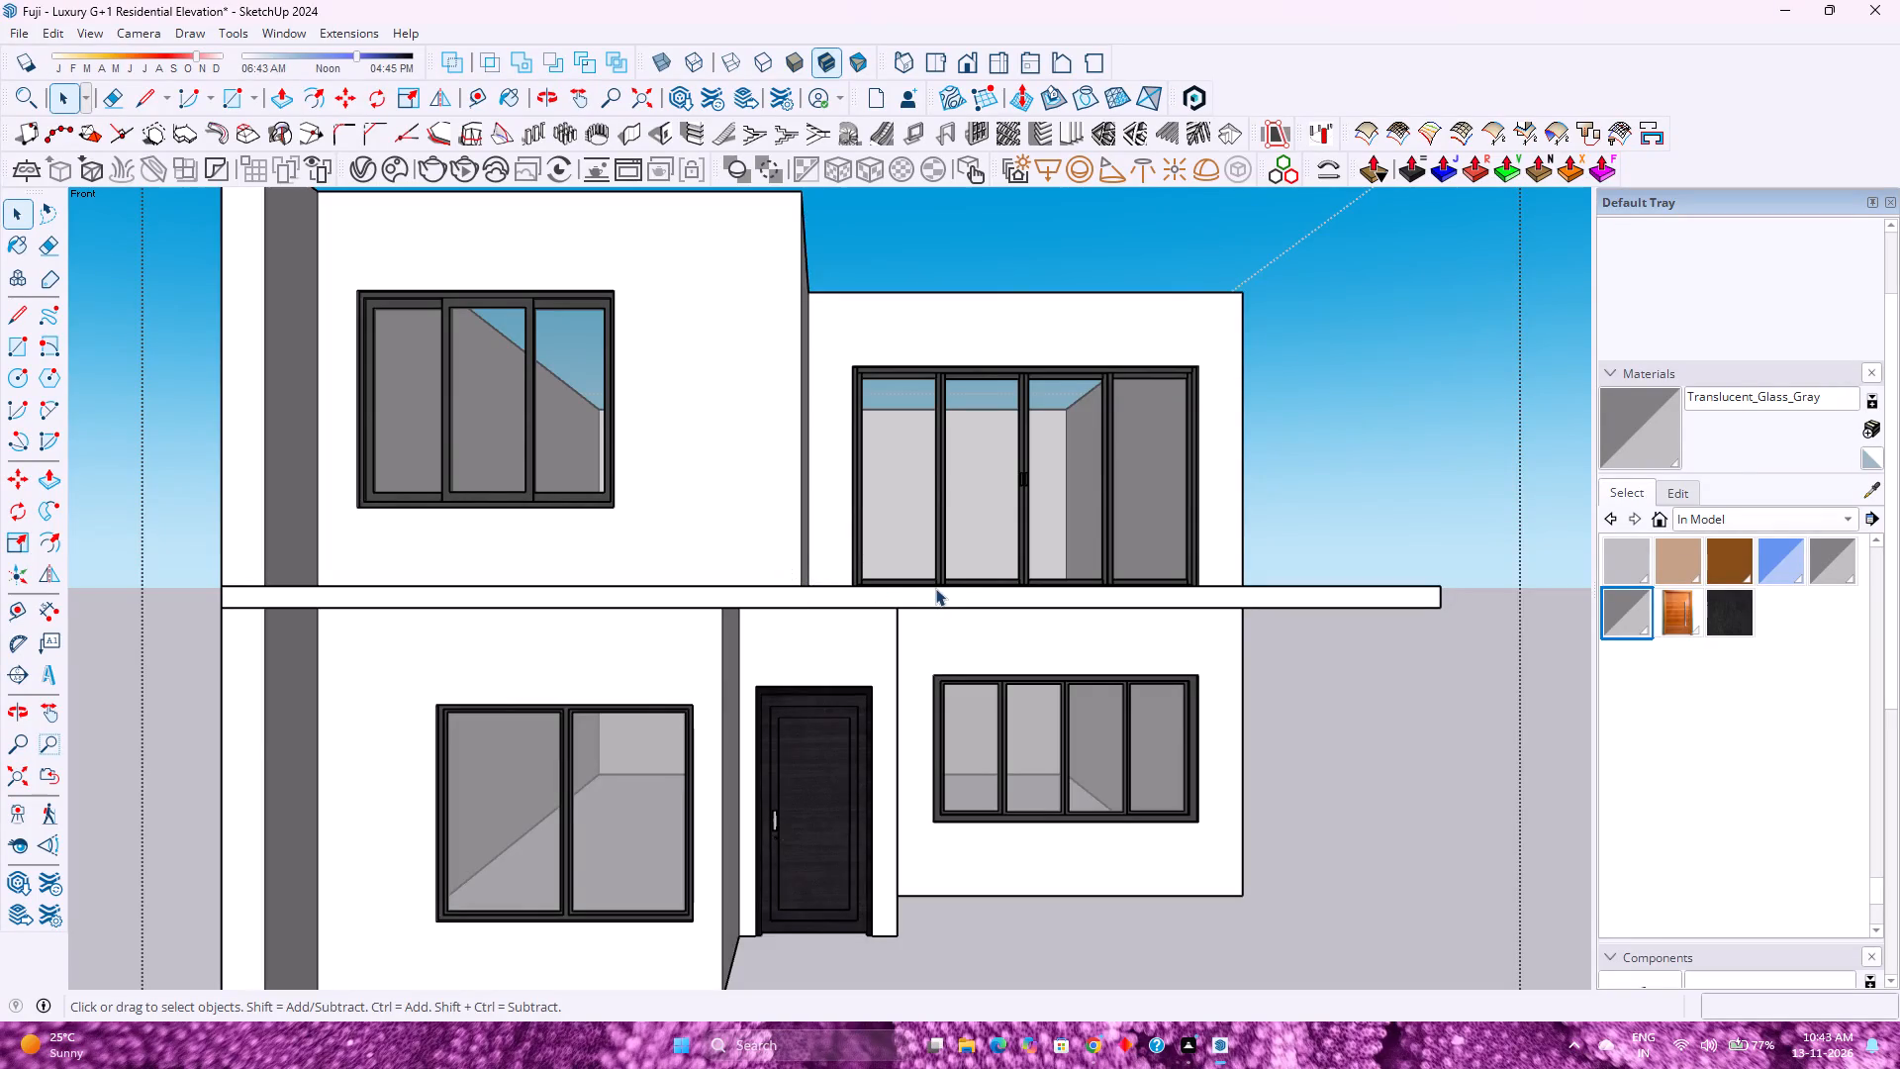
Examine the front elevation's floor slab, entrance door and windows at close range, and fit the whole model in view.
scroll(922, 580, "up", 2)
scroll(922, 580, "down", 2)
scroll(773, 592, "up", 3)
scroll(773, 592, "down", 3)
scroll(773, 592, "up", 2)
scroll(773, 592, "down", 2)
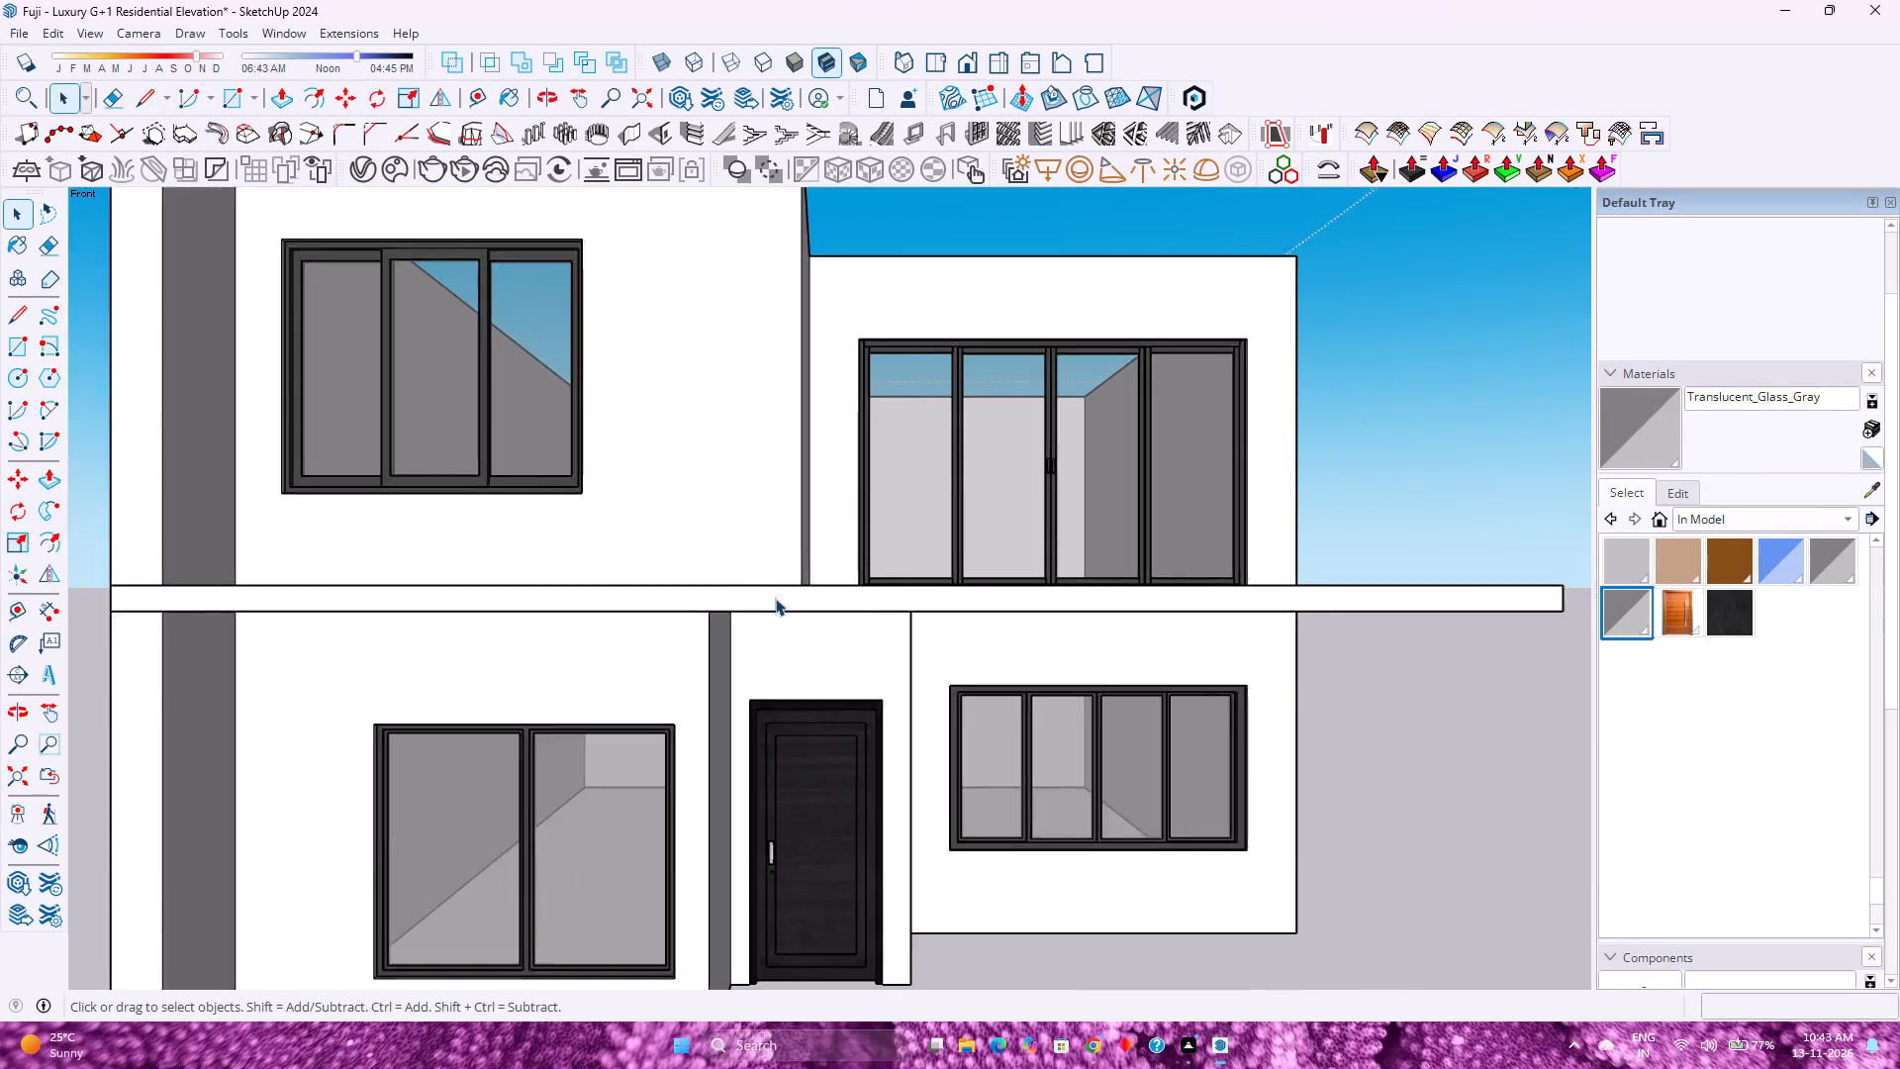
scroll(775, 598, "up", 3)
scroll(775, 598, "down", 2)
scroll(775, 599, "up", 2)
scroll(775, 599, "down", 1)
scroll(775, 601, "up", 2)
scroll(775, 601, "down", 2)
scroll(775, 601, "up", 2)
scroll(775, 601, "down", 1)
scroll(776, 601, "up", 2)
scroll(776, 601, "down", 3)
scroll(776, 601, "up", 3)
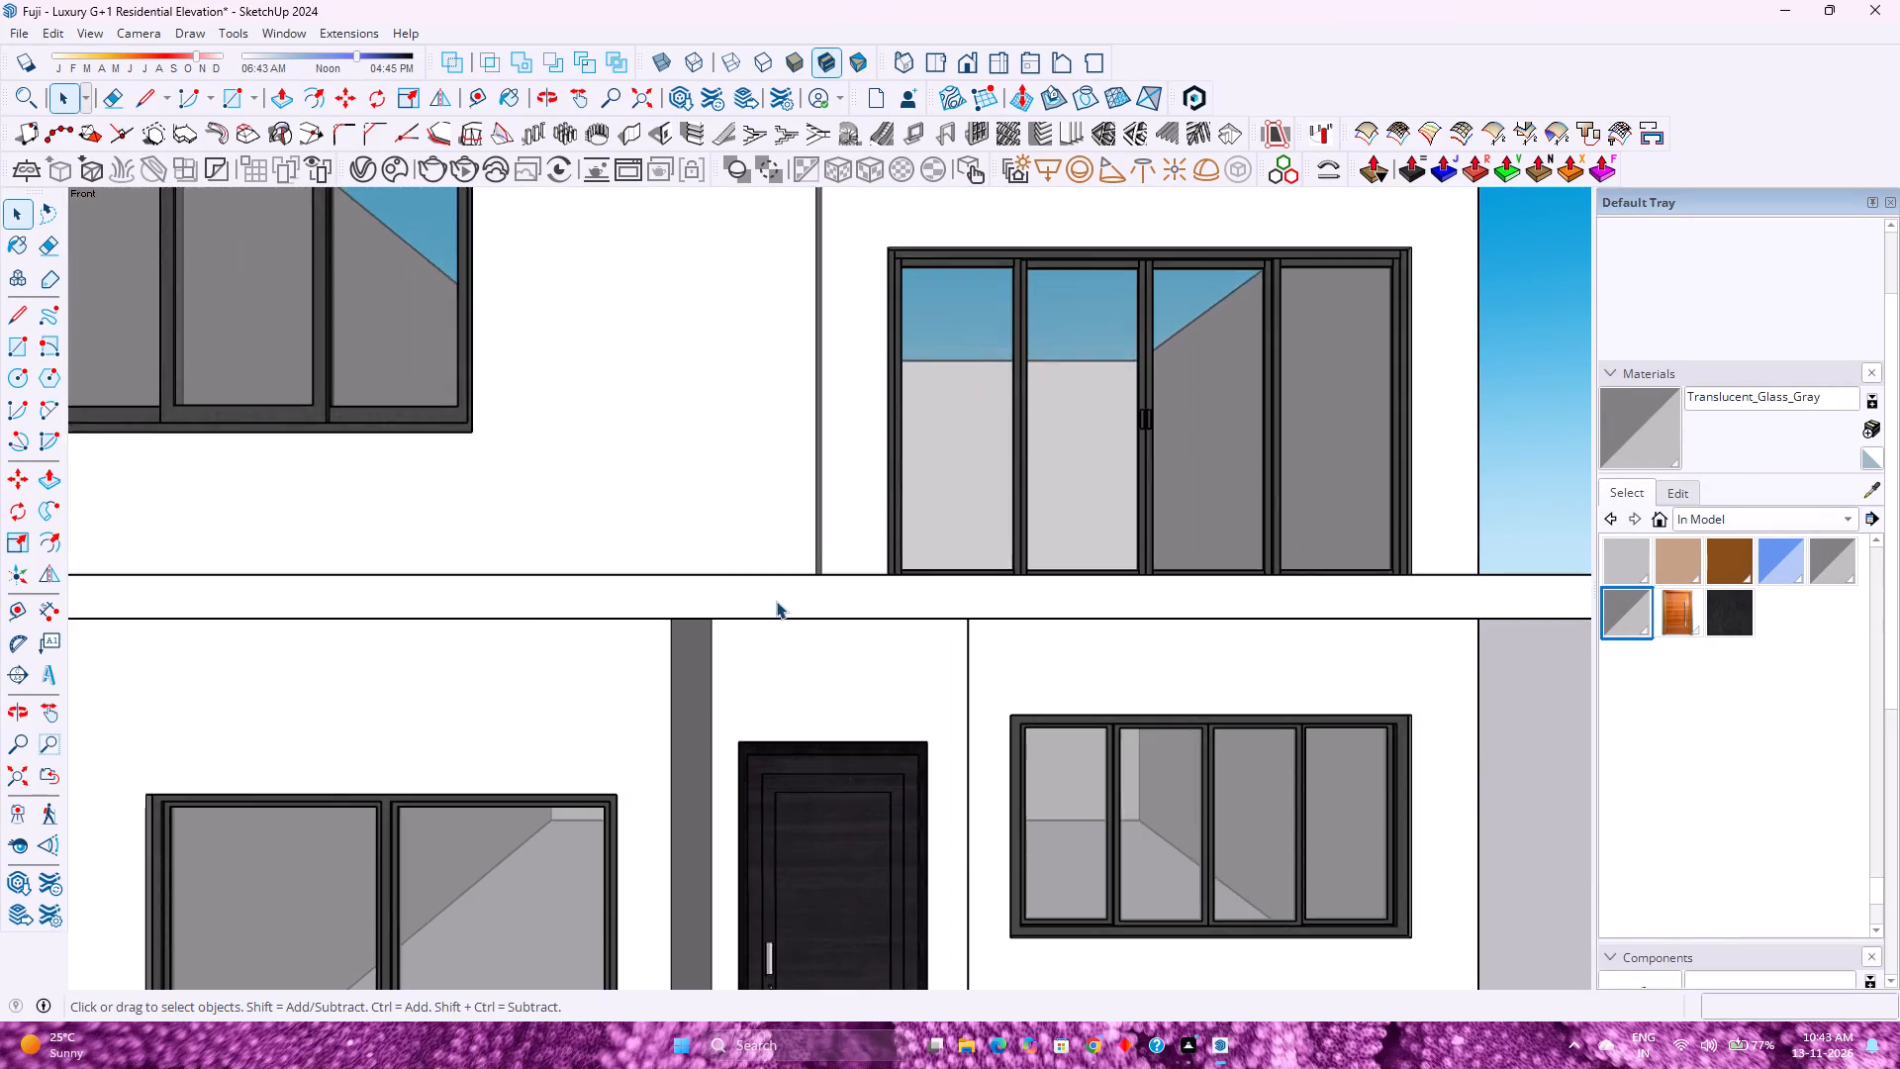
scroll(776, 601, "down", 2)
scroll(776, 601, "up", 2)
scroll(747, 547, "down", 4)
scroll(758, 558, "up", 2)
scroll(762, 563, "down", 3)
scroll(766, 569, "up", 3)
scroll(766, 569, "down", 2)
scroll(766, 569, "up", 2)
scroll(766, 569, "down", 1)
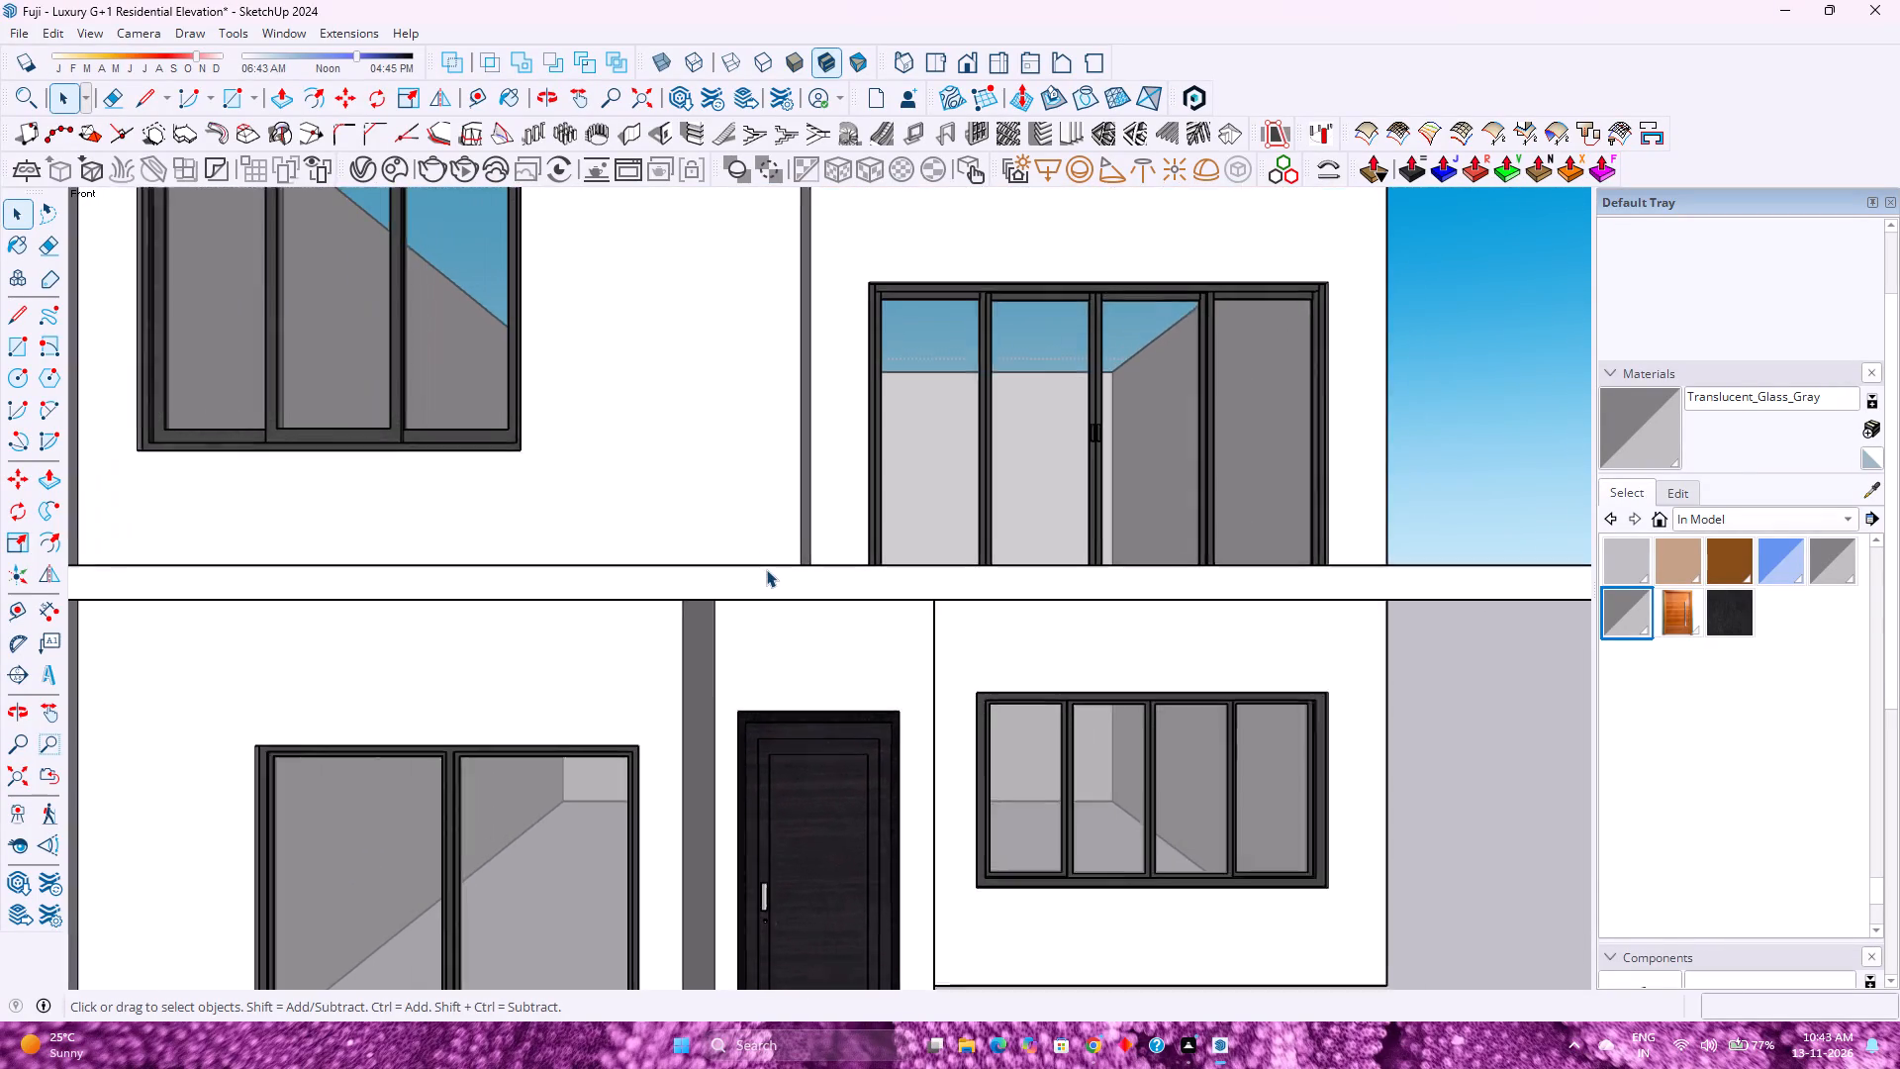
scroll(766, 569, "down", 2)
scroll(766, 570, "up", 1)
scroll(766, 570, "down", 3)
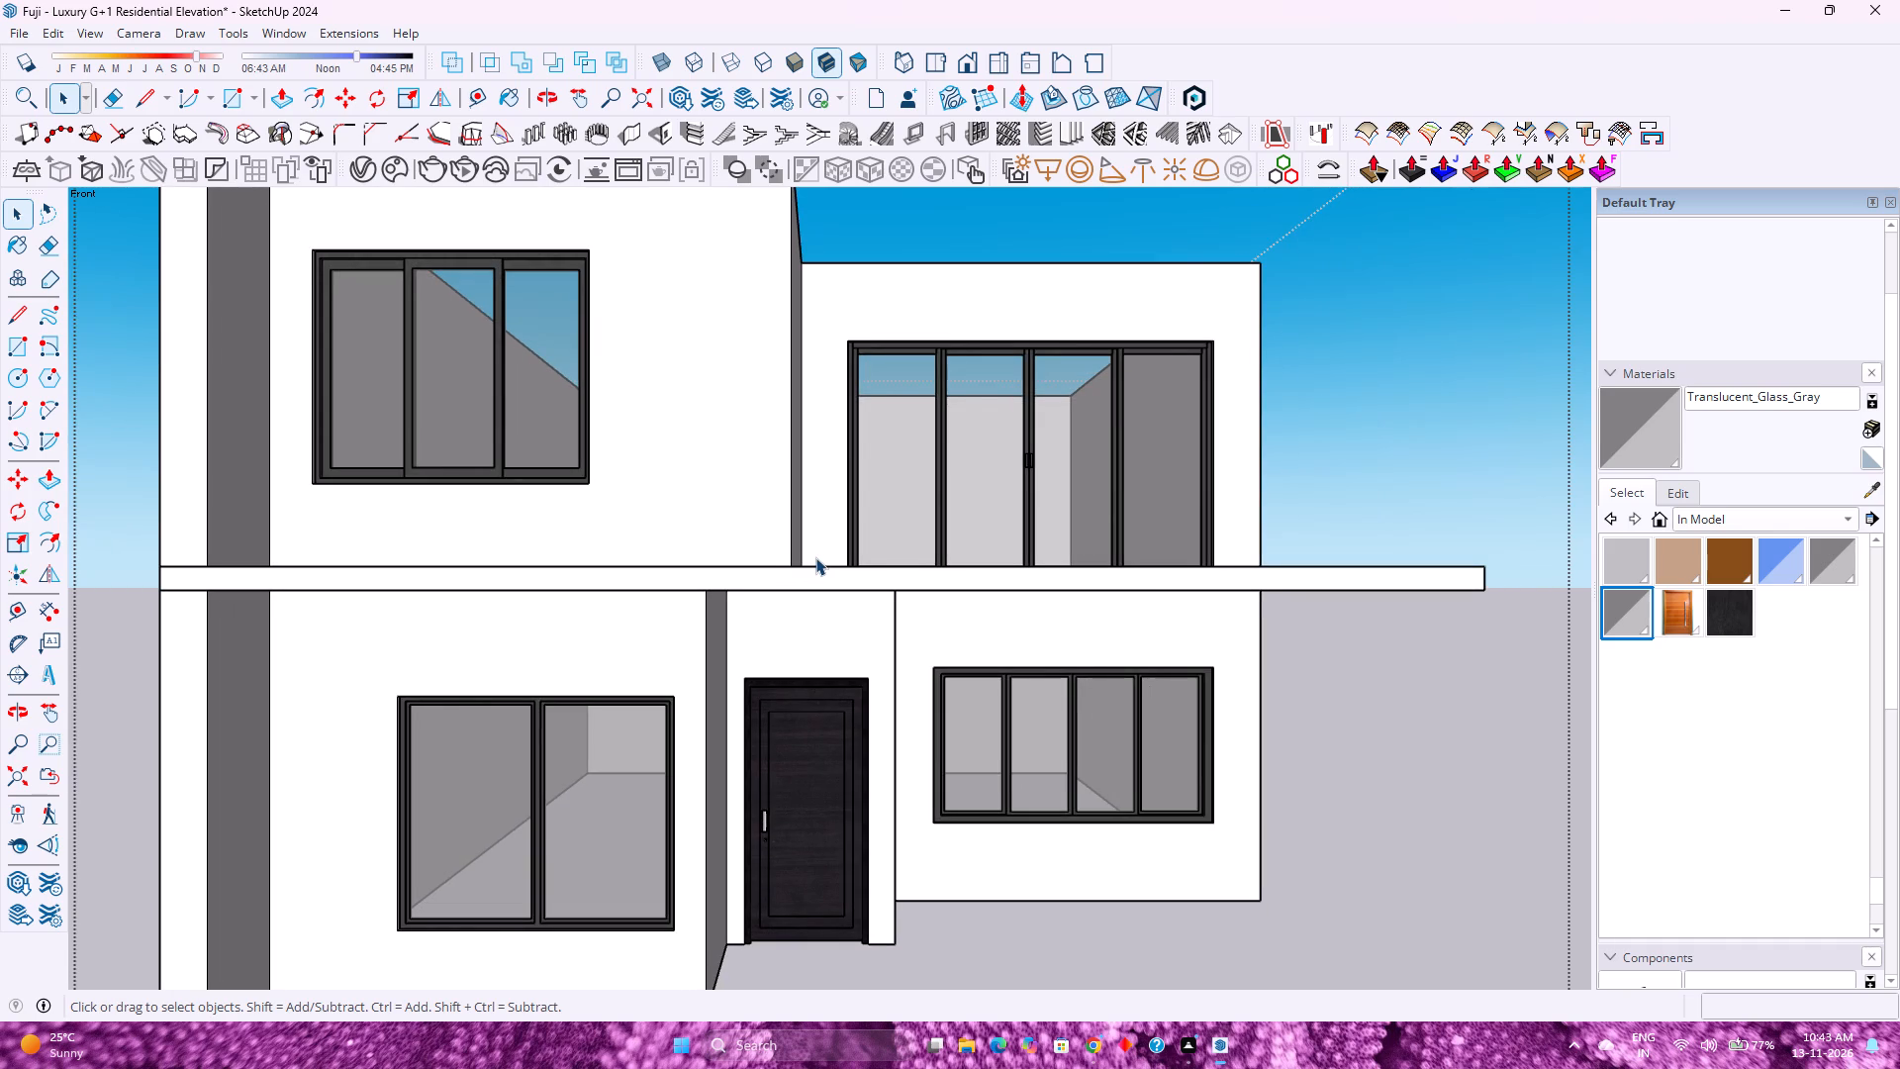
scroll(815, 557, "down", 3)
scroll(815, 557, "up", 1)
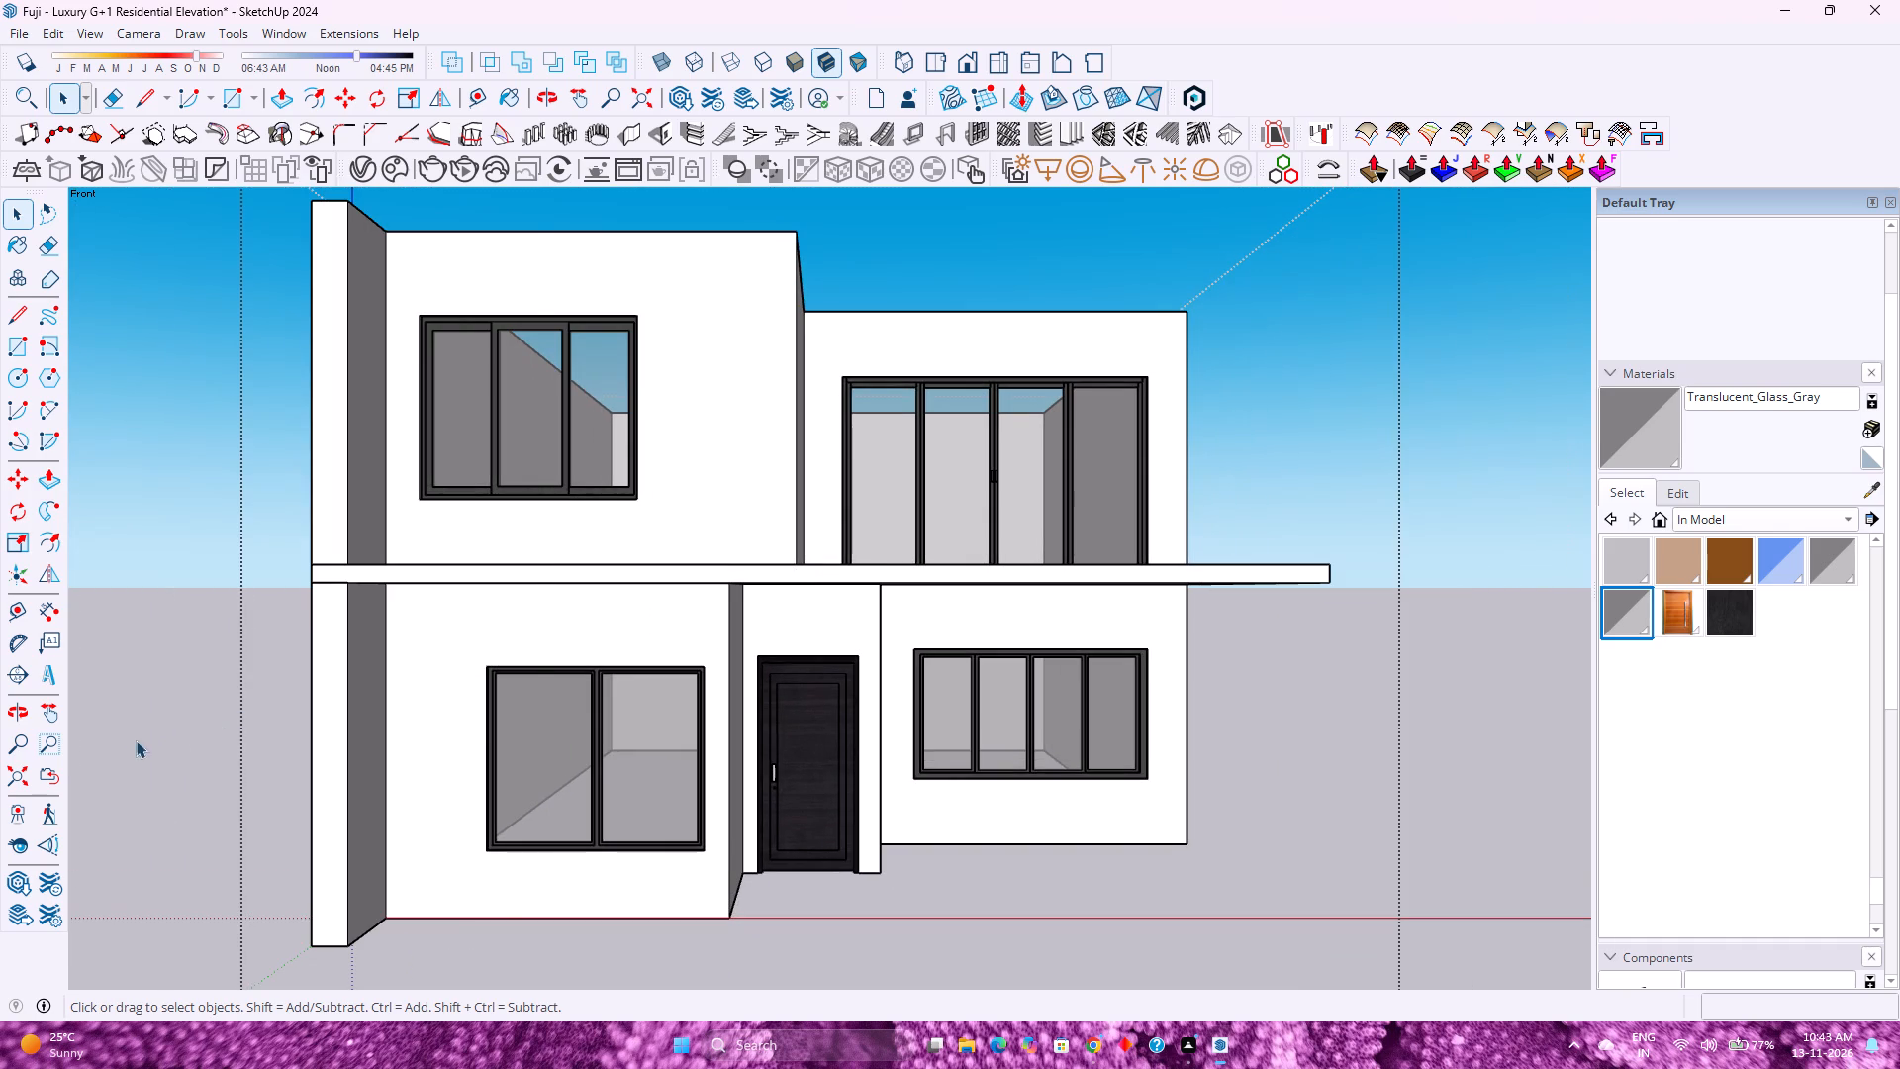
right_click_drag(38, 755, 29, 760)
left_click(6, 785)
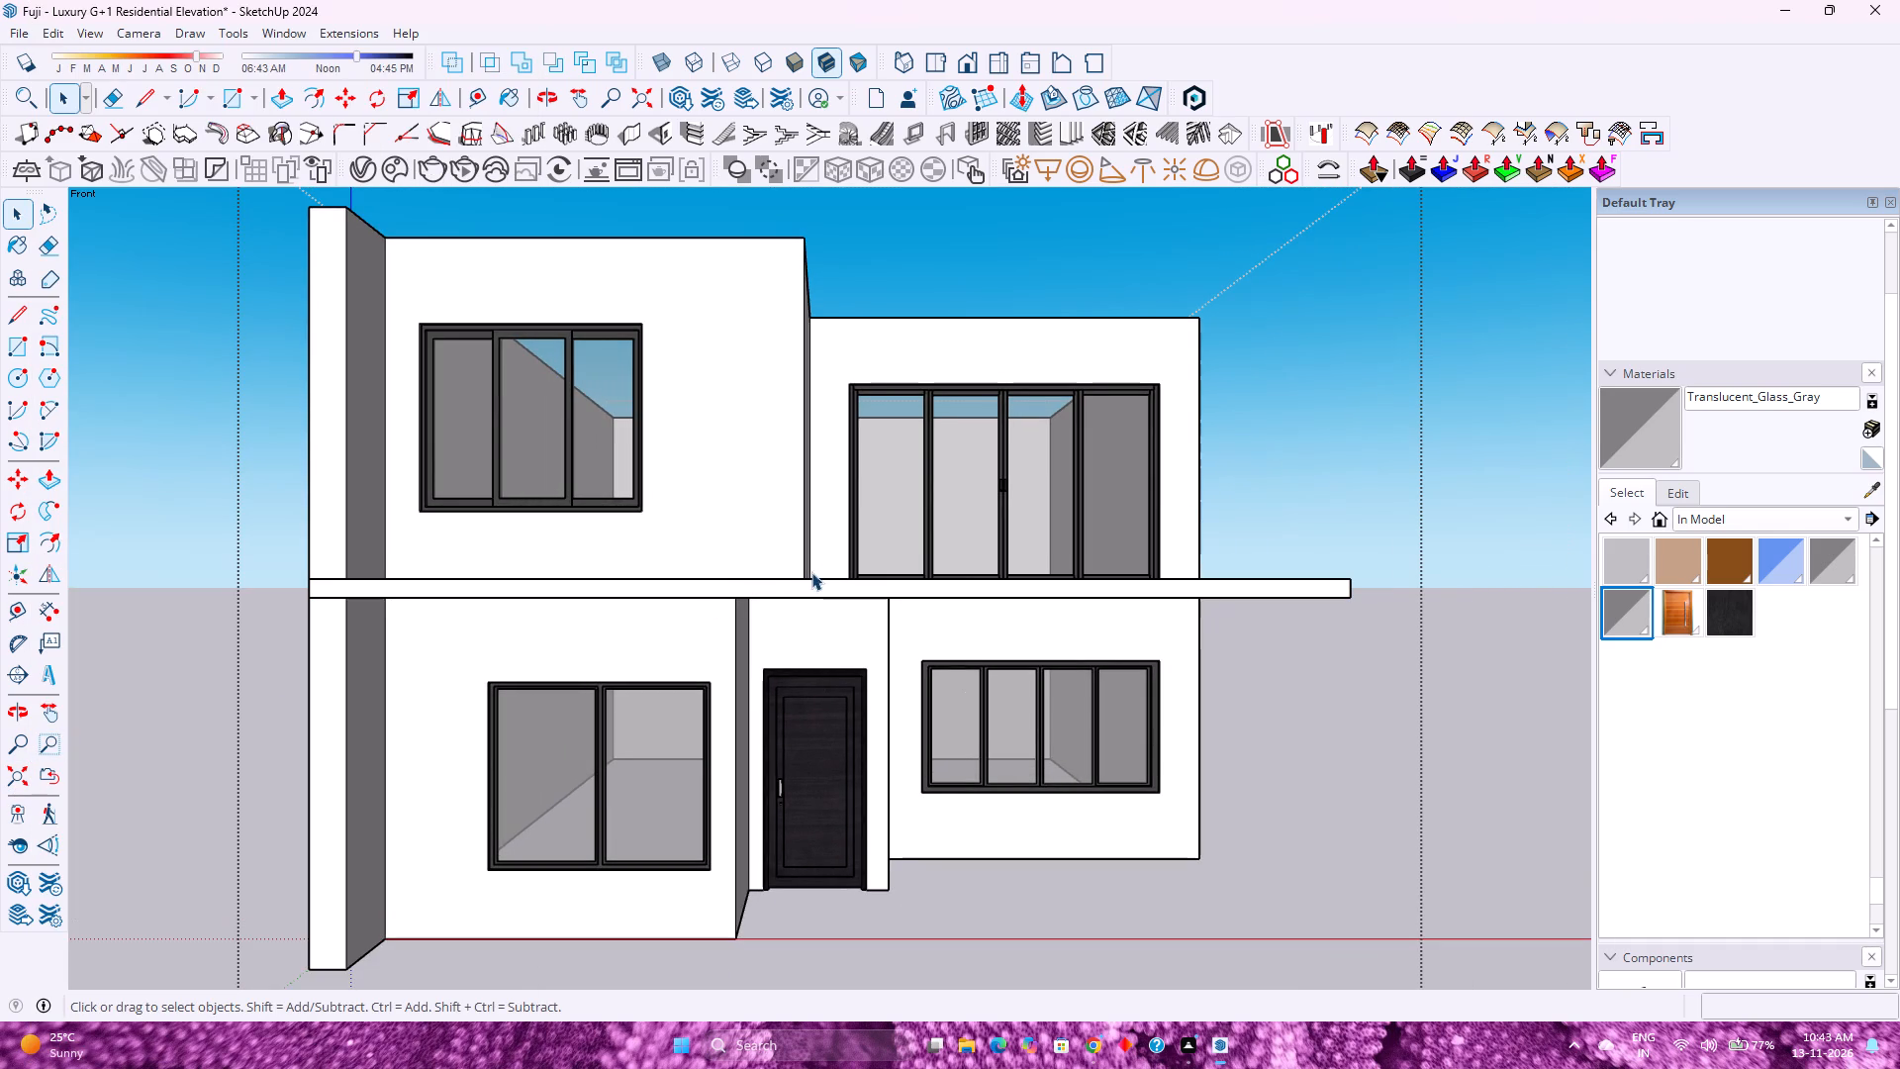
Examine the two-storey front elevation and its projecting slab from several distances, and fit the whole model in view.
scroll(825, 560, "up", 1)
scroll(825, 560, "down", 1)
scroll(825, 560, "up", 1)
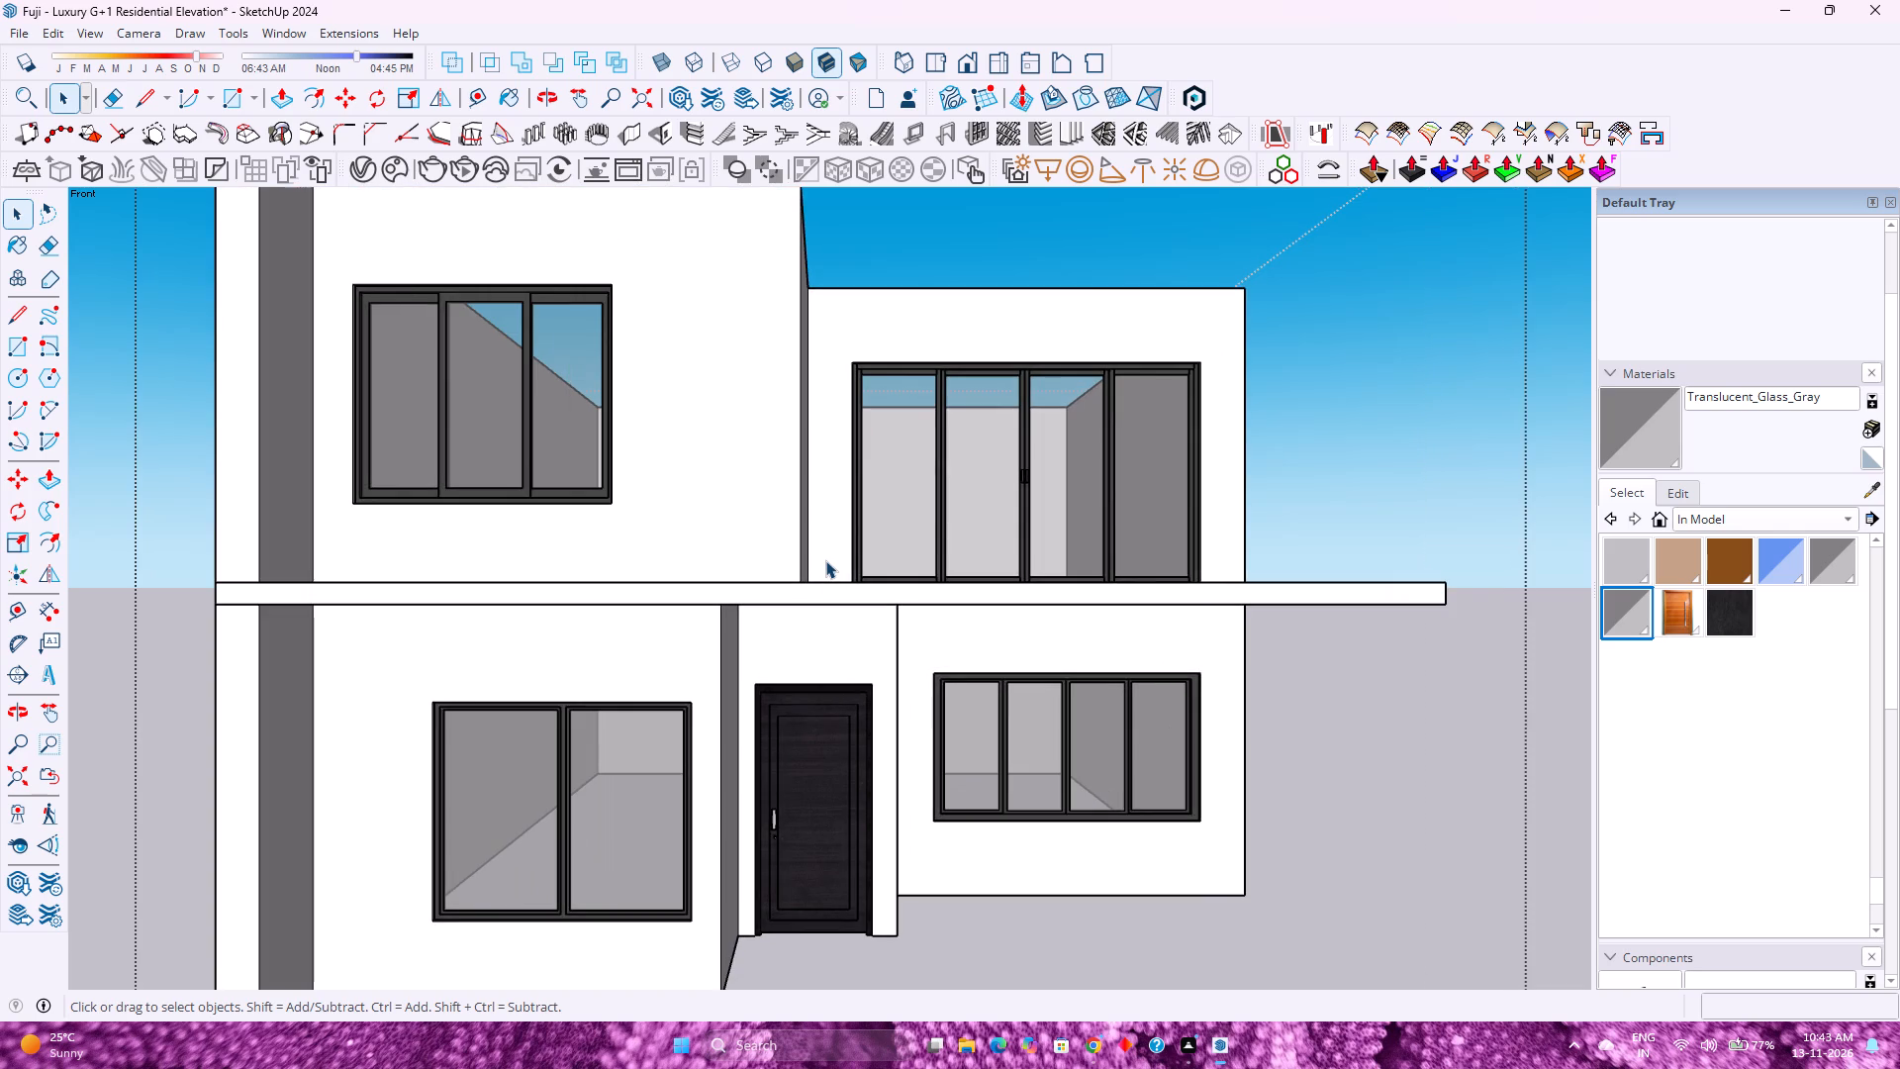
scroll(825, 560, "down", 1)
scroll(825, 560, "up", 1)
scroll(825, 560, "down", 1)
scroll(825, 560, "up", 1)
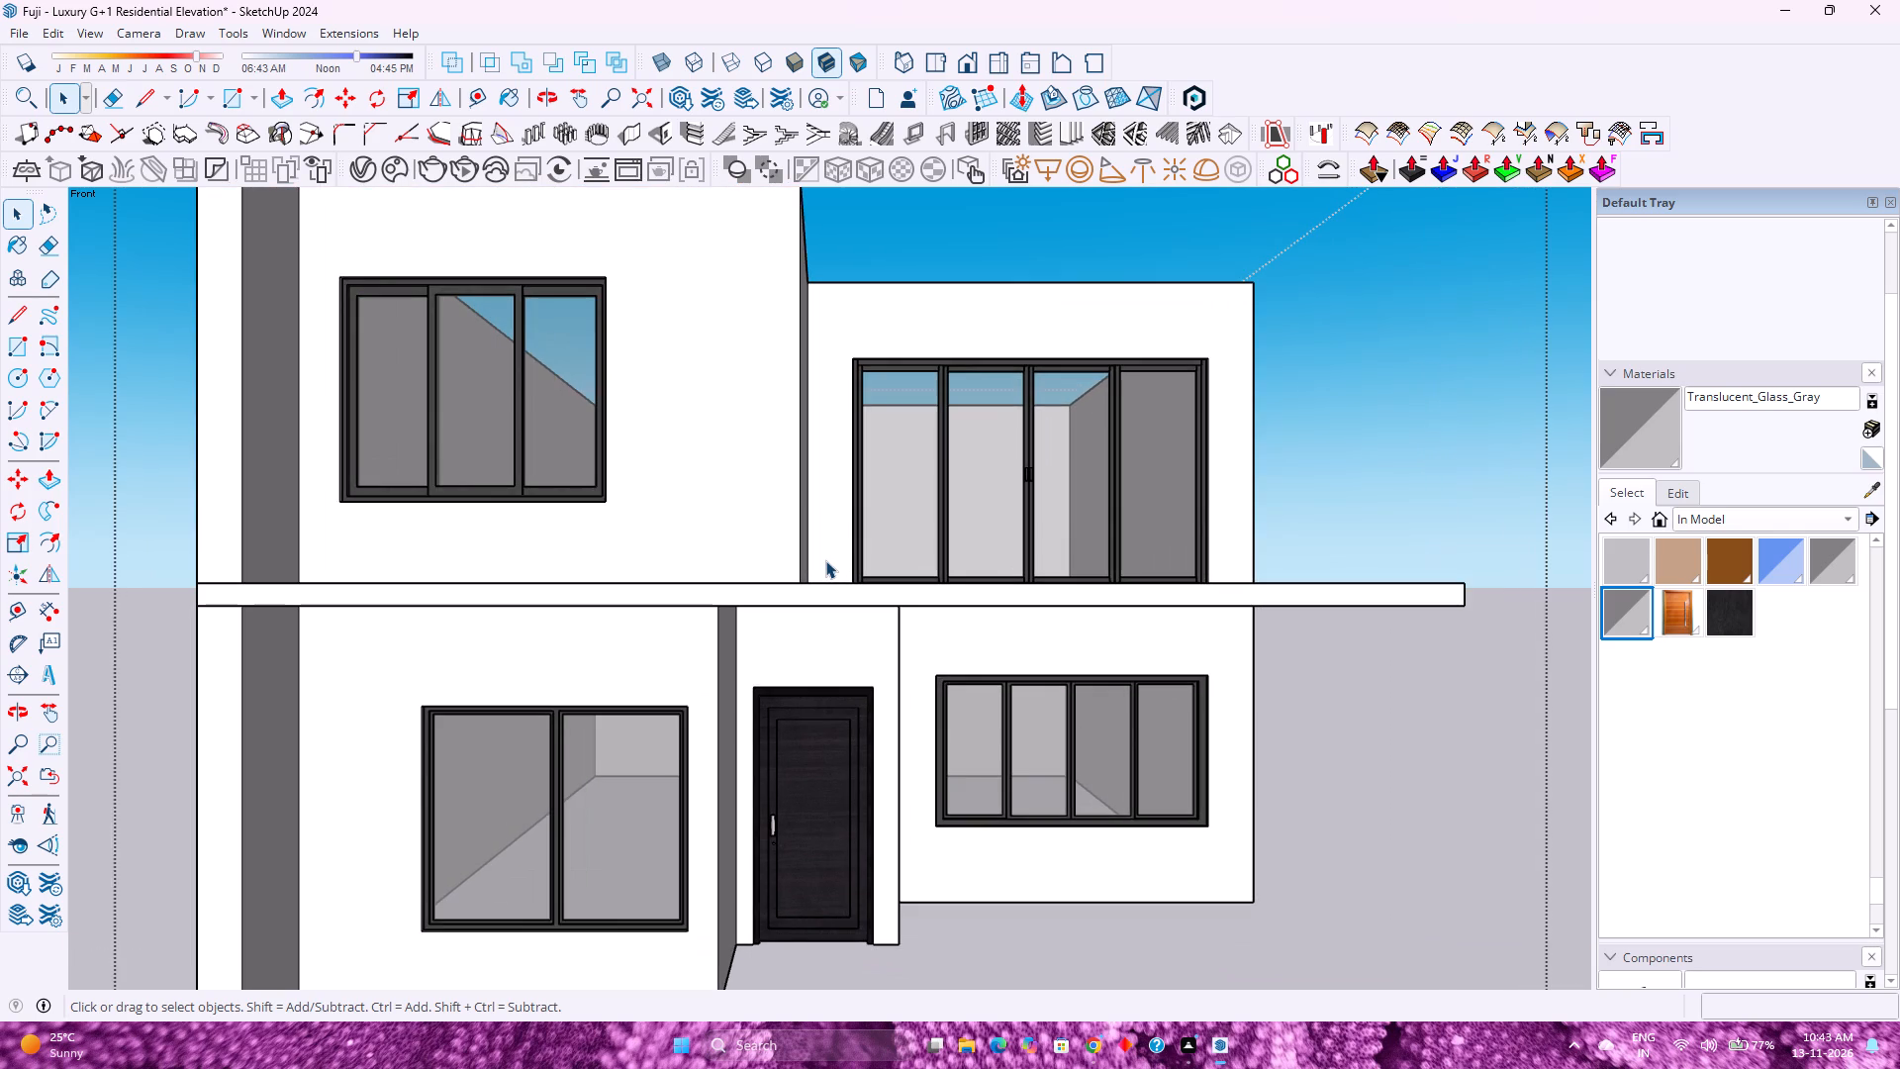
scroll(825, 560, "down", 2)
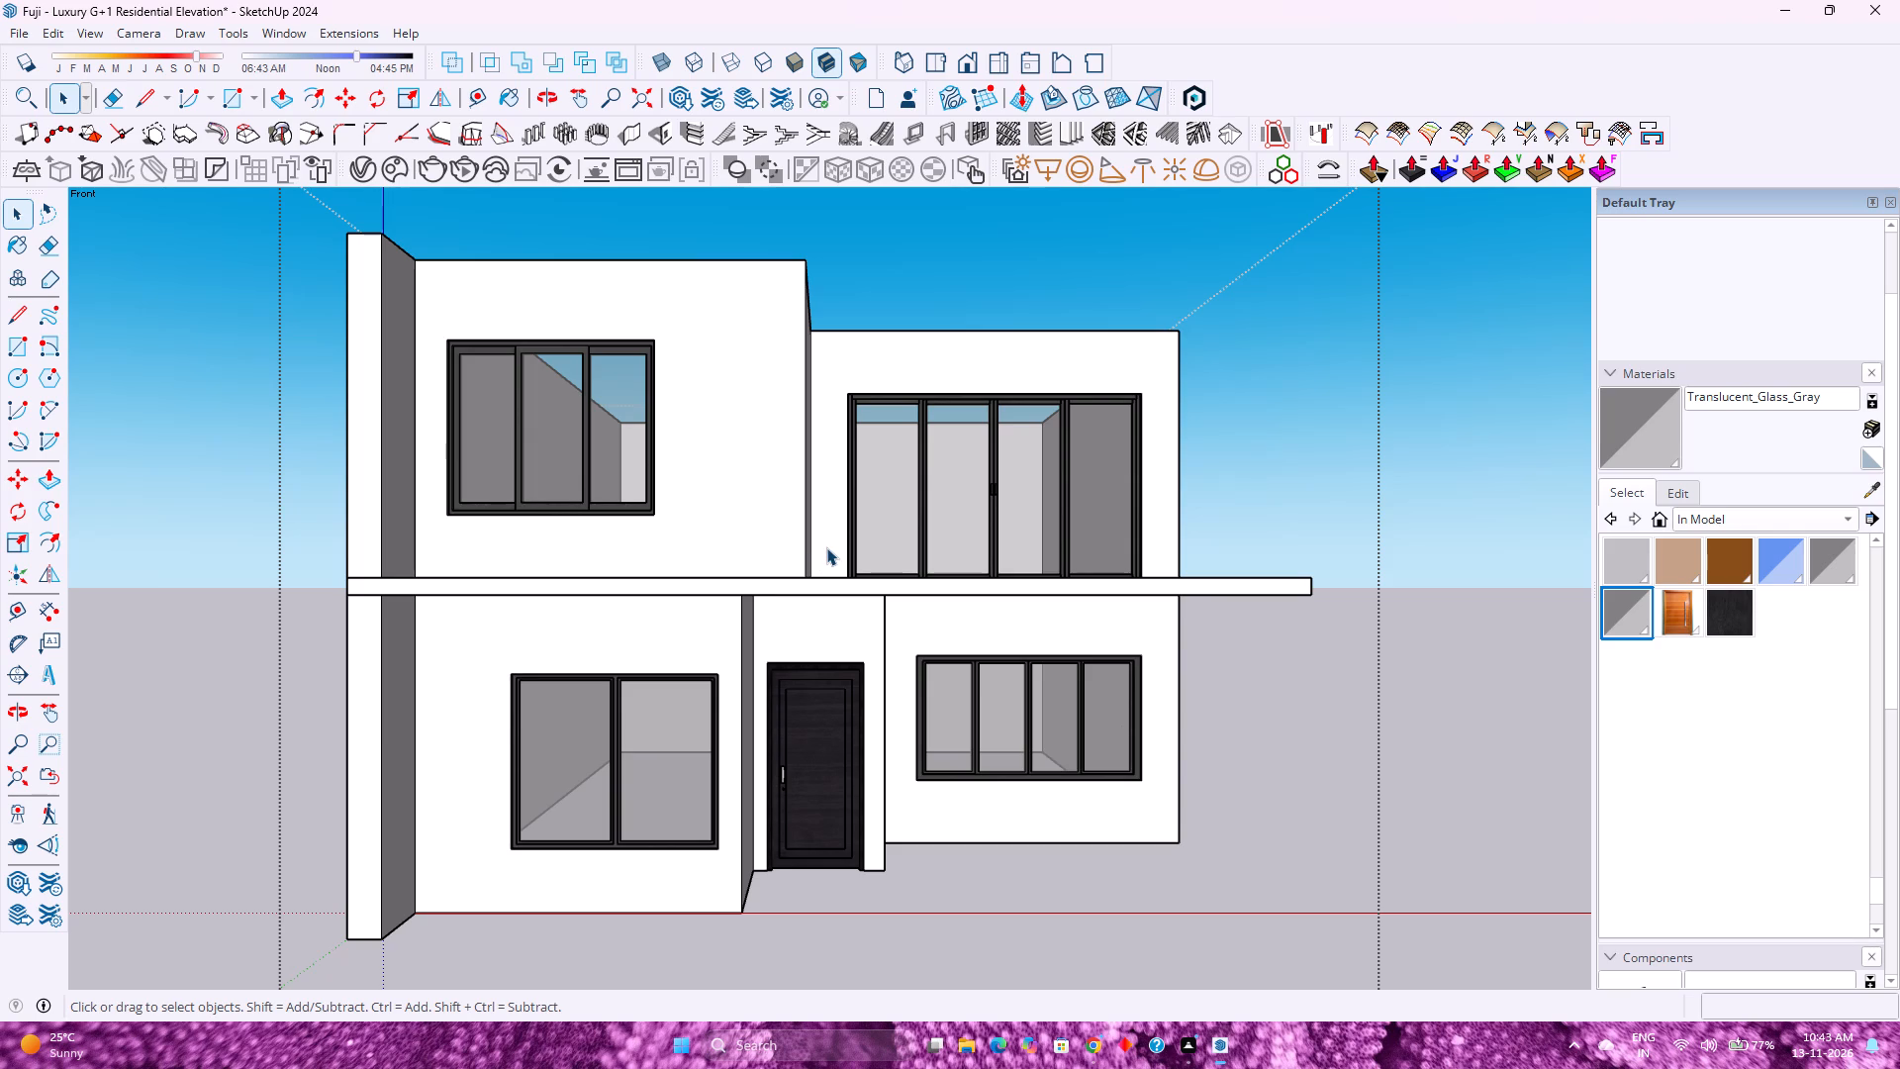
scroll(826, 547, "up", 2)
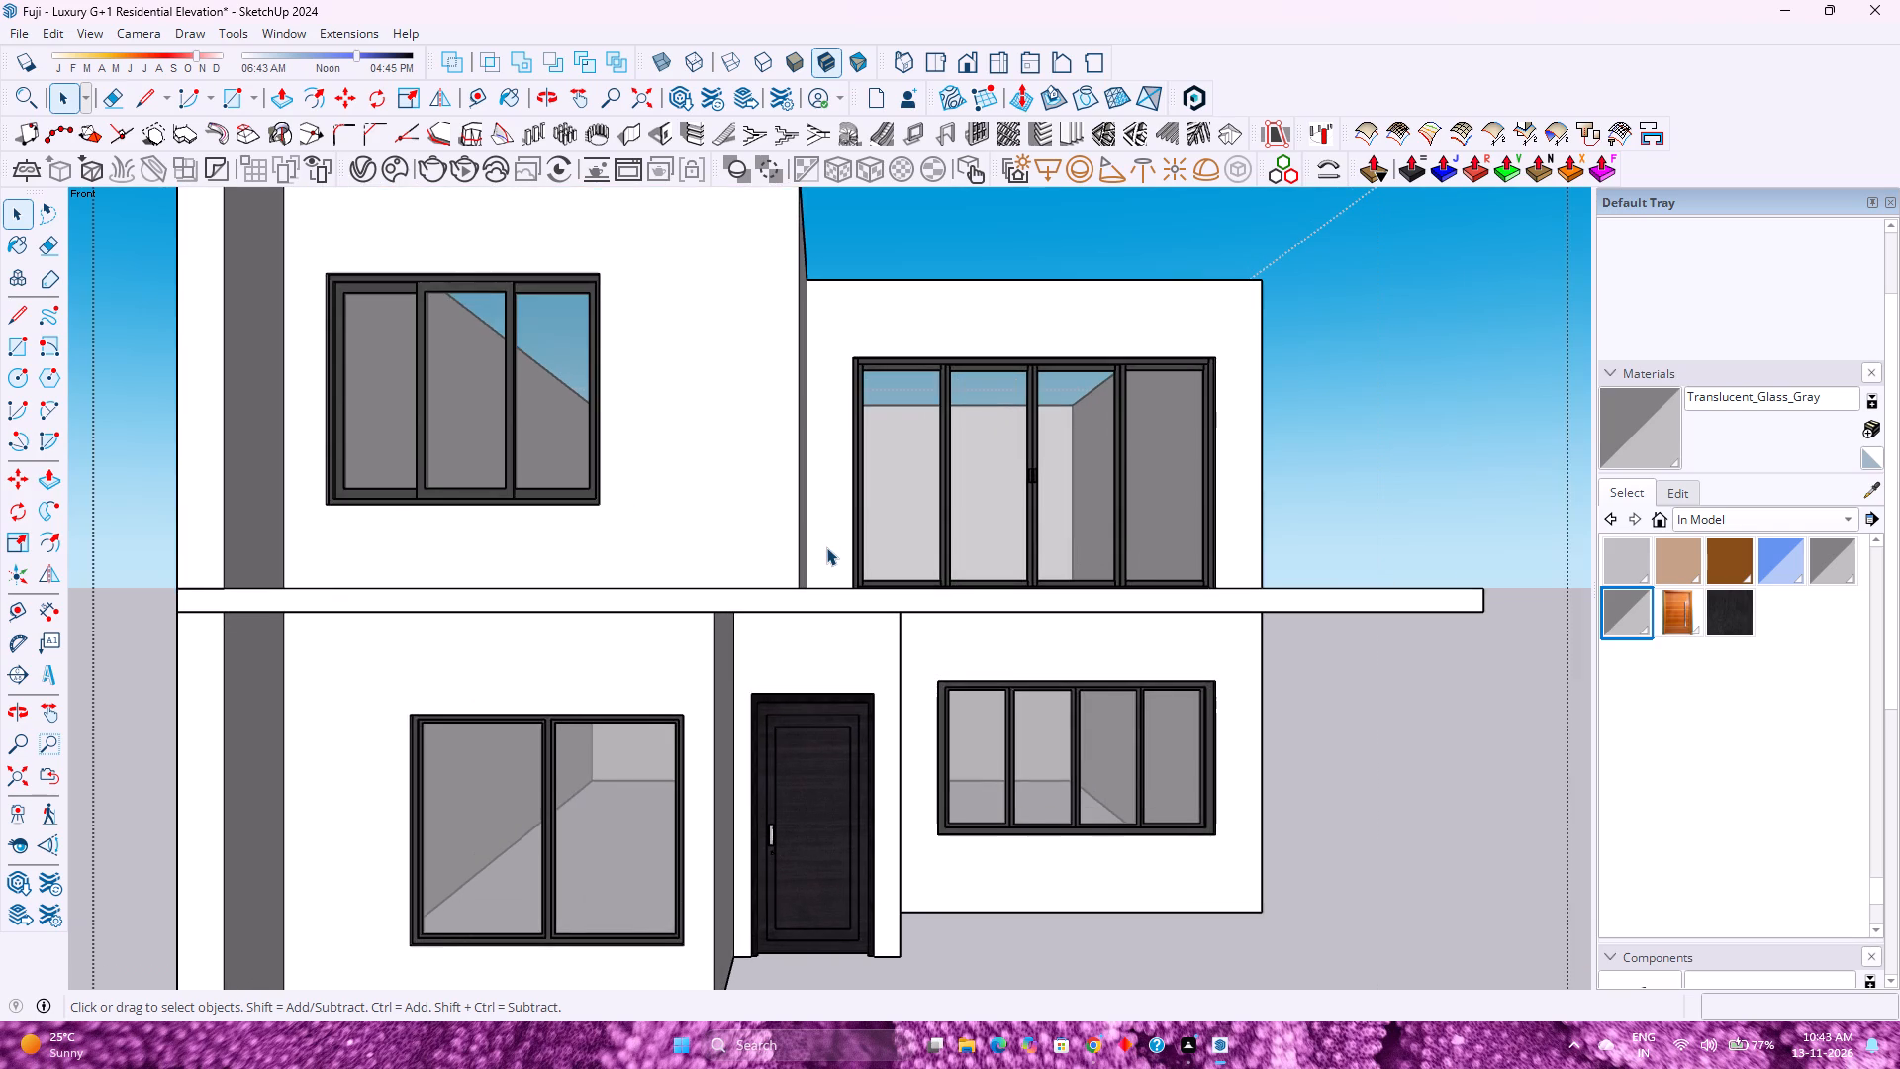
scroll(826, 547, "down", 3)
scroll(826, 547, "up", 1)
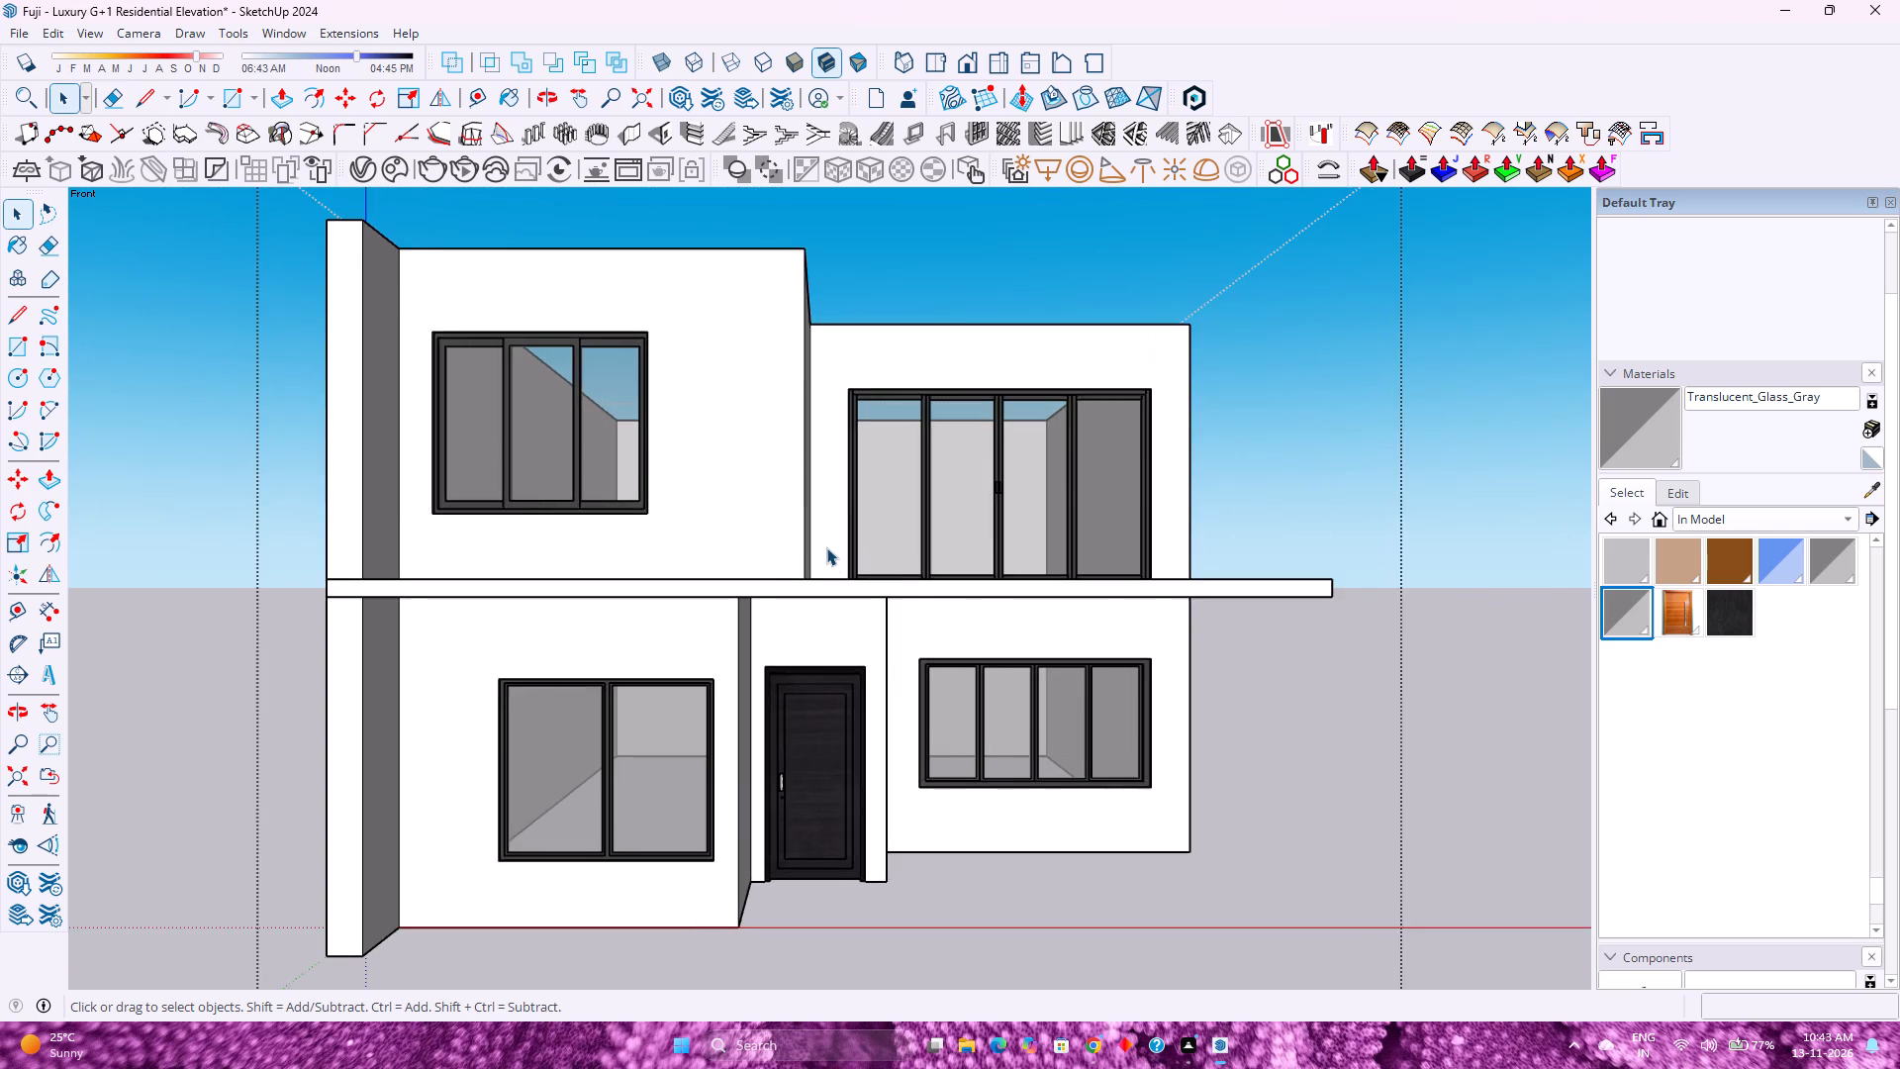
scroll(826, 547, "down", 2)
scroll(826, 547, "up", 1)
scroll(826, 547, "down", 1)
scroll(826, 547, "up", 2)
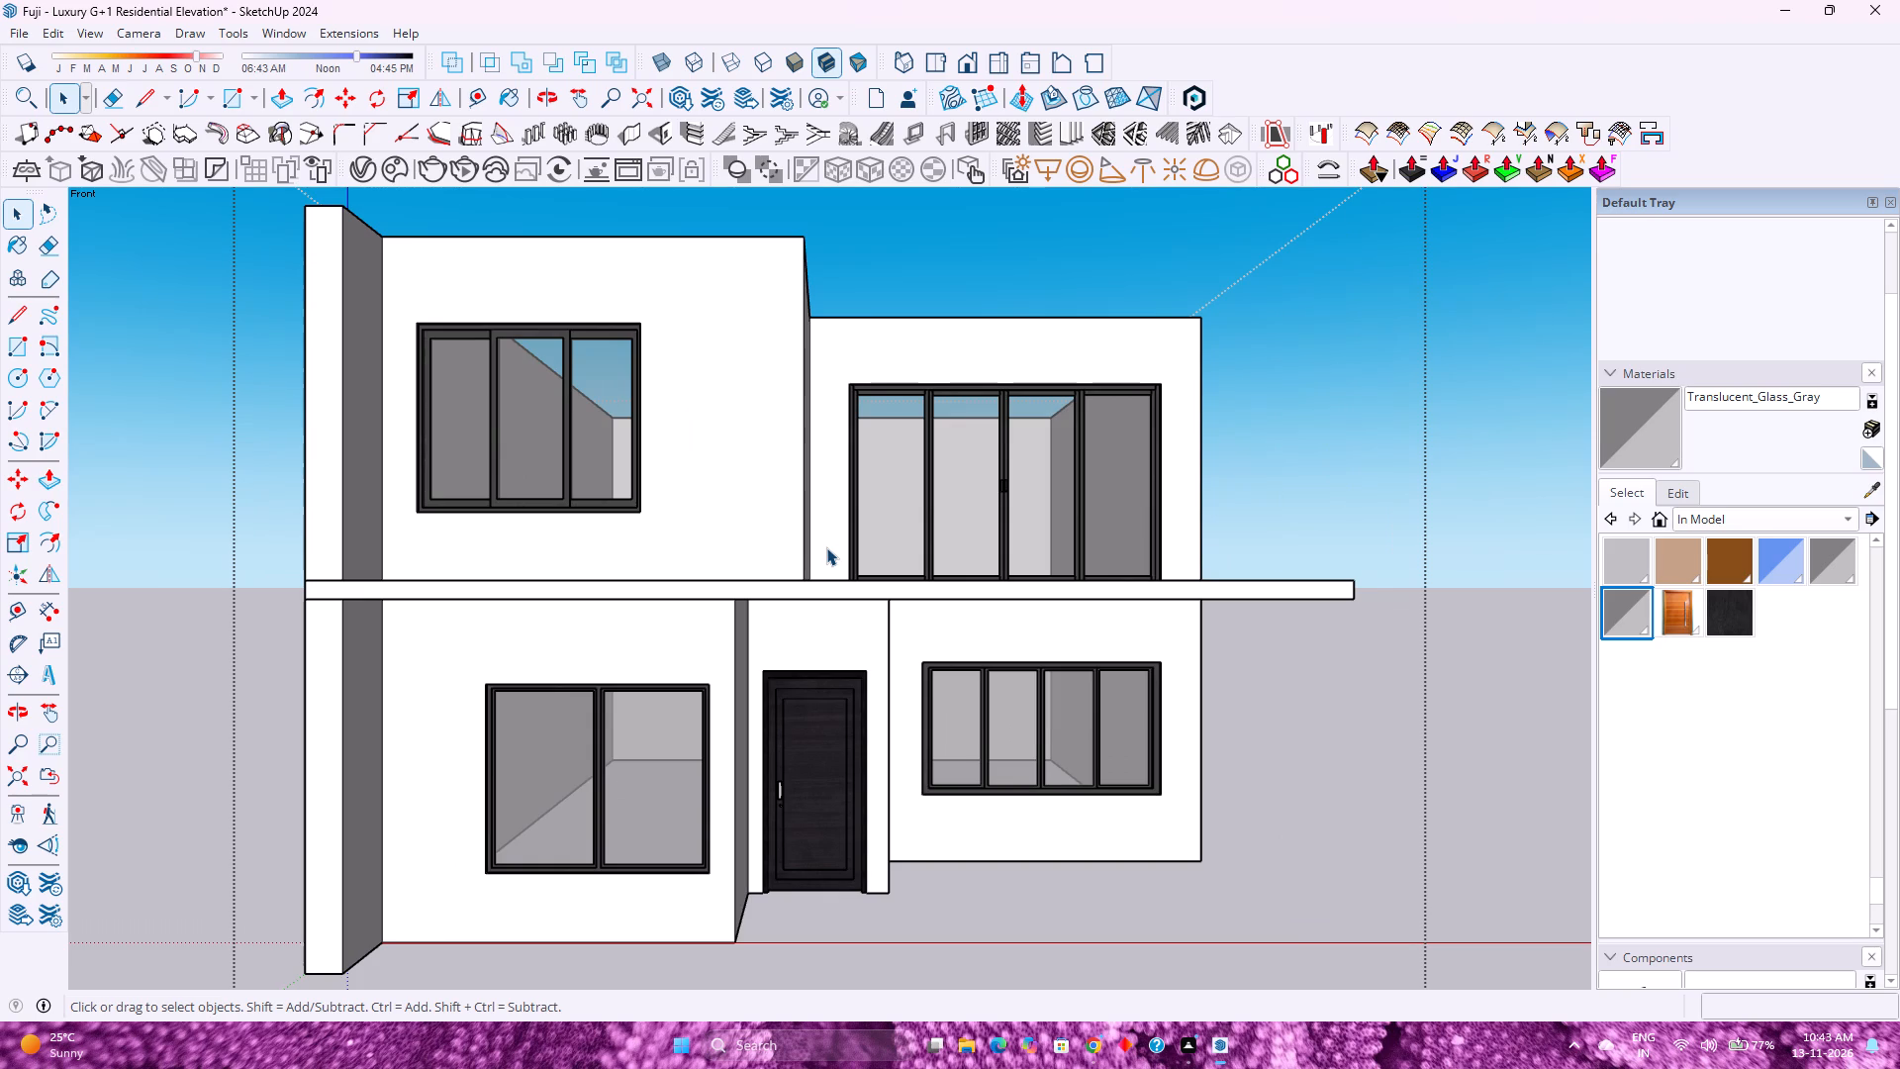
scroll(826, 547, "down", 1)
scroll(826, 547, "up", 1)
scroll(826, 547, "down", 1)
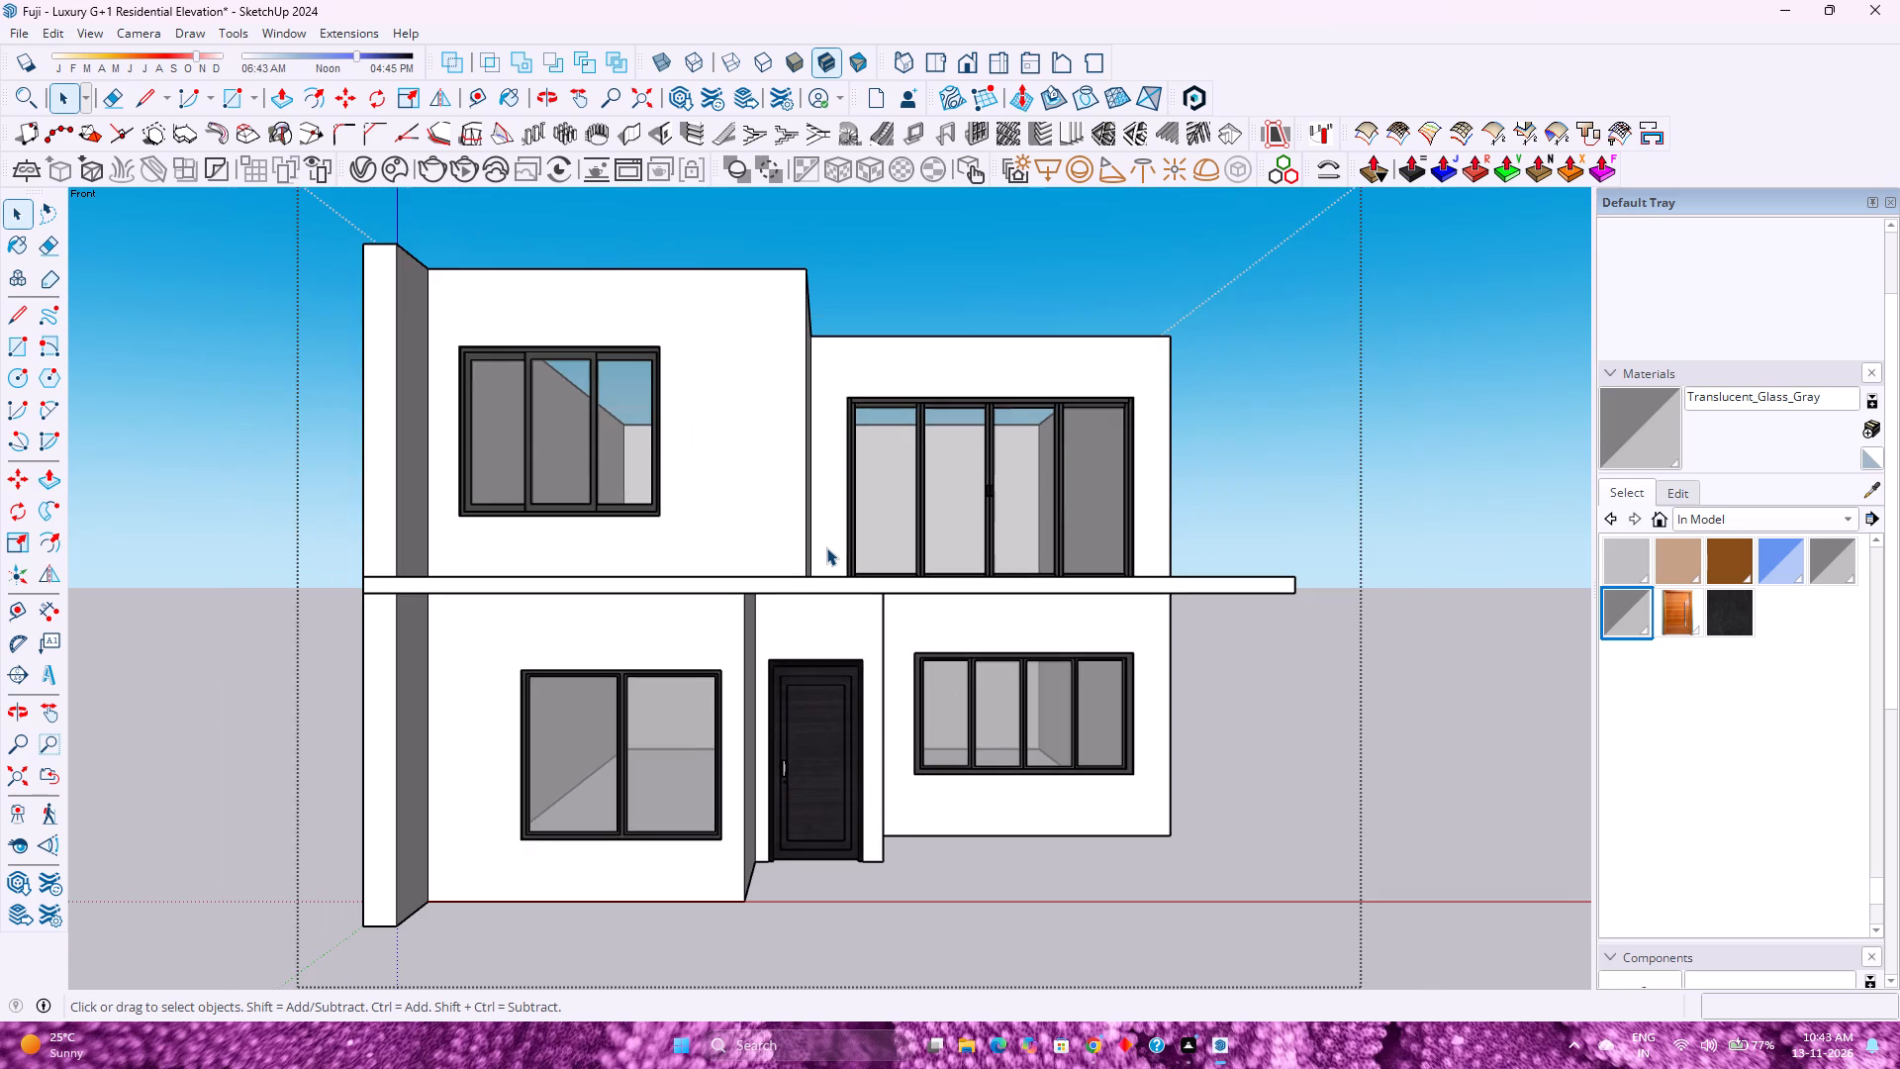
scroll(826, 547, "down", 1)
scroll(826, 547, "up", 1)
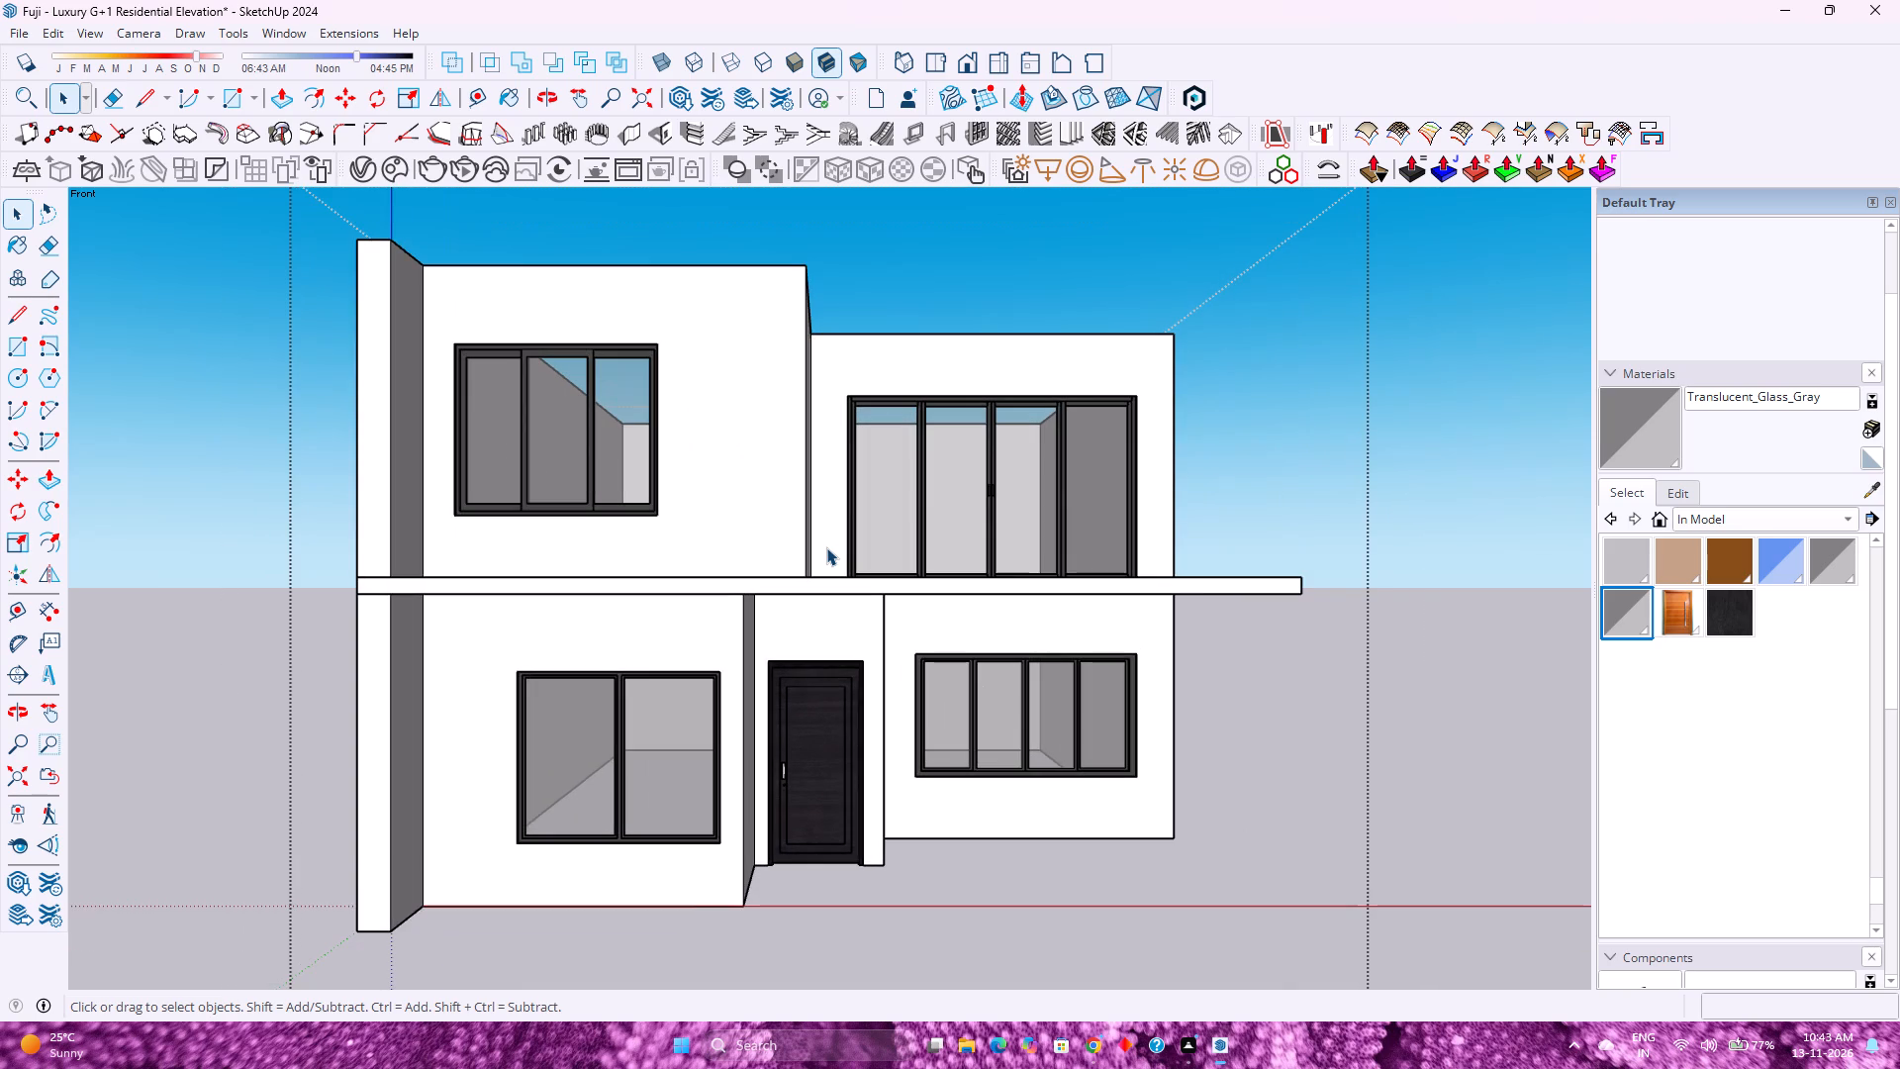
scroll(826, 547, "down", 1)
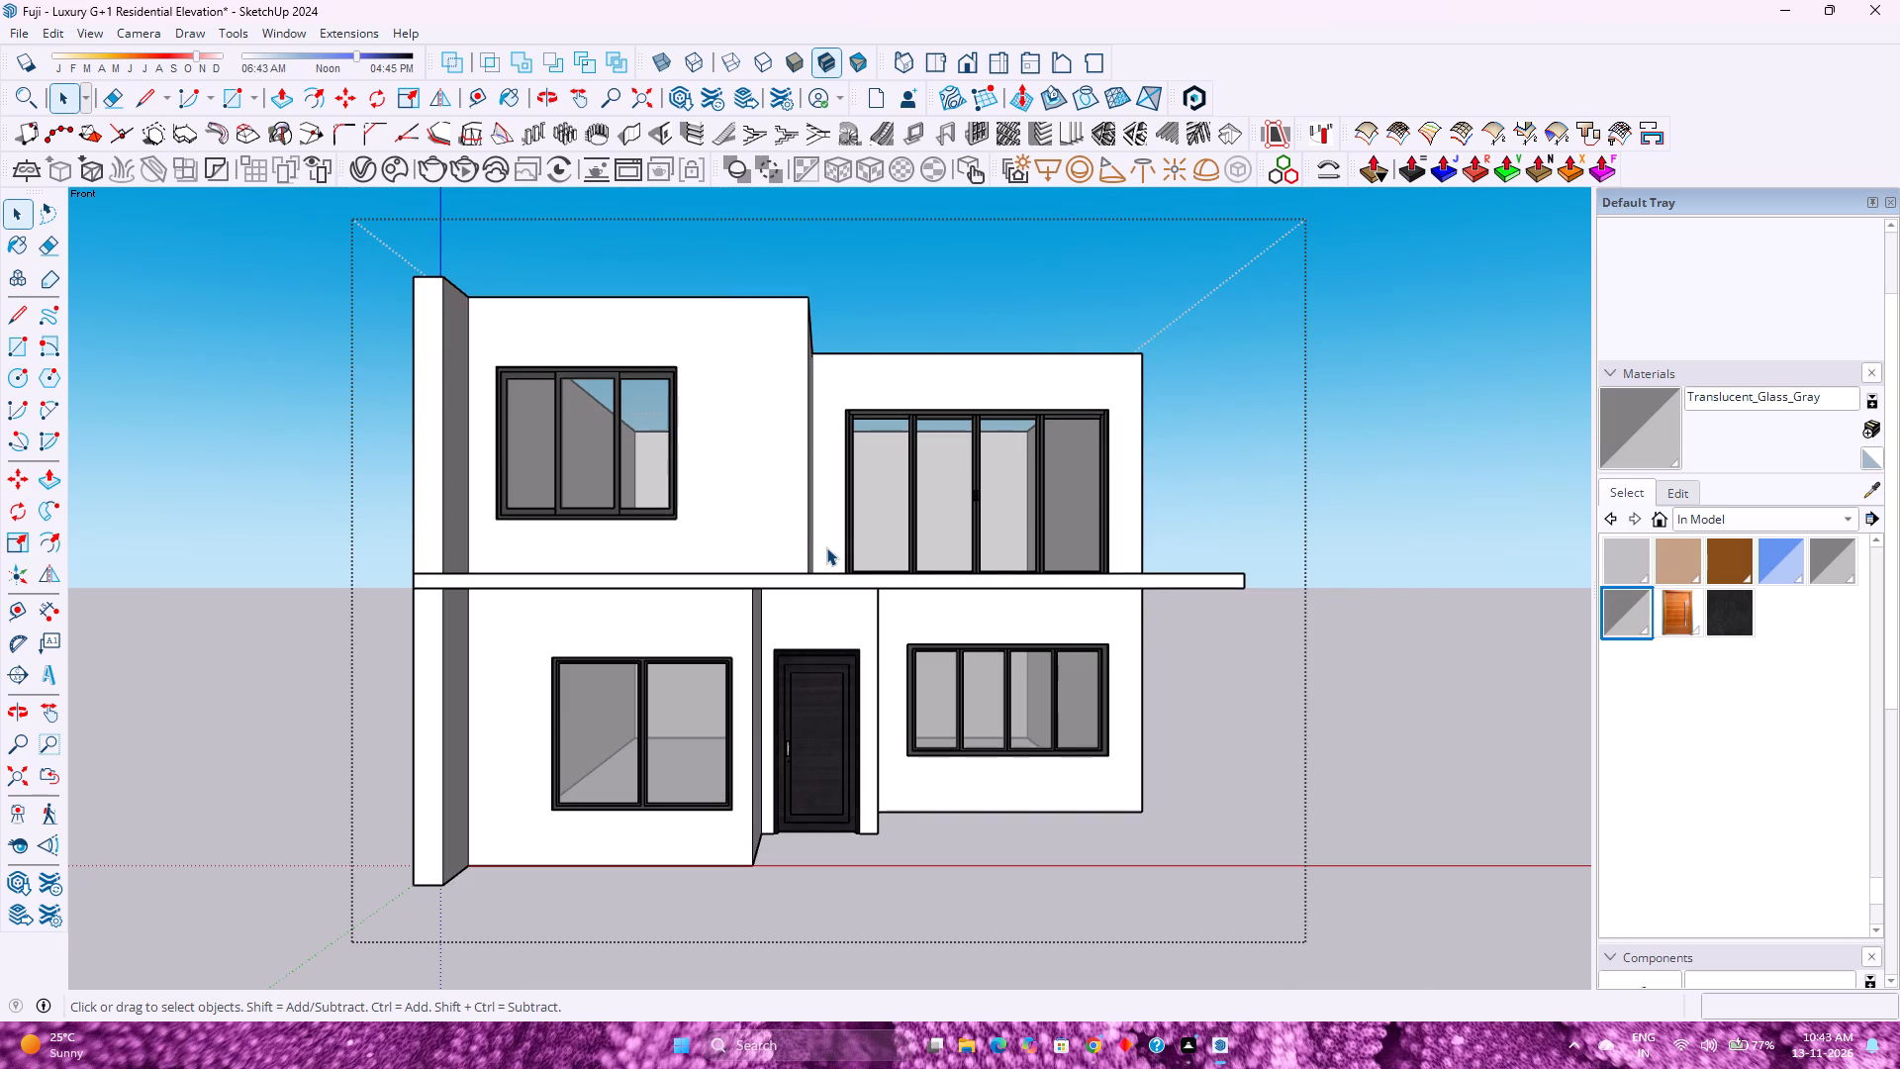
scroll(826, 547, "up", 1)
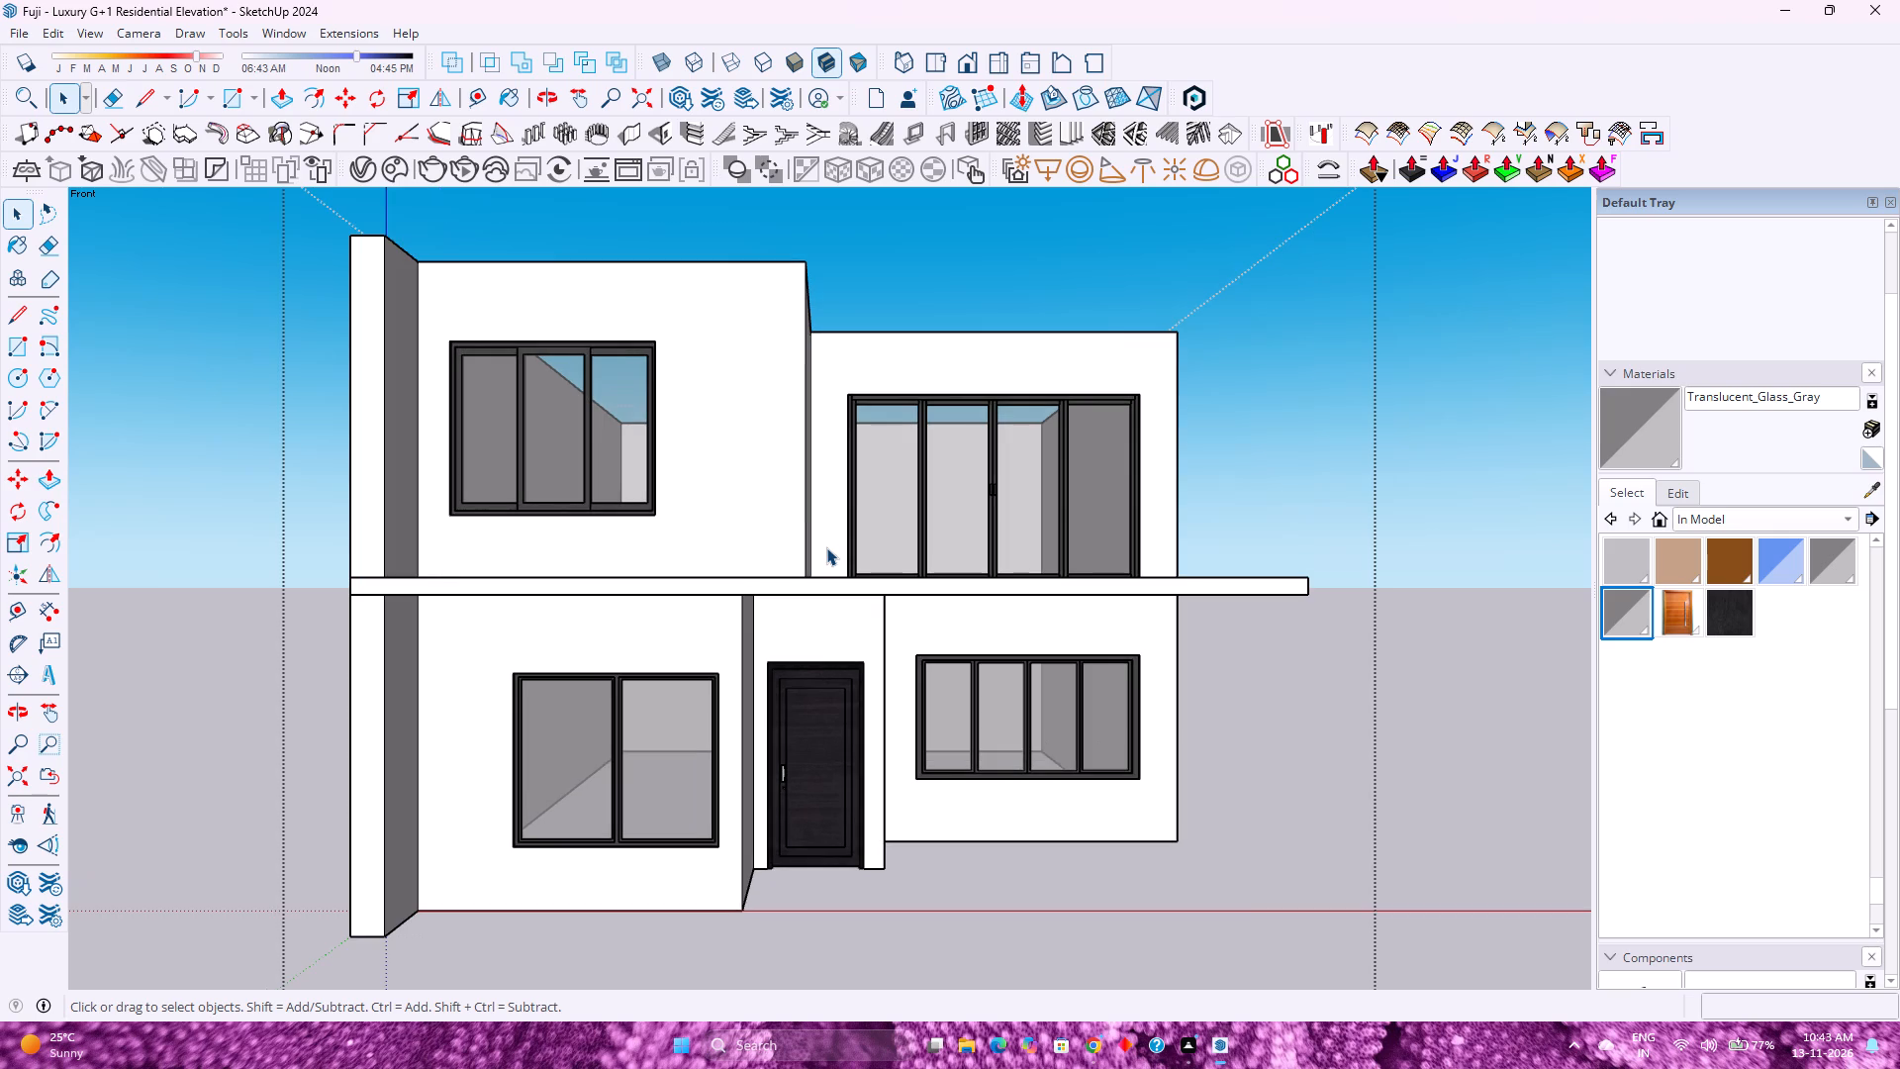
scroll(826, 547, "down", 1)
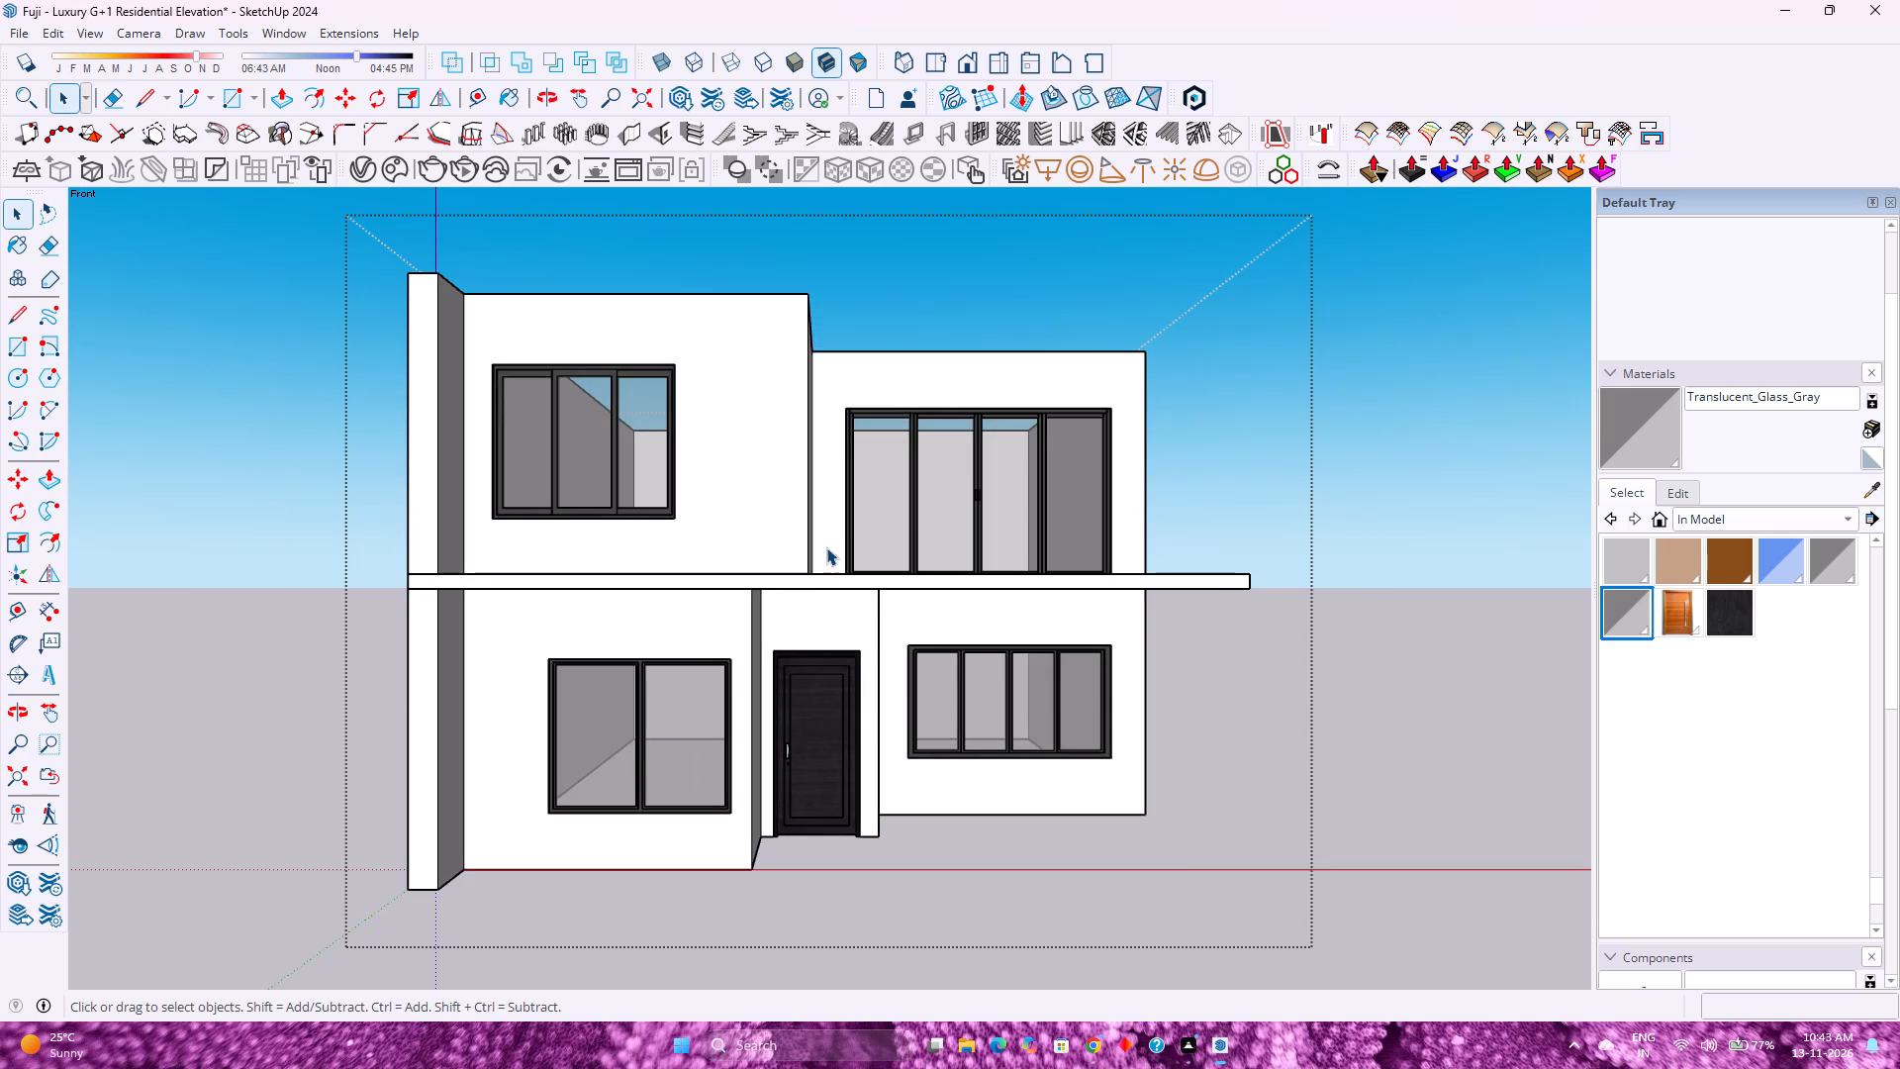
scroll(826, 547, "up", 1)
scroll(826, 547, "down", 1)
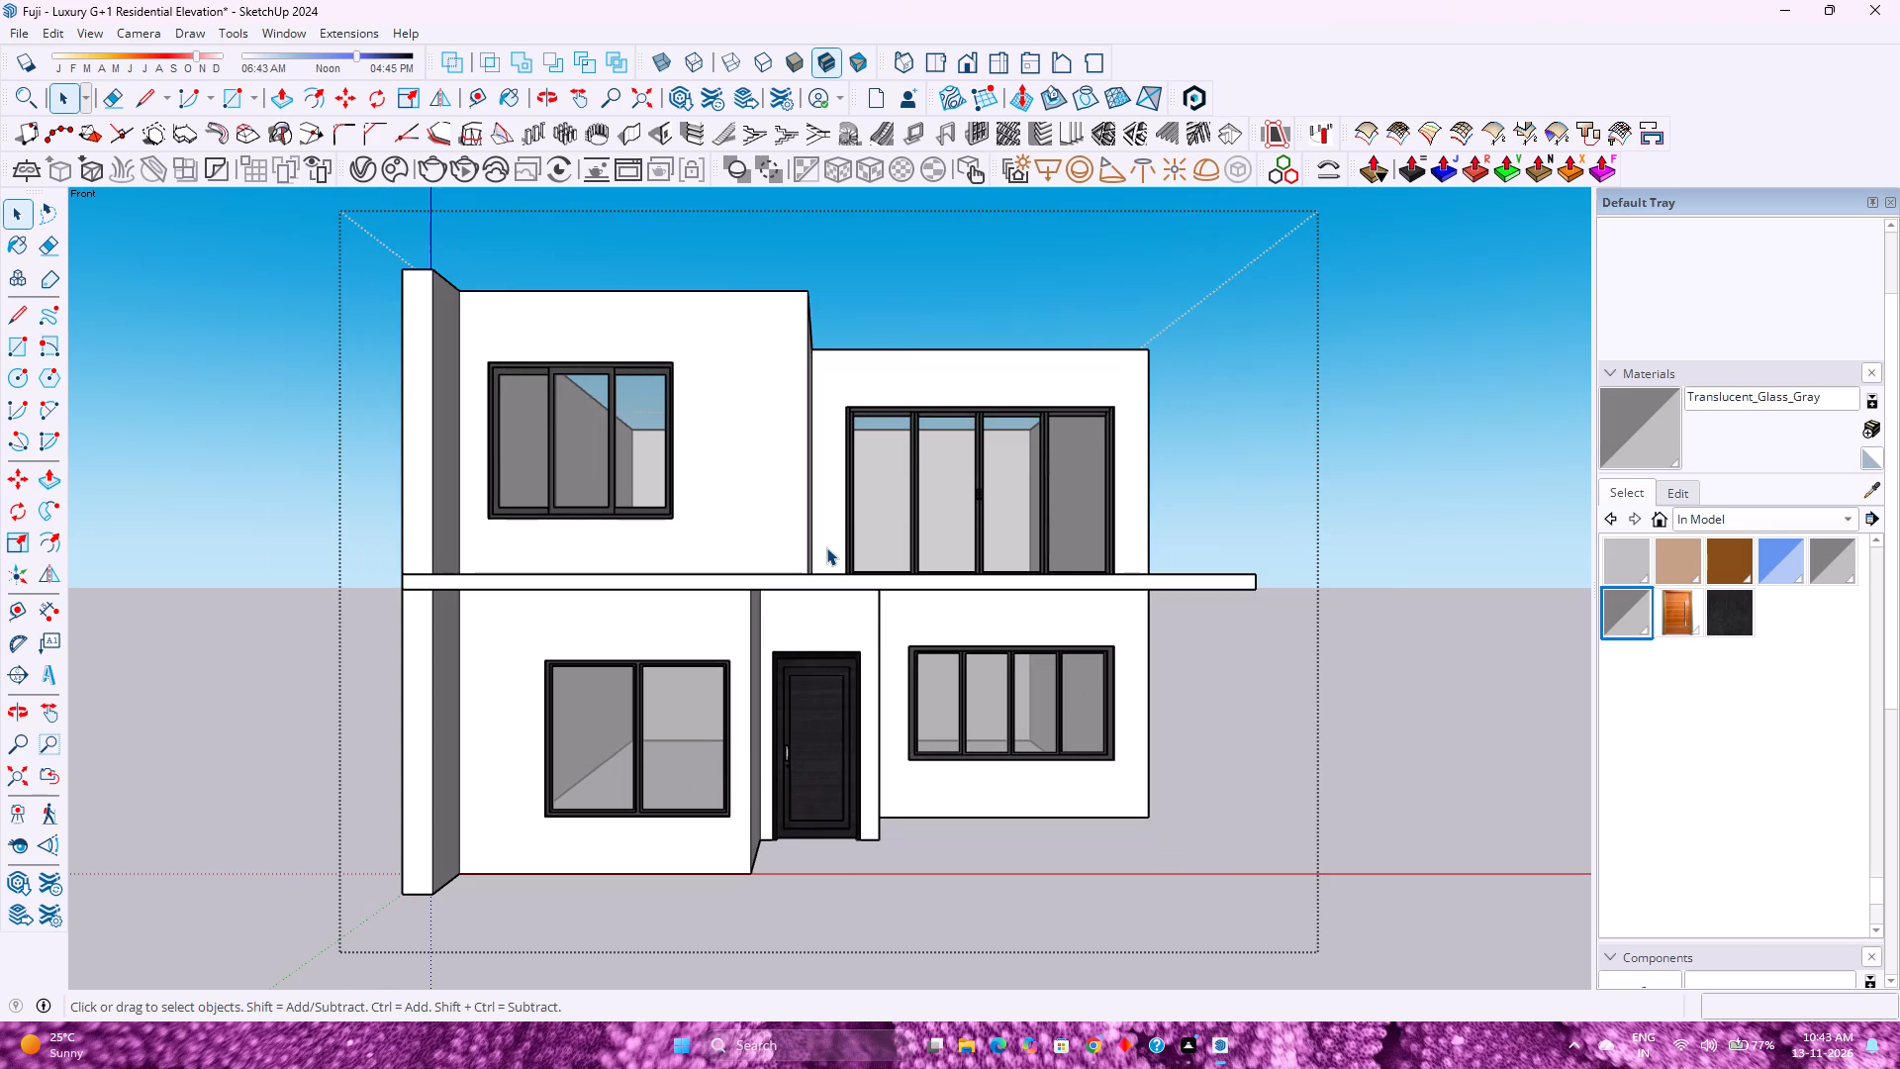
scroll(826, 547, "down", 1)
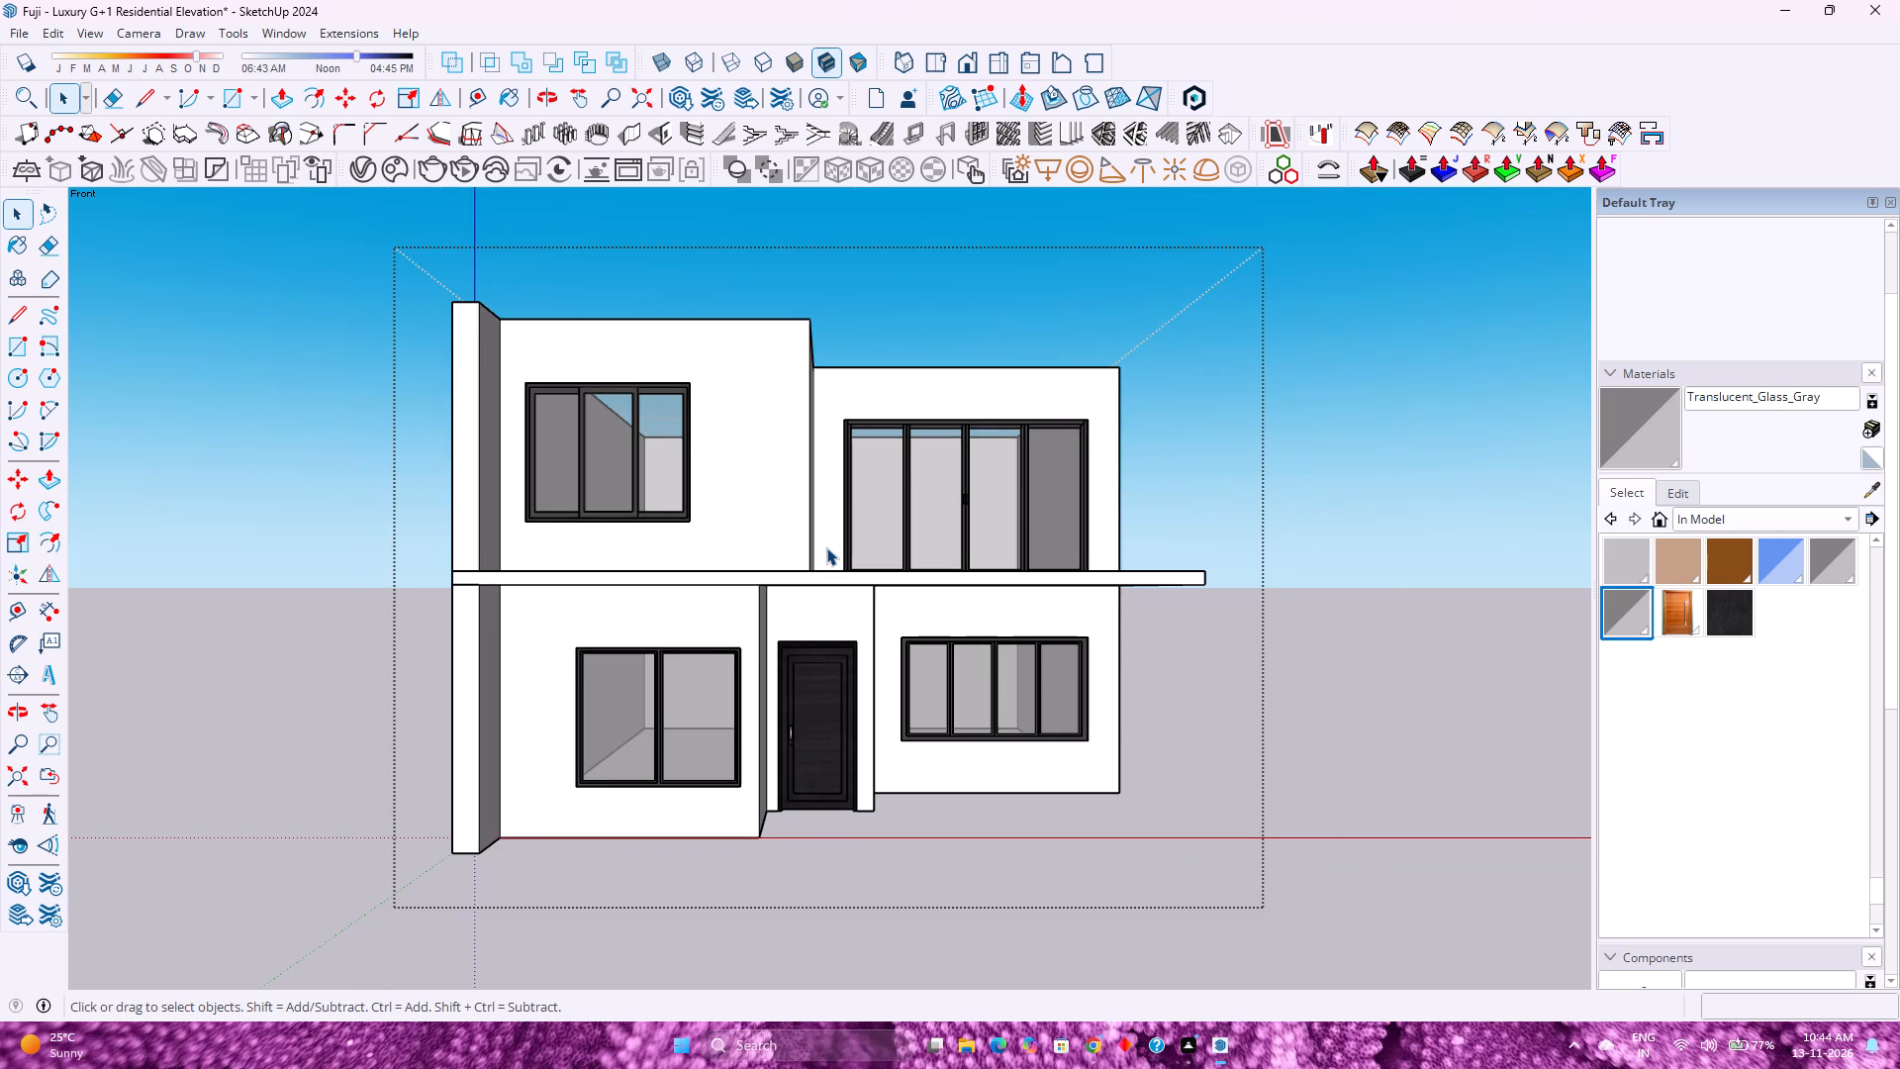
scroll(826, 547, "up", 1)
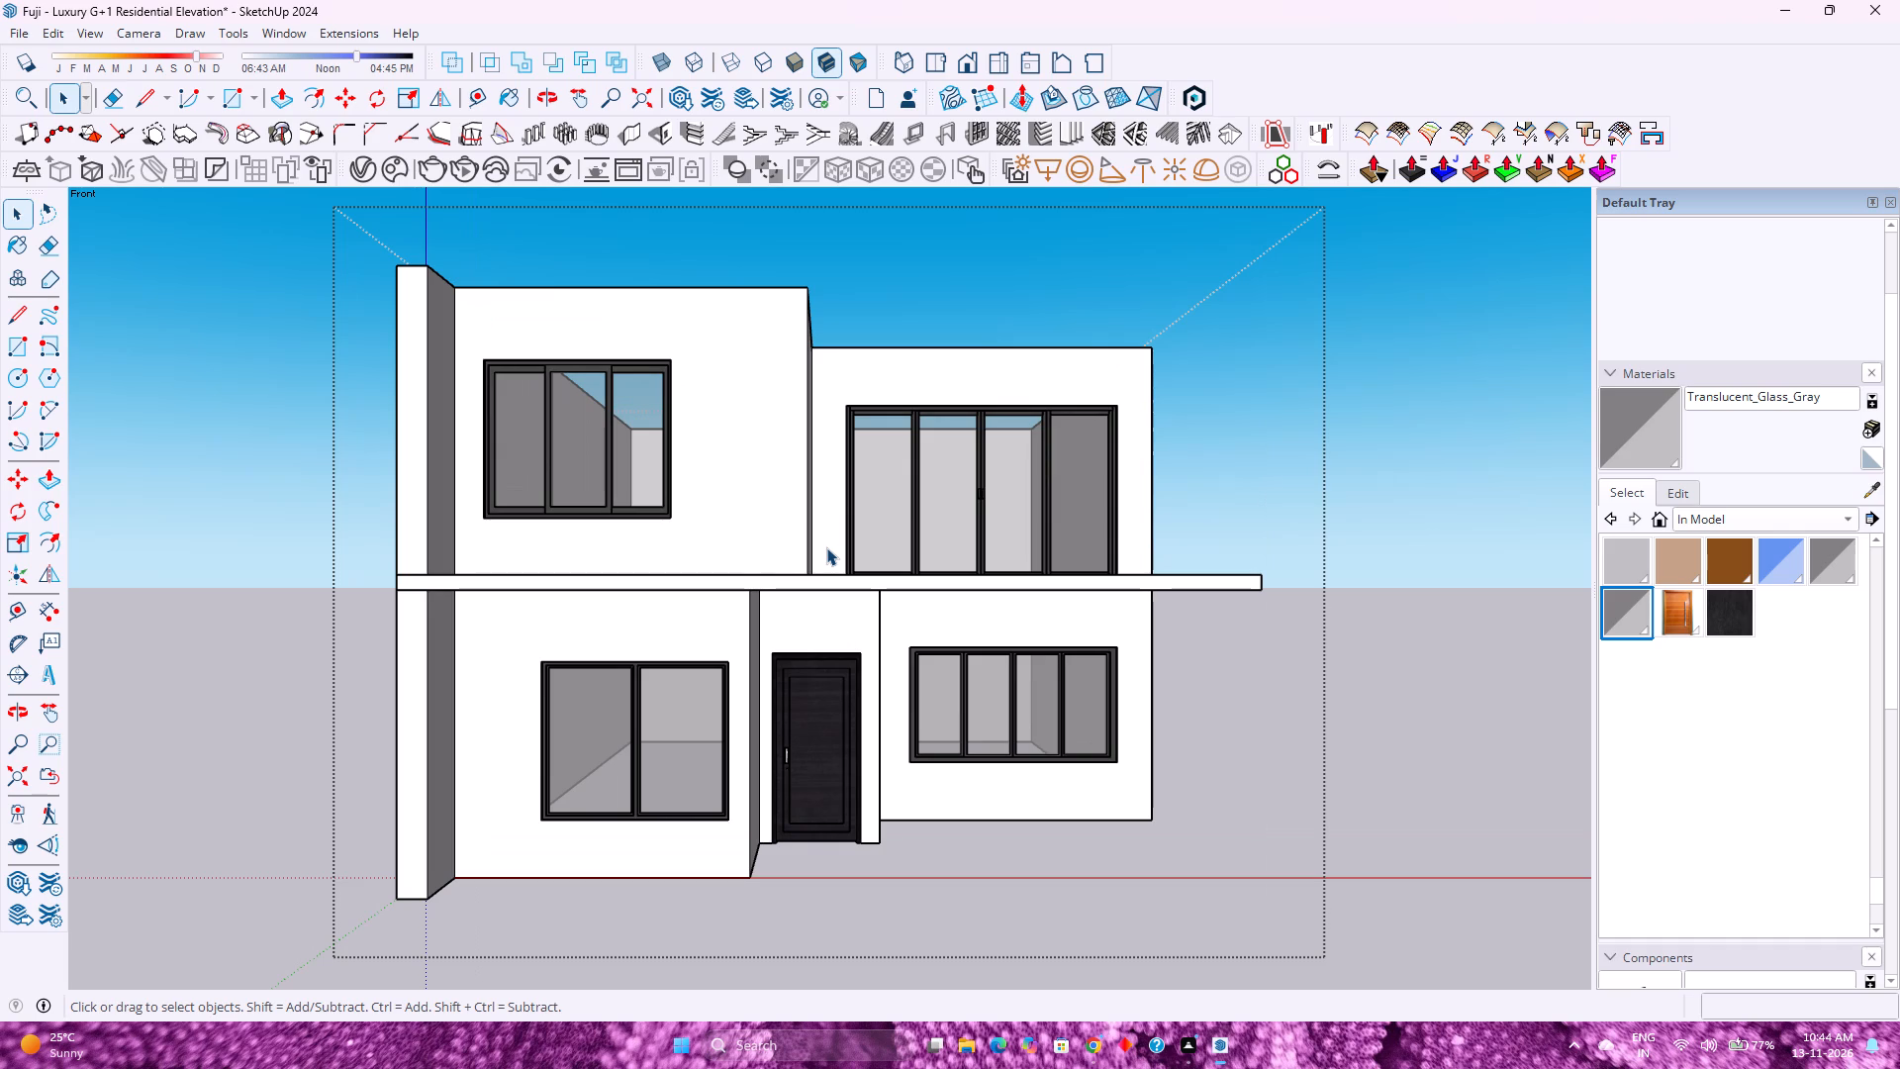
scroll(826, 547, "down", 1)
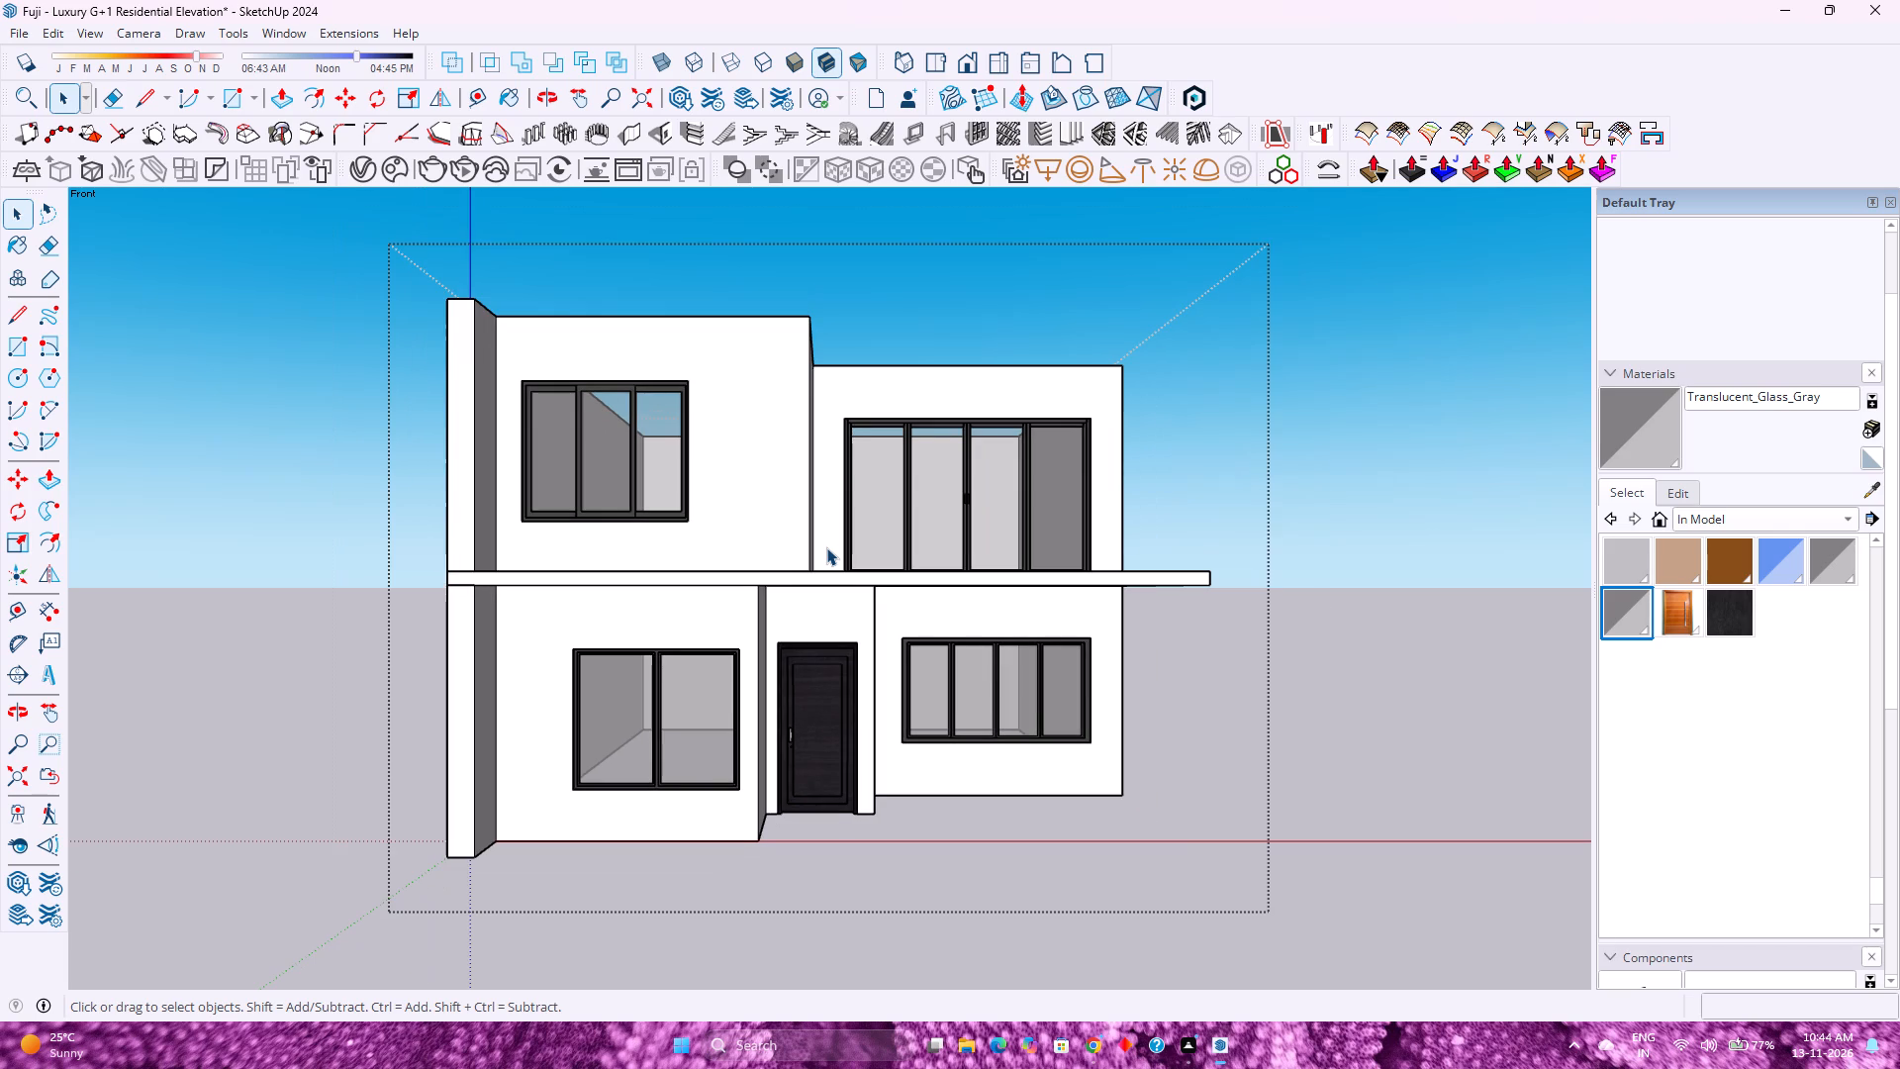
scroll(826, 547, "up", 1)
scroll(826, 547, "down", 1)
scroll(826, 547, "up", 1)
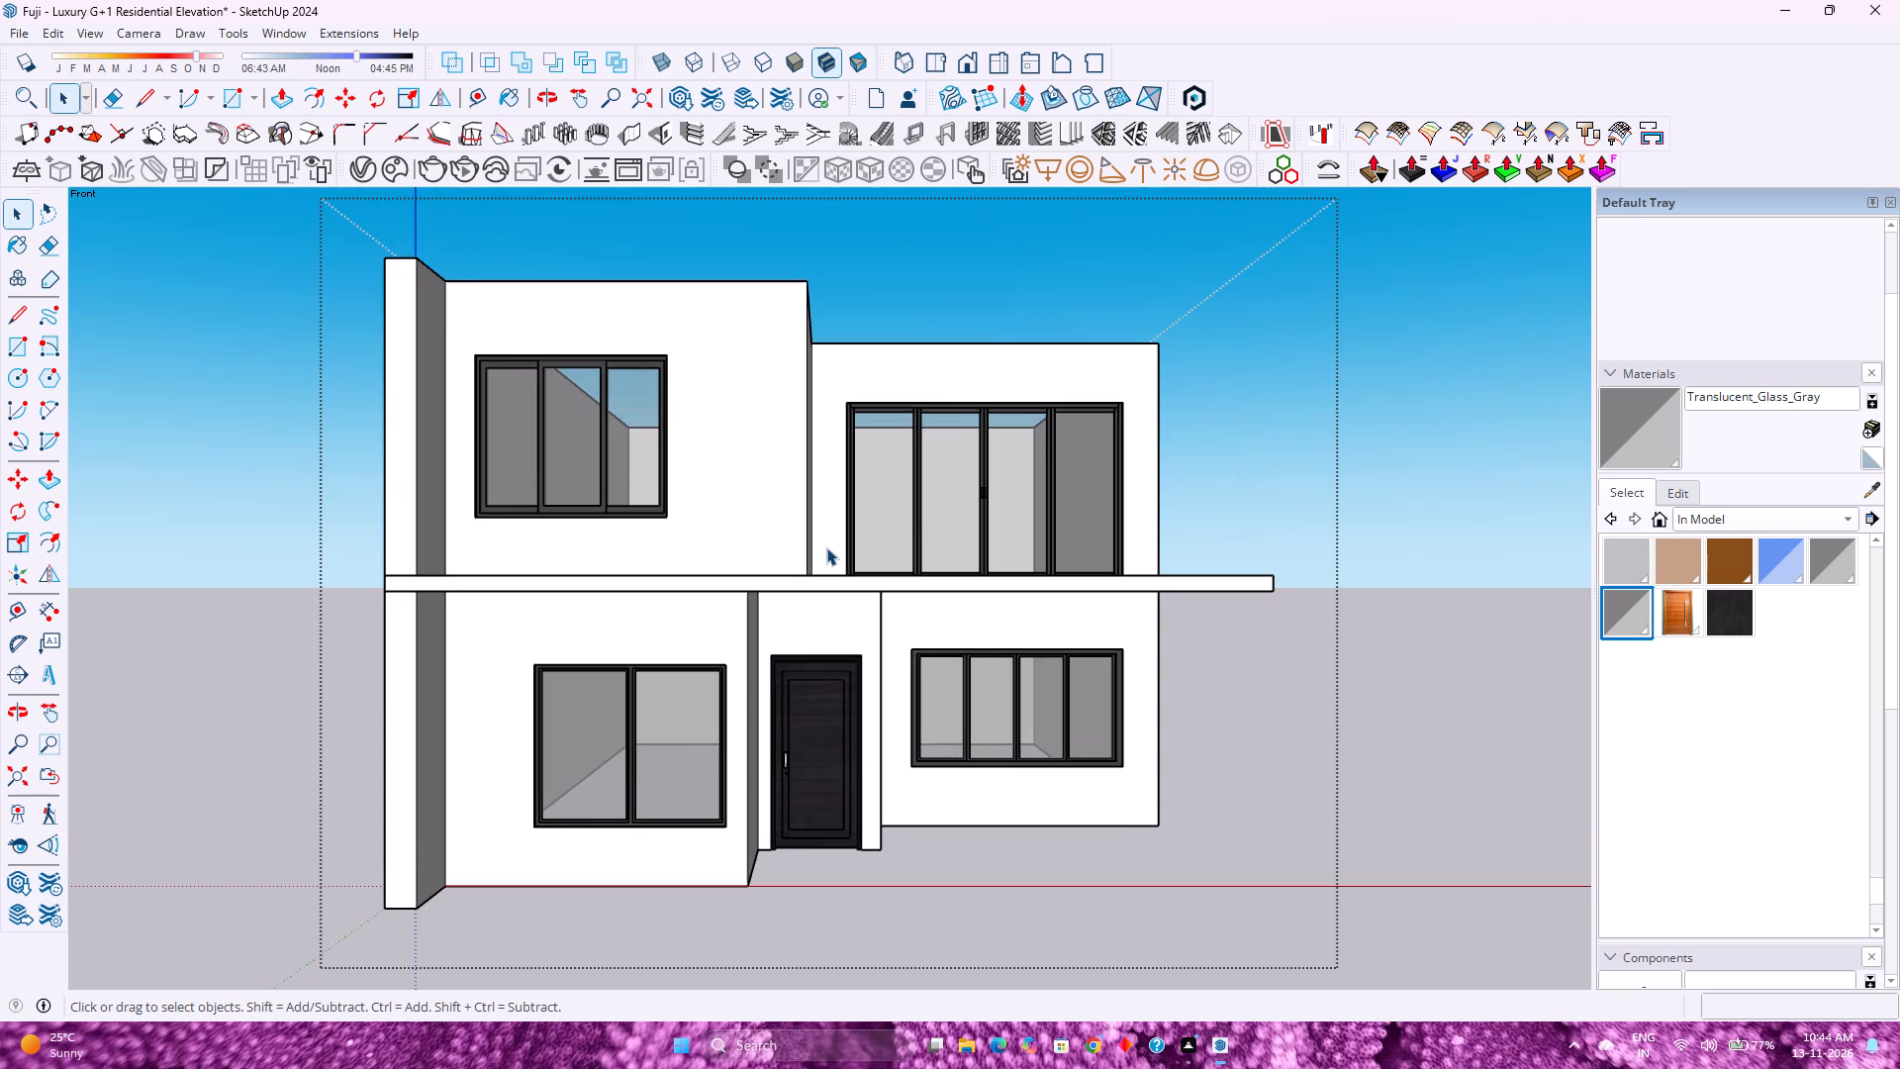
scroll(823, 530, "up", 1)
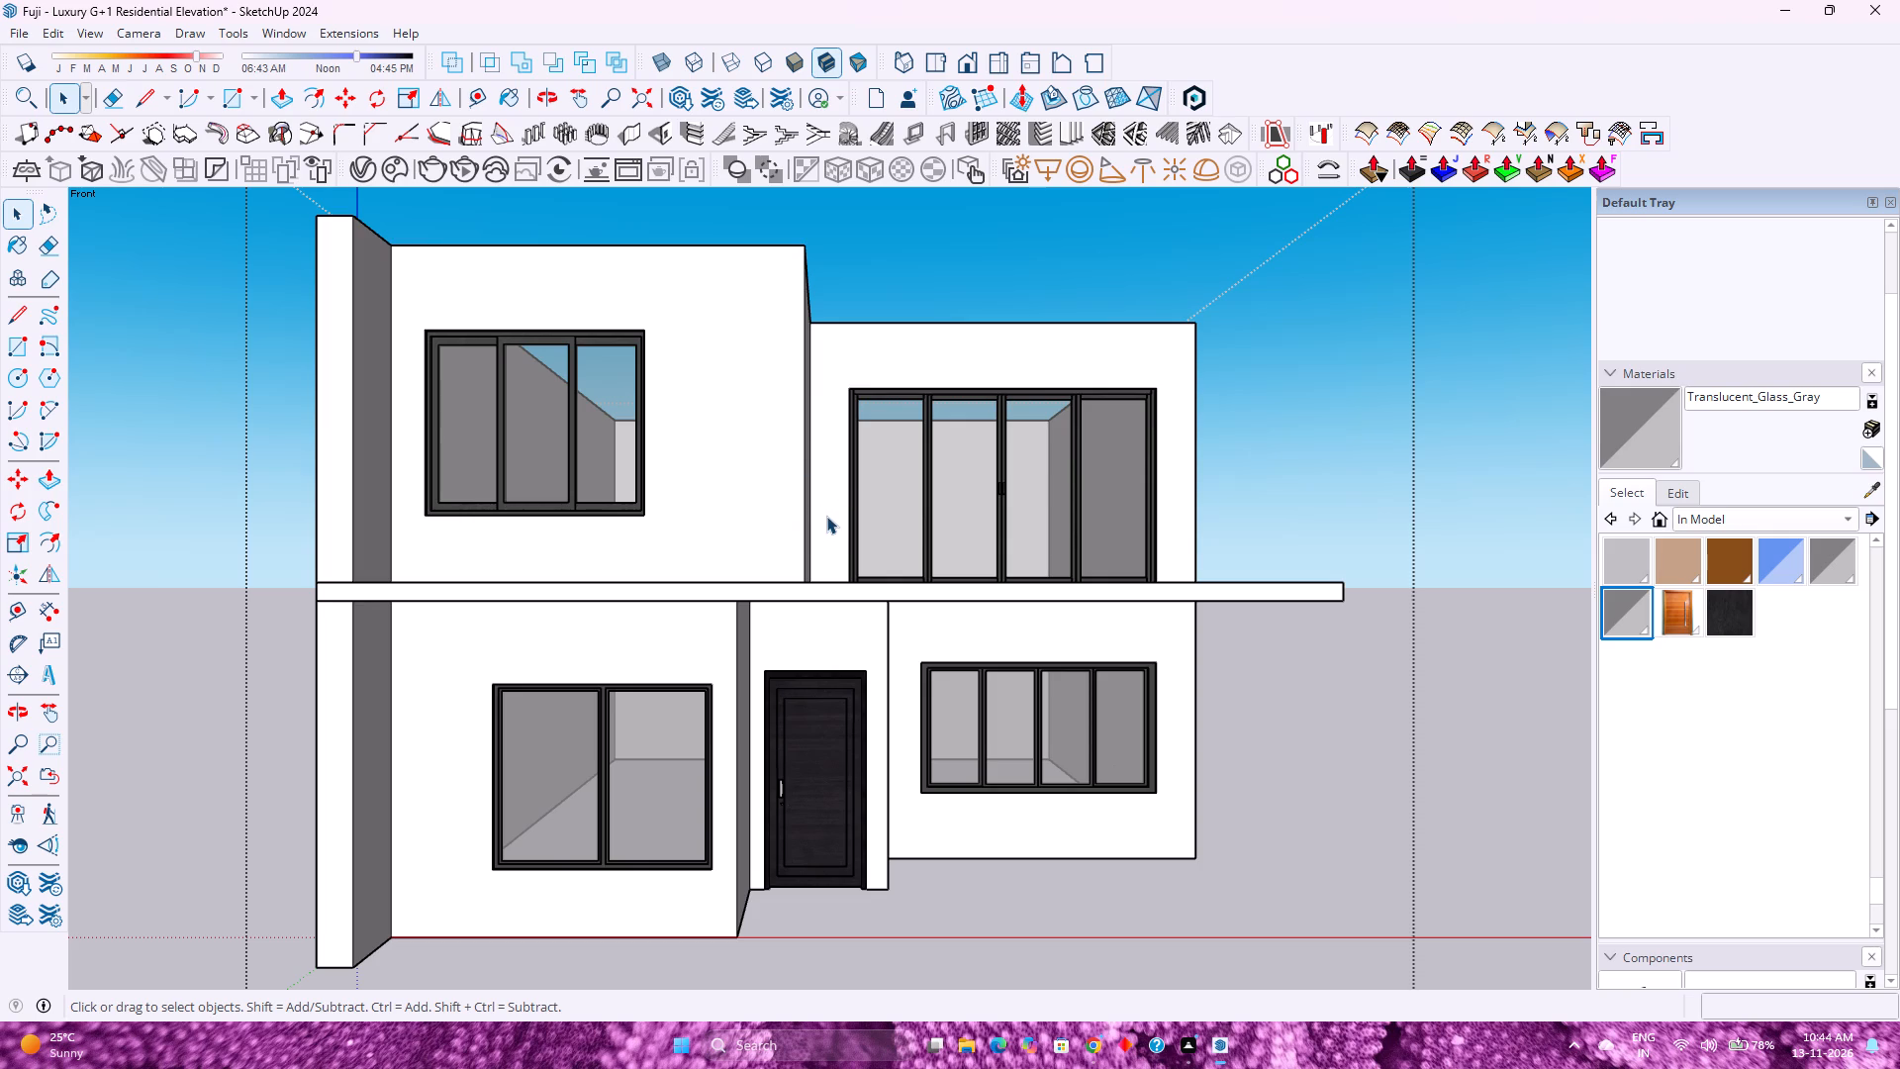
scroll(826, 516, "up", 1)
scroll(826, 516, "down", 2)
scroll(826, 516, "up", 2)
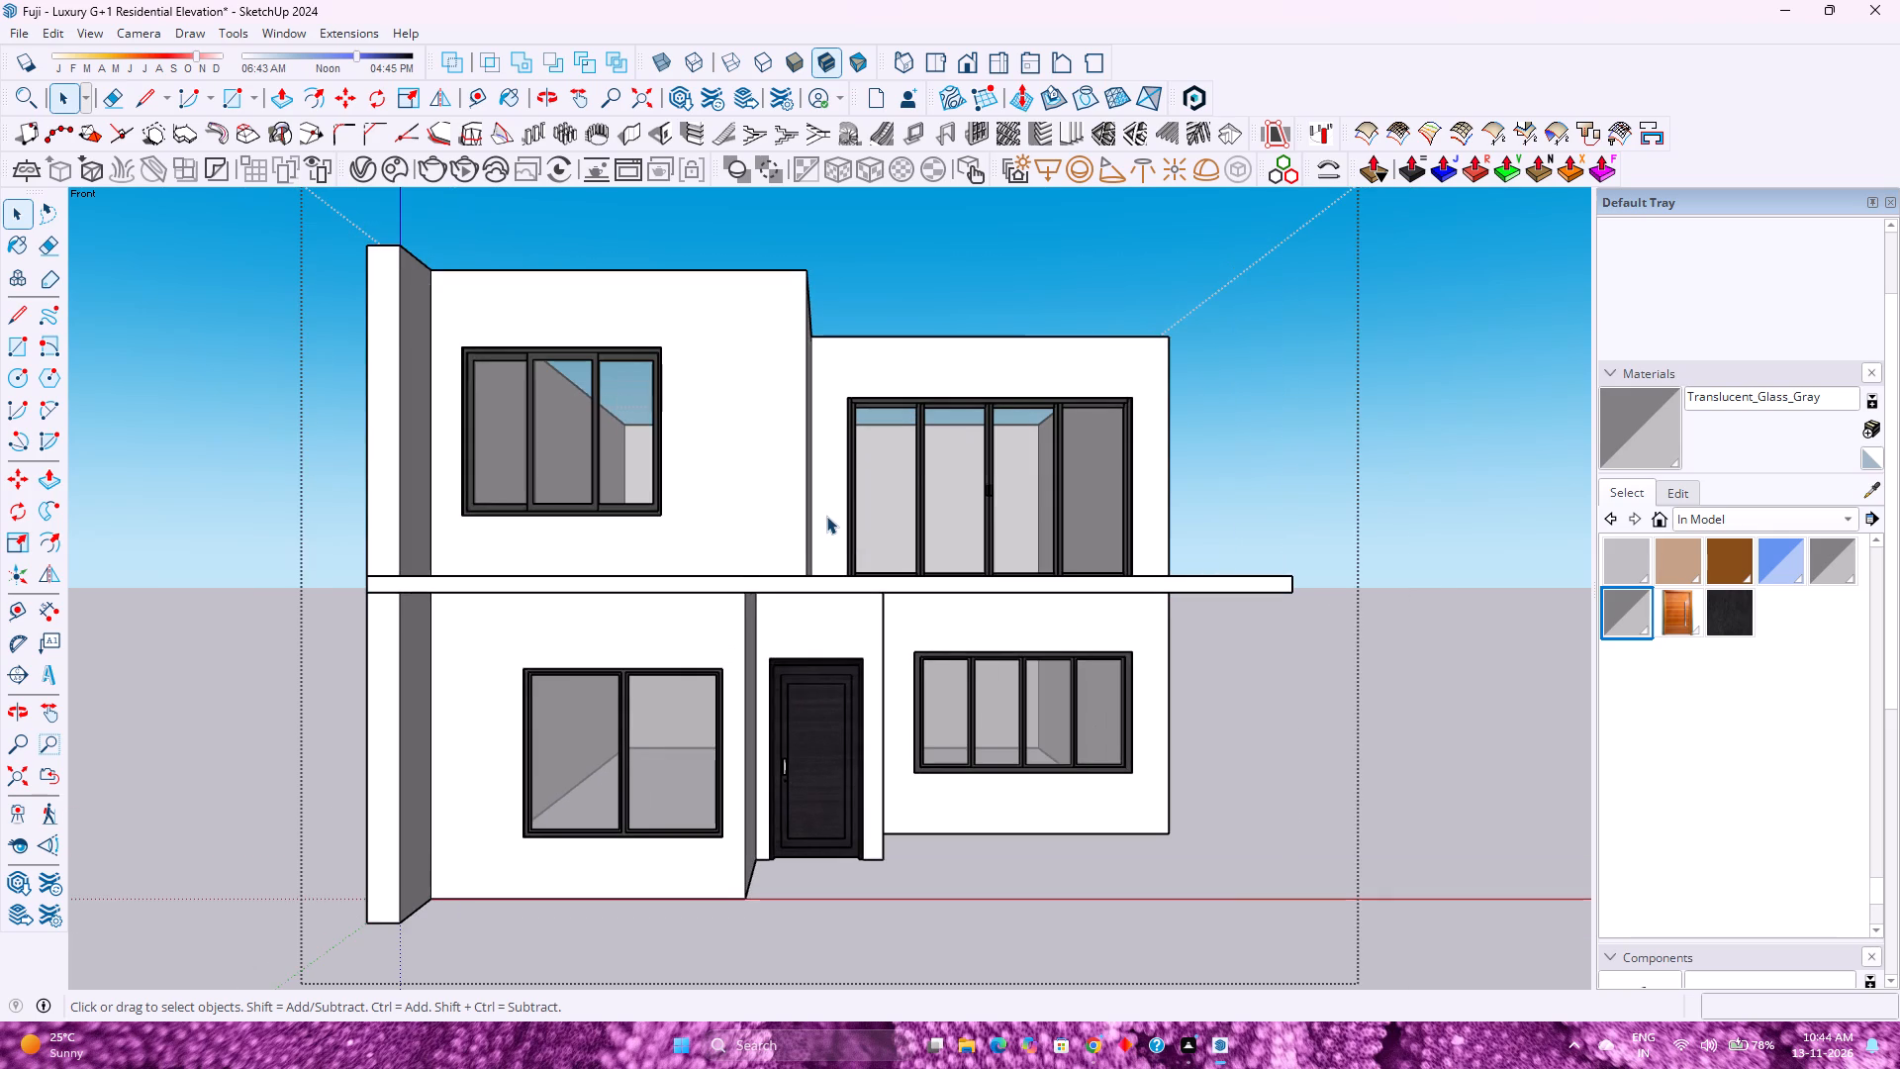
scroll(826, 516, "up", 1)
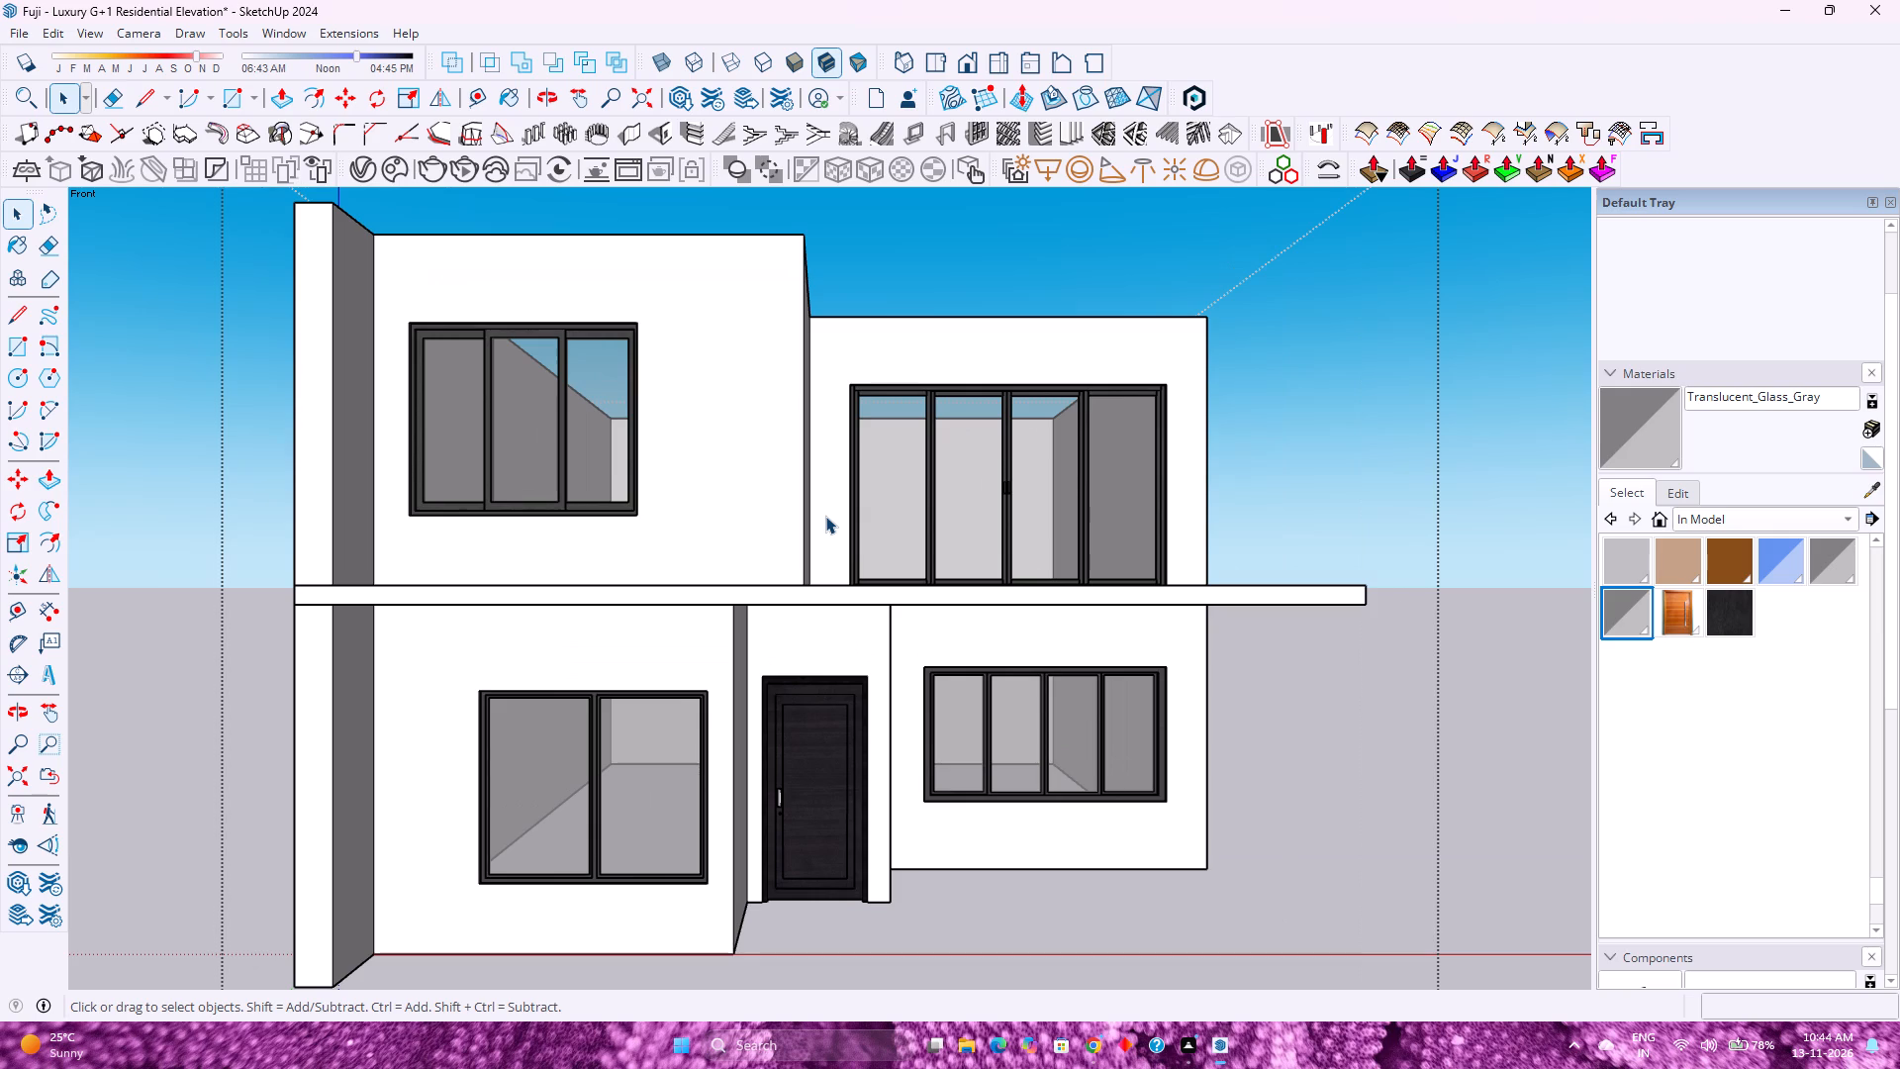
scroll(836, 540, "down", 1)
scroll(830, 550, "up", 1)
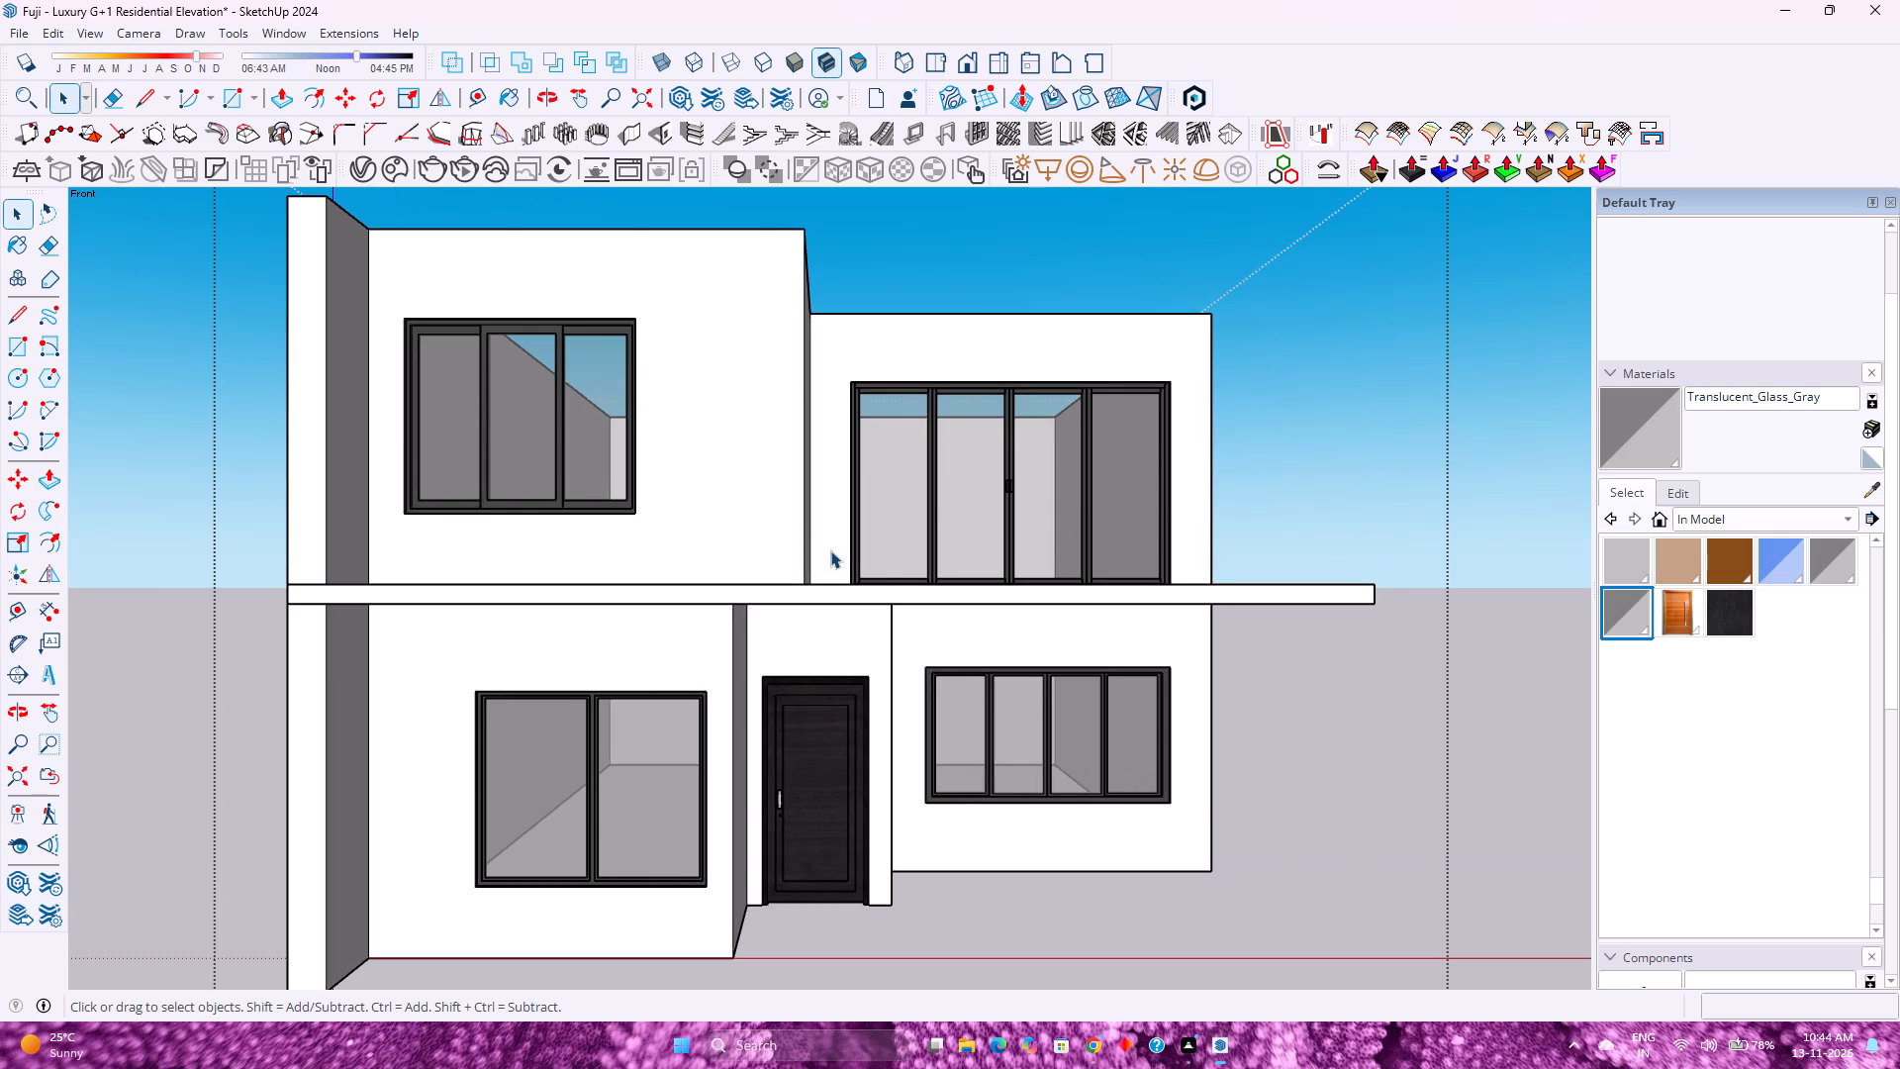
scroll(830, 550, "down", 1)
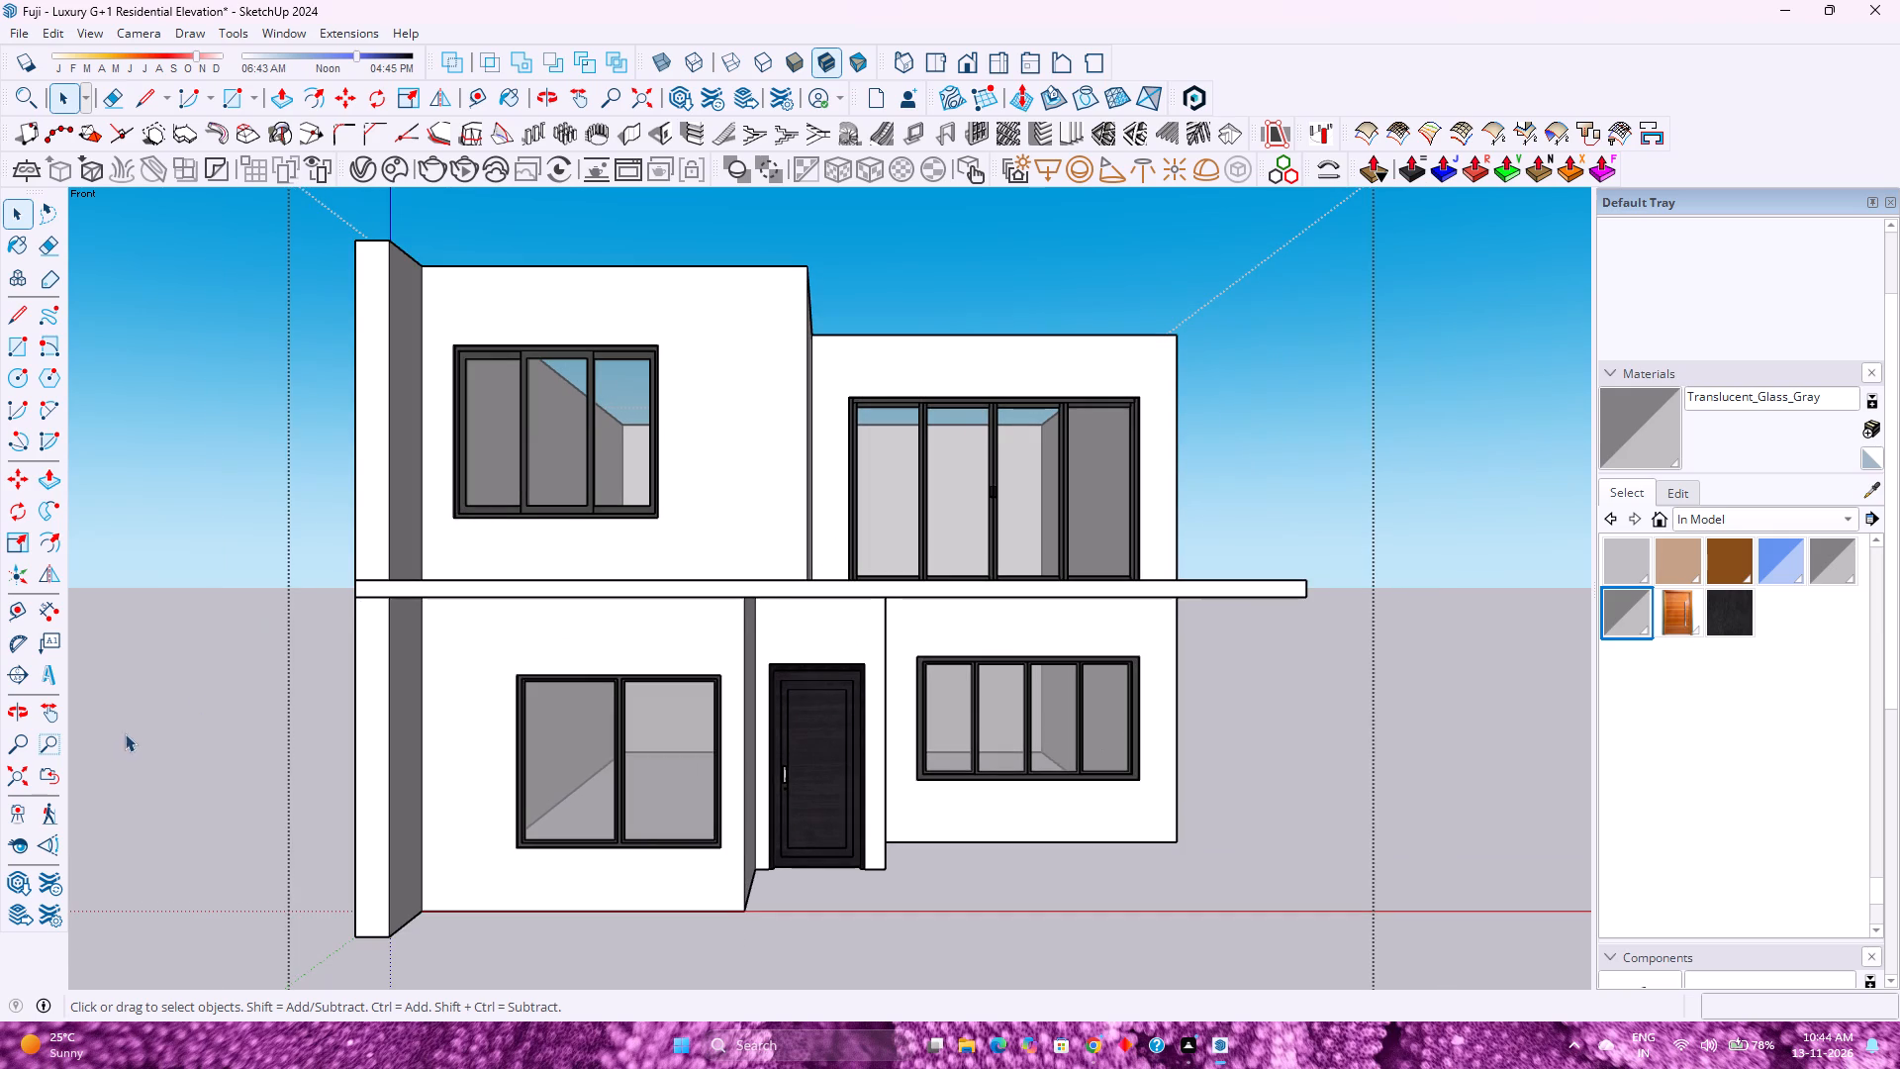
left_click(25, 782)
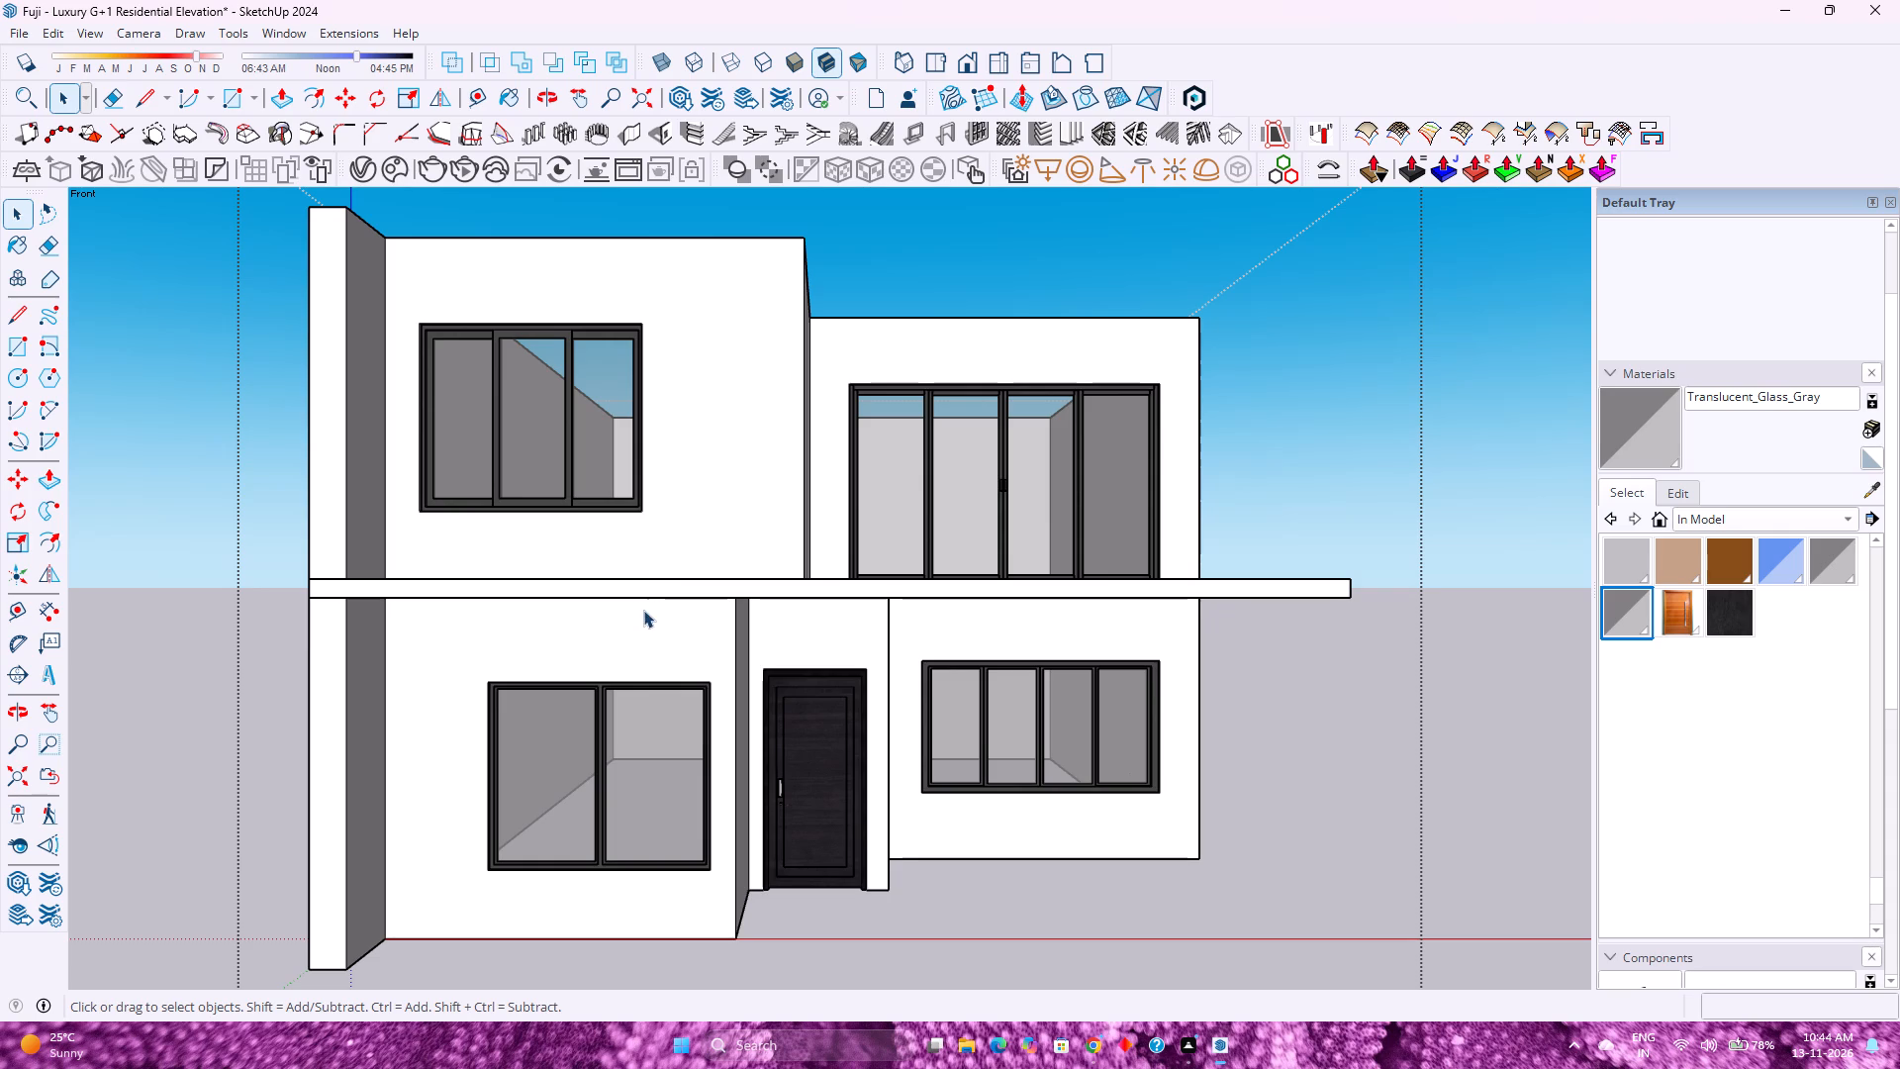
Examine the projecting floor slab against the ground-floor and upper-floor openings in the front view, both near and far.
scroll(644, 585, "down", 3)
scroll(650, 577, "up", 2)
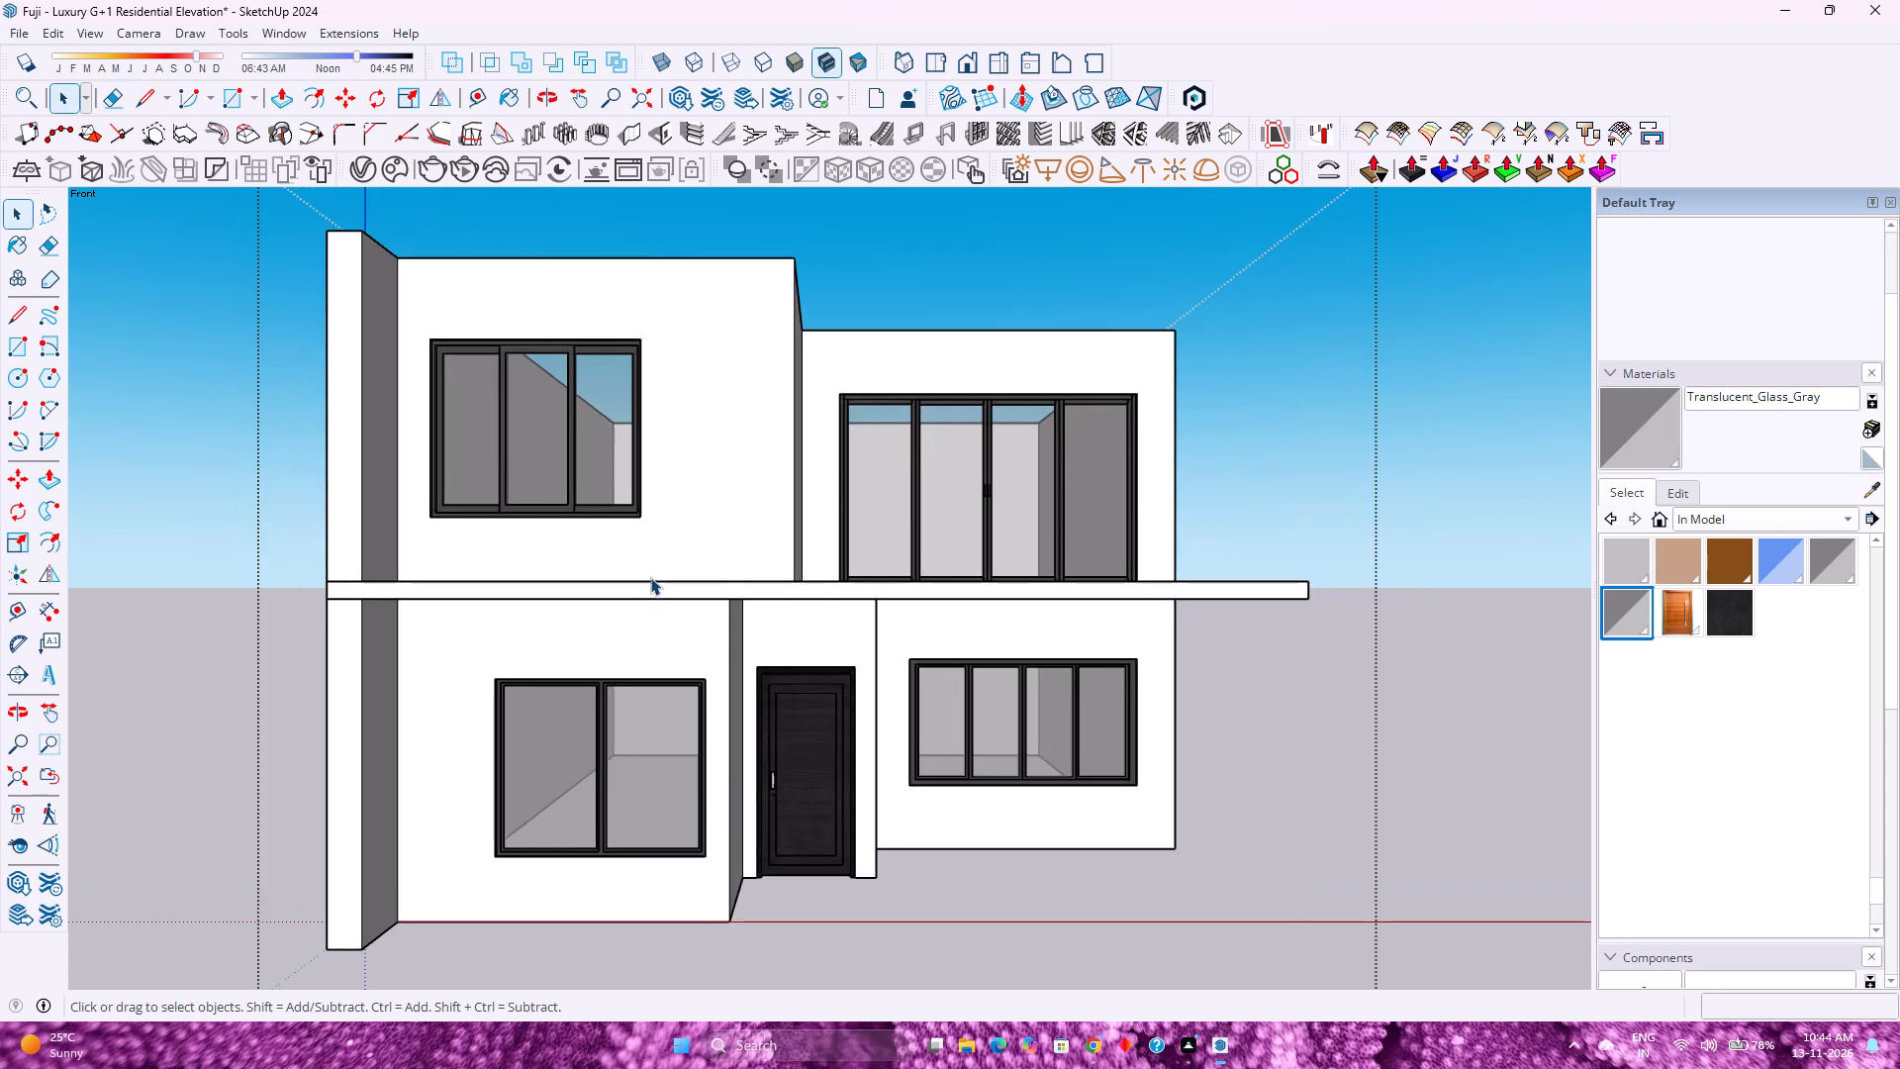
scroll(652, 599, "up", 1)
scroll(652, 599, "down", 2)
scroll(652, 599, "up", 2)
scroll(652, 599, "down", 3)
scroll(652, 599, "up", 3)
scroll(652, 600, "down", 1)
scroll(652, 600, "up", 2)
scroll(652, 600, "down", 2)
scroll(652, 600, "up", 1)
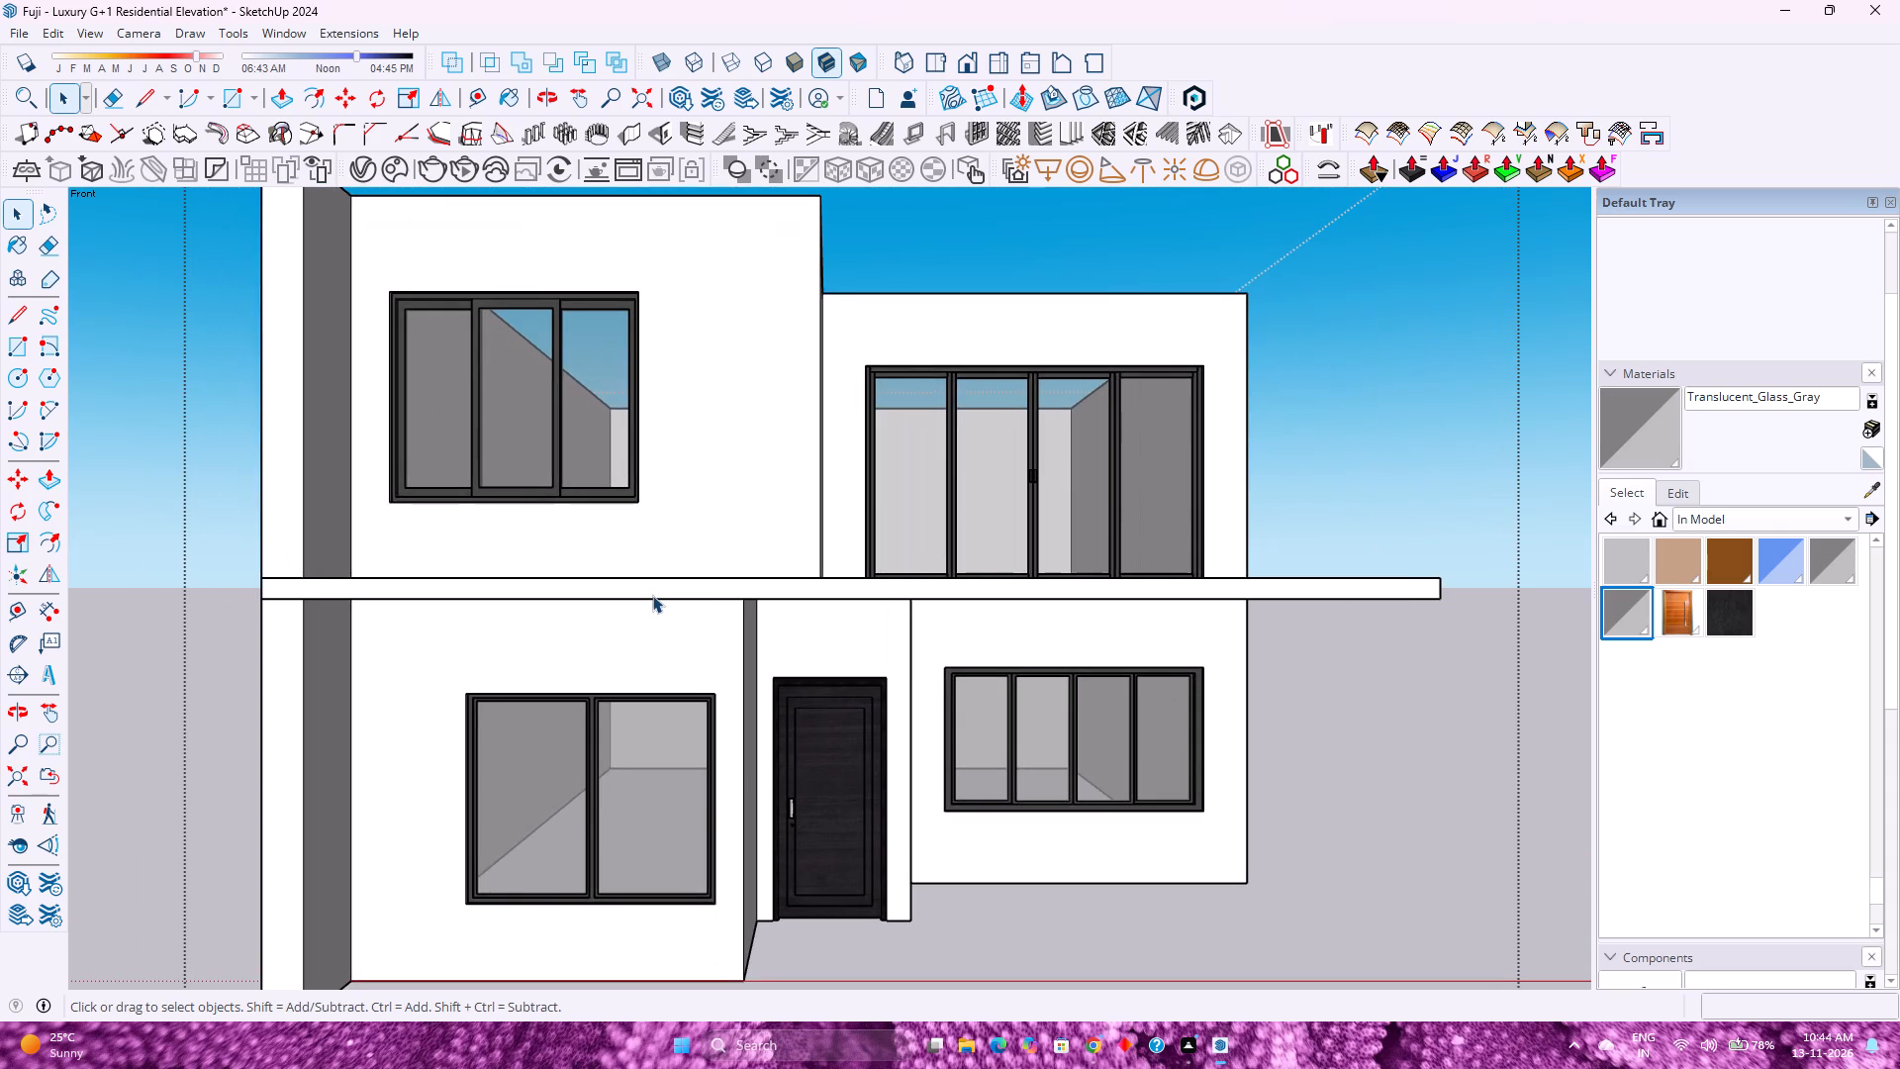
scroll(652, 595, "up", 1)
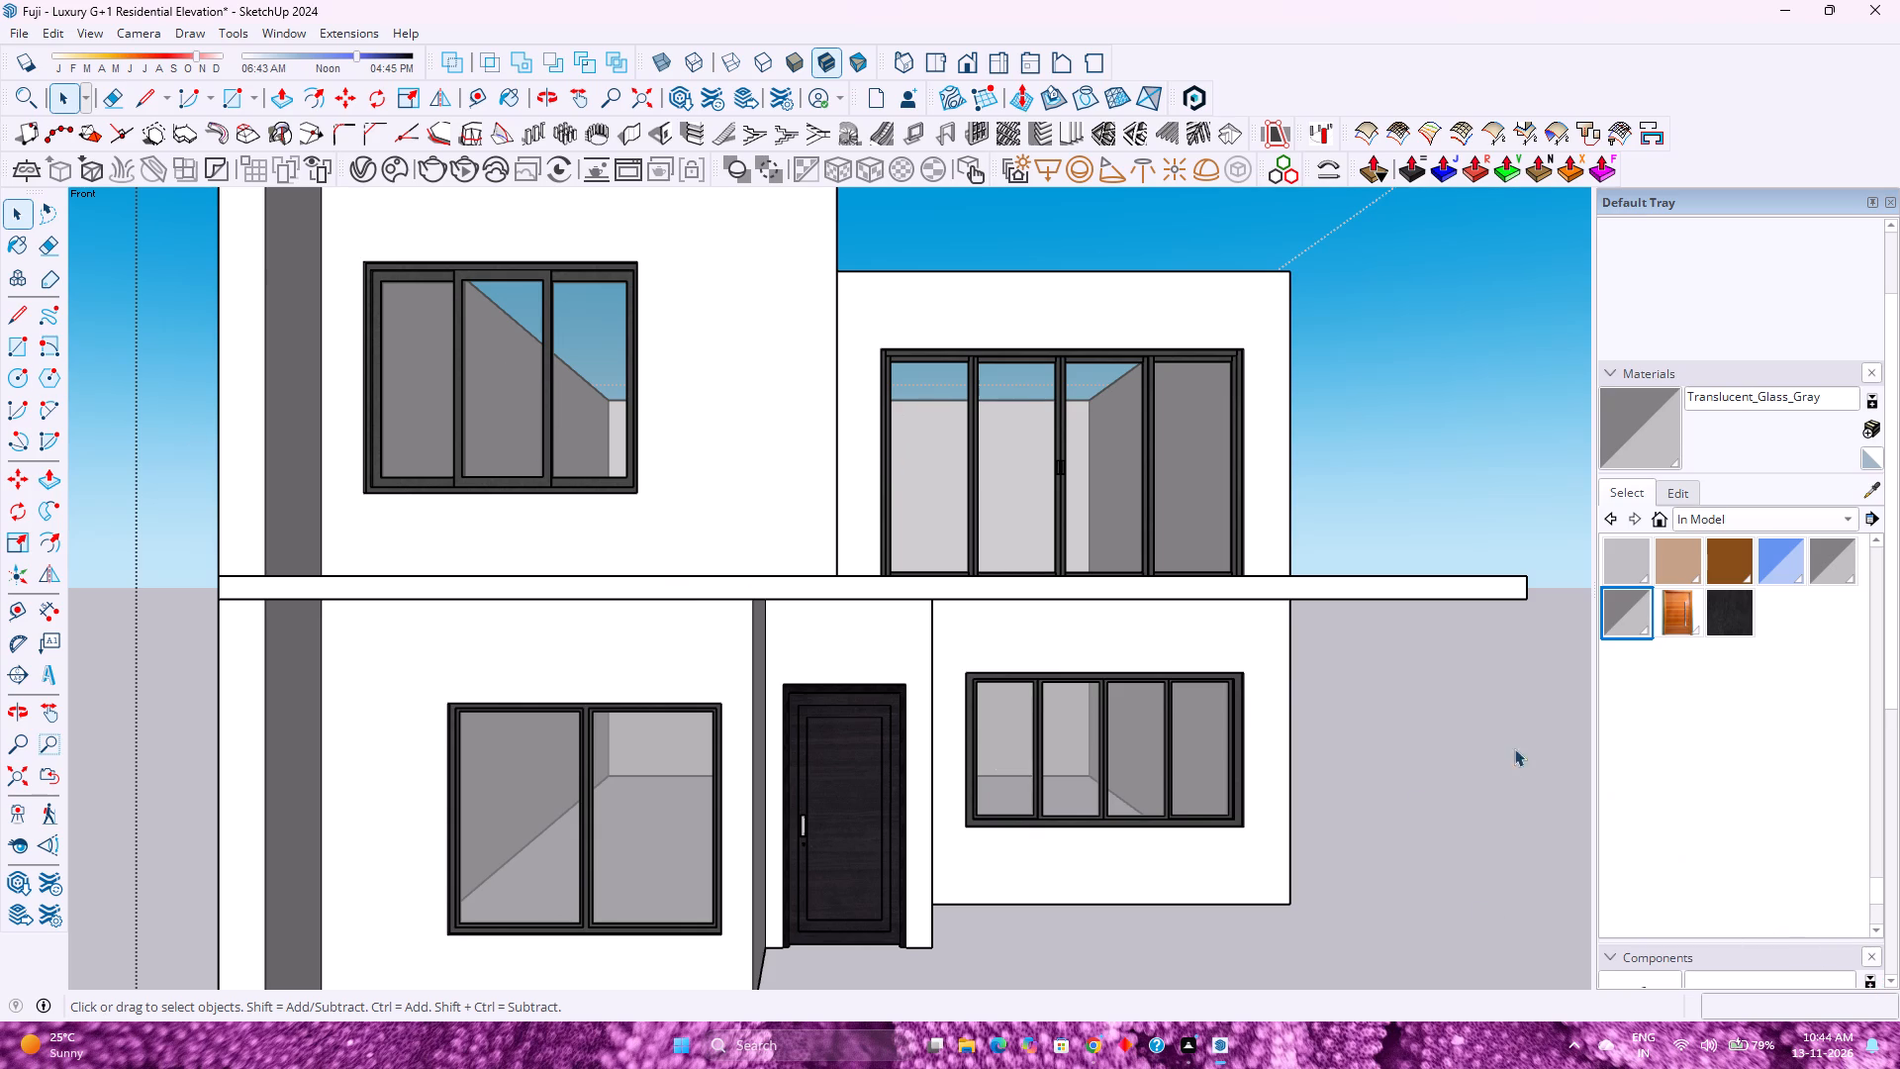
scroll(867, 551, "down", 5)
scroll(863, 551, "up", 4)
scroll(863, 556, "down", 4)
scroll(867, 566, "up", 1)
scroll(867, 567, "down", 4)
scroll(868, 567, "up", 4)
scroll(868, 567, "down", 4)
scroll(870, 571, "up", 1)
scroll(871, 574, "down", 5)
scroll(873, 576, "up", 5)
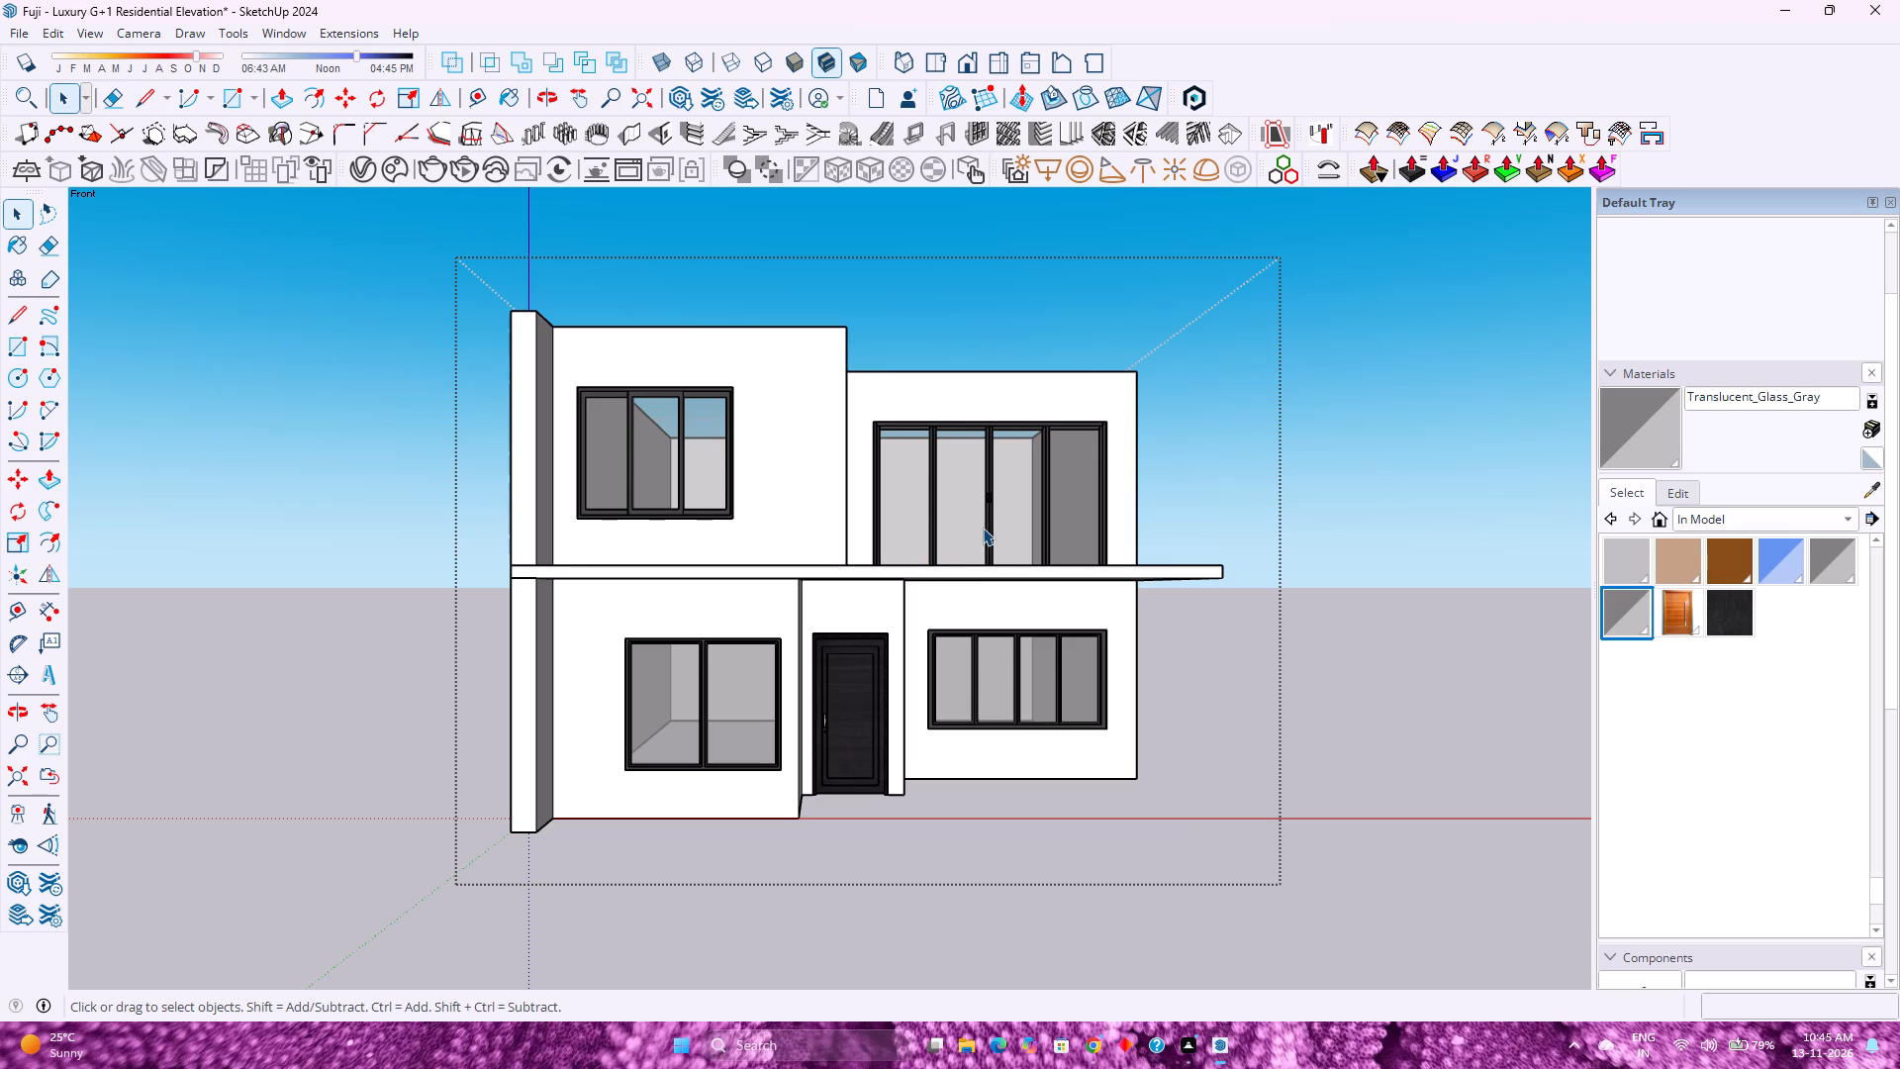
scroll(897, 551, "down", 3)
scroll(897, 551, "up", 3)
scroll(897, 551, "down", 2)
scroll(897, 551, "up", 2)
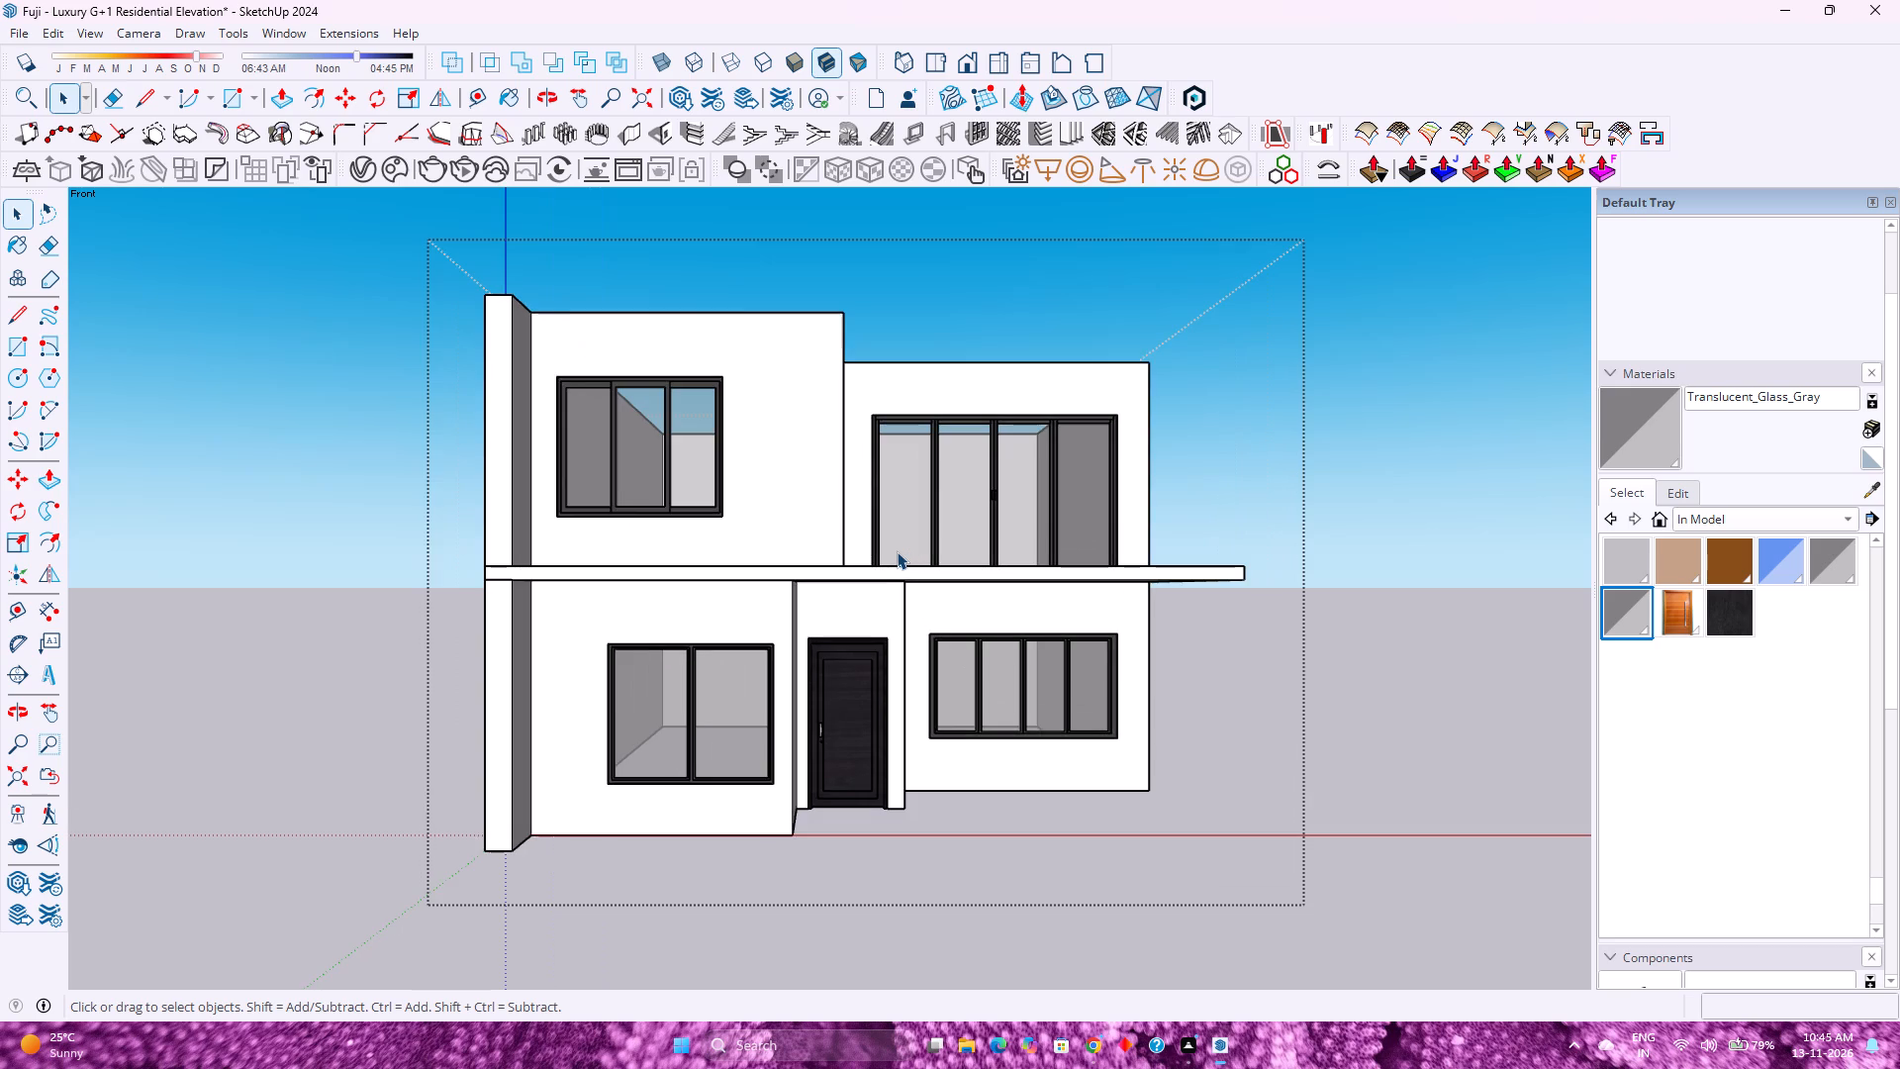
scroll(897, 551, "up", 2)
scroll(897, 551, "down", 2)
scroll(897, 551, "up", 2)
scroll(897, 551, "down", 3)
scroll(897, 551, "up", 2)
scroll(897, 551, "down", 1)
scroll(897, 551, "up", 2)
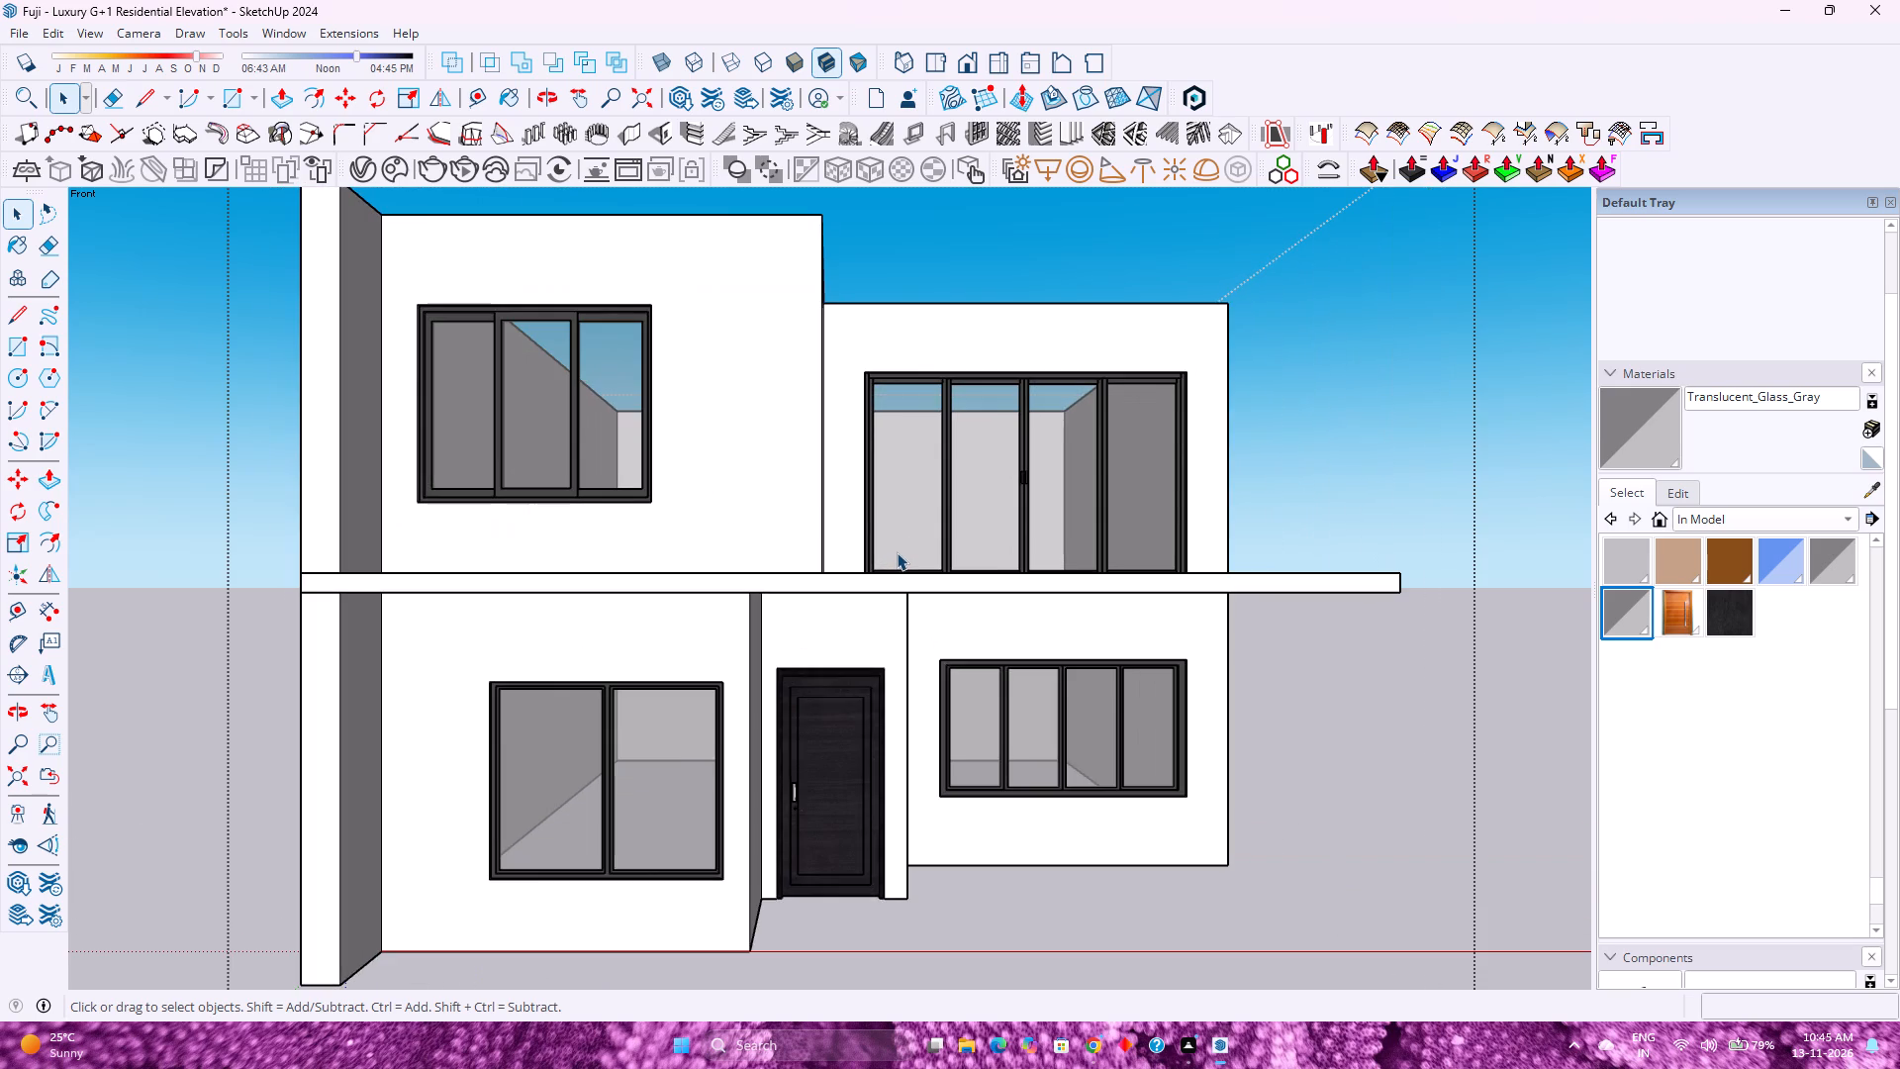
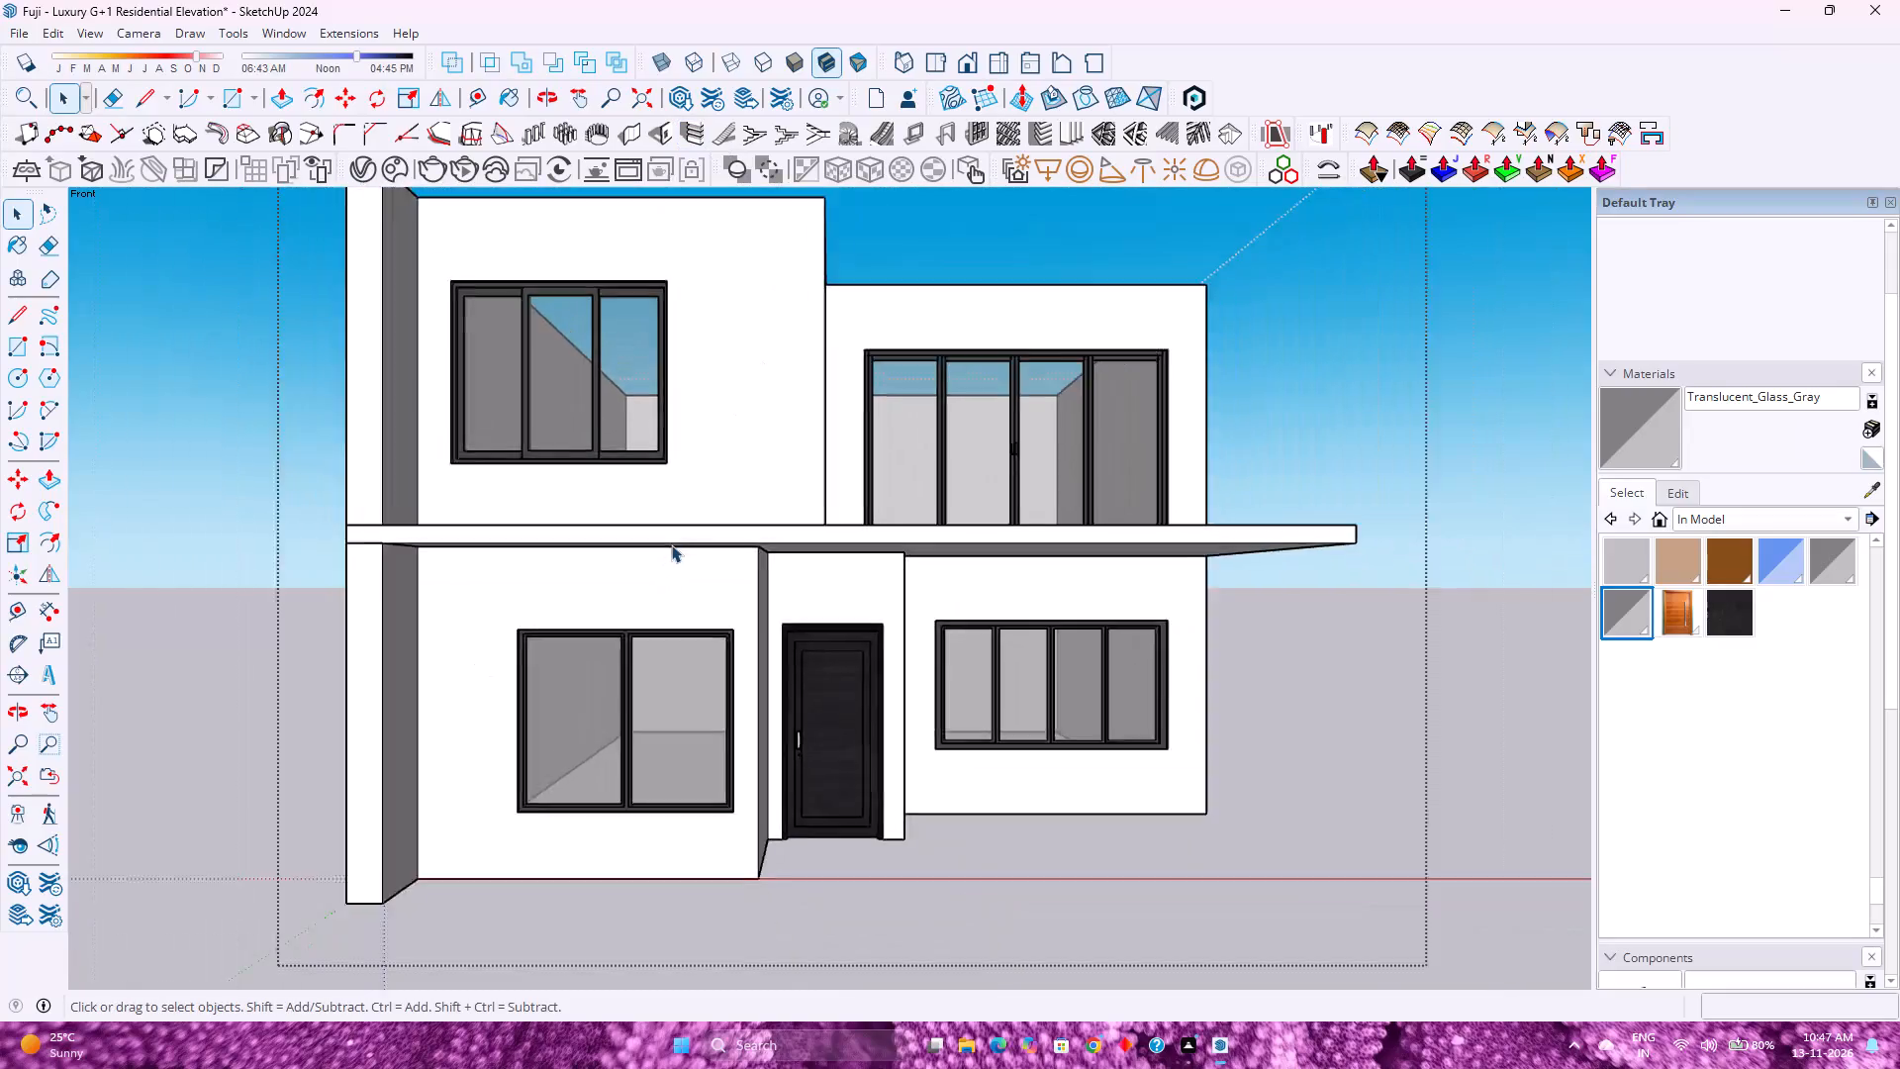
Examine the front elevation around the floor slab, comparing the upper-floor and ground-floor windows near and far.
scroll(671, 544, "up", 5)
scroll(671, 544, "down", 4)
scroll(671, 544, "up", 3)
scroll(671, 544, "down", 4)
scroll(671, 544, "up", 5)
scroll(671, 544, "down", 5)
scroll(671, 544, "up", 4)
scroll(671, 544, "down", 2)
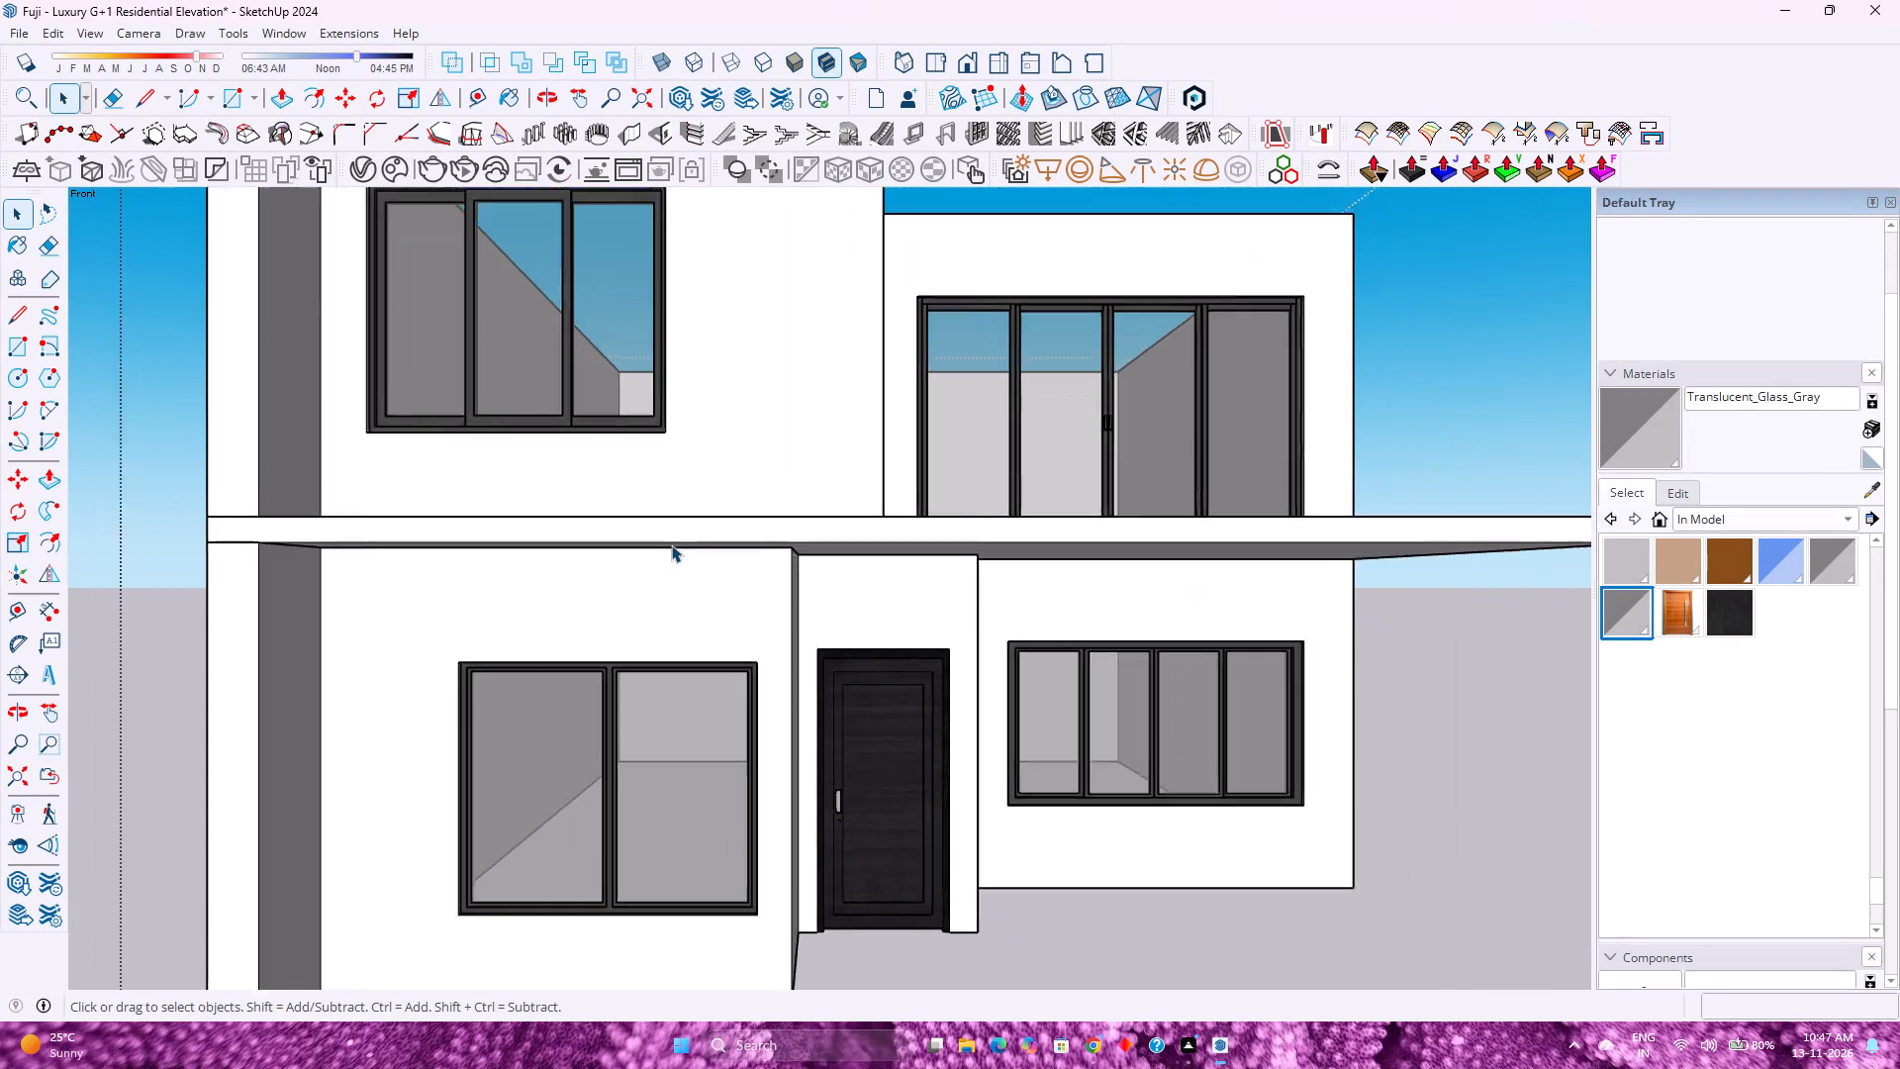
scroll(671, 544, "down", 2)
scroll(671, 544, "up", 4)
scroll(671, 544, "down", 5)
scroll(671, 544, "up", 3)
scroll(672, 544, "down", 4)
scroll(672, 544, "up", 4)
scroll(672, 544, "down", 4)
scroll(672, 544, "up", 4)
scroll(672, 544, "down", 4)
scroll(672, 544, "up", 3)
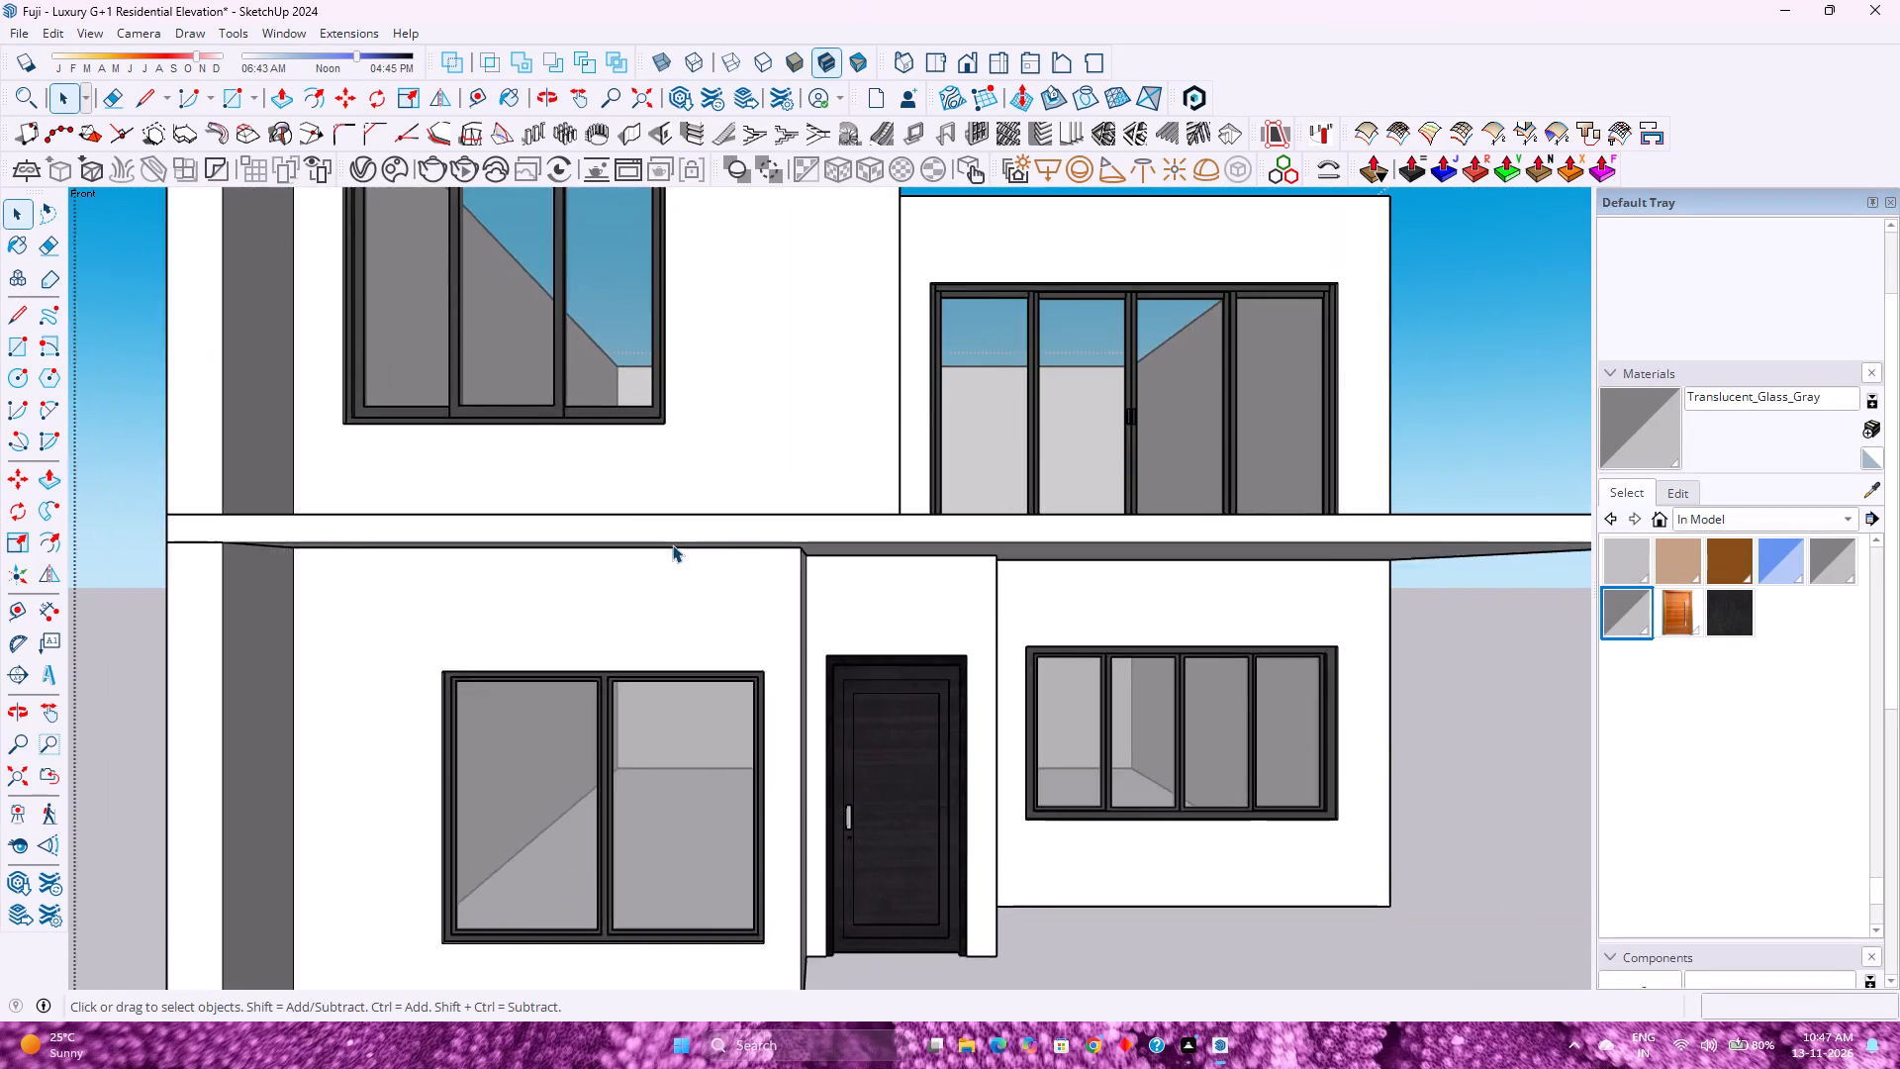
scroll(672, 544, "down", 4)
scroll(672, 544, "up", 5)
scroll(672, 544, "down", 2)
scroll(672, 544, "up", 1)
scroll(672, 544, "down", 4)
scroll(673, 545, "up", 5)
scroll(674, 545, "down", 5)
scroll(674, 545, "up", 4)
scroll(674, 545, "down", 3)
scroll(674, 545, "up", 4)
scroll(674, 545, "down", 2)
scroll(674, 545, "up", 2)
scroll(674, 545, "down", 3)
scroll(674, 545, "up", 2)
scroll(674, 545, "down", 1)
scroll(674, 545, "up", 2)
scroll(674, 545, "down", 2)
scroll(674, 545, "up", 3)
scroll(674, 545, "down", 2)
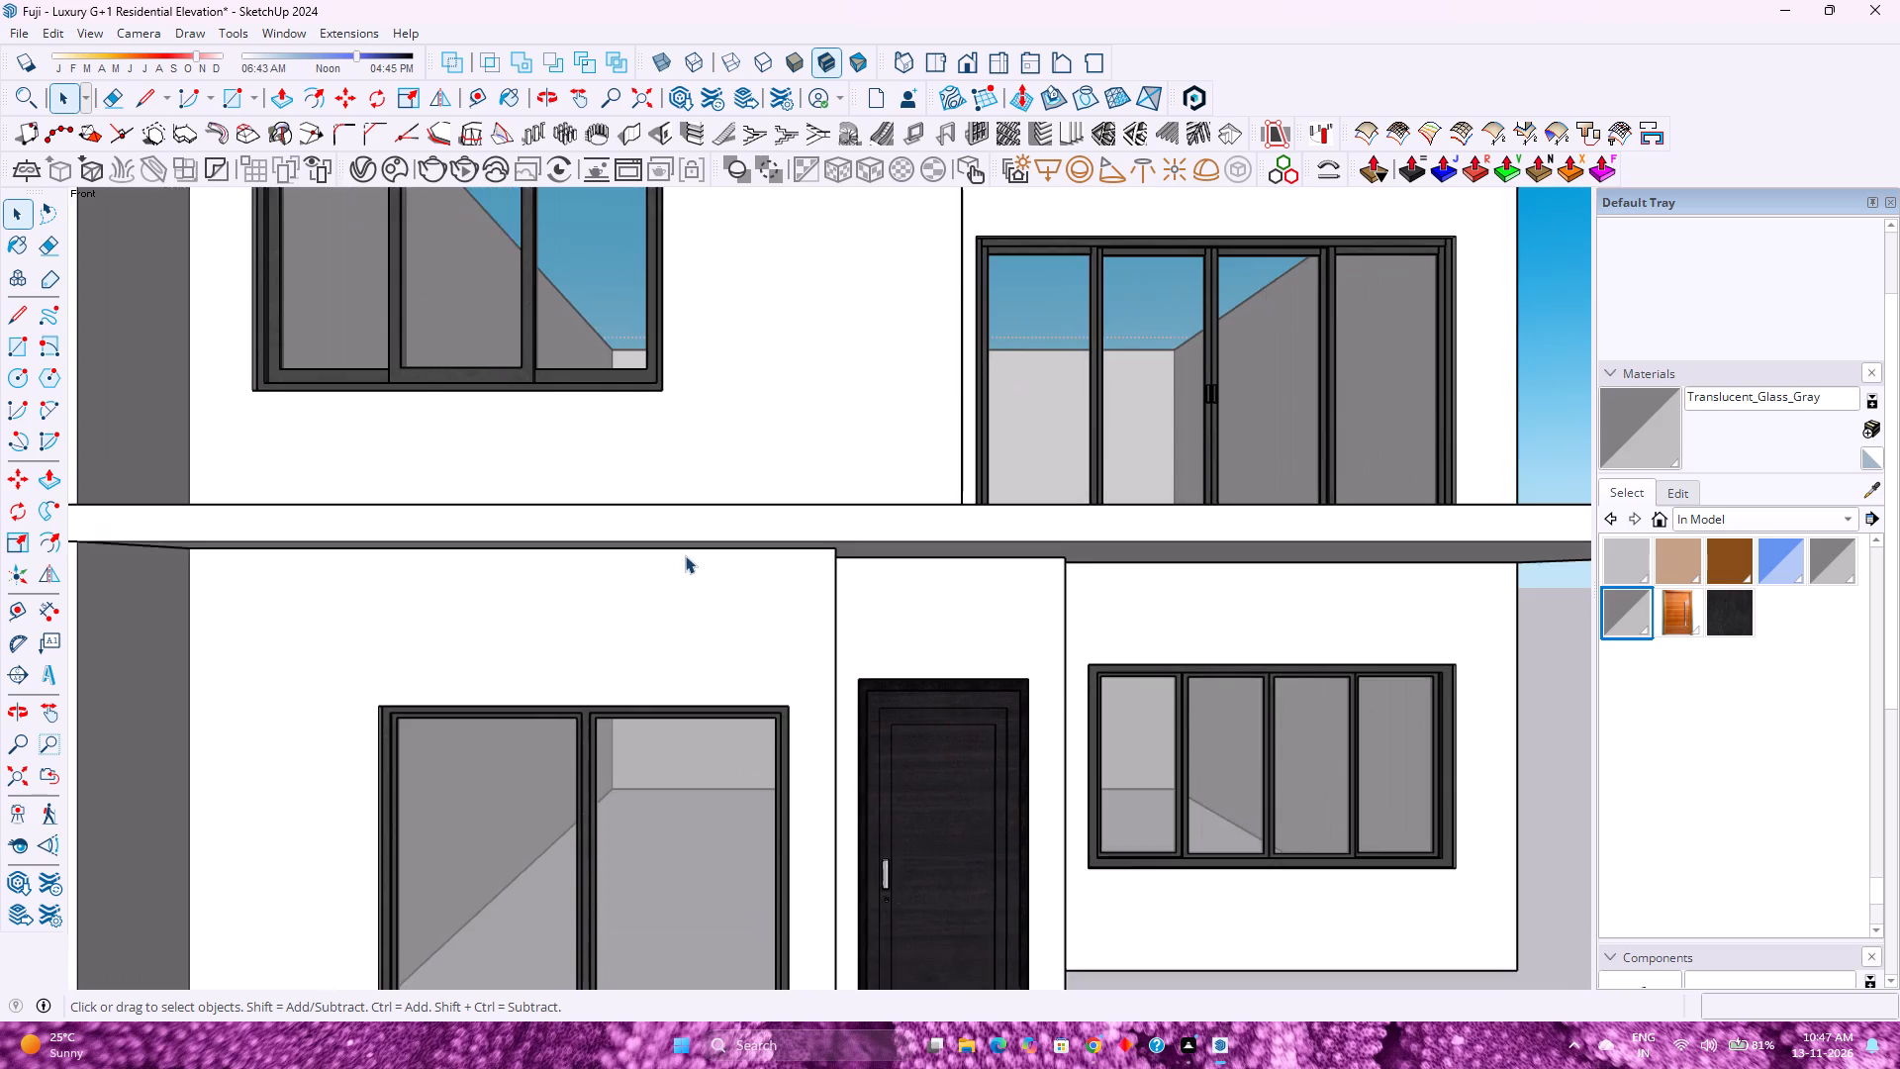
scroll(686, 555, "up", 1)
scroll(687, 555, "down", 4)
scroll(693, 560, "up", 2)
scroll(700, 560, "down", 8)
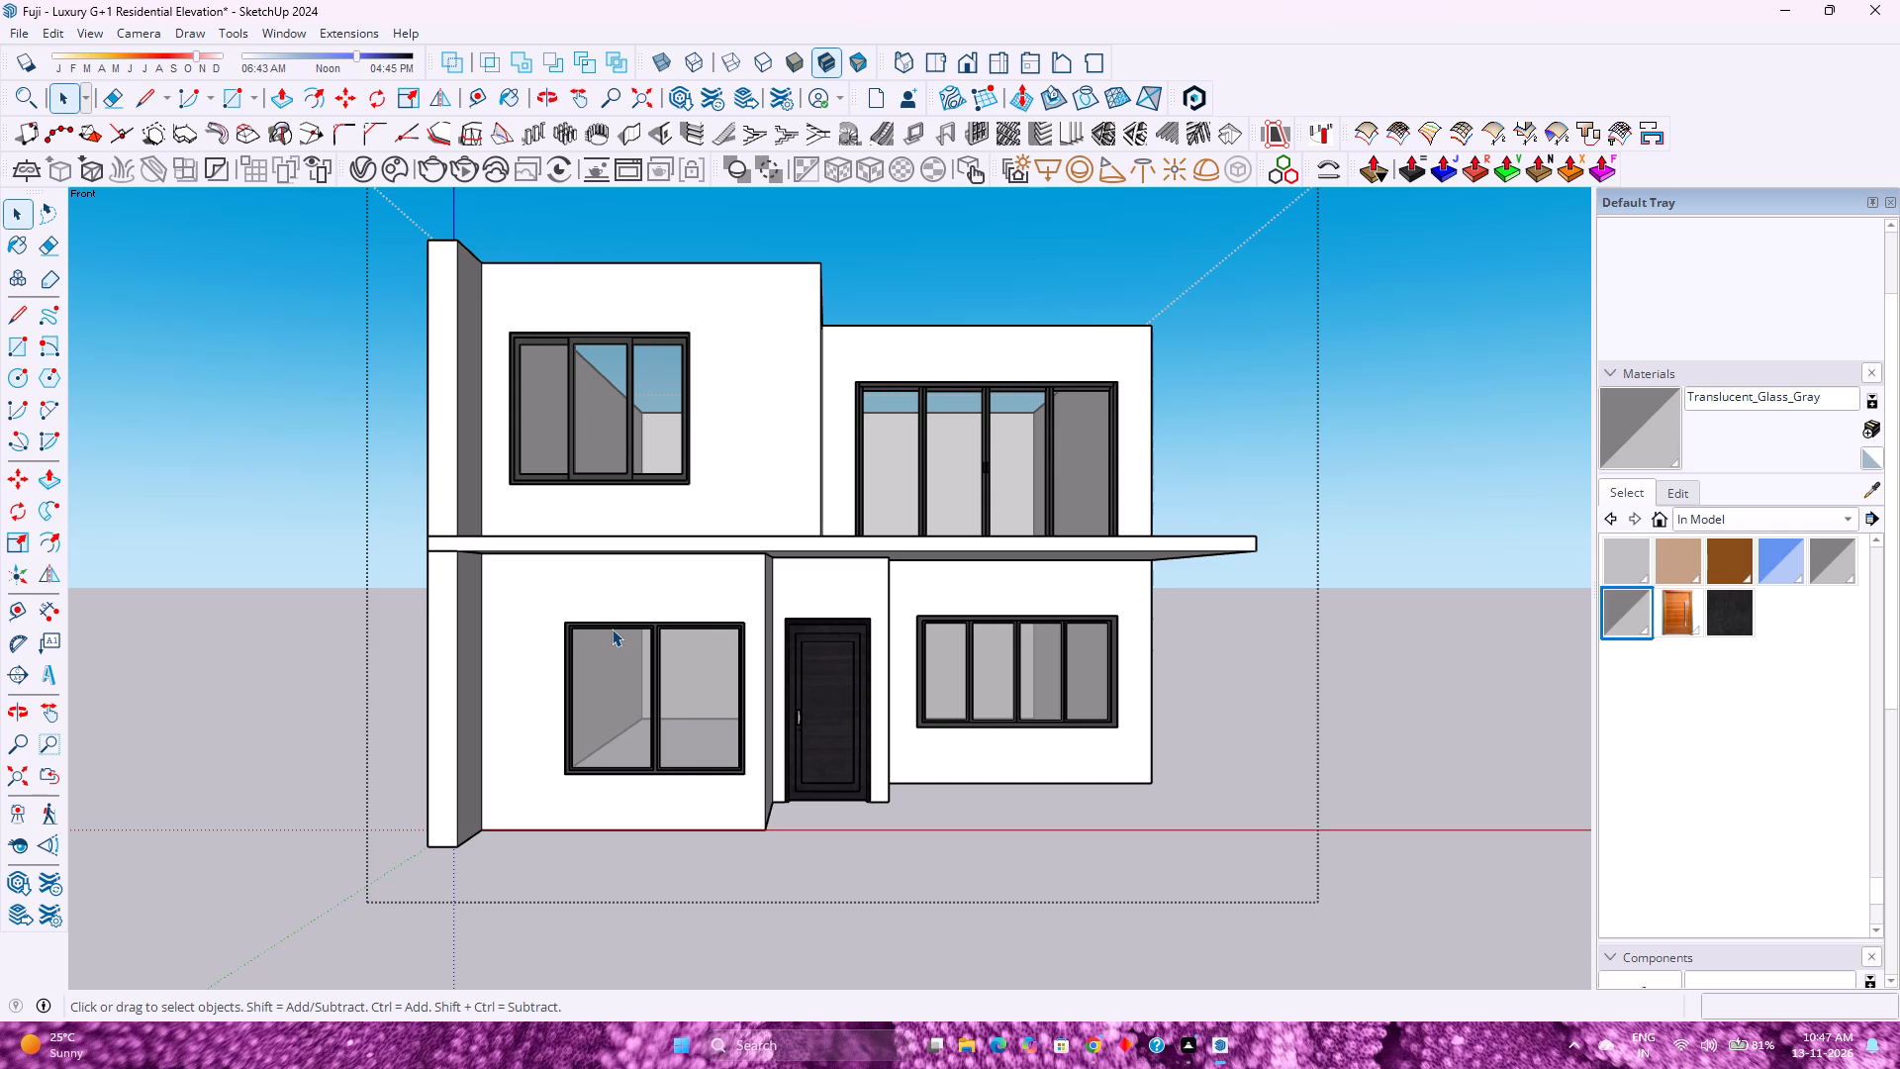
Examine the ground-floor two-panel window and the surrounding front wall below the projecting slab at varying distances.
scroll(593, 629, "down", 3)
scroll(590, 631, "up", 4)
scroll(590, 631, "down", 4)
scroll(590, 631, "up", 6)
scroll(590, 631, "down", 3)
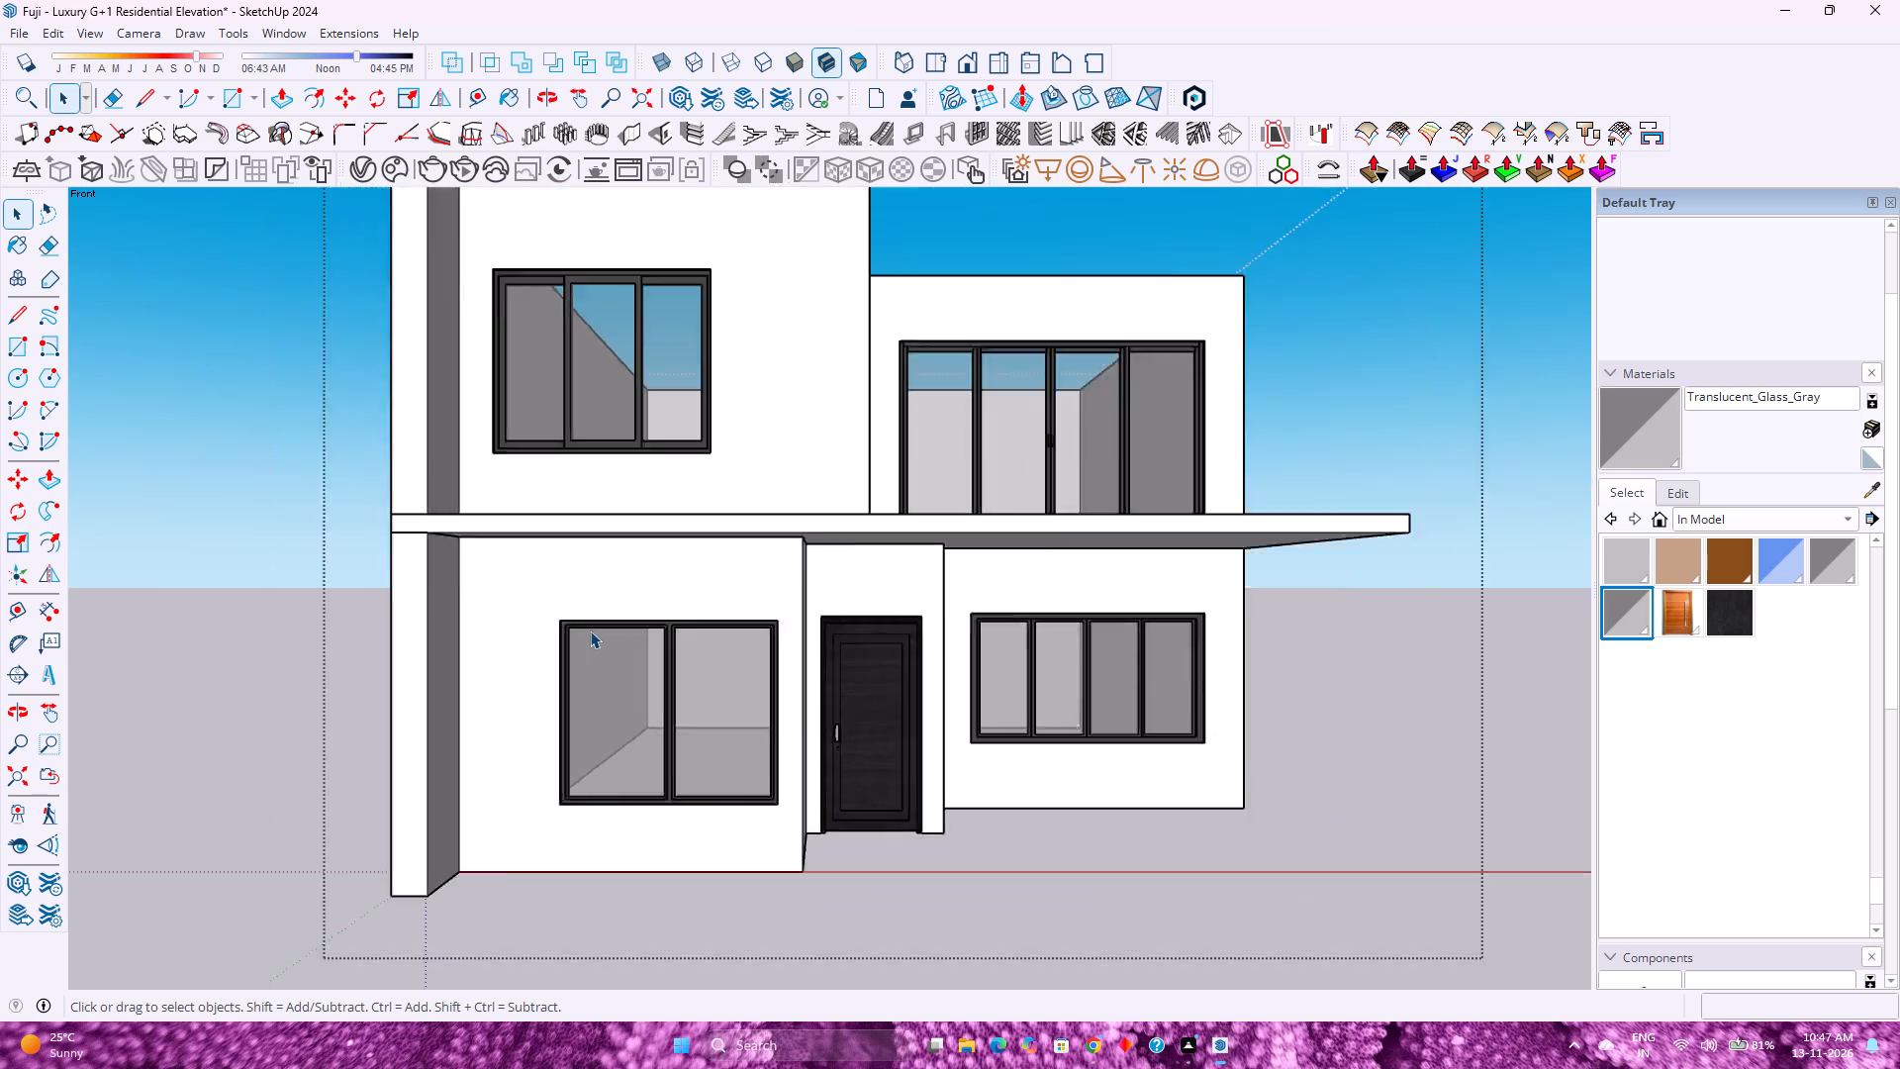
scroll(590, 631, "down", 1)
scroll(594, 631, "up", 5)
scroll(595, 631, "down", 4)
scroll(600, 631, "up", 5)
scroll(600, 631, "down", 4)
scroll(605, 631, "up", 3)
scroll(605, 631, "down", 3)
scroll(609, 631, "up", 1)
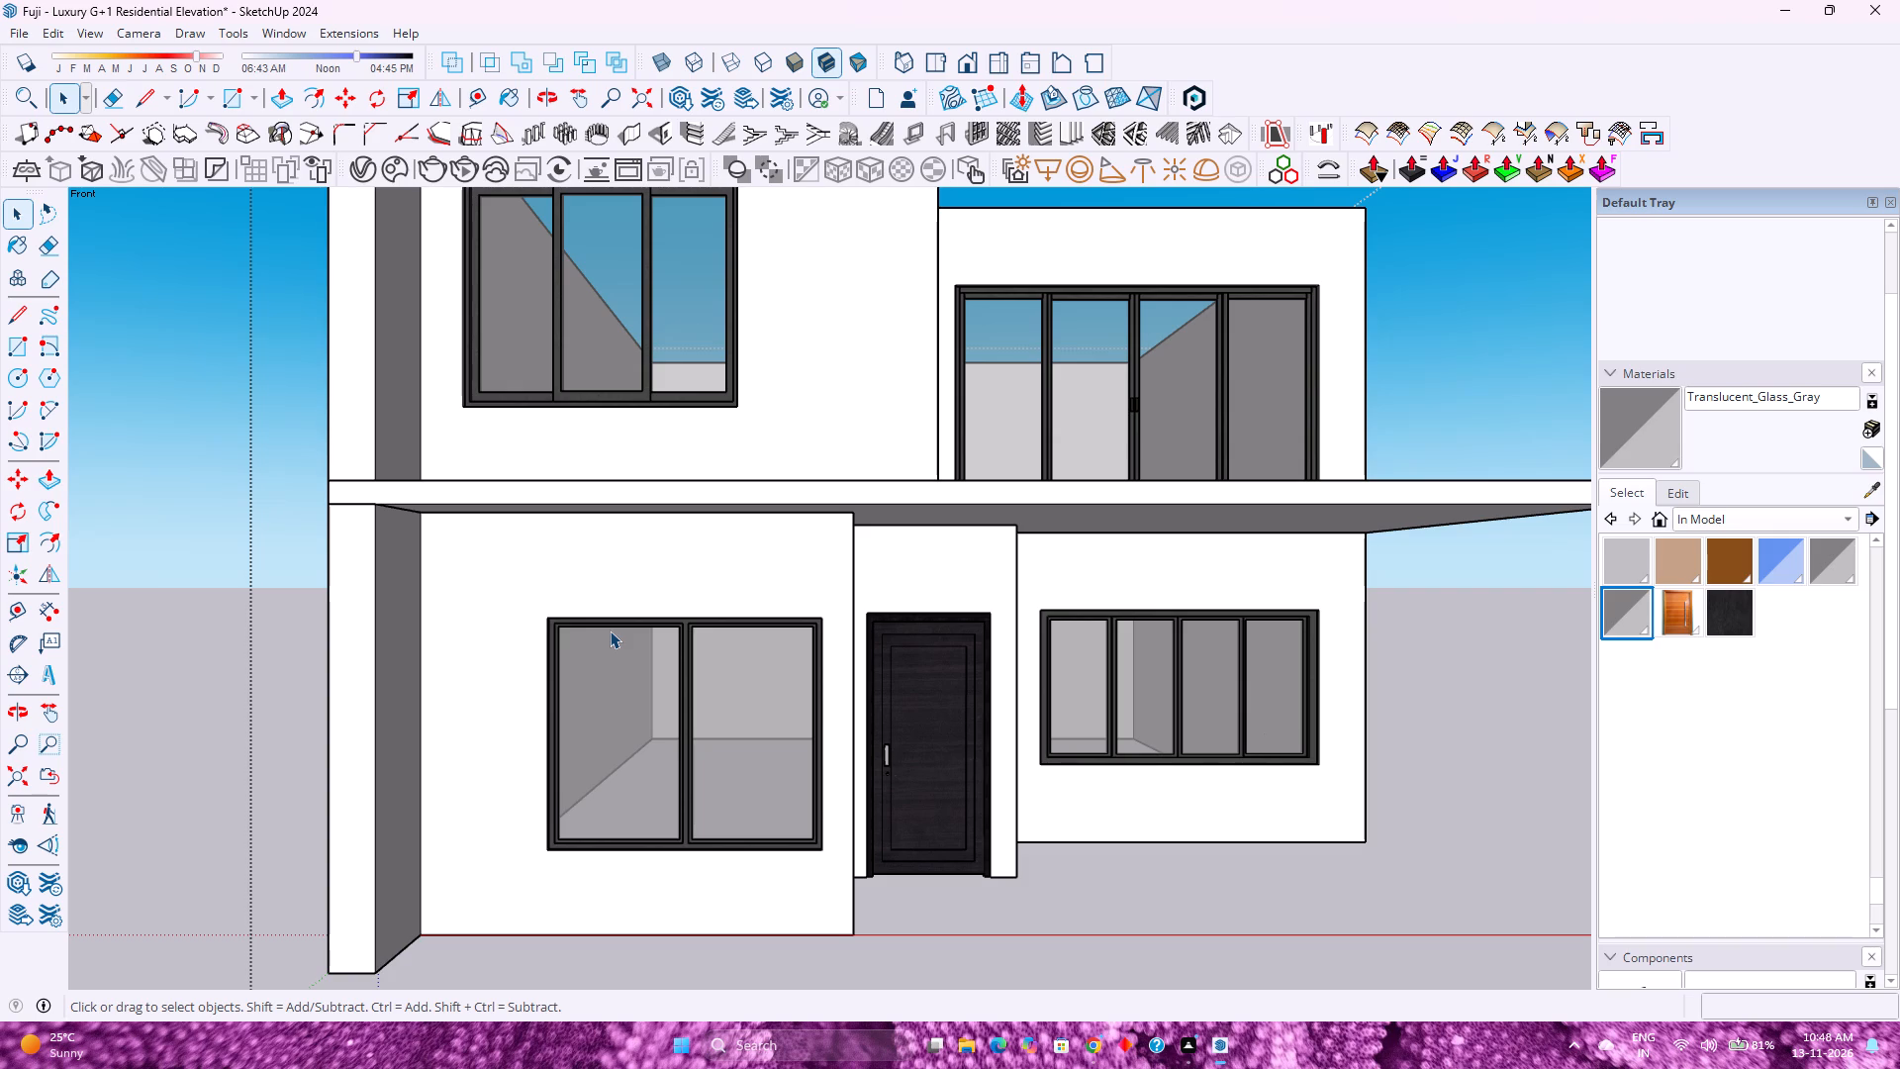
scroll(619, 735, "up", 1)
scroll(698, 711, "down", 5)
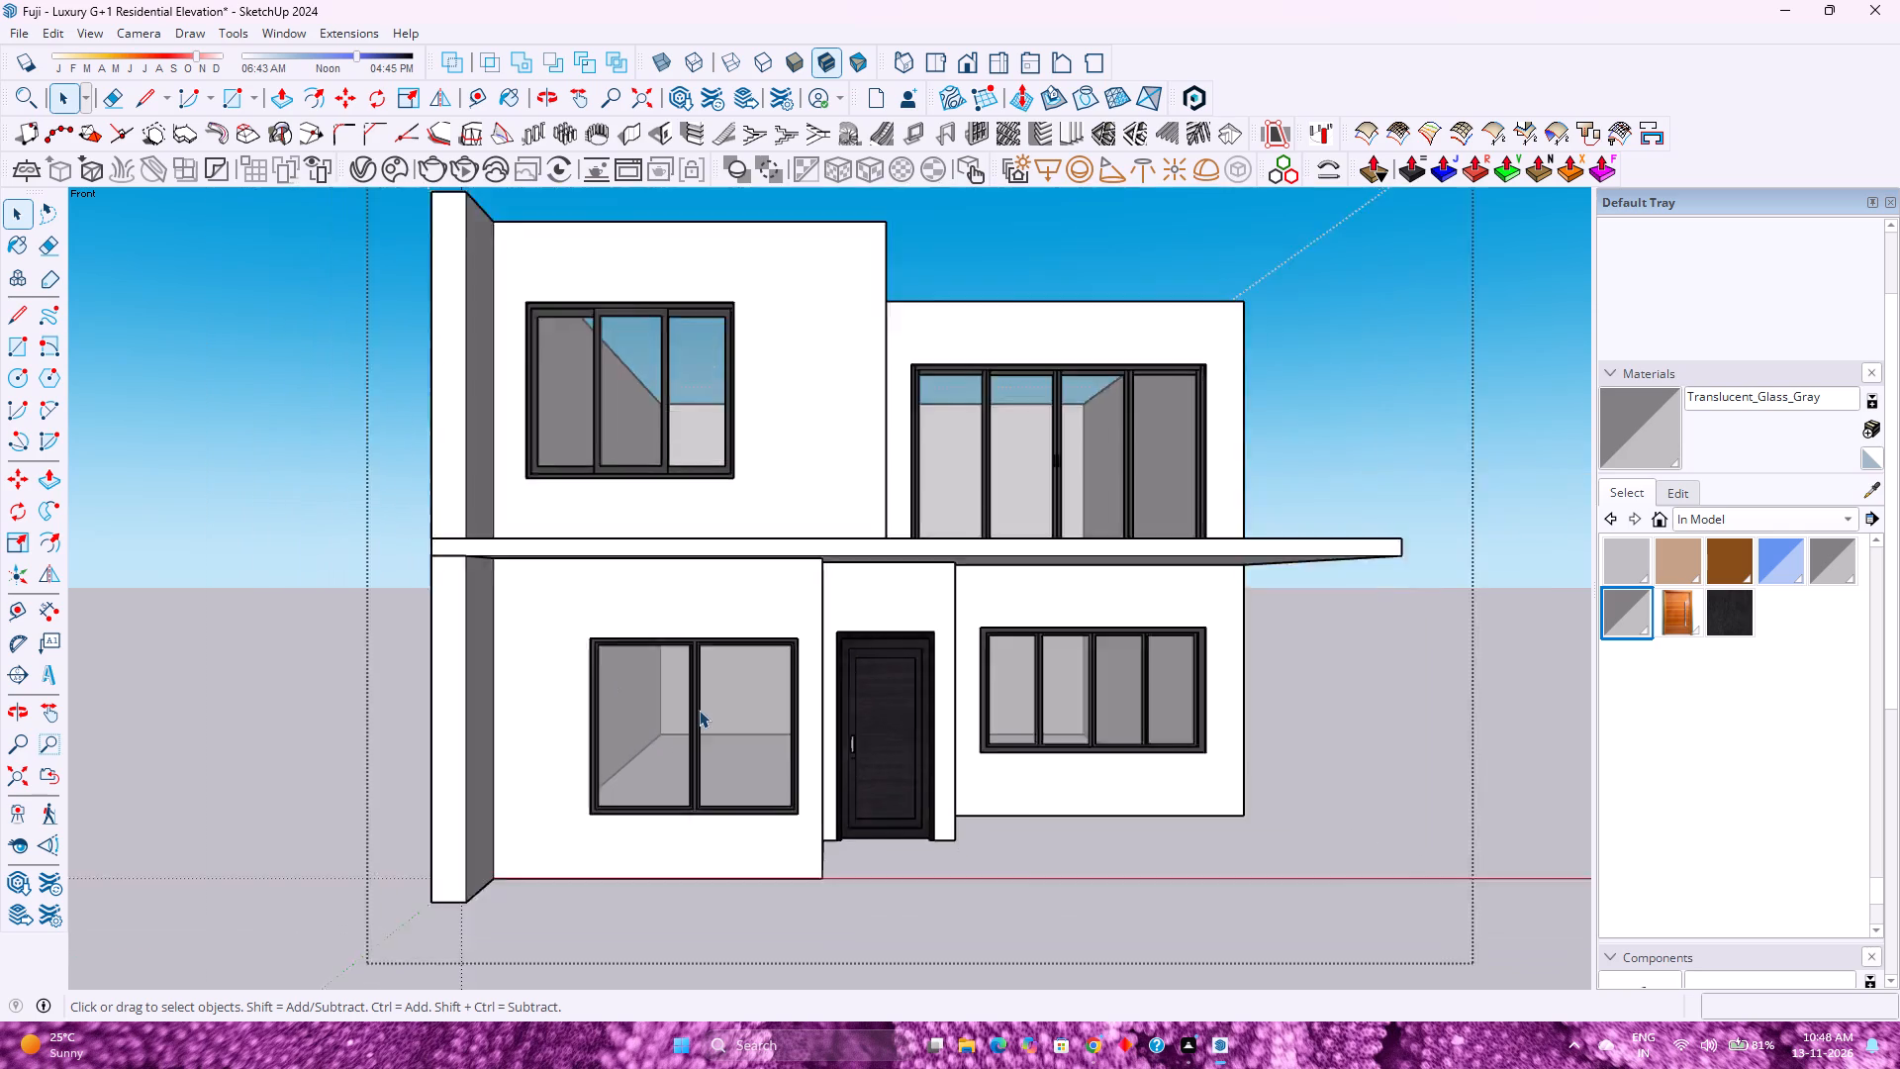
scroll(699, 710, "up", 5)
scroll(693, 708, "down", 4)
scroll(693, 707, "up", 5)
scroll(693, 705, "down", 5)
scroll(693, 705, "up", 4)
scroll(728, 667, "down", 4)
scroll(728, 667, "up", 4)
scroll(728, 667, "down", 4)
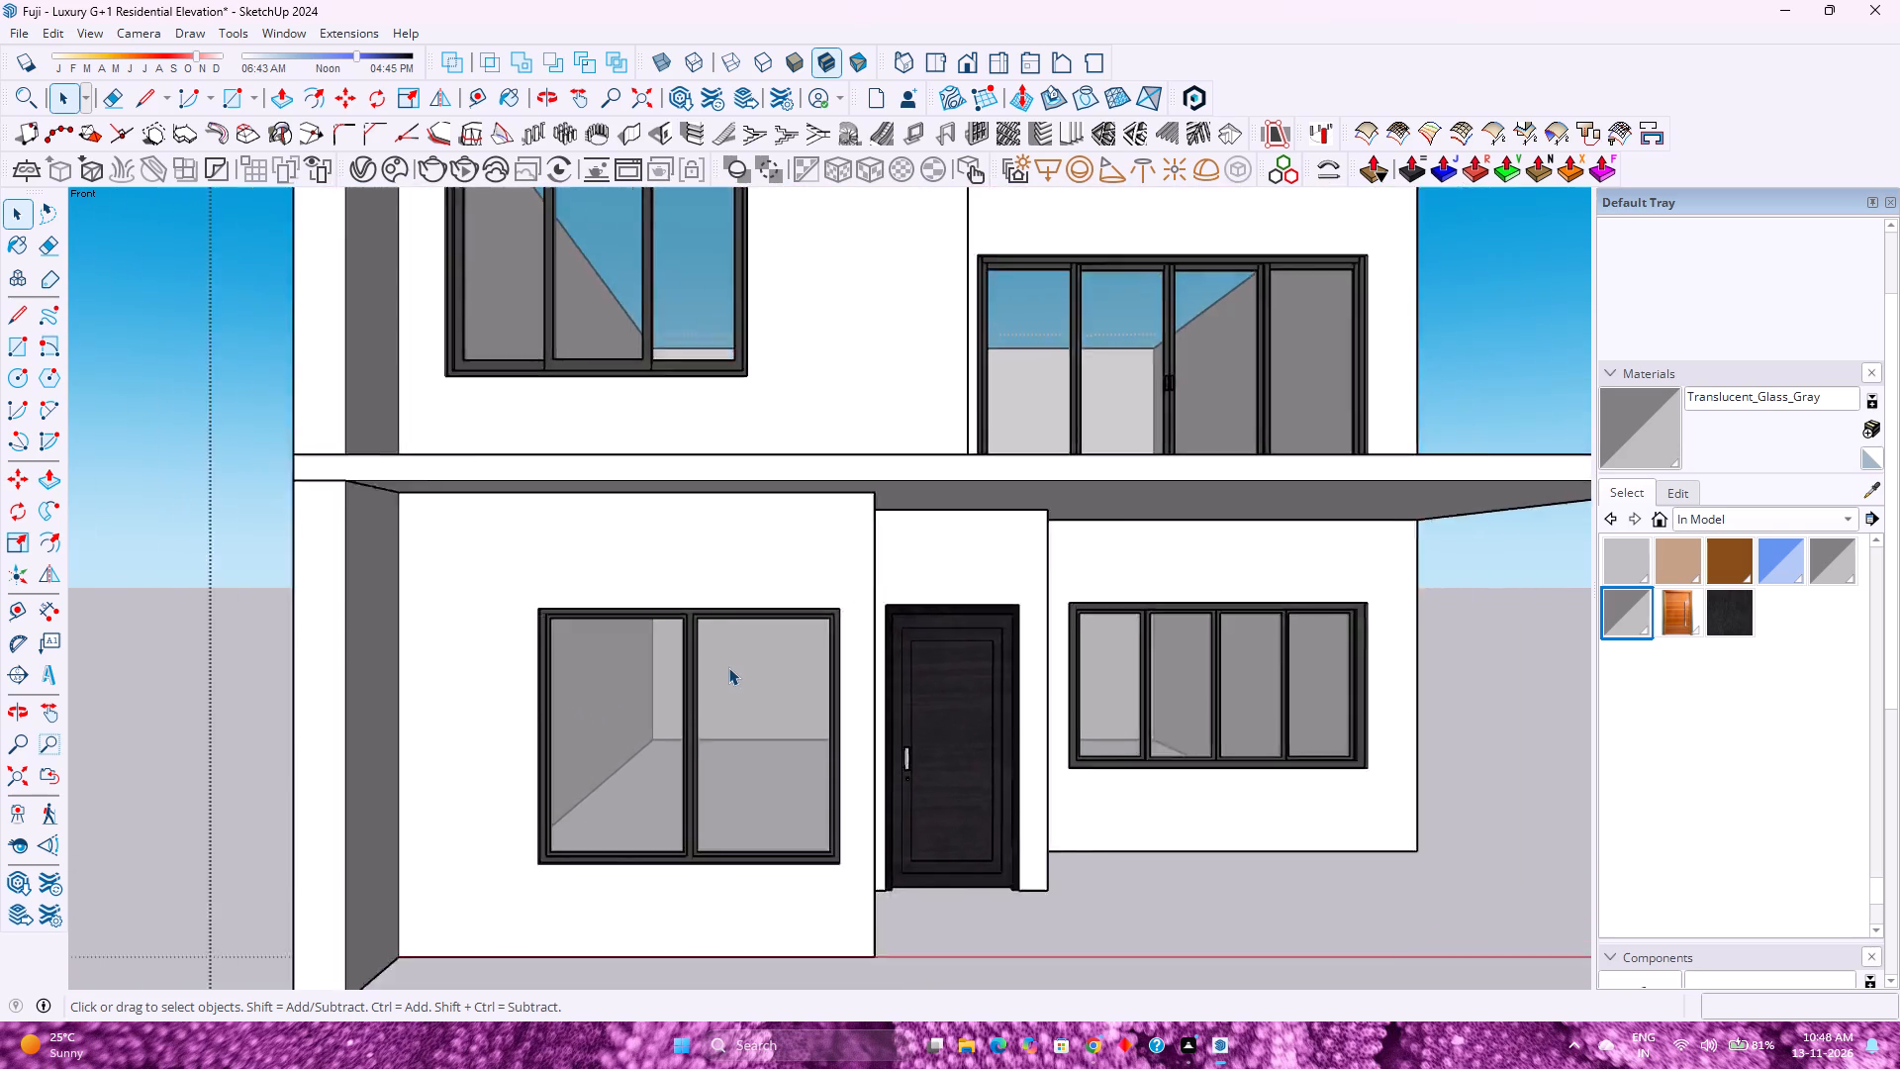
scroll(728, 667, "up", 3)
scroll(728, 667, "down", 4)
scroll(728, 667, "up", 4)
scroll(728, 667, "down", 4)
scroll(728, 667, "up", 4)
scroll(728, 667, "down", 4)
scroll(728, 667, "up", 4)
scroll(728, 667, "down", 3)
scroll(728, 667, "up", 3)
scroll(728, 667, "down", 4)
scroll(728, 667, "up", 1)
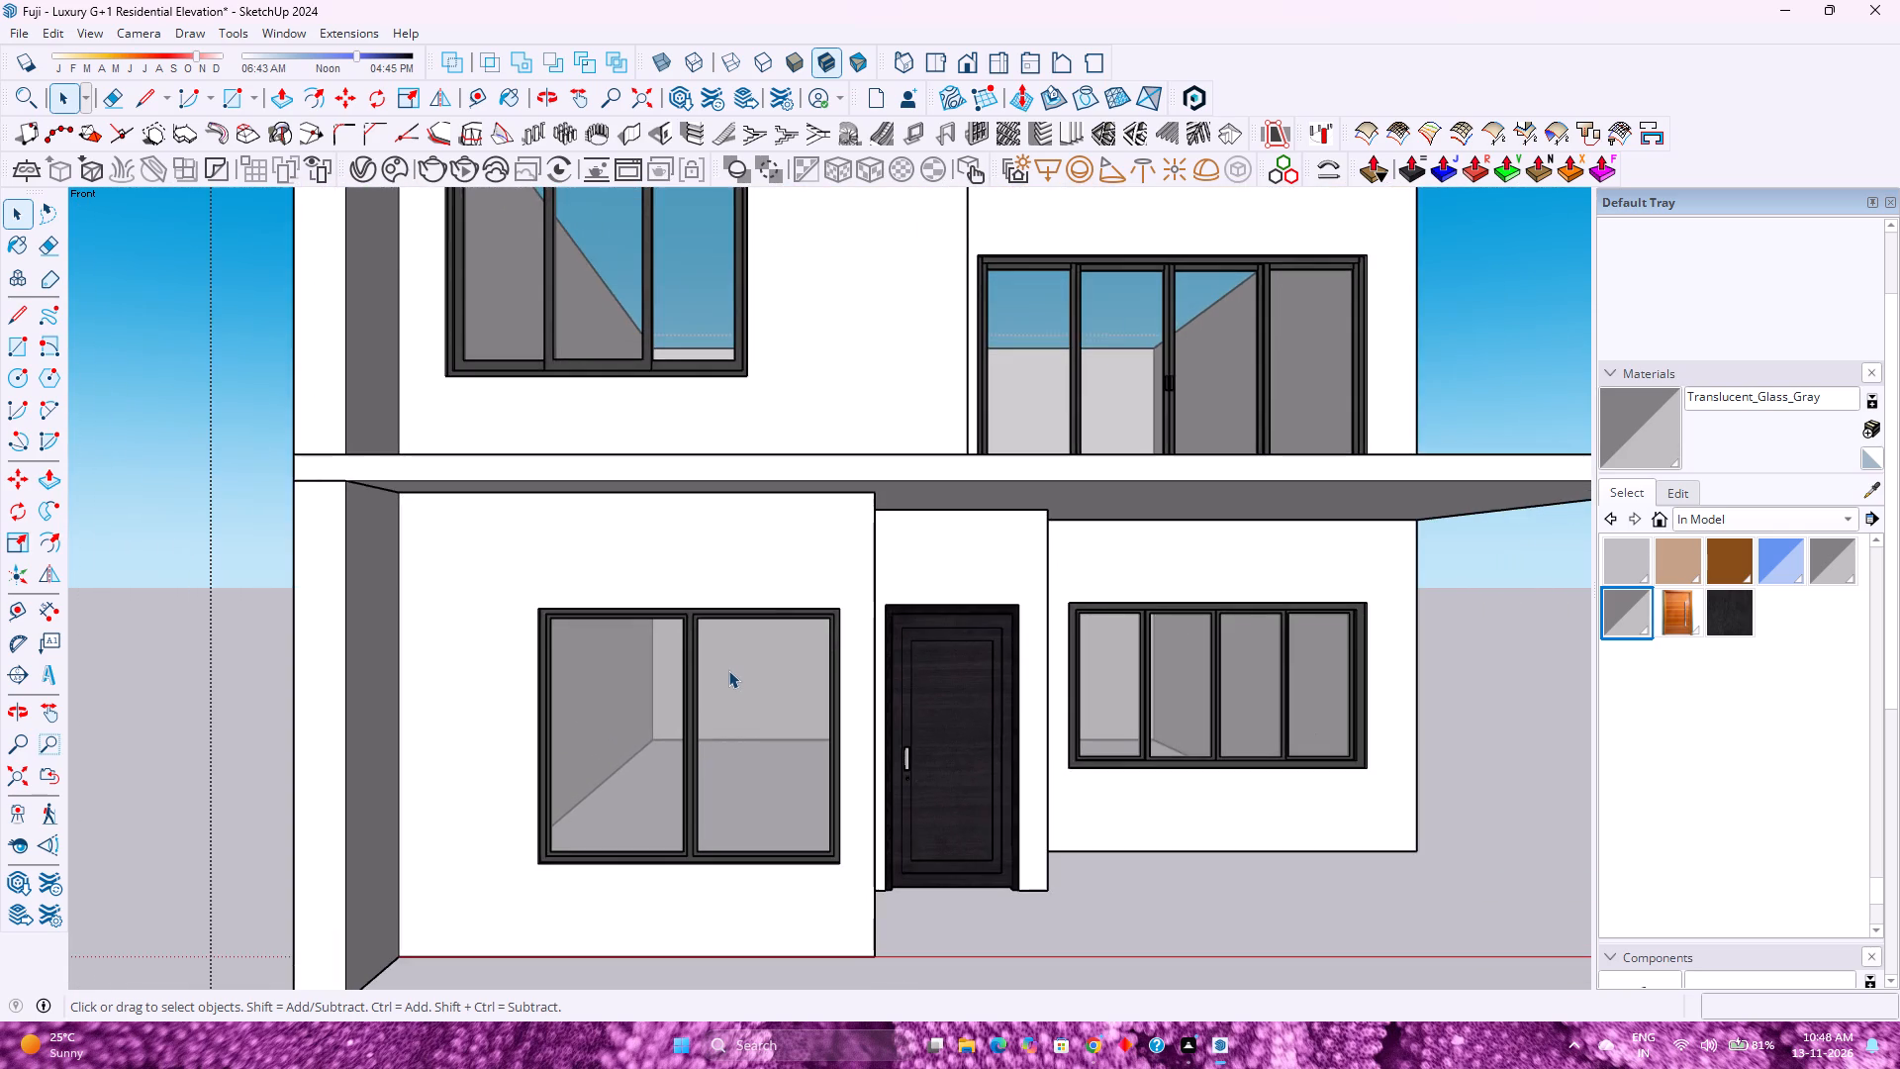
scroll(714, 681, "down", 3)
scroll(715, 684, "up", 1)
scroll(715, 684, "down", 4)
scroll(729, 678, "up", 1)
scroll(812, 646, "down", 4)
scroll(812, 646, "up", 4)
scroll(812, 646, "down", 4)
scroll(812, 646, "up", 4)
scroll(812, 646, "down", 3)
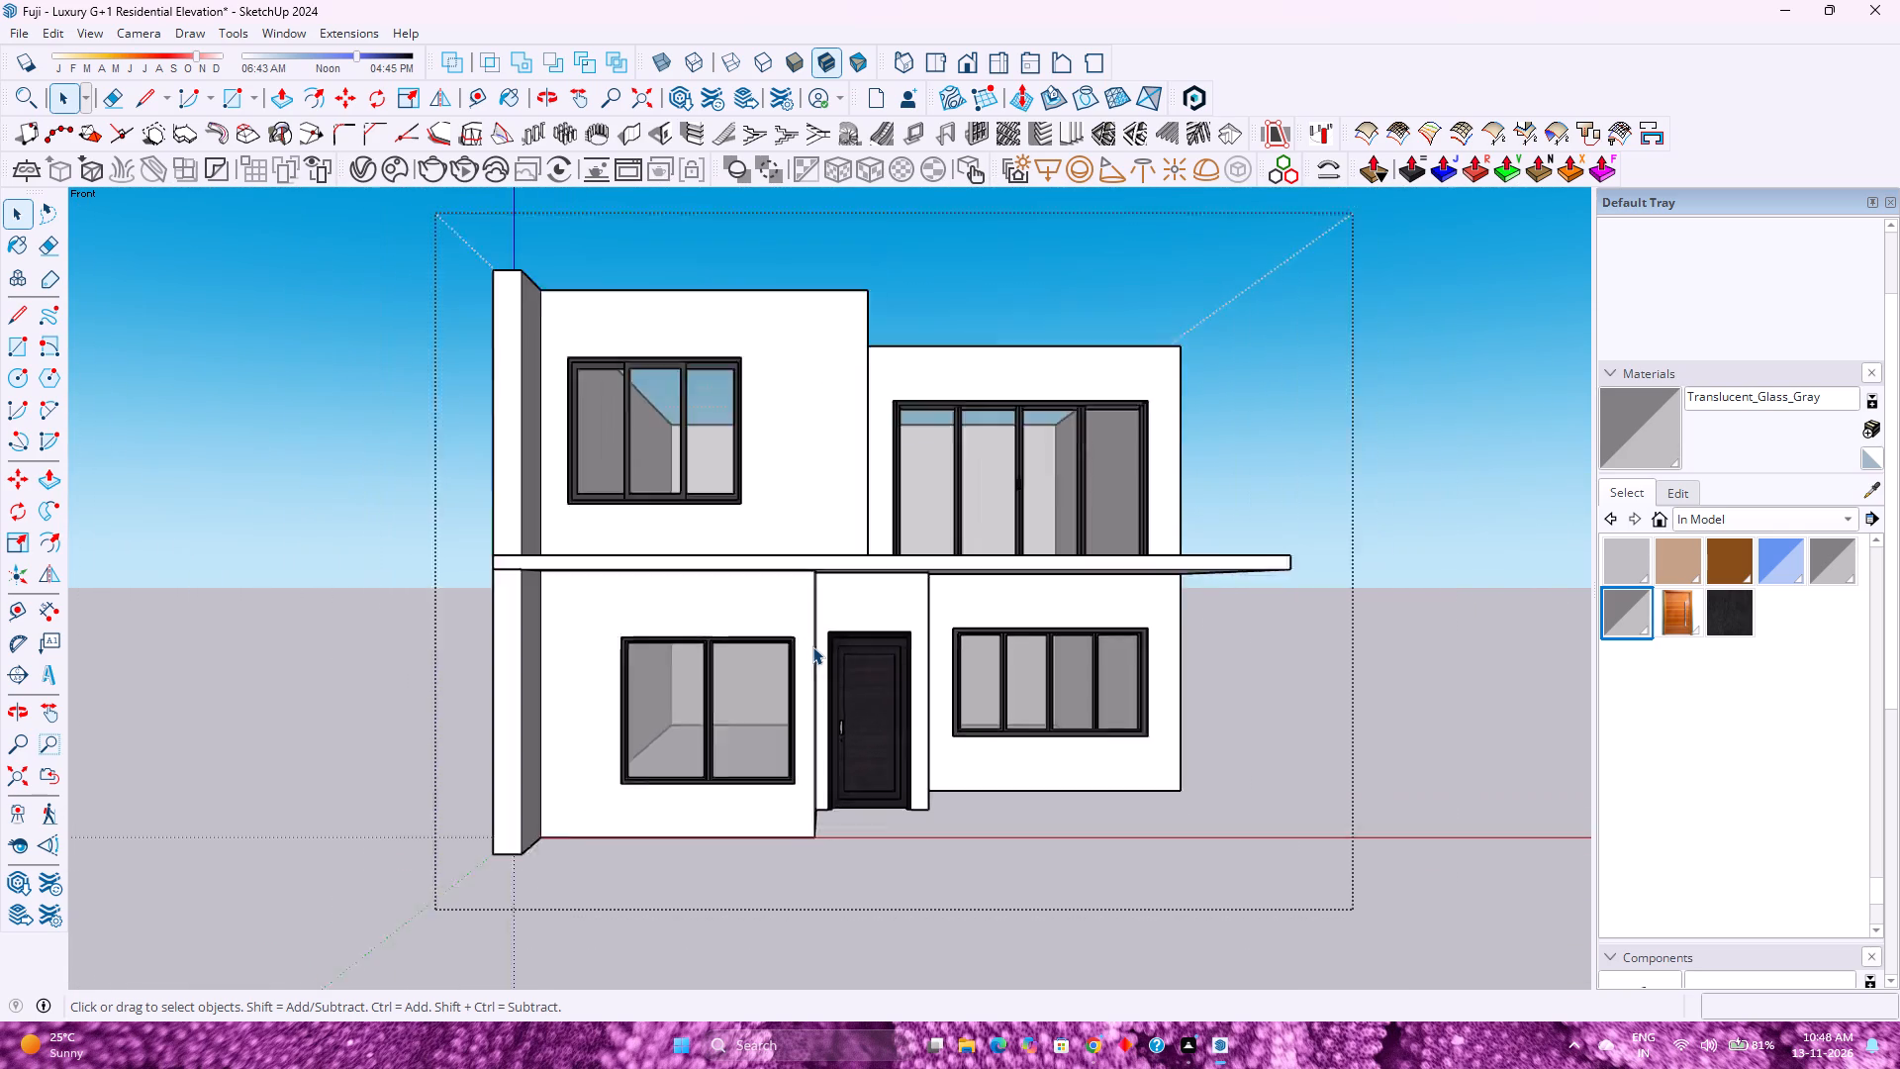
Examine the recessed entrance door and the wall corner beside it beneath the projecting slab.
scroll(812, 646, "down", 1)
scroll(812, 646, "up", 4)
scroll(812, 646, "down", 4)
scroll(812, 646, "up", 4)
scroll(812, 646, "down", 4)
scroll(812, 646, "up", 4)
scroll(812, 646, "down", 4)
scroll(812, 646, "up", 4)
scroll(812, 646, "down", 4)
scroll(812, 646, "up", 3)
scroll(812, 646, "down", 4)
scroll(813, 646, "up", 4)
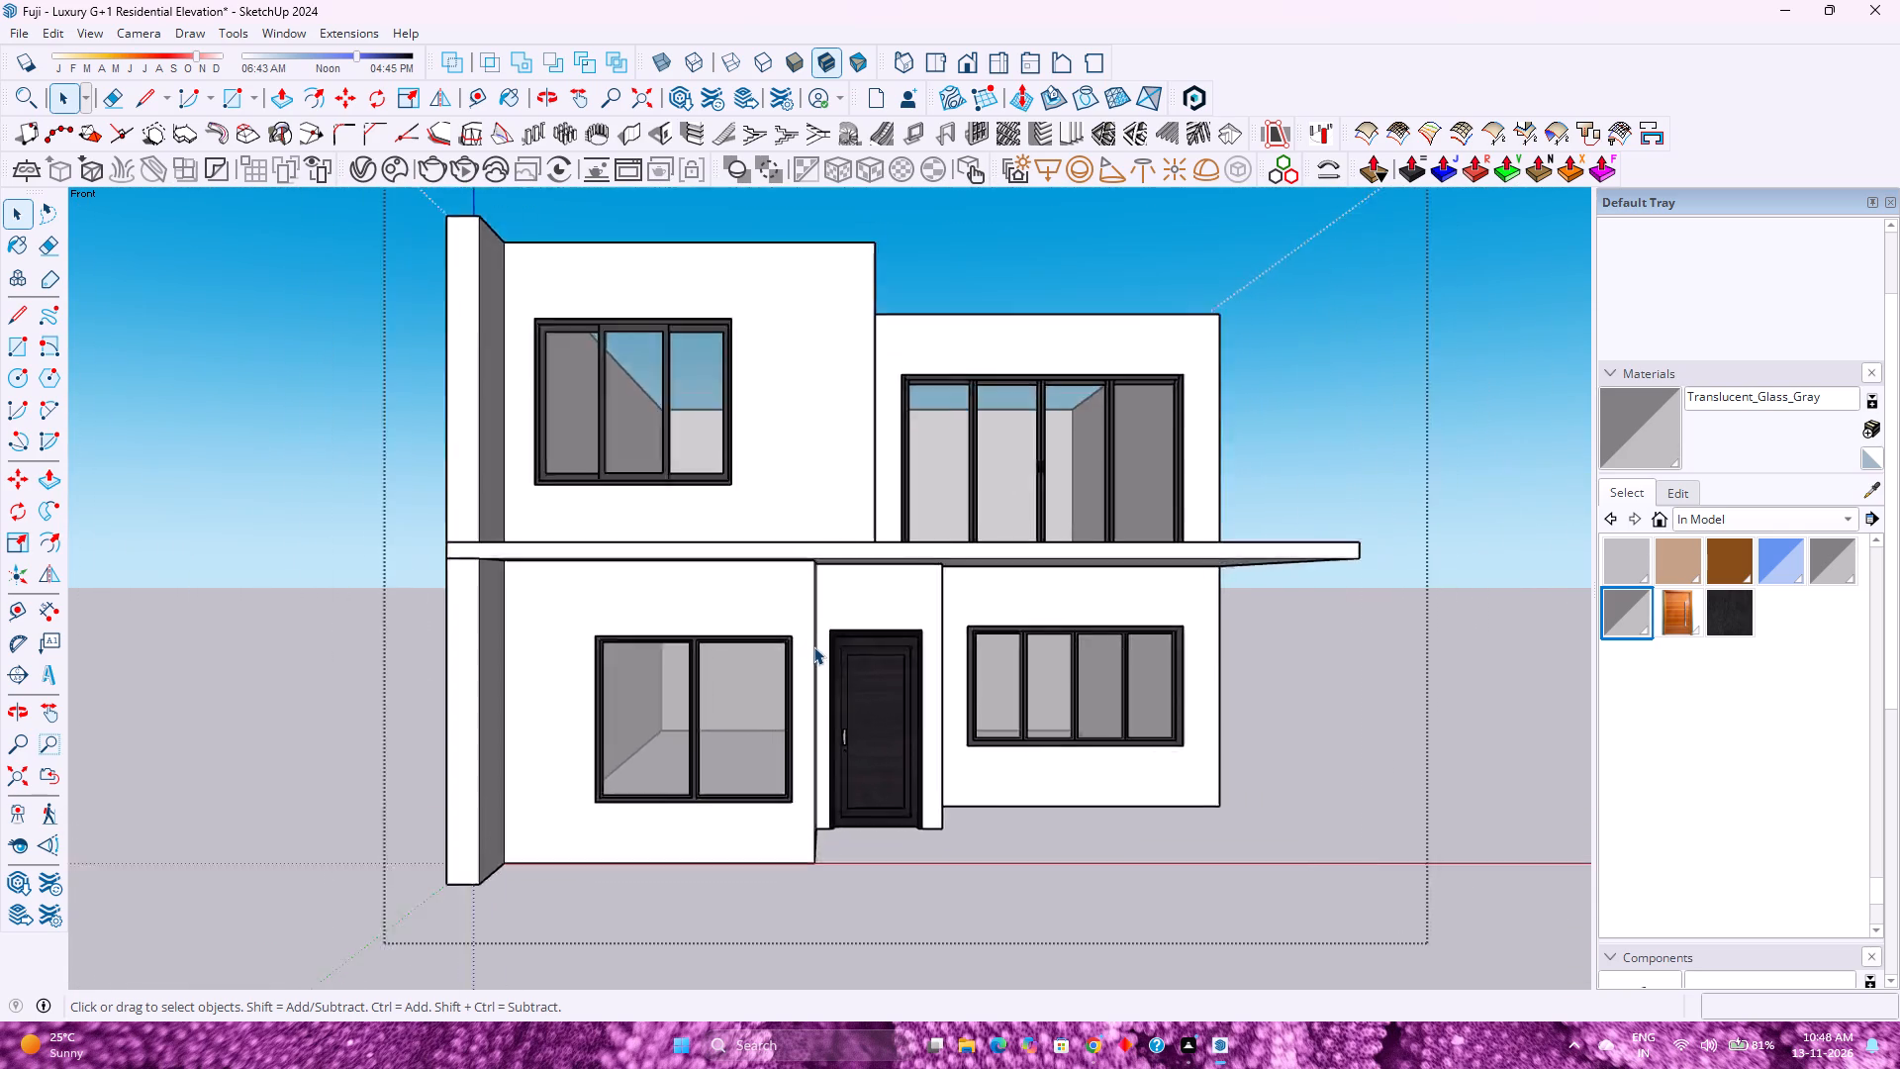
scroll(813, 646, "down", 3)
scroll(813, 646, "up", 3)
scroll(813, 646, "down", 4)
scroll(816, 646, "up", 4)
scroll(815, 640, "down", 2)
scroll(815, 640, "up", 2)
scroll(815, 640, "down", 3)
scroll(815, 640, "up", 3)
scroll(815, 640, "down", 4)
scroll(815, 640, "up", 4)
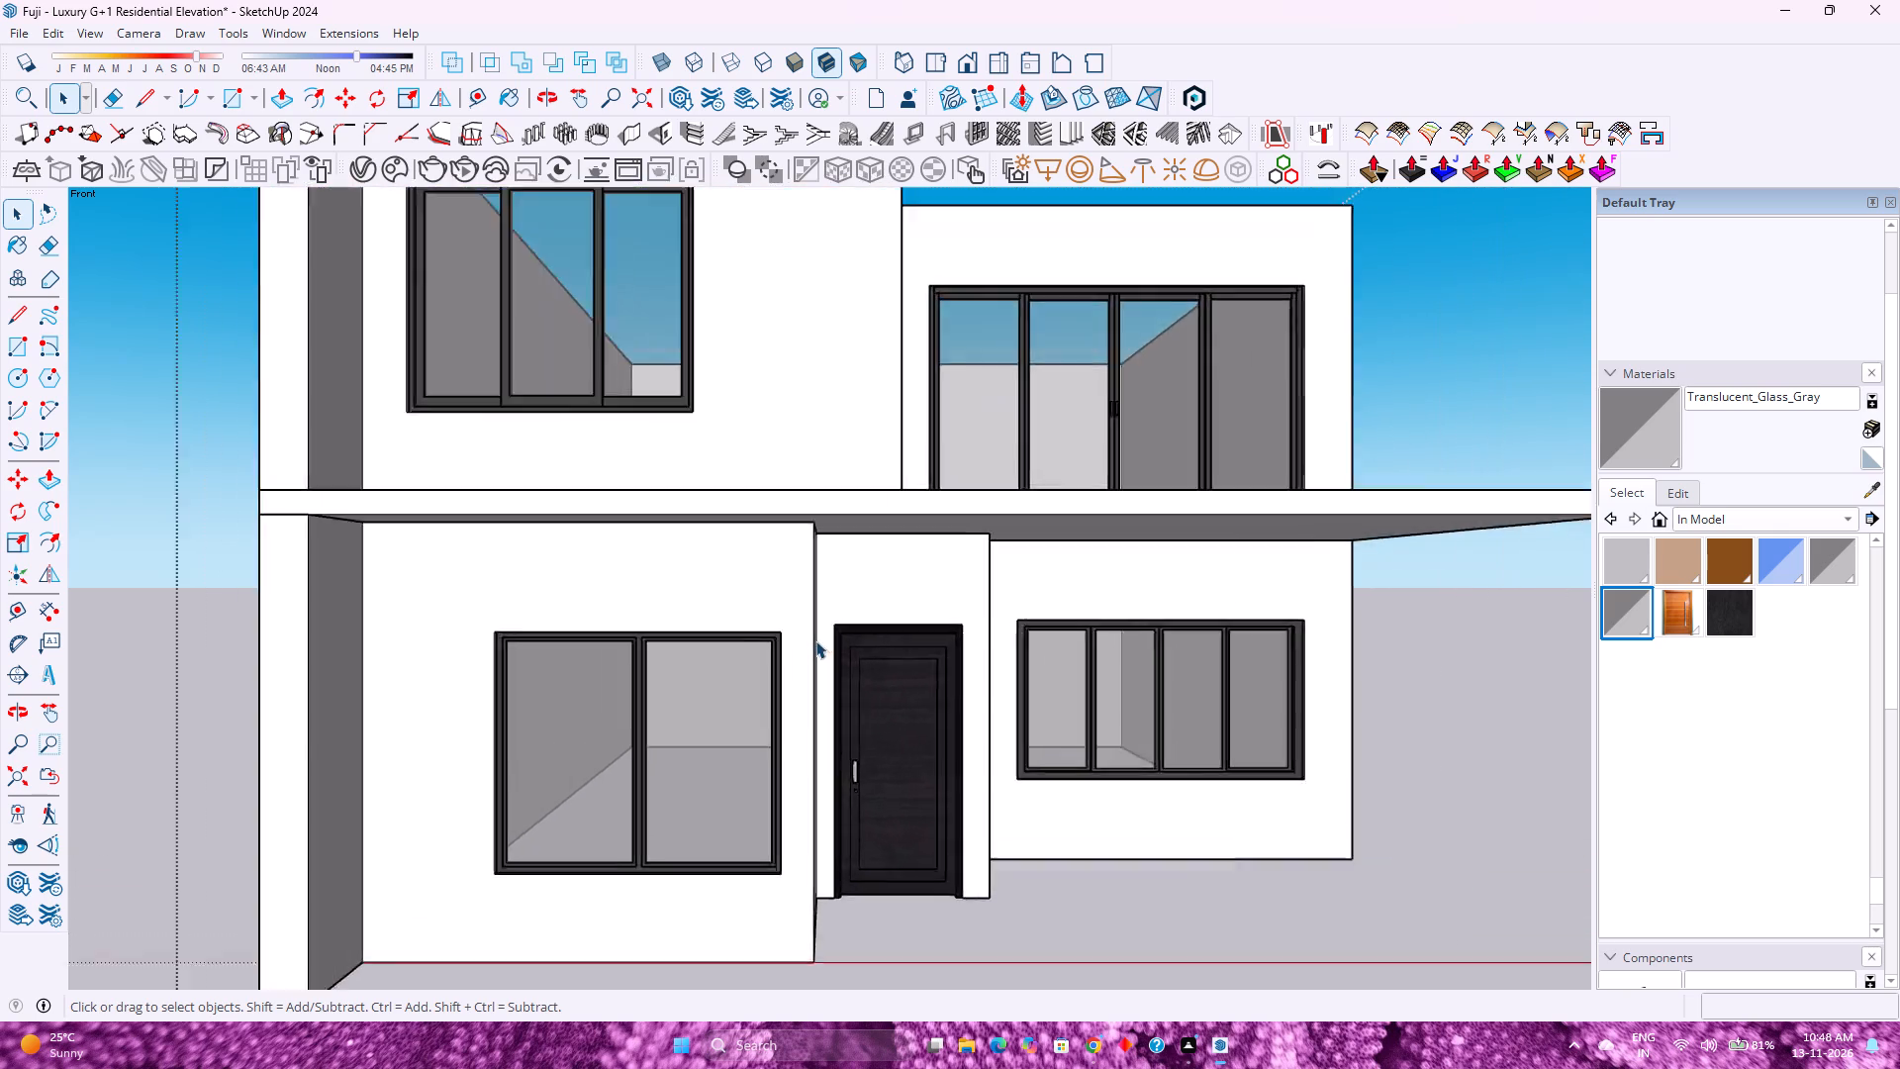
scroll(815, 640, "down", 4)
scroll(815, 640, "up", 2)
scroll(815, 641, "down", 3)
scroll(815, 641, "up", 3)
scroll(815, 641, "down", 4)
scroll(815, 641, "up", 4)
scroll(814, 640, "down", 1)
scroll(816, 640, "up", 1)
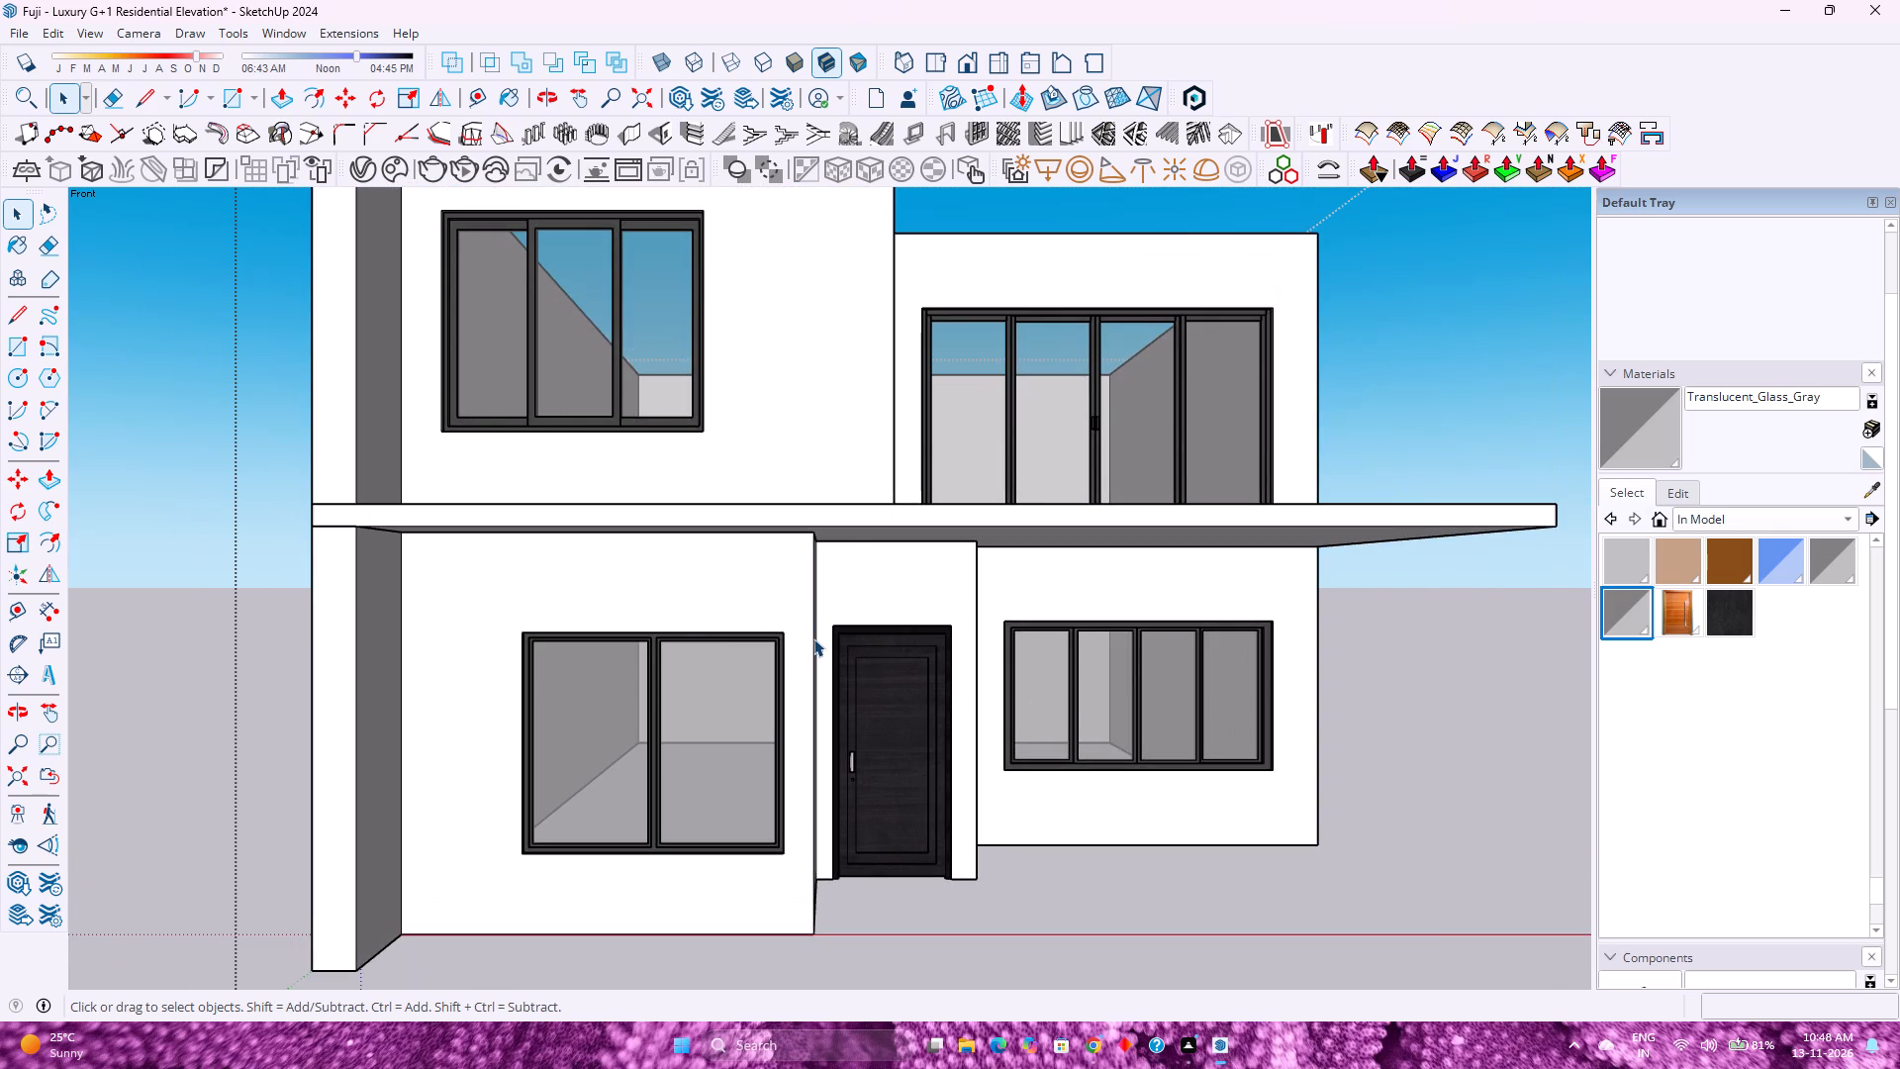
scroll(848, 540, "down", 5)
scroll(824, 540, "up", 5)
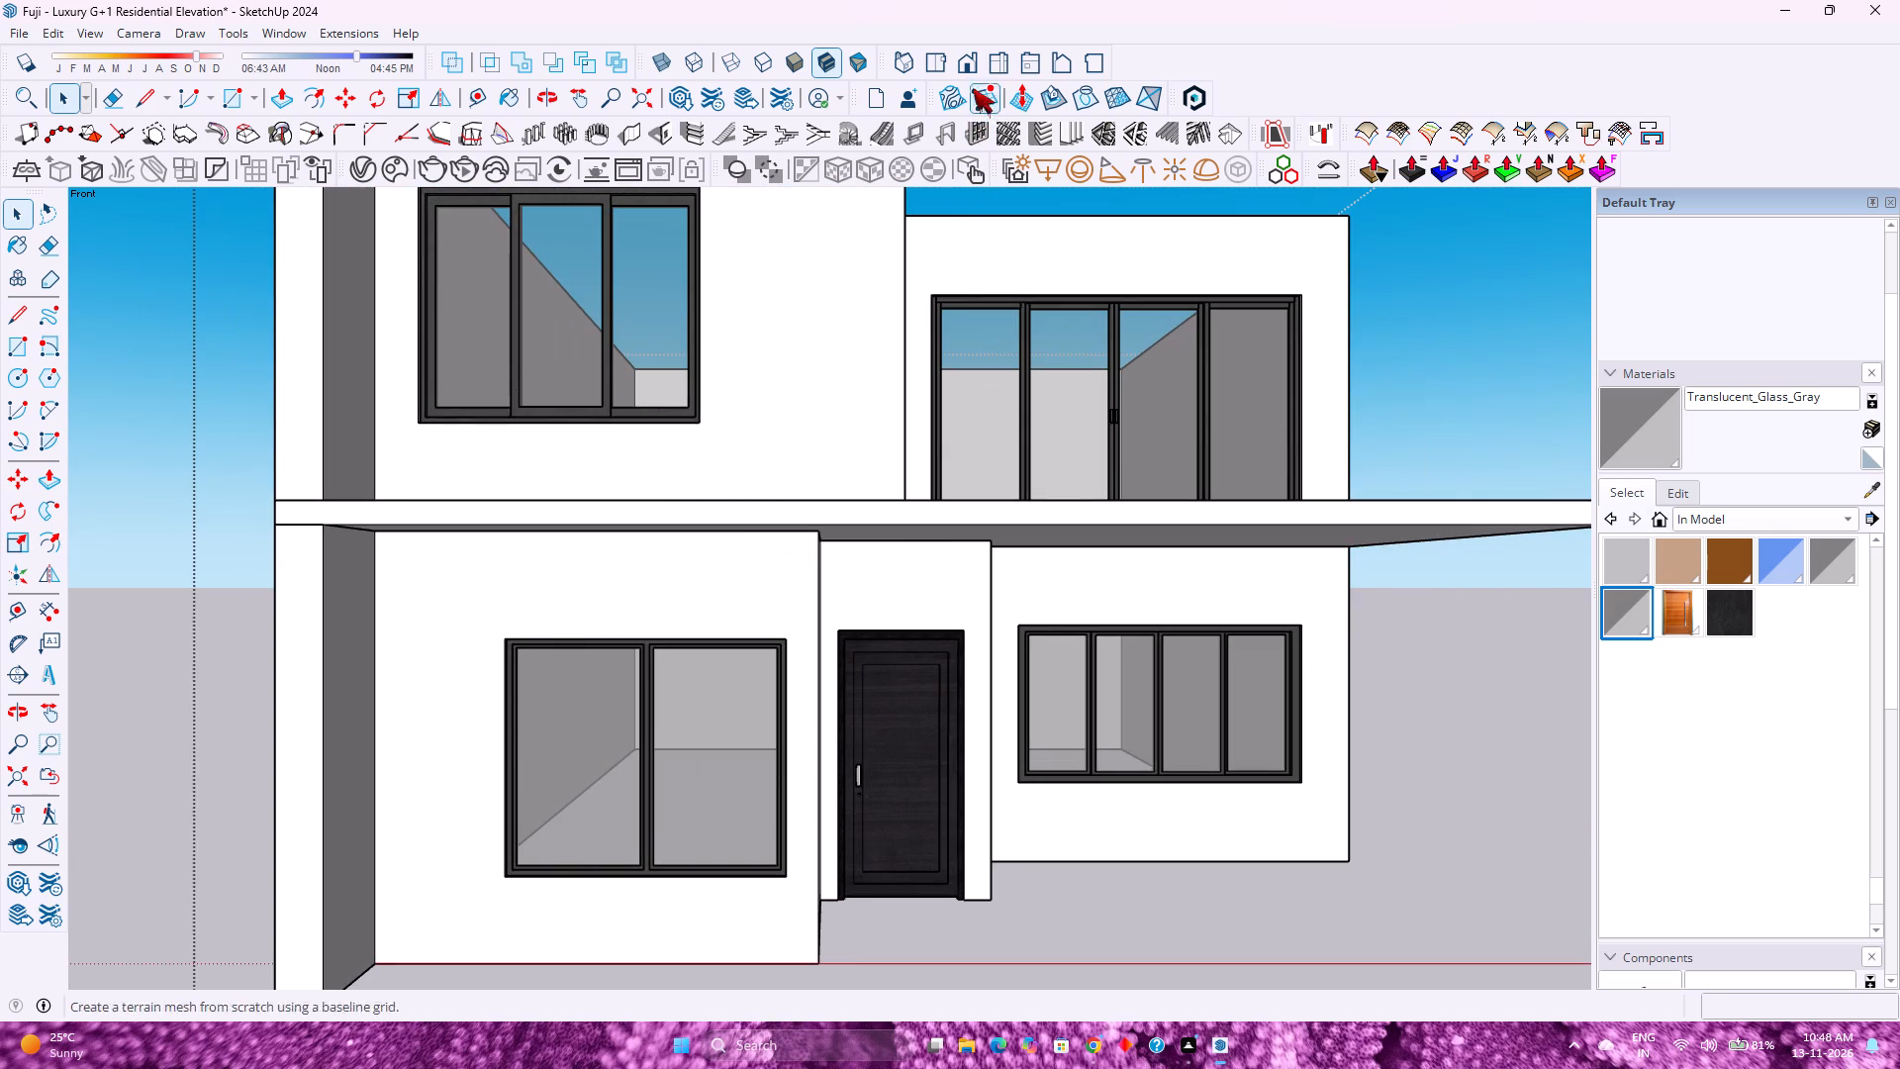
Set the standard front view, fit the whole model in view, and examine the slab edge below the upper-floor sliding door.
left_click(976, 72)
scroll(899, 421, "down", 4)
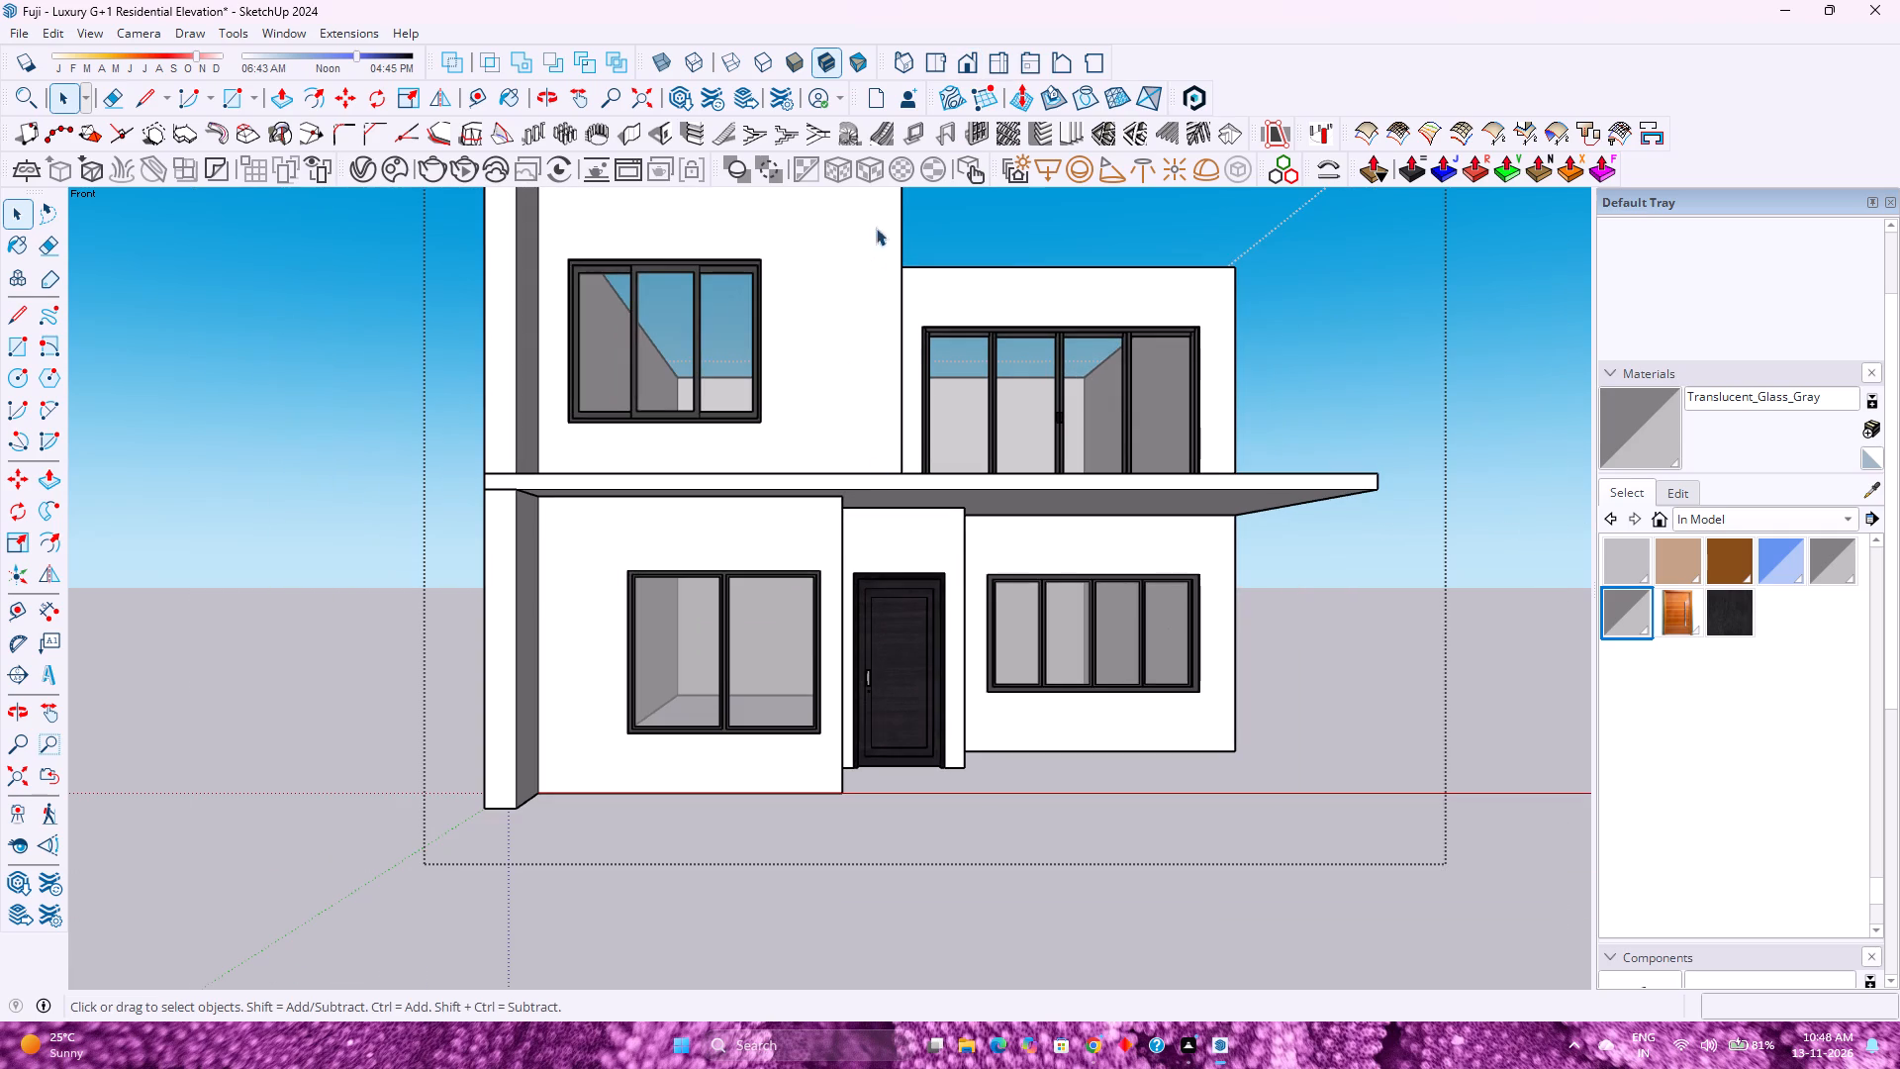
left_click(964, 72)
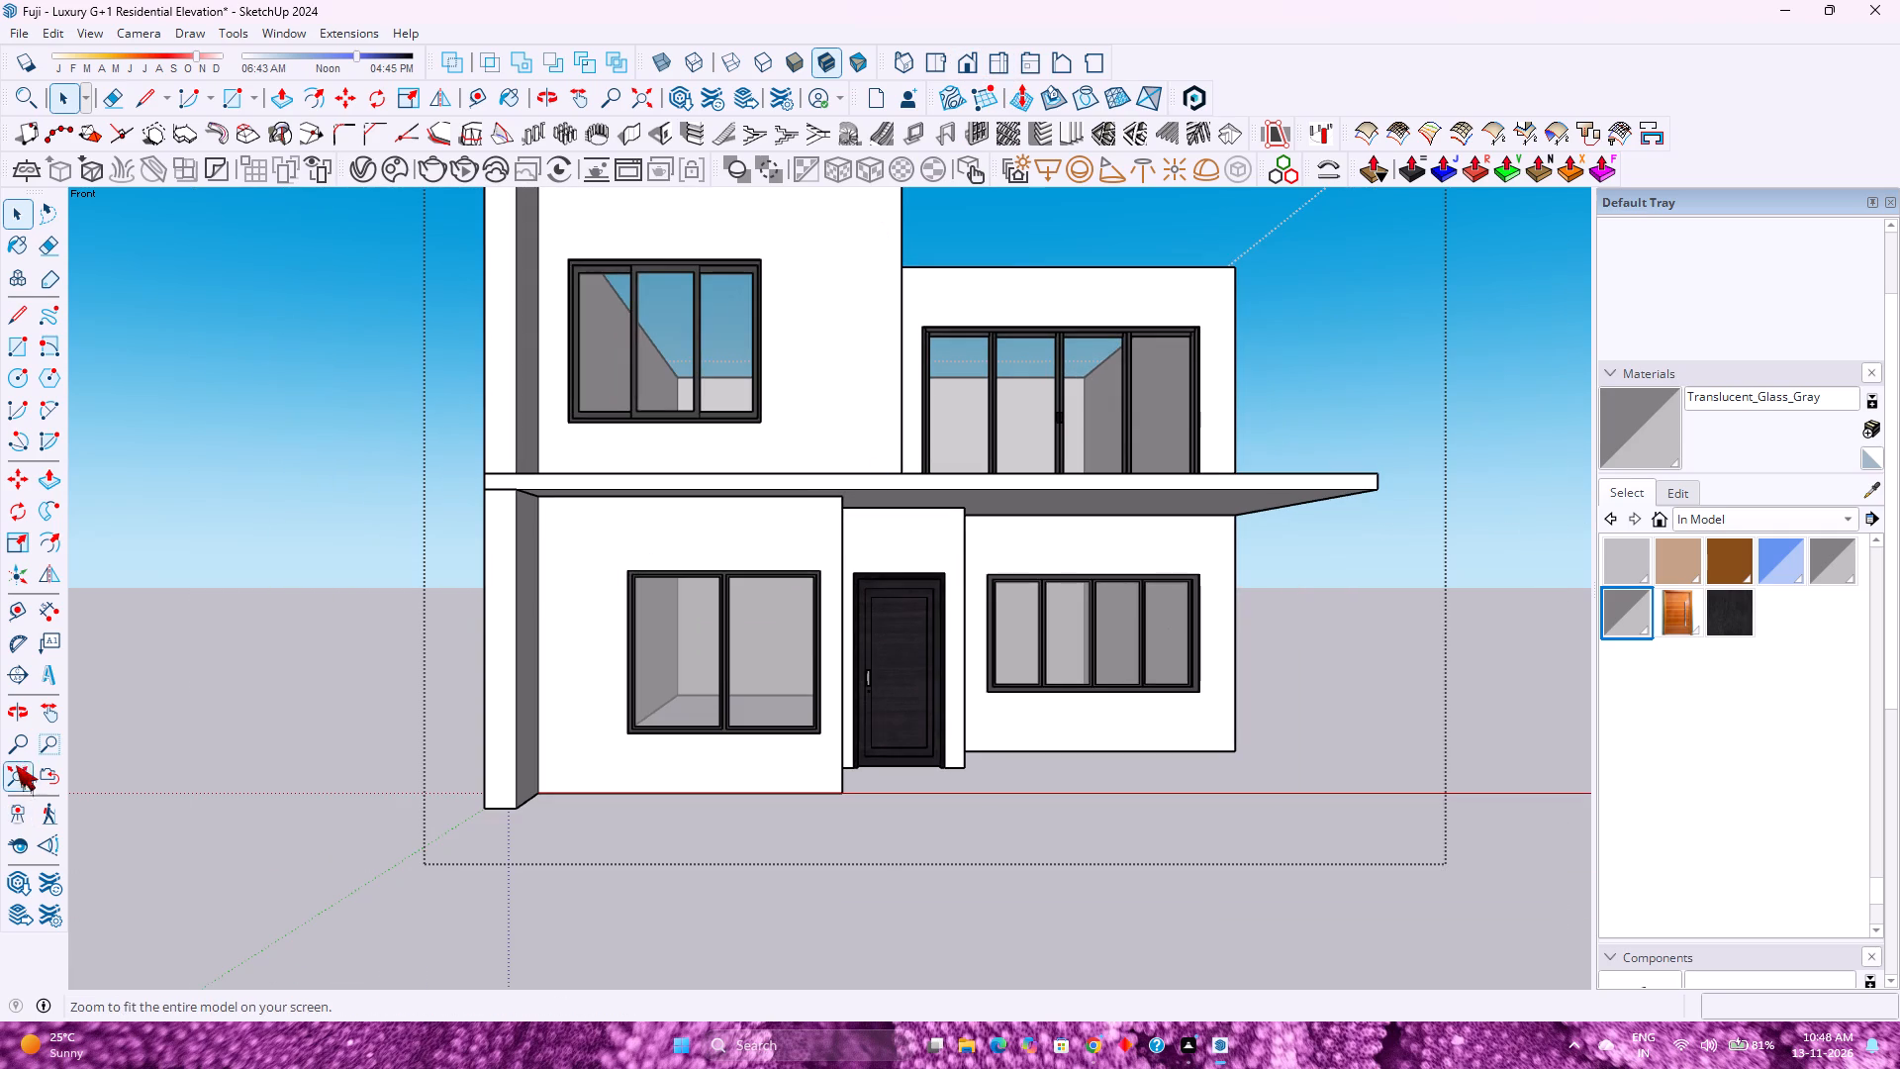
left_click(16, 783)
scroll(836, 570, "down", 3)
scroll(836, 570, "up", 3)
scroll(836, 570, "down", 2)
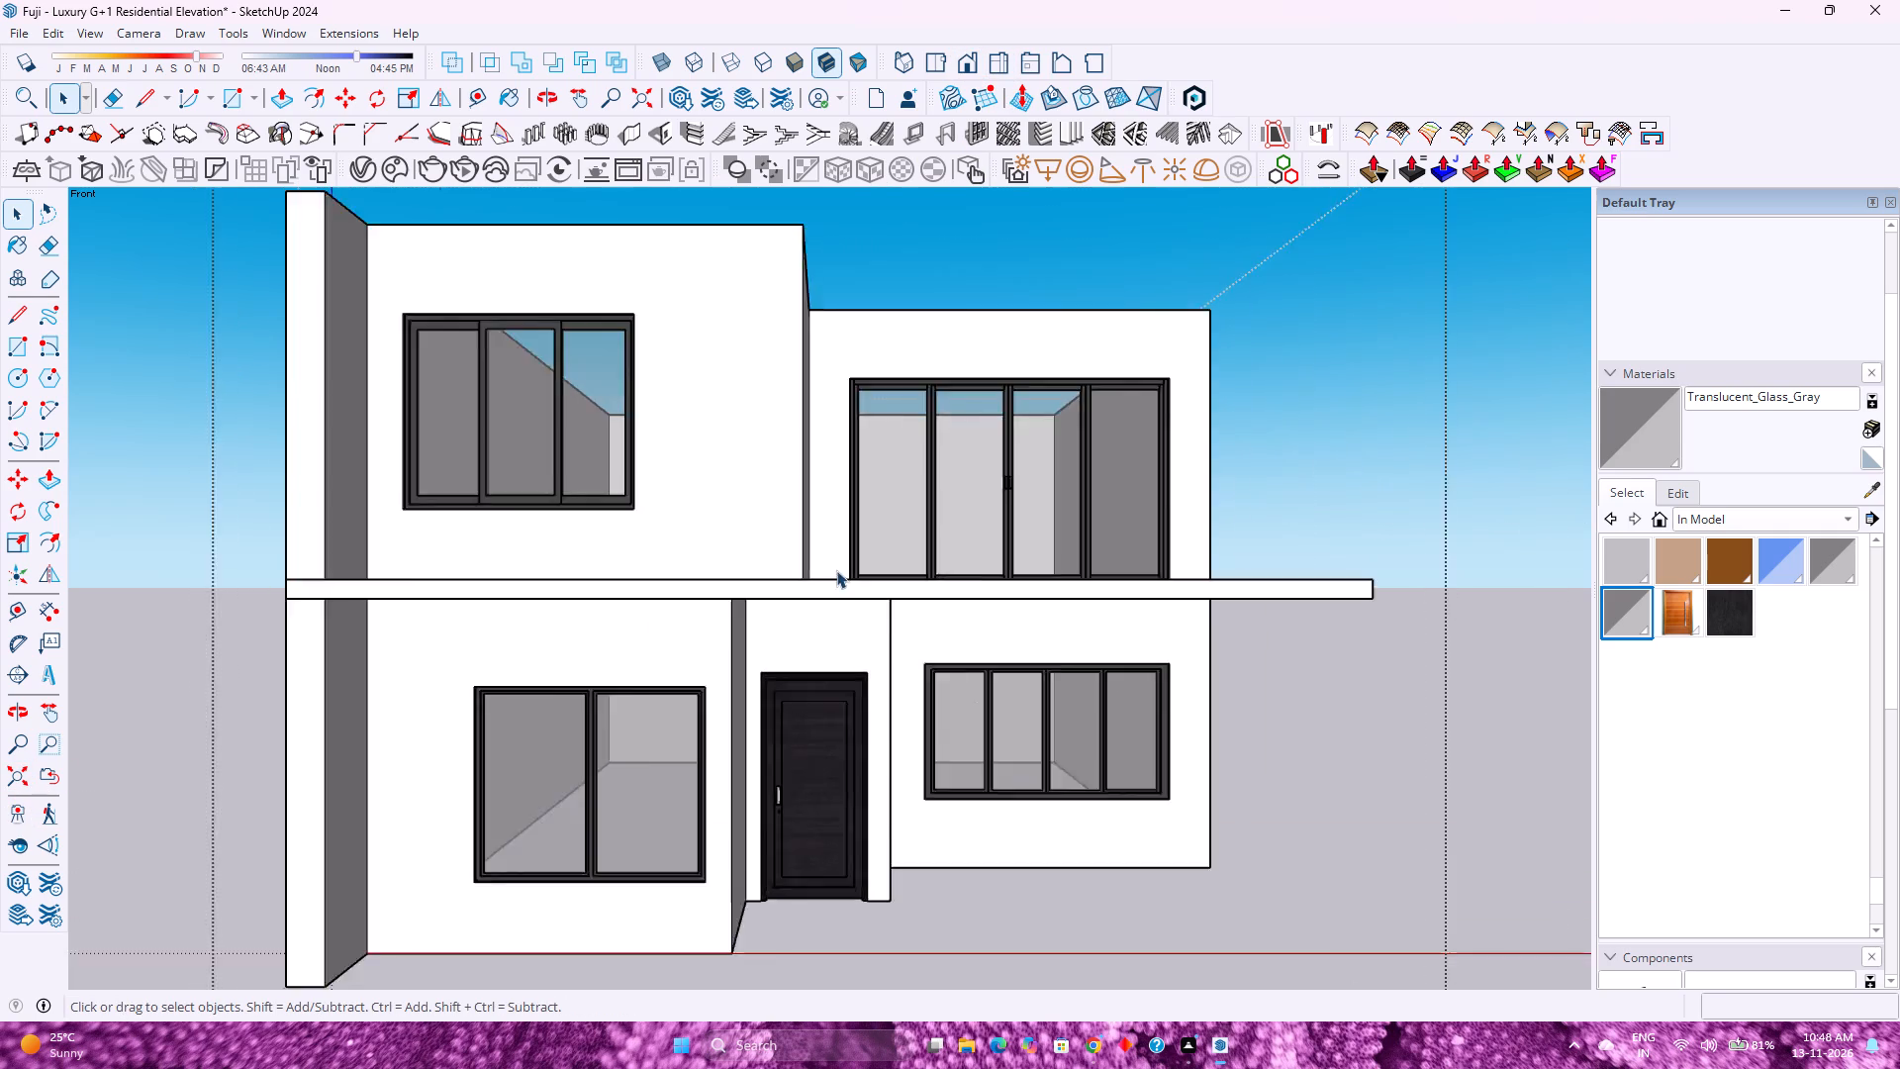
scroll(836, 570, "down", 1)
scroll(836, 570, "up", 3)
scroll(836, 570, "down", 3)
scroll(836, 570, "up", 3)
scroll(836, 570, "down", 1)
scroll(836, 570, "up", 1)
scroll(836, 570, "down", 2)
scroll(836, 570, "up", 1)
scroll(836, 570, "down", 3)
scroll(836, 570, "up", 3)
scroll(836, 570, "down", 3)
scroll(836, 570, "up", 3)
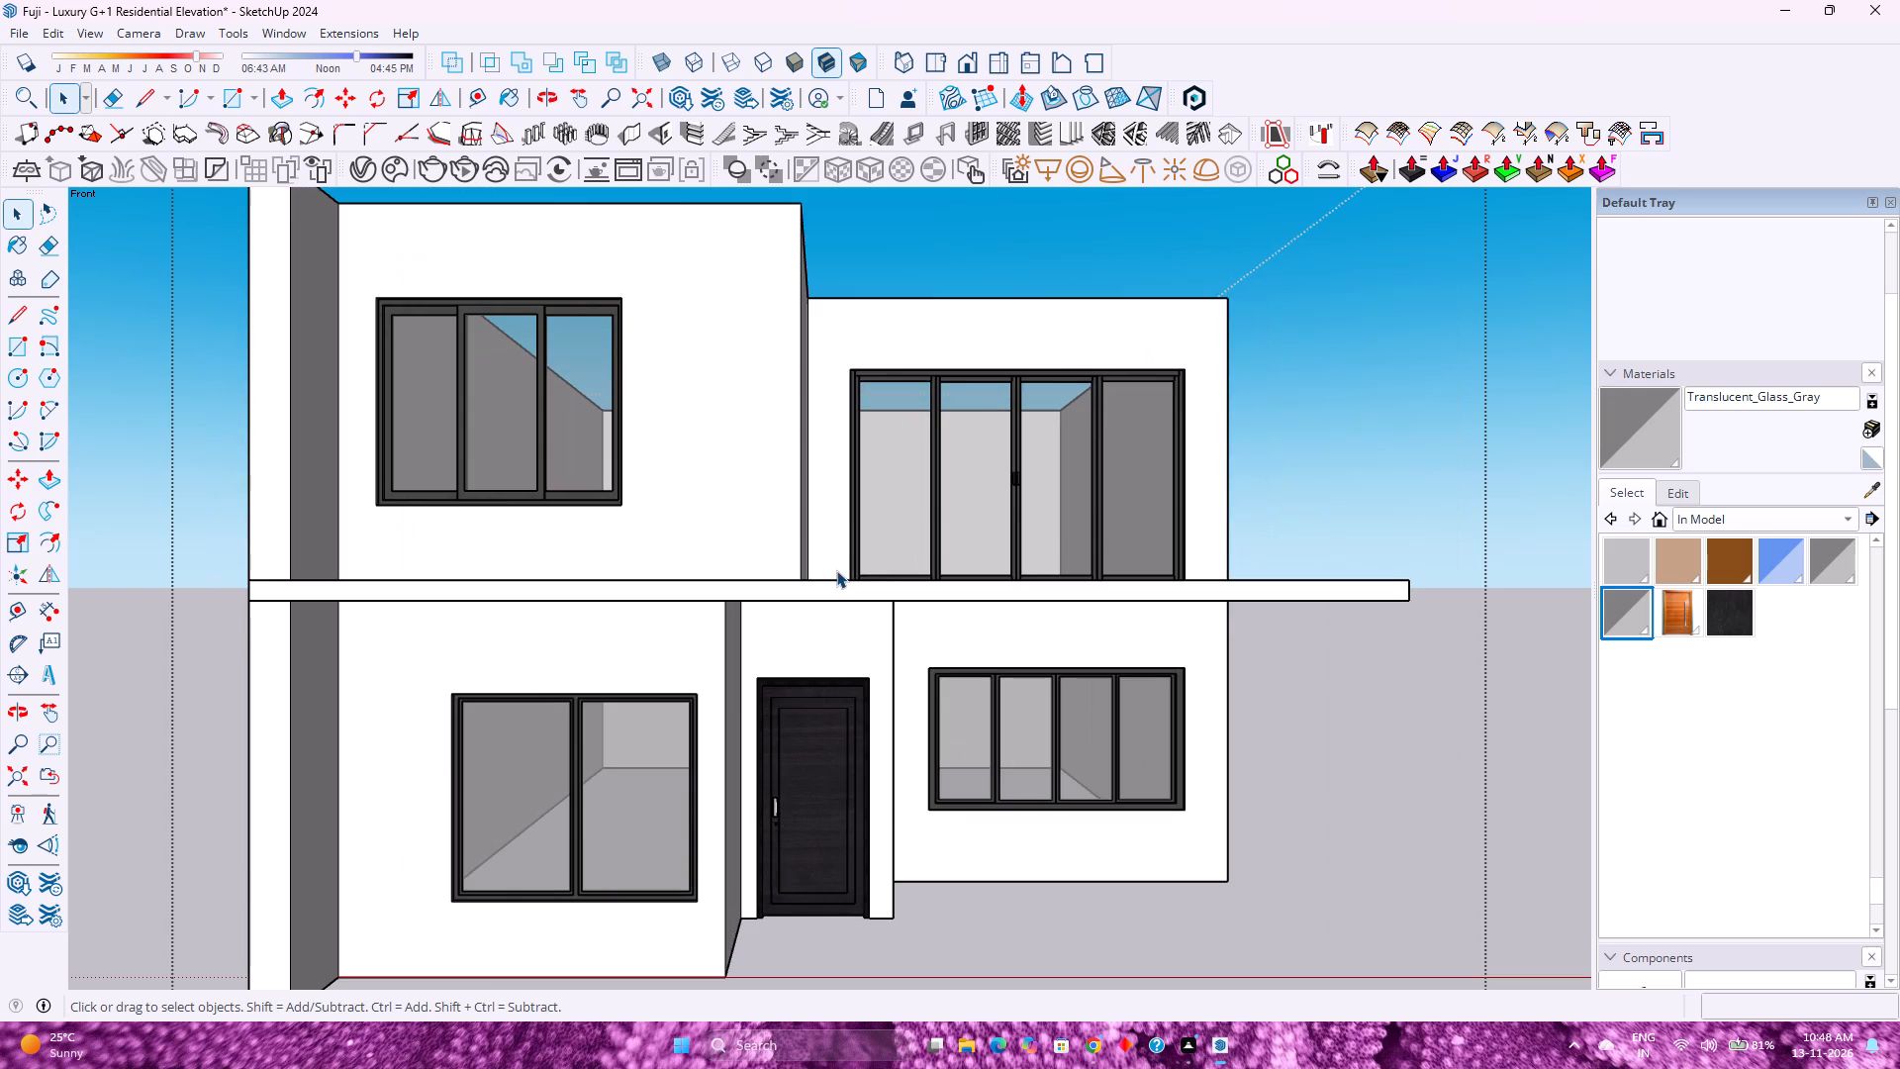
scroll(836, 570, "down", 3)
scroll(836, 570, "up", 3)
scroll(836, 570, "down", 4)
scroll(836, 570, "up", 4)
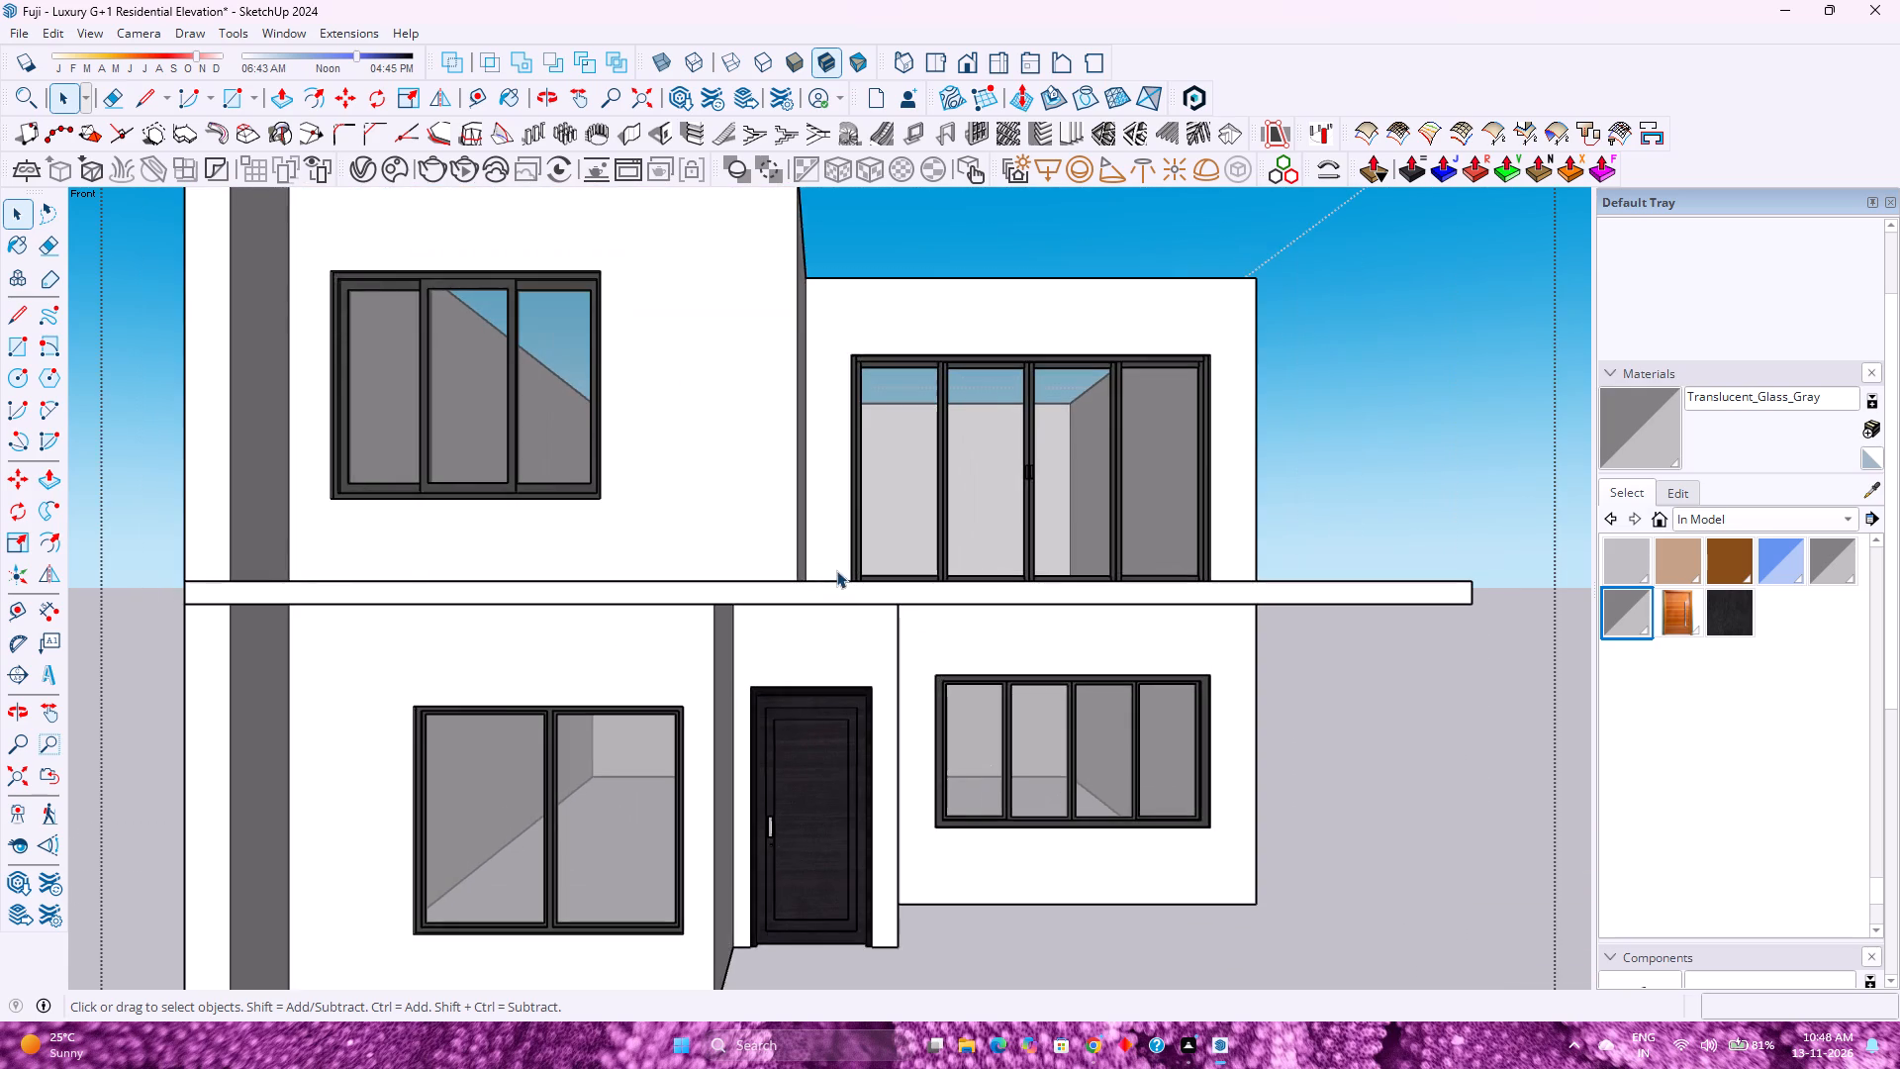
scroll(836, 570, "down", 3)
scroll(836, 570, "up", 3)
scroll(836, 570, "down", 3)
scroll(836, 570, "up", 3)
scroll(836, 570, "down", 4)
scroll(836, 570, "up", 4)
scroll(836, 570, "down", 4)
scroll(836, 570, "up", 3)
scroll(836, 570, "down", 1)
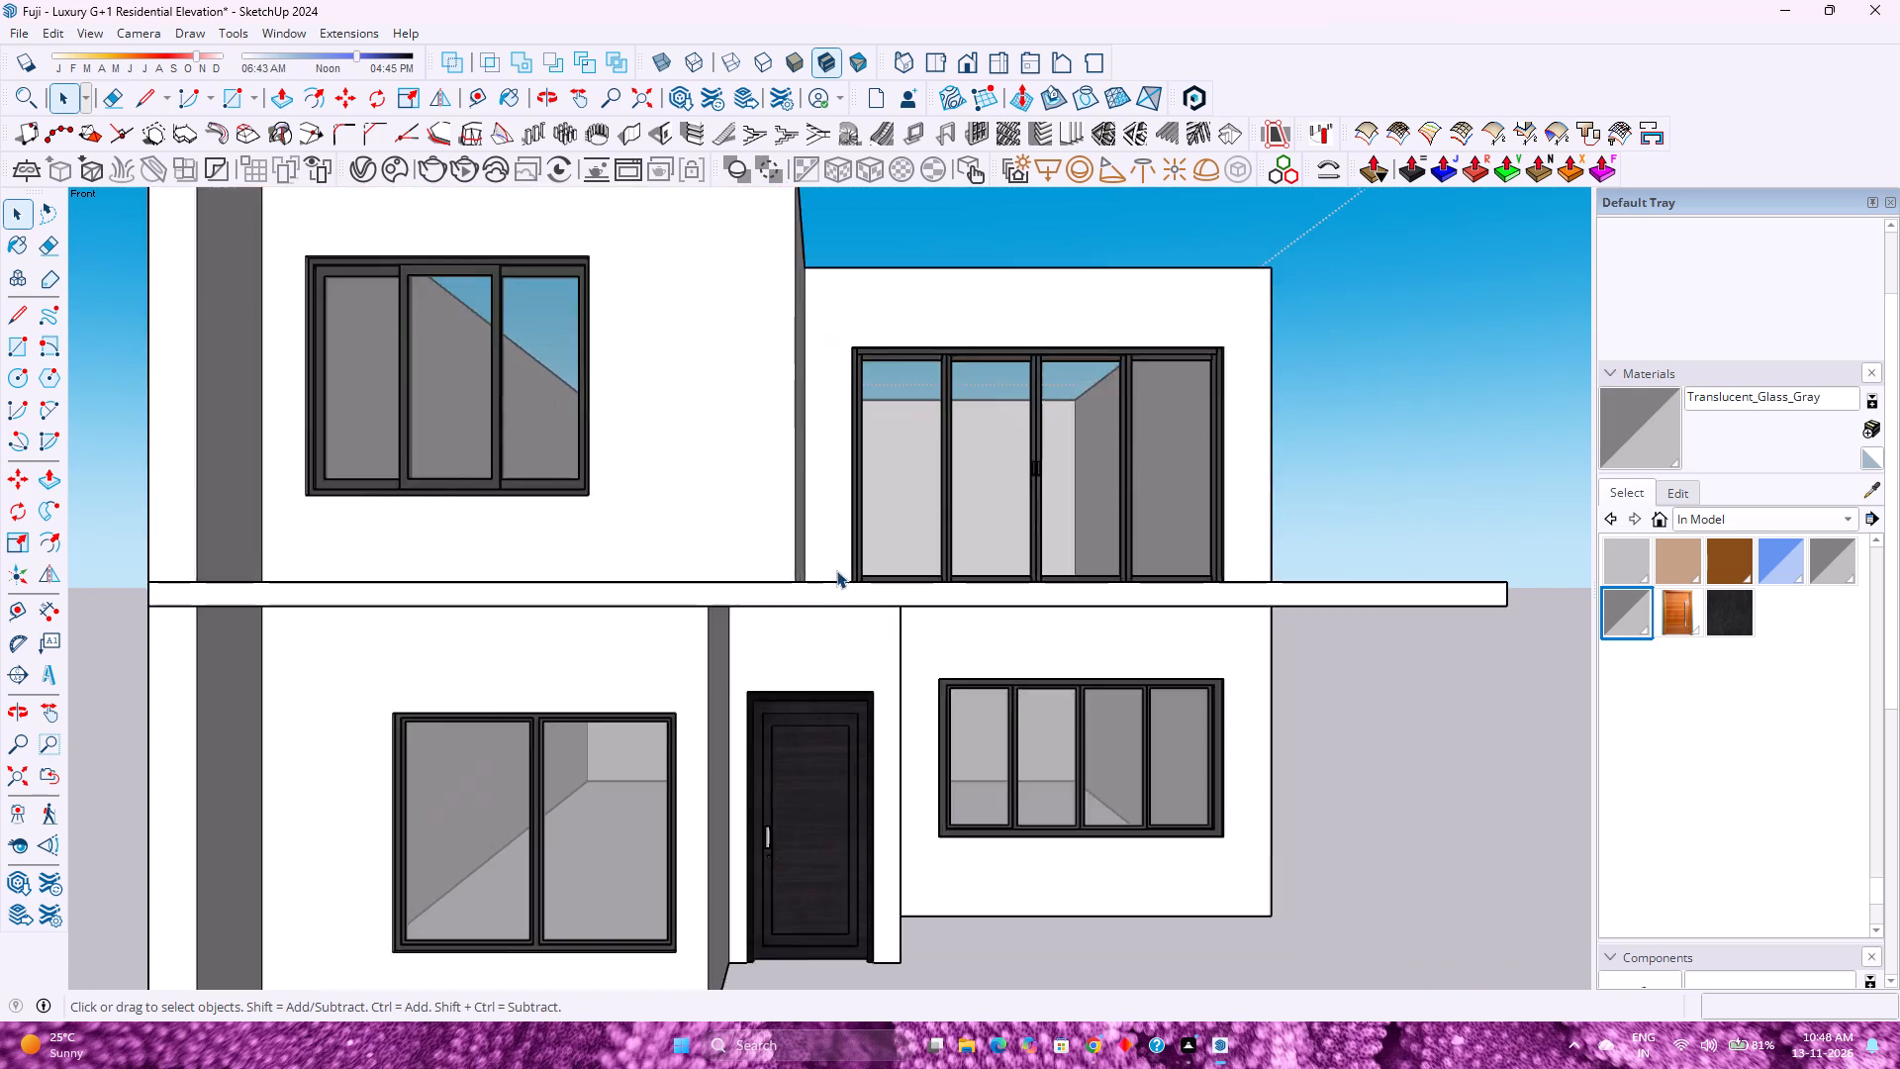
scroll(836, 570, "down", 4)
scroll(833, 571, "up", 3)
scroll(833, 571, "down", 3)
scroll(833, 571, "up", 3)
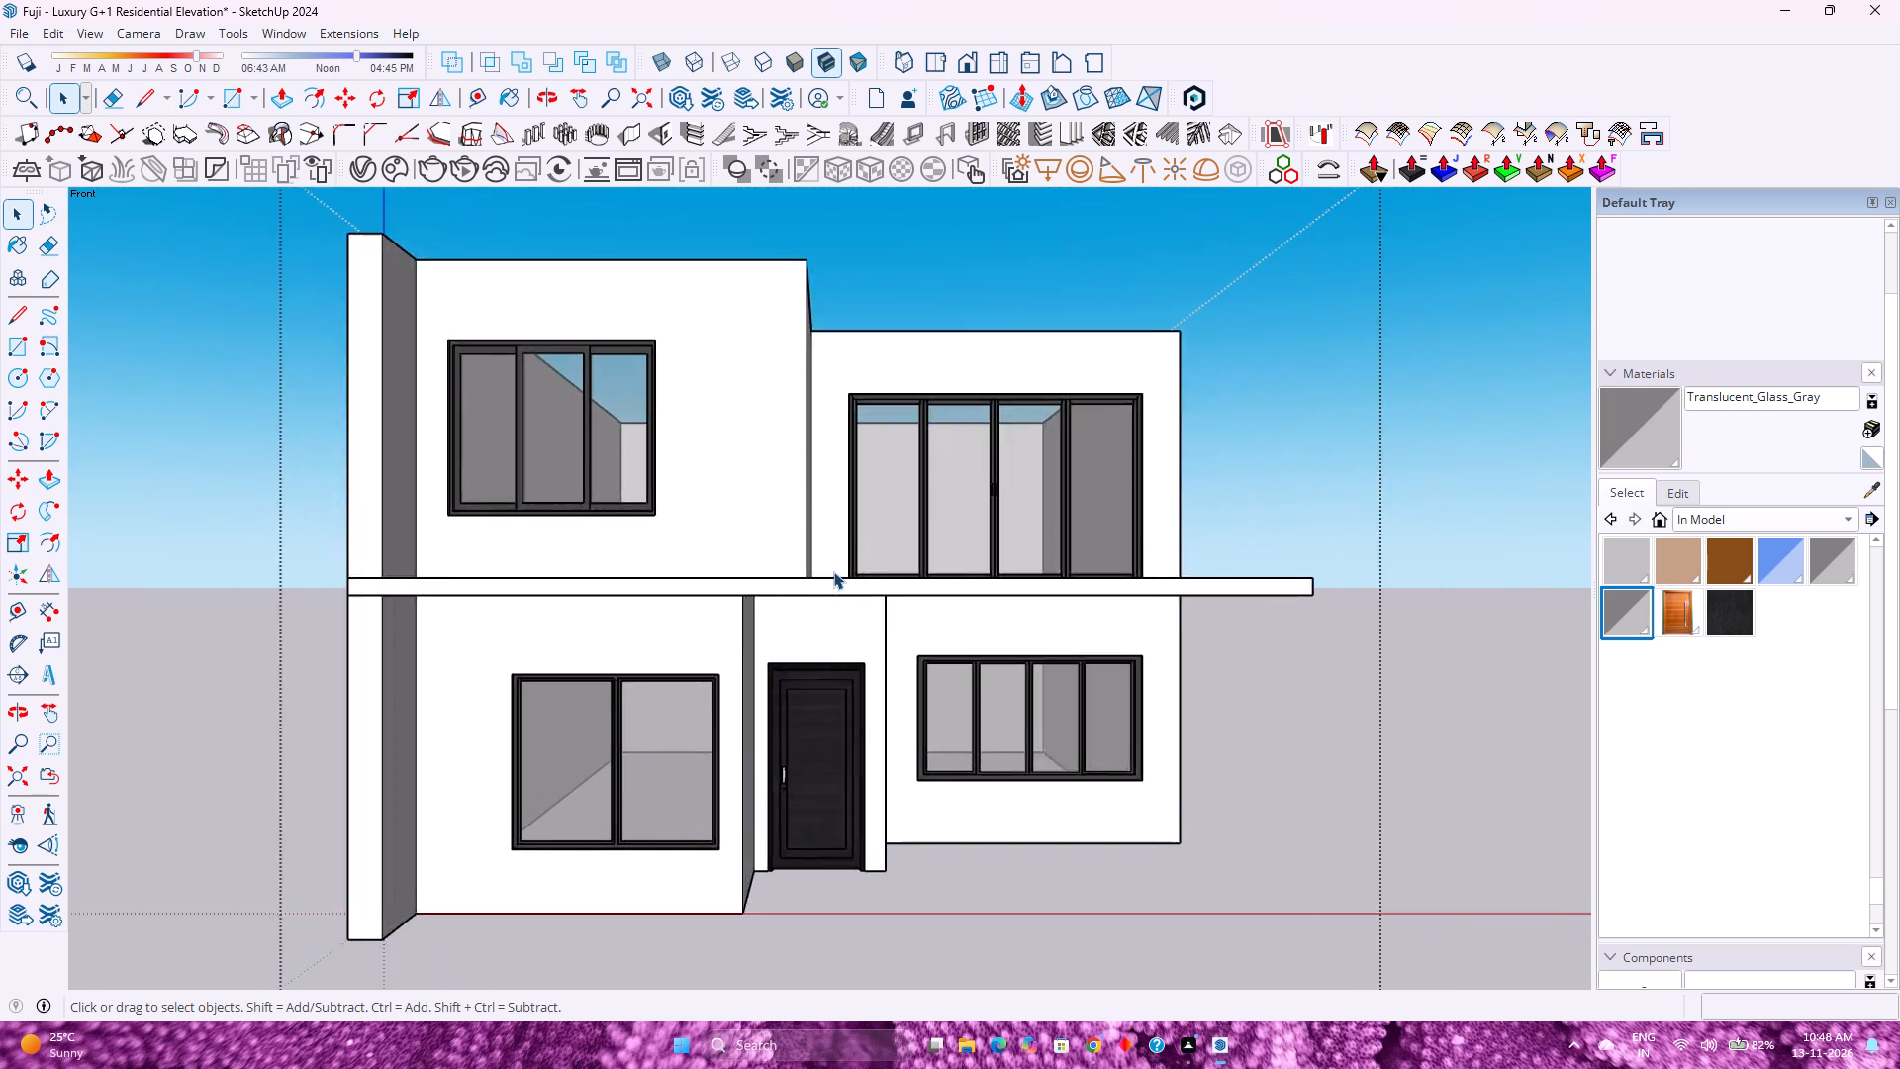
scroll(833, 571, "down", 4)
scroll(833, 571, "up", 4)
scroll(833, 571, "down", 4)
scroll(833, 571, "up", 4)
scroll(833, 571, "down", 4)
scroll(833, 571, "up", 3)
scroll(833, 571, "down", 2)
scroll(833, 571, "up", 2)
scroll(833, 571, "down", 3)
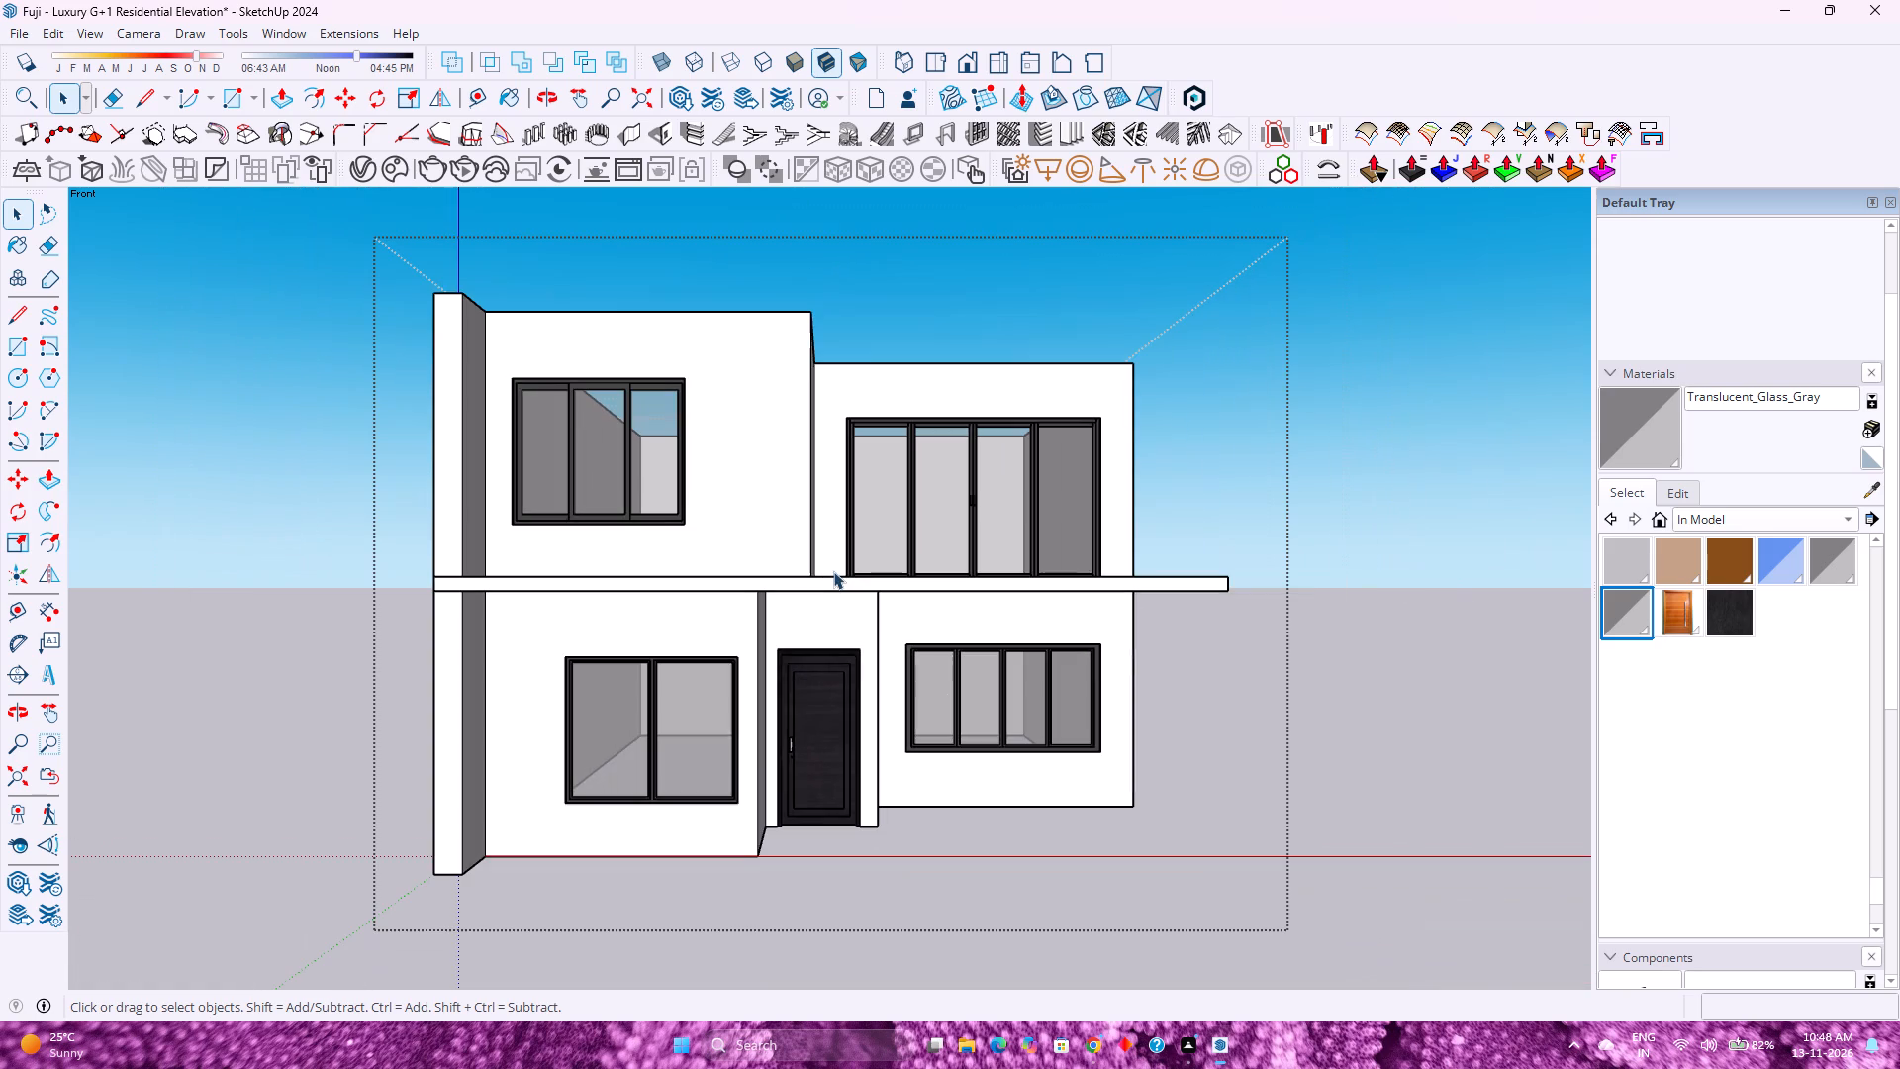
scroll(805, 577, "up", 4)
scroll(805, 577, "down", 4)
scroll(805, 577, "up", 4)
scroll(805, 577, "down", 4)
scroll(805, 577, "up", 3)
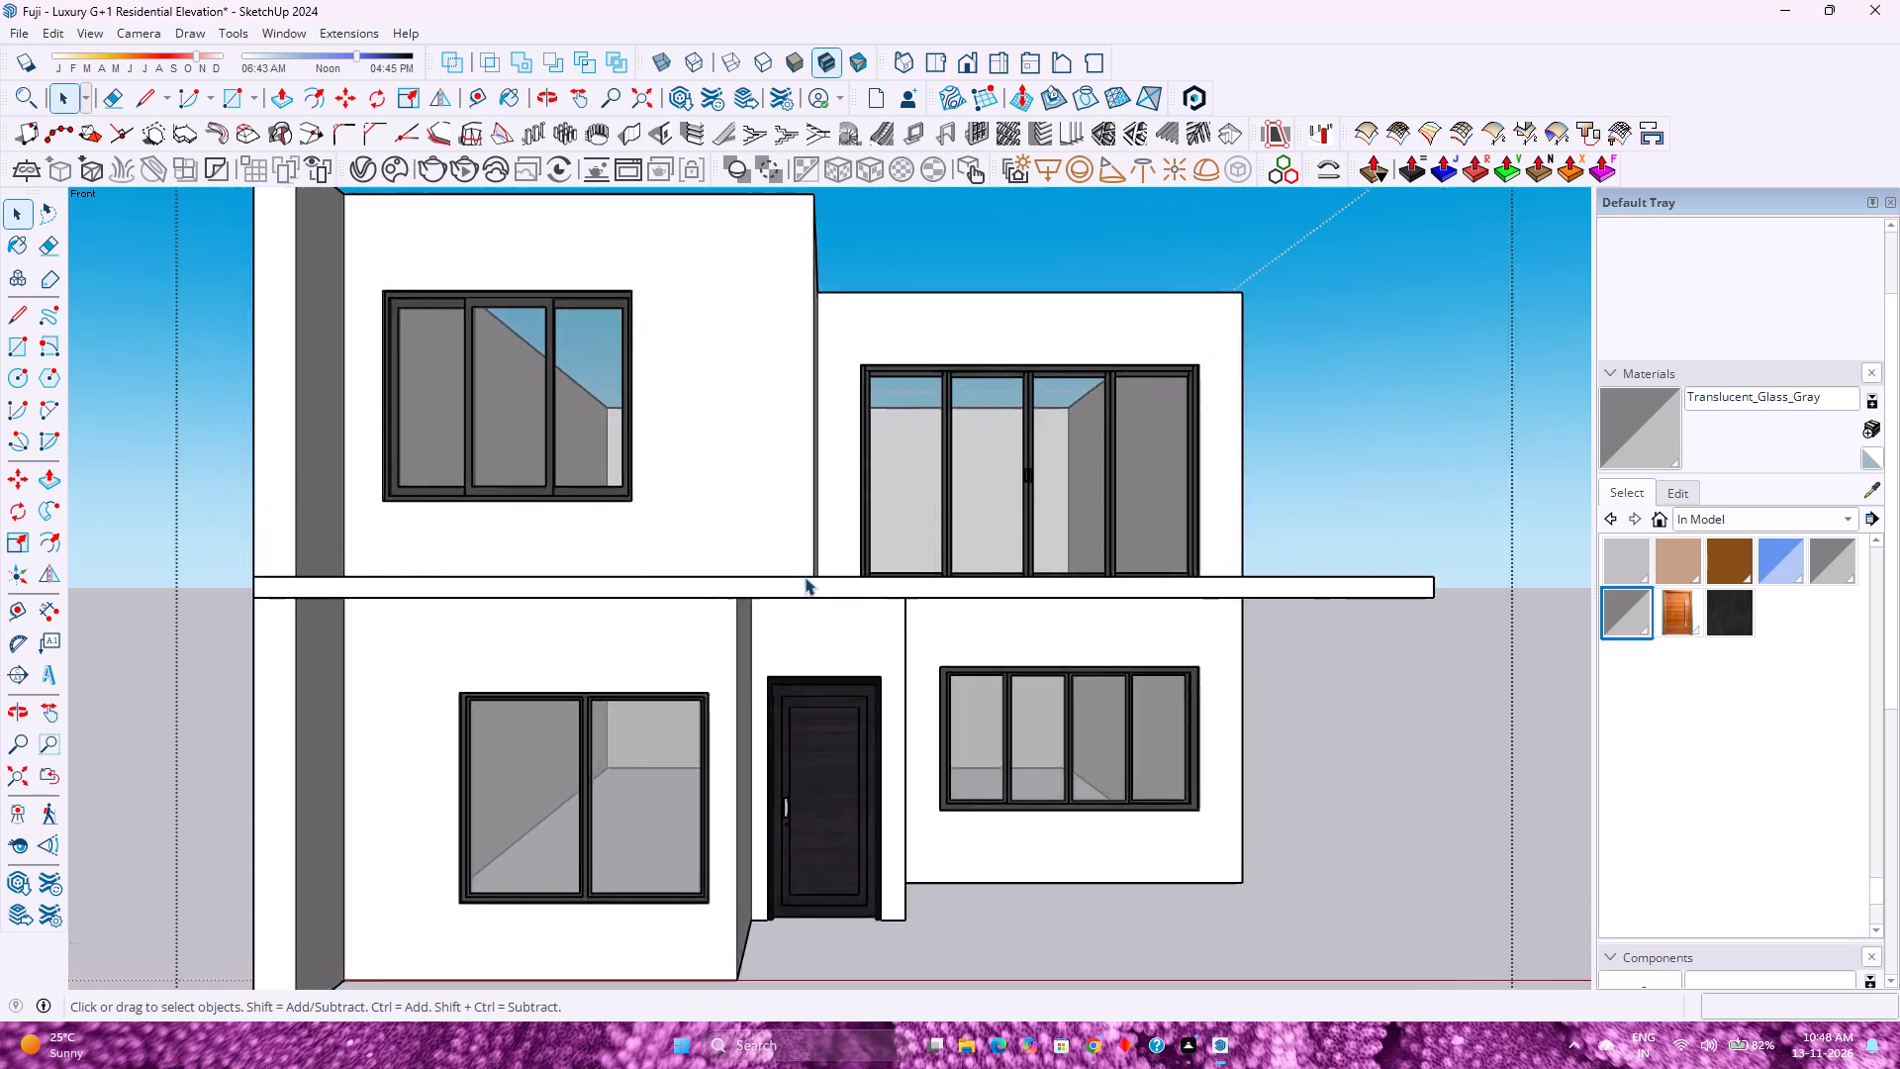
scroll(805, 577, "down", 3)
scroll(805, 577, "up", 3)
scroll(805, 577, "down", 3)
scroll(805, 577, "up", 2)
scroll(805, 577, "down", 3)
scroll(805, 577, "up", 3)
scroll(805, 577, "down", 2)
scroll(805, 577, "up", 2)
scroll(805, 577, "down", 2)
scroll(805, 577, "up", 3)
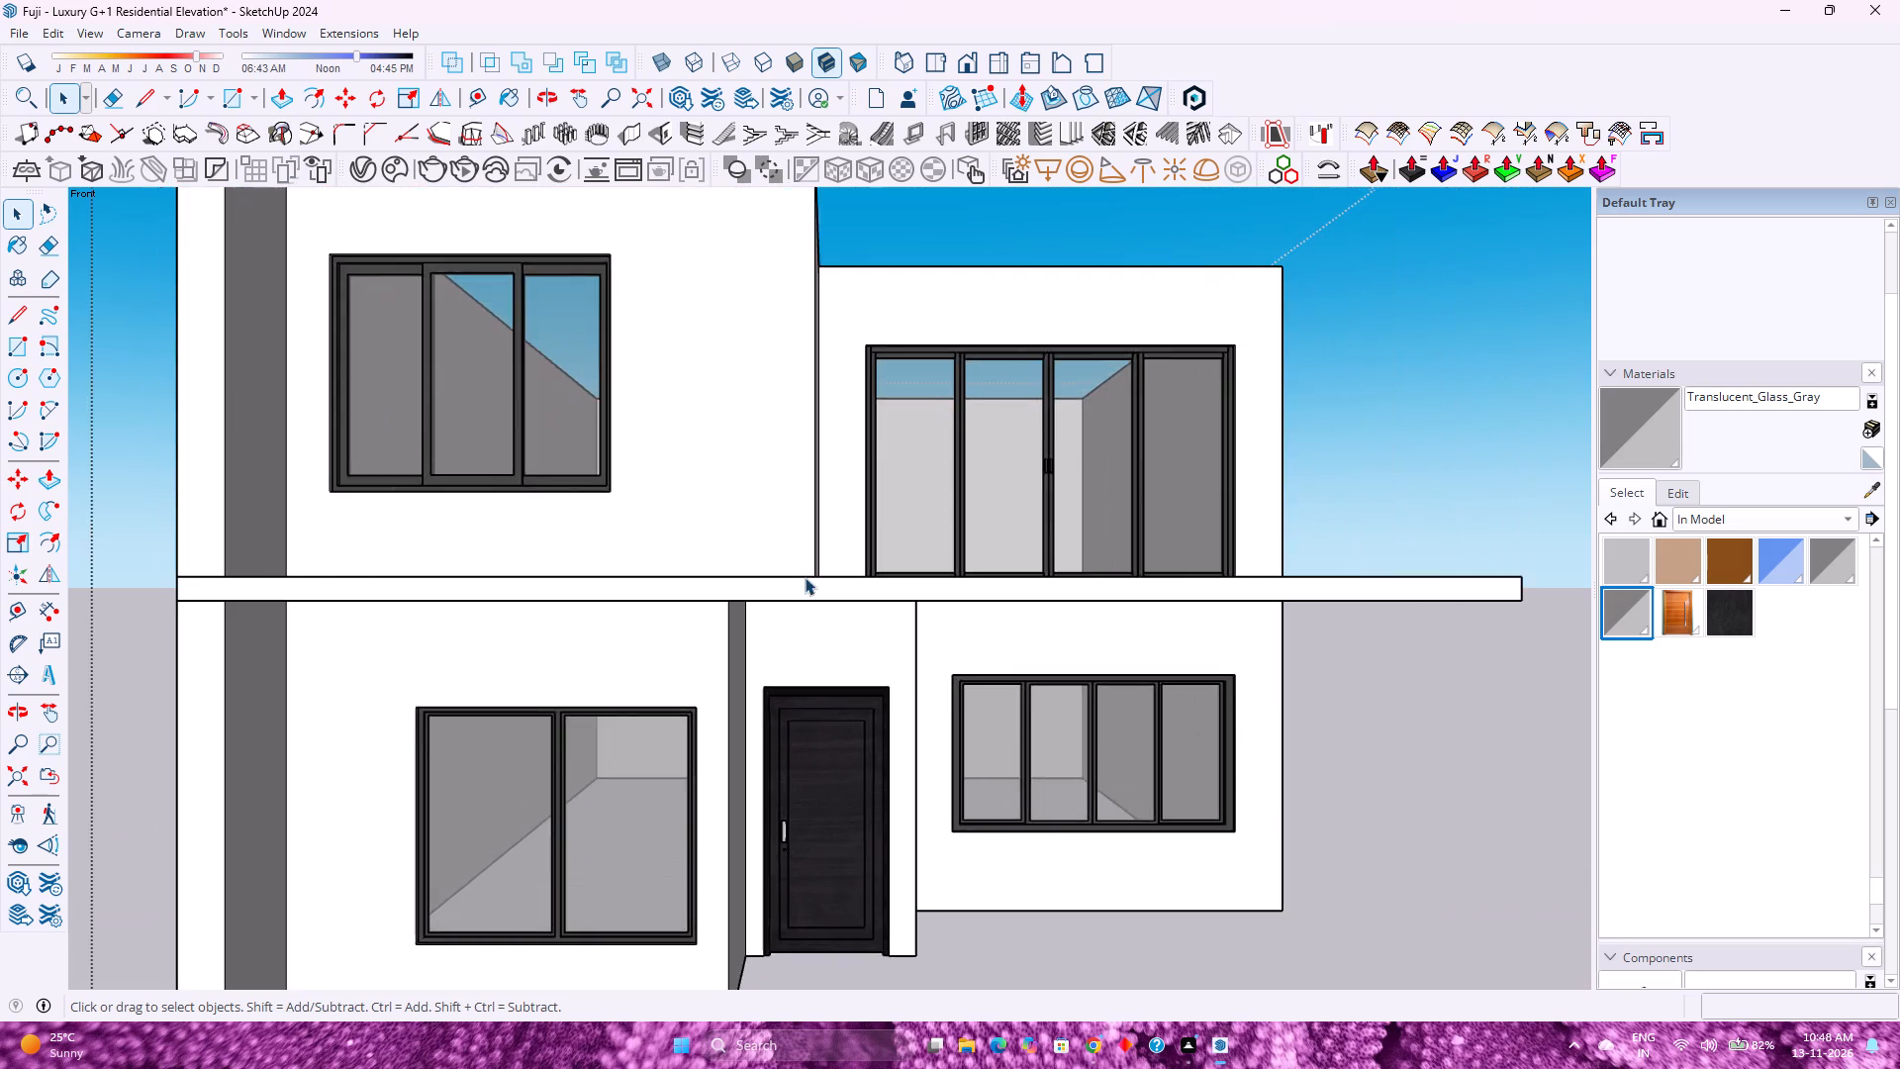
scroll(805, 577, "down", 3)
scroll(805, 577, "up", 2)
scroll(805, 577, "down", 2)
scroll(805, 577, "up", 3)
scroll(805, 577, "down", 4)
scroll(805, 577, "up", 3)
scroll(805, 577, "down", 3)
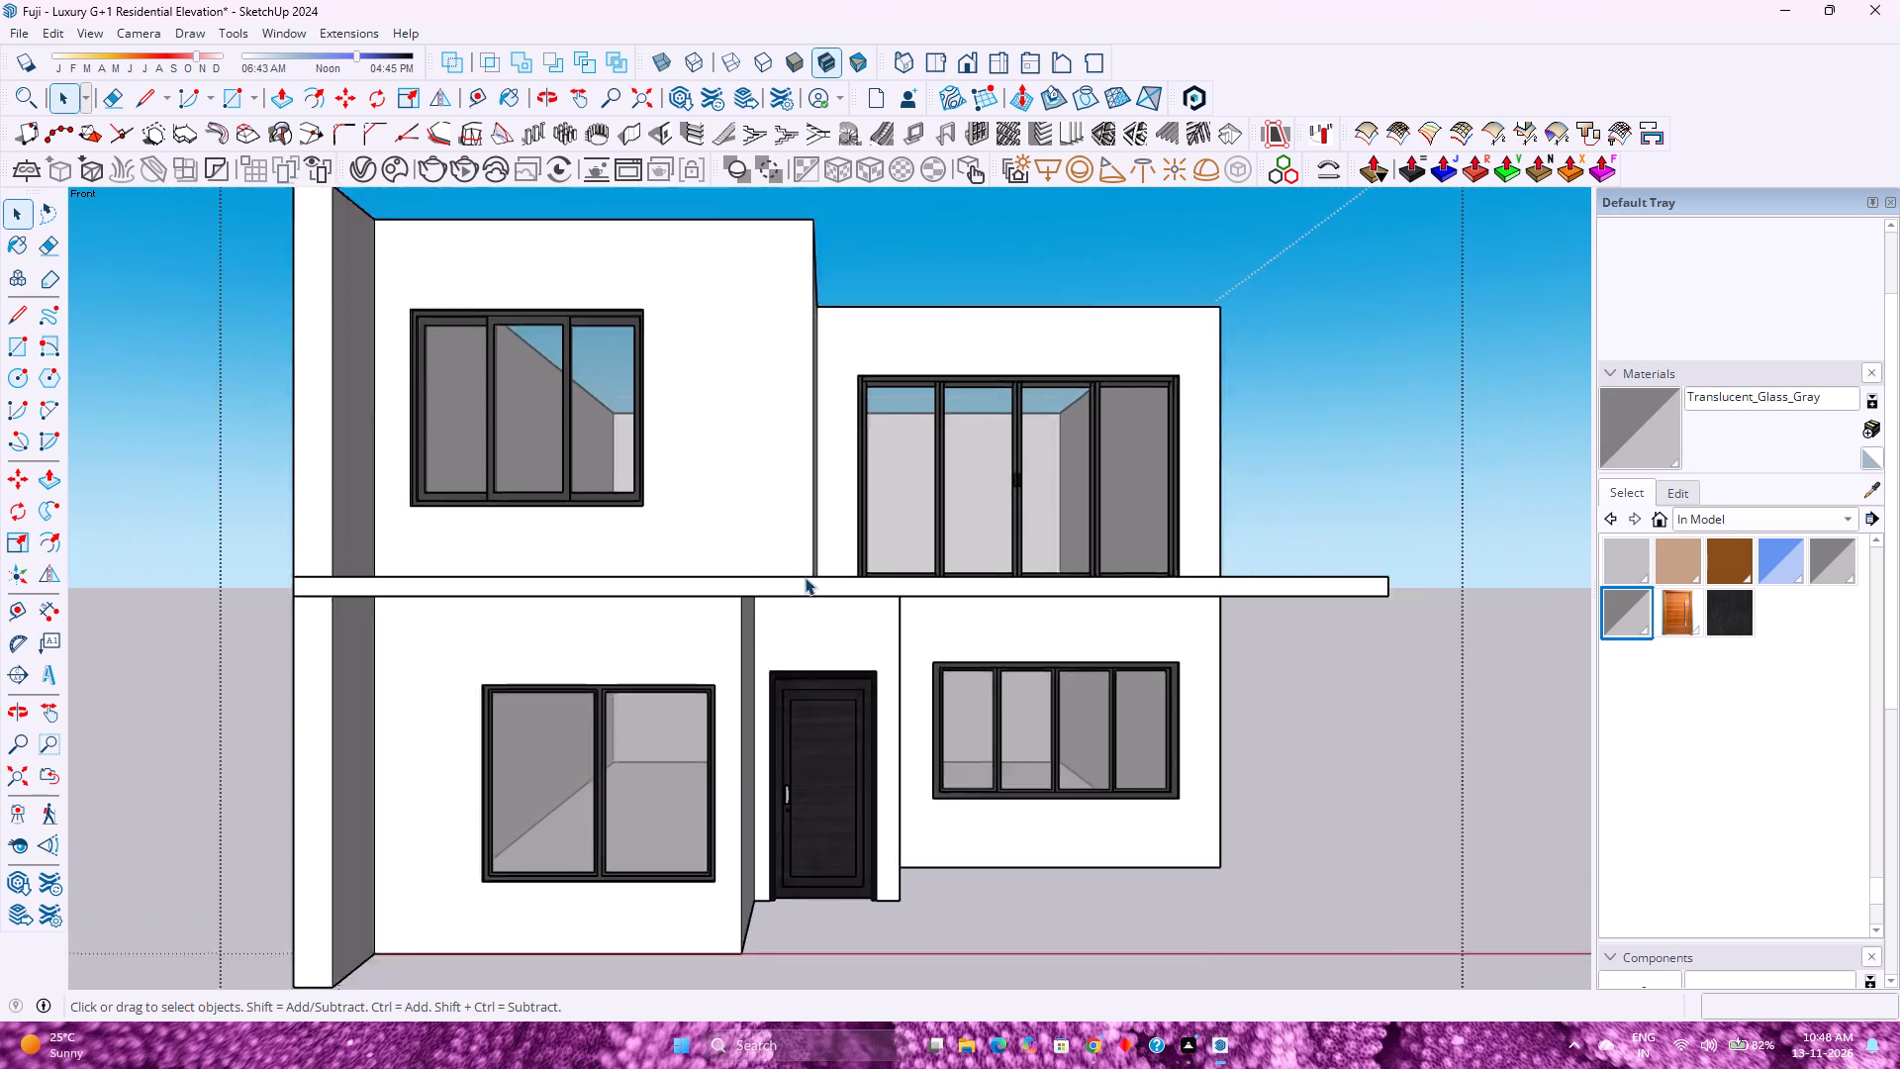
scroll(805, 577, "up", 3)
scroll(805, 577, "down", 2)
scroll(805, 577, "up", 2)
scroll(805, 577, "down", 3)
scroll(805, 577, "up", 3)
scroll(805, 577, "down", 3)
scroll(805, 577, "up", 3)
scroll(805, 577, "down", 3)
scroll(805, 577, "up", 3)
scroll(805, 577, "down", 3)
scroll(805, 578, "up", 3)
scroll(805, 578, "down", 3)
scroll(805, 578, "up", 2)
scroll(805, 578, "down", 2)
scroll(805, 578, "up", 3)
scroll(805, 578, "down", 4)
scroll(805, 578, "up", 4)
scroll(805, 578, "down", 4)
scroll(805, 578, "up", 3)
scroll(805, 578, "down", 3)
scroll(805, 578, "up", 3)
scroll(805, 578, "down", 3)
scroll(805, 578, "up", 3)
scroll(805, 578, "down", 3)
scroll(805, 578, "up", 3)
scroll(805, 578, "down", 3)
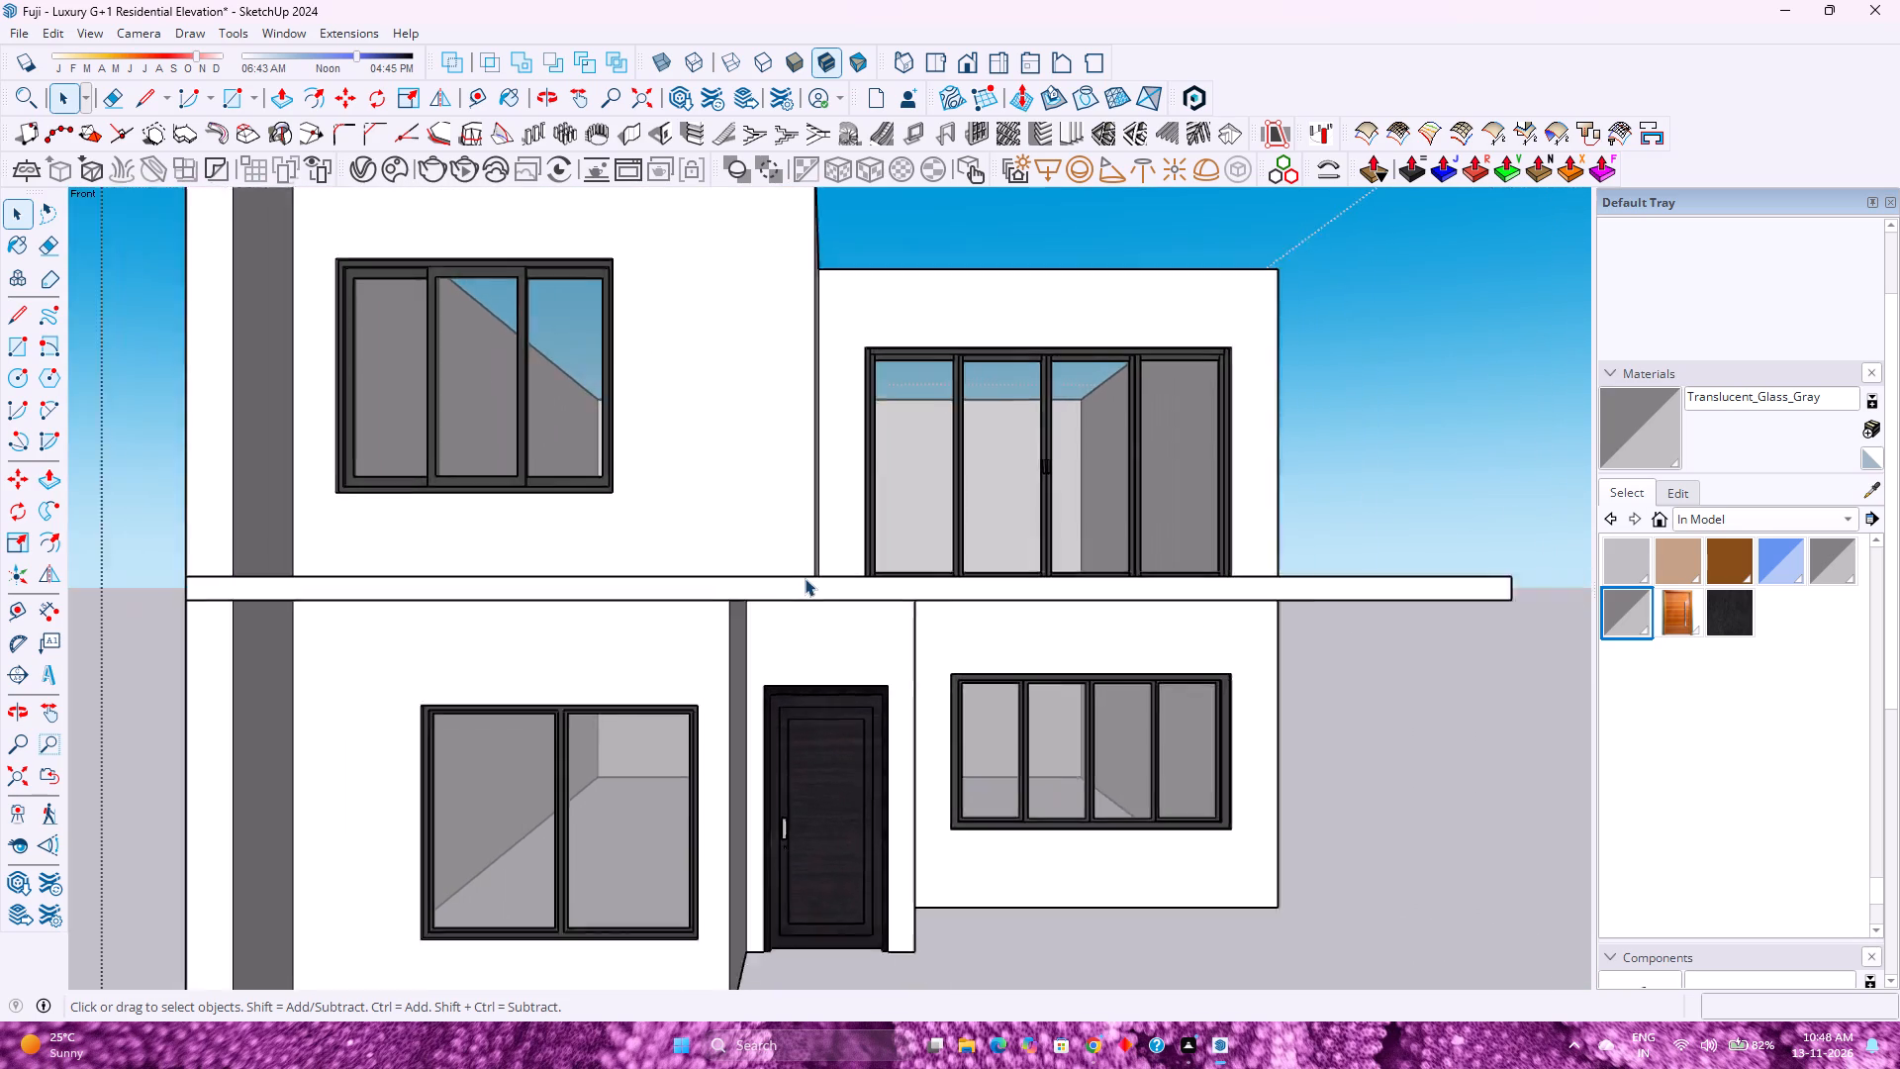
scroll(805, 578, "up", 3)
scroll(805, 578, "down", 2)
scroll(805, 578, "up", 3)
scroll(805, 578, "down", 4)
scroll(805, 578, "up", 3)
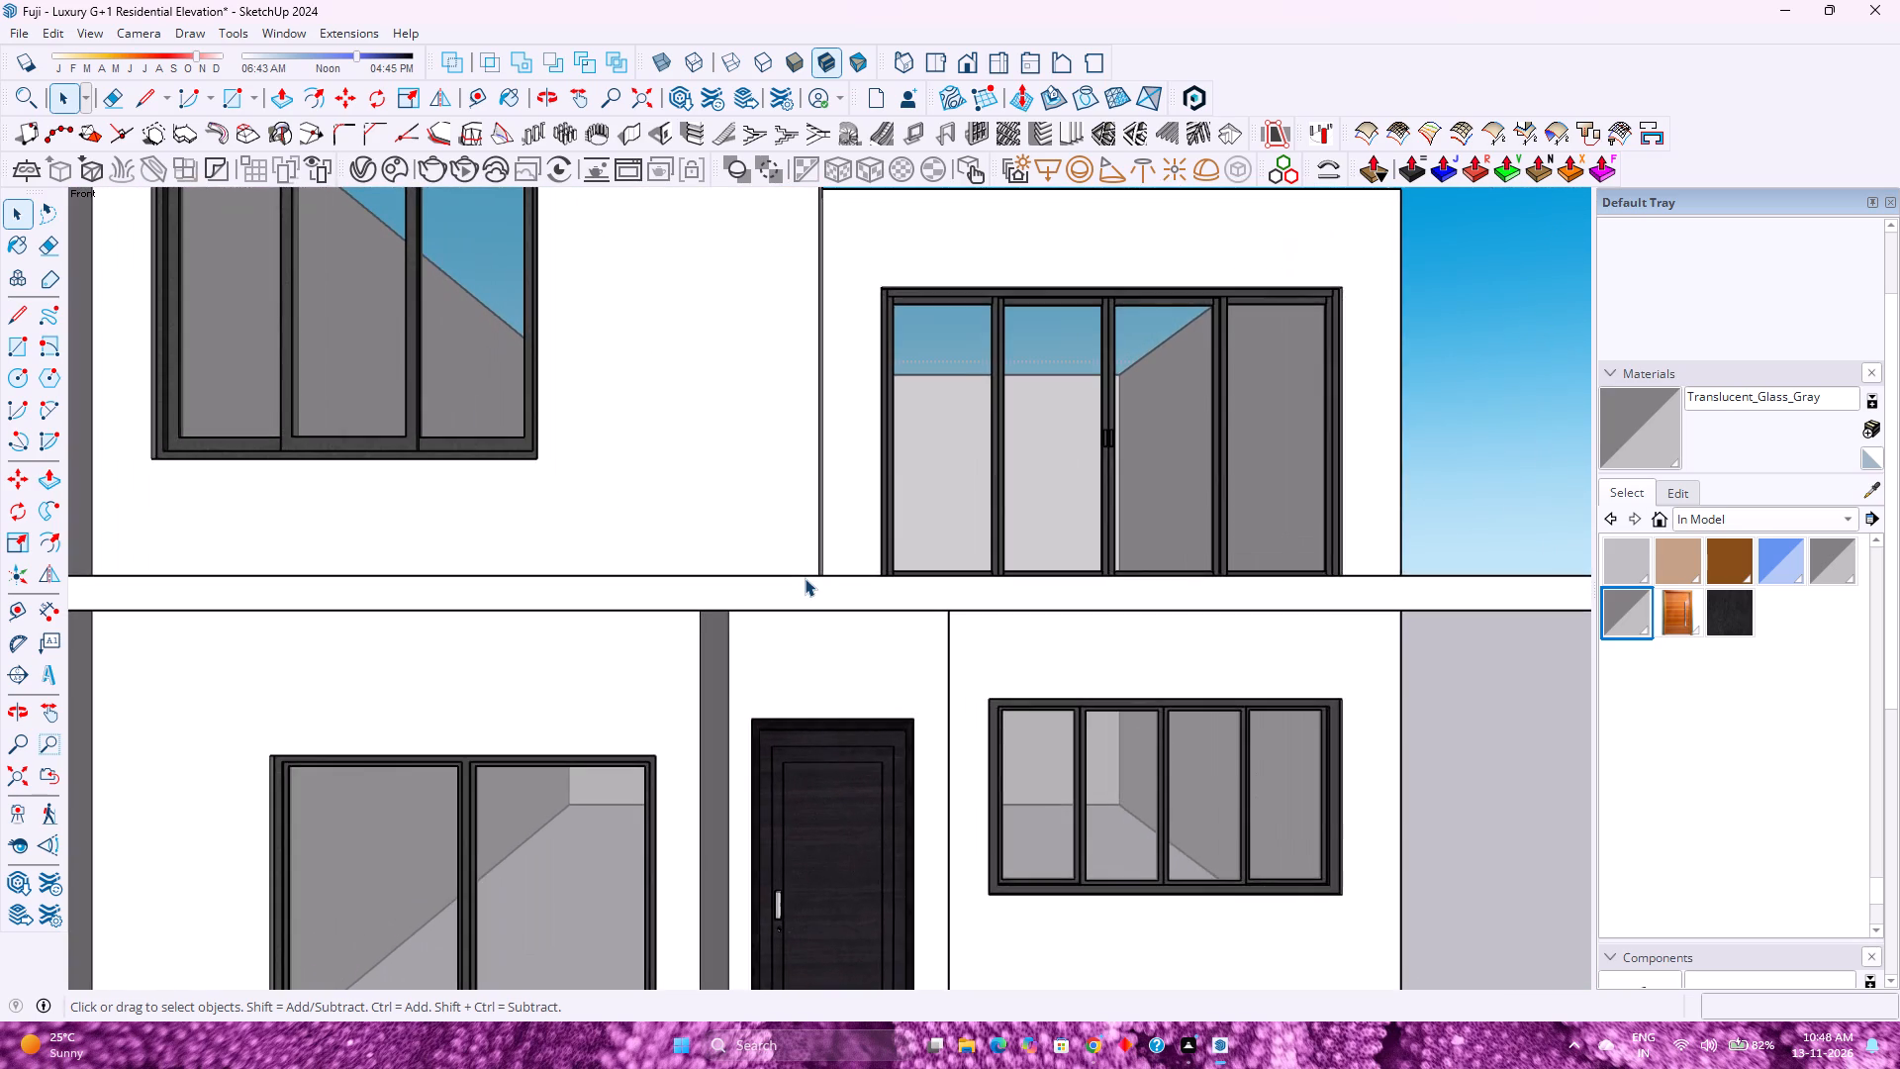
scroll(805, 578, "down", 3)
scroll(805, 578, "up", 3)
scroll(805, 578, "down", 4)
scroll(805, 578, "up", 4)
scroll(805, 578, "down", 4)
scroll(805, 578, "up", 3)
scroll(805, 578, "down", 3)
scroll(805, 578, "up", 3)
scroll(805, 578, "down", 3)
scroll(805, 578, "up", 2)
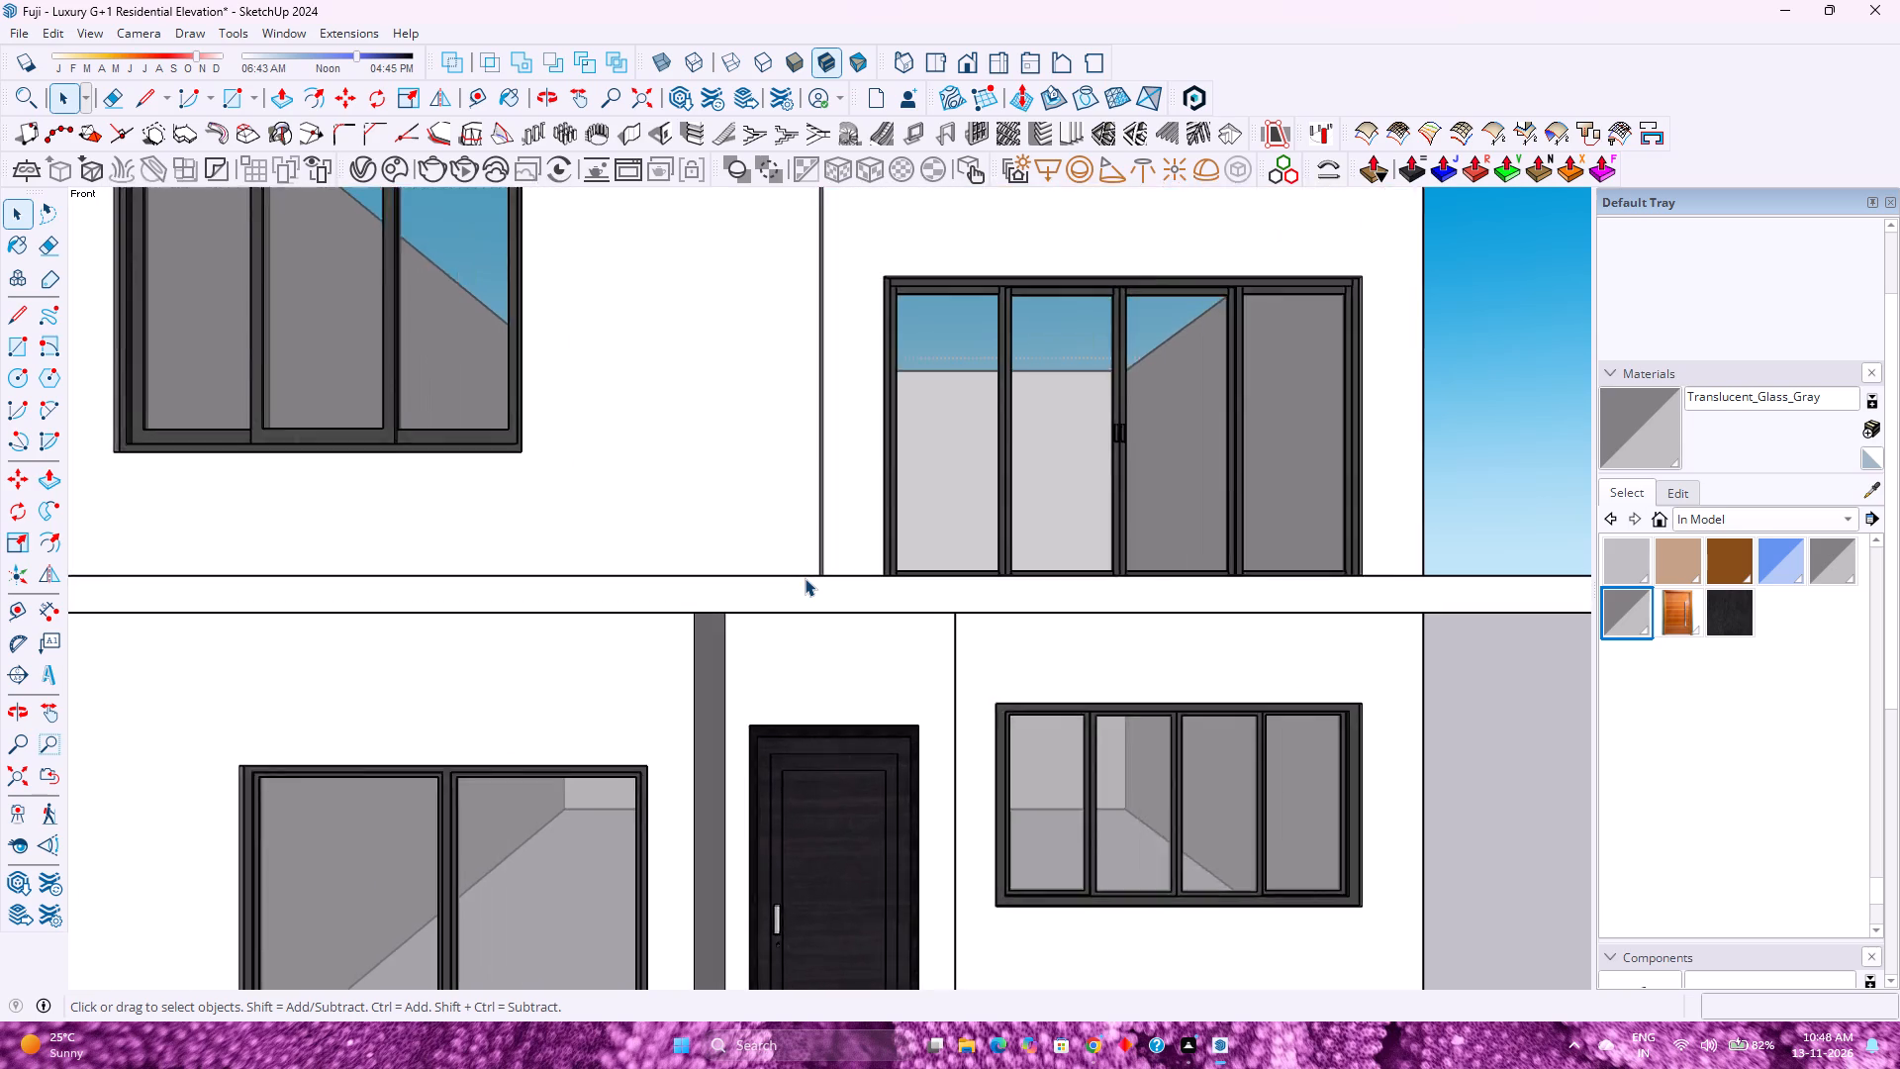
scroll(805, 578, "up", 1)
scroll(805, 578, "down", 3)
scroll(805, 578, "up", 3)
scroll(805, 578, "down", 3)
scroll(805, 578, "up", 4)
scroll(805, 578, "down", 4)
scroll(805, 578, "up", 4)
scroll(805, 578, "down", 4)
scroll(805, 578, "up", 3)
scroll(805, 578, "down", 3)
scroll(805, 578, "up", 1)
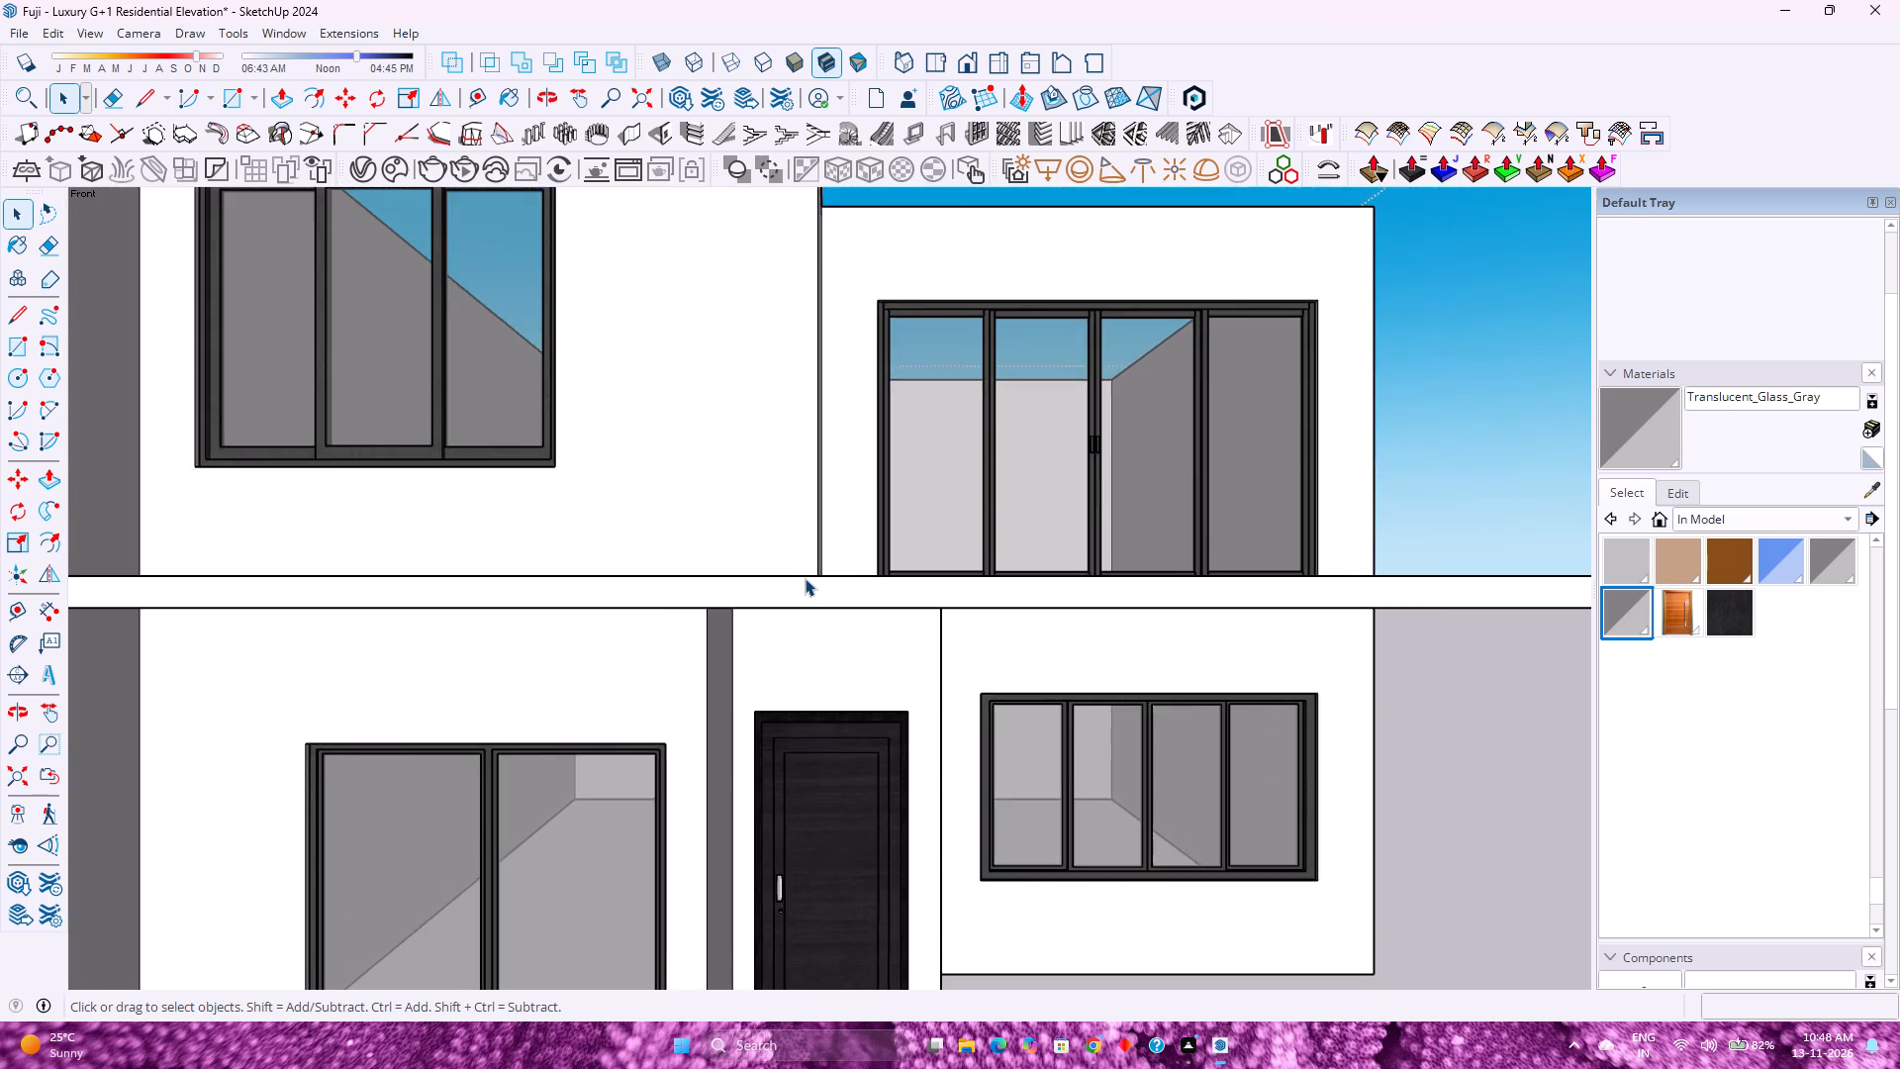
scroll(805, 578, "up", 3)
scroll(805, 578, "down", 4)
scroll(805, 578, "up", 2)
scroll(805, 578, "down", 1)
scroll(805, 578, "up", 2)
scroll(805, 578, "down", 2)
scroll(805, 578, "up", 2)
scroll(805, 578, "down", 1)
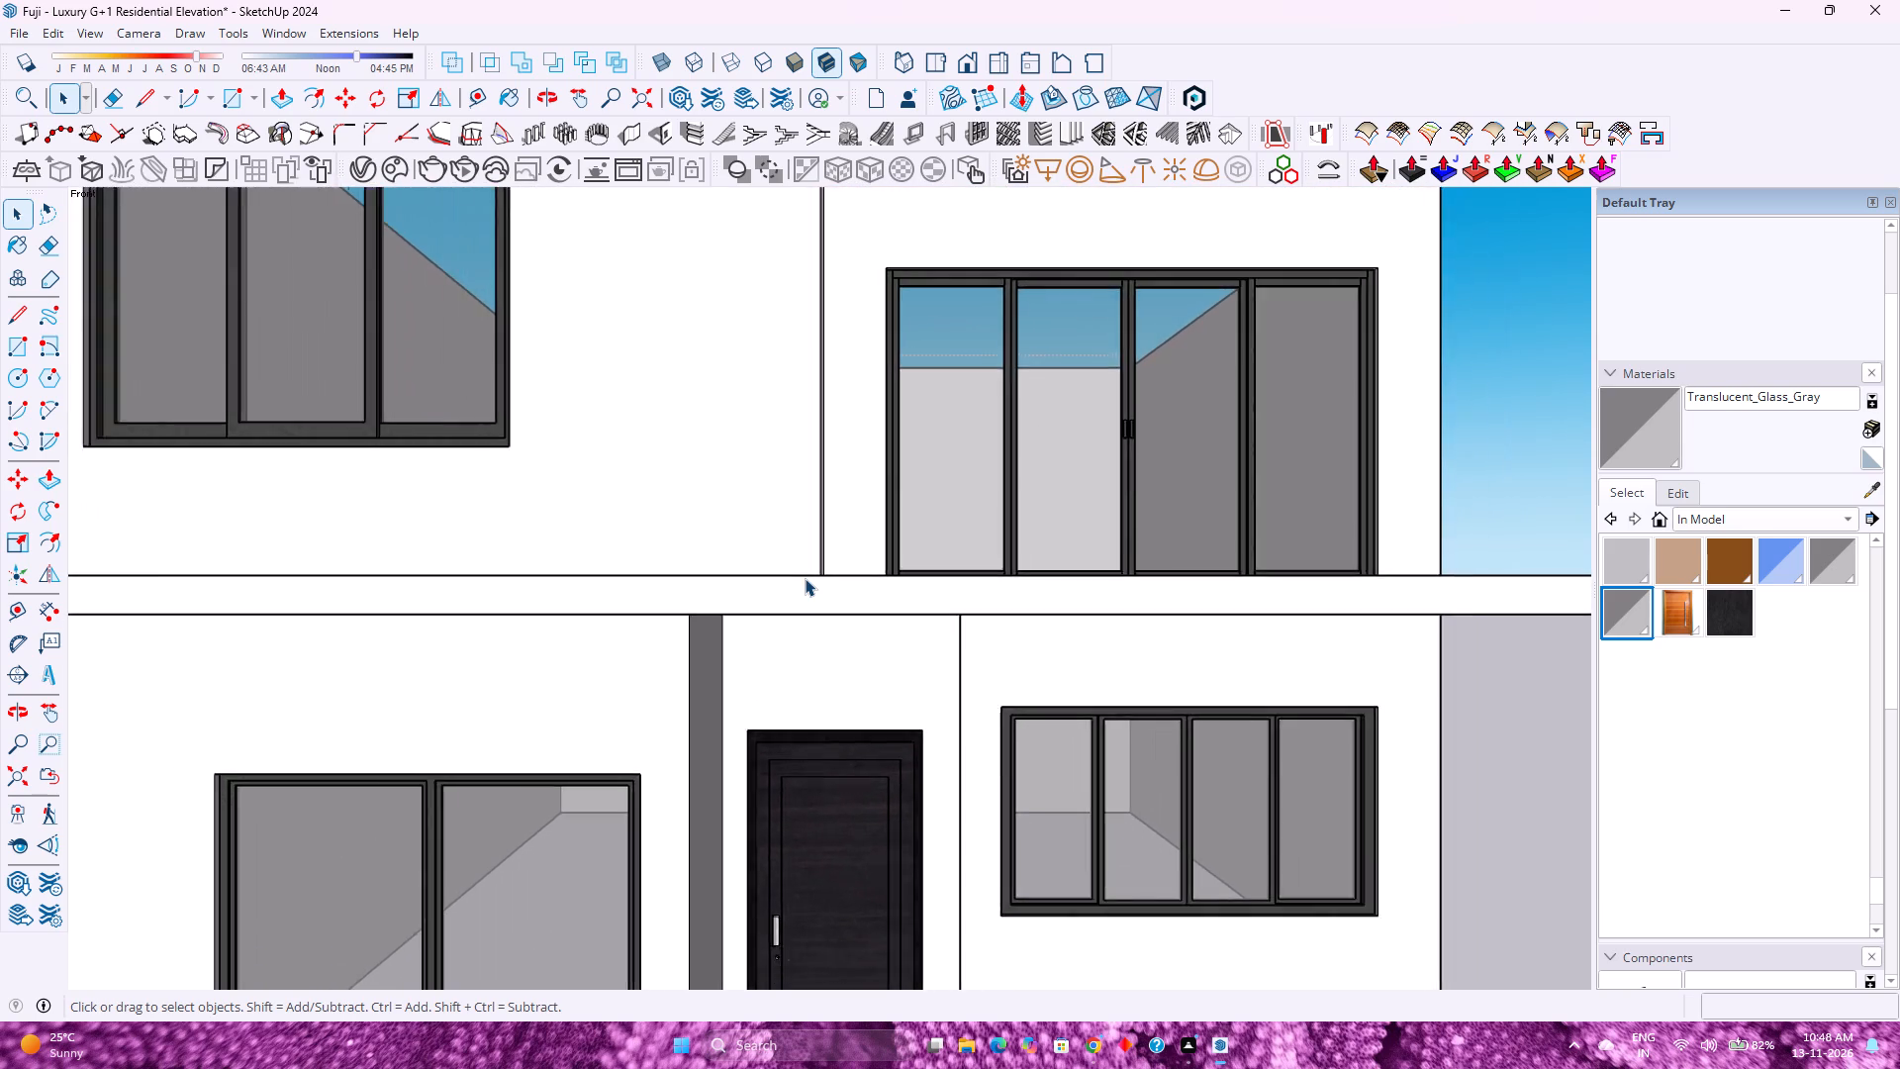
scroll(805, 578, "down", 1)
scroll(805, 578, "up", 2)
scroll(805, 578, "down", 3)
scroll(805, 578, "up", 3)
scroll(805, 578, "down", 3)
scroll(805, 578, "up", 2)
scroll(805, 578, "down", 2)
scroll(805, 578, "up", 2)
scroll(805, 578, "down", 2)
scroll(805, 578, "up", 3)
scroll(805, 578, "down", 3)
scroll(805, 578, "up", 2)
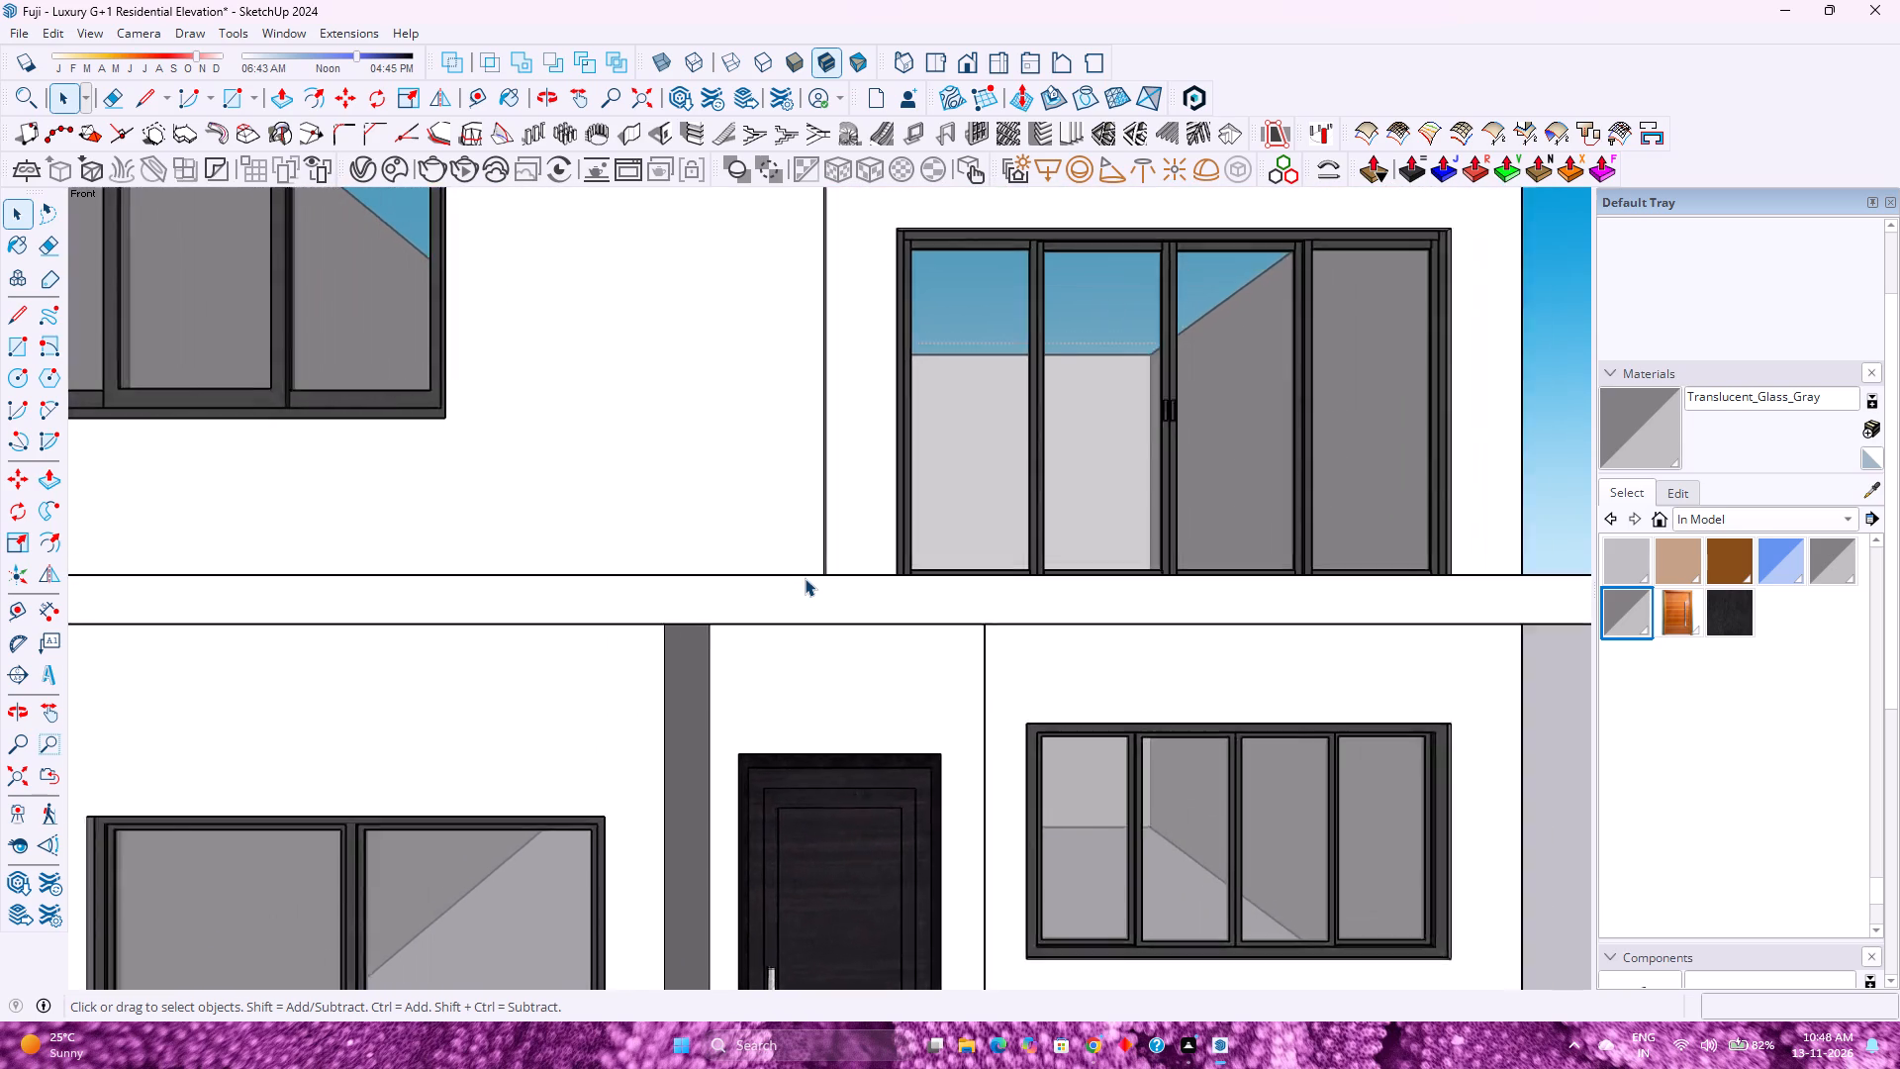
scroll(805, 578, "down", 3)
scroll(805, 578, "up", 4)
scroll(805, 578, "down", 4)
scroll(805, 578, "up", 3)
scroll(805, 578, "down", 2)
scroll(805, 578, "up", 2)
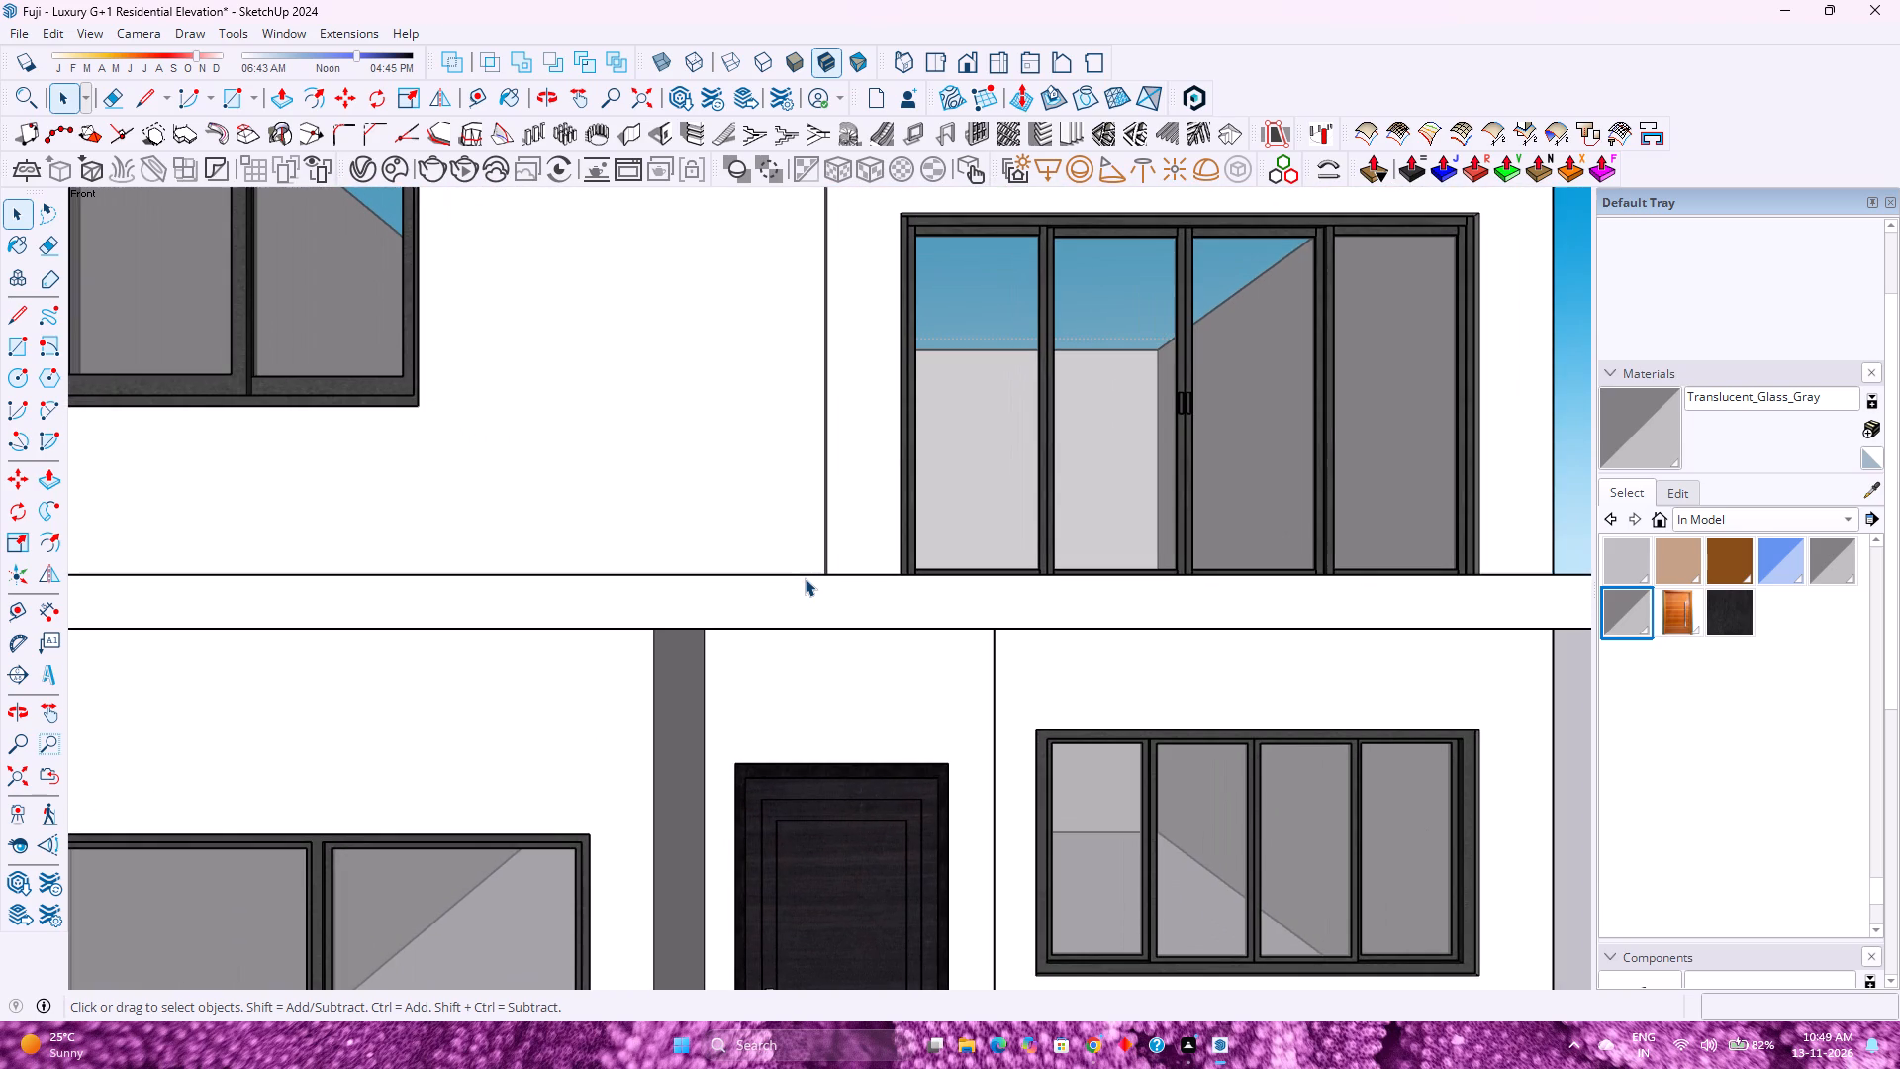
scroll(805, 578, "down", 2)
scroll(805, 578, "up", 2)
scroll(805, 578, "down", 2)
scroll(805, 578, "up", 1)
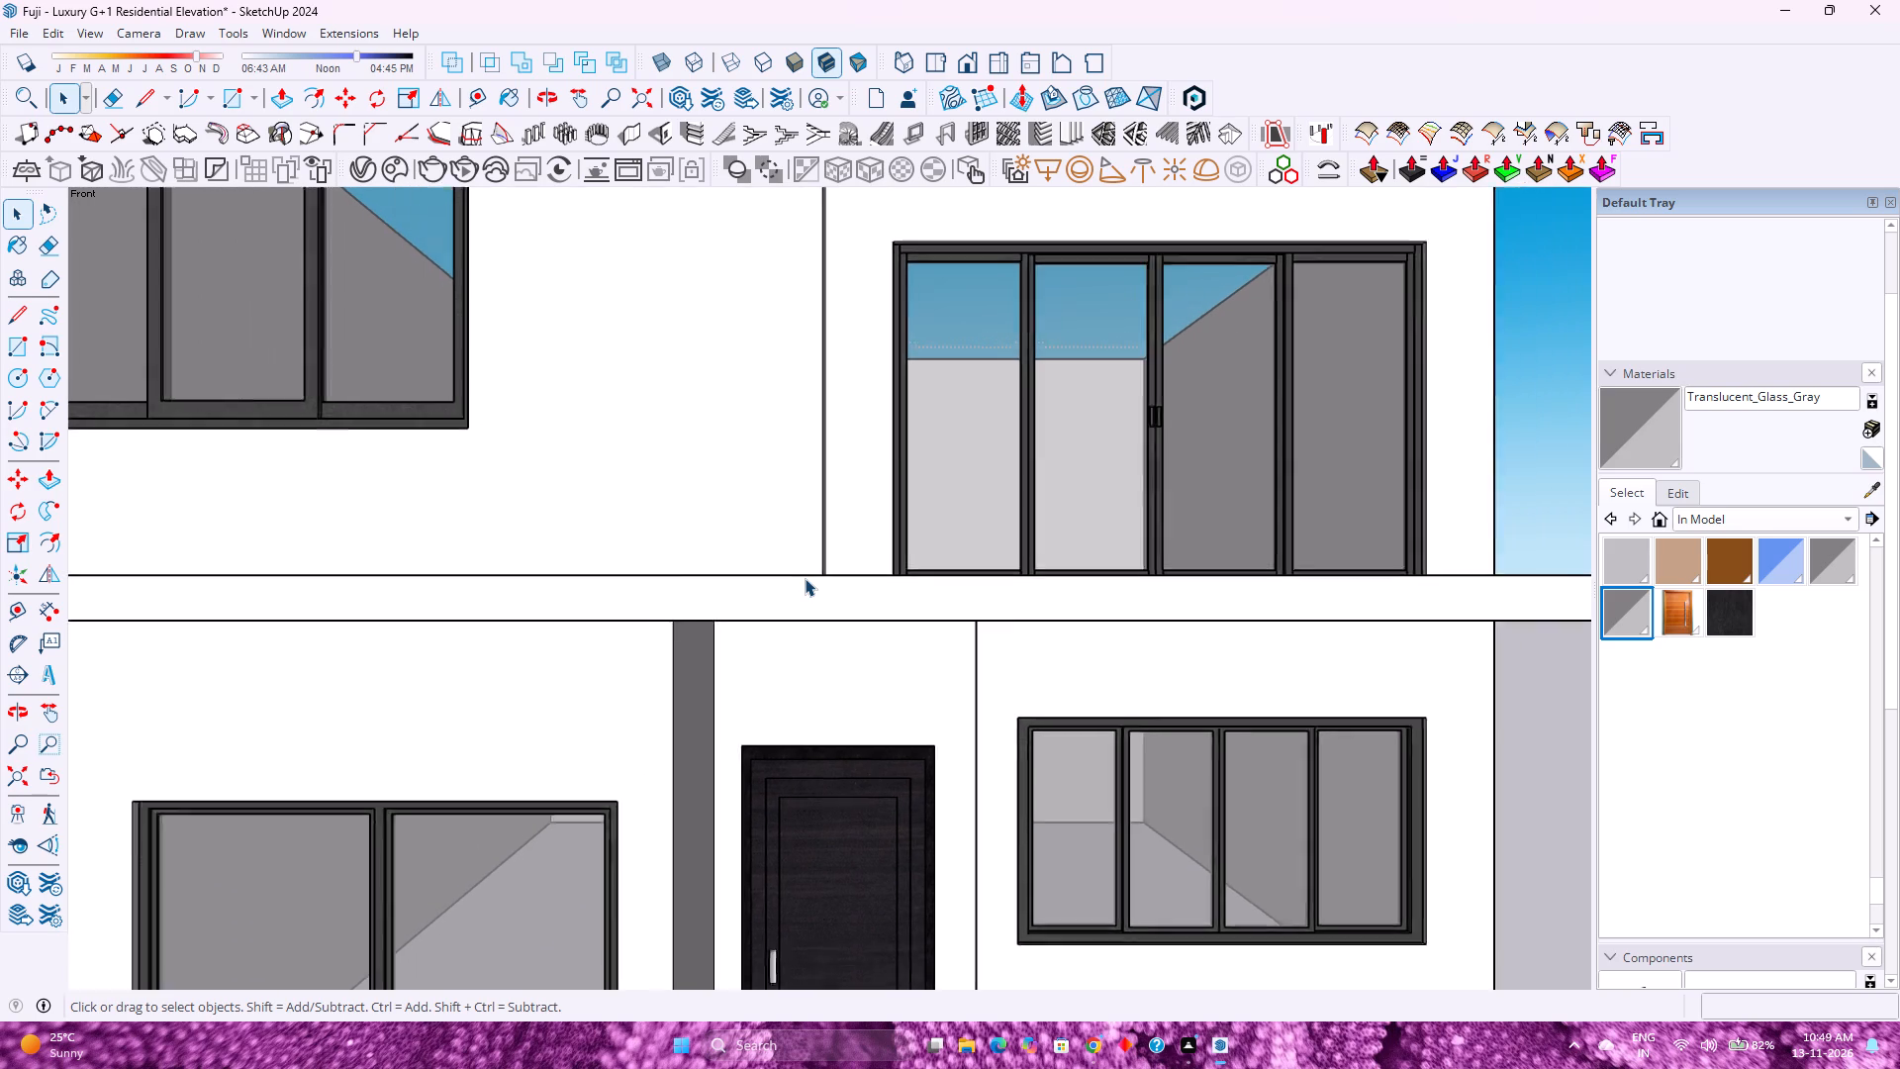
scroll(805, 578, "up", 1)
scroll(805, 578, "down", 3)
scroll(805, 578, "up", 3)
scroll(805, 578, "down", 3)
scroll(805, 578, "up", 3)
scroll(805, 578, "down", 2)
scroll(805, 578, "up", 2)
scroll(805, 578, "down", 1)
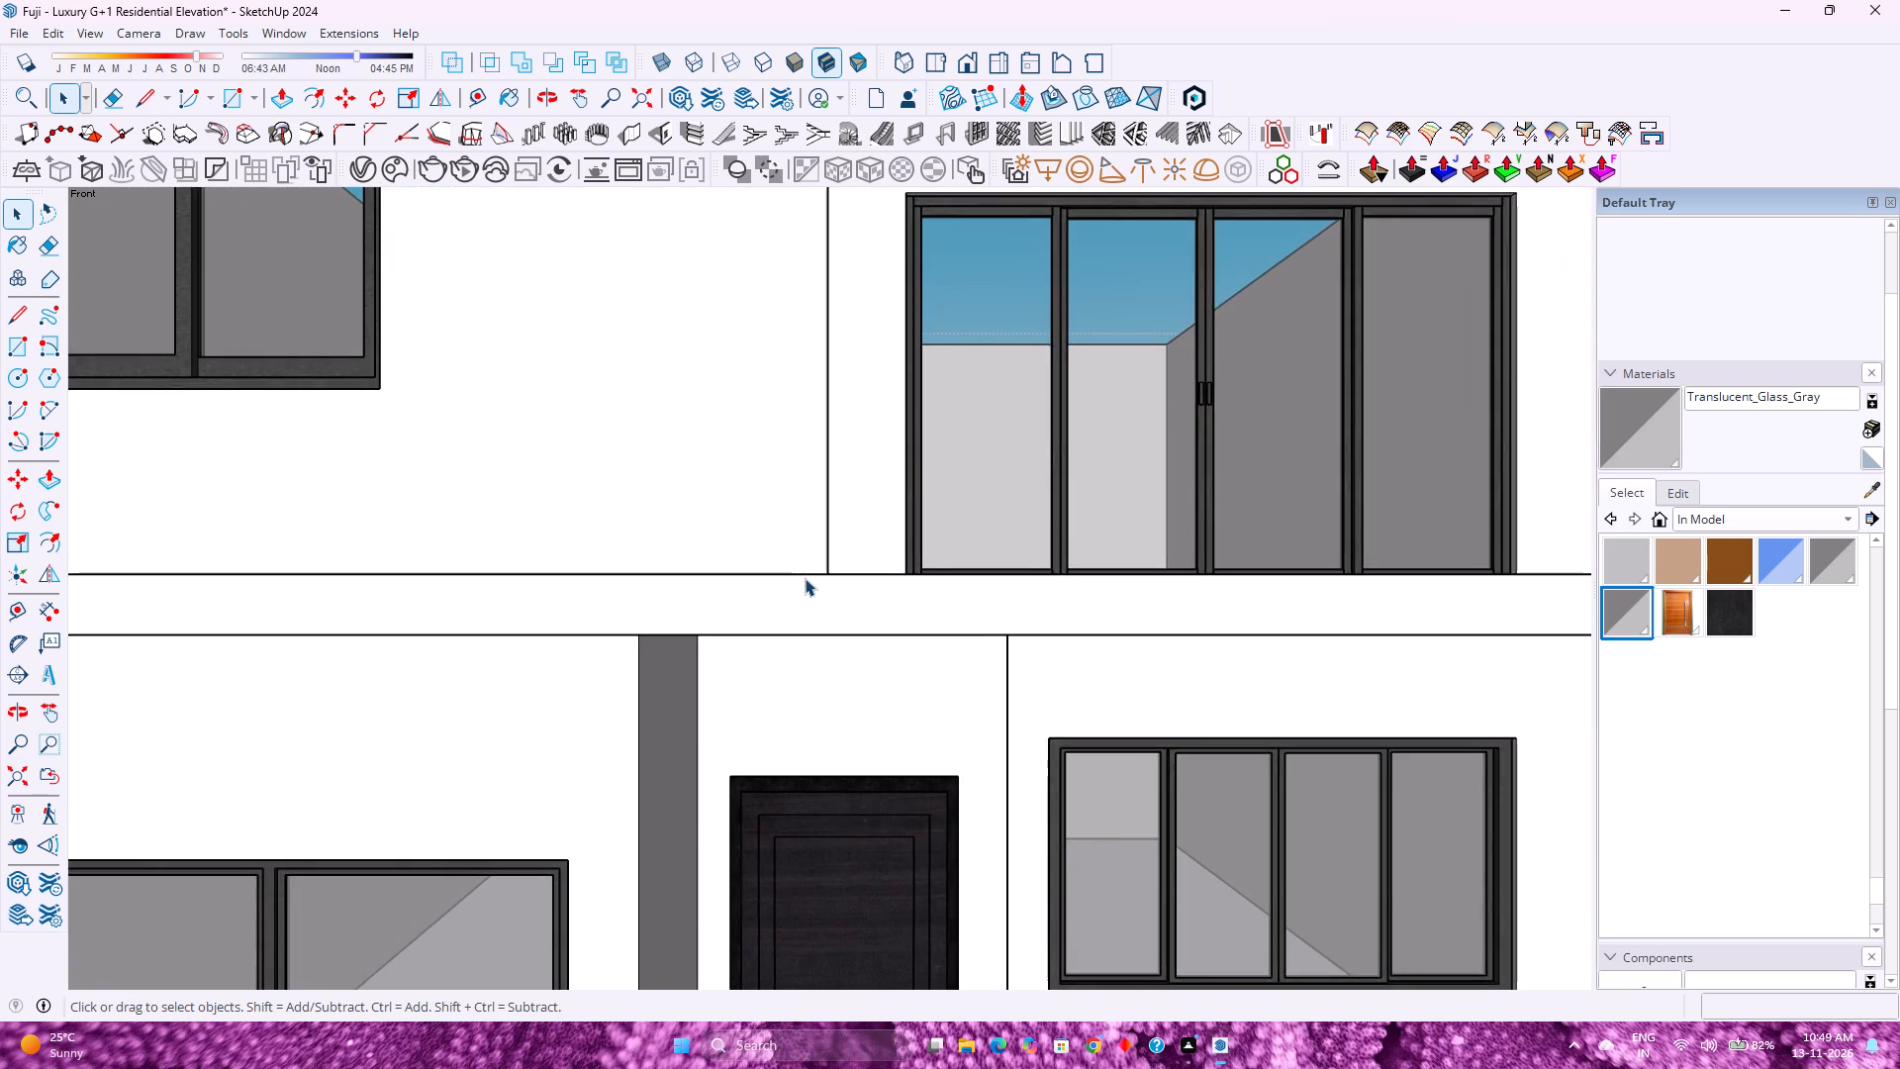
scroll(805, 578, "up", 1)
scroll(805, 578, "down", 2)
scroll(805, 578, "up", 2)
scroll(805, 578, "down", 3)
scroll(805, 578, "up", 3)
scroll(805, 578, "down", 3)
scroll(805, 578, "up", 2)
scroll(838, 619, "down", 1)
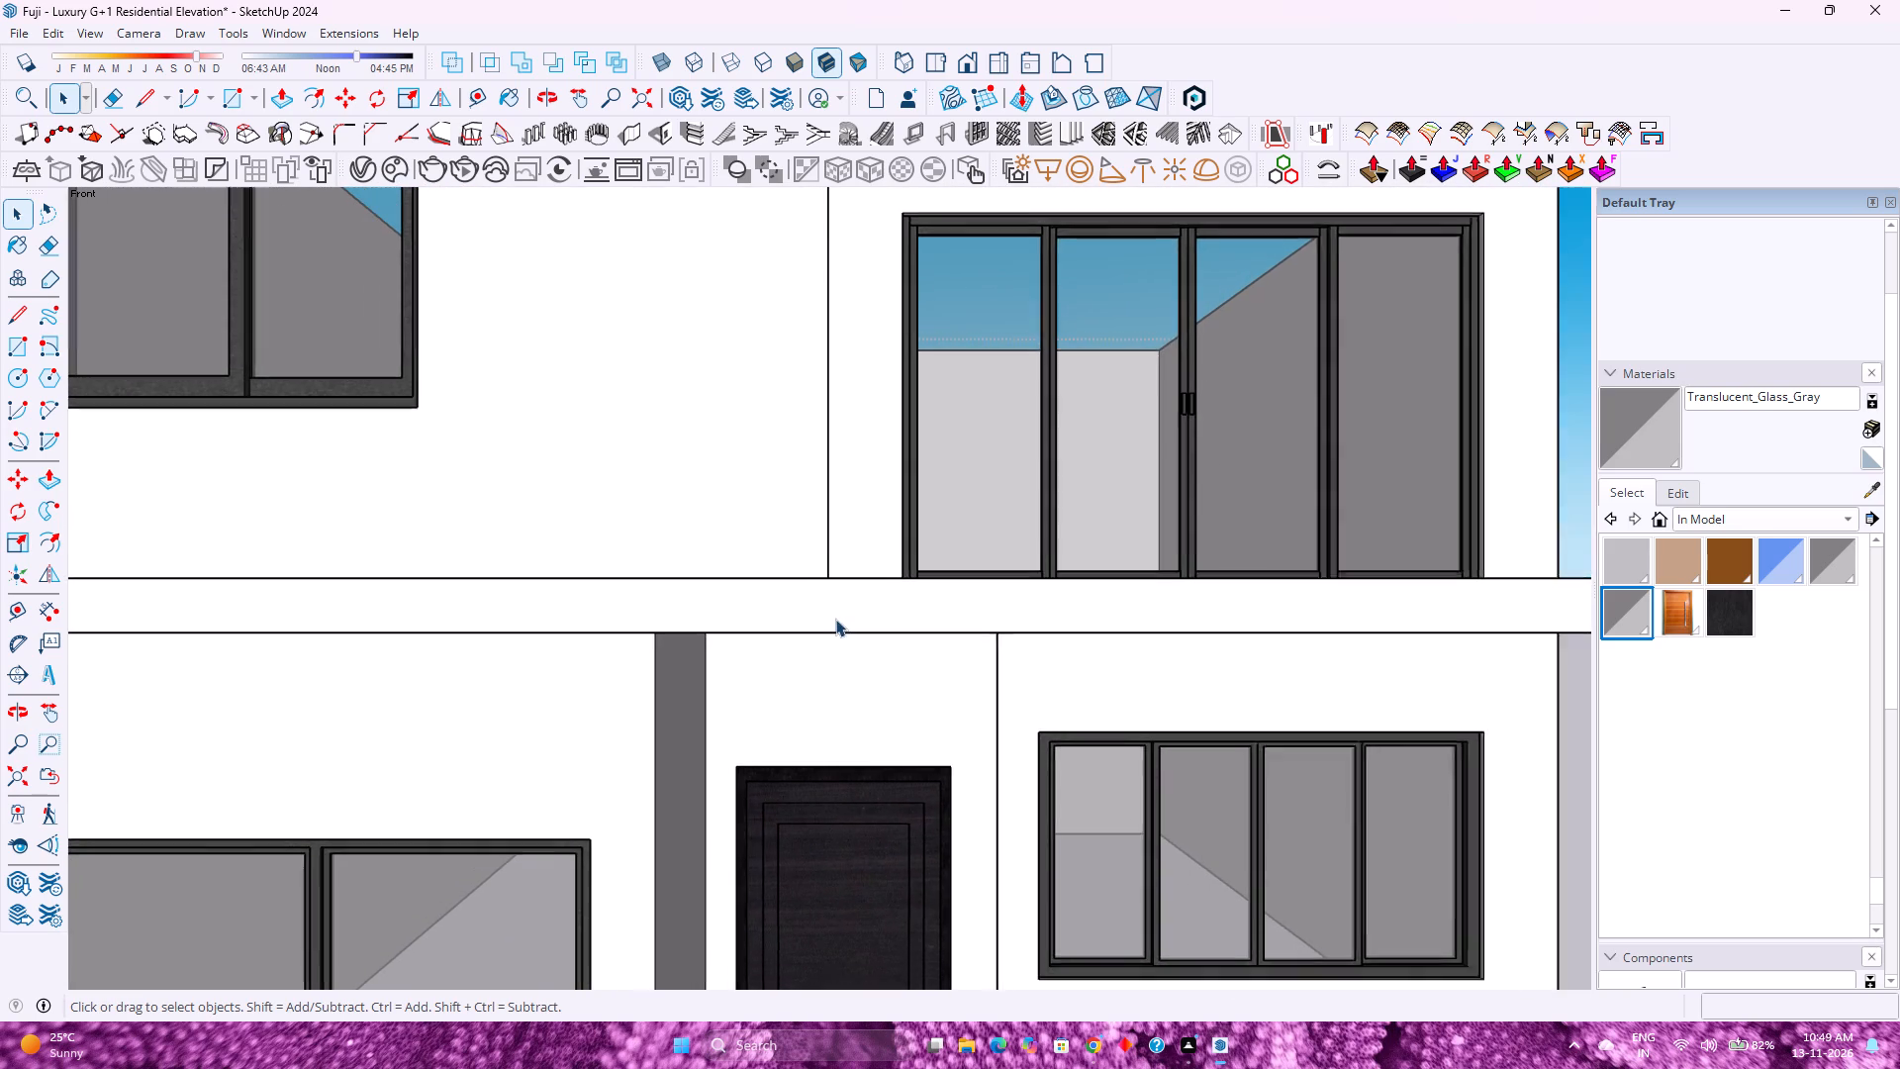
Examine the projecting slab where it meets the recessed upper-floor wall and sliding door, close up and from a raised three-quarter view of the front.
scroll(835, 619, "down", 1)
scroll(854, 546, "up", 4)
scroll(854, 546, "down", 5)
scroll(854, 546, "up", 7)
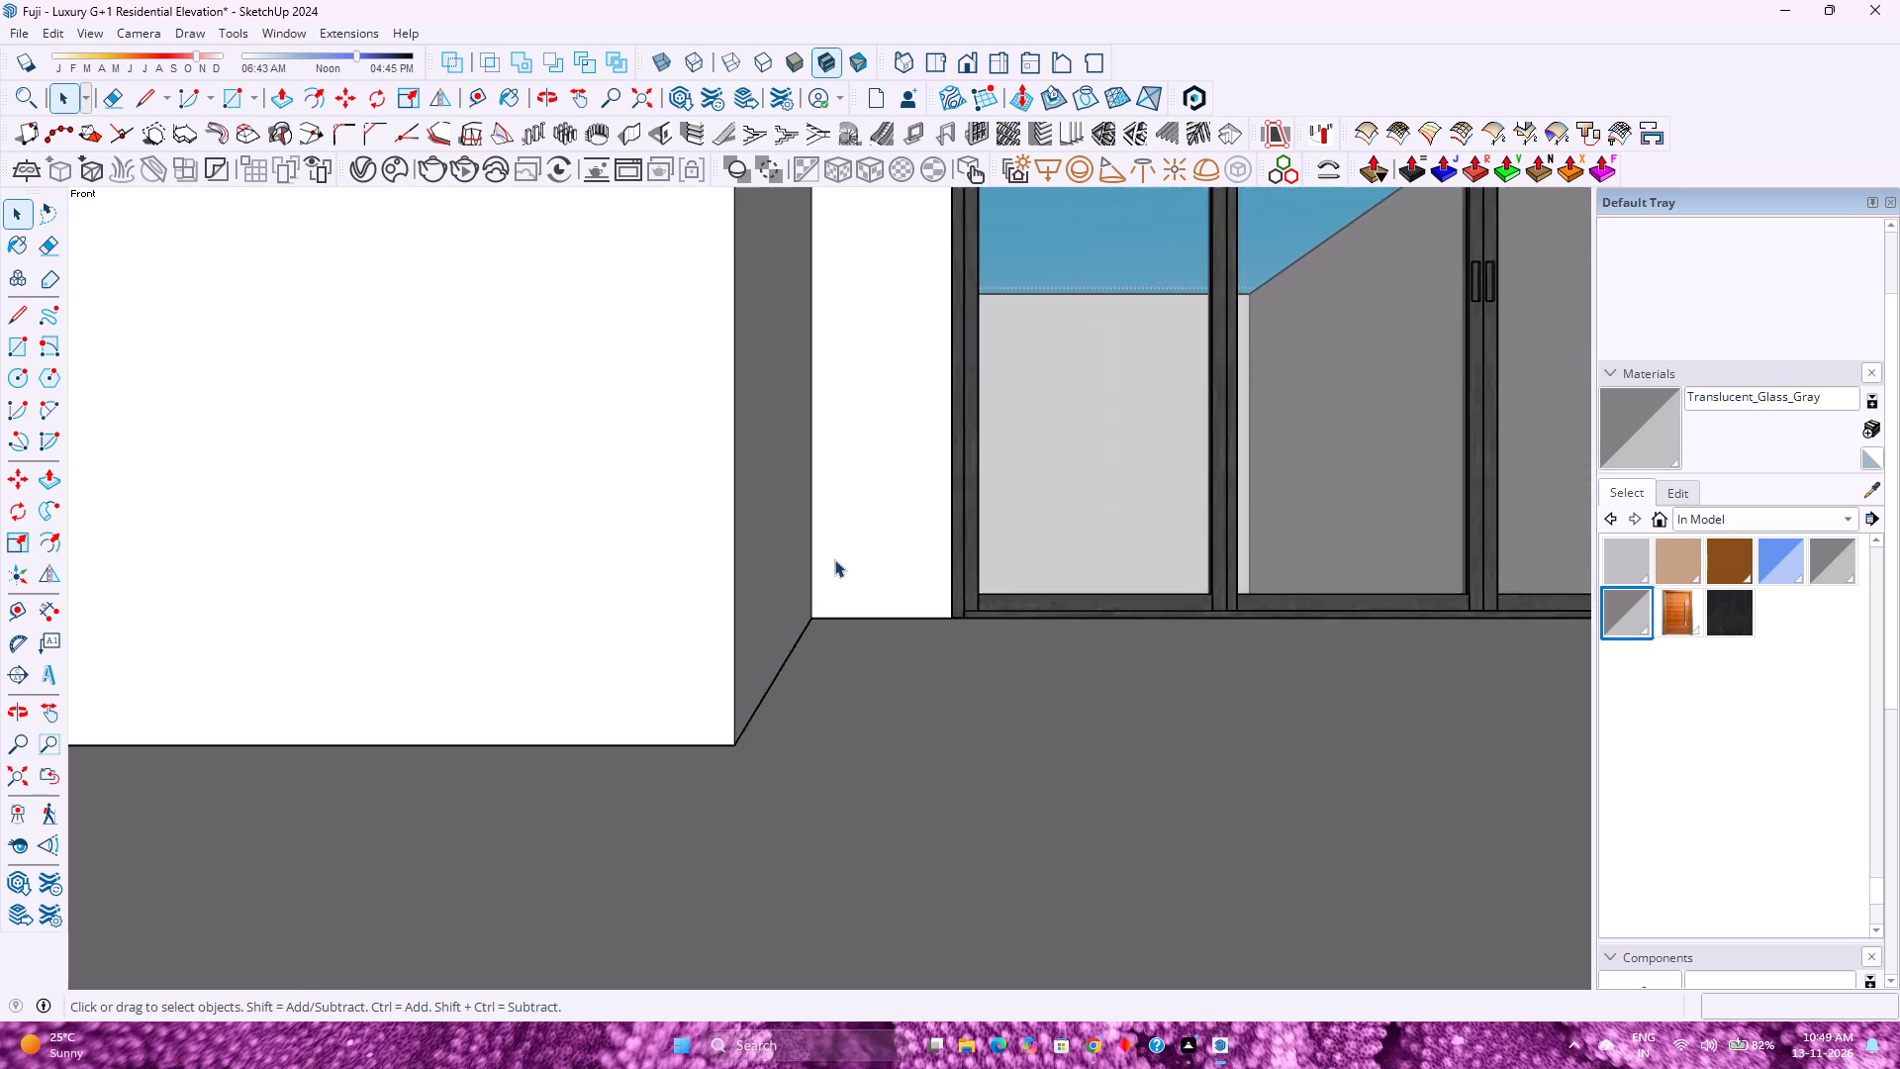
middle_click_drag(828, 567, 729, 656)
middle_click(729, 656)
scroll(726, 656, "down", 12)
scroll(726, 620, "up", 1)
scroll(726, 620, "down", 9)
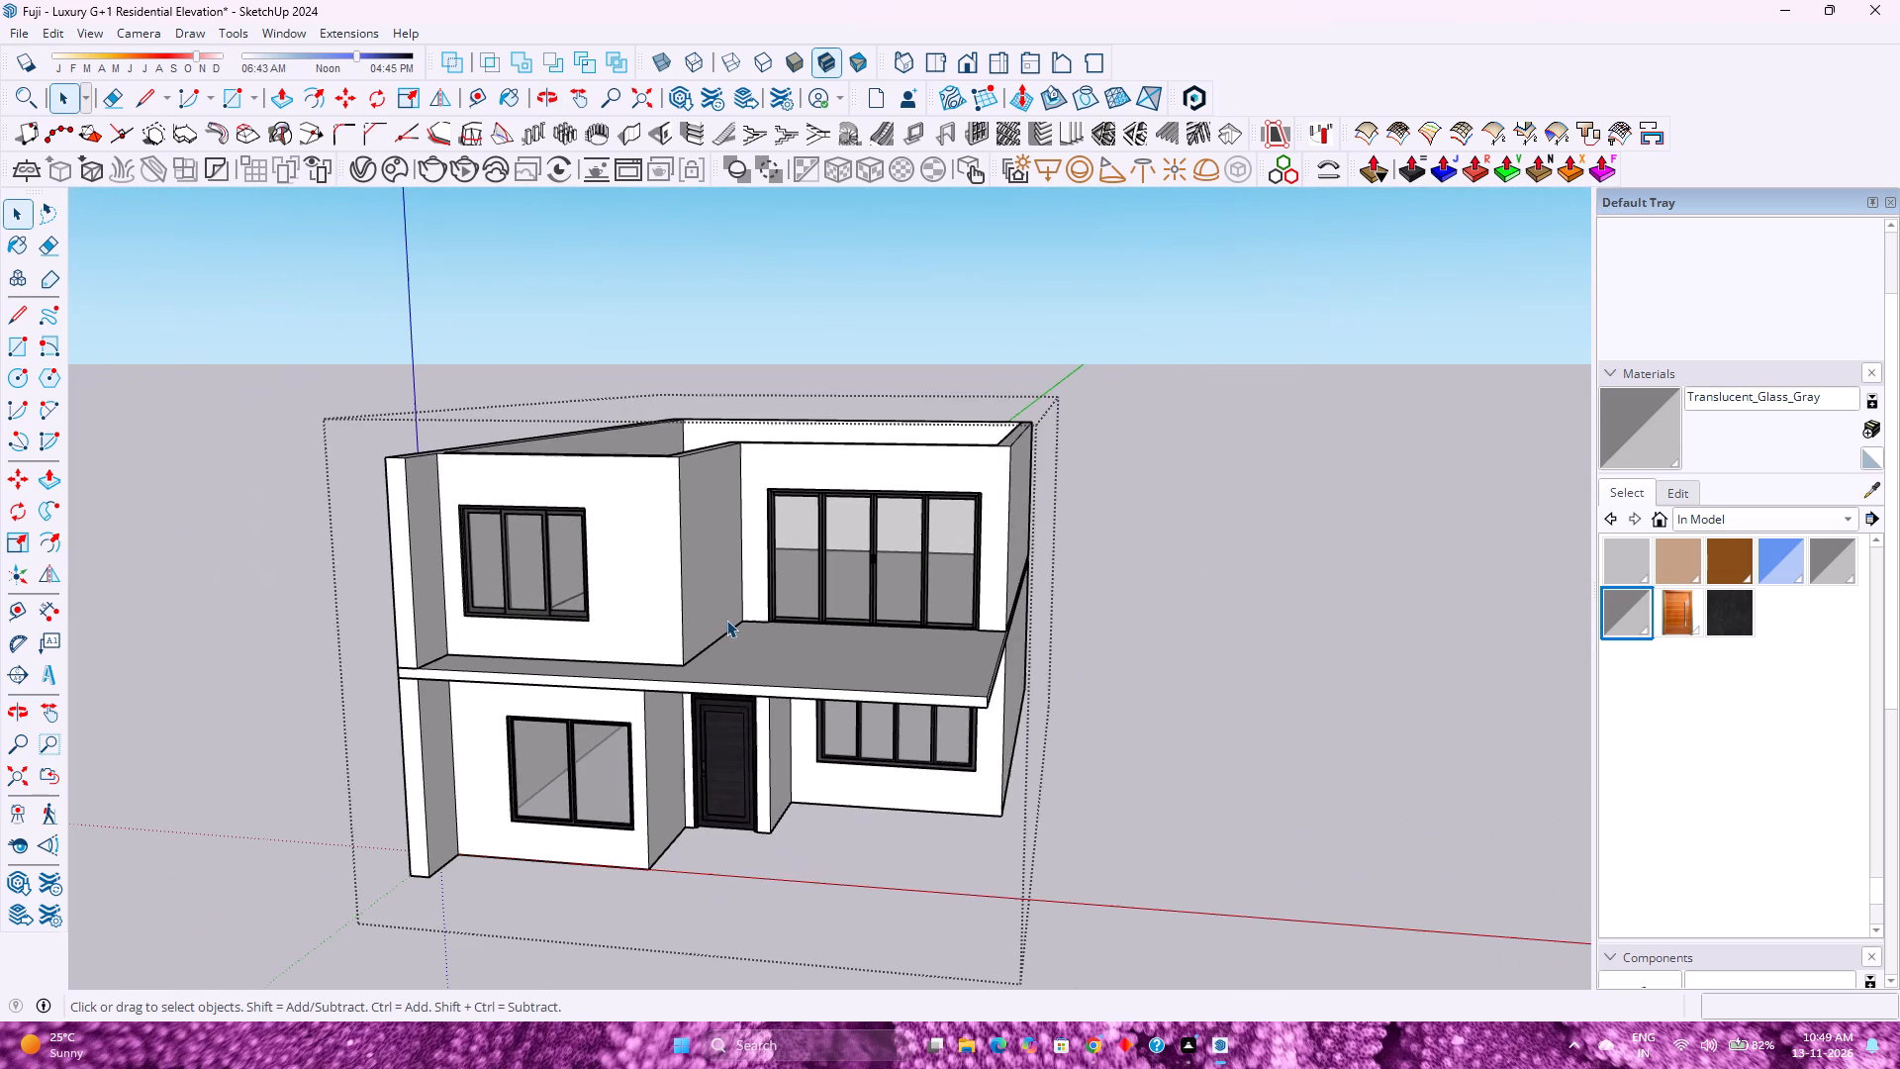
scroll(711, 707, "up", 4)
scroll(710, 704, "down", 4)
scroll(710, 704, "up", 5)
scroll(710, 704, "down", 5)
scroll(710, 704, "up", 4)
scroll(710, 704, "down", 2)
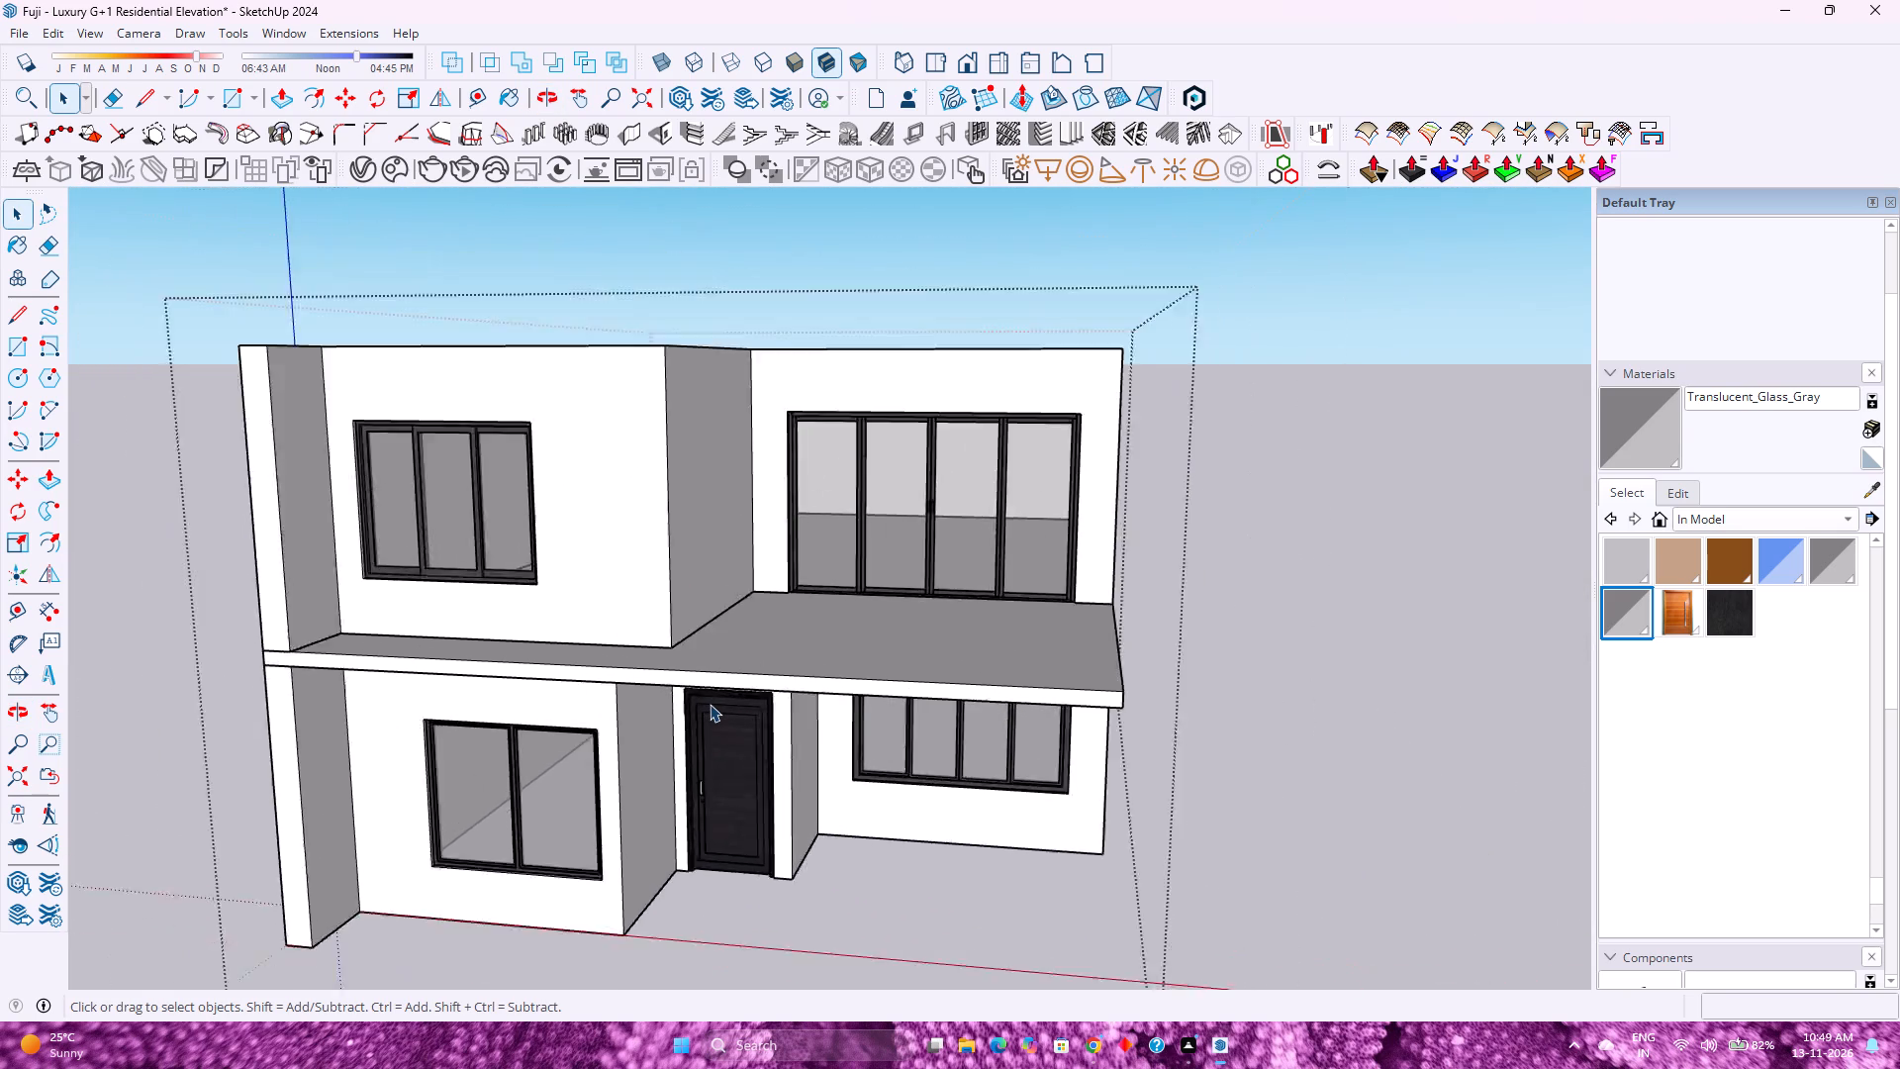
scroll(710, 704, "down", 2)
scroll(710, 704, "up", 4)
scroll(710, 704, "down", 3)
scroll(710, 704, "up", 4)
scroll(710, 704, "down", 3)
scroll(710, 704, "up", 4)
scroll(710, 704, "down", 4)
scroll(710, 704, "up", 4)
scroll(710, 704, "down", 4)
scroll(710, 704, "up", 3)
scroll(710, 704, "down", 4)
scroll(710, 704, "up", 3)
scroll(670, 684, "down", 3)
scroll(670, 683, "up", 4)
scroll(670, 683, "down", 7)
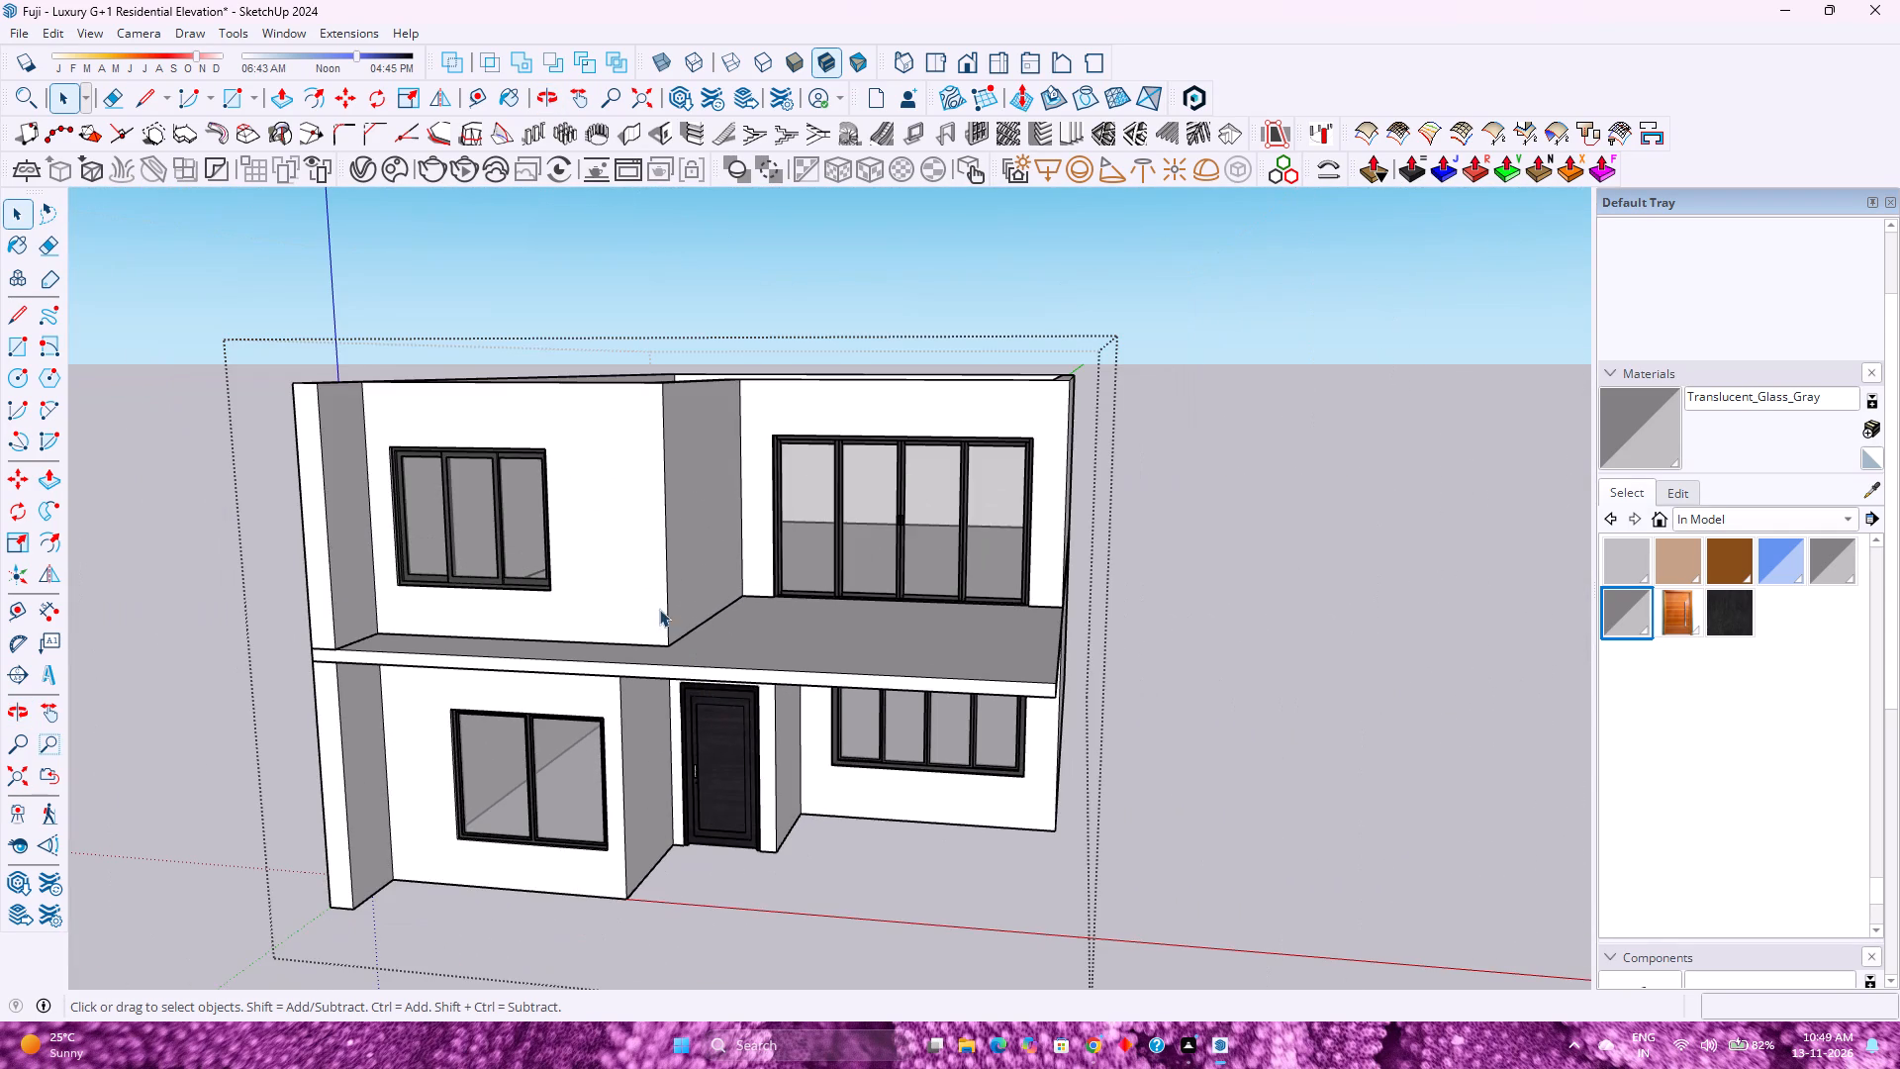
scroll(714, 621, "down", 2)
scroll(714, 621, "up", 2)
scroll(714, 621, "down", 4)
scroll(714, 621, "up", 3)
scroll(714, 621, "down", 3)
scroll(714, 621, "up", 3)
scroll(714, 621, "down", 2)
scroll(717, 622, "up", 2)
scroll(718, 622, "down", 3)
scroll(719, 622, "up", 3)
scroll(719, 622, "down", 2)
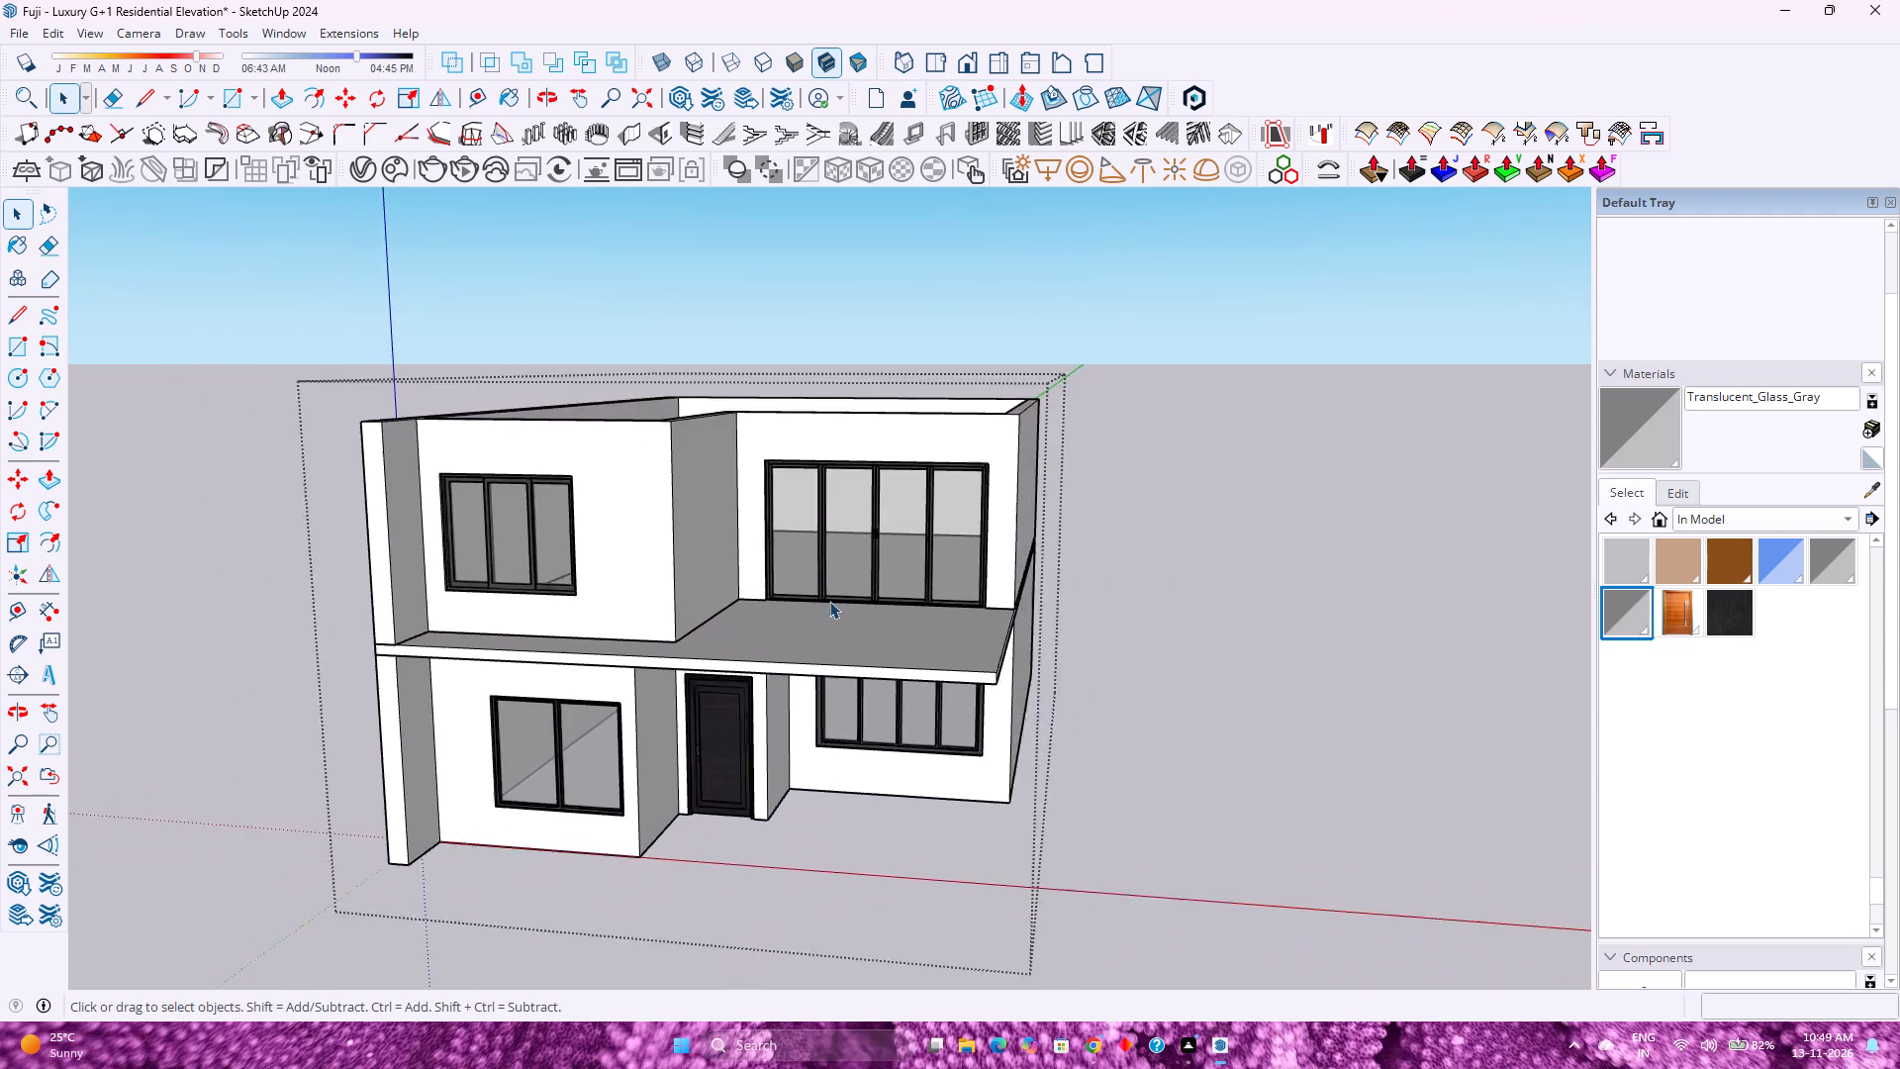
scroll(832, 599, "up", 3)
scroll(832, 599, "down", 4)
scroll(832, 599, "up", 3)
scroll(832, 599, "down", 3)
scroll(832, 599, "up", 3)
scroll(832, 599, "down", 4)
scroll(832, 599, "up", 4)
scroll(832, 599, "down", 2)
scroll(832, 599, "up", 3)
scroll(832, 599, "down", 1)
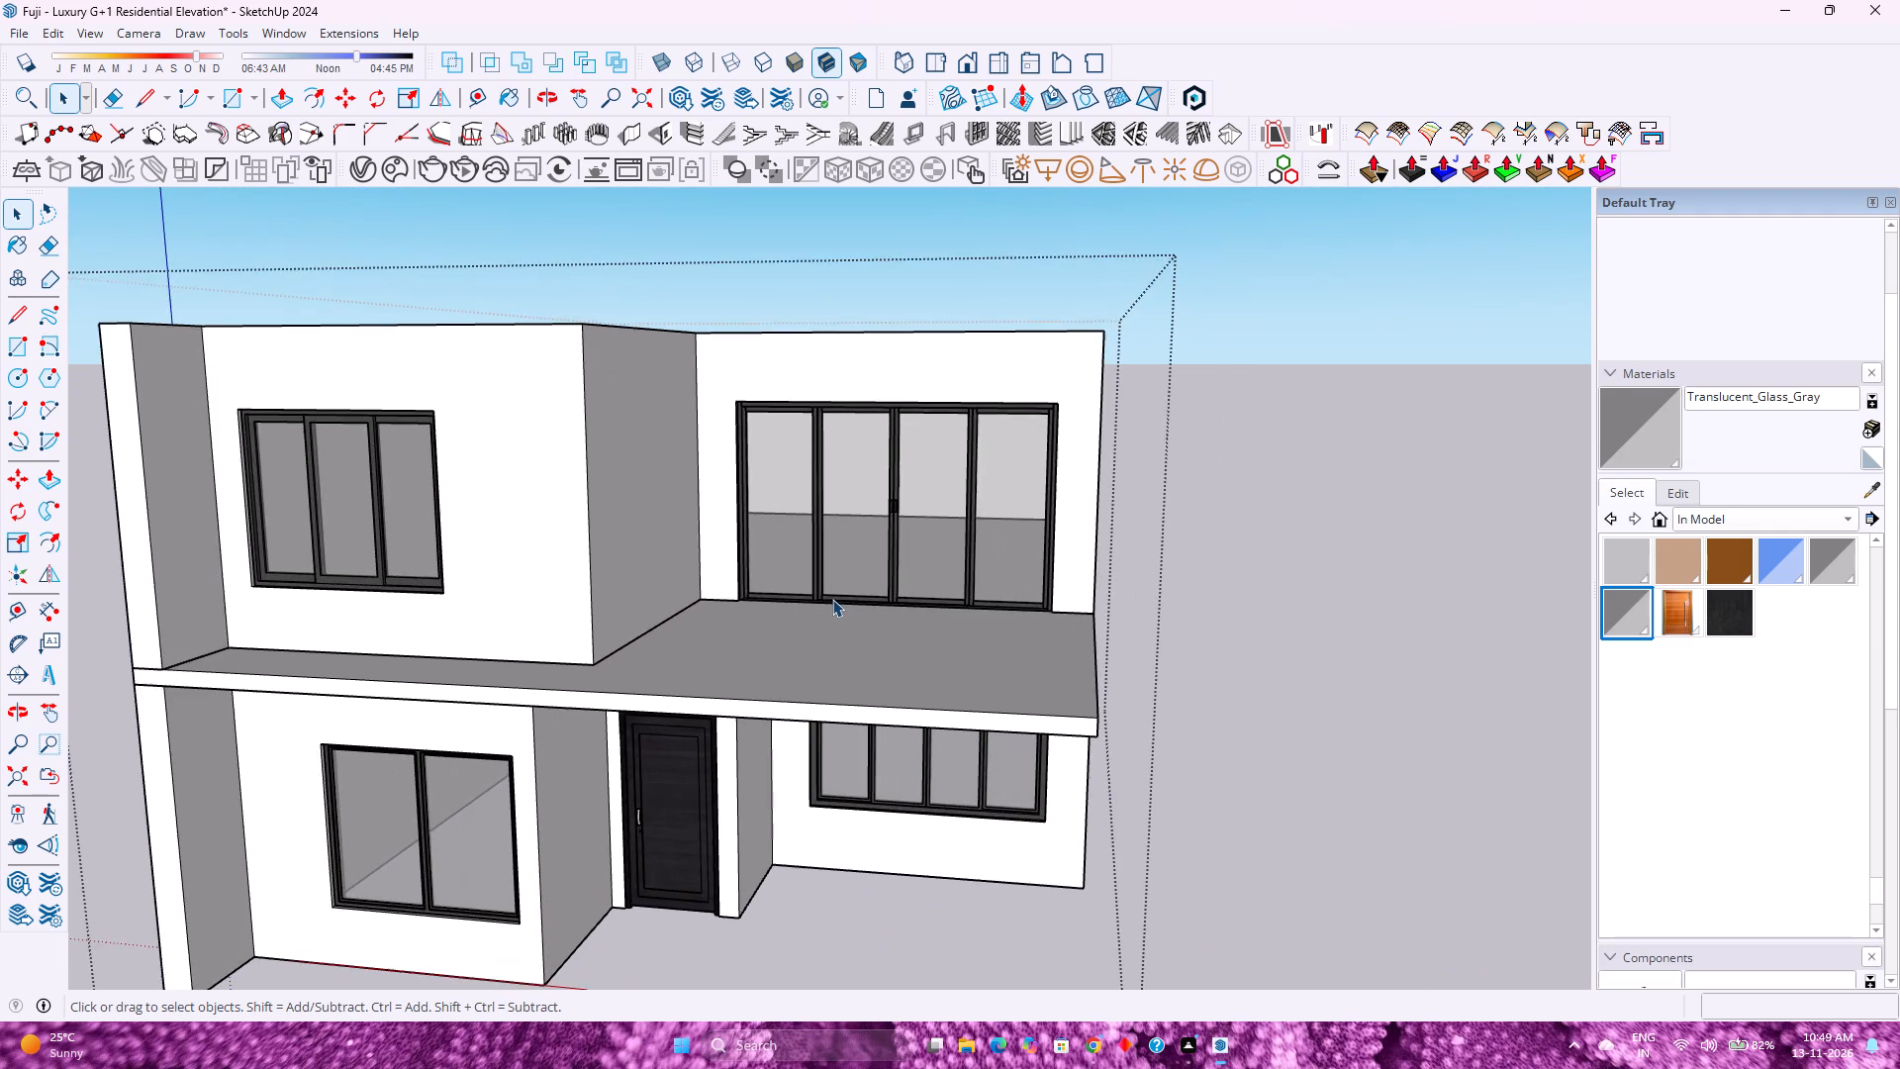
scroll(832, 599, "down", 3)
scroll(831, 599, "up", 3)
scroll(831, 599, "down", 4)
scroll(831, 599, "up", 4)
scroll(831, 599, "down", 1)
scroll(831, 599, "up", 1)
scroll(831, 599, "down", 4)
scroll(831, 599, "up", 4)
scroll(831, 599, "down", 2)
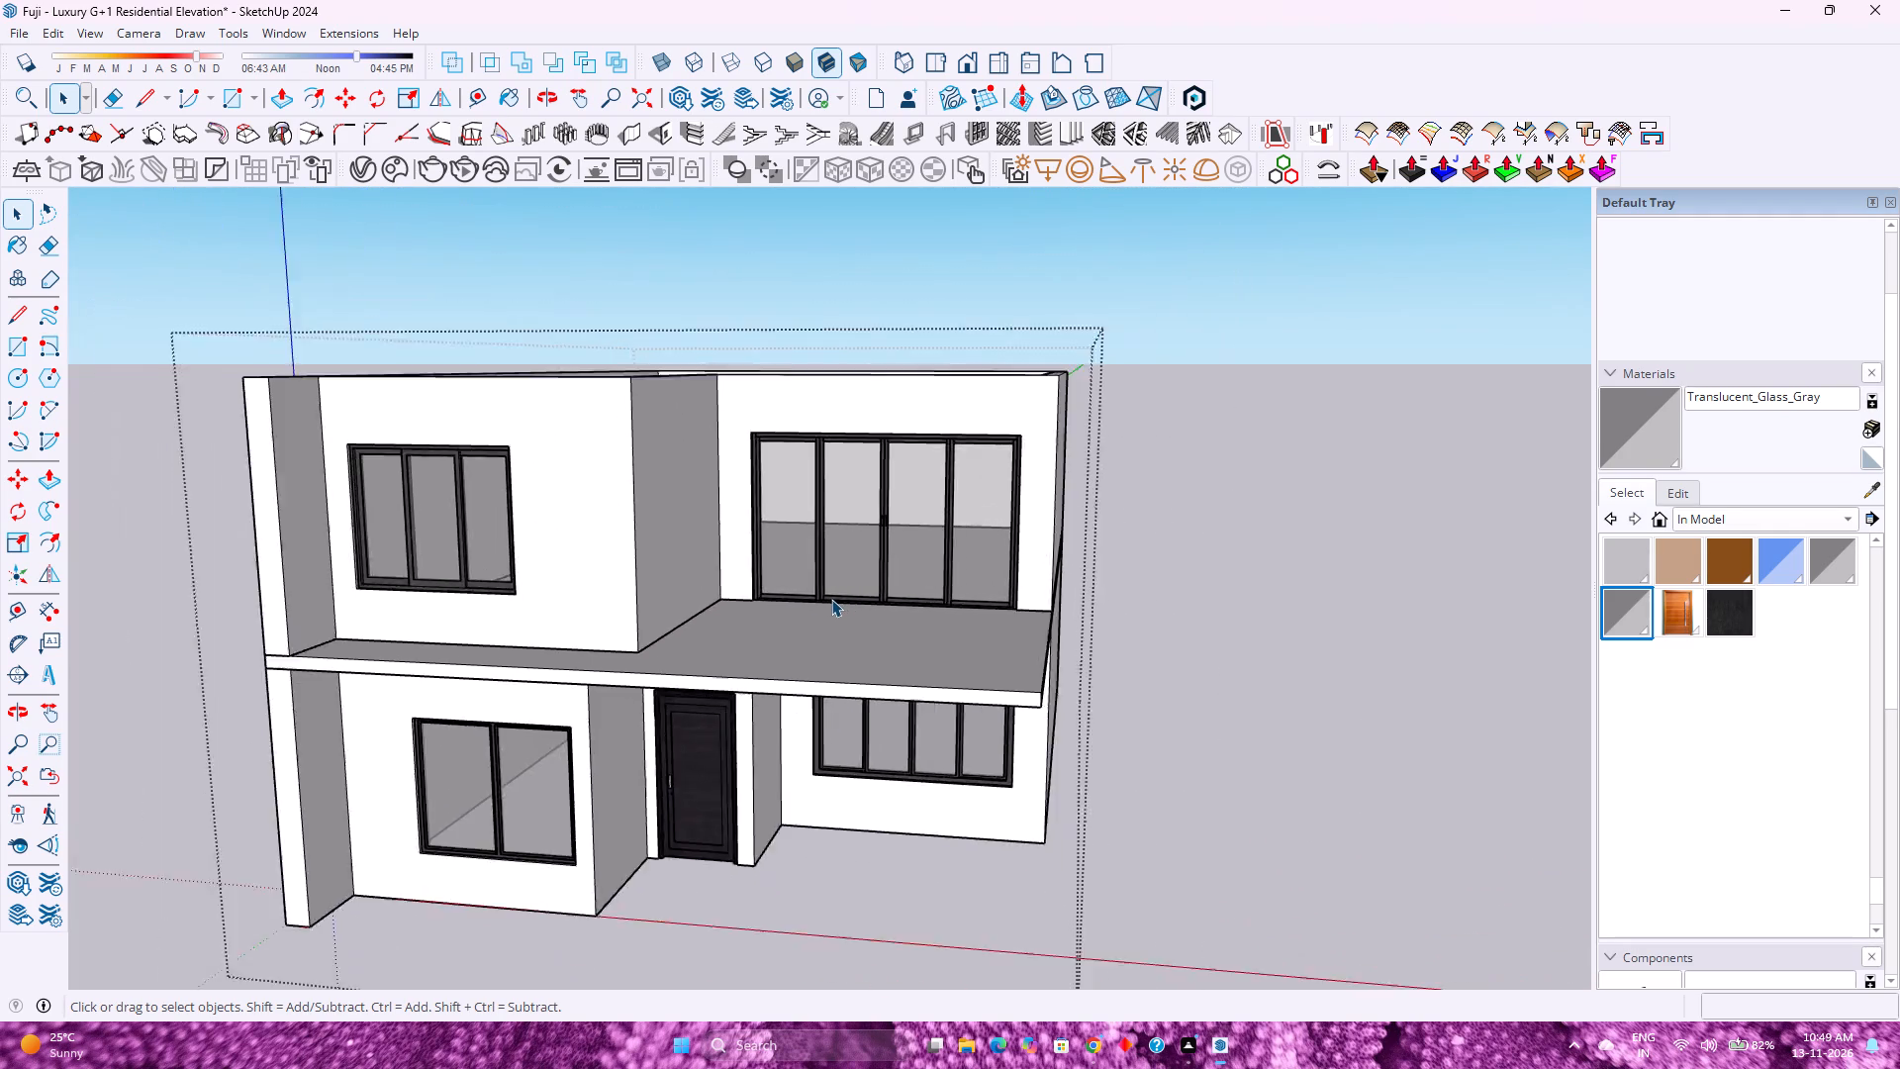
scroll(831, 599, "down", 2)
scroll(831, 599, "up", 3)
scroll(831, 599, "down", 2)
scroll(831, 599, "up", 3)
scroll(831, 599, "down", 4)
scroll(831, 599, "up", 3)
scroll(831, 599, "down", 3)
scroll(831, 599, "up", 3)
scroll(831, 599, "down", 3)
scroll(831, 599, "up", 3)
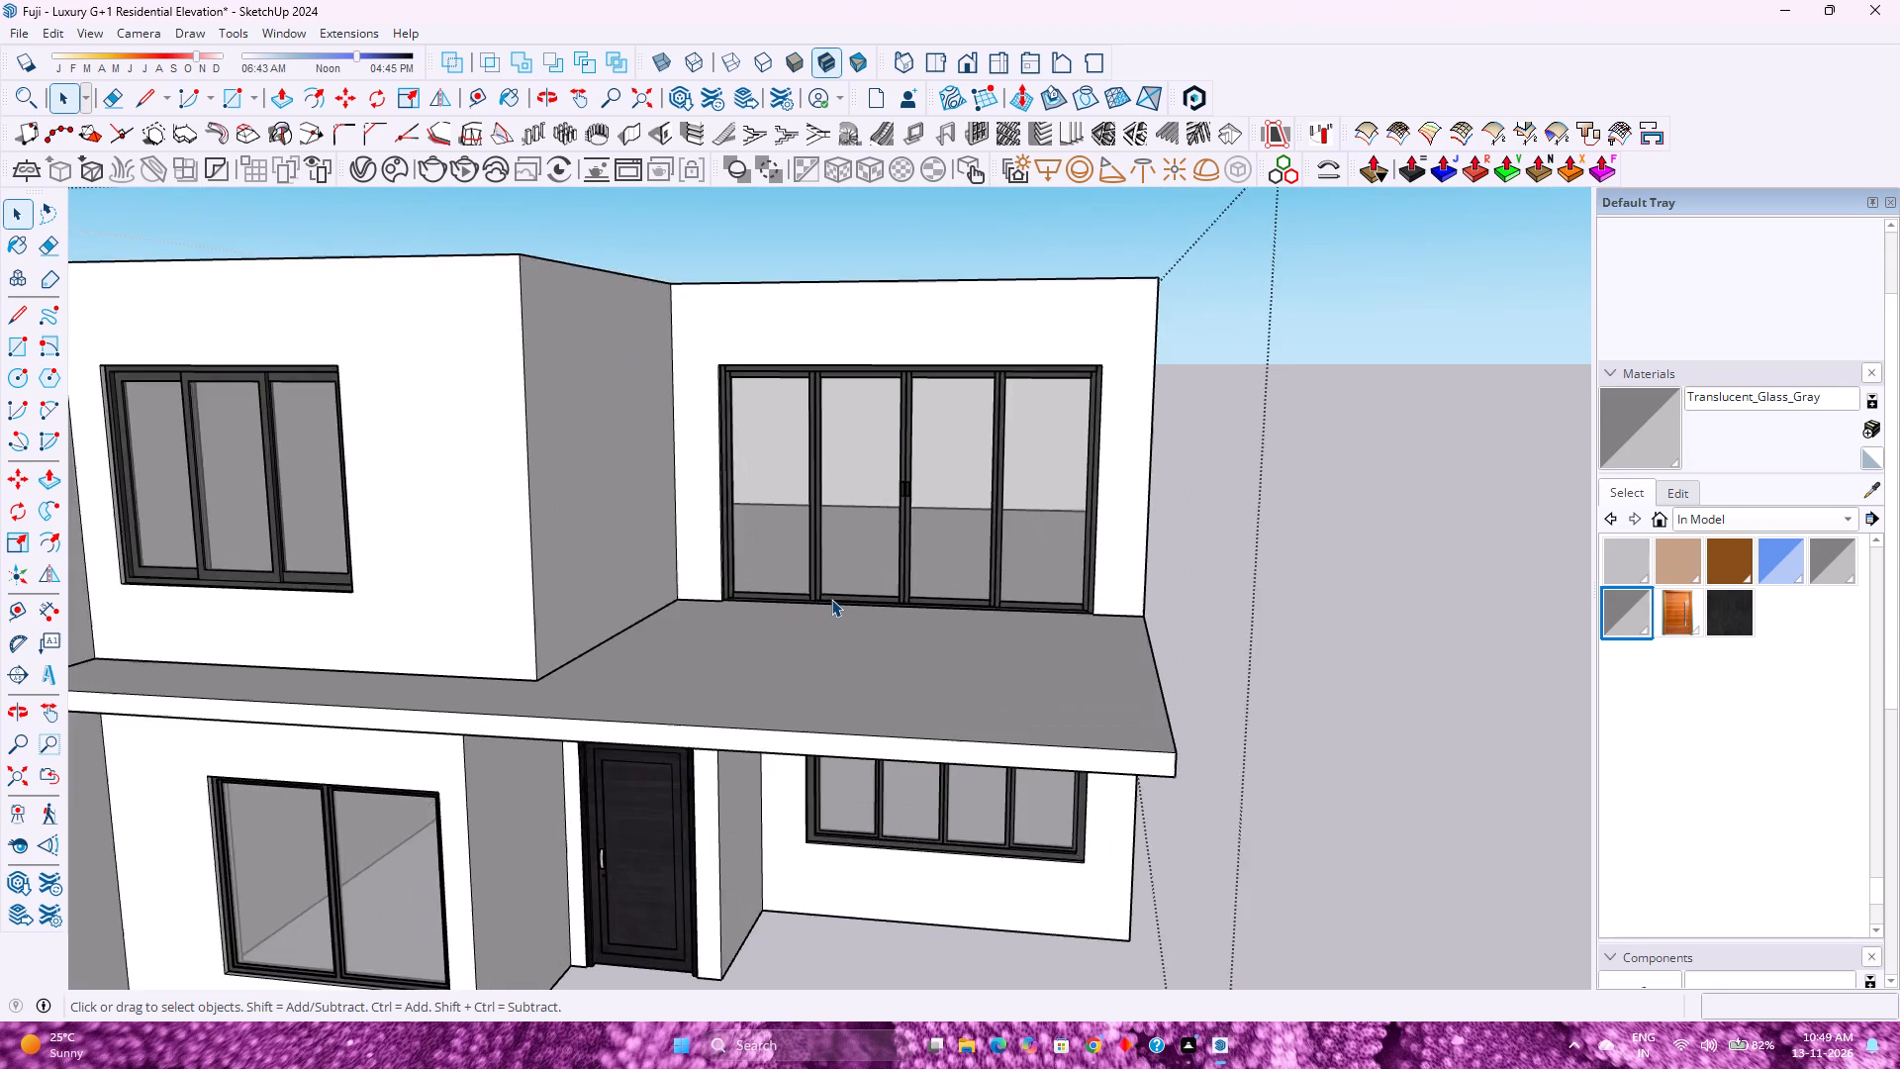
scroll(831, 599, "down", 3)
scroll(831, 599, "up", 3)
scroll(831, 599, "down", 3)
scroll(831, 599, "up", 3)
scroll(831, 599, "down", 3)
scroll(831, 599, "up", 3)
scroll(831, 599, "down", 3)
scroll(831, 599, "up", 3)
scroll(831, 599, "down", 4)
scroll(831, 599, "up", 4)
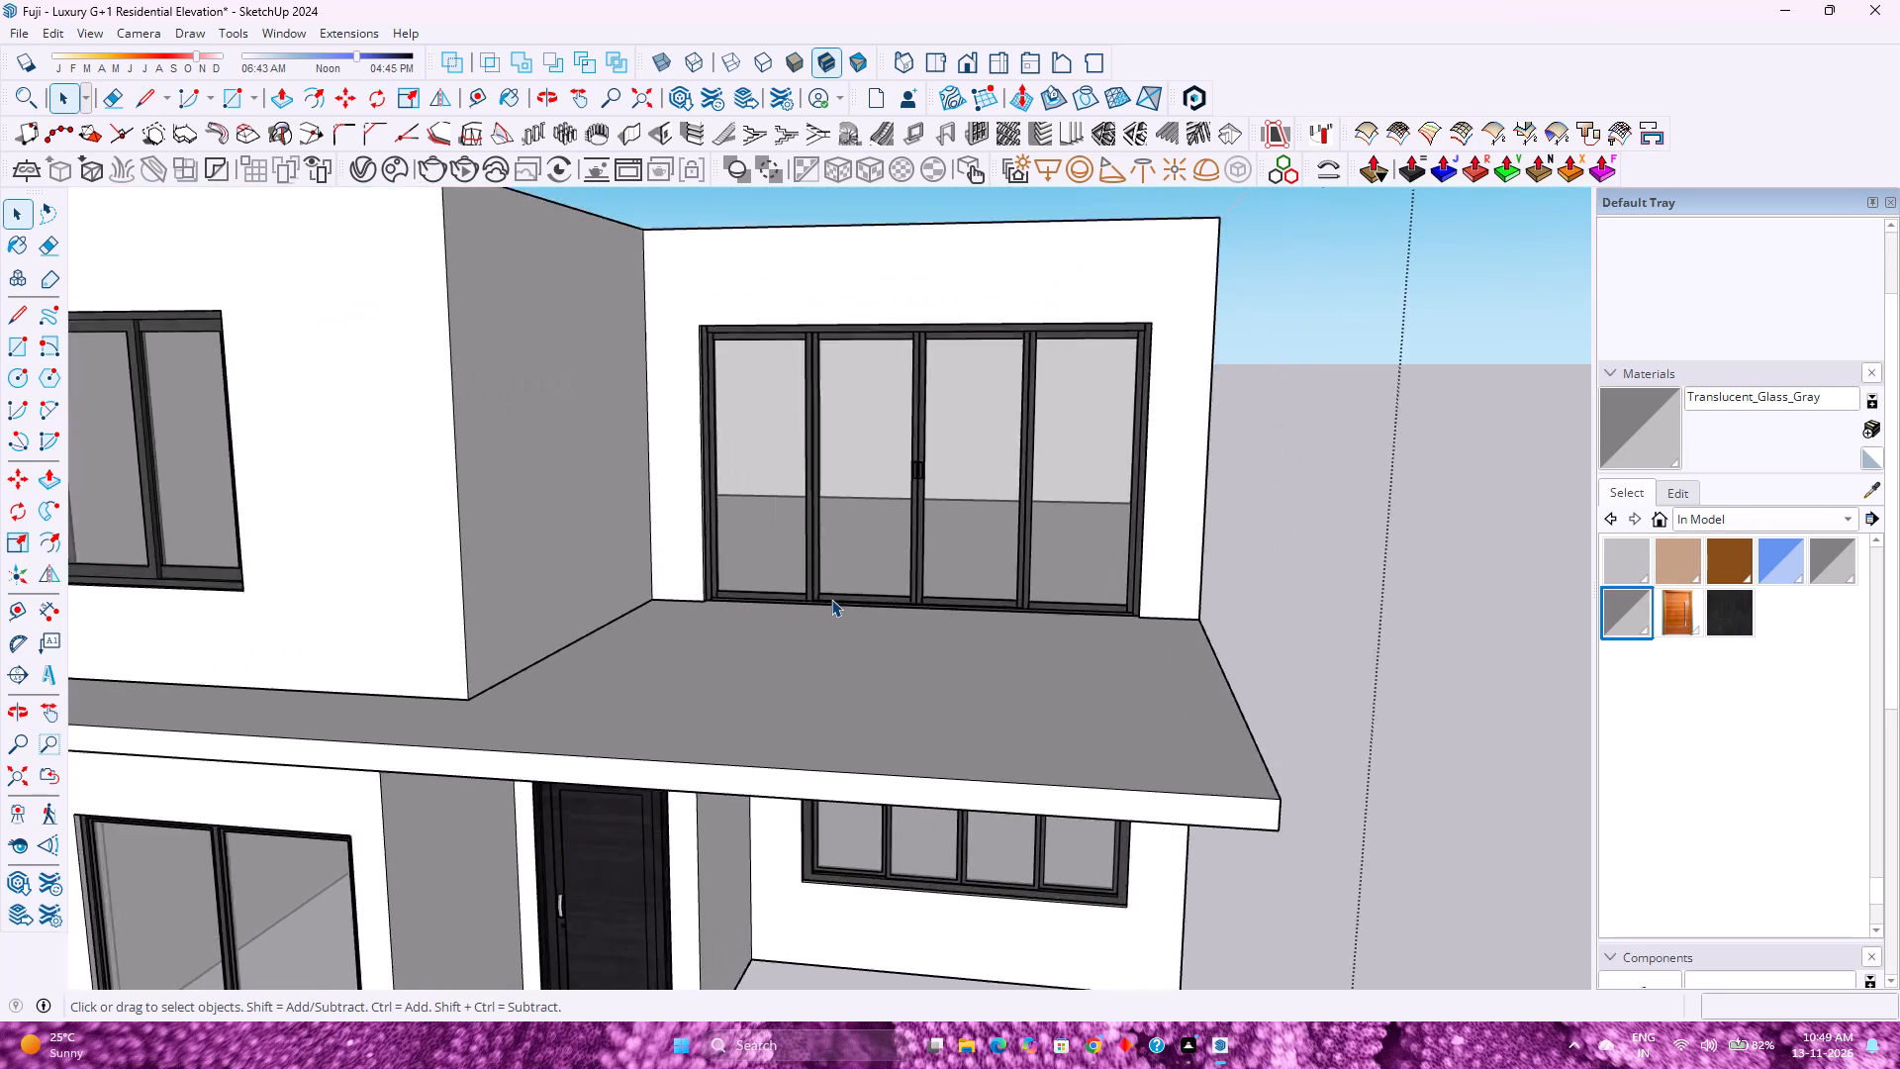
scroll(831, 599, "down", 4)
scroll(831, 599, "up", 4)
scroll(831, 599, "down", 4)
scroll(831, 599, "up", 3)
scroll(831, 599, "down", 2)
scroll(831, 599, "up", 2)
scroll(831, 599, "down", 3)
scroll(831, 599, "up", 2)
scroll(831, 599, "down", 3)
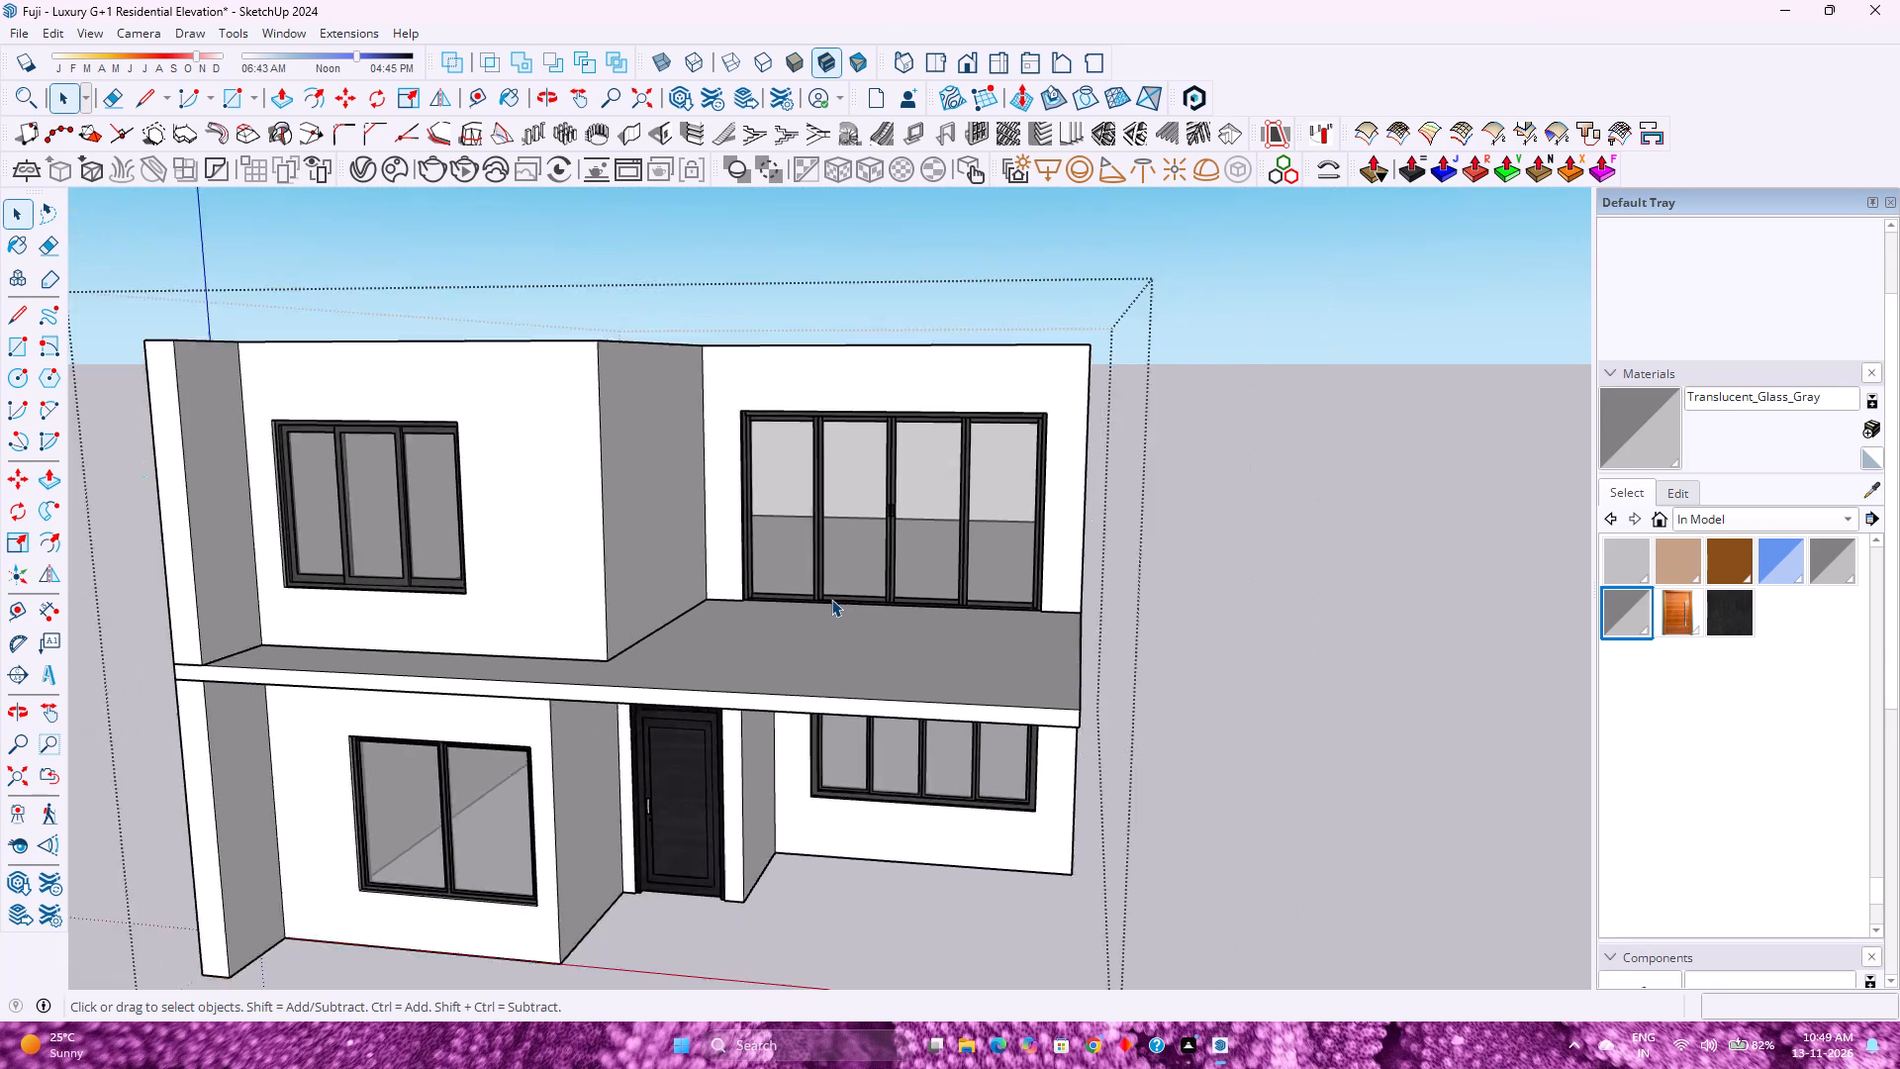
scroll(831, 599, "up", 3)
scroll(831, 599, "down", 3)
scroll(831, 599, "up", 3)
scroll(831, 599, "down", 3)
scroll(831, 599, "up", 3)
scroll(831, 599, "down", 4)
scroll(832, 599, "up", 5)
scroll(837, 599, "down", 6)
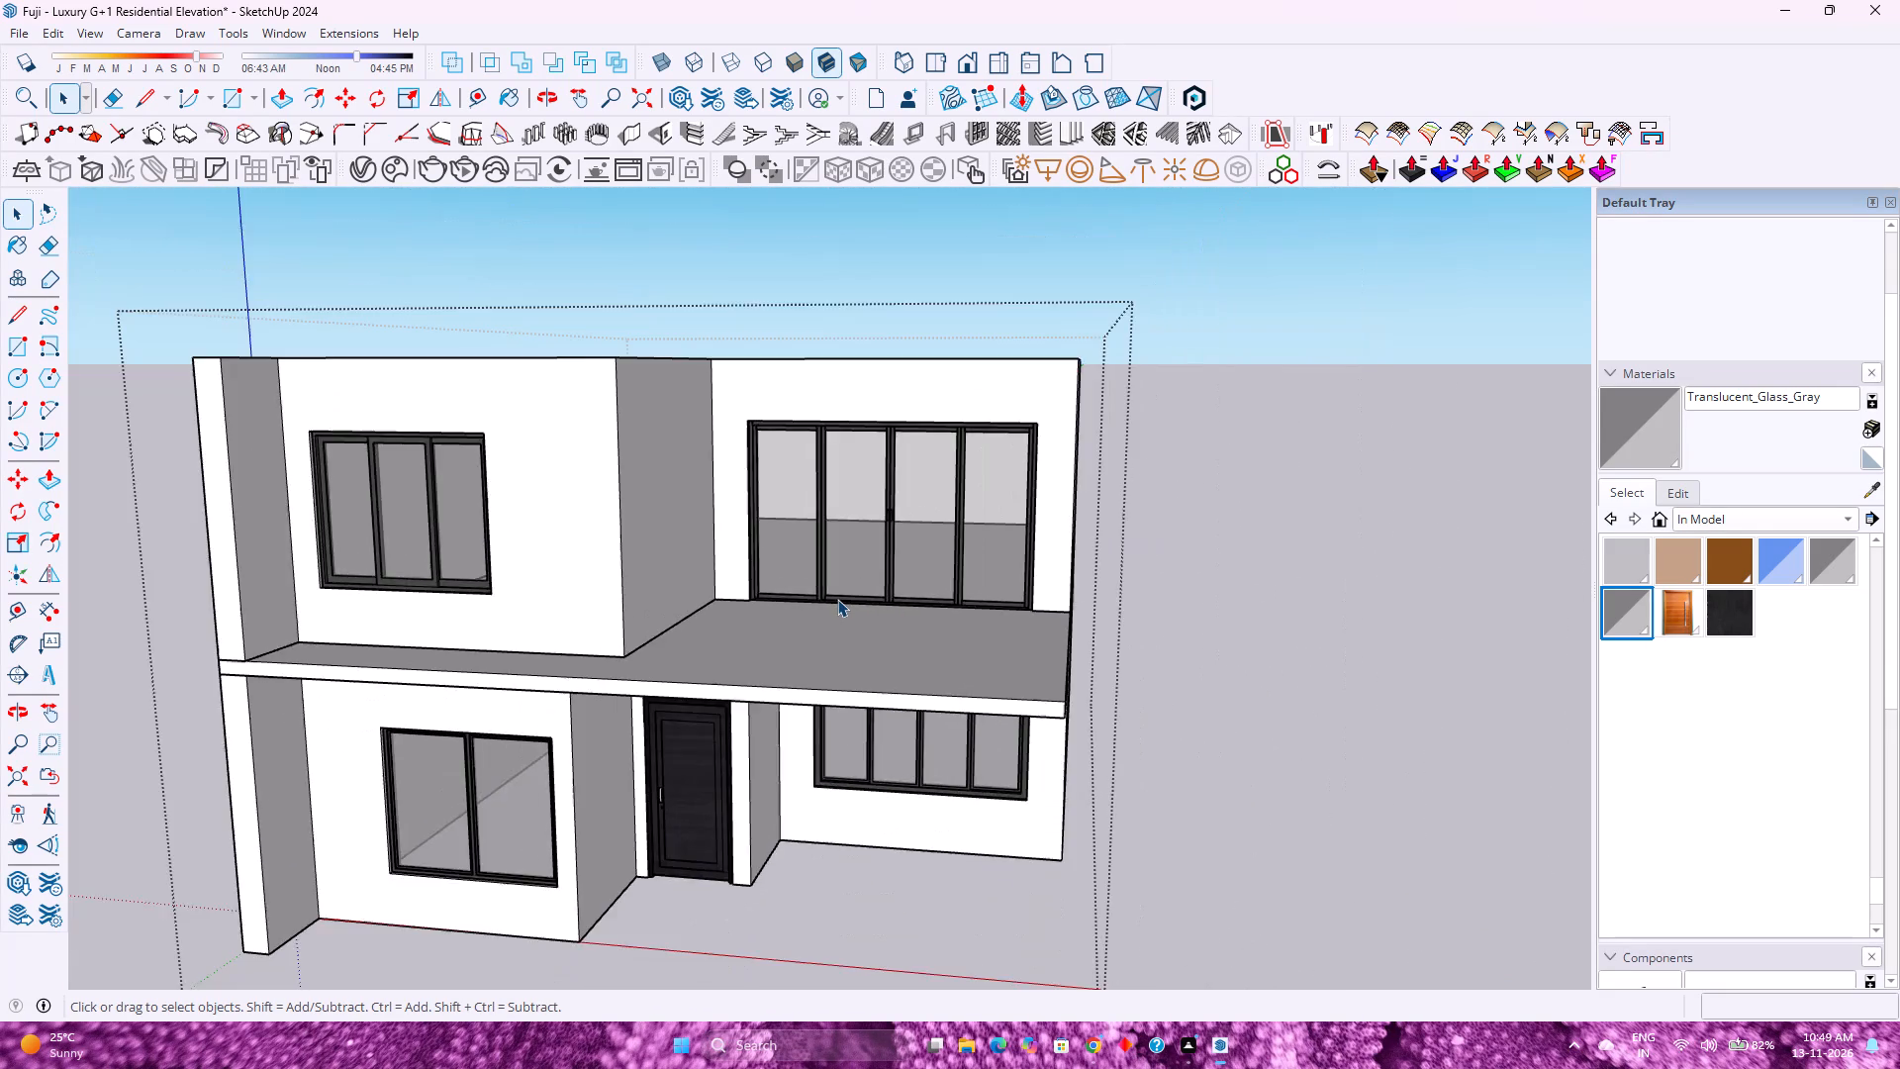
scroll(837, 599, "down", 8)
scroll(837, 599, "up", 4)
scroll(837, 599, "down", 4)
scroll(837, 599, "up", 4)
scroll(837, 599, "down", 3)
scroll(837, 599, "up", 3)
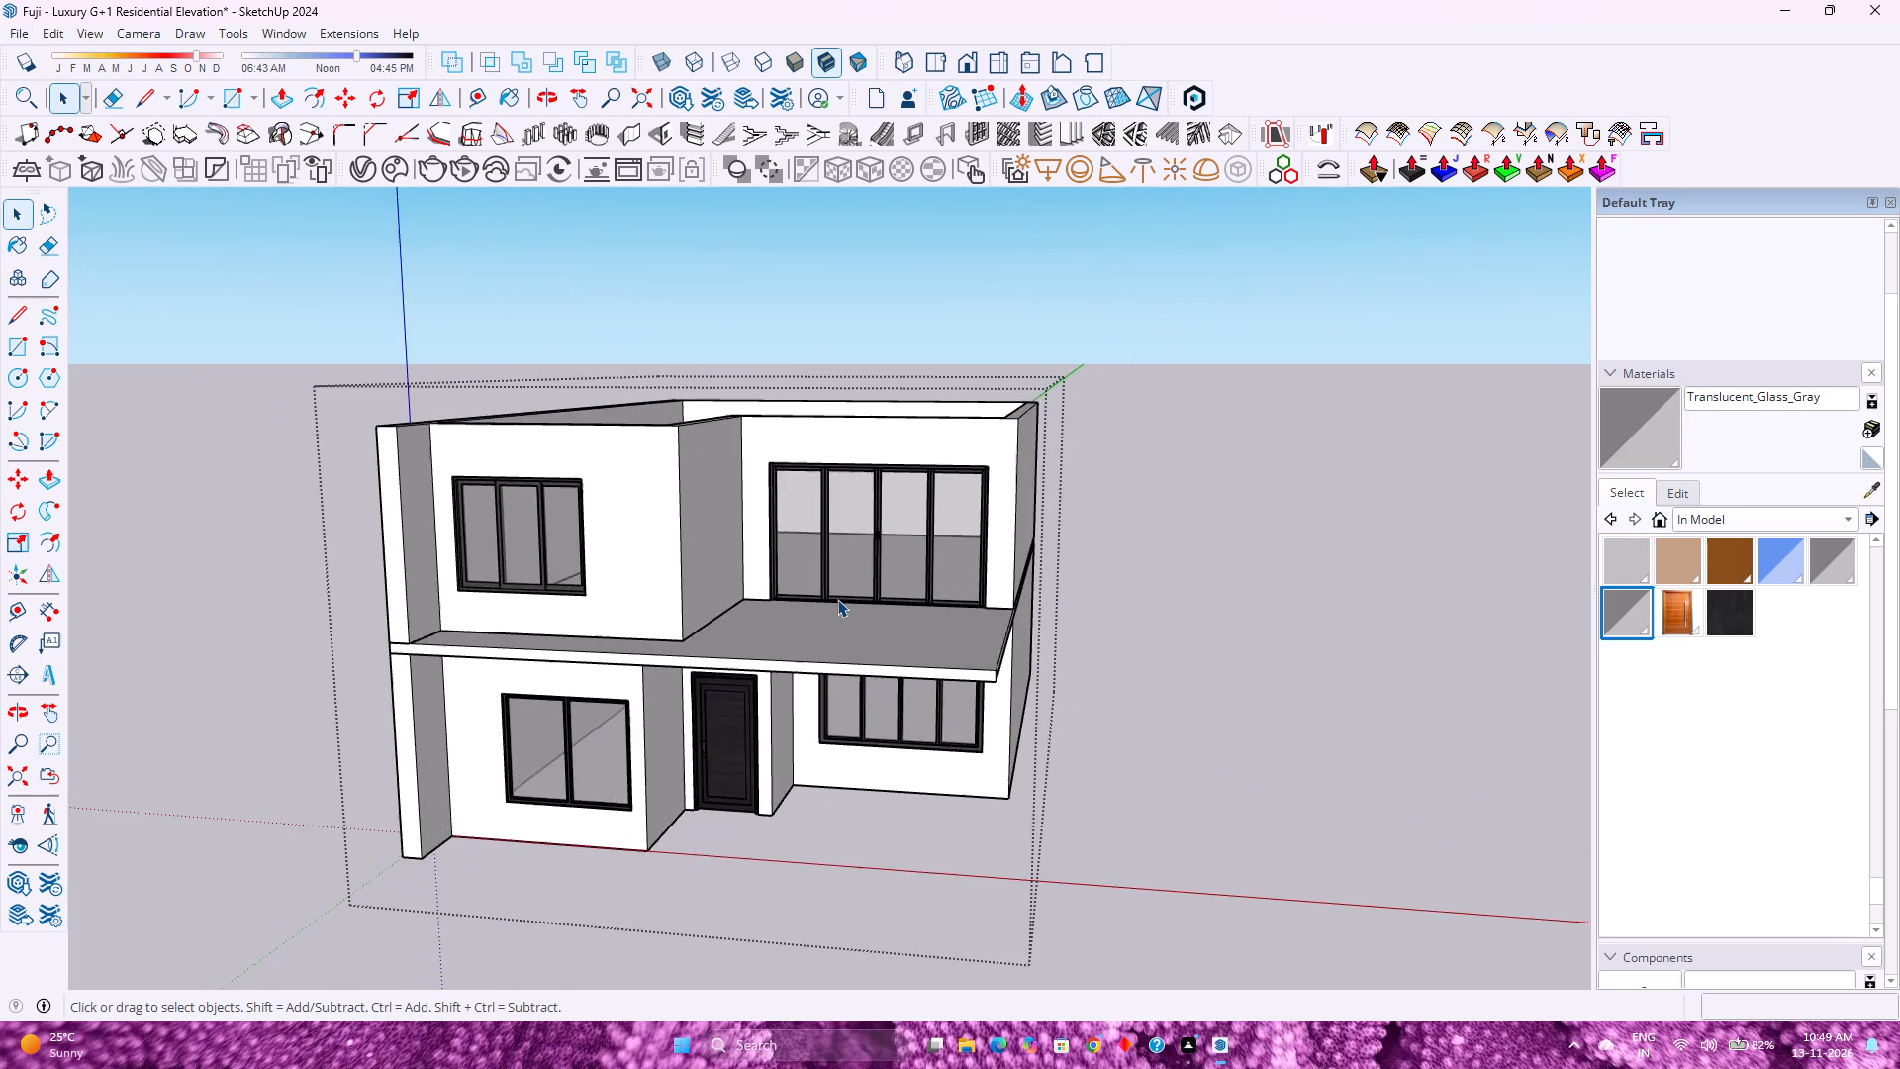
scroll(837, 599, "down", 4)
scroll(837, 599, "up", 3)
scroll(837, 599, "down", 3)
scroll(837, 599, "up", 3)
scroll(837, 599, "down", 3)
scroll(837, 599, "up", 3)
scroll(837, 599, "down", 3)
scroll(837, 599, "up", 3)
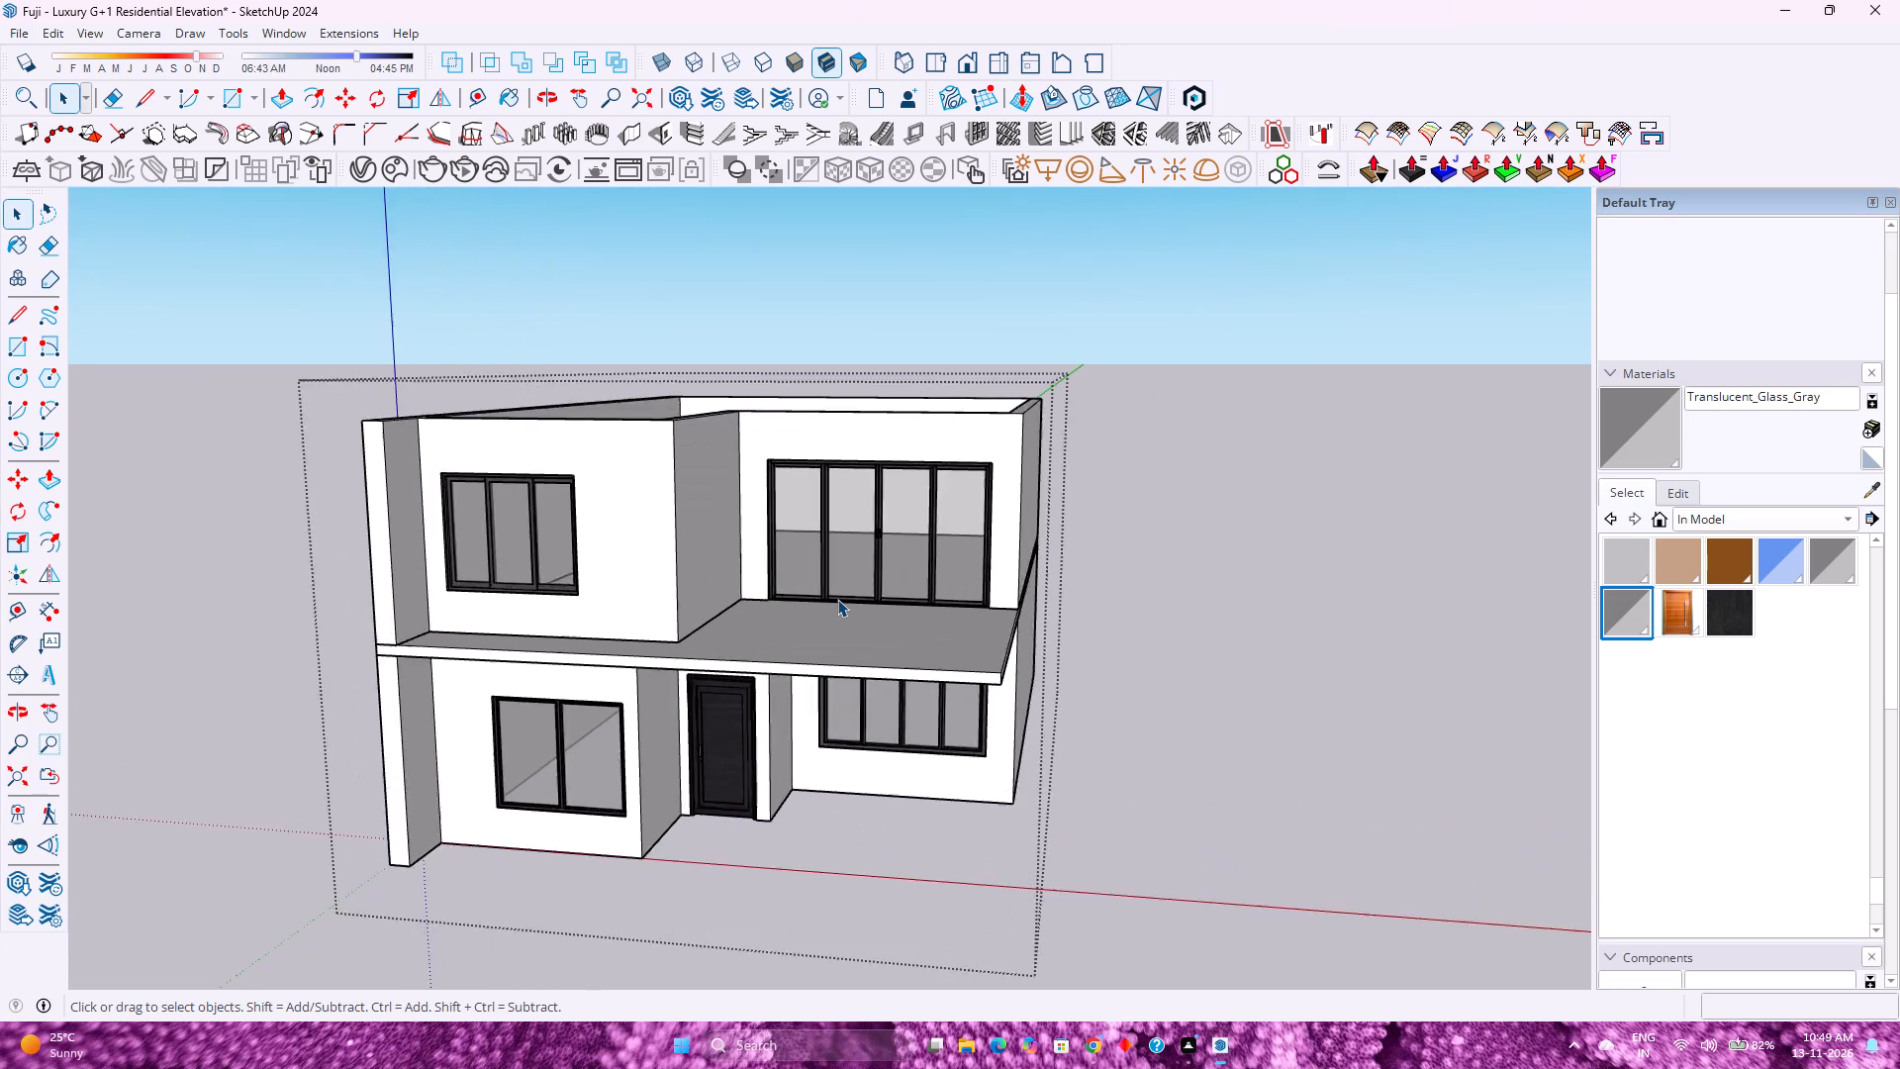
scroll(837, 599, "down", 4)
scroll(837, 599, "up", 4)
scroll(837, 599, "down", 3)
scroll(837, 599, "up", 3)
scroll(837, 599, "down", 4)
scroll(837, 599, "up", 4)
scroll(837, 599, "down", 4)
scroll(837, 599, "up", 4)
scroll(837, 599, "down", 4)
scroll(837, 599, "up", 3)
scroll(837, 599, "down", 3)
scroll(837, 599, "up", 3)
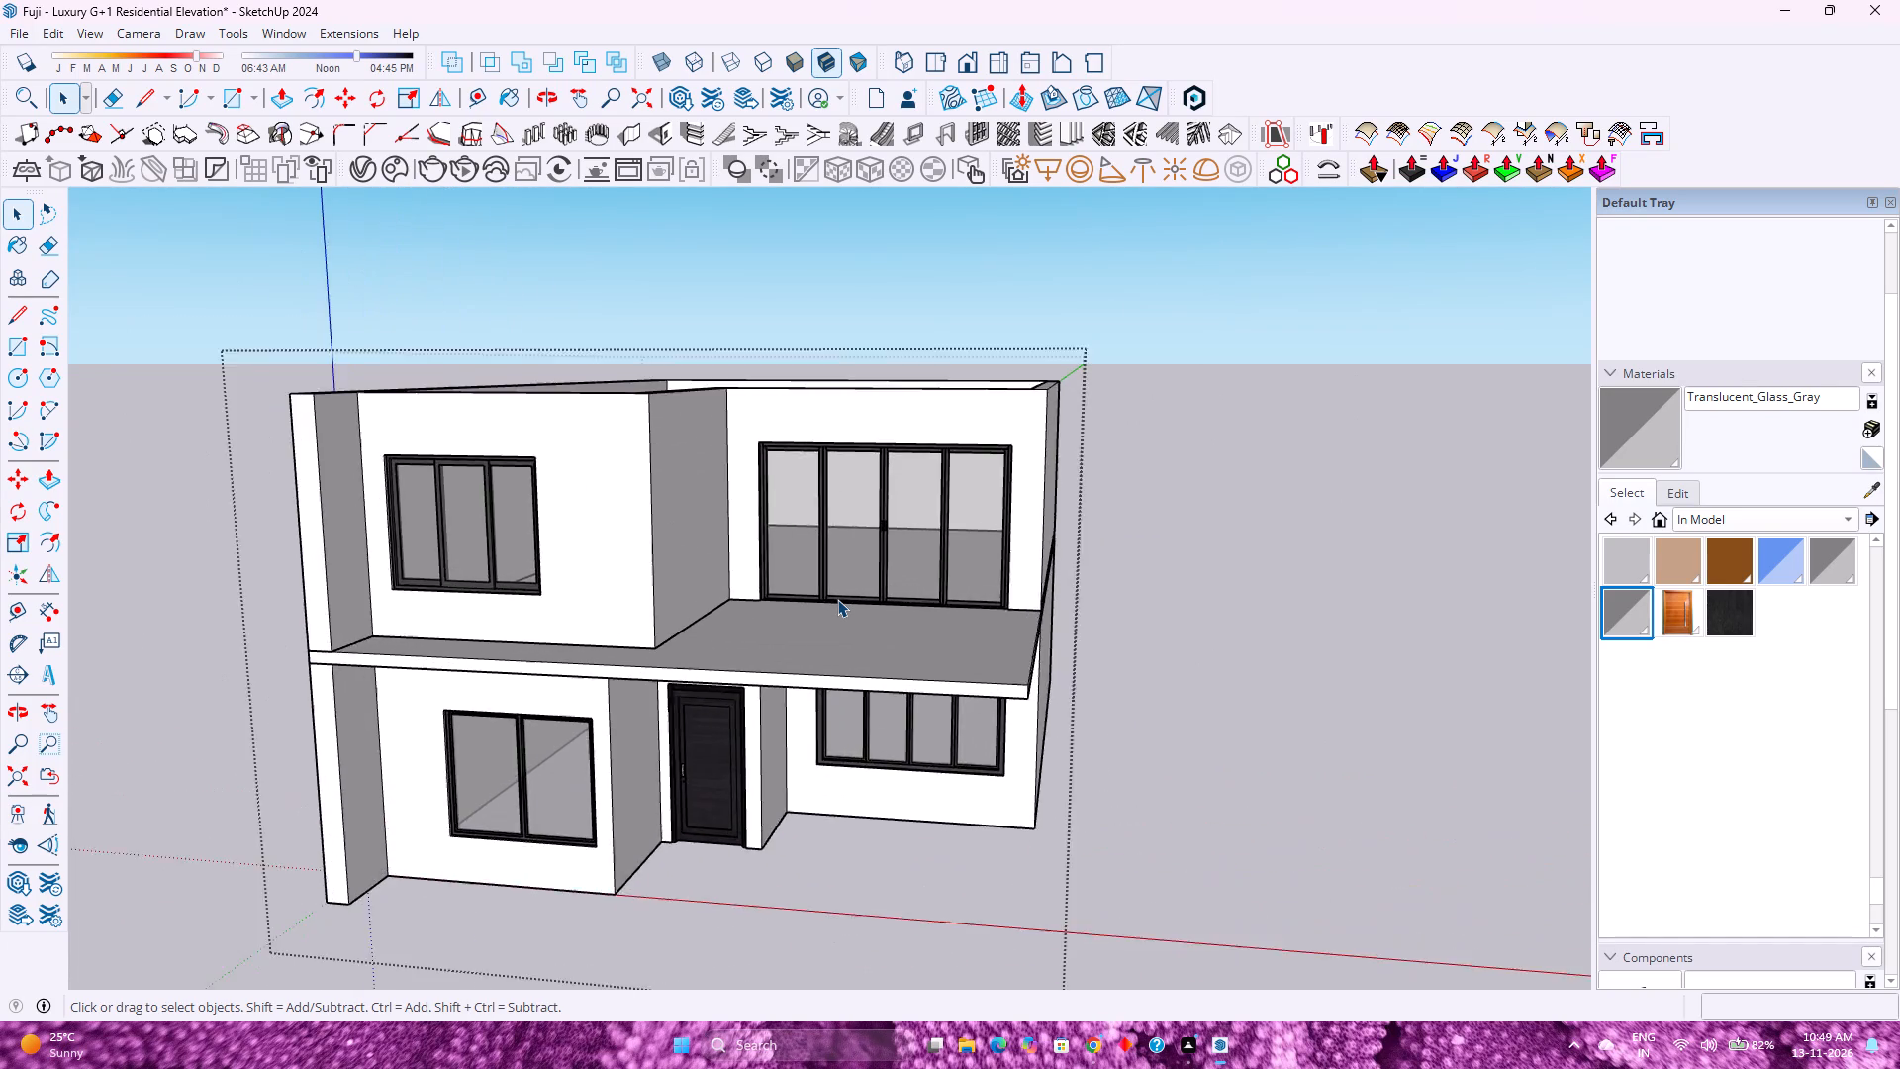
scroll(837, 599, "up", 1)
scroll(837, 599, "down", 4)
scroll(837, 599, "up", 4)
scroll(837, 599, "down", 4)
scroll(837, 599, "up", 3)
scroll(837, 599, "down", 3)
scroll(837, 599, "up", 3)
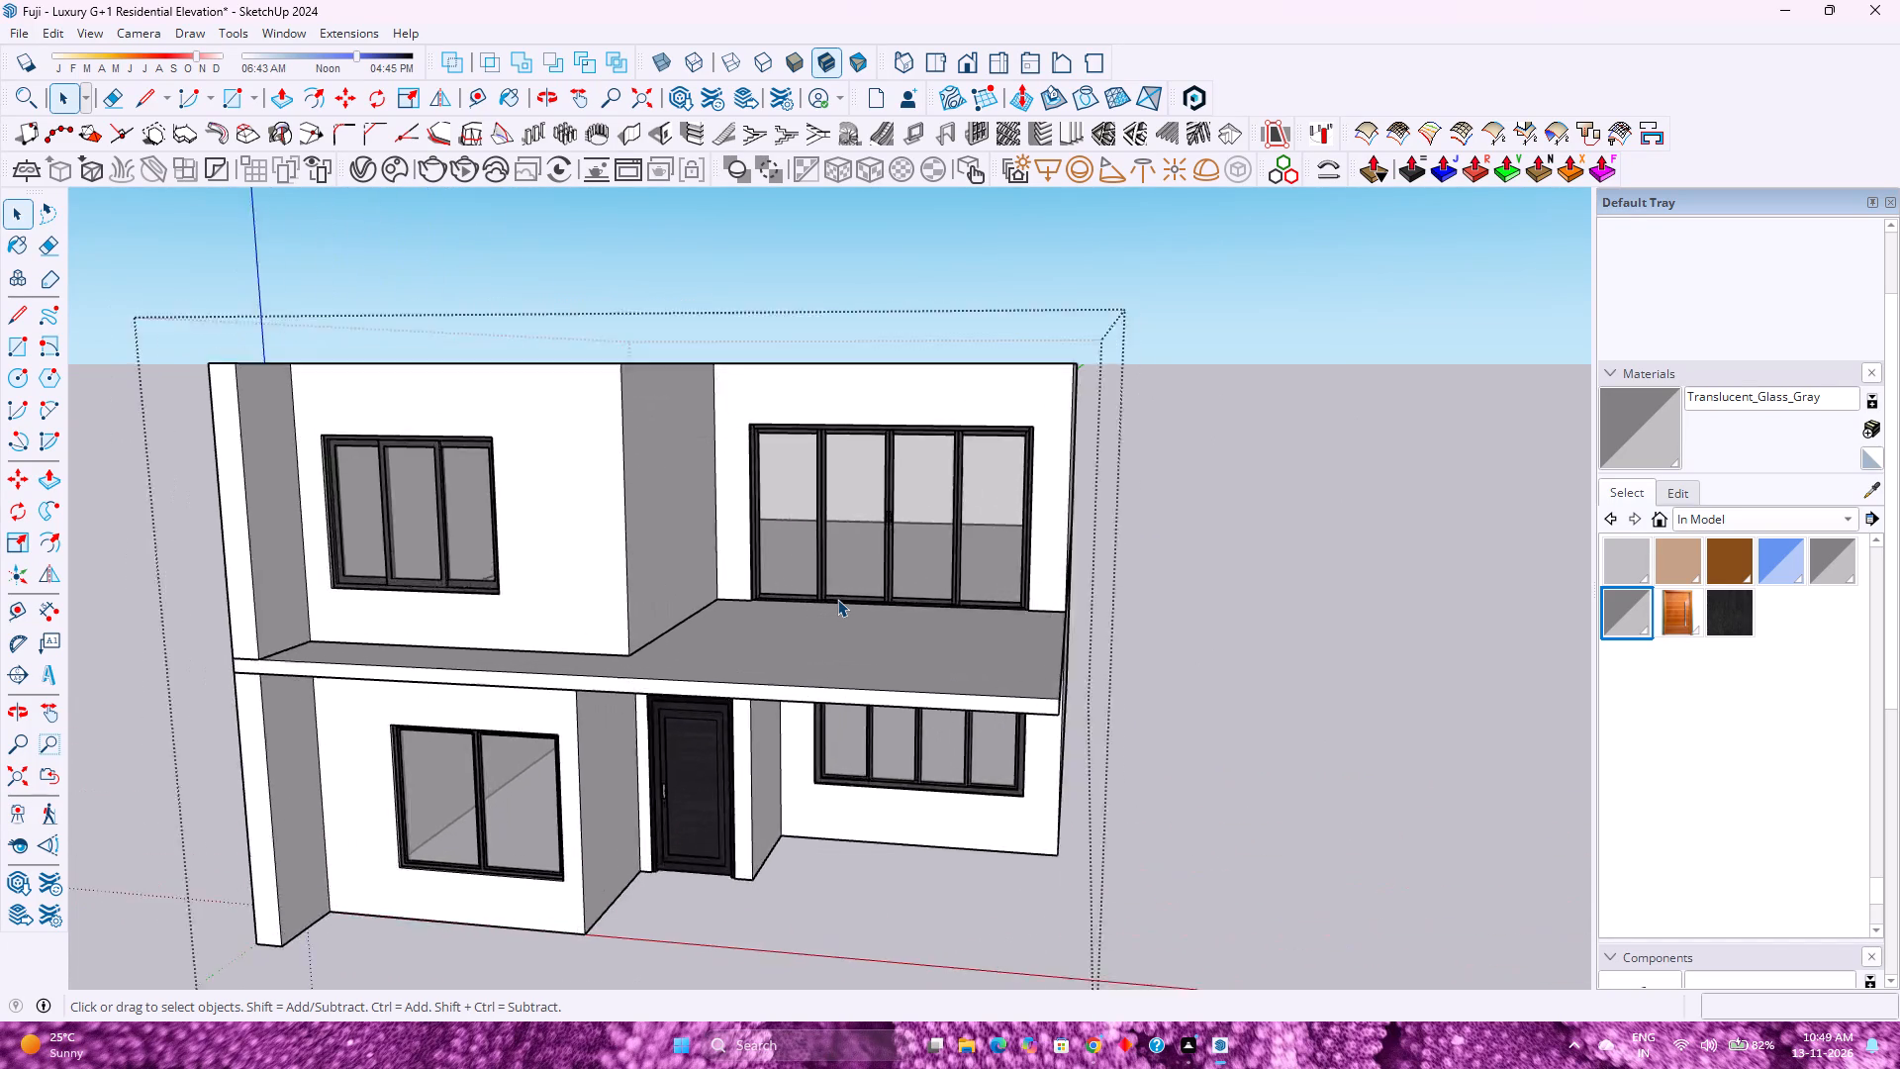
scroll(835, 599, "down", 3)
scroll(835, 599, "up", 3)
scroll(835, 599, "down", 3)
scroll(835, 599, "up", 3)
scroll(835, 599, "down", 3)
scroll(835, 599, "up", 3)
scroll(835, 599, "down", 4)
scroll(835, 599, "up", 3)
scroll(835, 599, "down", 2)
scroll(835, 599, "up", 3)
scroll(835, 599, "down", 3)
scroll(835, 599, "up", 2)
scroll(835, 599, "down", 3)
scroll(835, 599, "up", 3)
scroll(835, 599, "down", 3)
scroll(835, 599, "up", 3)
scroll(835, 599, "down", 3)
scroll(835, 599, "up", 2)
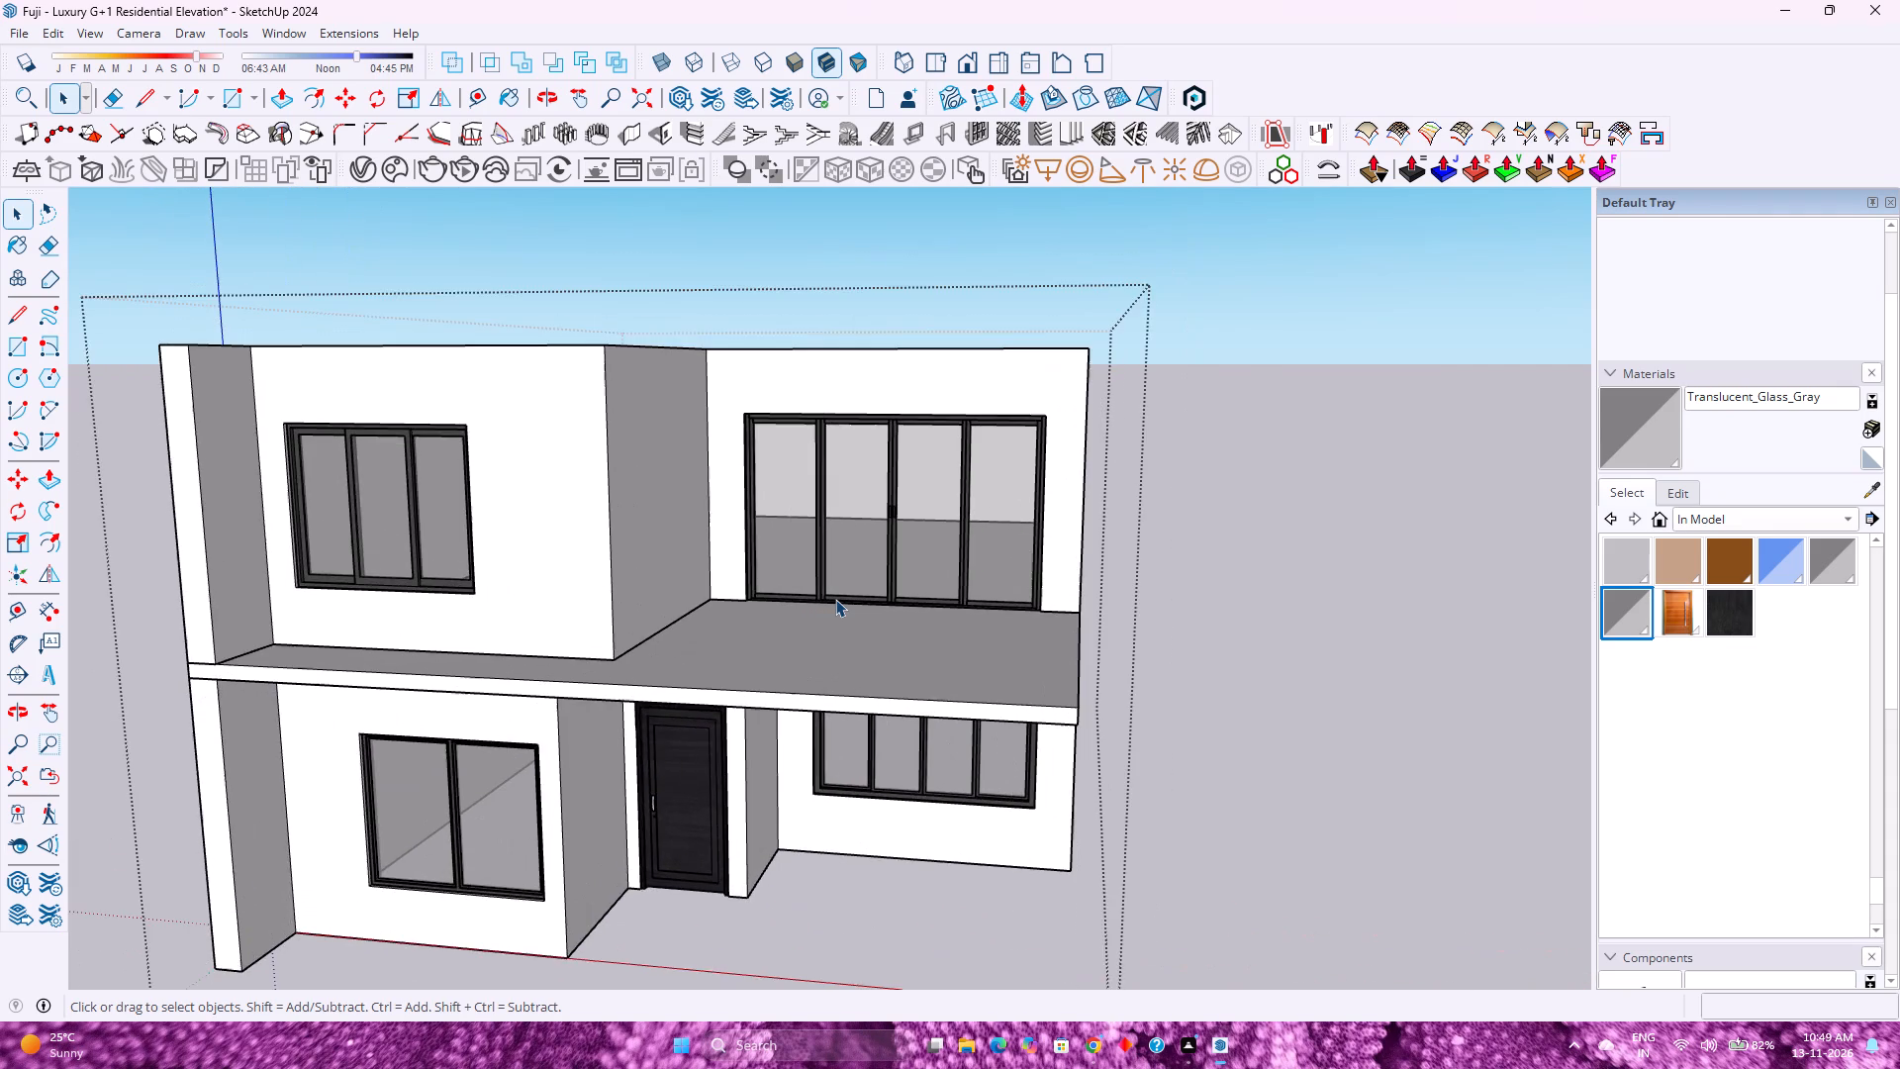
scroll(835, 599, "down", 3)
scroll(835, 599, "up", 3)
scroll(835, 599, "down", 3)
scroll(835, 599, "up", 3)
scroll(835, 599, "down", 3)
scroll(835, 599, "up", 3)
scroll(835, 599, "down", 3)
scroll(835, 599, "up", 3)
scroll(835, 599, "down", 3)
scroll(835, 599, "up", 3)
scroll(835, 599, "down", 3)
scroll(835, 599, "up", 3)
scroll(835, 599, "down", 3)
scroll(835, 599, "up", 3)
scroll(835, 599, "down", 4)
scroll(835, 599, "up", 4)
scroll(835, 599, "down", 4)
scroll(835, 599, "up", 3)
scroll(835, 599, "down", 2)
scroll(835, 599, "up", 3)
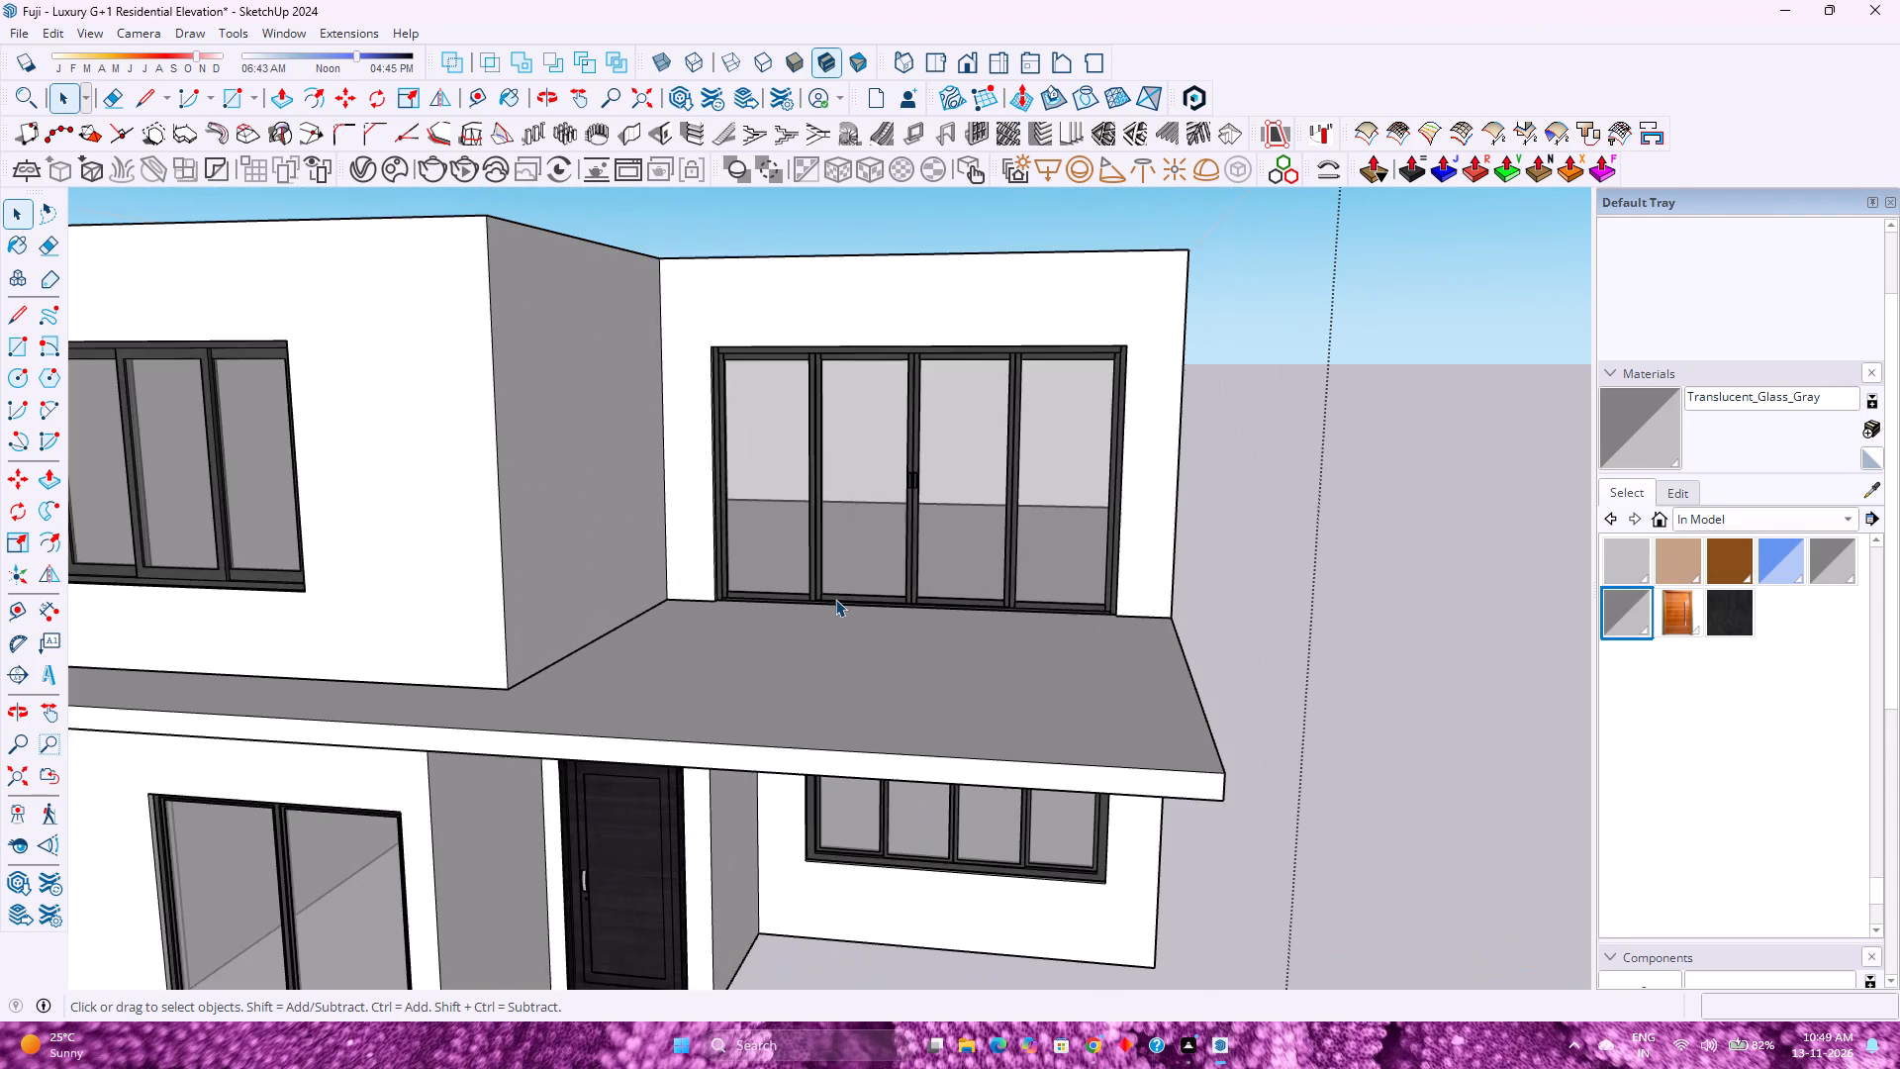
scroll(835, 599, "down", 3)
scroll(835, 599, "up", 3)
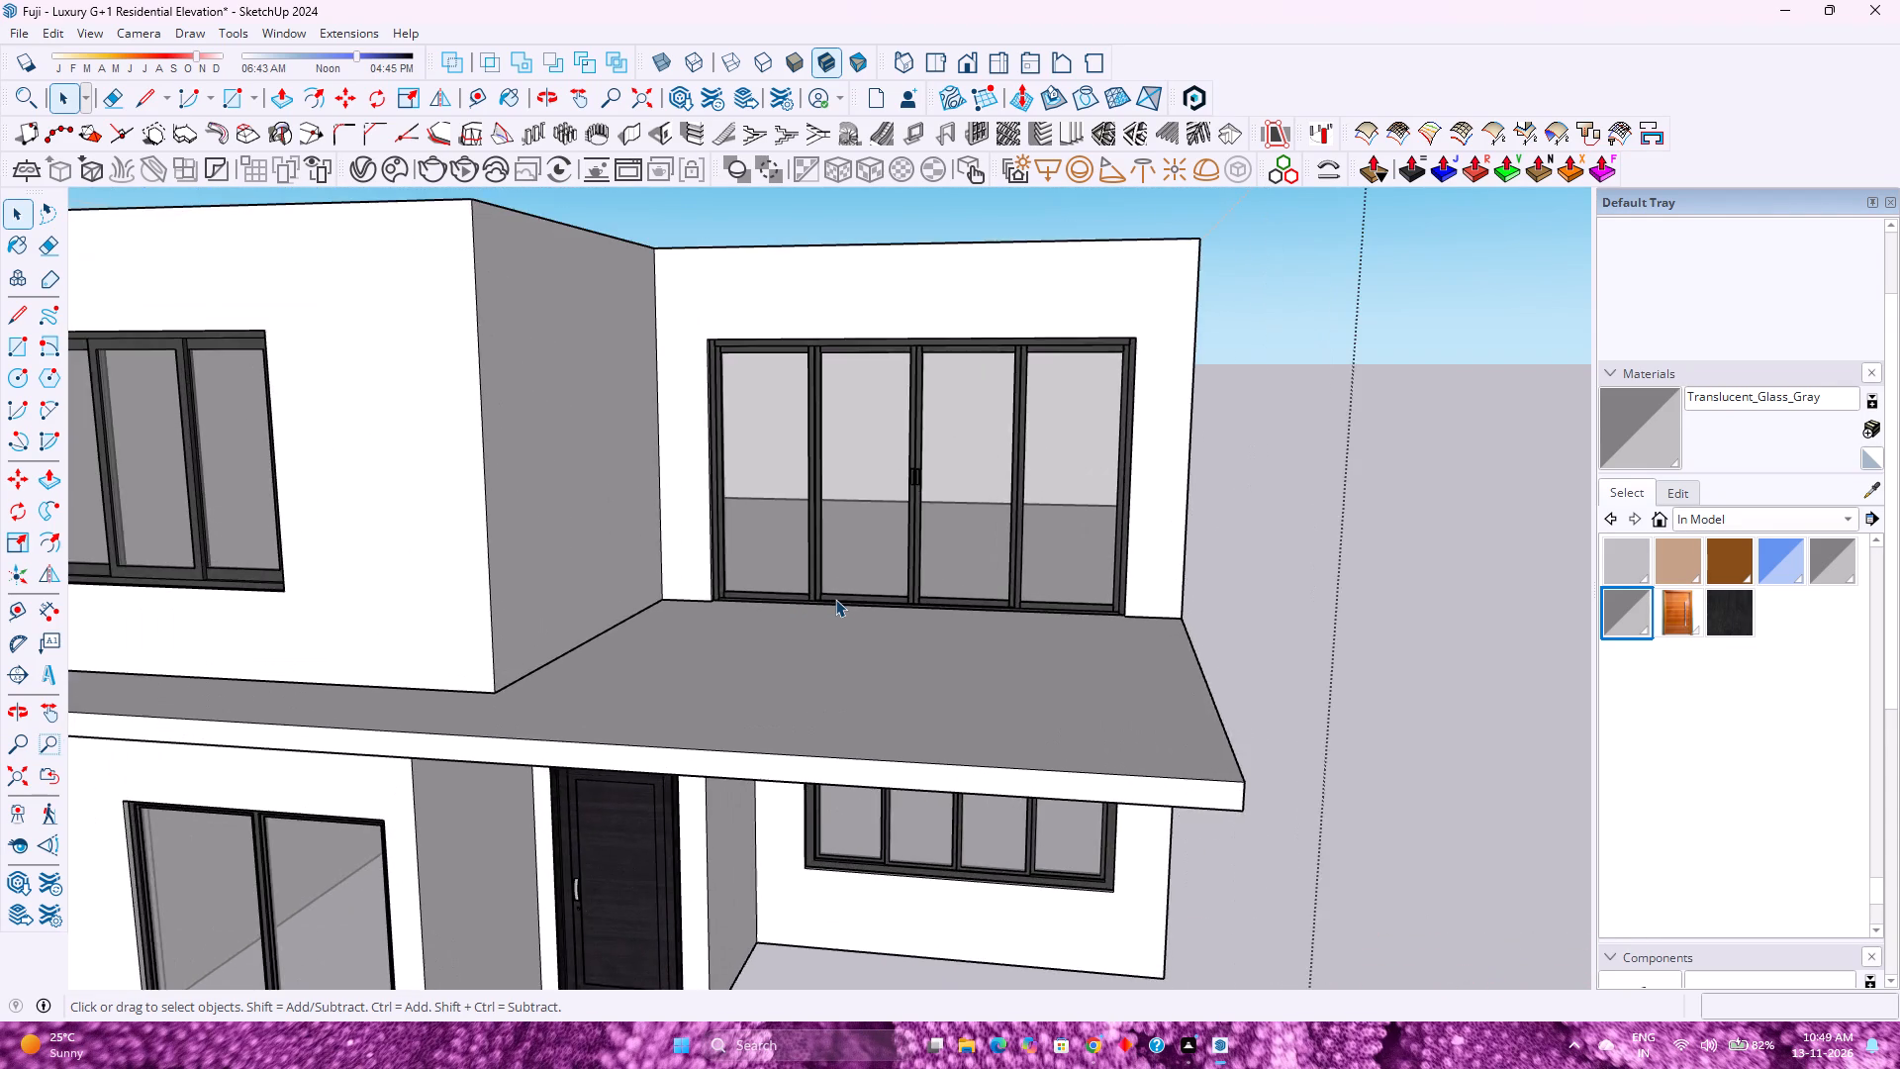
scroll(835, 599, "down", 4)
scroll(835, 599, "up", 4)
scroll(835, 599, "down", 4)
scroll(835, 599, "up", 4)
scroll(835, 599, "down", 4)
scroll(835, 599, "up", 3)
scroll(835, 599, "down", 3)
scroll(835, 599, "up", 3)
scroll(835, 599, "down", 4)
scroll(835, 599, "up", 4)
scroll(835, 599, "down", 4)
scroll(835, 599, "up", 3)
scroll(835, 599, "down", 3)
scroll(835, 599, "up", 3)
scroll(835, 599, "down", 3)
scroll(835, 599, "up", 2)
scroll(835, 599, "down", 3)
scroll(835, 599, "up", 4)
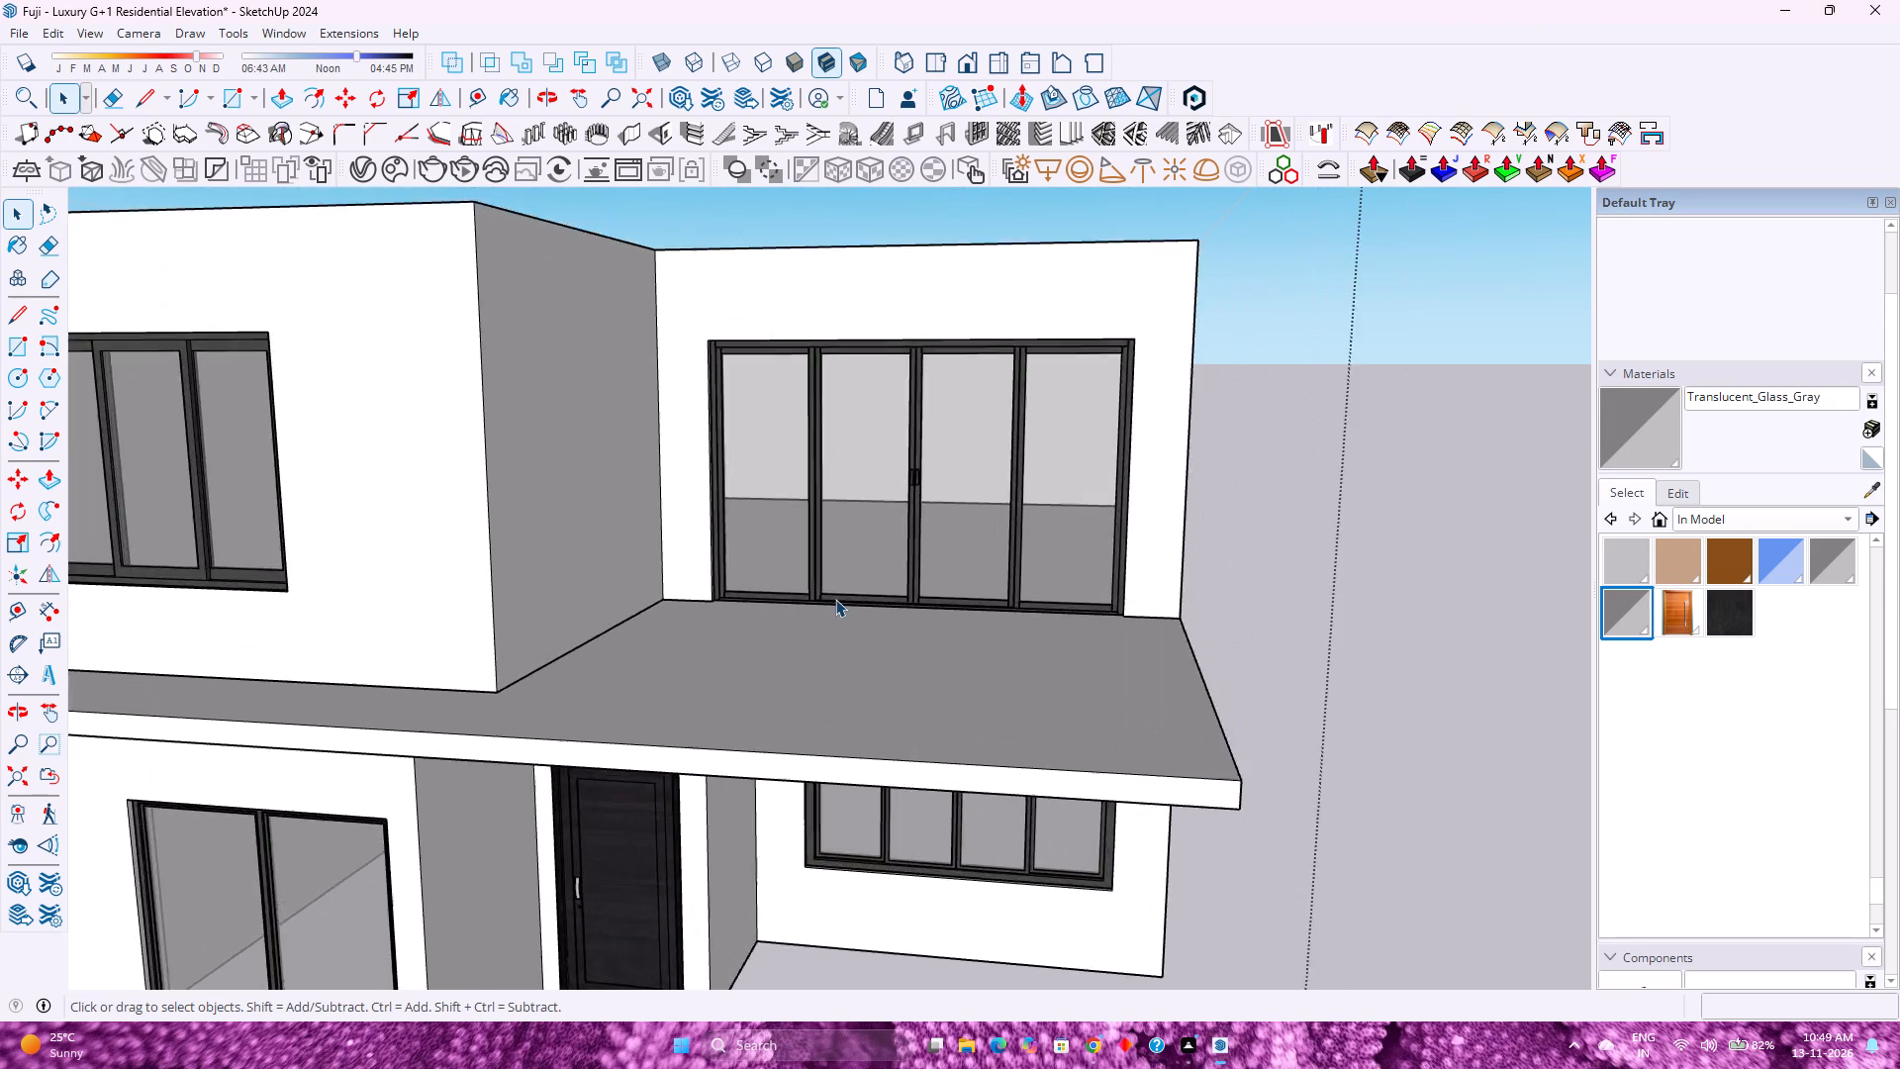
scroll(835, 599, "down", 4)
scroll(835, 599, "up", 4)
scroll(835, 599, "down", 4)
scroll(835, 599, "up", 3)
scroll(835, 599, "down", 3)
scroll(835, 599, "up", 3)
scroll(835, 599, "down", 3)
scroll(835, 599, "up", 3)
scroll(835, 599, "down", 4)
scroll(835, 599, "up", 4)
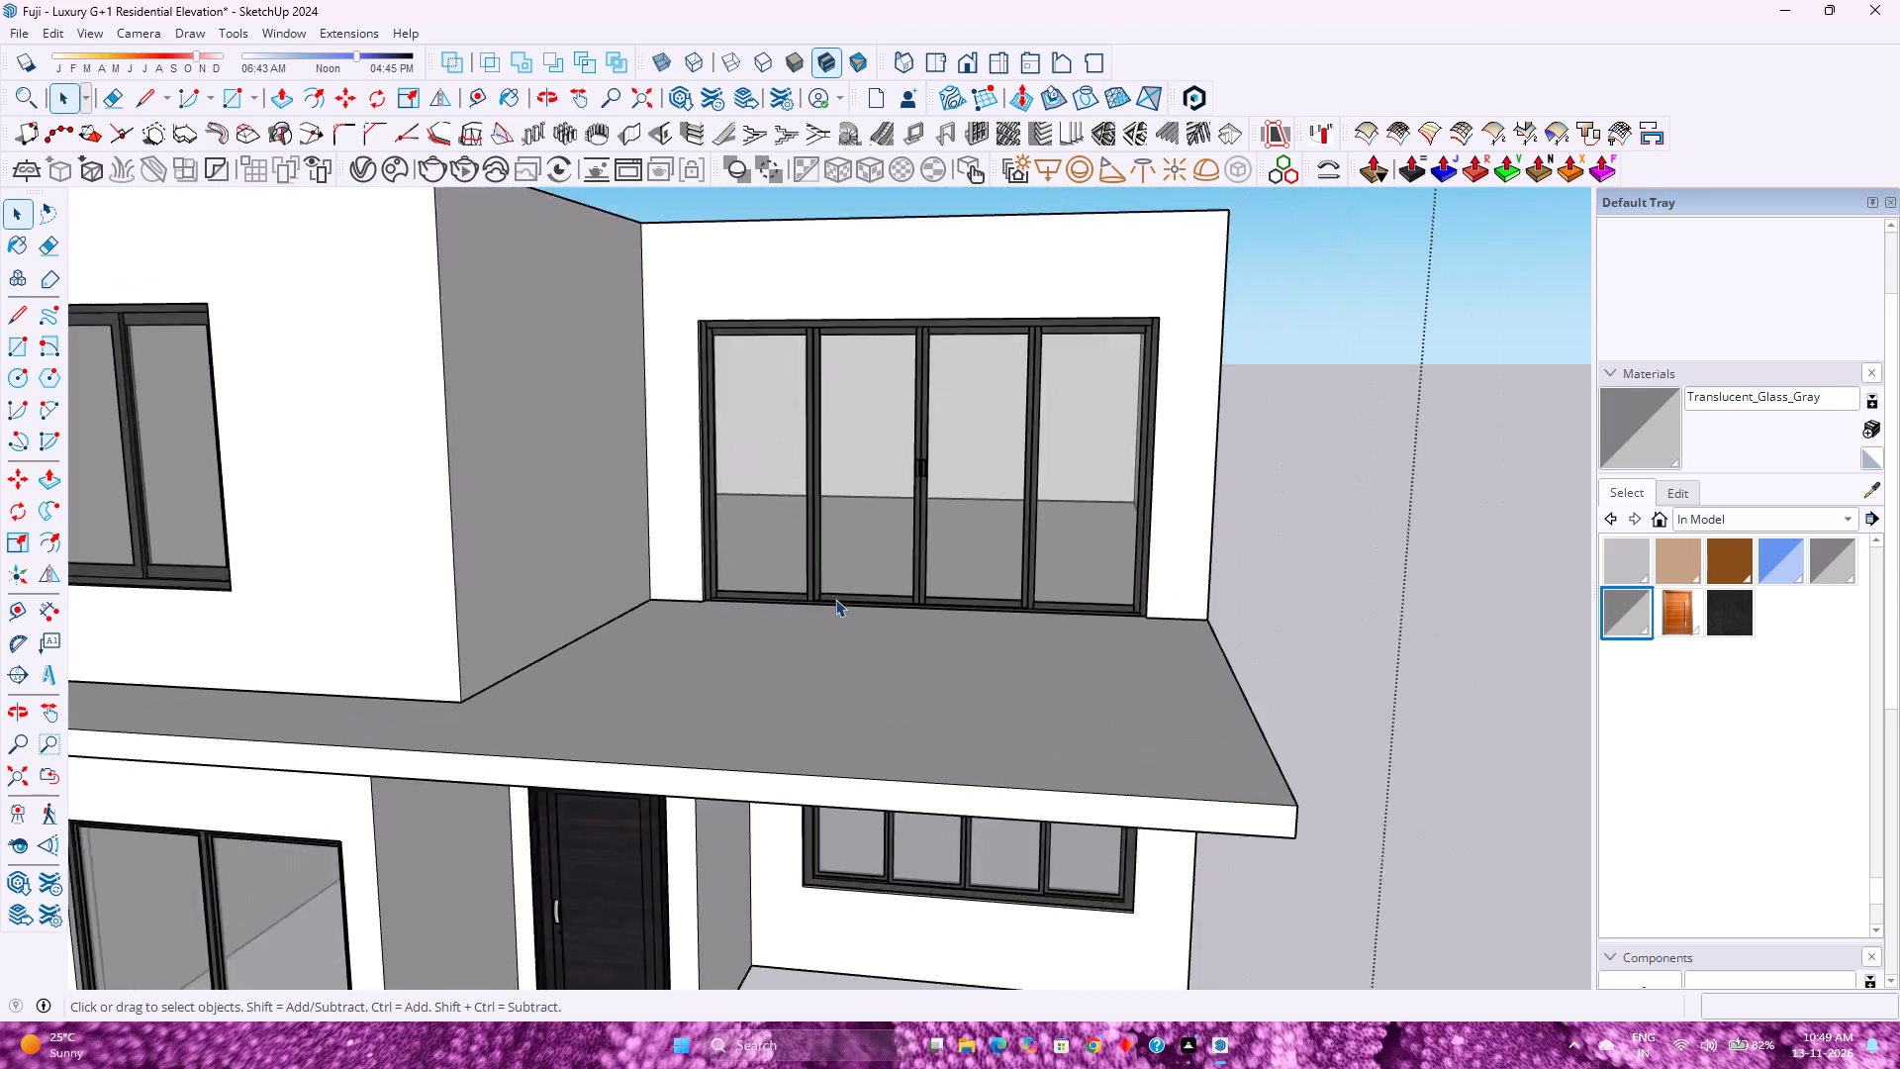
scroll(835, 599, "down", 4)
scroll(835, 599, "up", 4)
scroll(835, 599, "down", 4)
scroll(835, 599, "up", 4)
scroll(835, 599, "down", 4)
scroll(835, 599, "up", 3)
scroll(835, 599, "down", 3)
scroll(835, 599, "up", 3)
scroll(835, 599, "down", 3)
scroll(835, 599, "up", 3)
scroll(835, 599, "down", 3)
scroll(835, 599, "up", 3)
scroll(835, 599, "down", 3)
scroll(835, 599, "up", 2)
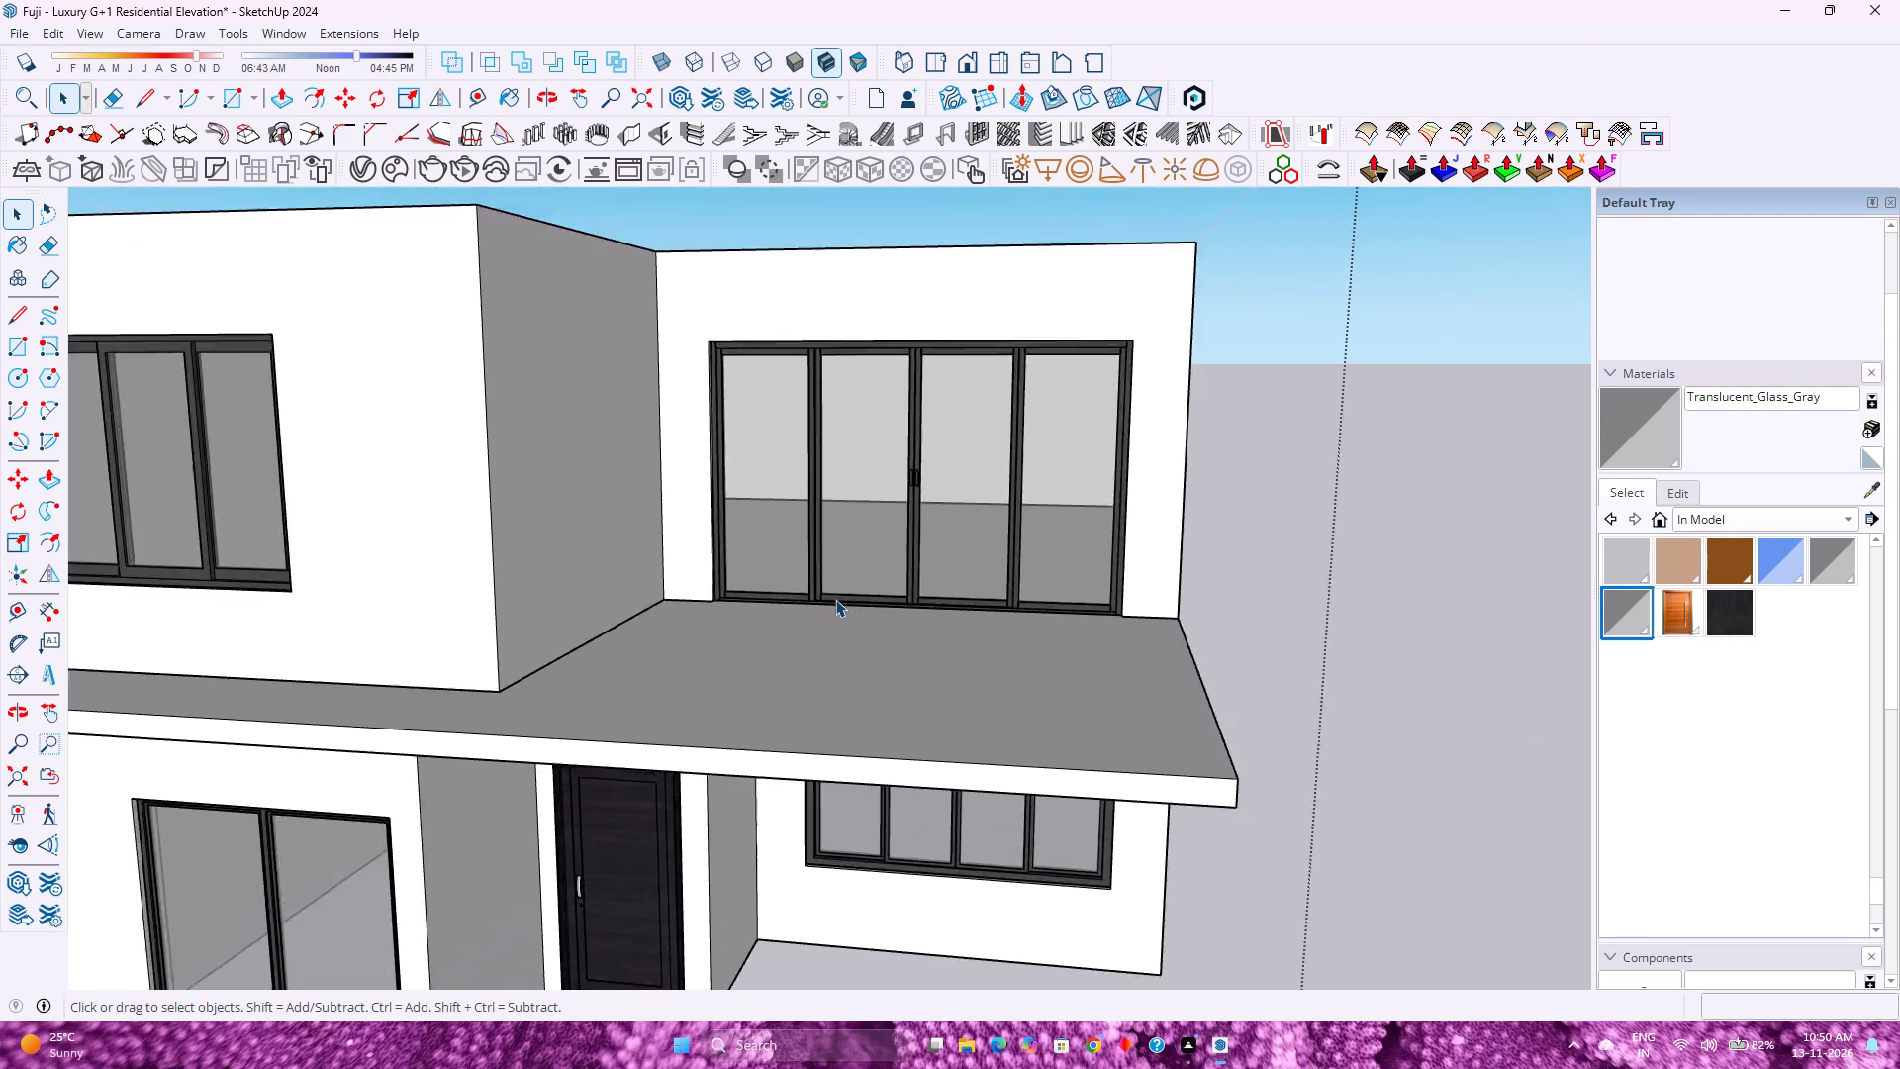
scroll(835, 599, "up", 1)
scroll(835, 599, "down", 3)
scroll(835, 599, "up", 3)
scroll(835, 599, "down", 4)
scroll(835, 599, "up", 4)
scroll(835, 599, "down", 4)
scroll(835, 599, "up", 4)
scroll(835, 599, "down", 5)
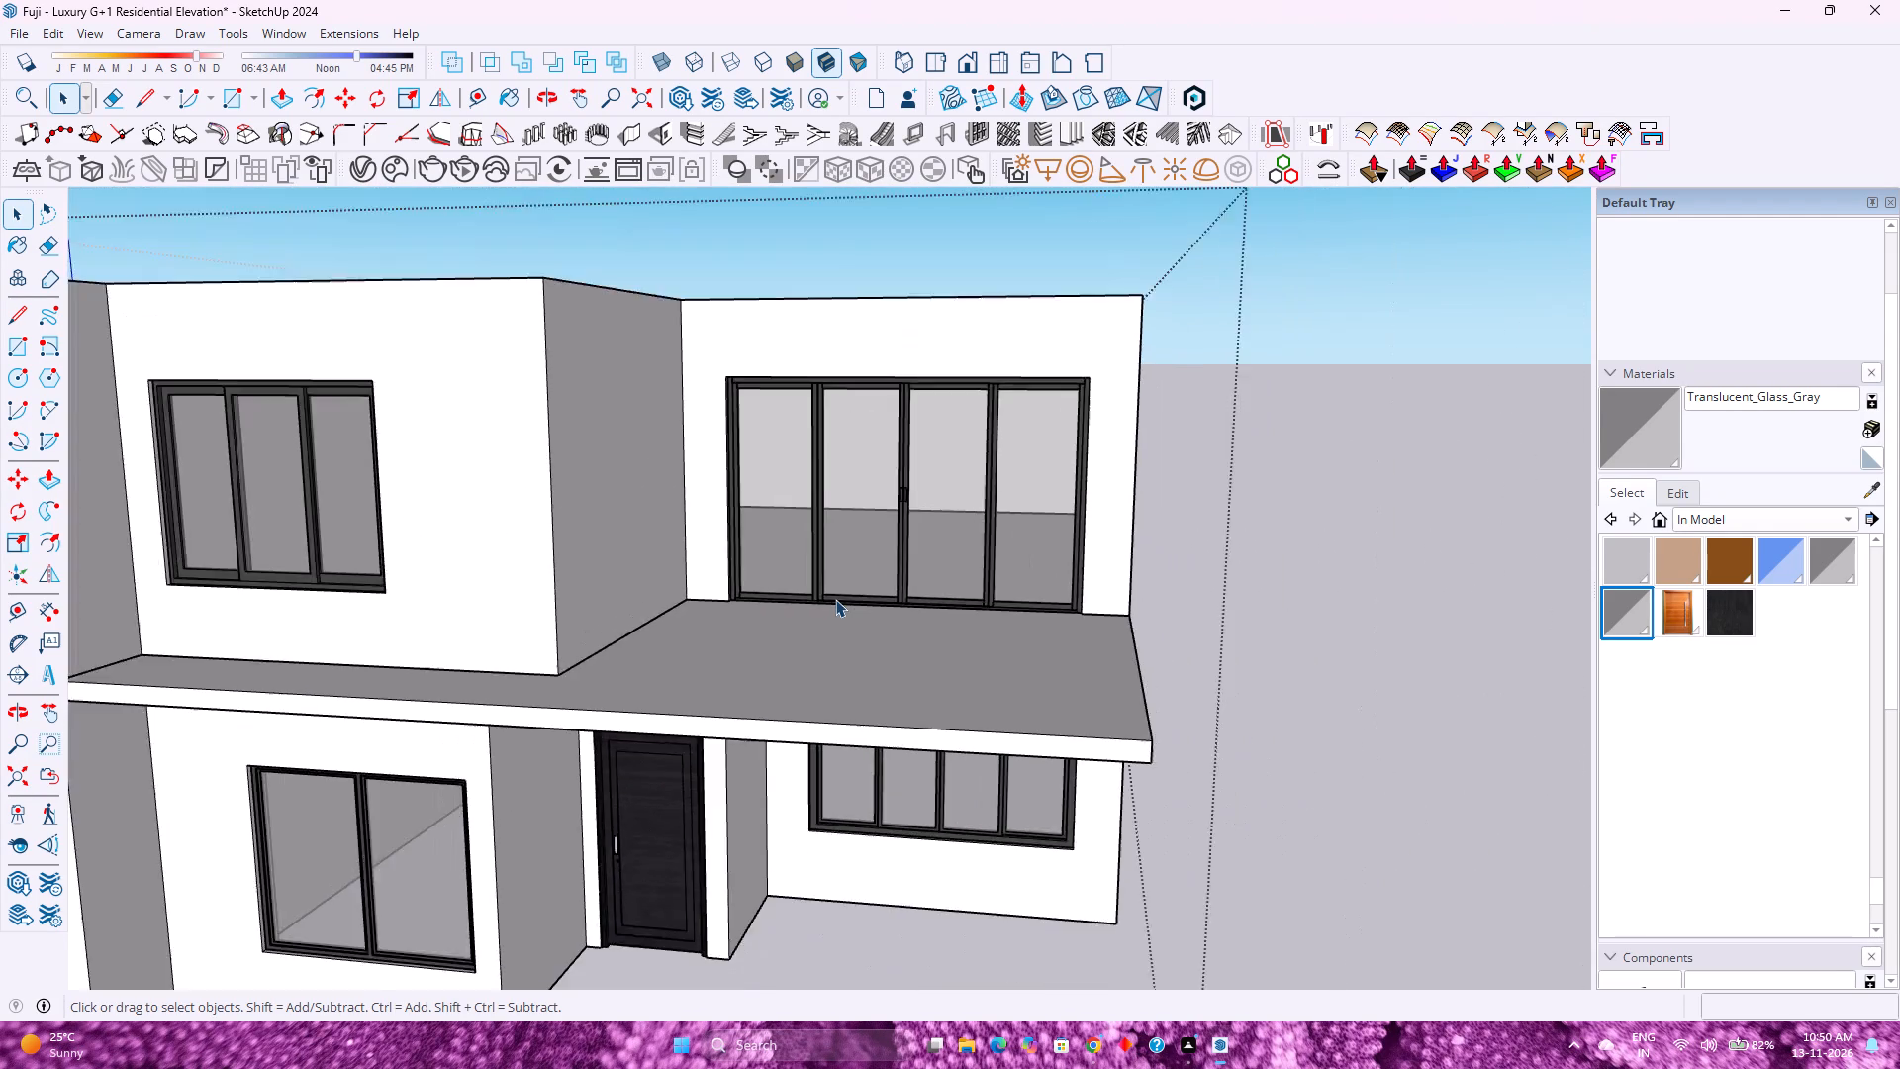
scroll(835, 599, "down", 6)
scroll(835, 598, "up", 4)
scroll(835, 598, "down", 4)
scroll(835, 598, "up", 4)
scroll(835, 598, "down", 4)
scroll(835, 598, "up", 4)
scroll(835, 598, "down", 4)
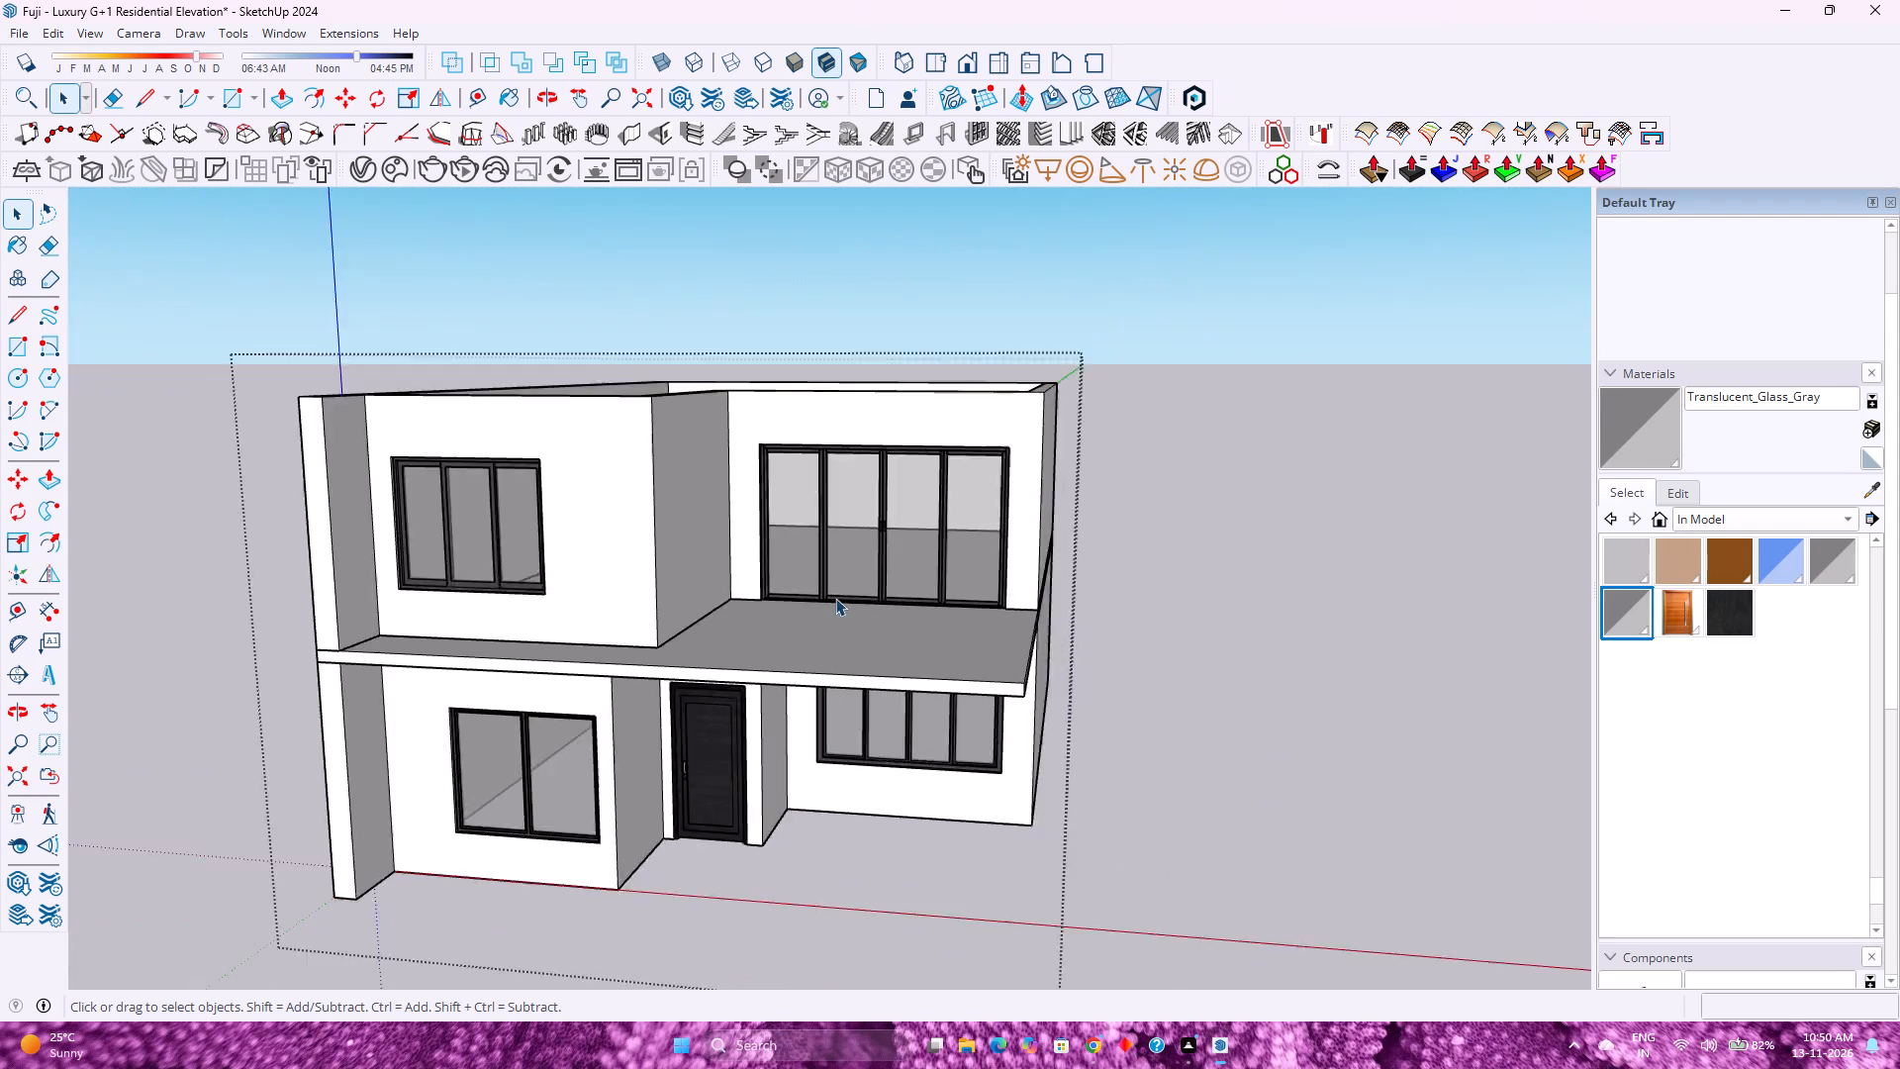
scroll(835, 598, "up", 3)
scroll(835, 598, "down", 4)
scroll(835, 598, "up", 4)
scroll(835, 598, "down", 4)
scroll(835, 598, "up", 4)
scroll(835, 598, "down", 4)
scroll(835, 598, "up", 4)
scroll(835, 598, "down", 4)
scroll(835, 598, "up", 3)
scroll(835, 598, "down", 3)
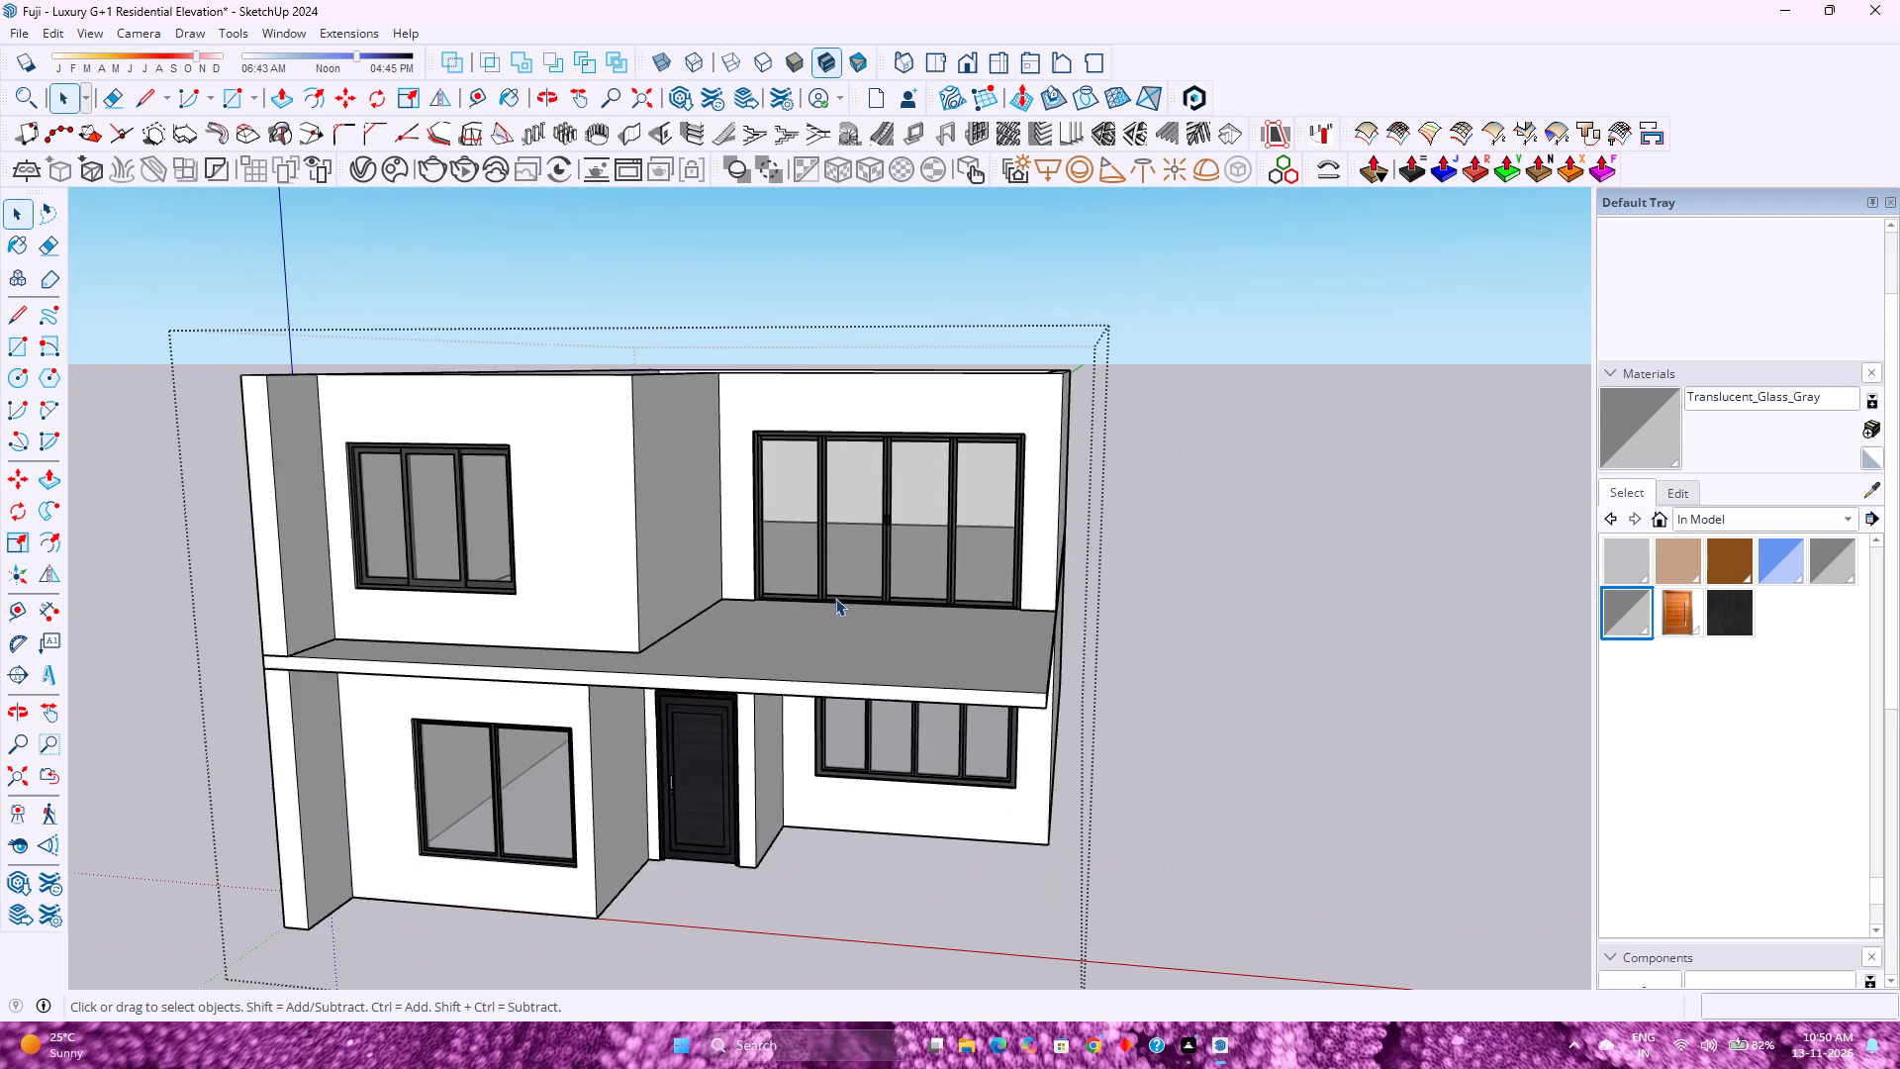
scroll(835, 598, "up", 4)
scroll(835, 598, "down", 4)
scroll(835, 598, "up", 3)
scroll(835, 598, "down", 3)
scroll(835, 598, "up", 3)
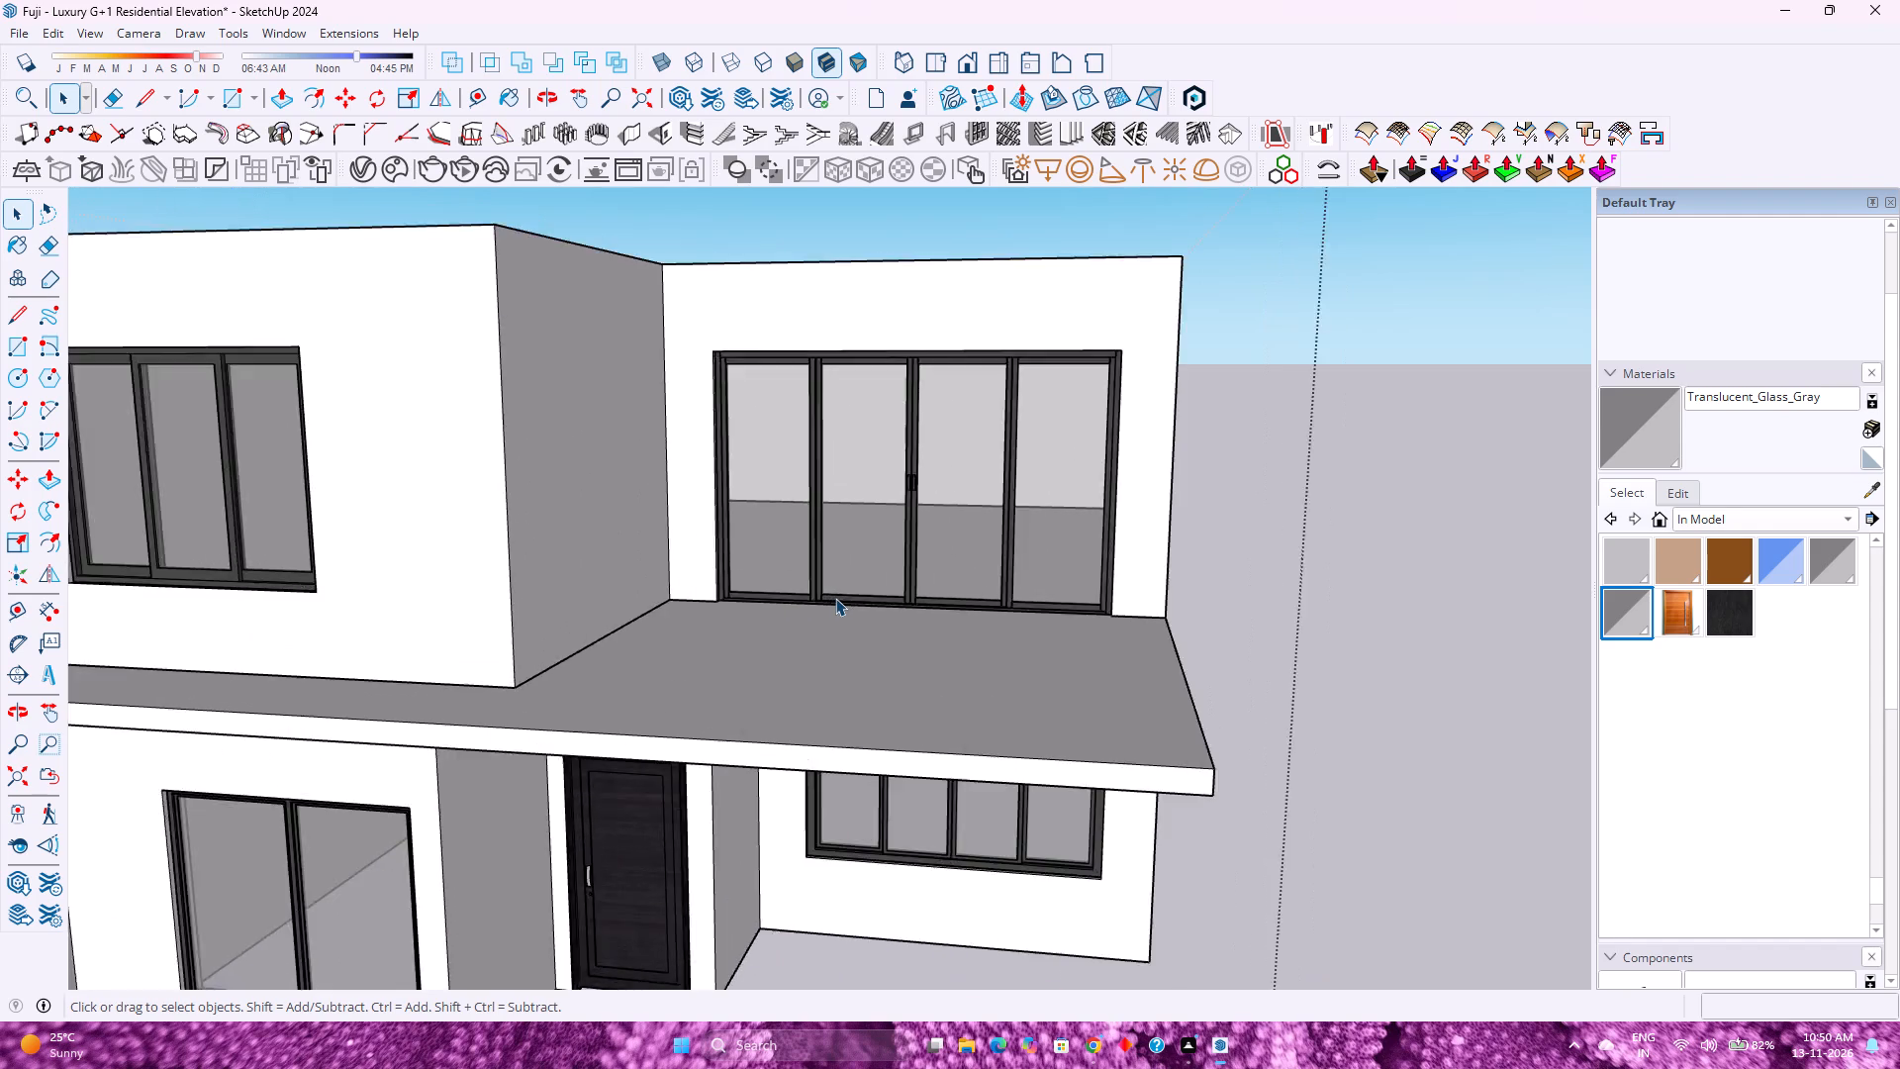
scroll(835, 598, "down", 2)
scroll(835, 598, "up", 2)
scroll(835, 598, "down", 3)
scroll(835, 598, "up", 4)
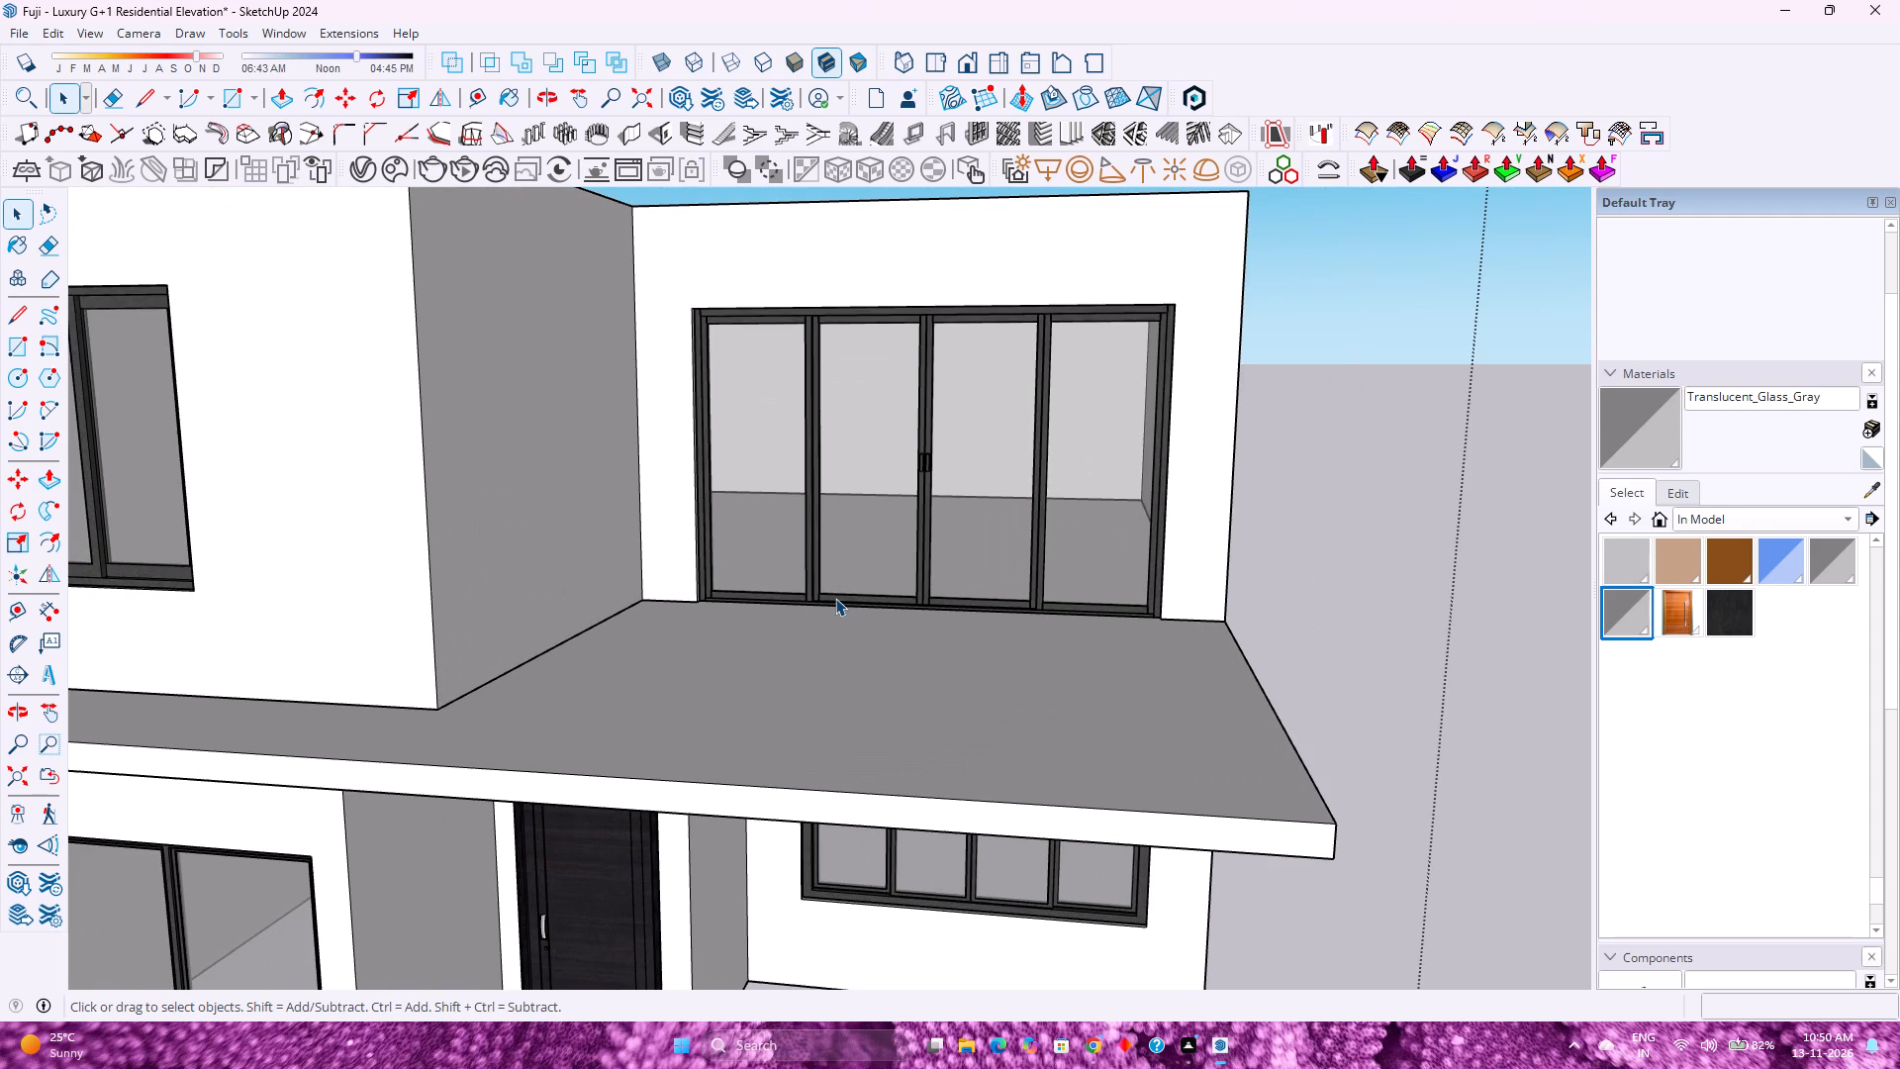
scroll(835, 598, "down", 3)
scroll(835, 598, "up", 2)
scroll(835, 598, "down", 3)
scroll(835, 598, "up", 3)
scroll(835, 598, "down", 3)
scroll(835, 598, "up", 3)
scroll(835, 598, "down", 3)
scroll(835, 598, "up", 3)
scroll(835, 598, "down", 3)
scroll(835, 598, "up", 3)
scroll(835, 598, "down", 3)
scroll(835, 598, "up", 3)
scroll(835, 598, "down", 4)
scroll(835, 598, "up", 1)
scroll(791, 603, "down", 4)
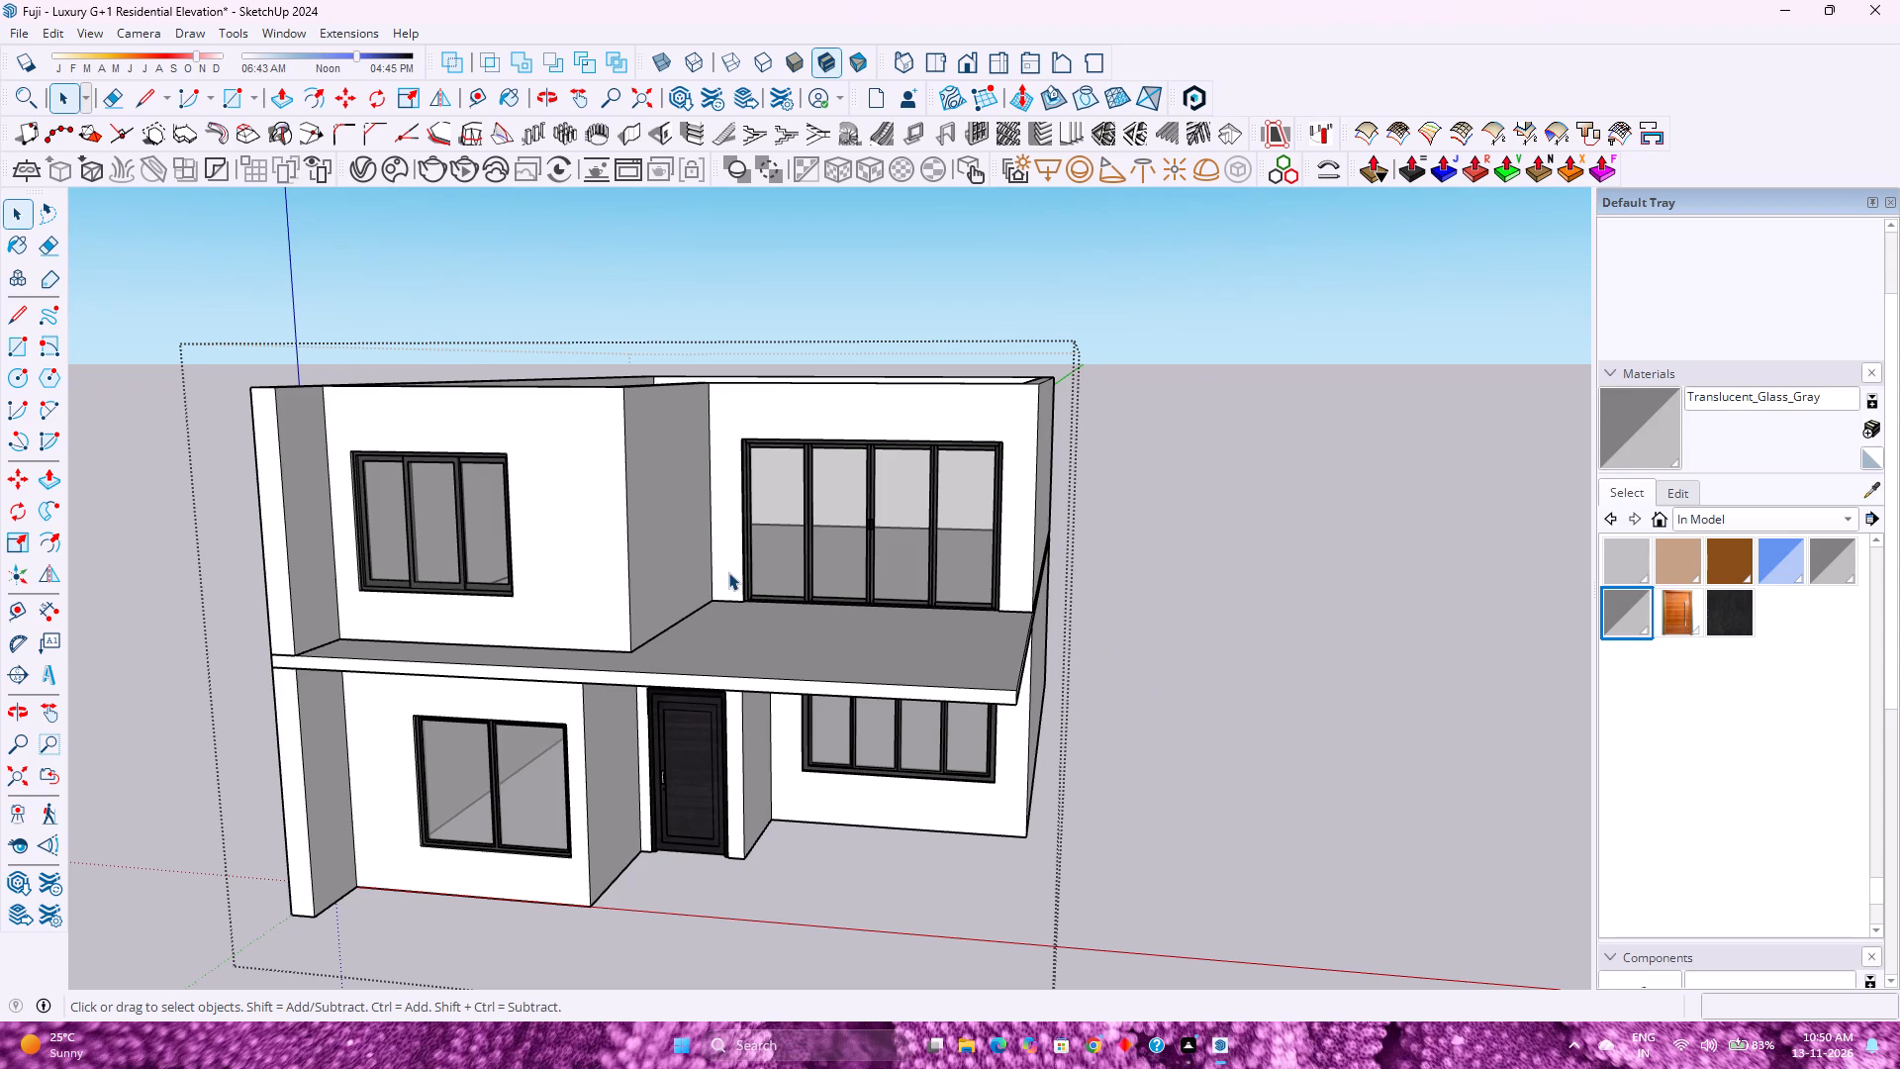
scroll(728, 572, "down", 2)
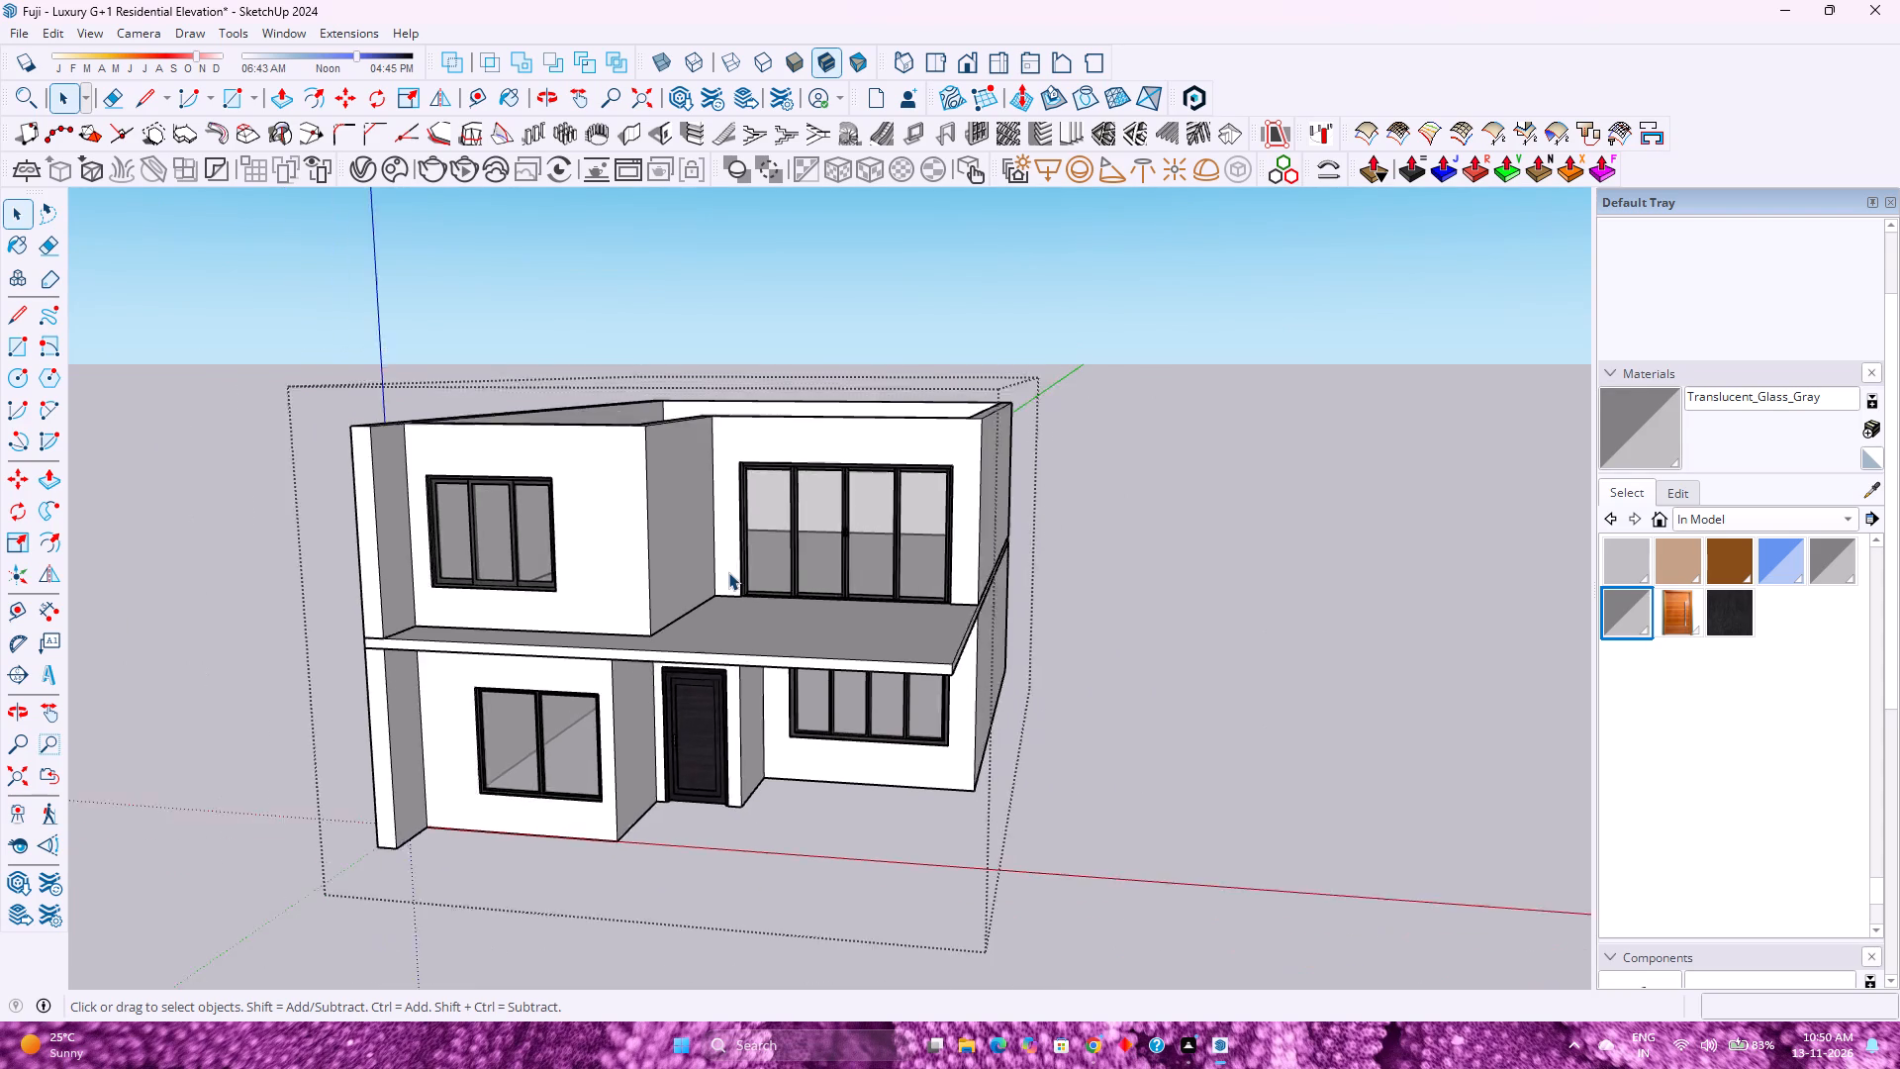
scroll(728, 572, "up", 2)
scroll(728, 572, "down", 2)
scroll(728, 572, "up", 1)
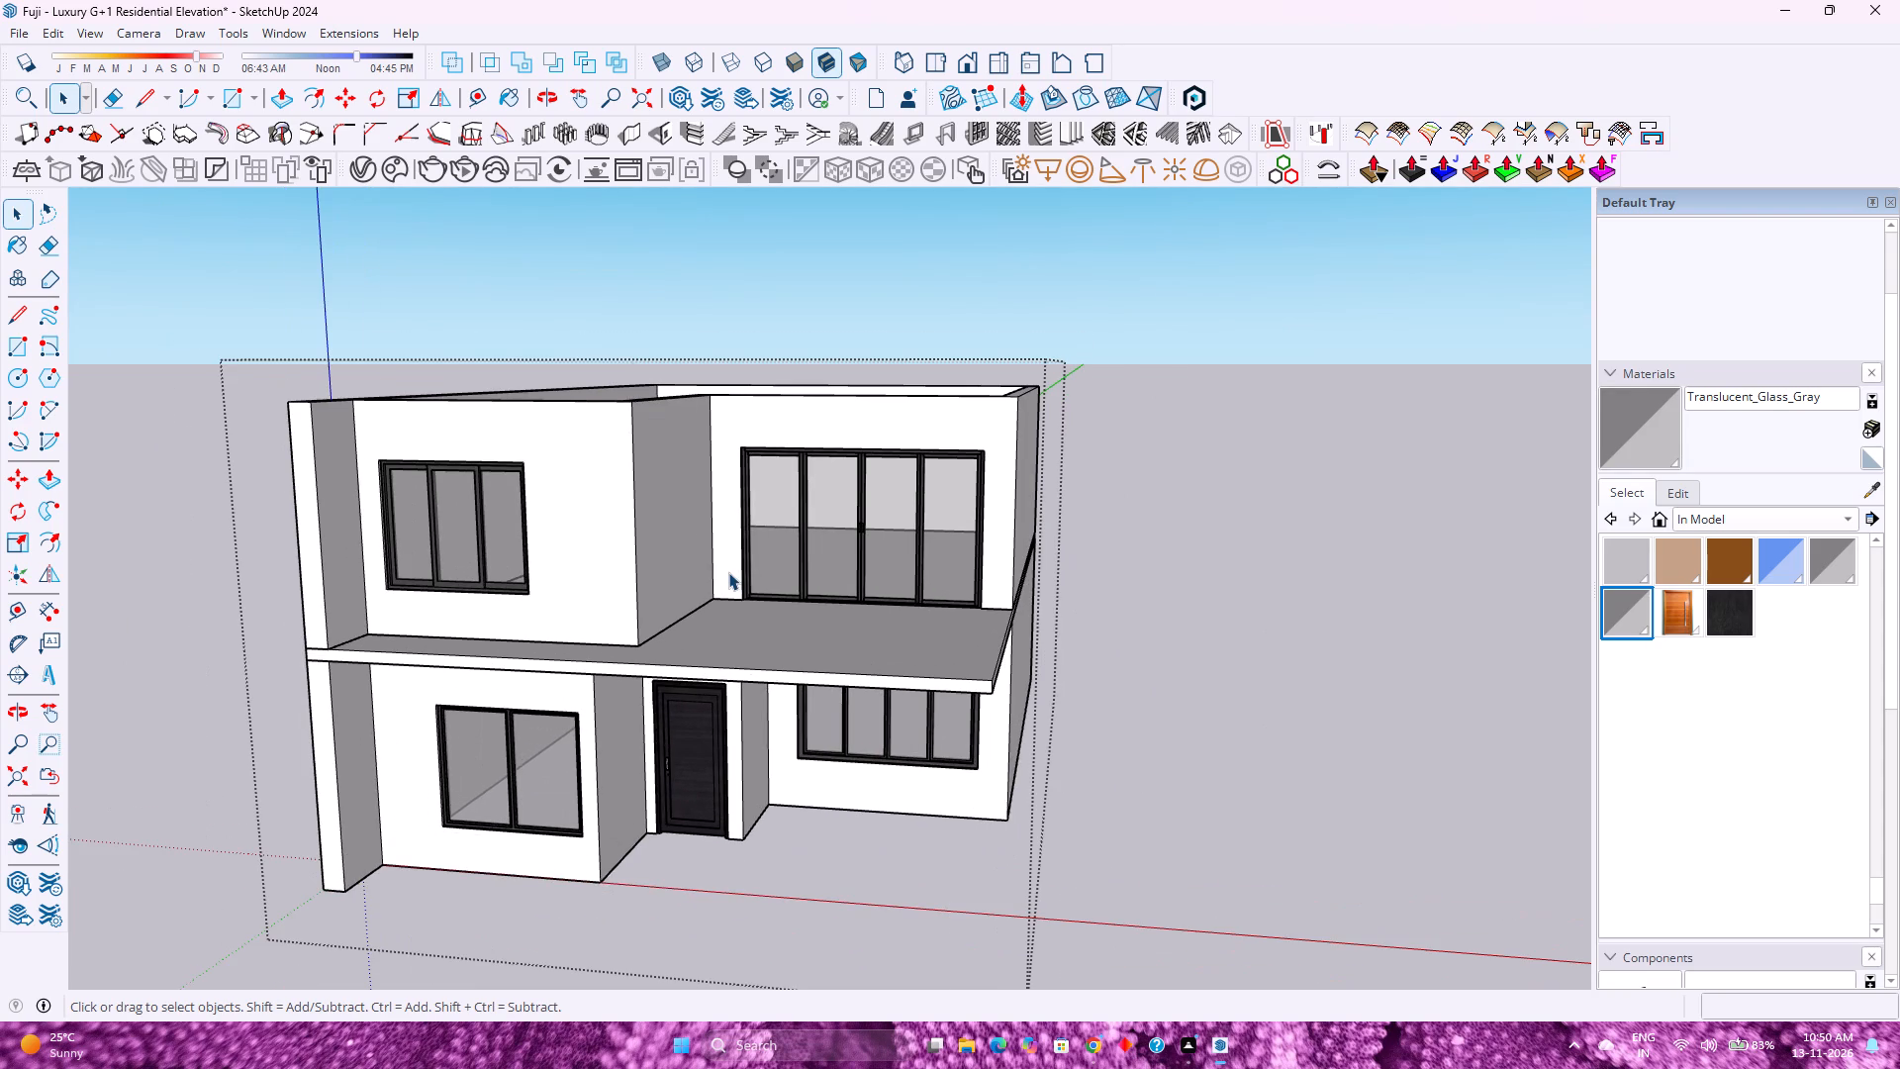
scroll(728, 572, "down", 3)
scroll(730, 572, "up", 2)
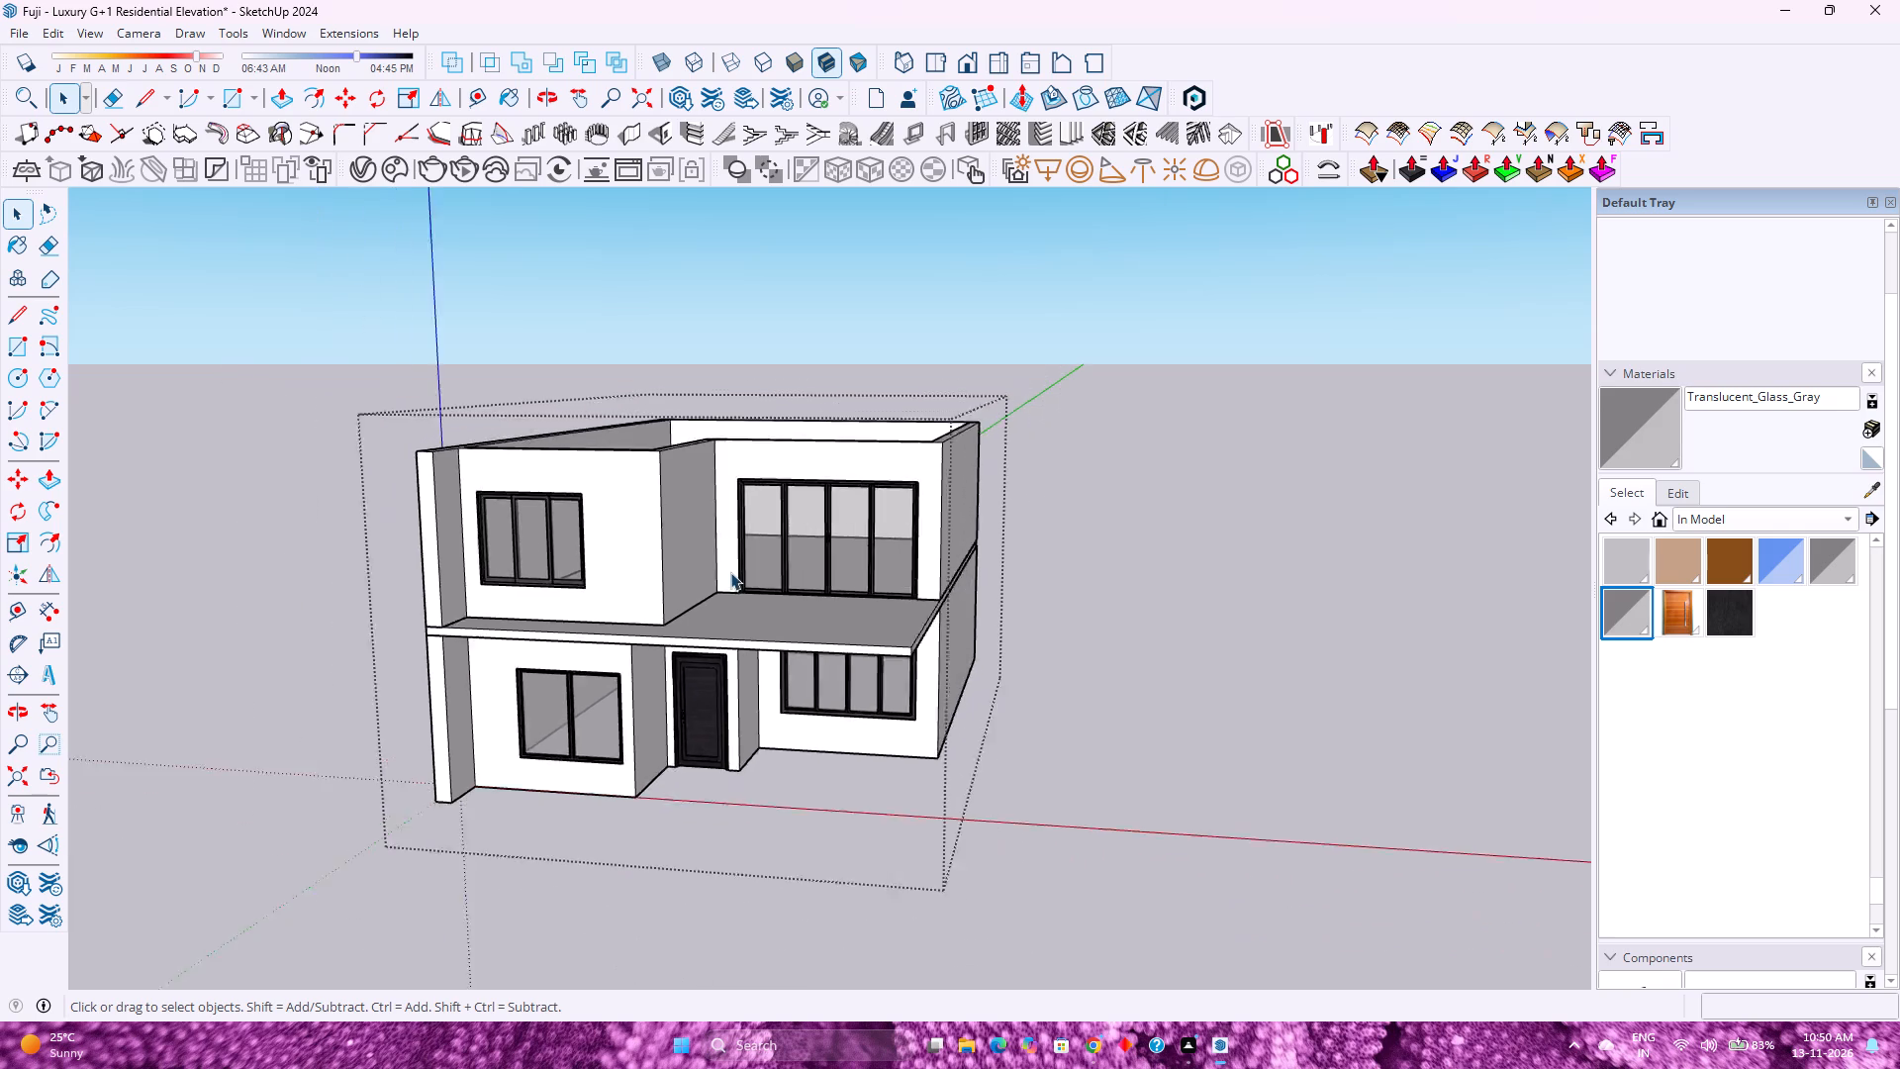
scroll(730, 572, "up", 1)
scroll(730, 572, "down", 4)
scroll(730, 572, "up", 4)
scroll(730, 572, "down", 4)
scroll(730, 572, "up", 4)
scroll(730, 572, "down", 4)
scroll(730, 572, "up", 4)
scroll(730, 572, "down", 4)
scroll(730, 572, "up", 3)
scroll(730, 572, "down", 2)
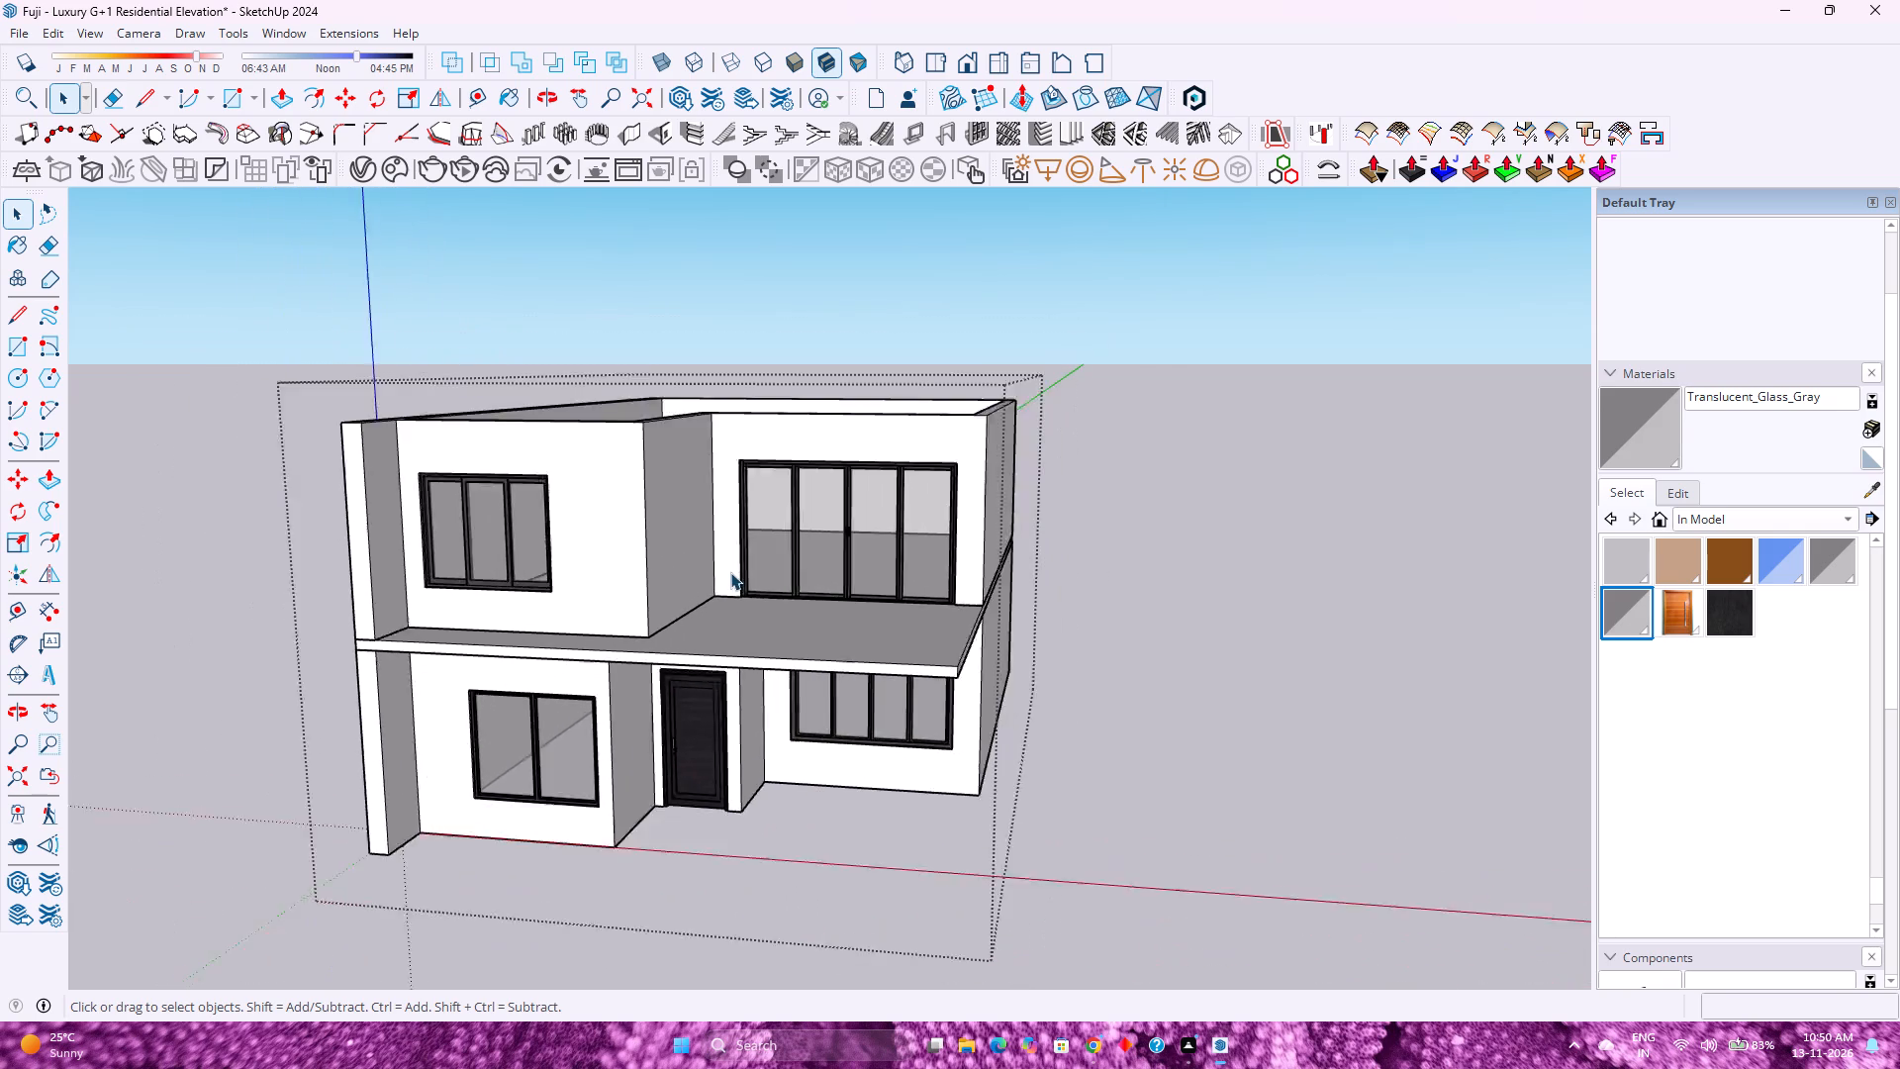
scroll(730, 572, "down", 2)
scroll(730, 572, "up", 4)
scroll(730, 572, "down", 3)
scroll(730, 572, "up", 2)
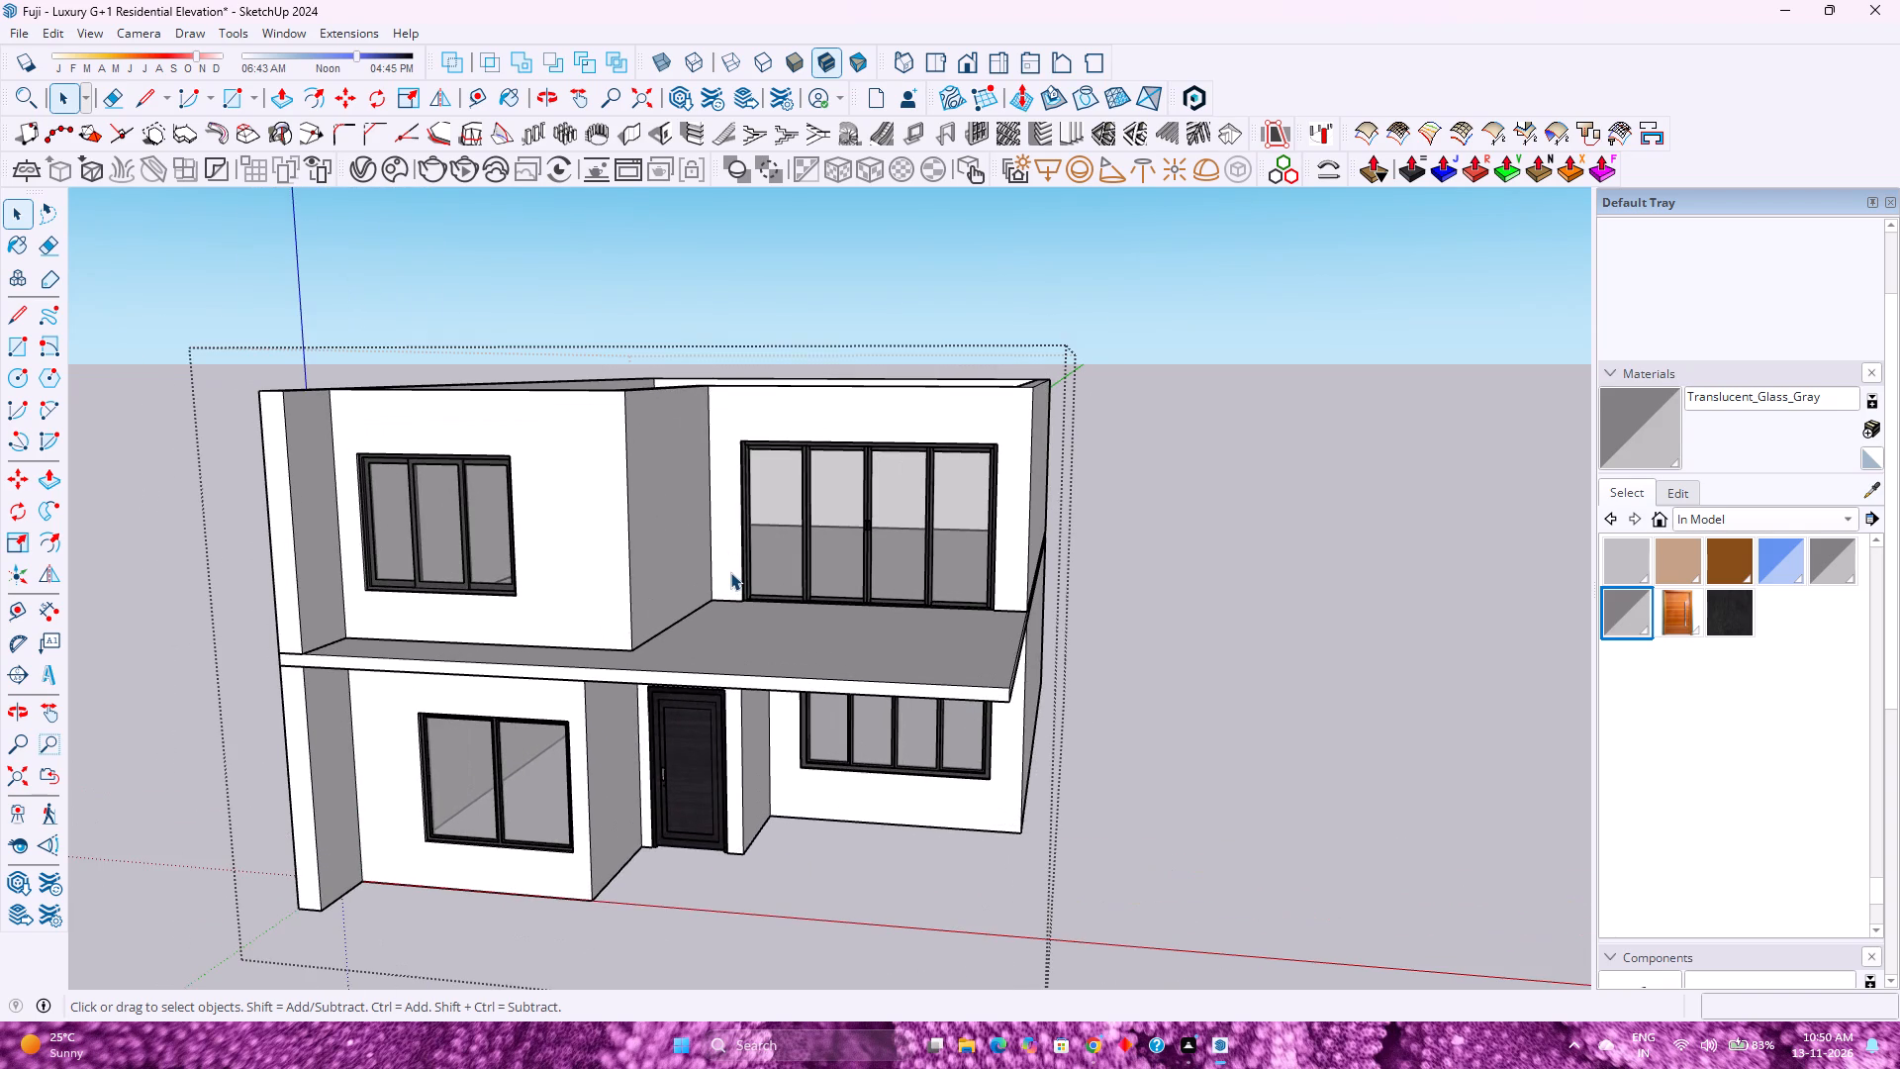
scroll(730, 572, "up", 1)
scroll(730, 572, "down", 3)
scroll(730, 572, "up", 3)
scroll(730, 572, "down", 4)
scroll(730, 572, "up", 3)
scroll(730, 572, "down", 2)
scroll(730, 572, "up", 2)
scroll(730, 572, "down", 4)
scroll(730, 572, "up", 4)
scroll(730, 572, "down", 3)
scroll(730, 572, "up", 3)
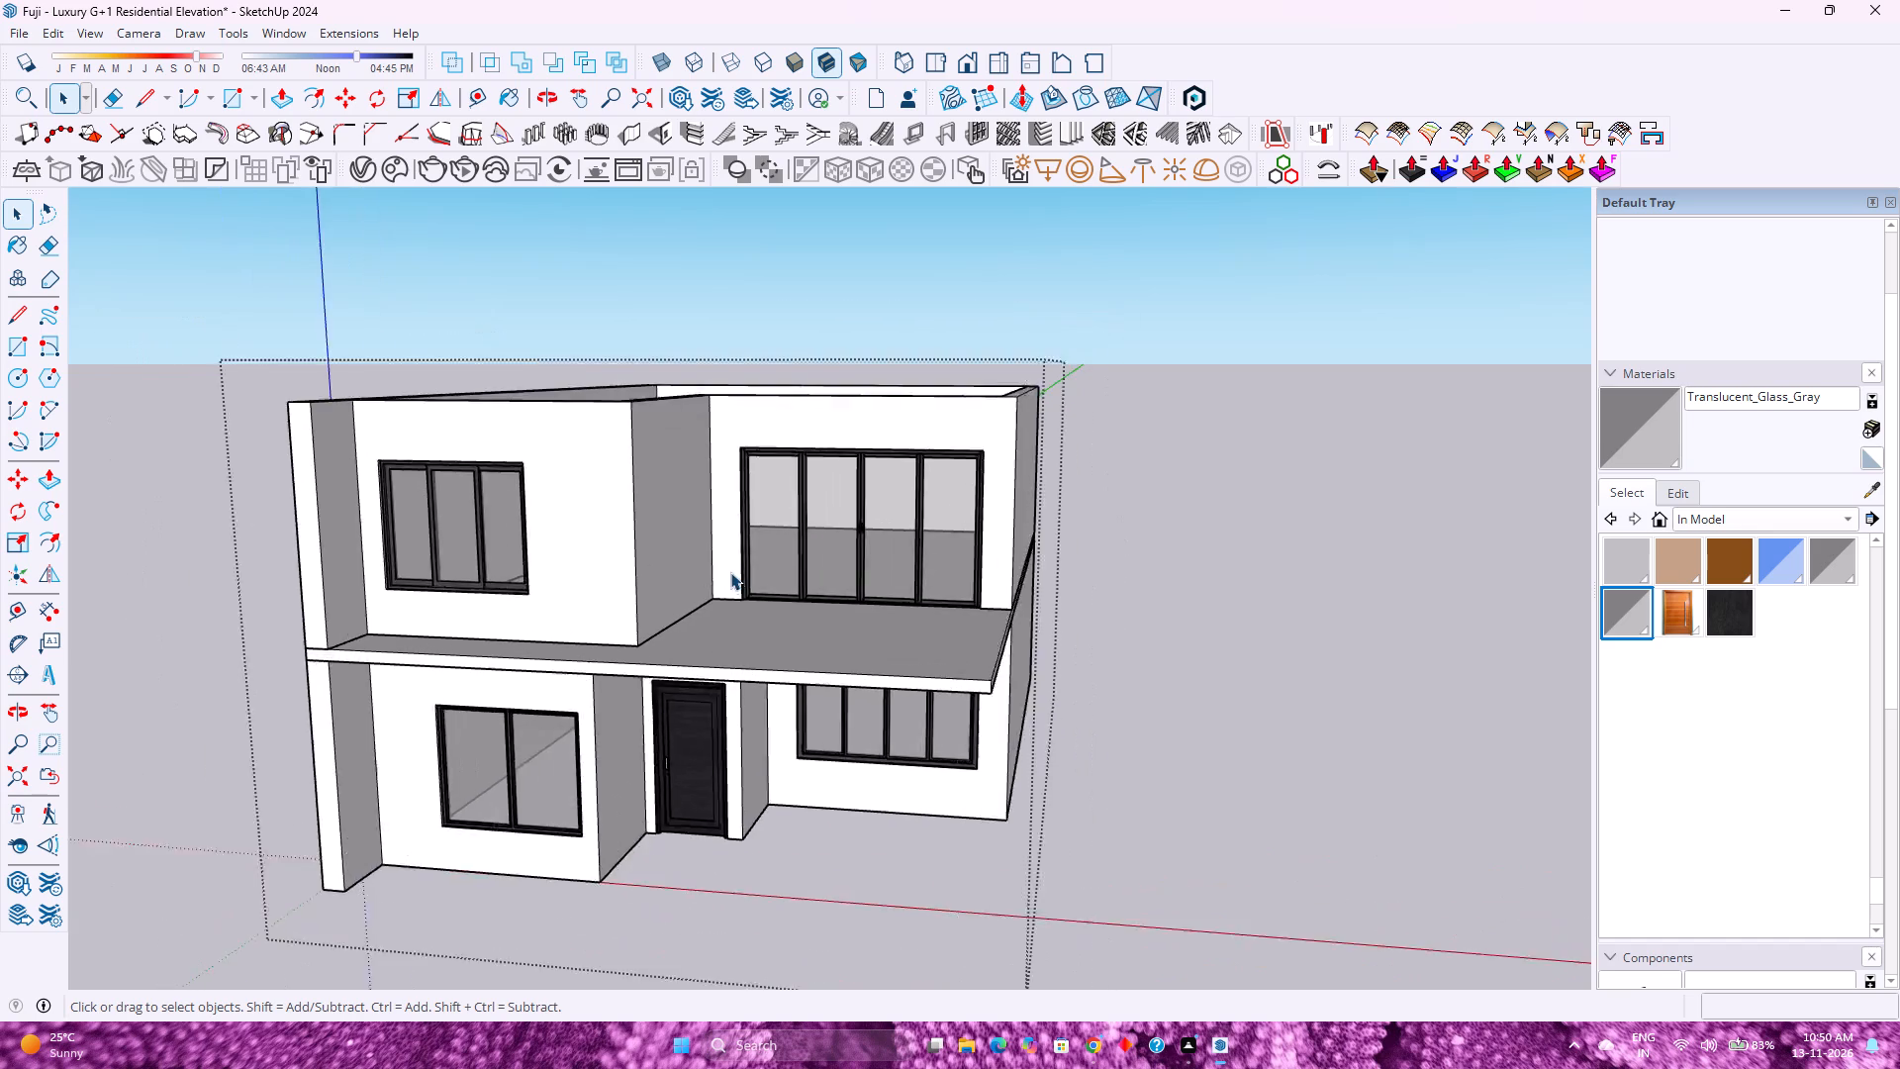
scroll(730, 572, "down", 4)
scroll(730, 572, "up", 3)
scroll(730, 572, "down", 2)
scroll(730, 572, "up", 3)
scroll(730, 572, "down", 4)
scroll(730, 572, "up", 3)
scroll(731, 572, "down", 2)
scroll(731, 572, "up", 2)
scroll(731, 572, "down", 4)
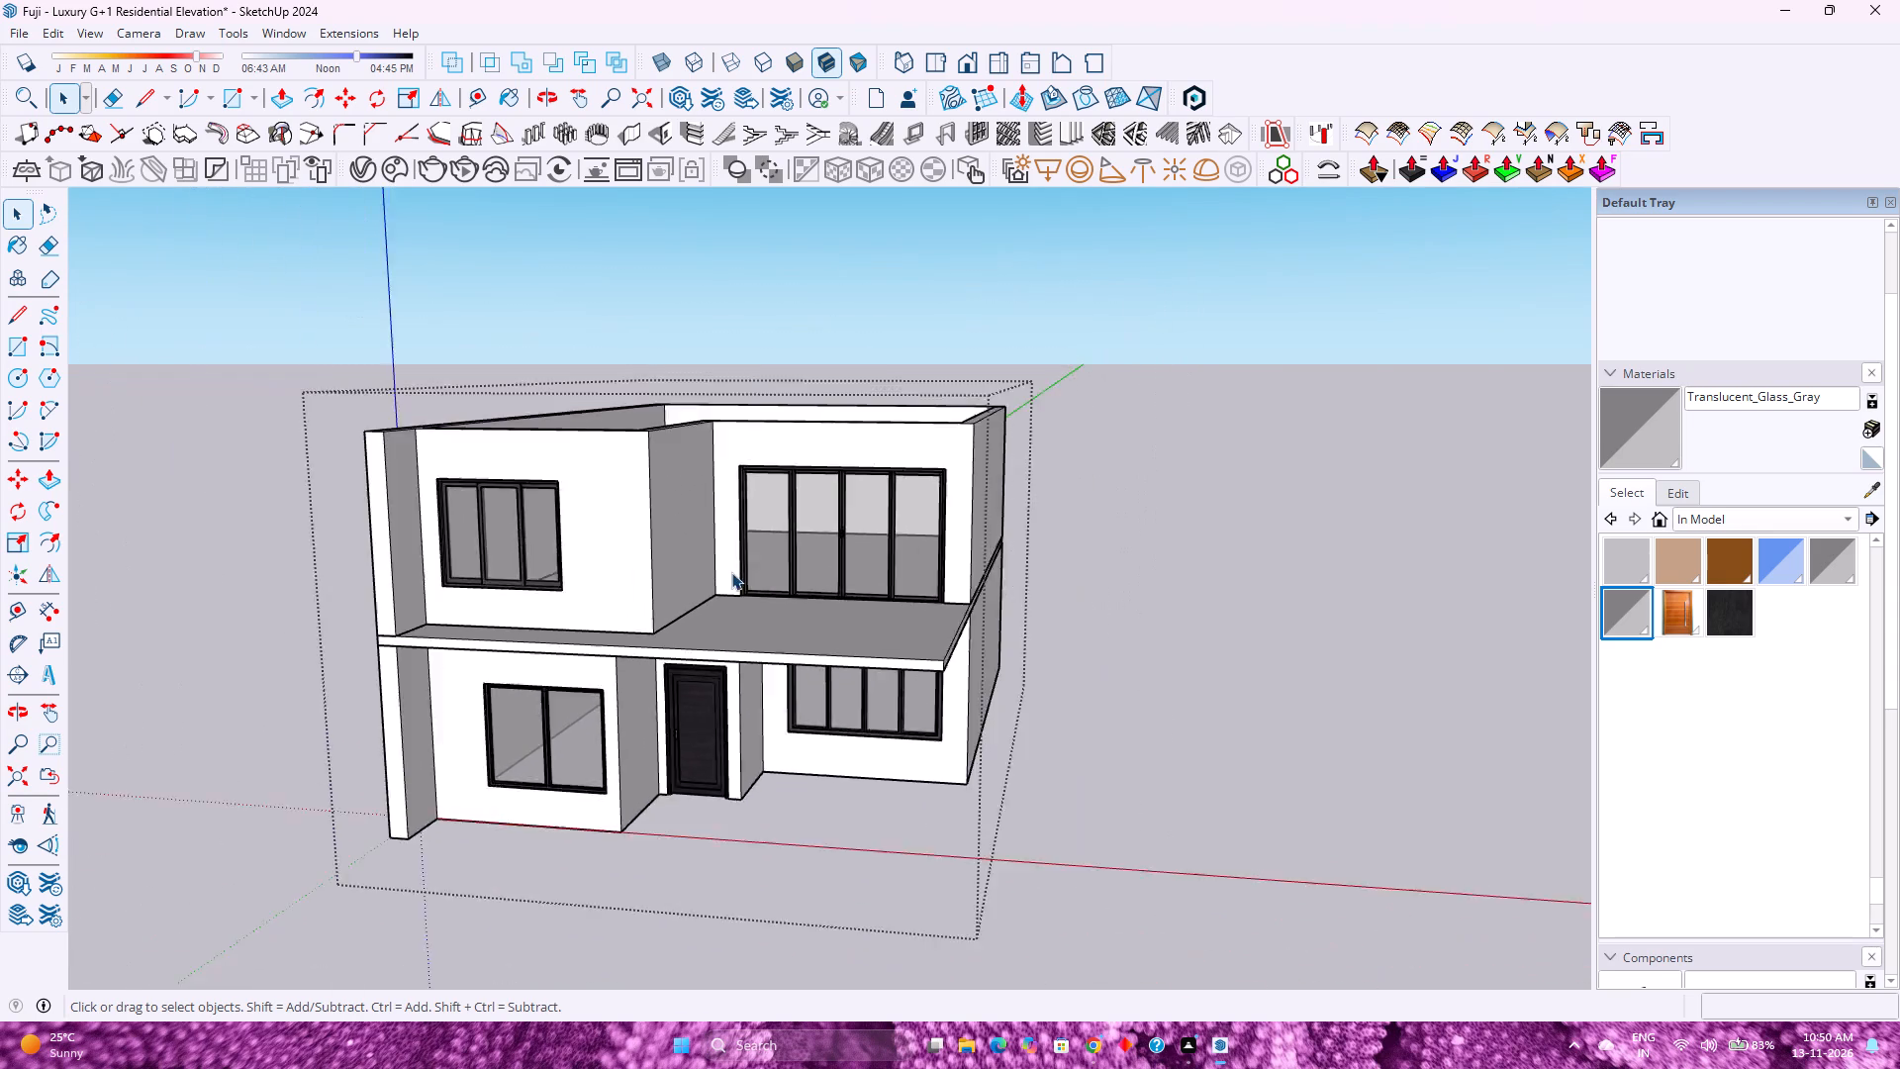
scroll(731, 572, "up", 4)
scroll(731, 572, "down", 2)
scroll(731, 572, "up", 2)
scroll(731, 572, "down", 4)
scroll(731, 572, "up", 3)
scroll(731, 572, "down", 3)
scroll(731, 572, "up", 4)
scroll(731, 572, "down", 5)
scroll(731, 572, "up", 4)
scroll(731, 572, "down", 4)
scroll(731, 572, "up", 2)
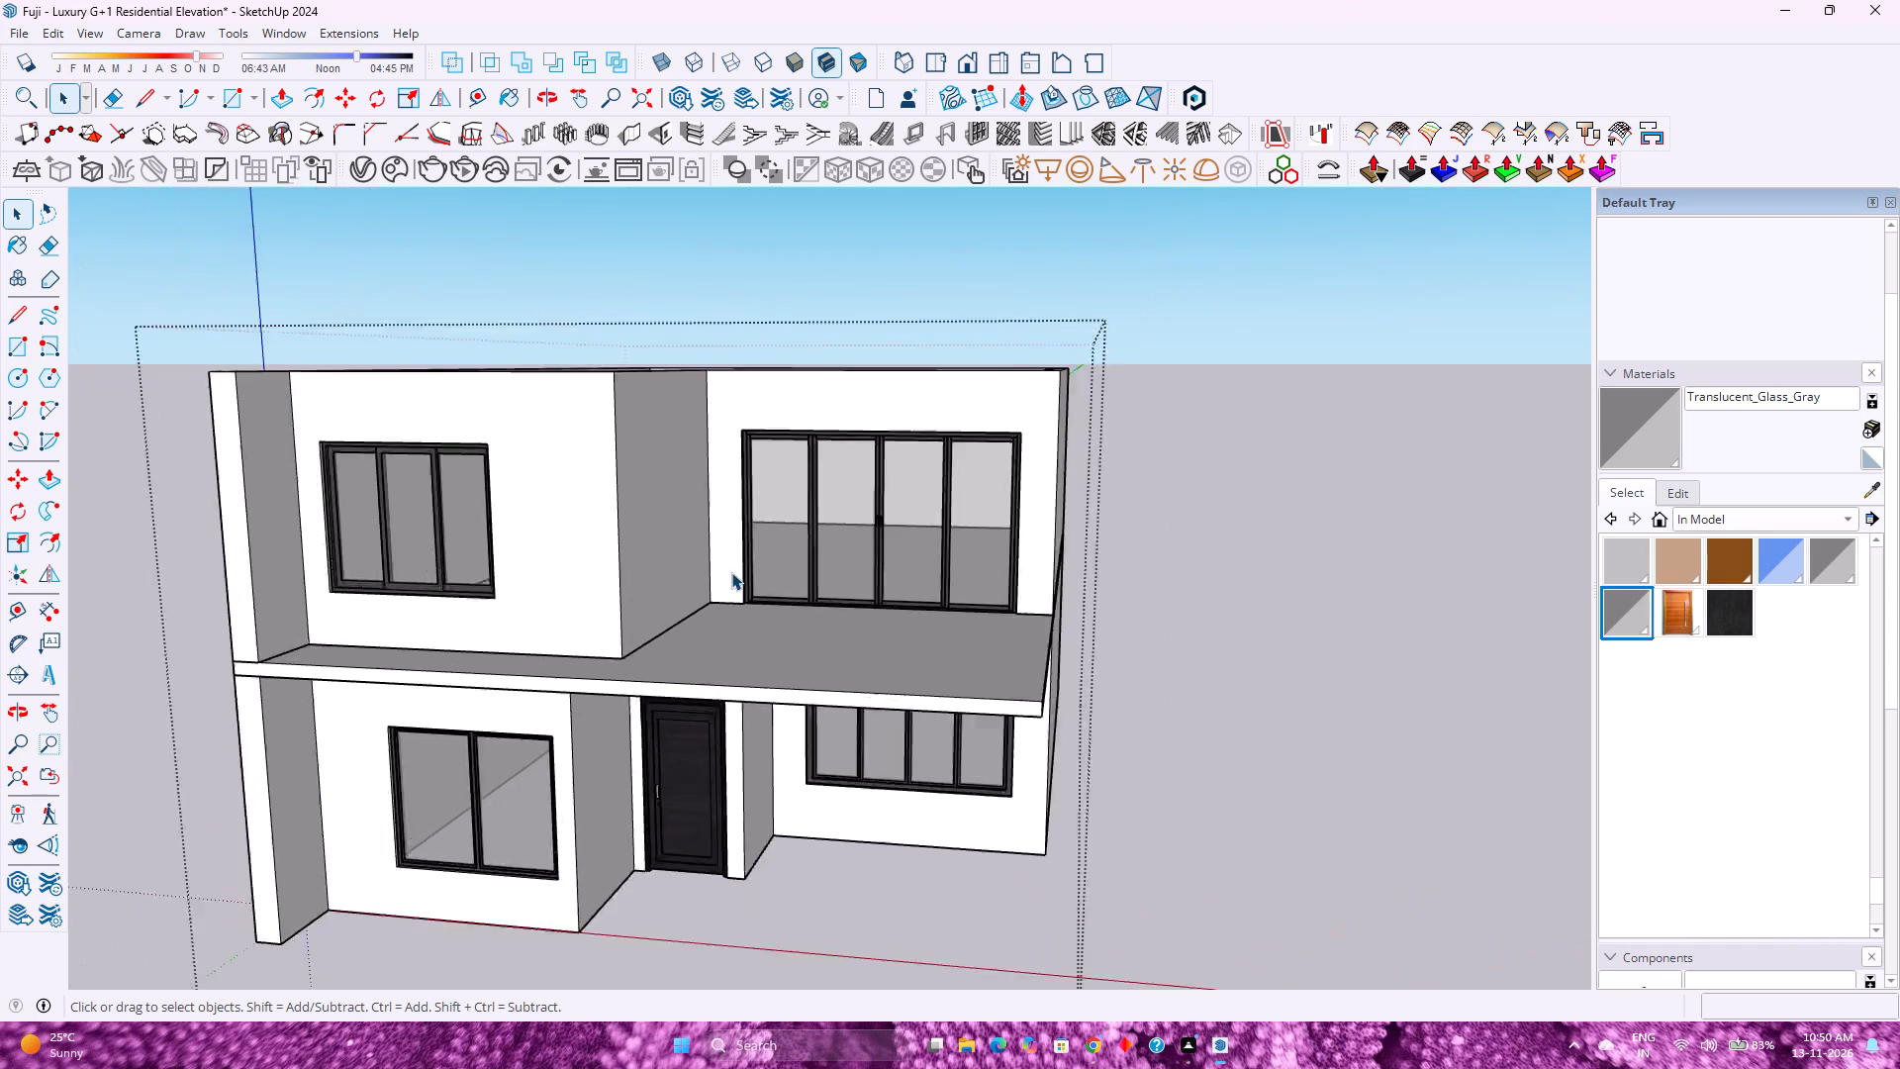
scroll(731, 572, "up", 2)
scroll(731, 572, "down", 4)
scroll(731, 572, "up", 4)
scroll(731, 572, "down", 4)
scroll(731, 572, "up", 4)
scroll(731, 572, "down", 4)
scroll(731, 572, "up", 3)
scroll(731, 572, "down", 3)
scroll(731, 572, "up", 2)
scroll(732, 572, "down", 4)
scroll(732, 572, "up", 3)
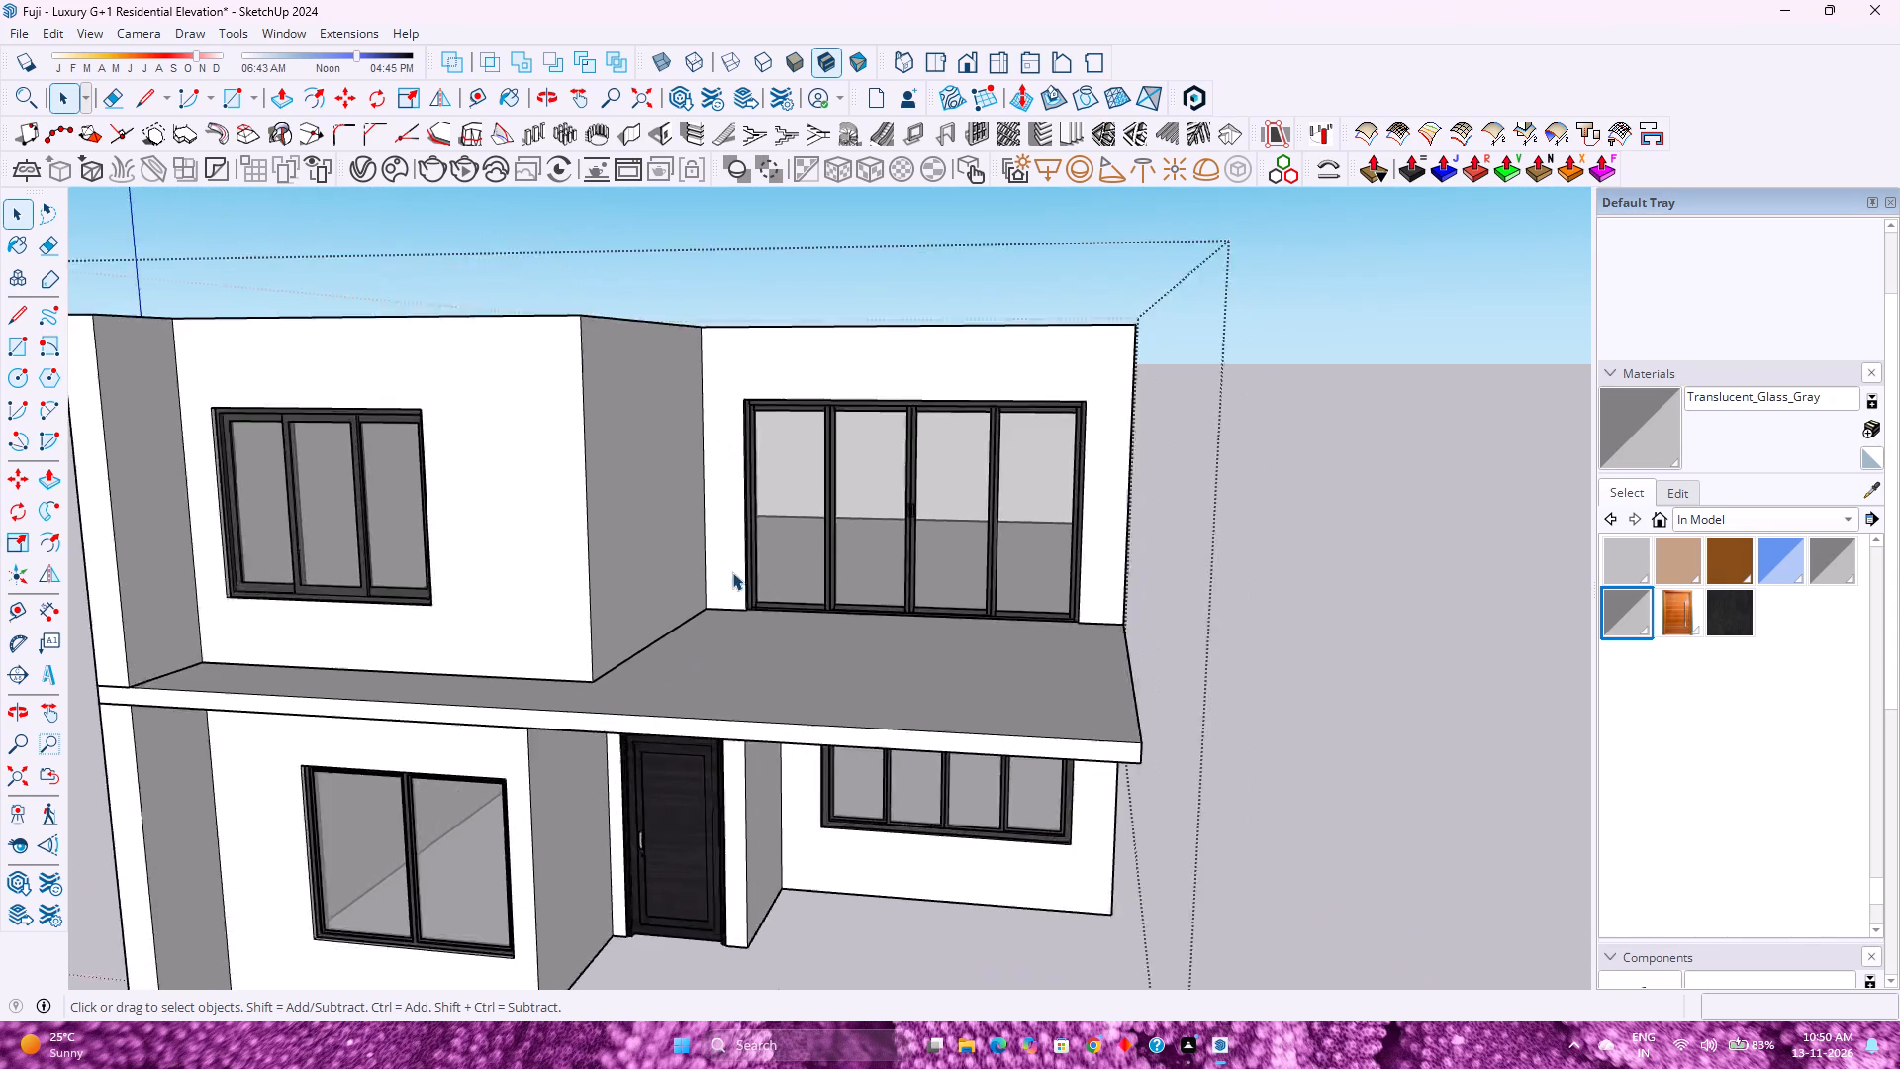
Examine the balcony slab in front of the recessed upper-floor sliding door and the adjoining wall corner from the raised three-quarter view.
scroll(732, 572, "up", 1)
scroll(732, 572, "down", 4)
scroll(732, 572, "up", 4)
scroll(732, 572, "down", 4)
scroll(732, 572, "up", 4)
scroll(732, 572, "down", 4)
scroll(732, 572, "up", 4)
scroll(732, 572, "down", 4)
scroll(732, 572, "up", 4)
scroll(732, 572, "down", 4)
scroll(732, 572, "up", 3)
scroll(732, 572, "down", 2)
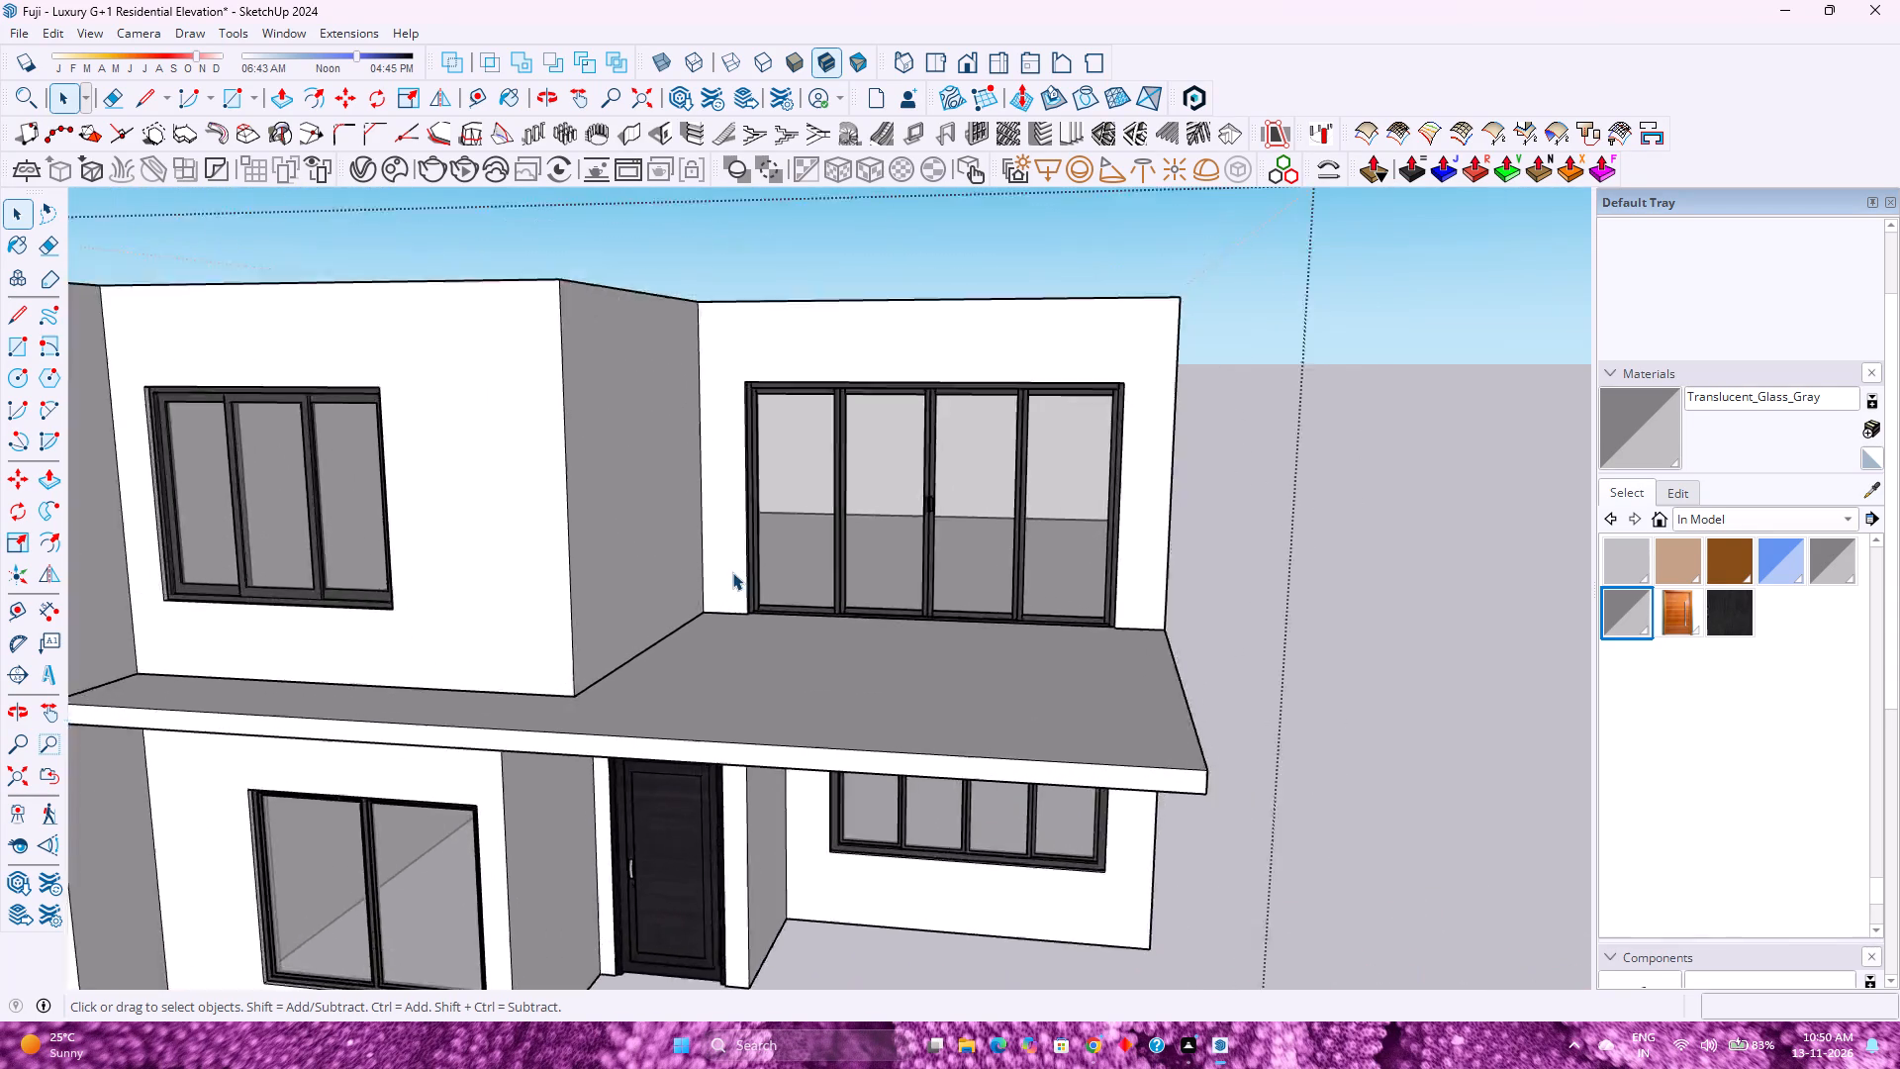
scroll(732, 572, "down", 1)
scroll(732, 572, "up", 3)
scroll(732, 572, "down", 3)
scroll(732, 572, "up", 3)
scroll(732, 572, "down", 4)
scroll(732, 572, "up", 4)
scroll(732, 572, "down", 4)
scroll(732, 572, "up", 4)
scroll(732, 572, "down", 4)
scroll(732, 572, "up", 4)
scroll(732, 572, "down", 4)
scroll(732, 572, "up", 3)
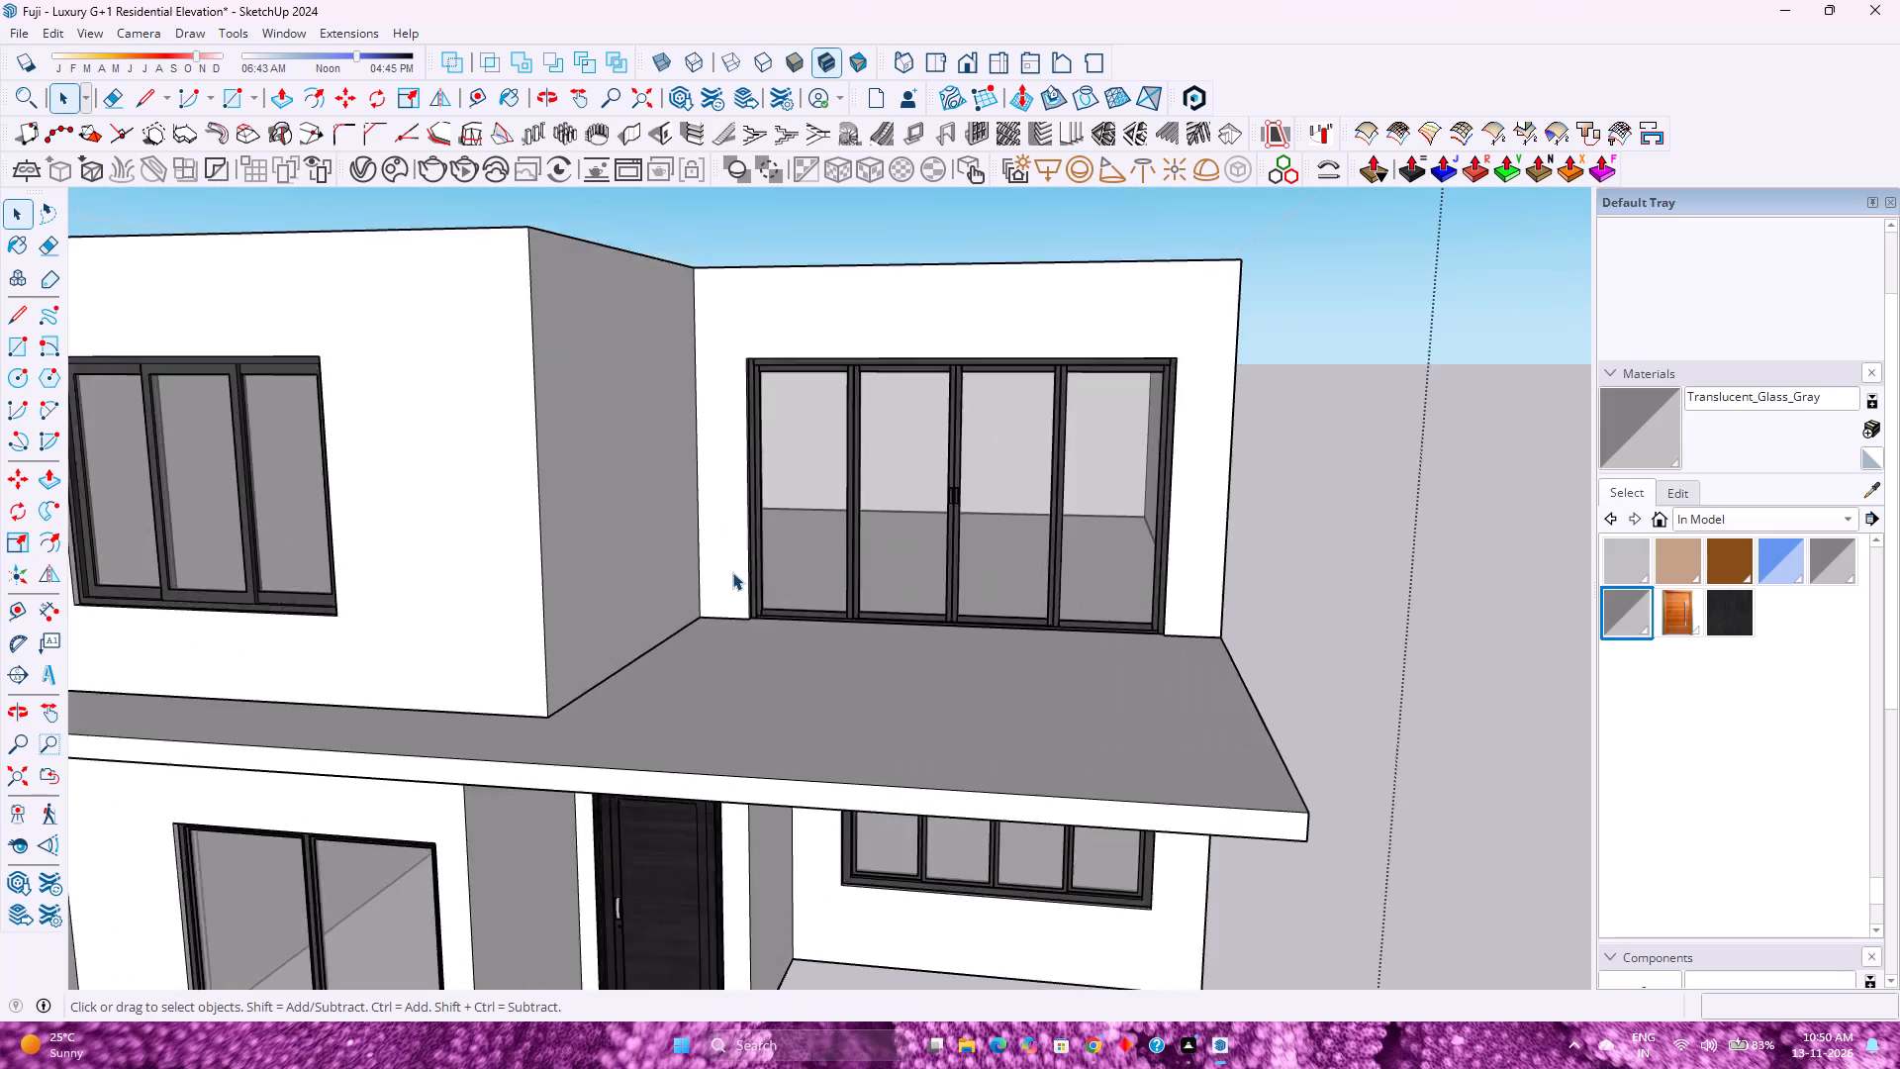
scroll(732, 572, "down", 3)
scroll(732, 572, "up", 3)
scroll(732, 572, "down", 4)
scroll(732, 572, "up", 4)
scroll(732, 572, "down", 4)
scroll(732, 572, "up", 4)
scroll(732, 572, "down", 4)
scroll(732, 572, "up", 4)
scroll(732, 572, "down", 4)
scroll(732, 572, "up", 4)
scroll(732, 572, "down", 4)
scroll(732, 572, "up", 4)
scroll(732, 572, "down", 4)
scroll(732, 572, "up", 4)
scroll(732, 572, "down", 4)
scroll(732, 572, "up", 3)
scroll(732, 572, "down", 3)
scroll(732, 572, "up", 3)
scroll(732, 572, "down", 3)
scroll(732, 572, "up", 3)
scroll(732, 572, "down", 2)
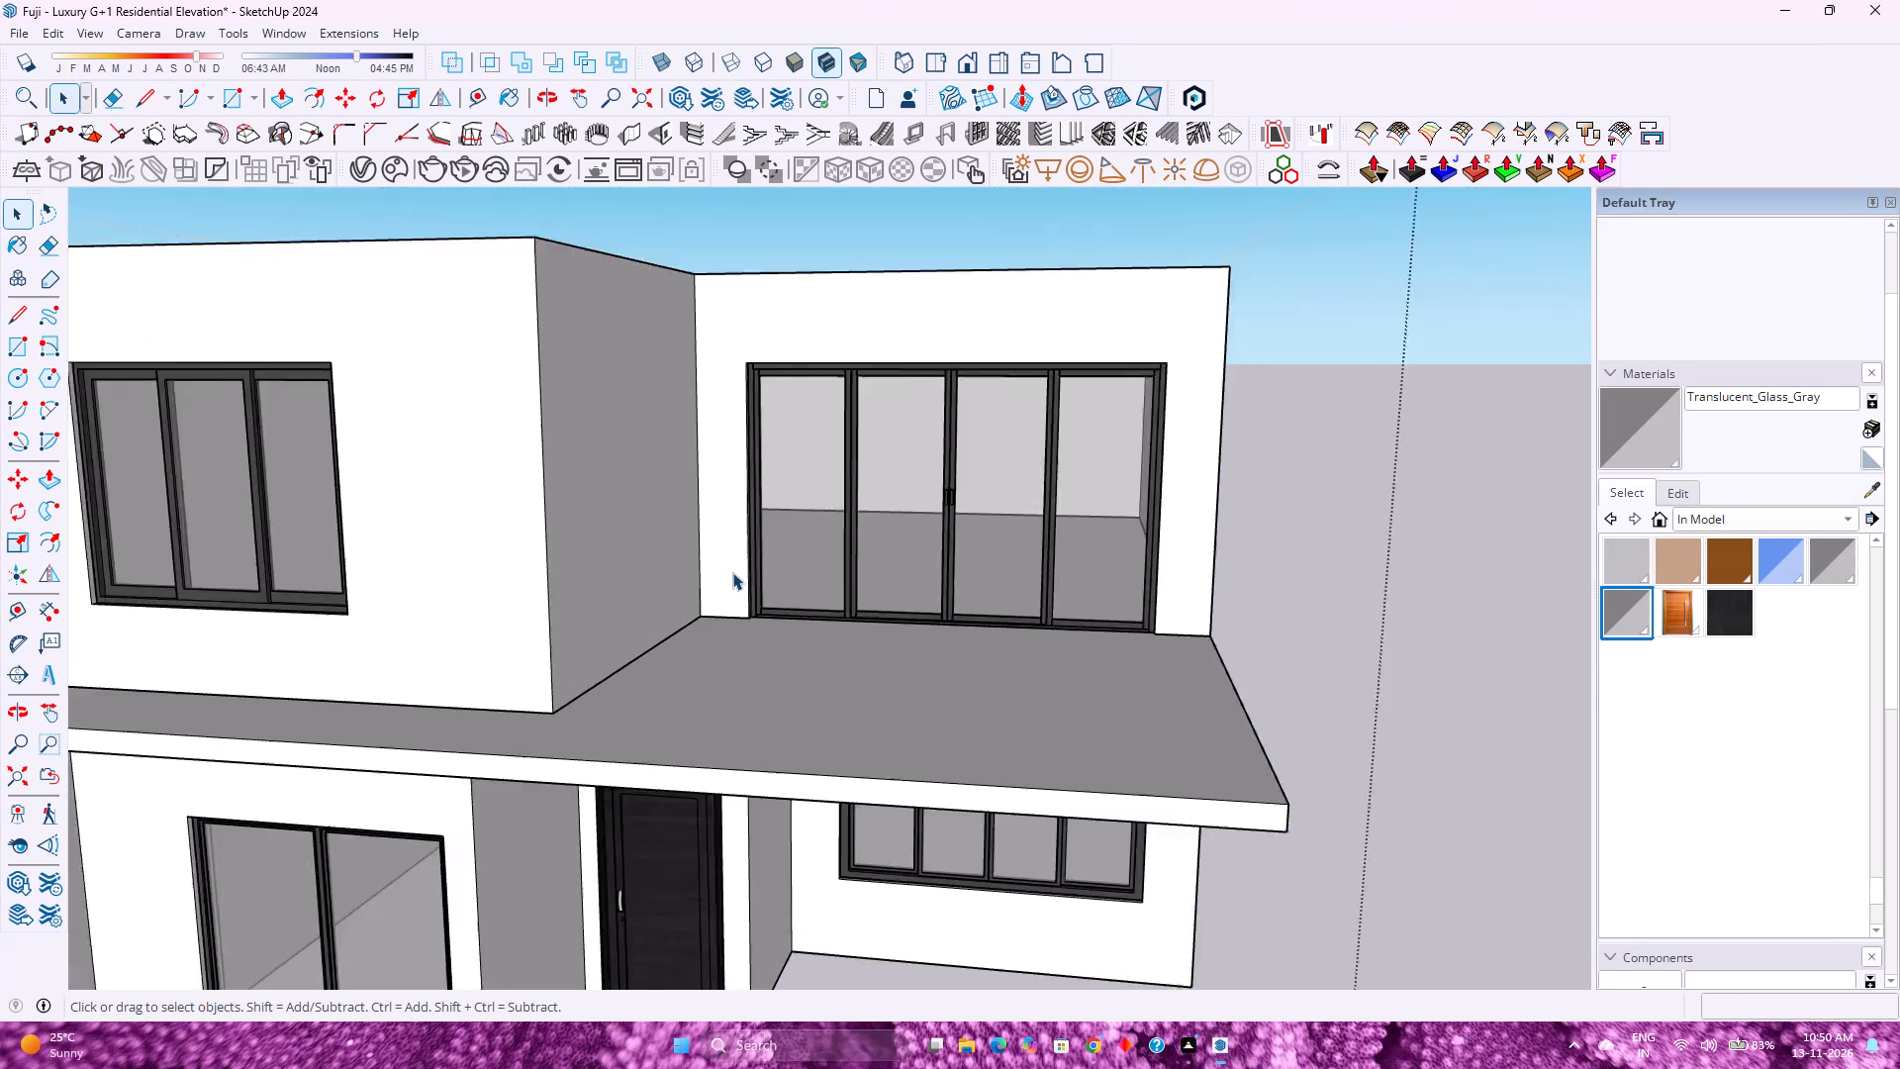
scroll(732, 572, "down", 2)
scroll(732, 572, "up", 4)
scroll(732, 572, "down", 4)
scroll(732, 572, "up", 4)
scroll(732, 572, "down", 4)
scroll(732, 572, "up", 4)
scroll(732, 572, "down", 4)
scroll(732, 572, "up", 4)
scroll(732, 572, "down", 1)
scroll(732, 572, "up", 1)
scroll(732, 572, "down", 4)
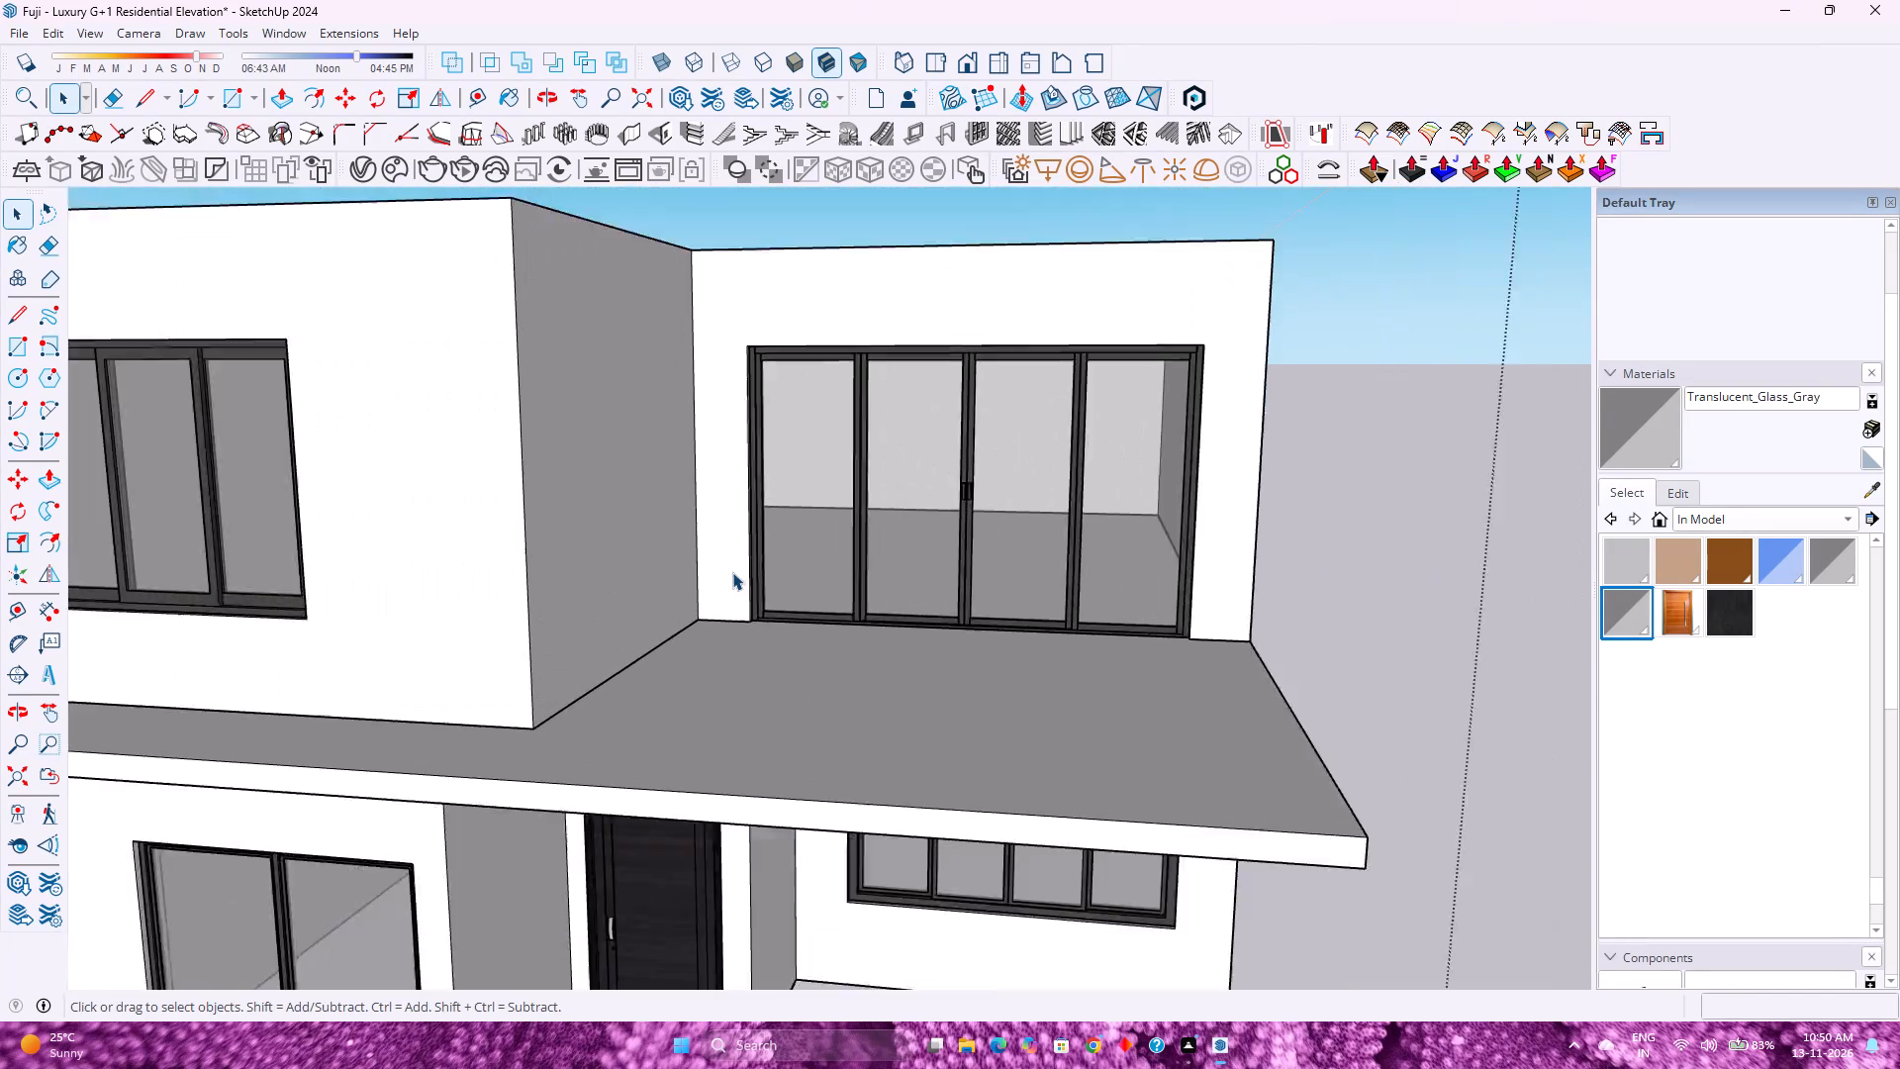
scroll(732, 572, "up", 3)
scroll(732, 572, "down", 3)
scroll(732, 572, "up", 3)
scroll(732, 572, "down", 4)
scroll(732, 572, "up", 4)
scroll(732, 572, "down", 4)
scroll(732, 572, "up", 5)
scroll(732, 572, "down", 5)
scroll(732, 572, "up", 4)
scroll(732, 572, "down", 4)
scroll(732, 572, "up", 1)
scroll(732, 572, "down", 4)
scroll(732, 572, "up", 1)
scroll(732, 572, "down", 8)
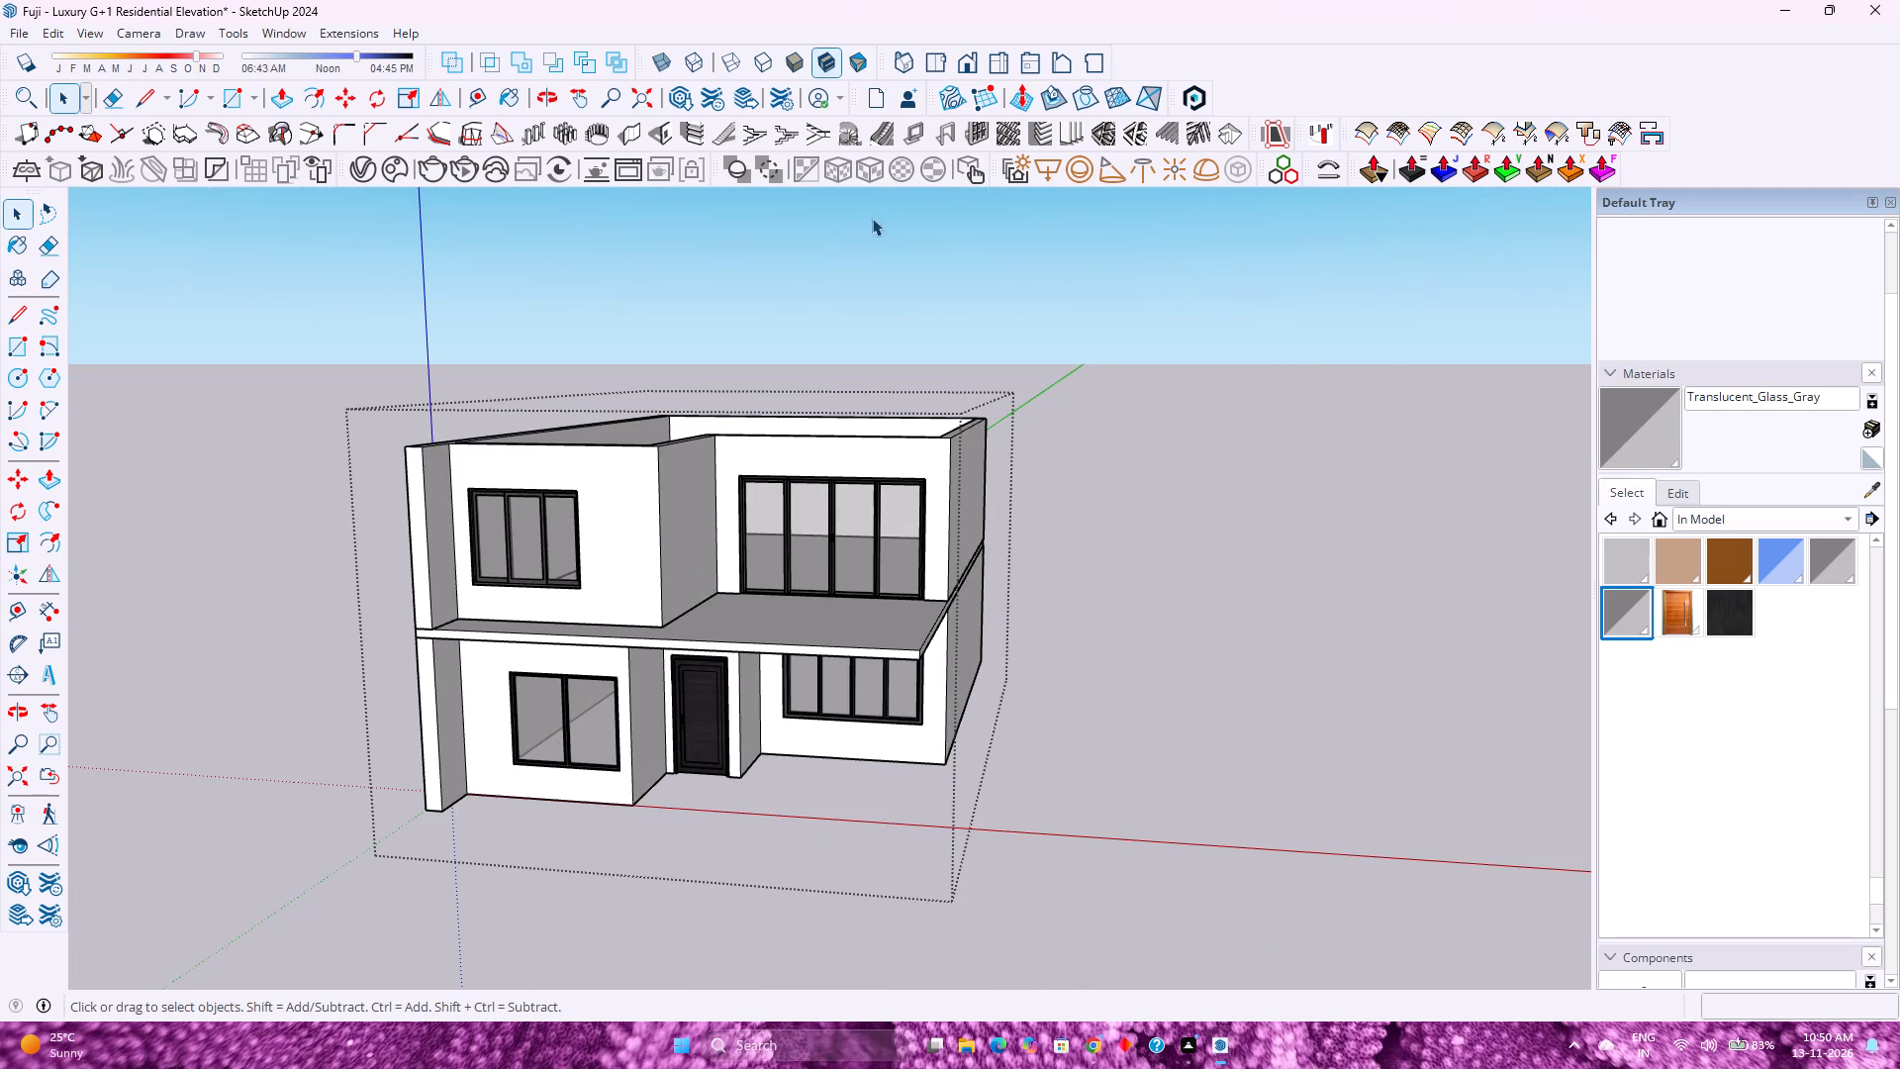
Set the standard front view and examine the slab edge between the storeys above the entrance door at varying distances.
left_click(959, 51)
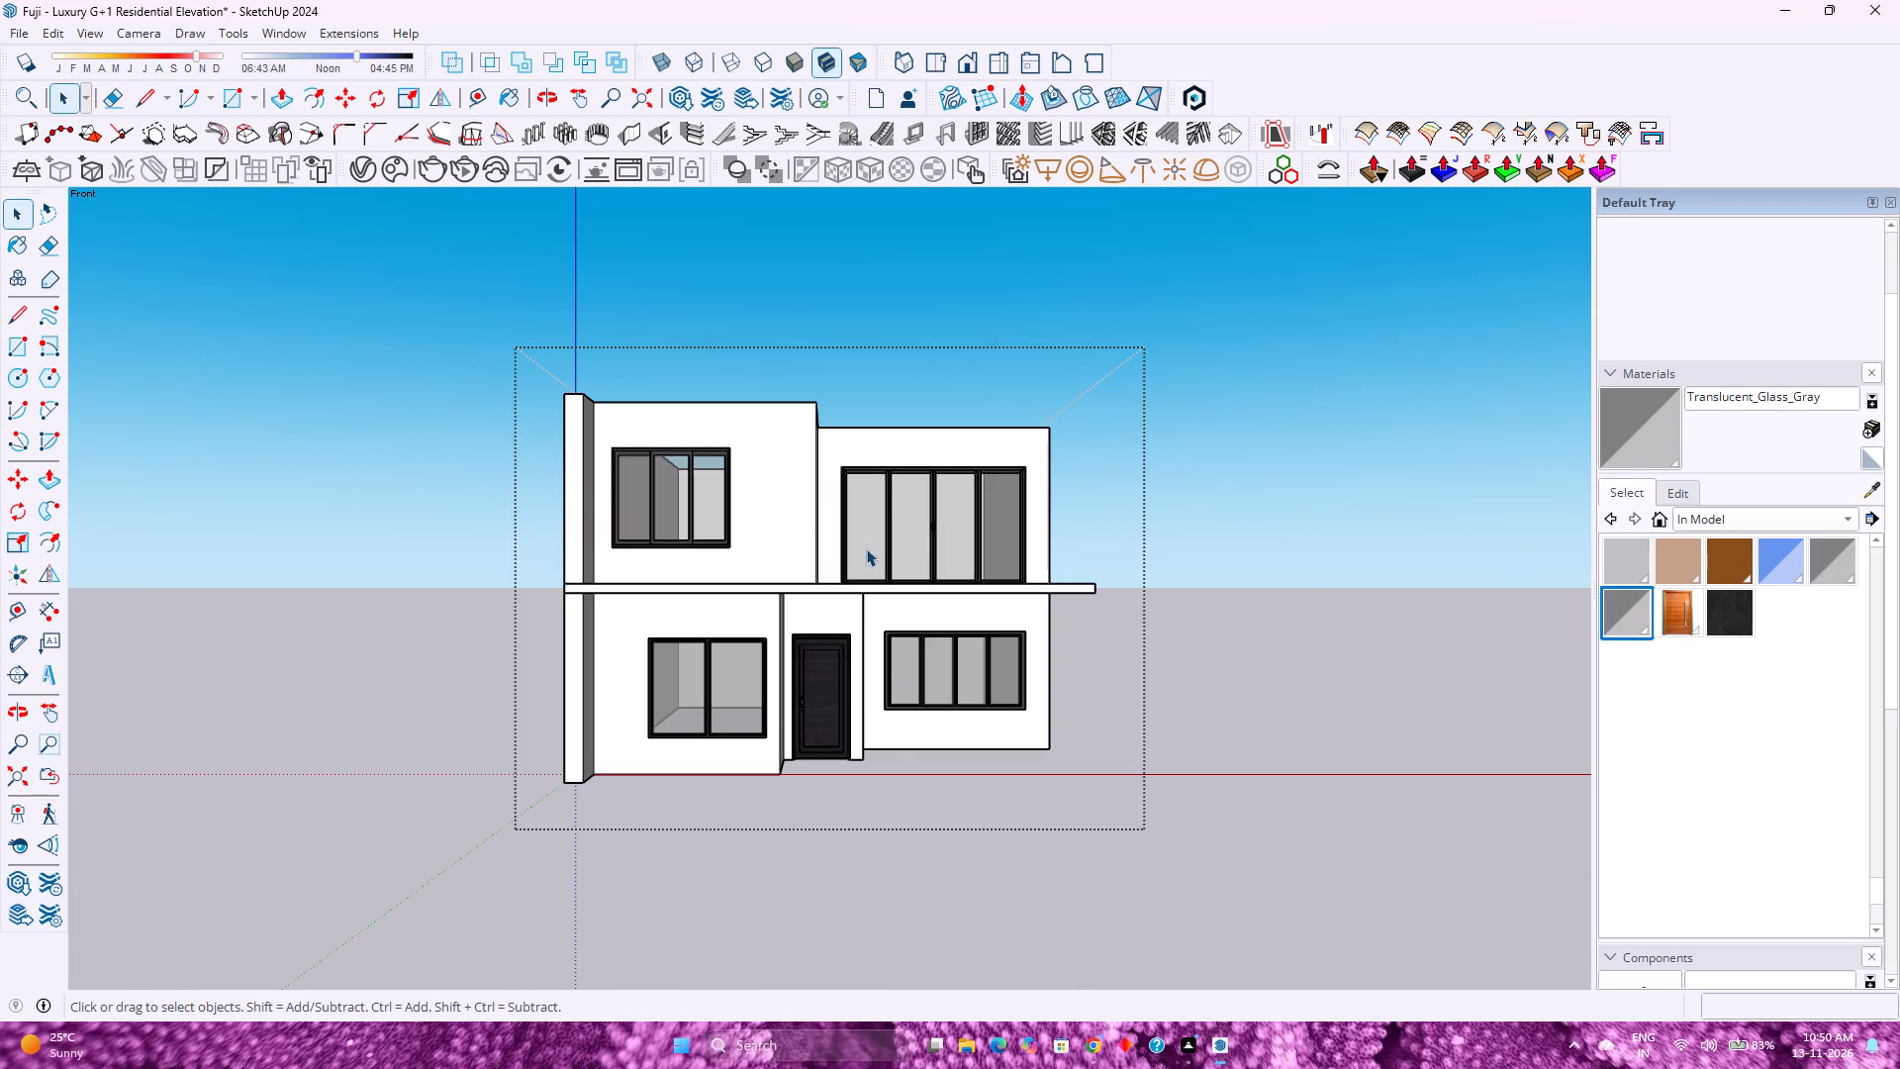
scroll(830, 547, "up", 4)
scroll(830, 547, "down", 3)
scroll(830, 547, "up", 2)
scroll(830, 547, "down", 2)
scroll(830, 547, "up", 3)
scroll(830, 547, "down", 4)
scroll(830, 547, "up", 4)
scroll(830, 547, "down", 4)
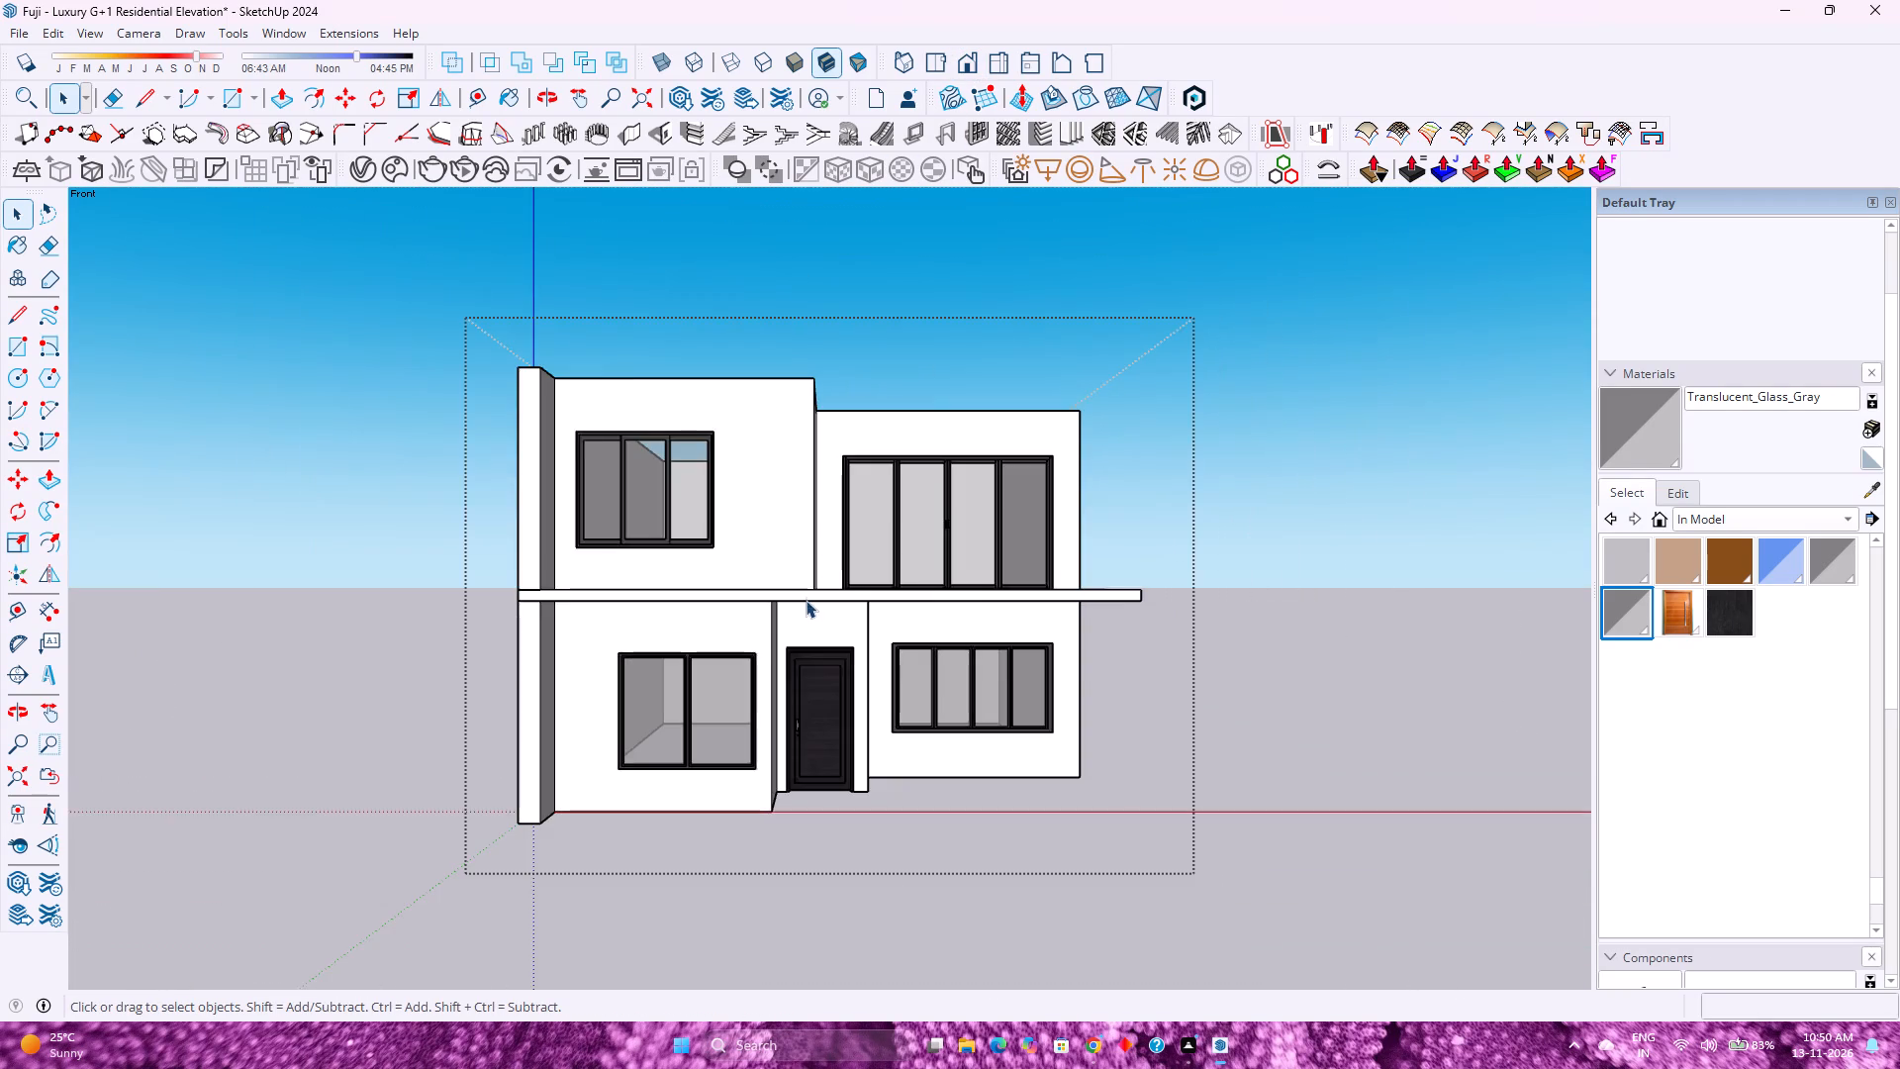
scroll(806, 600, "up", 3)
scroll(807, 600, "down", 3)
scroll(807, 600, "up", 8)
scroll(807, 600, "down", 4)
scroll(807, 600, "up", 3)
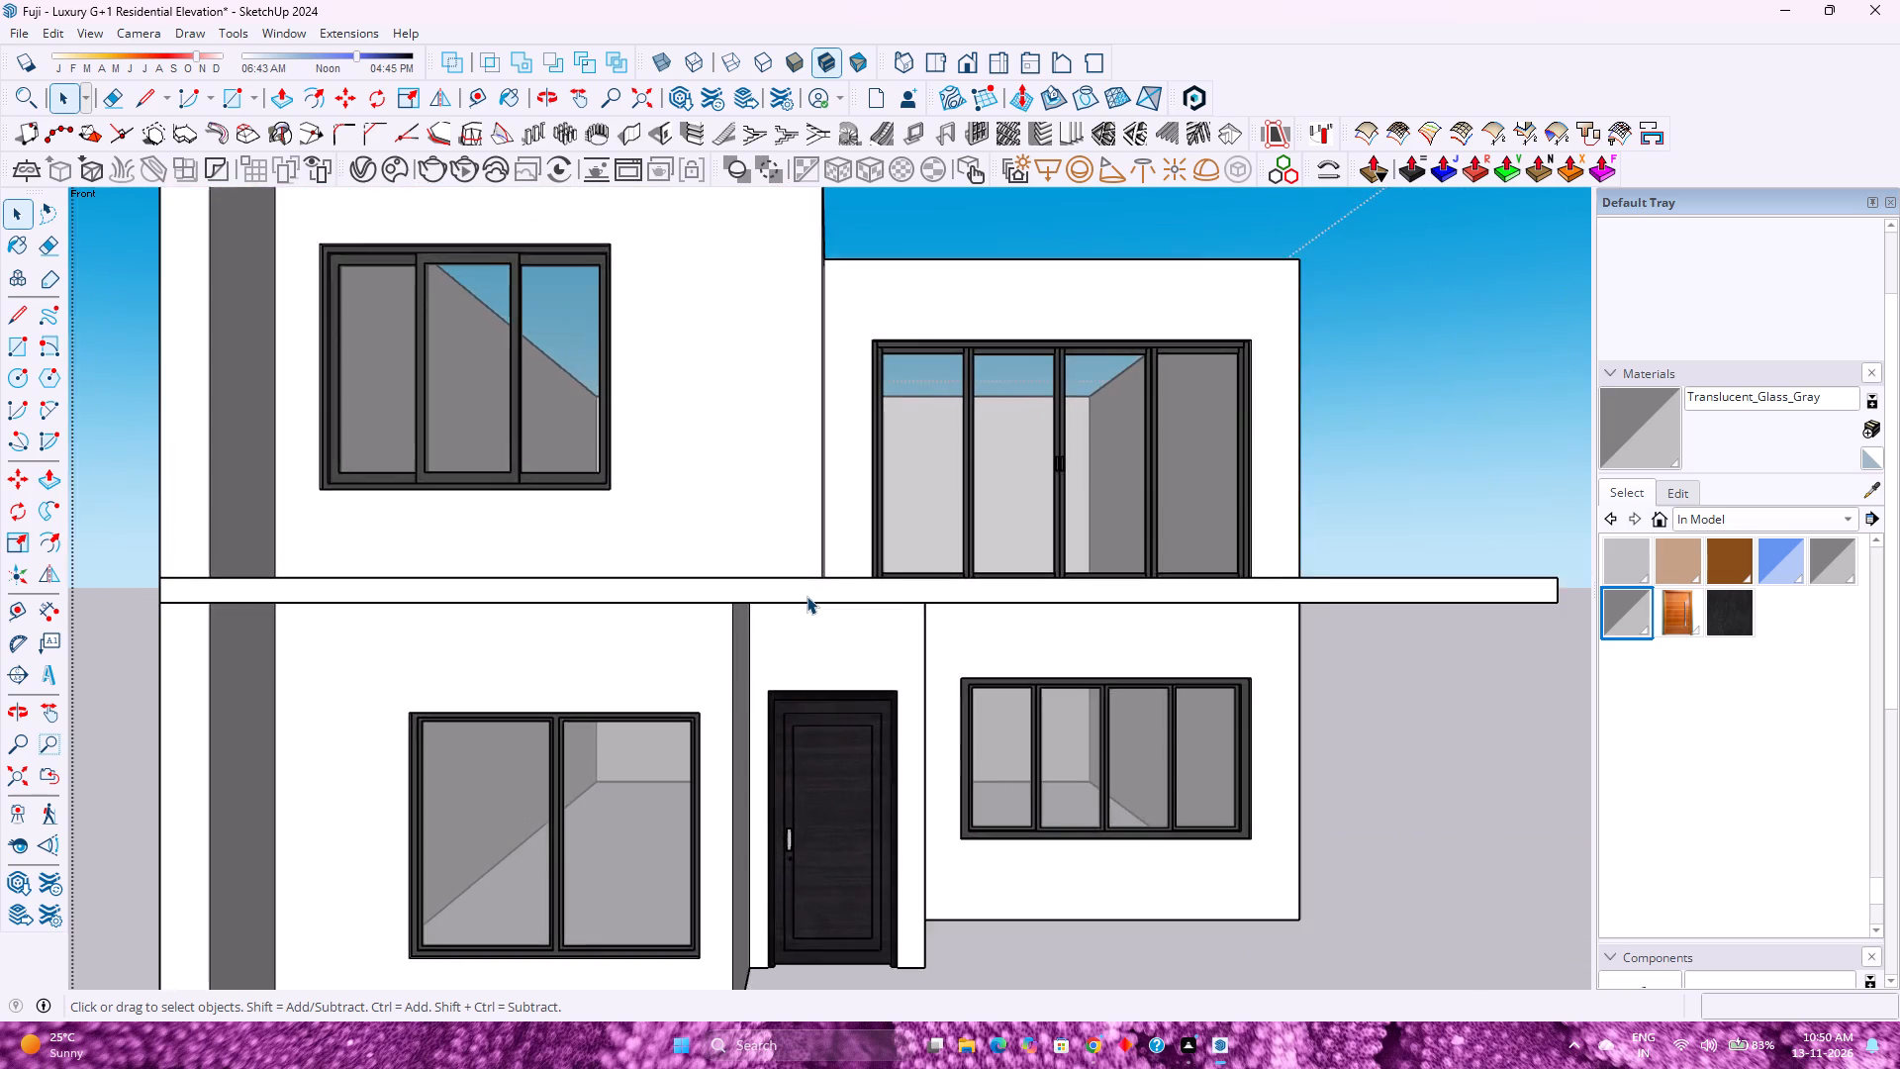
scroll(807, 596, "up", 2)
scroll(807, 596, "down", 4)
scroll(807, 596, "up", 4)
scroll(807, 596, "down", 4)
scroll(807, 596, "up", 4)
scroll(807, 596, "down", 4)
scroll(807, 596, "up", 2)
scroll(807, 594, "down", 3)
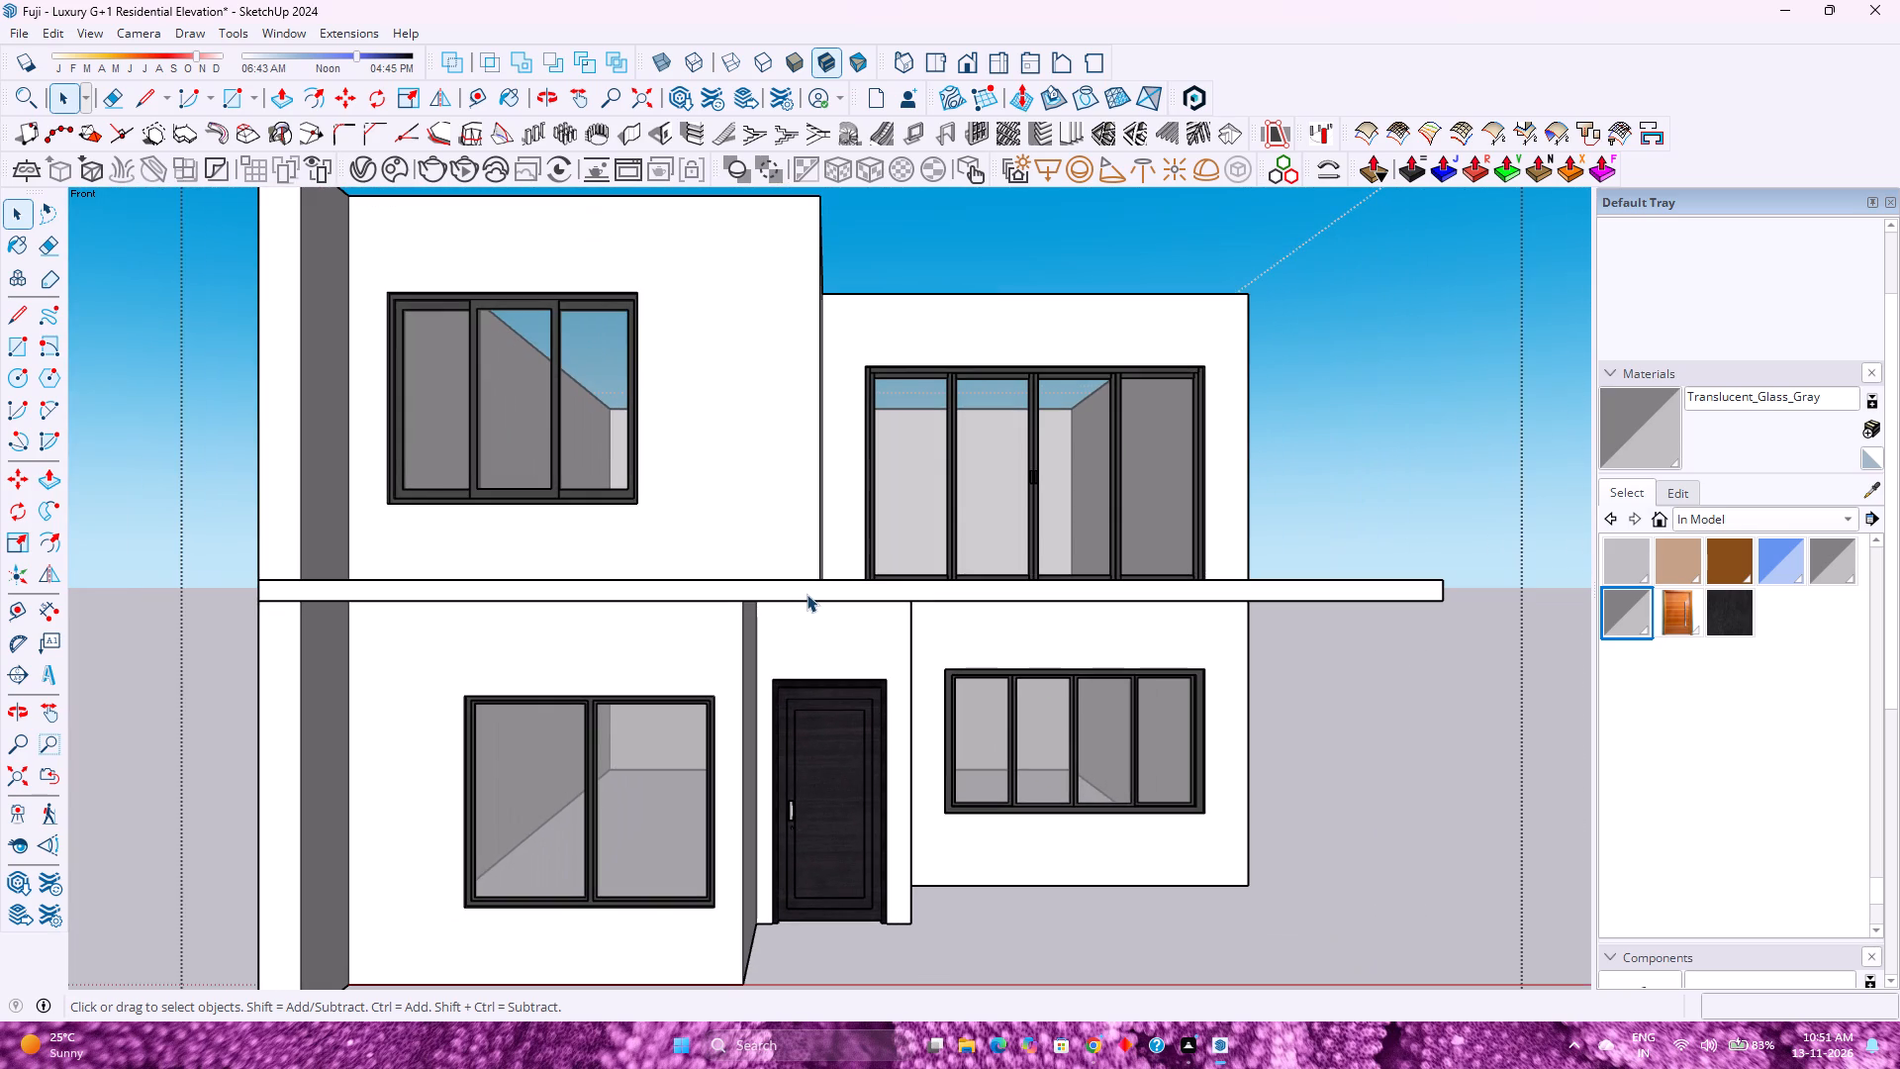
scroll(807, 594, "down", 7)
scroll(814, 588, "up", 2)
scroll(817, 581, "down", 2)
scroll(817, 581, "up", 3)
scroll(817, 581, "down", 4)
scroll(817, 581, "up", 4)
scroll(817, 581, "down", 3)
scroll(817, 581, "up", 3)
scroll(817, 581, "down", 3)
scroll(817, 581, "up", 3)
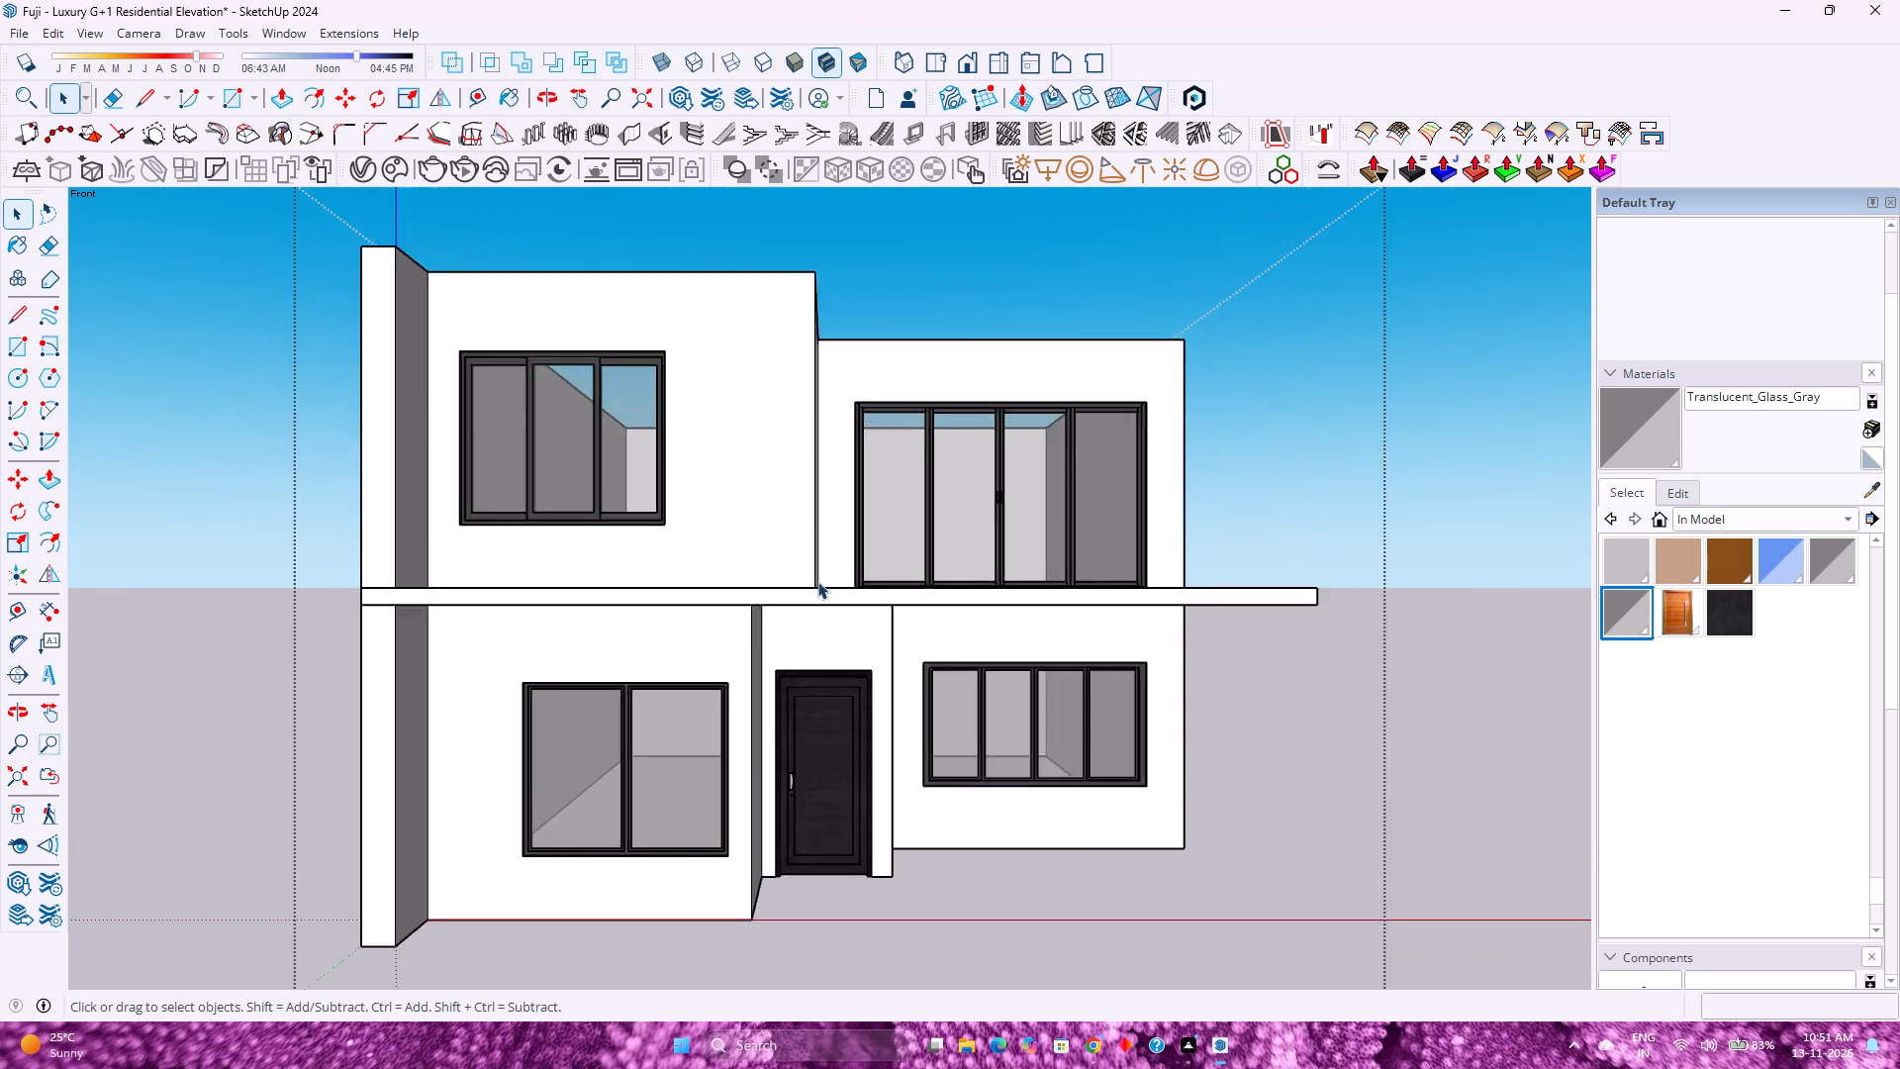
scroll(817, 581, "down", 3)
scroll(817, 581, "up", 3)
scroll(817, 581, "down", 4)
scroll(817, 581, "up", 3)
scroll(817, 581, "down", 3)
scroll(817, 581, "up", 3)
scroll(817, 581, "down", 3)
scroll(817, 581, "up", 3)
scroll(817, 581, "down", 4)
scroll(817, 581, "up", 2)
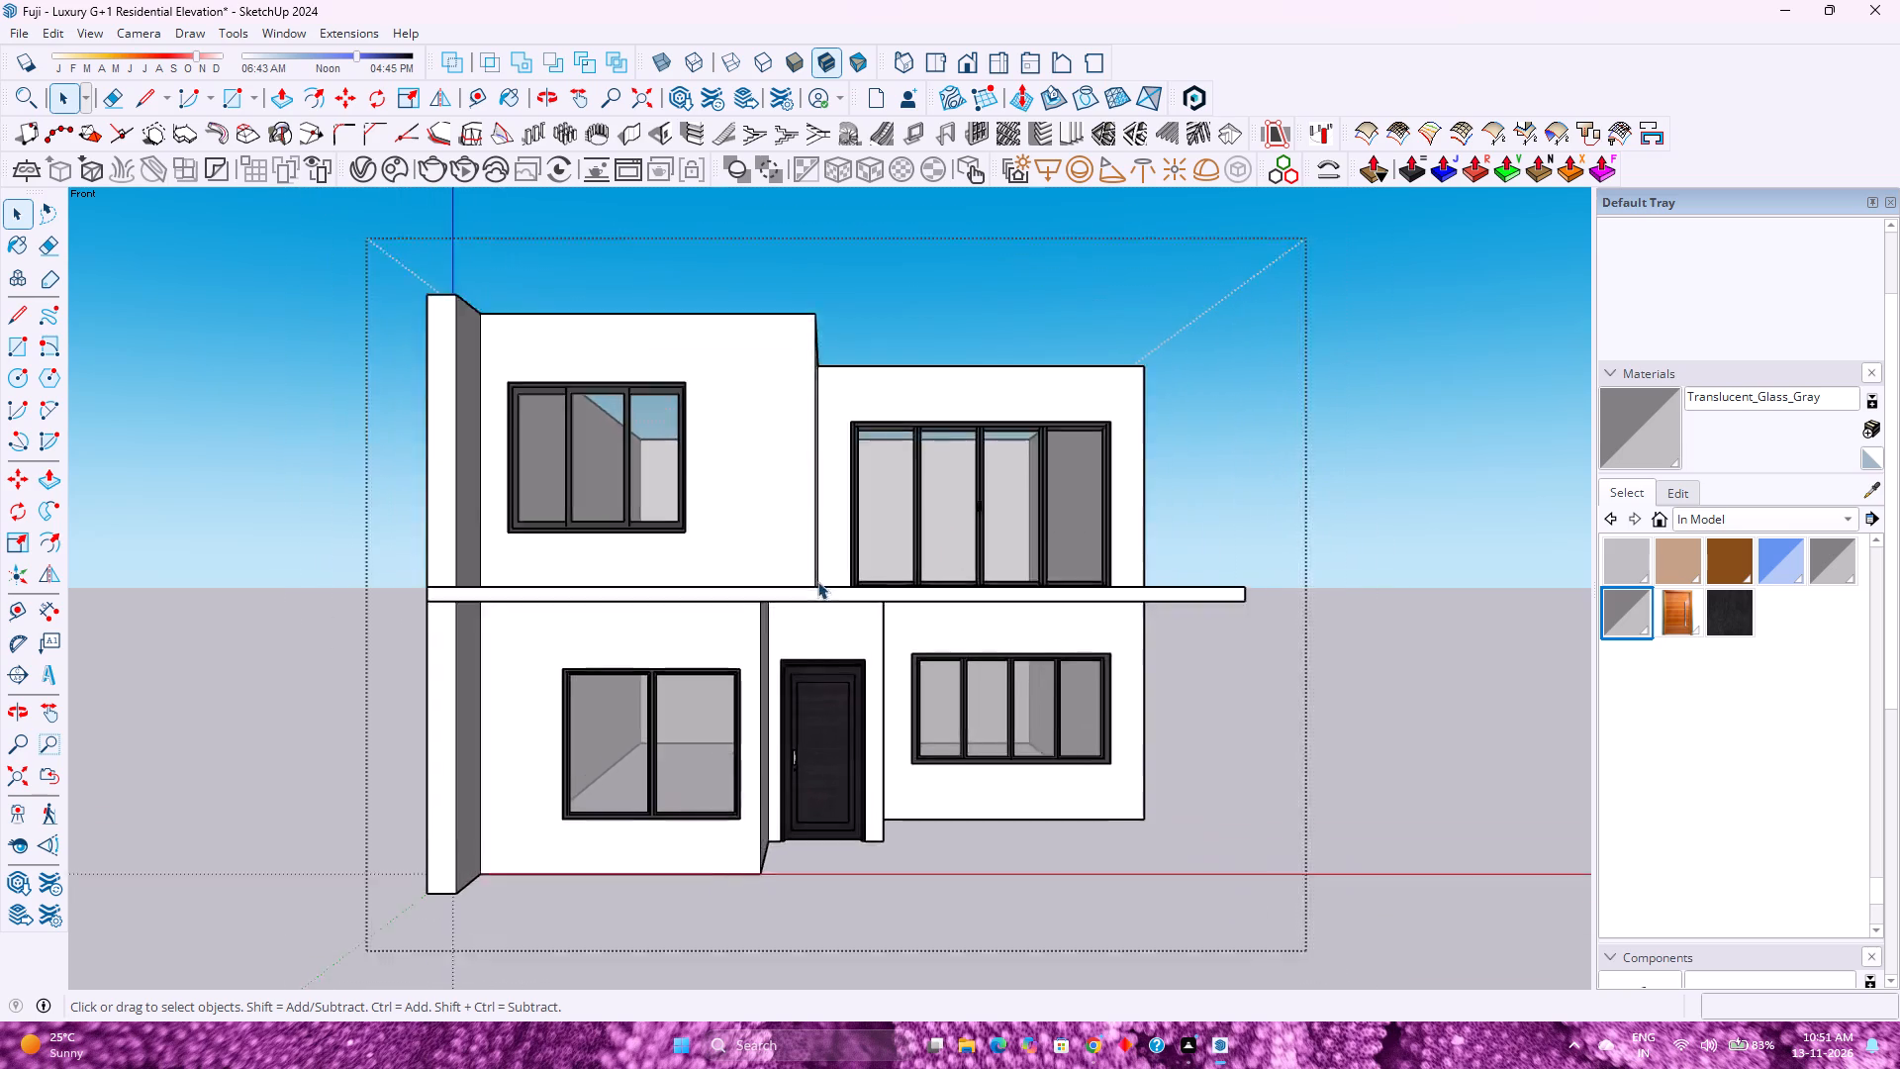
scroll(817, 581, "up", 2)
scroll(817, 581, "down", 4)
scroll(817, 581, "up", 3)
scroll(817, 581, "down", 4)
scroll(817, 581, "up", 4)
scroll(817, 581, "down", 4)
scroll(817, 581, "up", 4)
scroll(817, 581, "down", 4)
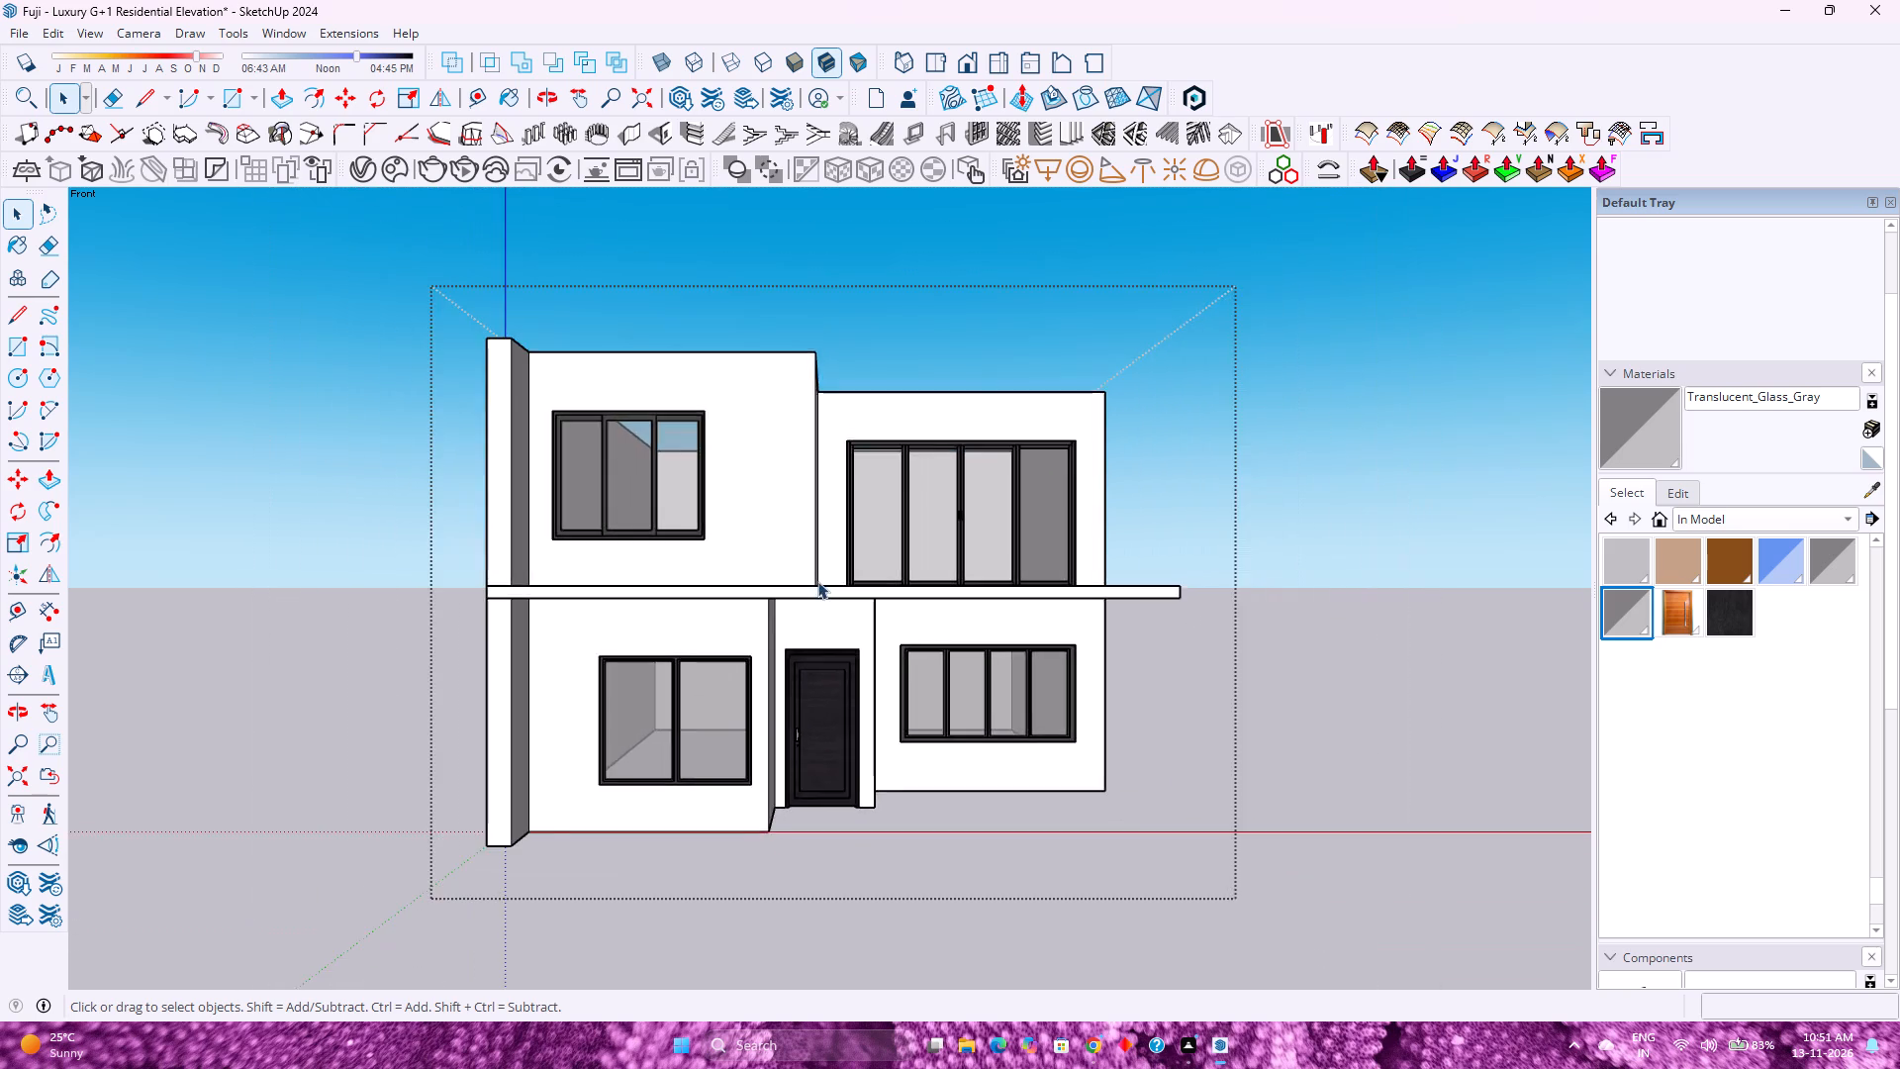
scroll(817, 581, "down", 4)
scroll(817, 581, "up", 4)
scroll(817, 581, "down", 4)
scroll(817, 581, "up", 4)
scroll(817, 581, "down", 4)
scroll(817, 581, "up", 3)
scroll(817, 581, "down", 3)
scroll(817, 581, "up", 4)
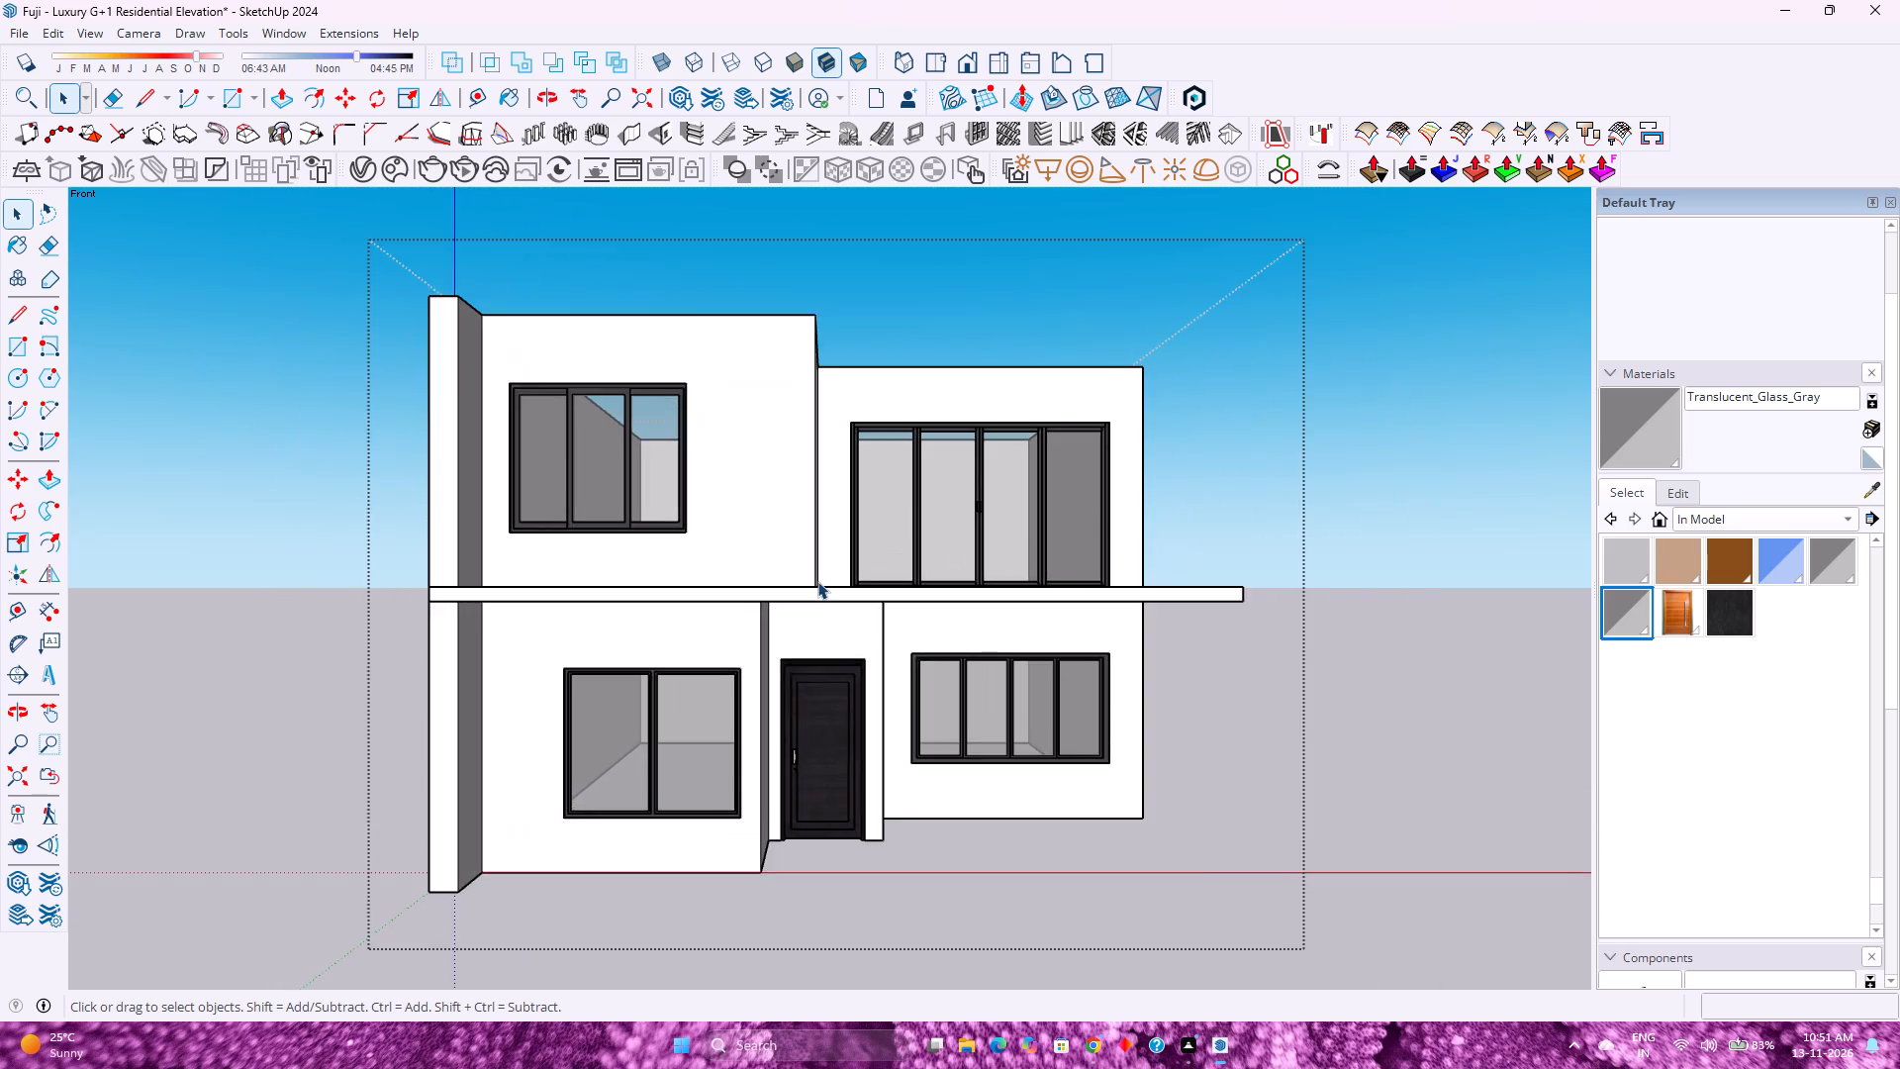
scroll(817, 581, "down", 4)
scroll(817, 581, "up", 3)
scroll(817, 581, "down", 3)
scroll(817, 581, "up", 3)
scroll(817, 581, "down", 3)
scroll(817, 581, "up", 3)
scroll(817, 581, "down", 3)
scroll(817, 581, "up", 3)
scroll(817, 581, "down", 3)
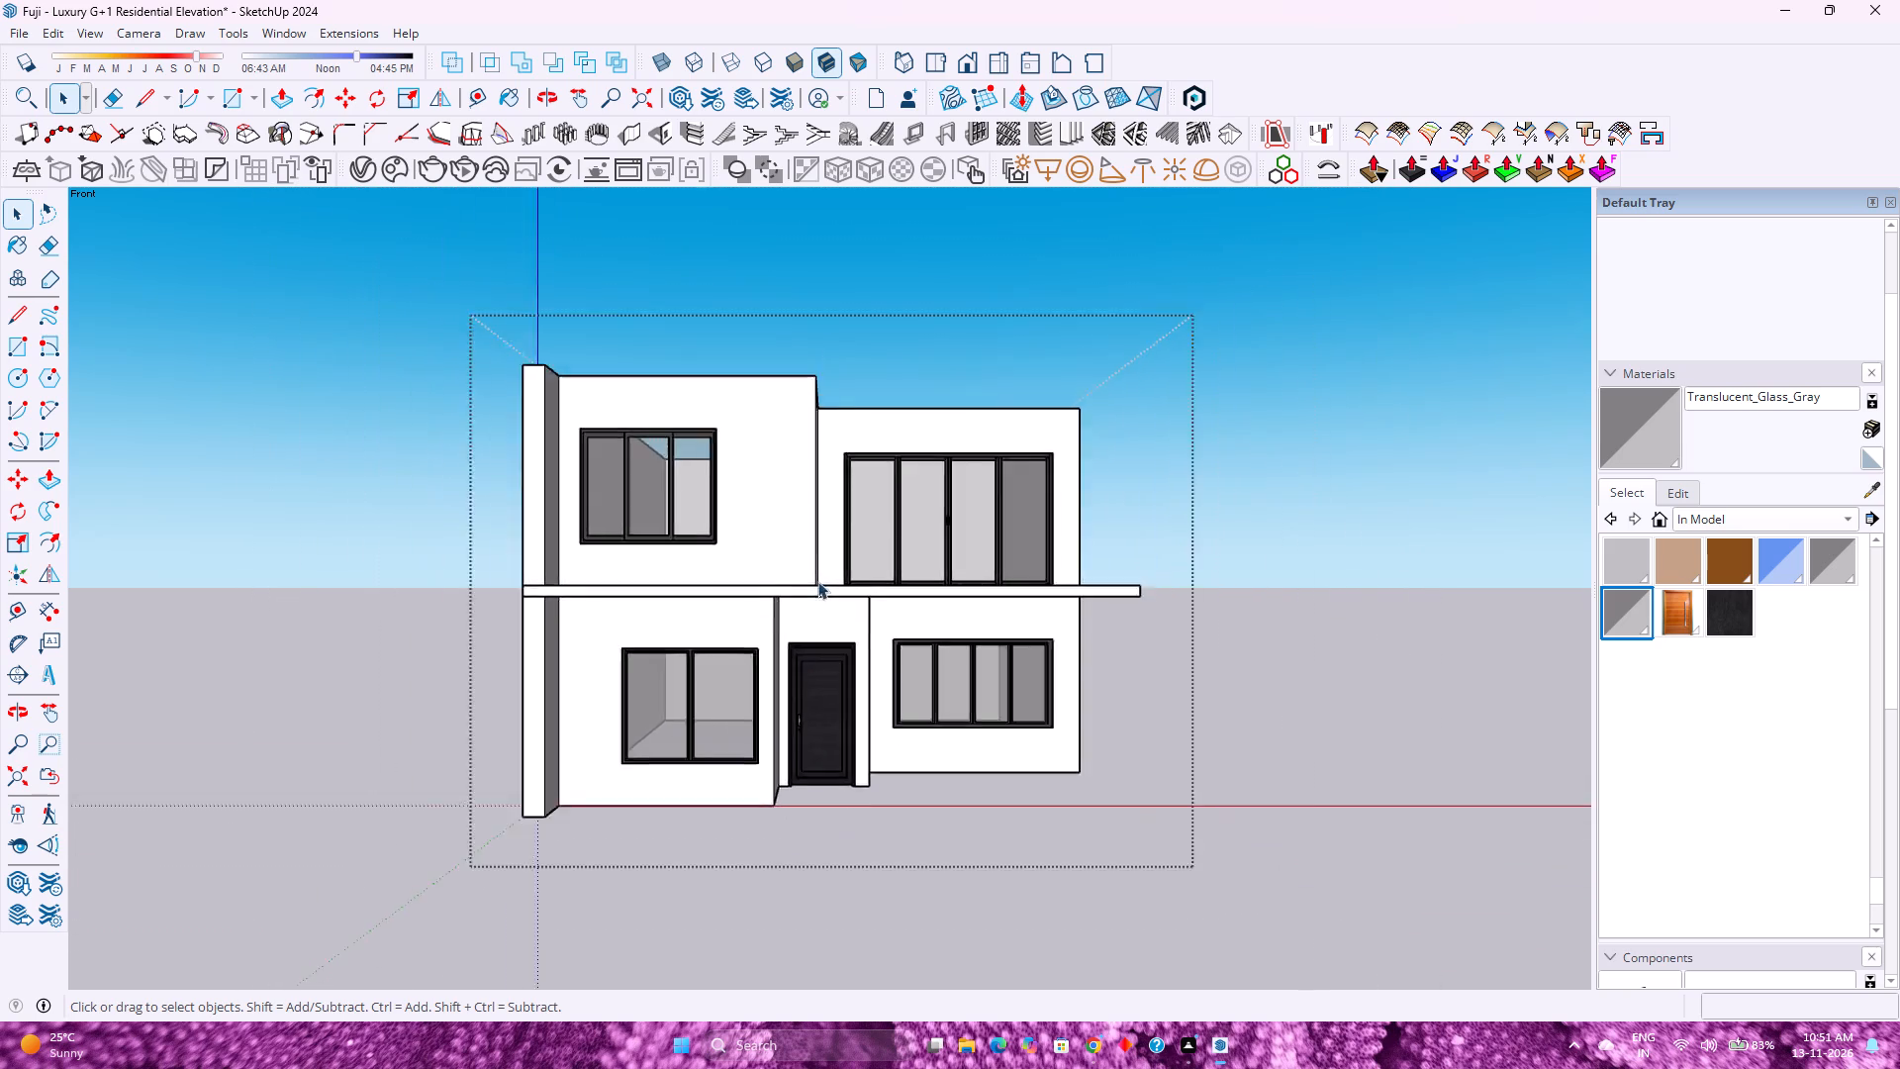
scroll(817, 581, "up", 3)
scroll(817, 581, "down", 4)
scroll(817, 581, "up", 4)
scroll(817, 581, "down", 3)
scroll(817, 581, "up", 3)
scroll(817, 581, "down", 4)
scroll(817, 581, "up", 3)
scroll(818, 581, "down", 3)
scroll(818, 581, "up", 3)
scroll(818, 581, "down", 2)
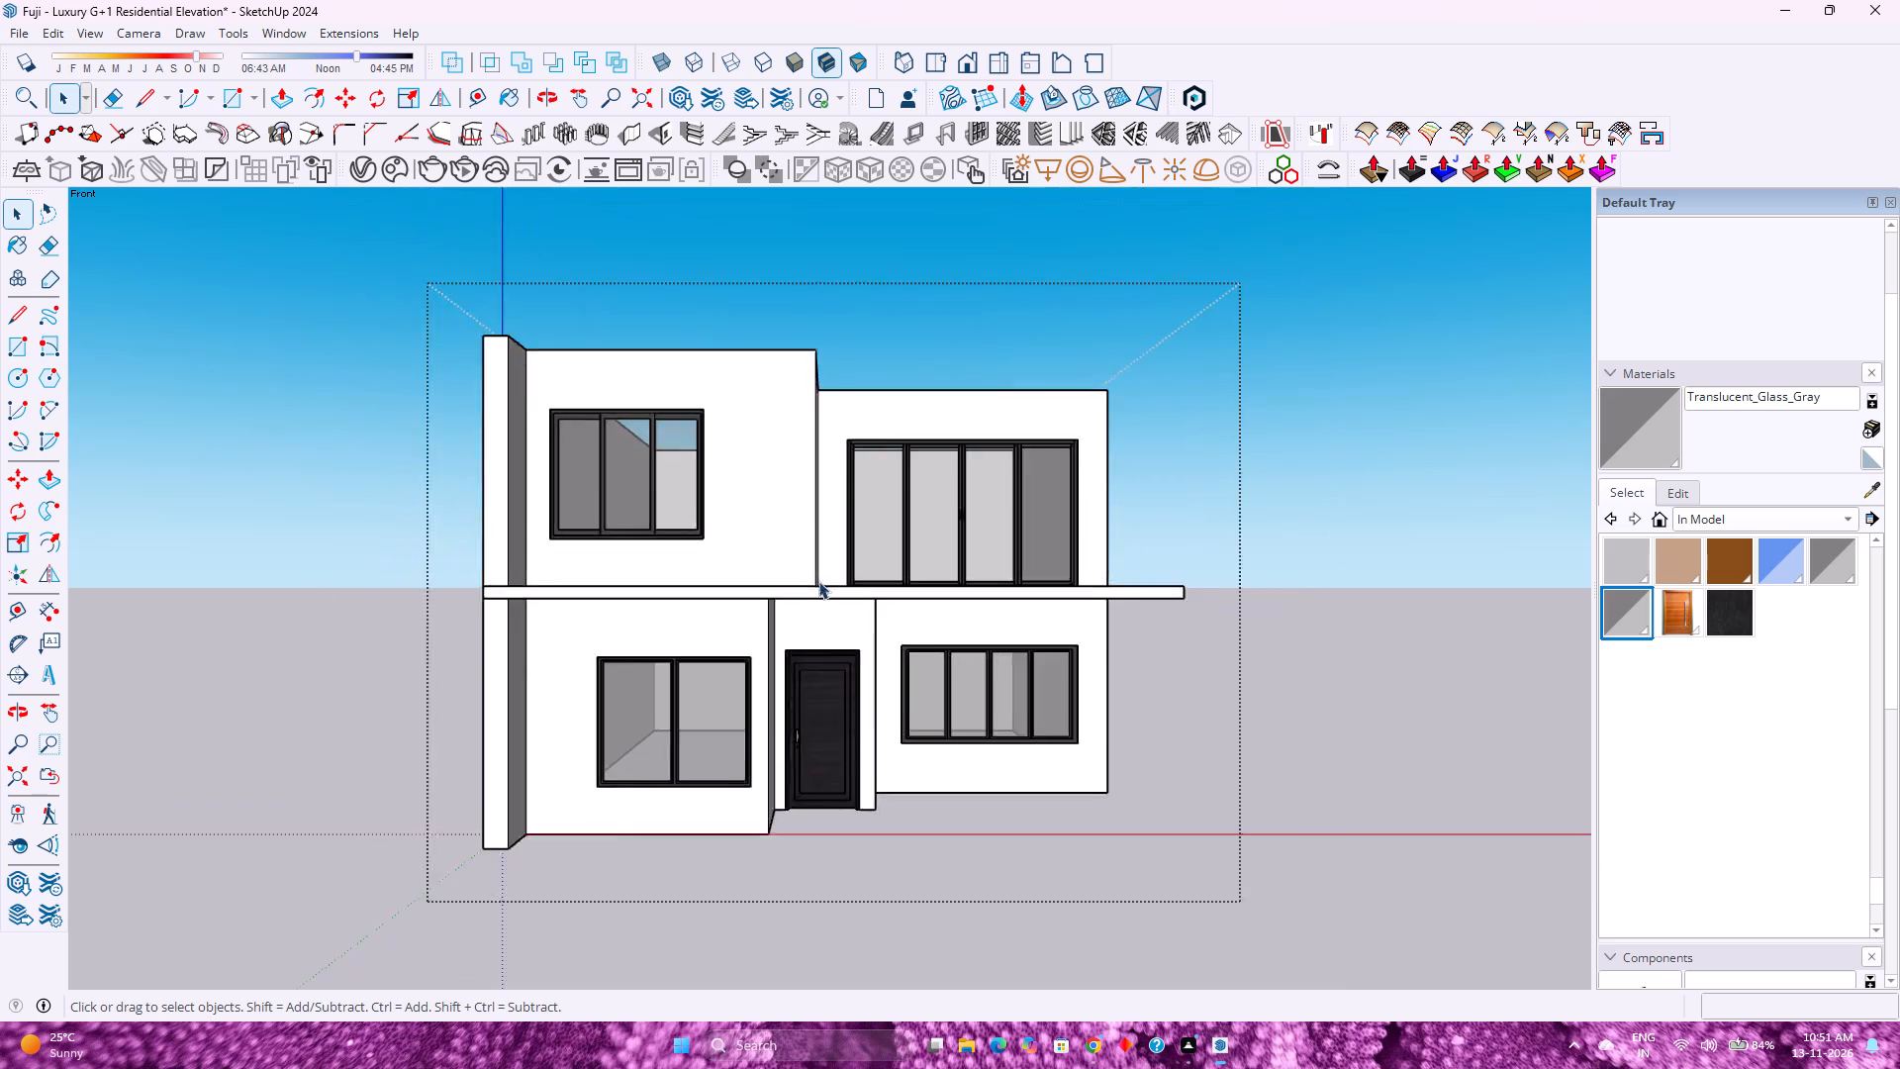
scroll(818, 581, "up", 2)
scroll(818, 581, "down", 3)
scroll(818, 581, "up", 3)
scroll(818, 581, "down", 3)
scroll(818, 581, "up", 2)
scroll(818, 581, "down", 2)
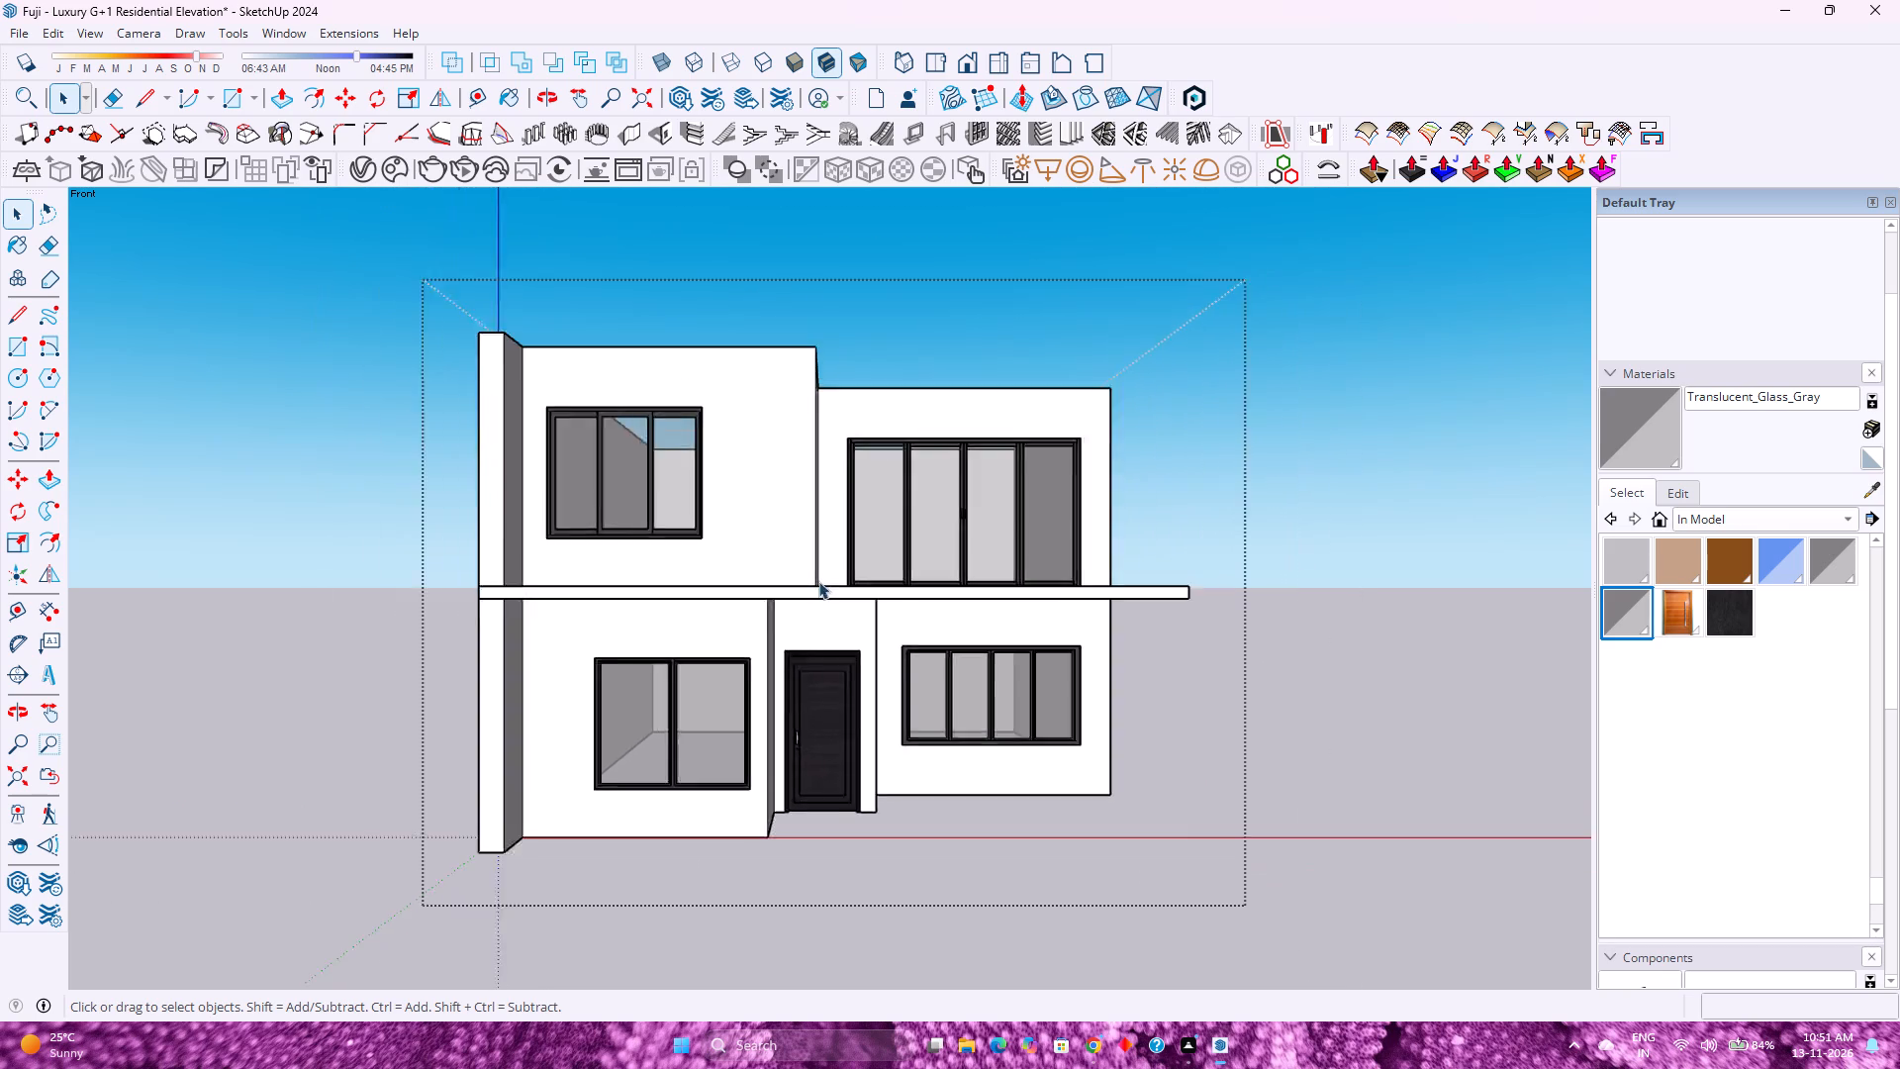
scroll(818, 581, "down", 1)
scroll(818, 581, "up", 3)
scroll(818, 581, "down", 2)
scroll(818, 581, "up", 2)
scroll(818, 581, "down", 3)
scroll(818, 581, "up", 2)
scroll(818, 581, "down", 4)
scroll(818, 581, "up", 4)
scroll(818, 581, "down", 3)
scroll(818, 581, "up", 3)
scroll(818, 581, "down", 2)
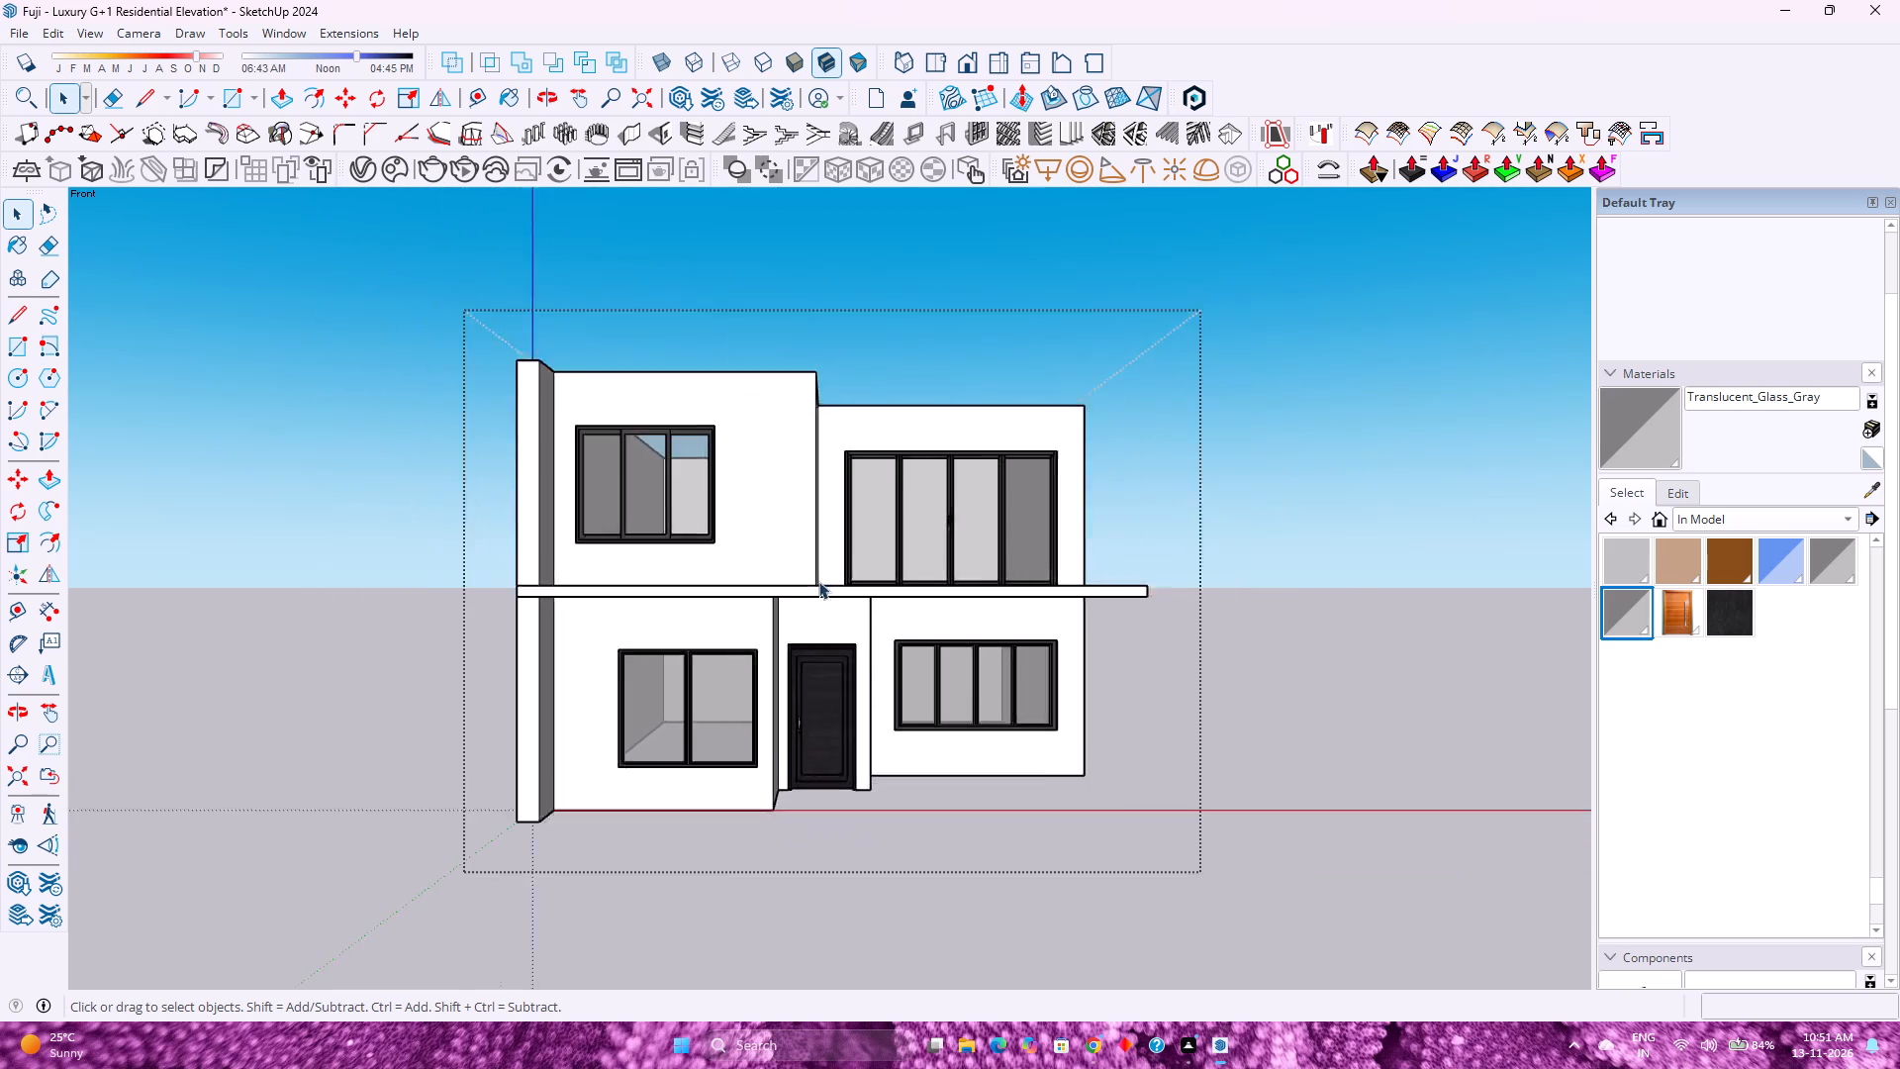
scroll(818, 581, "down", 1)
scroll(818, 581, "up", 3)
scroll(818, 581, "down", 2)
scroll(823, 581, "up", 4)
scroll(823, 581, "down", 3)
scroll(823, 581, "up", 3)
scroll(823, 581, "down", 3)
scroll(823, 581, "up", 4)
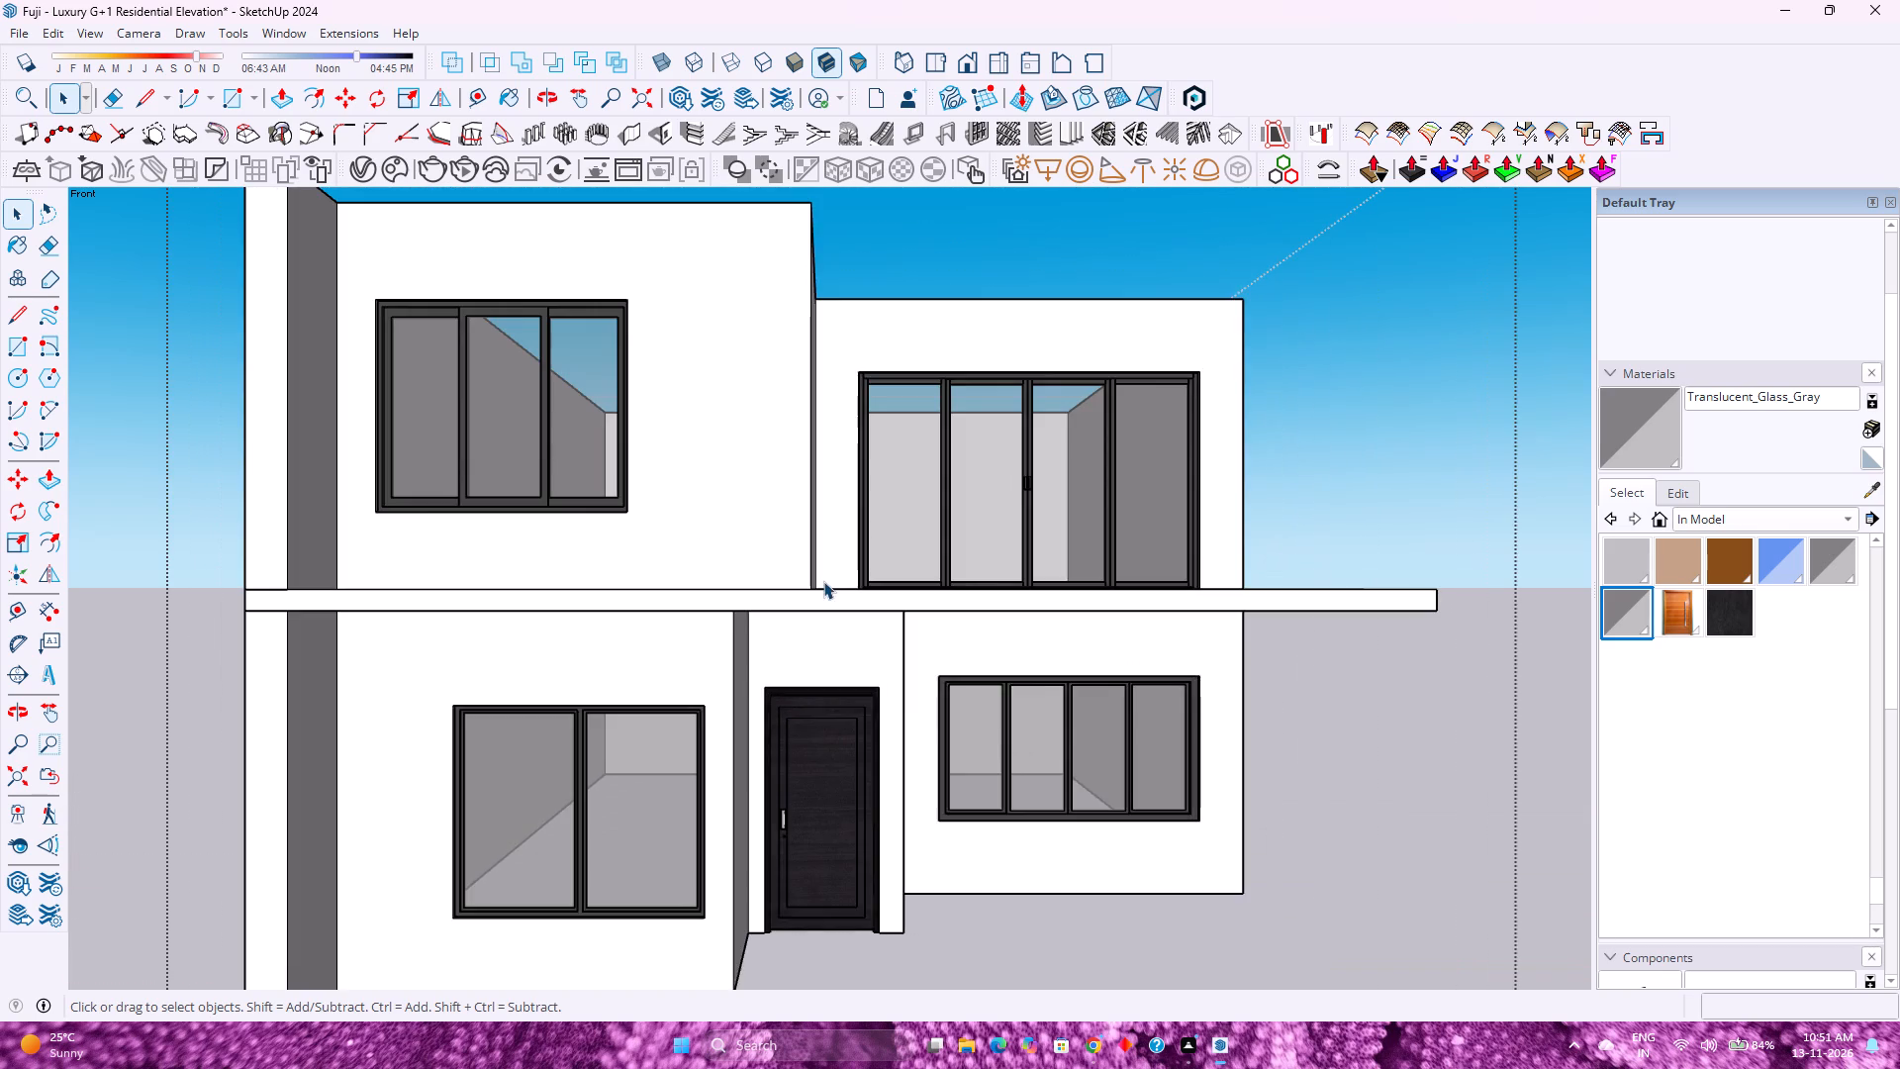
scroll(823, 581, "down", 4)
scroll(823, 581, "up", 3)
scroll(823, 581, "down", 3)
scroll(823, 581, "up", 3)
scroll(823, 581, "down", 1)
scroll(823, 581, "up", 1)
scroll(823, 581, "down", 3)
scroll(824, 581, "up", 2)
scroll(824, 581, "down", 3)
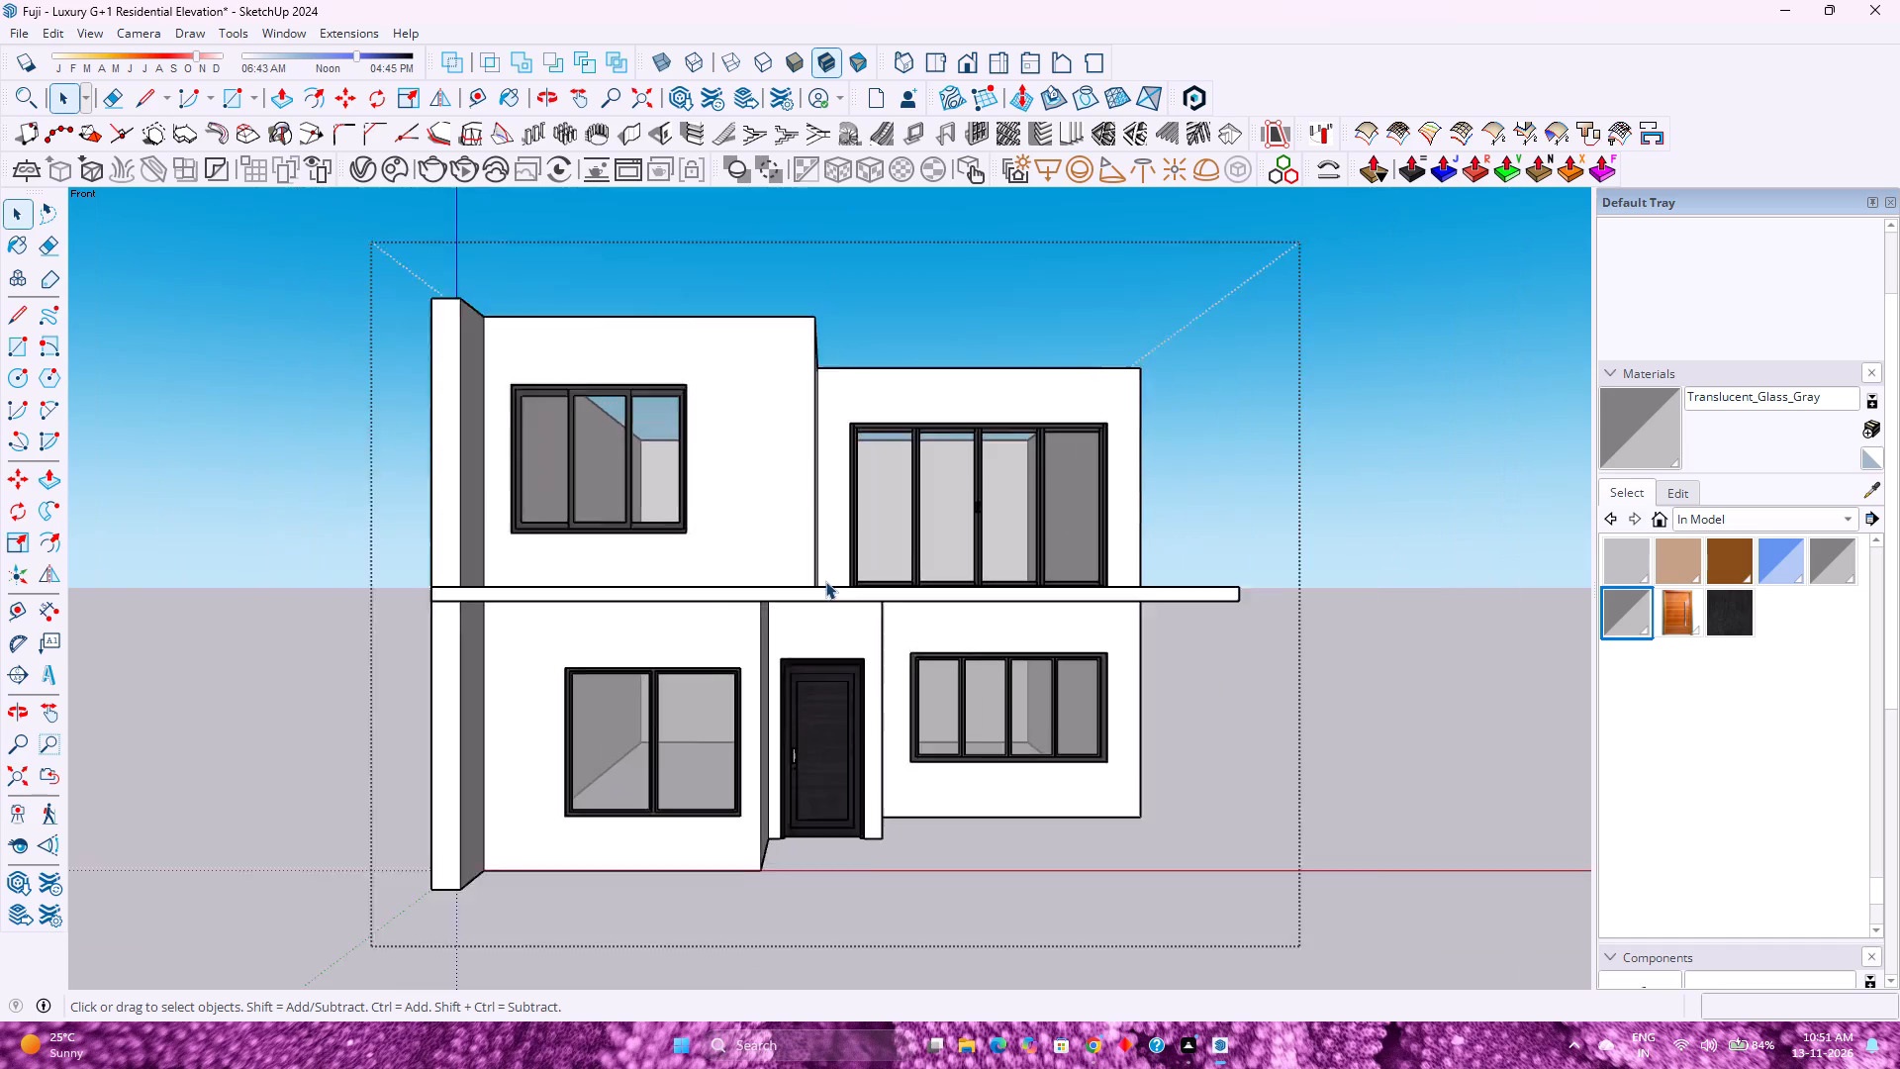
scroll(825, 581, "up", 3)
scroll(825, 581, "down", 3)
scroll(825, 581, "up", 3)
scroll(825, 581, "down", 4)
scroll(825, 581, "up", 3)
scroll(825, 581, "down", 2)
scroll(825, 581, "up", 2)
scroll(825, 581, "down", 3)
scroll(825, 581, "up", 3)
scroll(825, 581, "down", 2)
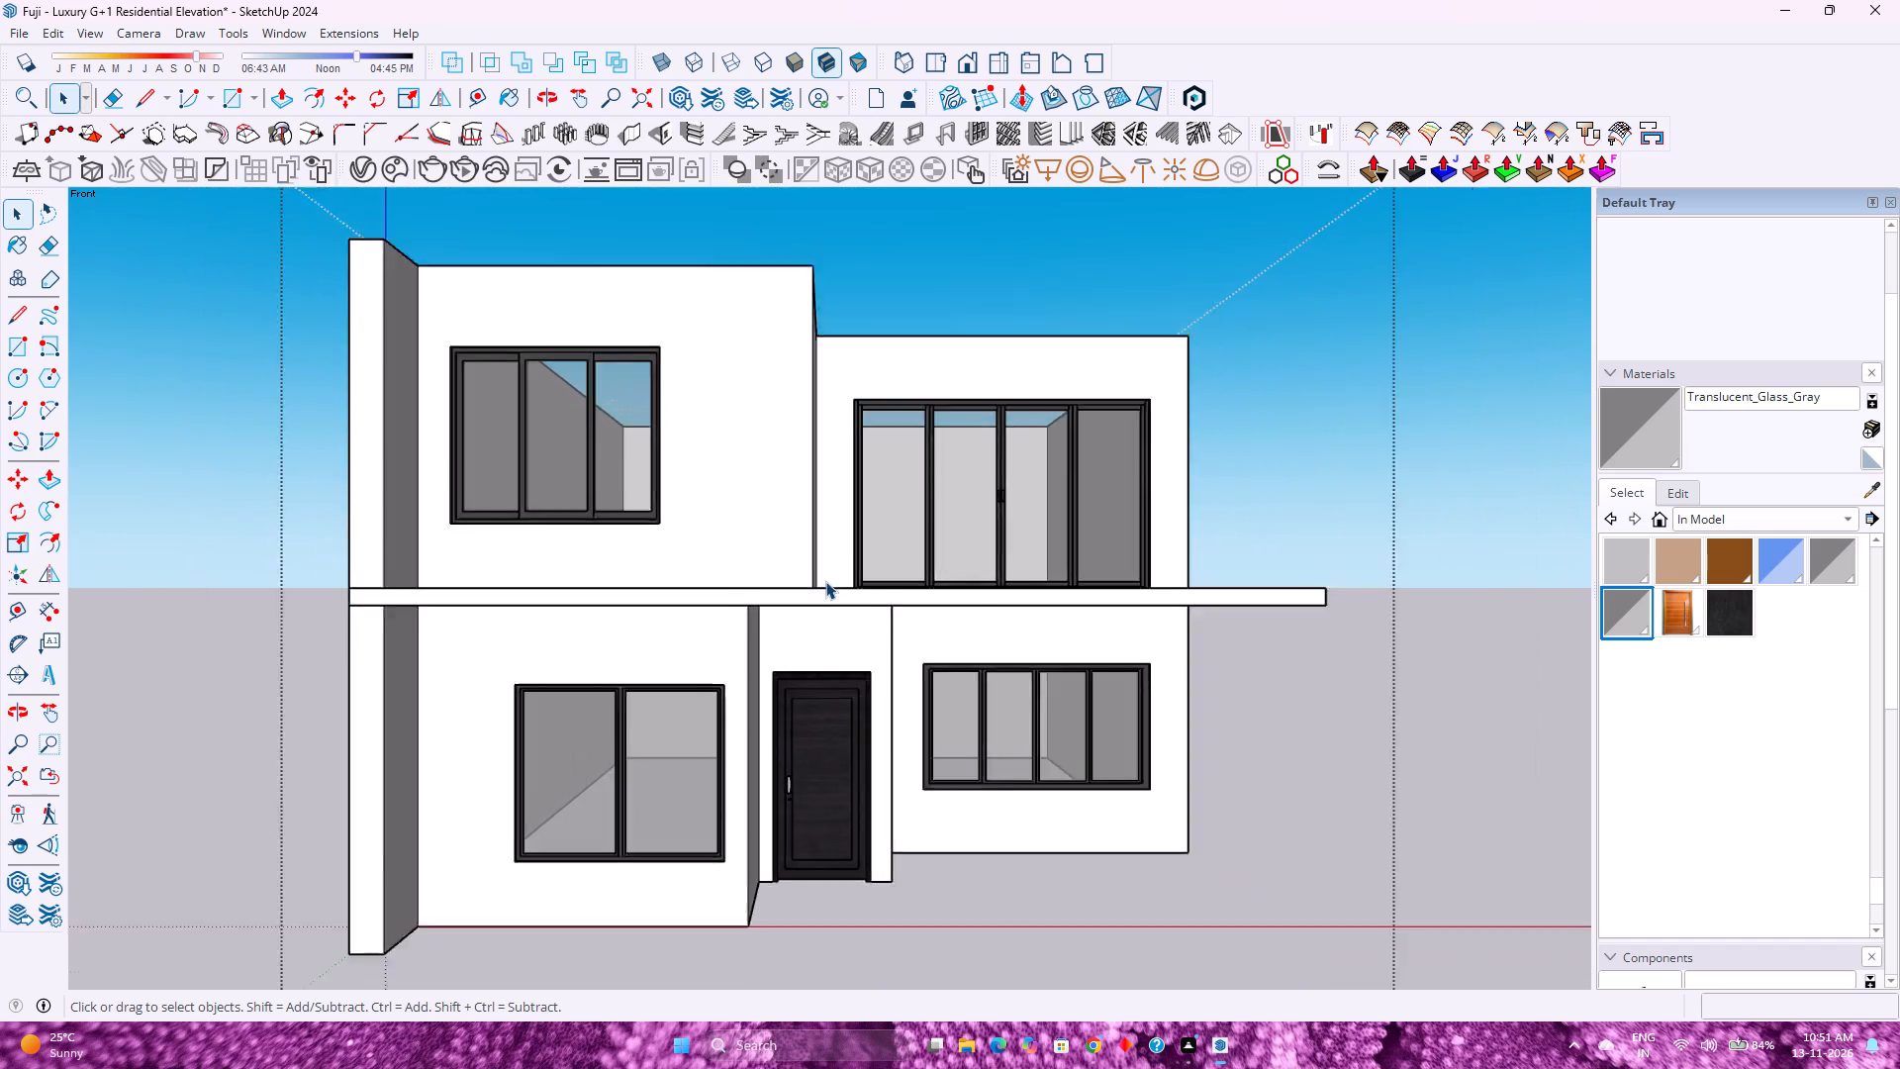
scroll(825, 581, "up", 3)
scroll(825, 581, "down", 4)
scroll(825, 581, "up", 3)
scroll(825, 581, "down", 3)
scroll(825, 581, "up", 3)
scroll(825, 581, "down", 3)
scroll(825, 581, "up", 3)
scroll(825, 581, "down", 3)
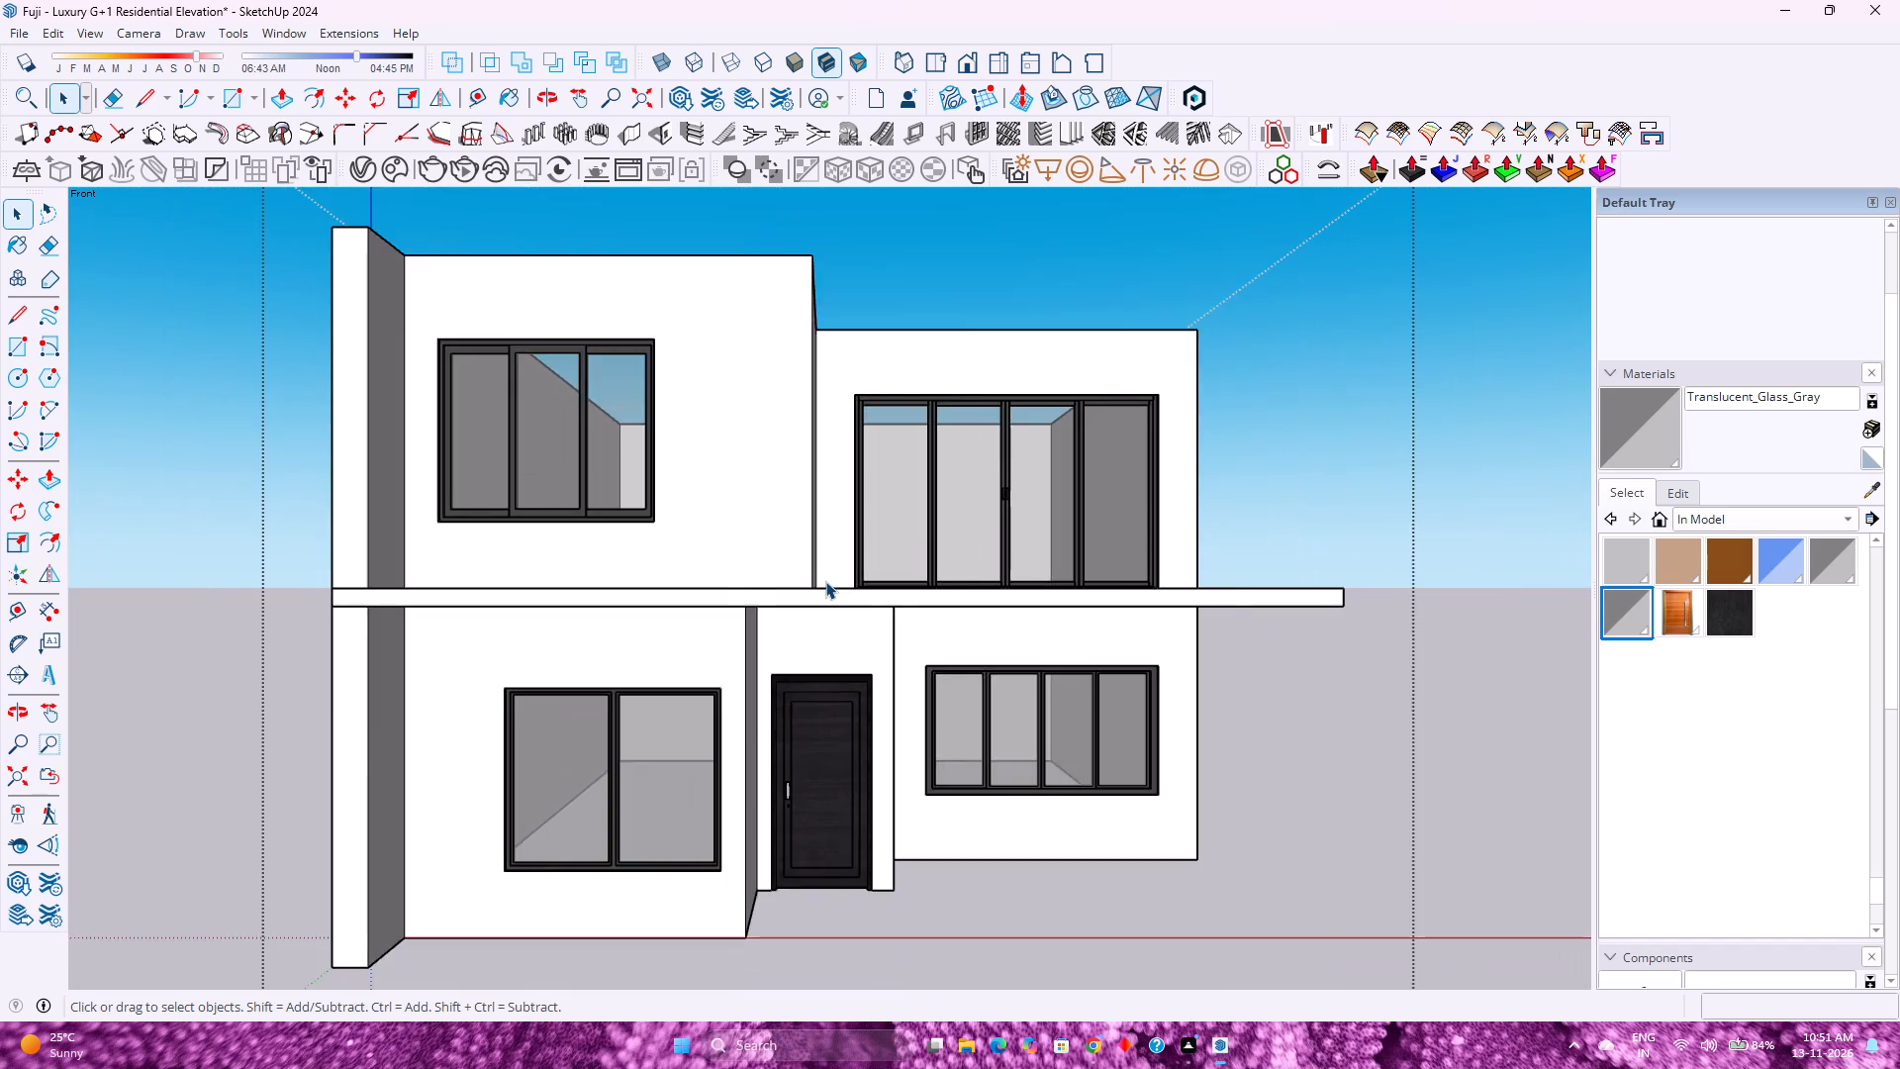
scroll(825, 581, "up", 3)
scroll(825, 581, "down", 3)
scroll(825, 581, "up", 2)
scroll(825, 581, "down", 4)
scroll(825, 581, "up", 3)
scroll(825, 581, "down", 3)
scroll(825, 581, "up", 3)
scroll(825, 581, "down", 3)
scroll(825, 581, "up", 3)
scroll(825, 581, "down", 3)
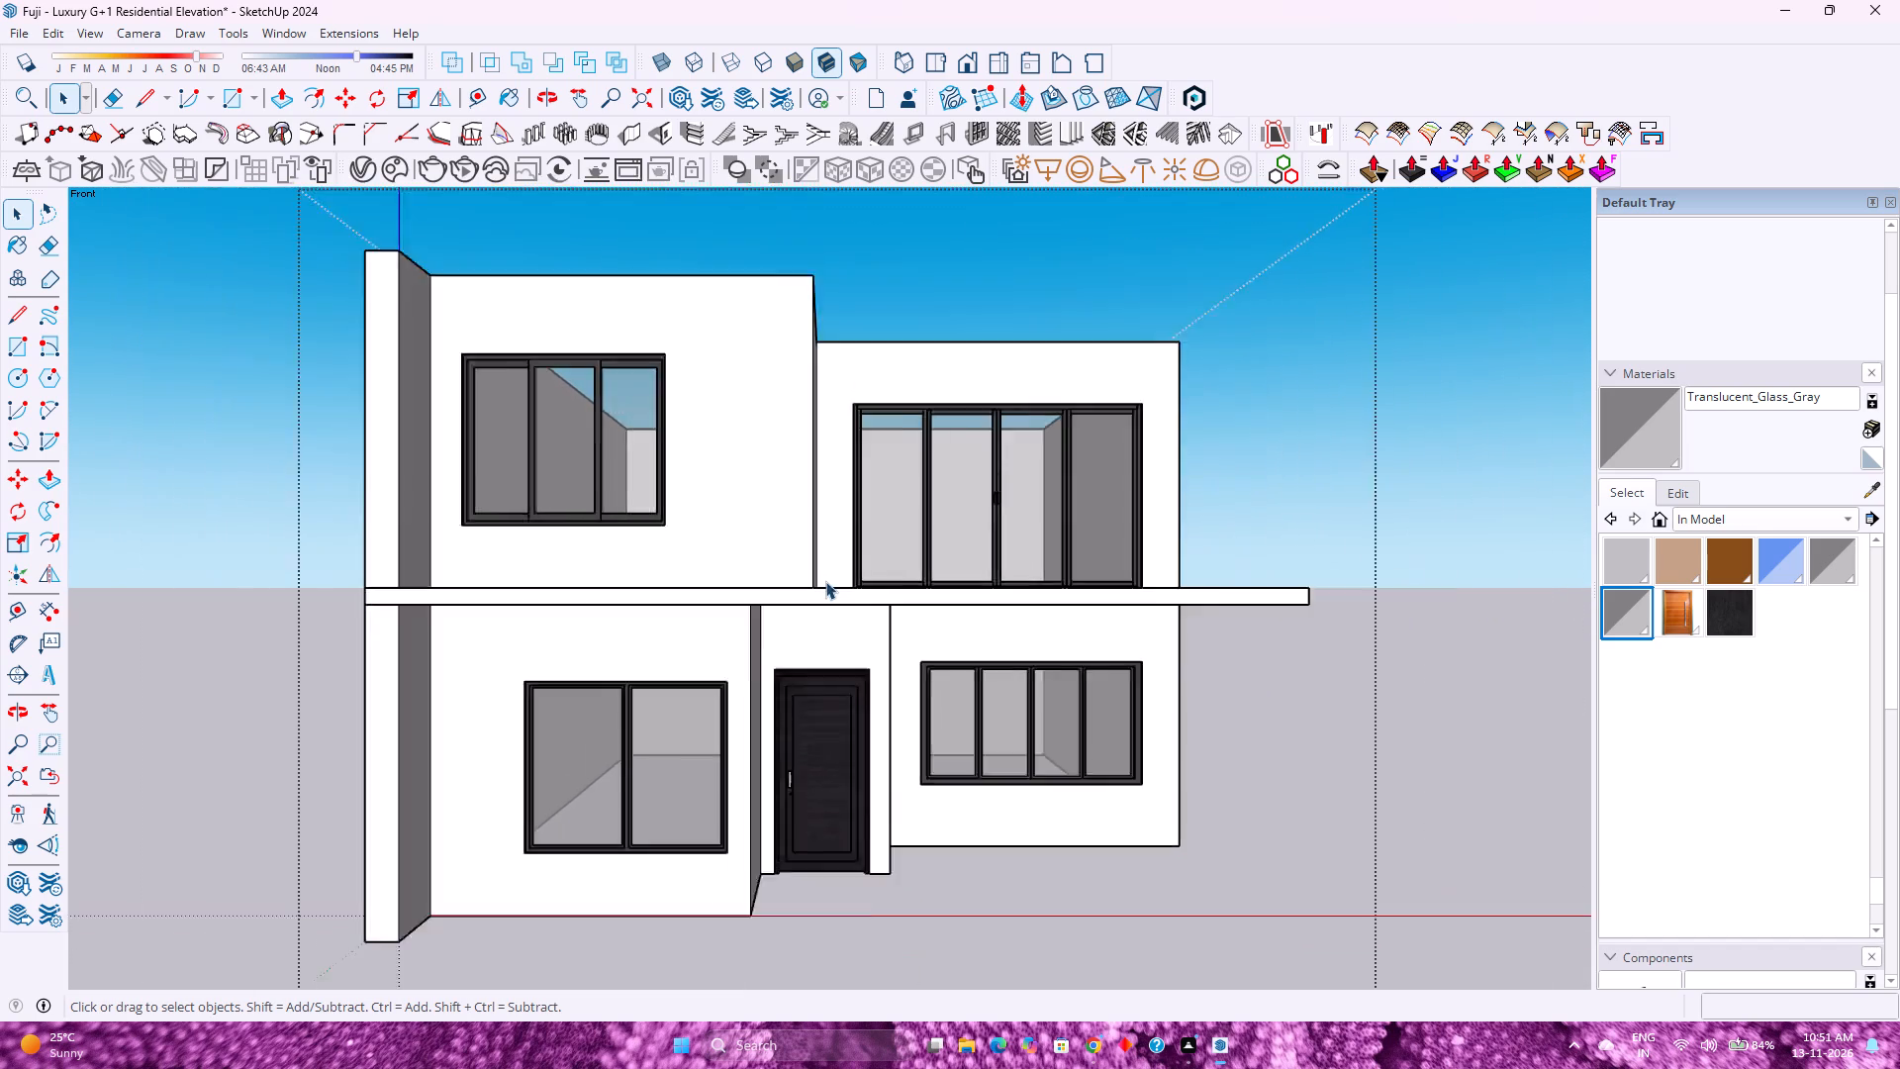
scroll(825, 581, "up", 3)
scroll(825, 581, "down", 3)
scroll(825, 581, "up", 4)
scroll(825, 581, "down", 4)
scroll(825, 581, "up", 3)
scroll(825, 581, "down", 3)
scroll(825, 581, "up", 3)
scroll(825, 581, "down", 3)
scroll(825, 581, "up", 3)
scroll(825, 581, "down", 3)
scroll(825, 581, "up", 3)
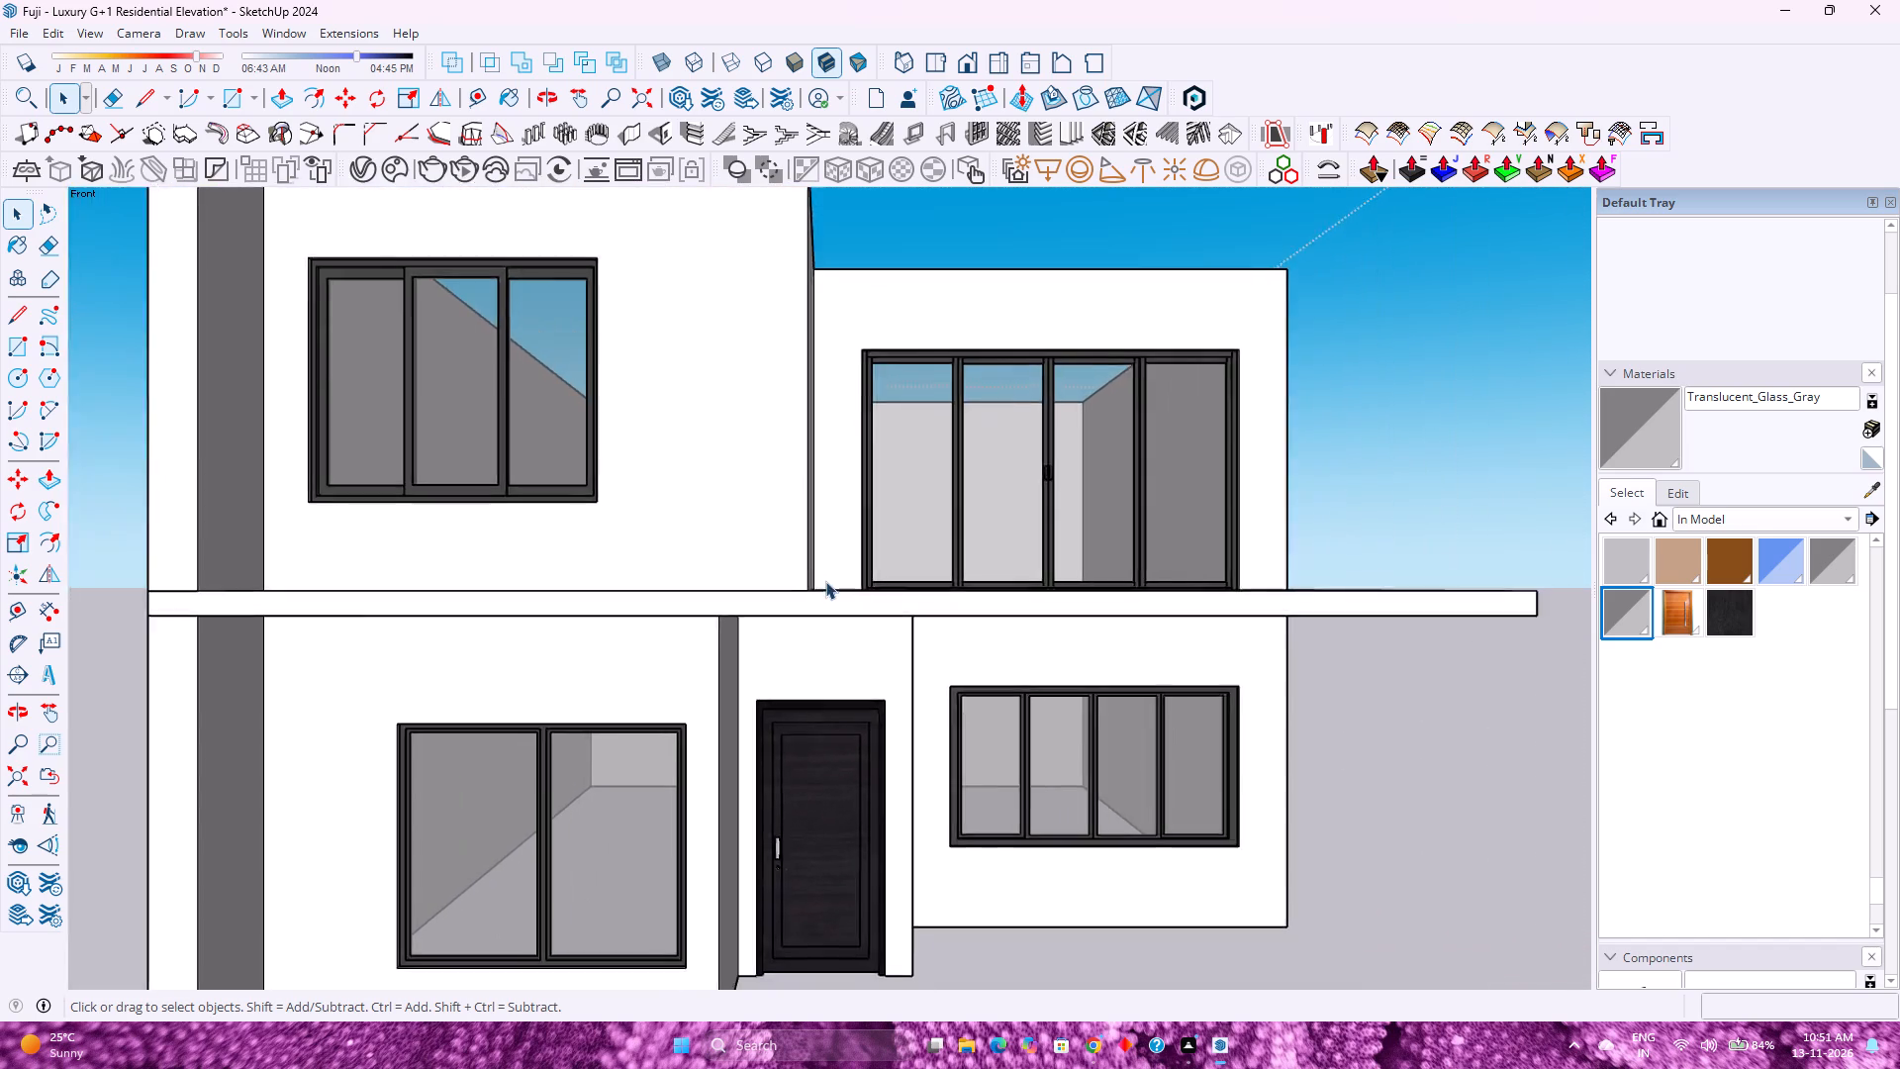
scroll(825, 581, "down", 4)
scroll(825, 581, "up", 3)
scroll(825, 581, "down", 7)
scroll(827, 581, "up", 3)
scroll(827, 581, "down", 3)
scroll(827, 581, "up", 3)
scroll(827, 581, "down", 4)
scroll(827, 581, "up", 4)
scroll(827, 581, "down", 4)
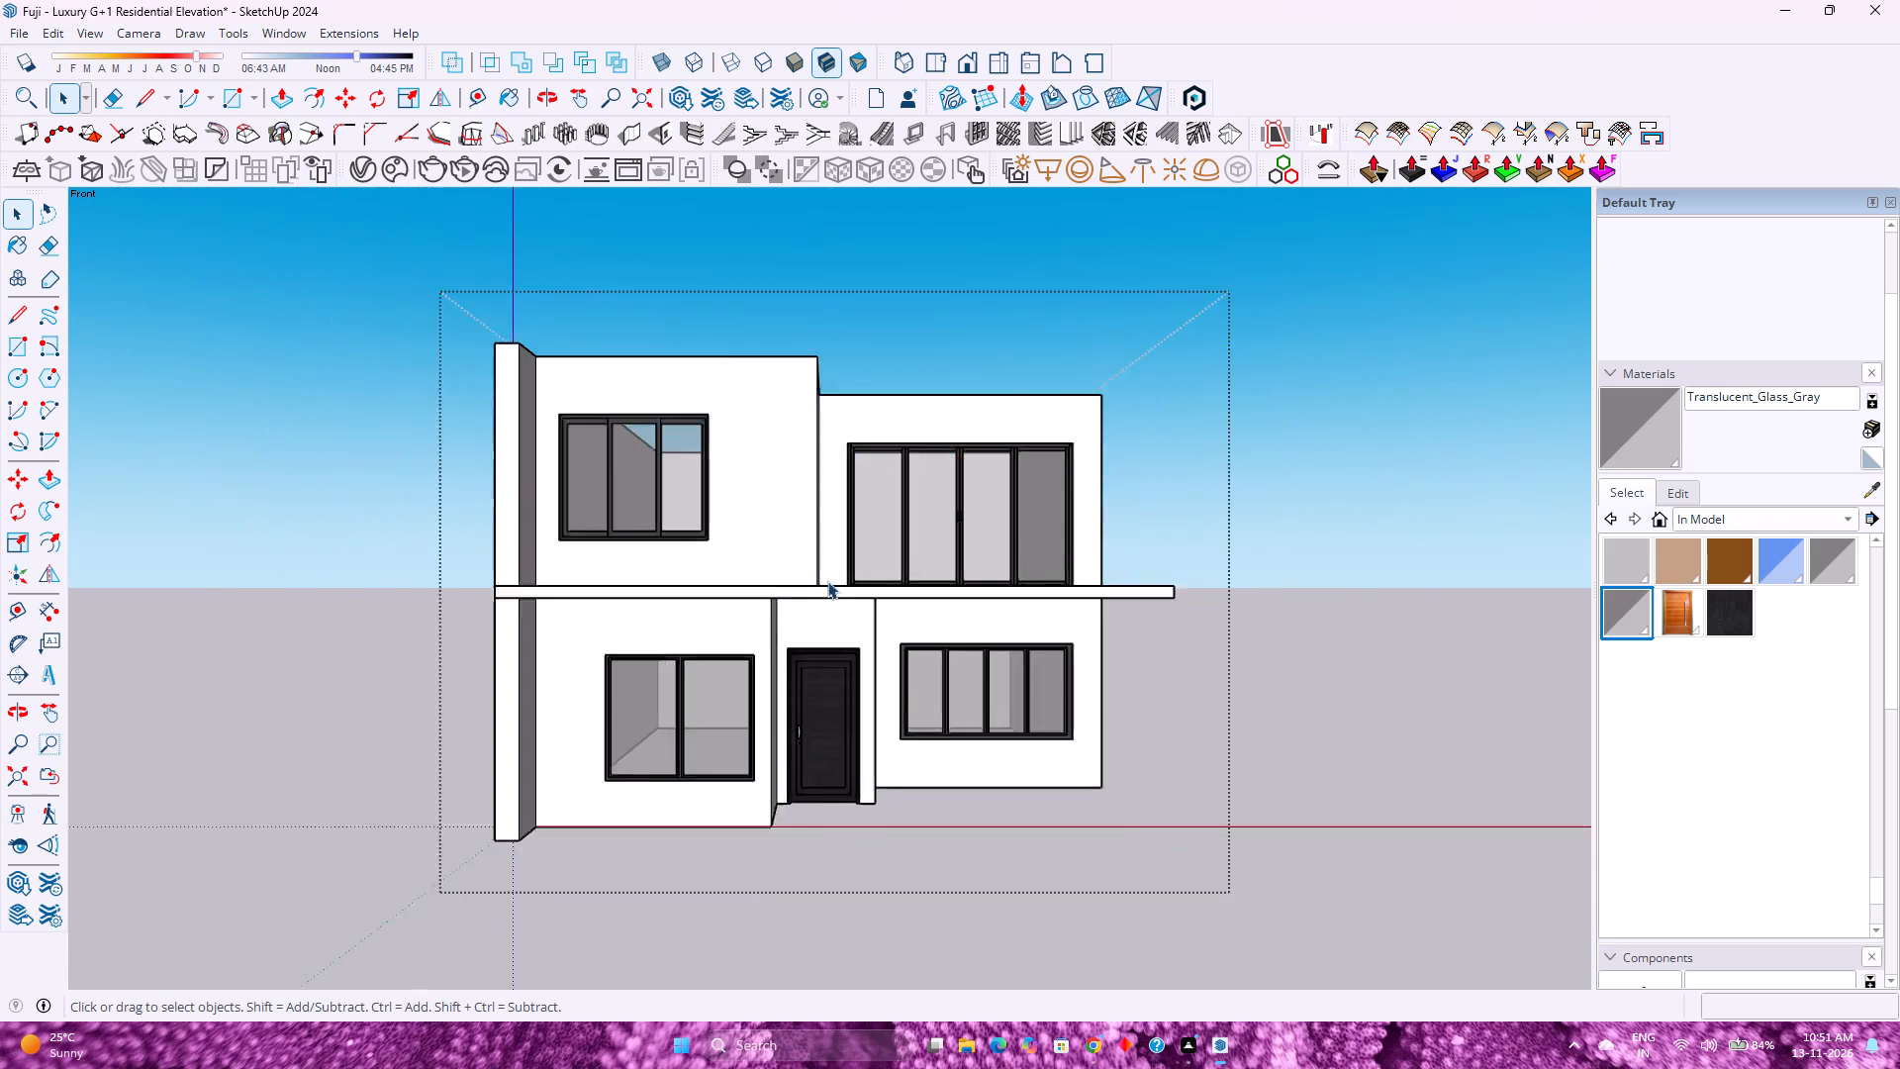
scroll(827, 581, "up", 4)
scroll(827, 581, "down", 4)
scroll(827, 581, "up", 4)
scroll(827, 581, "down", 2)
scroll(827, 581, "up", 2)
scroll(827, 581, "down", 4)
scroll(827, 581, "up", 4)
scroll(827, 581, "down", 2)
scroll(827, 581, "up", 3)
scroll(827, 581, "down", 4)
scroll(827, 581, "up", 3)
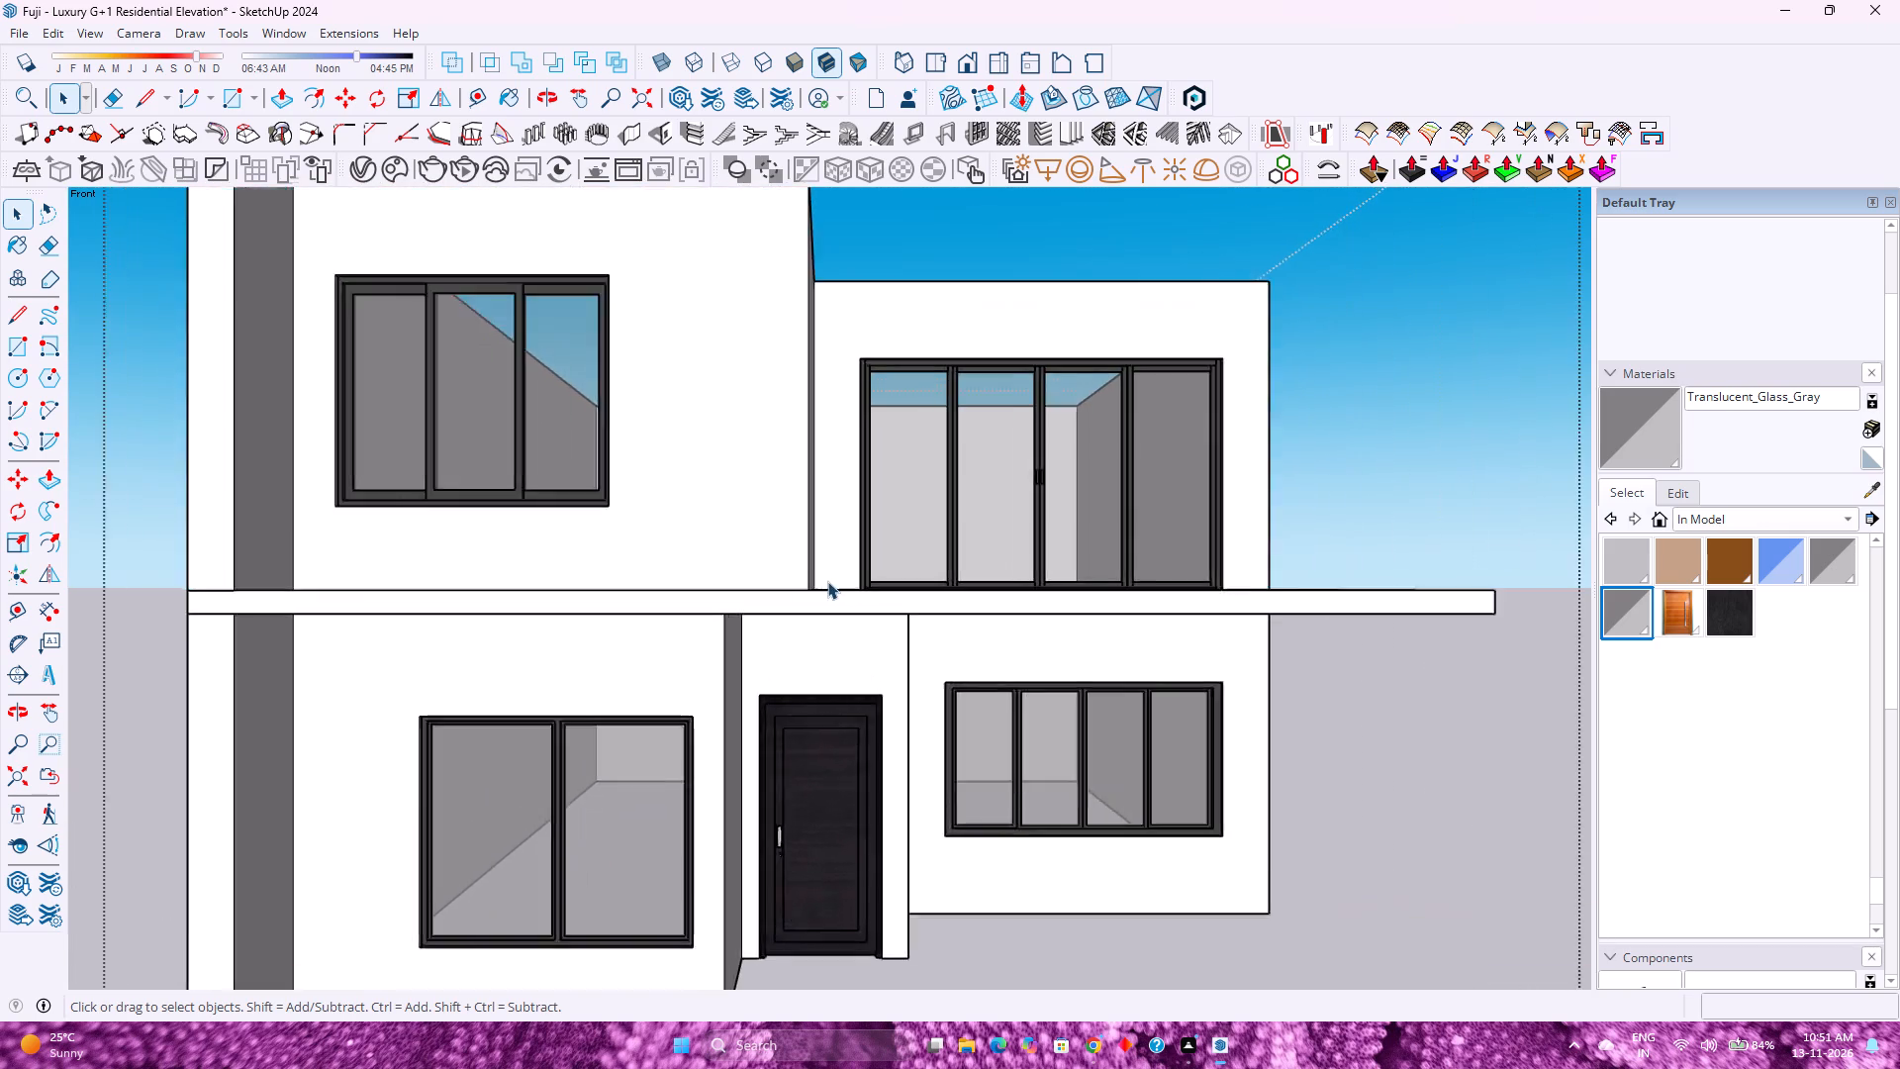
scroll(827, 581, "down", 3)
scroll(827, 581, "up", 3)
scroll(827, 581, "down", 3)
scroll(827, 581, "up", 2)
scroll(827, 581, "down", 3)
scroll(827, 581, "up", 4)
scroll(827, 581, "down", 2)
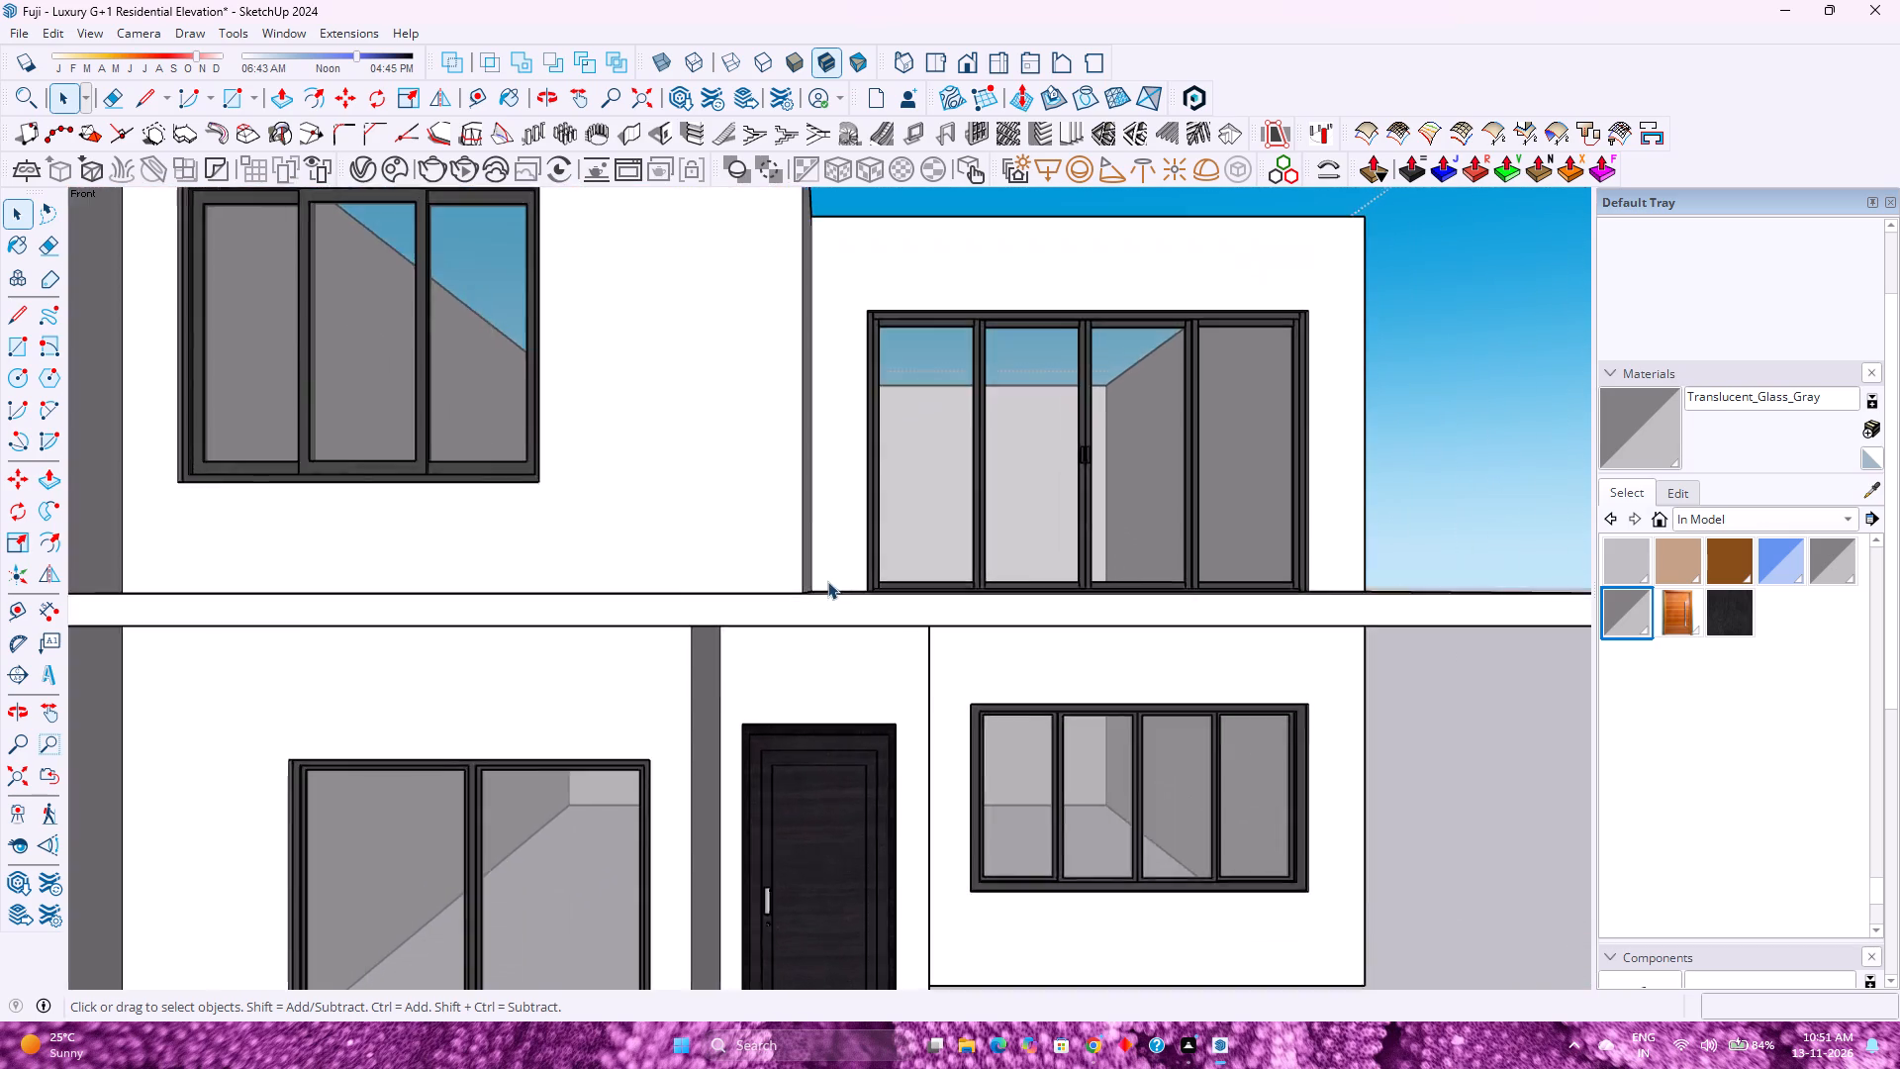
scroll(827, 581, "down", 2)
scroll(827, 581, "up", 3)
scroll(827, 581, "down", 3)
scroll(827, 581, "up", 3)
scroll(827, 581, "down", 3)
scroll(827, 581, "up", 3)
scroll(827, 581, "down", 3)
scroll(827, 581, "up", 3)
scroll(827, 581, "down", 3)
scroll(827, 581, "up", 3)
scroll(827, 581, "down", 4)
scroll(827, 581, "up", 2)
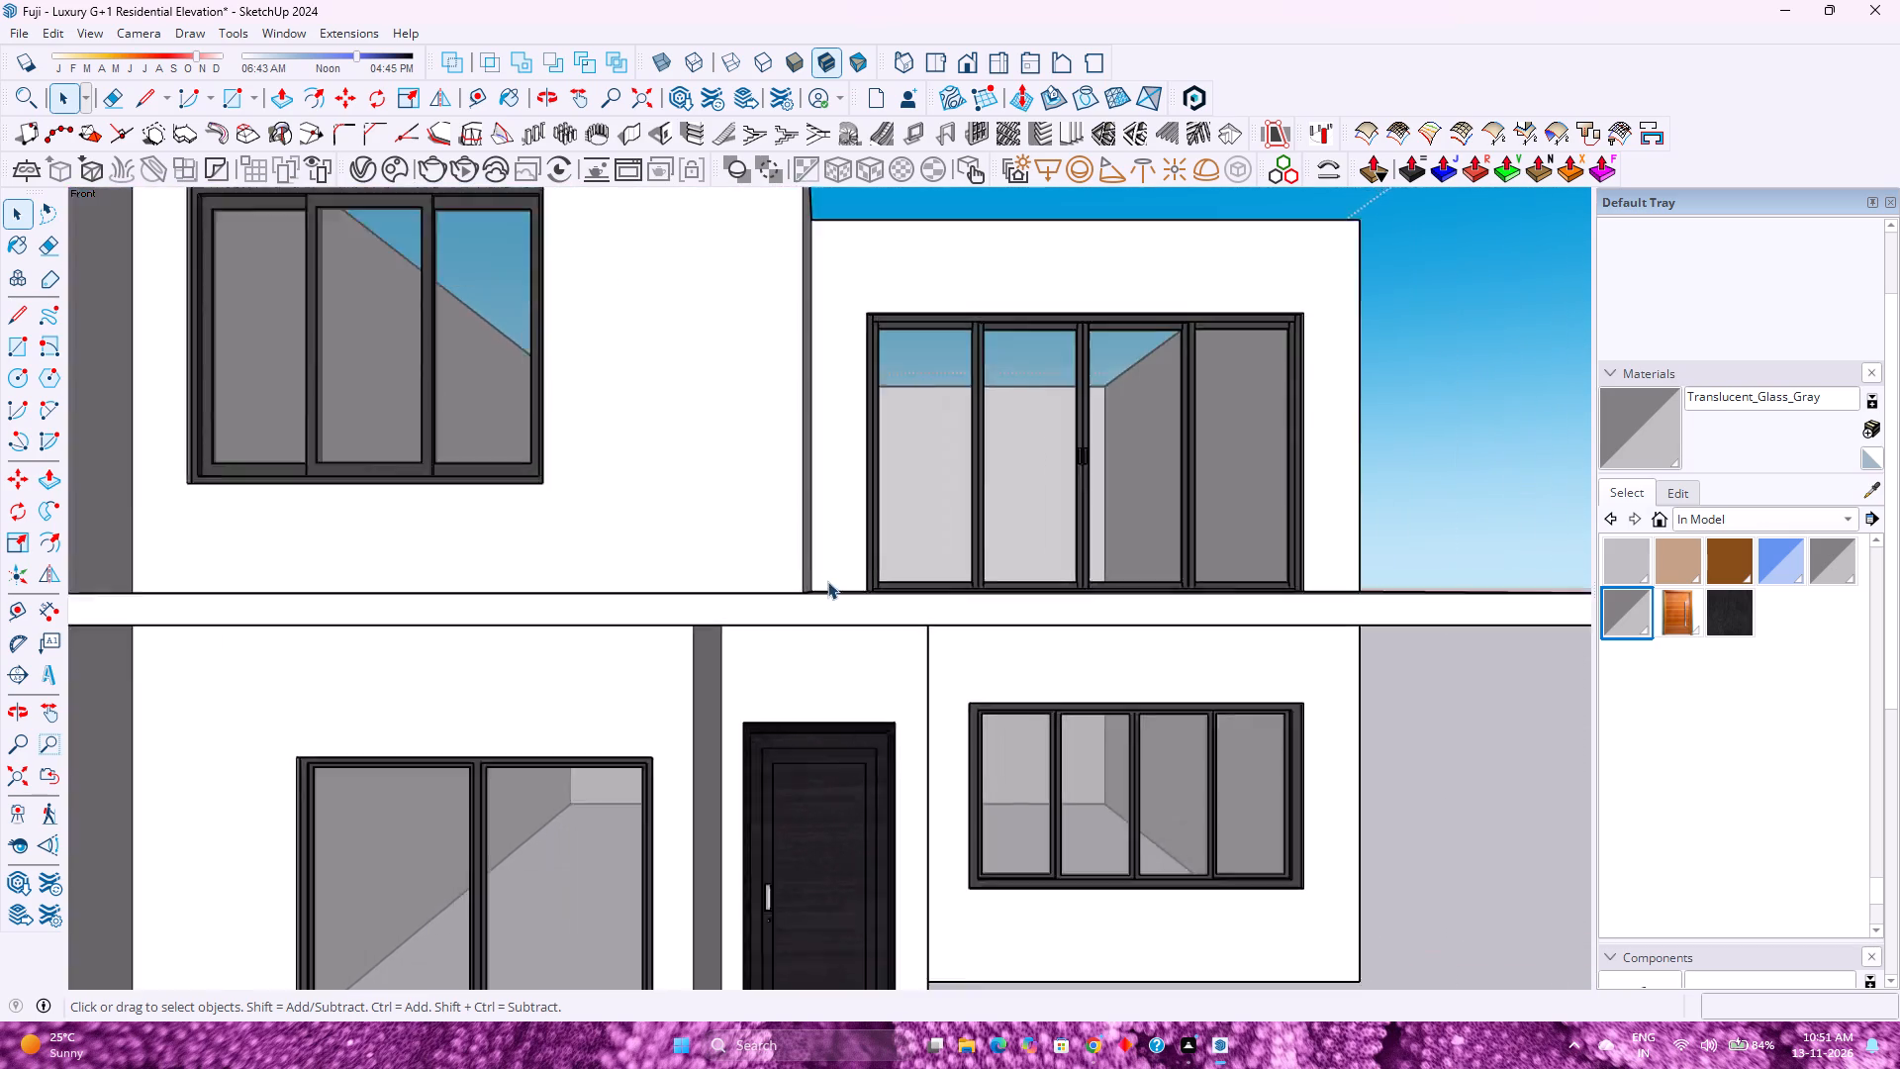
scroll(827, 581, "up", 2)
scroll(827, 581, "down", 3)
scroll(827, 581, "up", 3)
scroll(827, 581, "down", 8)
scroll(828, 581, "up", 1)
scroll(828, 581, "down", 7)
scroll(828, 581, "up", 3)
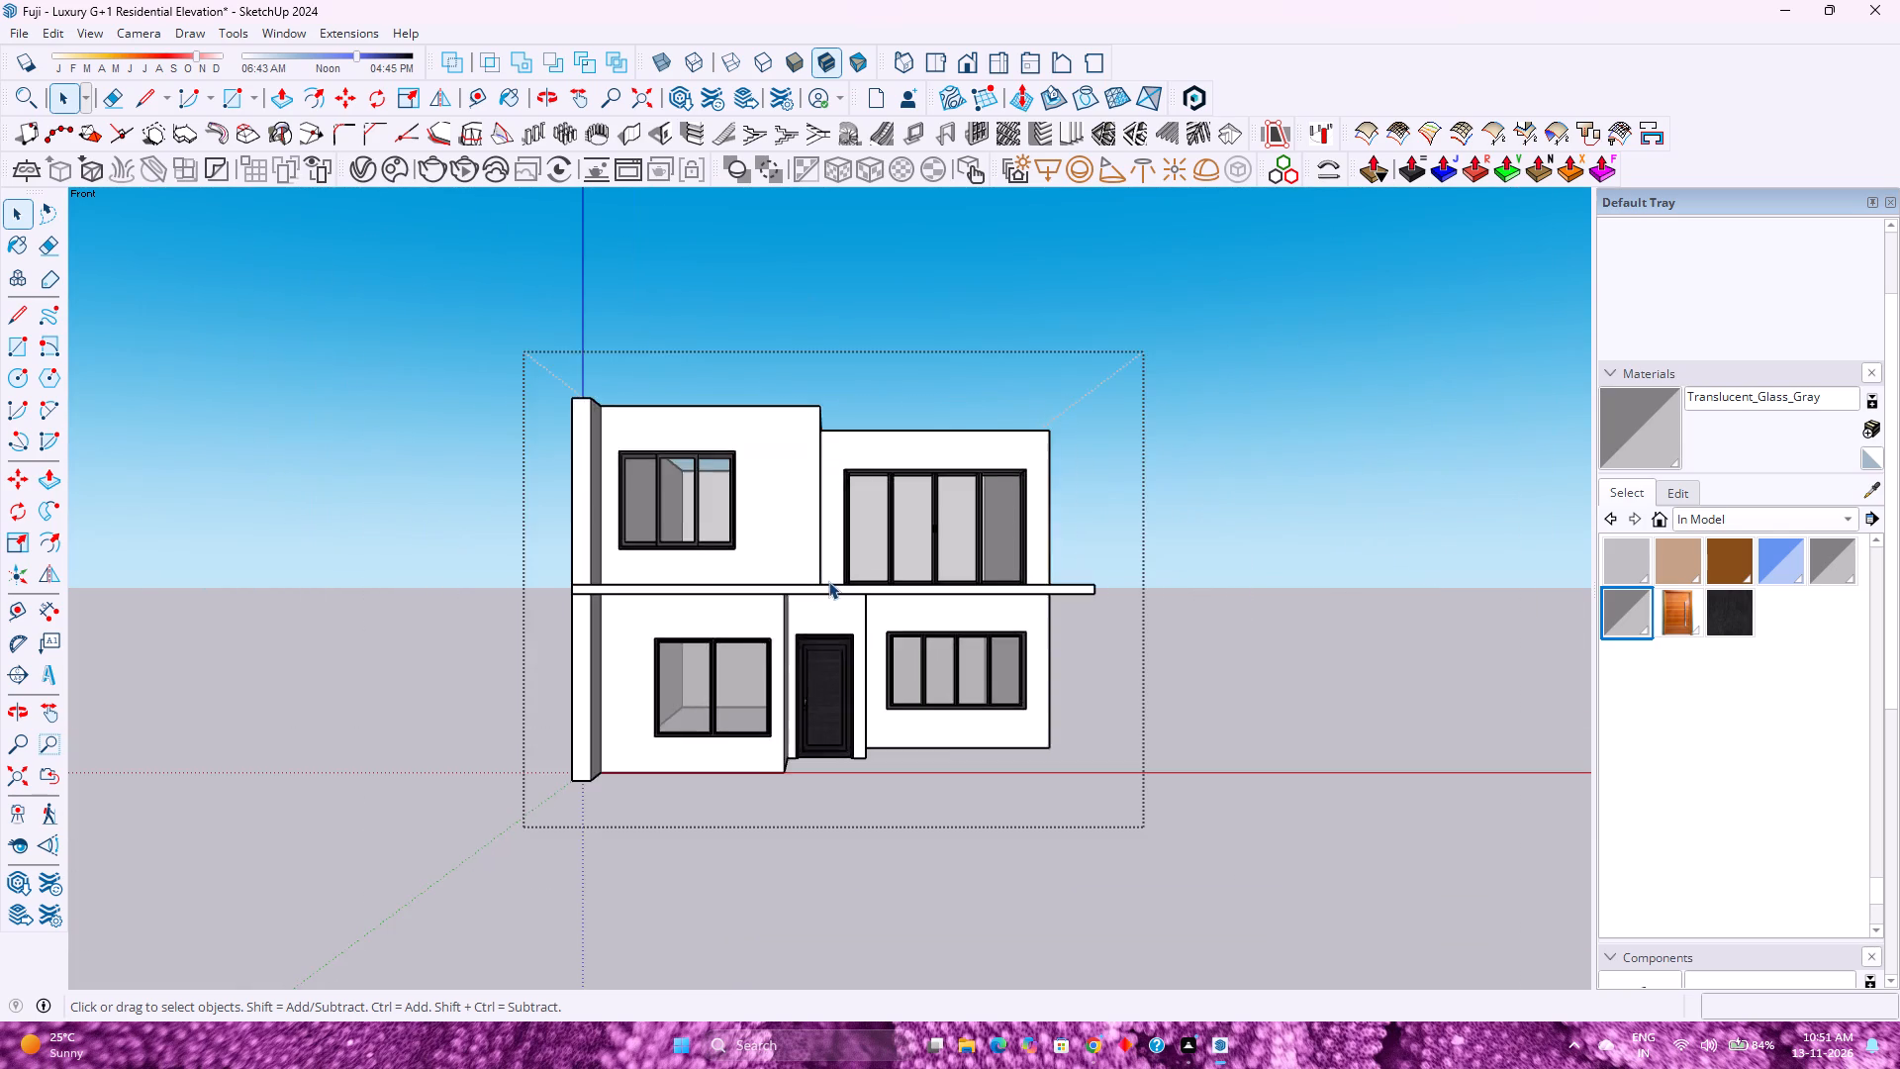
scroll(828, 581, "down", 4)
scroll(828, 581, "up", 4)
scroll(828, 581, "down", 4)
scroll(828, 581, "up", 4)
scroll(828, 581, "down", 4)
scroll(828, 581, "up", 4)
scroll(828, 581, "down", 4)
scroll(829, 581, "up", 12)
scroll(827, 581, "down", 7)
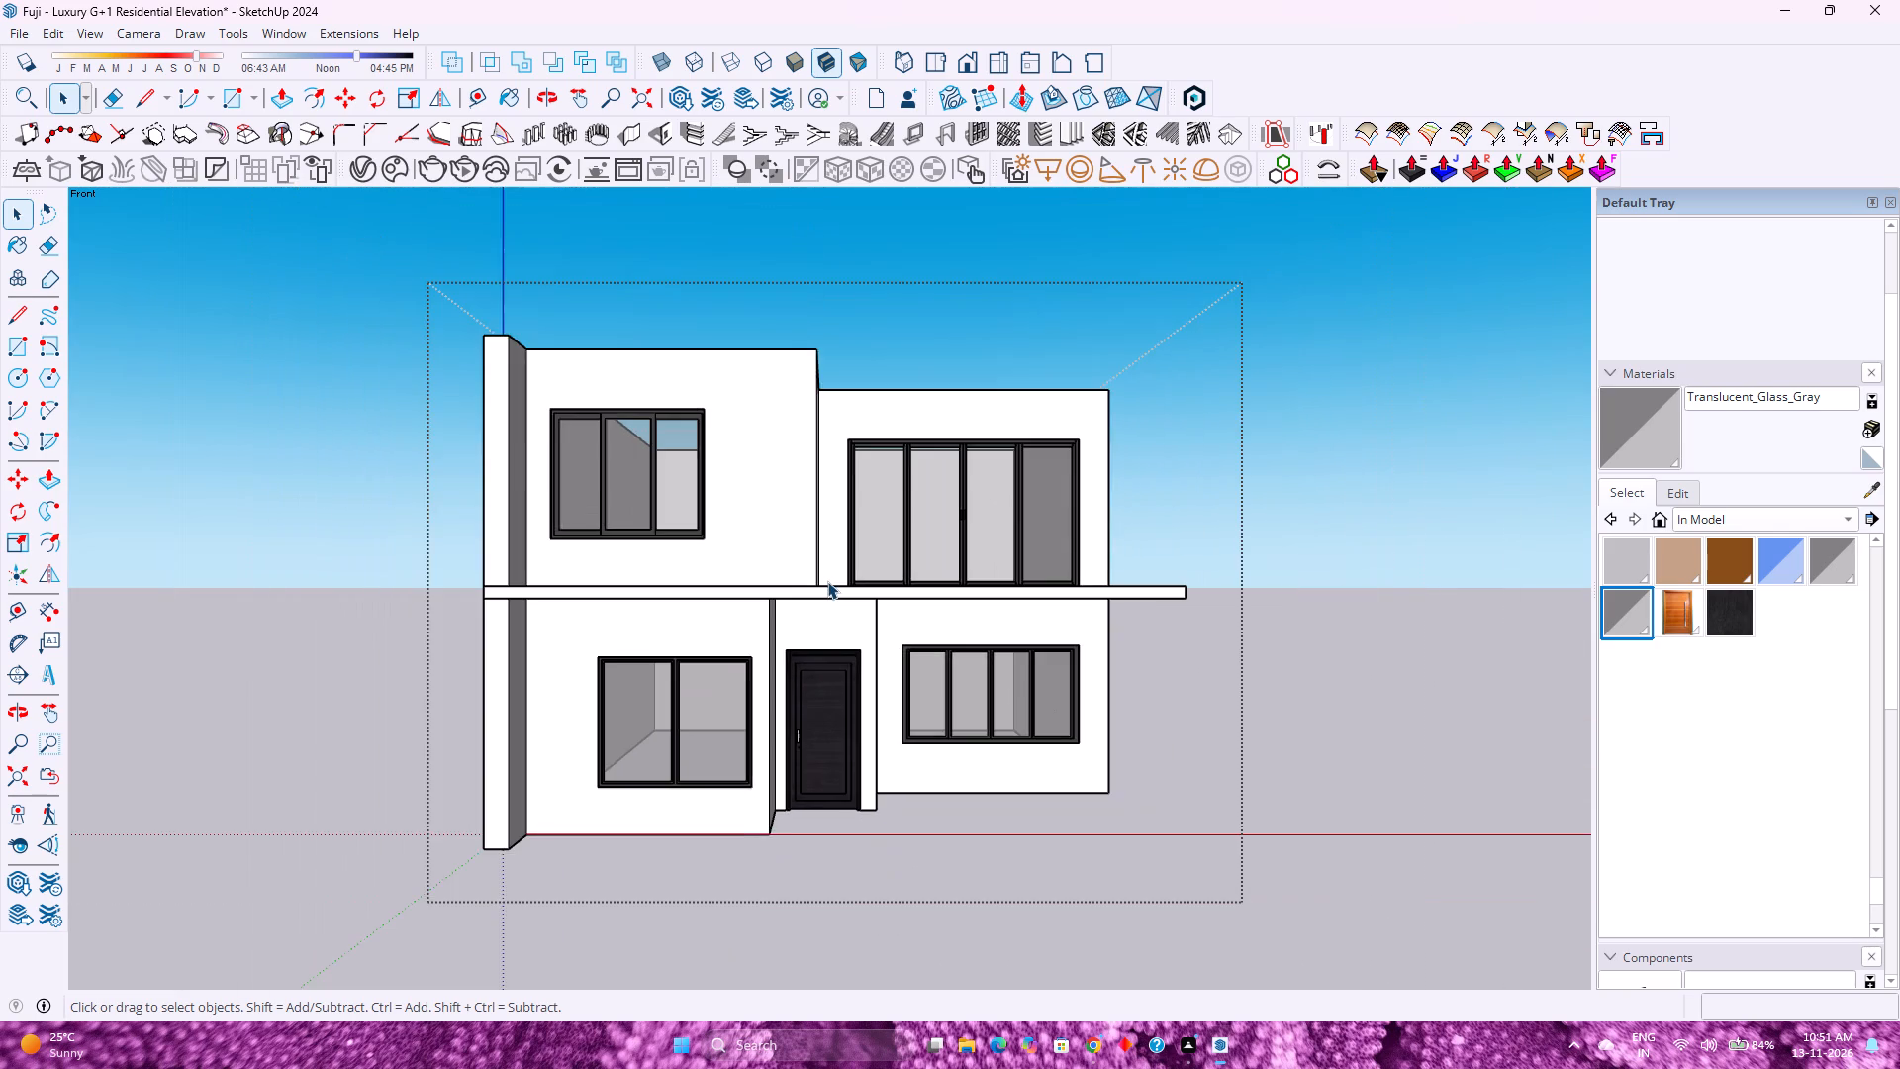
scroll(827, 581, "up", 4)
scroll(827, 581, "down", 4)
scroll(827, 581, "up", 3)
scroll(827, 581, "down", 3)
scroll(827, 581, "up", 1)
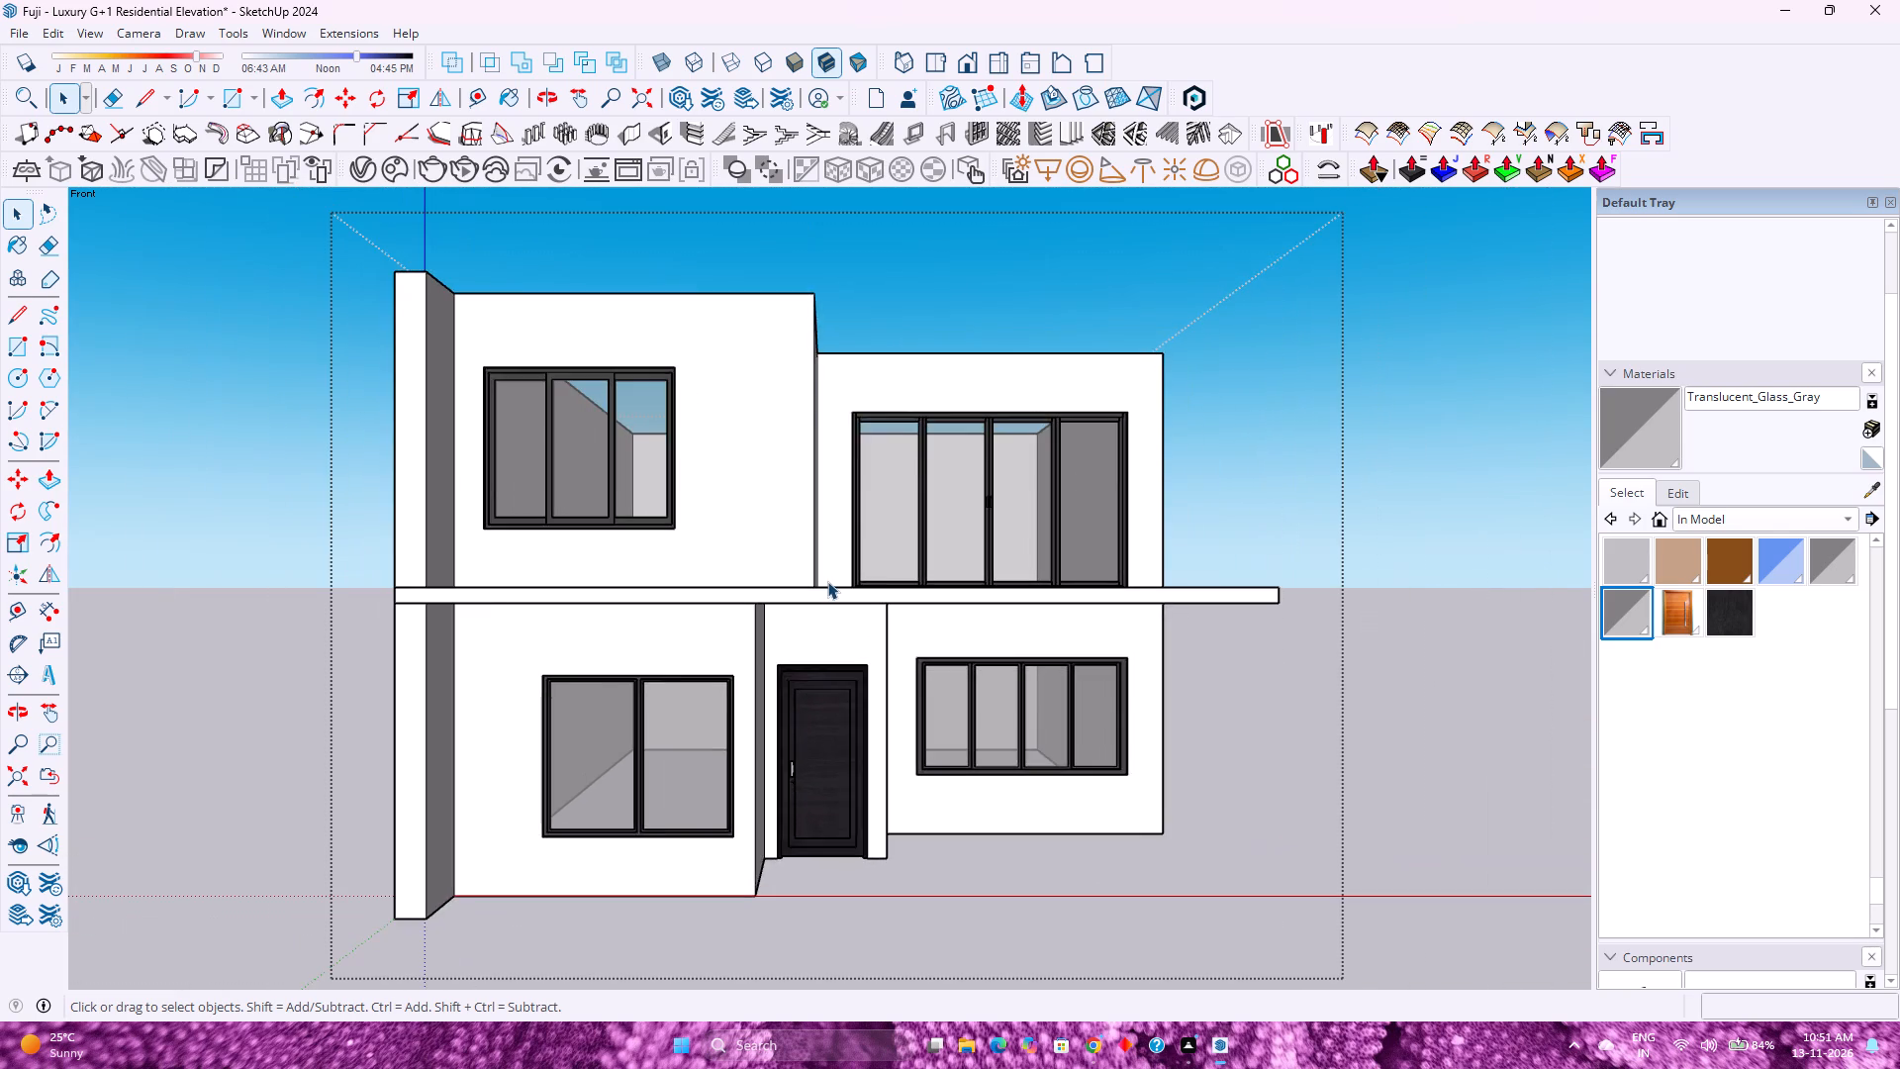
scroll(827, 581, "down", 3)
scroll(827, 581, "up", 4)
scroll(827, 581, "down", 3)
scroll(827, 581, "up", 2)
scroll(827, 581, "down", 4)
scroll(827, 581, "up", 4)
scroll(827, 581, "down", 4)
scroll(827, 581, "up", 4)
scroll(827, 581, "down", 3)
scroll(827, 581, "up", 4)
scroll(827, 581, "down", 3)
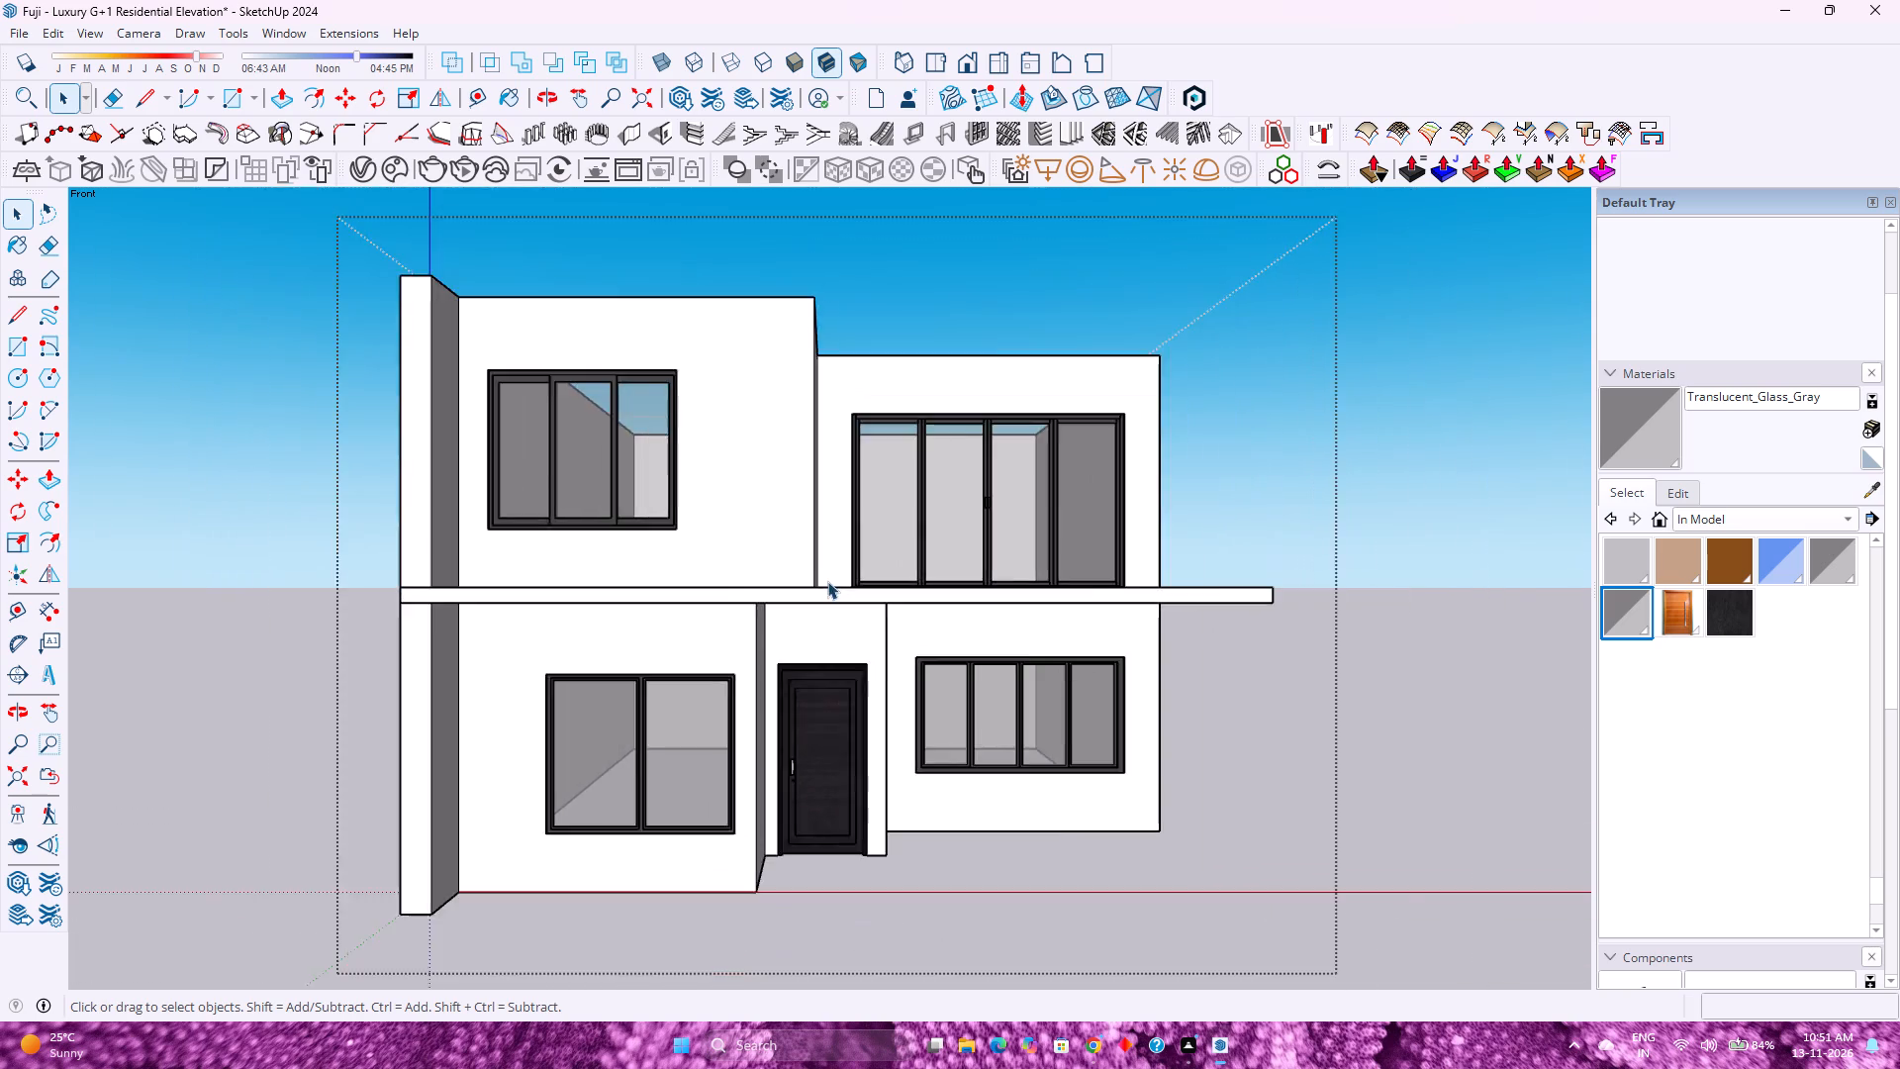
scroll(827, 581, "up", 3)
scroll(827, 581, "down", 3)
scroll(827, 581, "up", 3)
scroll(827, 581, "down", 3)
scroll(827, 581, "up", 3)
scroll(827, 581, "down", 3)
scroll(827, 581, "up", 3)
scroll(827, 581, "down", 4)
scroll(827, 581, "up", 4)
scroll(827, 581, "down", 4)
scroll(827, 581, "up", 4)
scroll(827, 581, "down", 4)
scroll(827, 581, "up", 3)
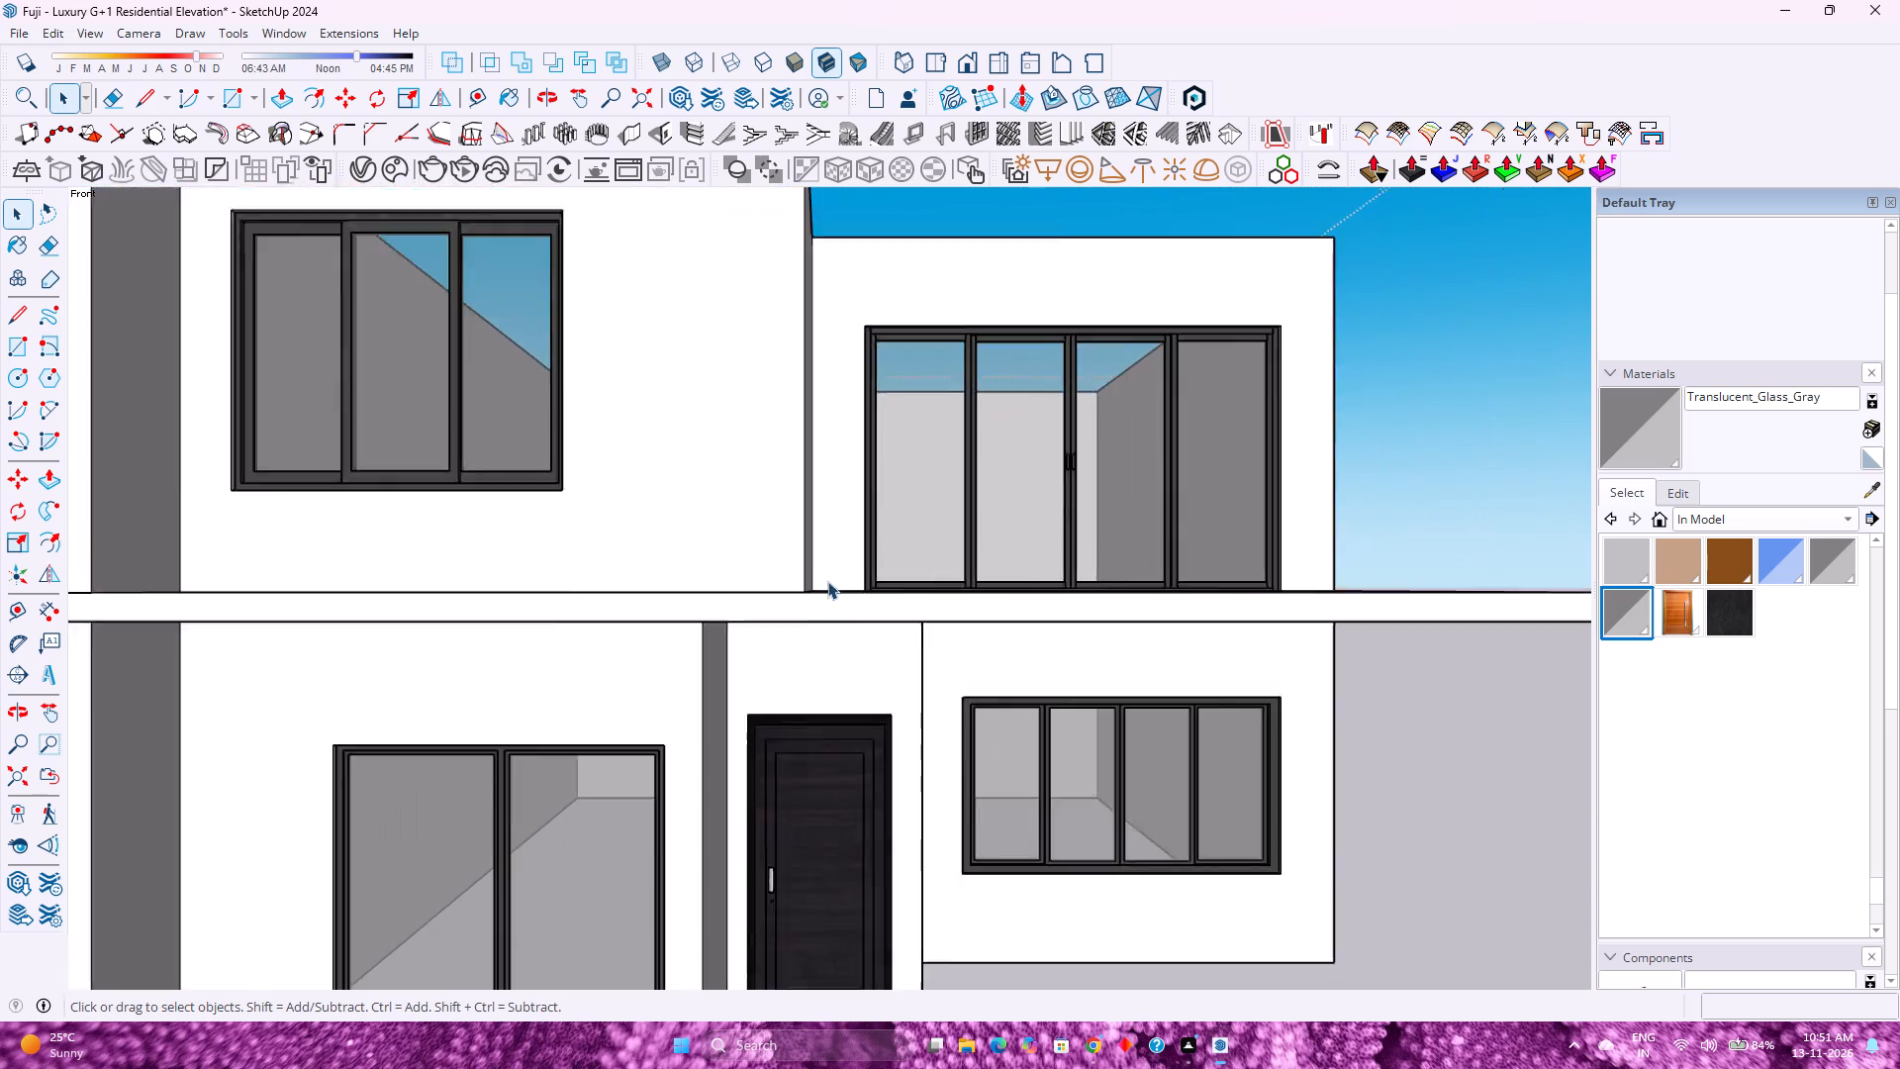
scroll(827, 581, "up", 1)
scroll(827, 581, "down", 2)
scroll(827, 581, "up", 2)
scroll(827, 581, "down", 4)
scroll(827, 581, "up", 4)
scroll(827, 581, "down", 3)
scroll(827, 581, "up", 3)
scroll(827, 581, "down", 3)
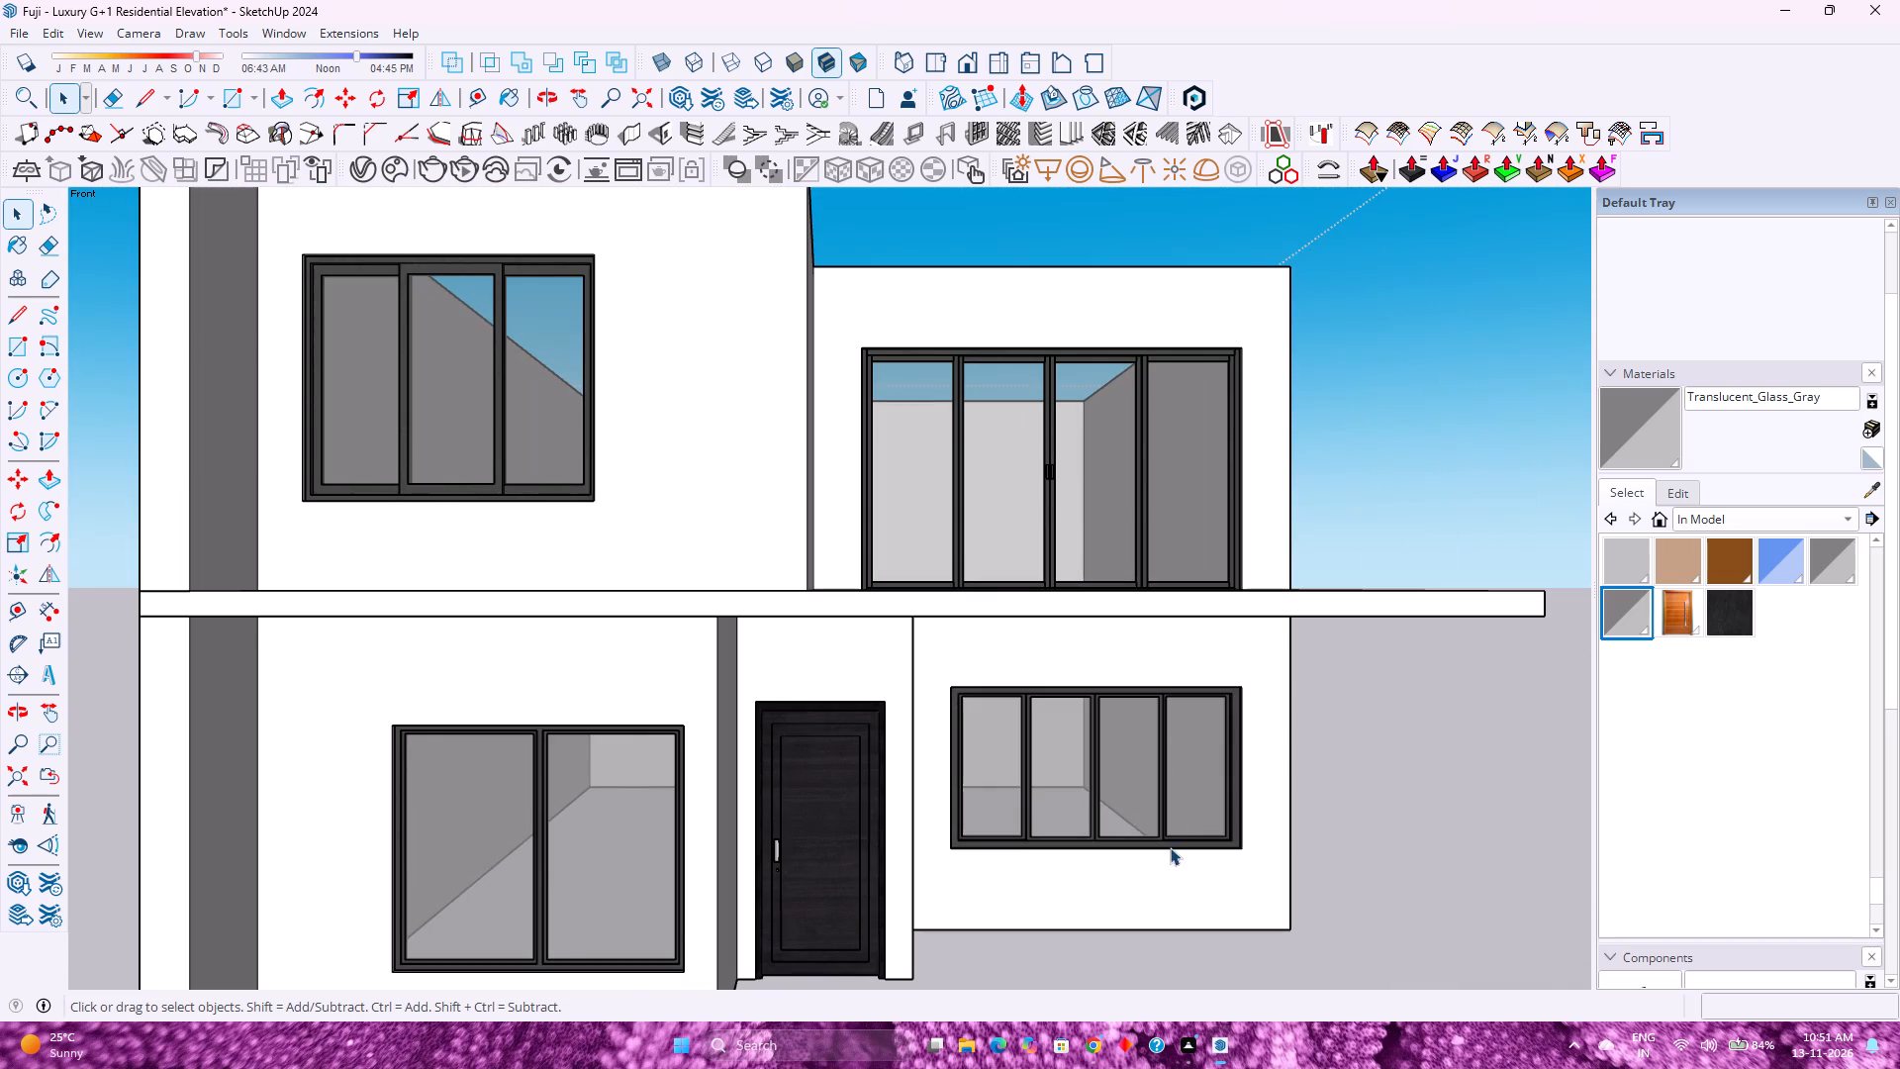
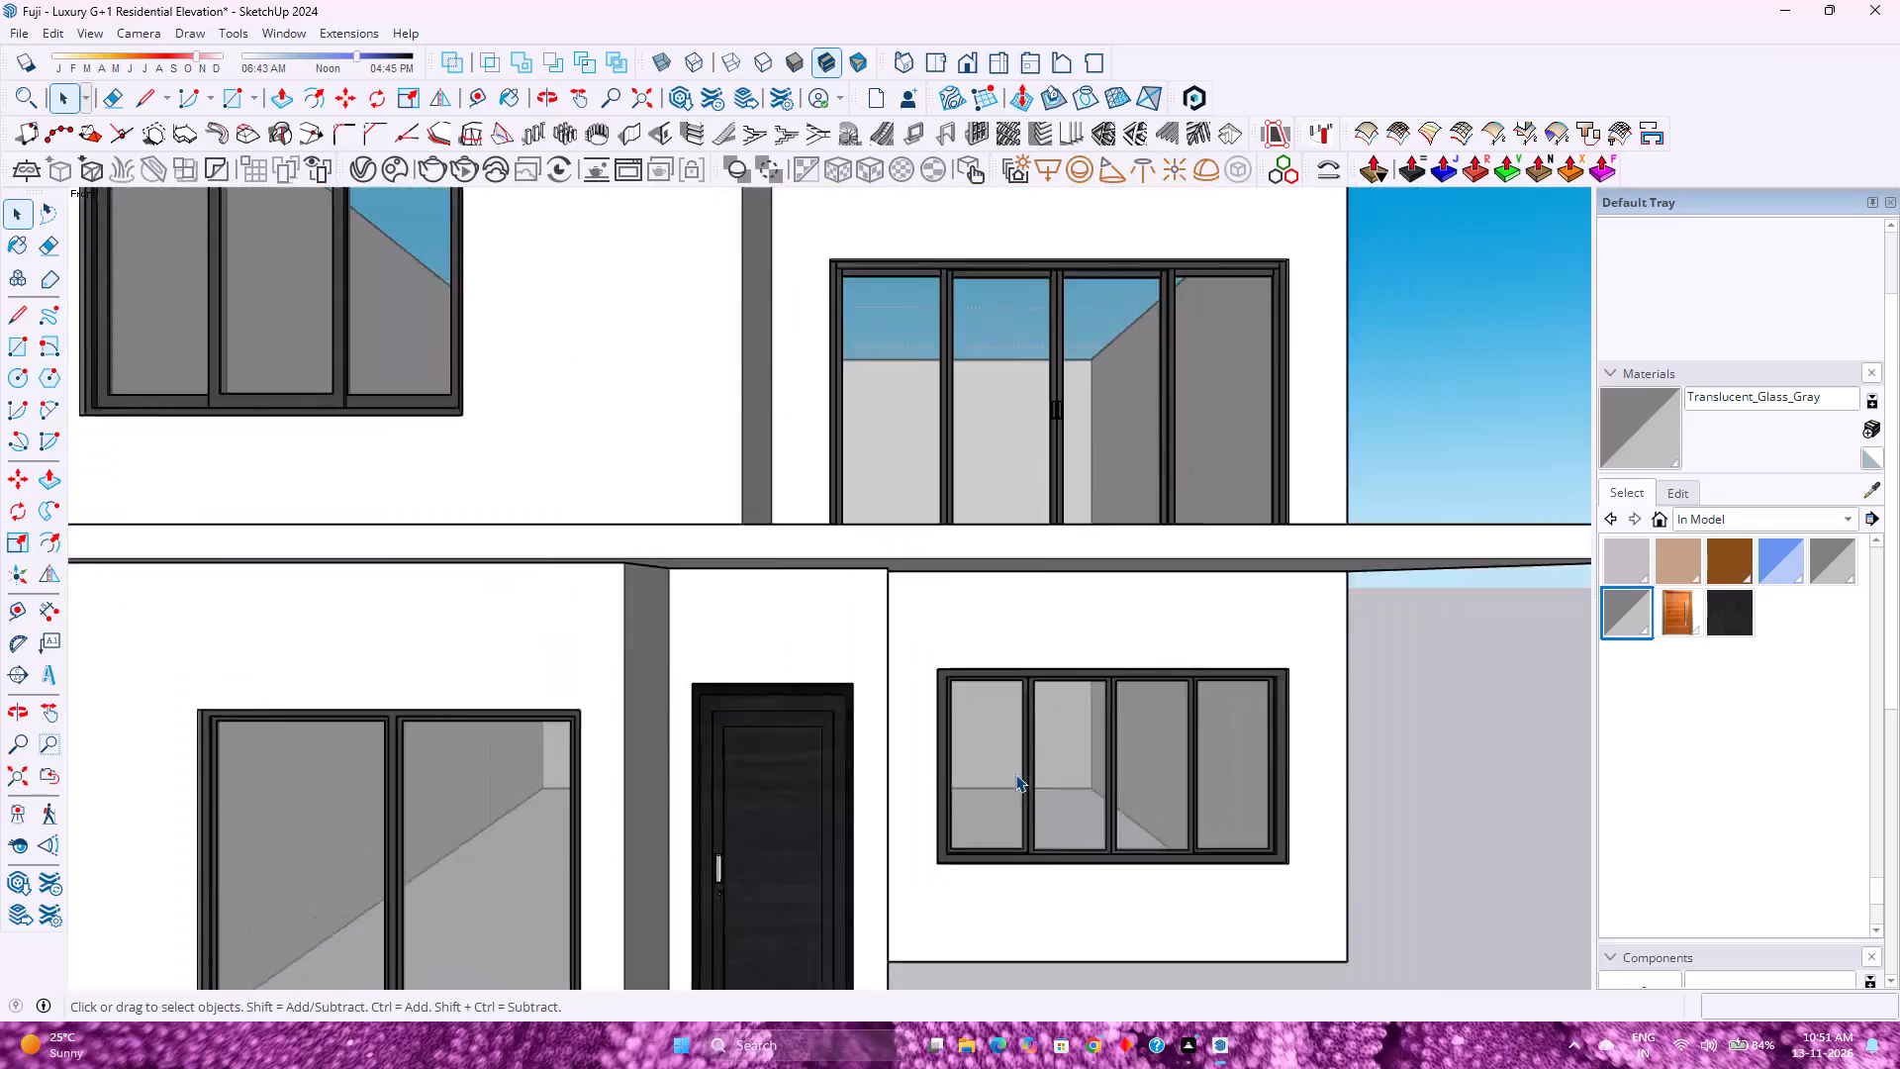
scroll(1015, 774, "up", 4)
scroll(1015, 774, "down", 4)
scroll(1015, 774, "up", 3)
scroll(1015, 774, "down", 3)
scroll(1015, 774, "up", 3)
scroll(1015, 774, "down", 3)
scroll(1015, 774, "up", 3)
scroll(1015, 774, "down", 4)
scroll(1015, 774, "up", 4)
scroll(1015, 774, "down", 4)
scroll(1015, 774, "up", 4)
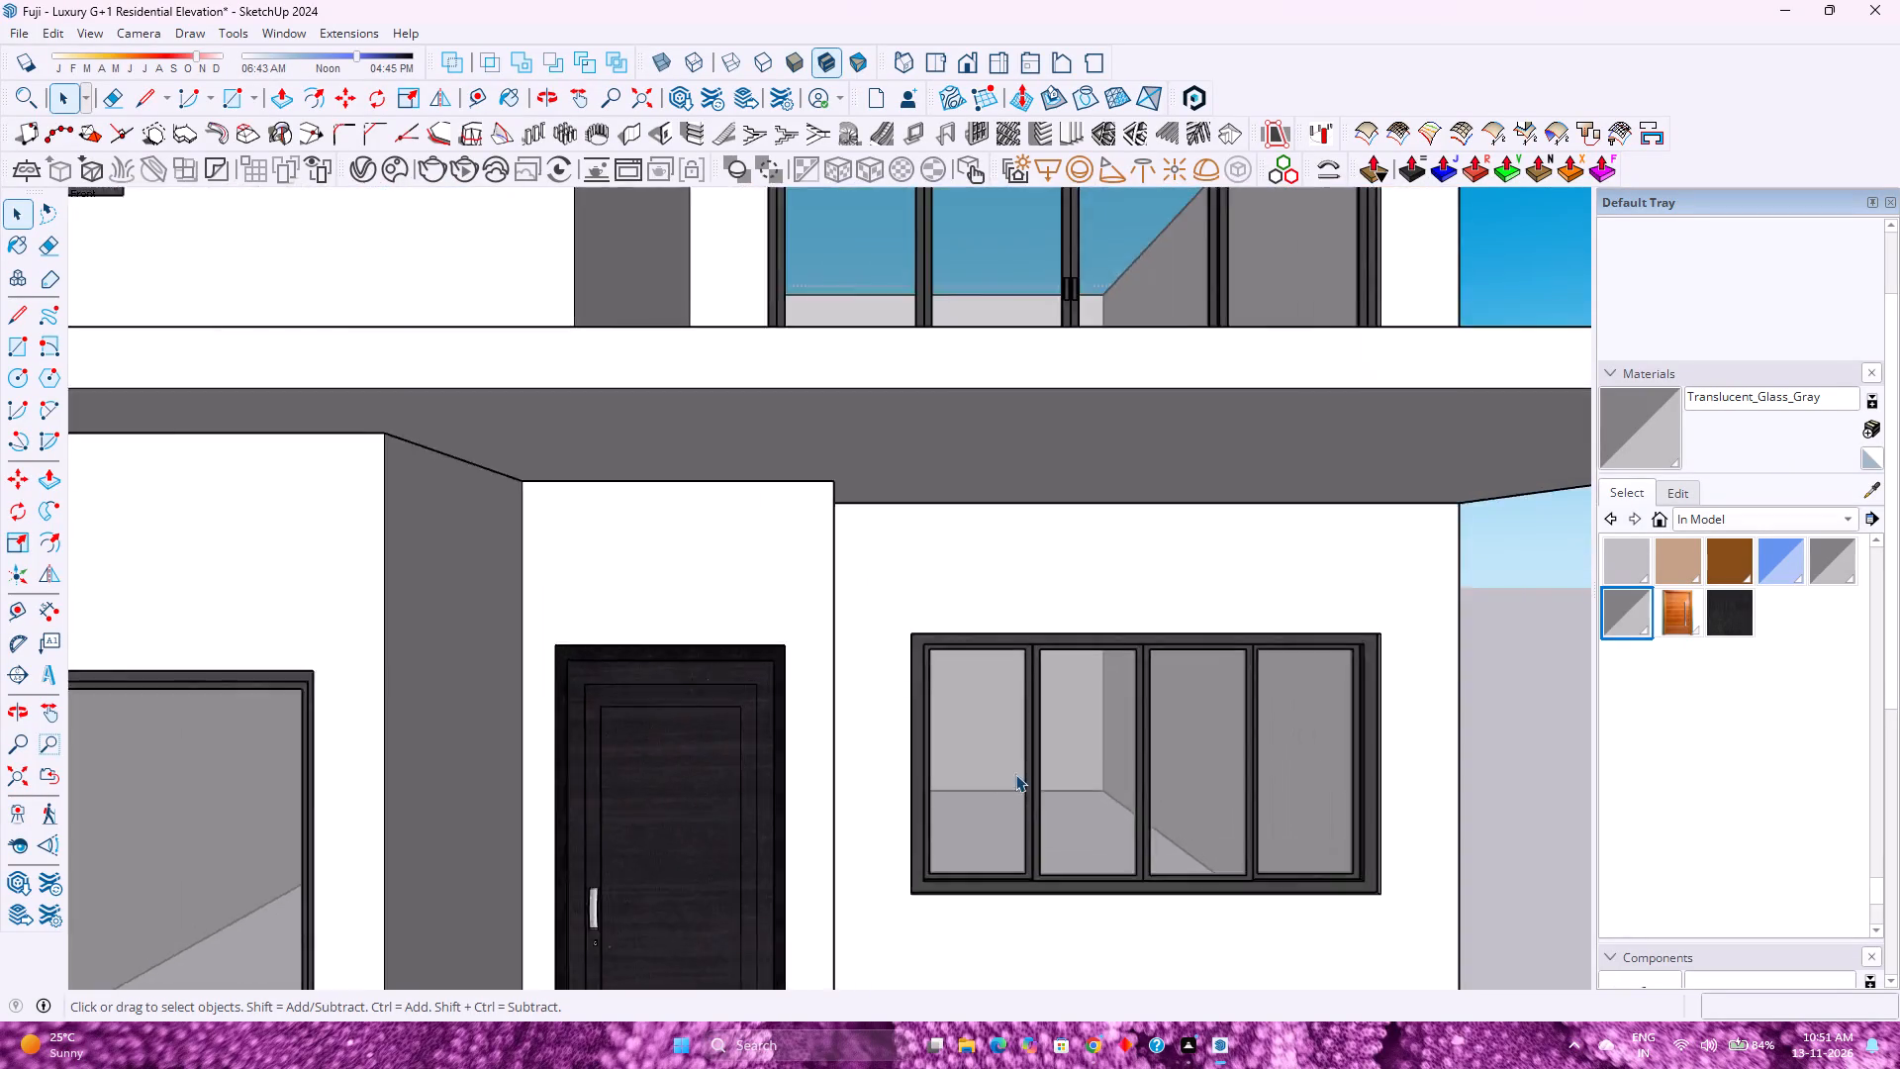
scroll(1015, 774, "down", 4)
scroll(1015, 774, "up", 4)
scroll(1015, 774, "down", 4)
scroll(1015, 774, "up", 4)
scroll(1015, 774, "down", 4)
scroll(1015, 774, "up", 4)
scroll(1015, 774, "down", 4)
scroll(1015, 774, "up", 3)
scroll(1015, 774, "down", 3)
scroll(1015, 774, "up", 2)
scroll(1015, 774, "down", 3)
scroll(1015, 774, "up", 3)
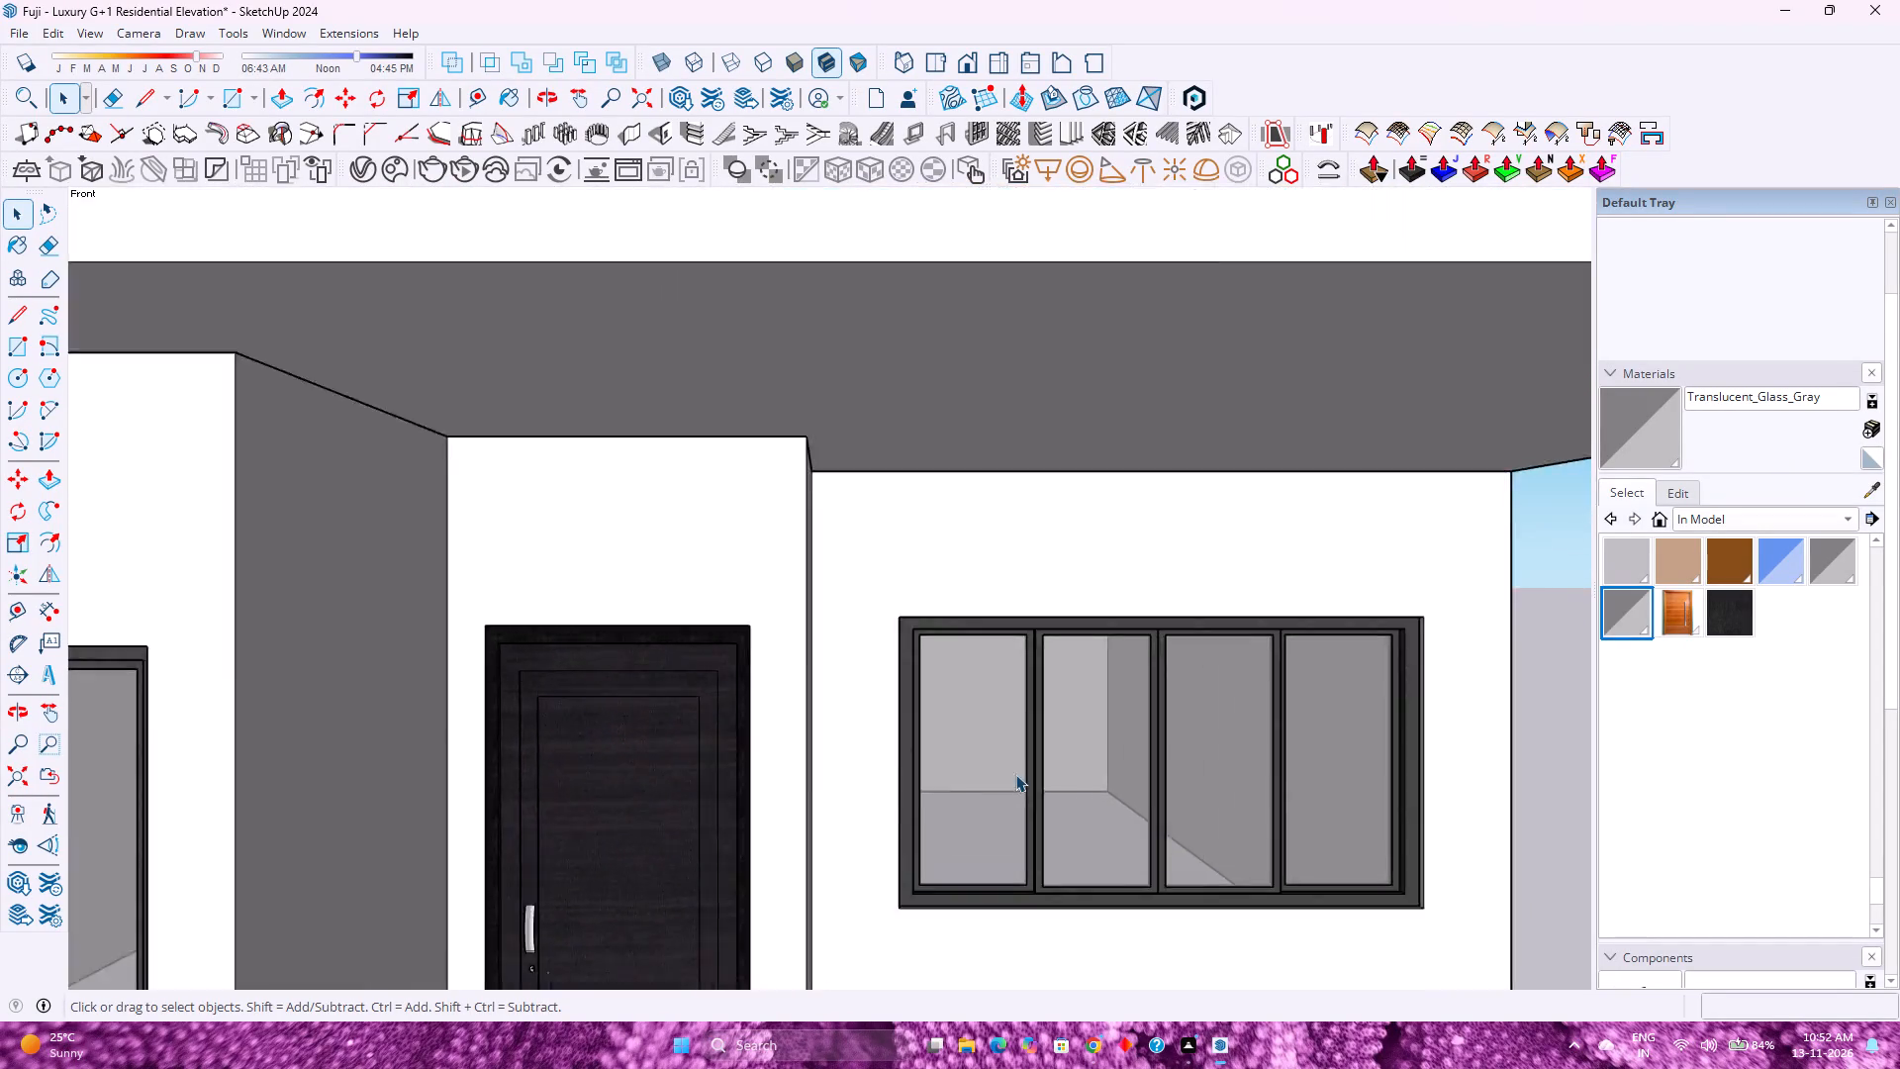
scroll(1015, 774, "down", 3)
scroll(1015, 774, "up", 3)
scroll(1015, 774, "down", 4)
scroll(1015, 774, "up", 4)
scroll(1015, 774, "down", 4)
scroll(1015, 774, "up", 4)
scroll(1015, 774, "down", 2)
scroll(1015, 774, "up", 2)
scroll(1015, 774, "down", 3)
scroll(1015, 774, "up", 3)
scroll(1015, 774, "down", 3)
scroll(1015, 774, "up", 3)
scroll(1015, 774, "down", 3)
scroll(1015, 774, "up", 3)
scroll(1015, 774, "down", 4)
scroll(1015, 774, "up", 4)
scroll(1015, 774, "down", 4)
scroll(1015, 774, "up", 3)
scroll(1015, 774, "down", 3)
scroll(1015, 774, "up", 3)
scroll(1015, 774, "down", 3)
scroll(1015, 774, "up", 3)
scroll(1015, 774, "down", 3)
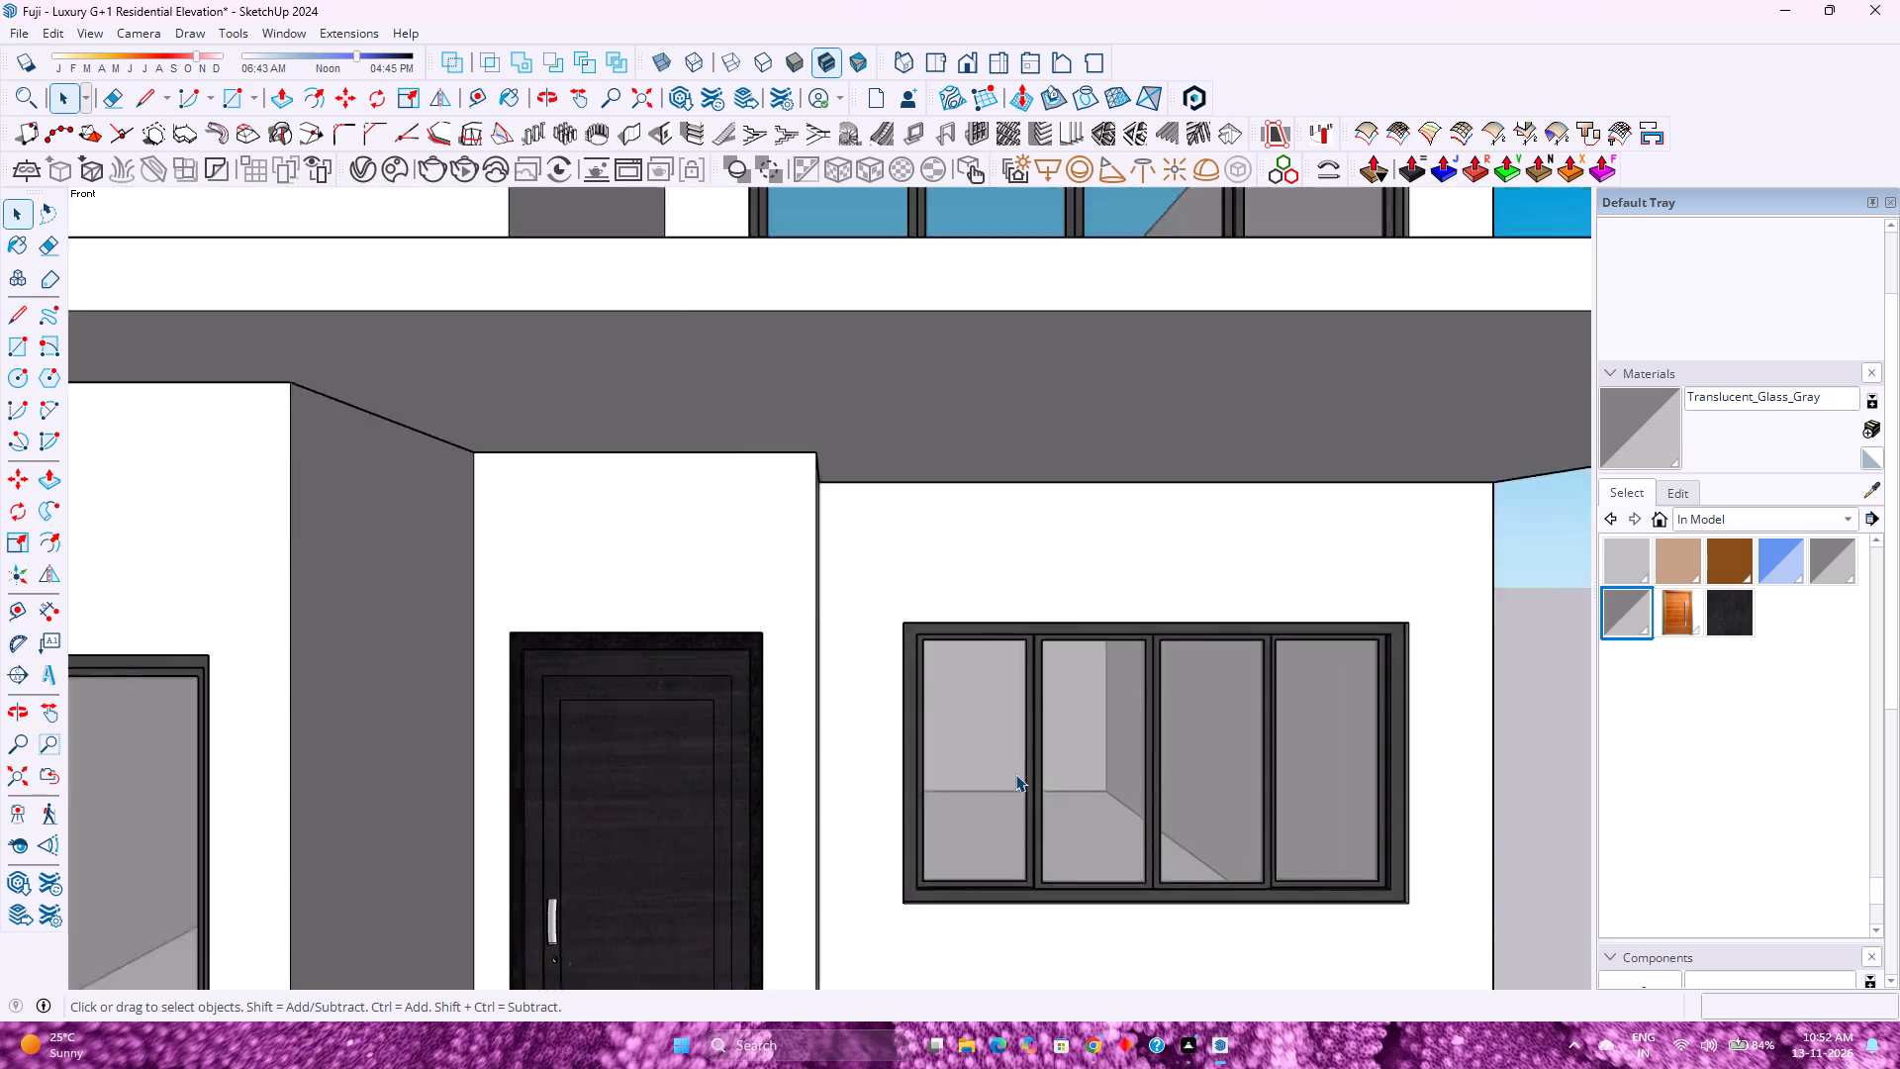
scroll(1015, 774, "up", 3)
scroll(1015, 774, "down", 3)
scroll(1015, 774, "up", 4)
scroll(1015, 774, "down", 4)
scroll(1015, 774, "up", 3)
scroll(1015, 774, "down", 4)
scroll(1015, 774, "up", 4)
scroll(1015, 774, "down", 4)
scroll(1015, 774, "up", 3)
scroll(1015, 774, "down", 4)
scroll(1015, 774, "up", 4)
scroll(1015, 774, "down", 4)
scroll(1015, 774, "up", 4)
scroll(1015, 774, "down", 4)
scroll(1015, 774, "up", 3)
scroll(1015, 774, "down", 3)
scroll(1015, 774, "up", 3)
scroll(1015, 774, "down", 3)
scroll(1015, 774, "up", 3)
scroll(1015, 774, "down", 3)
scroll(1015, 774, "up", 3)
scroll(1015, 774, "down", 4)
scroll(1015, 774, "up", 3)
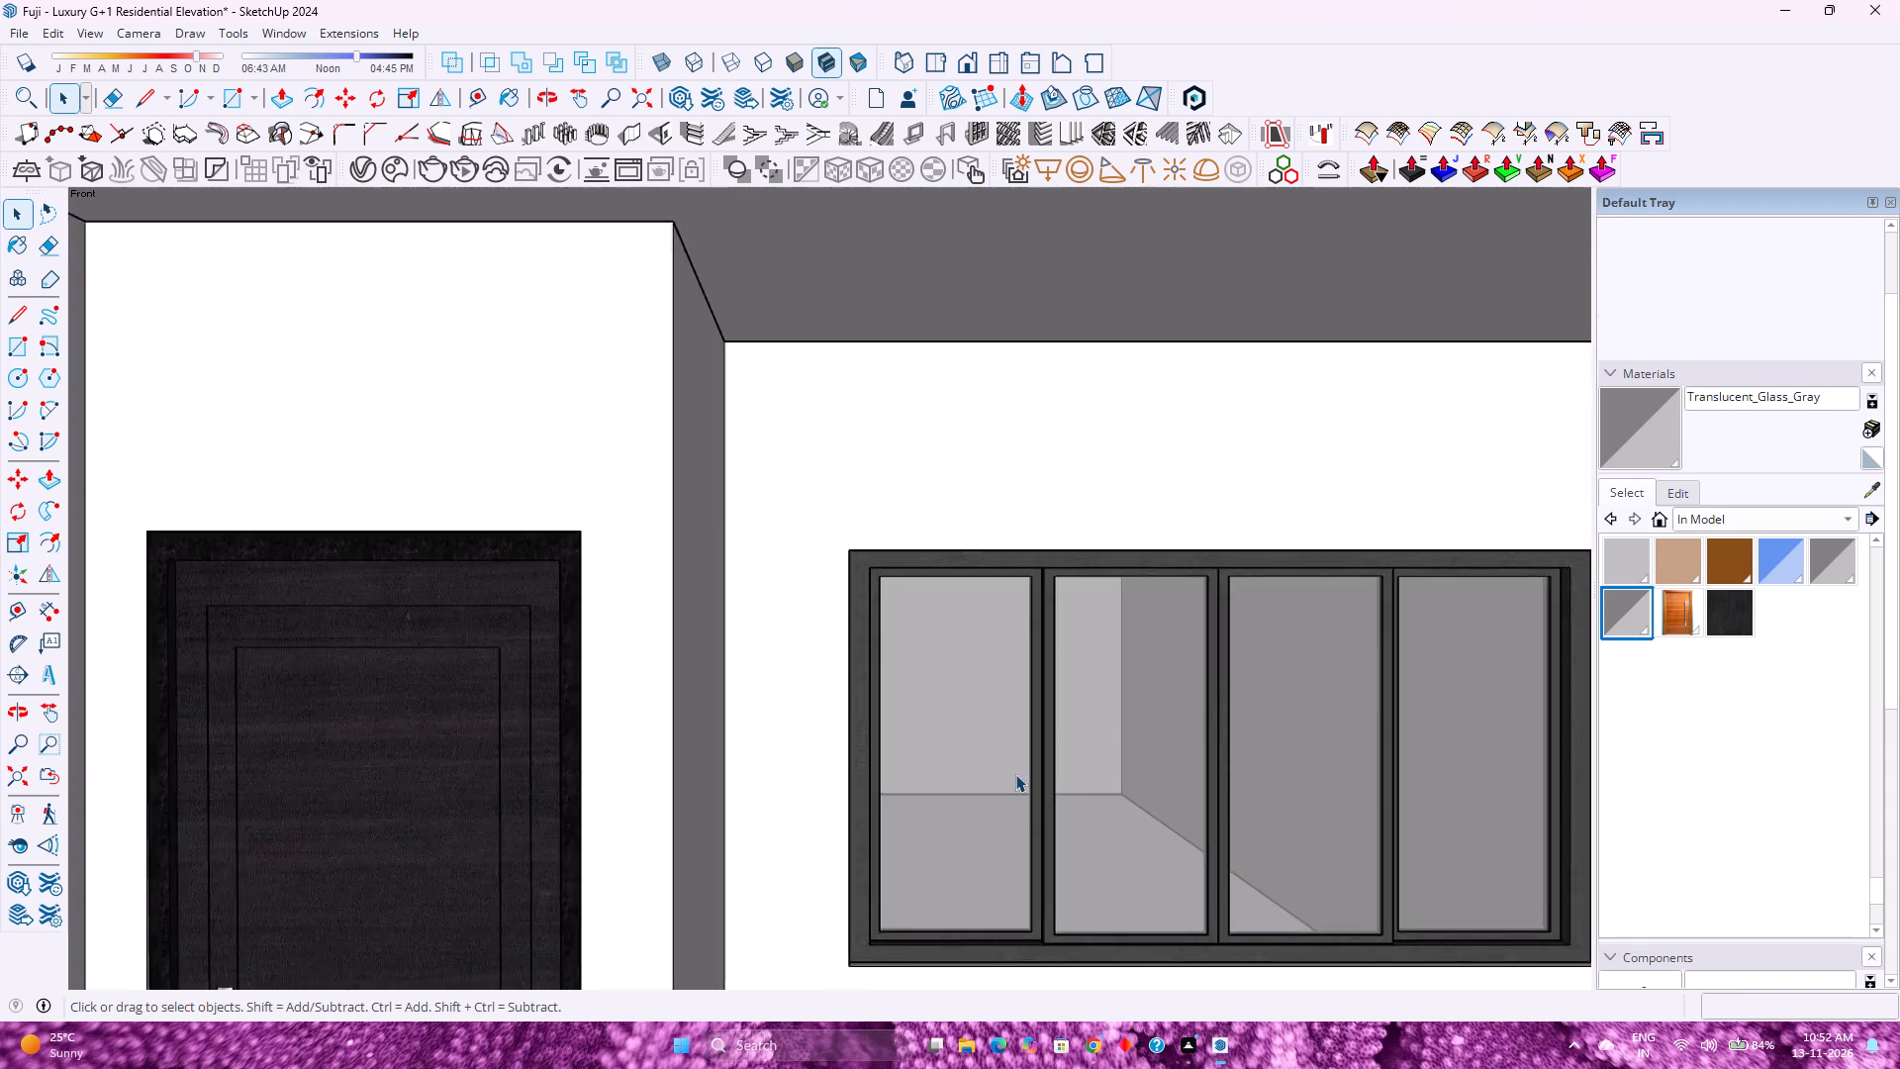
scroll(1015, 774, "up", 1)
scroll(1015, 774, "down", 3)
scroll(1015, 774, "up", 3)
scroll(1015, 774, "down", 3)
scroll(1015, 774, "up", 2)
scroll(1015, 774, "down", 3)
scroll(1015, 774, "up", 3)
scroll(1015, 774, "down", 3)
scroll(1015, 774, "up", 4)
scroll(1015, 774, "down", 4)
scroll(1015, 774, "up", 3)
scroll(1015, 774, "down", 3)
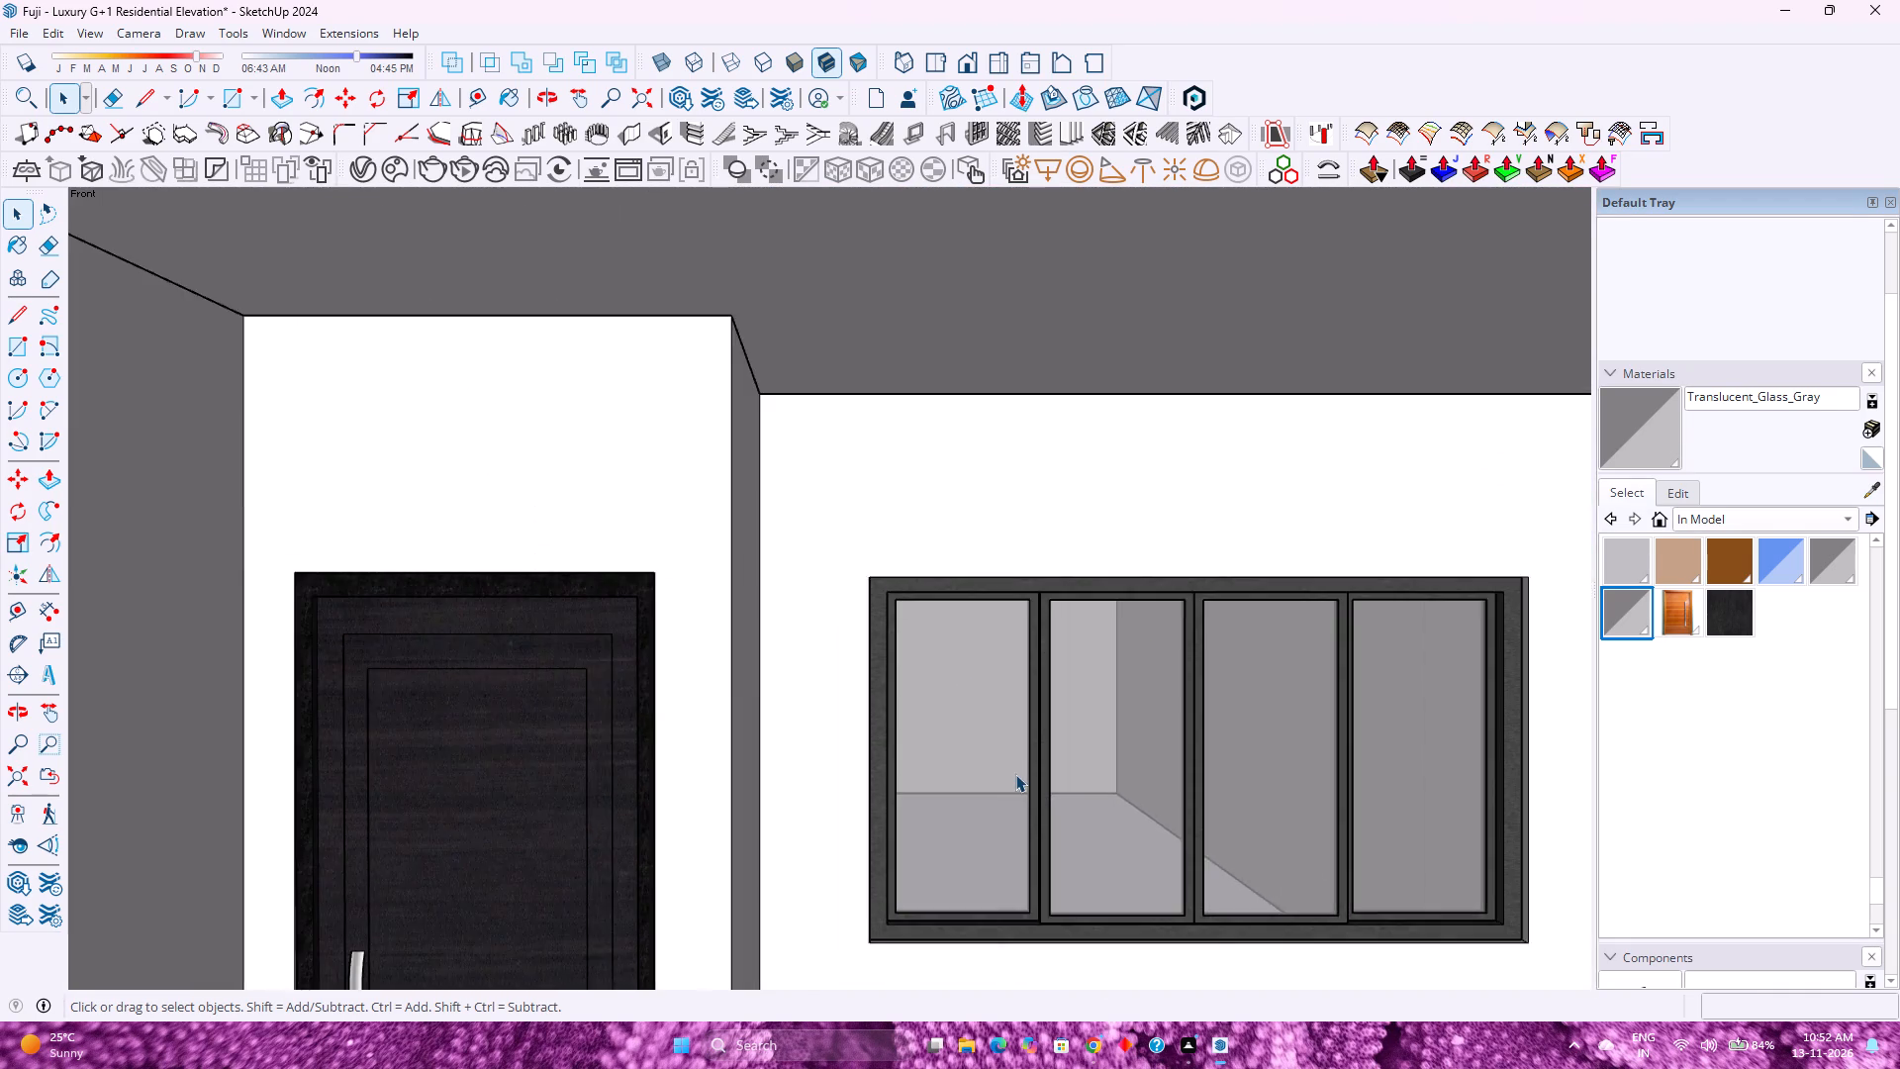
Examine the complete front elevation of the two-storey house, including its windows, entrance door and projecting floor slab.
scroll(1015, 774, "down", 4)
scroll(895, 769, "down", 9)
scroll(857, 771, "up", 3)
scroll(857, 771, "down", 3)
scroll(857, 771, "up", 3)
scroll(857, 771, "down", 3)
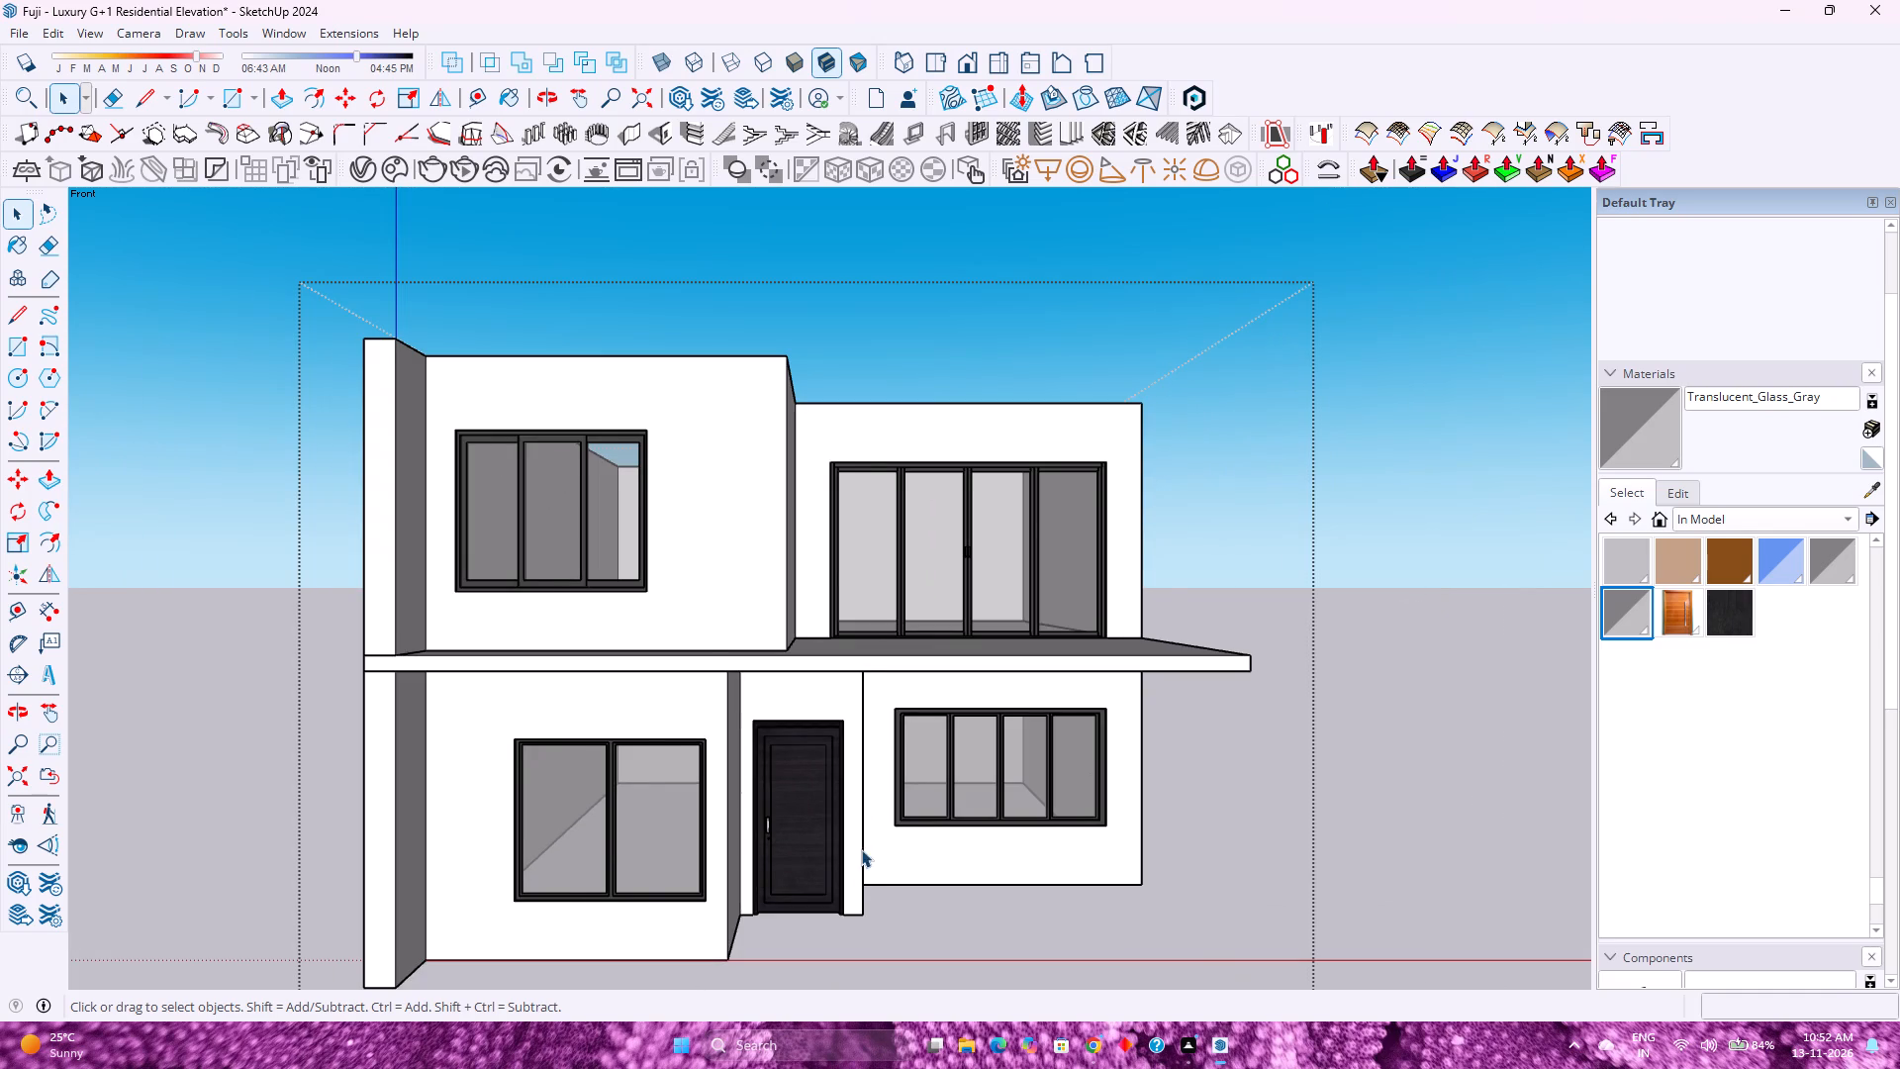
scroll(861, 869, "up", 1)
scroll(861, 896, "down", 4)
scroll(826, 961, "up", 1)
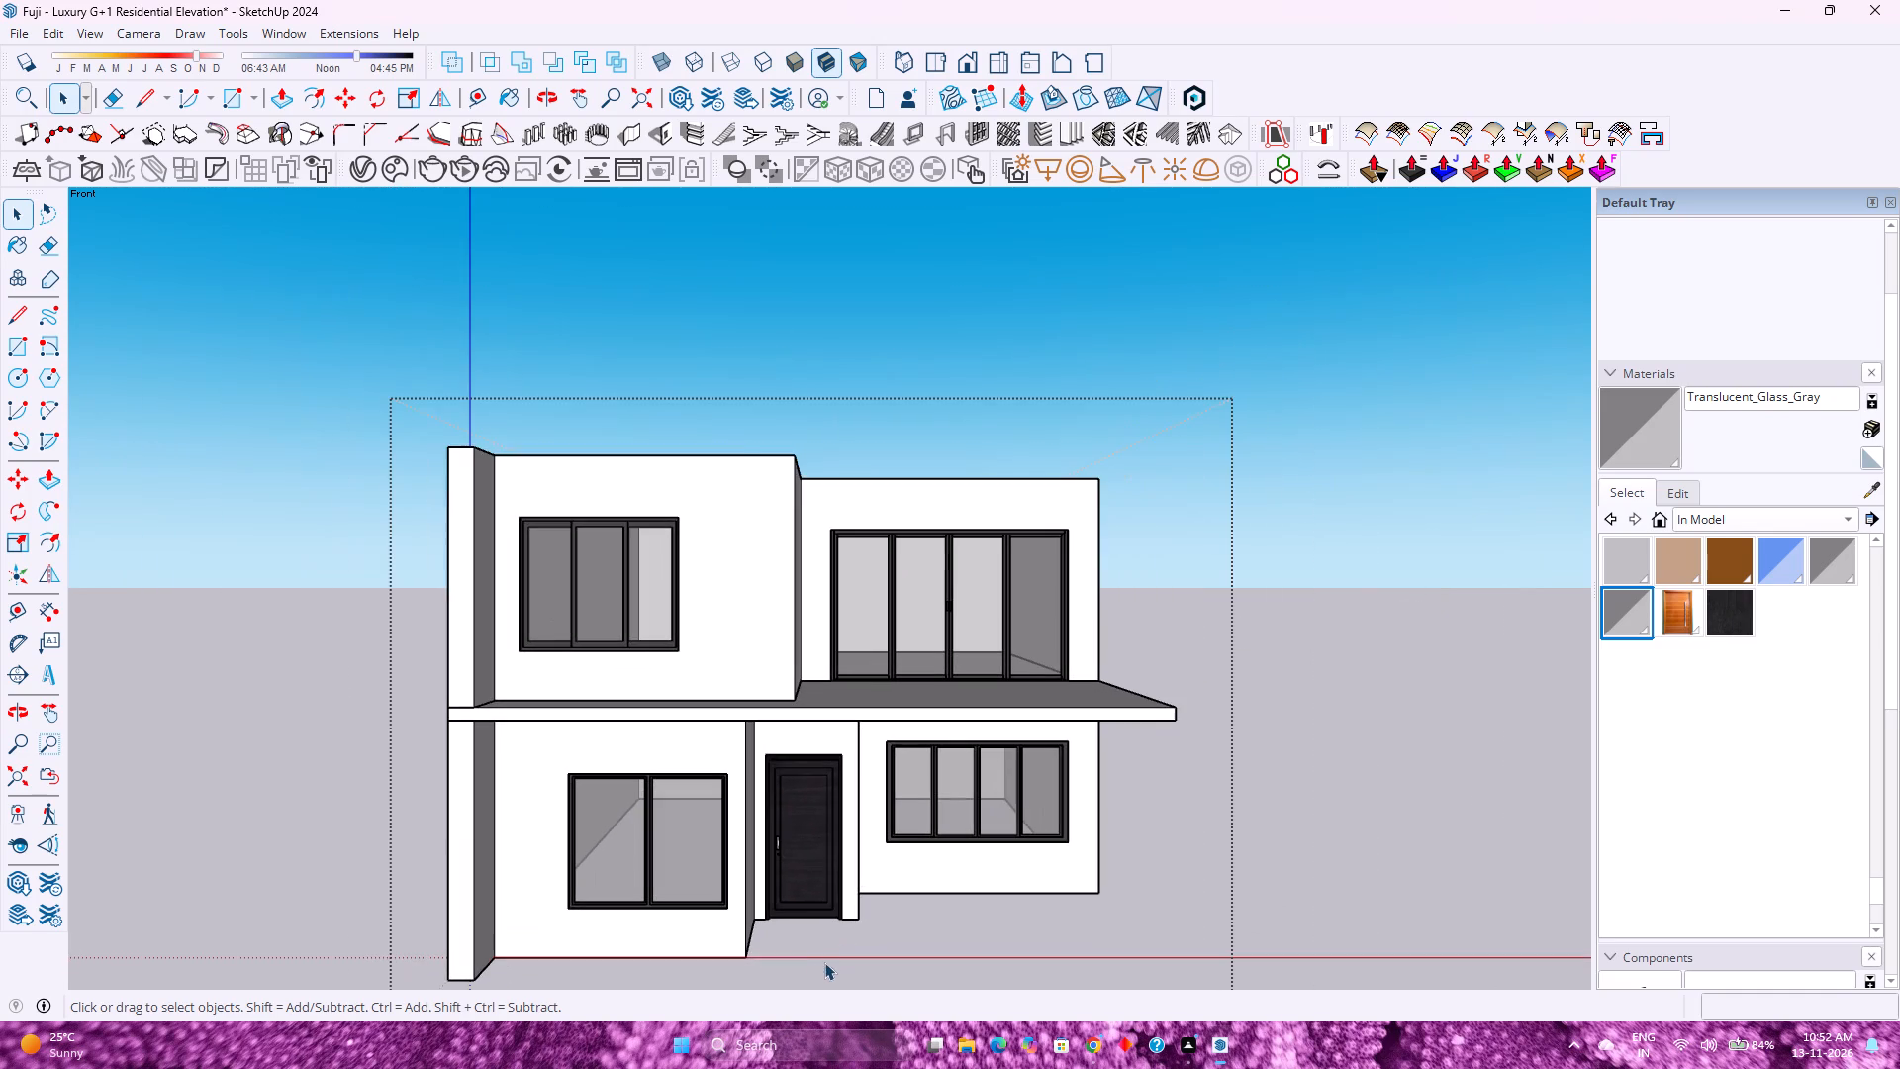
scroll(619, 989, "up", 3)
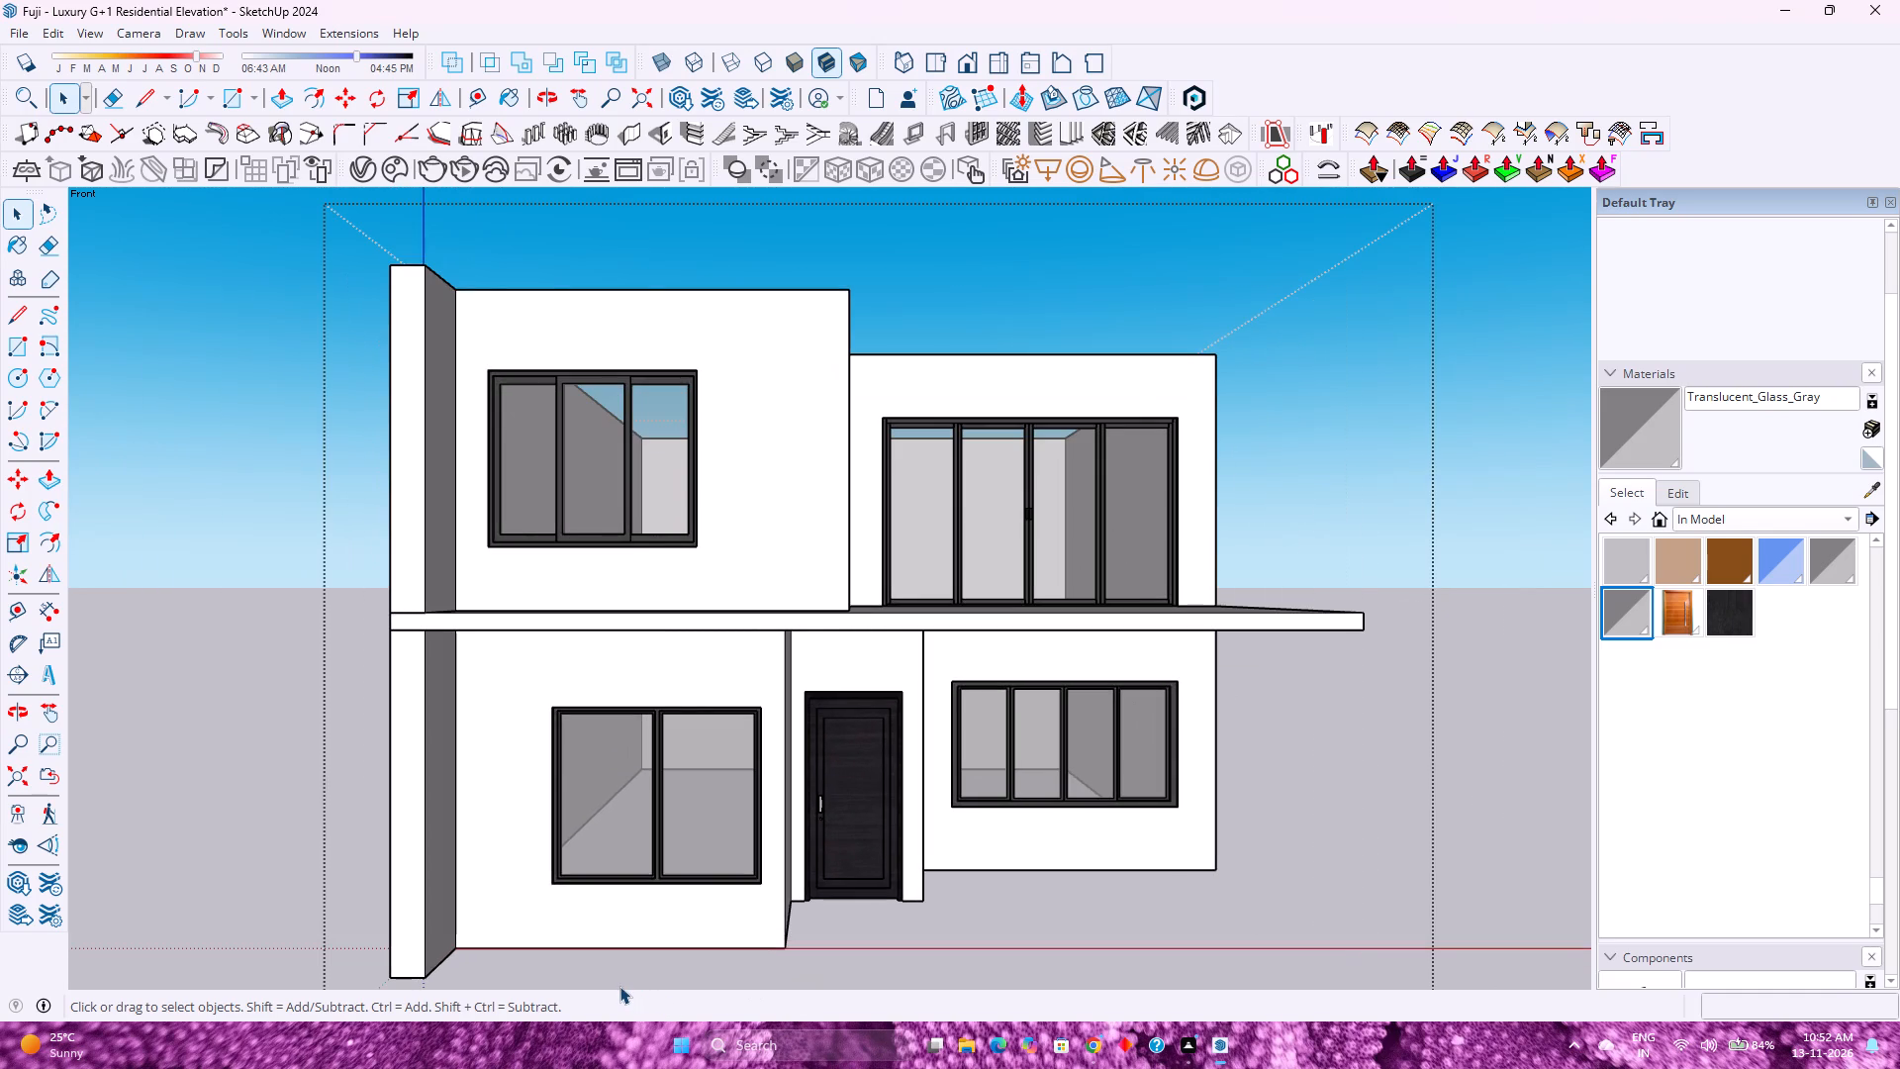
scroll(619, 986, "up", 1)
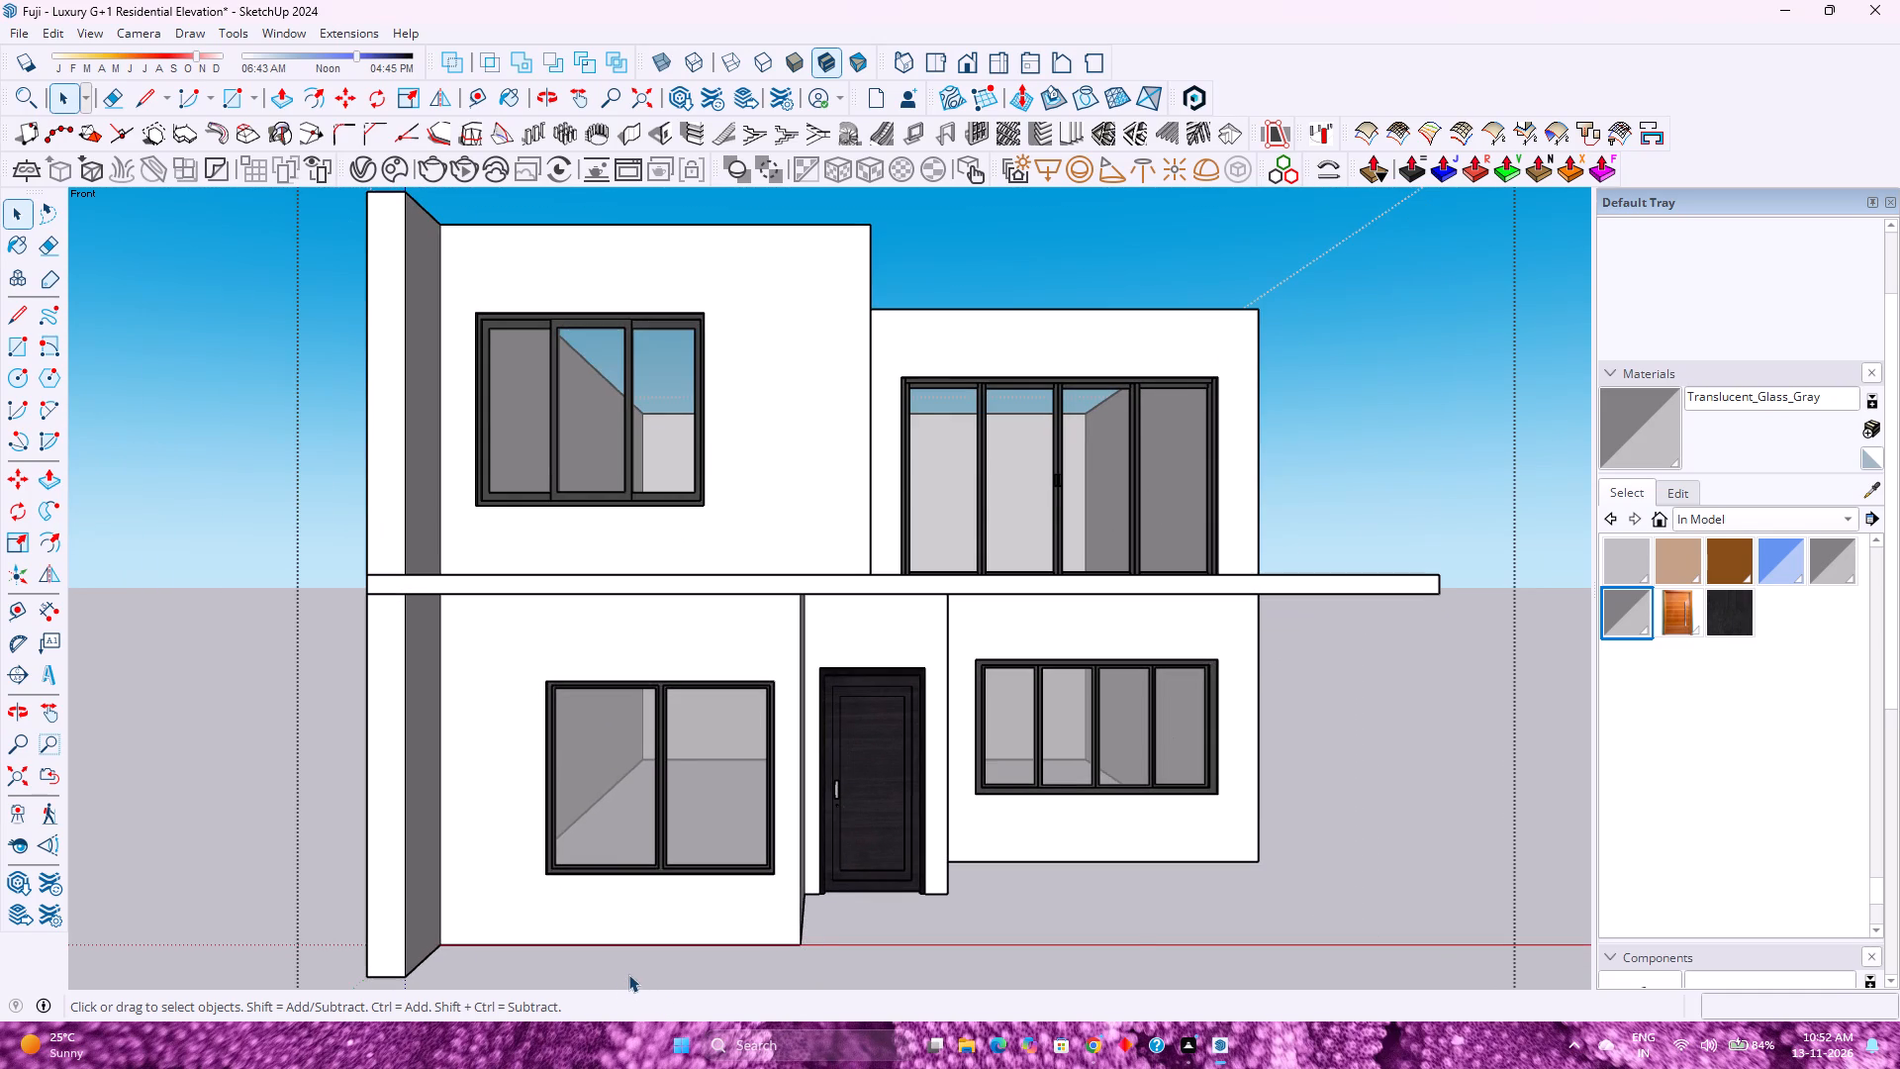
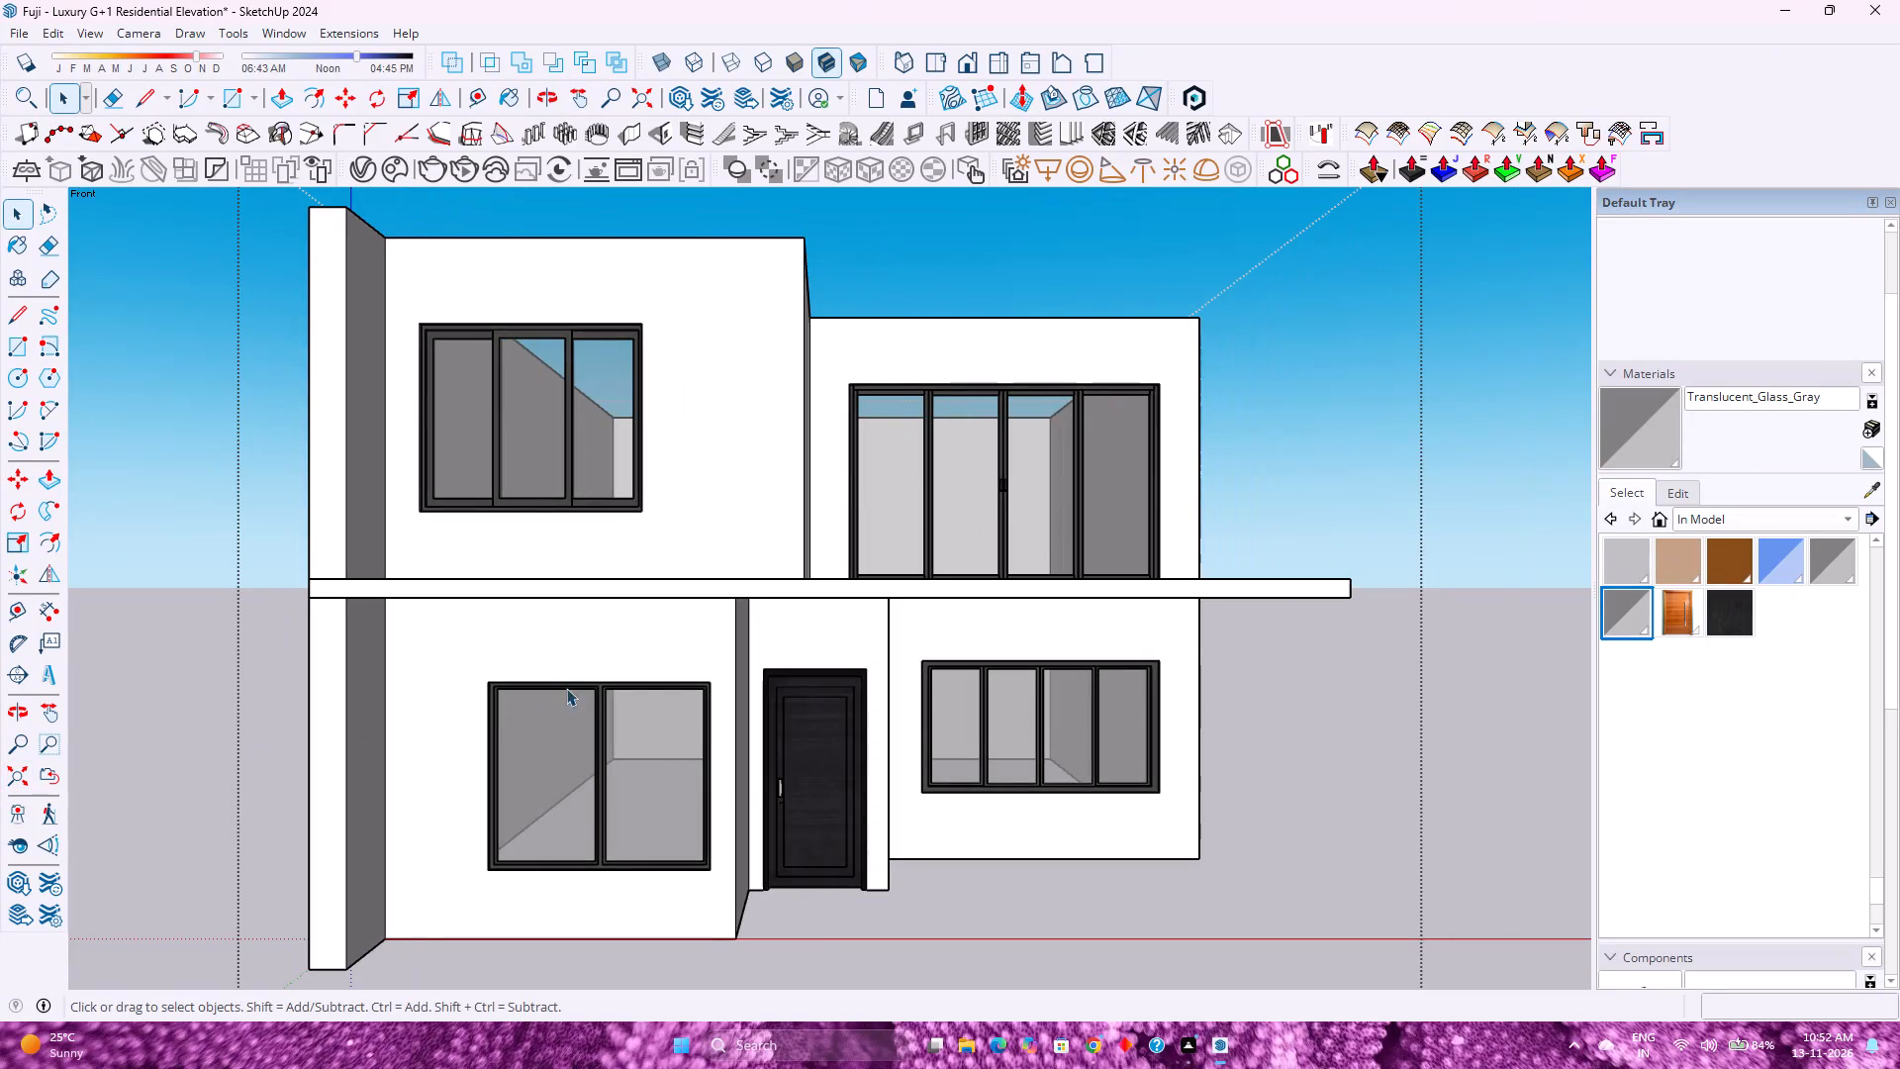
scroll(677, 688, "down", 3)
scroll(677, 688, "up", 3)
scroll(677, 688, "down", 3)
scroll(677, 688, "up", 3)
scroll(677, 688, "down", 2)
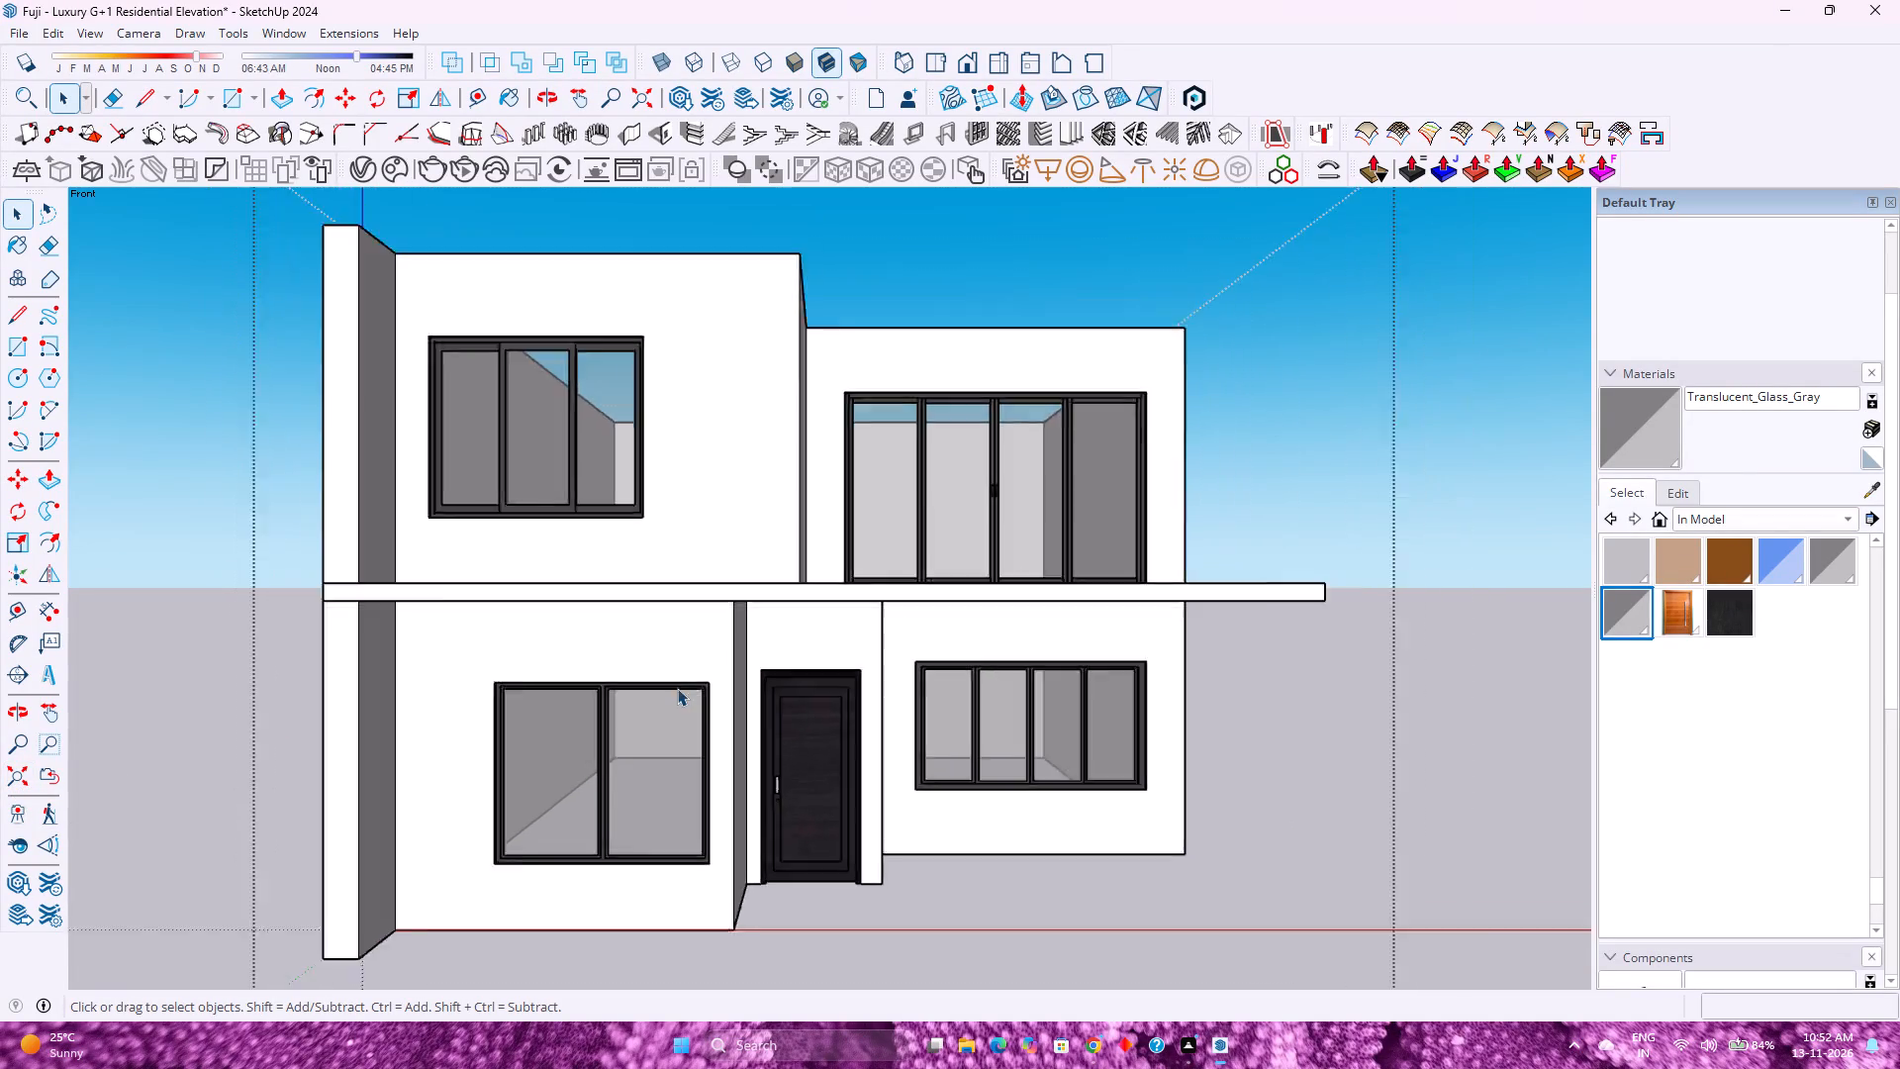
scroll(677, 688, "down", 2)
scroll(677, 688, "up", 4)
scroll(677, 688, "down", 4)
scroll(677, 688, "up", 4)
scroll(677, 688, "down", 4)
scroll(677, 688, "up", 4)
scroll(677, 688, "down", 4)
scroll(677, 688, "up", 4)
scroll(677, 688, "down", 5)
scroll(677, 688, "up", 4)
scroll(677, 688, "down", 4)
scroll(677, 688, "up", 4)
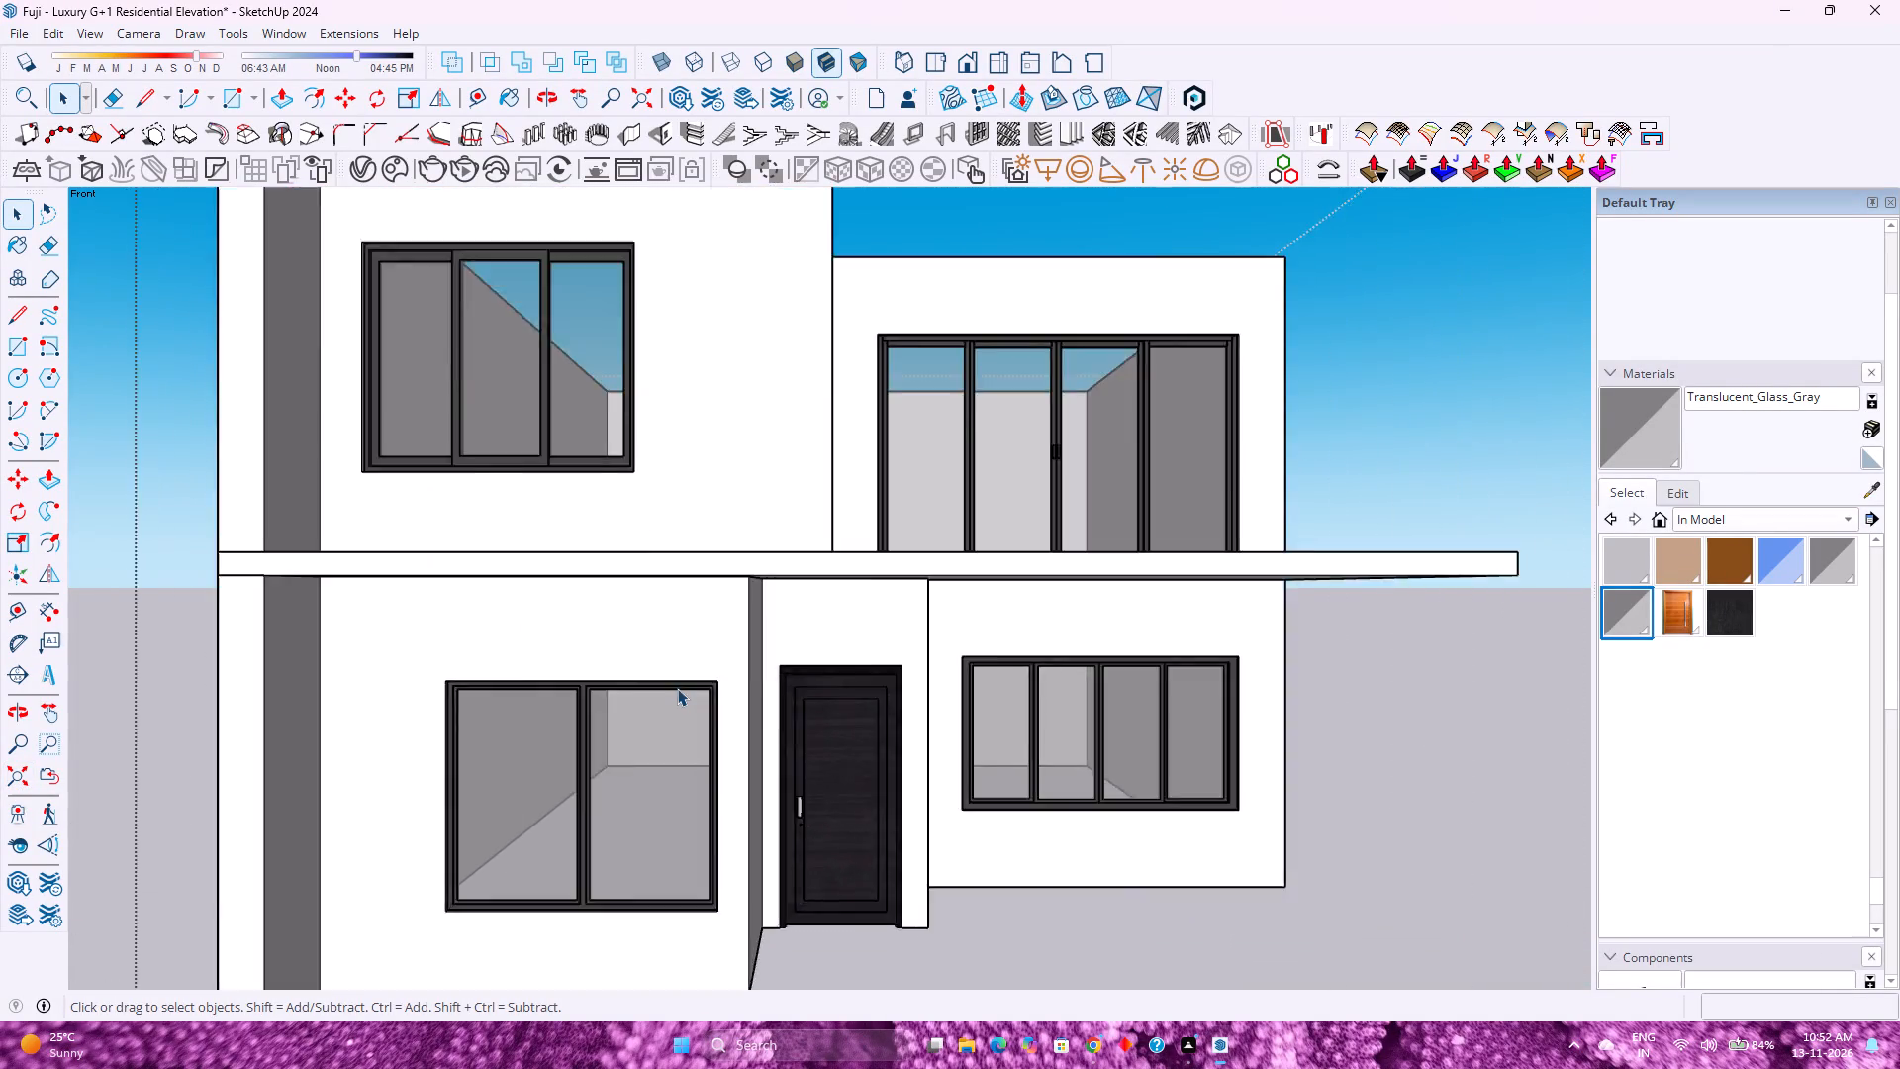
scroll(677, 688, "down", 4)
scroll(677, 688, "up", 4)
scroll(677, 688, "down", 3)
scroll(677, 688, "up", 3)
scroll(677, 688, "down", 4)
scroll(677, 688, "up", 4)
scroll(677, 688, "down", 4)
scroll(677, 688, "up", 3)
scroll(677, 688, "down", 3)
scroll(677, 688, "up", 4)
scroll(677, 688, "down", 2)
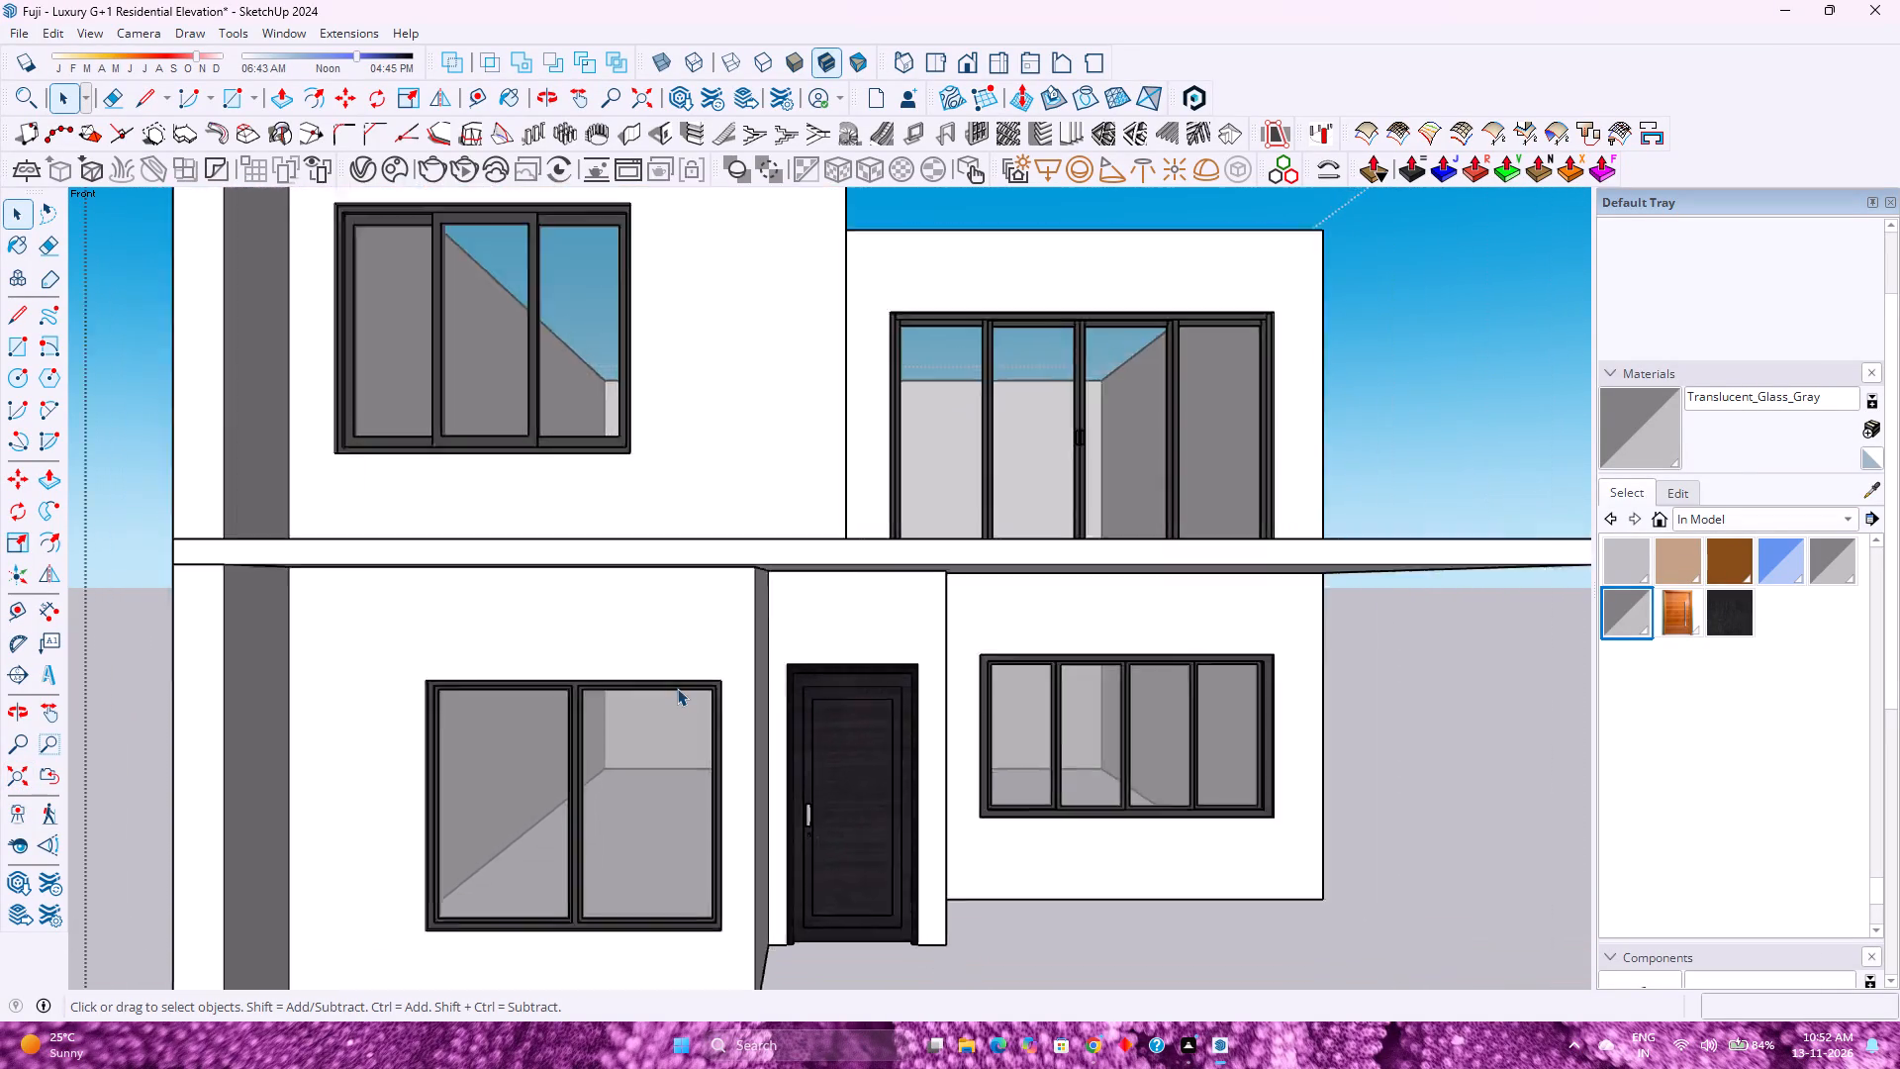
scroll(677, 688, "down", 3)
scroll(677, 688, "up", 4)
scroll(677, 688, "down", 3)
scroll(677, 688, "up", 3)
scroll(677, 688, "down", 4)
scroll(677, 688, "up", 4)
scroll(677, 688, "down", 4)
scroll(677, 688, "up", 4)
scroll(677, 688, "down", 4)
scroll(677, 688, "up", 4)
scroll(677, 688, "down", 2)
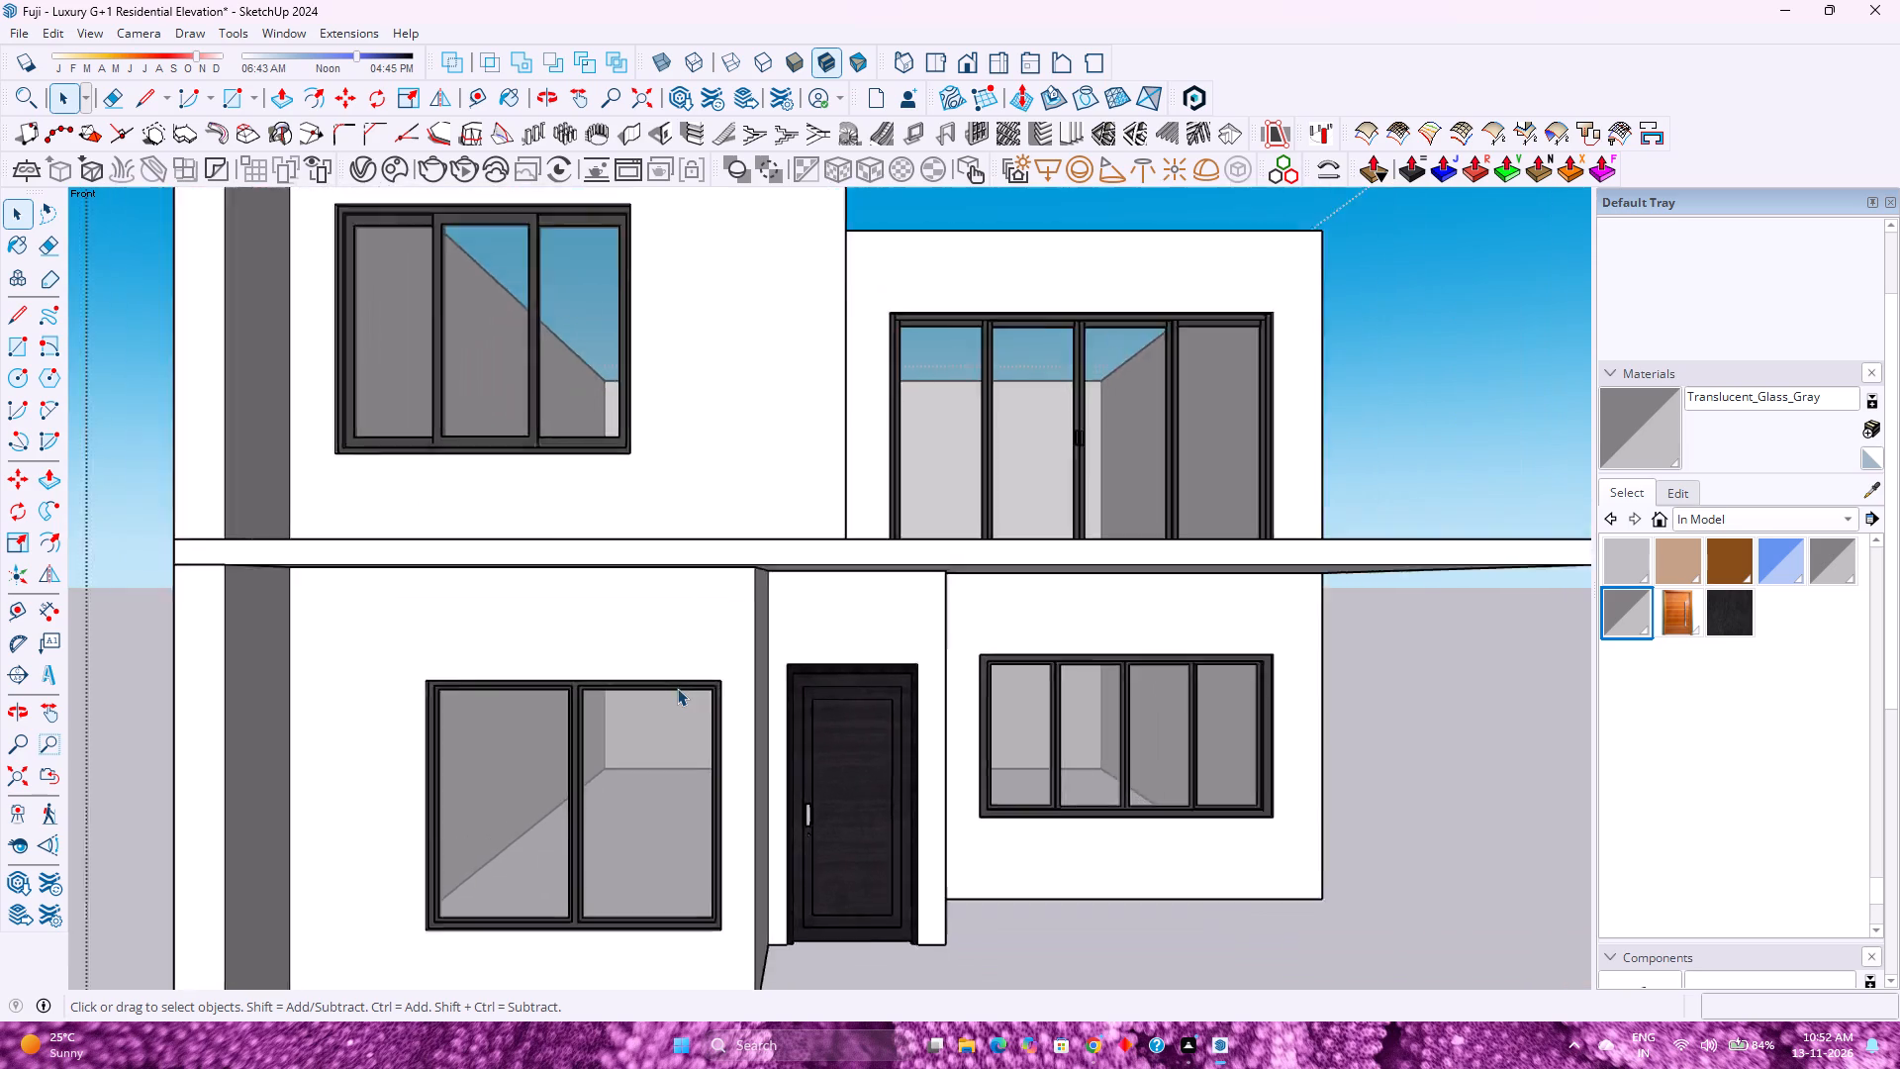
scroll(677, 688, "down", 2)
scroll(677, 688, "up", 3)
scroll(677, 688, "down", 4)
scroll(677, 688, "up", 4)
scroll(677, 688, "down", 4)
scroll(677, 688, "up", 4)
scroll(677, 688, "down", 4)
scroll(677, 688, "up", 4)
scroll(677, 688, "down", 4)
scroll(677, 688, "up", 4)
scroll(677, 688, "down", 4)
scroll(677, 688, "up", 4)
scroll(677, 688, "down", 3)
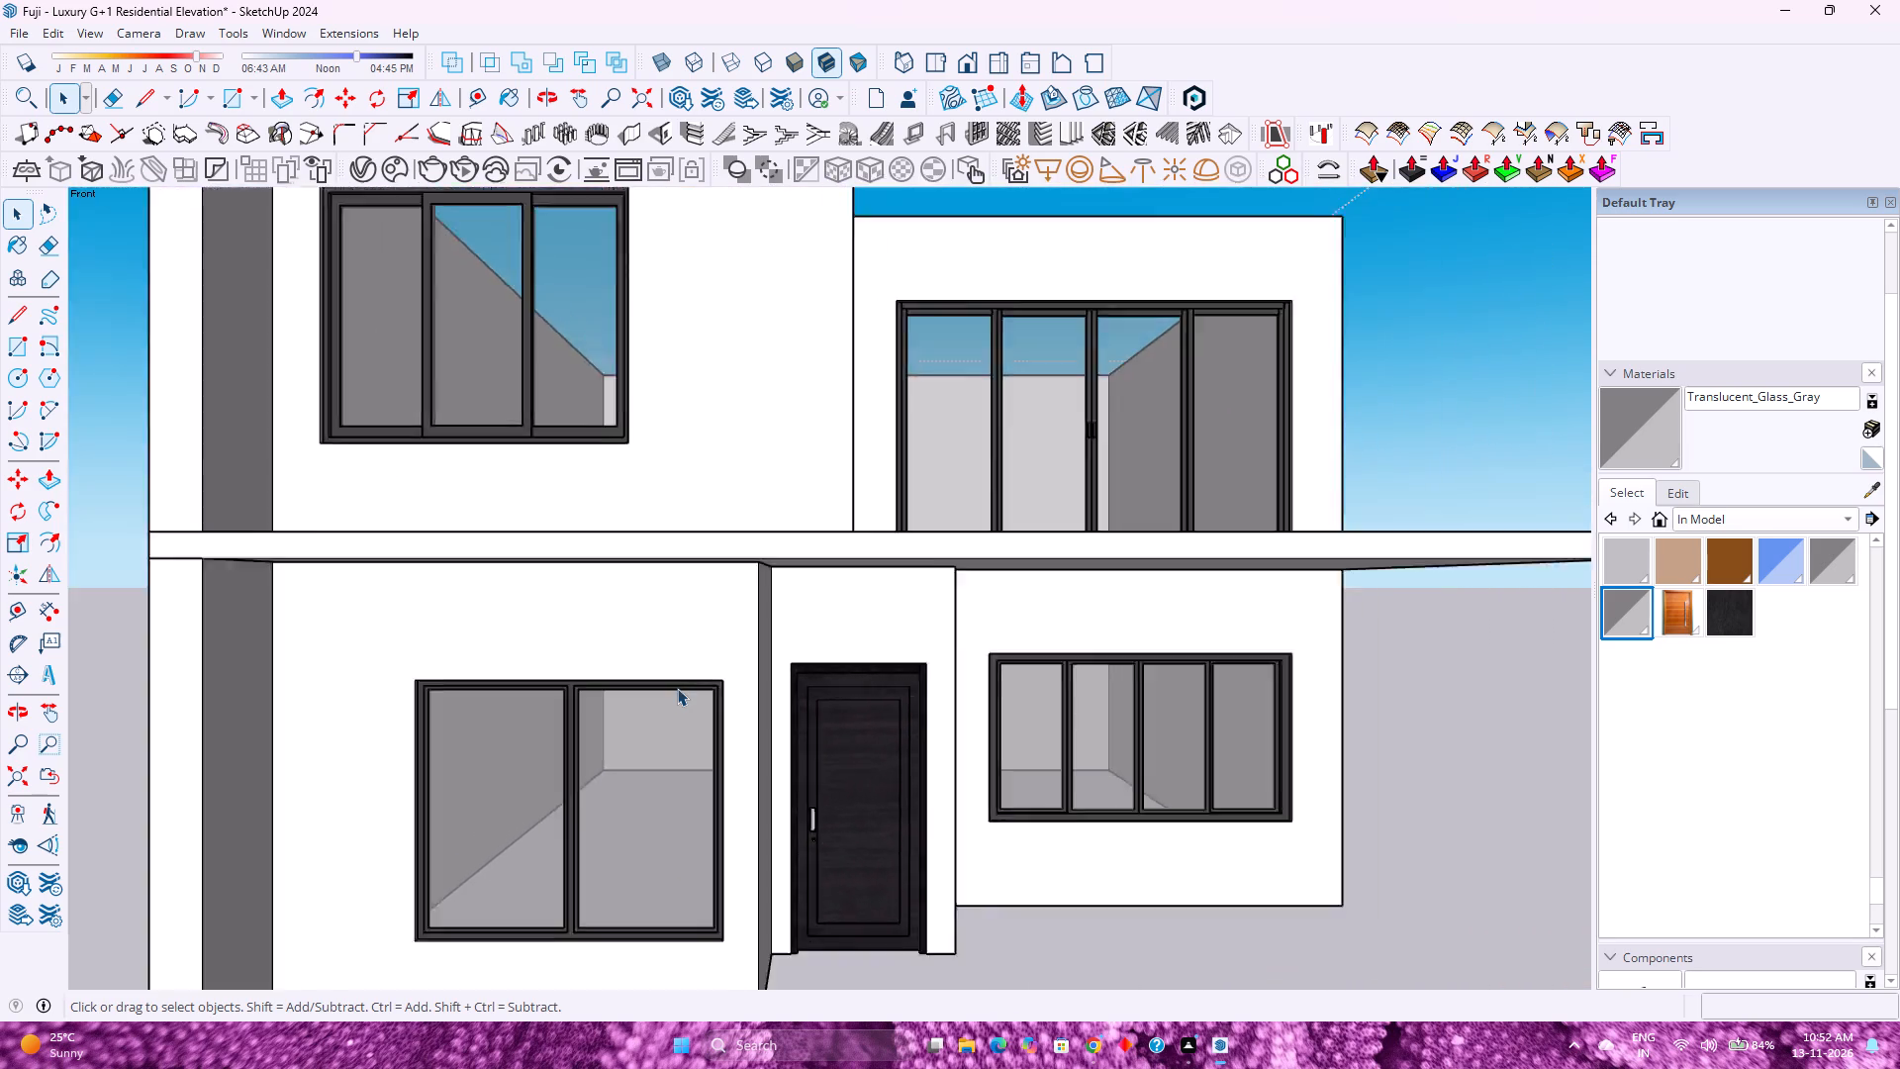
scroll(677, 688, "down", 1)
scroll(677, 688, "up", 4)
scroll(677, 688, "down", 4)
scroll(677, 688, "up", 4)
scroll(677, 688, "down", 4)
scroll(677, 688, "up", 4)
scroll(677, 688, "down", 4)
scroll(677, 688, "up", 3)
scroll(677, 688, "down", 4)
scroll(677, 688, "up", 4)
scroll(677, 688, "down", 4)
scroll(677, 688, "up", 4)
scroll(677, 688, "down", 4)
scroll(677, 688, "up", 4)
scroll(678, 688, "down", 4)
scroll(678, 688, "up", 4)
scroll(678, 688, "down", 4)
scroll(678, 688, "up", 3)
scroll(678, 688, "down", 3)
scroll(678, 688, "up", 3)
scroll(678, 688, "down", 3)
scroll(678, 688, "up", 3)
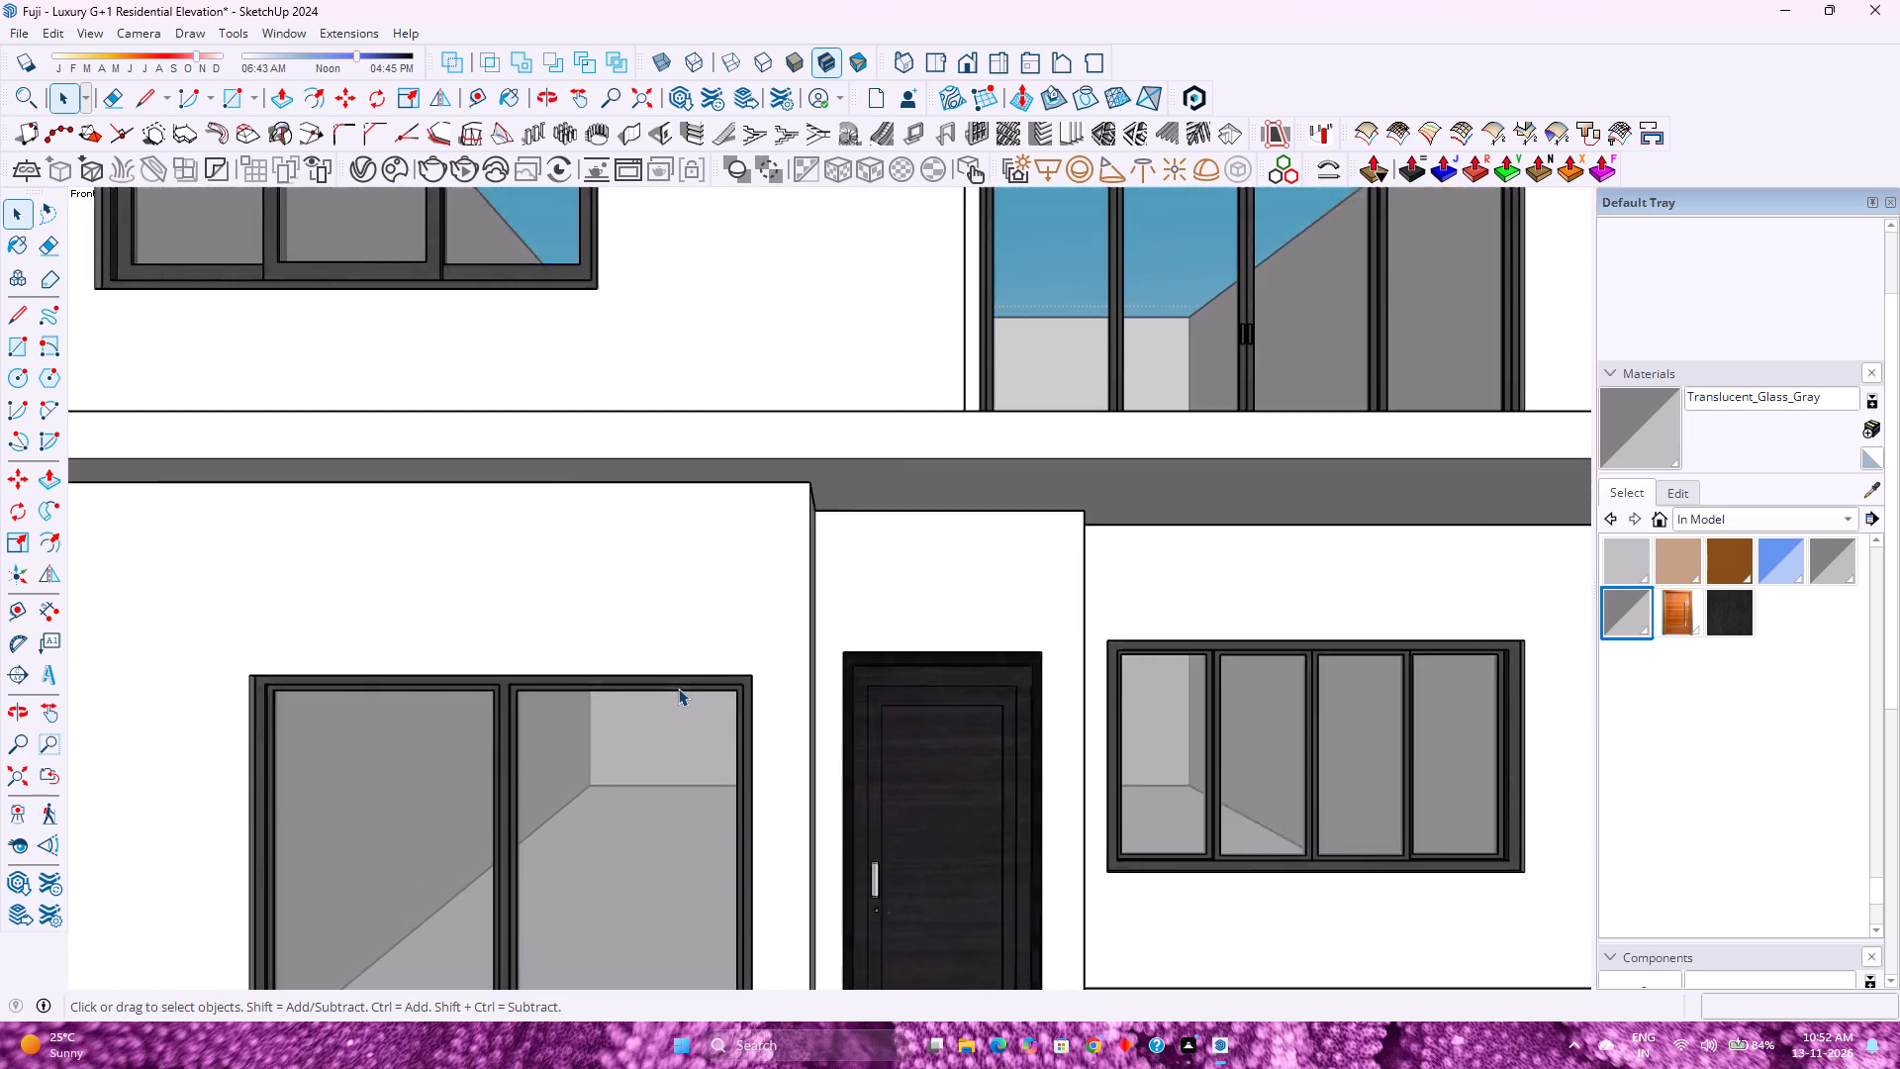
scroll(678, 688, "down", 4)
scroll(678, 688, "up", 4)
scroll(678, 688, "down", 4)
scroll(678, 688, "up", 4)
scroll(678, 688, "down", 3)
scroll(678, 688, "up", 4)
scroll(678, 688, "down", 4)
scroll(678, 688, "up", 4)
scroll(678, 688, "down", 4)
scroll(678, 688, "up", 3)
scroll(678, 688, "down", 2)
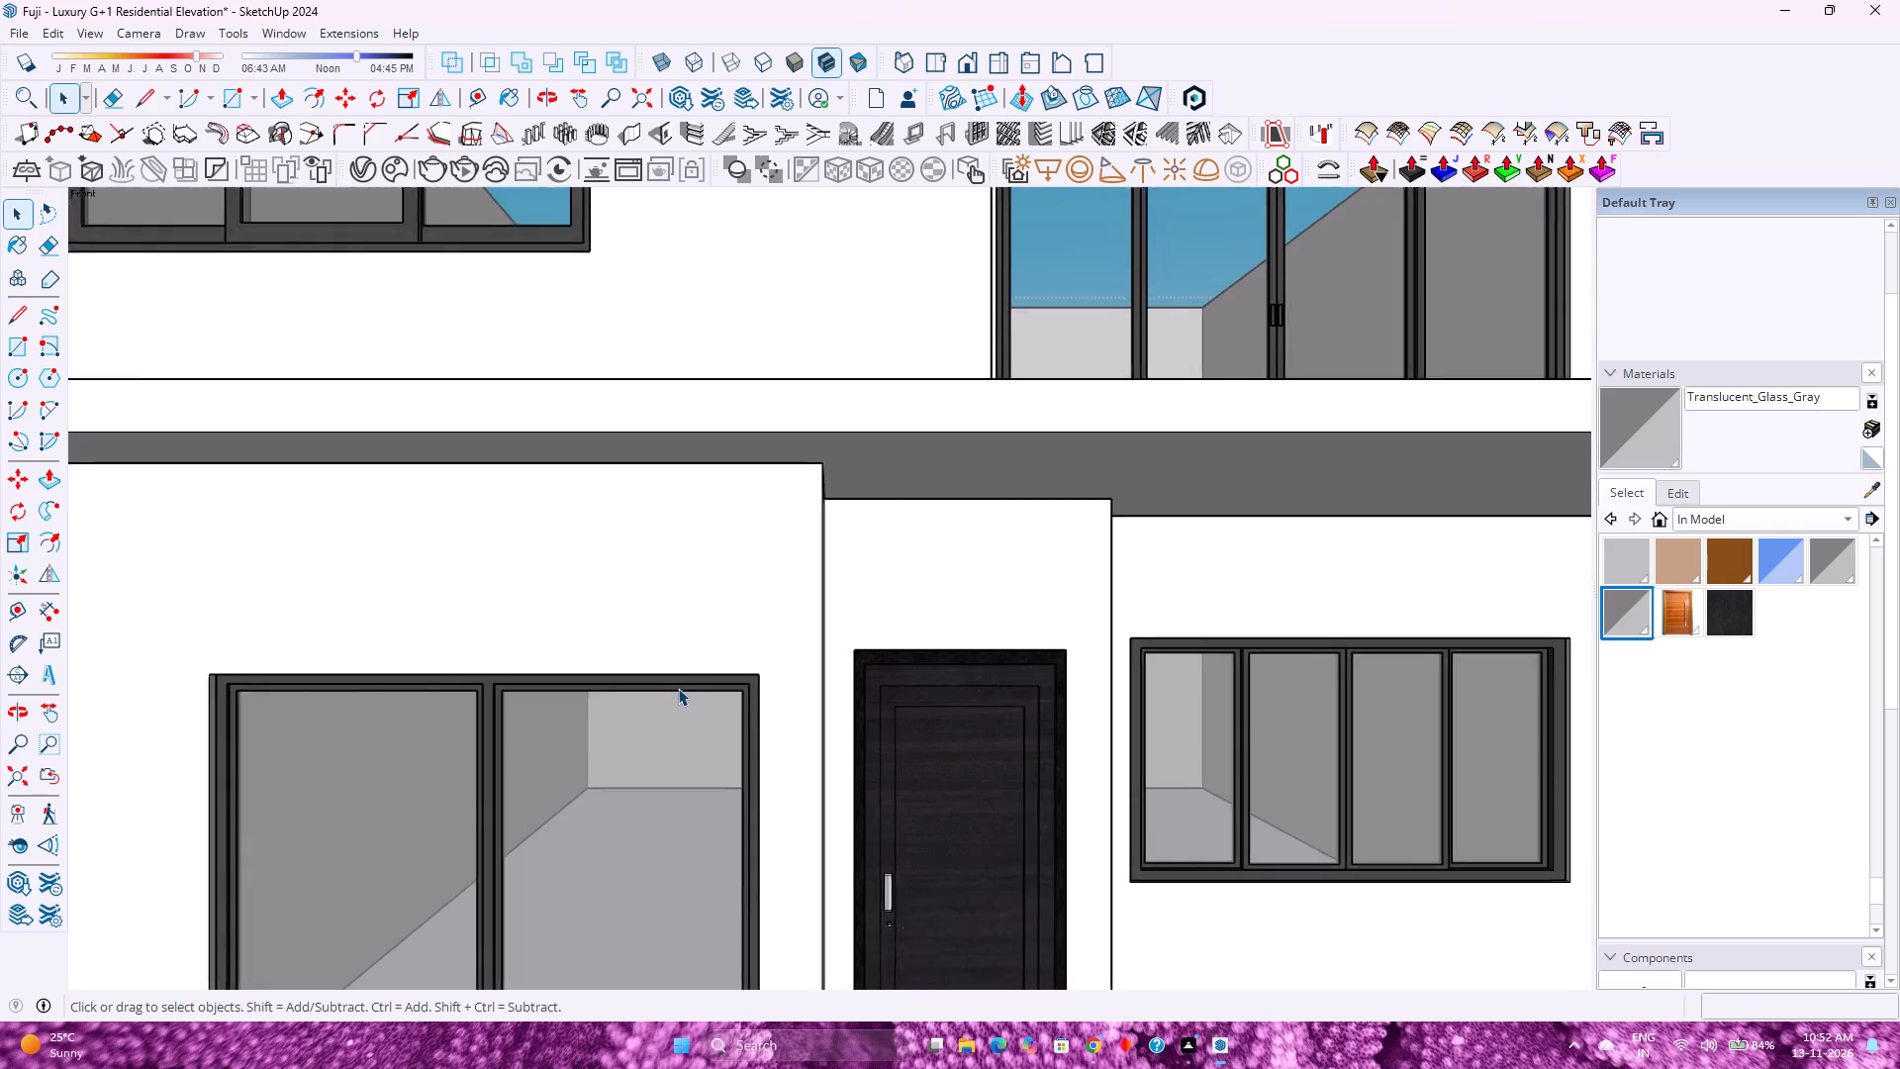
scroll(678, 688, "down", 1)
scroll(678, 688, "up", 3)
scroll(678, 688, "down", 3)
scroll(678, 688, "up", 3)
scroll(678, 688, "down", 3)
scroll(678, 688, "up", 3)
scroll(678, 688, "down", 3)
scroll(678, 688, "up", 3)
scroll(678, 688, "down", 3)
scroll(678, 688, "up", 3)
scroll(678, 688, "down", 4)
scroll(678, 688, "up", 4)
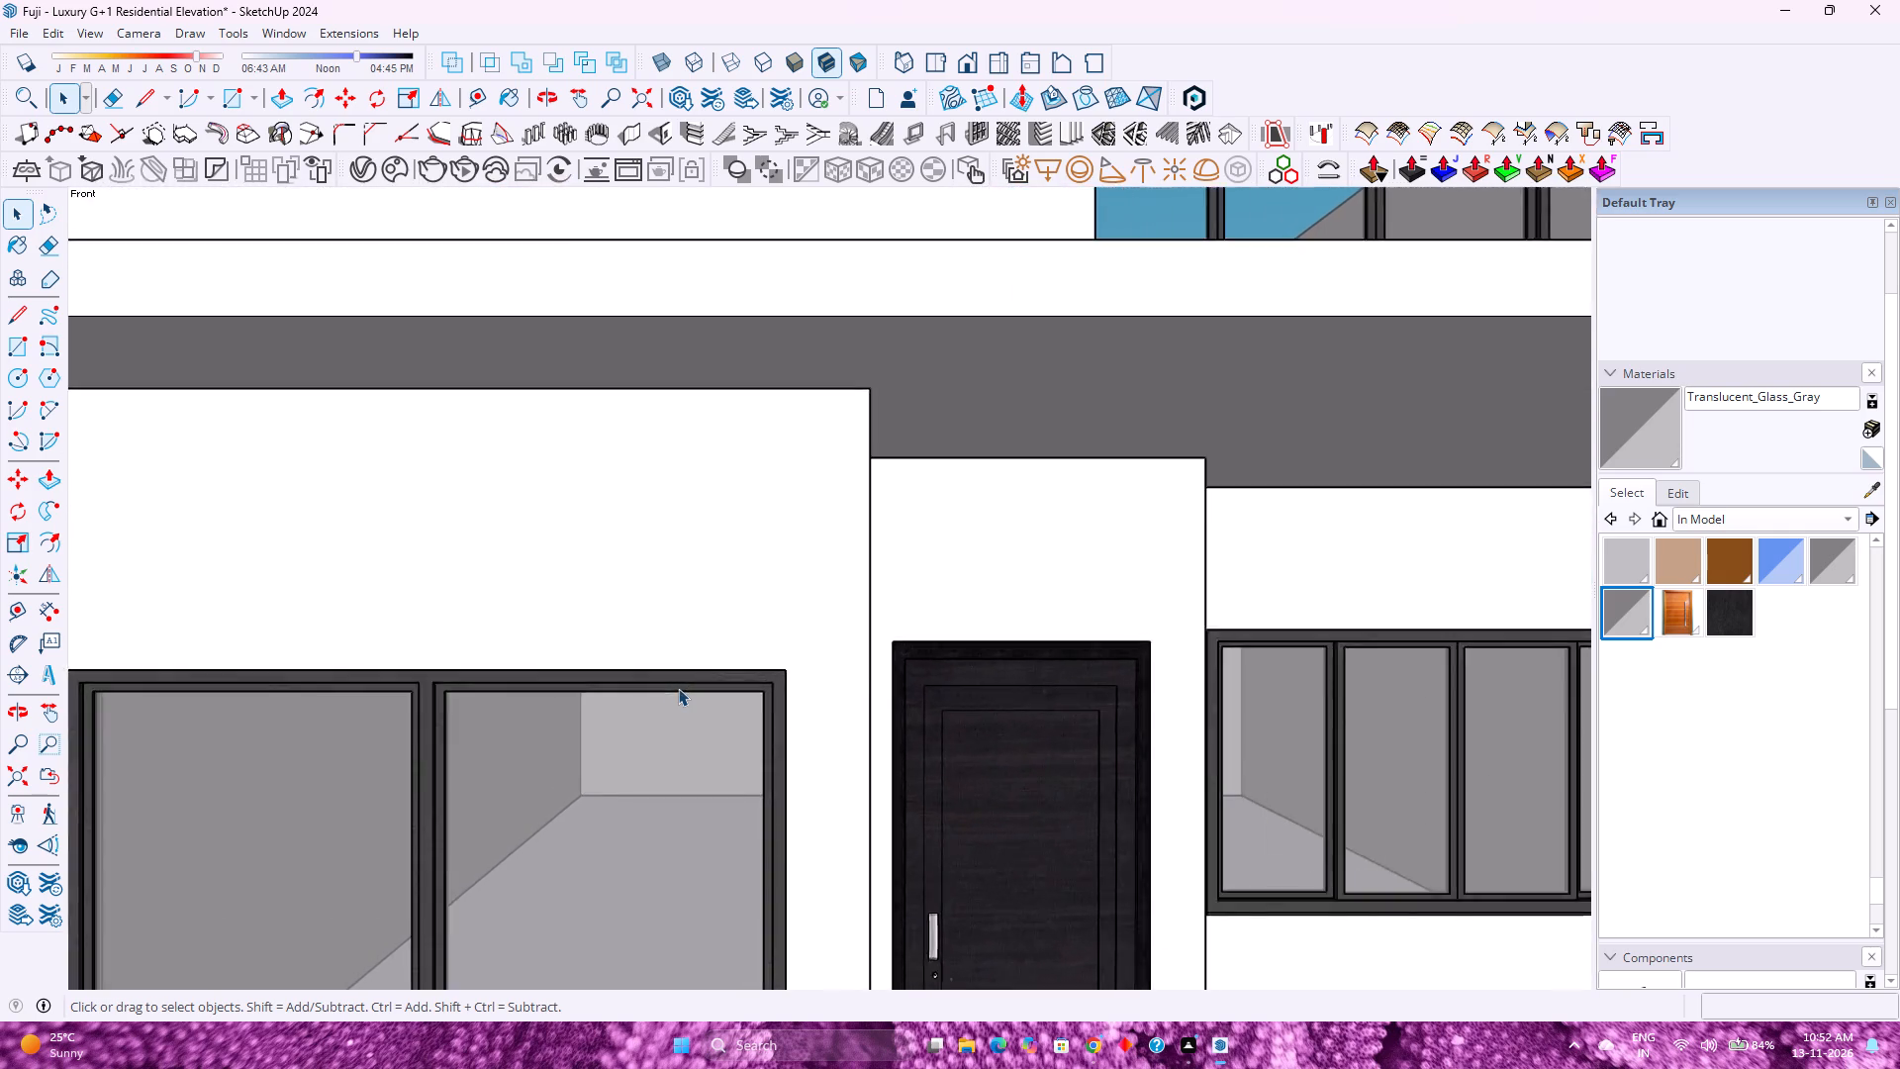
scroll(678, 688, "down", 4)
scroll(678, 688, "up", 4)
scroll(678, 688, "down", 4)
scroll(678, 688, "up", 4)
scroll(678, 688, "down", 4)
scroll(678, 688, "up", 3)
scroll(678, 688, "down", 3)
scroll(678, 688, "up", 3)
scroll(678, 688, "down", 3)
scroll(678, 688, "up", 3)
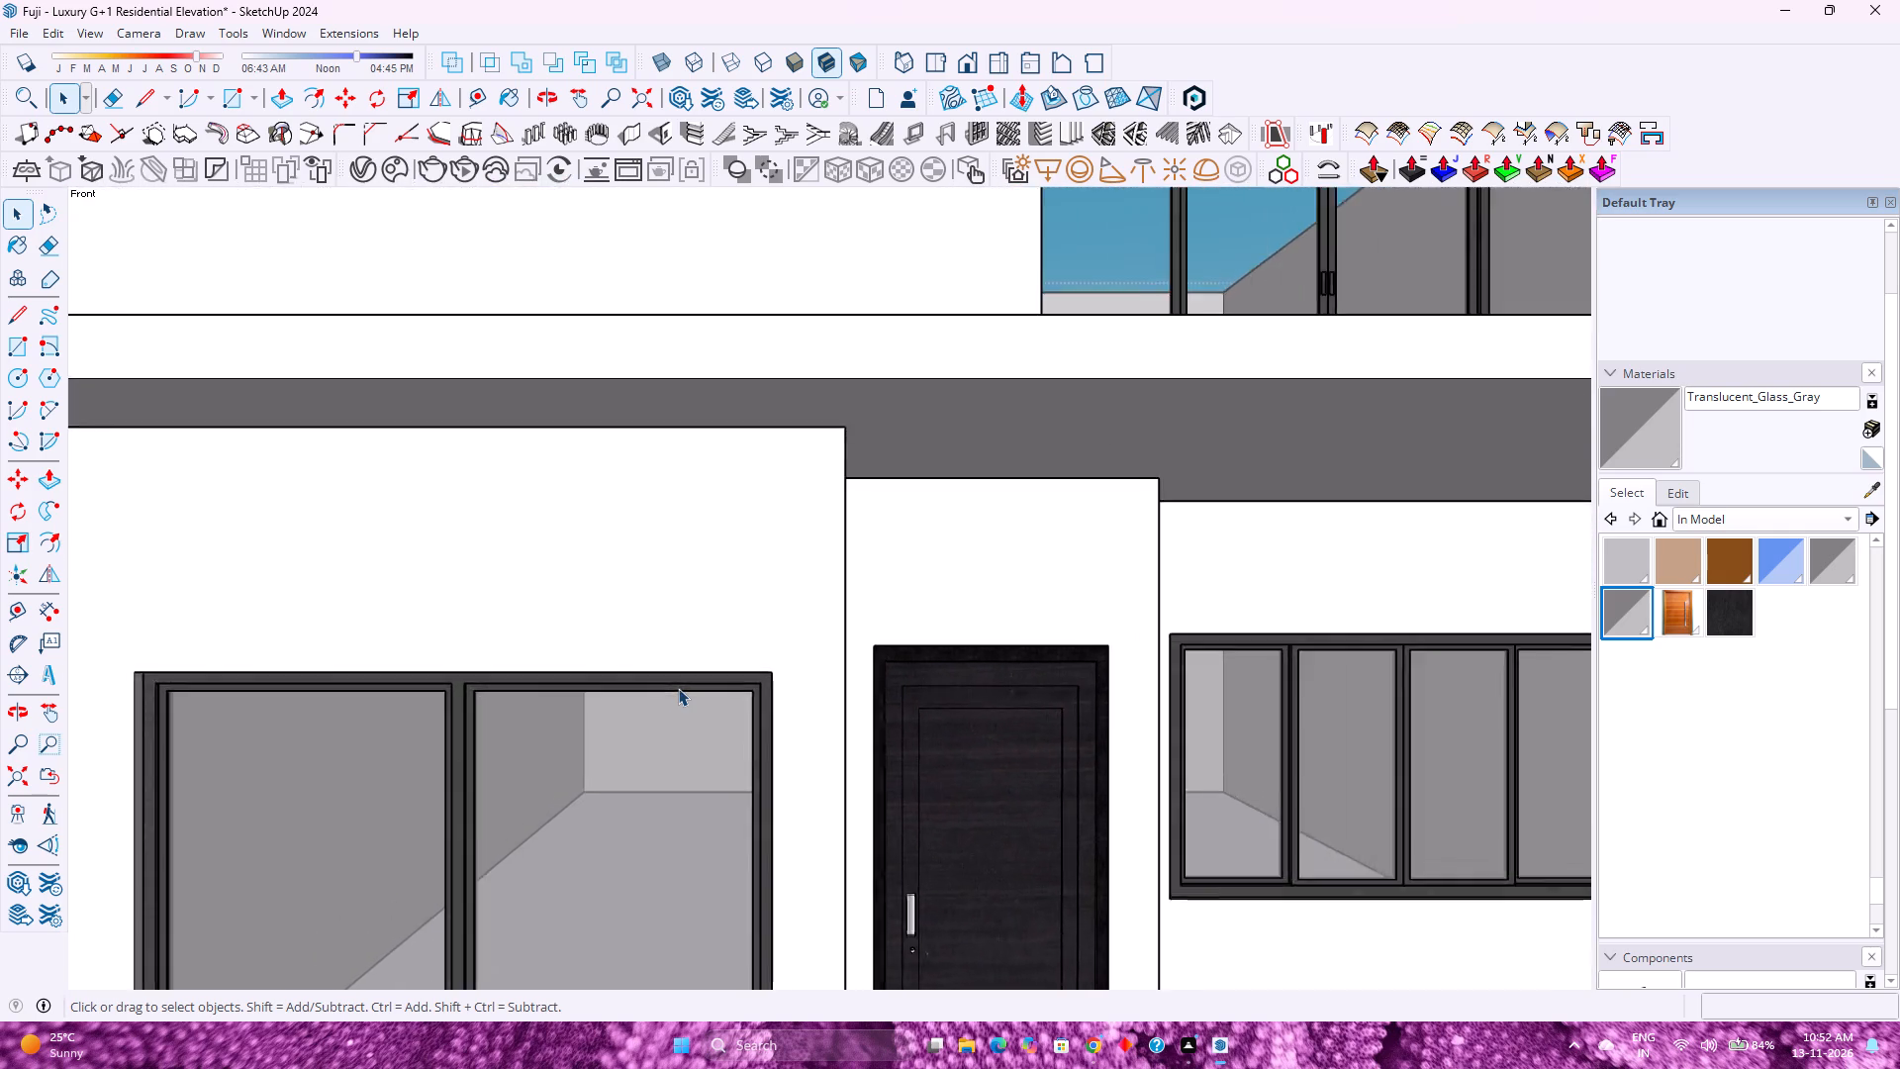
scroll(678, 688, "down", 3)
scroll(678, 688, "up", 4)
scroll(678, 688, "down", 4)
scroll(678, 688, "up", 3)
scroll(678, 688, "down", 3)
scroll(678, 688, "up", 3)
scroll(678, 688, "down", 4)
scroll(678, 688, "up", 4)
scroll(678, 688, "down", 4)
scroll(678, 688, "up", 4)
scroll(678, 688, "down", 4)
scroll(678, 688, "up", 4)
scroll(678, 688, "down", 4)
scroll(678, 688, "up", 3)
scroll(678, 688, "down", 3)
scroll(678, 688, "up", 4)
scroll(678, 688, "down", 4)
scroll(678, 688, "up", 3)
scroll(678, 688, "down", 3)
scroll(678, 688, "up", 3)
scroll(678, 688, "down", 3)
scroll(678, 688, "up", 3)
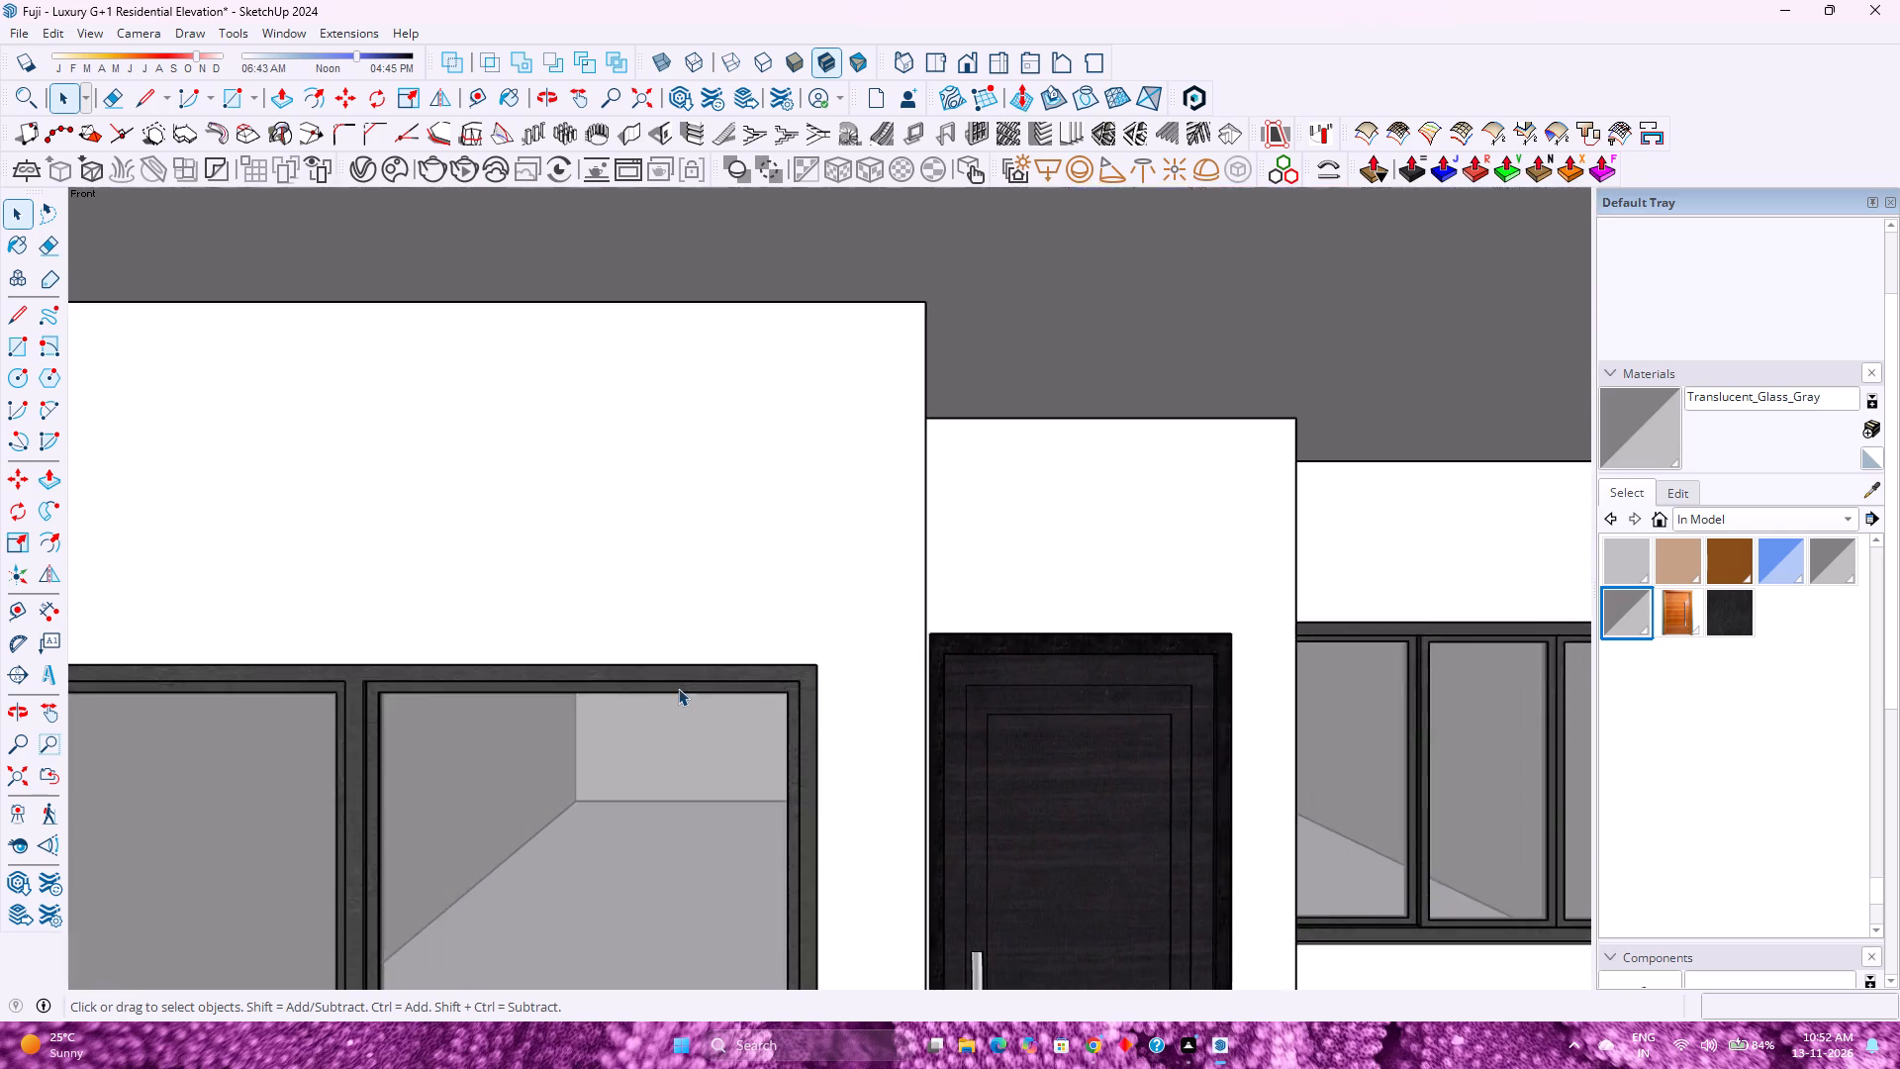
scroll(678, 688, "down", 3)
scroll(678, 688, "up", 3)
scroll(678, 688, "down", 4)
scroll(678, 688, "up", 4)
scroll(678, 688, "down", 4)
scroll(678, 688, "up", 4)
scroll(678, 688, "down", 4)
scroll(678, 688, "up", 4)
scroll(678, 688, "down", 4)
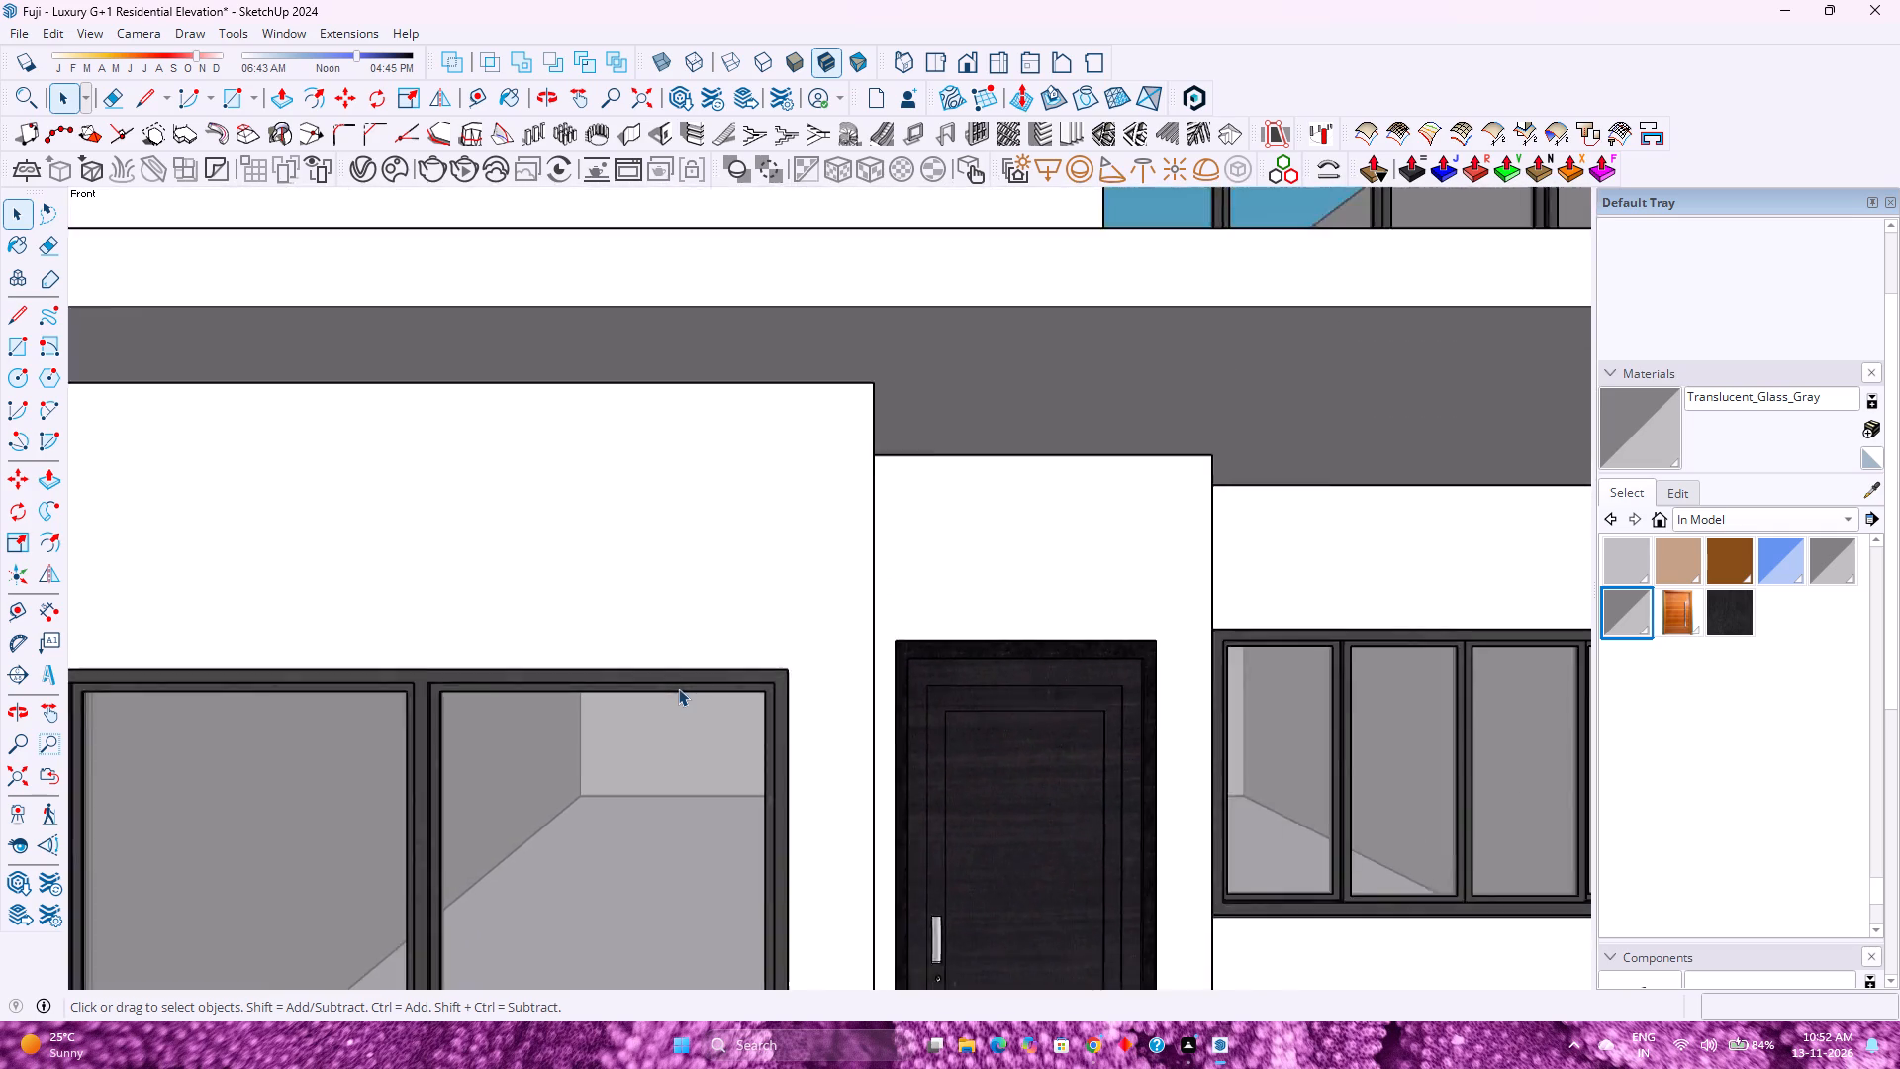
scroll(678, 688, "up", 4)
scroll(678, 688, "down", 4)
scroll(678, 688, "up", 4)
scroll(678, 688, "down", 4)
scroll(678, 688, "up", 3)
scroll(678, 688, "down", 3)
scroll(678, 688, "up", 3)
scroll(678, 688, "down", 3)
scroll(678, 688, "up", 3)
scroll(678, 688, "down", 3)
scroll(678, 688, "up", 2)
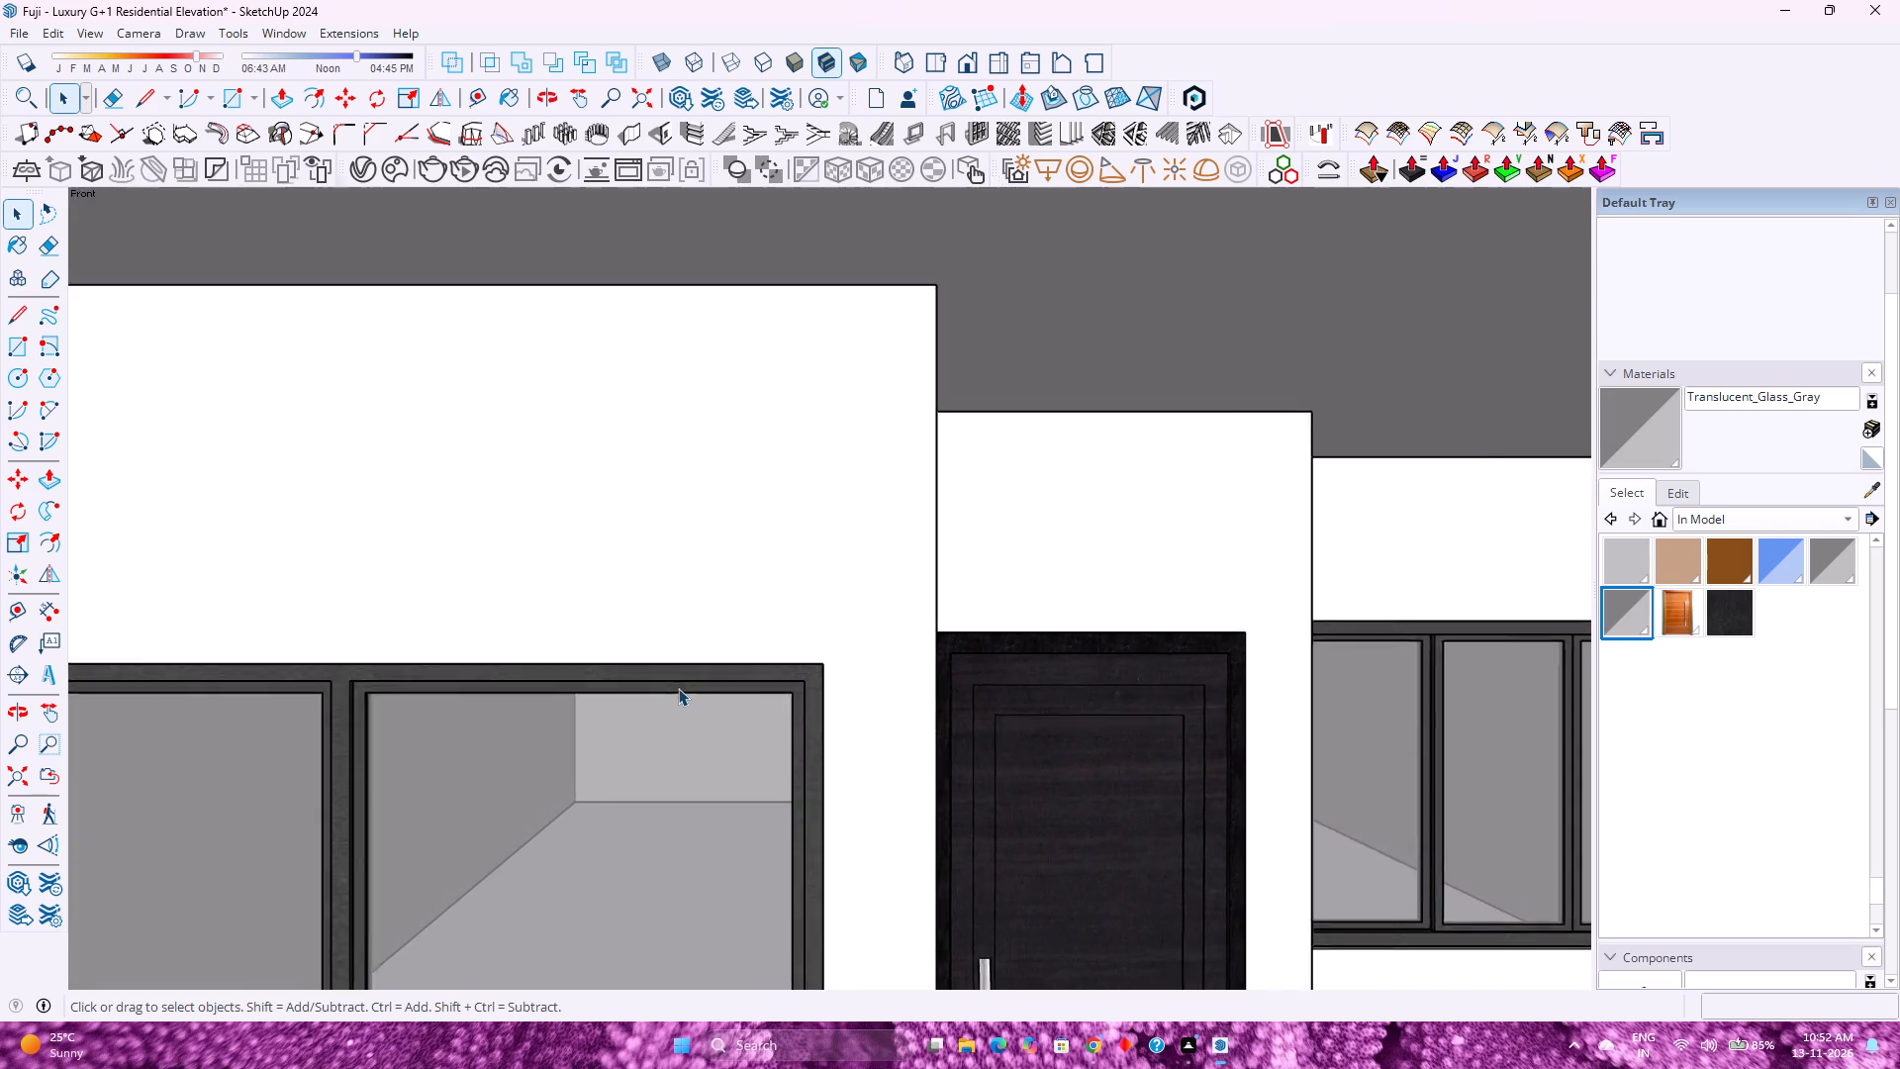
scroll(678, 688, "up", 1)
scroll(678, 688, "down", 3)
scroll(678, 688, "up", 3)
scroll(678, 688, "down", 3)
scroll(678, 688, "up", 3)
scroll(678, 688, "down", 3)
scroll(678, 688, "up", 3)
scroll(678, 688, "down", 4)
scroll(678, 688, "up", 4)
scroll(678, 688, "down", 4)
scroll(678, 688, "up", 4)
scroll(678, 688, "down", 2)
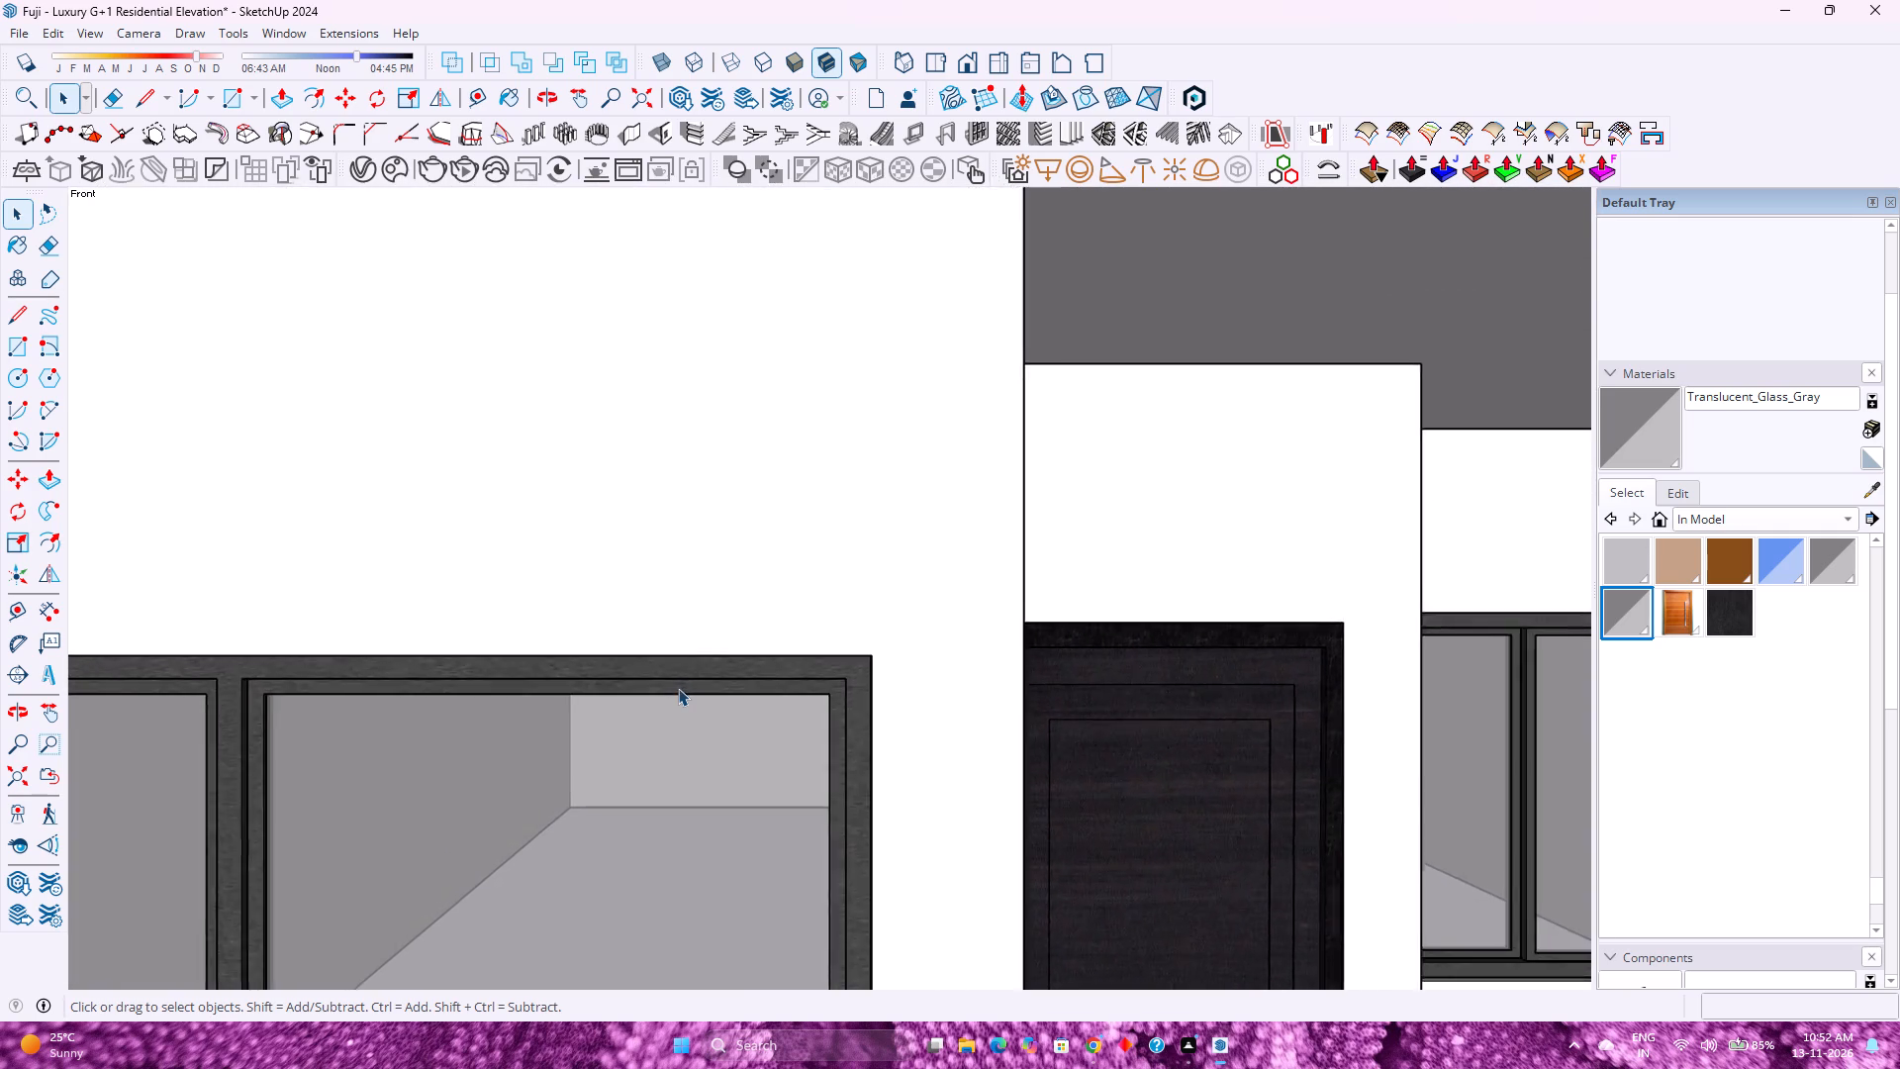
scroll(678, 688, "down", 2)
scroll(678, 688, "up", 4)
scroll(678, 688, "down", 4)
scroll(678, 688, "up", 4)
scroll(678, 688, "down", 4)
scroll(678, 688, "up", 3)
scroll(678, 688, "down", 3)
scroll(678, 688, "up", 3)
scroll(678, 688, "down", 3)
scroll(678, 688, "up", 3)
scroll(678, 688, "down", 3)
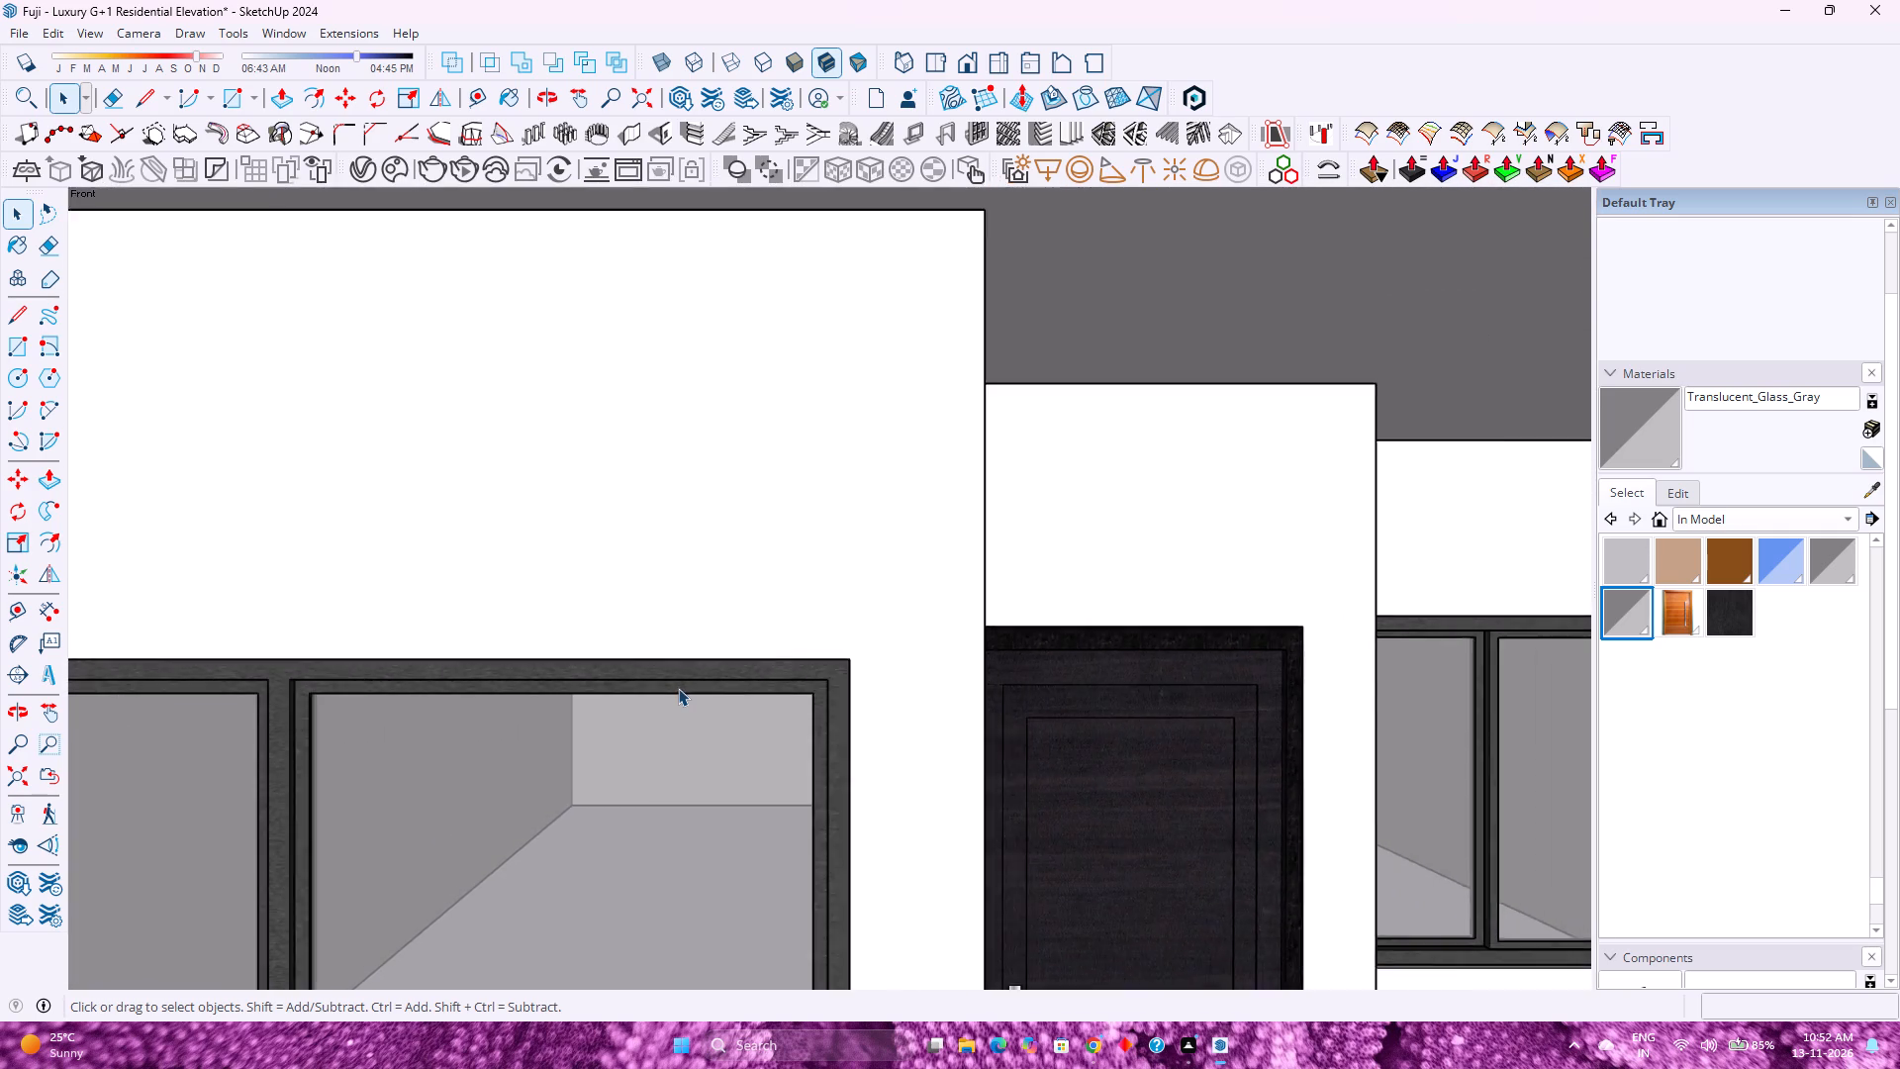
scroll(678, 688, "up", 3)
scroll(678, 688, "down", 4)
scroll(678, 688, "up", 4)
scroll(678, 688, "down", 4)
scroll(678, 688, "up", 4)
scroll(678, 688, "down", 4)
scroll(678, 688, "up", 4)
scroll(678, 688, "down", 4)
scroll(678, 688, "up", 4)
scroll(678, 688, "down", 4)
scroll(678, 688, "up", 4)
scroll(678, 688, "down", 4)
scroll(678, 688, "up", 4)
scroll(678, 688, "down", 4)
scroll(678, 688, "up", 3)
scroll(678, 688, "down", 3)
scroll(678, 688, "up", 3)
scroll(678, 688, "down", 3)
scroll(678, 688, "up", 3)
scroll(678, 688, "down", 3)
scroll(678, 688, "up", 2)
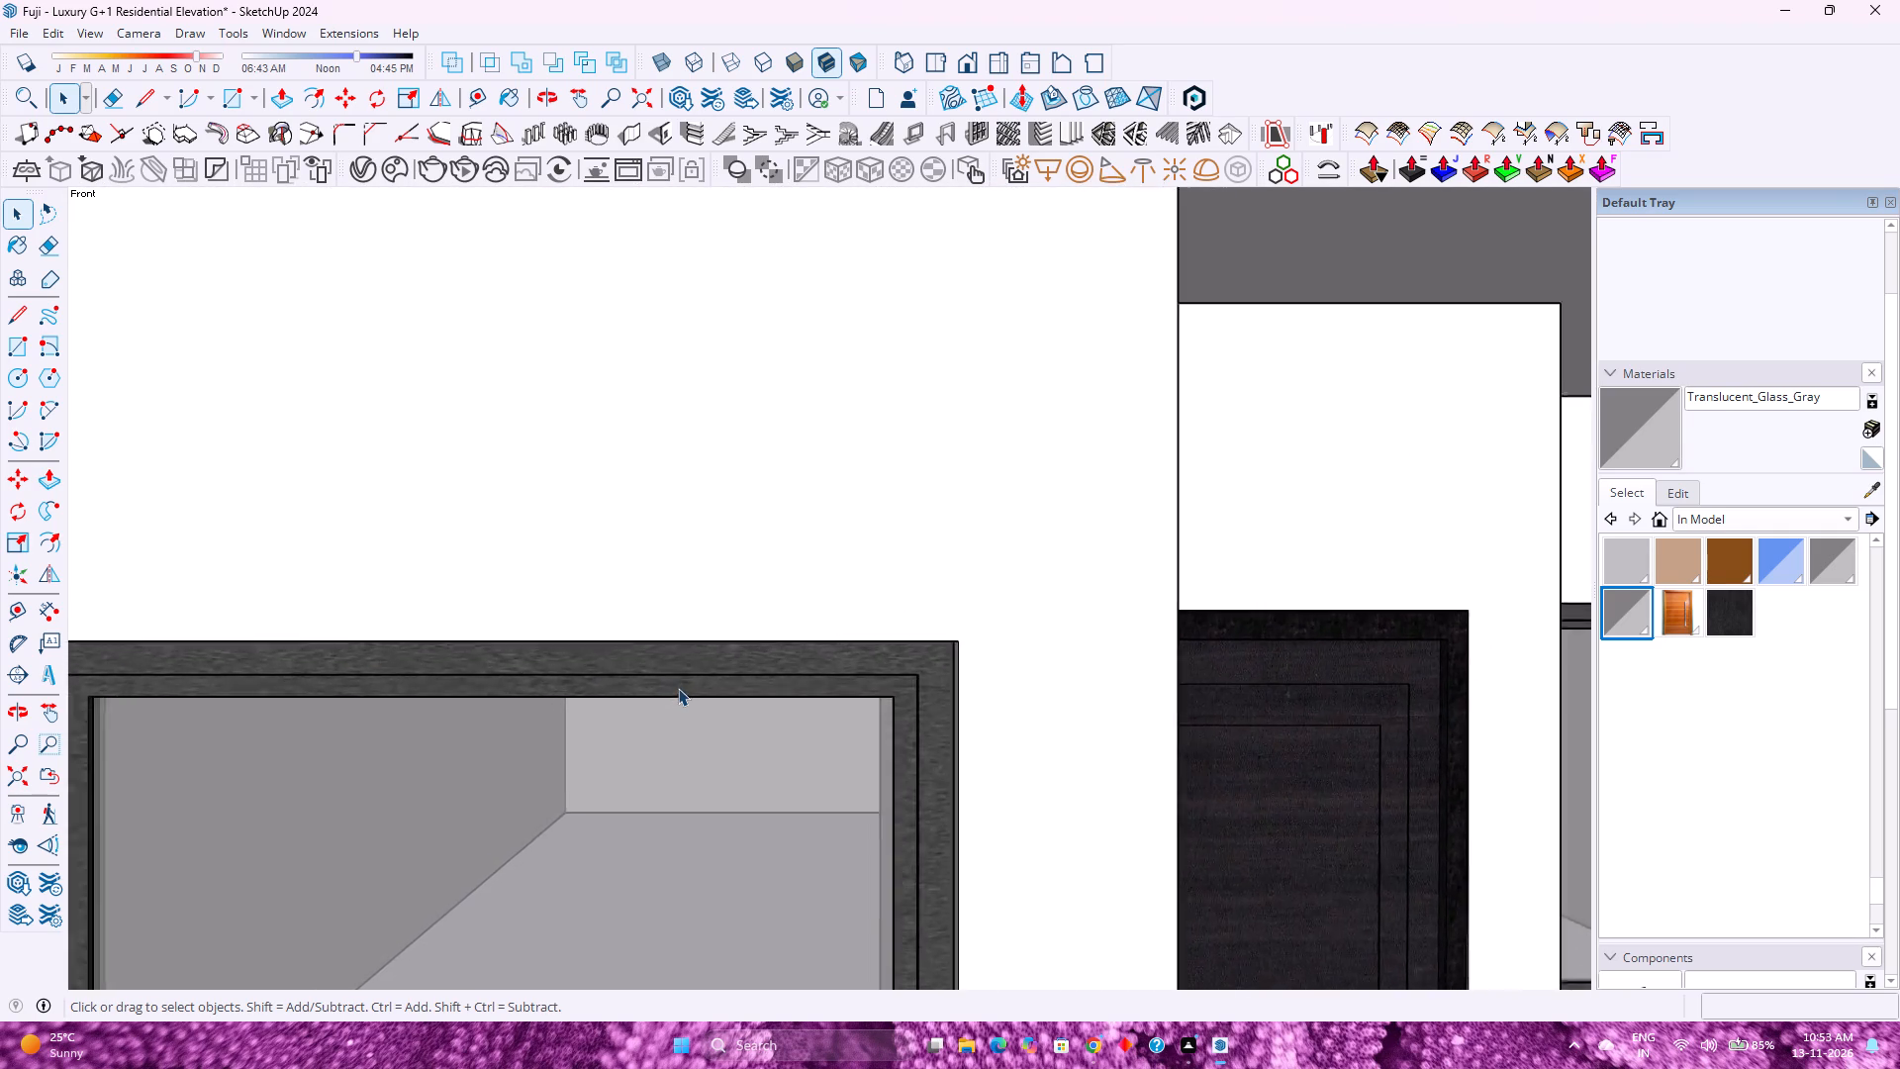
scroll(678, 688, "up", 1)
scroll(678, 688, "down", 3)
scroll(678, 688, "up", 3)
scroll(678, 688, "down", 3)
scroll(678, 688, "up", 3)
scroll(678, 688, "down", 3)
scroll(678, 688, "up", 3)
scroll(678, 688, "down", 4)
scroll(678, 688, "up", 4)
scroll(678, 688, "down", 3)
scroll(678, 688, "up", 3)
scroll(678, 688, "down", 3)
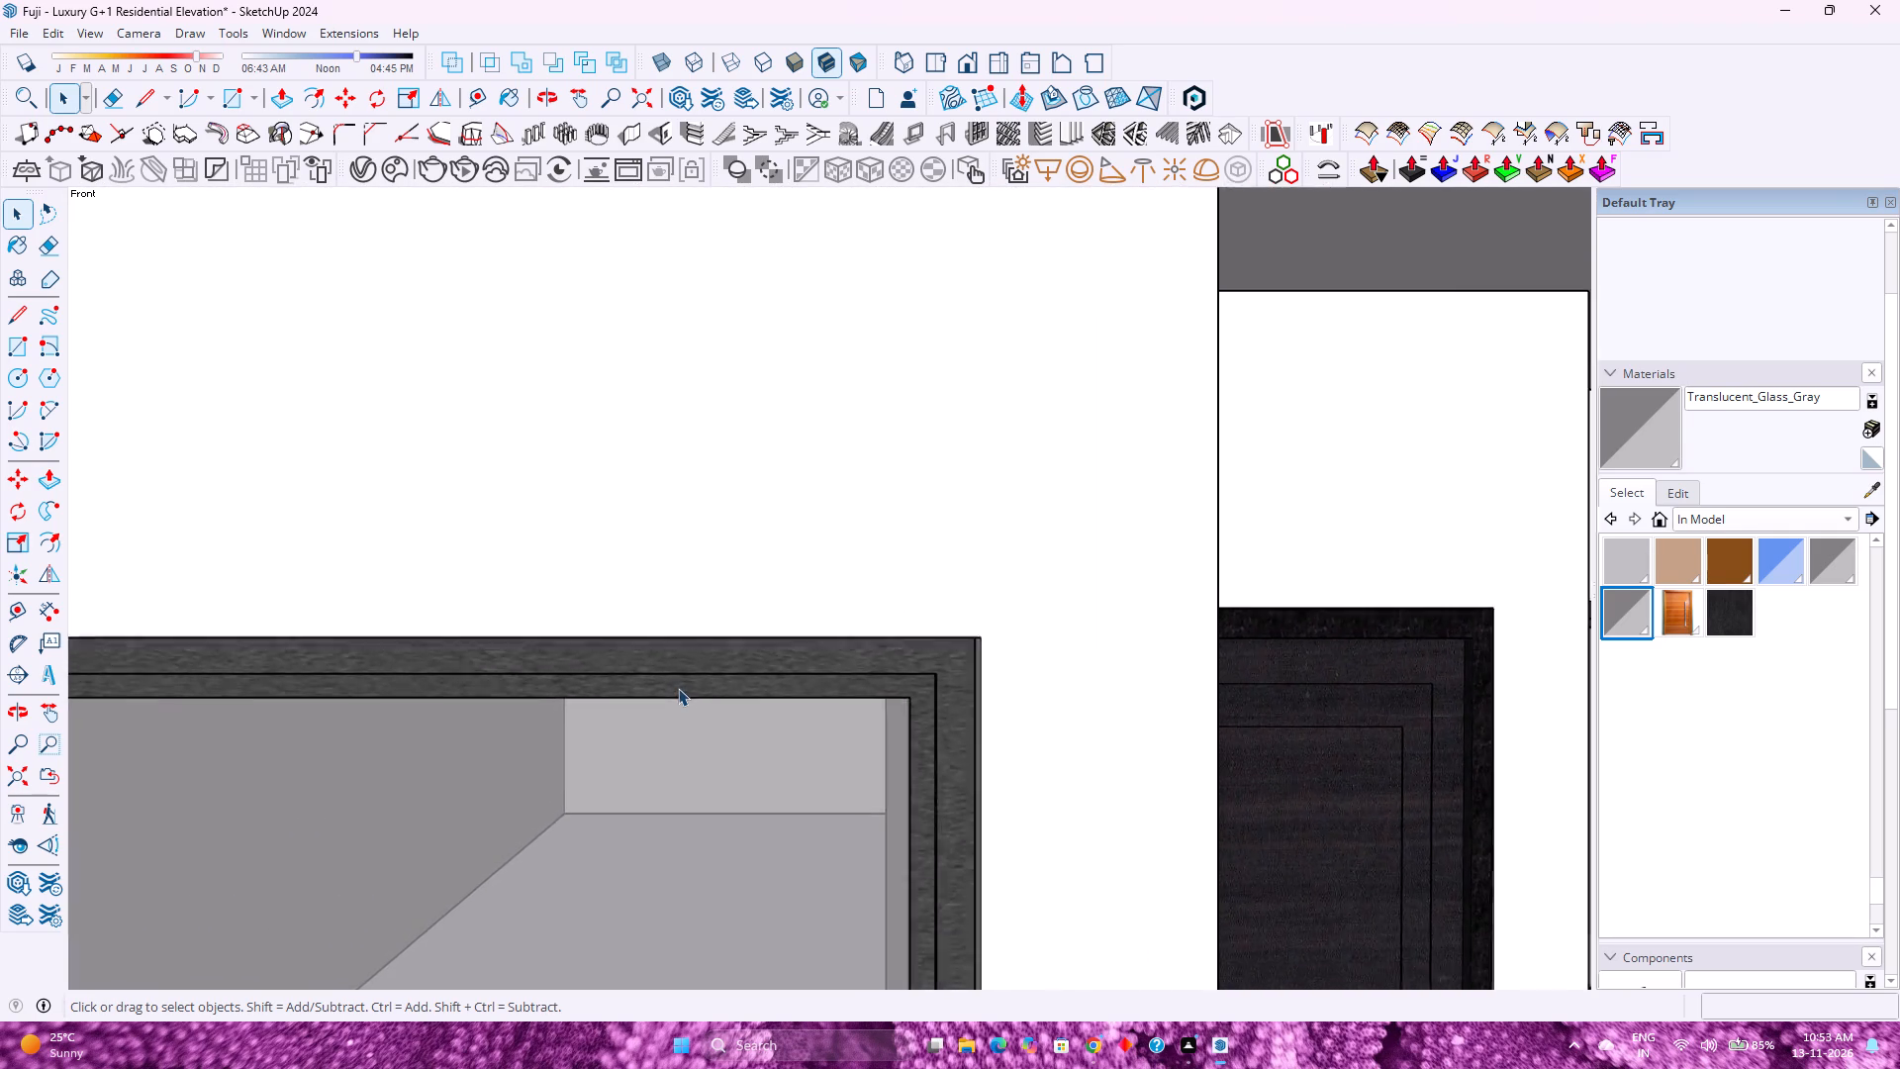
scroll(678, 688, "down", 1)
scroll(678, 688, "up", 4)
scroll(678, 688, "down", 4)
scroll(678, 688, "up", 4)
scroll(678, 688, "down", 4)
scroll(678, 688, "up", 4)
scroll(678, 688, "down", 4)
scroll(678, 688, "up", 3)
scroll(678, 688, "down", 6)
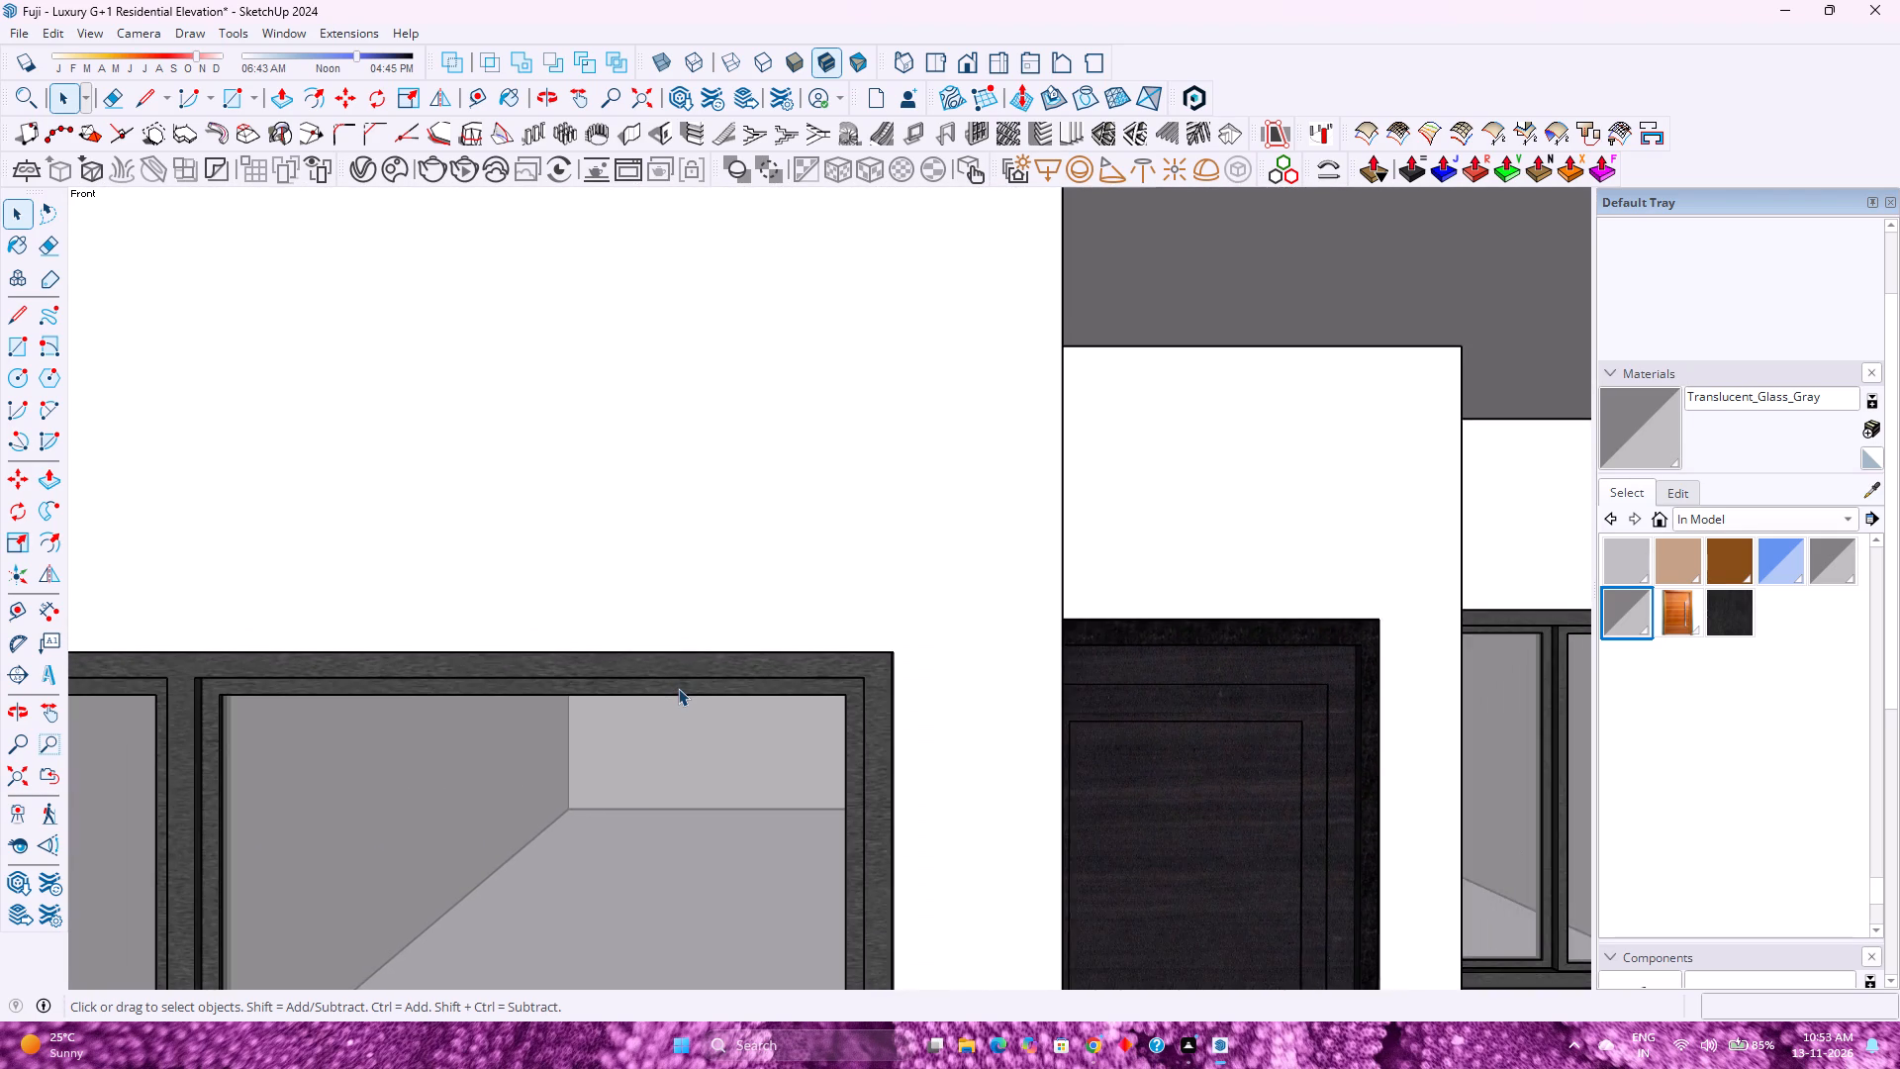
Examine the front elevation both as a whole and close up around the entrance door, floor slab and glazed windows.
scroll(678, 688, "down", 12)
scroll(678, 688, "up", 4)
scroll(678, 688, "down", 3)
scroll(678, 688, "up", 2)
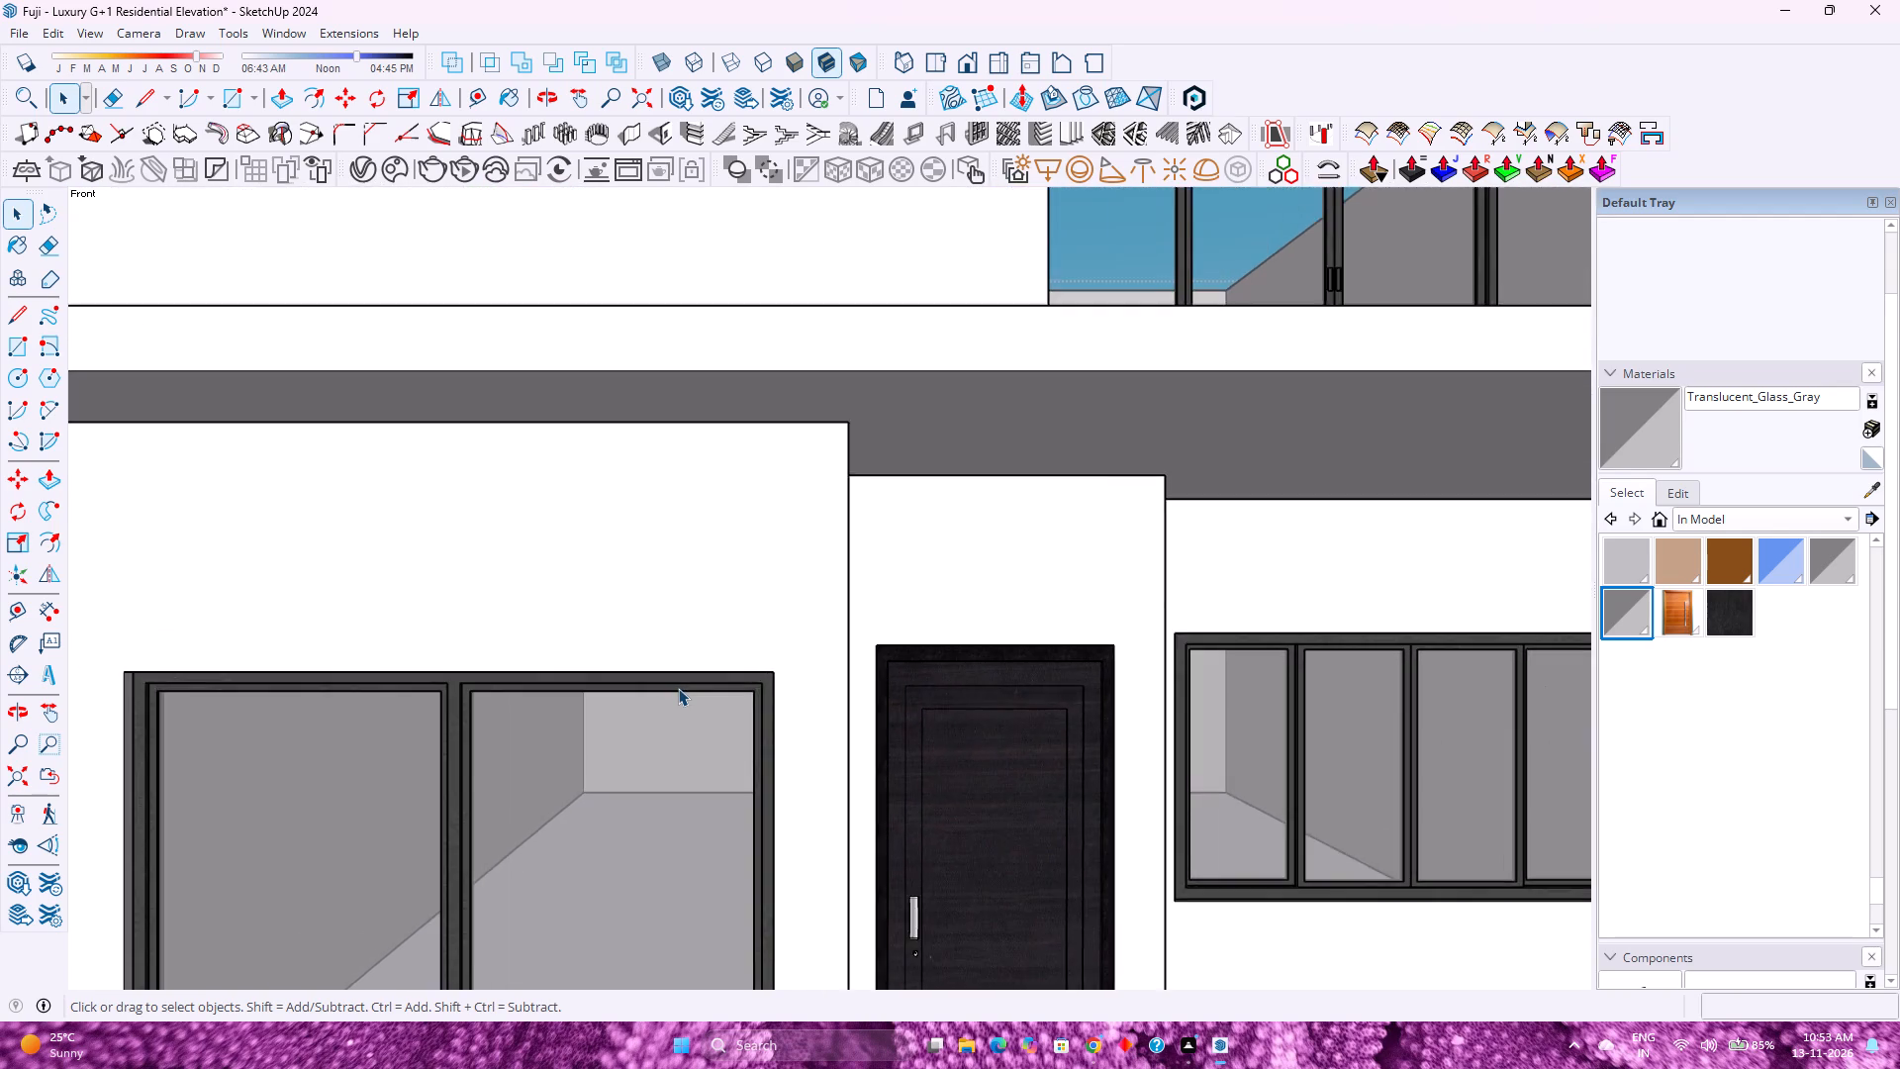
scroll(678, 688, "down", 17)
scroll(678, 688, "down", 4)
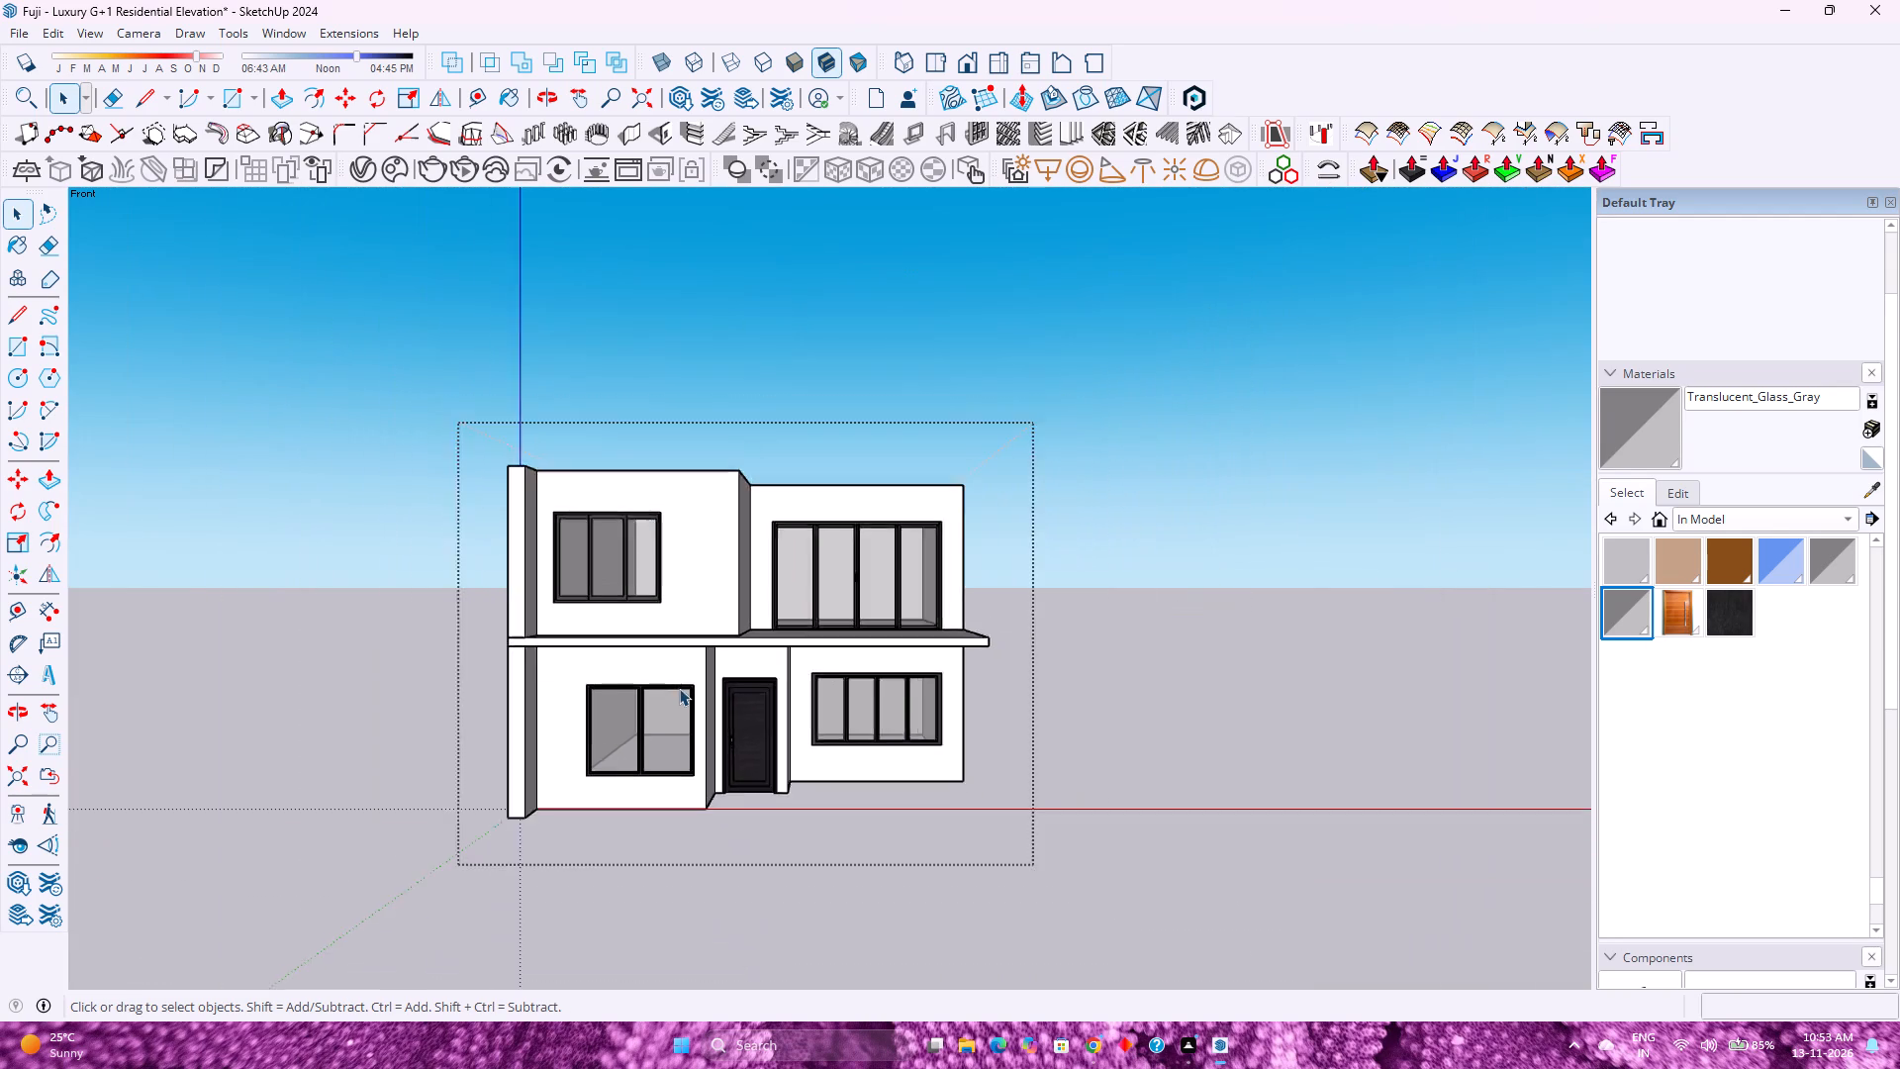
scroll(679, 688, "down", 12)
scroll(679, 688, "up", 1)
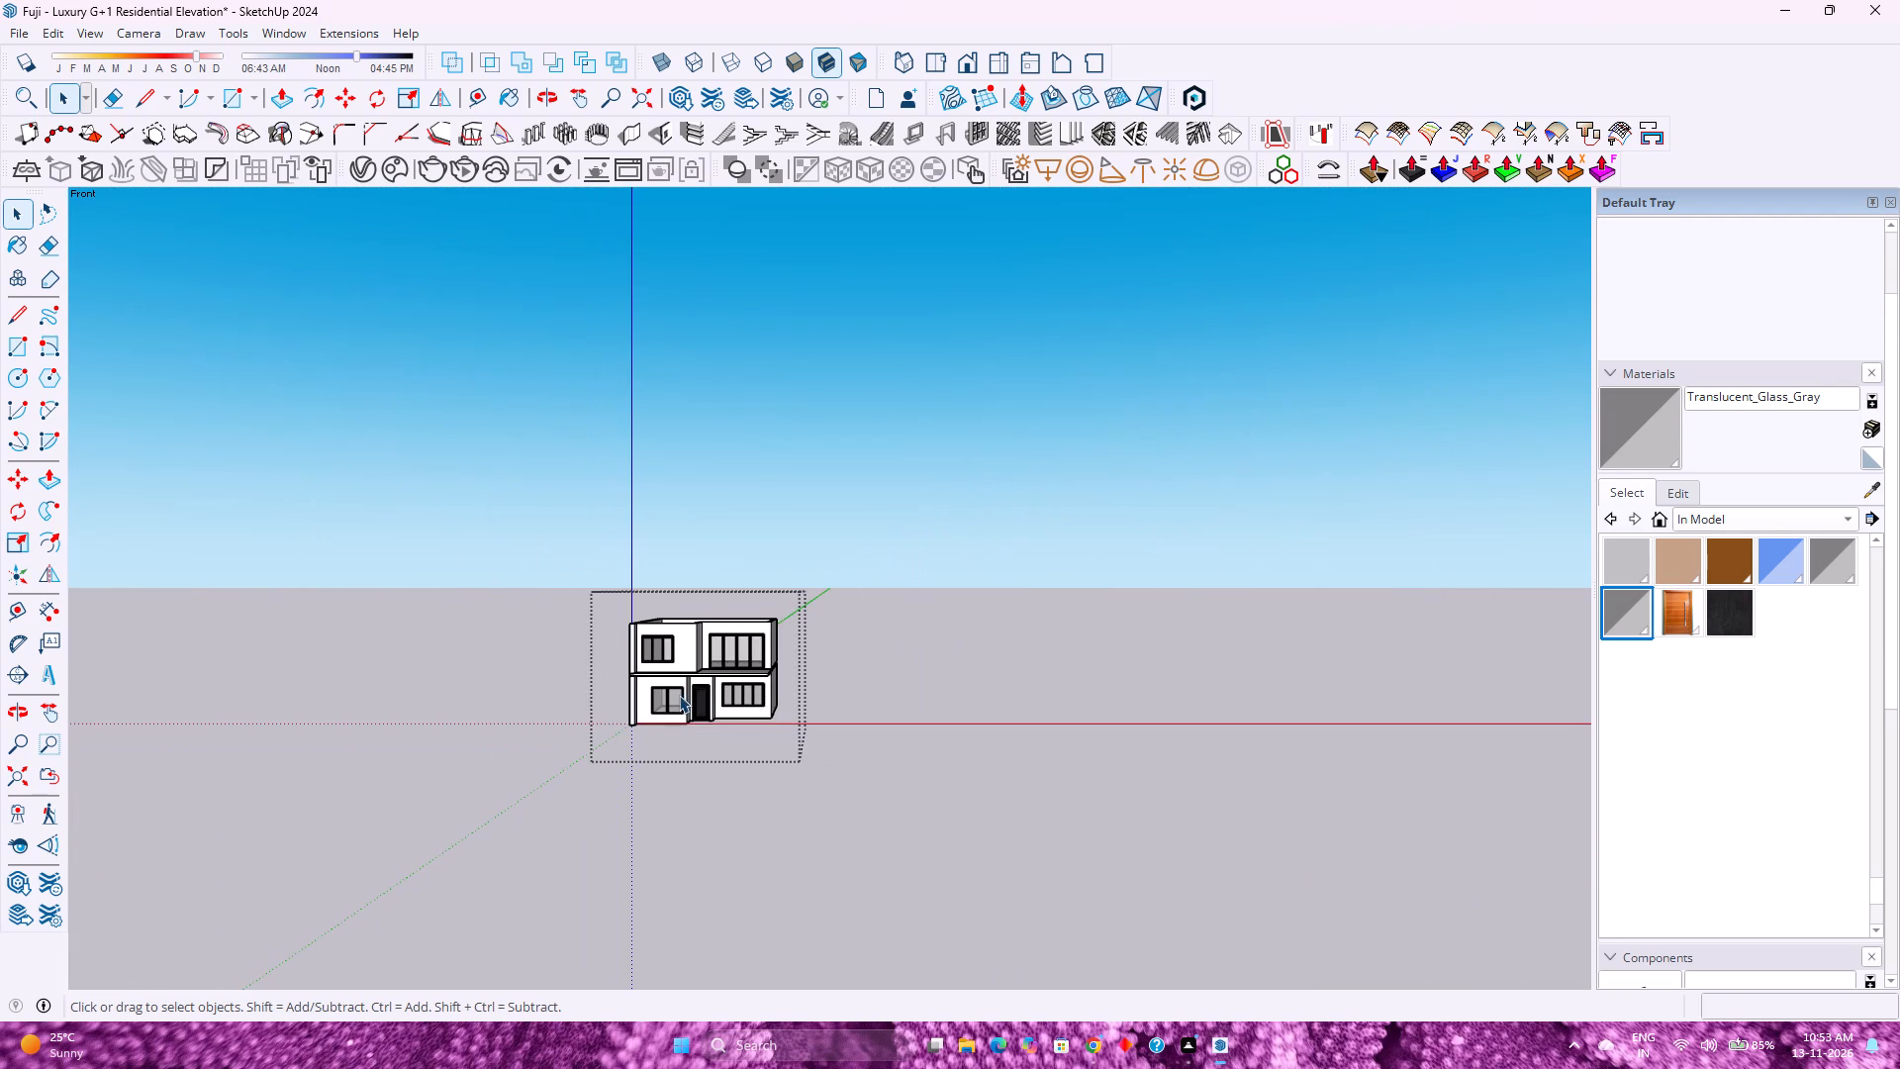
scroll(720, 684, "up", 11)
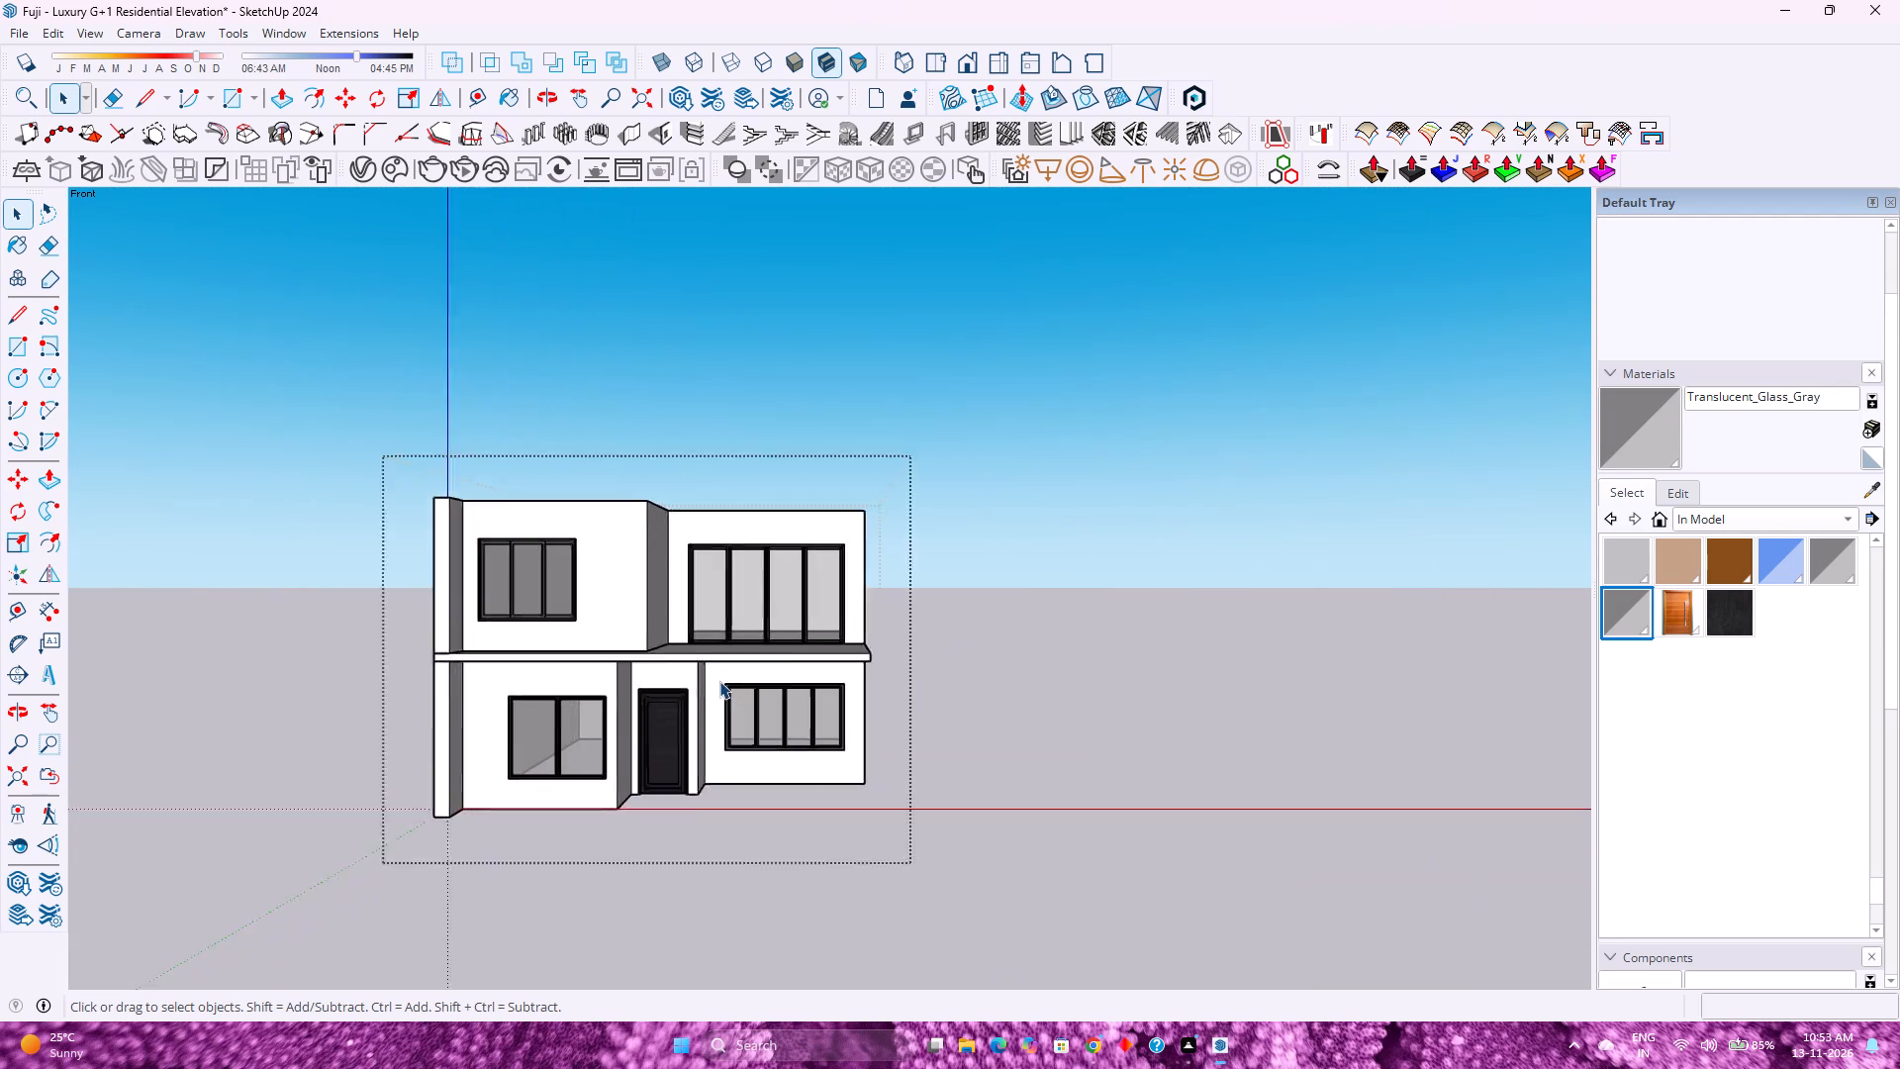
scroll(719, 681, "up", 16)
scroll(719, 680, "down", 4)
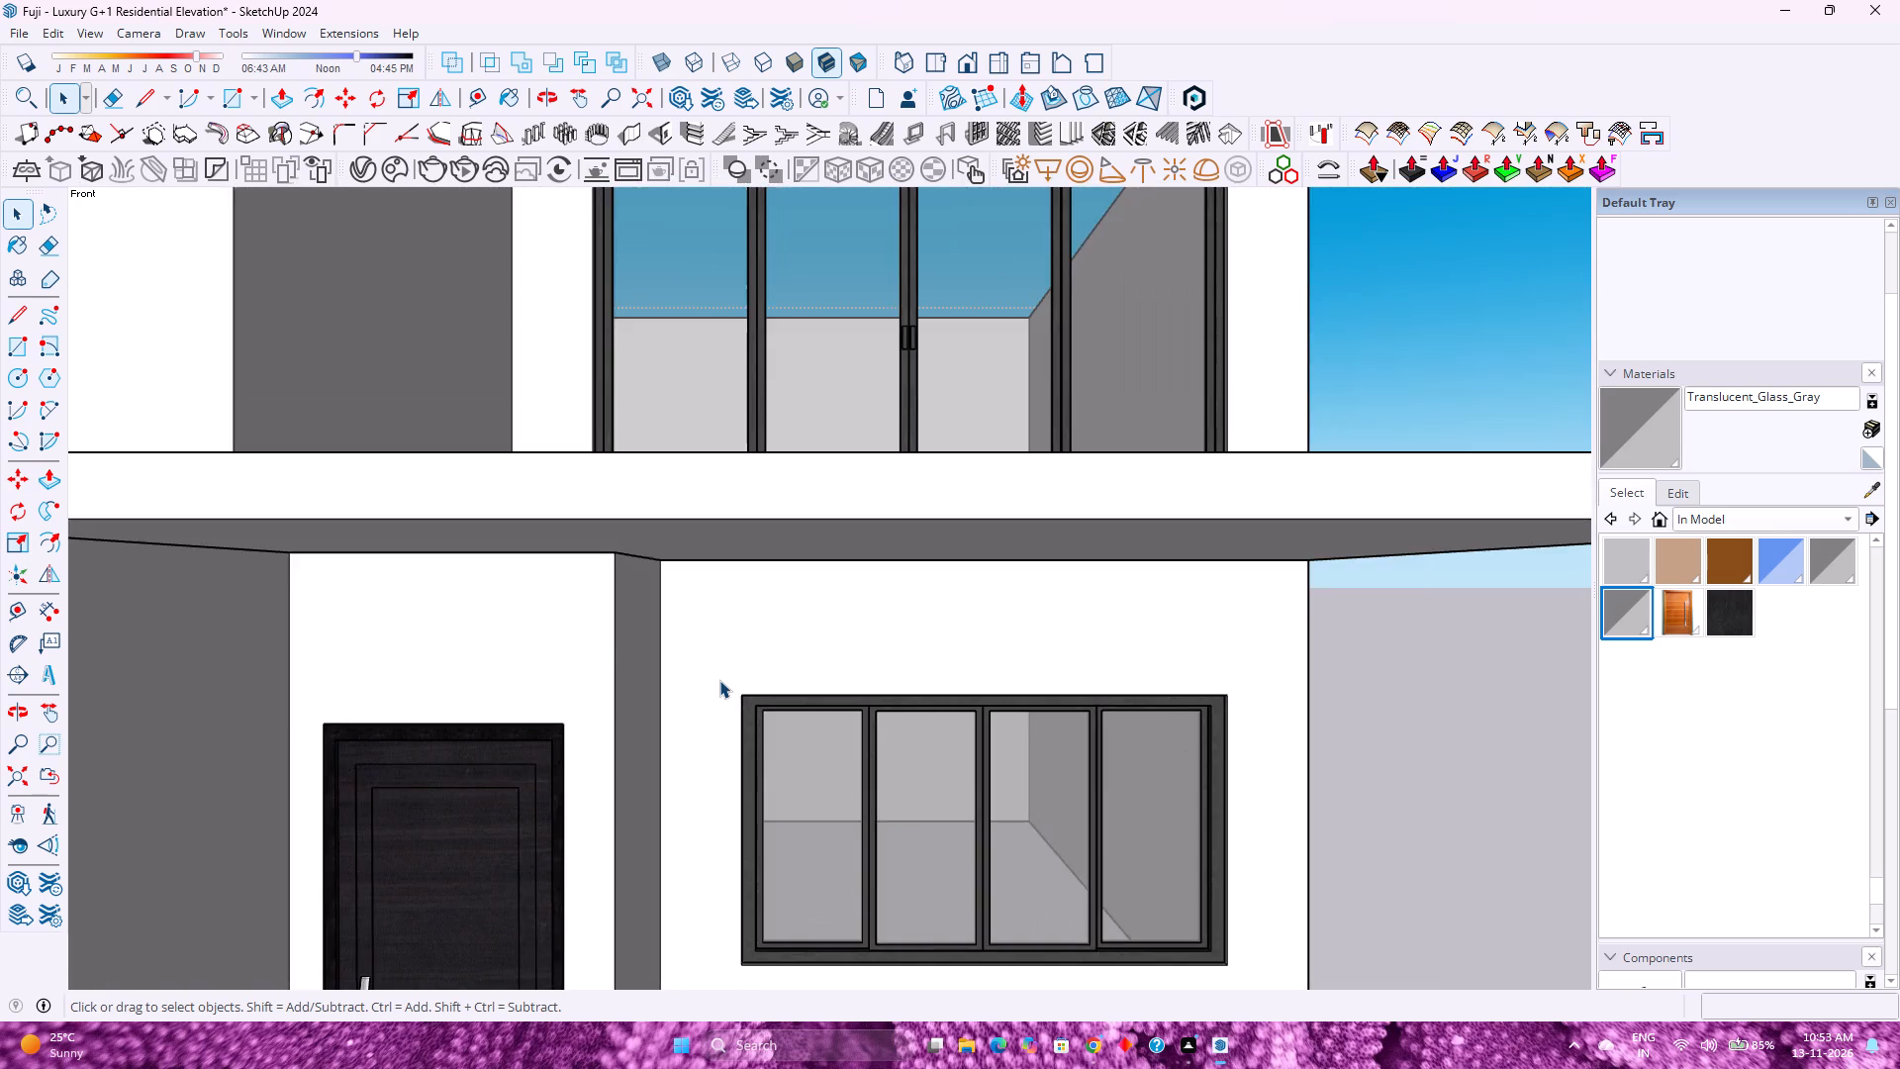
scroll(719, 680, "down", 16)
scroll(720, 677, "down", 5)
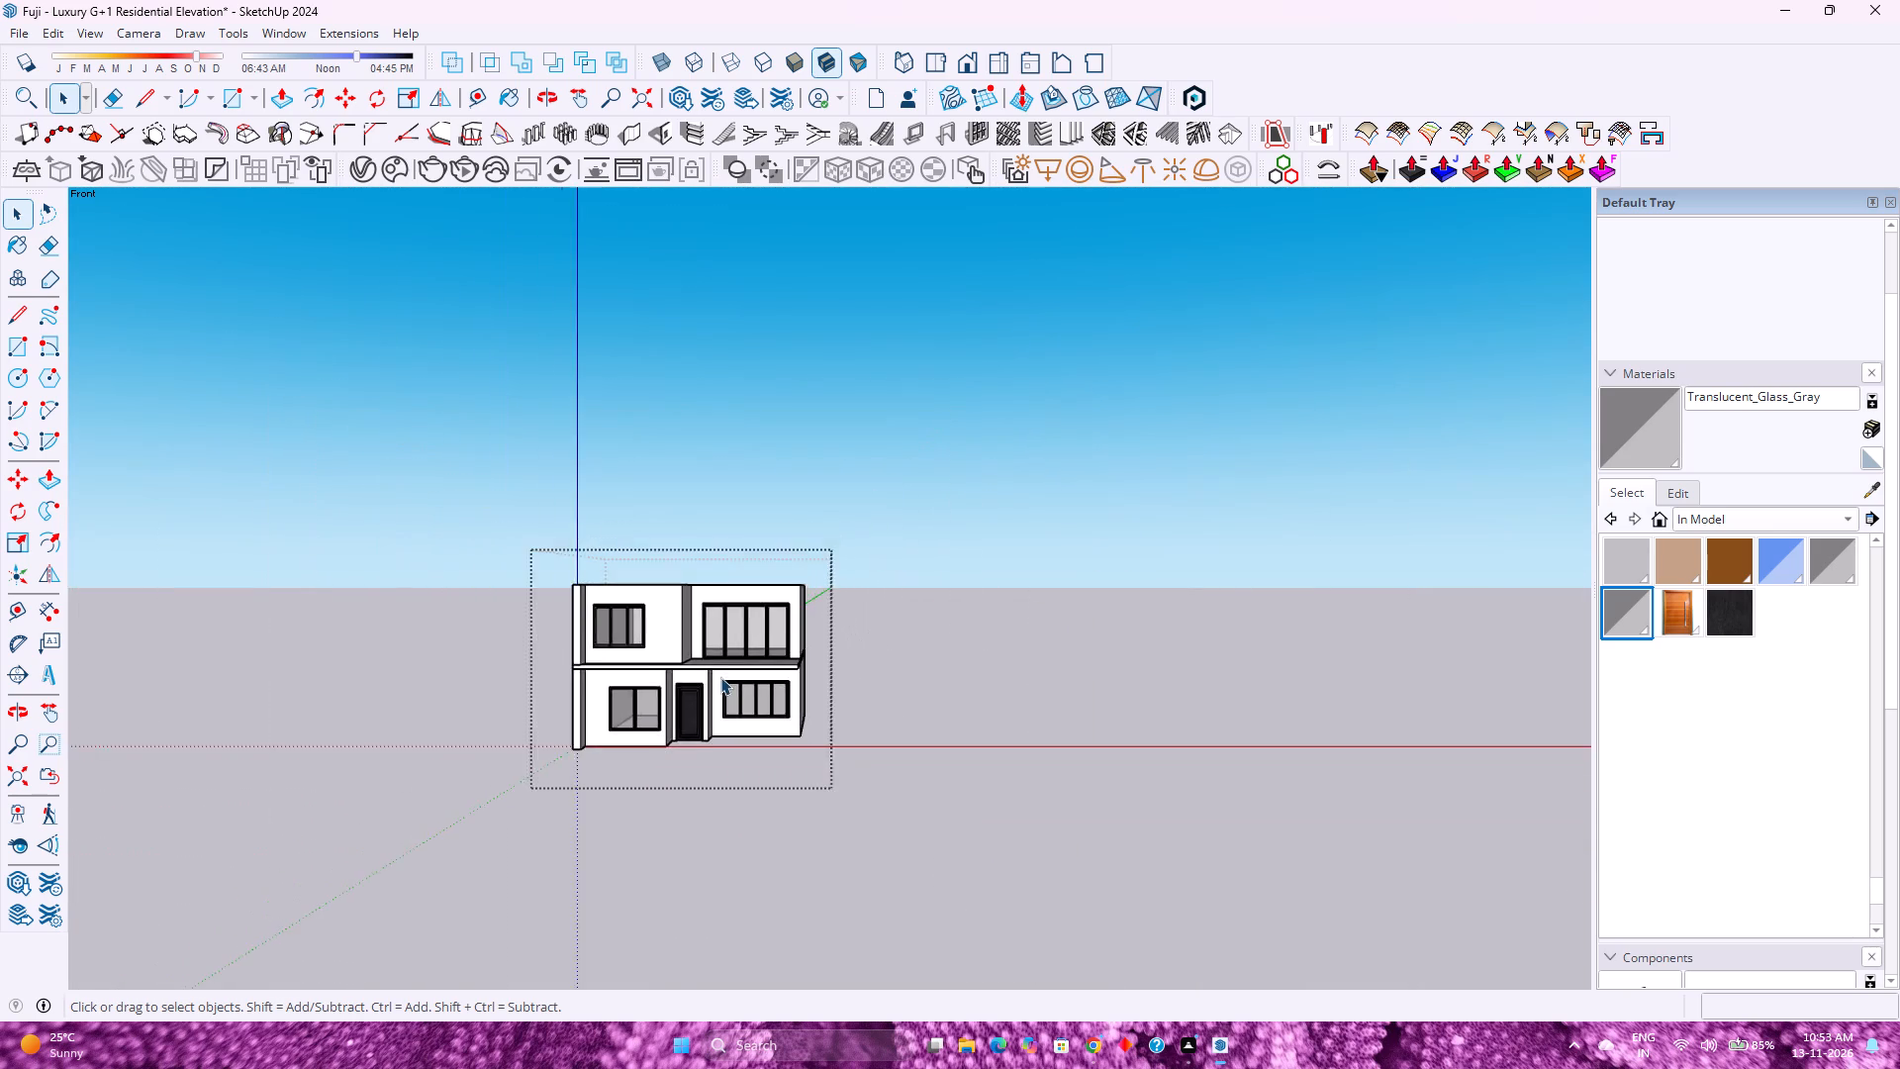
scroll(720, 677, "down", 13)
scroll(720, 677, "up", 6)
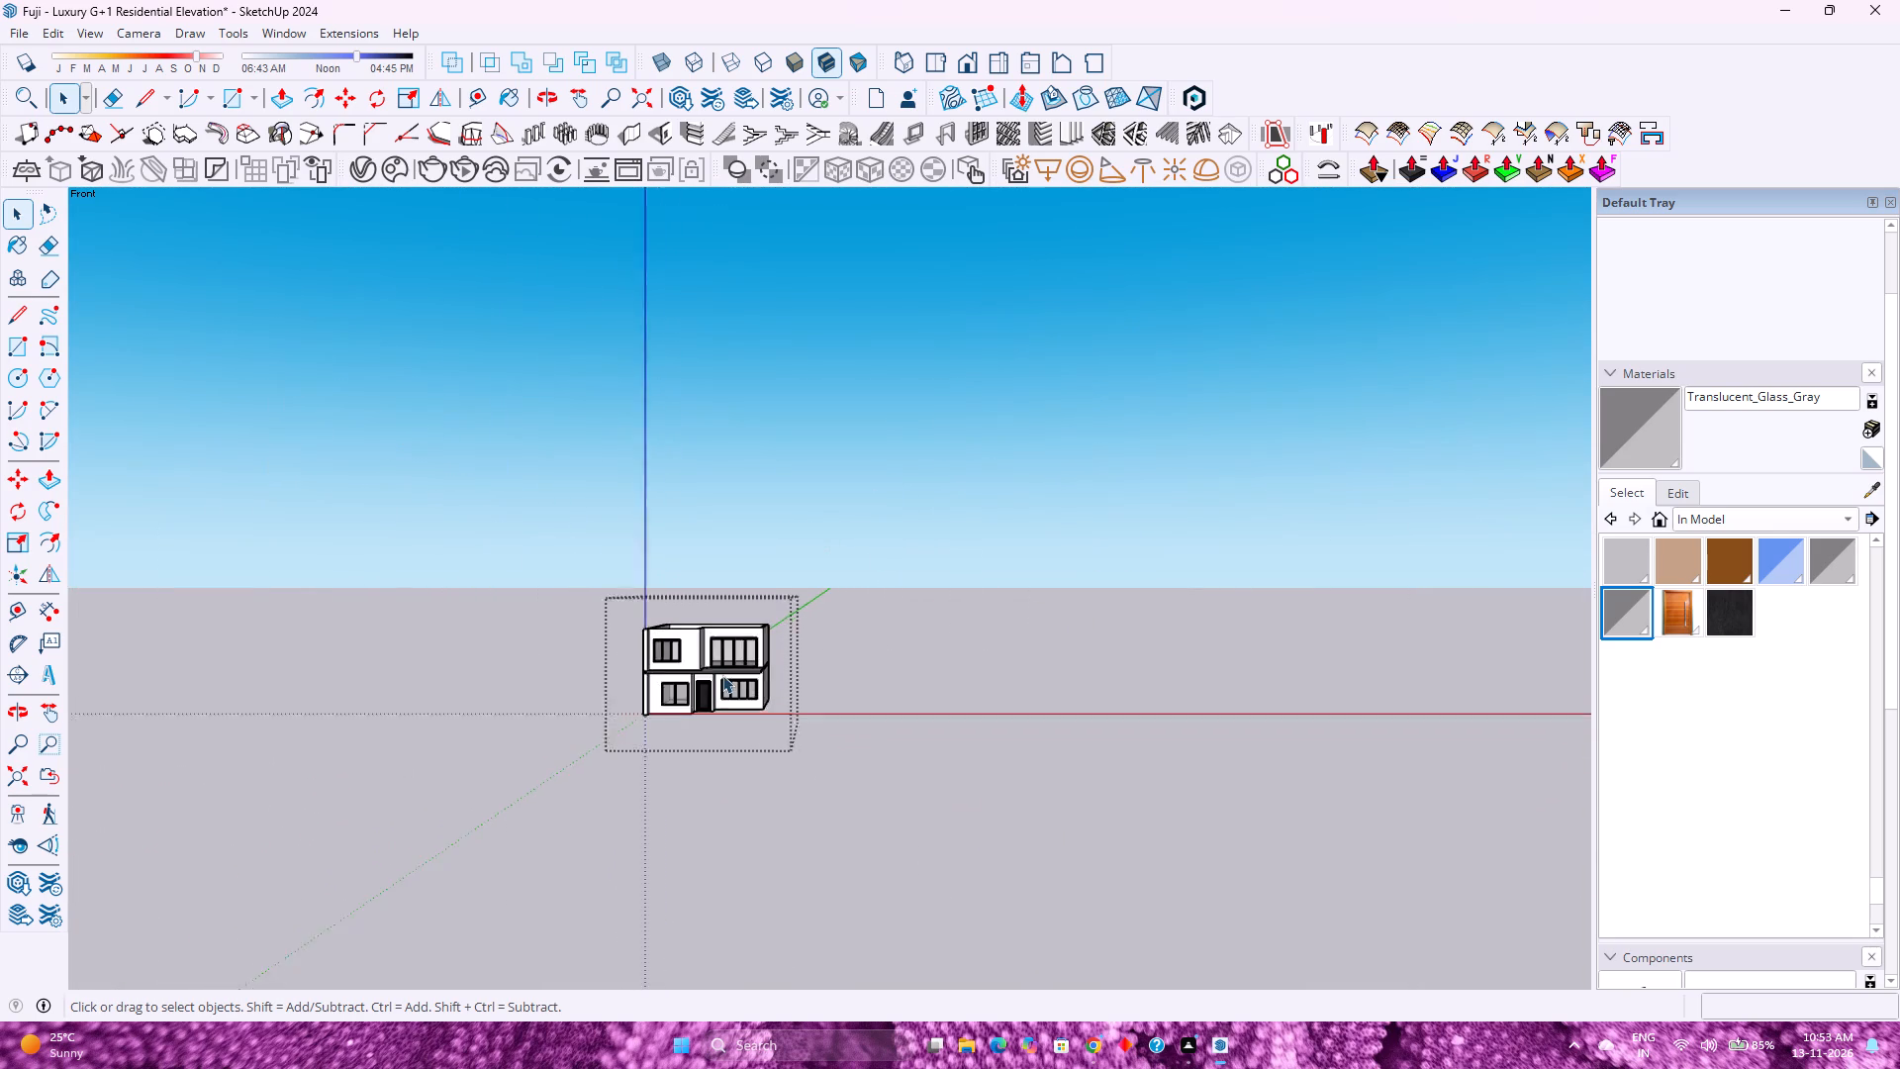
scroll(722, 675, "up", 17)
scroll(646, 663, "up", 4)
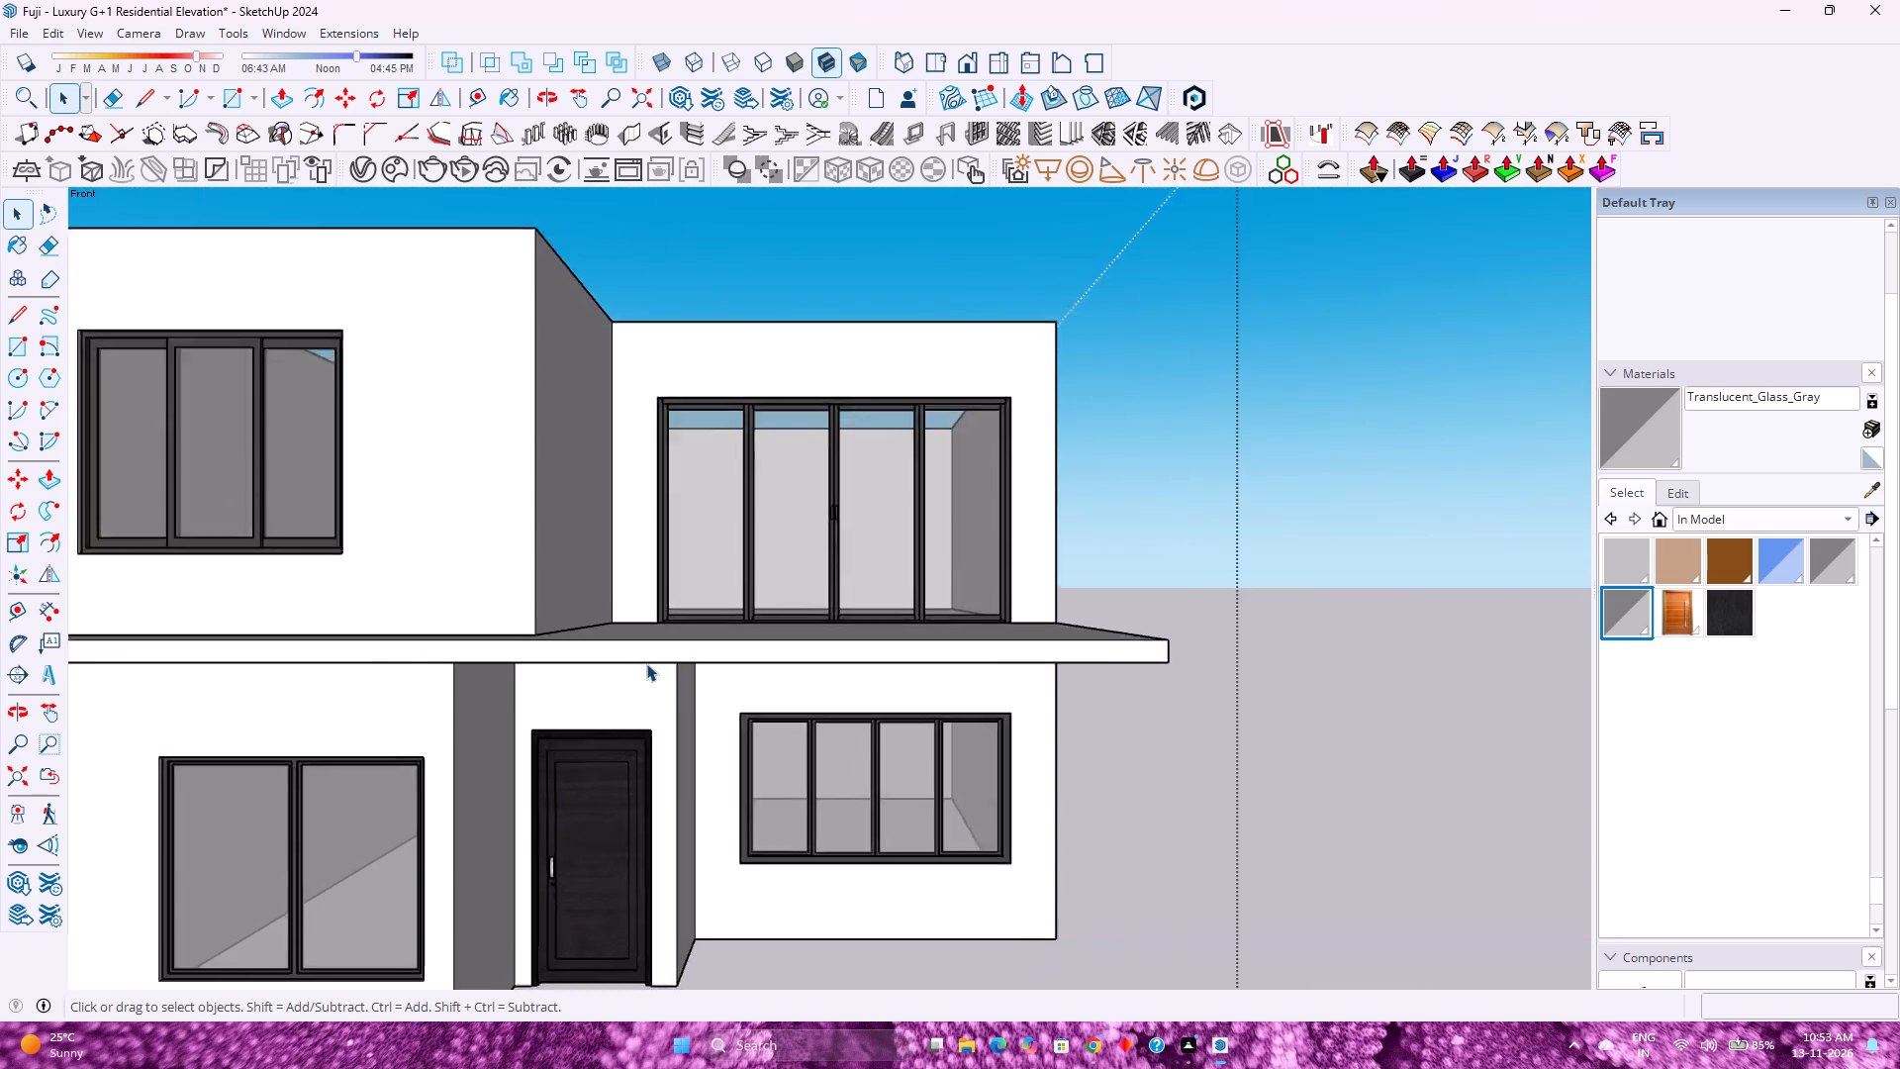
scroll(646, 663, "down", 3)
scroll(646, 663, "up", 2)
scroll(525, 646, "up", 2)
scroll(527, 643, "down", 5)
scroll(527, 643, "up", 8)
scroll(527, 643, "down", 1)
scroll(527, 643, "up", 2)
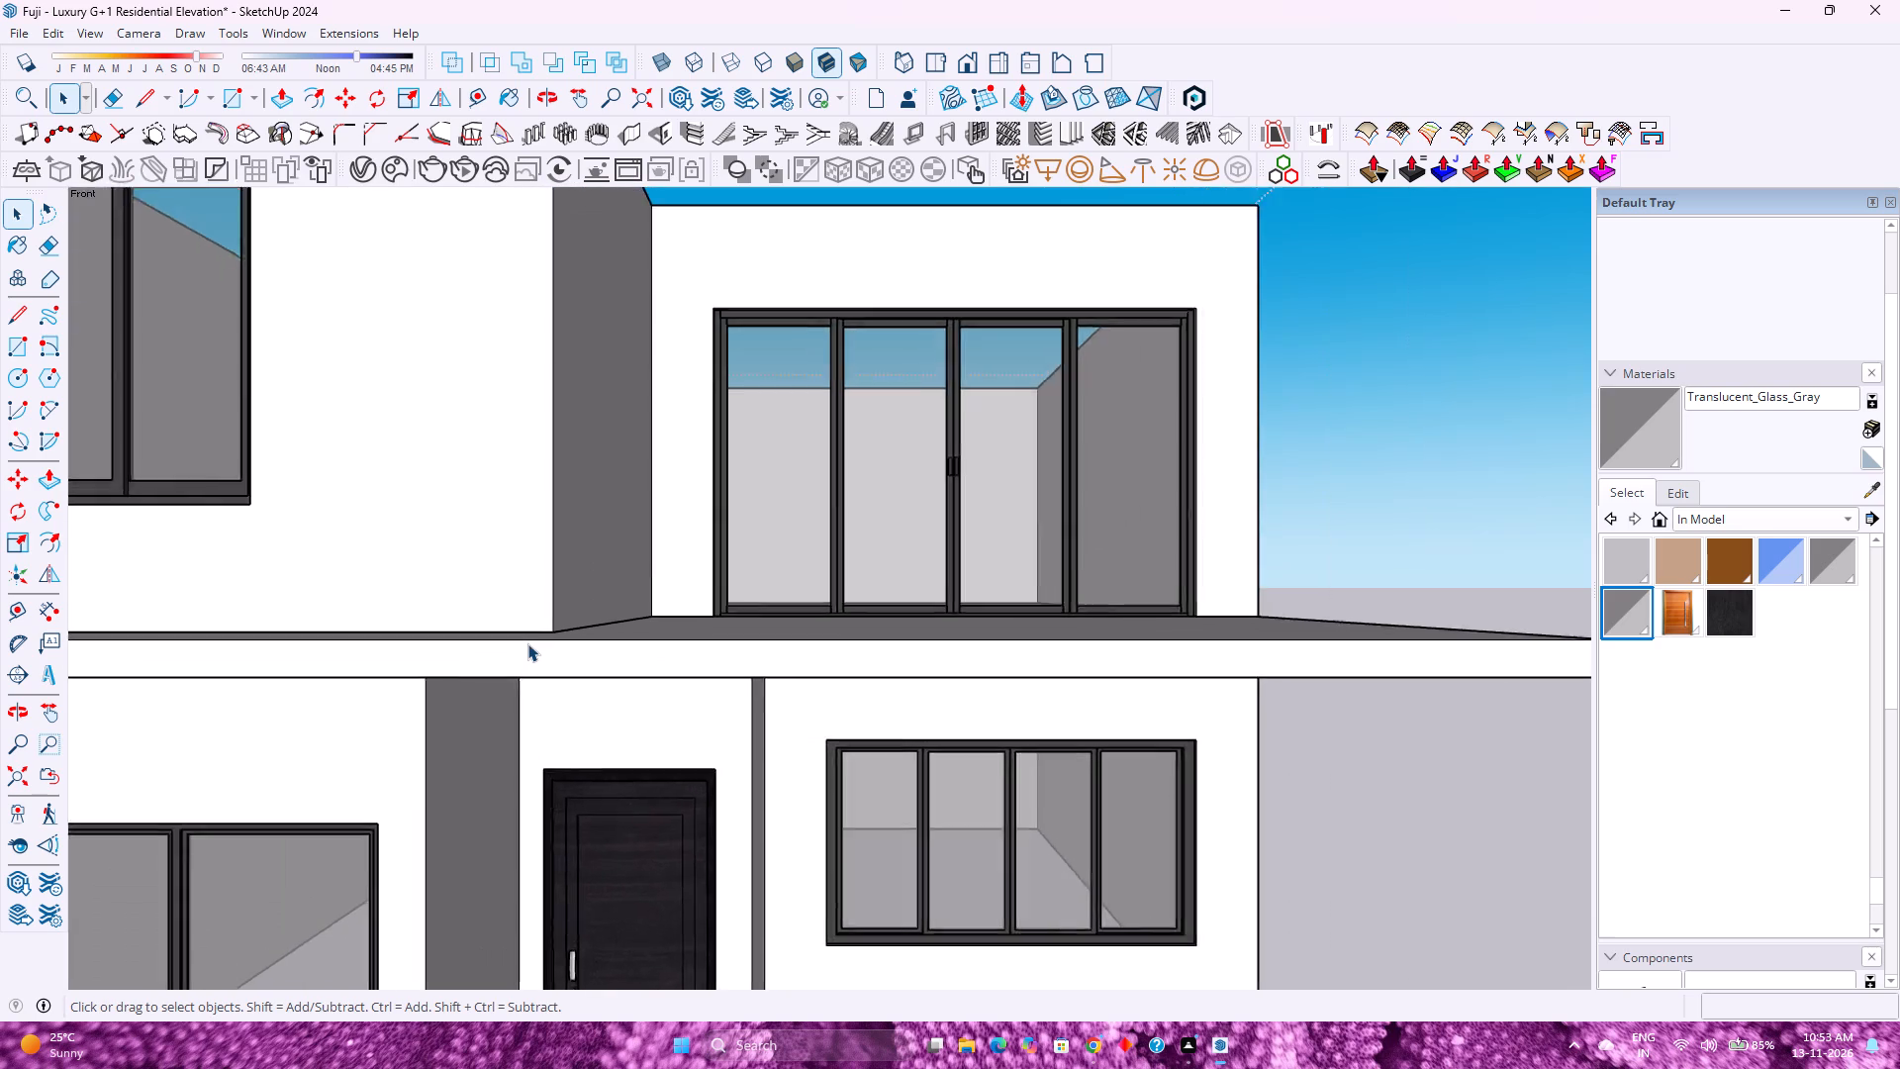
scroll(527, 643, "up", 1)
scroll(527, 643, "down", 16)
scroll(624, 626, "up", 4)
scroll(628, 626, "down", 3)
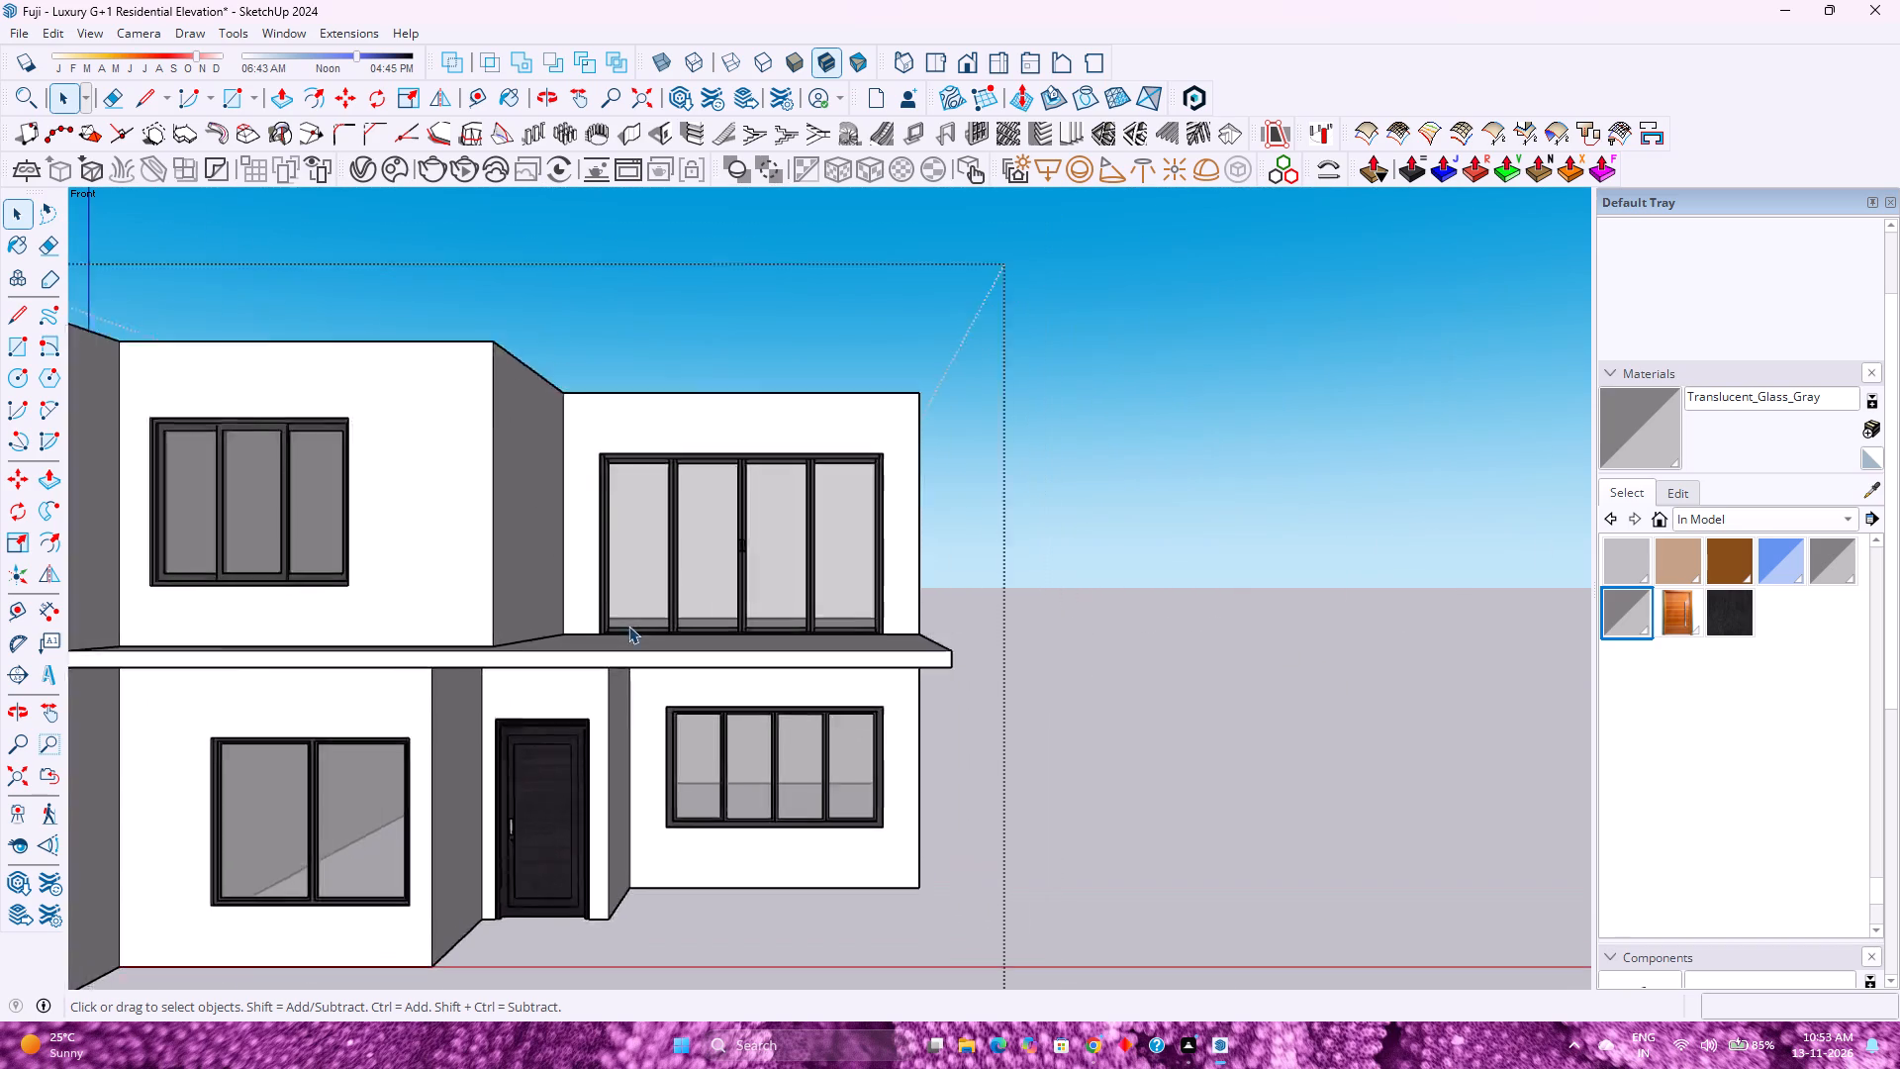
scroll(628, 626, "down", 3)
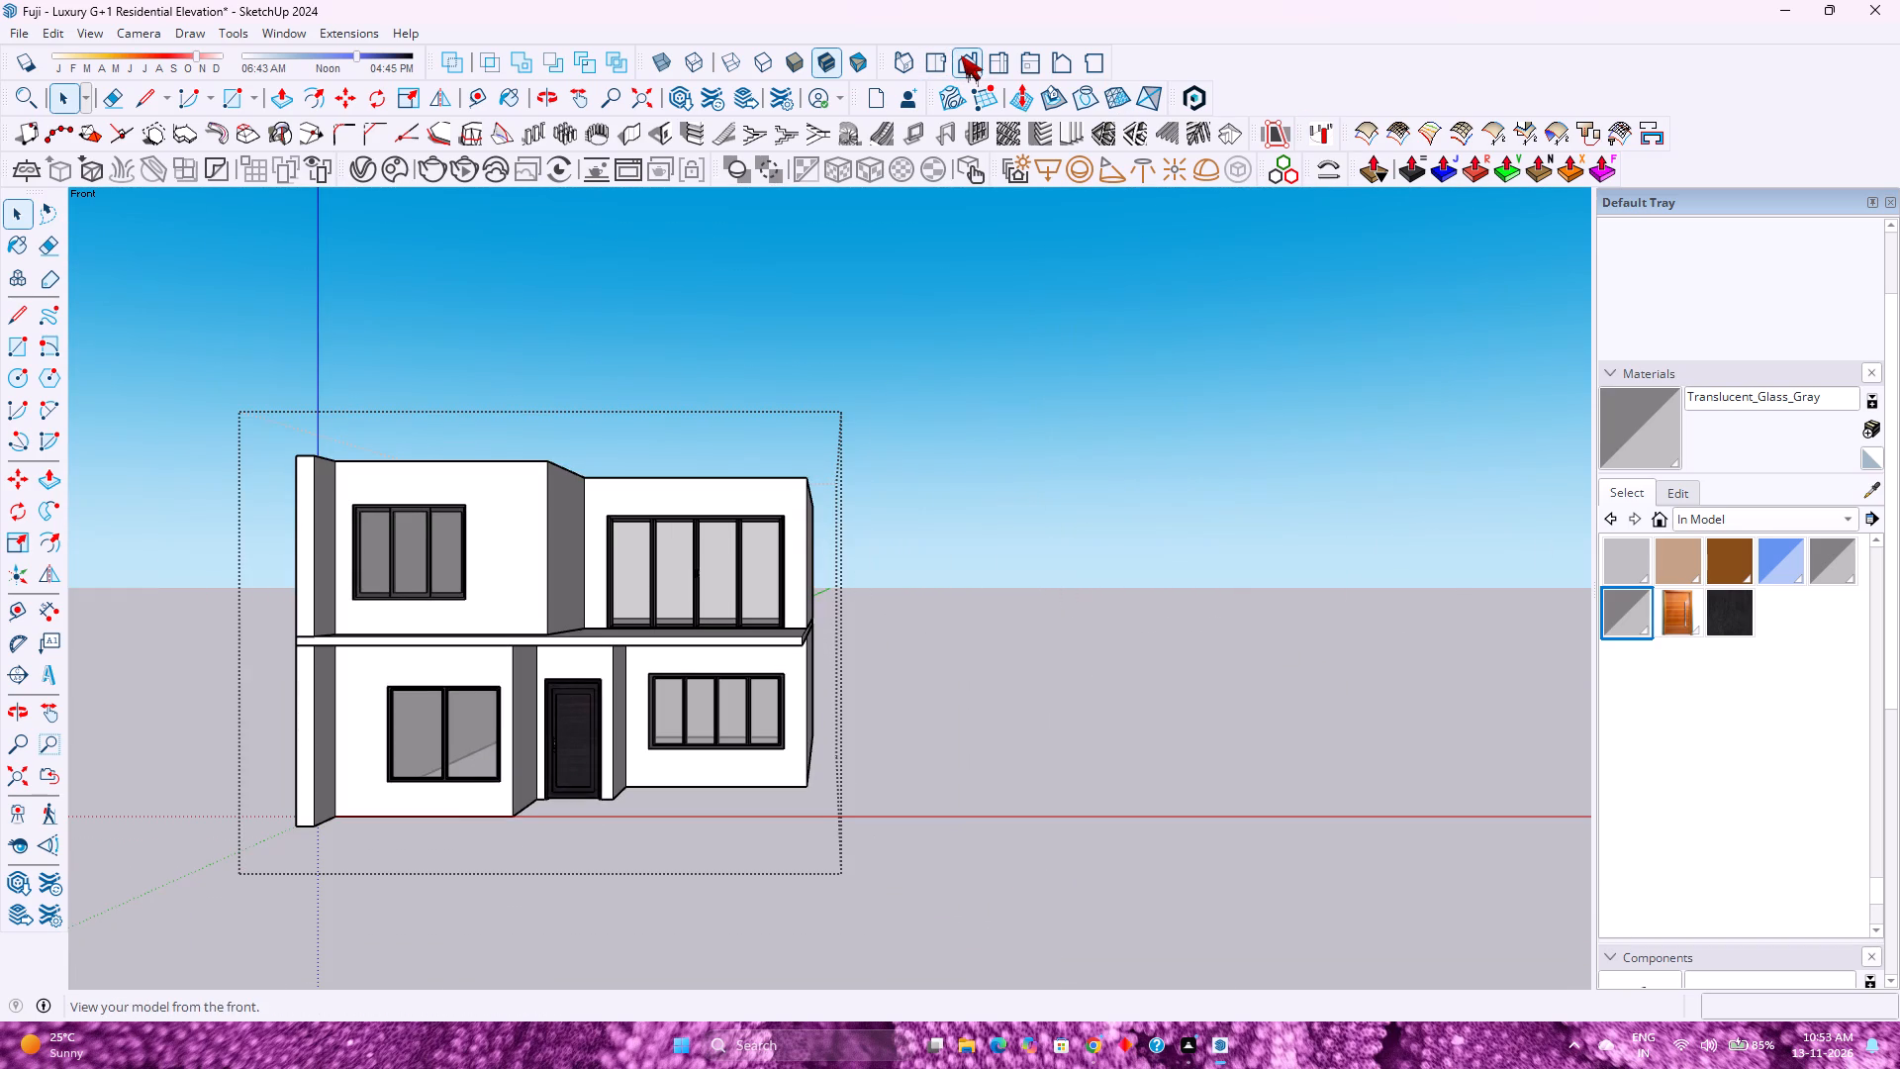
Display the house in the standard front view with the entire model fitted in view.
left_click(961, 55)
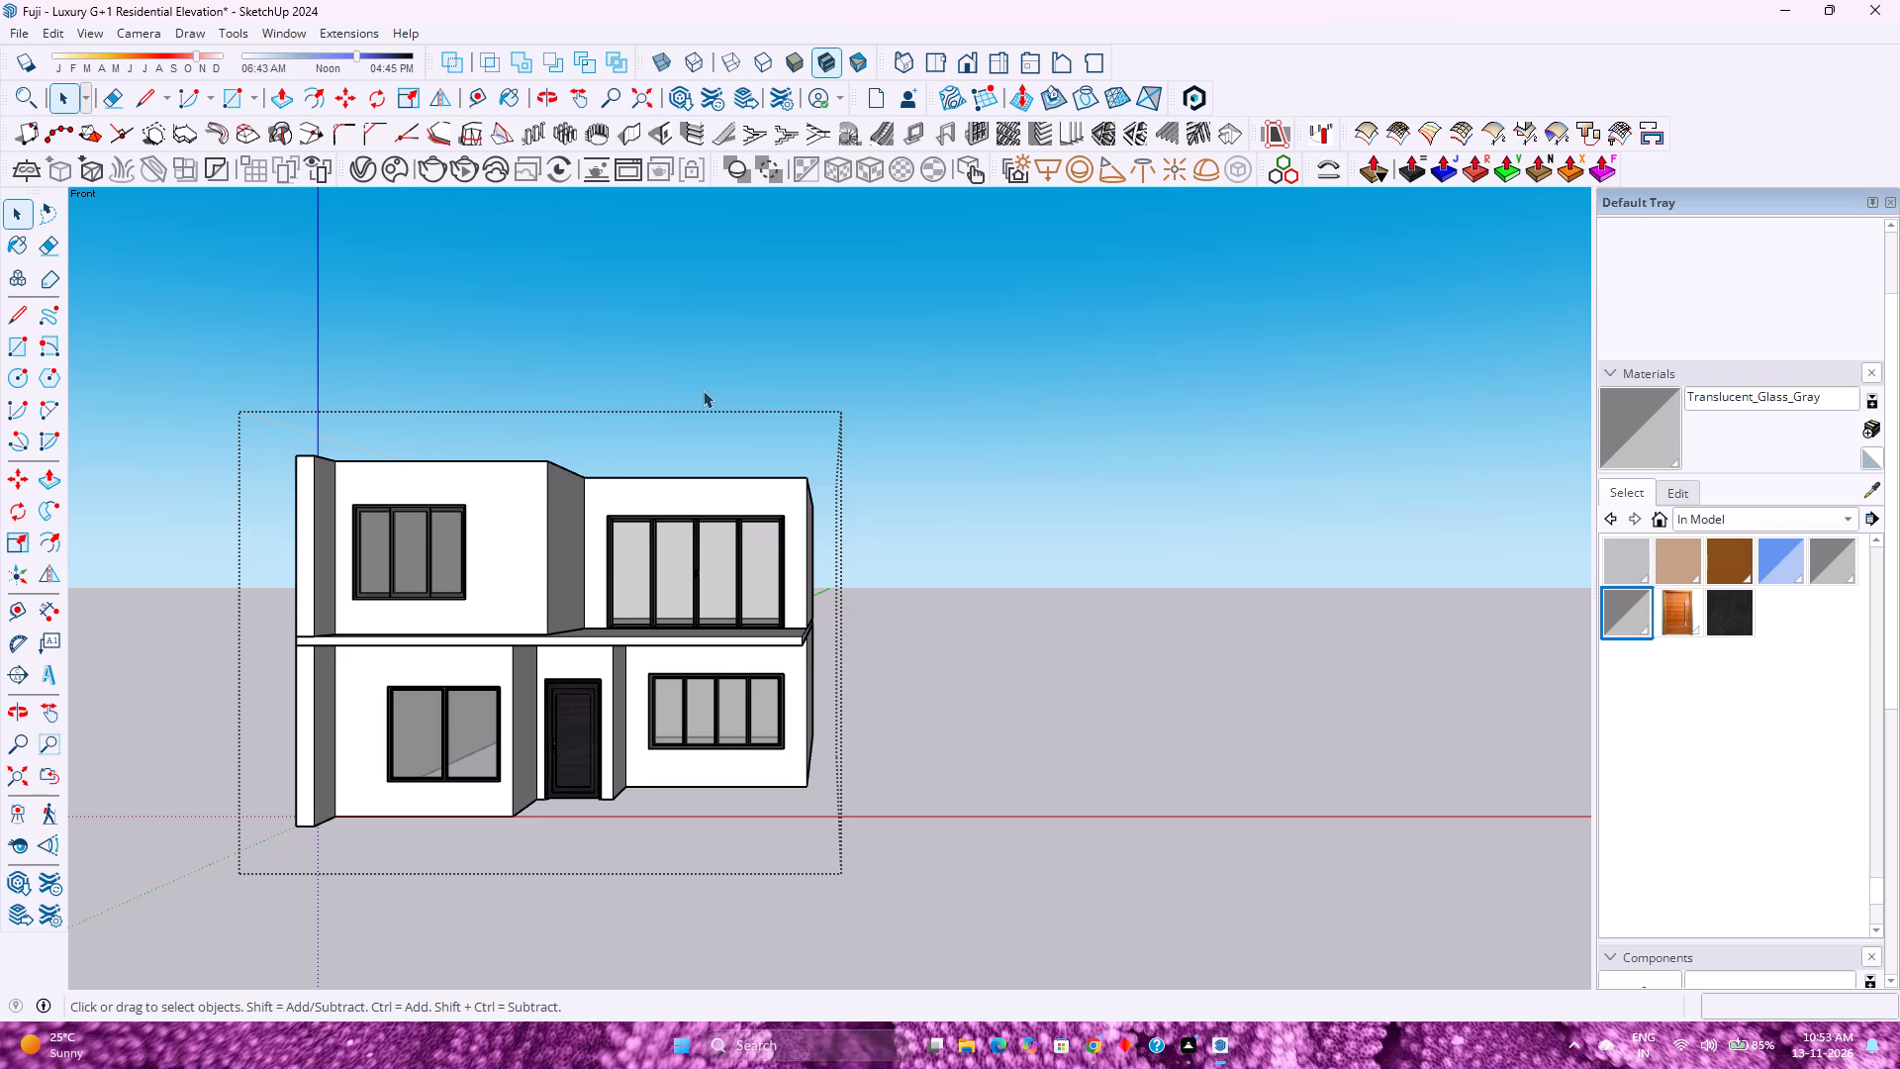
scroll(703, 390, "down", 4)
scroll(703, 390, "up", 3)
scroll(703, 390, "down", 4)
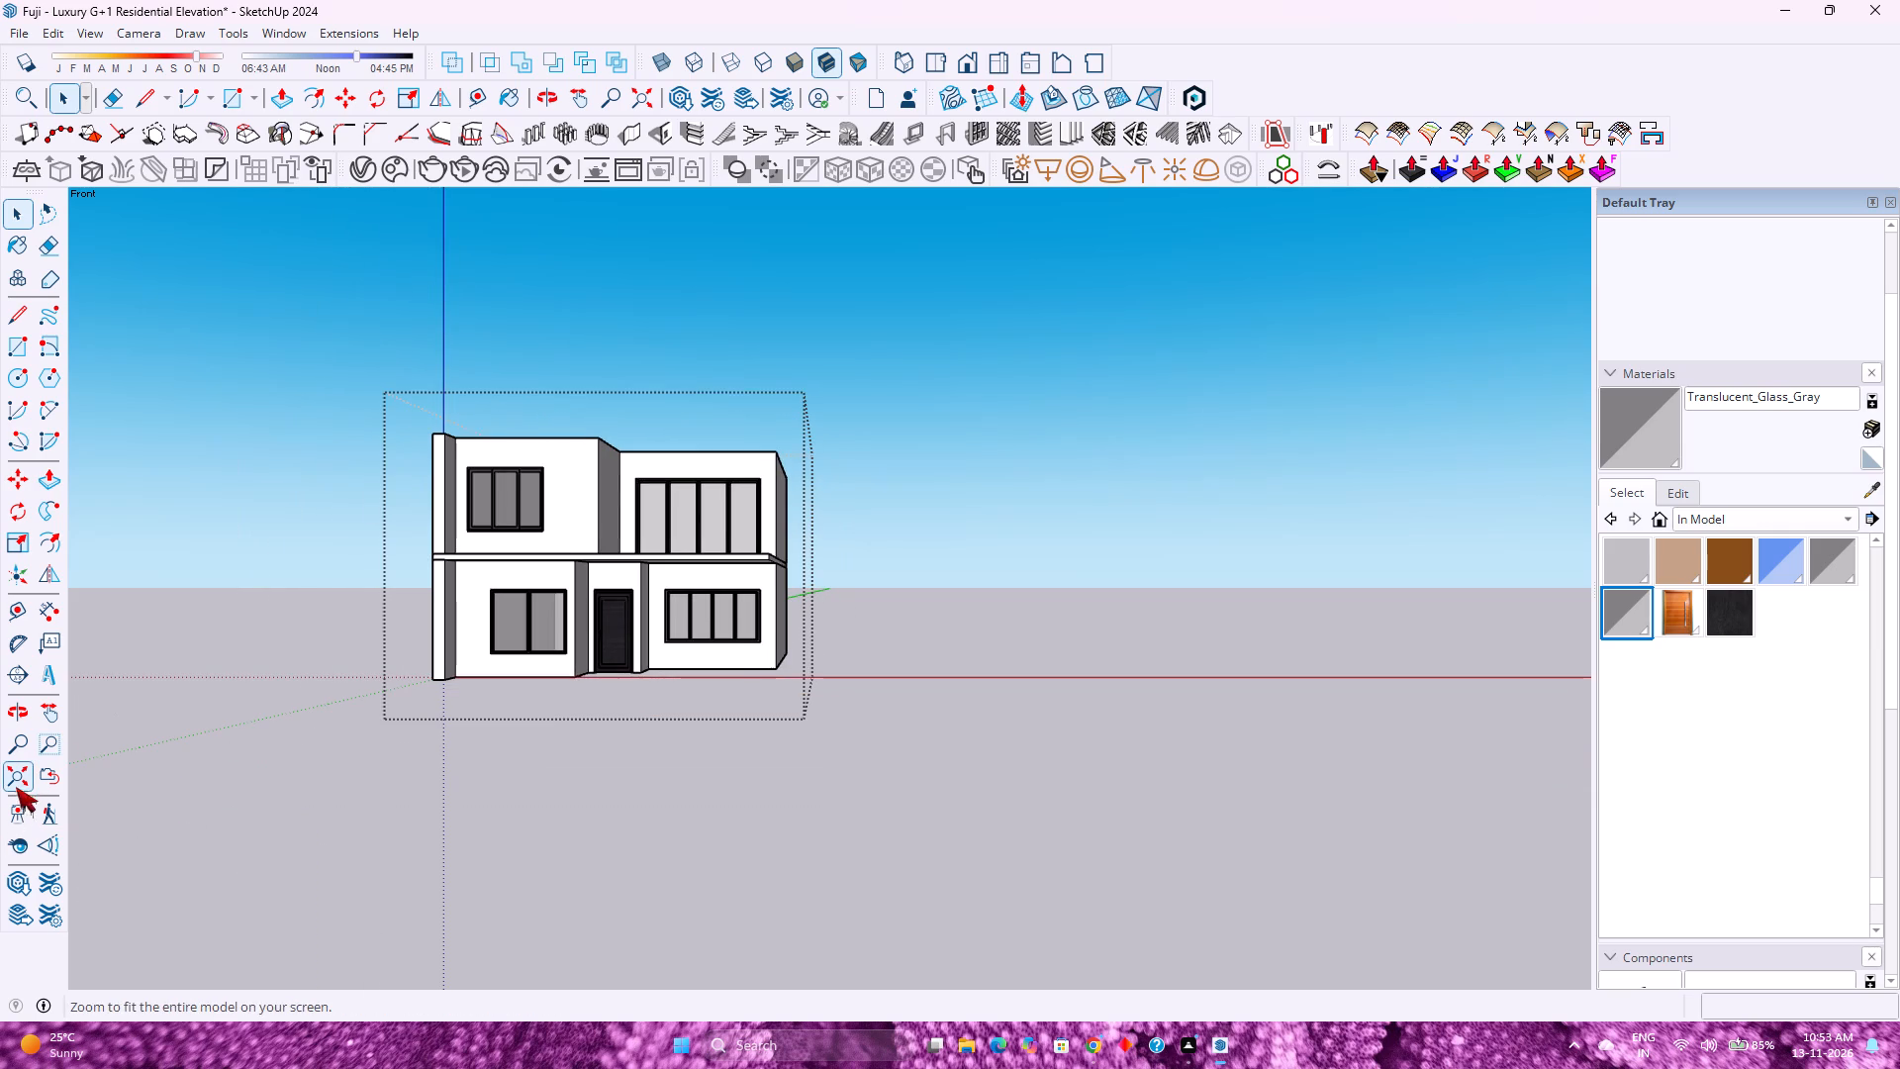
left_click(20, 781)
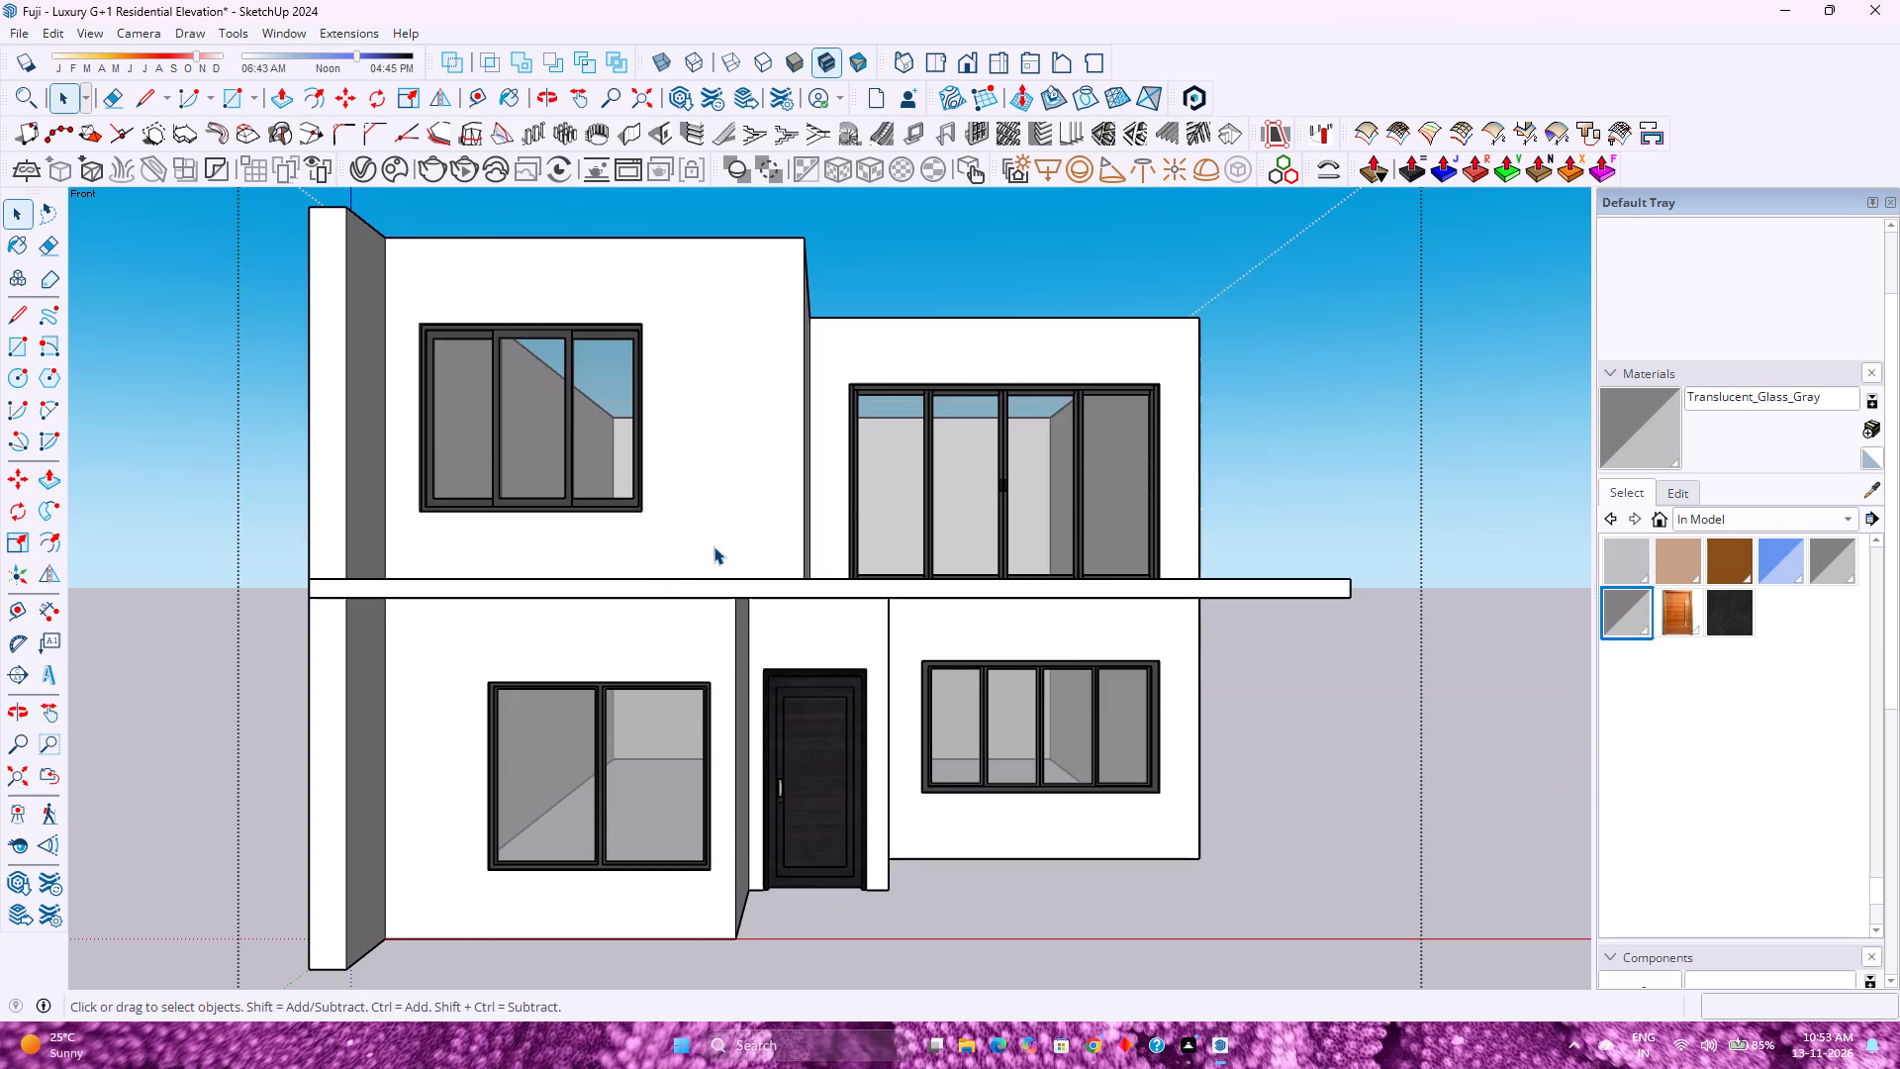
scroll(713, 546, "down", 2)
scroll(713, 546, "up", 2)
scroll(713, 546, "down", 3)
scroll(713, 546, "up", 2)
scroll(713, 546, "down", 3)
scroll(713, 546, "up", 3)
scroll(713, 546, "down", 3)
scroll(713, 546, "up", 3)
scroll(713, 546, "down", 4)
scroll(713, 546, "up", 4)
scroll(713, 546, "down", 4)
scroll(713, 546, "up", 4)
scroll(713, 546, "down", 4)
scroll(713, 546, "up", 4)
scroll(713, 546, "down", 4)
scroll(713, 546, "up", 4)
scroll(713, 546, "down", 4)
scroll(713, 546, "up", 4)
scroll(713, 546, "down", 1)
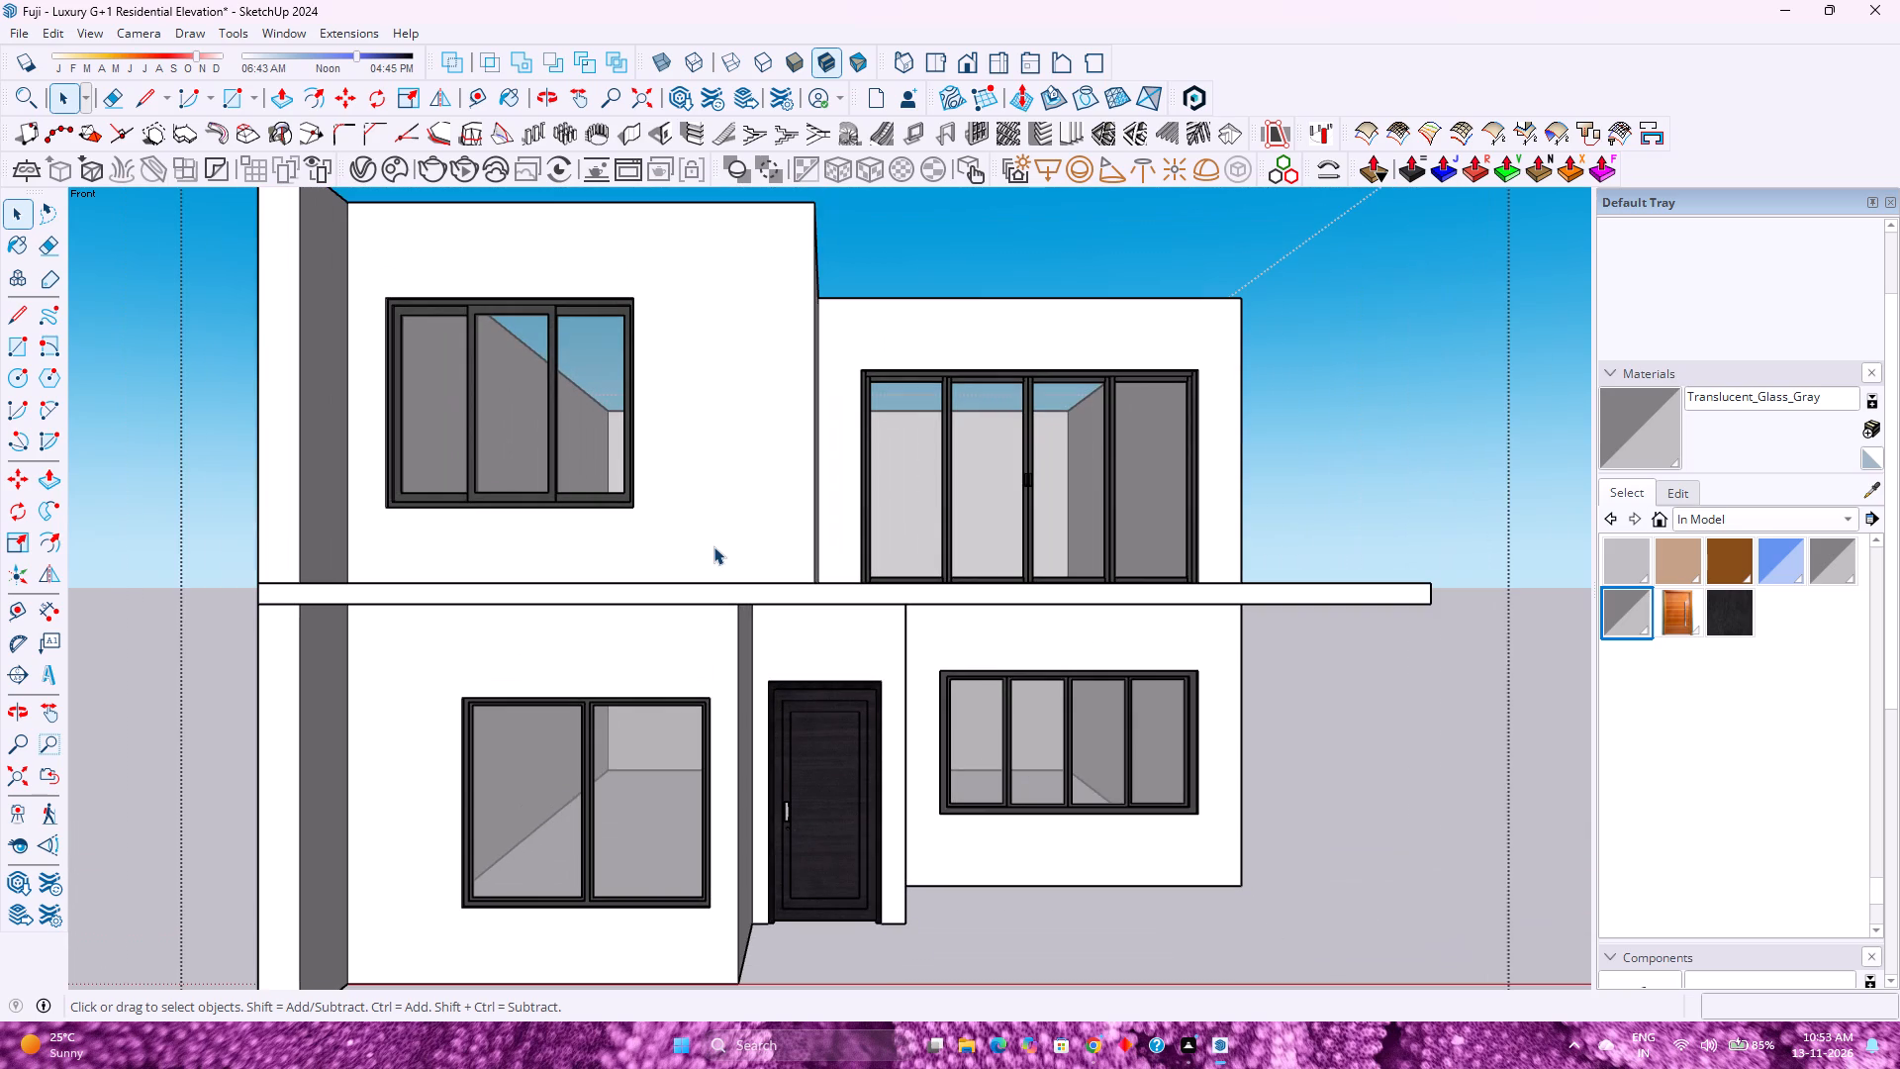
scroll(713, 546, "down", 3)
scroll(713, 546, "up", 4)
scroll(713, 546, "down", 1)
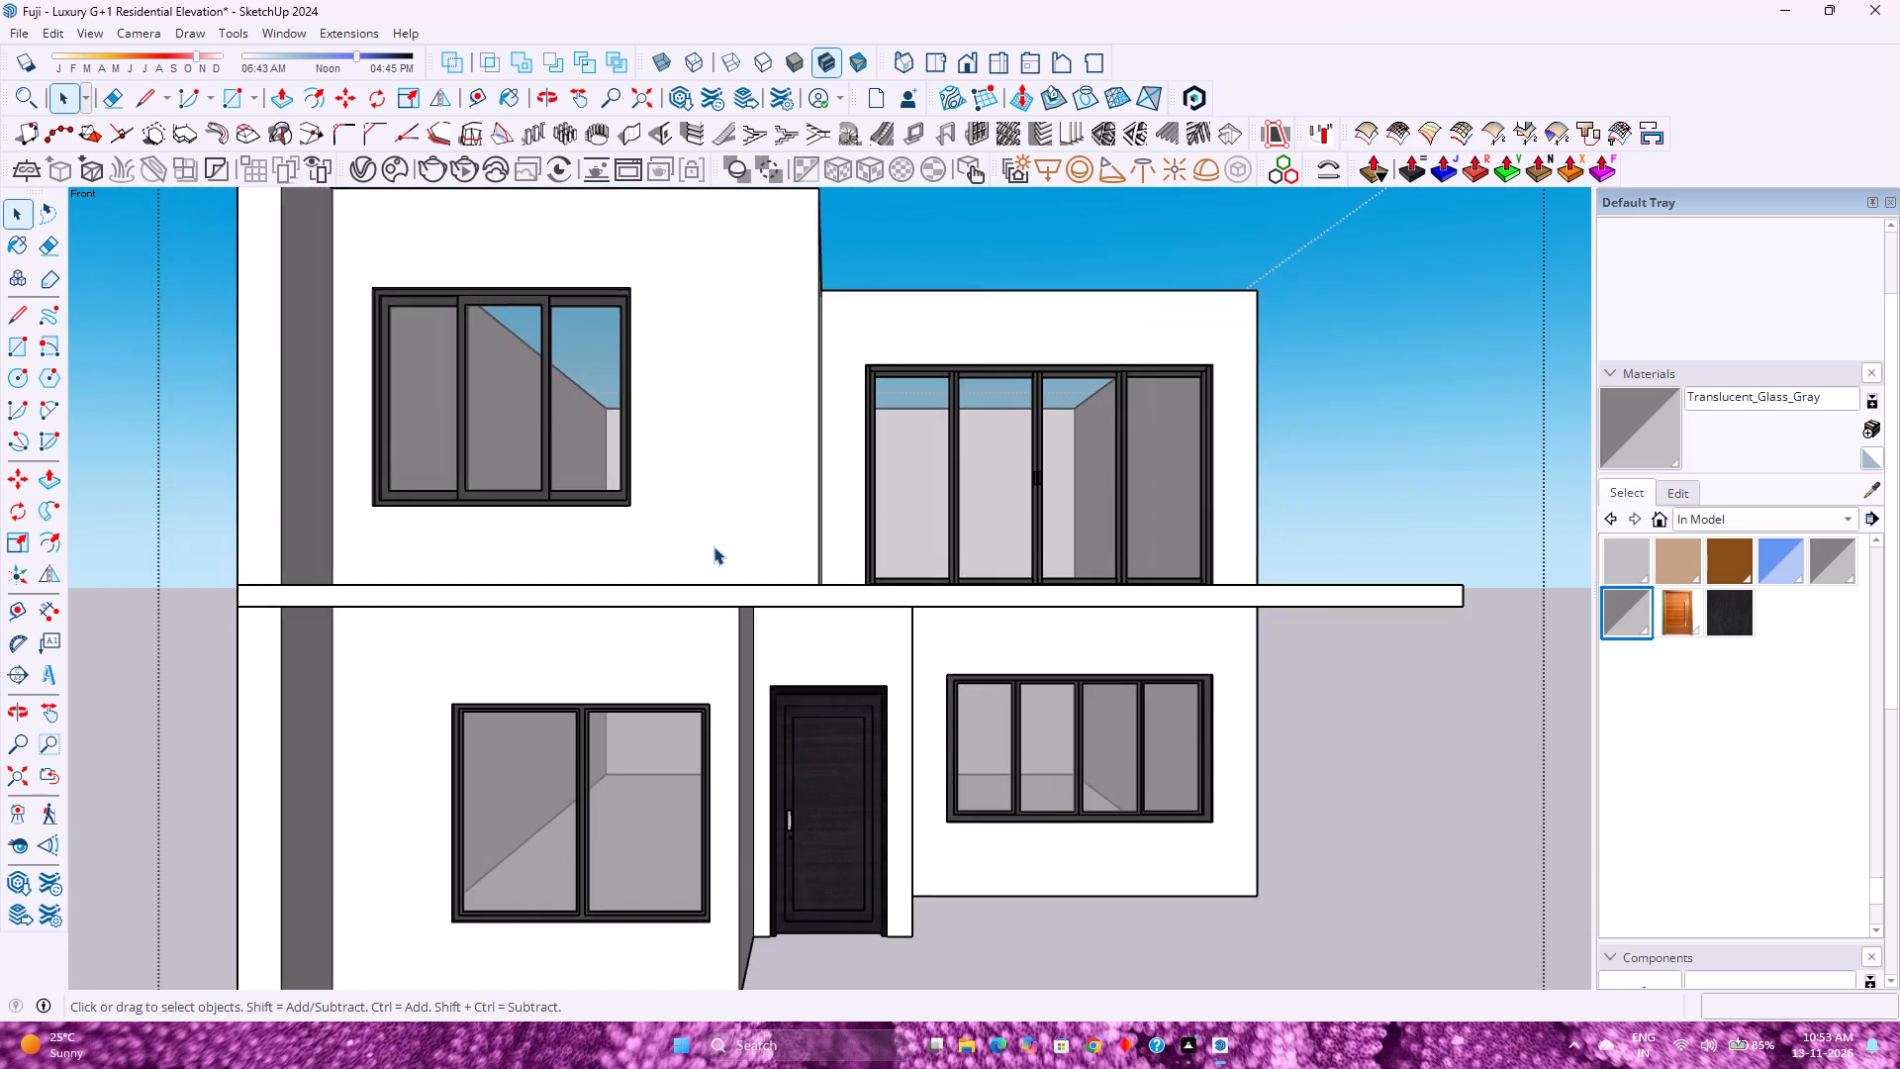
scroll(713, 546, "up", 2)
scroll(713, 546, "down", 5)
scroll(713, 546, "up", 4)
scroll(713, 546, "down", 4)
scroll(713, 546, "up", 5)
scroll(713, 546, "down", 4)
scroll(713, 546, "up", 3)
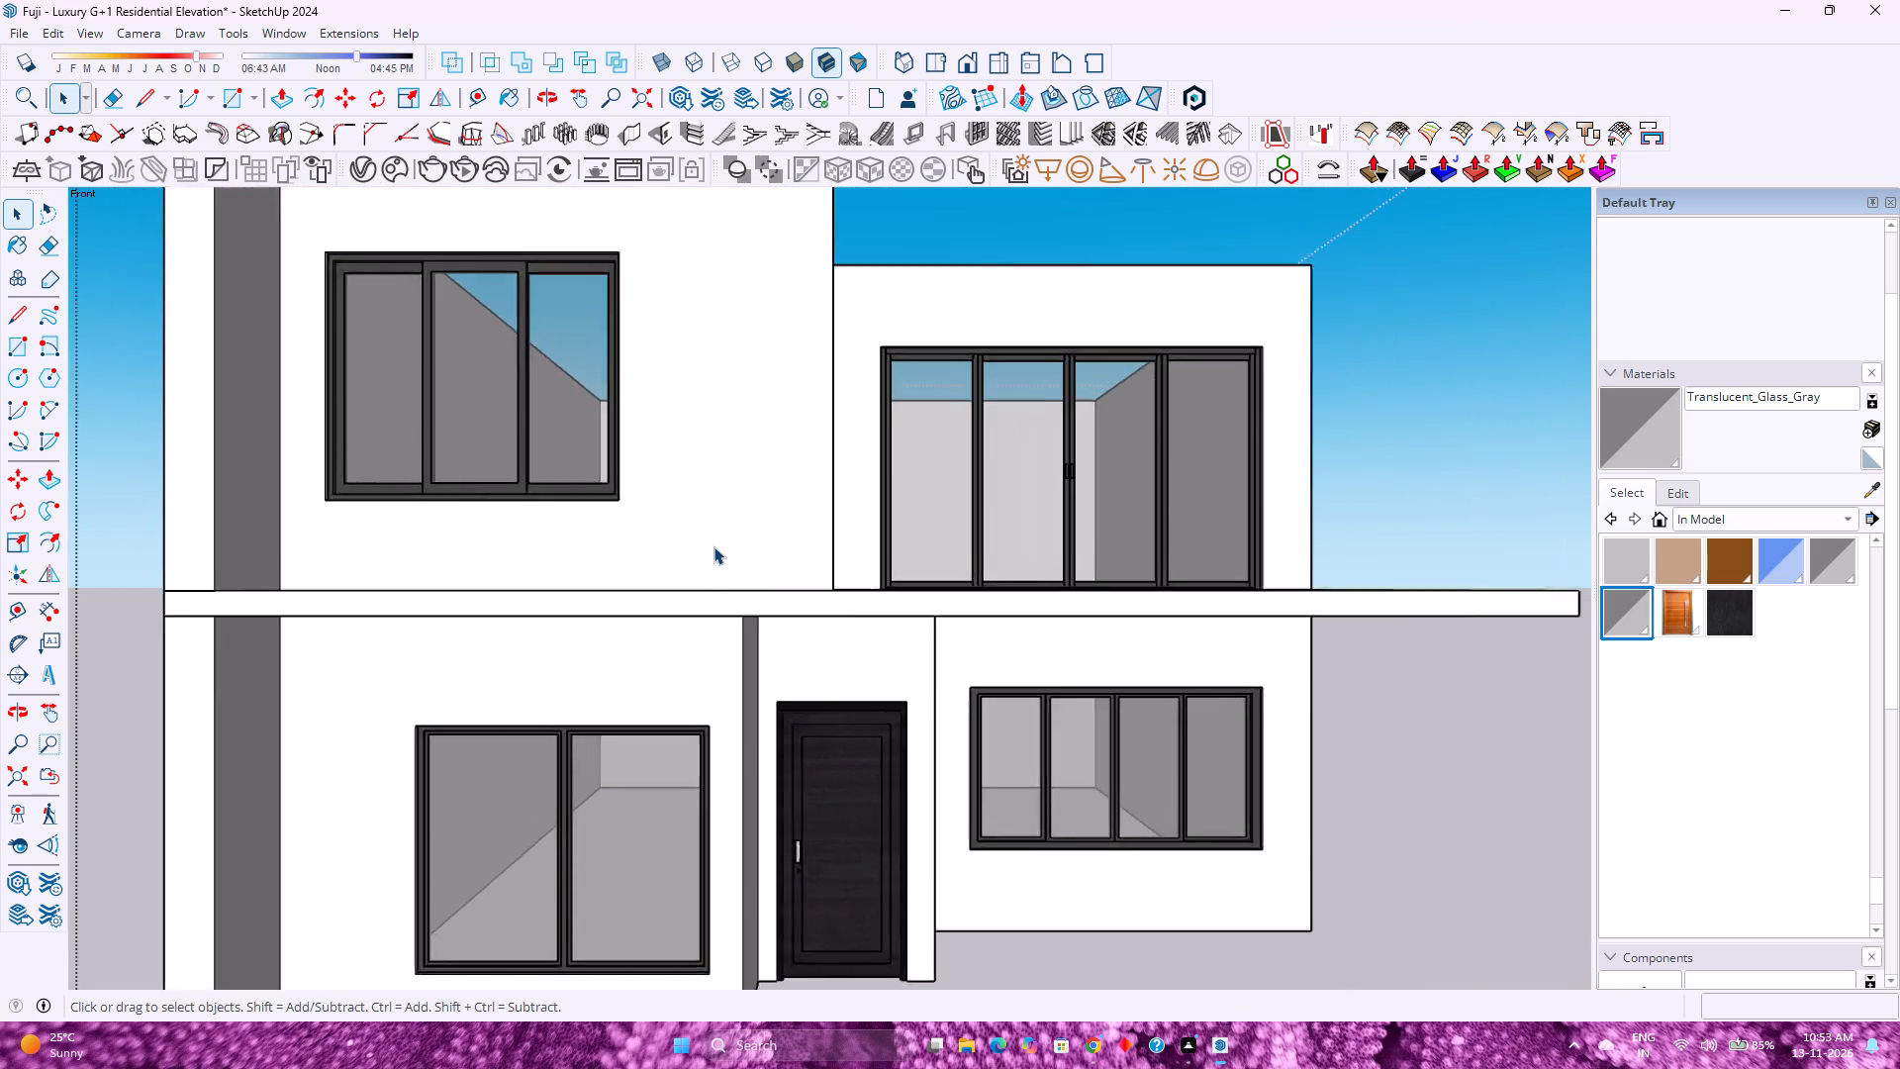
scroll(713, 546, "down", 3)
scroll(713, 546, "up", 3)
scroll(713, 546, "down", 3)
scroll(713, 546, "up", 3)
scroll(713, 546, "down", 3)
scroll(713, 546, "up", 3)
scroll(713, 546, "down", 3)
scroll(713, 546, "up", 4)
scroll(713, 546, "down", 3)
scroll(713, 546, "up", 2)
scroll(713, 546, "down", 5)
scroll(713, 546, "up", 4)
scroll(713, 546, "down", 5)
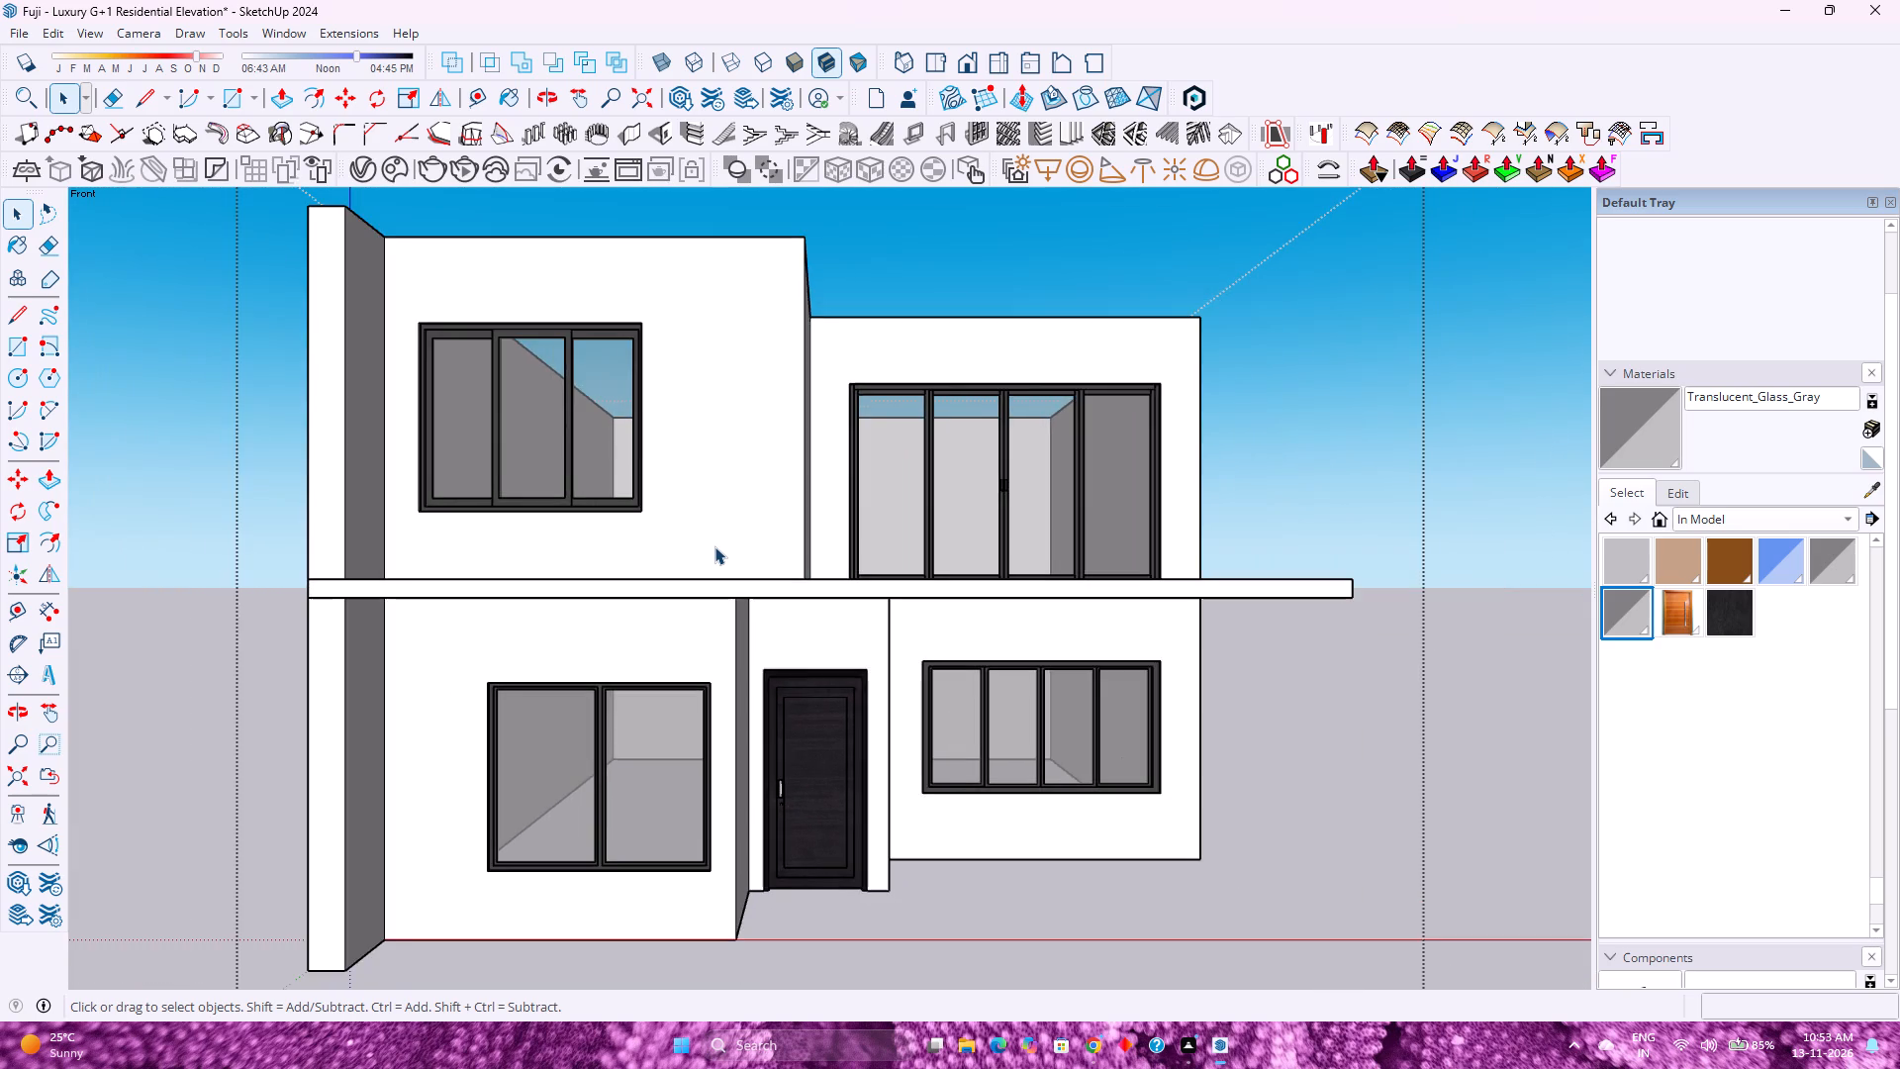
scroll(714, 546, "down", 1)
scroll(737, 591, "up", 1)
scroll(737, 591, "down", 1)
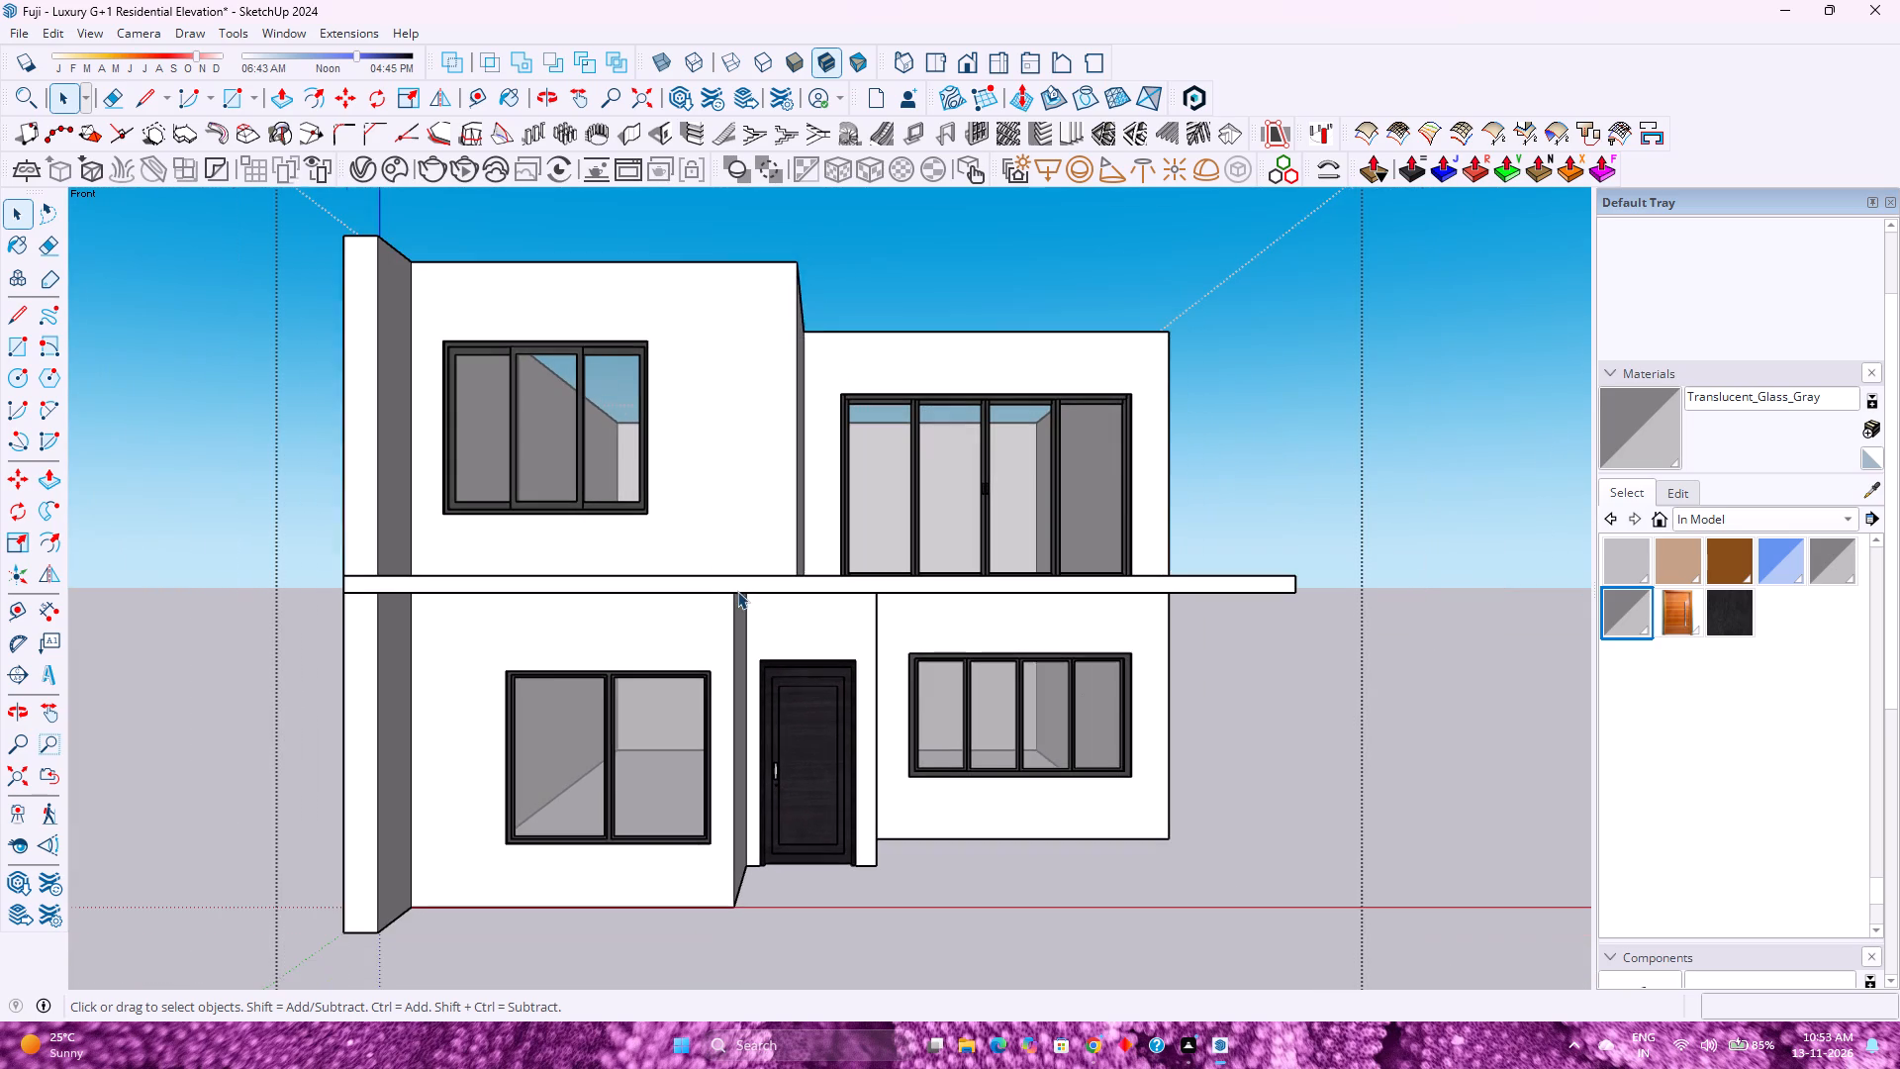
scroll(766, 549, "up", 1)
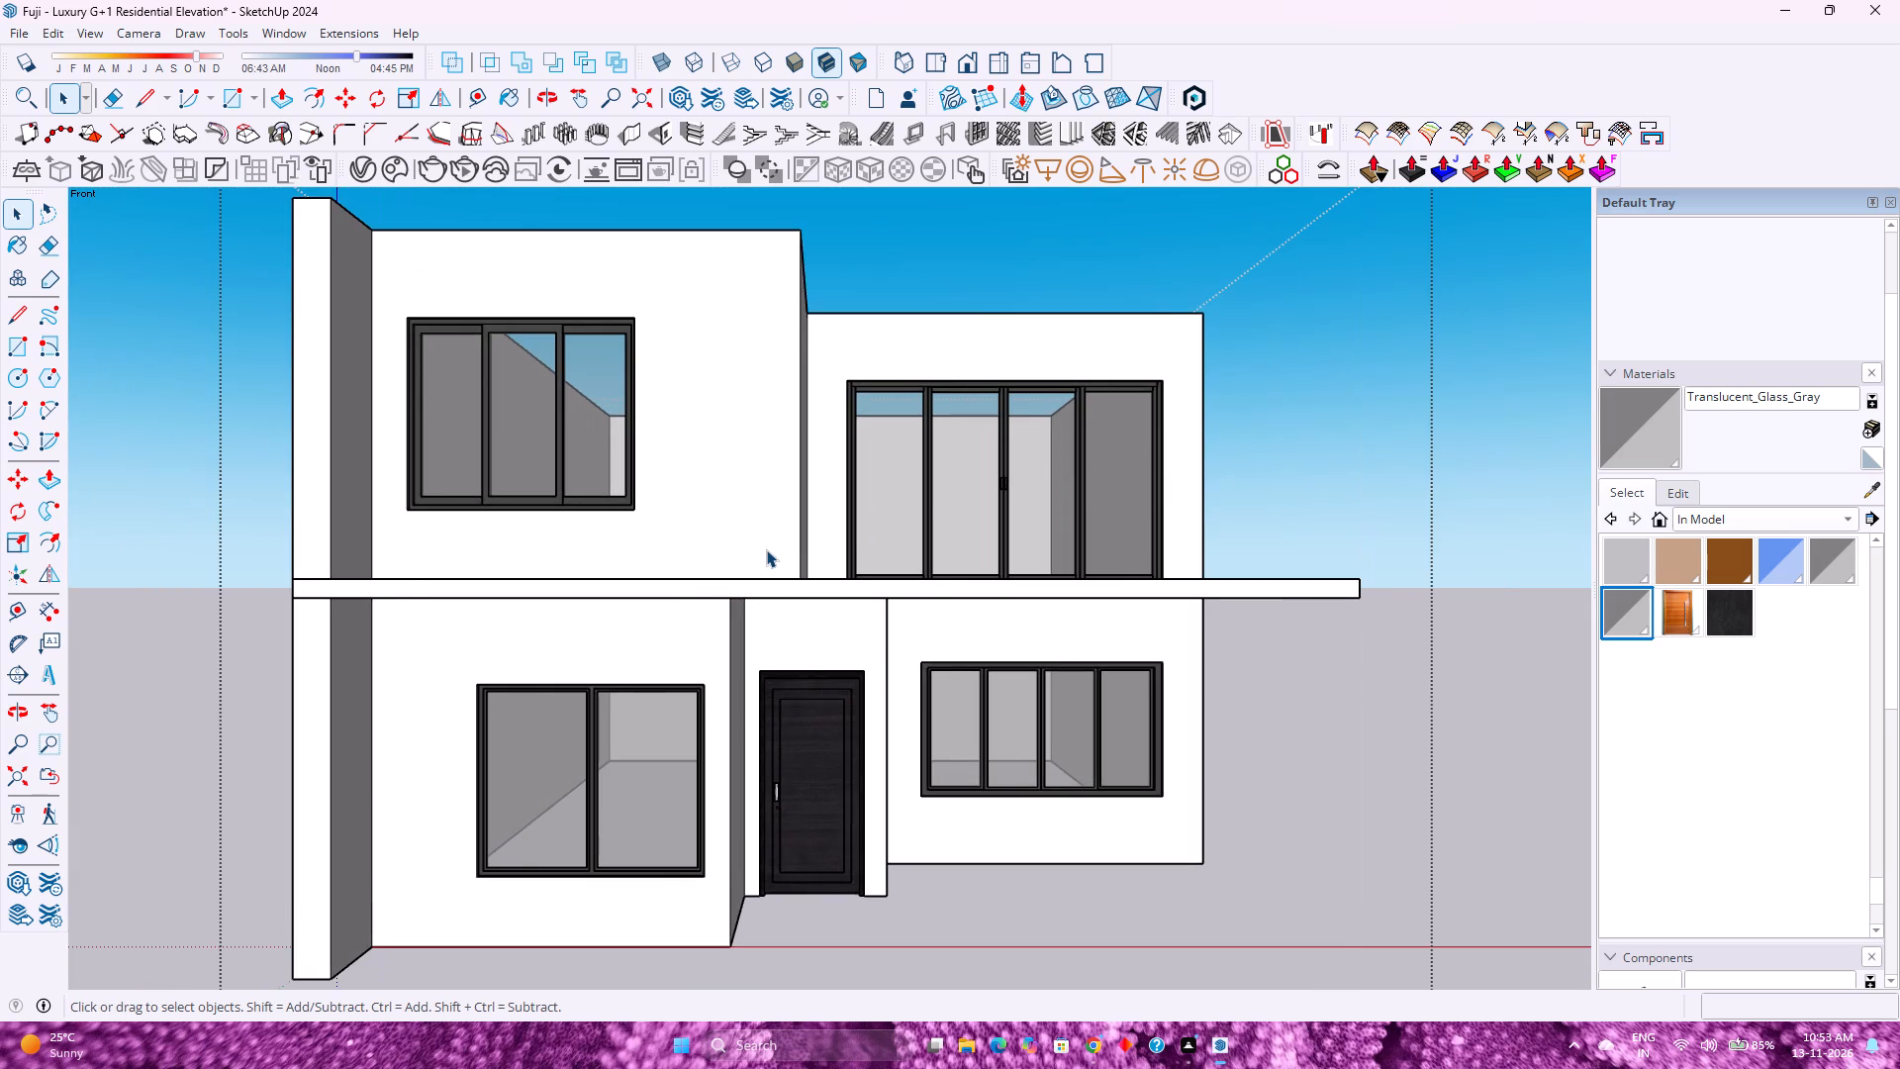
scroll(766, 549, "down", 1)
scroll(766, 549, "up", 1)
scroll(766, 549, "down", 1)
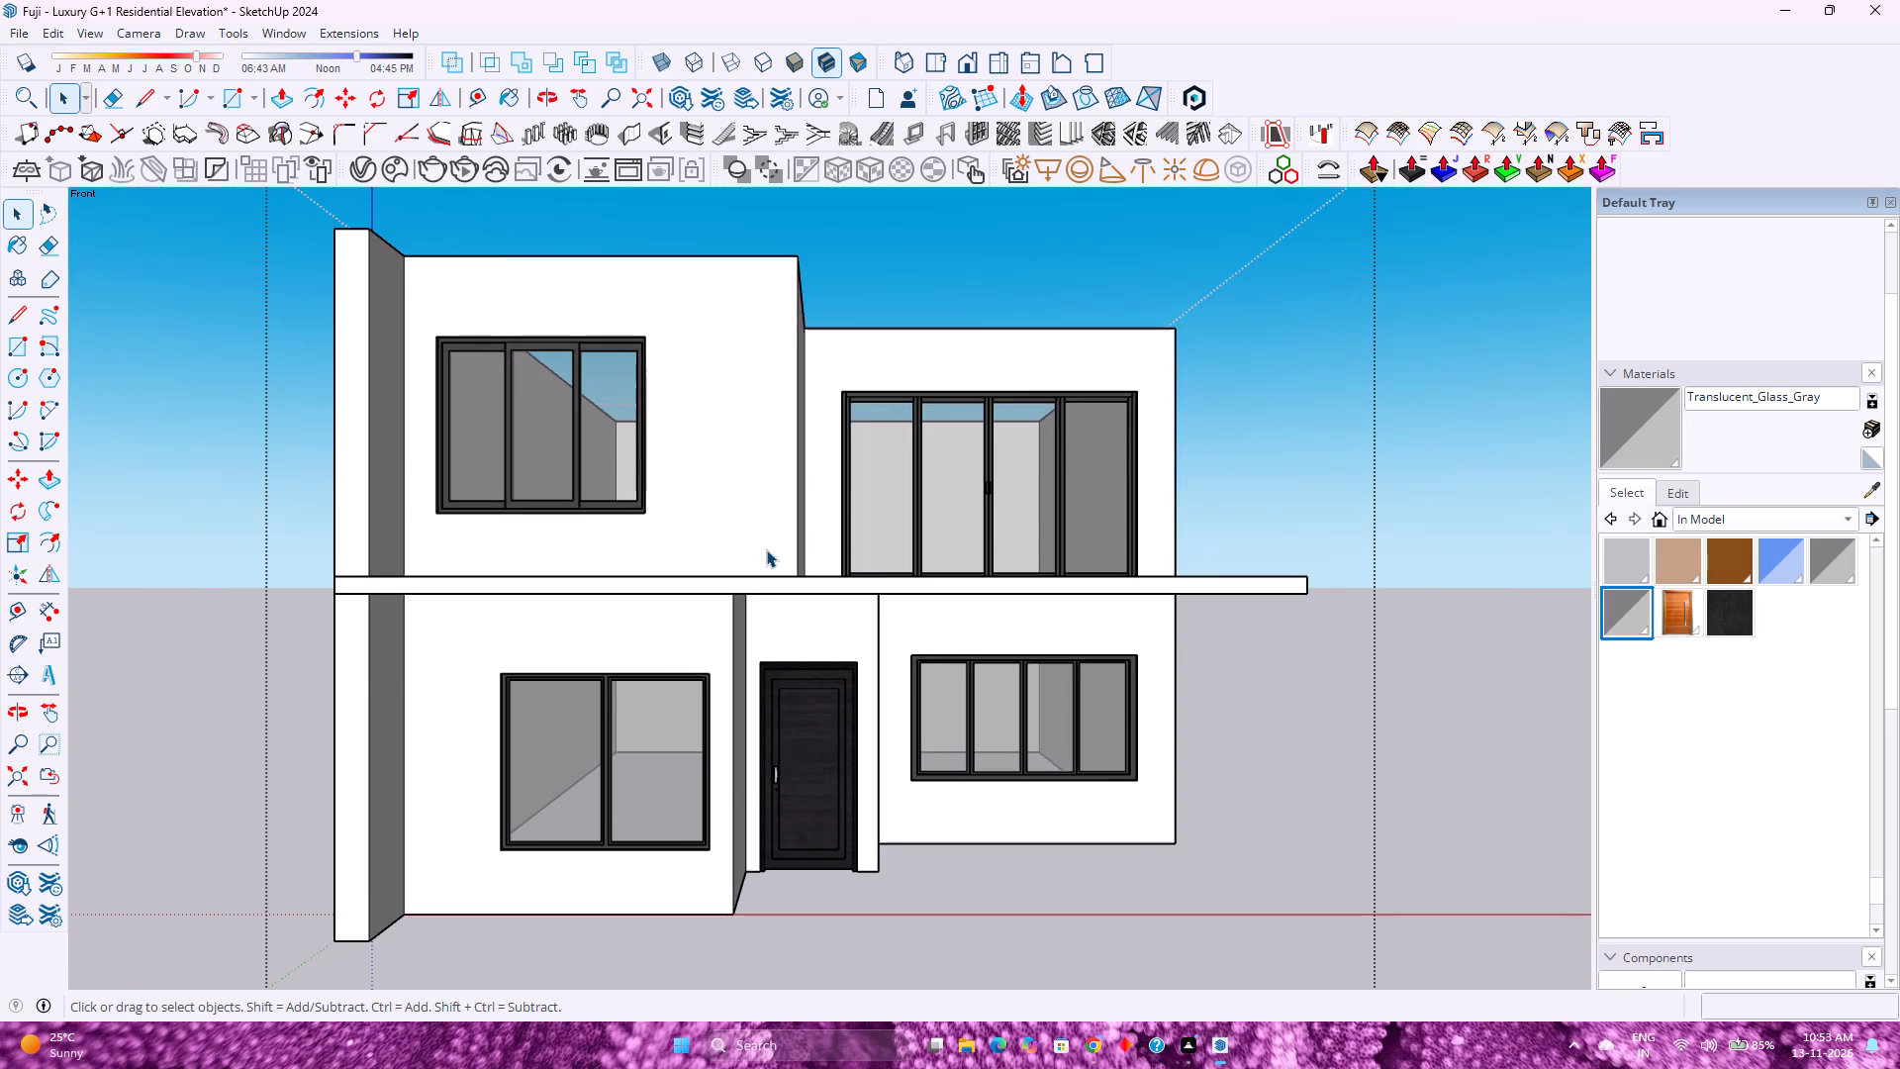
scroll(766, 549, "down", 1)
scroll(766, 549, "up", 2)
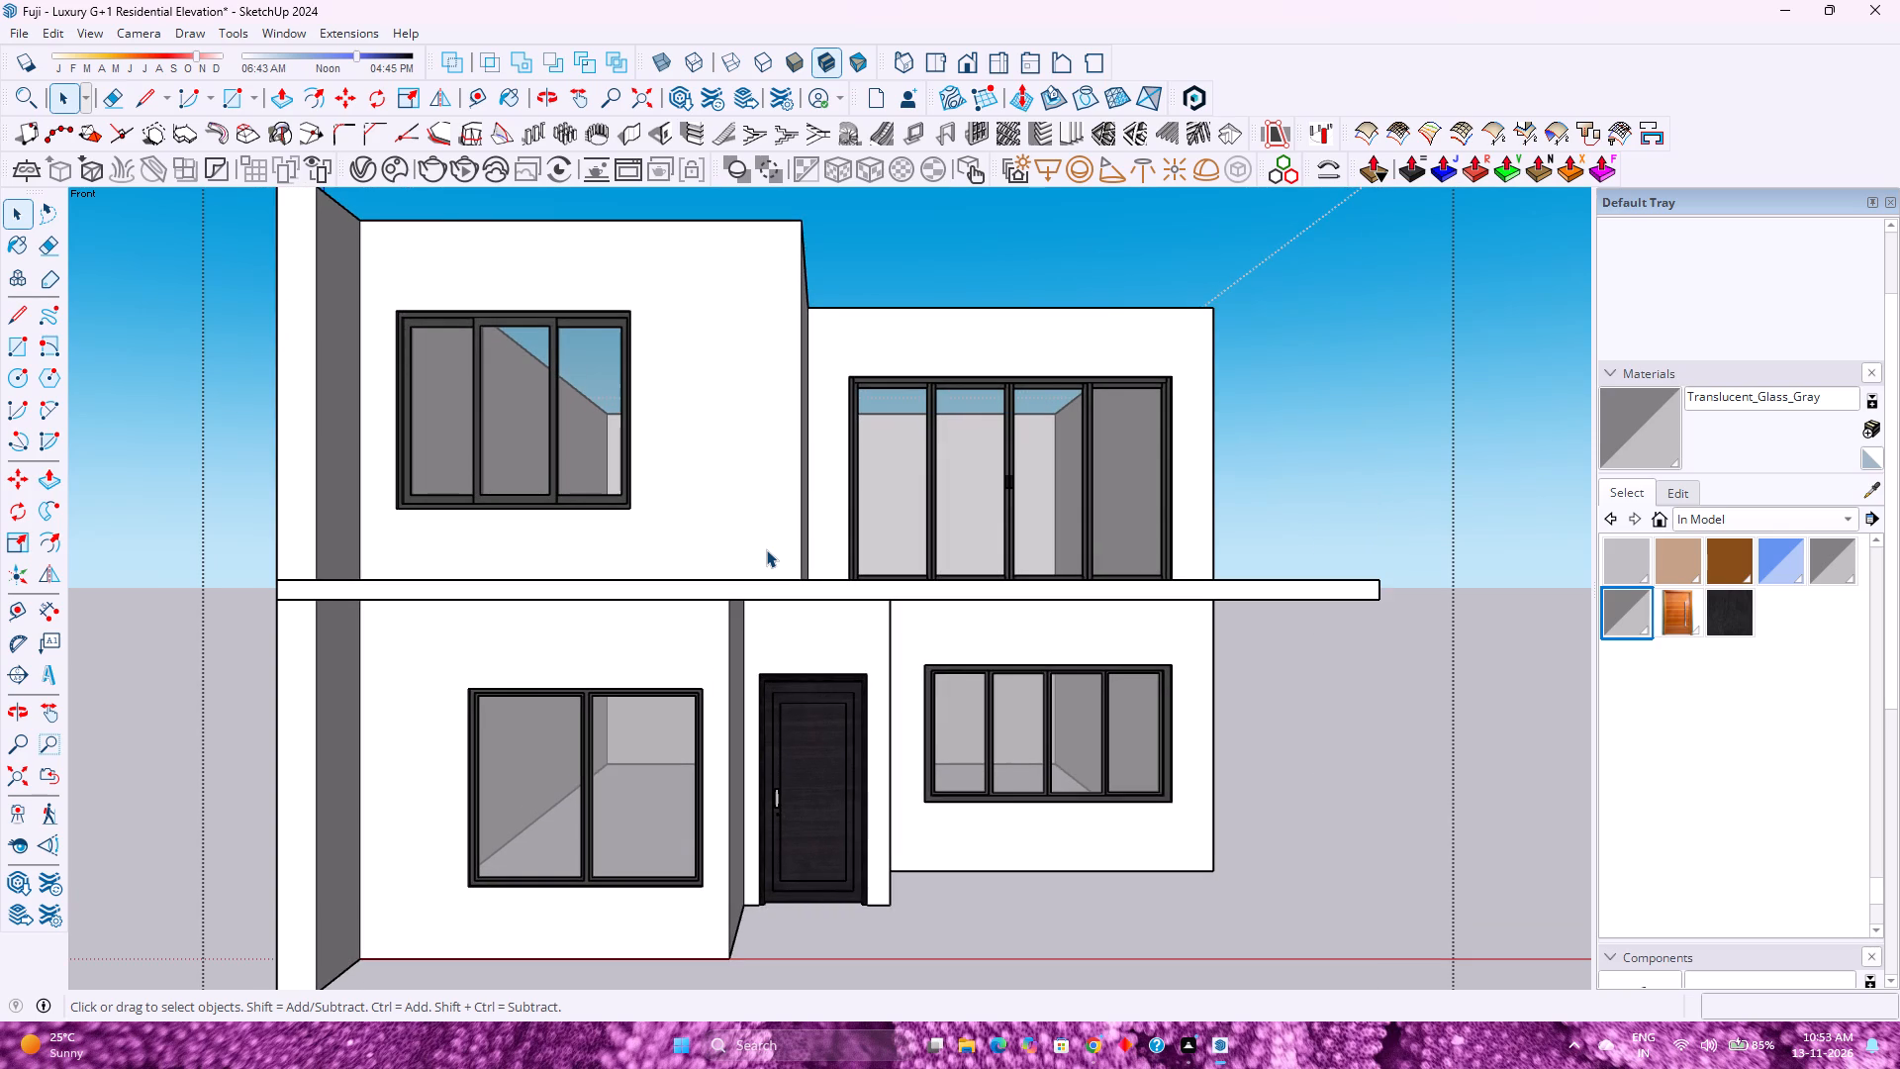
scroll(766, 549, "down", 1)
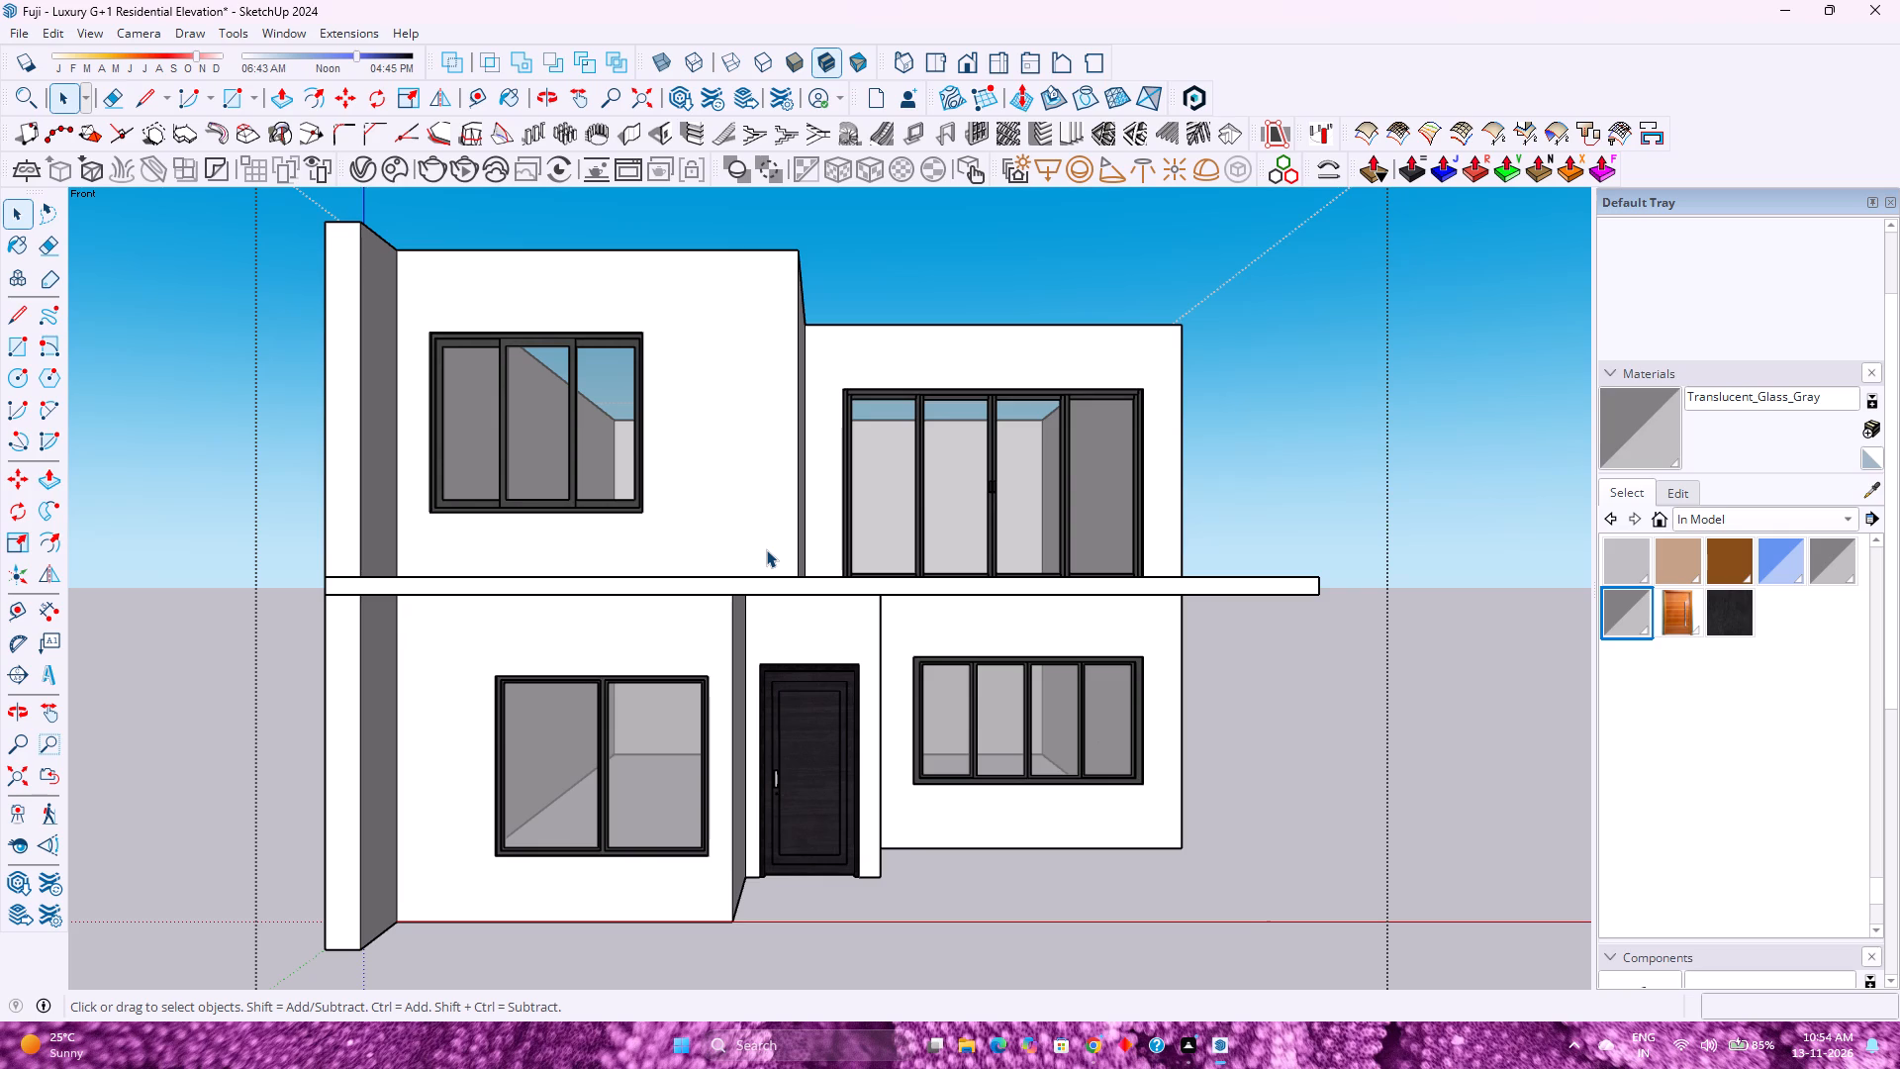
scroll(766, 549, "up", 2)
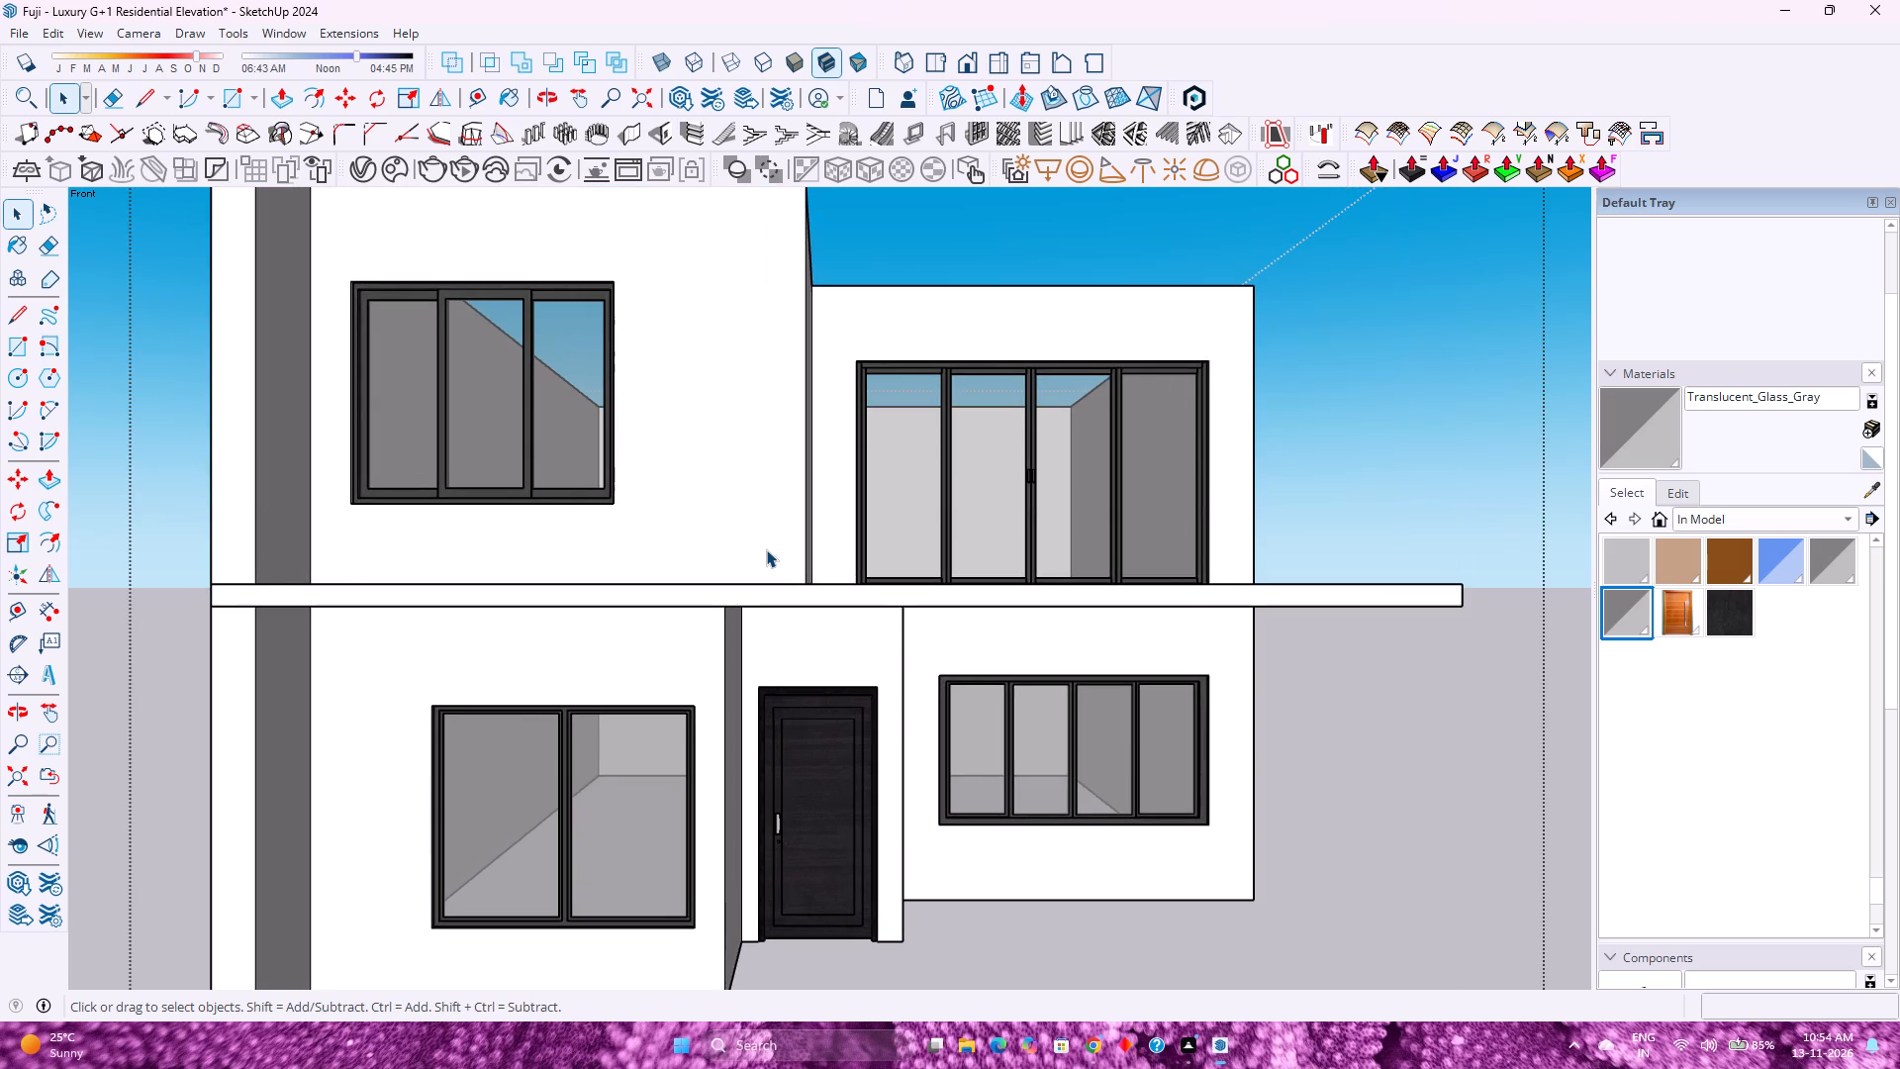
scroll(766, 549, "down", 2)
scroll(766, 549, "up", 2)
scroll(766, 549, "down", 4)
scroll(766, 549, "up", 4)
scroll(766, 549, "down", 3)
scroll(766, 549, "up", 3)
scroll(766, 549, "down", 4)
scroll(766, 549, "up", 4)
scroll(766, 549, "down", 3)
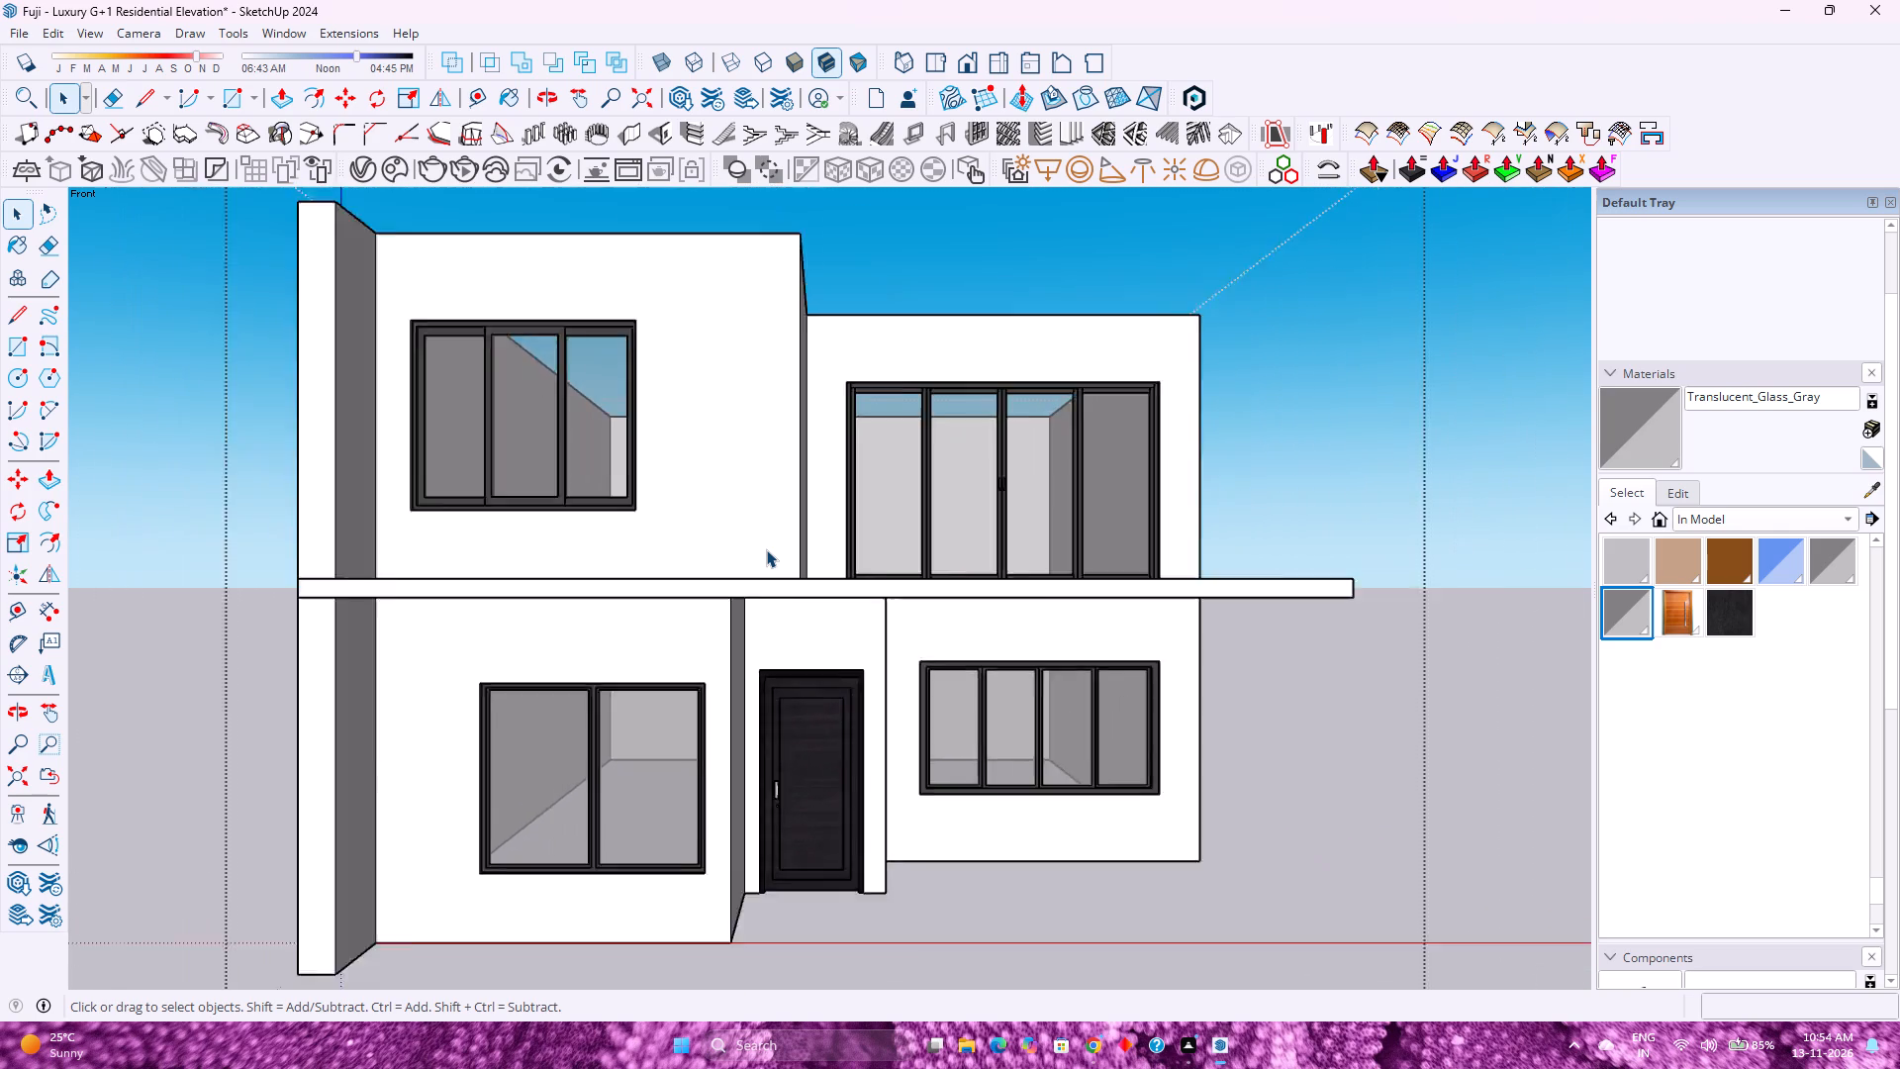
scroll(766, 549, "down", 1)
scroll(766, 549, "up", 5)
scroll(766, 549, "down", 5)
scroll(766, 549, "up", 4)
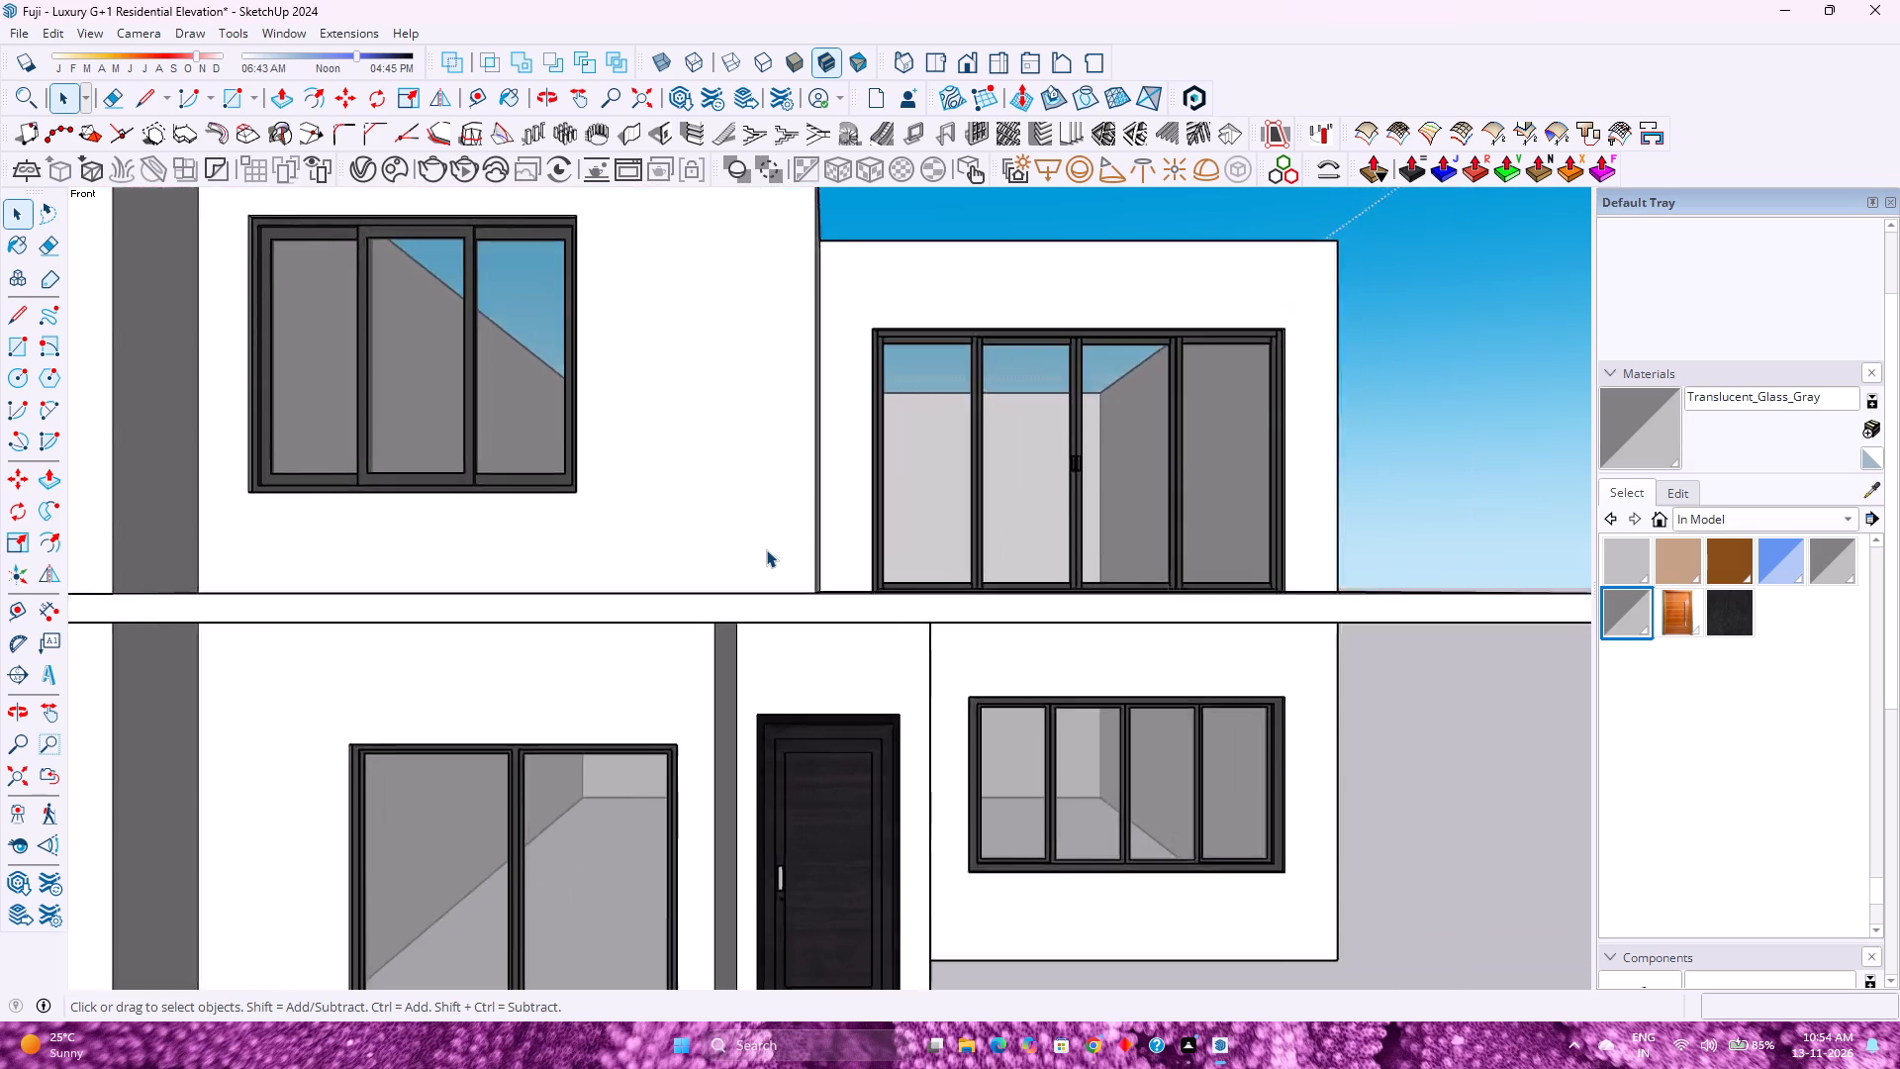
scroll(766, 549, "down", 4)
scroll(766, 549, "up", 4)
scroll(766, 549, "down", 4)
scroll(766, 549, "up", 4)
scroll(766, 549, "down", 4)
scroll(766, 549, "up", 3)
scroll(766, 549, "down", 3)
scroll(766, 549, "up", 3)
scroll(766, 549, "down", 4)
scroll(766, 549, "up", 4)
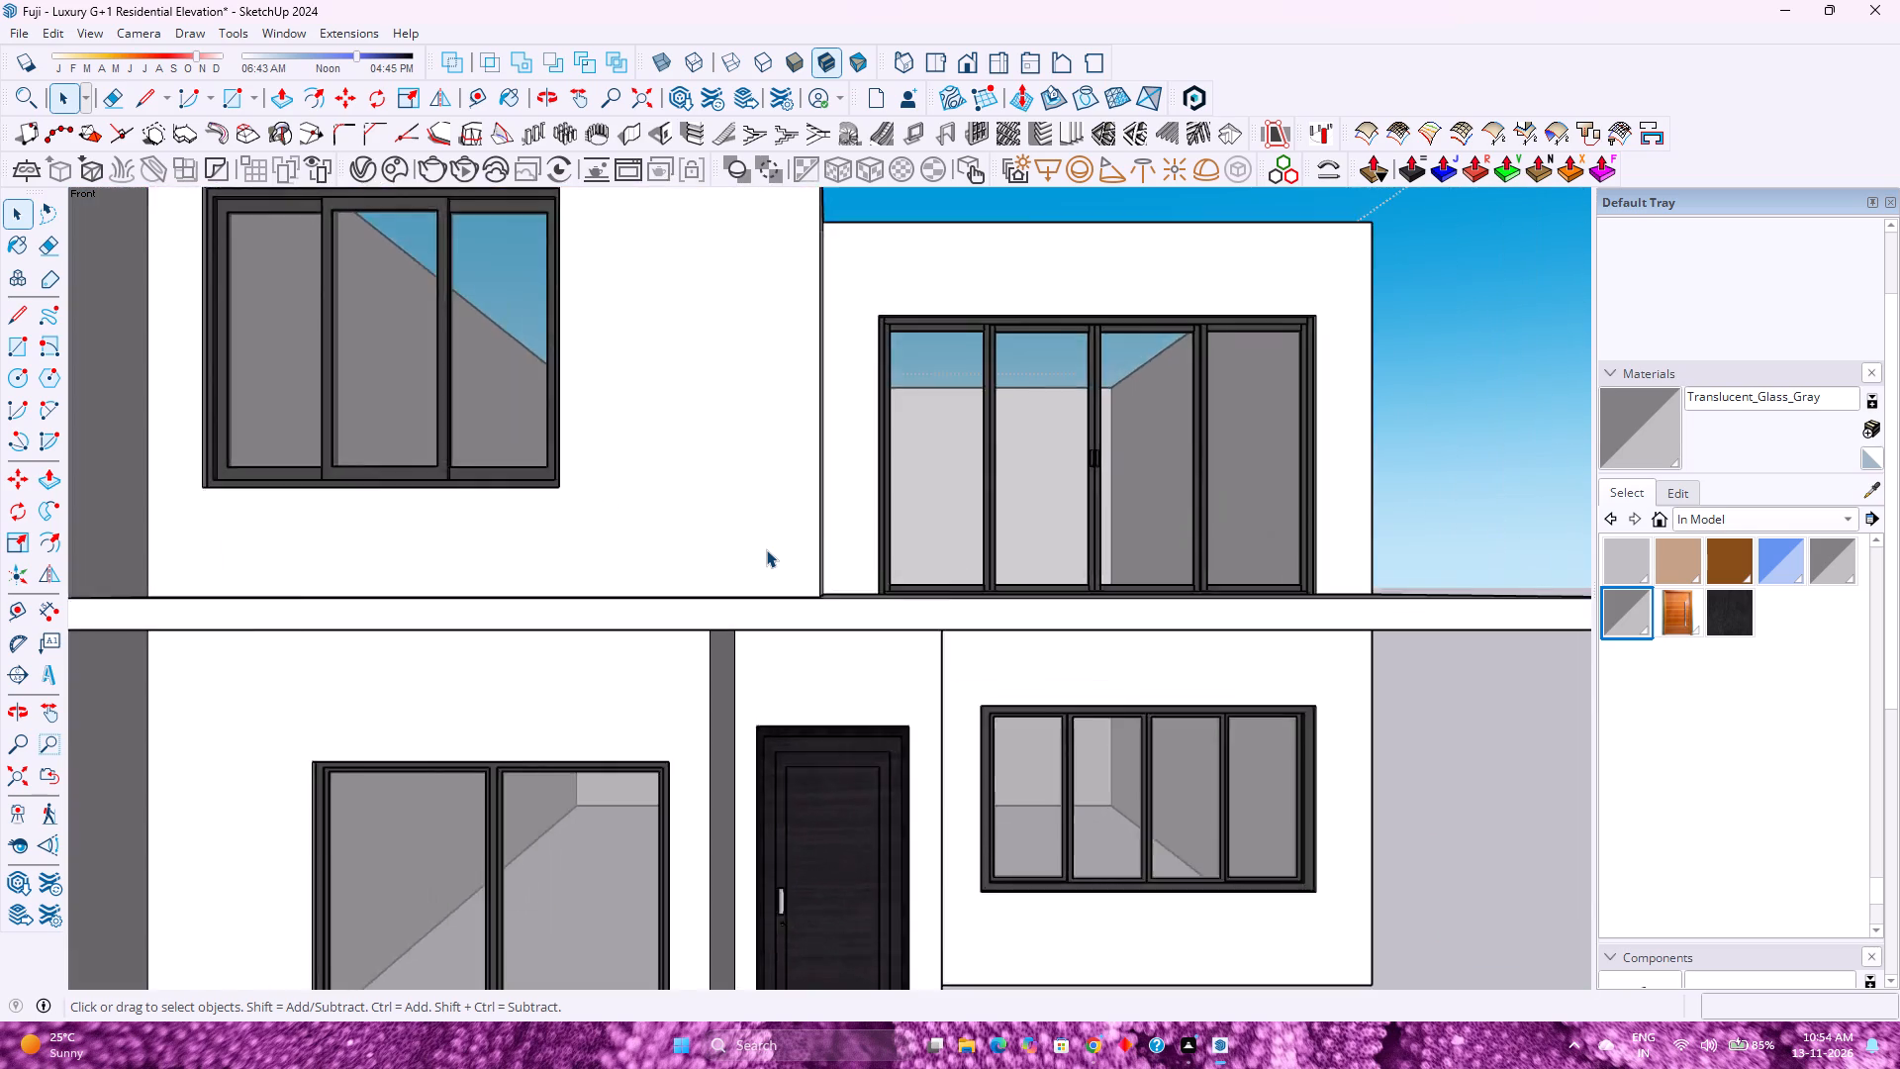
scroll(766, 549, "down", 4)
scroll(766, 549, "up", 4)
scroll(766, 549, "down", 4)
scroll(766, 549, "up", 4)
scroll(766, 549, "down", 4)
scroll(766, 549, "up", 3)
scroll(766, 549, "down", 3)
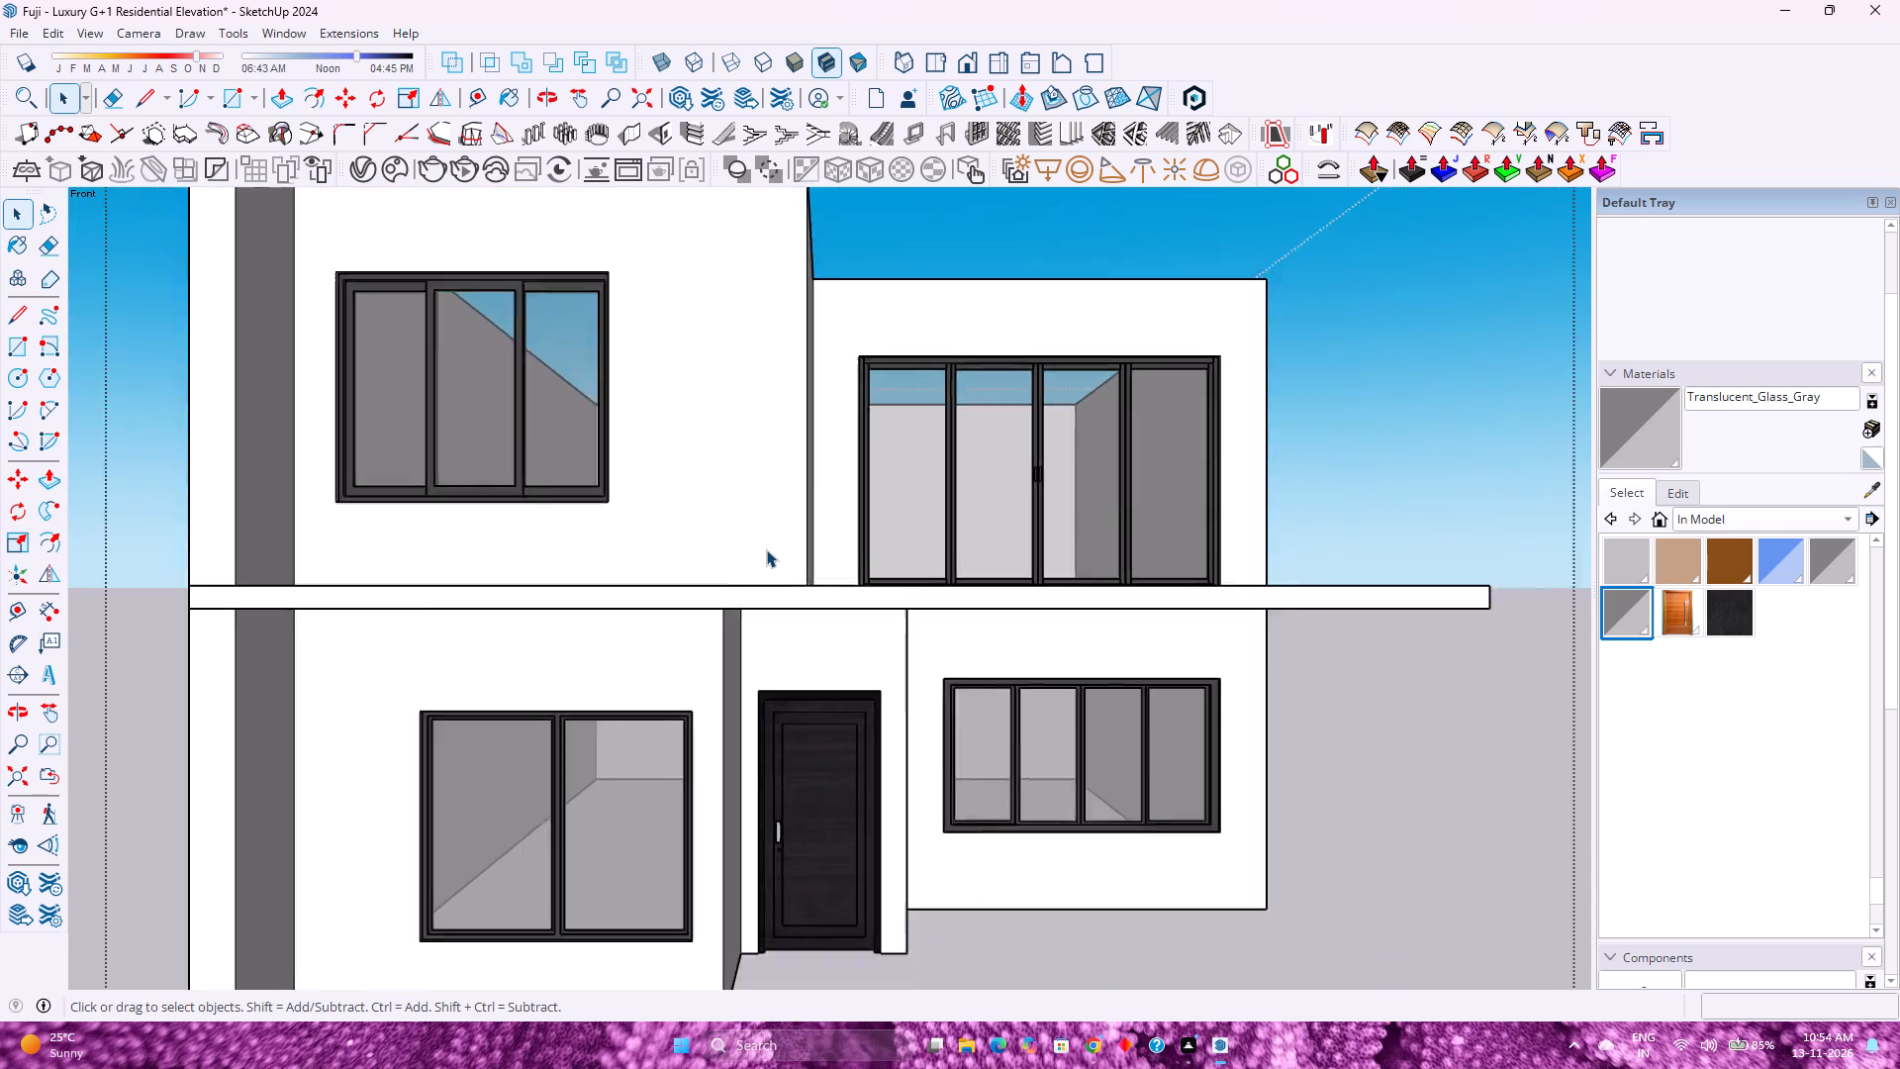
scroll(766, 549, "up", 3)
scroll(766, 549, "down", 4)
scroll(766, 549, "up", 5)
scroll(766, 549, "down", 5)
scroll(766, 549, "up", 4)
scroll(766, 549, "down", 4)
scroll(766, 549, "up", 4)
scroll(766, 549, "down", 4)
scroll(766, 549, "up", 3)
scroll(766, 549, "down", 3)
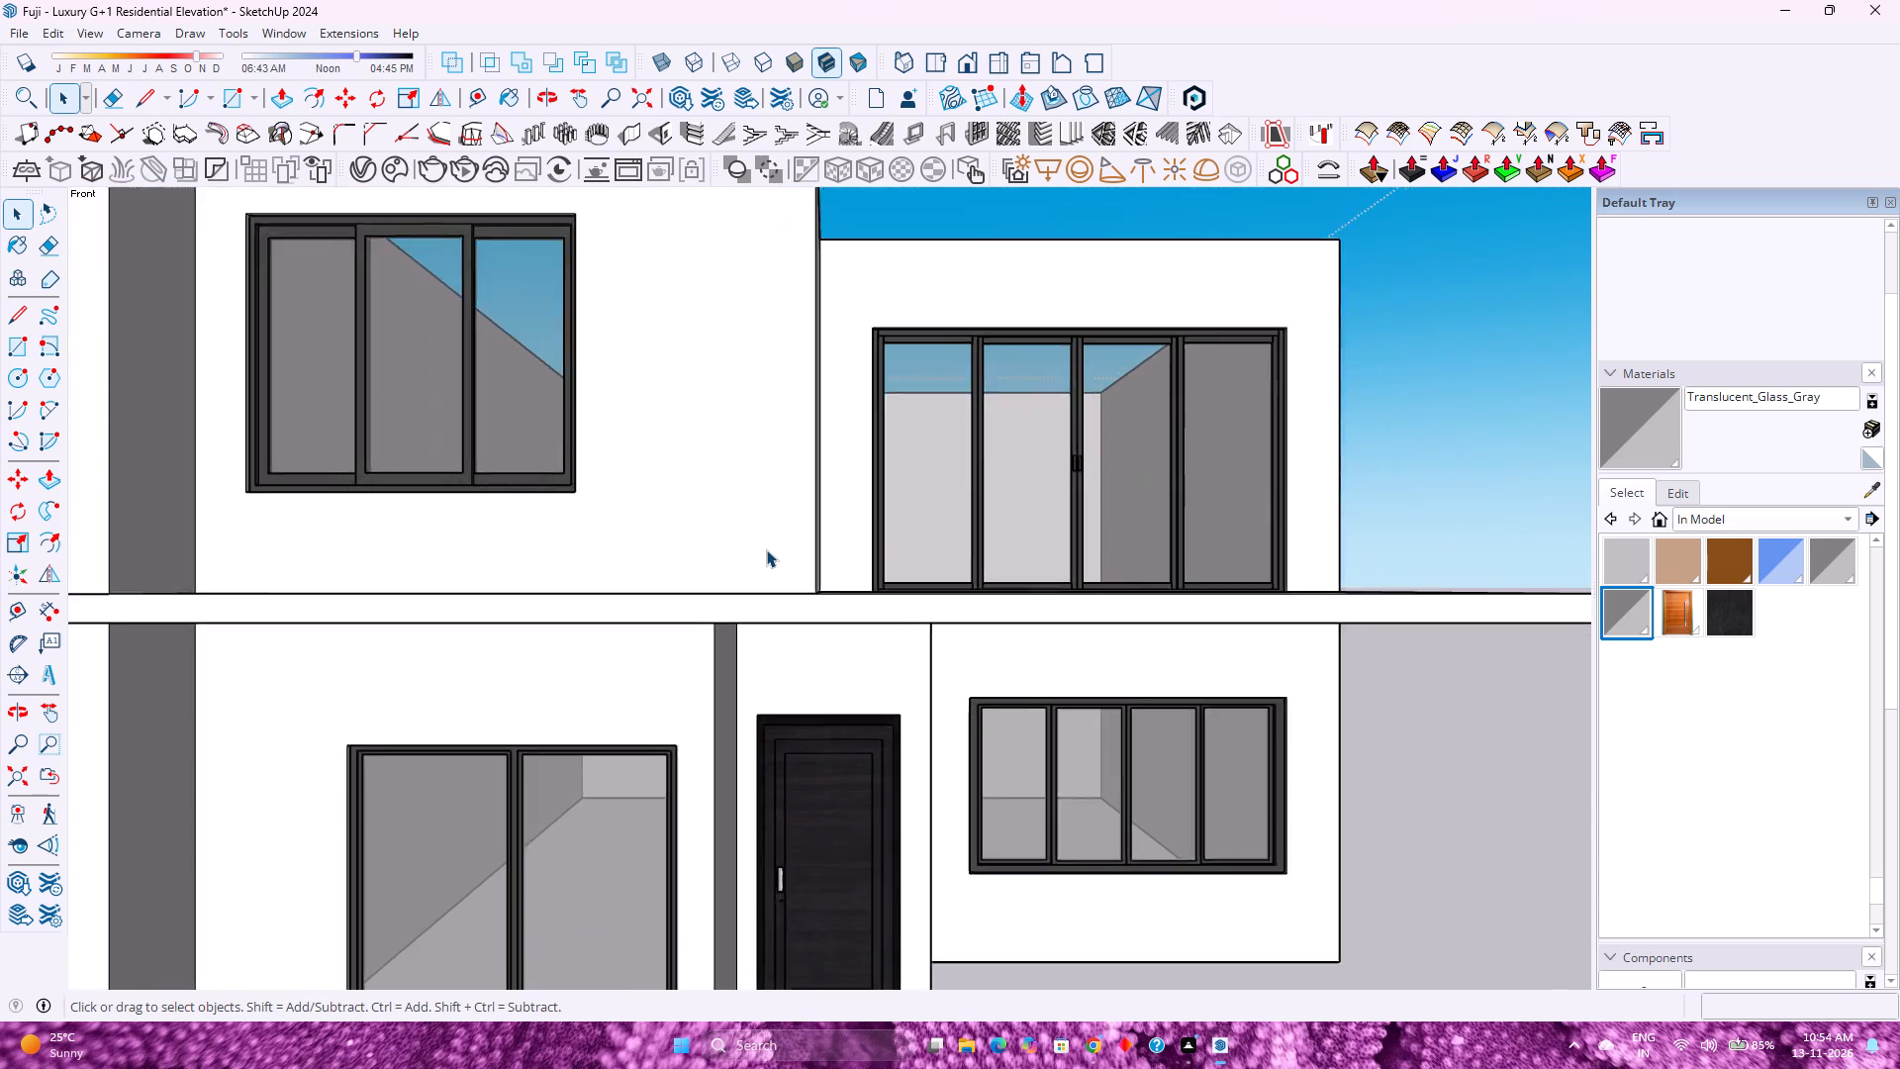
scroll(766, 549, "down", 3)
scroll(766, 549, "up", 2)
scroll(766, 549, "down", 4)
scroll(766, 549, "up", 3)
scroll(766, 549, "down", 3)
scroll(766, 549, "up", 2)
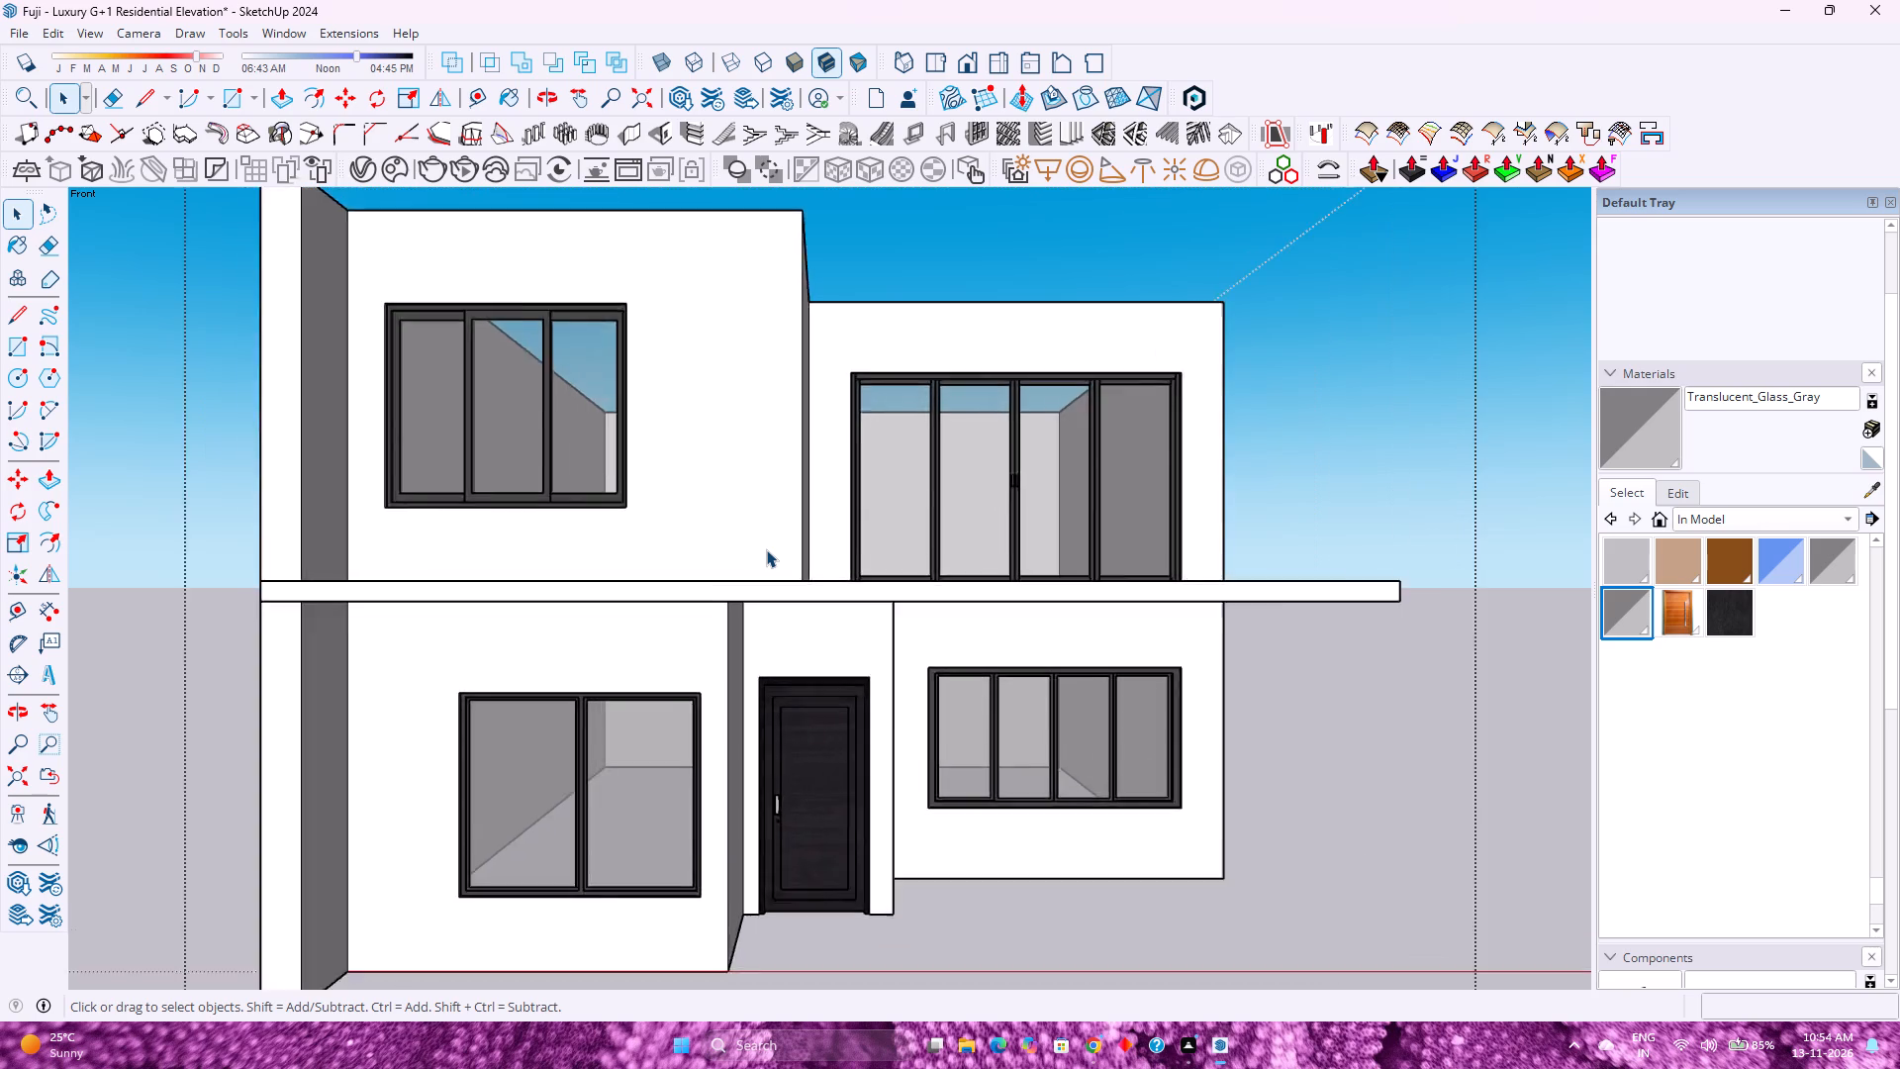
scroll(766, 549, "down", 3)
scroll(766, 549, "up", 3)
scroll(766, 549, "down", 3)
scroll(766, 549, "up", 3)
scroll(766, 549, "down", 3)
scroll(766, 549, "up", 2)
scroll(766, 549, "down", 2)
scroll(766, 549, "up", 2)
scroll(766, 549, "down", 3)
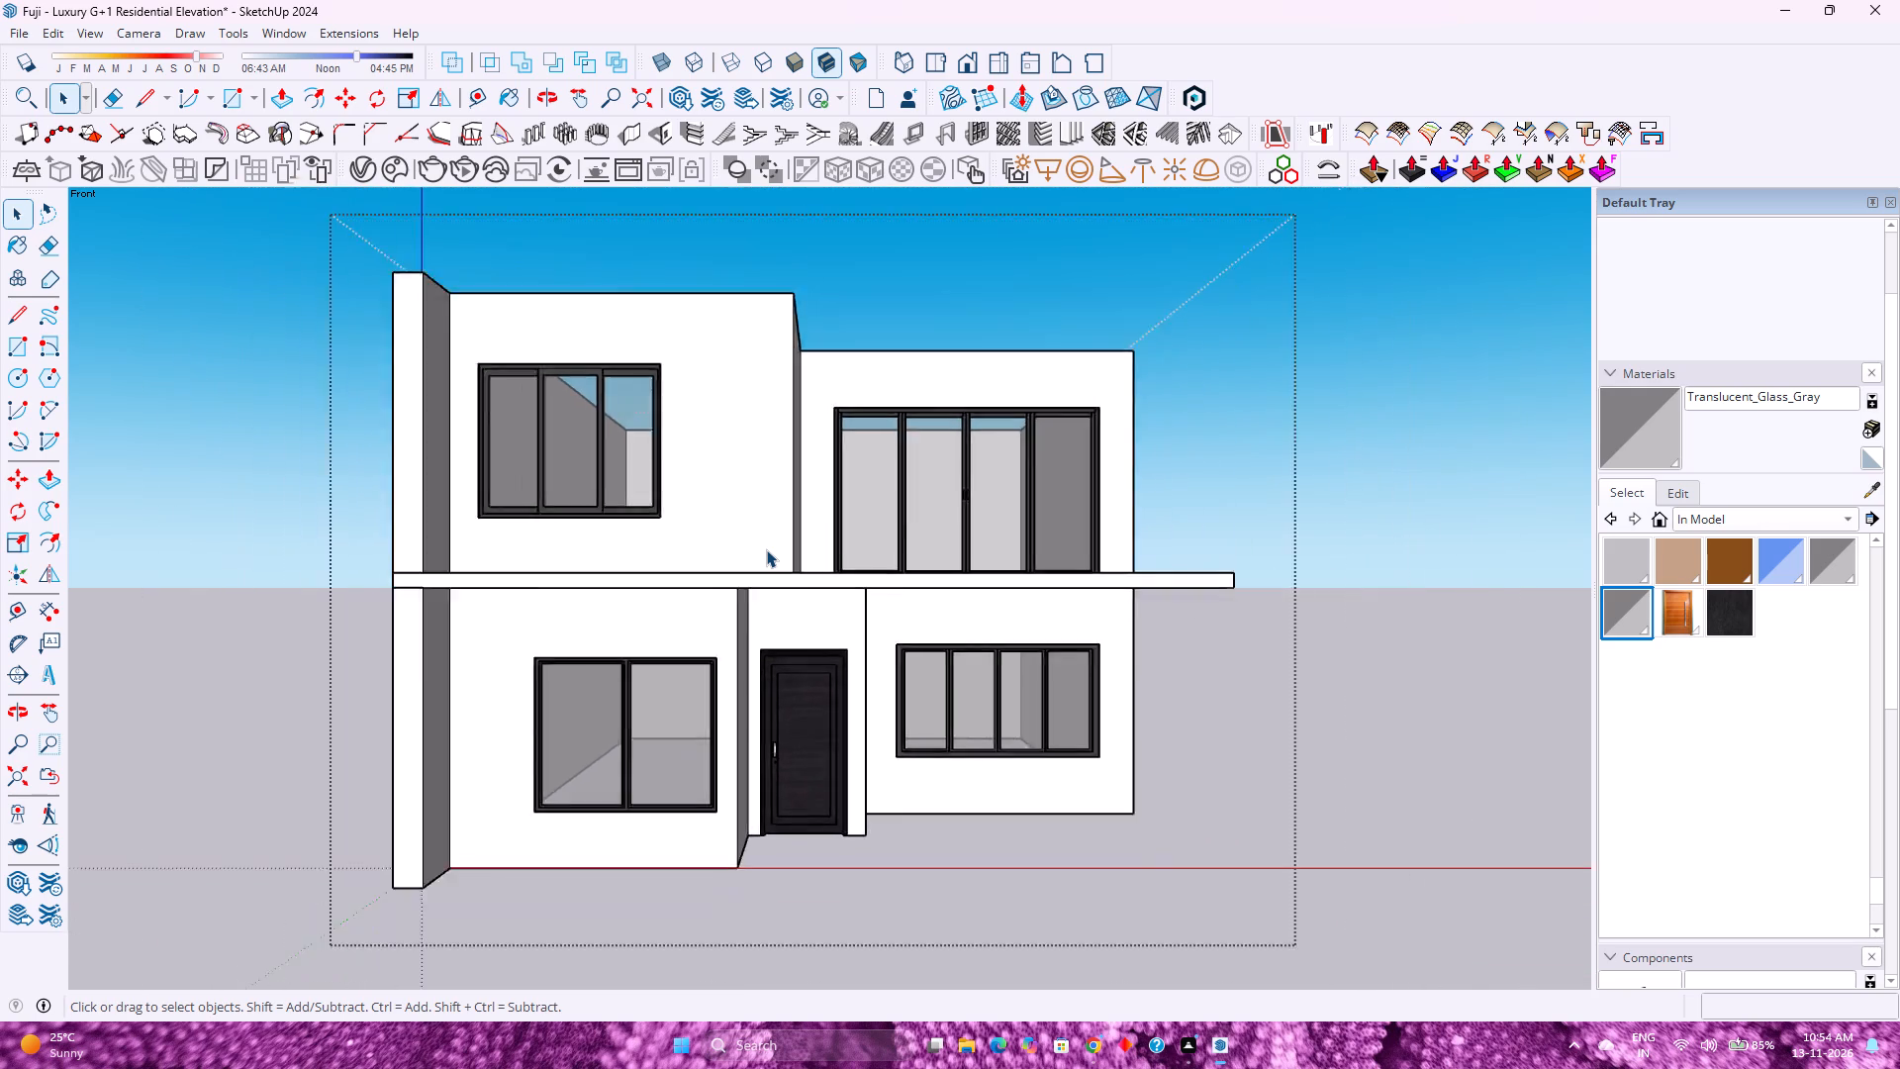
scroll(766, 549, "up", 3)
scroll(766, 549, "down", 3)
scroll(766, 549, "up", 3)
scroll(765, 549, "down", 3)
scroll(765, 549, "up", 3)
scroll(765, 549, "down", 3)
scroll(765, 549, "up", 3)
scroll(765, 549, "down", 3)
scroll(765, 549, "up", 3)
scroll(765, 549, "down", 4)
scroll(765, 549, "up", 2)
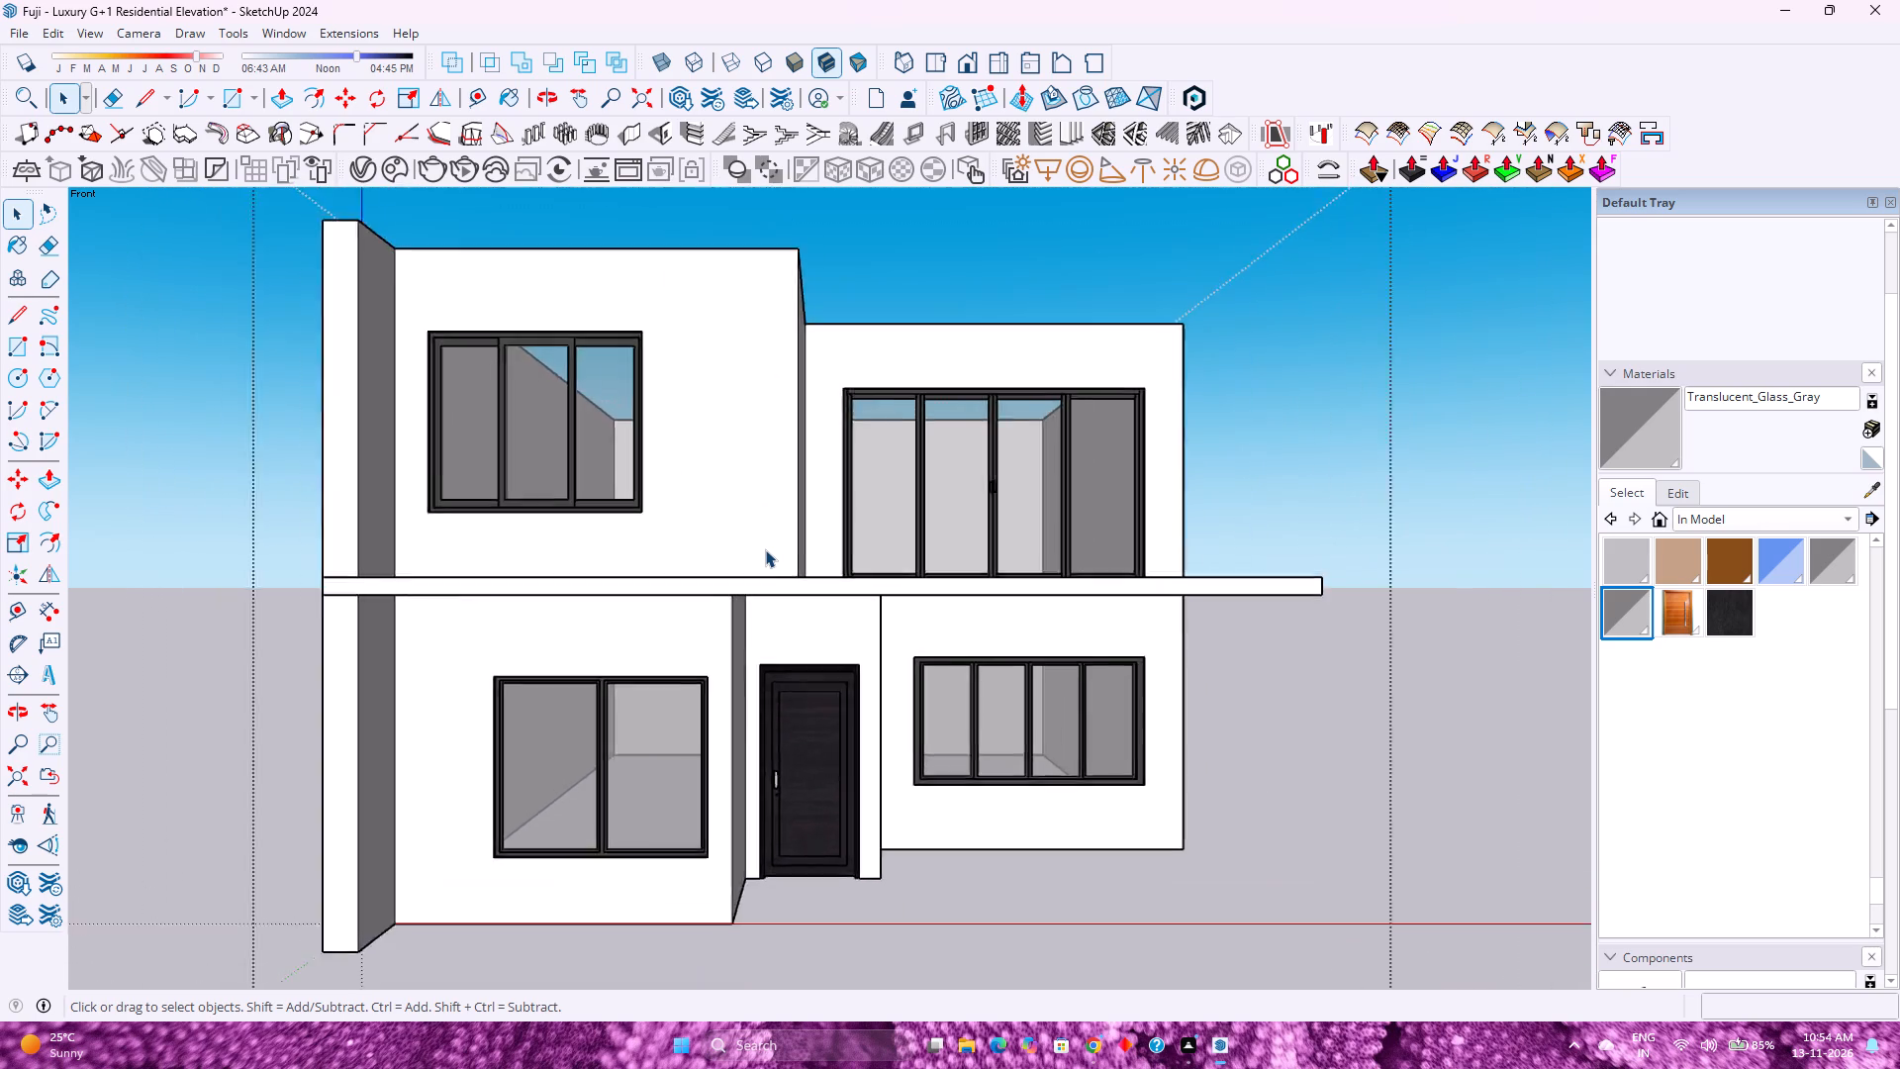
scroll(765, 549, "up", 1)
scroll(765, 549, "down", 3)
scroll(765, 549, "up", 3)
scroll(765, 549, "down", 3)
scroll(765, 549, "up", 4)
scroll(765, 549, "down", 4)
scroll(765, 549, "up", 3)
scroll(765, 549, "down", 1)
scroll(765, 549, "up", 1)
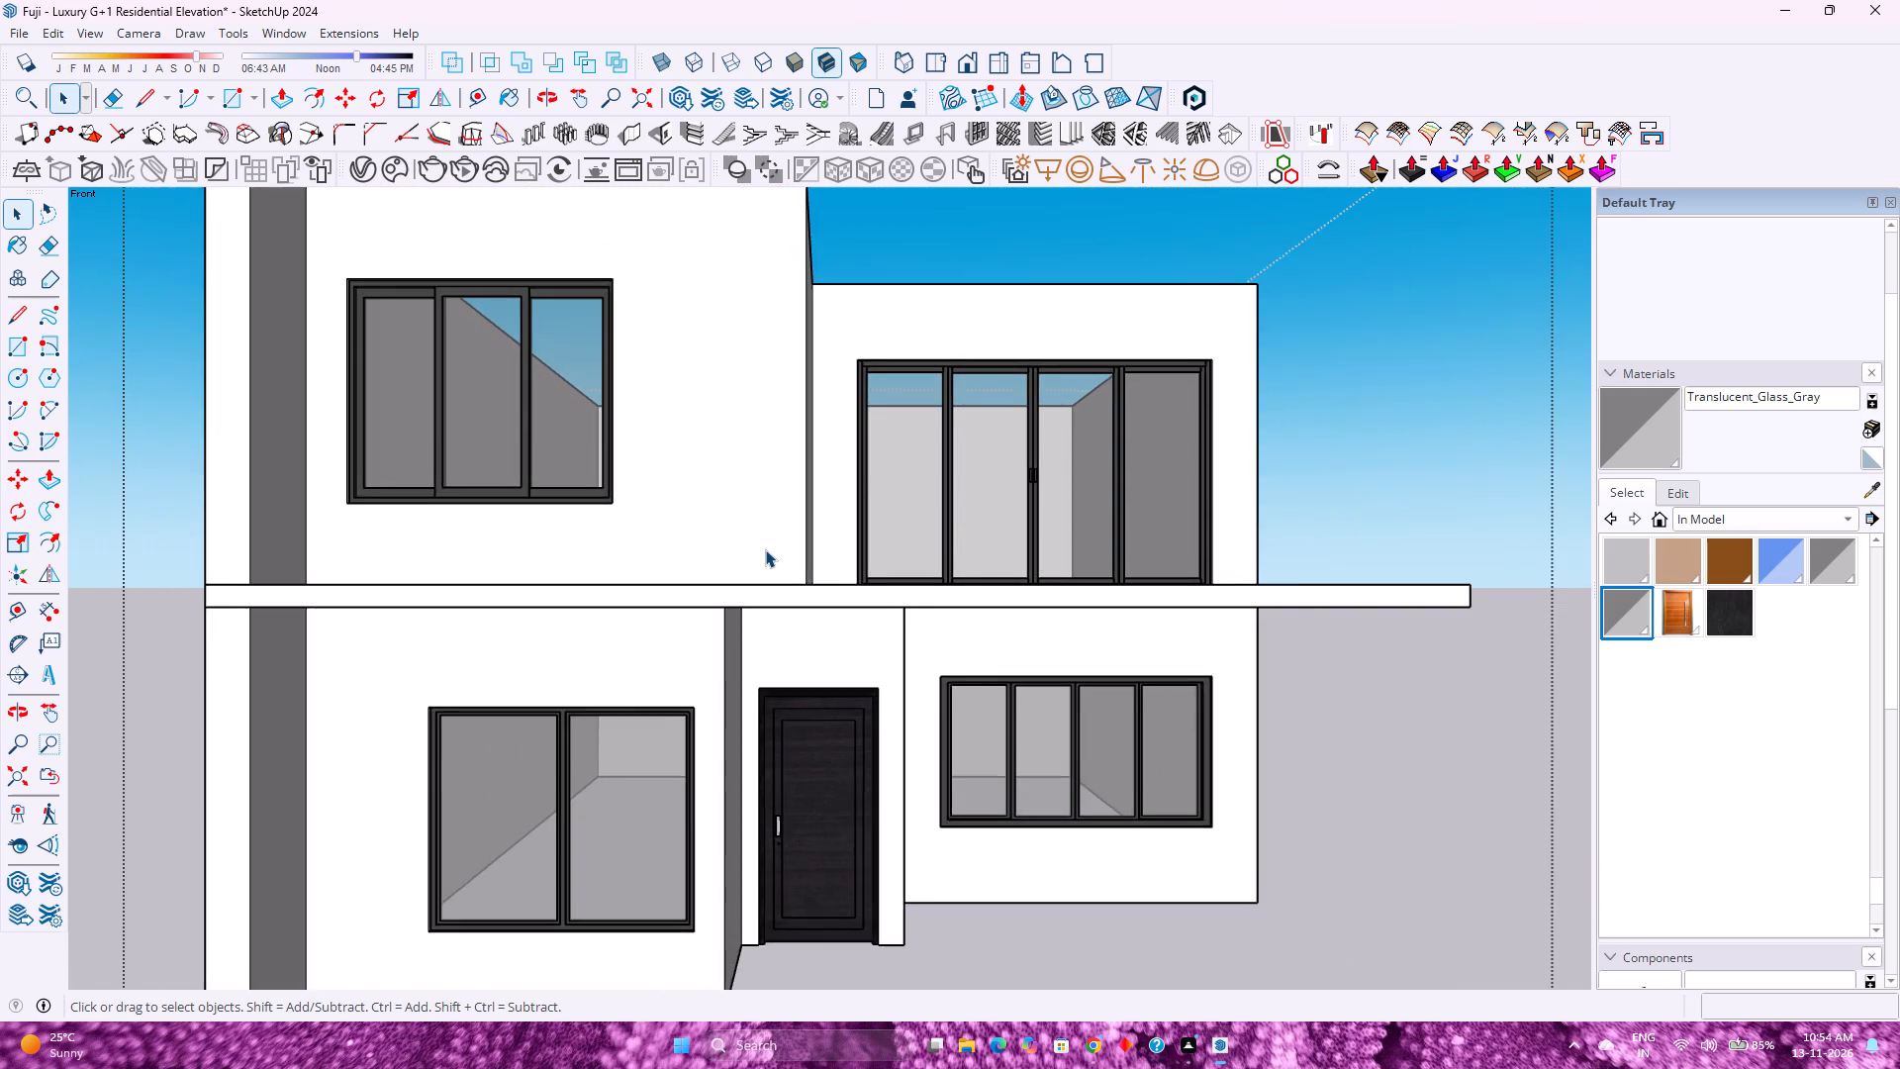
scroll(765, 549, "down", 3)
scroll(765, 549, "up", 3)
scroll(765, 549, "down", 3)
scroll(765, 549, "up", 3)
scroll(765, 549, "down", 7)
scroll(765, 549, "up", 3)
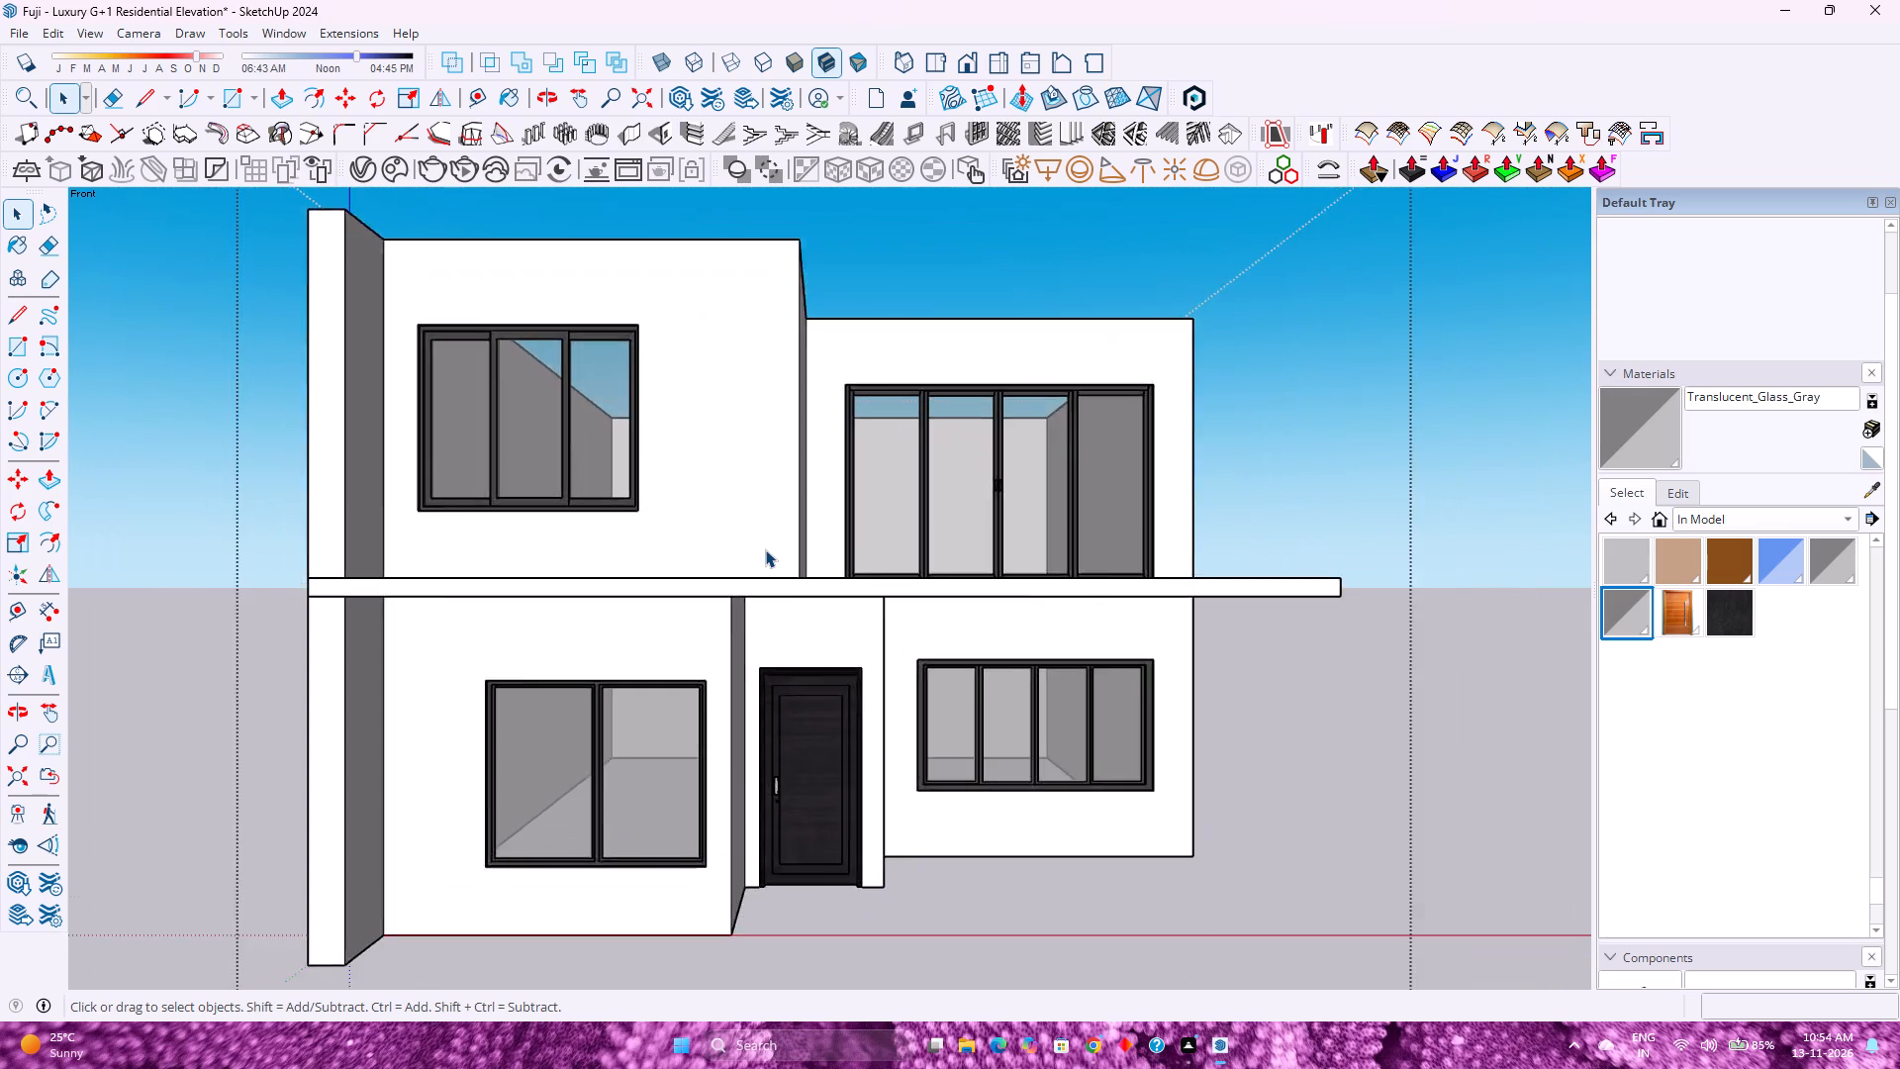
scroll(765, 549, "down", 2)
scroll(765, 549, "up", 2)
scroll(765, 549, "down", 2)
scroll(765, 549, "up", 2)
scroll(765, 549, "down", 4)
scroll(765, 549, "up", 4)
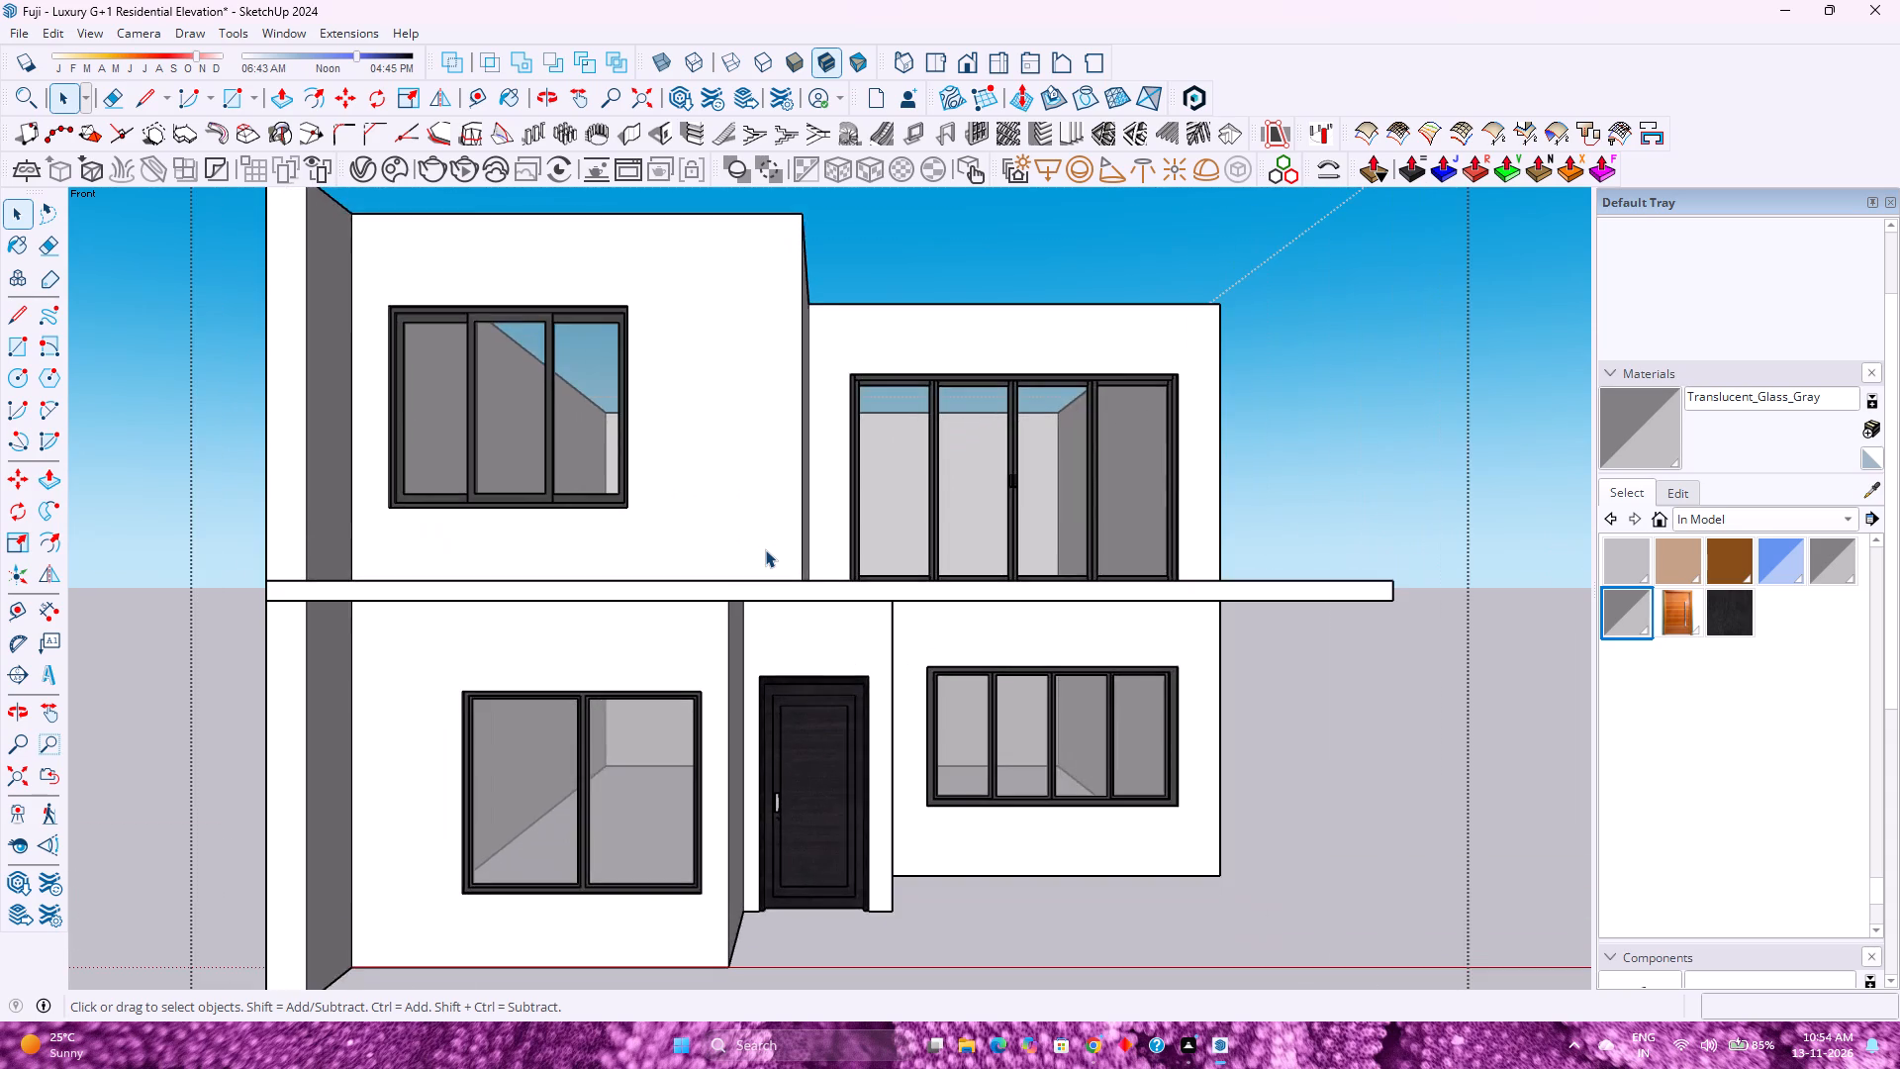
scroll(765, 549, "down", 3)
Examine the house from an oblique front angle, including the wall setbacks, recessed entrance, windows and projecting floor slab.
middle_click_drag(607, 564, 522, 571)
scroll(522, 571, "down", 3)
scroll(525, 569, "up", 4)
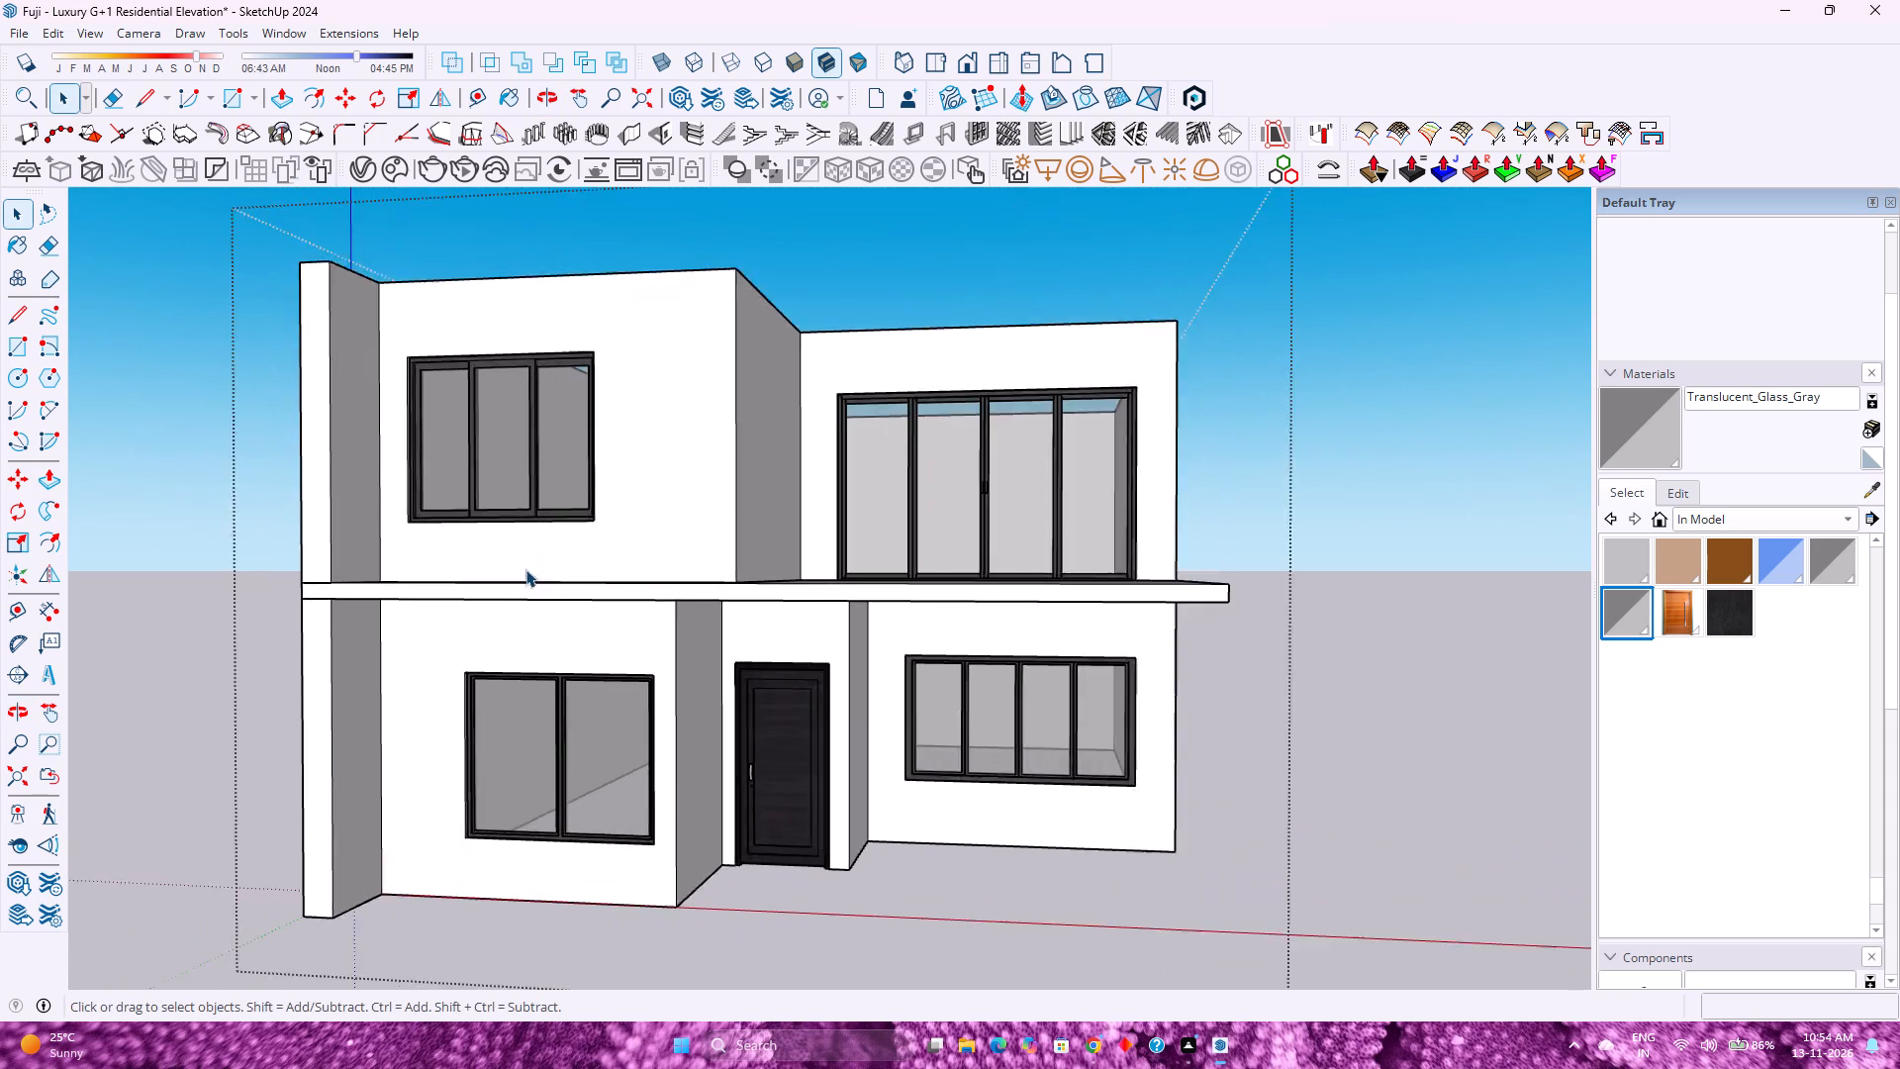
scroll(525, 569, "down", 3)
scroll(525, 569, "up", 3)
scroll(525, 569, "down", 3)
scroll(525, 569, "up", 2)
scroll(525, 569, "down", 2)
scroll(525, 569, "up", 2)
scroll(526, 569, "down", 3)
scroll(527, 569, "up", 3)
scroll(527, 569, "down", 3)
scroll(527, 569, "up", 4)
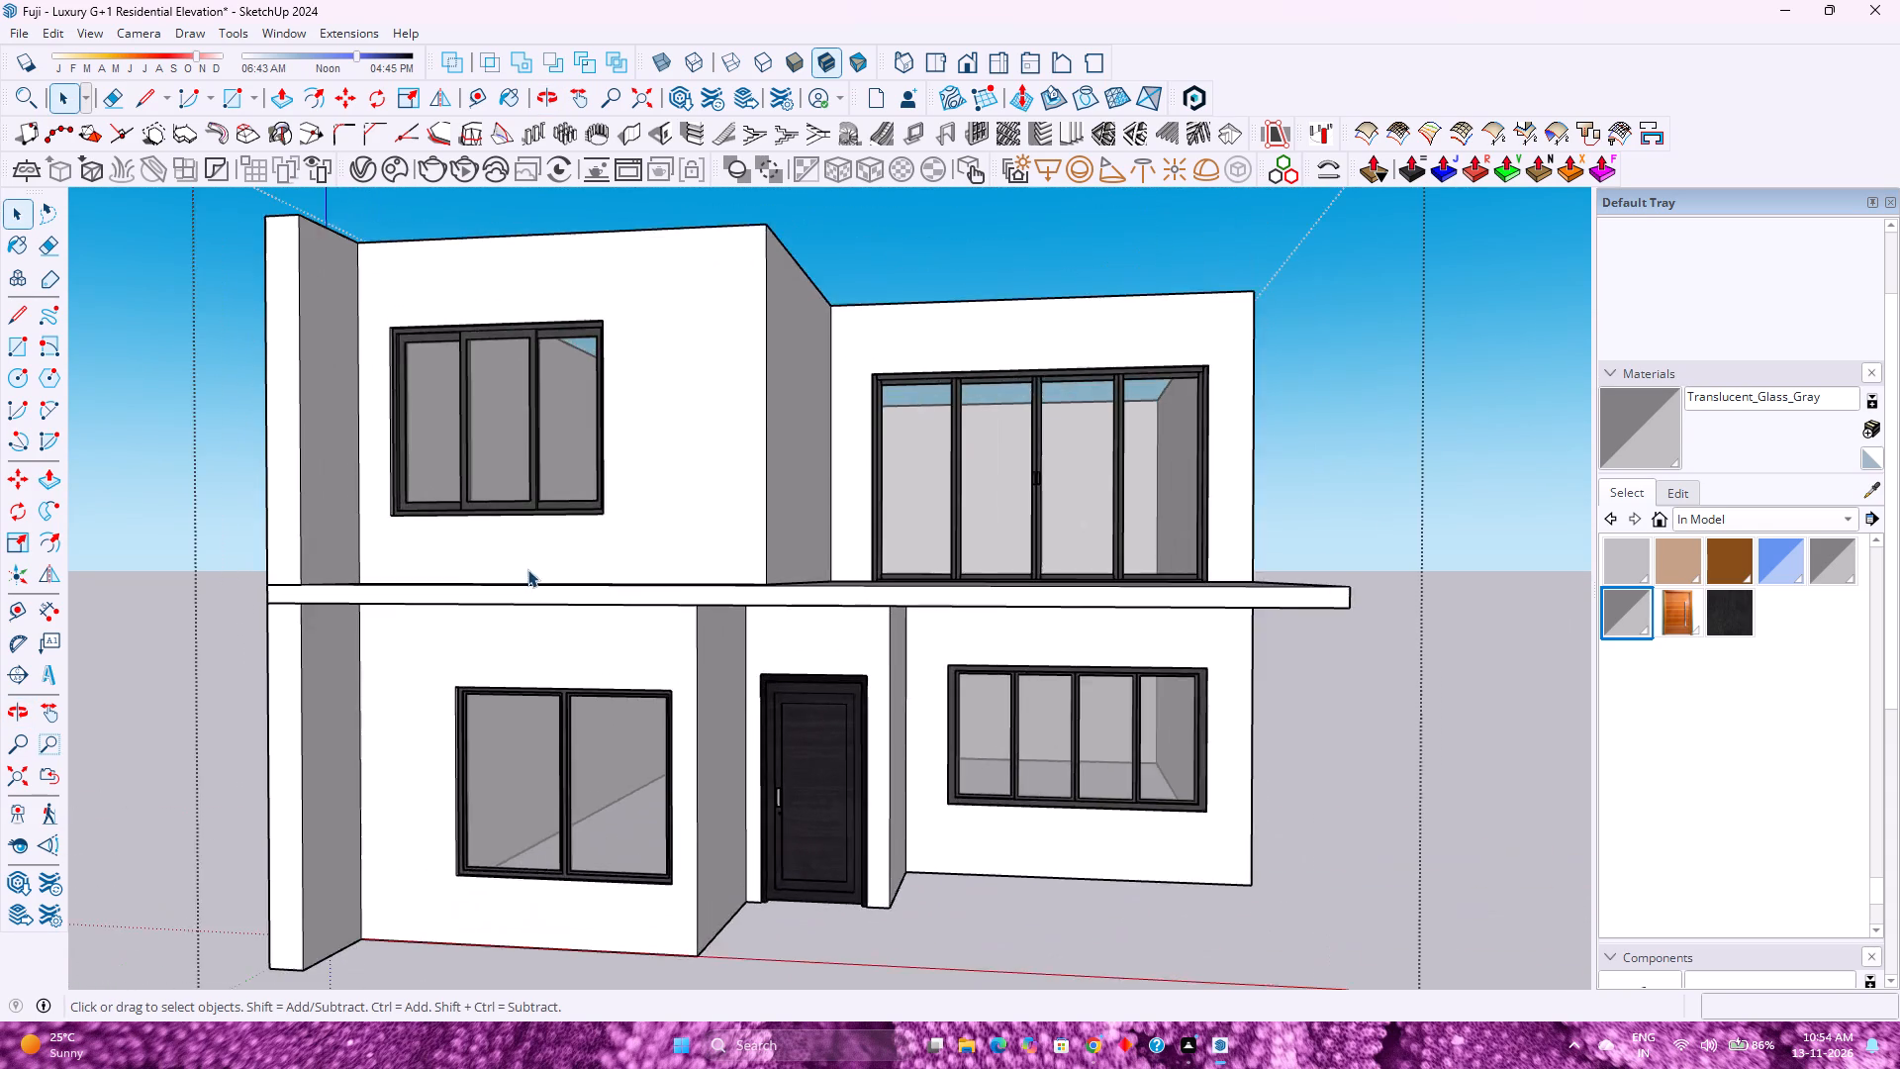
scroll(527, 569, "down", 4)
scroll(527, 569, "up", 4)
scroll(527, 569, "down", 4)
scroll(527, 569, "up", 4)
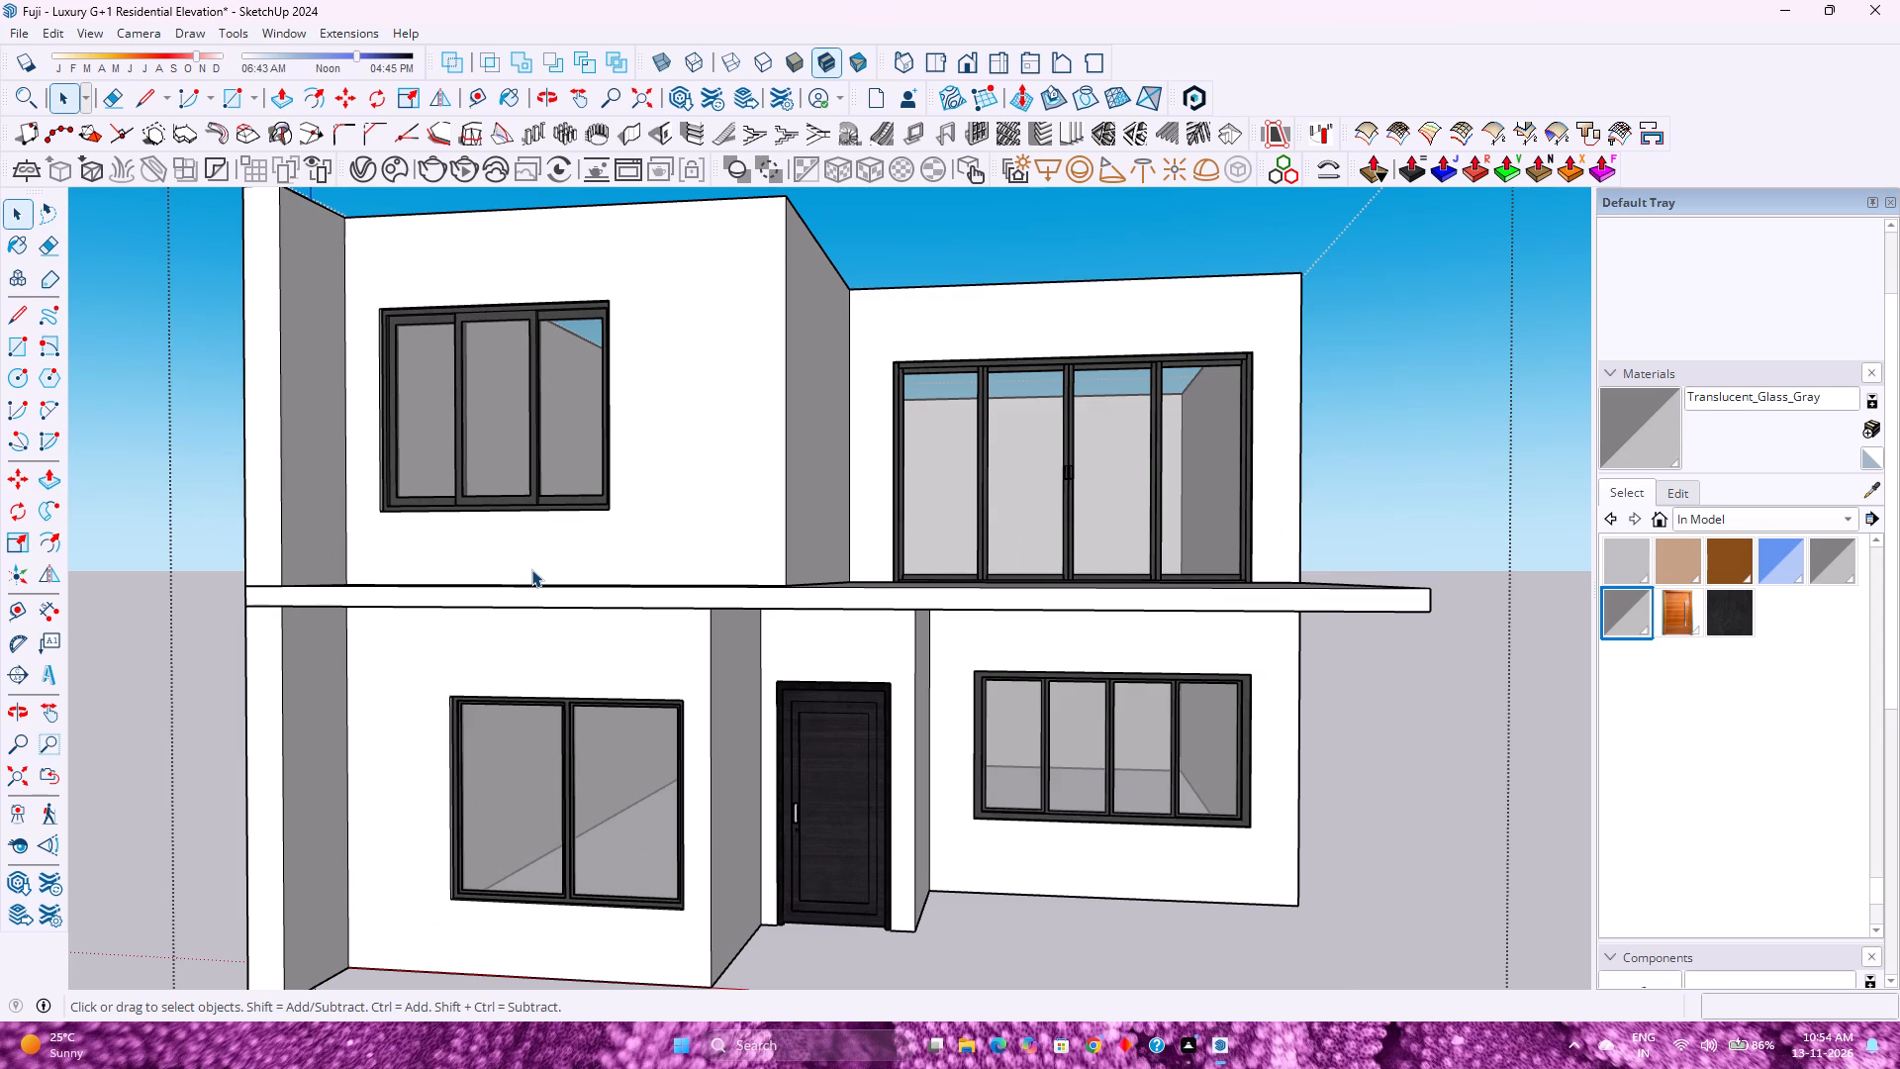
scroll(531, 568, "up", 1)
scroll(531, 568, "down", 1)
scroll(532, 568, "up", 1)
scroll(532, 568, "down", 3)
scroll(535, 568, "up", 3)
scroll(535, 568, "down", 3)
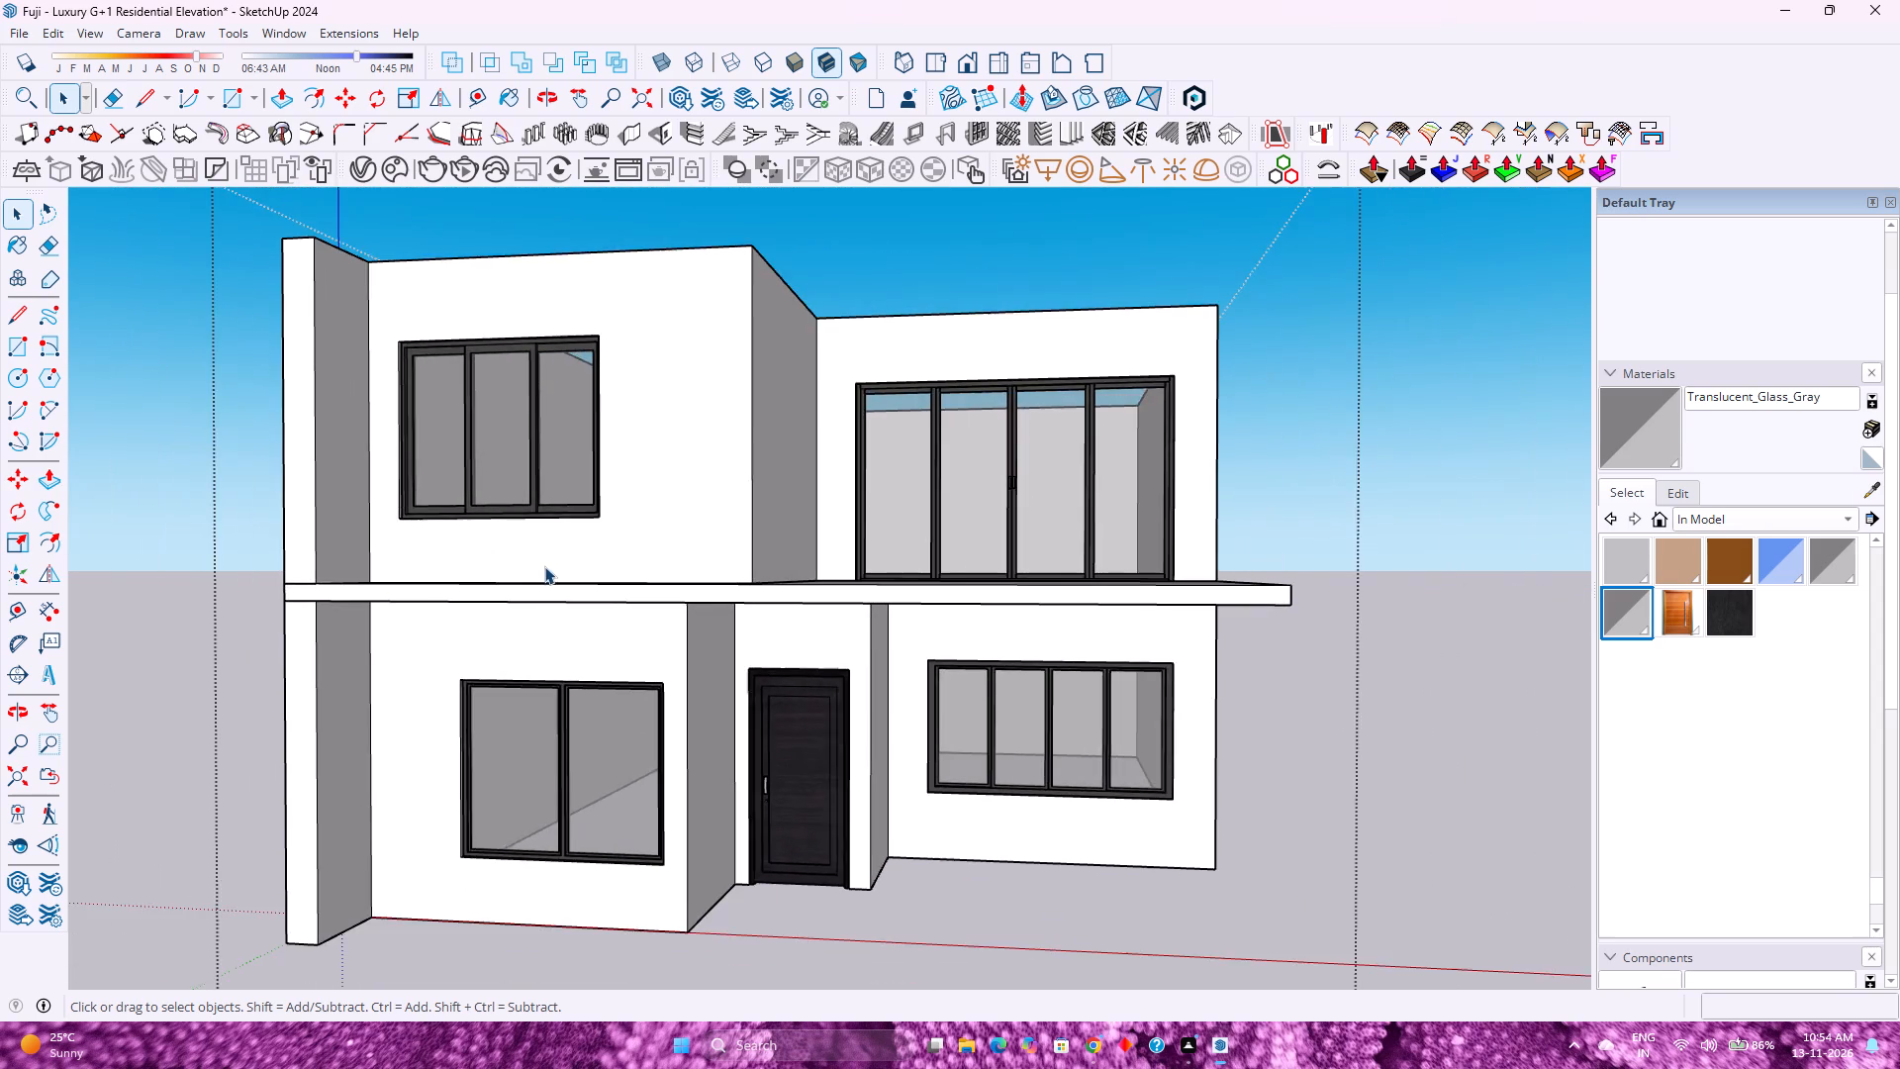
scroll(552, 565, "down", 7)
scroll(553, 565, "up", 4)
scroll(553, 565, "down", 2)
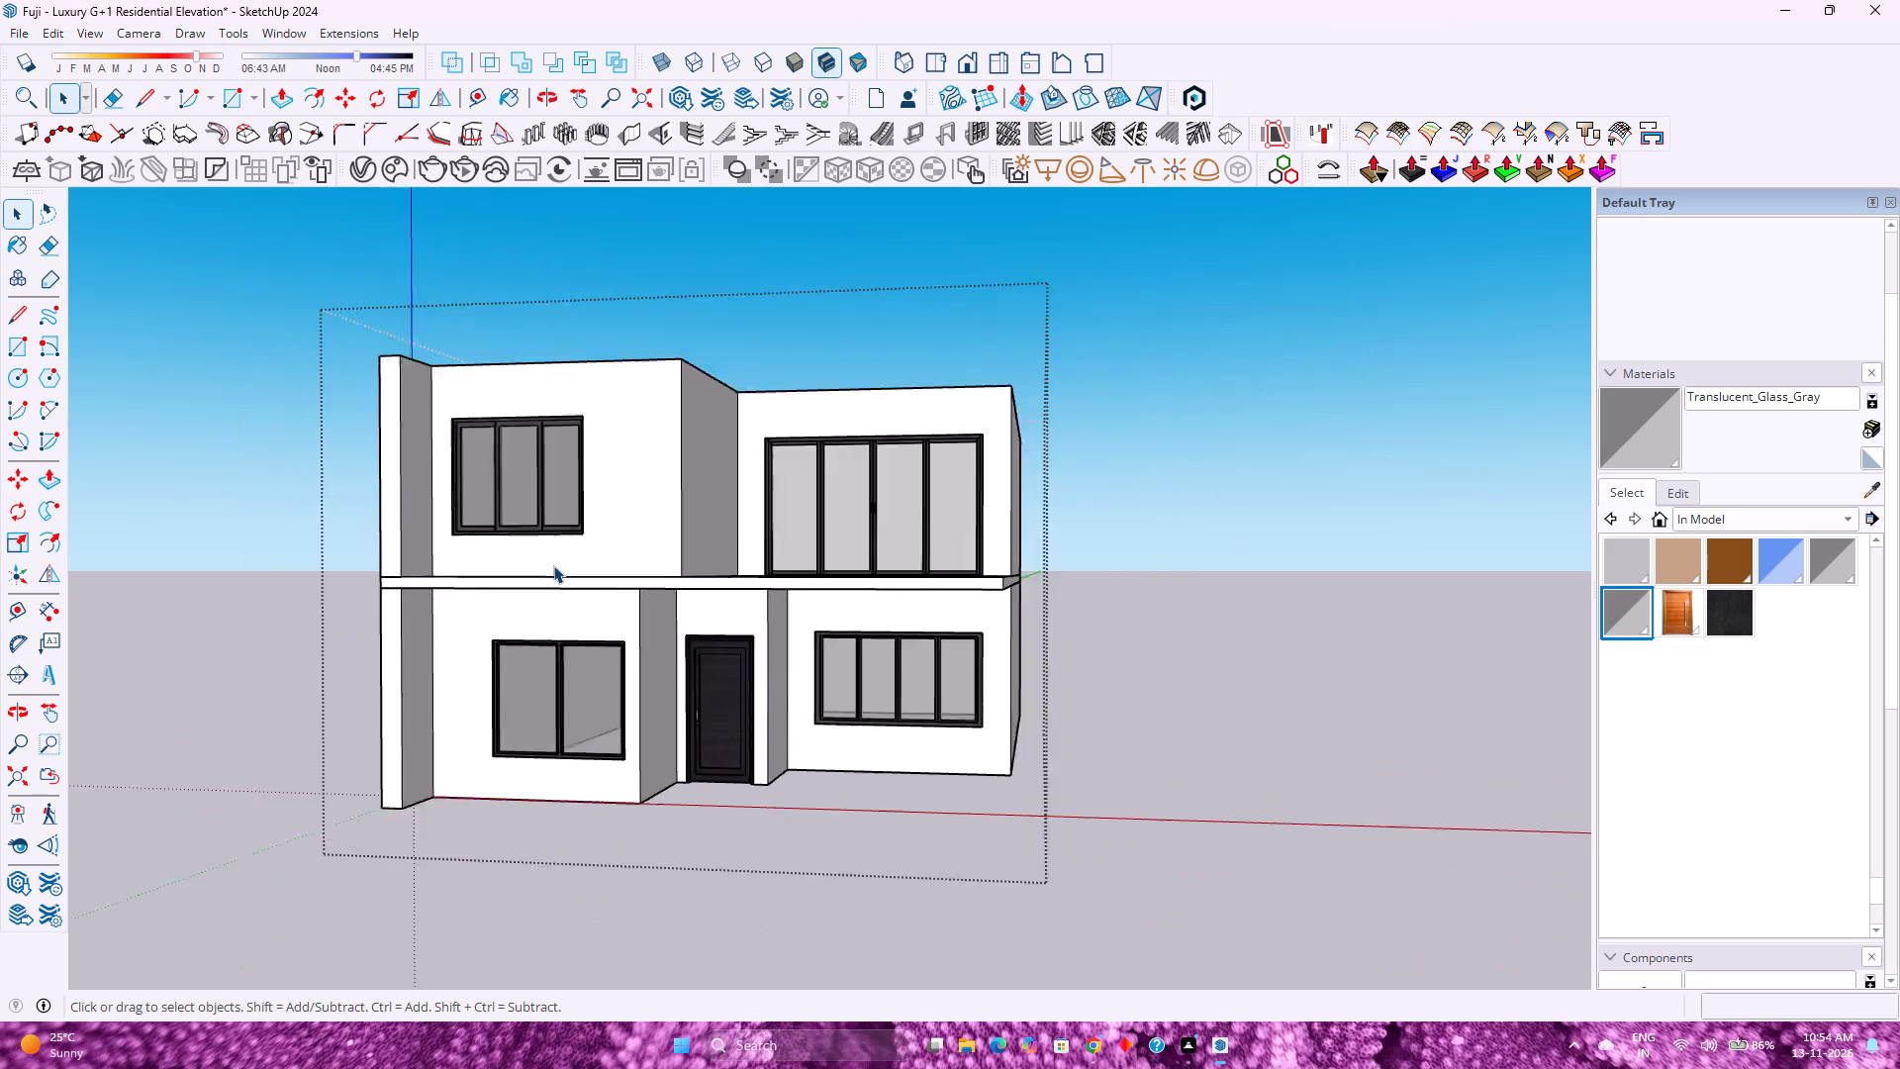
scroll(553, 565, "down", 1)
scroll(553, 565, "up", 3)
scroll(553, 565, "down", 3)
scroll(553, 565, "up", 3)
scroll(553, 565, "down", 4)
scroll(553, 565, "up", 3)
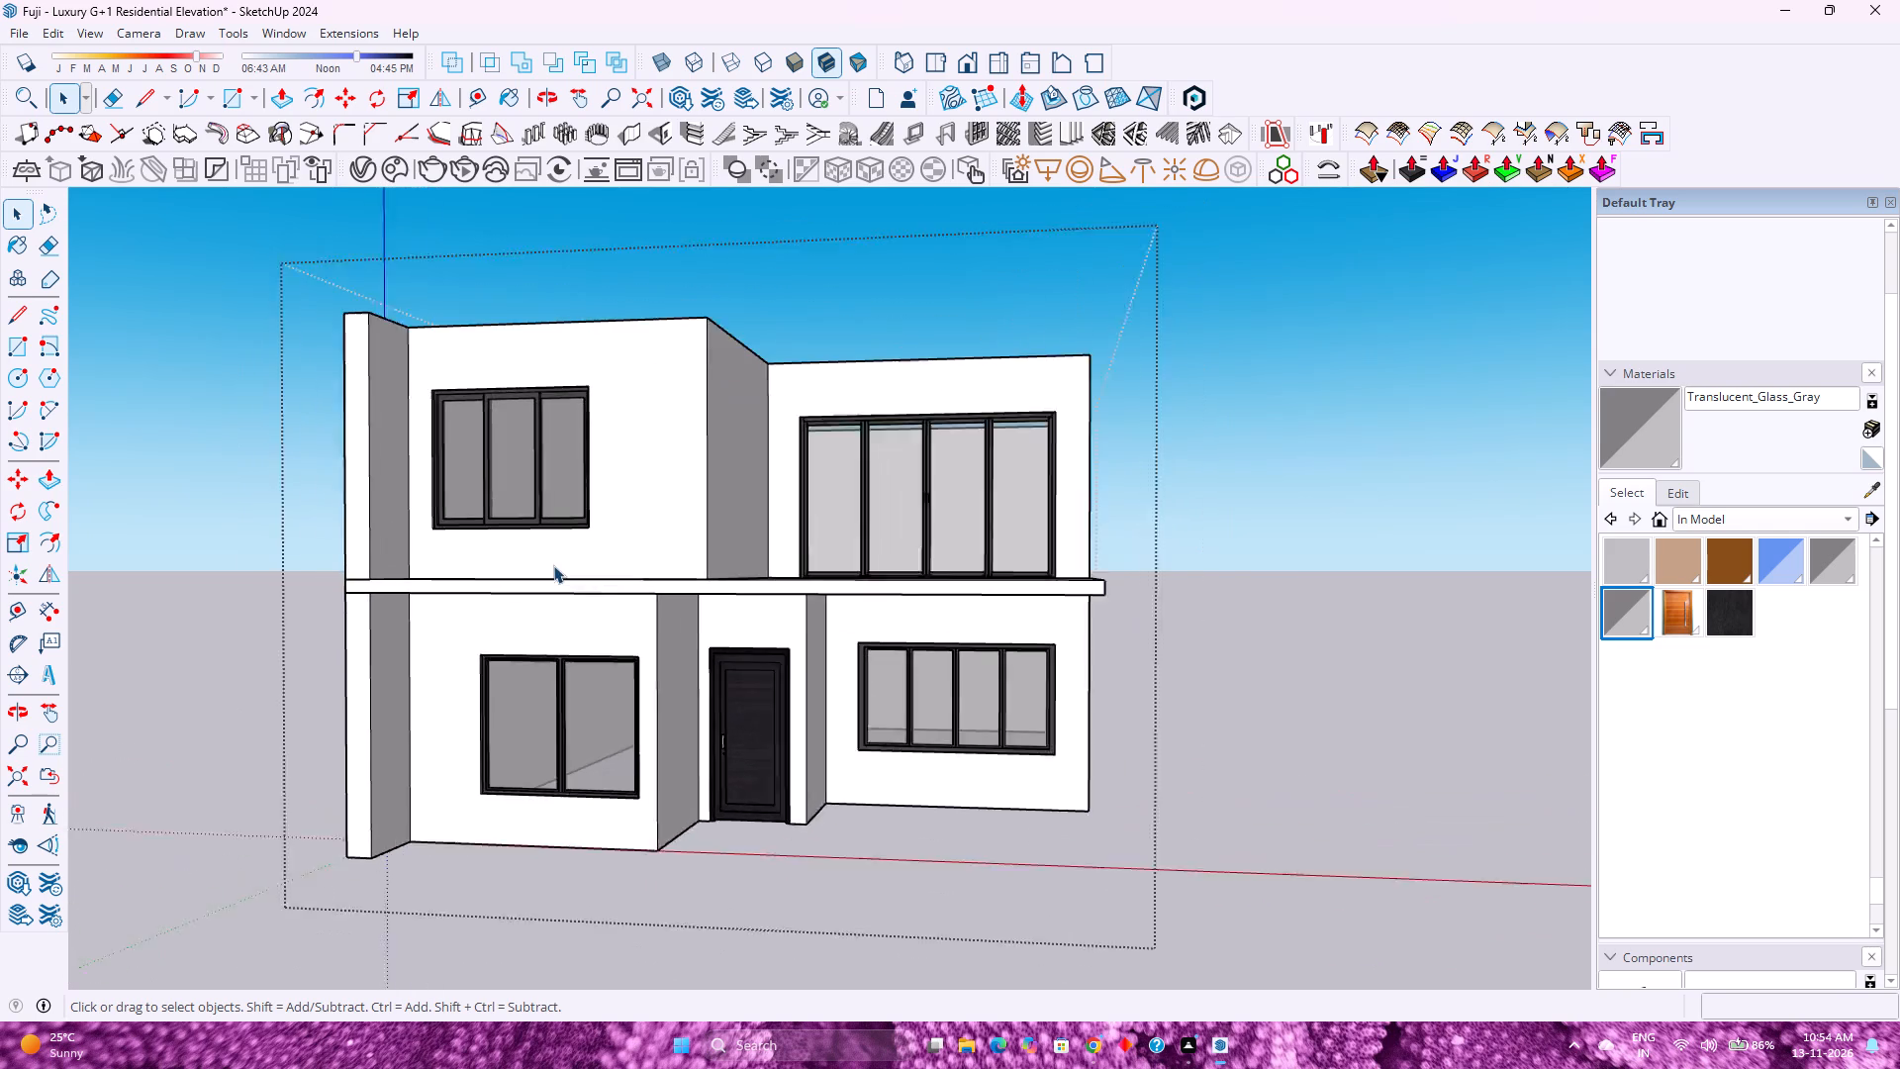
scroll(553, 565, "up", 3)
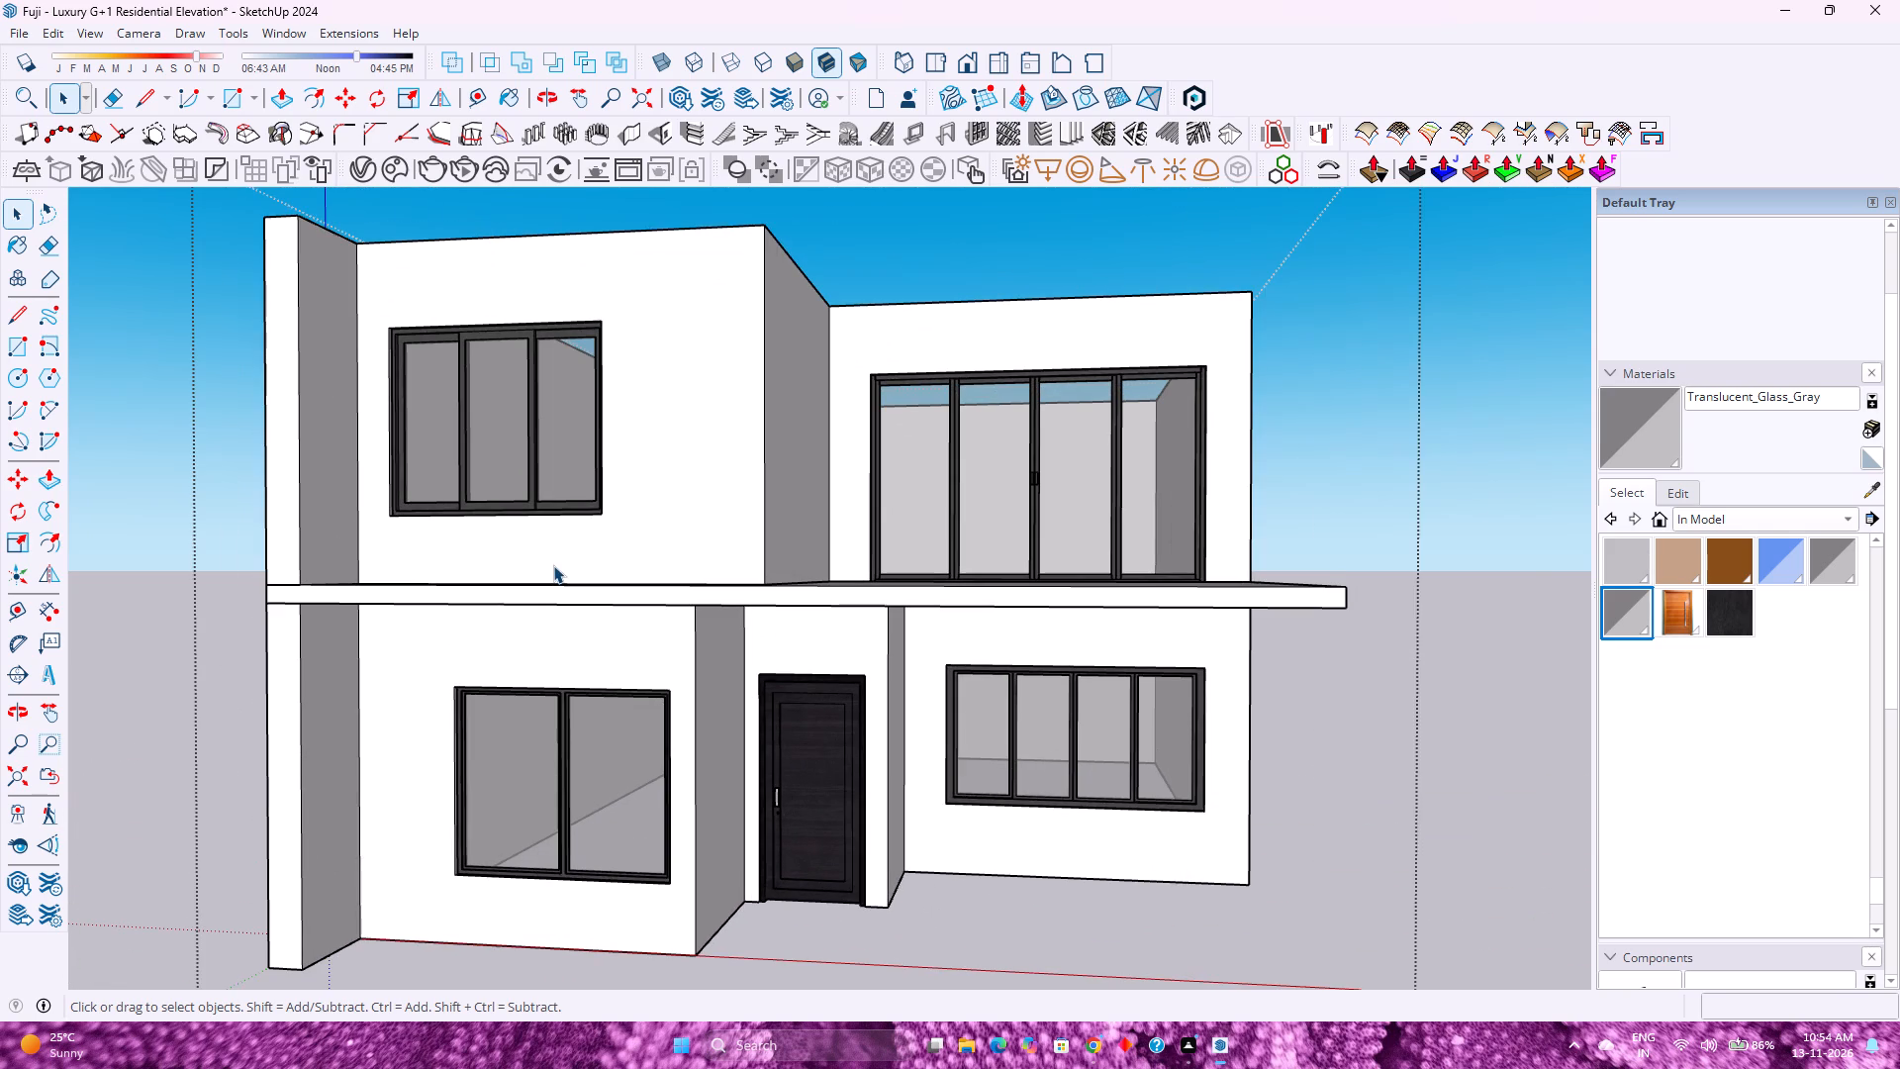
scroll(553, 565, "up", 1)
scroll(553, 565, "down", 4)
scroll(553, 565, "up", 4)
scroll(553, 565, "down", 4)
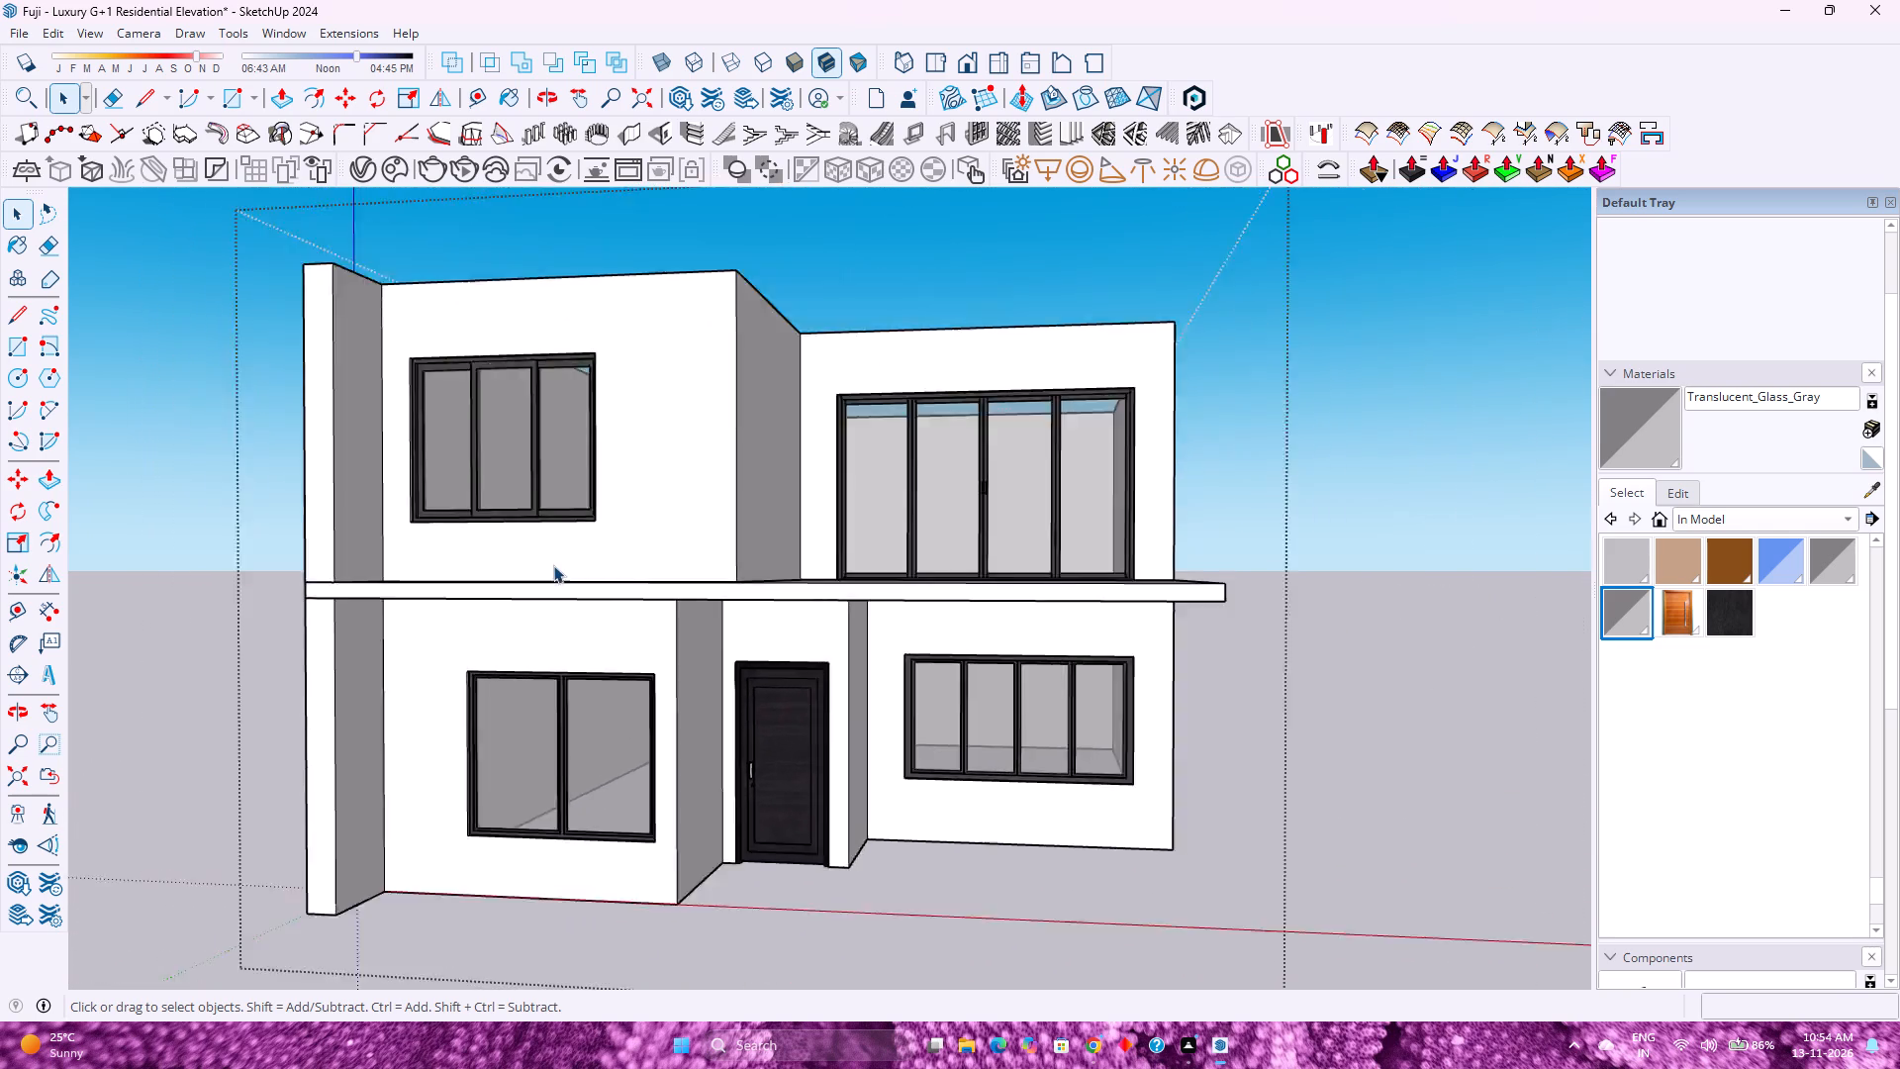
scroll(553, 565, "up", 4)
scroll(553, 566, "down", 1)
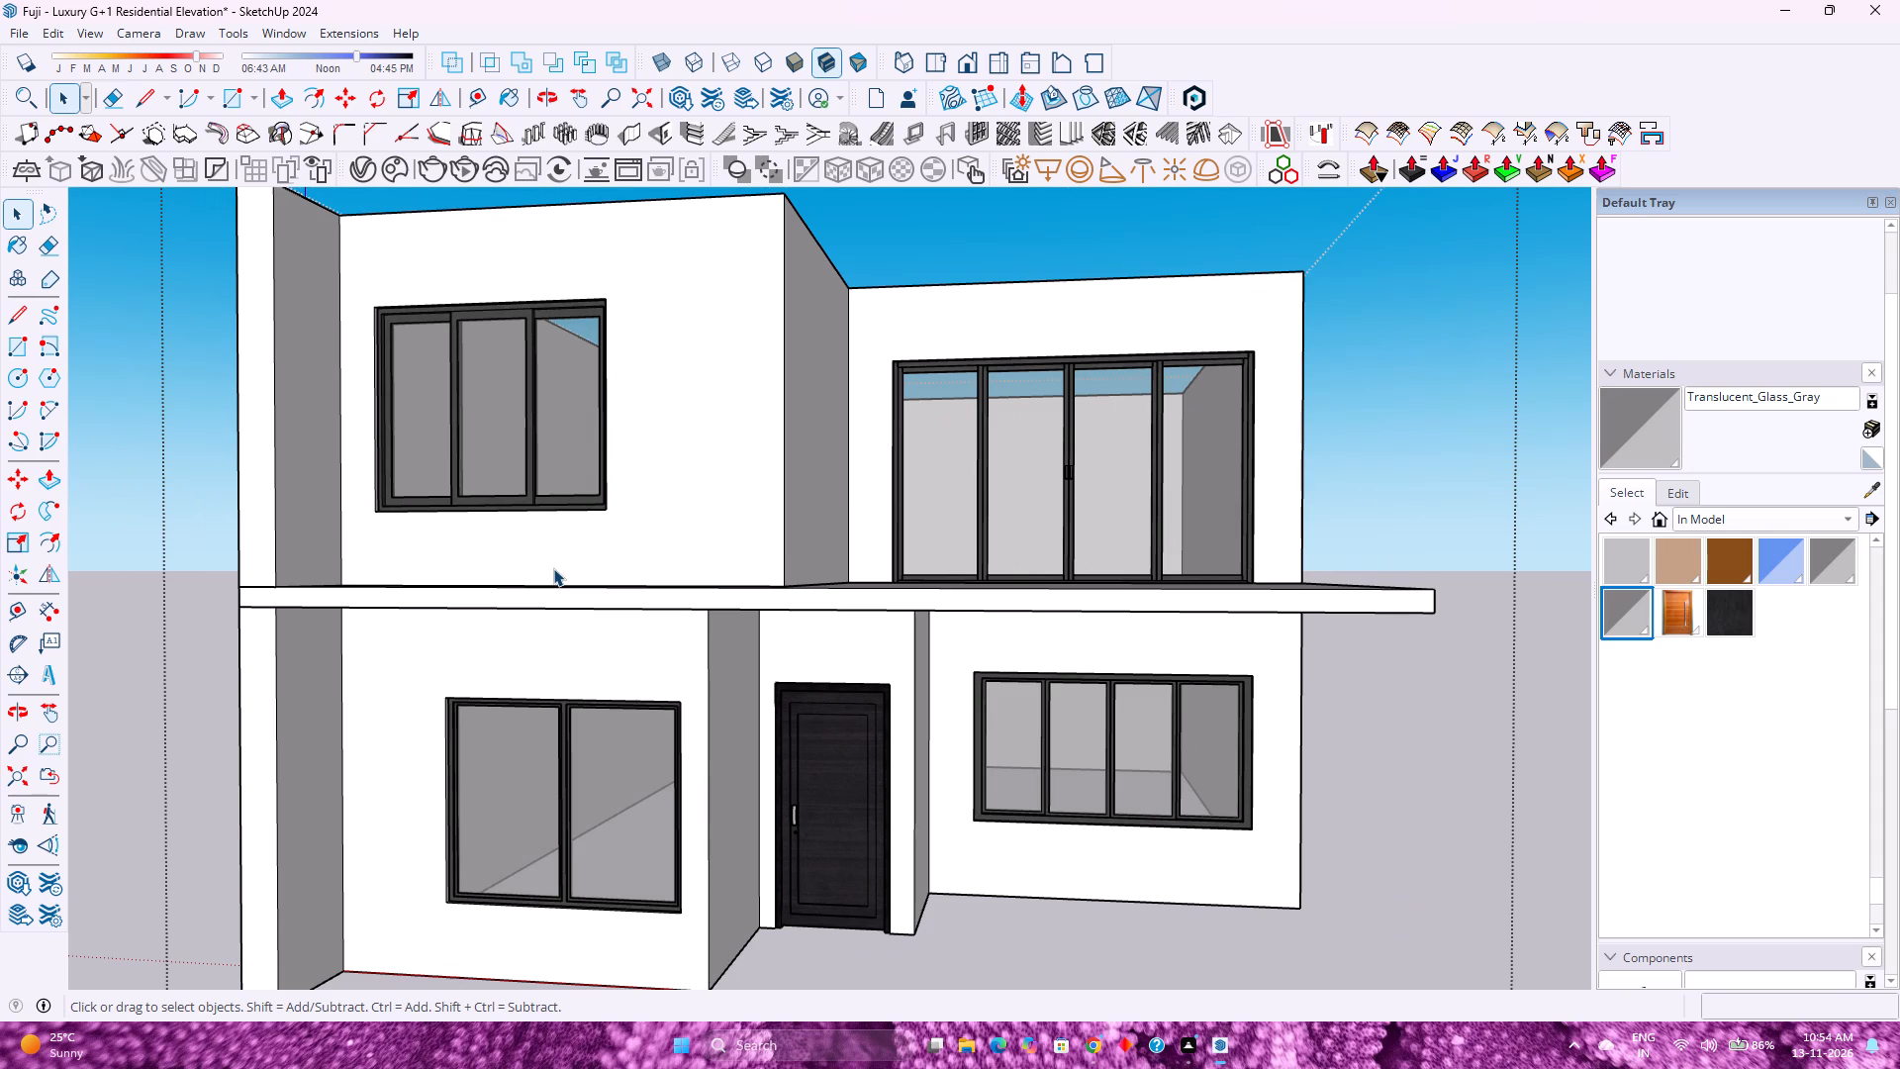
scroll(544, 577, "down", 6)
scroll(544, 577, "up", 2)
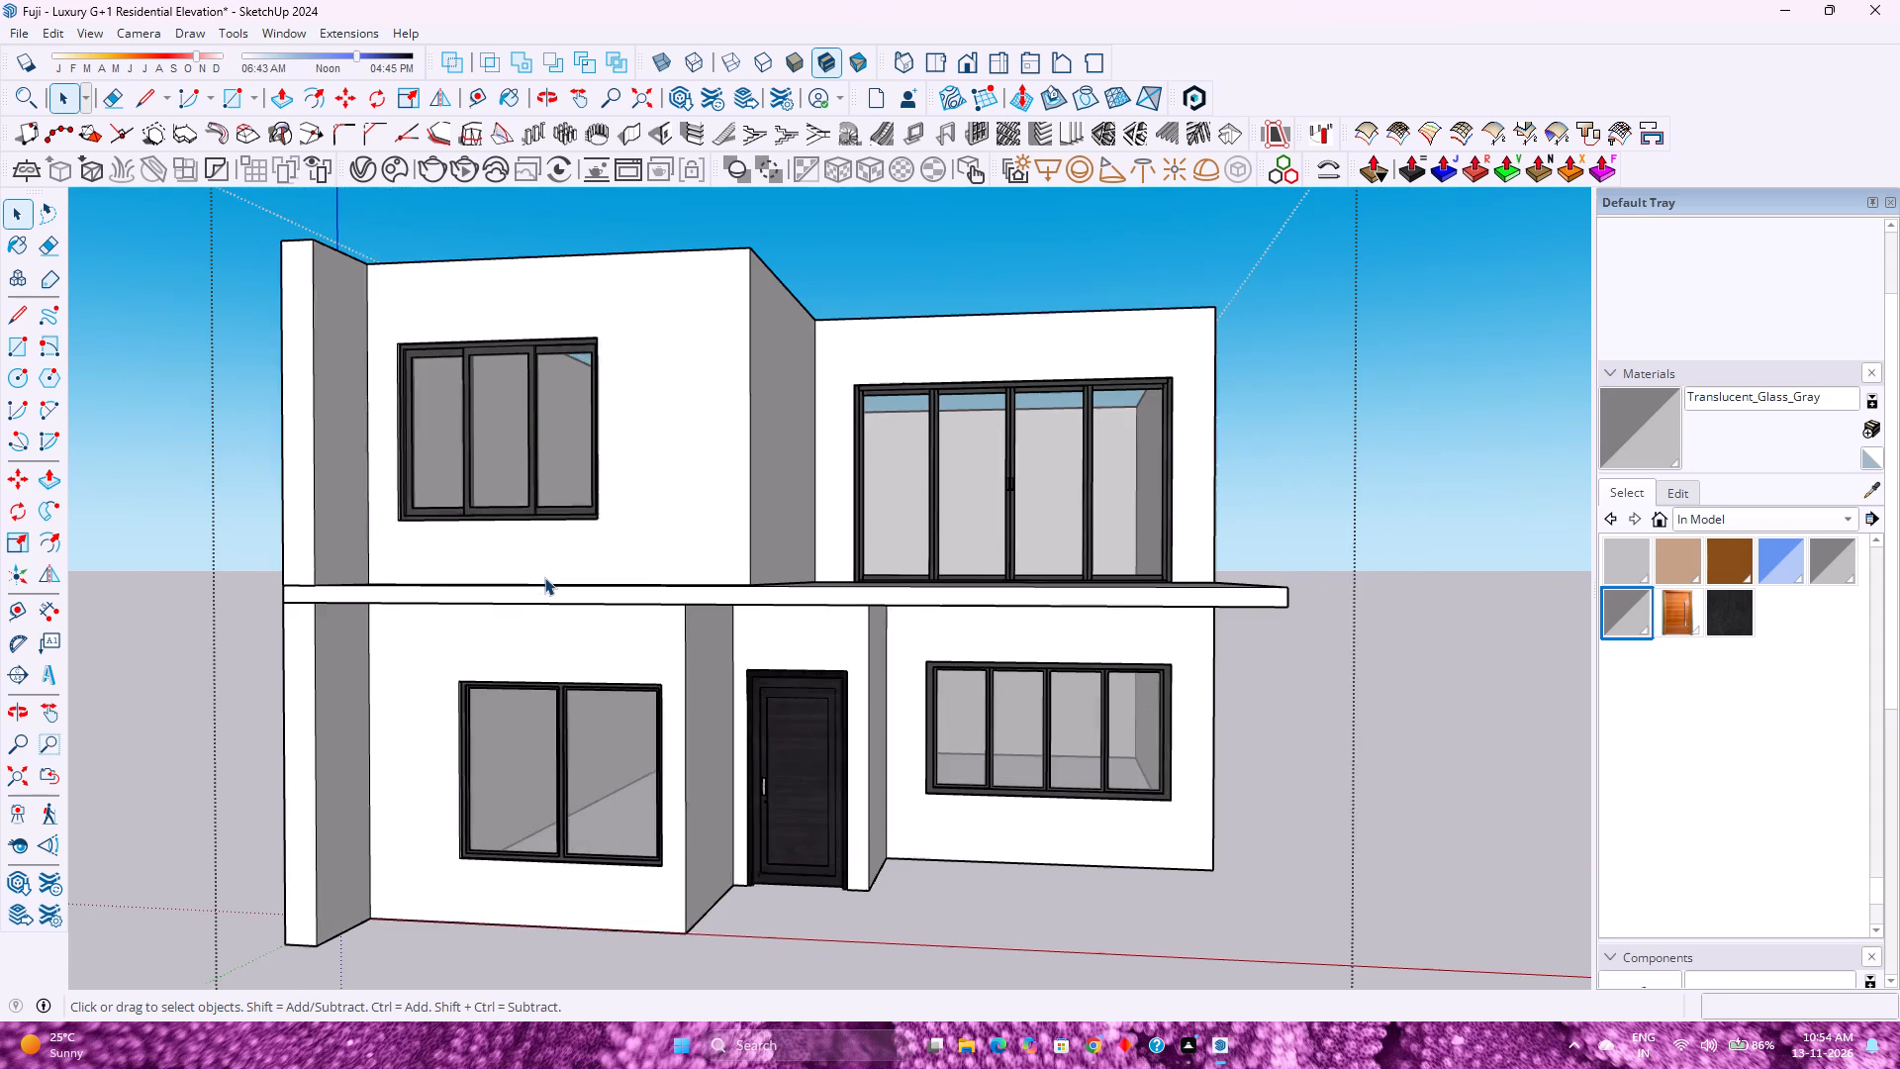
scroll(544, 577, "up", 3)
scroll(544, 577, "down", 4)
scroll(536, 588, "up", 3)
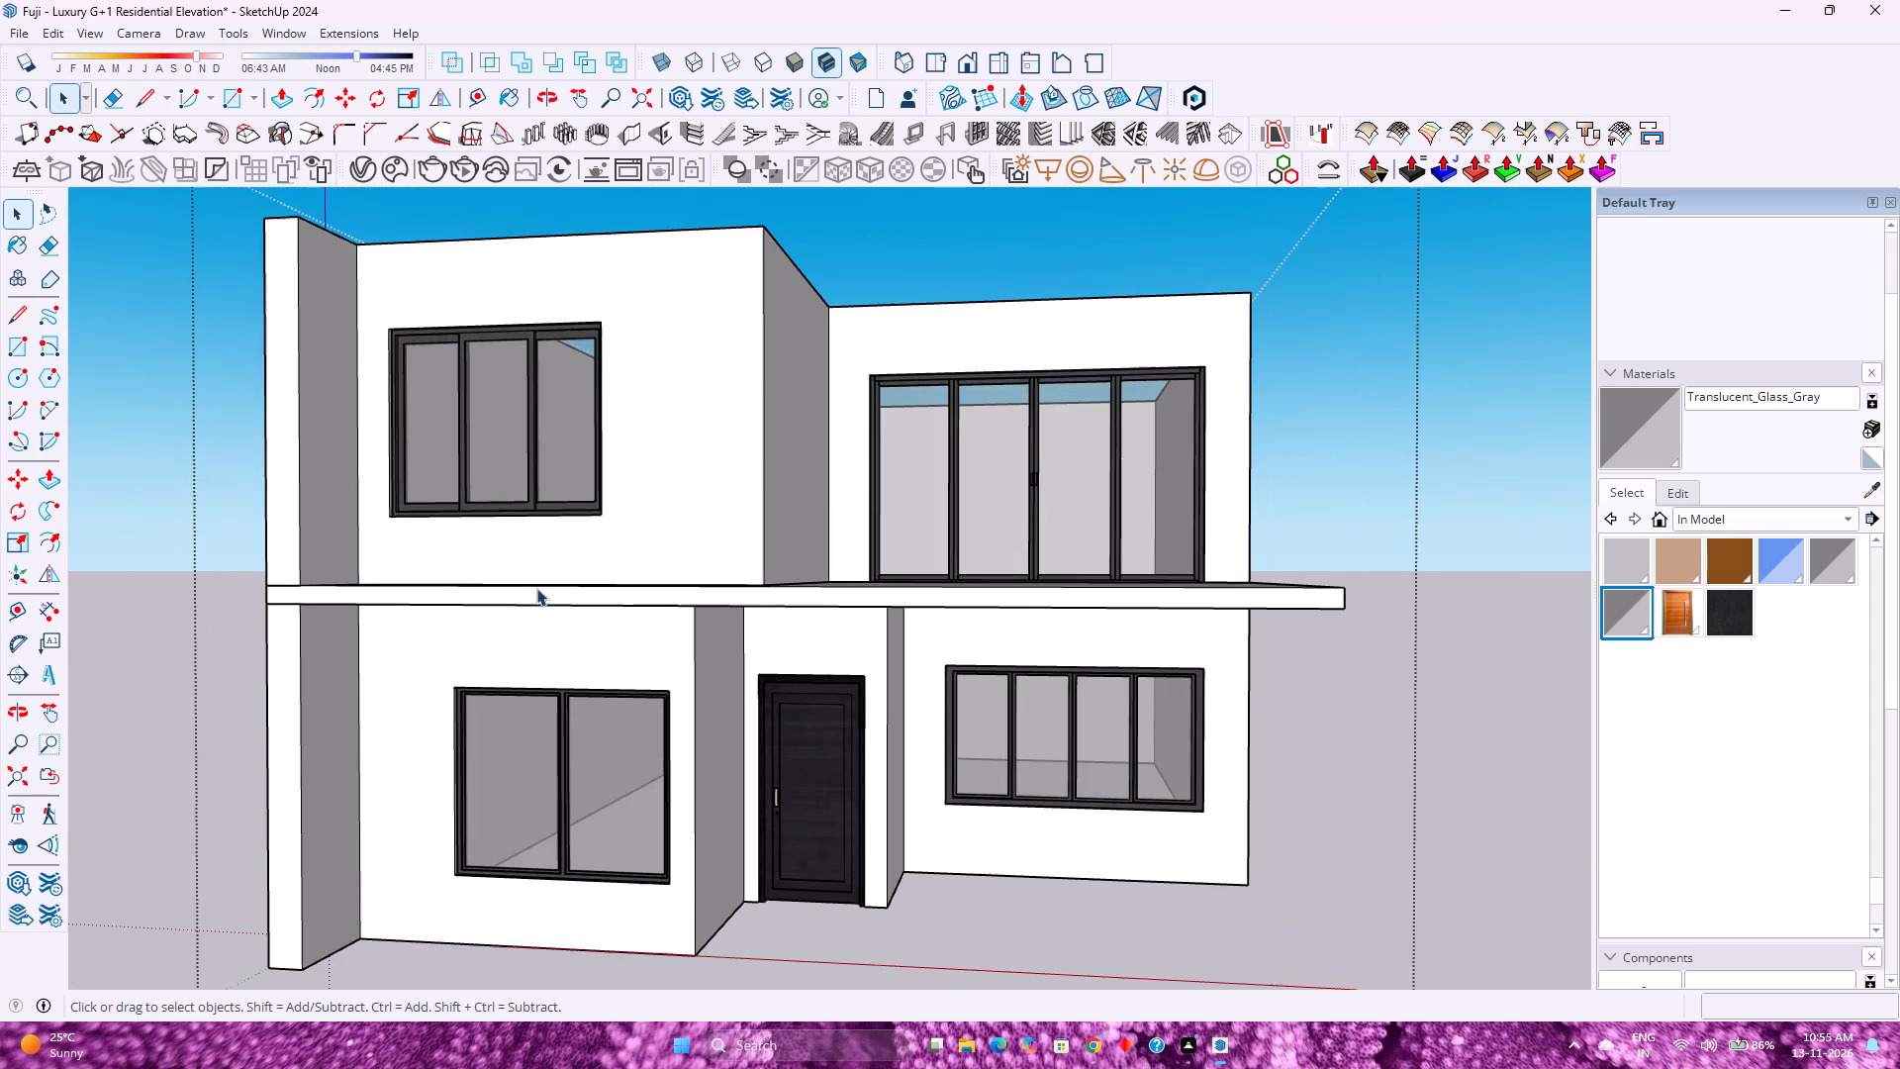
scroll(649, 549, "down", 3)
scroll(712, 614, "up", 5)
scroll(666, 604, "down", 3)
scroll(666, 604, "up", 3)
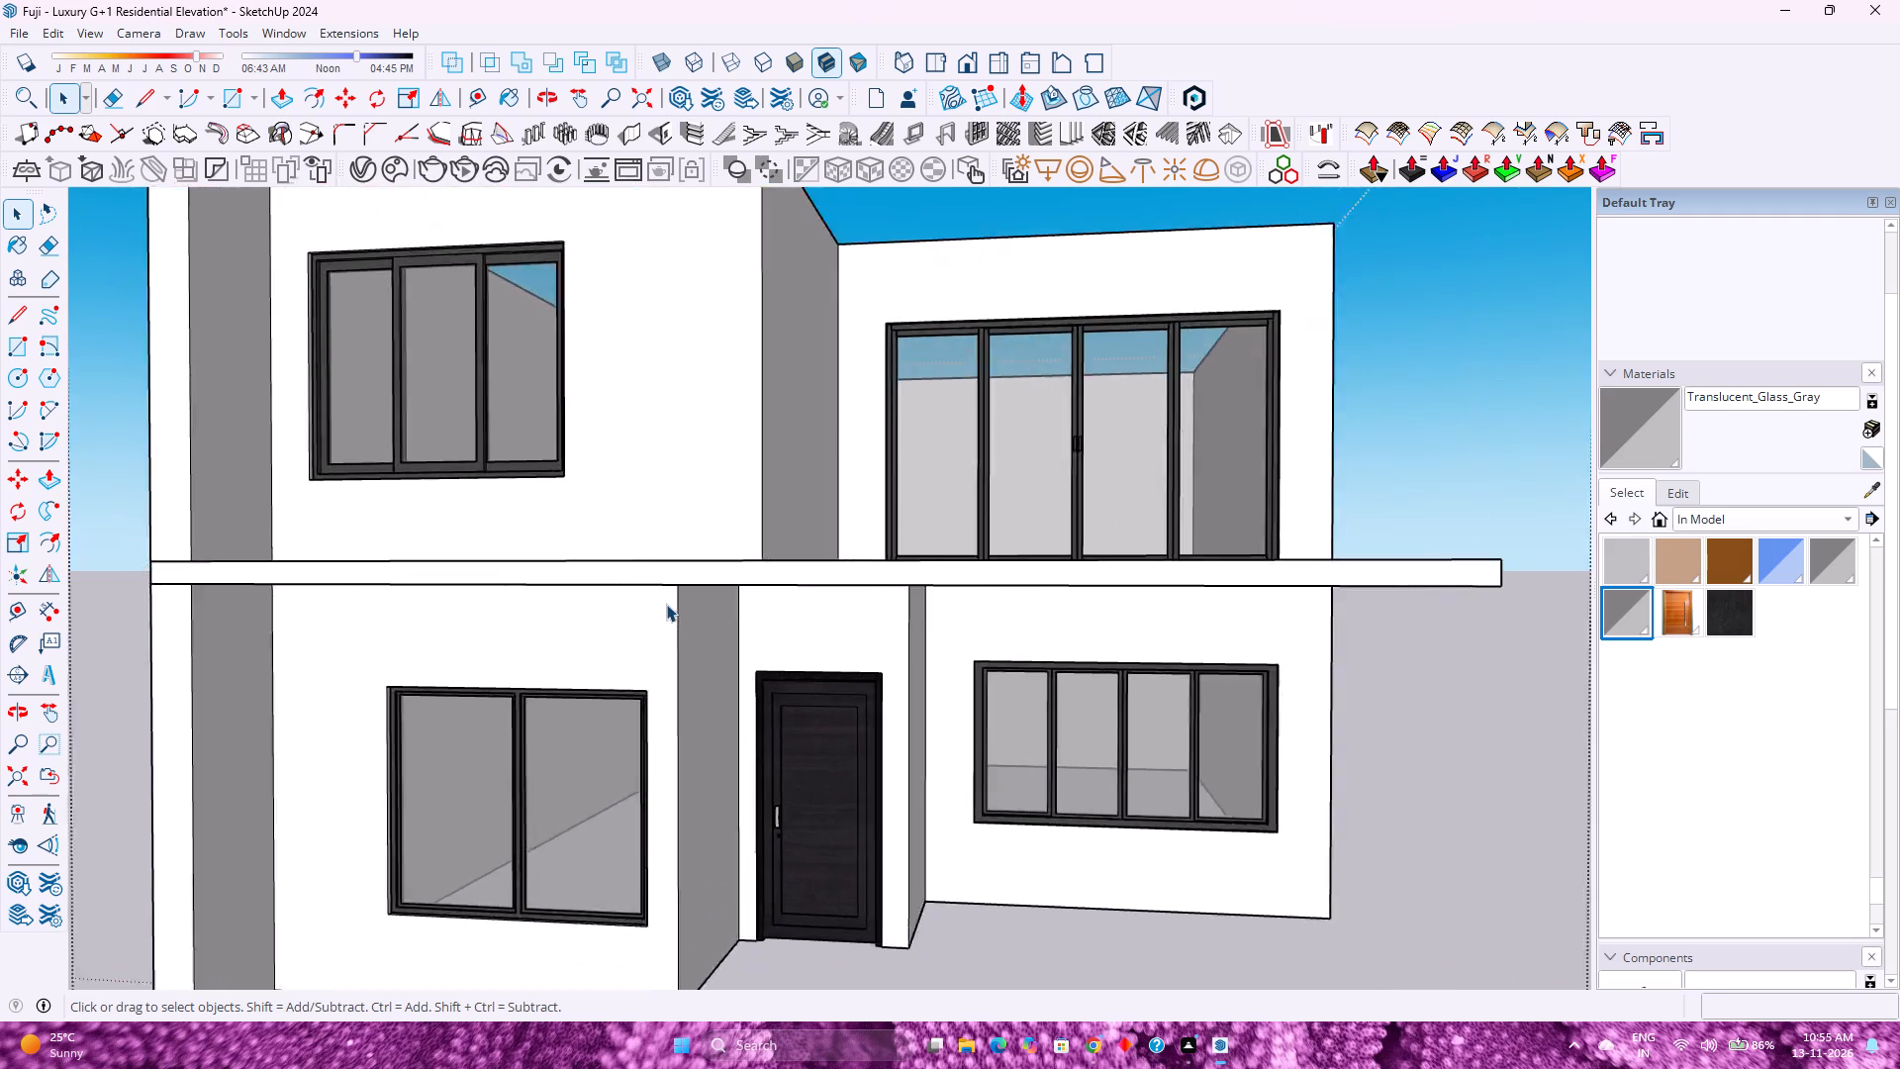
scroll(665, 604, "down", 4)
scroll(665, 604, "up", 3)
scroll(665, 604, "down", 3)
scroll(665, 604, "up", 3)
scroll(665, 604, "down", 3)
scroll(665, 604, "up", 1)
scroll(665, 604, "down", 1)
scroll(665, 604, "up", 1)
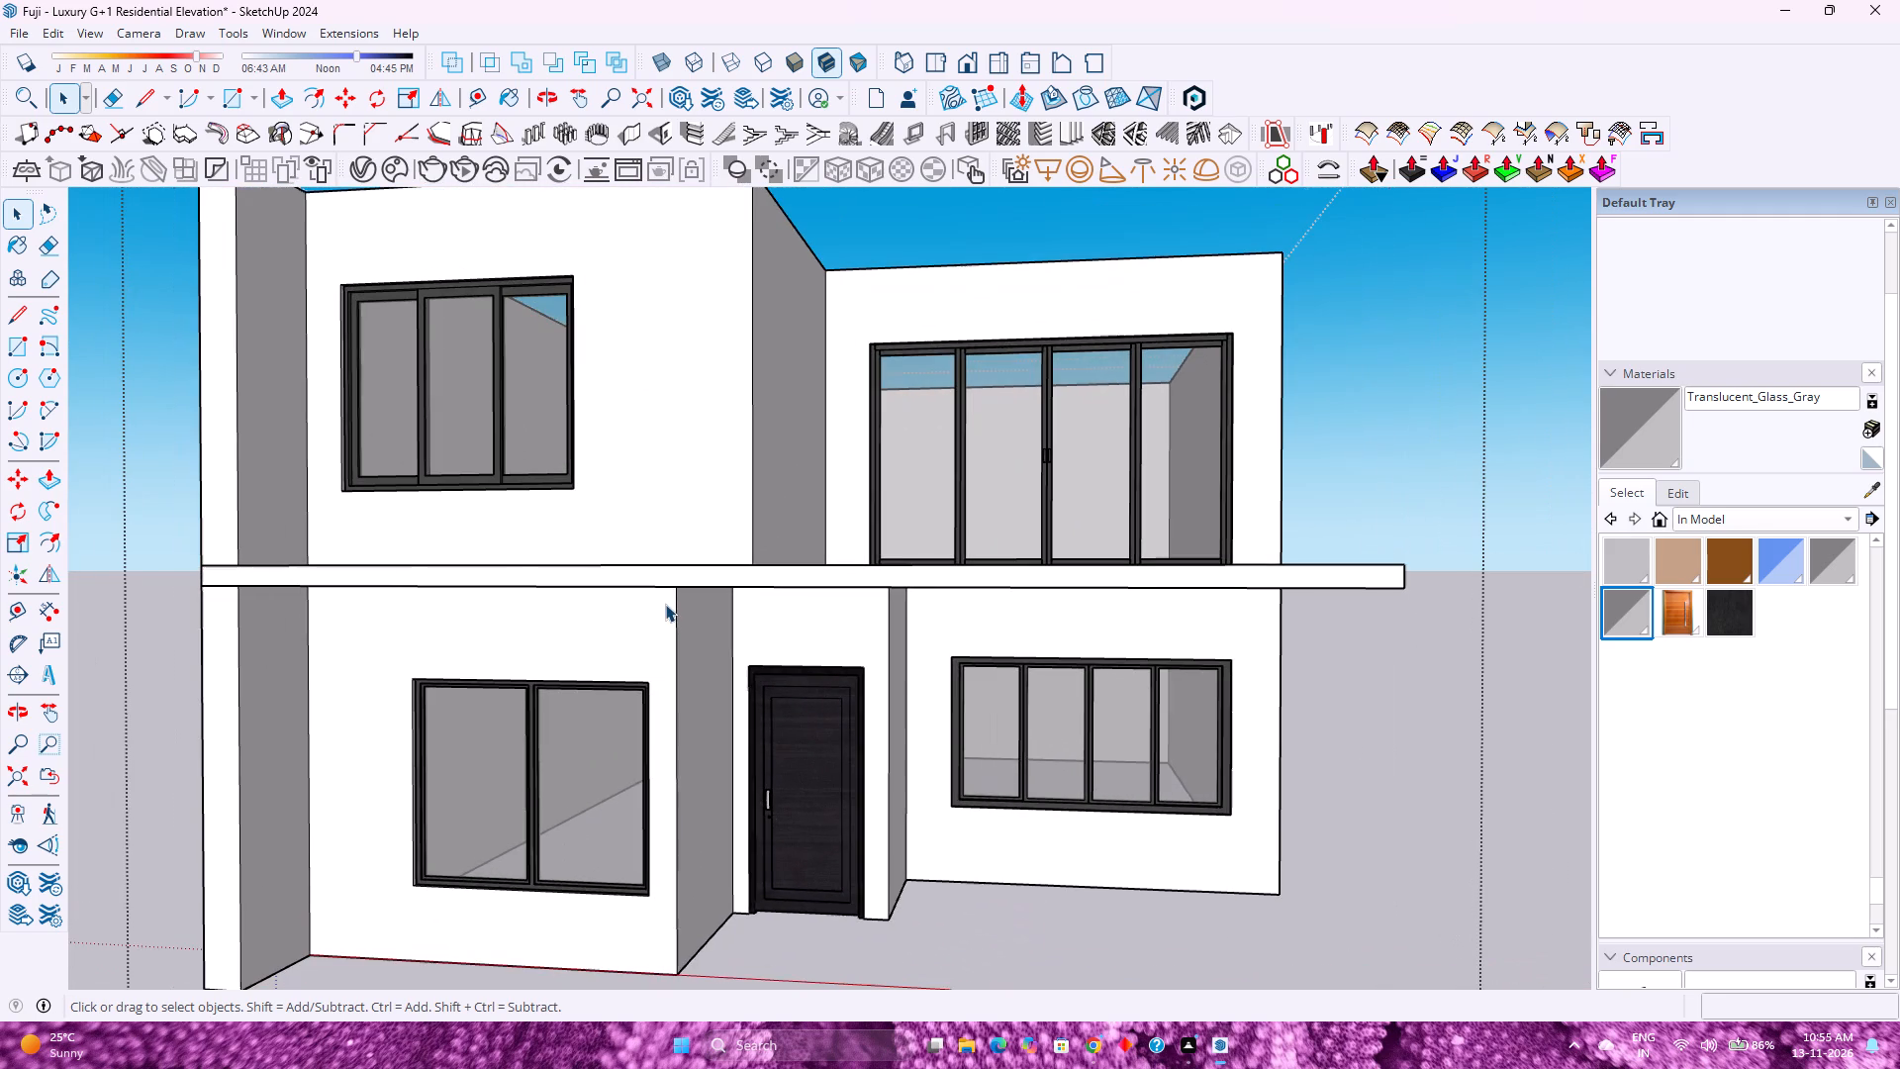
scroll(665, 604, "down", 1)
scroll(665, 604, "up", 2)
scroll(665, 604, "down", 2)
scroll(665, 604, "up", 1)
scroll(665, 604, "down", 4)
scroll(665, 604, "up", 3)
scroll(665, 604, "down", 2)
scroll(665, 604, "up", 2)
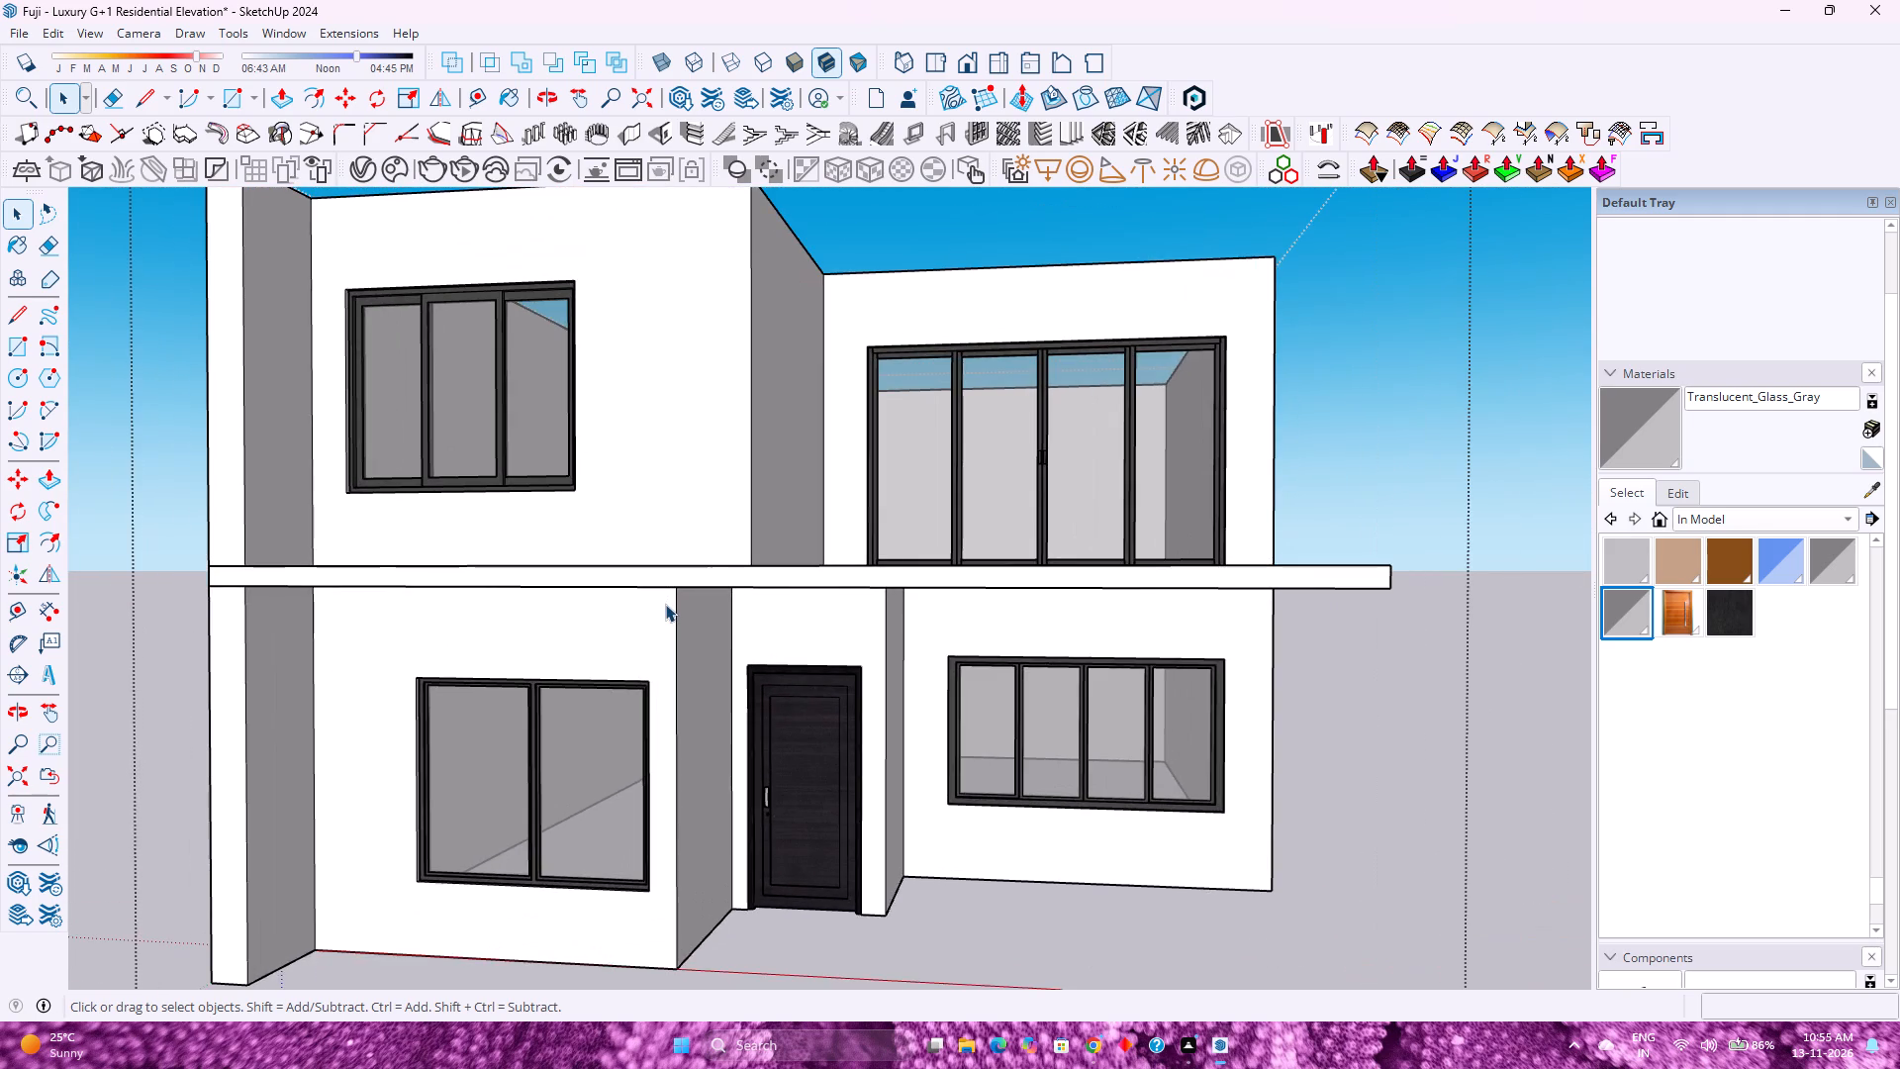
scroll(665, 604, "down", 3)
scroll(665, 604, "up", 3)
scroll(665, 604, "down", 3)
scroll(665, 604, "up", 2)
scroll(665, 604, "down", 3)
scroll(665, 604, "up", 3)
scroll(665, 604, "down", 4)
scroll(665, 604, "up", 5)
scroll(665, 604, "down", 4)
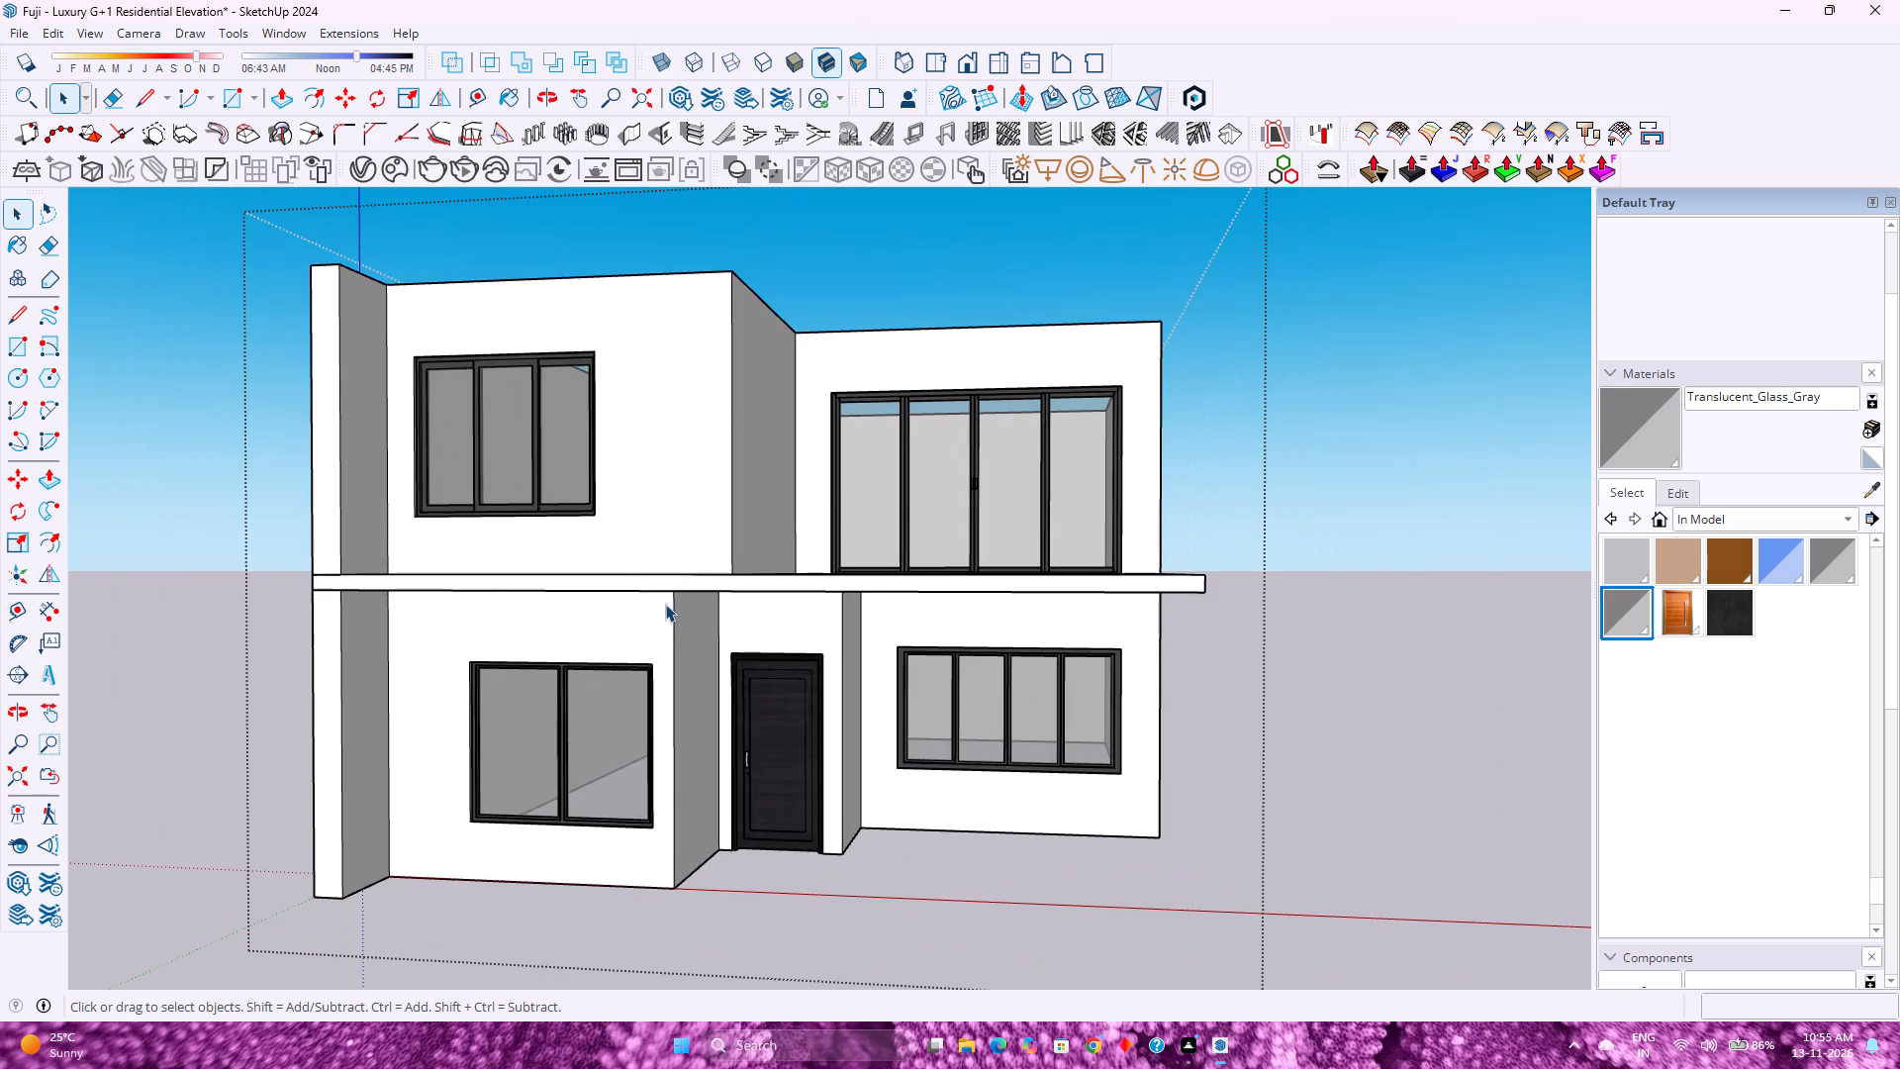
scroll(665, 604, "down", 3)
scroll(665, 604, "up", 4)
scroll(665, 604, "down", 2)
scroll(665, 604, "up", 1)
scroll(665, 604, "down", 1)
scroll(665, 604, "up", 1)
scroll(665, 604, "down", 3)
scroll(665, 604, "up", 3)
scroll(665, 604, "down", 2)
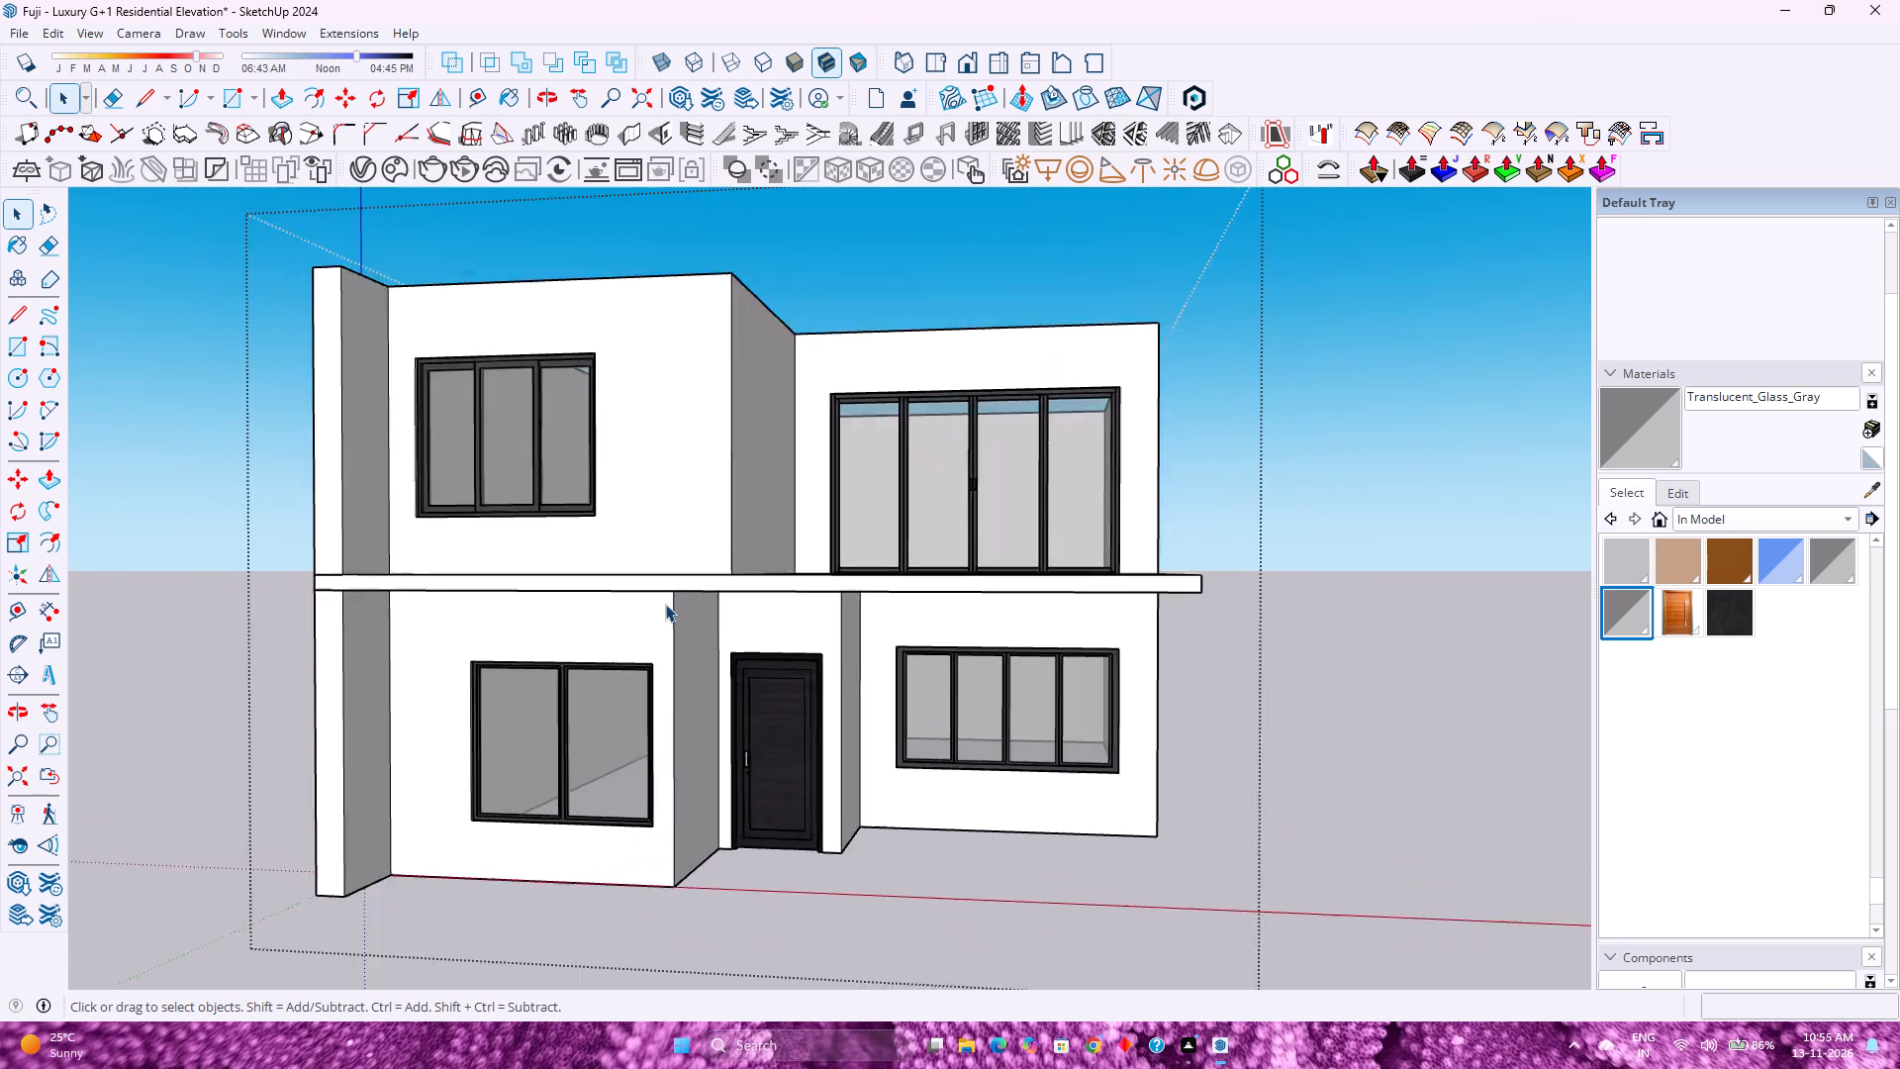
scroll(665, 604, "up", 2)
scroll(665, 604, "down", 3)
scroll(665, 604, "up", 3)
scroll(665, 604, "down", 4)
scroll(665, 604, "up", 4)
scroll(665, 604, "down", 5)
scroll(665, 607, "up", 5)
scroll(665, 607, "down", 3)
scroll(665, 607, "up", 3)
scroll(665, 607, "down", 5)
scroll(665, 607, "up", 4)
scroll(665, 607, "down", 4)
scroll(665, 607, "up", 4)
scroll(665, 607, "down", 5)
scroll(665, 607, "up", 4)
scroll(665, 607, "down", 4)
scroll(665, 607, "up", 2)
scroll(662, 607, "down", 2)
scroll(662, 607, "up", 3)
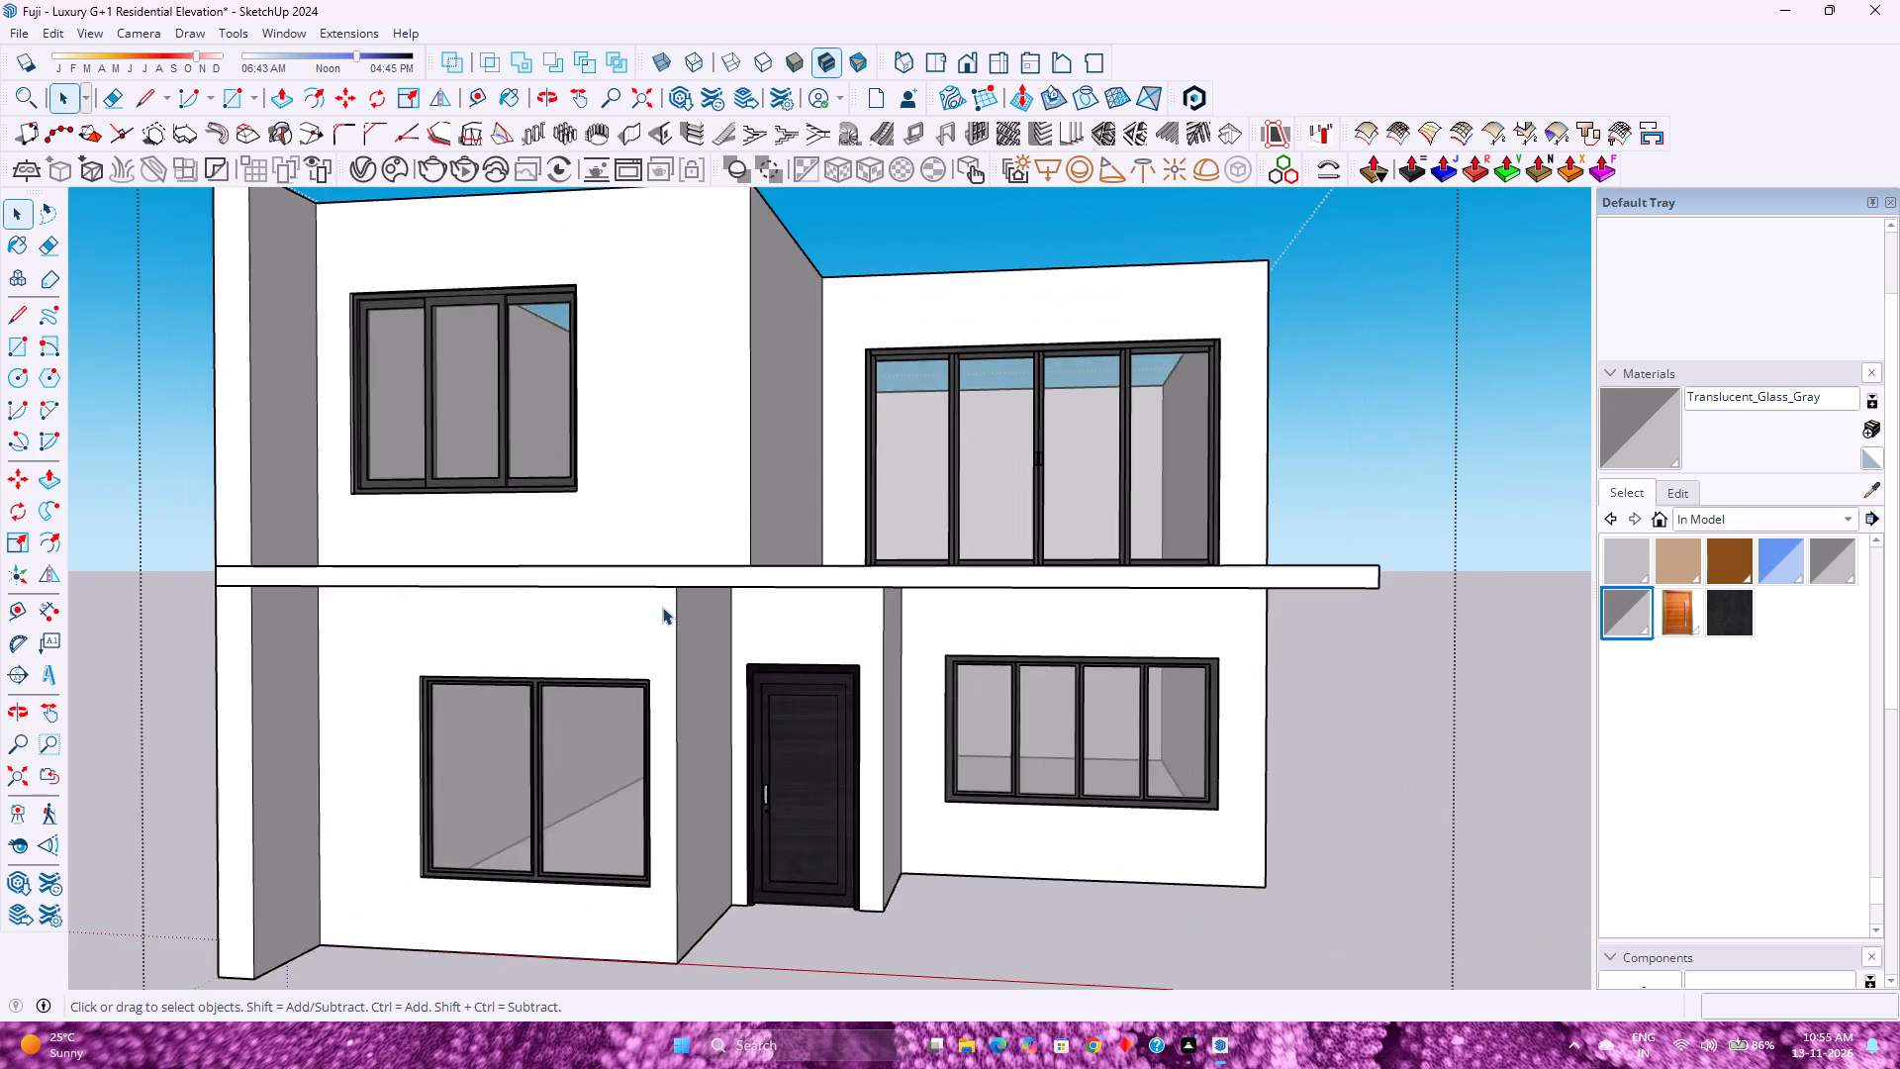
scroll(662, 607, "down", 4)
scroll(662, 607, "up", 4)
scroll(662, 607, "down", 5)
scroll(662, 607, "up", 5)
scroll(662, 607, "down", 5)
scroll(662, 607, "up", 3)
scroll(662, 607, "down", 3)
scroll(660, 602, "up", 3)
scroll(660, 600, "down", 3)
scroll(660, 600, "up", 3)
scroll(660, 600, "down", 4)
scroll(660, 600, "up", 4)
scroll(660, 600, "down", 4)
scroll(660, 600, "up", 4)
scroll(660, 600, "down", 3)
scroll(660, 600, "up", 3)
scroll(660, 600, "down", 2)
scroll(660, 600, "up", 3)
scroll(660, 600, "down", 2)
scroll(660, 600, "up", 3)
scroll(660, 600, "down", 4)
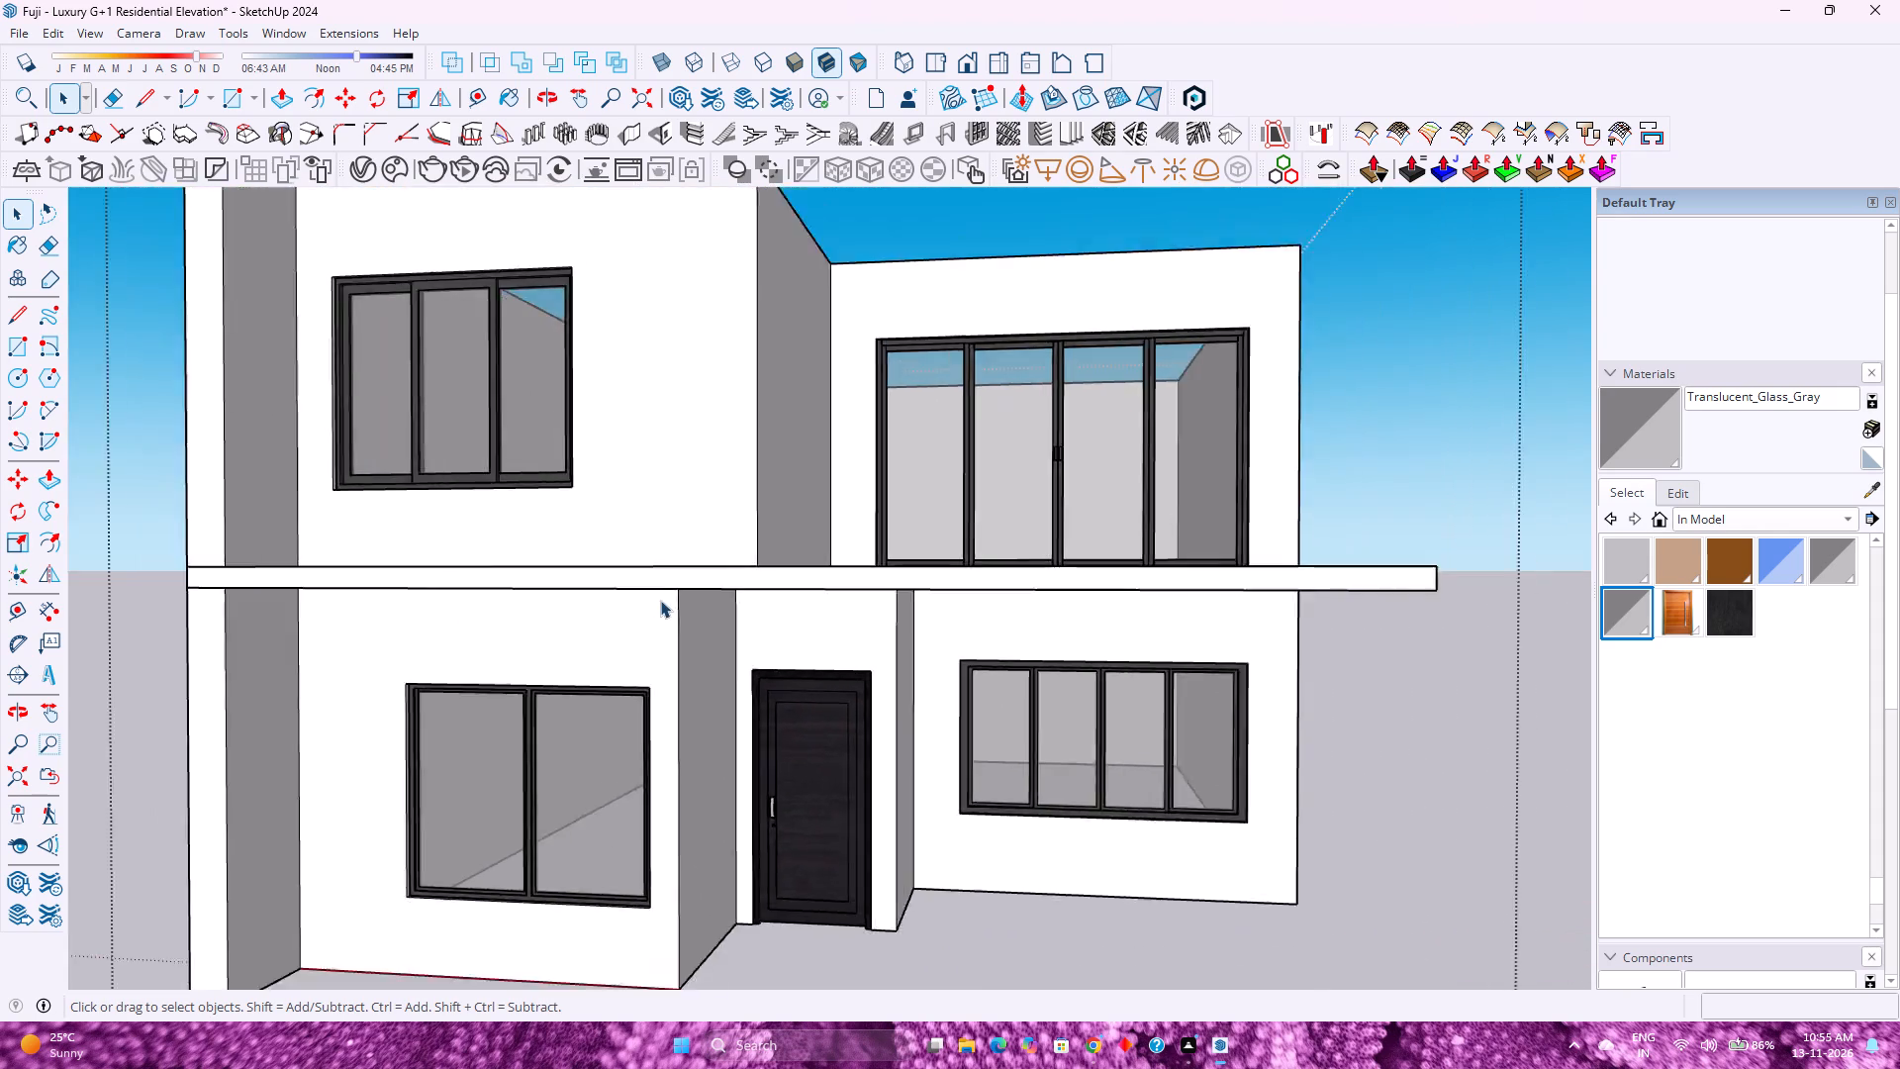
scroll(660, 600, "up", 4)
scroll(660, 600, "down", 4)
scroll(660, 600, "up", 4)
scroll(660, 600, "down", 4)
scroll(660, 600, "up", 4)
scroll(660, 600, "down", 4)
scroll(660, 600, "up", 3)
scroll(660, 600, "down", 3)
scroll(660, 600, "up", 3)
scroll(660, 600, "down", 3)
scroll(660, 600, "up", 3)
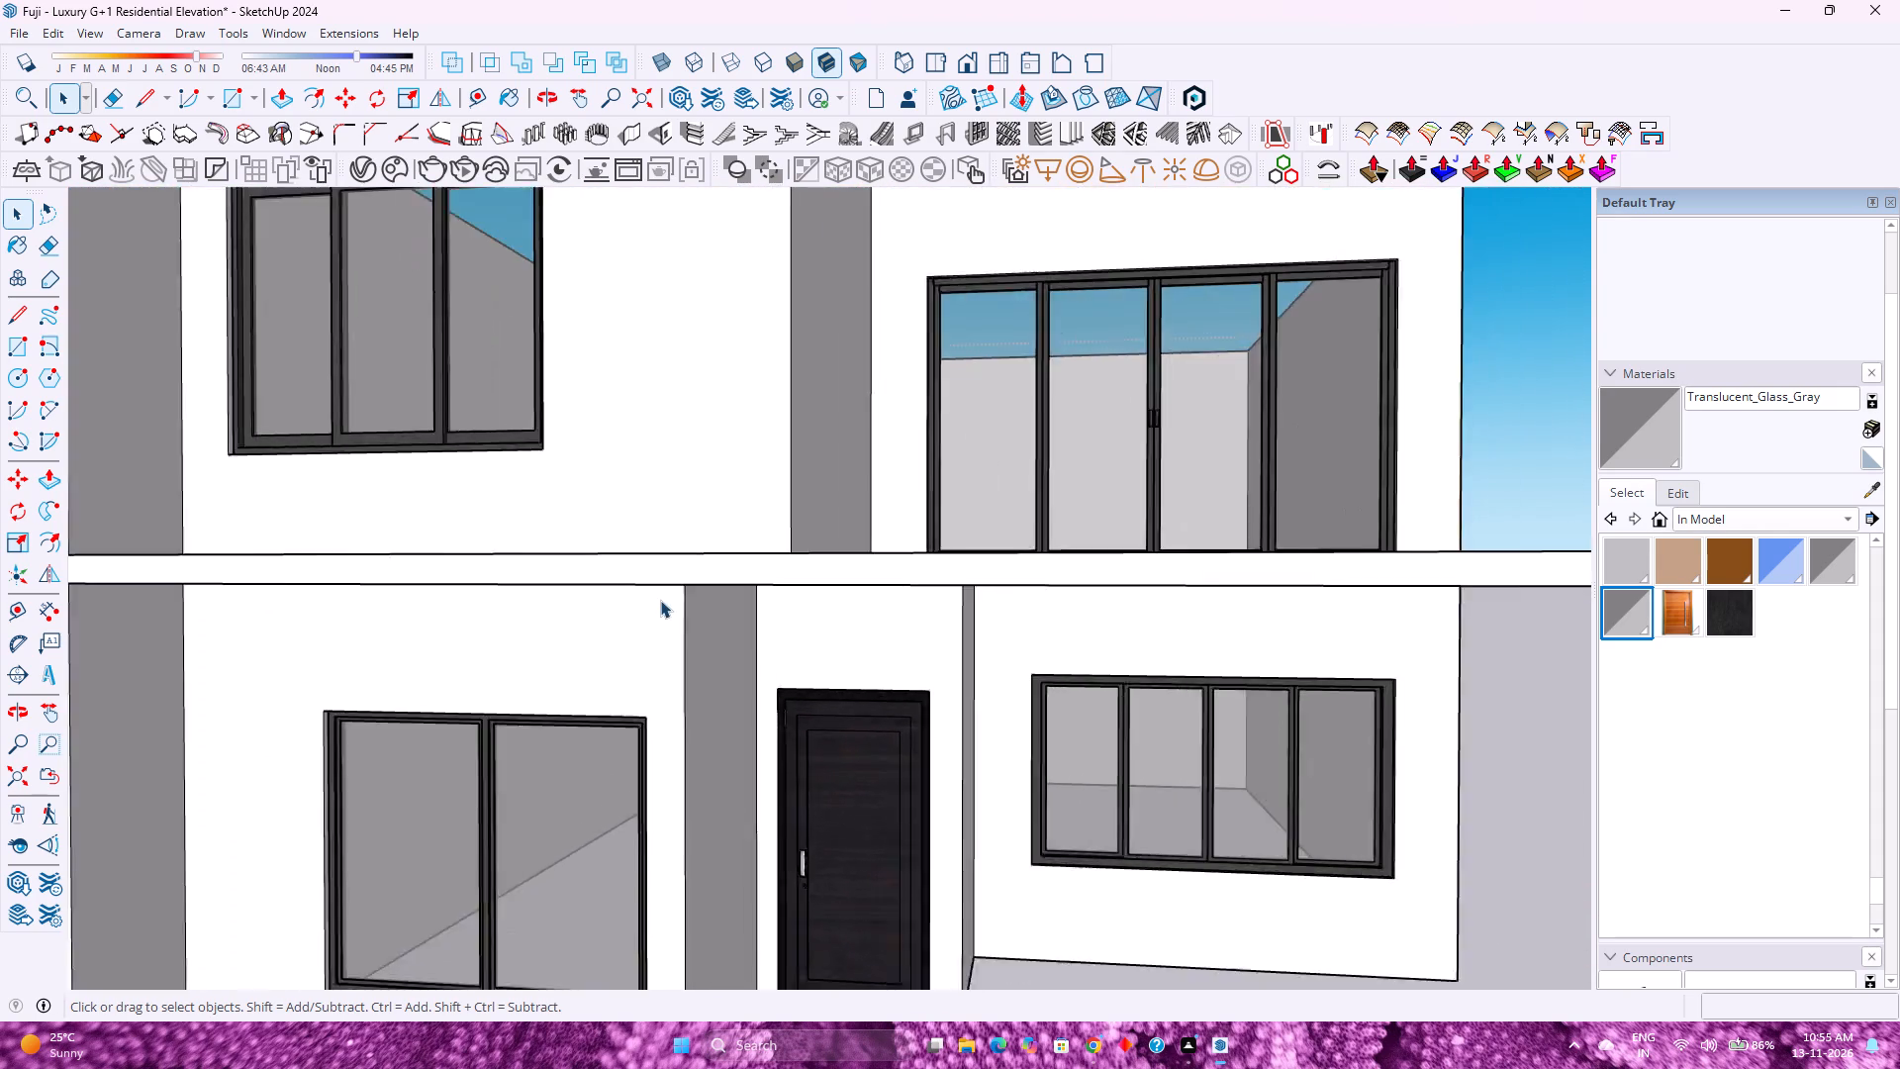
Examine the front face of the floor slab and the wall around the entrance door close up.
scroll(660, 600, "down", 3)
scroll(660, 600, "up", 3)
scroll(660, 600, "down", 4)
scroll(660, 600, "up", 4)
scroll(660, 600, "down", 3)
scroll(660, 600, "up", 10)
scroll(660, 600, "down", 5)
scroll(660, 600, "up", 3)
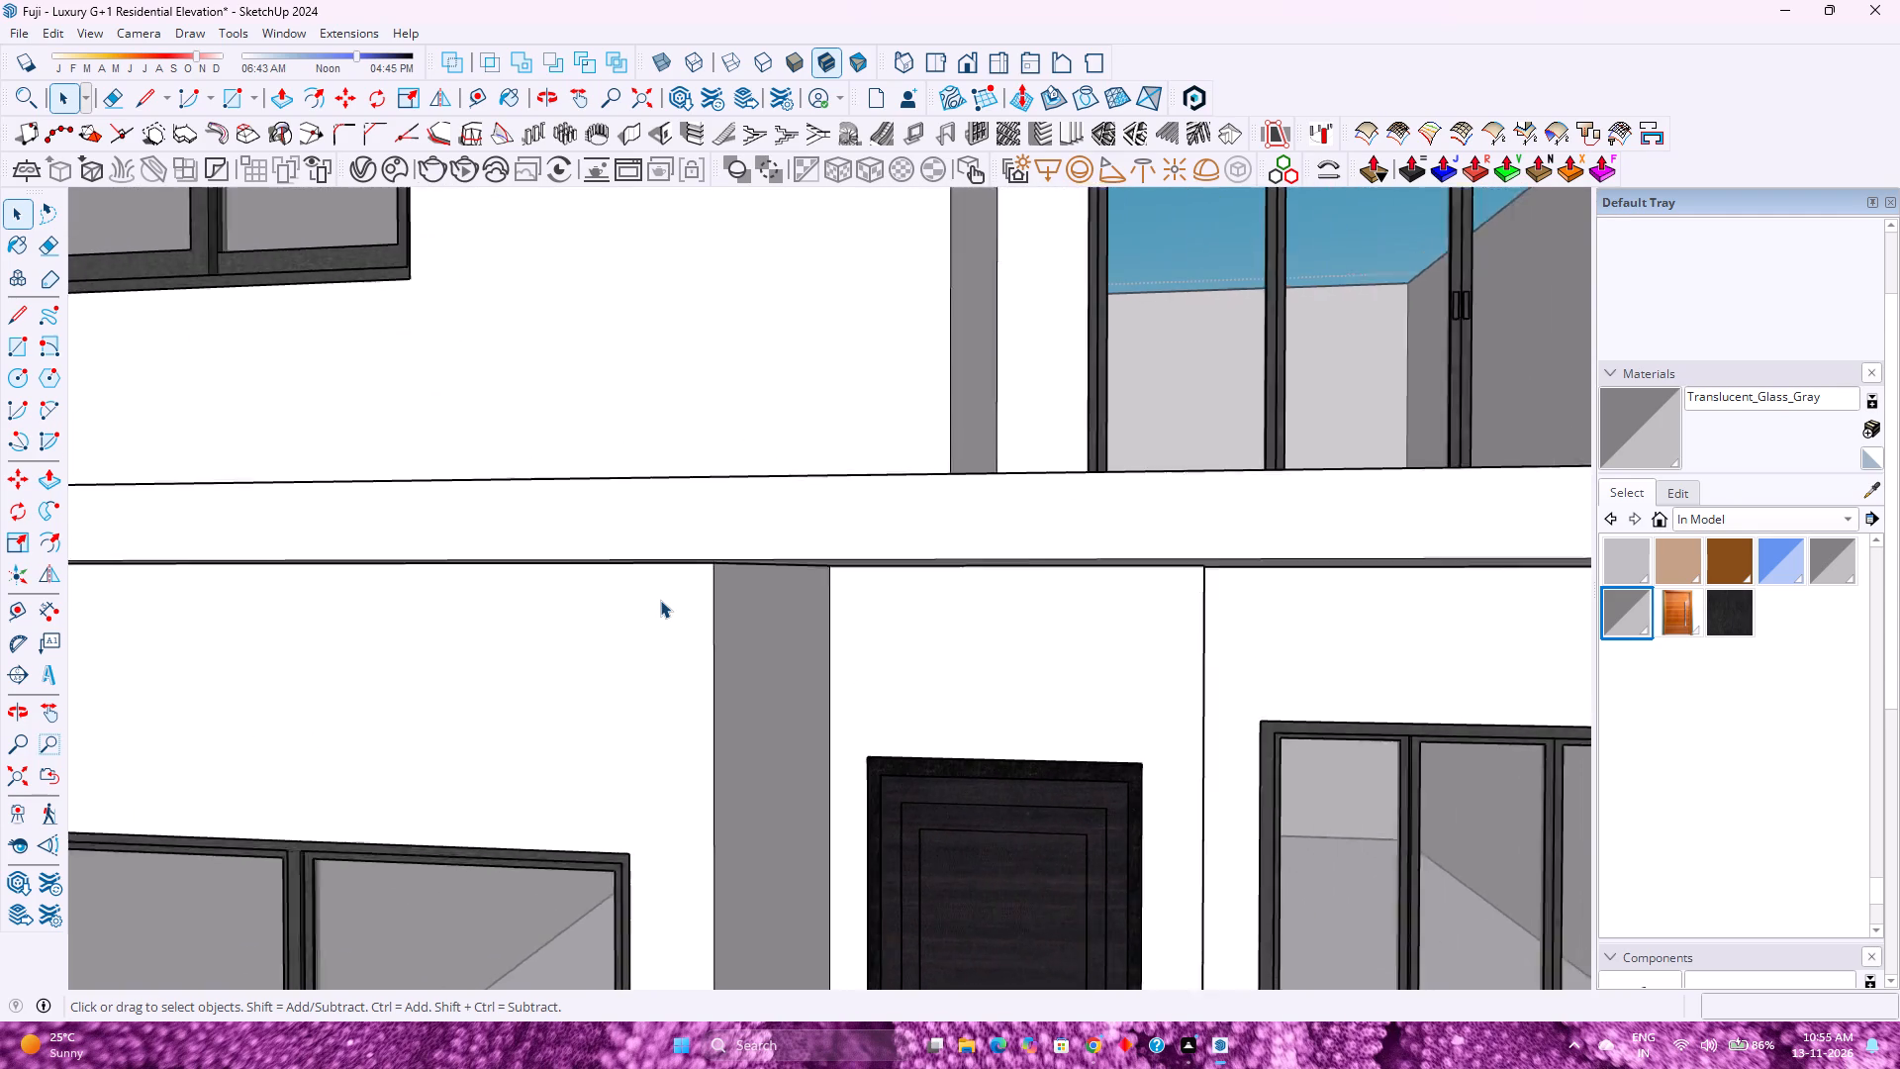
scroll(660, 600, "up", 1)
scroll(660, 600, "down", 6)
scroll(660, 600, "up", 1)
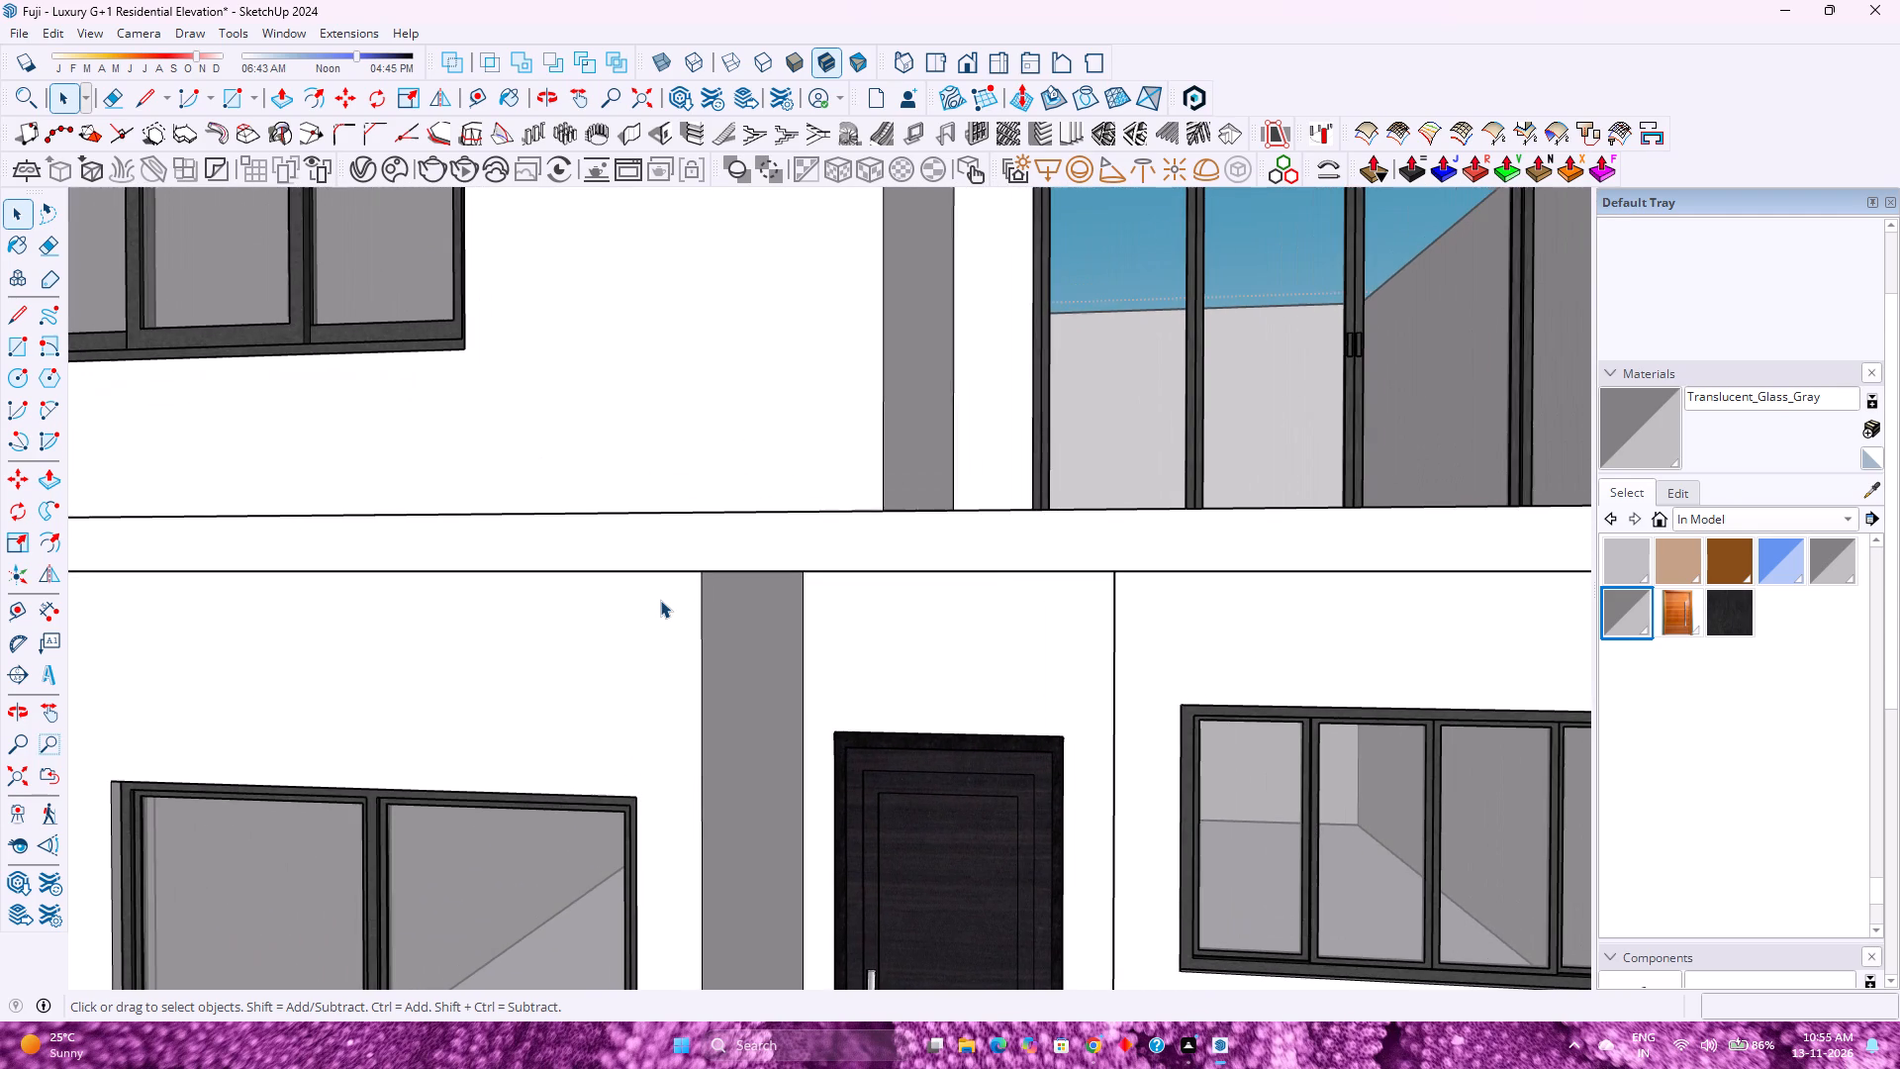
scroll(660, 600, "up", 1)
scroll(660, 600, "down", 3)
scroll(660, 600, "up", 4)
scroll(660, 600, "down", 4)
scroll(660, 600, "up", 3)
scroll(660, 600, "down", 4)
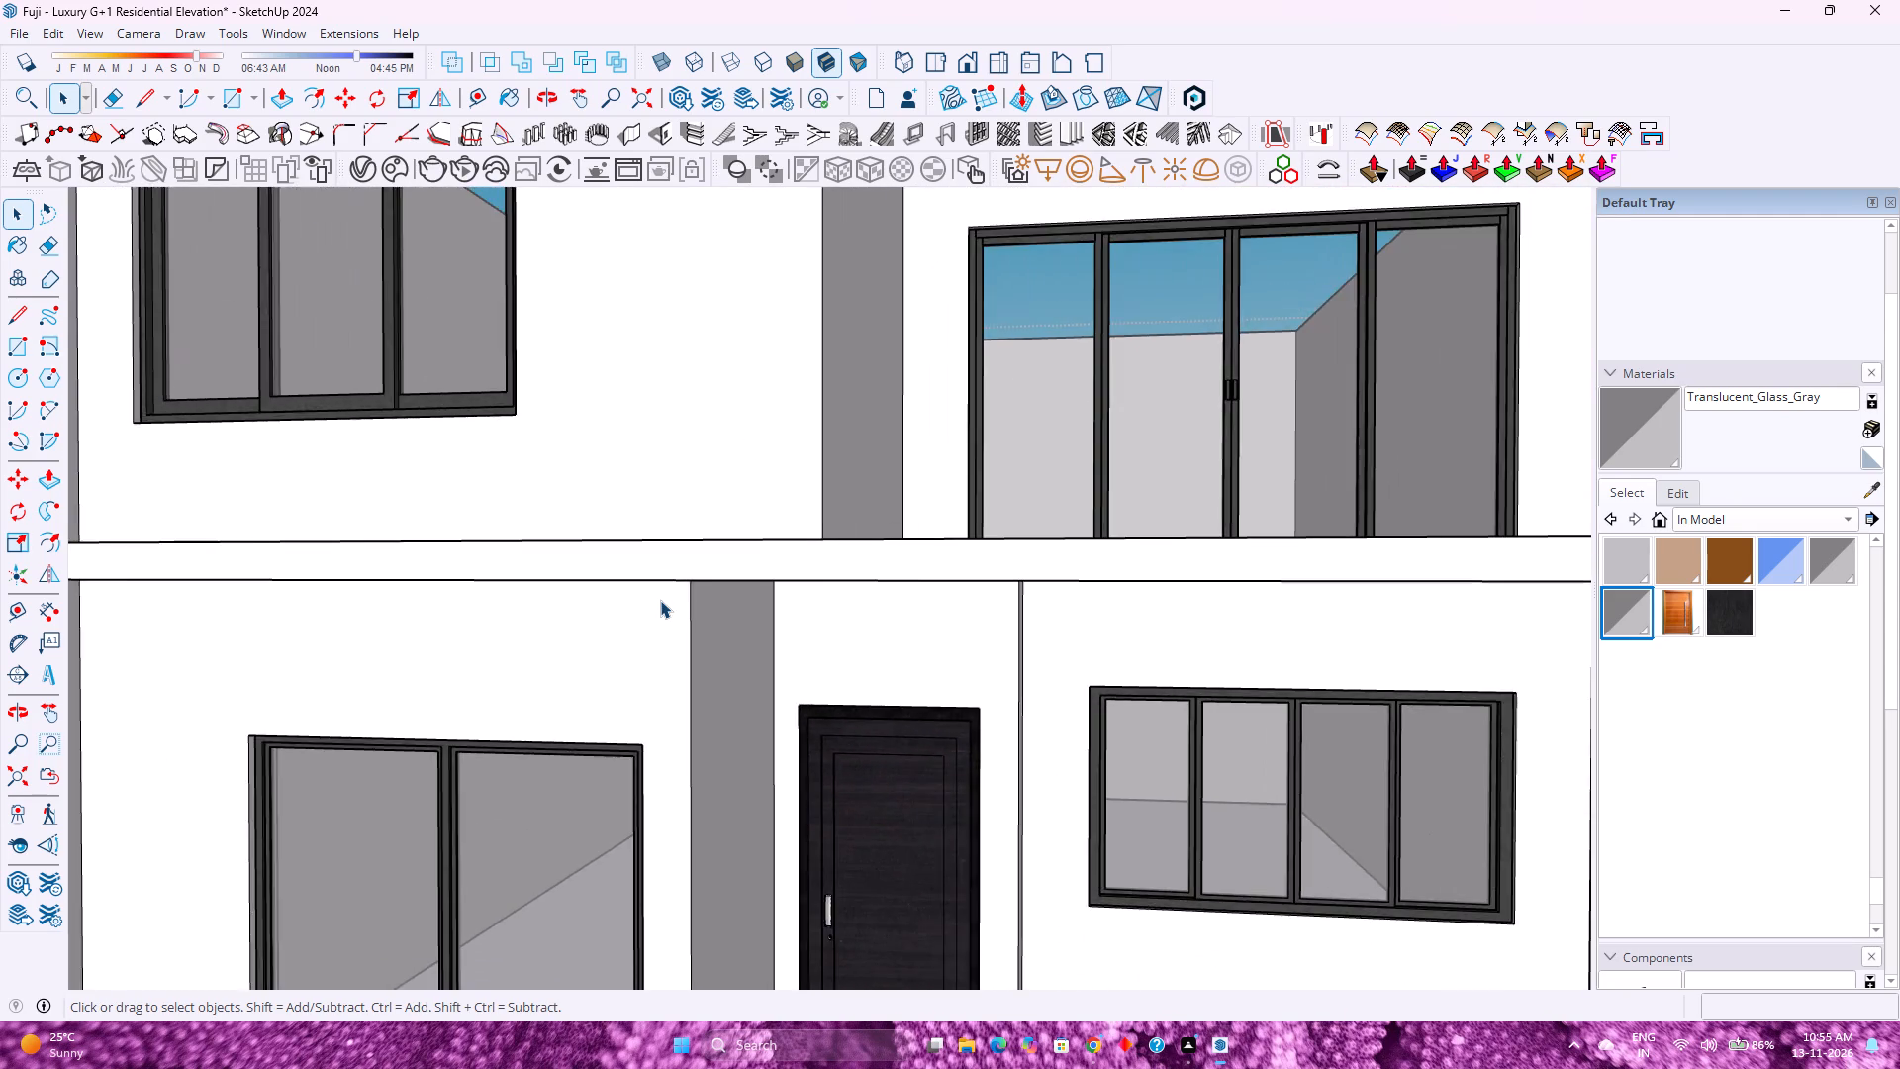
scroll(660, 600, "down", 10)
scroll(660, 600, "up", 3)
Examine the house from low and elevated oblique angles, including the slab underside, open top, upper terrace and side wall.
middle_click_drag(661, 600, 613, 524)
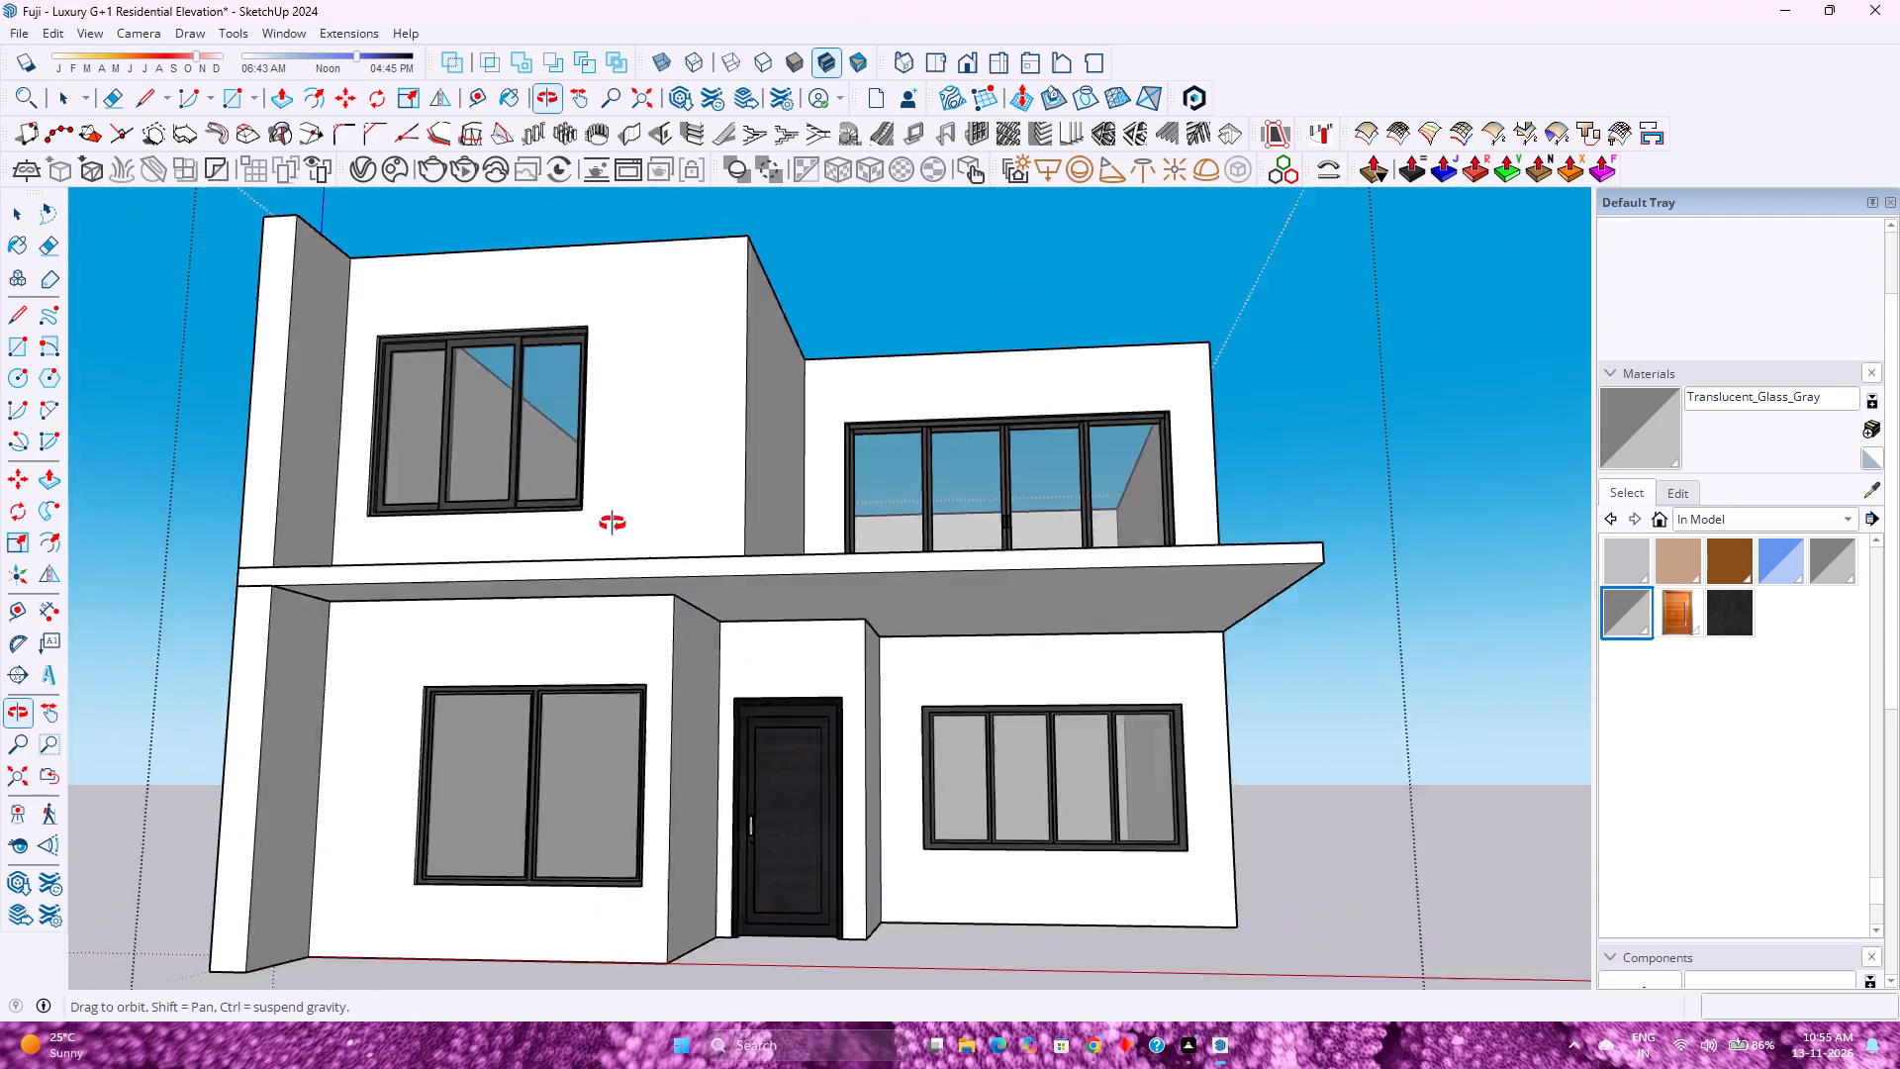
middle_click_drag(613, 524, 509, 583)
middle_click(509, 584)
scroll(509, 584, "down", 2)
middle_click_drag(724, 515, 491, 705)
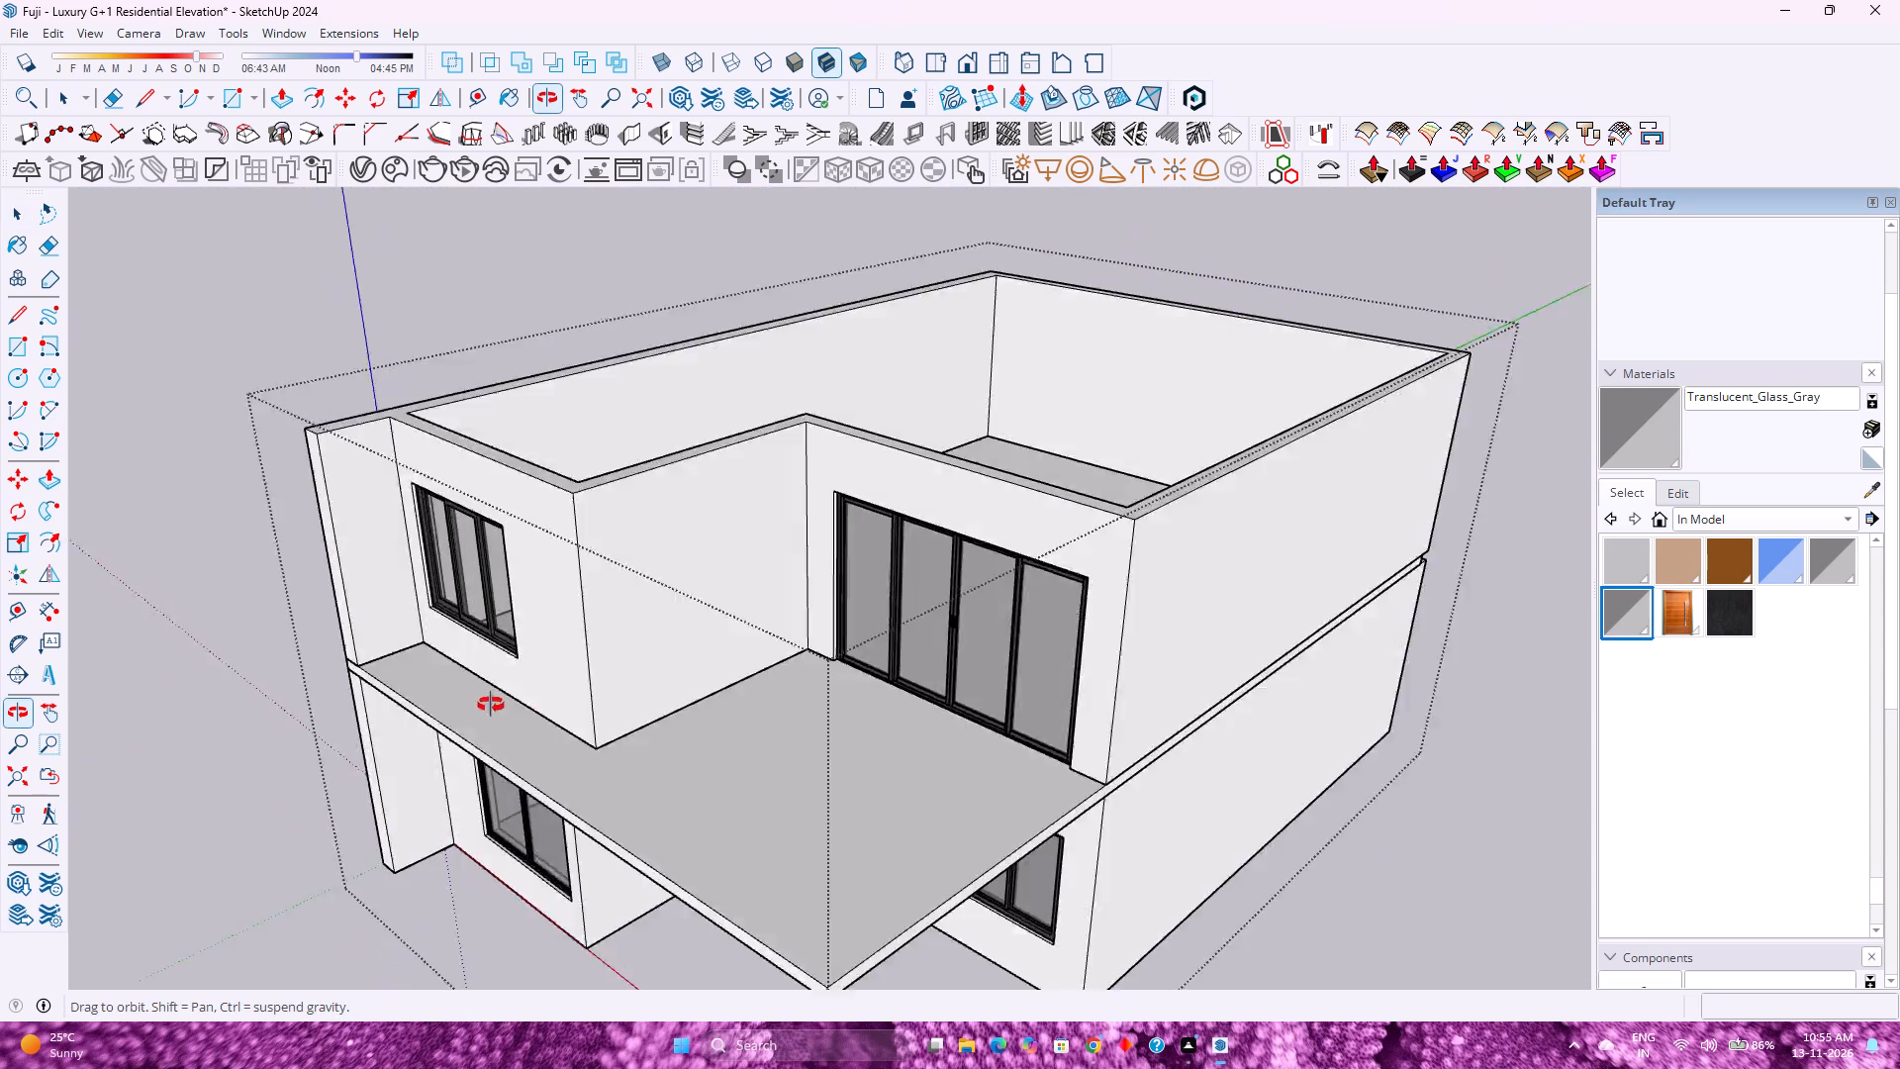
middle_click_drag(491, 705, 455, 683)
middle_click_drag(444, 667, 443, 657)
scroll(449, 639, "down", 4)
middle_click_drag(462, 651, 881, 484)
scroll(809, 502, "down", 4)
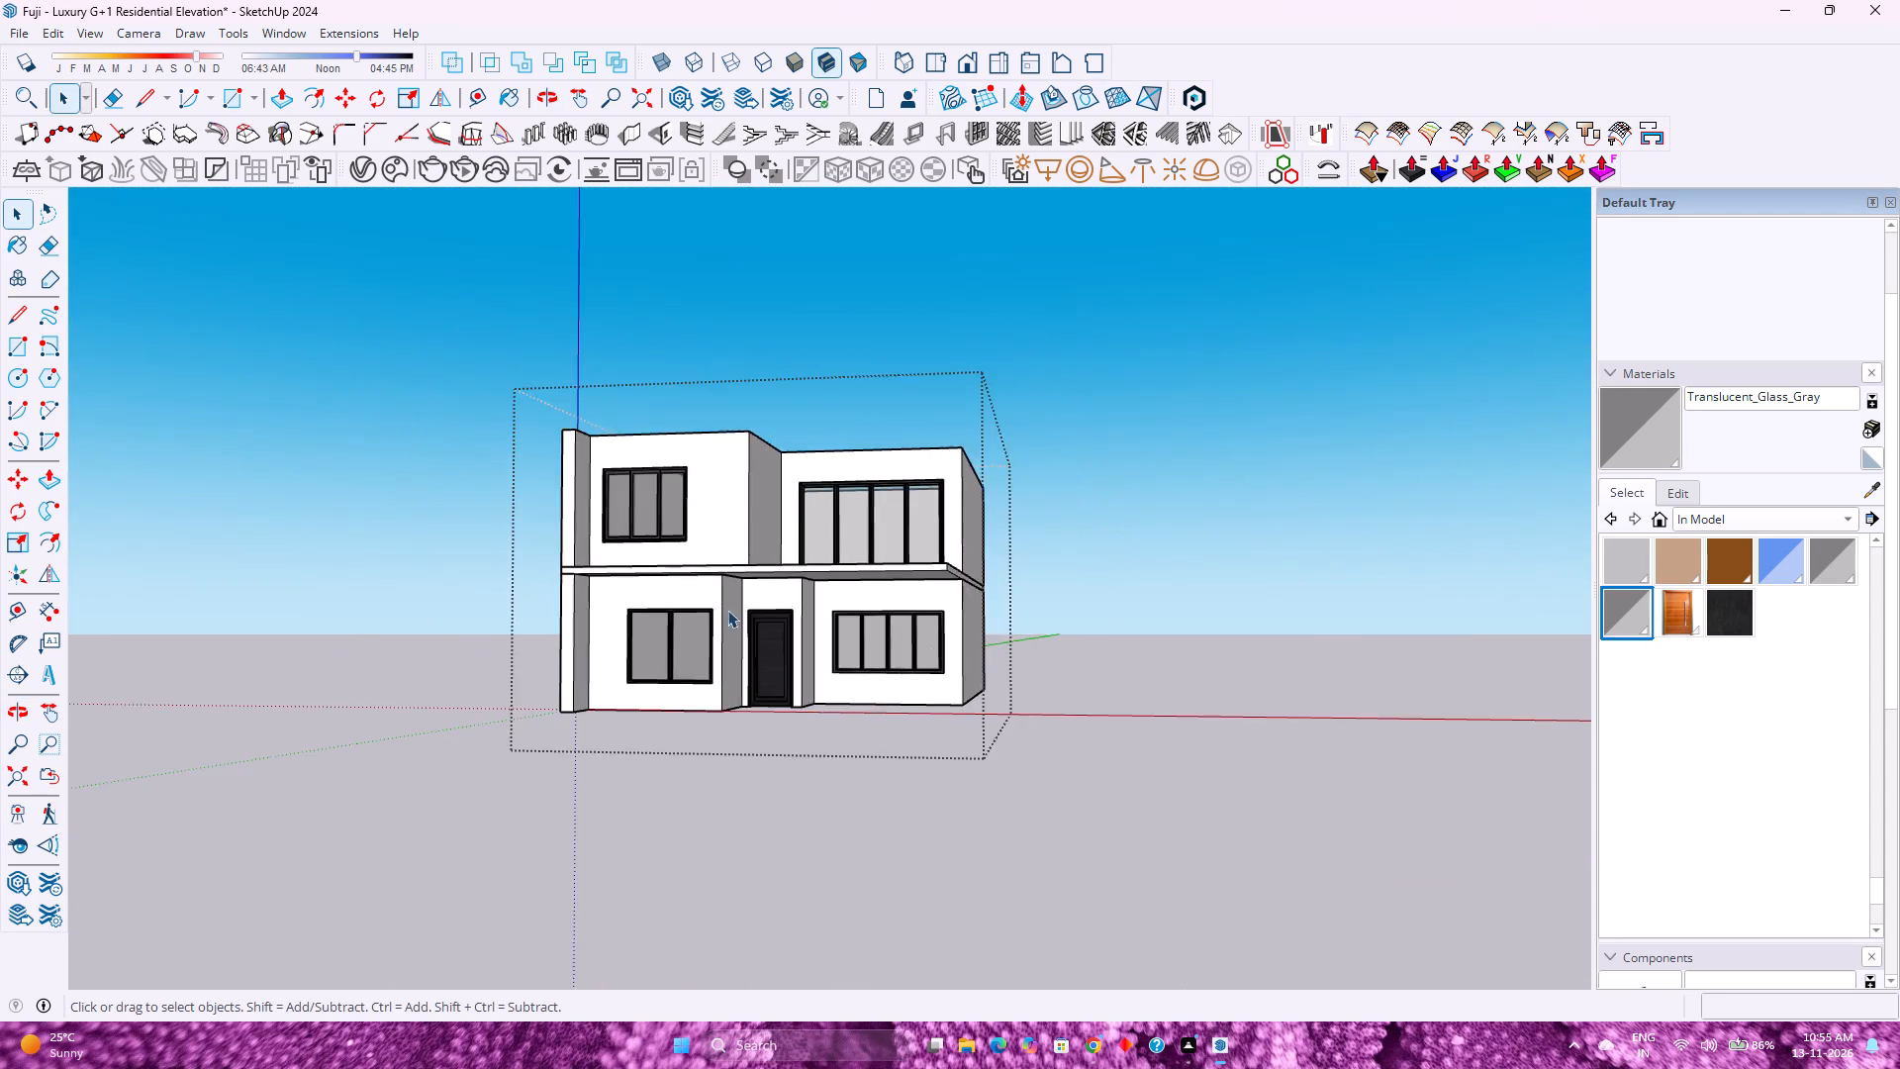
middle_click_drag(722, 598, 767, 470)
middle_click_drag(767, 470, 591, 729)
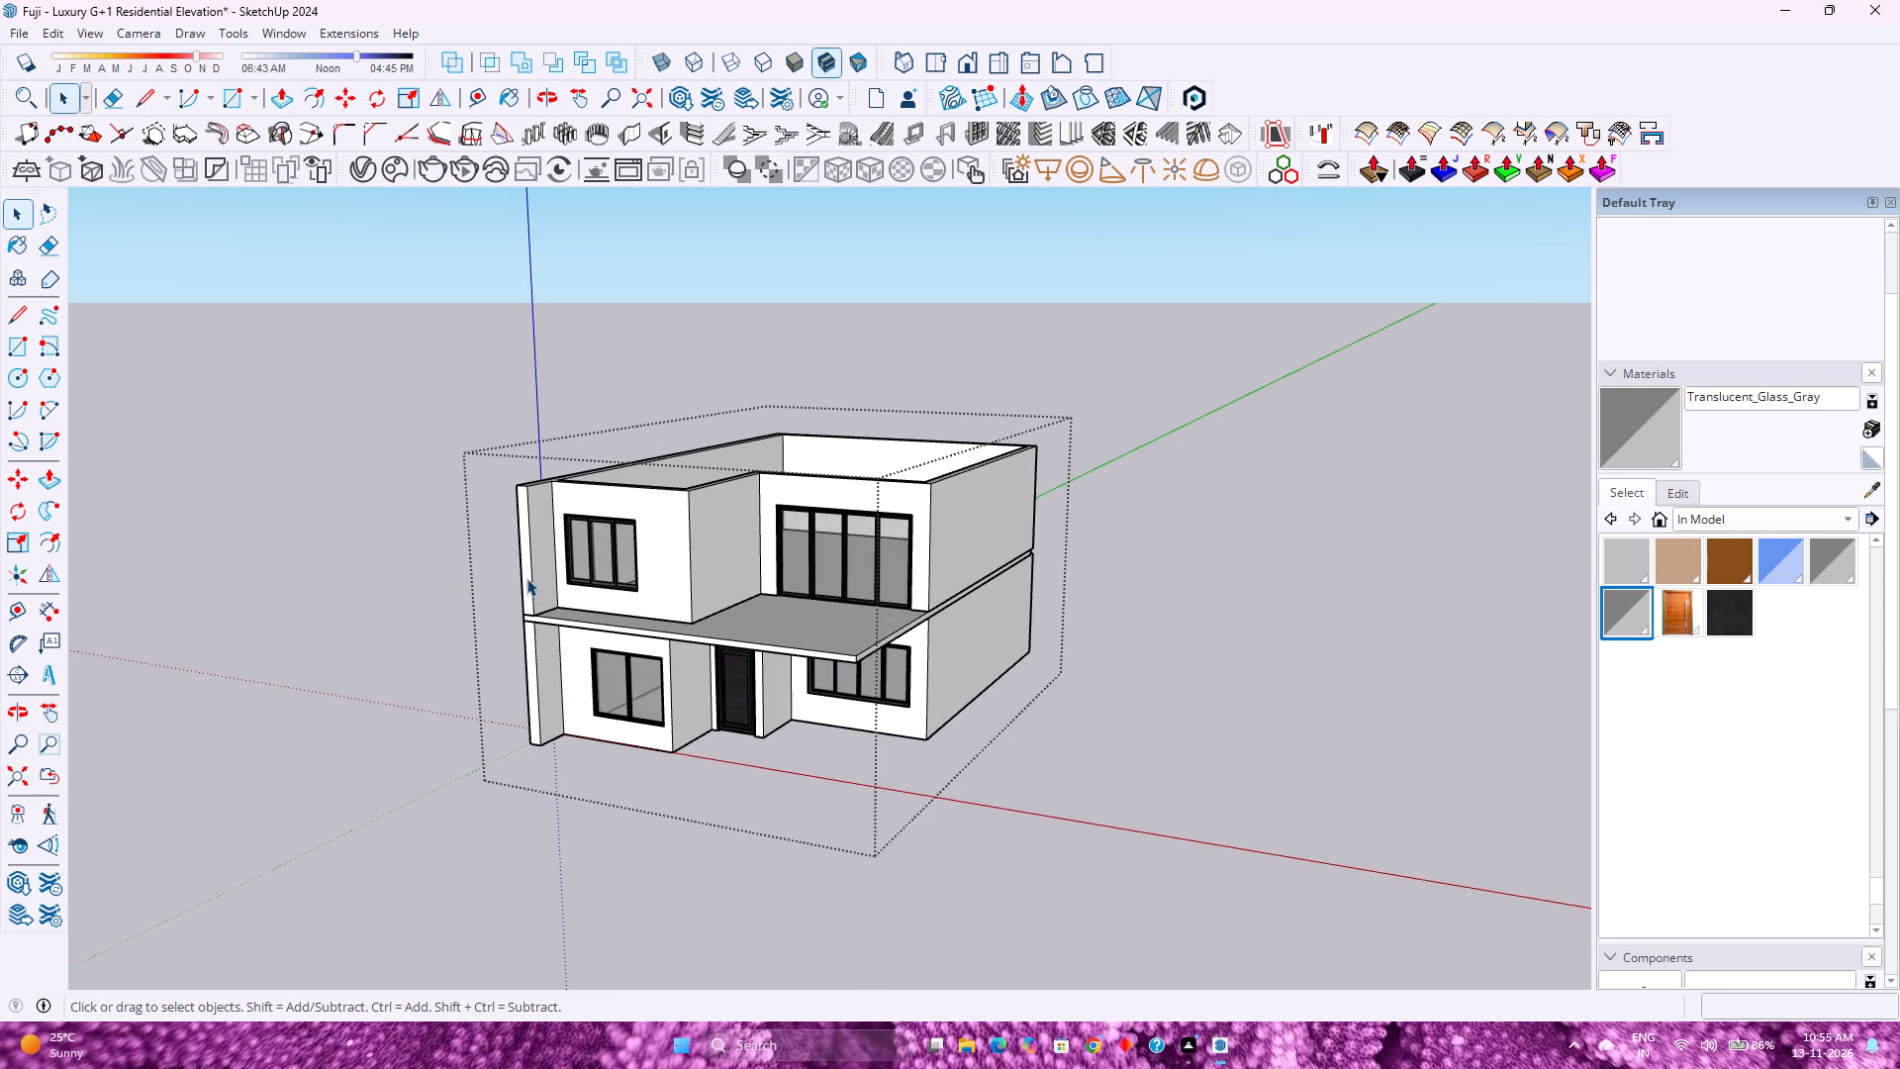
scroll(526, 578, "down", 5)
scroll(526, 578, "up", 3)
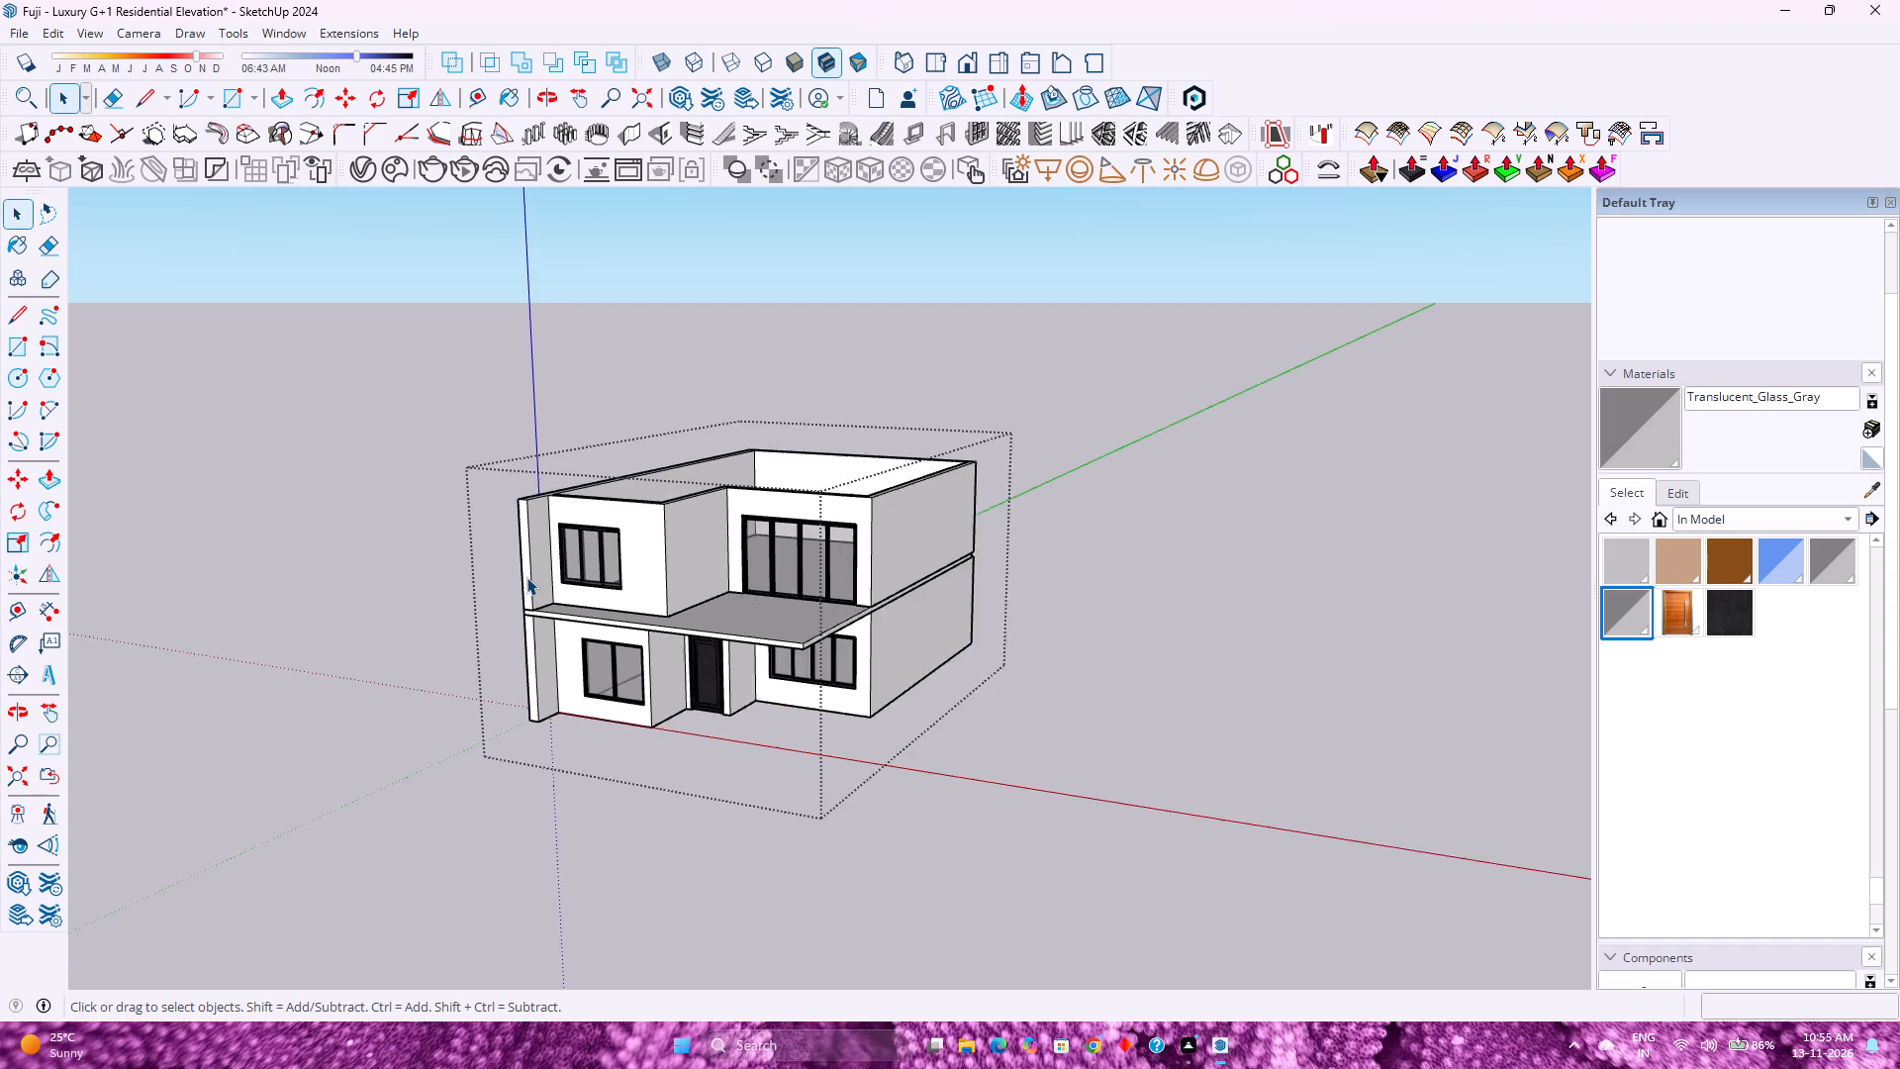
scroll(526, 577, "up", 2)
scroll(526, 577, "down", 5)
scroll(526, 577, "up", 5)
scroll(1069, 628, "down", 2)
scroll(1016, 630, "up", 4)
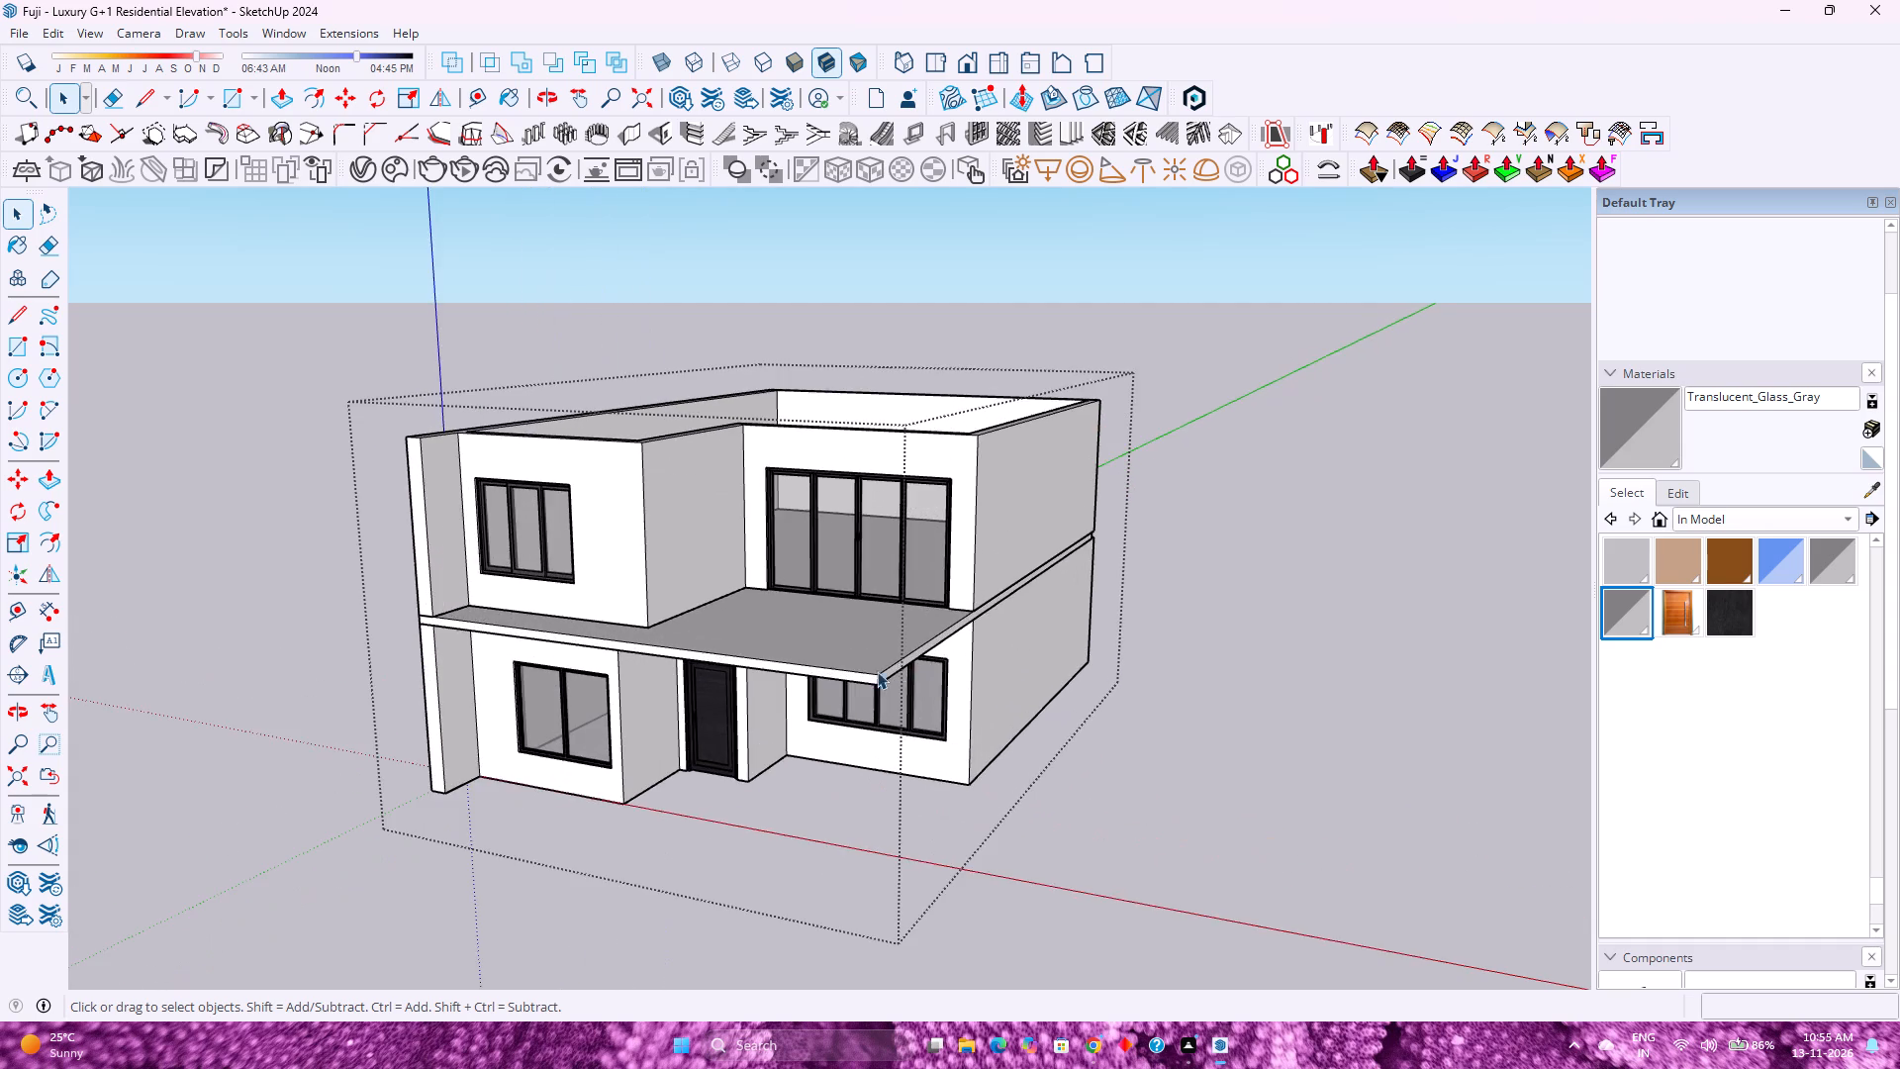
Examine the projecting slab corner close up, together with the four-panel windows above and below it.
middle_click_drag(877, 671, 866, 588)
scroll(838, 581, "up", 3)
scroll(838, 581, "down", 3)
scroll(838, 581, "up", 3)
scroll(838, 581, "down", 4)
scroll(838, 581, "up", 12)
scroll(838, 581, "down", 3)
scroll(838, 581, "up", 3)
scroll(837, 581, "down", 4)
scroll(837, 581, "up", 3)
scroll(837, 581, "down", 4)
scroll(837, 581, "up", 4)
scroll(837, 581, "down", 3)
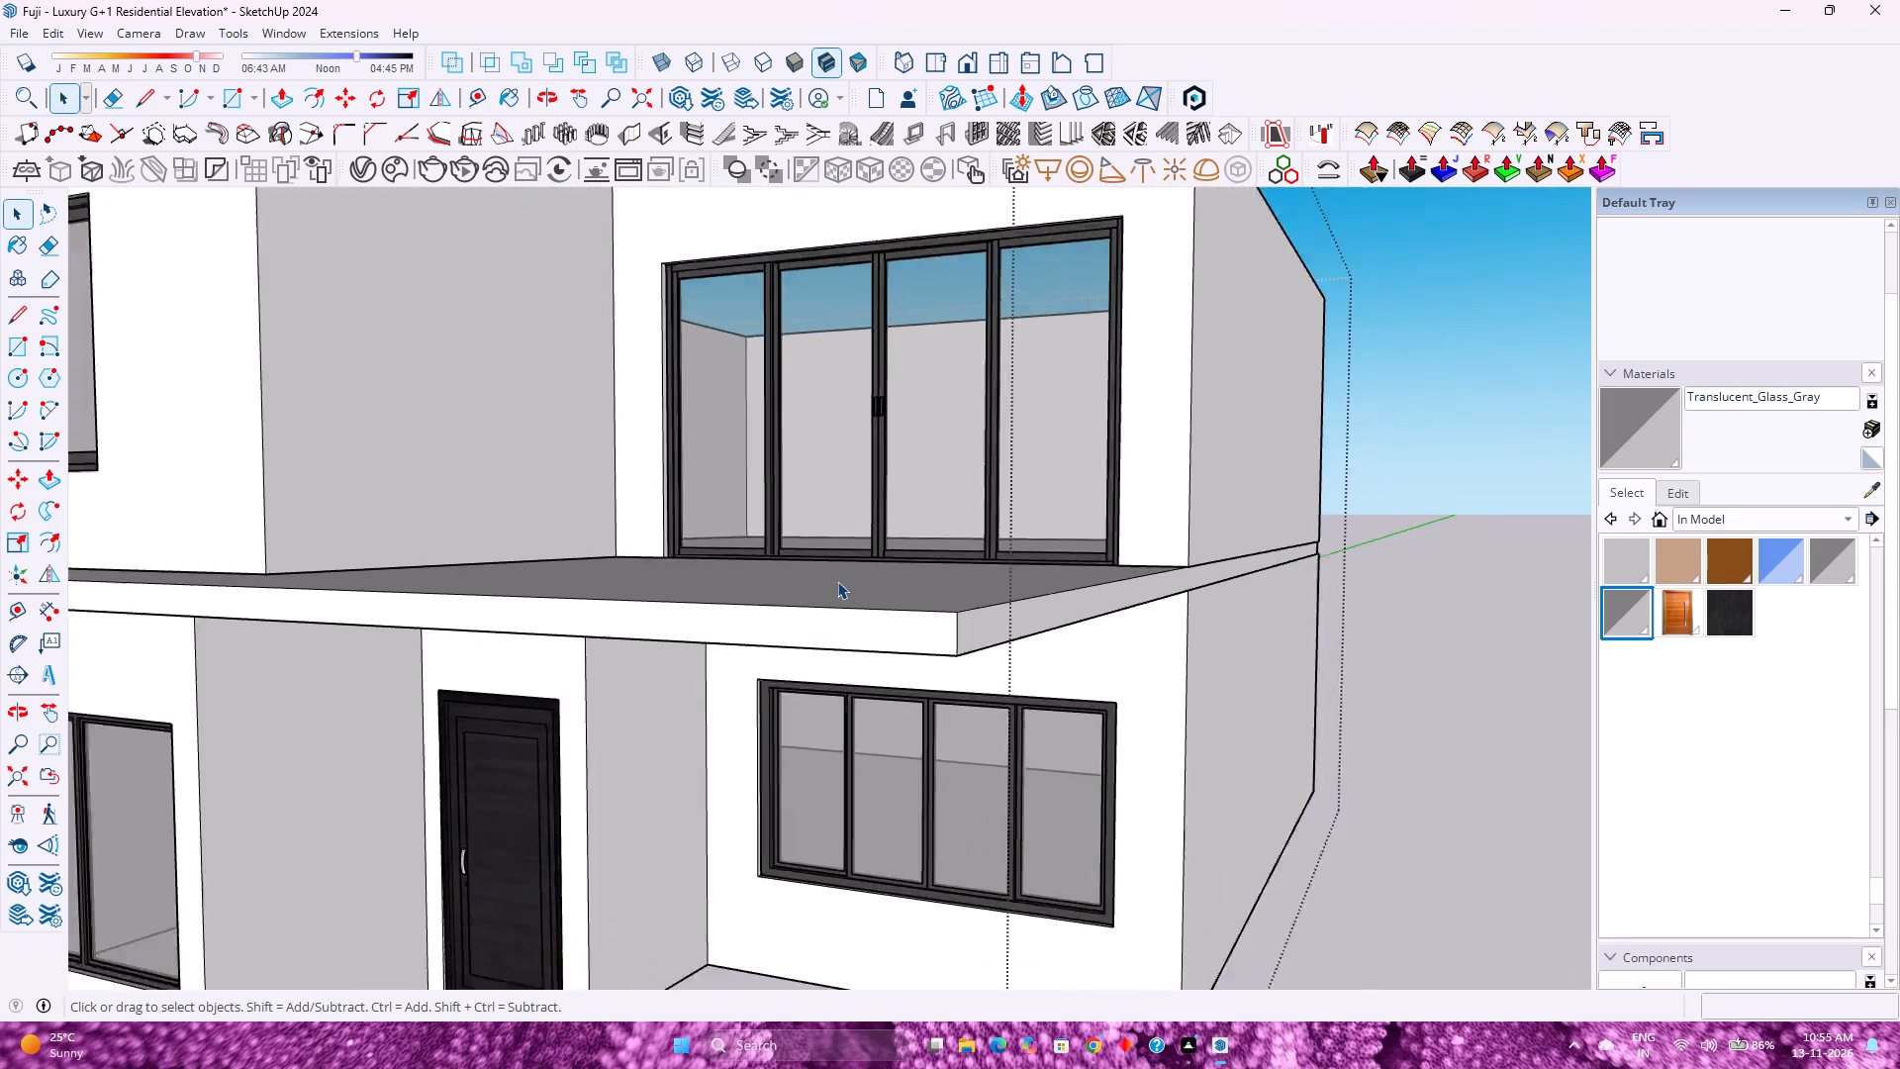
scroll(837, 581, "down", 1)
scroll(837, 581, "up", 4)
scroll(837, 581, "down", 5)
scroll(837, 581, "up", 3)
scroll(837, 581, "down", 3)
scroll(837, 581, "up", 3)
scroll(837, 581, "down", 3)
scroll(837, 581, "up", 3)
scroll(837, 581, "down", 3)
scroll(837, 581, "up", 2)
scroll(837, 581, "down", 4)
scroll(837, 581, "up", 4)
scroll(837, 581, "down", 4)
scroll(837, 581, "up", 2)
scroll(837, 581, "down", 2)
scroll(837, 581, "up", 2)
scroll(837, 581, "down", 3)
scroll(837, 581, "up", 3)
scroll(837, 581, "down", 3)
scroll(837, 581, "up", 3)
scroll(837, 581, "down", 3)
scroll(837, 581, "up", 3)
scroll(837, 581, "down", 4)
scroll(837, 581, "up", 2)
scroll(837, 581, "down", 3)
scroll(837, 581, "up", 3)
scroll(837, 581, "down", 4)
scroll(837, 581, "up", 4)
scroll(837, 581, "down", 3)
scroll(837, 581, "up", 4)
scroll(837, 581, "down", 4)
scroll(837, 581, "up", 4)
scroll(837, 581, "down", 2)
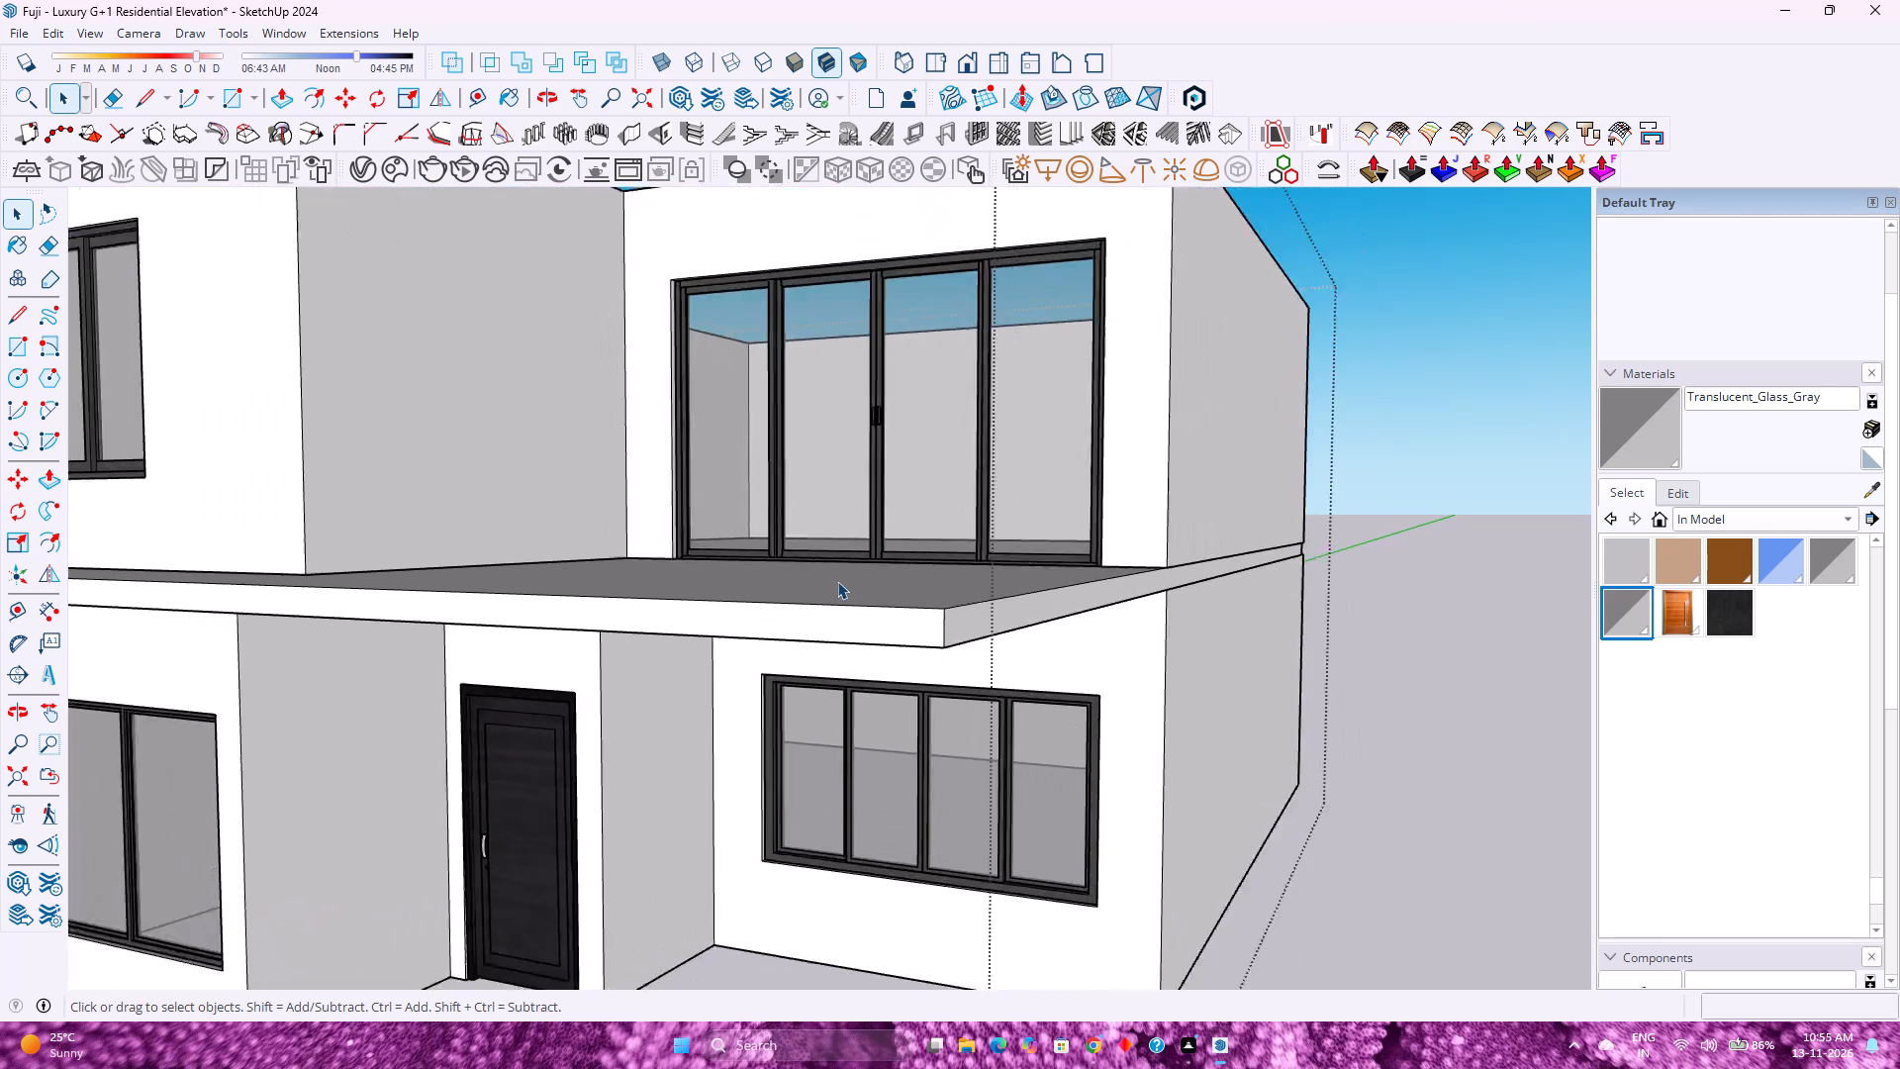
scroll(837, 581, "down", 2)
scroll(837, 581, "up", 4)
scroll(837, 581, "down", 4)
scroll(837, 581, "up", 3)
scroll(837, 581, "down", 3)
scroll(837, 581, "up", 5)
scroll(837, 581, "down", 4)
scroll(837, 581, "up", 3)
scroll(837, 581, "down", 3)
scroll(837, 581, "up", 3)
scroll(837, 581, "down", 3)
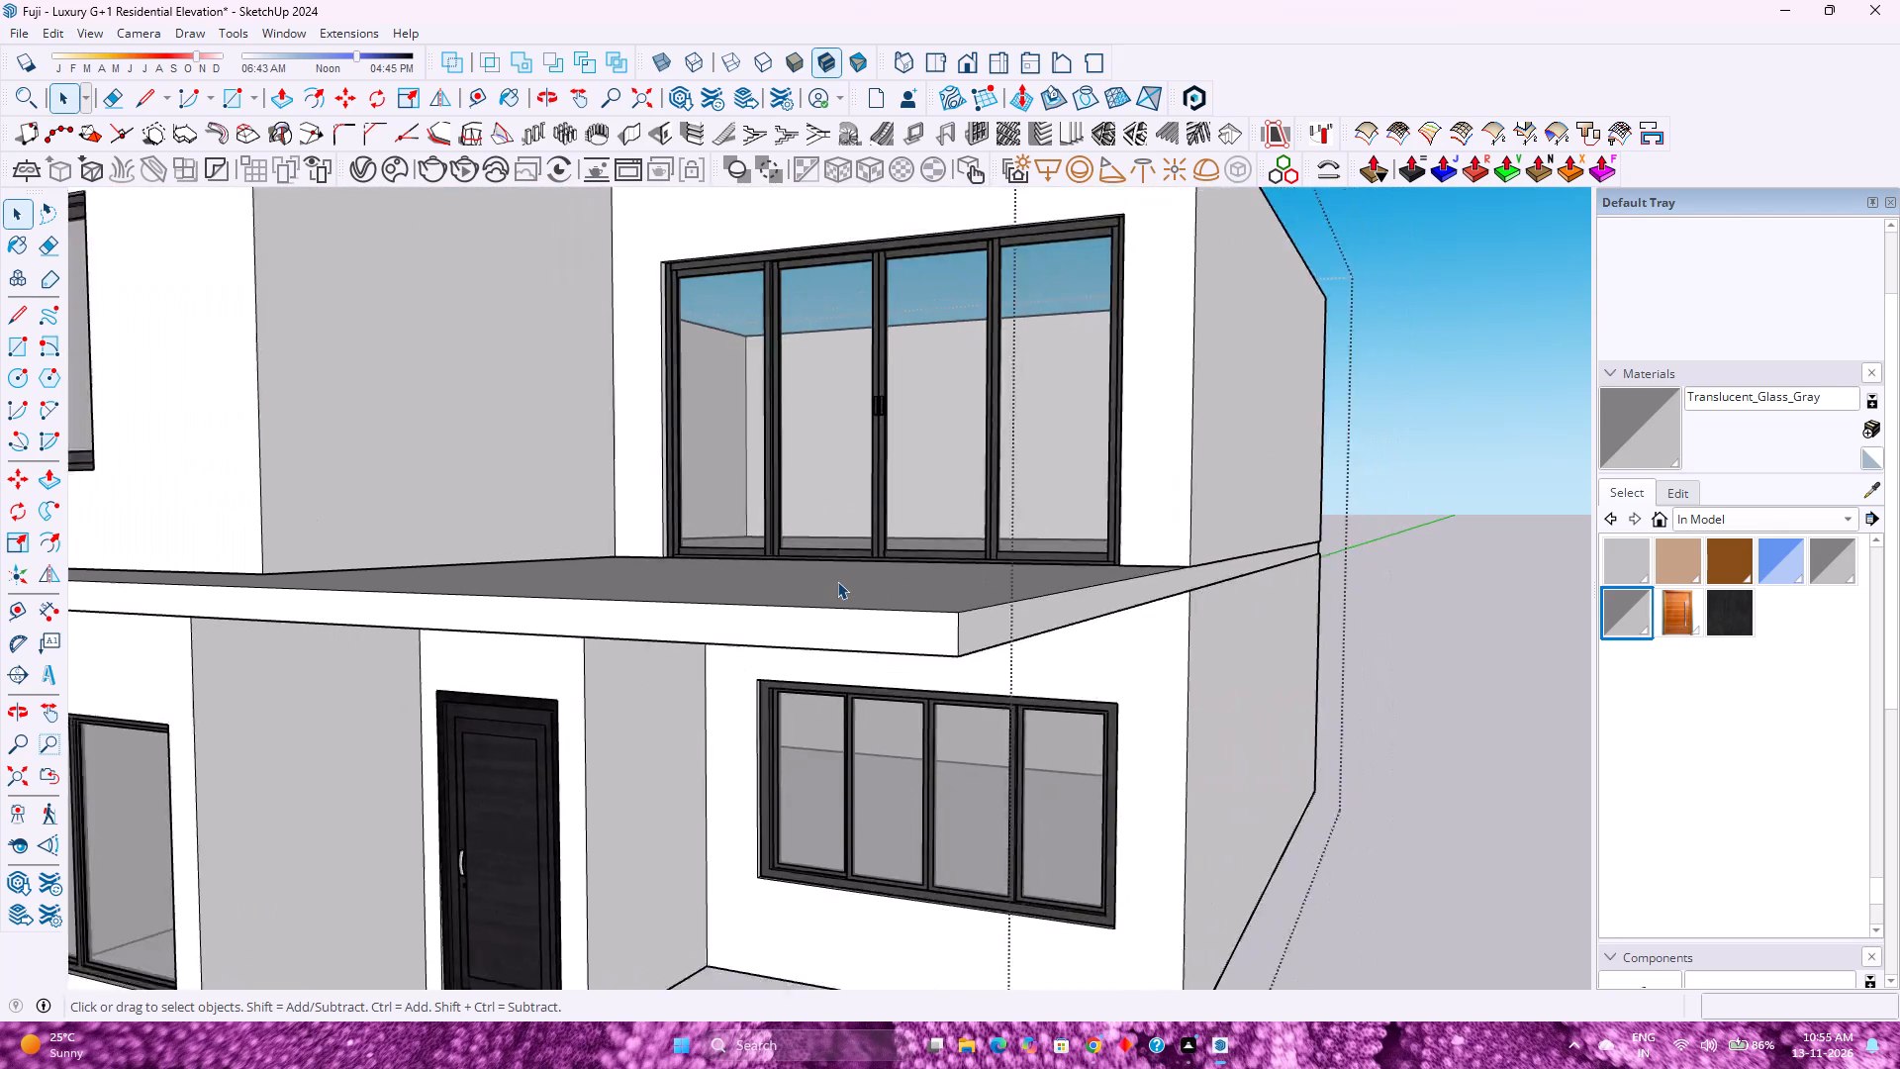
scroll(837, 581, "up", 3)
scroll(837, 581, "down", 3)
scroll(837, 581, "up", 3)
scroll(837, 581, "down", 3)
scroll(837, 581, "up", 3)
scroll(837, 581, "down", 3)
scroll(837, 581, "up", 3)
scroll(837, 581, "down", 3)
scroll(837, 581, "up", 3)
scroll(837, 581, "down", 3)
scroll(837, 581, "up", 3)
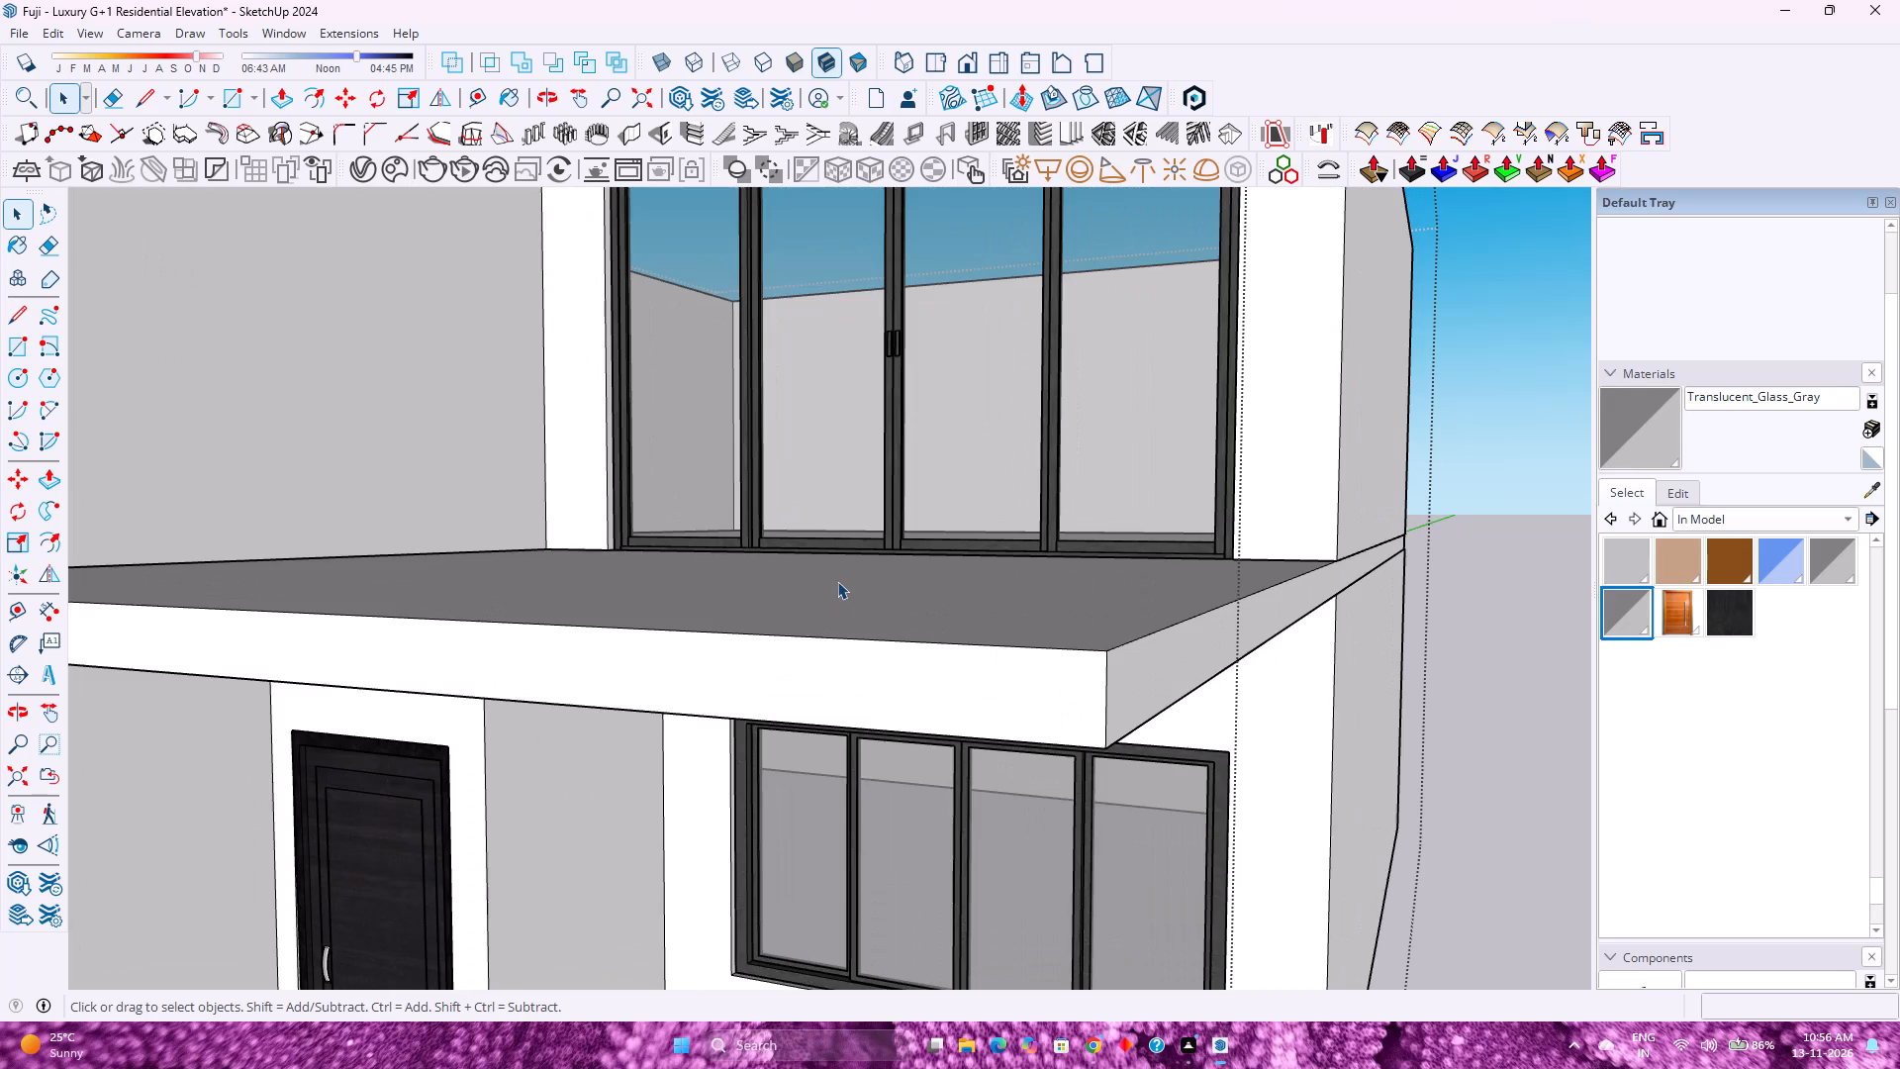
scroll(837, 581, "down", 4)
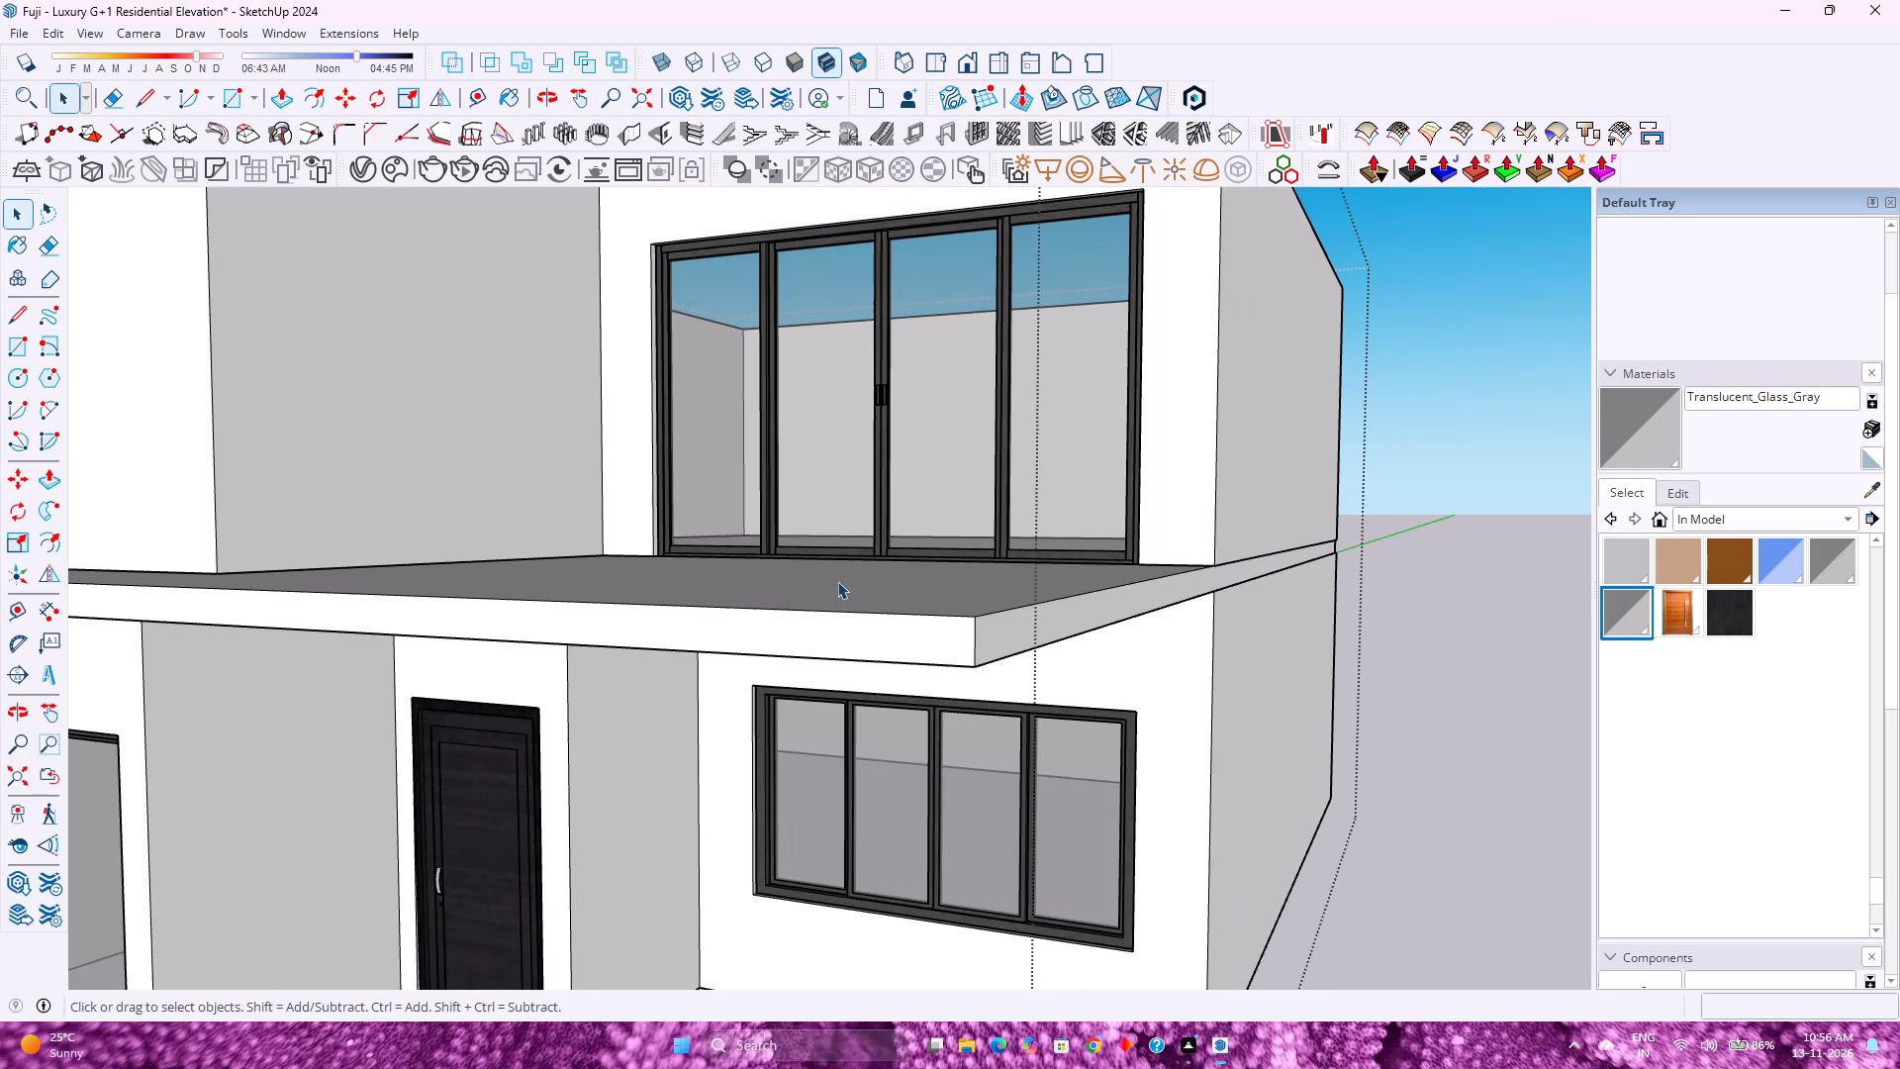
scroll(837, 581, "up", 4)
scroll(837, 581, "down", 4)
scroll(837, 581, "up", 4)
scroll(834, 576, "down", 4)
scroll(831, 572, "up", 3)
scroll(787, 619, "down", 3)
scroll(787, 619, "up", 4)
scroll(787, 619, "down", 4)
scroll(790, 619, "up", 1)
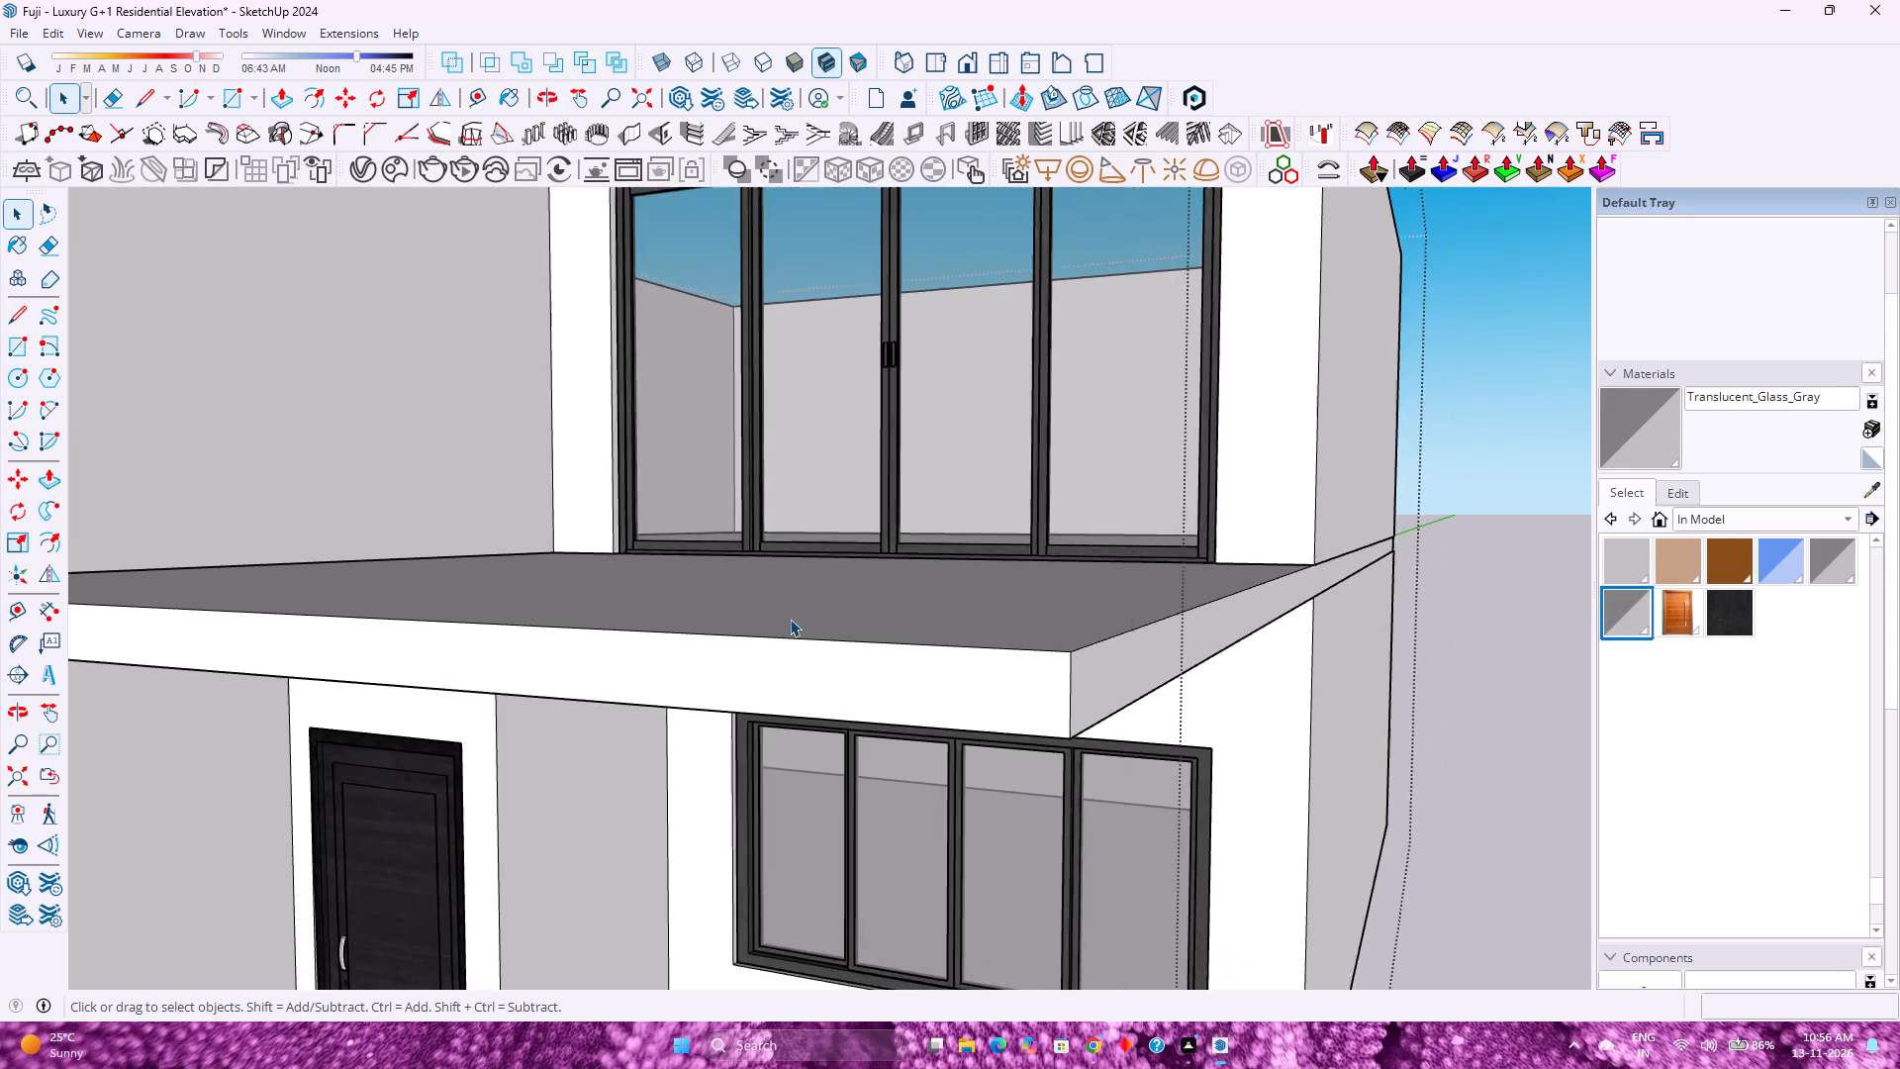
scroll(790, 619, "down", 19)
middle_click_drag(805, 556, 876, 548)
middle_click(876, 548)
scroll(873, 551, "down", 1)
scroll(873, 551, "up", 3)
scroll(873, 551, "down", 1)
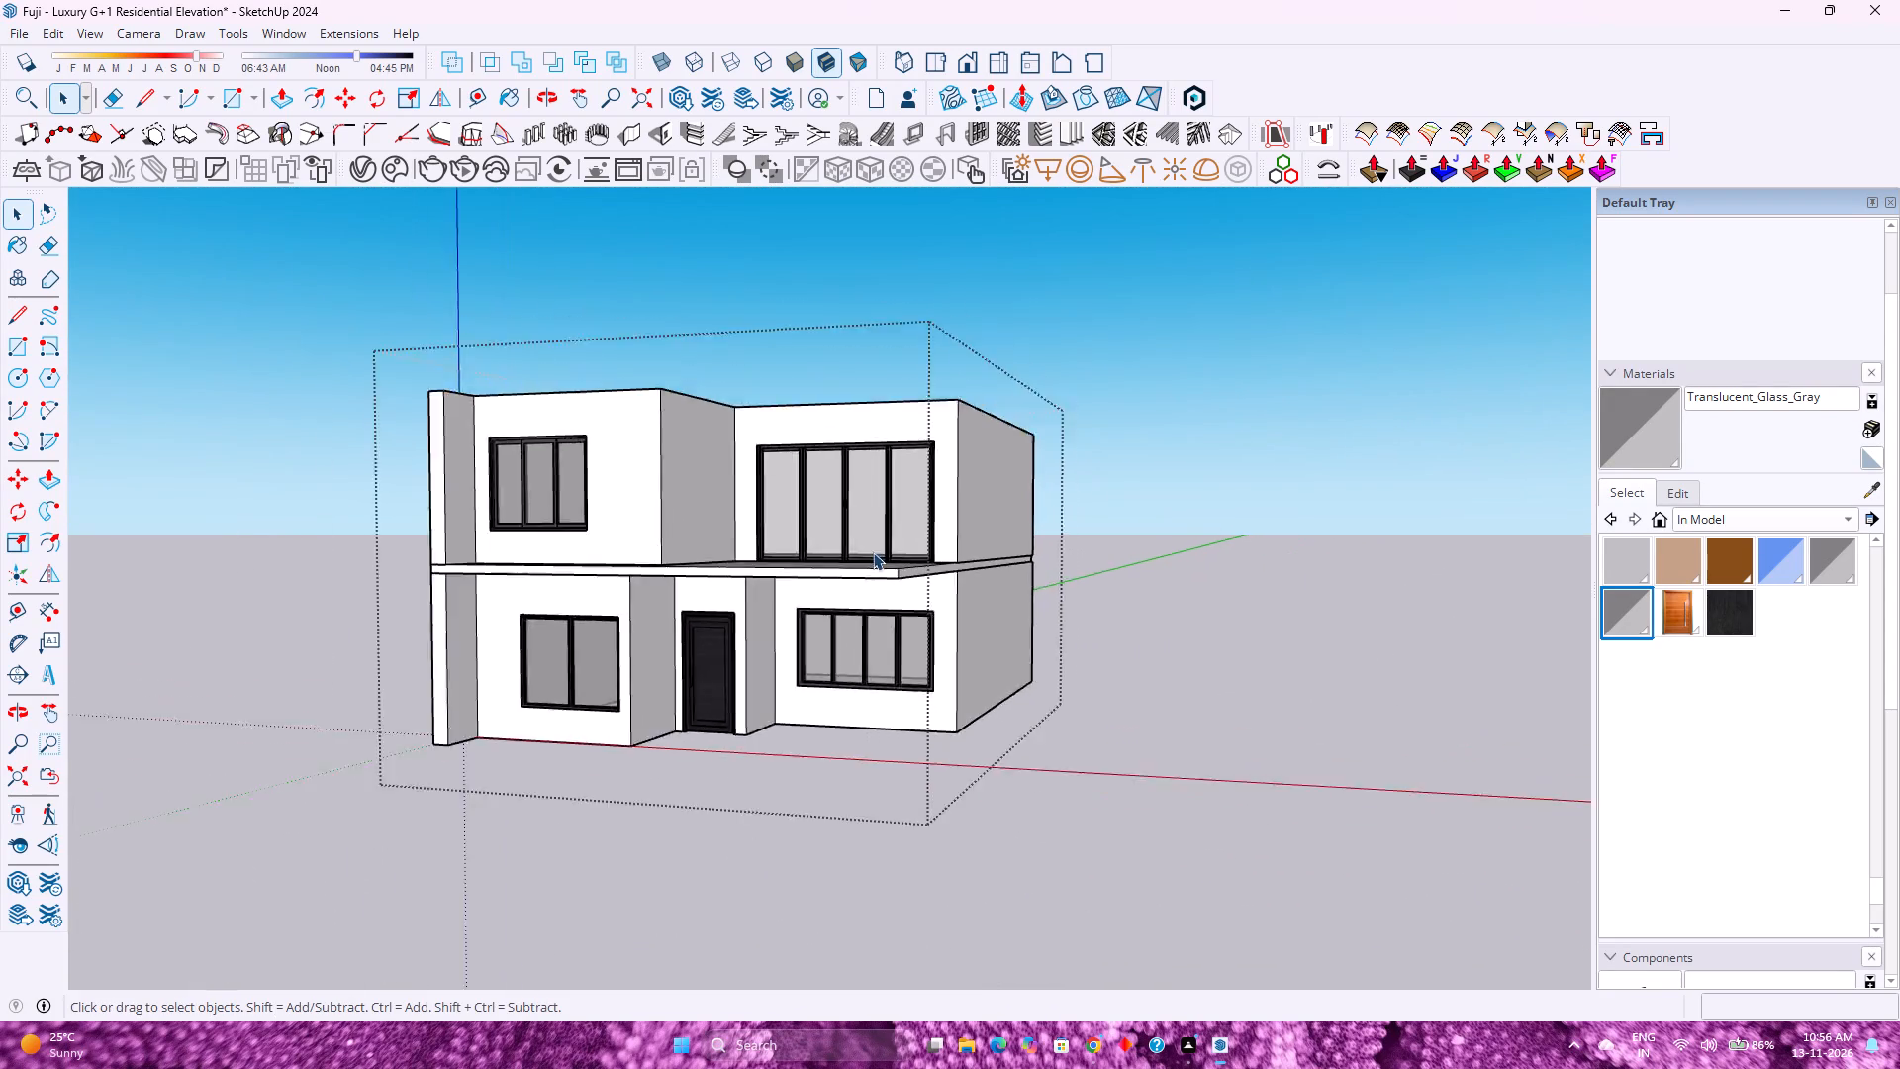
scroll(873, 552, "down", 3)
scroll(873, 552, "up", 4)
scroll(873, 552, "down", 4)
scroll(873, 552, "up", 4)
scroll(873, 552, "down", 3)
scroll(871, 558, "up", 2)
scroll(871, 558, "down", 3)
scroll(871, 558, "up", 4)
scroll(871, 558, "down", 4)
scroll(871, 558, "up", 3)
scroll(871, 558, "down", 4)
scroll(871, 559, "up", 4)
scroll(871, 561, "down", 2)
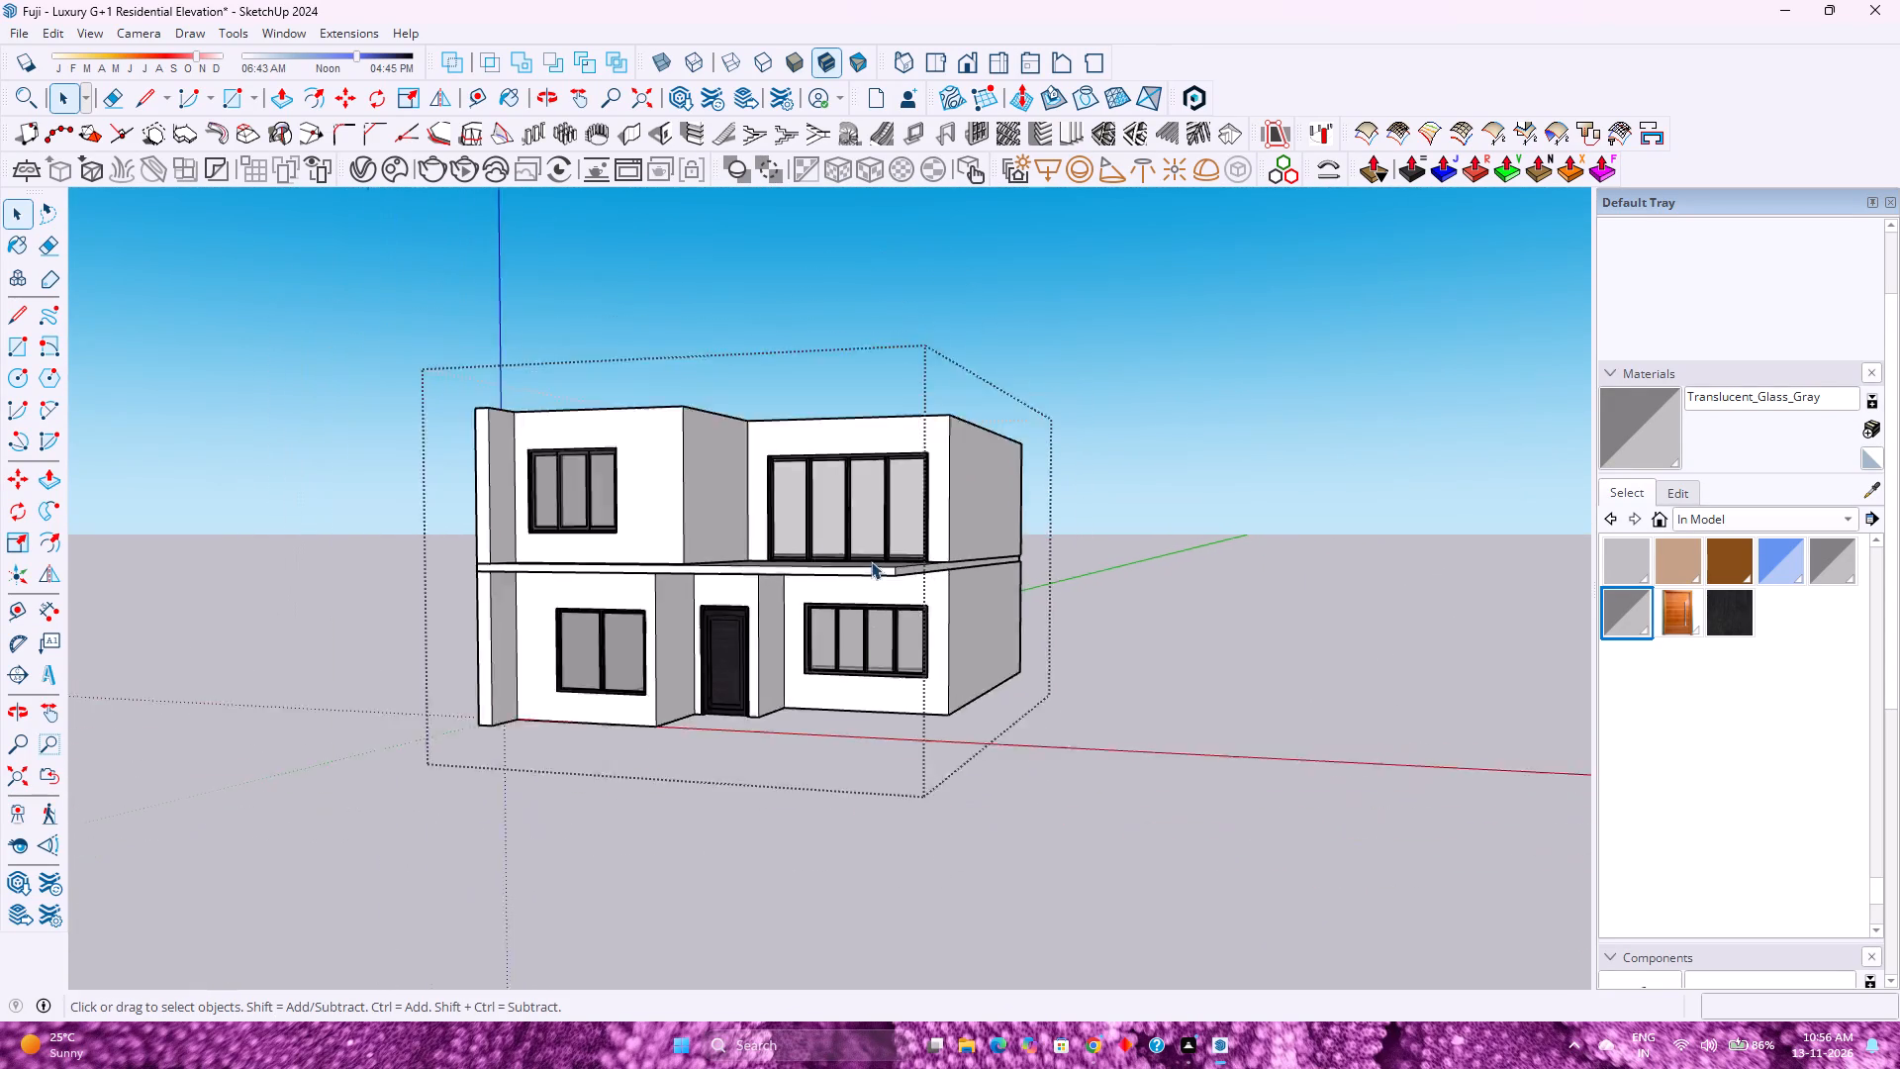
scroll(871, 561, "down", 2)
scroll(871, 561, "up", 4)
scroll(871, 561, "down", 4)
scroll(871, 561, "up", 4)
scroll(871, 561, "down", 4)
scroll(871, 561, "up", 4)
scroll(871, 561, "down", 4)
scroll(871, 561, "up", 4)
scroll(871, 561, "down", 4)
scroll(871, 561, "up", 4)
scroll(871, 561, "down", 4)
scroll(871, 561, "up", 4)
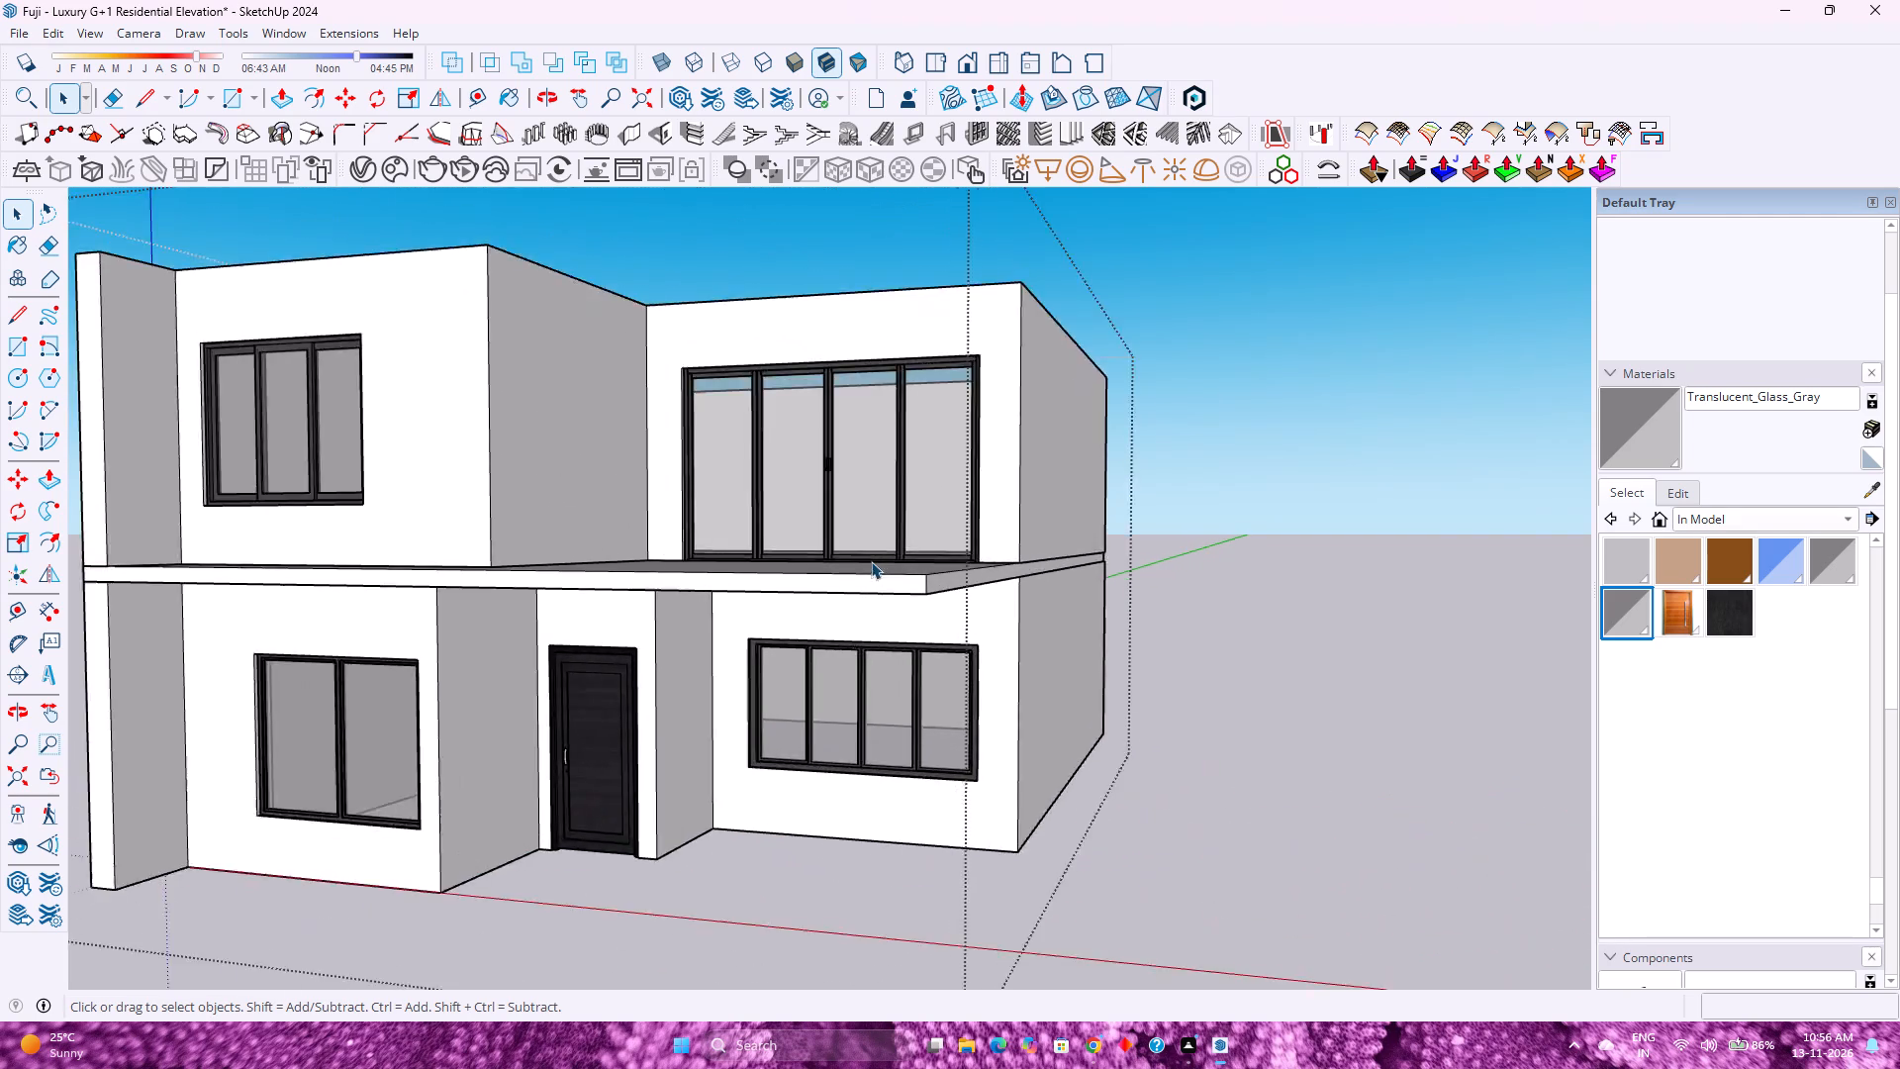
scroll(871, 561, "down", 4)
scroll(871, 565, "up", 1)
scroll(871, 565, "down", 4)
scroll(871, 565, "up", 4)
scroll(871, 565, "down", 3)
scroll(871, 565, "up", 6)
Push/Pull the rear edge face of the floor slab outward 9" to make it flush with the rear wall.
middle_click_drag(869, 566, 982, 567)
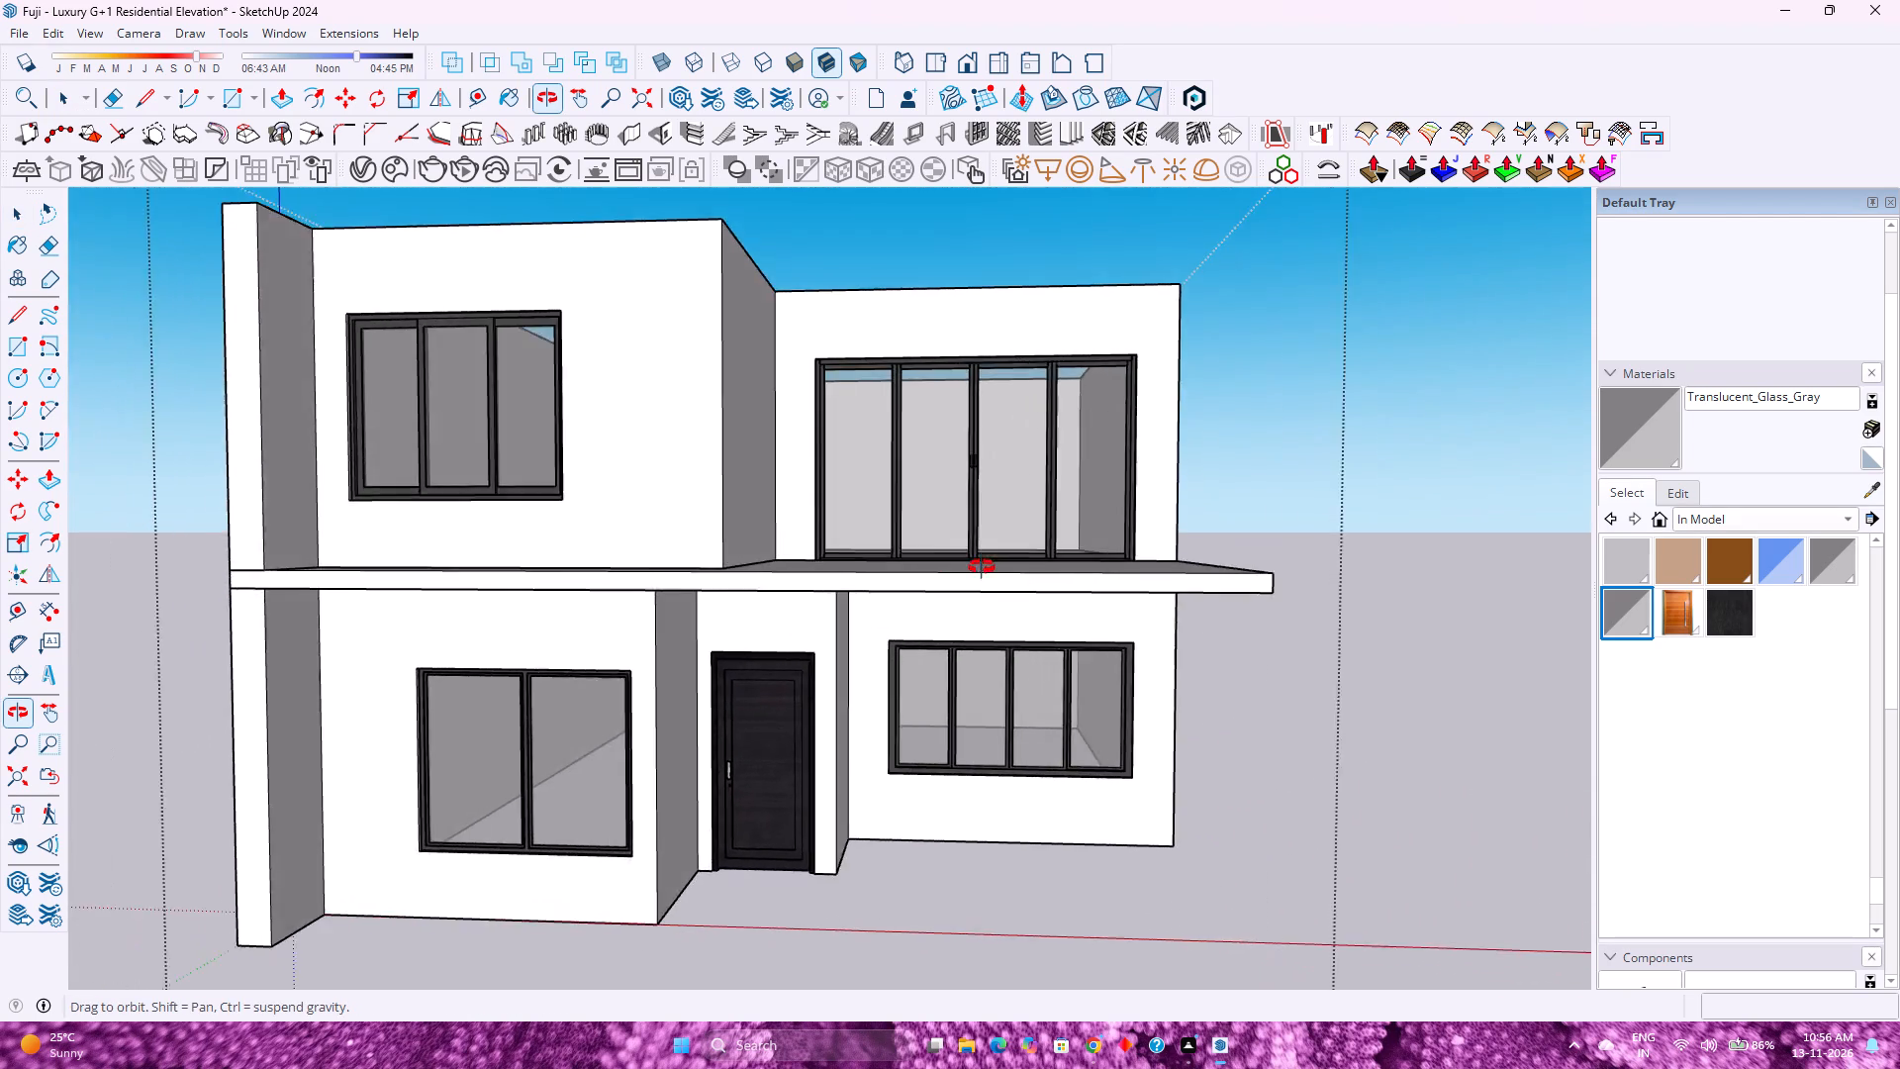
middle_click_drag(982, 567, 797, 579)
scroll(1129, 549, "up", 10)
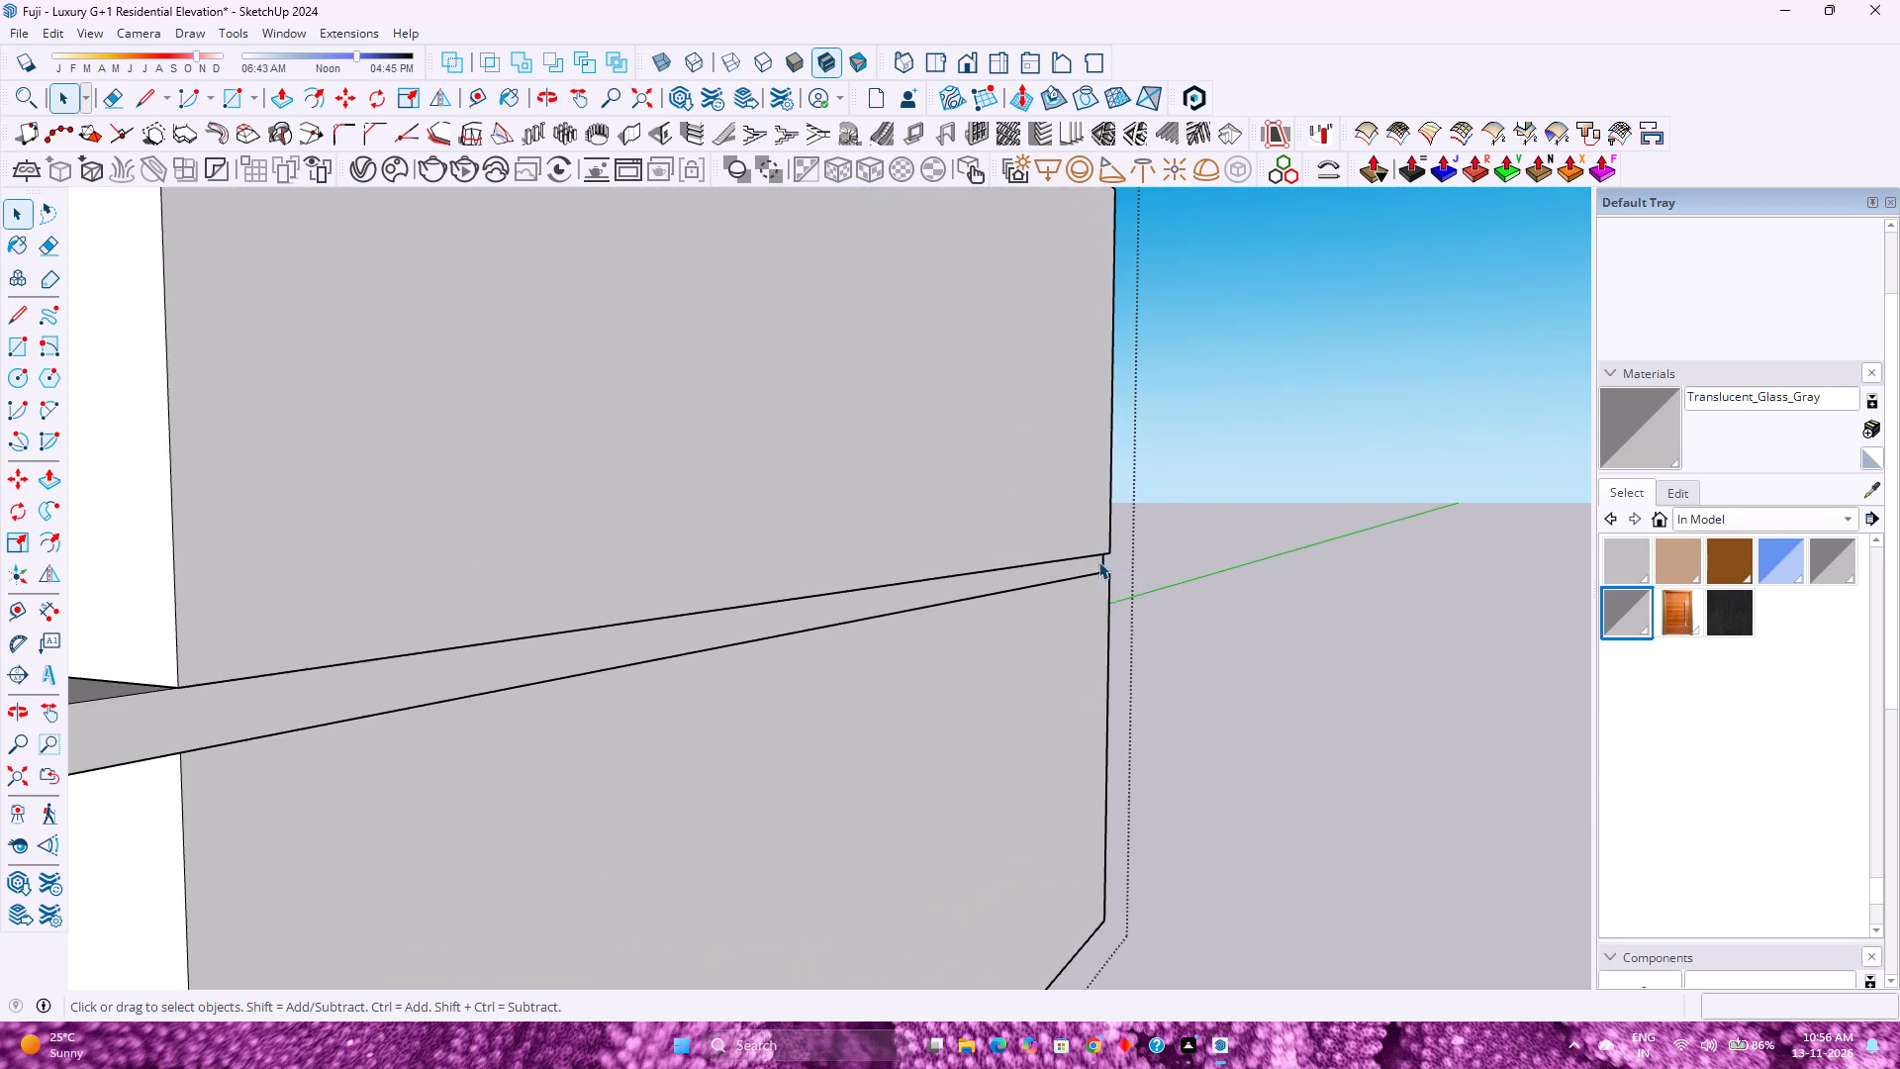
middle_click_drag(944, 604, 633, 659)
scroll(966, 611, "up", 3)
middle_click_drag(966, 611, 524, 652)
middle_click(524, 652)
scroll(598, 614, "down", 5)
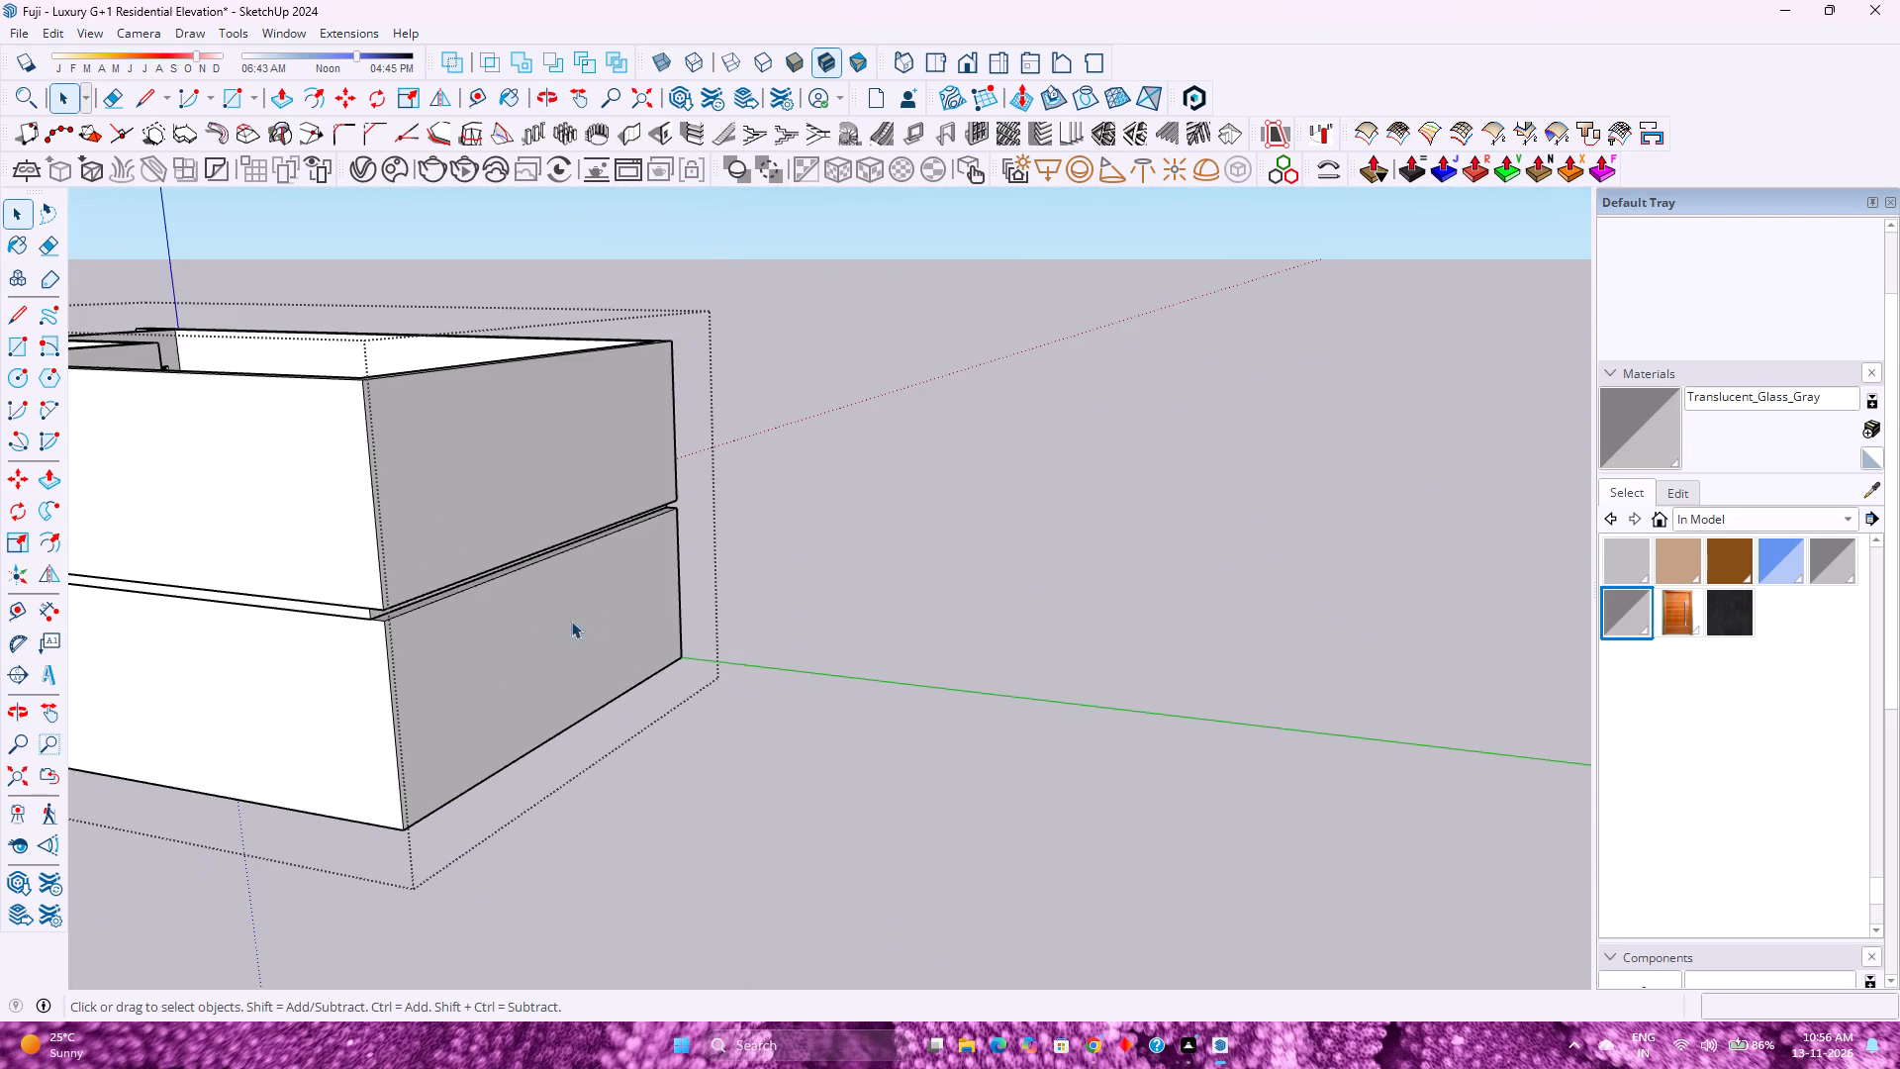
scroll(299, 592, "up", 8)
double_click(389, 635)
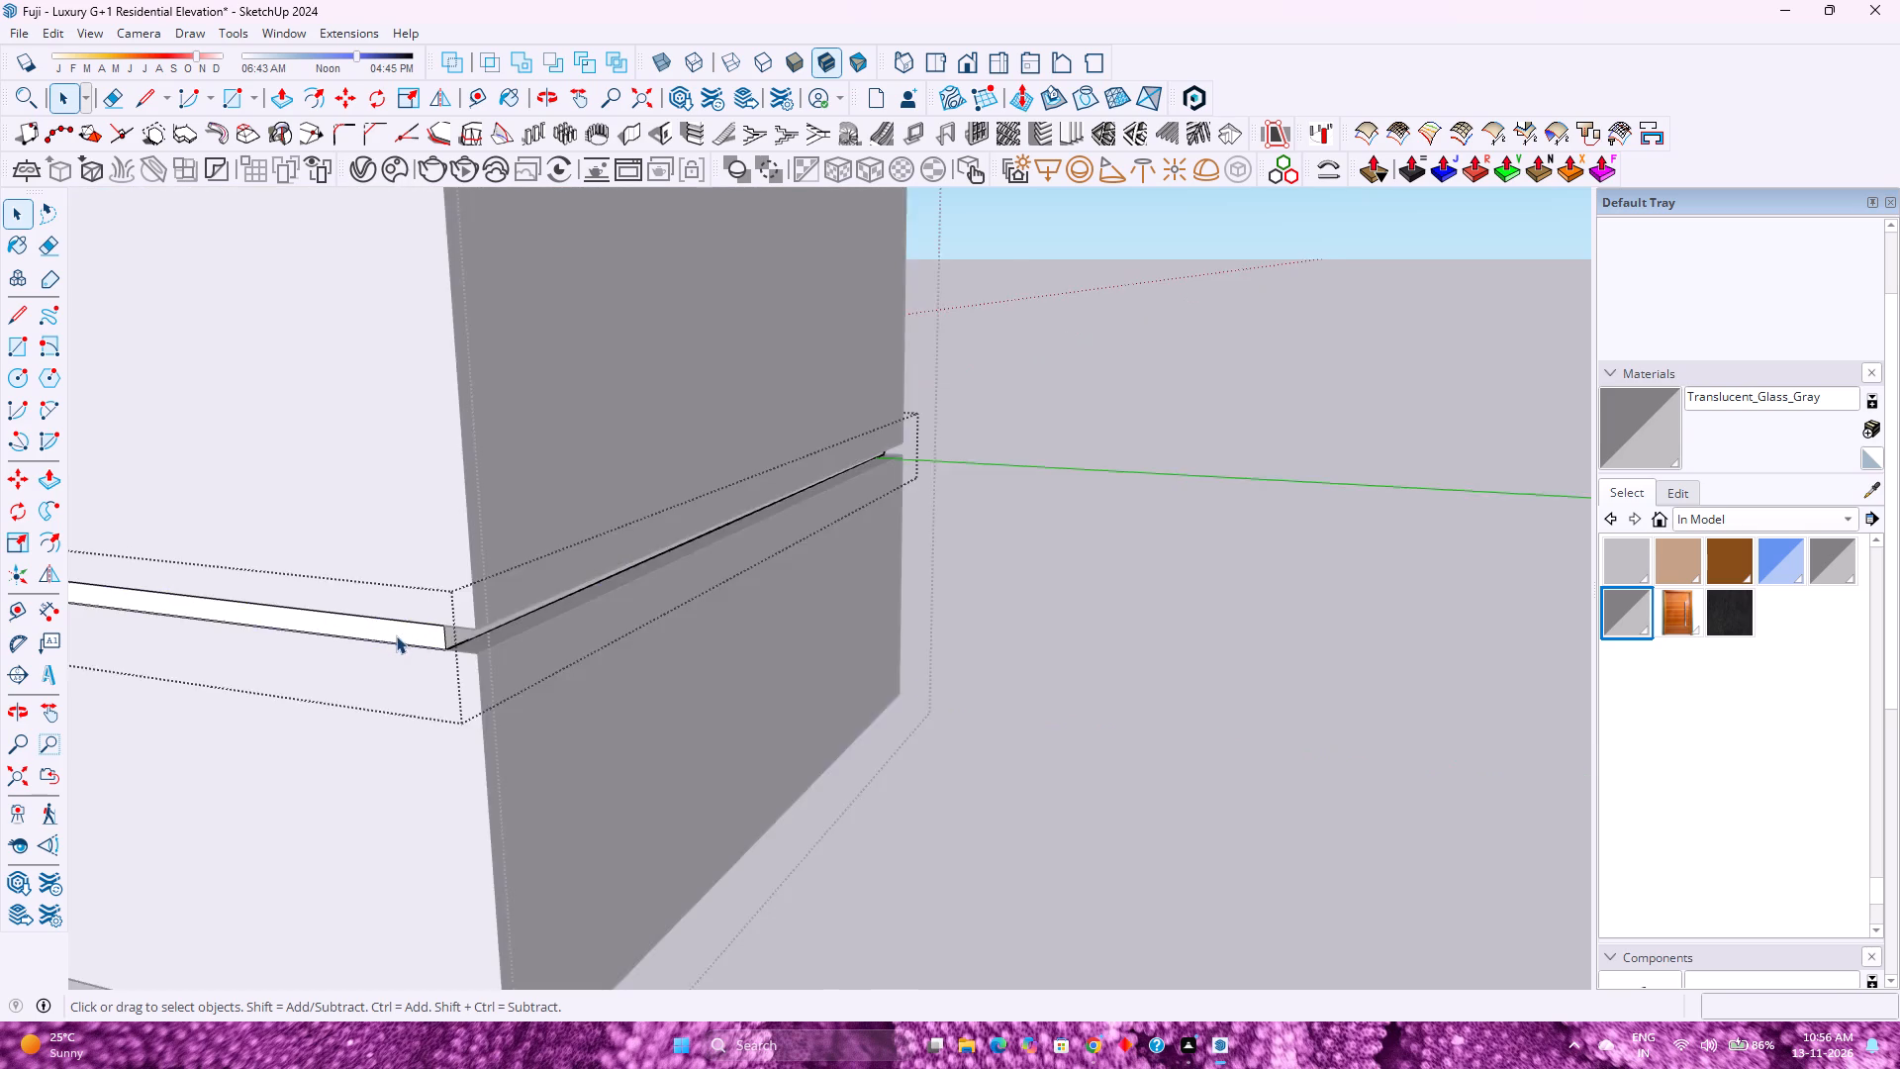
scroll(418, 633, "up", 4)
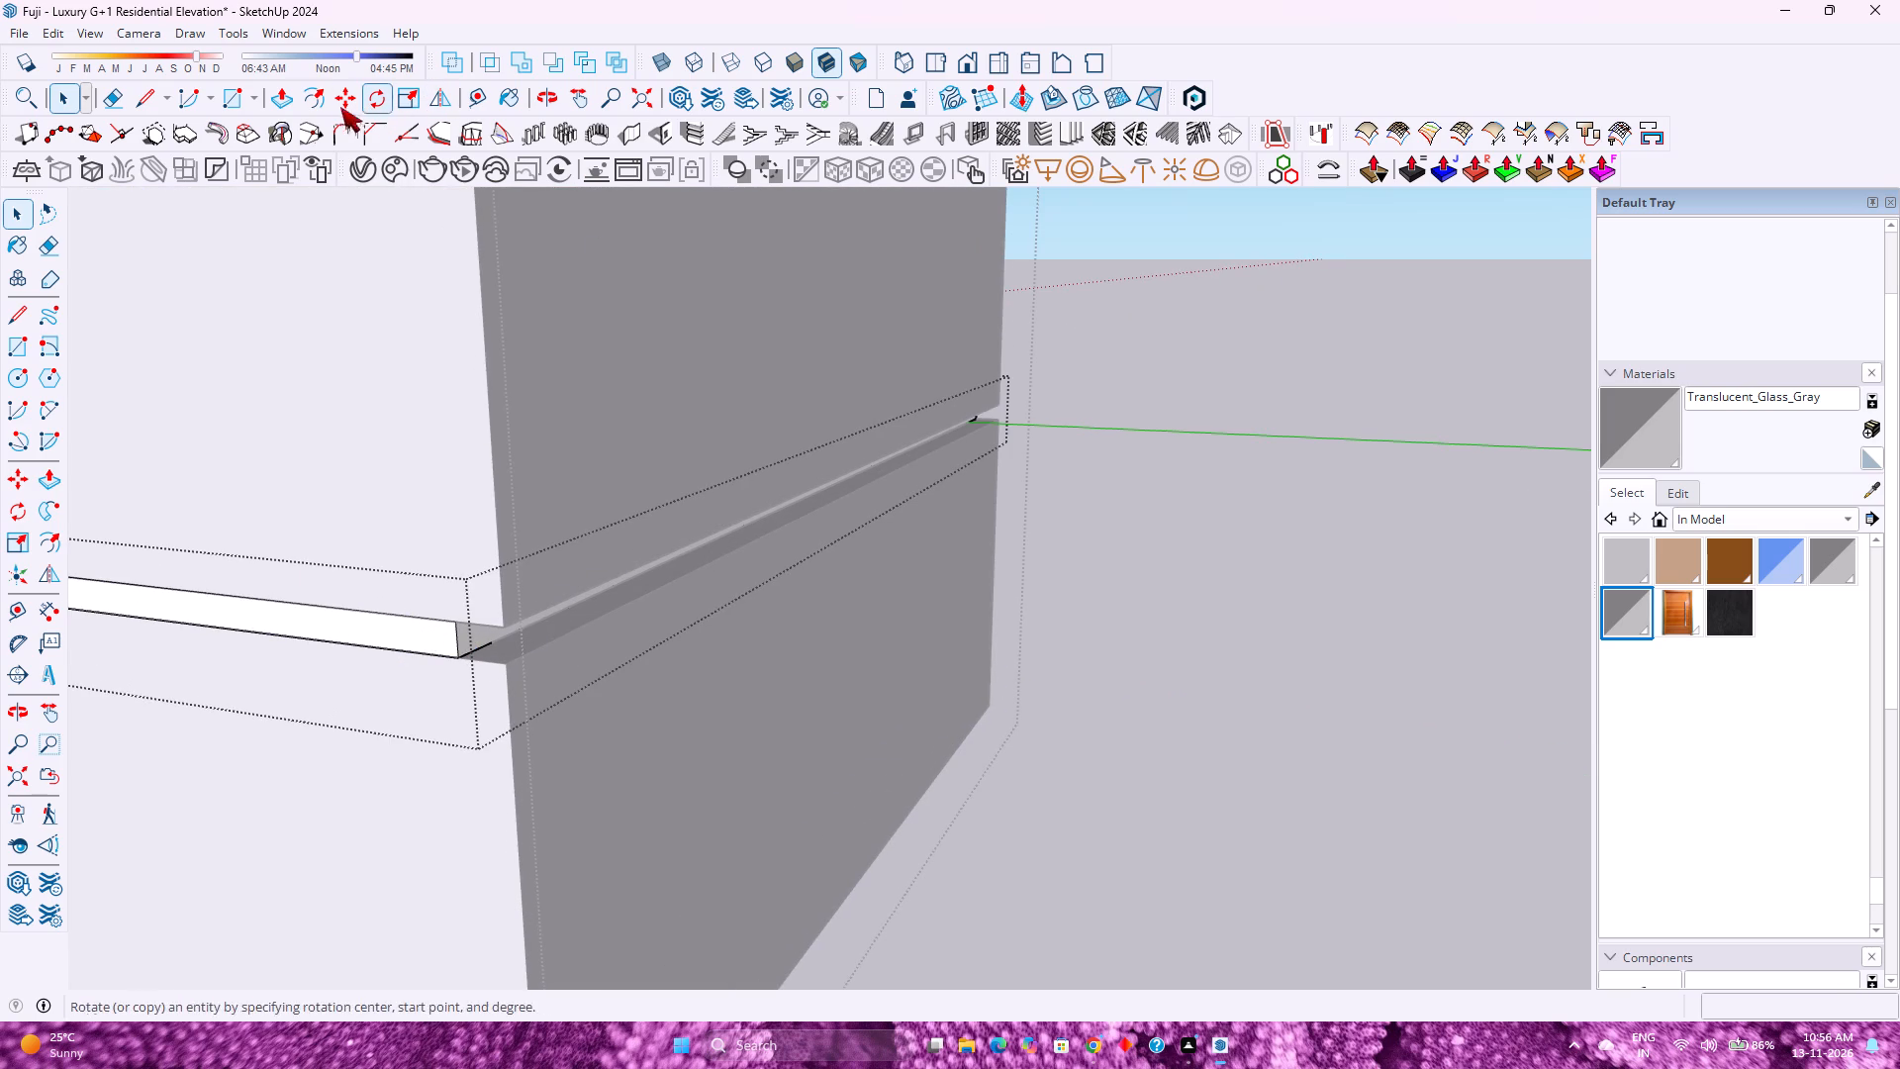
left_click(281, 113)
left_click(466, 643)
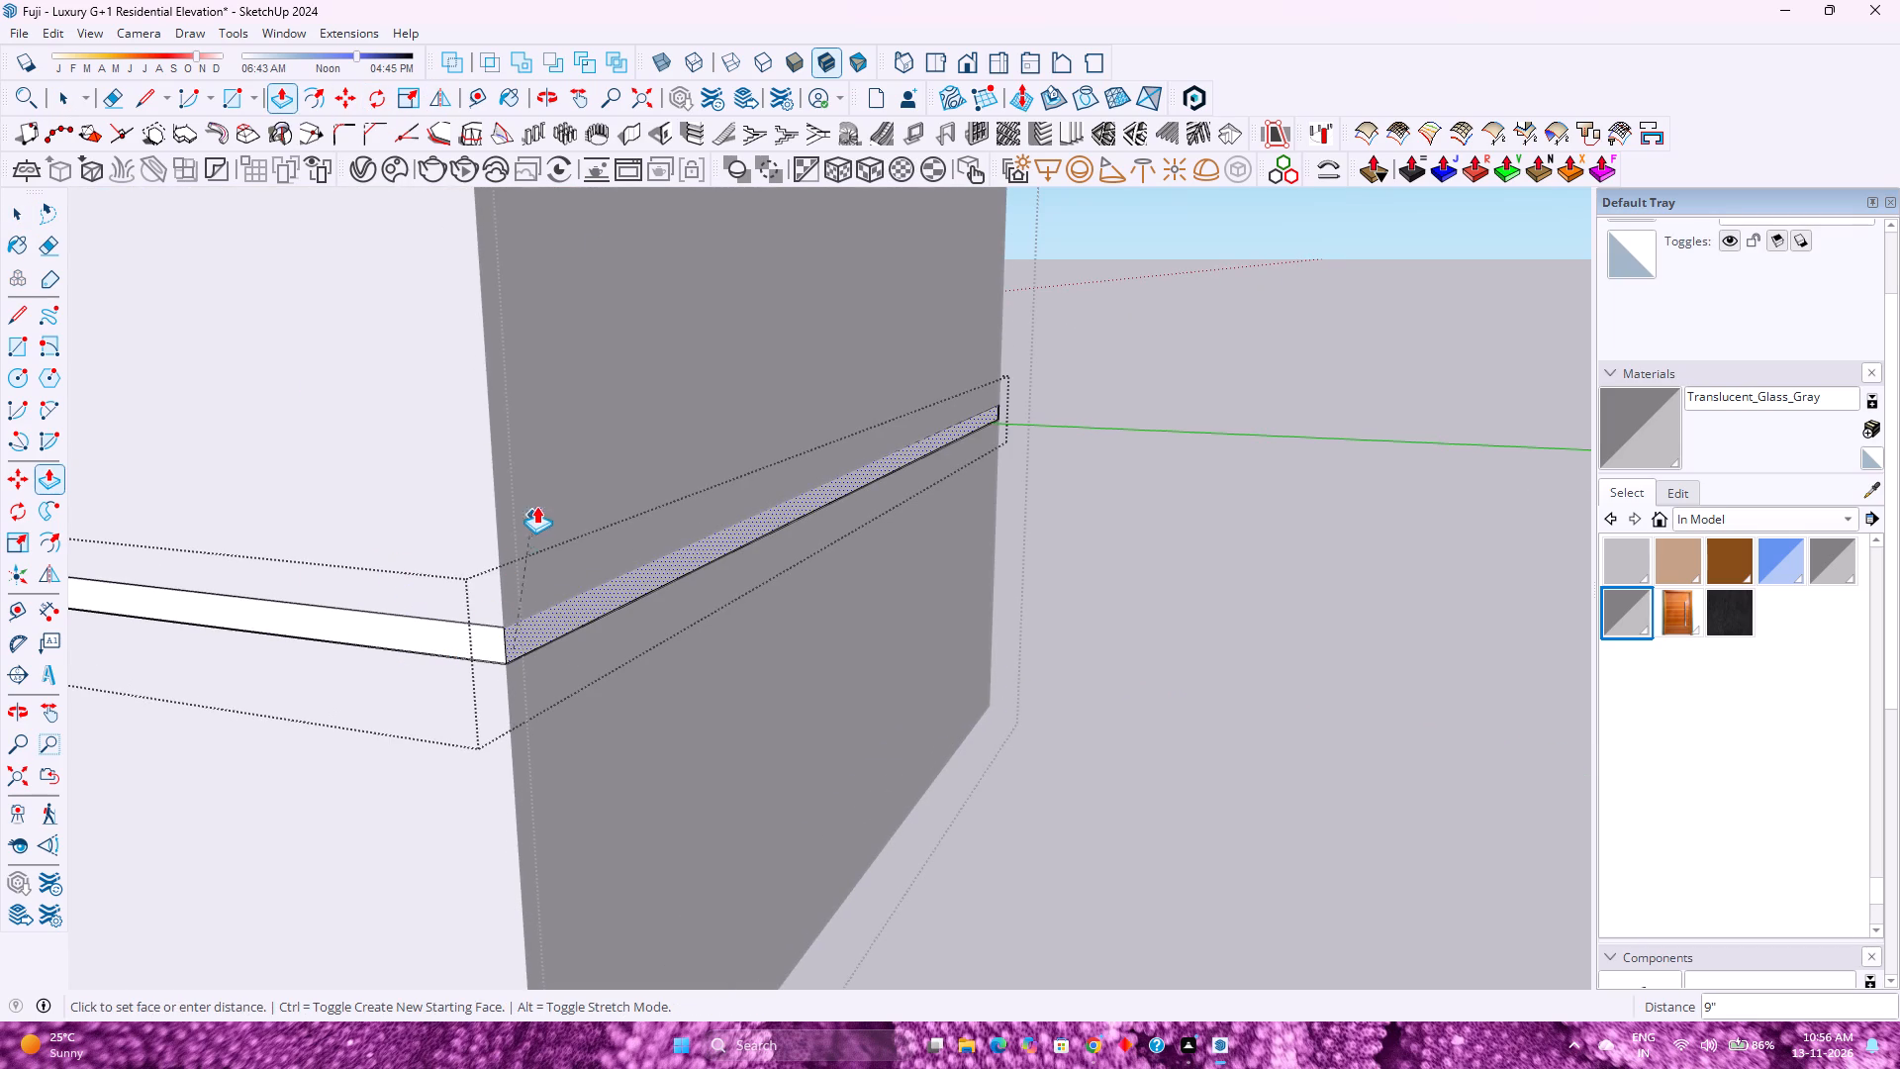
left_click(539, 485)
scroll(750, 715, "down", 4)
key("space")
scroll(759, 715, "down", 5)
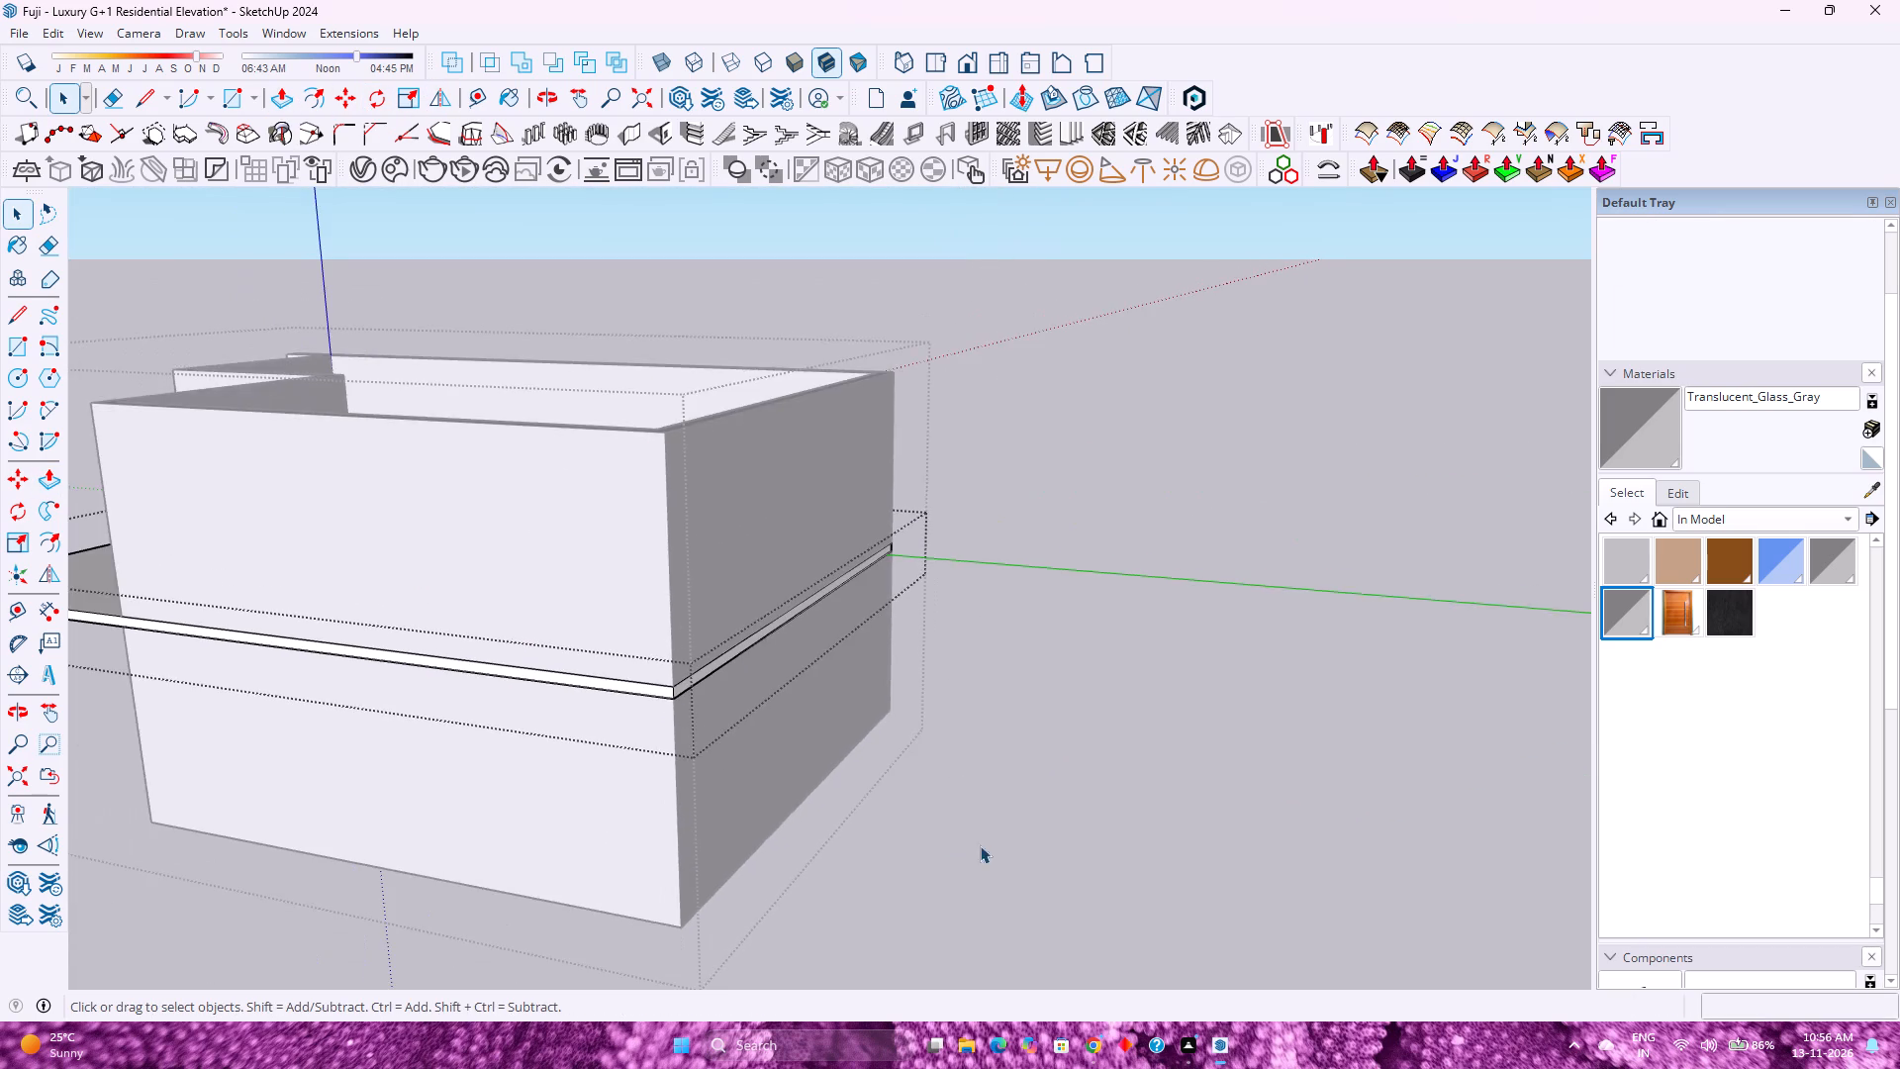
left_click(980, 845)
Return to an oblique front view of the whole house and save the model.
middle_click_drag(585, 617, 1128, 587)
middle_click_drag(1138, 584, 1160, 579)
scroll(1178, 568, "down", 4)
scroll(724, 644, "up", 3)
middle_click_drag(724, 644, 849, 567)
middle_click(849, 566)
scroll(859, 562, "down", 3)
key("ctrl+s")
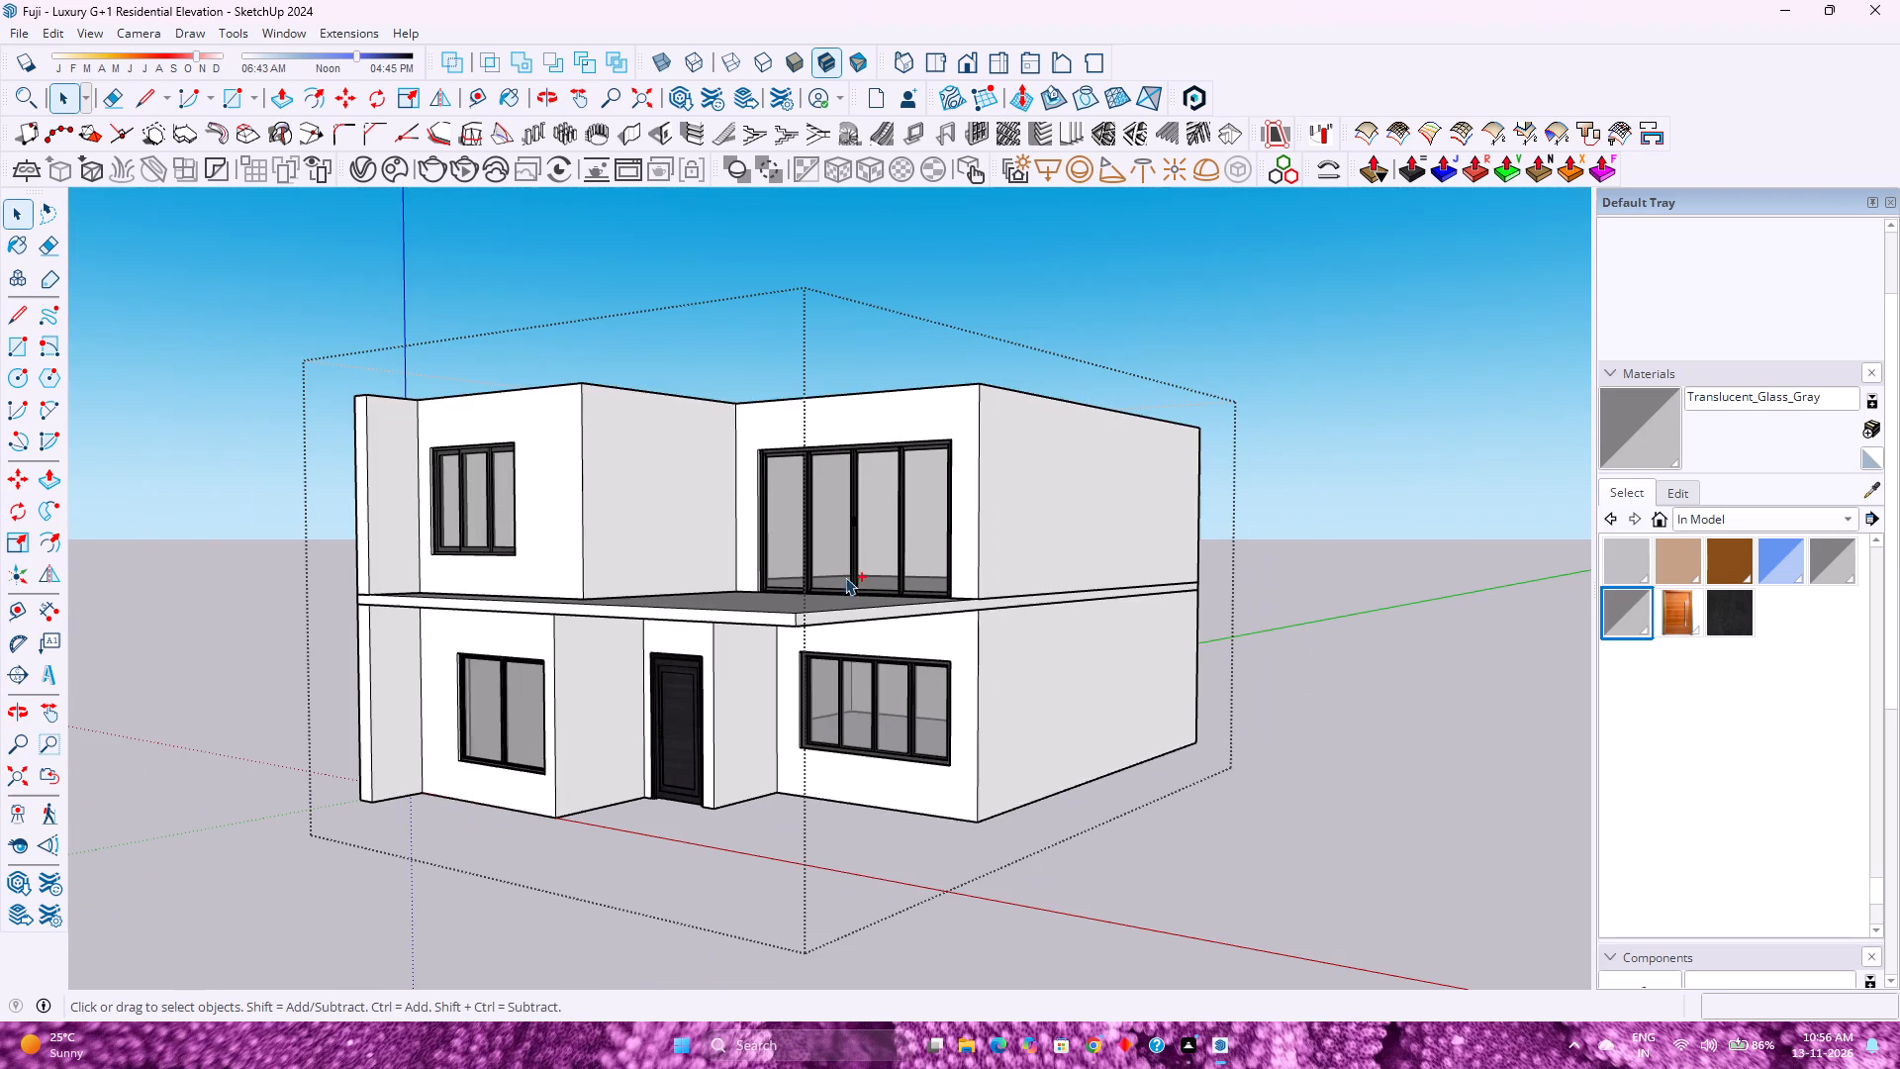
Examine the whole house from an elevated oblique front angle, including the slab, windows, entrance and side wall.
scroll(717, 511, "up", 4)
middle_click_drag(712, 524, 763, 581)
middle_click(763, 581)
scroll(757, 567, "down", 4)
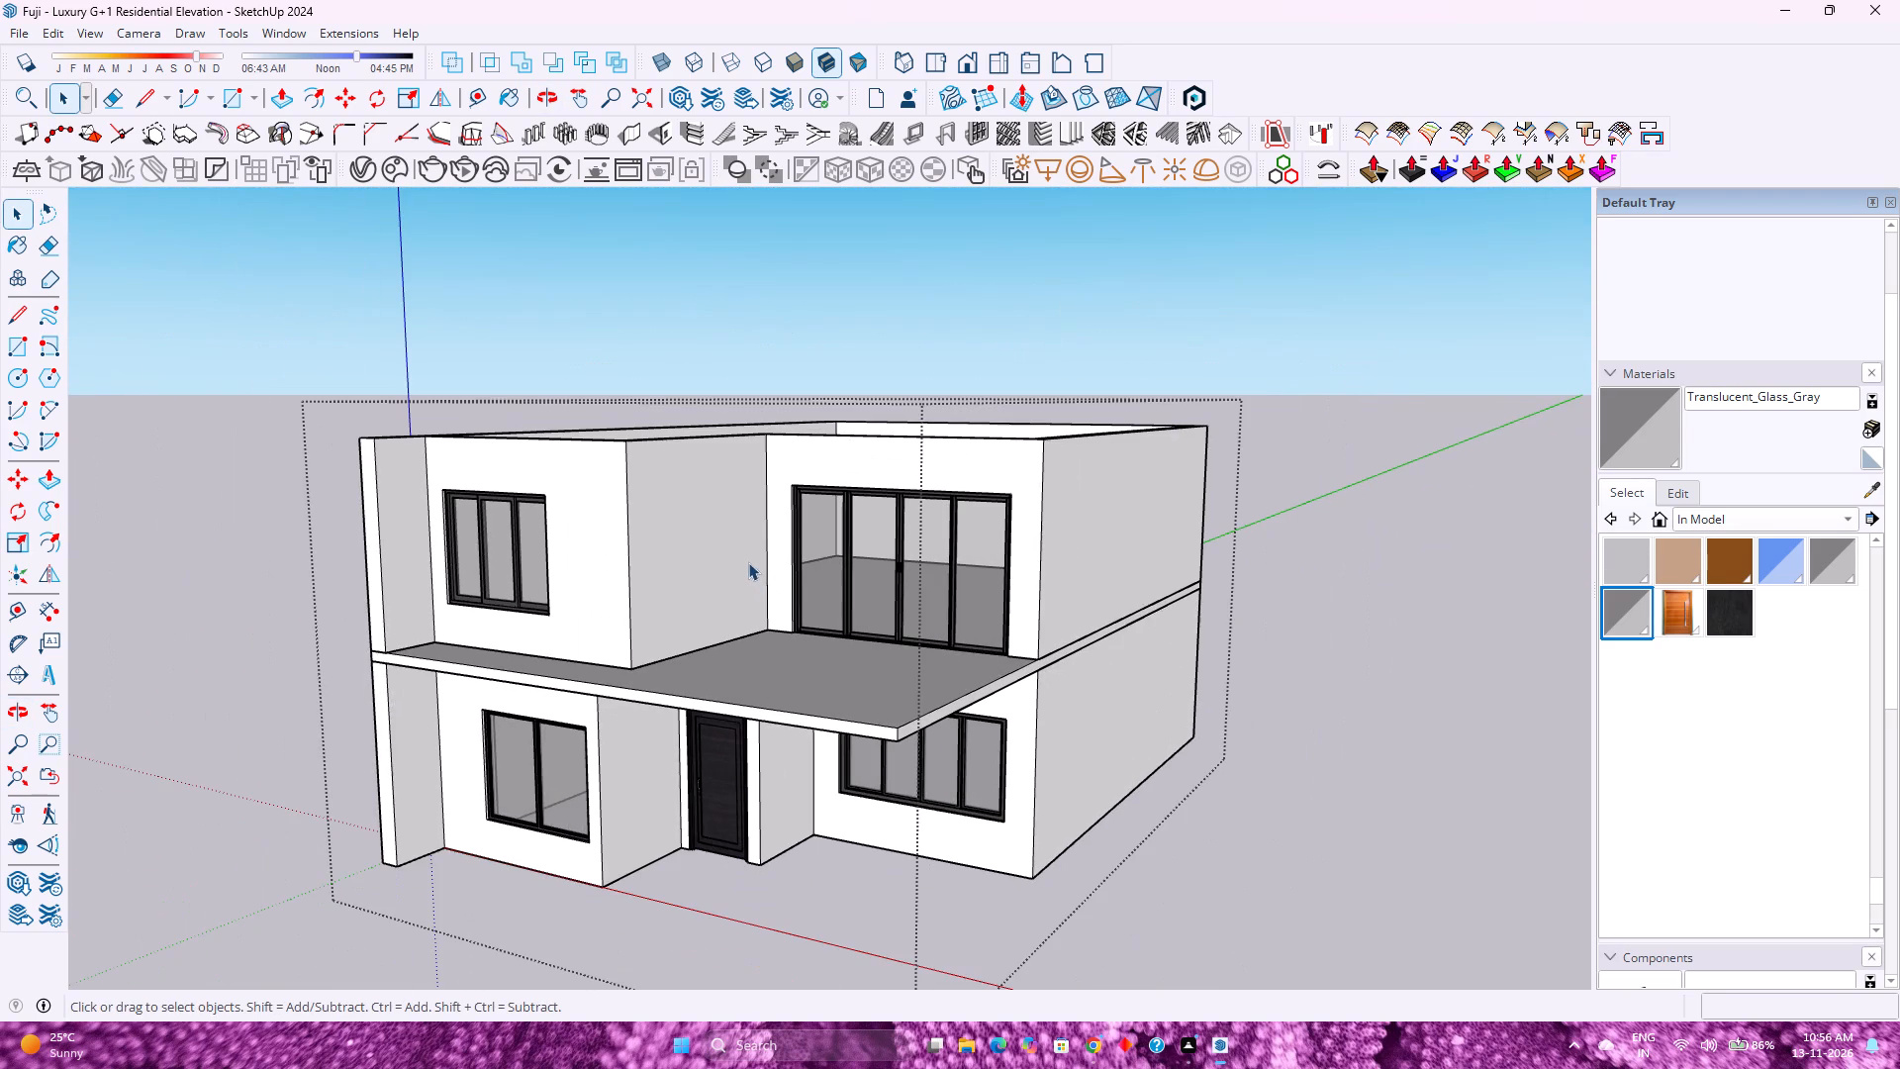
scroll(730, 571, "down", 4)
scroll(730, 571, "up", 3)
scroll(730, 571, "down", 4)
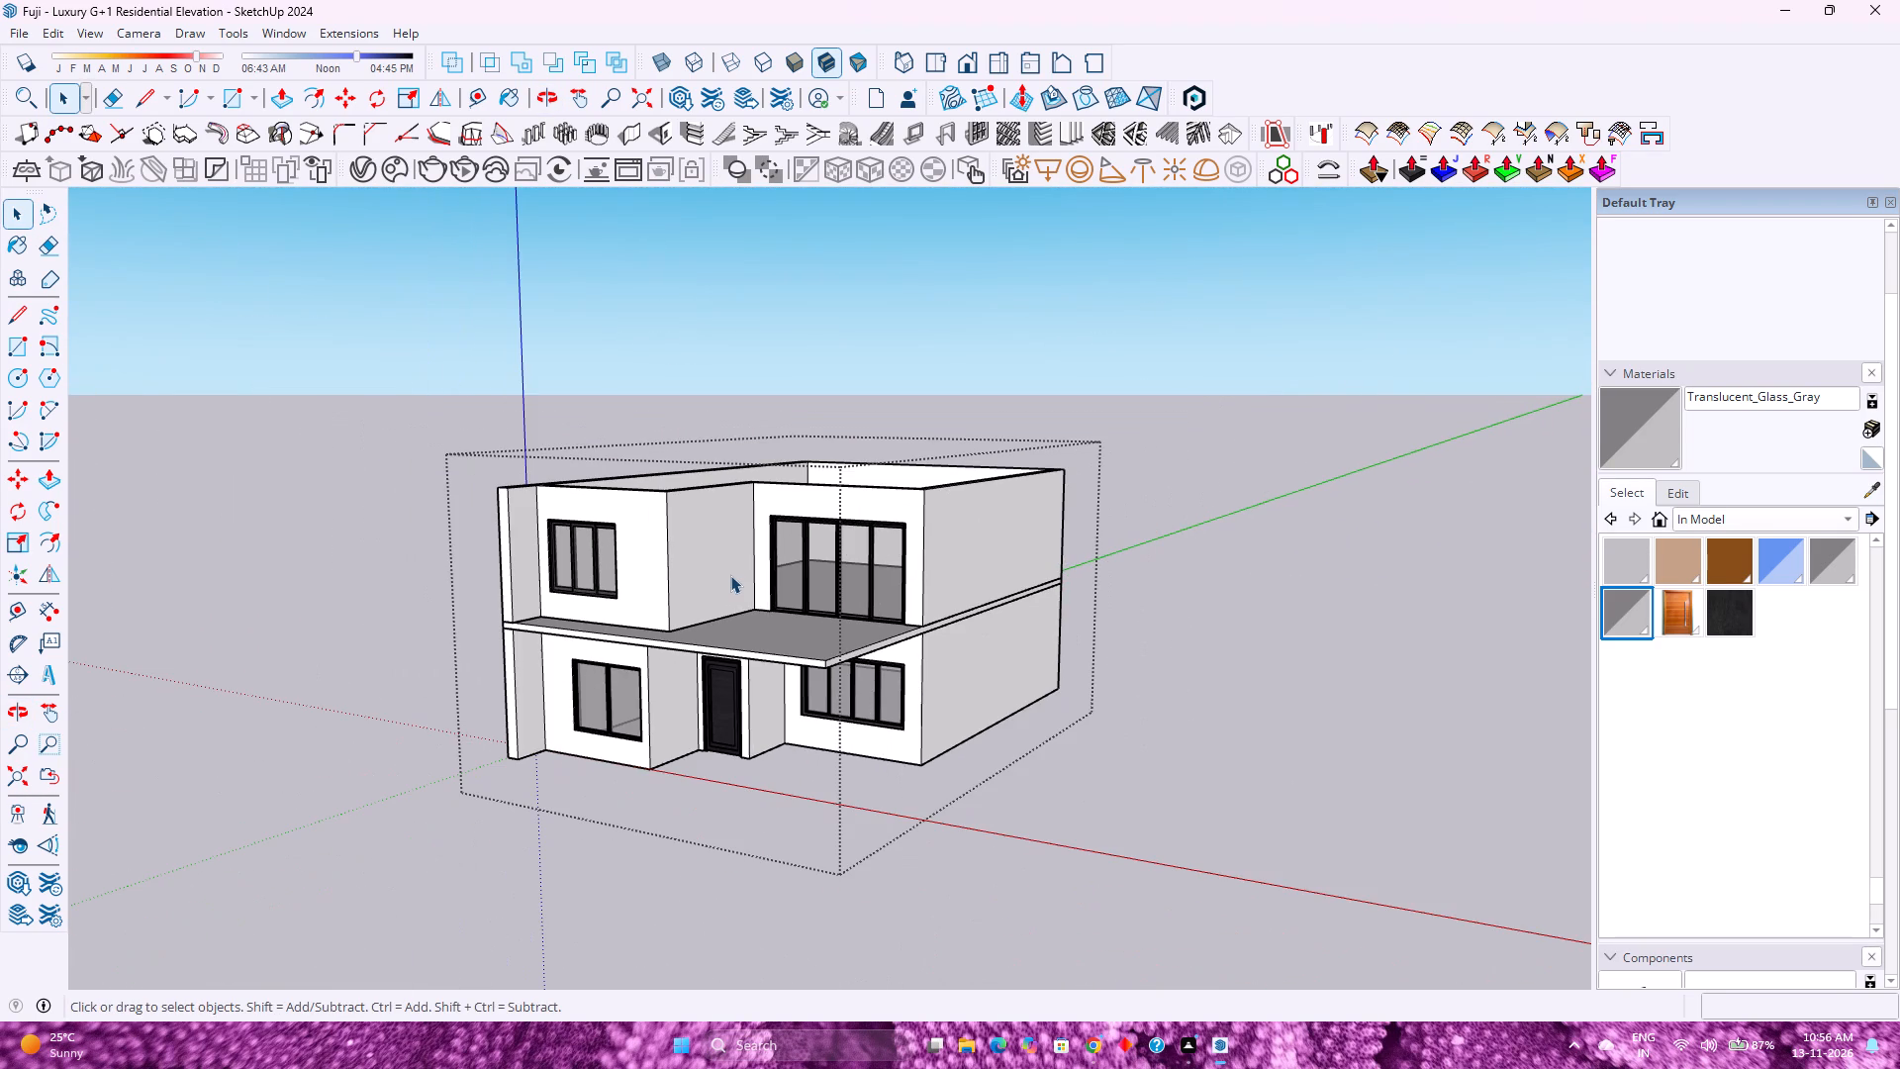
scroll(728, 584, "down", 3)
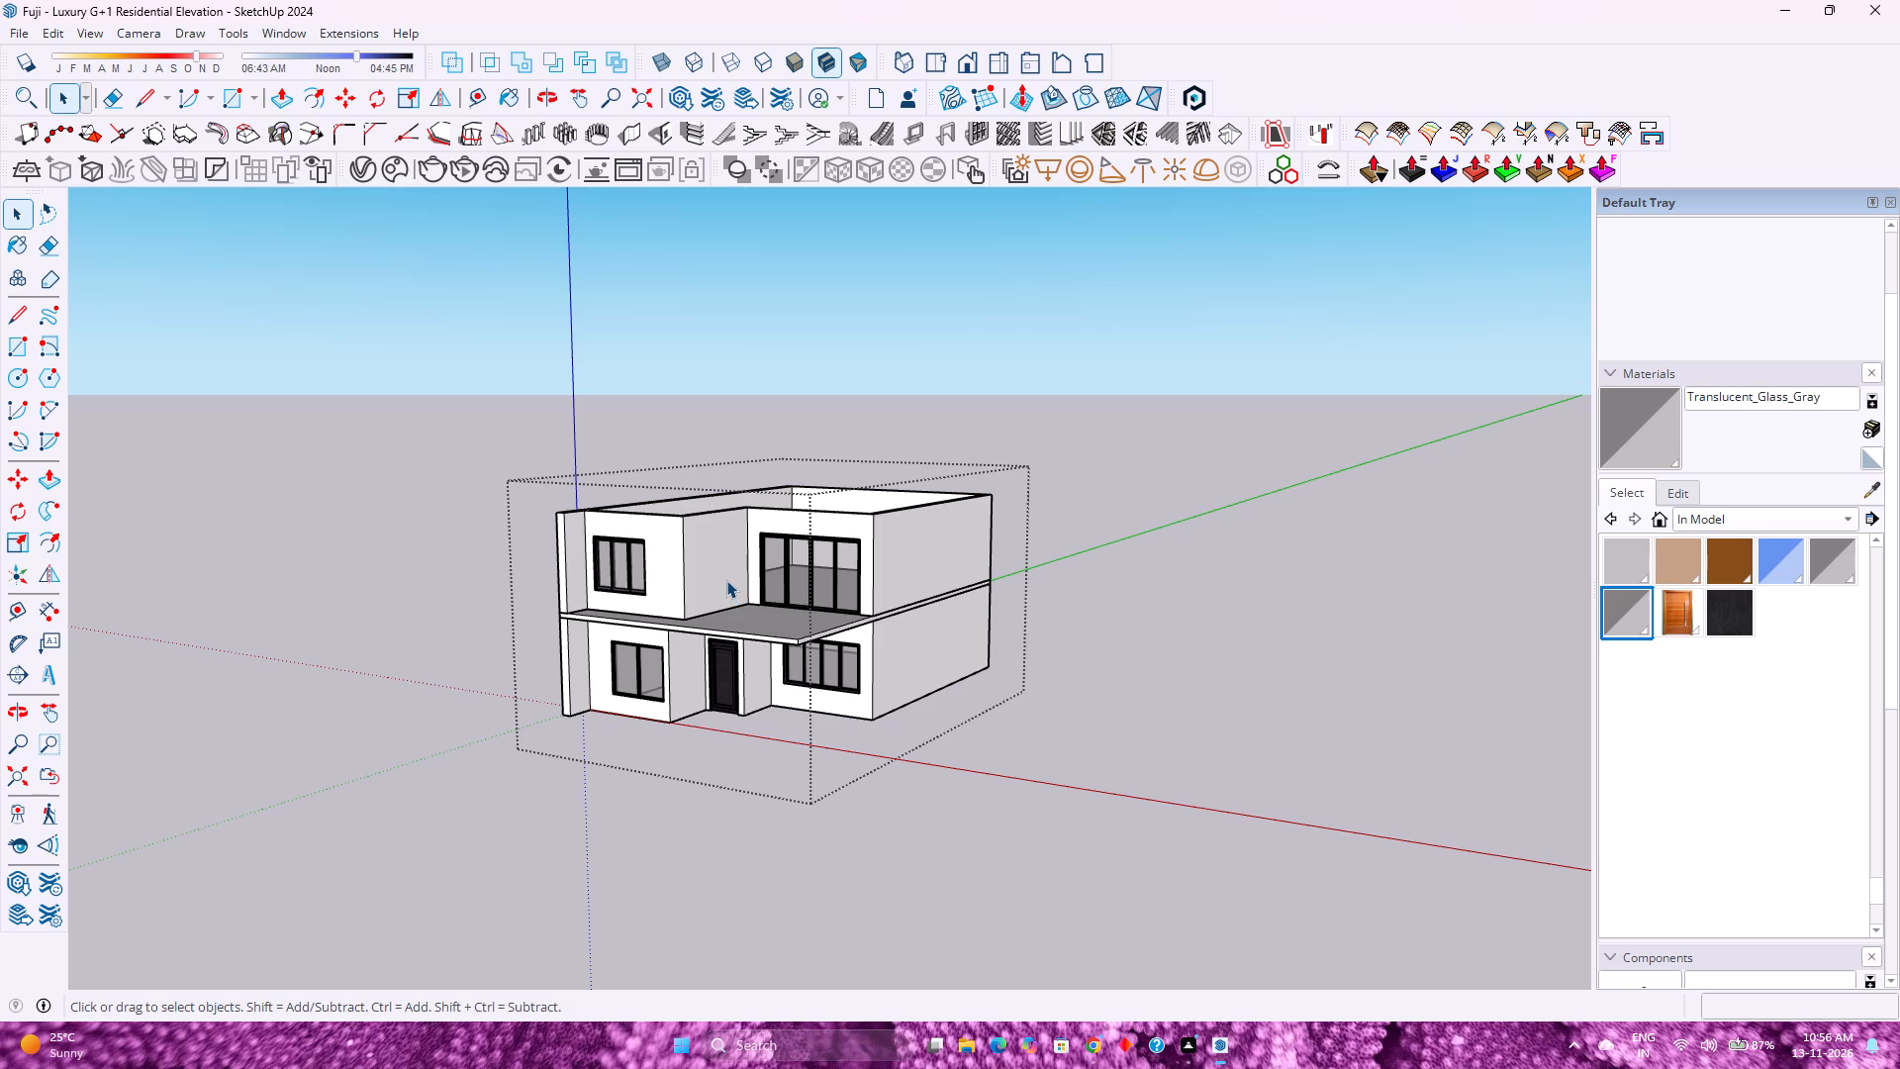
scroll(726, 580, "down", 2)
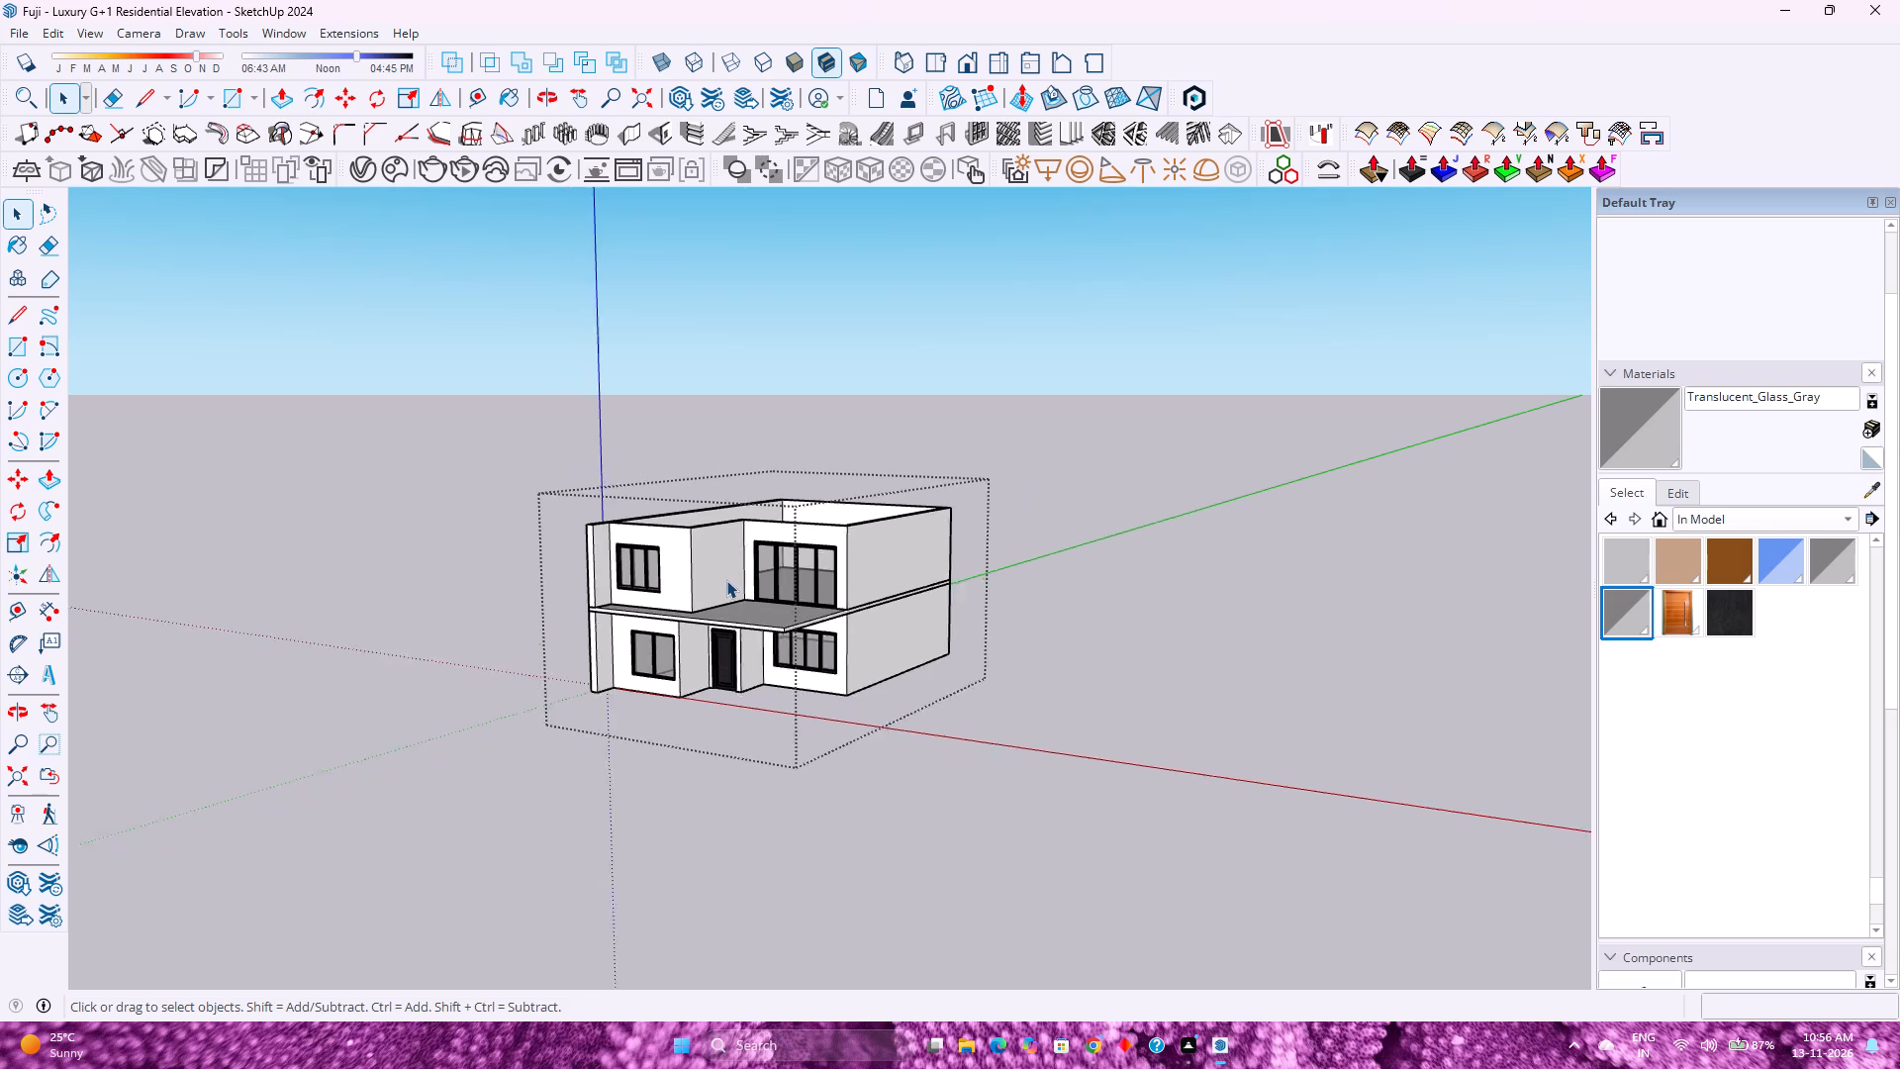
scroll(726, 580, "down", 1)
scroll(726, 580, "up", 10)
scroll(726, 580, "down", 3)
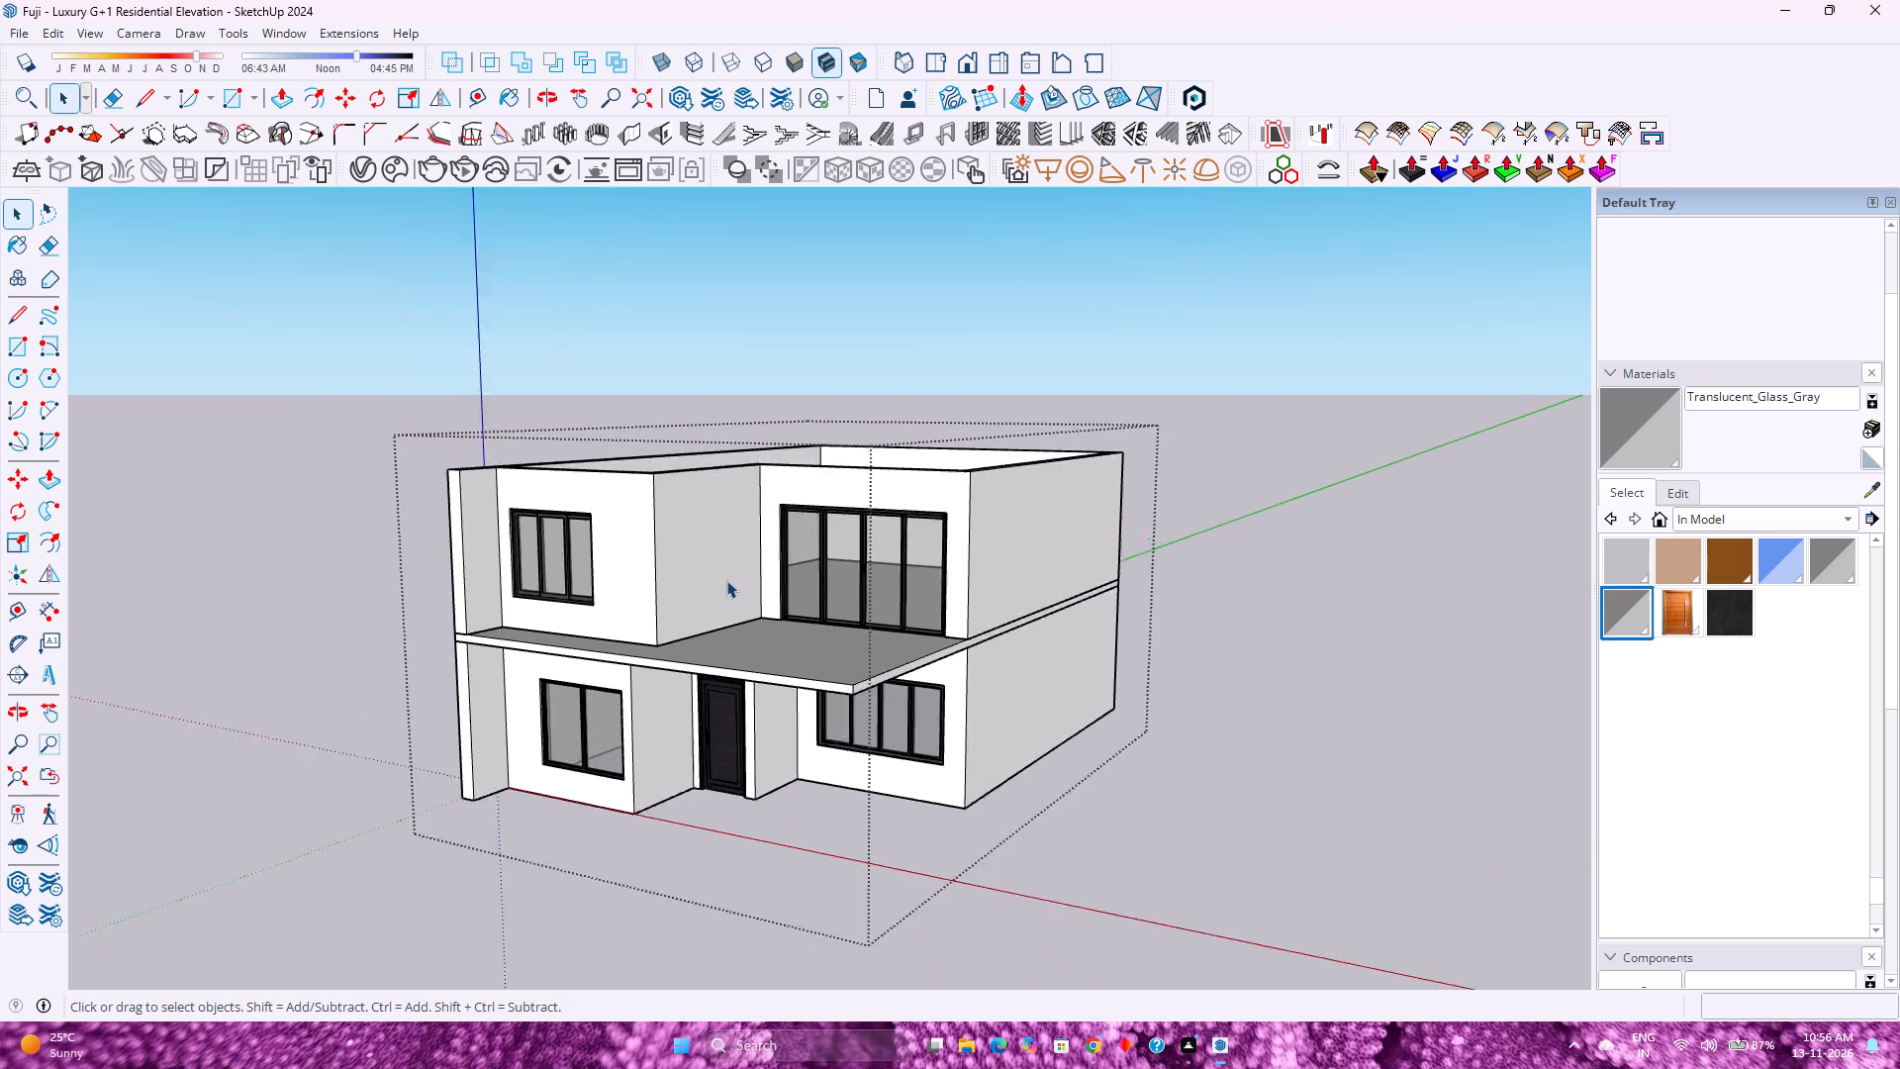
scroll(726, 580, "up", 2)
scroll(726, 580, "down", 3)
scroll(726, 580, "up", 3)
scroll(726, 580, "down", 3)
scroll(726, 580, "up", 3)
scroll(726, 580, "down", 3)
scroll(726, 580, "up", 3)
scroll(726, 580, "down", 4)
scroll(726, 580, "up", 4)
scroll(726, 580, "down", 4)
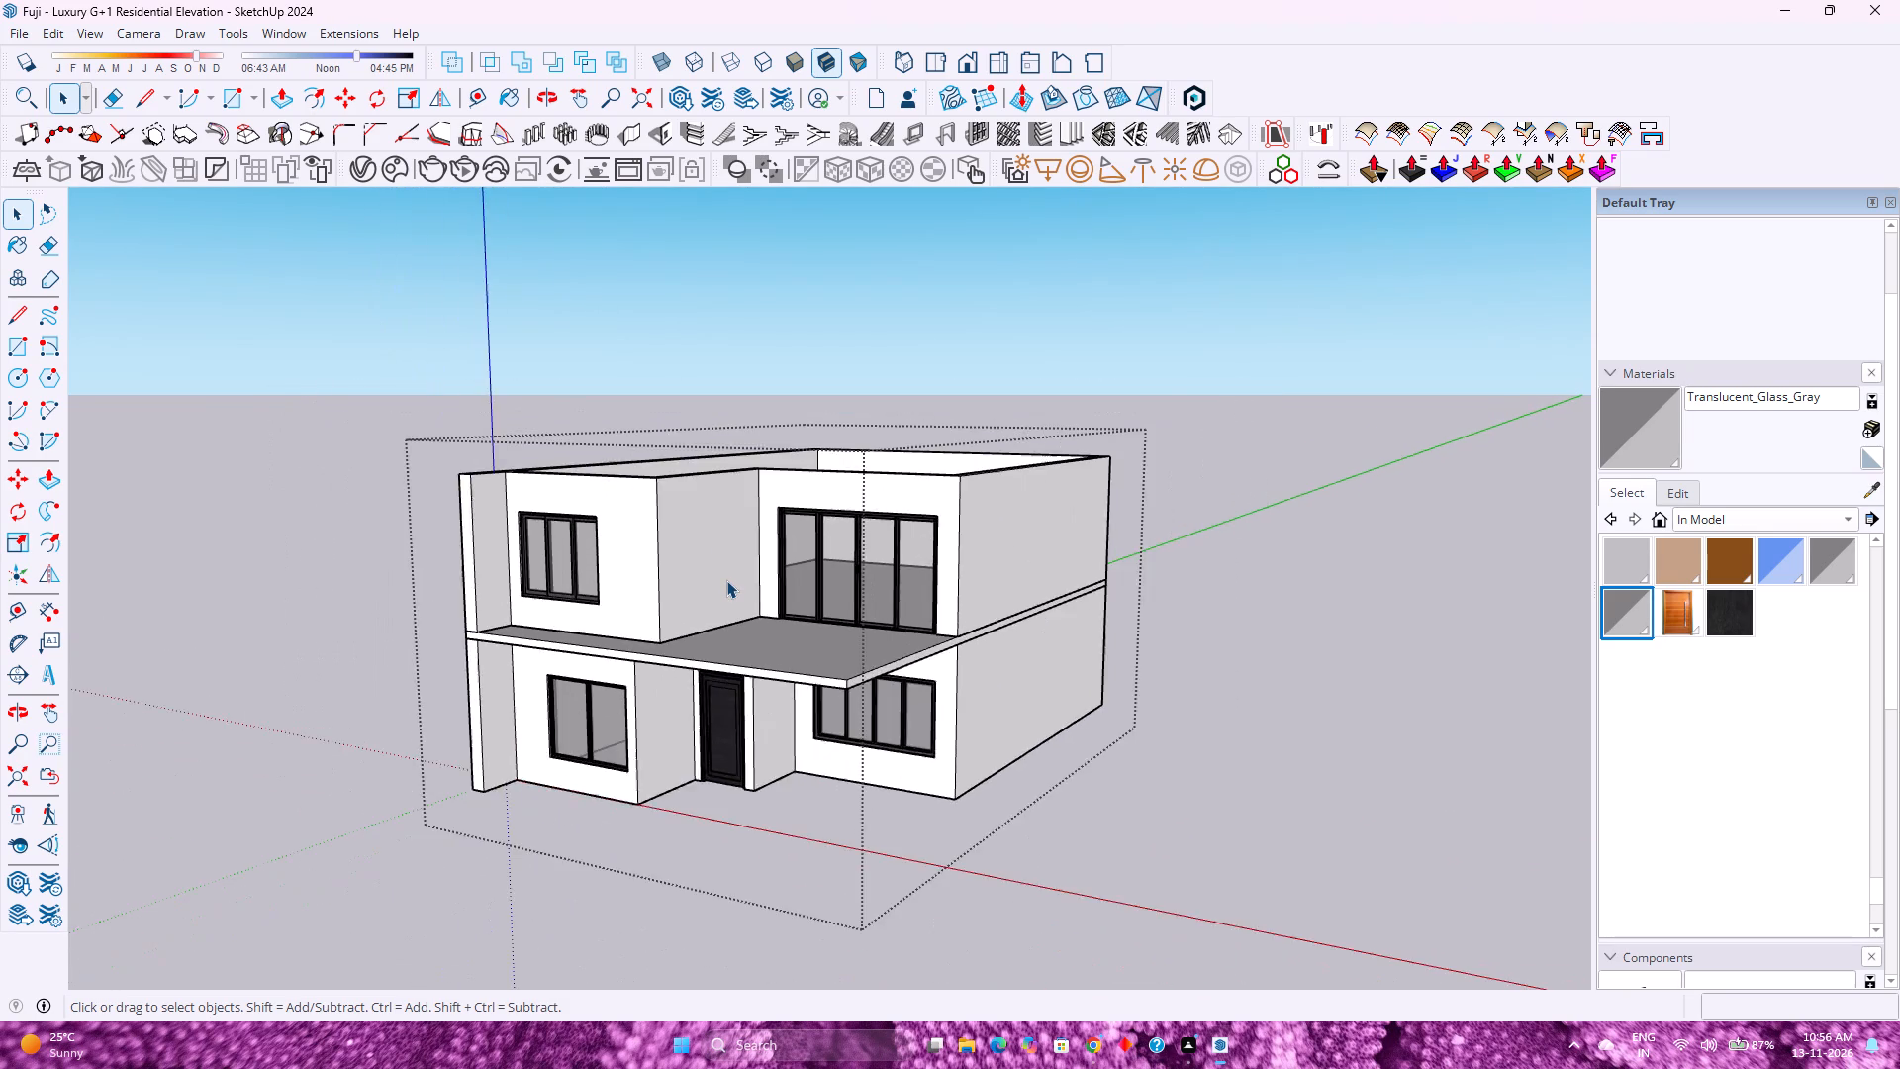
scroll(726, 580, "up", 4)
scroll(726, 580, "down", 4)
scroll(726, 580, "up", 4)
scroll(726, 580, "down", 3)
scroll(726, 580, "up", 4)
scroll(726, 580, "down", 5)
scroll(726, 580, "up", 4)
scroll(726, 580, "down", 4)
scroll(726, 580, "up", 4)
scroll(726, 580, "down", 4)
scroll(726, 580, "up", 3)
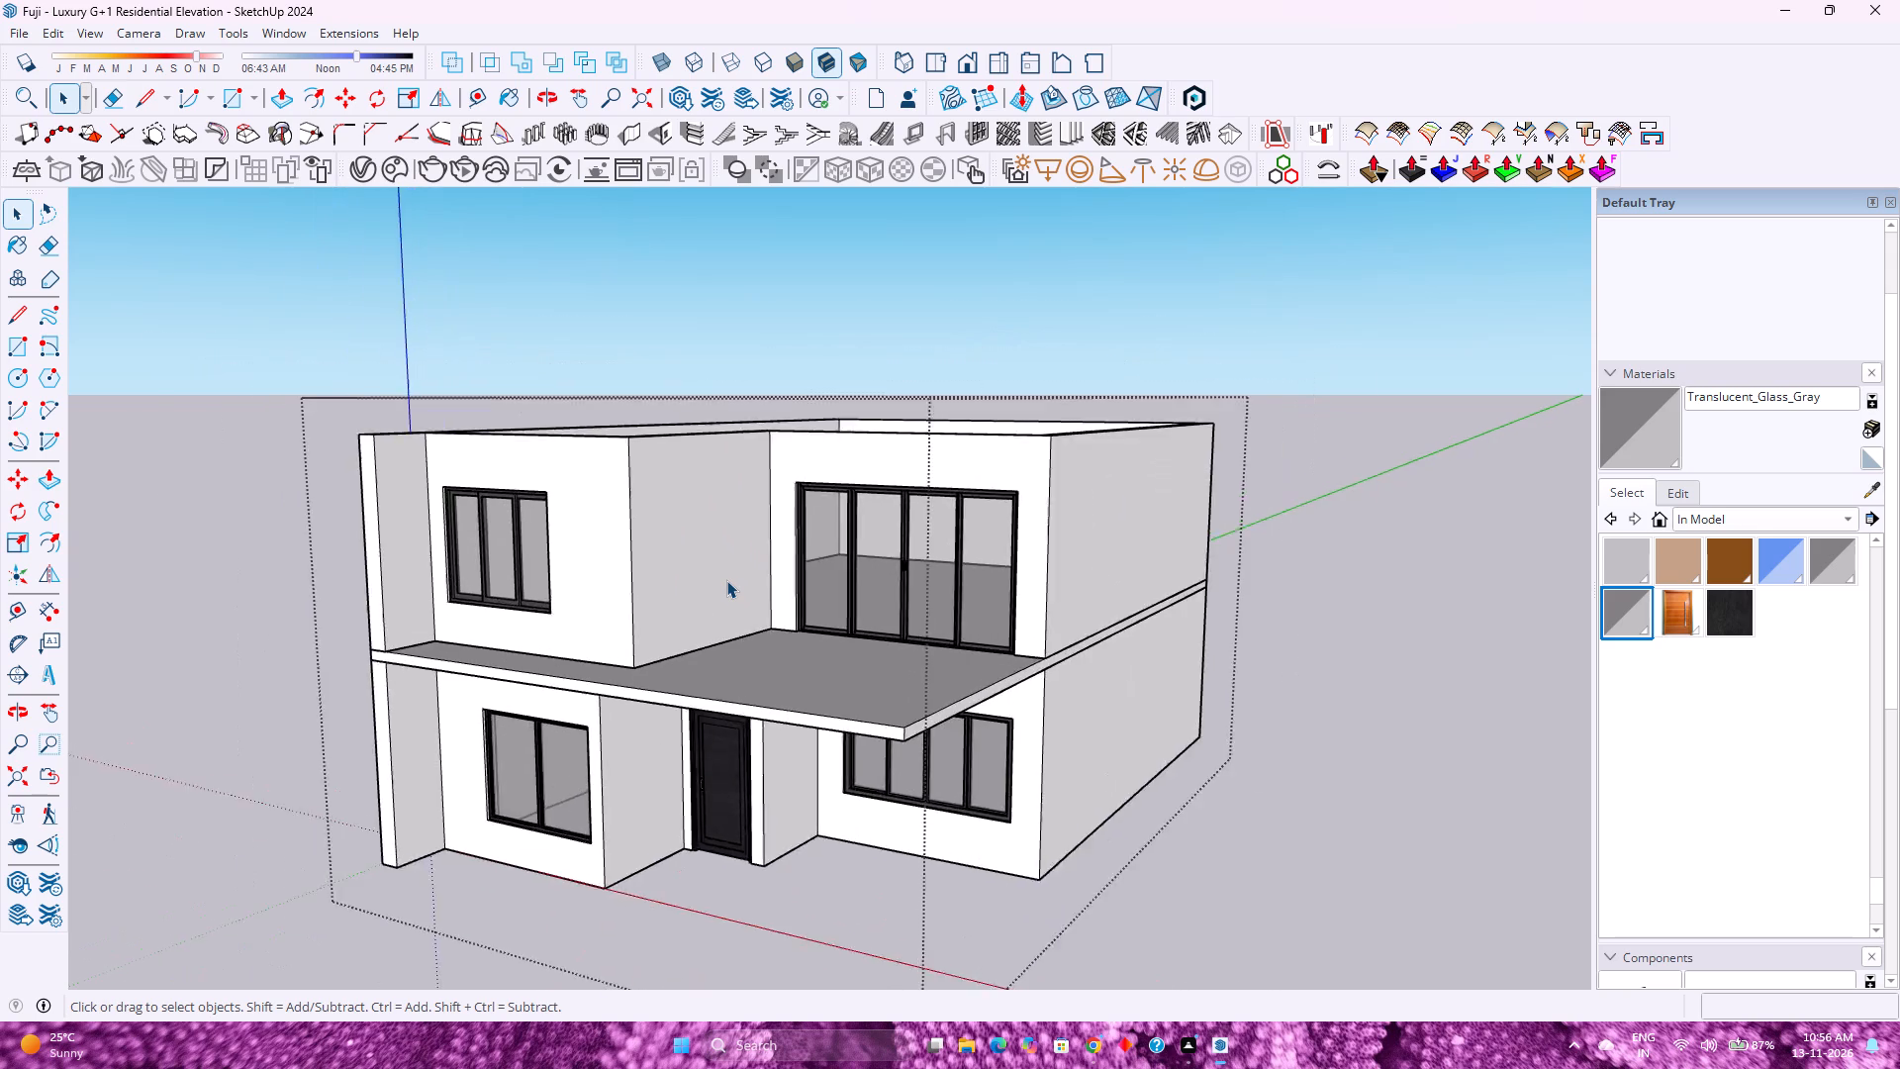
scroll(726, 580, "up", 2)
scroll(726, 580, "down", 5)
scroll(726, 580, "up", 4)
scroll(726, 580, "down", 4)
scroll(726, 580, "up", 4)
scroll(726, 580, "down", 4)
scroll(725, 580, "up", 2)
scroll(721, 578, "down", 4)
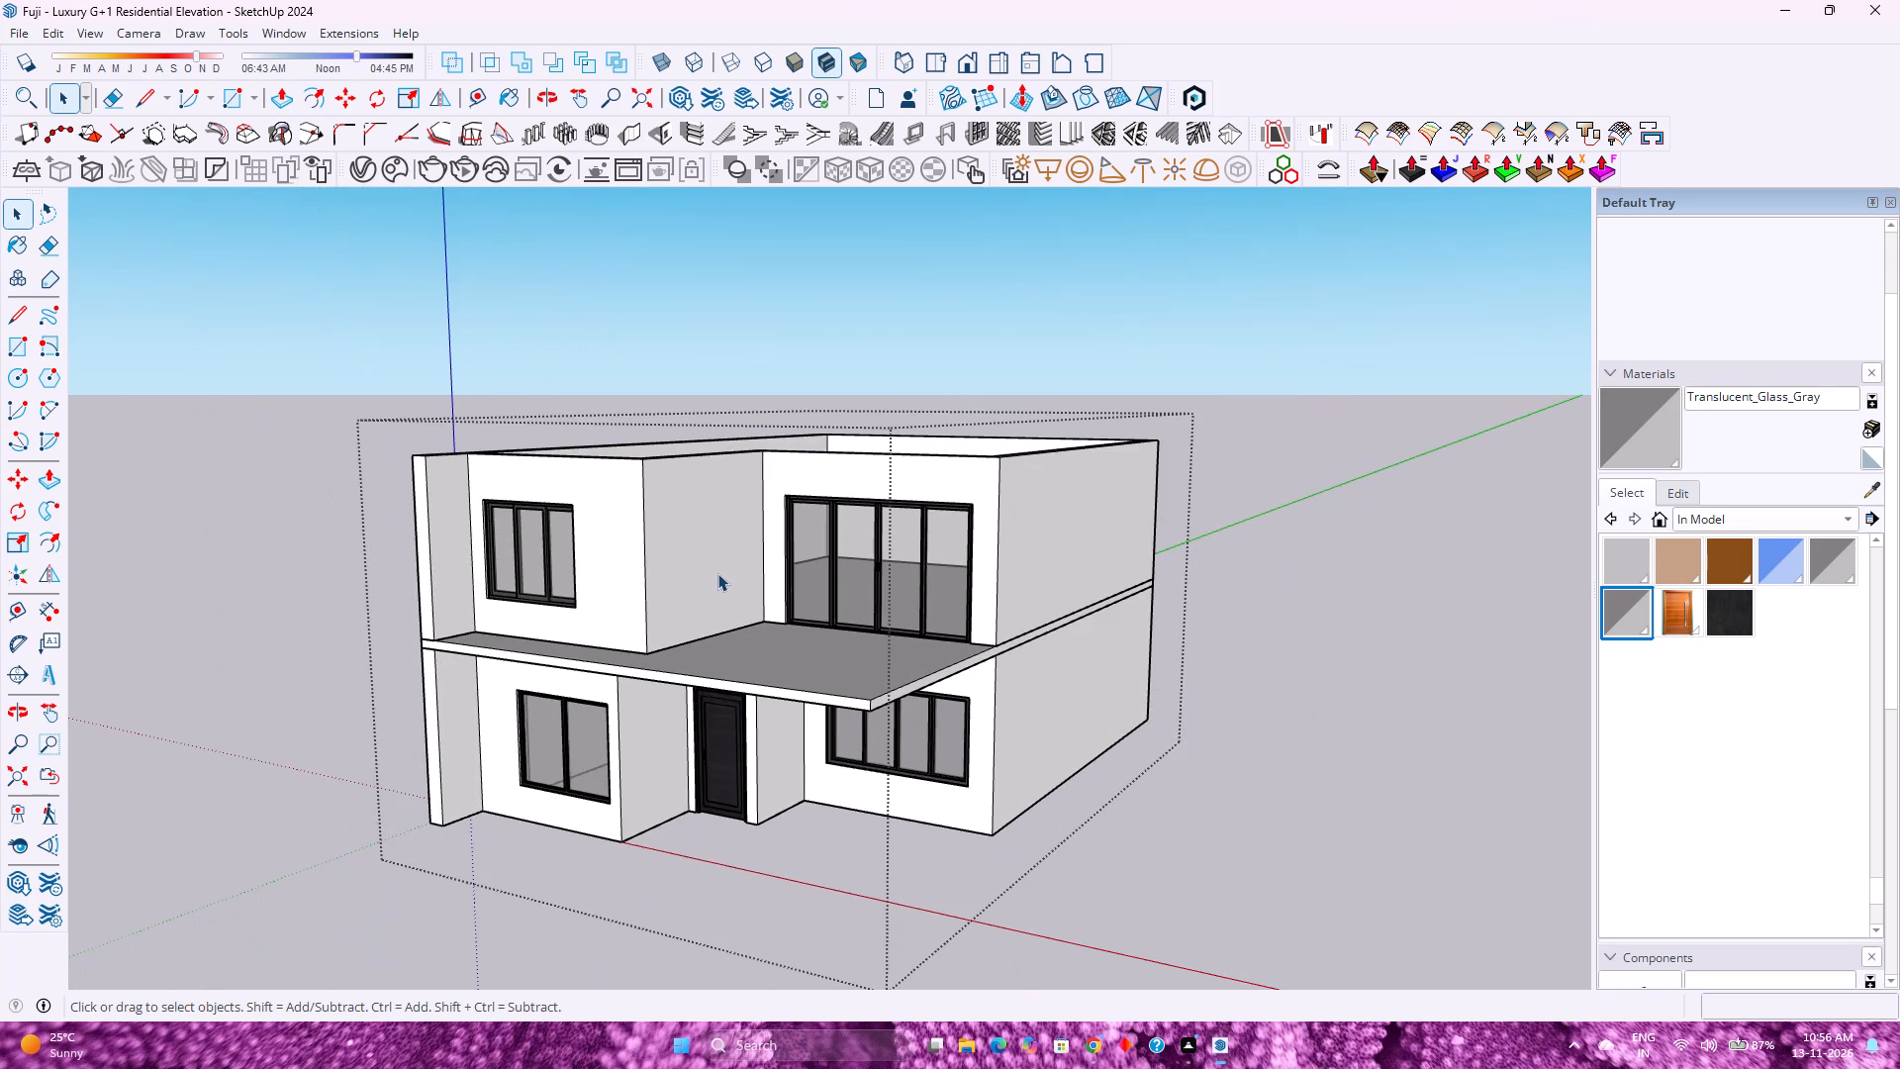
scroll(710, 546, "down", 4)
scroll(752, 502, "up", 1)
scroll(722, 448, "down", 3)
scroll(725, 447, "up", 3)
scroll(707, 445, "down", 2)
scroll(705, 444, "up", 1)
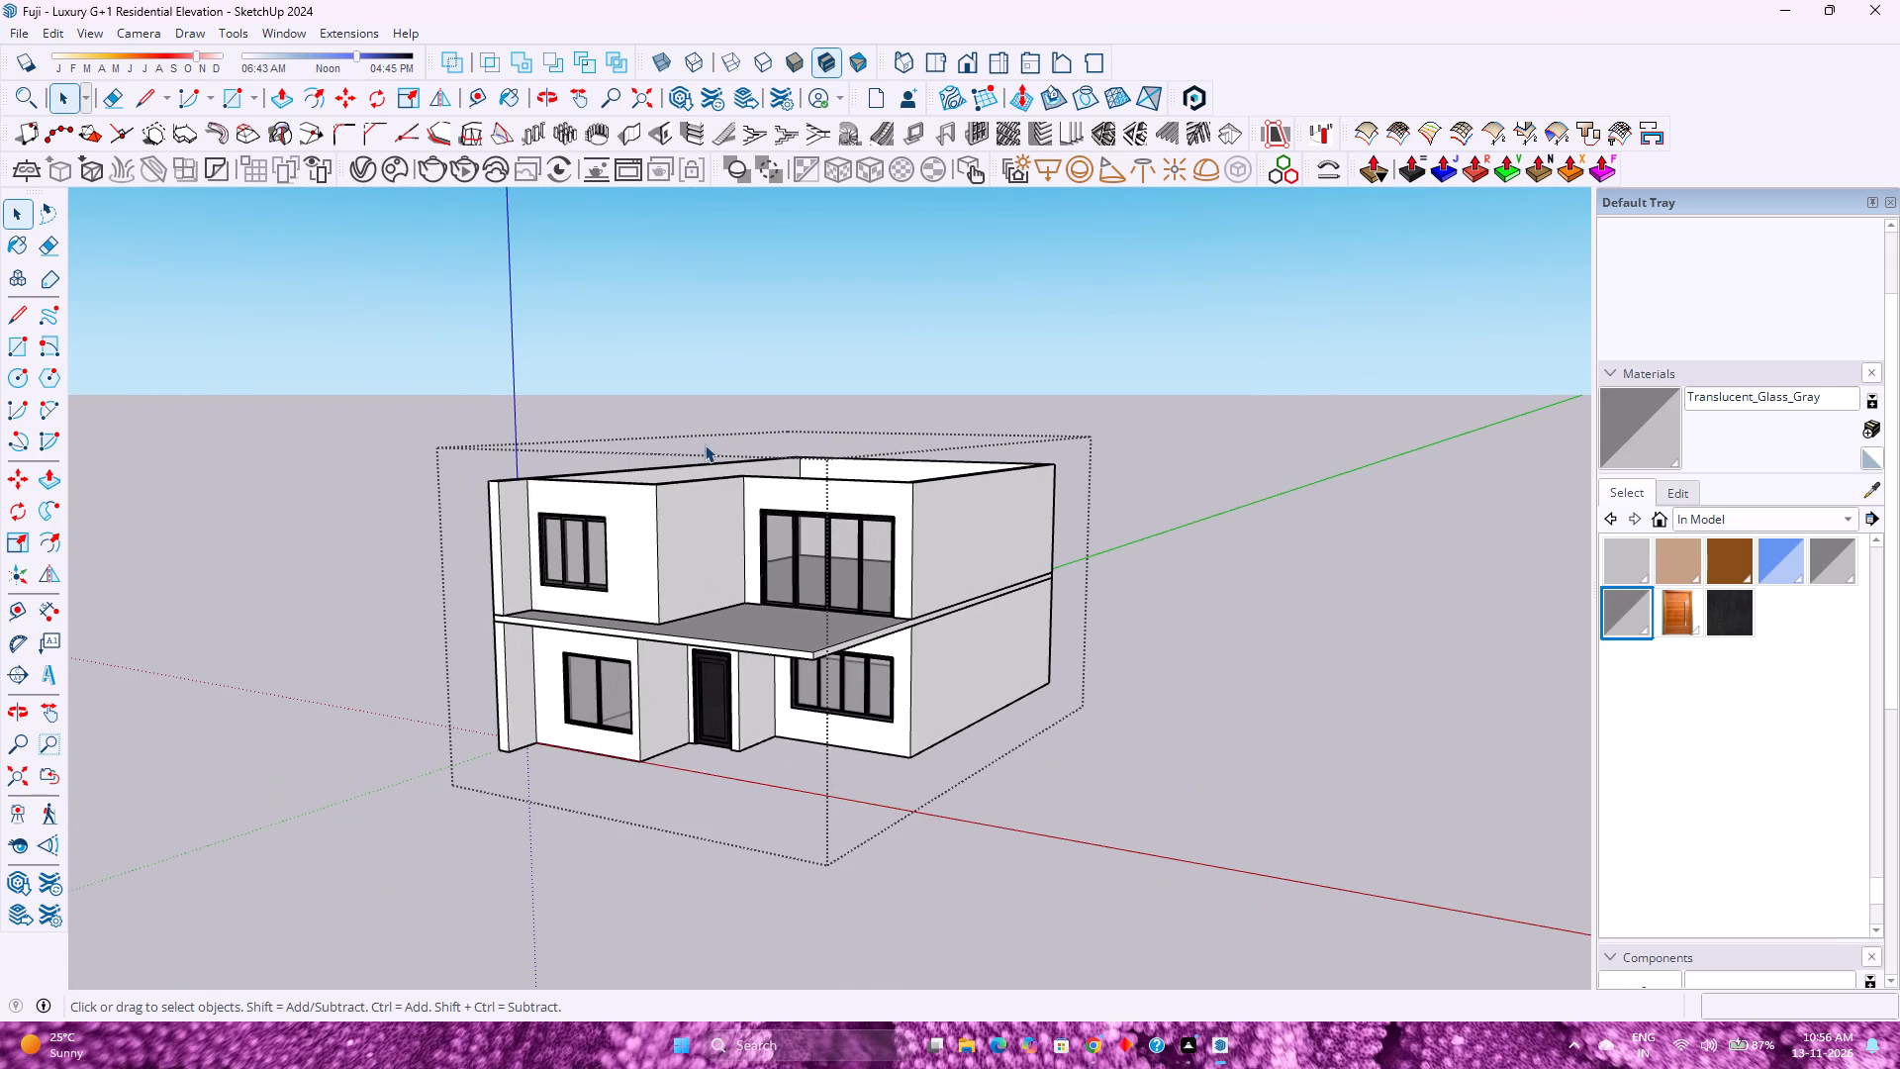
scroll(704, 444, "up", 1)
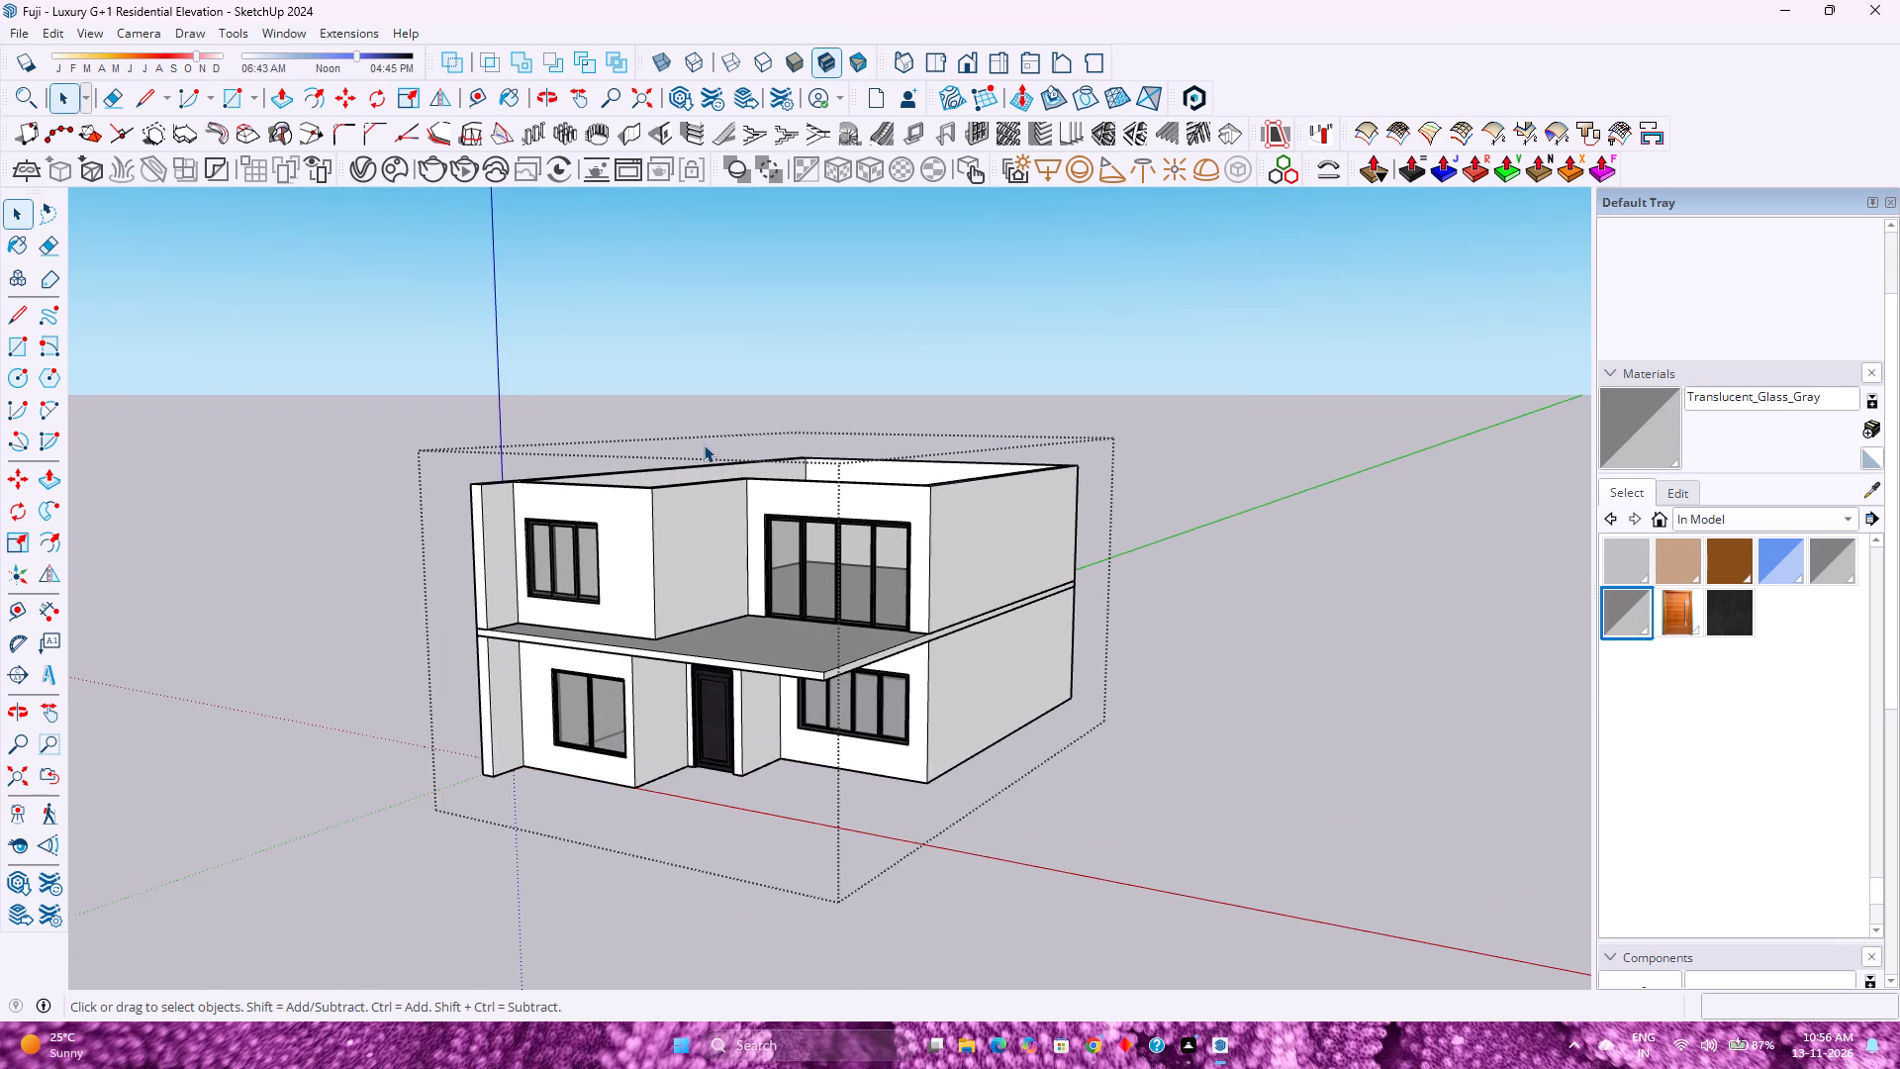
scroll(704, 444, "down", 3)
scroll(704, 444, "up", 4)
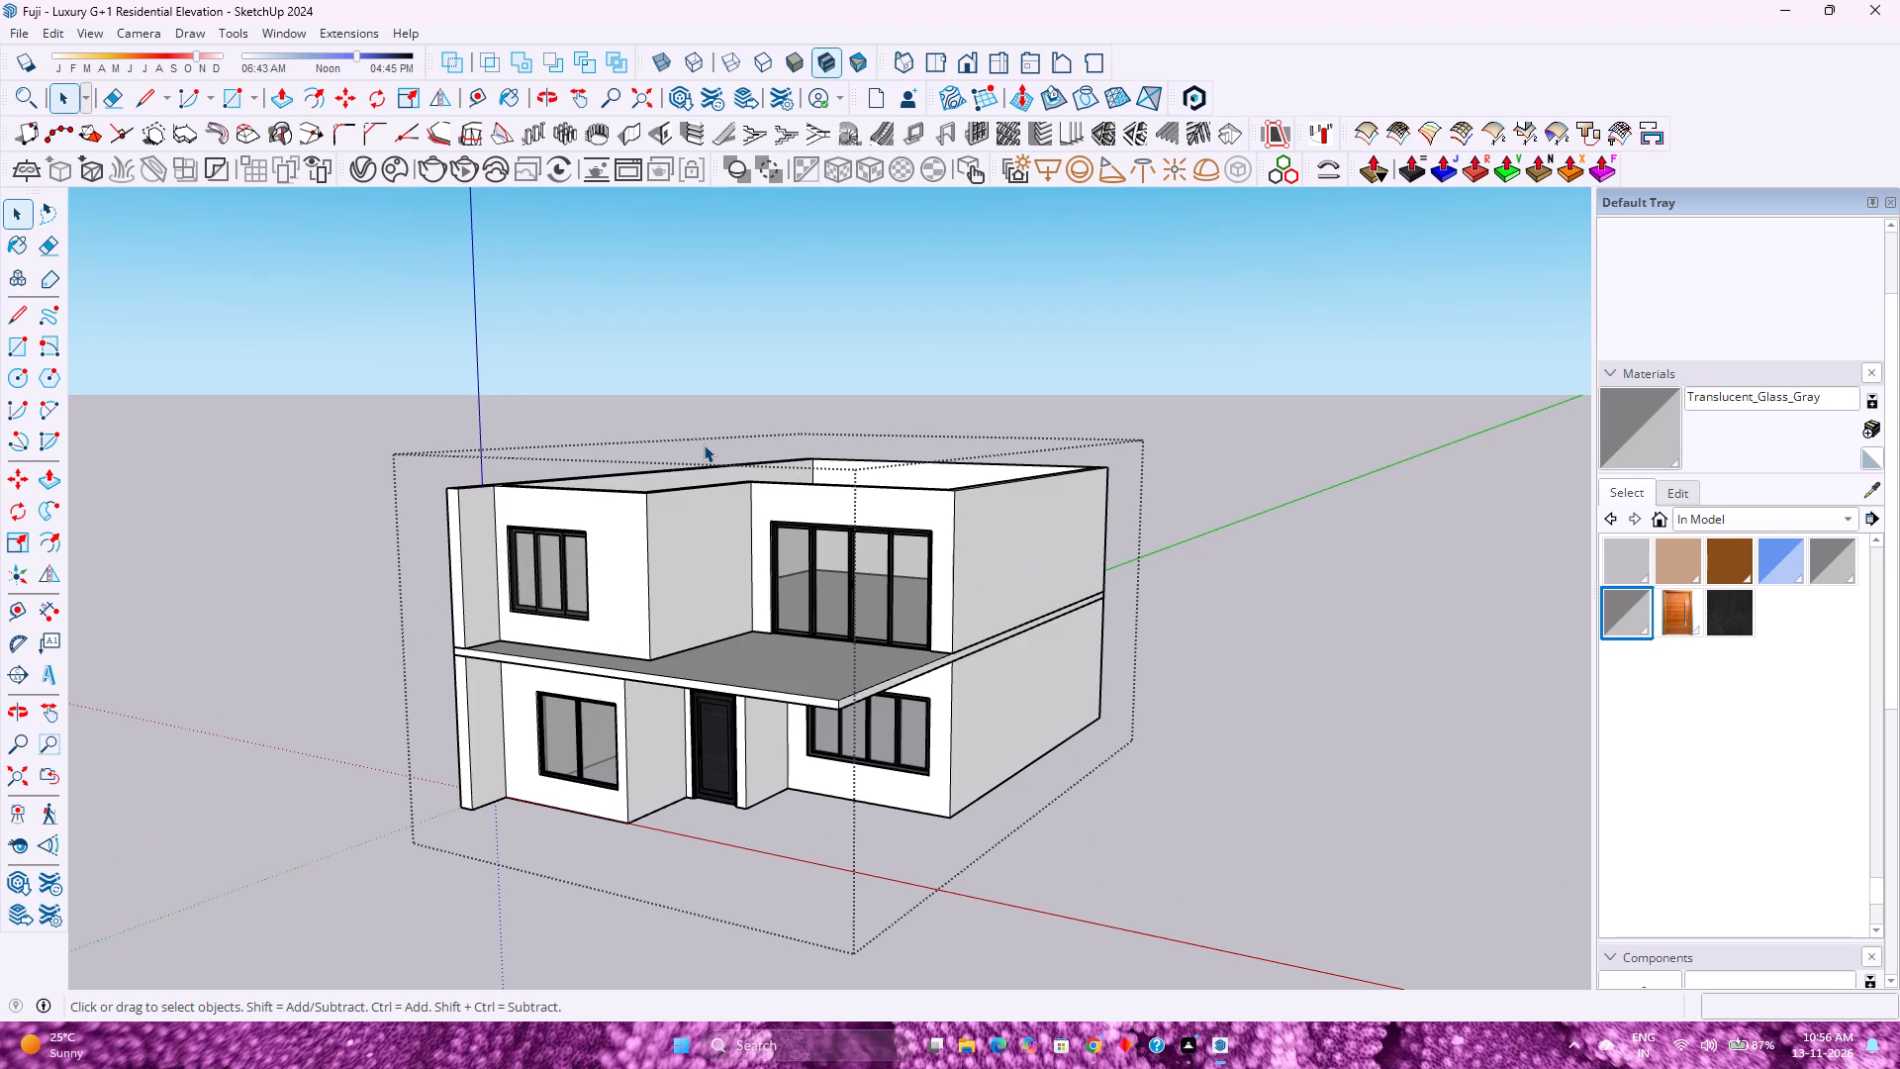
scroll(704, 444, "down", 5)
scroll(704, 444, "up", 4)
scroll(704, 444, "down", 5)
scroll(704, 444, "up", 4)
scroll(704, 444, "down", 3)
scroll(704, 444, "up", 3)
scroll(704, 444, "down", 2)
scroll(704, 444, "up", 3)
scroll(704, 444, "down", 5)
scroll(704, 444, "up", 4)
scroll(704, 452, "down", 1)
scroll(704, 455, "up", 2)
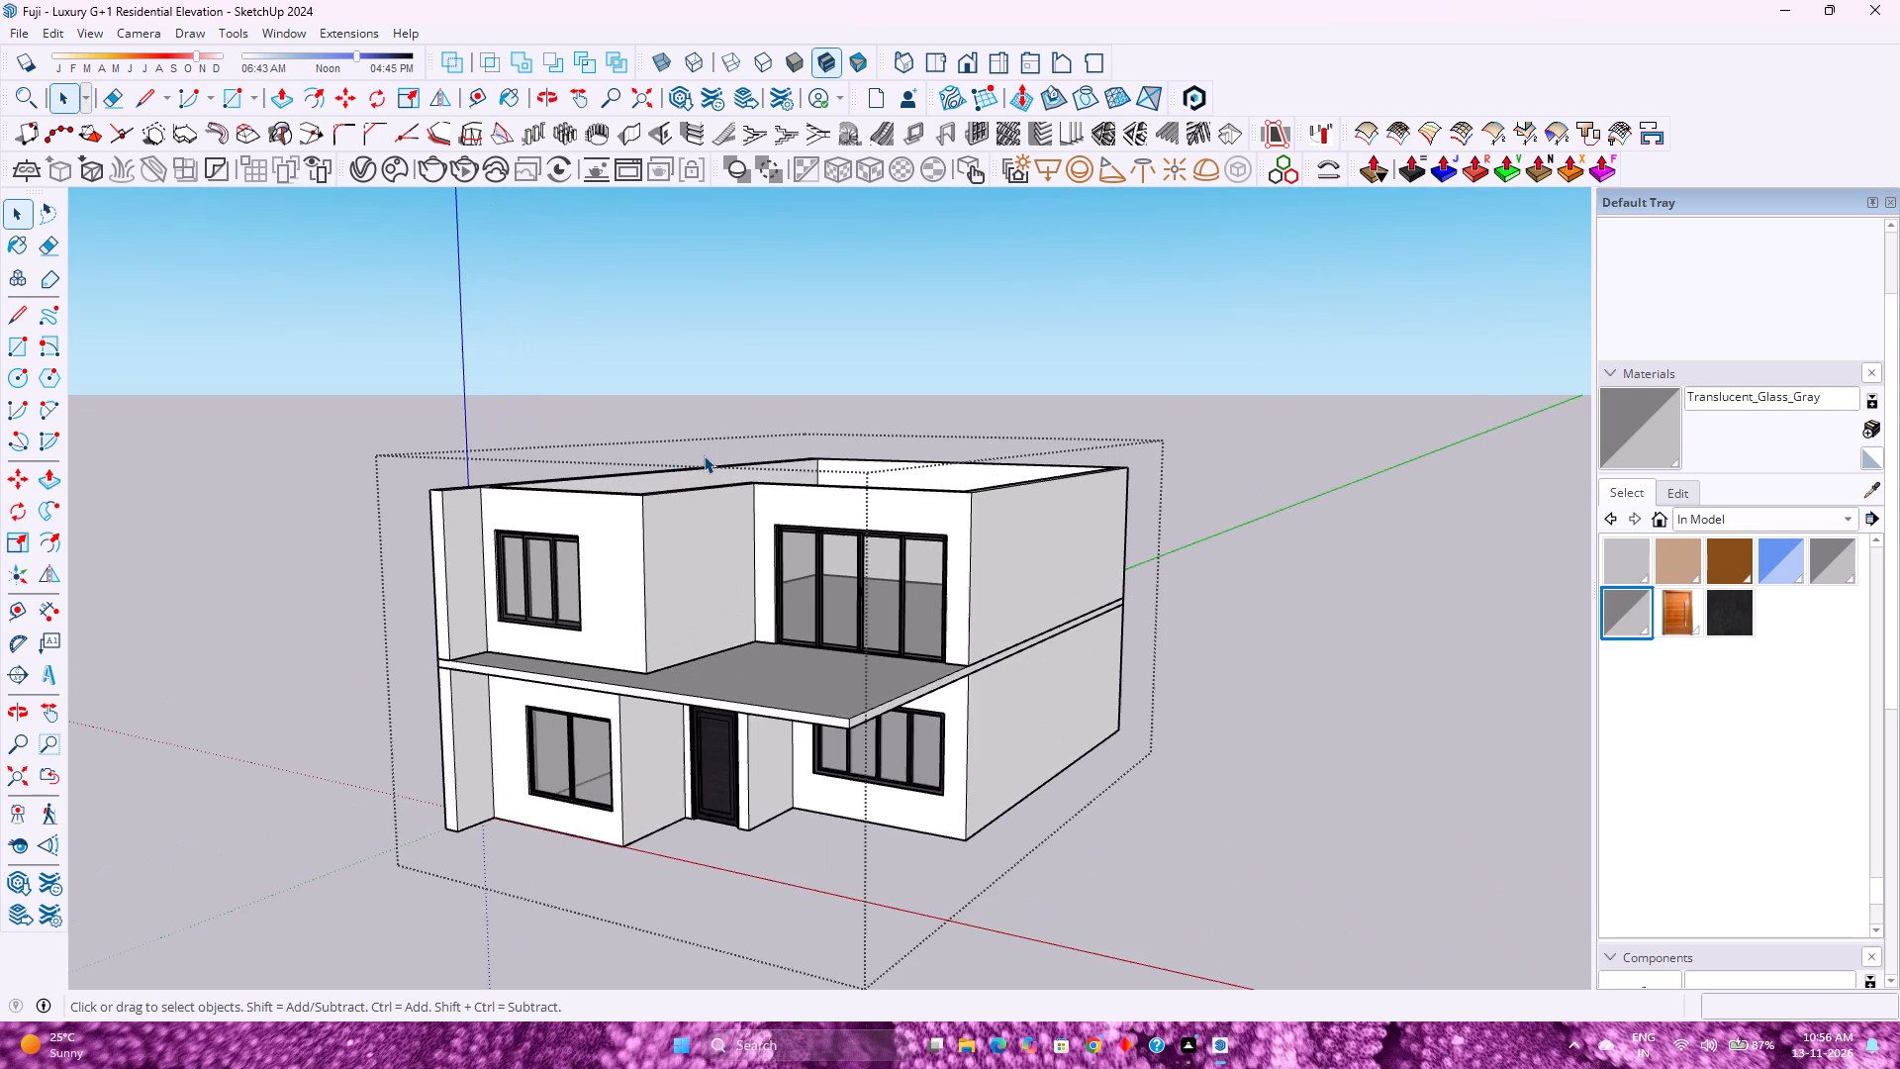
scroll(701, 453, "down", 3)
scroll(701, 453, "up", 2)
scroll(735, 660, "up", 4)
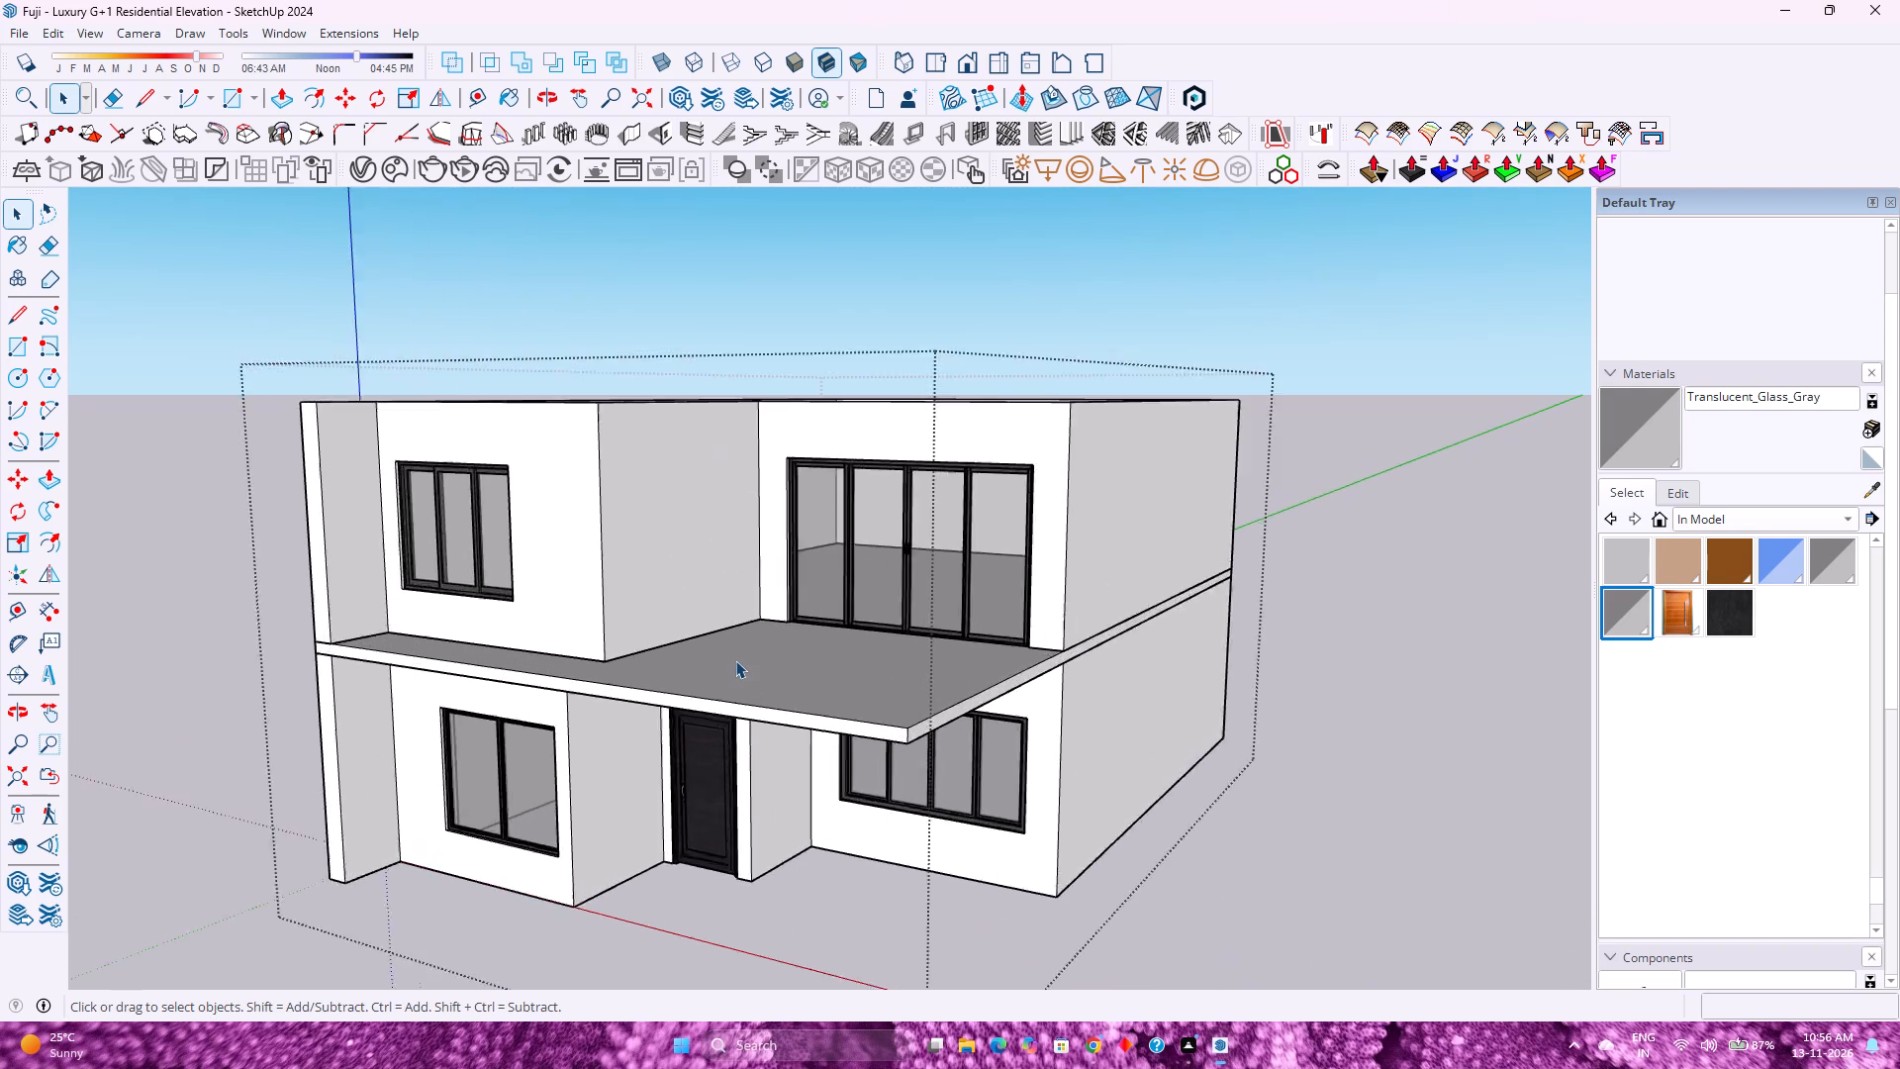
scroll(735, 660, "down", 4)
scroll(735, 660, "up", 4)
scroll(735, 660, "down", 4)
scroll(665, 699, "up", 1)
Close the open house group to return editing to the top level of the model.
middle_click_drag(672, 714, 916, 596)
middle_click(916, 596)
scroll(916, 596, "up", 3)
middle_click(916, 596)
scroll(915, 597, "up", 2)
middle_click_drag(909, 605, 862, 722)
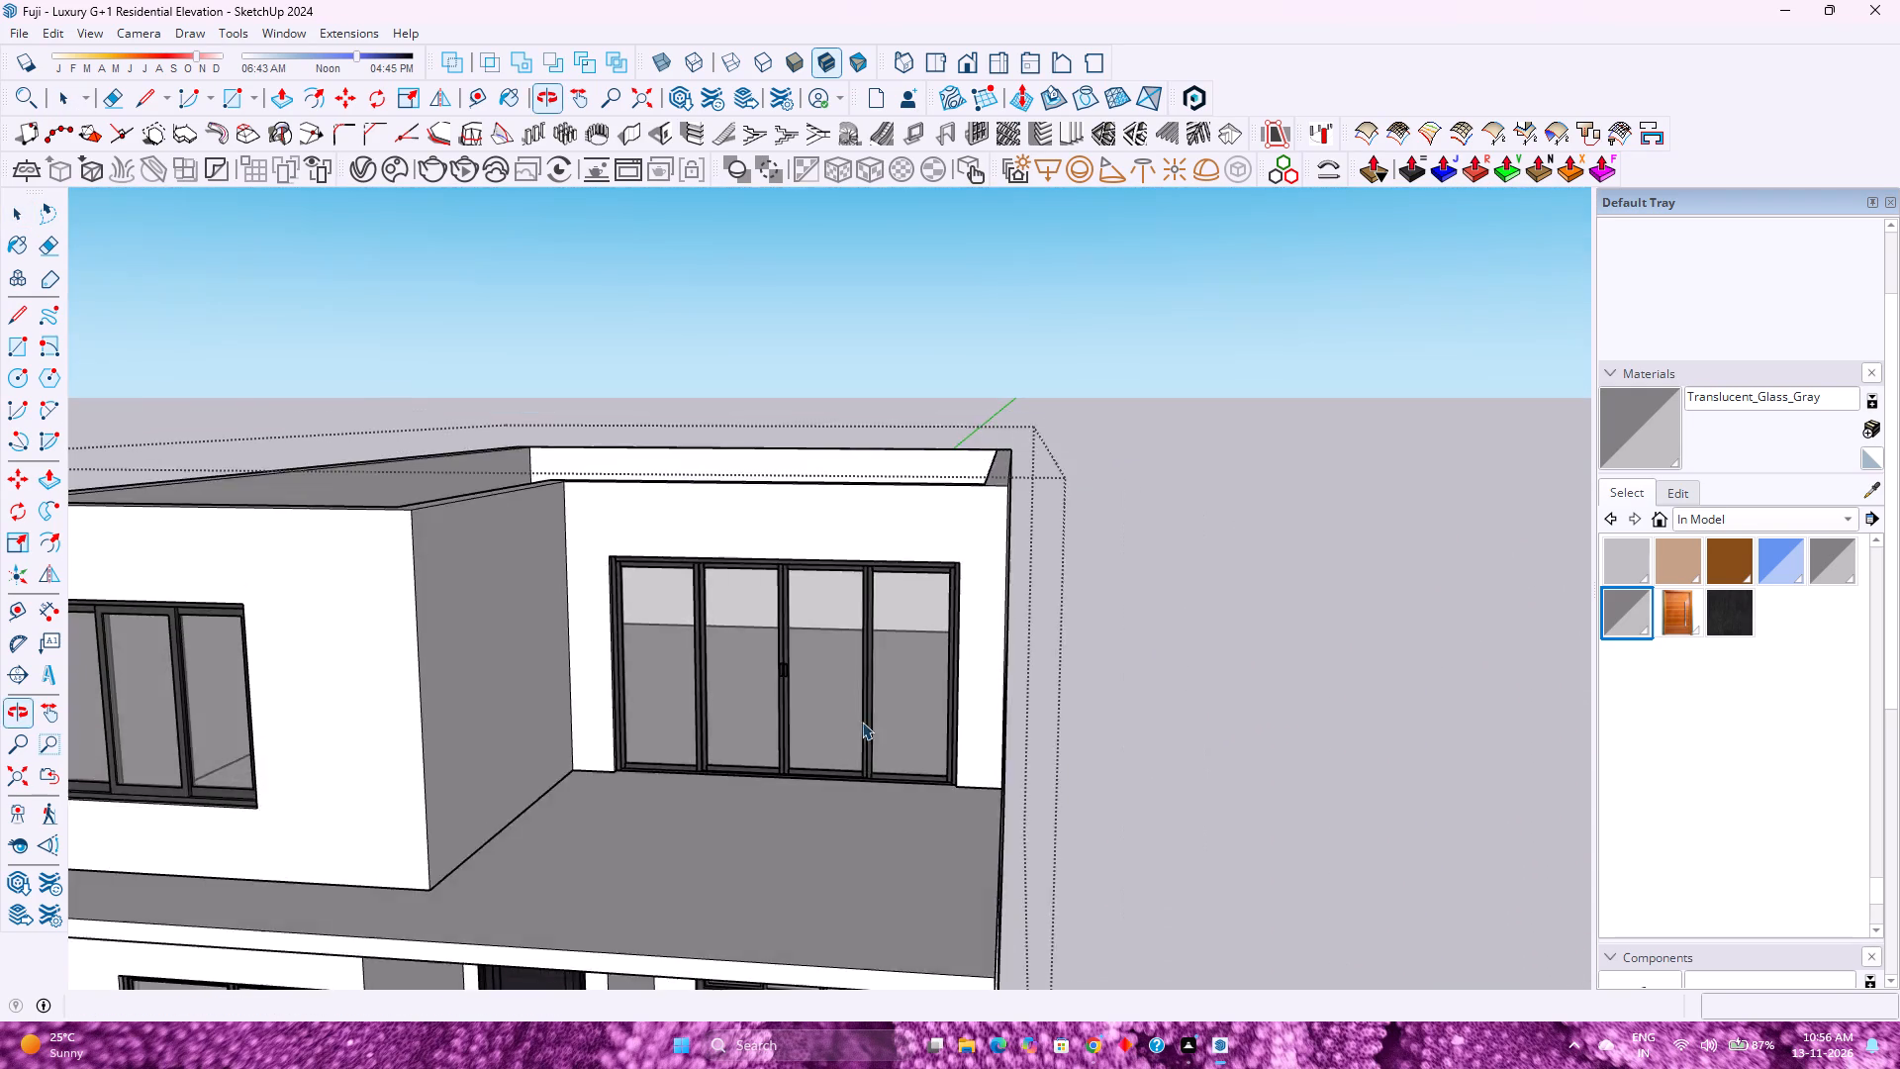
scroll(860, 687, "down", 5)
left_click(788, 801)
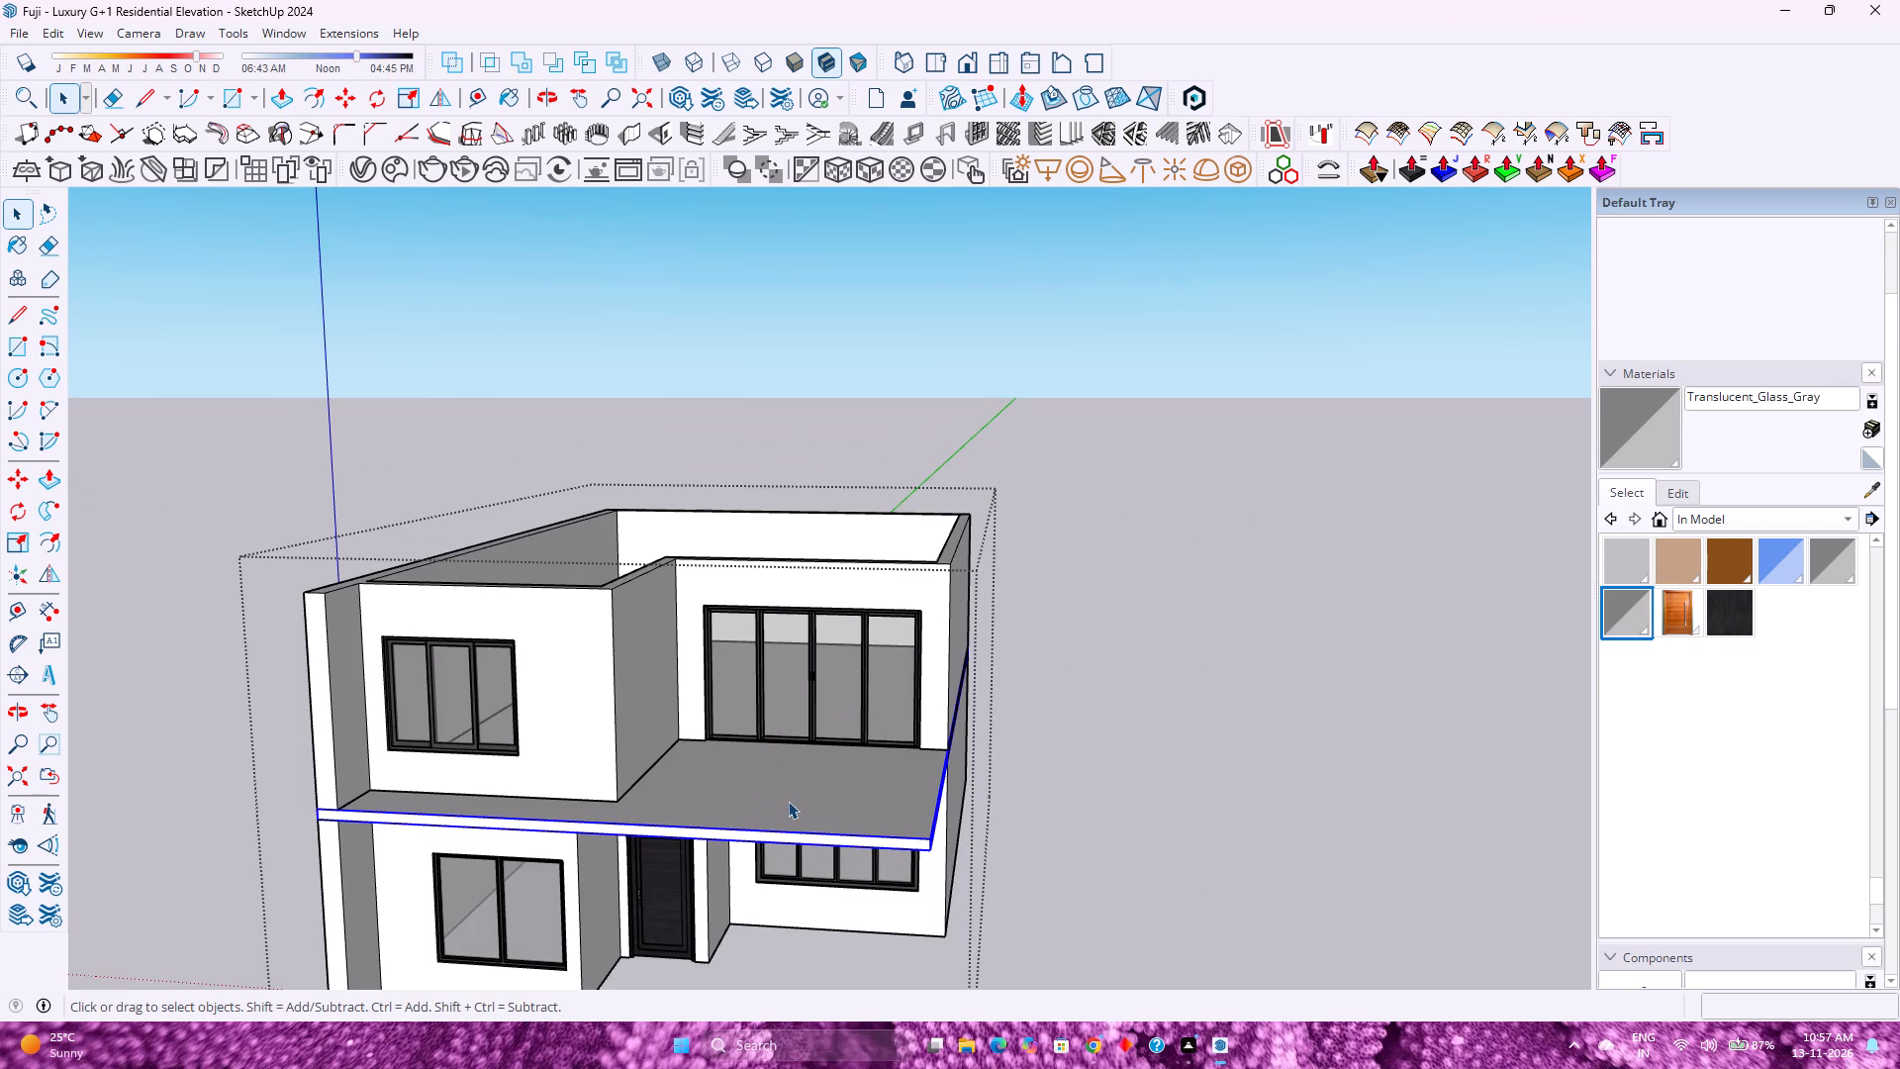
scroll(751, 759, "down", 4)
scroll(751, 759, "up", 3)
scroll(751, 759, "down", 3)
scroll(751, 759, "up", 3)
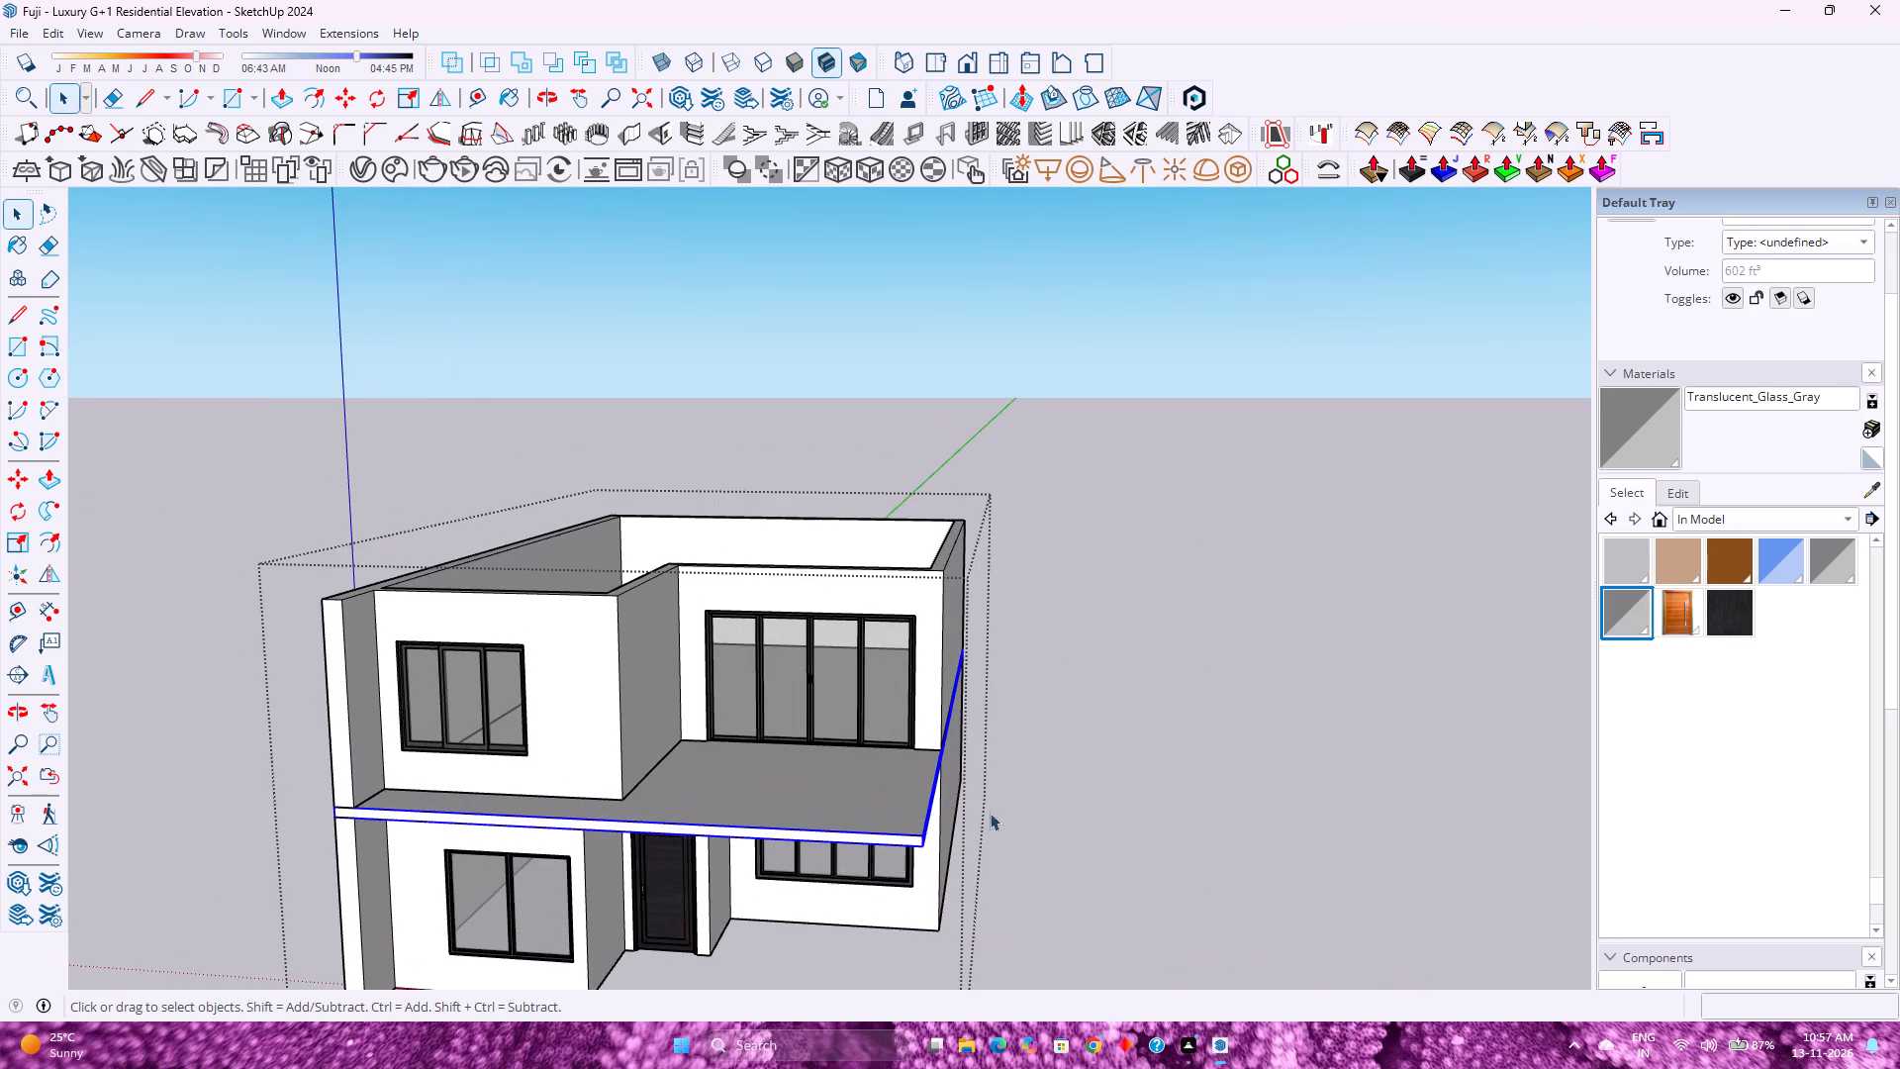
left_click(1004, 817)
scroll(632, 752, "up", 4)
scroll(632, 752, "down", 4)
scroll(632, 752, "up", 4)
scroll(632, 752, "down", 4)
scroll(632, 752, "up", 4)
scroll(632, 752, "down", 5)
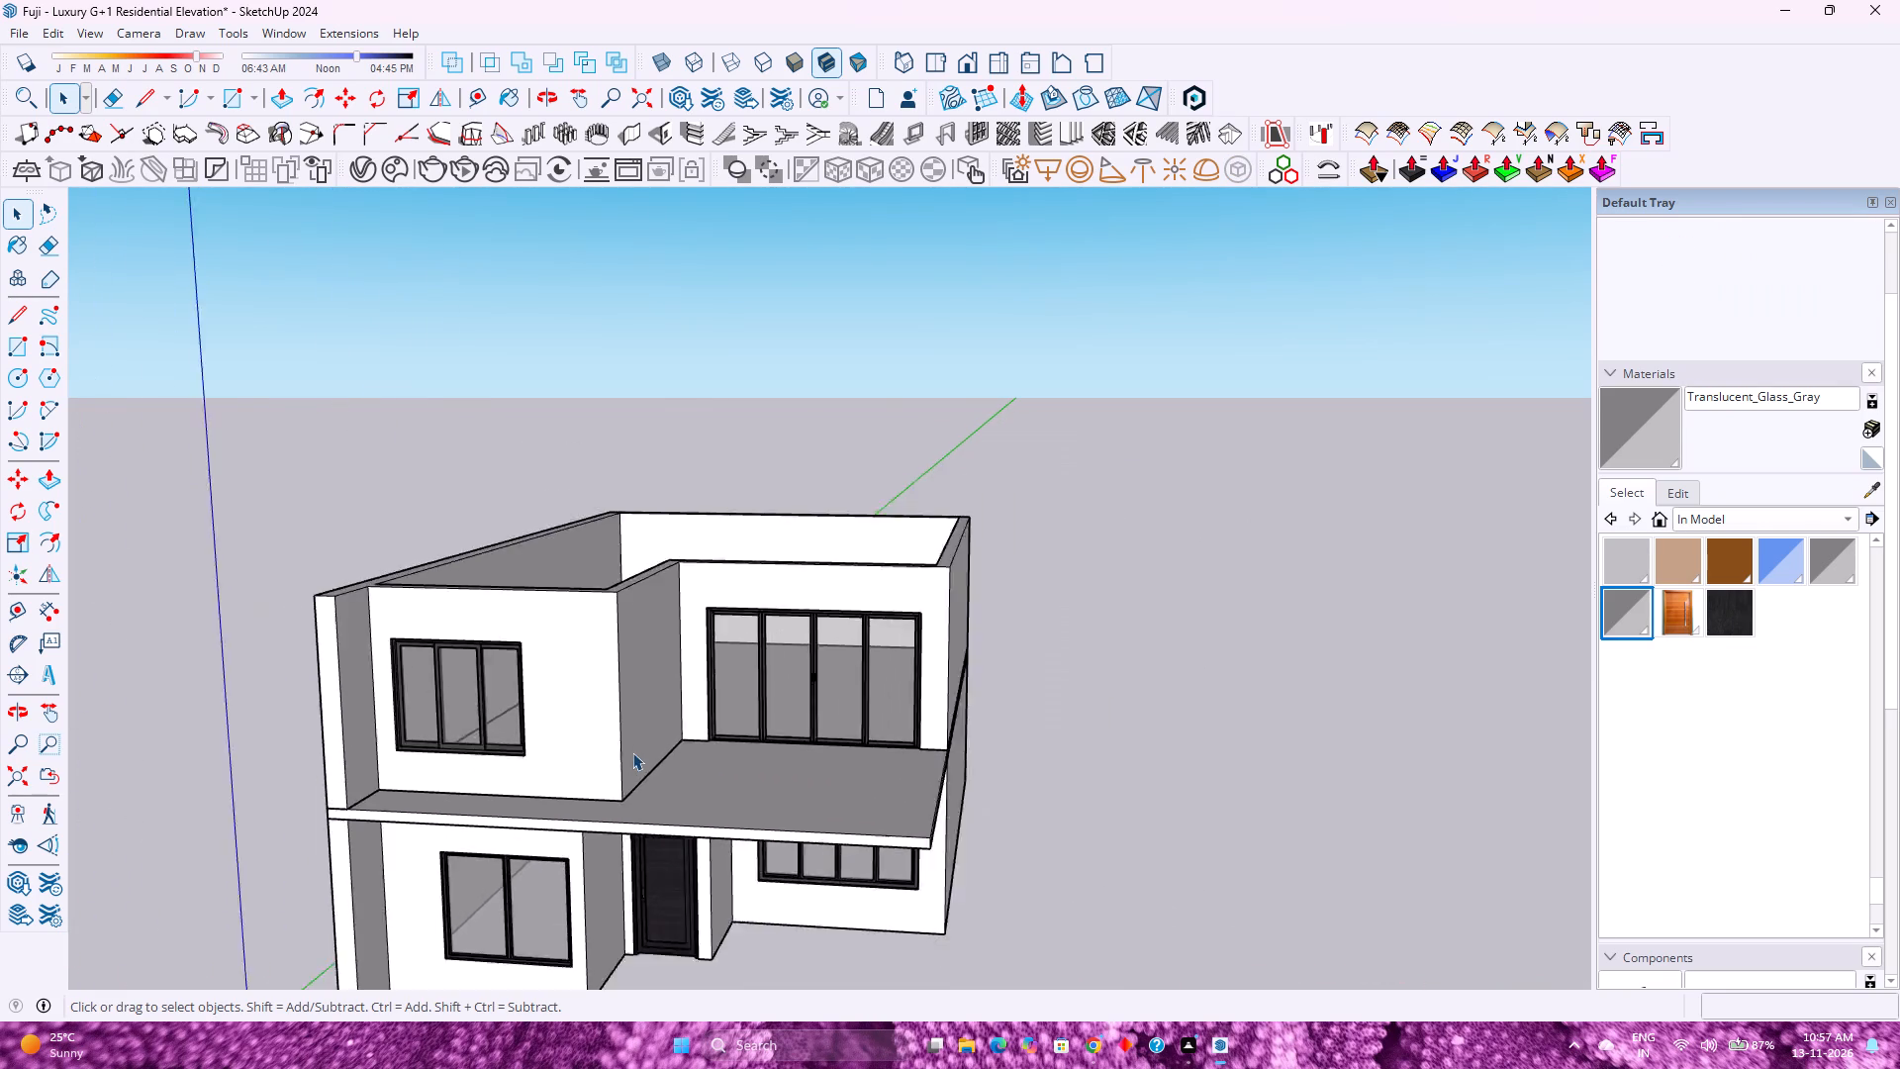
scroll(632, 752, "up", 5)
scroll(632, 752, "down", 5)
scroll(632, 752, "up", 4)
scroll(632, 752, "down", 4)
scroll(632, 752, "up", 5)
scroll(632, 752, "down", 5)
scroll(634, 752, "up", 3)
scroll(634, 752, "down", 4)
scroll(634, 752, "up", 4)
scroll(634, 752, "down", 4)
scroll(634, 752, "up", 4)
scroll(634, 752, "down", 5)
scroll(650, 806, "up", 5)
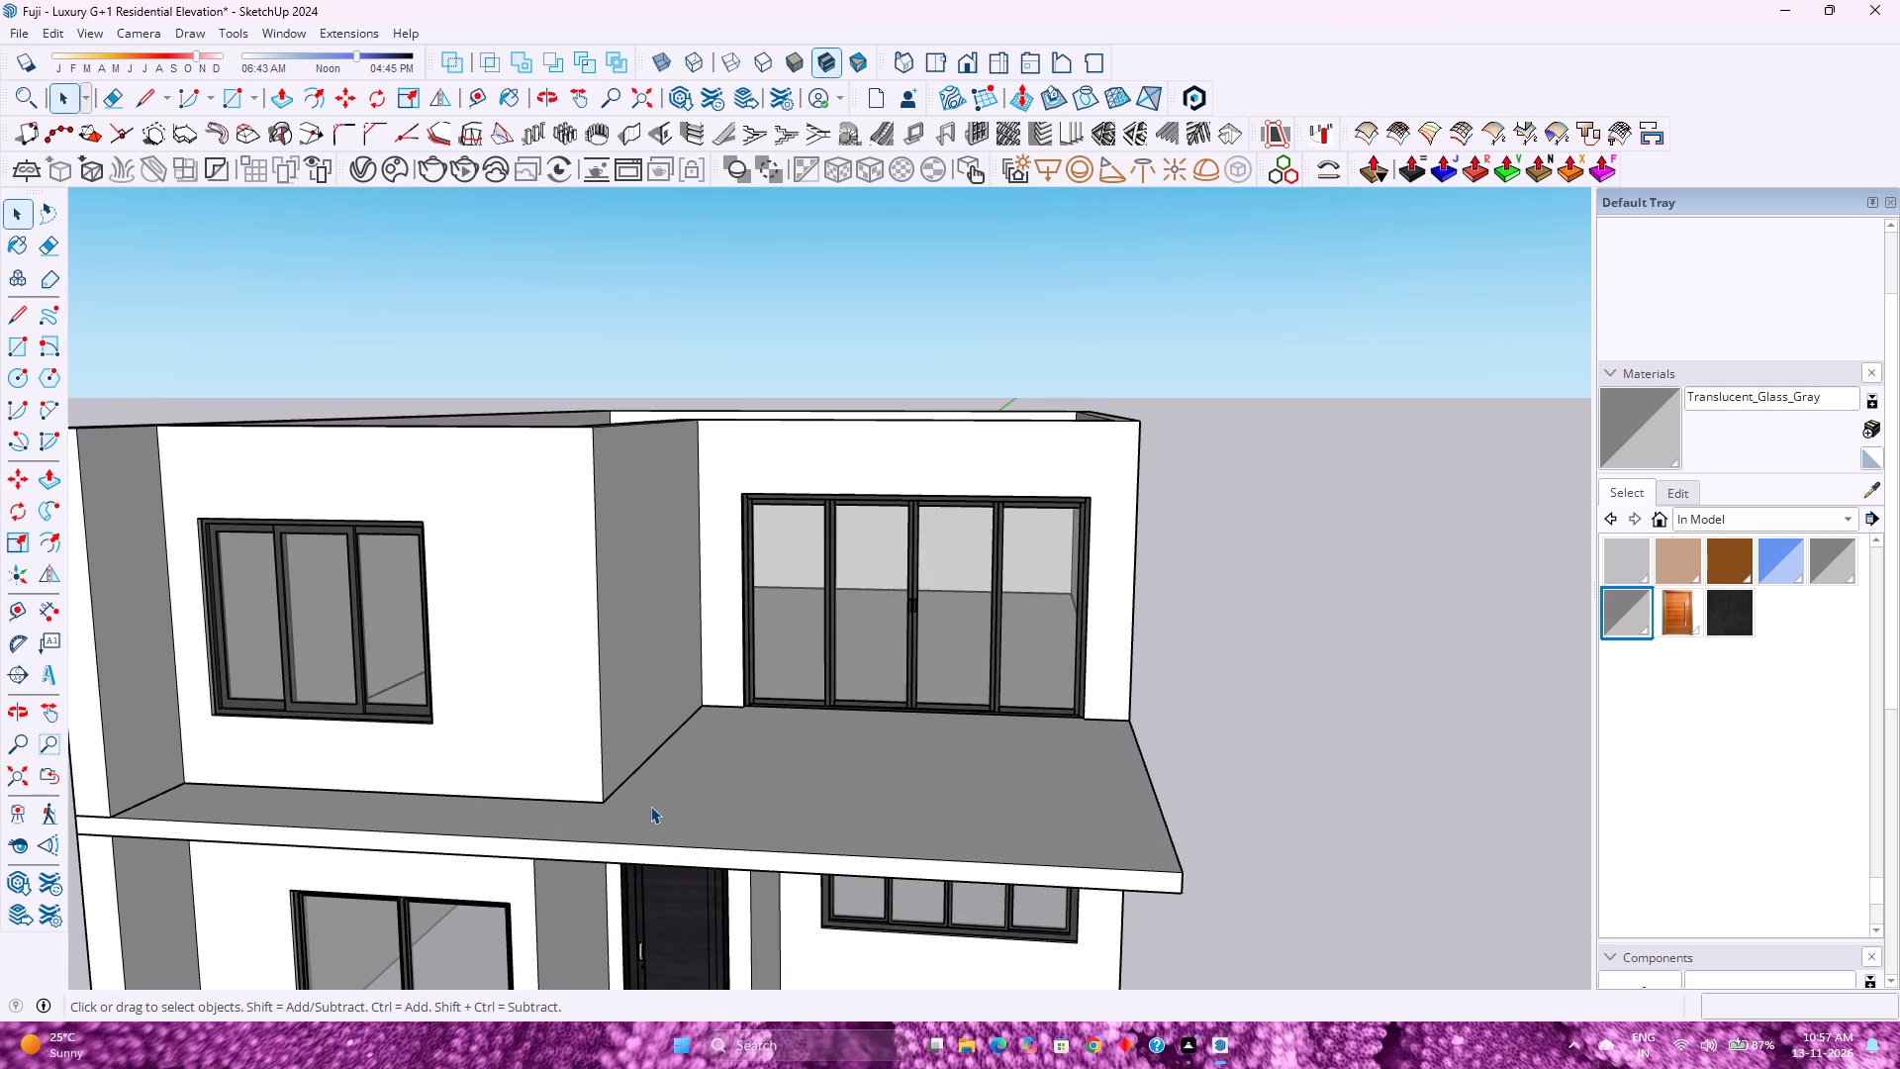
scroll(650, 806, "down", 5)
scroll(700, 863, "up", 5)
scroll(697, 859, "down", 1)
Examine the facade from a low front angle, including the slab's underside, the entrance door and the windows on both floors.
middle_click_drag(697, 870, 654, 779)
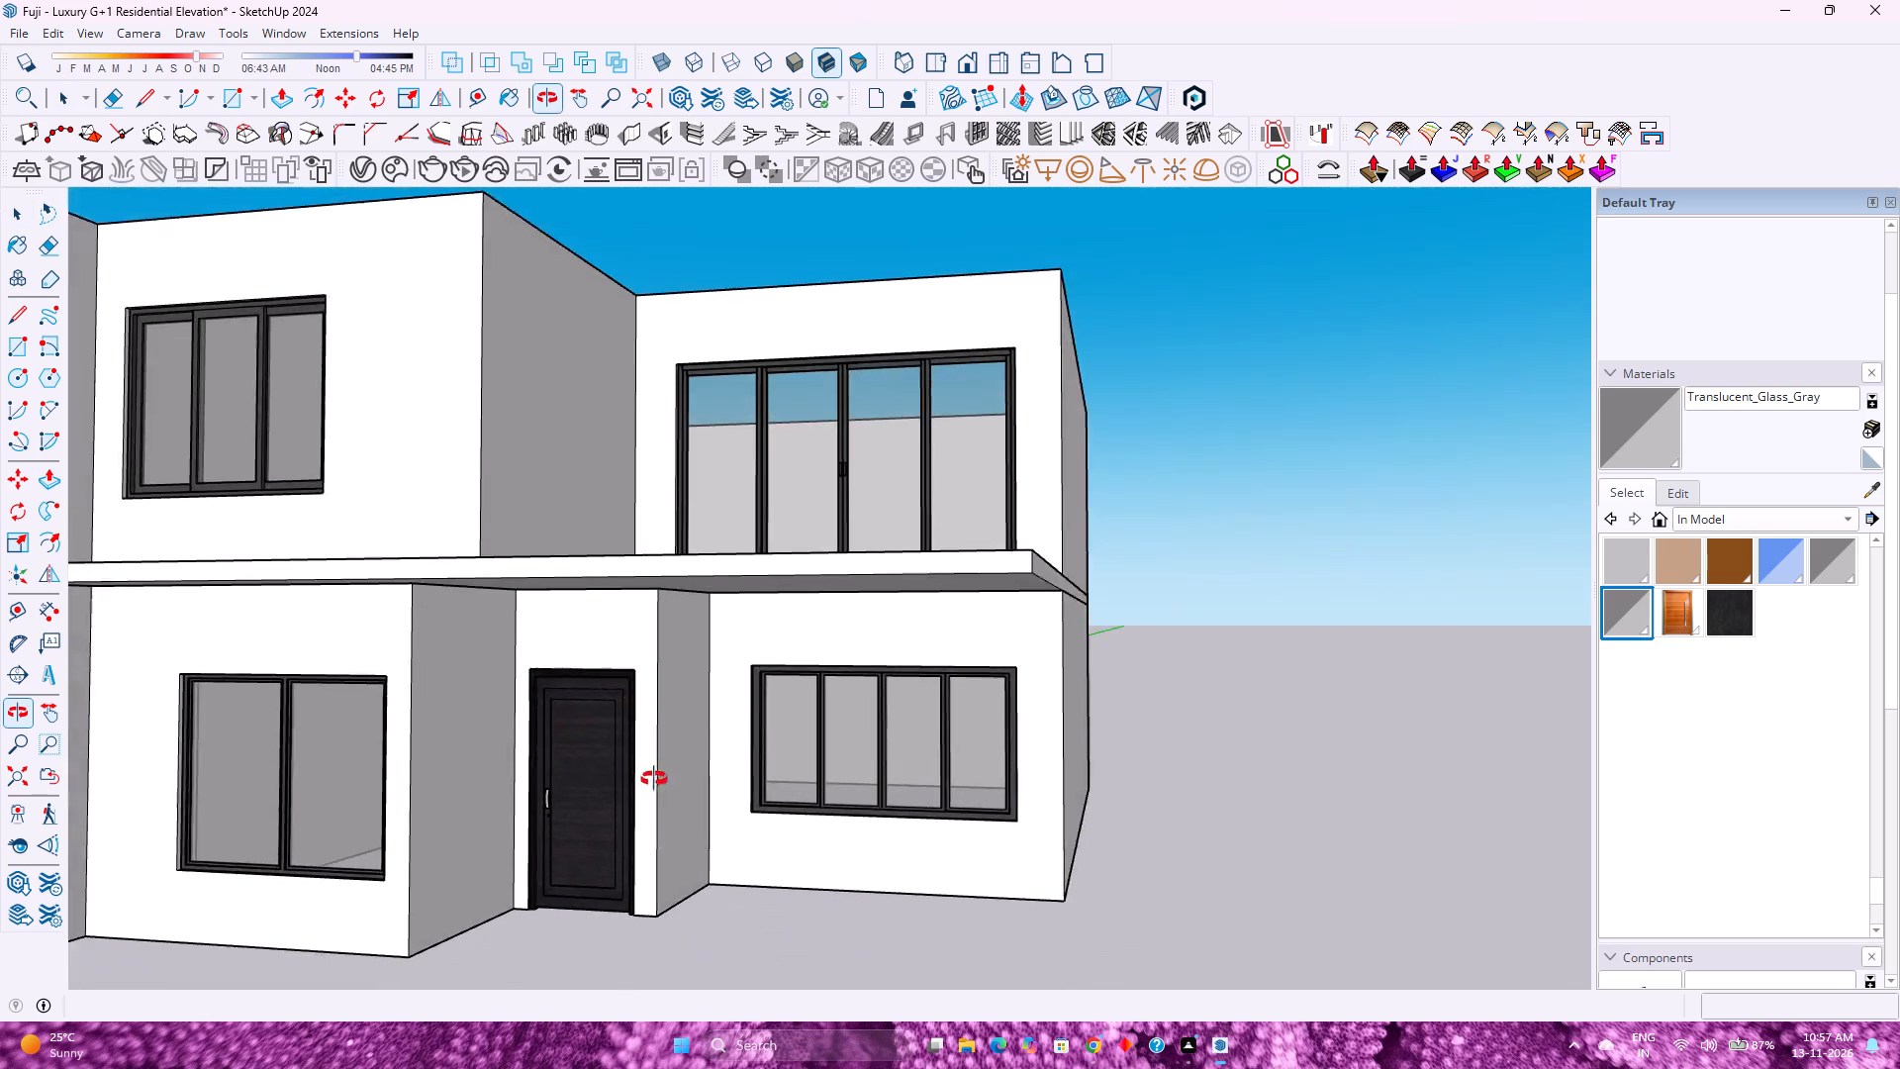
middle_click(654, 779)
scroll(654, 779, "up", 1)
scroll(652, 775, "down", 4)
scroll(683, 701, "up", 2)
middle_click_drag(683, 701, 683, 632)
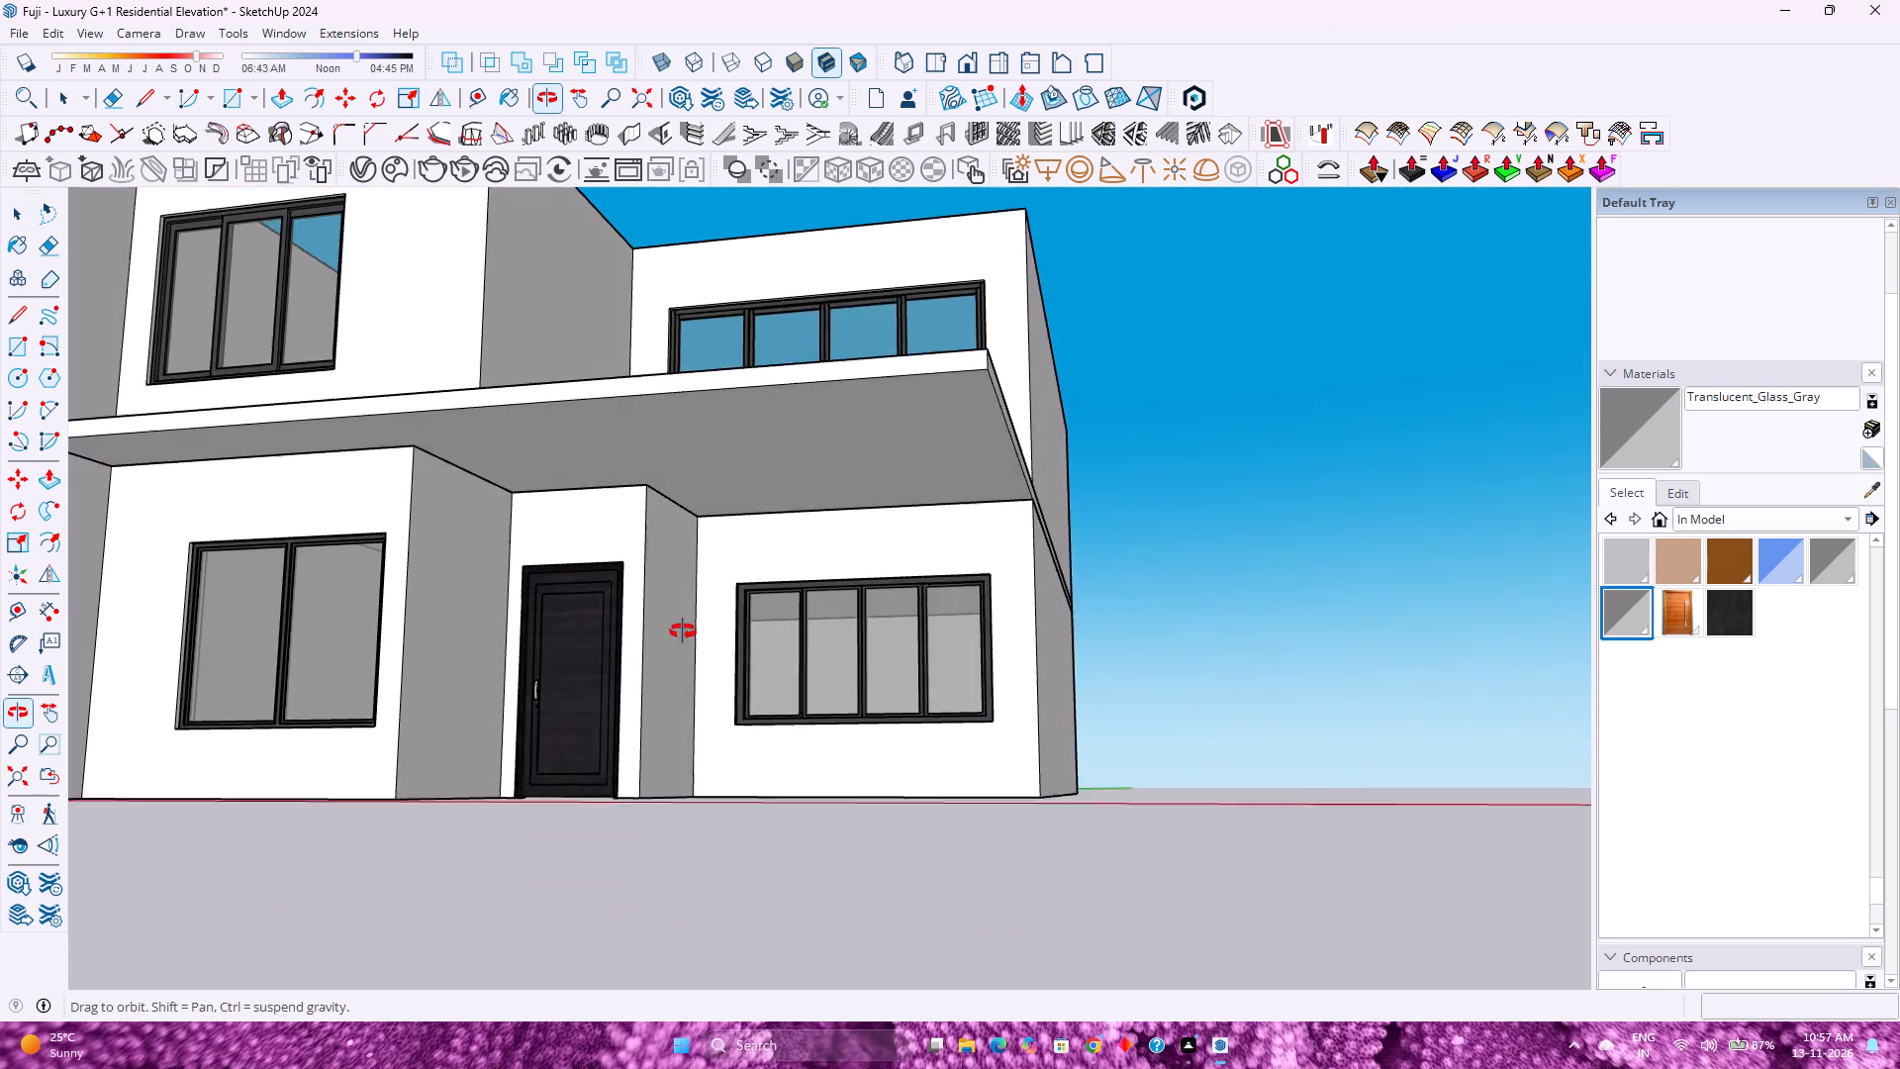
middle_click_drag(683, 632, 683, 627)
scroll(683, 627, "down", 4)
scroll(729, 576, "up", 4)
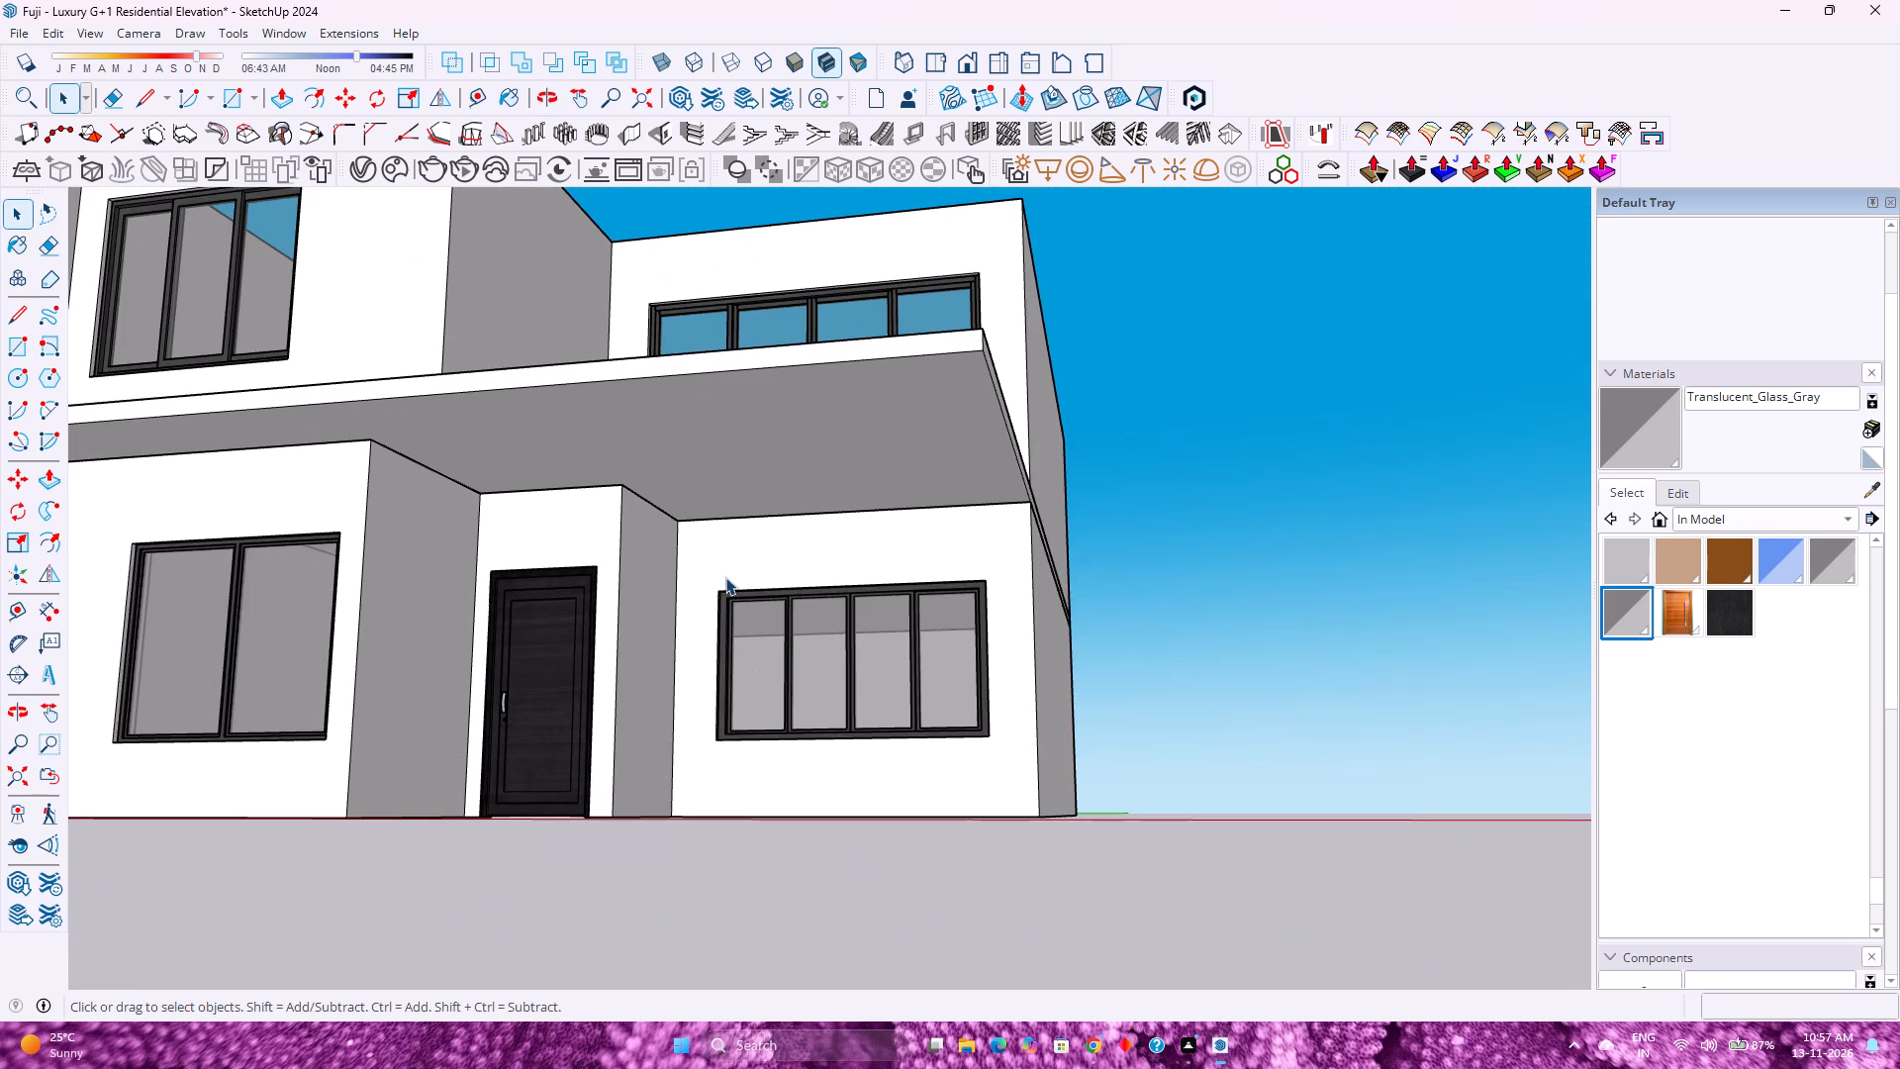
scroll(725, 577, "up", 1)
scroll(725, 578, "down", 3)
scroll(725, 579, "up", 3)
scroll(725, 579, "down", 2)
scroll(725, 579, "up", 2)
scroll(725, 579, "down", 3)
scroll(725, 582, "up", 3)
scroll(725, 582, "down", 3)
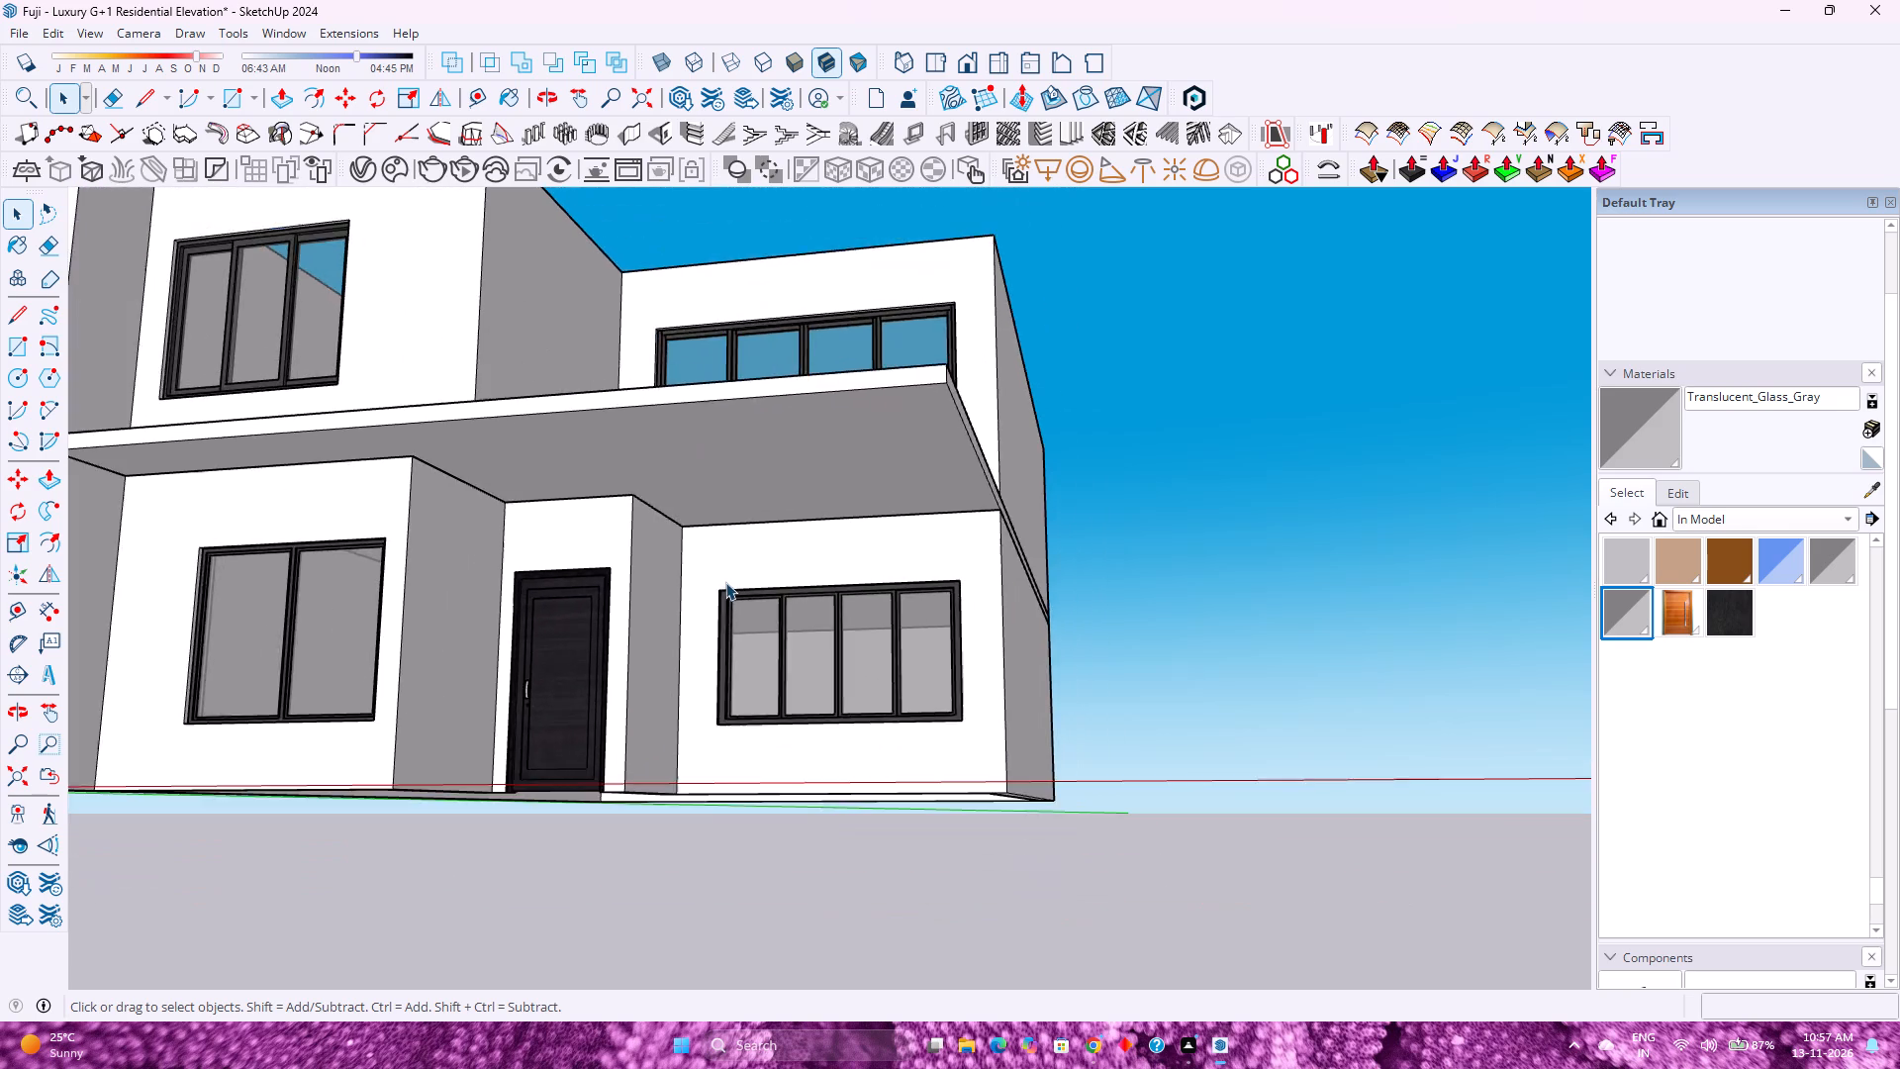
scroll(726, 583, "down", 4)
middle_click_drag(807, 712, 835, 783)
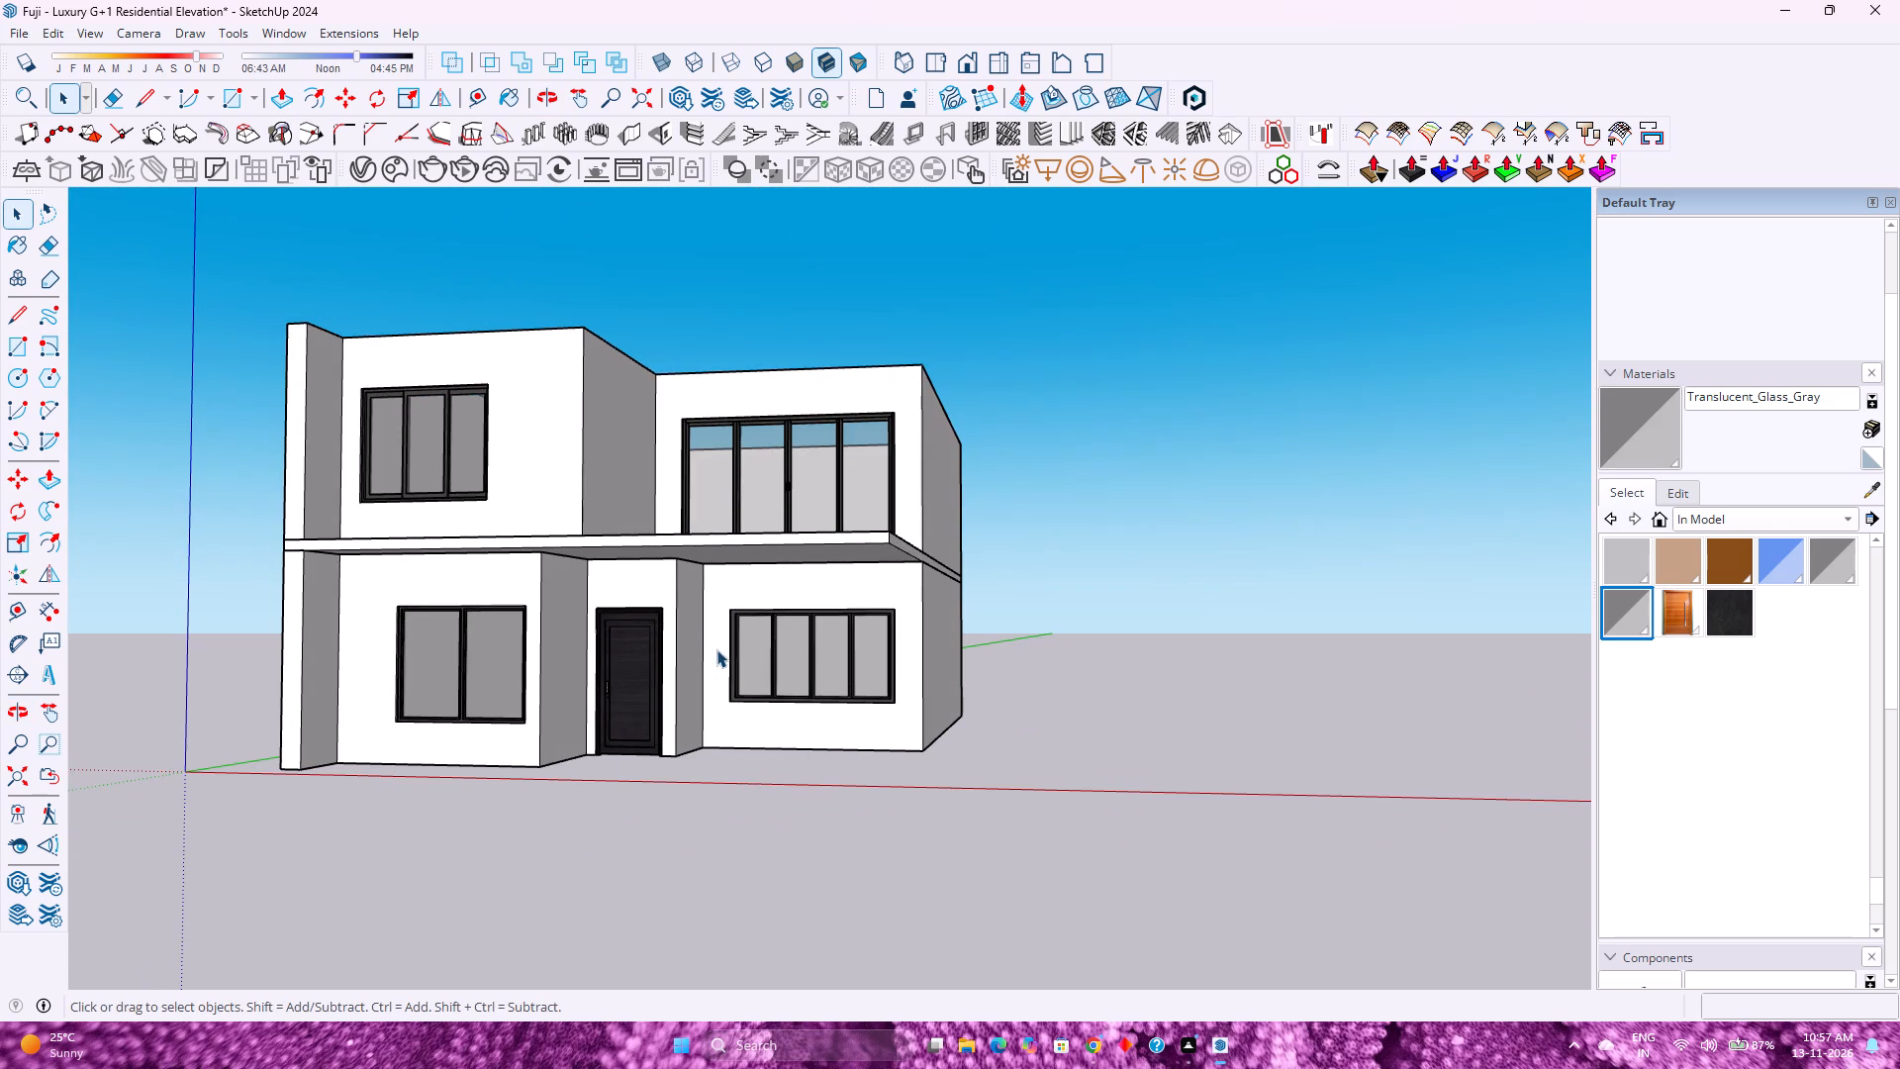
scroll(702, 645, "down", 3)
scroll(703, 645, "up", 3)
scroll(703, 645, "down", 5)
scroll(703, 645, "up", 4)
scroll(703, 645, "down", 5)
scroll(517, 441, "up", 3)
scroll(601, 543, "up", 1)
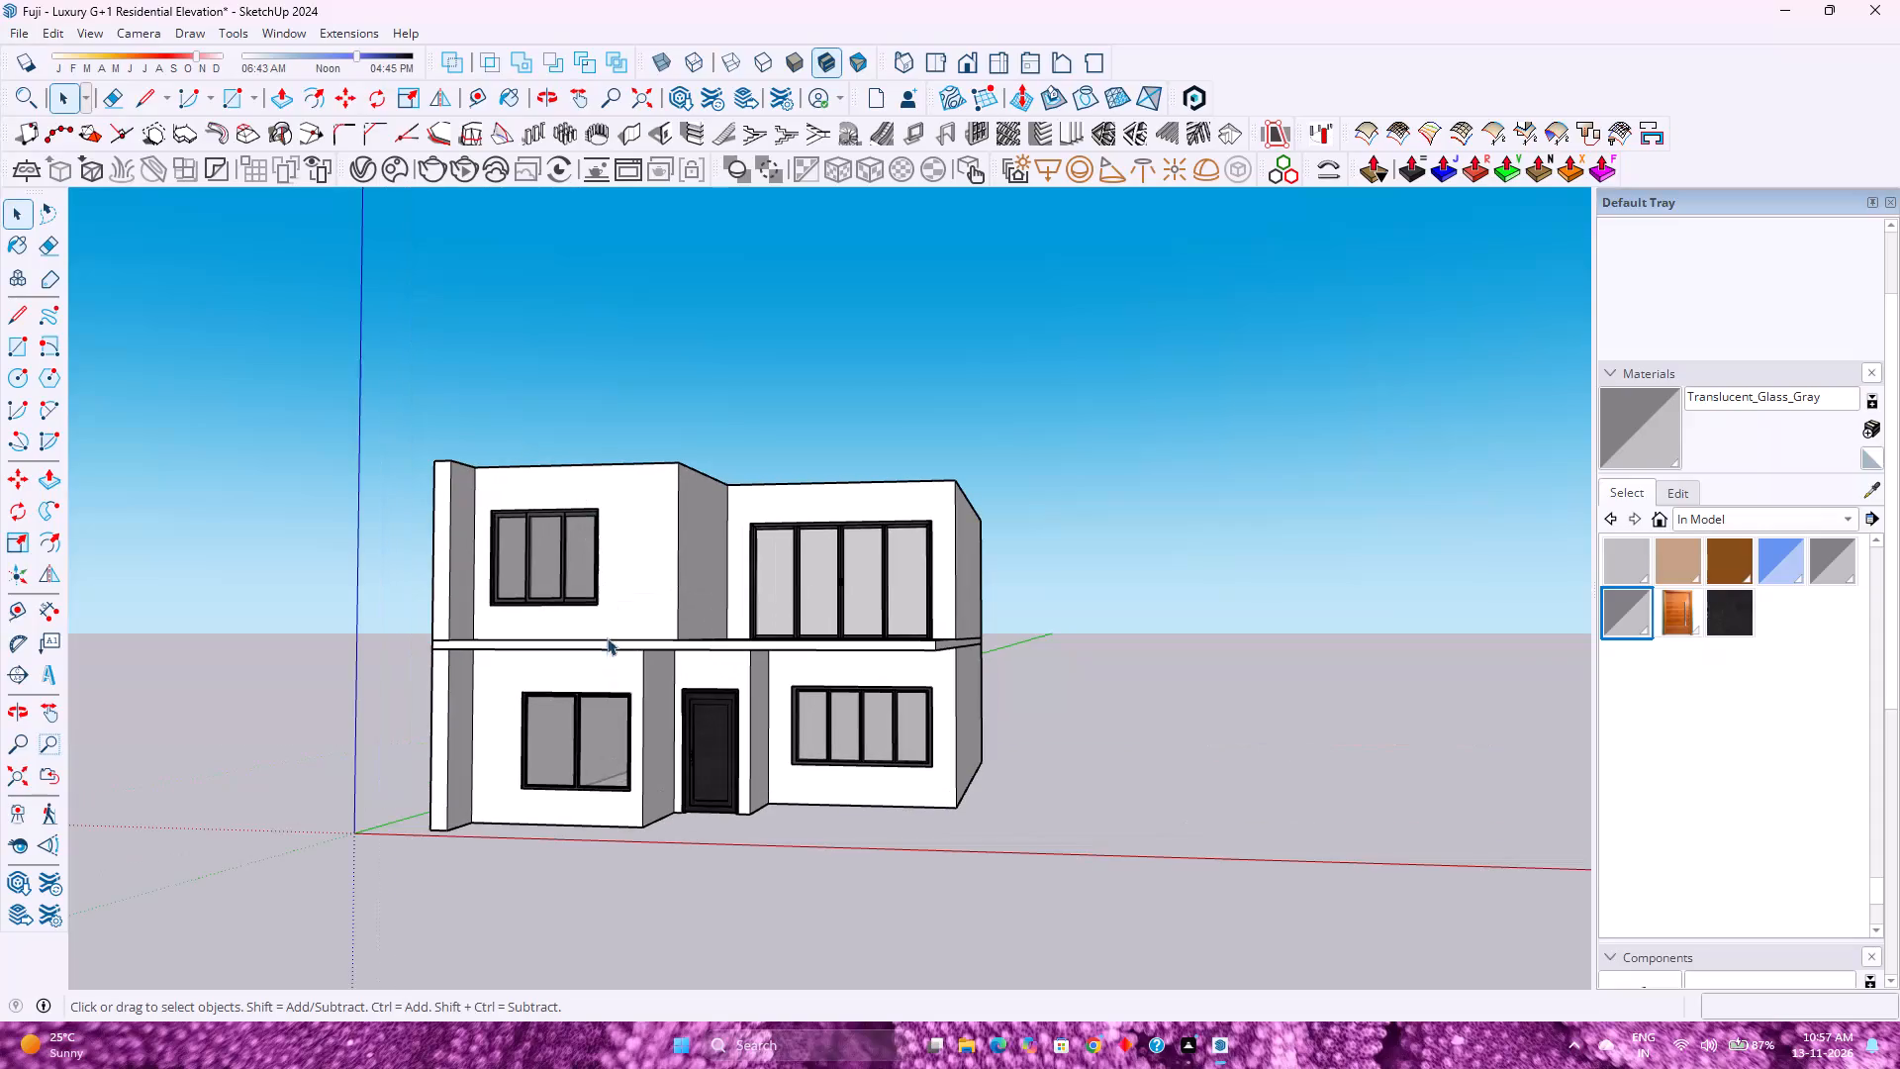
Switch to the standard front view and fit the whole house in it.
left_click(964, 68)
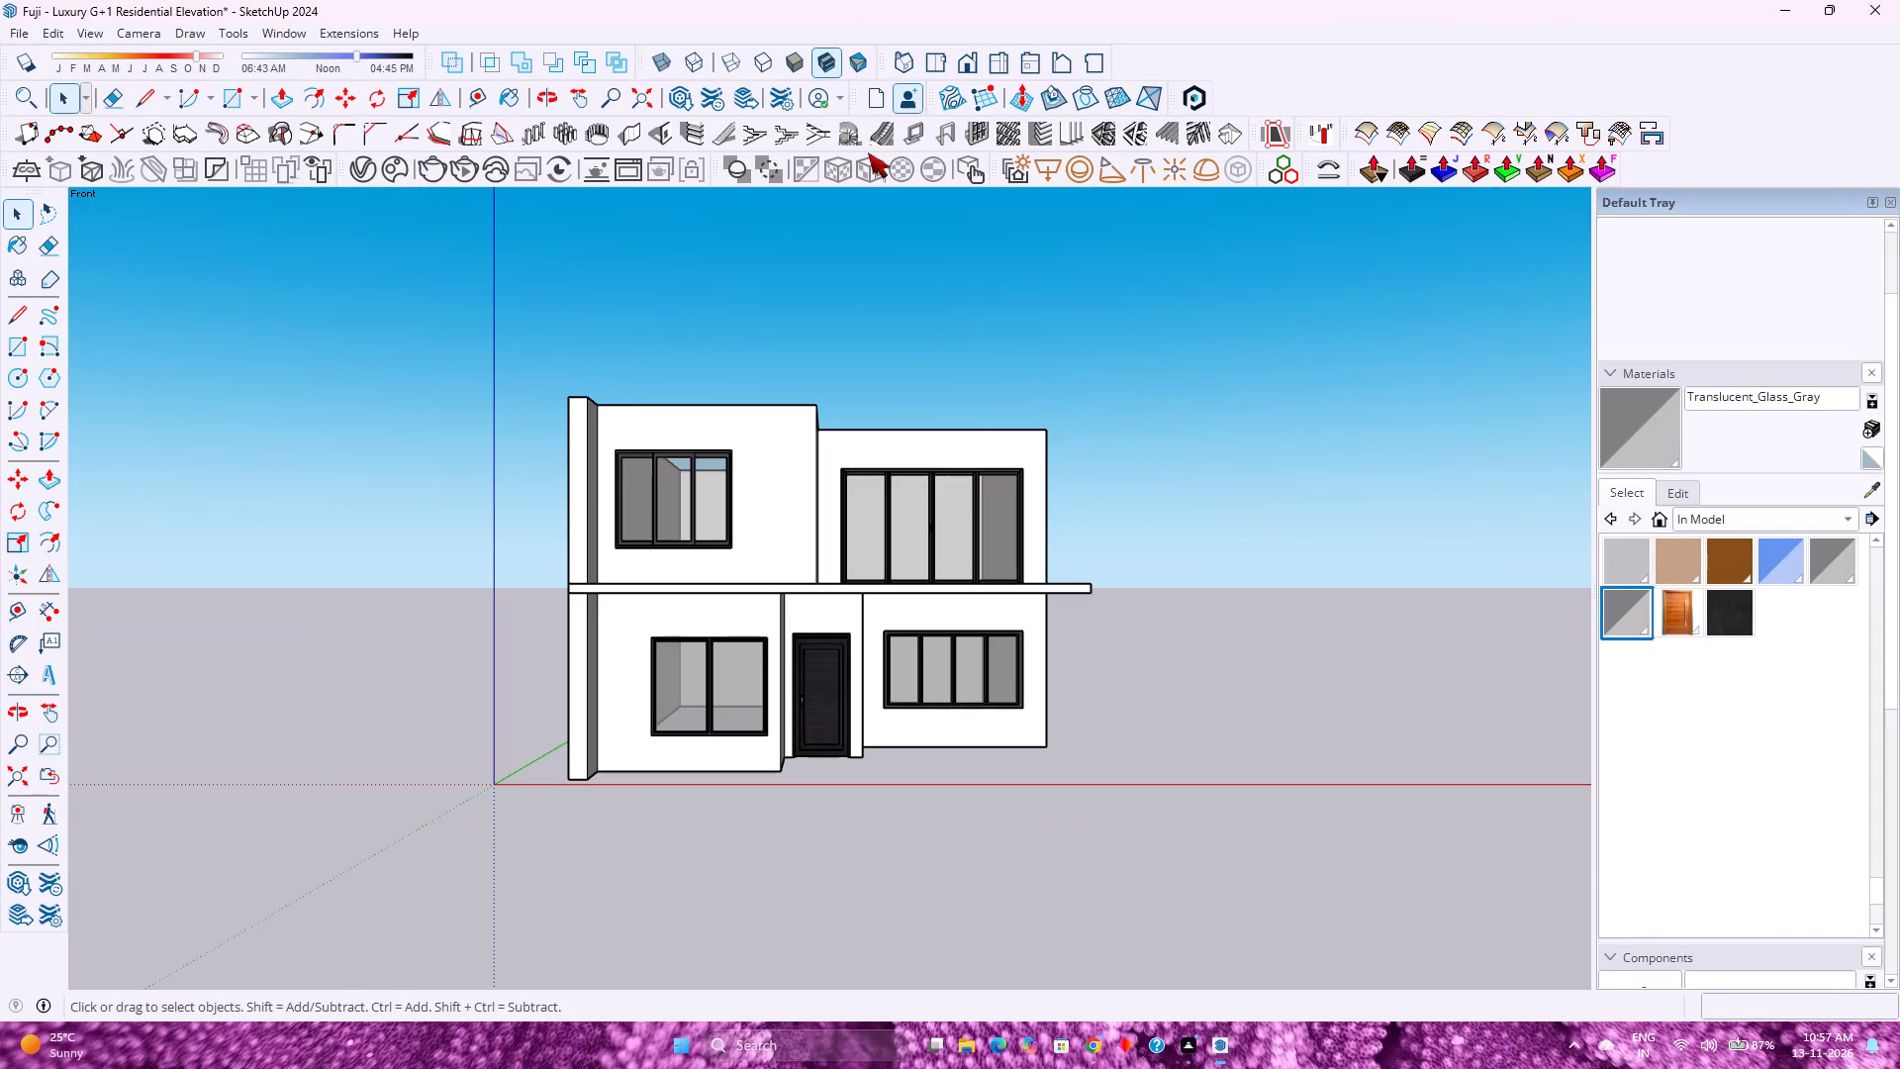
left_click(4, 770)
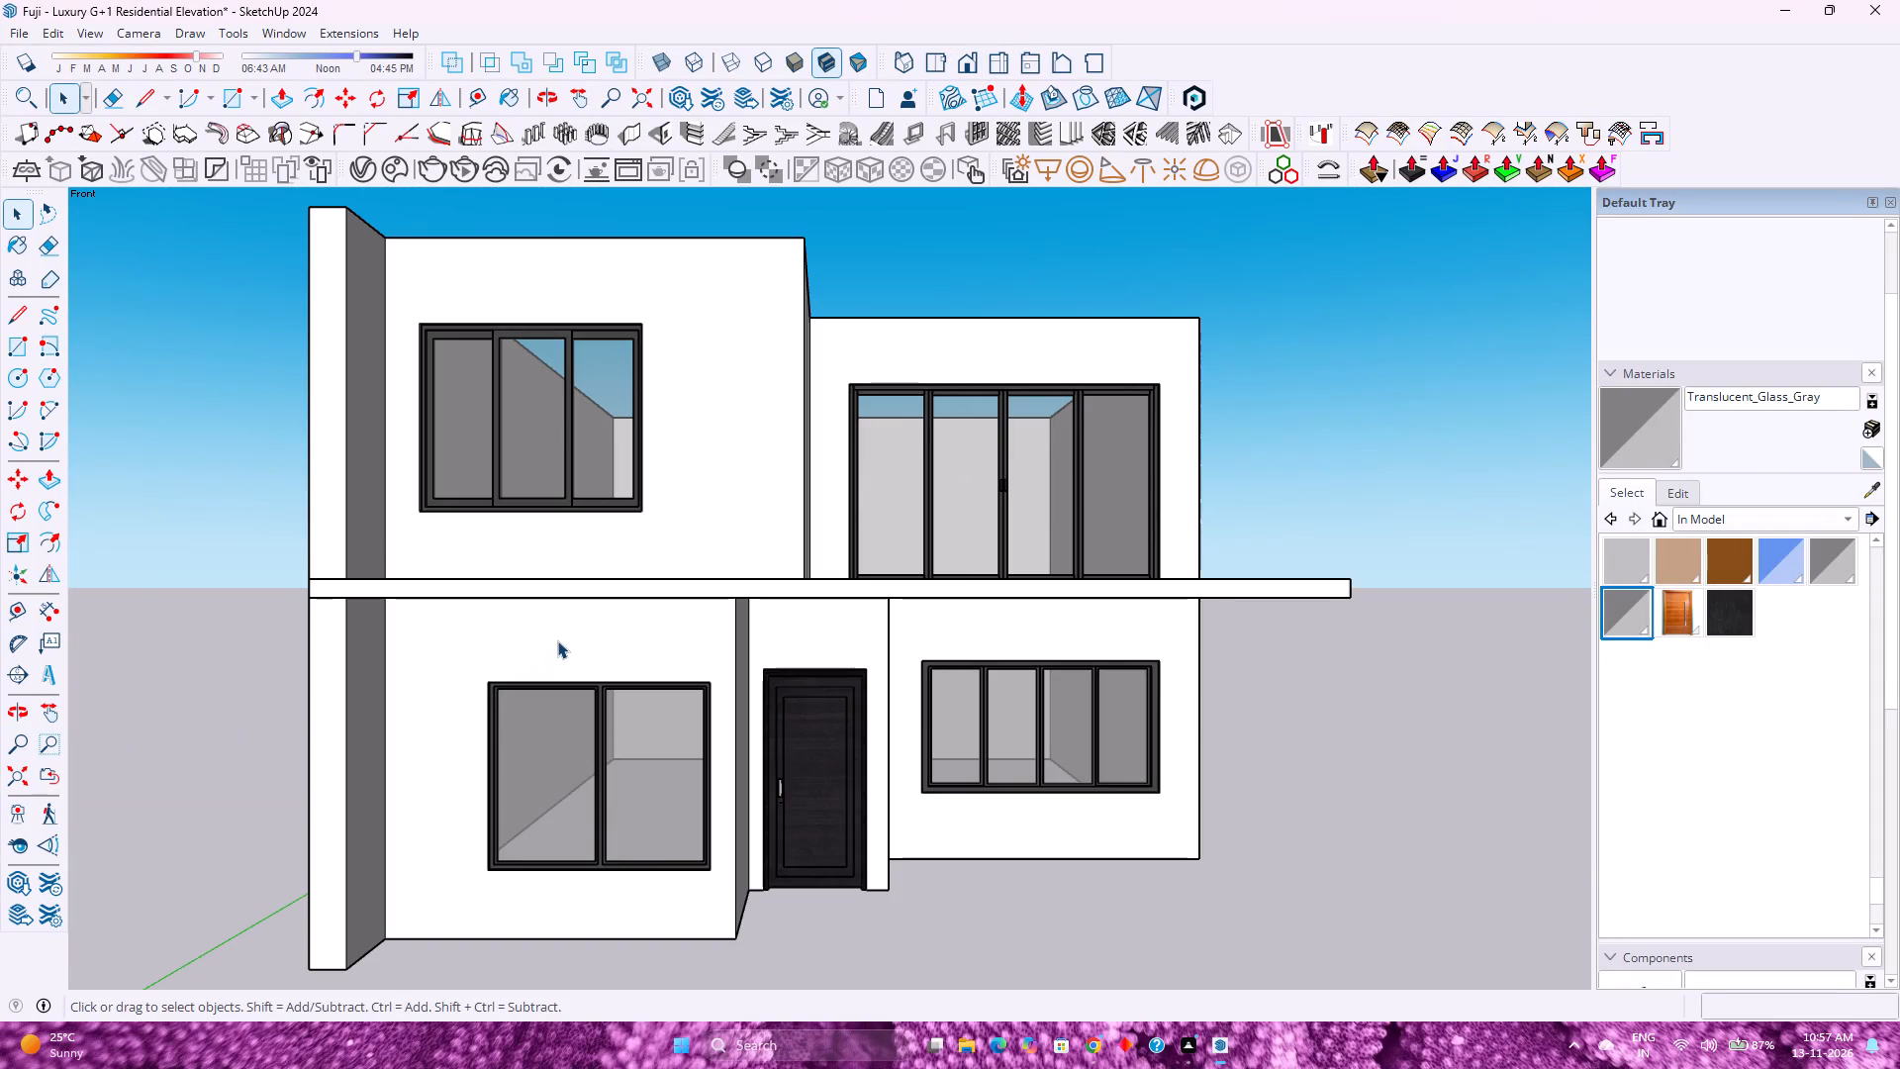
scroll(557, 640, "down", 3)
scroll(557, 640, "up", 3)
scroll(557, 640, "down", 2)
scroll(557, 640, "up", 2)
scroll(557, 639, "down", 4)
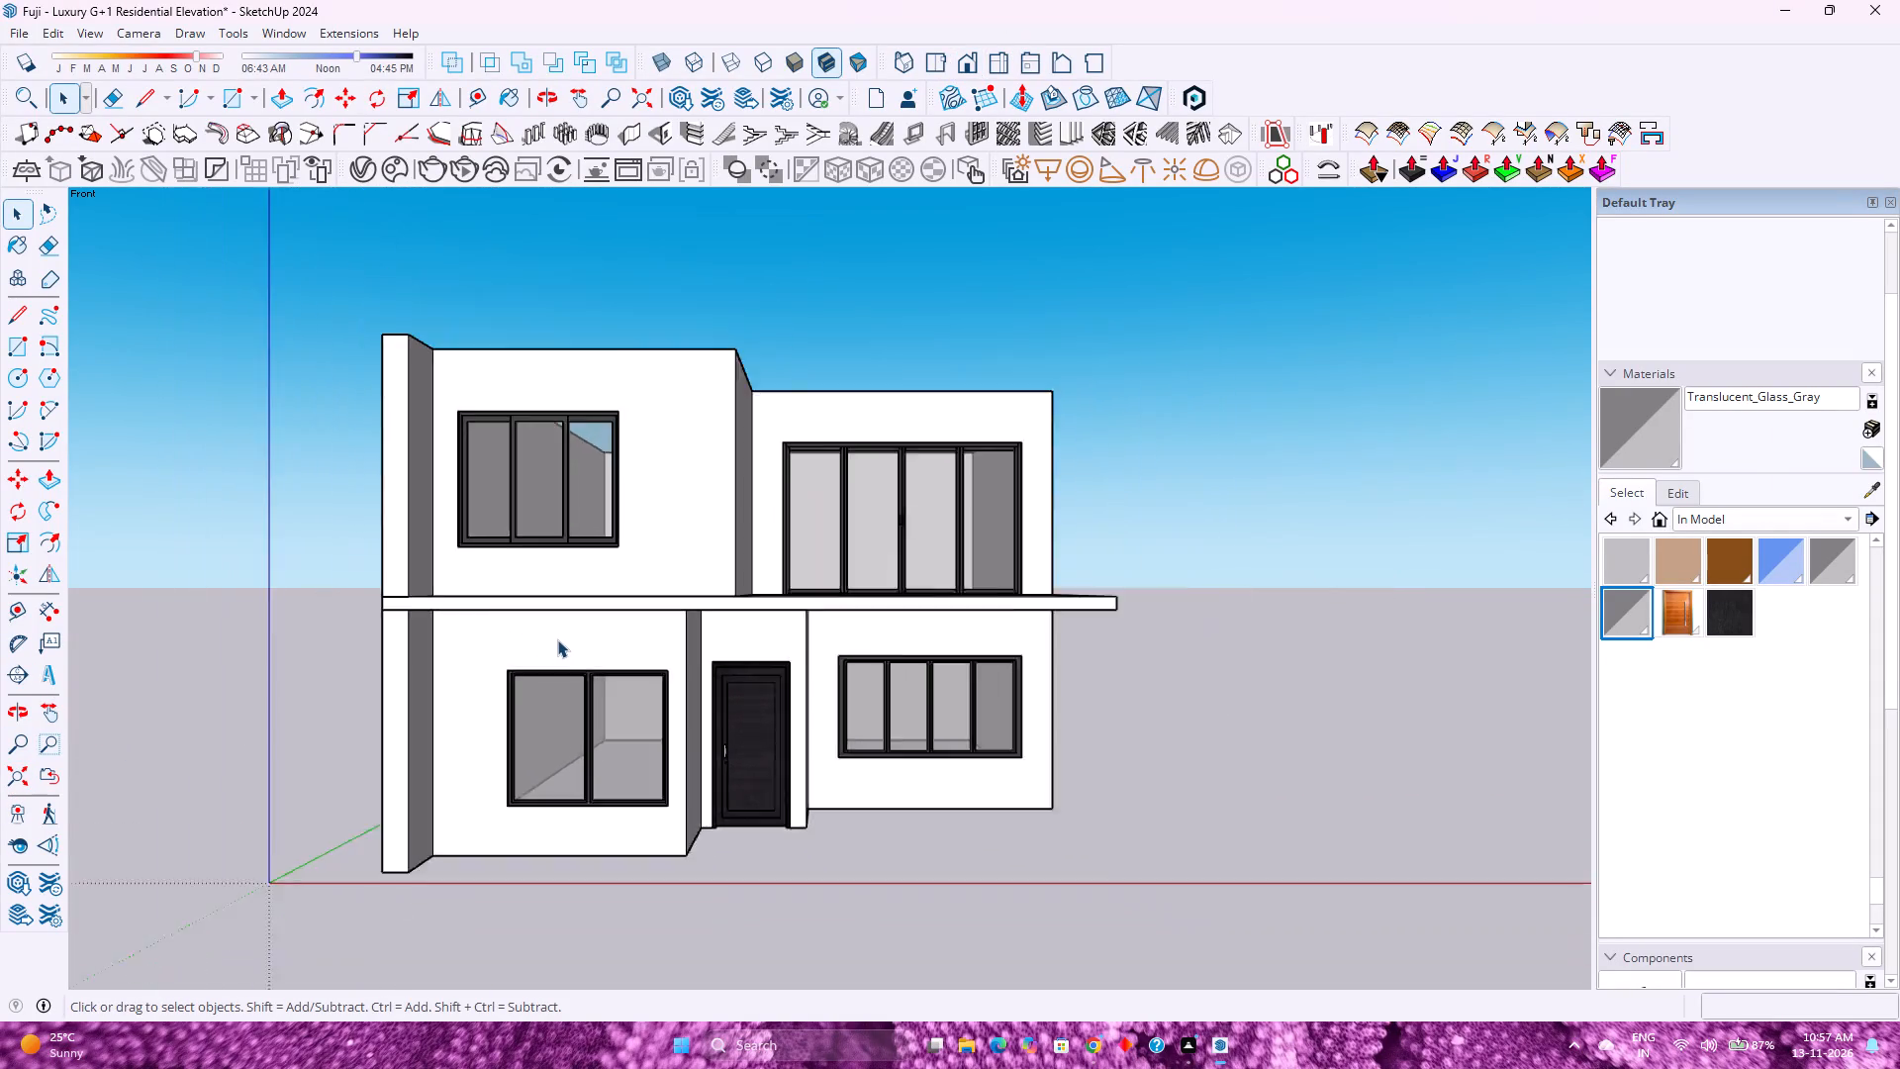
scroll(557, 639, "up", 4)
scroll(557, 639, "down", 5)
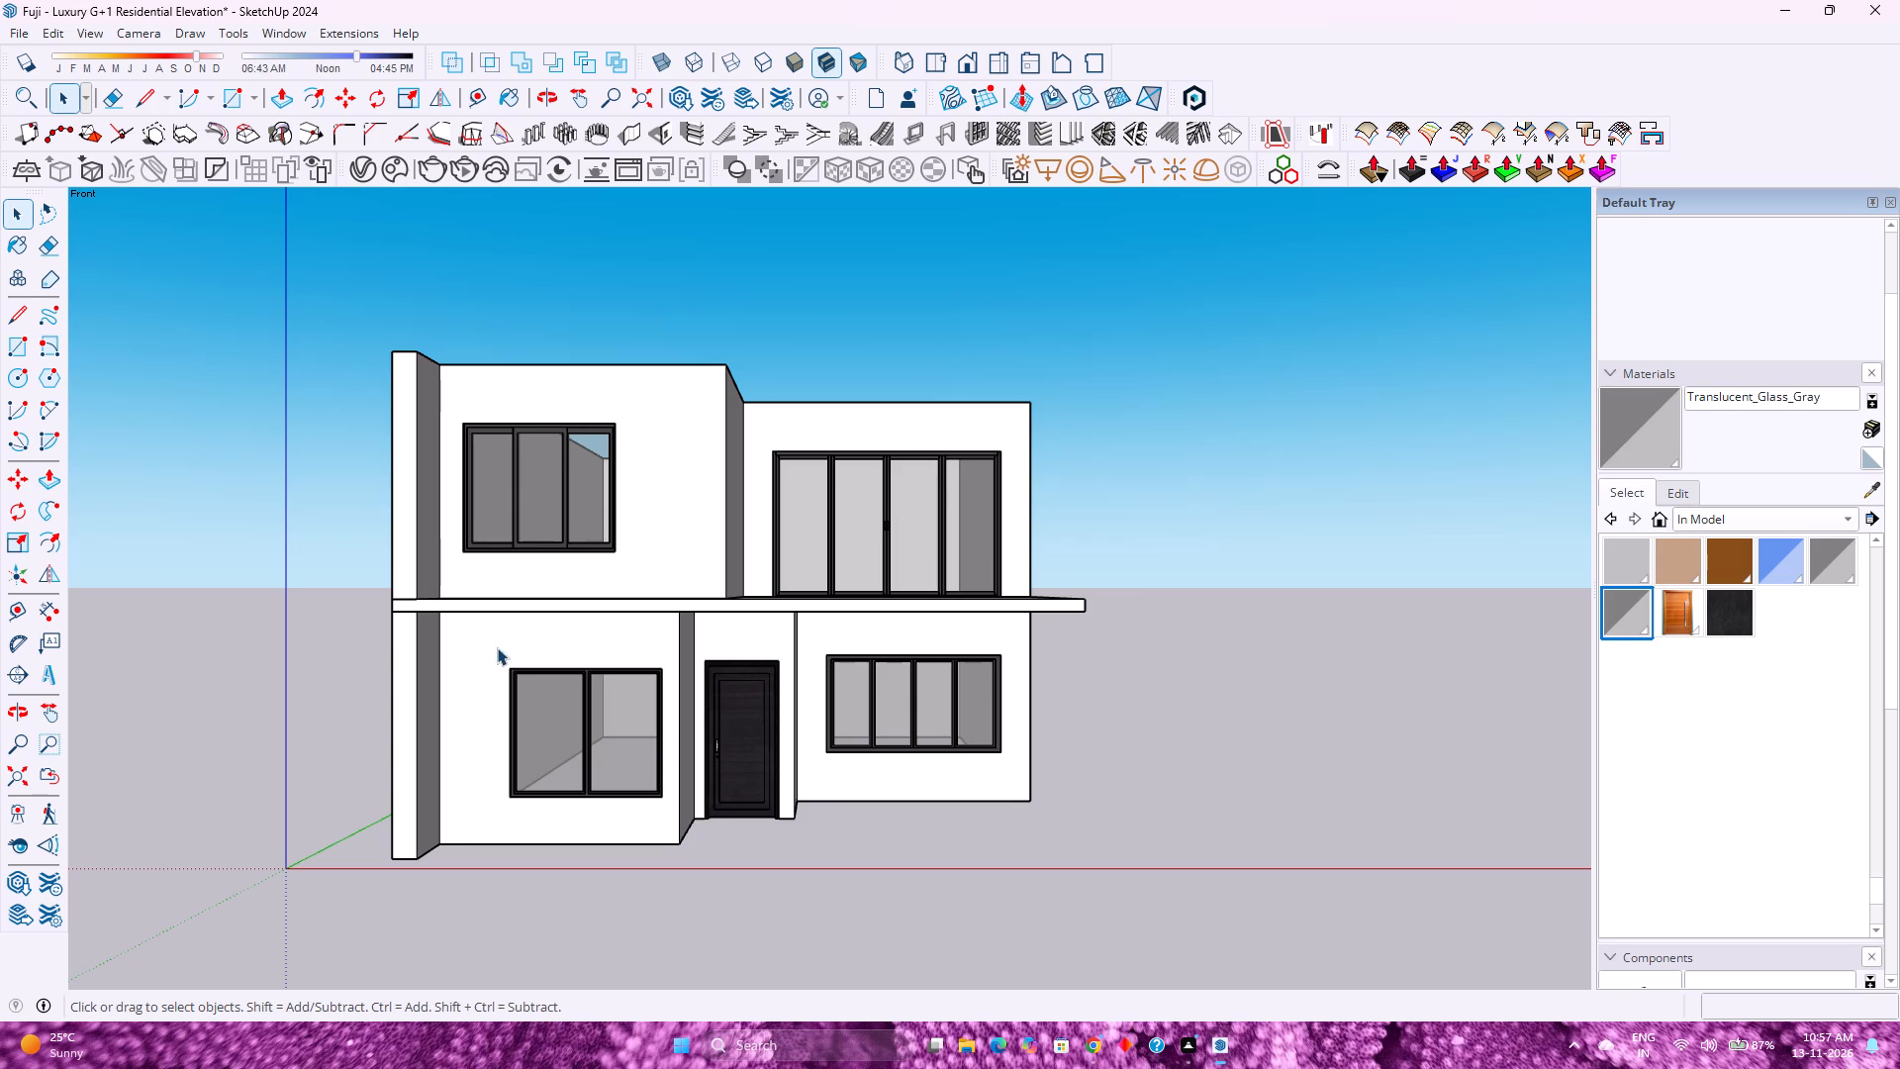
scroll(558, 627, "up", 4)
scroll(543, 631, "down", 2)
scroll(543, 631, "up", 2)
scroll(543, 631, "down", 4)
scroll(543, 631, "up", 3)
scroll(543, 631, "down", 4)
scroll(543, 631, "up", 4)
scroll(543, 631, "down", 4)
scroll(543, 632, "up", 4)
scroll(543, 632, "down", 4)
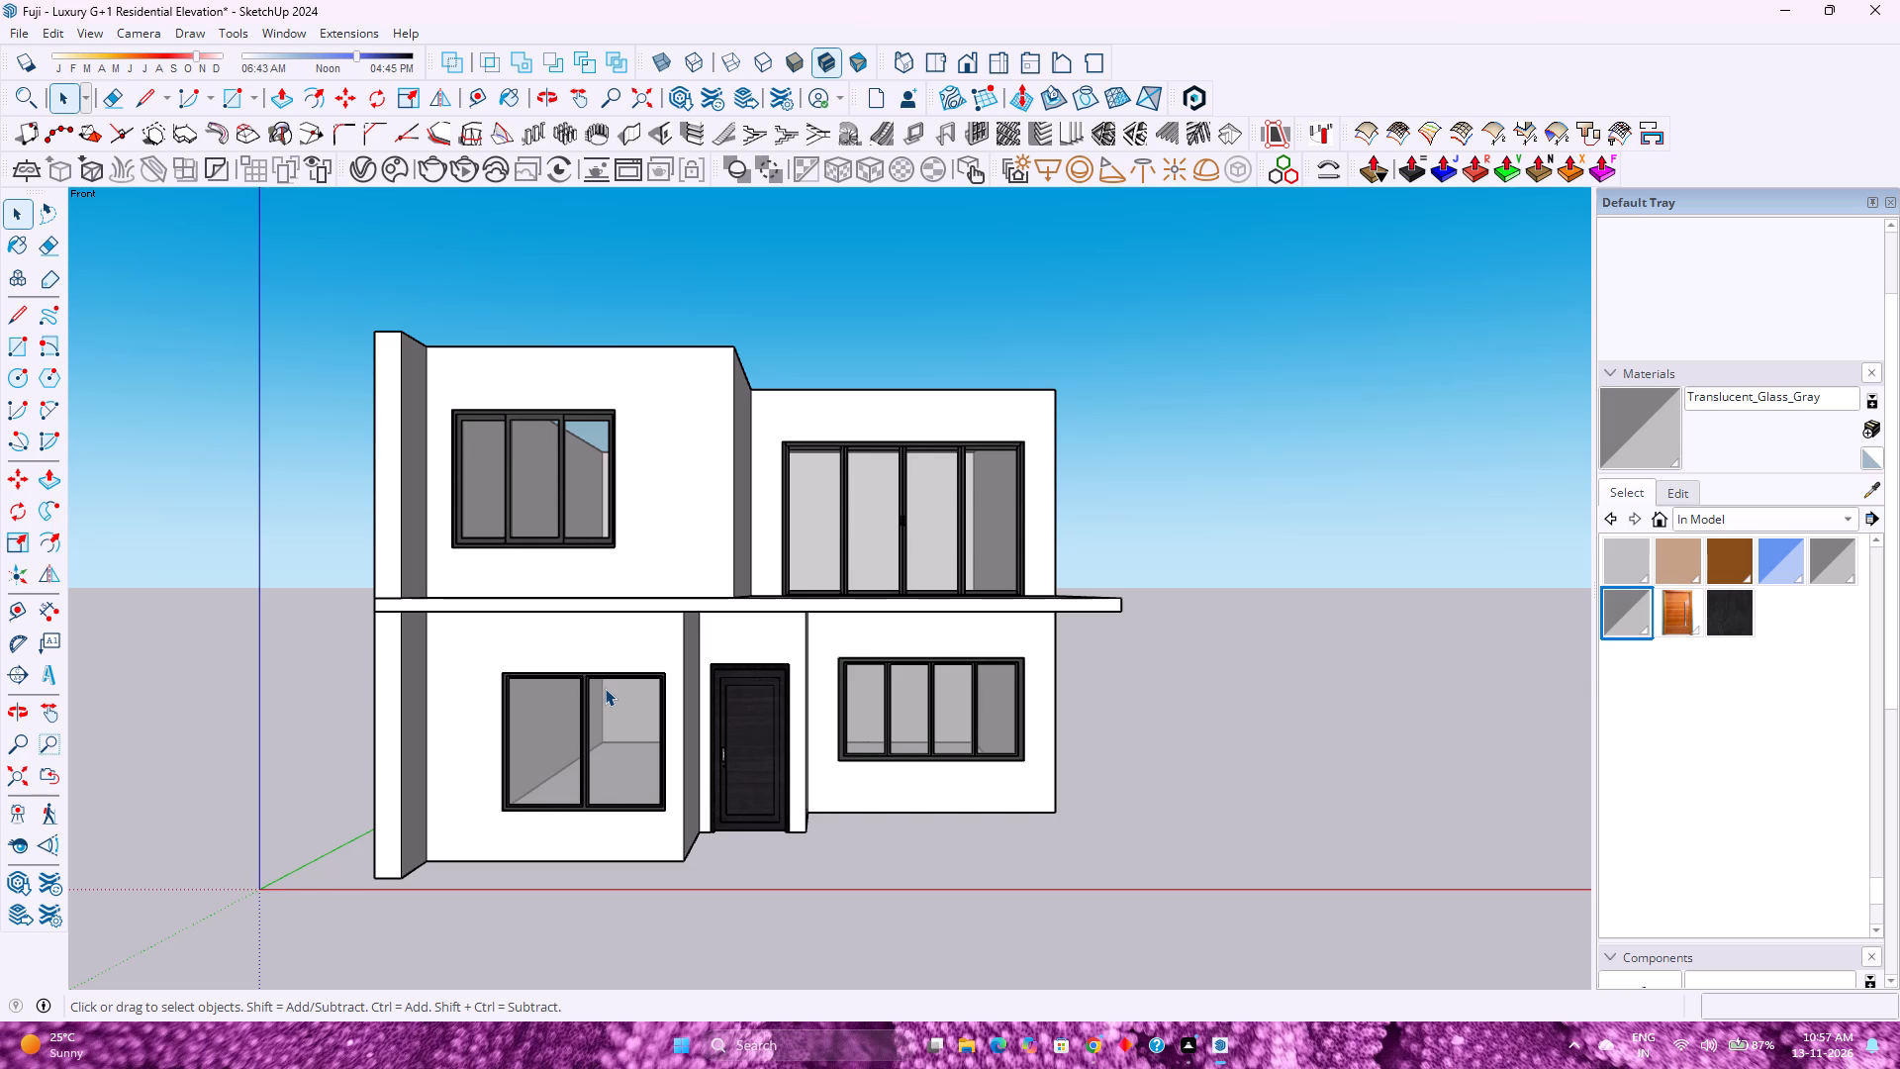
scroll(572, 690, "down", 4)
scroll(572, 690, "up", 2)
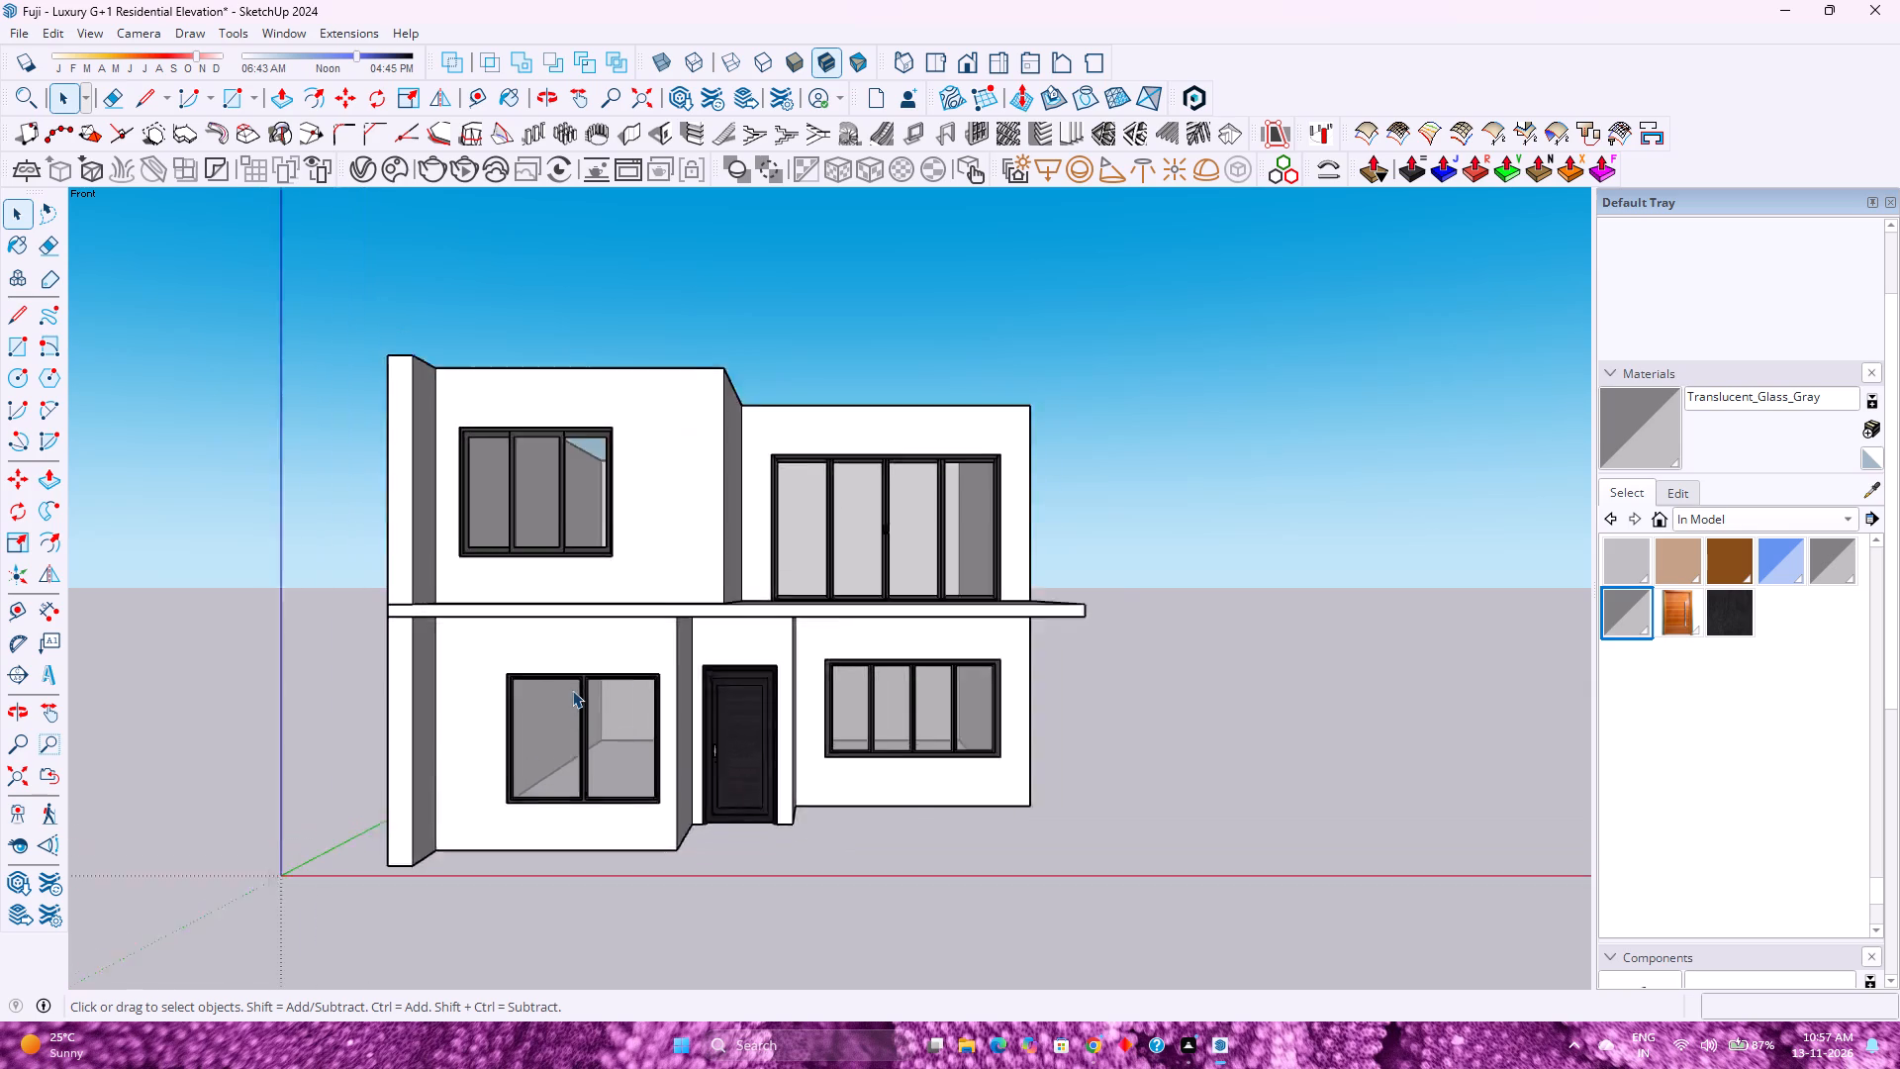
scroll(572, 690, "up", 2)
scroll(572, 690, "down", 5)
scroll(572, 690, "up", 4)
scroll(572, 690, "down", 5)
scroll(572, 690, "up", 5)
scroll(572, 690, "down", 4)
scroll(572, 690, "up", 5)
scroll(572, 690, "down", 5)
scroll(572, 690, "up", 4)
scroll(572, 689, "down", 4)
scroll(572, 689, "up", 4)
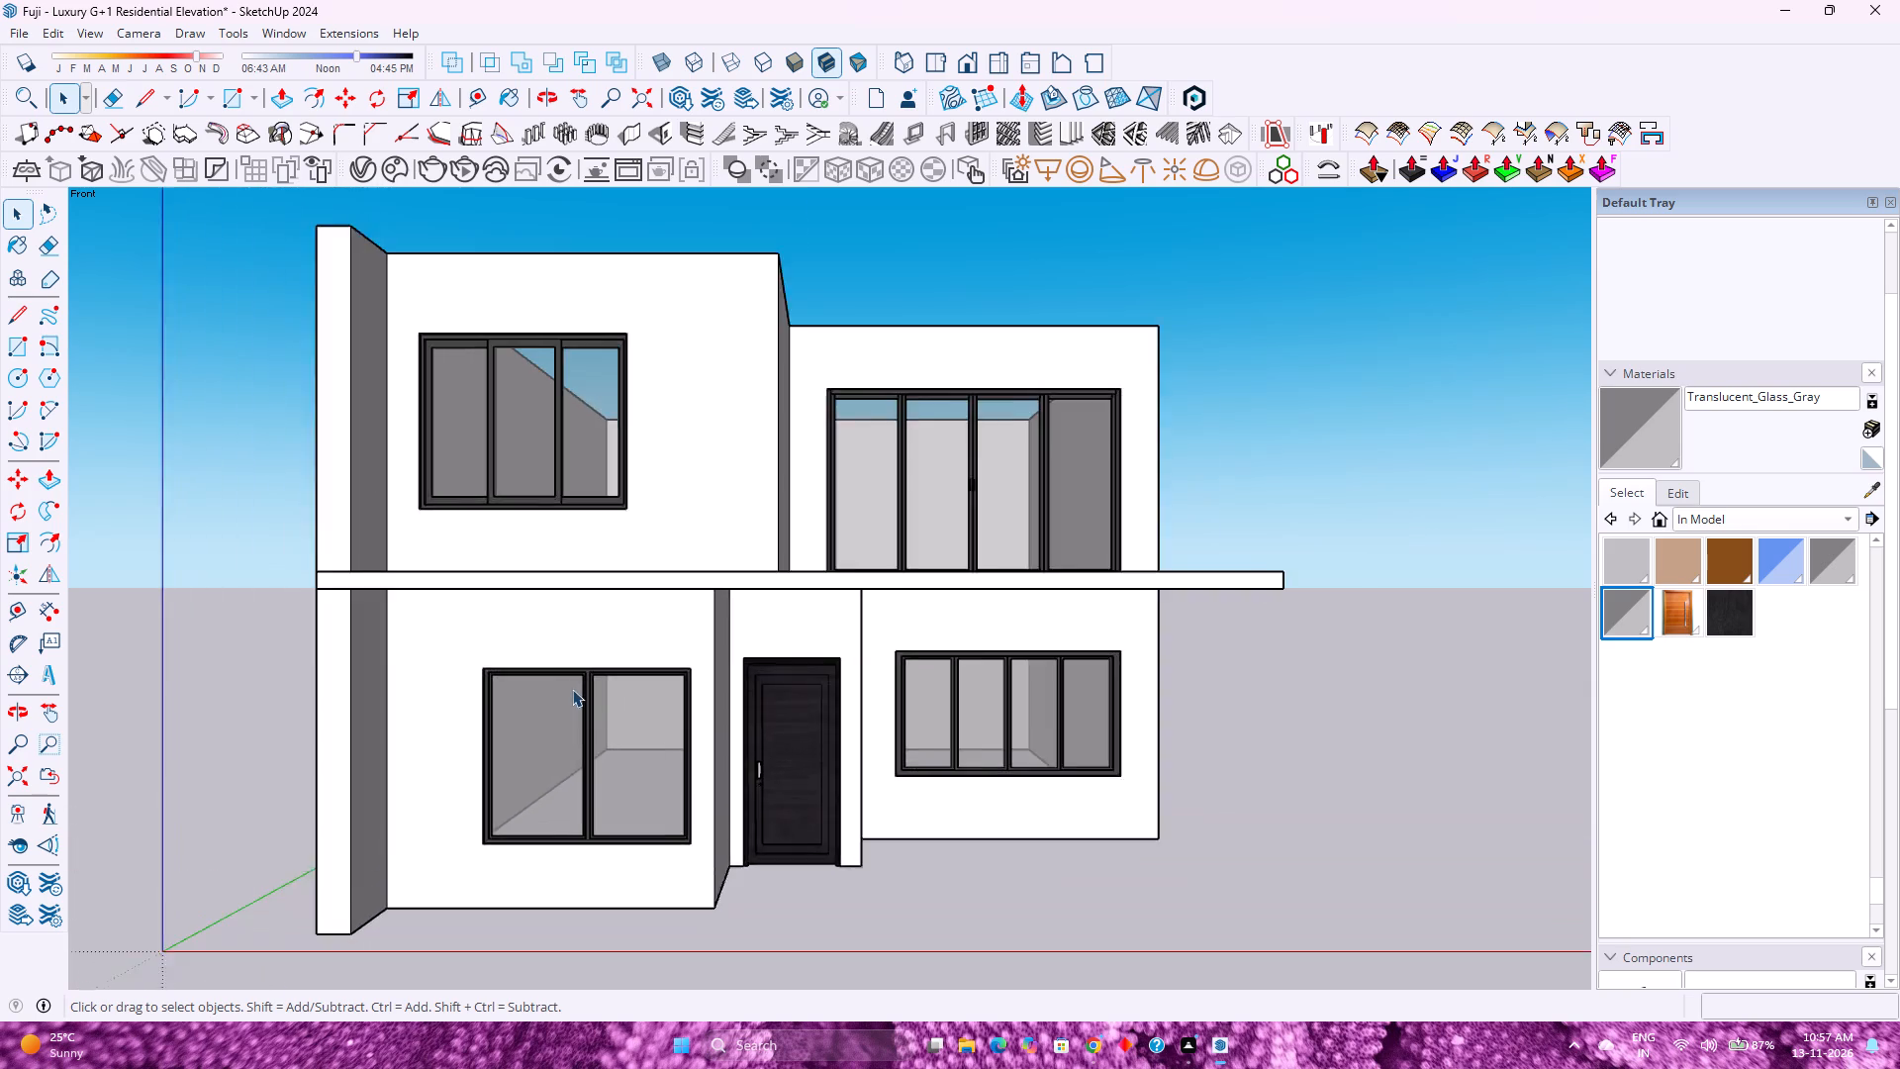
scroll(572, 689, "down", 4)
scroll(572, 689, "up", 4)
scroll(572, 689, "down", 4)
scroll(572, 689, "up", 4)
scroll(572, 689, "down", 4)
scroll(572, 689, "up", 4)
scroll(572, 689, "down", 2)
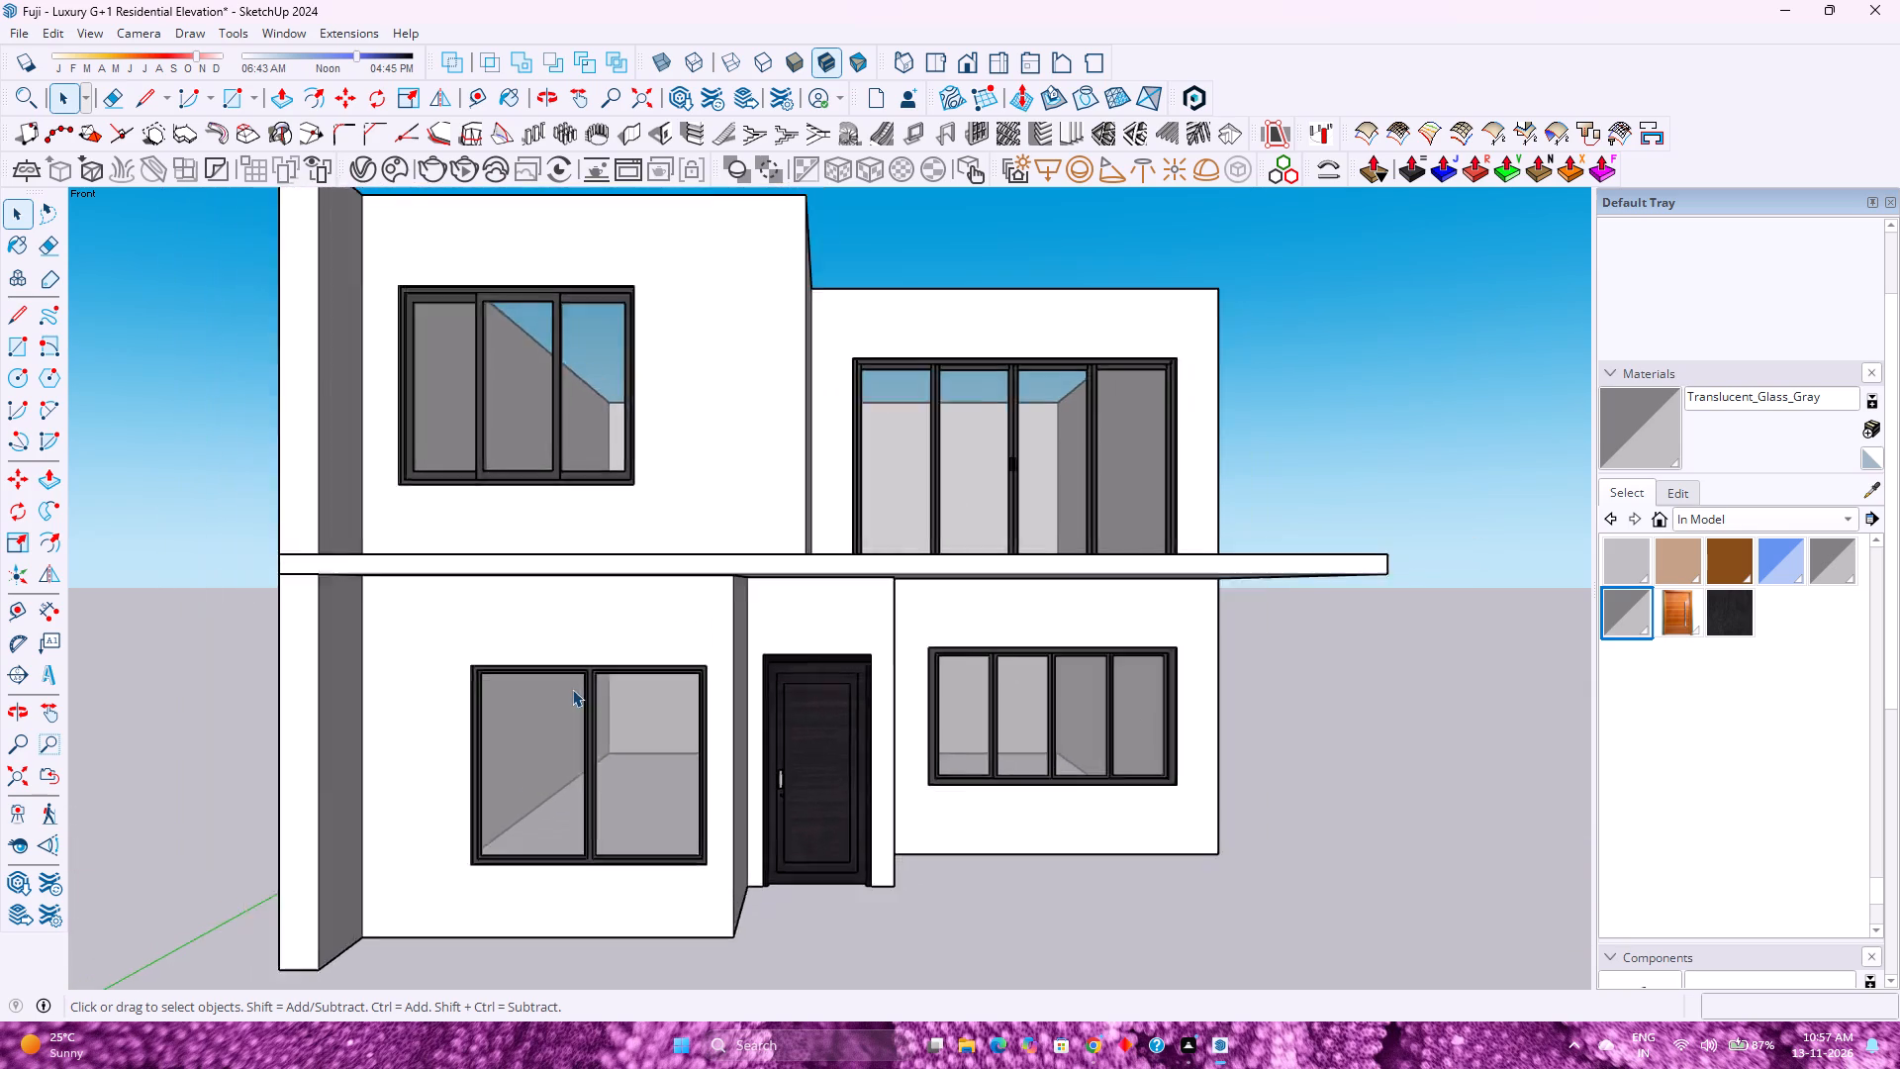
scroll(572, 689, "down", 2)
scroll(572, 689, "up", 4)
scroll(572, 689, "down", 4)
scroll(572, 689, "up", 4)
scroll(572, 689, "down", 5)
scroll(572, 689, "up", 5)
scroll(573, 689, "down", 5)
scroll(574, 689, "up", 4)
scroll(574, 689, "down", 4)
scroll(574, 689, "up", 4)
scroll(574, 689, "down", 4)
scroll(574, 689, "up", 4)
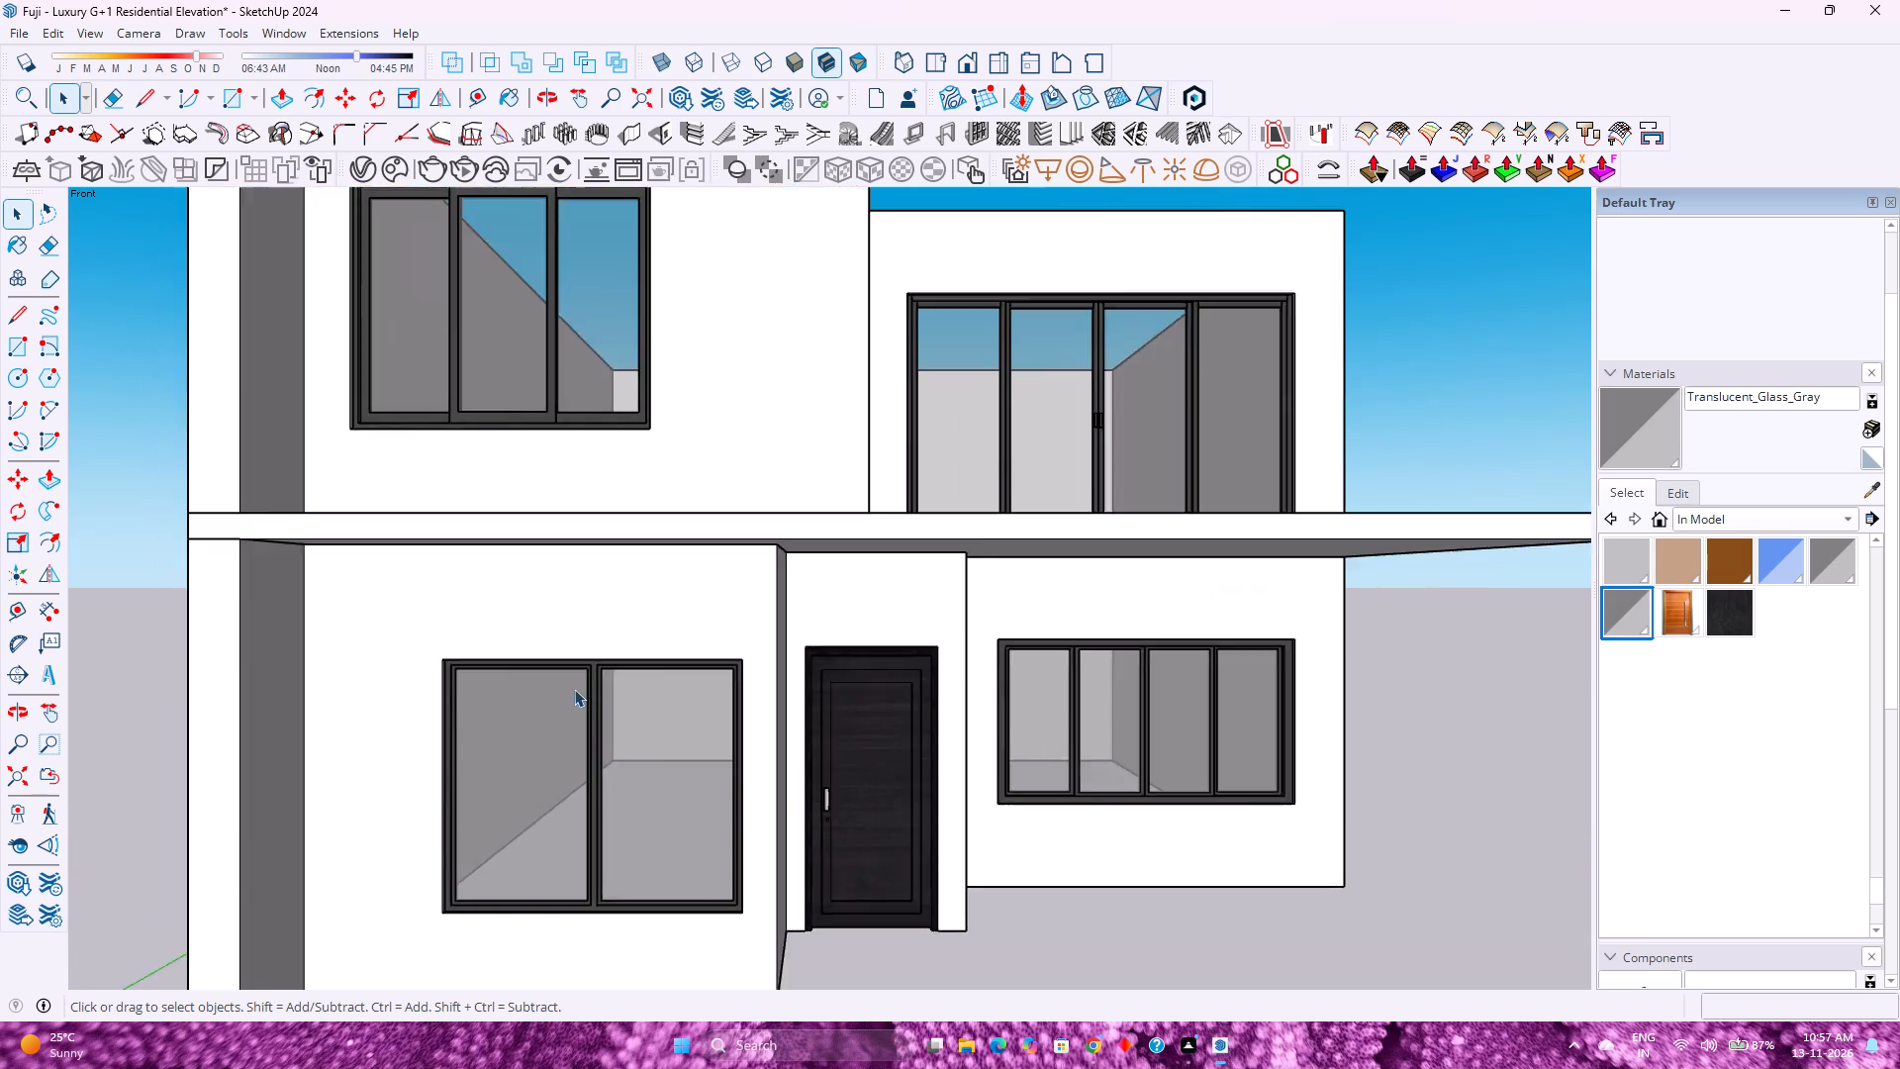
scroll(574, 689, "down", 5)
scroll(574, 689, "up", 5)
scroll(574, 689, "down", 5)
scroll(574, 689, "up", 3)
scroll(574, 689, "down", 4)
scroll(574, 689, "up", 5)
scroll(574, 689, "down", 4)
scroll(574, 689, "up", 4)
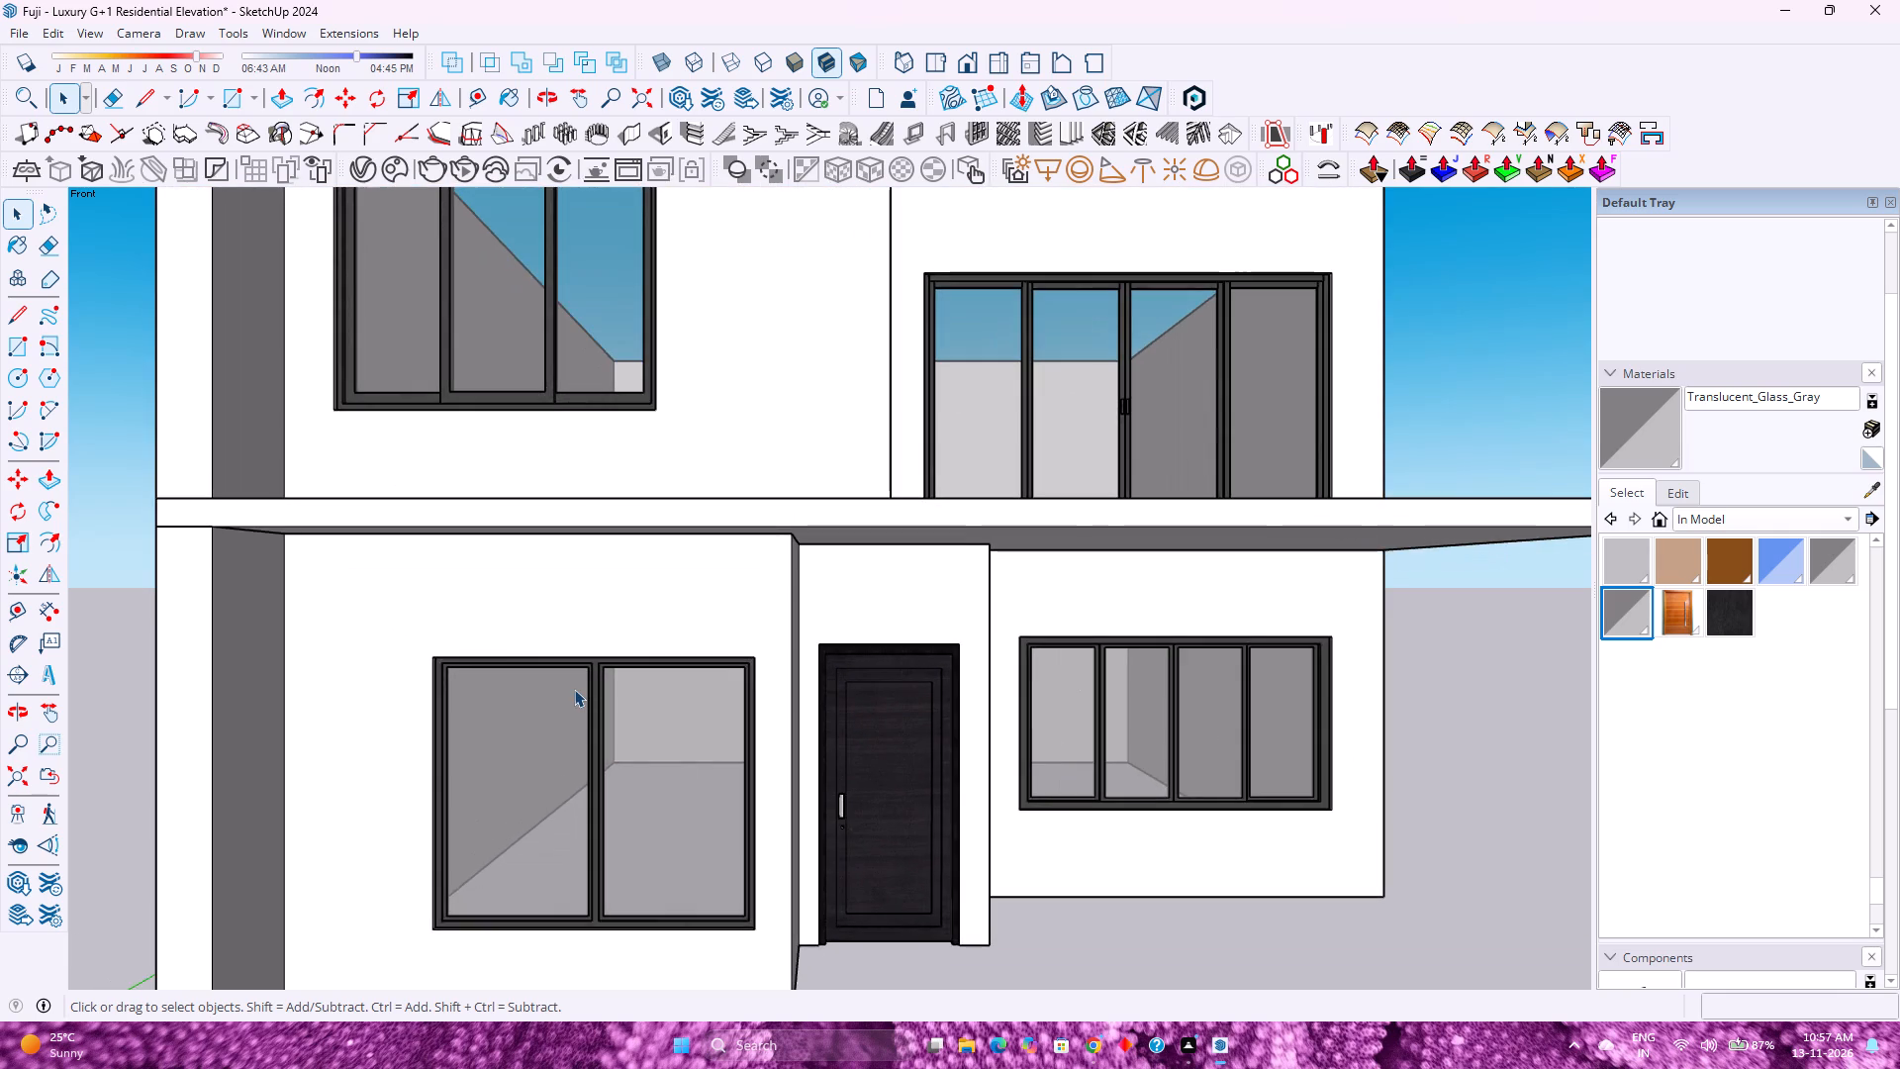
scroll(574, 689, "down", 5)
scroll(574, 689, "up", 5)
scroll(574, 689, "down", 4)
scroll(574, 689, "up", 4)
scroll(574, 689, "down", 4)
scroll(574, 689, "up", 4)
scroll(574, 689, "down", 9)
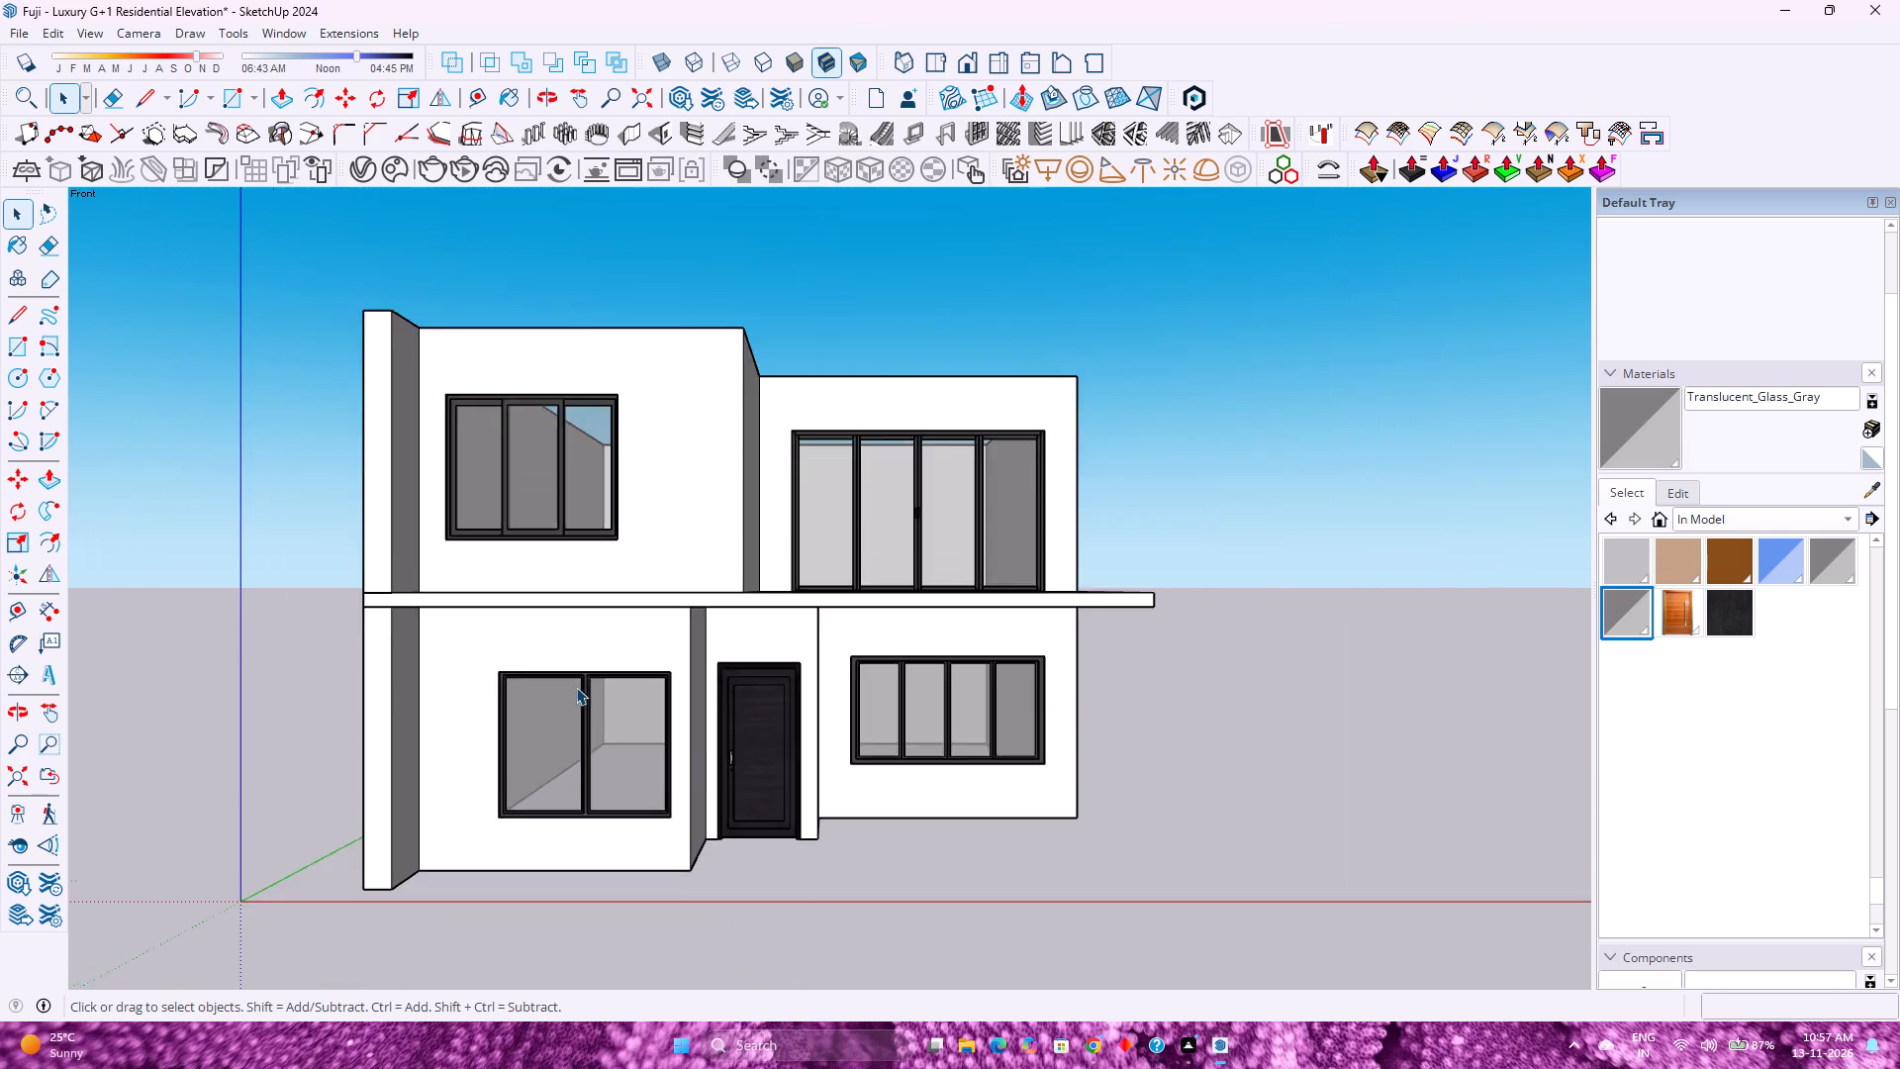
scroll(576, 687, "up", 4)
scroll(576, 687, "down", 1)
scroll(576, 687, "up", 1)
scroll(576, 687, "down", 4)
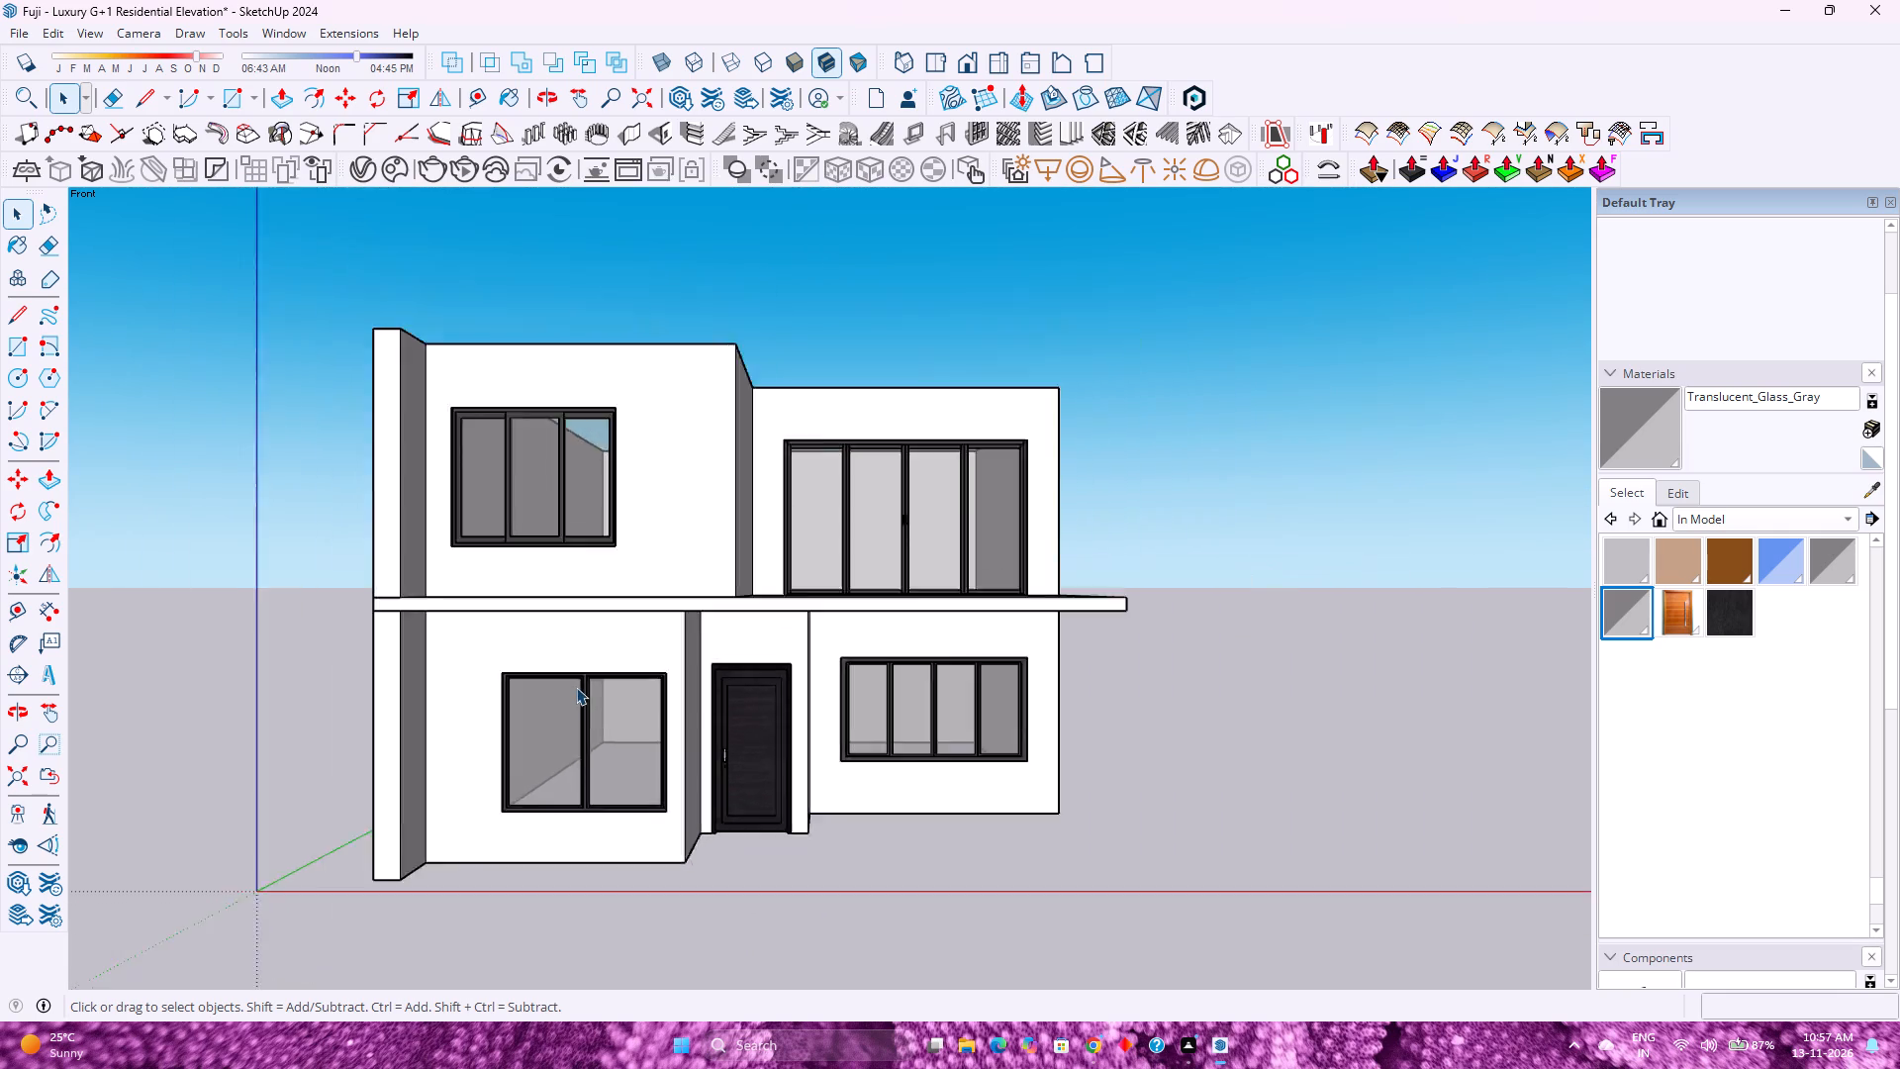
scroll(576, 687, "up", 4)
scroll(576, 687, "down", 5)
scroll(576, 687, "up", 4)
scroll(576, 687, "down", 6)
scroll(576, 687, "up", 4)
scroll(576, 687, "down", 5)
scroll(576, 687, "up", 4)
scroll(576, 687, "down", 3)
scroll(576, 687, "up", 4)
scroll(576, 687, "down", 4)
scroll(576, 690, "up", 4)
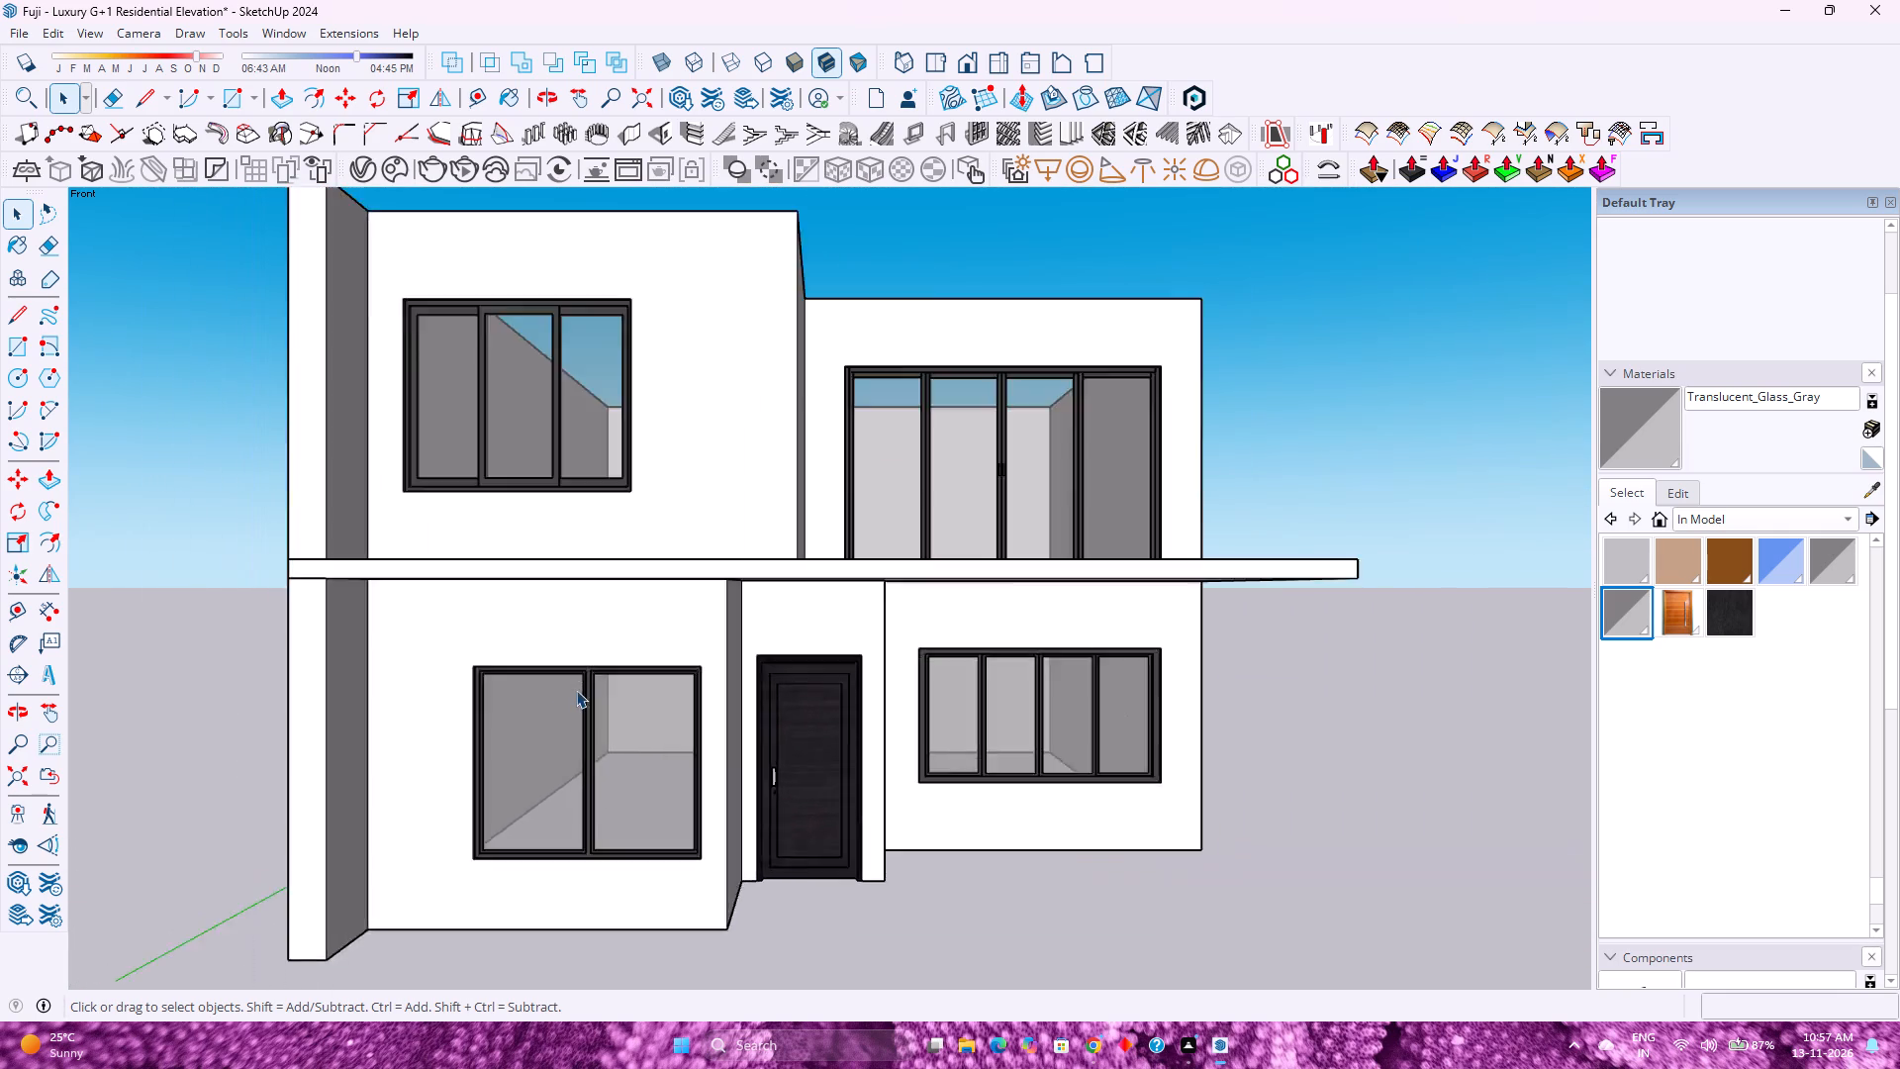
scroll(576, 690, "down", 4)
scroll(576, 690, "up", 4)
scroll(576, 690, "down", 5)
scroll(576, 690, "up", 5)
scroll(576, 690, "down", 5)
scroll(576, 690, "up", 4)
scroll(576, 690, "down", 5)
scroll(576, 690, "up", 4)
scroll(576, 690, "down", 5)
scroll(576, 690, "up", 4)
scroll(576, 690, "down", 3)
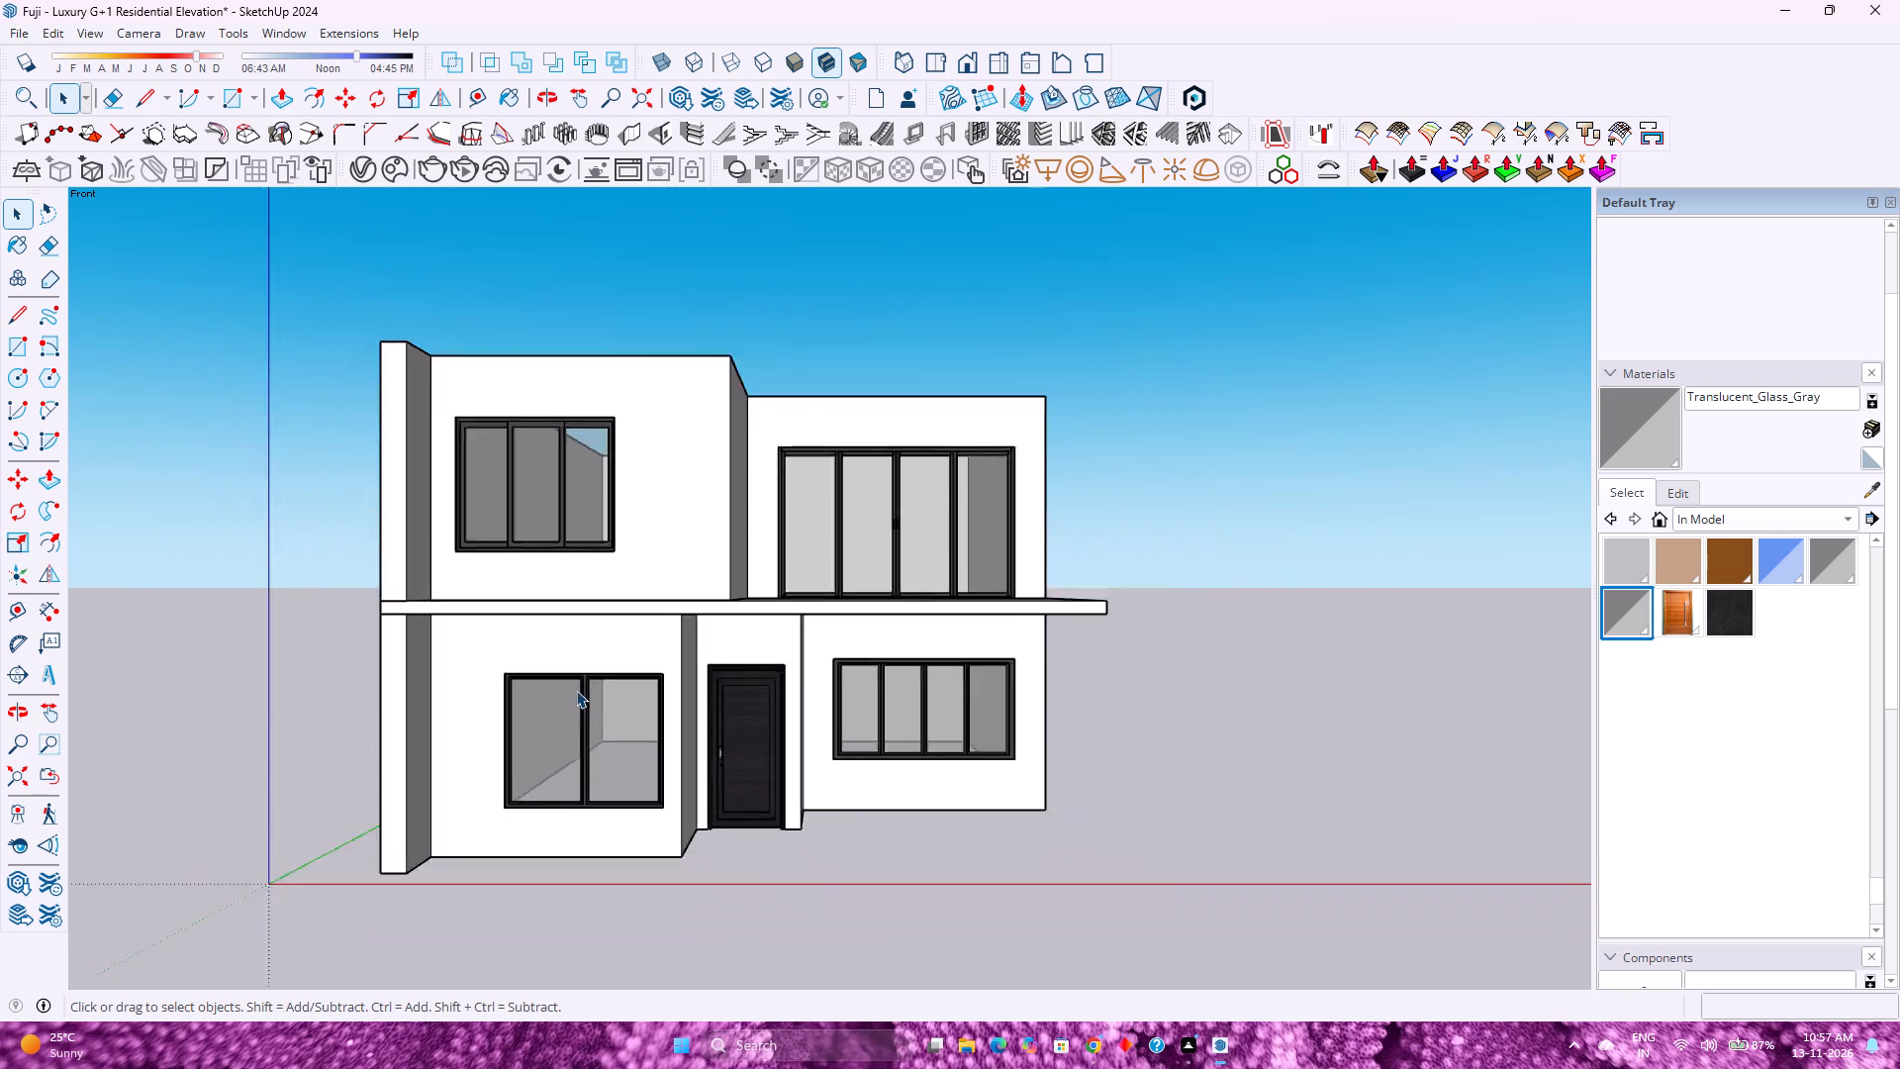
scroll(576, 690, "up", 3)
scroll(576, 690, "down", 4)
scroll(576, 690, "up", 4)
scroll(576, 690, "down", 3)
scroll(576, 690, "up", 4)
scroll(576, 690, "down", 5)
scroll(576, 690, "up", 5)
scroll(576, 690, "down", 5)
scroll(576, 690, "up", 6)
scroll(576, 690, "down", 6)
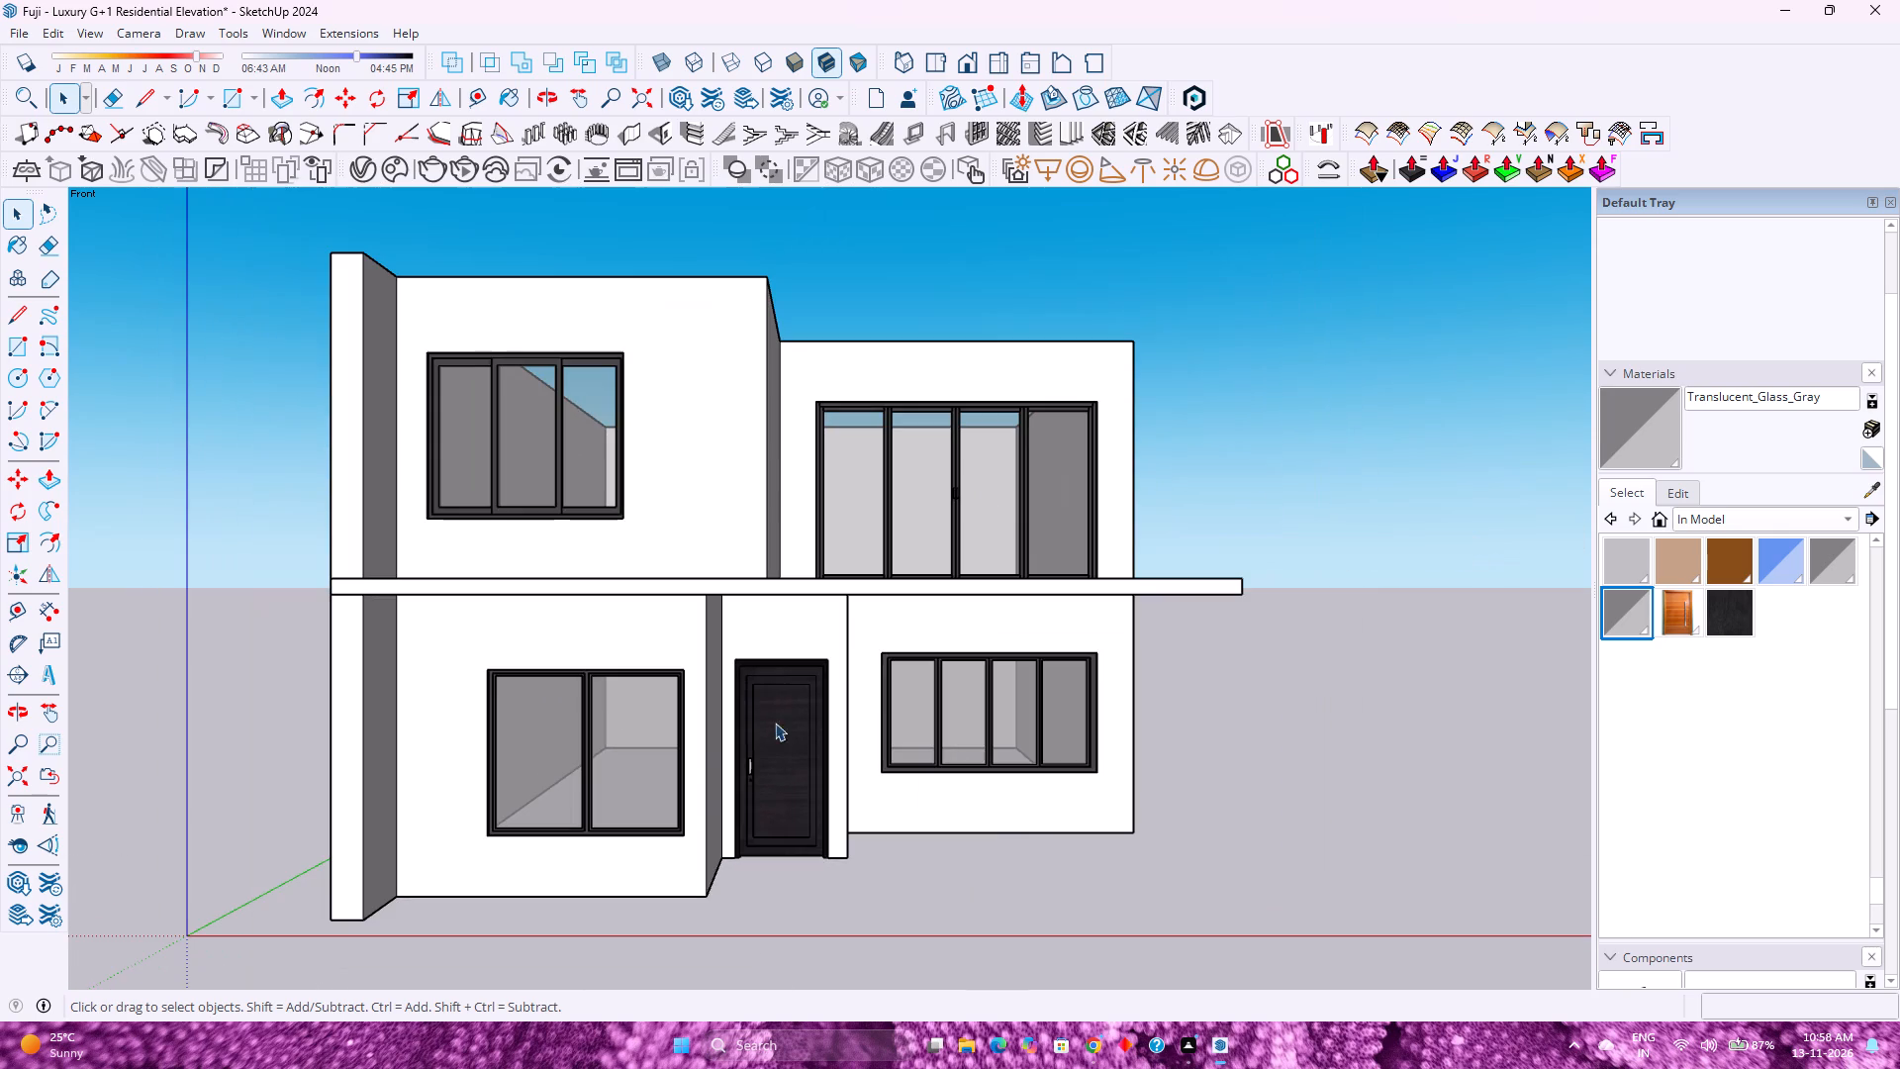
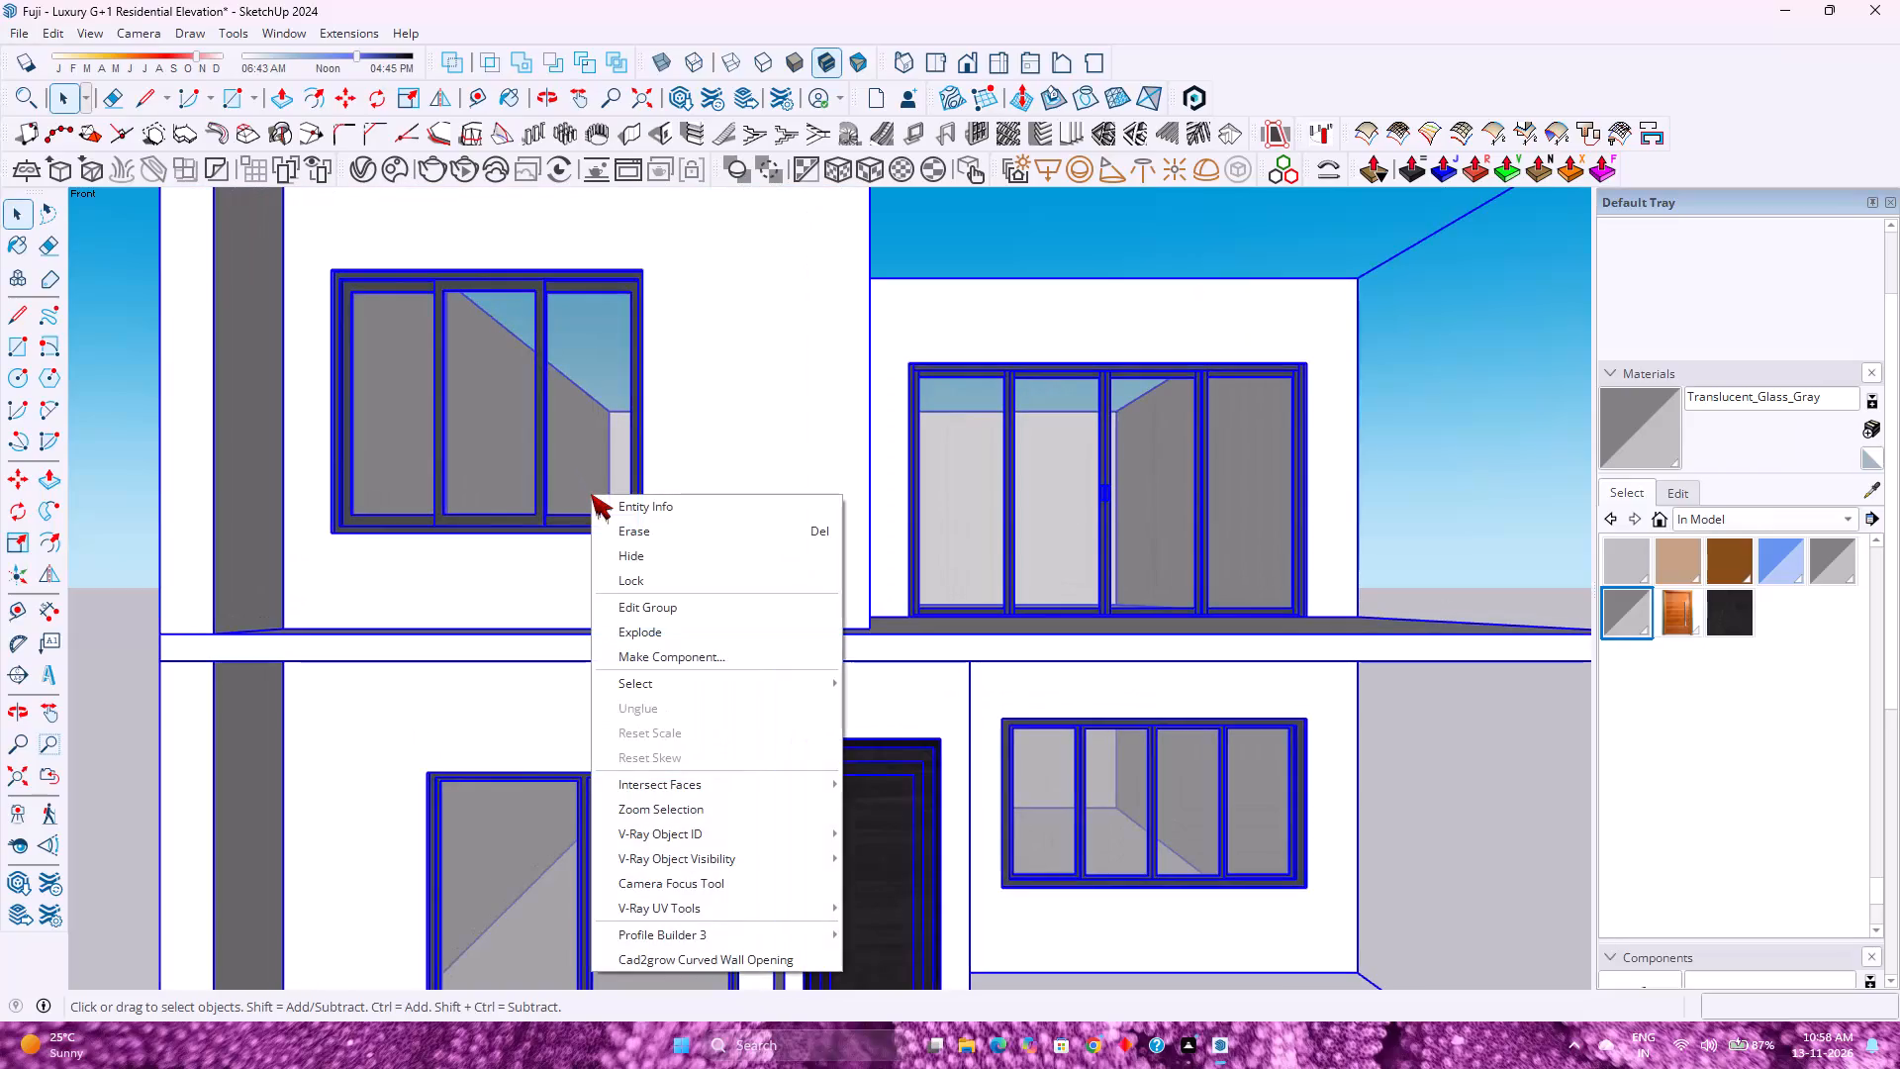
Dismiss the open options for the selected house and clear the selection of all its geometry.
left_click(1012, 512)
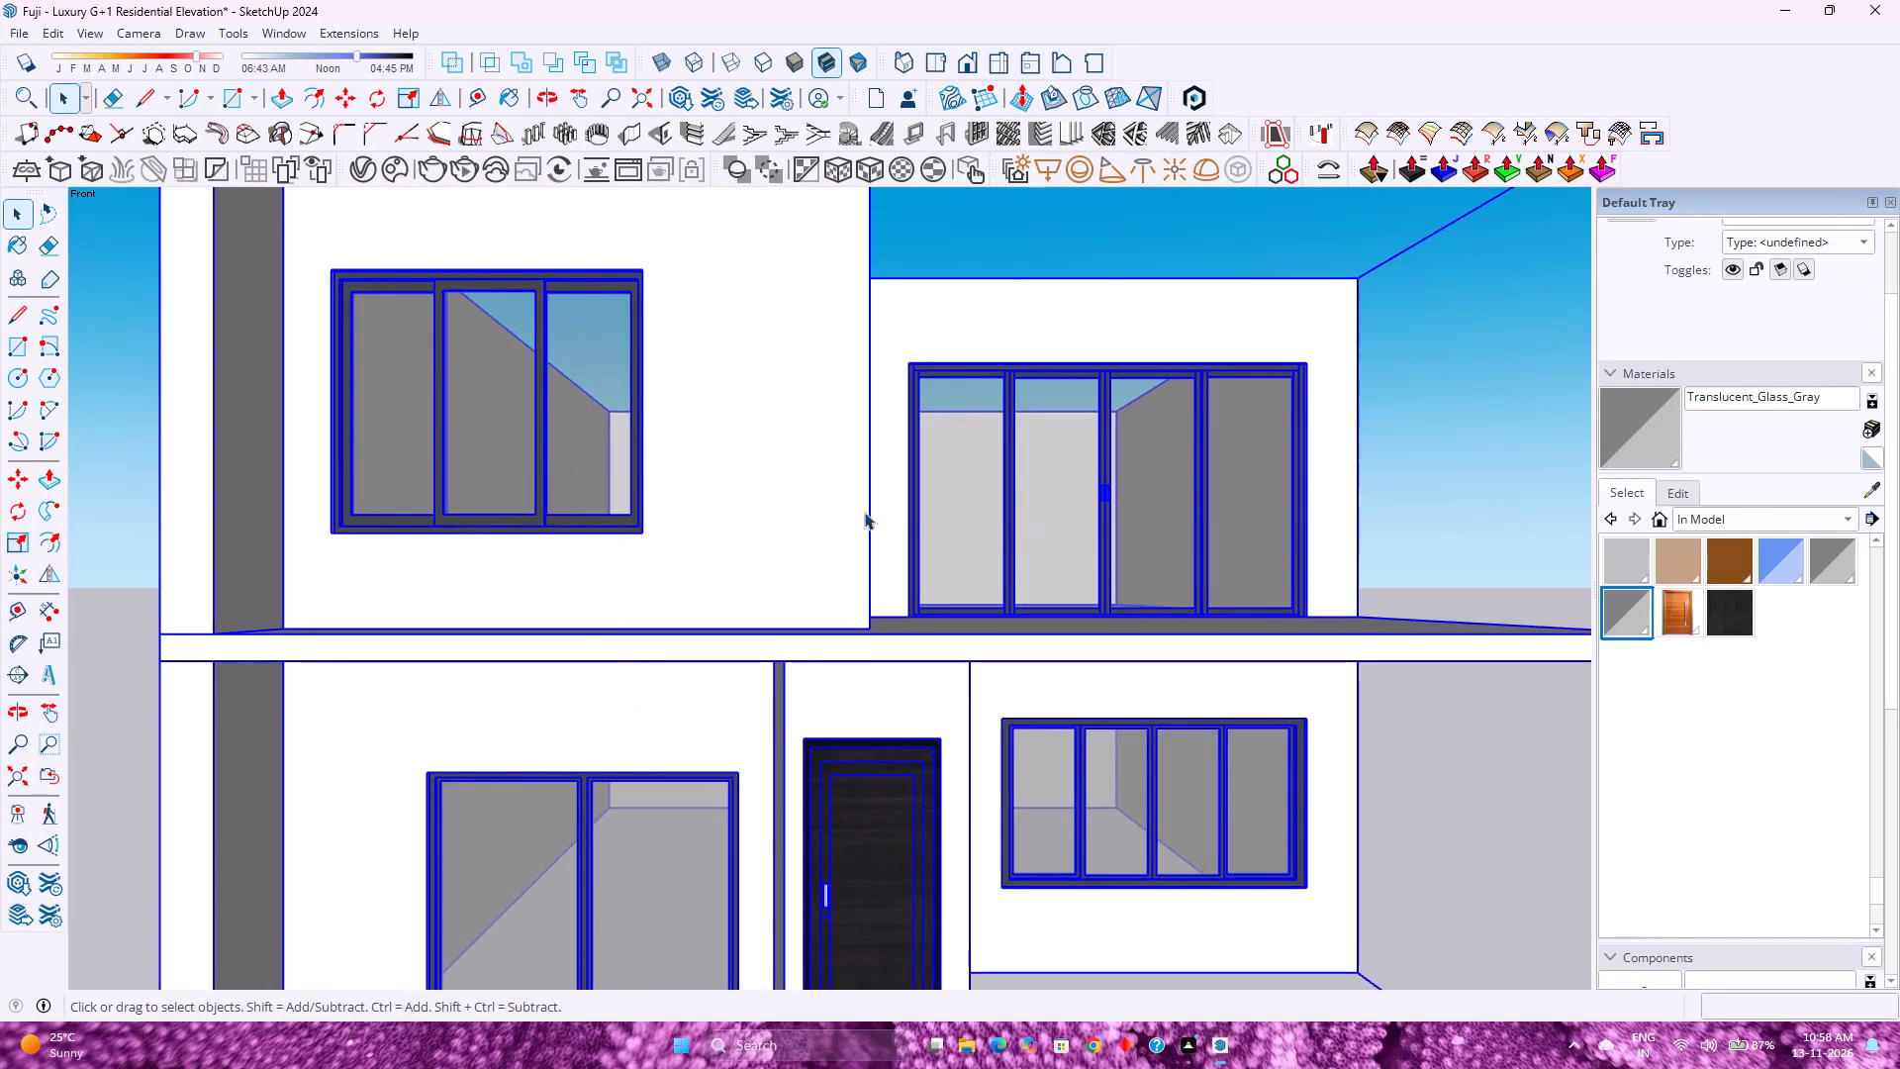
scroll(831, 514, "down", 4)
scroll(831, 514, "up", 4)
scroll(831, 514, "down", 4)
scroll(831, 515, "up", 1)
scroll(839, 540, "down", 4)
middle_click_drag(777, 612, 610, 647)
scroll(599, 638, "down", 2)
scroll(596, 632, "up", 5)
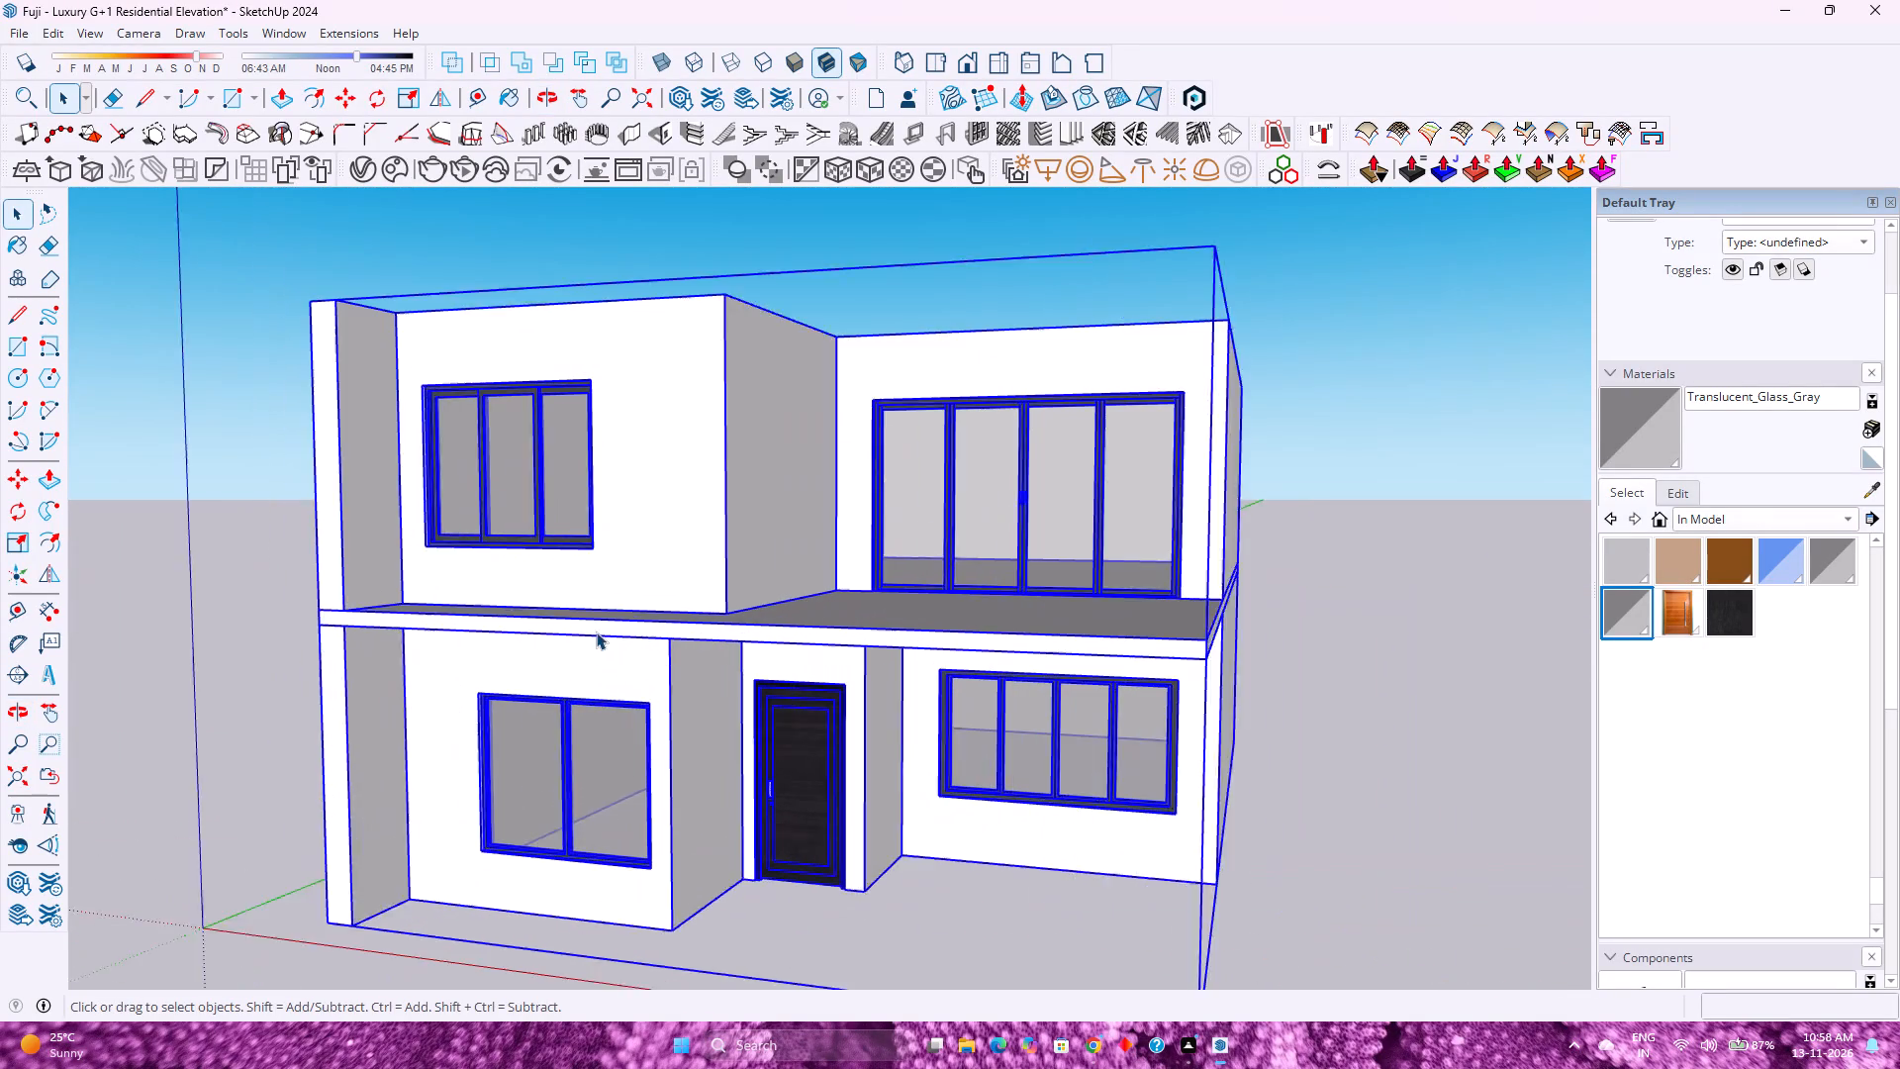
left_click(288, 716)
Examine the whole house from oblique and near-frontal angles, including the wall recesses, projecting slab, windows and entrance door.
scroll(676, 608, "up", 4)
scroll(676, 608, "down", 11)
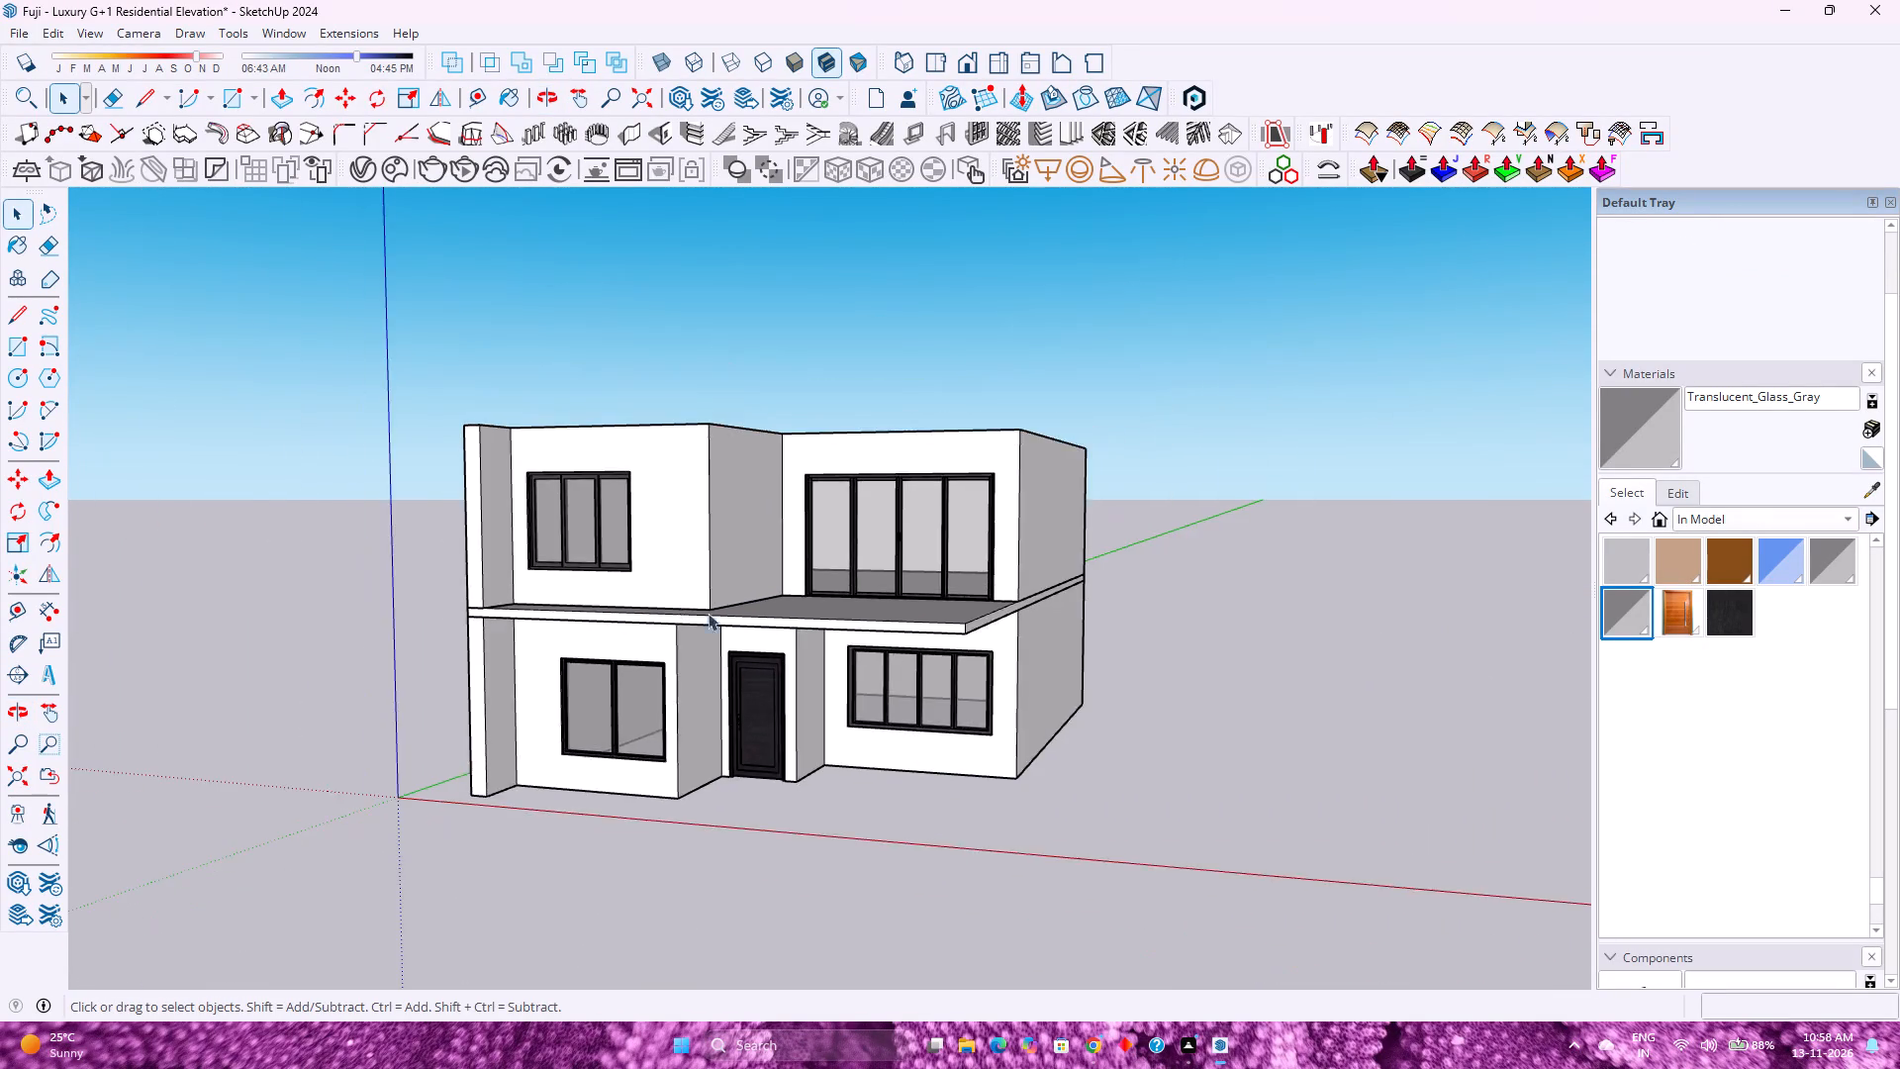
scroll(869, 645, "up", 4)
middle_click_drag(874, 648, 1035, 619)
scroll(746, 570, "up", 4)
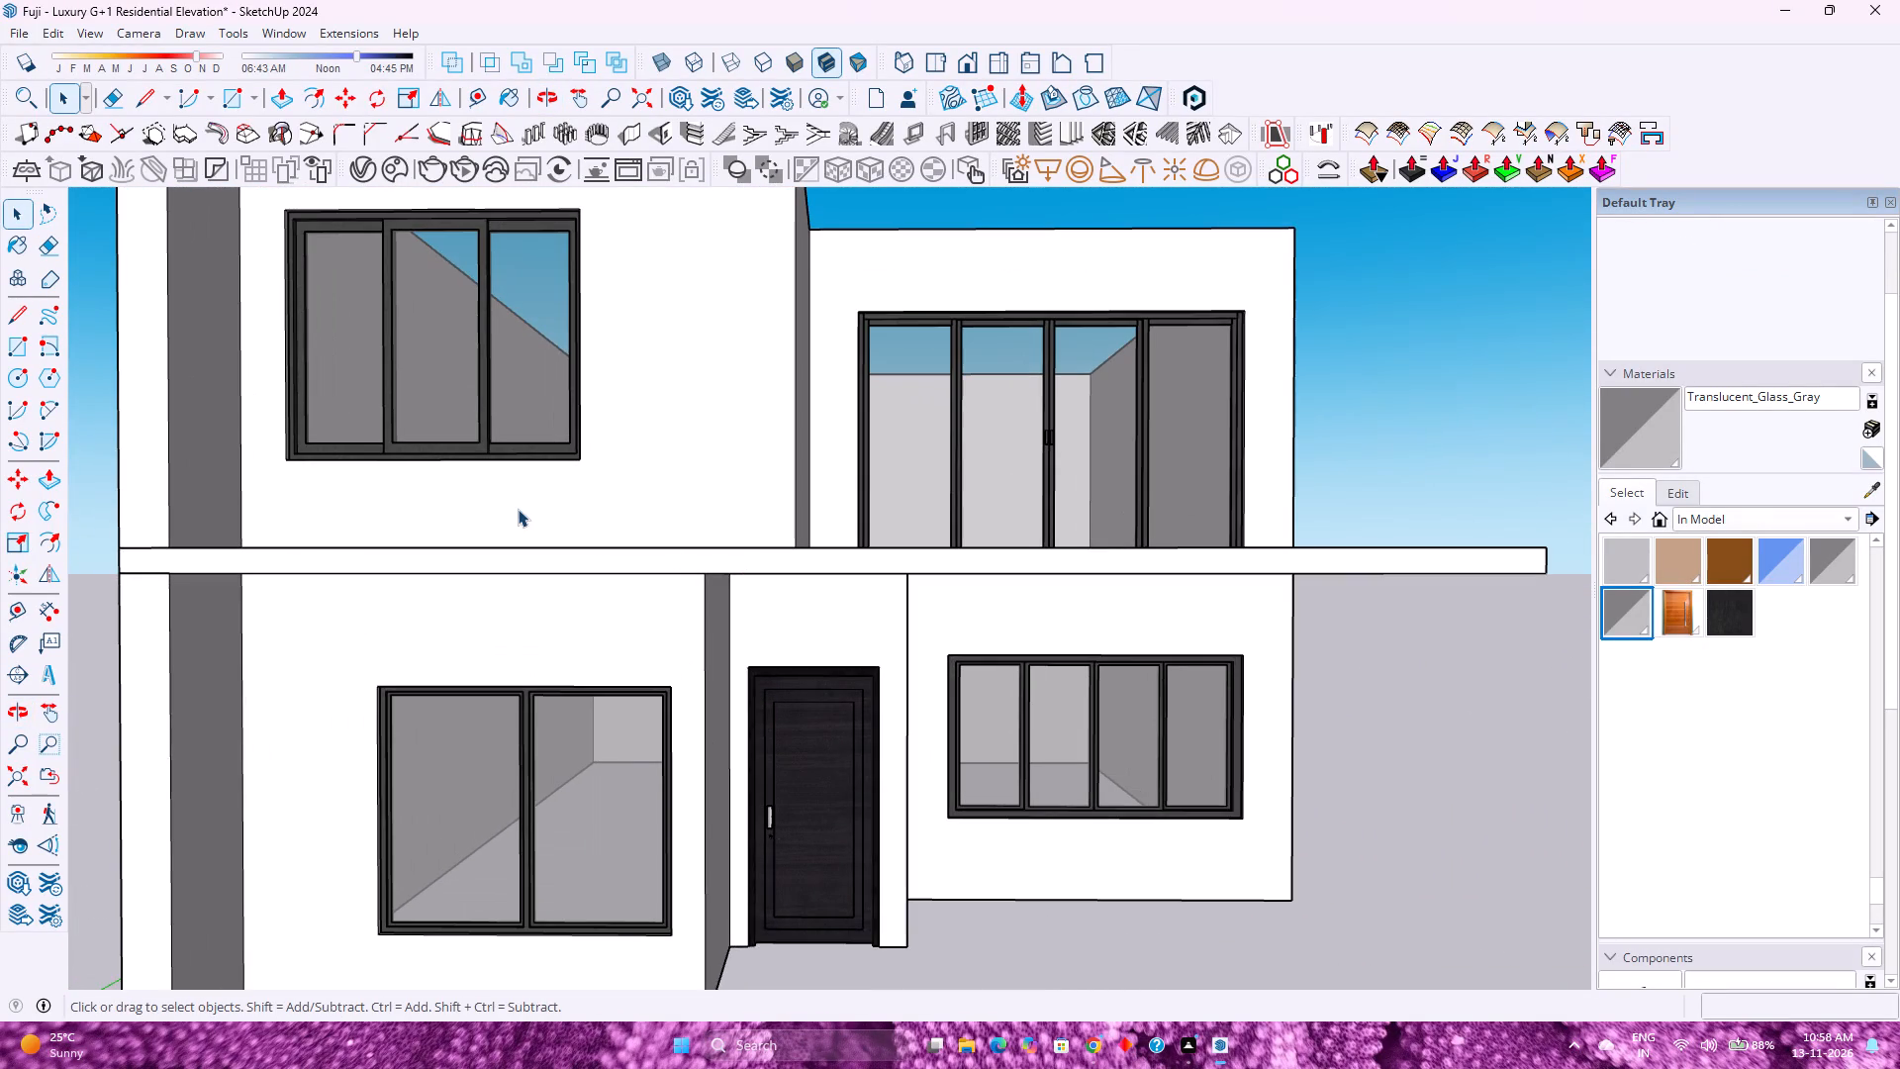
scroll(518, 509, "down", 4)
scroll(518, 509, "up", 4)
scroll(518, 509, "down", 4)
scroll(518, 509, "up", 4)
scroll(518, 509, "down", 10)
scroll(255, 557, "up", 5)
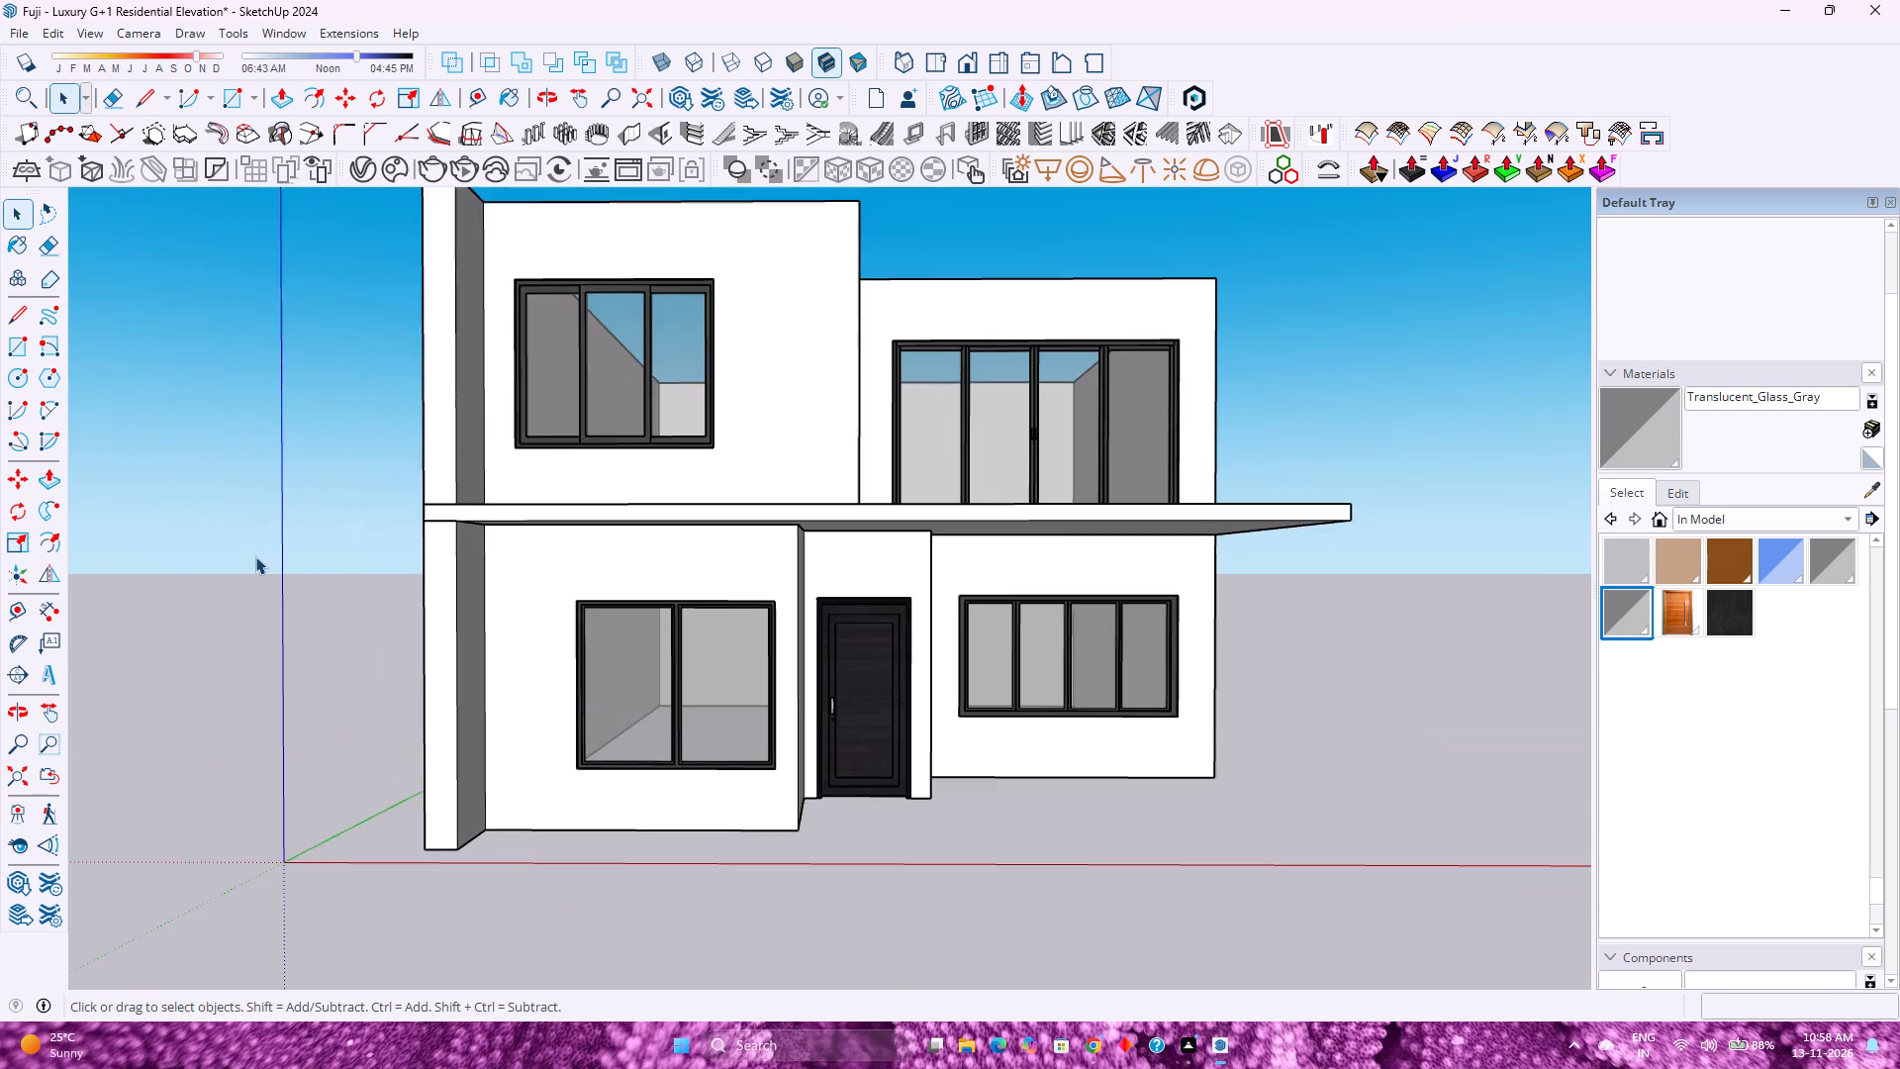
scroll(255, 556, "down", 4)
scroll(255, 542, "up", 1)
scroll(271, 458, "up", 4)
middle_click_drag(287, 453, 307, 496)
scroll(307, 496, "down", 5)
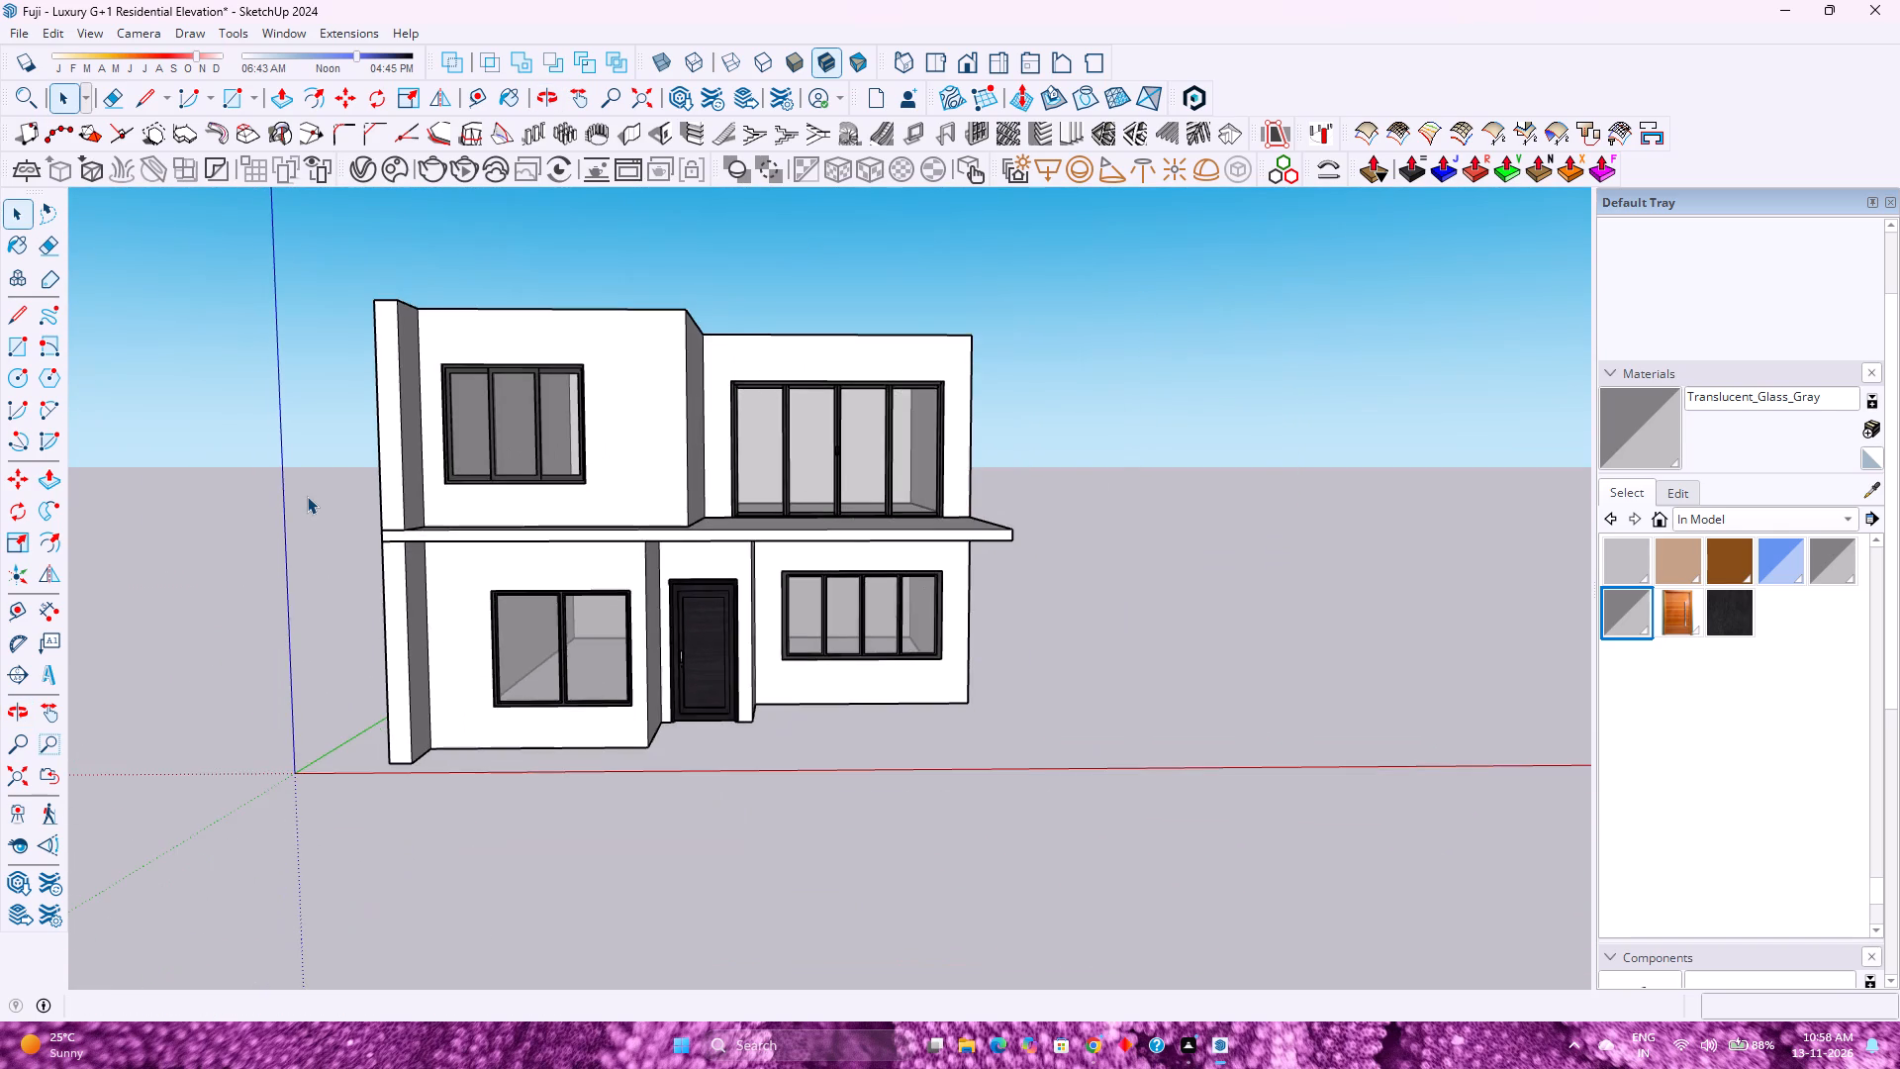
scroll(295, 449, "up", 5)
Switch to the standard front view with the whole house in it.
left_click(976, 72)
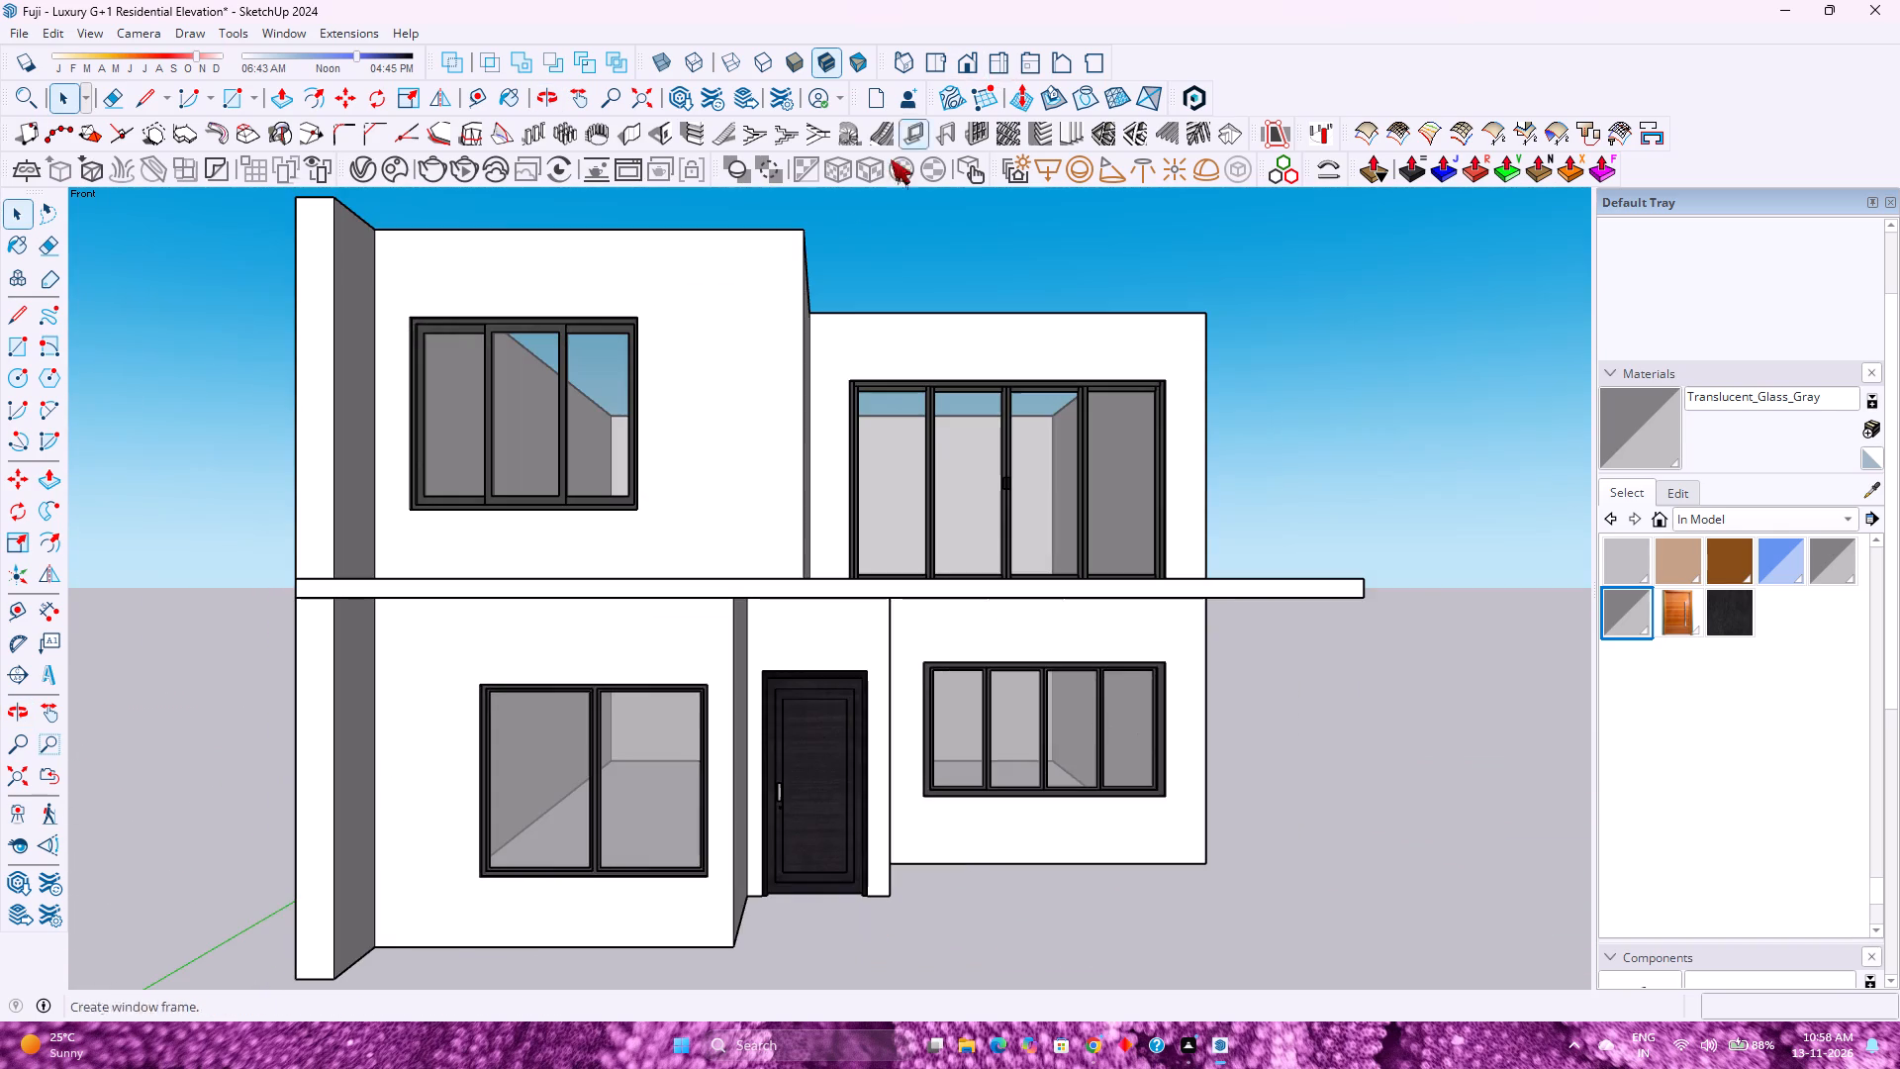
scroll(601, 387, "down", 5)
scroll(601, 387, "up", 4)
scroll(261, 385, "down", 4)
scroll(261, 385, "up", 4)
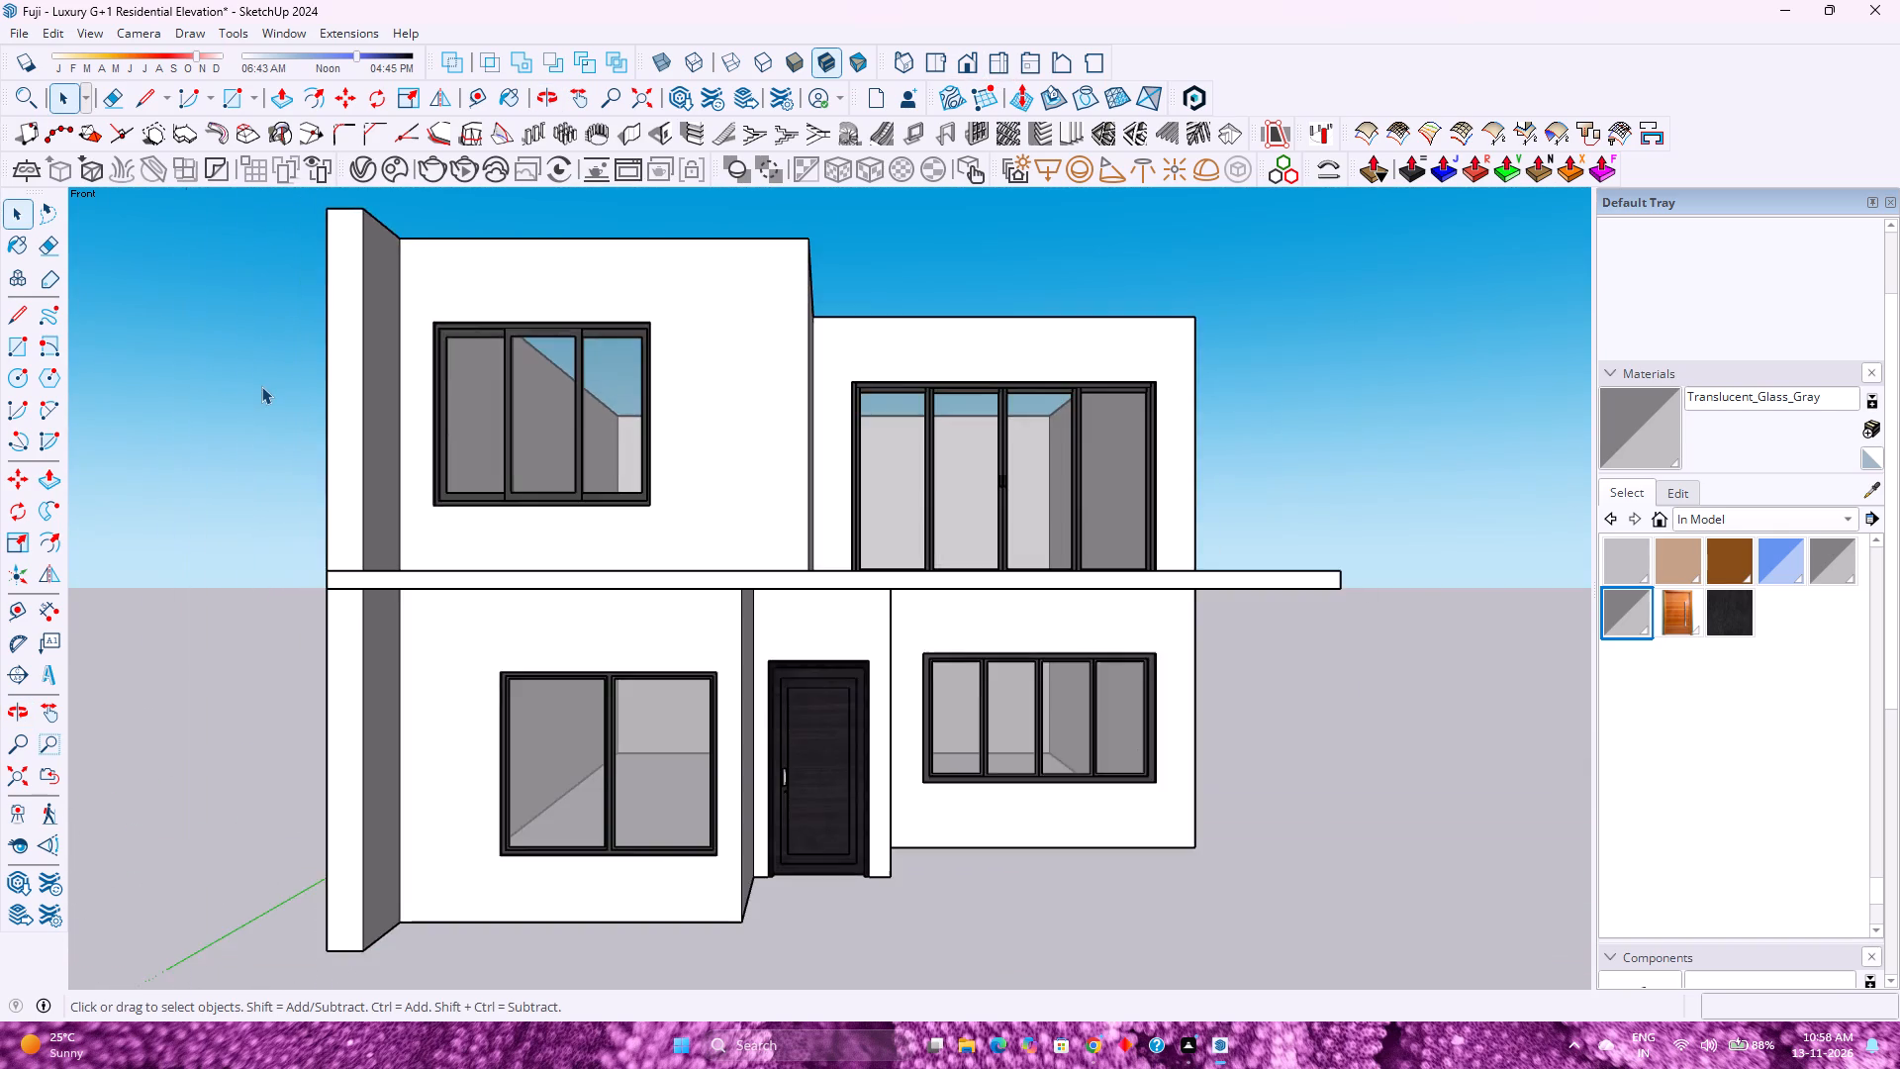
Examine the front elevation up close and as a whole, including the upper-floor windows and the projecting slab.
scroll(222, 400, "up", 5)
scroll(222, 400, "down", 5)
scroll(222, 400, "up", 4)
scroll(222, 400, "down", 4)
scroll(222, 400, "up", 4)
scroll(222, 400, "down", 4)
scroll(222, 400, "up", 4)
scroll(222, 400, "down", 1)
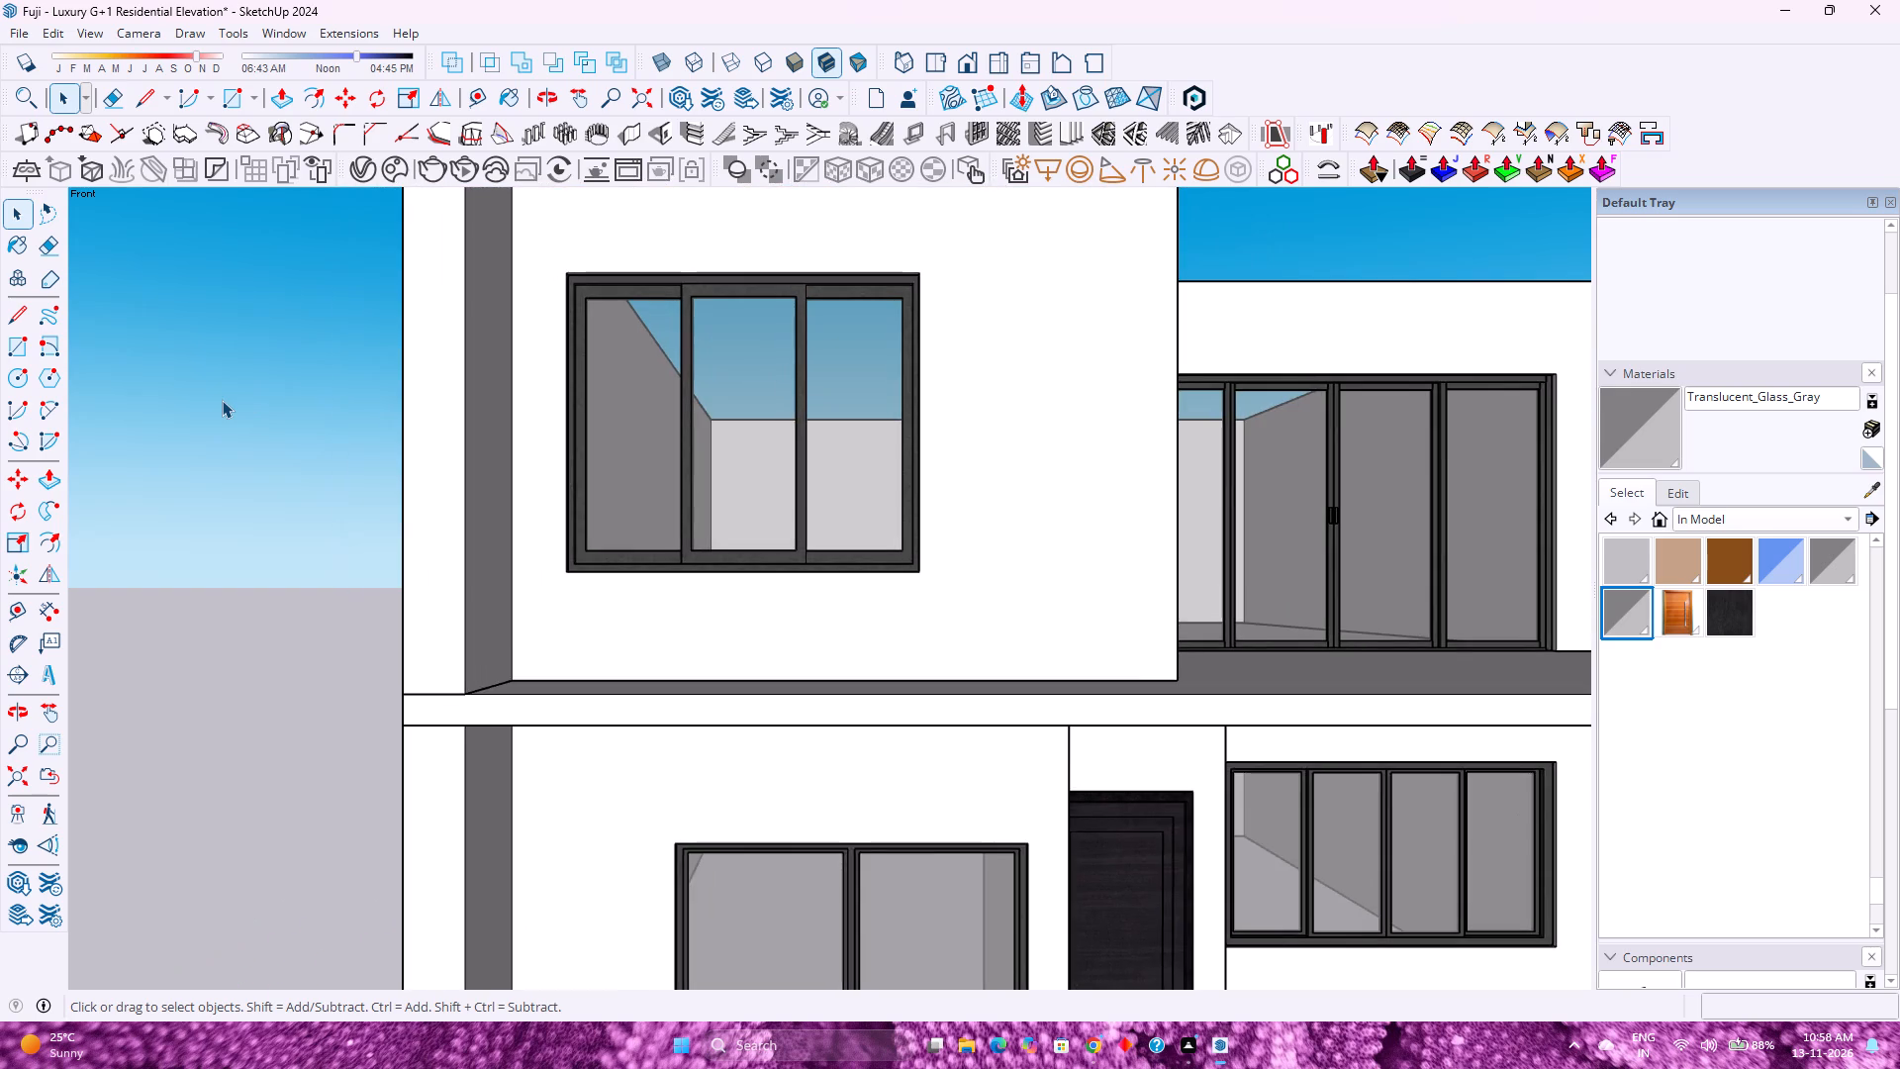
scroll(222, 400, "down", 3)
scroll(222, 400, "up", 3)
scroll(222, 400, "down", 3)
scroll(222, 400, "up", 3)
scroll(222, 400, "down", 3)
scroll(222, 400, "up", 3)
scroll(222, 399, "down", 4)
scroll(222, 399, "up", 4)
scroll(222, 399, "down", 3)
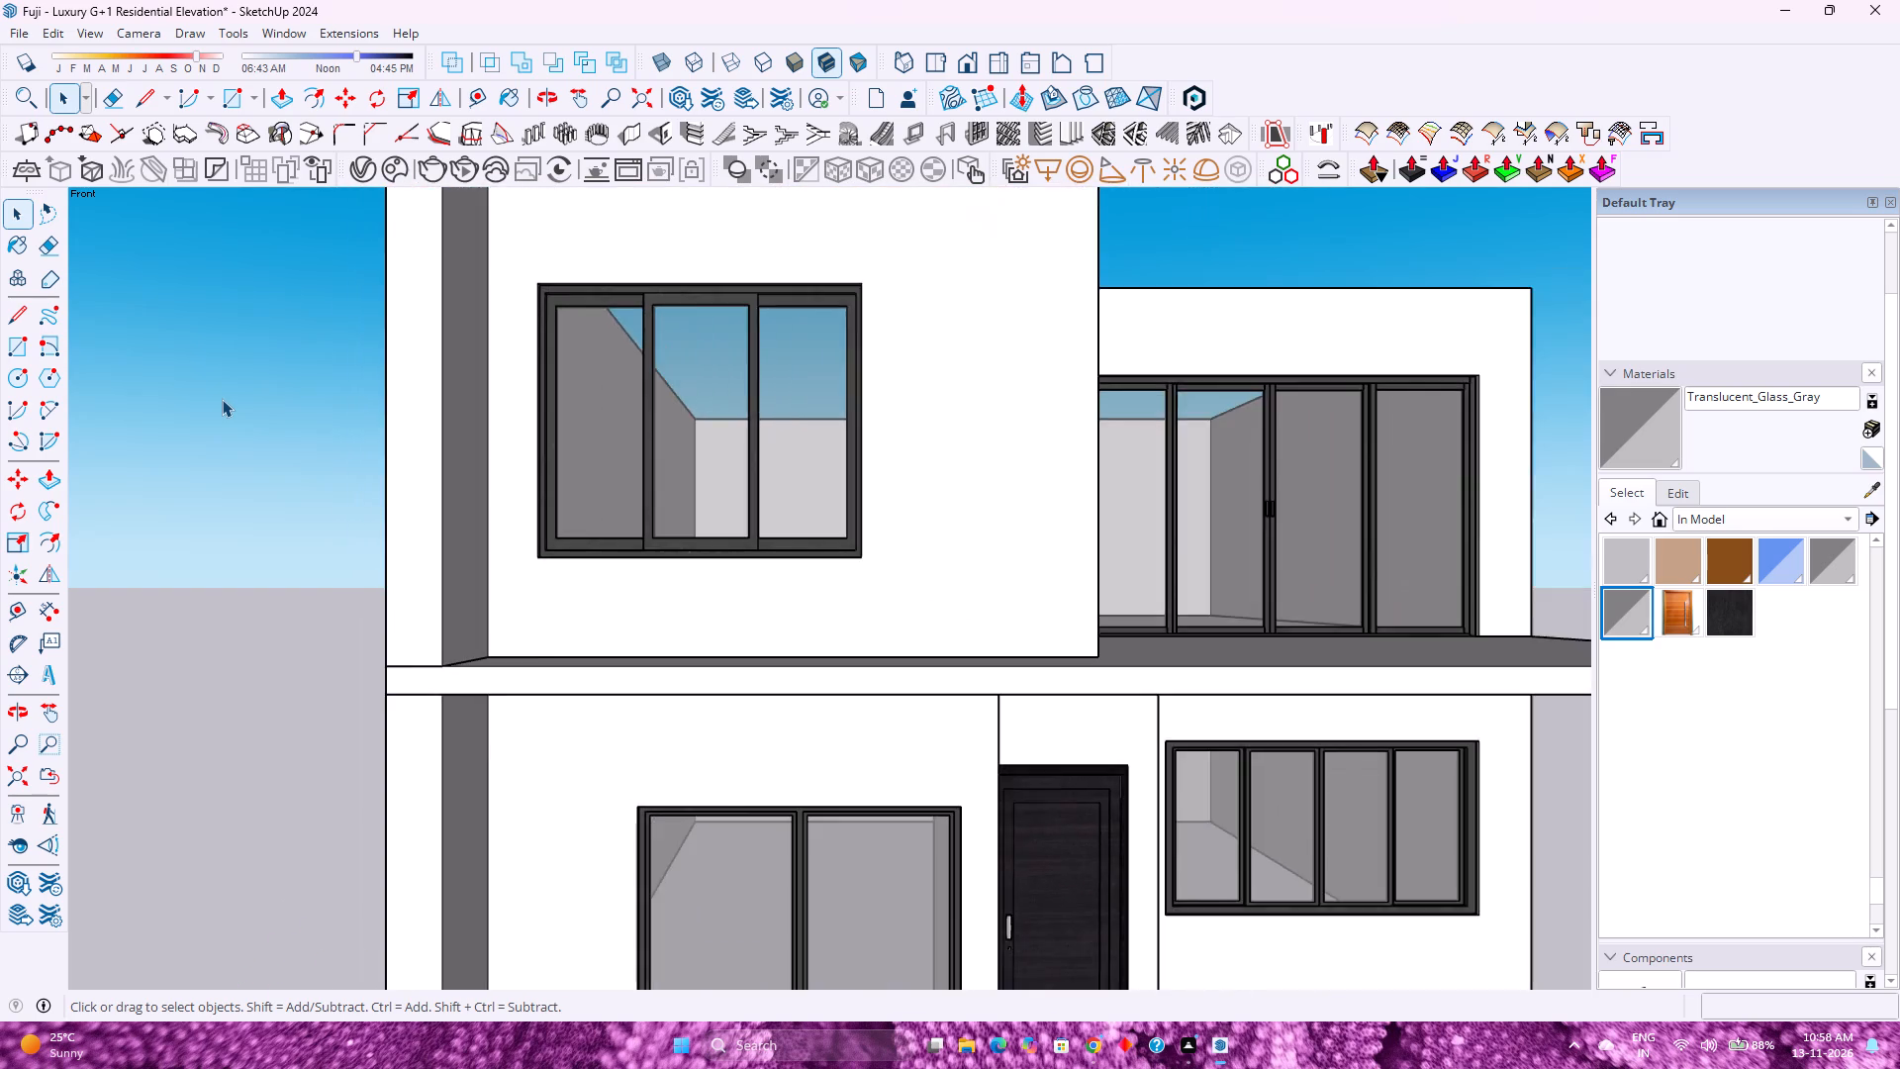
scroll(222, 399, "up", 4)
scroll(222, 399, "down", 4)
scroll(222, 399, "up", 3)
scroll(602, 579, "down", 6)
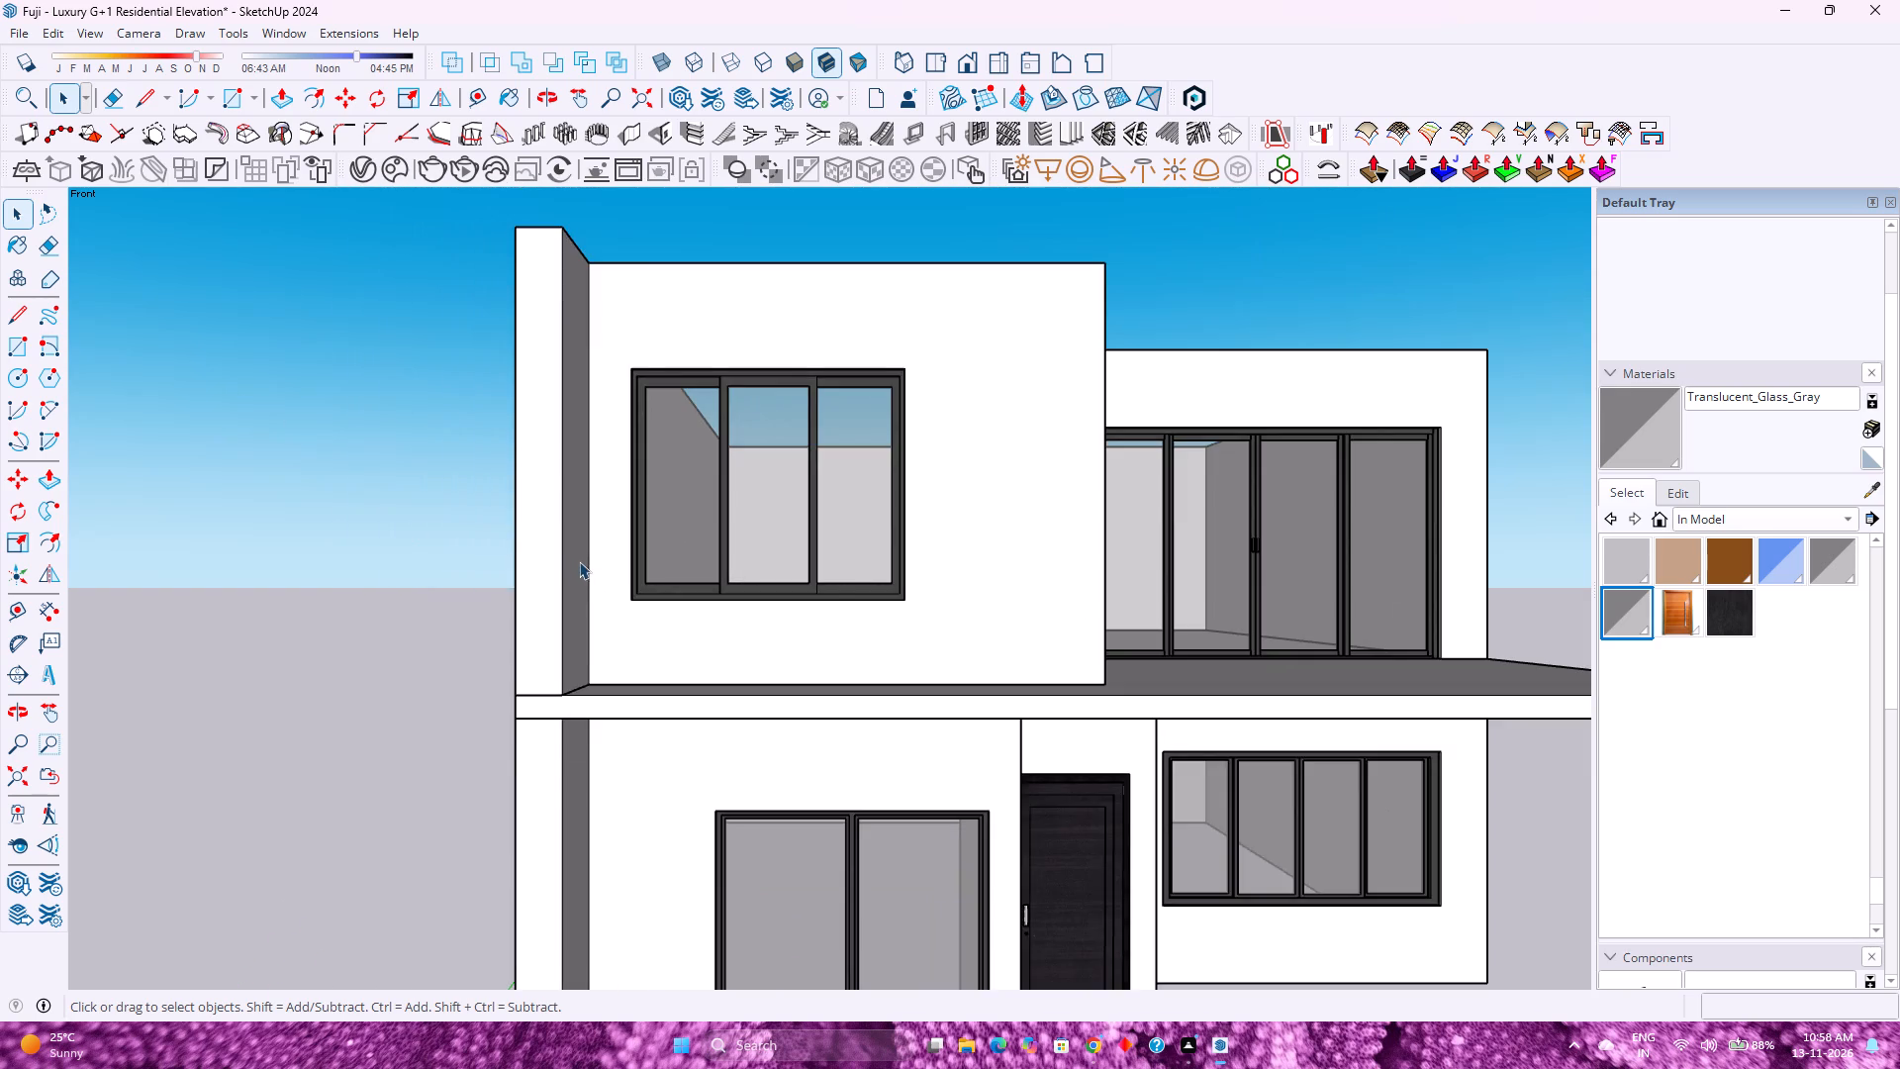
scroll(578, 557, "down", 11)
scroll(539, 538, "up", 4)
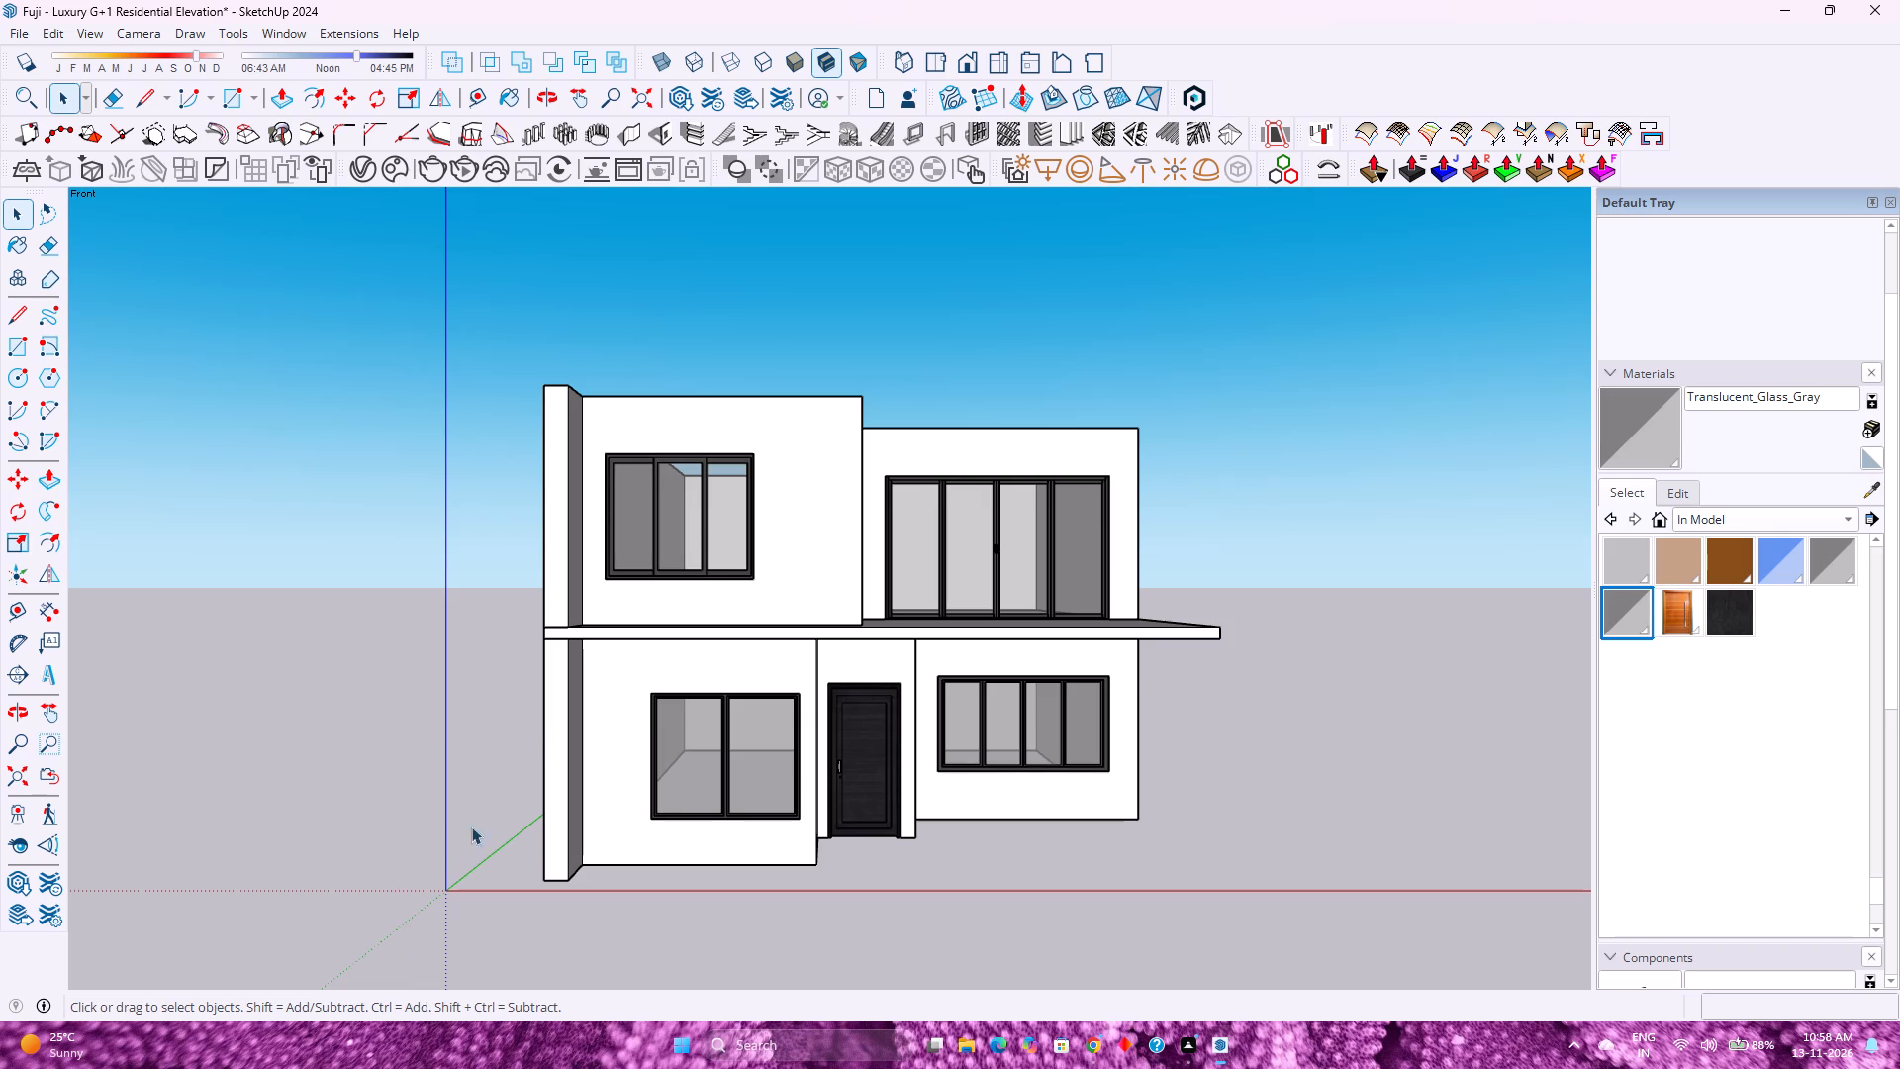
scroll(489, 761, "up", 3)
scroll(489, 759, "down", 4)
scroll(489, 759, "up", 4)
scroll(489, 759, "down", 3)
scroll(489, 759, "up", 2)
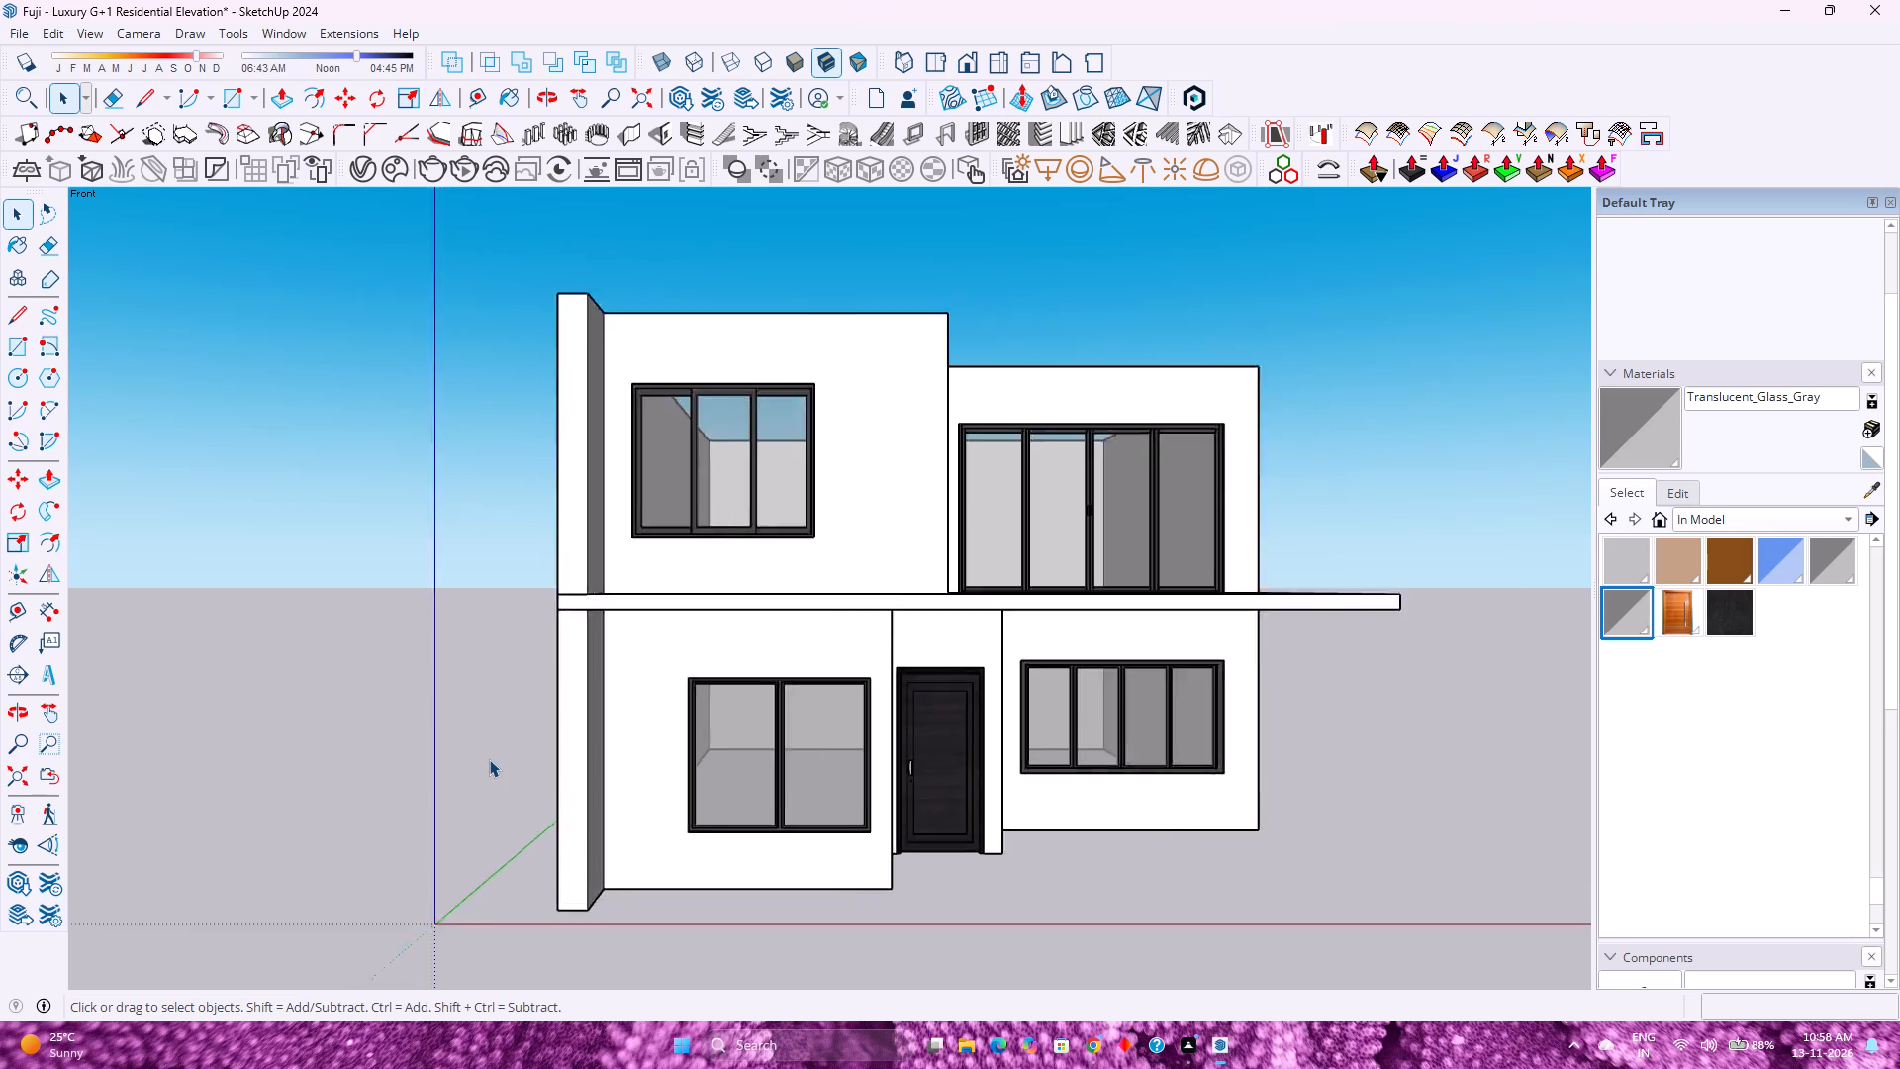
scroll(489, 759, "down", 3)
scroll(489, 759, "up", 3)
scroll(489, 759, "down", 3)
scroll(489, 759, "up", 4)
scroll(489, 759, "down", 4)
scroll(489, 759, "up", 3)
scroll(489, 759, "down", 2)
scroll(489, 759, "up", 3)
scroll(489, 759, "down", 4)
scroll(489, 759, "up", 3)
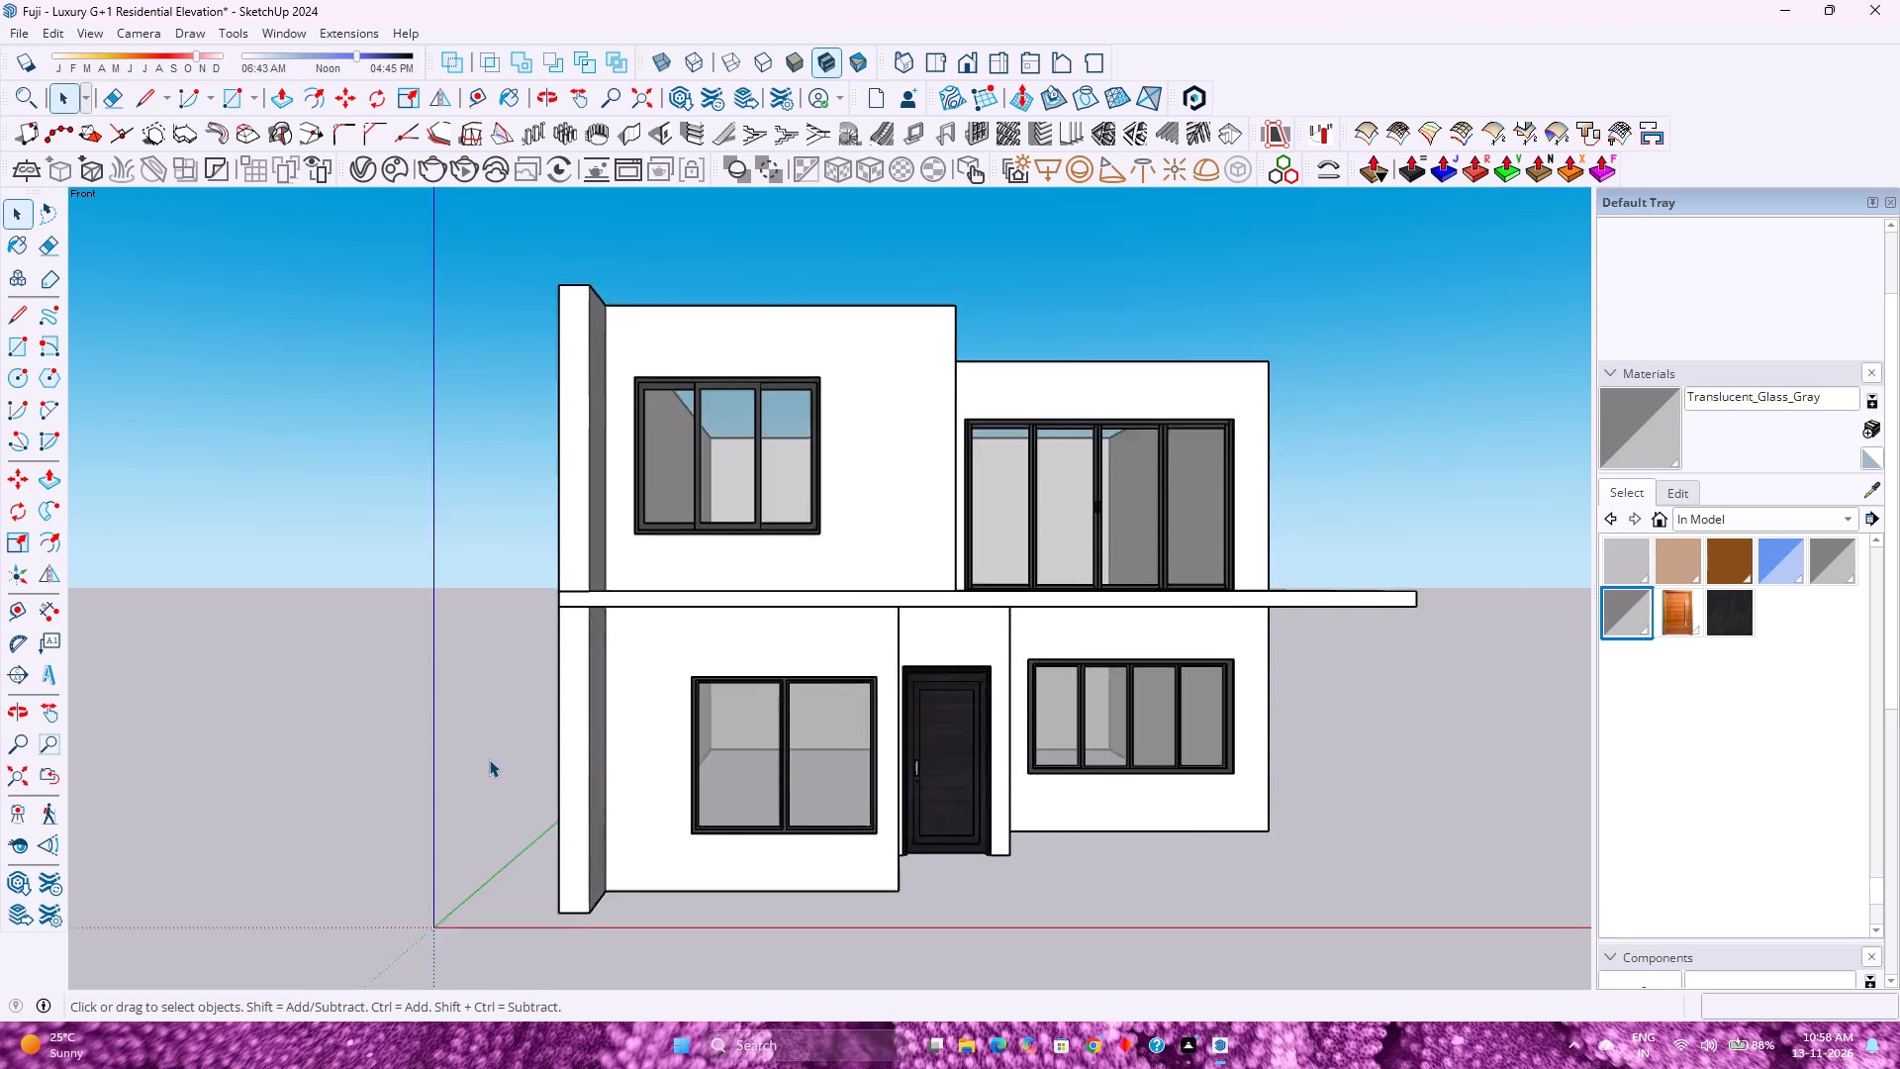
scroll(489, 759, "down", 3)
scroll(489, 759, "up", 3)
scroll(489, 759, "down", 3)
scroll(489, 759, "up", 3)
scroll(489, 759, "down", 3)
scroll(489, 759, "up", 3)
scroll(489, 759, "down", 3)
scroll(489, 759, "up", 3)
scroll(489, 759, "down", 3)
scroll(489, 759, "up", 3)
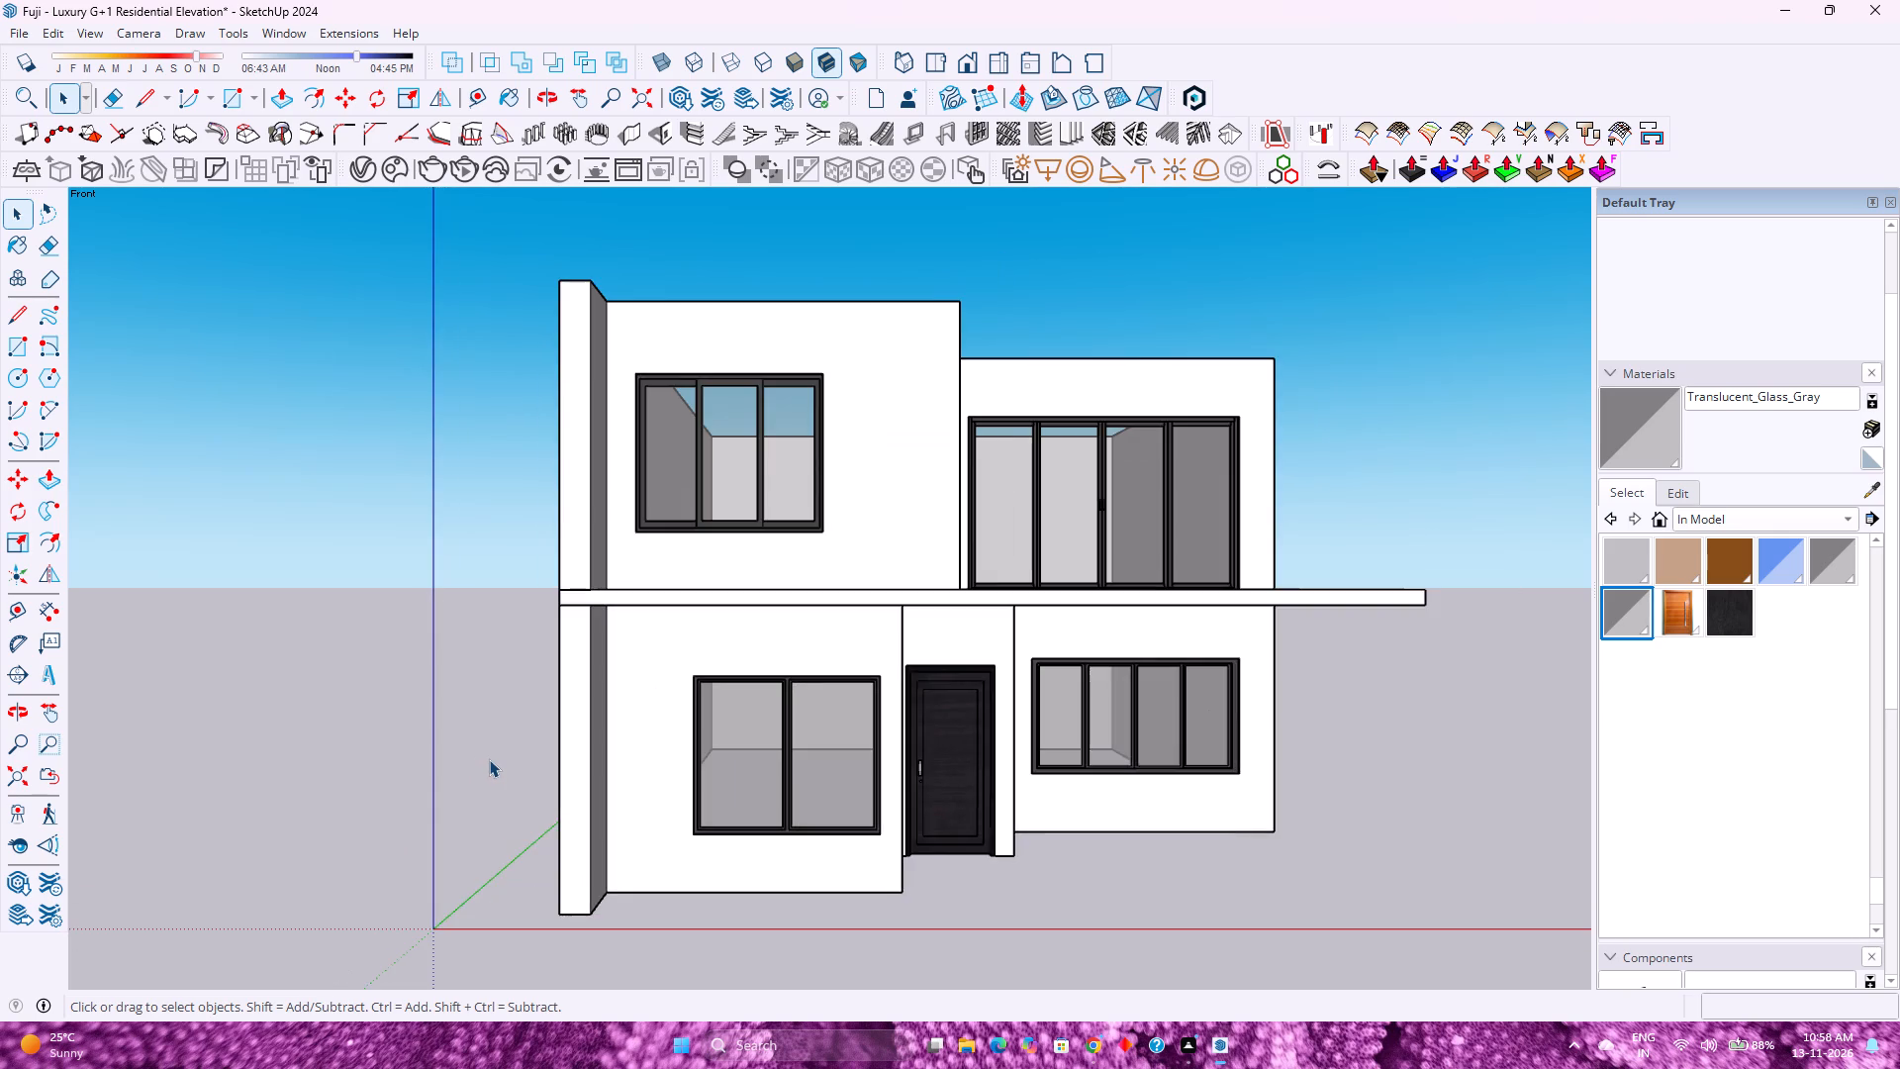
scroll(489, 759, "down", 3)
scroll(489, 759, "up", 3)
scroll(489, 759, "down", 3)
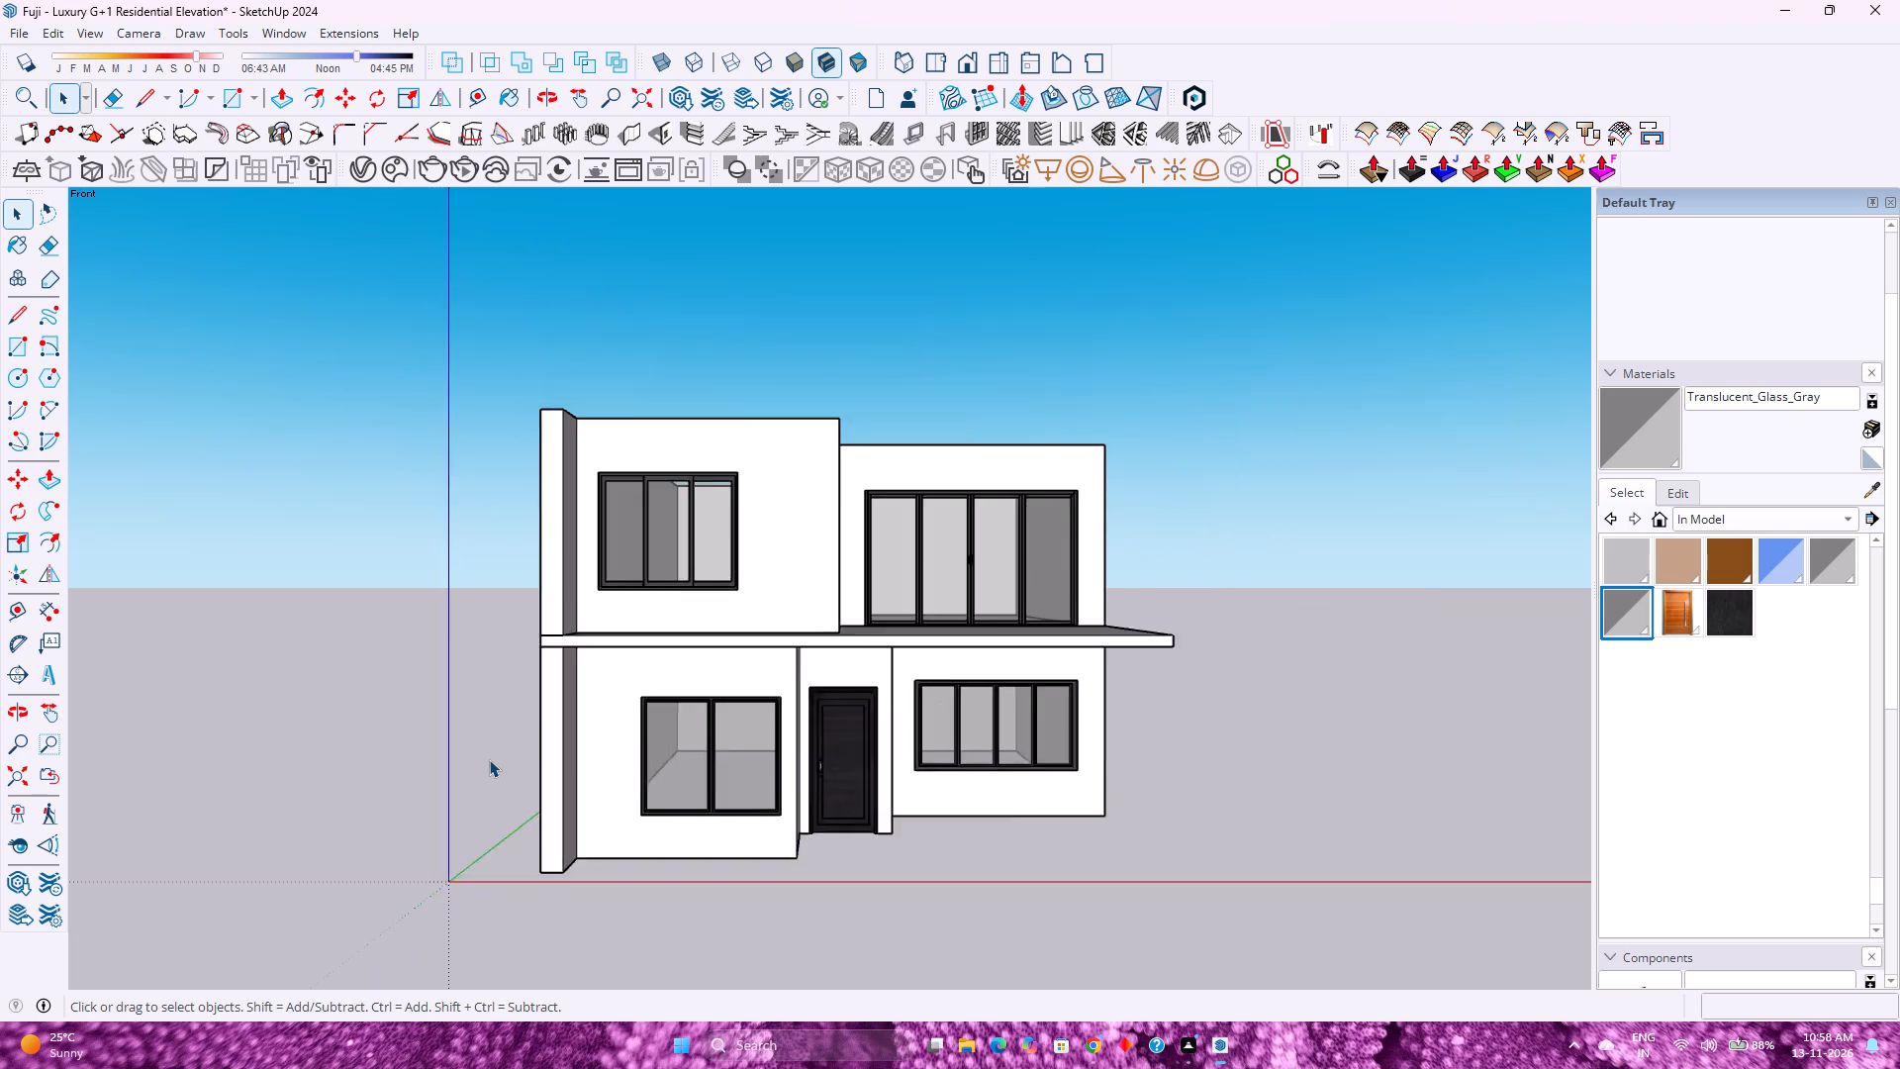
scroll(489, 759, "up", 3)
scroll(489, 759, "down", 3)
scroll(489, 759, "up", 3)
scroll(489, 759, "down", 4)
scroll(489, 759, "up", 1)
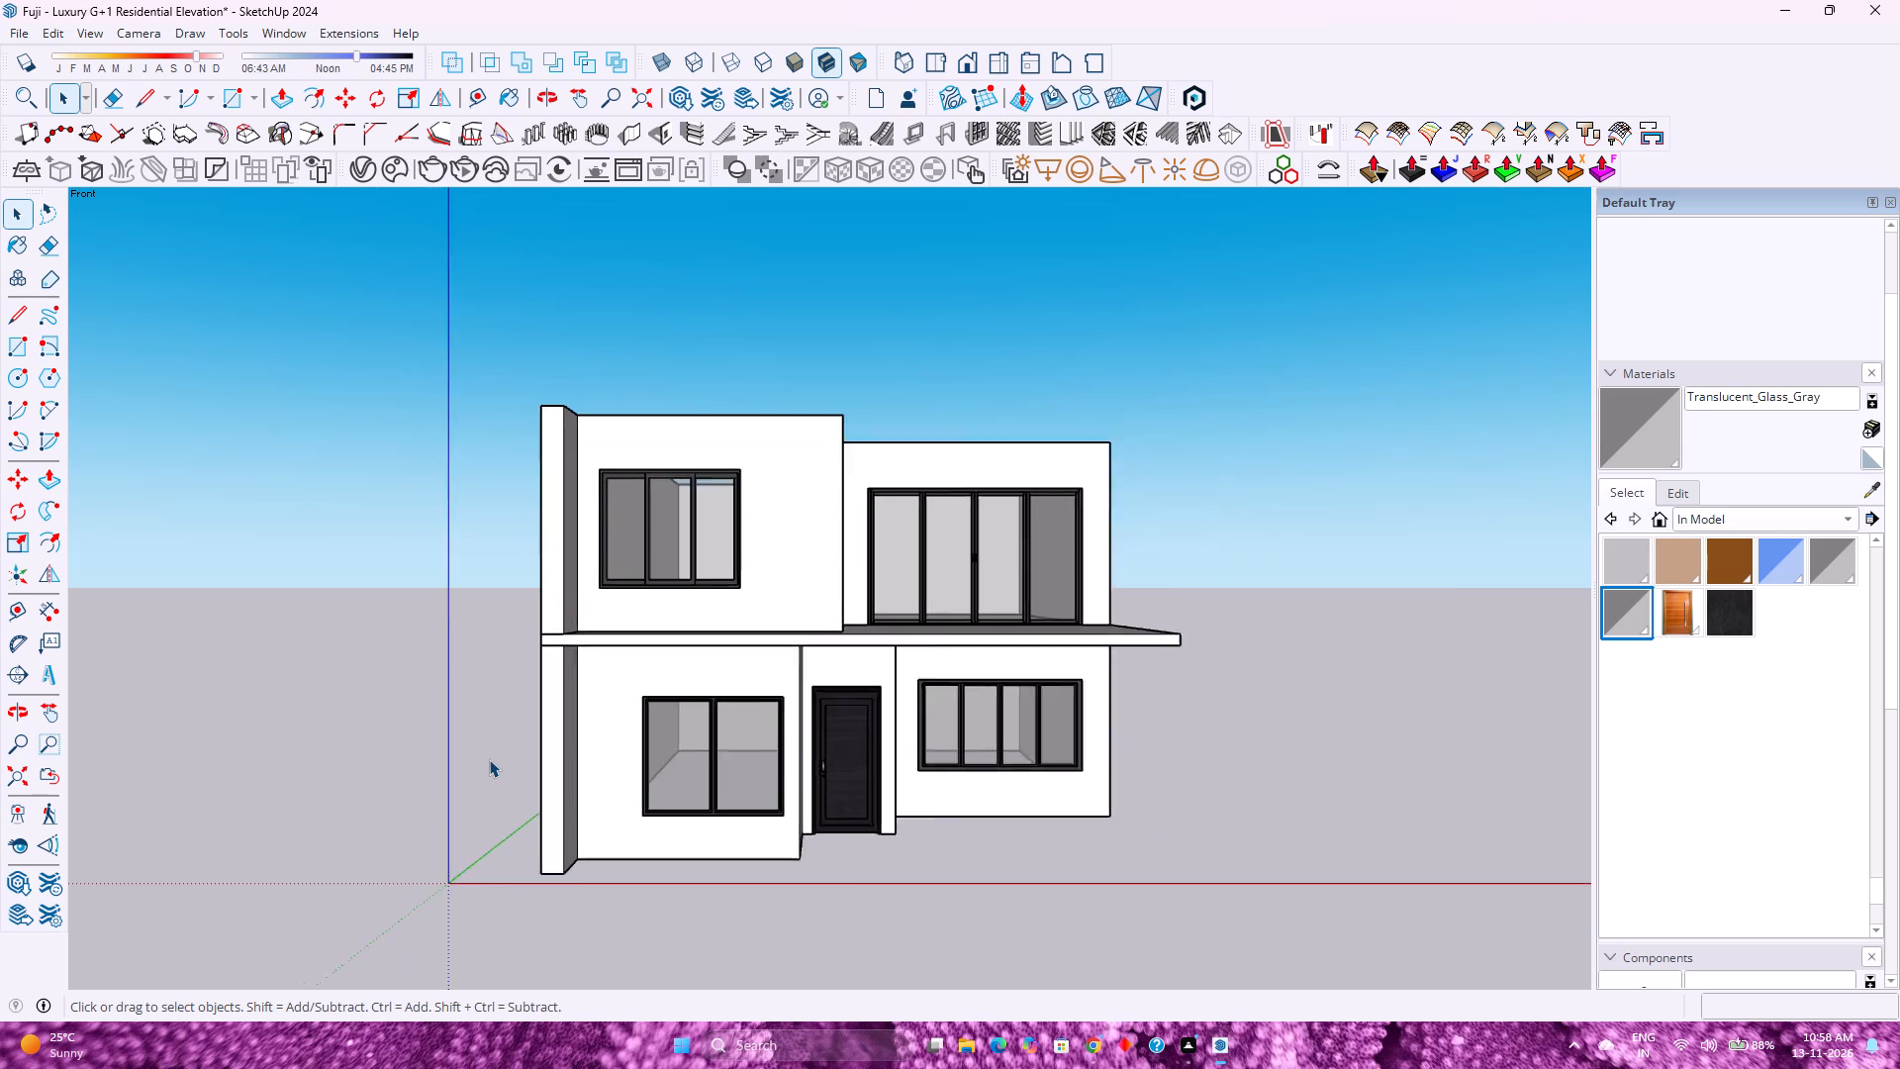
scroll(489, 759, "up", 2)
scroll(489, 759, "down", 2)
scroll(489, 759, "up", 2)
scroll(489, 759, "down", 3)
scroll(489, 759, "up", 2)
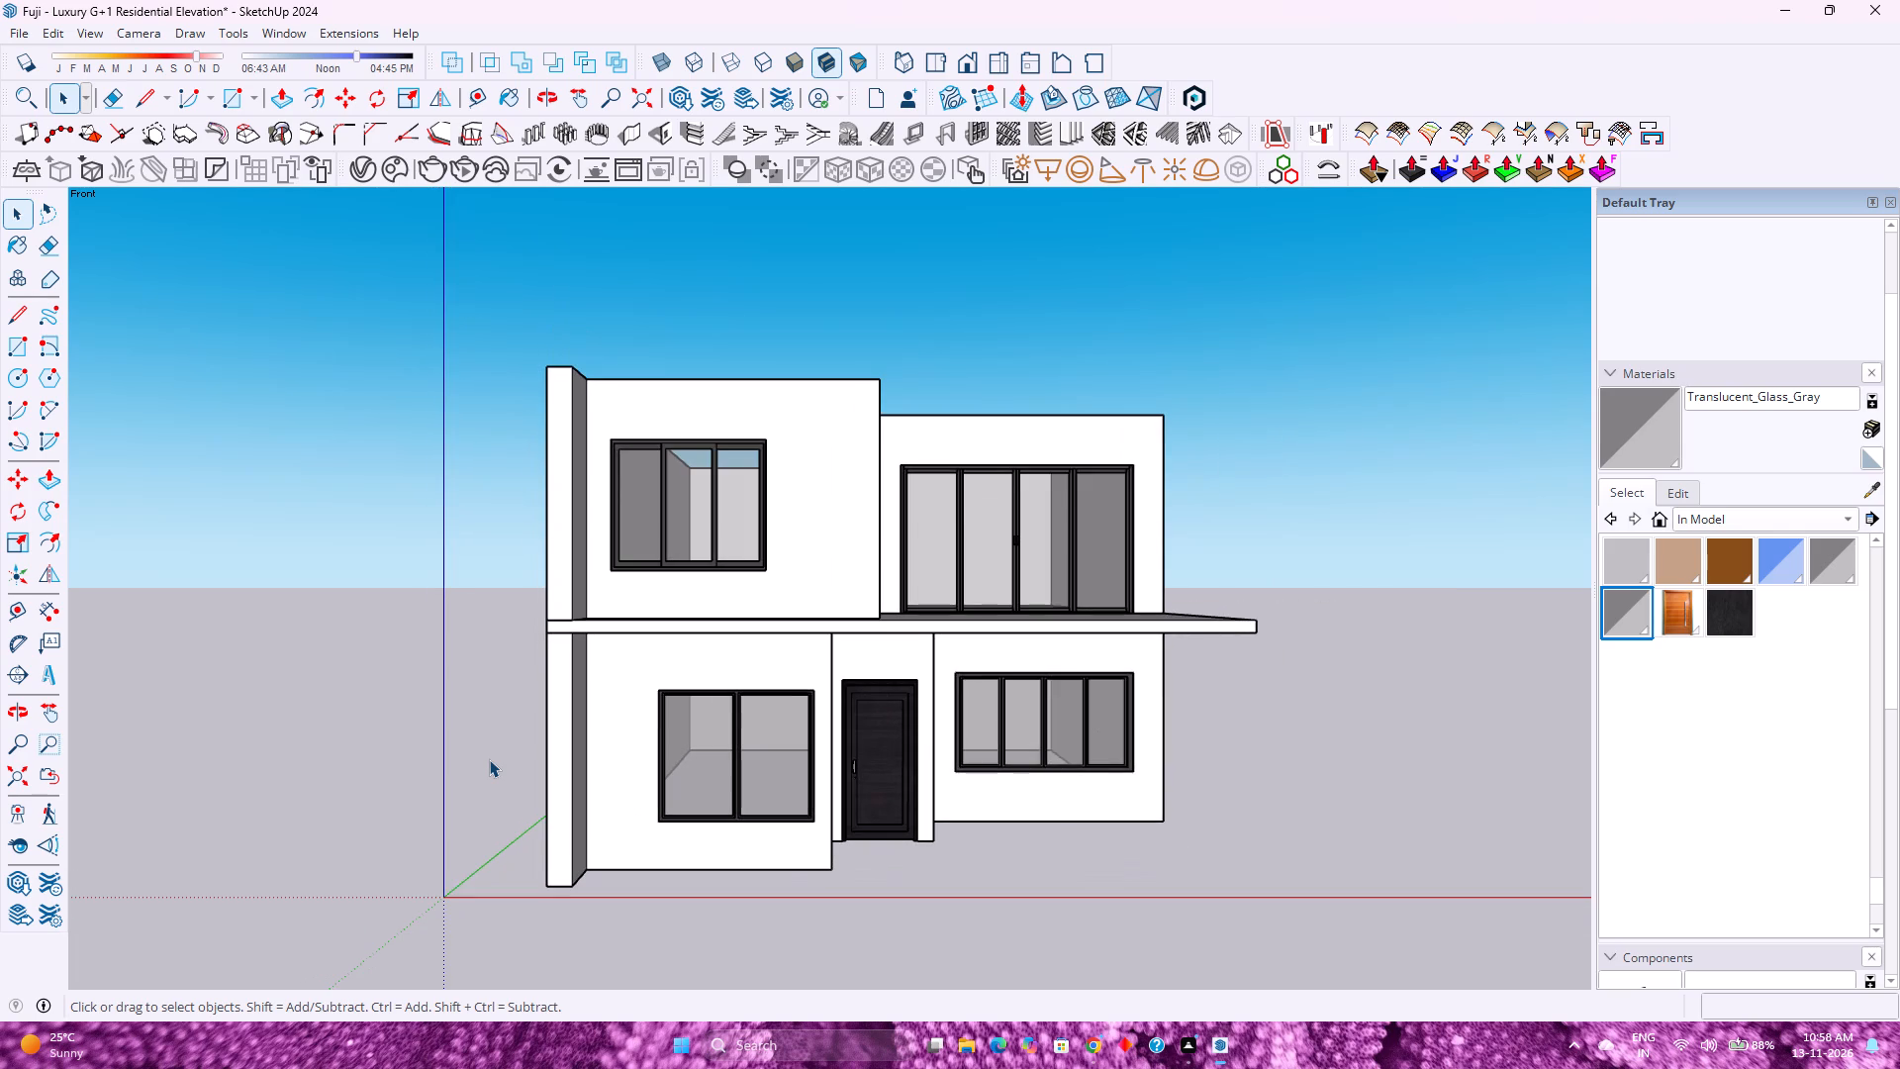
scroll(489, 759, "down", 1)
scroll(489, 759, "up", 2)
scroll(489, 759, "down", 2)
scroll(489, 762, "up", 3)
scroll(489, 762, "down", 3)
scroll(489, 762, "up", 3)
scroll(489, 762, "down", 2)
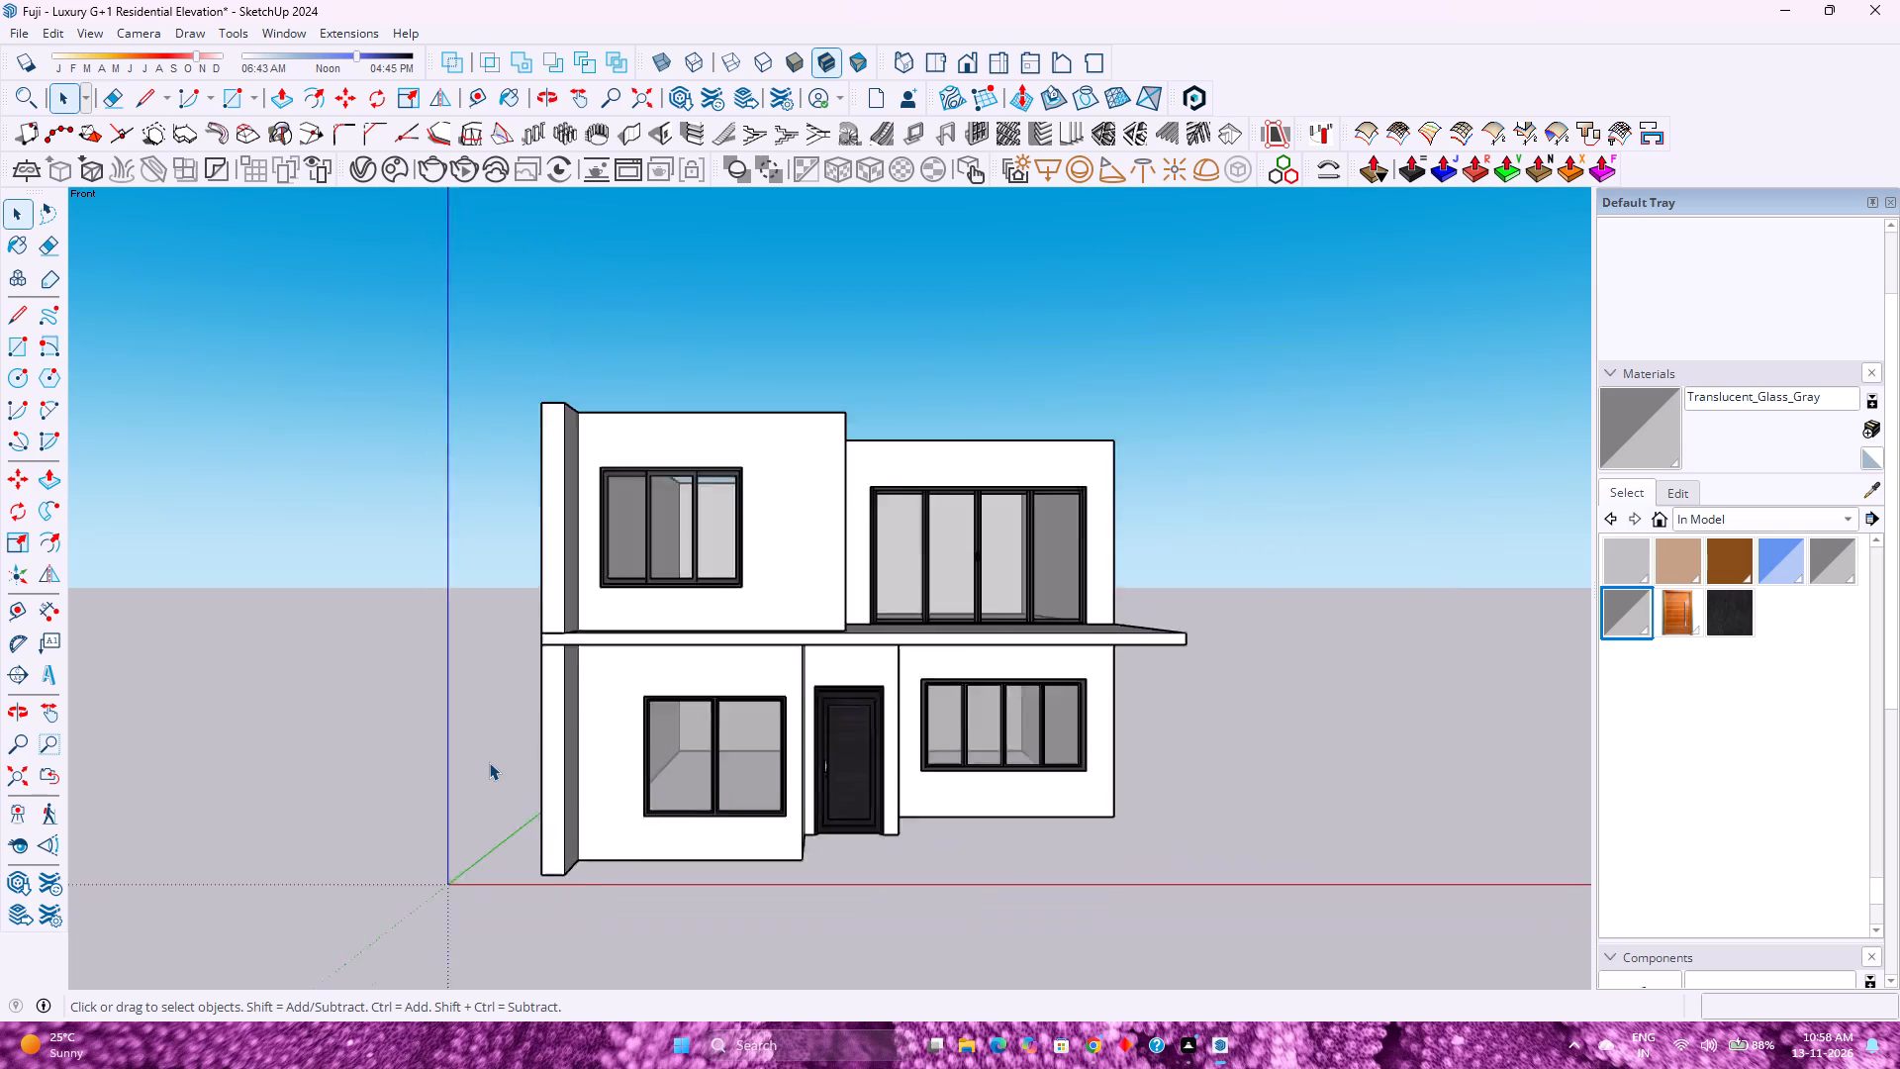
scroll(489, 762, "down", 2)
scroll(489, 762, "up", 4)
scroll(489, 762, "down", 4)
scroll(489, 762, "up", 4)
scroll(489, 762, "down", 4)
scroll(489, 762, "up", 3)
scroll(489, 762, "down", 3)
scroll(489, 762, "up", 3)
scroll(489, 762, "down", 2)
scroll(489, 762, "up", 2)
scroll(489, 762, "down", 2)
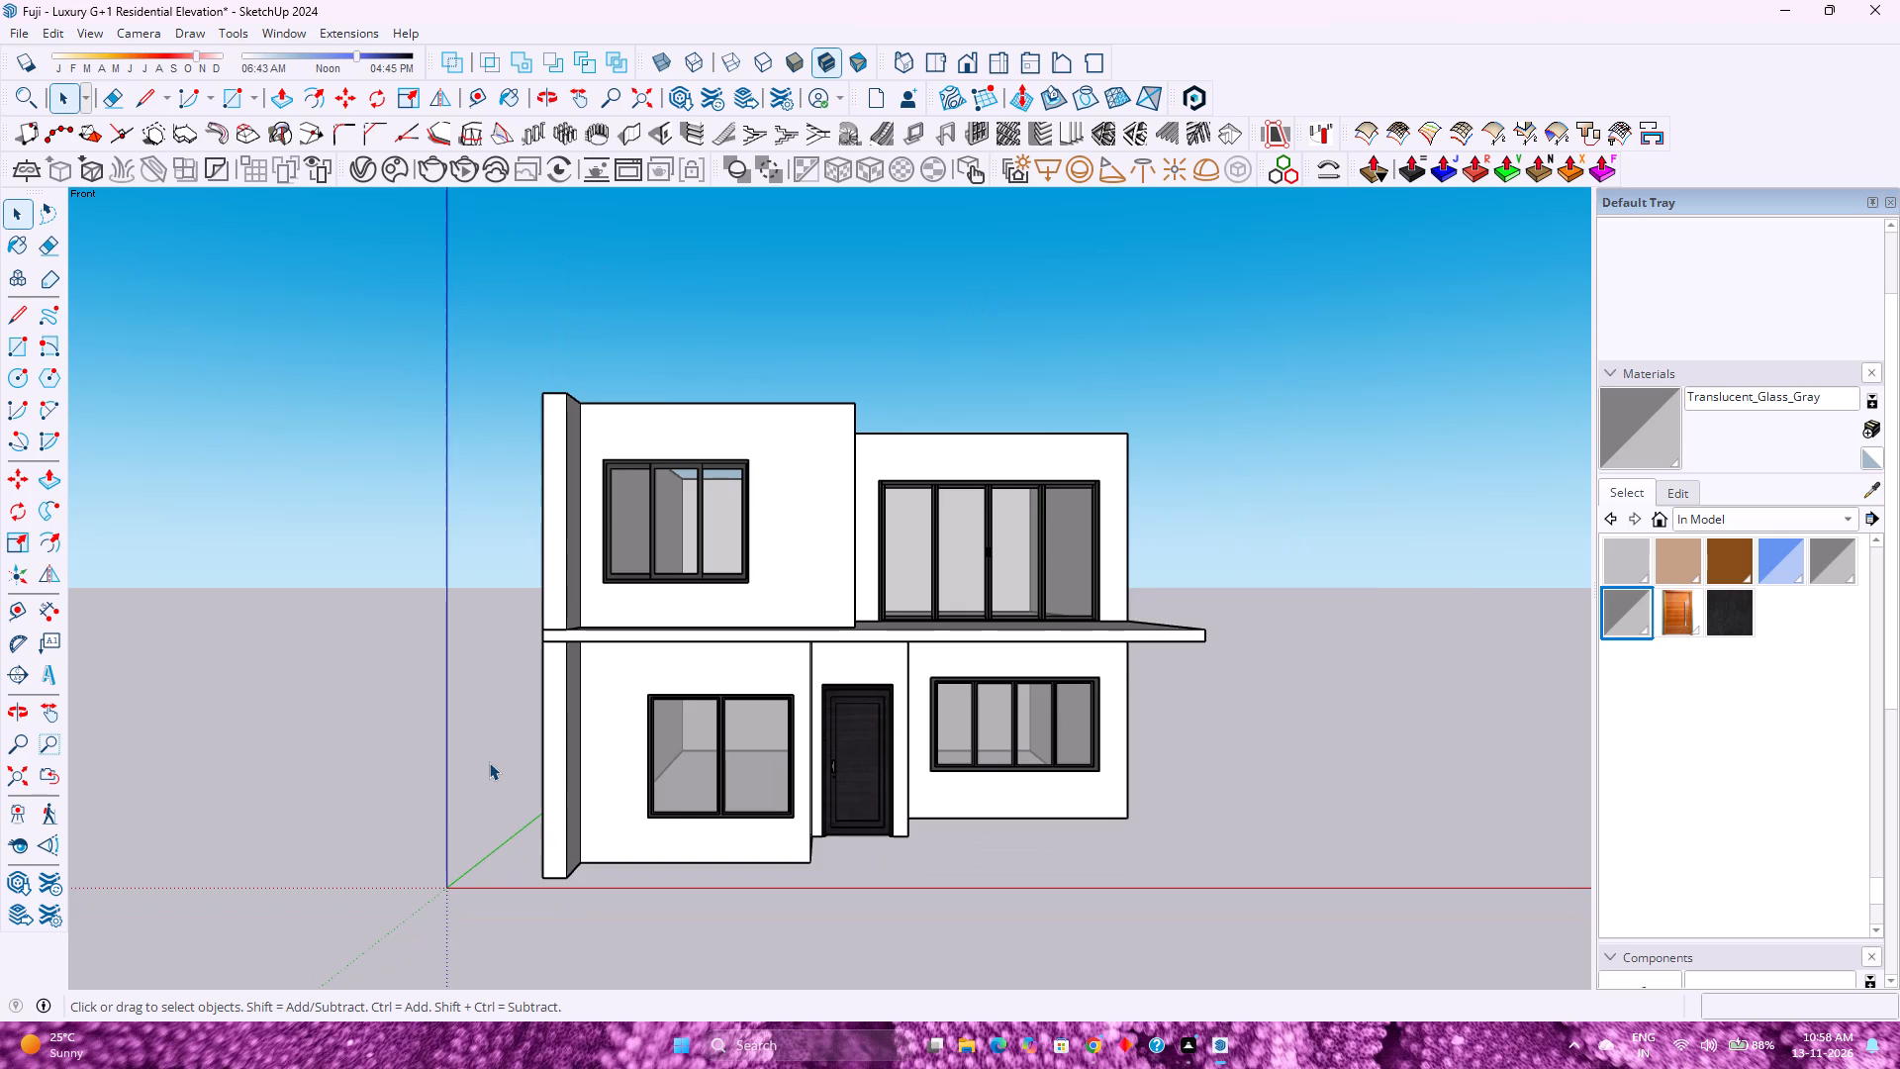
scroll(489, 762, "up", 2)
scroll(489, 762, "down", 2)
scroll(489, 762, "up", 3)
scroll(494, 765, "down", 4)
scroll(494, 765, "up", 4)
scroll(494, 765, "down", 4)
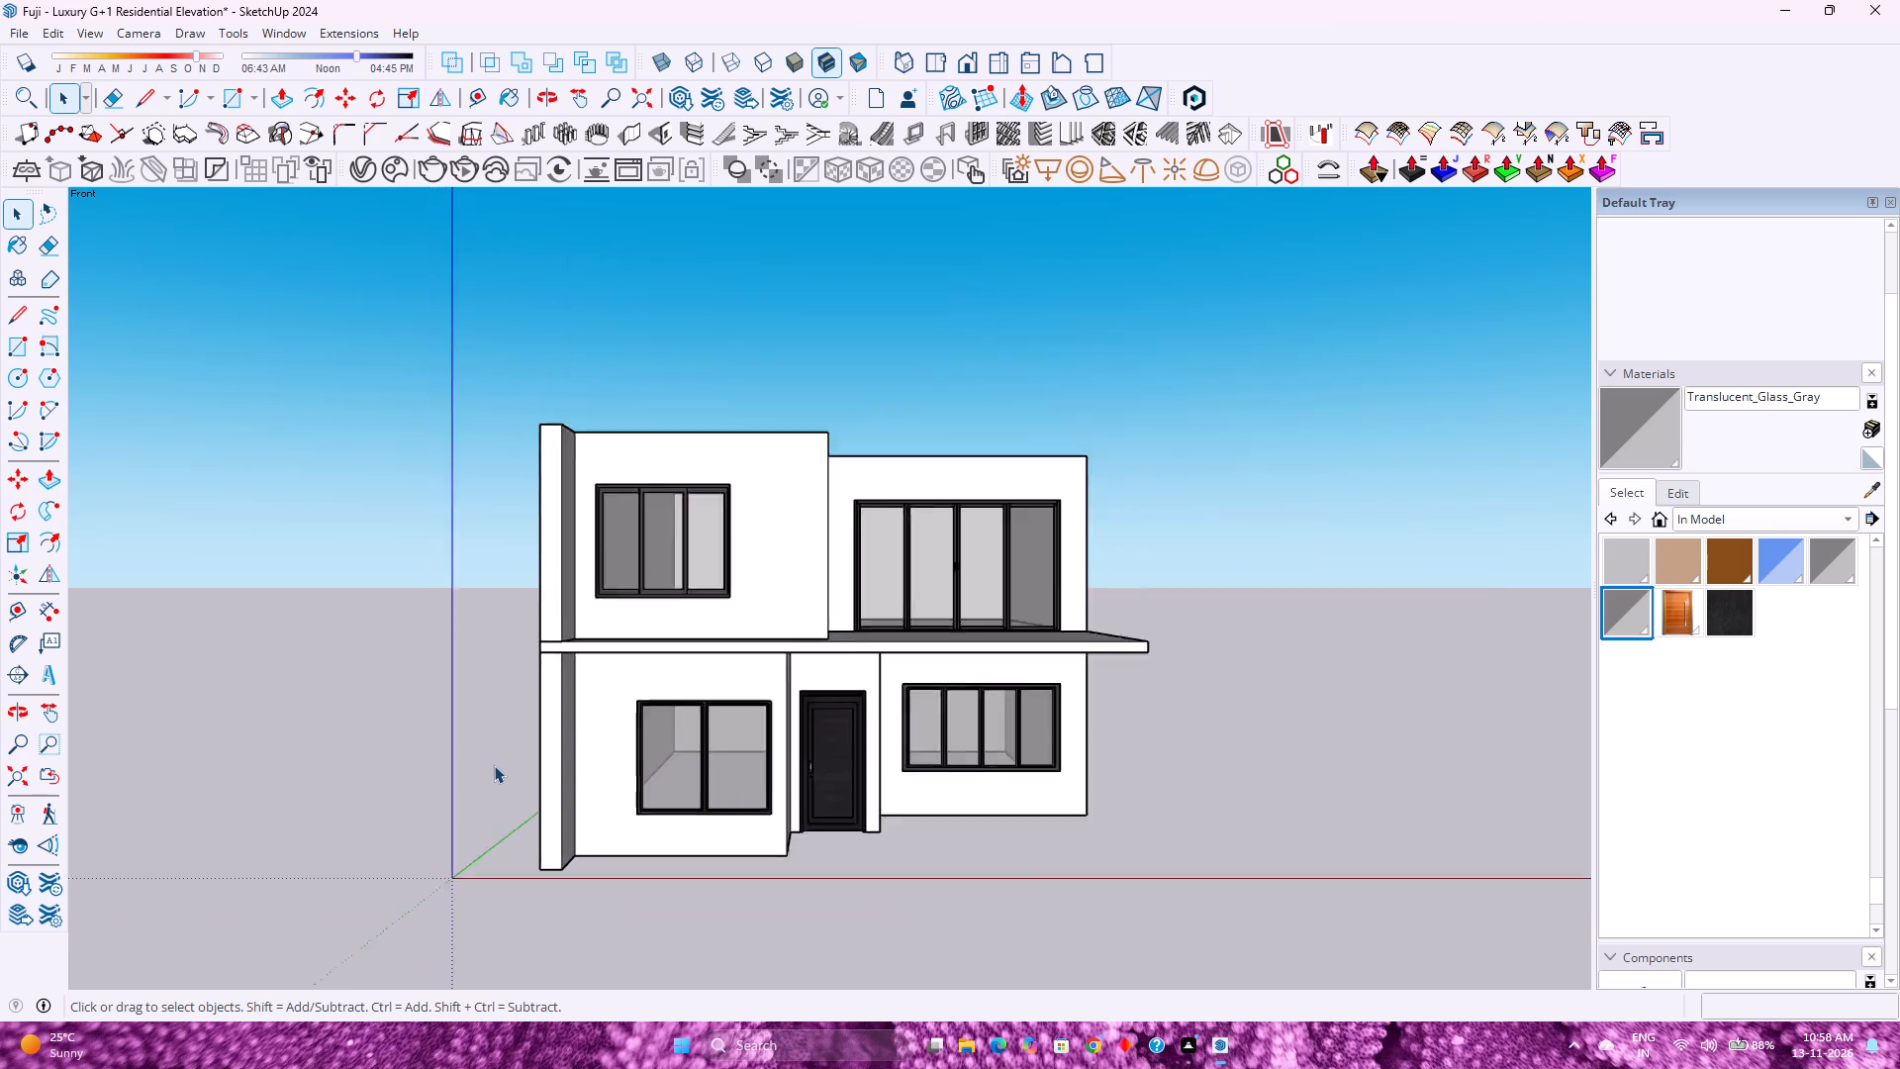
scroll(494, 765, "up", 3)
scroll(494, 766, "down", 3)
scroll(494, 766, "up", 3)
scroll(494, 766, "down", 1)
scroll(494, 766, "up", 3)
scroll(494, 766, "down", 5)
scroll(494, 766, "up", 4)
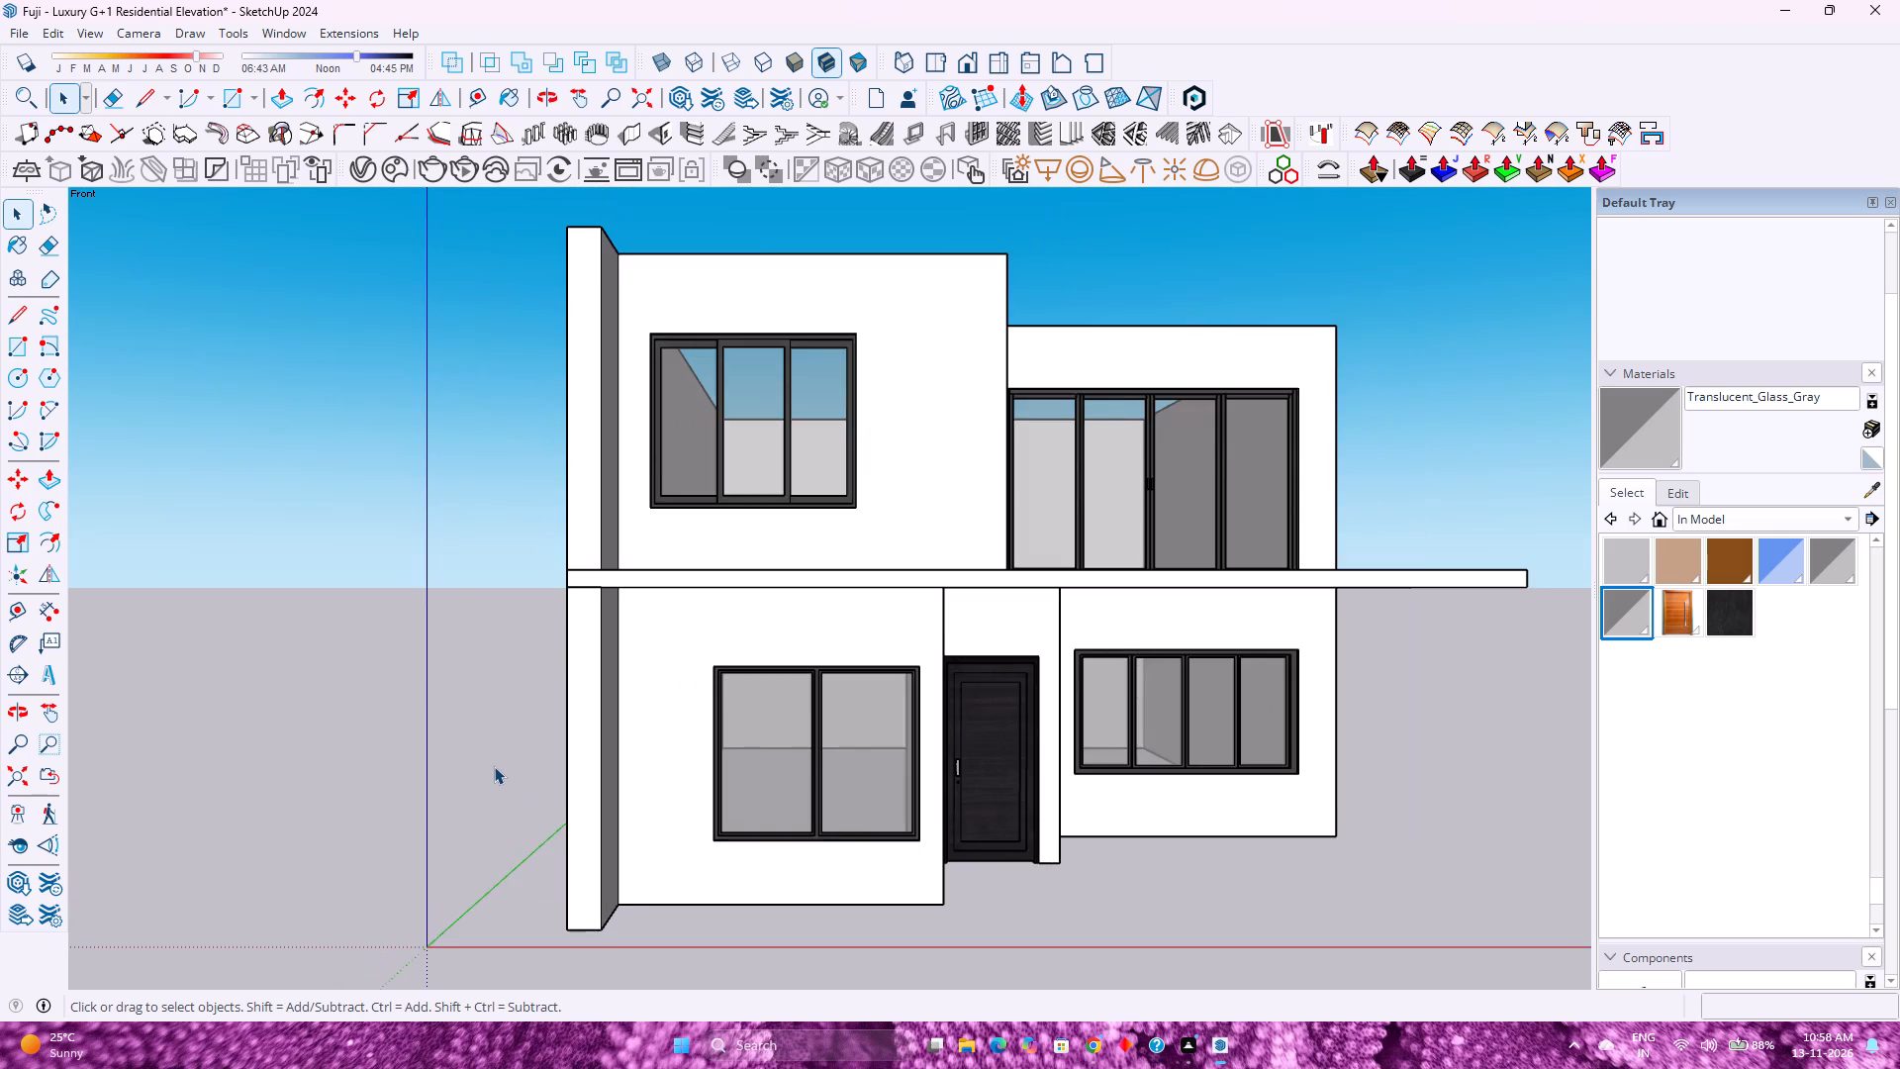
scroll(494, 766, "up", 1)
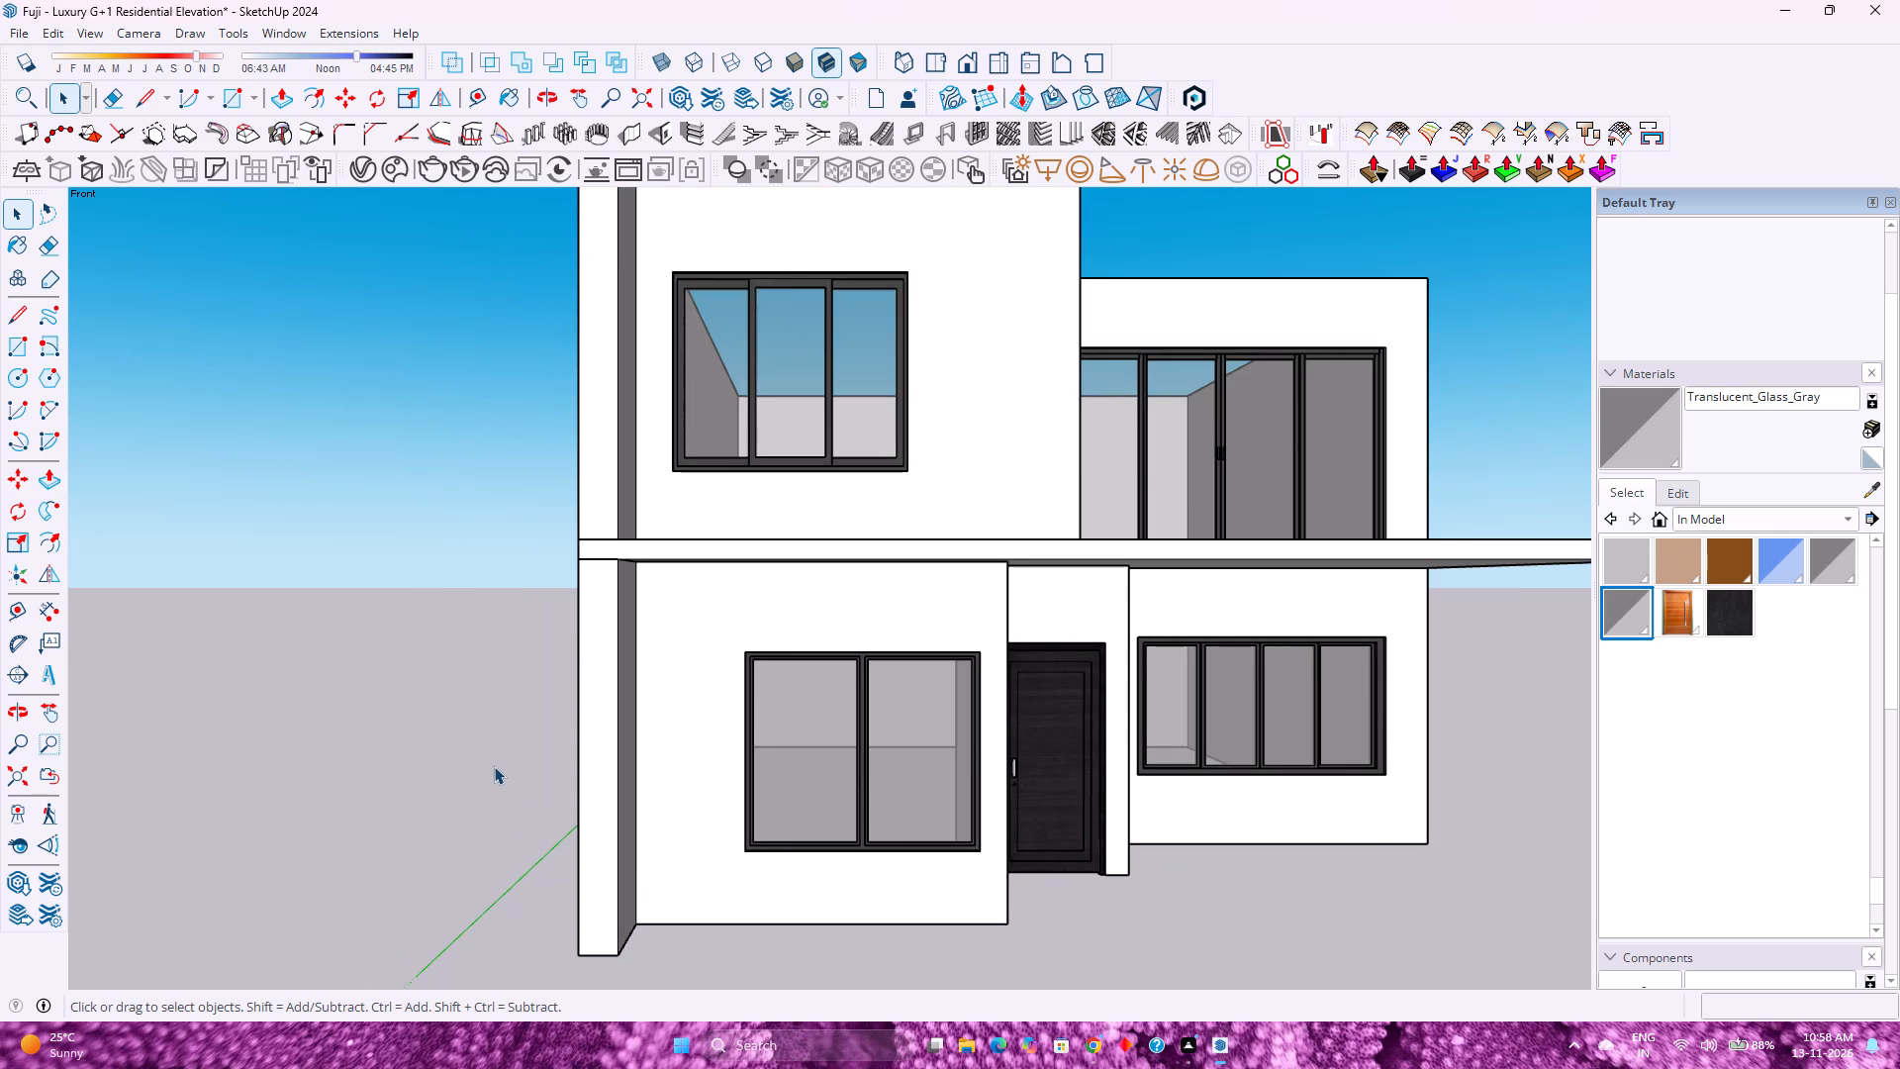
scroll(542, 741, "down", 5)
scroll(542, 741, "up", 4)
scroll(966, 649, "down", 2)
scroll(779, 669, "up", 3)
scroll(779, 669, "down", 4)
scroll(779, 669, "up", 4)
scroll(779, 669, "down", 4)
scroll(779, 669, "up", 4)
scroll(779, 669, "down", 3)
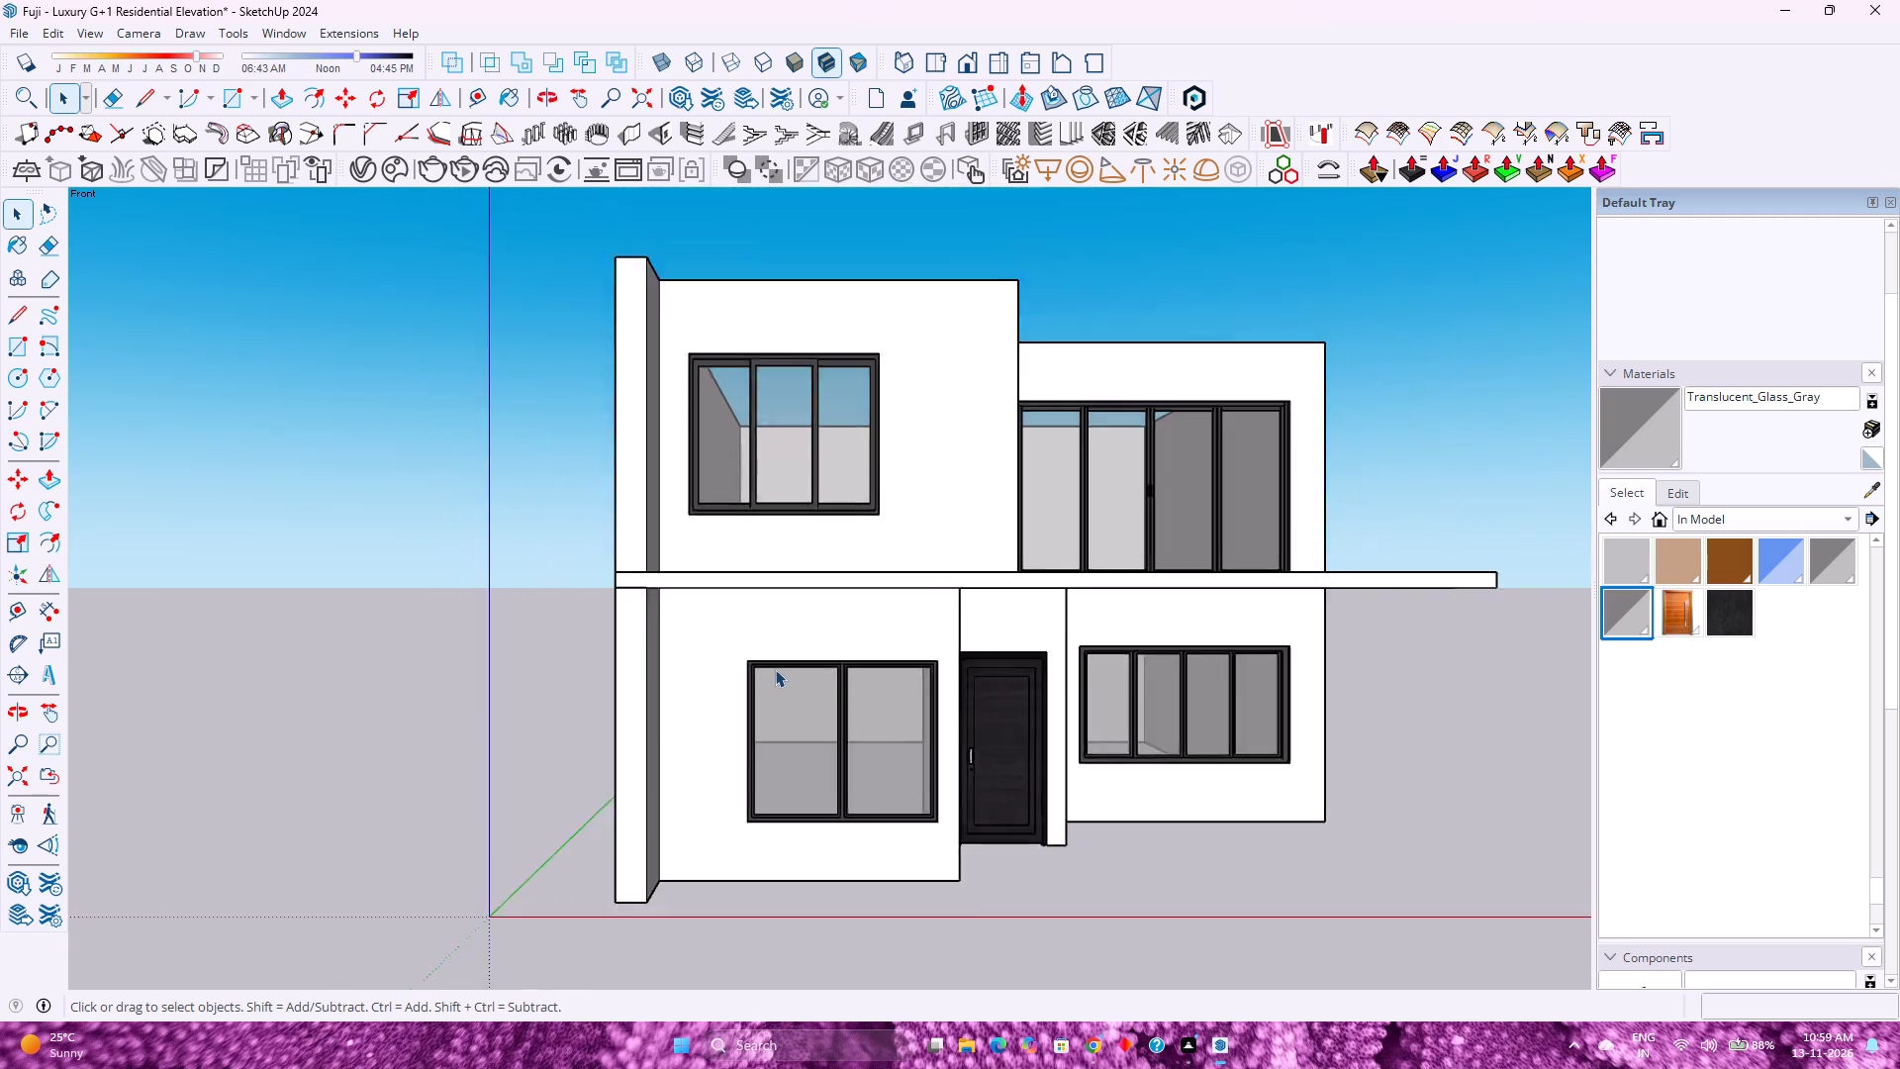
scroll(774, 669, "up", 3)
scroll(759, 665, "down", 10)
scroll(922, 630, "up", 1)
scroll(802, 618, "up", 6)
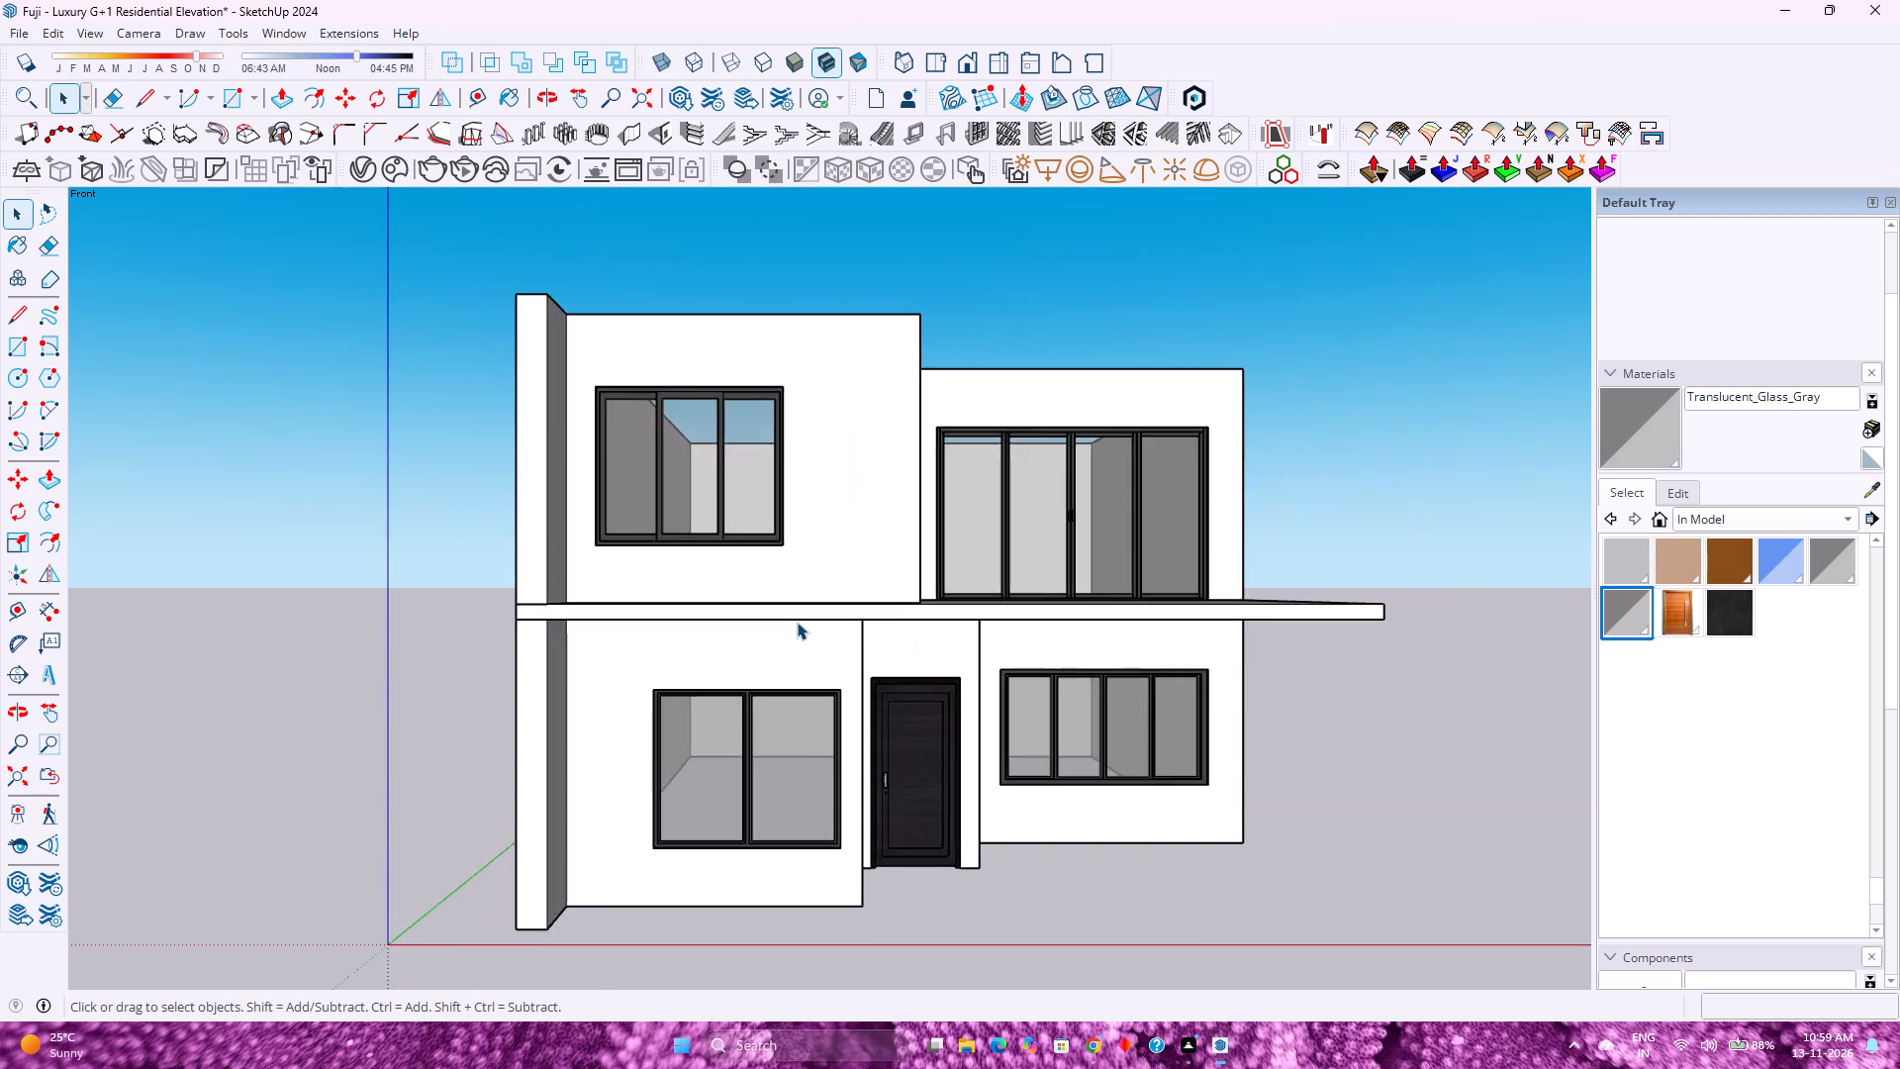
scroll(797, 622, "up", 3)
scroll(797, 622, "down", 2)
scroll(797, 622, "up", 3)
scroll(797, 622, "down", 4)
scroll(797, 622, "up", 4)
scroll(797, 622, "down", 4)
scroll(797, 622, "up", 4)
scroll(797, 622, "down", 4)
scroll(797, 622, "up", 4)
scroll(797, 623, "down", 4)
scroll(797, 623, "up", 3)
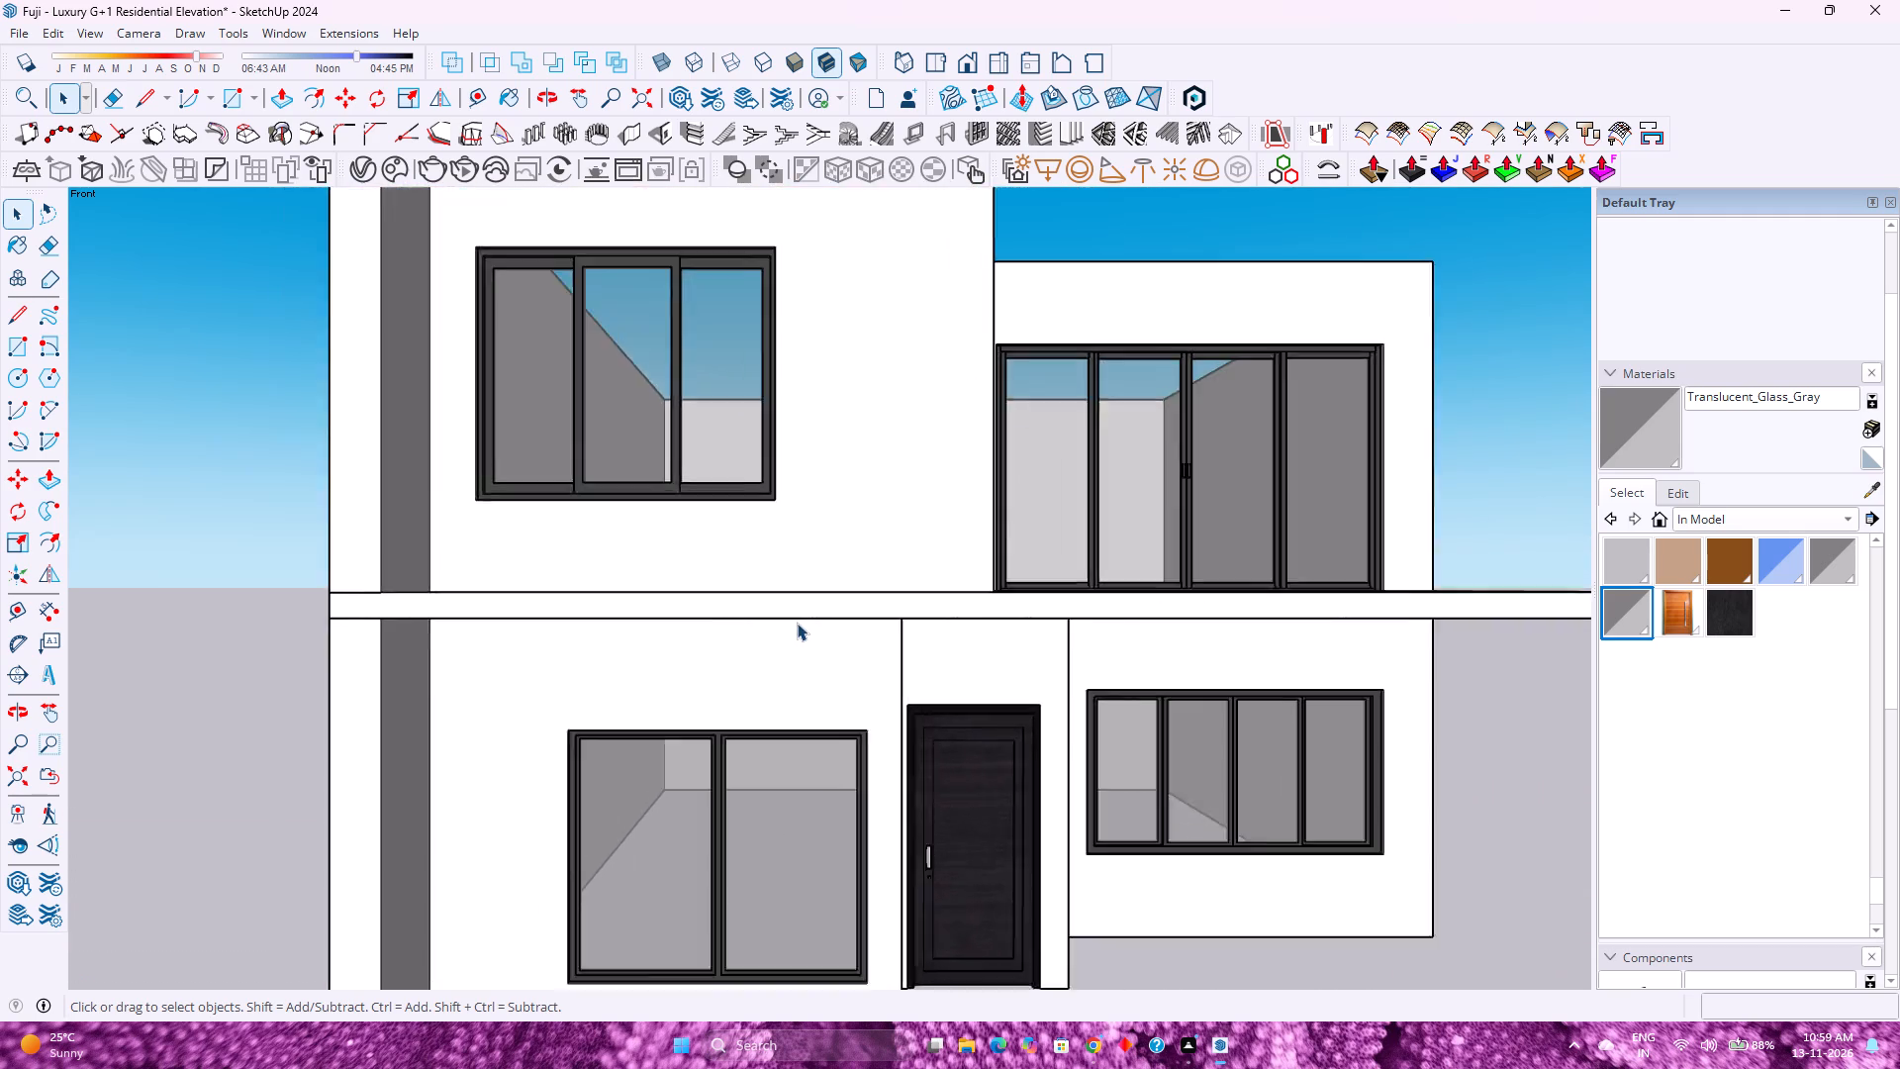
Examine the projecting floor slab up close, where it meets the walls between the upper and lower windows.
scroll(797, 623, "up", 1)
scroll(797, 623, "down", 4)
scroll(797, 623, "up", 3)
scroll(797, 623, "down", 4)
scroll(797, 623, "up", 4)
scroll(797, 623, "down", 2)
scroll(797, 623, "up", 2)
scroll(797, 623, "down", 3)
scroll(797, 623, "up", 3)
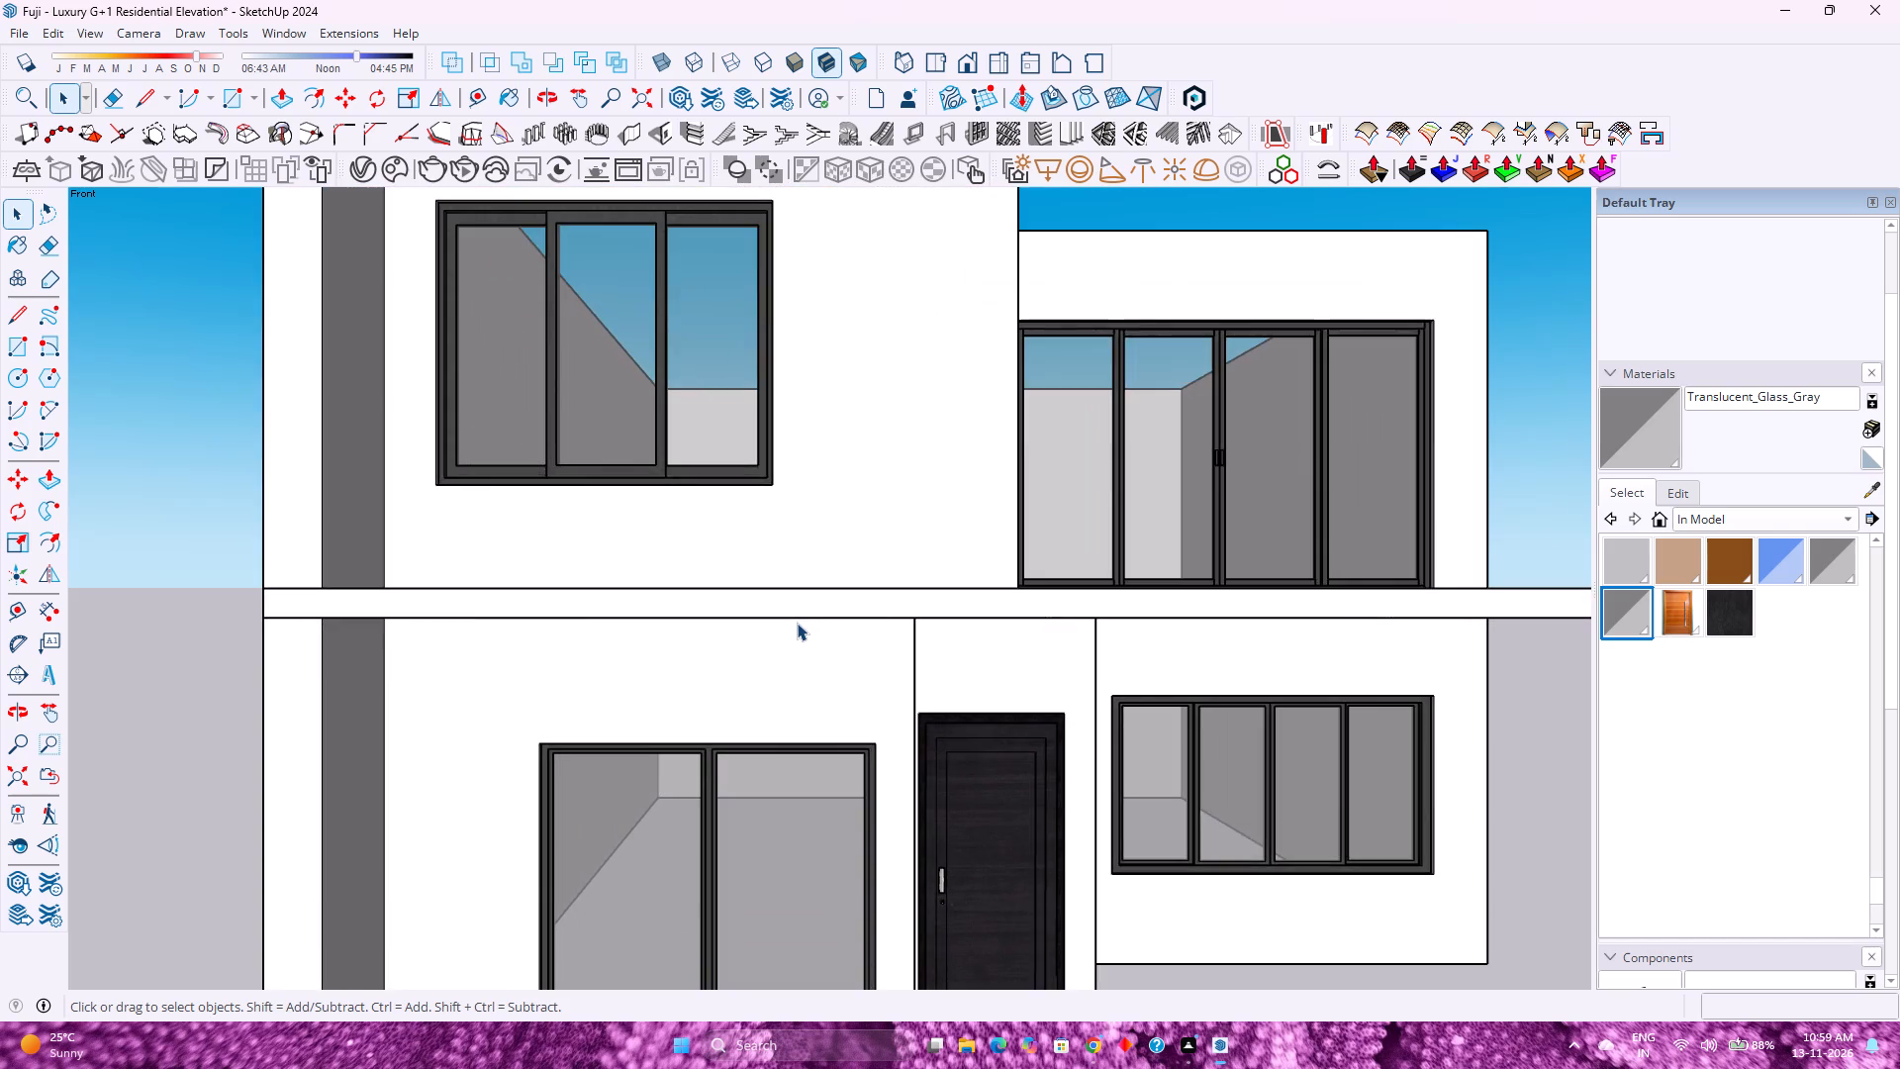
scroll(797, 623, "down", 4)
scroll(797, 623, "up", 4)
scroll(797, 623, "down", 4)
scroll(797, 623, "up", 4)
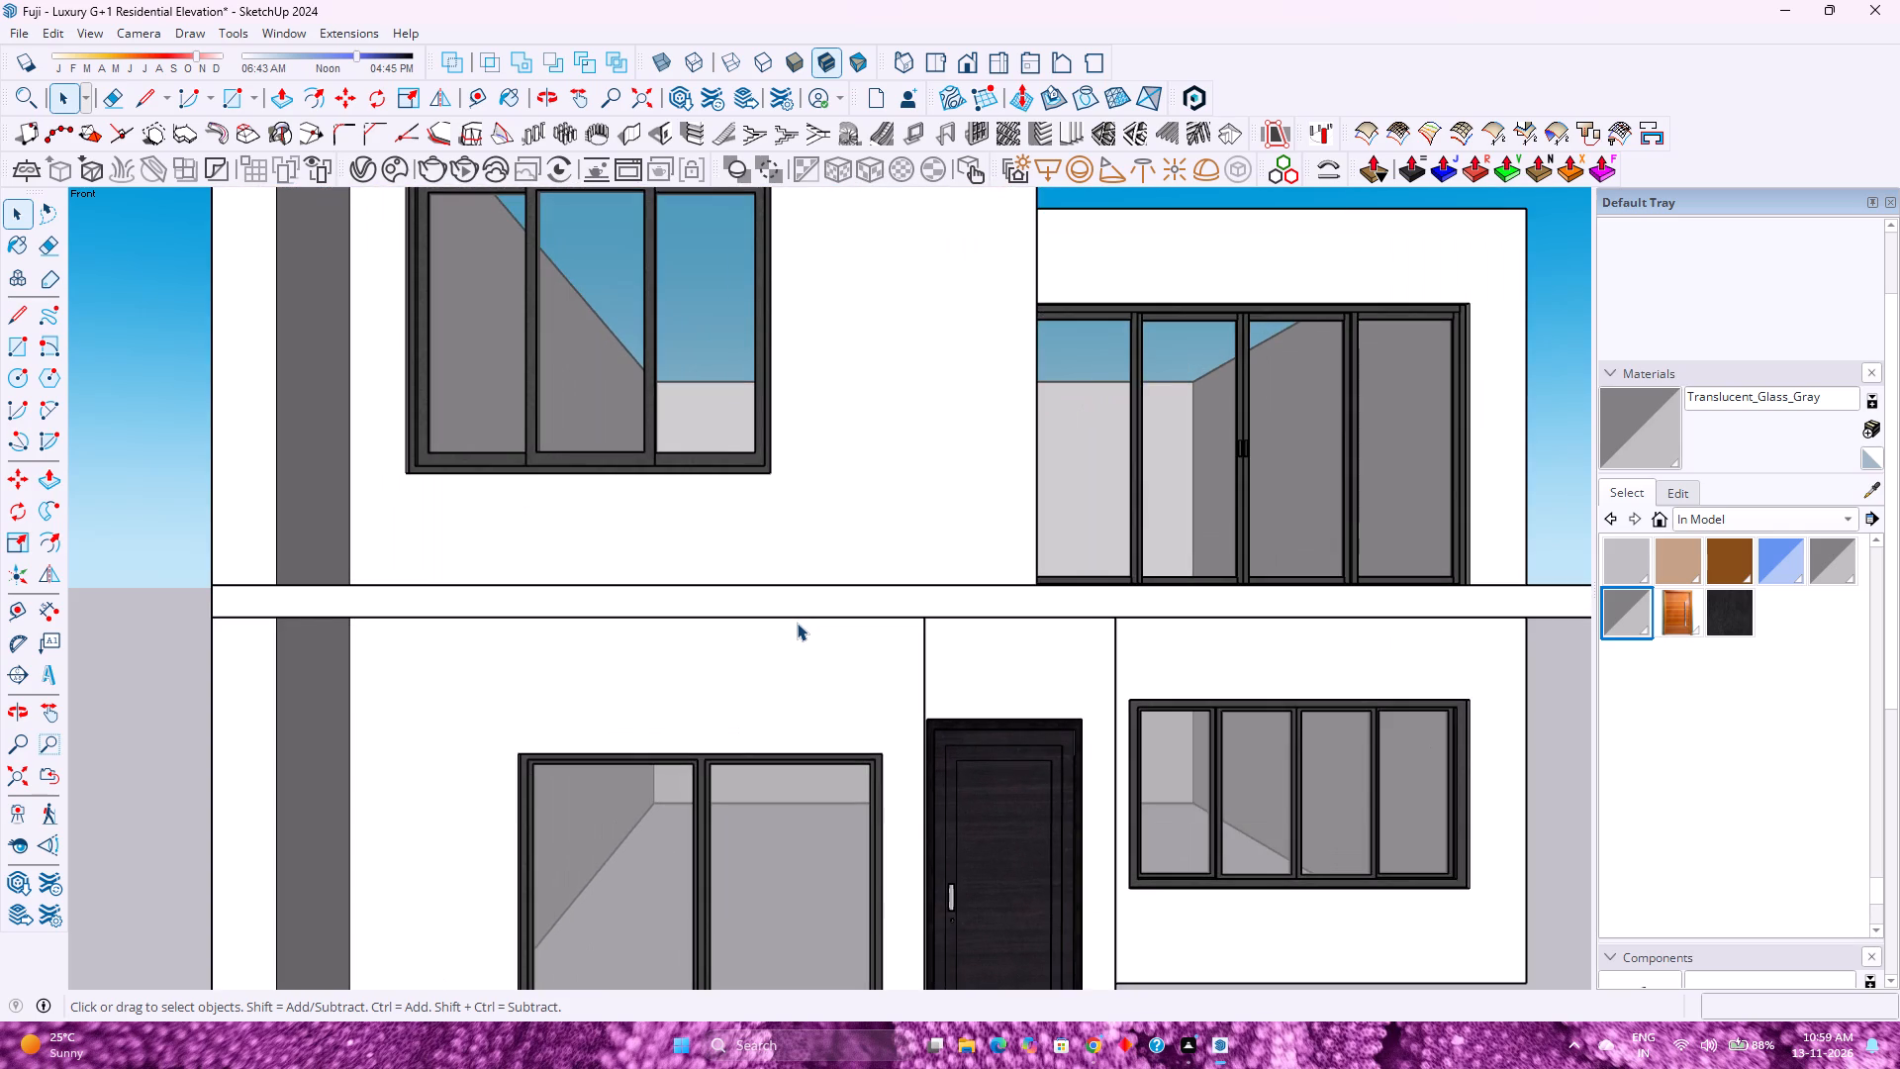
scroll(797, 623, "down", 3)
scroll(797, 623, "up", 7)
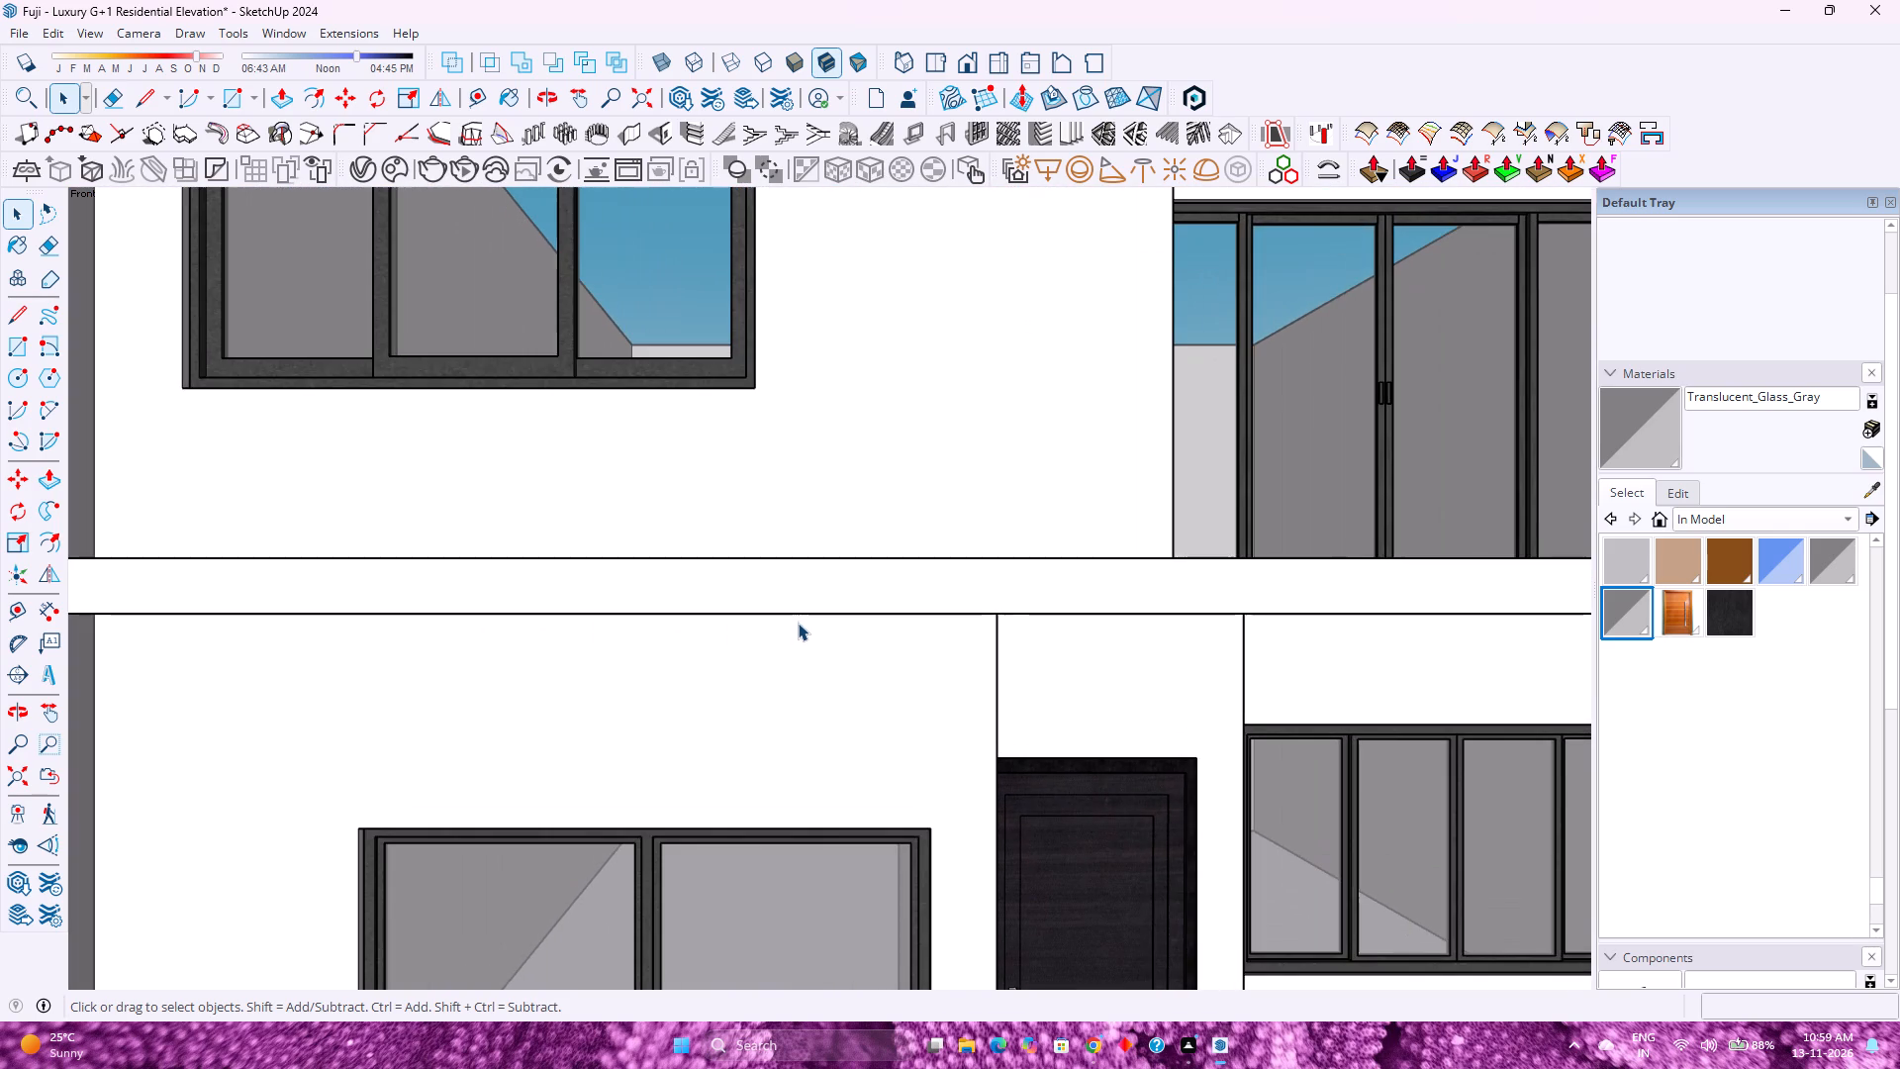
scroll(798, 623, "down", 4)
scroll(798, 623, "up", 4)
scroll(798, 623, "down", 4)
scroll(798, 623, "up", 3)
scroll(798, 623, "down", 3)
scroll(798, 623, "up", 2)
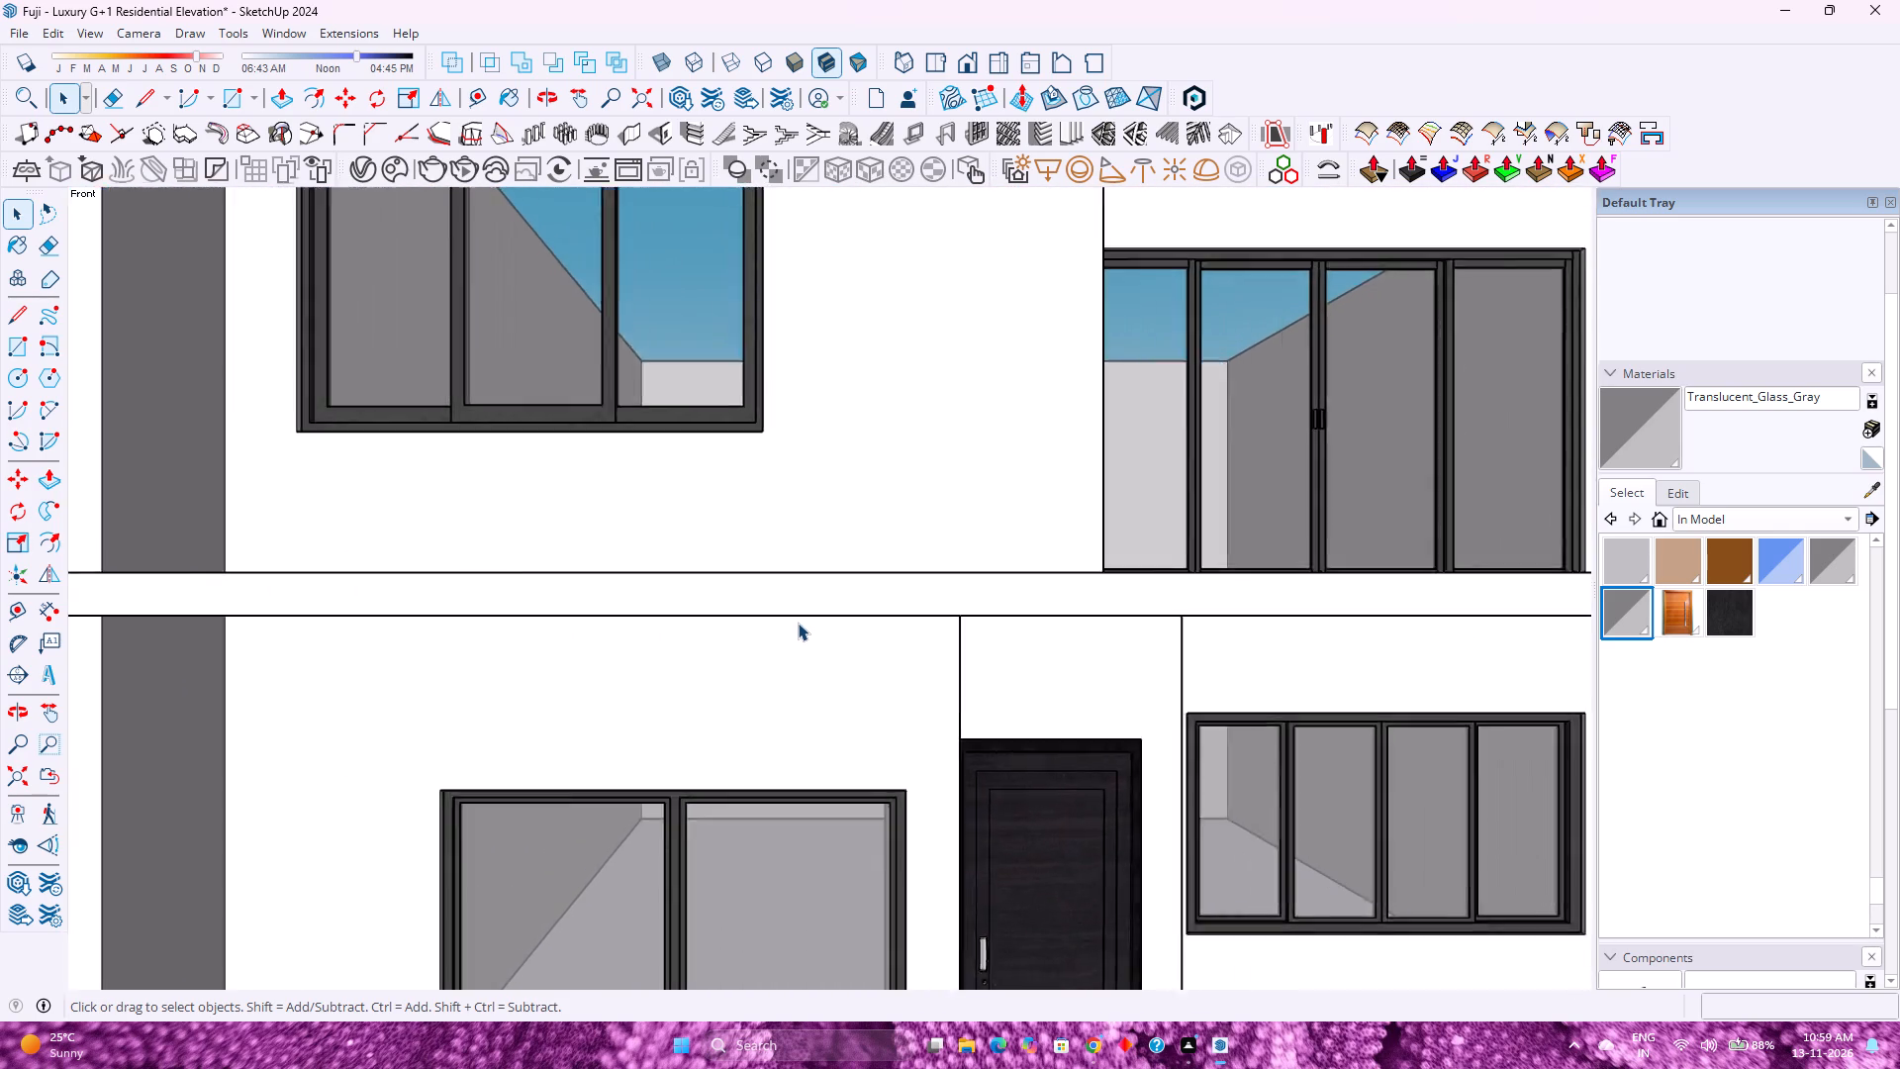
scroll(798, 623, "up", 2)
scroll(798, 623, "down", 4)
scroll(798, 623, "up", 3)
scroll(798, 623, "down", 4)
scroll(798, 623, "up", 4)
scroll(798, 623, "down", 4)
scroll(798, 623, "up", 4)
scroll(798, 623, "down", 4)
scroll(798, 623, "up", 4)
scroll(798, 623, "down", 4)
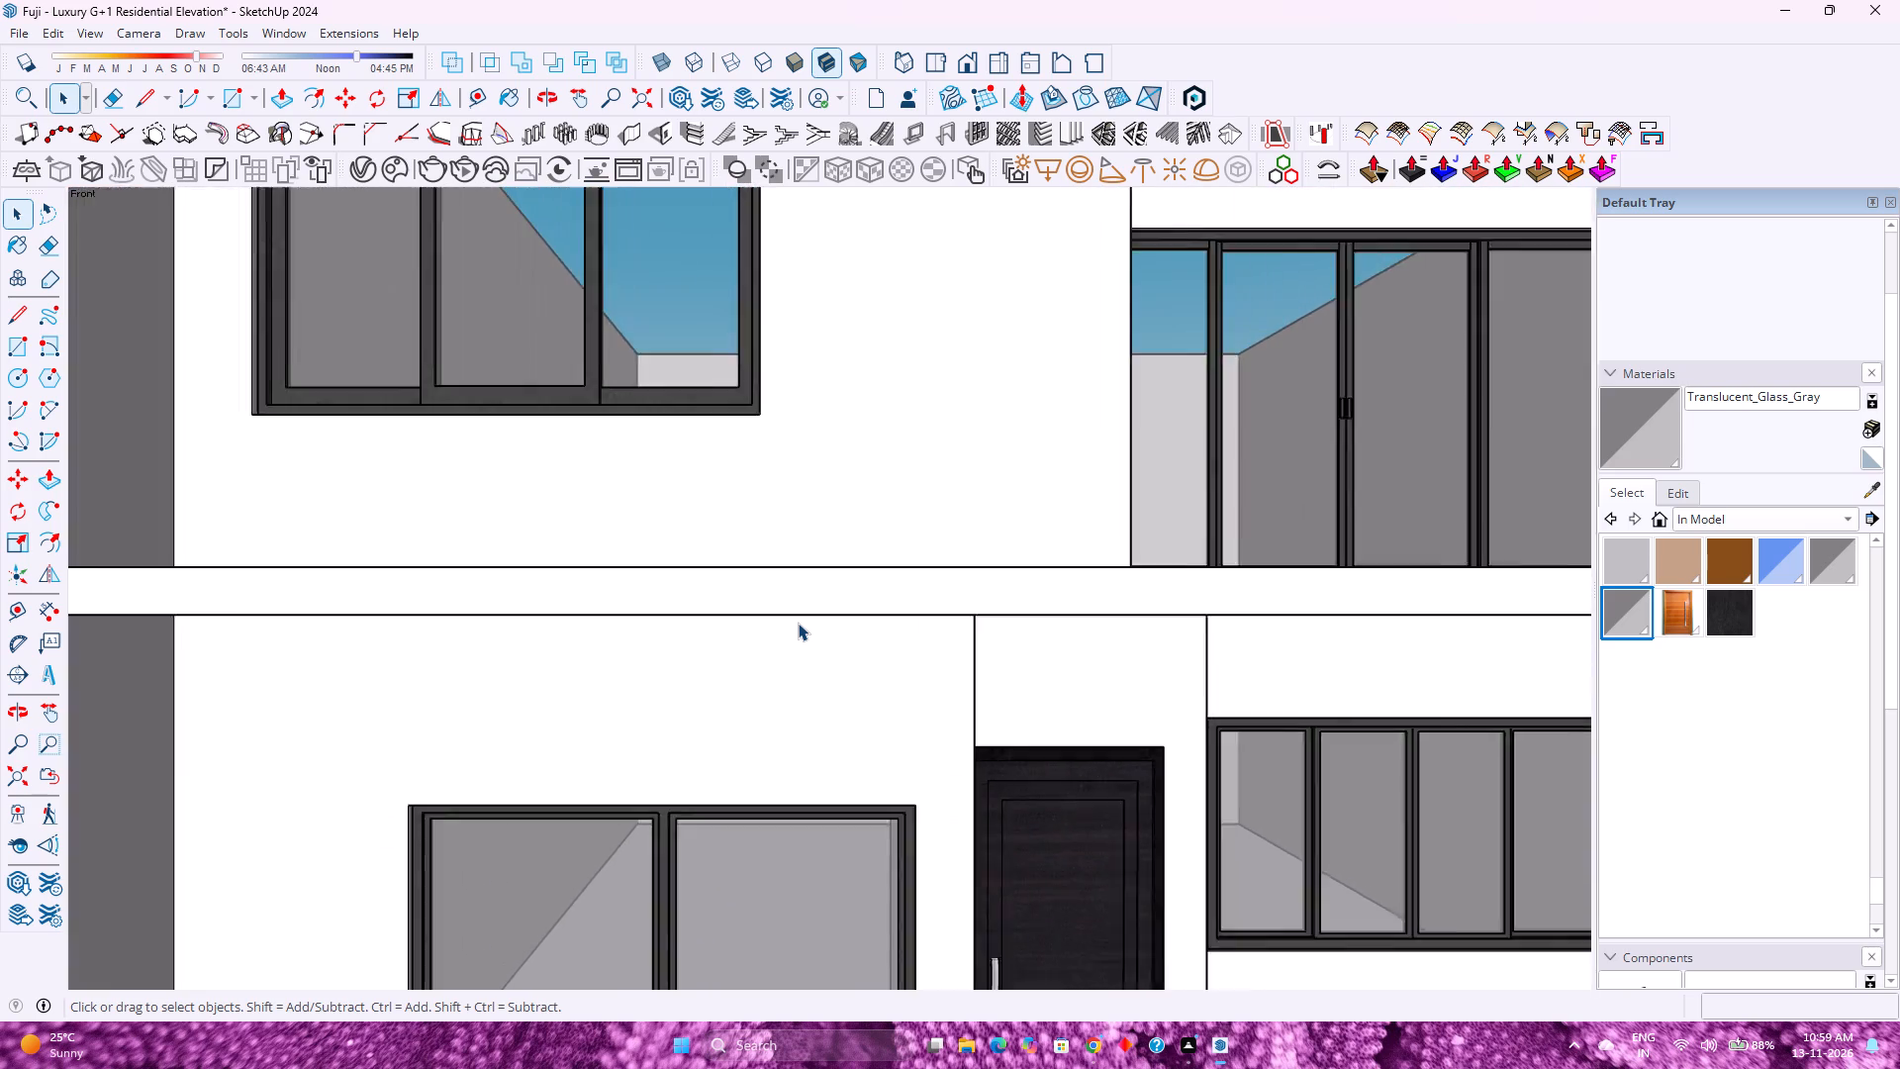
scroll(798, 623, "up", 4)
scroll(798, 623, "down", 4)
scroll(798, 623, "up", 4)
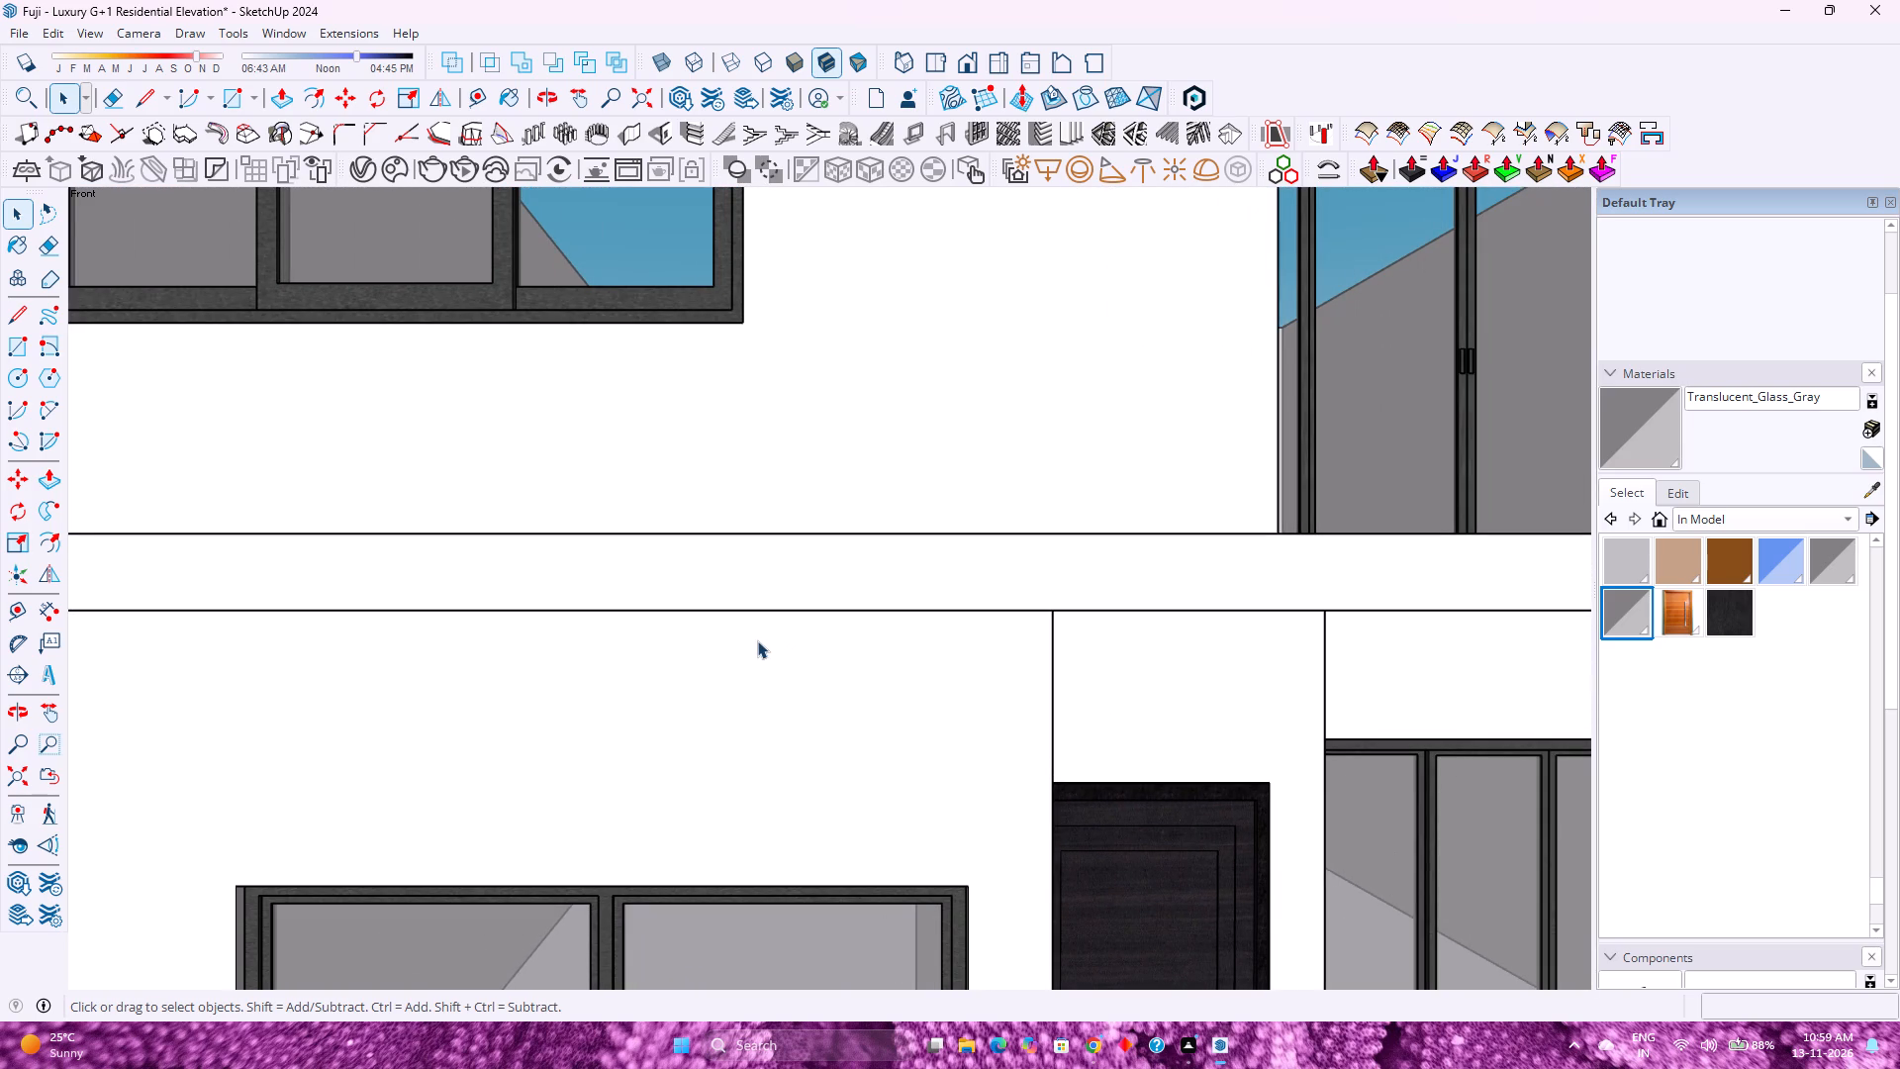
scroll(757, 640, "down", 4)
scroll(757, 640, "up", 4)
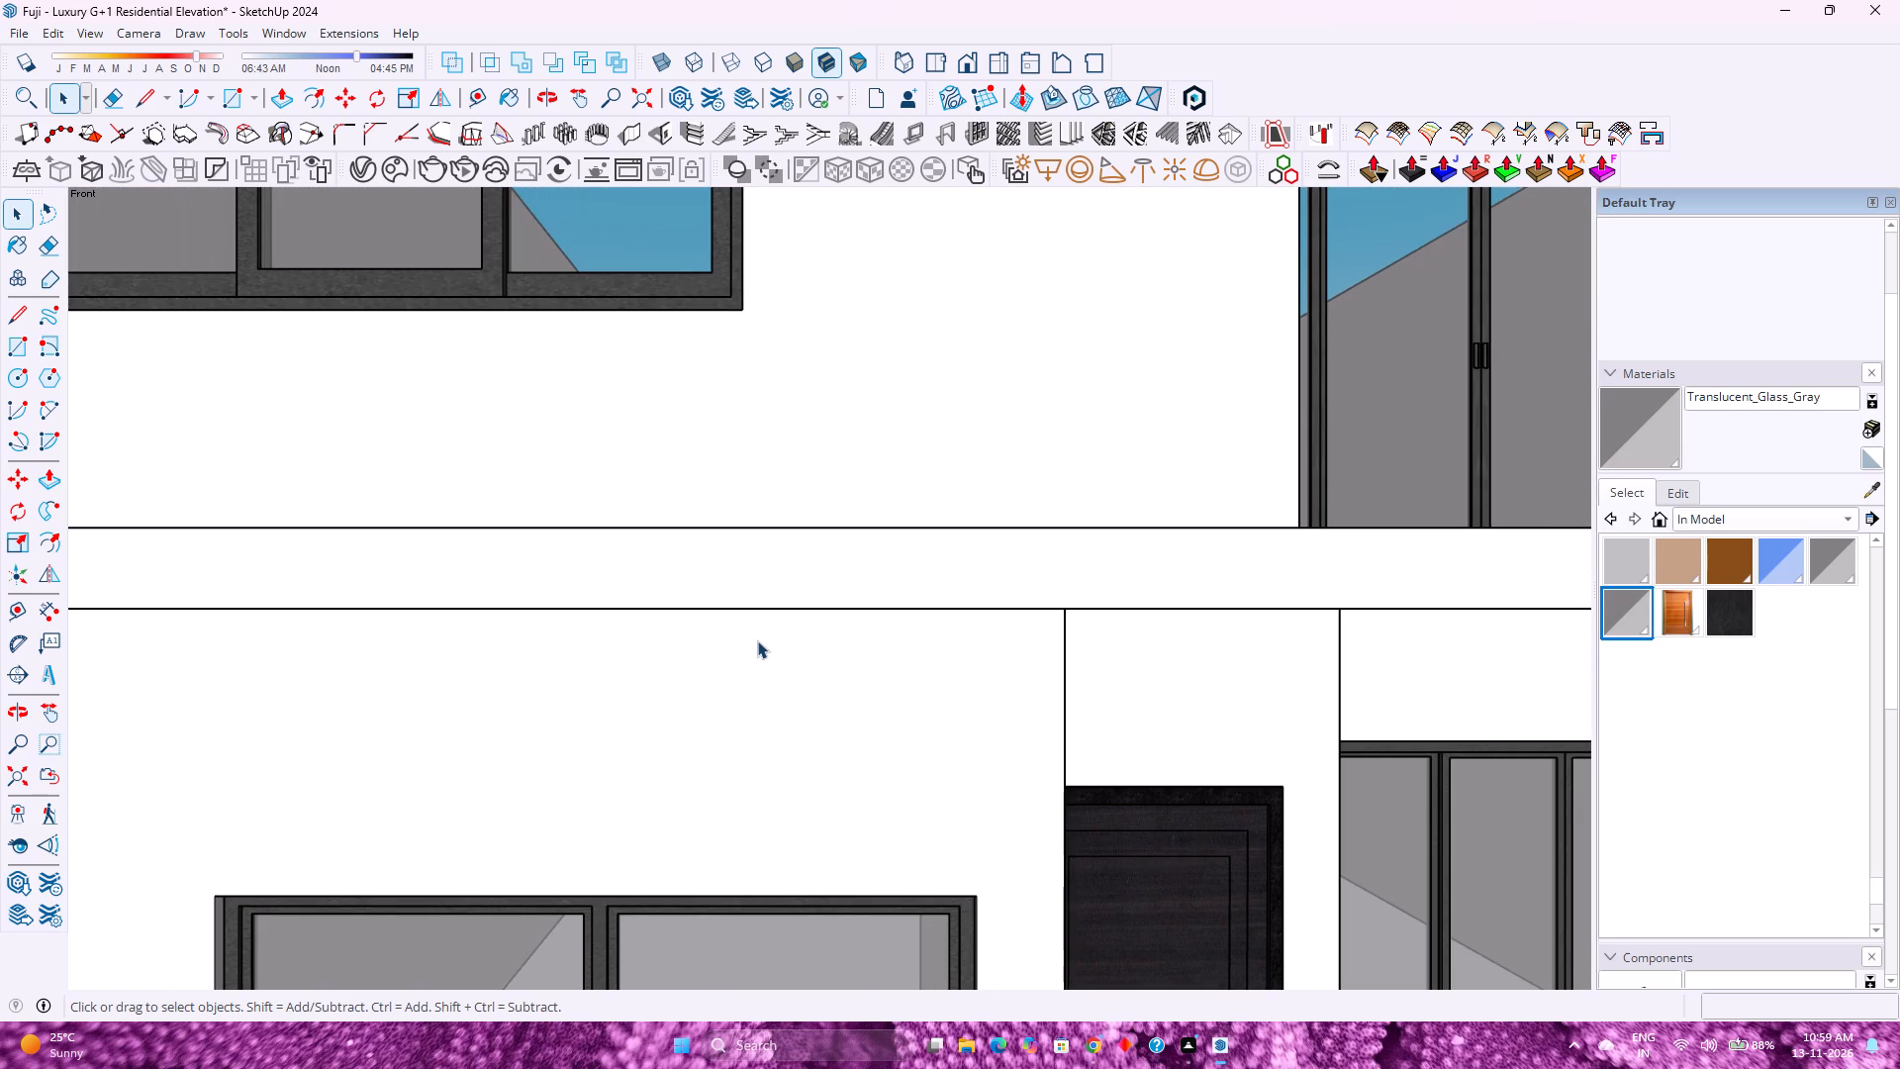
scroll(759, 640, "up", 2)
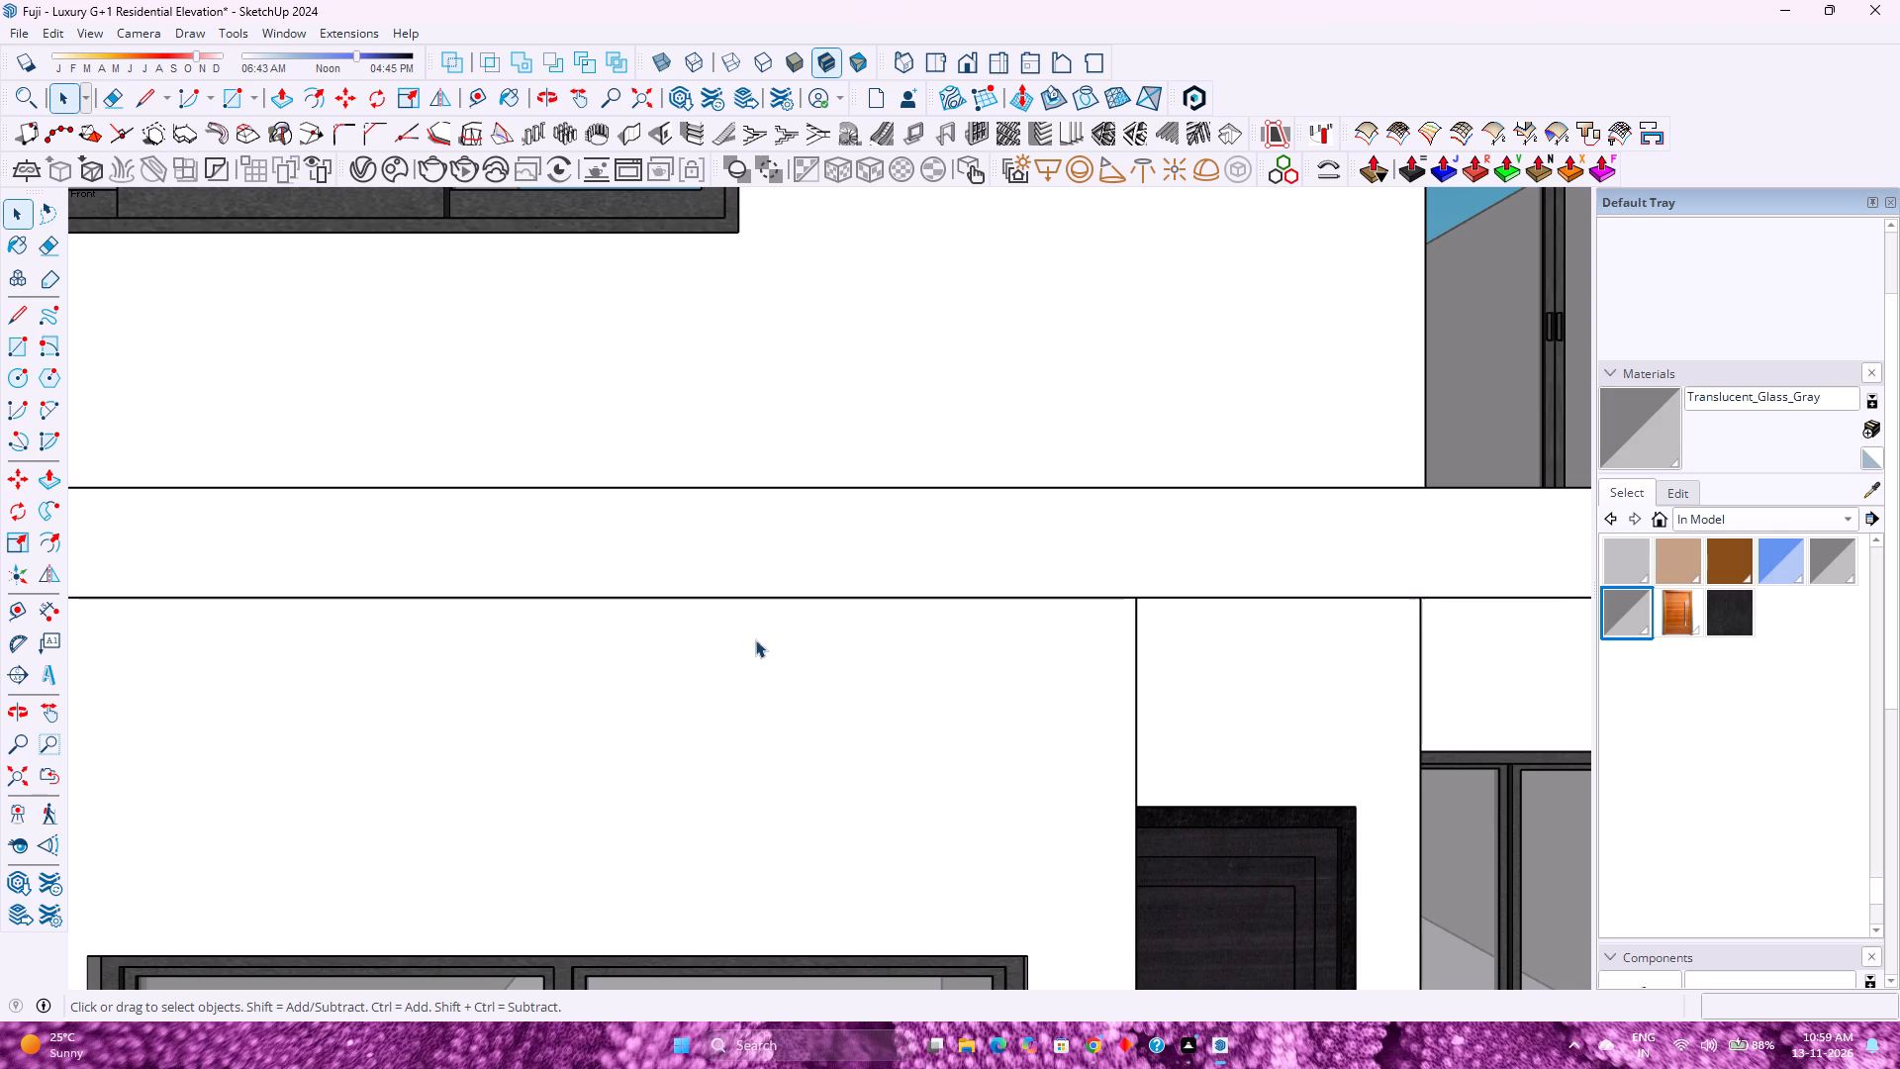
Examine the whole front elevation from varying distances, comparing the wall masses, window placement and slab projection.
scroll(742, 635, "down", 5)
scroll(742, 635, "up", 1)
scroll(742, 635, "down", 15)
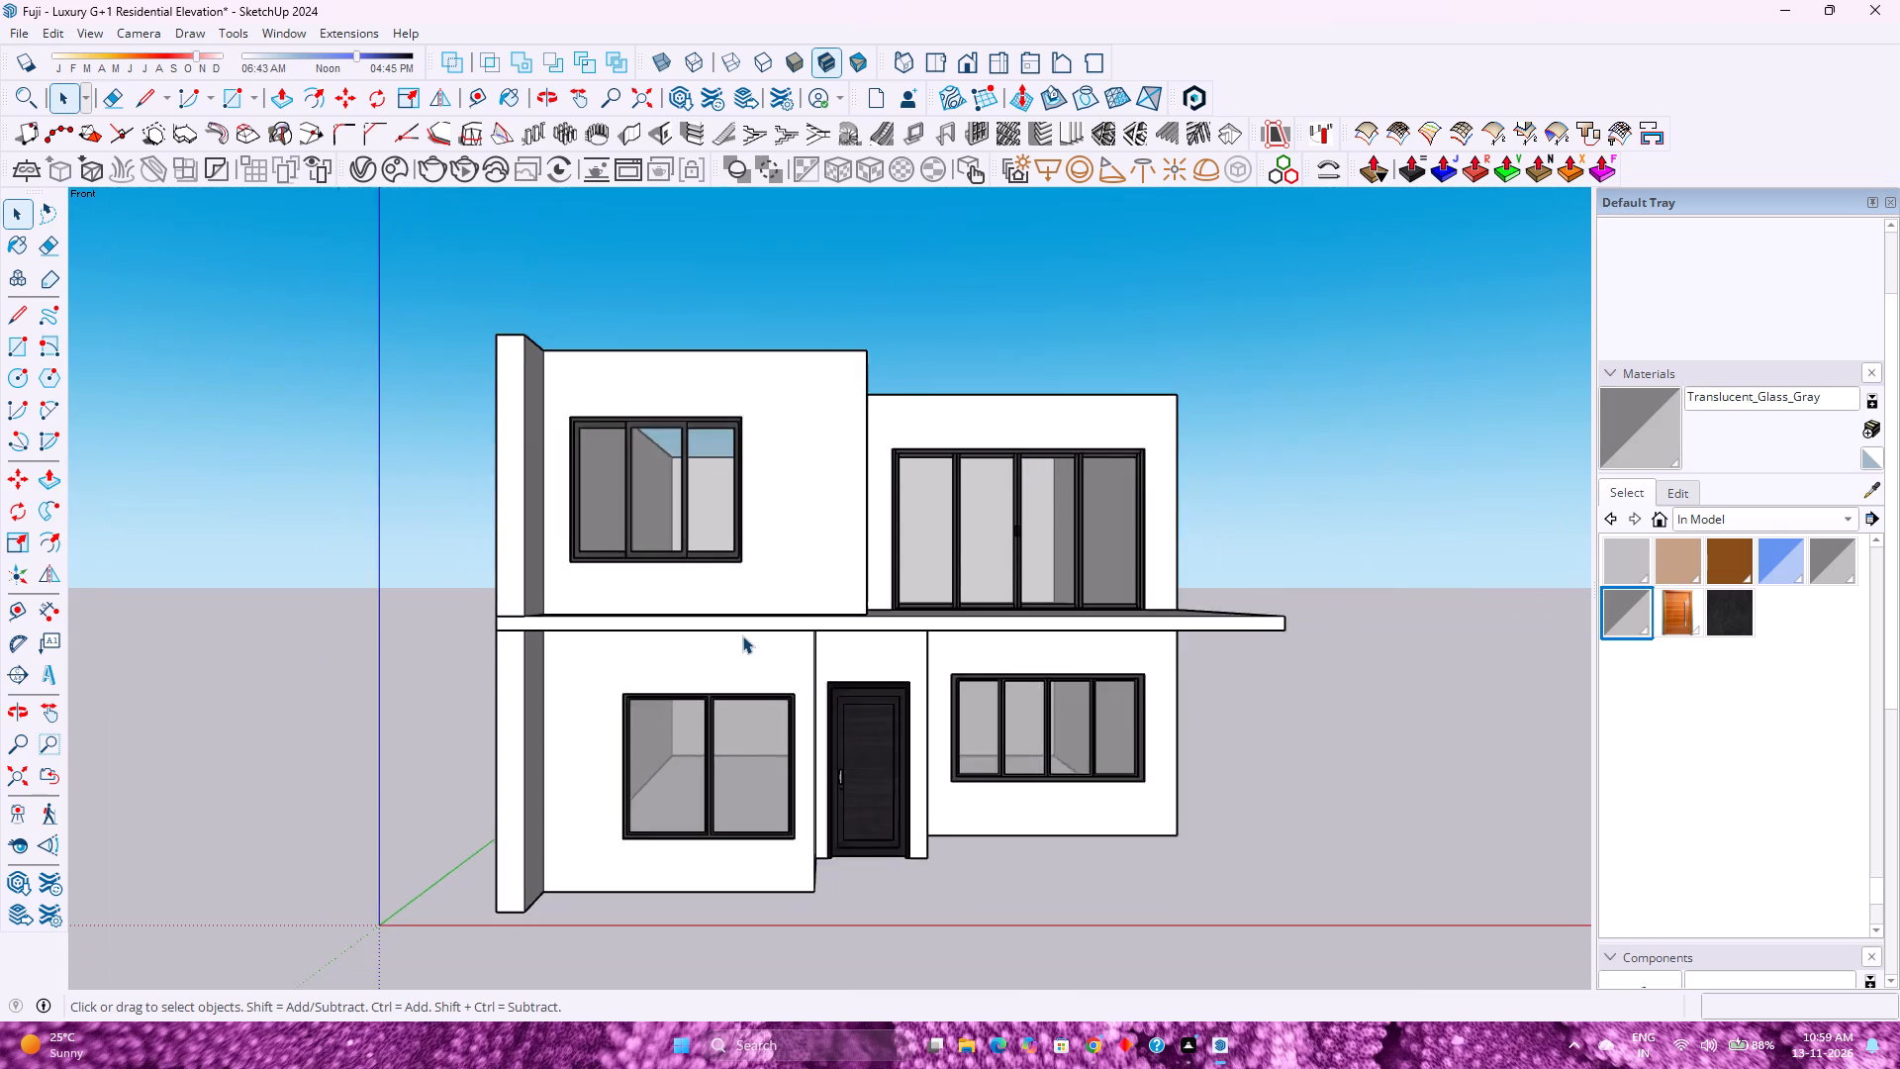
scroll(744, 625, "down", 5)
scroll(744, 625, "up", 4)
scroll(744, 625, "down", 5)
scroll(744, 625, "up", 5)
scroll(744, 625, "down", 5)
scroll(744, 625, "up", 5)
scroll(744, 625, "down", 3)
scroll(744, 625, "up", 4)
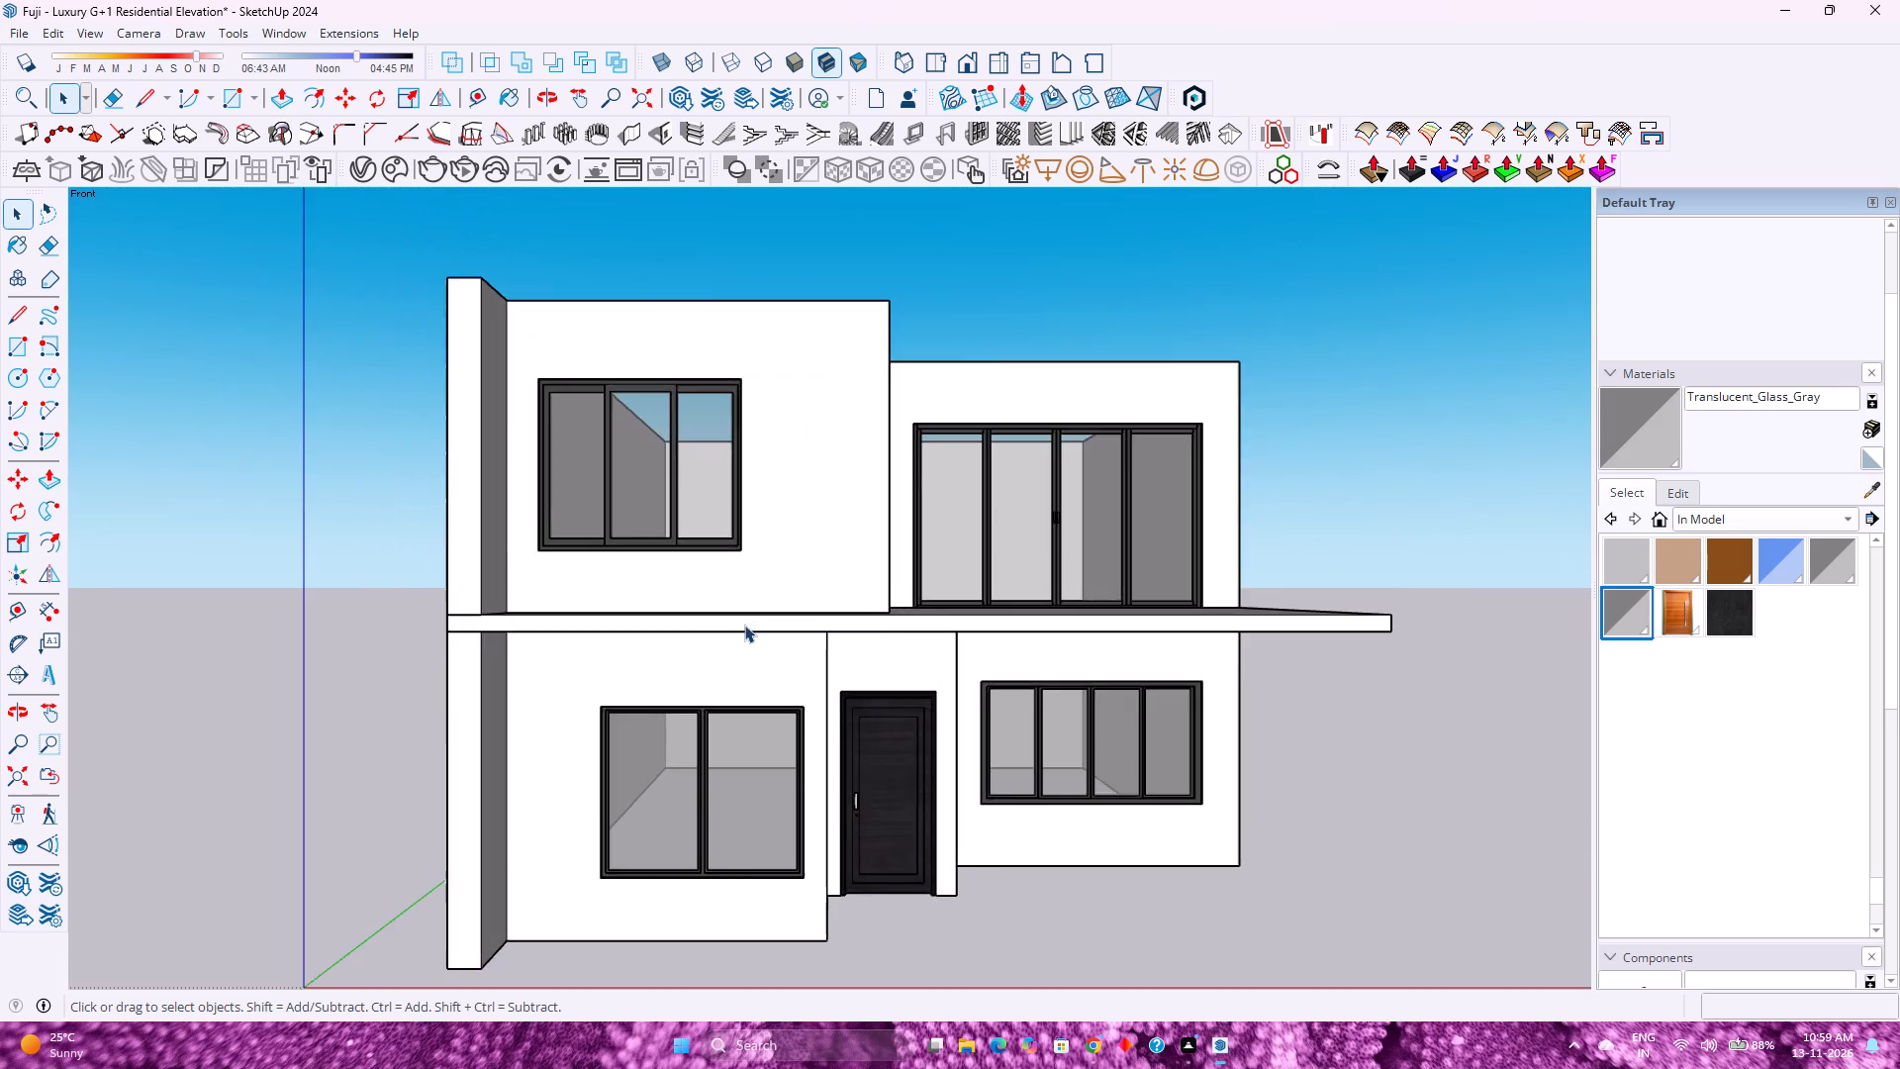
scroll(744, 625, "down", 5)
scroll(744, 625, "up", 5)
scroll(744, 625, "down", 4)
scroll(744, 625, "up", 4)
scroll(744, 625, "down", 4)
scroll(744, 625, "up", 4)
scroll(744, 625, "down", 4)
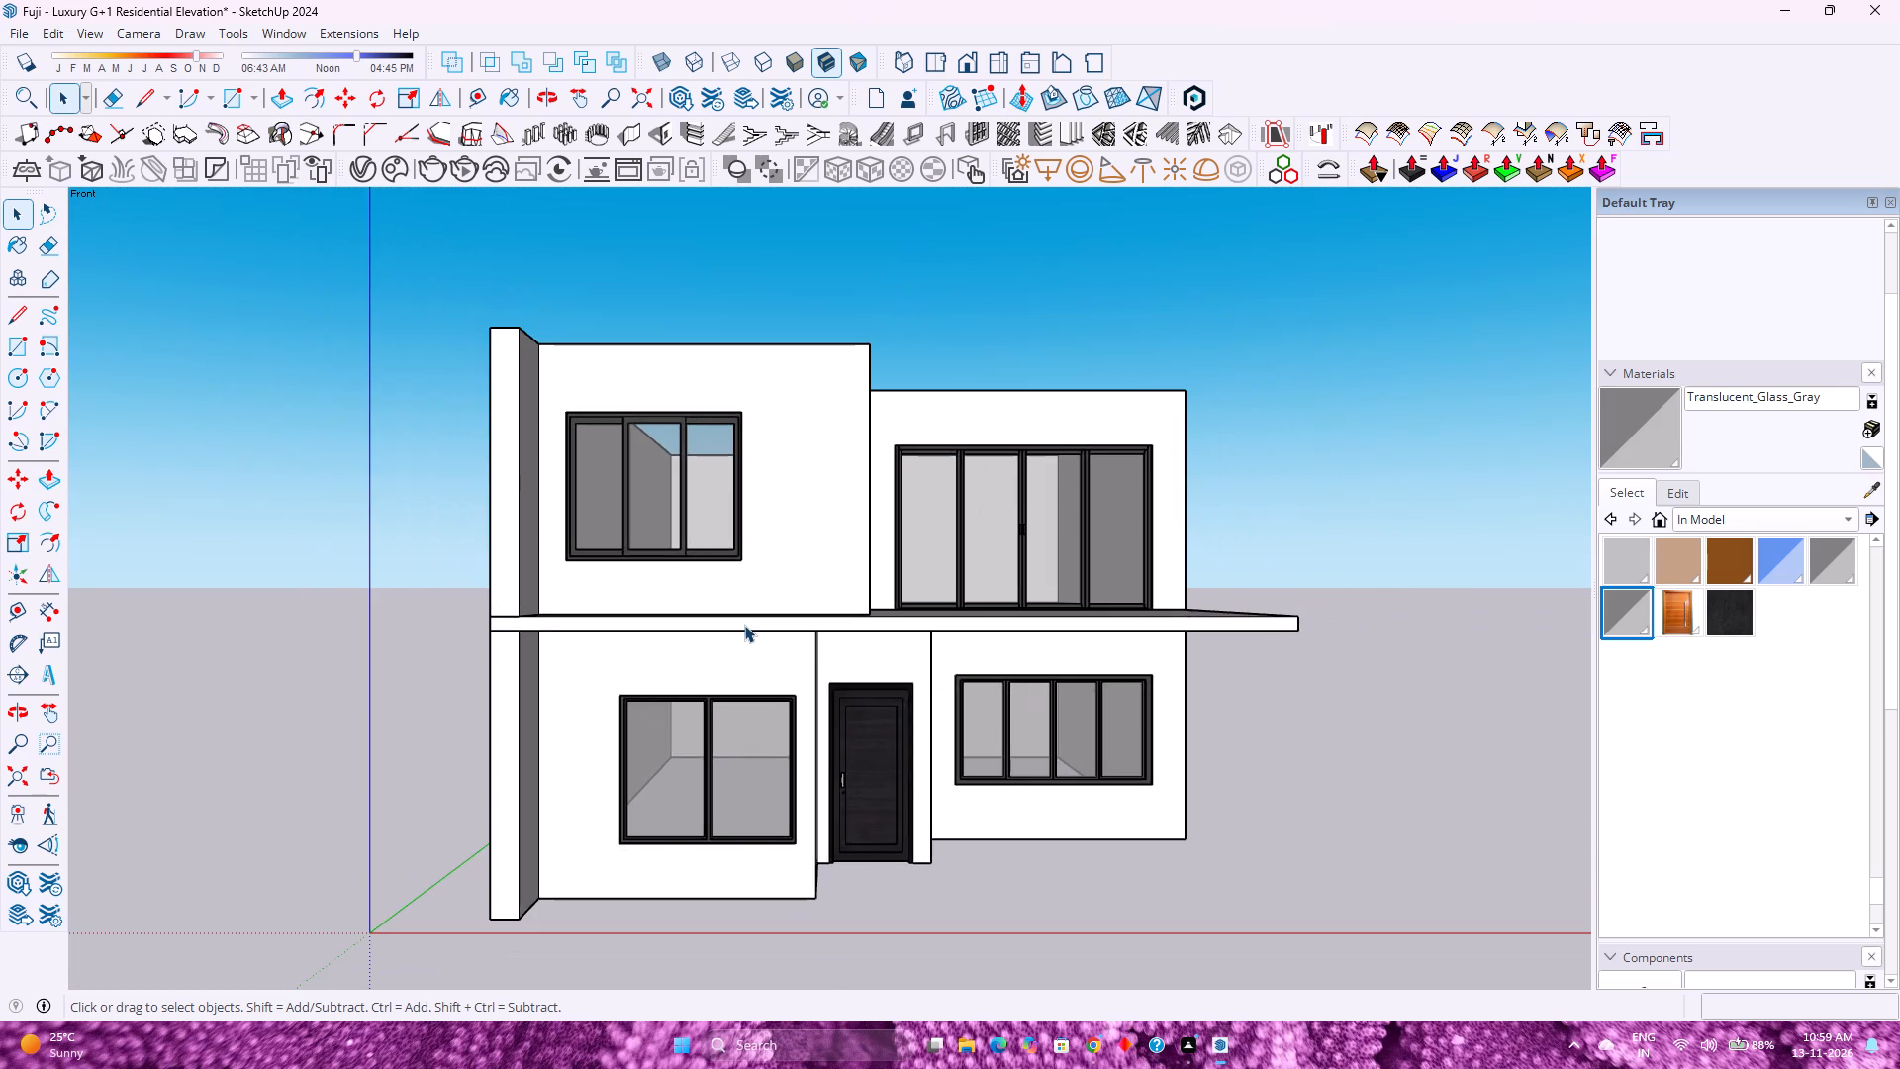
scroll(744, 625, "up", 3)
scroll(744, 625, "down", 3)
scroll(744, 625, "up", 4)
scroll(744, 625, "down", 5)
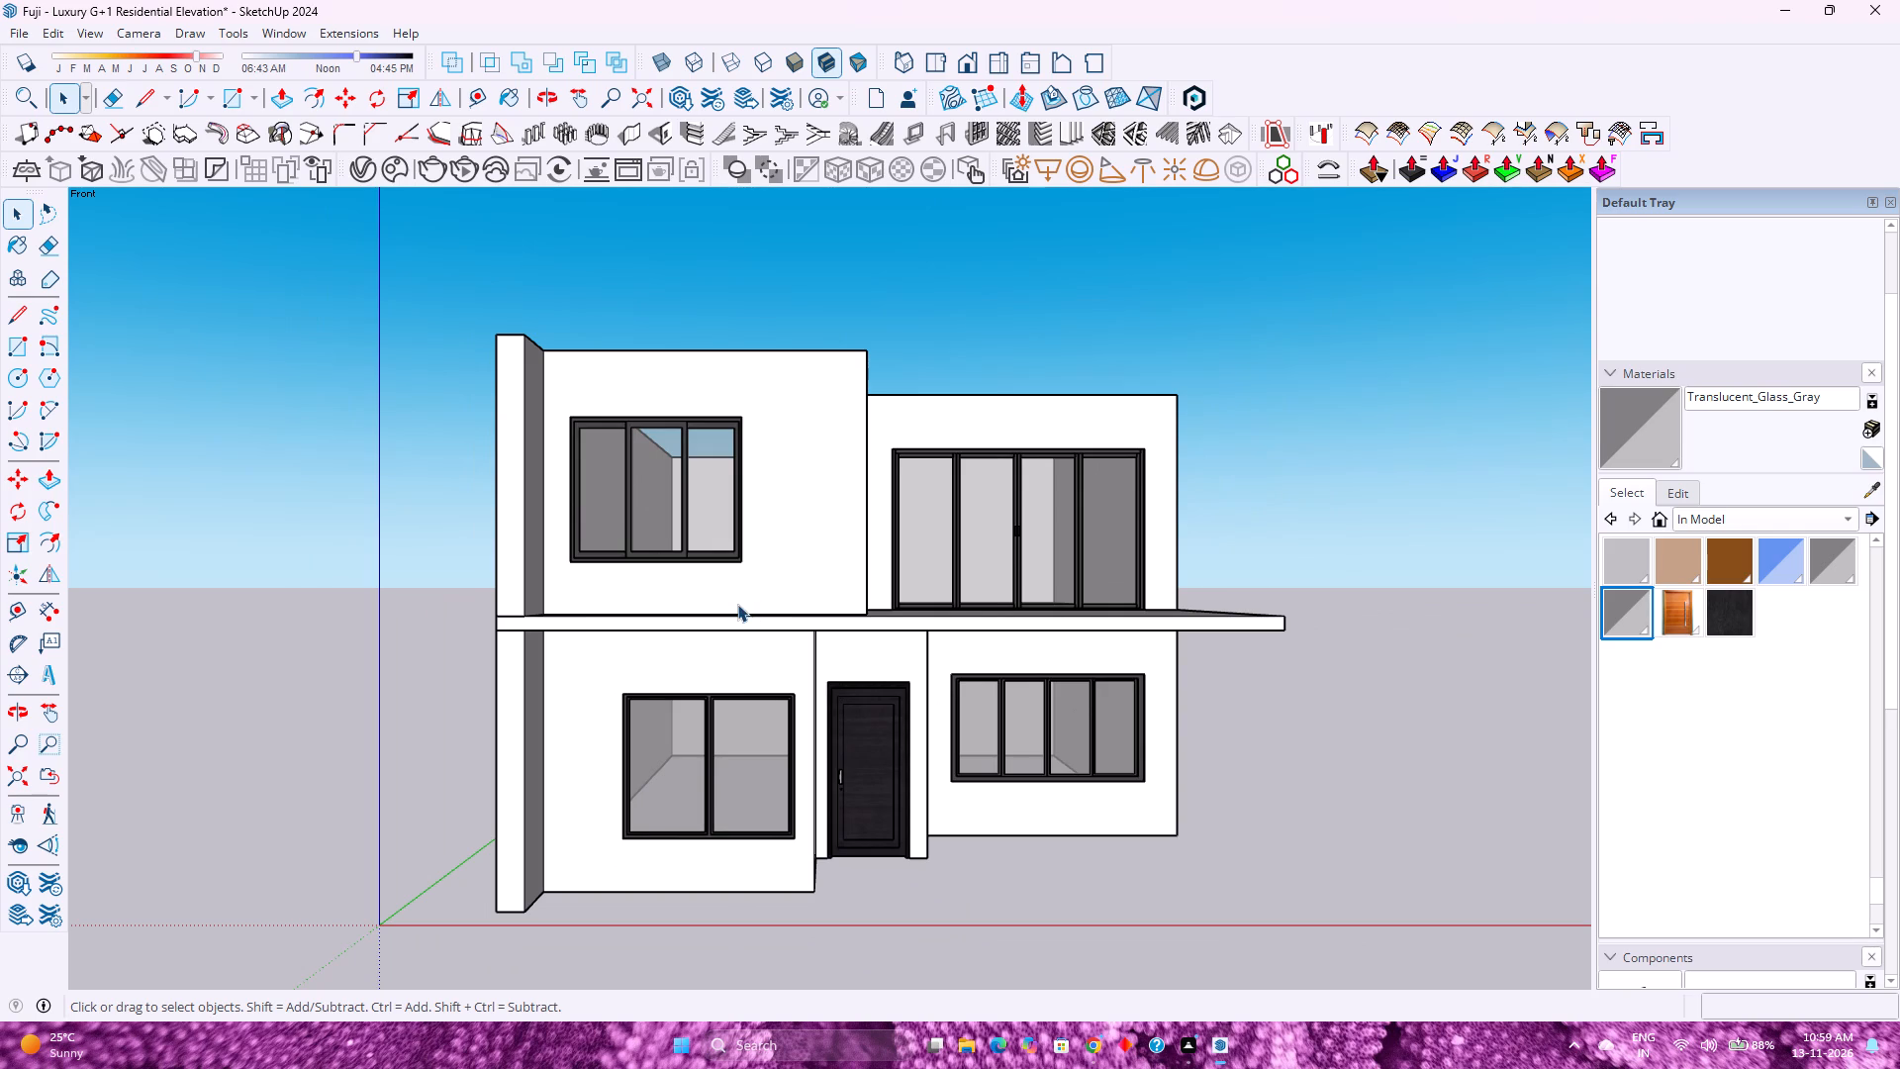
scroll(737, 604, "down", 3)
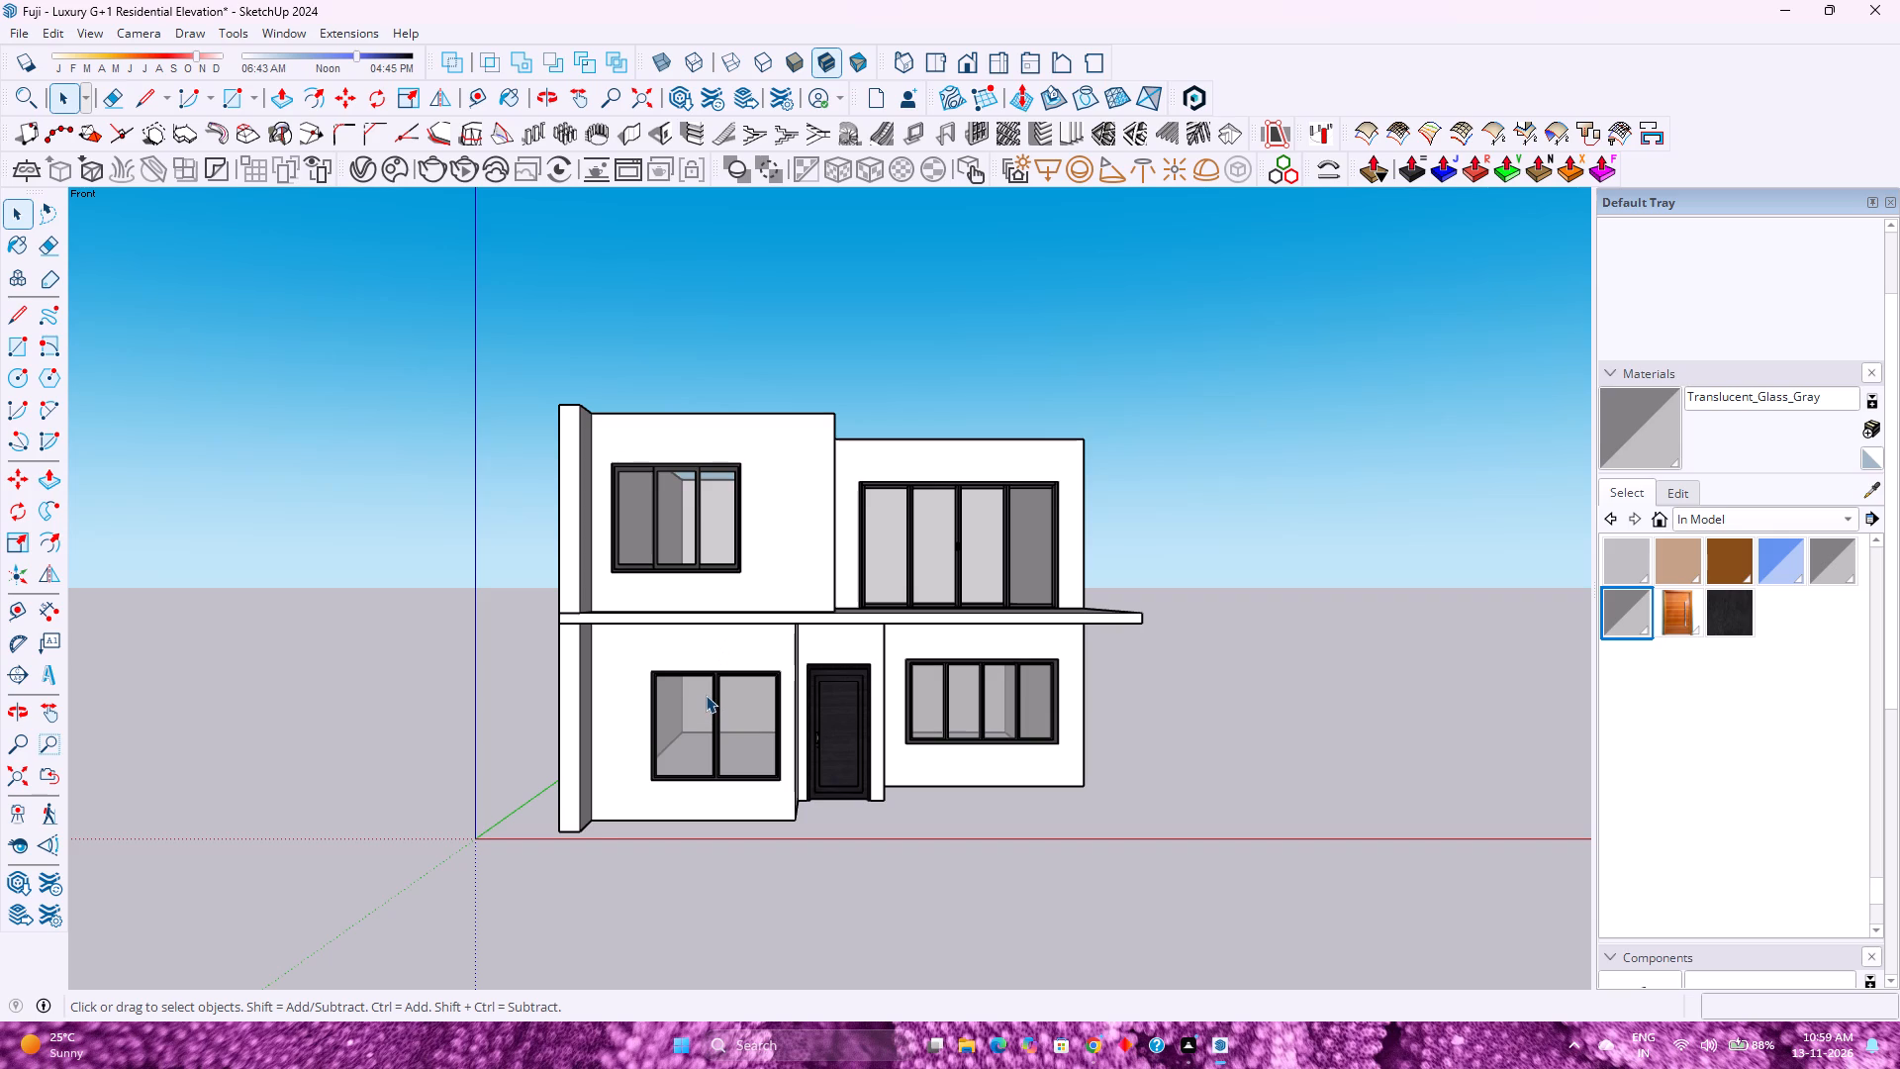
scroll(706, 695, "down", 3)
scroll(706, 695, "up", 1)
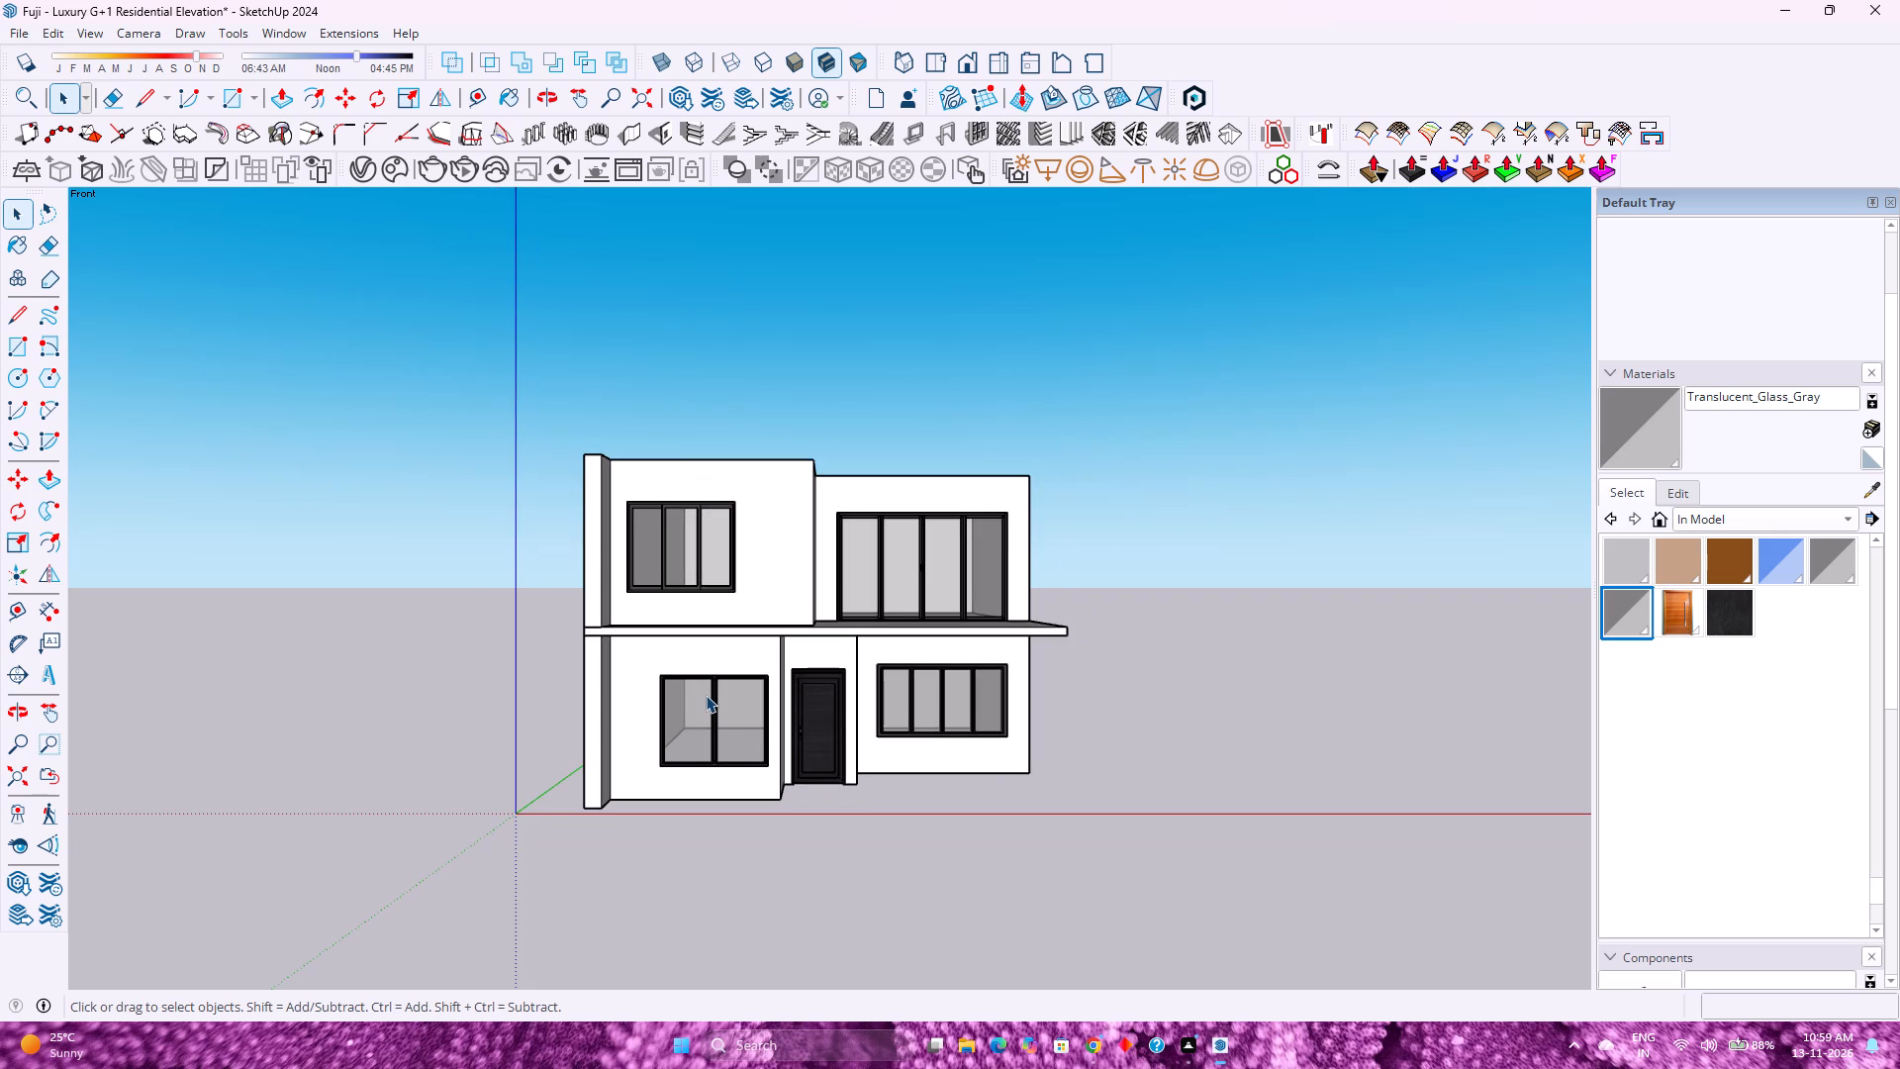
scroll(706, 695, "up", 2)
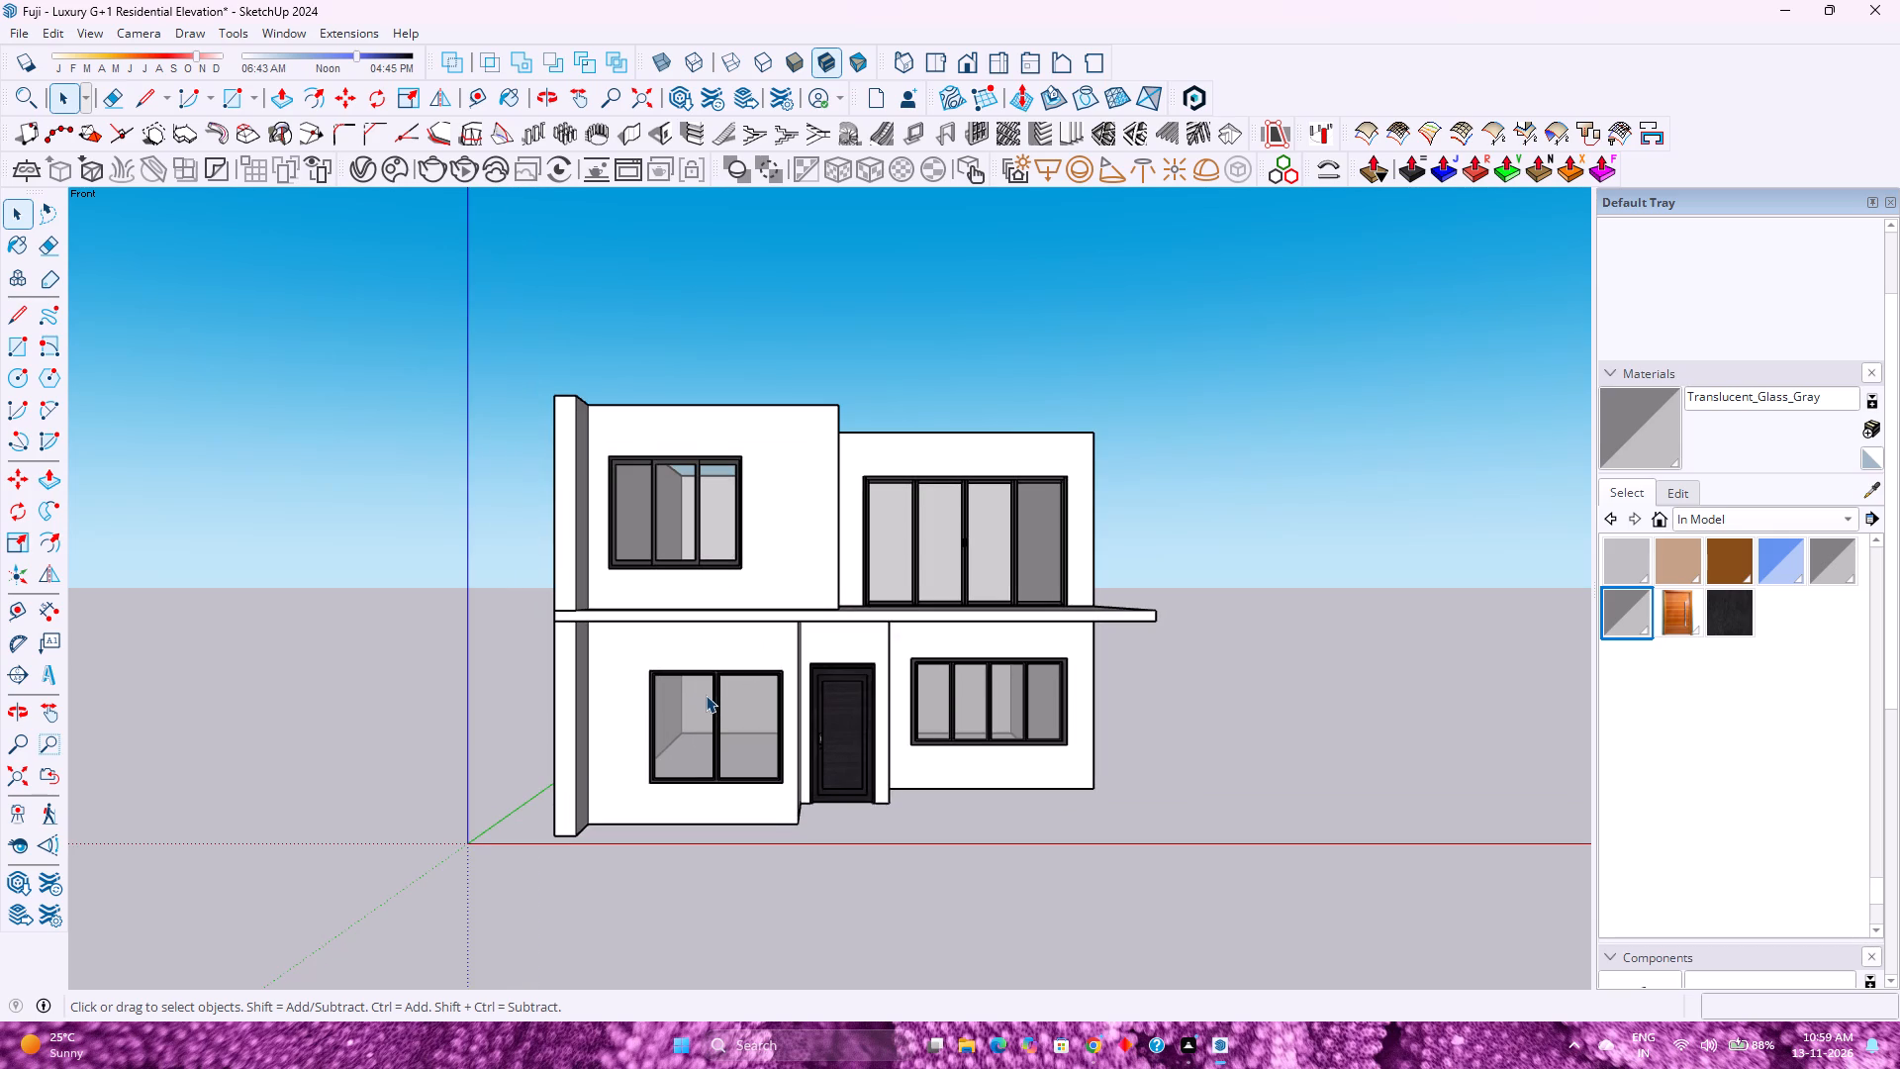
scroll(706, 695, "down", 4)
scroll(706, 695, "up", 3)
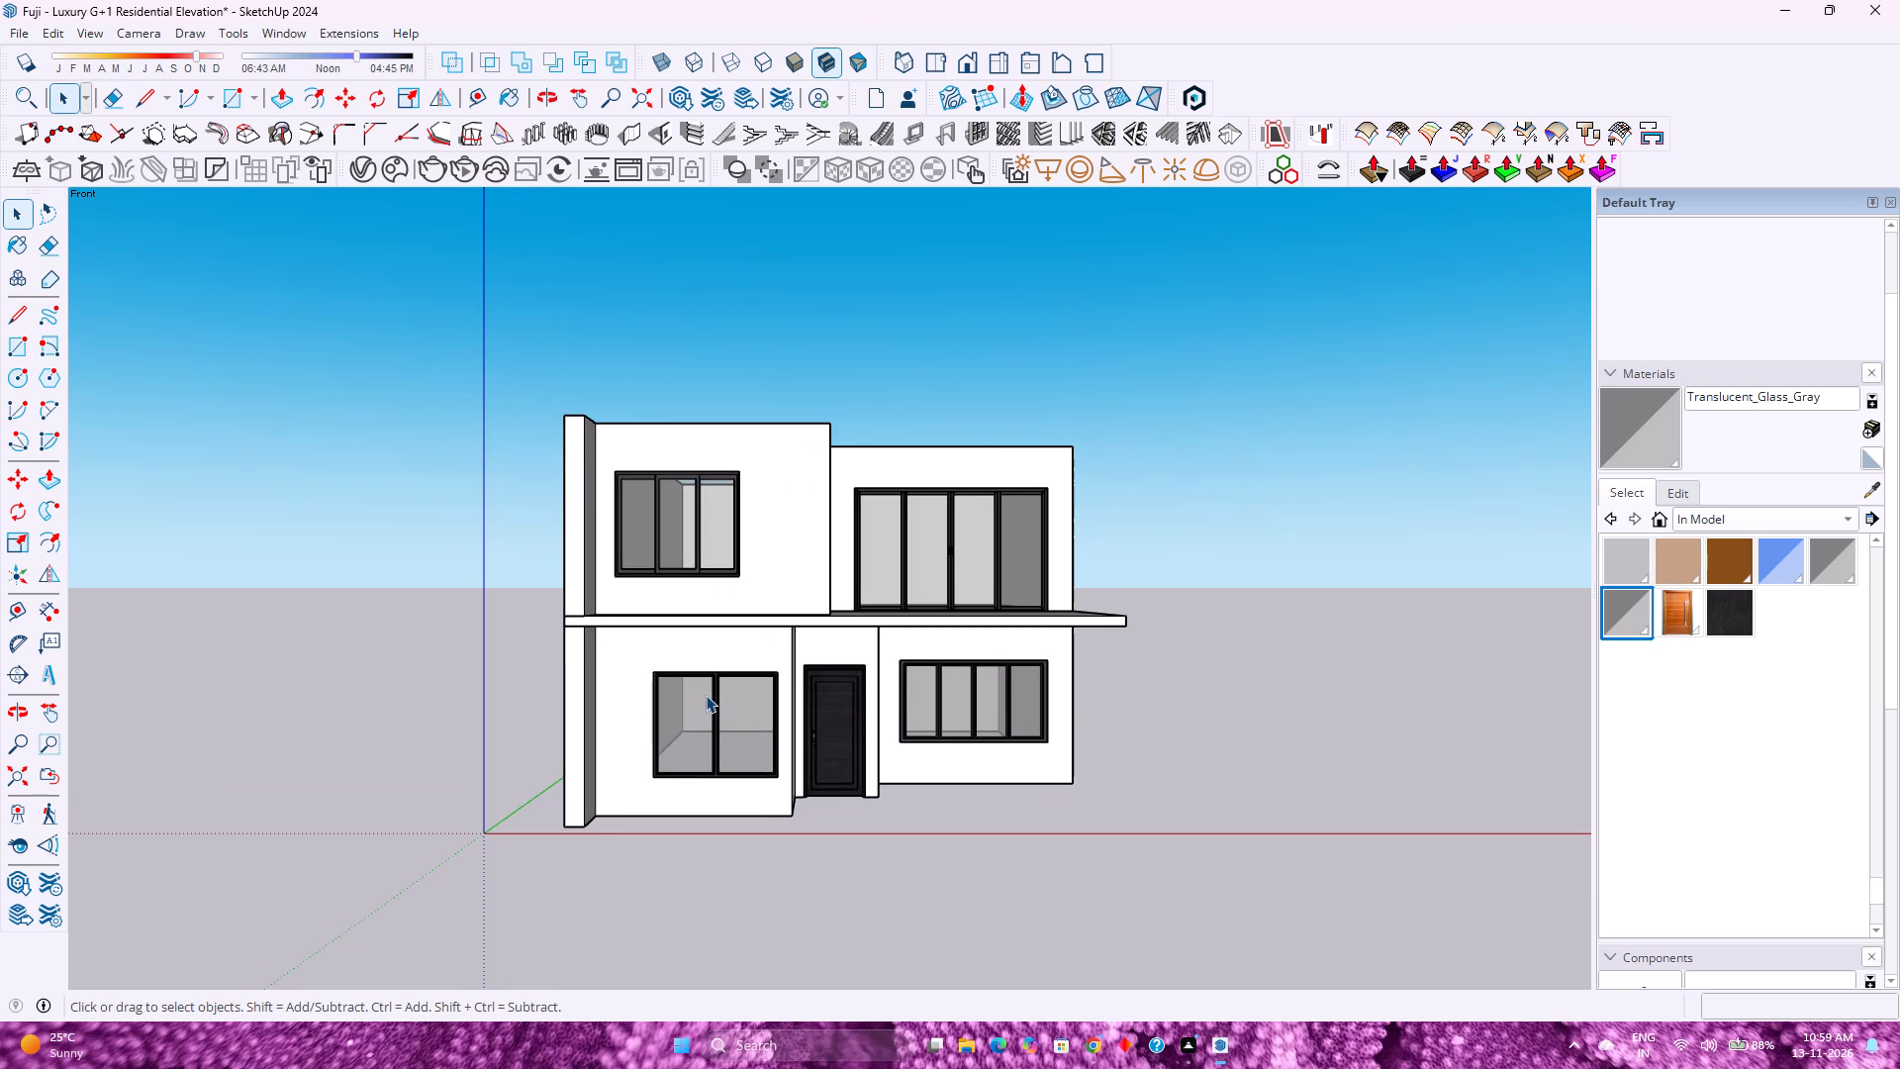
scroll(706, 695, "down", 2)
scroll(706, 695, "up", 2)
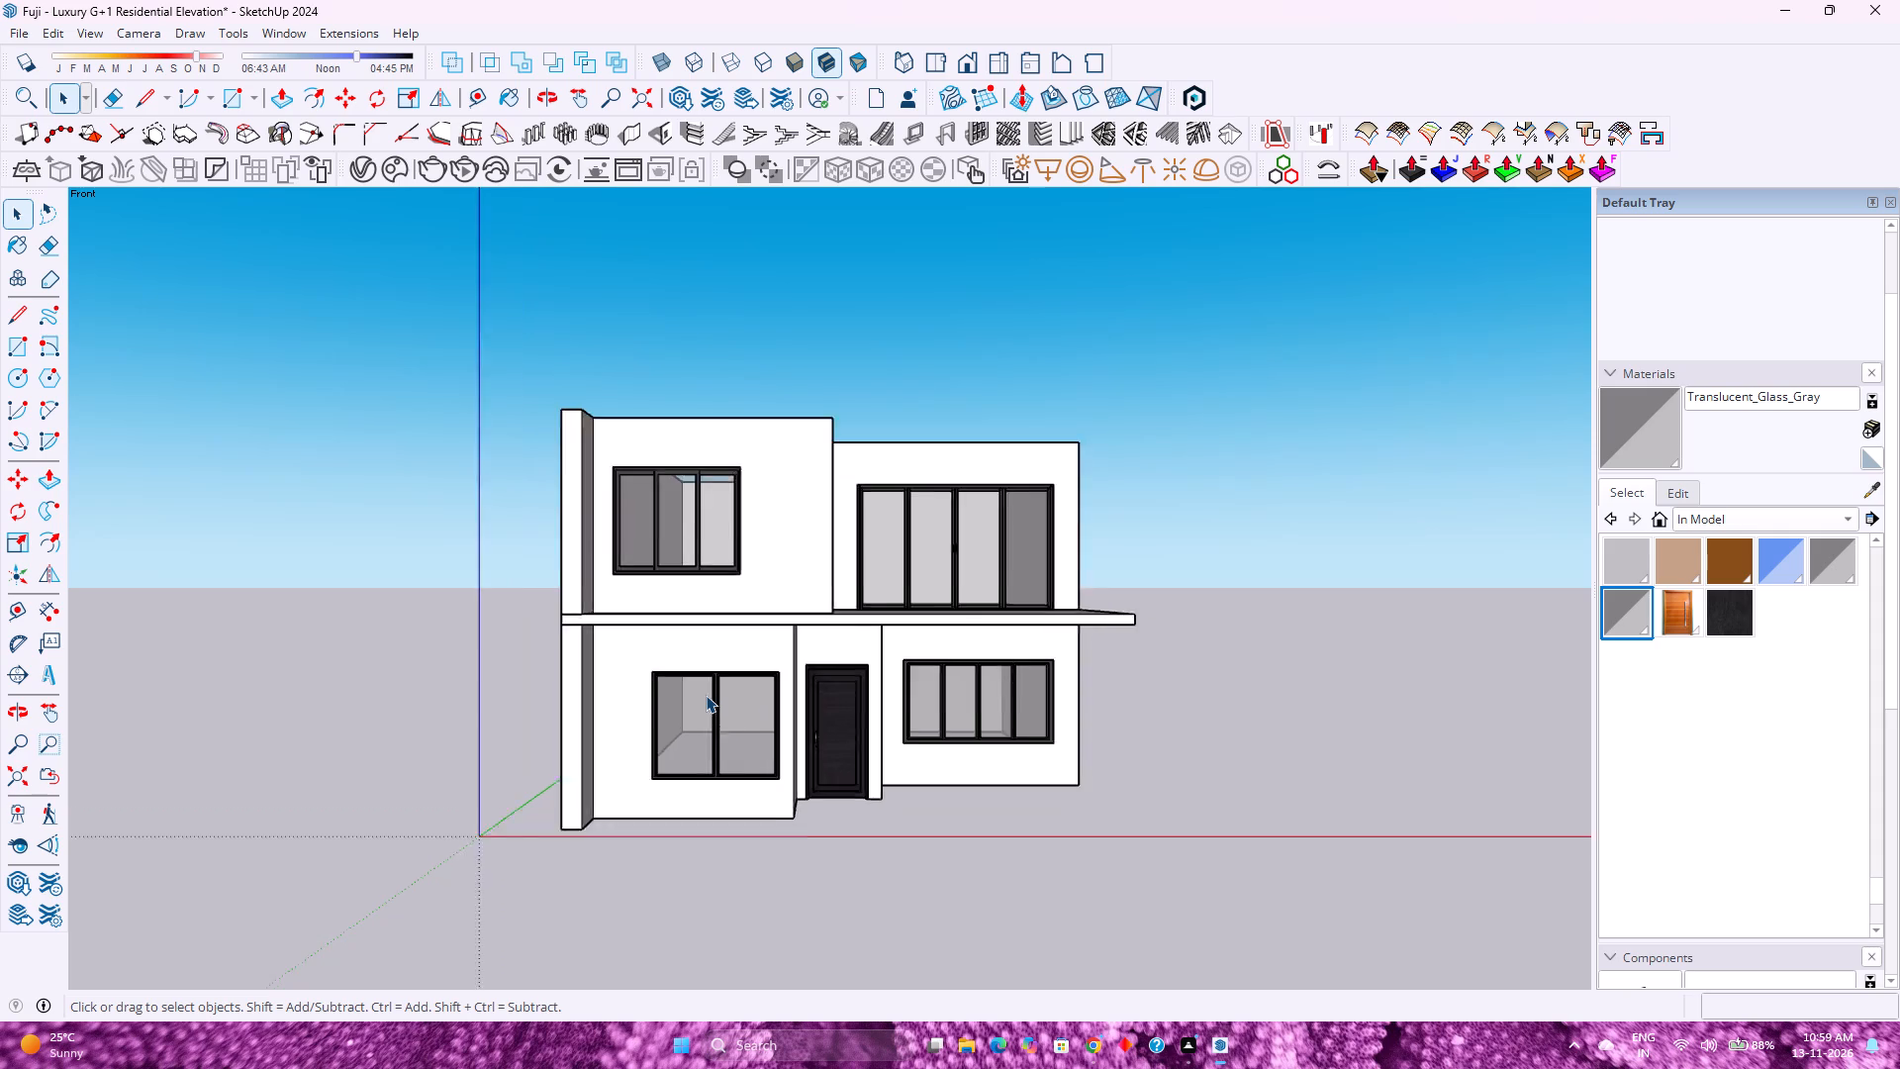
scroll(706, 695, "up", 1)
scroll(706, 695, "down", 4)
scroll(706, 695, "up", 2)
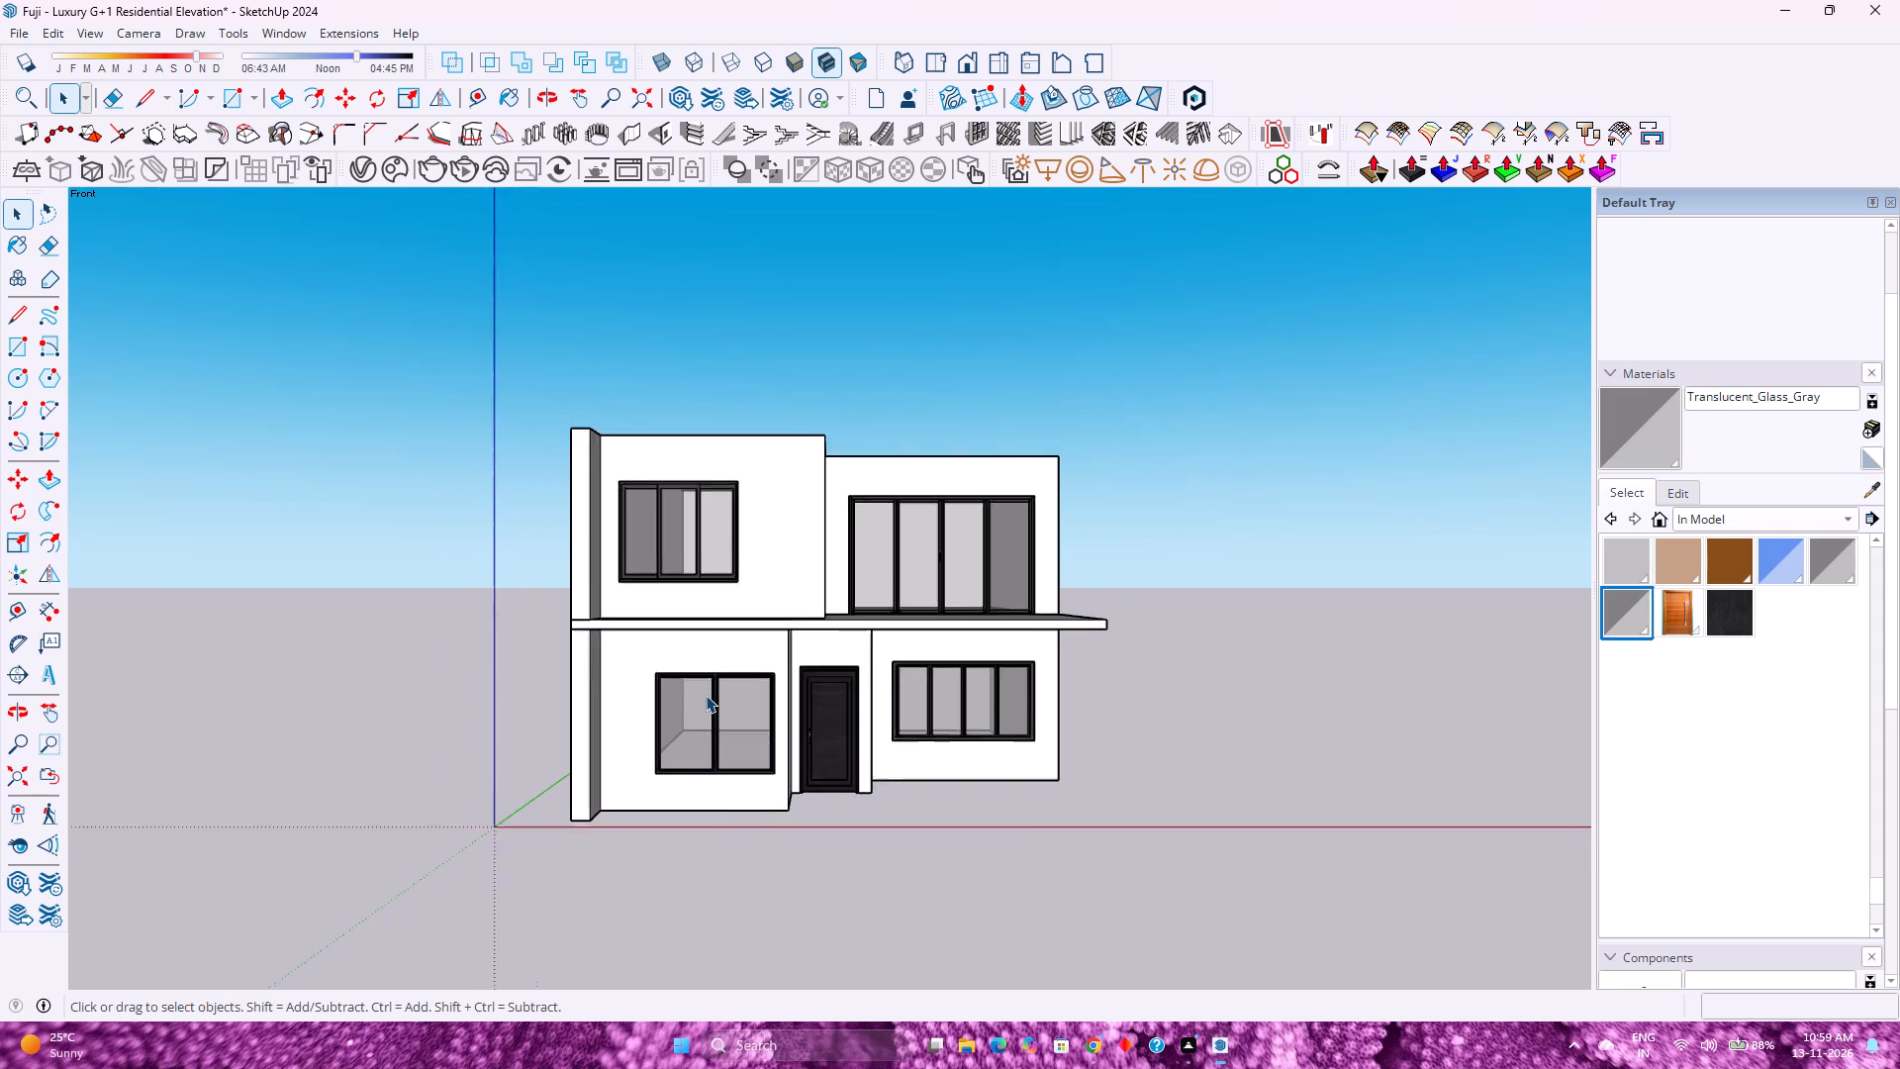
scroll(706, 695, "up", 2)
scroll(706, 695, "down", 4)
scroll(706, 695, "up", 2)
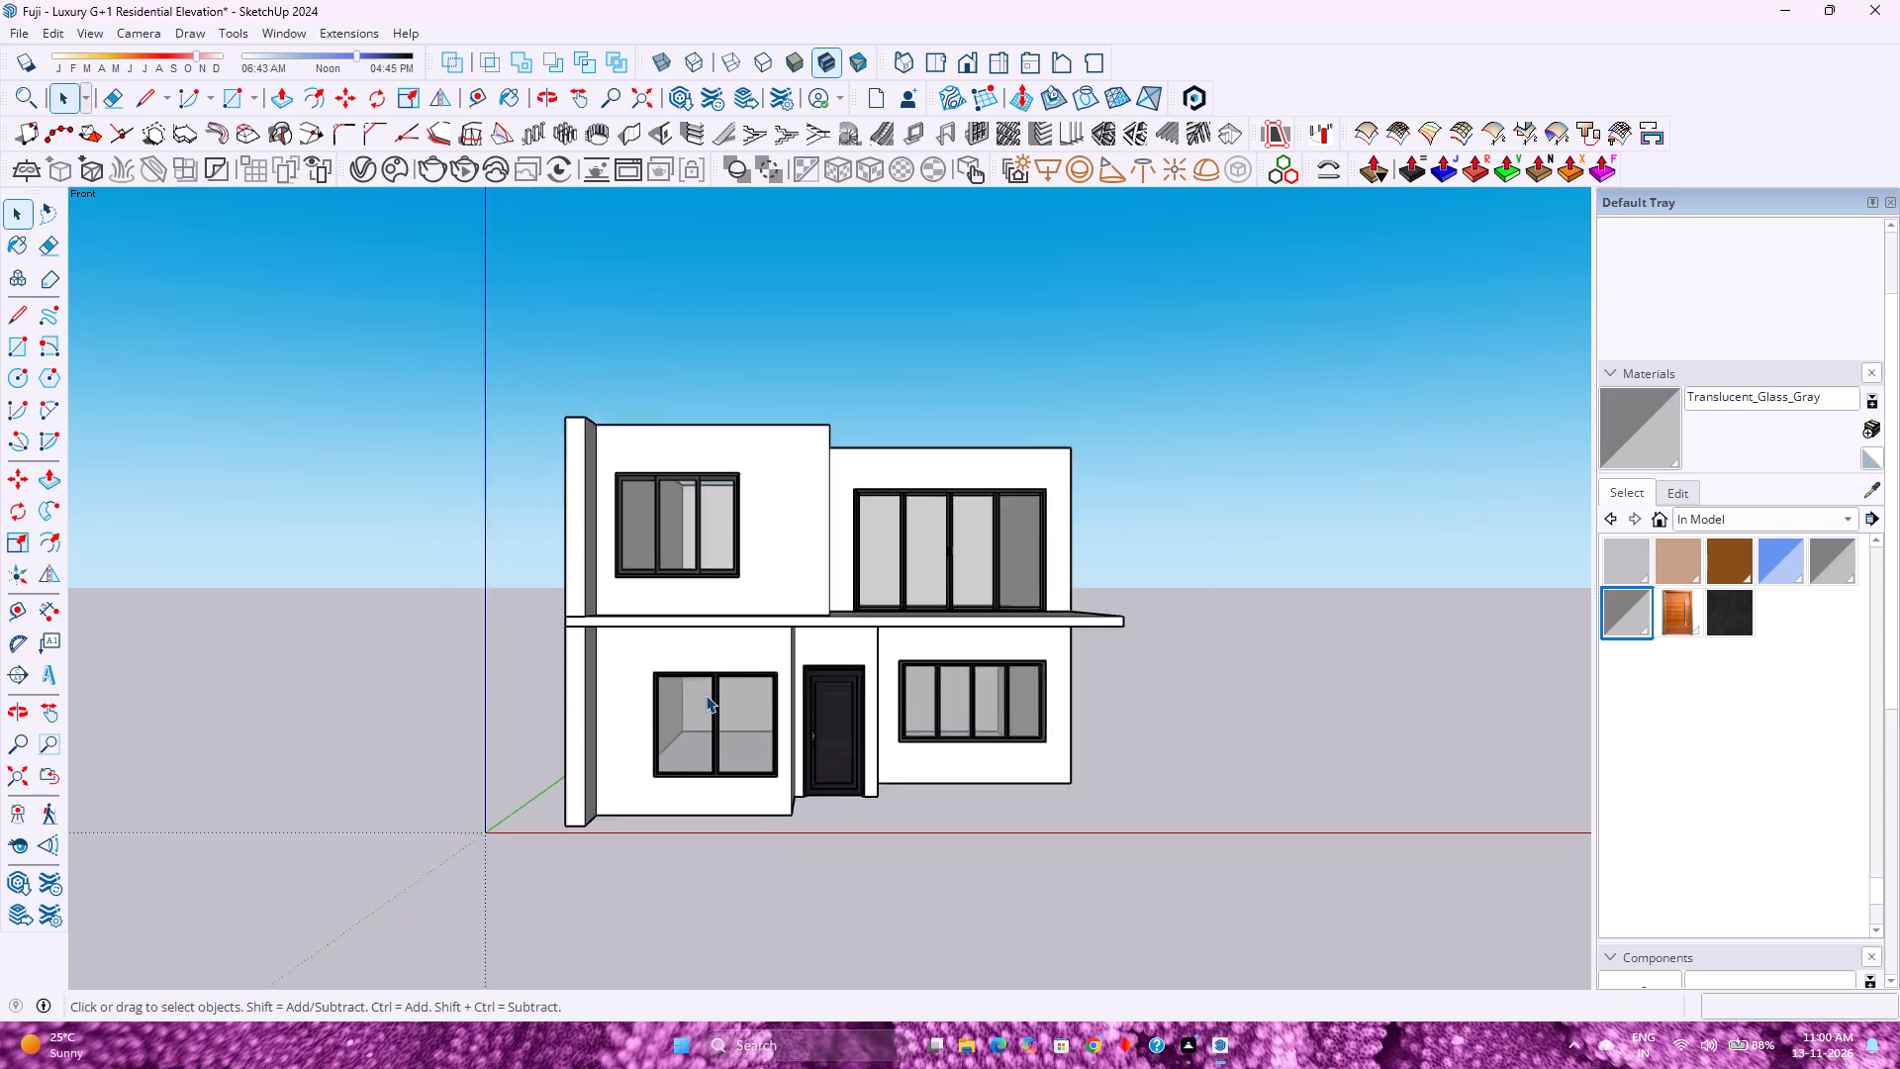
scroll(706, 695, "up", 5)
scroll(706, 695, "down", 4)
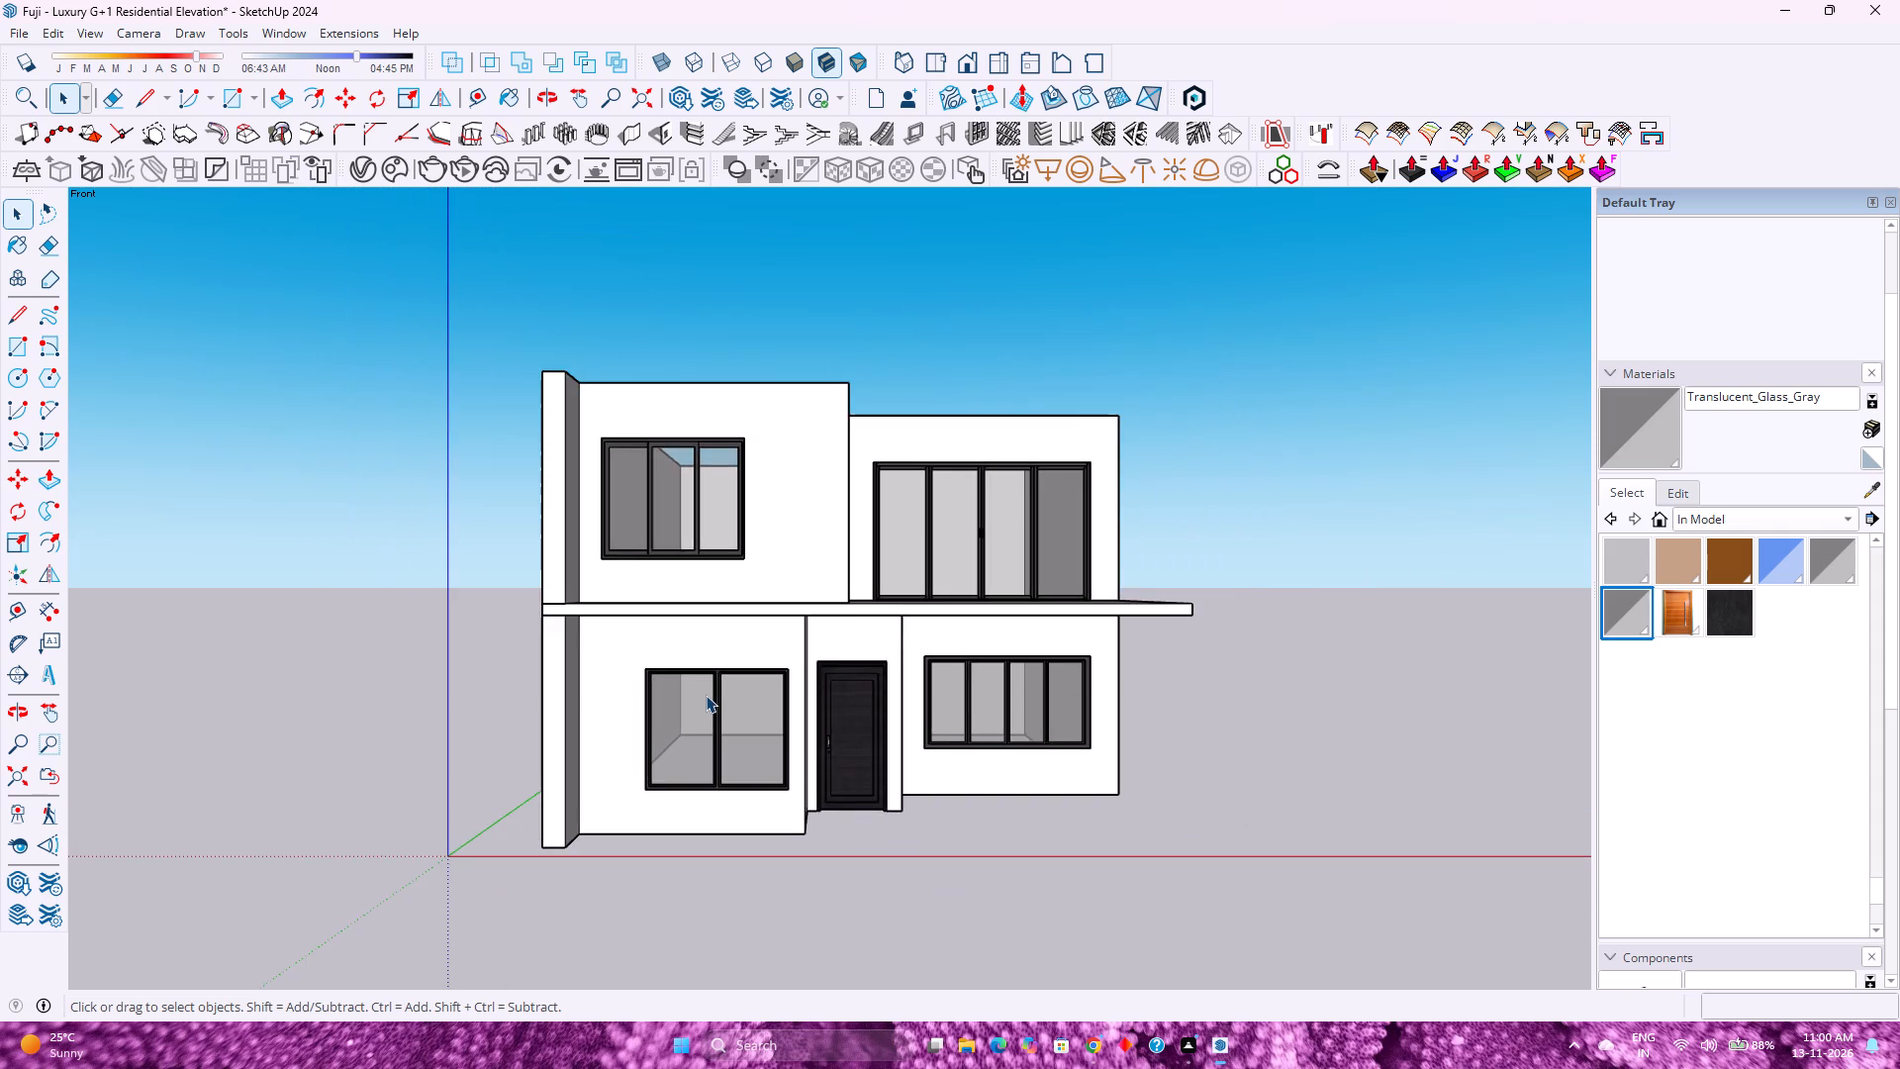
scroll(706, 695, "up", 4)
scroll(706, 695, "down", 4)
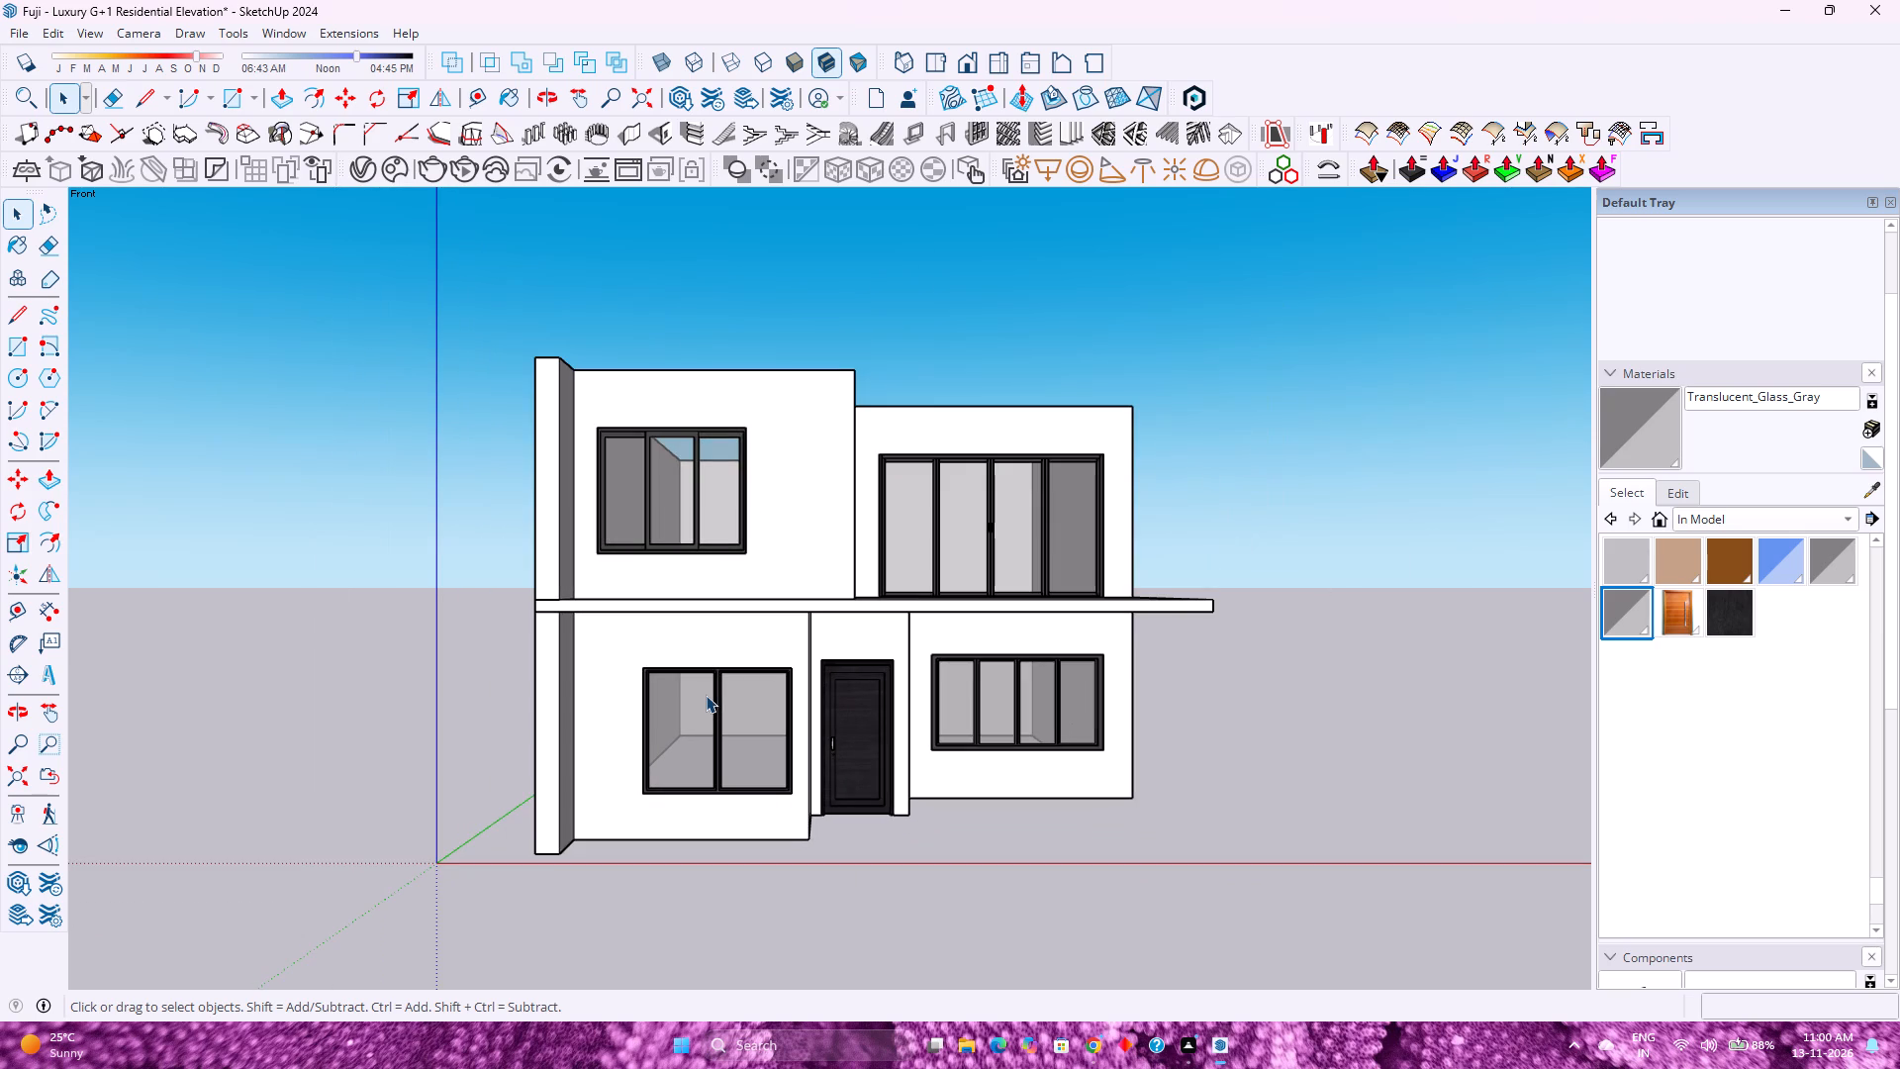
scroll(706, 695, "up", 2)
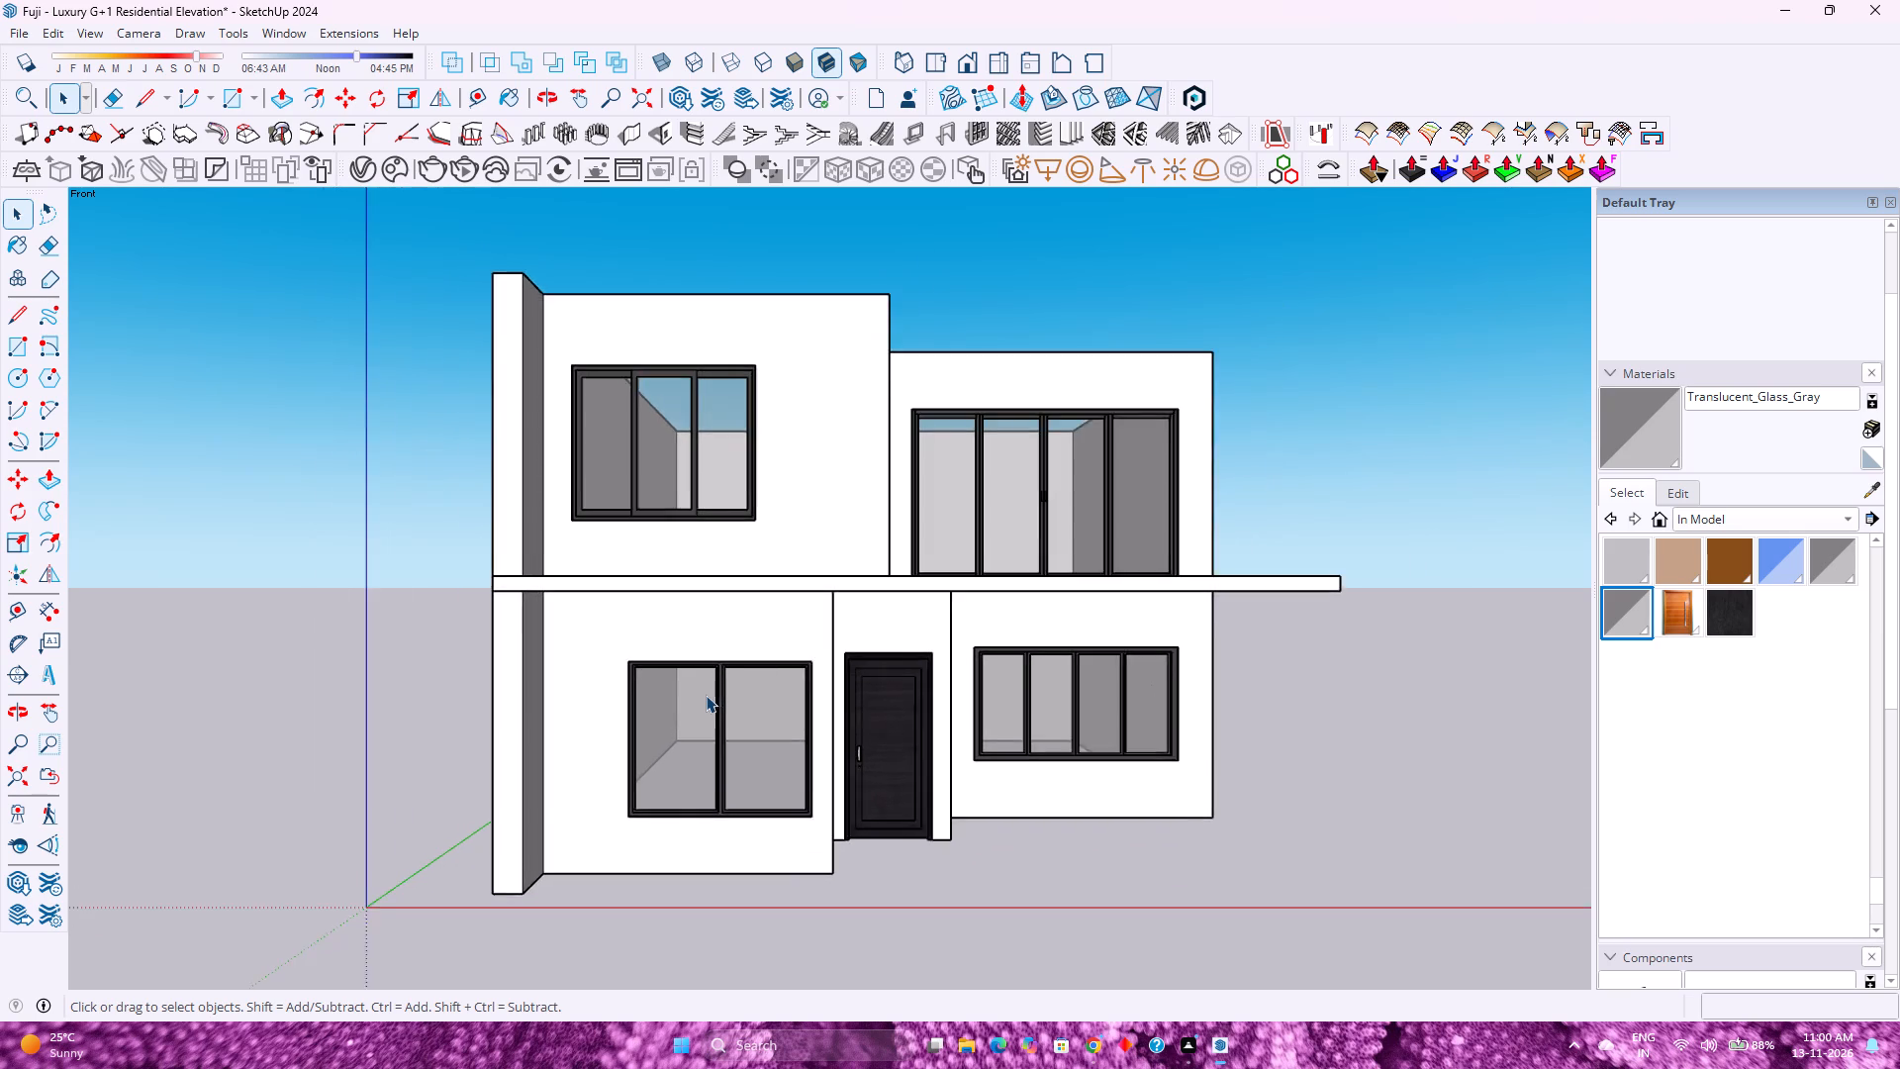
scroll(706, 695, "up", 2)
scroll(706, 695, "down", 3)
scroll(706, 695, "up", 3)
scroll(706, 695, "down", 5)
scroll(706, 695, "up", 2)
scroll(706, 695, "down", 1)
scroll(706, 695, "up", 3)
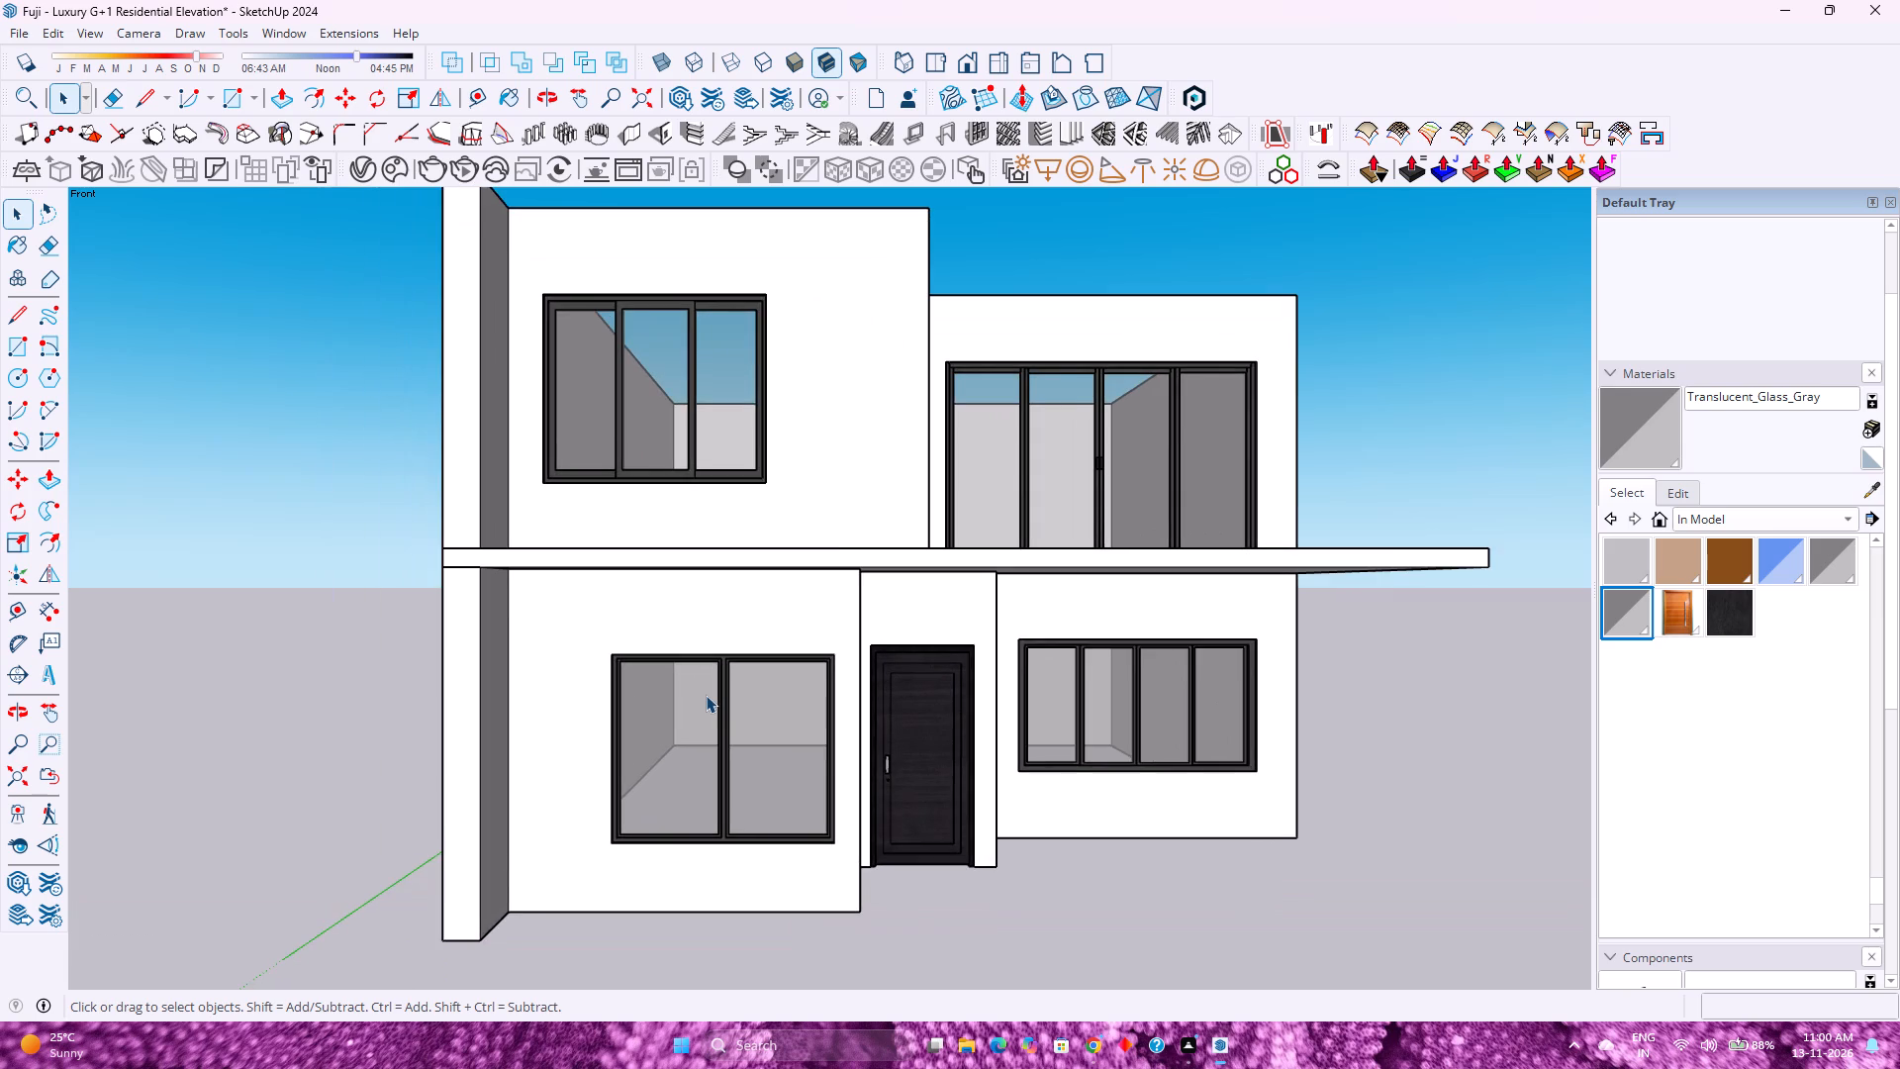
scroll(706, 695, "down", 2)
scroll(706, 695, "up", 2)
scroll(706, 695, "down", 1)
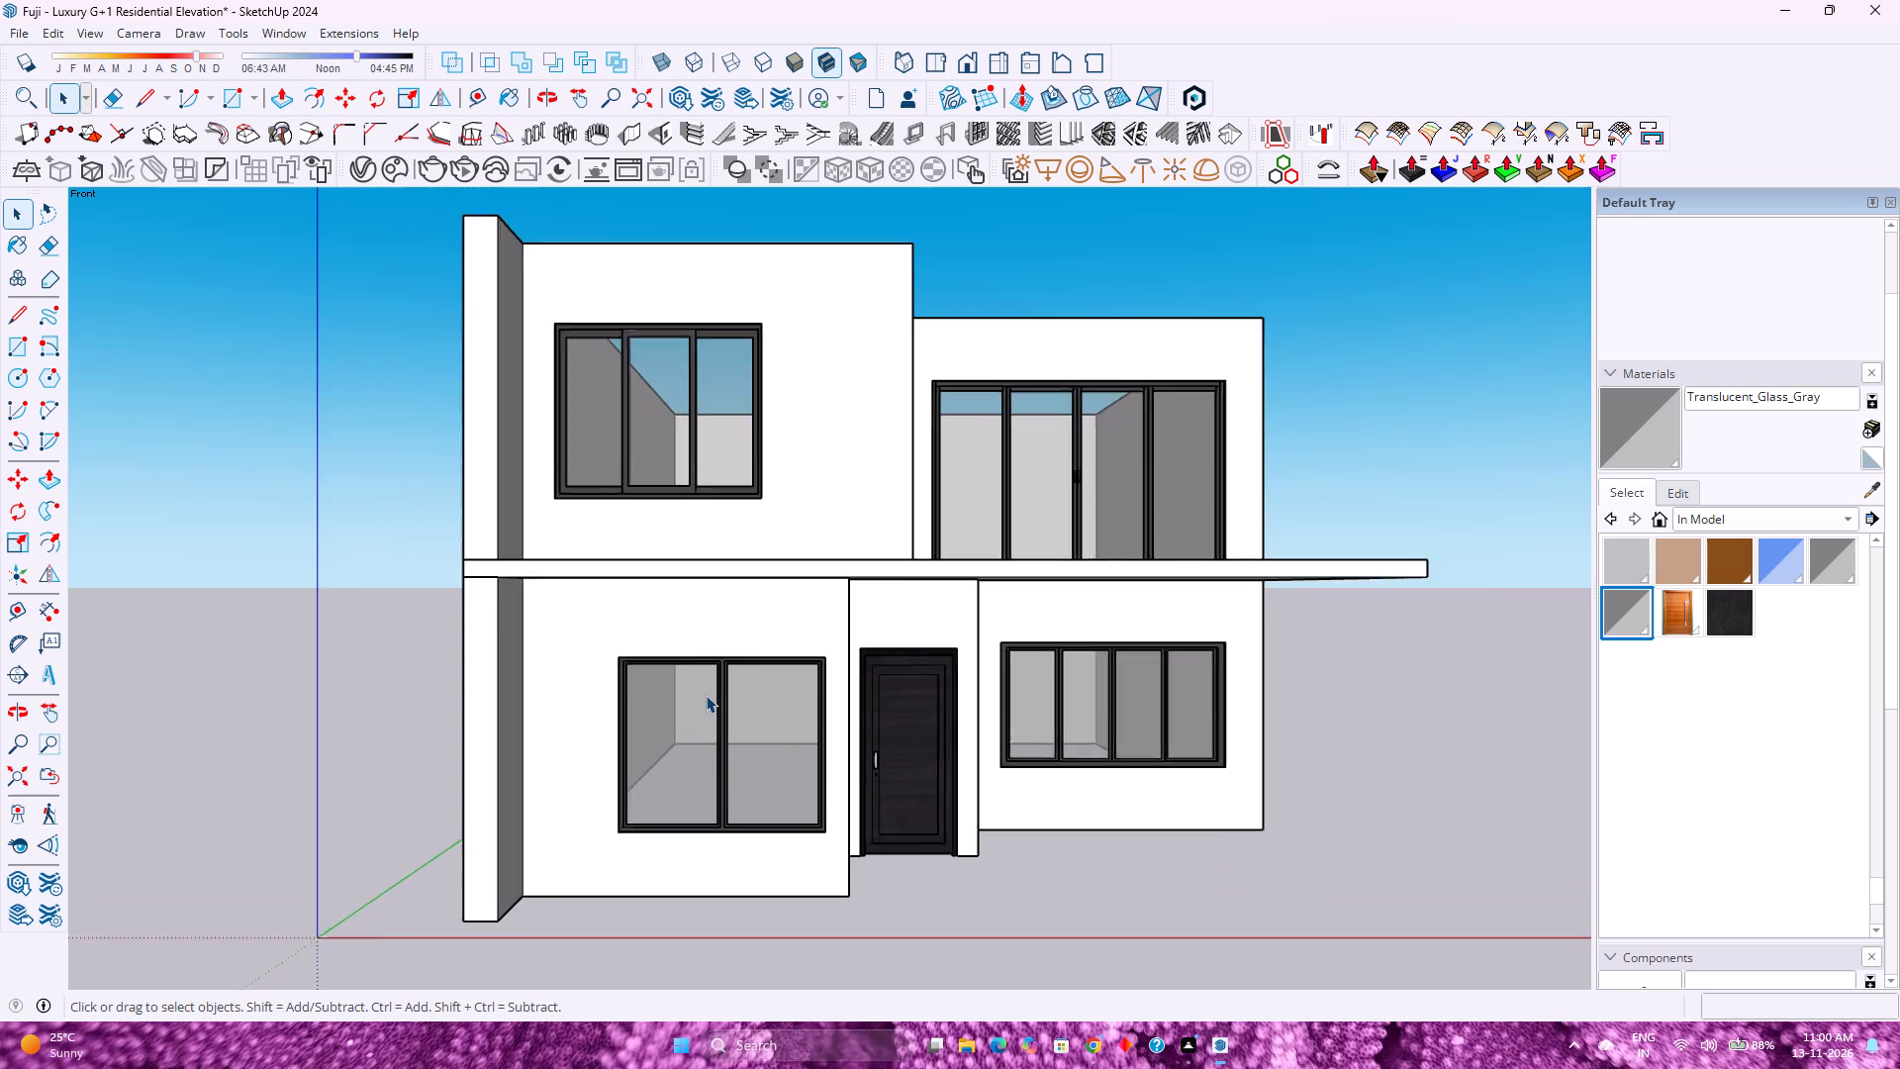
scroll(706, 695, "down", 3)
scroll(706, 695, "up", 5)
scroll(706, 695, "down", 4)
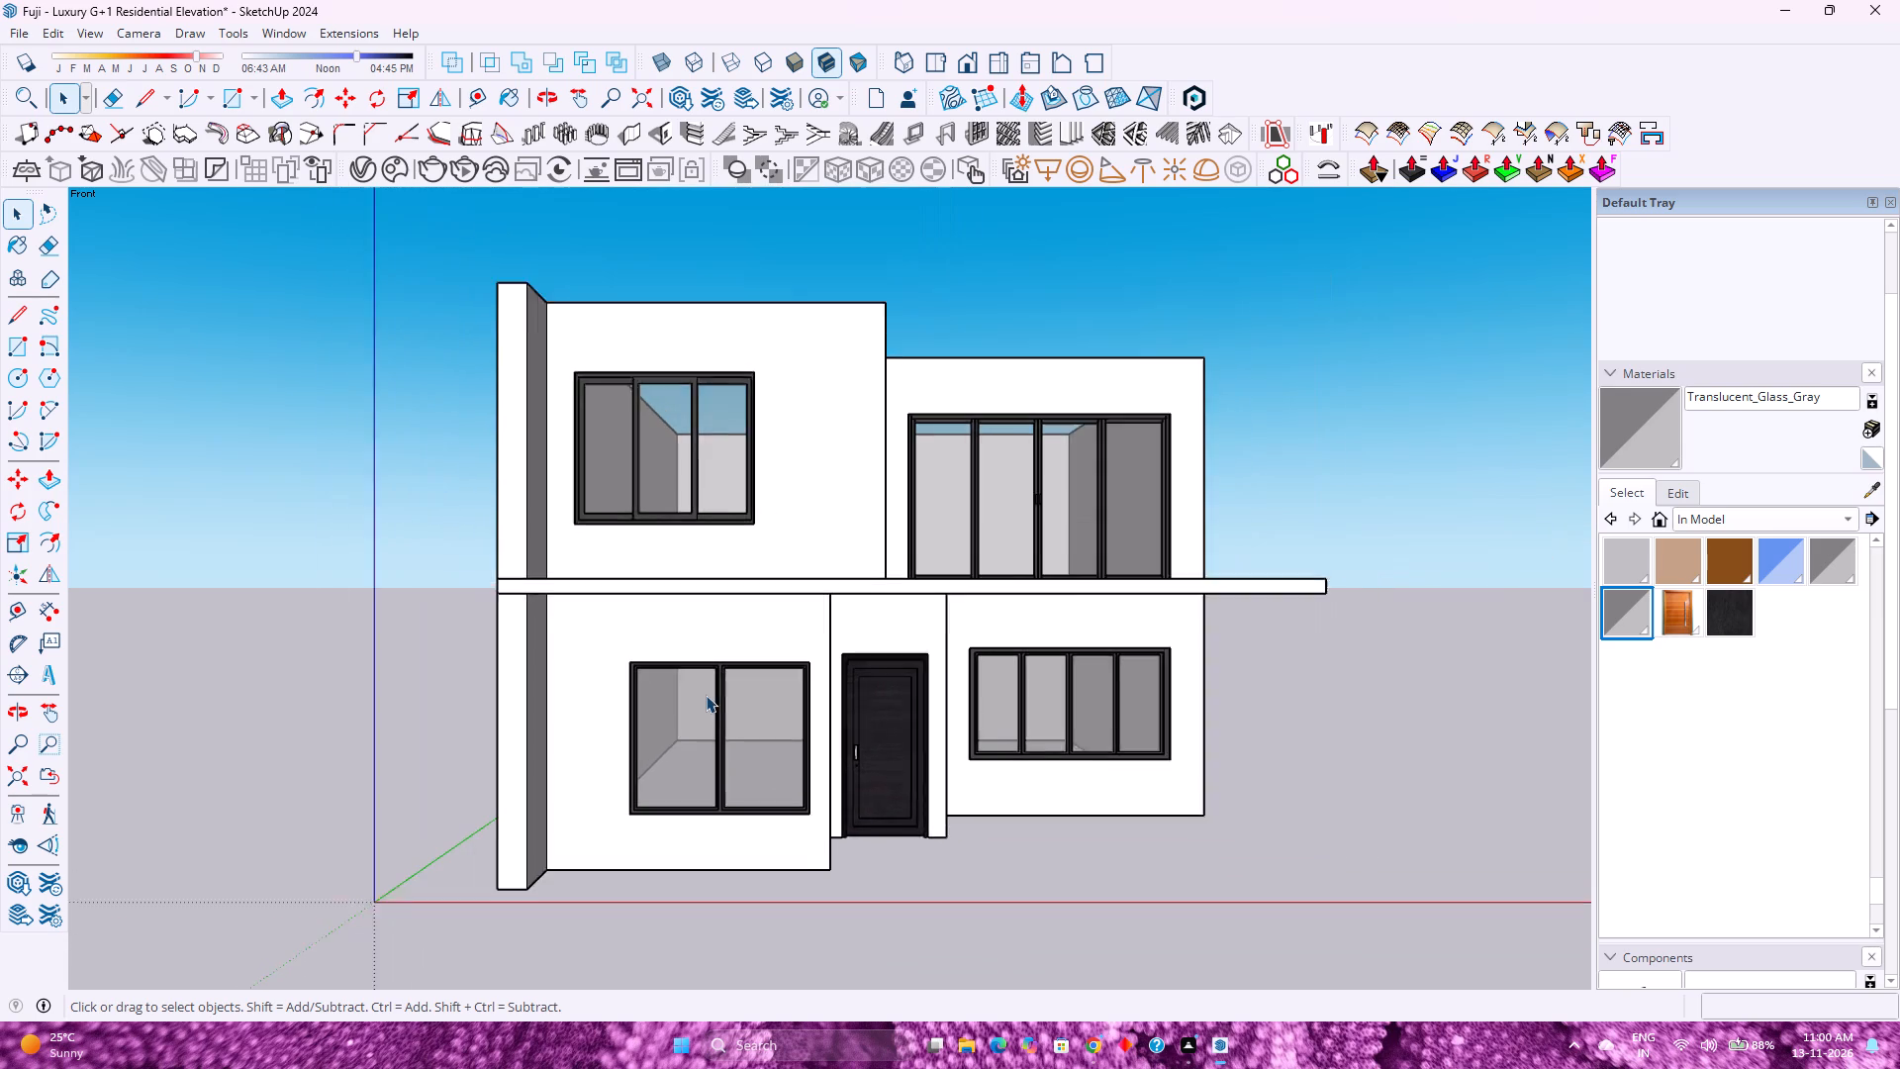
scroll(706, 695, "down", 1)
scroll(706, 695, "up", 4)
scroll(706, 695, "down", 5)
scroll(706, 695, "up", 5)
scroll(706, 695, "down", 5)
scroll(706, 695, "up", 4)
scroll(706, 695, "down", 3)
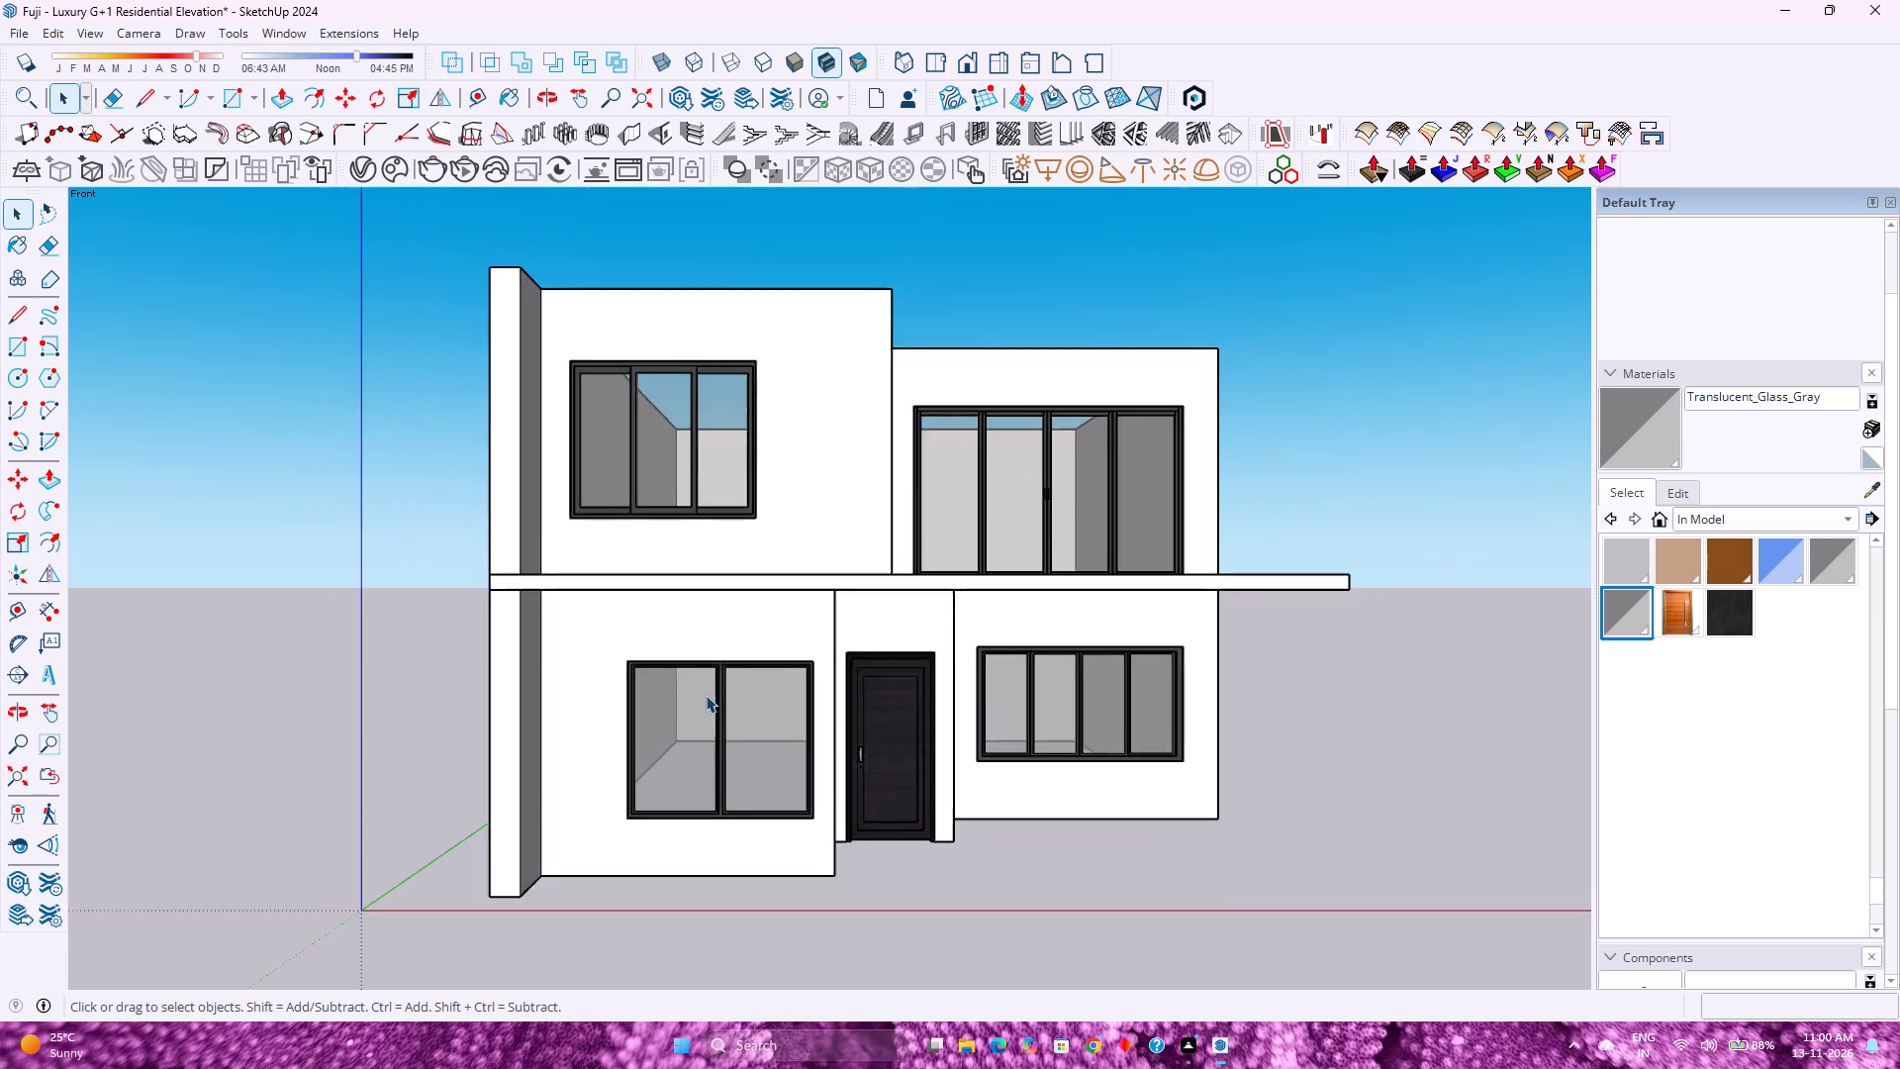
scroll(706, 695, "up", 4)
scroll(706, 695, "down", 5)
Examine the entrance door, the adjacent ground-floor windows and the slab's underside up close, finishing with the whole house in view.
scroll(706, 695, "up", 4)
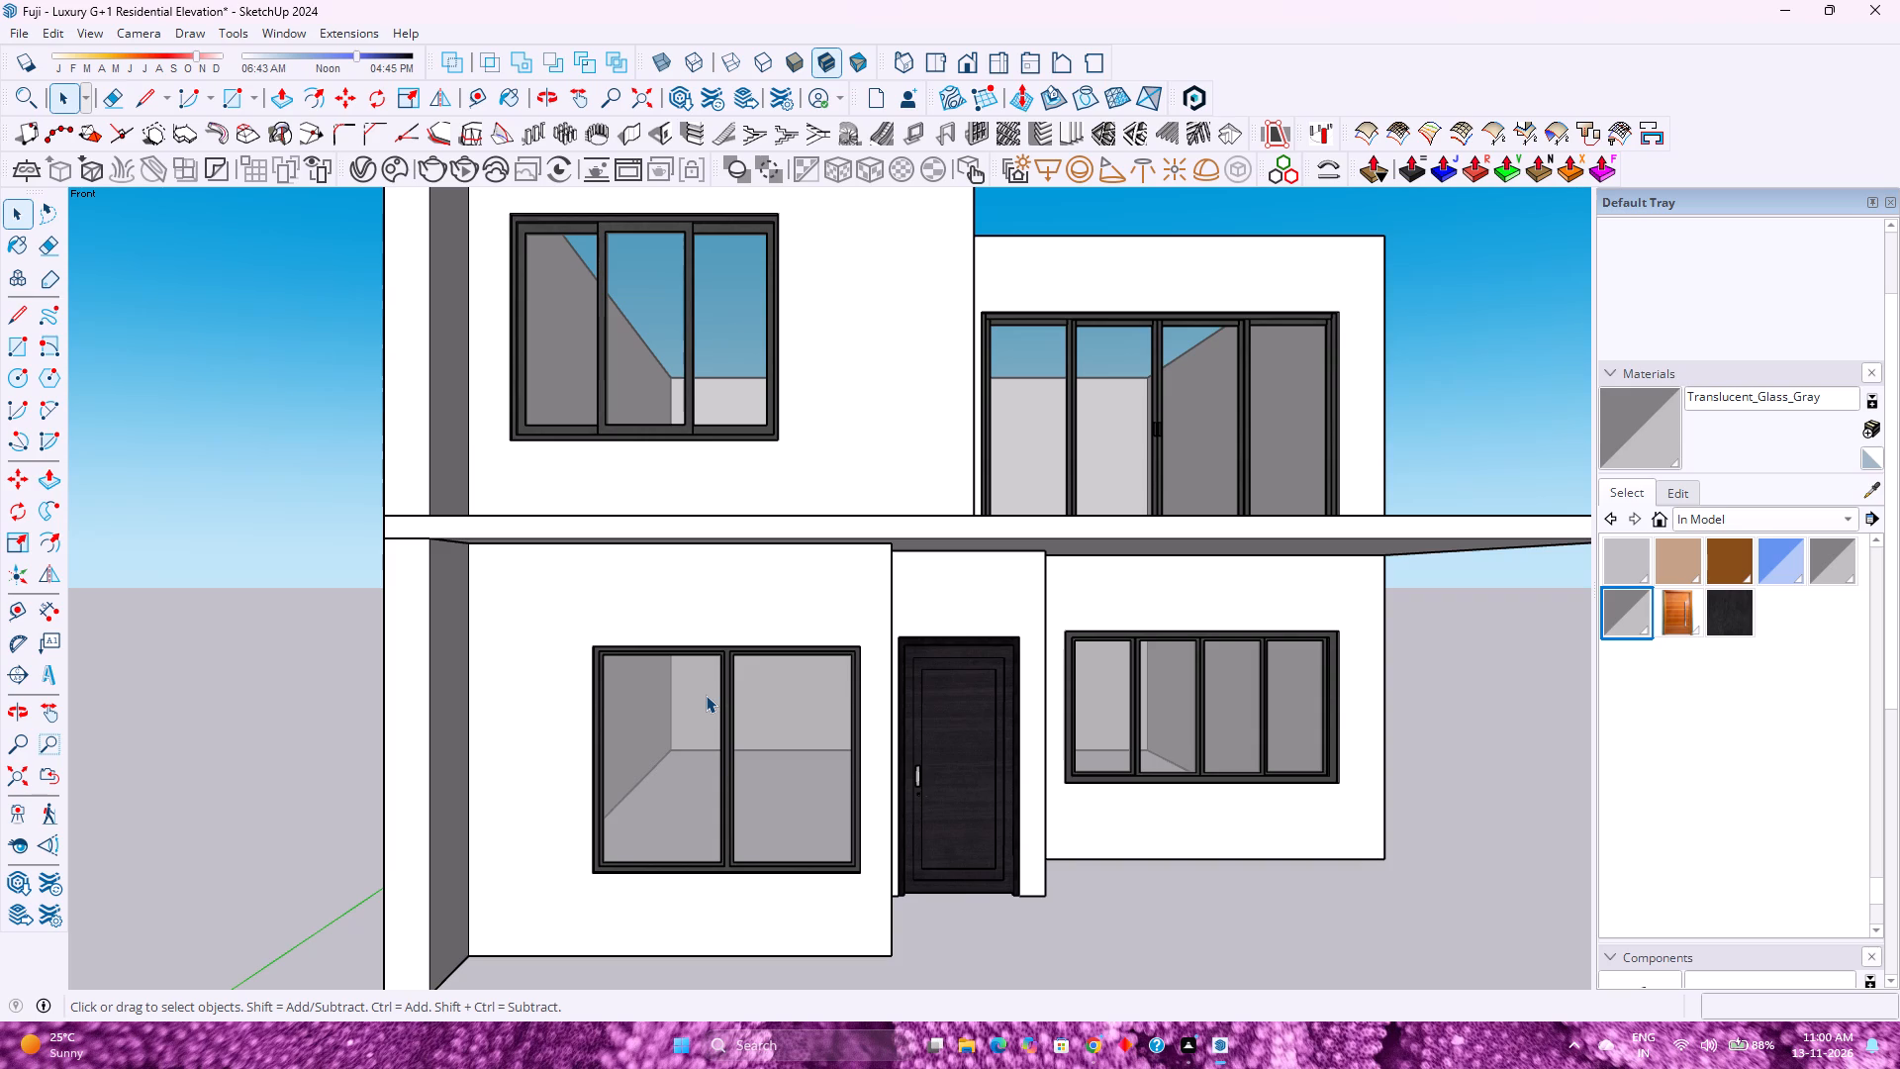
scroll(918, 686, "up", 1)
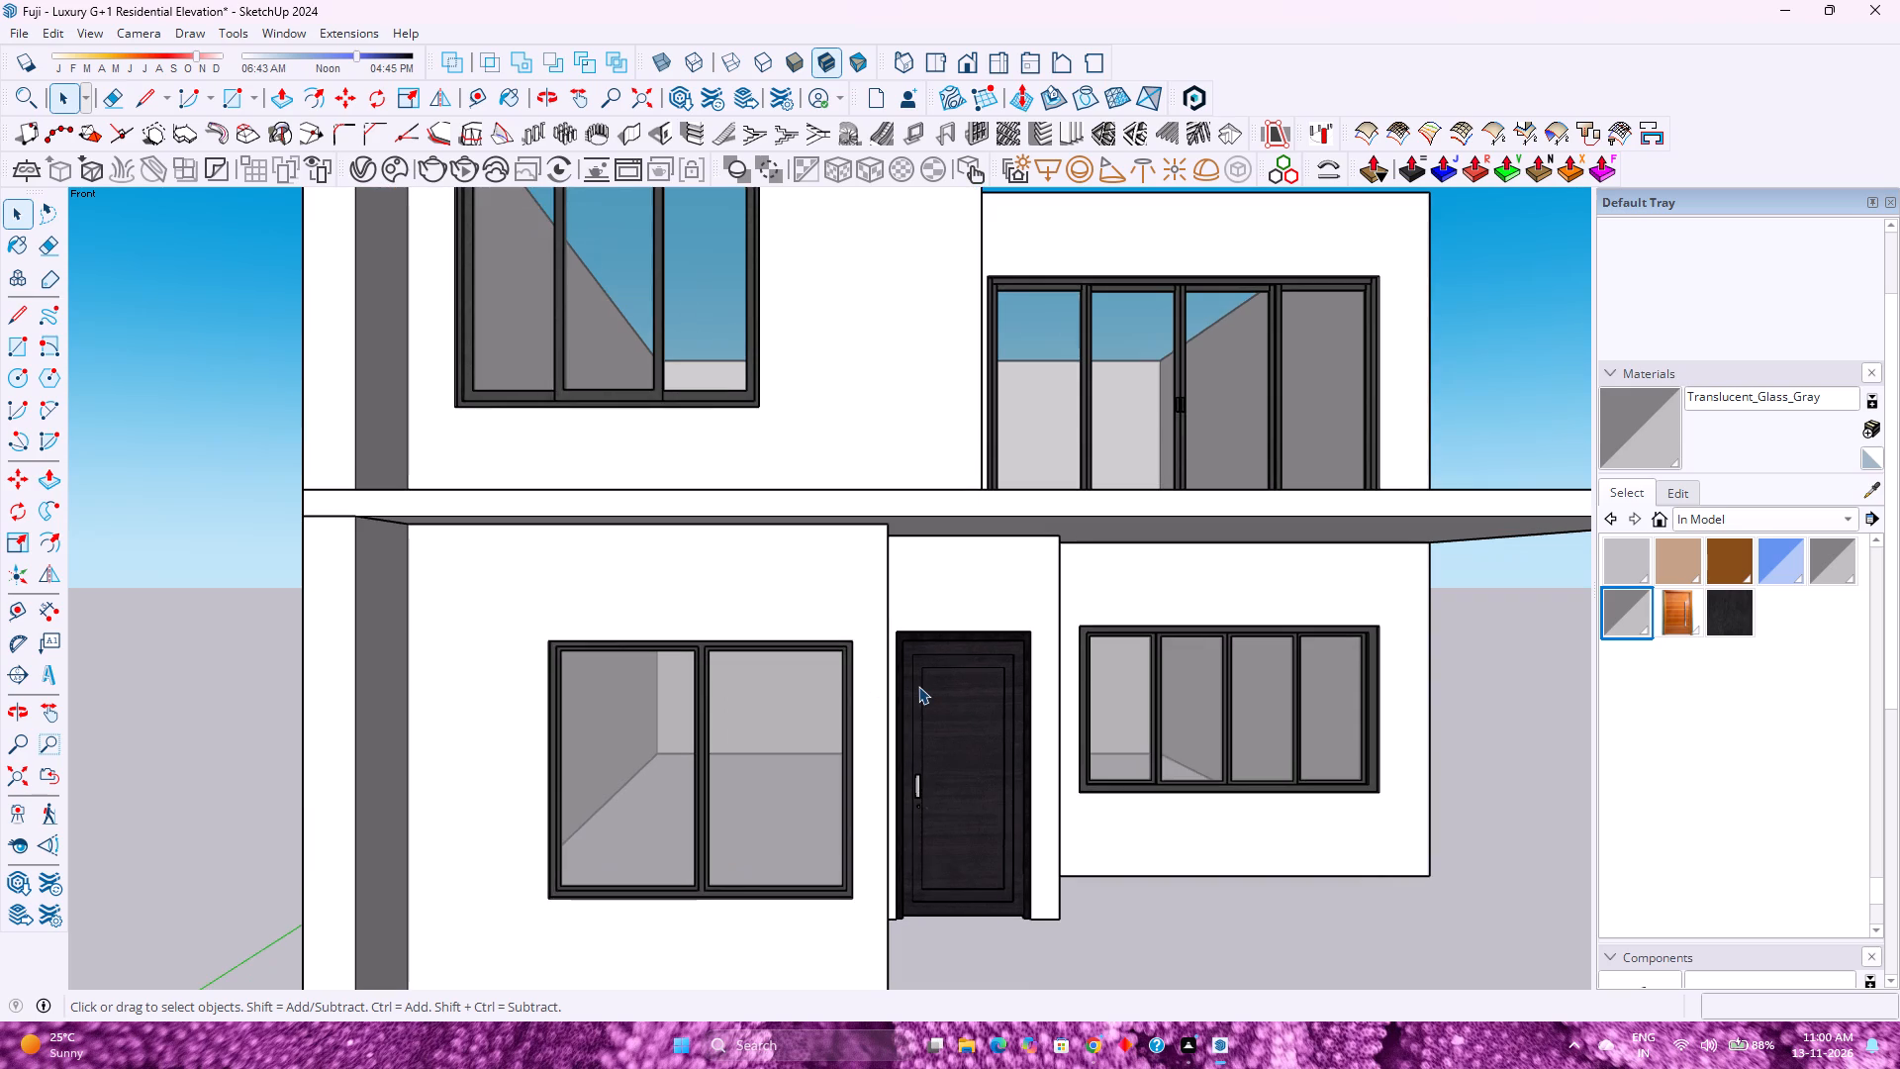
scroll(918, 686, "up", 3)
scroll(918, 686, "down", 3)
scroll(918, 686, "up", 3)
scroll(918, 686, "down", 2)
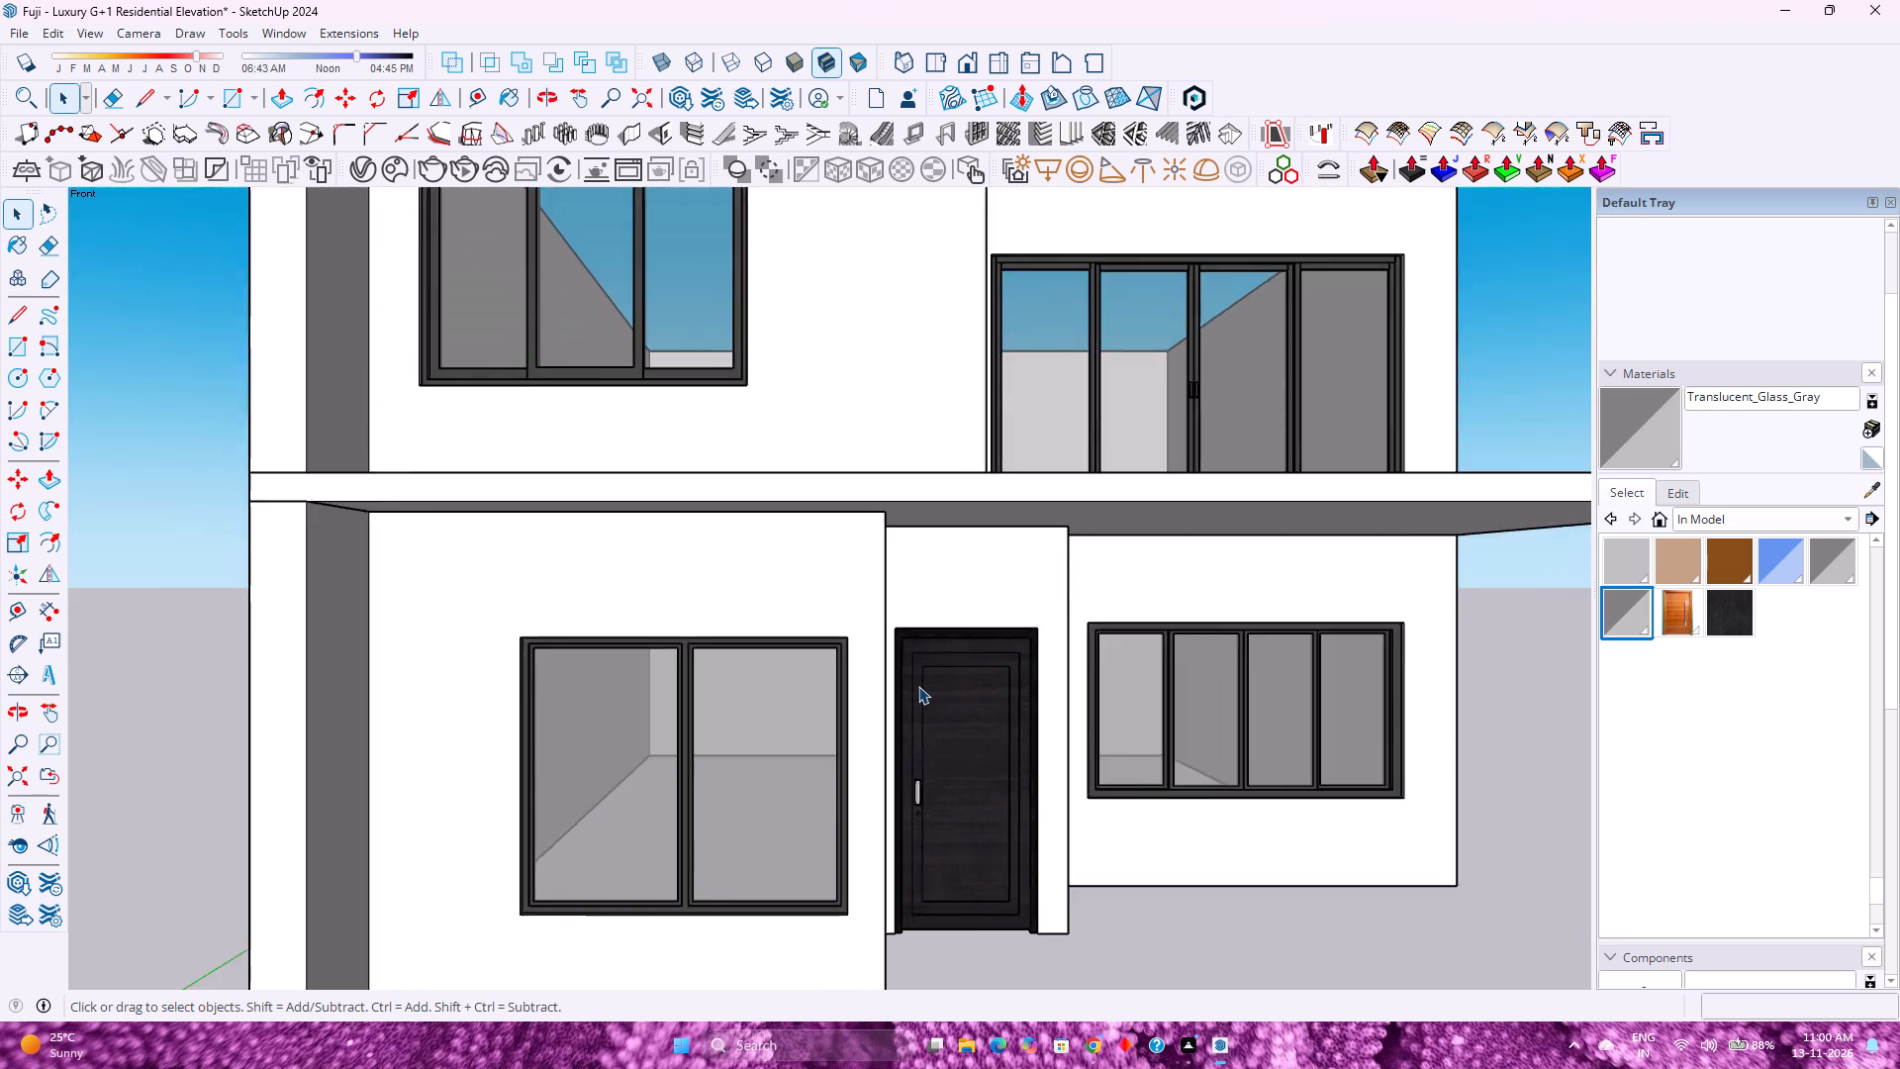
scroll(918, 686, "down", 2)
scroll(918, 686, "up", 4)
scroll(918, 686, "down", 5)
scroll(918, 686, "up", 5)
scroll(918, 686, "down", 5)
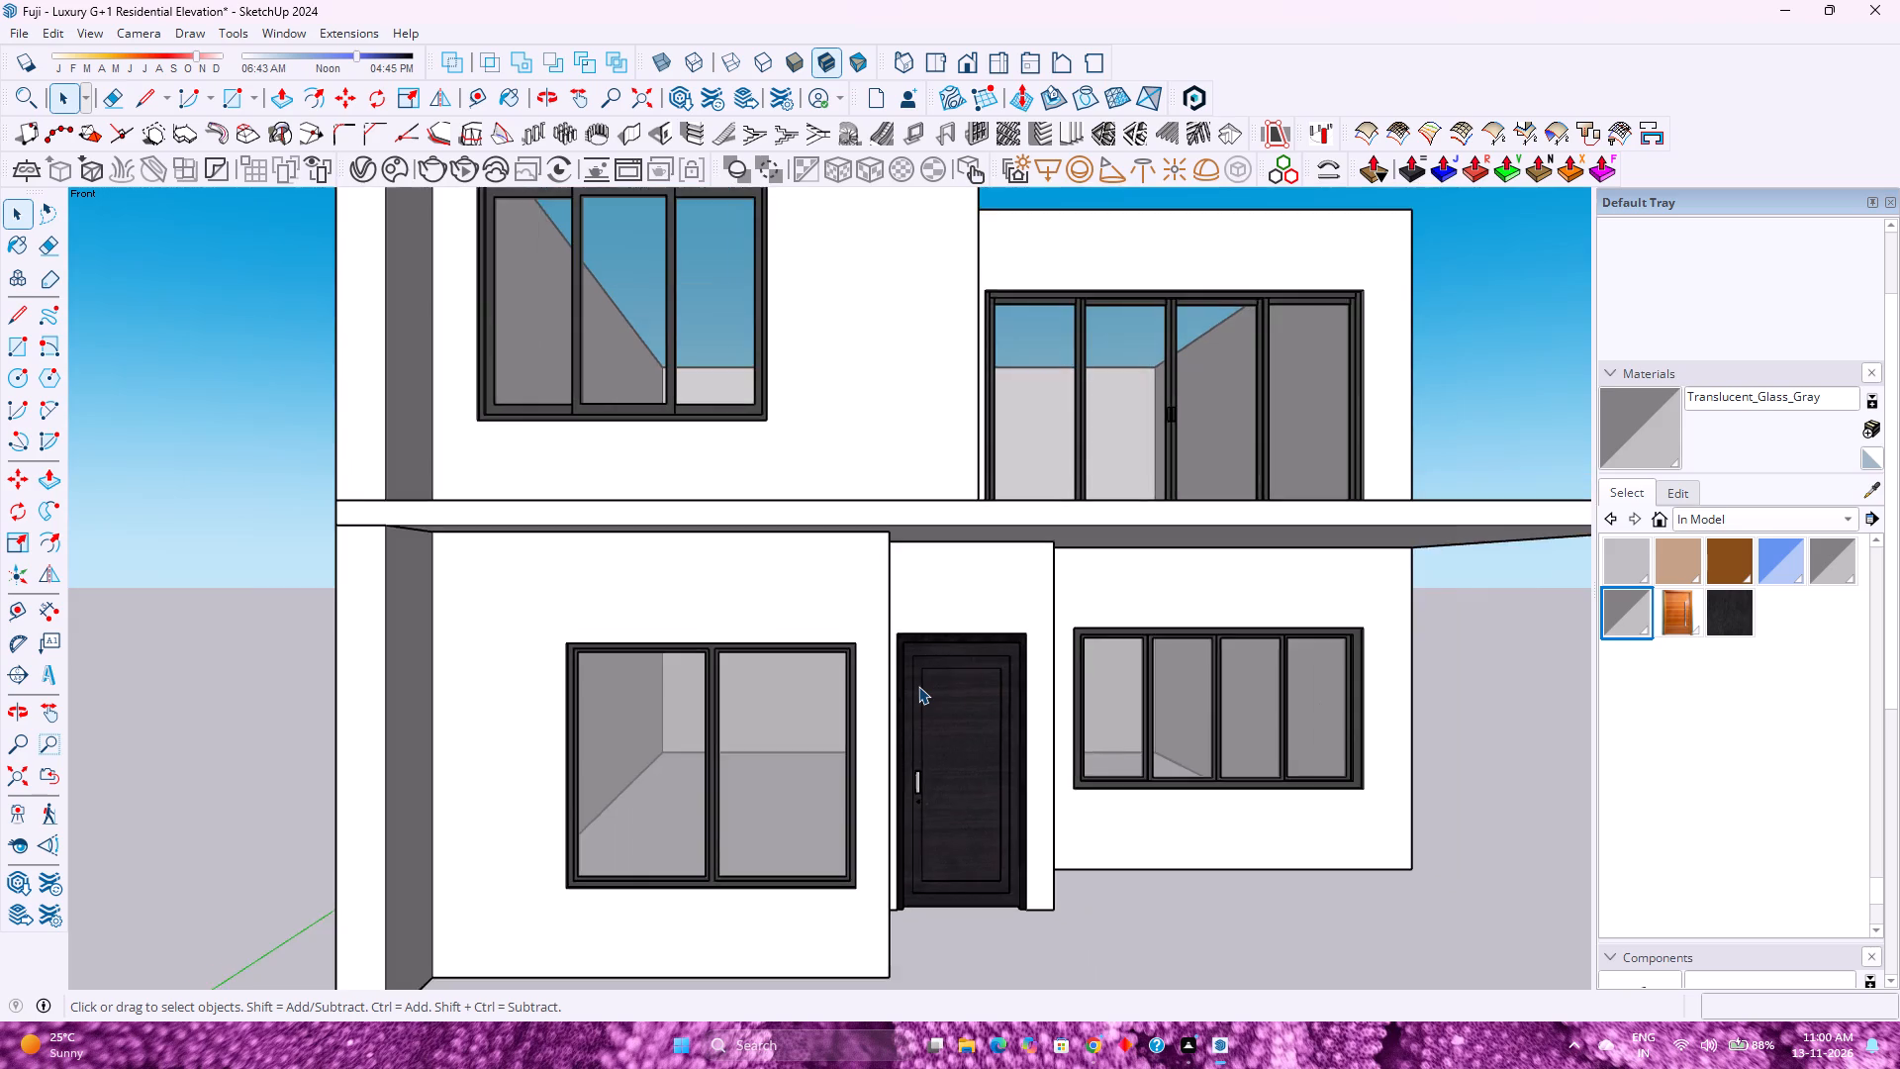
scroll(918, 686, "up", 4)
scroll(918, 686, "down", 1)
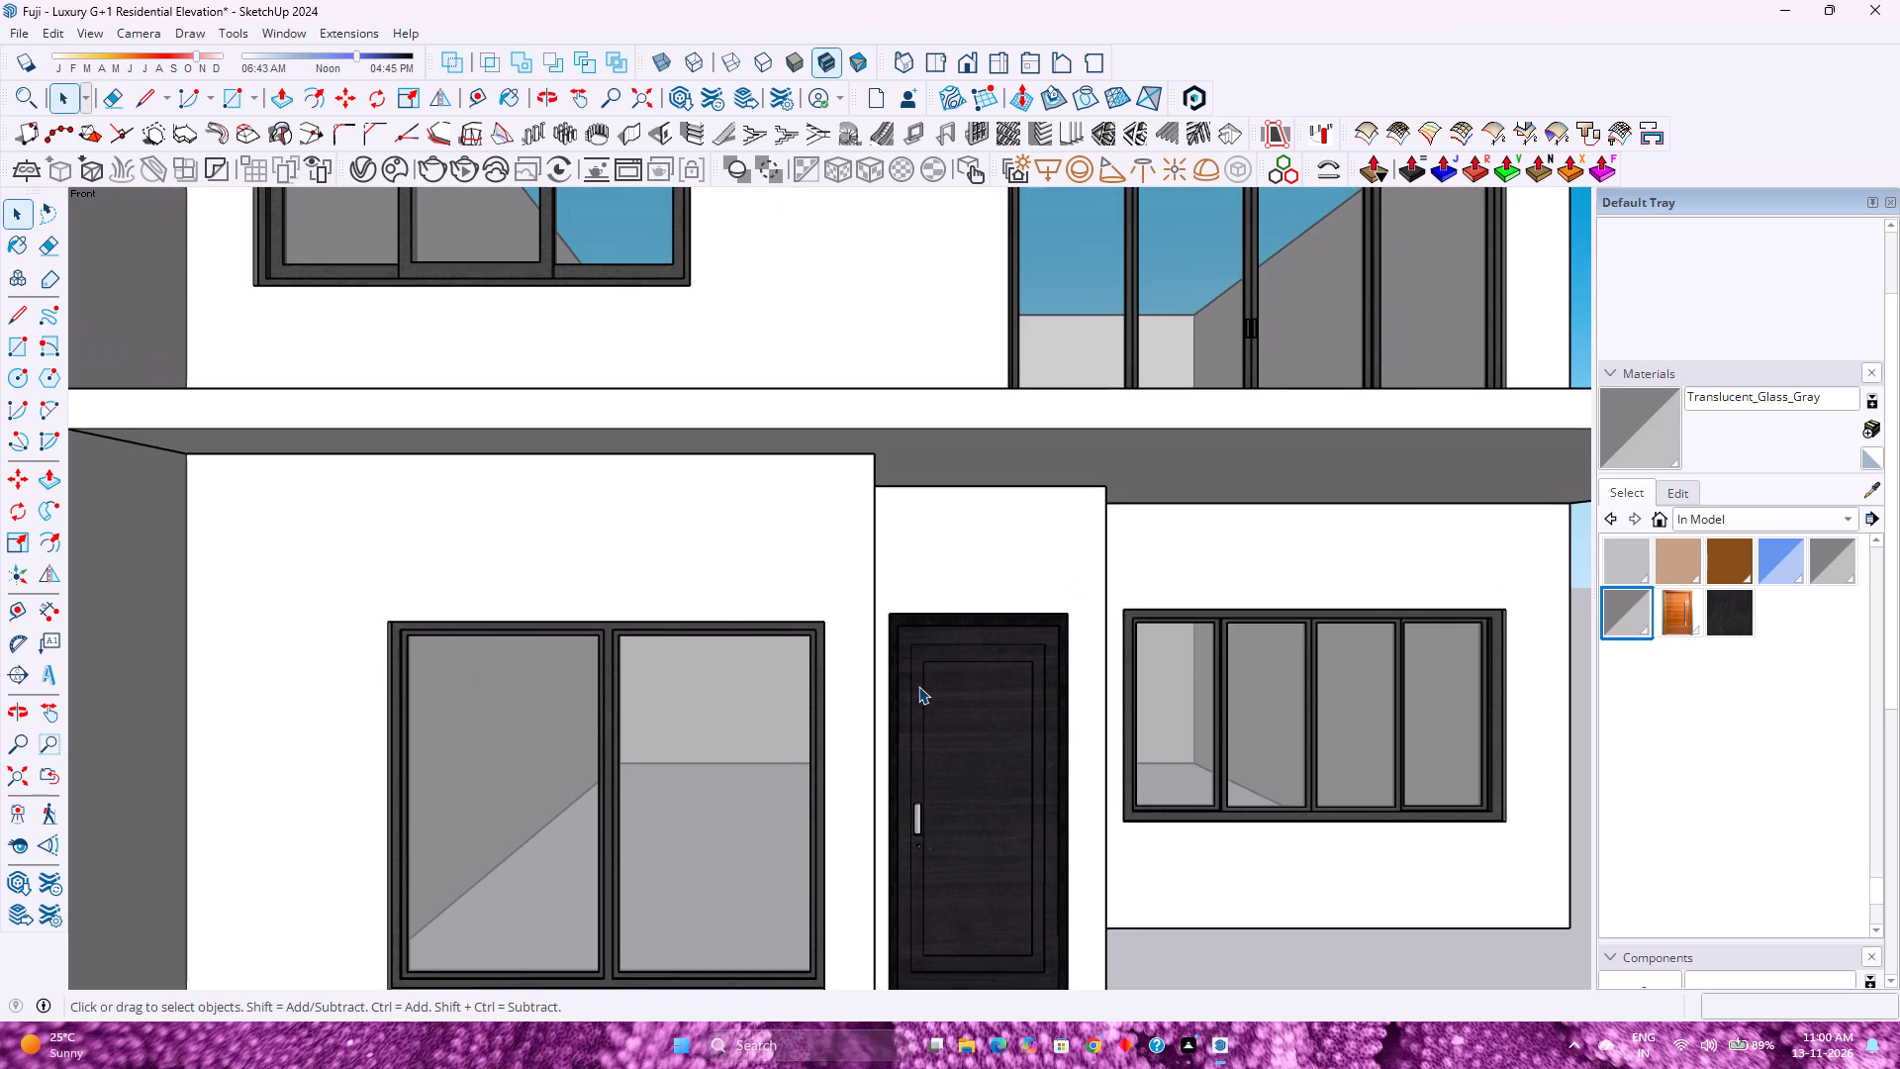
scroll(918, 686, "down", 3)
scroll(918, 686, "up", 1)
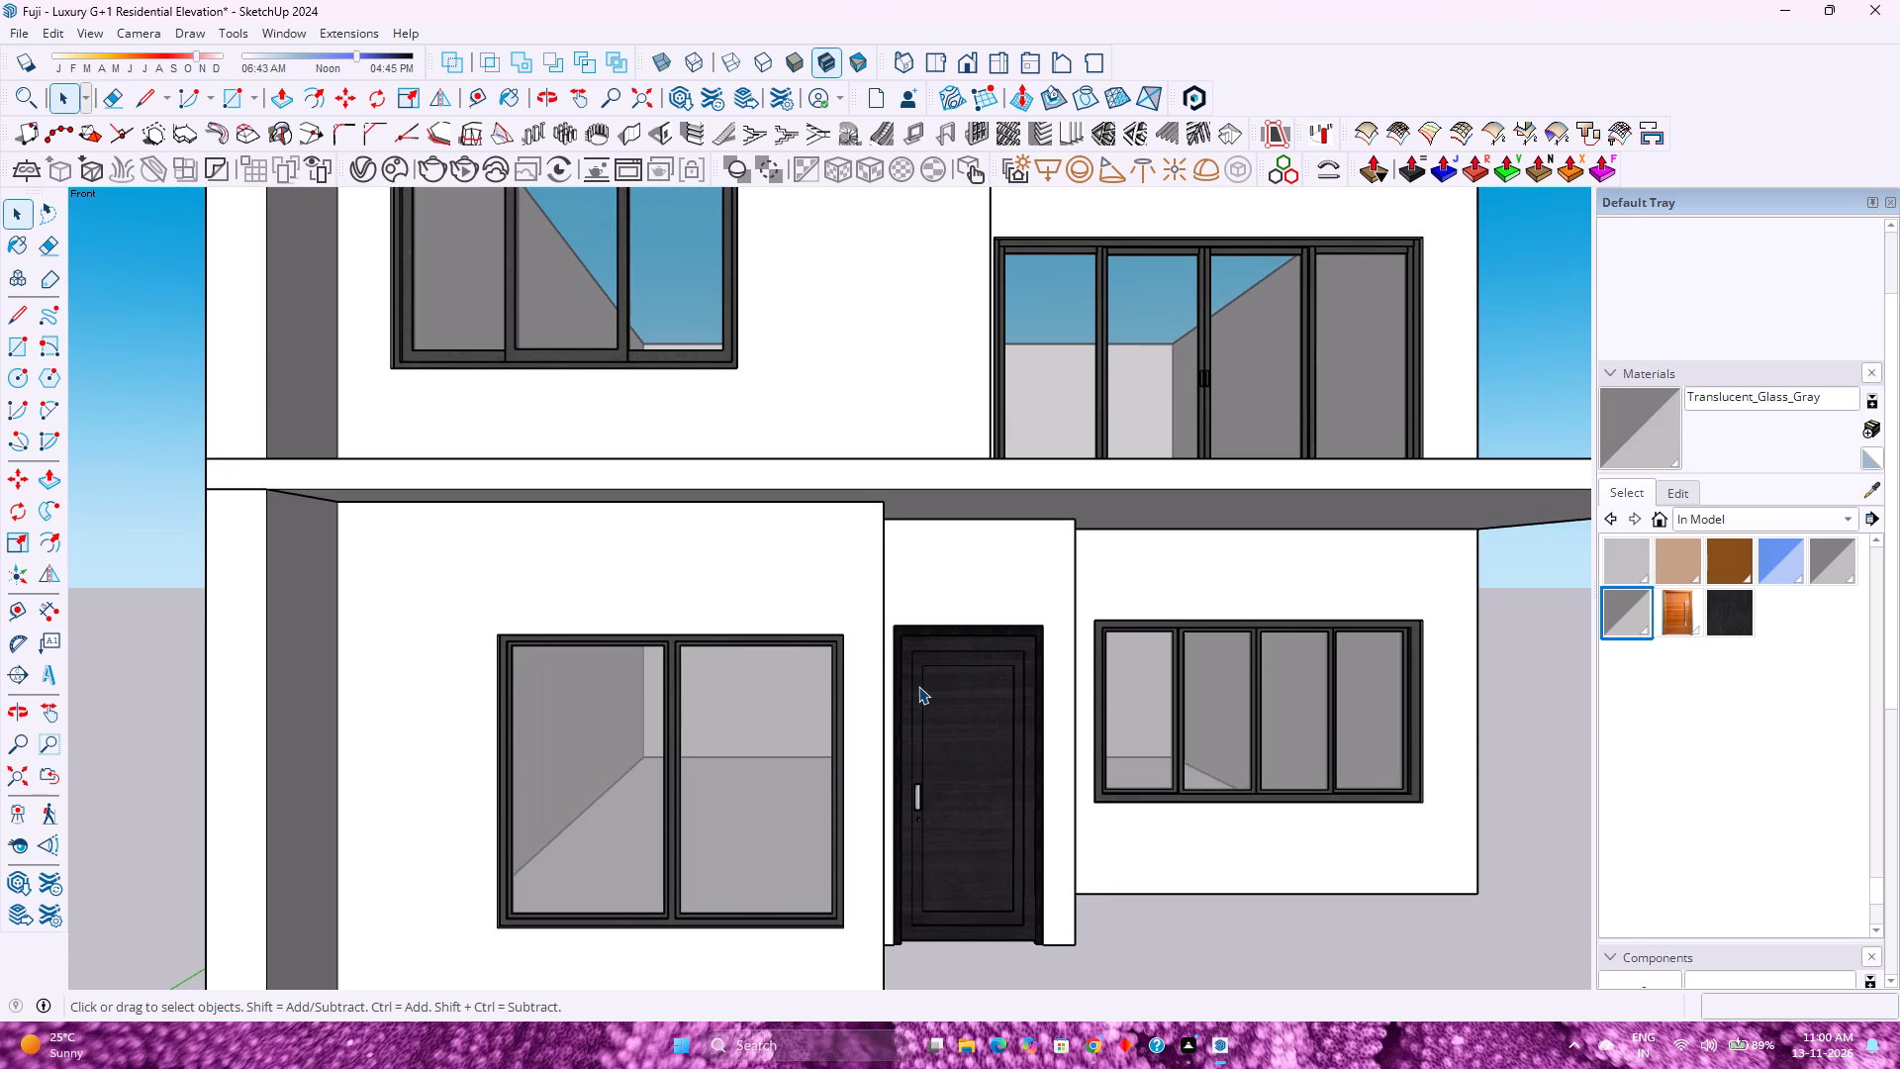
scroll(918, 686, "up", 2)
scroll(918, 686, "down", 3)
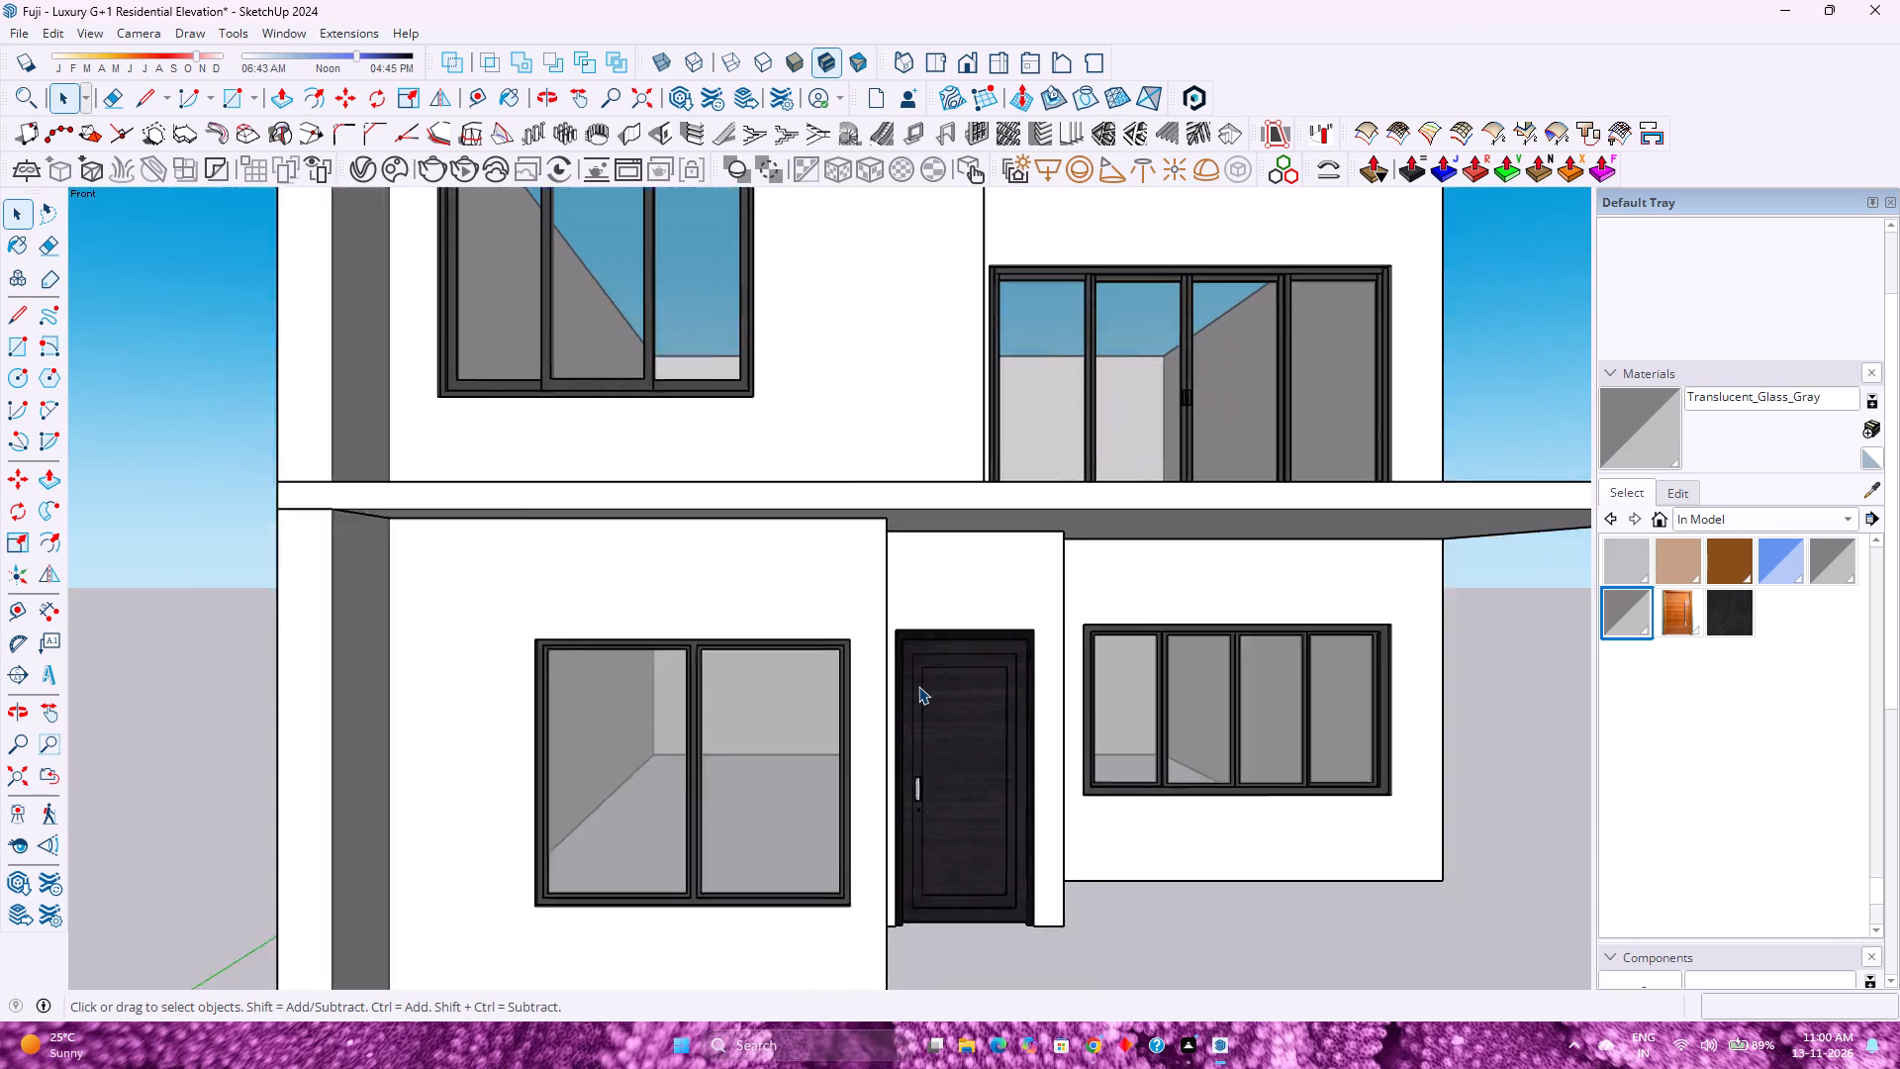
scroll(918, 686, "down", 1)
scroll(918, 686, "up", 4)
scroll(918, 686, "down", 4)
scroll(918, 686, "up", 4)
scroll(918, 686, "down", 4)
scroll(918, 686, "up", 4)
scroll(918, 686, "down", 5)
scroll(918, 686, "up", 5)
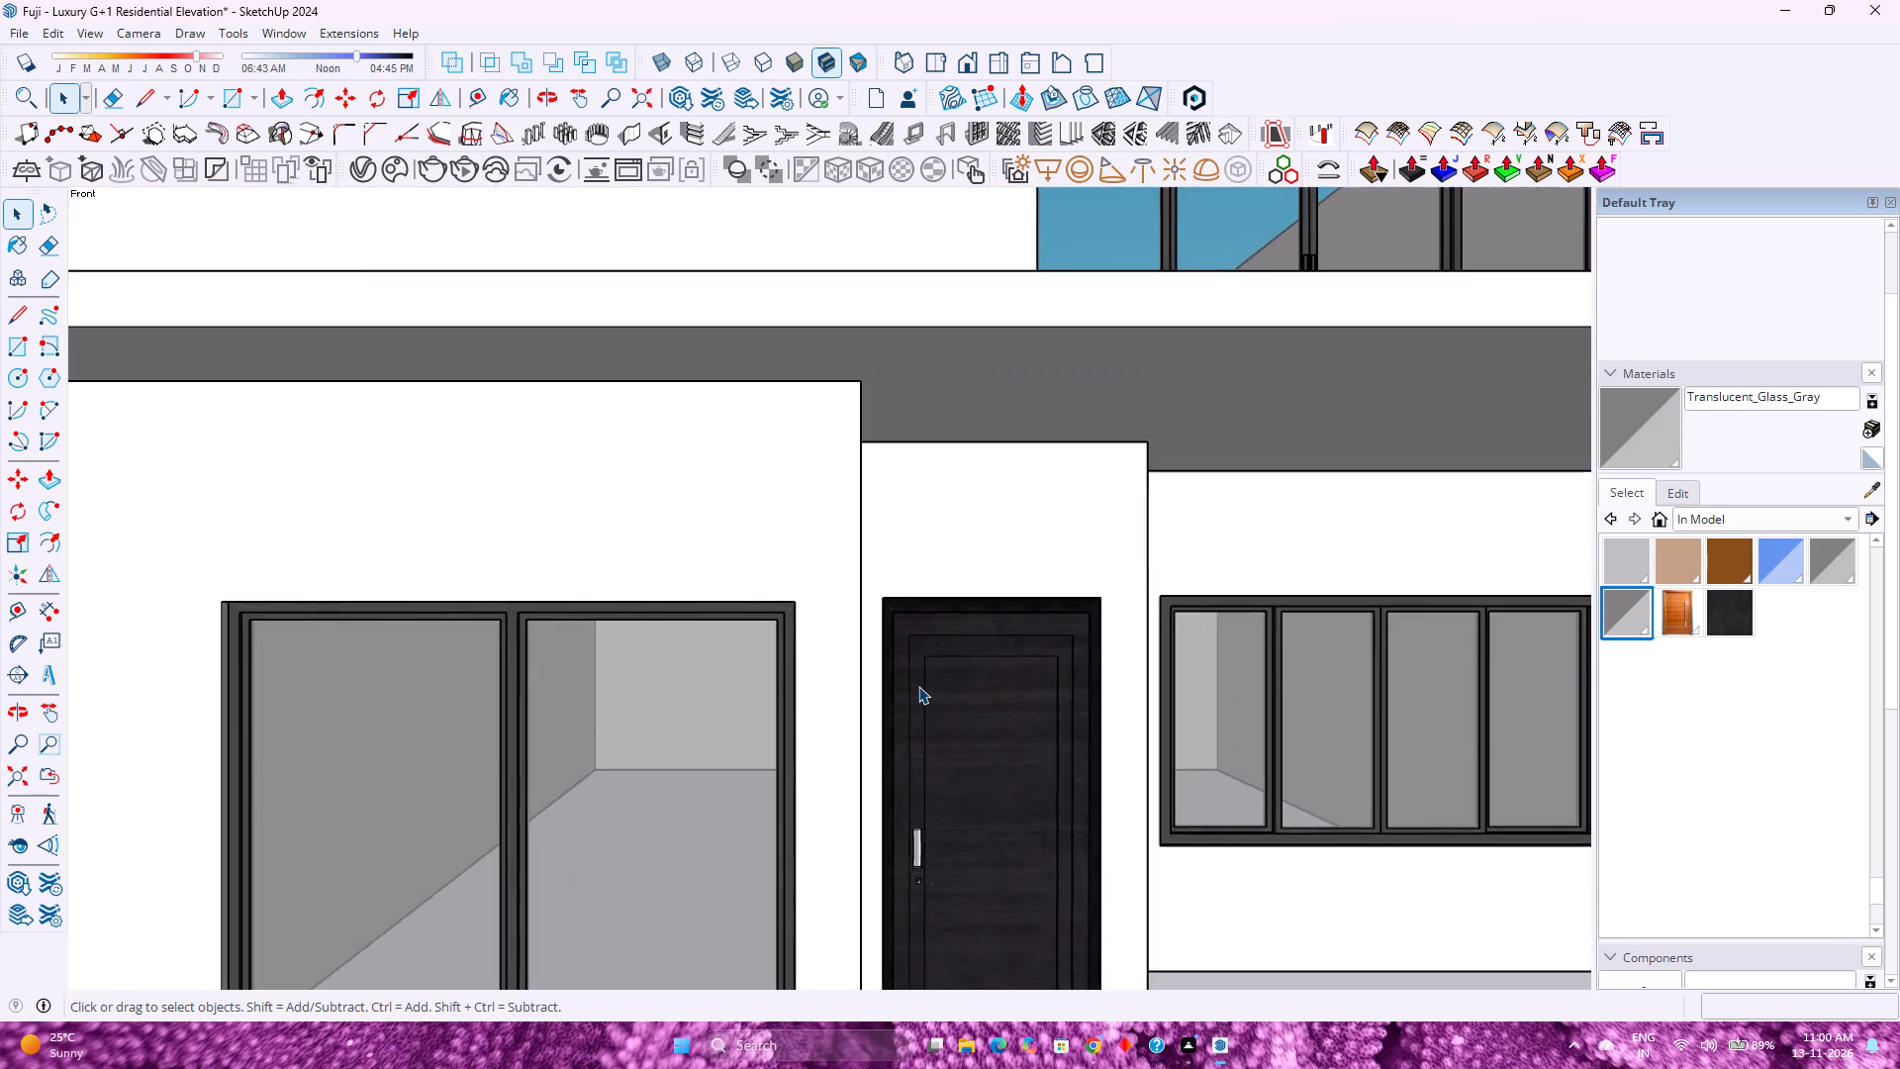
scroll(918, 686, "down", 9)
scroll(942, 687, "up", 4)
scroll(942, 687, "down", 5)
scroll(942, 687, "up", 5)
scroll(942, 687, "down", 4)
scroll(942, 687, "up", 4)
scroll(942, 687, "down", 5)
scroll(942, 687, "up", 5)
scroll(942, 687, "down", 5)
scroll(942, 687, "up", 5)
scroll(942, 687, "down", 6)
scroll(942, 687, "up", 4)
scroll(941, 687, "down", 5)
scroll(941, 687, "up", 5)
scroll(918, 685, "down", 5)
scroll(918, 685, "up", 1)
scroll(591, 665, "down", 5)
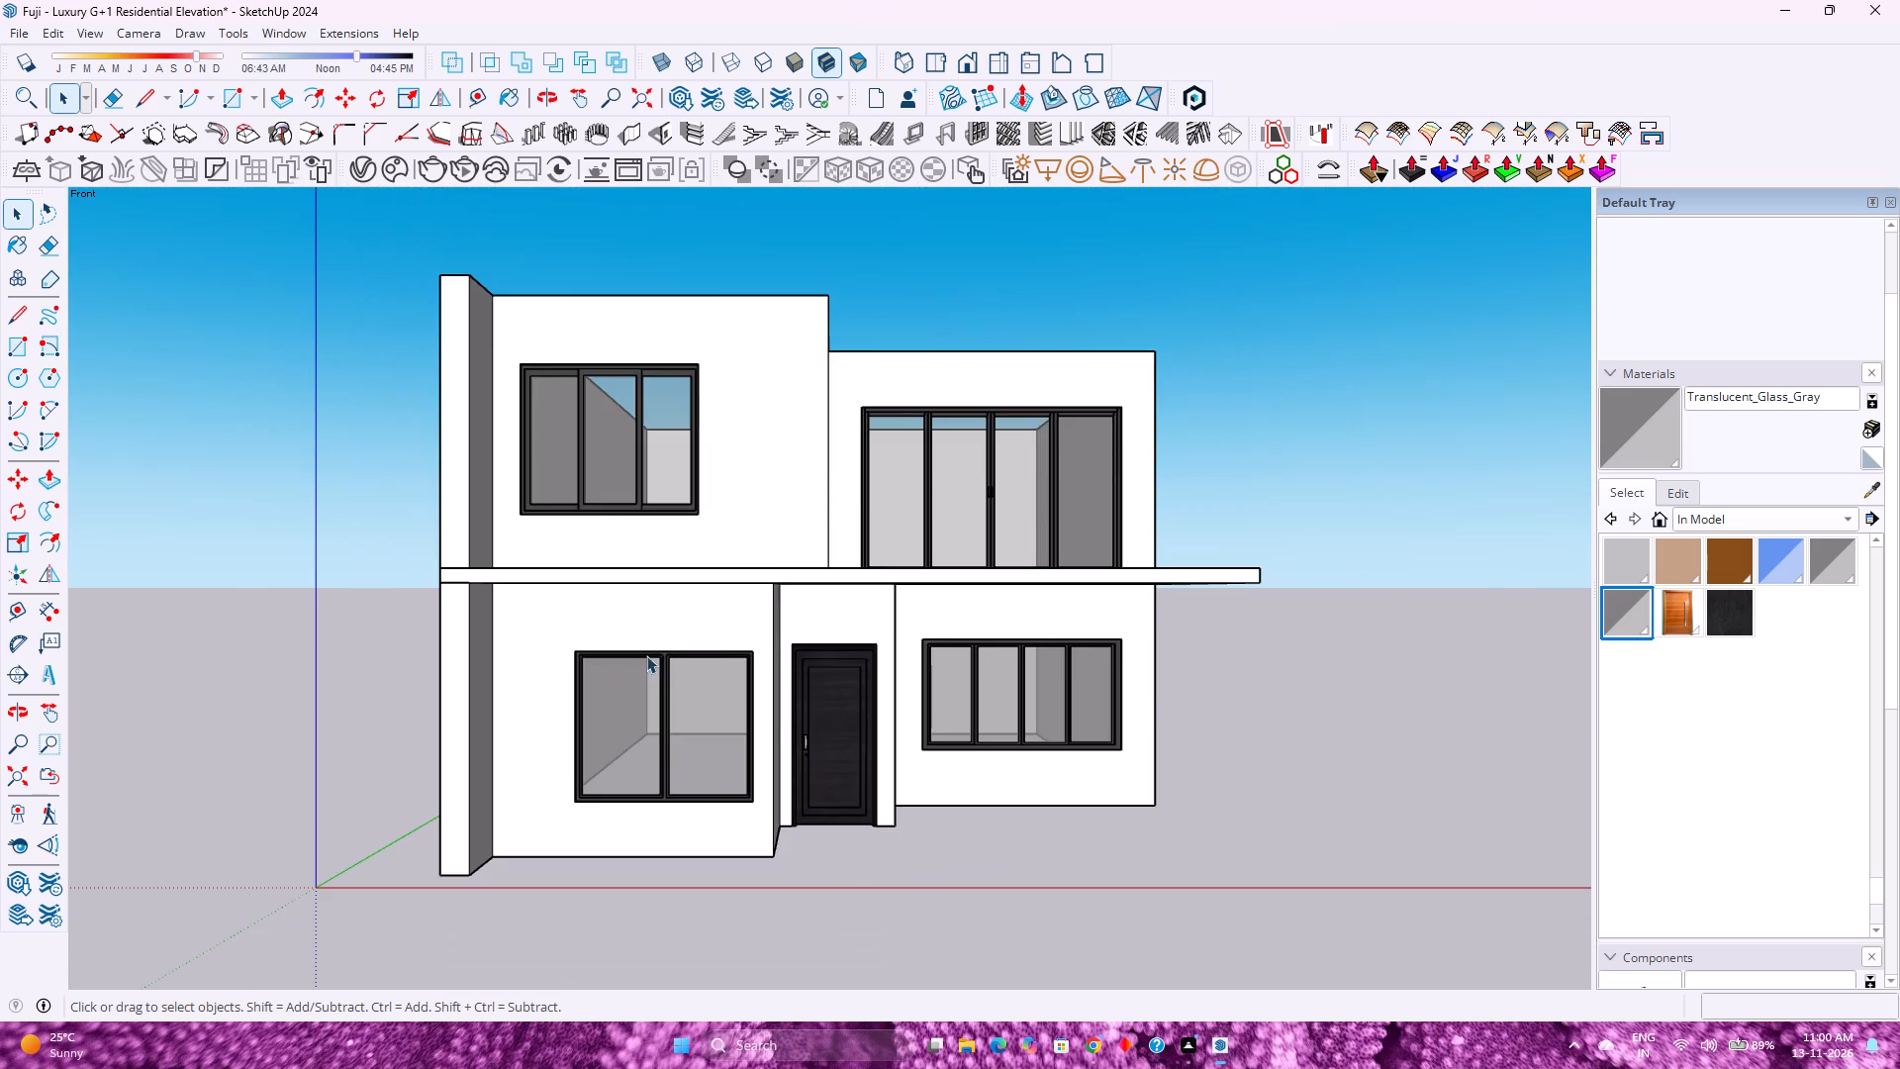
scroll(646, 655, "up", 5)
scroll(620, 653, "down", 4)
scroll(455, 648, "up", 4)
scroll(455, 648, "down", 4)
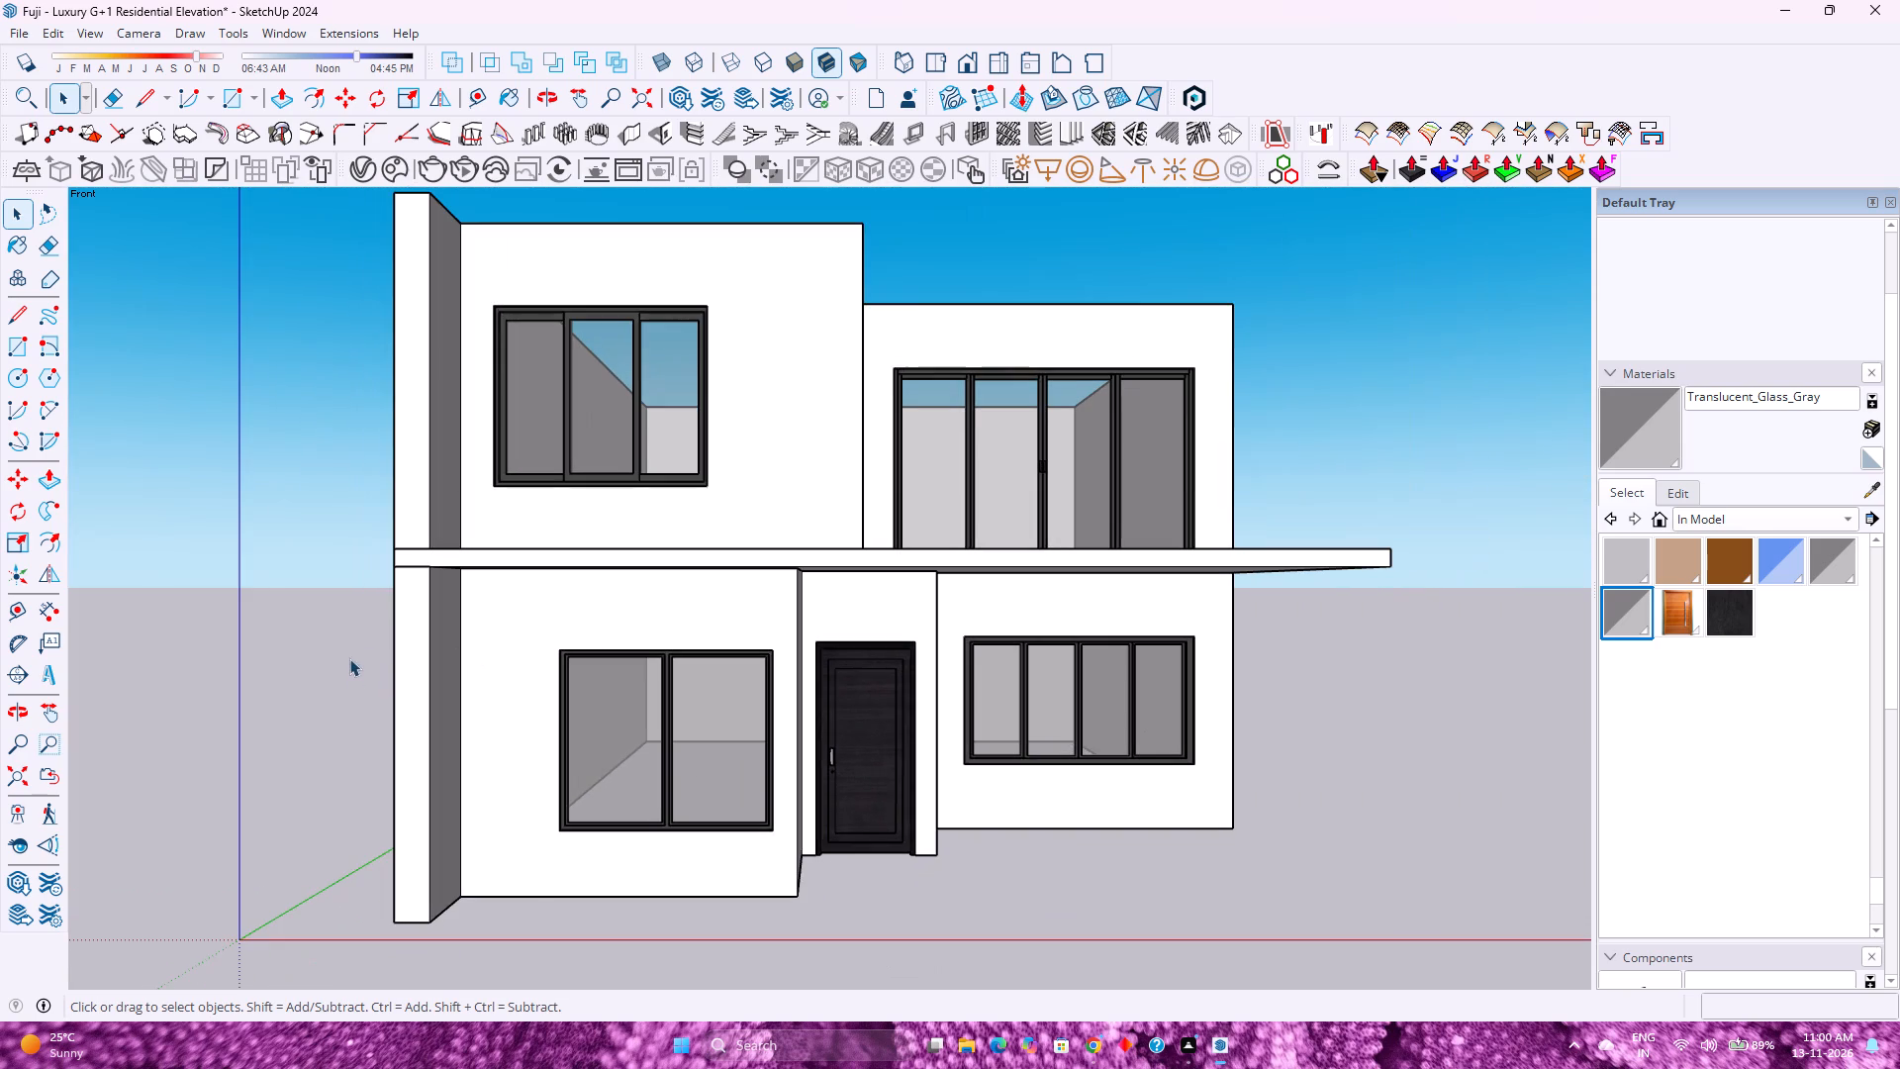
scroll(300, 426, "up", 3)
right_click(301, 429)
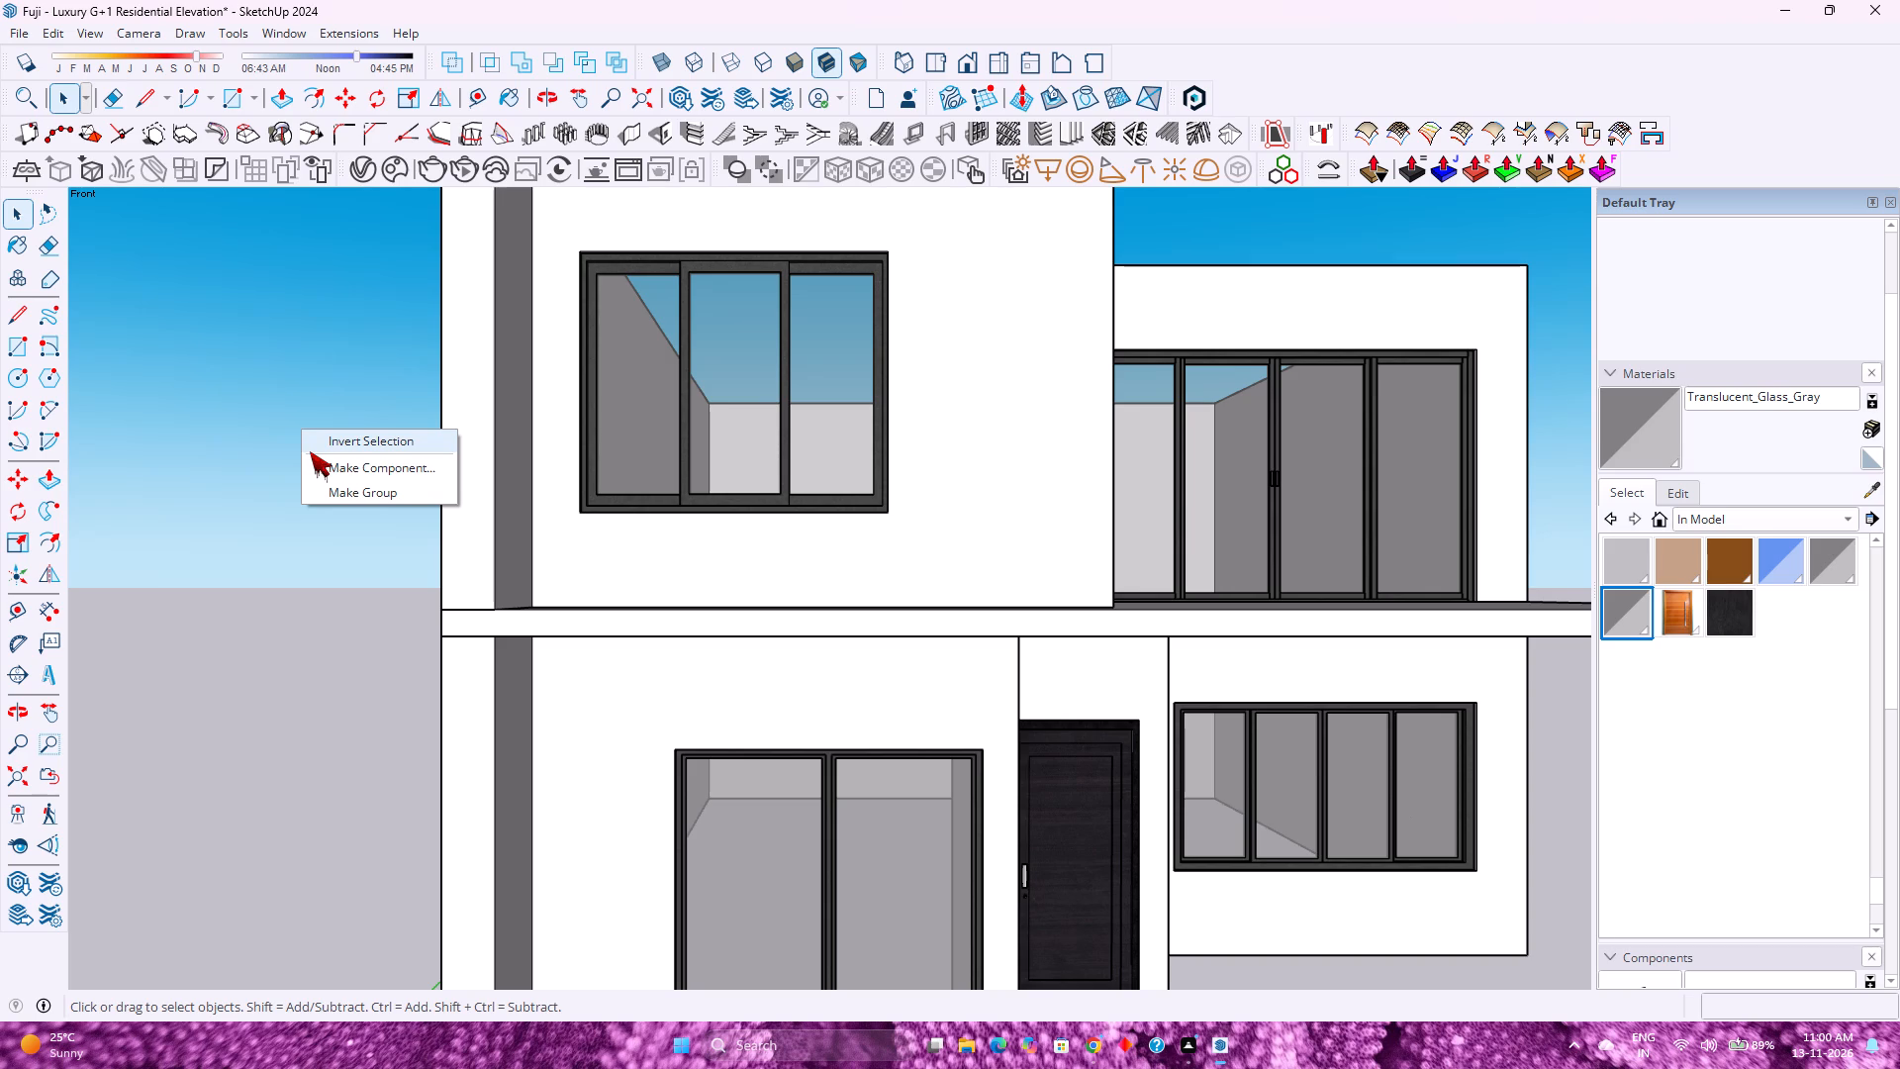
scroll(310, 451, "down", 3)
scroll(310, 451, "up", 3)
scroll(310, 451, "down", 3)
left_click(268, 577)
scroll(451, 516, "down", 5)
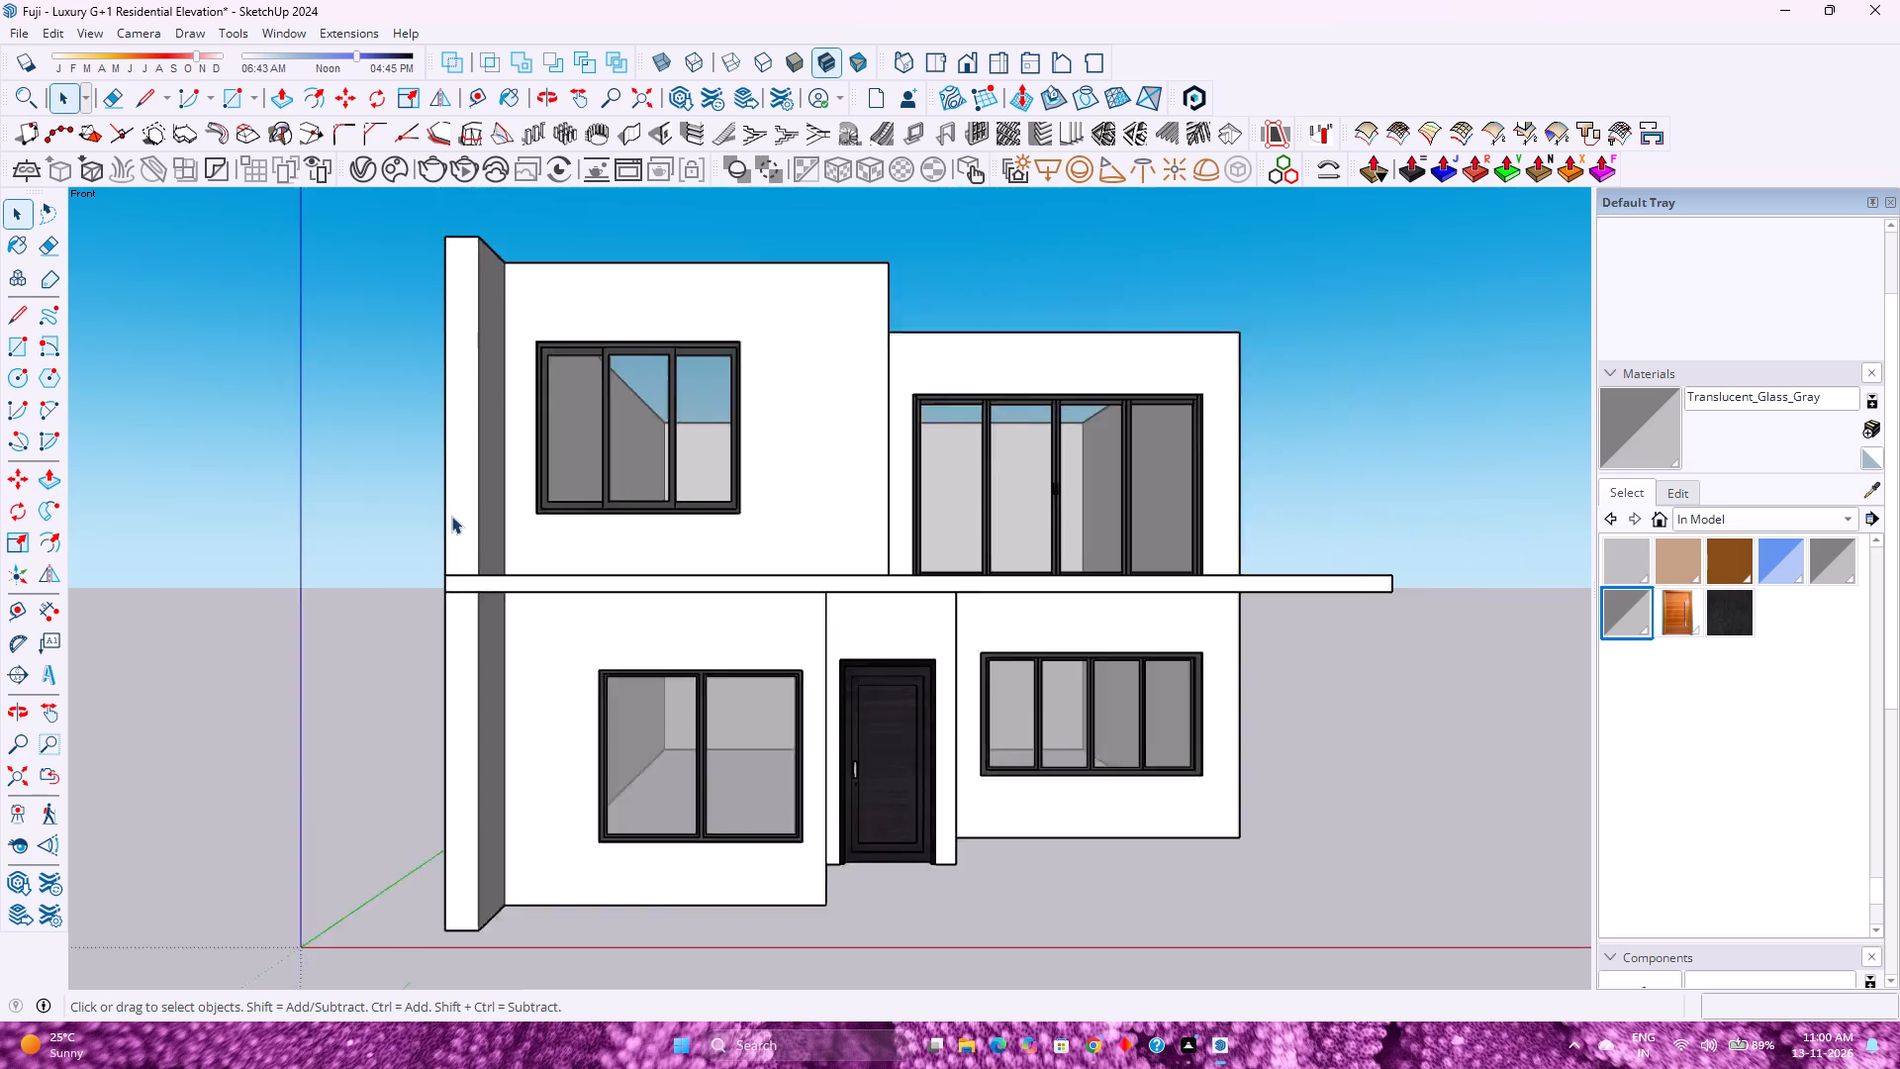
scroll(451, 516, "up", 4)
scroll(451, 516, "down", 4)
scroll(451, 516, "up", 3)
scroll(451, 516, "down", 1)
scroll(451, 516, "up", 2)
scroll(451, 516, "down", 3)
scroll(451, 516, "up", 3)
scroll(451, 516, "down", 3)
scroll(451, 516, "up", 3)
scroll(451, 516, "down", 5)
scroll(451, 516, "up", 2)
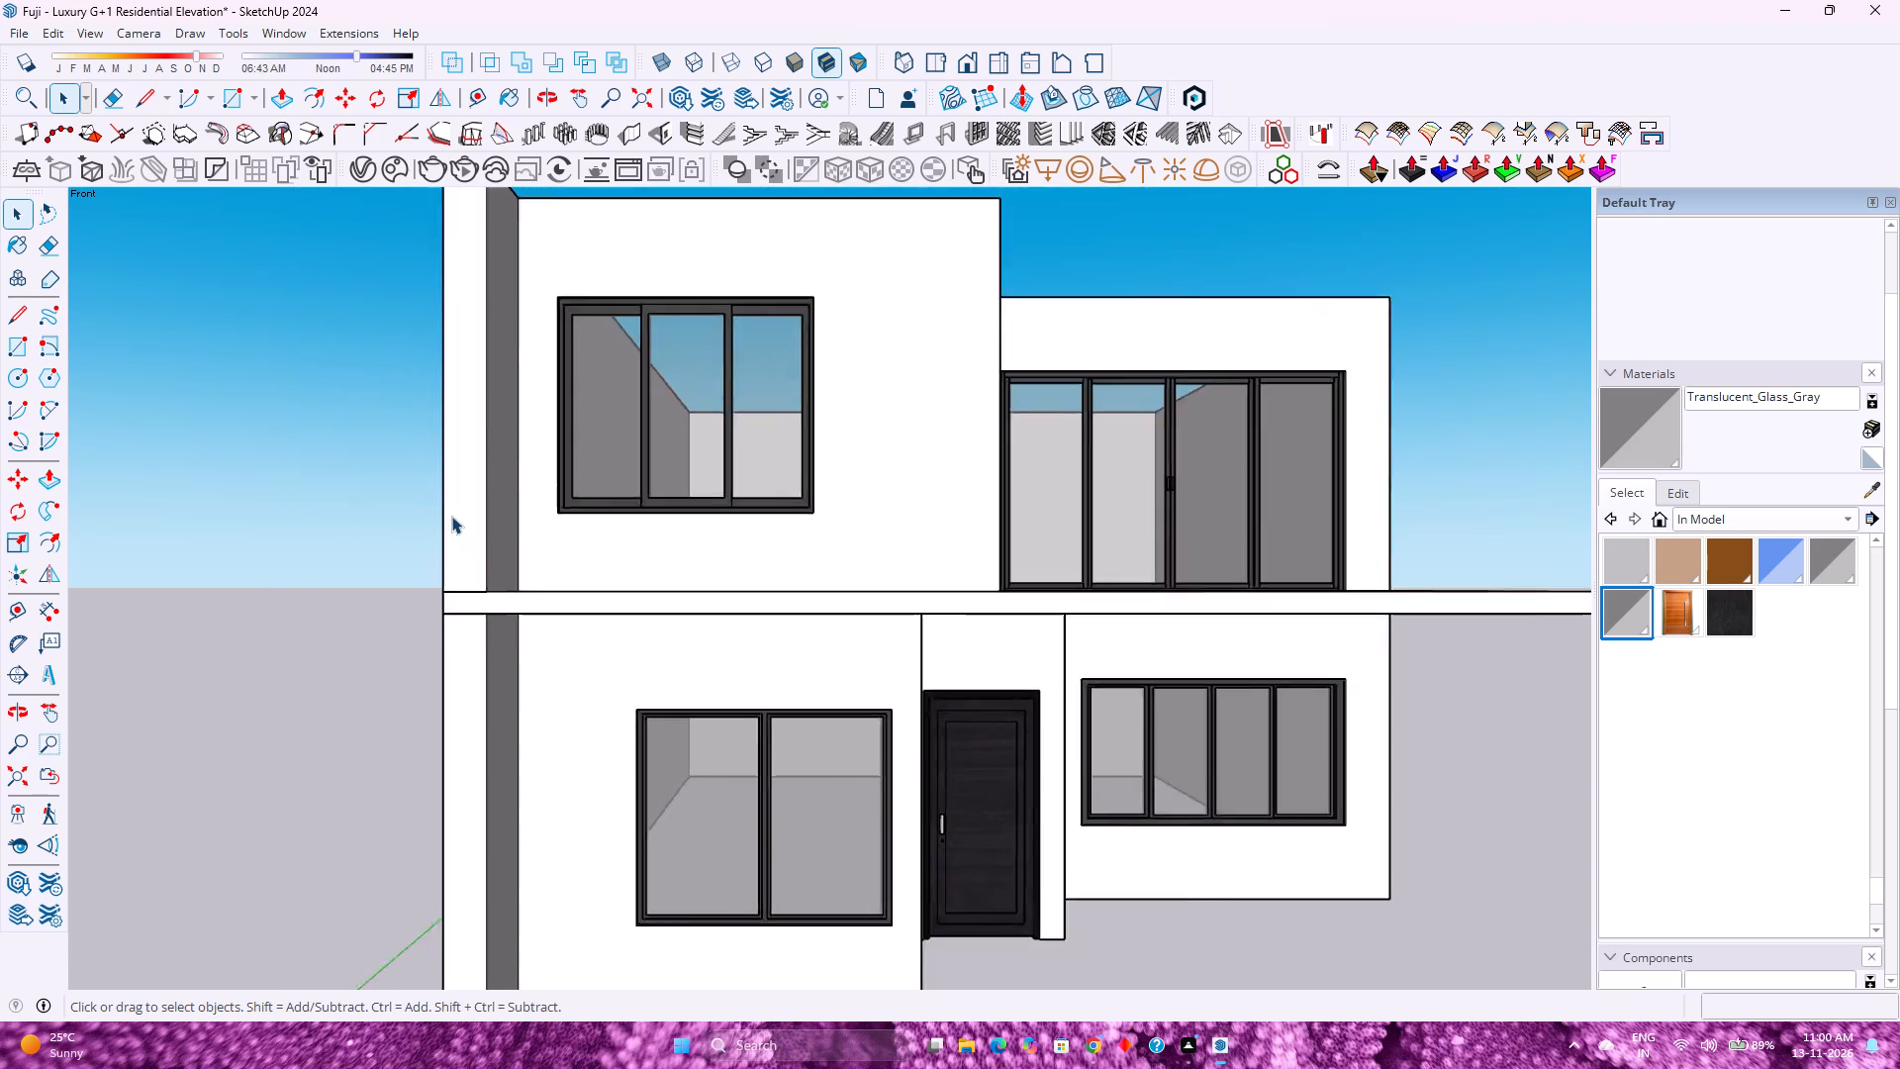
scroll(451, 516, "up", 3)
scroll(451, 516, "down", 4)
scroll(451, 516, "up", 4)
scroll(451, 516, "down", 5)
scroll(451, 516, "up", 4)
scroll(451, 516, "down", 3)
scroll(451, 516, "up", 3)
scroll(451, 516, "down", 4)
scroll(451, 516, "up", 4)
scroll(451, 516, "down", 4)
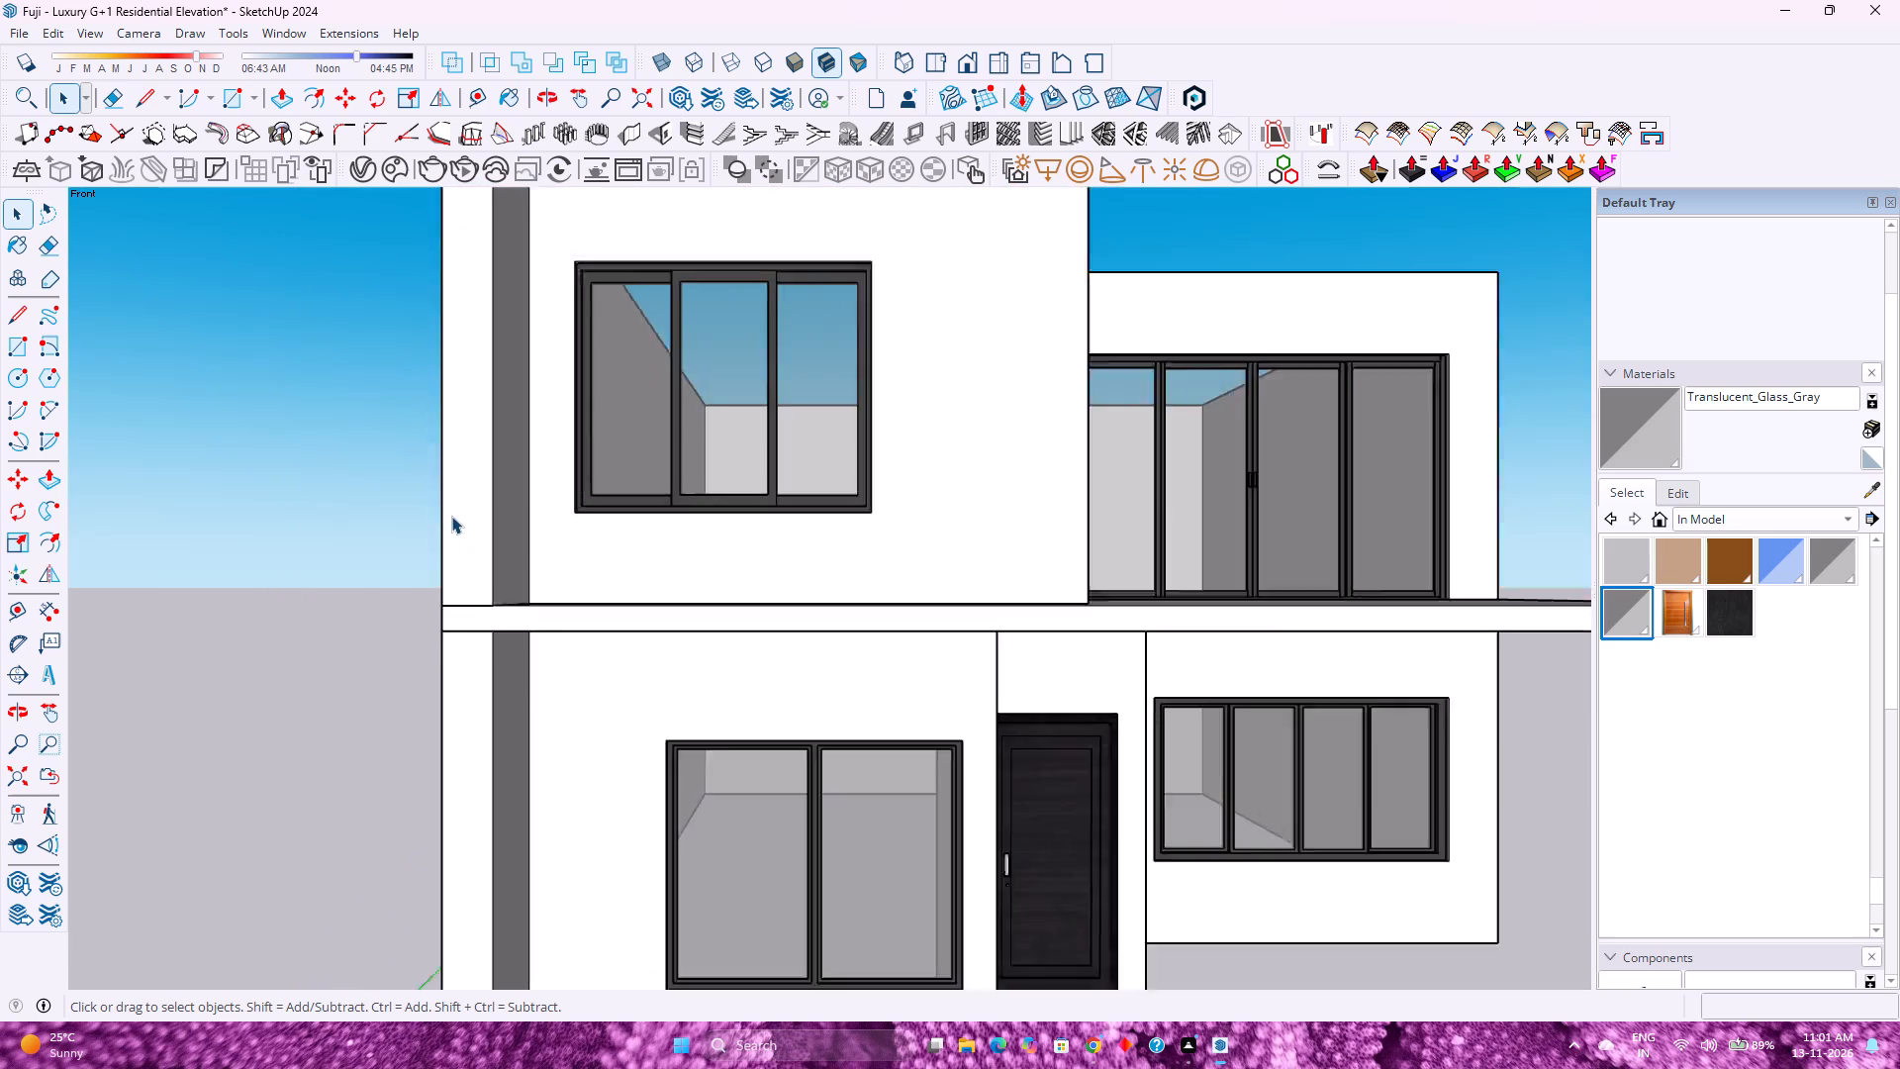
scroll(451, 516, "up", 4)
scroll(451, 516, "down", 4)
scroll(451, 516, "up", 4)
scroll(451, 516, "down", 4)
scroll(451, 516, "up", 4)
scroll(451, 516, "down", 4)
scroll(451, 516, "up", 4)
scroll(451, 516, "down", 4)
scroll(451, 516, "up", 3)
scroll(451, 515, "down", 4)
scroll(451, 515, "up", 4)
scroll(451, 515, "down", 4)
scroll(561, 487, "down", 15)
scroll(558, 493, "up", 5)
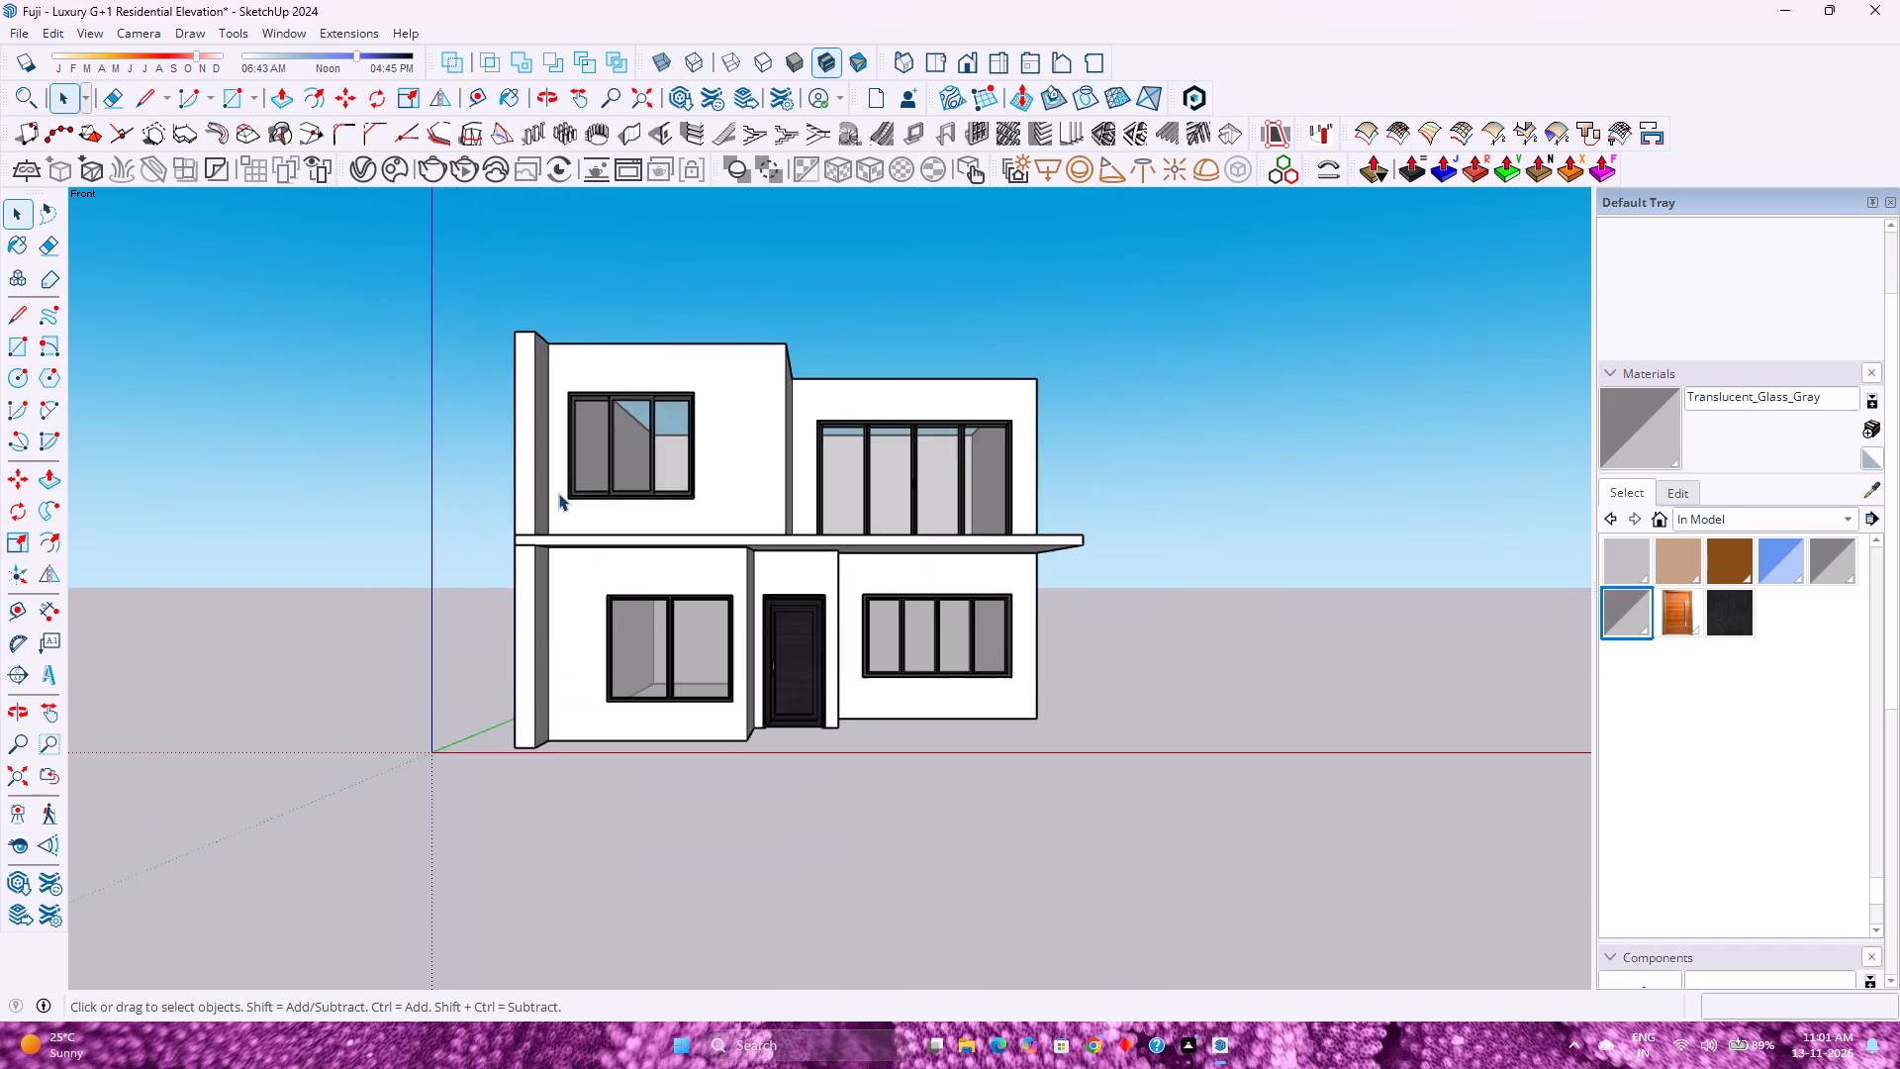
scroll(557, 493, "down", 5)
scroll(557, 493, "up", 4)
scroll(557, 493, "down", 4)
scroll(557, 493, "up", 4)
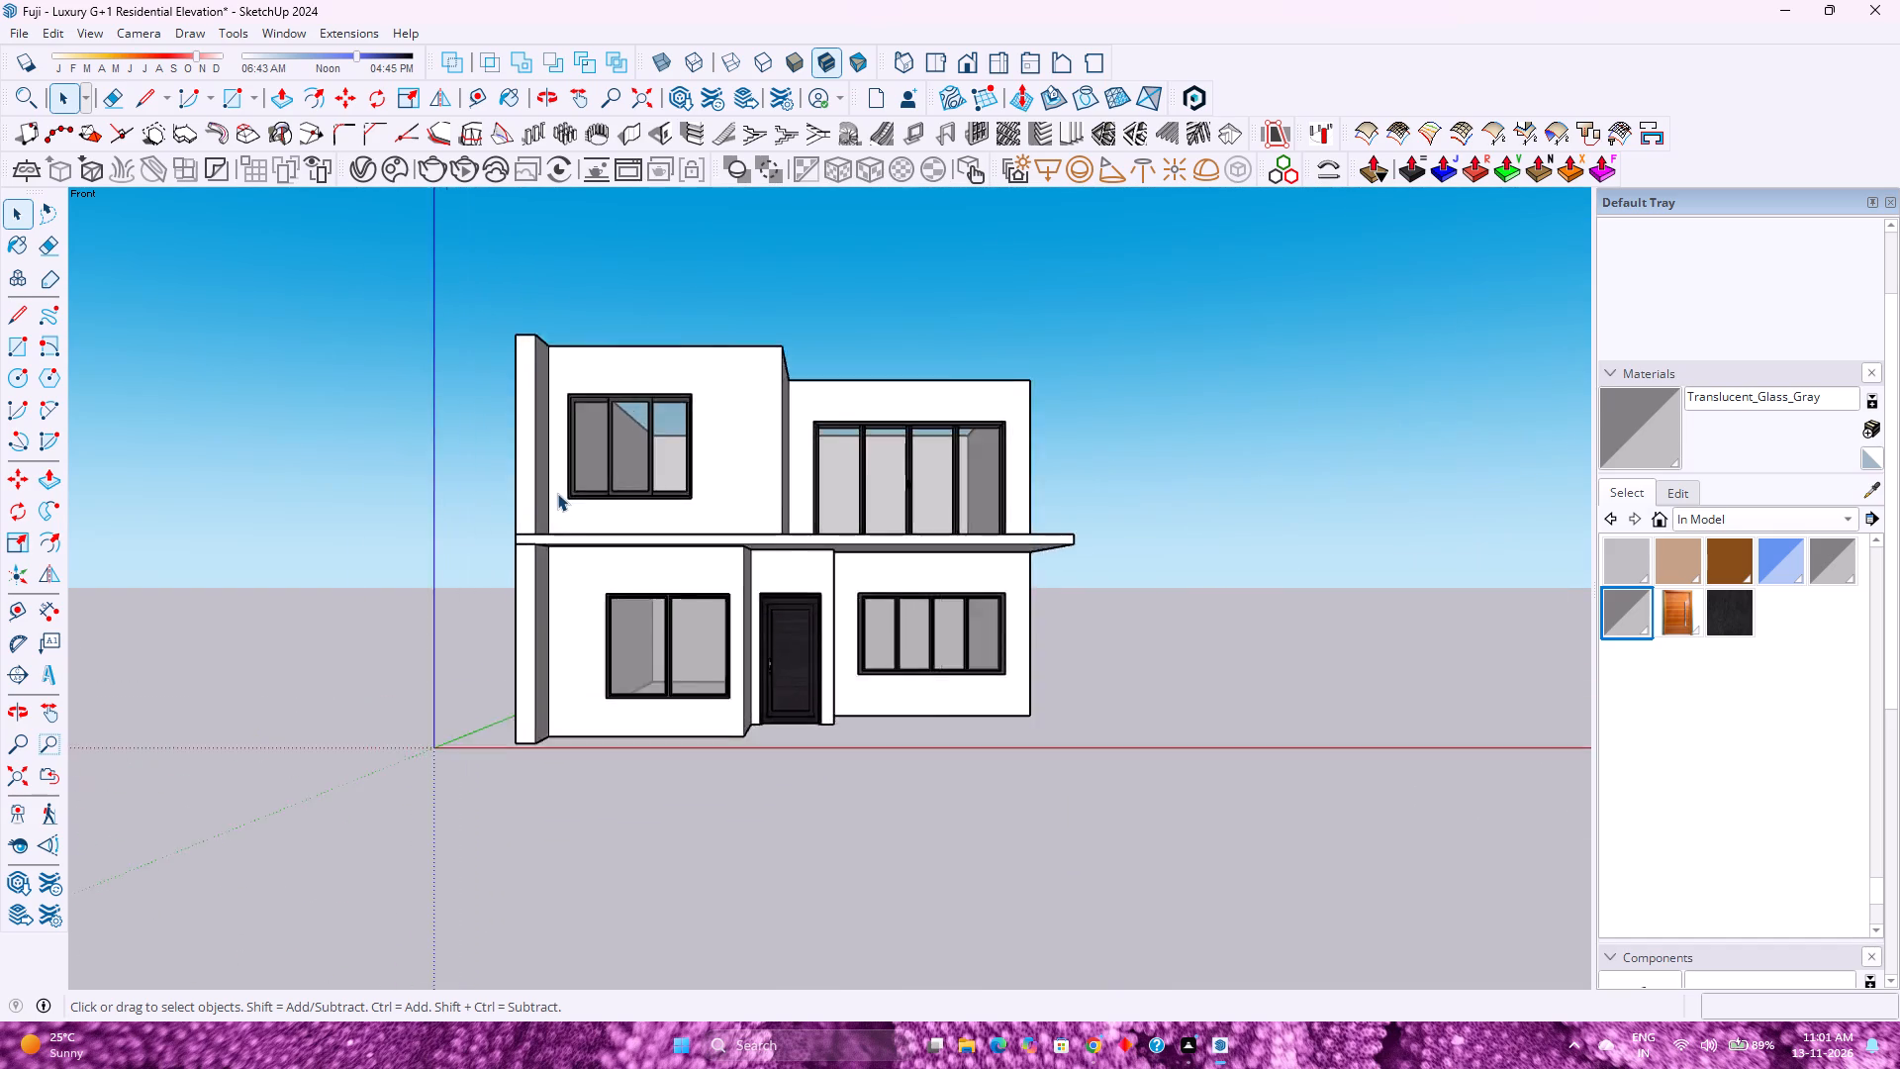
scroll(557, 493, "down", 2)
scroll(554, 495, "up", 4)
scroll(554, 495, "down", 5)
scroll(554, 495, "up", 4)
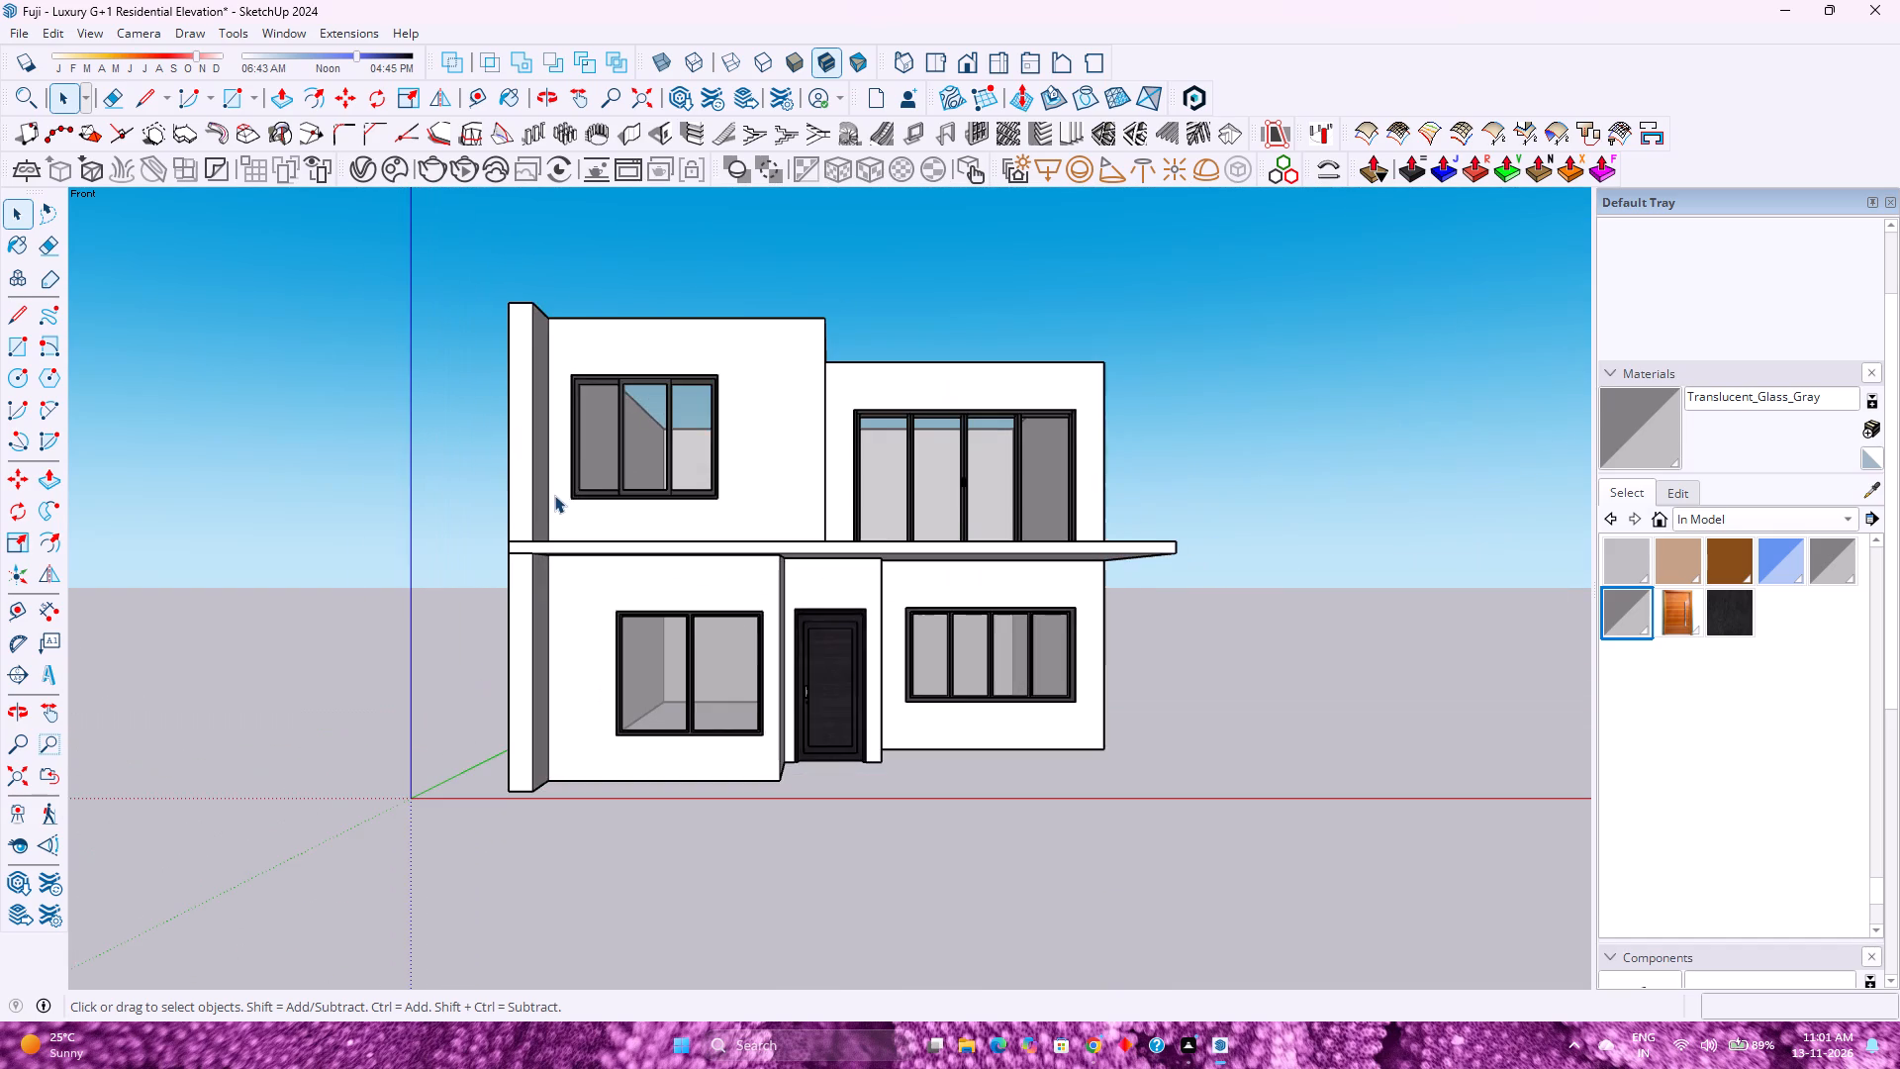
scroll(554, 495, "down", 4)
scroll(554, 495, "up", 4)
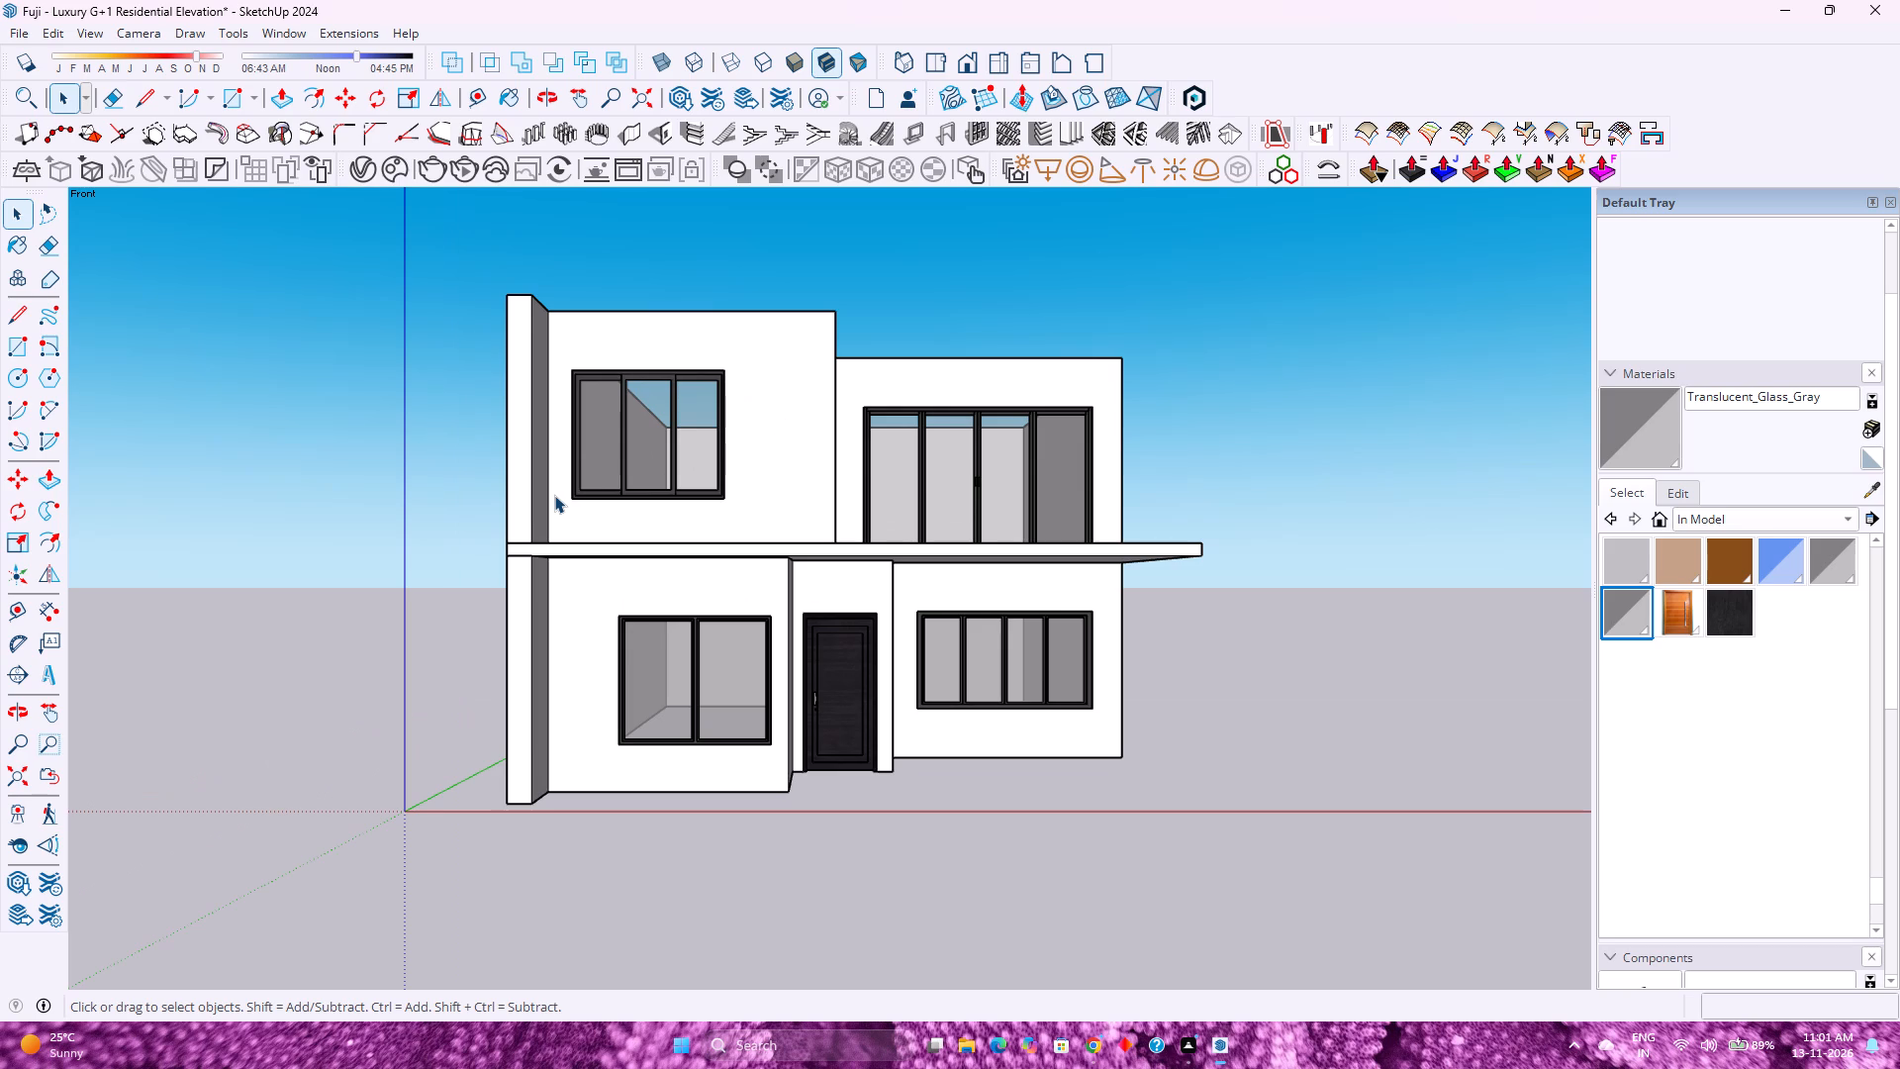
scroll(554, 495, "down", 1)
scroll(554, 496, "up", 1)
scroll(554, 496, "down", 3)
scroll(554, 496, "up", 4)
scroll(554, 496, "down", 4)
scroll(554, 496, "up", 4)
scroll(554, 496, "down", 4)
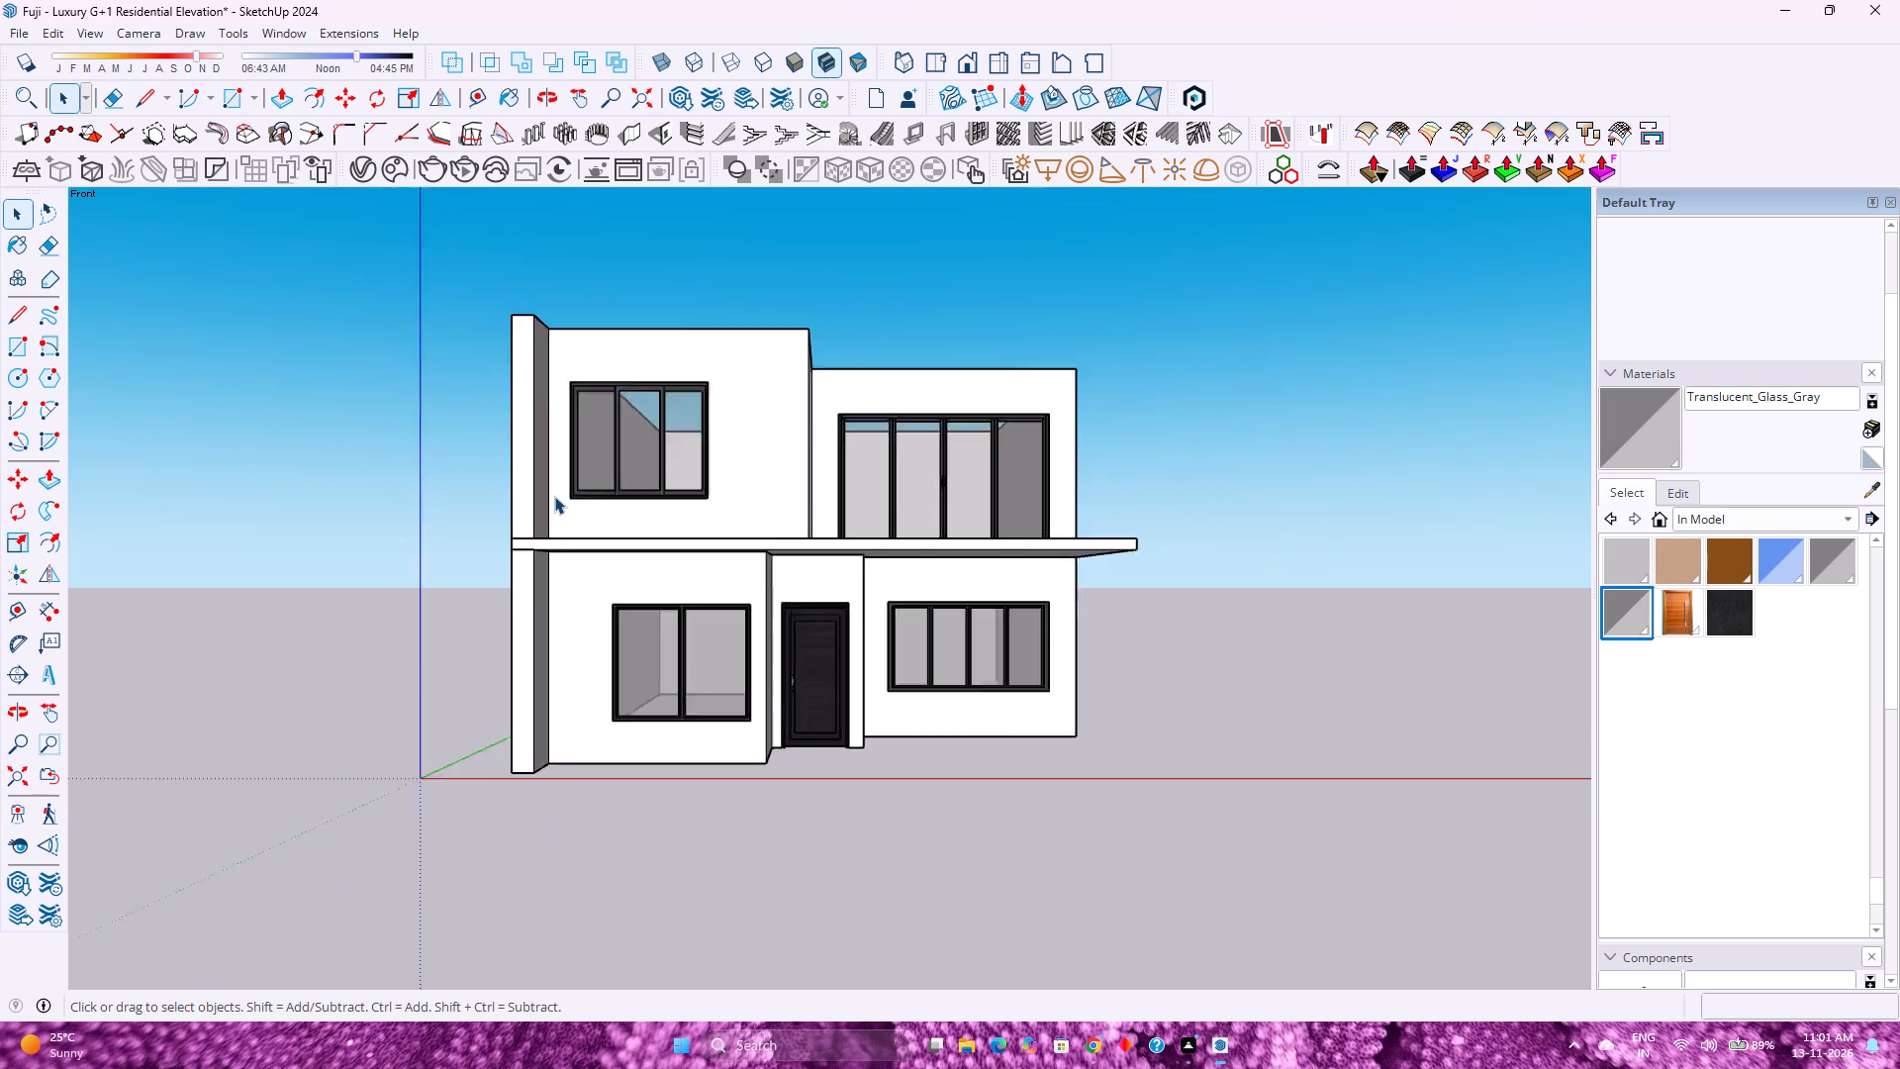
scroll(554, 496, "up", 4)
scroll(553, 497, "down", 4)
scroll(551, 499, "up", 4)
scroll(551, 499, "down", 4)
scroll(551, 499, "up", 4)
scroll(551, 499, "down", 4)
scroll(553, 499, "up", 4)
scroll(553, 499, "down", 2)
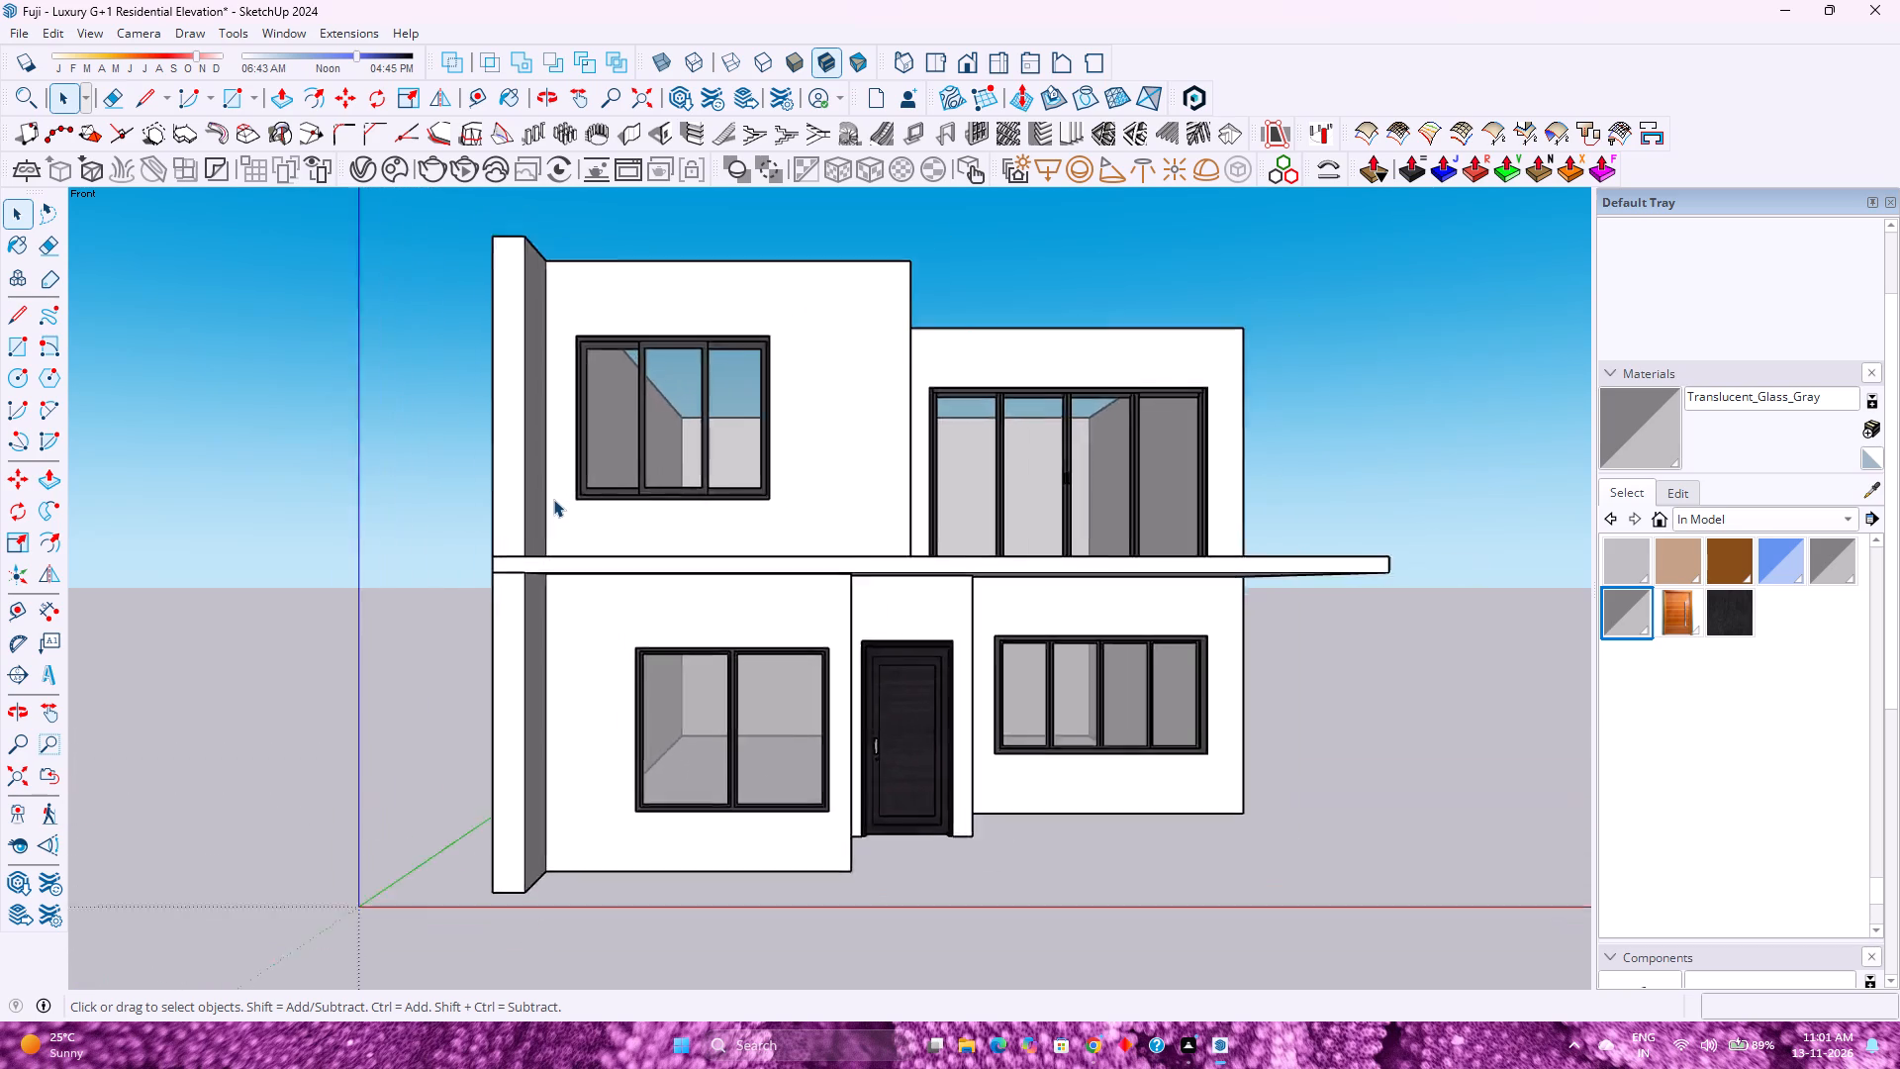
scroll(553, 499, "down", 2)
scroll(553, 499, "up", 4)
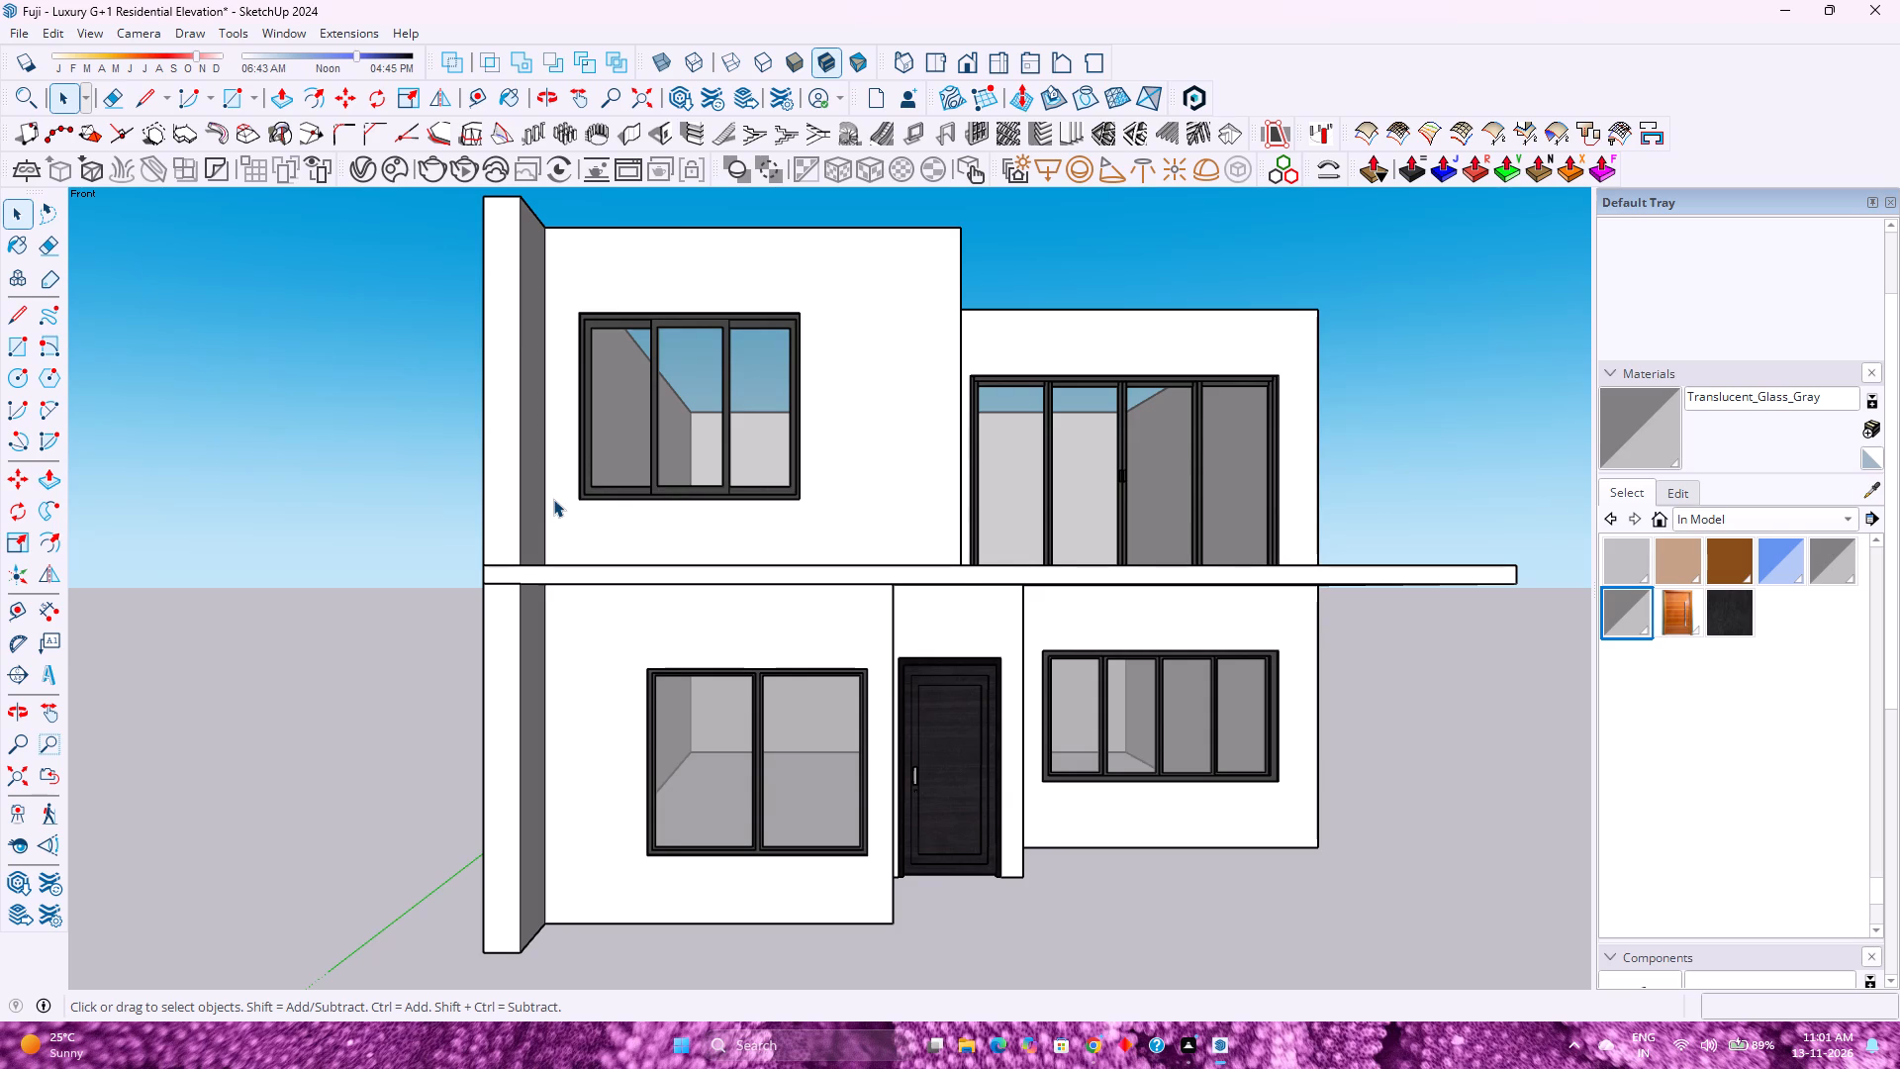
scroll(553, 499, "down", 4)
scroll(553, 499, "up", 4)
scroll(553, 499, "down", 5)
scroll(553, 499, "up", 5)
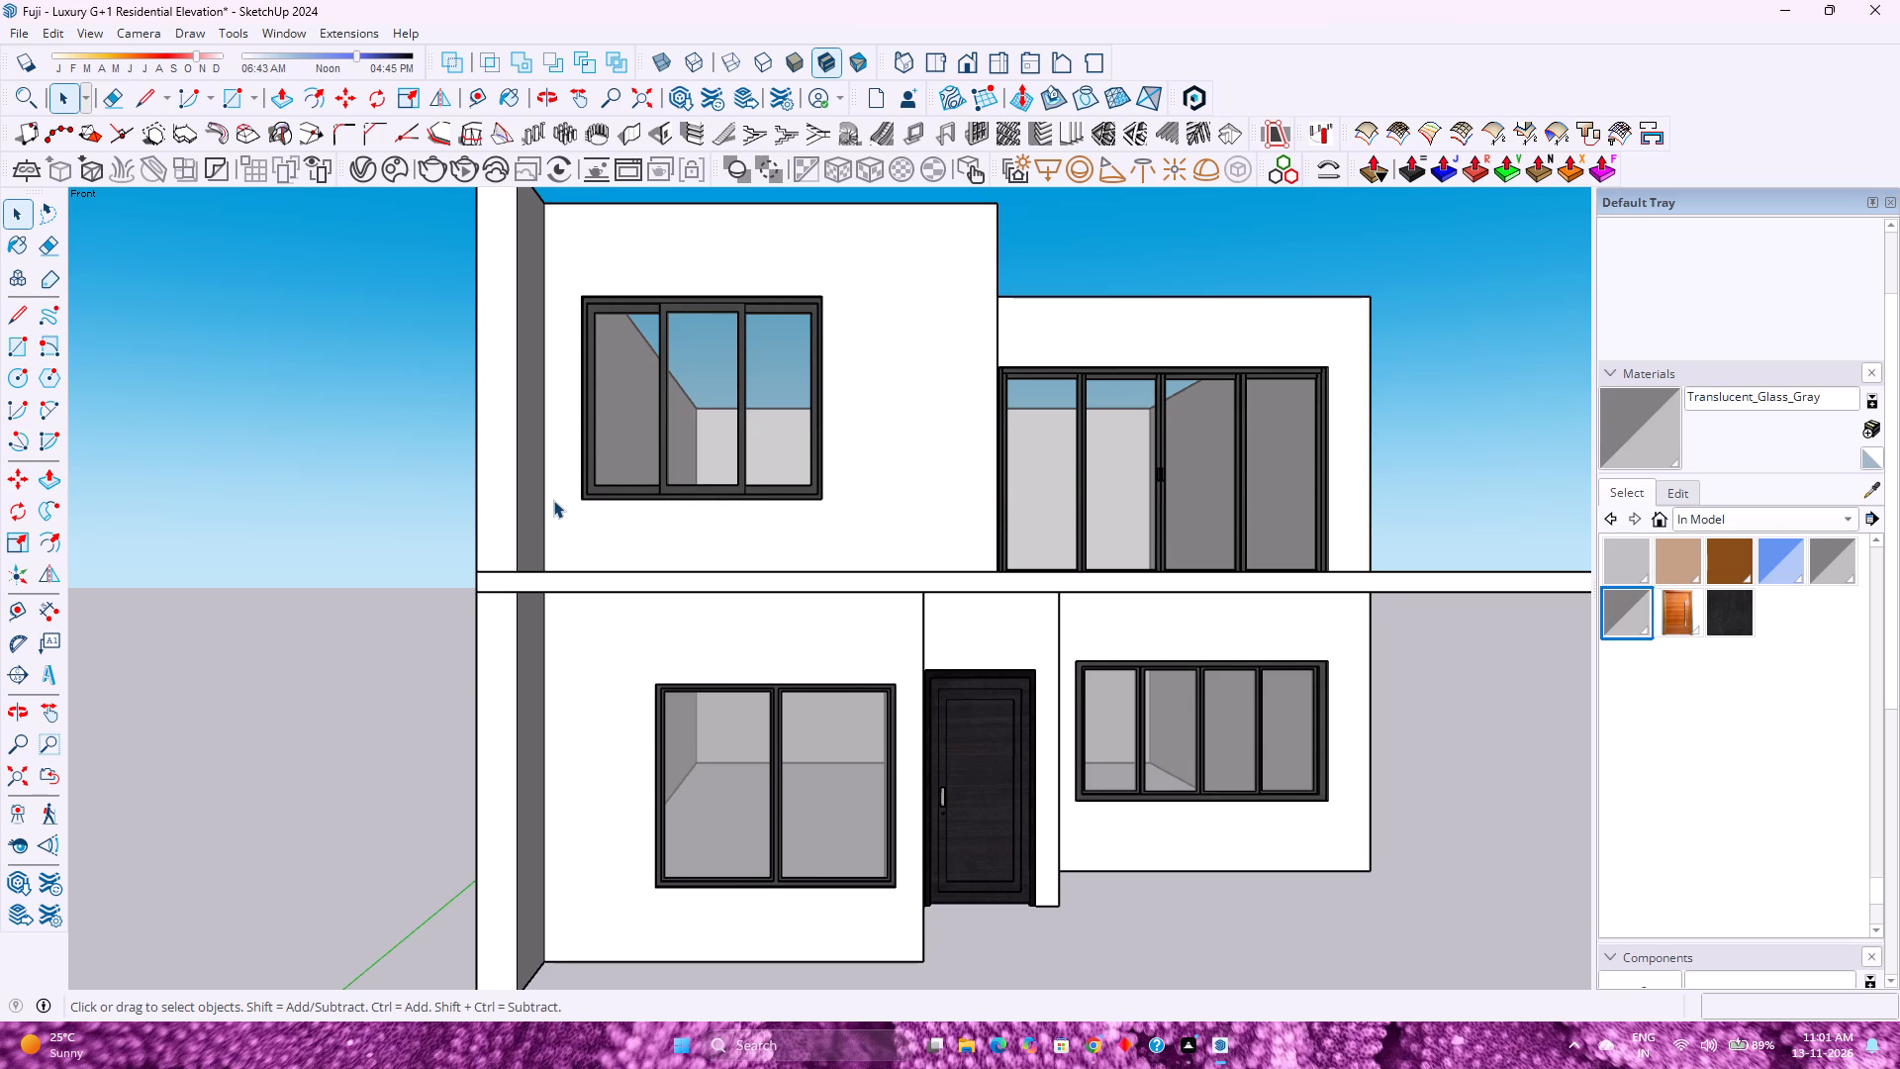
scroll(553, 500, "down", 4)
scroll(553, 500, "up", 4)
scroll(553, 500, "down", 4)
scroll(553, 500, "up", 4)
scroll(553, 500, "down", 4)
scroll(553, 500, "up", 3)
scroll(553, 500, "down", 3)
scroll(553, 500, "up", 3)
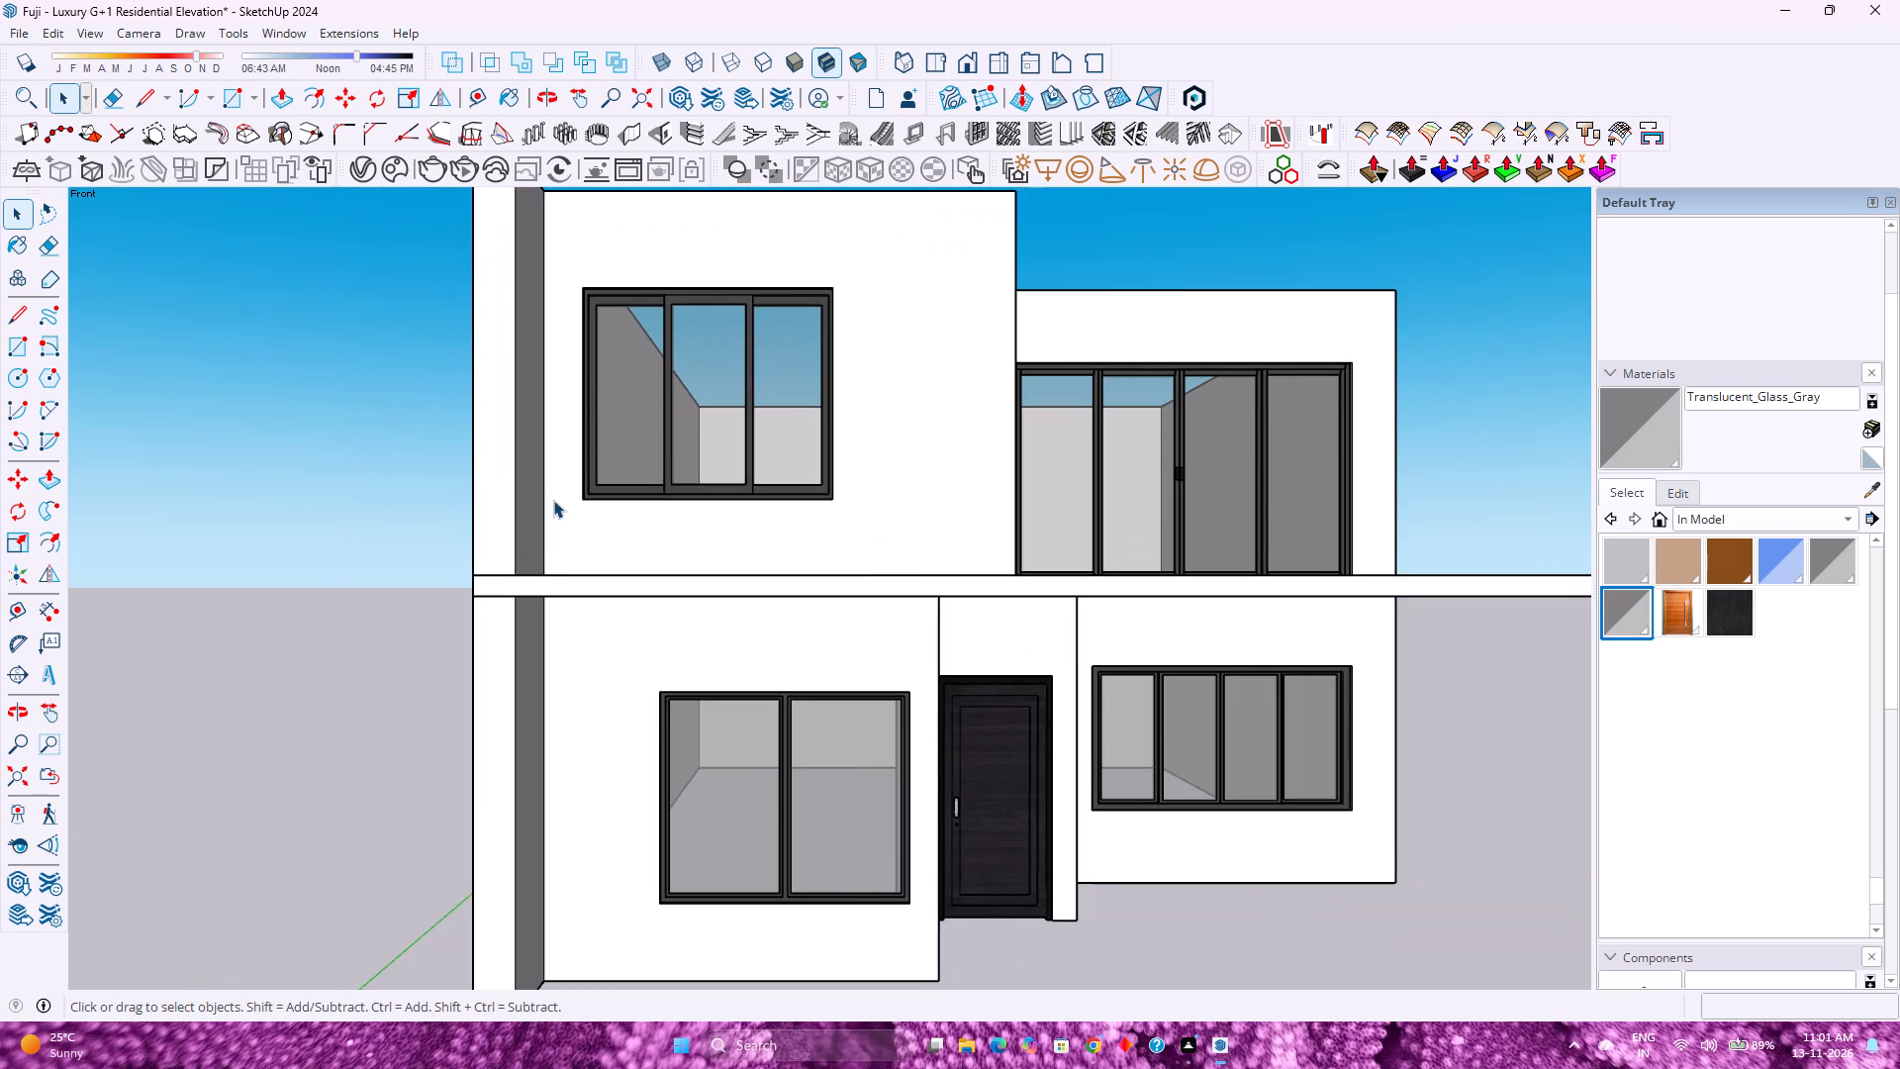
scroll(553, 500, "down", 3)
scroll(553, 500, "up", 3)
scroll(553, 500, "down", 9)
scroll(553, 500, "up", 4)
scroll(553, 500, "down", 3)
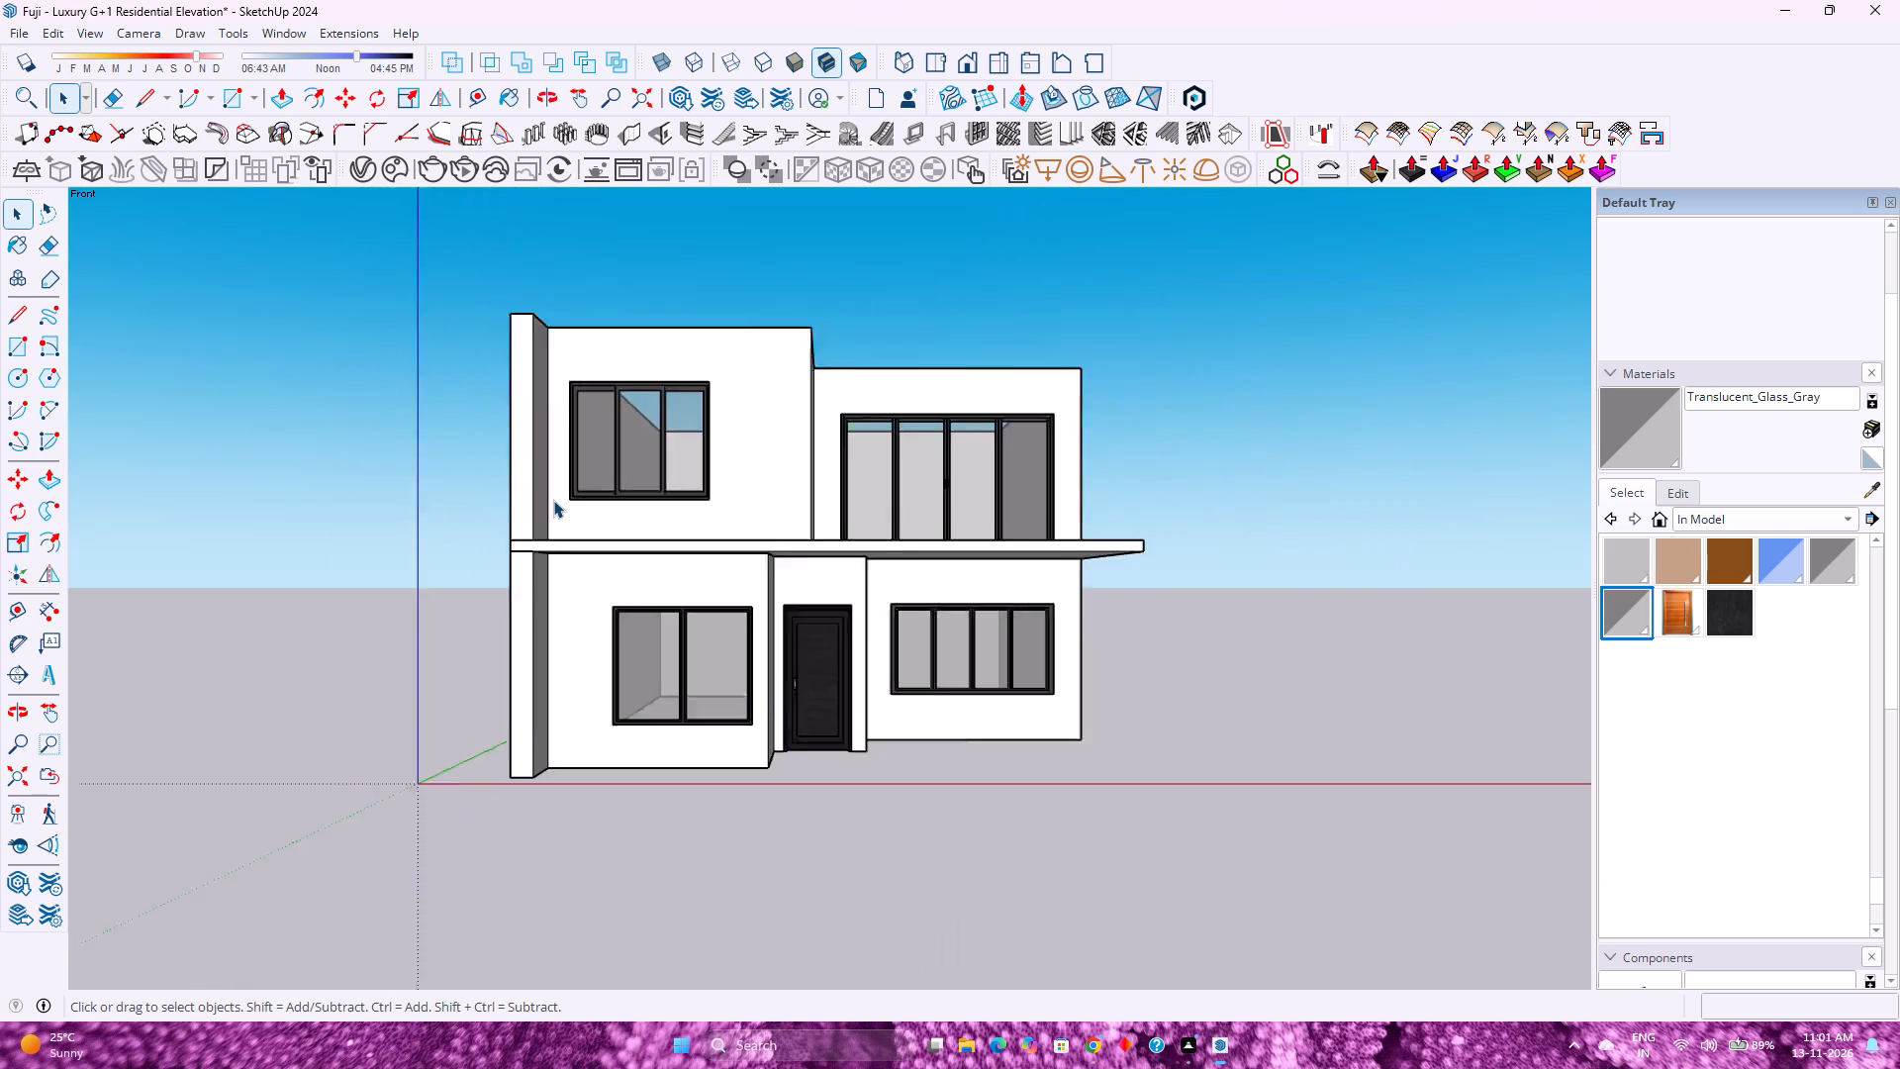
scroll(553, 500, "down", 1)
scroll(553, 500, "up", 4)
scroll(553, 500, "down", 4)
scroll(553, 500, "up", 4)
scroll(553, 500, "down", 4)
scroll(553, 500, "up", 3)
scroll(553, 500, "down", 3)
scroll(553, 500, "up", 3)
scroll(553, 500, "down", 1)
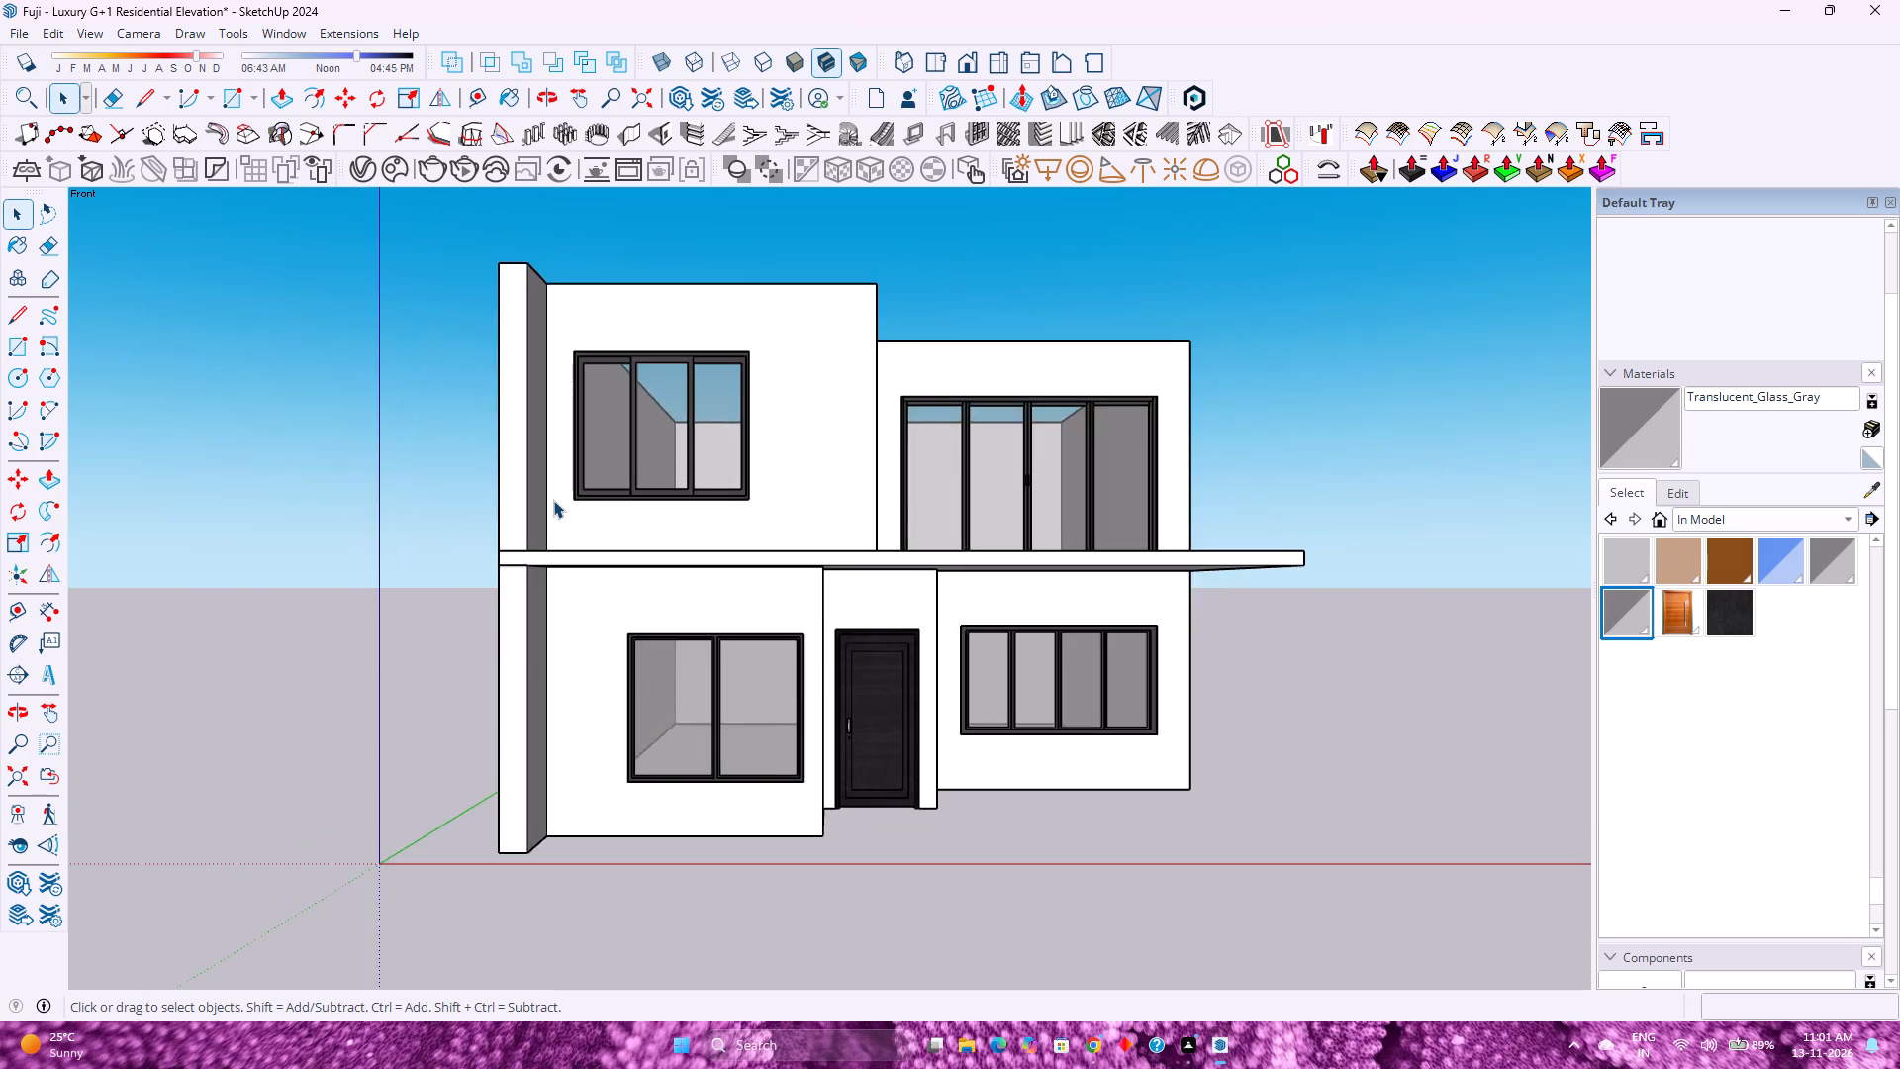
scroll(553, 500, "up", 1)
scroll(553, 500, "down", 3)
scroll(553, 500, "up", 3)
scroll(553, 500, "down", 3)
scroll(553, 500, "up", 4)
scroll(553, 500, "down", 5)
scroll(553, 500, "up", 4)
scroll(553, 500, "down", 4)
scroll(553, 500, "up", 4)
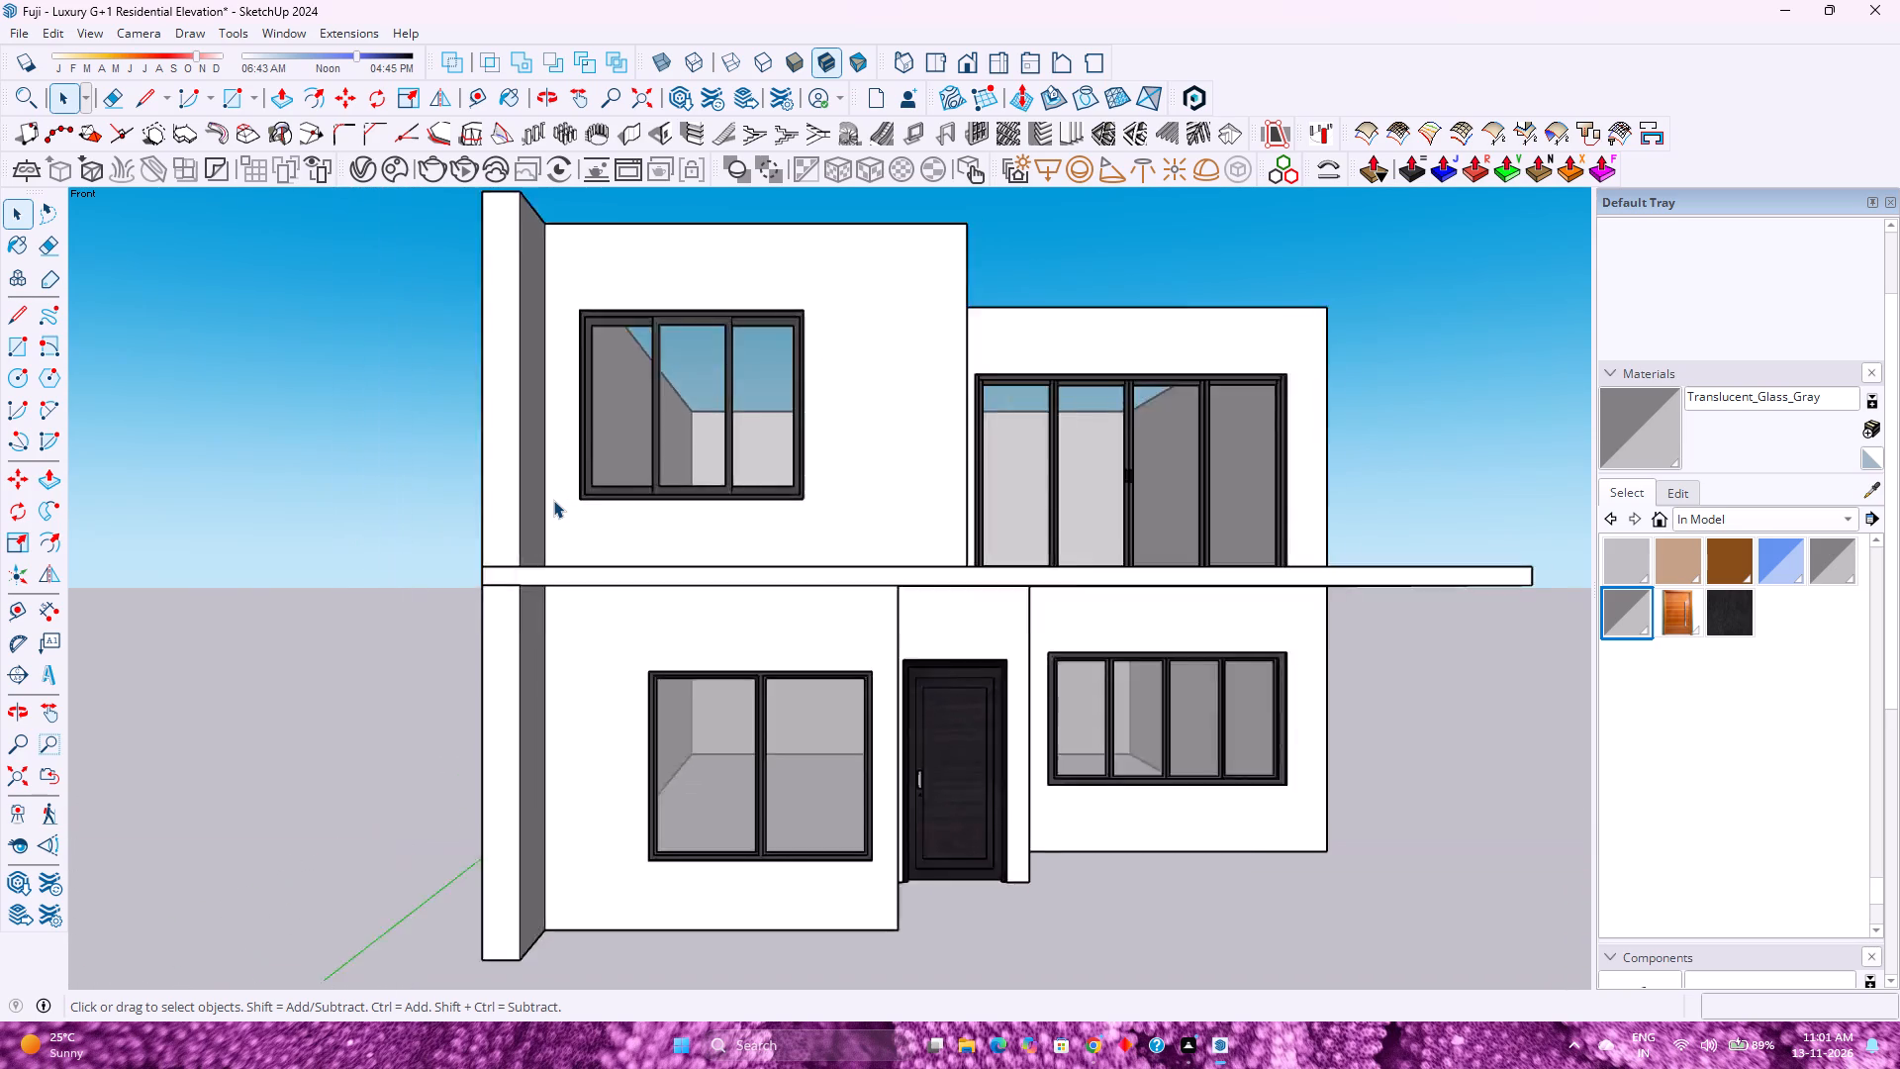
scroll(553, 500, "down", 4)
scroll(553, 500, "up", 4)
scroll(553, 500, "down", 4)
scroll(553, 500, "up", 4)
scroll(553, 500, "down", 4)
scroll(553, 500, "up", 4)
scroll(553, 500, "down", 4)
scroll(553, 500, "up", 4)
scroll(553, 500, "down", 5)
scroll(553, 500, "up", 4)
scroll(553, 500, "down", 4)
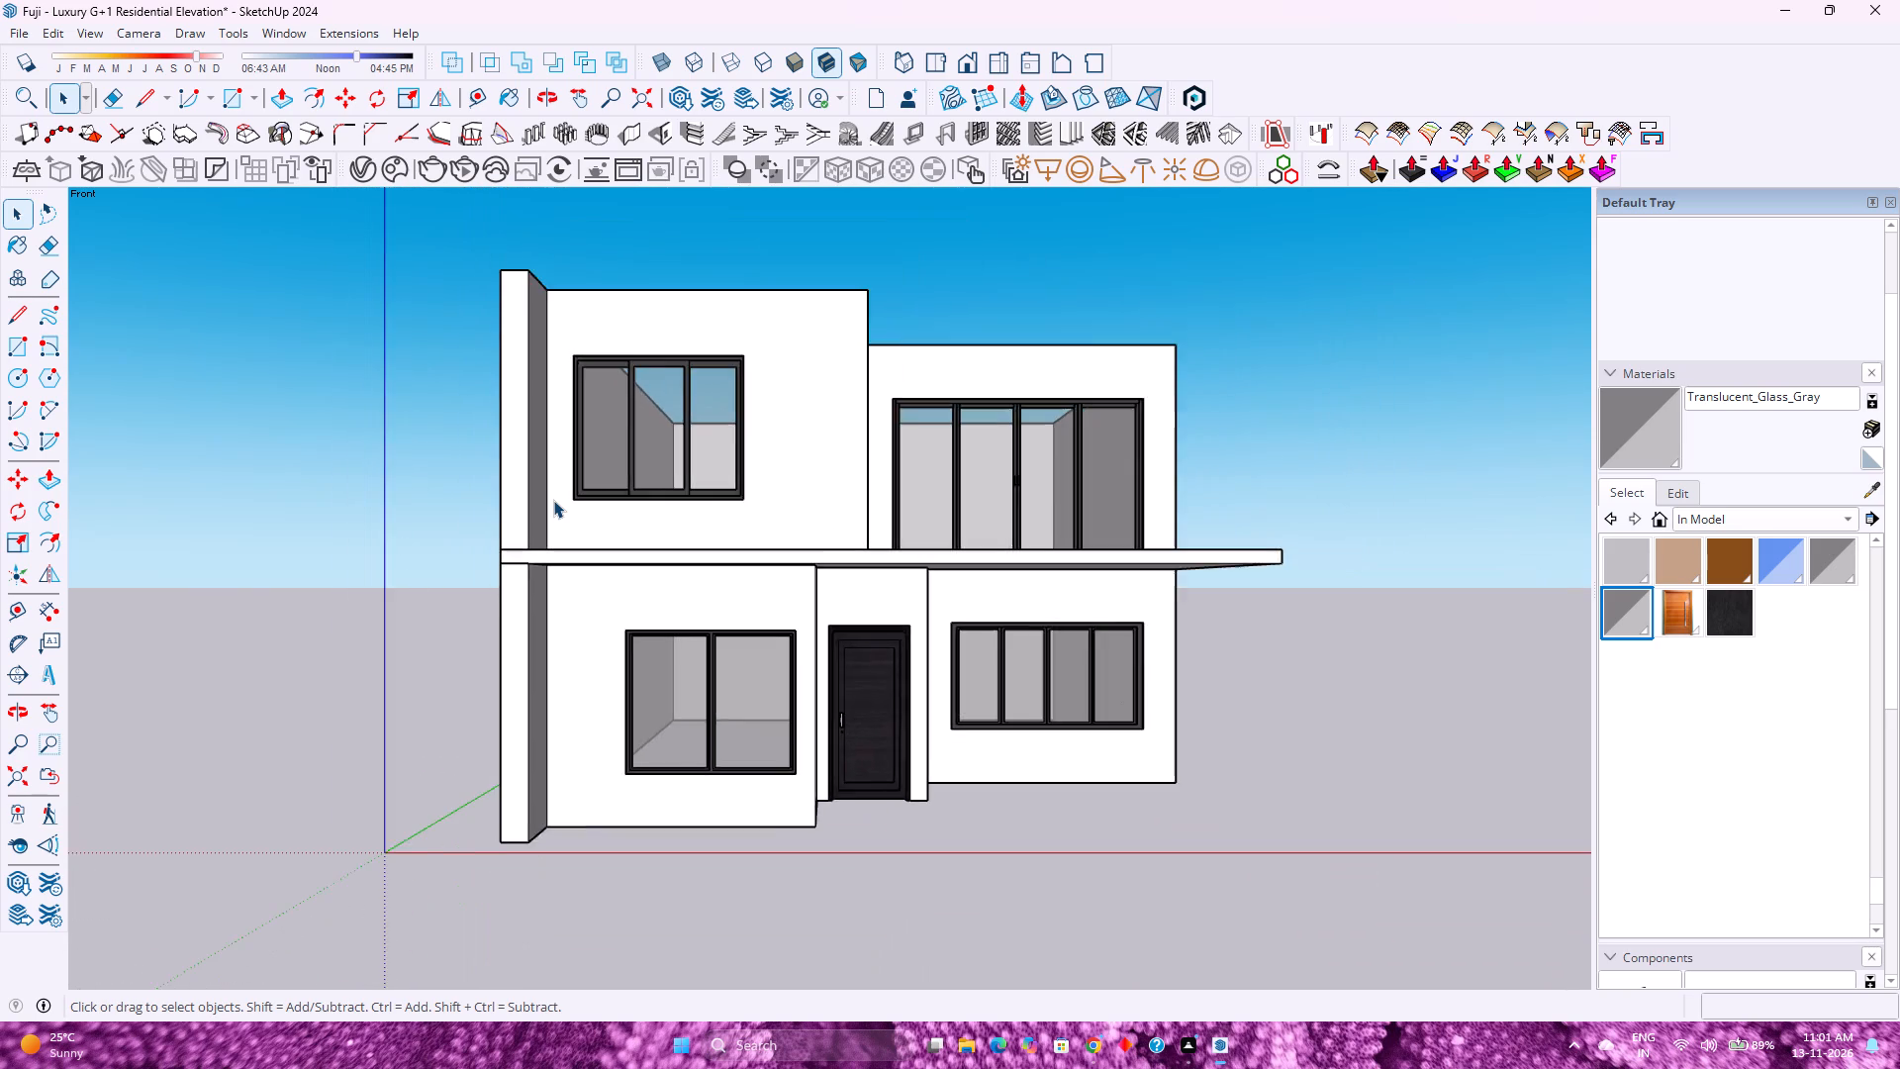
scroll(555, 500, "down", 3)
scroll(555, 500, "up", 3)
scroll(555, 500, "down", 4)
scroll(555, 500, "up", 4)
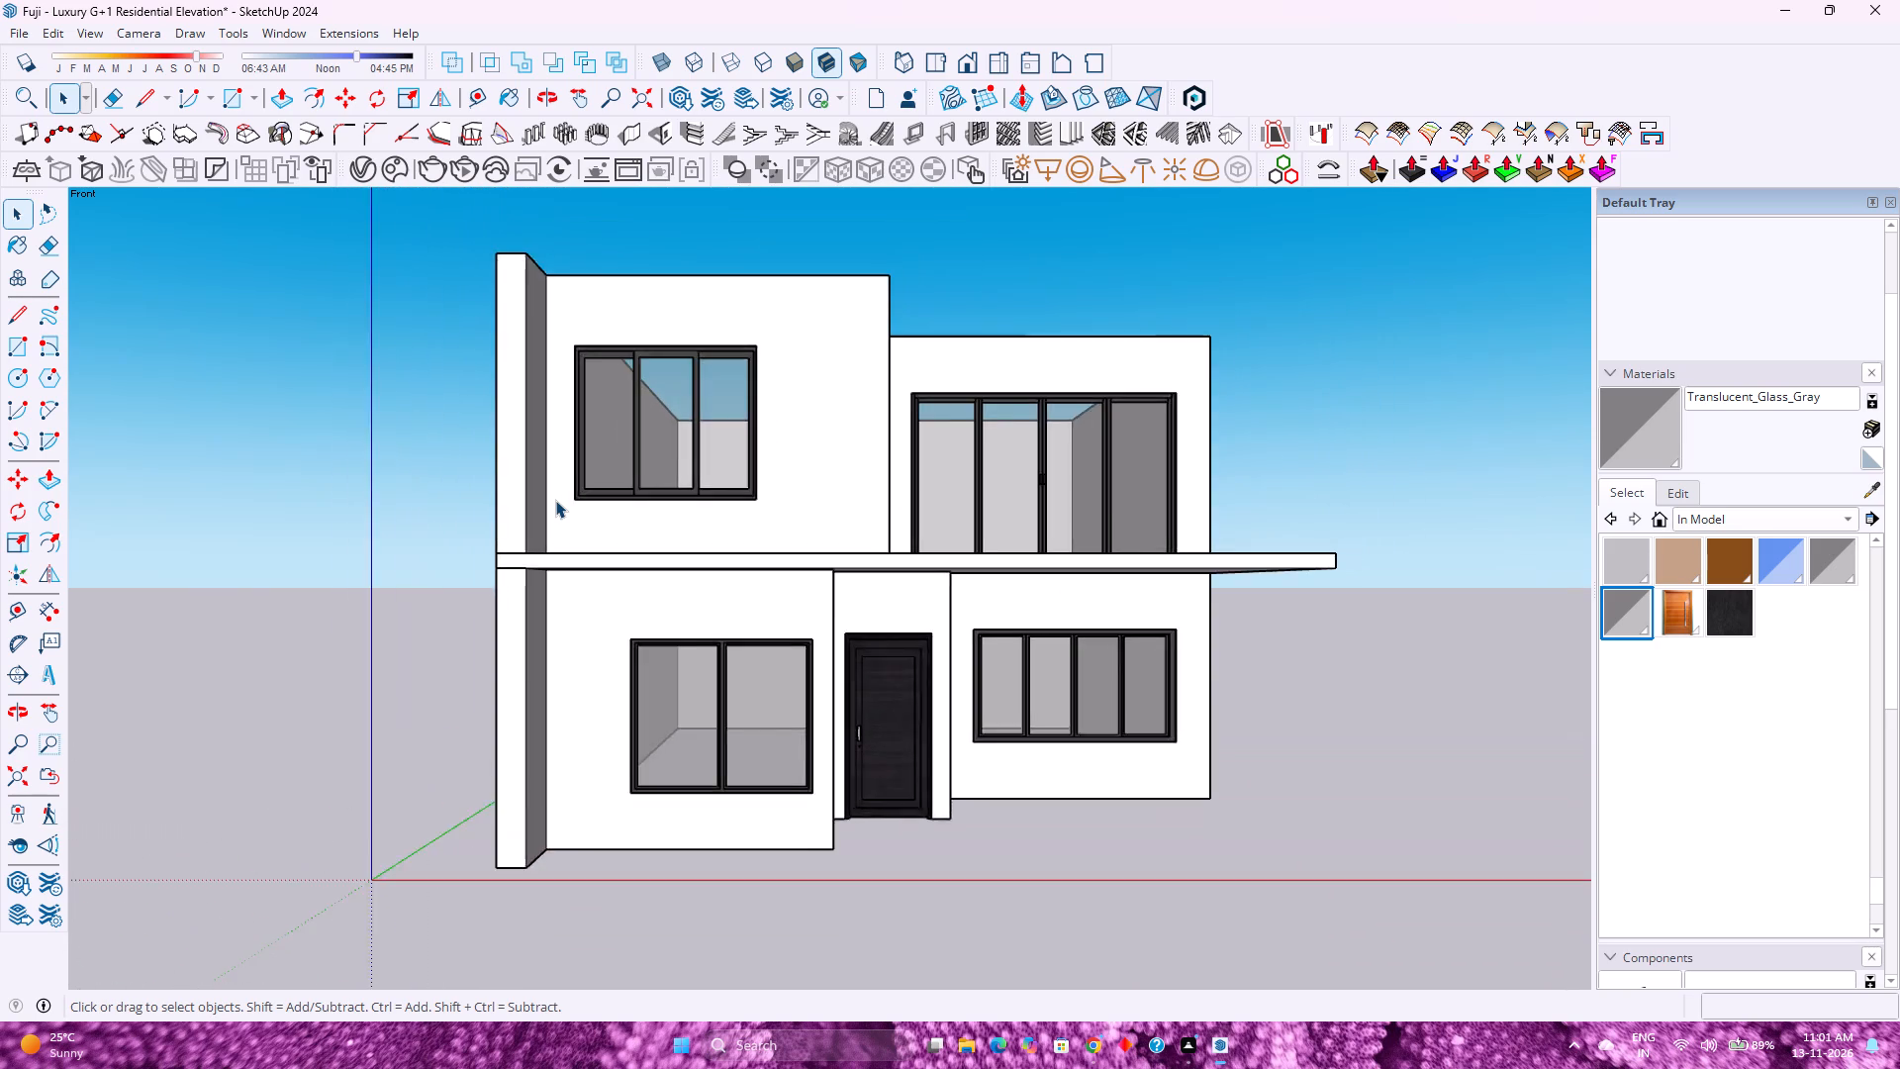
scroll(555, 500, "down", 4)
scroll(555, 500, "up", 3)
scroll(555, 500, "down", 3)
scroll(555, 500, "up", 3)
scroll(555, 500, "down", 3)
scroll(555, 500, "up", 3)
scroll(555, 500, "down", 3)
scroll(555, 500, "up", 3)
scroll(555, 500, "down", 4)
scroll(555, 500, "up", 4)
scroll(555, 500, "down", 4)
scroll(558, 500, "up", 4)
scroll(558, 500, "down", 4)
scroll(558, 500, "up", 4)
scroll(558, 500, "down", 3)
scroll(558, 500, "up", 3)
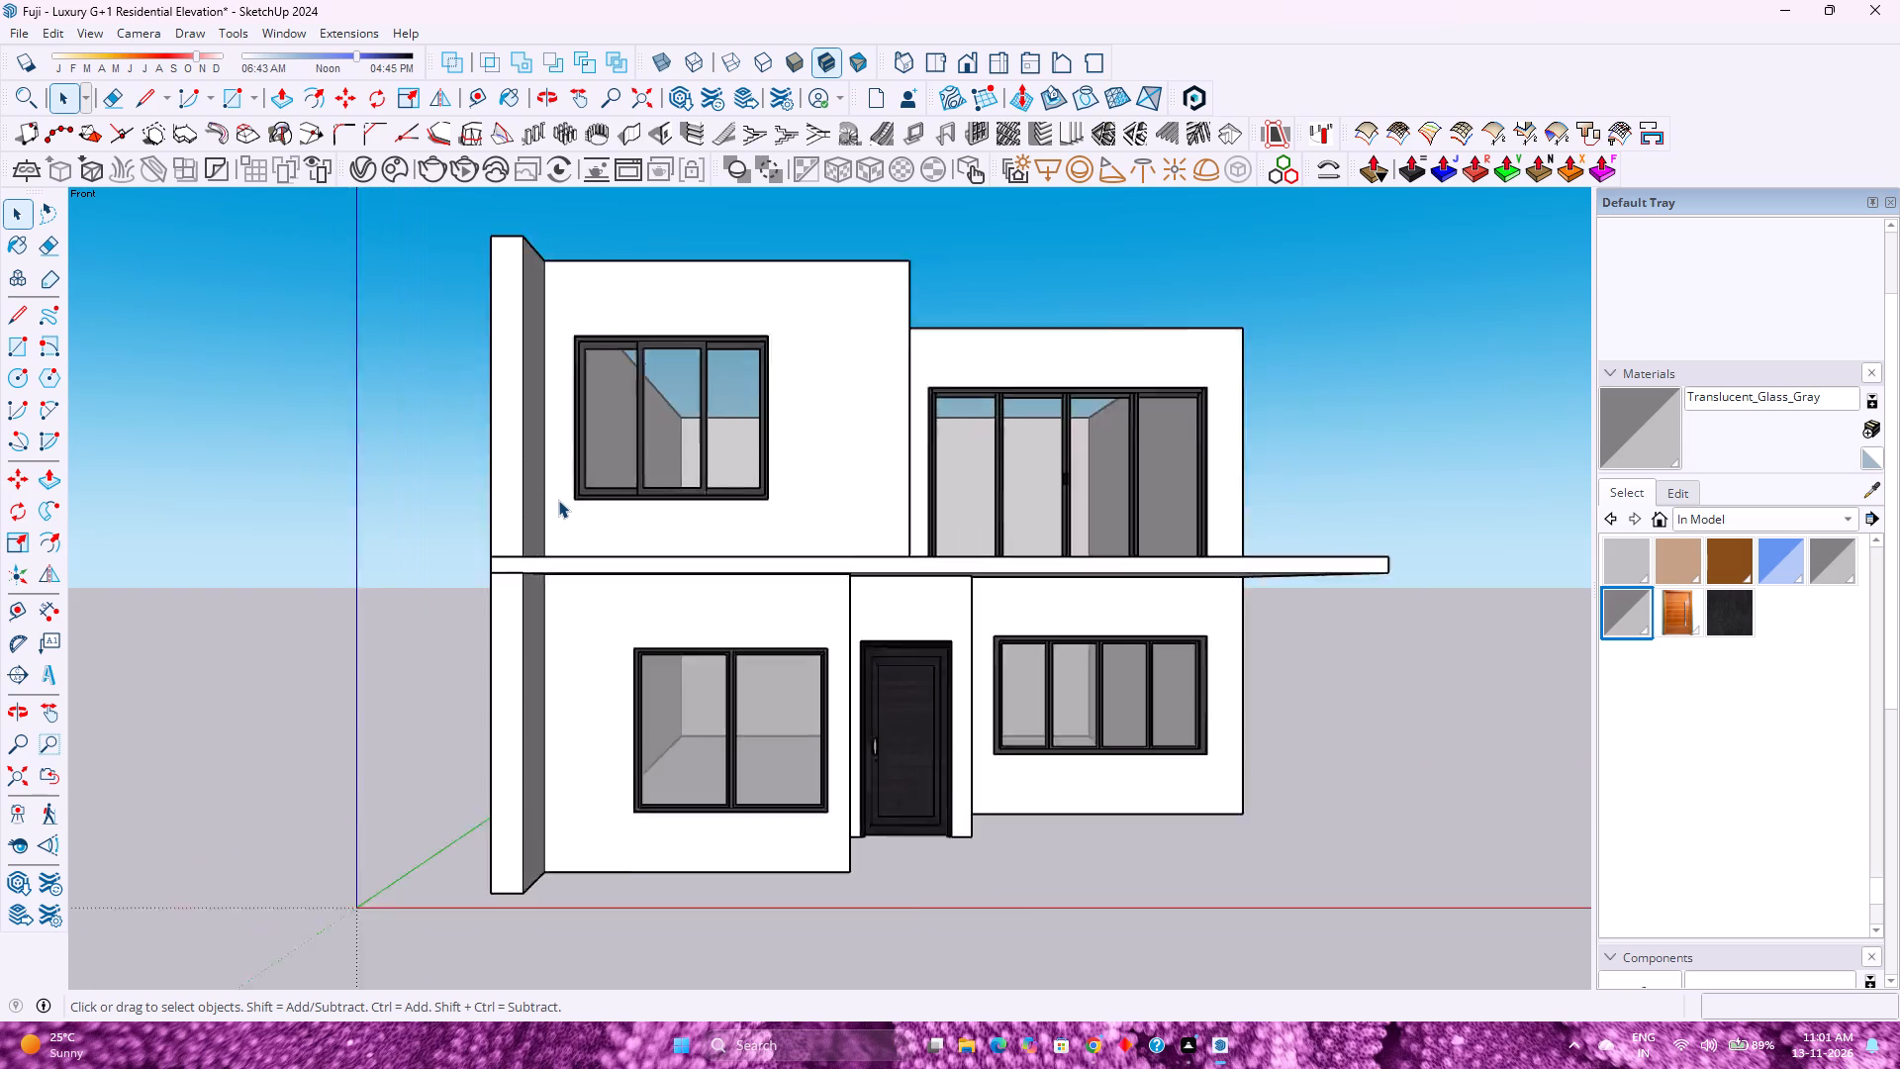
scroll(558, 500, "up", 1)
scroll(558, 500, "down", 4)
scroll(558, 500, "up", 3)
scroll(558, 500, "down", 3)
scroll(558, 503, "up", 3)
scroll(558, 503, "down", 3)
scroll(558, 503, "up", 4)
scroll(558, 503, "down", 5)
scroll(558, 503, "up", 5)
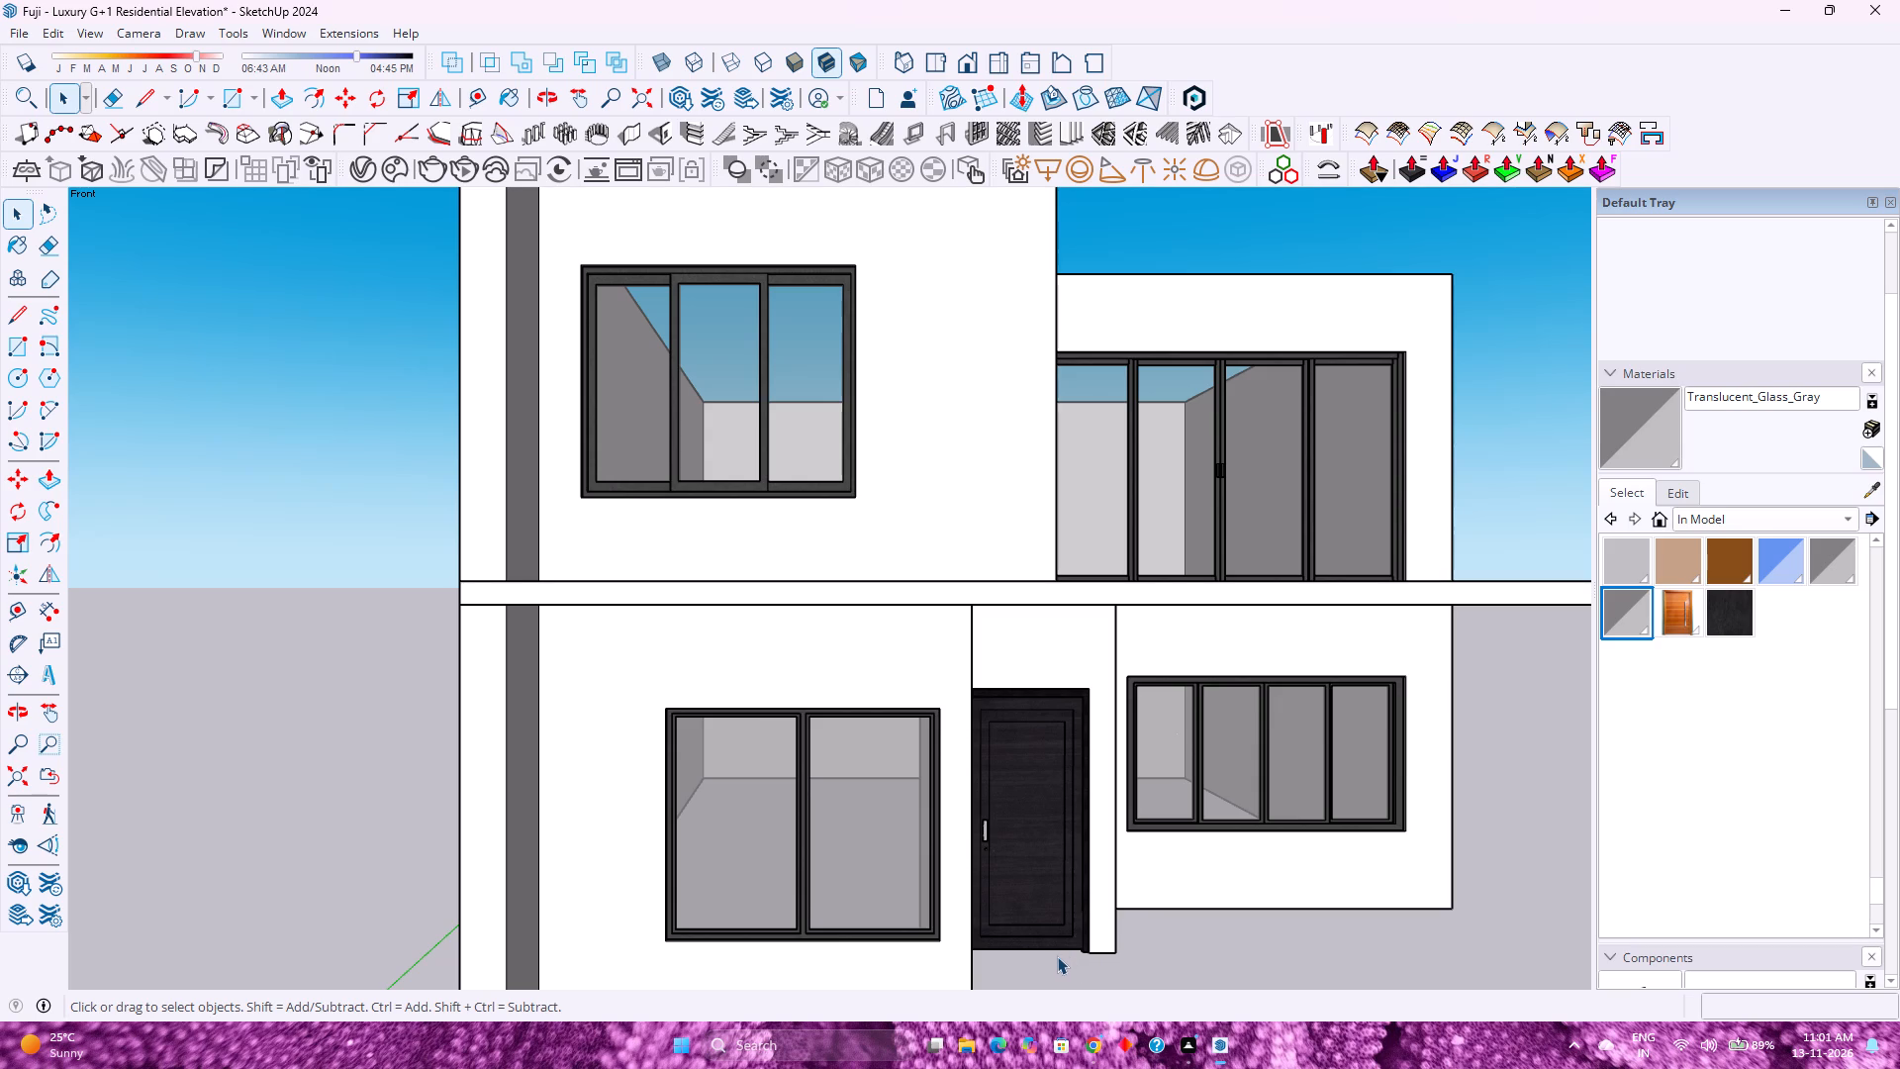
Switch to ChatGPT in Google Chrome and start a new chat.
left_click(1092, 1048)
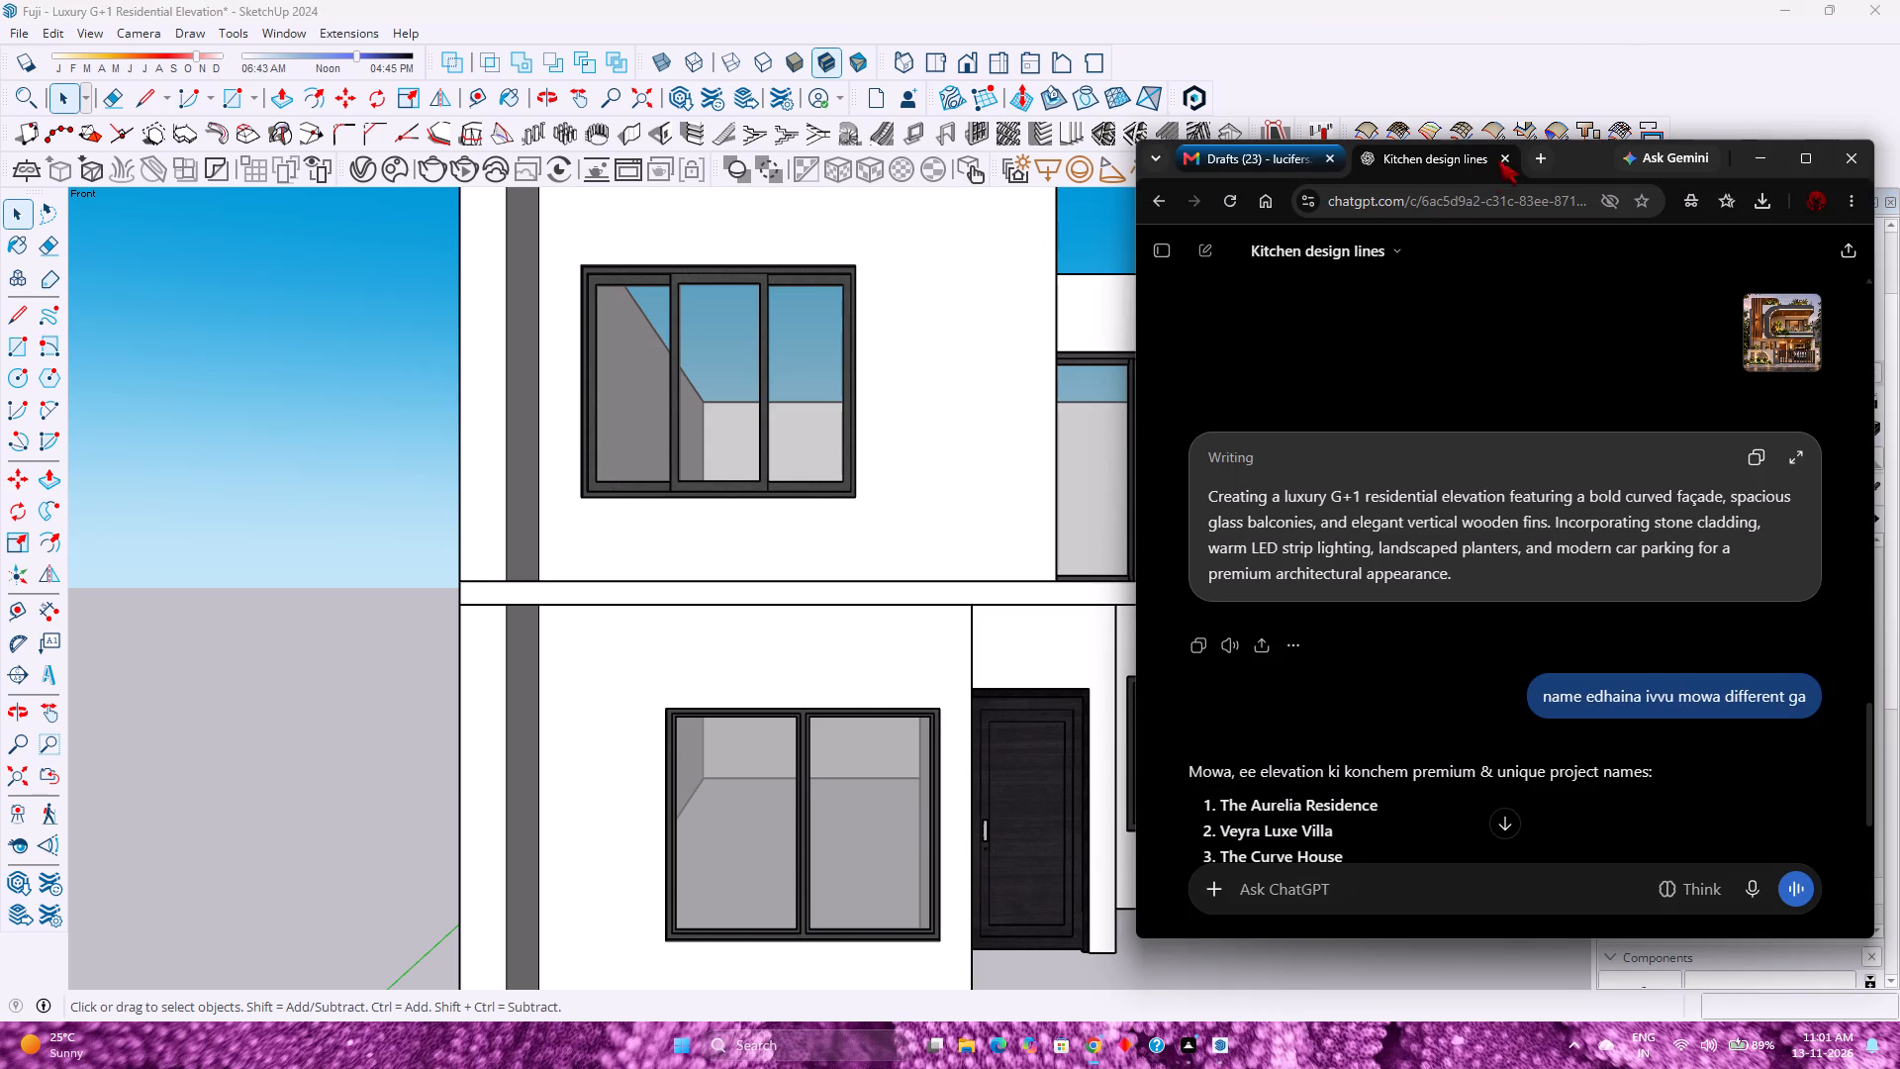
left_click(1202, 242)
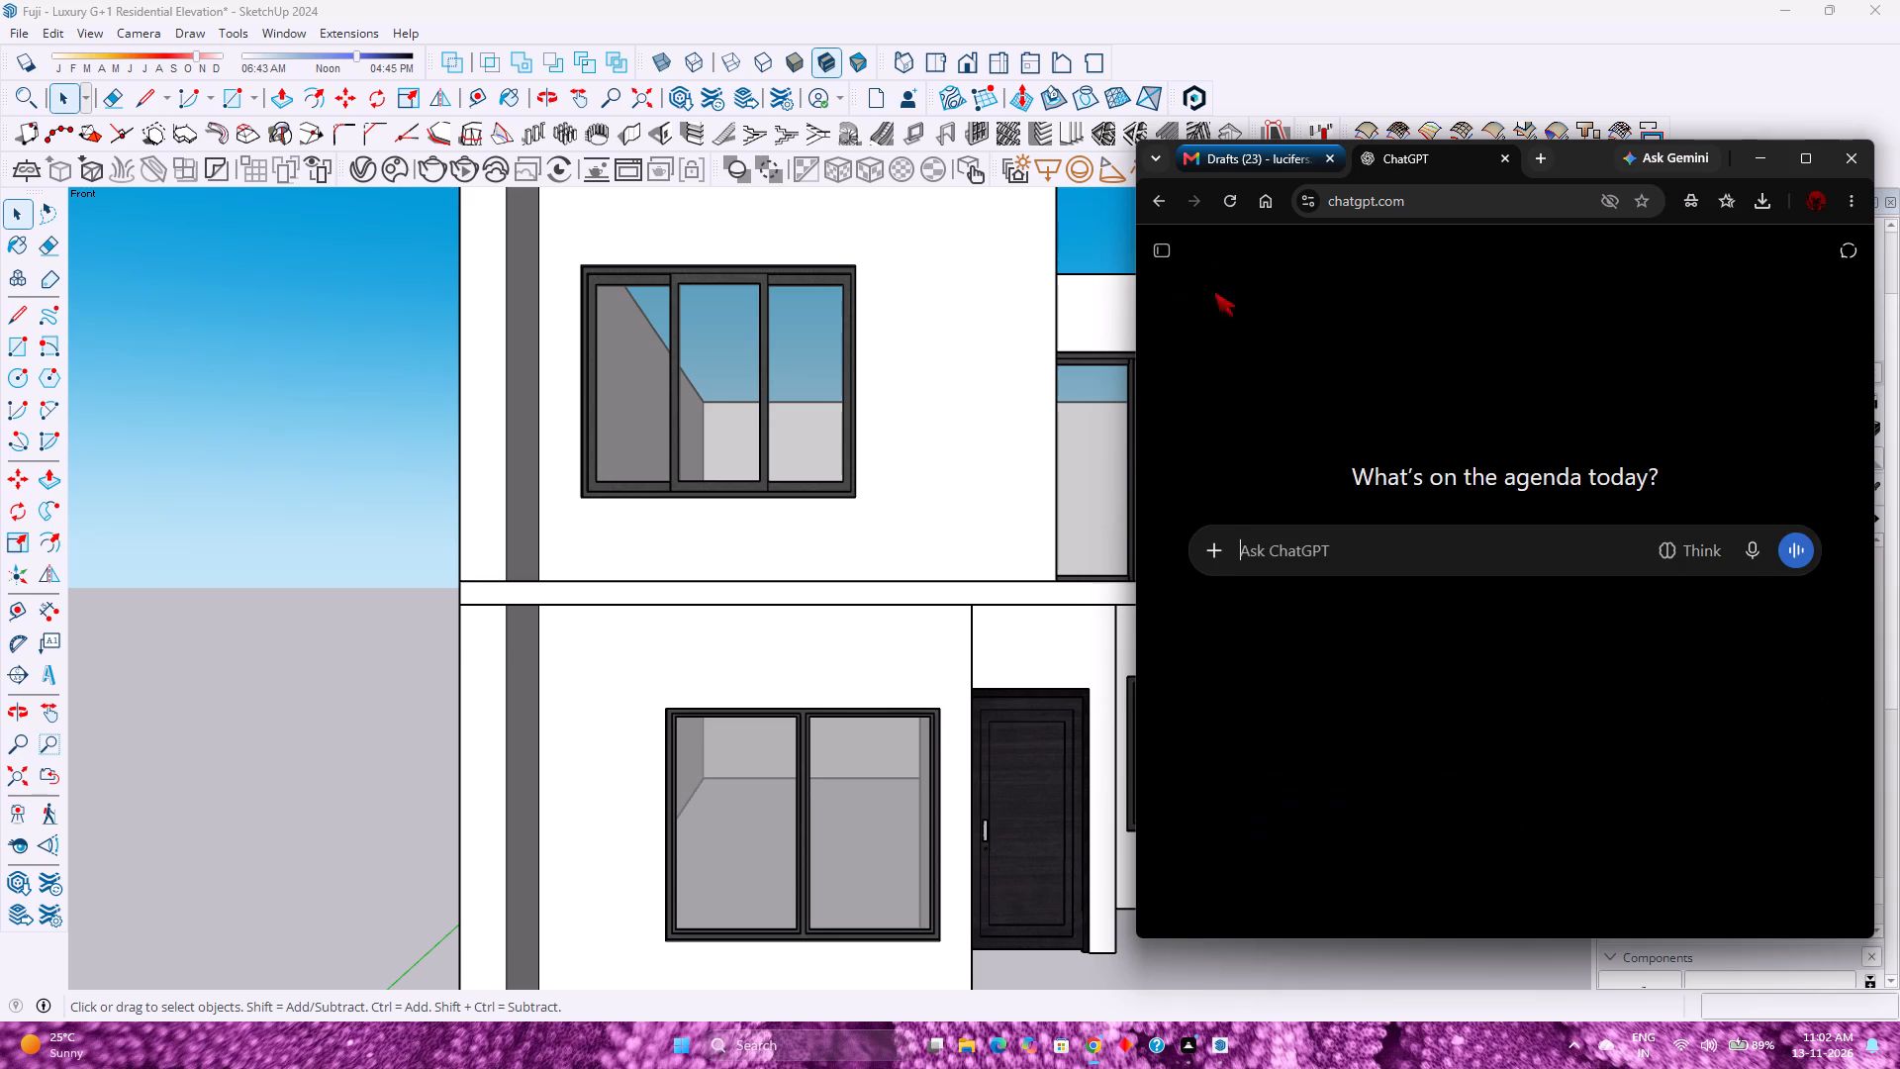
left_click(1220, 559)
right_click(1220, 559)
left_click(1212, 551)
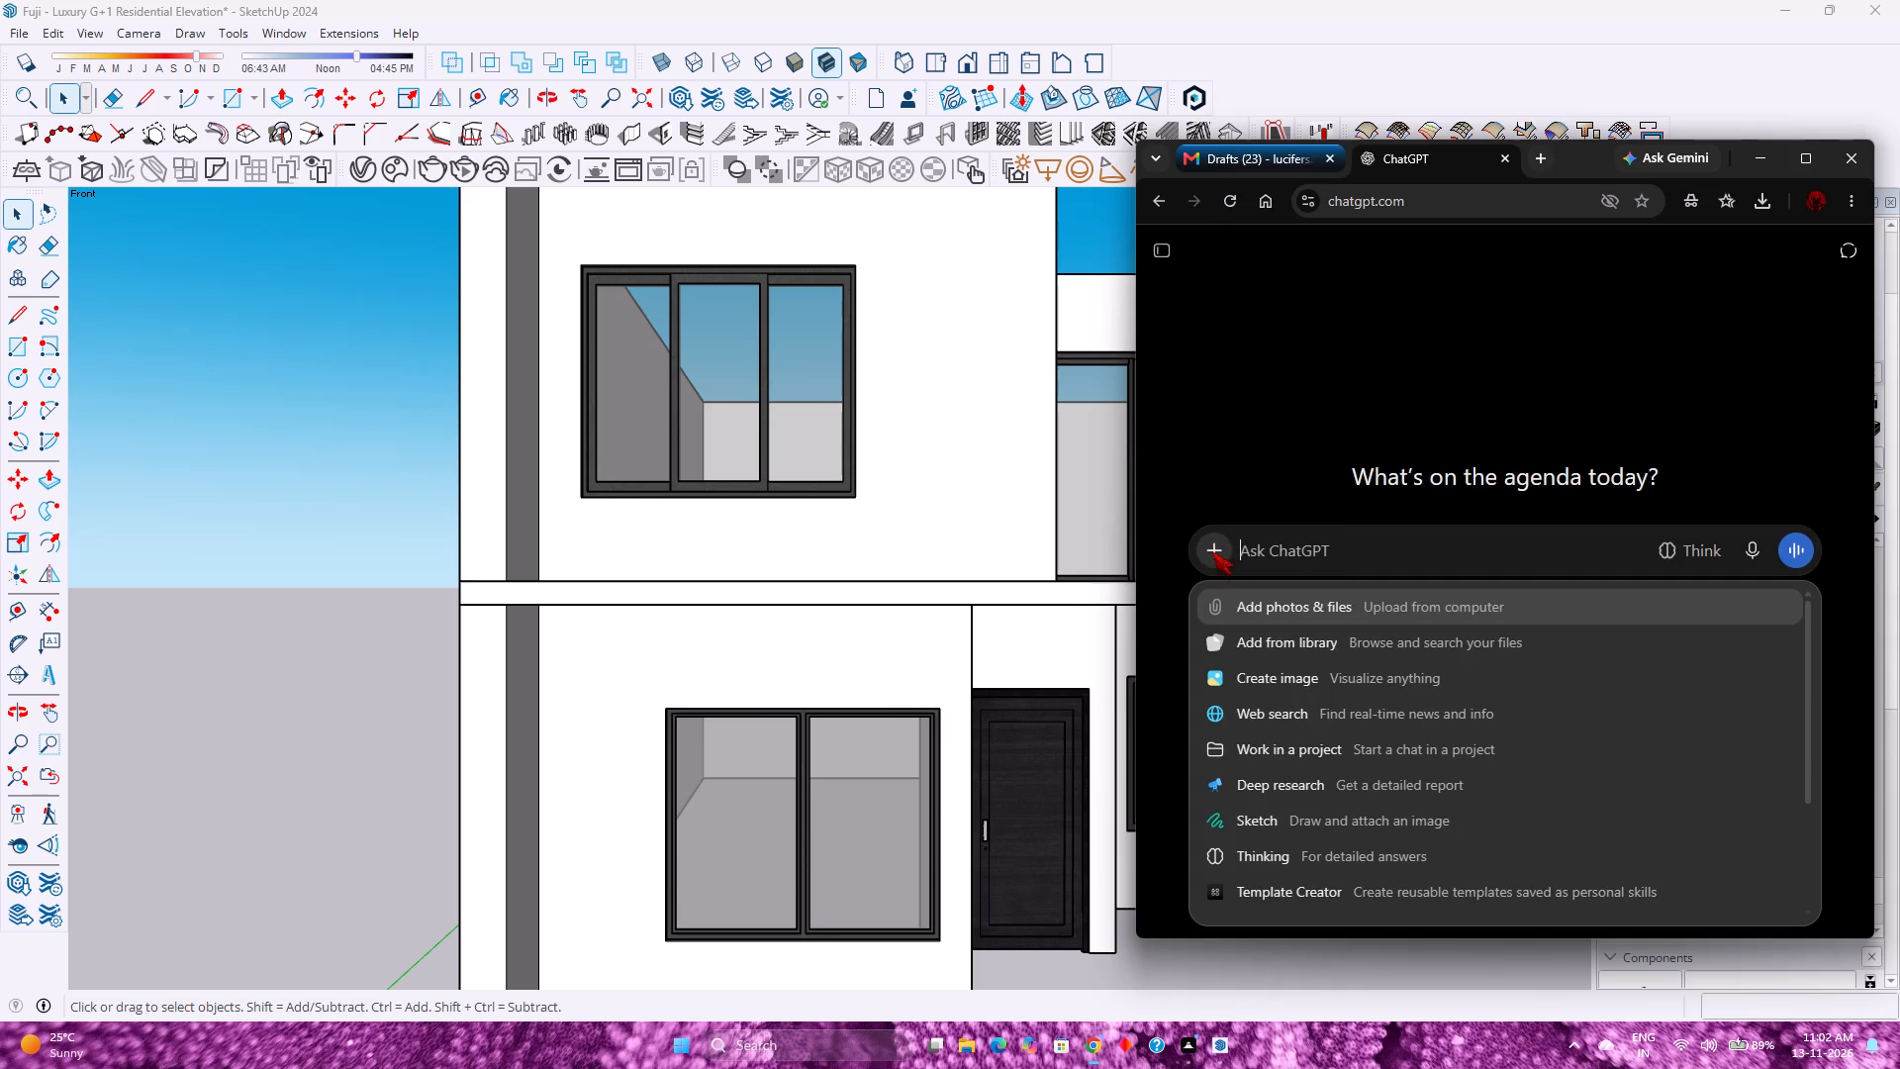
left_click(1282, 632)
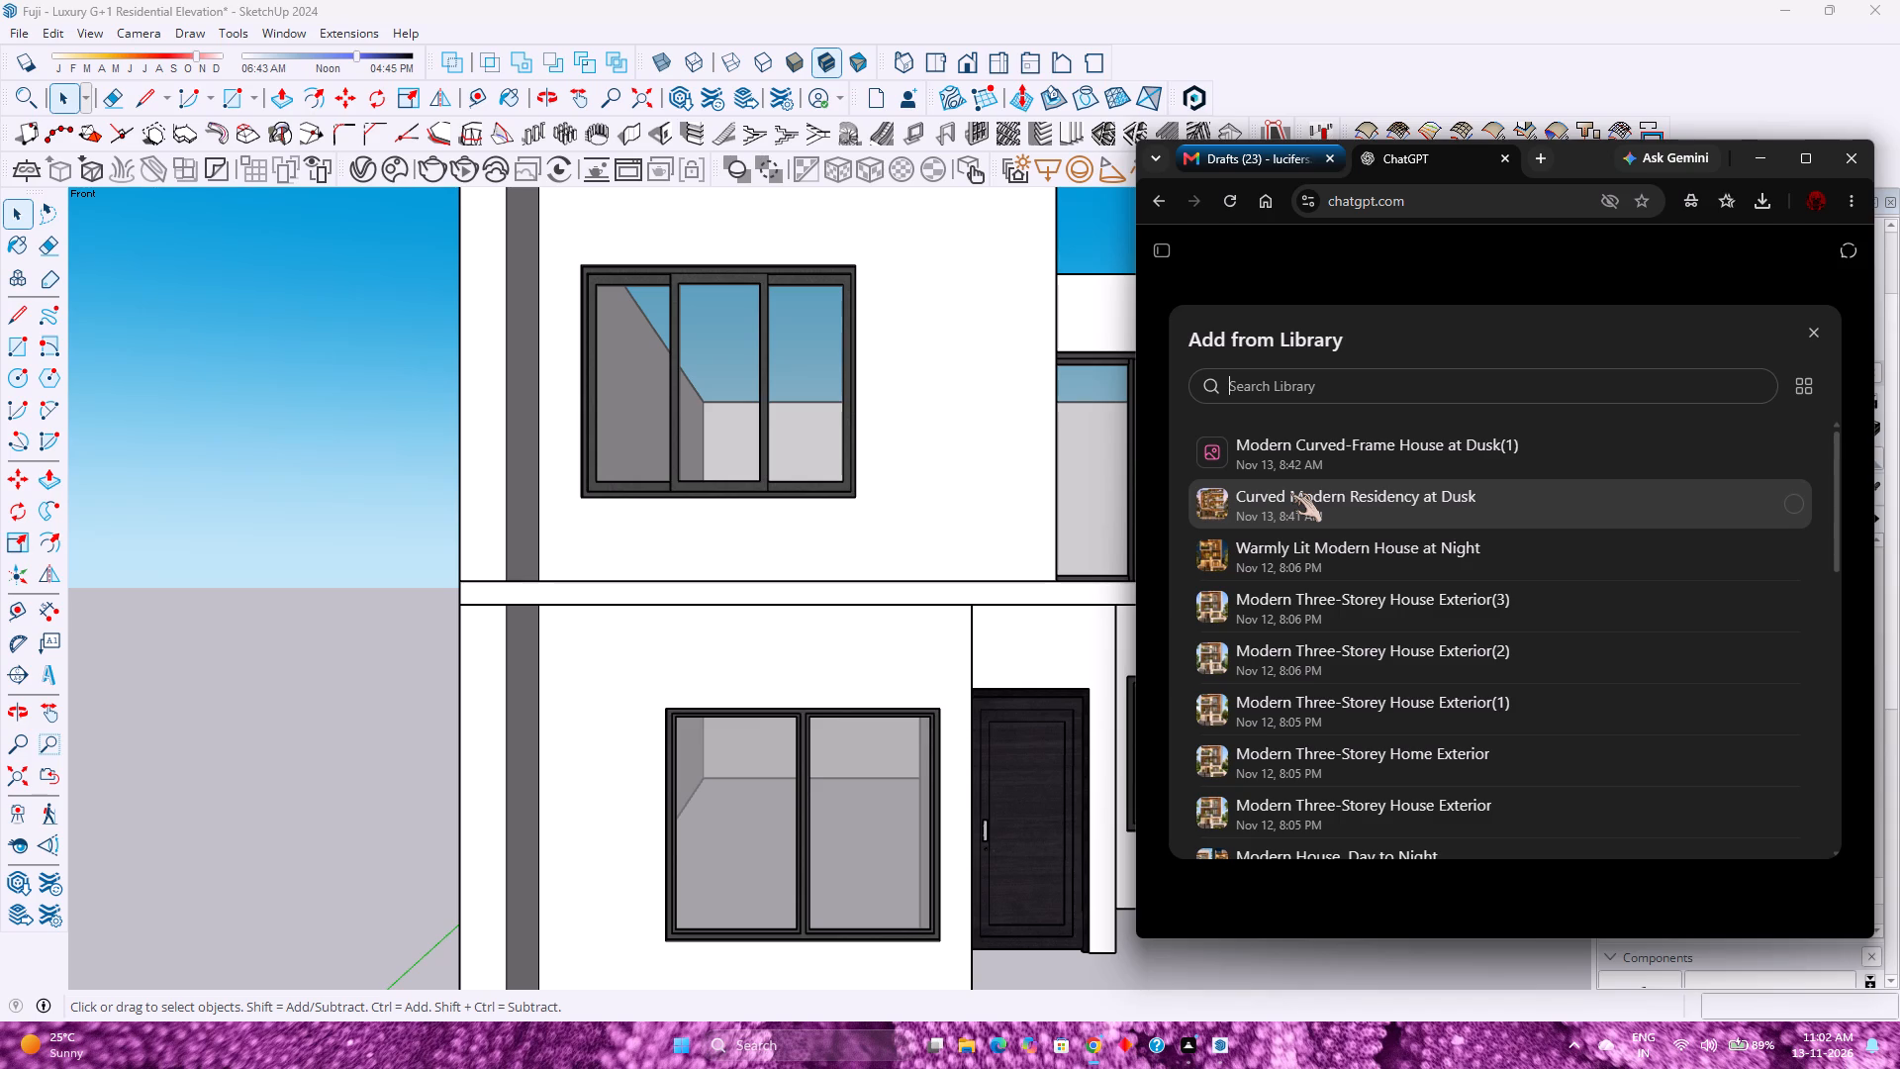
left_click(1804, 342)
Start a photo upload from the computer and browse to the Design Images folder inside Fuji Files on New Volume (E:).
left_click(1231, 534)
left_click(1227, 544)
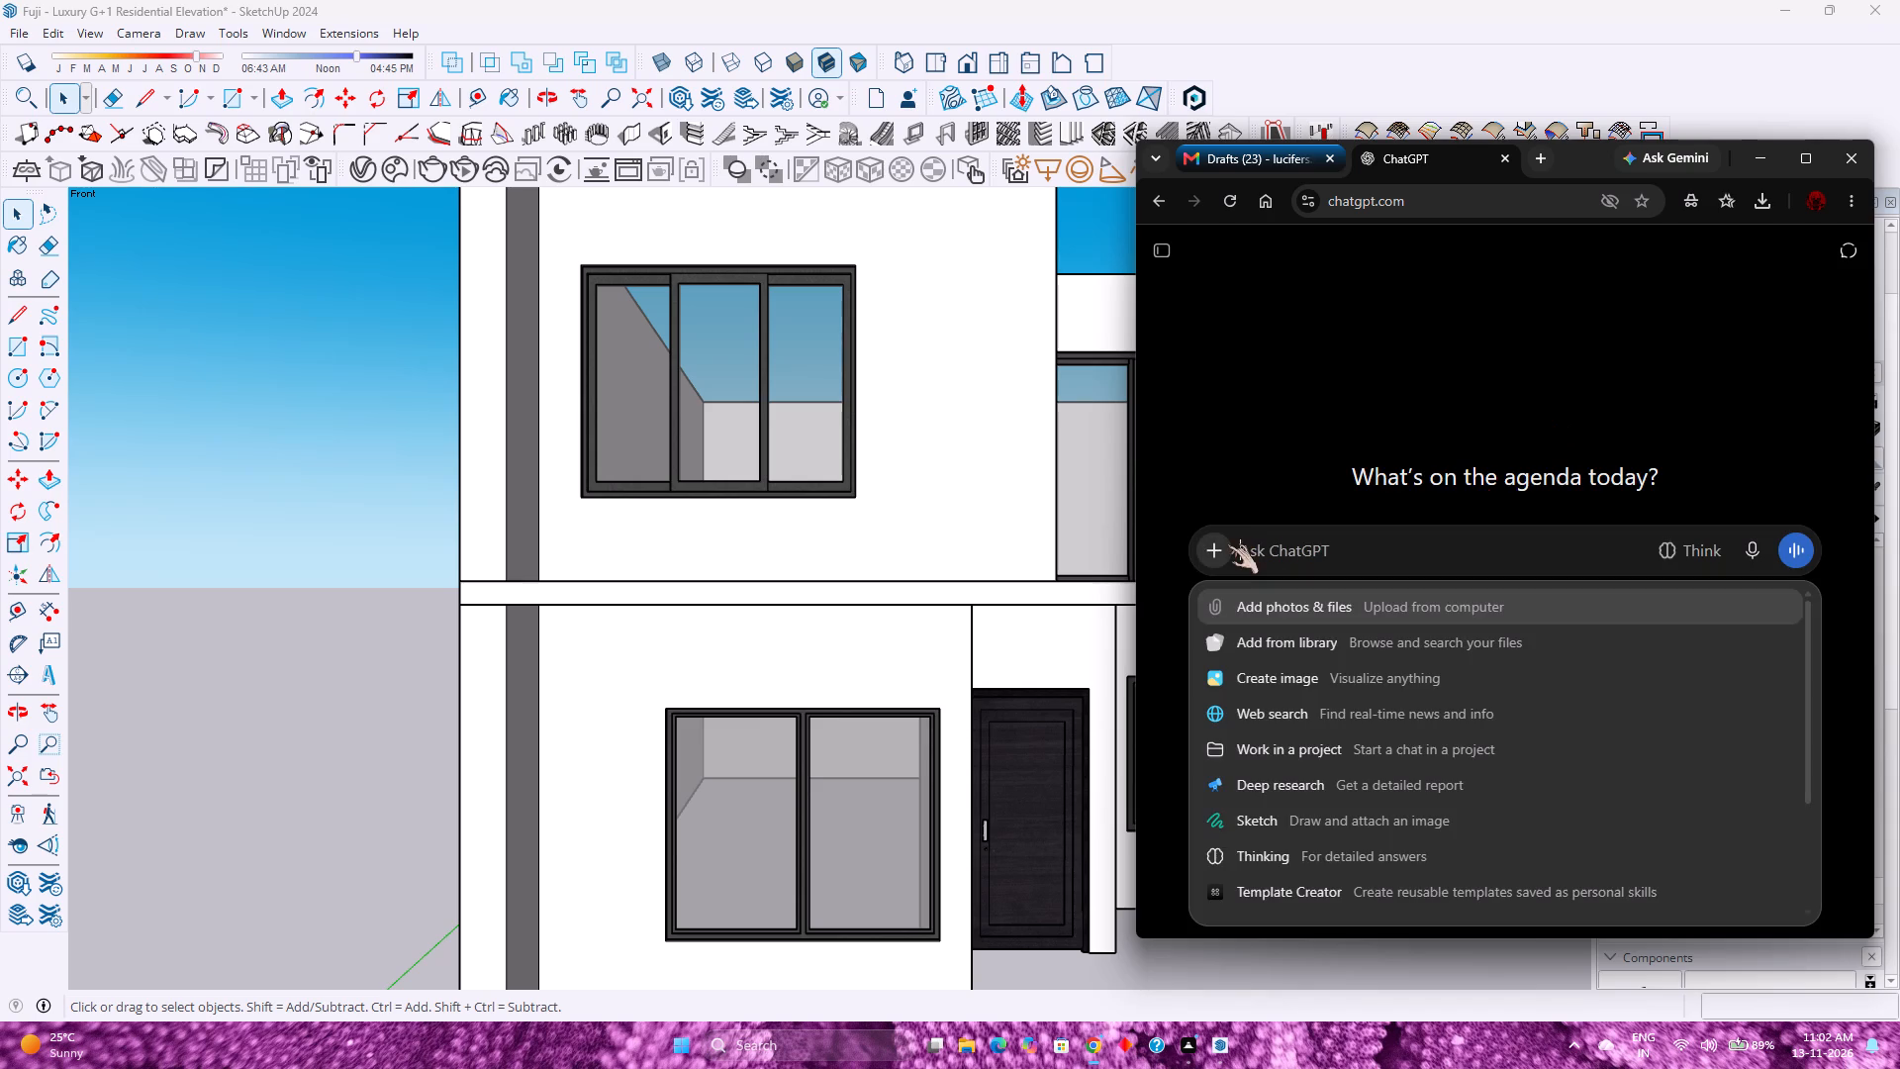
left_click(1322, 608)
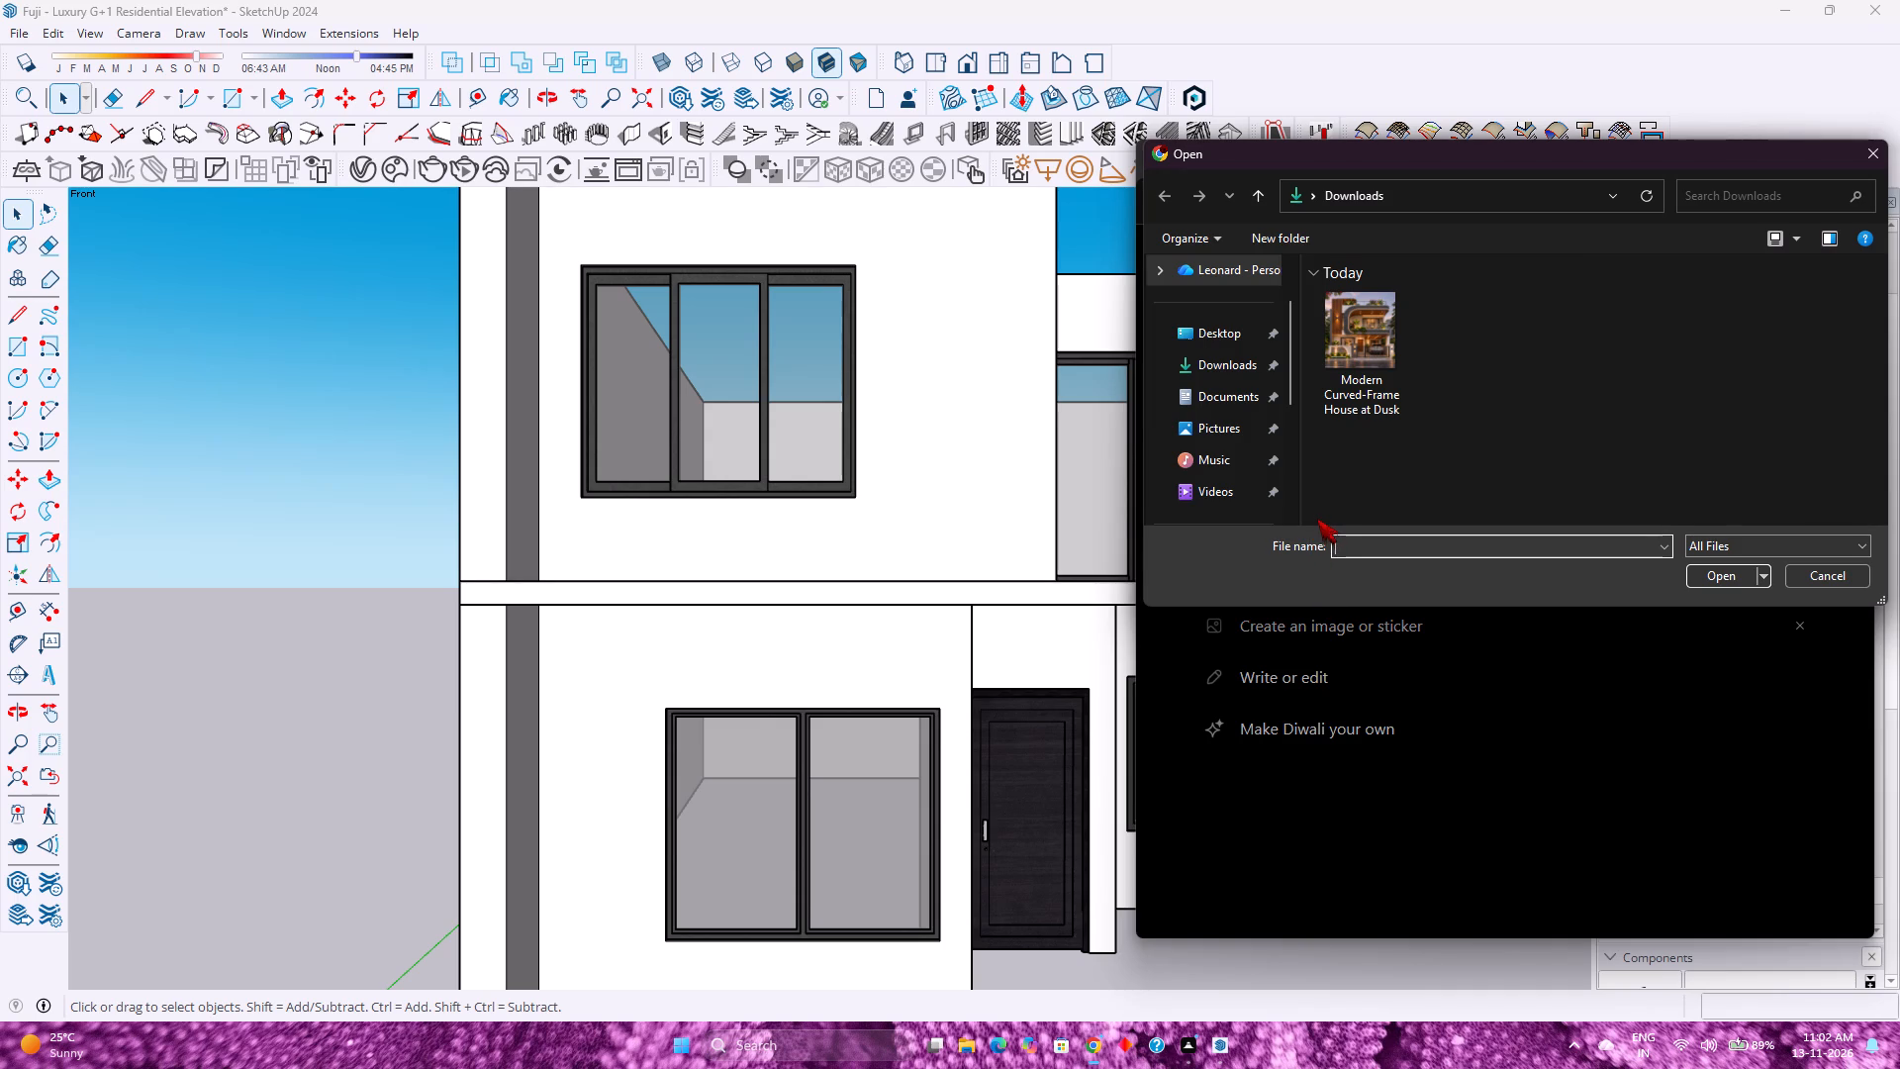
scroll(1248, 450, "down", 2)
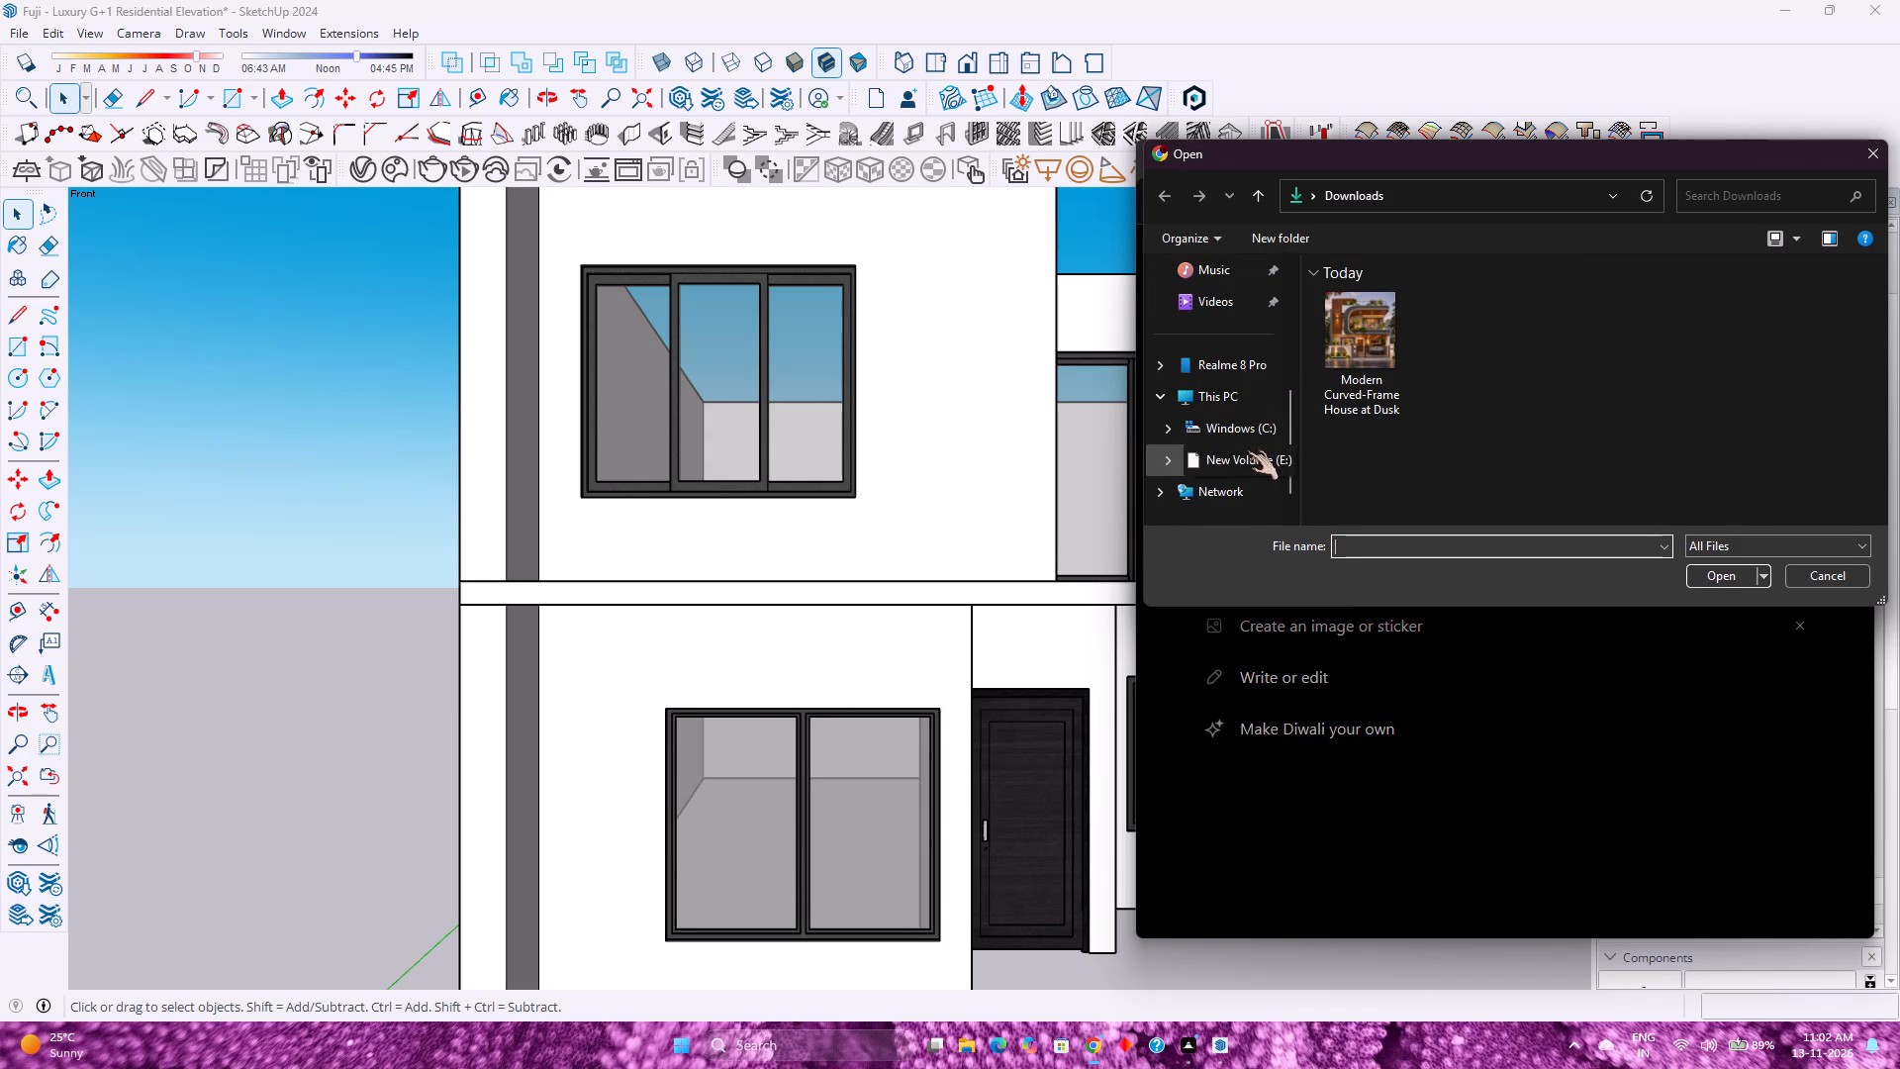
left_click(1243, 447)
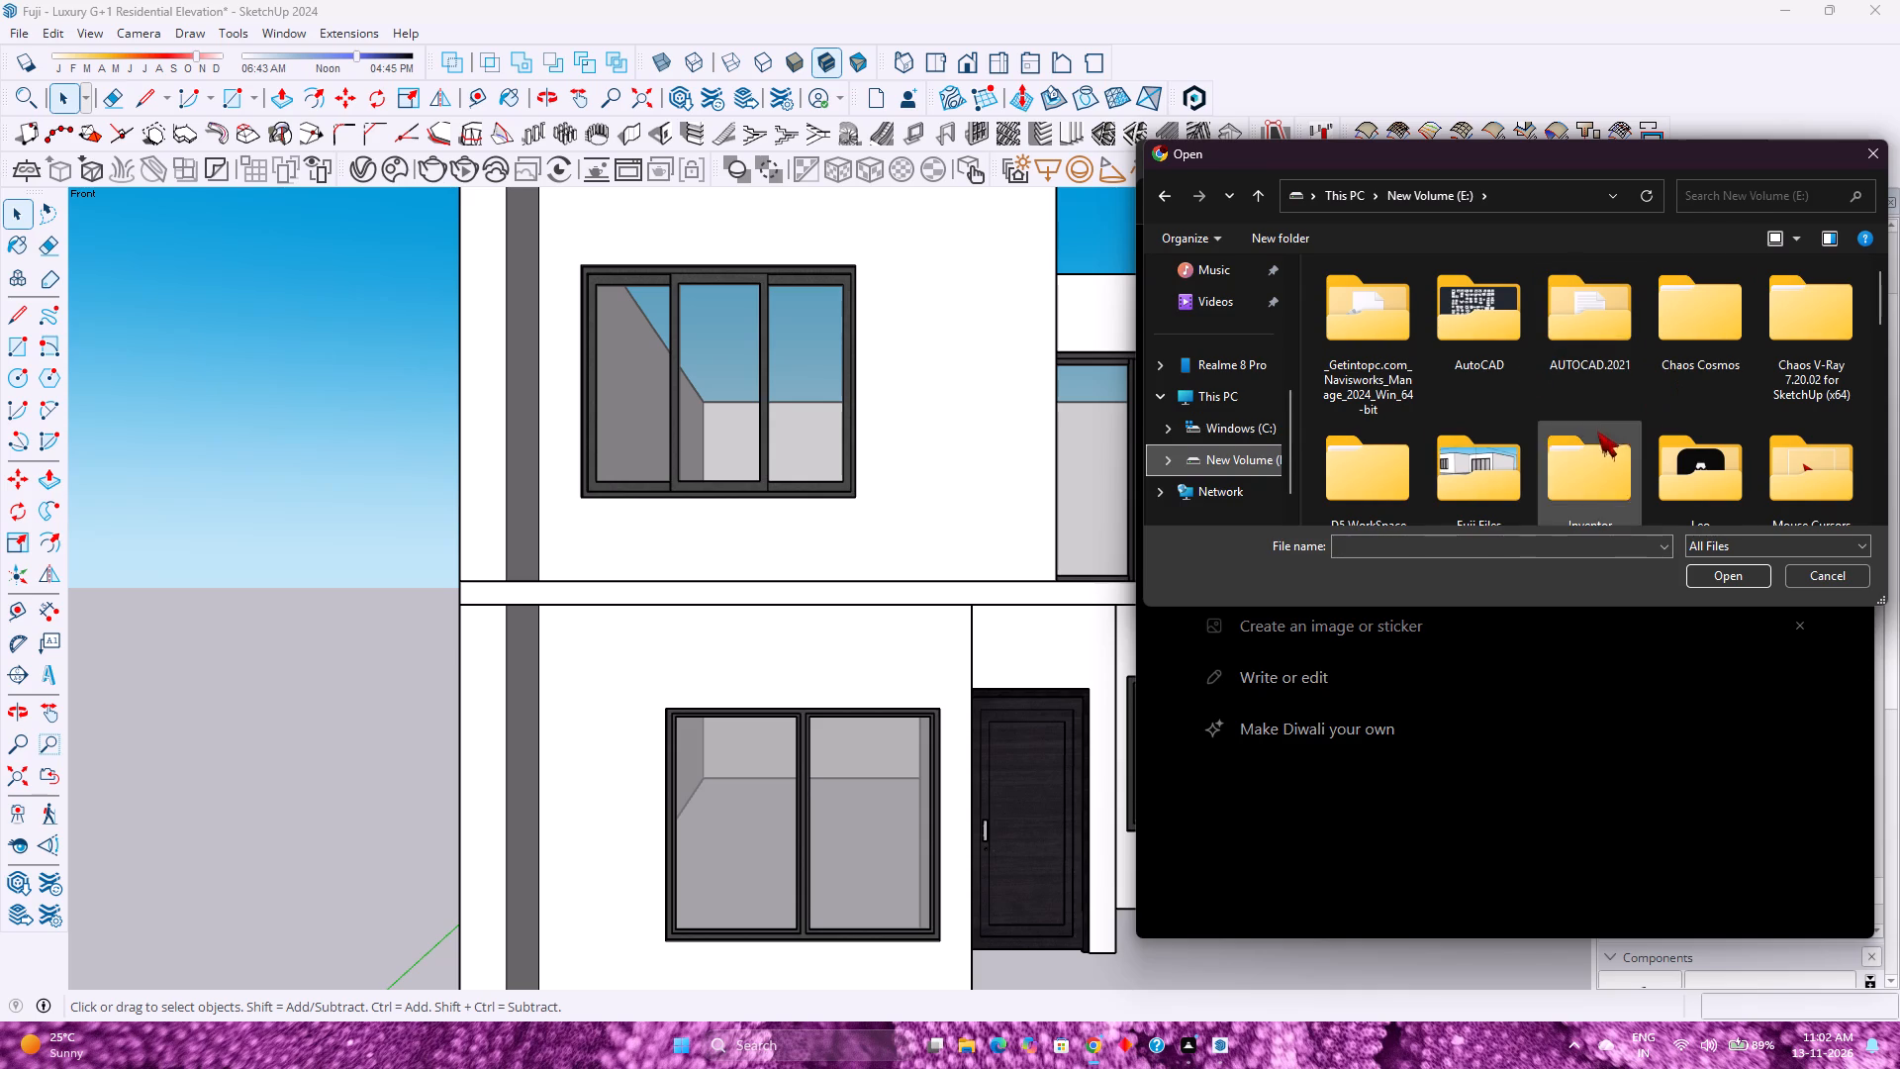
scroll(671, 385, "down", 2)
scroll(671, 385, "up", 3)
scroll(671, 385, "down", 1)
scroll(671, 385, "up", 1)
scroll(1425, 394, "down", 2)
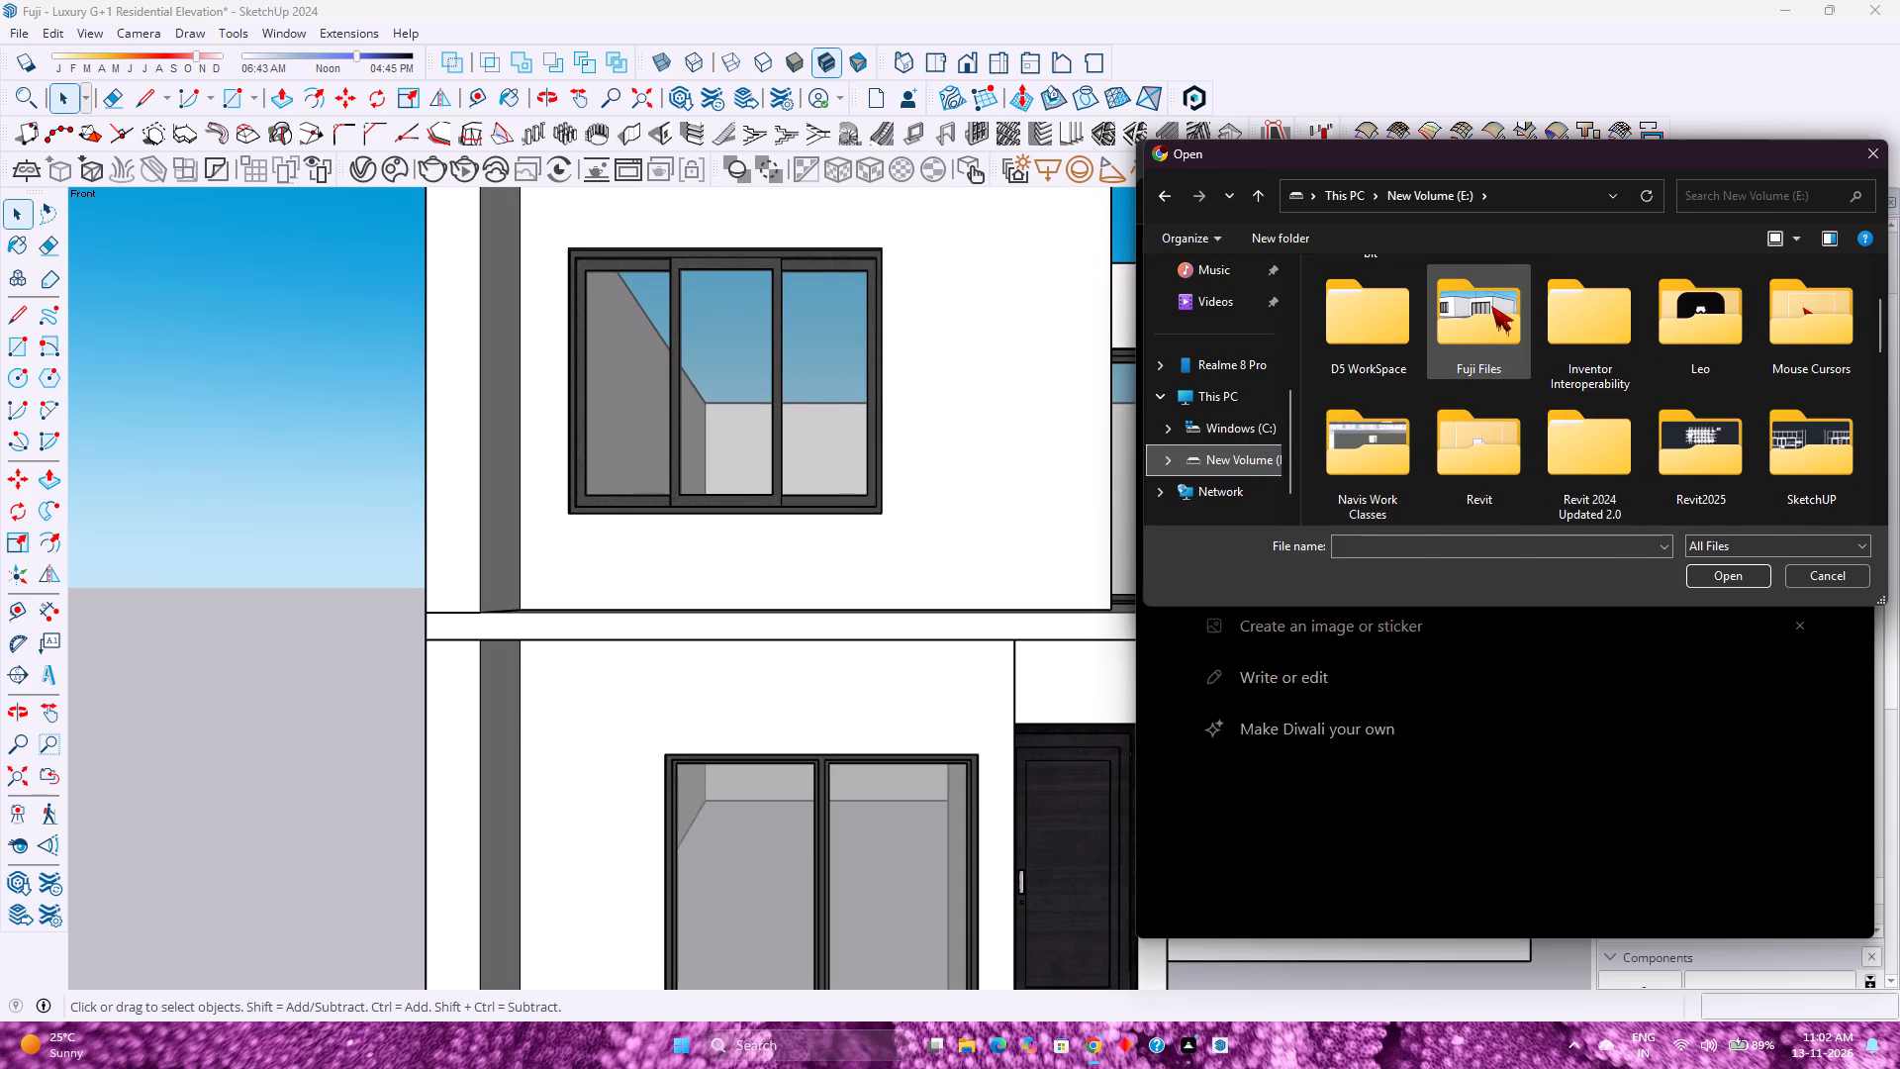
left_click(1490, 318)
double_click(1469, 327)
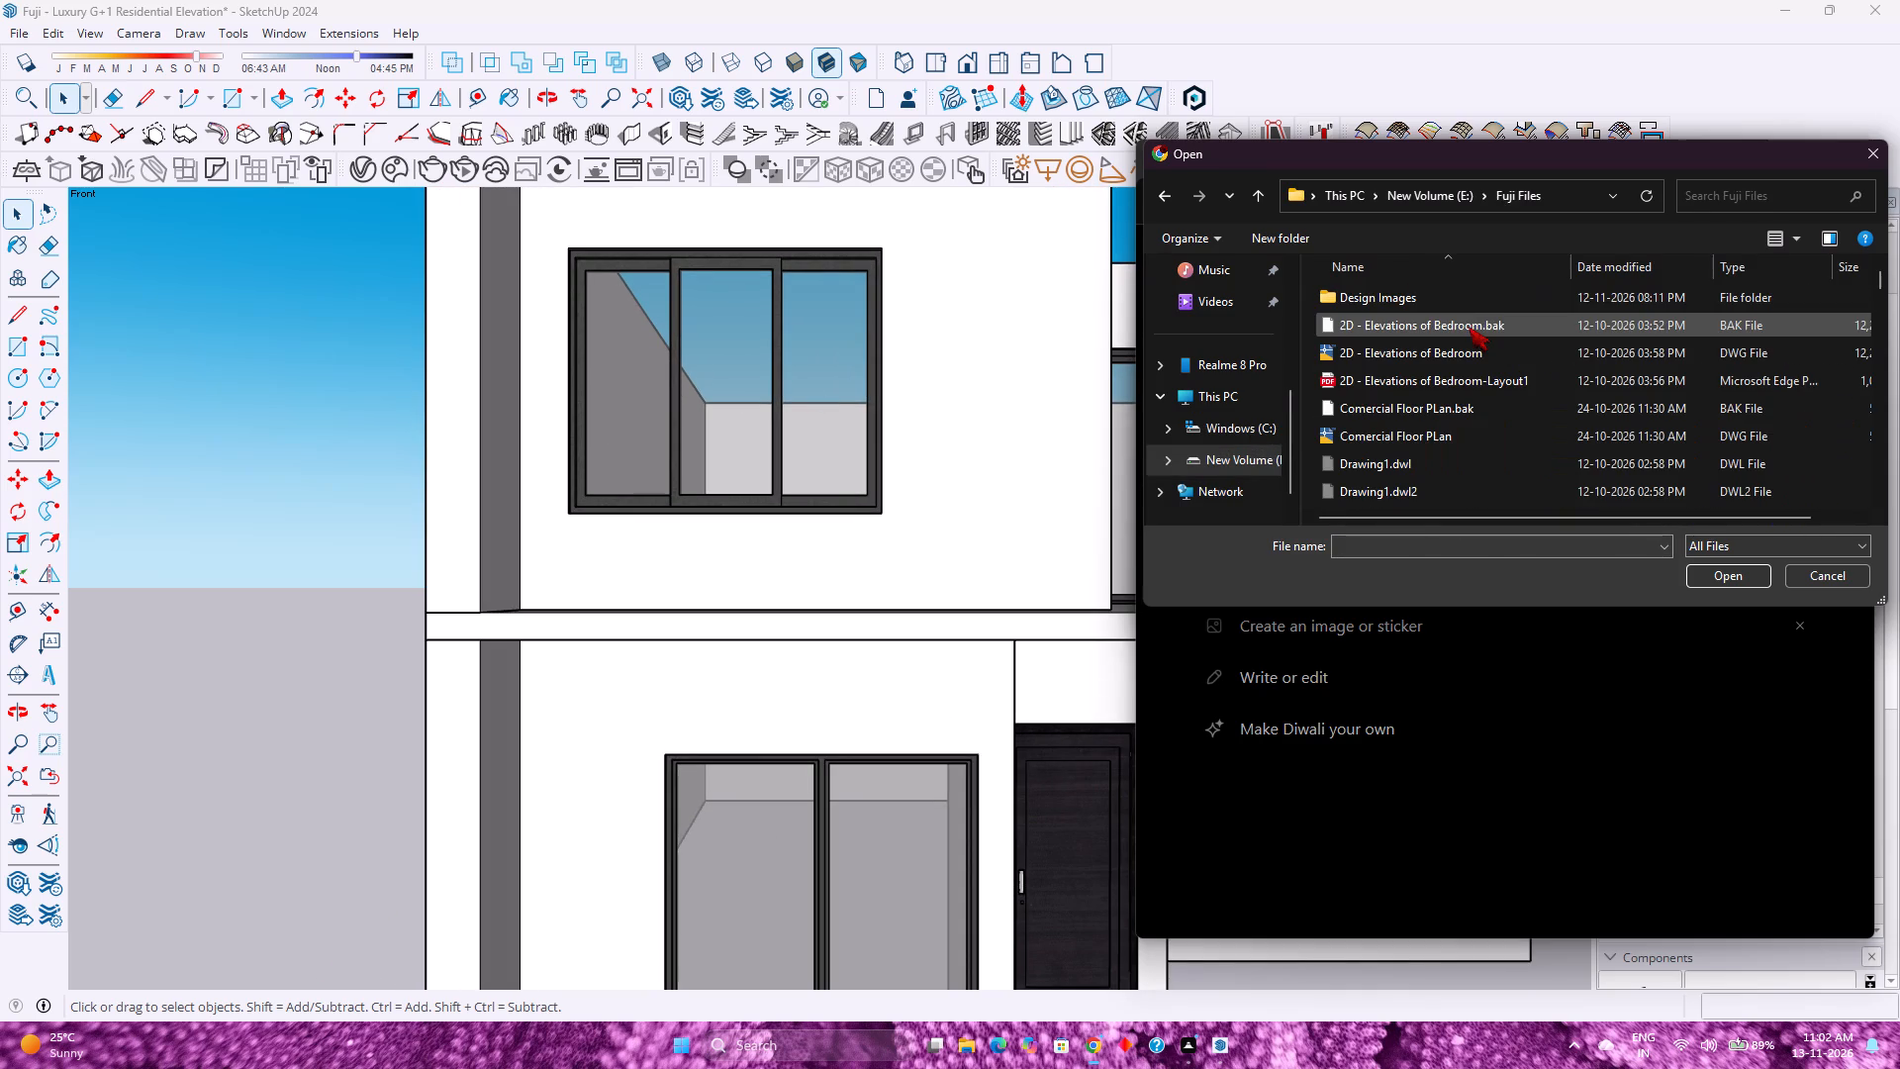
scroll(1469, 327, "up", 1)
double_click(1460, 303)
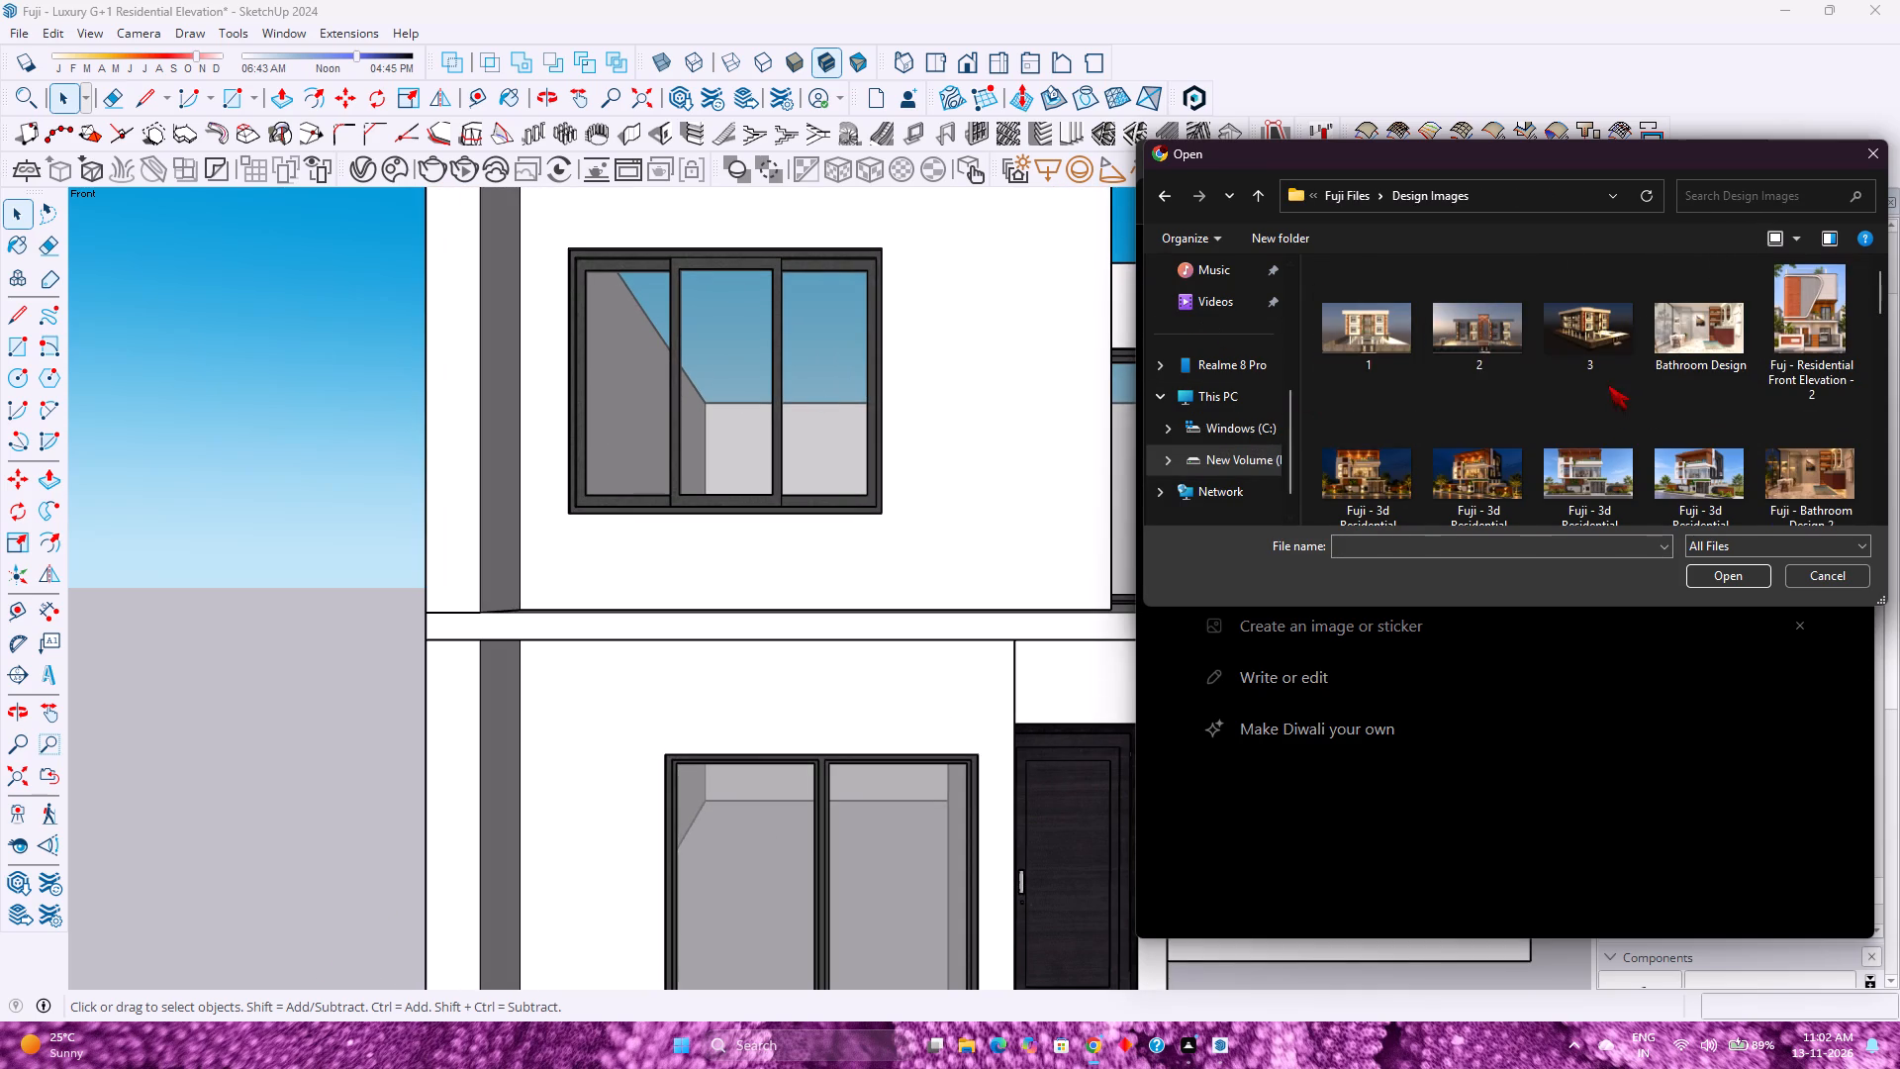
Select the images Bathroom Design, Fuji - Bathroom Design 2-2, Fuji - Bedroom Interior and Fuji - Bedroom Design-2 for upload.
left_click(1691, 338)
scroll(1645, 383, "down", 2)
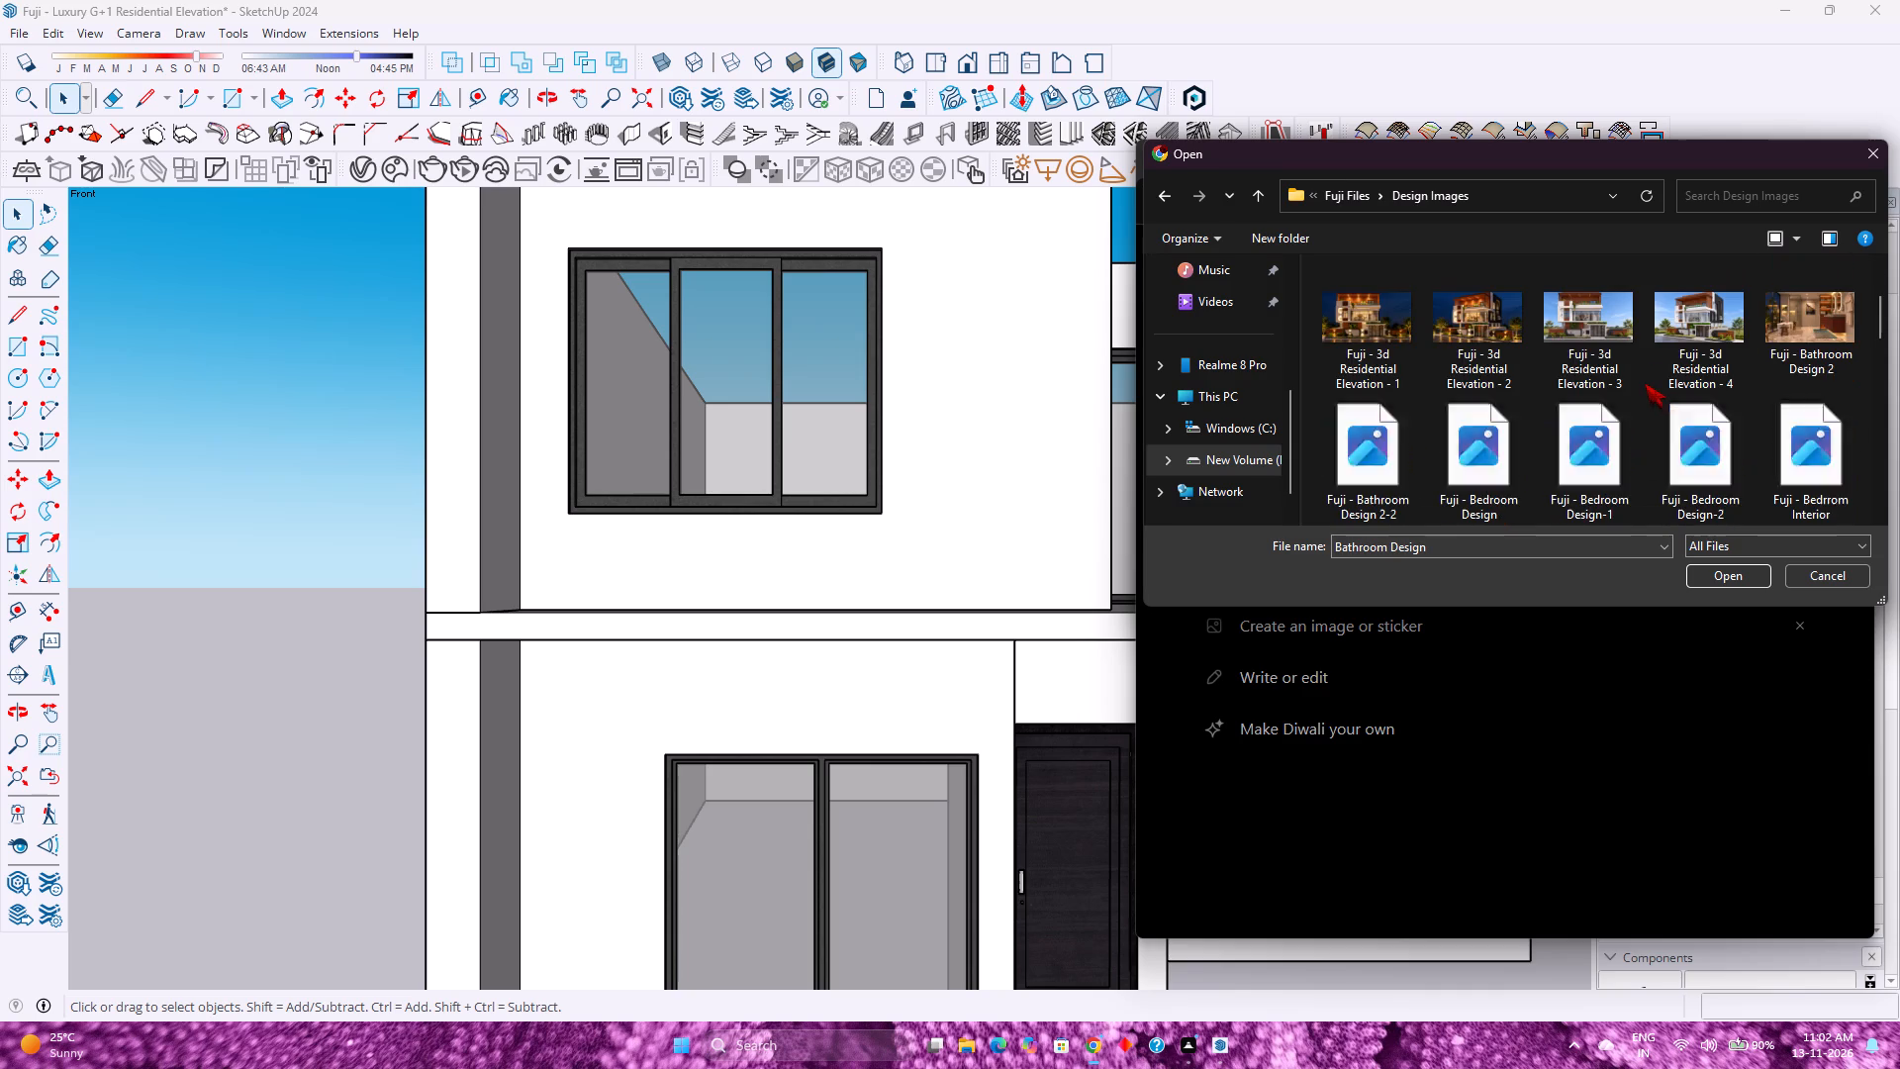
scroll(1645, 383, "down", 1)
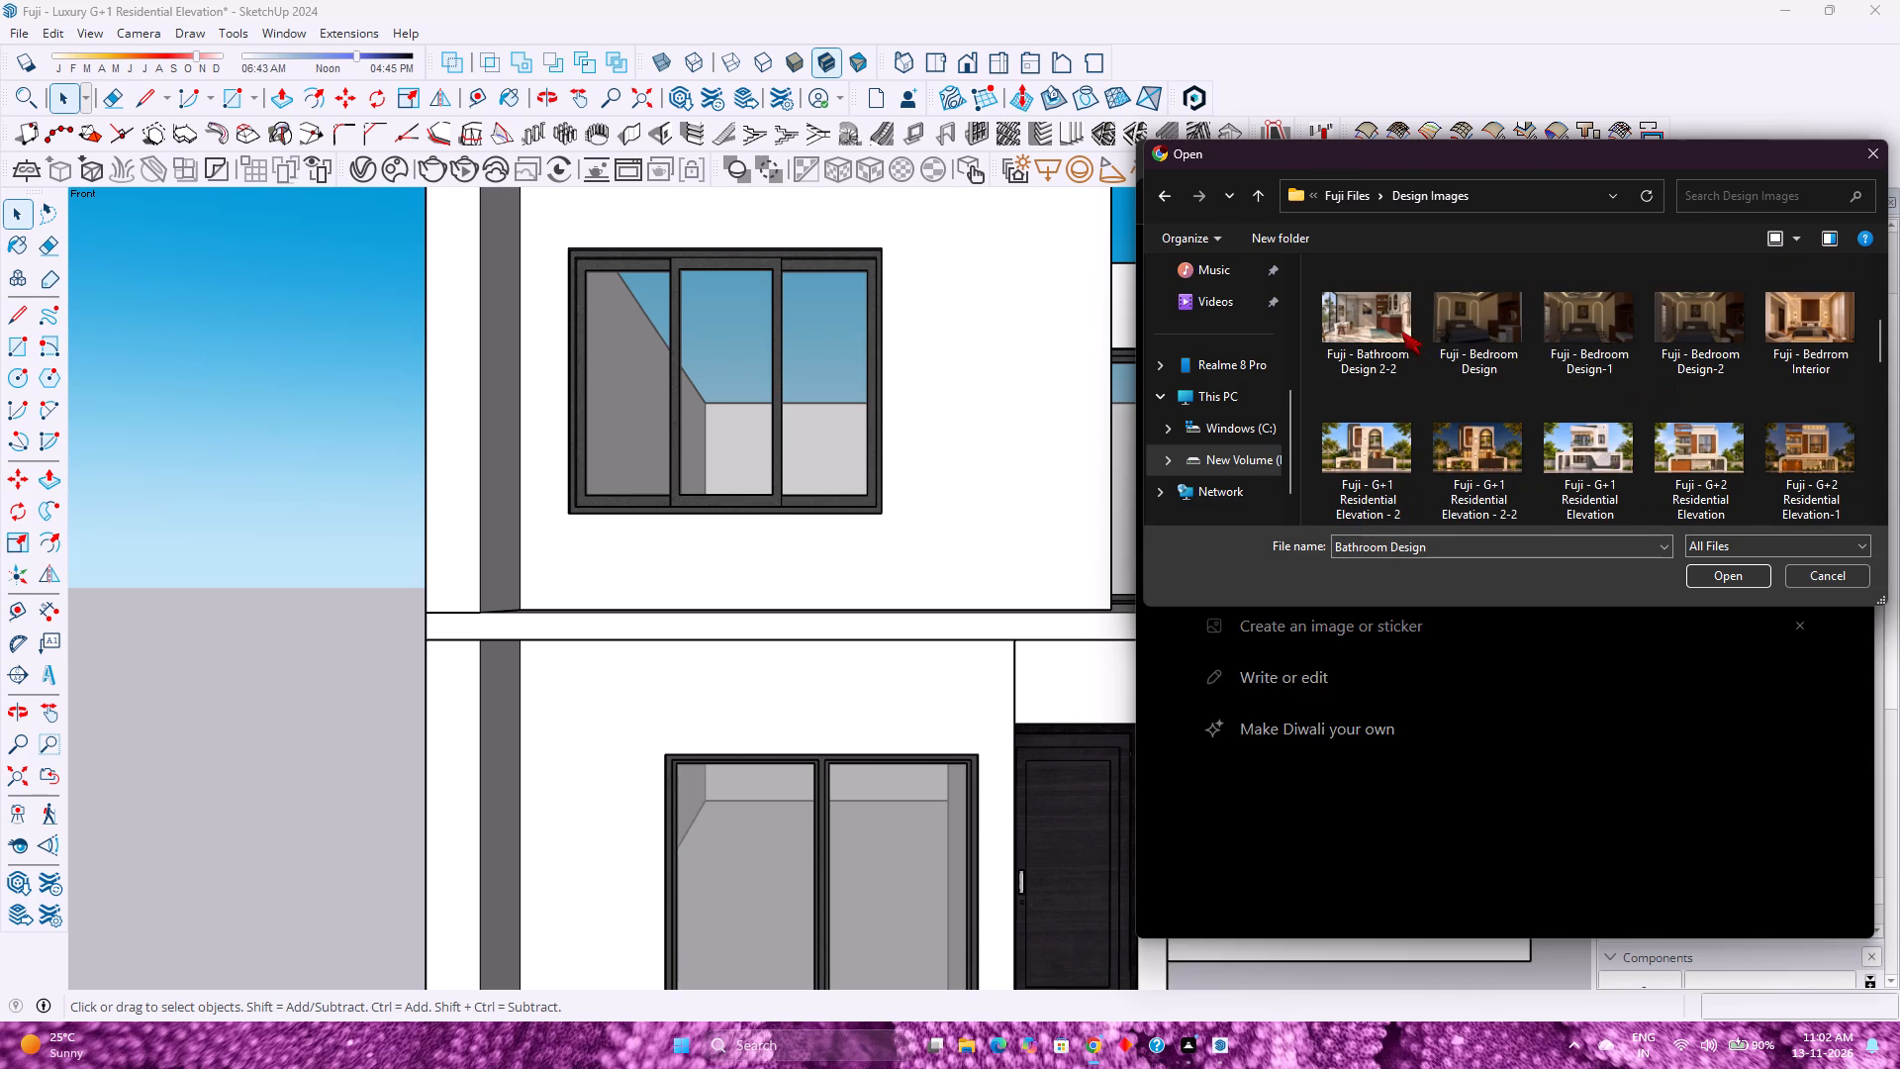
left_click(1401, 330, "ctrl")
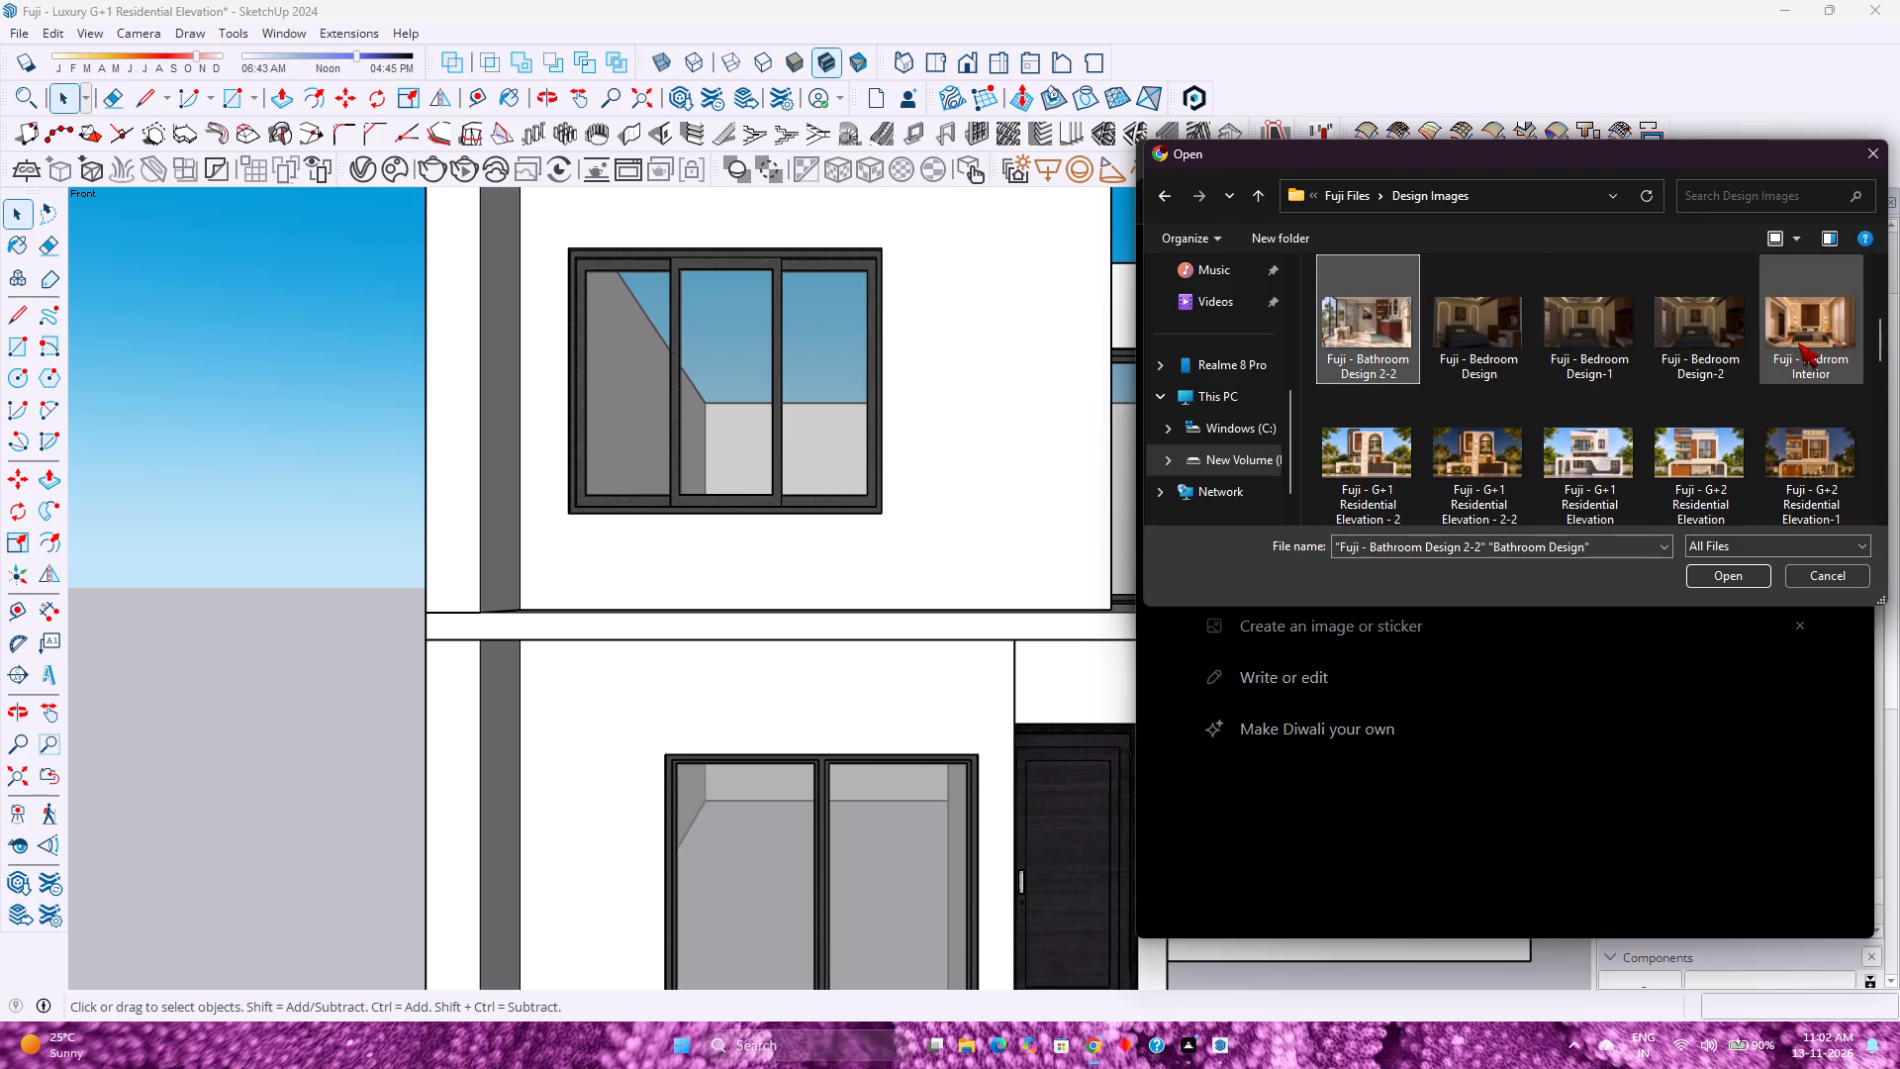
left_click(1798, 342, "ctrl")
left_click(1692, 321, "ctrl")
Add Fuji - Luxury Bedroom Design-1 and - 2, plus Fuji - Kitchen Design 2-1 and 2-2, to the image selection.
scroll(1566, 393, "down", 4)
scroll(1566, 393, "up", 1)
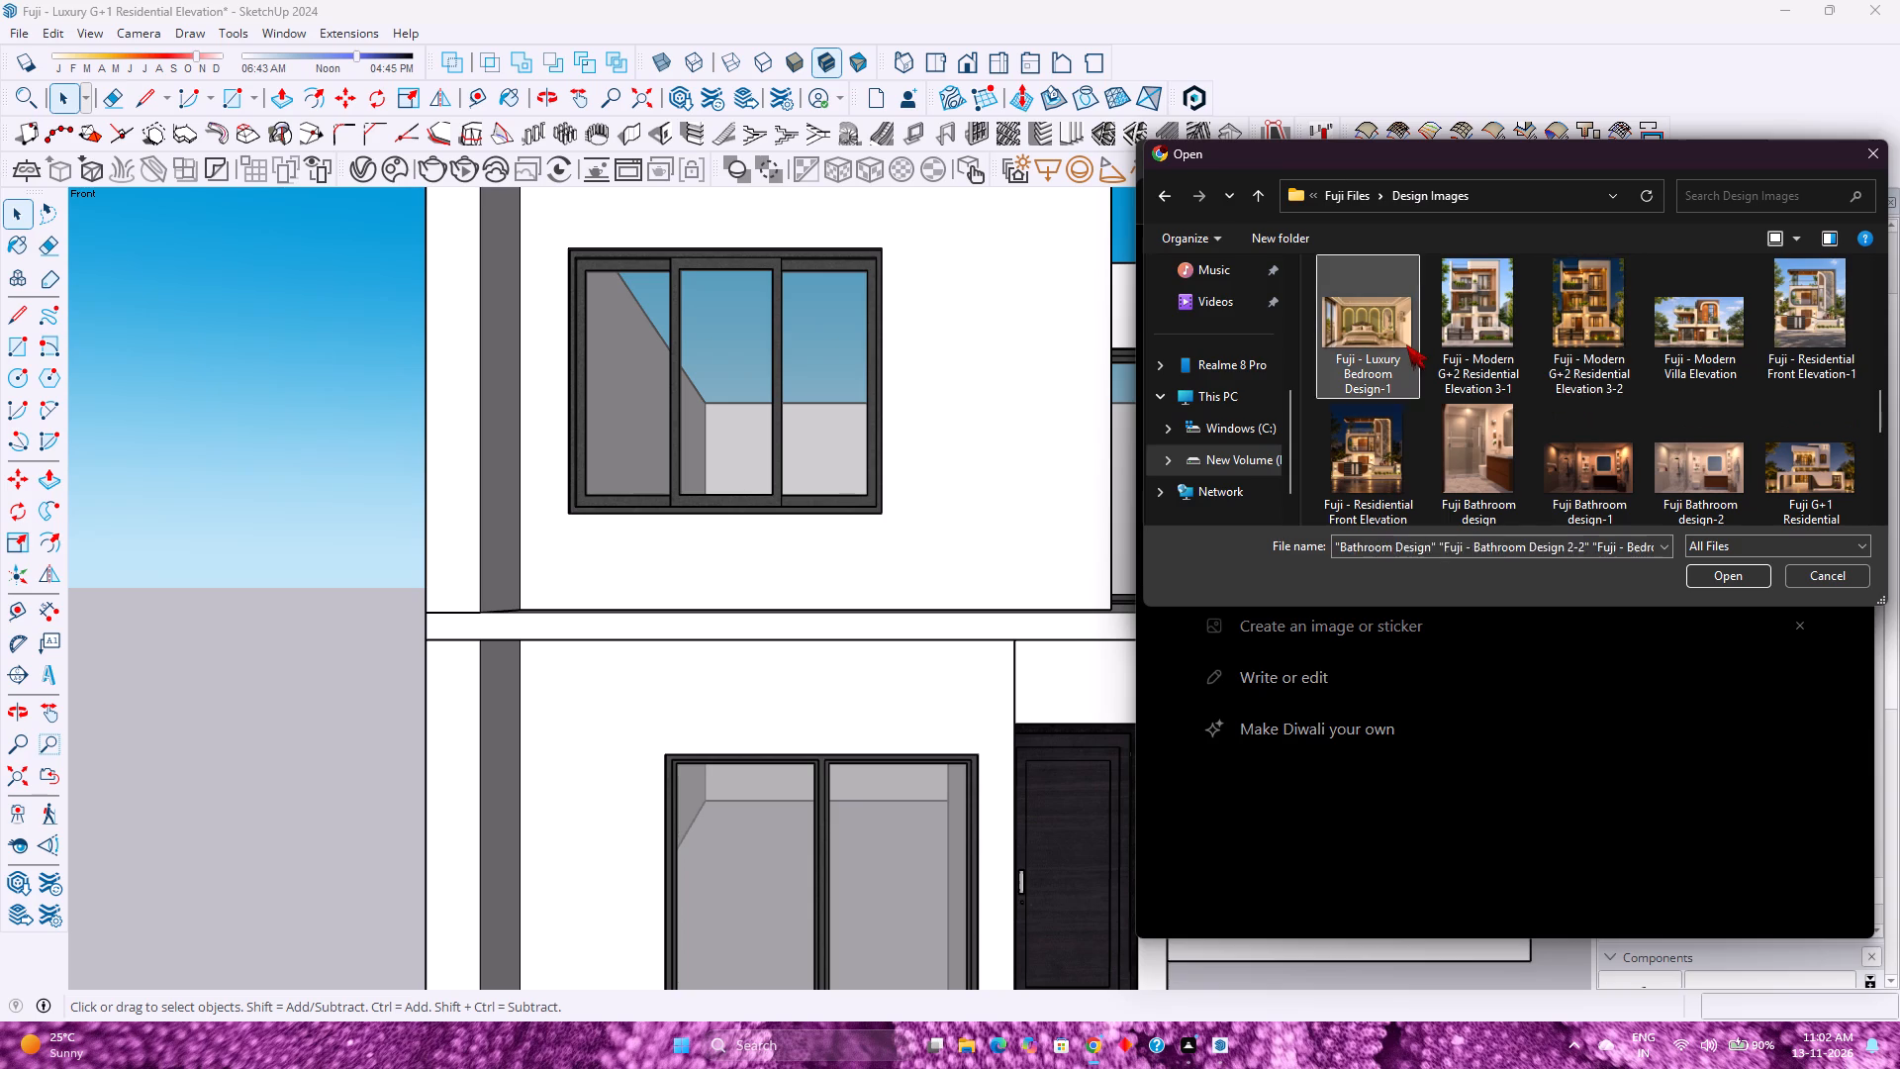
left_click(1406, 344, "ctrl")
scroll(1526, 344, "up", 1)
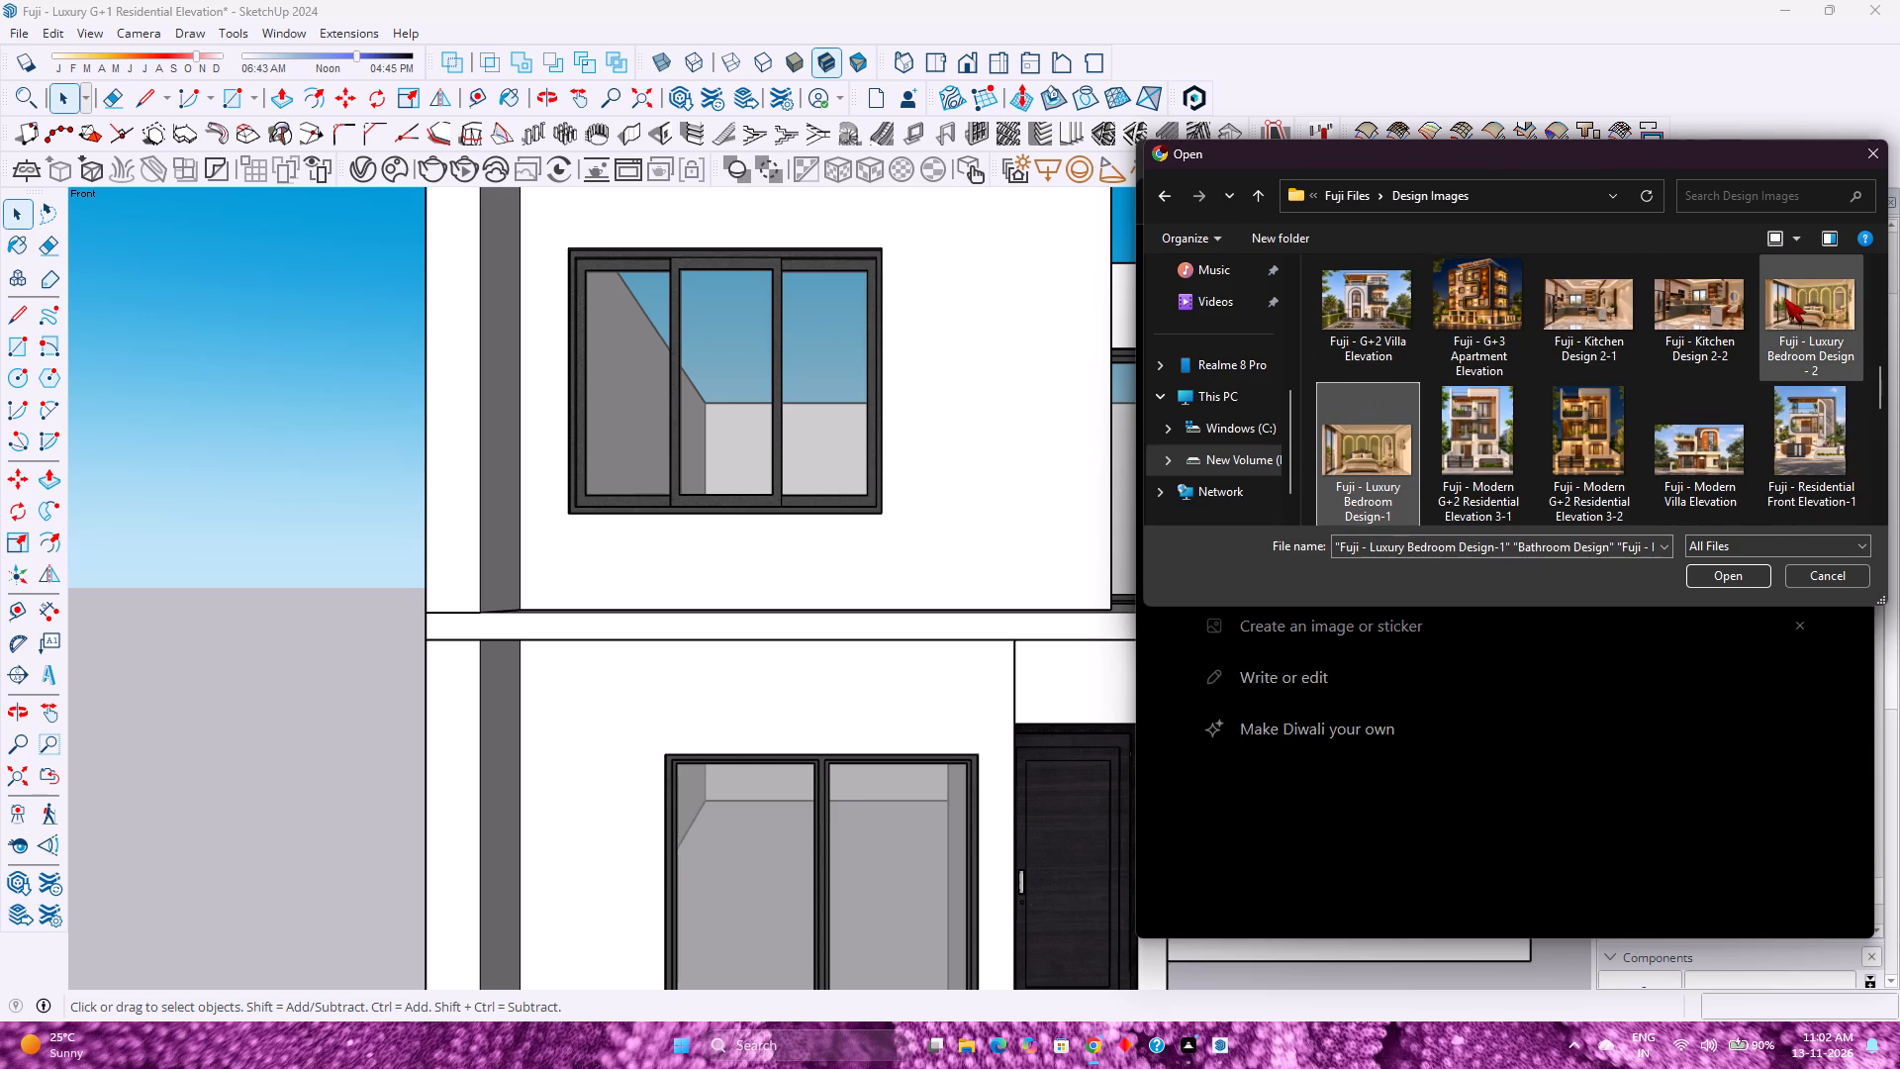
left_click(1784, 298, "ctrl")
left_click(1717, 300, "ctrl")
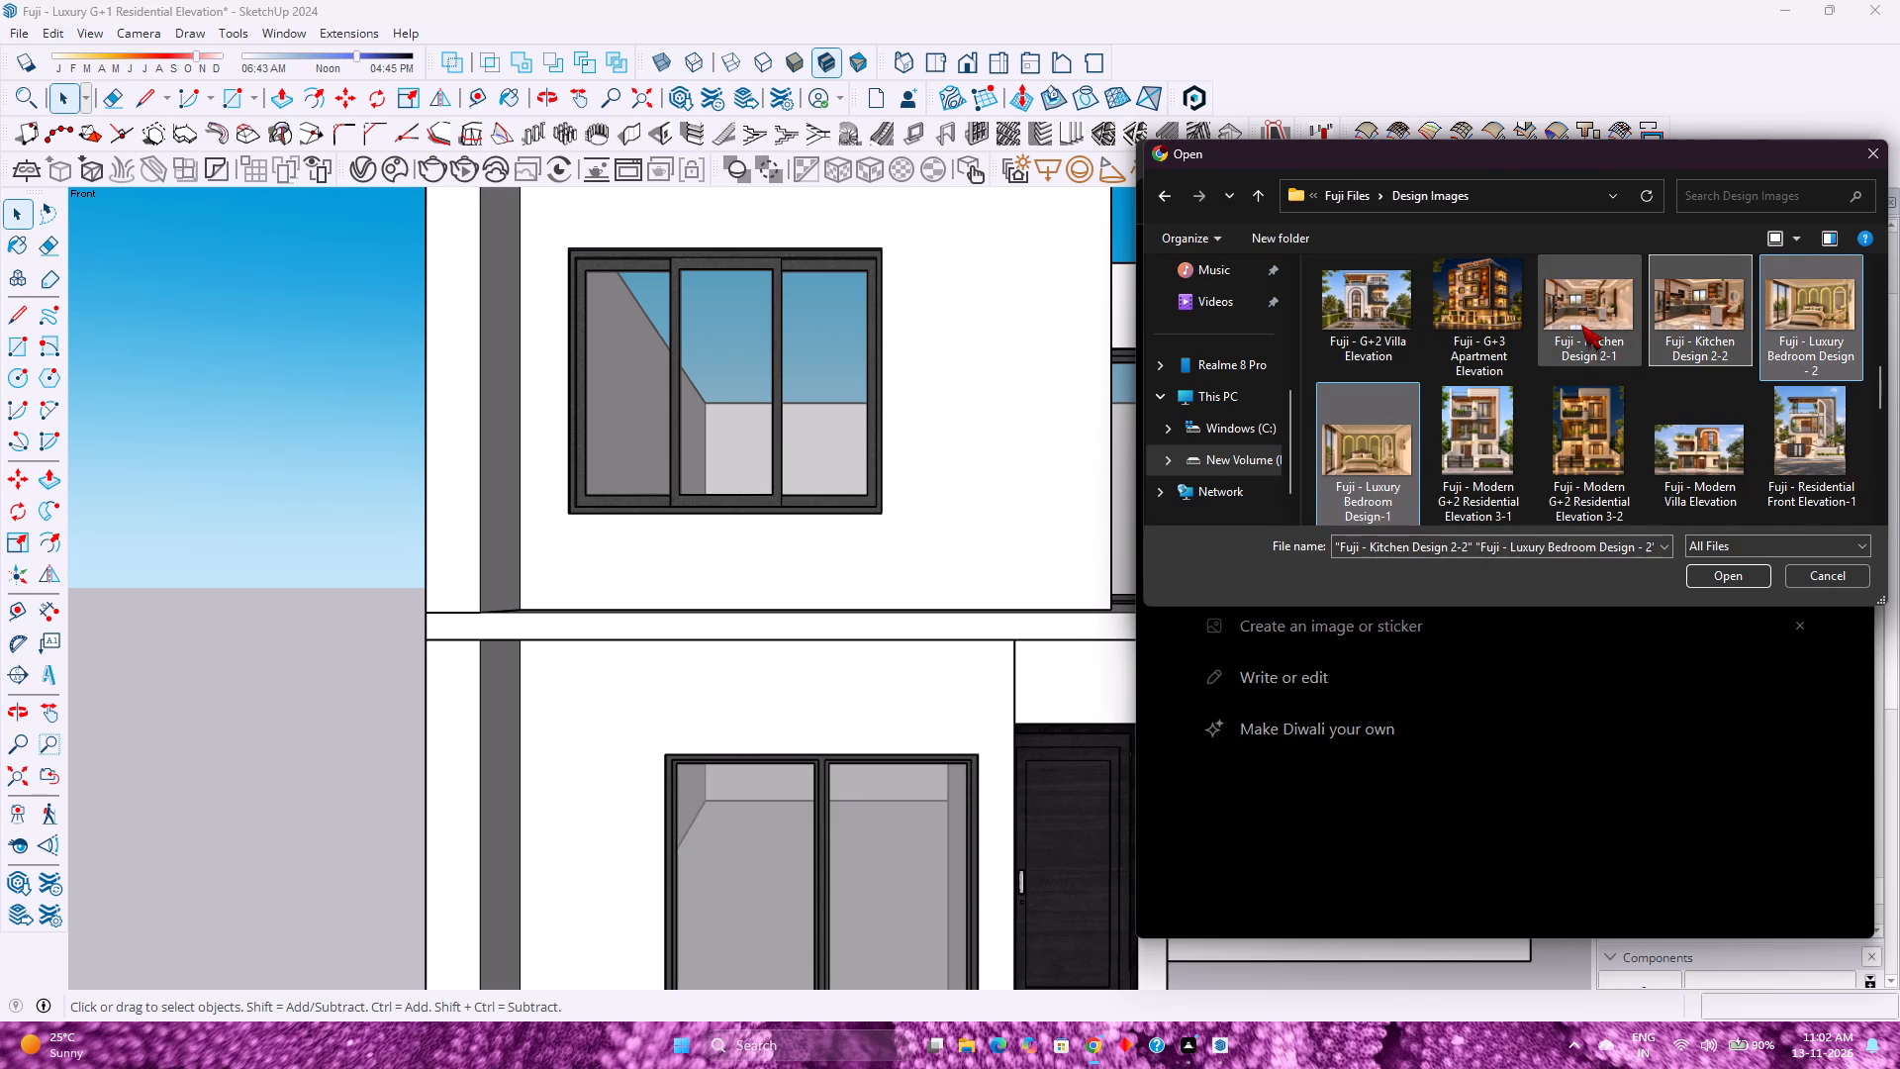
scroll(1581, 325, "up", 1)
left_click(1612, 407, "ctrl")
Add Fuji Bathroom design, Fuji Bathroom design-2 and Fuji-Bedroom Design 2-2 to the selection and attach all chosen images to the chat.
scroll(1635, 373, "up", 1)
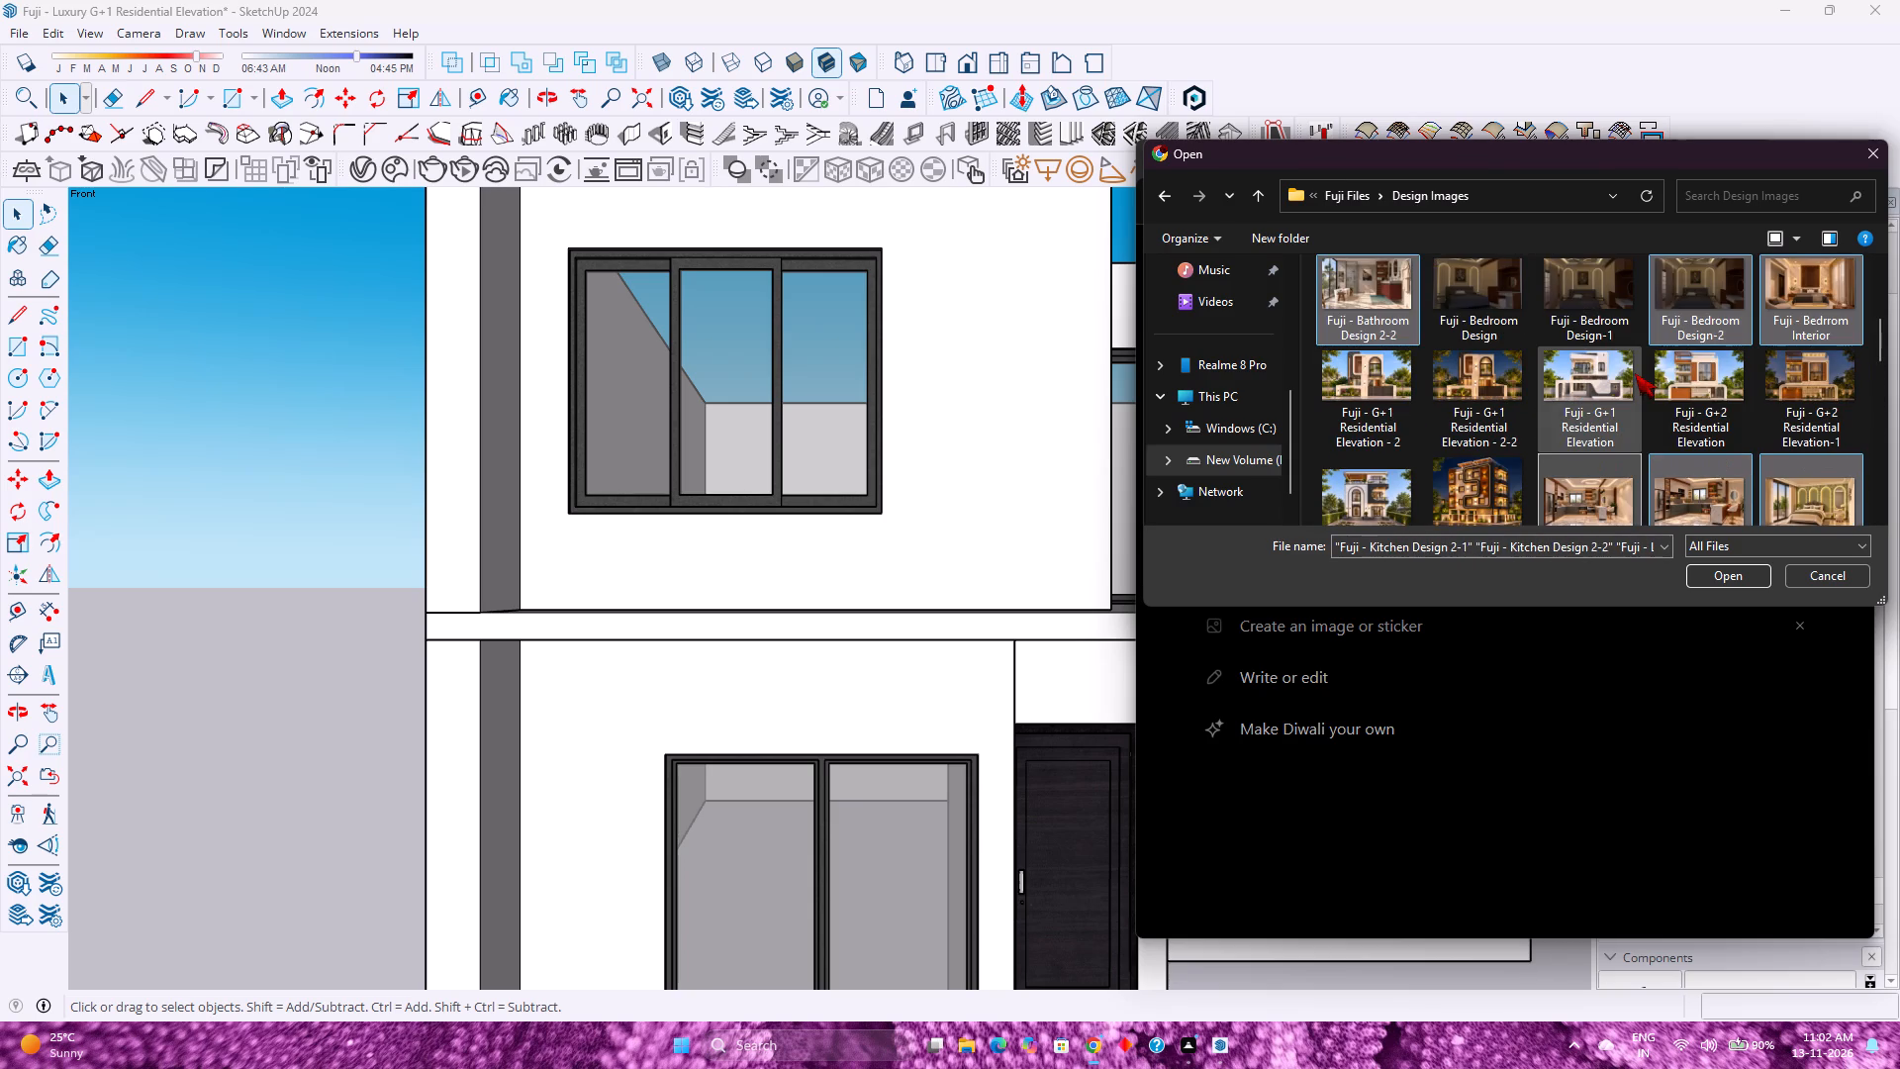
scroll(1635, 373, "down", 3)
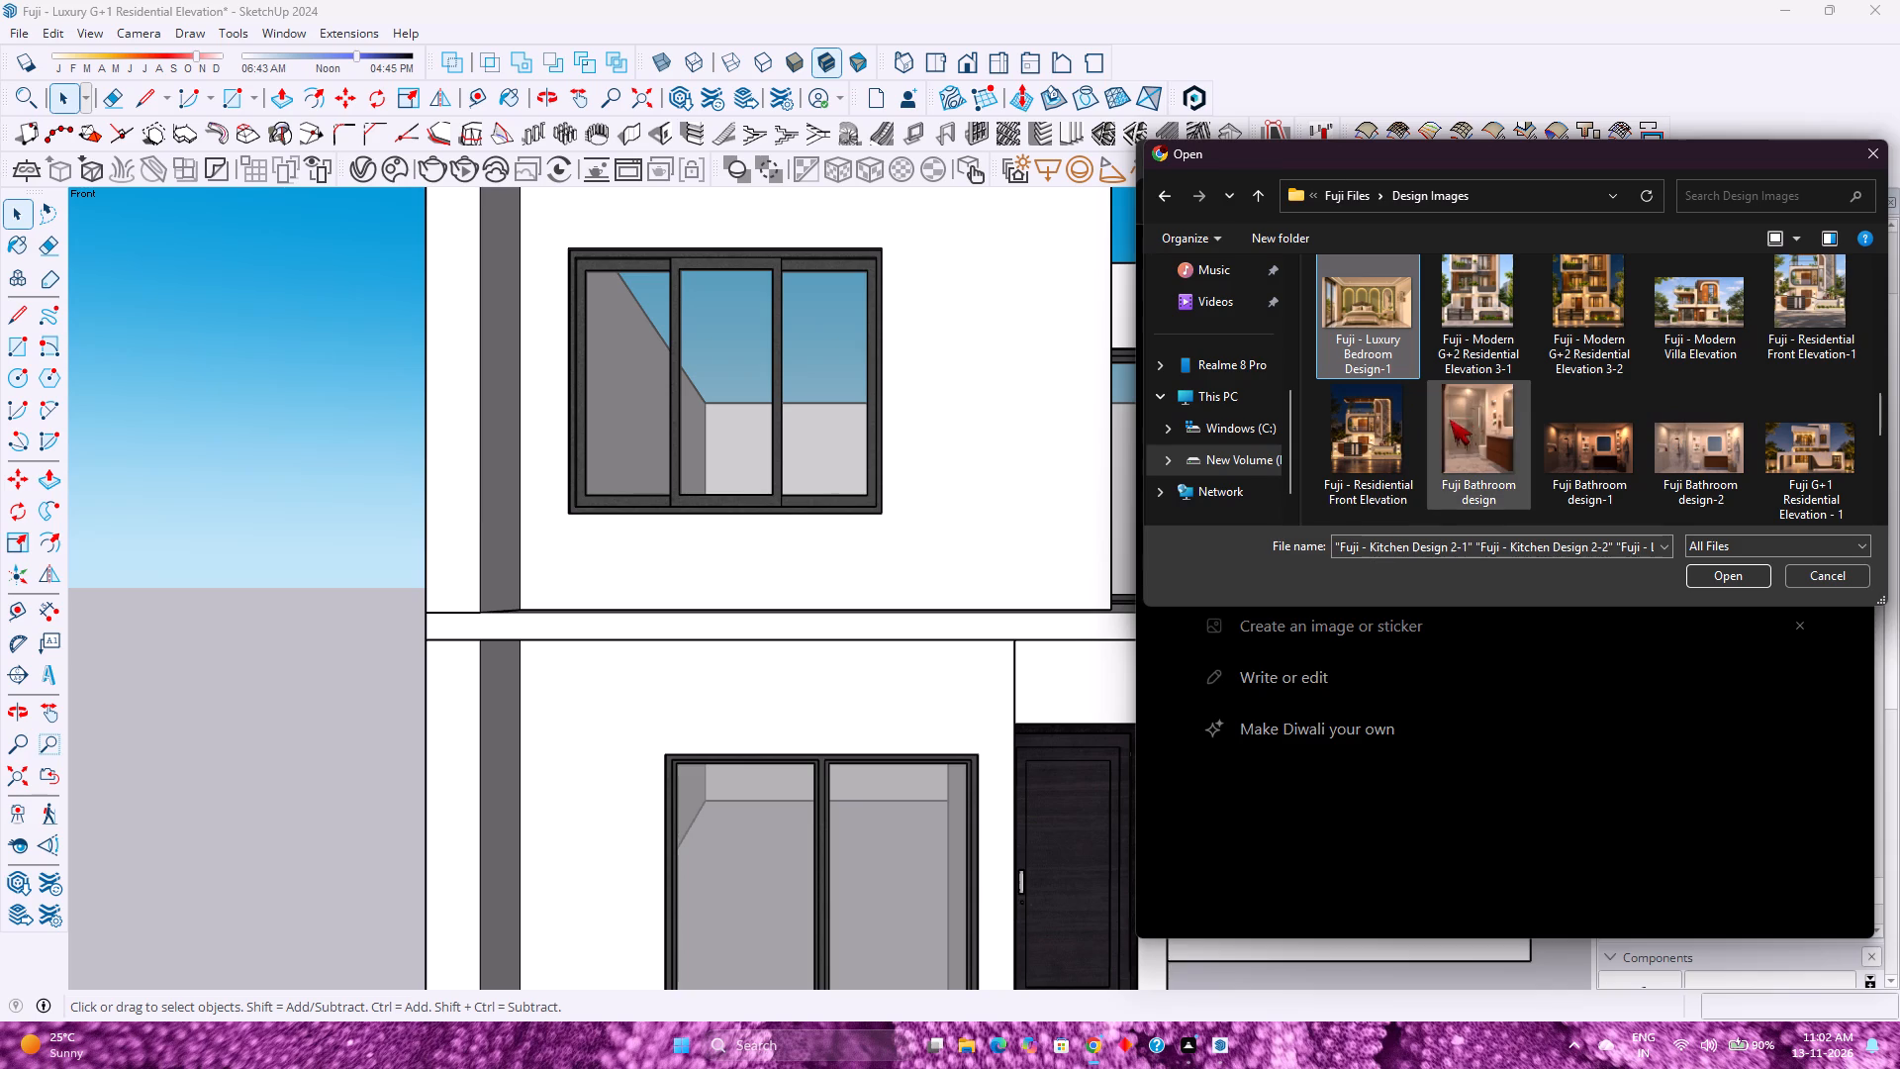
left_click(1480, 426, "ctrl")
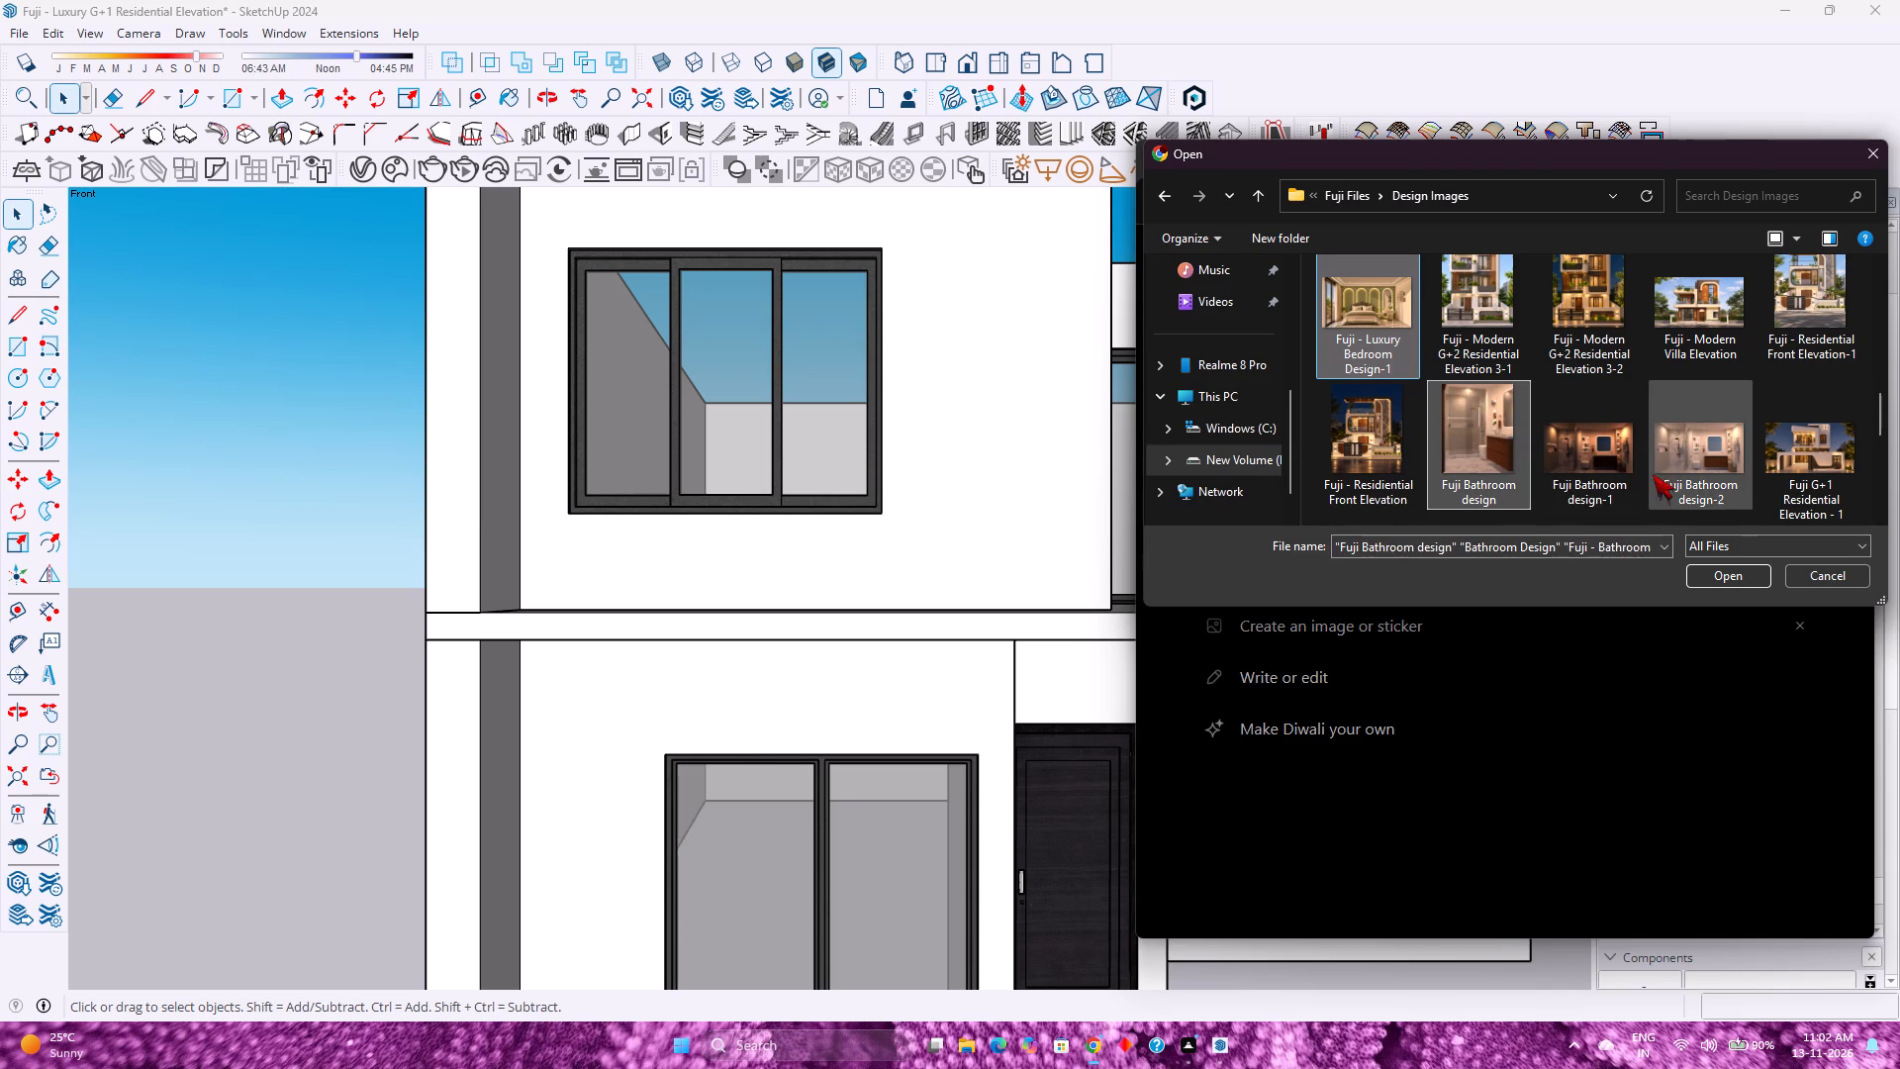
left_click(1653, 474, "ctrl")
scroll(1606, 398, "down", 1)
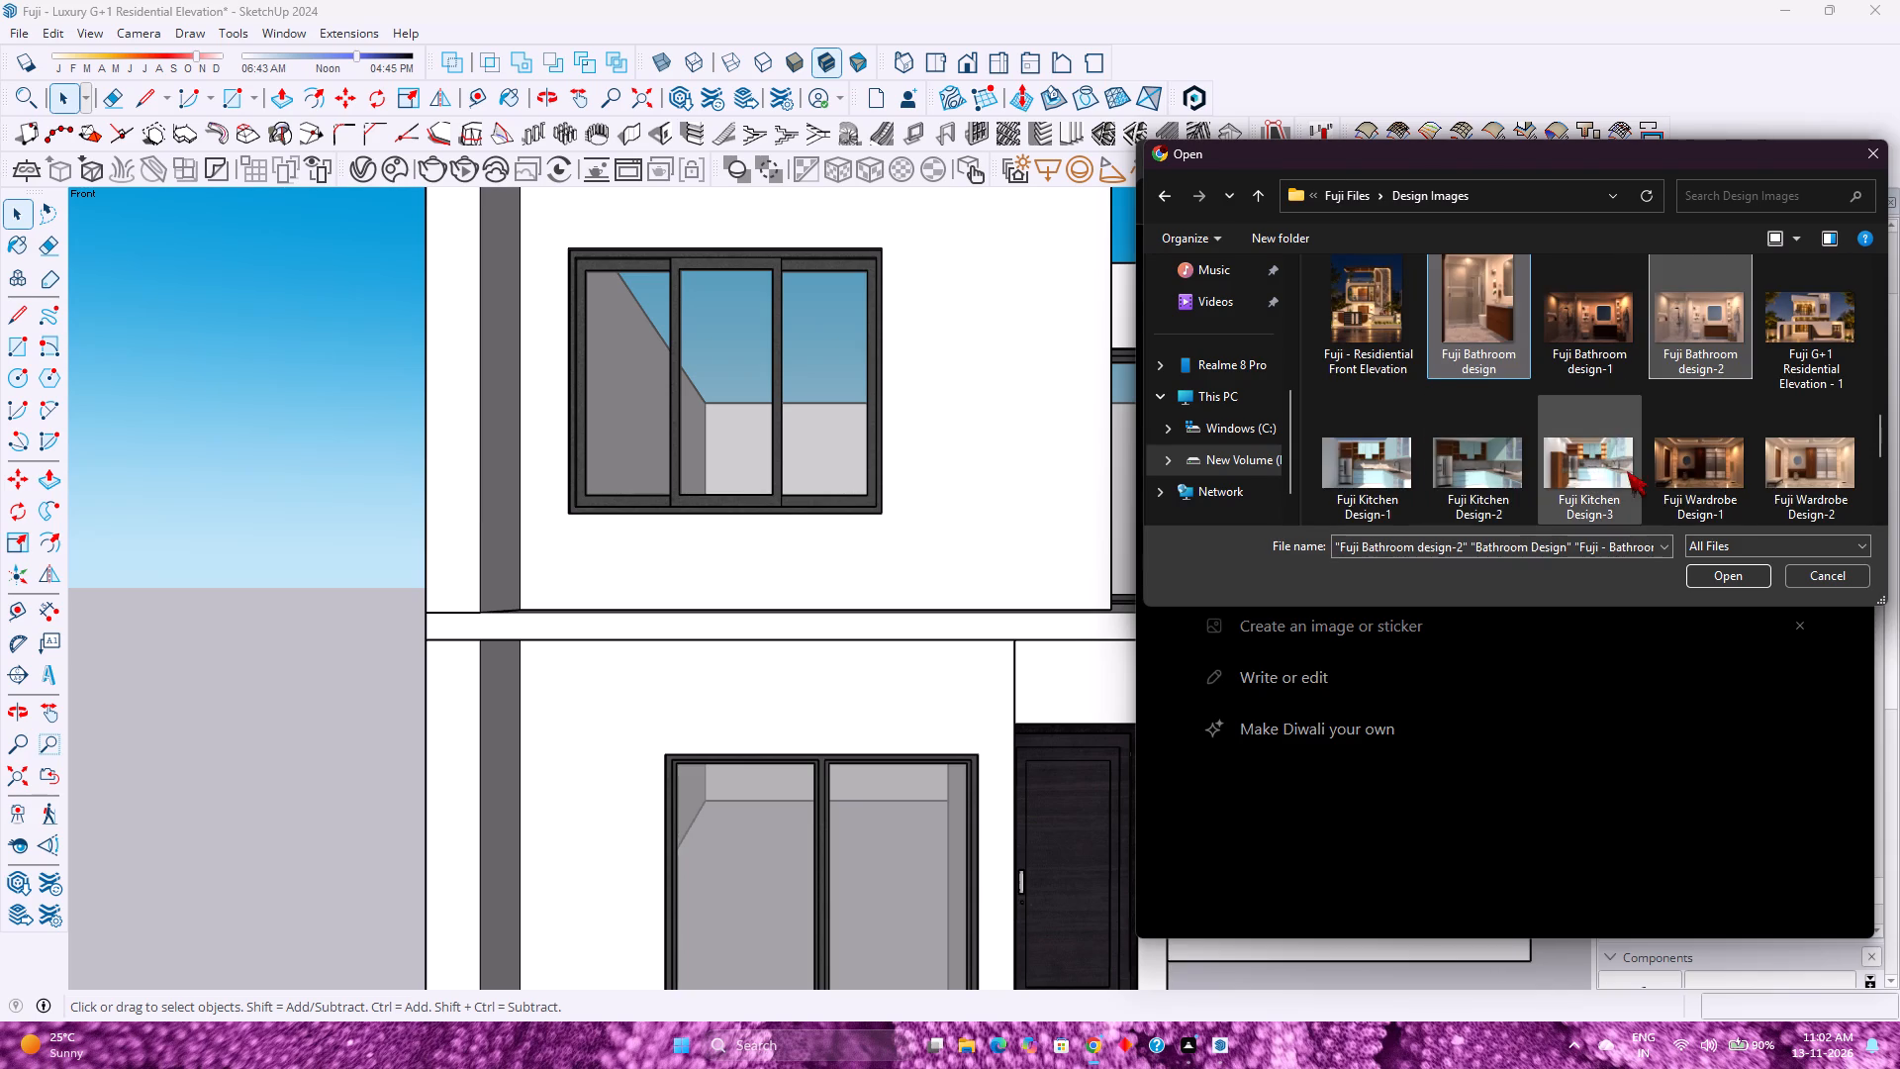
scroll(1623, 426, "down", 1)
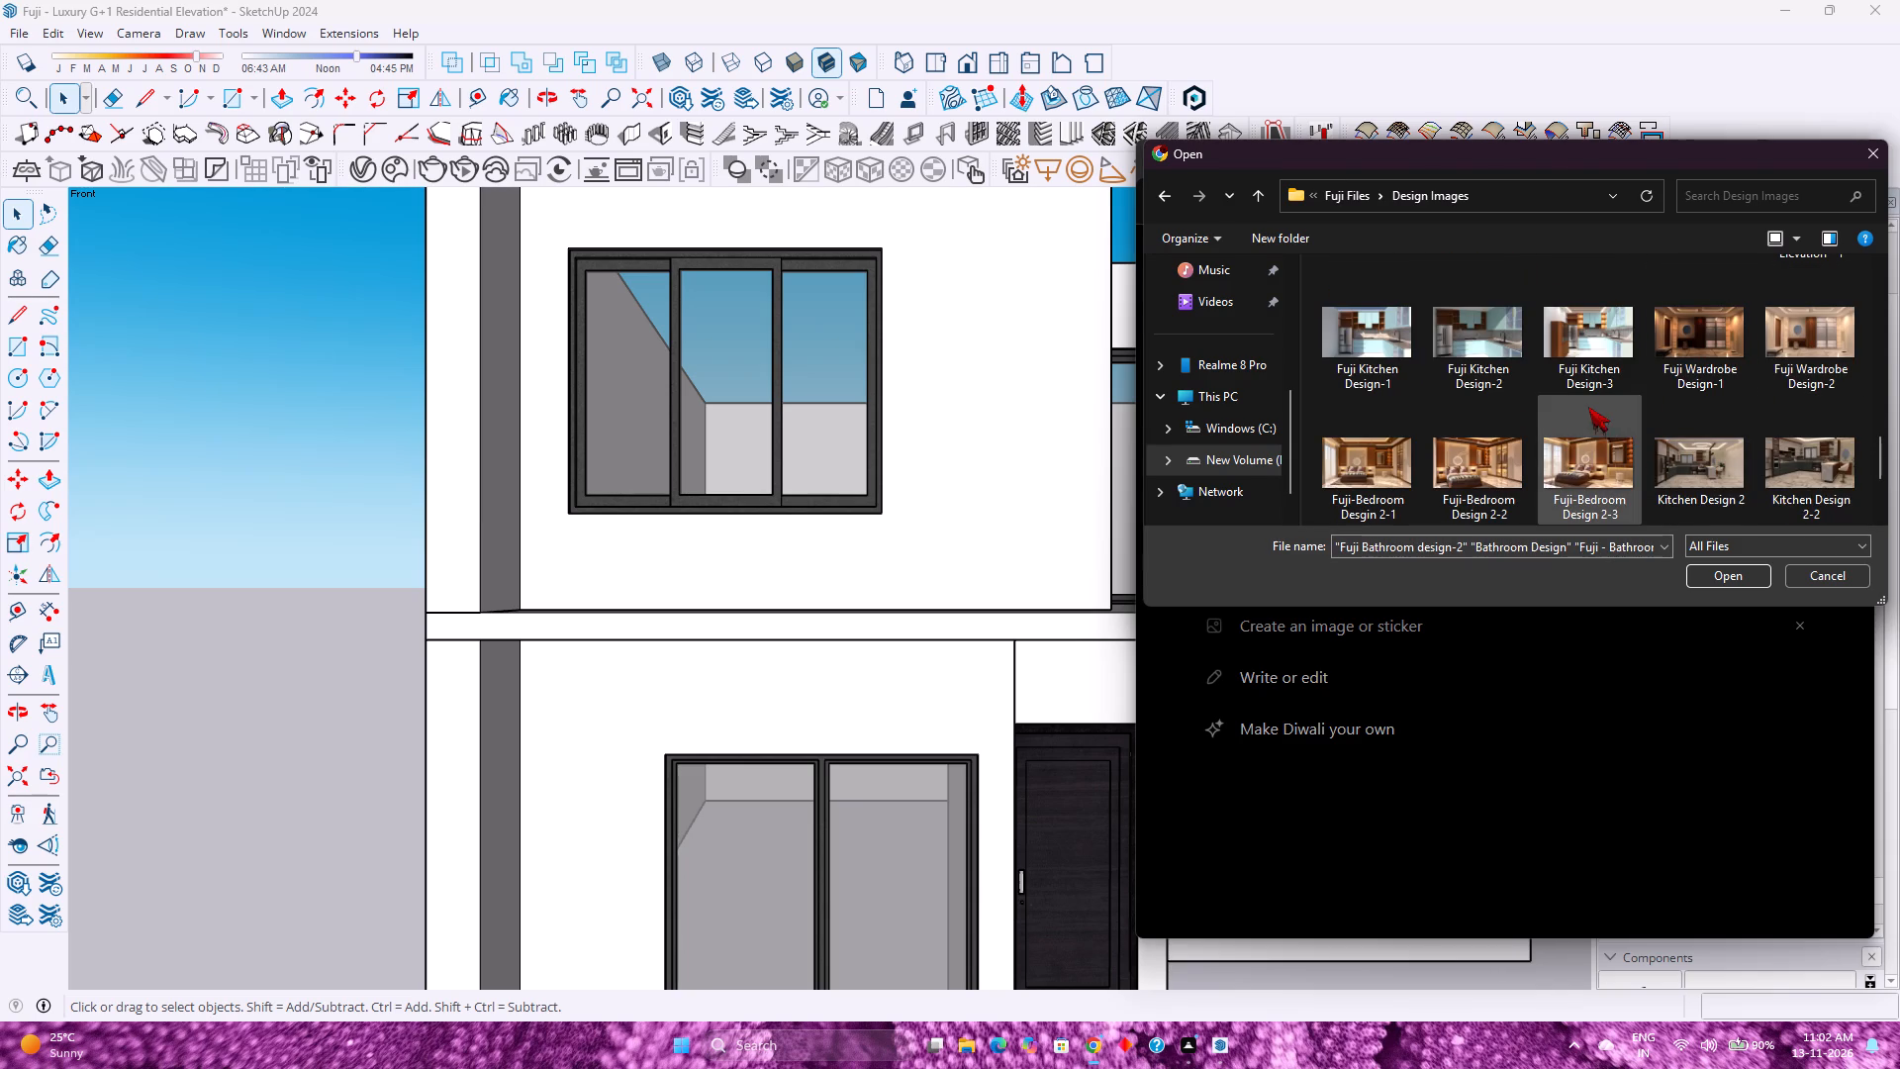
left_click(1507, 473, "ctrl")
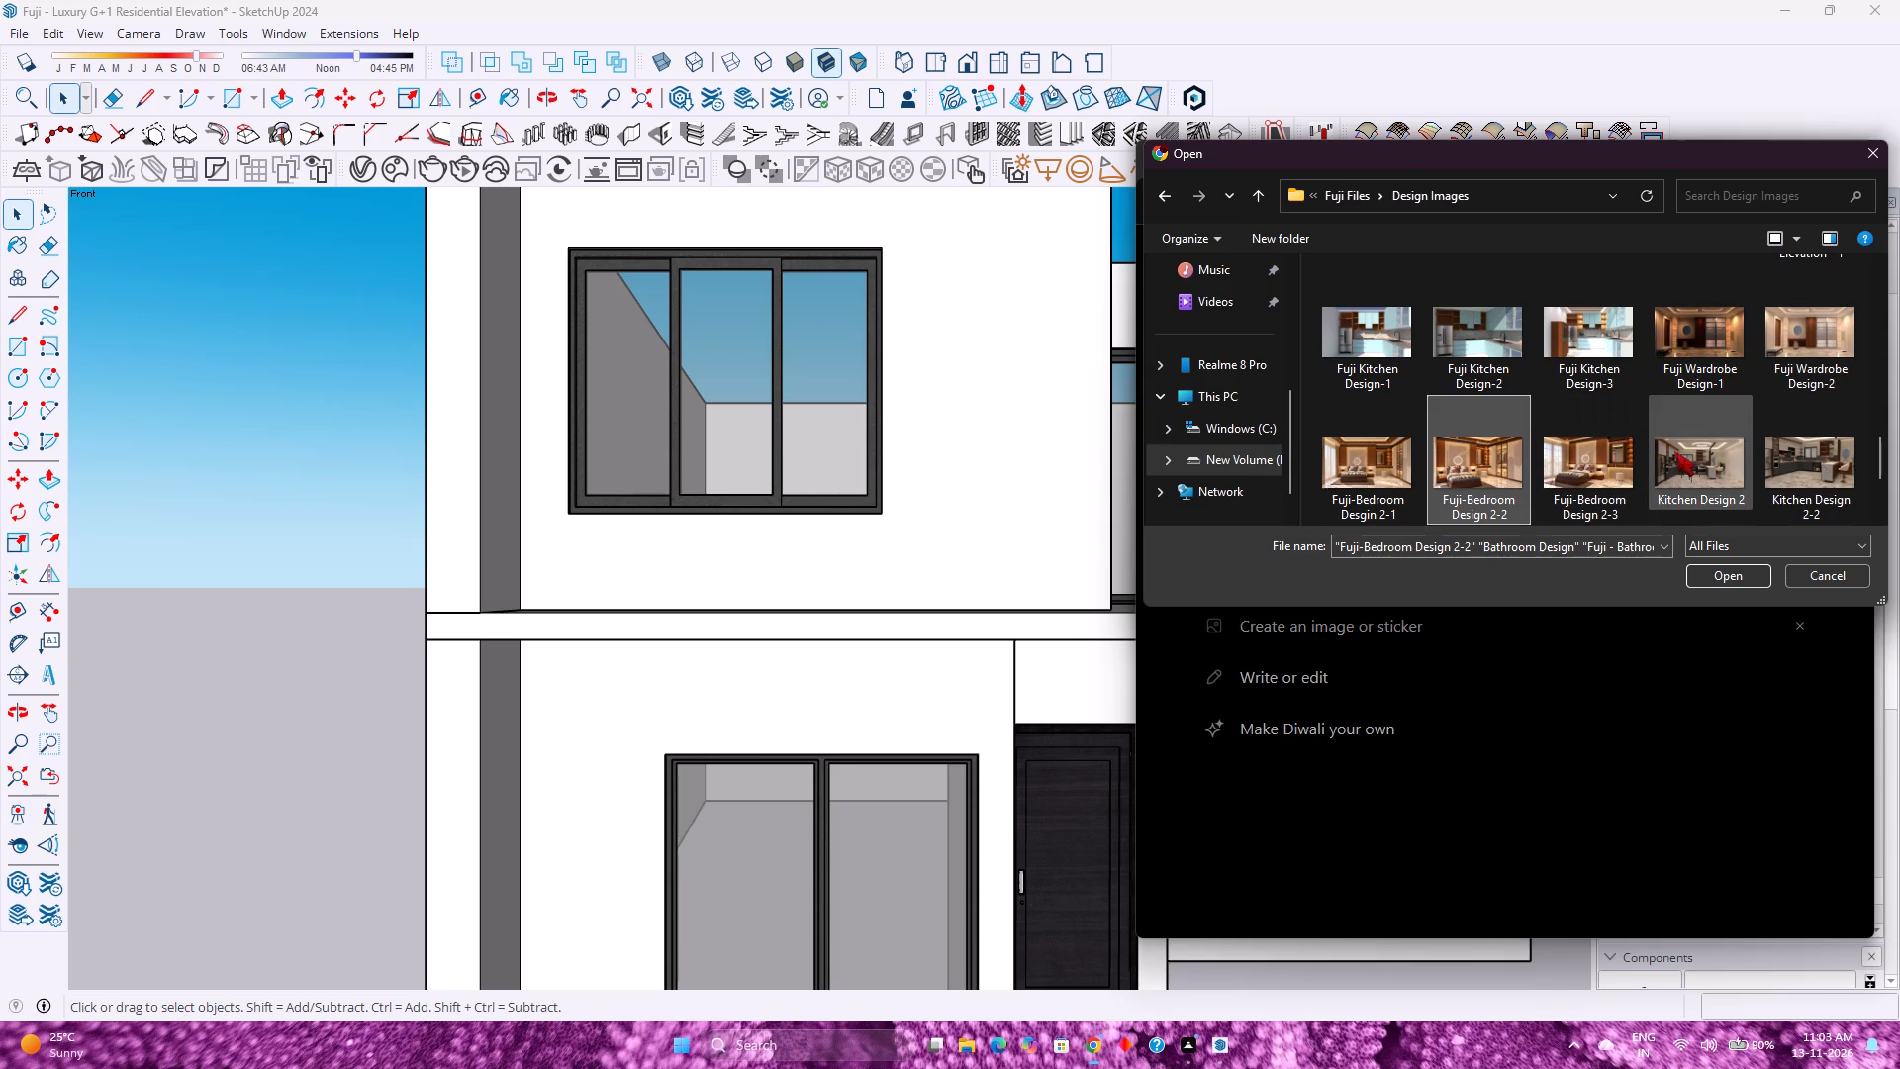
scroll(1684, 437, "down", 1)
scroll(1481, 437, "down", 2)
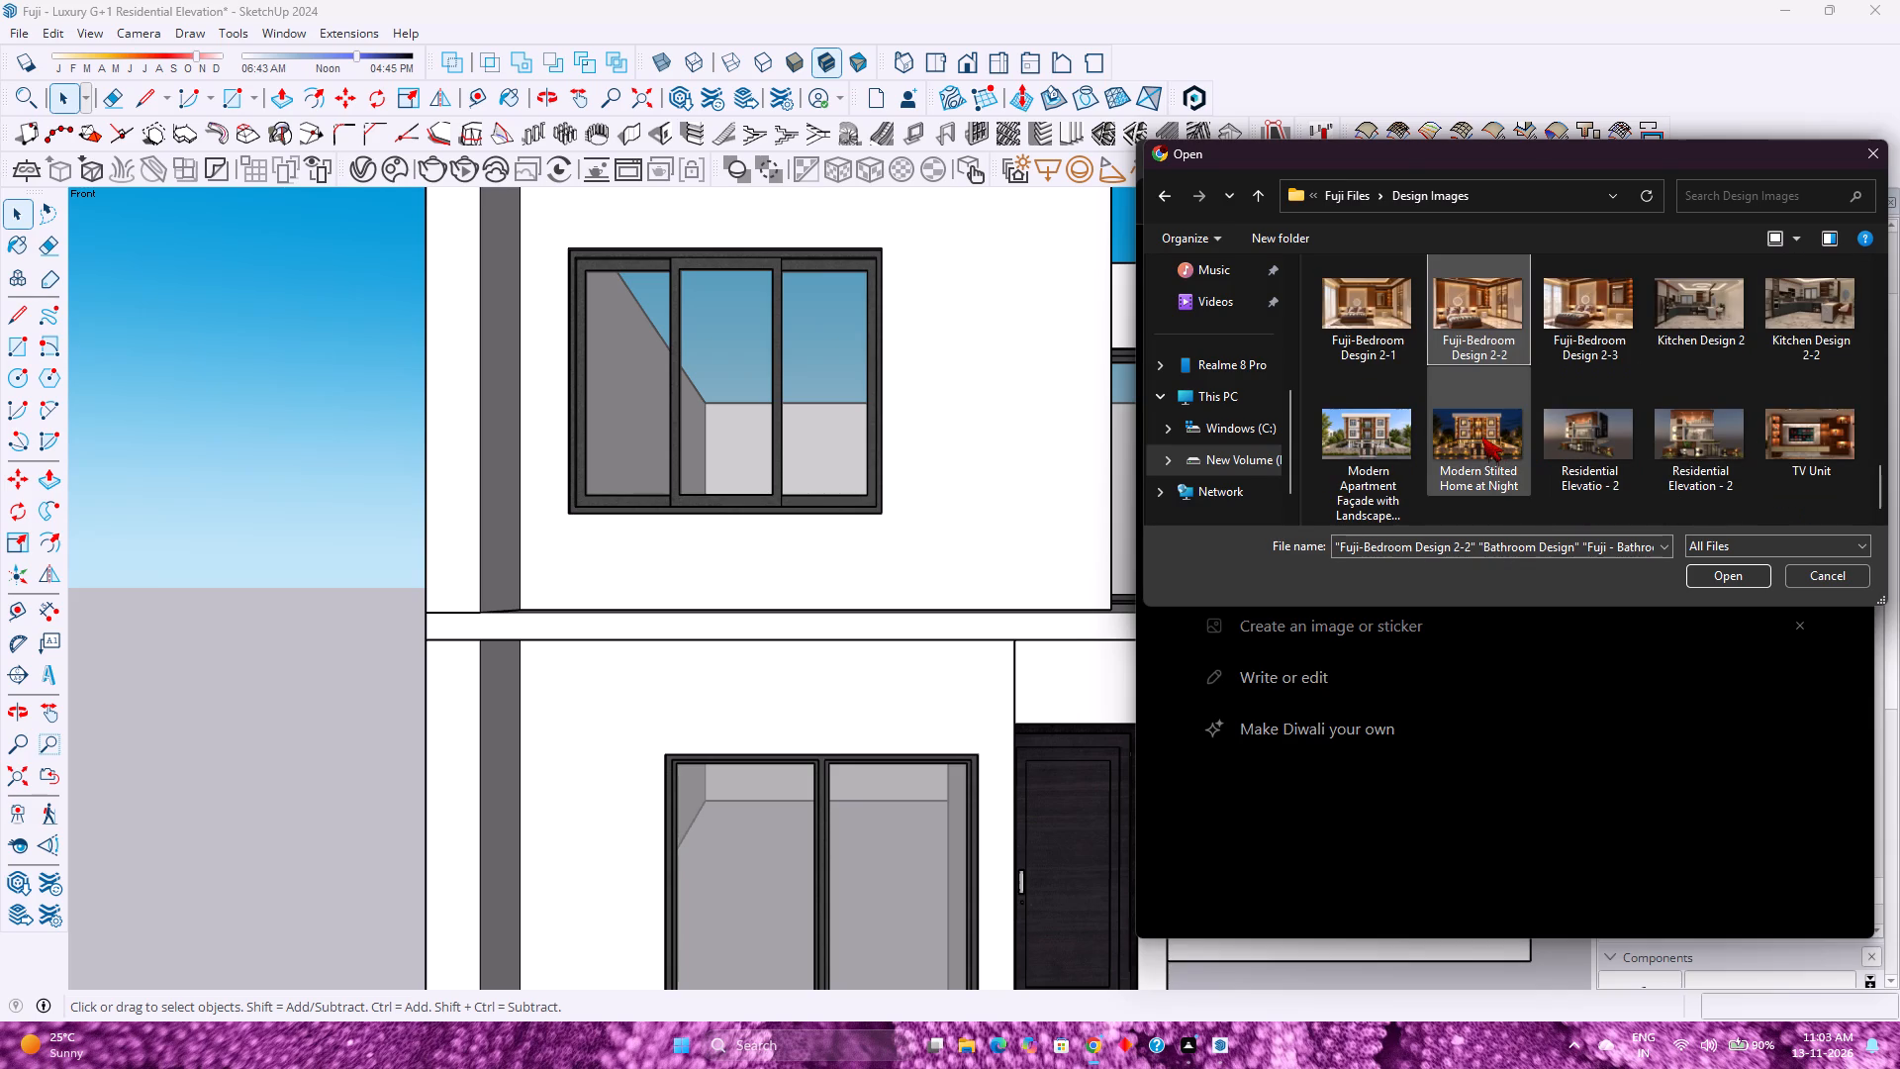
left_click(1733, 578)
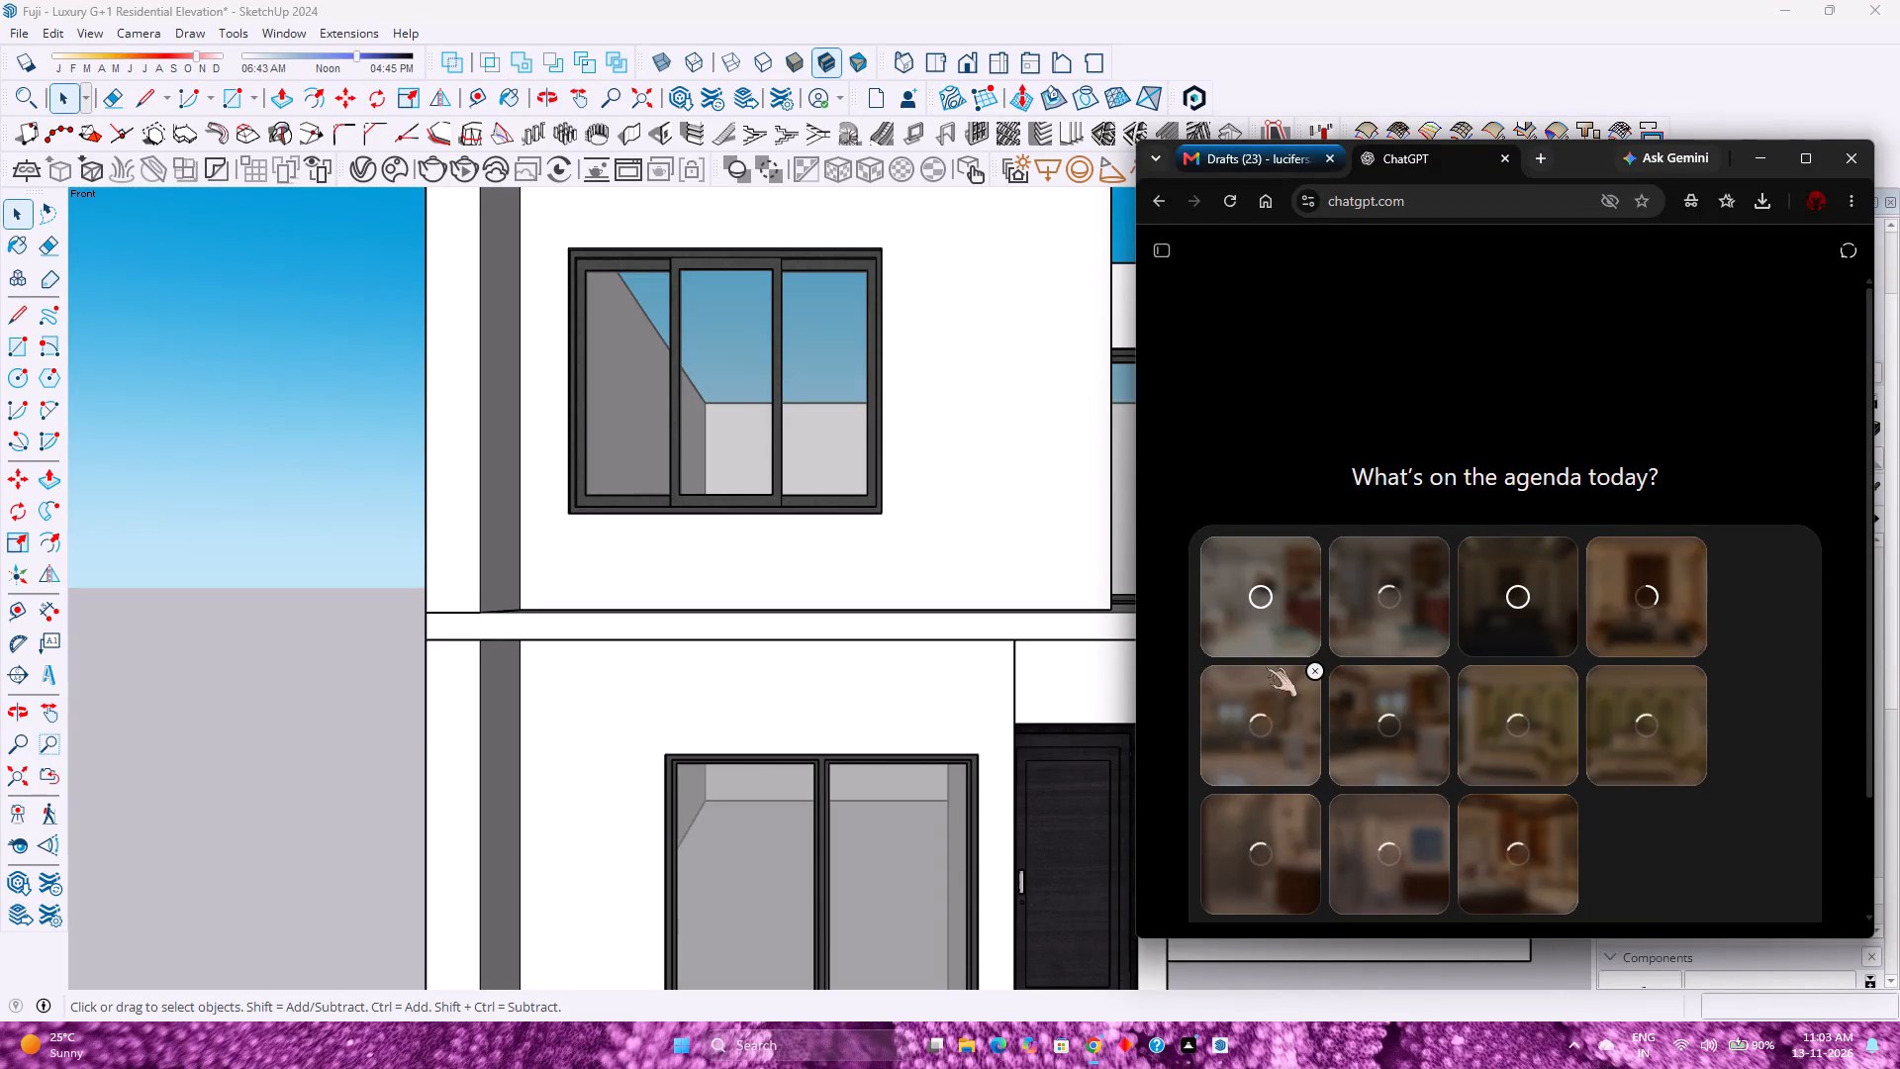
Begin the message under the attached images with "Mowa ee pictures ni annintini analyse chei".
scroll(1566, 450, "down", 3)
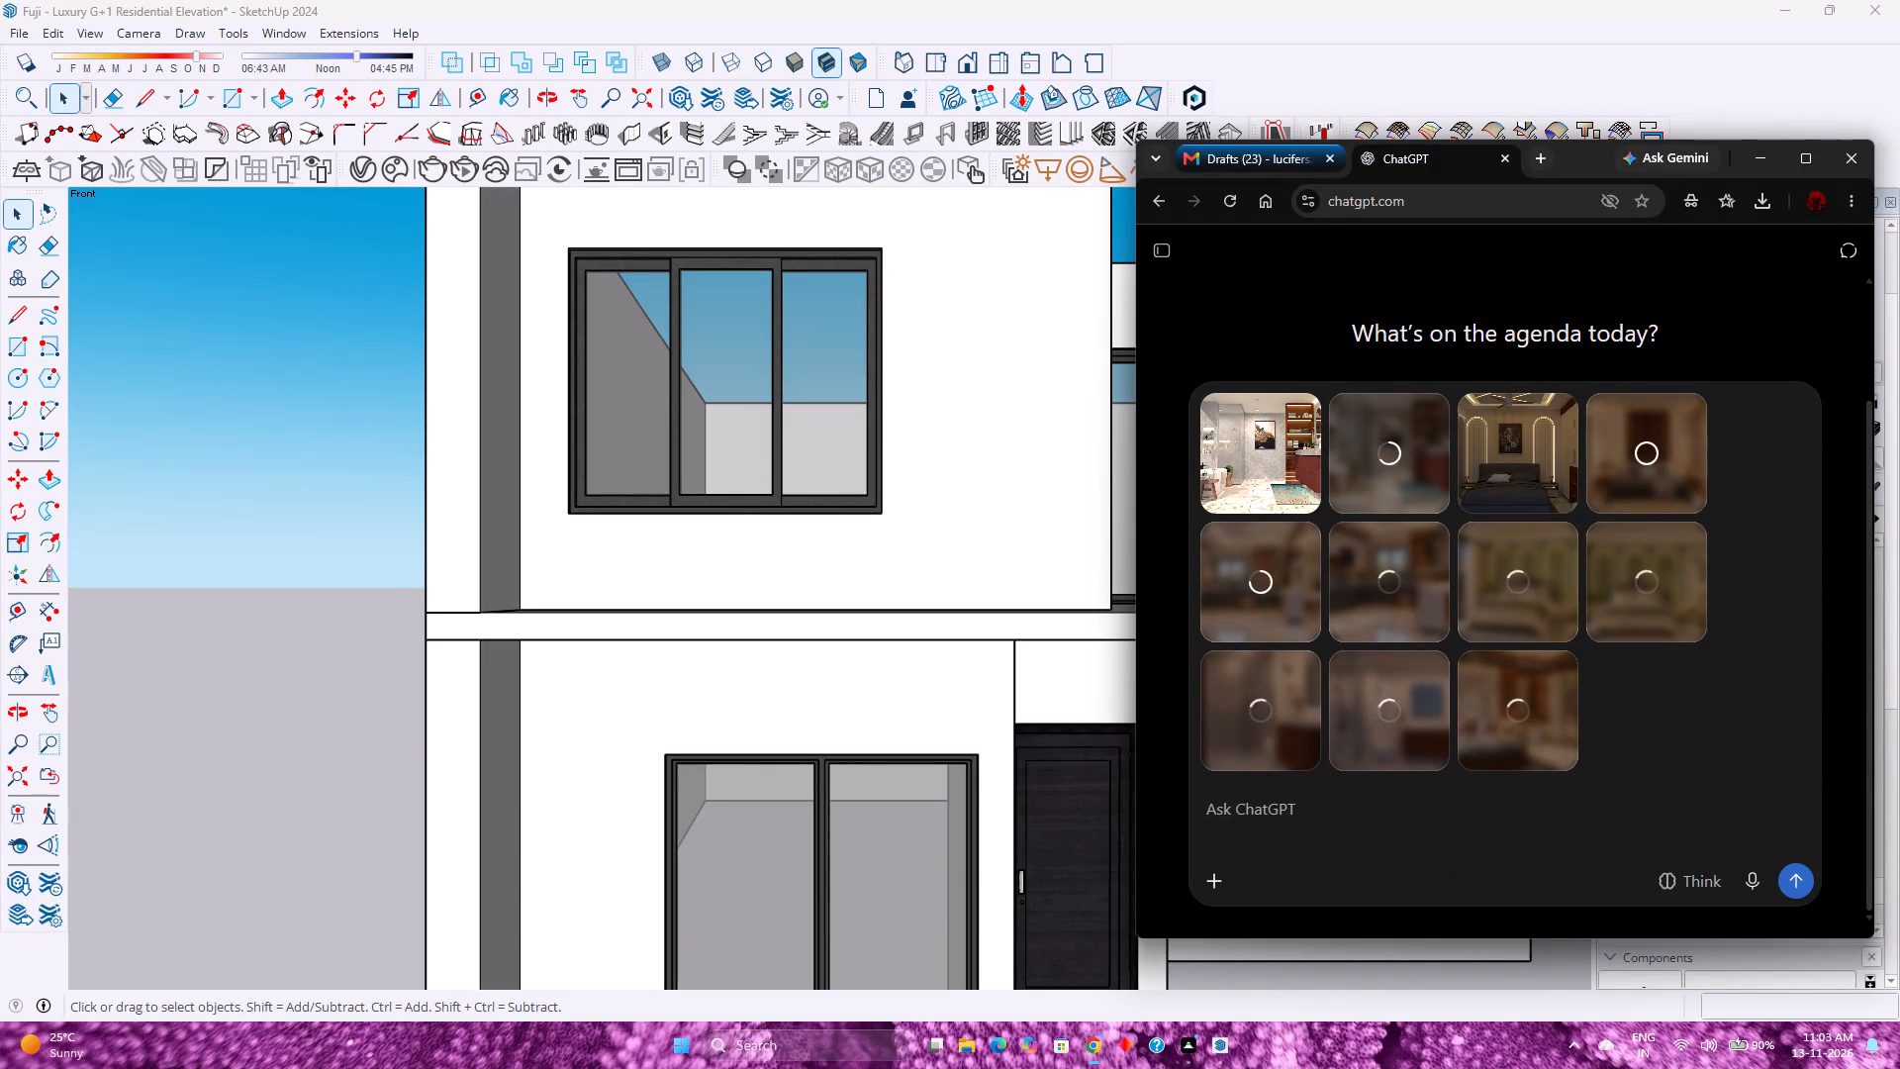
left_click(1421, 808)
type("MOwa")
key("space")
key("BackSpace")
key("BackSpace")
key("BackSpace")
key("BackSpace")
type("ow aee")
key("space")
key("BackSpace")
key("BackSpace")
key("BackSpace")
key("BackSpace")
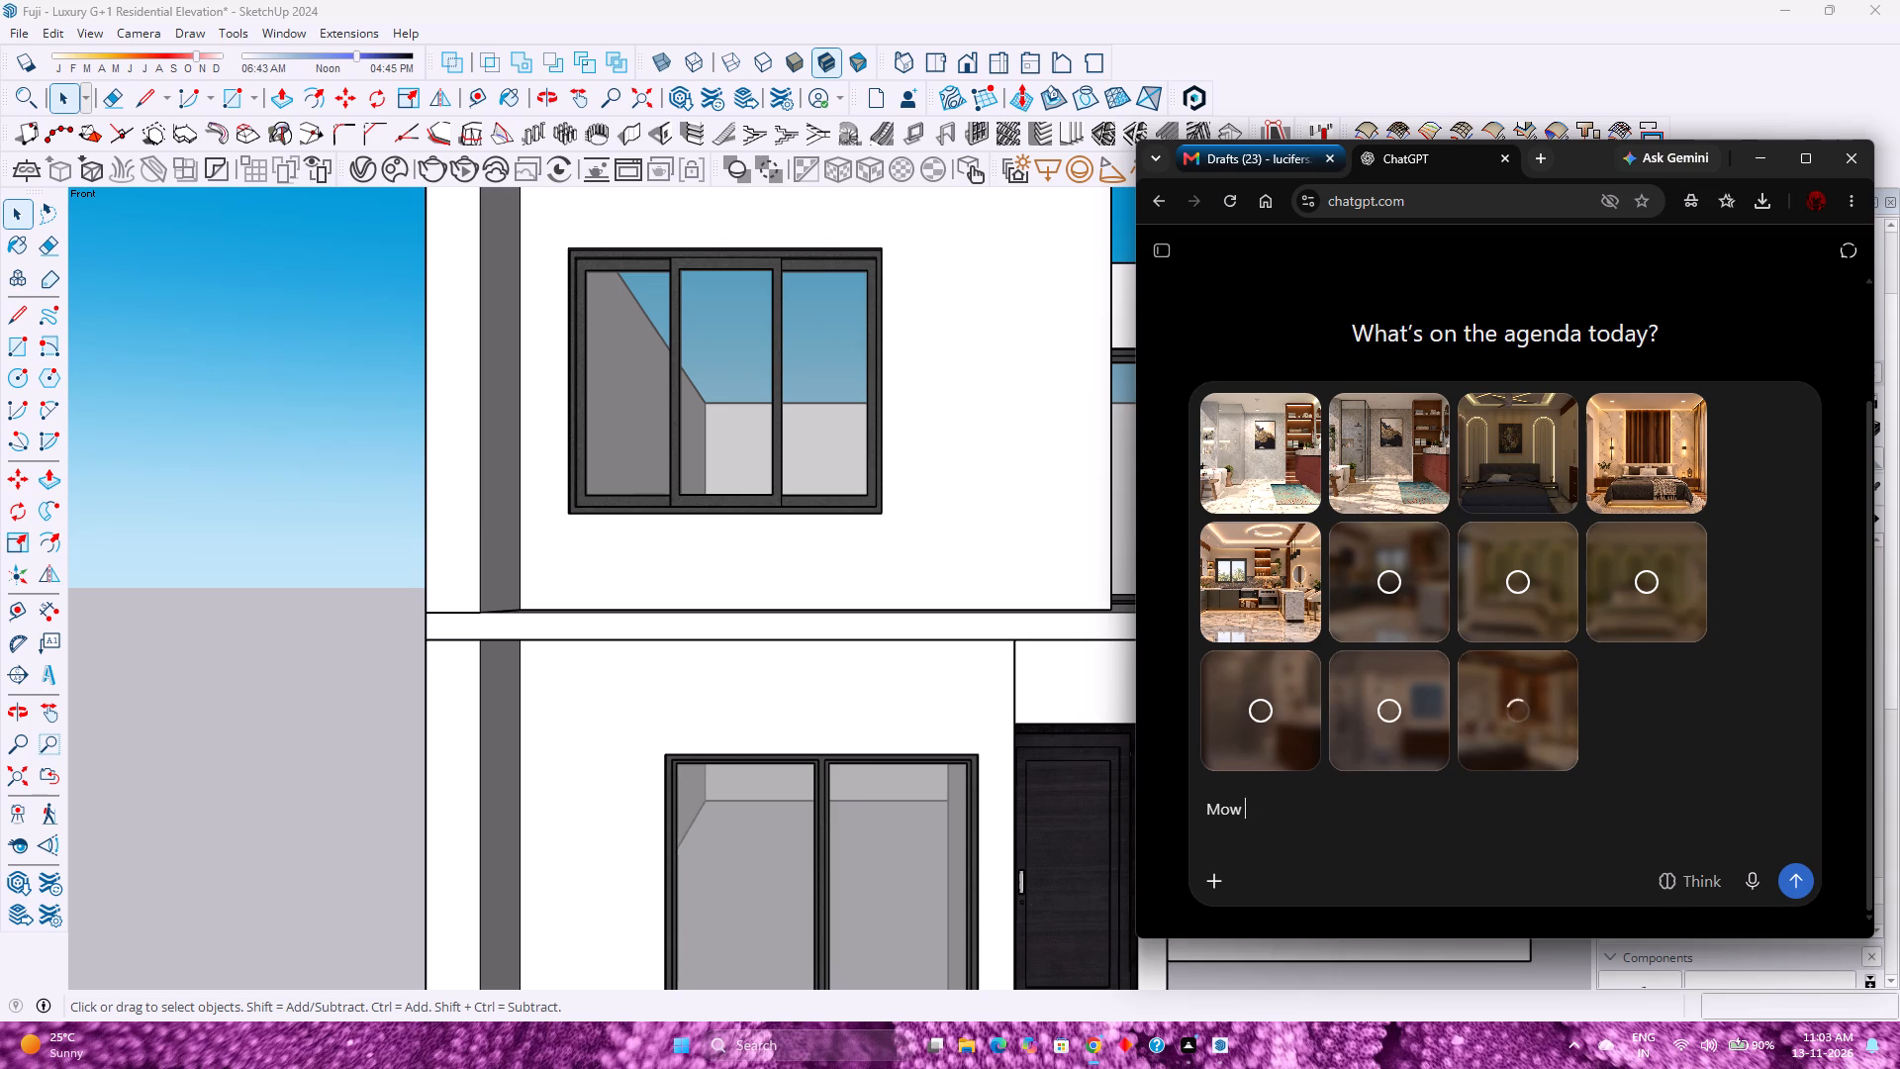
key("BackSpace")
type("a ee pictures ni annintin")
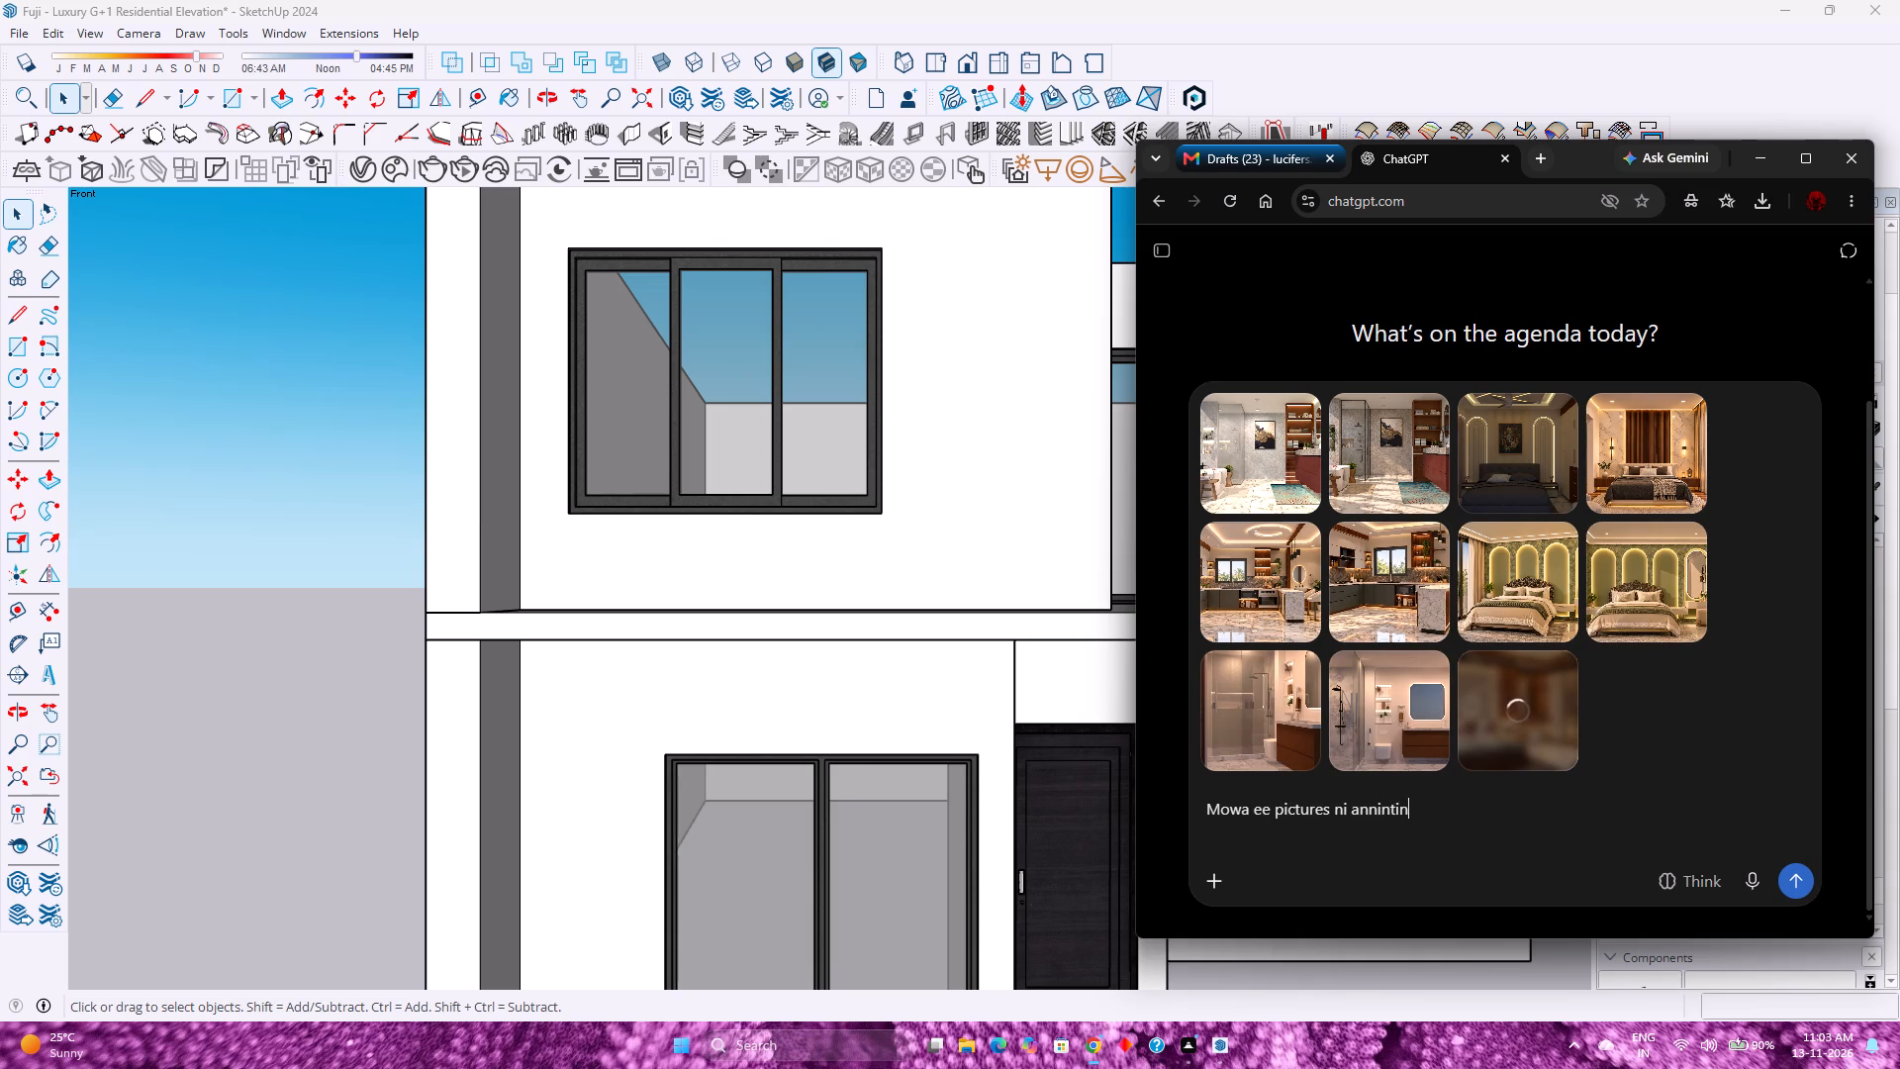
key("space")
key("BackSpace")
key("BackSpace")
type("ni")
key("space")
type("analyse chei ad")
key("space")
key("BackSpace")
key("BackSpace")
key("BackSpace")
Continue the message with "vitini nenu portfolio ki add cheskovali so," after the request to analyse the pictures.
type("vin")
key("BackSpace")
type("tini nenu")
key("space")
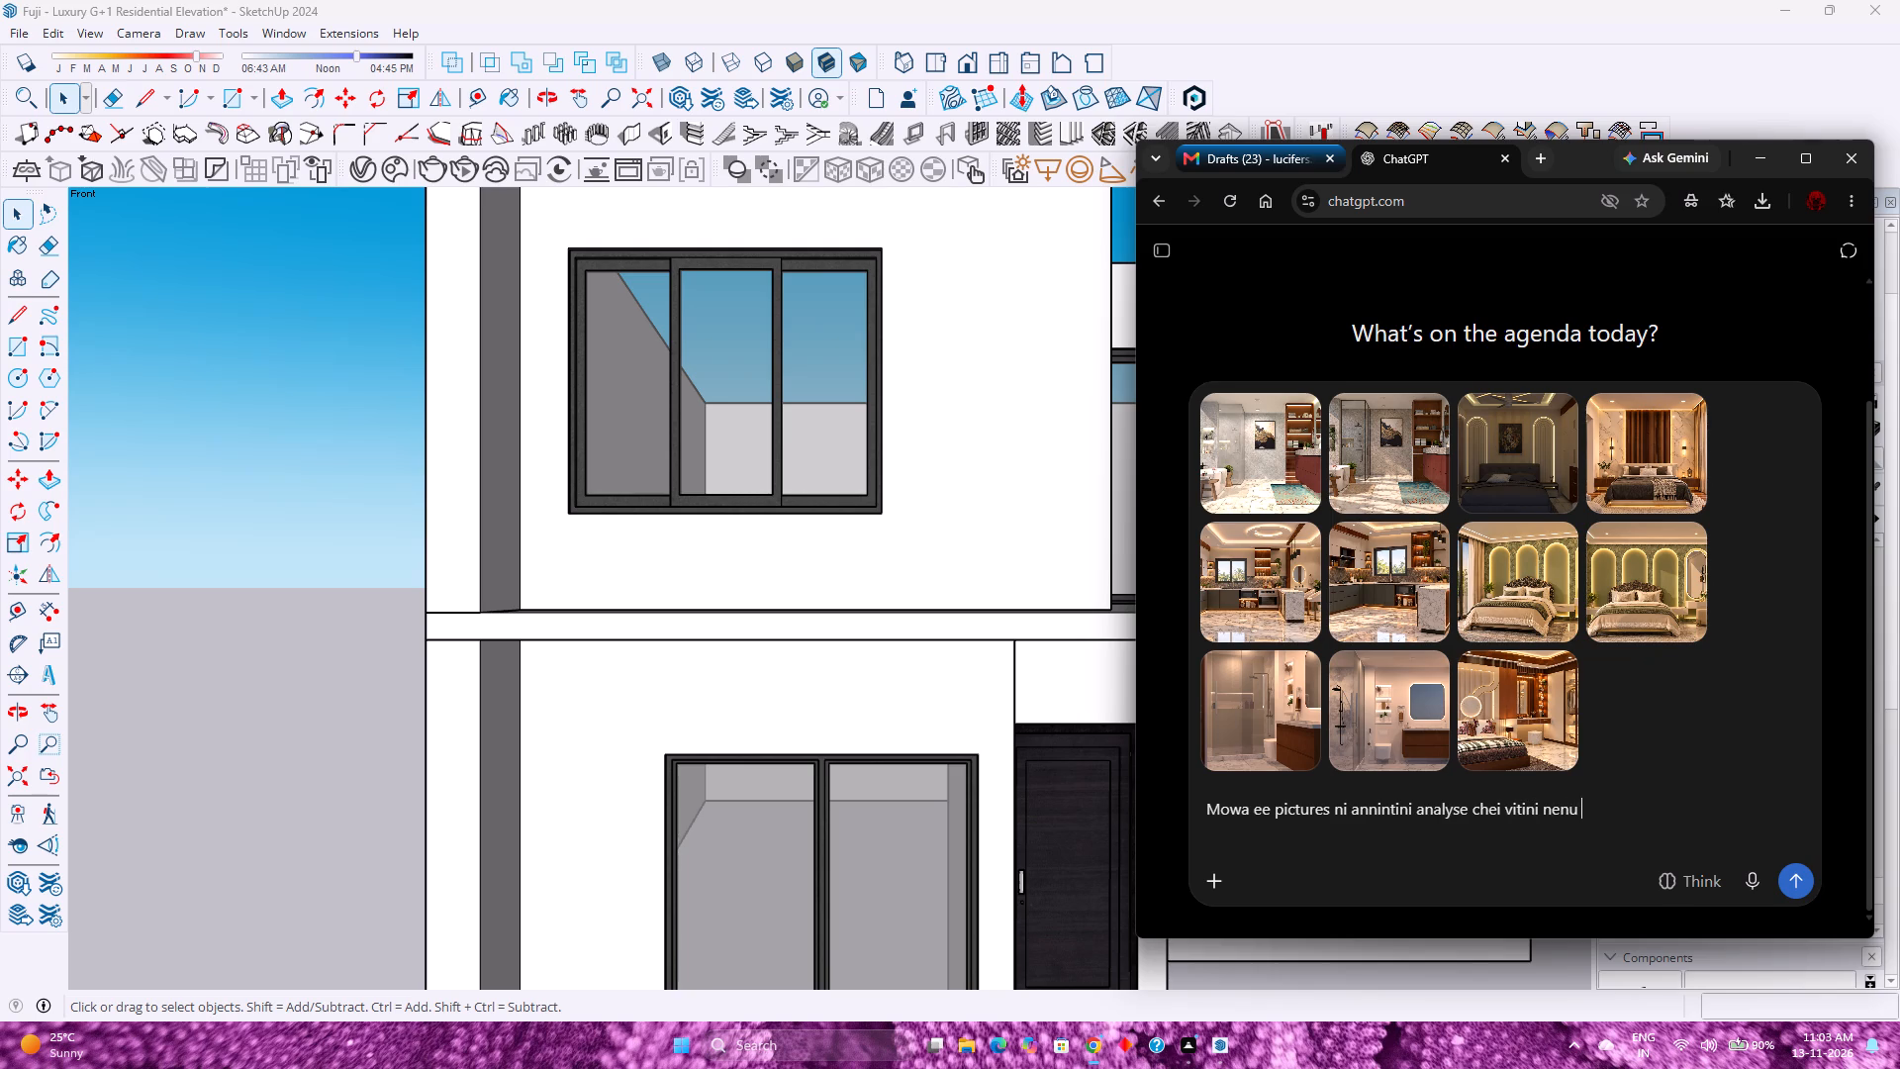
type("portfolio")
key("space")
type("ki add che")
type("skovali s")
key("space")
key("BackSpace")
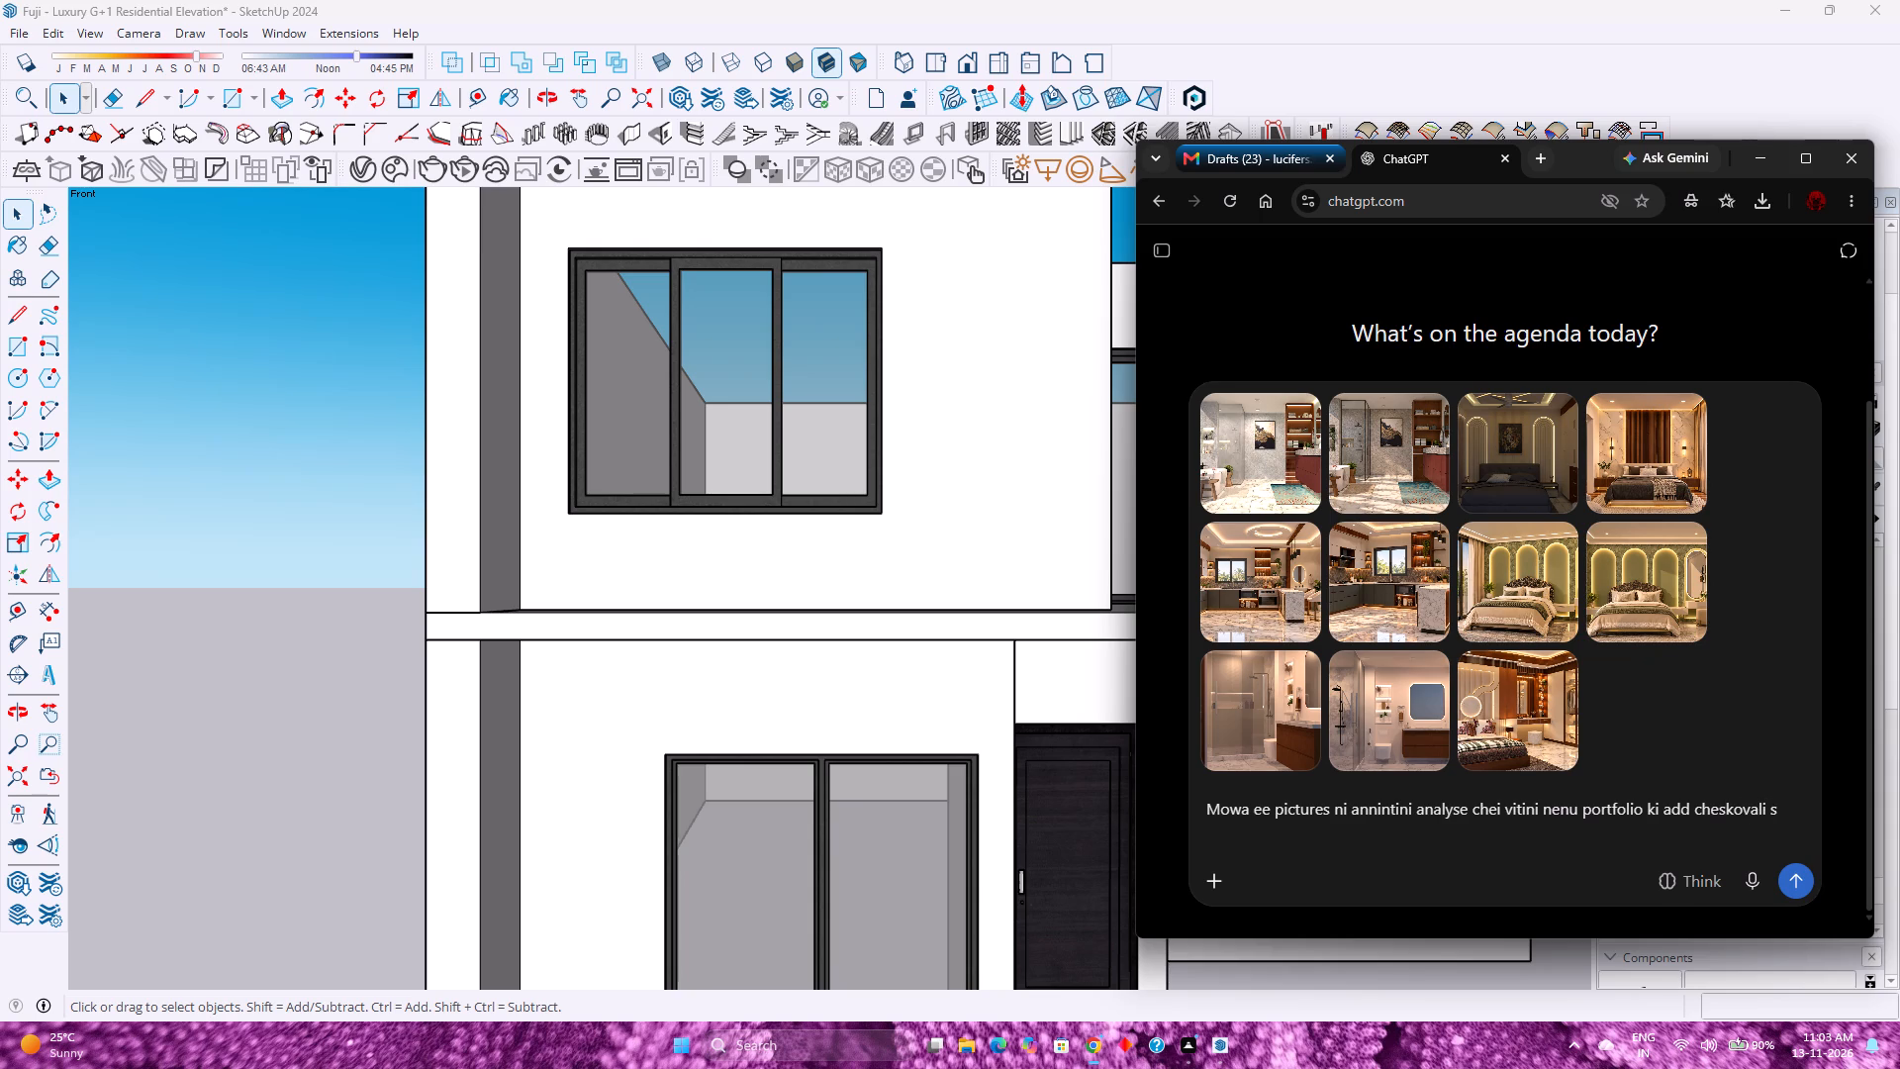
type("o,")
key("space")
Add "portfolio thaggatu design chei like" to the message as the design request.
type("portf")
key("BackSpace")
type("folio")
key("space")
key("k")
key("BackSpace")
type("thagga")
type("tu")
key("space")
type("design chei like")
key("space")
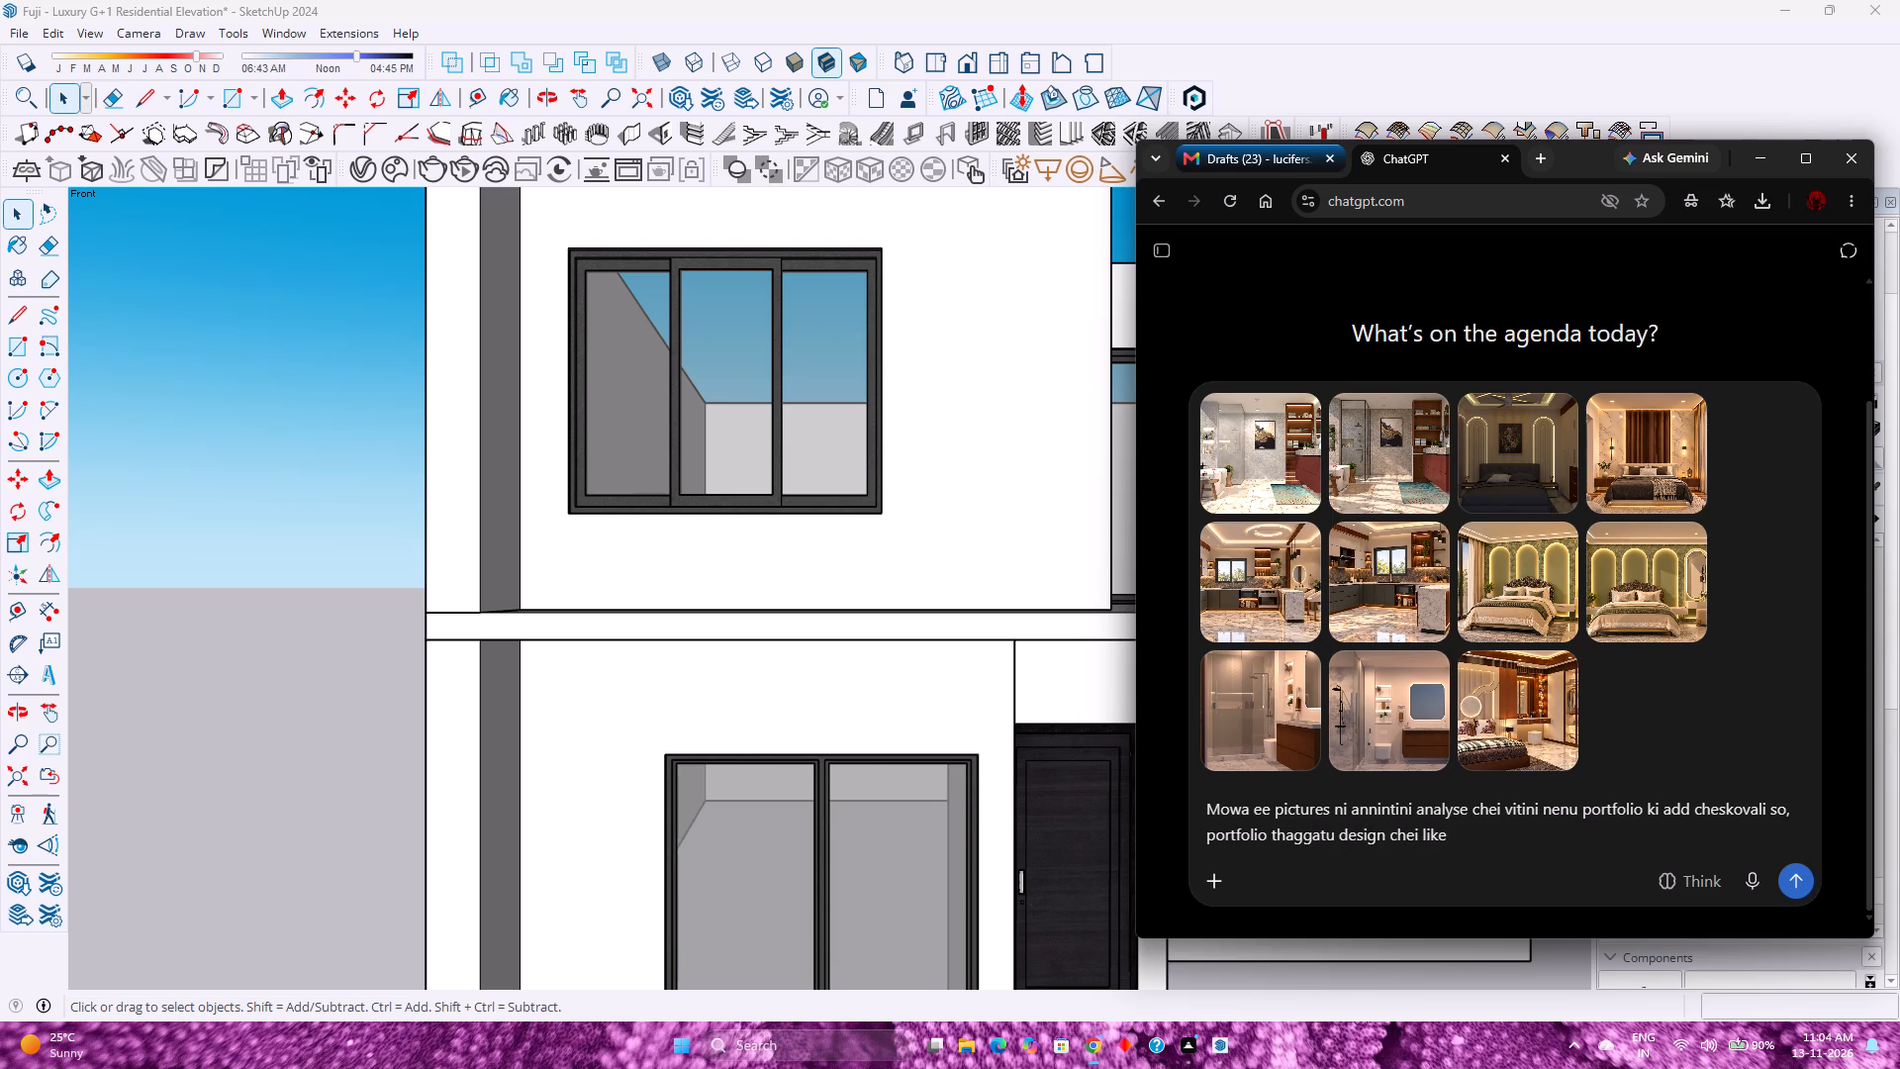
Finish the message with "explodde views, materials etc ala" and send it with the attached images.
type("explo")
type("dde views")
key("space")
key("a")
key("BackSpace")
type("kind")
key("space")
key("BackSpace")
key("BackSpace")
key("BackSpace")
key("BackSpace")
key("BackSpace")
key("BackSpace")
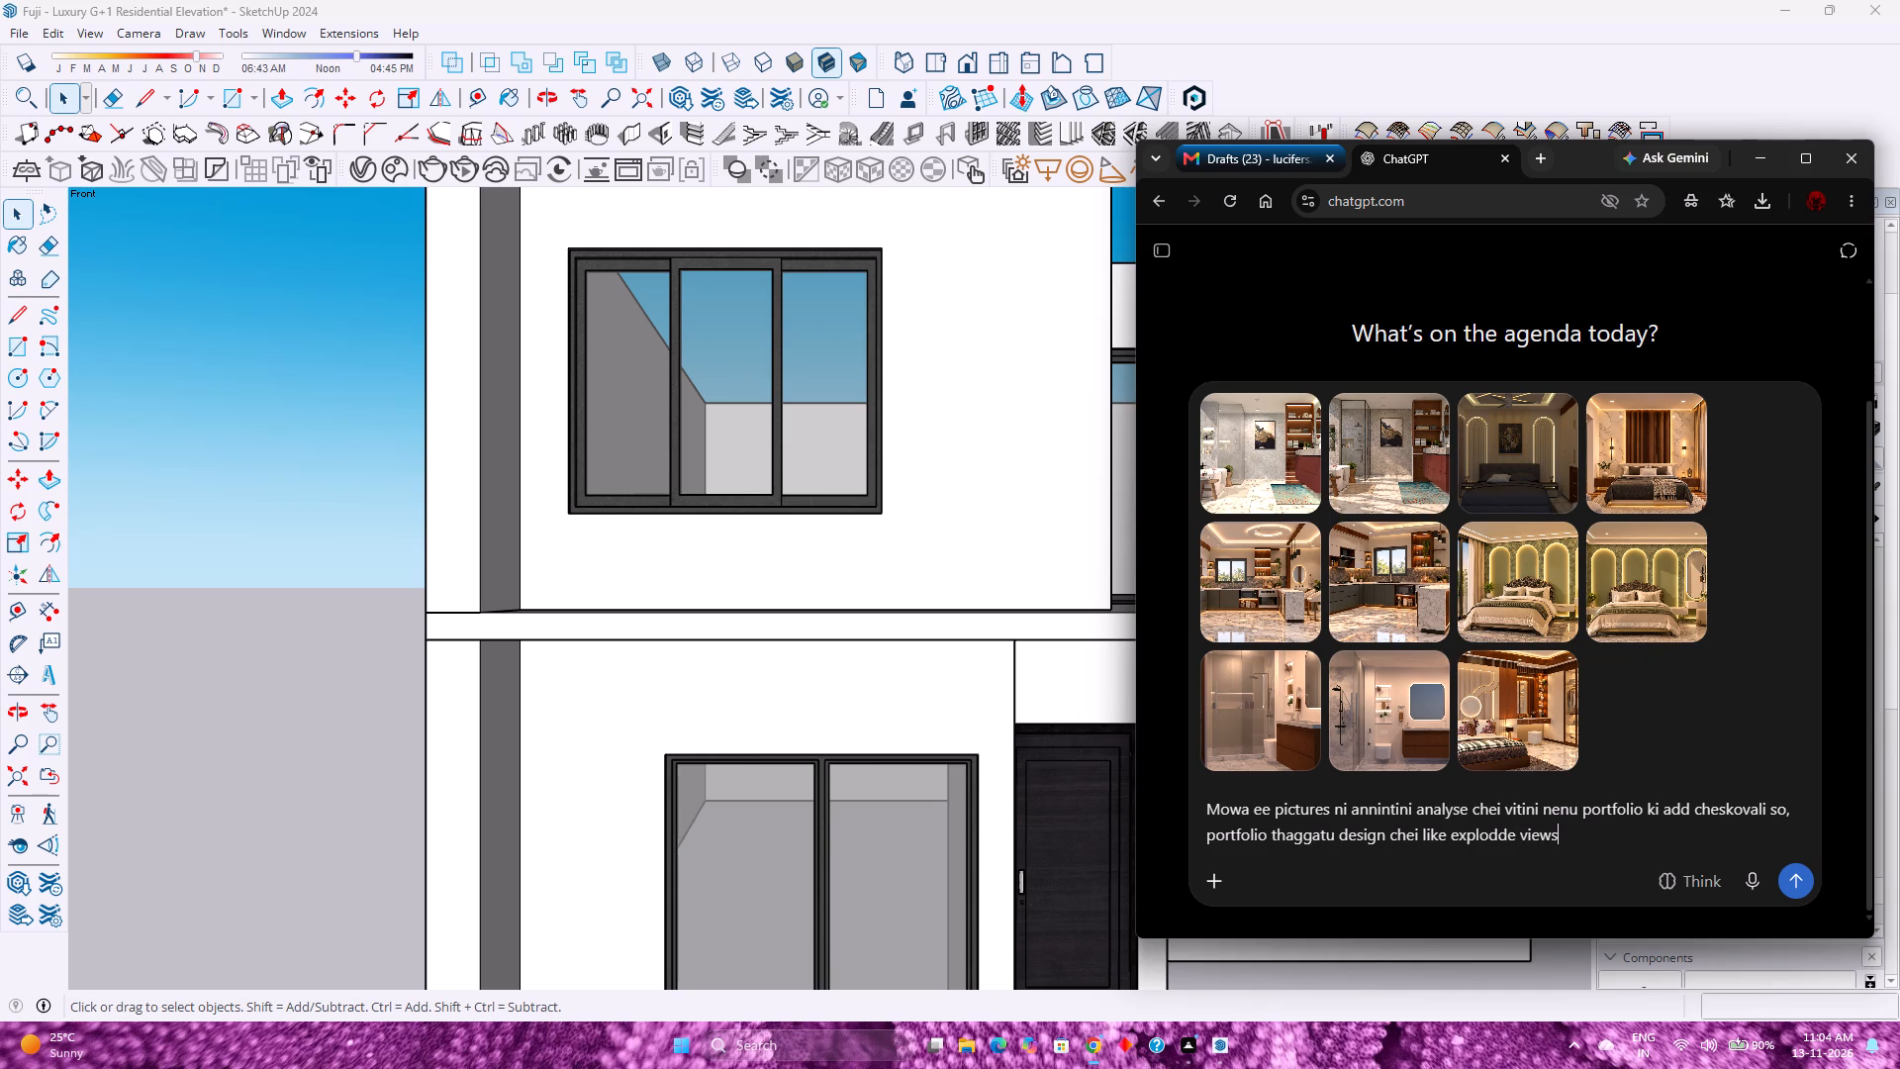
type(", materials")
key("space")
type("etc aa")
key("BackSpace")
type("la")
key("Return")
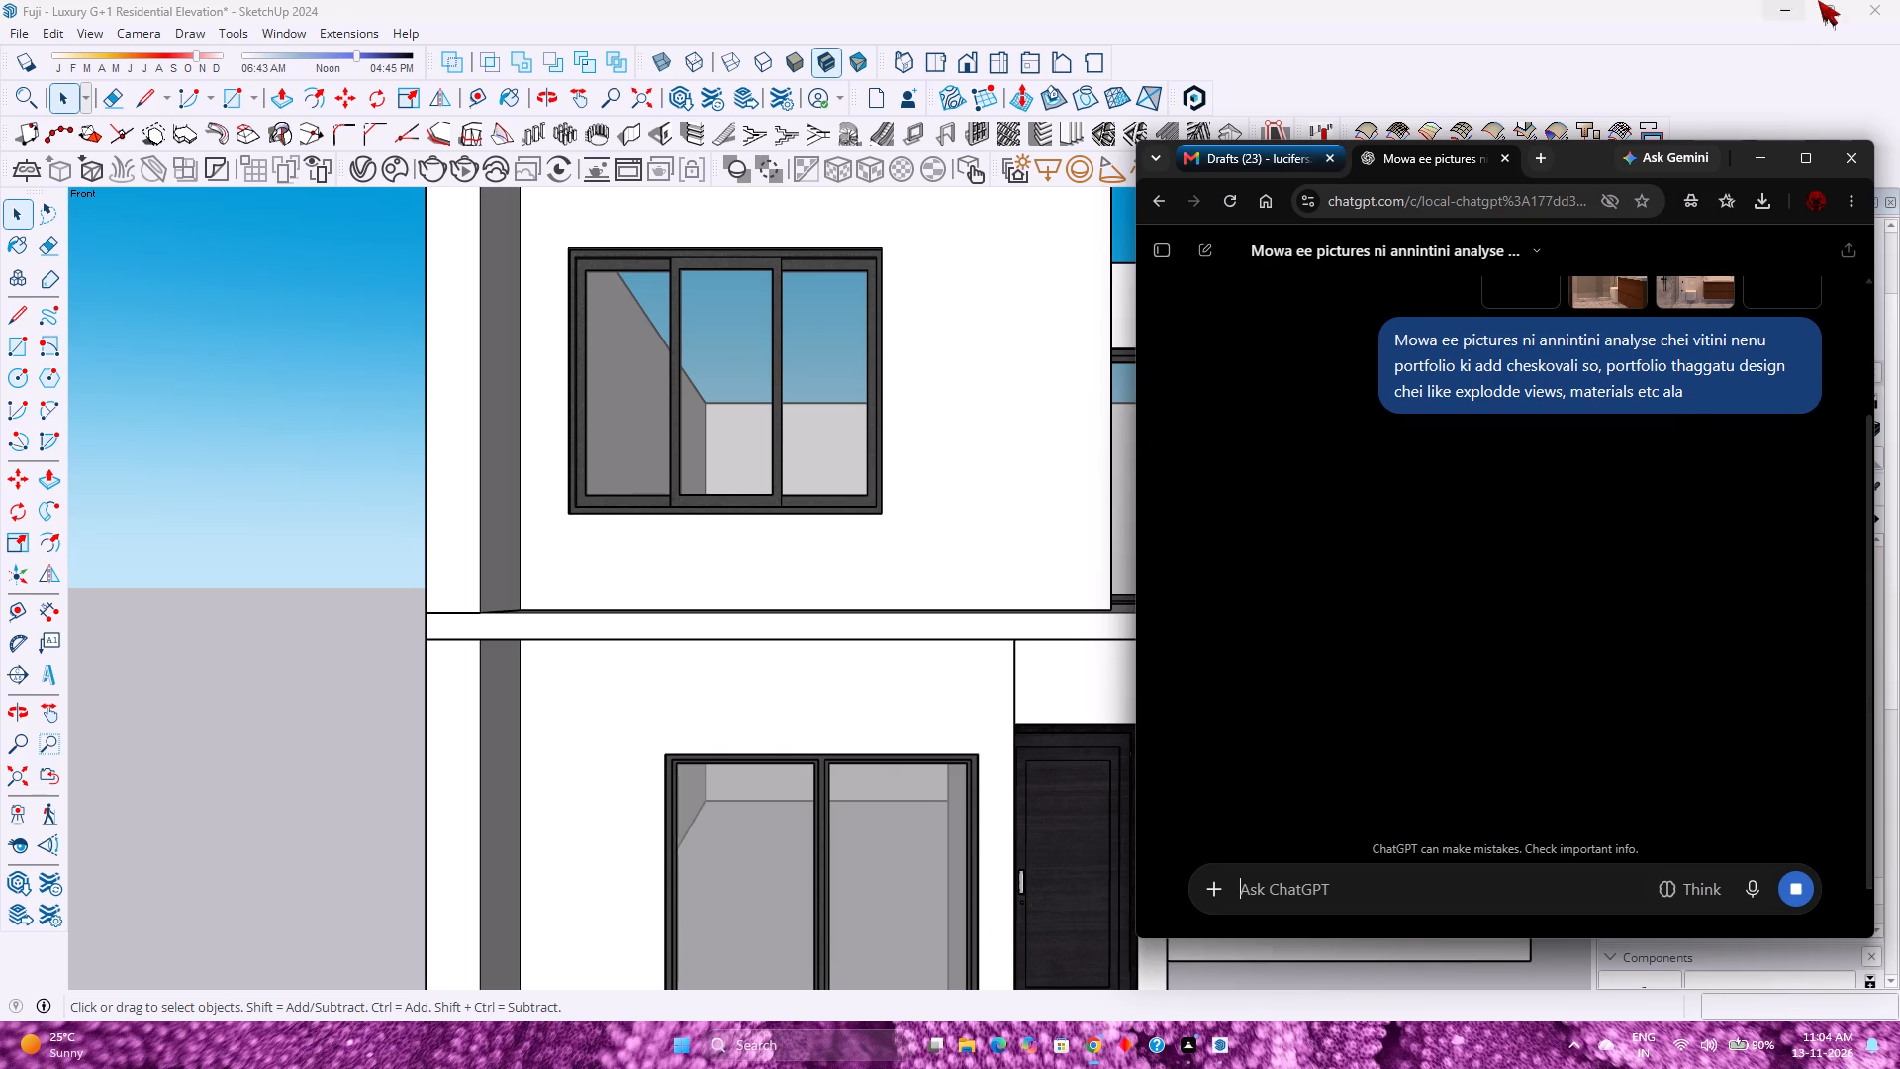
Minimise the browser window and return to the elevation model in SketchUp.
left_click(1769, 154)
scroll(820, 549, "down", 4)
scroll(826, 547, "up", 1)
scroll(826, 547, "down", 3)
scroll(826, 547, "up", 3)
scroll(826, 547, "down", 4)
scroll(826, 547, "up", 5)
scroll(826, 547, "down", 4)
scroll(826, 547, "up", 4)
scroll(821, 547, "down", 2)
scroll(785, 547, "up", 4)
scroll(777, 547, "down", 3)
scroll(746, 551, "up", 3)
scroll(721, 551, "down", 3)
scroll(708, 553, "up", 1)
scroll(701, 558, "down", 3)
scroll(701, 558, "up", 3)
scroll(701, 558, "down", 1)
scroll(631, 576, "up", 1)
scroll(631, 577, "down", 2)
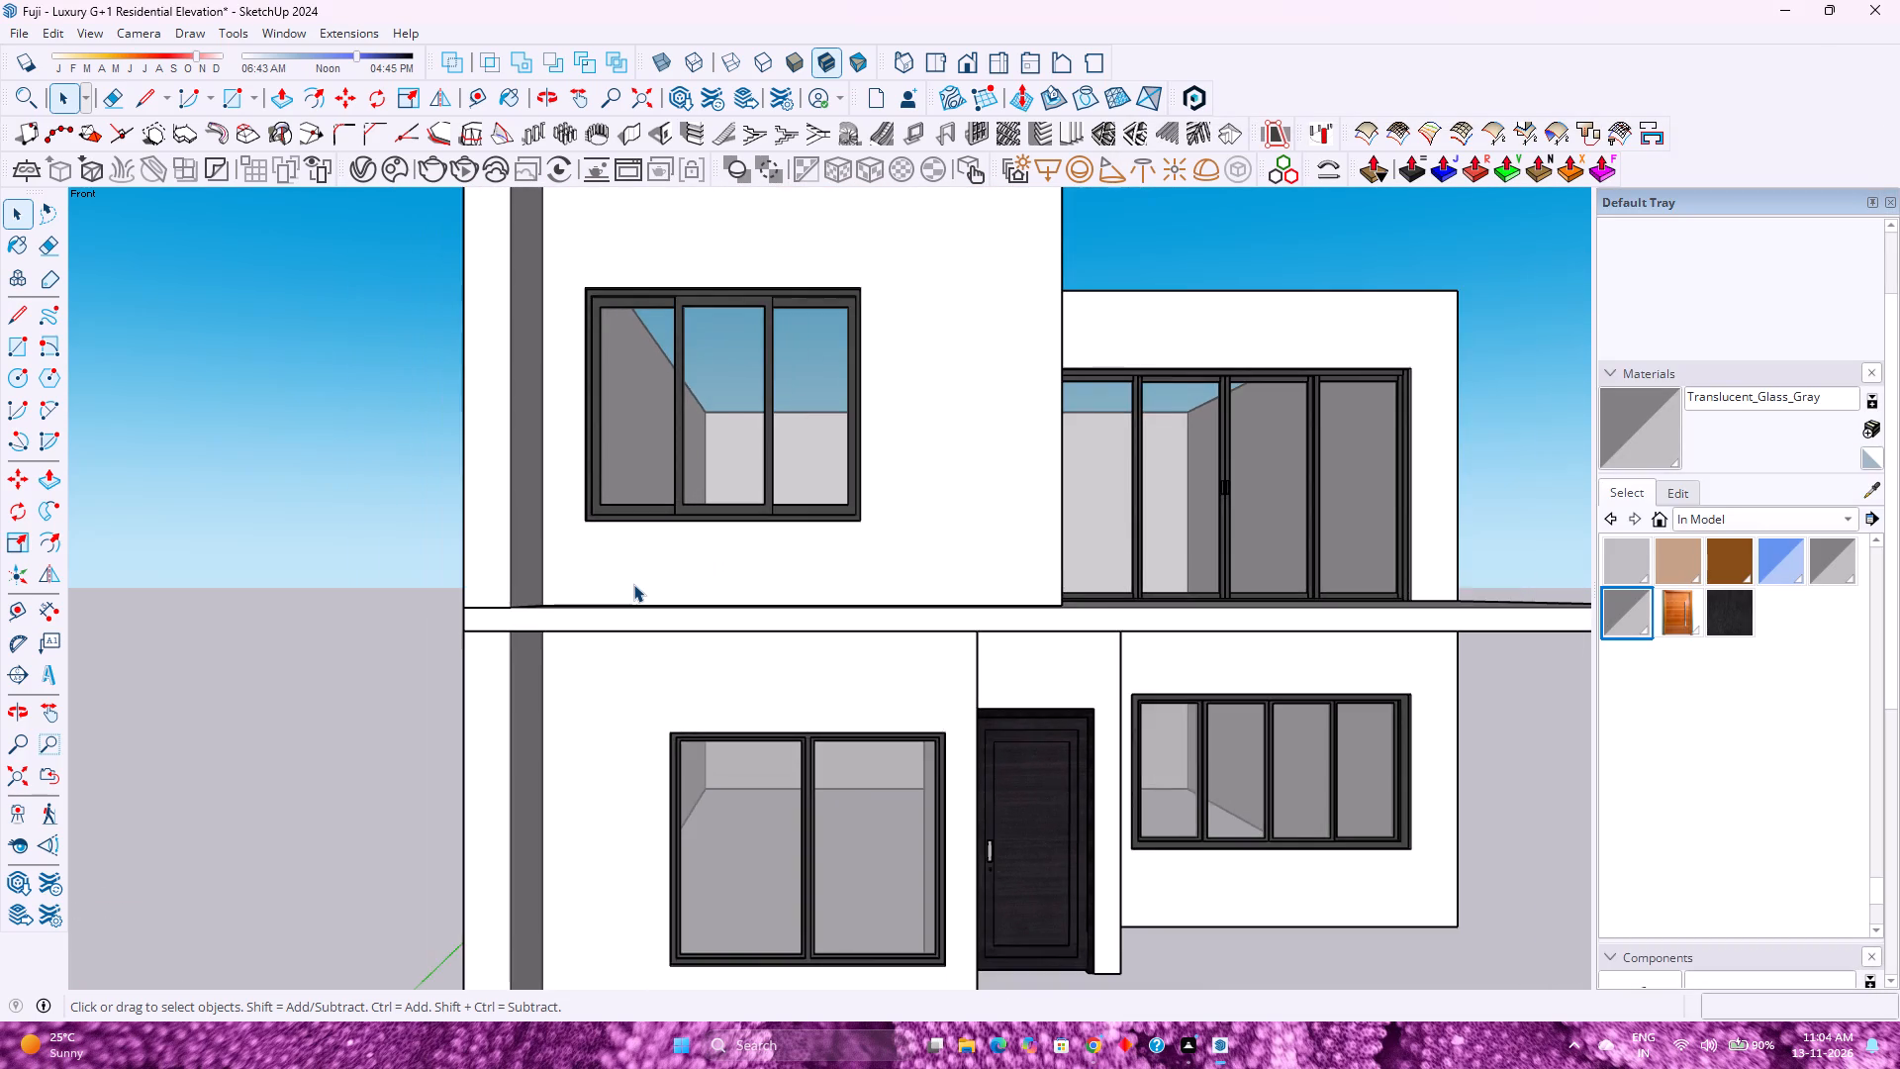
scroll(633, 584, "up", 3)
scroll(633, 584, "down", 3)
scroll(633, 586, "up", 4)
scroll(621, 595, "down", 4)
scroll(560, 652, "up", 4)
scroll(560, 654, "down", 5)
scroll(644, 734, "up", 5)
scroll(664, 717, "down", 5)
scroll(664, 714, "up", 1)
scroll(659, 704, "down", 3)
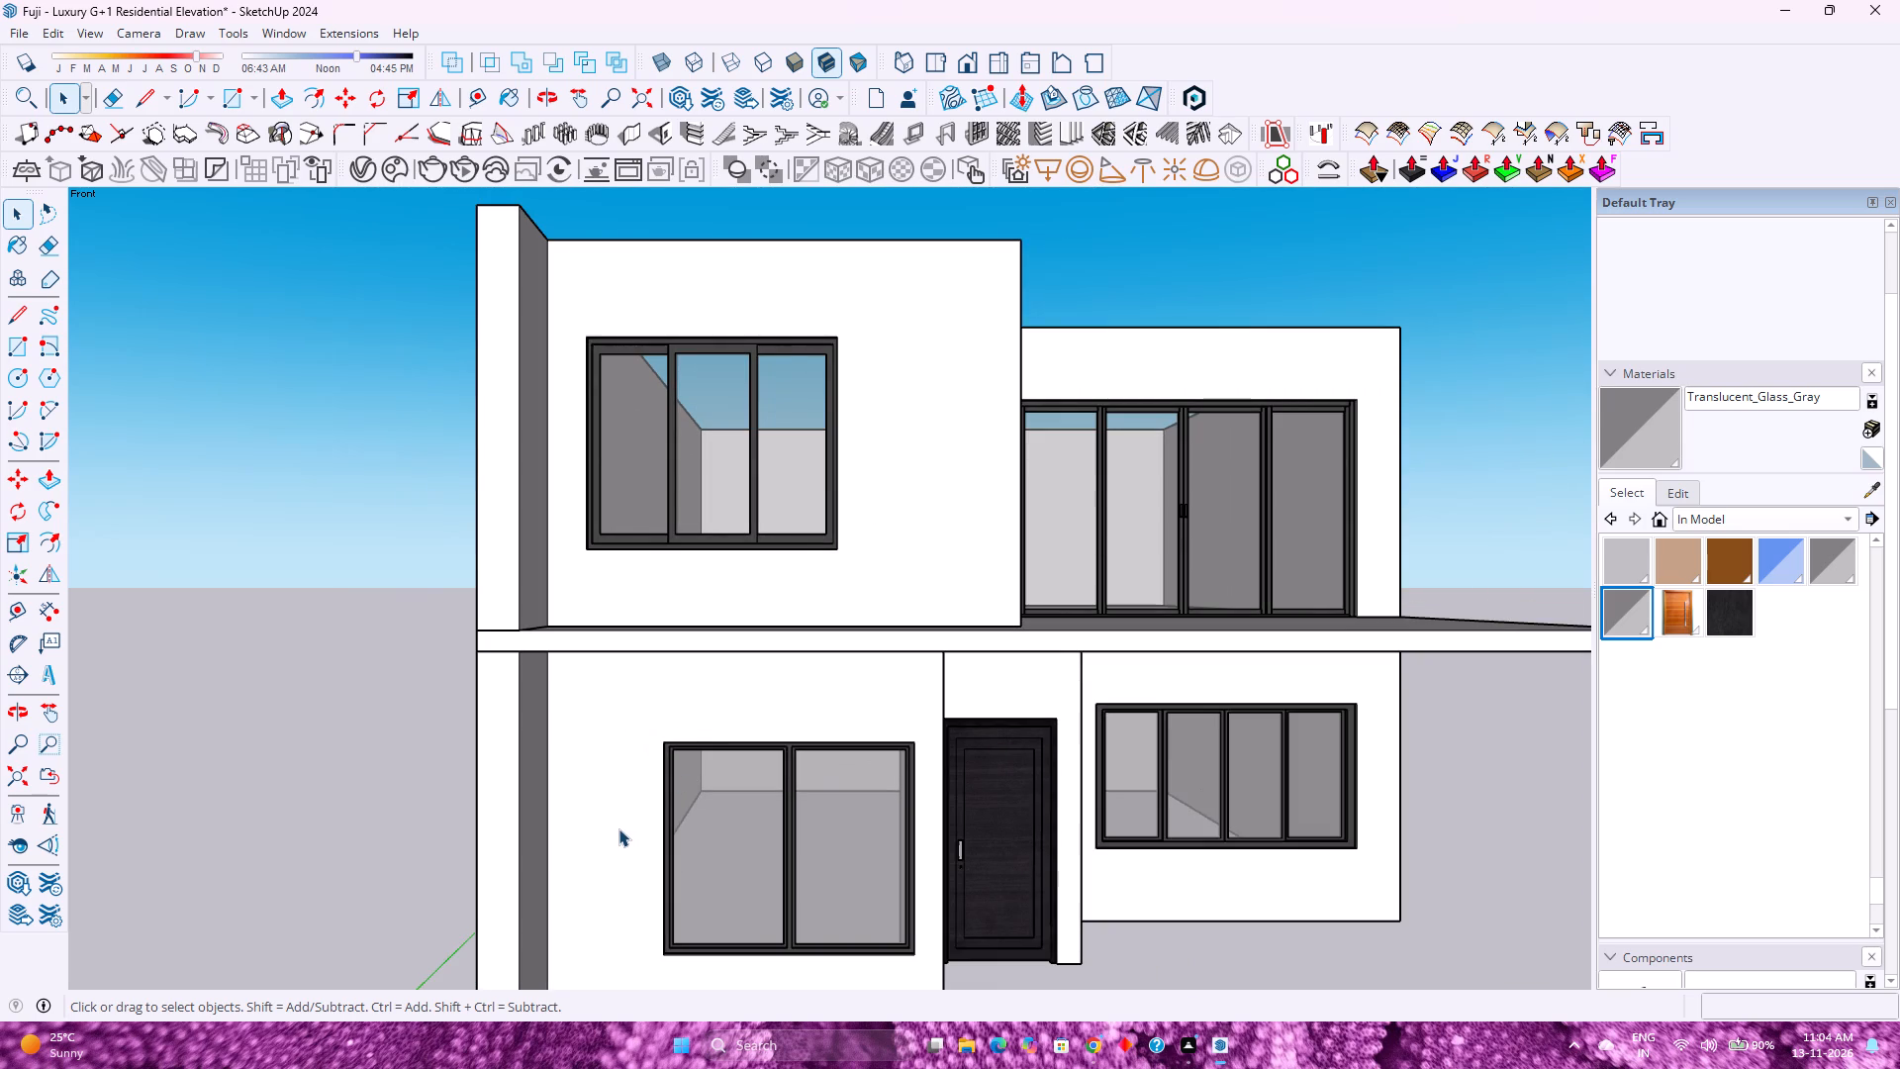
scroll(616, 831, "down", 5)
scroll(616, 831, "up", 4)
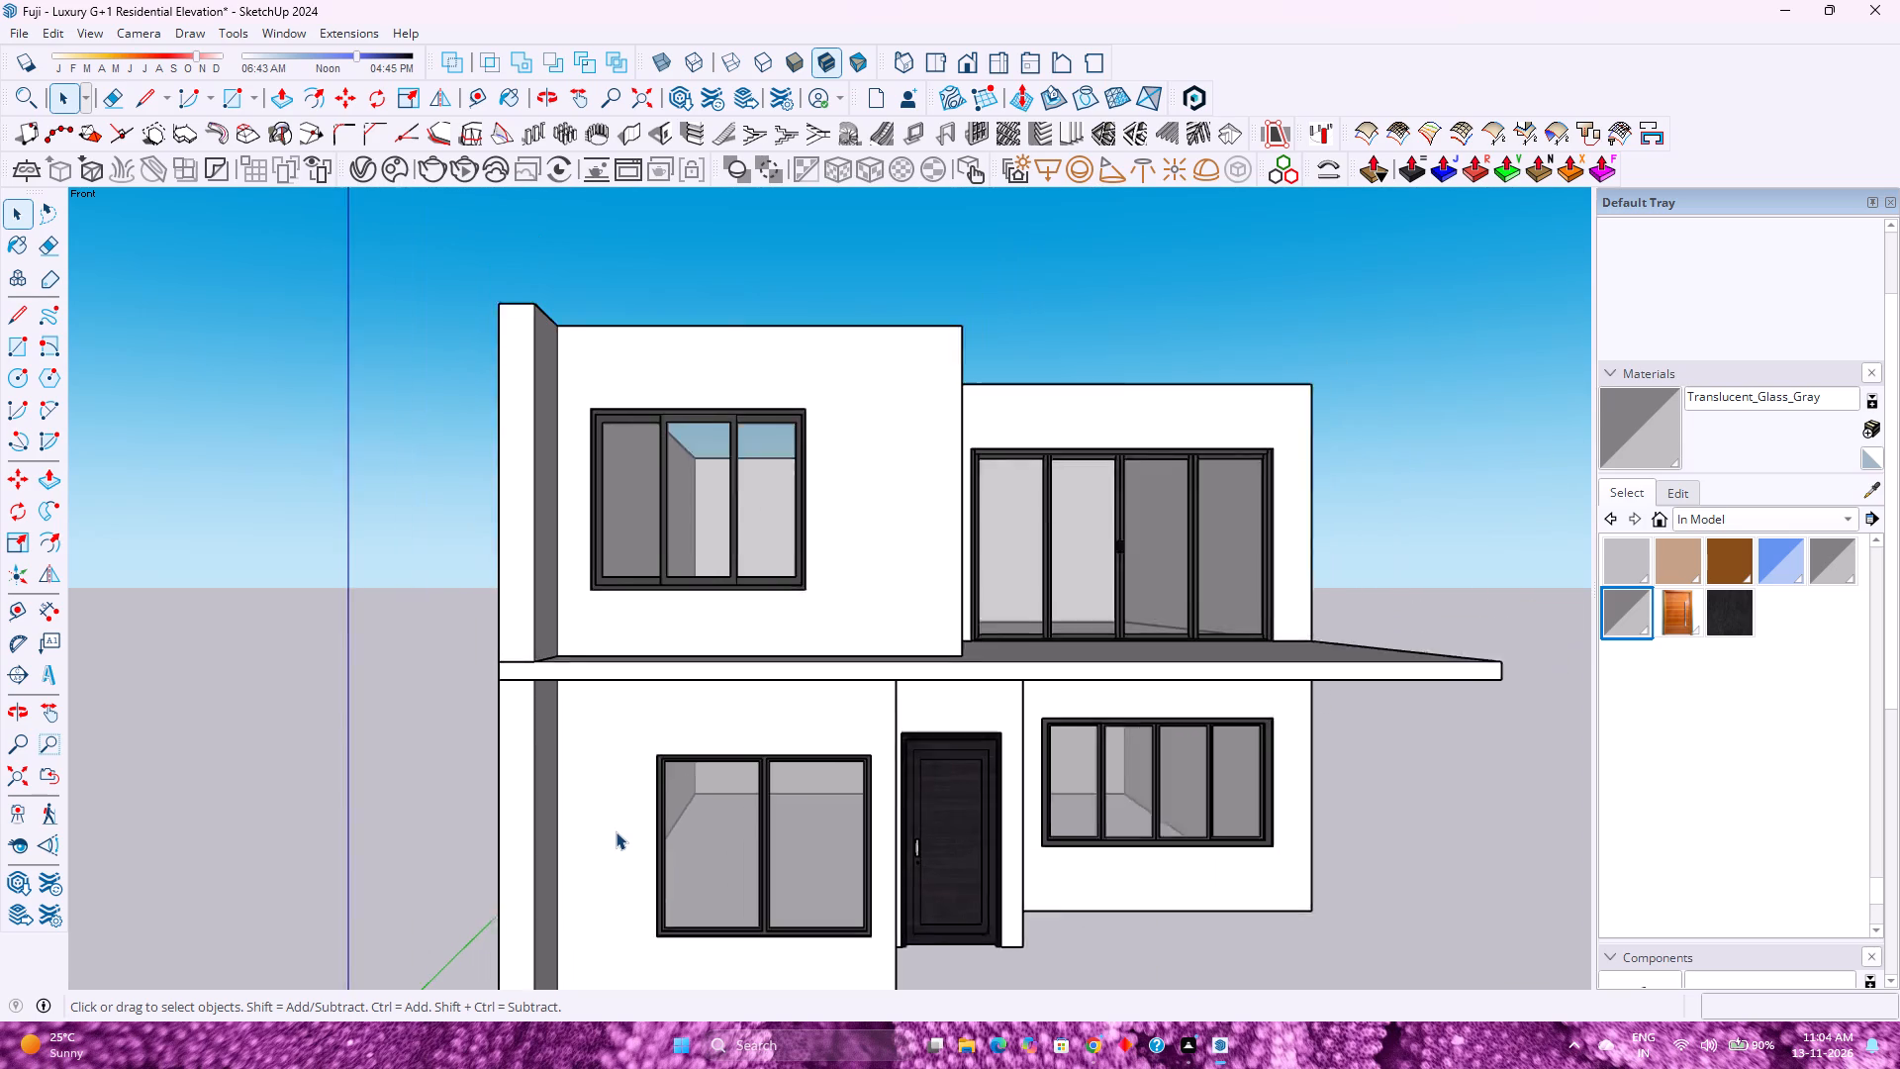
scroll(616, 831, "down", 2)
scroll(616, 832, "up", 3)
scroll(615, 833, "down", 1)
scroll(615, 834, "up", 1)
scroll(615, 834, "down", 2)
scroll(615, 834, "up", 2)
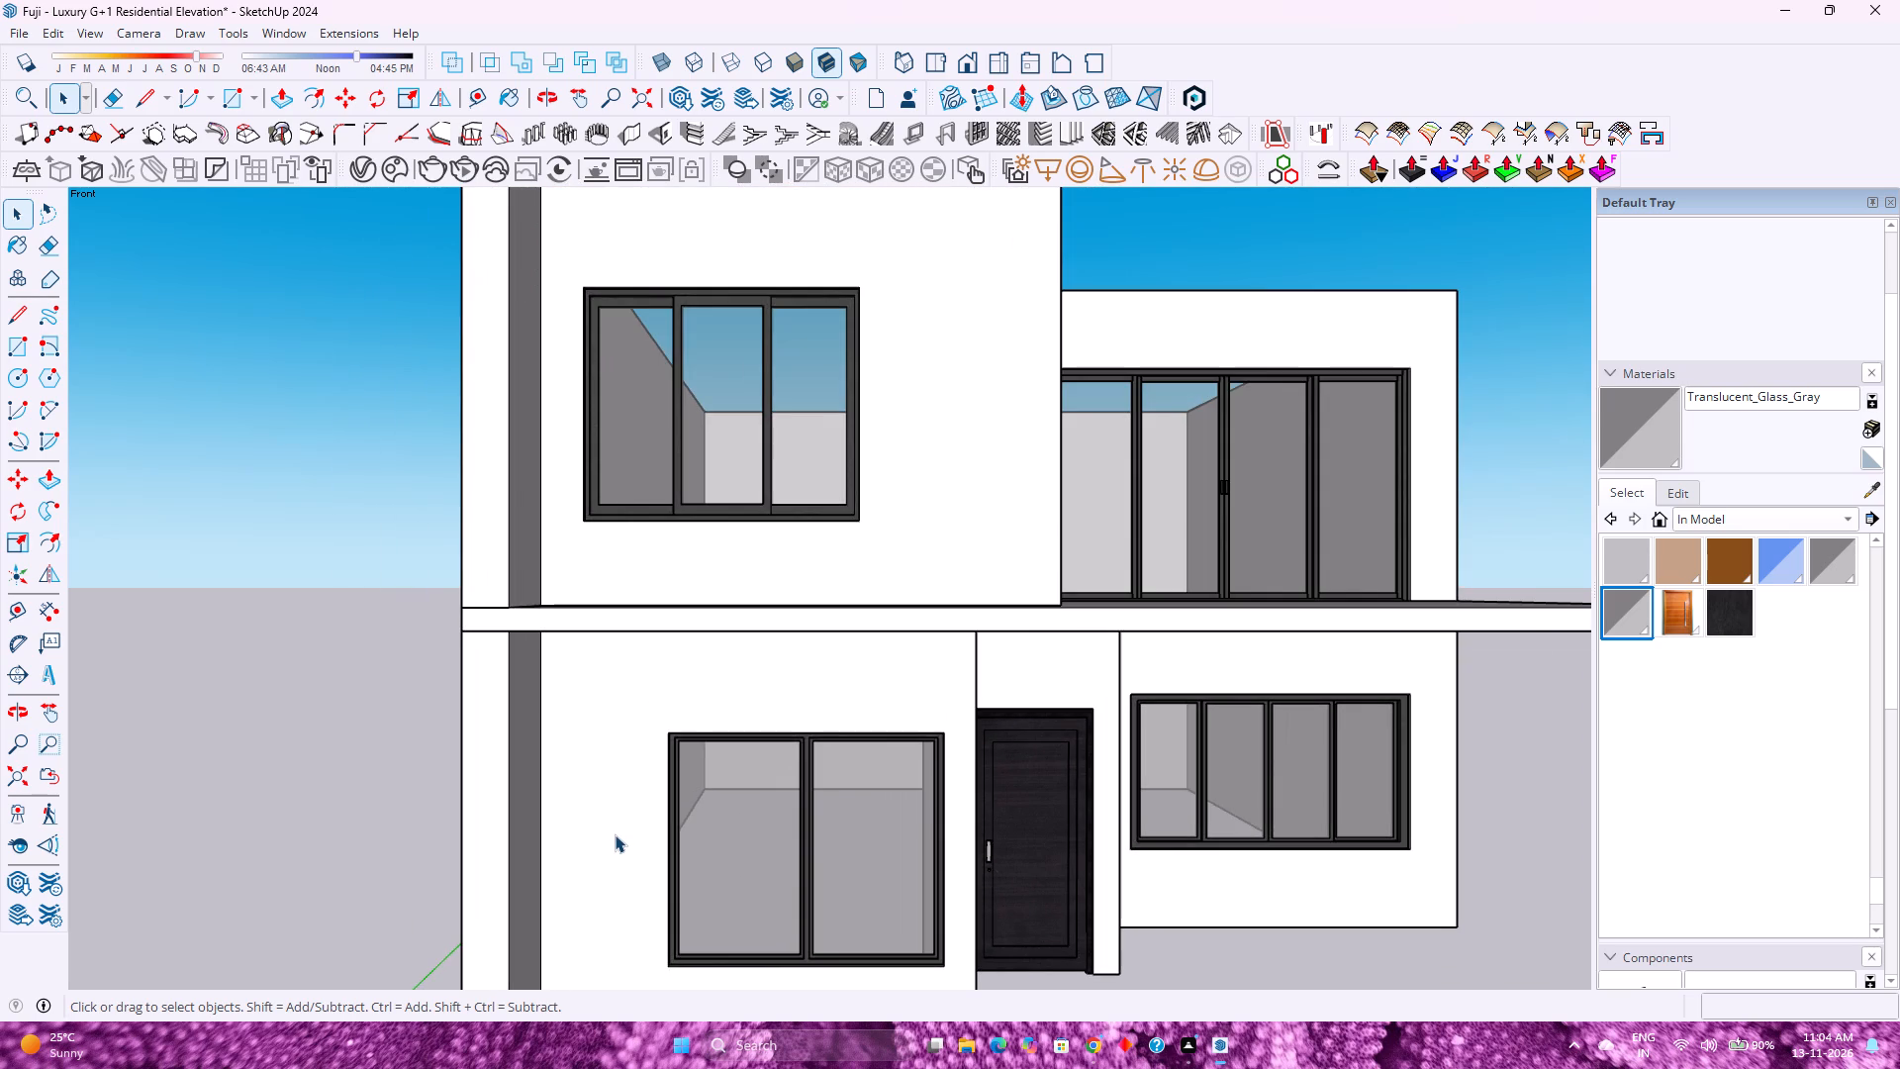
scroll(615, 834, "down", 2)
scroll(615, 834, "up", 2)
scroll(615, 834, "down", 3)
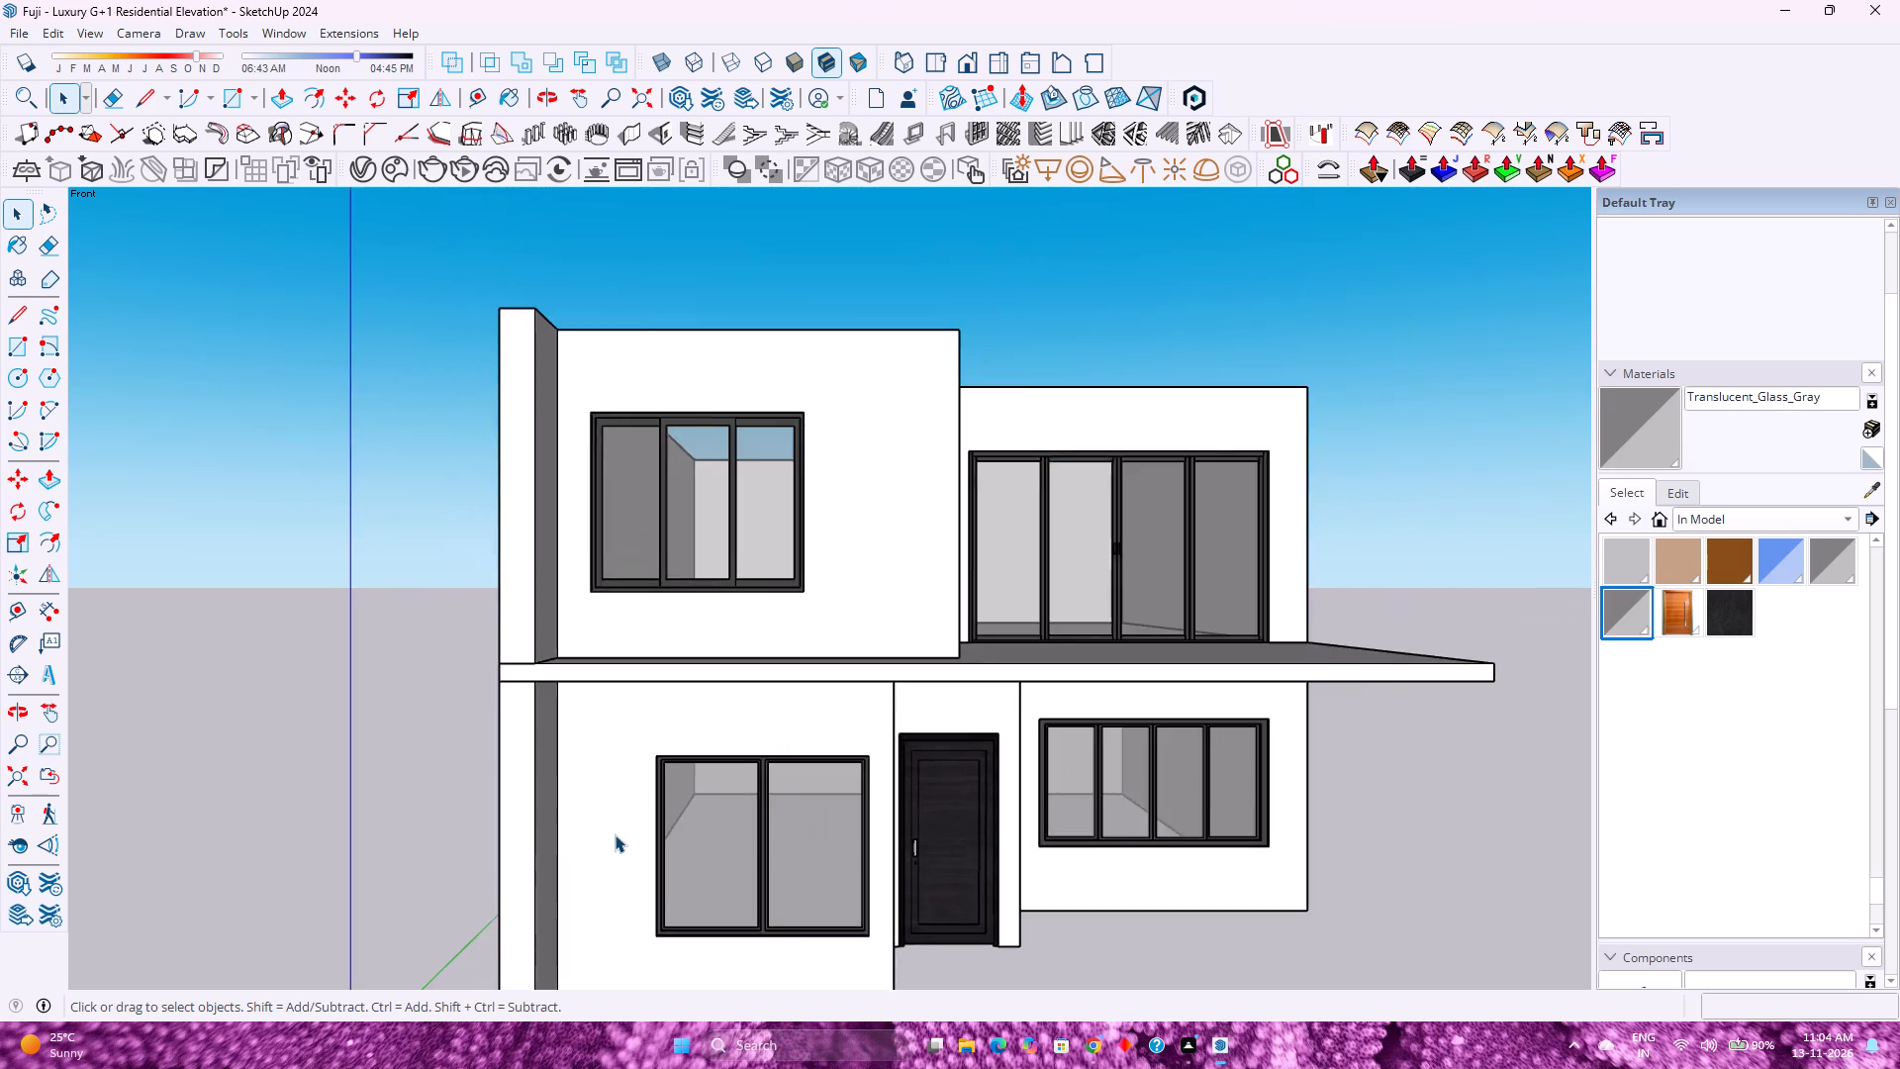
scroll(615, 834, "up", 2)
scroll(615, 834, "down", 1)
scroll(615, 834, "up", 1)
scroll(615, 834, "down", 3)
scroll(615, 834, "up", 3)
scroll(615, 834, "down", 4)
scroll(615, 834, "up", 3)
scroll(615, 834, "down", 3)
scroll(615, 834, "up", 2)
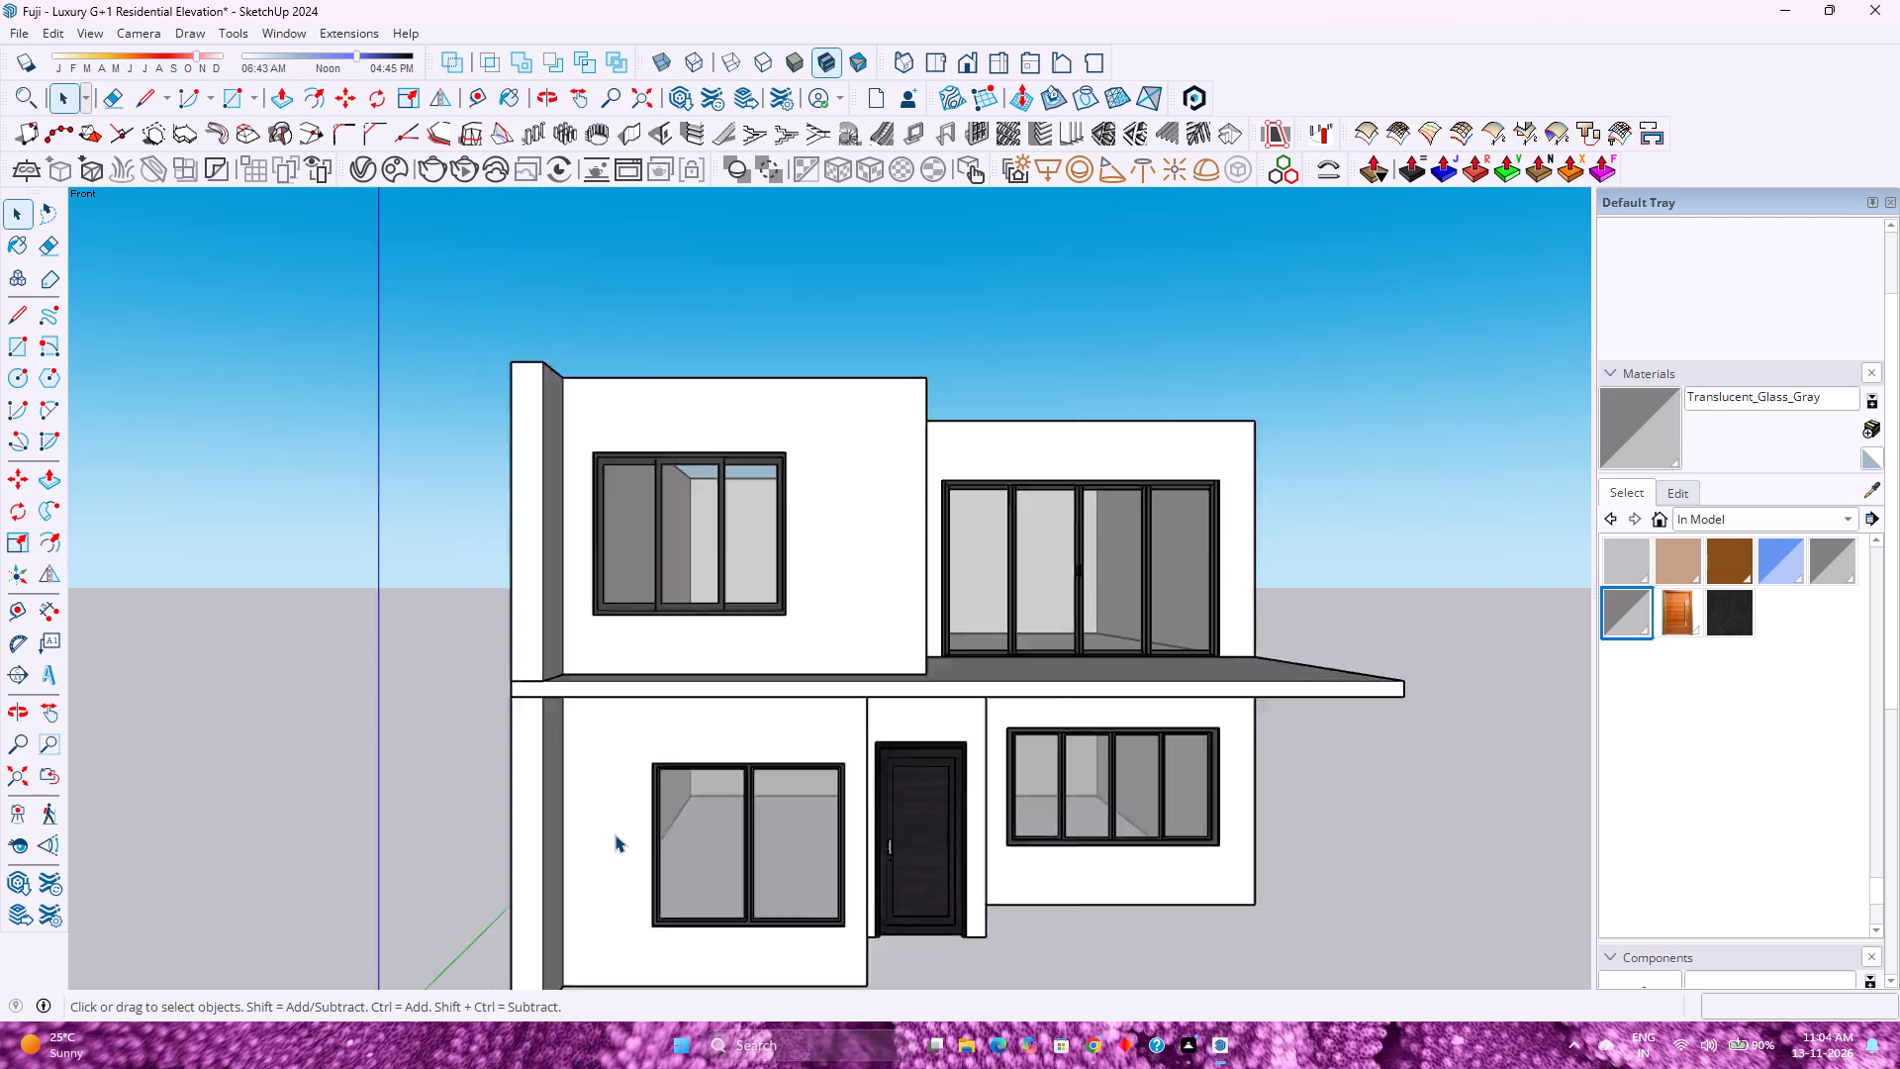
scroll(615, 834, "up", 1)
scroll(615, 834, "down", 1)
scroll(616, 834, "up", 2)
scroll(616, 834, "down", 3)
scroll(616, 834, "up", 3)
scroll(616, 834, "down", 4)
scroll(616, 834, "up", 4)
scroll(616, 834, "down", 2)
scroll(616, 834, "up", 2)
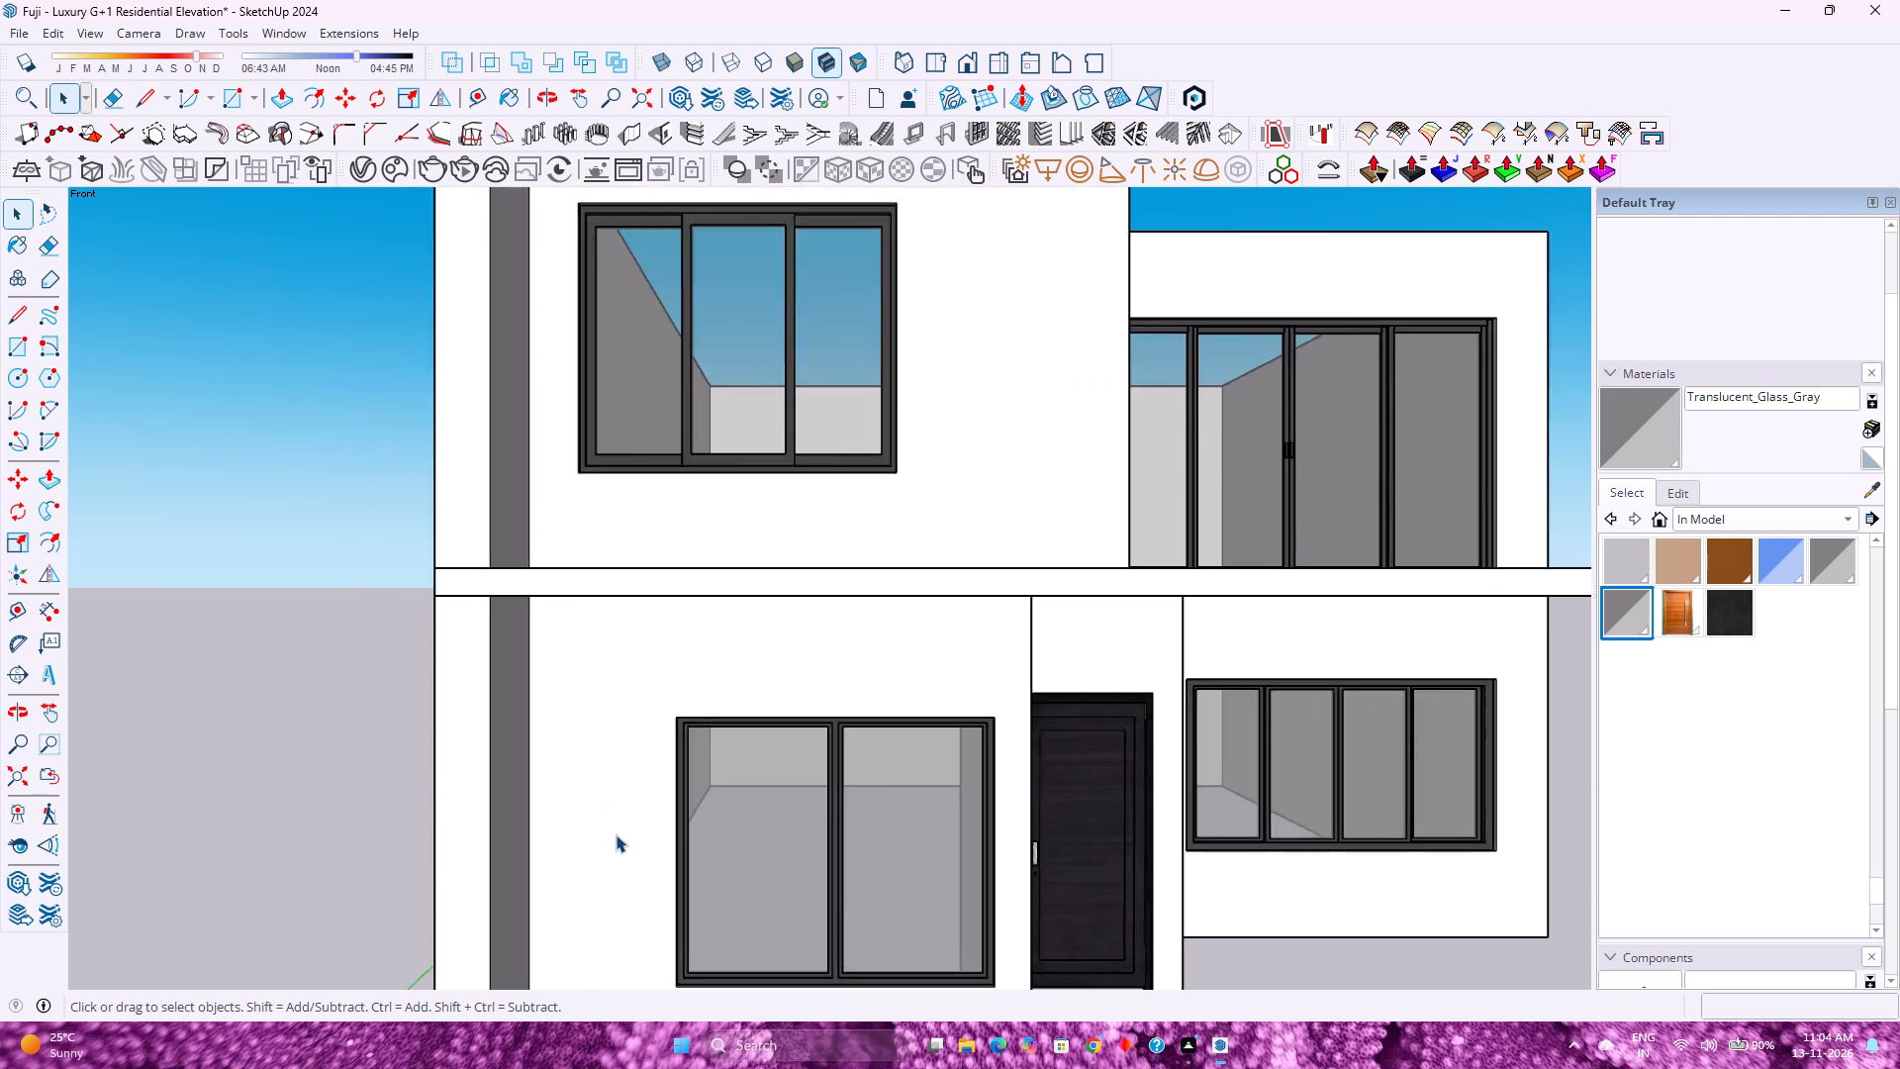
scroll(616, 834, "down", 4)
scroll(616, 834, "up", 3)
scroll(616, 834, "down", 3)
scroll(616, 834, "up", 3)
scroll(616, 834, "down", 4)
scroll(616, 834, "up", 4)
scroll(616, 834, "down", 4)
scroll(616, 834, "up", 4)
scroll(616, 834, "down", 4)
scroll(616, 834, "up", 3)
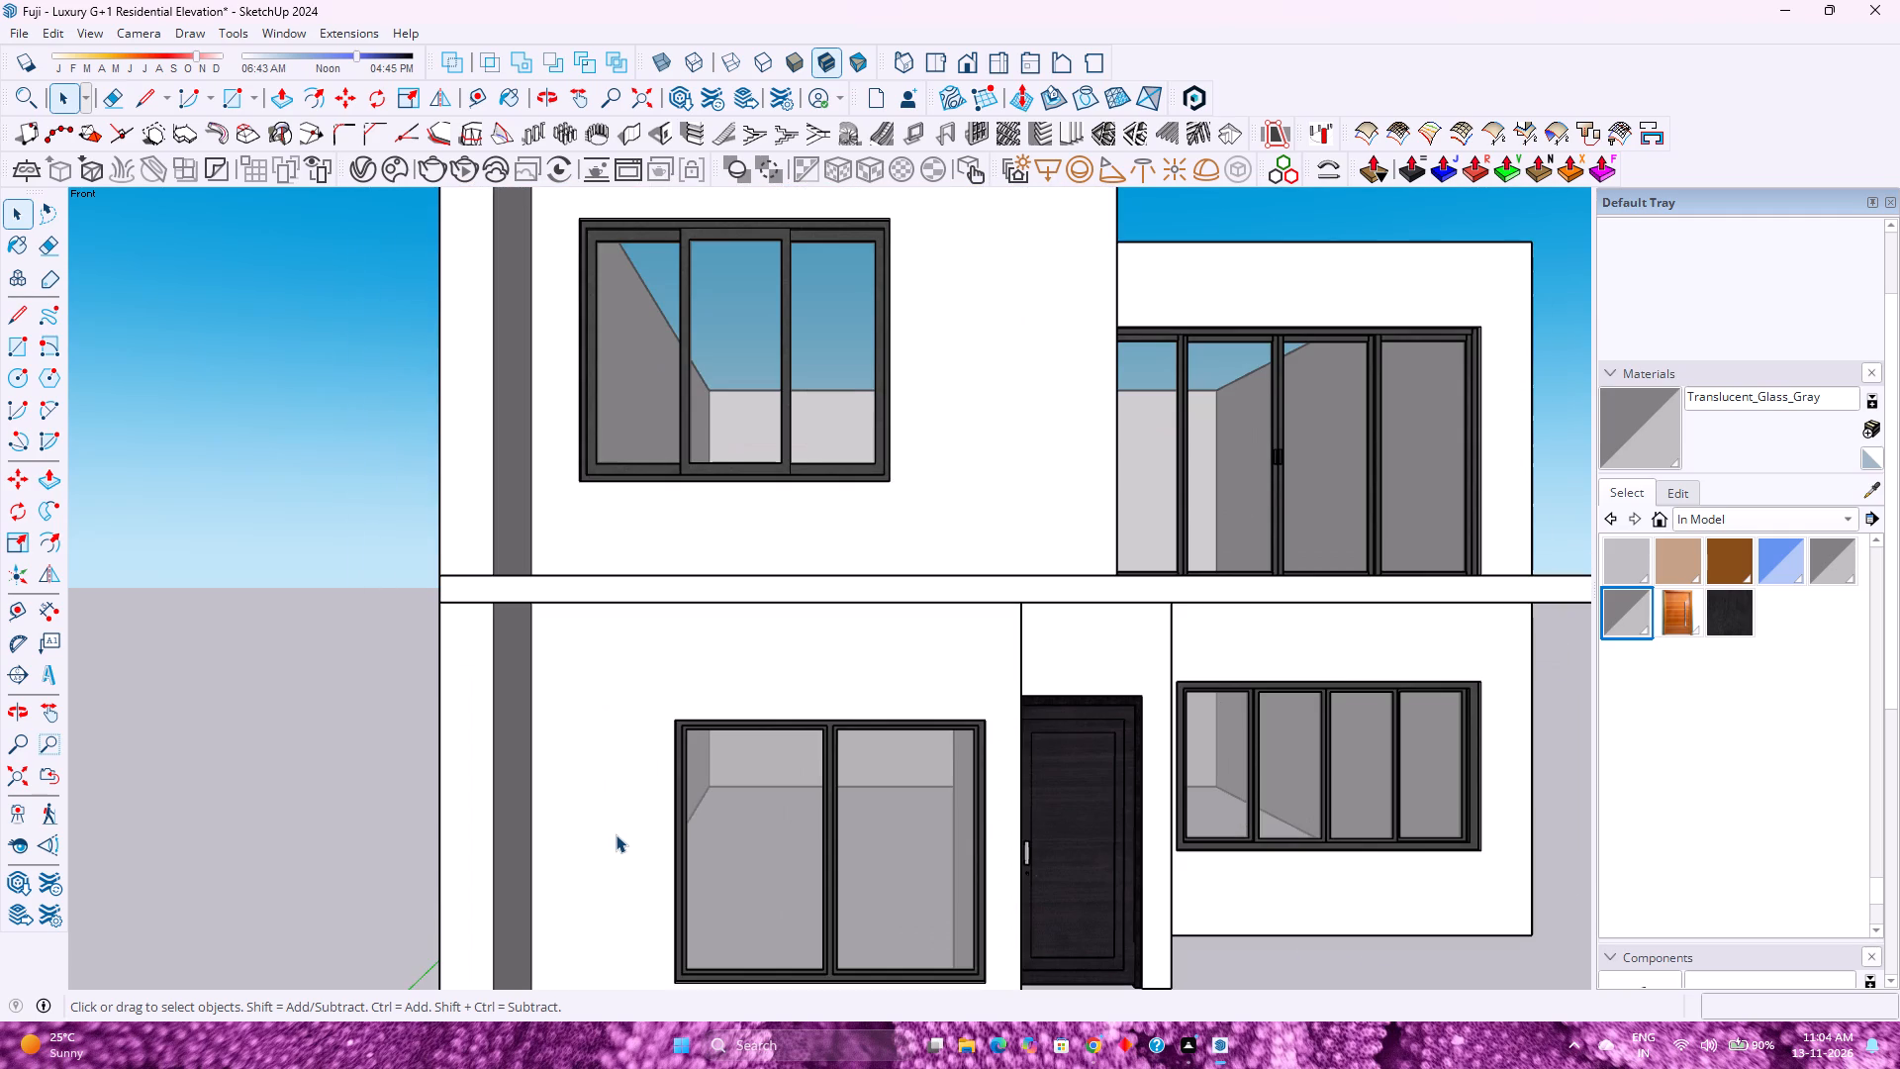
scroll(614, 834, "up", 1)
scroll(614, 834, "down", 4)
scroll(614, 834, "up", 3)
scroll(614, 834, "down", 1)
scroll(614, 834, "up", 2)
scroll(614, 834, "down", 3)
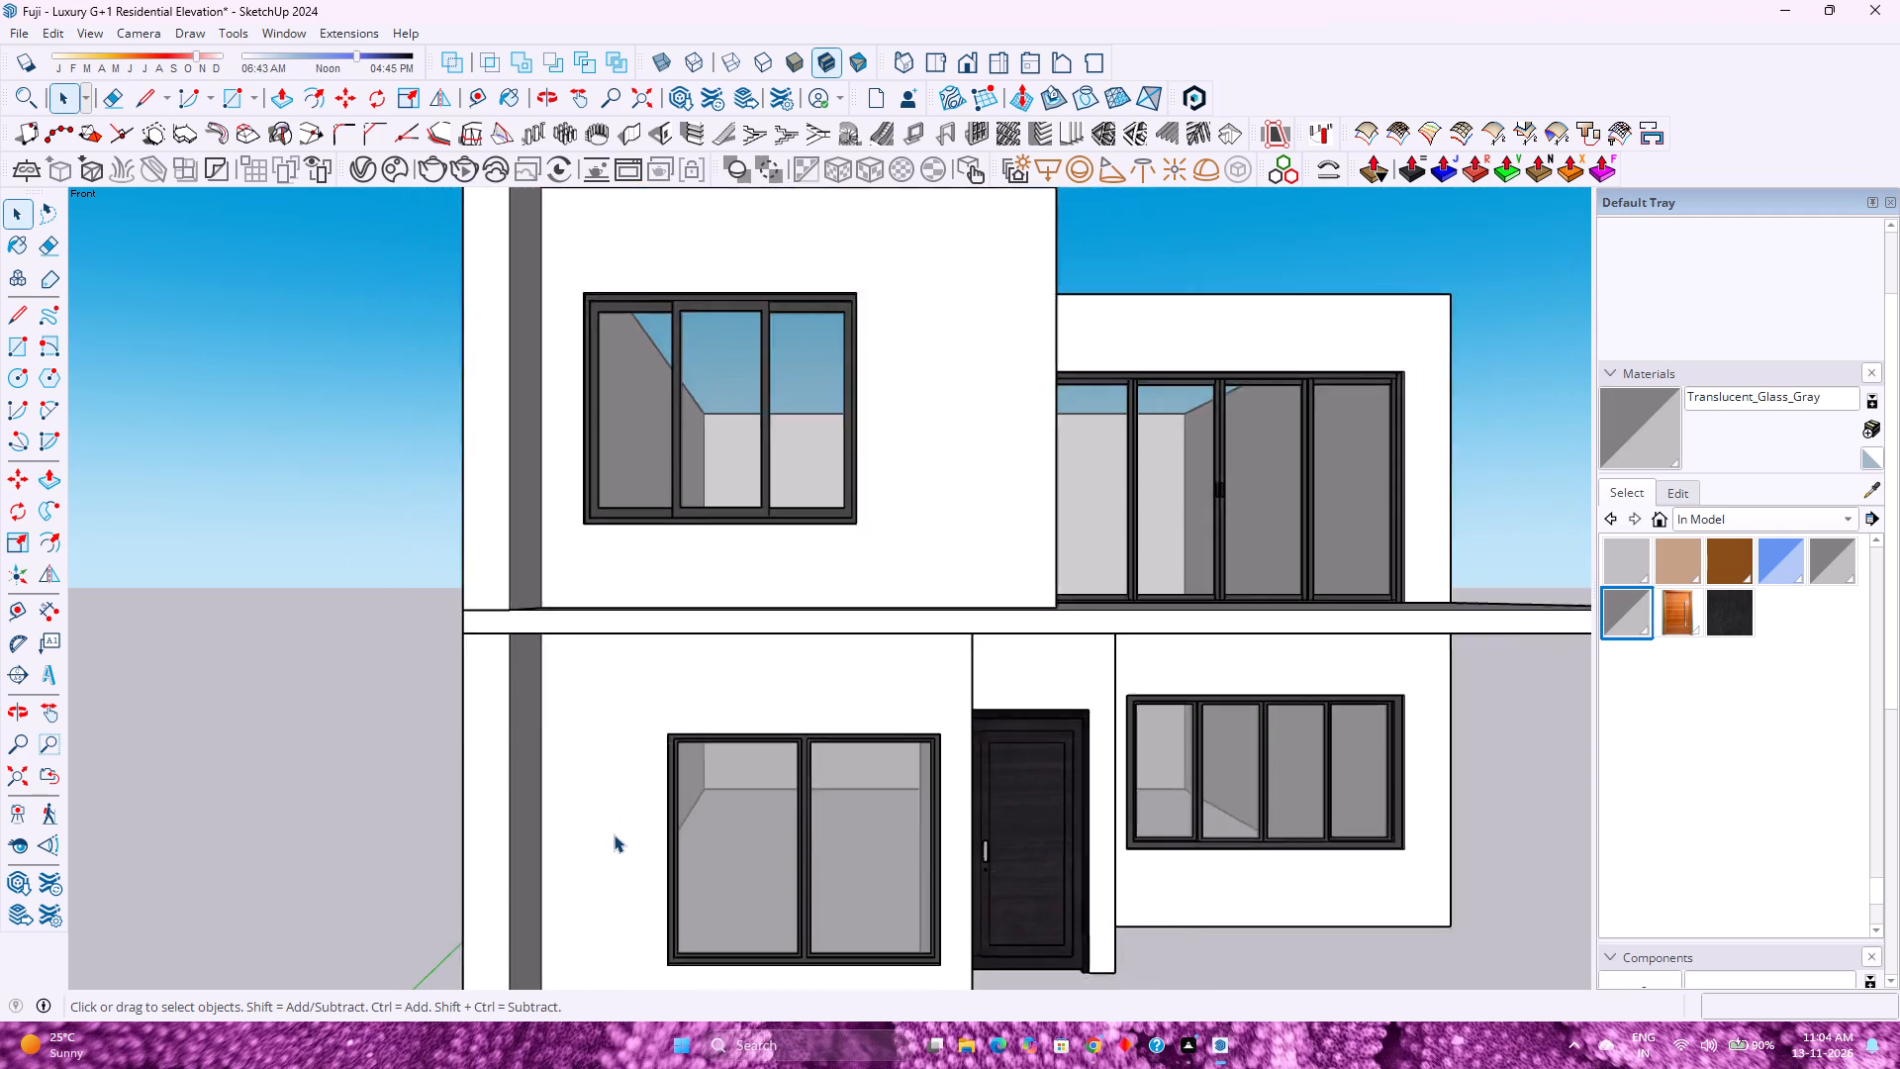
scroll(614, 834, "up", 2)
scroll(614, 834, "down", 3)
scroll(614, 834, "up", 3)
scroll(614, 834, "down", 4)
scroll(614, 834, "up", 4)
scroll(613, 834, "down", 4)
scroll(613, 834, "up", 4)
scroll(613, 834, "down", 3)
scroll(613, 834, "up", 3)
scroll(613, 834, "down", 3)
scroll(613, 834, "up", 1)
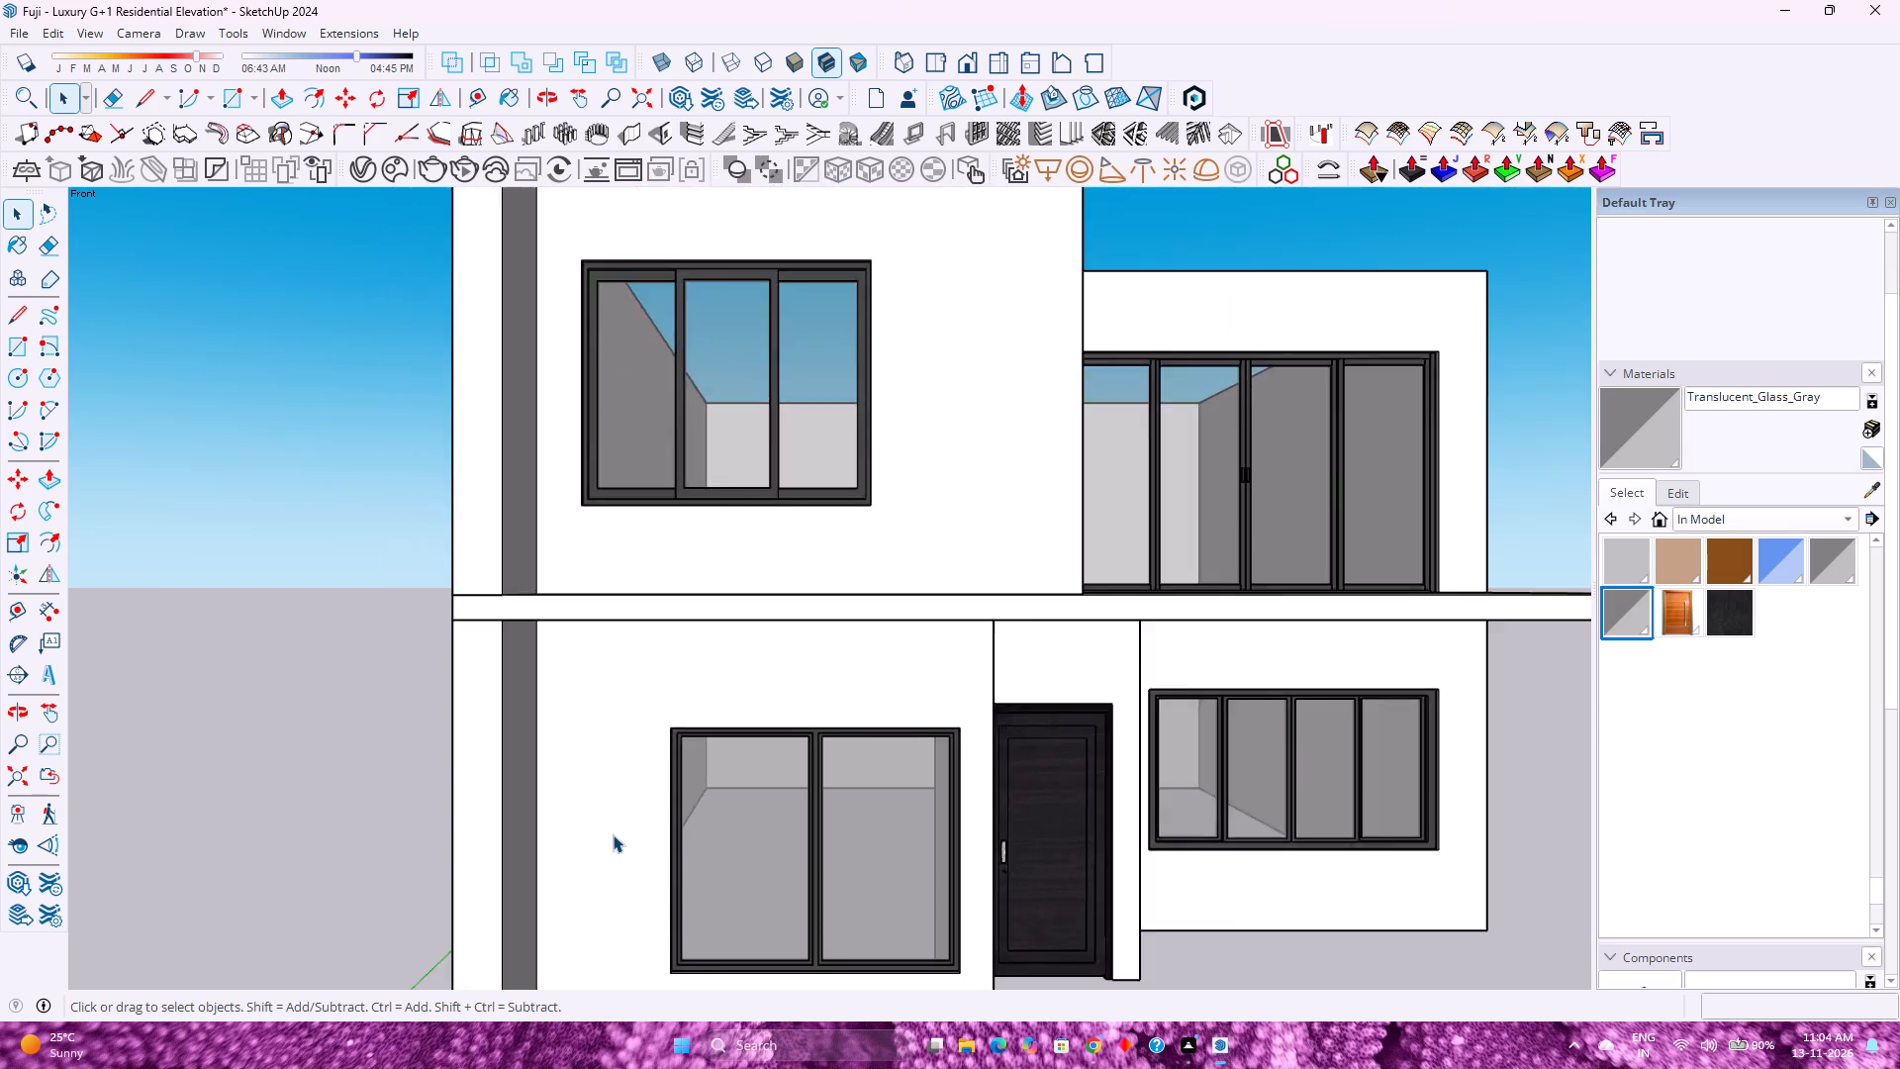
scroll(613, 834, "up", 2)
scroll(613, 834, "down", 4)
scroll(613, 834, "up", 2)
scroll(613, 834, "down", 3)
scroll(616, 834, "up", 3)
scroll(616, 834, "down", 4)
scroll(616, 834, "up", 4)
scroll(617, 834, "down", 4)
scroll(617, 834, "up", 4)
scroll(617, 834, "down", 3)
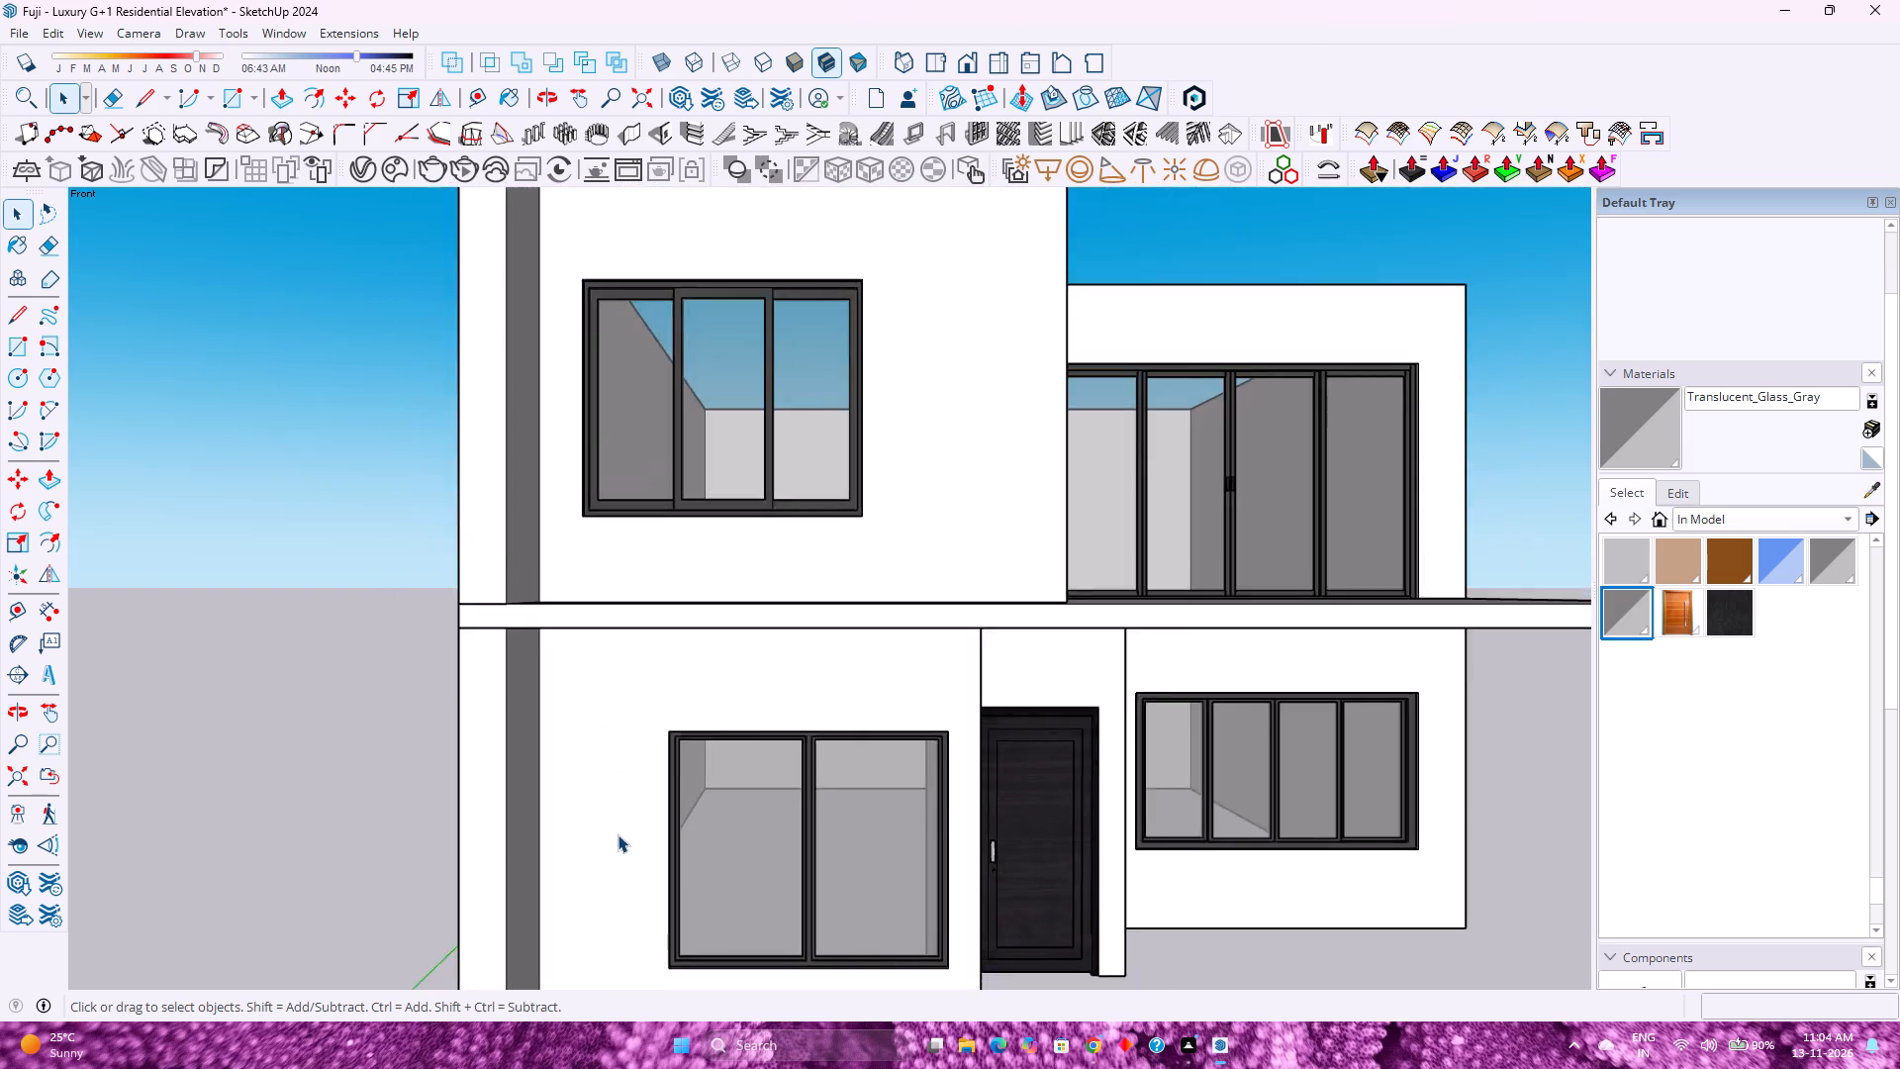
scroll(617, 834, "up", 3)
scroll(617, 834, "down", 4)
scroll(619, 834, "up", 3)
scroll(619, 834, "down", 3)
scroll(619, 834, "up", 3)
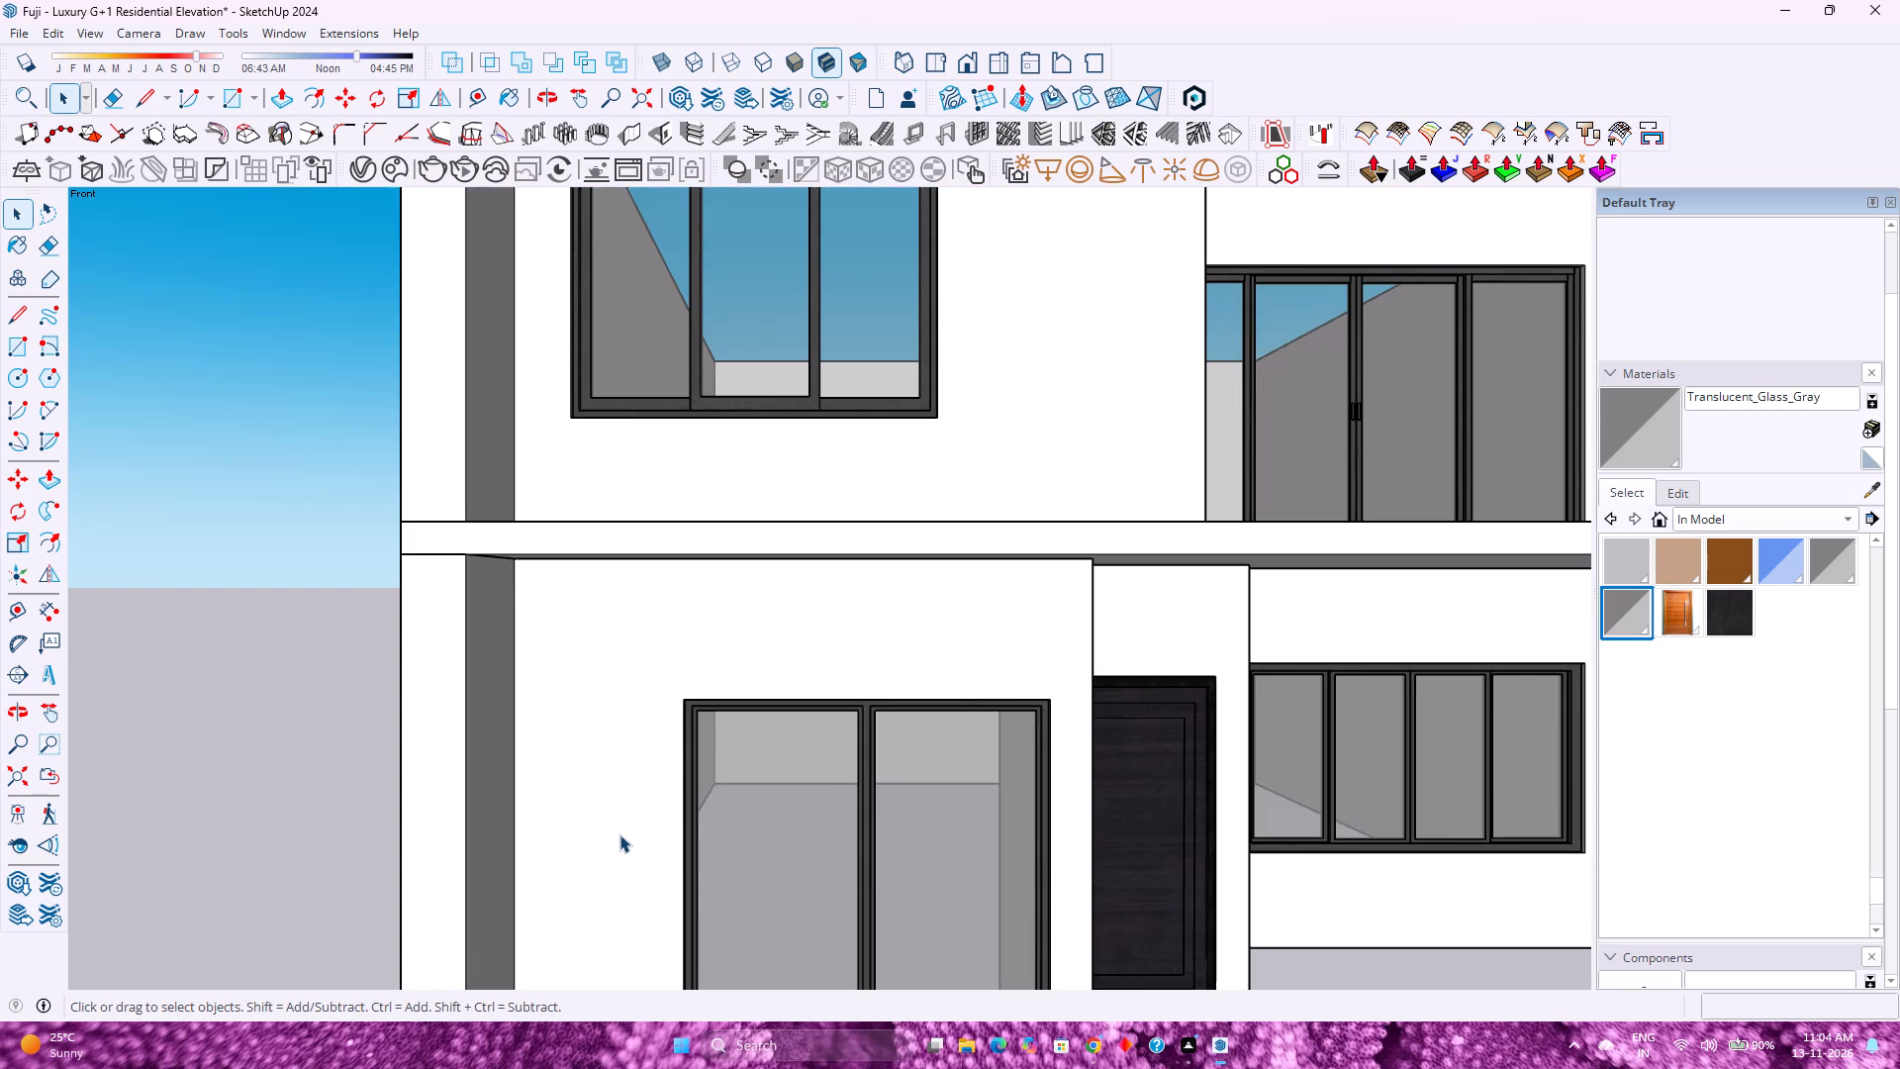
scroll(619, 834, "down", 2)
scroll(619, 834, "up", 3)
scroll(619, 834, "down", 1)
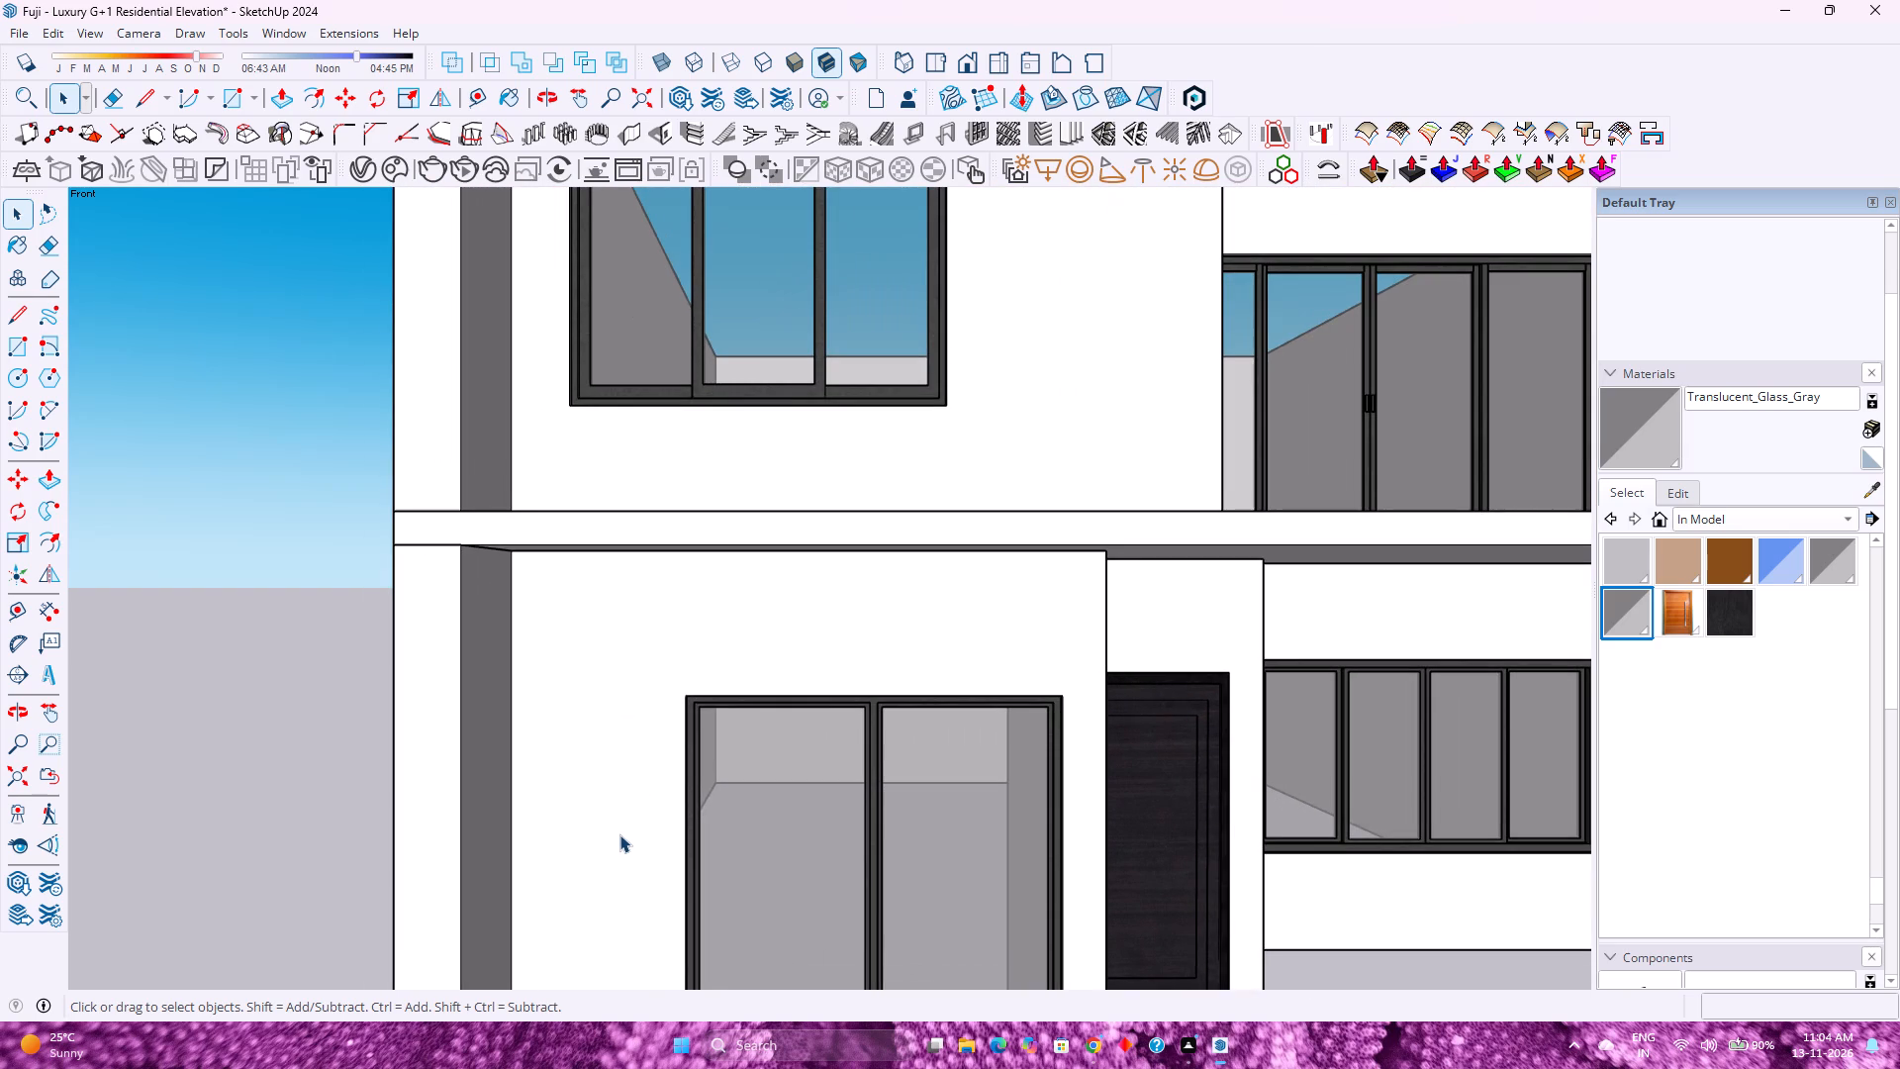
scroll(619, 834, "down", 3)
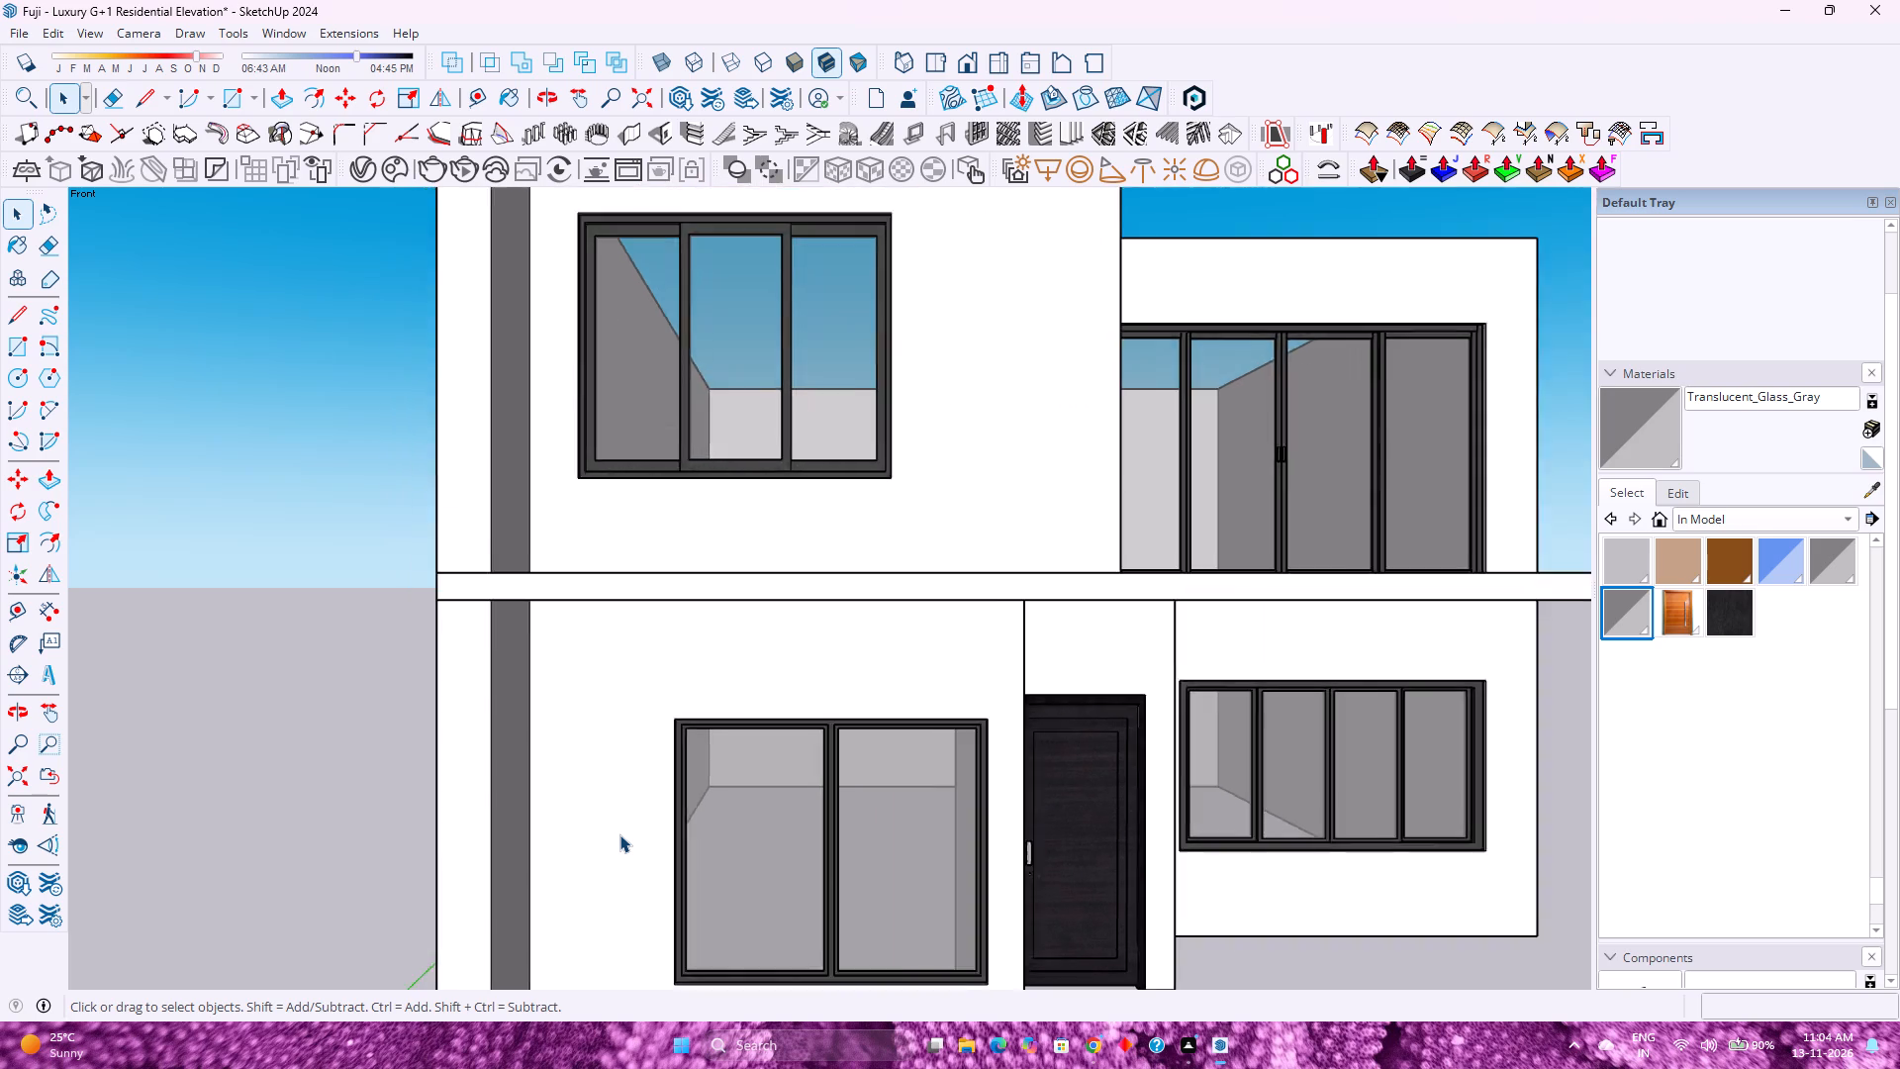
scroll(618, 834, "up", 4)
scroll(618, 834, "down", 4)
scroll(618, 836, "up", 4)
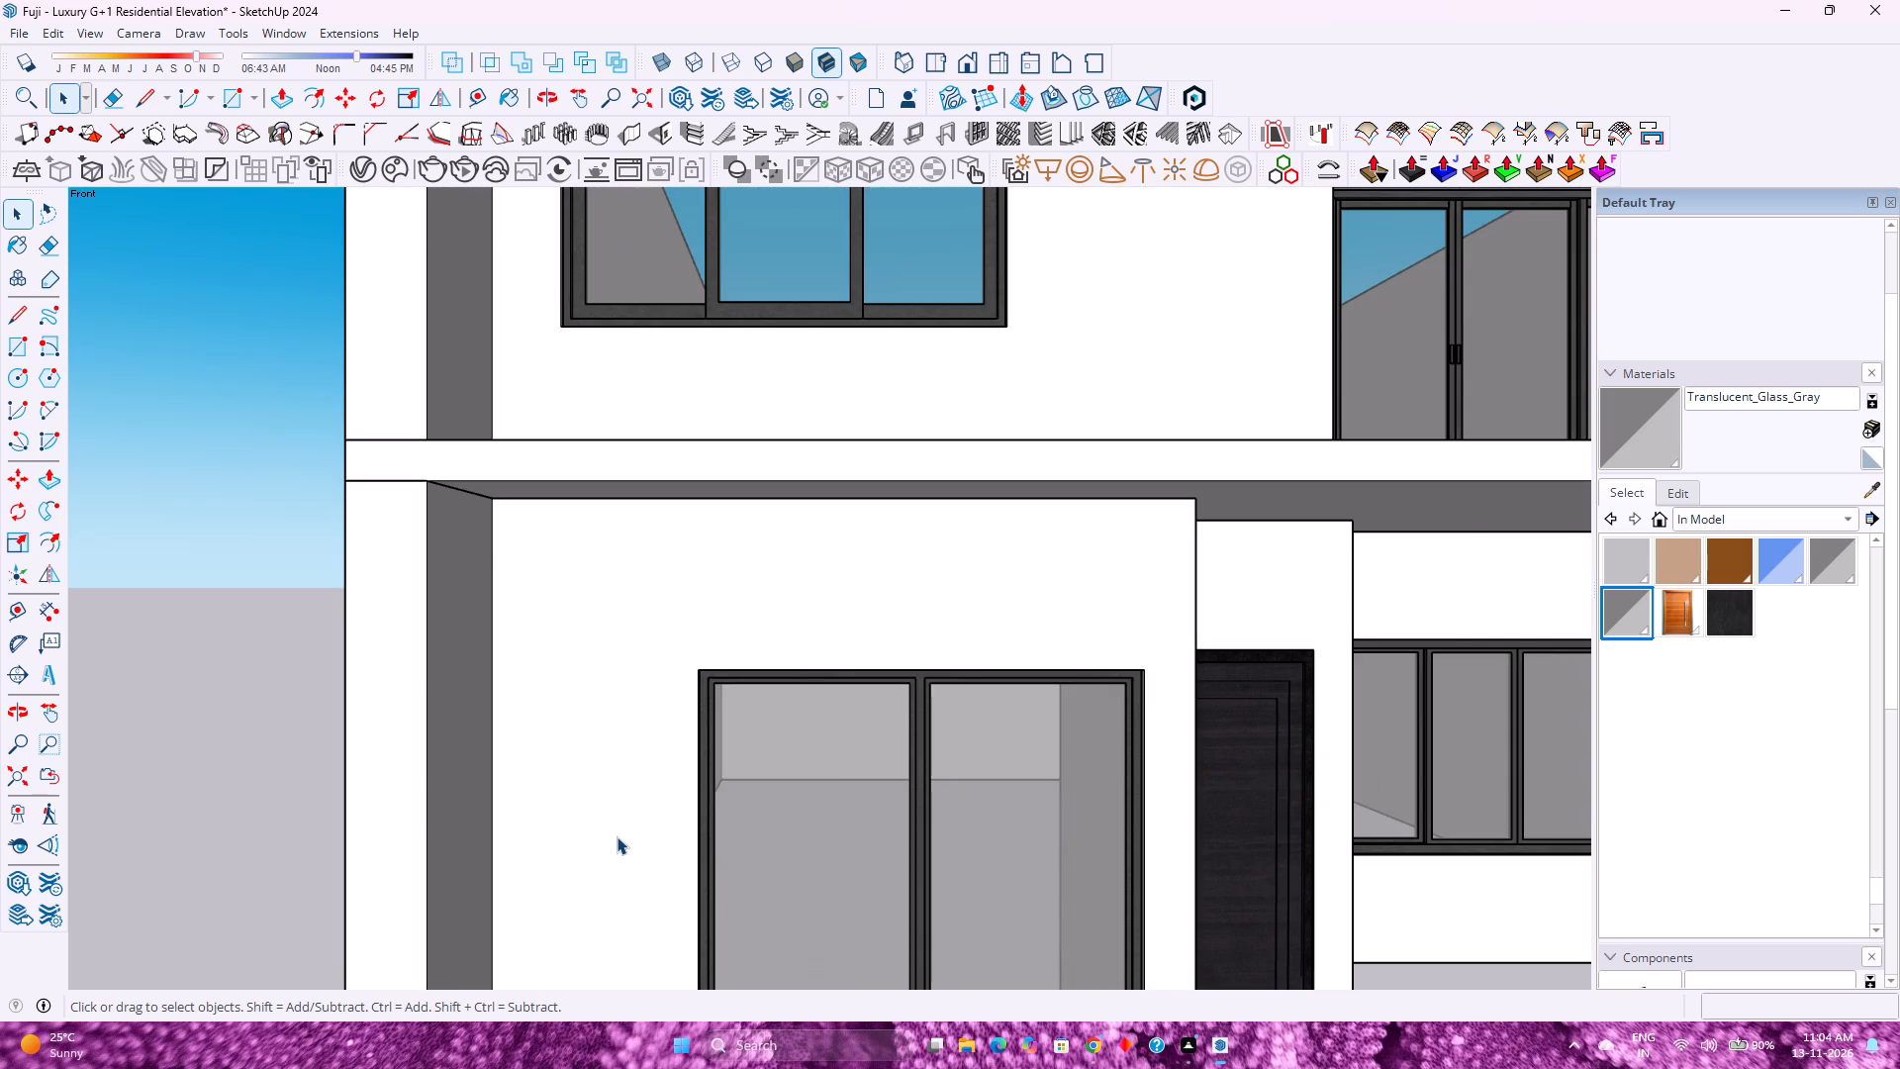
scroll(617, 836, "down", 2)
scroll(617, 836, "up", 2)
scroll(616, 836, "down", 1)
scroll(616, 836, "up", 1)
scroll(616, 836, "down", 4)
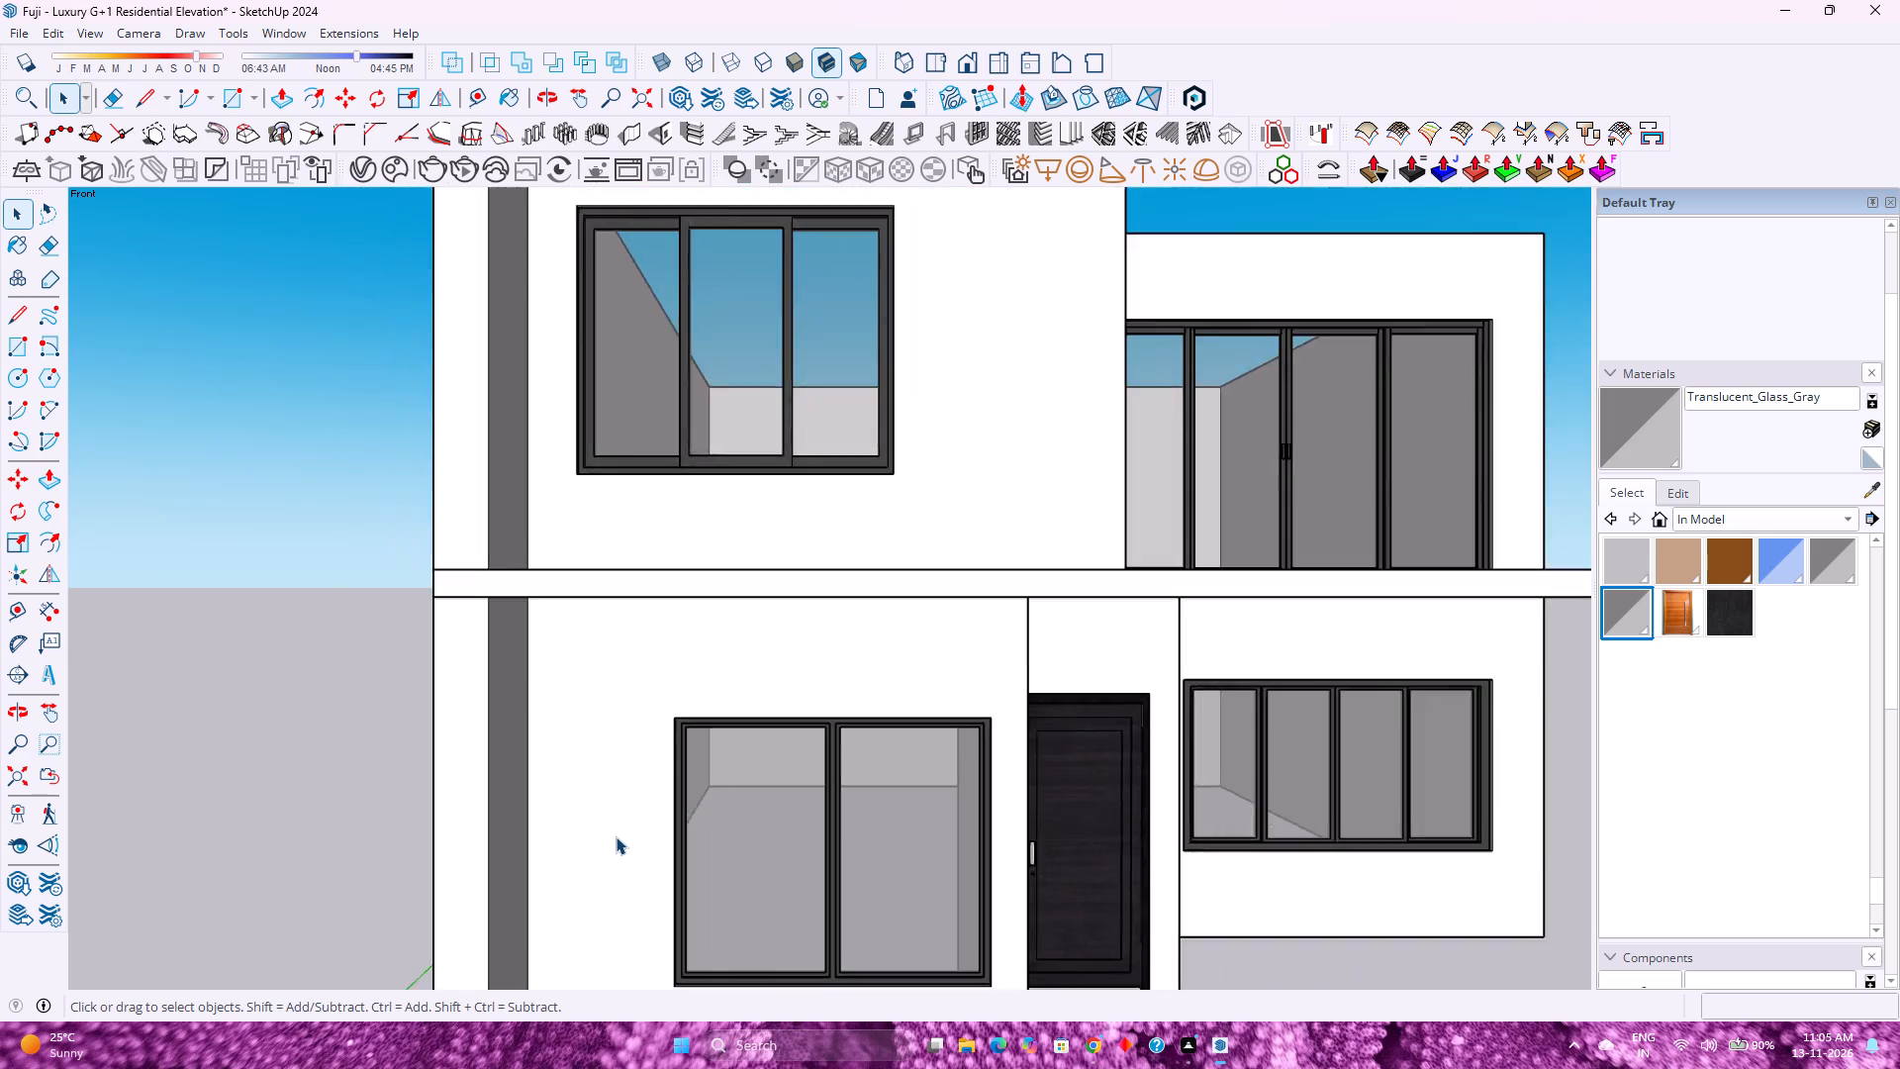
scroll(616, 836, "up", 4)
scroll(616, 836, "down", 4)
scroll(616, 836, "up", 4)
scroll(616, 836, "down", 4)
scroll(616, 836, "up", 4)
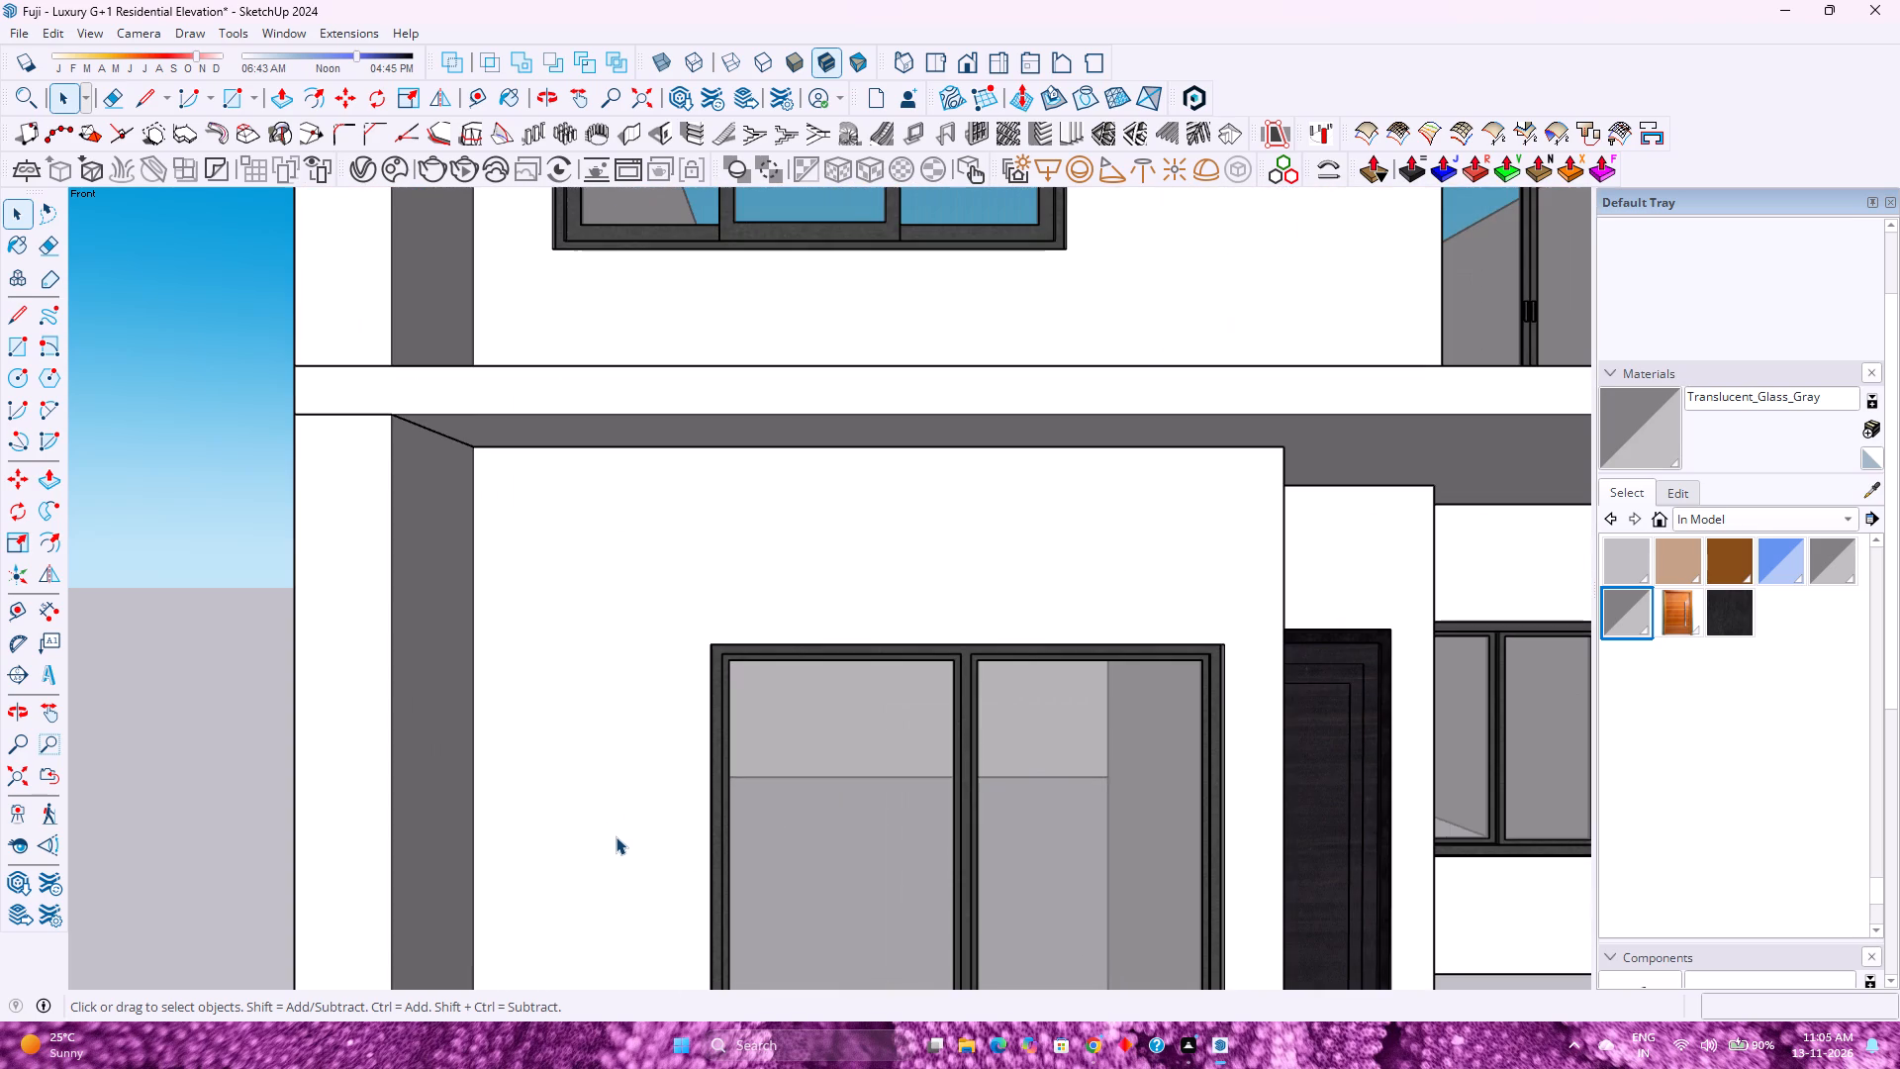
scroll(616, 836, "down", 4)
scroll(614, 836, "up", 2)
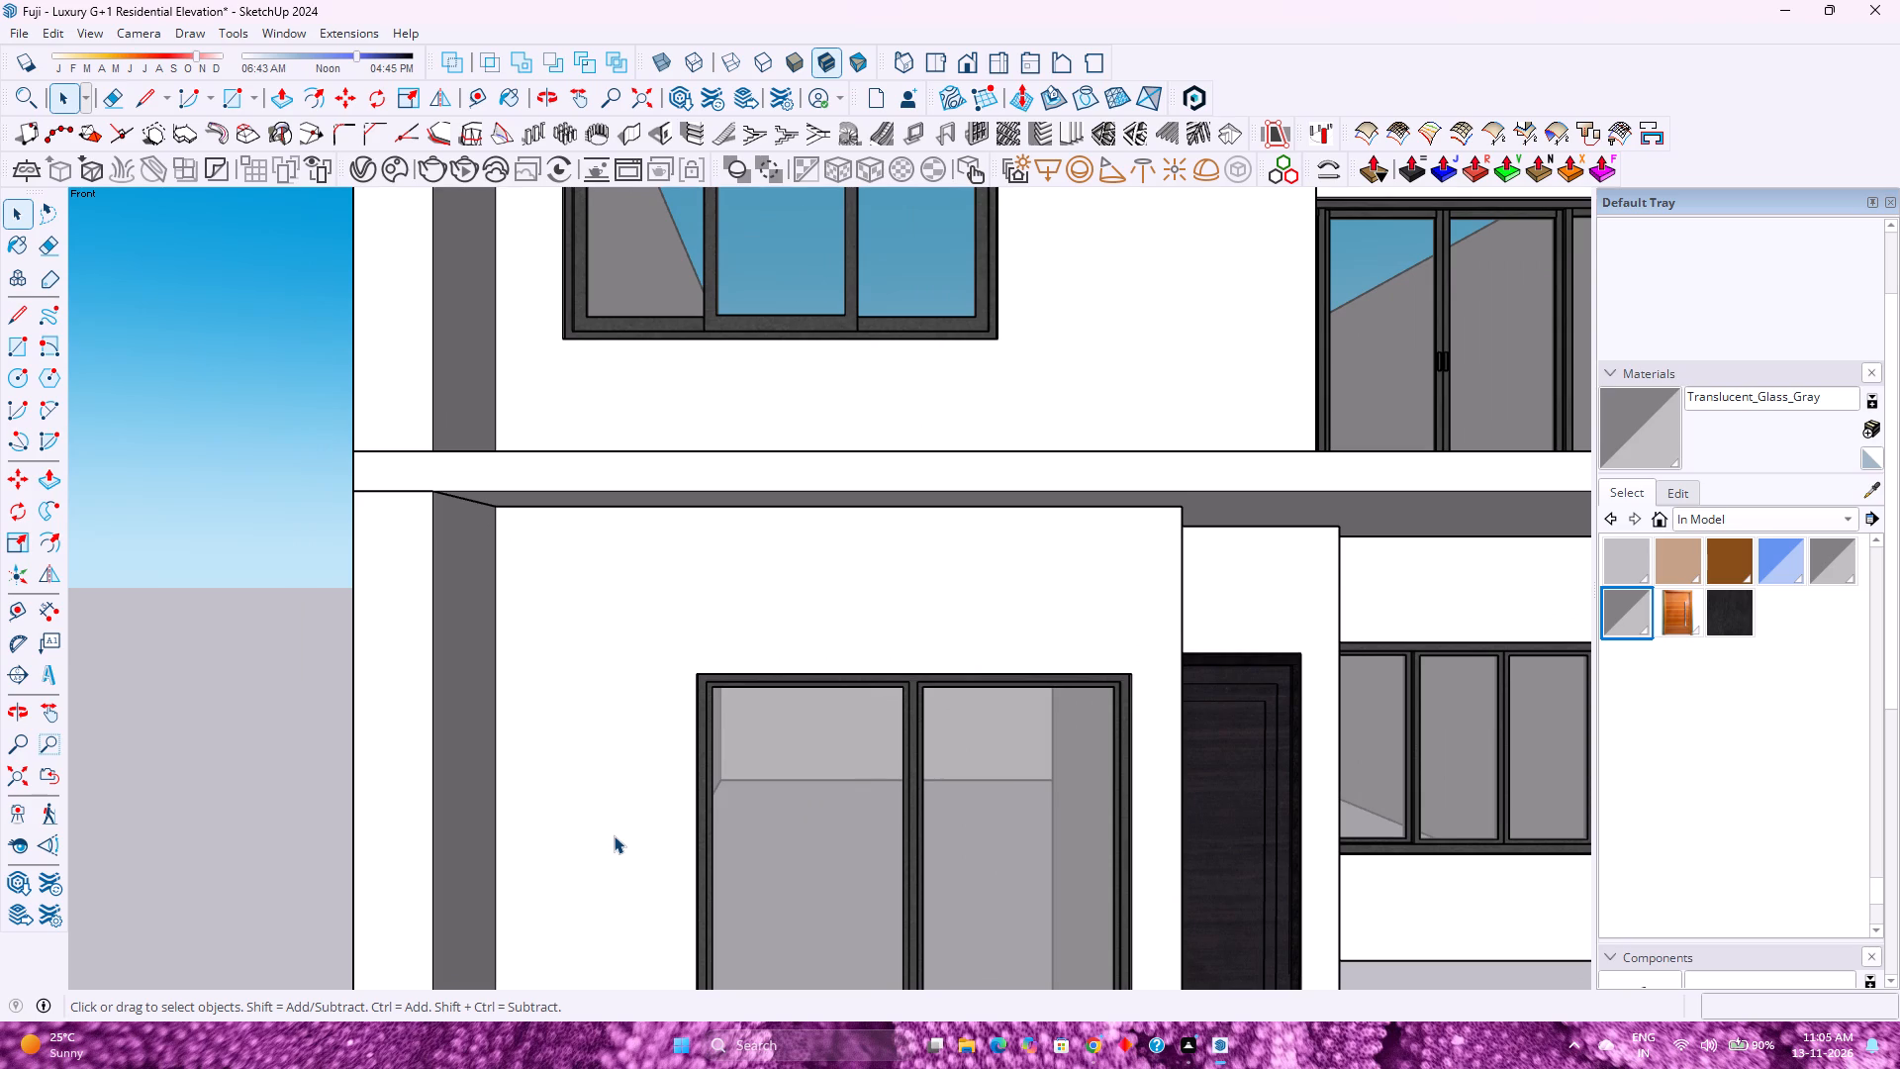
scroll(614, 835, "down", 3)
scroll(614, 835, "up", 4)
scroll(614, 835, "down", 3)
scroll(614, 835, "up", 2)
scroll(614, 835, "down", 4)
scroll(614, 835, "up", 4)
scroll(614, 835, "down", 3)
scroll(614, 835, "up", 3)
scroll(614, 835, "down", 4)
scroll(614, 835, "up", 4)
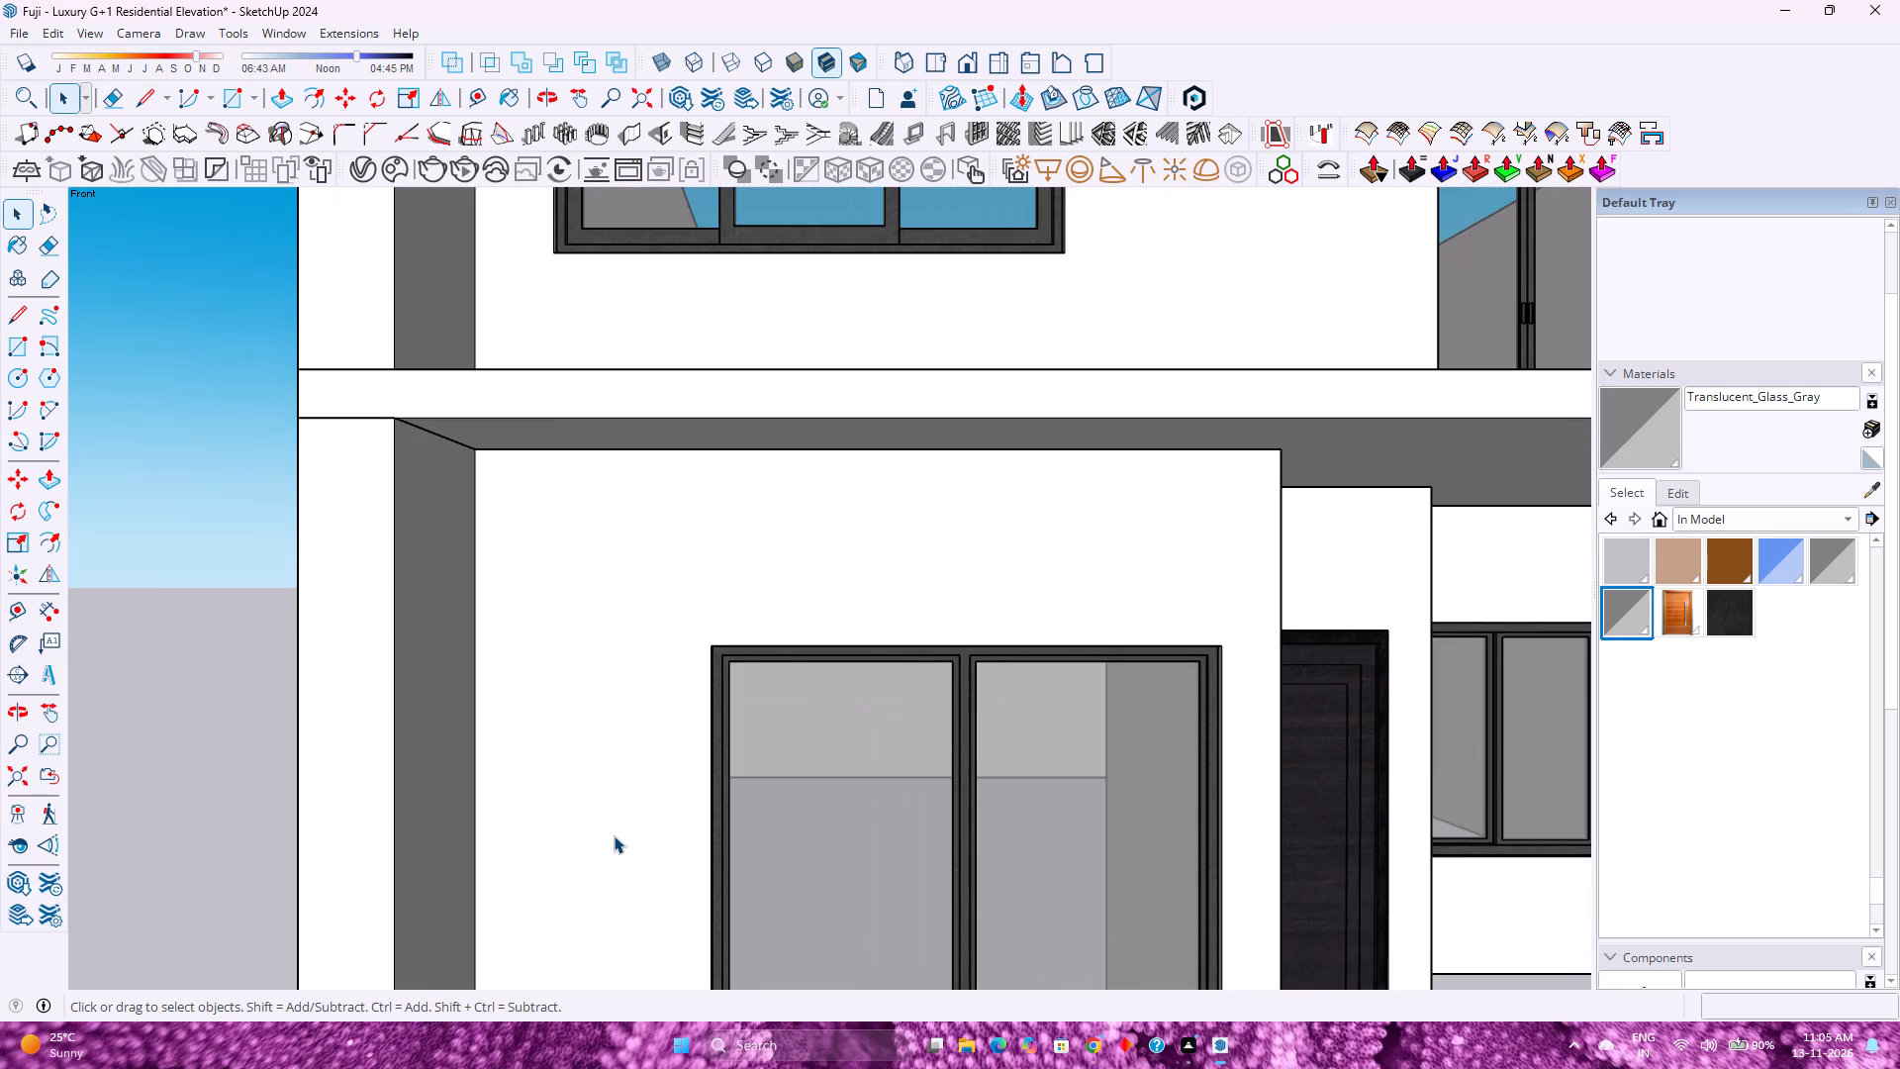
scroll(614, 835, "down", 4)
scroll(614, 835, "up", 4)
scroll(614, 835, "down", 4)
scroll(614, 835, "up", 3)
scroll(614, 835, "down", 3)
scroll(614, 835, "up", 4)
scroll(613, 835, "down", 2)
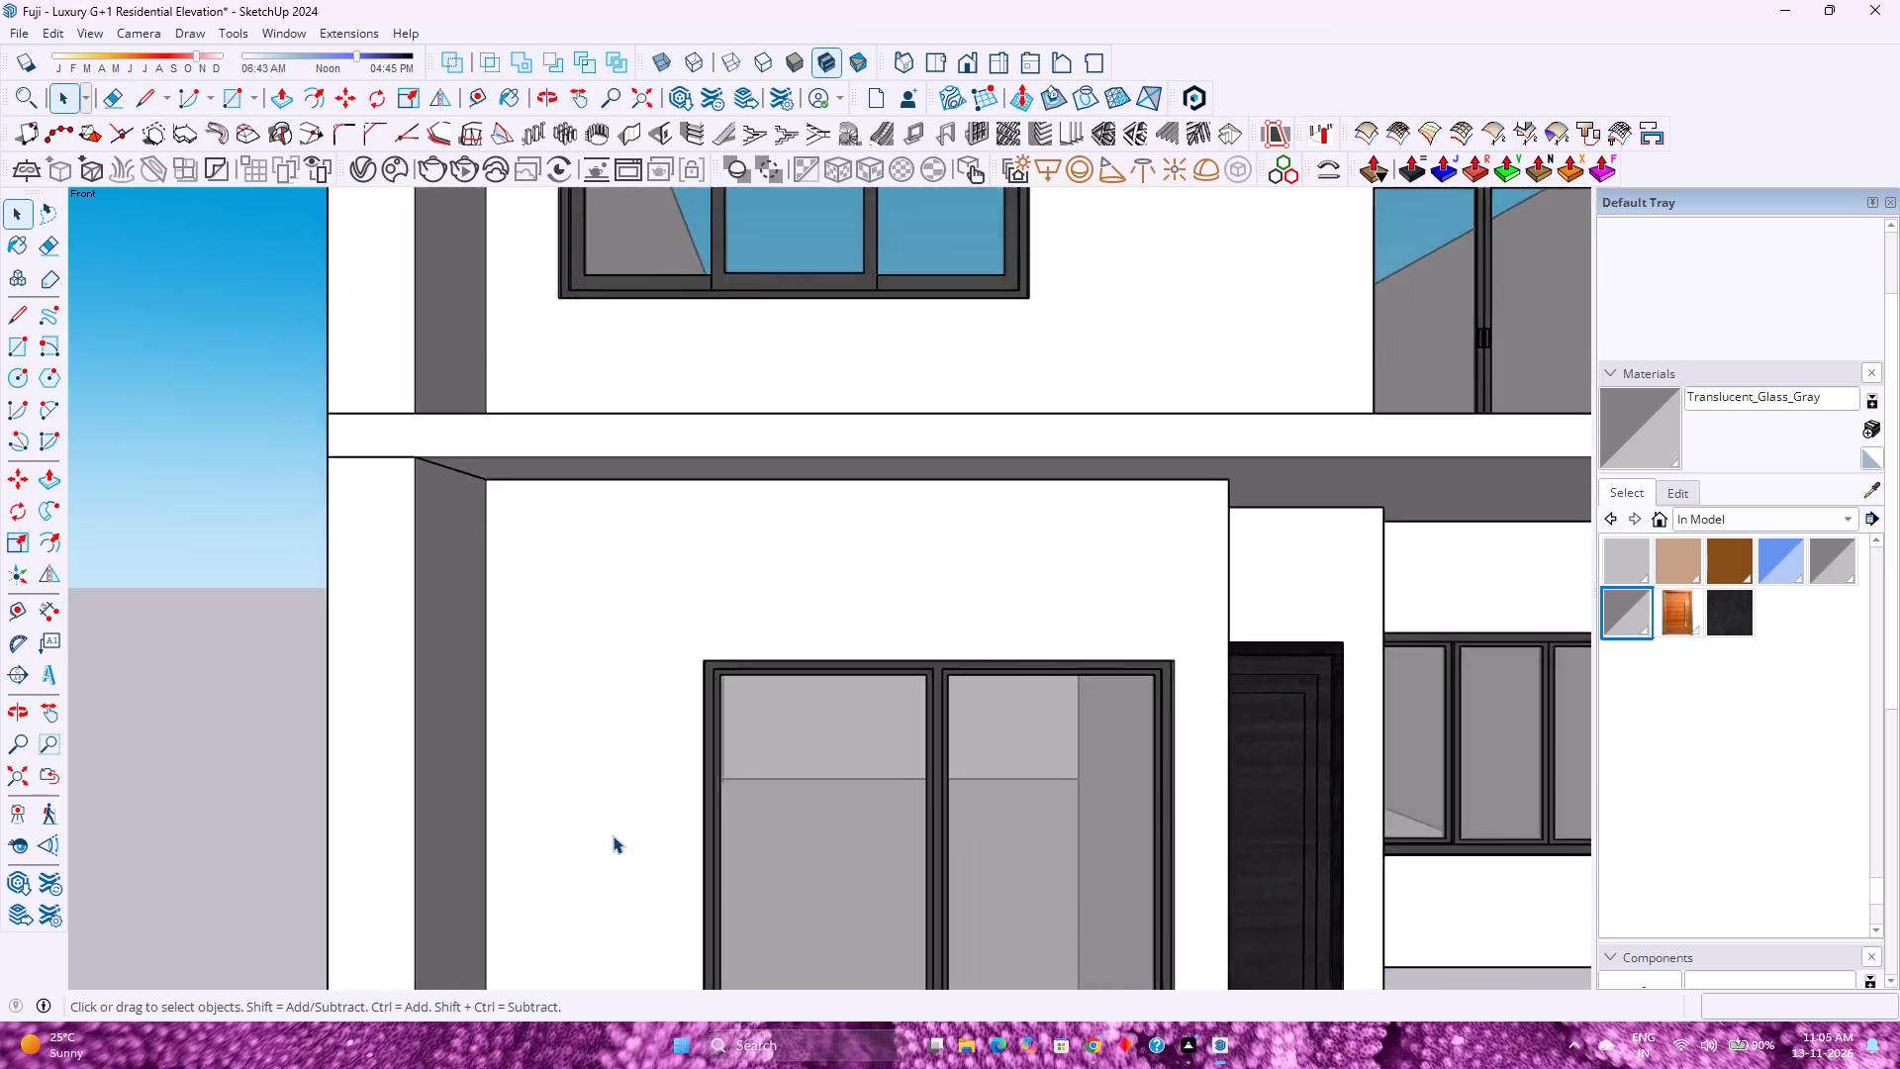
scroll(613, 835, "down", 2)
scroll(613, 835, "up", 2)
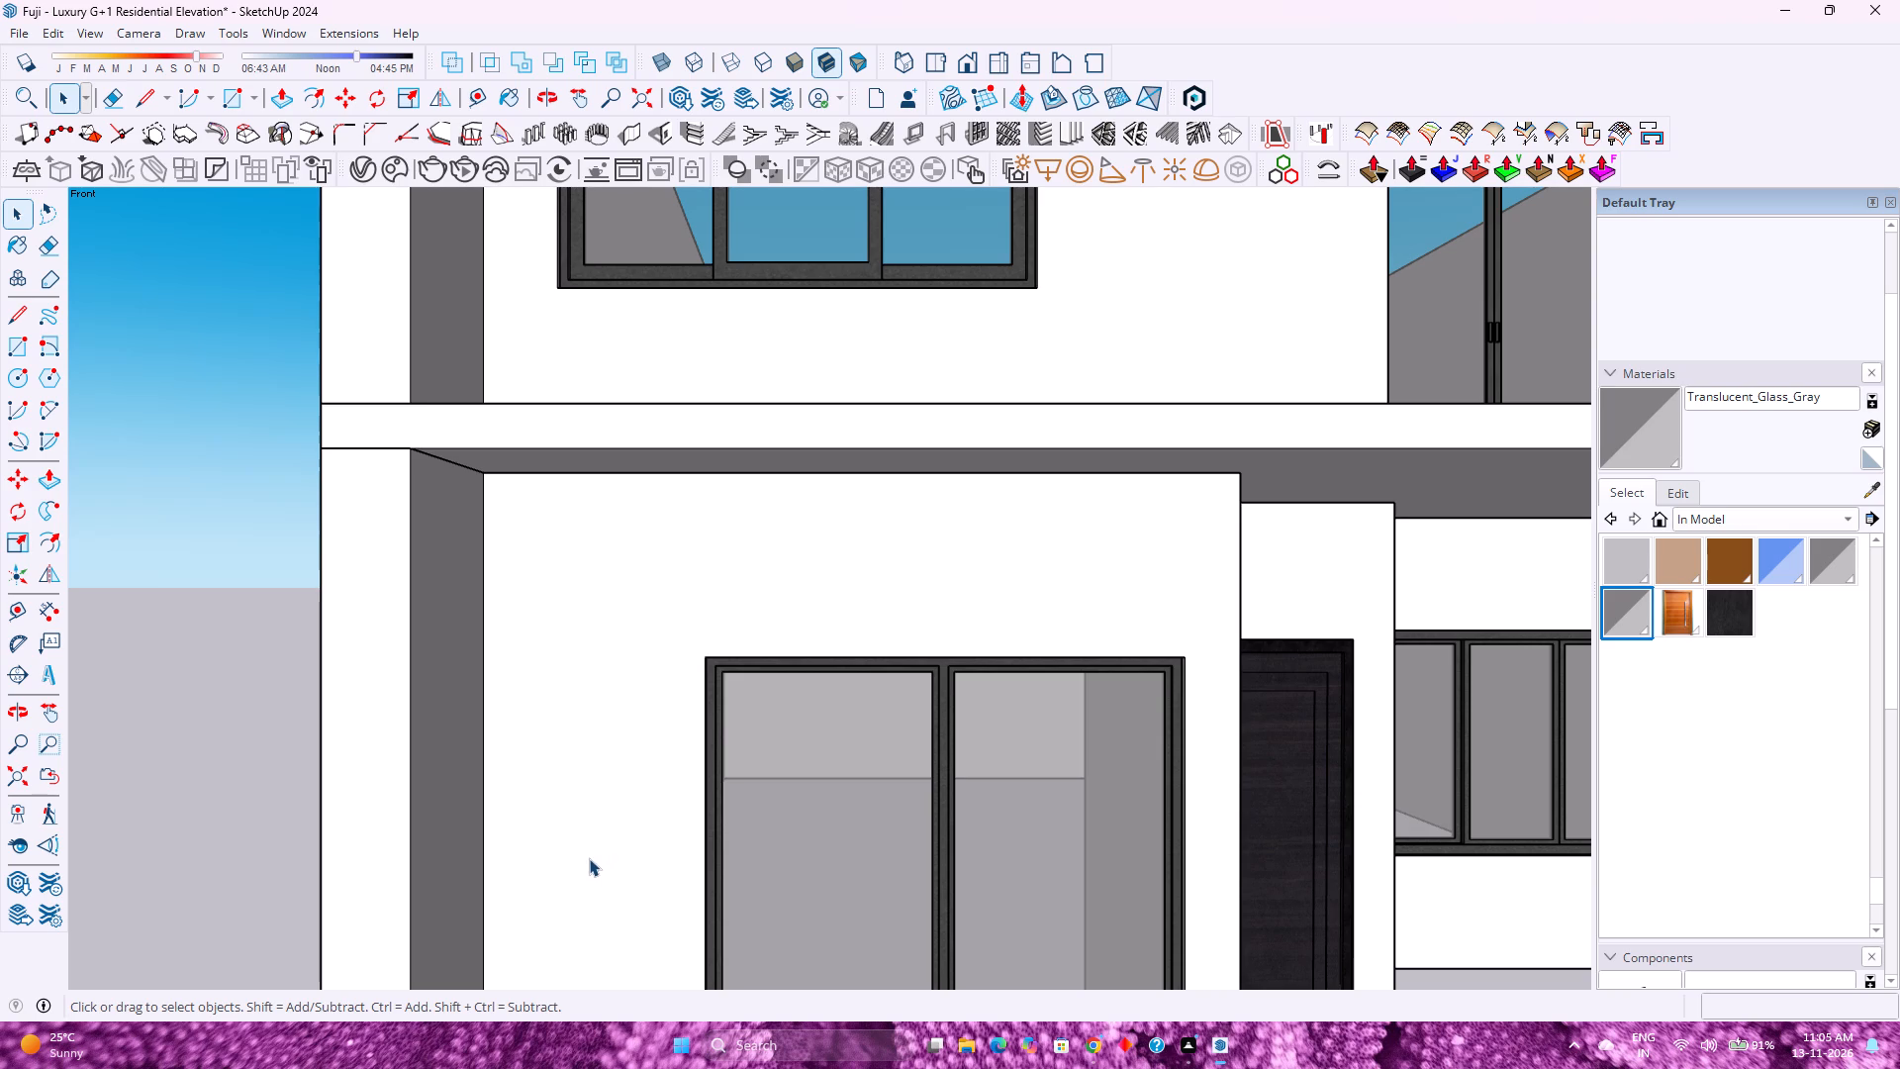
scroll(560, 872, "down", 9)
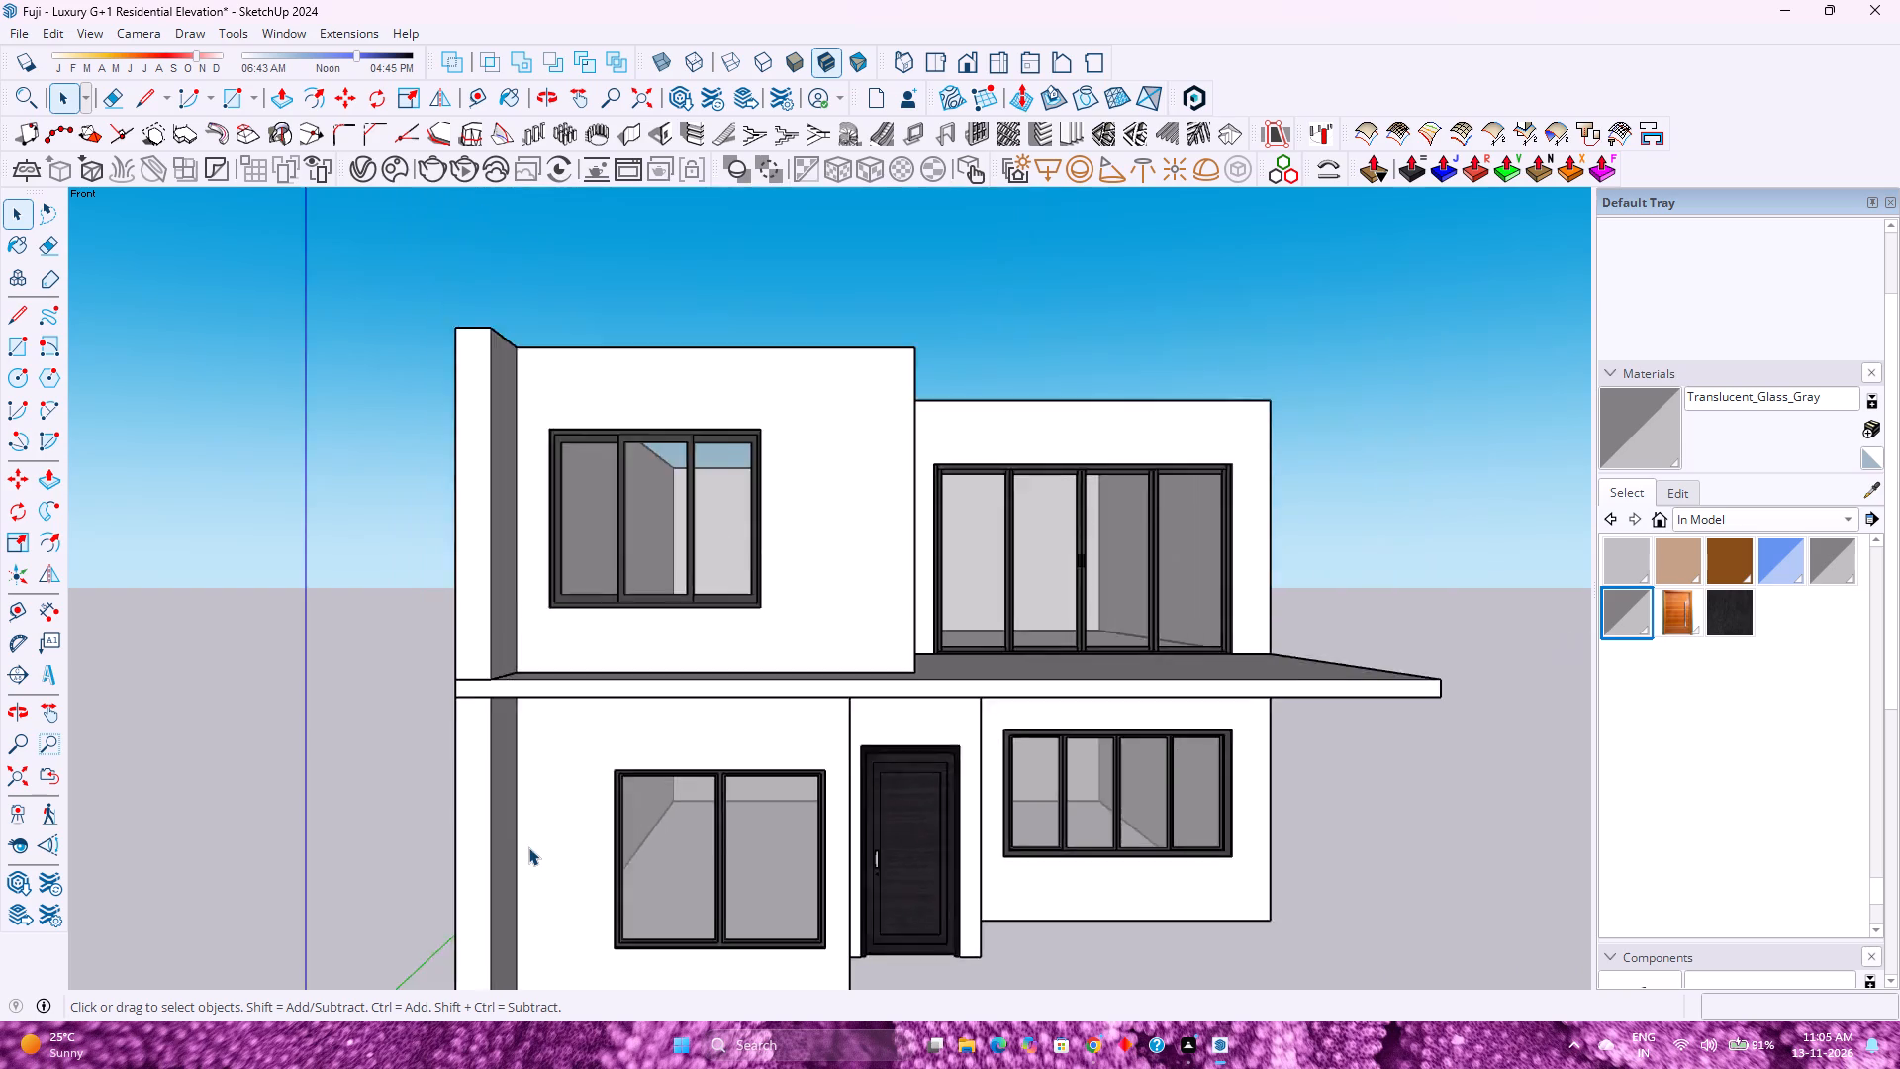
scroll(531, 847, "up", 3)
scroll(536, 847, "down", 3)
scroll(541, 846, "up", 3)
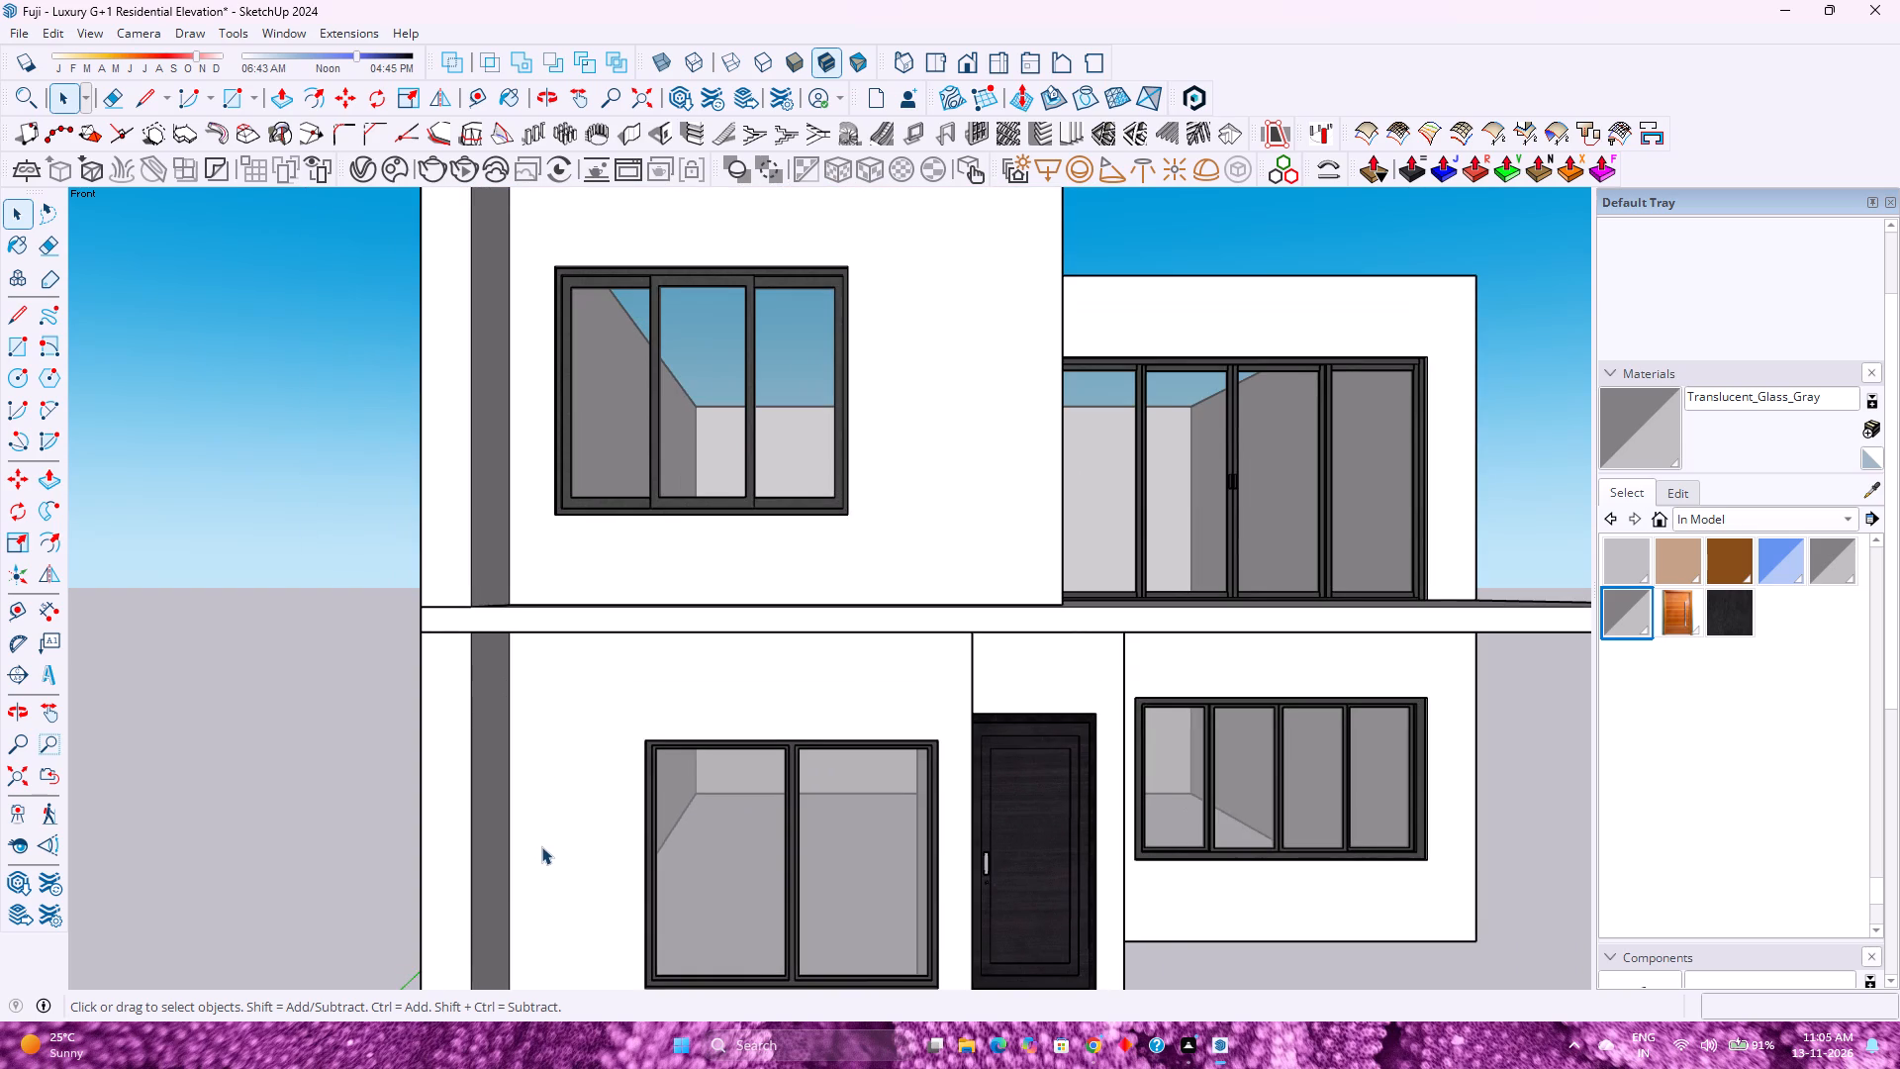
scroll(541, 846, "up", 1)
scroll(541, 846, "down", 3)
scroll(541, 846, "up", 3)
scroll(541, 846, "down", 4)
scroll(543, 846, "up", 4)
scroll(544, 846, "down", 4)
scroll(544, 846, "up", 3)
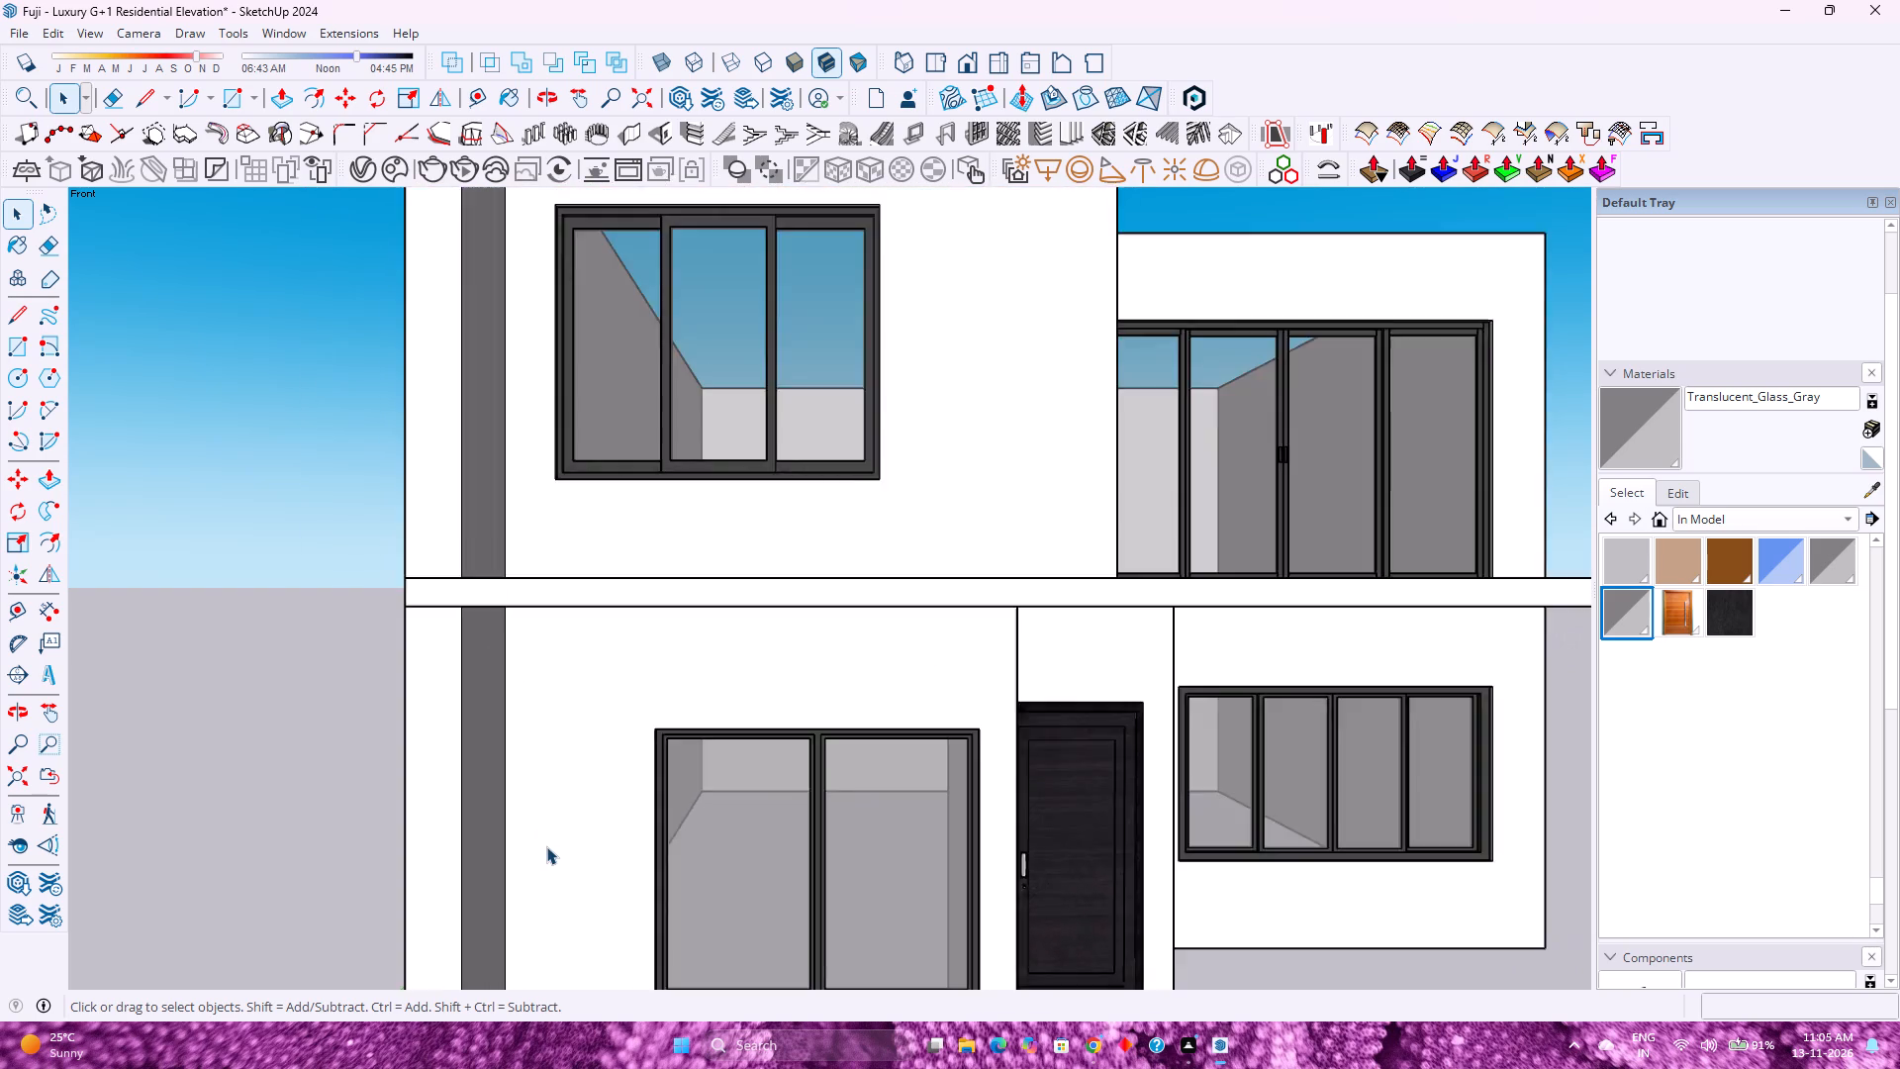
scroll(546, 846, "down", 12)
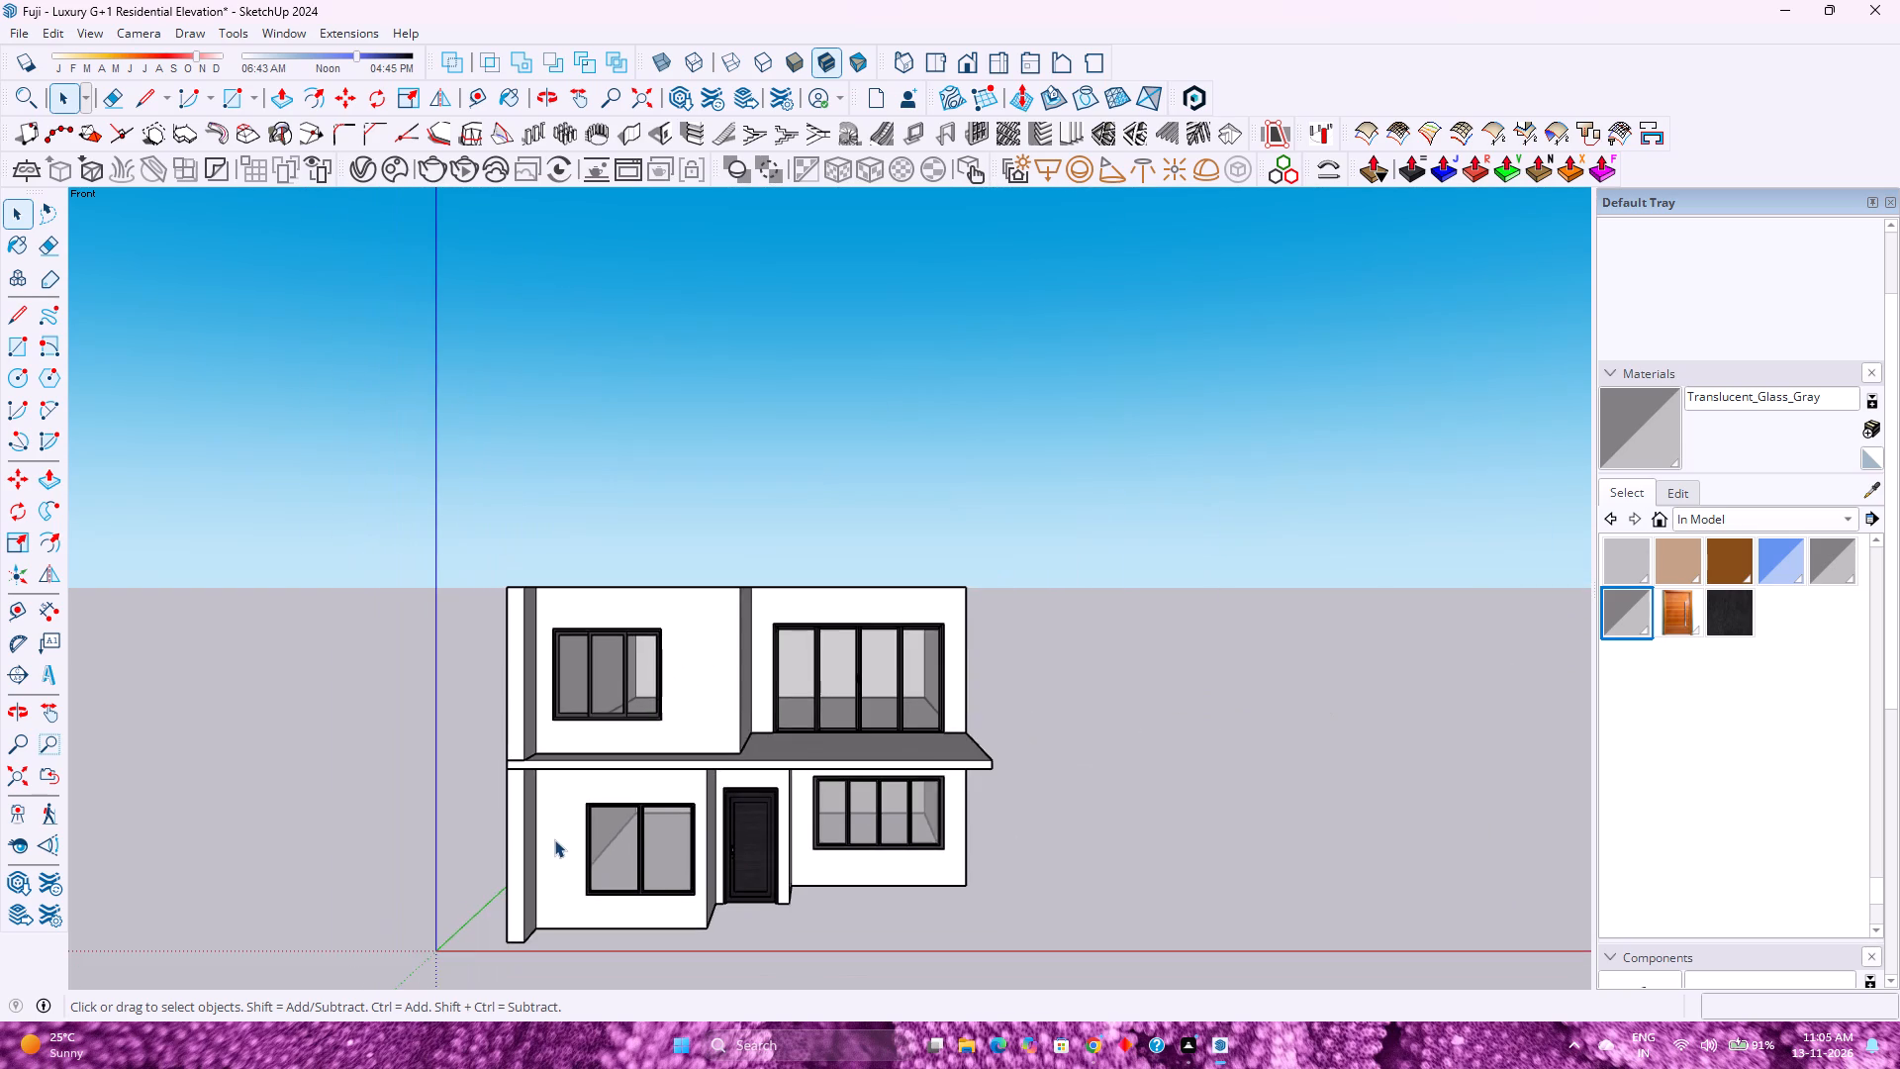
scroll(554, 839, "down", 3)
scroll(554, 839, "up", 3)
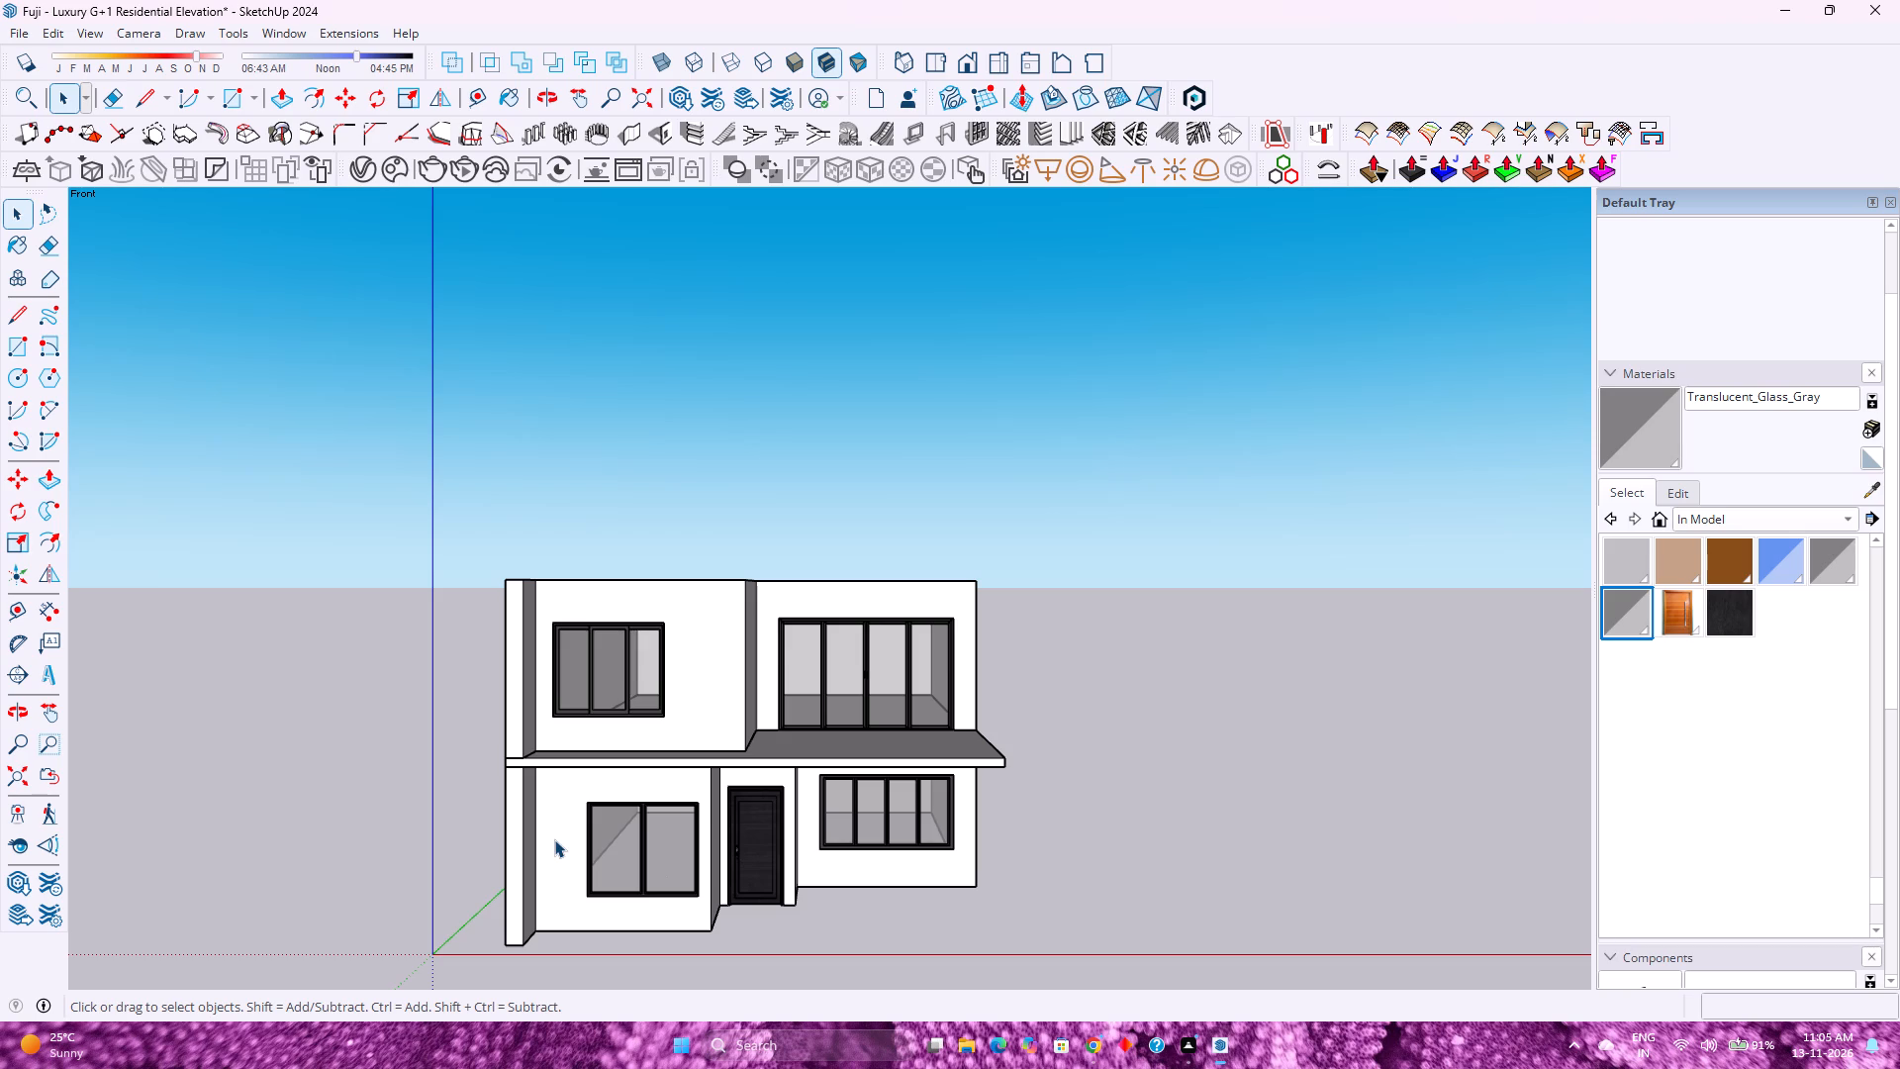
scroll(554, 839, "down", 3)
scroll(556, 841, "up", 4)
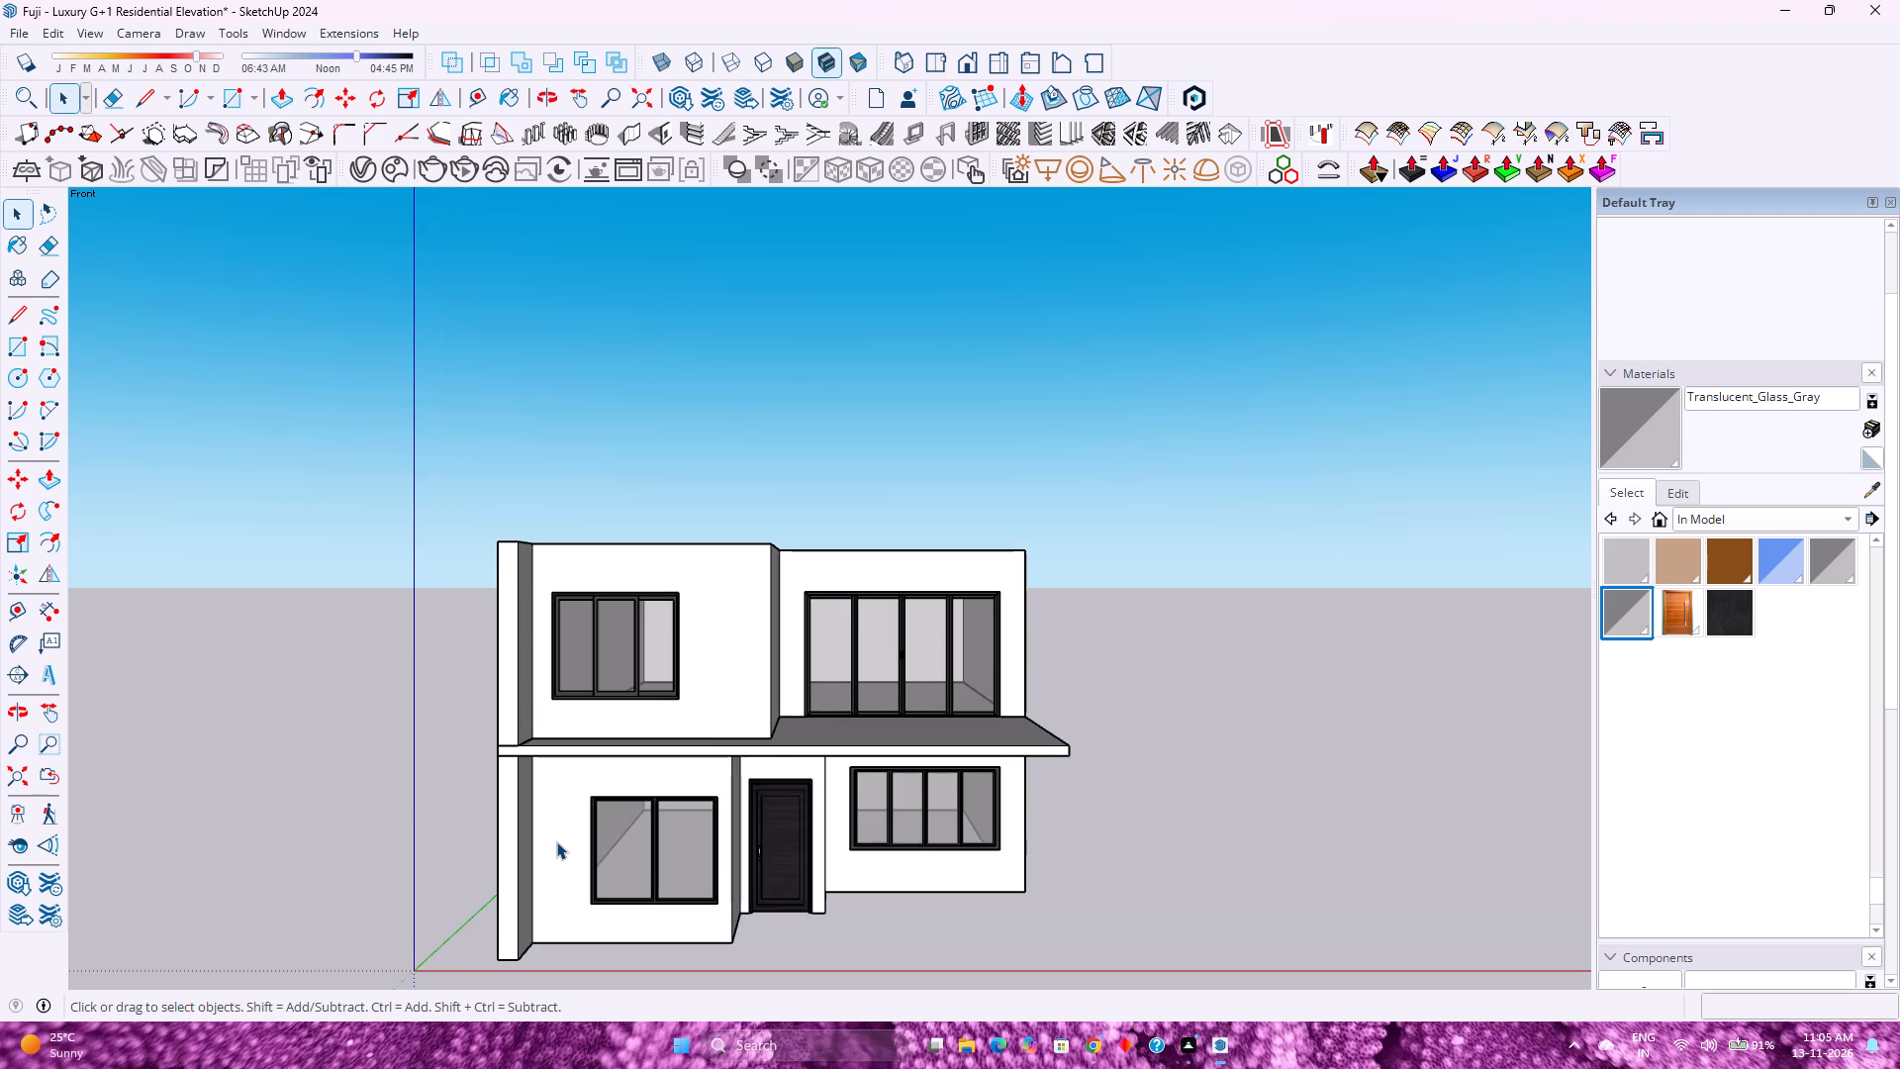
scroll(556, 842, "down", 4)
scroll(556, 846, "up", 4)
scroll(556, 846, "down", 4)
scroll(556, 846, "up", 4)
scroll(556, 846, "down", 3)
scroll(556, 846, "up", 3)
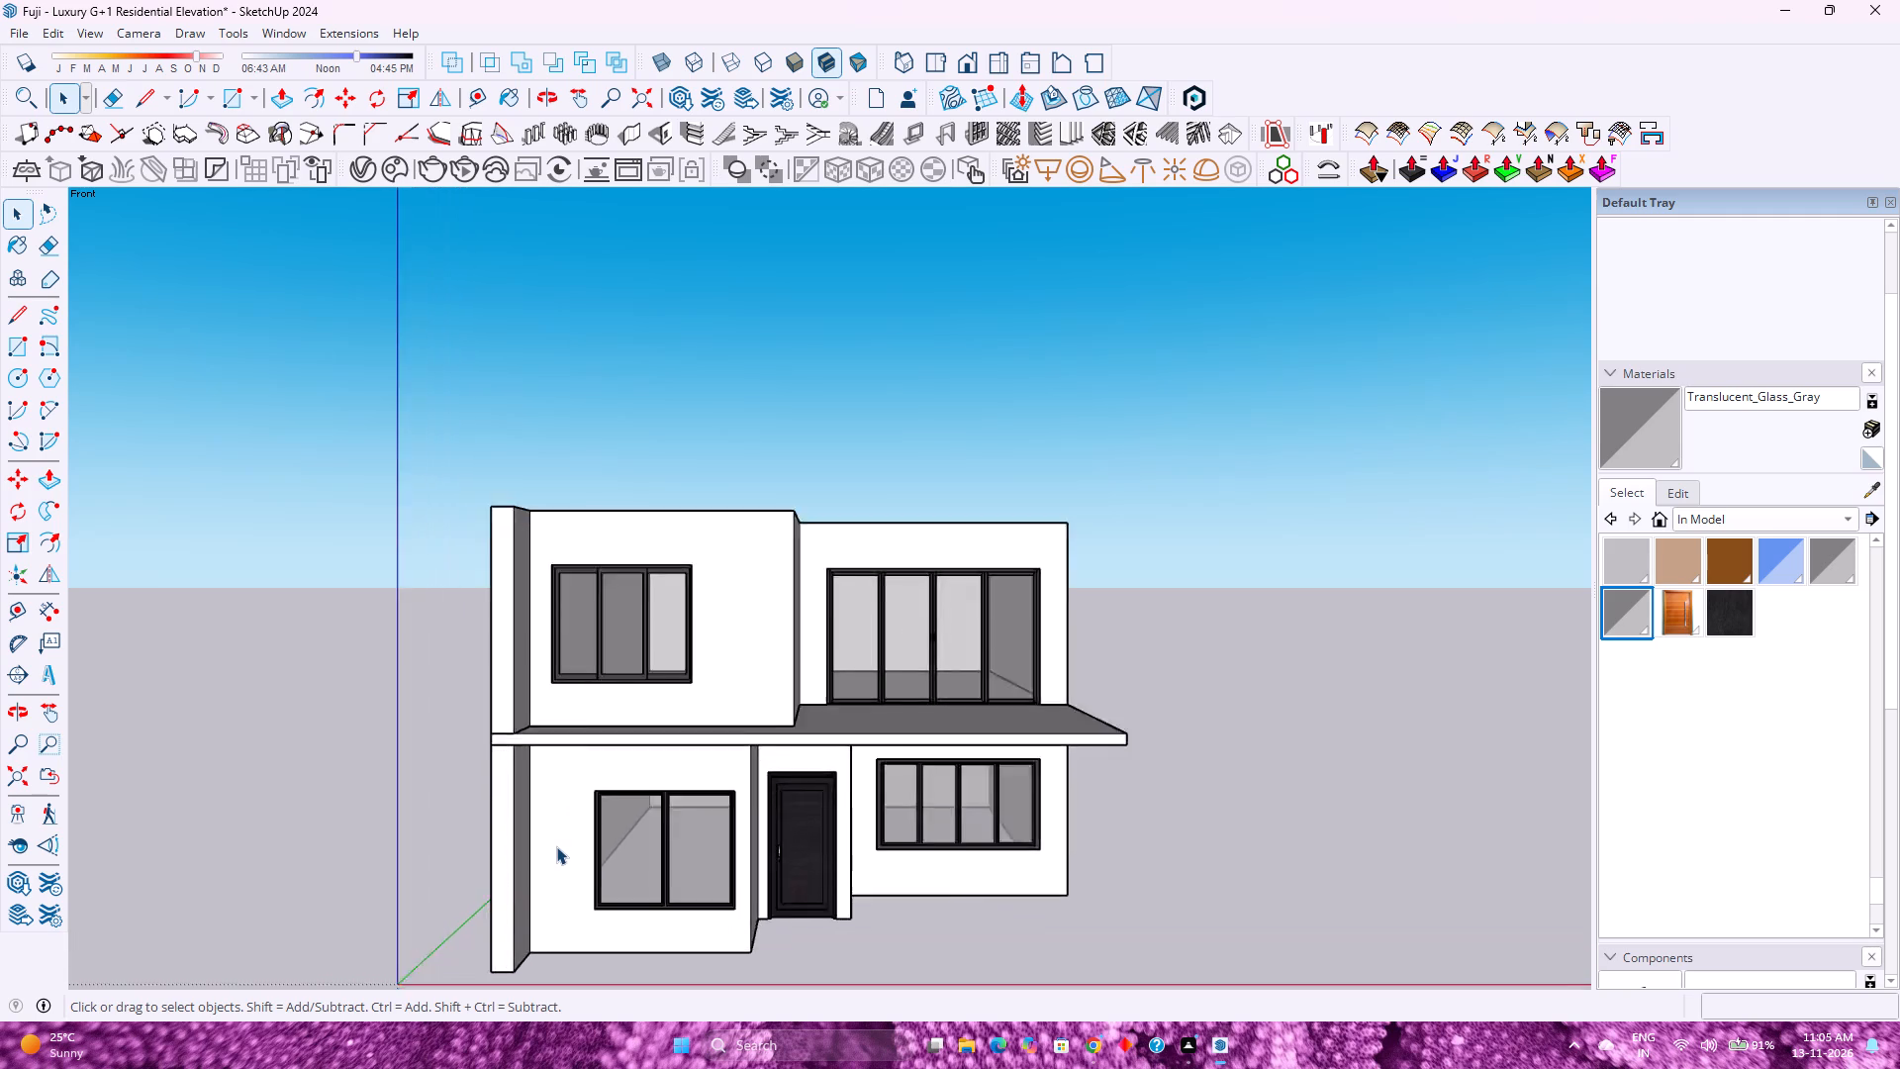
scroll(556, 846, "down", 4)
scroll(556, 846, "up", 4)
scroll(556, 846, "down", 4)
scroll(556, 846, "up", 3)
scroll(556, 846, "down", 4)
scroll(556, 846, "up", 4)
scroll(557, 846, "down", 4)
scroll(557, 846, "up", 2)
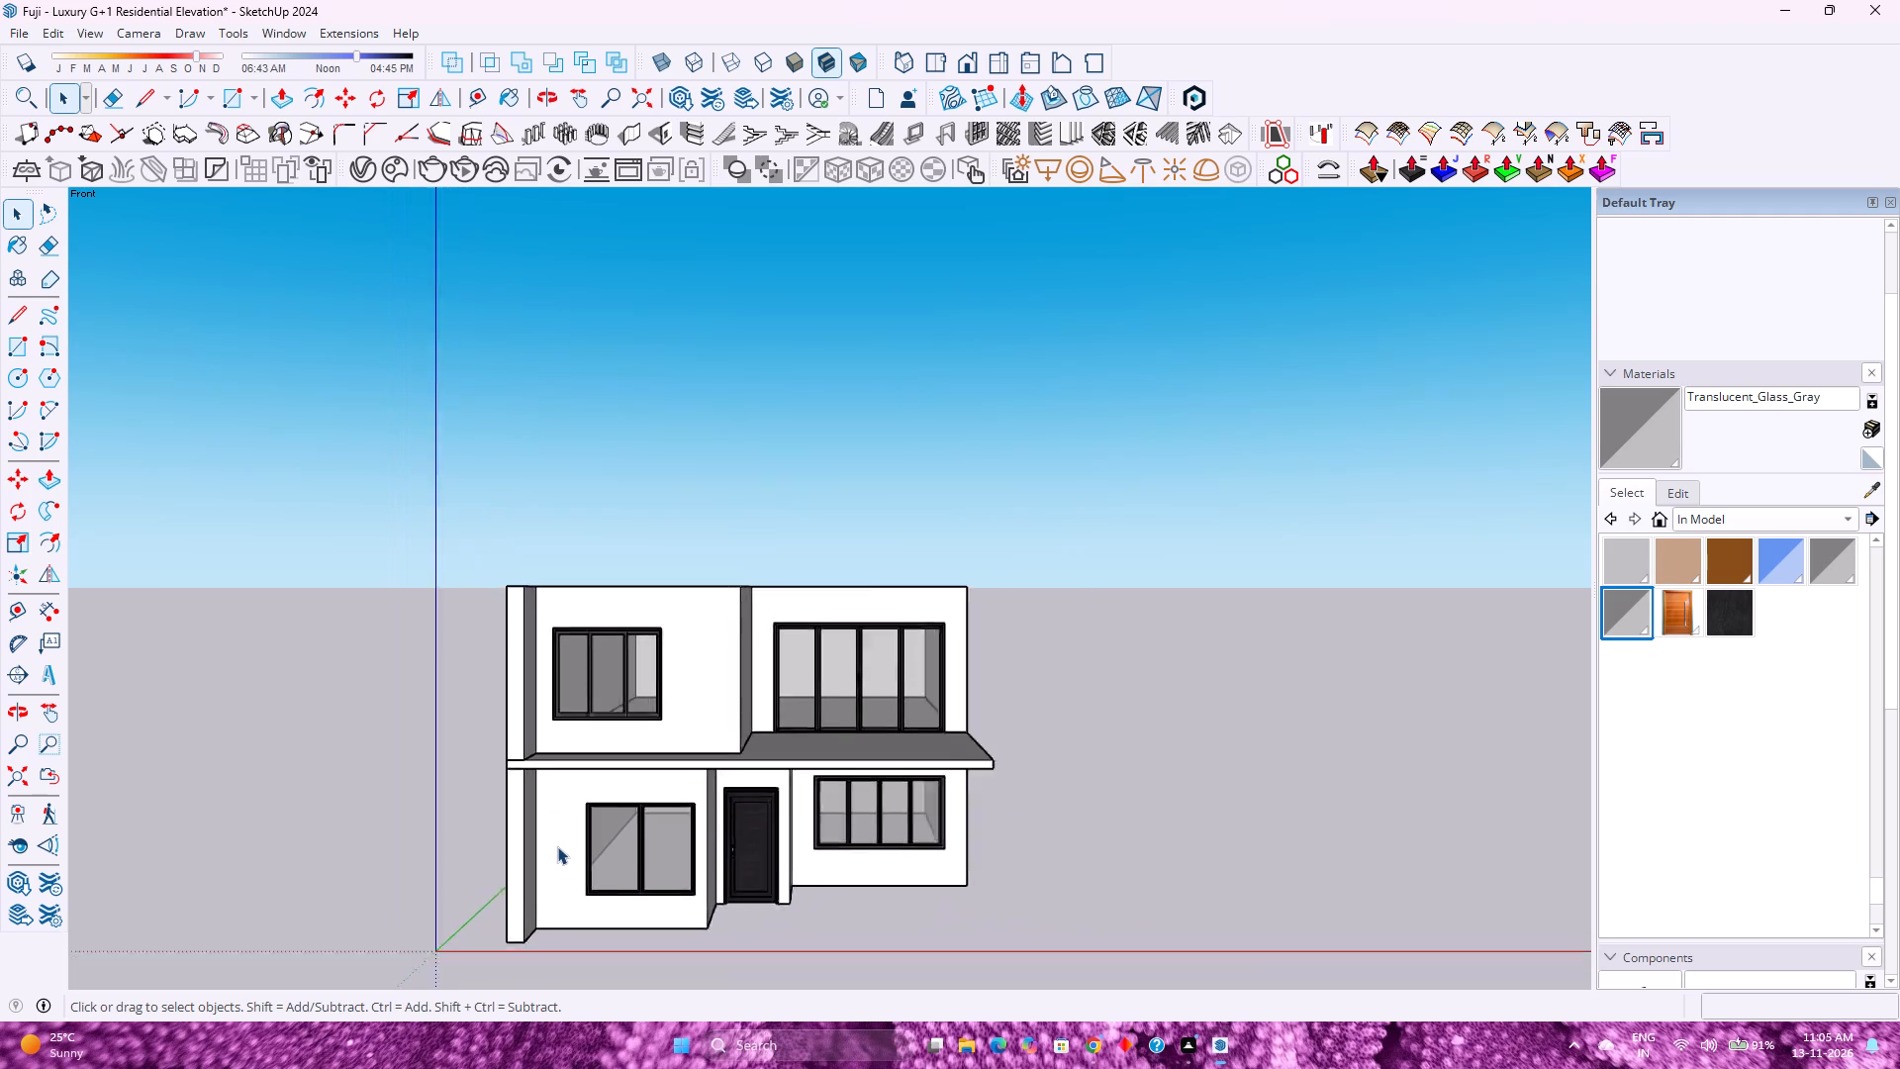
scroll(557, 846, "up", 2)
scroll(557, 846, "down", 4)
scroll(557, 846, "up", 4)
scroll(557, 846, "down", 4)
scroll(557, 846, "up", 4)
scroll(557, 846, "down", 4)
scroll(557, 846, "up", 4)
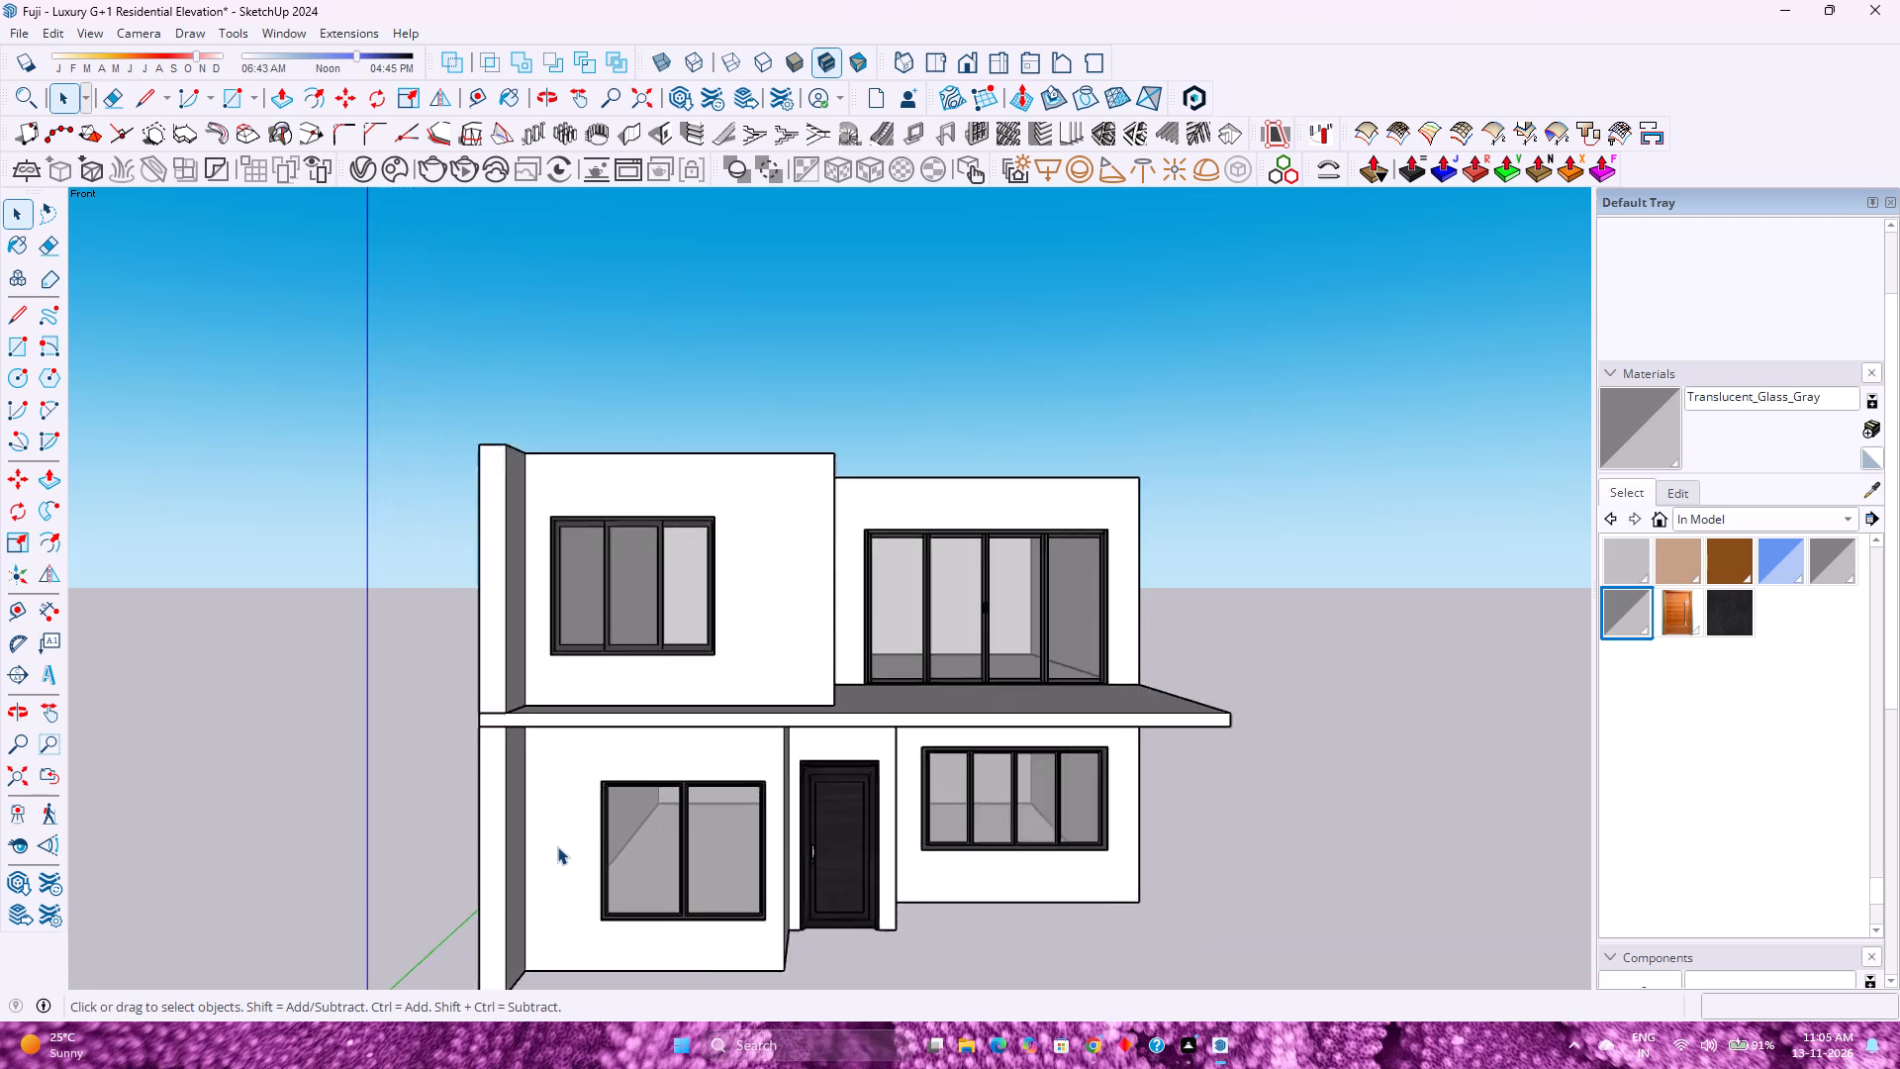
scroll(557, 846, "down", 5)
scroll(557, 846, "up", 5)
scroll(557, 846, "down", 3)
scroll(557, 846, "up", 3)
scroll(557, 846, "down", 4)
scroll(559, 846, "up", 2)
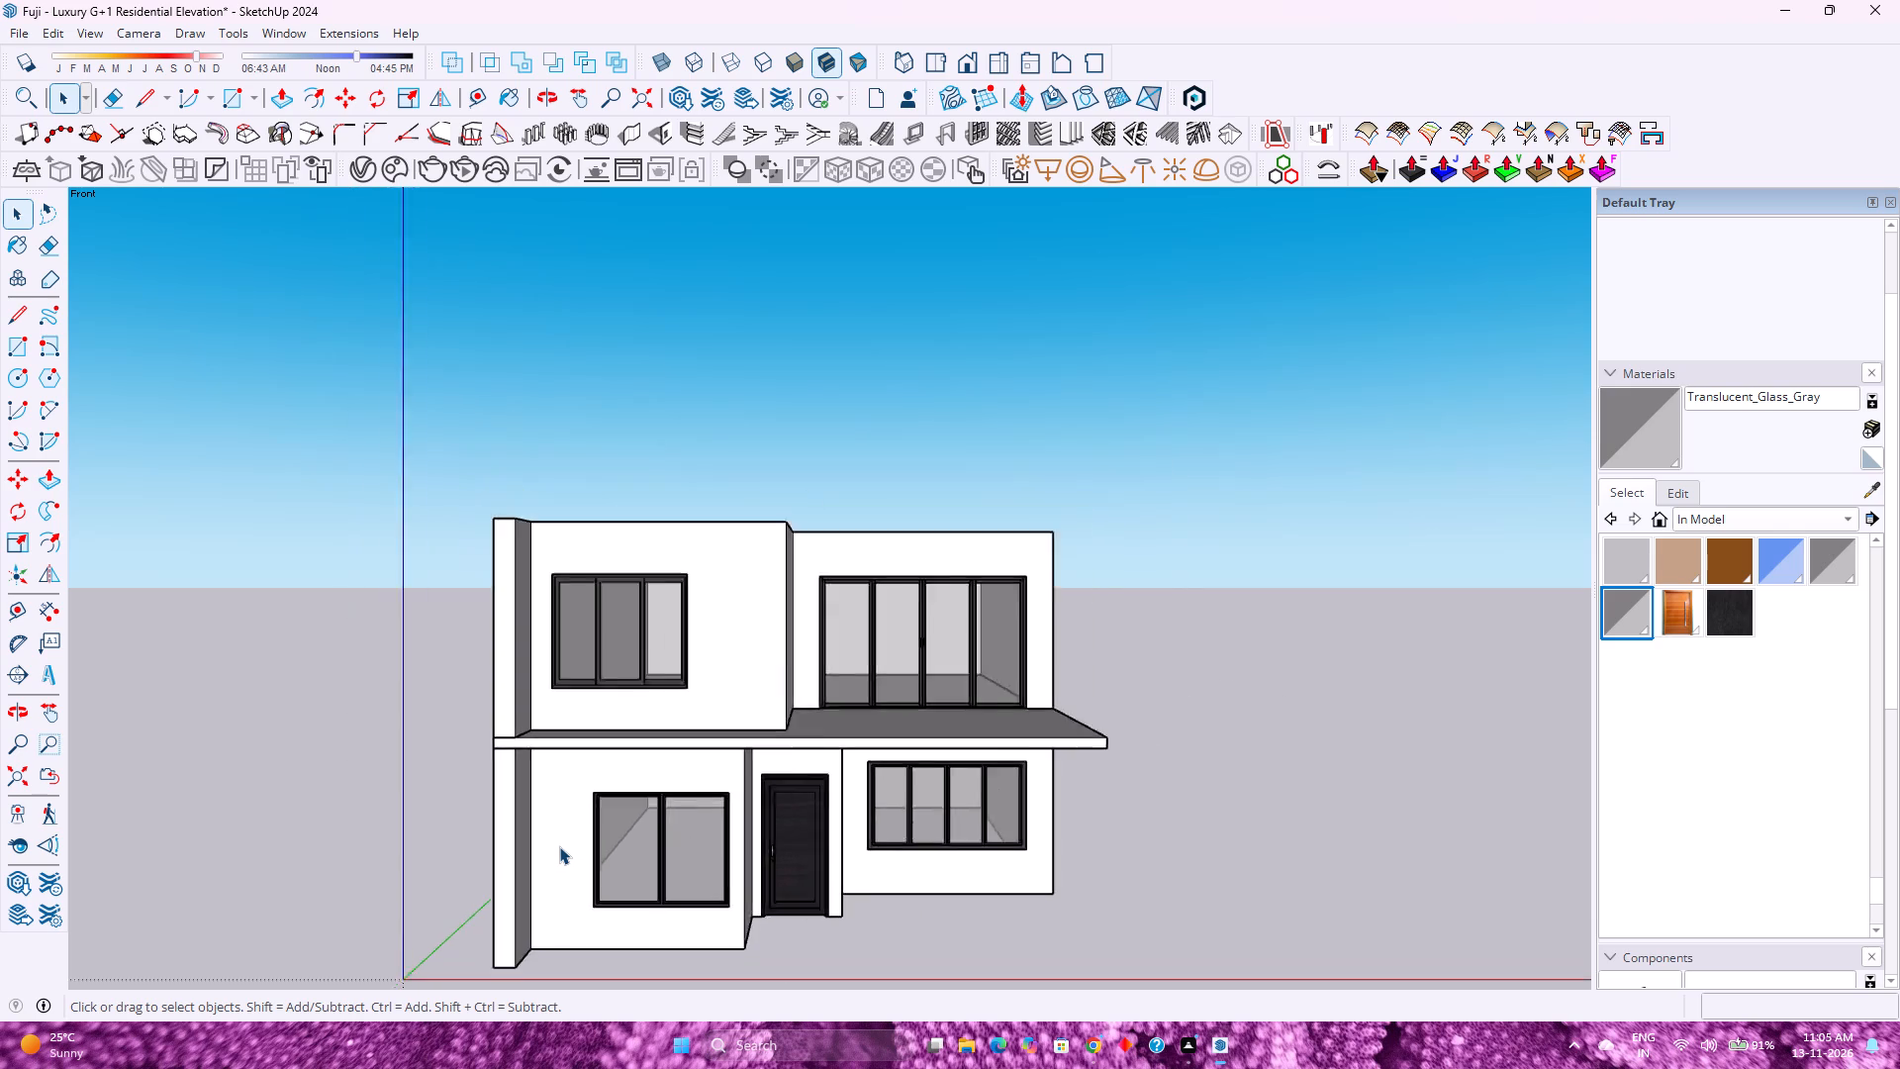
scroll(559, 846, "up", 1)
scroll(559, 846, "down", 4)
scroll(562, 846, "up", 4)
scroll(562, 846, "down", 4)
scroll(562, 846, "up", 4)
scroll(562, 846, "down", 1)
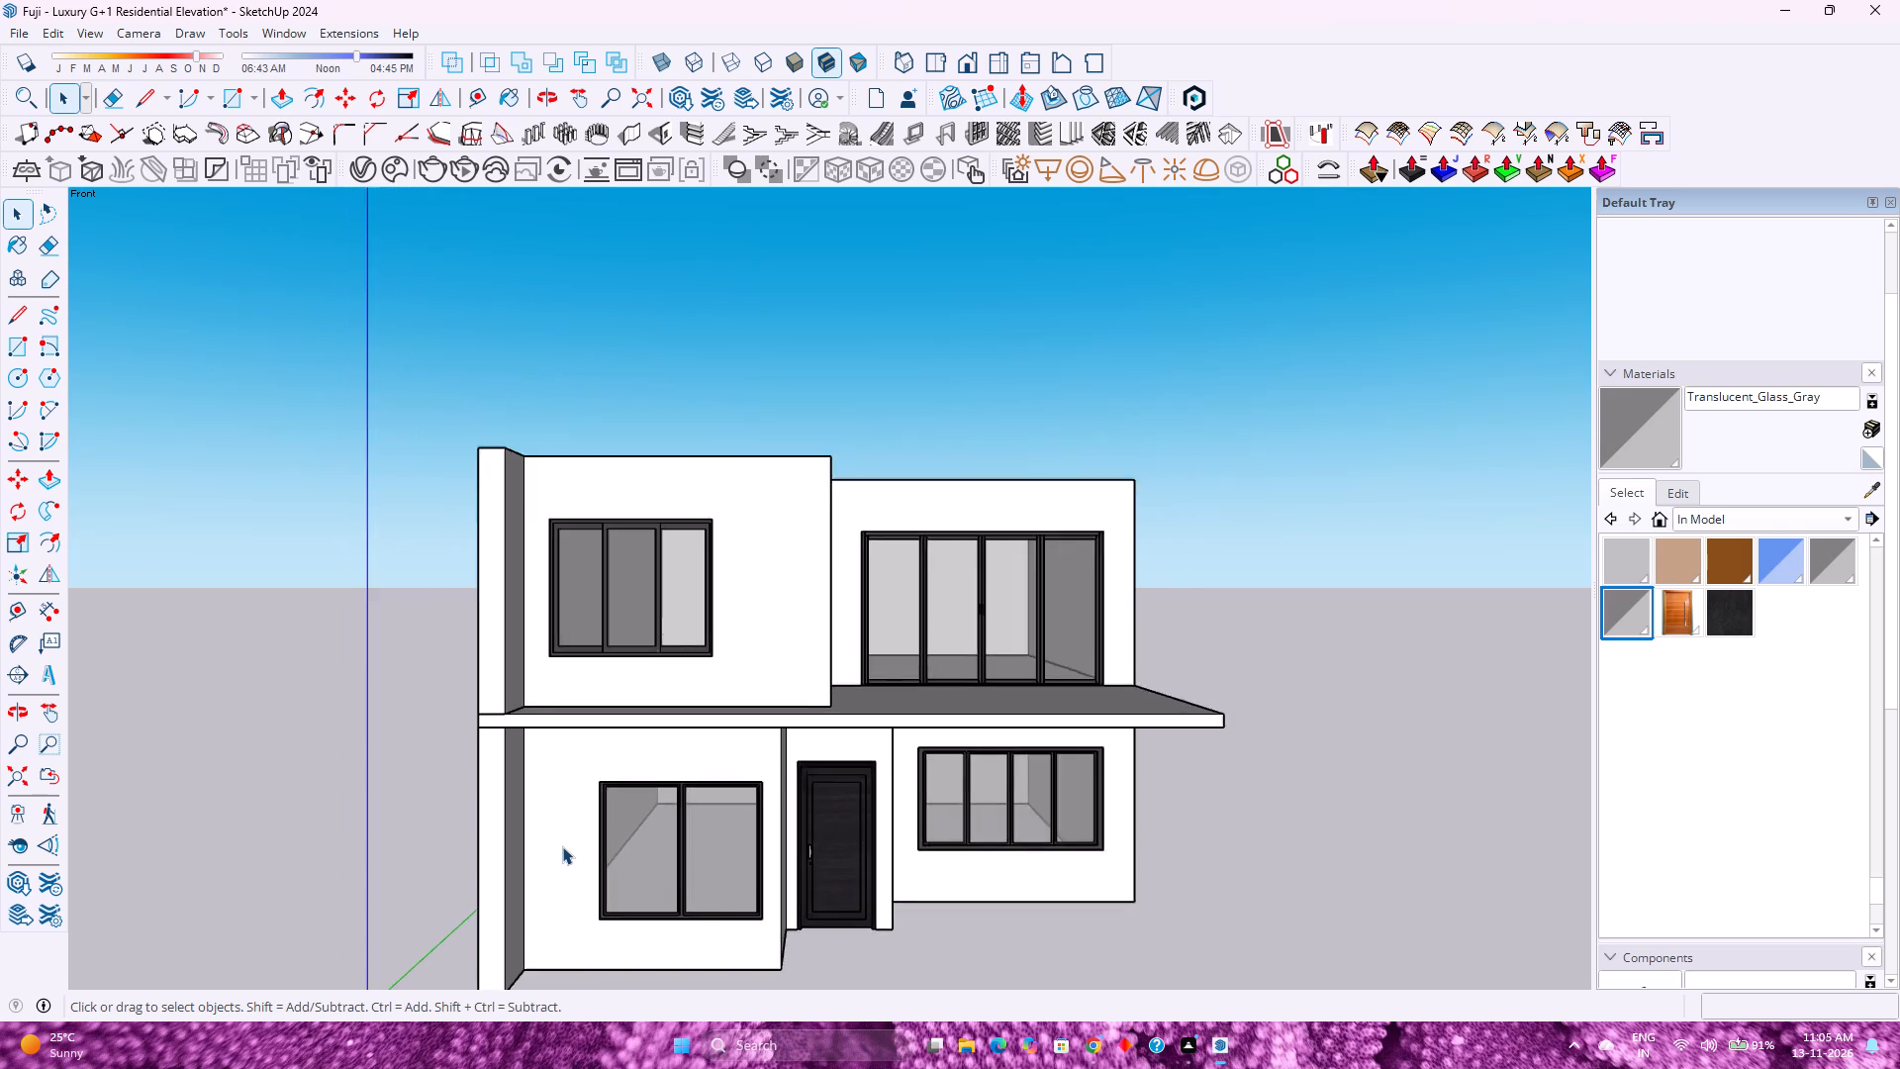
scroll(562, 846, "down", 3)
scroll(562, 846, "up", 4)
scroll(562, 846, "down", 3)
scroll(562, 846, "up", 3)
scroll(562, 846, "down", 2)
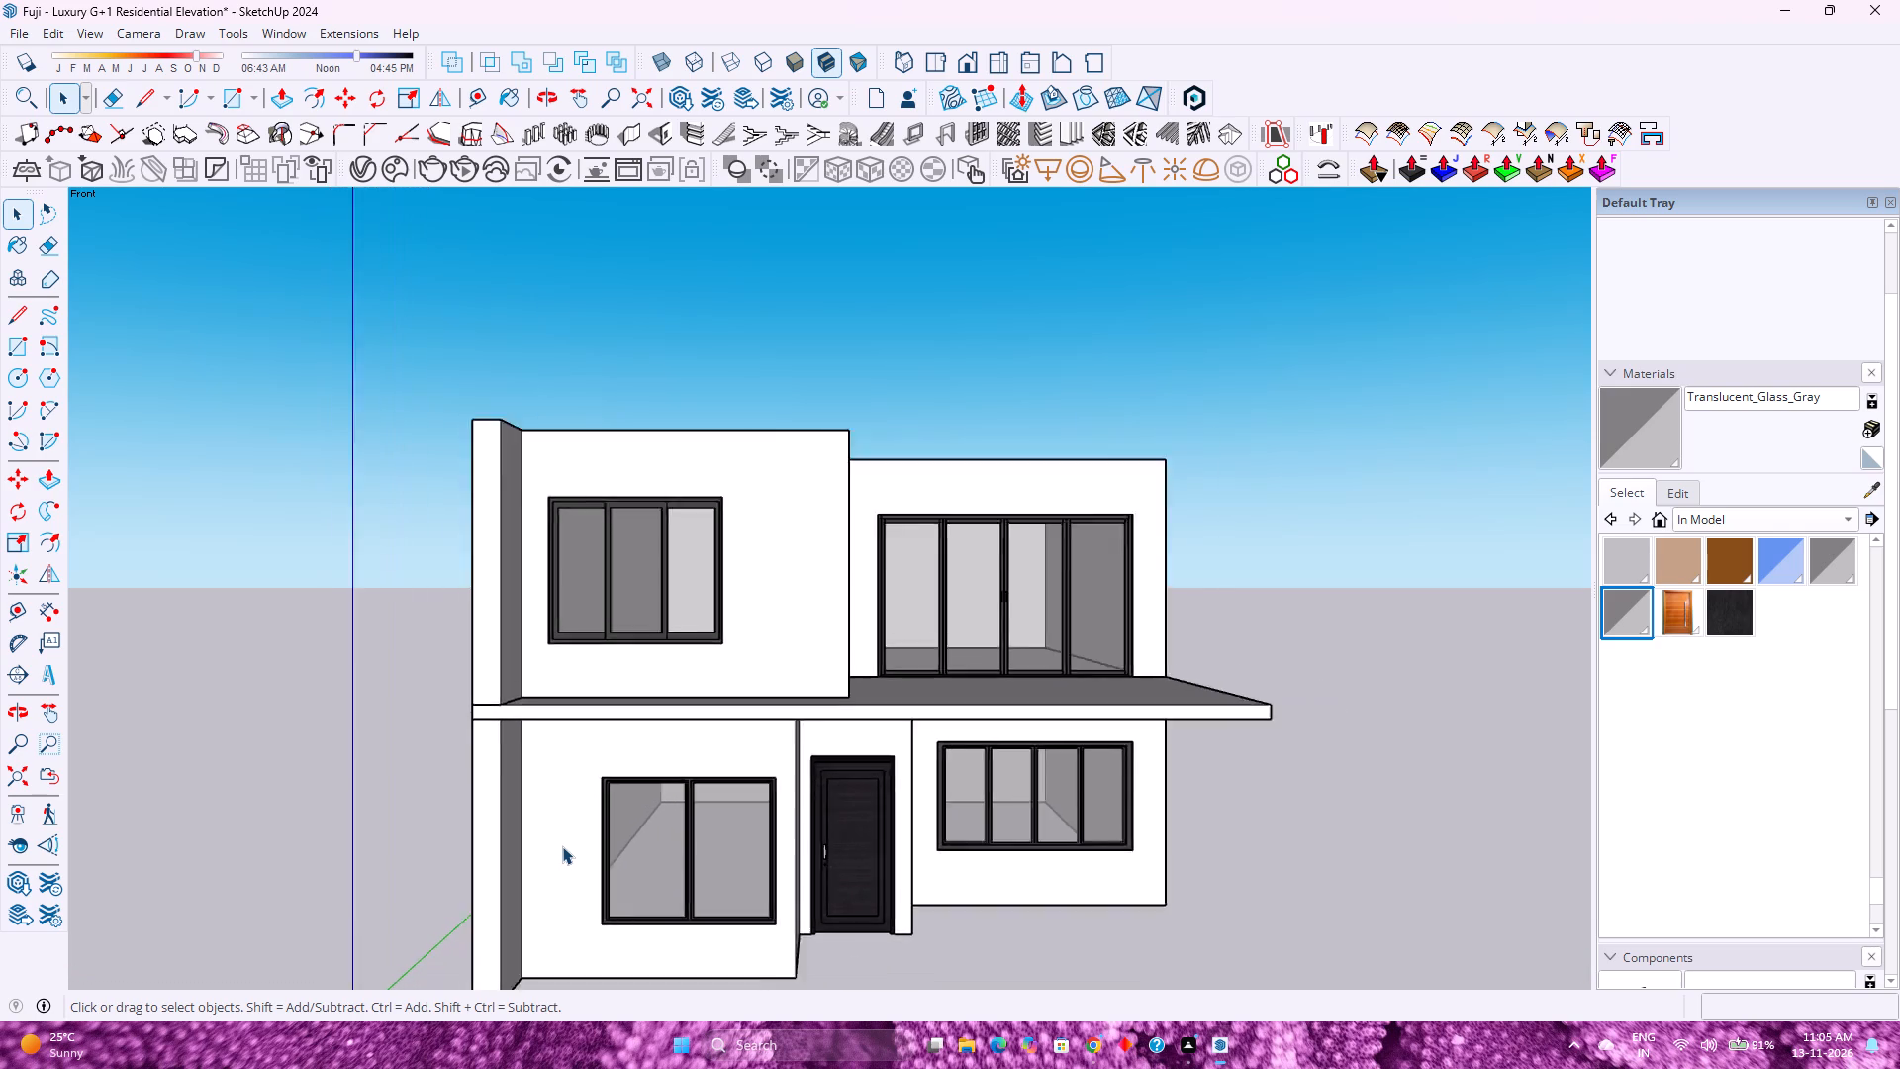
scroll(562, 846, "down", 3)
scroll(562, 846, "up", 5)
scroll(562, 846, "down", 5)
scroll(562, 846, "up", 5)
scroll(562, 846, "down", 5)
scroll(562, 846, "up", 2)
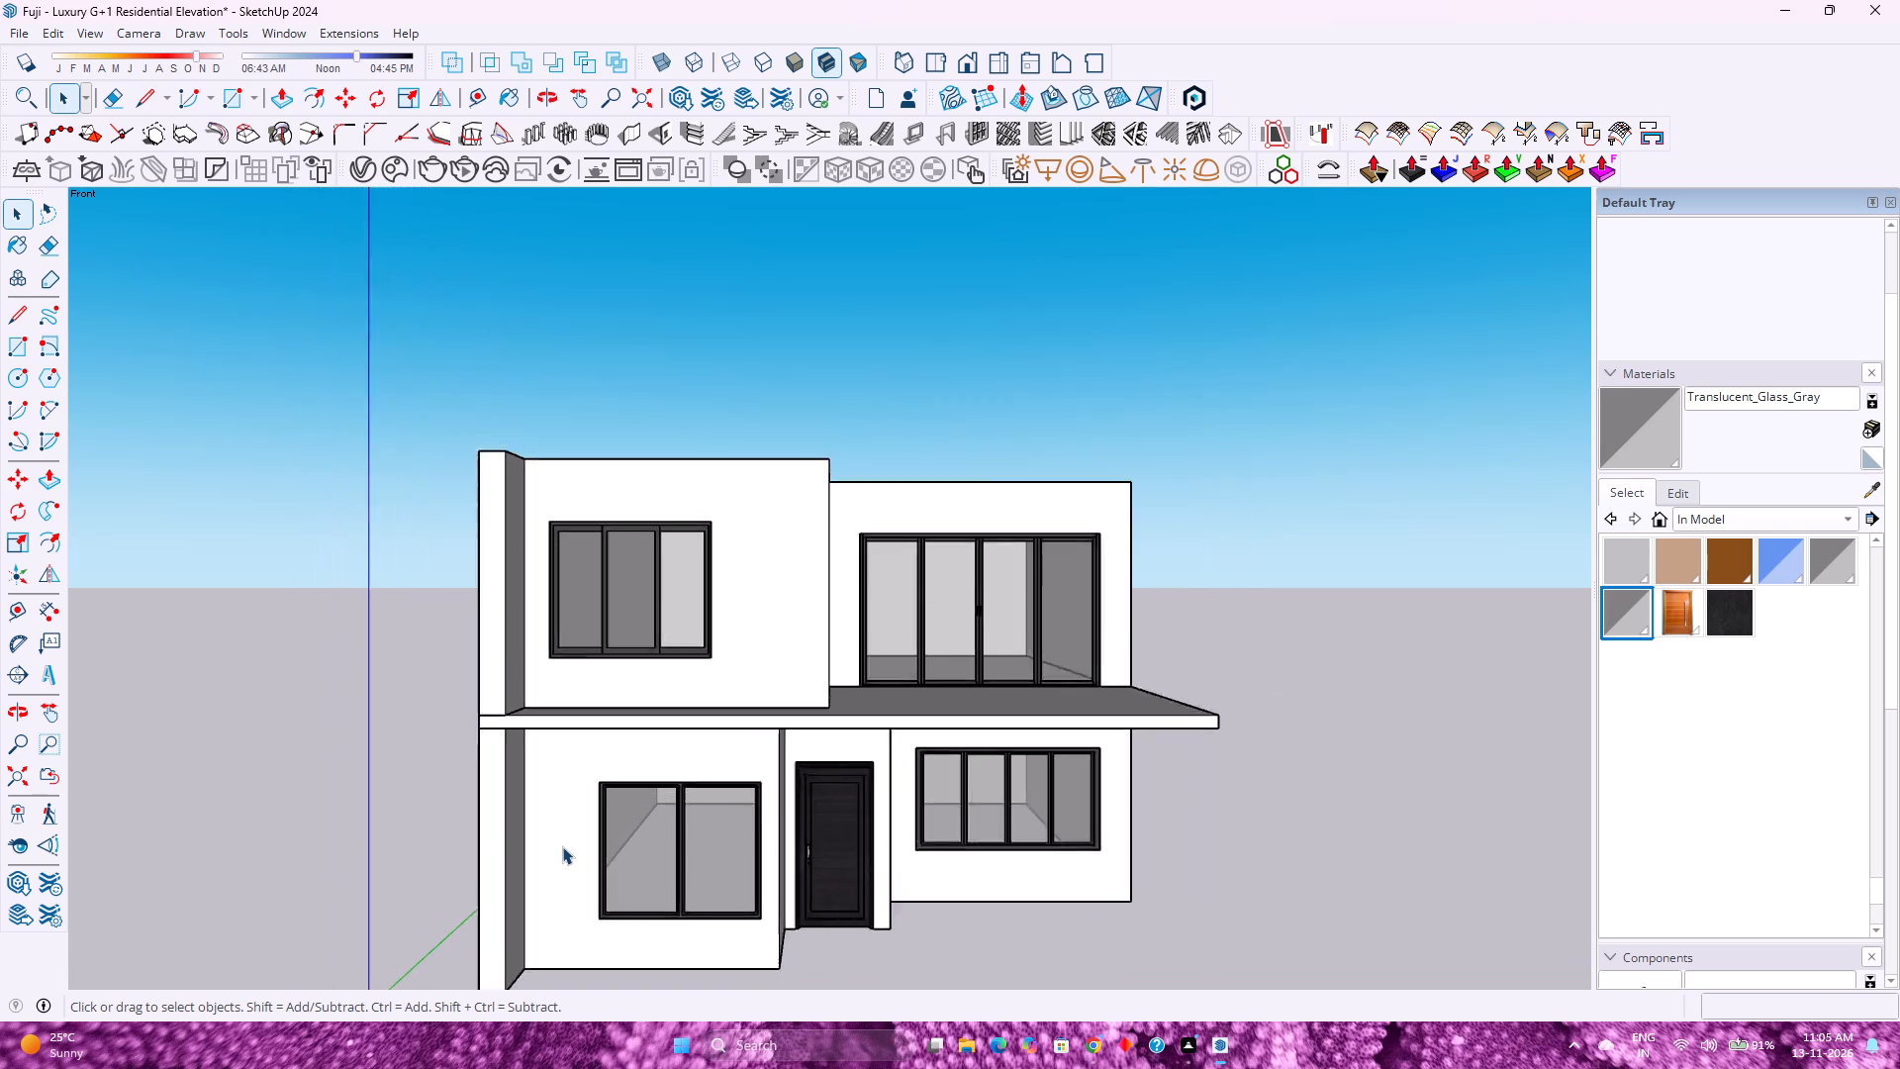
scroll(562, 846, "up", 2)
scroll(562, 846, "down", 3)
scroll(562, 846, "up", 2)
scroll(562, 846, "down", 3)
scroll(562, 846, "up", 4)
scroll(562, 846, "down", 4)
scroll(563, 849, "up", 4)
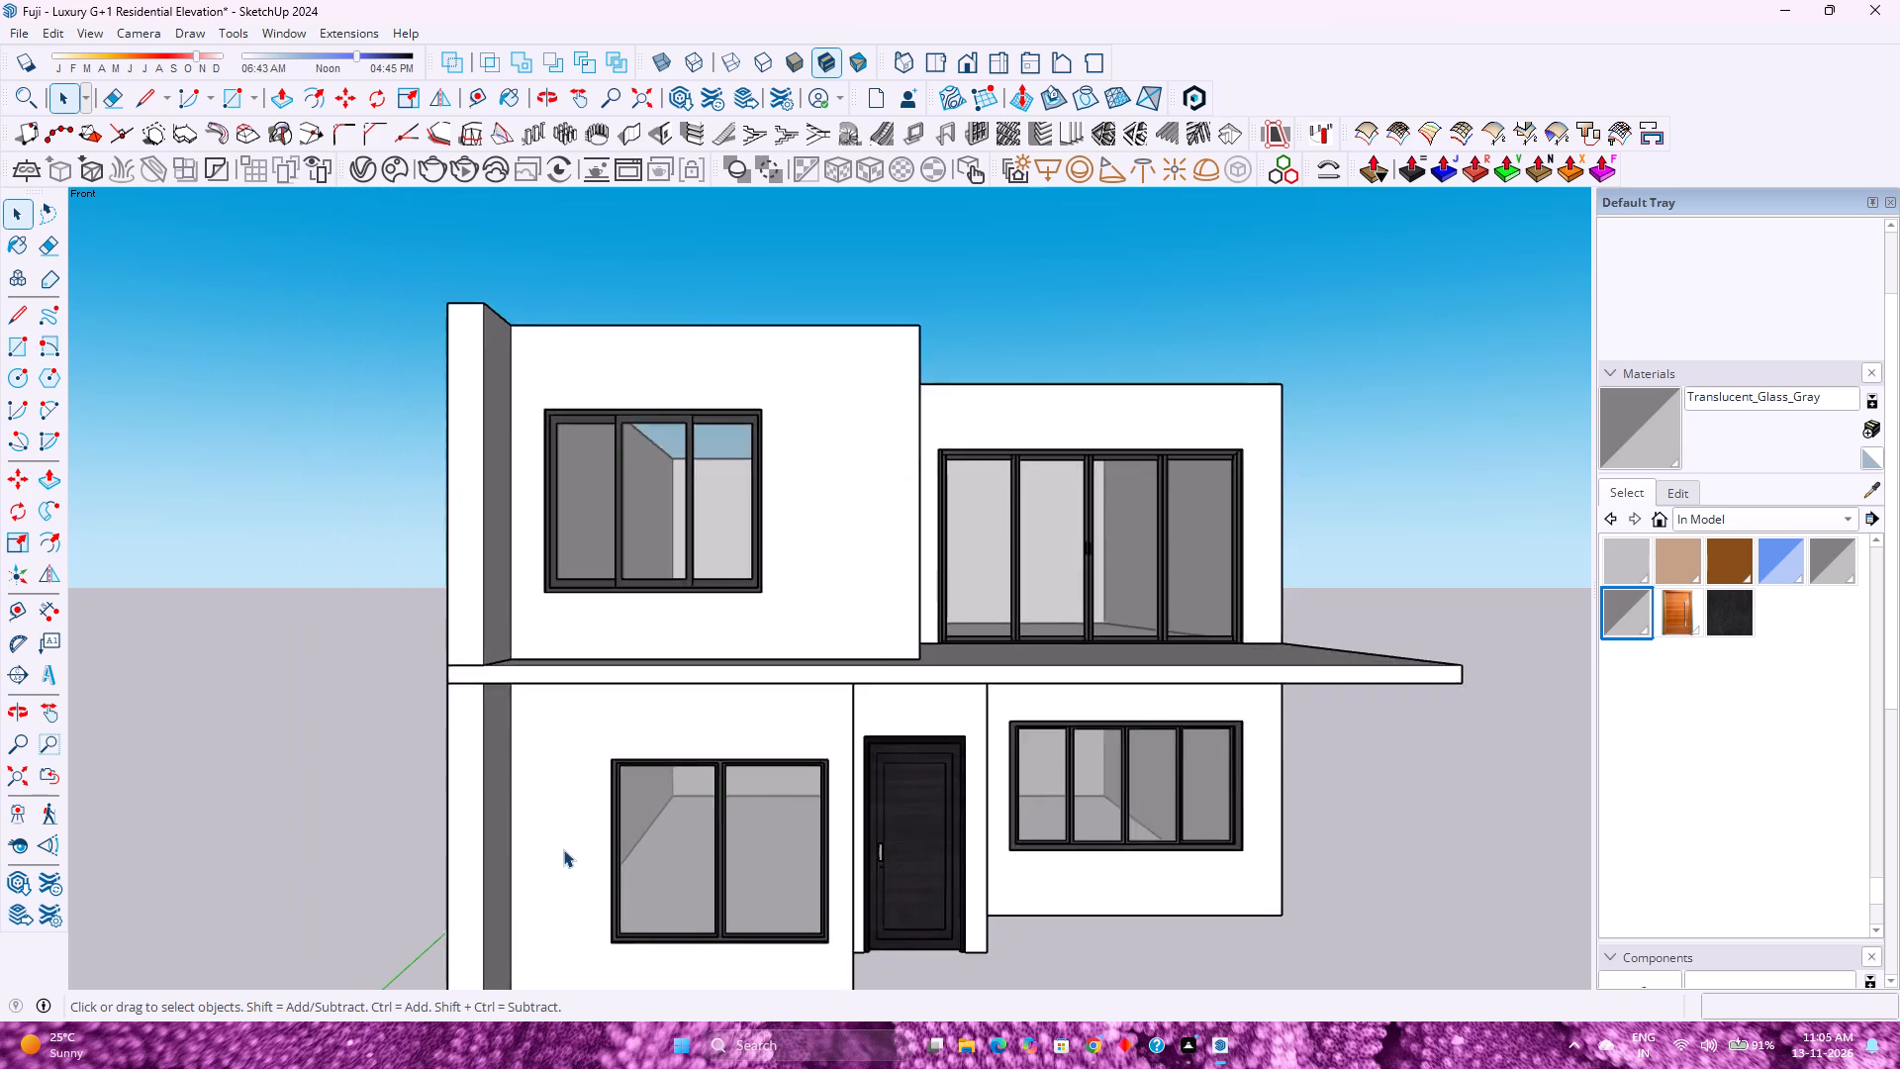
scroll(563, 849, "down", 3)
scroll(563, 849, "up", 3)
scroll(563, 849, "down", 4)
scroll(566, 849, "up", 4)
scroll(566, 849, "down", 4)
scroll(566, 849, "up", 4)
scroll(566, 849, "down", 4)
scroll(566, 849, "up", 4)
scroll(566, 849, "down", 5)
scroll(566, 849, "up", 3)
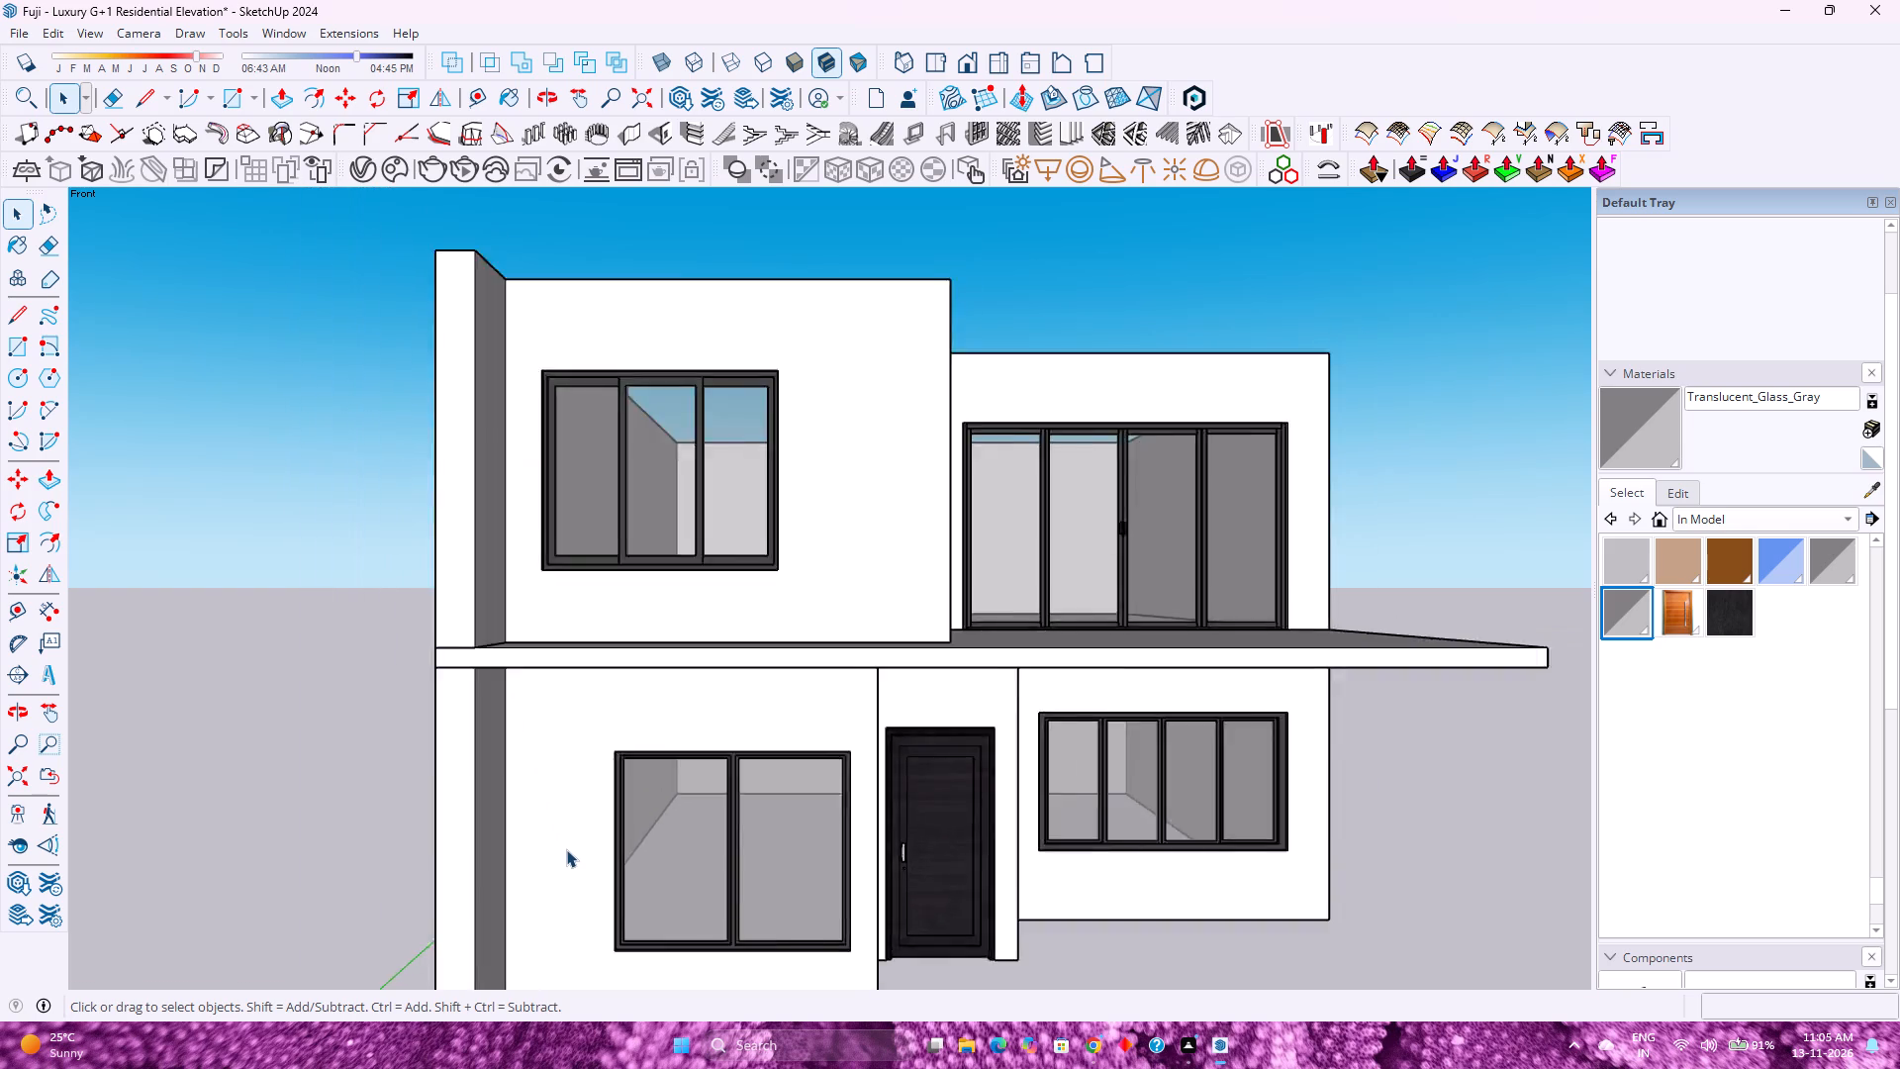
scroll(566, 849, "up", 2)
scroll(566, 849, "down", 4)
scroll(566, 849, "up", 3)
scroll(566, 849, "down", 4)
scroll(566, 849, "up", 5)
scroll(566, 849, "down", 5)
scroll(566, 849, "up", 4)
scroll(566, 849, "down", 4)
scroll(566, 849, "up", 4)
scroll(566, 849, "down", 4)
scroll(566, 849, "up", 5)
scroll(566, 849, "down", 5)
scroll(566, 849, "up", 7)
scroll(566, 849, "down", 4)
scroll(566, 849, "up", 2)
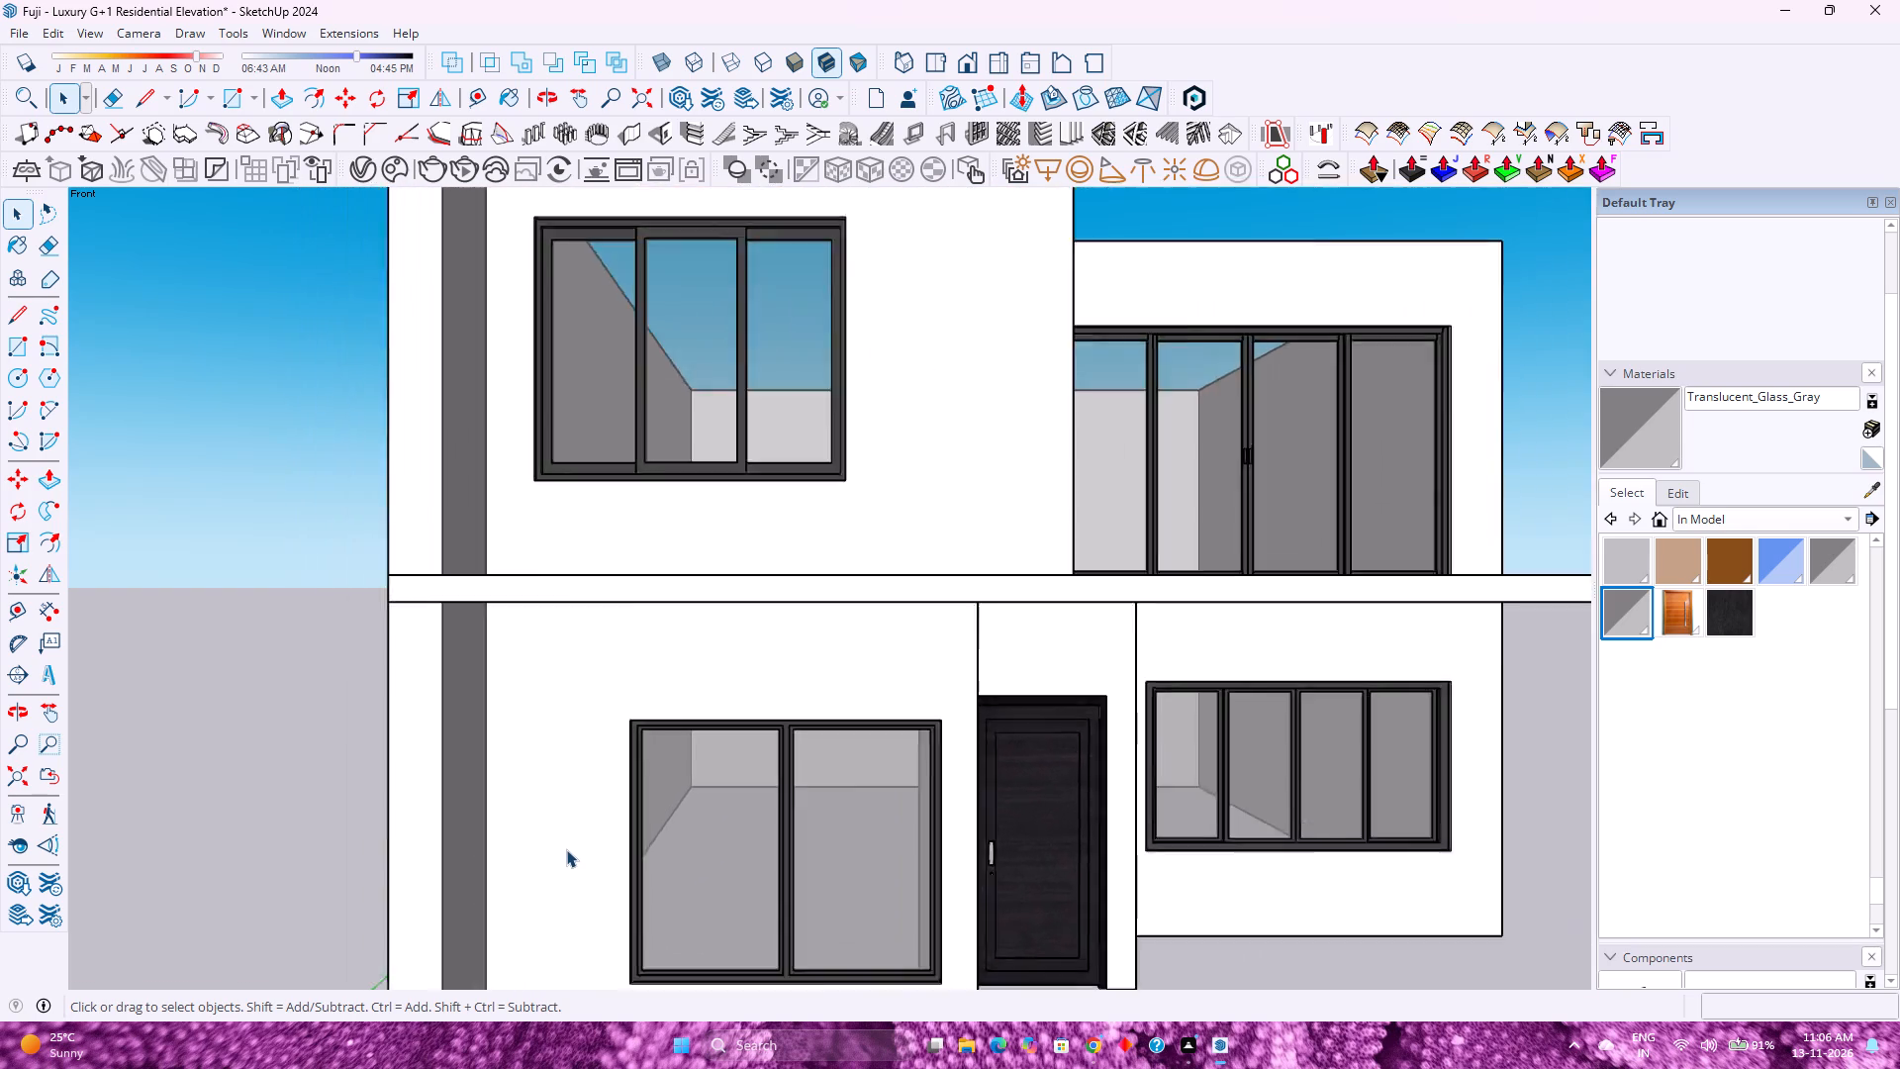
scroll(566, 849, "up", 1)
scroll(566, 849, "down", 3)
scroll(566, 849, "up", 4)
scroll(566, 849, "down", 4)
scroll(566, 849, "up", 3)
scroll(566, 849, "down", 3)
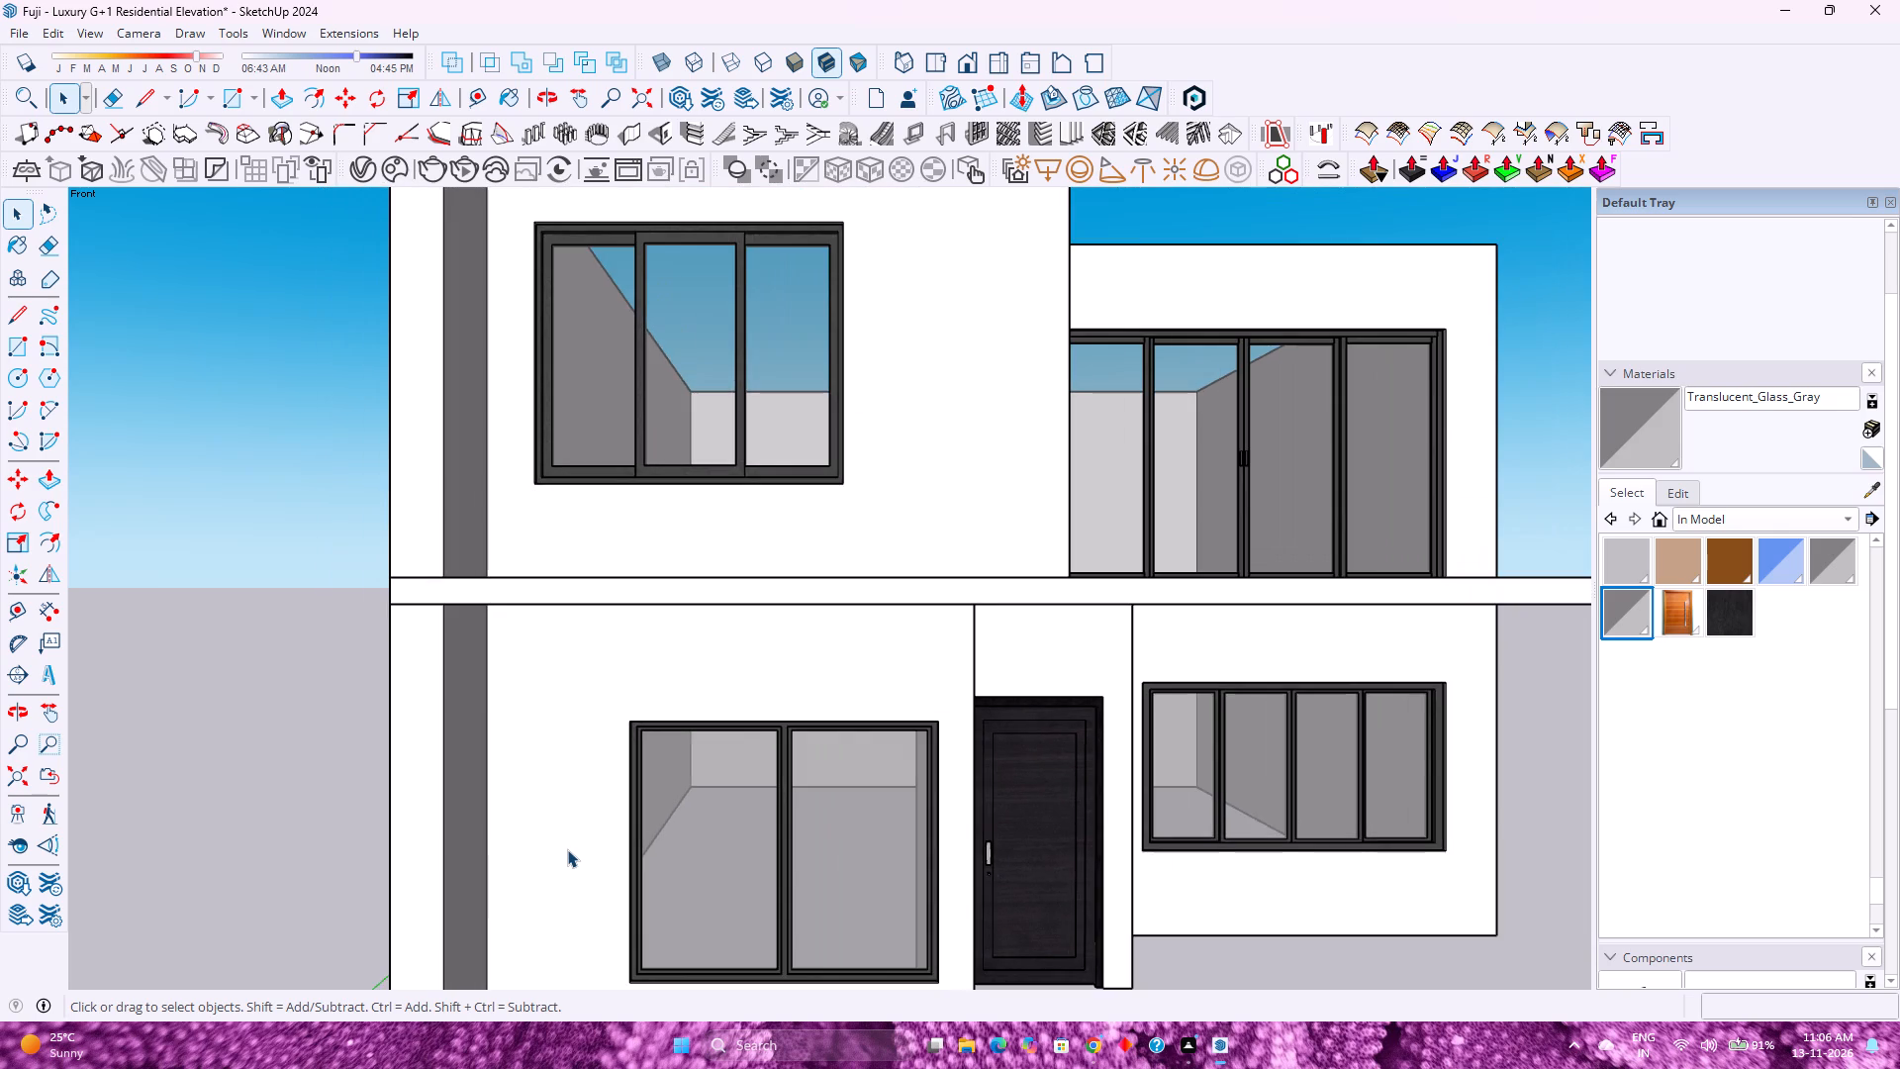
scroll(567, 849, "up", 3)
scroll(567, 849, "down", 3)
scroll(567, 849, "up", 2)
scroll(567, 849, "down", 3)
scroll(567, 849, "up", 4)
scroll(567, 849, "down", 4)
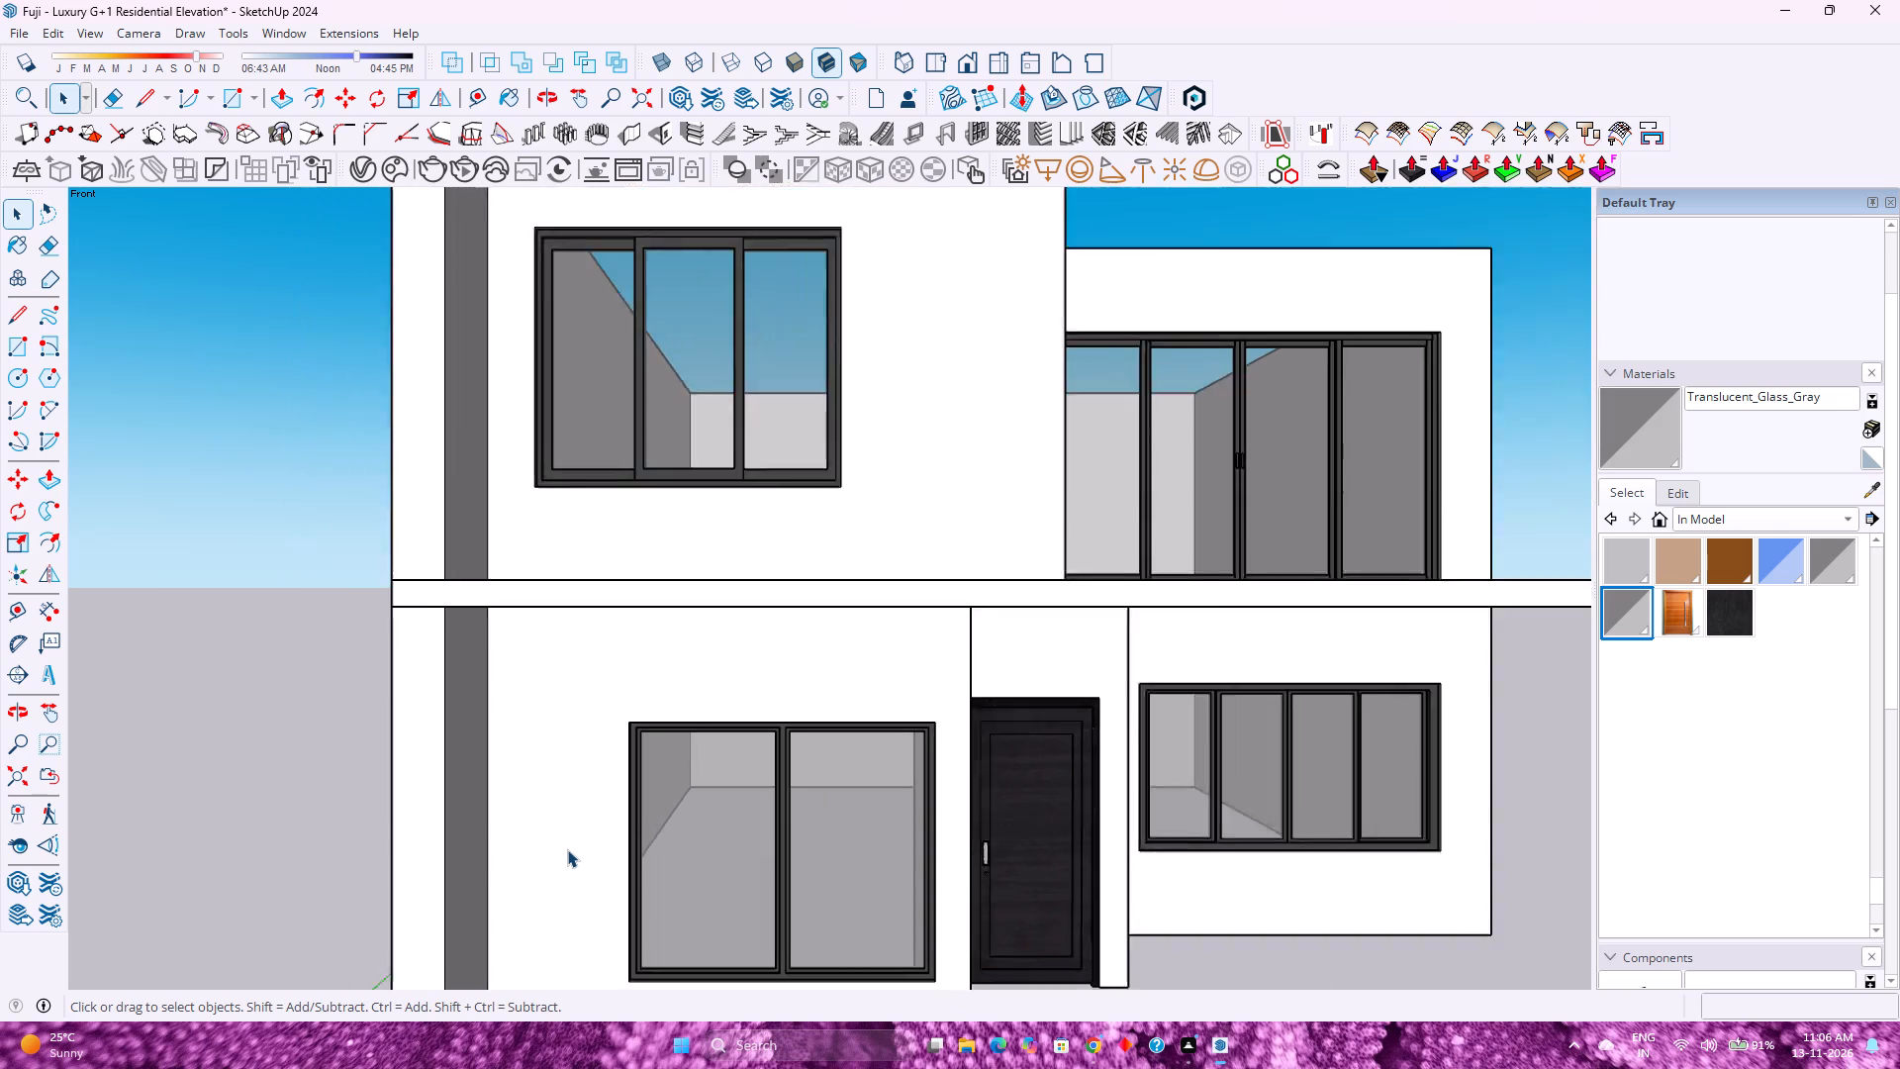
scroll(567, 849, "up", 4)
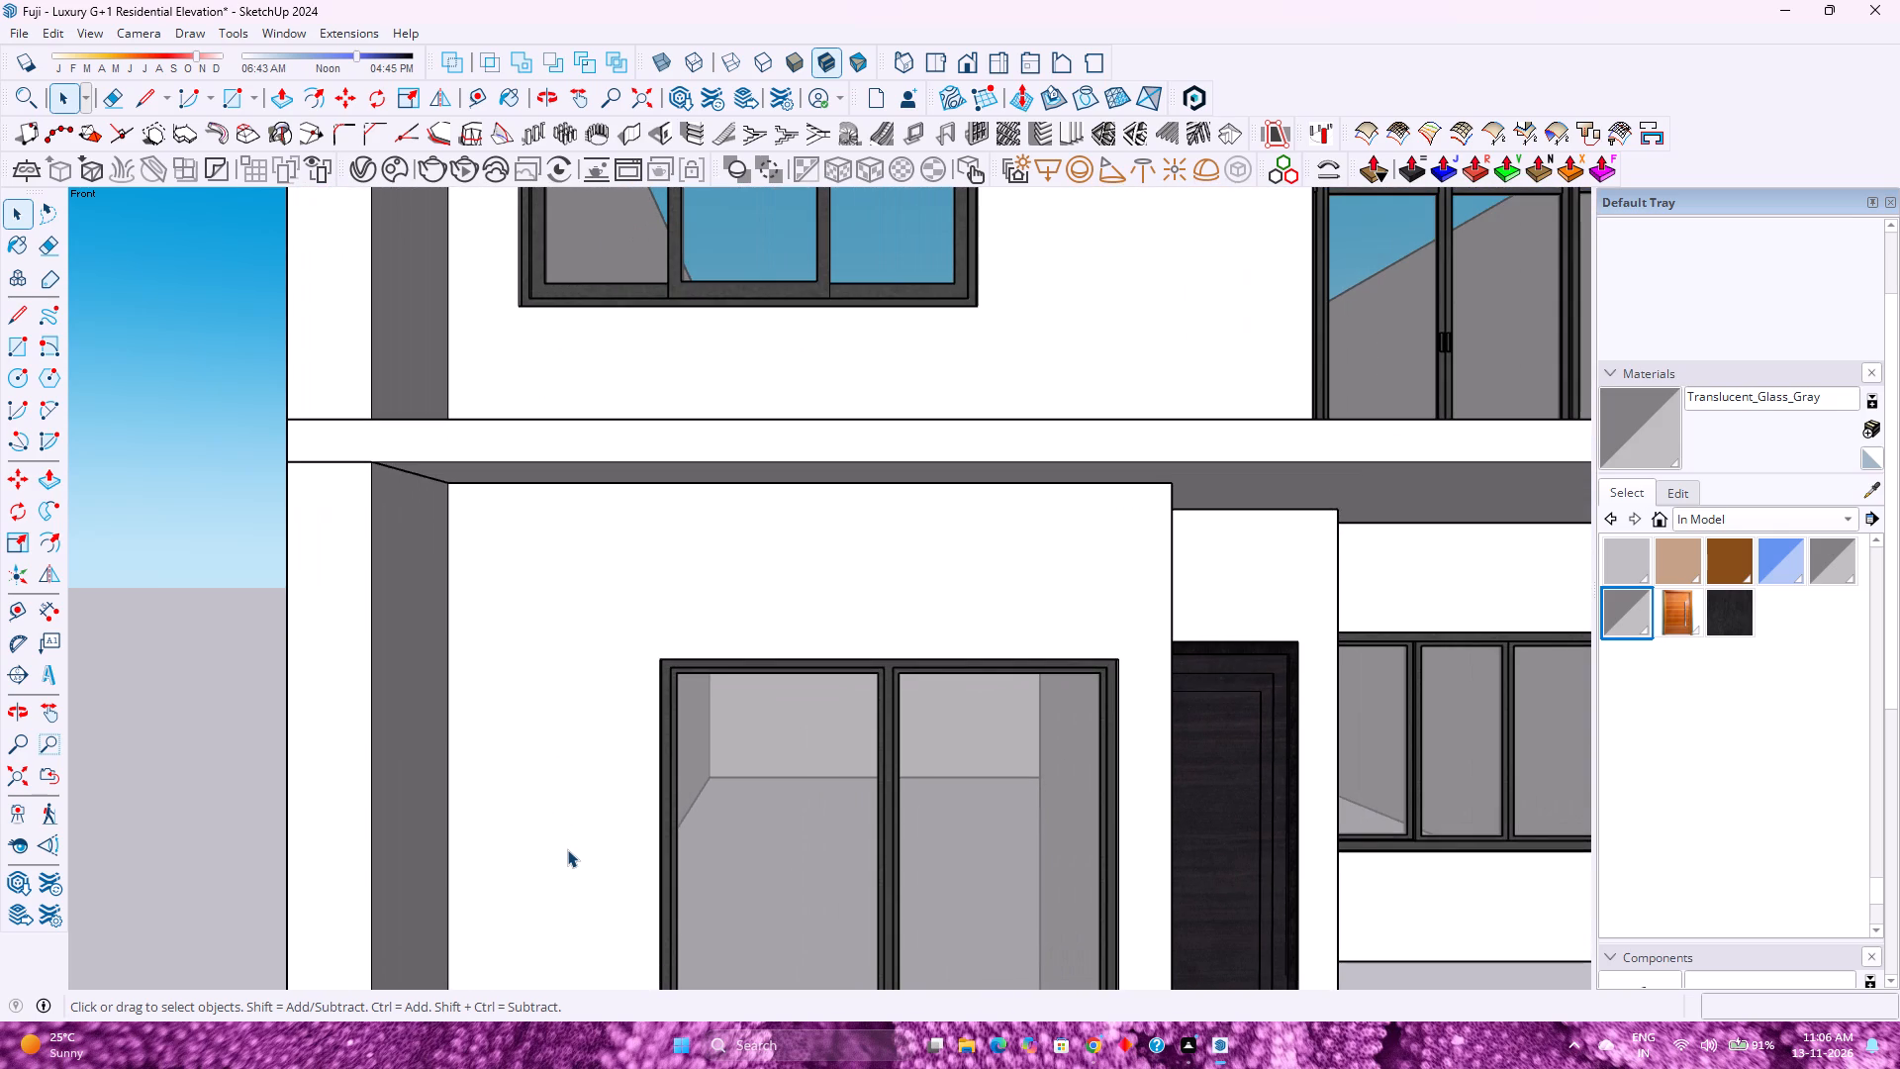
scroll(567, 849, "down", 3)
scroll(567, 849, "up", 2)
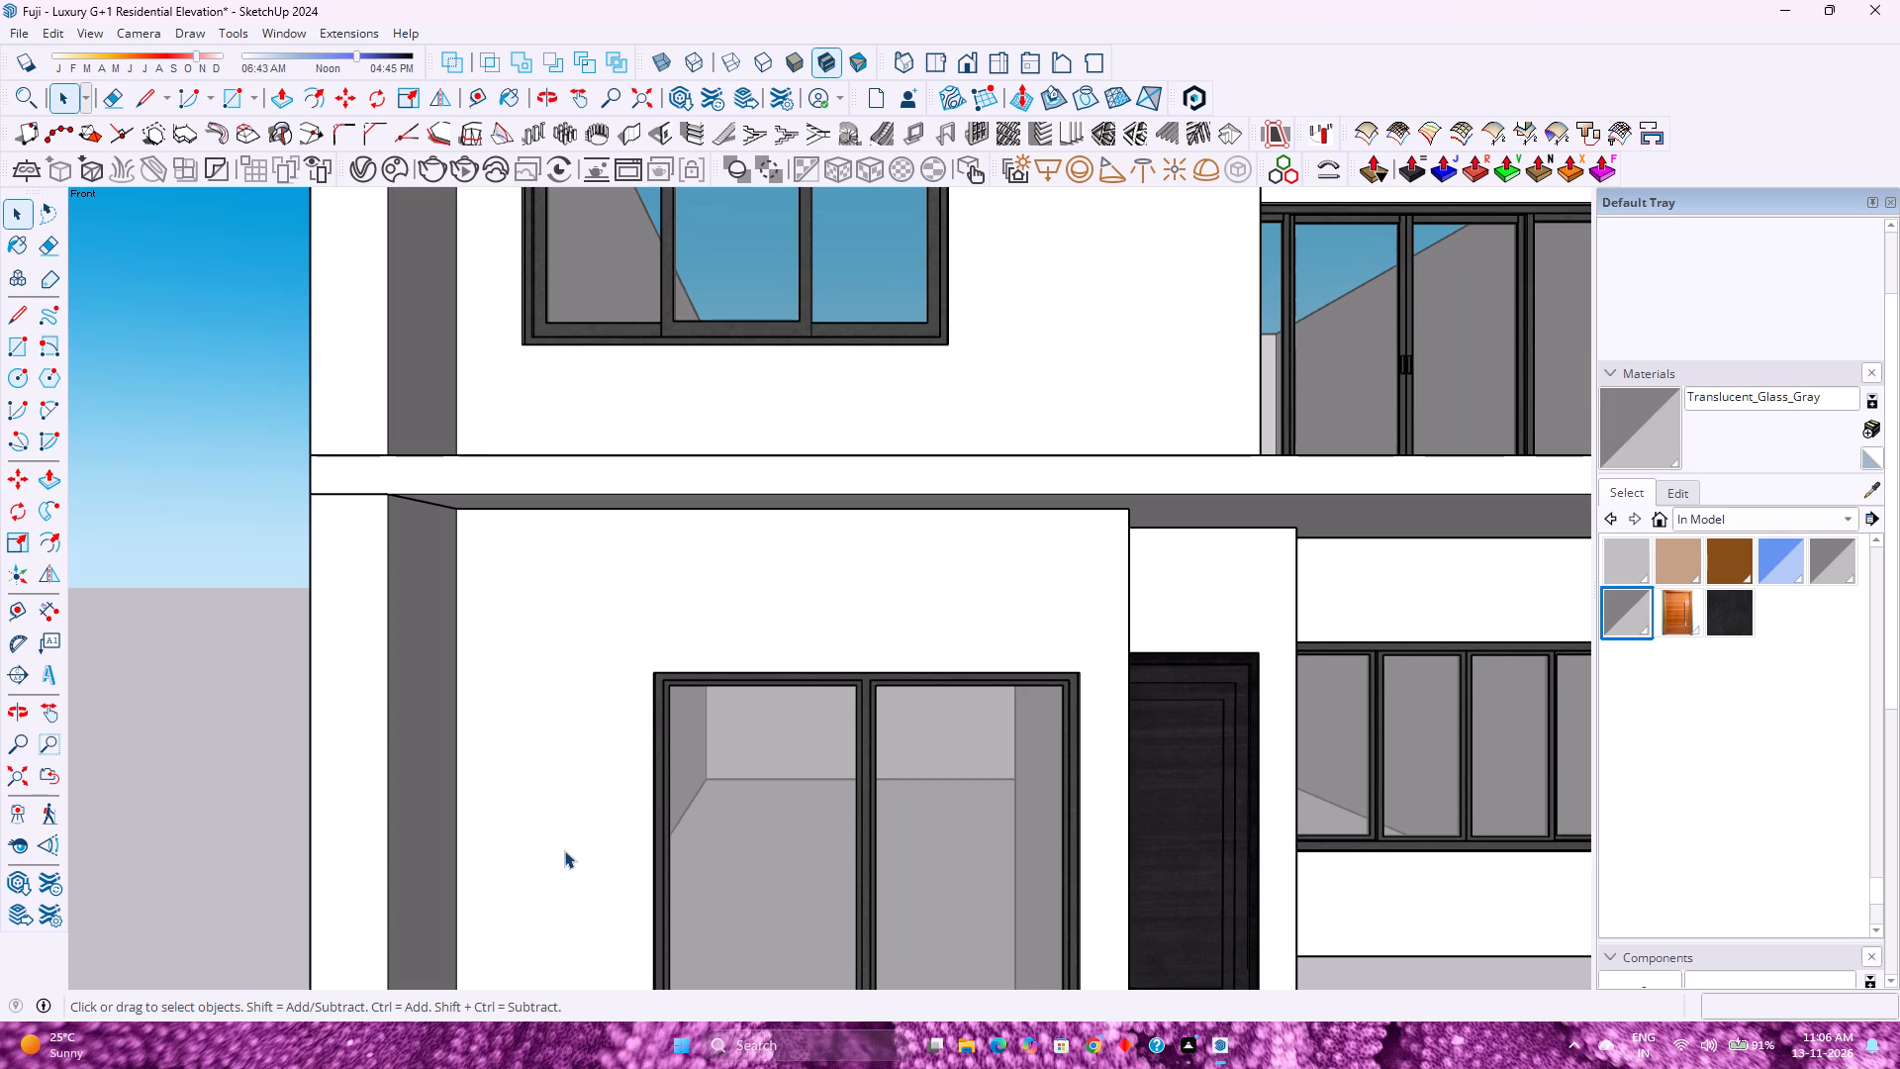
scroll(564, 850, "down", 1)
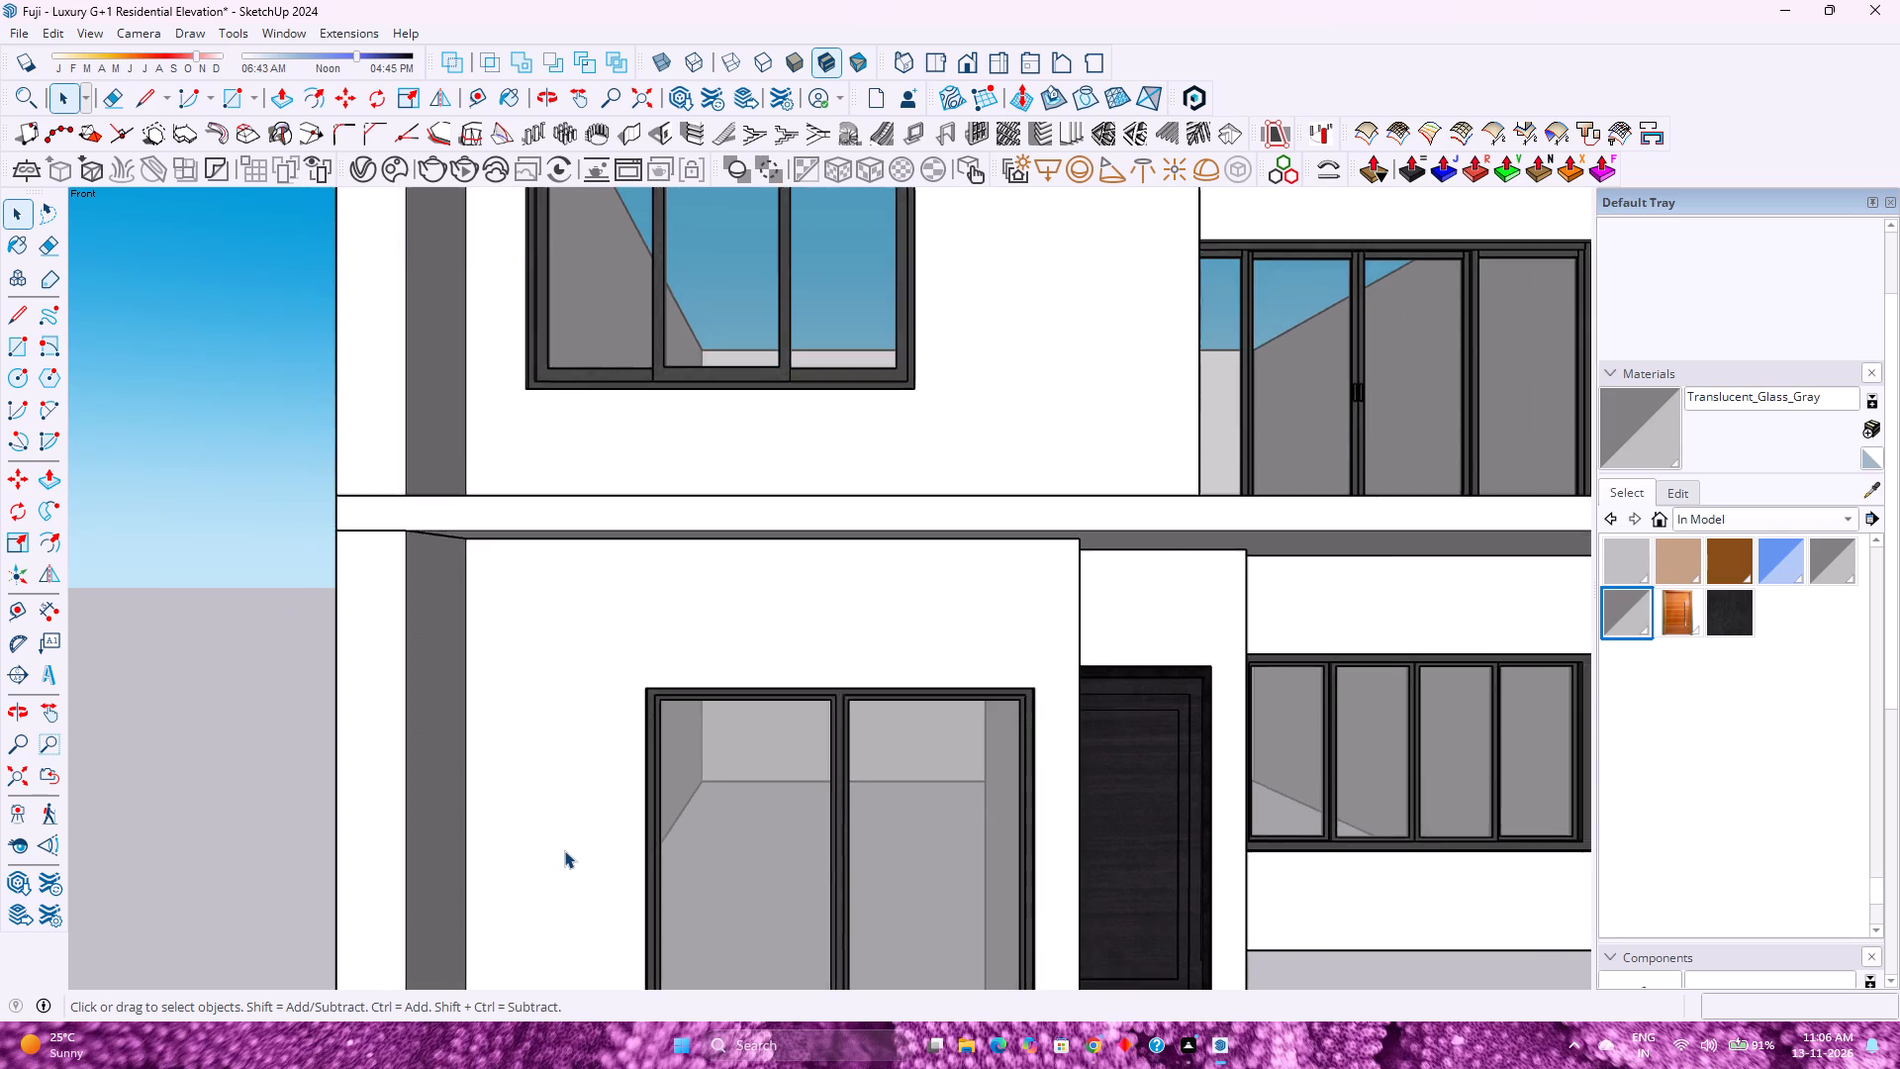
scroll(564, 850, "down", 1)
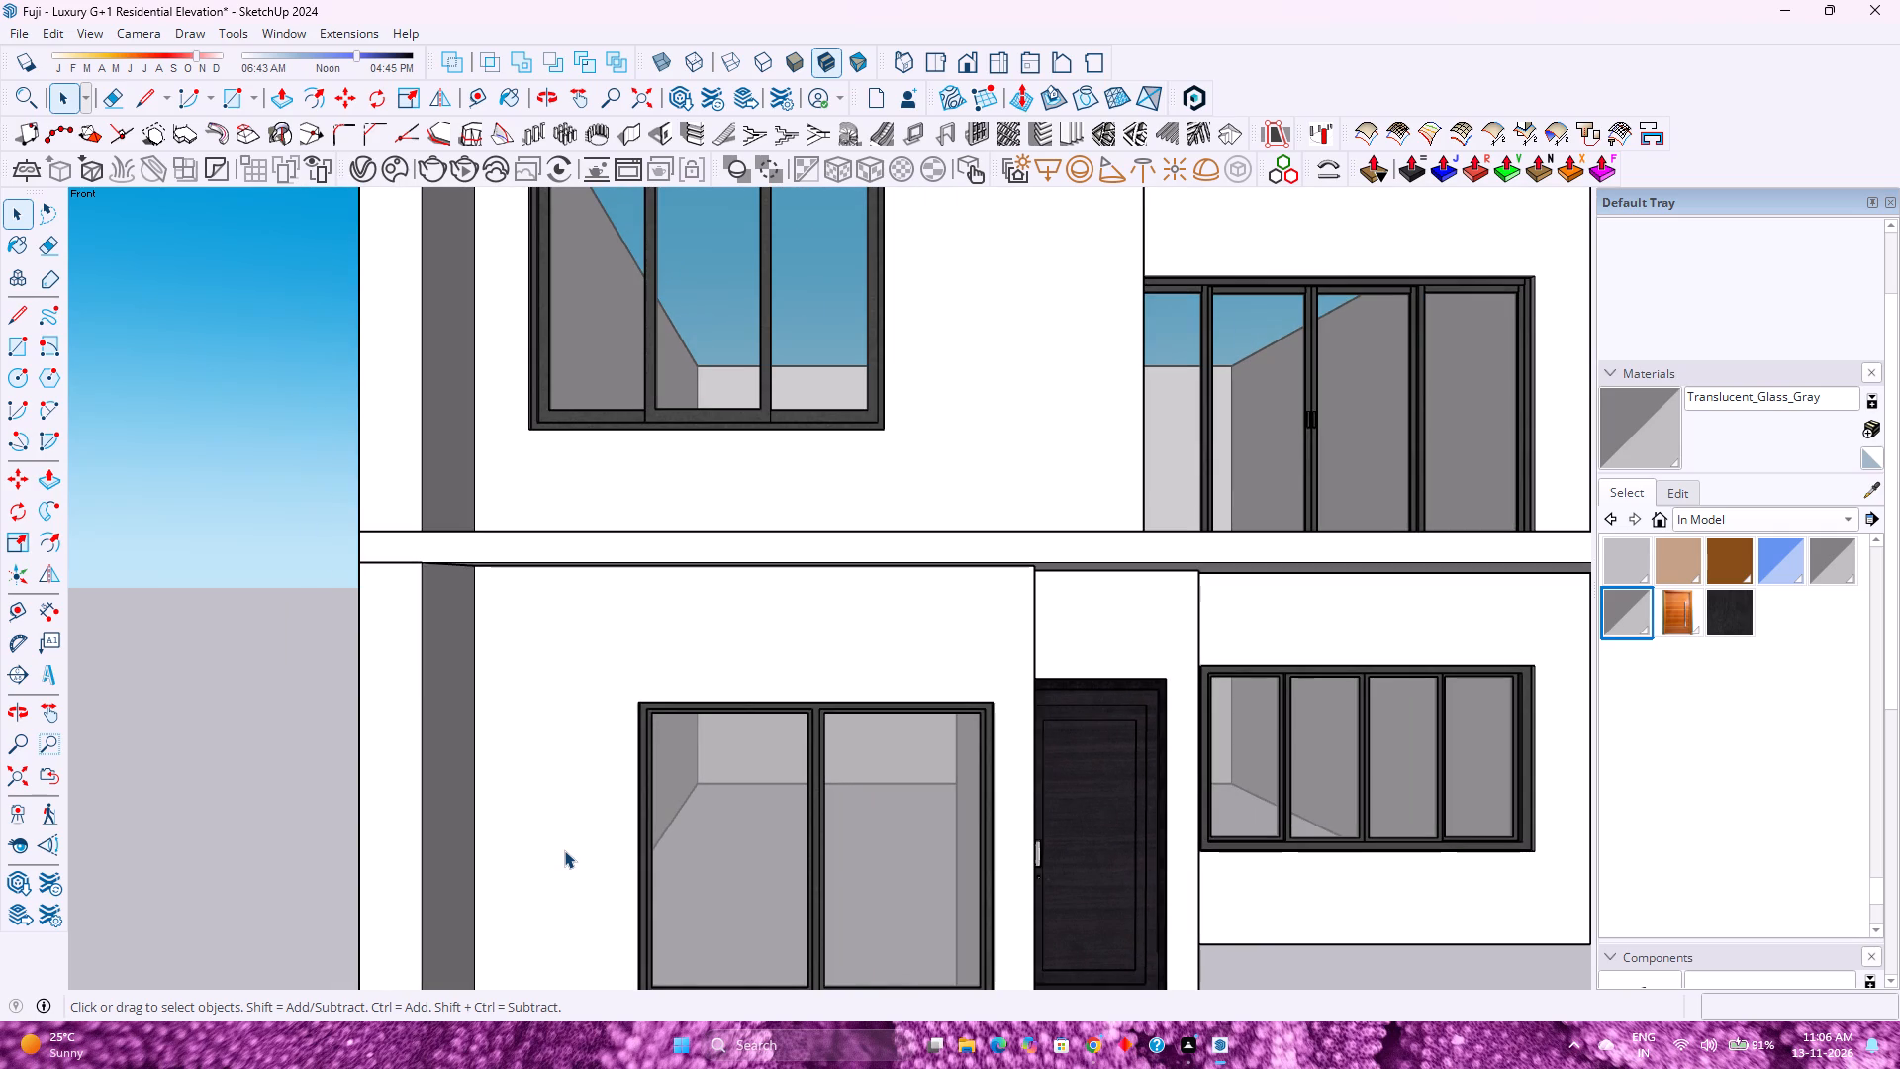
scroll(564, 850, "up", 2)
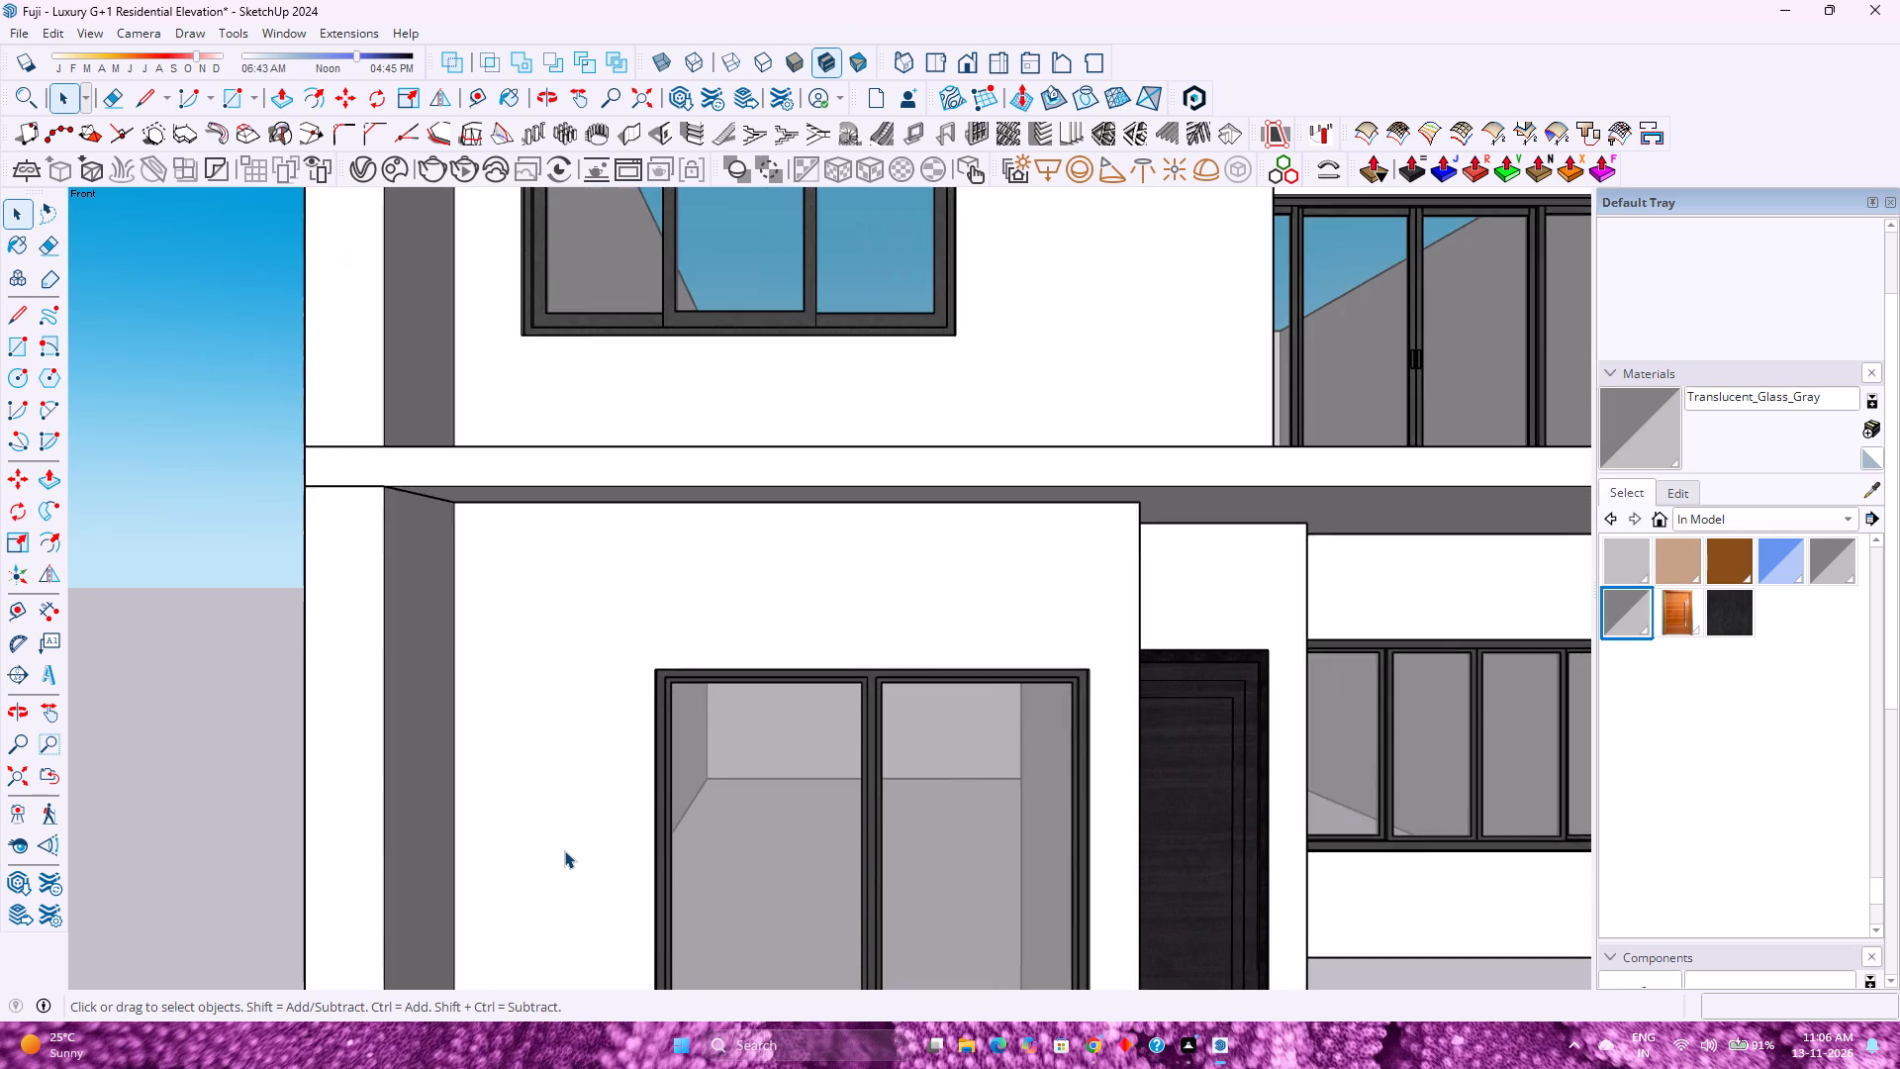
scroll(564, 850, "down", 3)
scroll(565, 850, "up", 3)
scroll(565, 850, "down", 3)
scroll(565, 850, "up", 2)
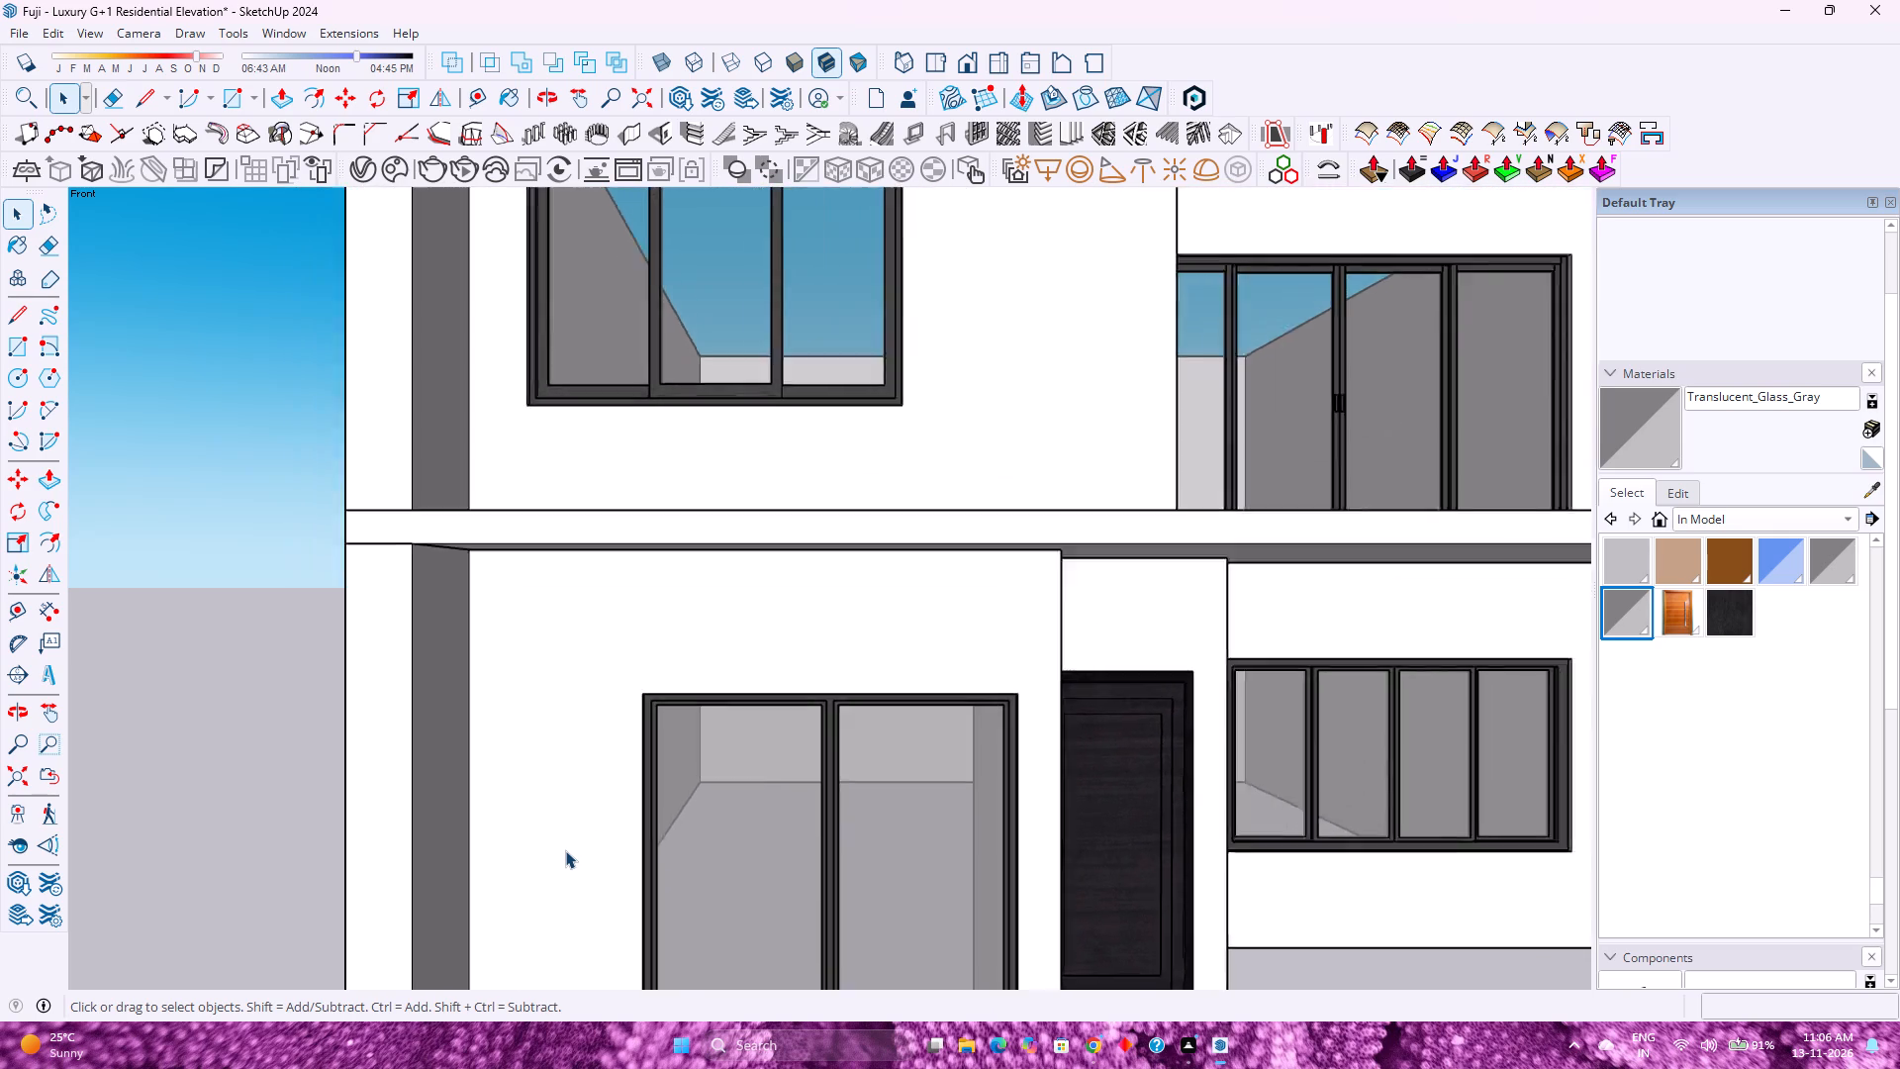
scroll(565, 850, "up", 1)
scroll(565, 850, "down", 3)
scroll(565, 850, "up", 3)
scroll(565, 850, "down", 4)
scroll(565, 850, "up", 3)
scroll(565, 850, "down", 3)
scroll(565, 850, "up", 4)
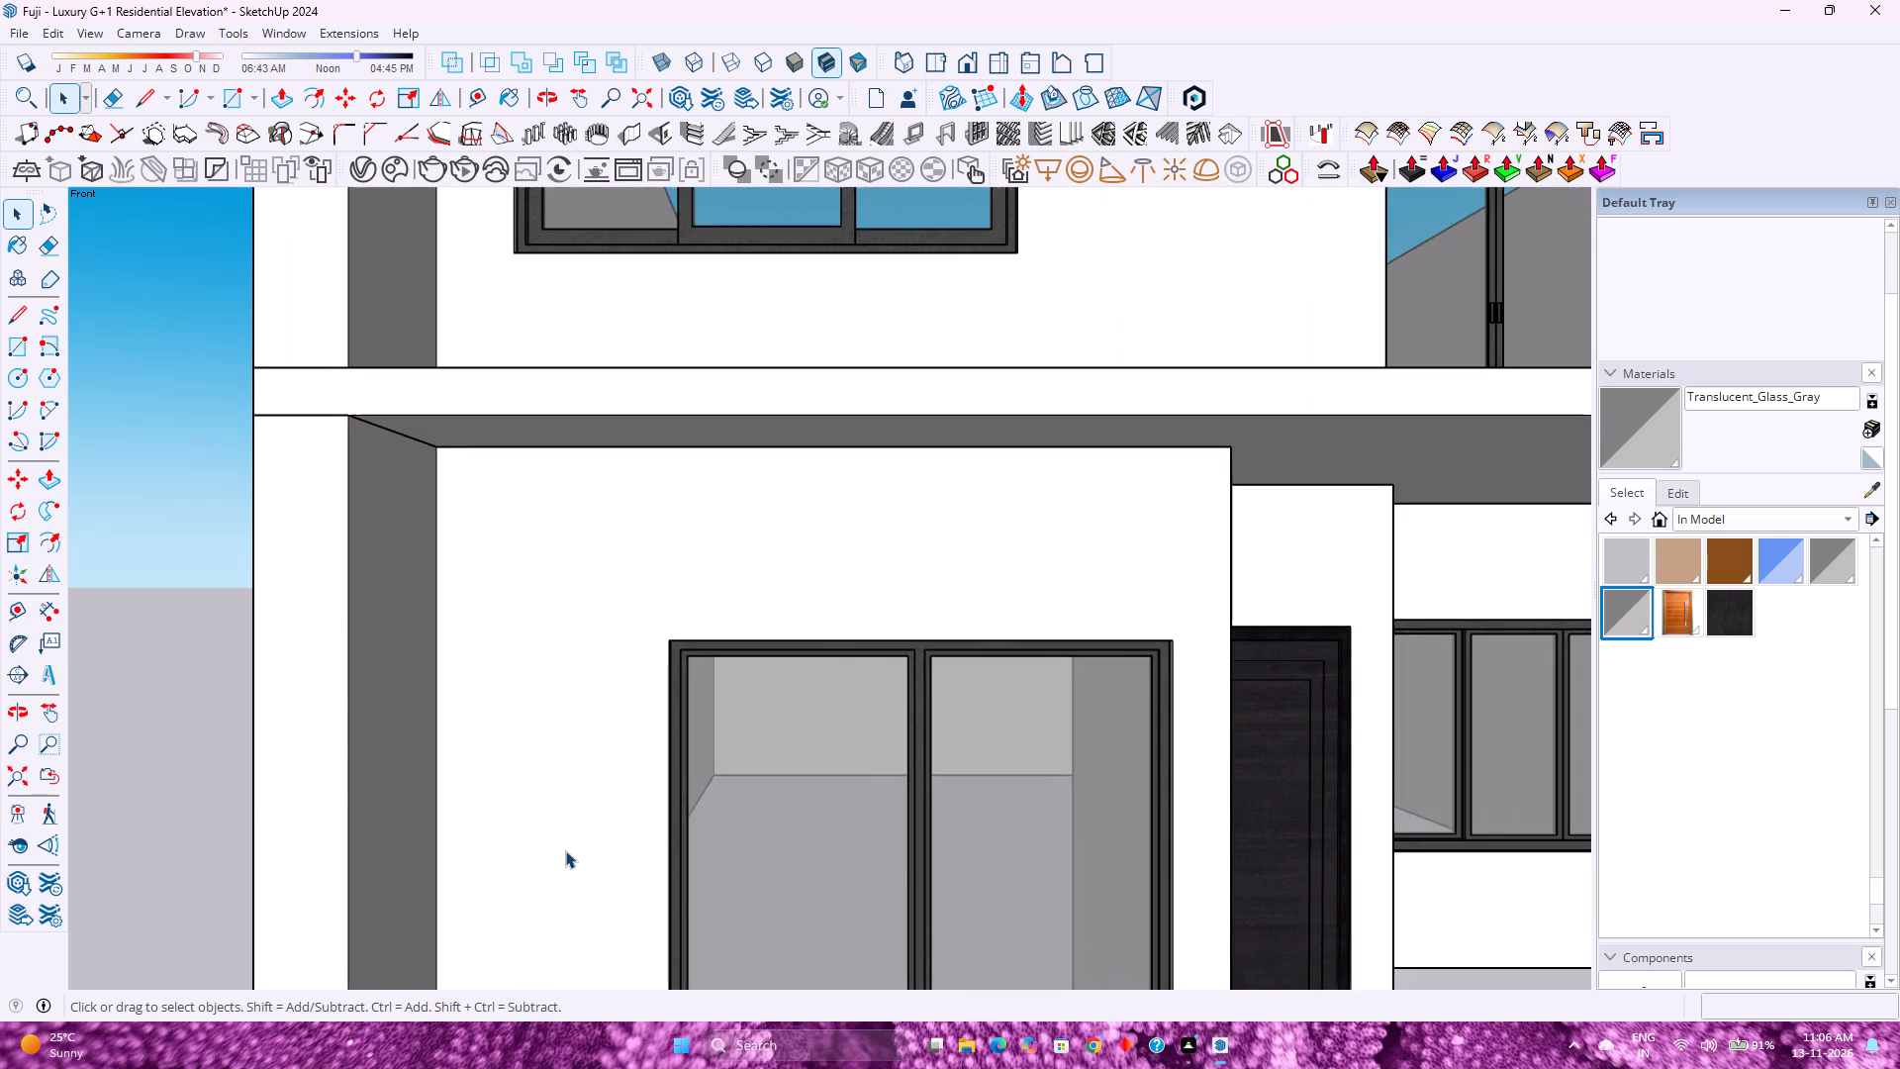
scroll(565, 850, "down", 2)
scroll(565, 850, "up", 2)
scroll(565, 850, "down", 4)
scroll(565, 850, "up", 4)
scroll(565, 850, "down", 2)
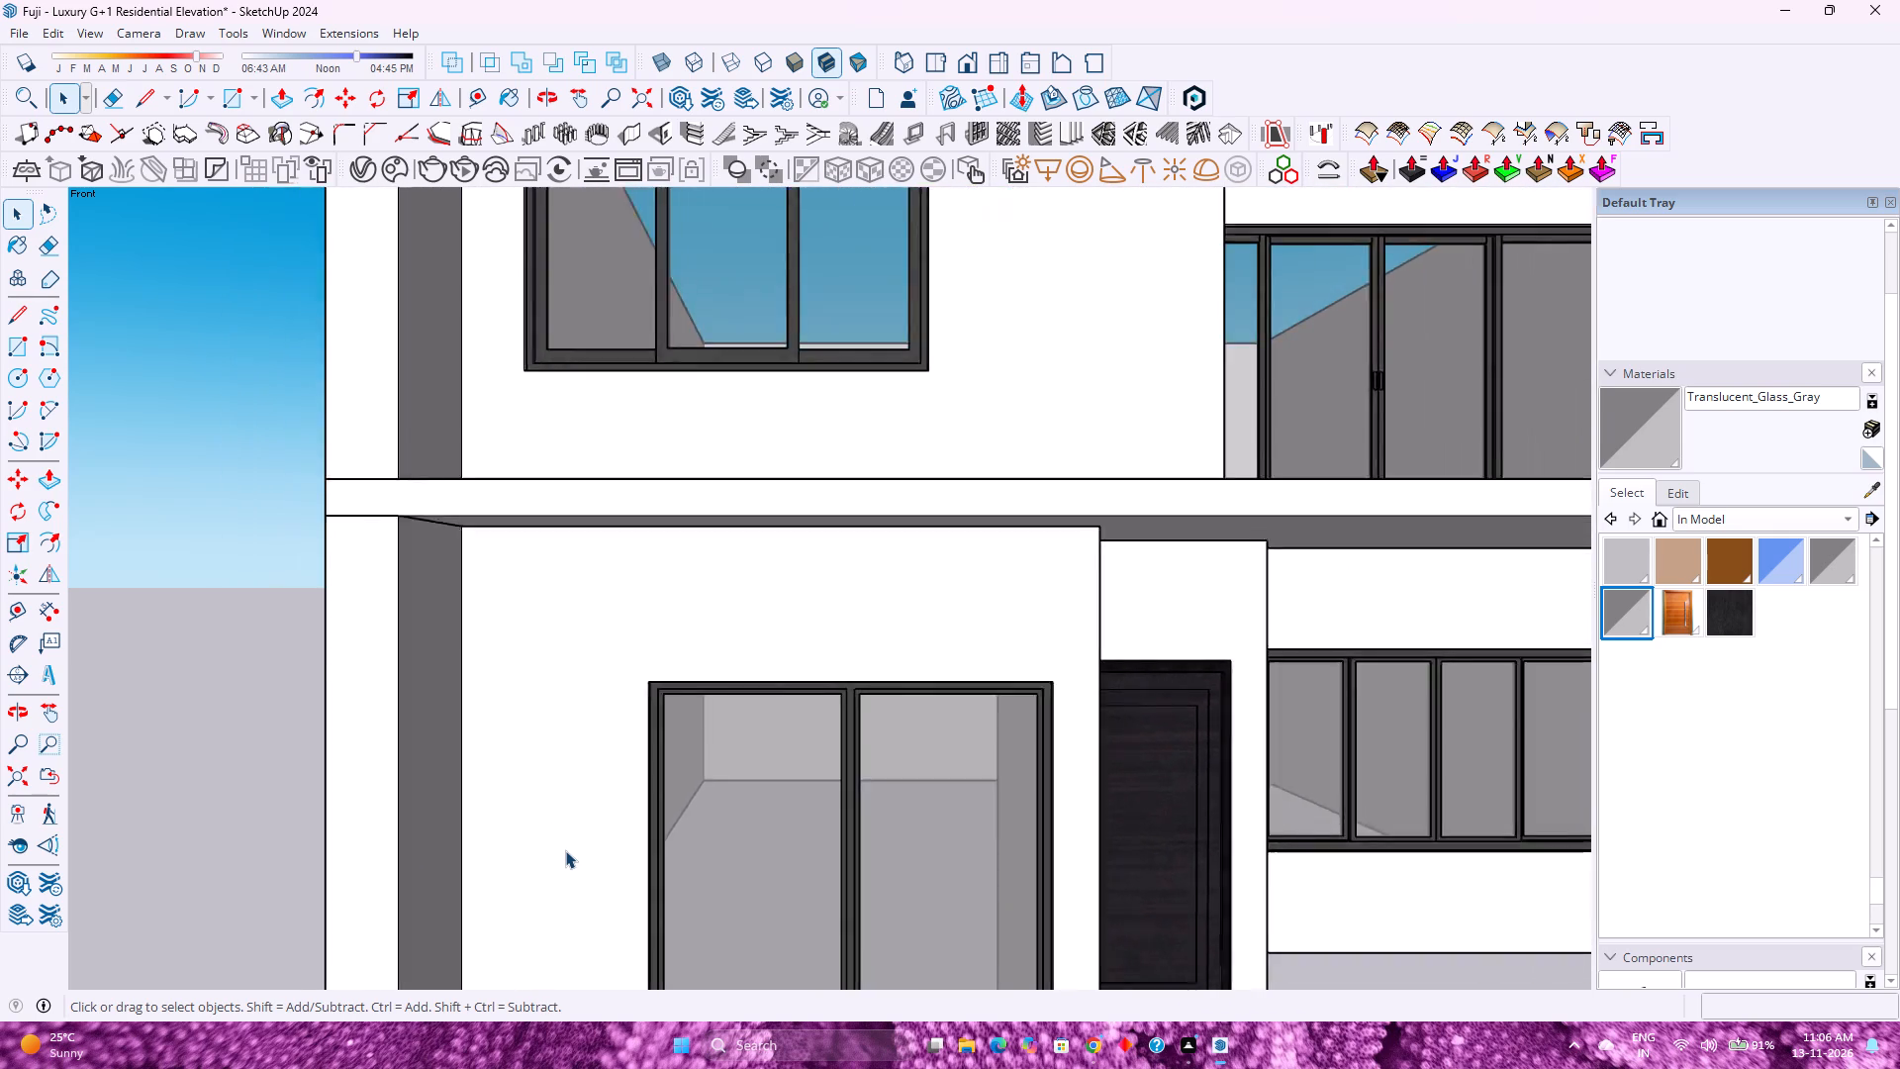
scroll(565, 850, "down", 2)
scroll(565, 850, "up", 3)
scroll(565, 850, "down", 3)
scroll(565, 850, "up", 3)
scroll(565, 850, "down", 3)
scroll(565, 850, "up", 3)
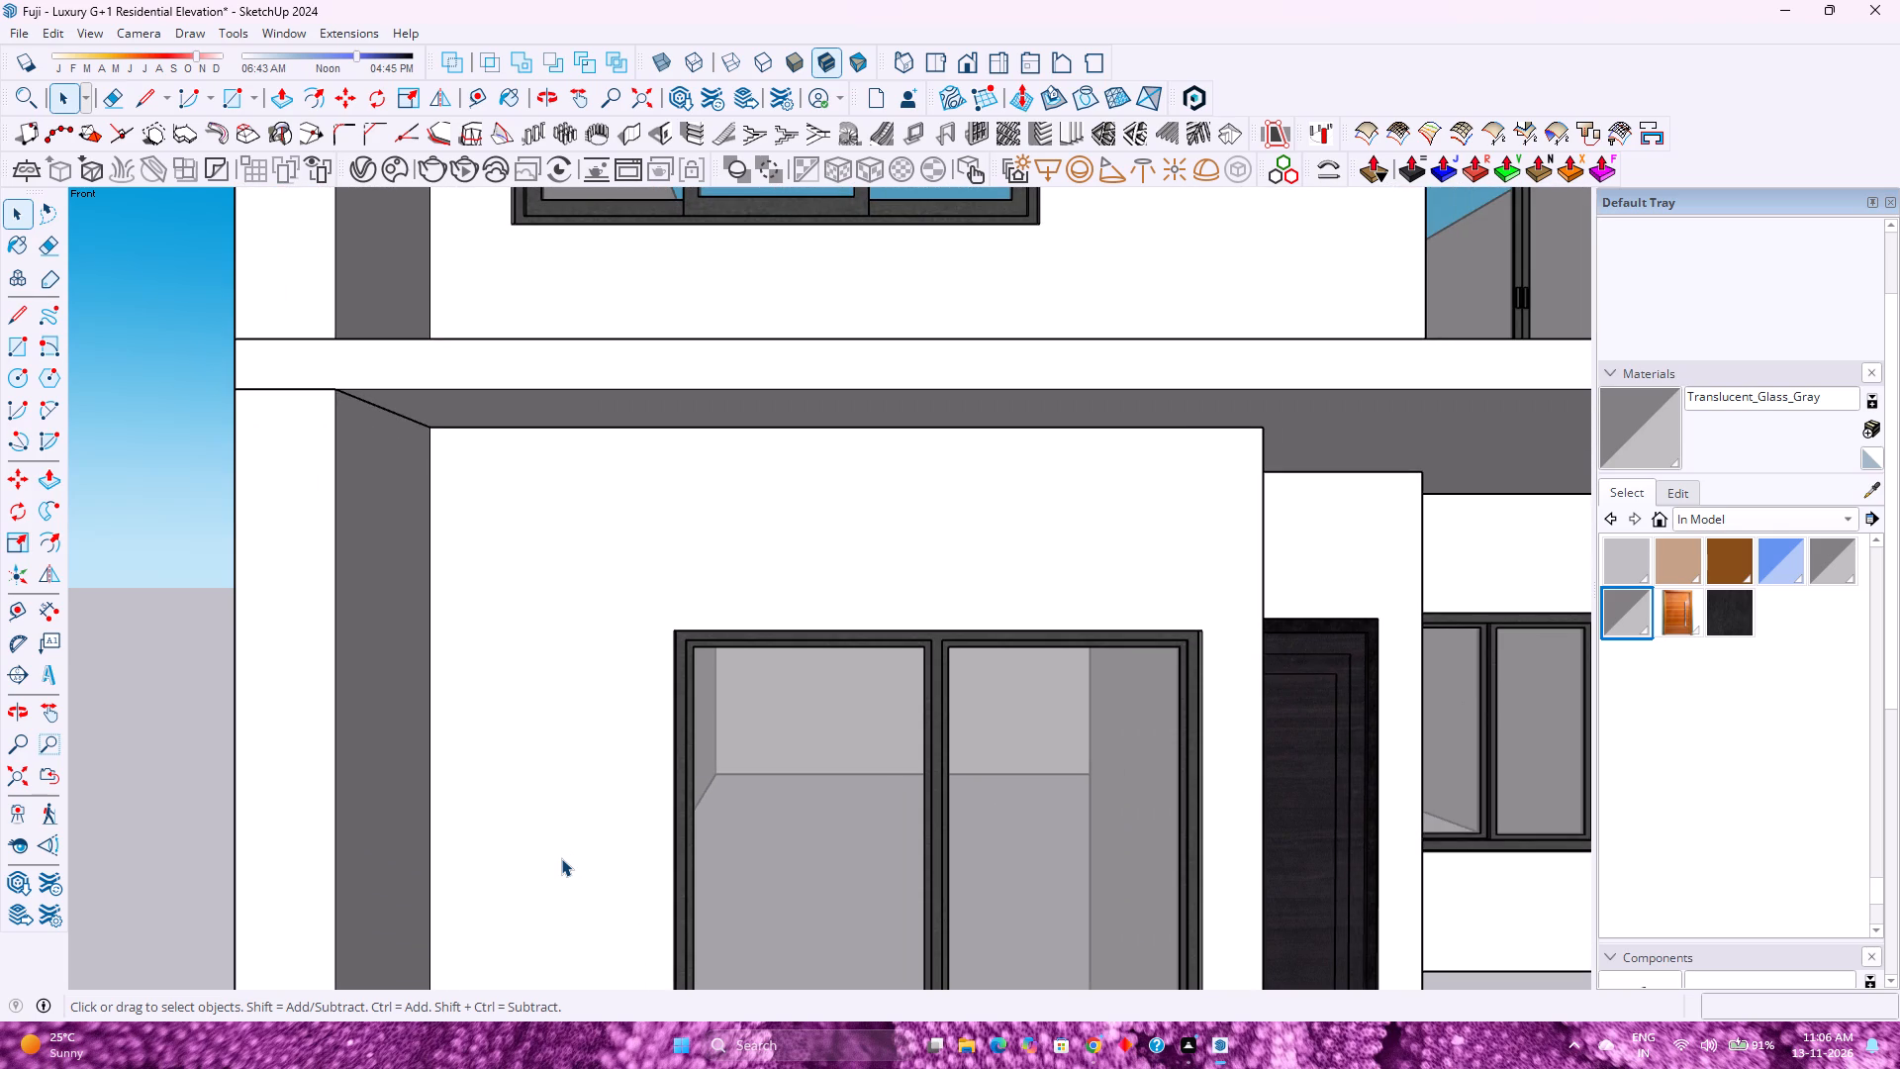
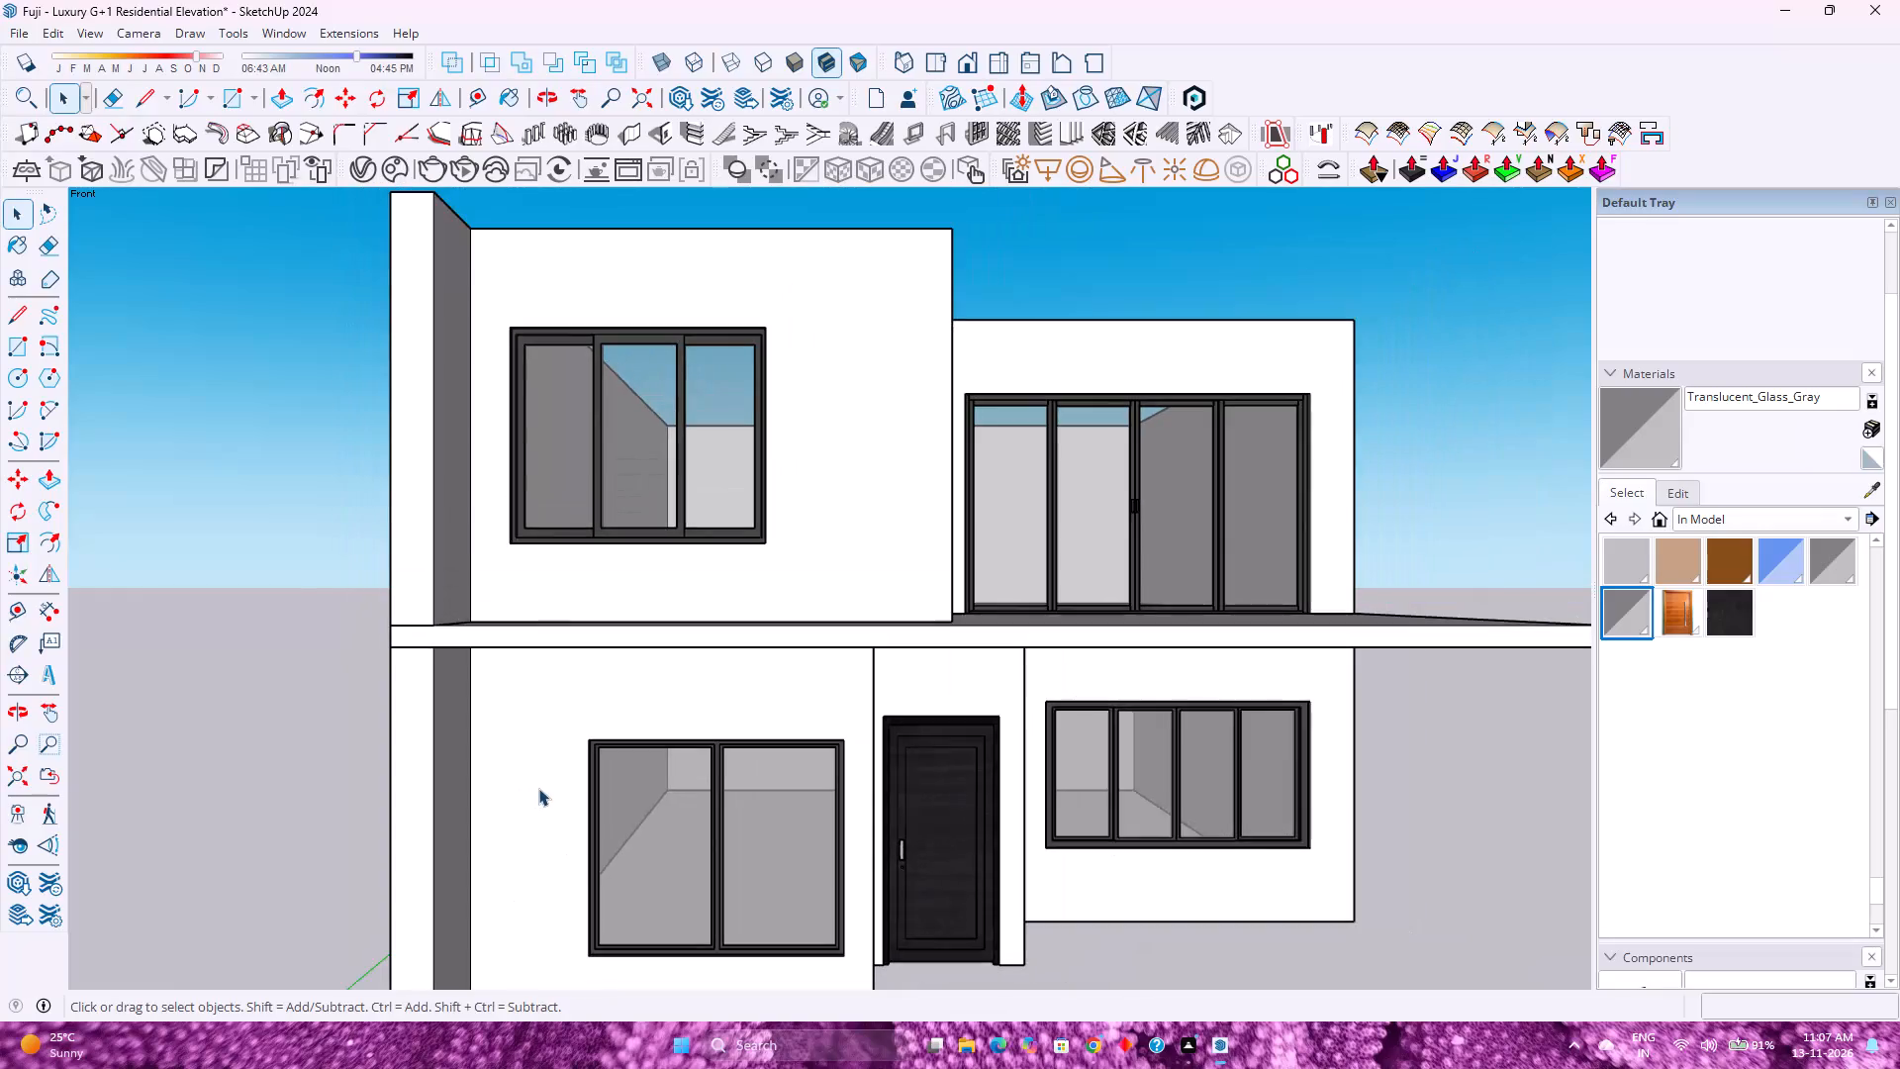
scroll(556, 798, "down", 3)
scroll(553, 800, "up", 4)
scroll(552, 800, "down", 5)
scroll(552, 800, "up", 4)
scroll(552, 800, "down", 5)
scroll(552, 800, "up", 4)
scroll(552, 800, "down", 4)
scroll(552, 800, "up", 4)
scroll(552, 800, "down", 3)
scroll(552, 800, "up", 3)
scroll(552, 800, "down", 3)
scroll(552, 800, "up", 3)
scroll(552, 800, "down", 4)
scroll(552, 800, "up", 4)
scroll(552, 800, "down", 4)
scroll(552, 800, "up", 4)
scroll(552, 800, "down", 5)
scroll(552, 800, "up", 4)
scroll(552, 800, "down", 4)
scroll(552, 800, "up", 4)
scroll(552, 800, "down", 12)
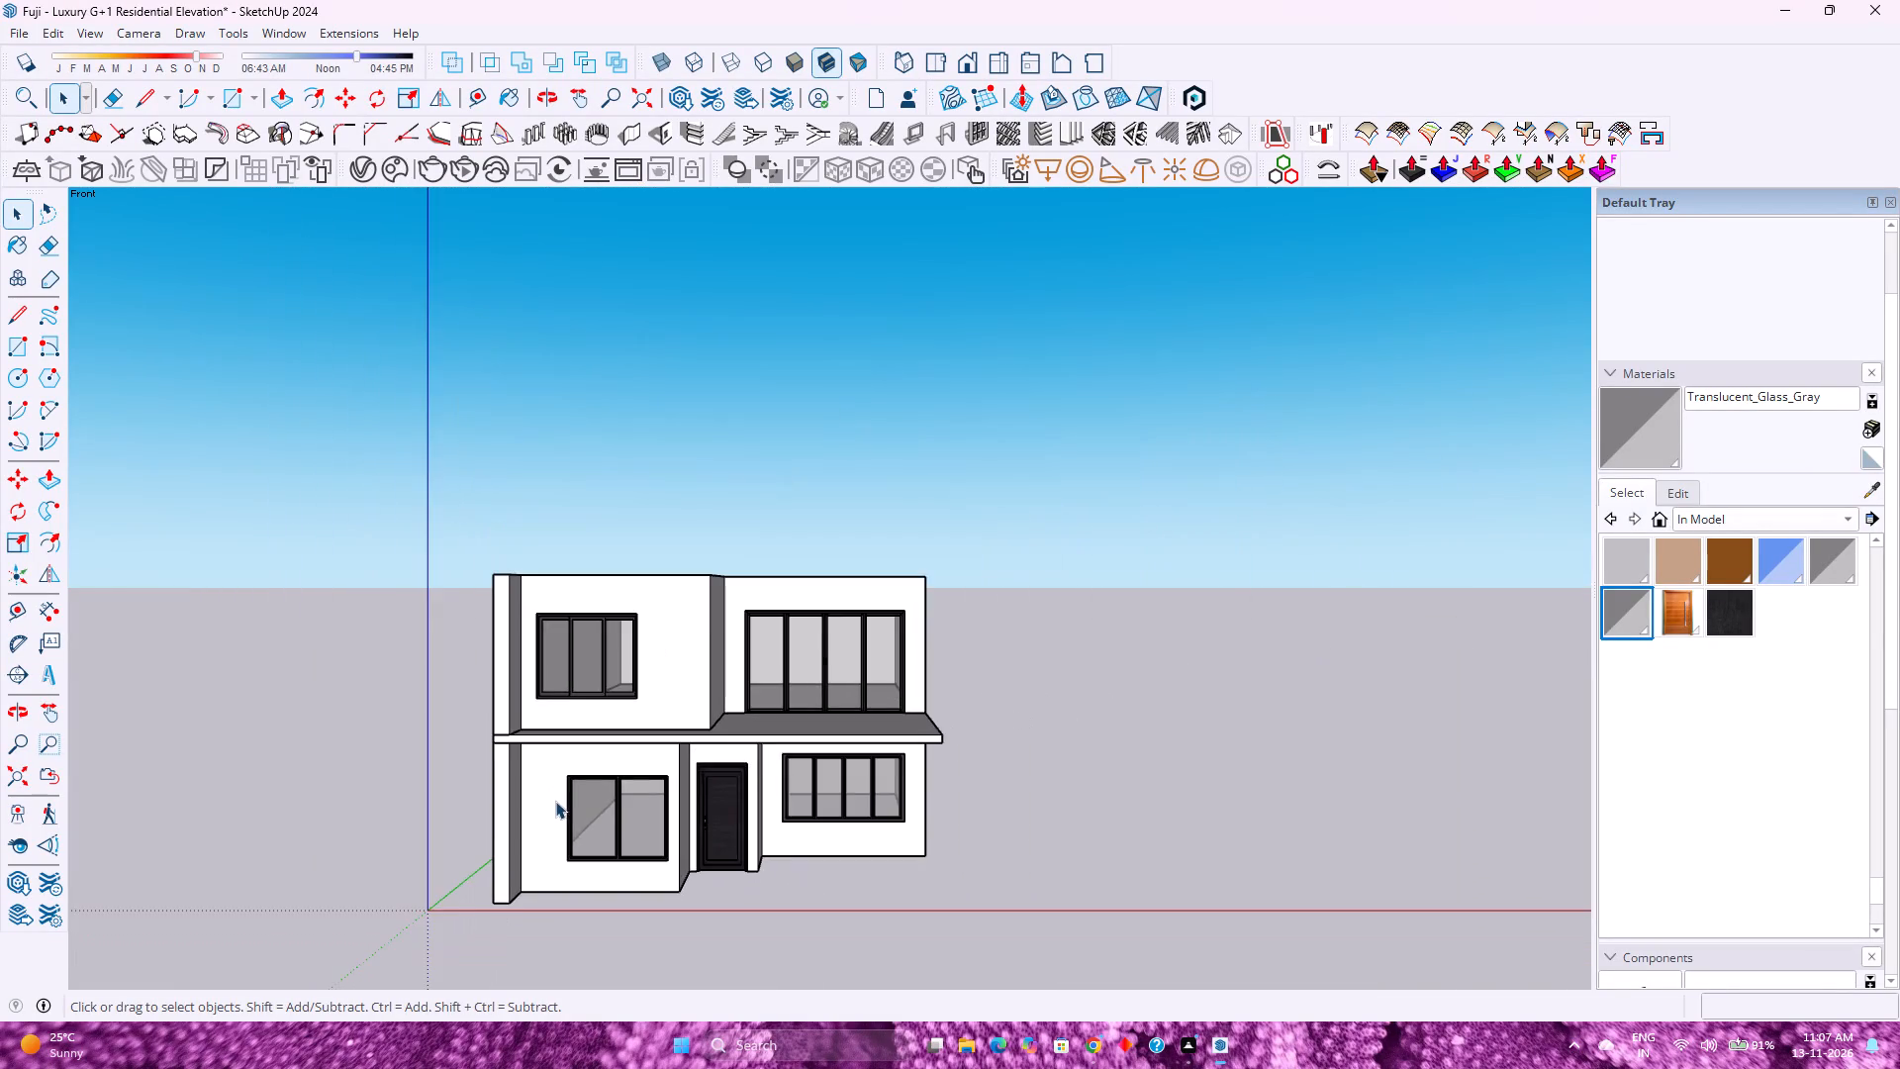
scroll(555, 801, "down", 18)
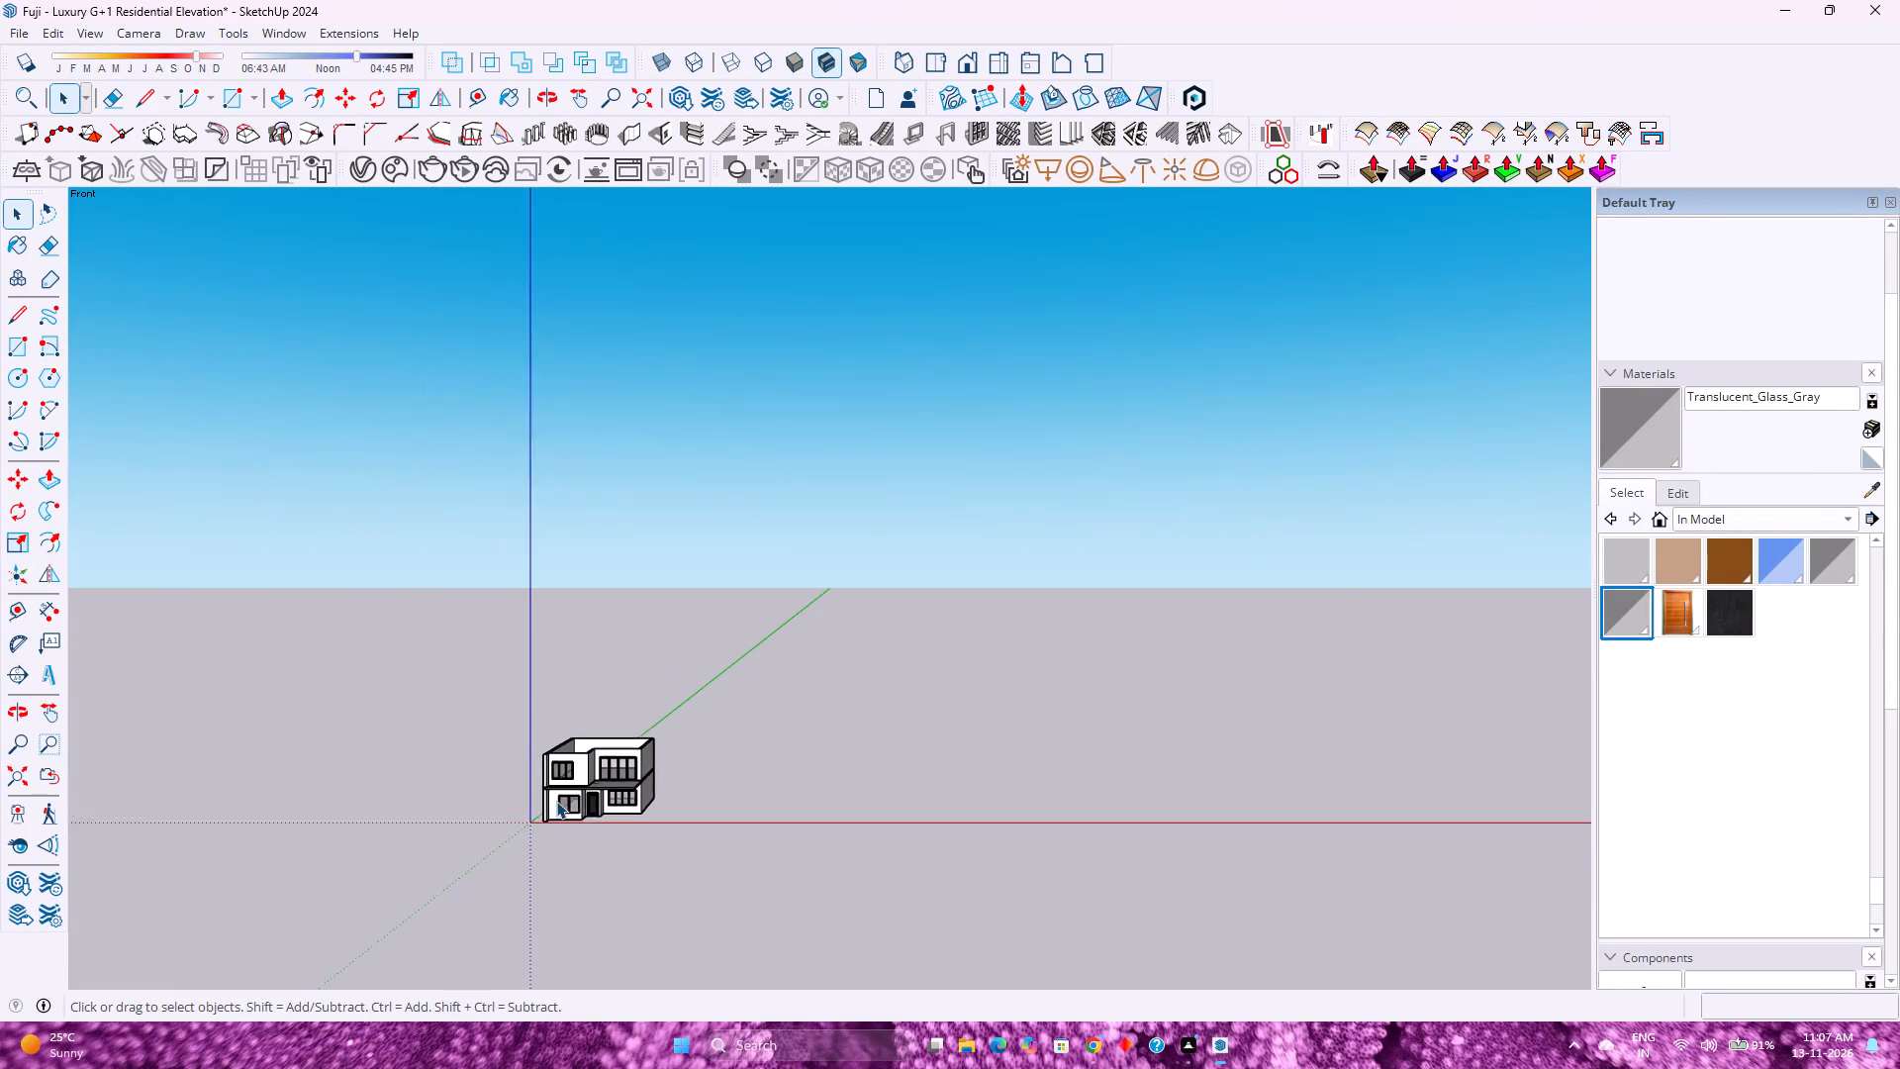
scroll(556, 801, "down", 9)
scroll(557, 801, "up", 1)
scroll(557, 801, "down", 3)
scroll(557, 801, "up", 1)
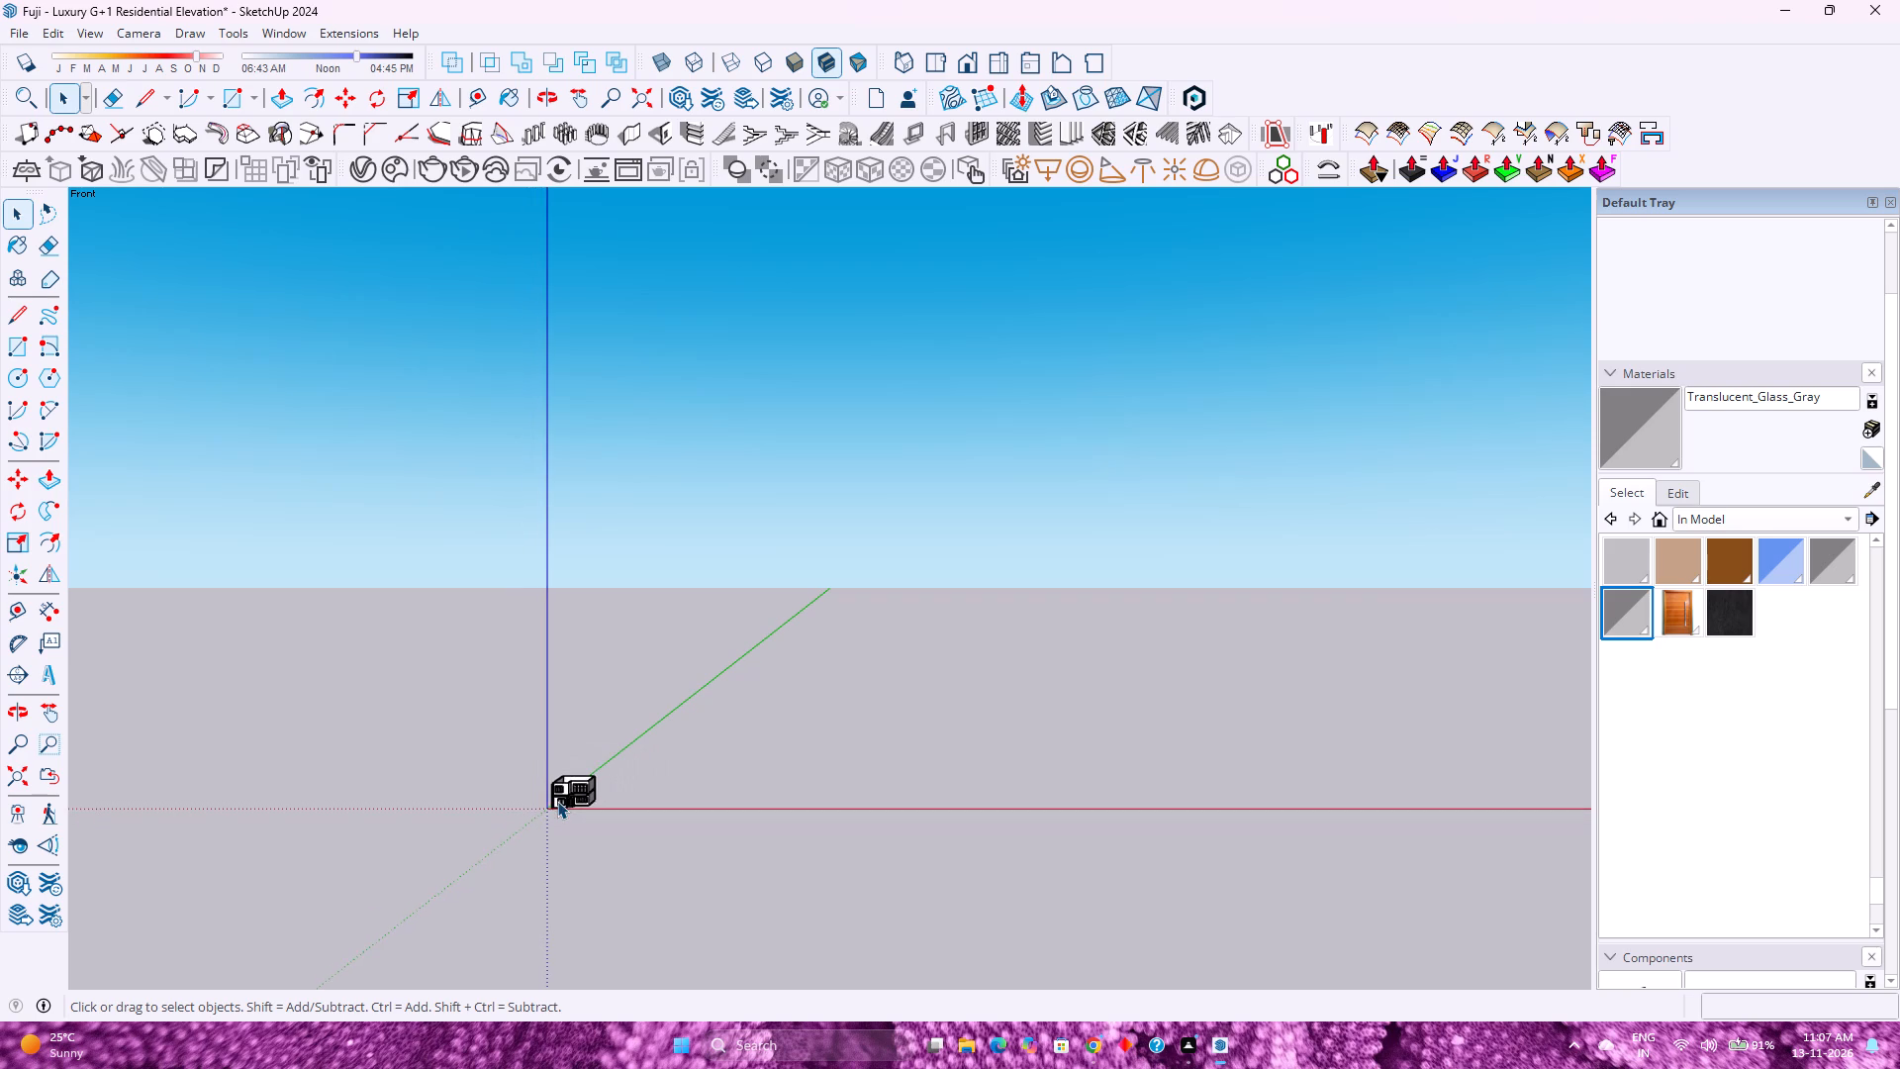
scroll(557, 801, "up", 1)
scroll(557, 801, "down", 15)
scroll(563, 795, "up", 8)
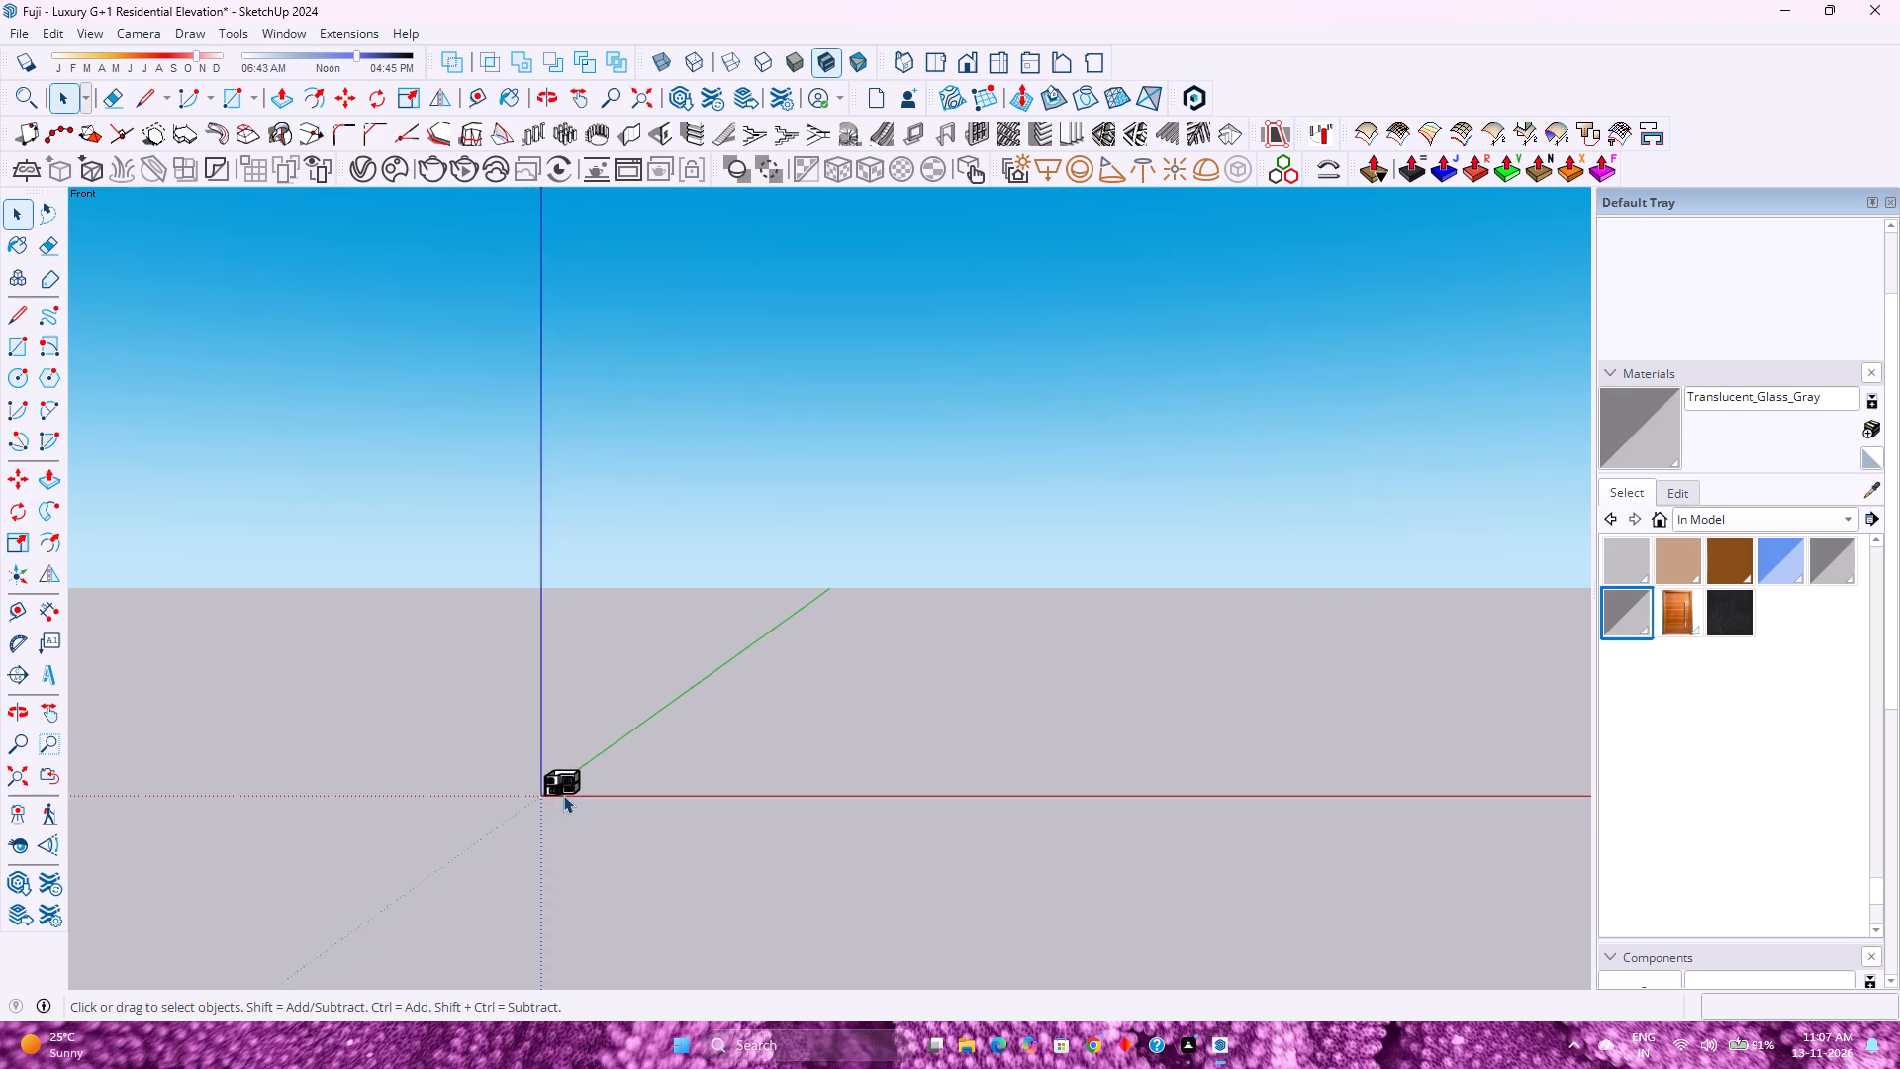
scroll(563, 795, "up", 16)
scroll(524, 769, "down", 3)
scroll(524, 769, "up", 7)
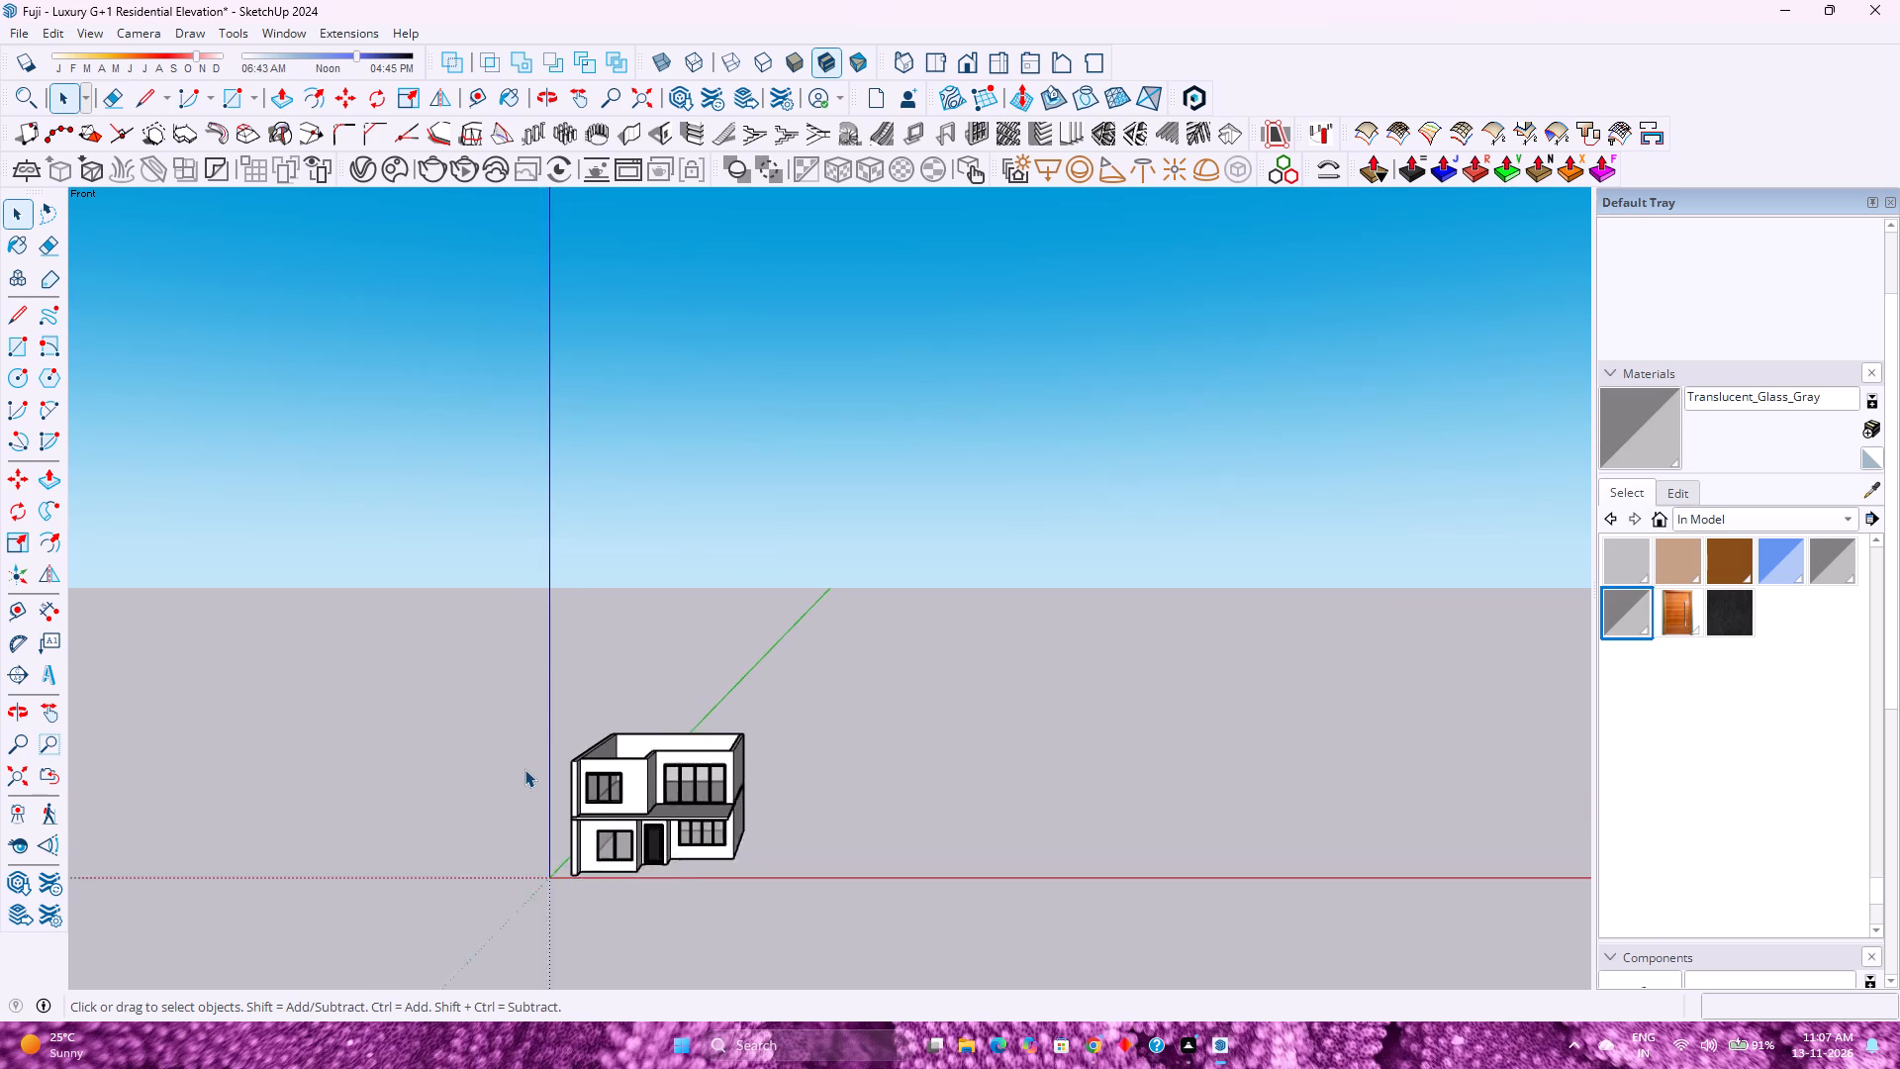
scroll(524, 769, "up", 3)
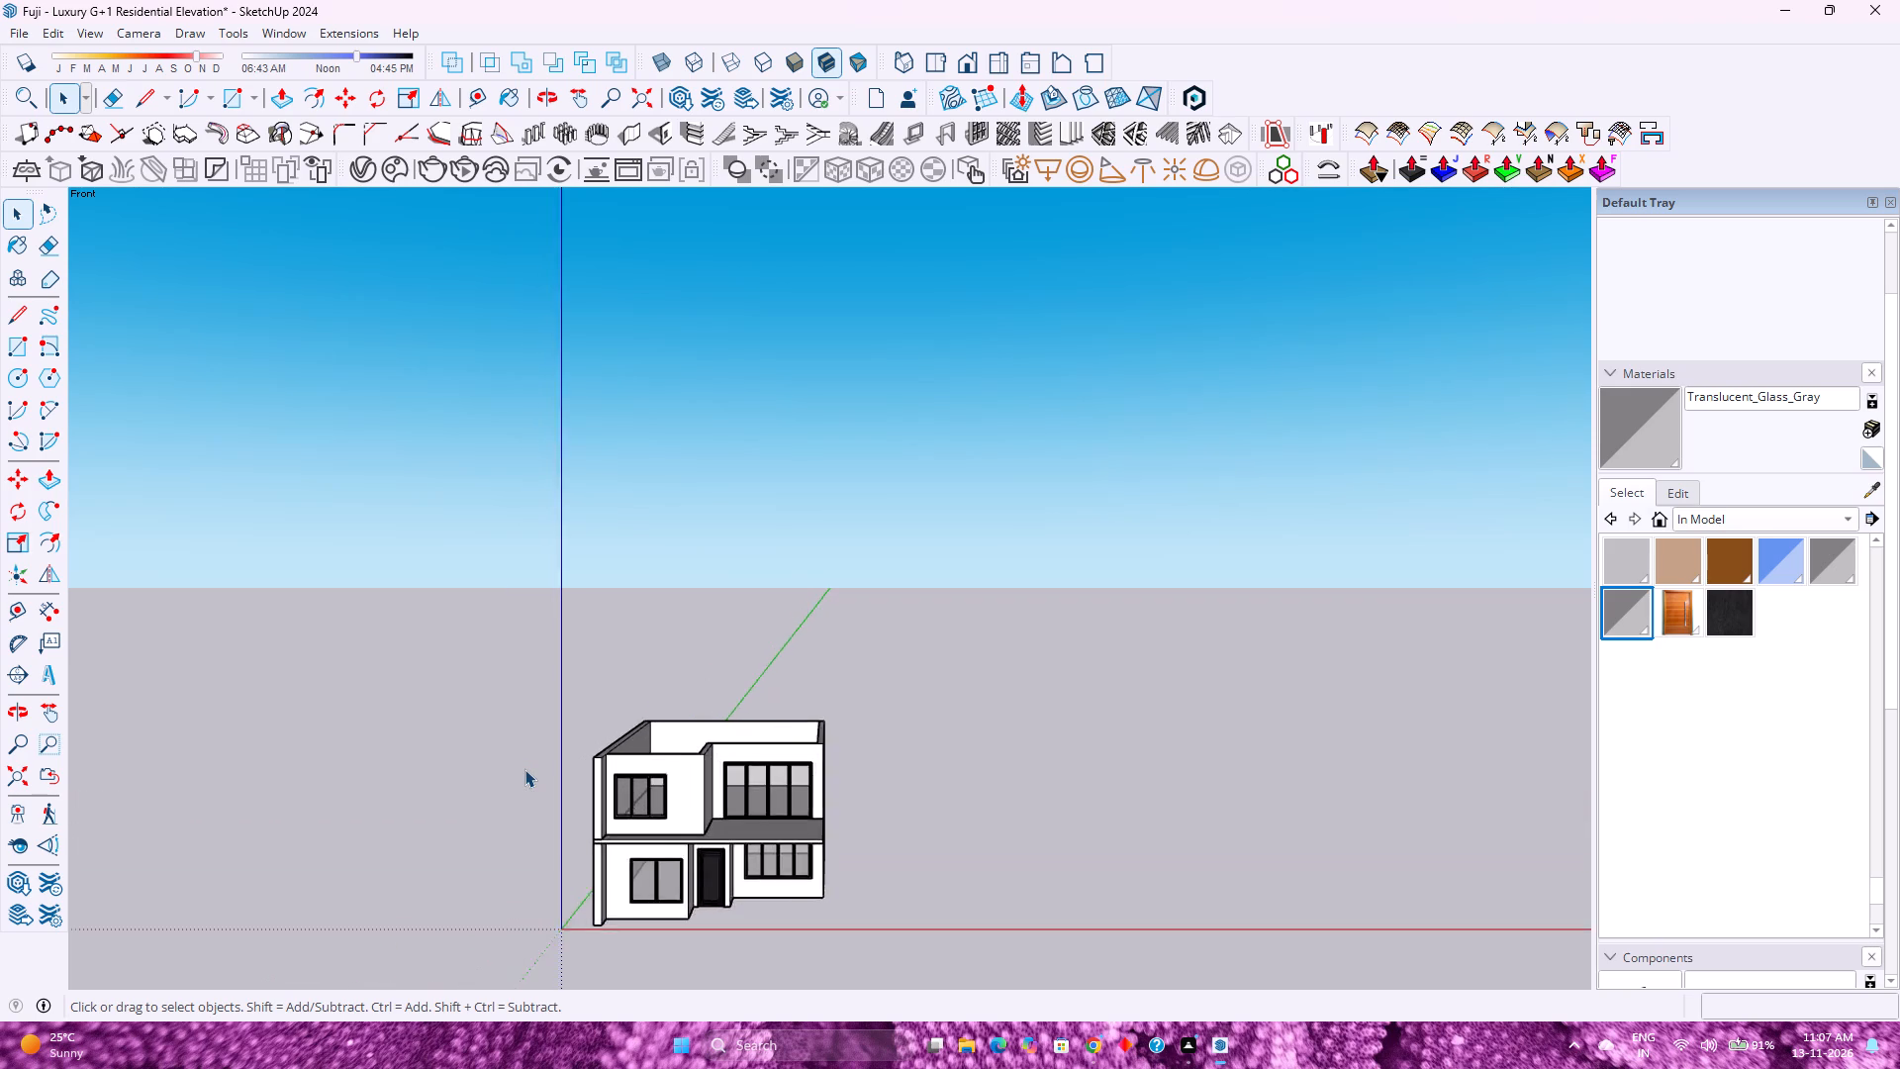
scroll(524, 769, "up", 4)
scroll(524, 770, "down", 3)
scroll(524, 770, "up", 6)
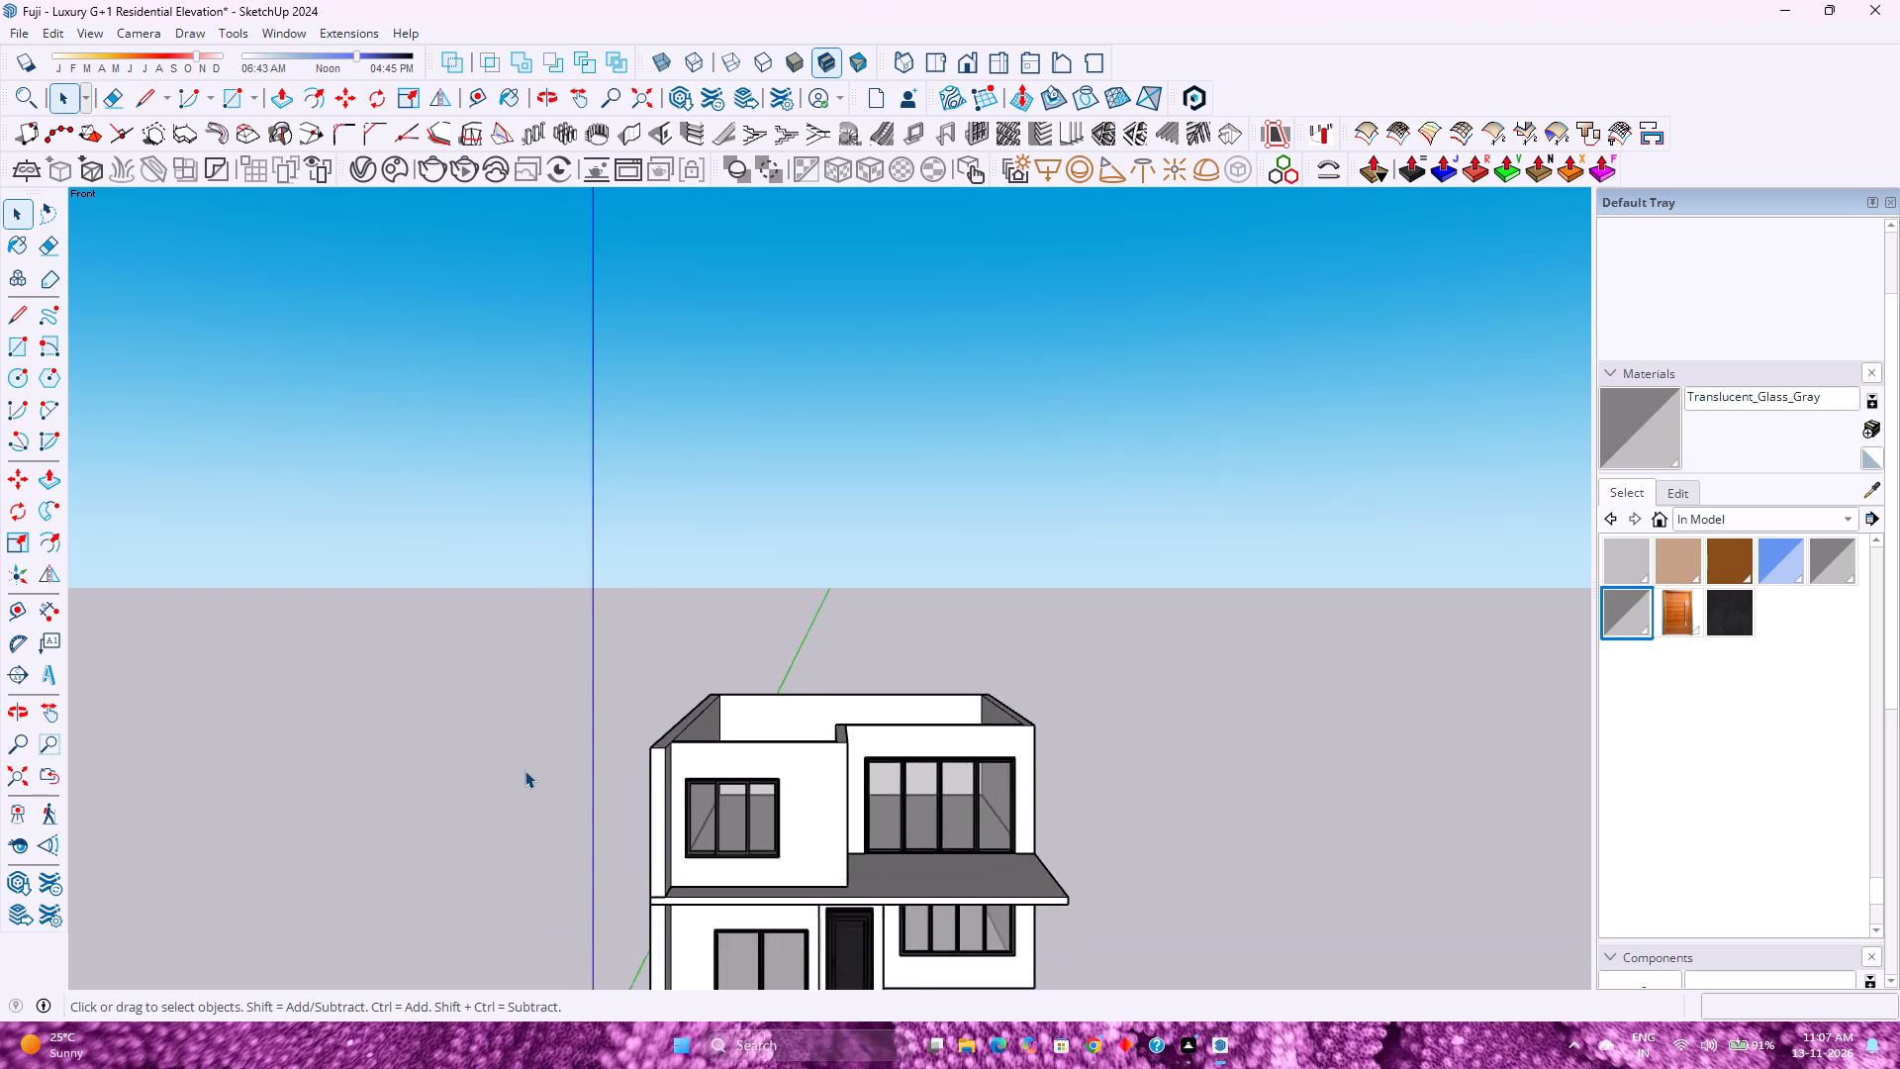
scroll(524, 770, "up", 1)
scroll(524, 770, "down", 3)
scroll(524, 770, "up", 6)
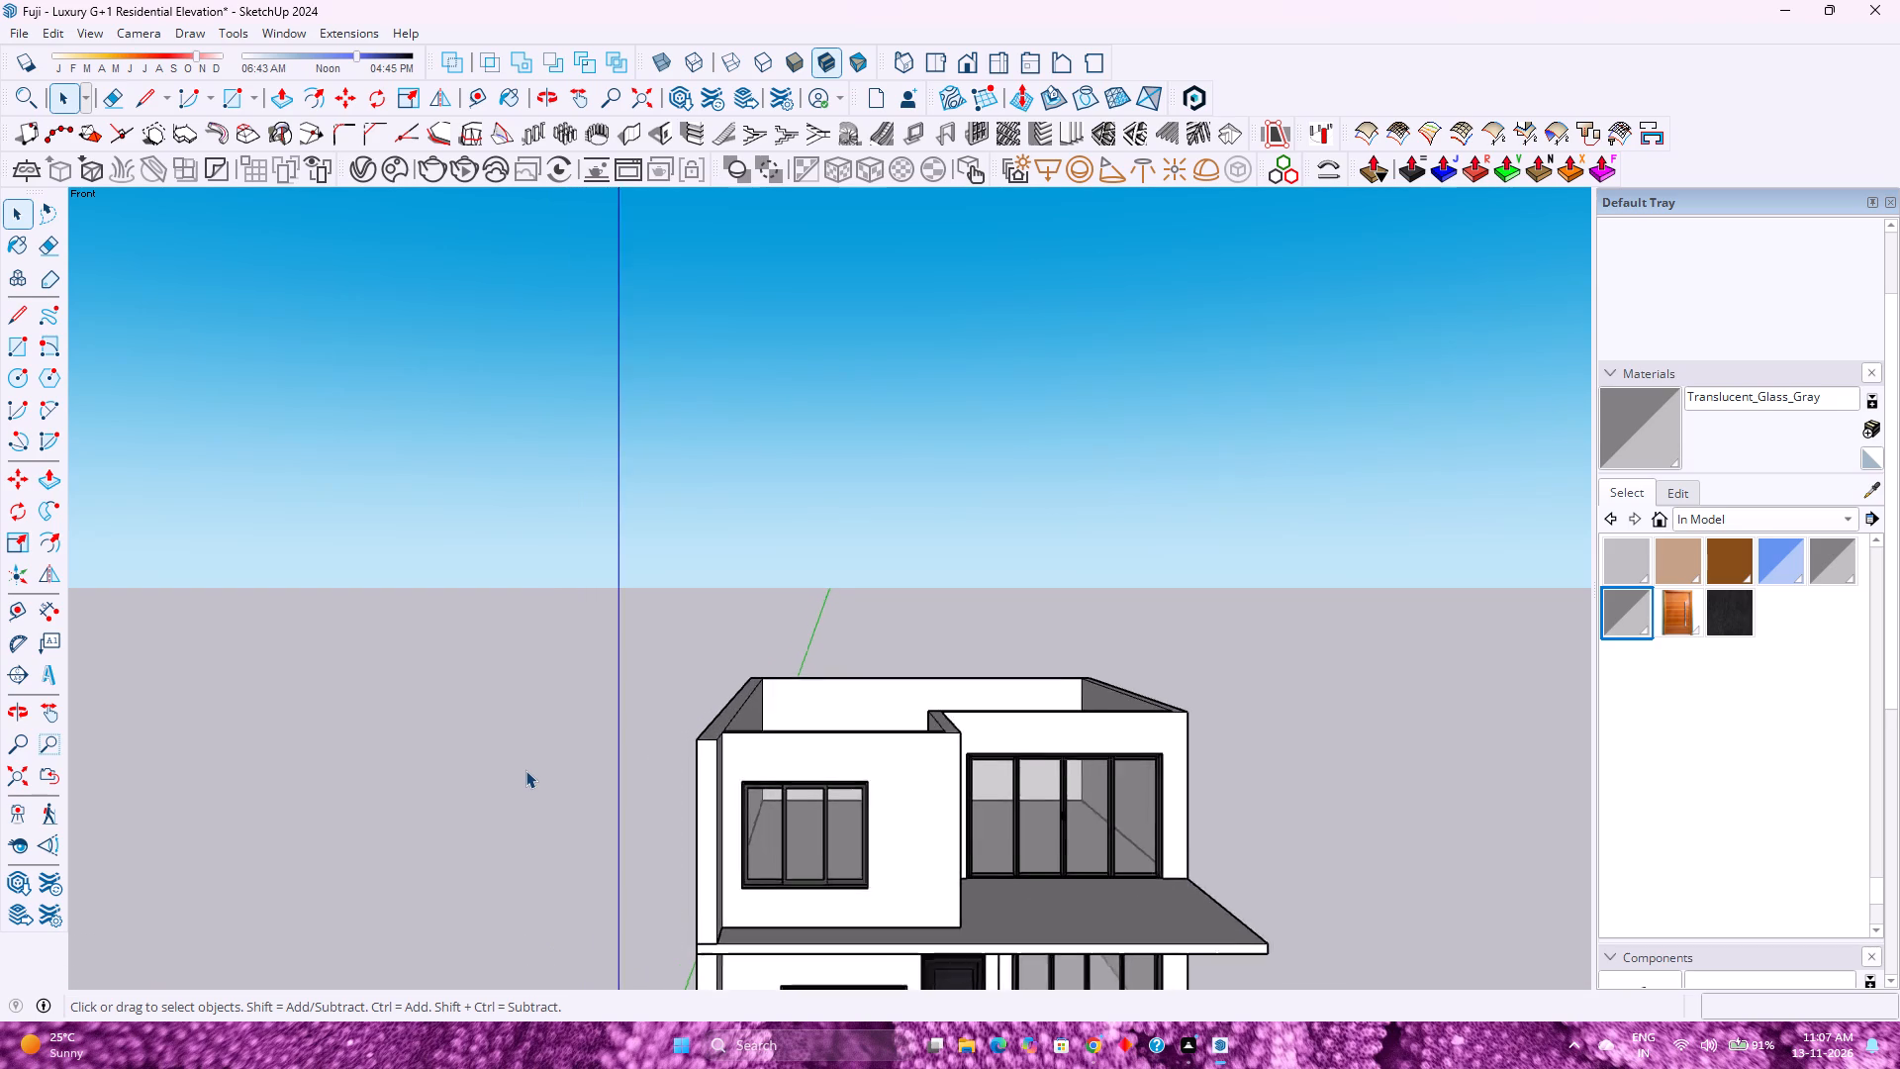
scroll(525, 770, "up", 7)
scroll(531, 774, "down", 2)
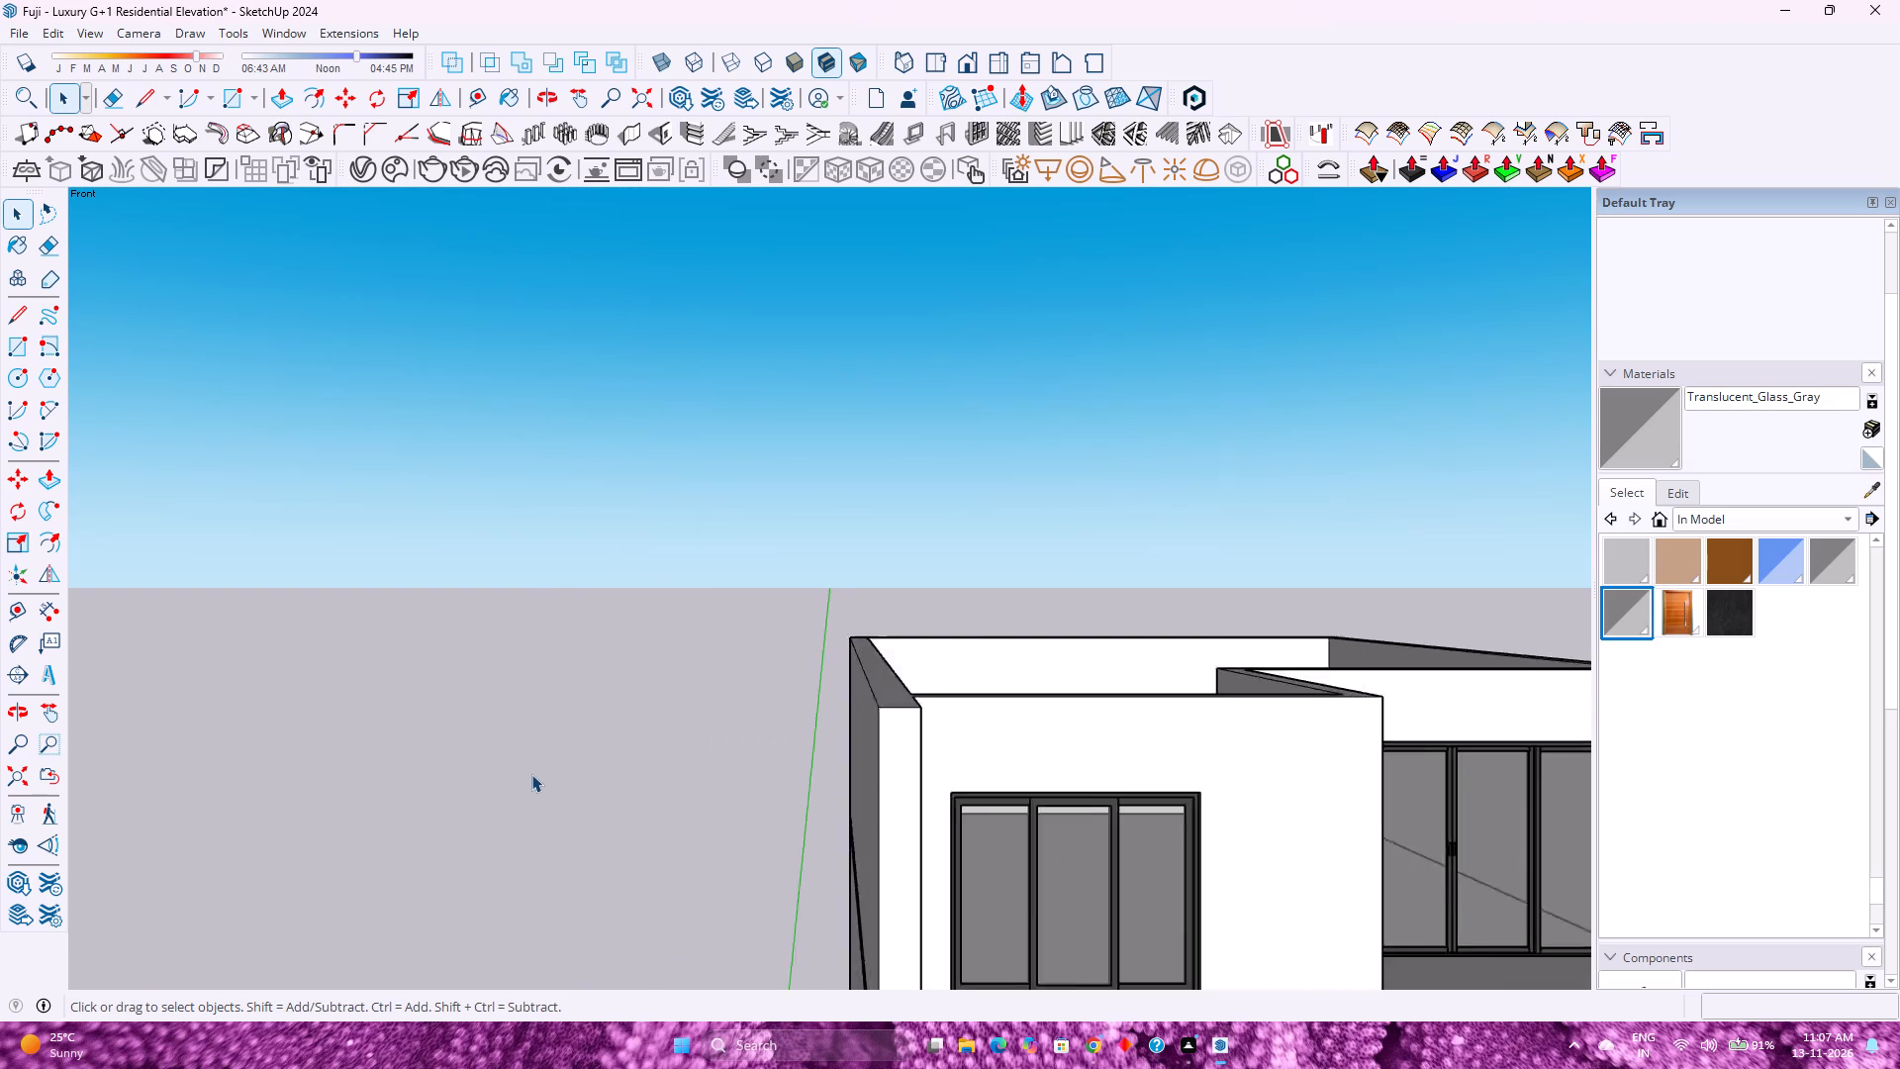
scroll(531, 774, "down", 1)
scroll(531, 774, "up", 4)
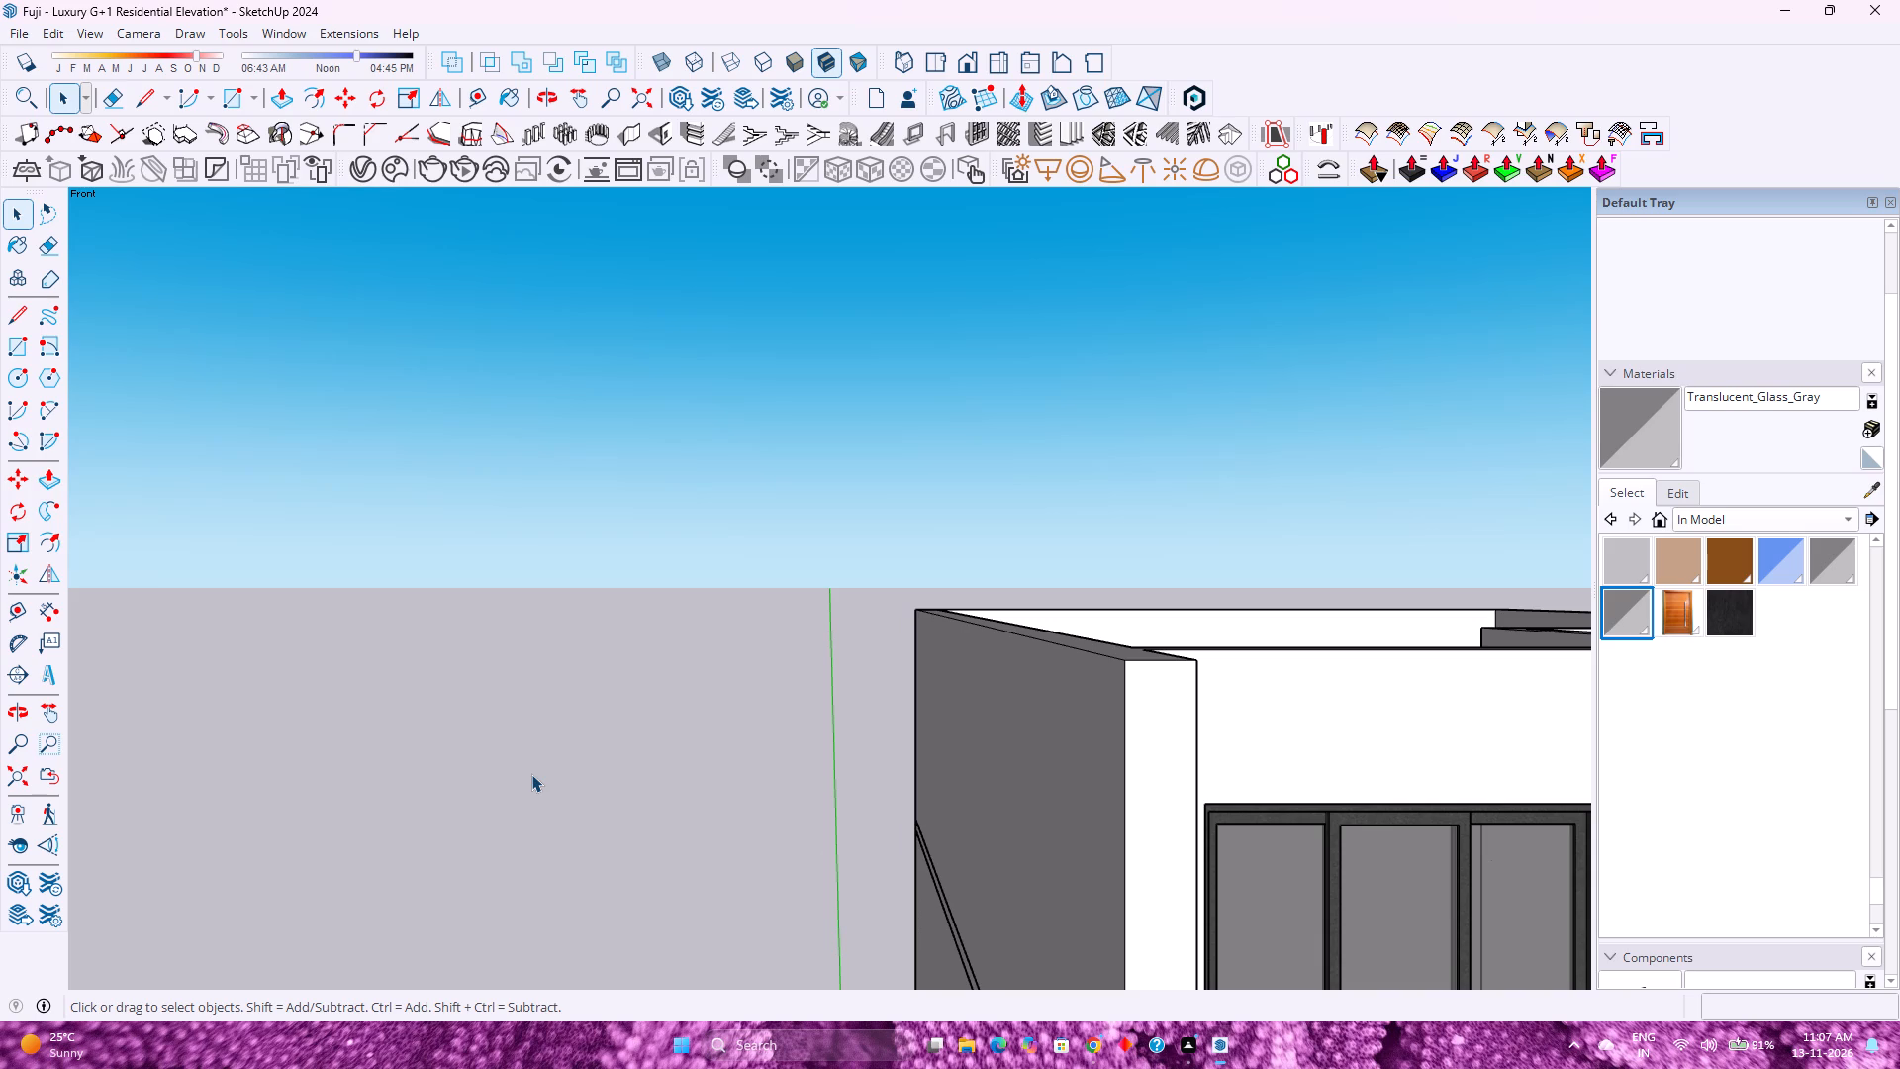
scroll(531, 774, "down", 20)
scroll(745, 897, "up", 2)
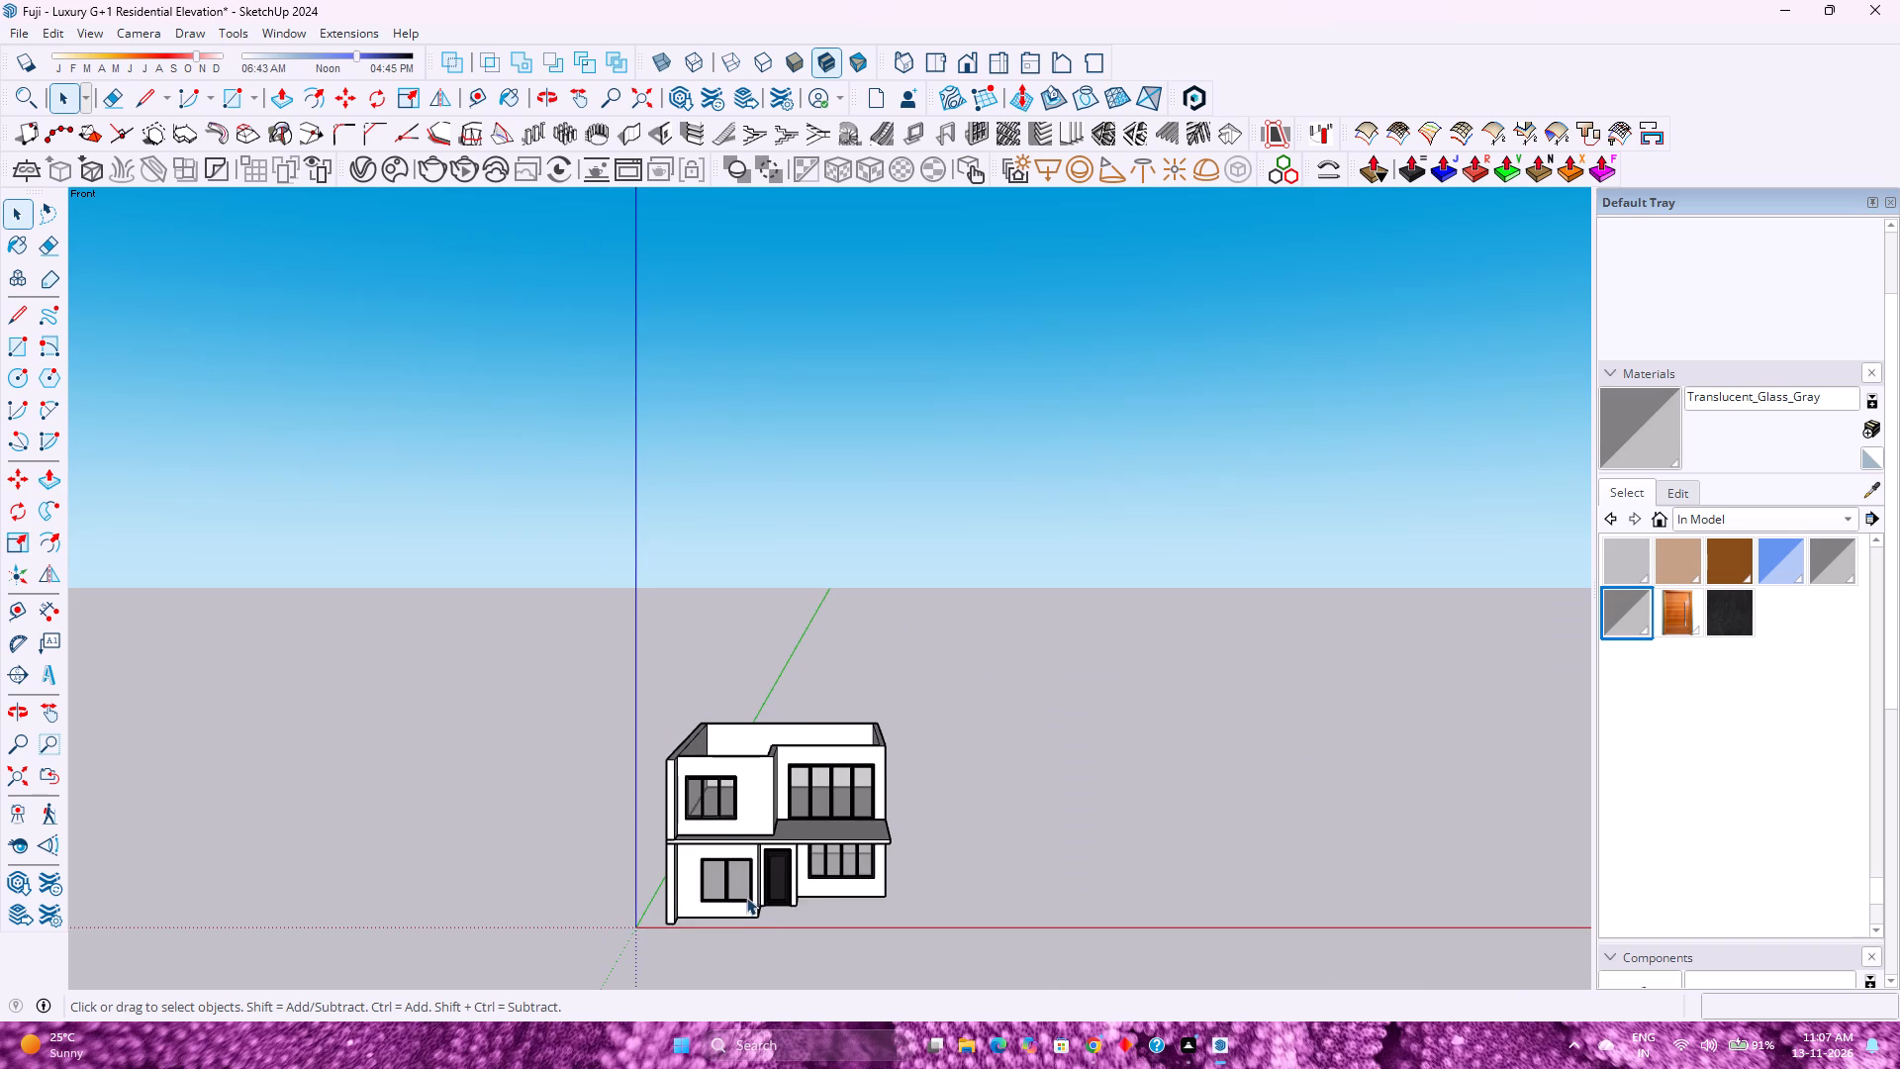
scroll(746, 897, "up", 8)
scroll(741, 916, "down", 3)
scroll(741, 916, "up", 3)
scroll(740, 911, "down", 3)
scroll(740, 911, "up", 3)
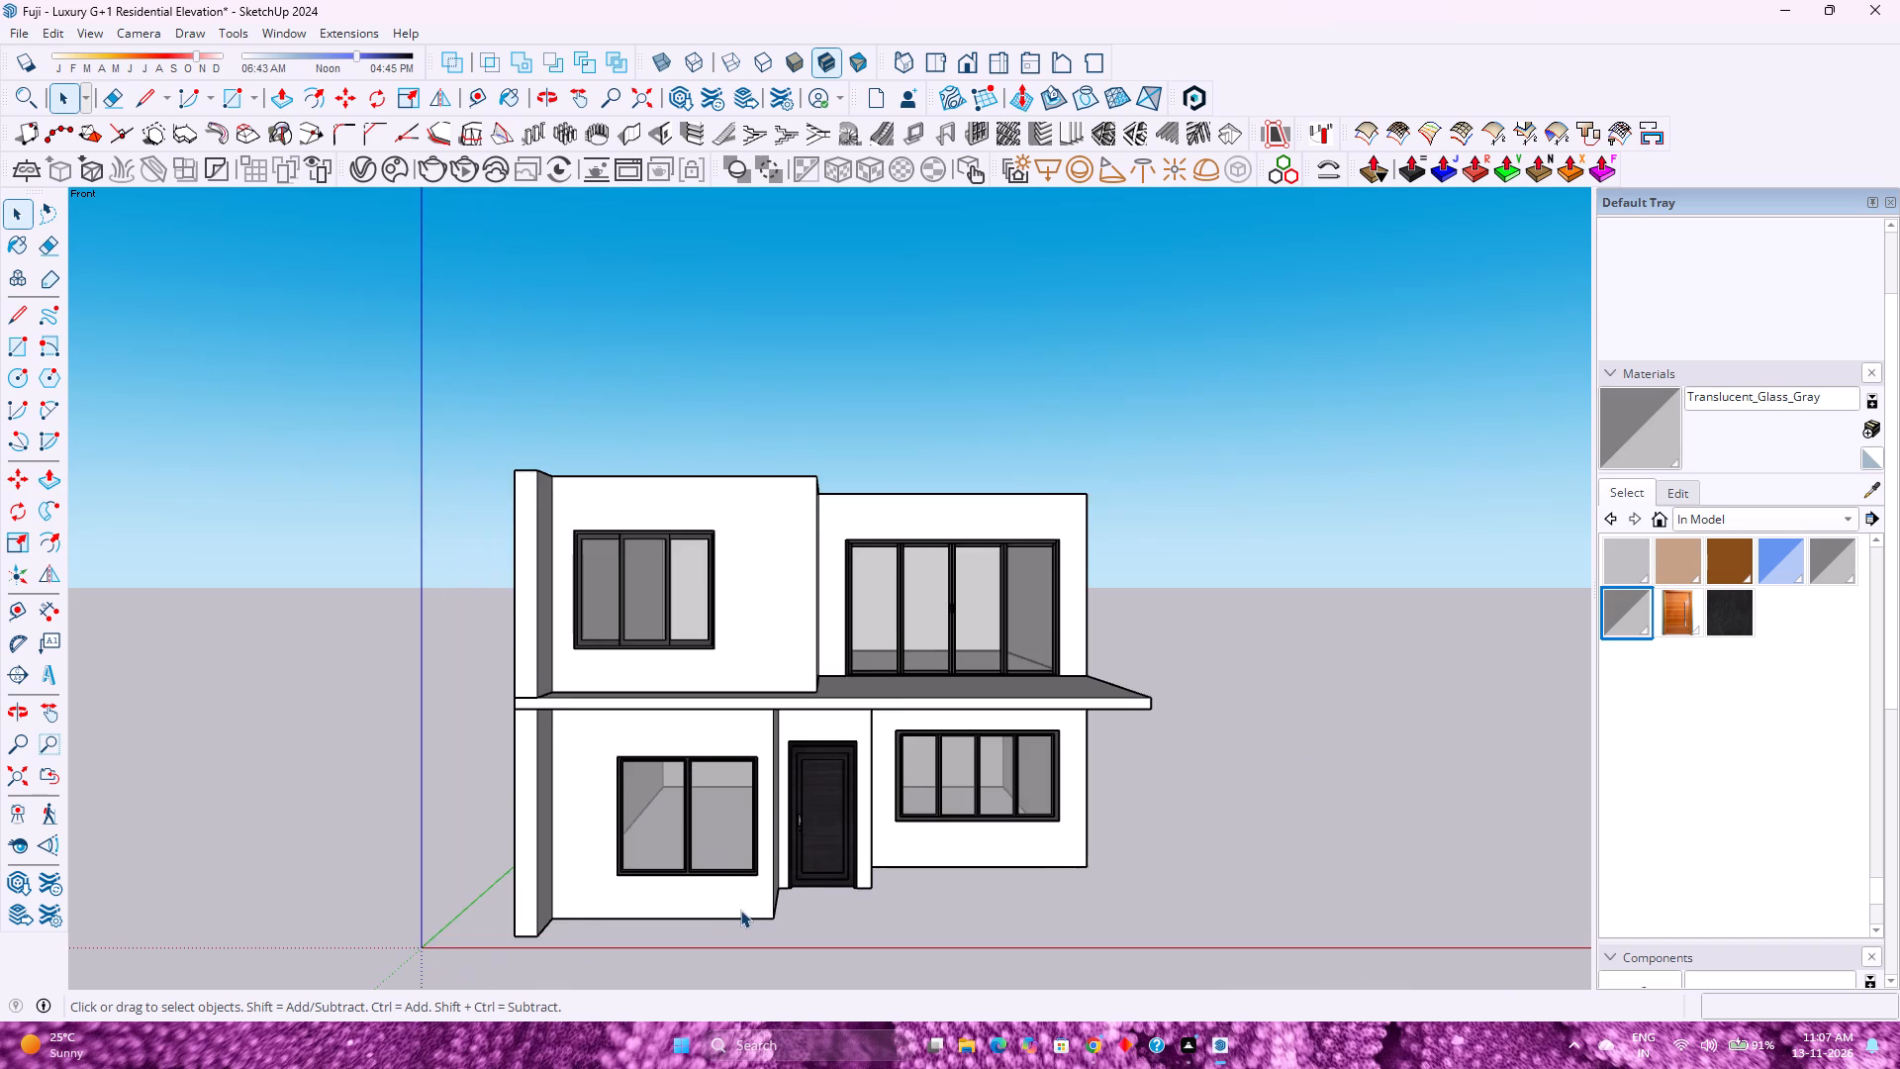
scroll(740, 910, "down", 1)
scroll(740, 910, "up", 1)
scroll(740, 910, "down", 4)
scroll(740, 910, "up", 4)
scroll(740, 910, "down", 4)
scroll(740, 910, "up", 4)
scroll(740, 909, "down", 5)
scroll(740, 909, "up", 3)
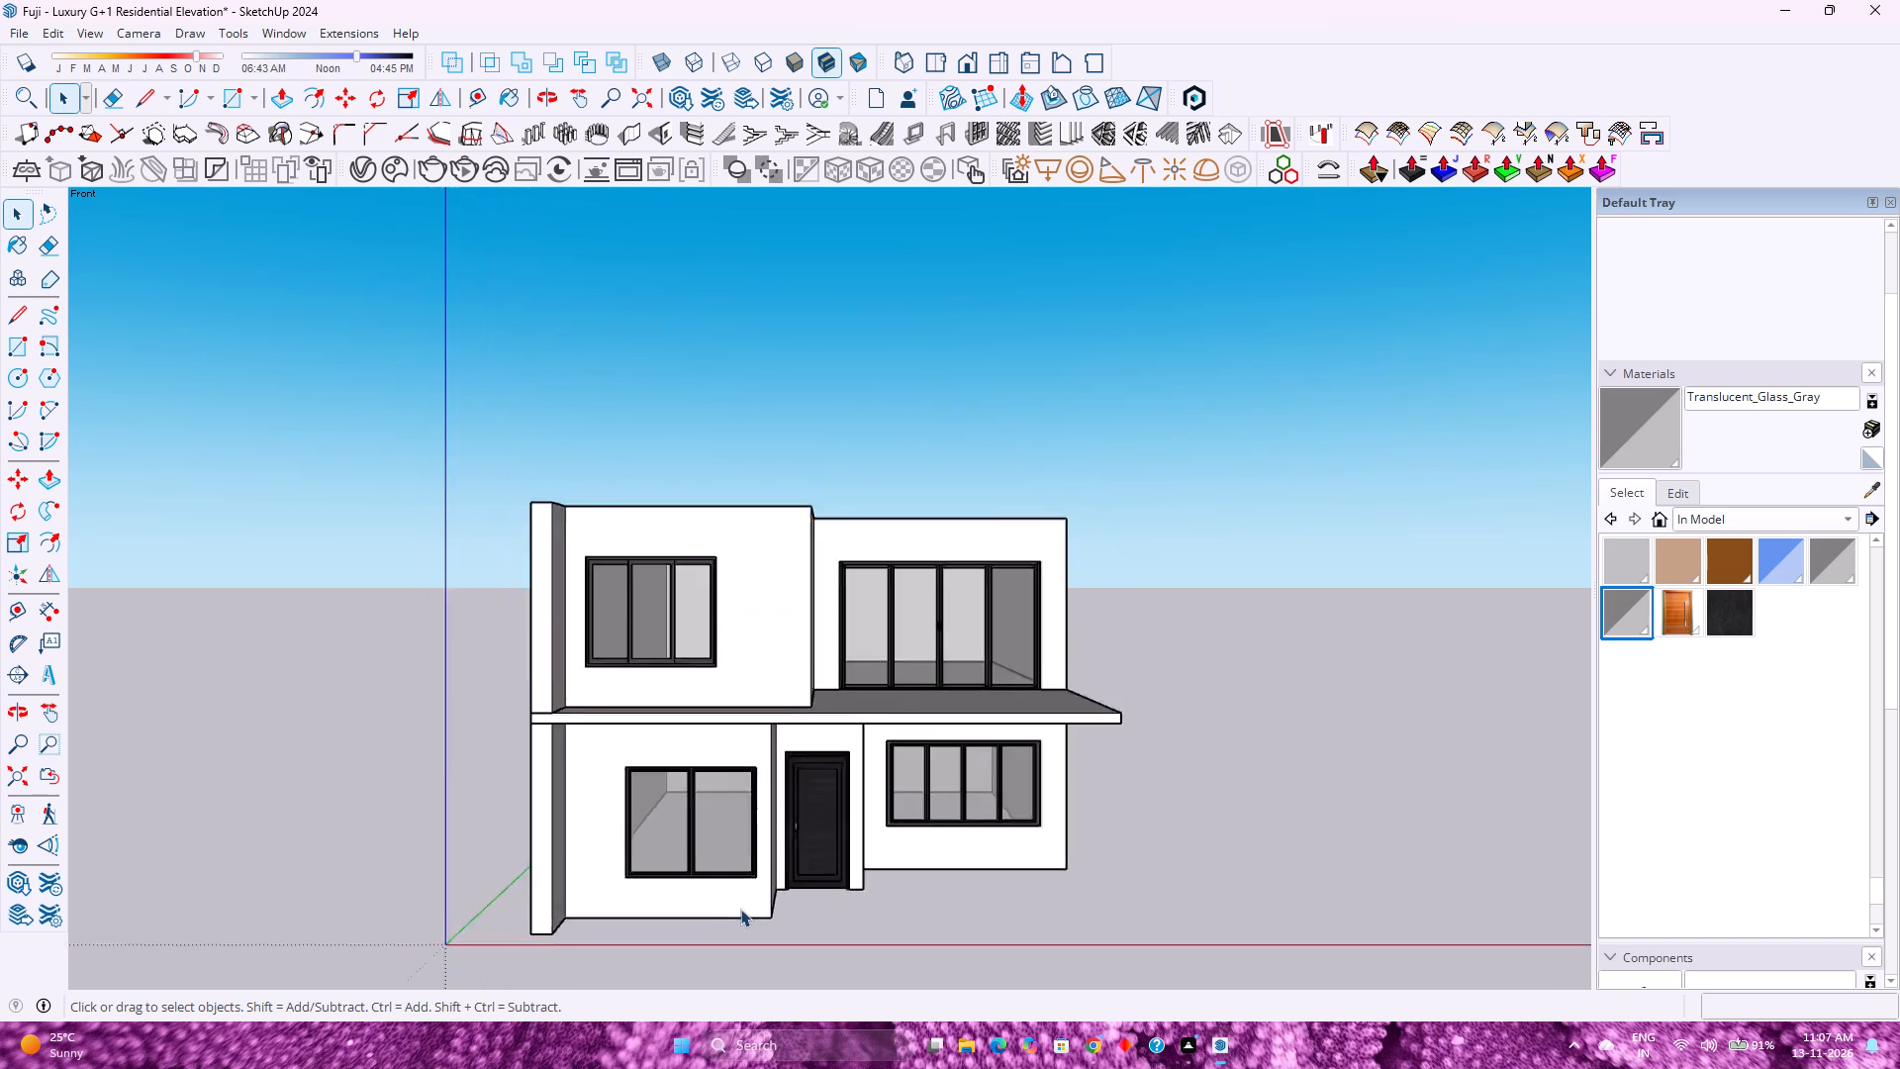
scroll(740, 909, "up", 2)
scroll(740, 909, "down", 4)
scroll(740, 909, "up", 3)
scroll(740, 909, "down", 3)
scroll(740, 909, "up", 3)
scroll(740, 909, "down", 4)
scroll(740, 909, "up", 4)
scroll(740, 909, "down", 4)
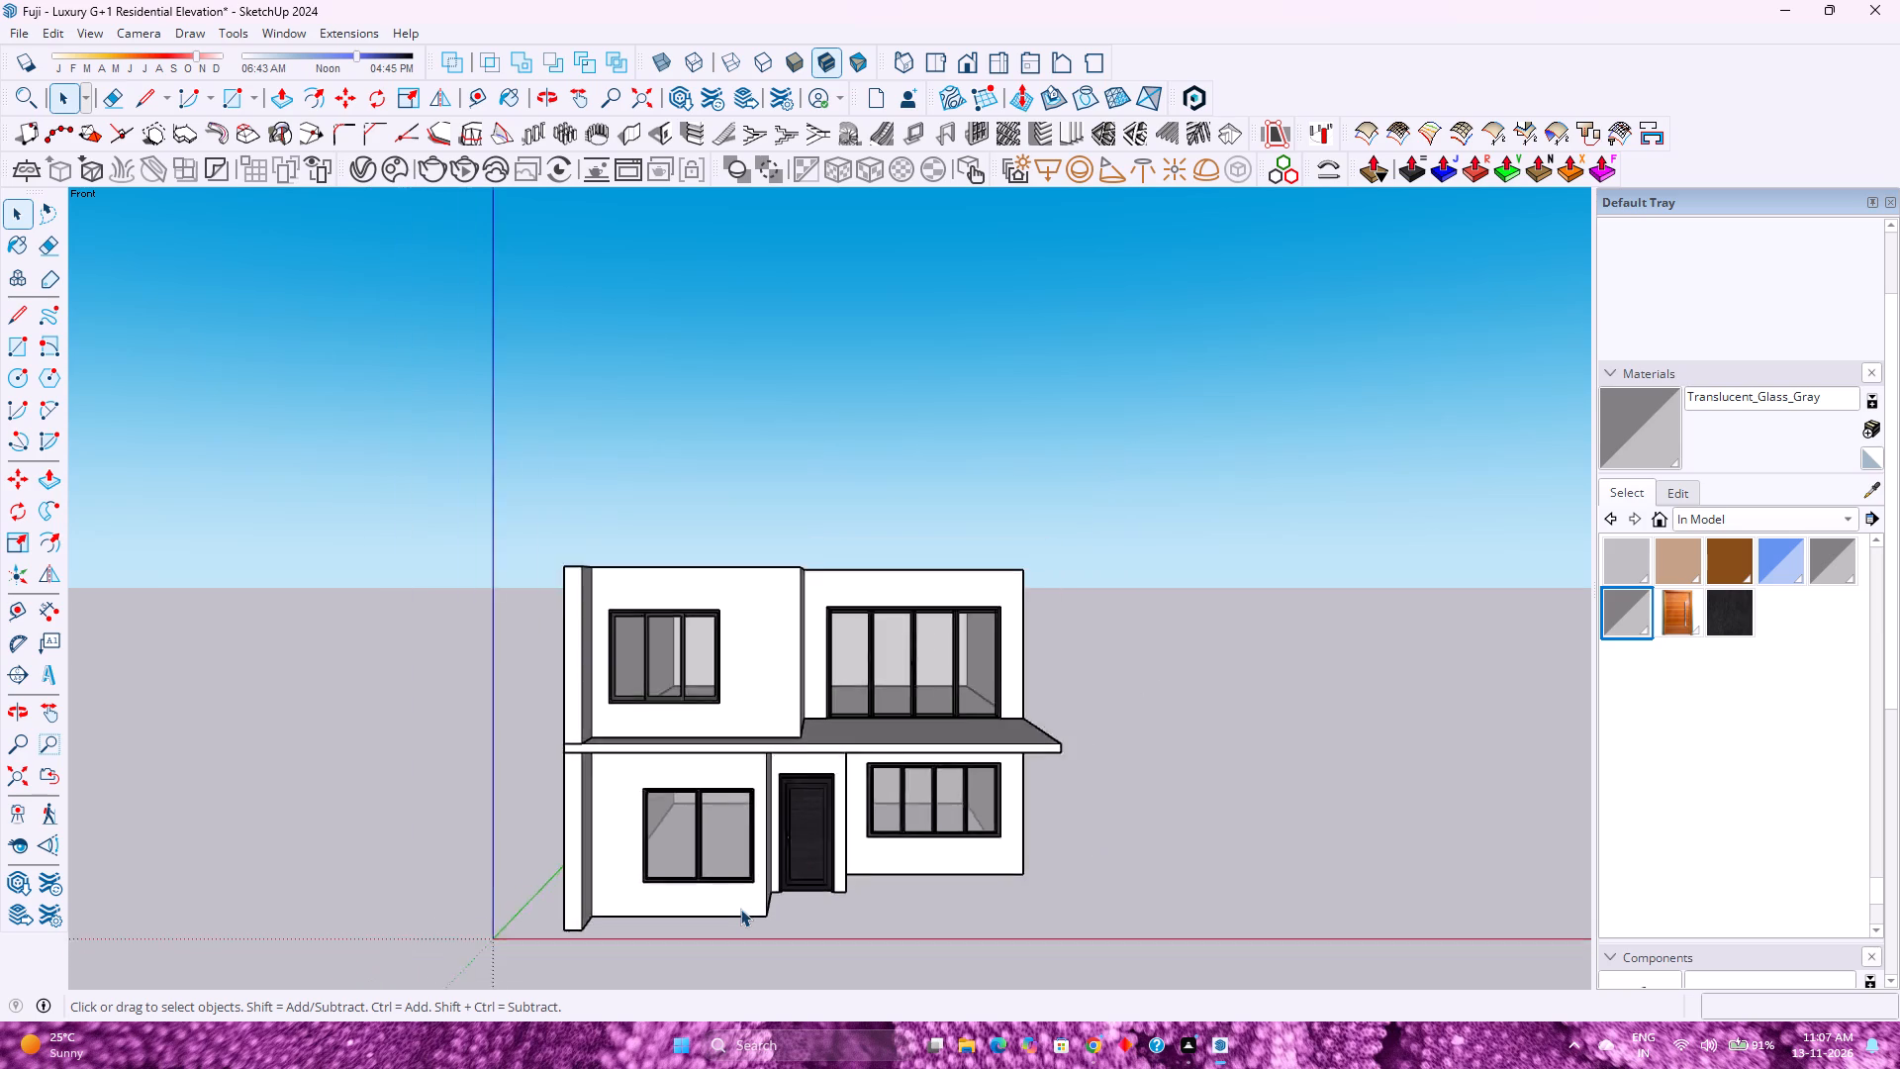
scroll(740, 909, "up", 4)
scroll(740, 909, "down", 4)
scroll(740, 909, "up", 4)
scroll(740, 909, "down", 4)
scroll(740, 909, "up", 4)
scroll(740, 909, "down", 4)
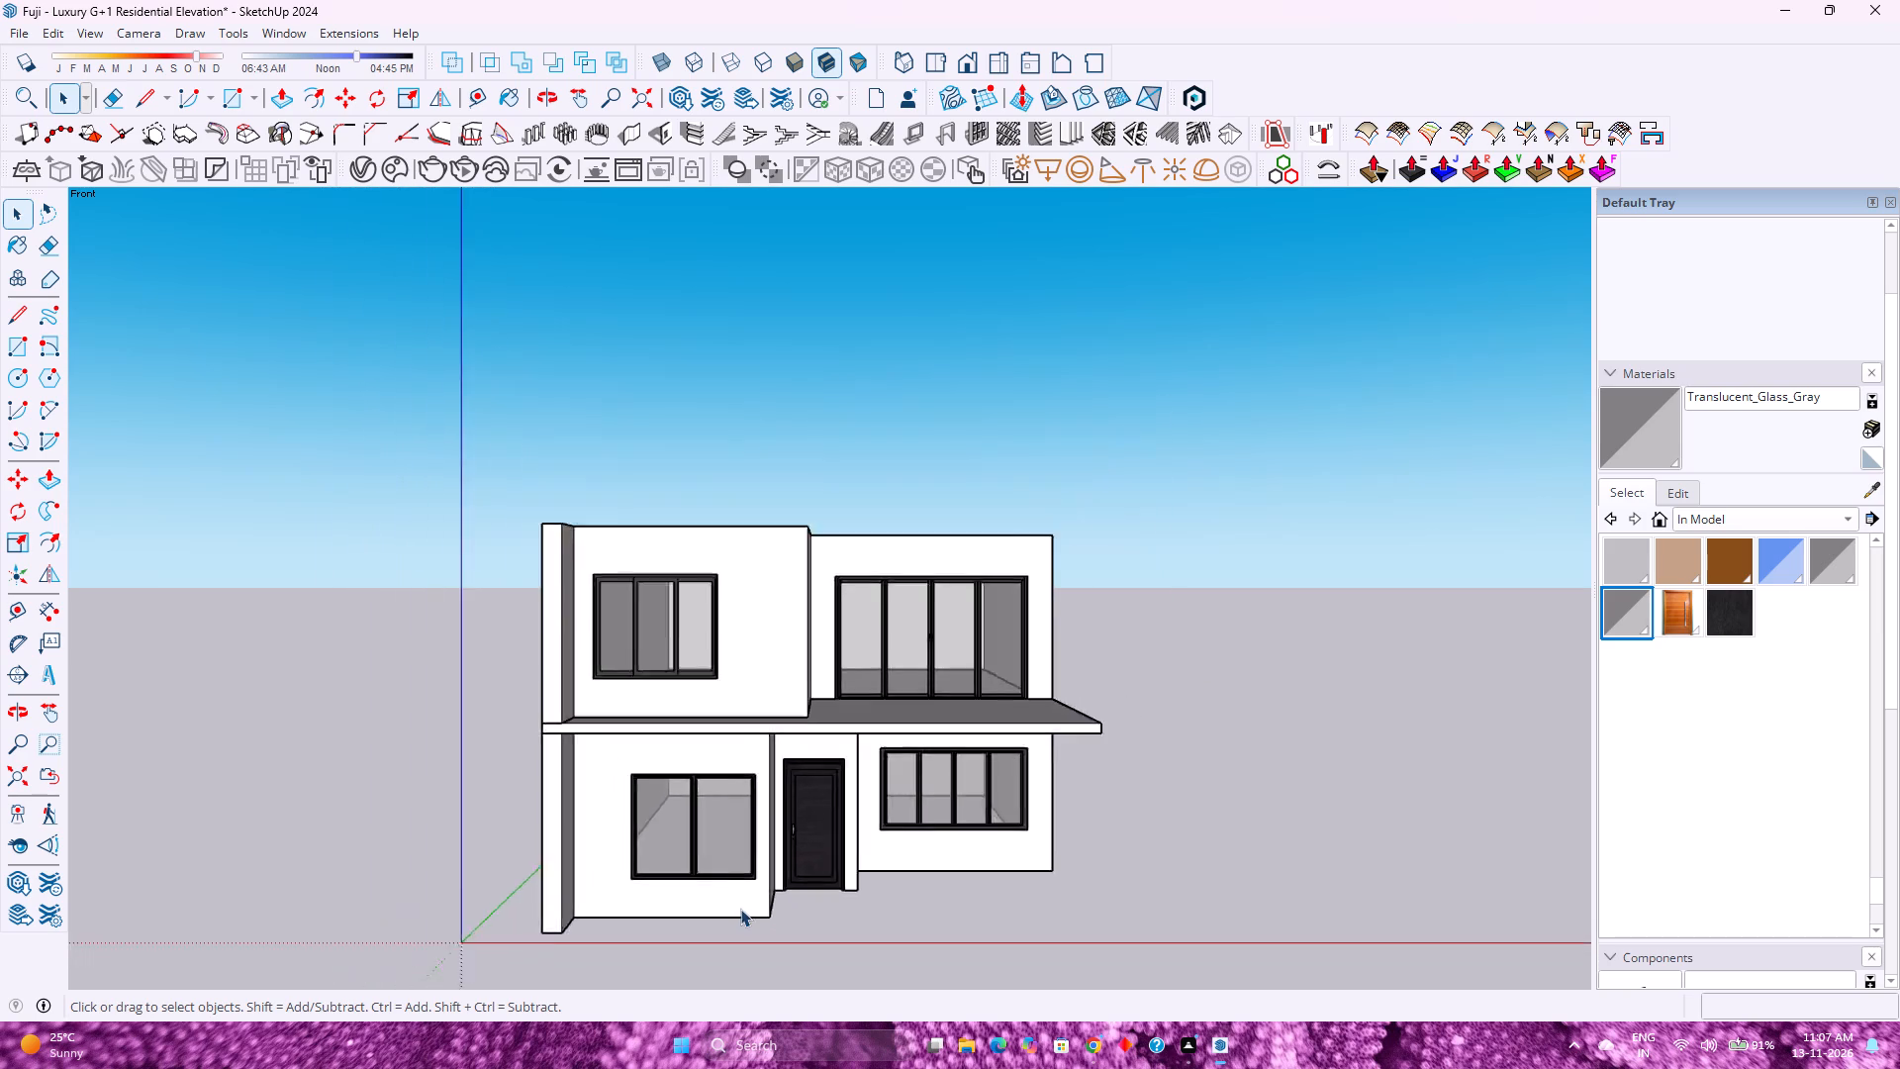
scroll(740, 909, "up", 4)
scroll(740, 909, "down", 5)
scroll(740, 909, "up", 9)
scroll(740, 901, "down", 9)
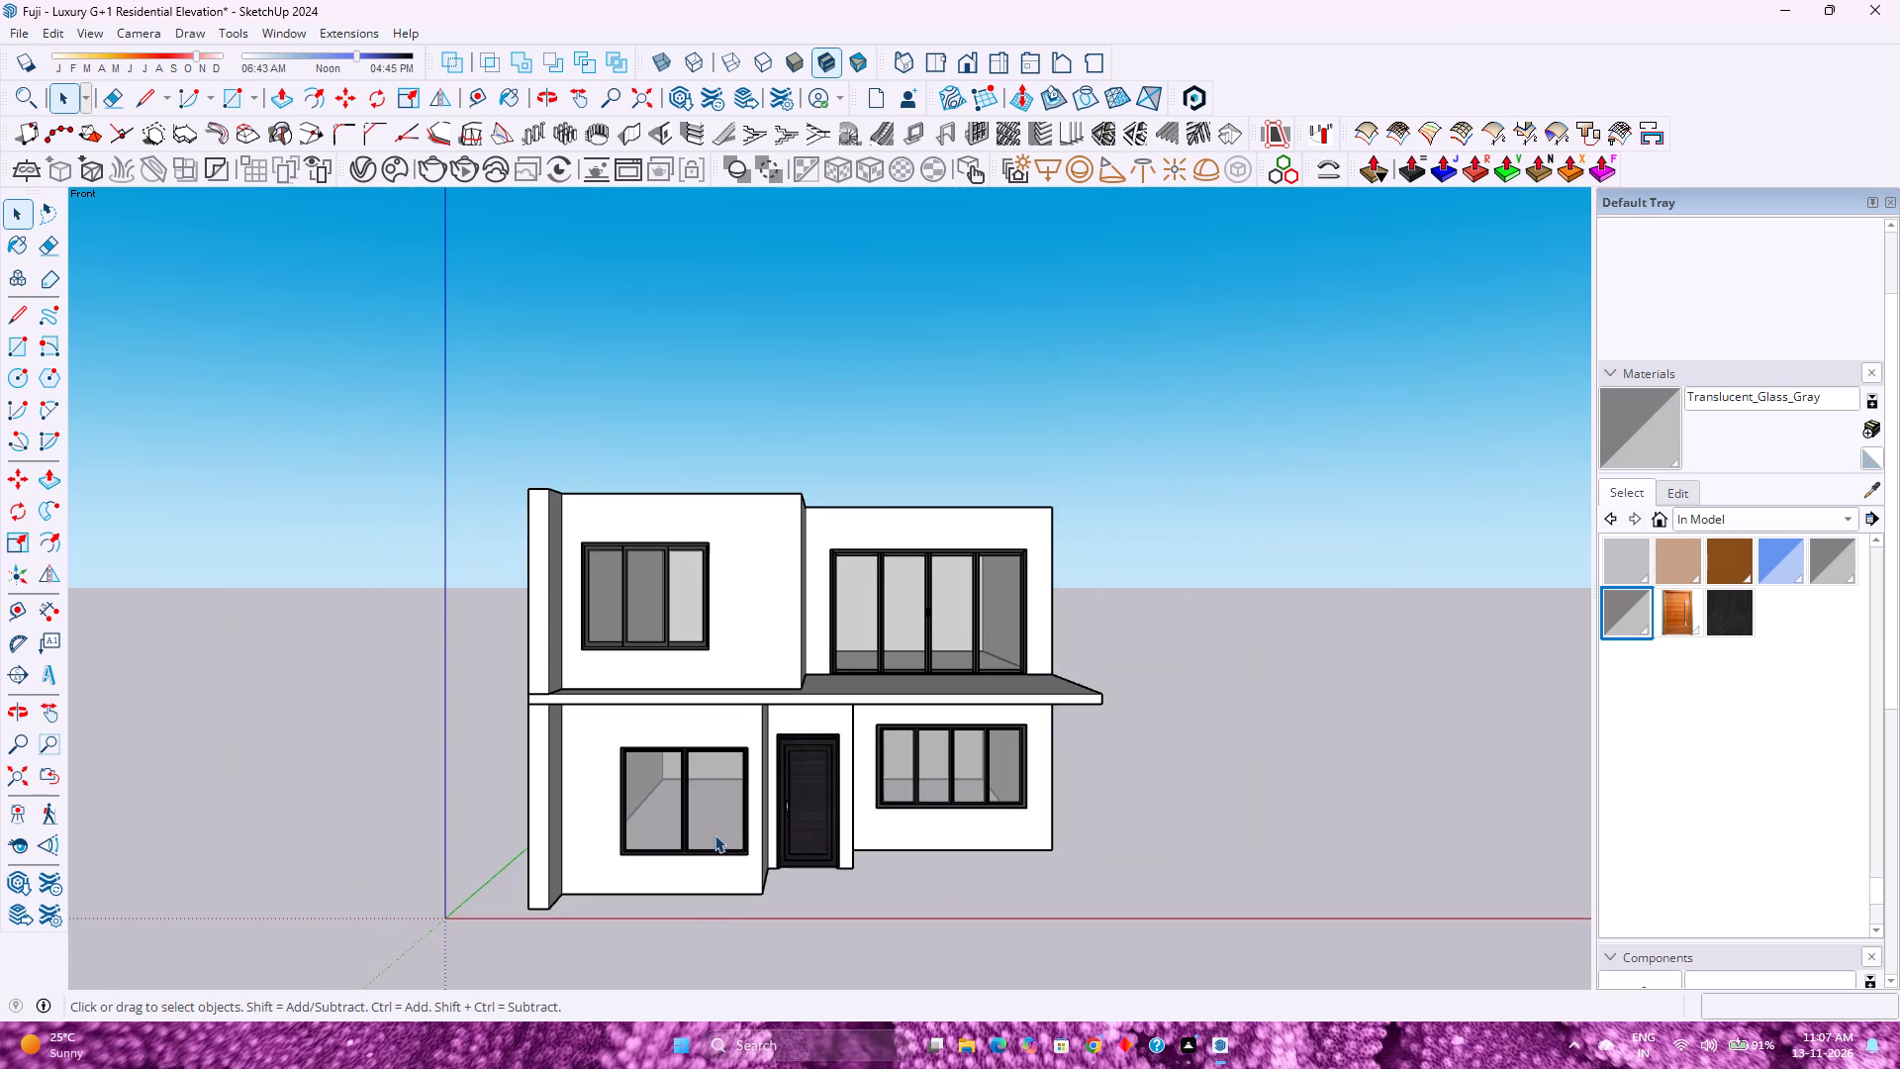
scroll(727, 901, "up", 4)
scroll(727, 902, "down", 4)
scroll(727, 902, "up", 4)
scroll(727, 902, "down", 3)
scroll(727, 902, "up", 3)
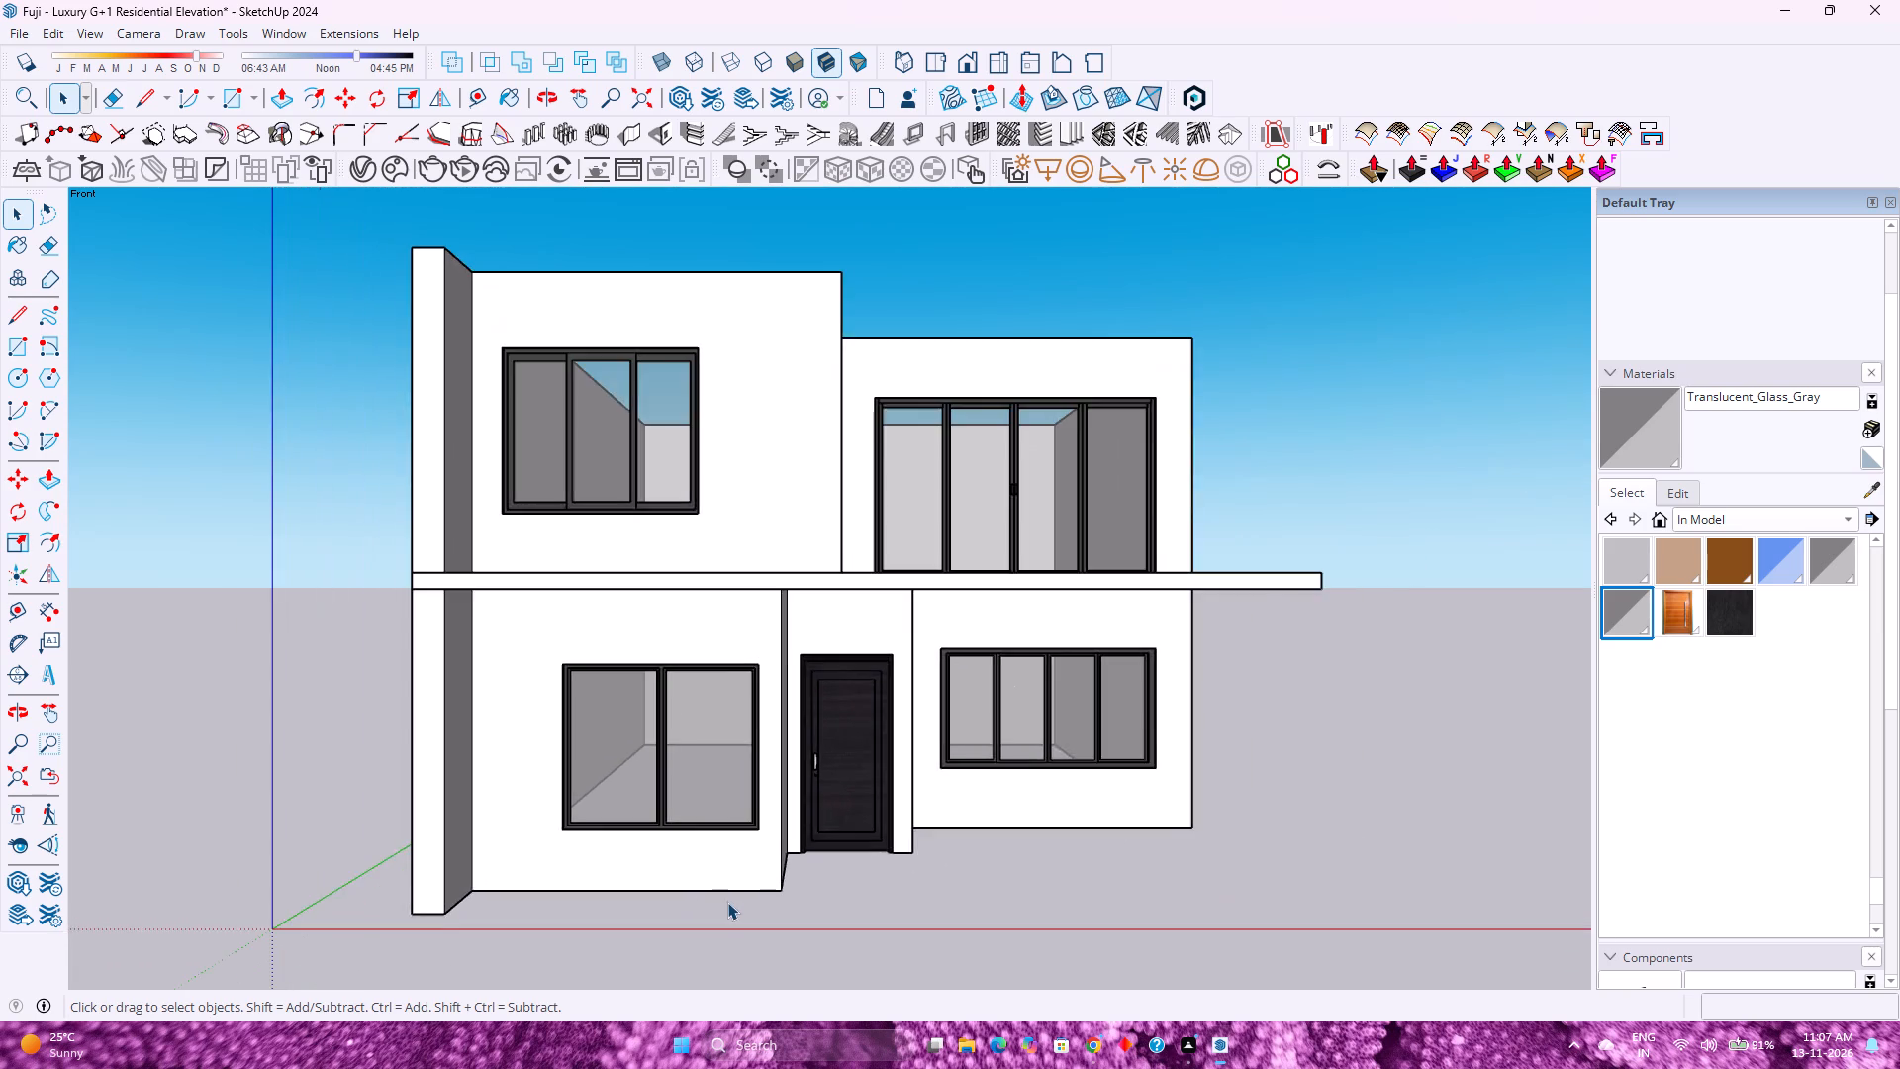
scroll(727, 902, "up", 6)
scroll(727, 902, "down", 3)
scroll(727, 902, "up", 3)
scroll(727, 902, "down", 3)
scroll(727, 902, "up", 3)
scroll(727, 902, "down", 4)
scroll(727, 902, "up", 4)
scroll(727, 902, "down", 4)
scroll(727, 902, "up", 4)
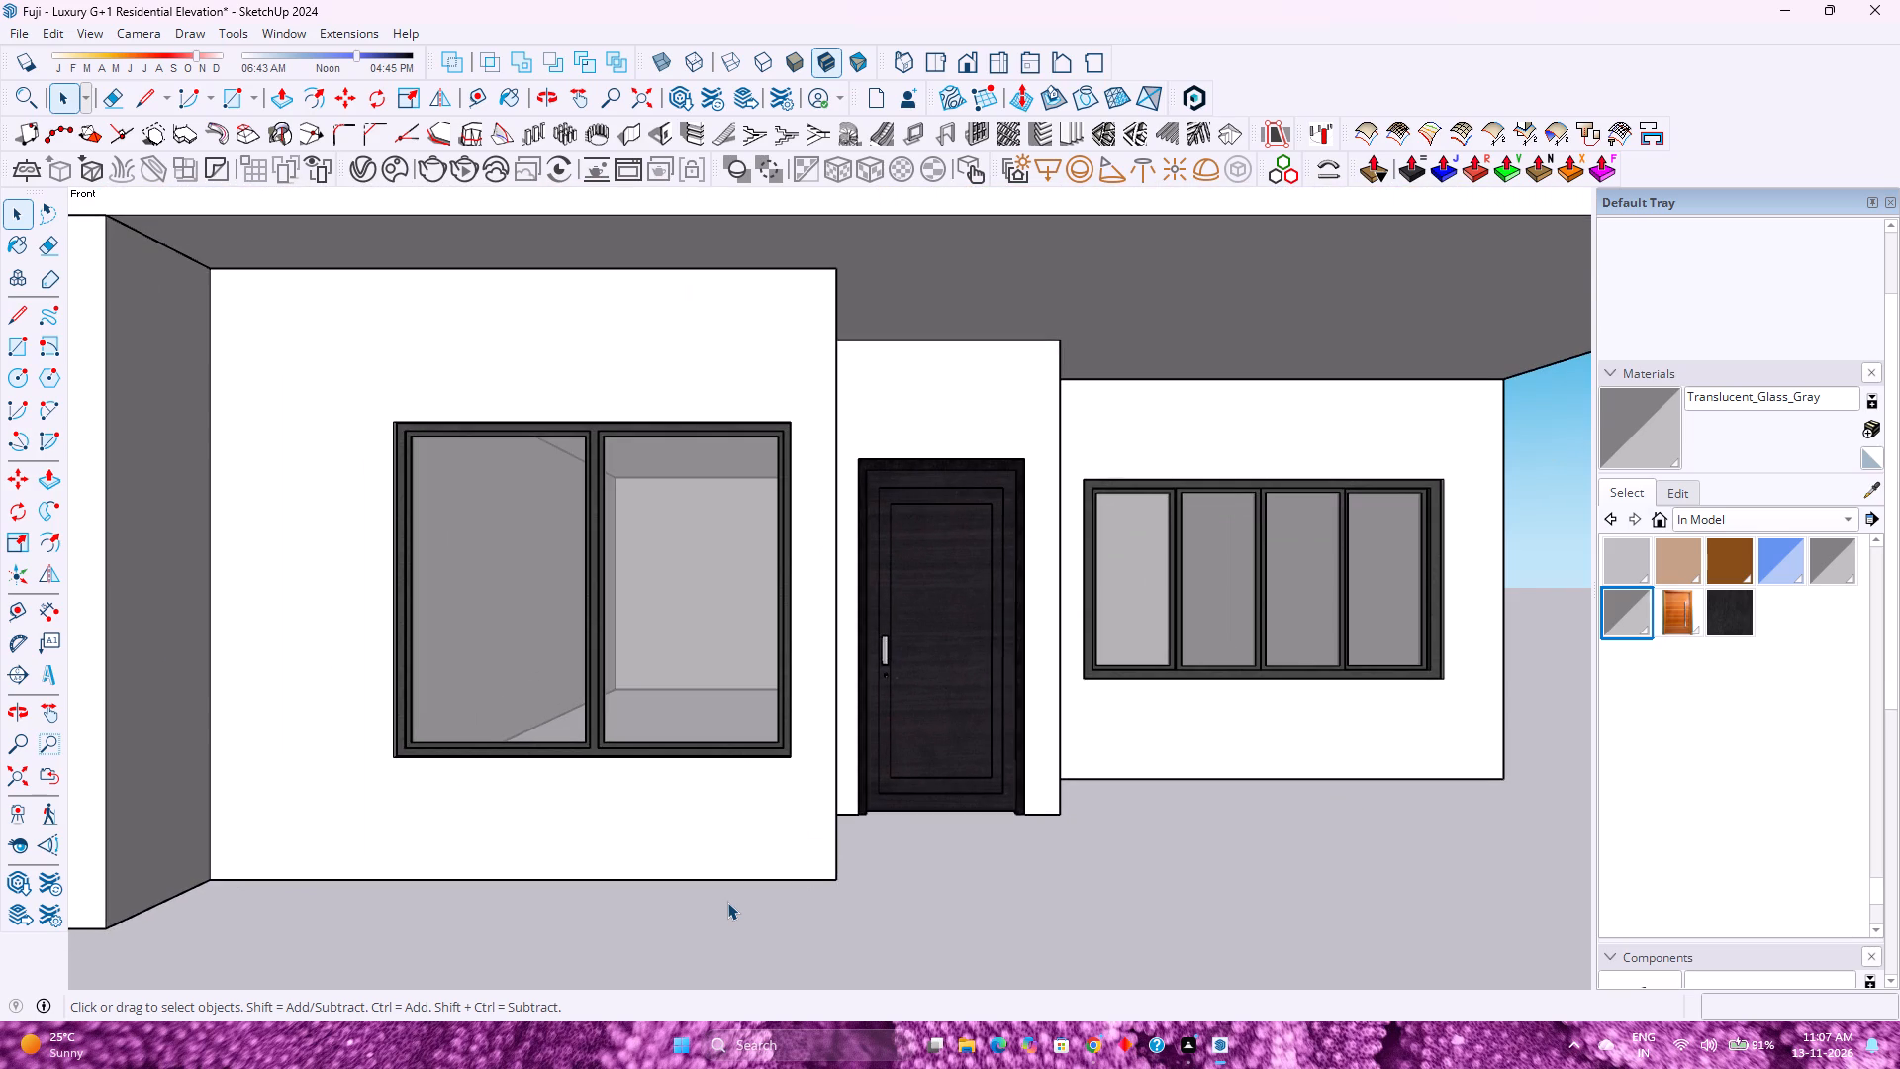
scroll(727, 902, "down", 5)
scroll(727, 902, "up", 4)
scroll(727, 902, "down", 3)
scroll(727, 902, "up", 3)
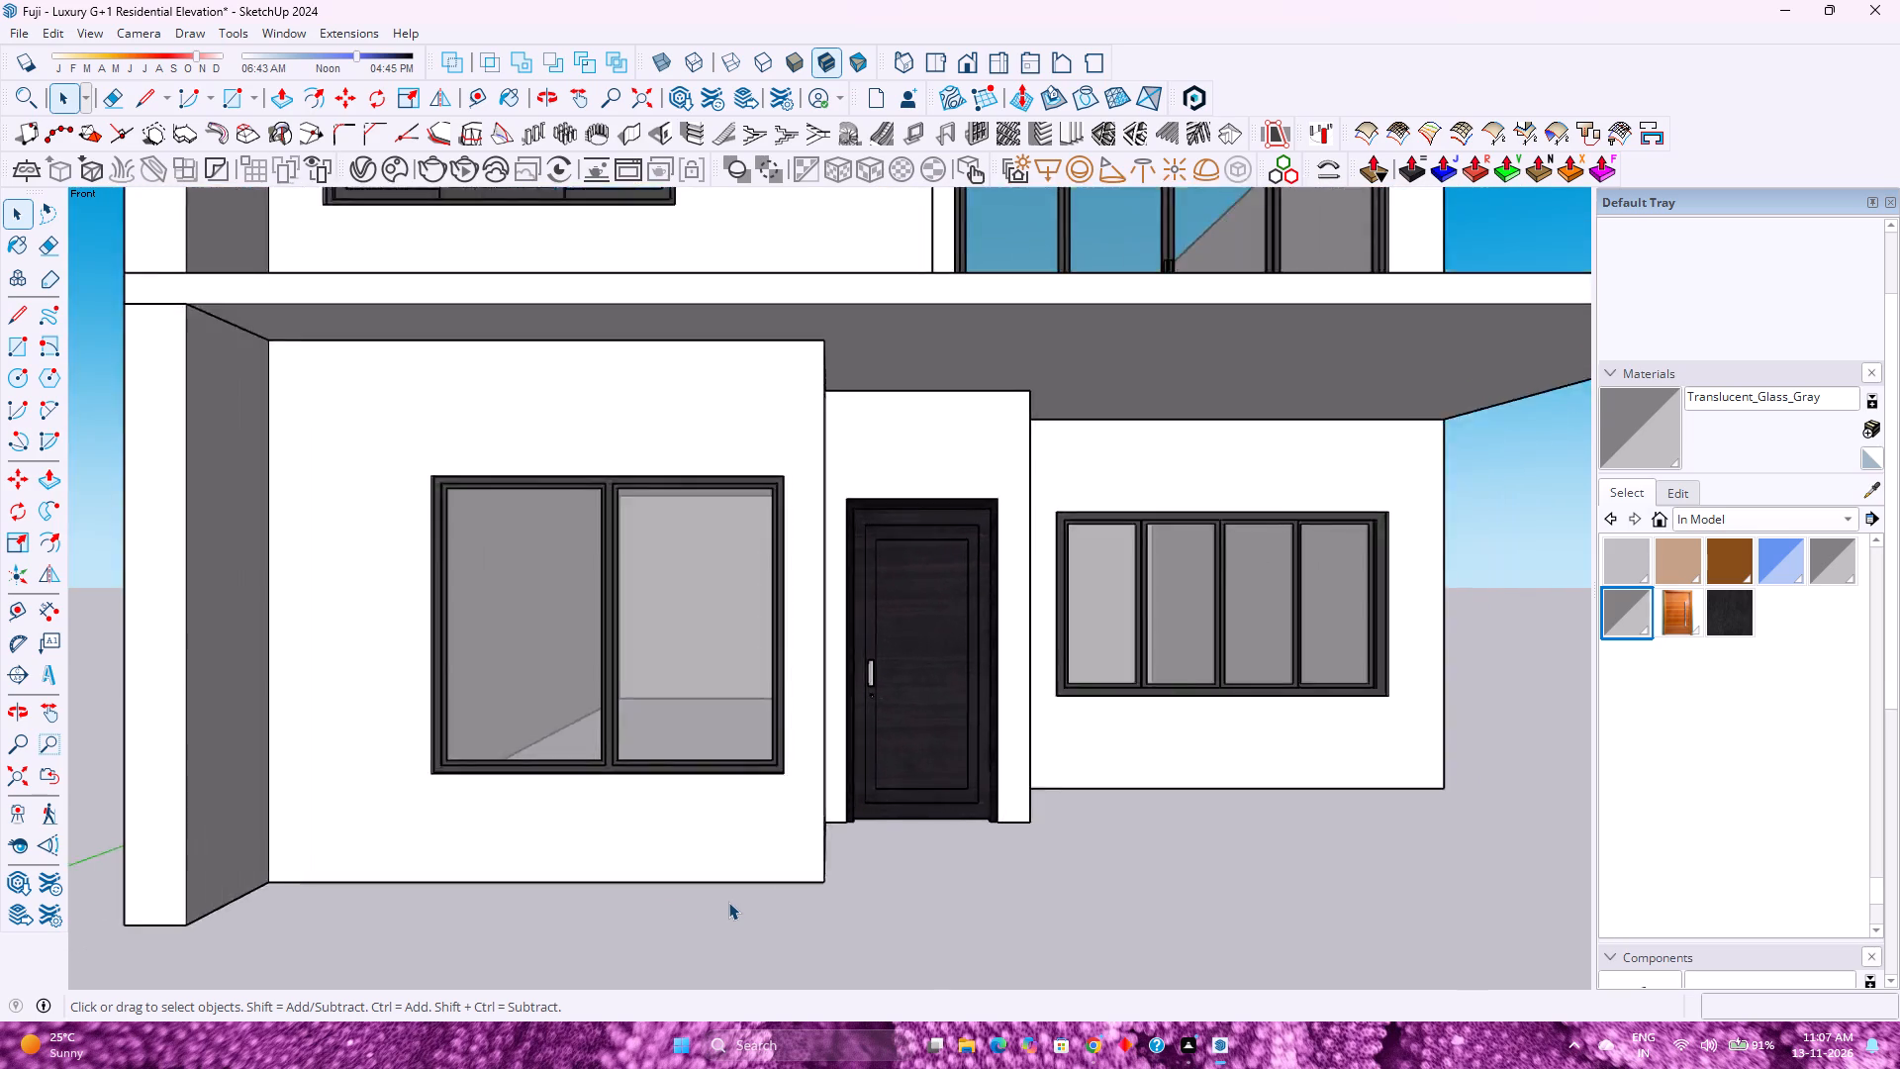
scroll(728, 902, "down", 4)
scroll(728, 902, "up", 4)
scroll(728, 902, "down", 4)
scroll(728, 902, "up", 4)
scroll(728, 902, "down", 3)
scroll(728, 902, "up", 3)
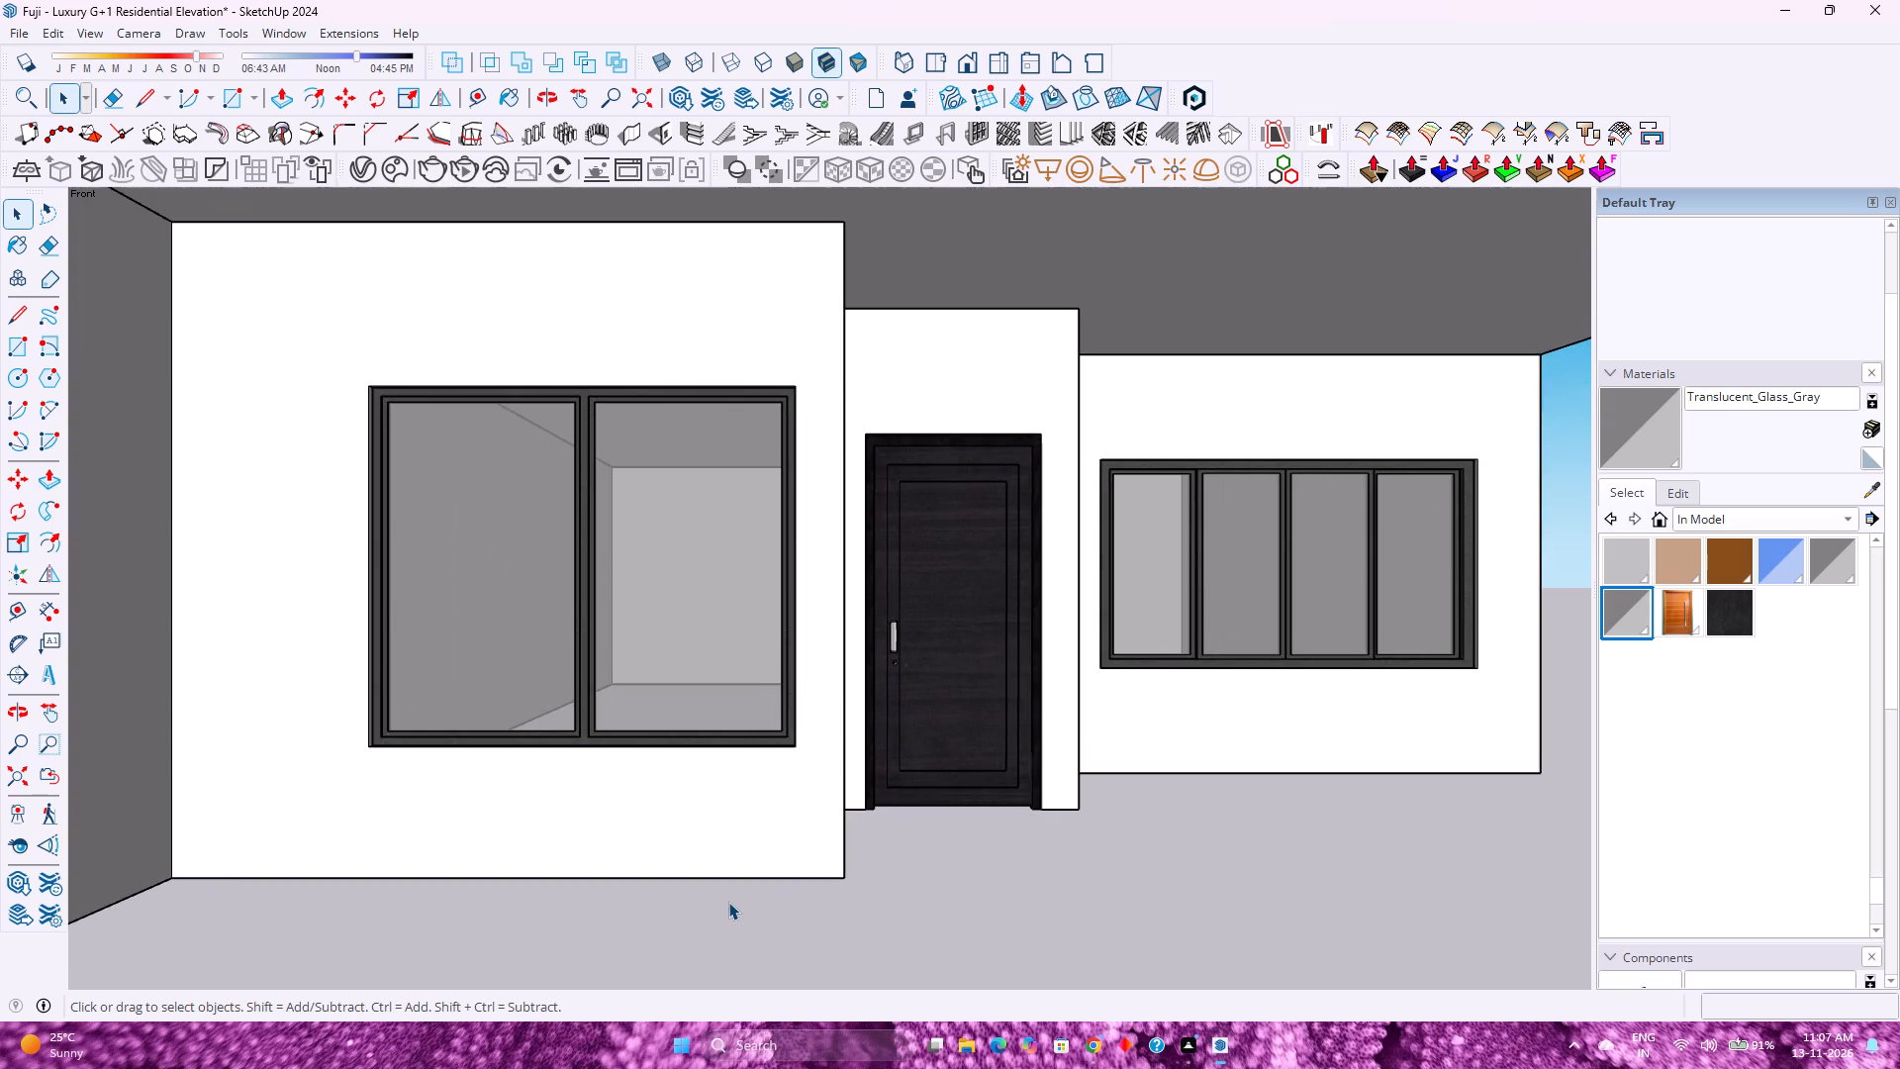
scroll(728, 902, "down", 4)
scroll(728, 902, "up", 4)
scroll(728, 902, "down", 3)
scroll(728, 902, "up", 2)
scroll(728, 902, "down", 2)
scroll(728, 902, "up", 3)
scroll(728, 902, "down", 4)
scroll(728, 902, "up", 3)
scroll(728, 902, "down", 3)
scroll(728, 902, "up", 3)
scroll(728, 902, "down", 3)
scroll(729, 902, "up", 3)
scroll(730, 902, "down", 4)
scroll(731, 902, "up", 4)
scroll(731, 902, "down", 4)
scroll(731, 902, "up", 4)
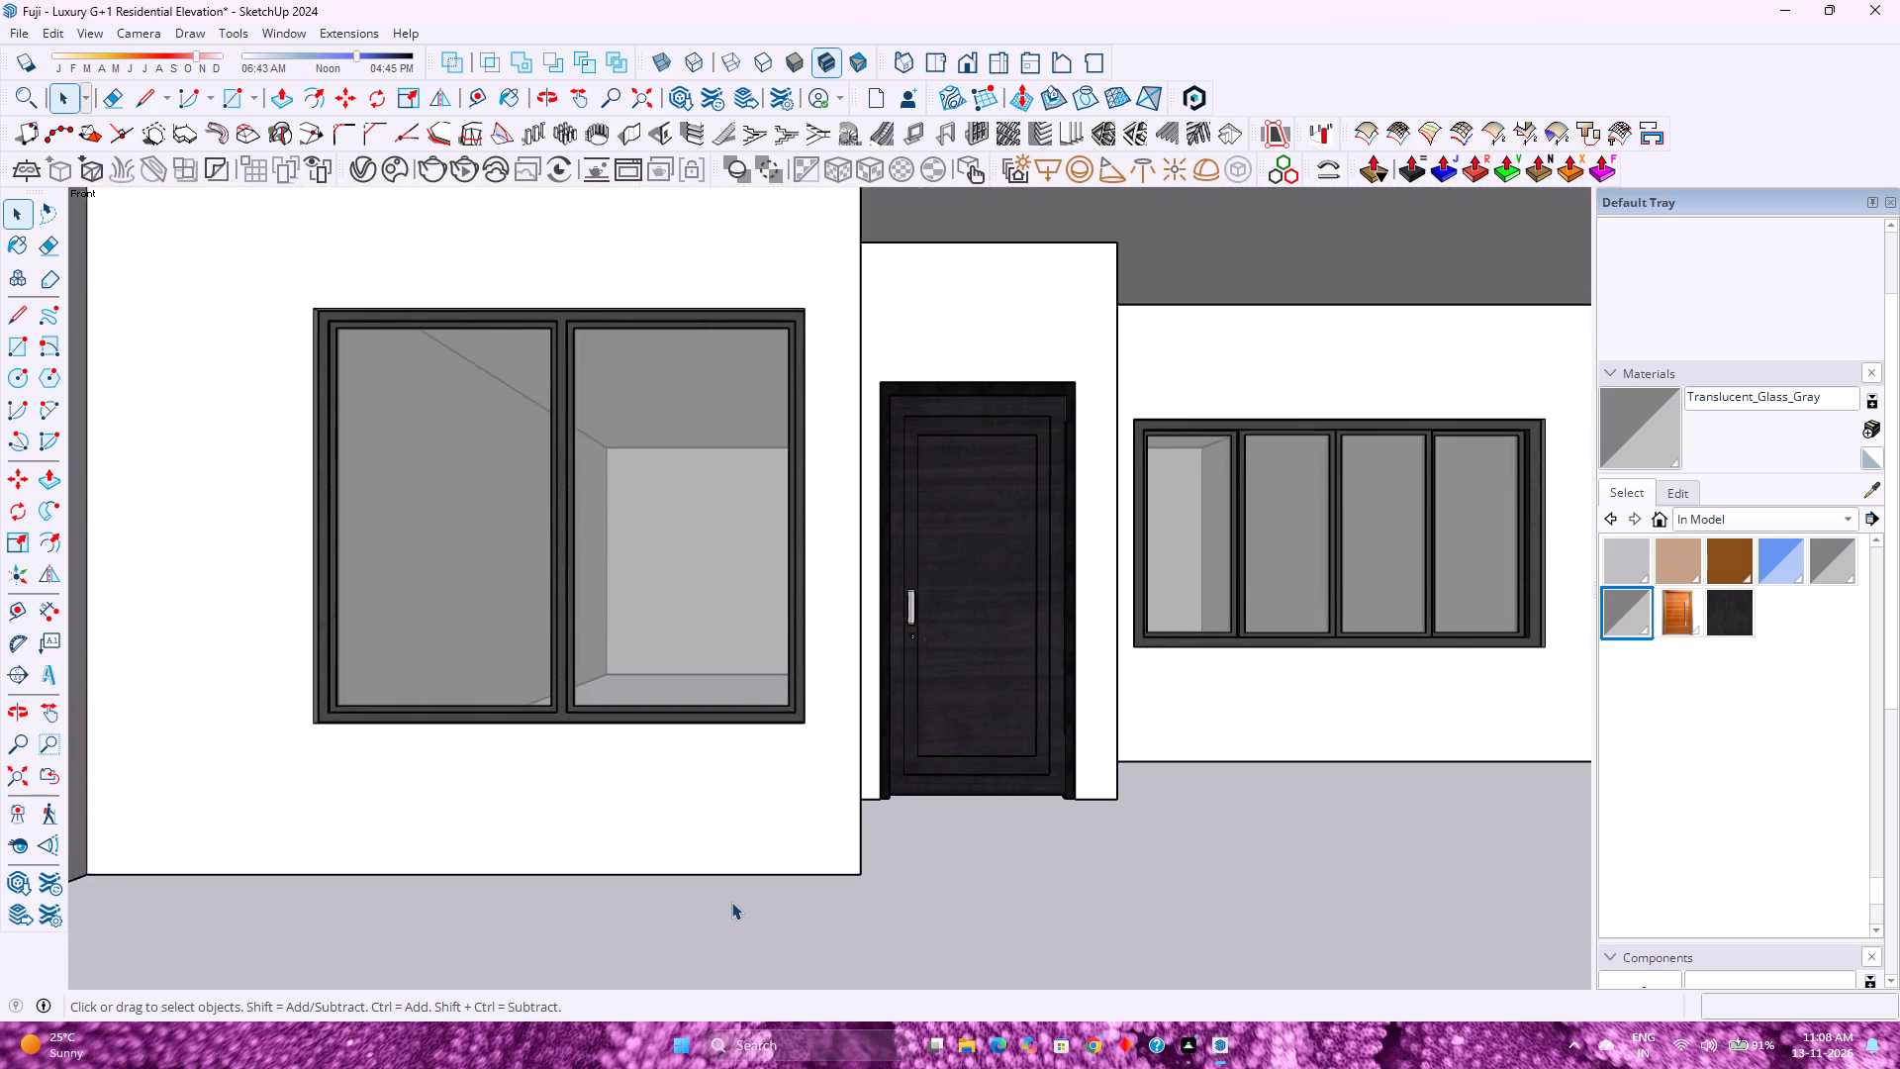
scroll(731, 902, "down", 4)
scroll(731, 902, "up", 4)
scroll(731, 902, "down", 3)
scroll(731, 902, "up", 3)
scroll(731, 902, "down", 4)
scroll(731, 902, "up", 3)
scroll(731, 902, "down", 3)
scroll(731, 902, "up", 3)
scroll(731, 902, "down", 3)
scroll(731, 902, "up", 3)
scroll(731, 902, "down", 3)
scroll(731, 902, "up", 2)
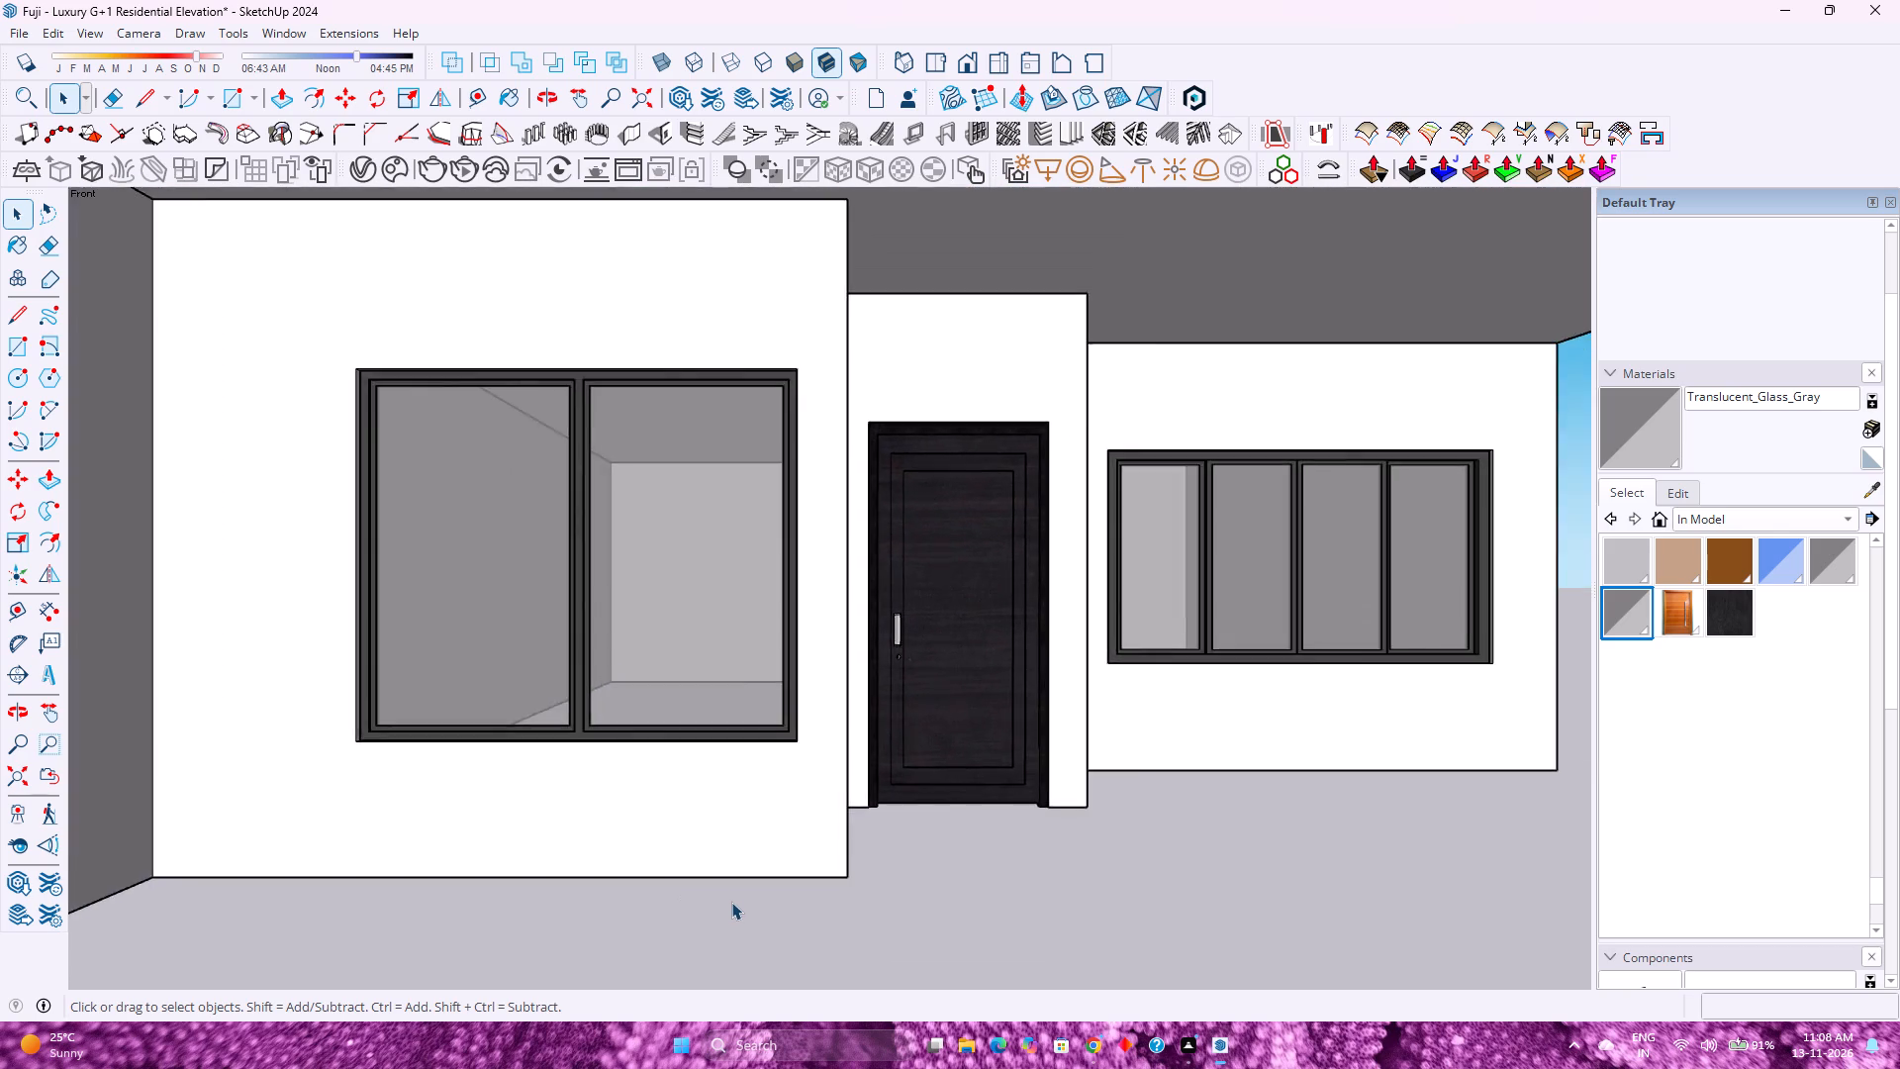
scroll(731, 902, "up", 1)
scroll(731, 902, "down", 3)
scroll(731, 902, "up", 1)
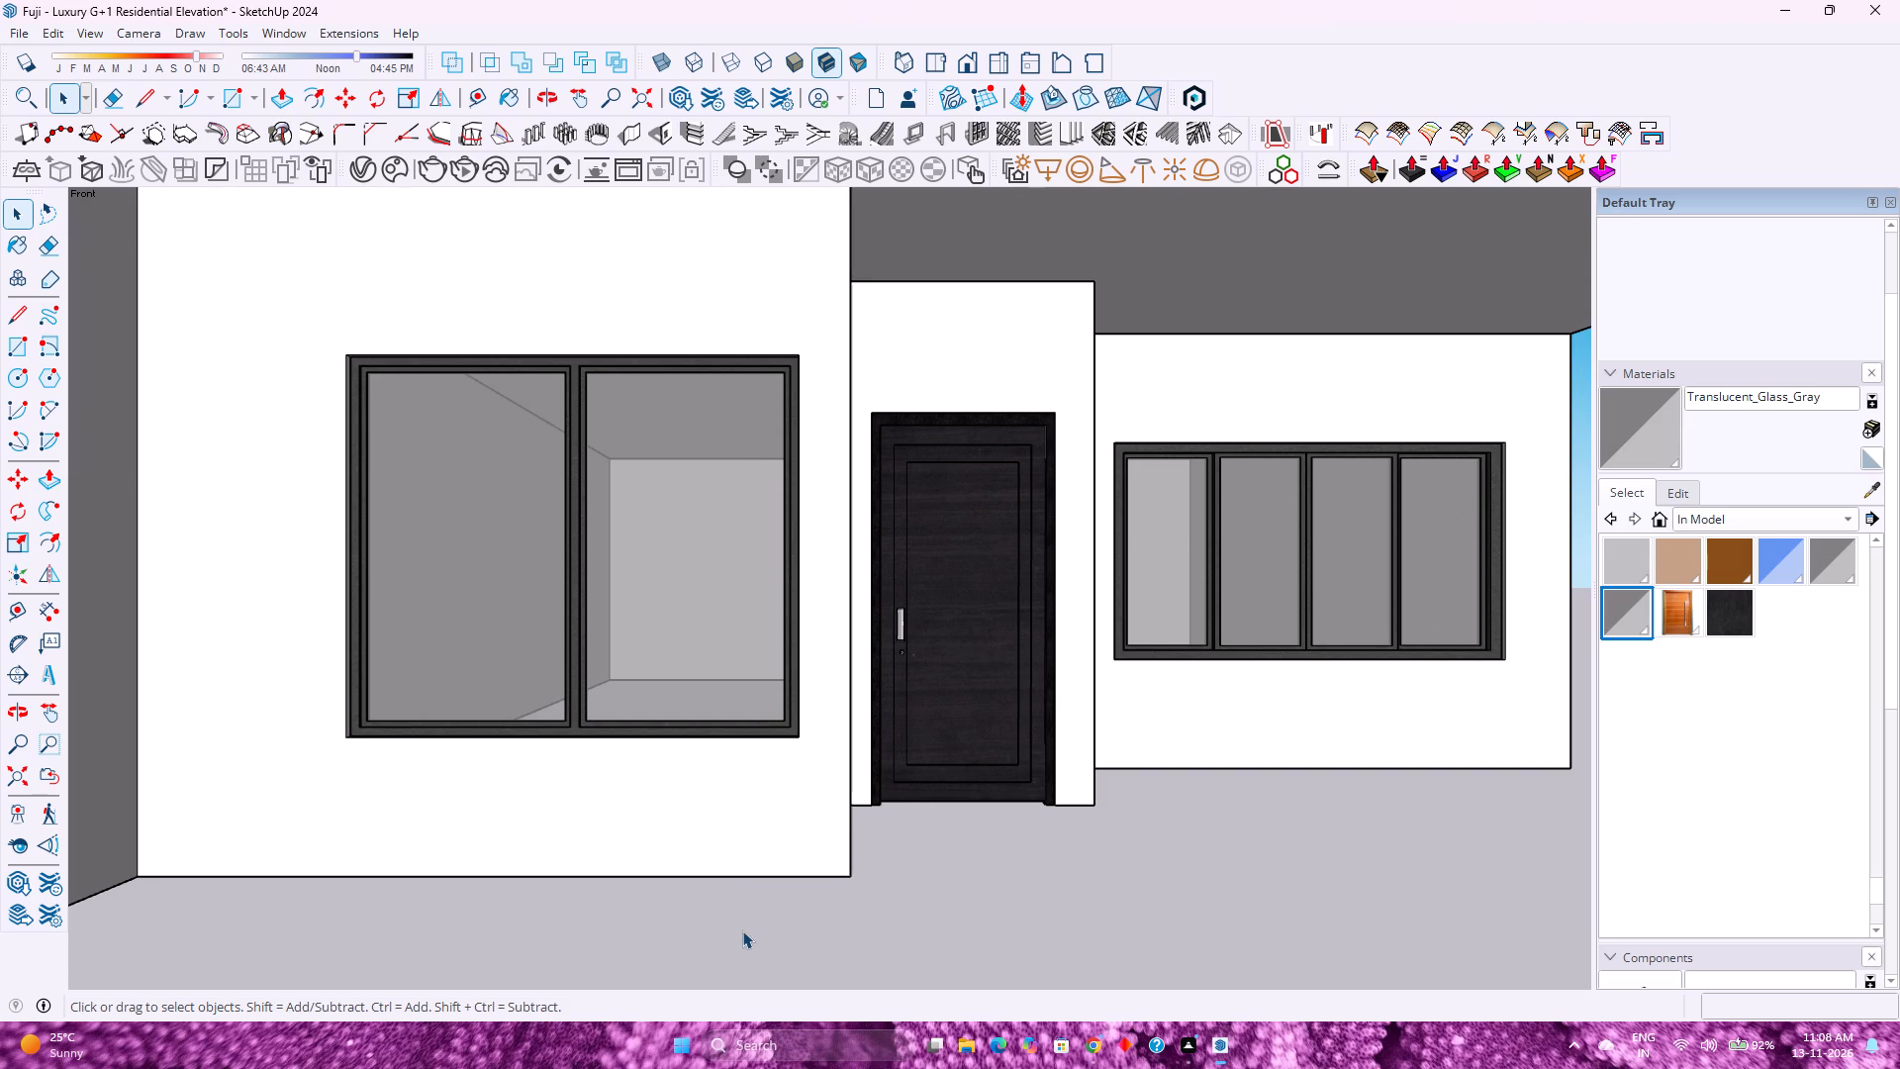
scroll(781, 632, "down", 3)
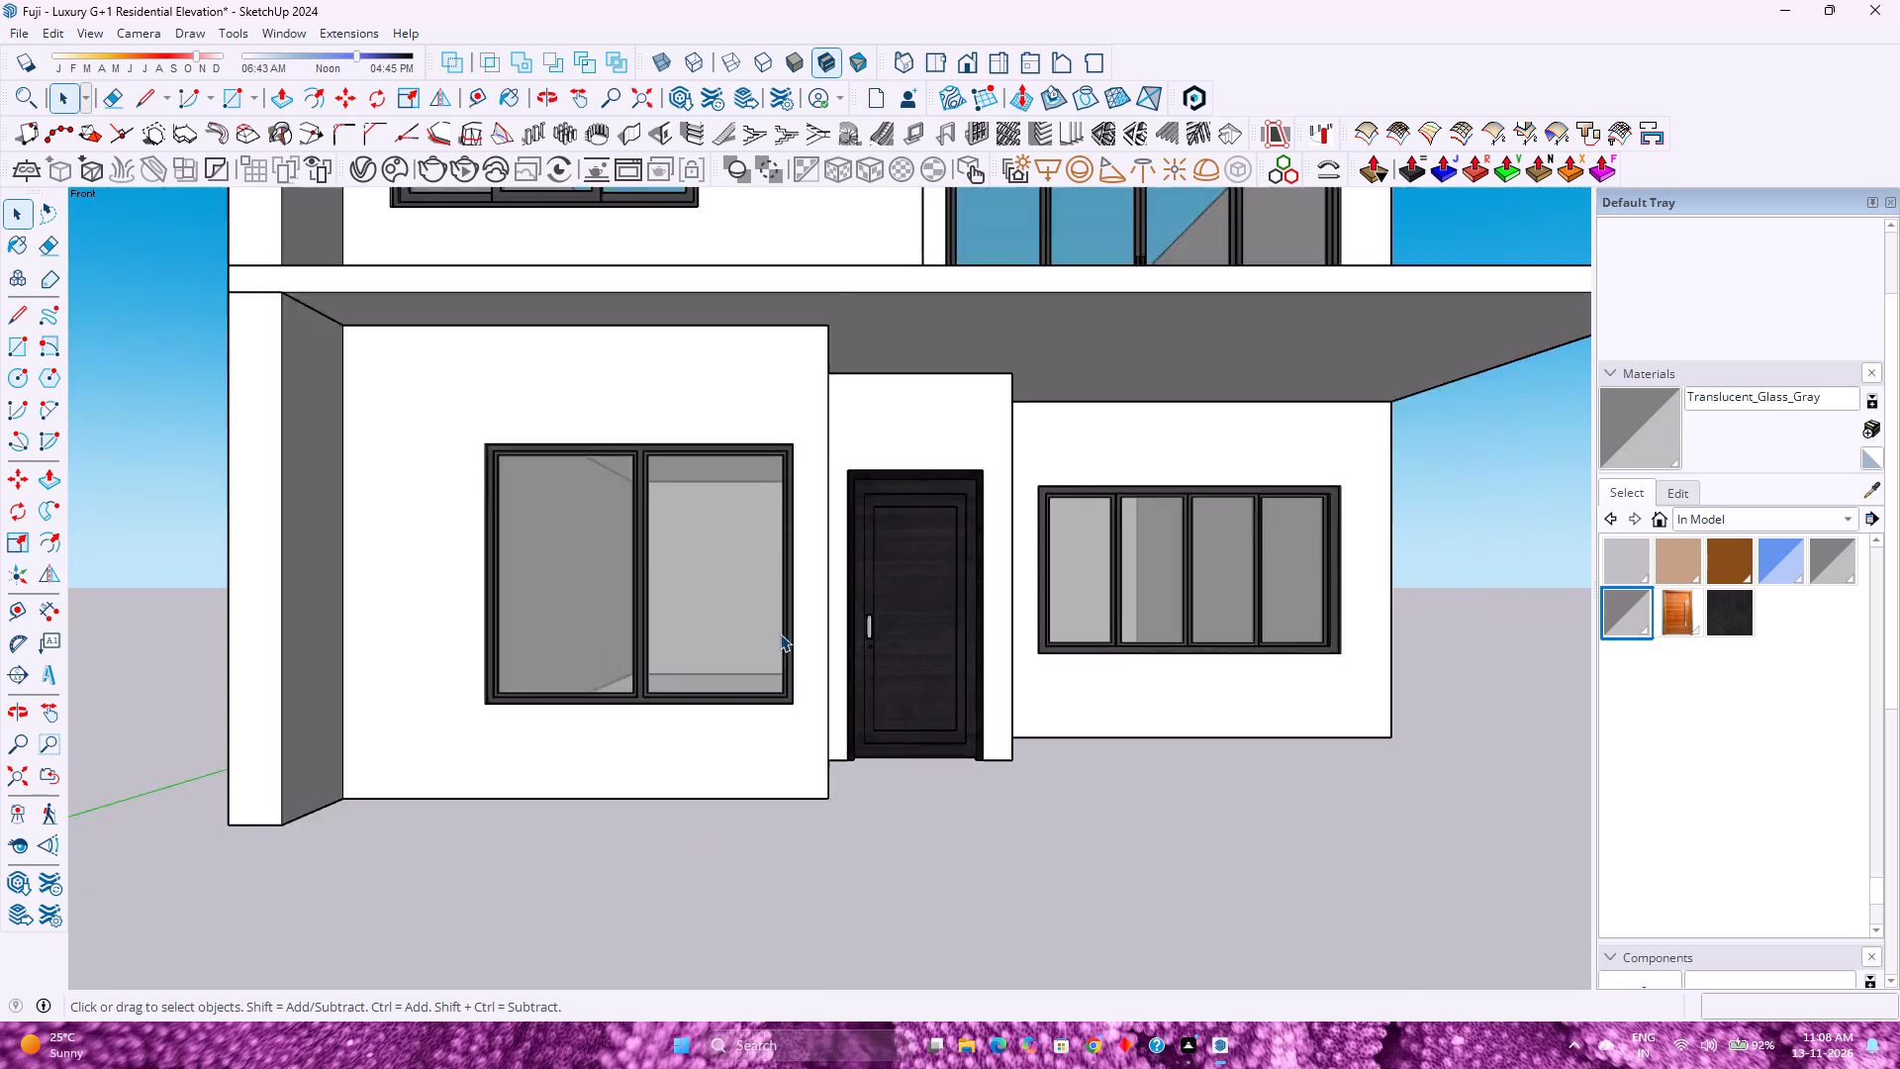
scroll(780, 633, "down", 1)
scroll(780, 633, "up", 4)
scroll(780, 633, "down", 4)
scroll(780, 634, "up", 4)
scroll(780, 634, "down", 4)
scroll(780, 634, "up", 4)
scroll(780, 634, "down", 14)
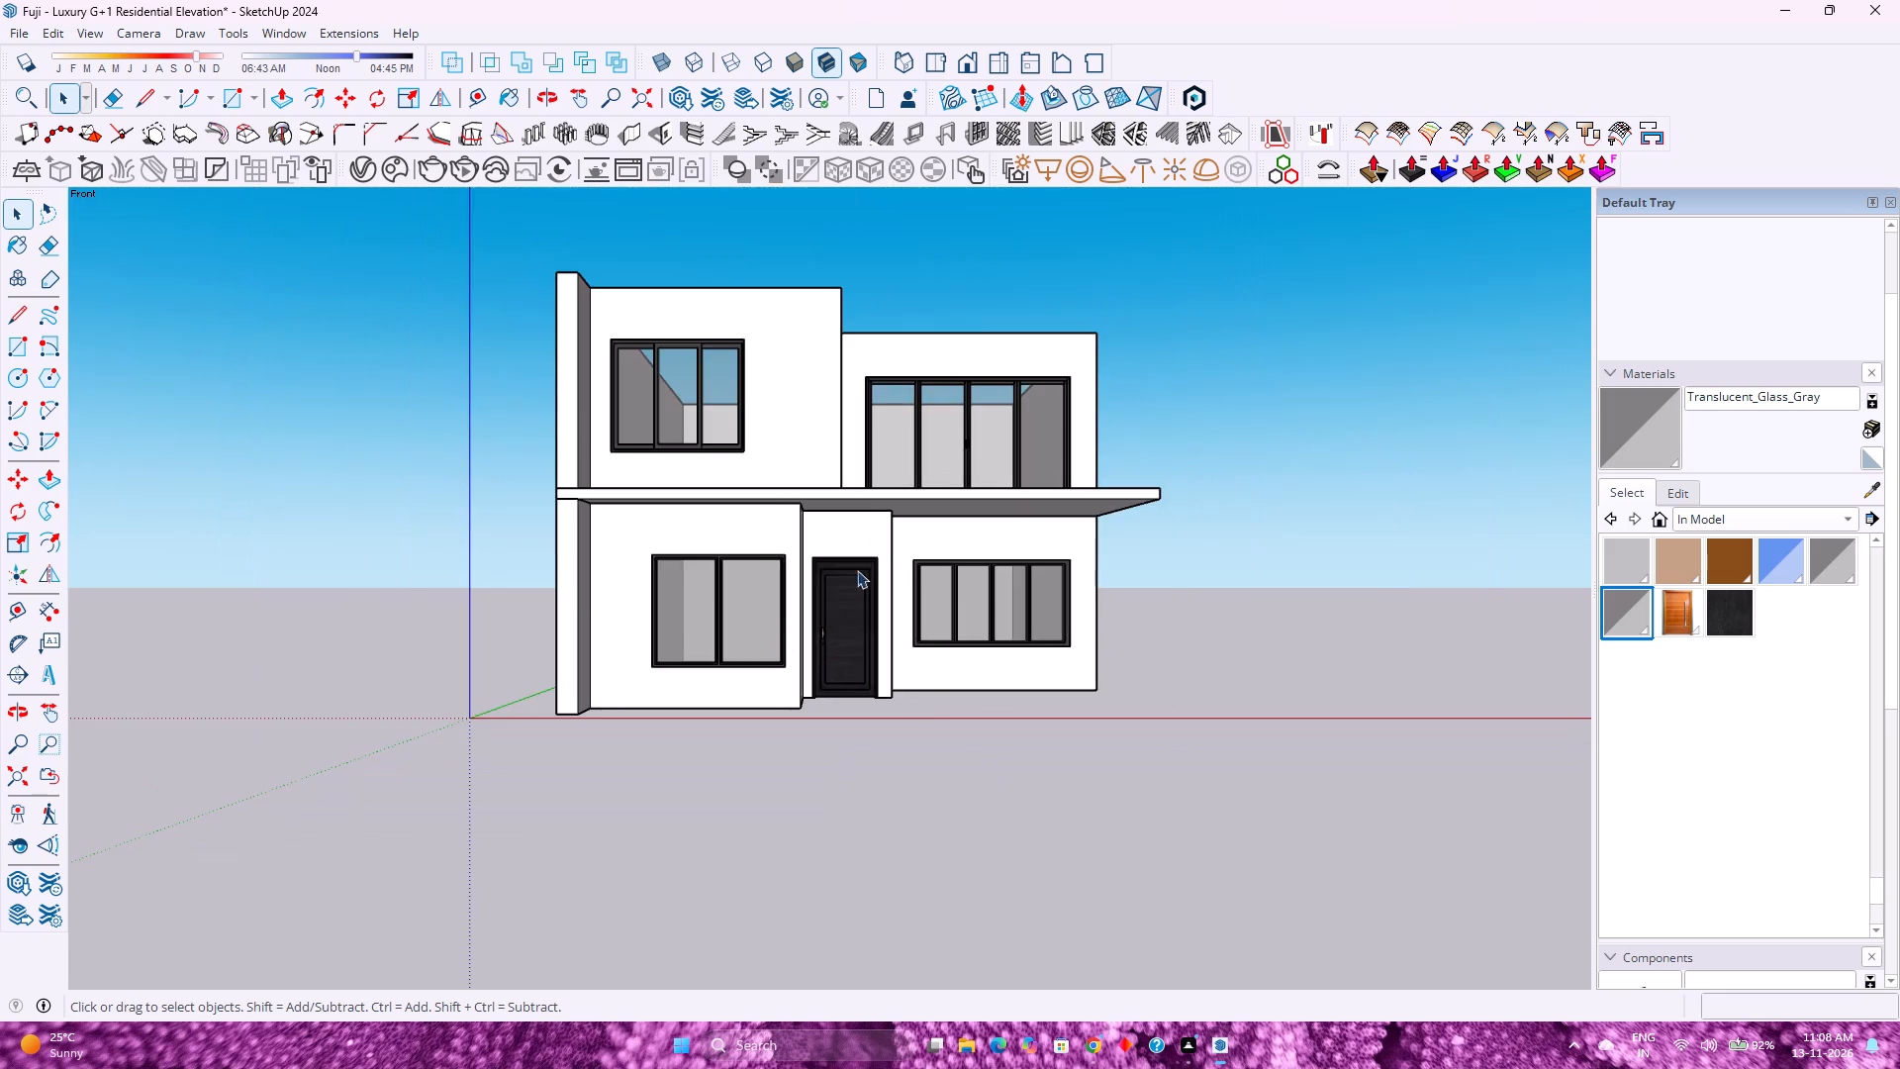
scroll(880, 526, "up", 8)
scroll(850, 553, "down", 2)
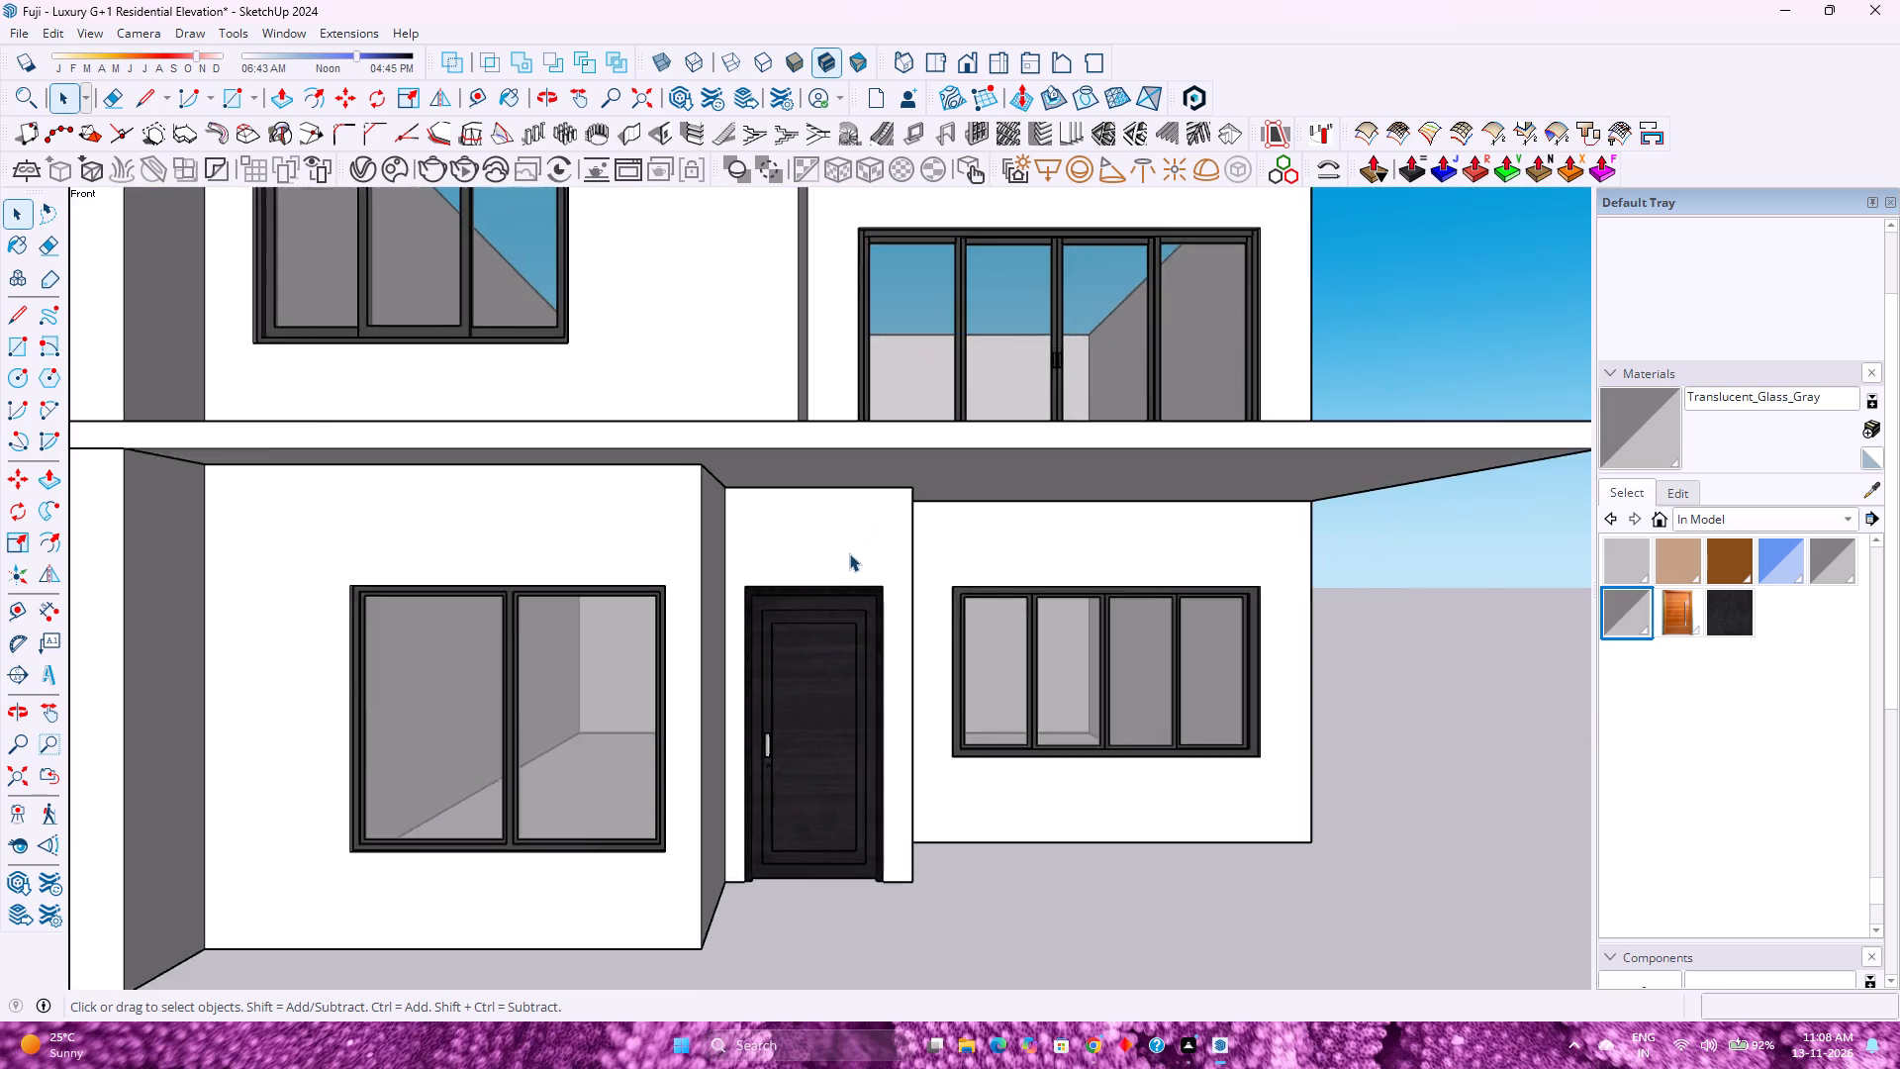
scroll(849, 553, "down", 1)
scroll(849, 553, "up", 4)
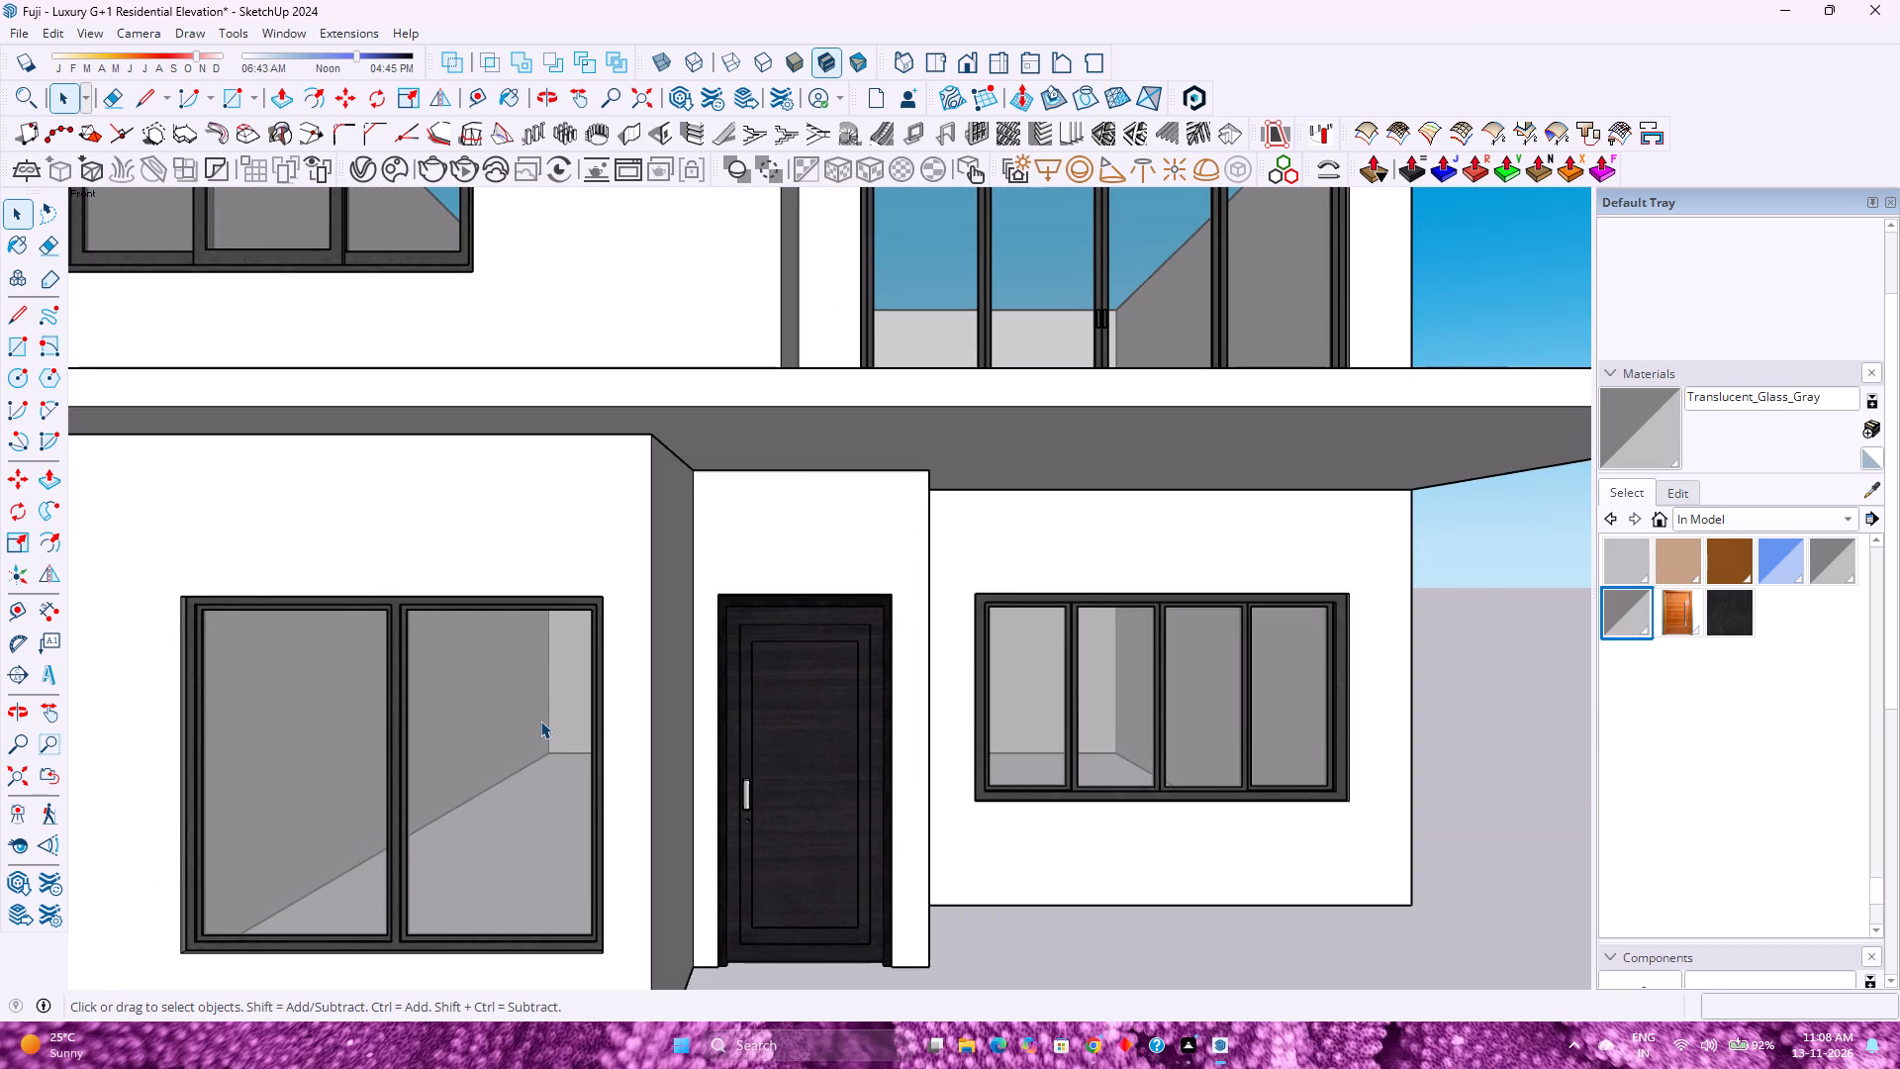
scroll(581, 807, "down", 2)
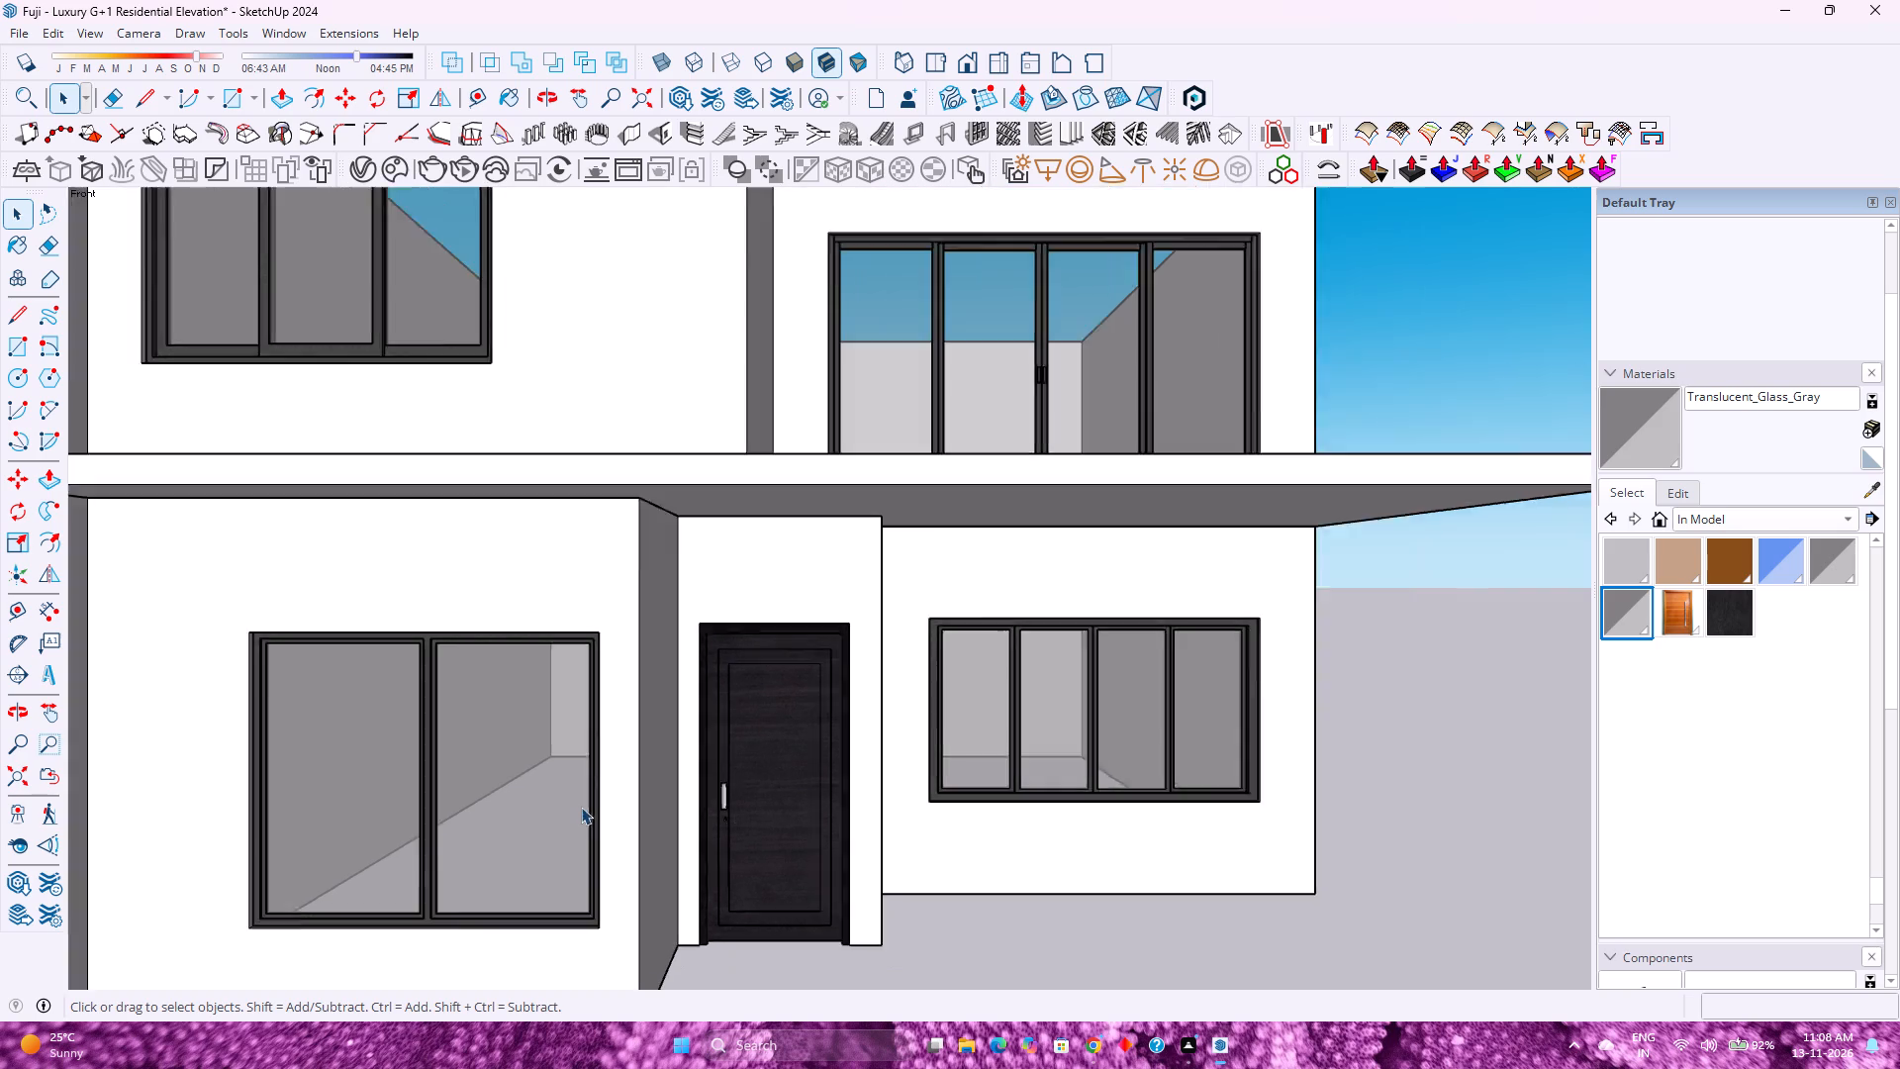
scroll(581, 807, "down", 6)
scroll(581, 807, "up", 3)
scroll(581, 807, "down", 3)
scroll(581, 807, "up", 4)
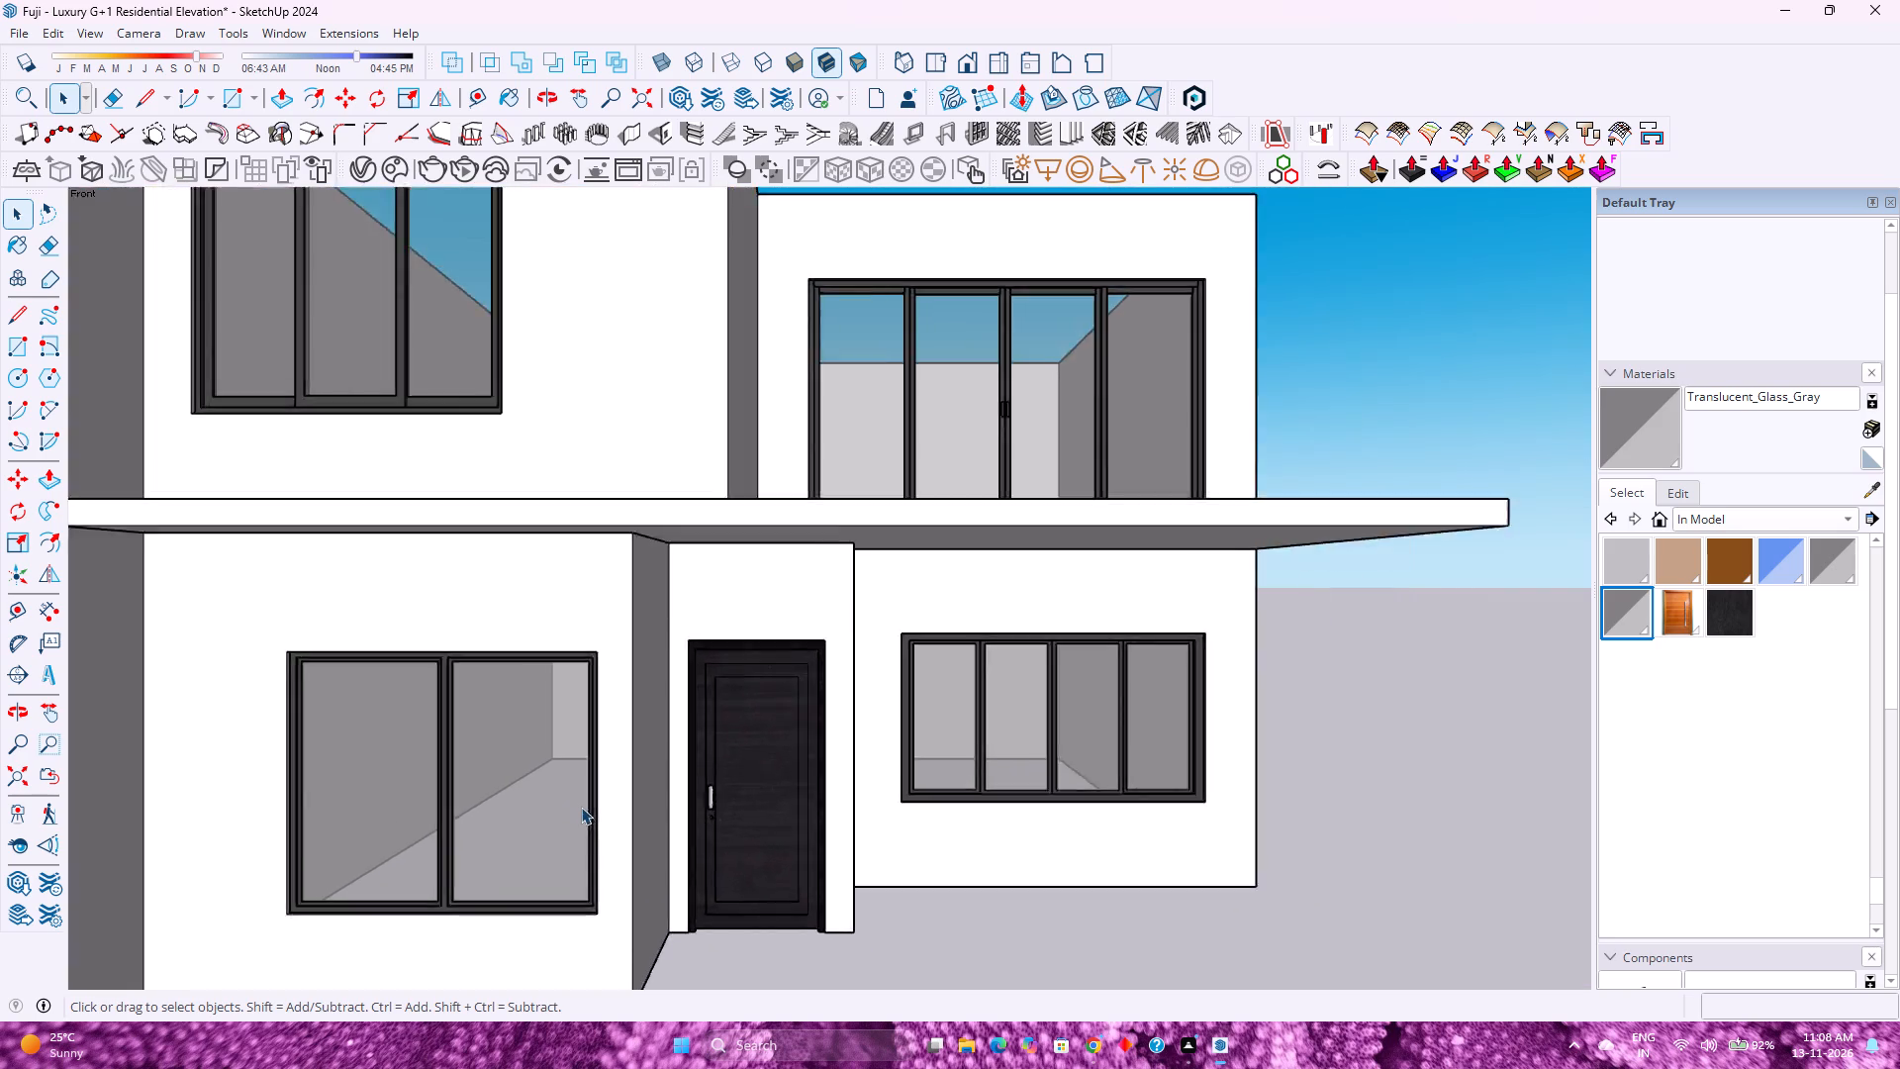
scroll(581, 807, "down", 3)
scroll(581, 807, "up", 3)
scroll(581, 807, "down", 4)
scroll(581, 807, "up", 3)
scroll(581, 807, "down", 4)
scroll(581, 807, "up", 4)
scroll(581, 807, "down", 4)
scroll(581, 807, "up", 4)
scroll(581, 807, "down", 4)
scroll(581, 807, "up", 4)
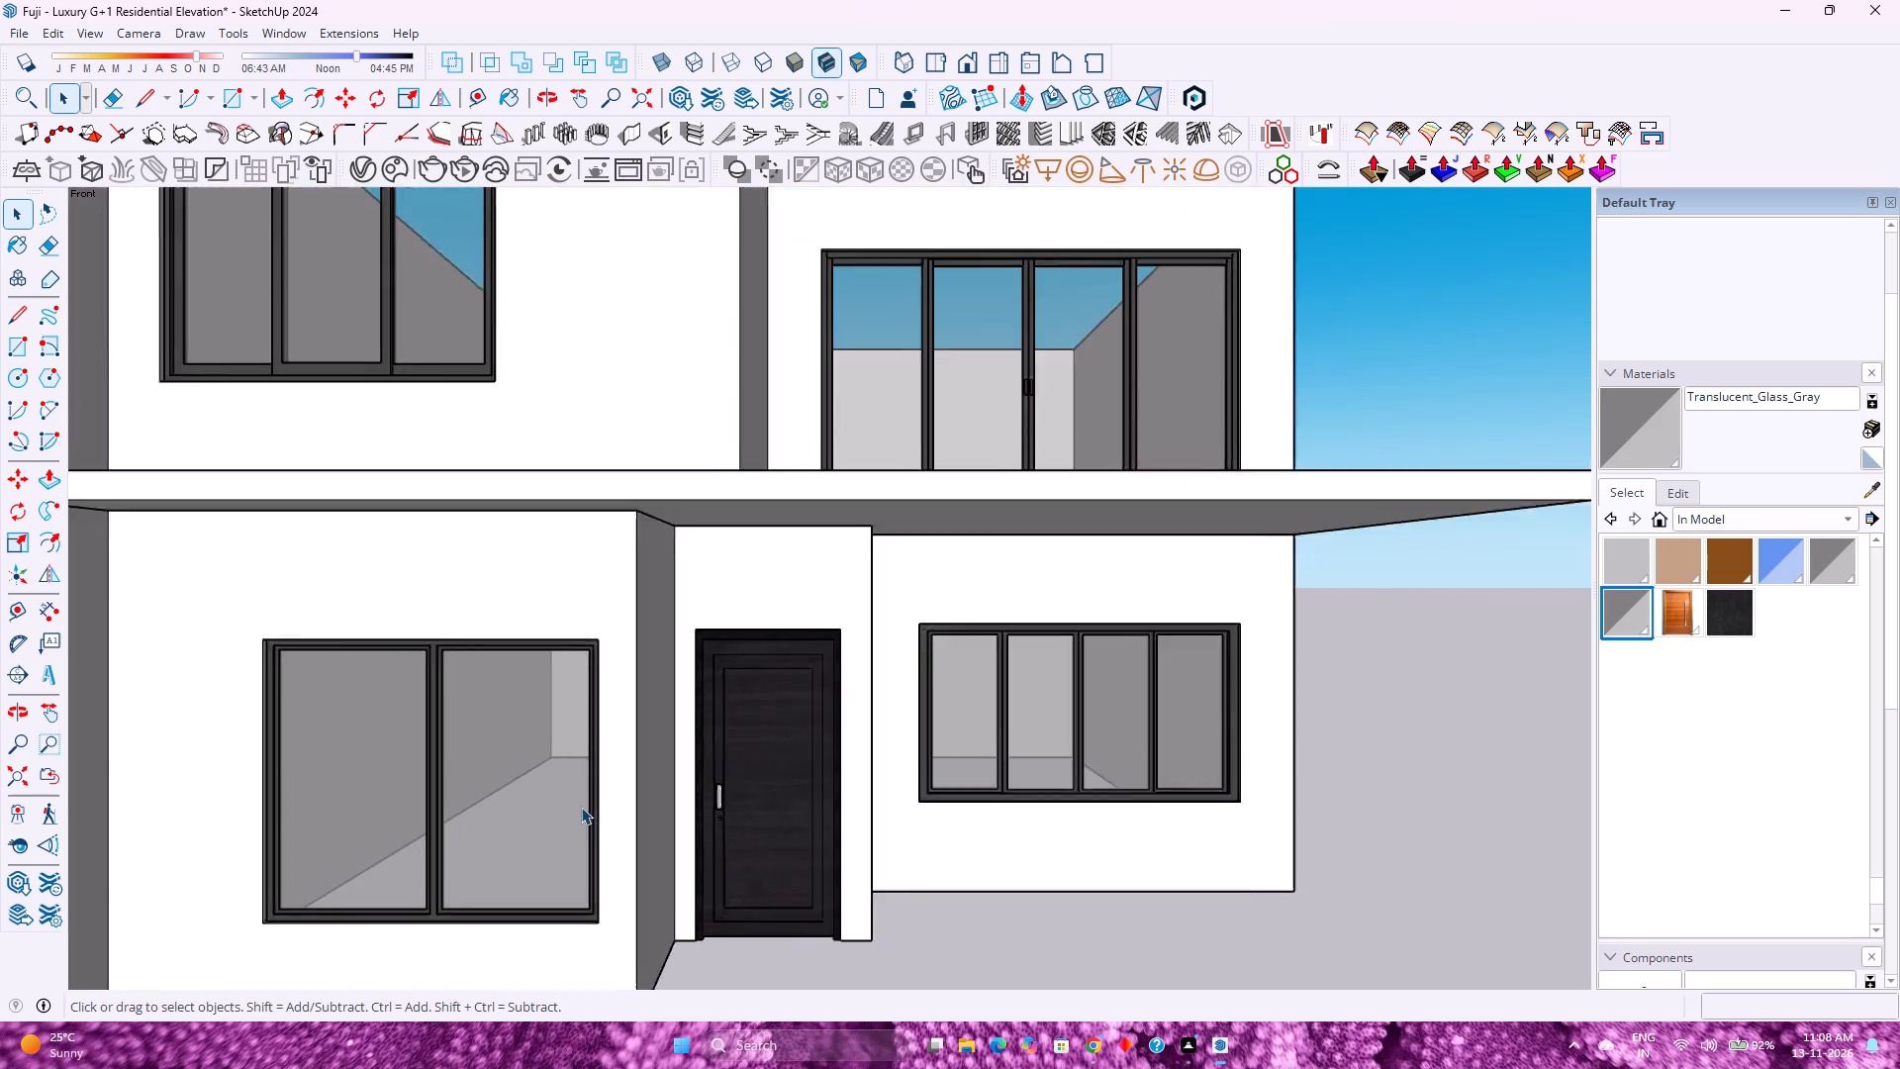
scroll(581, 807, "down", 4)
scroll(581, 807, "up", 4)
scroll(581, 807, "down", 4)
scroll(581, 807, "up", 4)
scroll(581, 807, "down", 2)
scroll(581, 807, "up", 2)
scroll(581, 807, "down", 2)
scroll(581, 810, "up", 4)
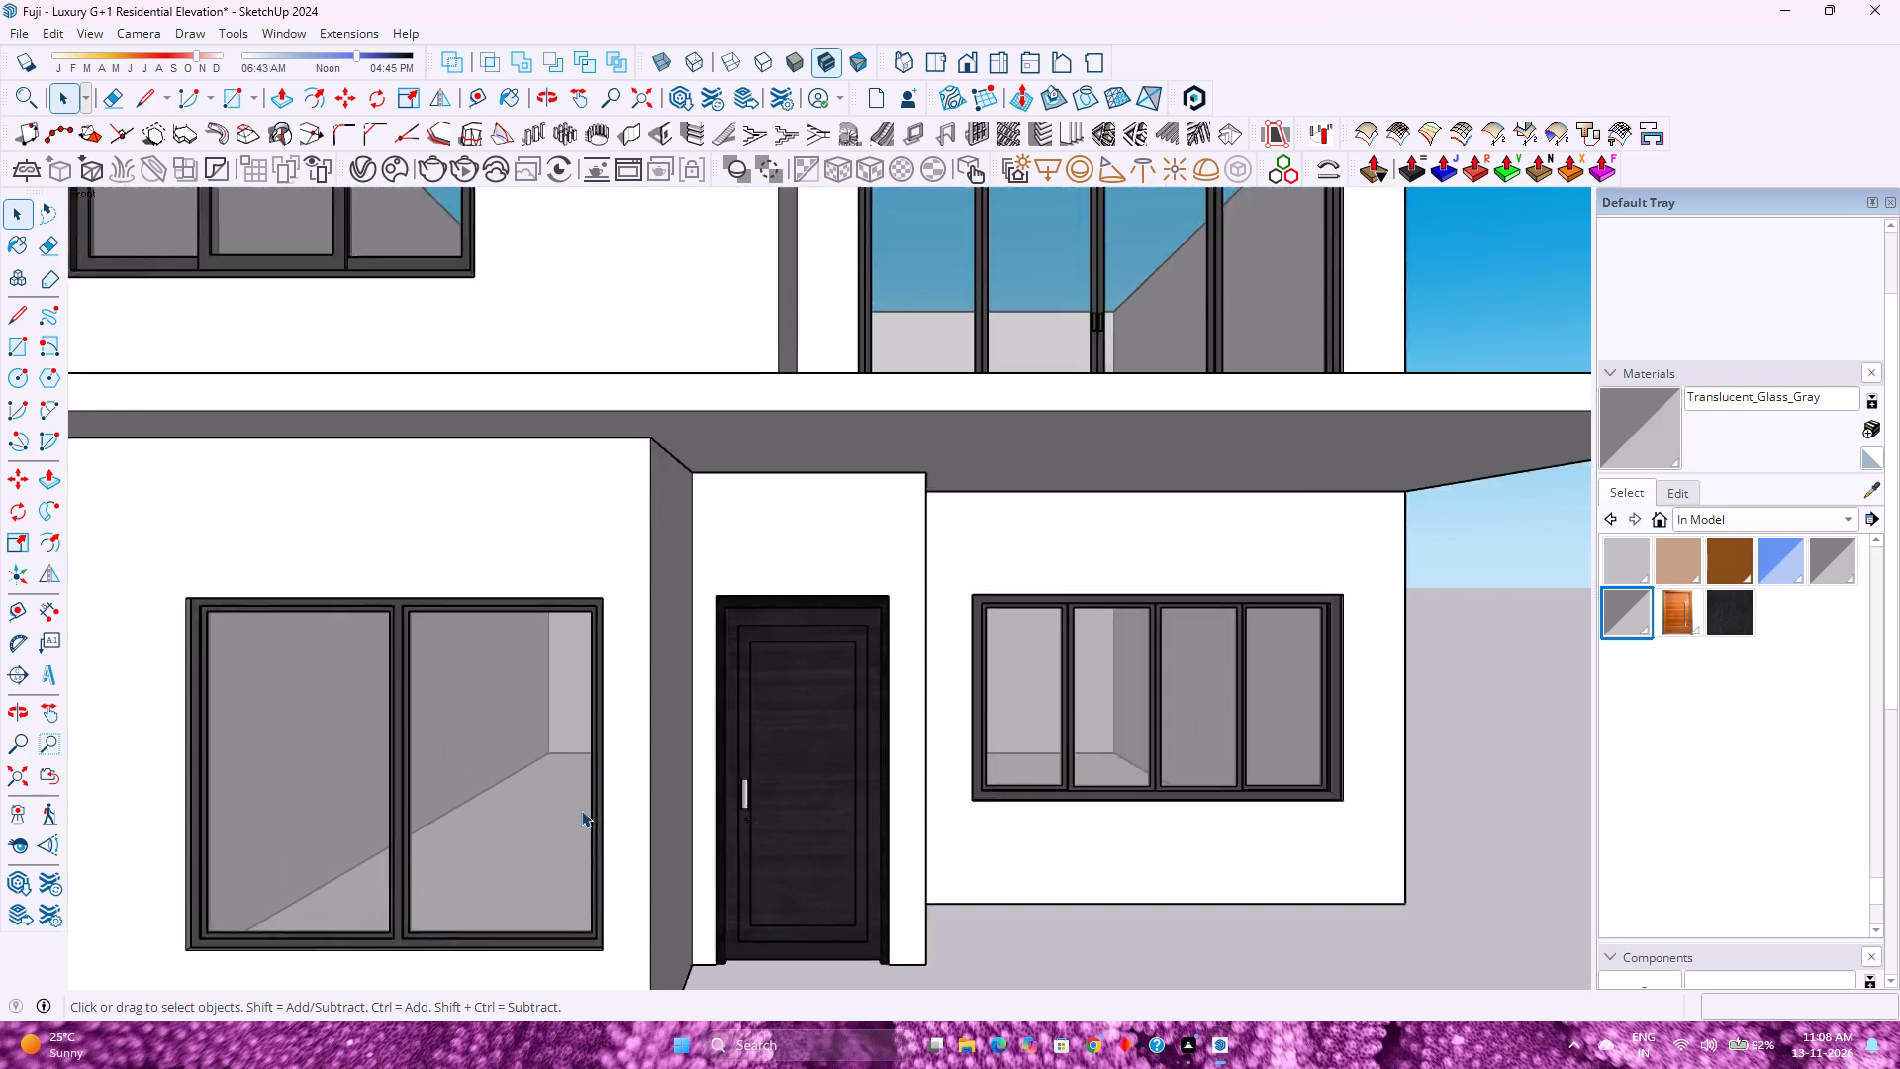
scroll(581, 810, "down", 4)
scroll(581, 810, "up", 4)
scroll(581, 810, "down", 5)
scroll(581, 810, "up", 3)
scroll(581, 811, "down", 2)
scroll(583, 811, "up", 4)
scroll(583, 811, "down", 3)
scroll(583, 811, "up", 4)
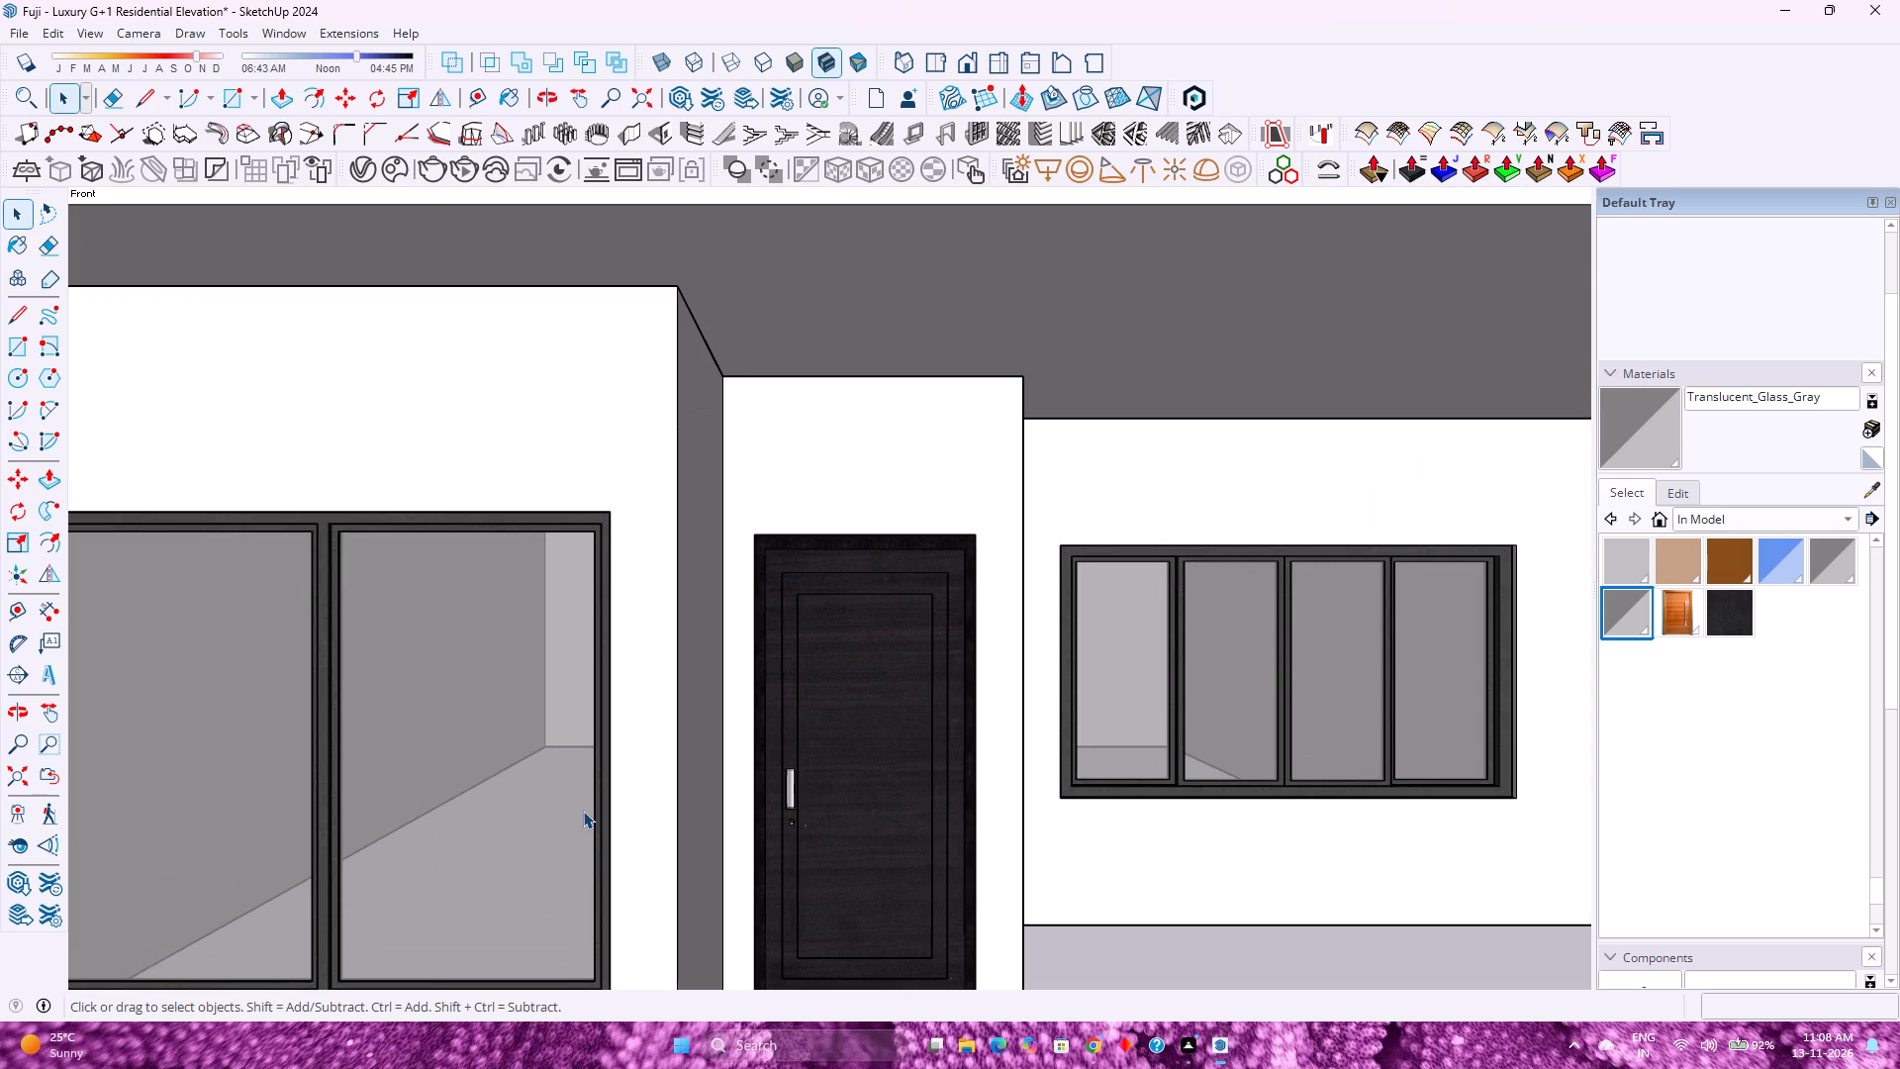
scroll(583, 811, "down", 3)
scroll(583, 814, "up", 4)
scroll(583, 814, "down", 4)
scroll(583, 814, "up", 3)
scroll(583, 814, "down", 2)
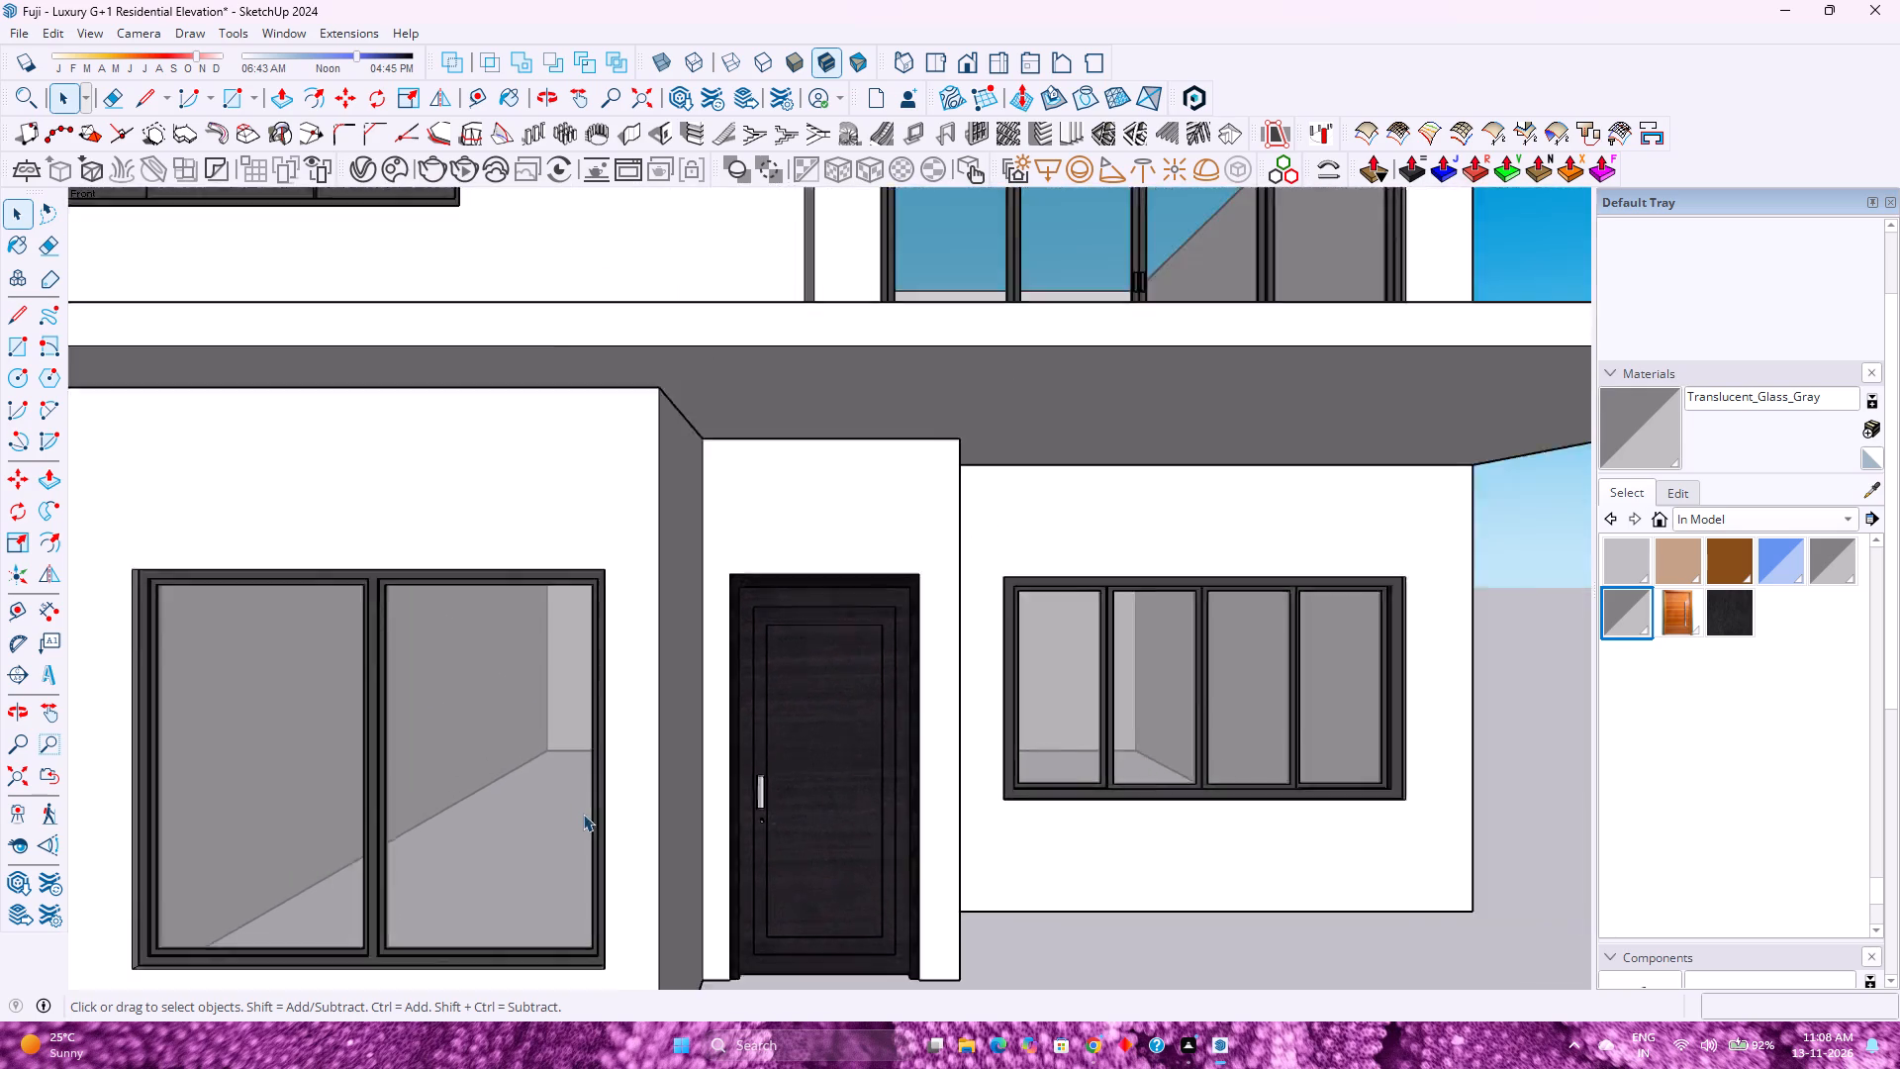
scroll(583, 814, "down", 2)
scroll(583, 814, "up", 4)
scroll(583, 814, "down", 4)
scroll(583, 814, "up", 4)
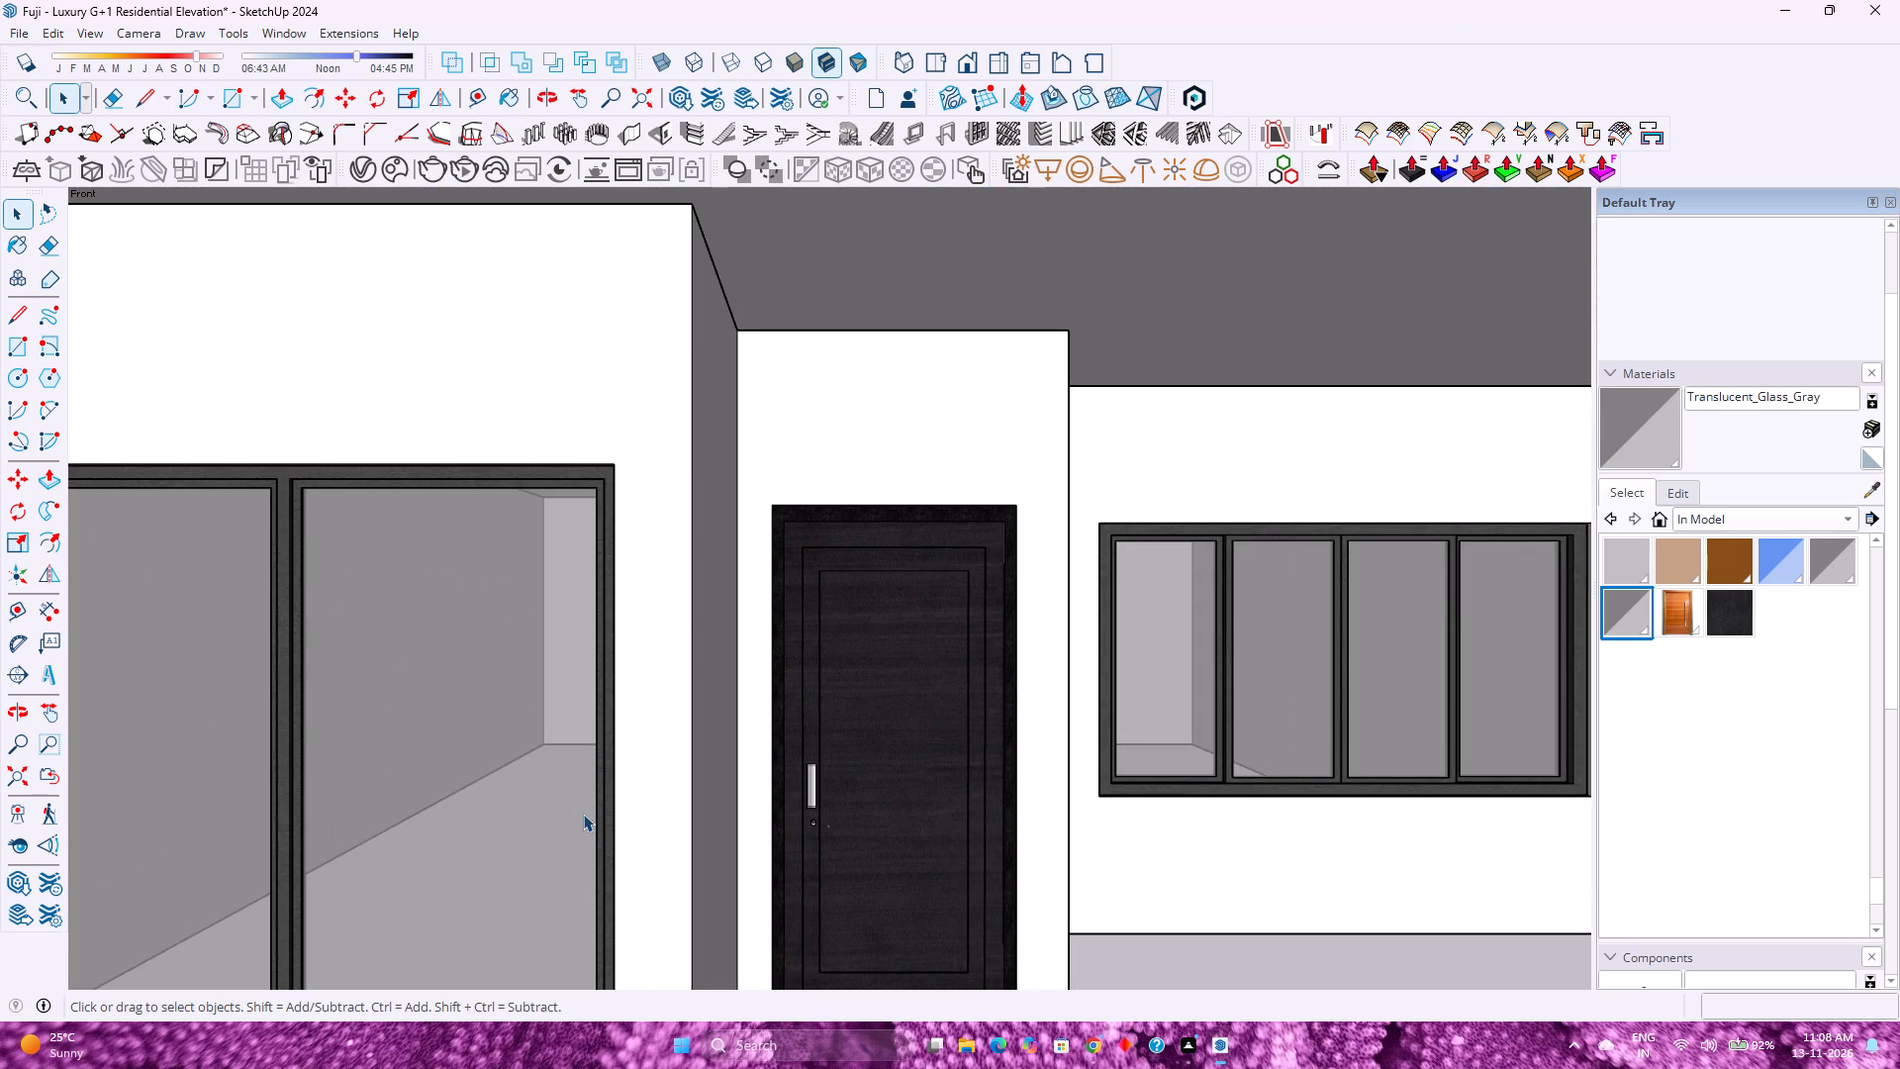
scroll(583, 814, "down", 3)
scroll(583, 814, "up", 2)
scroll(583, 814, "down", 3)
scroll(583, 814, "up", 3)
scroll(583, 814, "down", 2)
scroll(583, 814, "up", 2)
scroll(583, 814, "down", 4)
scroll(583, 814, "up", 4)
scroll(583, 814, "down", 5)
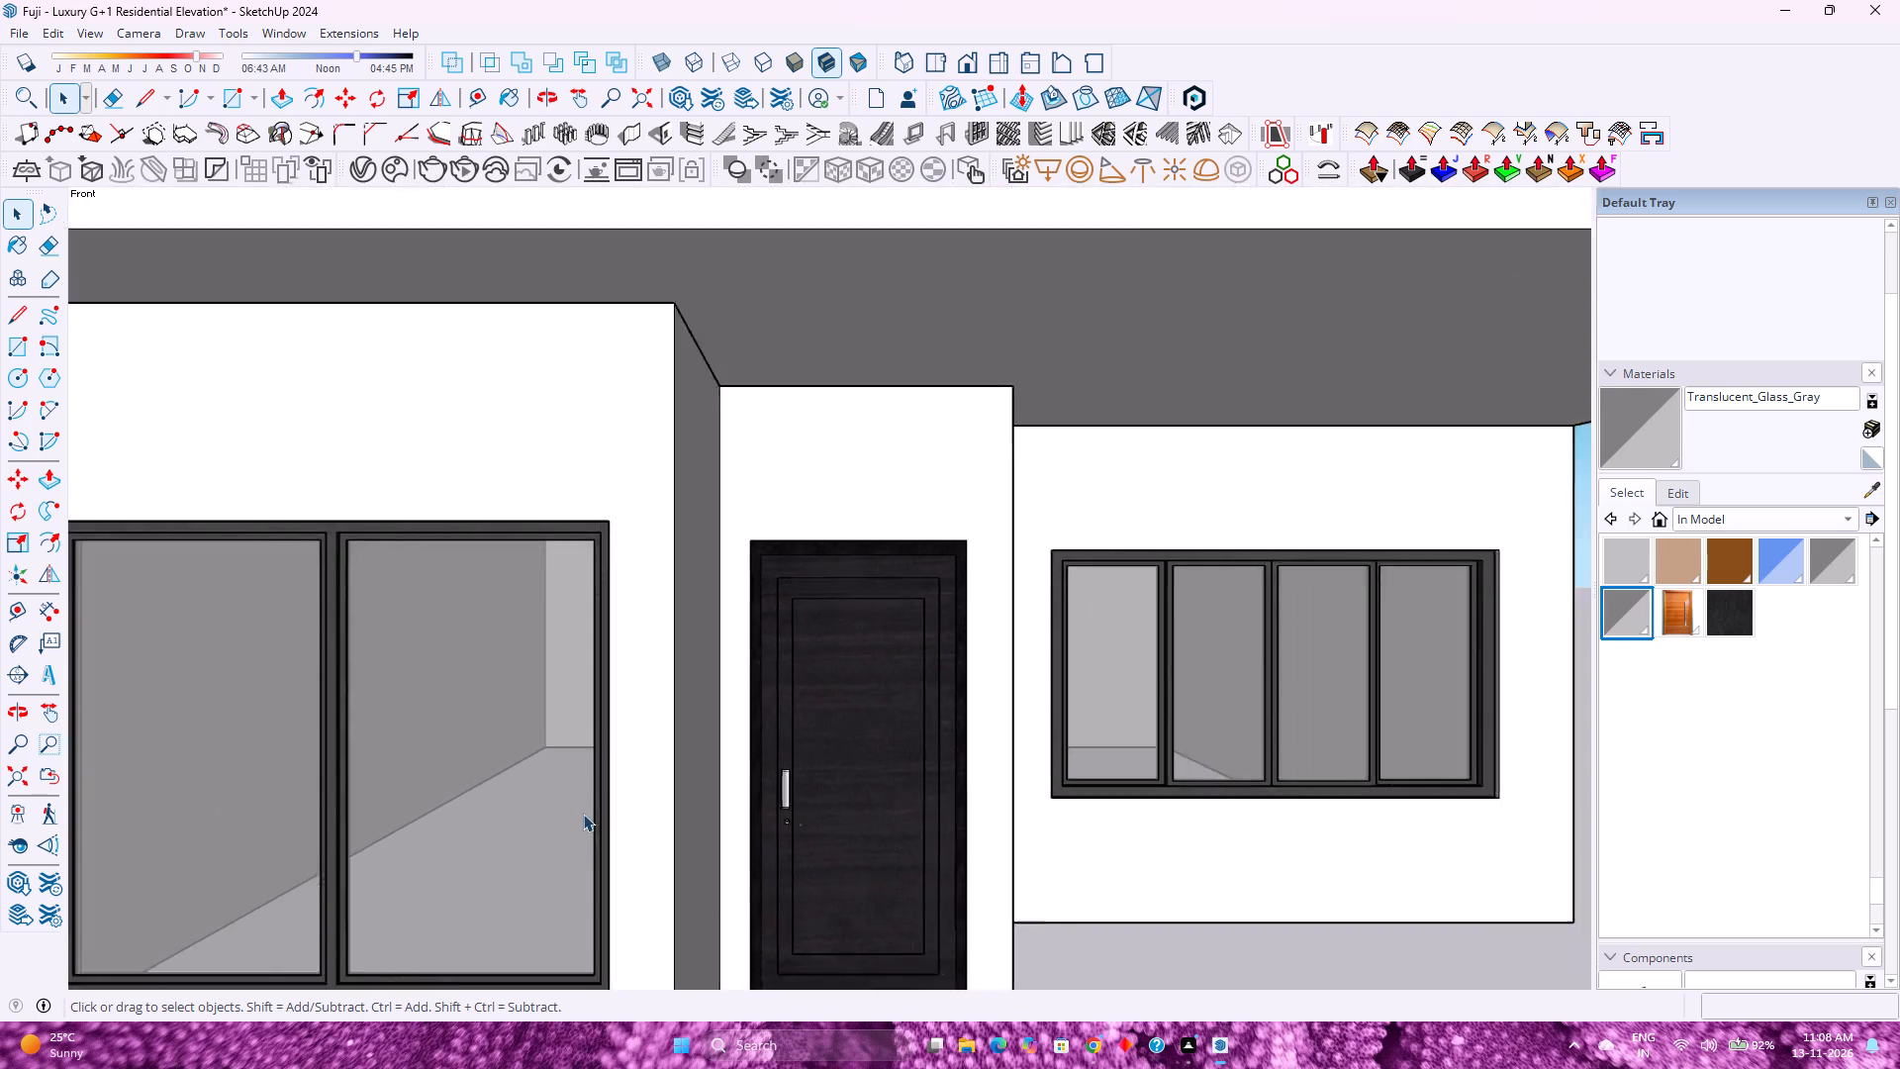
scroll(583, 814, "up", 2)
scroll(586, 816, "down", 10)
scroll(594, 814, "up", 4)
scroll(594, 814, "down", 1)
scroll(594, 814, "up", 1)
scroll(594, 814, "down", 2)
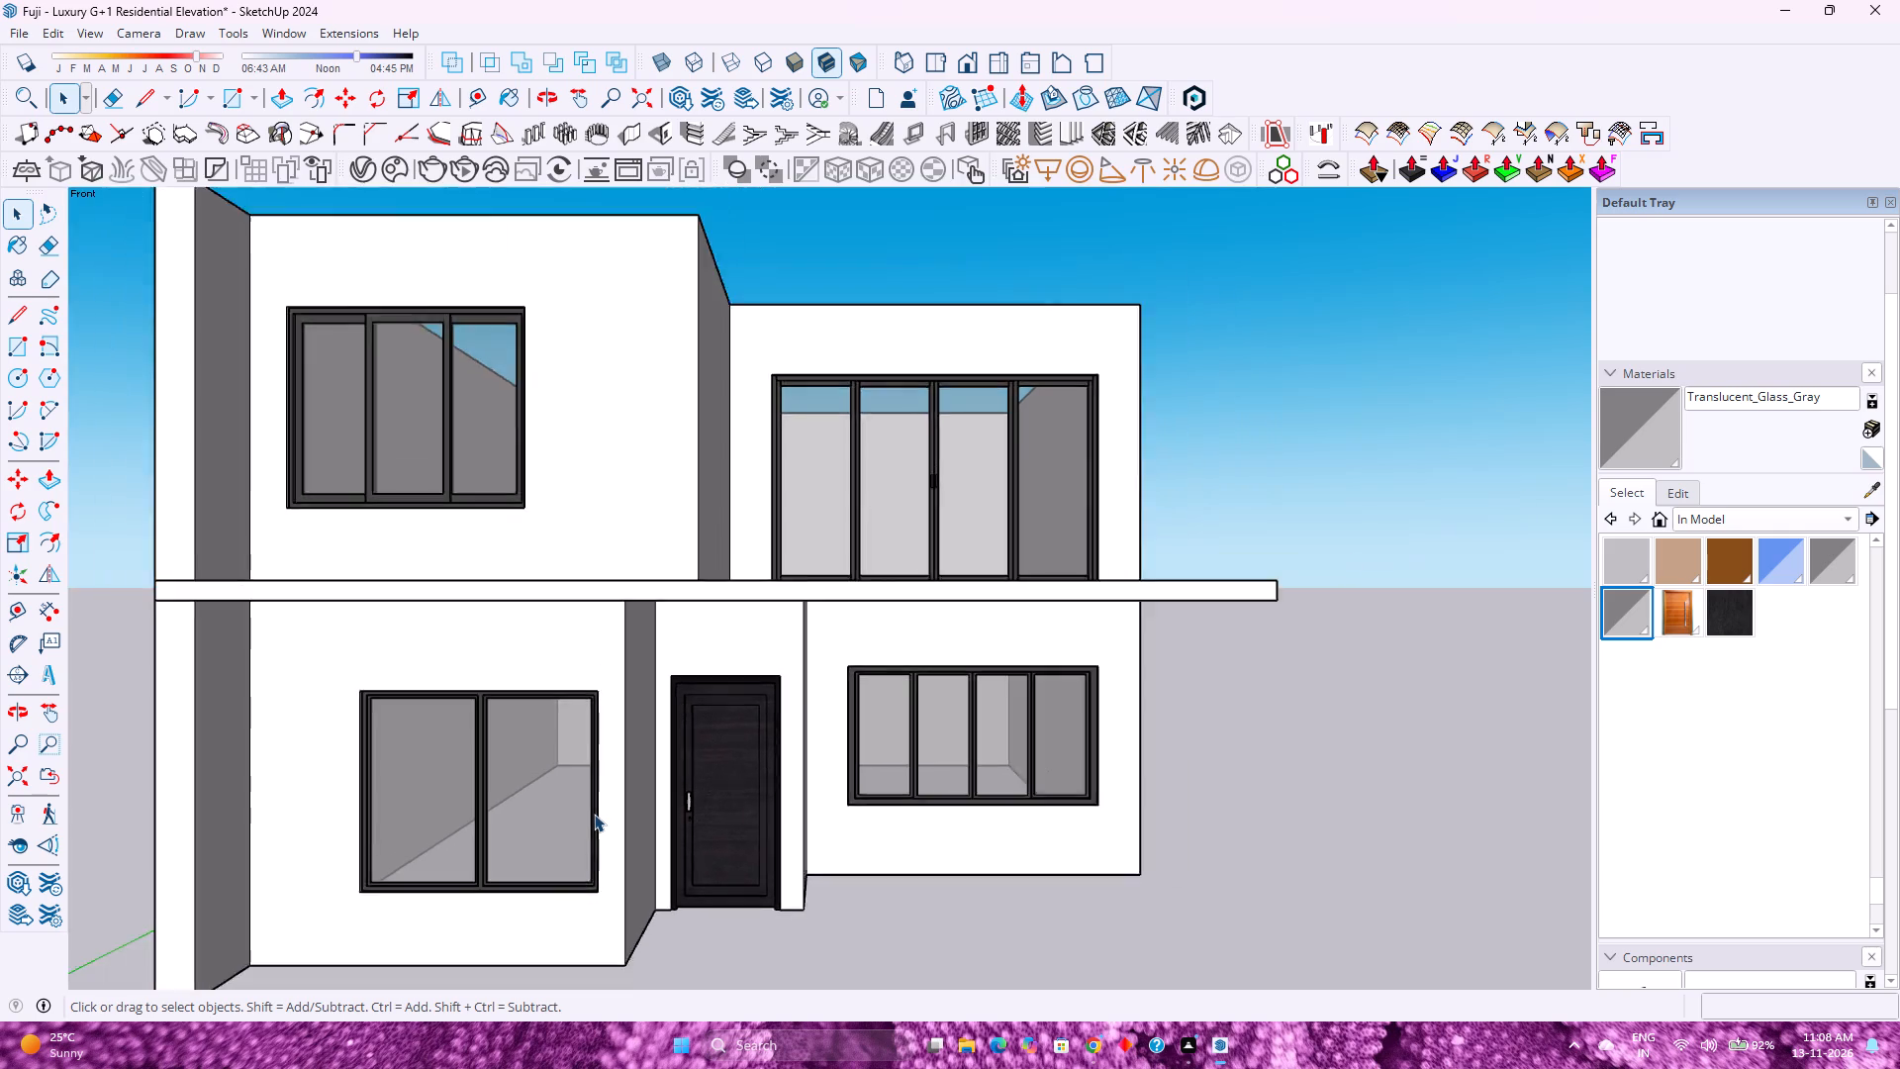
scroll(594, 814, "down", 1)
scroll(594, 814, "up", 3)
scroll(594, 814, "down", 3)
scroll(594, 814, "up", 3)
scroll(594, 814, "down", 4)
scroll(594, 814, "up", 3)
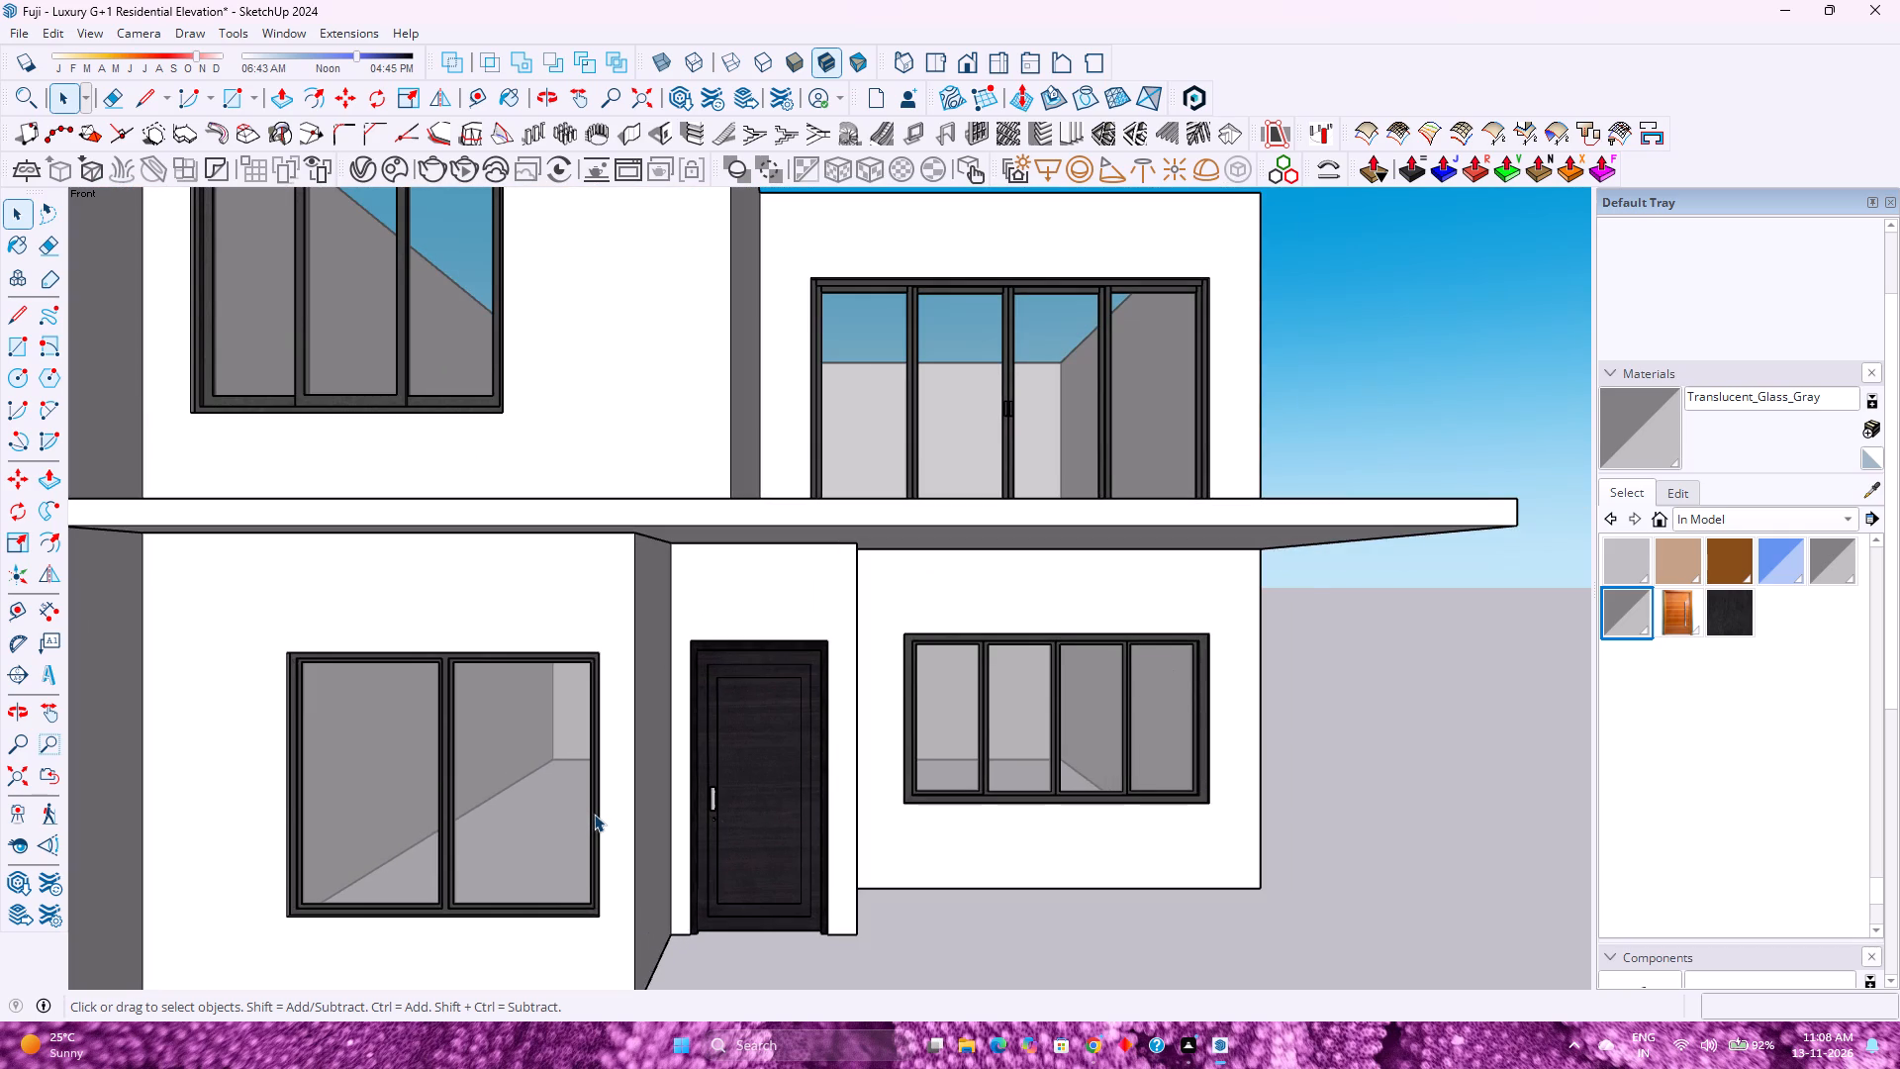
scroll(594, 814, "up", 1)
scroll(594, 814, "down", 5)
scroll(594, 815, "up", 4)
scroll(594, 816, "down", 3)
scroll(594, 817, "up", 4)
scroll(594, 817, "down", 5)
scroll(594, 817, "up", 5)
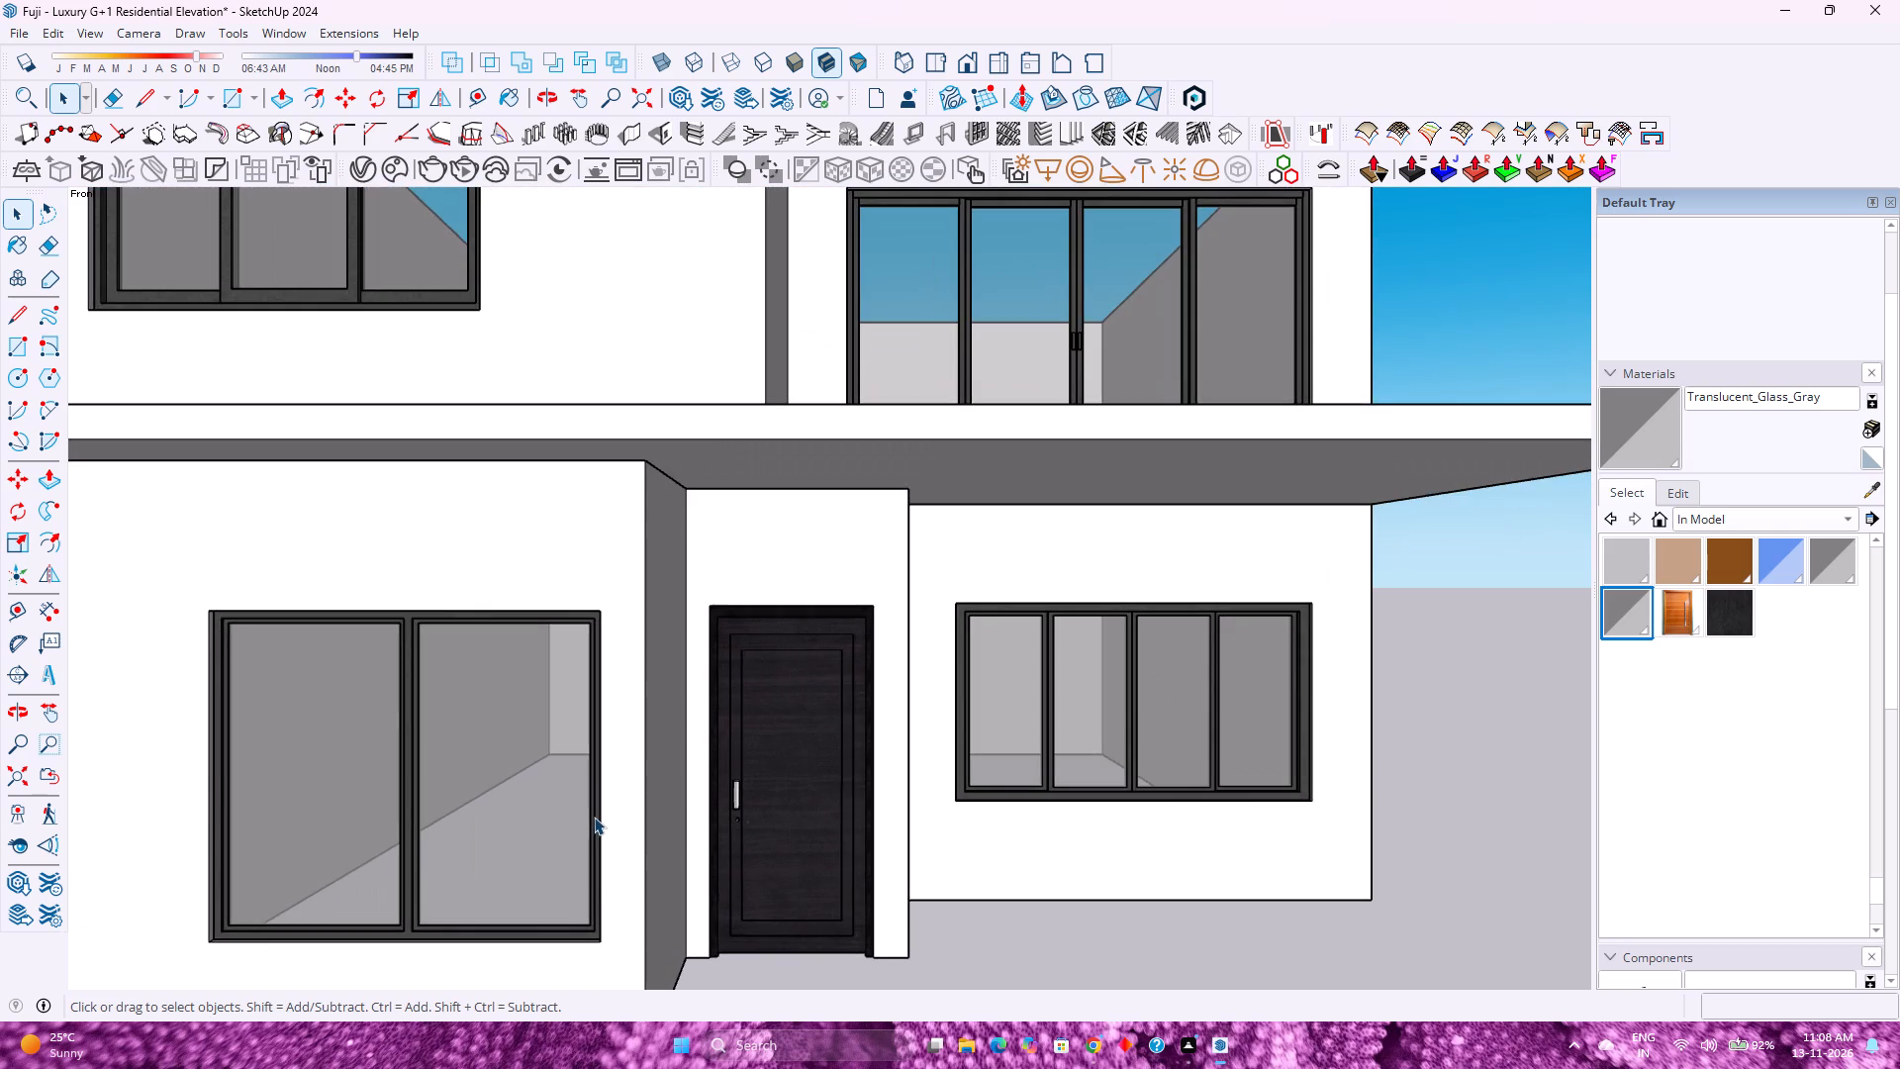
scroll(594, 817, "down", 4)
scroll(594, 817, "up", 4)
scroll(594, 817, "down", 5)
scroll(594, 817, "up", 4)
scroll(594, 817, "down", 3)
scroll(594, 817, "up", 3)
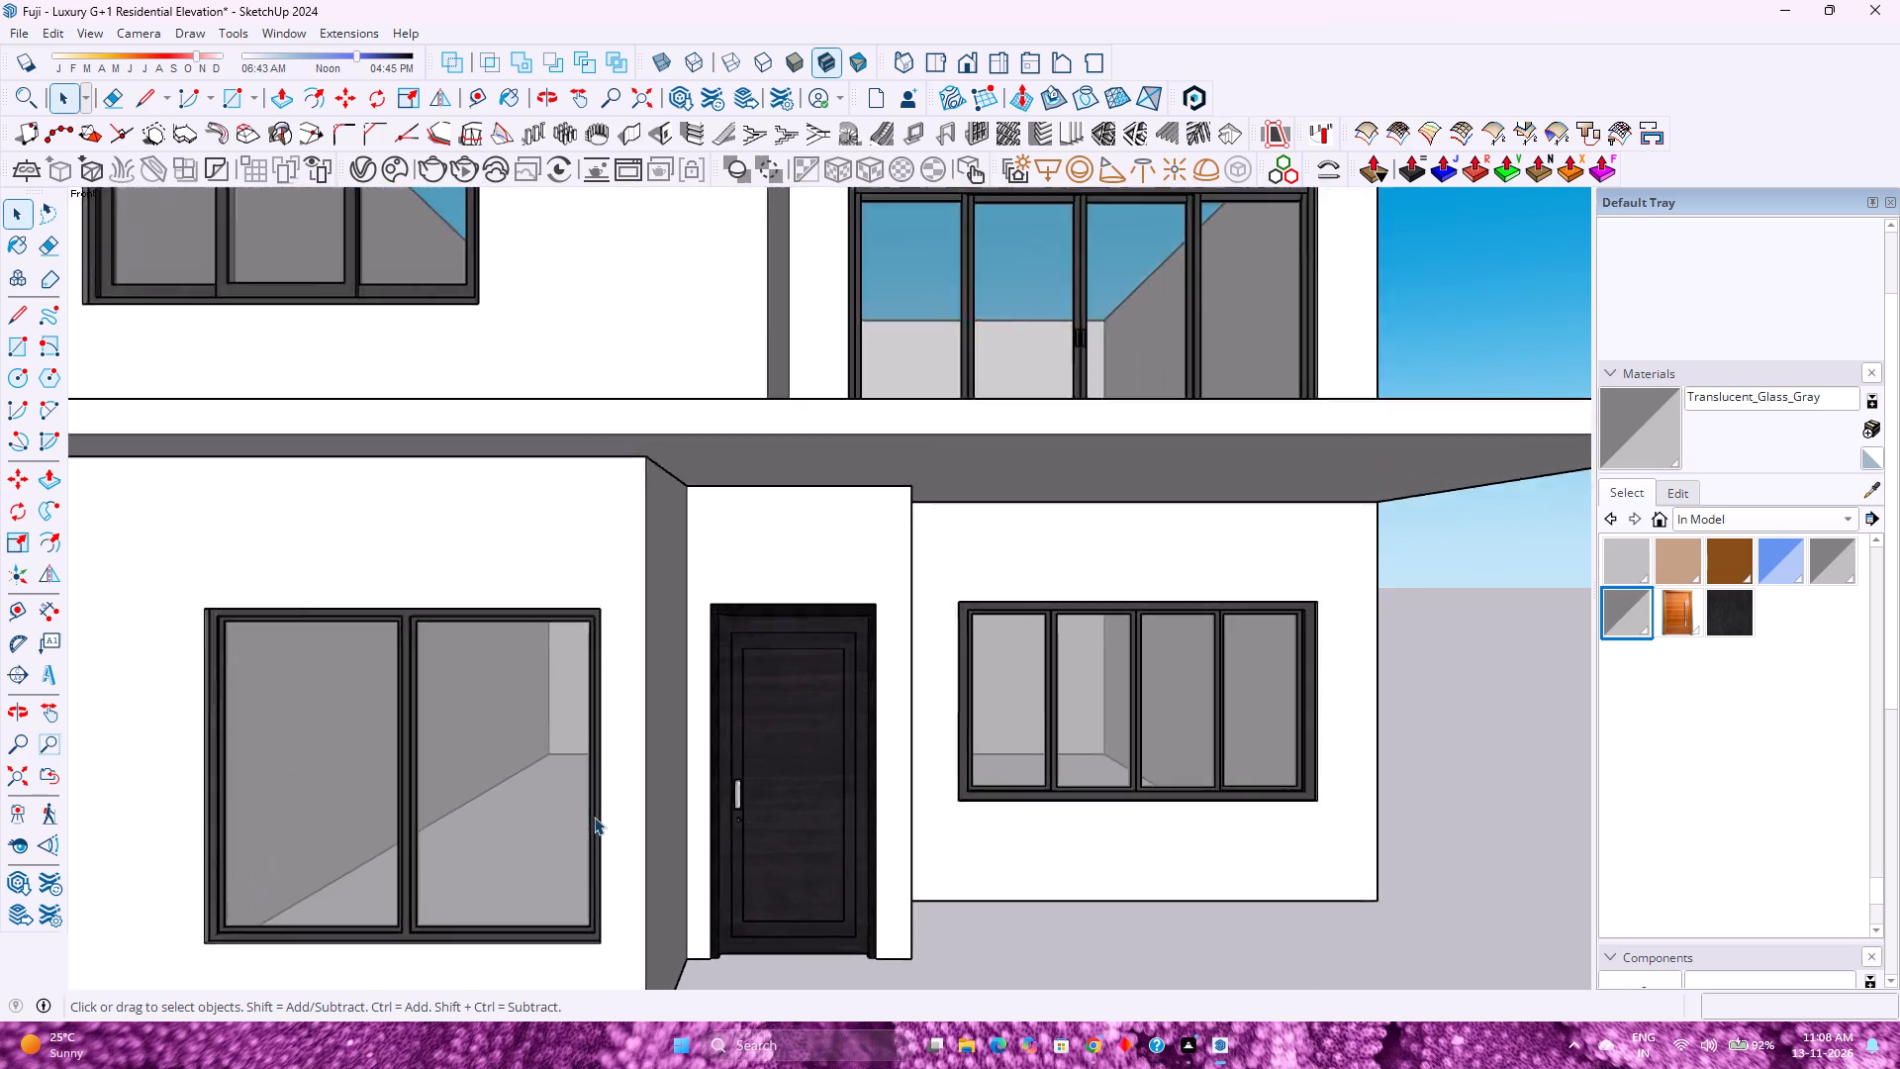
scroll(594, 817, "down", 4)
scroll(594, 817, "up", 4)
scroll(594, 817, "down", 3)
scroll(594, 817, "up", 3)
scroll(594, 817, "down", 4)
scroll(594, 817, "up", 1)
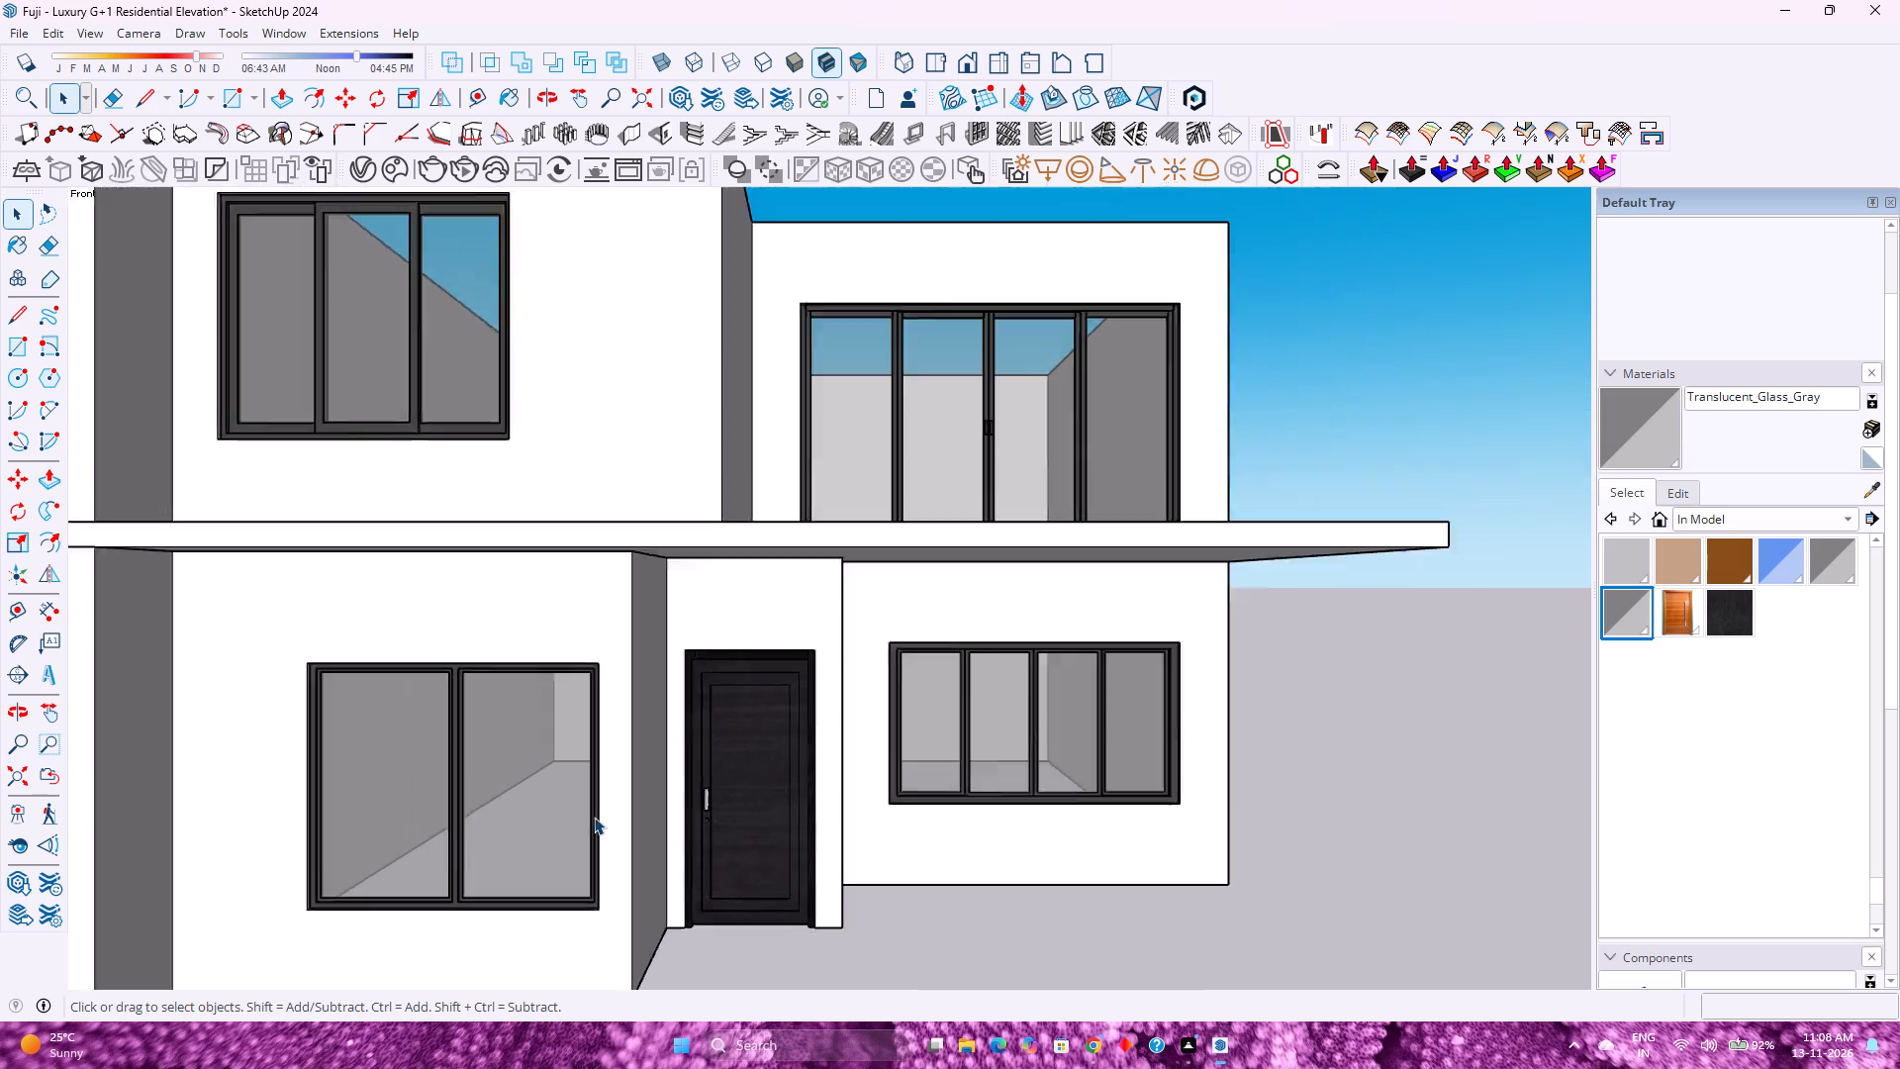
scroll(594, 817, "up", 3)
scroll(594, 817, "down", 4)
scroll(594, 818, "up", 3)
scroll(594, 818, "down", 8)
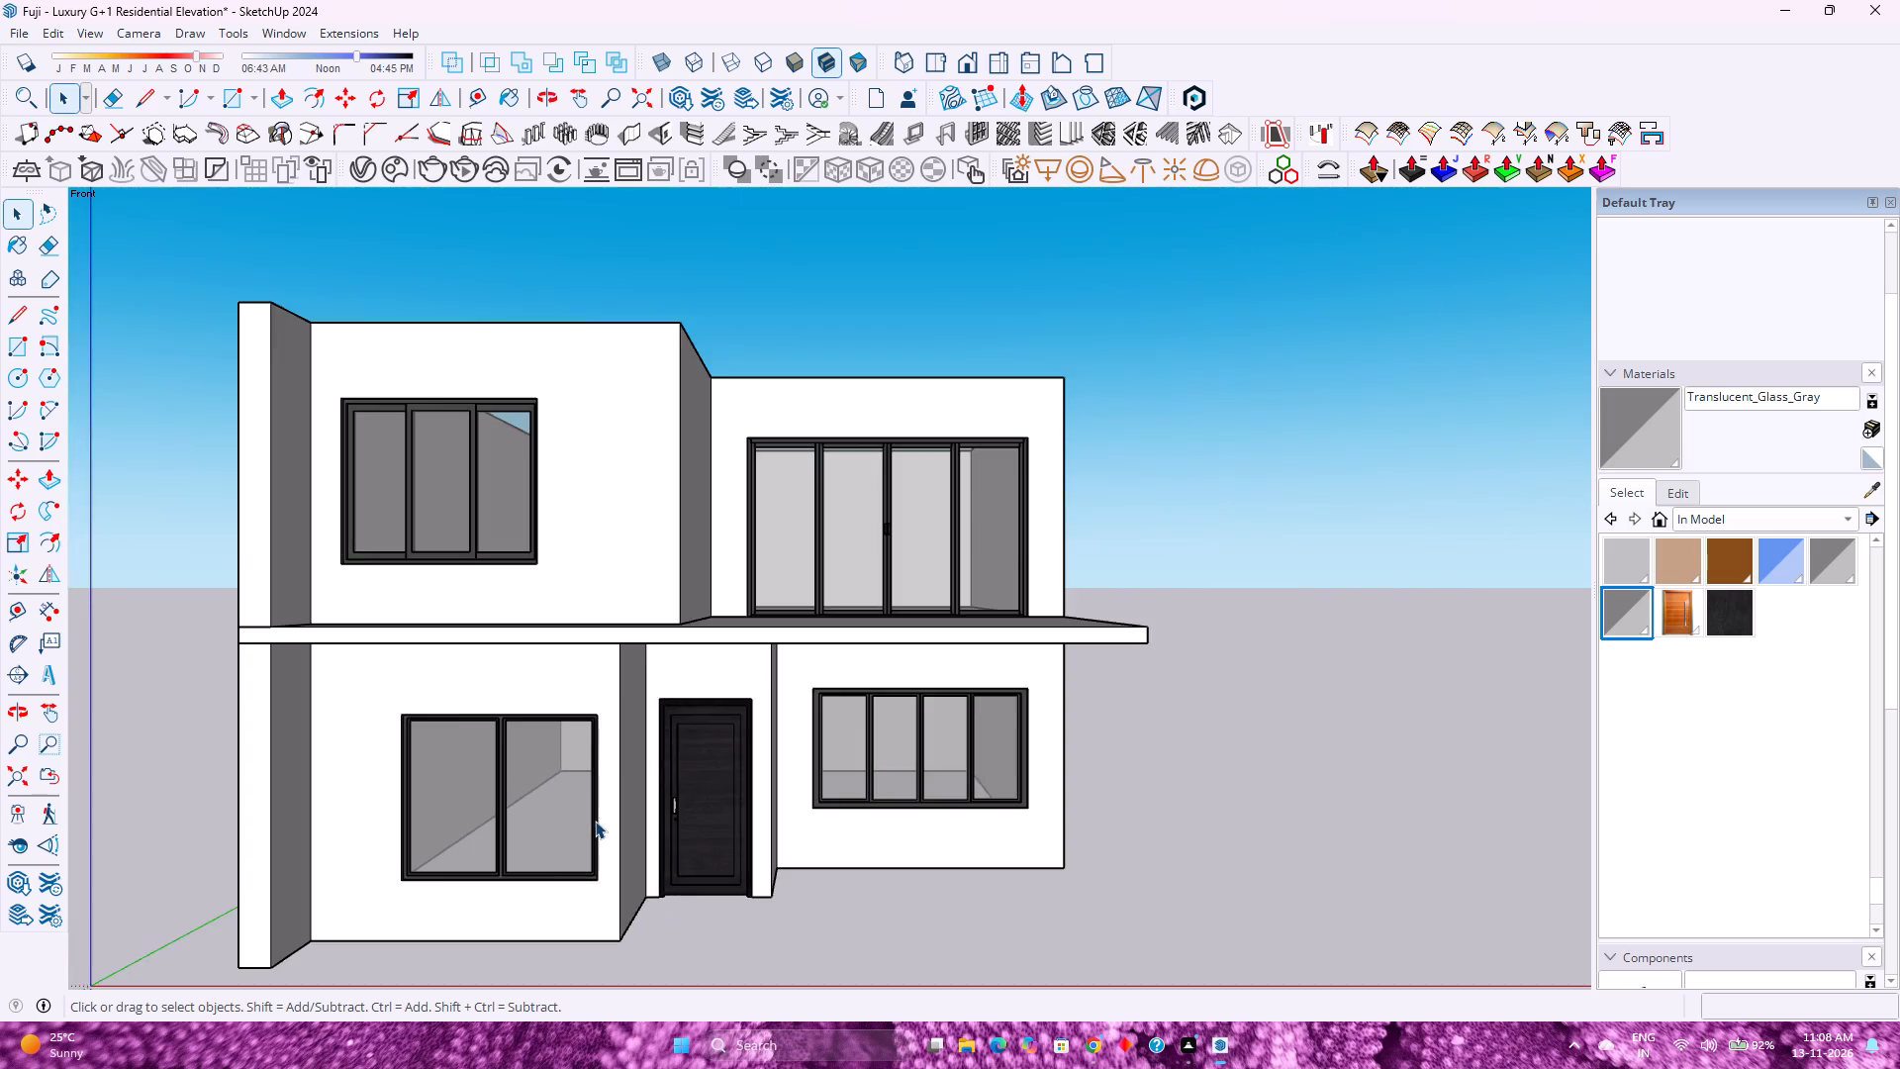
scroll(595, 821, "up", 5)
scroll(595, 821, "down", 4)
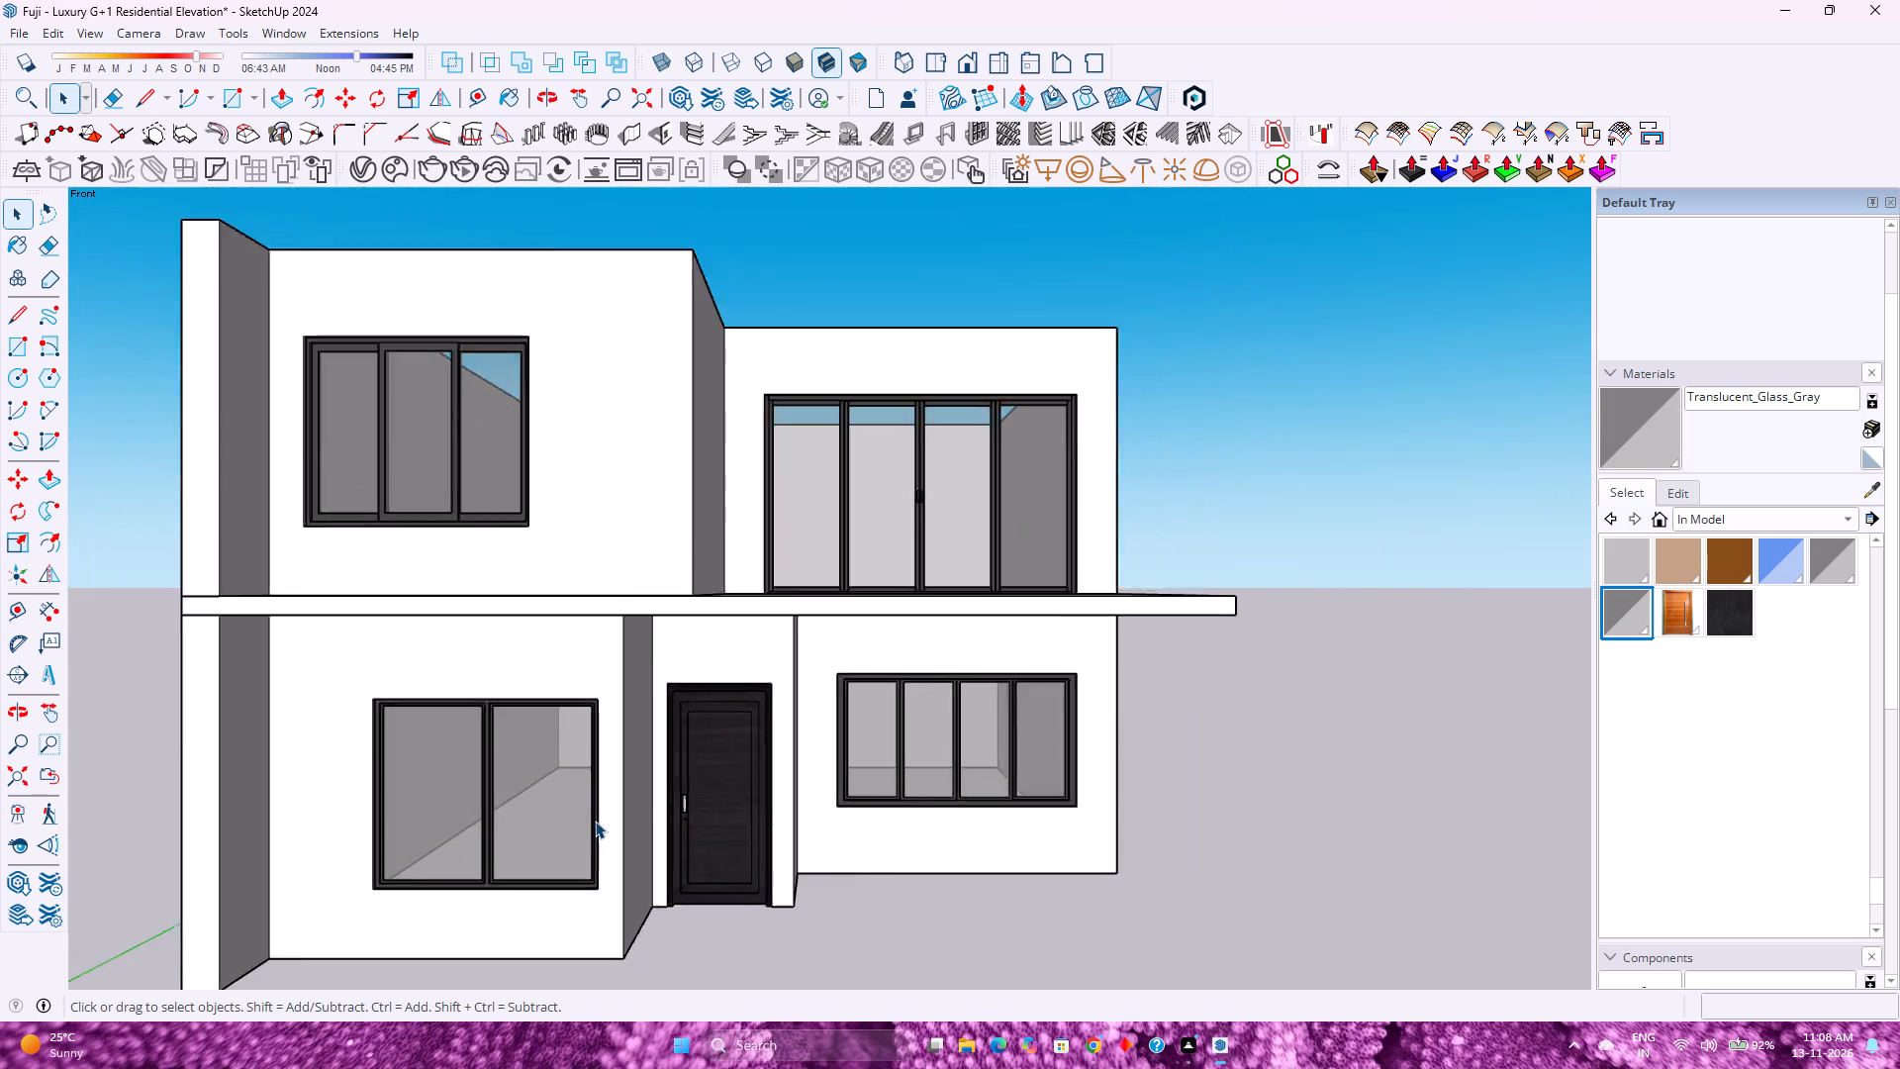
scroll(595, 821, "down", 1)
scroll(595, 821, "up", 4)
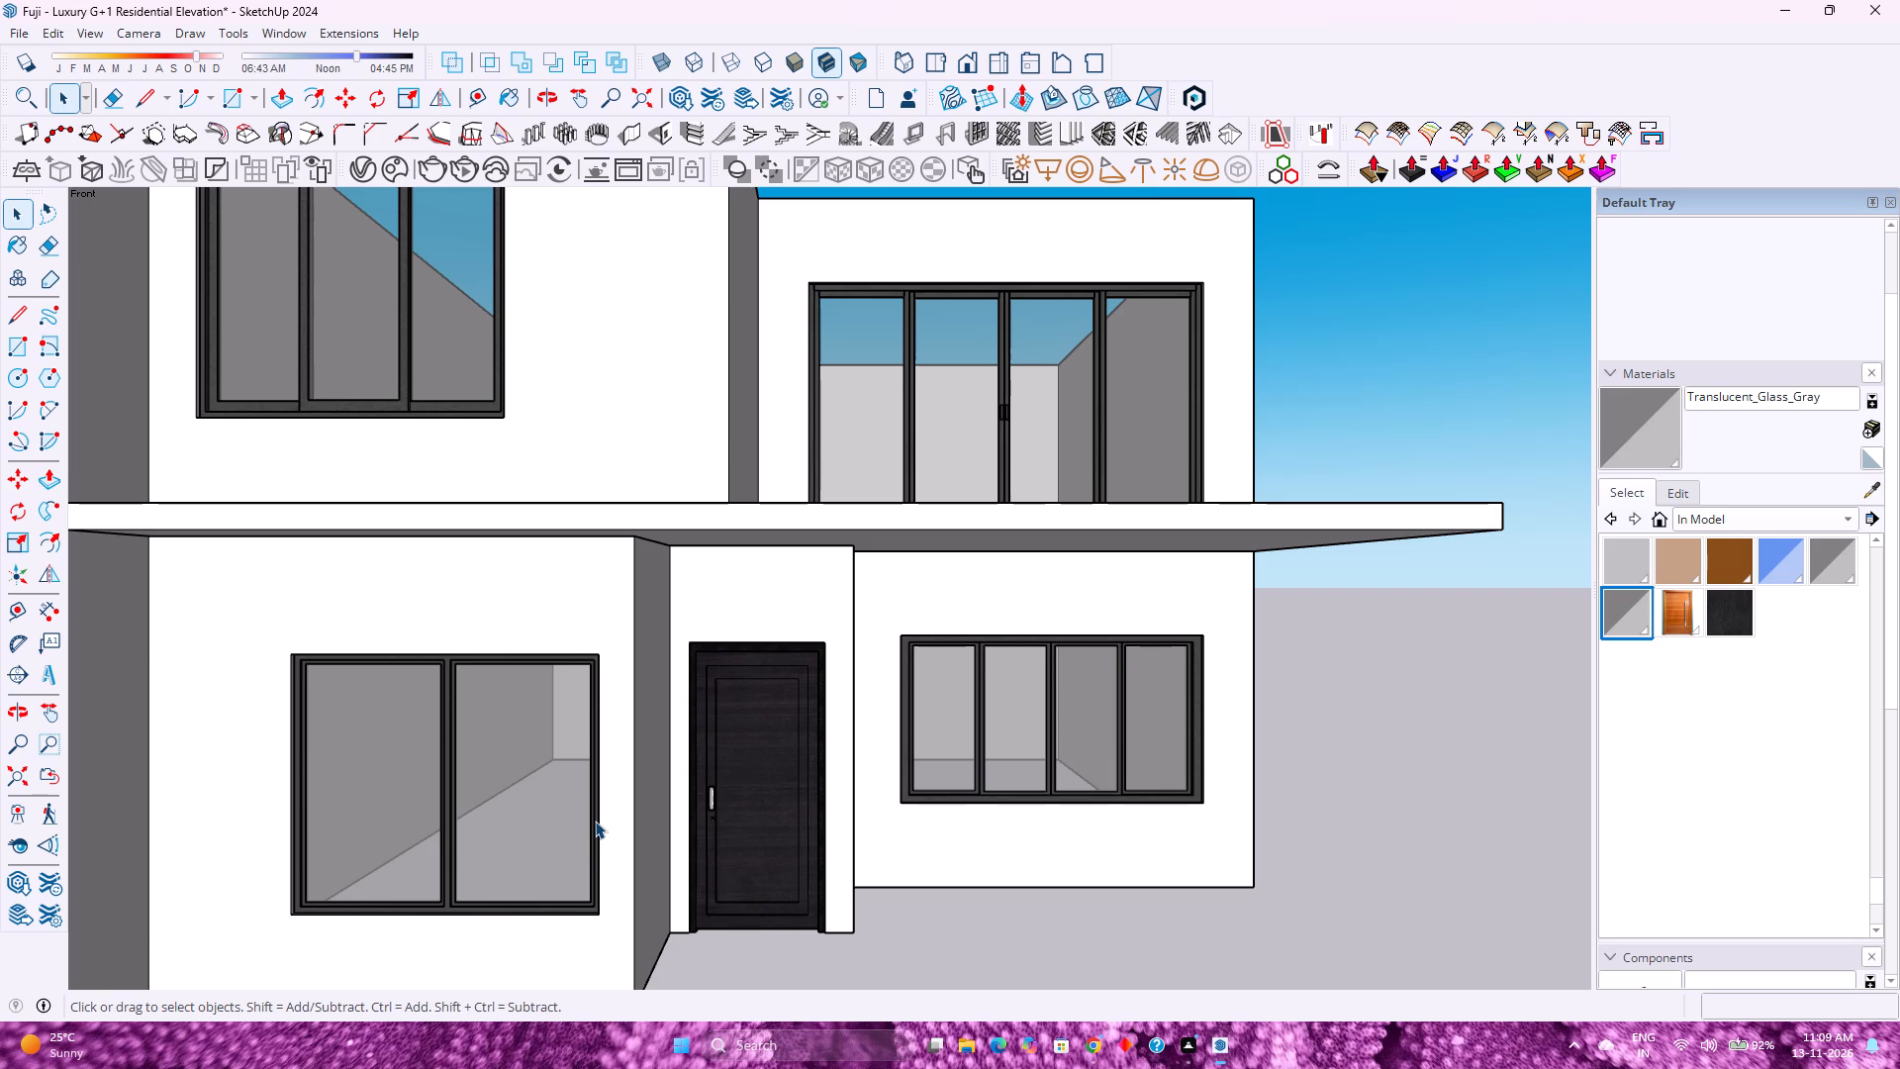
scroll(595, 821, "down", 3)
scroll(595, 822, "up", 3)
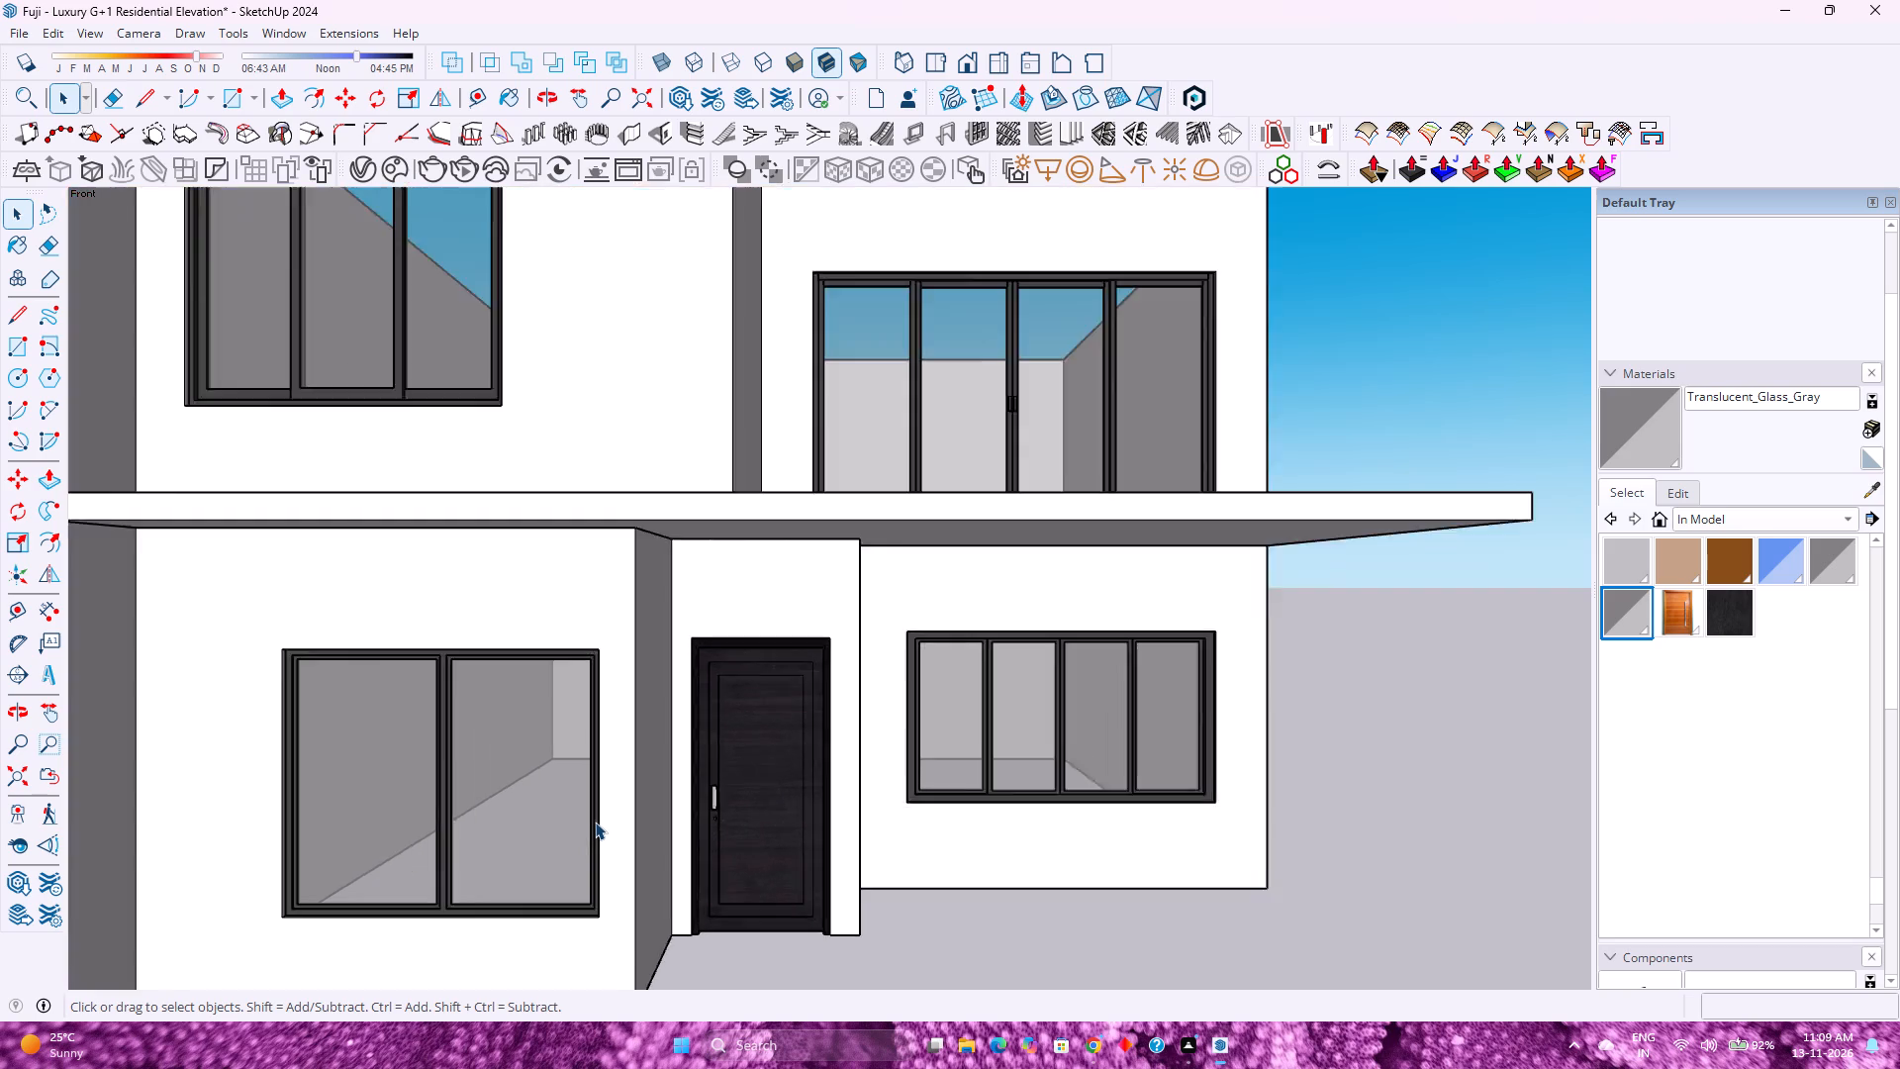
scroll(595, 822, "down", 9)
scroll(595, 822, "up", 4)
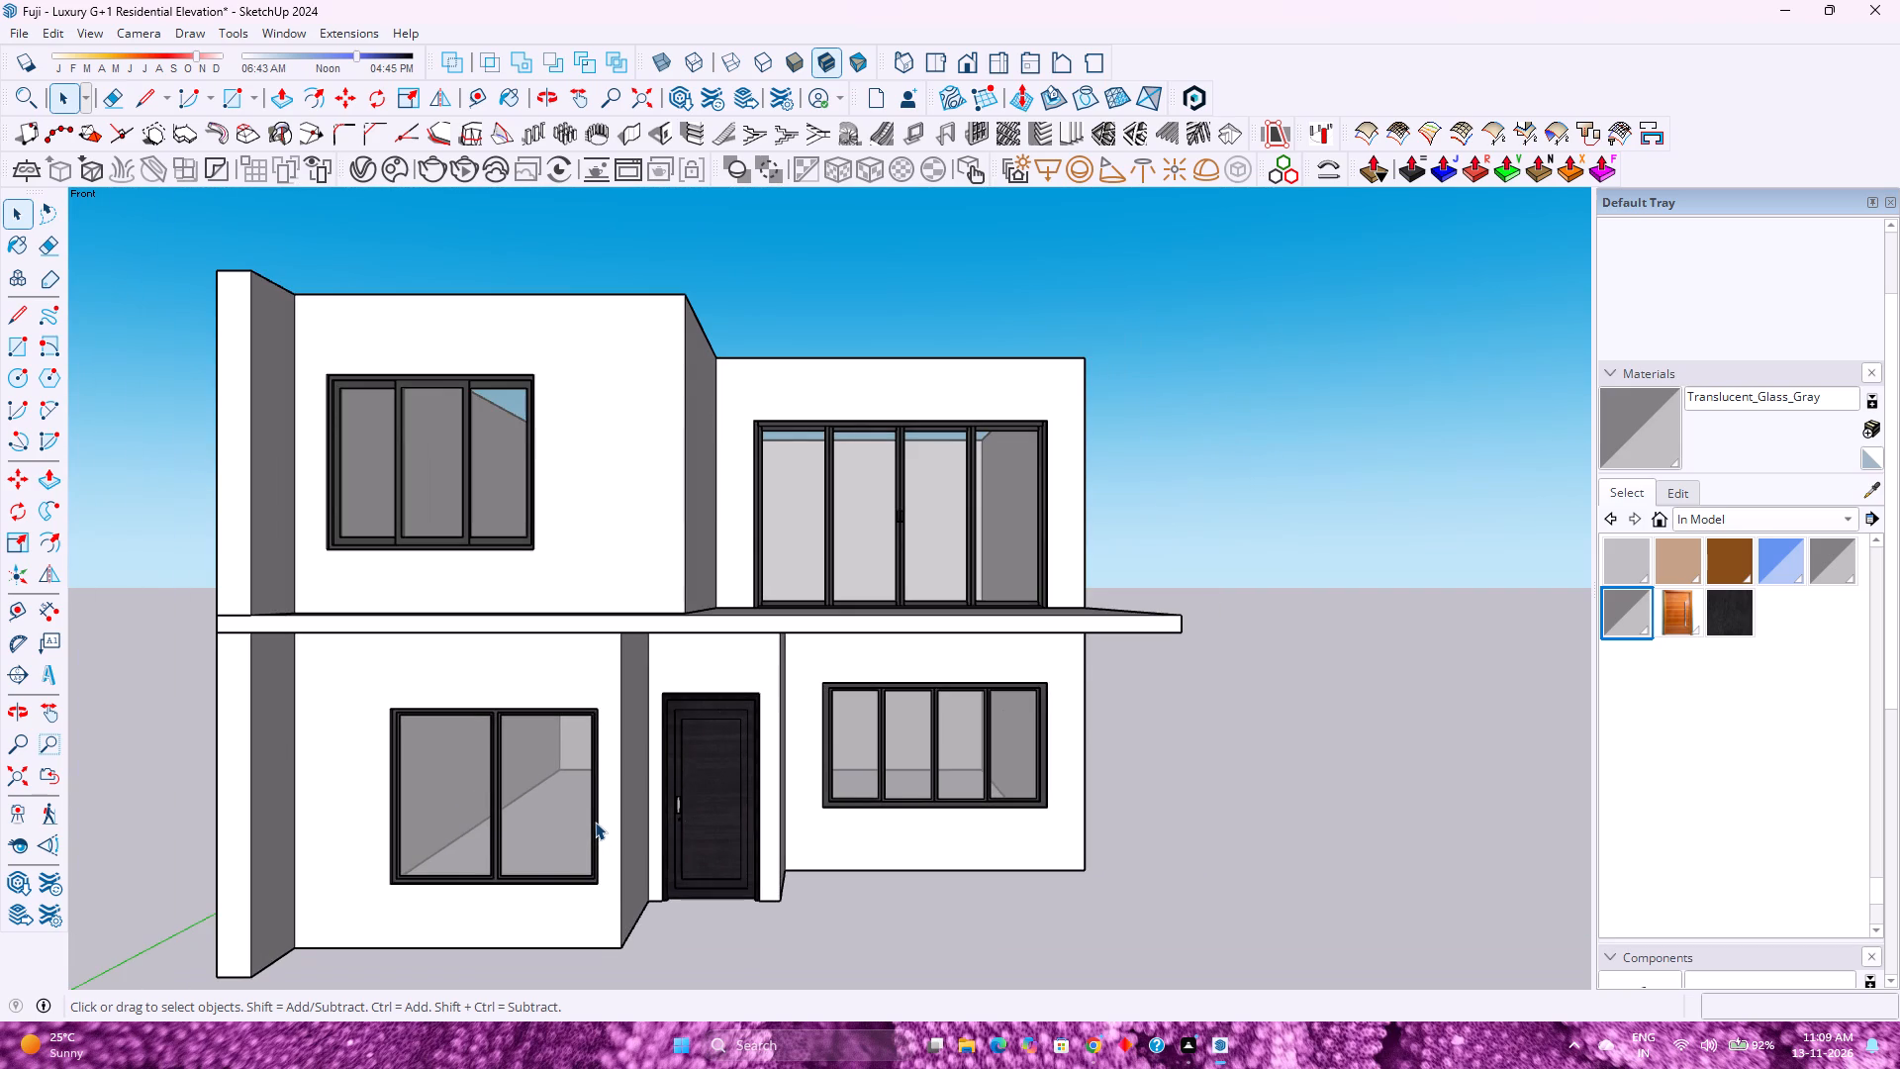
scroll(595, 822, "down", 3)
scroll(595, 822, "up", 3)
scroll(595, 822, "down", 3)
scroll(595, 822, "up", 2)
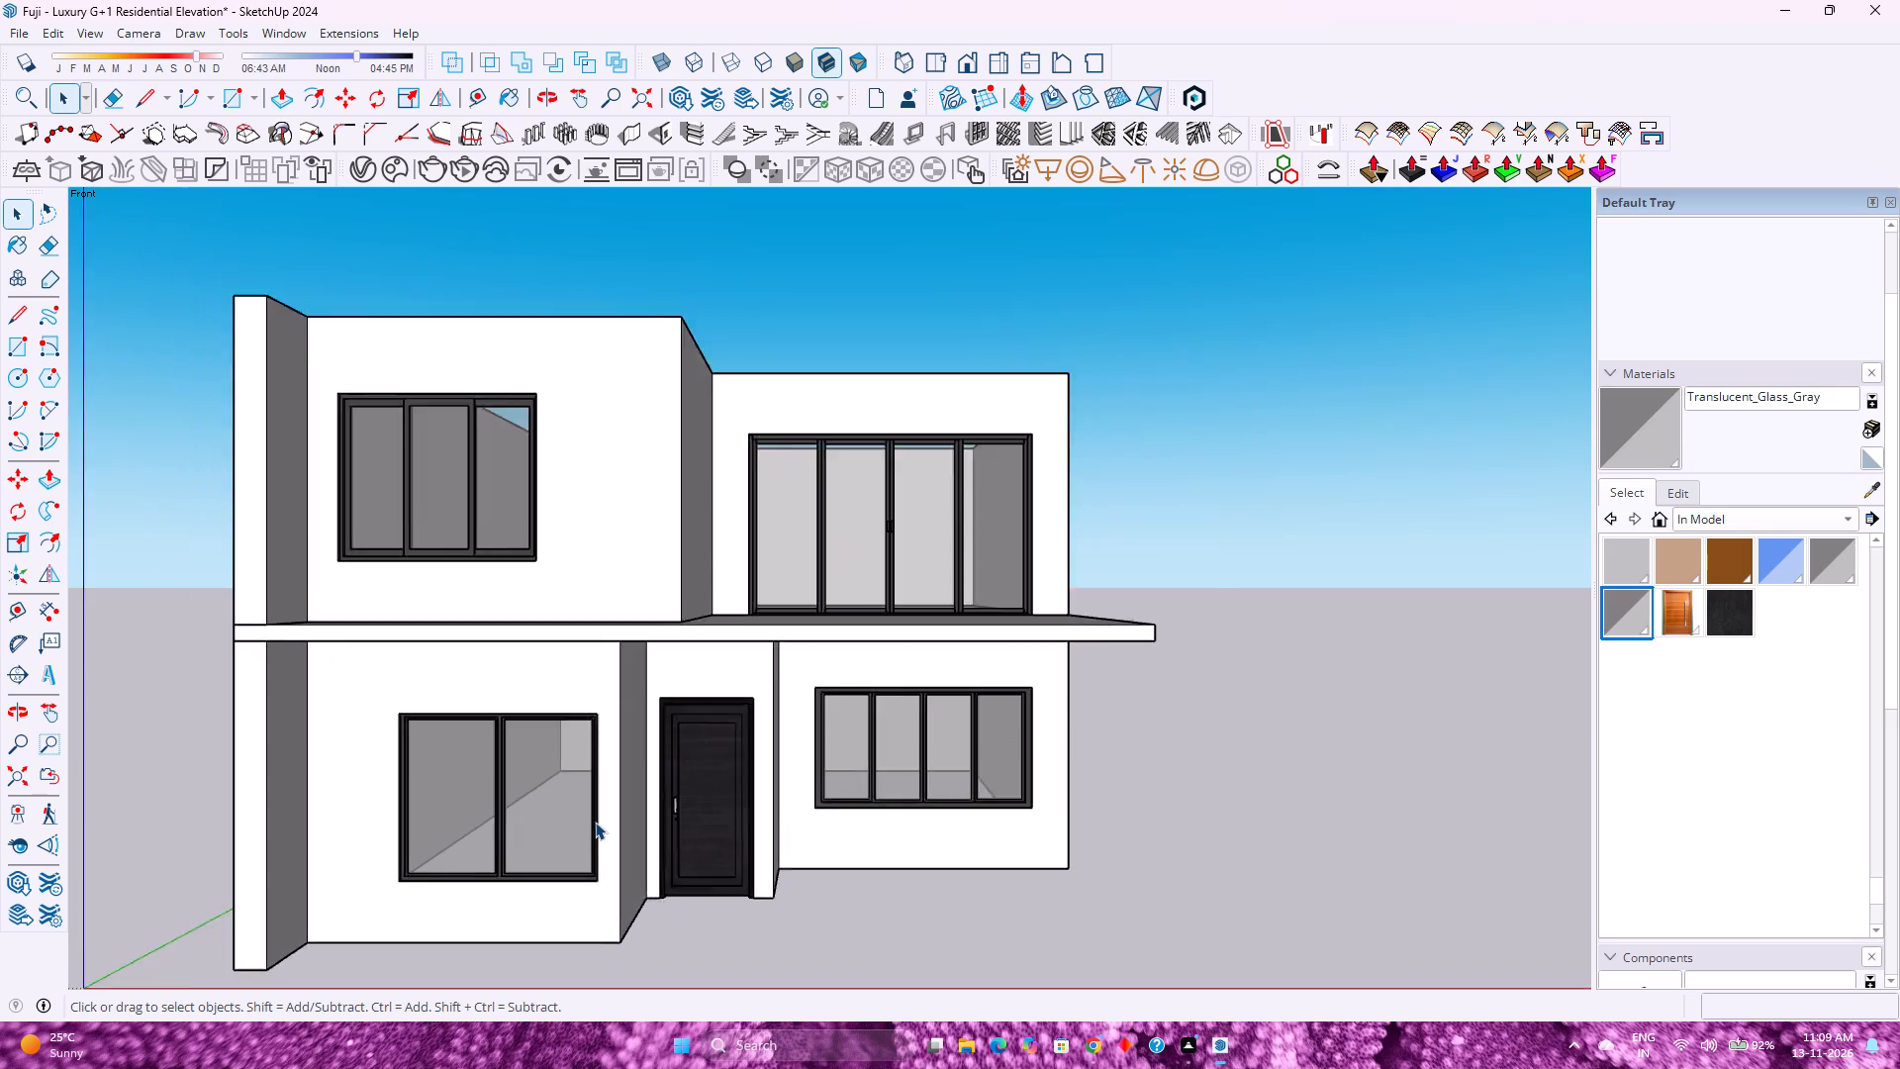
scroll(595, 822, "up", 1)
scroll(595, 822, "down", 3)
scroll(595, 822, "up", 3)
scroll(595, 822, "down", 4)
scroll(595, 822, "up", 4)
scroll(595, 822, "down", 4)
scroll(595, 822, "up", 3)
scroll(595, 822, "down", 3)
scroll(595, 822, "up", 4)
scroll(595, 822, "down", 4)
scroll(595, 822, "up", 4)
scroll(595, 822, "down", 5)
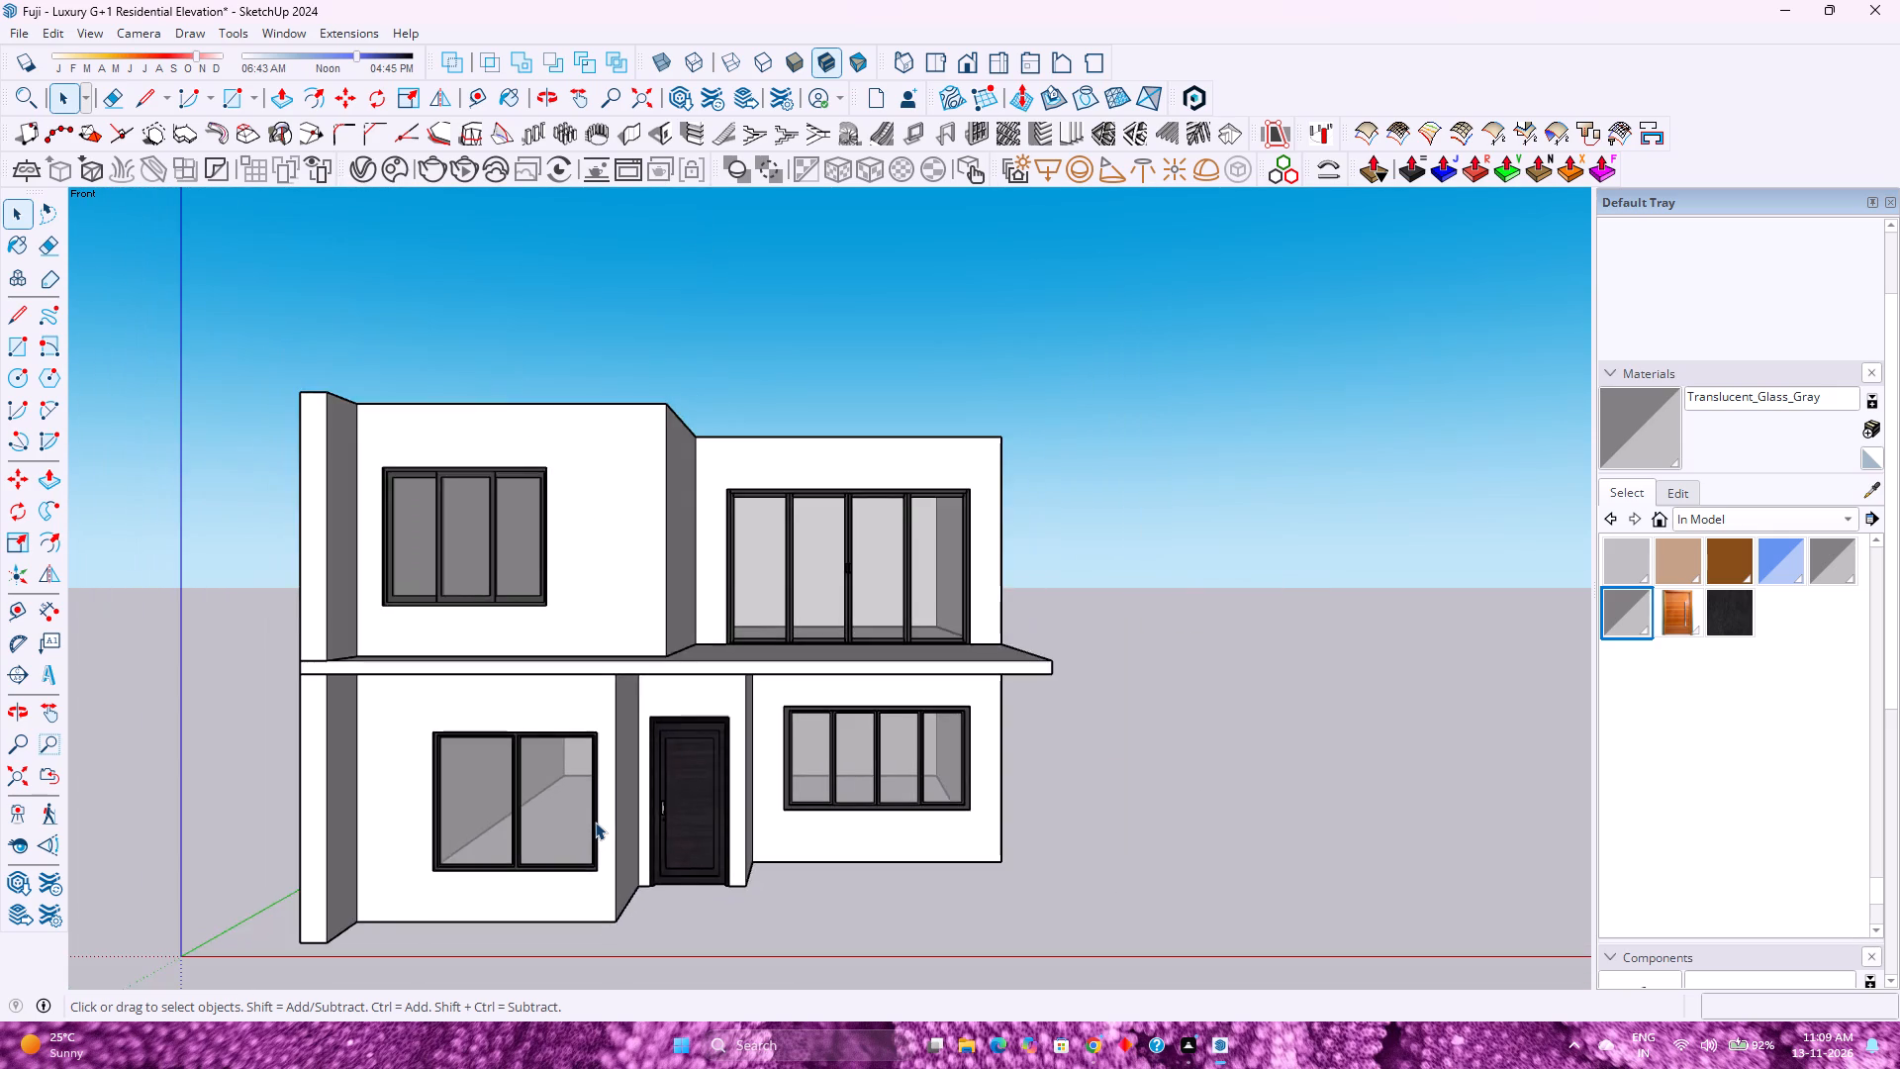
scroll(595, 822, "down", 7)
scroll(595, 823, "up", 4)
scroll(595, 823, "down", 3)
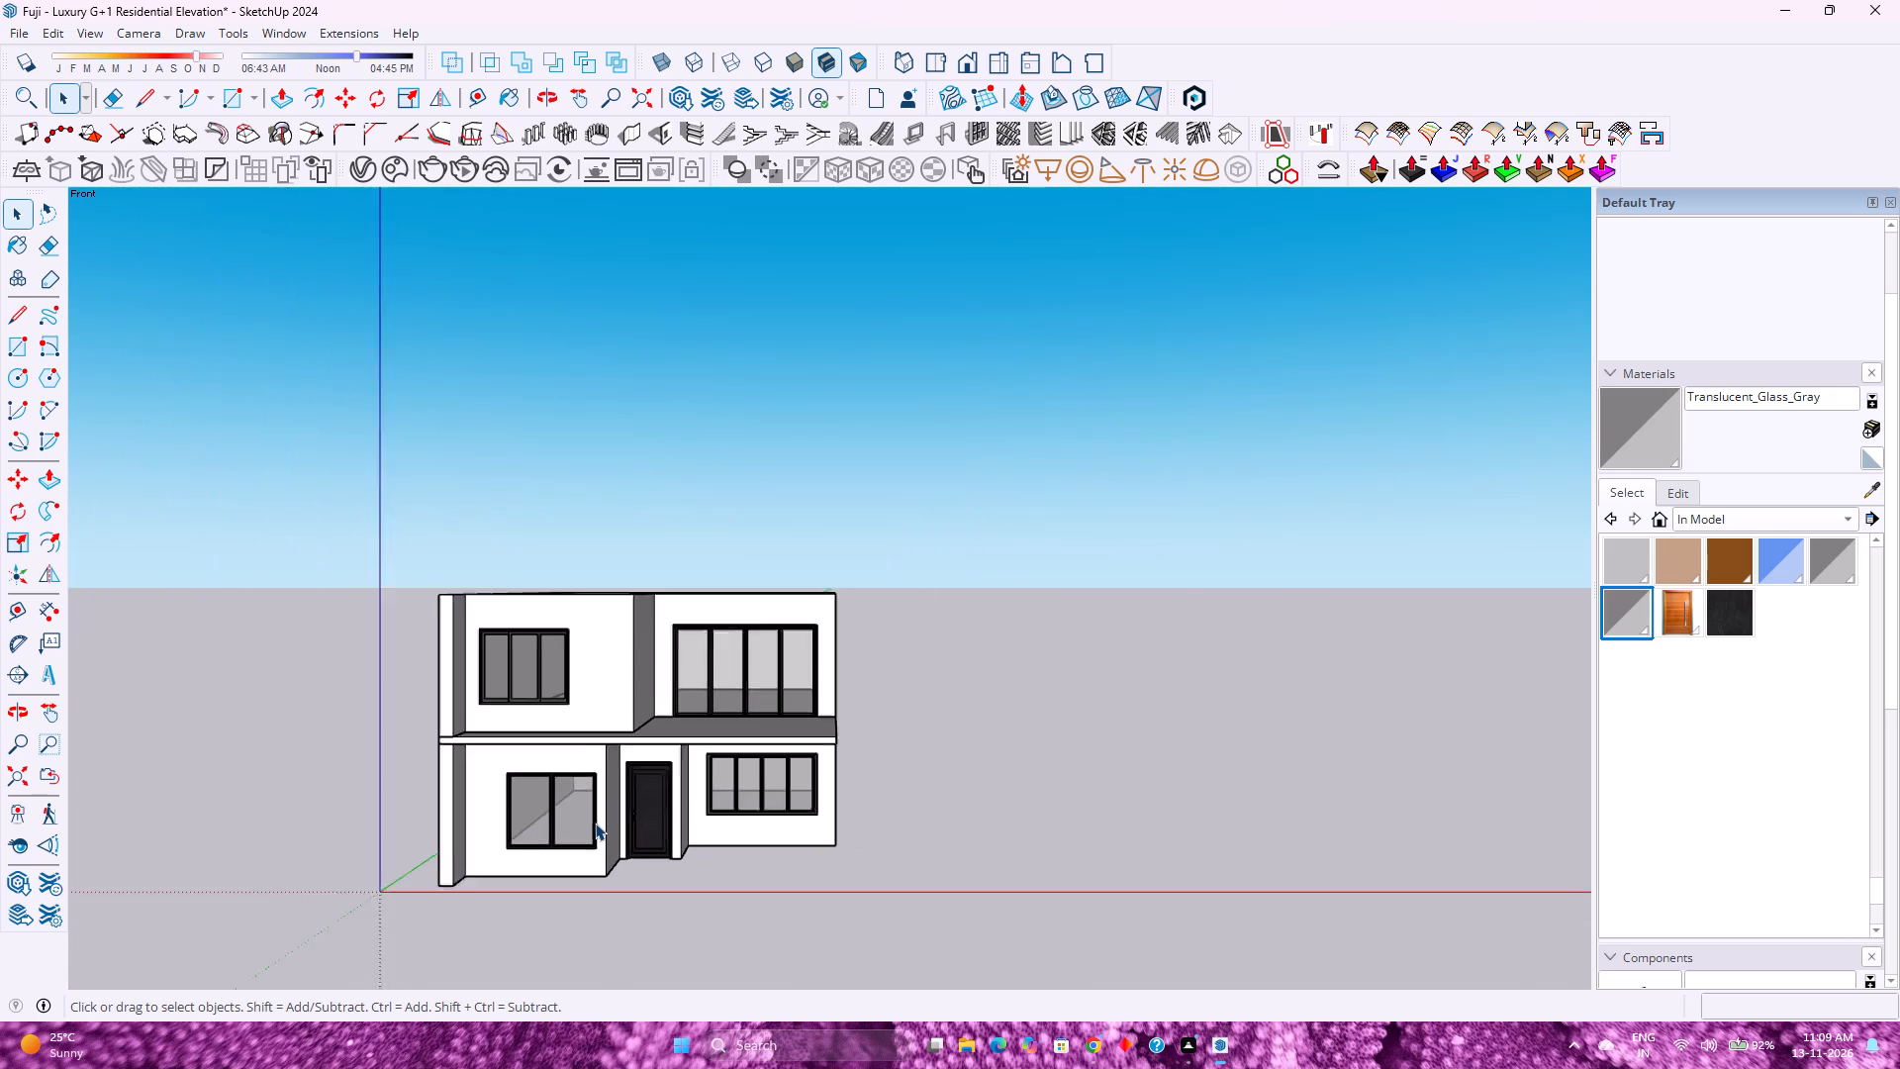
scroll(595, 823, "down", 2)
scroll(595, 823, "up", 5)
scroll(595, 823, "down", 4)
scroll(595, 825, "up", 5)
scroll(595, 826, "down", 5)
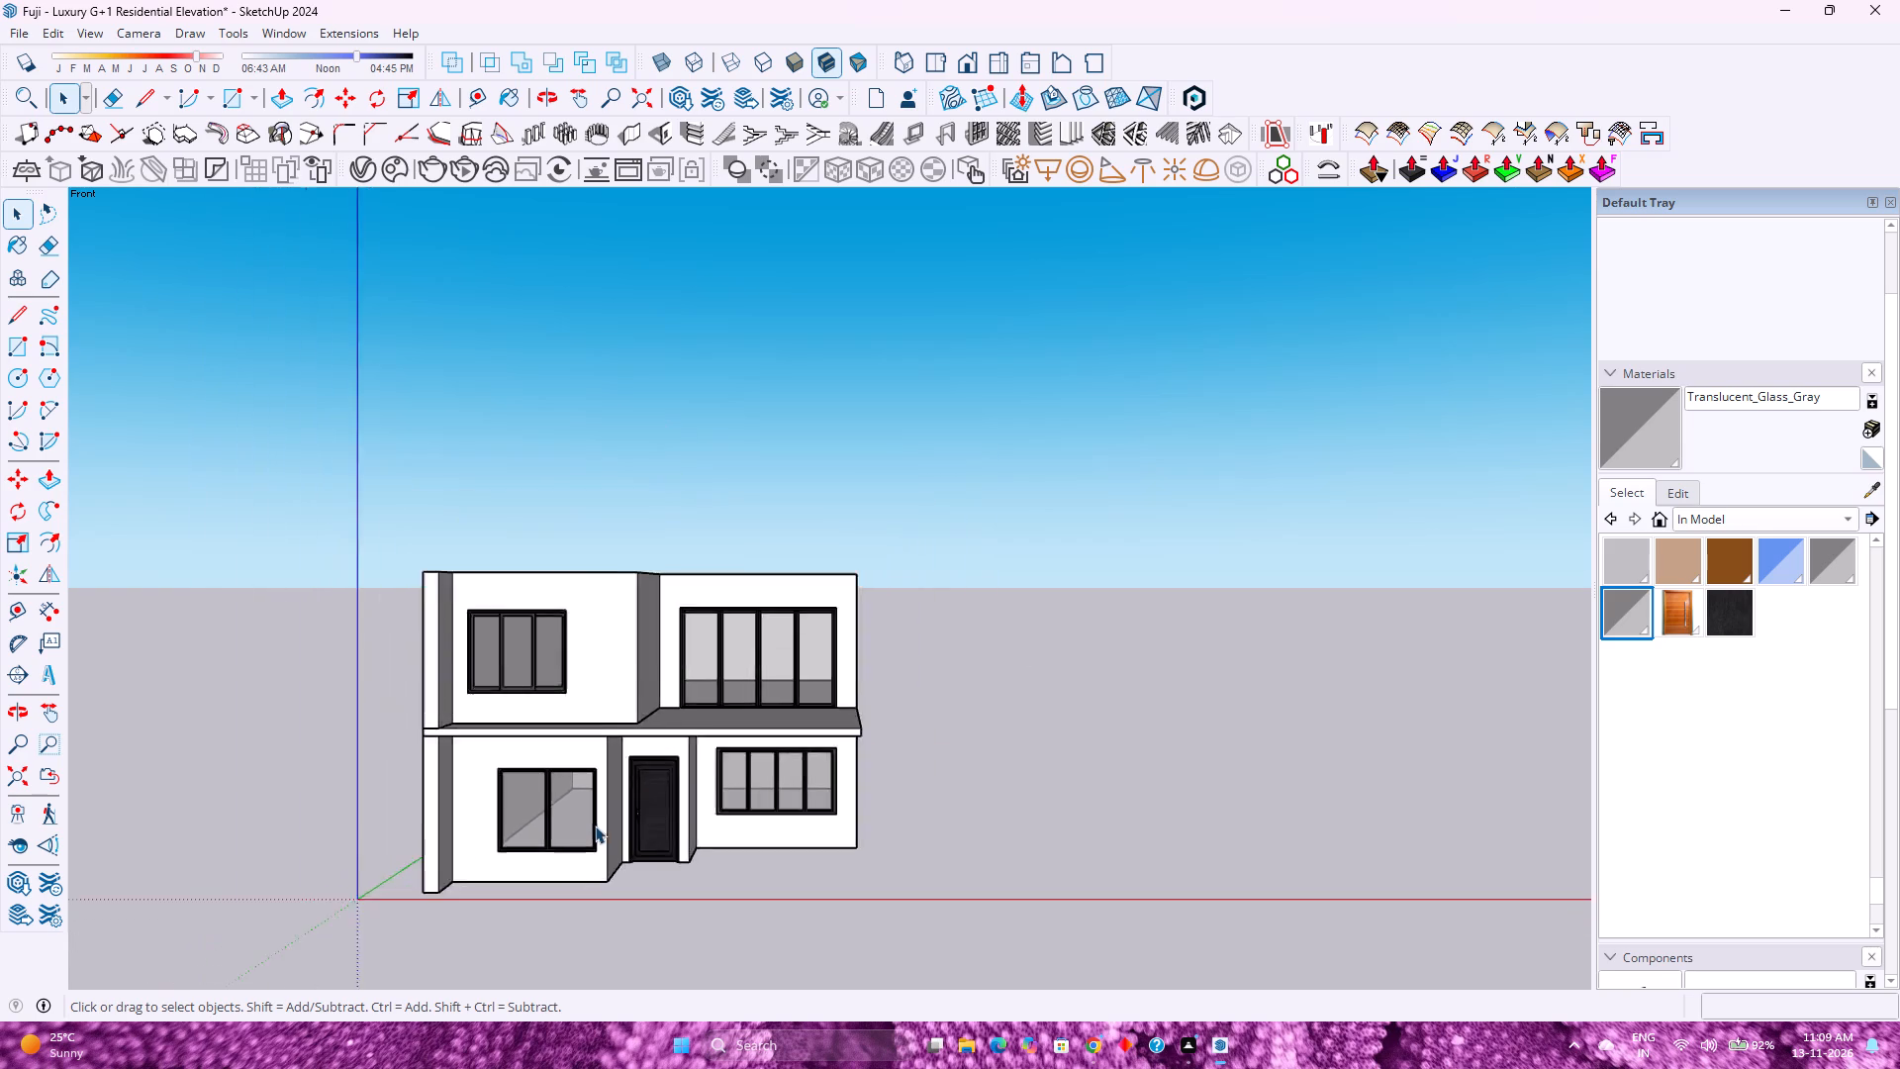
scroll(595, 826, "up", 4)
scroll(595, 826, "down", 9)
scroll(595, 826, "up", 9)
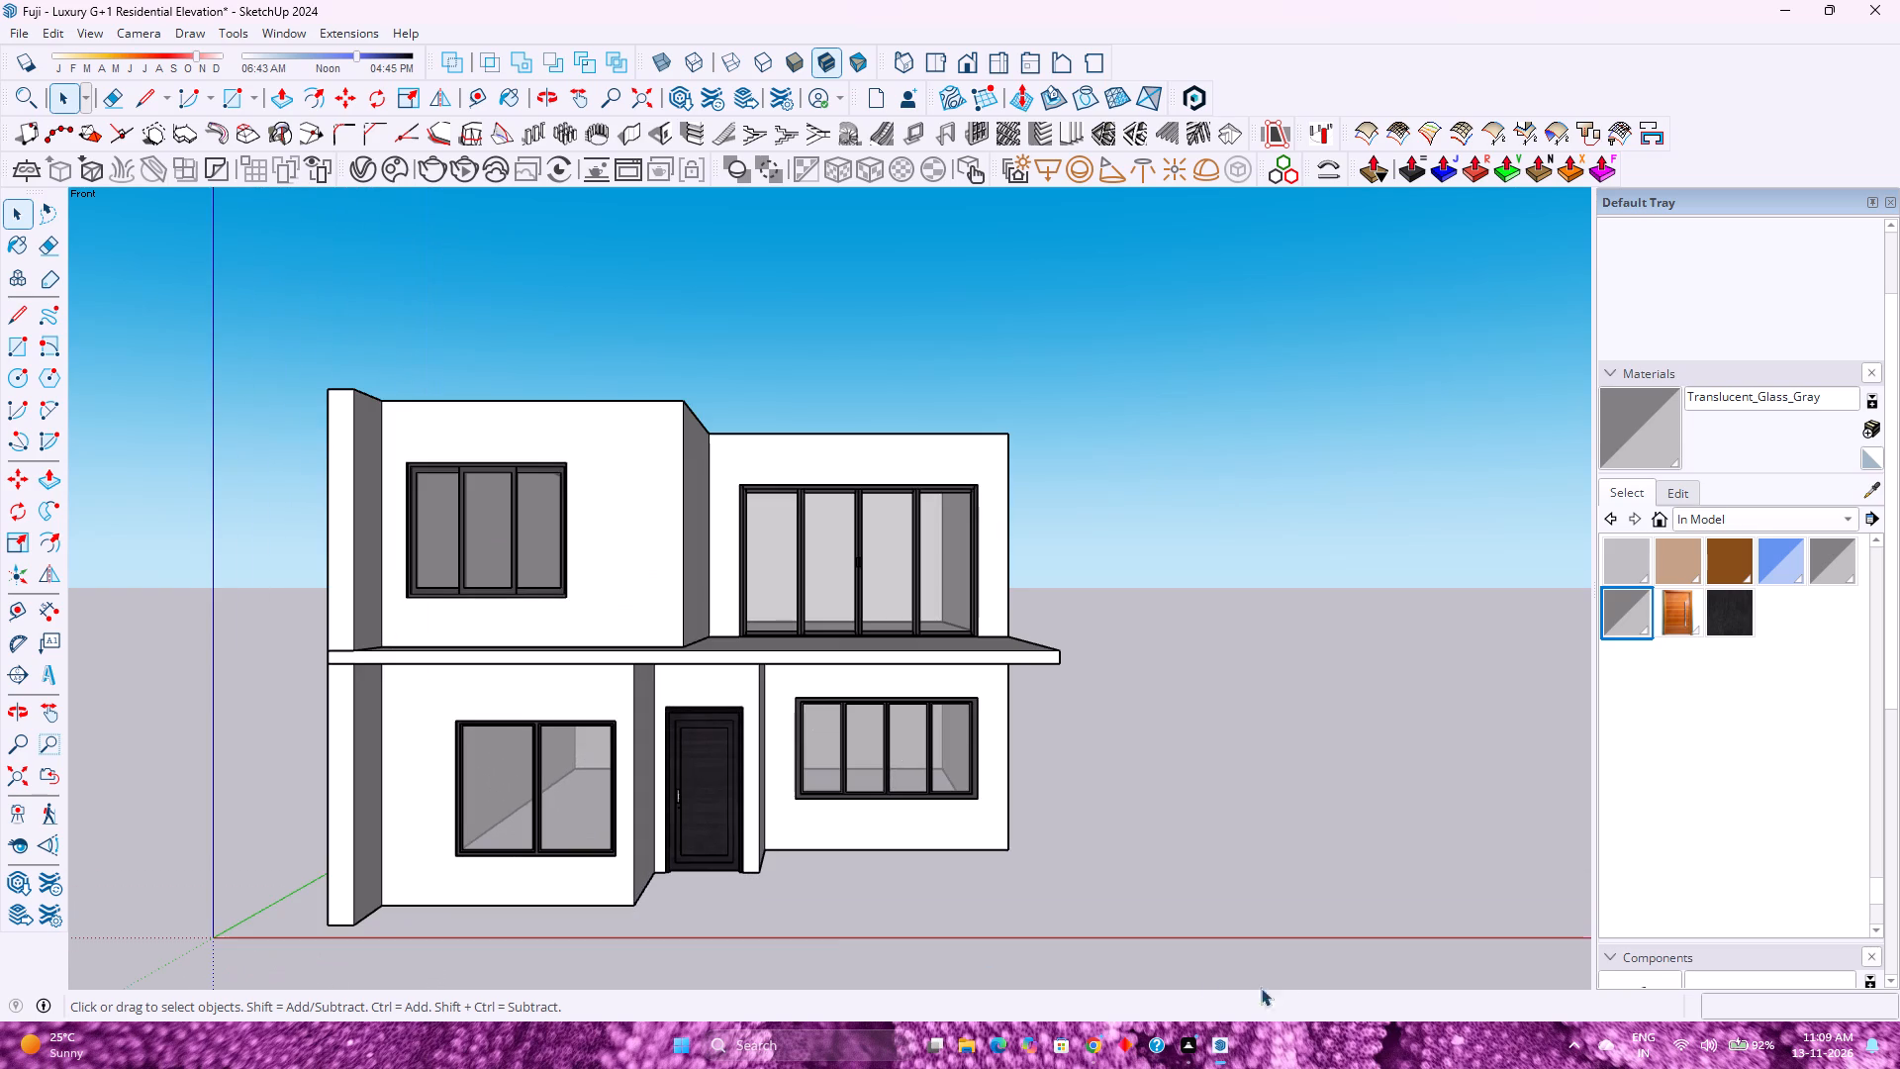
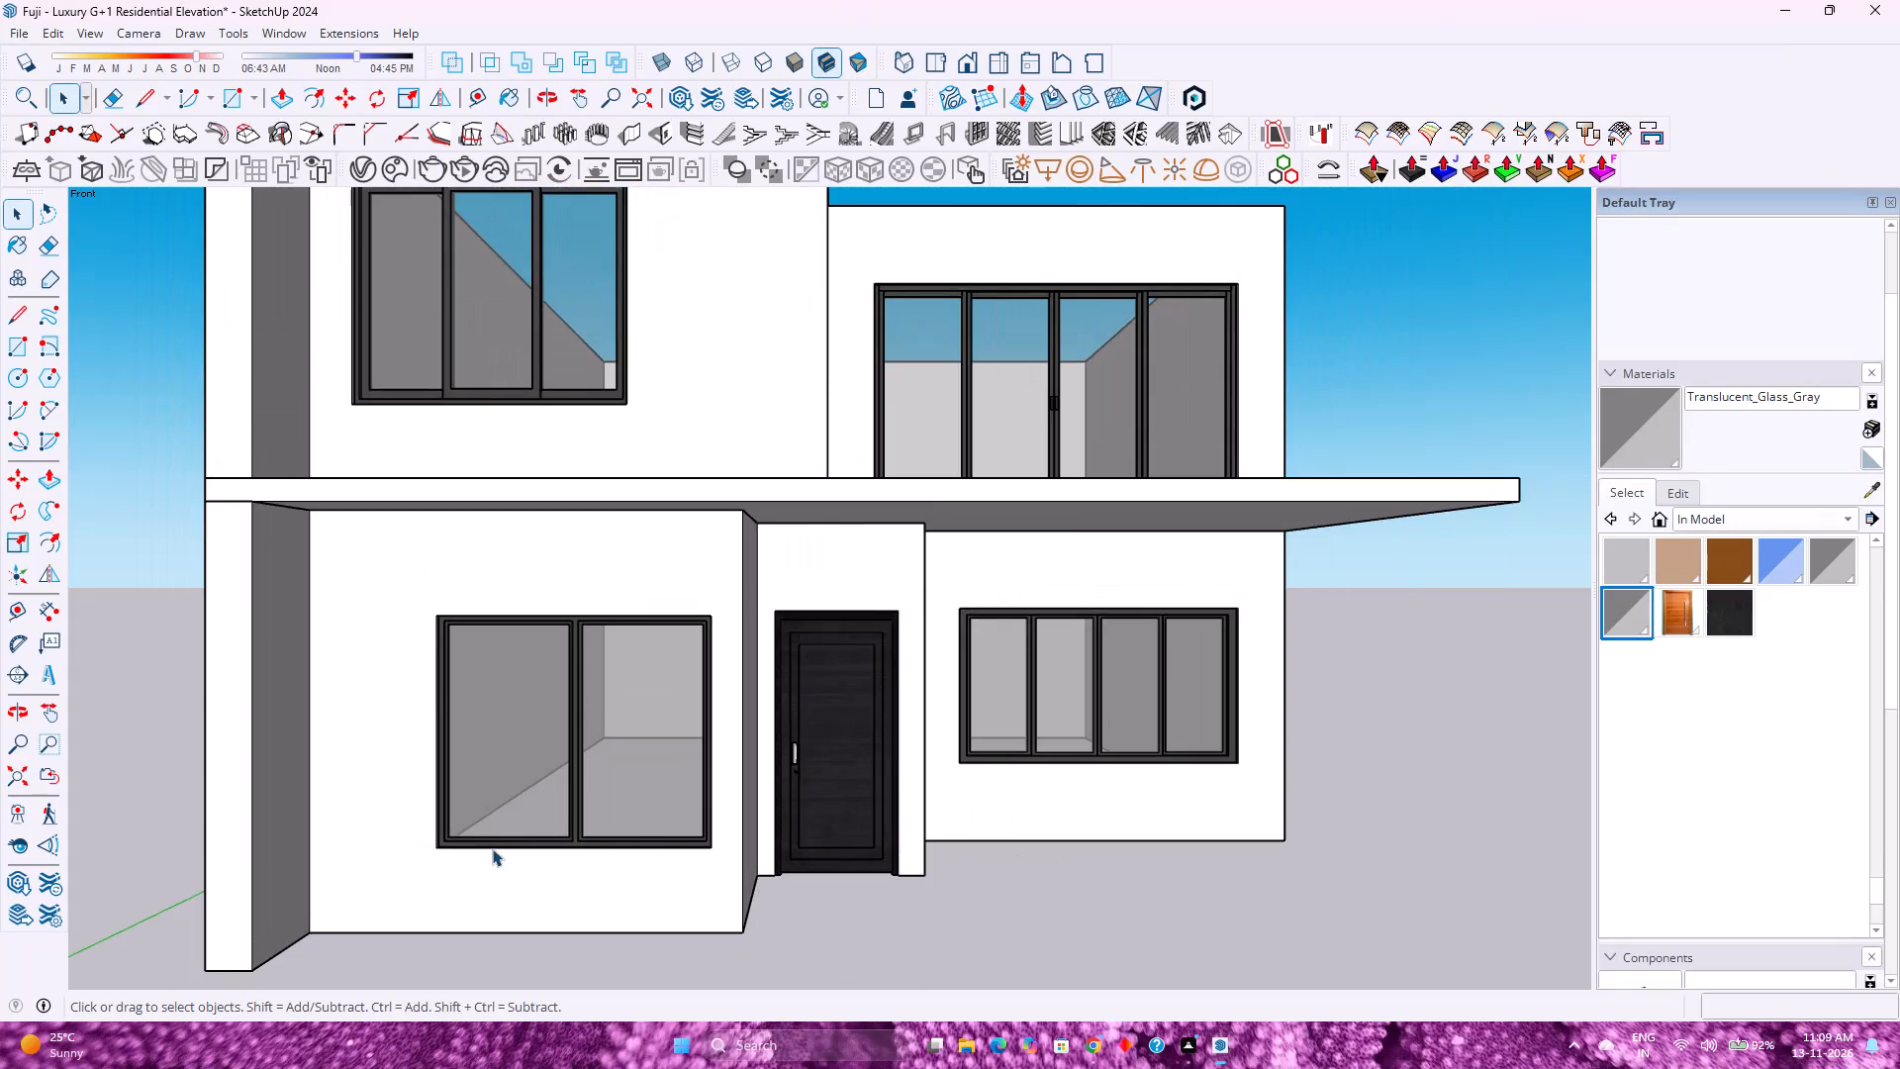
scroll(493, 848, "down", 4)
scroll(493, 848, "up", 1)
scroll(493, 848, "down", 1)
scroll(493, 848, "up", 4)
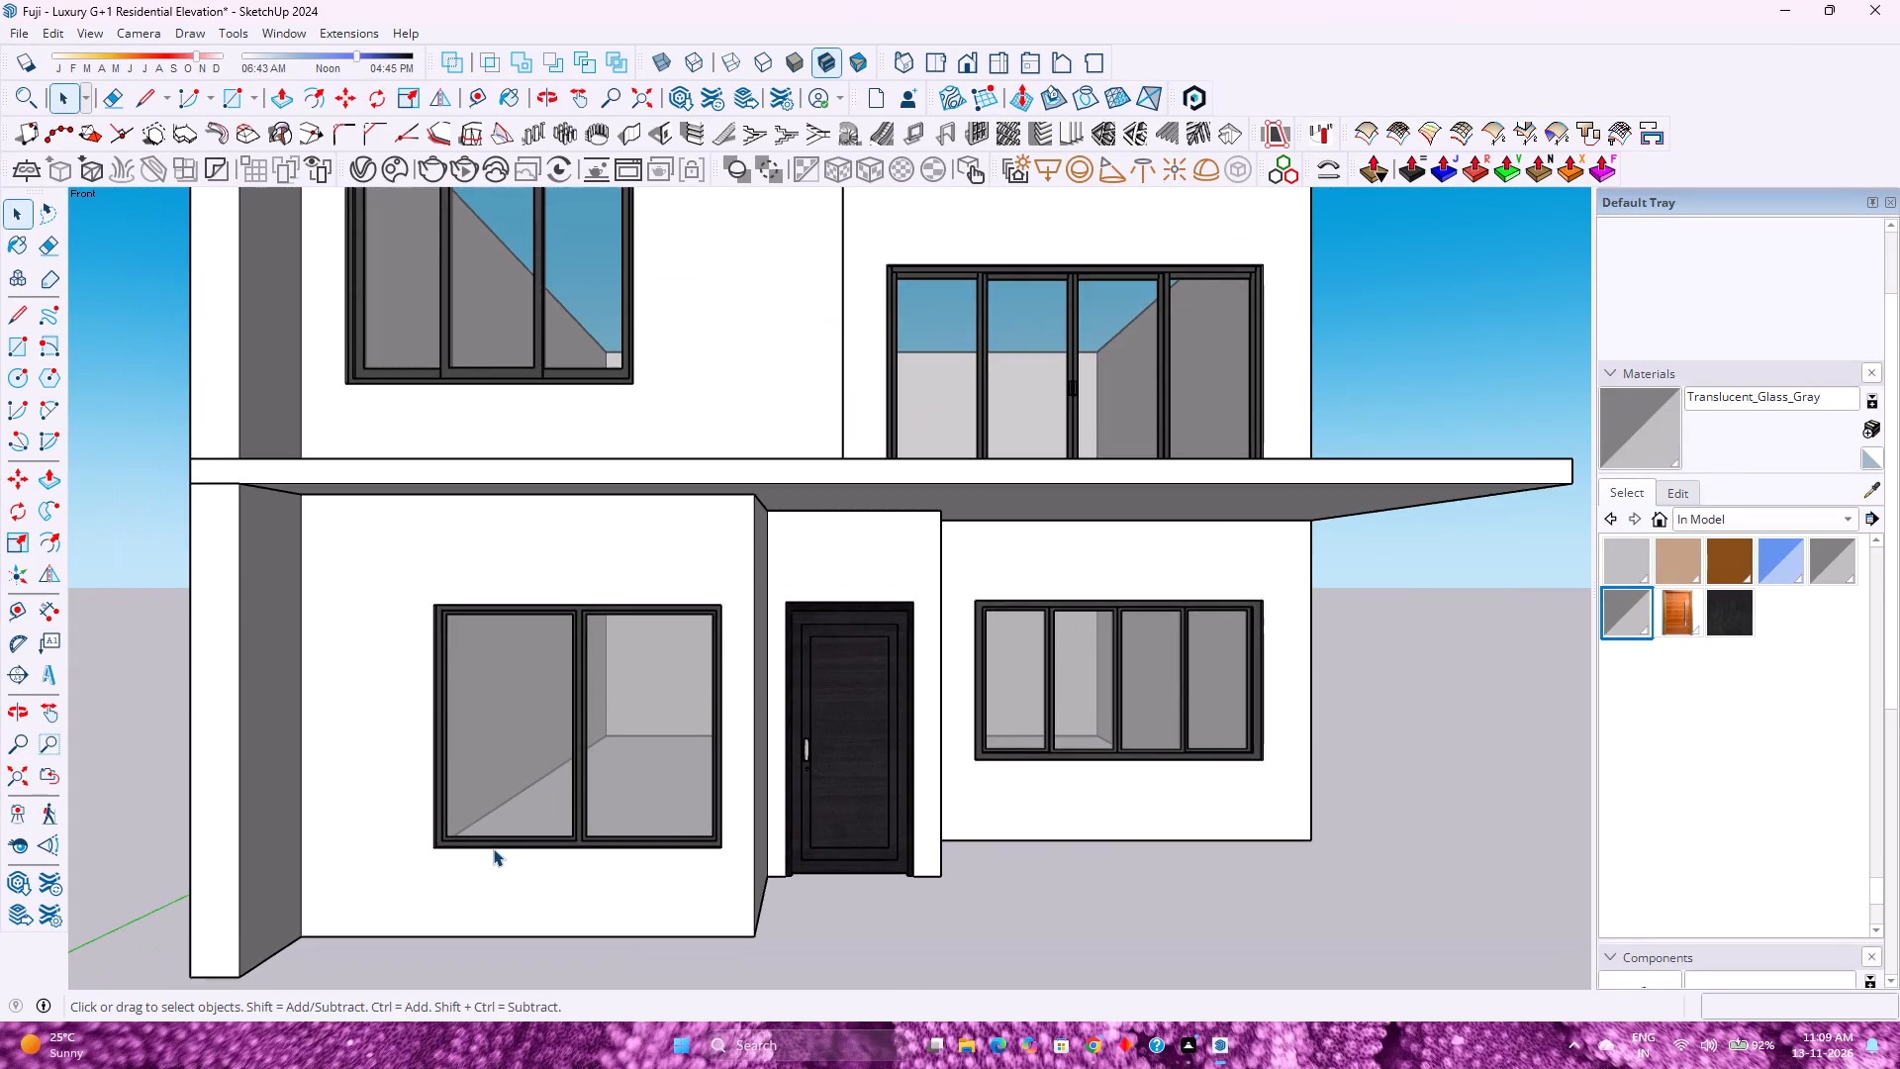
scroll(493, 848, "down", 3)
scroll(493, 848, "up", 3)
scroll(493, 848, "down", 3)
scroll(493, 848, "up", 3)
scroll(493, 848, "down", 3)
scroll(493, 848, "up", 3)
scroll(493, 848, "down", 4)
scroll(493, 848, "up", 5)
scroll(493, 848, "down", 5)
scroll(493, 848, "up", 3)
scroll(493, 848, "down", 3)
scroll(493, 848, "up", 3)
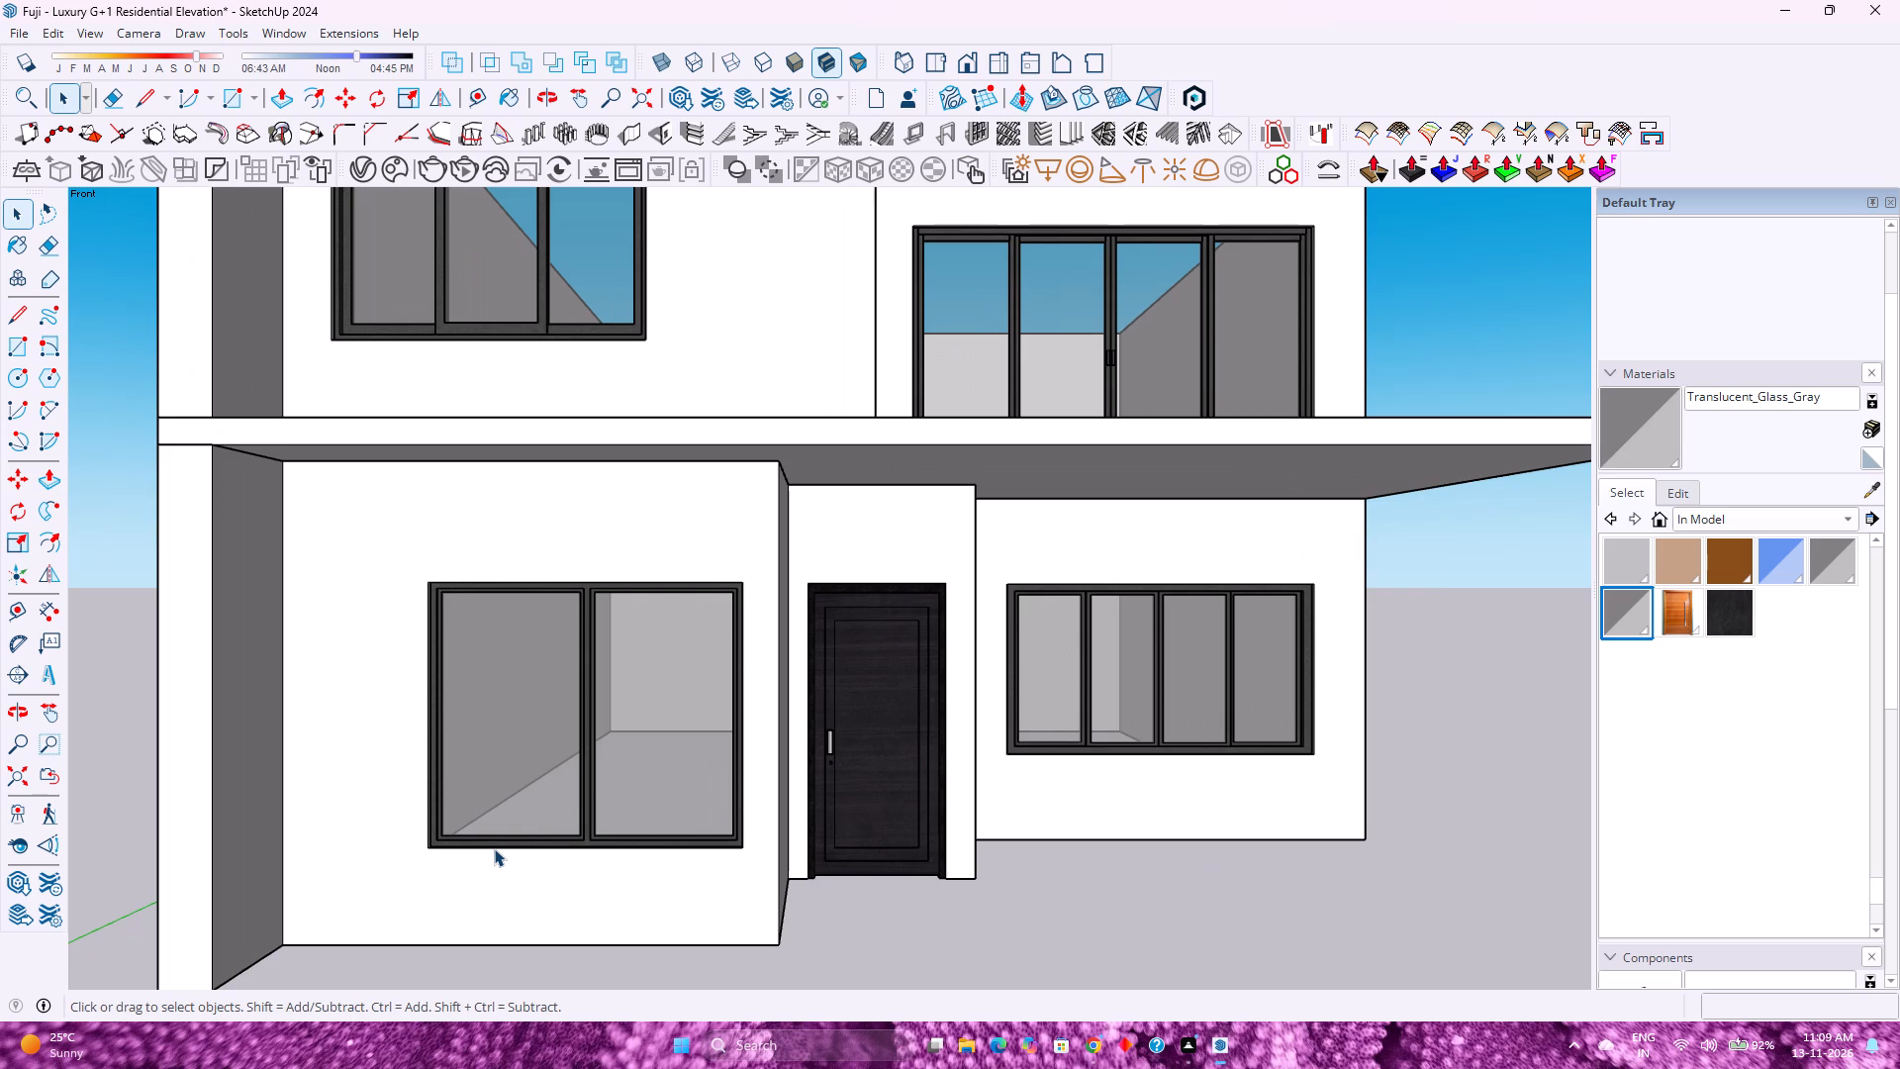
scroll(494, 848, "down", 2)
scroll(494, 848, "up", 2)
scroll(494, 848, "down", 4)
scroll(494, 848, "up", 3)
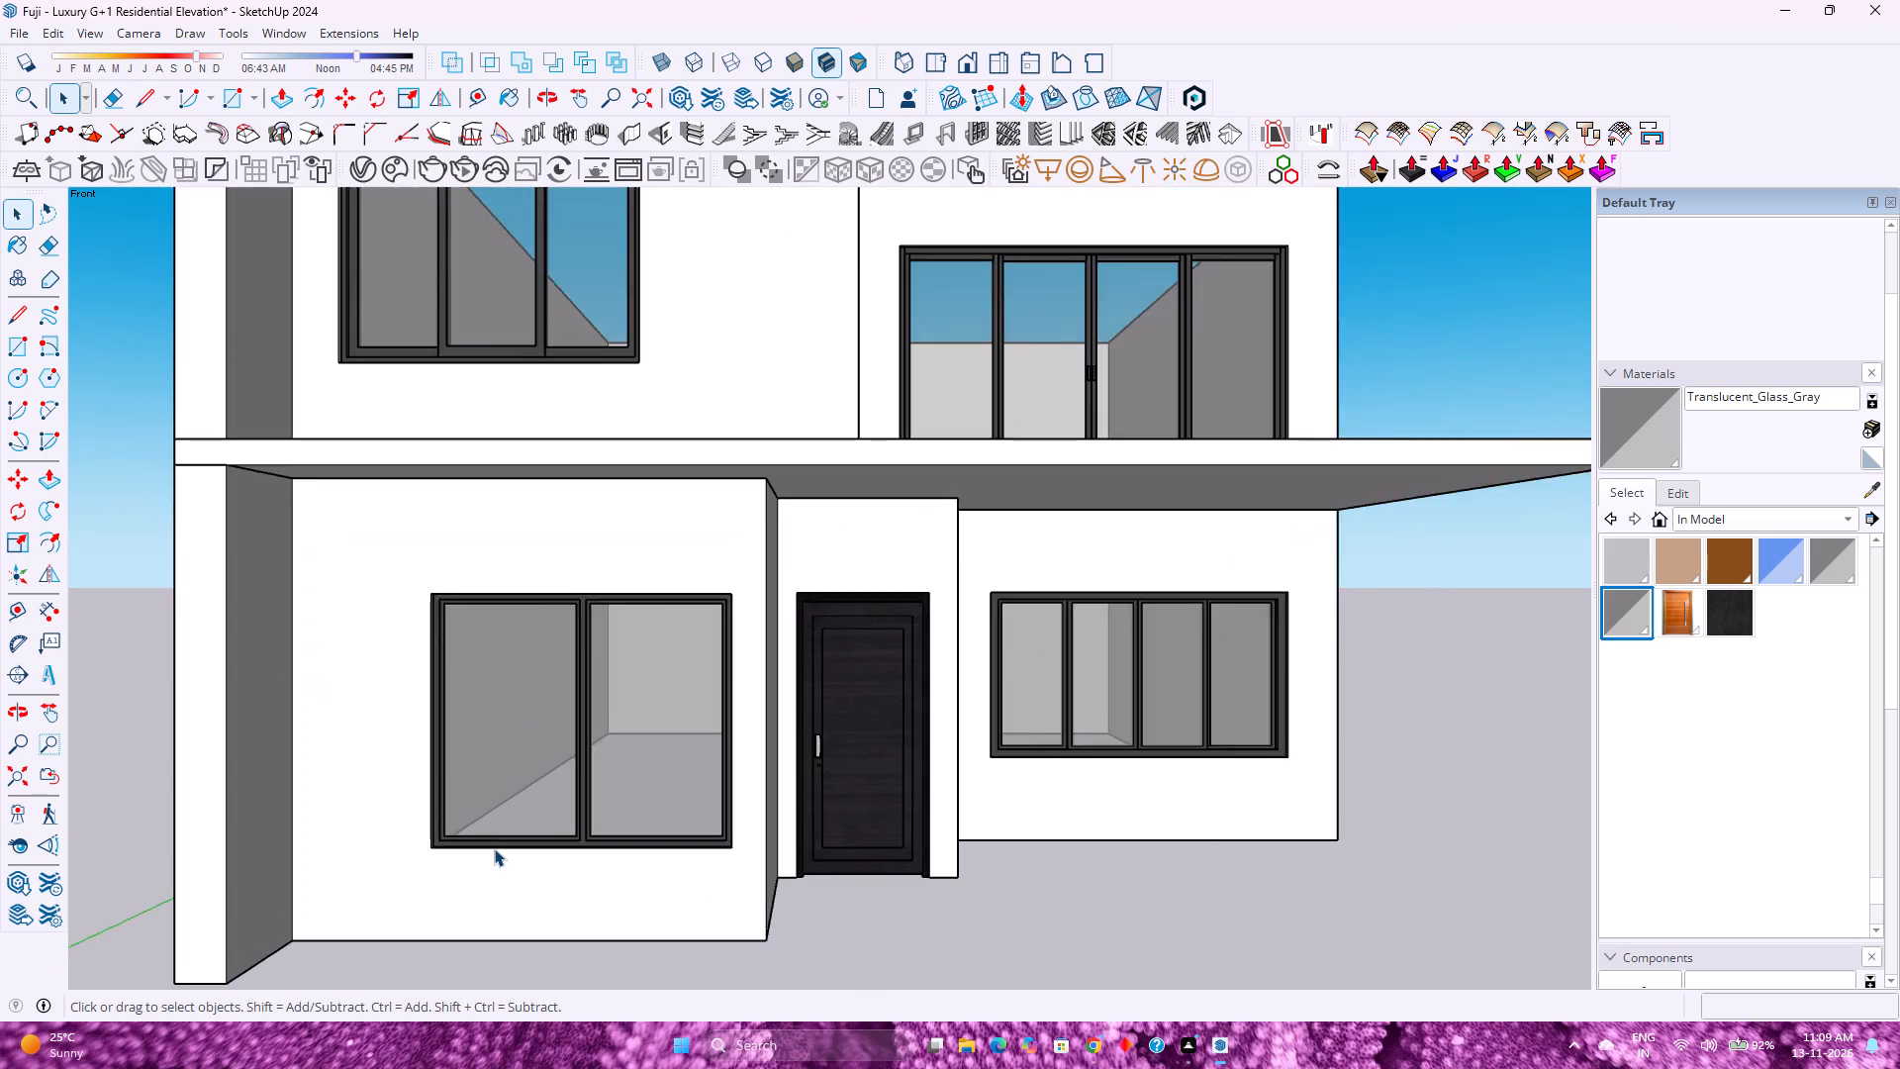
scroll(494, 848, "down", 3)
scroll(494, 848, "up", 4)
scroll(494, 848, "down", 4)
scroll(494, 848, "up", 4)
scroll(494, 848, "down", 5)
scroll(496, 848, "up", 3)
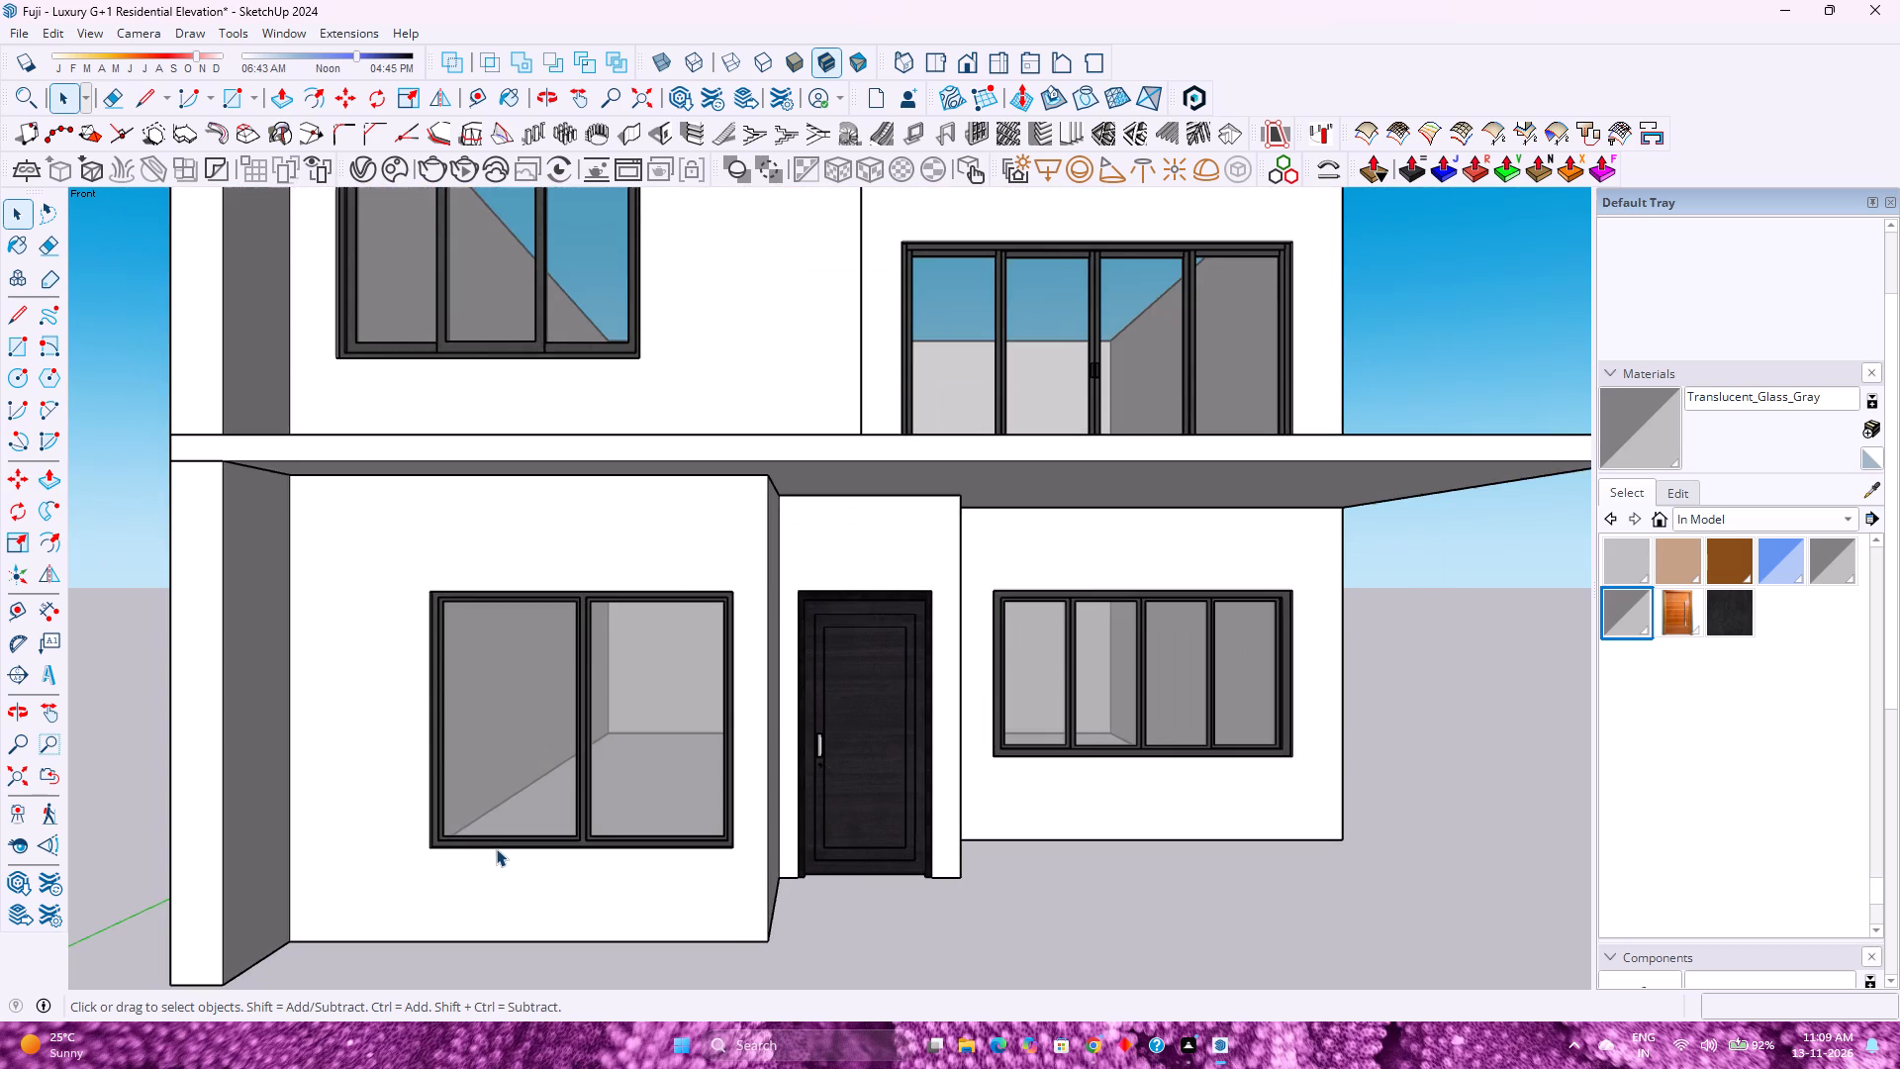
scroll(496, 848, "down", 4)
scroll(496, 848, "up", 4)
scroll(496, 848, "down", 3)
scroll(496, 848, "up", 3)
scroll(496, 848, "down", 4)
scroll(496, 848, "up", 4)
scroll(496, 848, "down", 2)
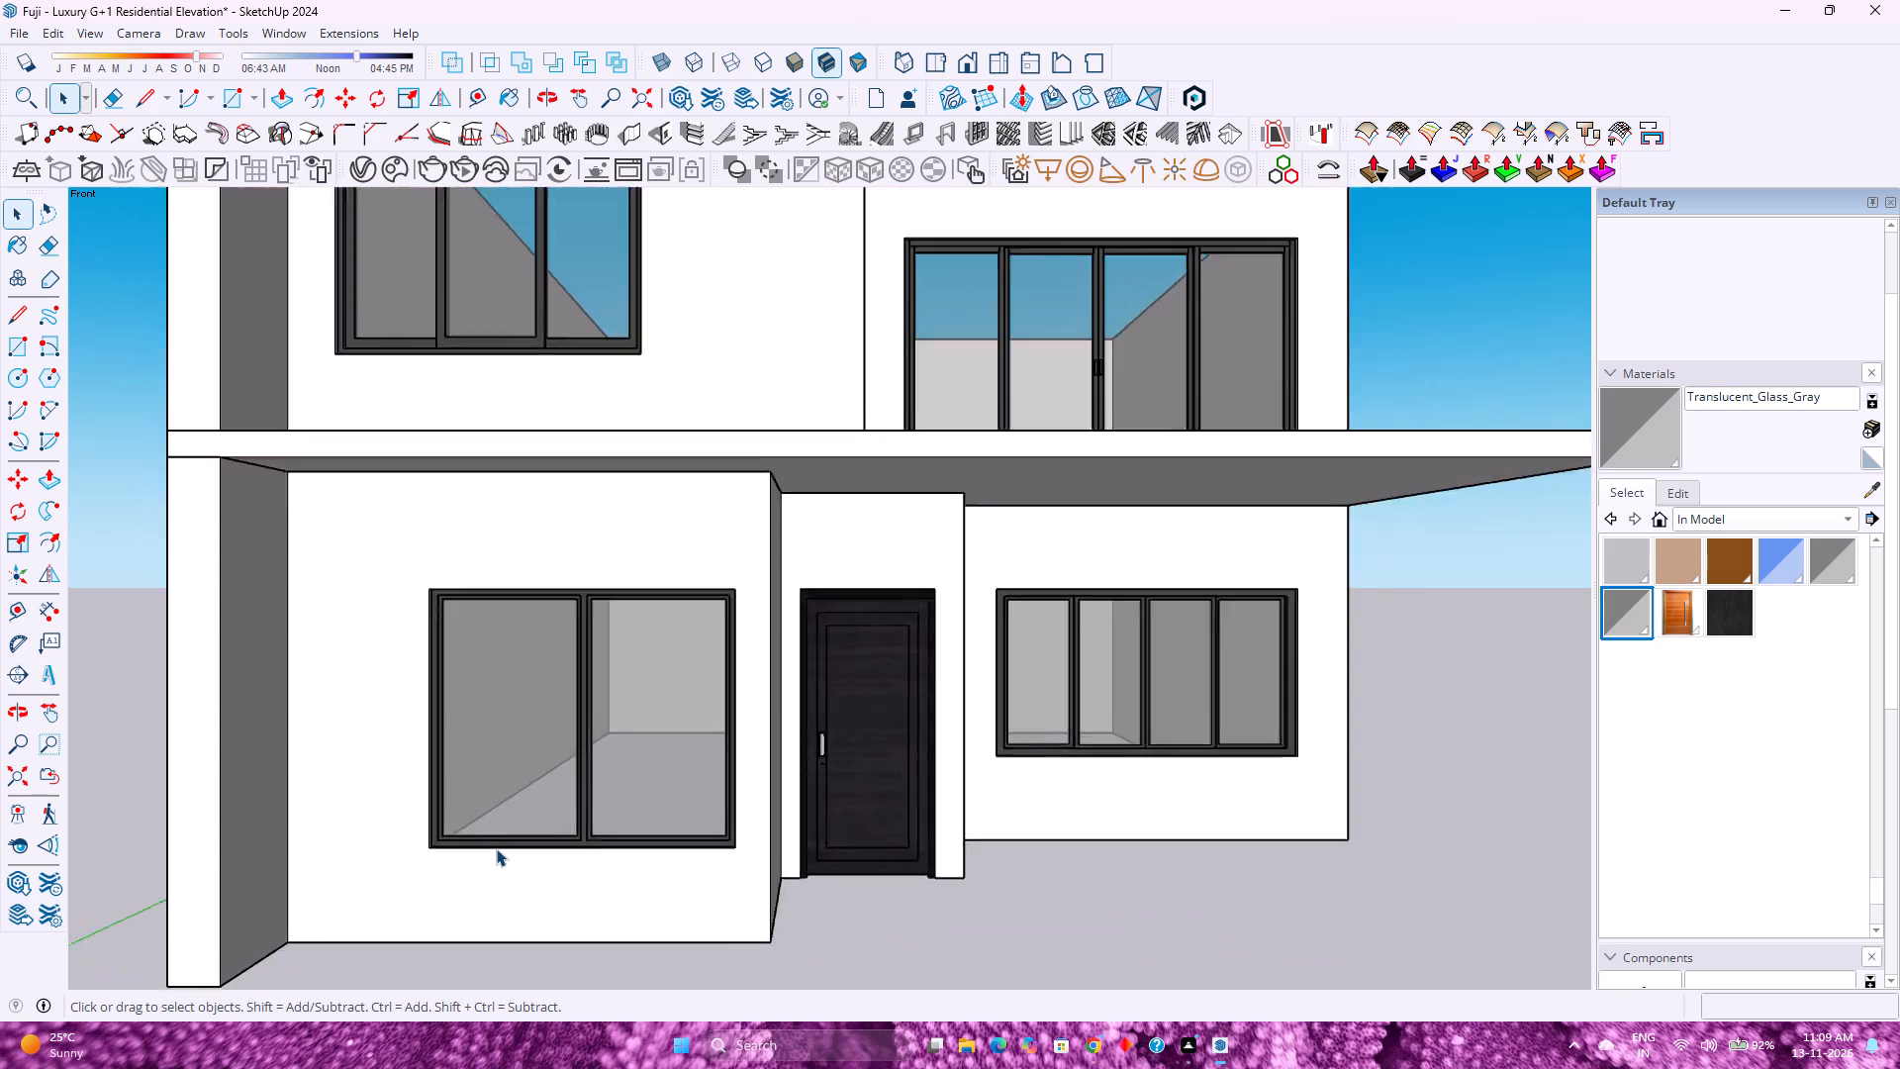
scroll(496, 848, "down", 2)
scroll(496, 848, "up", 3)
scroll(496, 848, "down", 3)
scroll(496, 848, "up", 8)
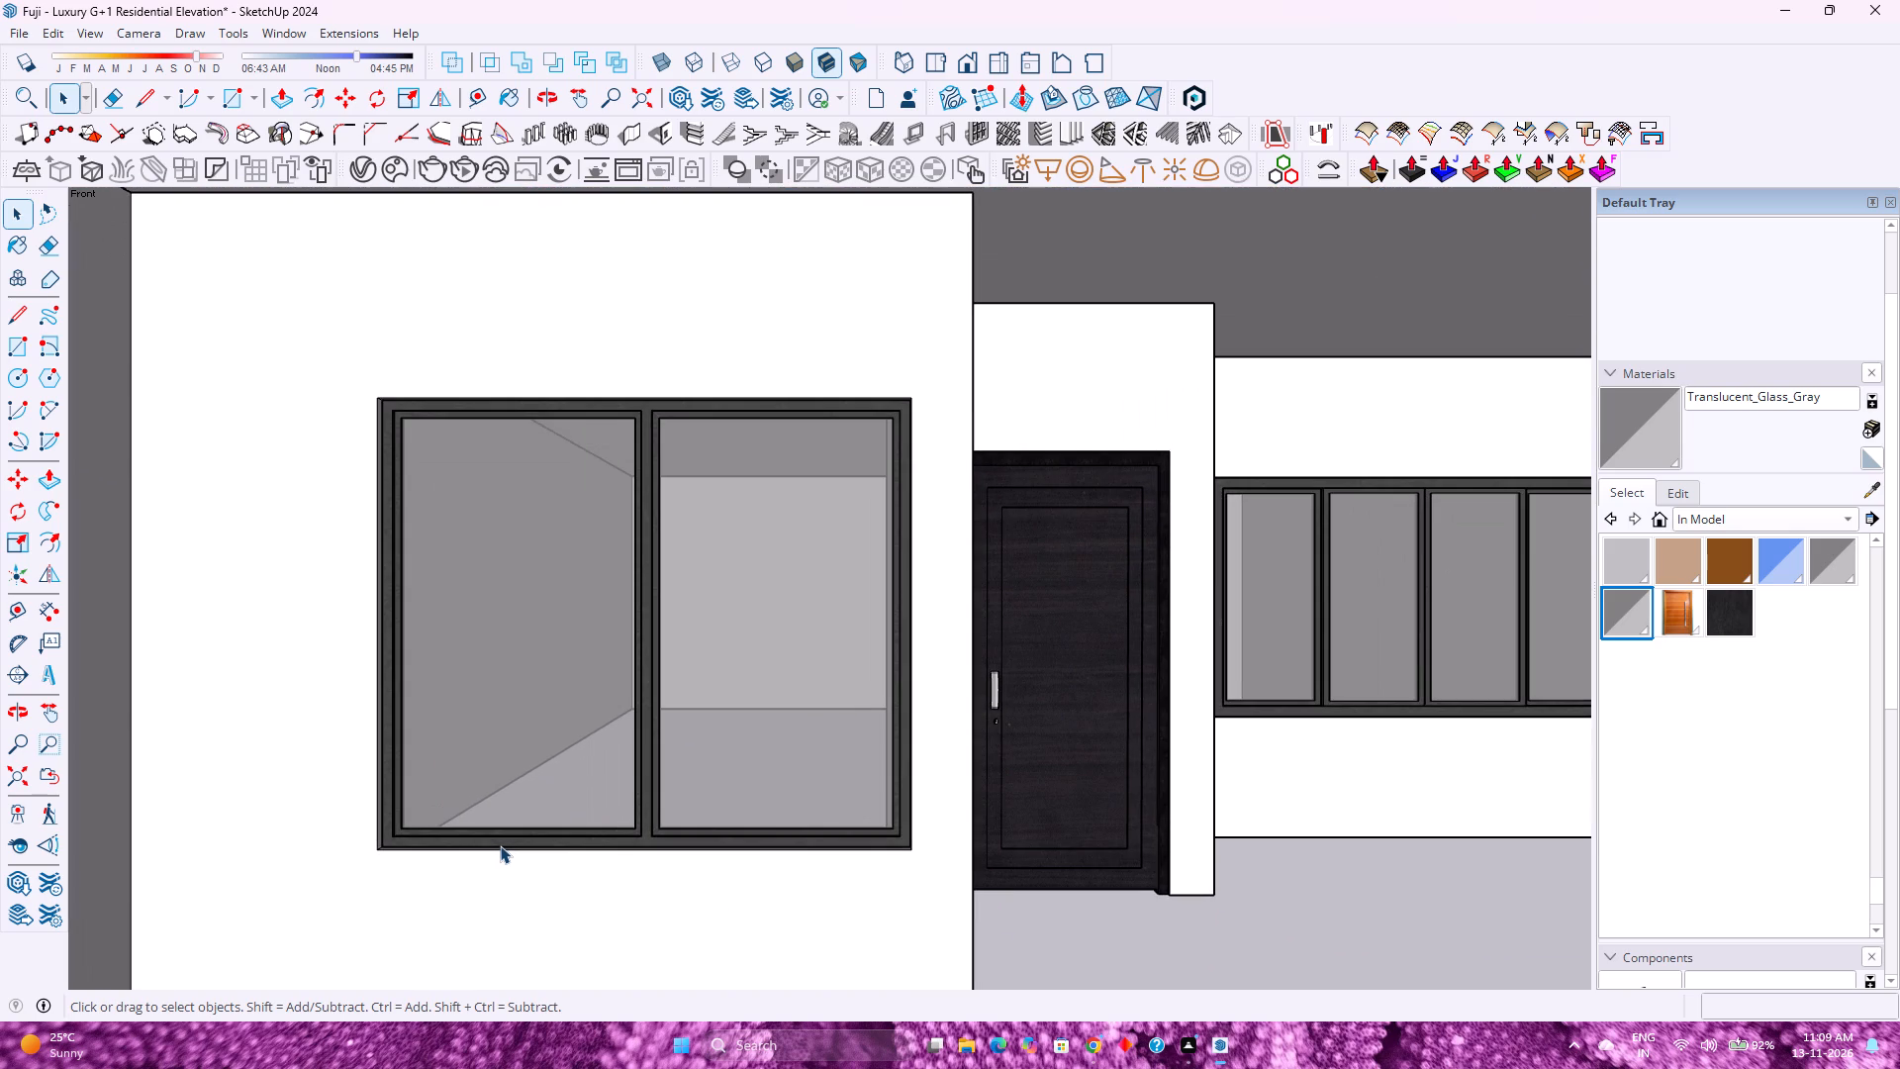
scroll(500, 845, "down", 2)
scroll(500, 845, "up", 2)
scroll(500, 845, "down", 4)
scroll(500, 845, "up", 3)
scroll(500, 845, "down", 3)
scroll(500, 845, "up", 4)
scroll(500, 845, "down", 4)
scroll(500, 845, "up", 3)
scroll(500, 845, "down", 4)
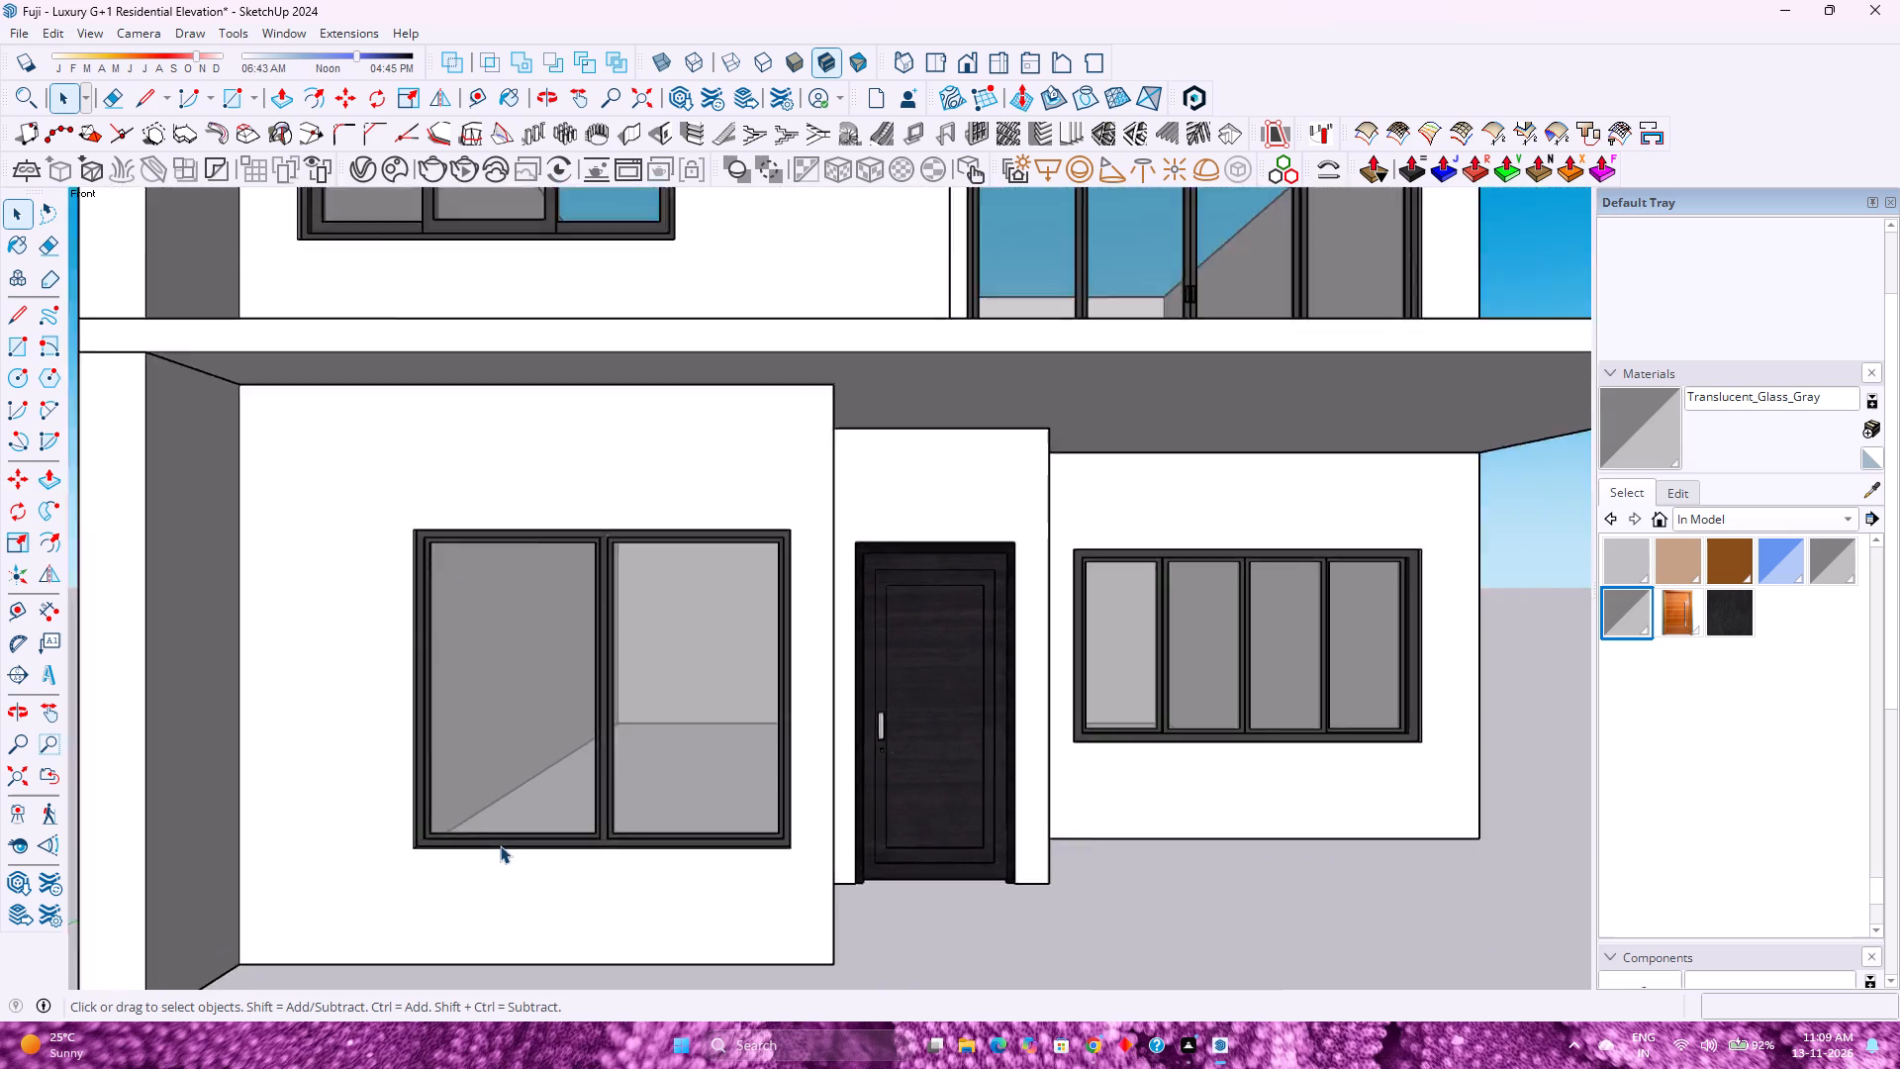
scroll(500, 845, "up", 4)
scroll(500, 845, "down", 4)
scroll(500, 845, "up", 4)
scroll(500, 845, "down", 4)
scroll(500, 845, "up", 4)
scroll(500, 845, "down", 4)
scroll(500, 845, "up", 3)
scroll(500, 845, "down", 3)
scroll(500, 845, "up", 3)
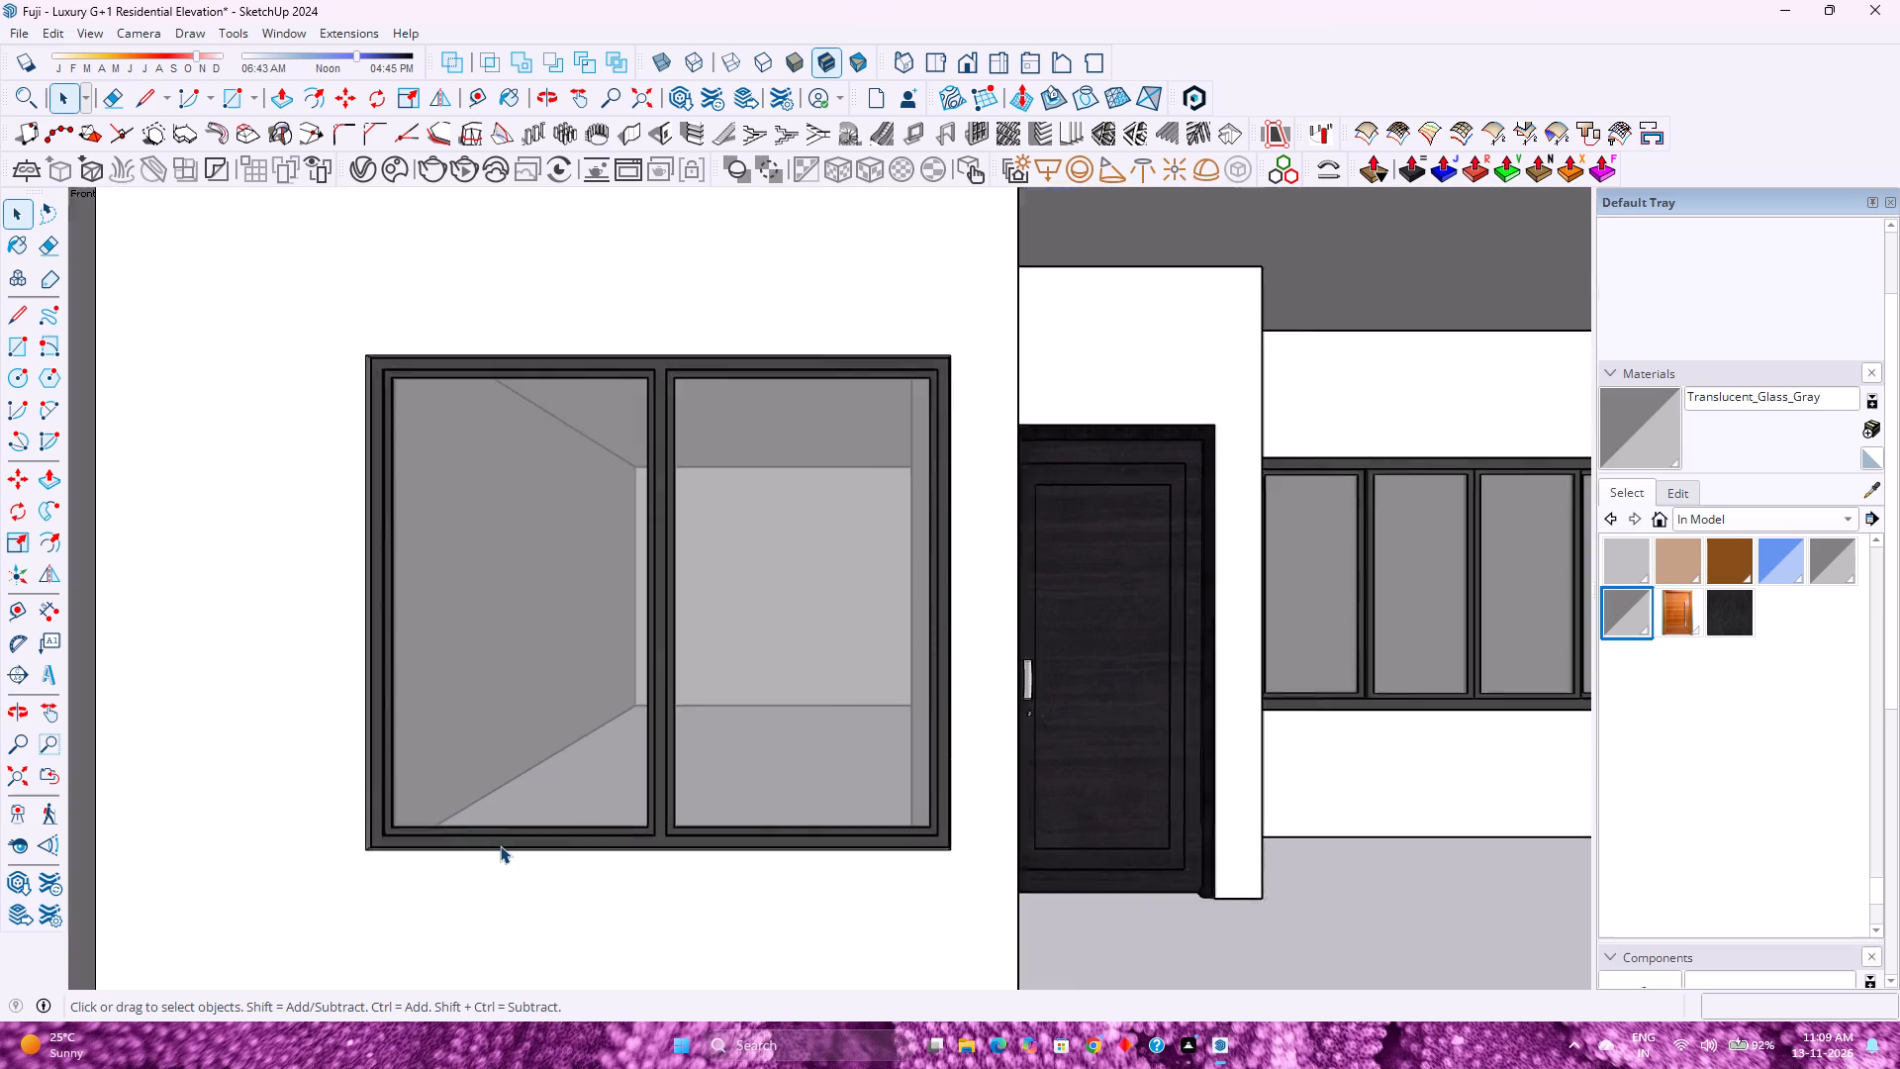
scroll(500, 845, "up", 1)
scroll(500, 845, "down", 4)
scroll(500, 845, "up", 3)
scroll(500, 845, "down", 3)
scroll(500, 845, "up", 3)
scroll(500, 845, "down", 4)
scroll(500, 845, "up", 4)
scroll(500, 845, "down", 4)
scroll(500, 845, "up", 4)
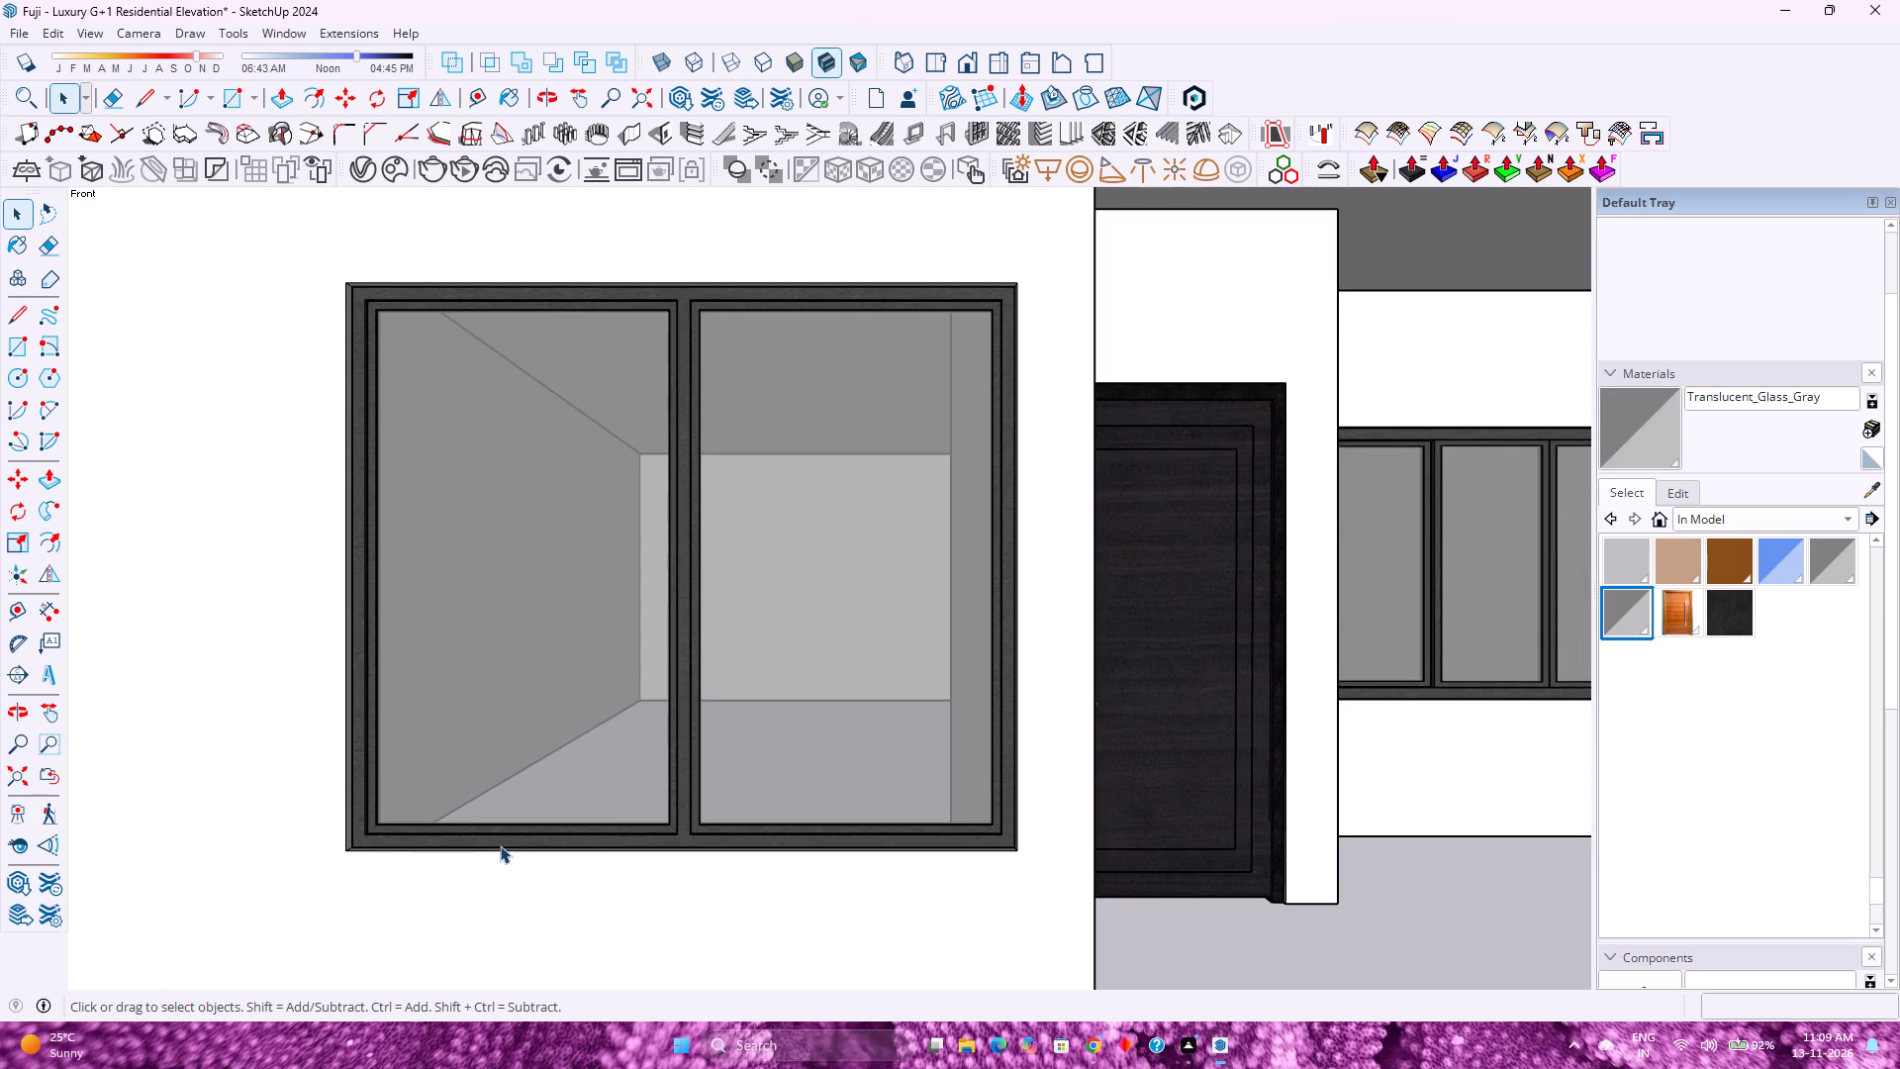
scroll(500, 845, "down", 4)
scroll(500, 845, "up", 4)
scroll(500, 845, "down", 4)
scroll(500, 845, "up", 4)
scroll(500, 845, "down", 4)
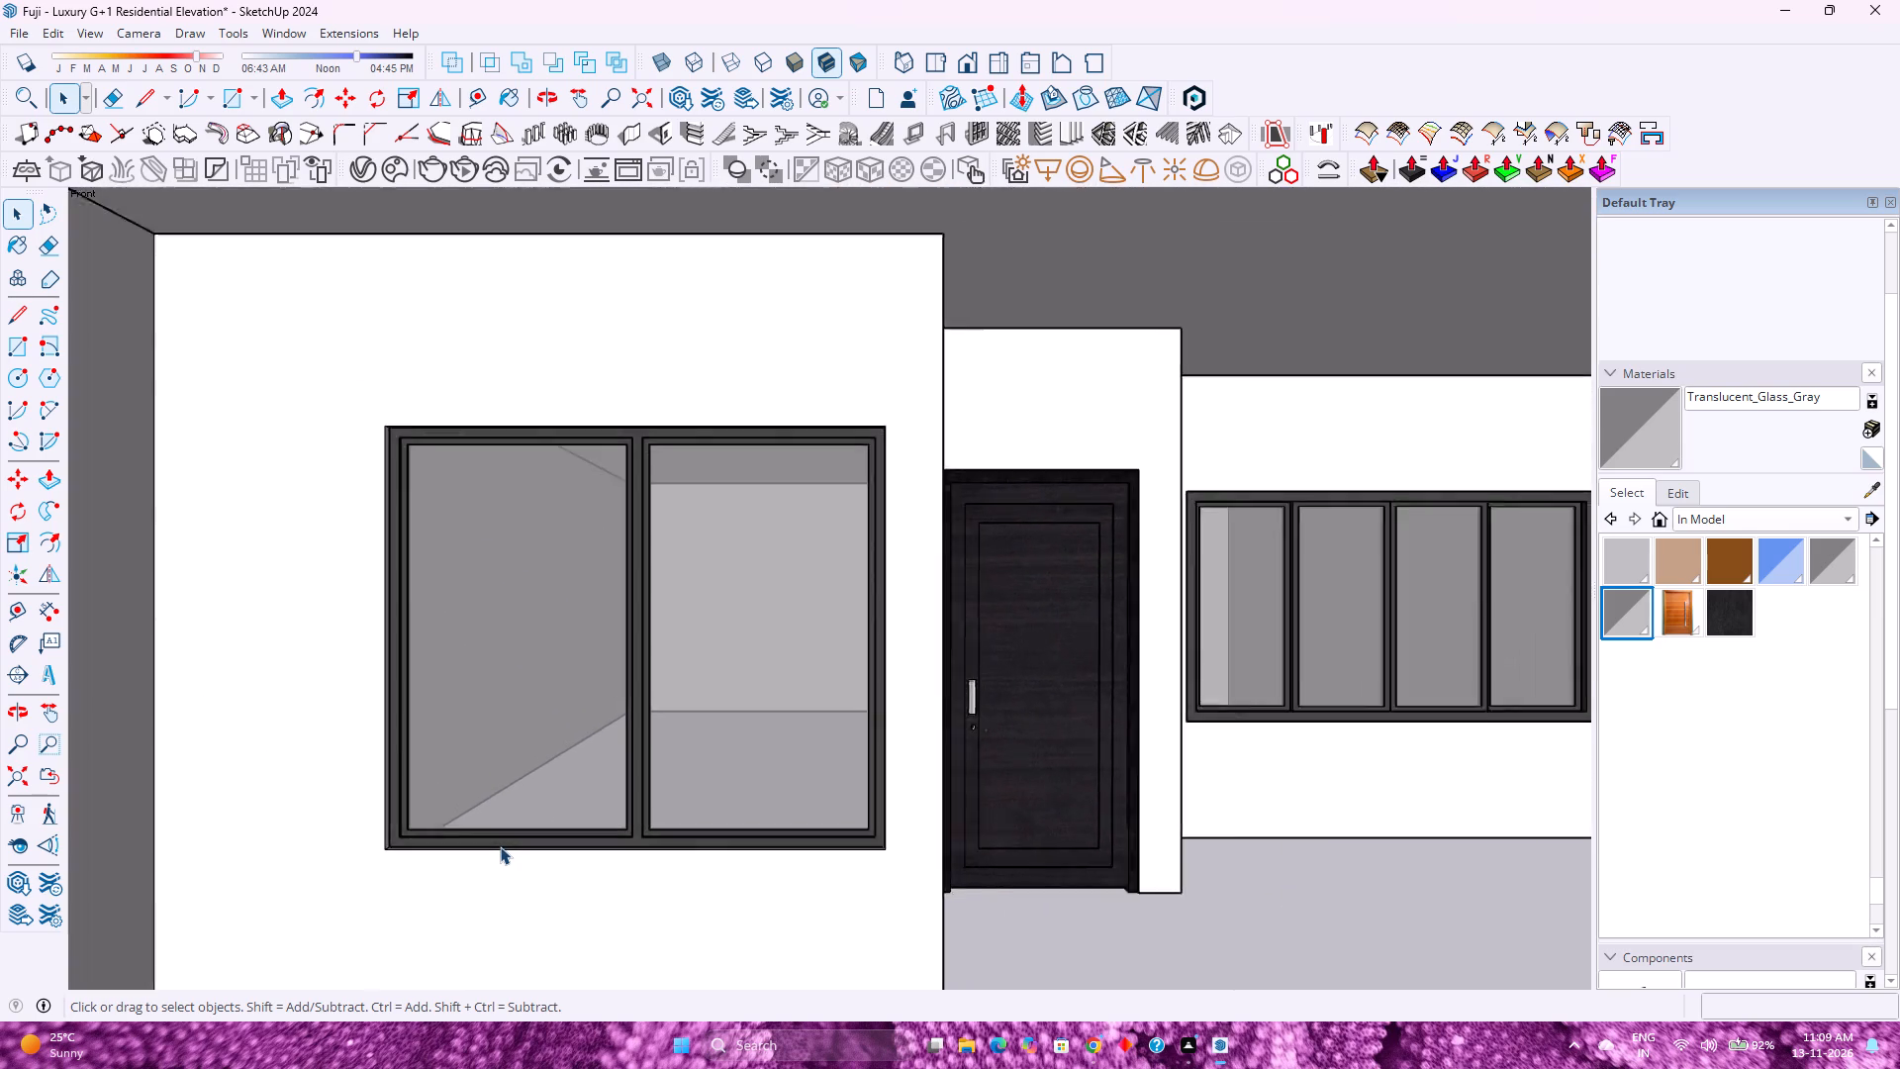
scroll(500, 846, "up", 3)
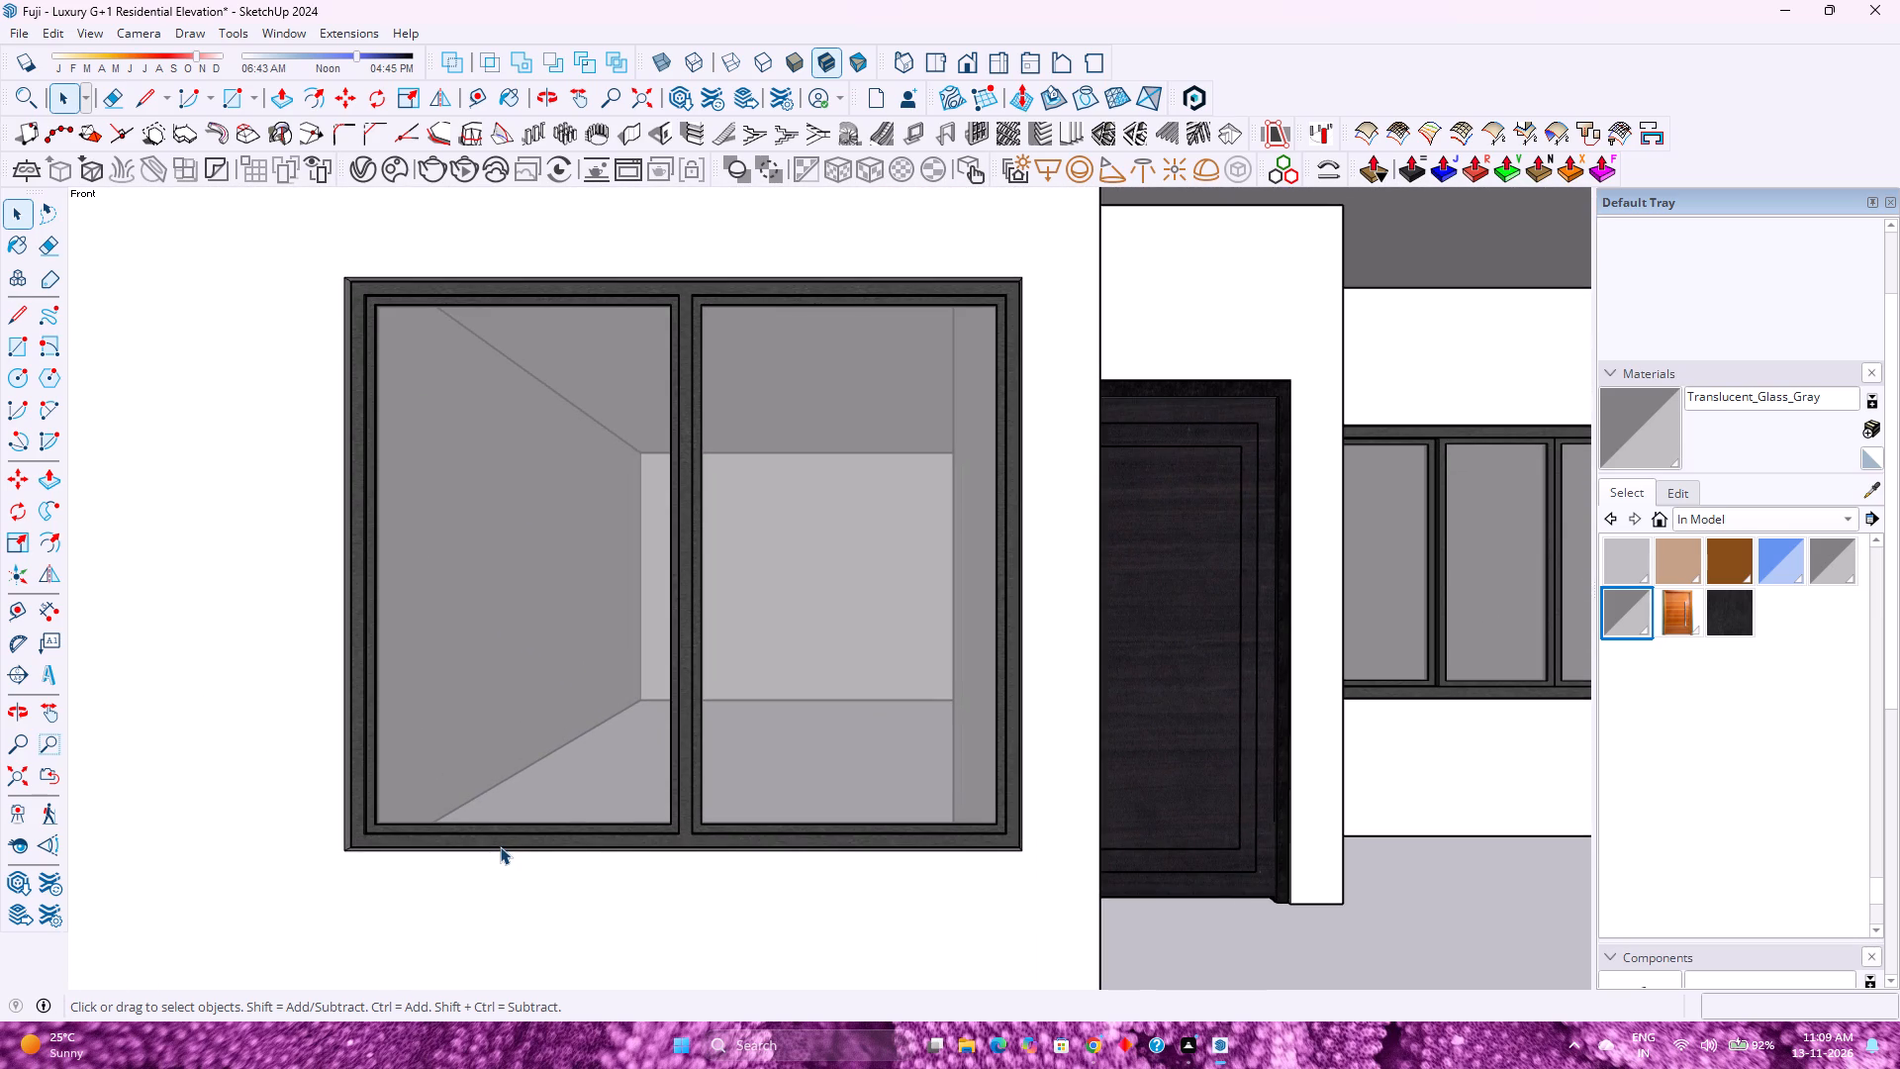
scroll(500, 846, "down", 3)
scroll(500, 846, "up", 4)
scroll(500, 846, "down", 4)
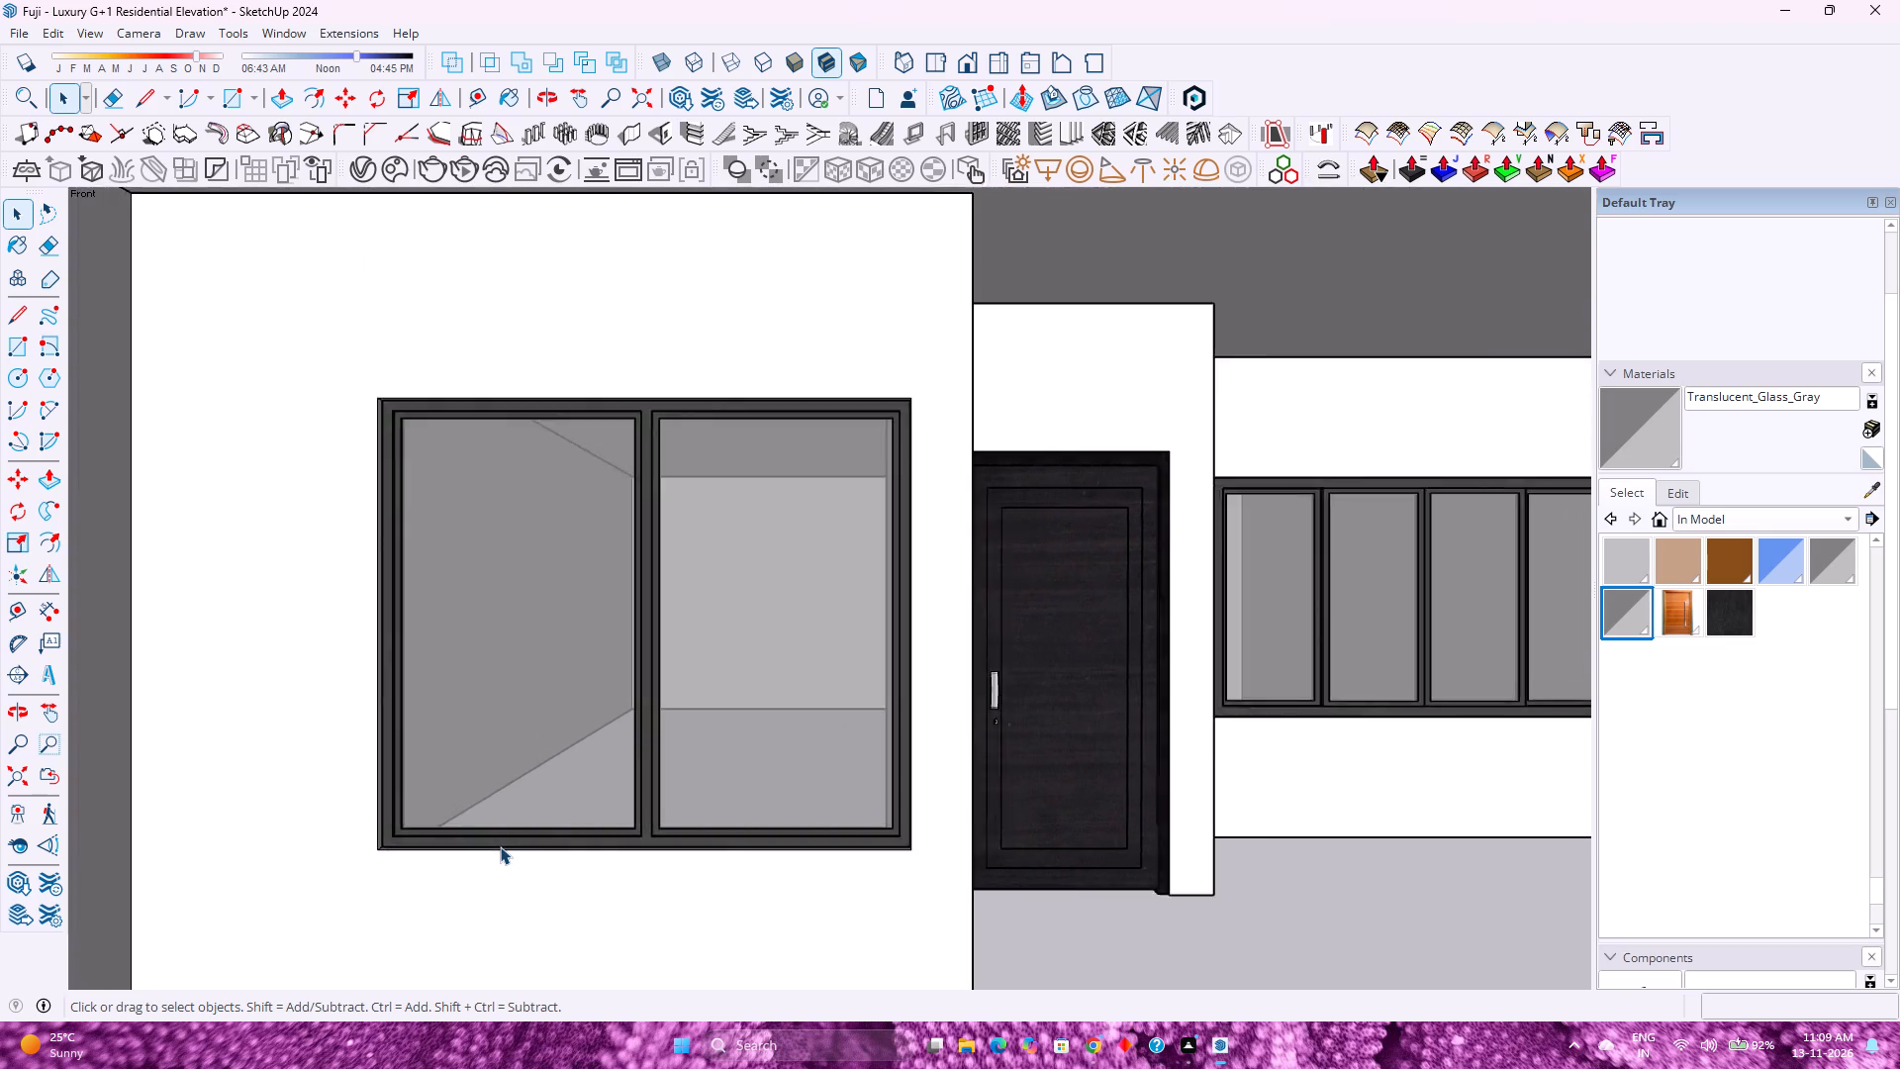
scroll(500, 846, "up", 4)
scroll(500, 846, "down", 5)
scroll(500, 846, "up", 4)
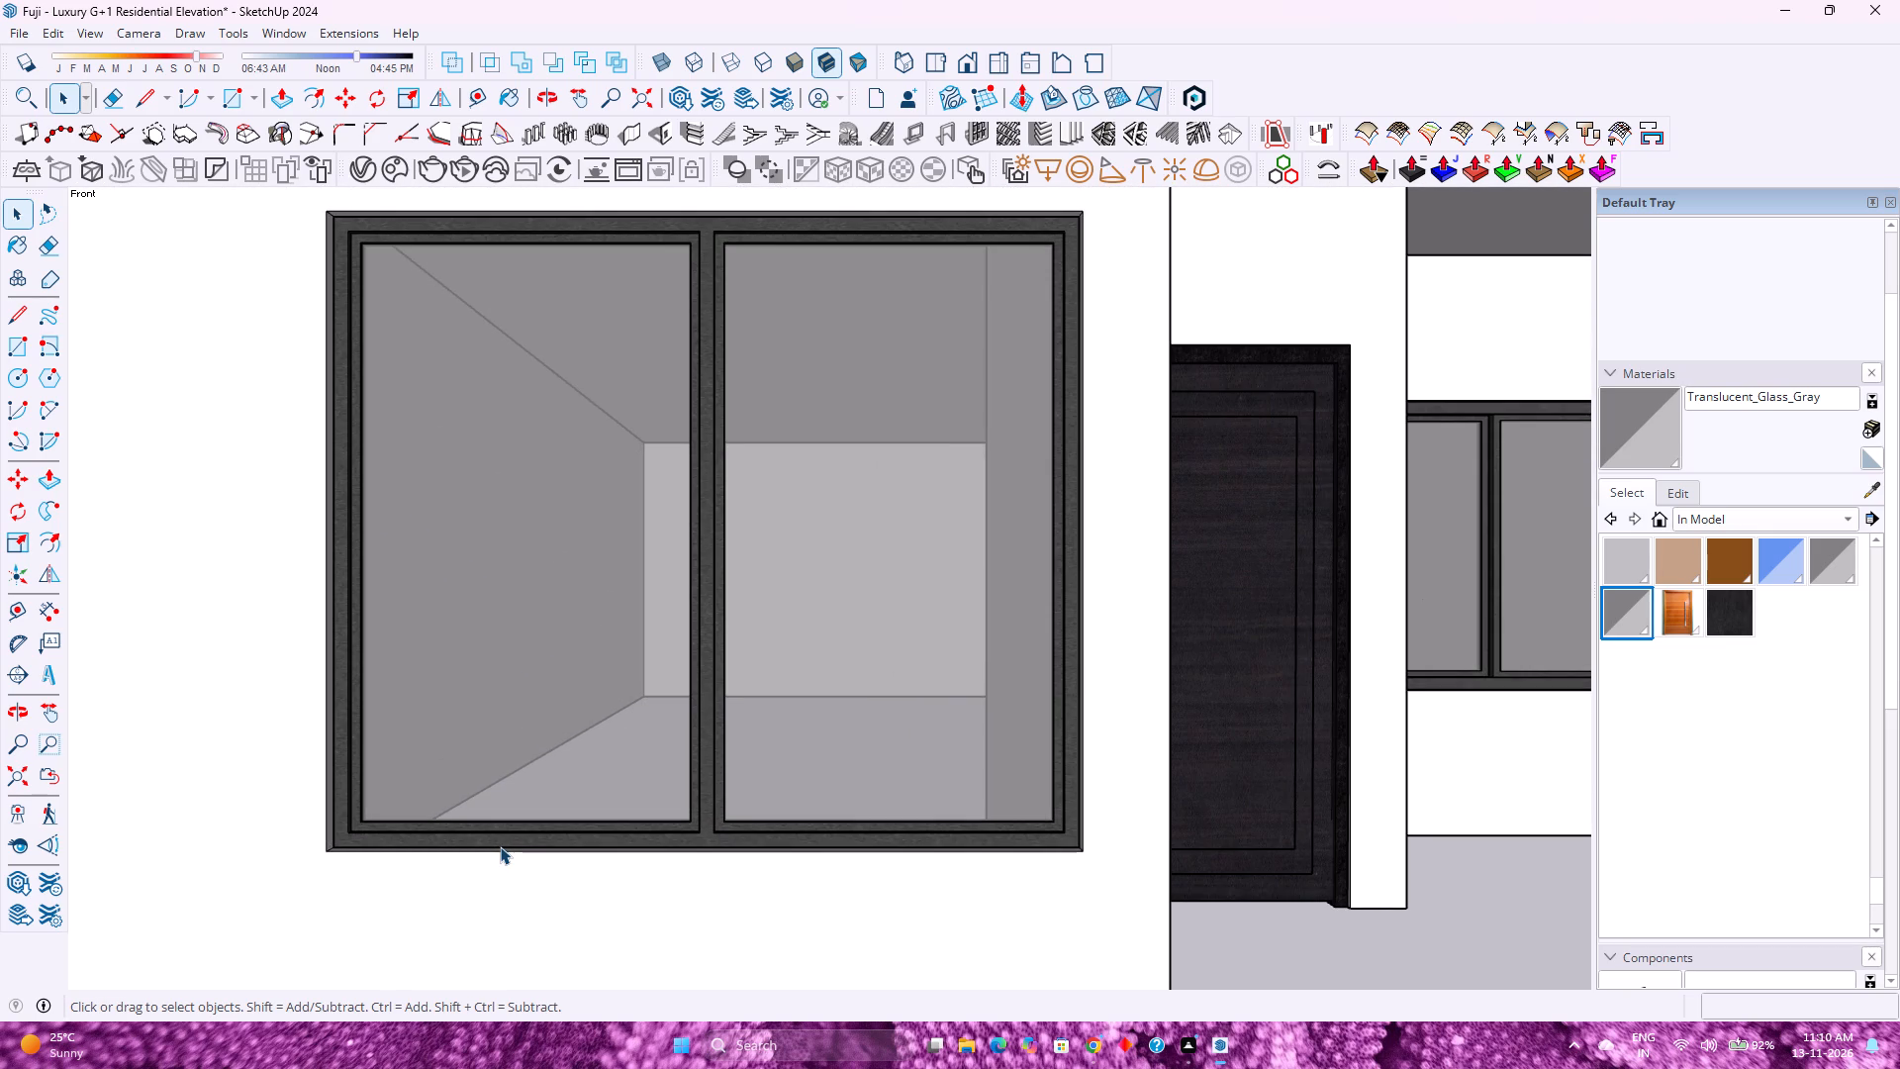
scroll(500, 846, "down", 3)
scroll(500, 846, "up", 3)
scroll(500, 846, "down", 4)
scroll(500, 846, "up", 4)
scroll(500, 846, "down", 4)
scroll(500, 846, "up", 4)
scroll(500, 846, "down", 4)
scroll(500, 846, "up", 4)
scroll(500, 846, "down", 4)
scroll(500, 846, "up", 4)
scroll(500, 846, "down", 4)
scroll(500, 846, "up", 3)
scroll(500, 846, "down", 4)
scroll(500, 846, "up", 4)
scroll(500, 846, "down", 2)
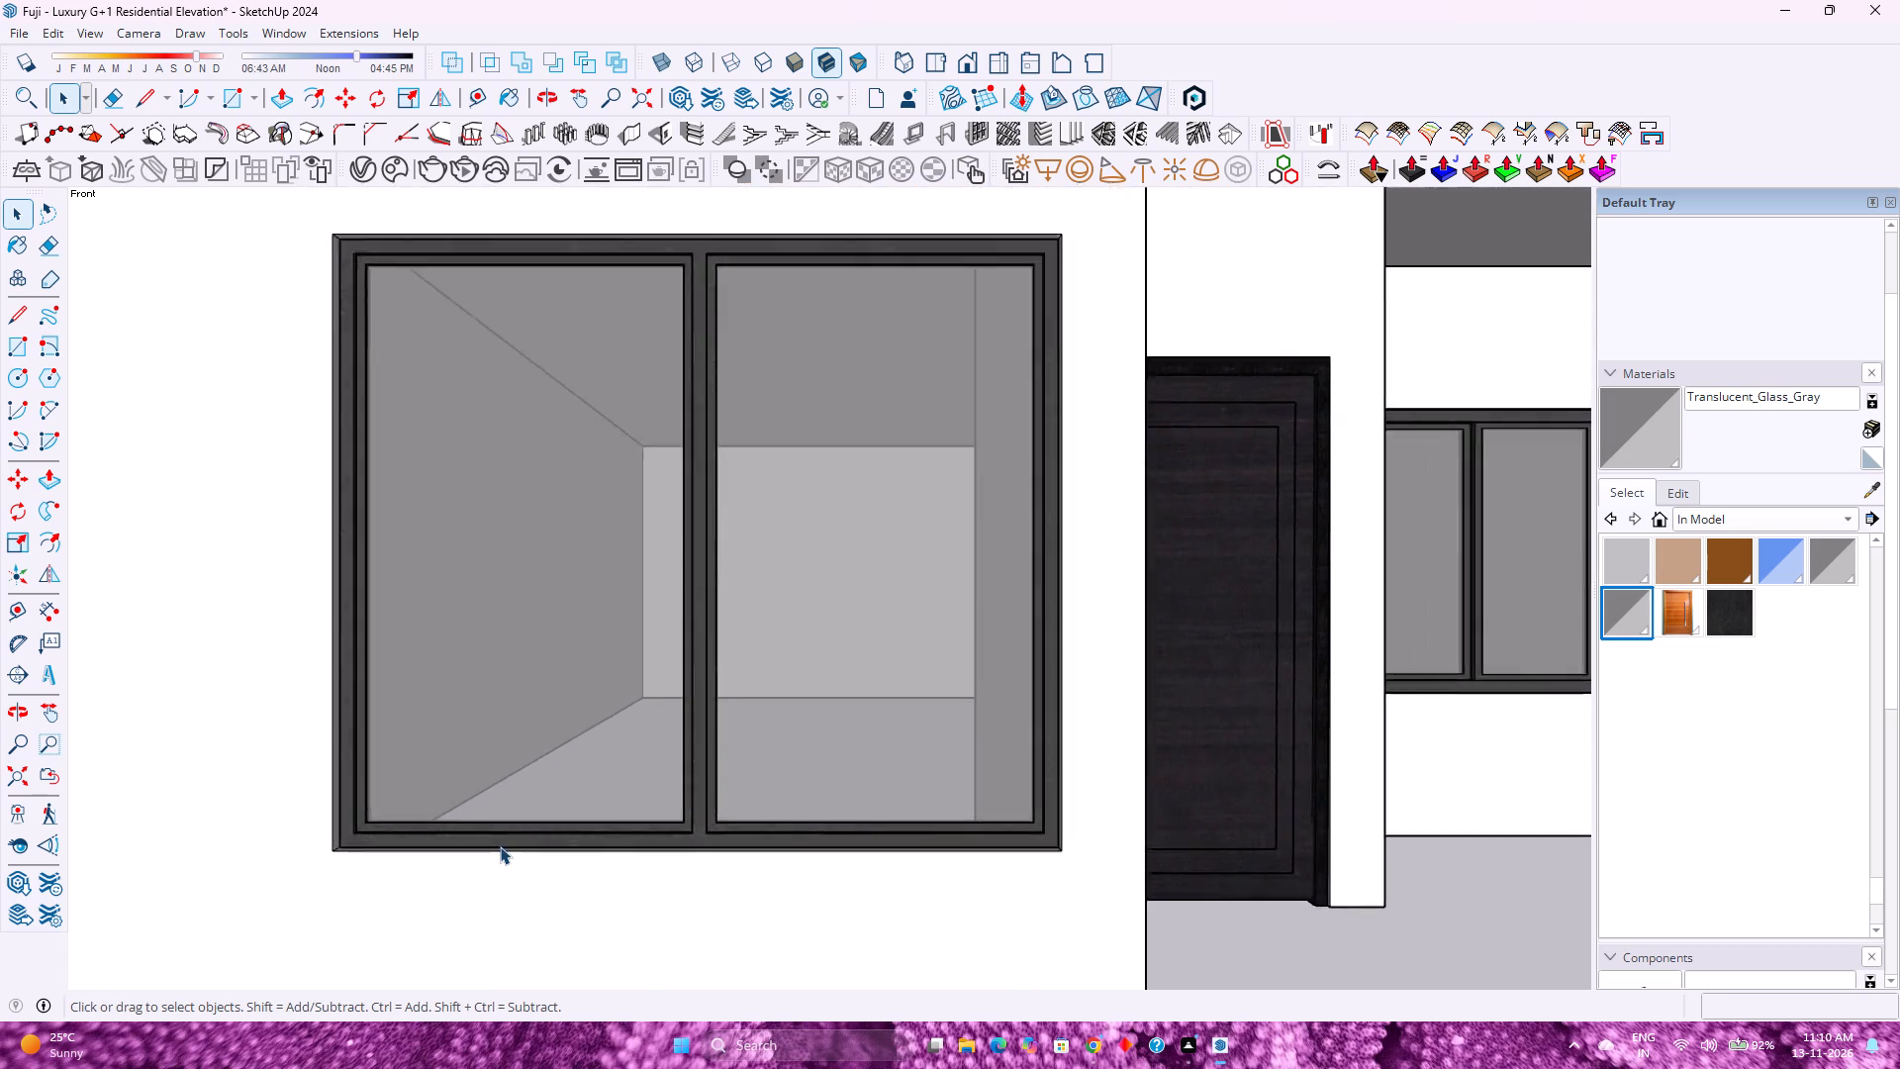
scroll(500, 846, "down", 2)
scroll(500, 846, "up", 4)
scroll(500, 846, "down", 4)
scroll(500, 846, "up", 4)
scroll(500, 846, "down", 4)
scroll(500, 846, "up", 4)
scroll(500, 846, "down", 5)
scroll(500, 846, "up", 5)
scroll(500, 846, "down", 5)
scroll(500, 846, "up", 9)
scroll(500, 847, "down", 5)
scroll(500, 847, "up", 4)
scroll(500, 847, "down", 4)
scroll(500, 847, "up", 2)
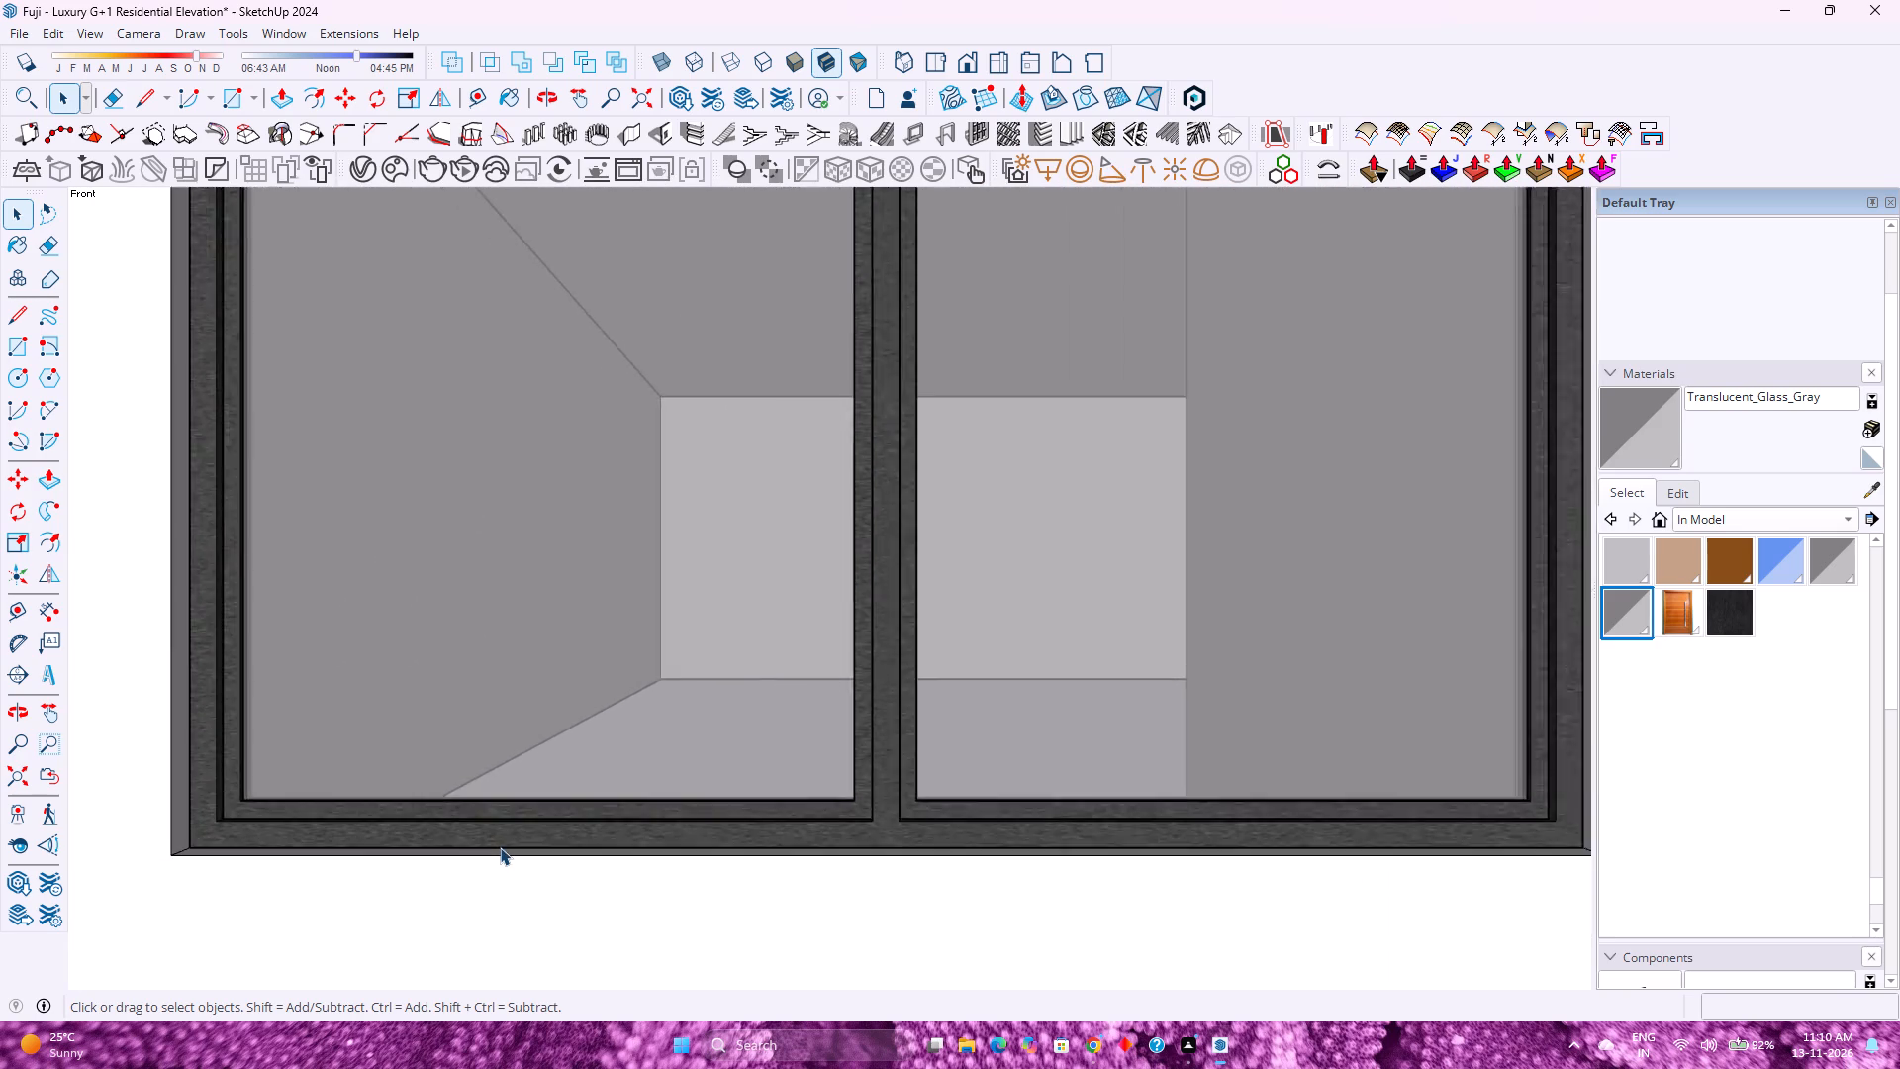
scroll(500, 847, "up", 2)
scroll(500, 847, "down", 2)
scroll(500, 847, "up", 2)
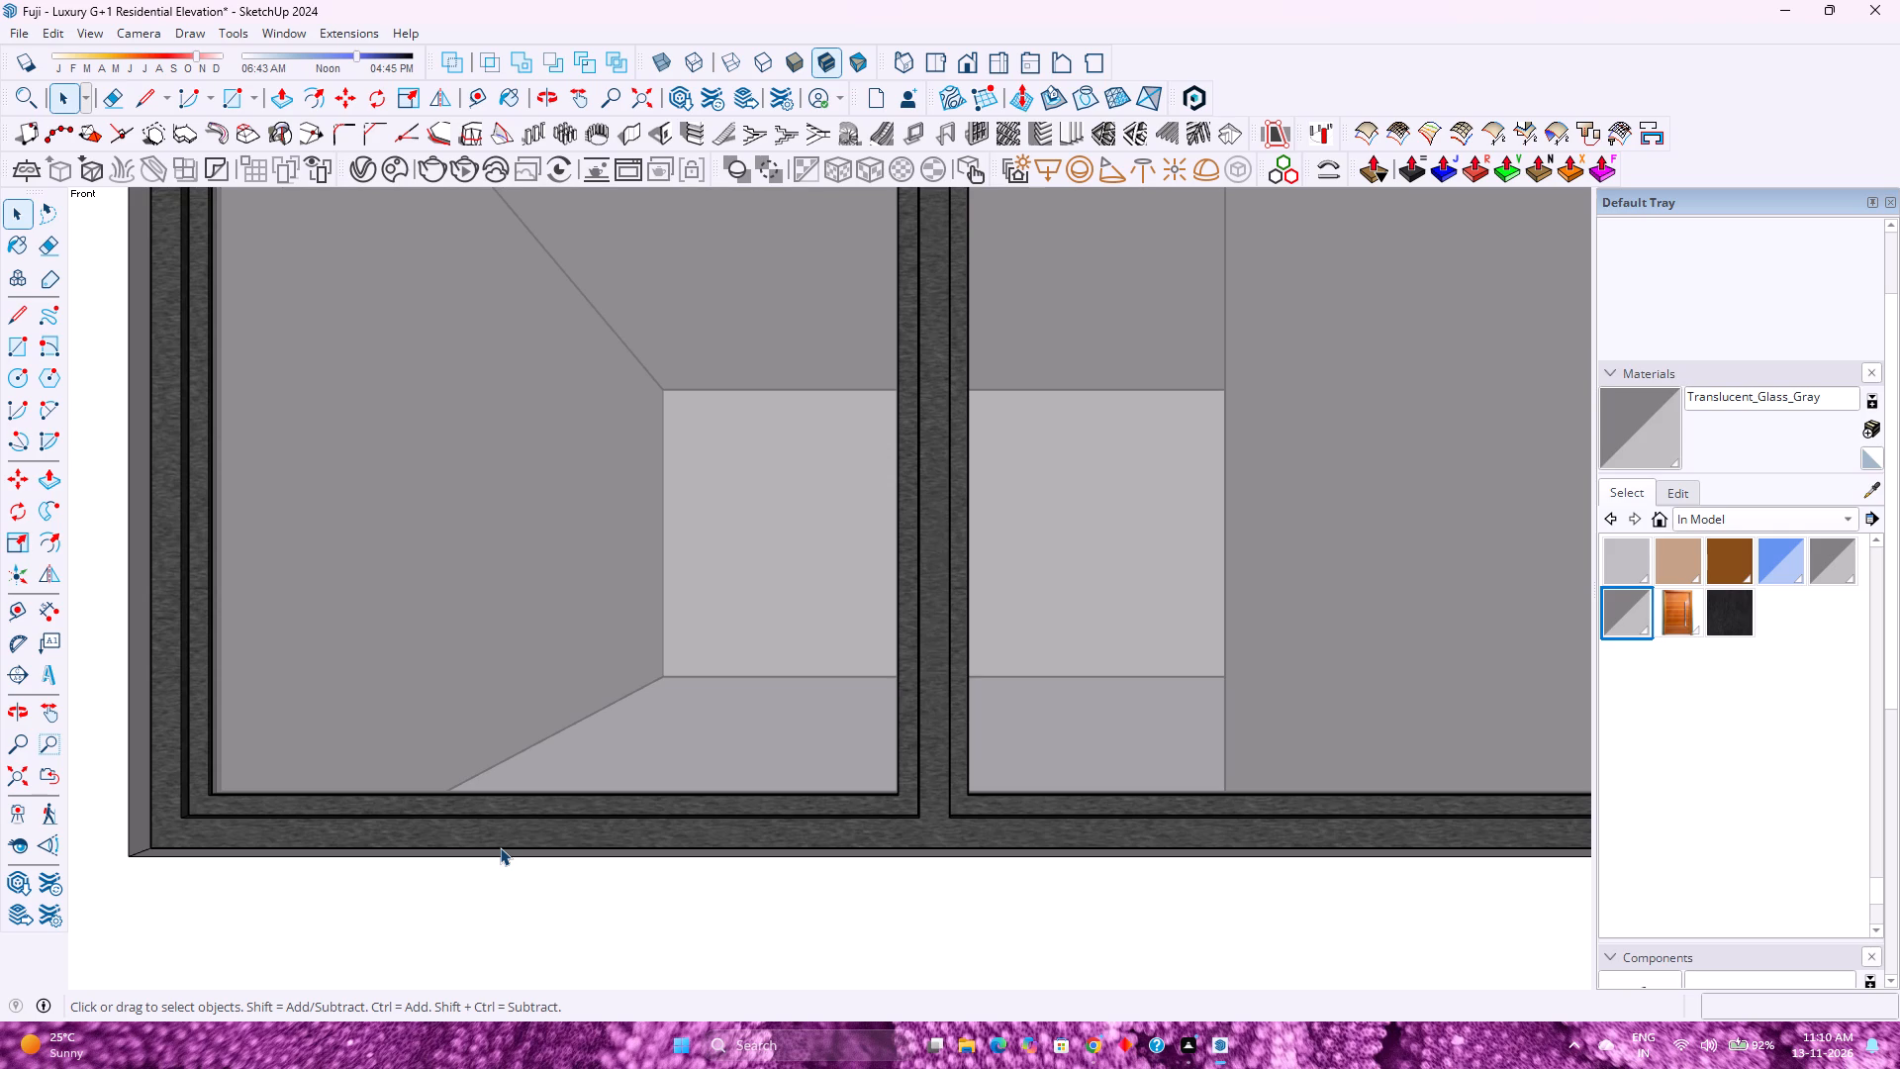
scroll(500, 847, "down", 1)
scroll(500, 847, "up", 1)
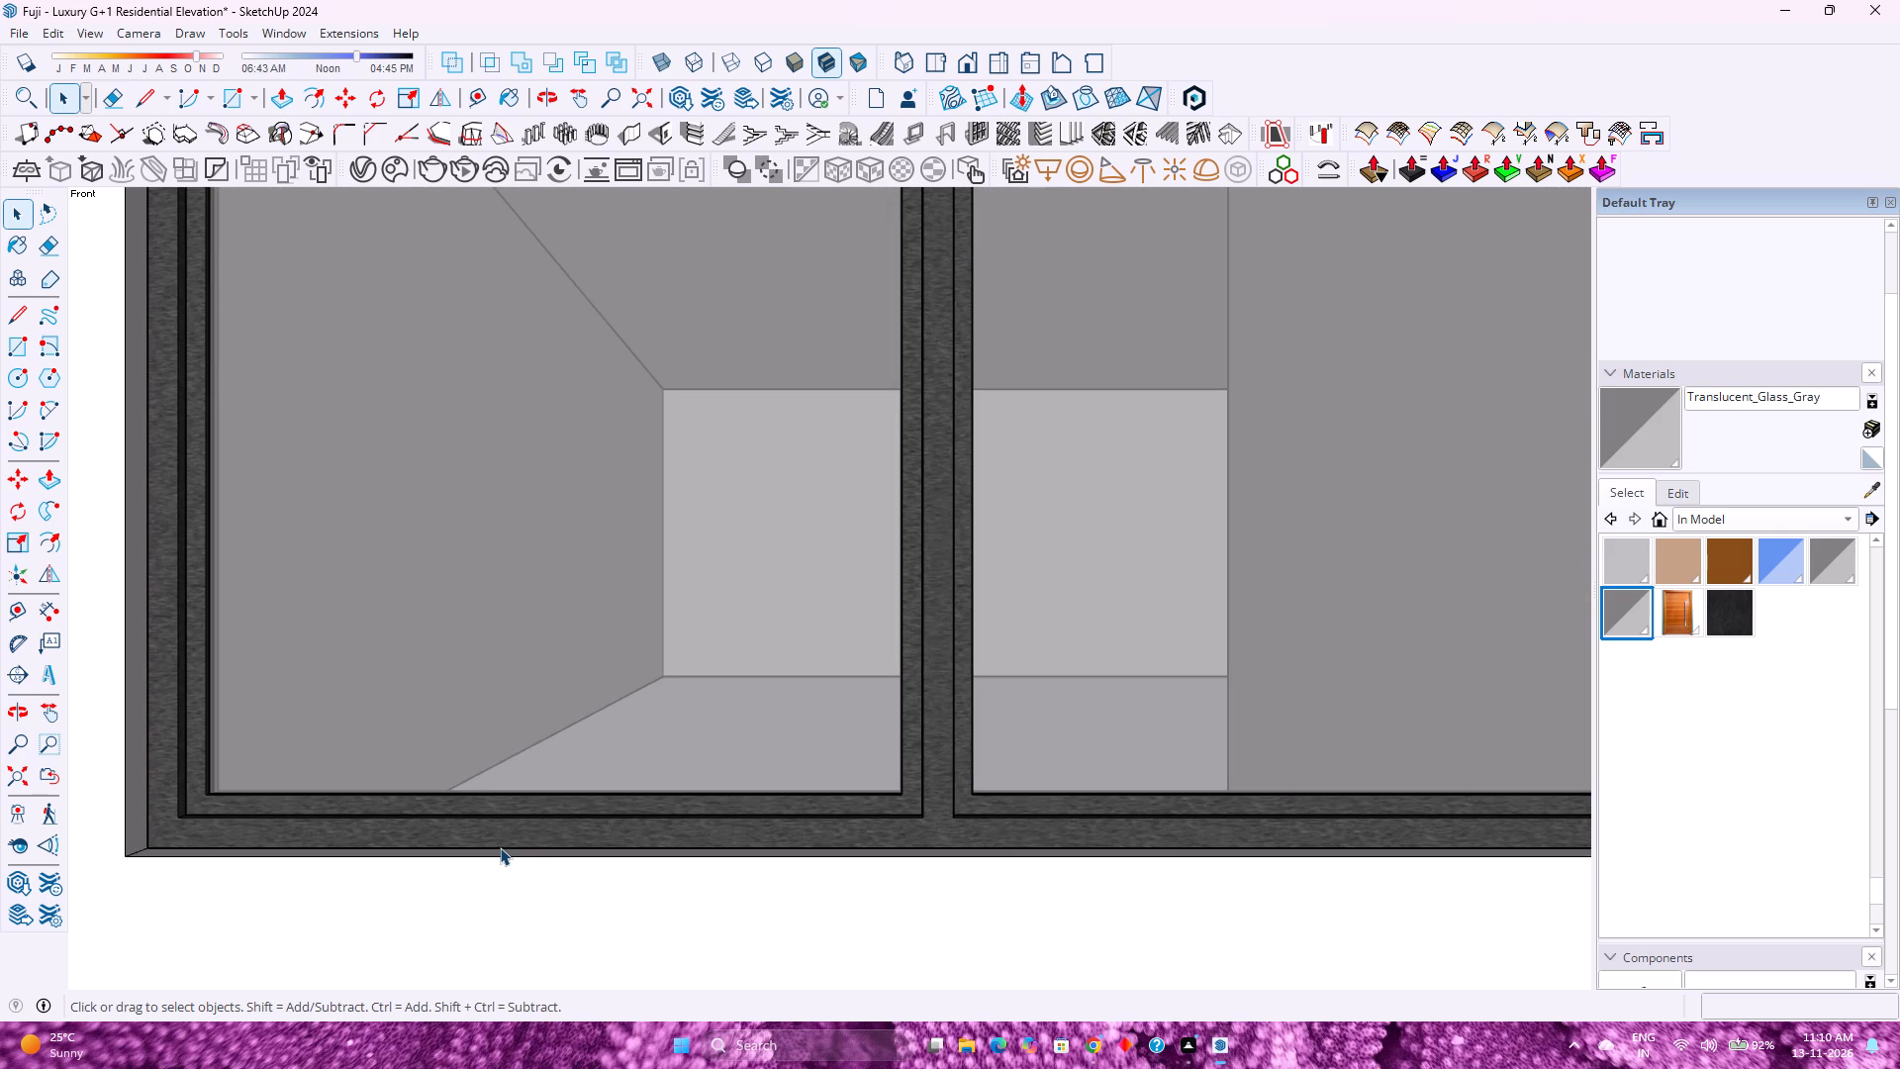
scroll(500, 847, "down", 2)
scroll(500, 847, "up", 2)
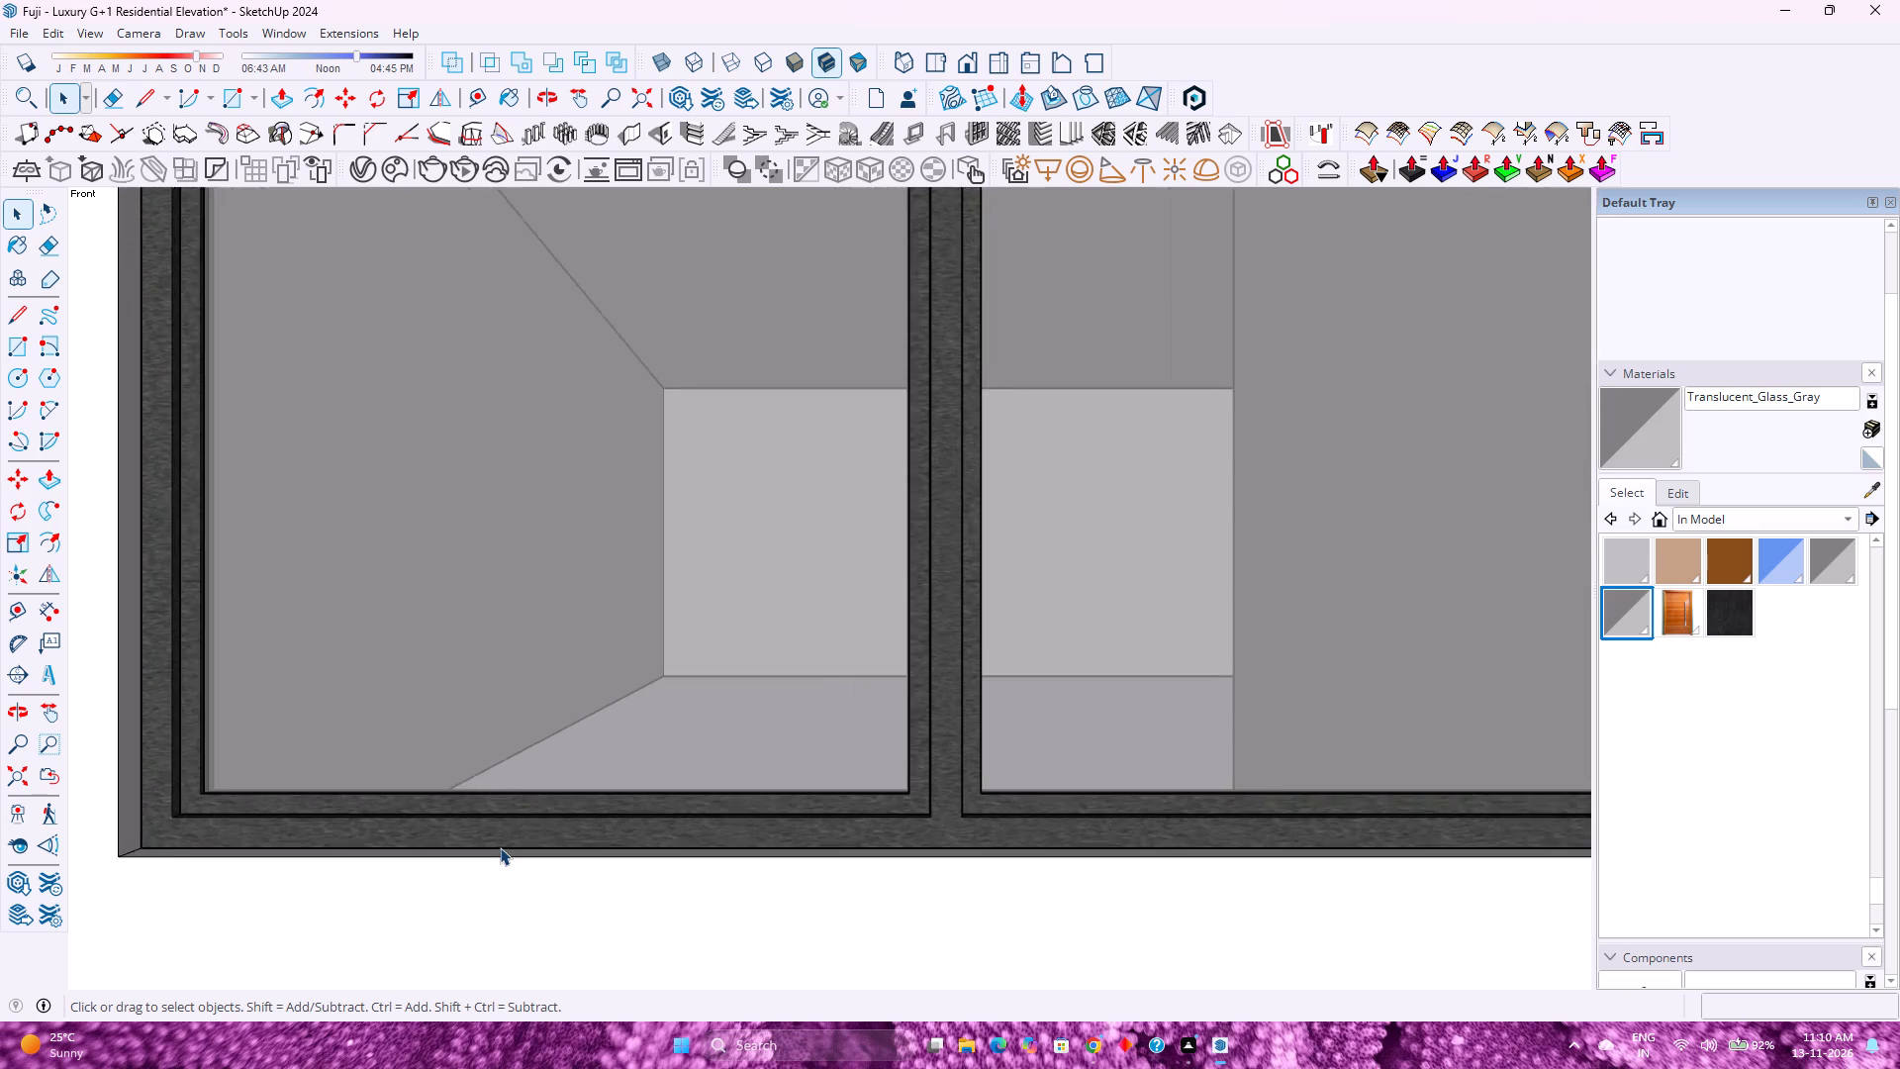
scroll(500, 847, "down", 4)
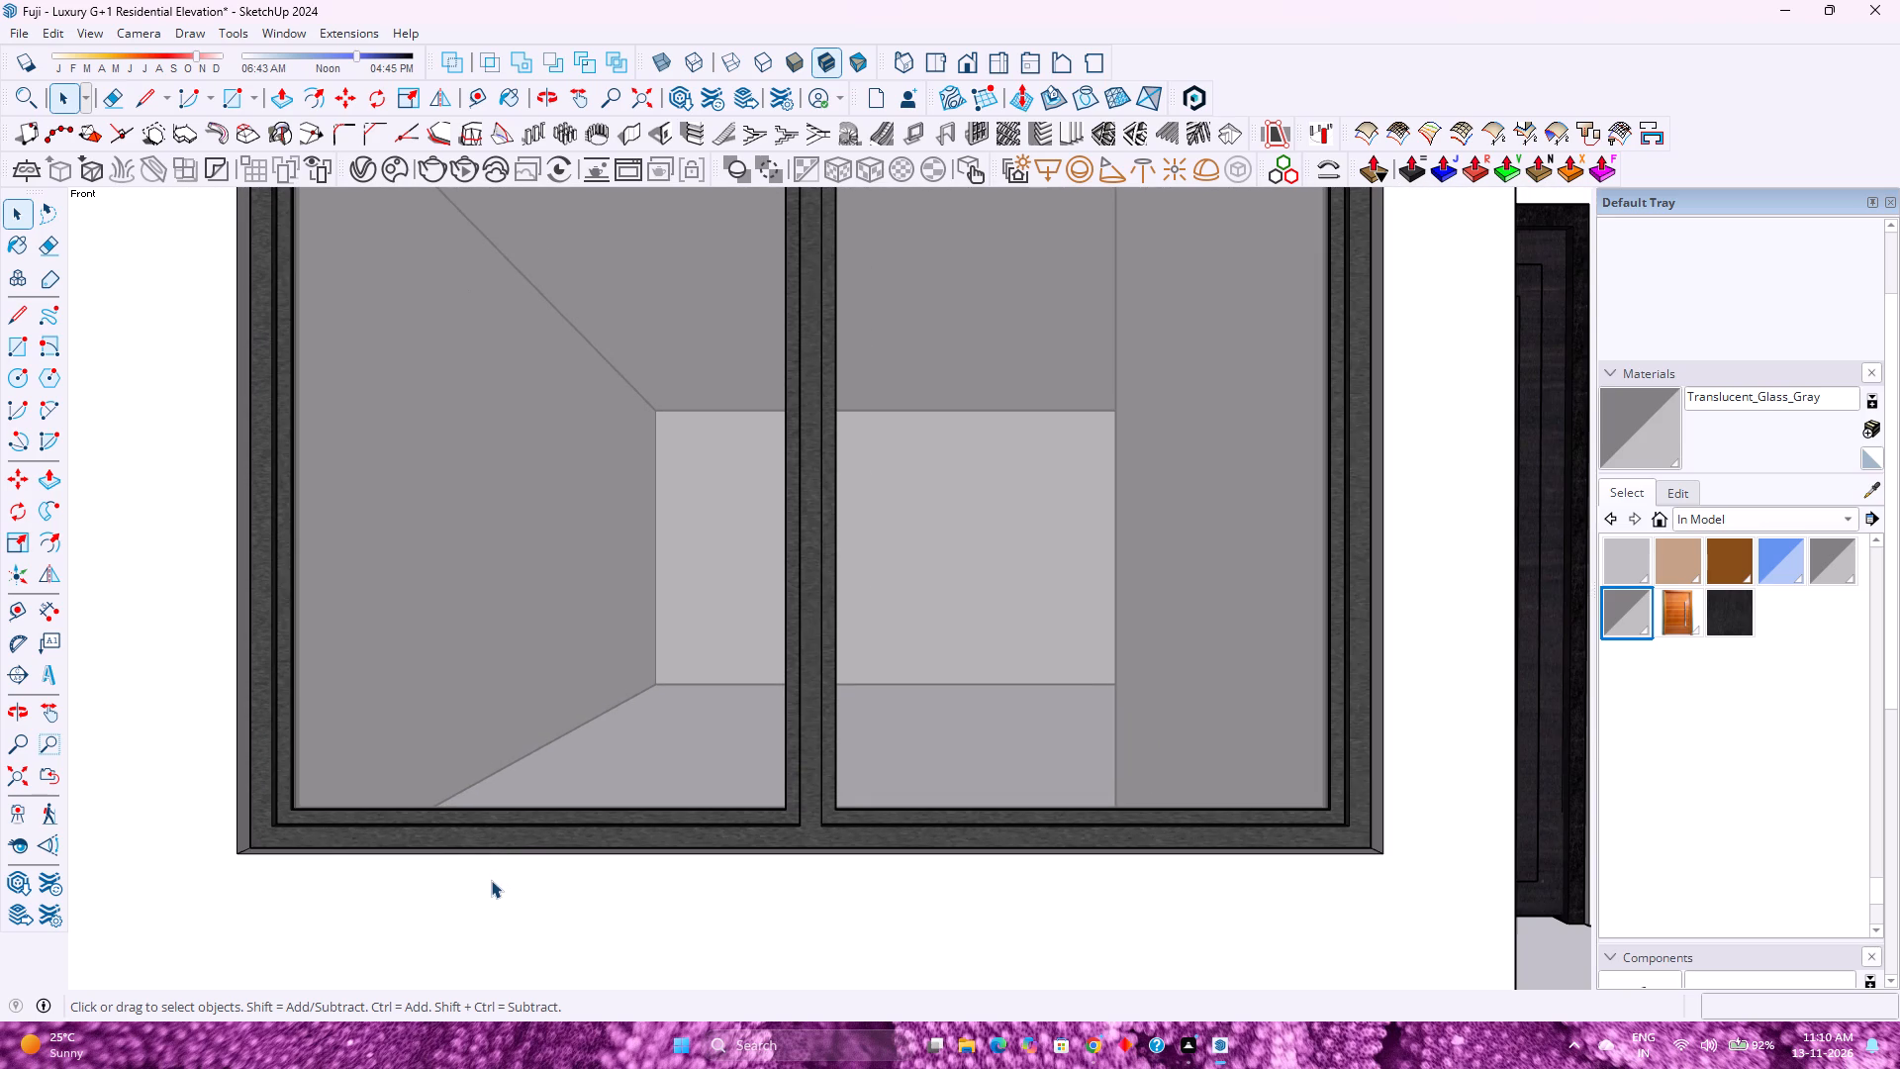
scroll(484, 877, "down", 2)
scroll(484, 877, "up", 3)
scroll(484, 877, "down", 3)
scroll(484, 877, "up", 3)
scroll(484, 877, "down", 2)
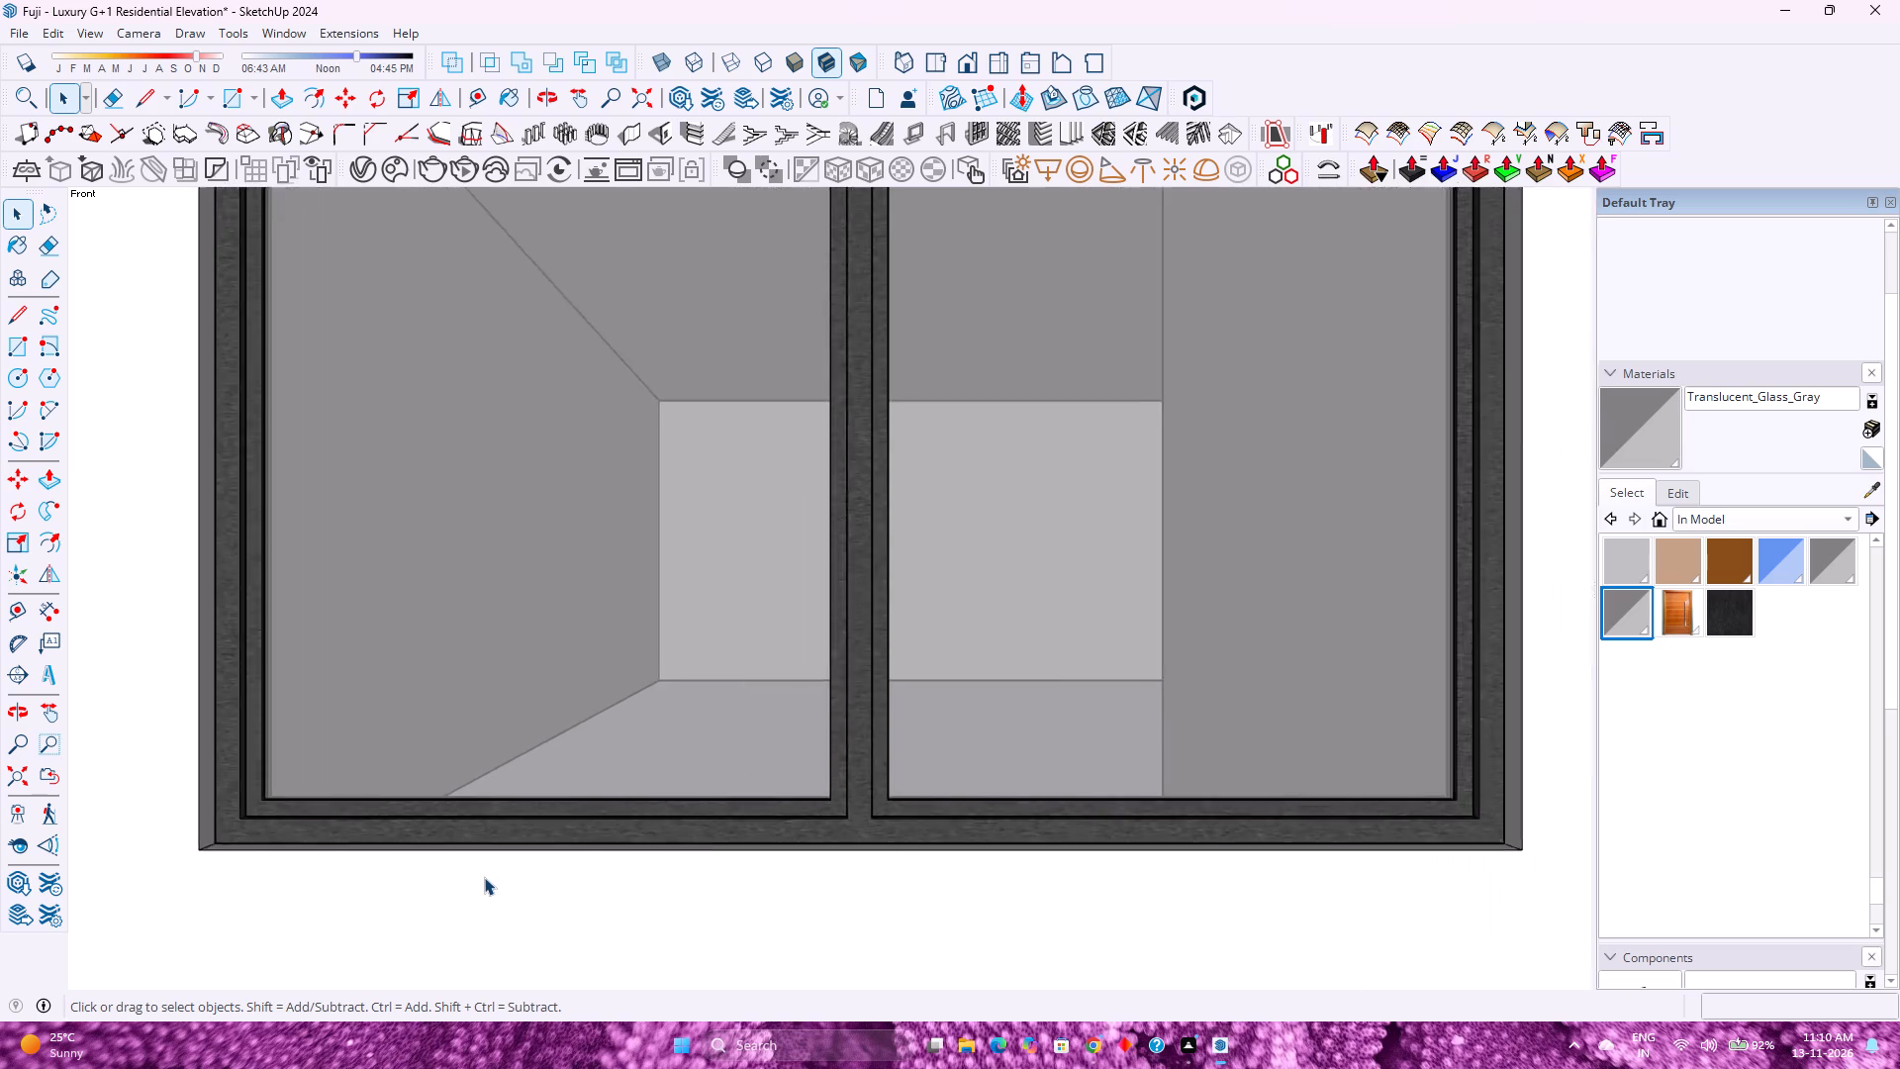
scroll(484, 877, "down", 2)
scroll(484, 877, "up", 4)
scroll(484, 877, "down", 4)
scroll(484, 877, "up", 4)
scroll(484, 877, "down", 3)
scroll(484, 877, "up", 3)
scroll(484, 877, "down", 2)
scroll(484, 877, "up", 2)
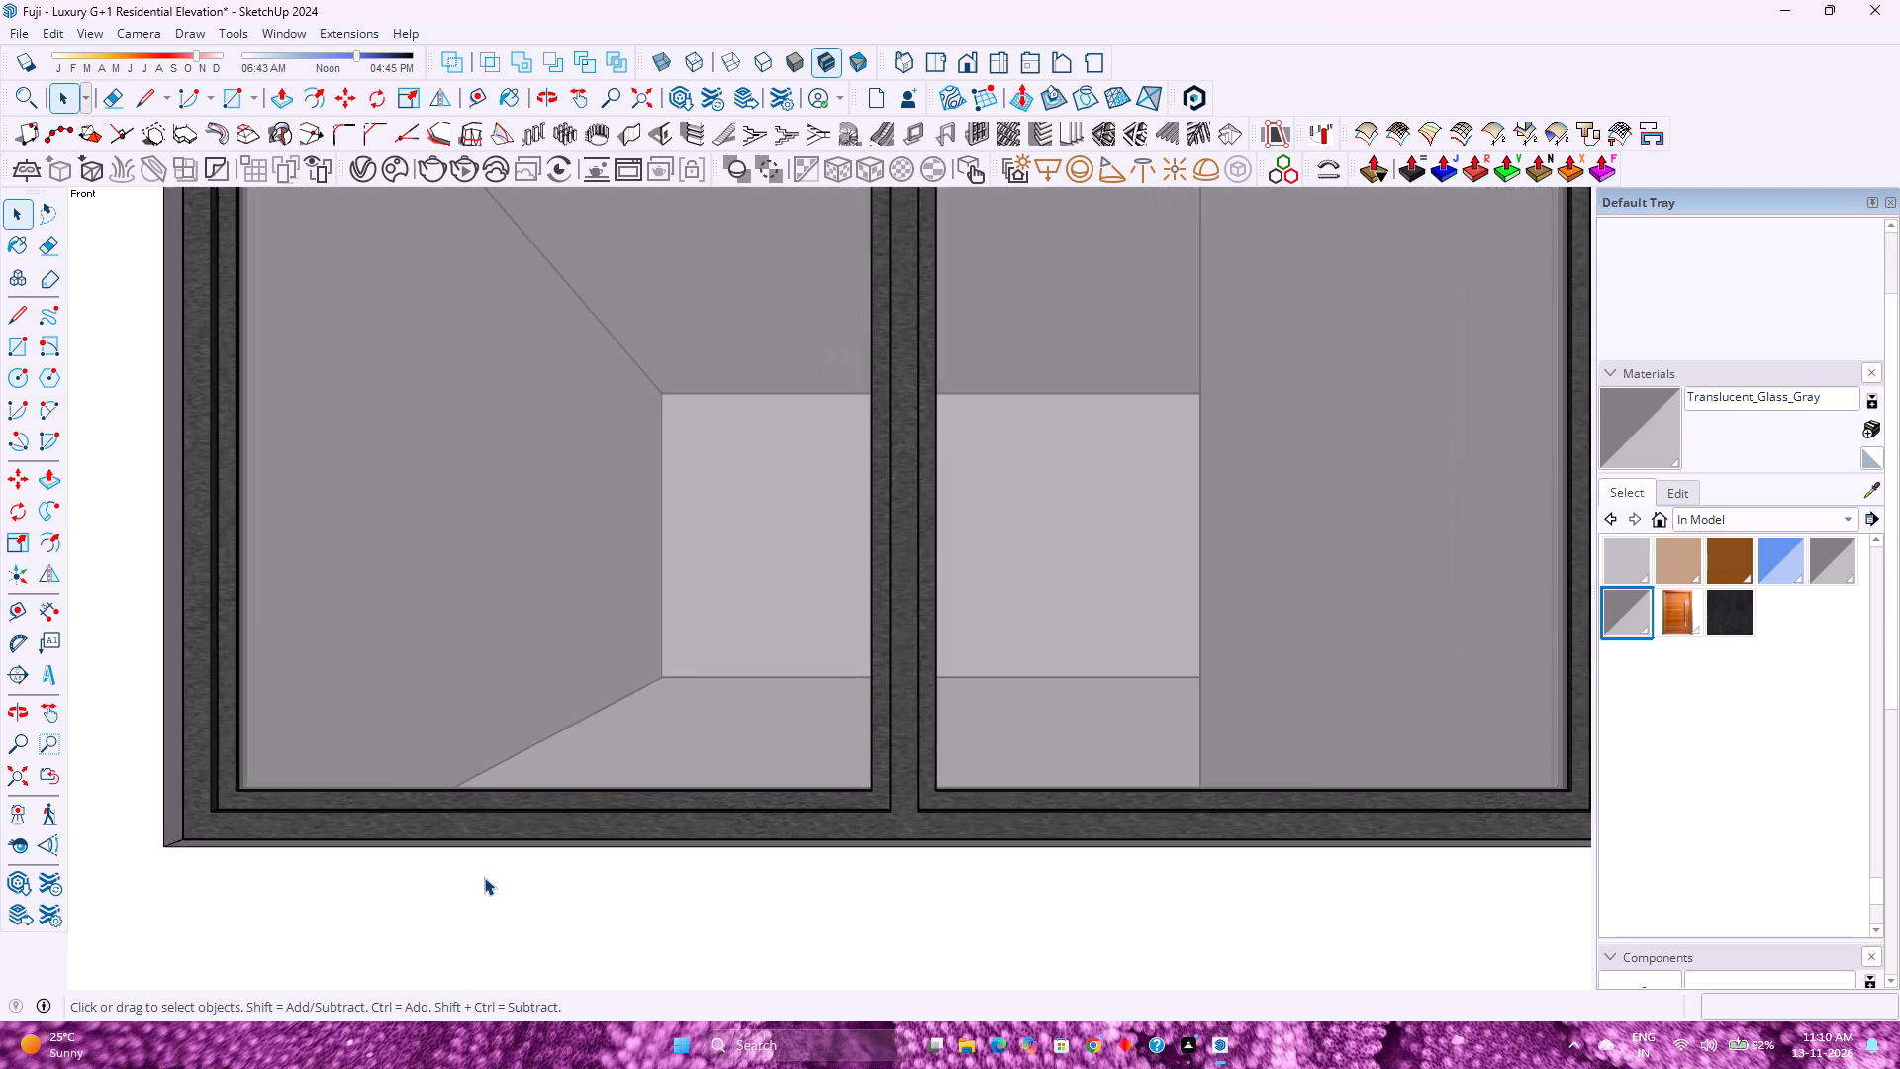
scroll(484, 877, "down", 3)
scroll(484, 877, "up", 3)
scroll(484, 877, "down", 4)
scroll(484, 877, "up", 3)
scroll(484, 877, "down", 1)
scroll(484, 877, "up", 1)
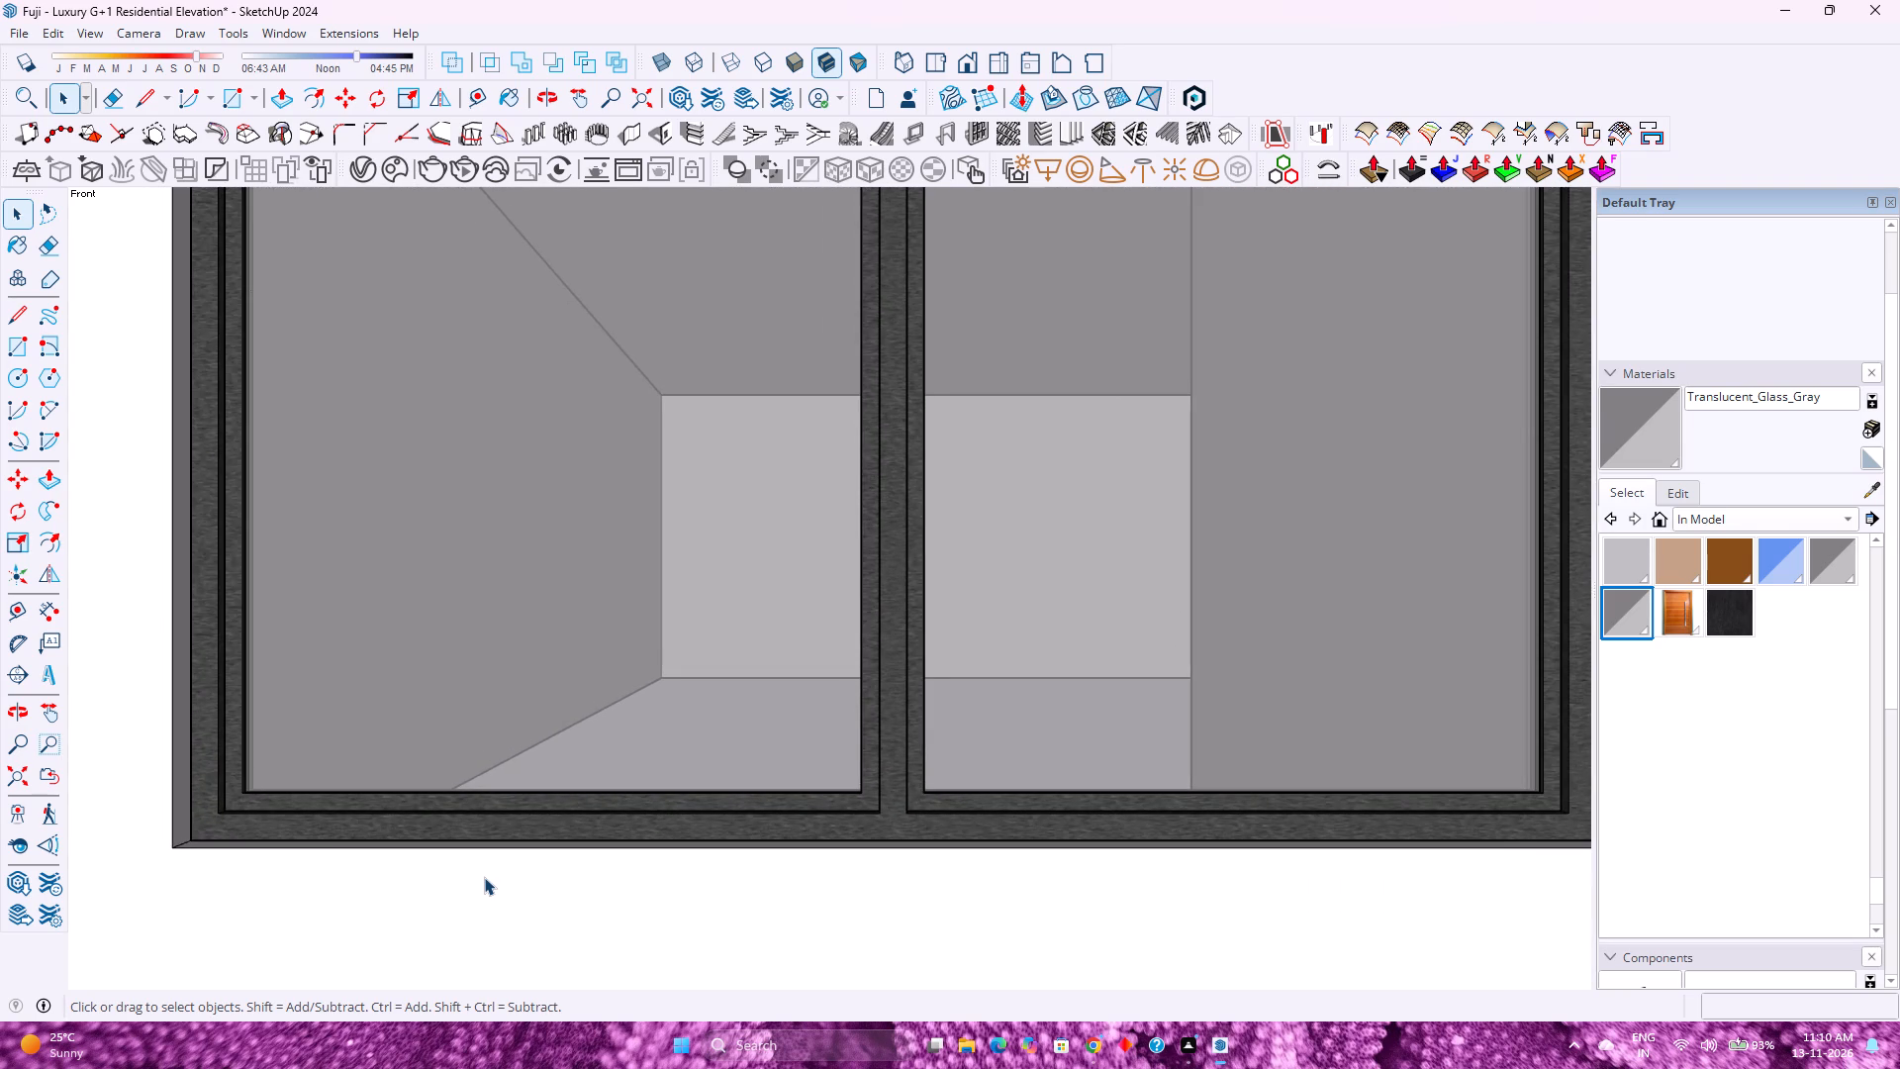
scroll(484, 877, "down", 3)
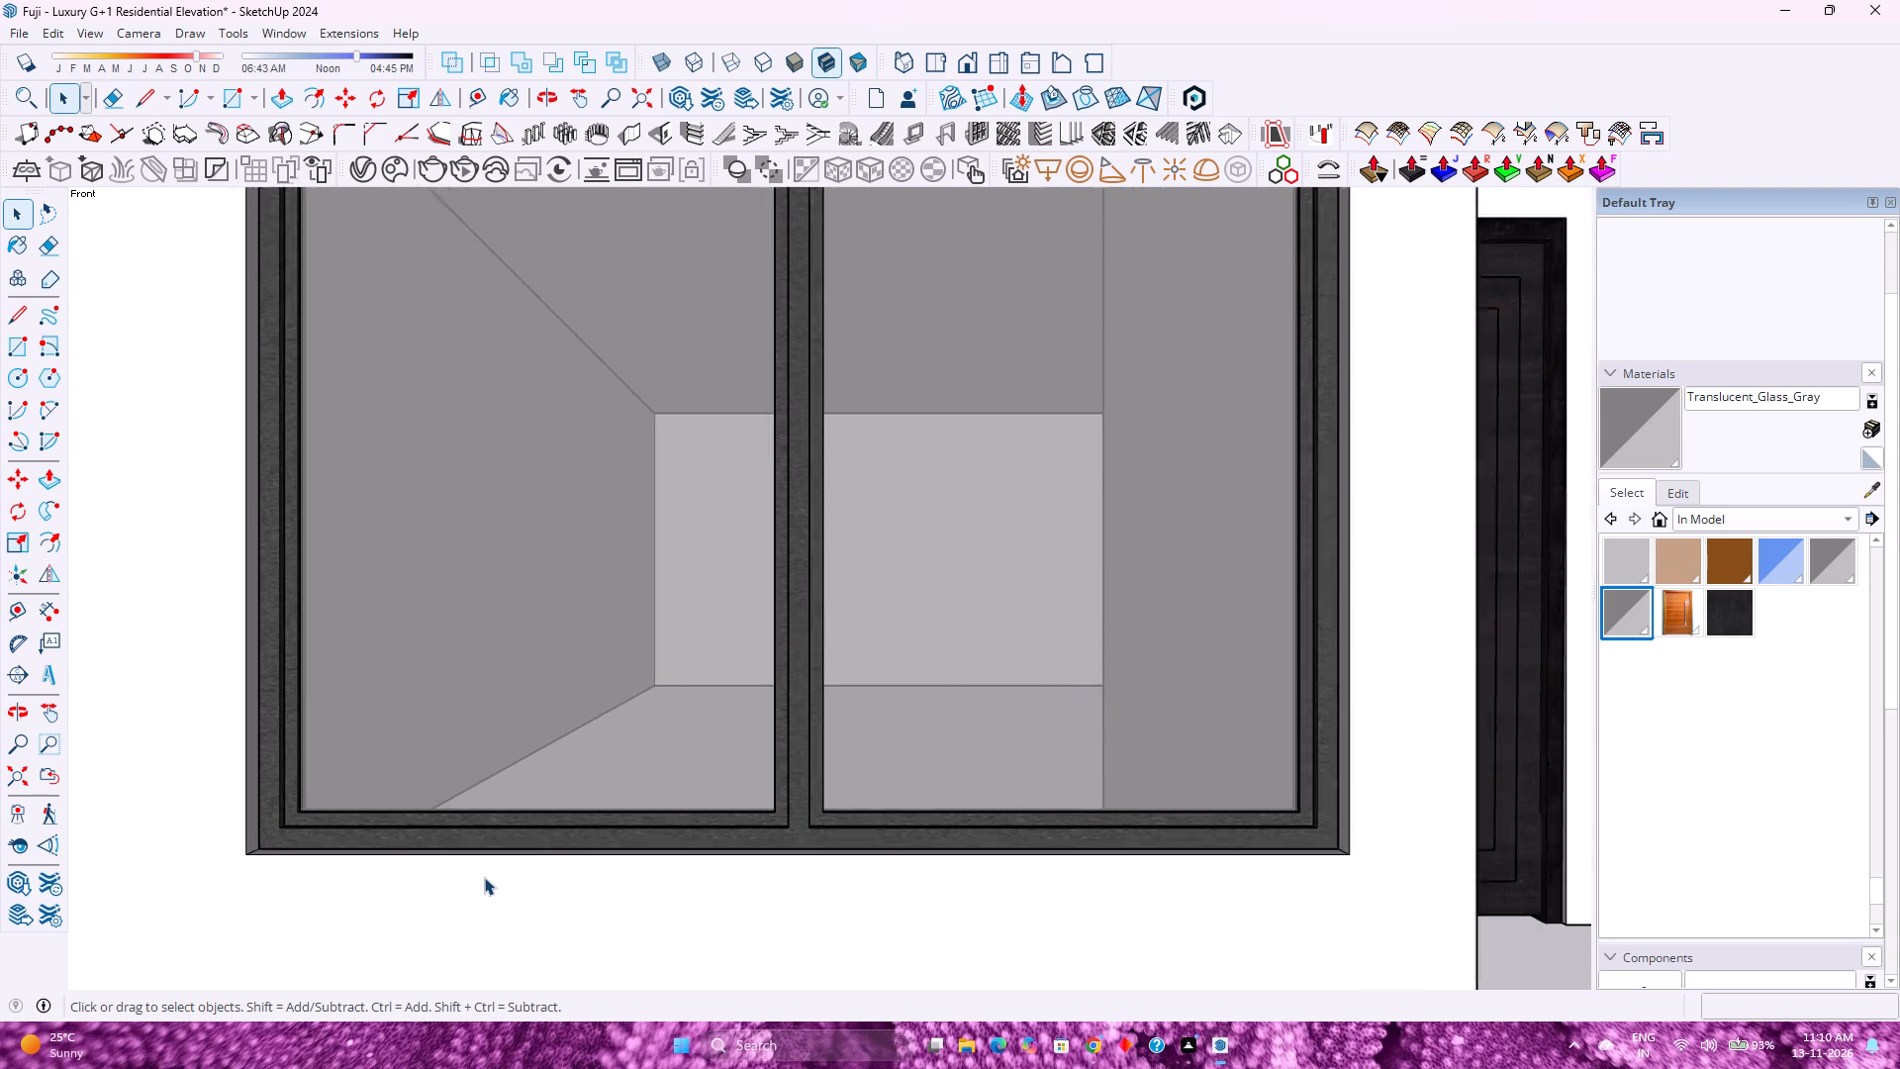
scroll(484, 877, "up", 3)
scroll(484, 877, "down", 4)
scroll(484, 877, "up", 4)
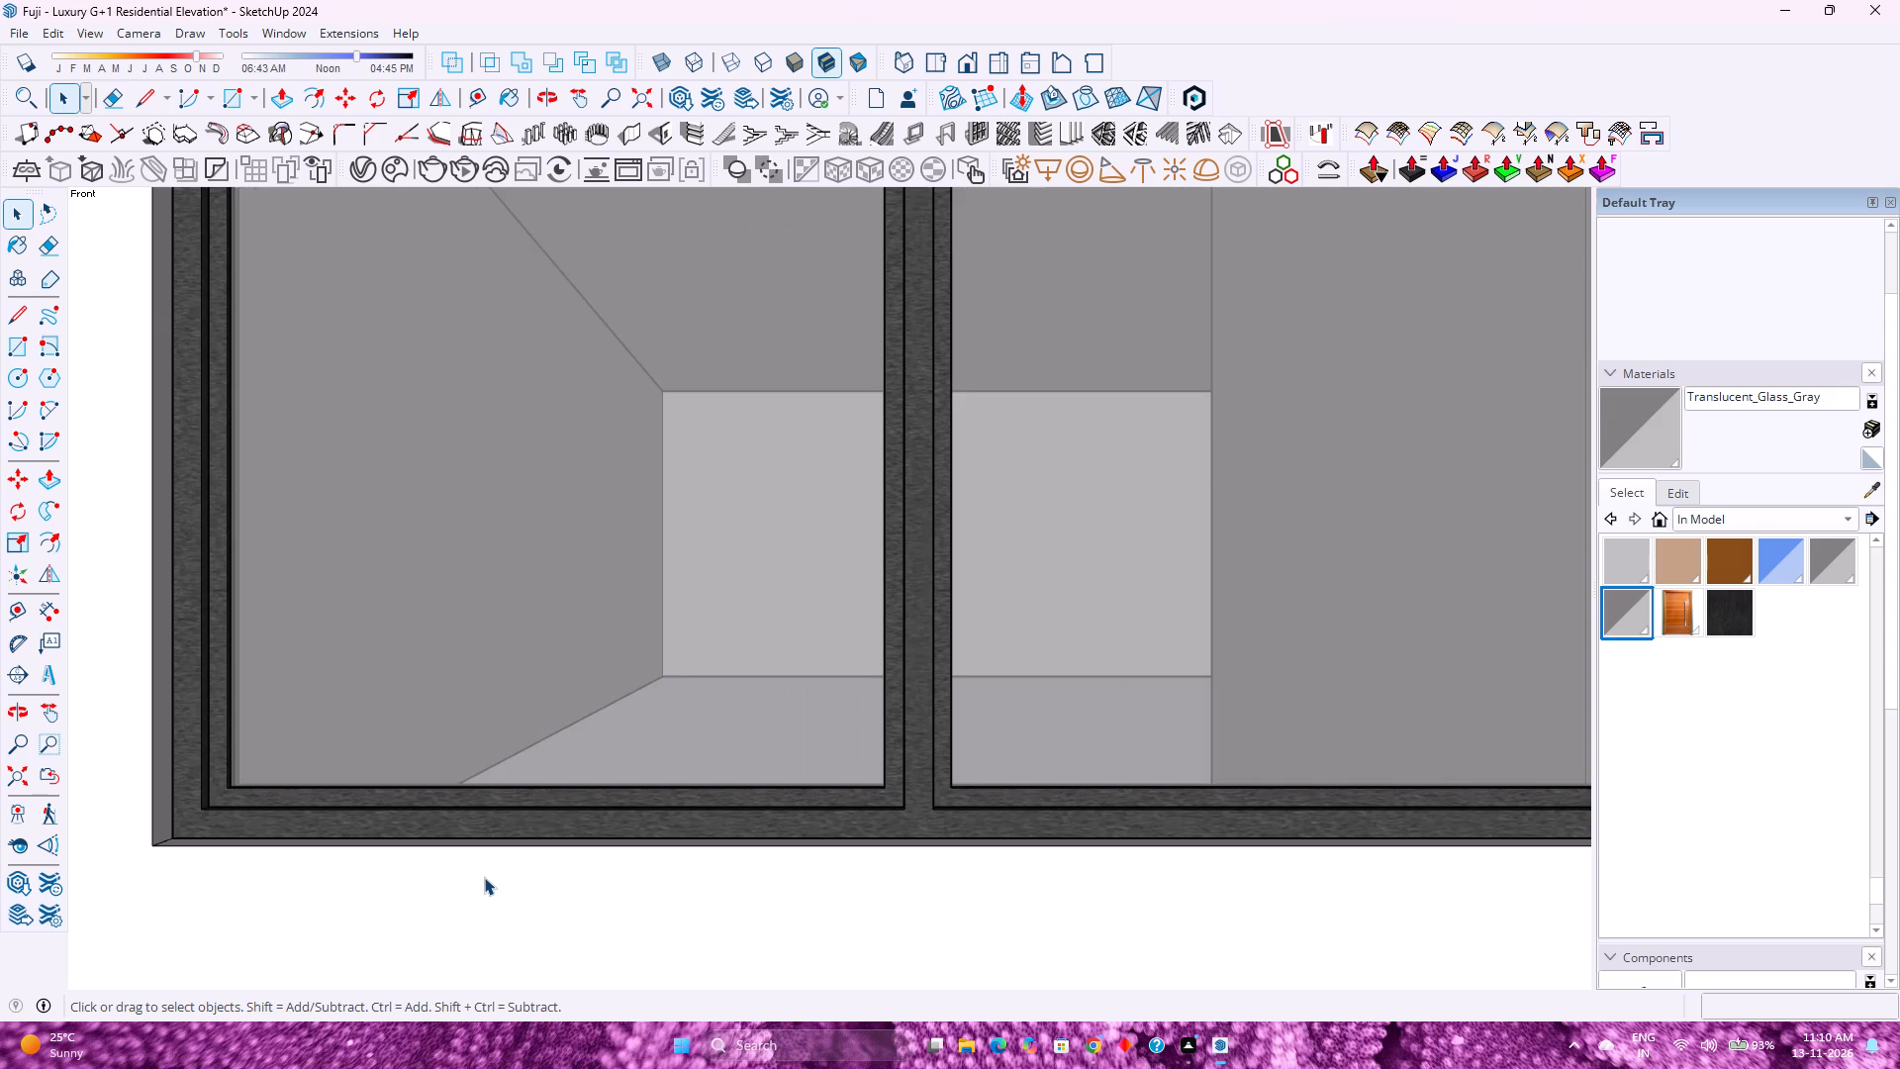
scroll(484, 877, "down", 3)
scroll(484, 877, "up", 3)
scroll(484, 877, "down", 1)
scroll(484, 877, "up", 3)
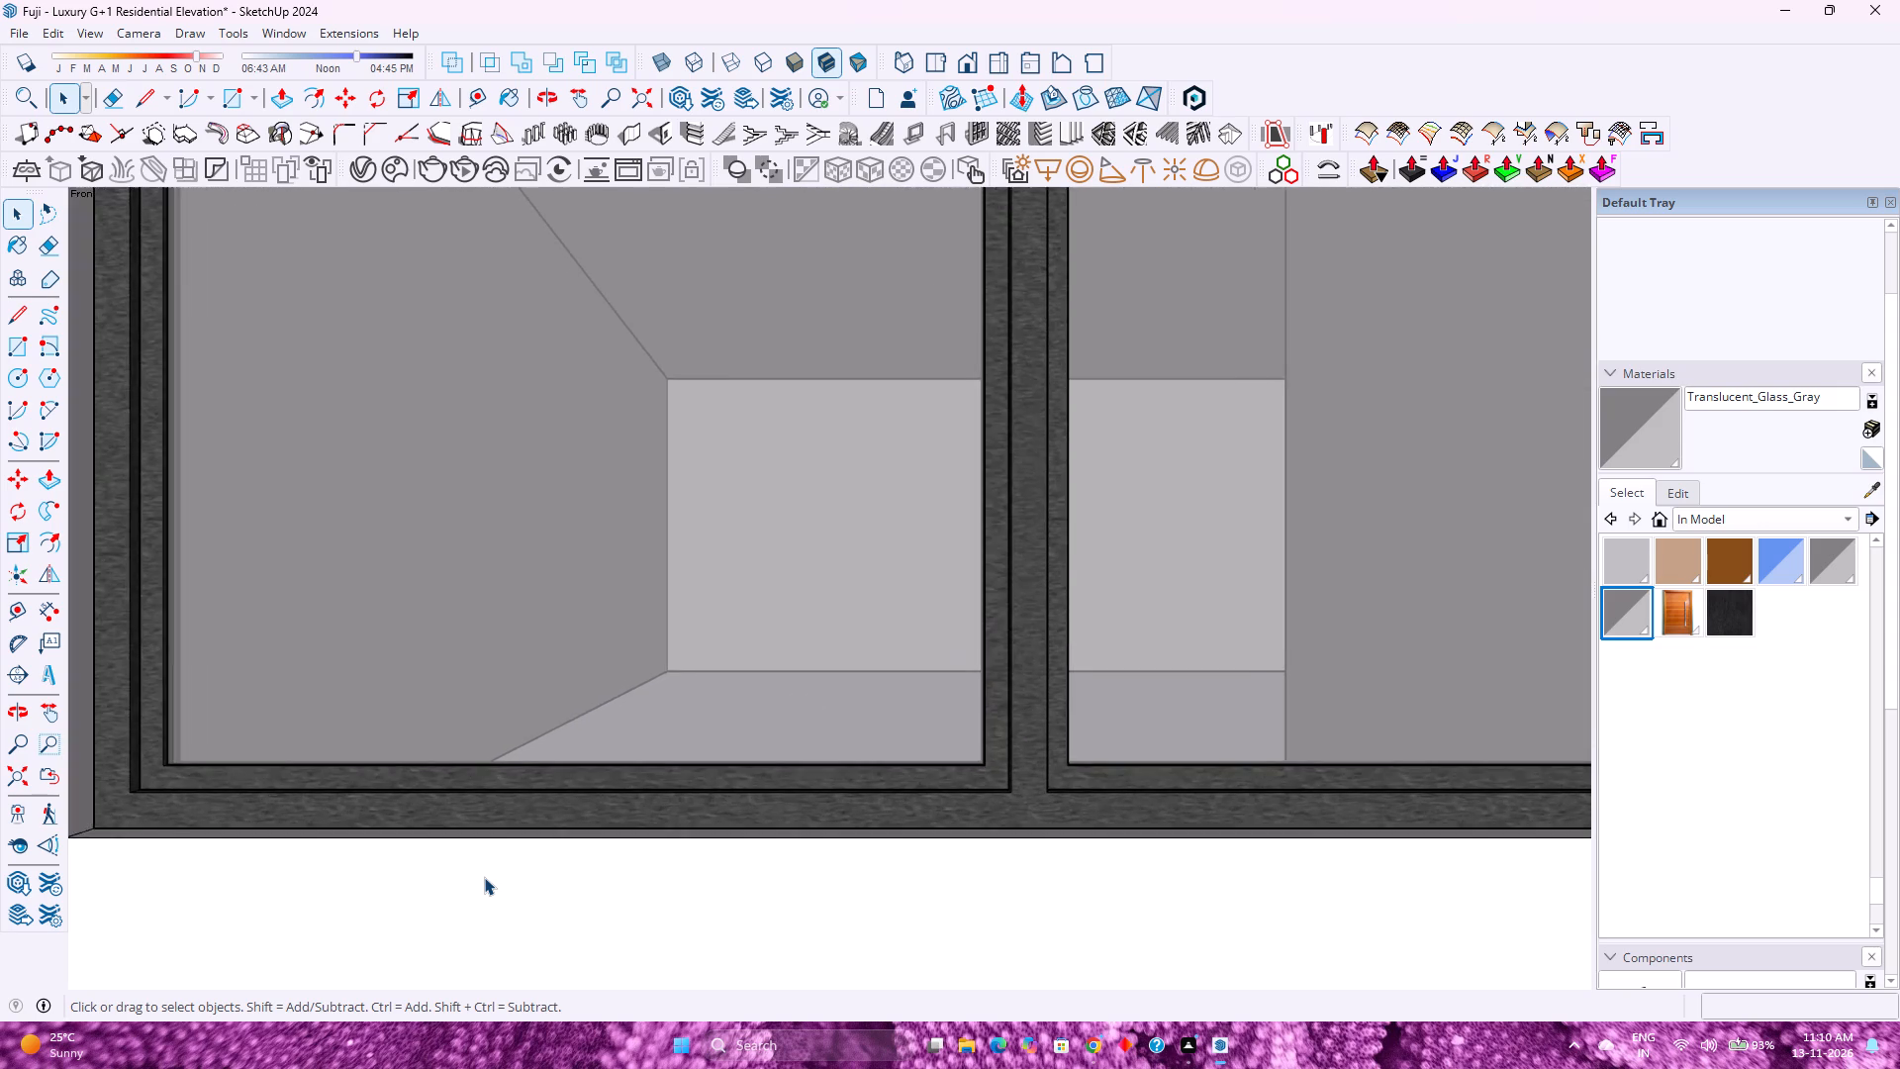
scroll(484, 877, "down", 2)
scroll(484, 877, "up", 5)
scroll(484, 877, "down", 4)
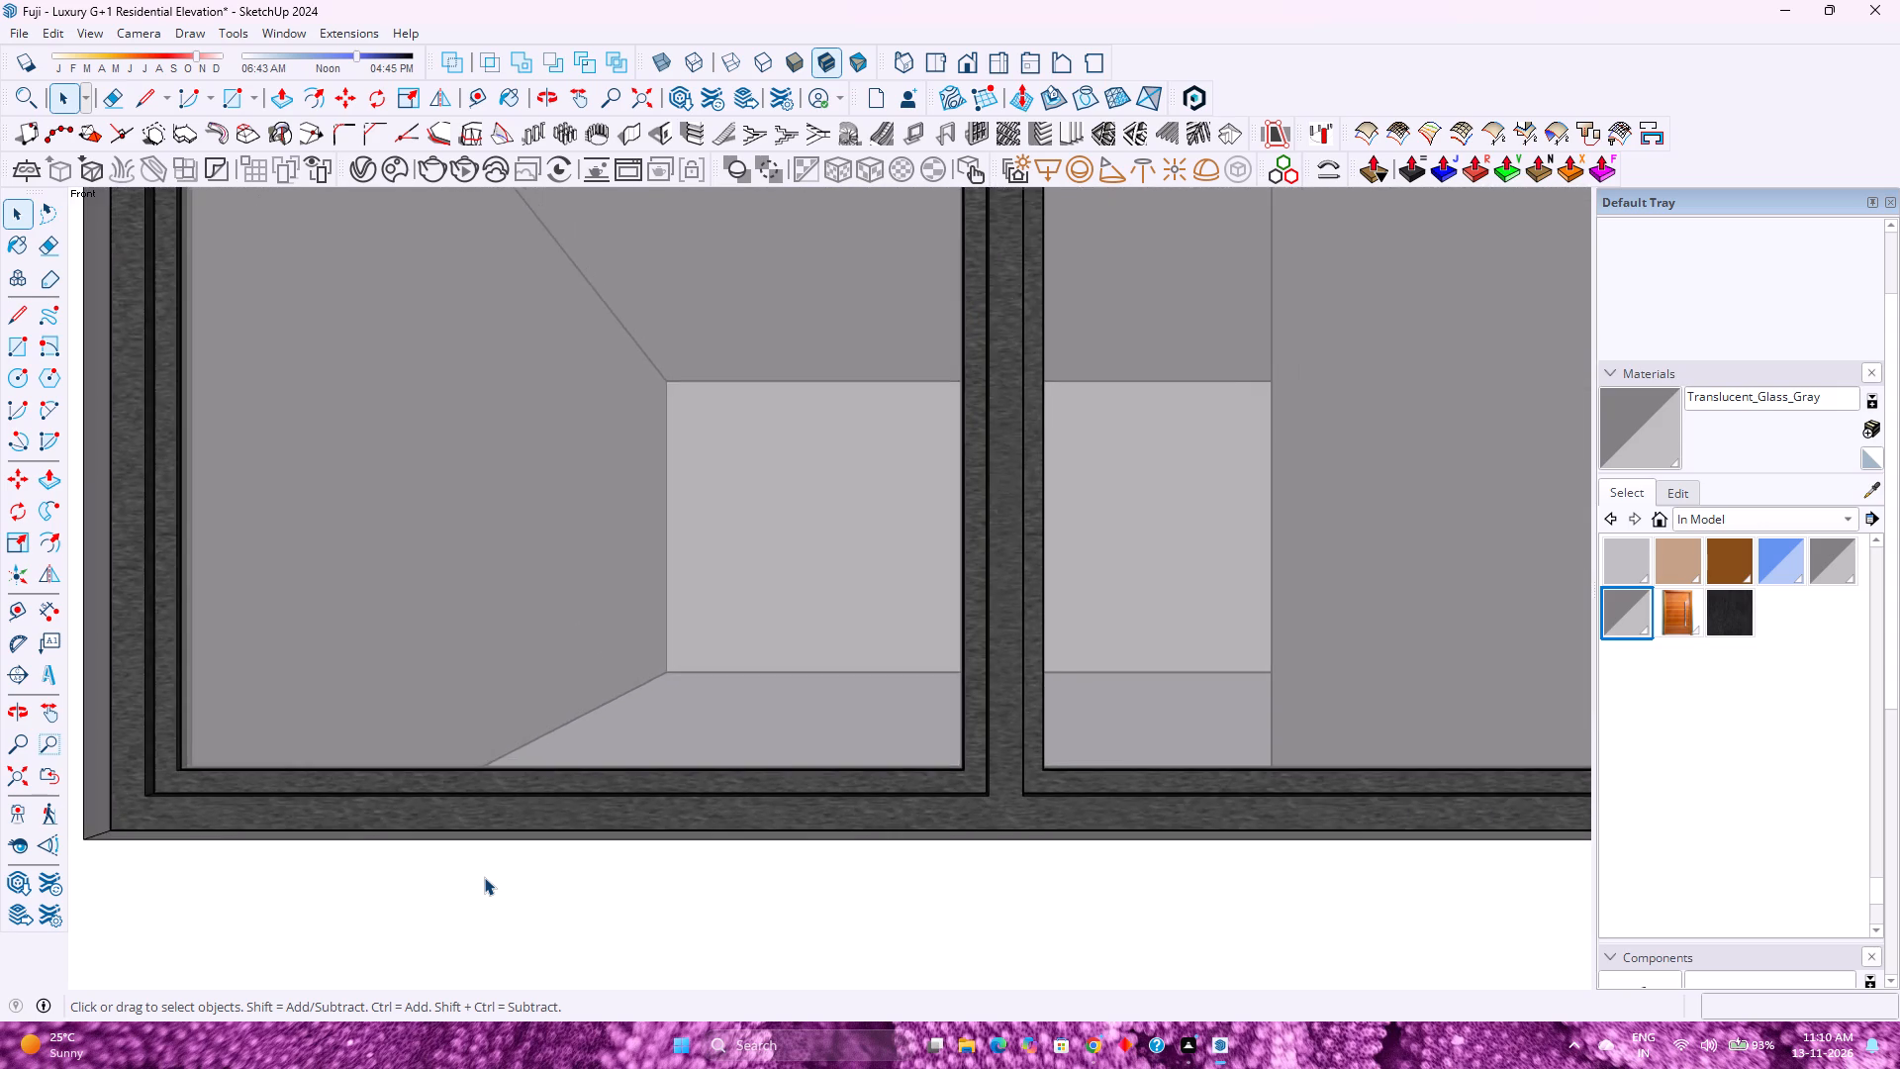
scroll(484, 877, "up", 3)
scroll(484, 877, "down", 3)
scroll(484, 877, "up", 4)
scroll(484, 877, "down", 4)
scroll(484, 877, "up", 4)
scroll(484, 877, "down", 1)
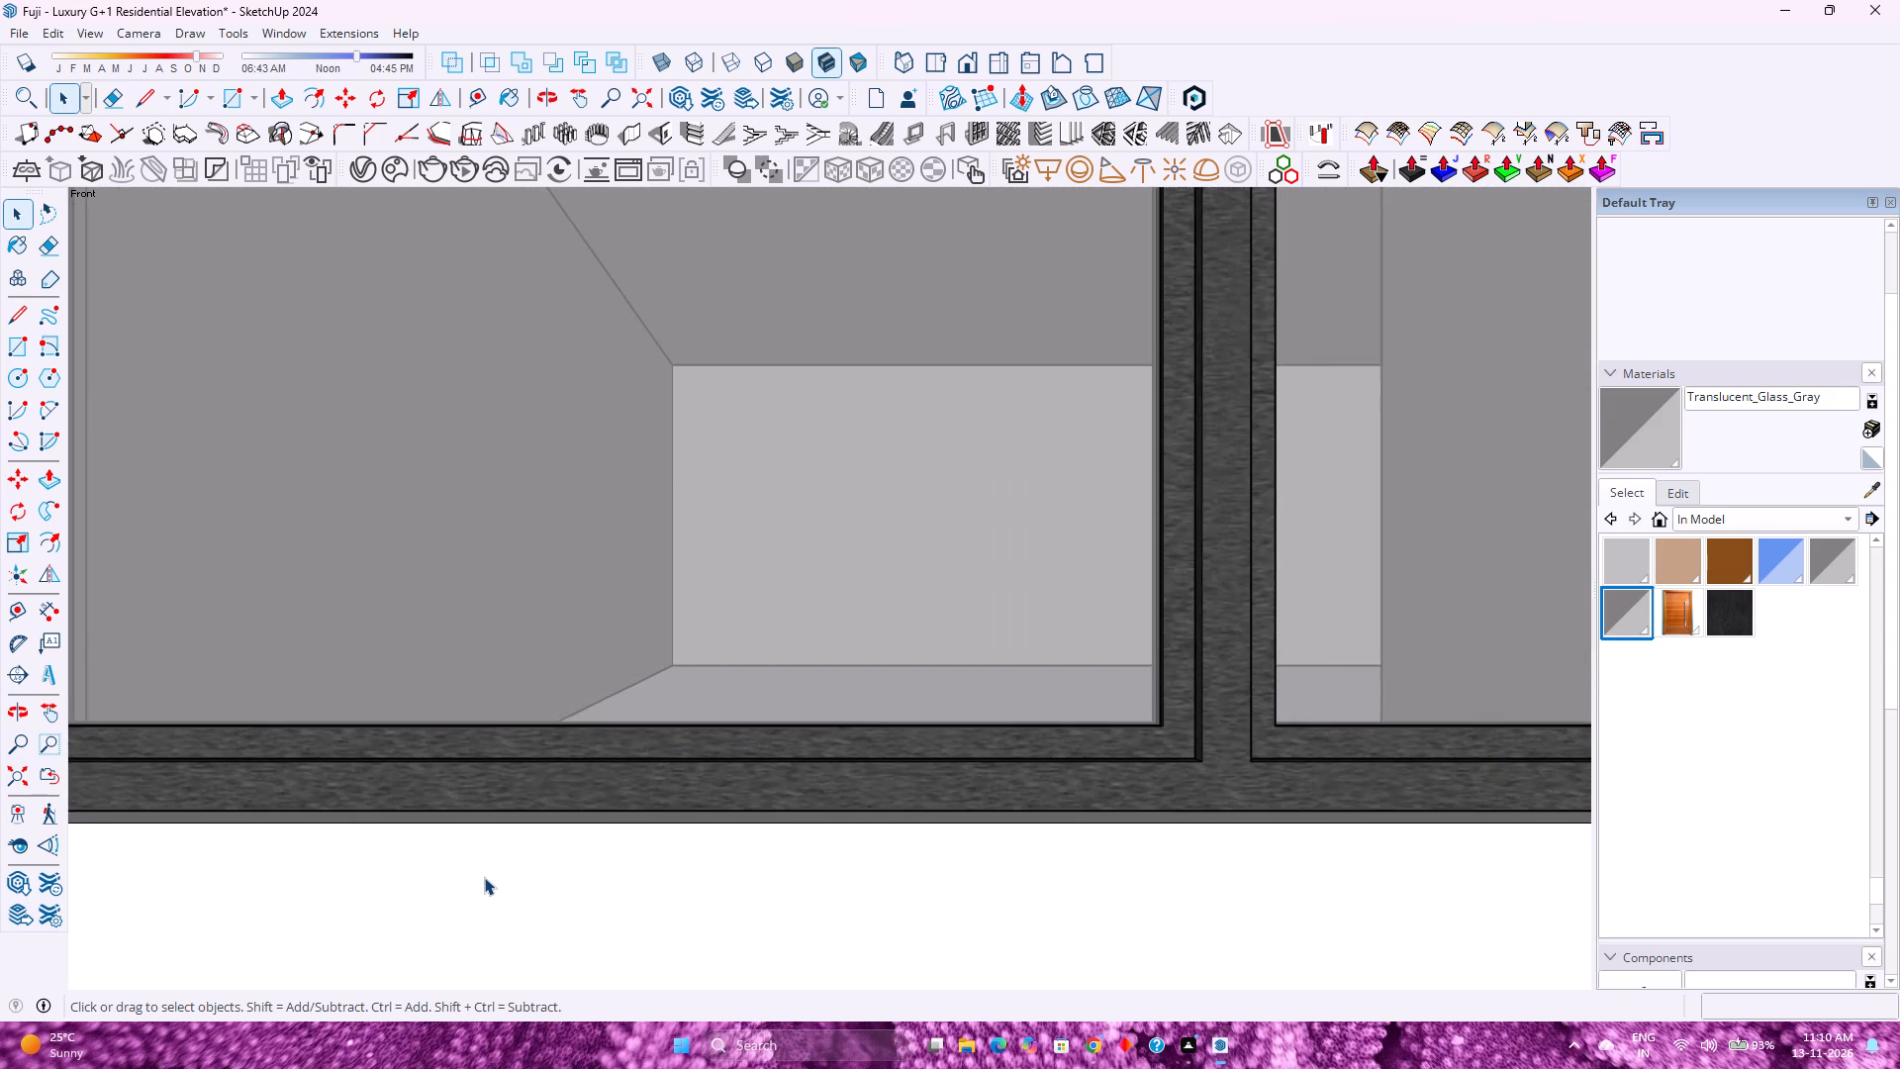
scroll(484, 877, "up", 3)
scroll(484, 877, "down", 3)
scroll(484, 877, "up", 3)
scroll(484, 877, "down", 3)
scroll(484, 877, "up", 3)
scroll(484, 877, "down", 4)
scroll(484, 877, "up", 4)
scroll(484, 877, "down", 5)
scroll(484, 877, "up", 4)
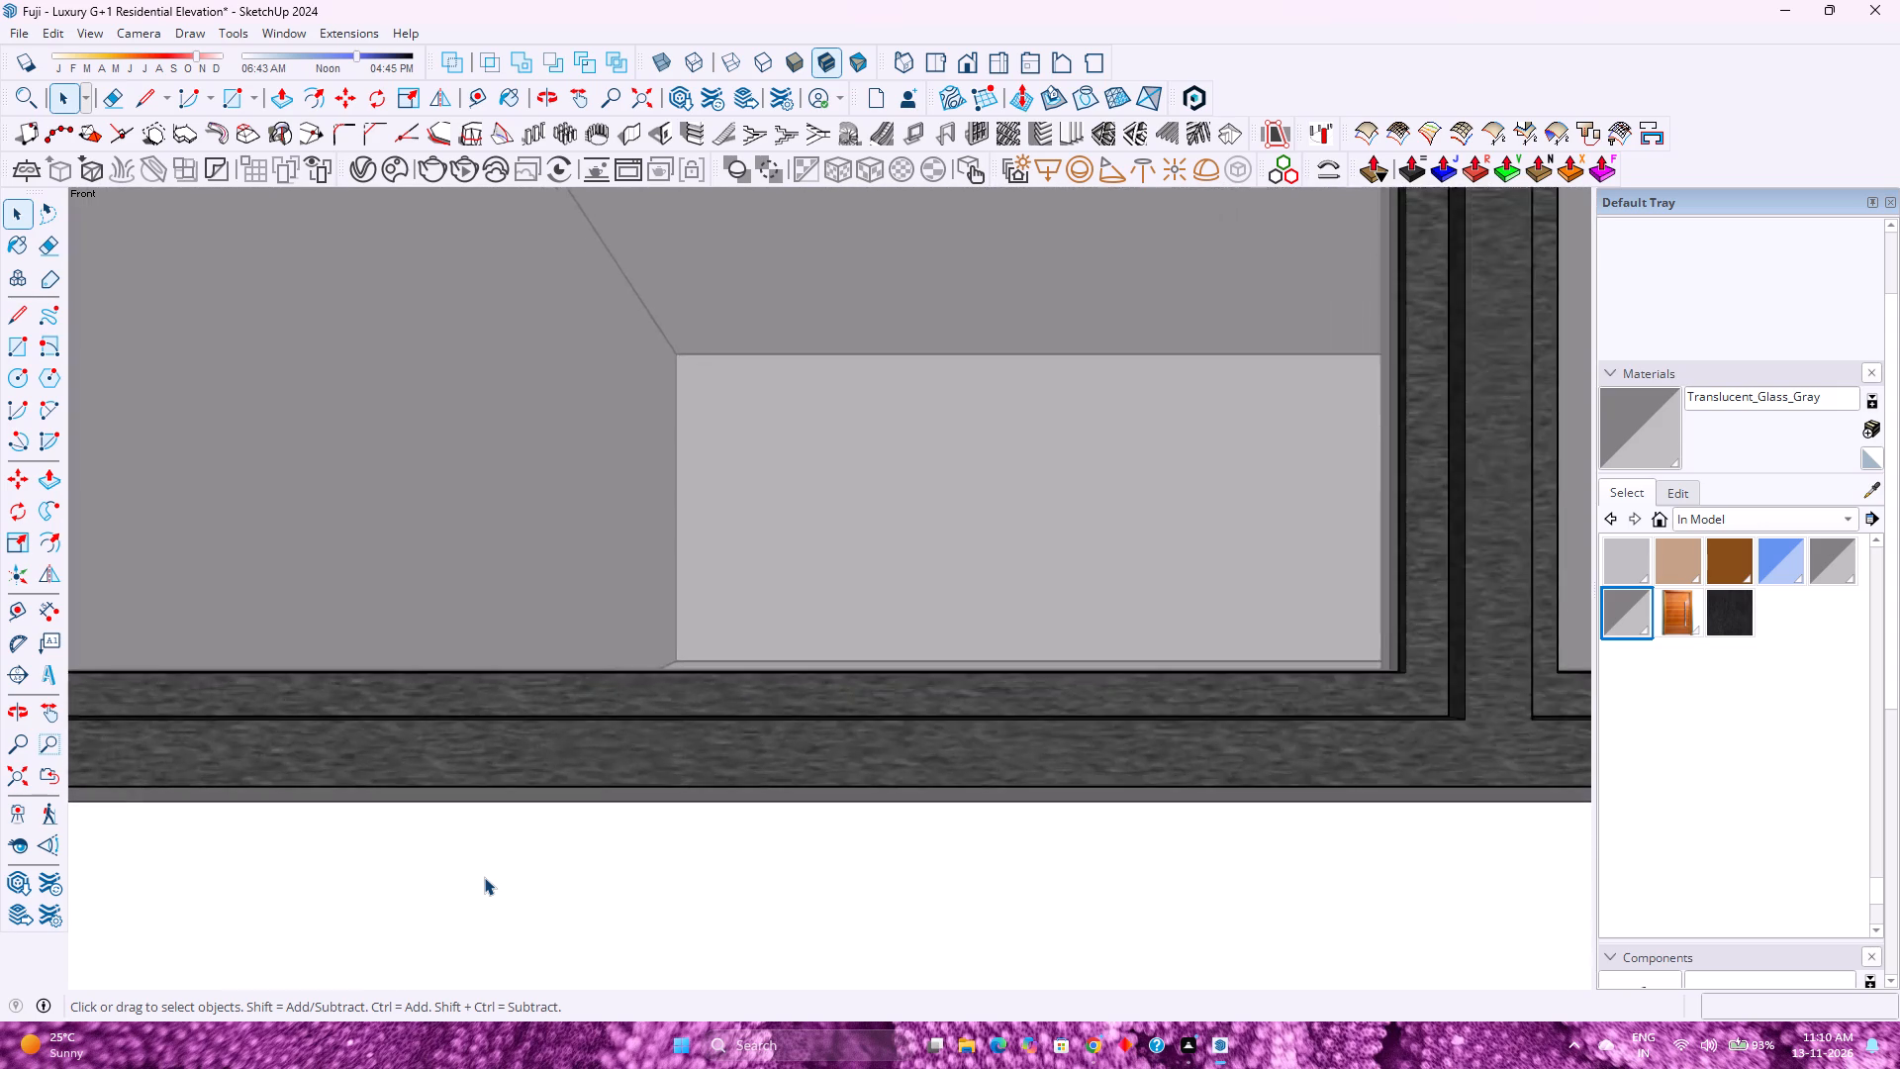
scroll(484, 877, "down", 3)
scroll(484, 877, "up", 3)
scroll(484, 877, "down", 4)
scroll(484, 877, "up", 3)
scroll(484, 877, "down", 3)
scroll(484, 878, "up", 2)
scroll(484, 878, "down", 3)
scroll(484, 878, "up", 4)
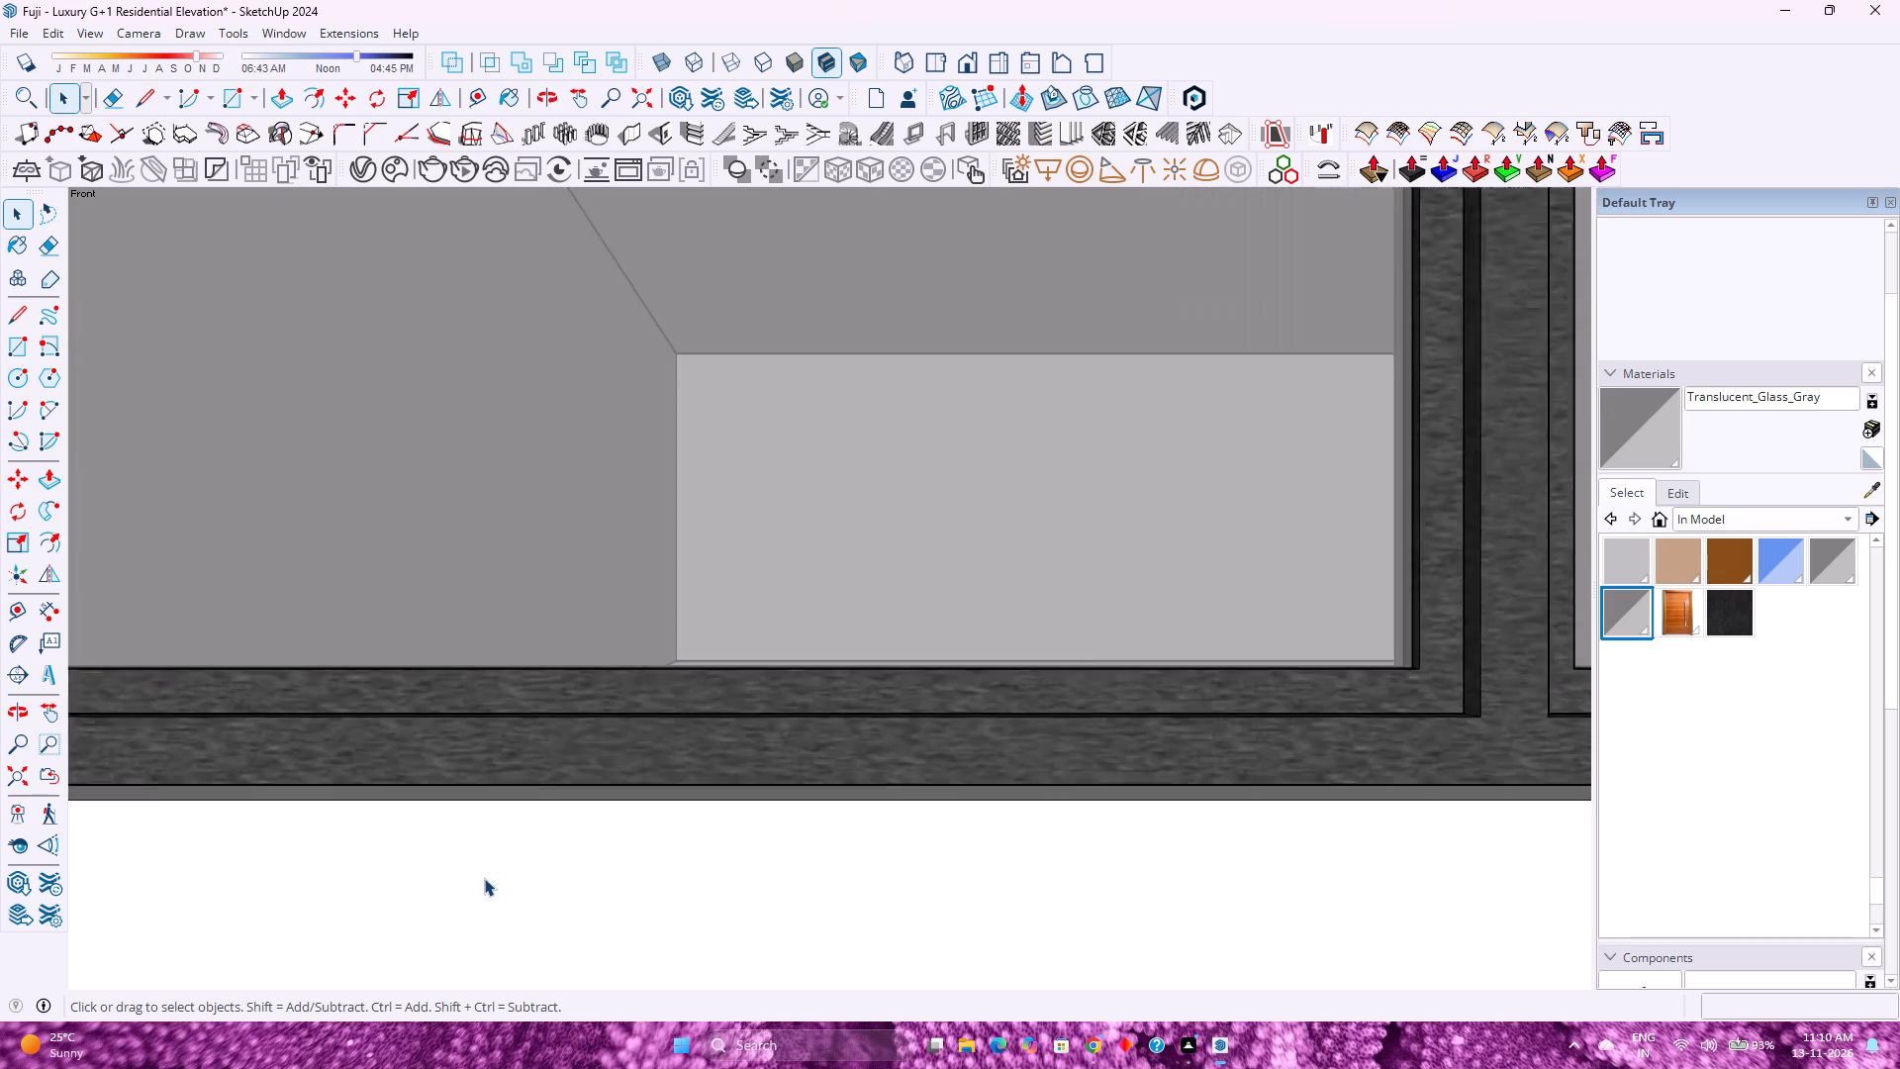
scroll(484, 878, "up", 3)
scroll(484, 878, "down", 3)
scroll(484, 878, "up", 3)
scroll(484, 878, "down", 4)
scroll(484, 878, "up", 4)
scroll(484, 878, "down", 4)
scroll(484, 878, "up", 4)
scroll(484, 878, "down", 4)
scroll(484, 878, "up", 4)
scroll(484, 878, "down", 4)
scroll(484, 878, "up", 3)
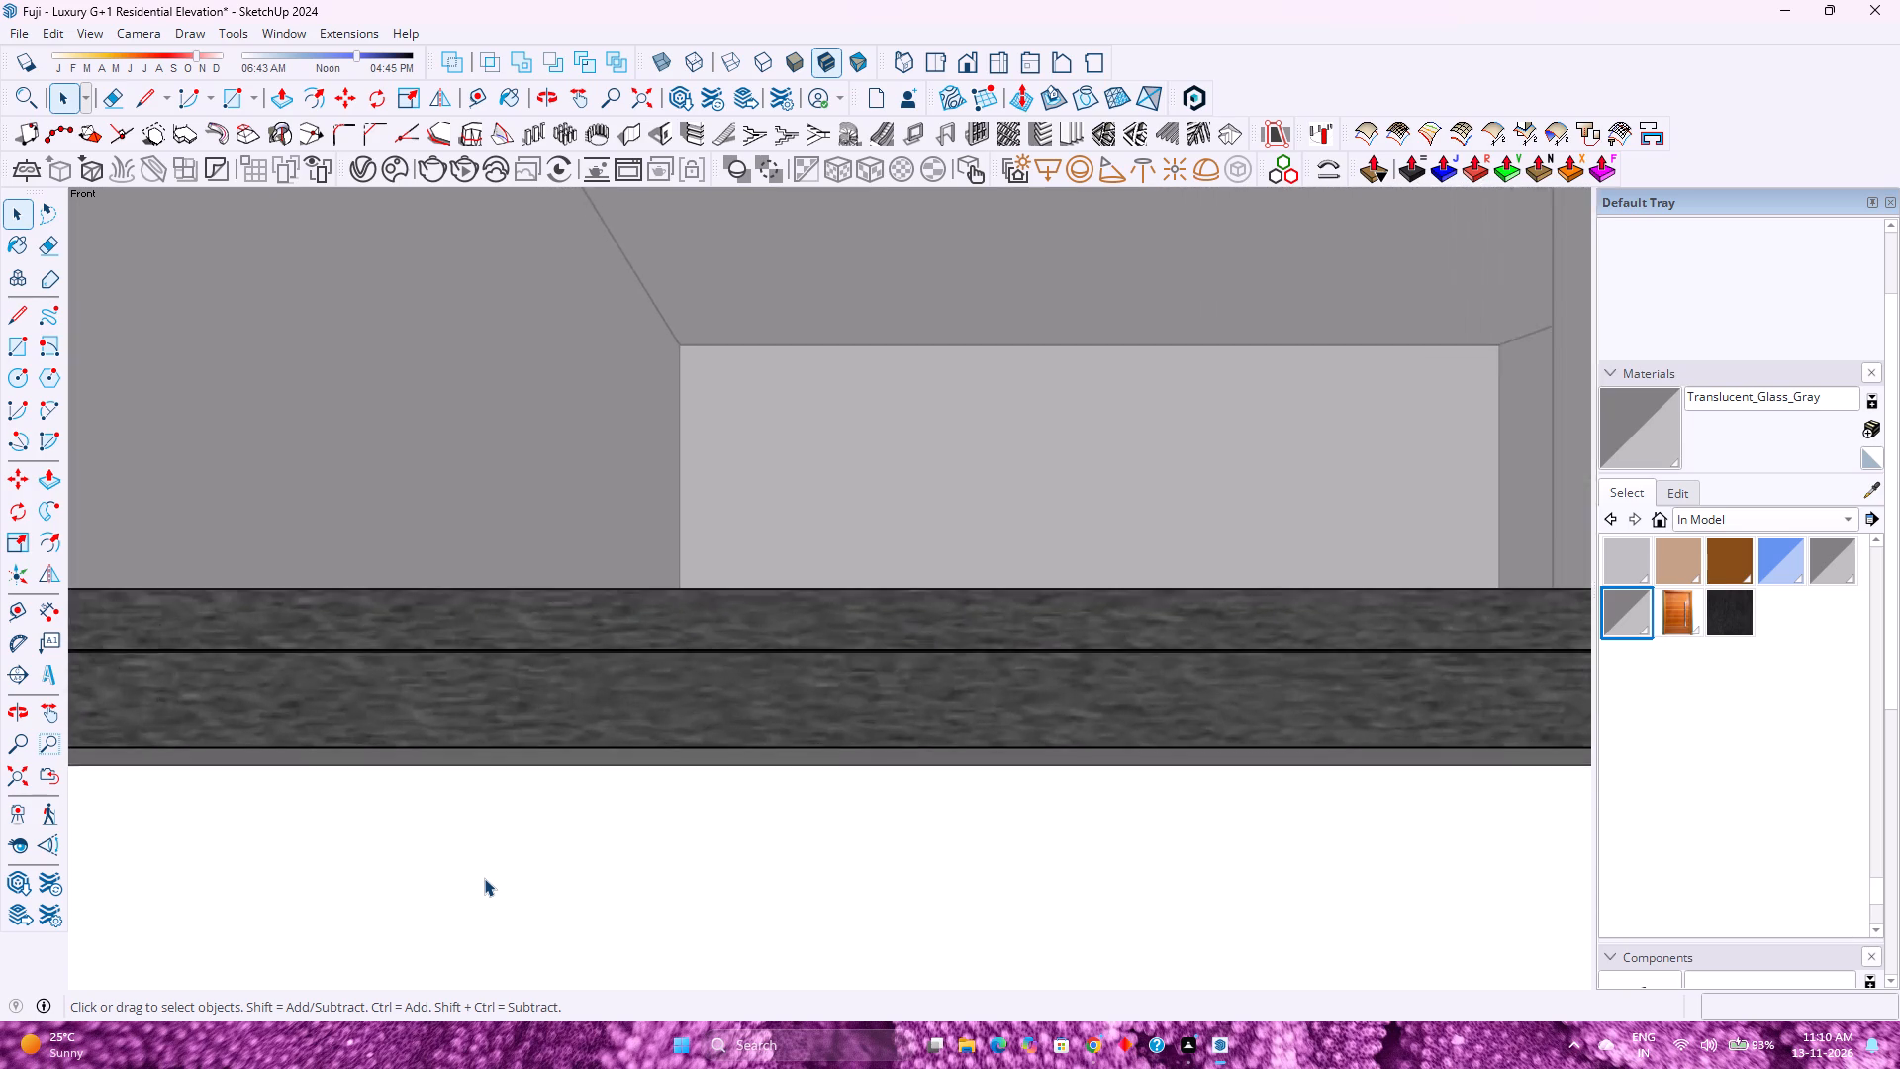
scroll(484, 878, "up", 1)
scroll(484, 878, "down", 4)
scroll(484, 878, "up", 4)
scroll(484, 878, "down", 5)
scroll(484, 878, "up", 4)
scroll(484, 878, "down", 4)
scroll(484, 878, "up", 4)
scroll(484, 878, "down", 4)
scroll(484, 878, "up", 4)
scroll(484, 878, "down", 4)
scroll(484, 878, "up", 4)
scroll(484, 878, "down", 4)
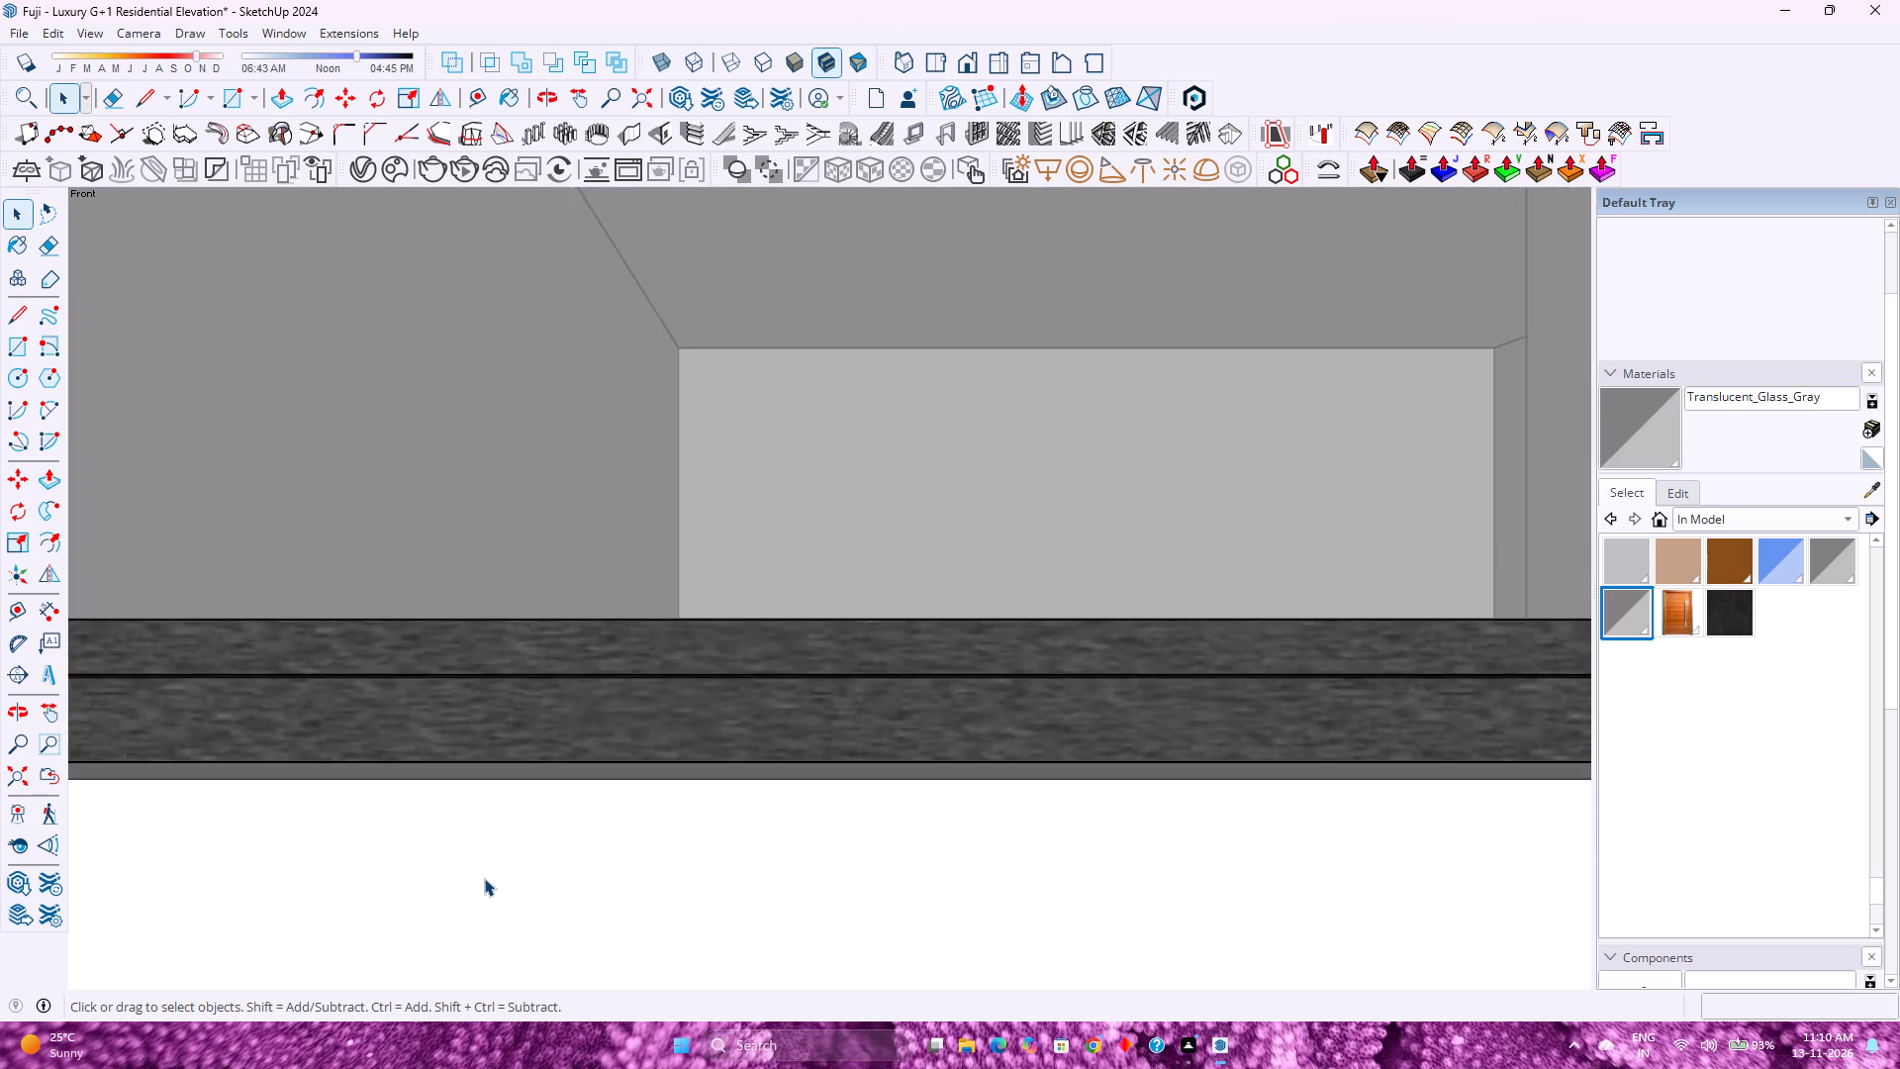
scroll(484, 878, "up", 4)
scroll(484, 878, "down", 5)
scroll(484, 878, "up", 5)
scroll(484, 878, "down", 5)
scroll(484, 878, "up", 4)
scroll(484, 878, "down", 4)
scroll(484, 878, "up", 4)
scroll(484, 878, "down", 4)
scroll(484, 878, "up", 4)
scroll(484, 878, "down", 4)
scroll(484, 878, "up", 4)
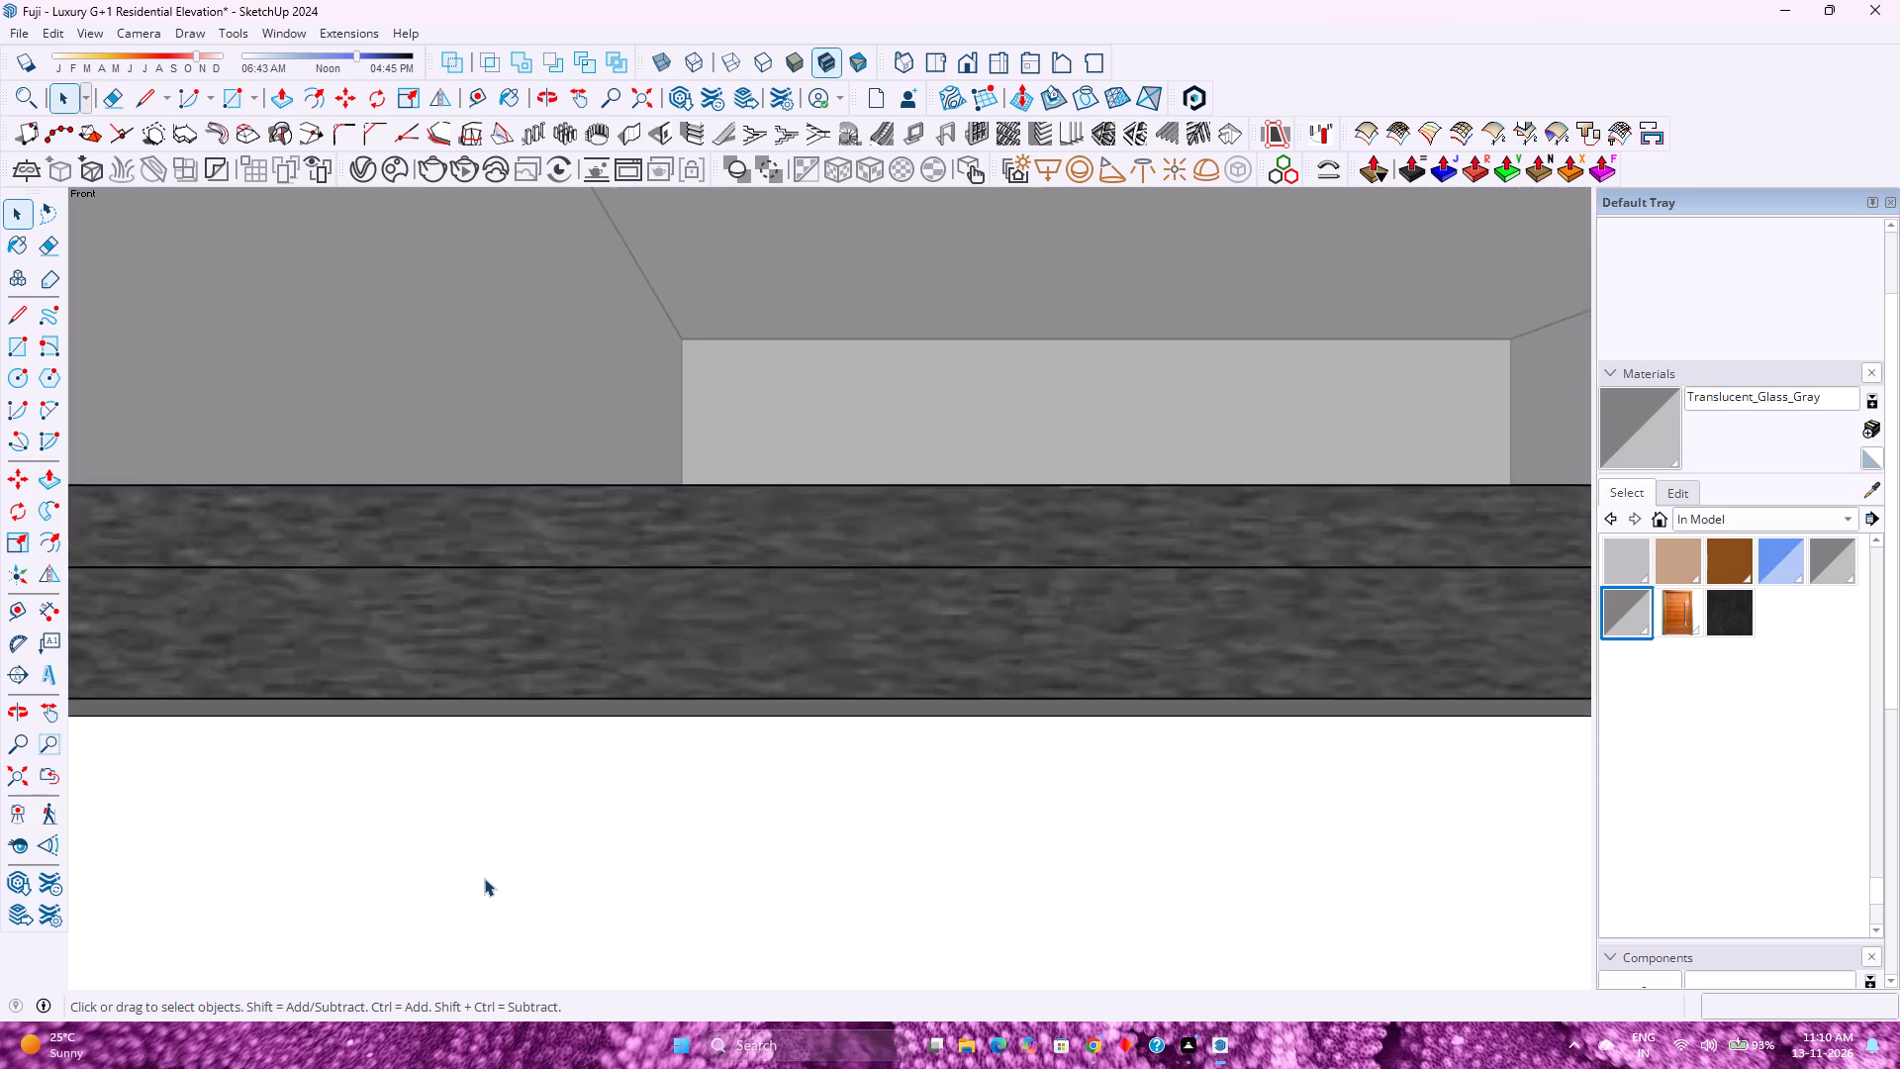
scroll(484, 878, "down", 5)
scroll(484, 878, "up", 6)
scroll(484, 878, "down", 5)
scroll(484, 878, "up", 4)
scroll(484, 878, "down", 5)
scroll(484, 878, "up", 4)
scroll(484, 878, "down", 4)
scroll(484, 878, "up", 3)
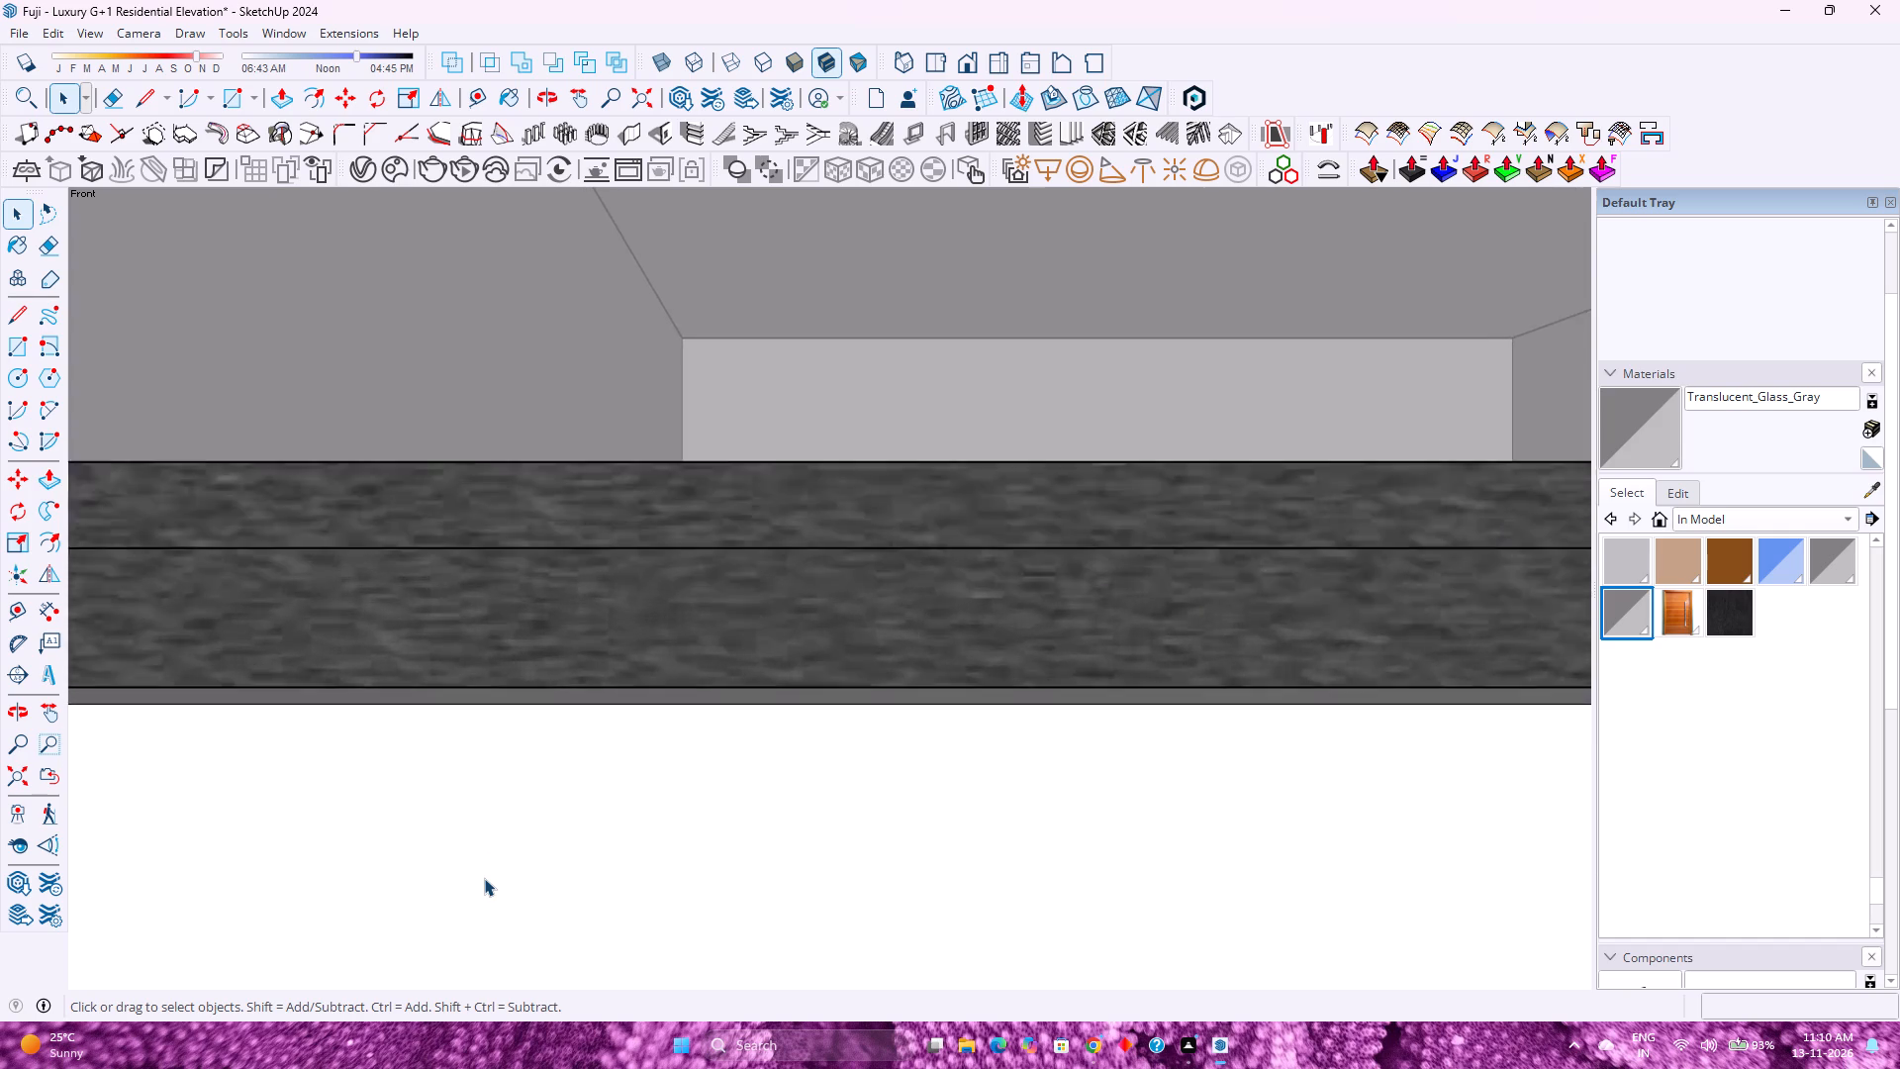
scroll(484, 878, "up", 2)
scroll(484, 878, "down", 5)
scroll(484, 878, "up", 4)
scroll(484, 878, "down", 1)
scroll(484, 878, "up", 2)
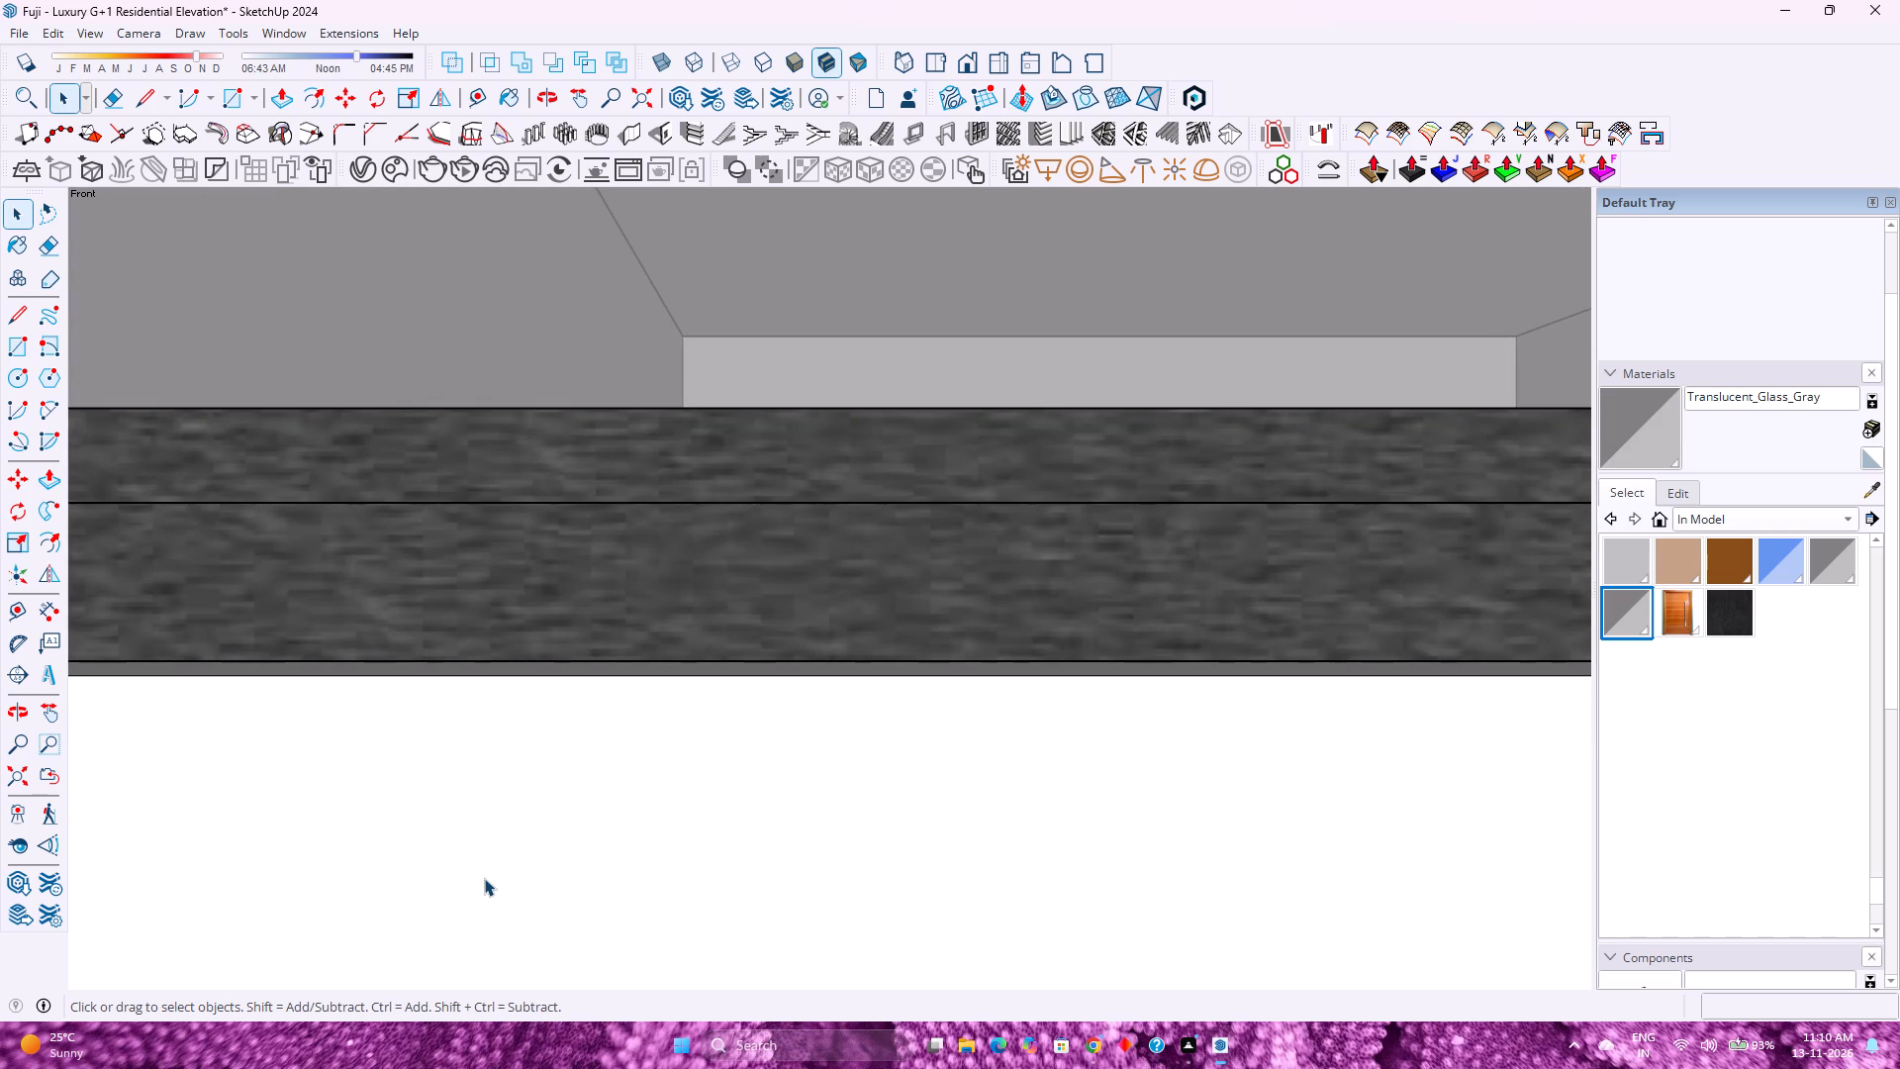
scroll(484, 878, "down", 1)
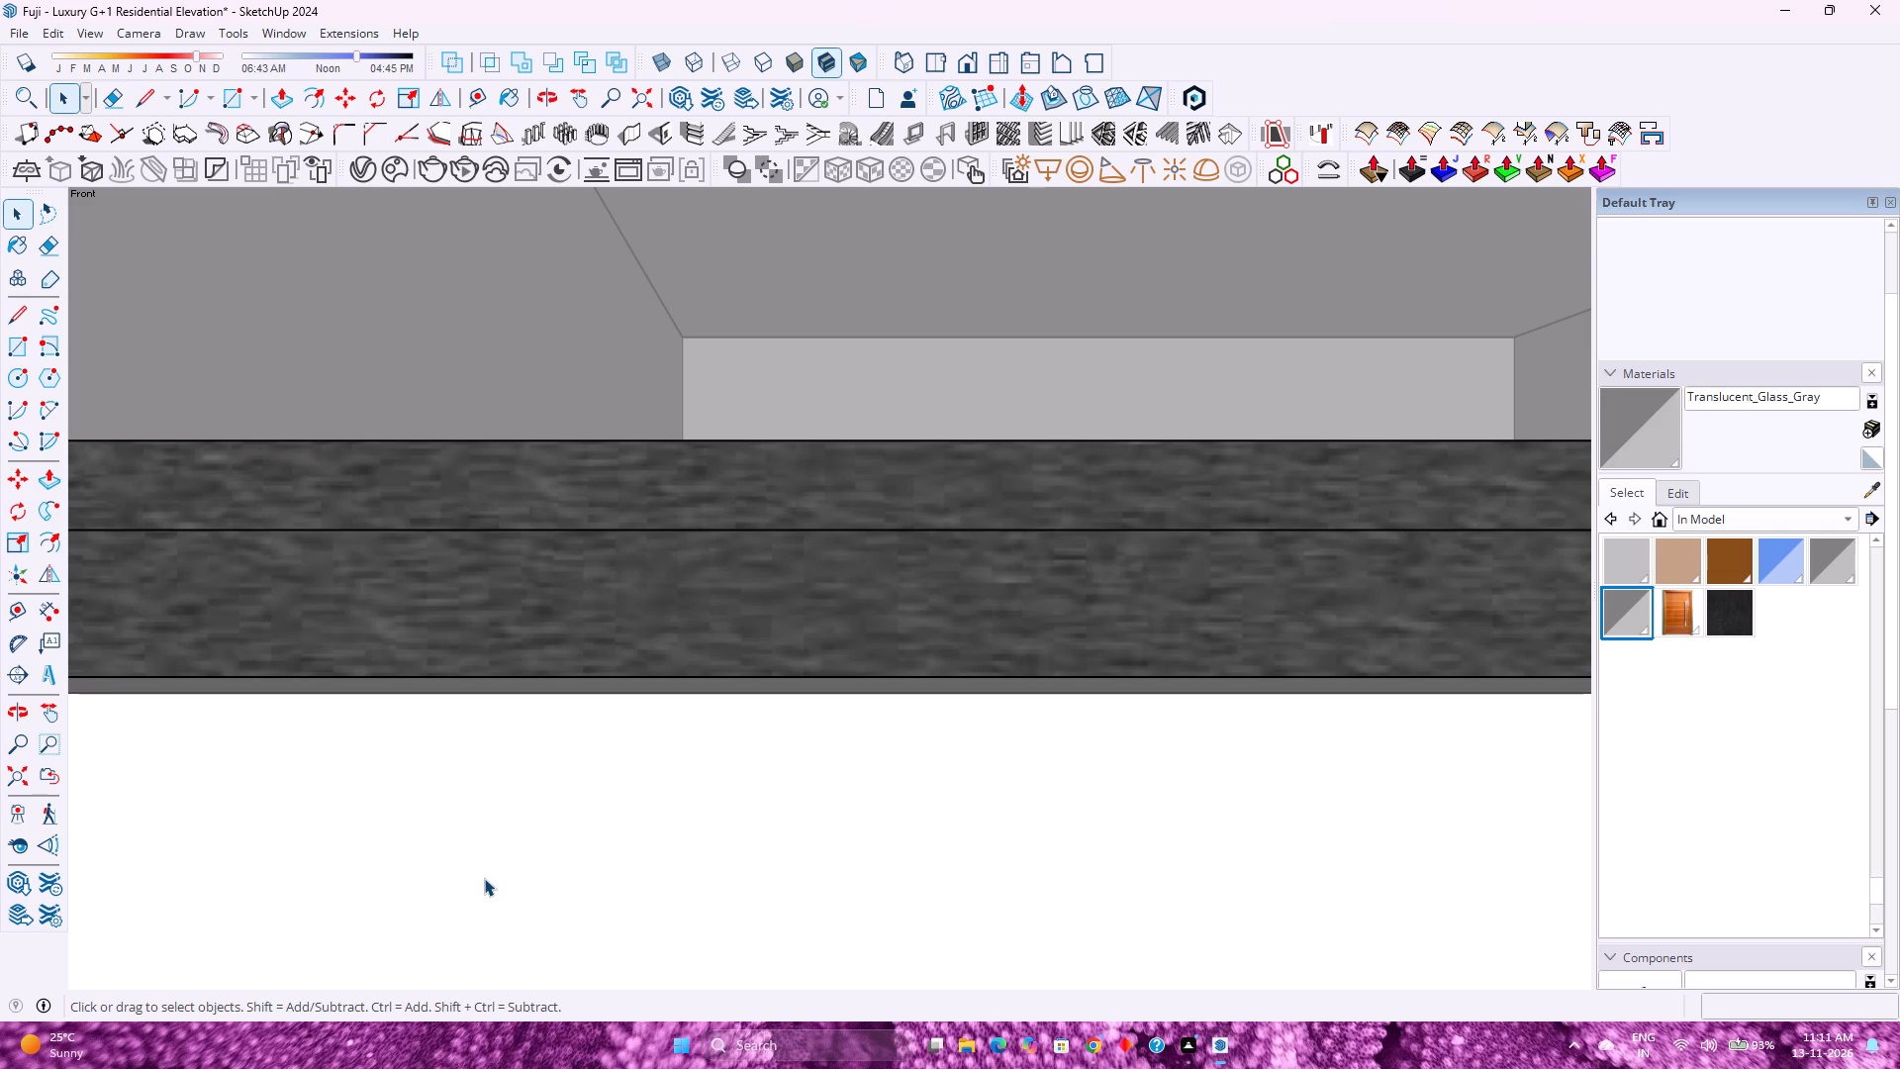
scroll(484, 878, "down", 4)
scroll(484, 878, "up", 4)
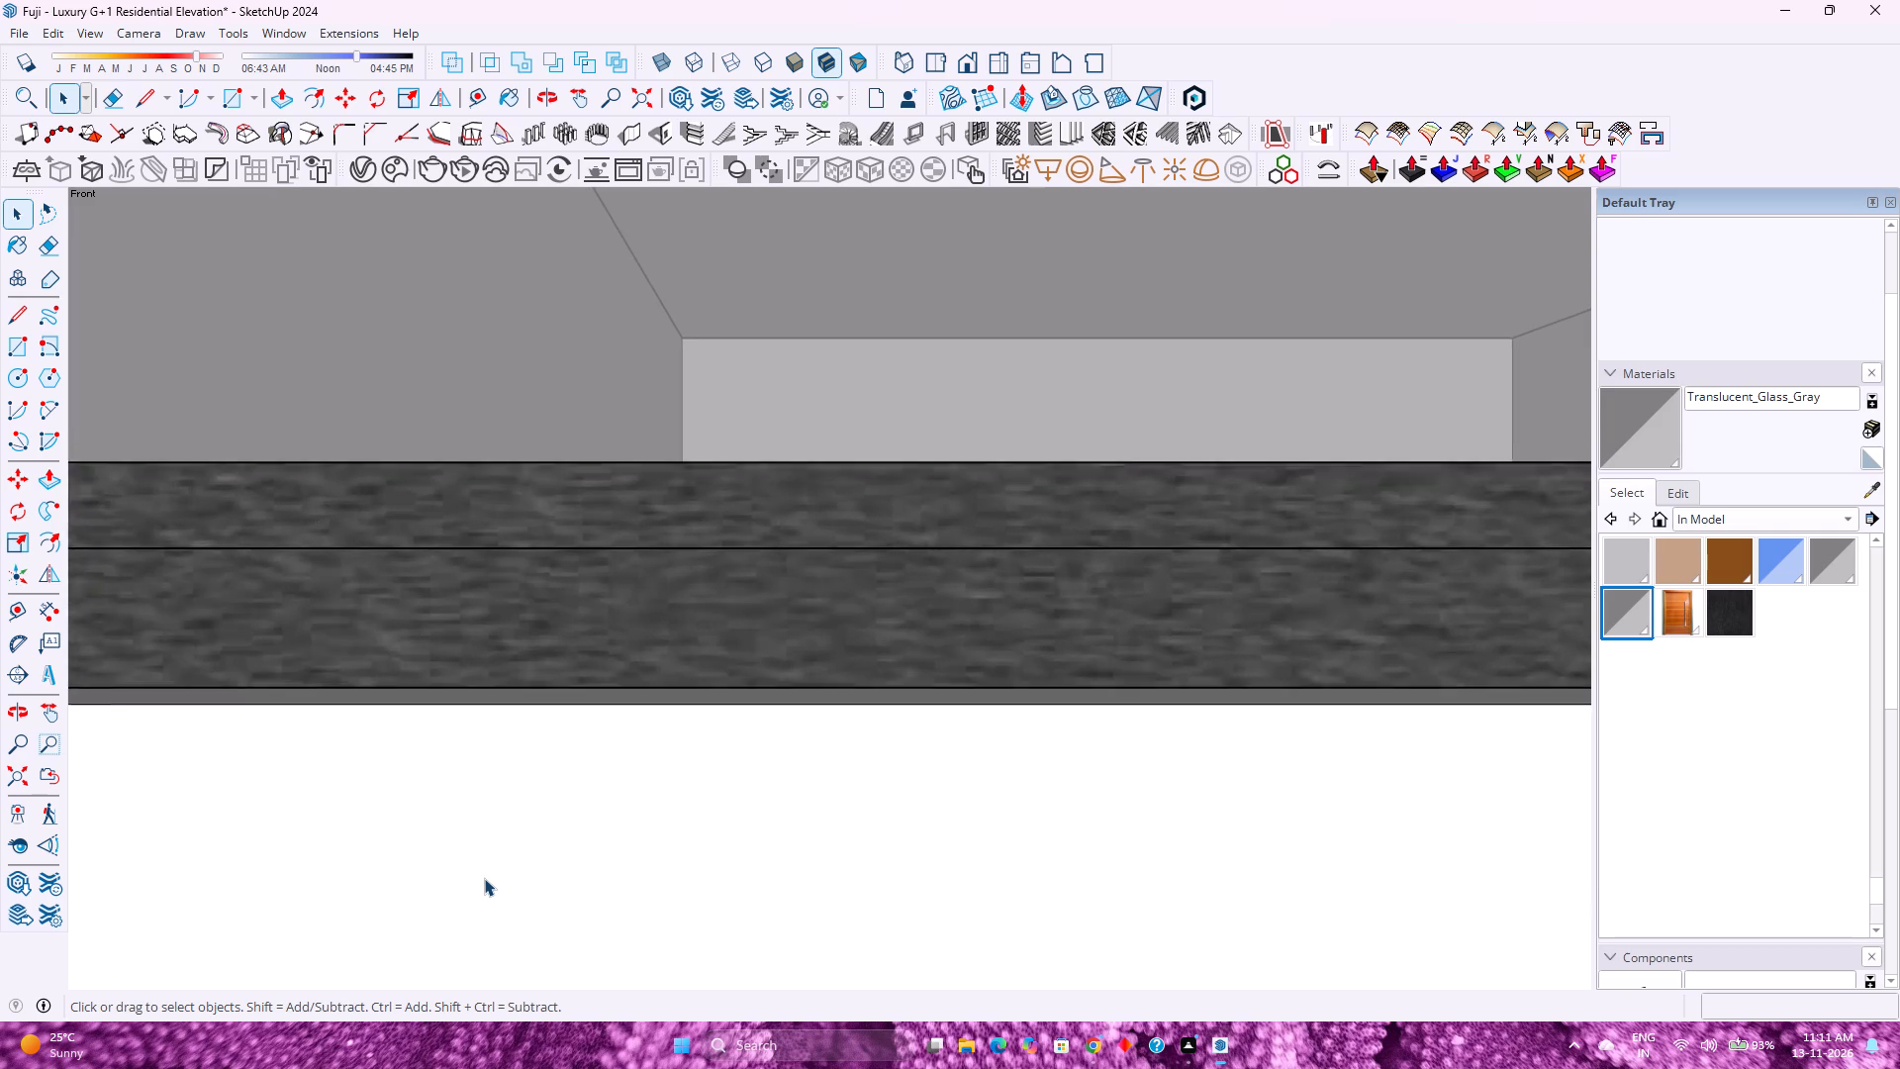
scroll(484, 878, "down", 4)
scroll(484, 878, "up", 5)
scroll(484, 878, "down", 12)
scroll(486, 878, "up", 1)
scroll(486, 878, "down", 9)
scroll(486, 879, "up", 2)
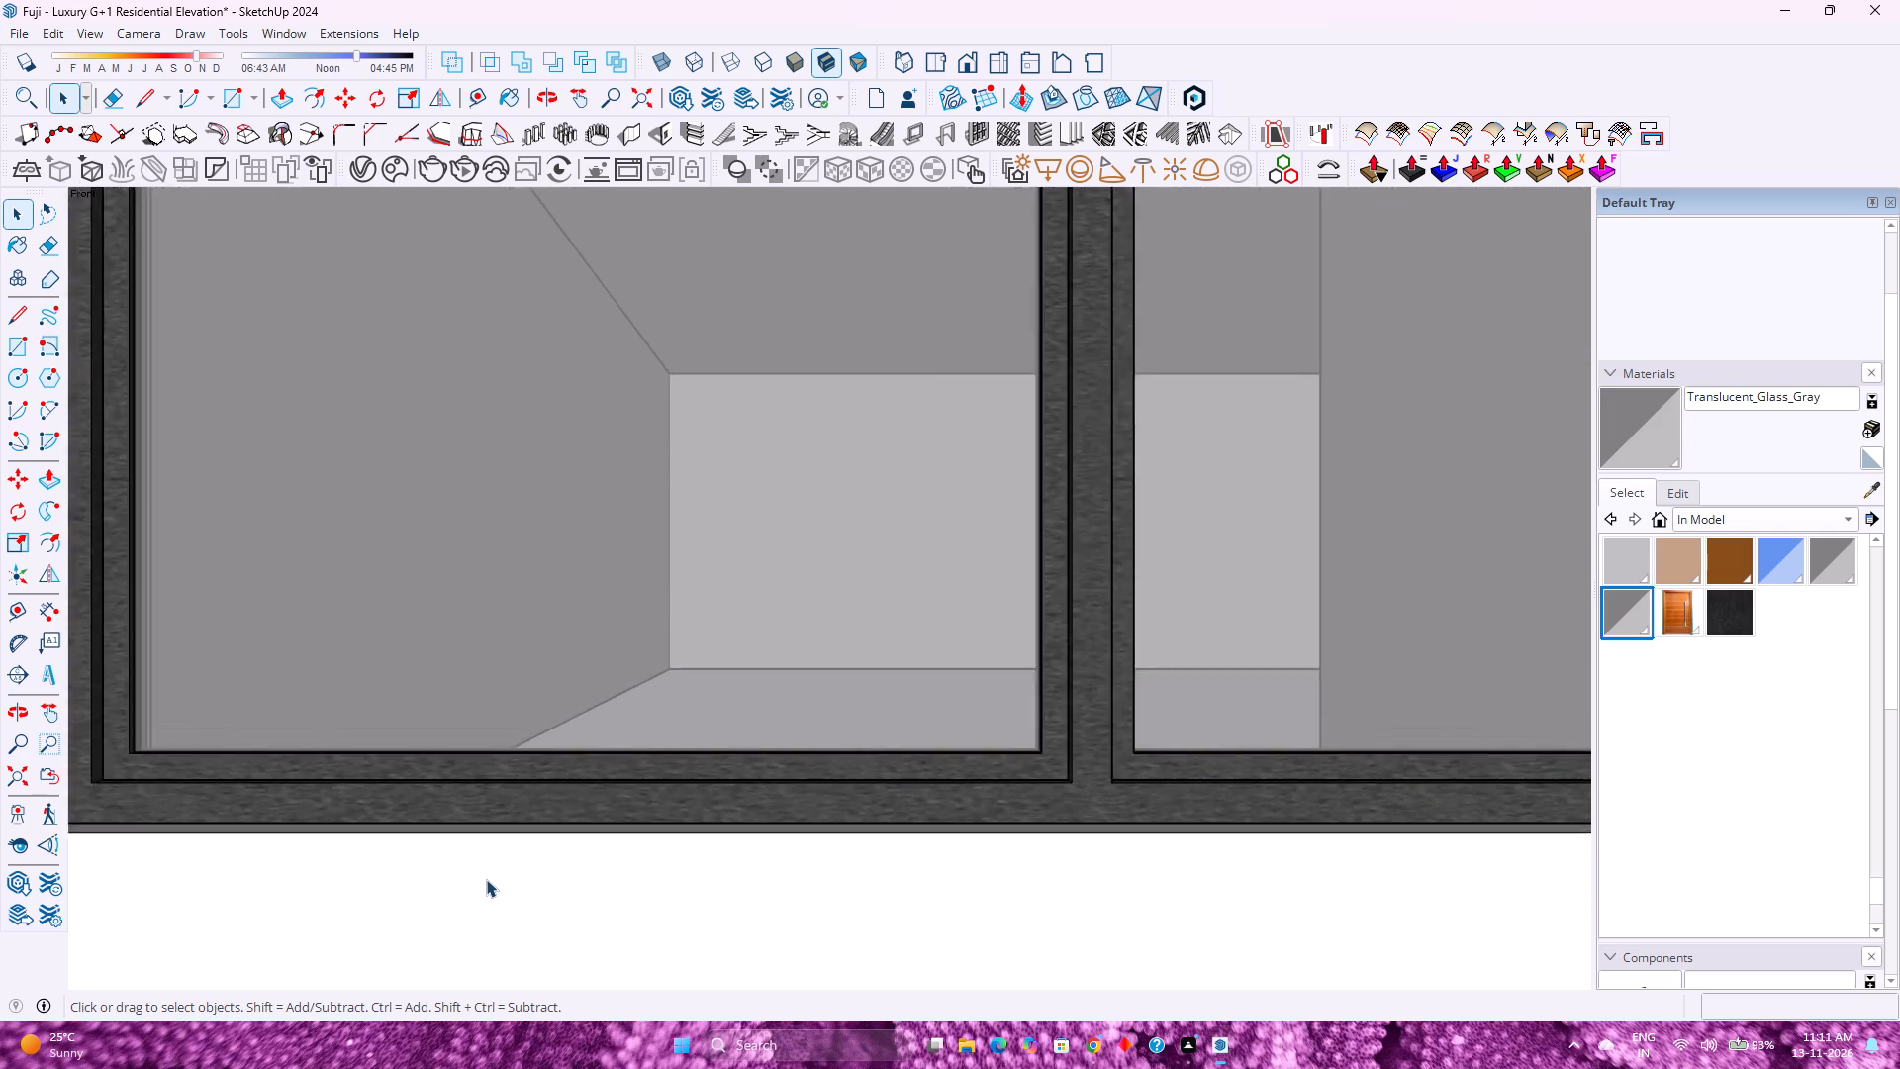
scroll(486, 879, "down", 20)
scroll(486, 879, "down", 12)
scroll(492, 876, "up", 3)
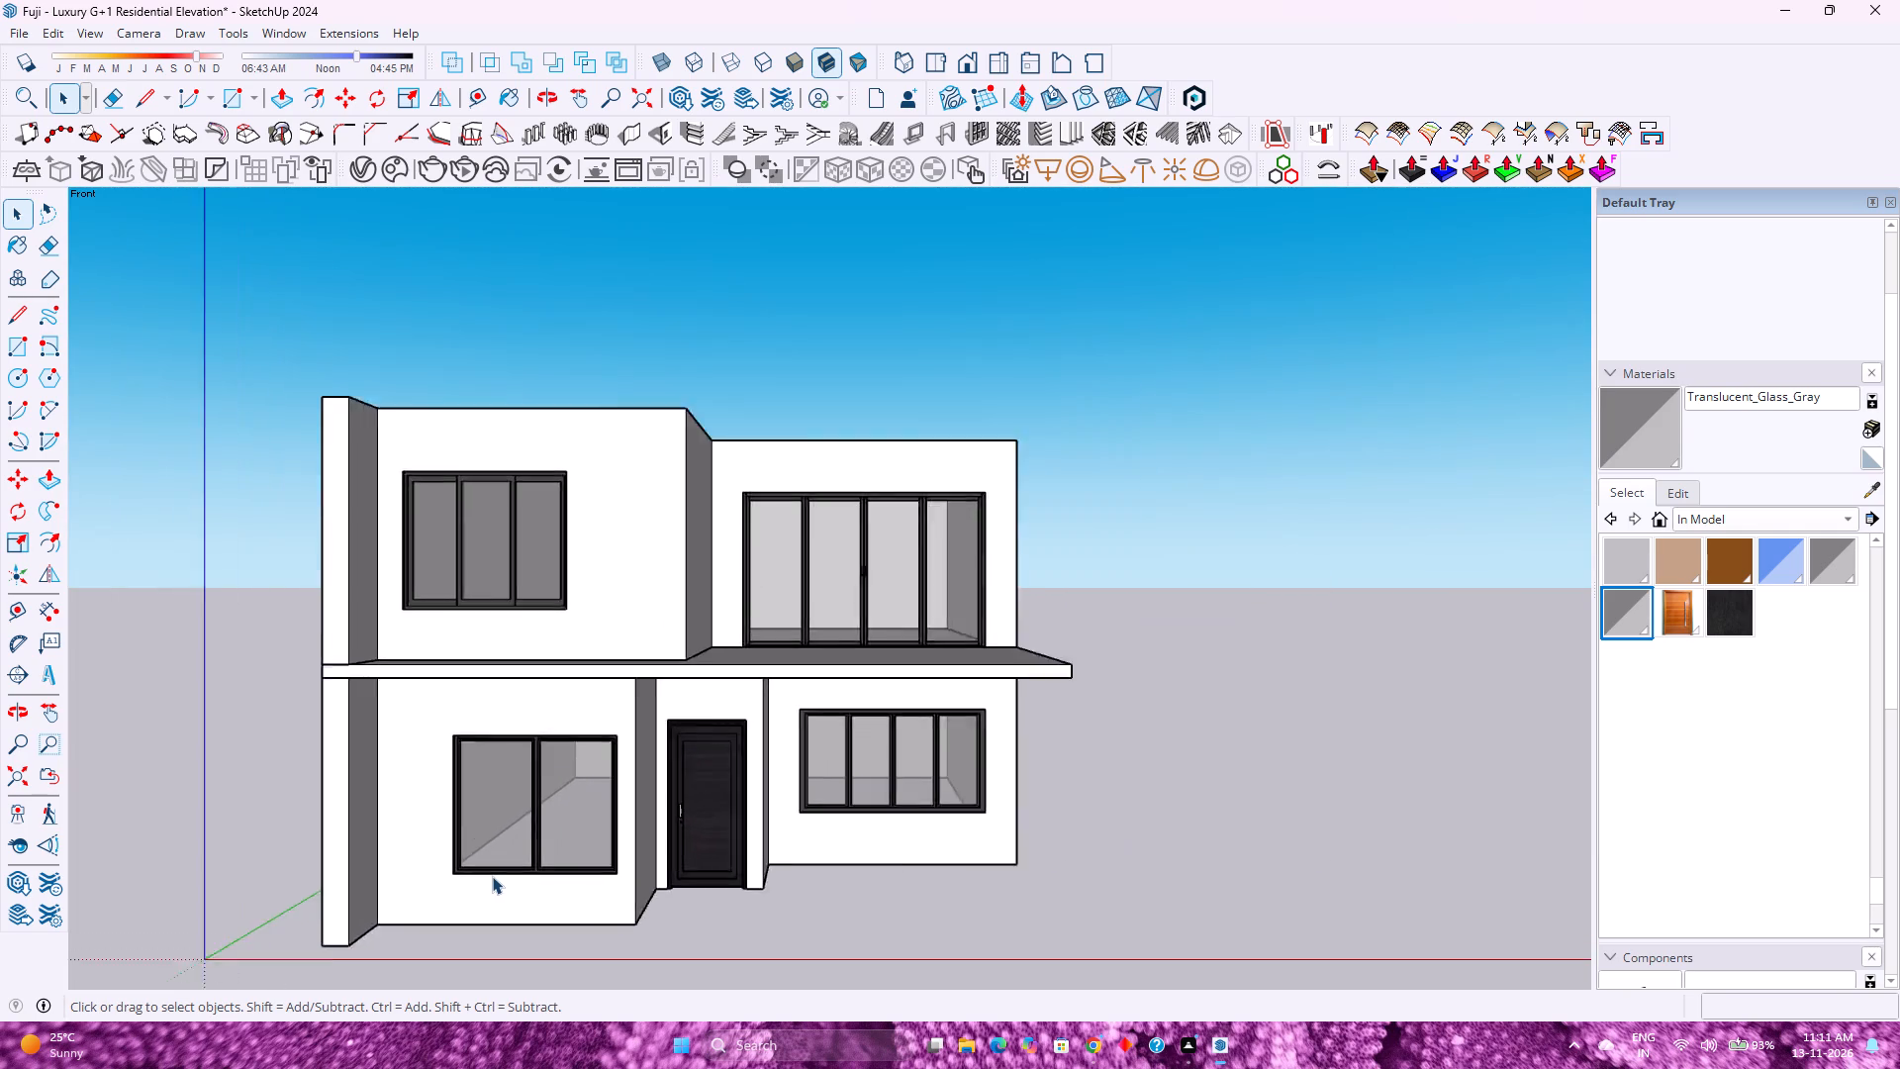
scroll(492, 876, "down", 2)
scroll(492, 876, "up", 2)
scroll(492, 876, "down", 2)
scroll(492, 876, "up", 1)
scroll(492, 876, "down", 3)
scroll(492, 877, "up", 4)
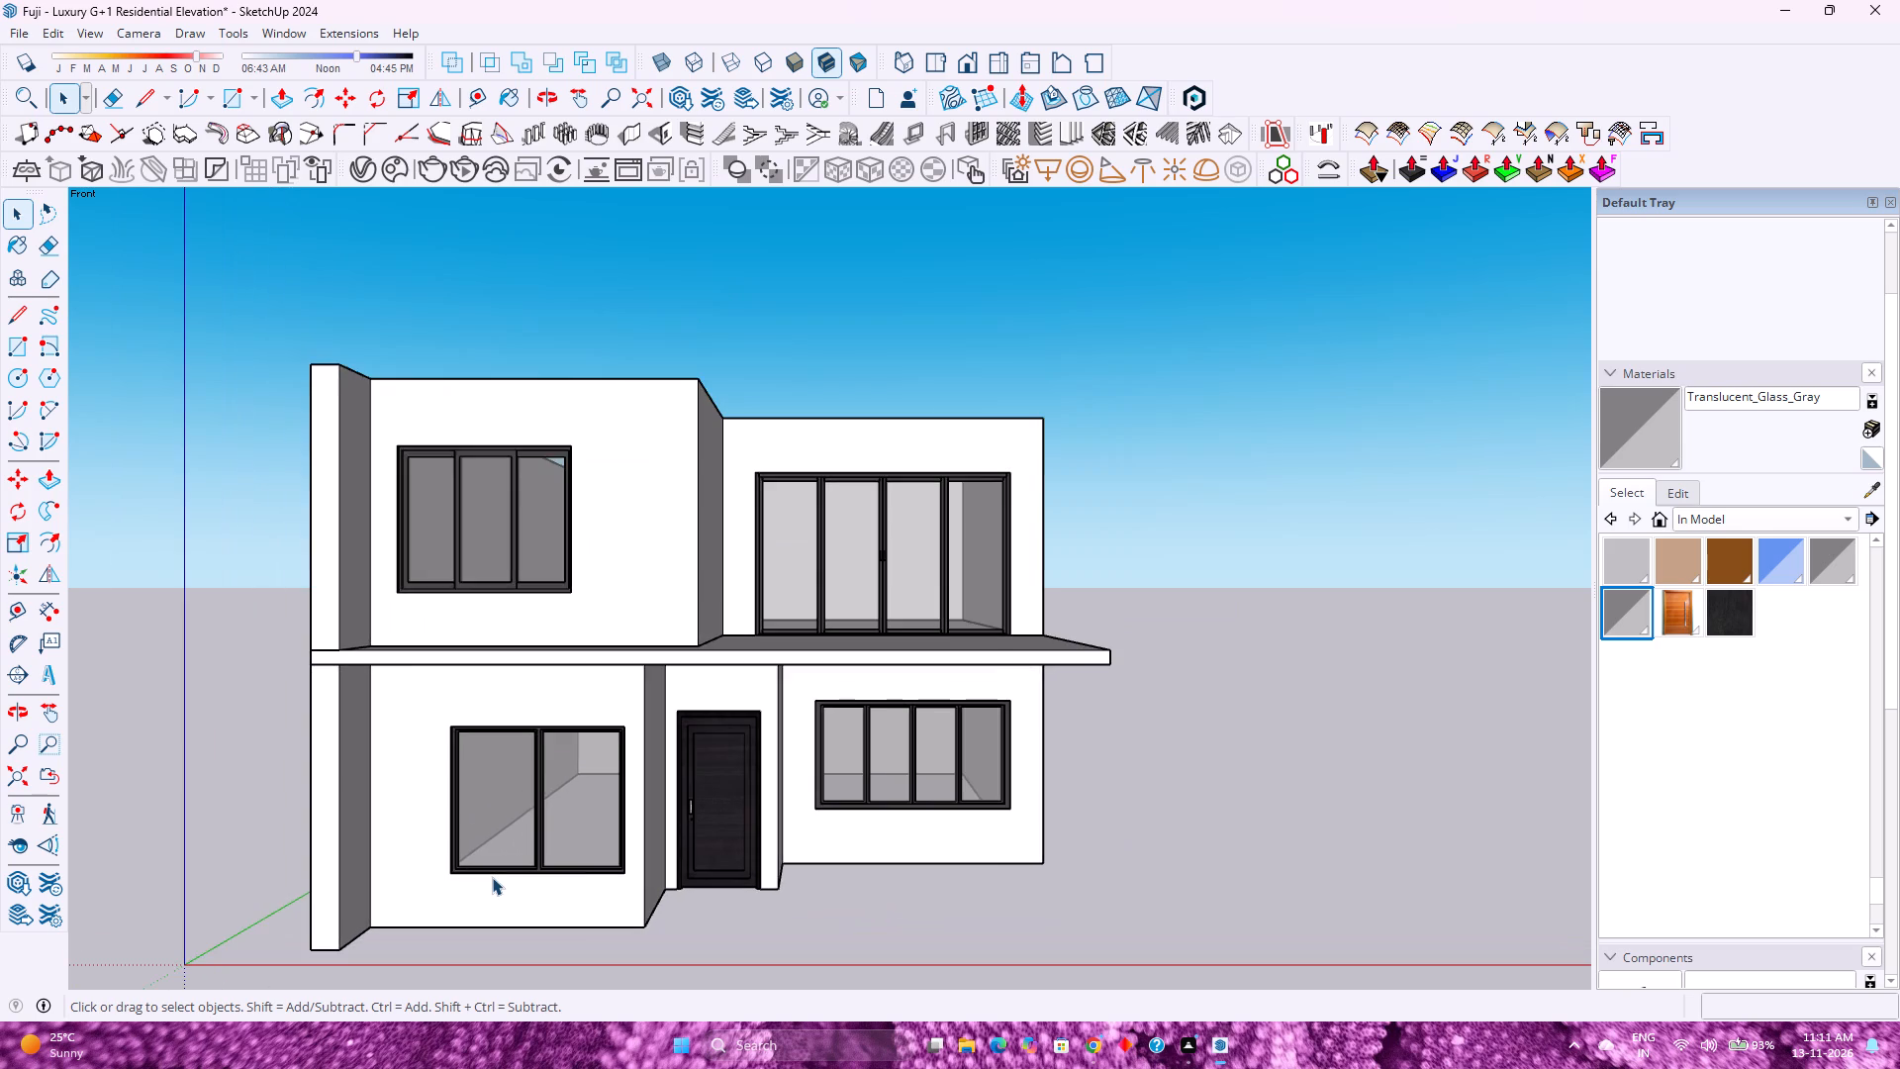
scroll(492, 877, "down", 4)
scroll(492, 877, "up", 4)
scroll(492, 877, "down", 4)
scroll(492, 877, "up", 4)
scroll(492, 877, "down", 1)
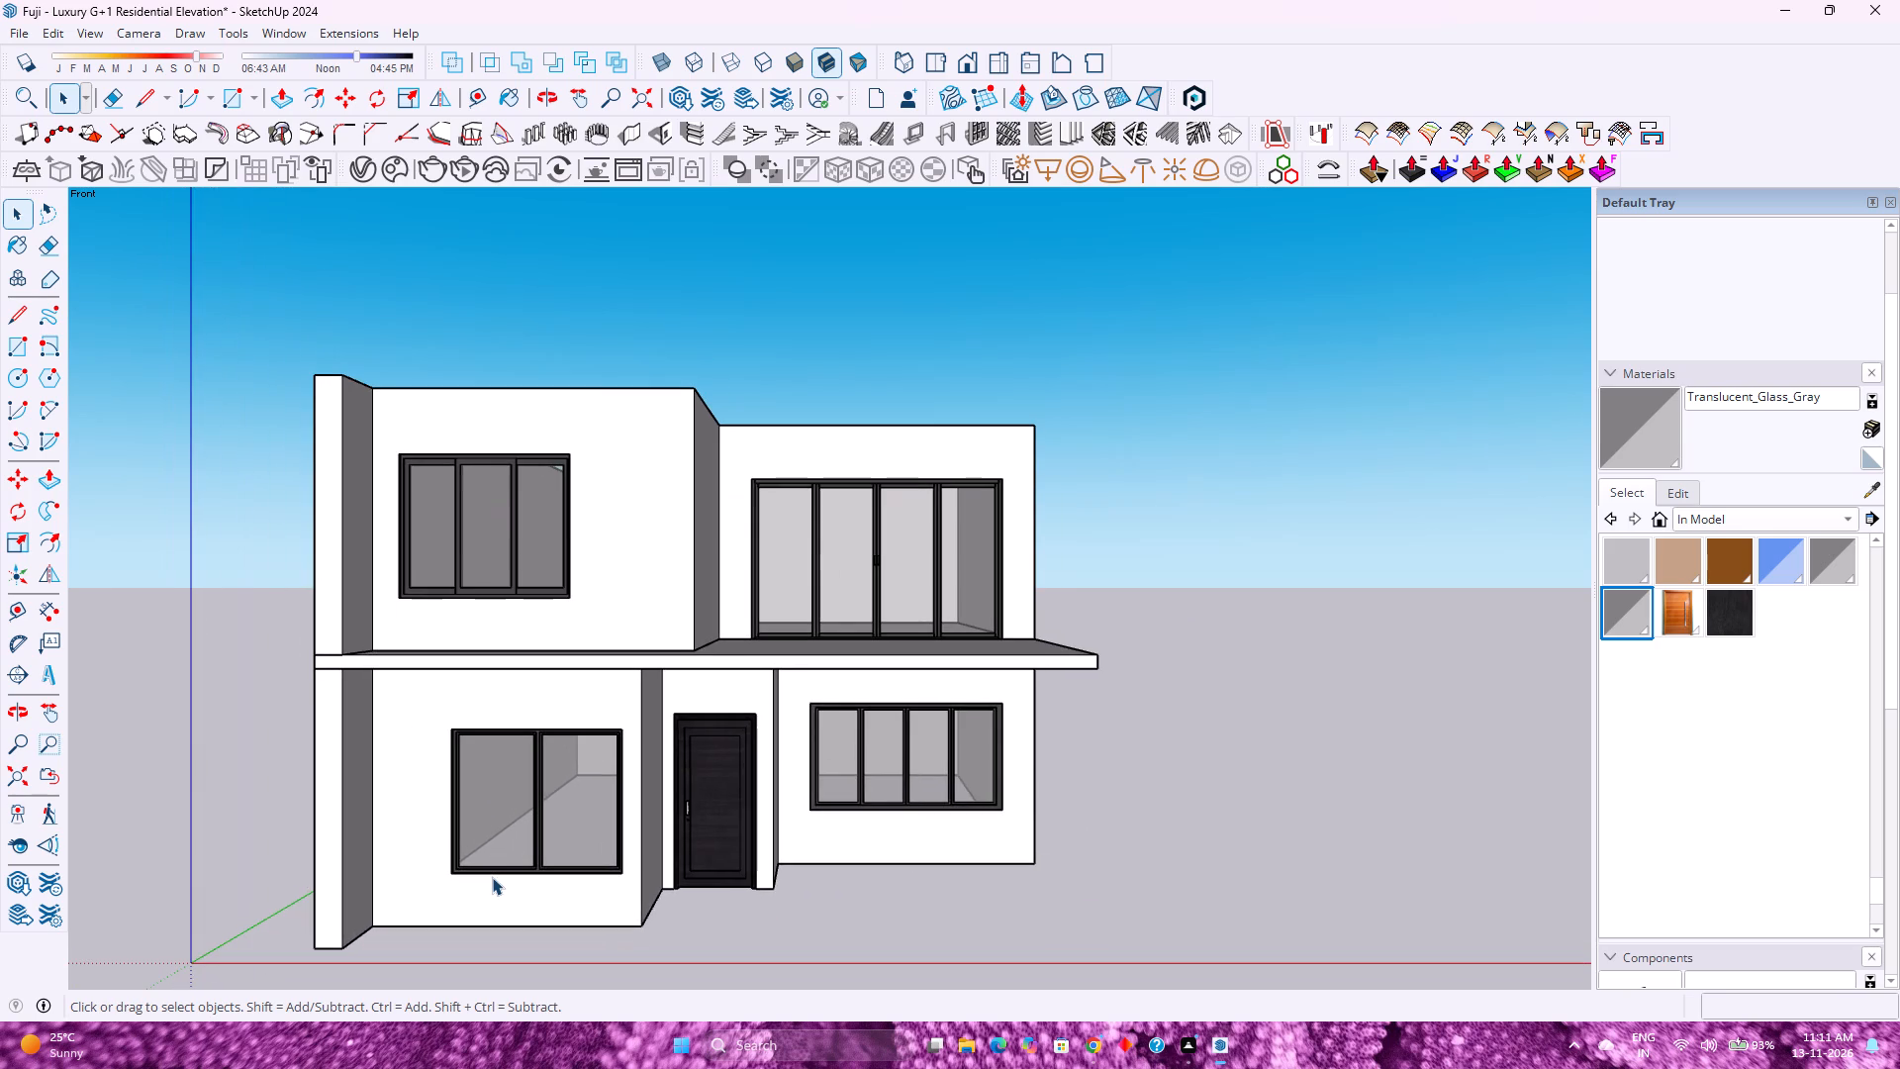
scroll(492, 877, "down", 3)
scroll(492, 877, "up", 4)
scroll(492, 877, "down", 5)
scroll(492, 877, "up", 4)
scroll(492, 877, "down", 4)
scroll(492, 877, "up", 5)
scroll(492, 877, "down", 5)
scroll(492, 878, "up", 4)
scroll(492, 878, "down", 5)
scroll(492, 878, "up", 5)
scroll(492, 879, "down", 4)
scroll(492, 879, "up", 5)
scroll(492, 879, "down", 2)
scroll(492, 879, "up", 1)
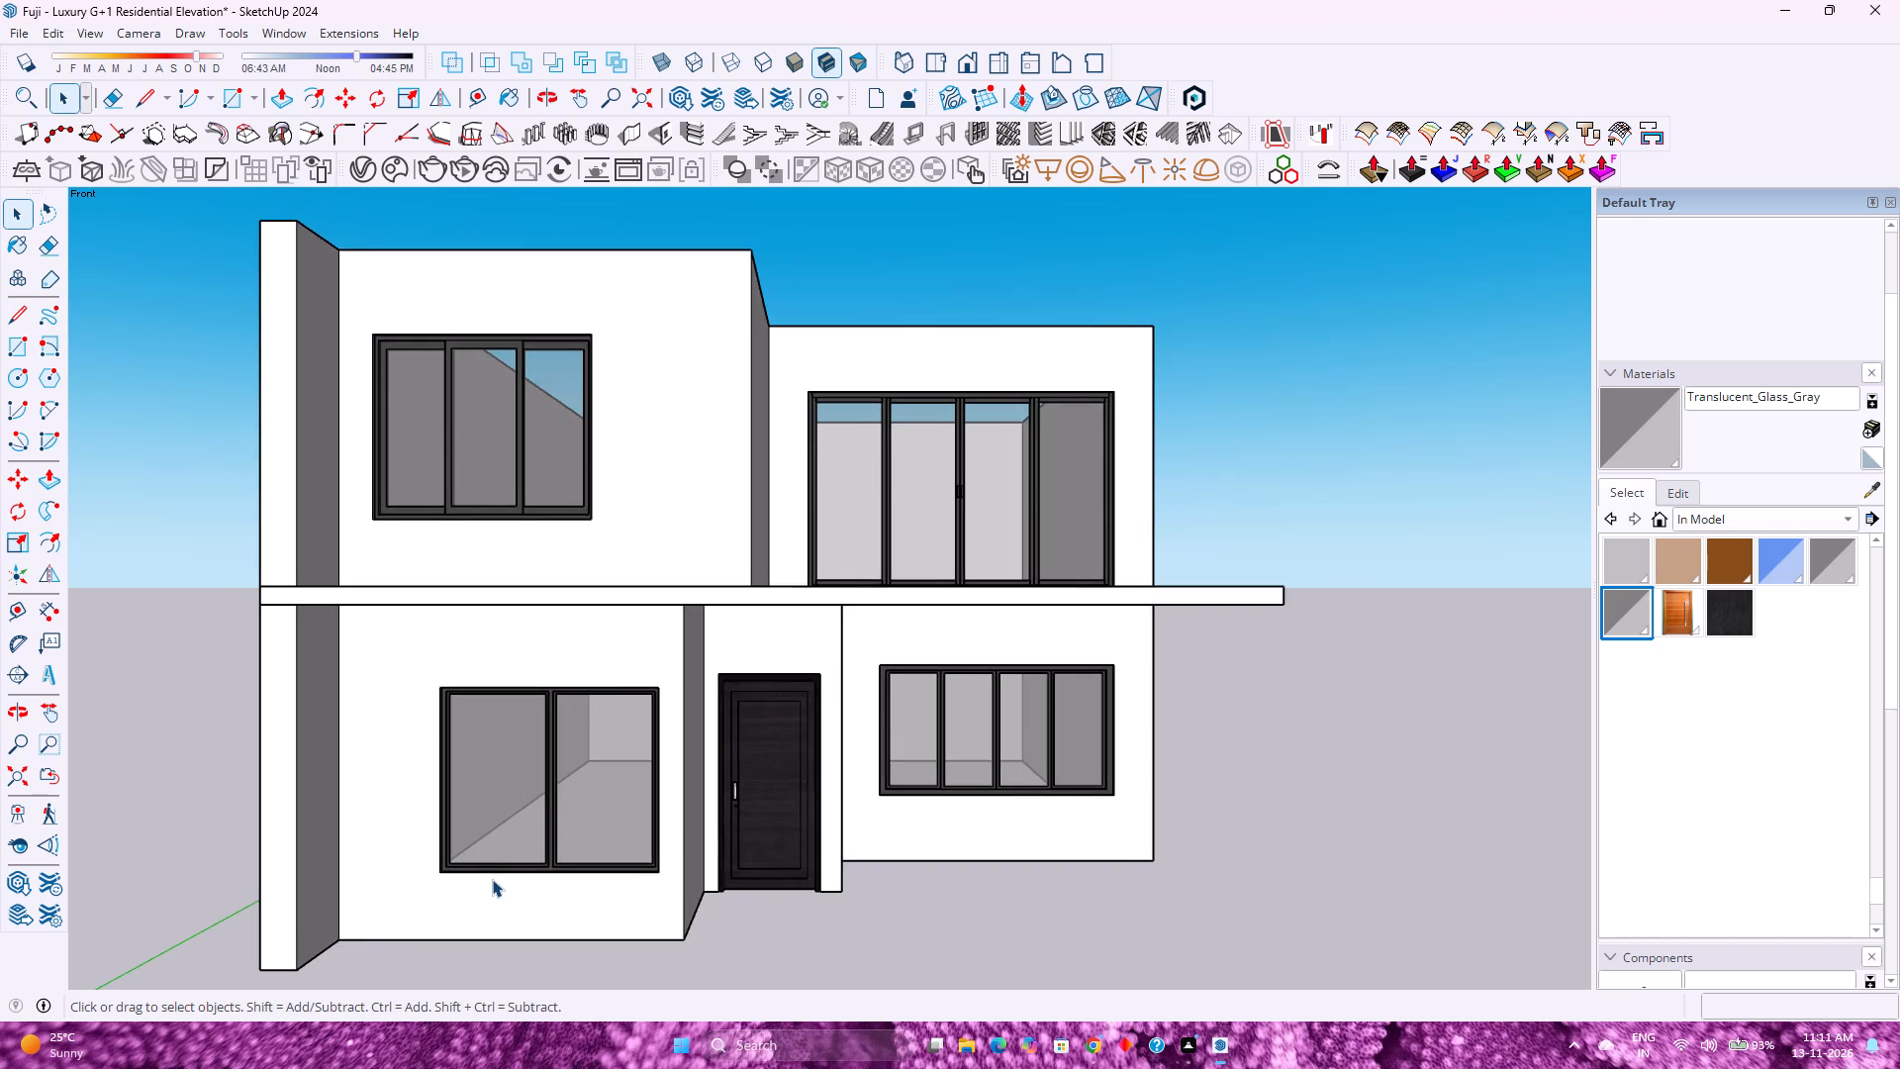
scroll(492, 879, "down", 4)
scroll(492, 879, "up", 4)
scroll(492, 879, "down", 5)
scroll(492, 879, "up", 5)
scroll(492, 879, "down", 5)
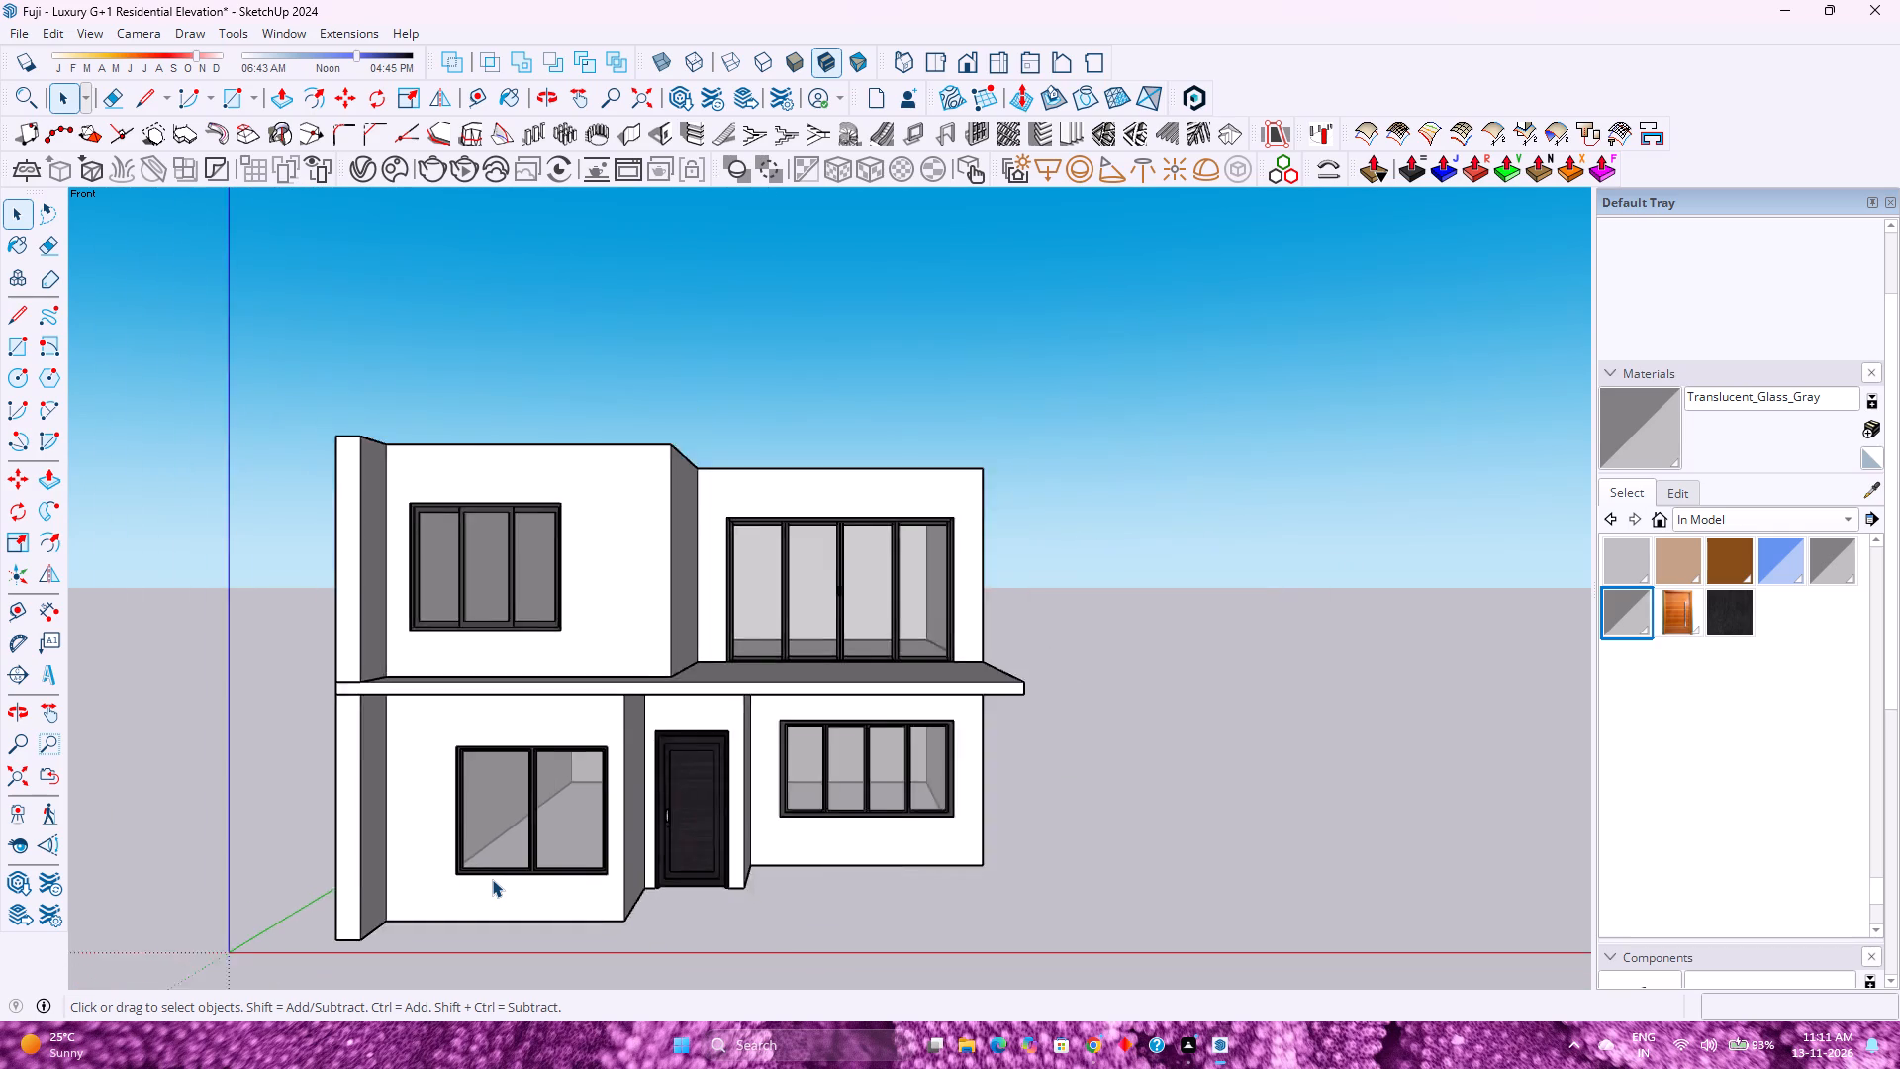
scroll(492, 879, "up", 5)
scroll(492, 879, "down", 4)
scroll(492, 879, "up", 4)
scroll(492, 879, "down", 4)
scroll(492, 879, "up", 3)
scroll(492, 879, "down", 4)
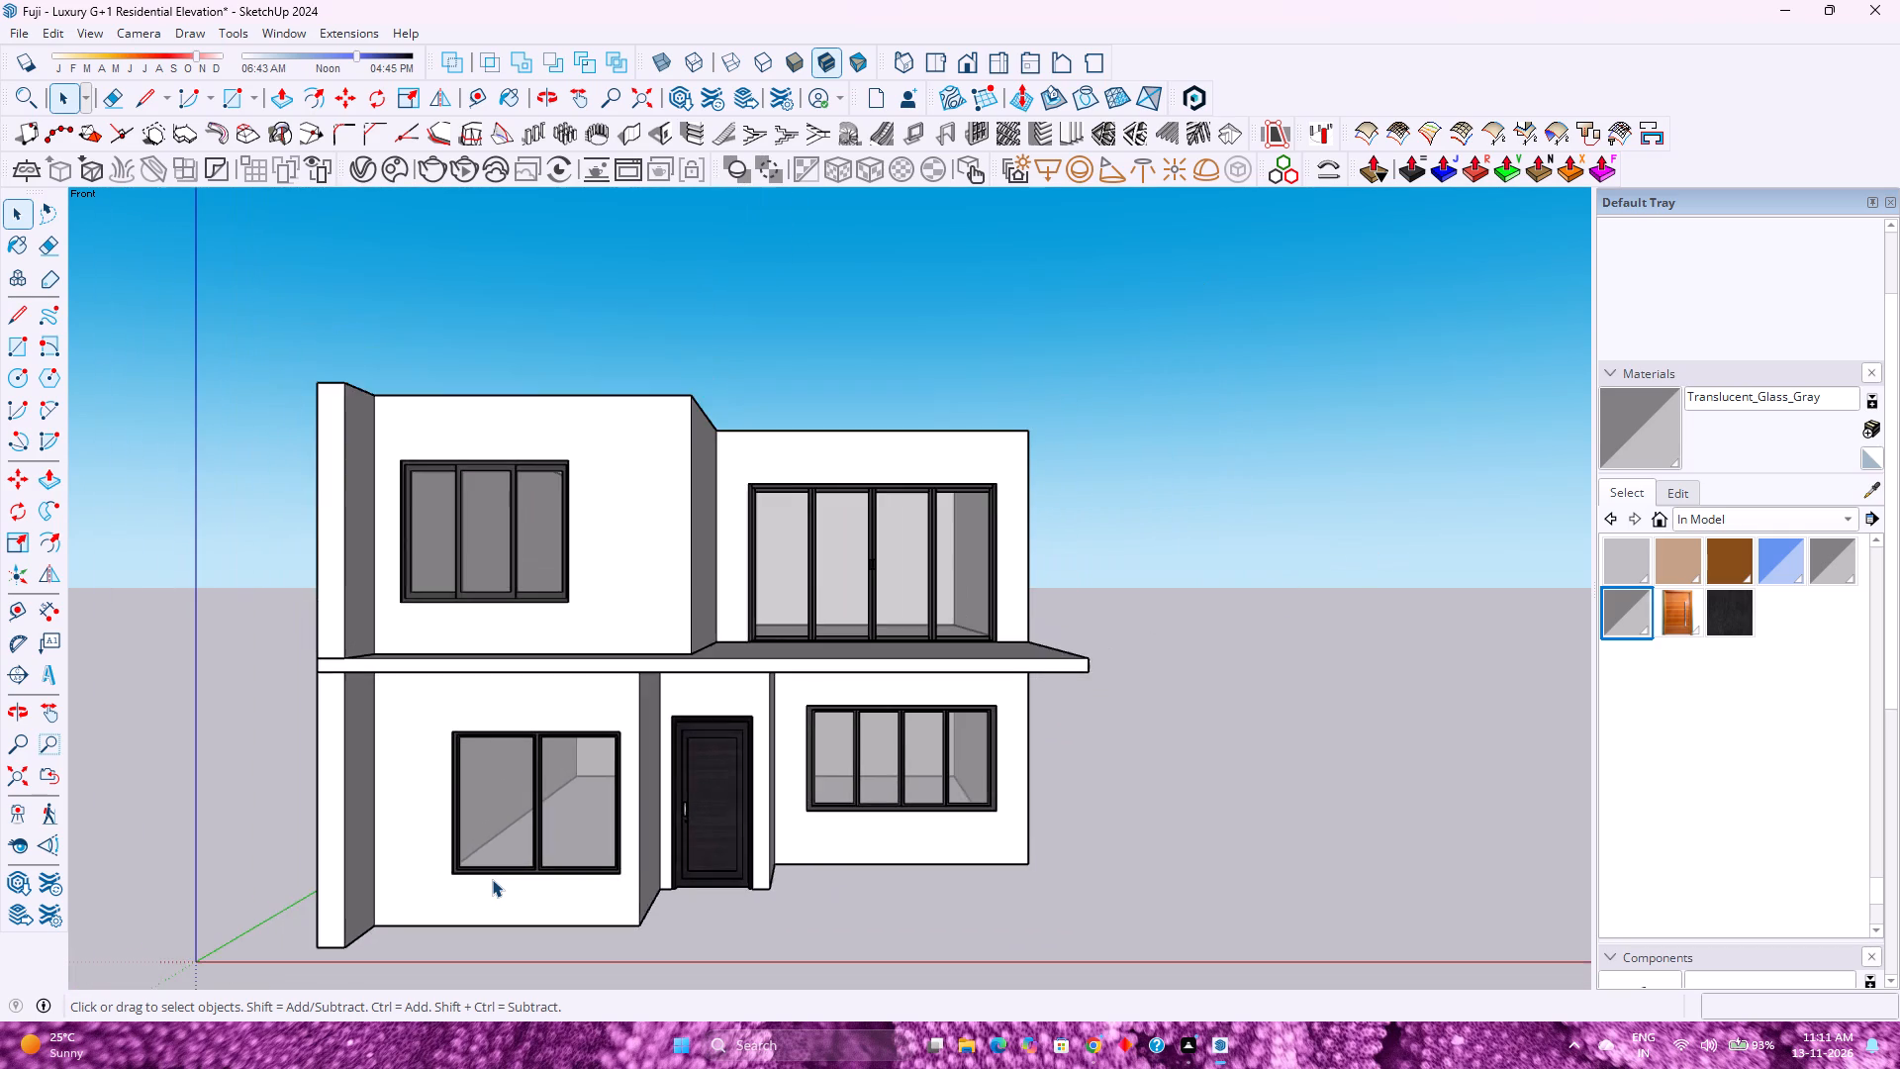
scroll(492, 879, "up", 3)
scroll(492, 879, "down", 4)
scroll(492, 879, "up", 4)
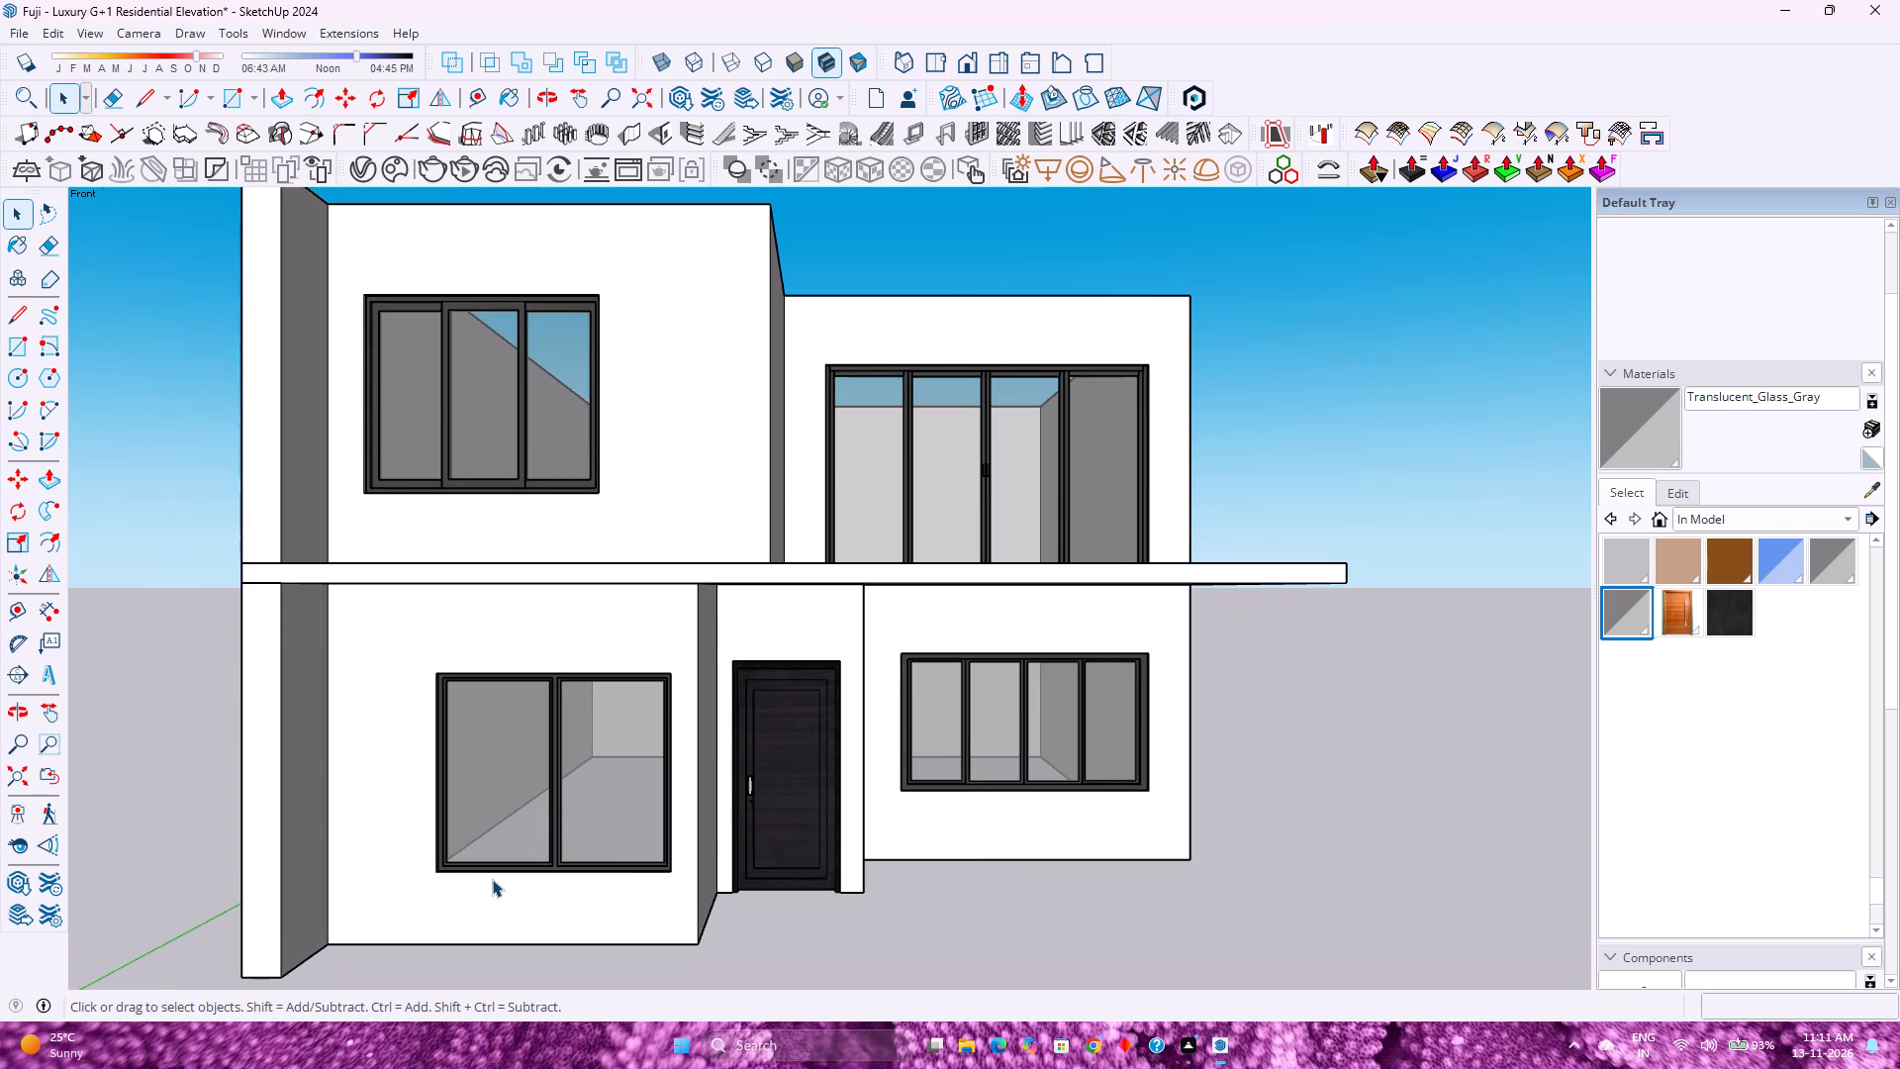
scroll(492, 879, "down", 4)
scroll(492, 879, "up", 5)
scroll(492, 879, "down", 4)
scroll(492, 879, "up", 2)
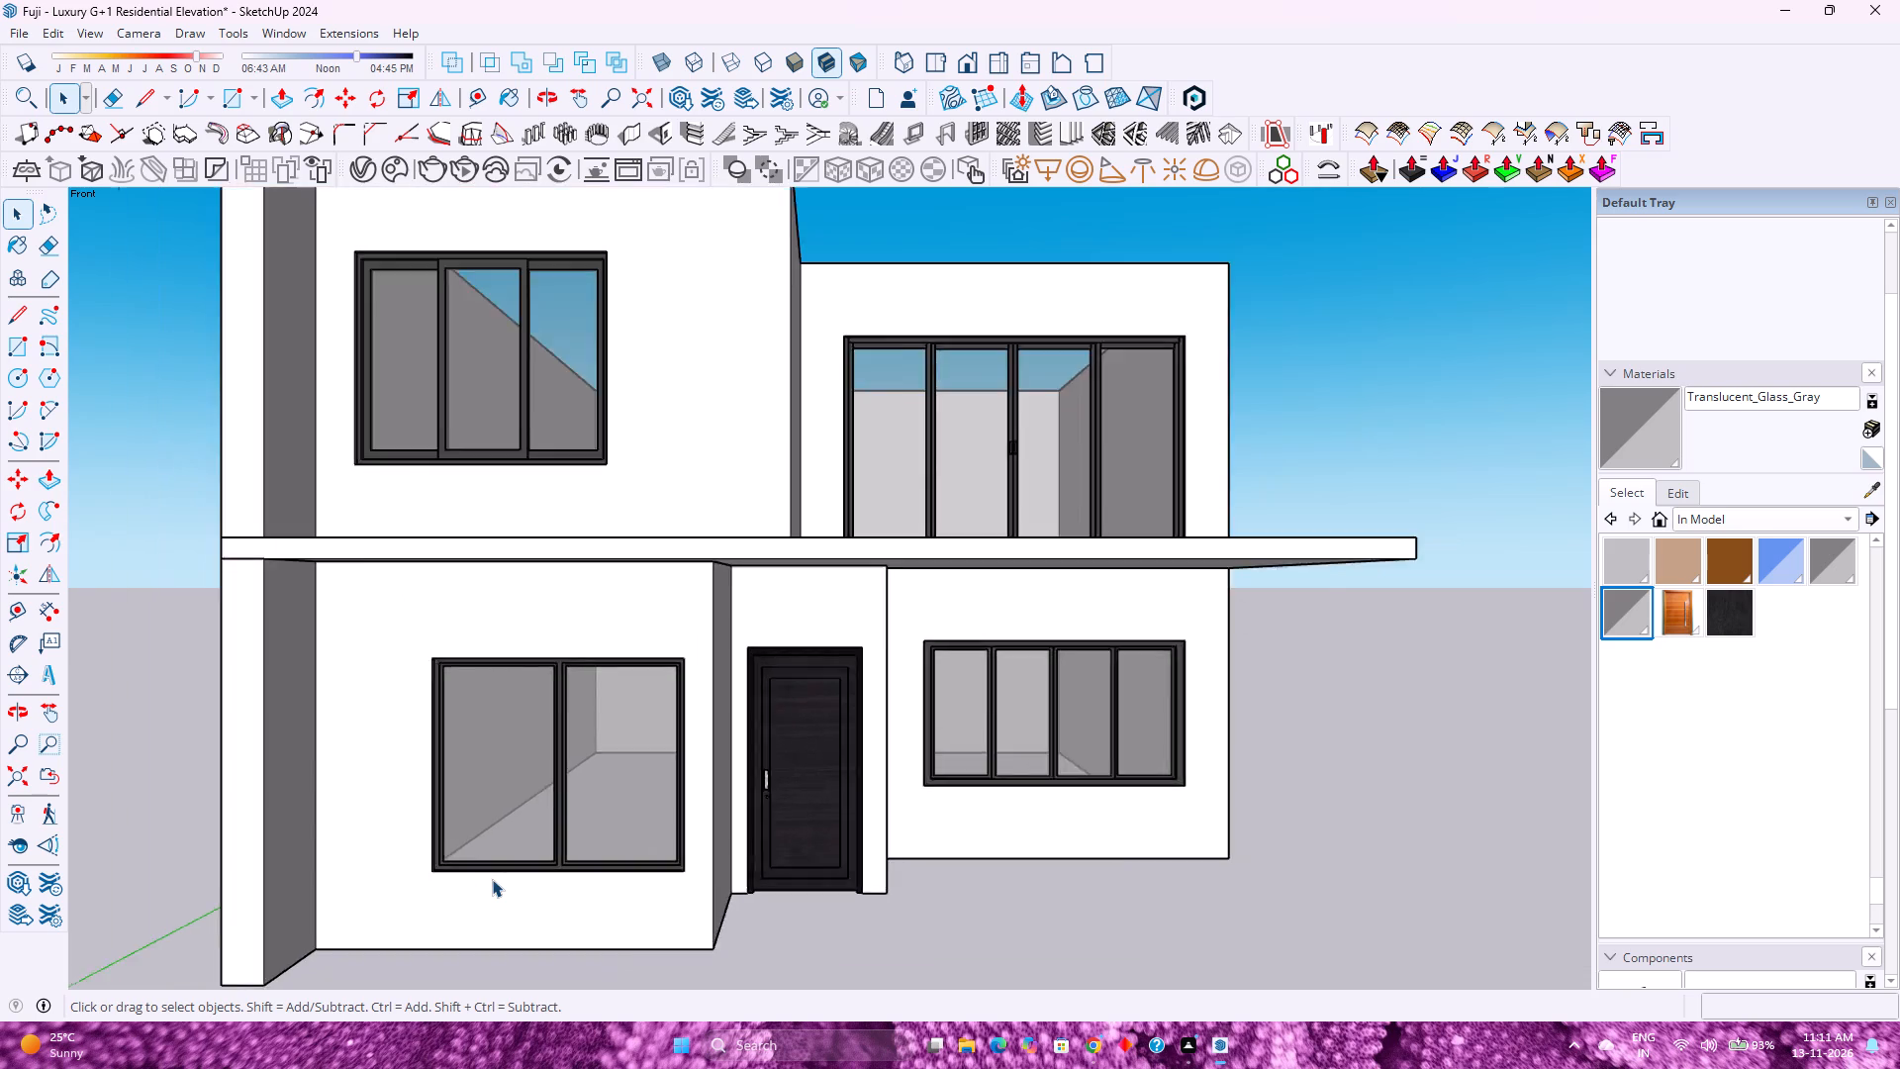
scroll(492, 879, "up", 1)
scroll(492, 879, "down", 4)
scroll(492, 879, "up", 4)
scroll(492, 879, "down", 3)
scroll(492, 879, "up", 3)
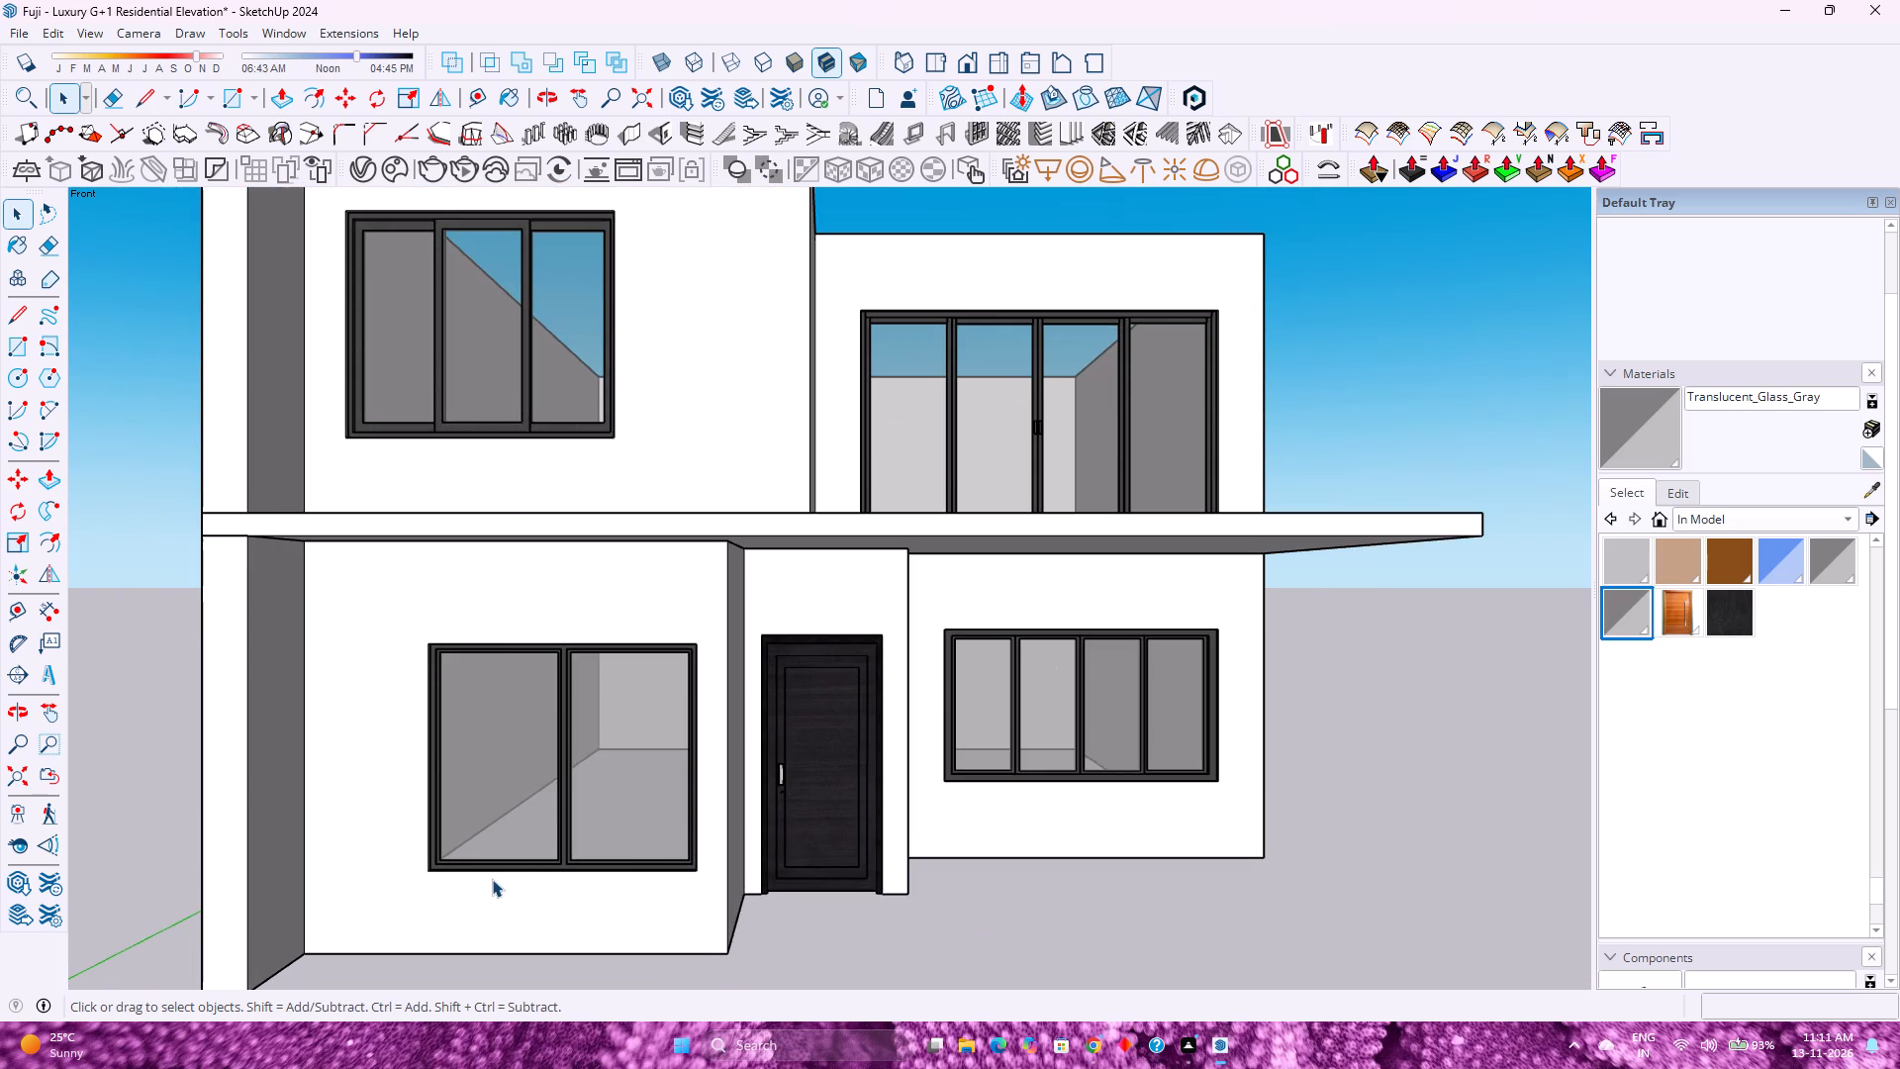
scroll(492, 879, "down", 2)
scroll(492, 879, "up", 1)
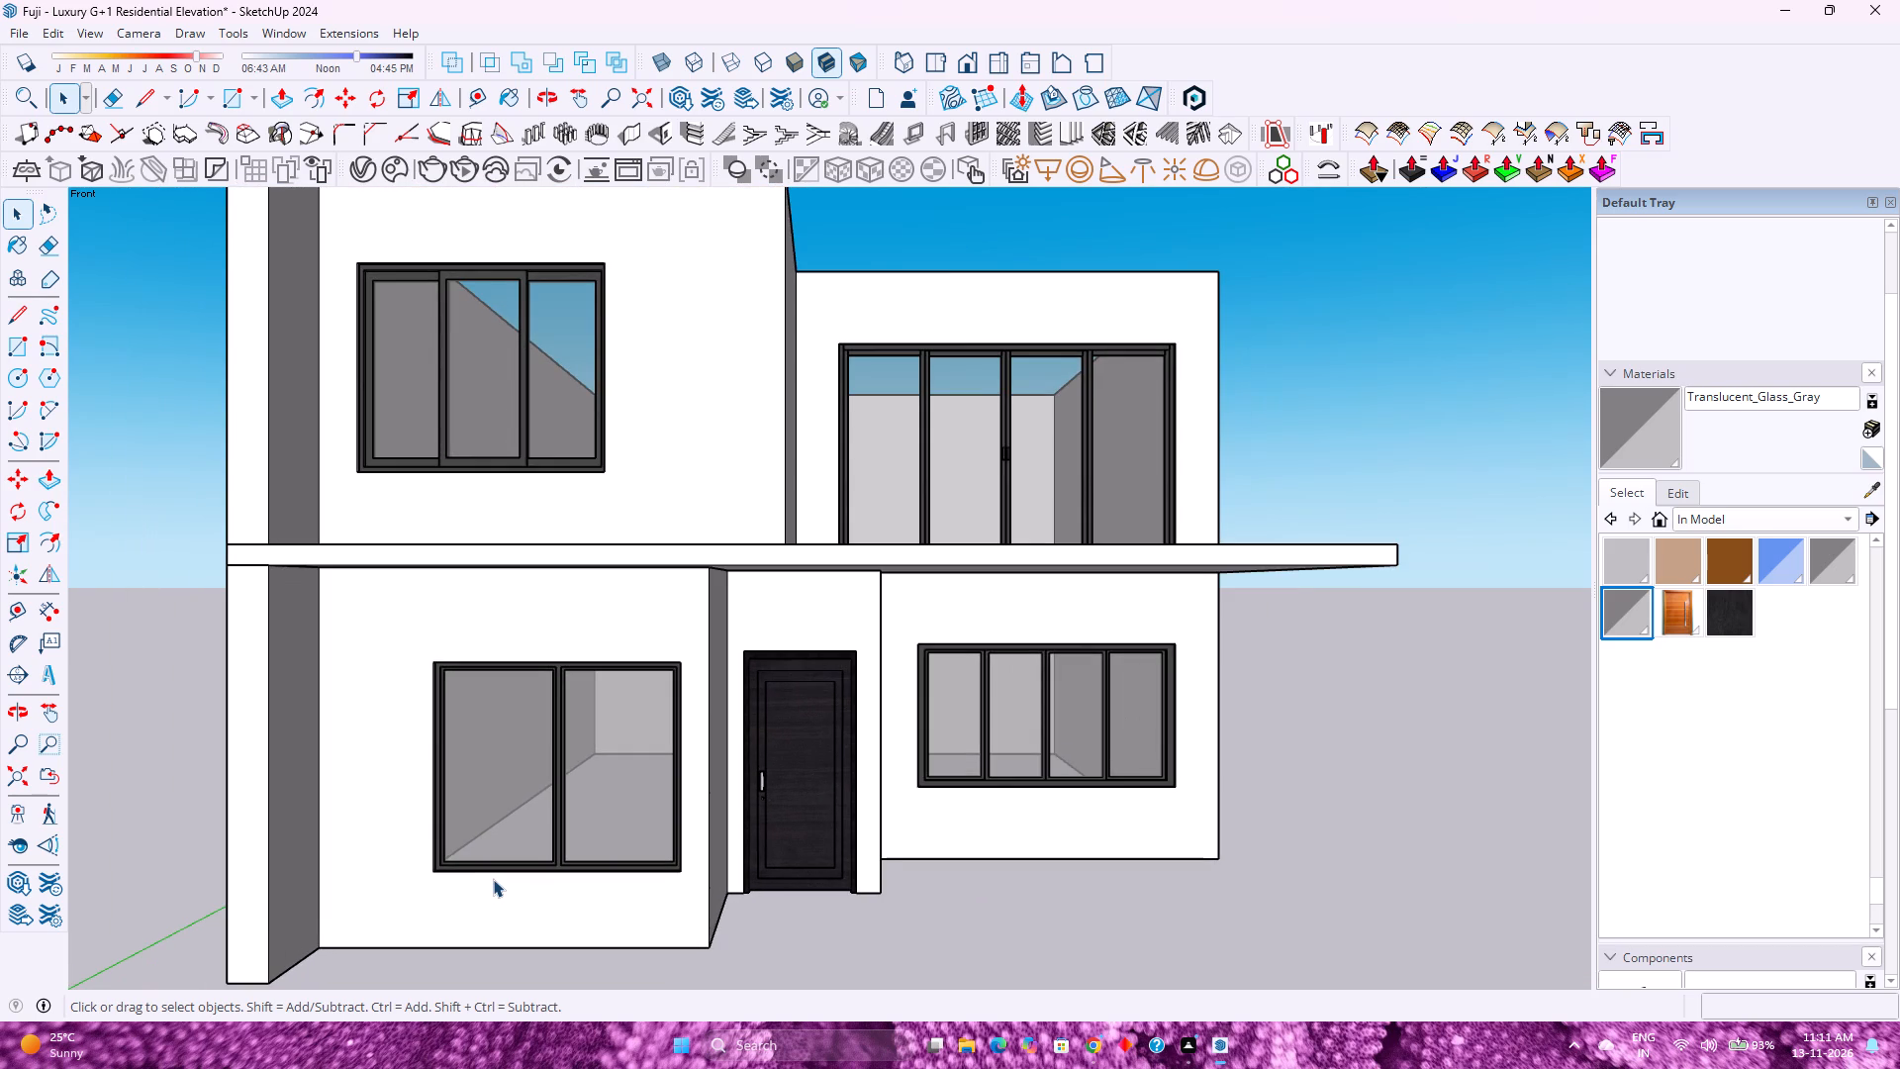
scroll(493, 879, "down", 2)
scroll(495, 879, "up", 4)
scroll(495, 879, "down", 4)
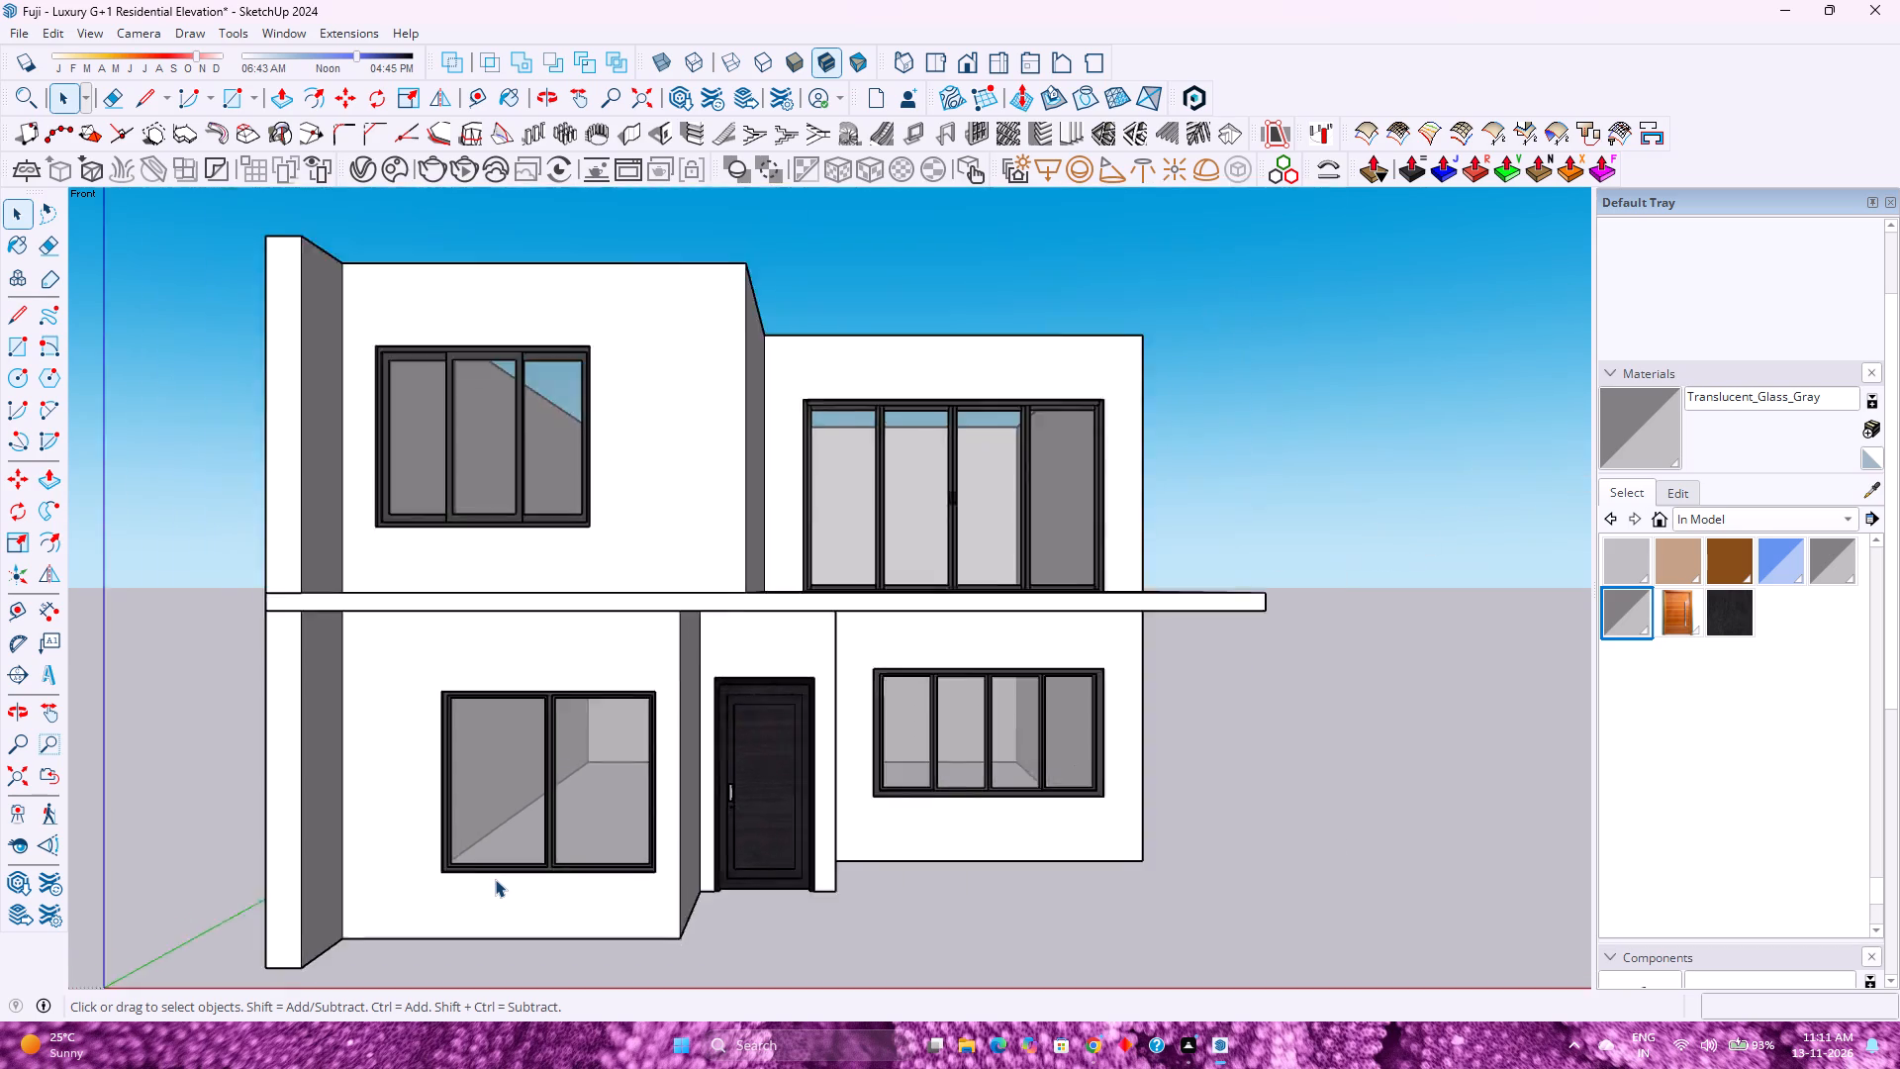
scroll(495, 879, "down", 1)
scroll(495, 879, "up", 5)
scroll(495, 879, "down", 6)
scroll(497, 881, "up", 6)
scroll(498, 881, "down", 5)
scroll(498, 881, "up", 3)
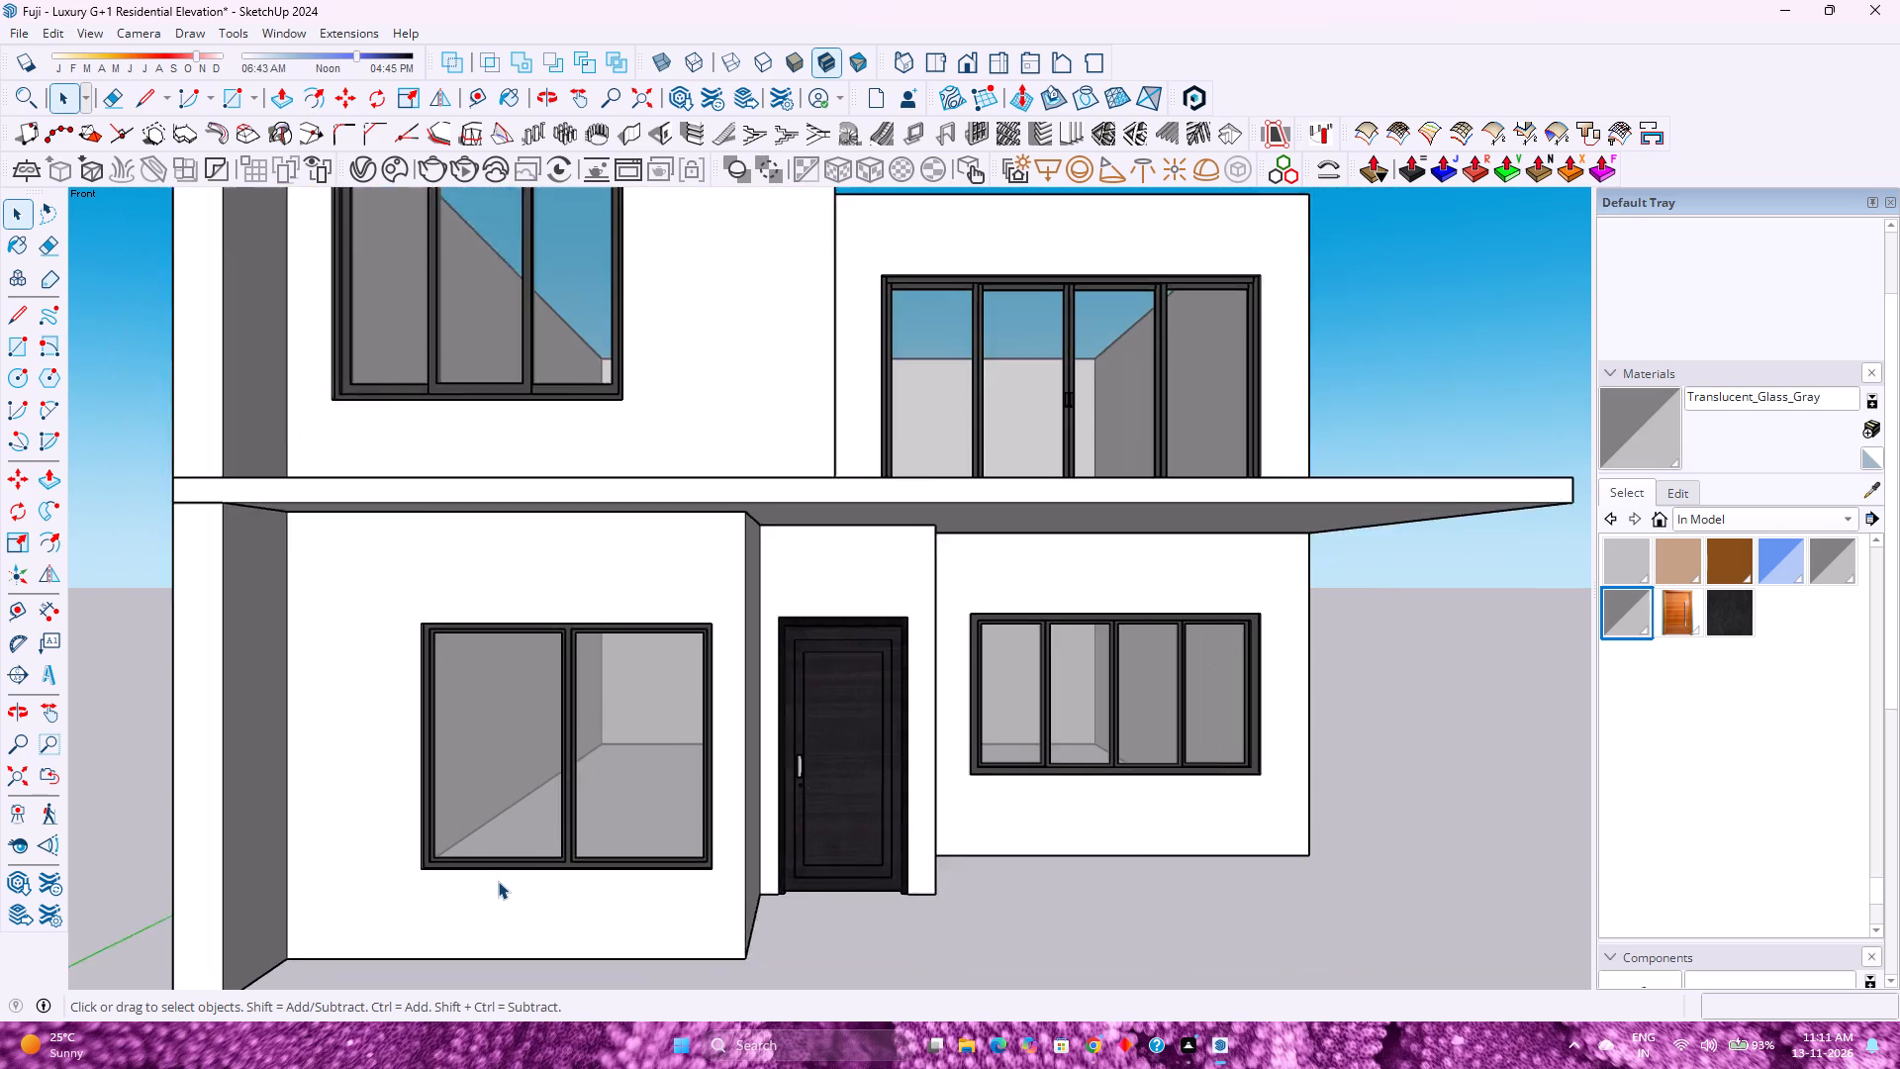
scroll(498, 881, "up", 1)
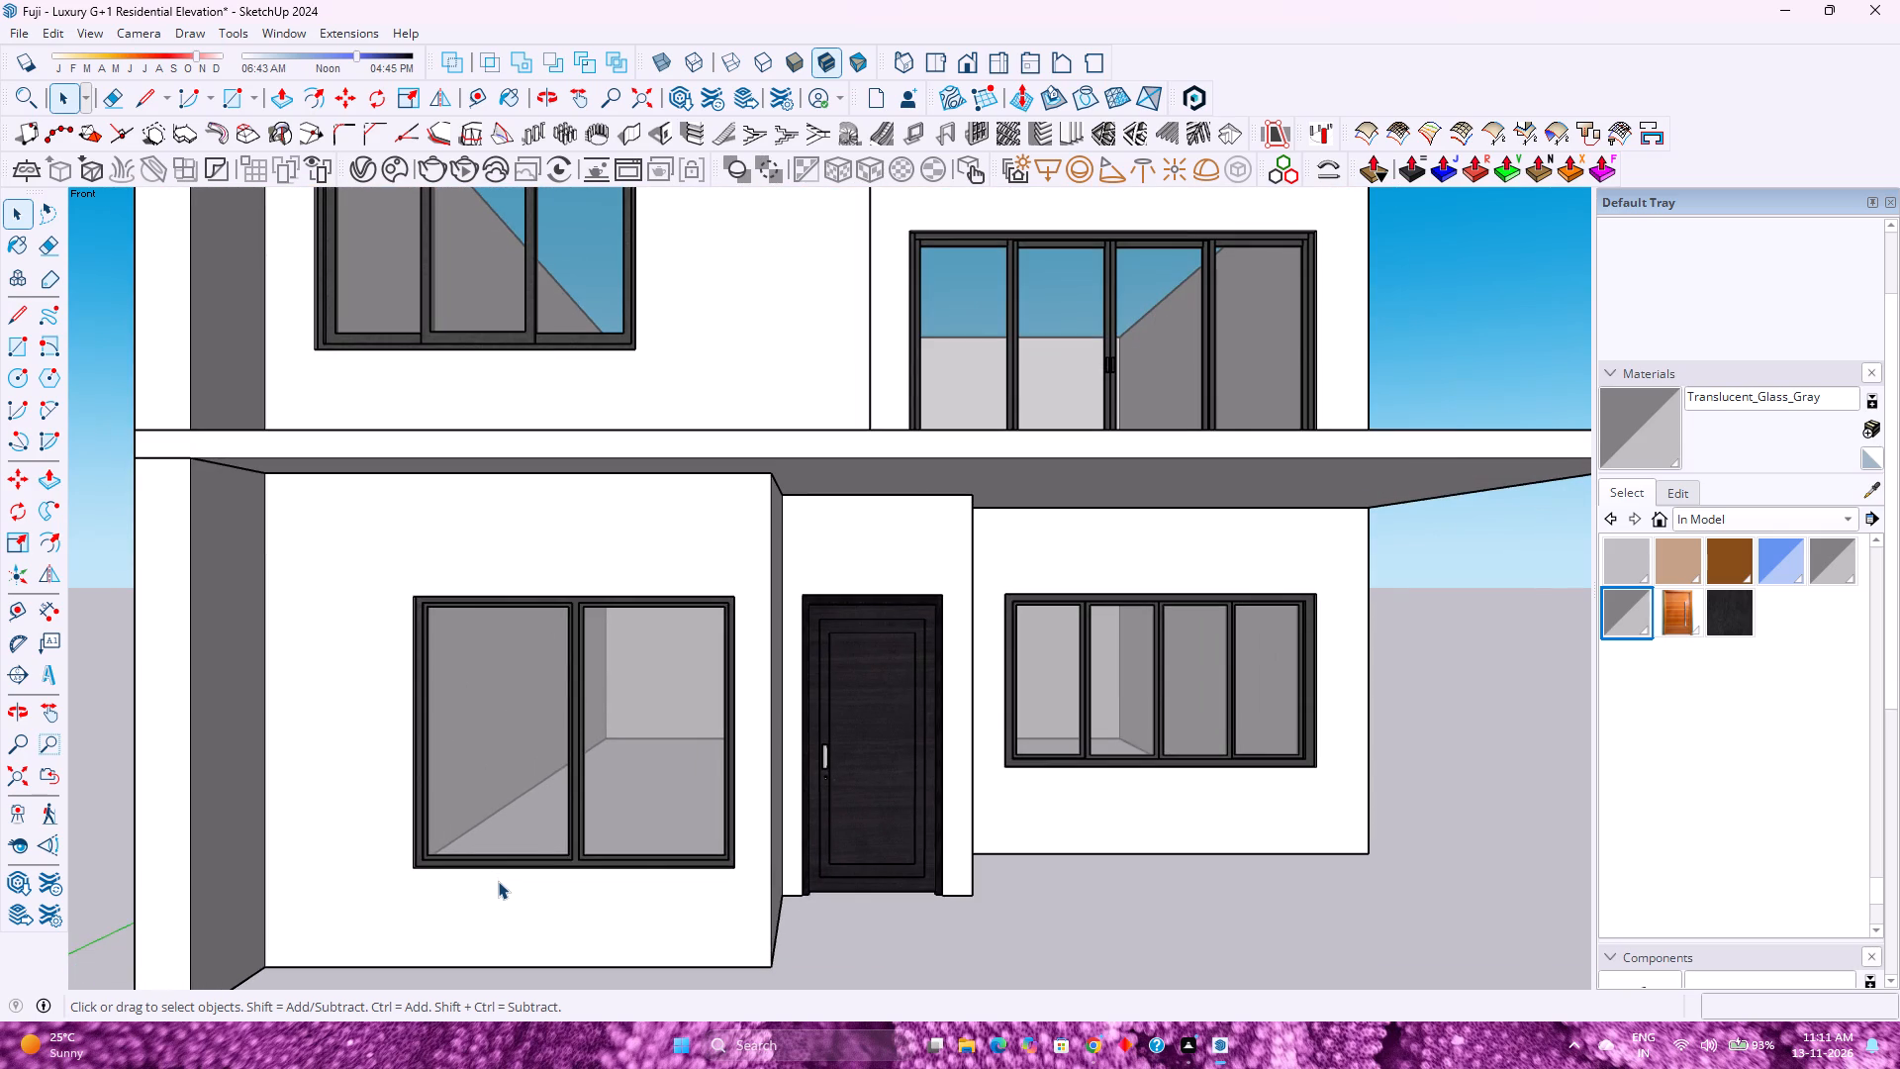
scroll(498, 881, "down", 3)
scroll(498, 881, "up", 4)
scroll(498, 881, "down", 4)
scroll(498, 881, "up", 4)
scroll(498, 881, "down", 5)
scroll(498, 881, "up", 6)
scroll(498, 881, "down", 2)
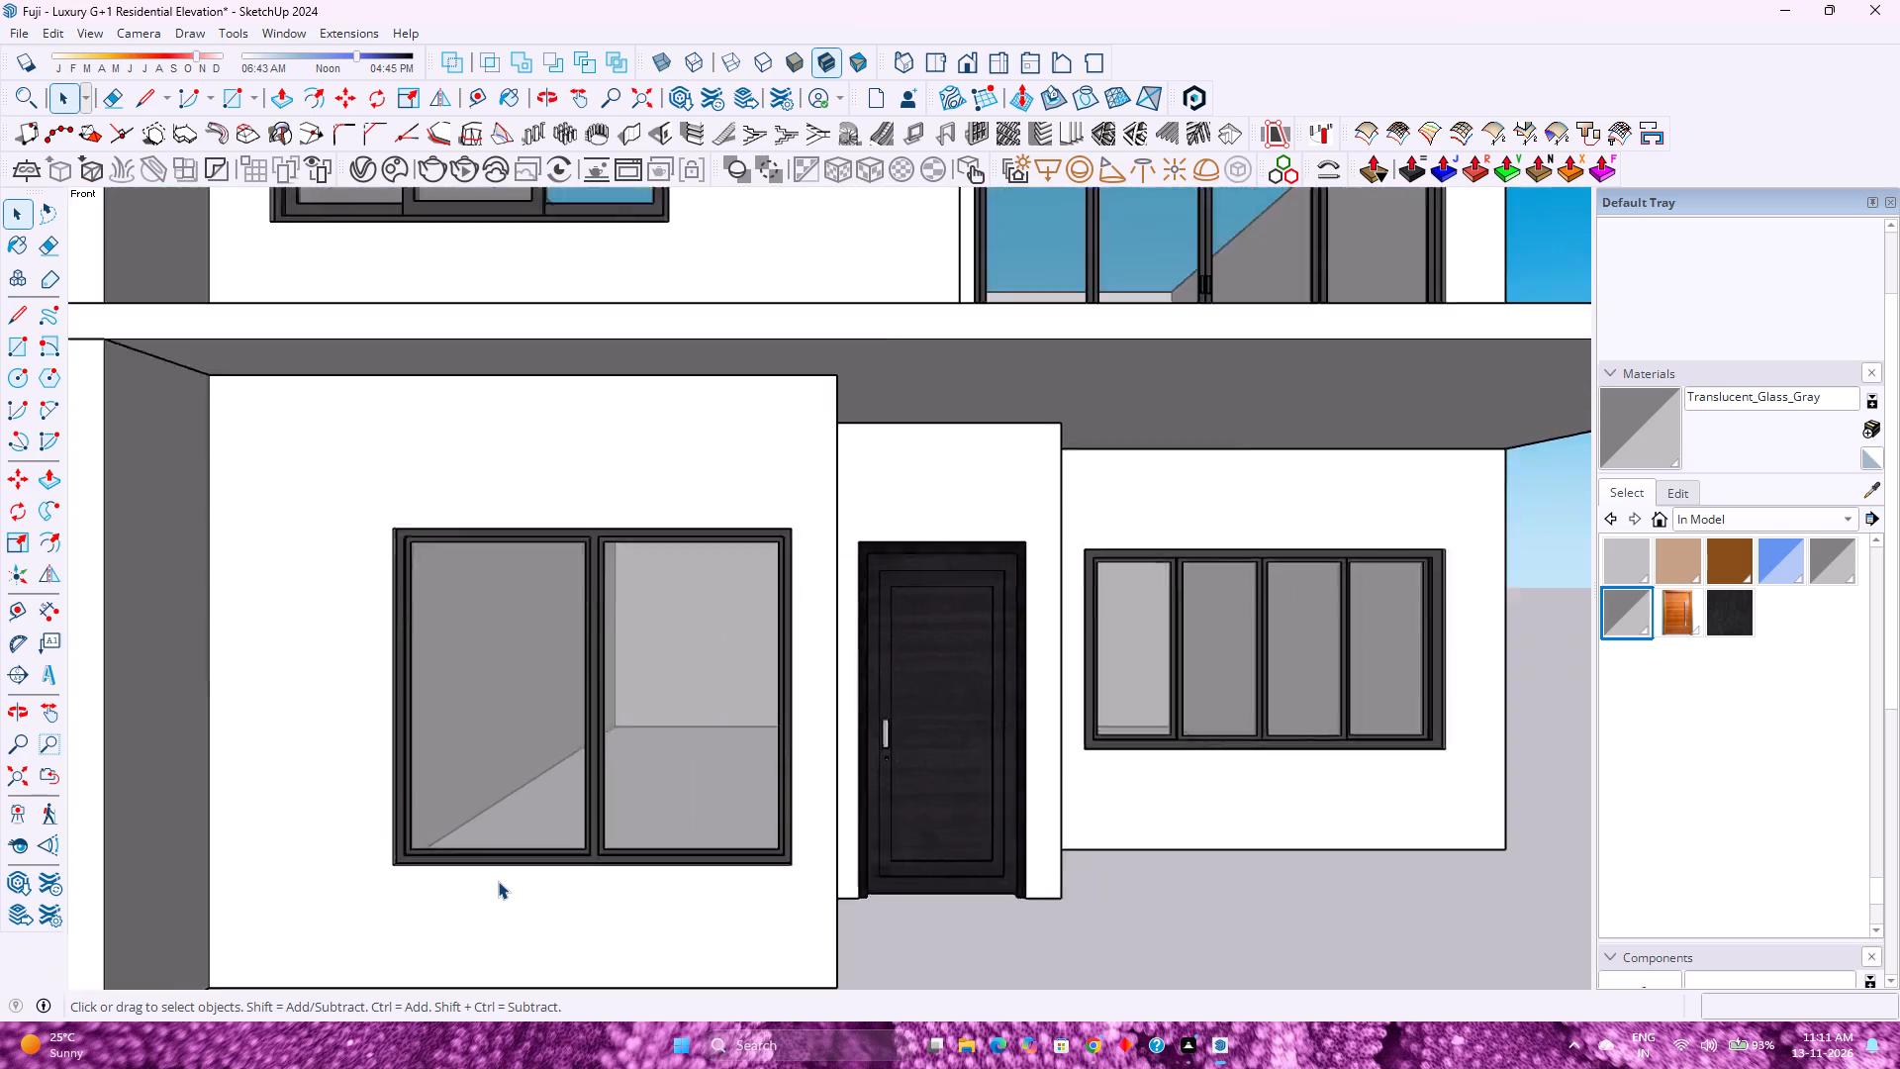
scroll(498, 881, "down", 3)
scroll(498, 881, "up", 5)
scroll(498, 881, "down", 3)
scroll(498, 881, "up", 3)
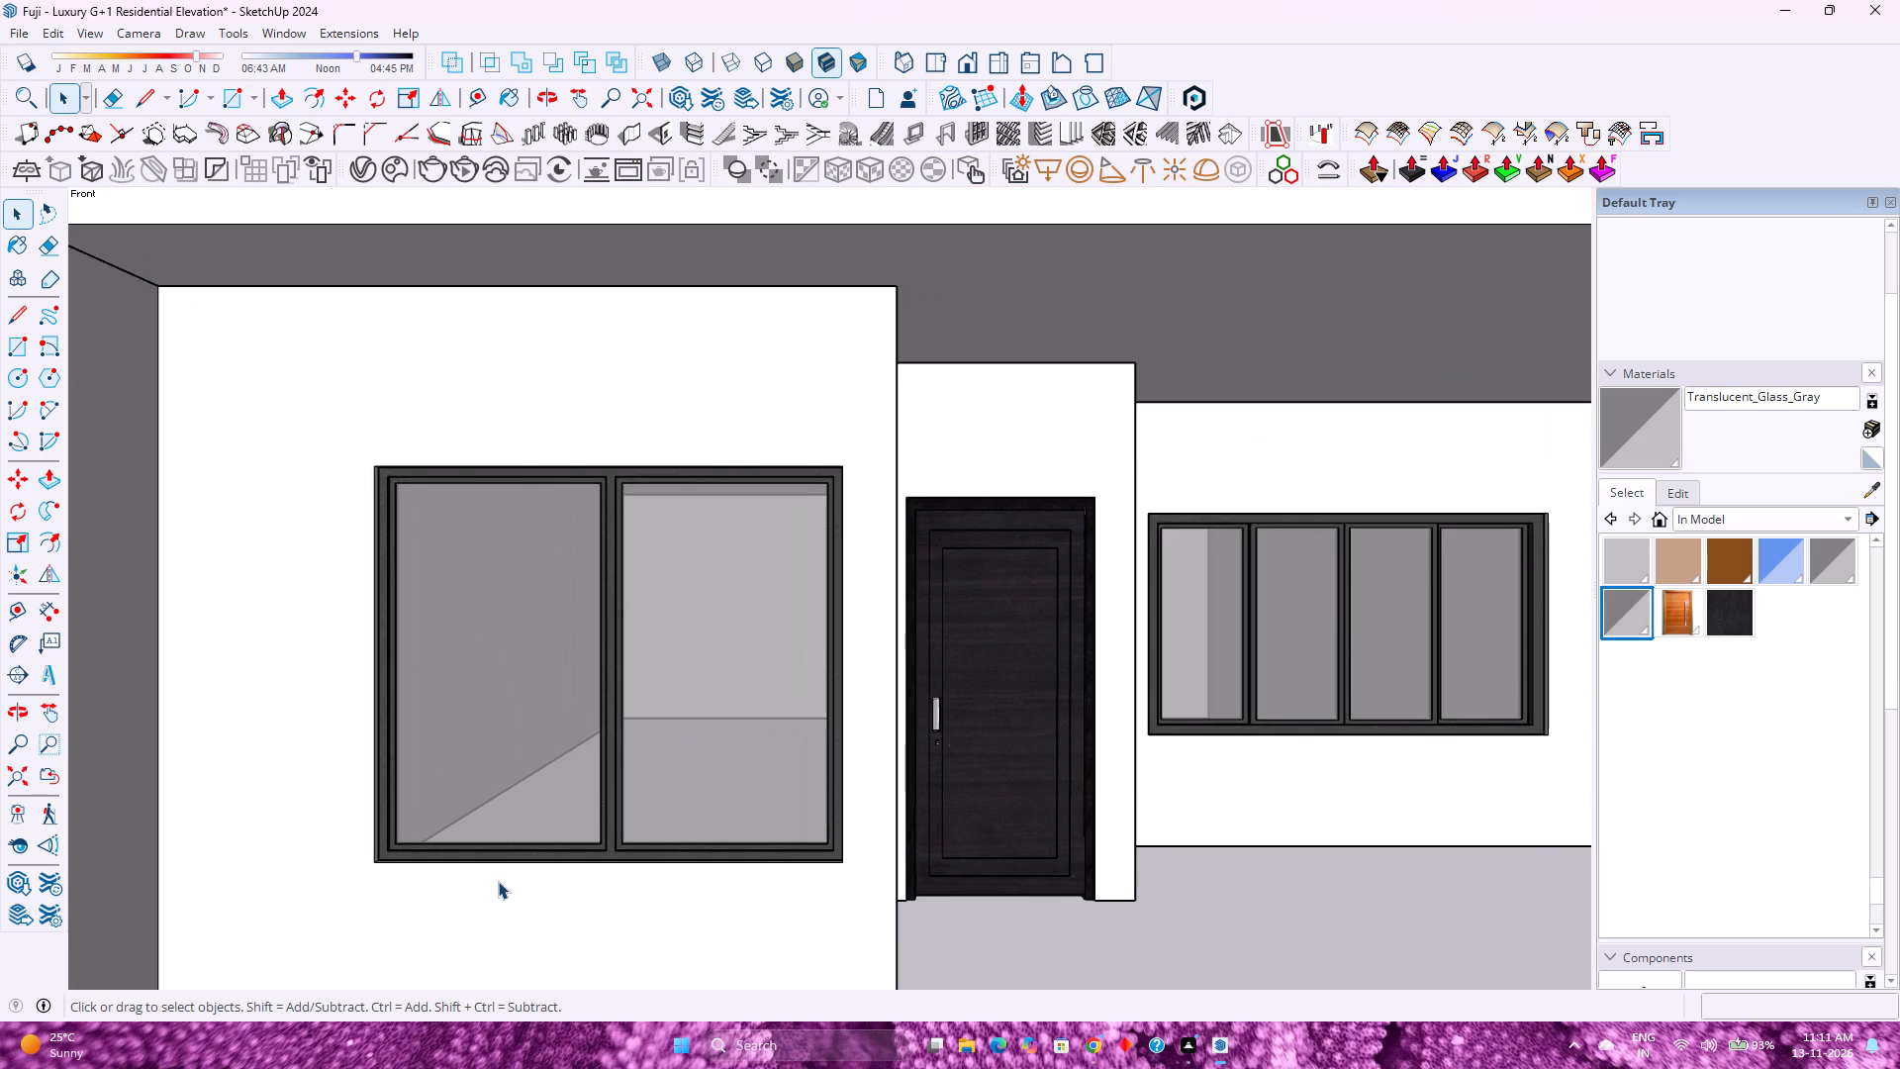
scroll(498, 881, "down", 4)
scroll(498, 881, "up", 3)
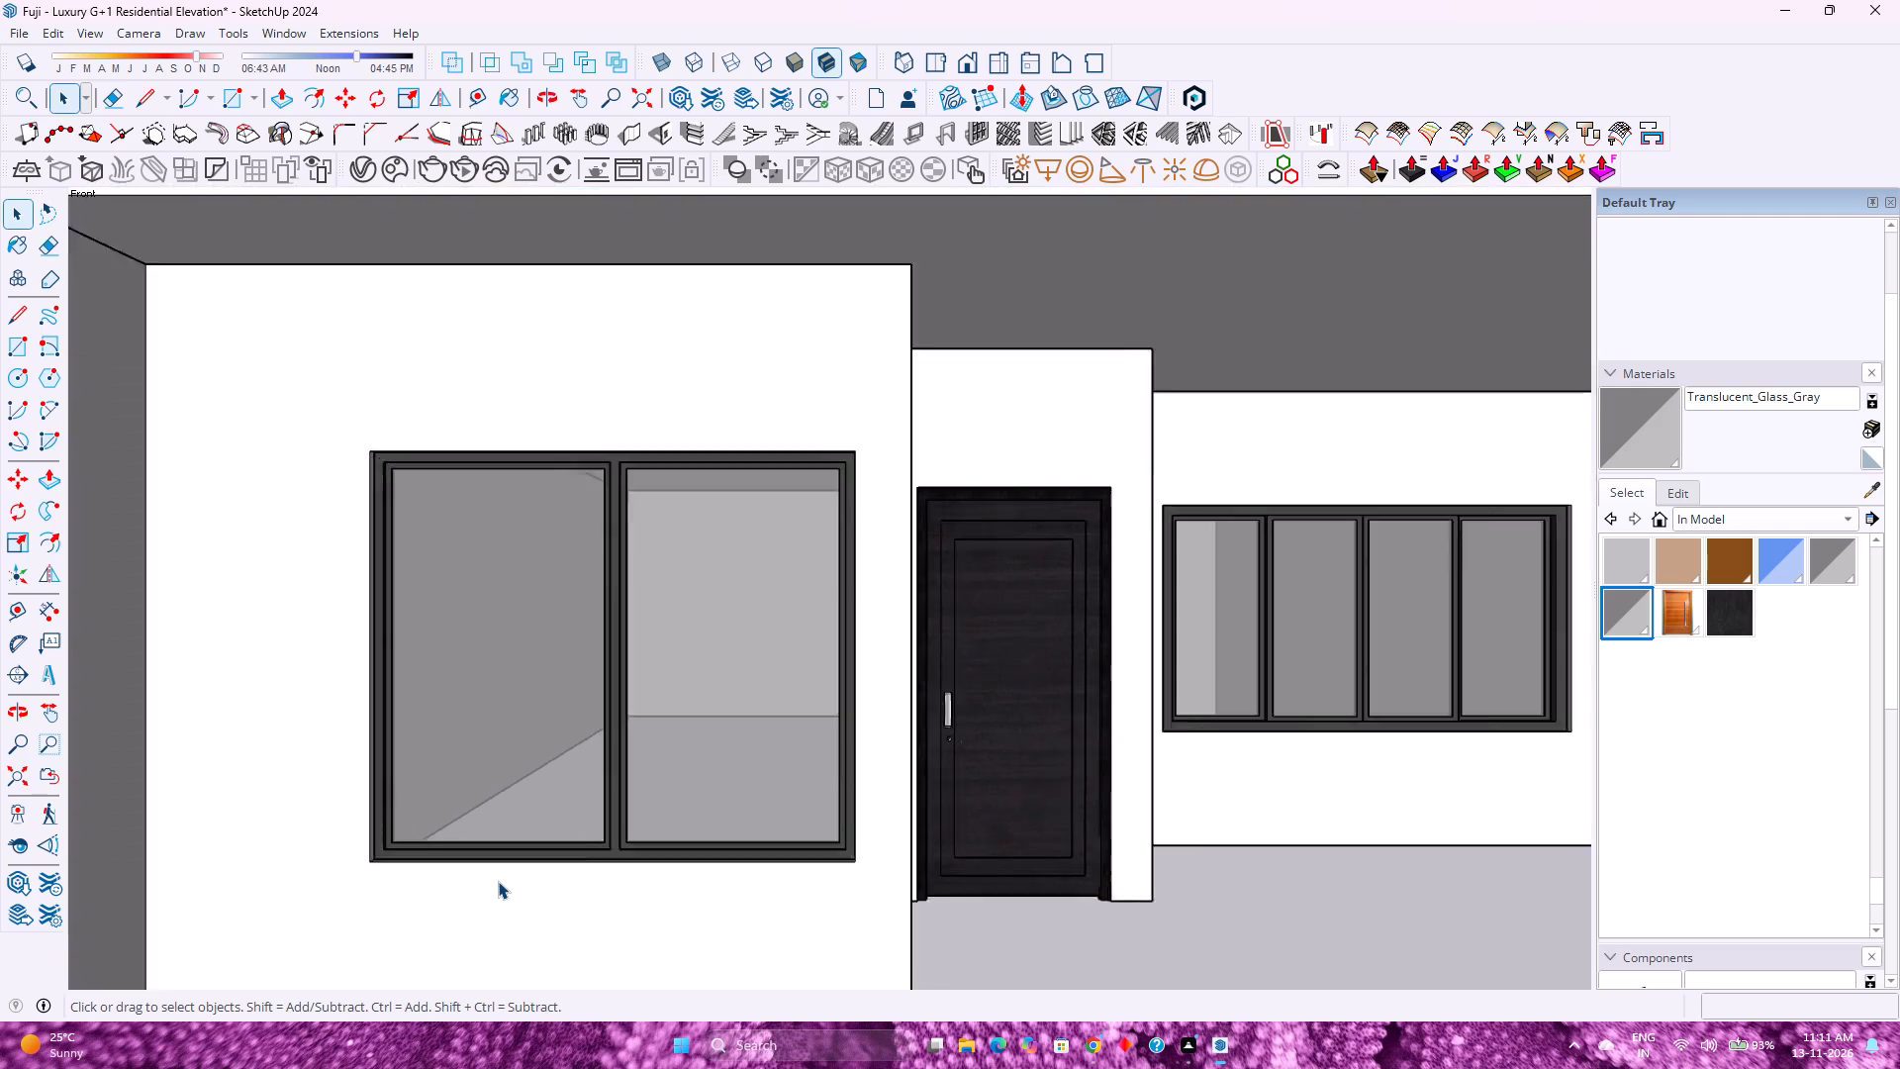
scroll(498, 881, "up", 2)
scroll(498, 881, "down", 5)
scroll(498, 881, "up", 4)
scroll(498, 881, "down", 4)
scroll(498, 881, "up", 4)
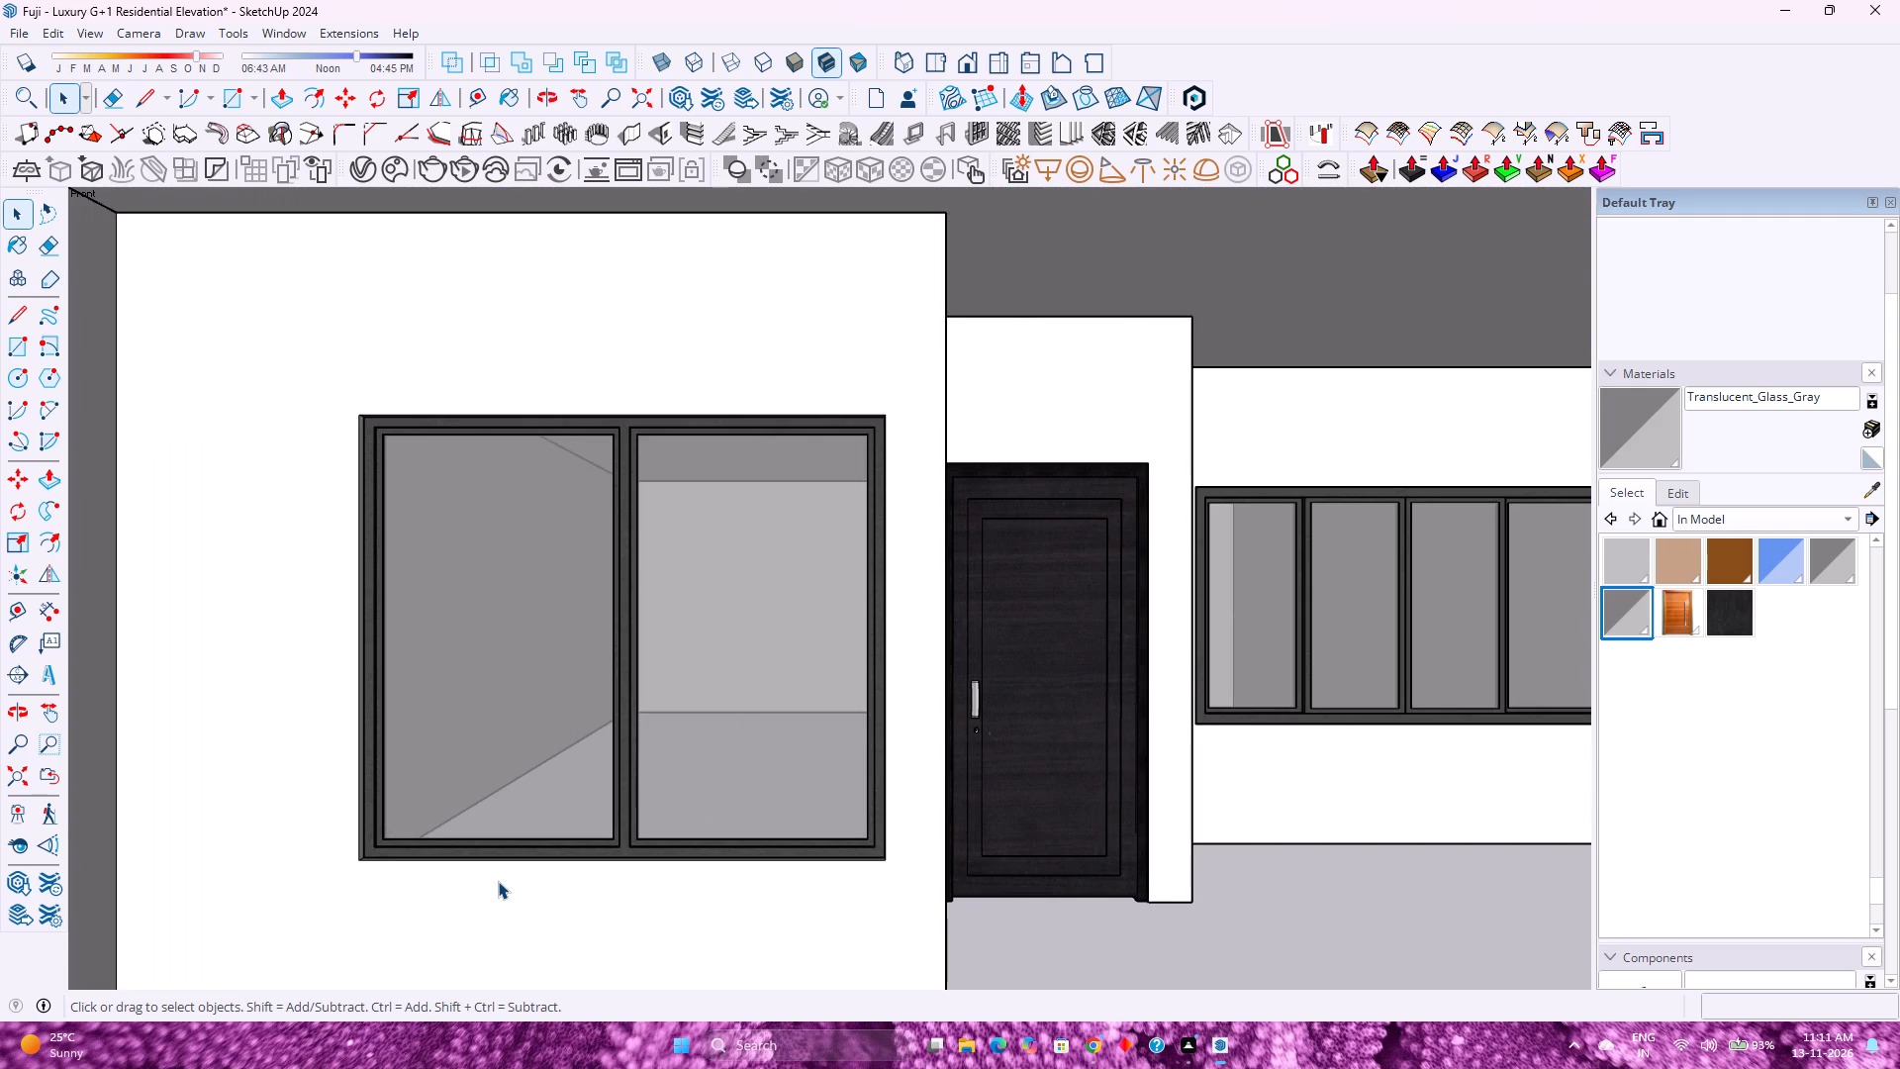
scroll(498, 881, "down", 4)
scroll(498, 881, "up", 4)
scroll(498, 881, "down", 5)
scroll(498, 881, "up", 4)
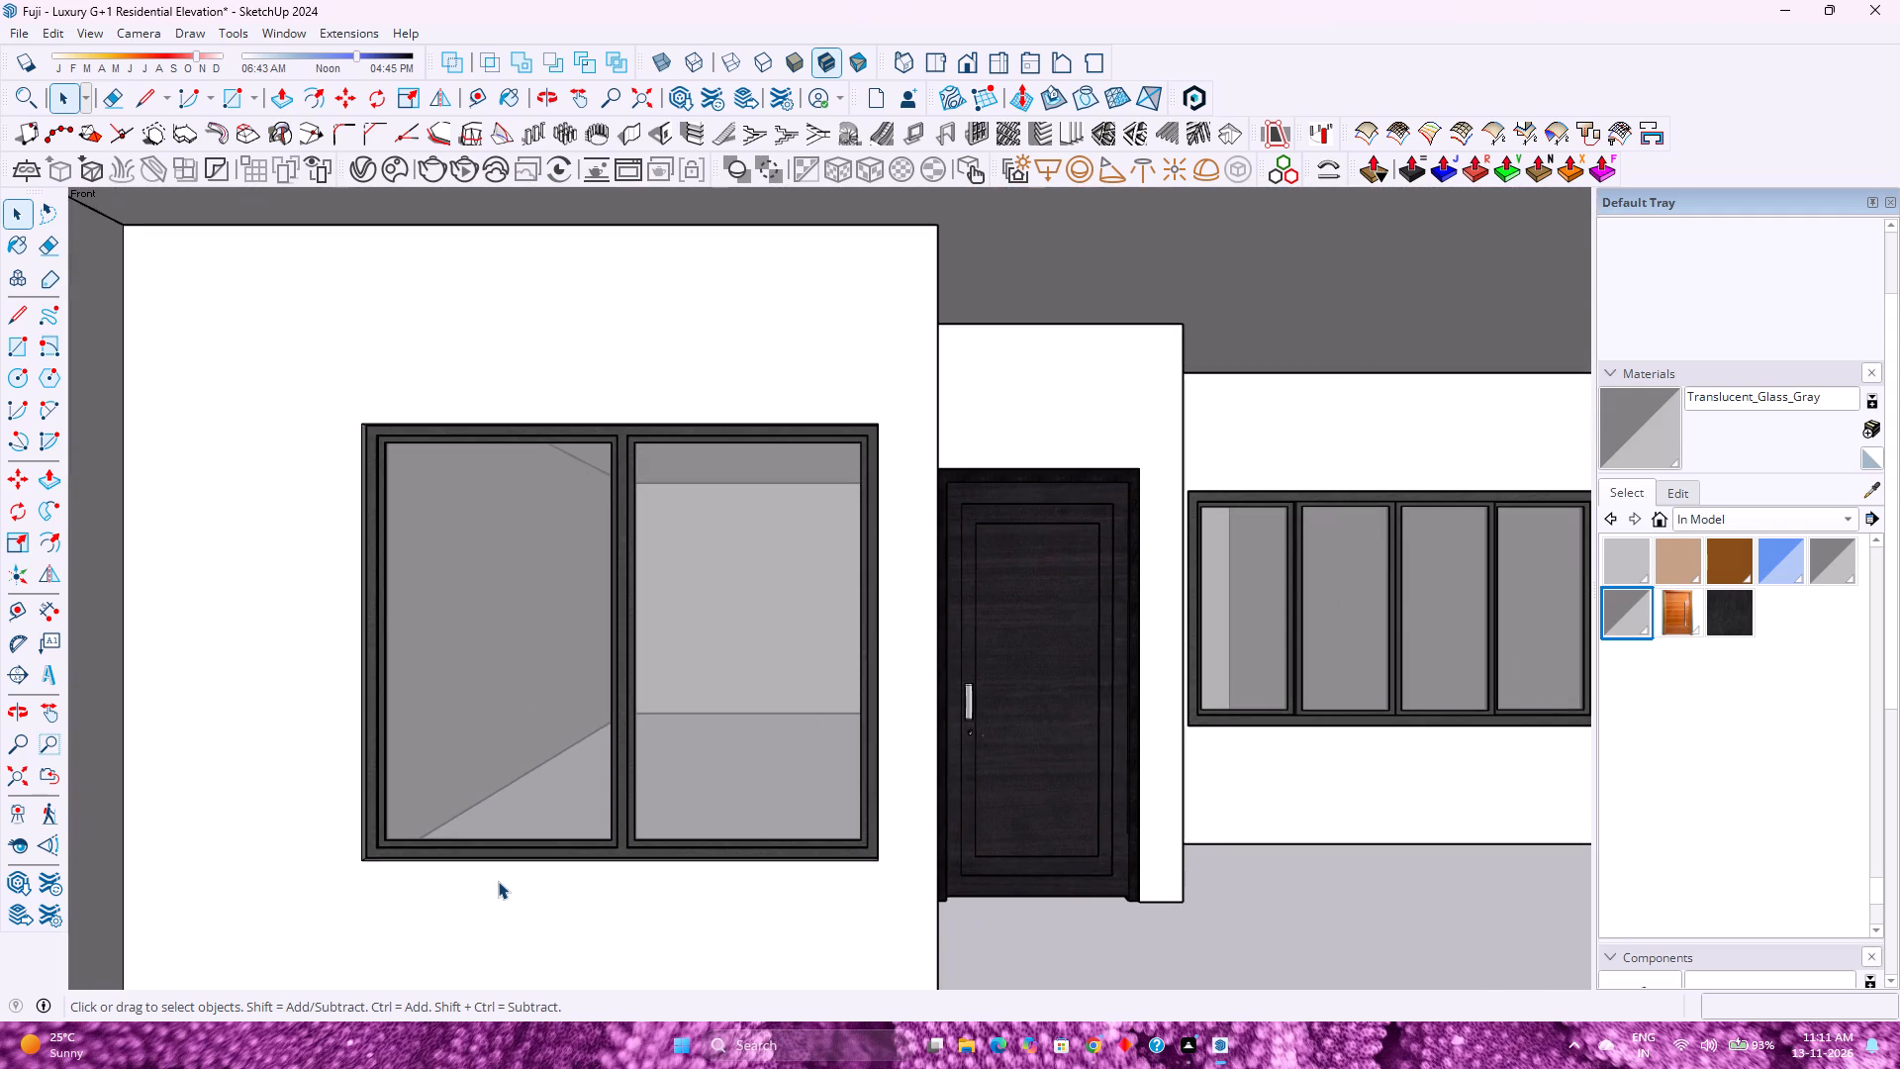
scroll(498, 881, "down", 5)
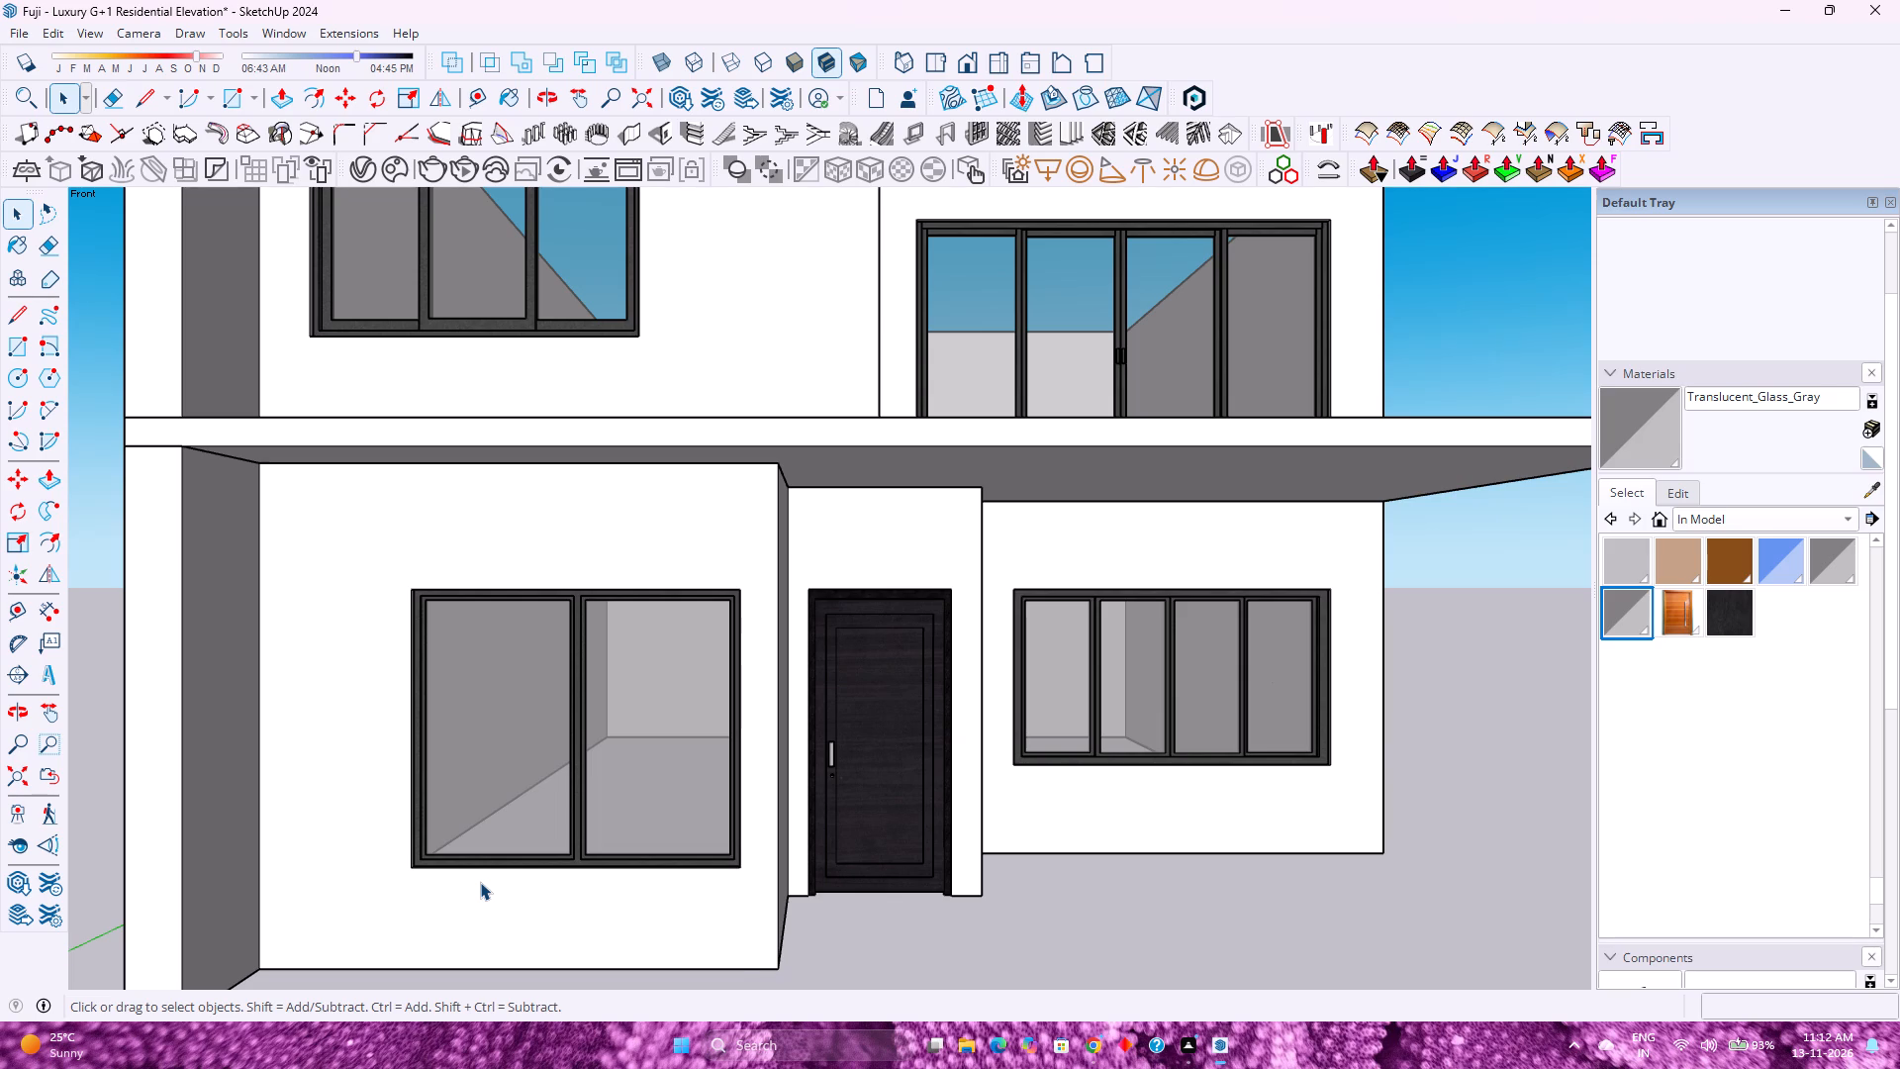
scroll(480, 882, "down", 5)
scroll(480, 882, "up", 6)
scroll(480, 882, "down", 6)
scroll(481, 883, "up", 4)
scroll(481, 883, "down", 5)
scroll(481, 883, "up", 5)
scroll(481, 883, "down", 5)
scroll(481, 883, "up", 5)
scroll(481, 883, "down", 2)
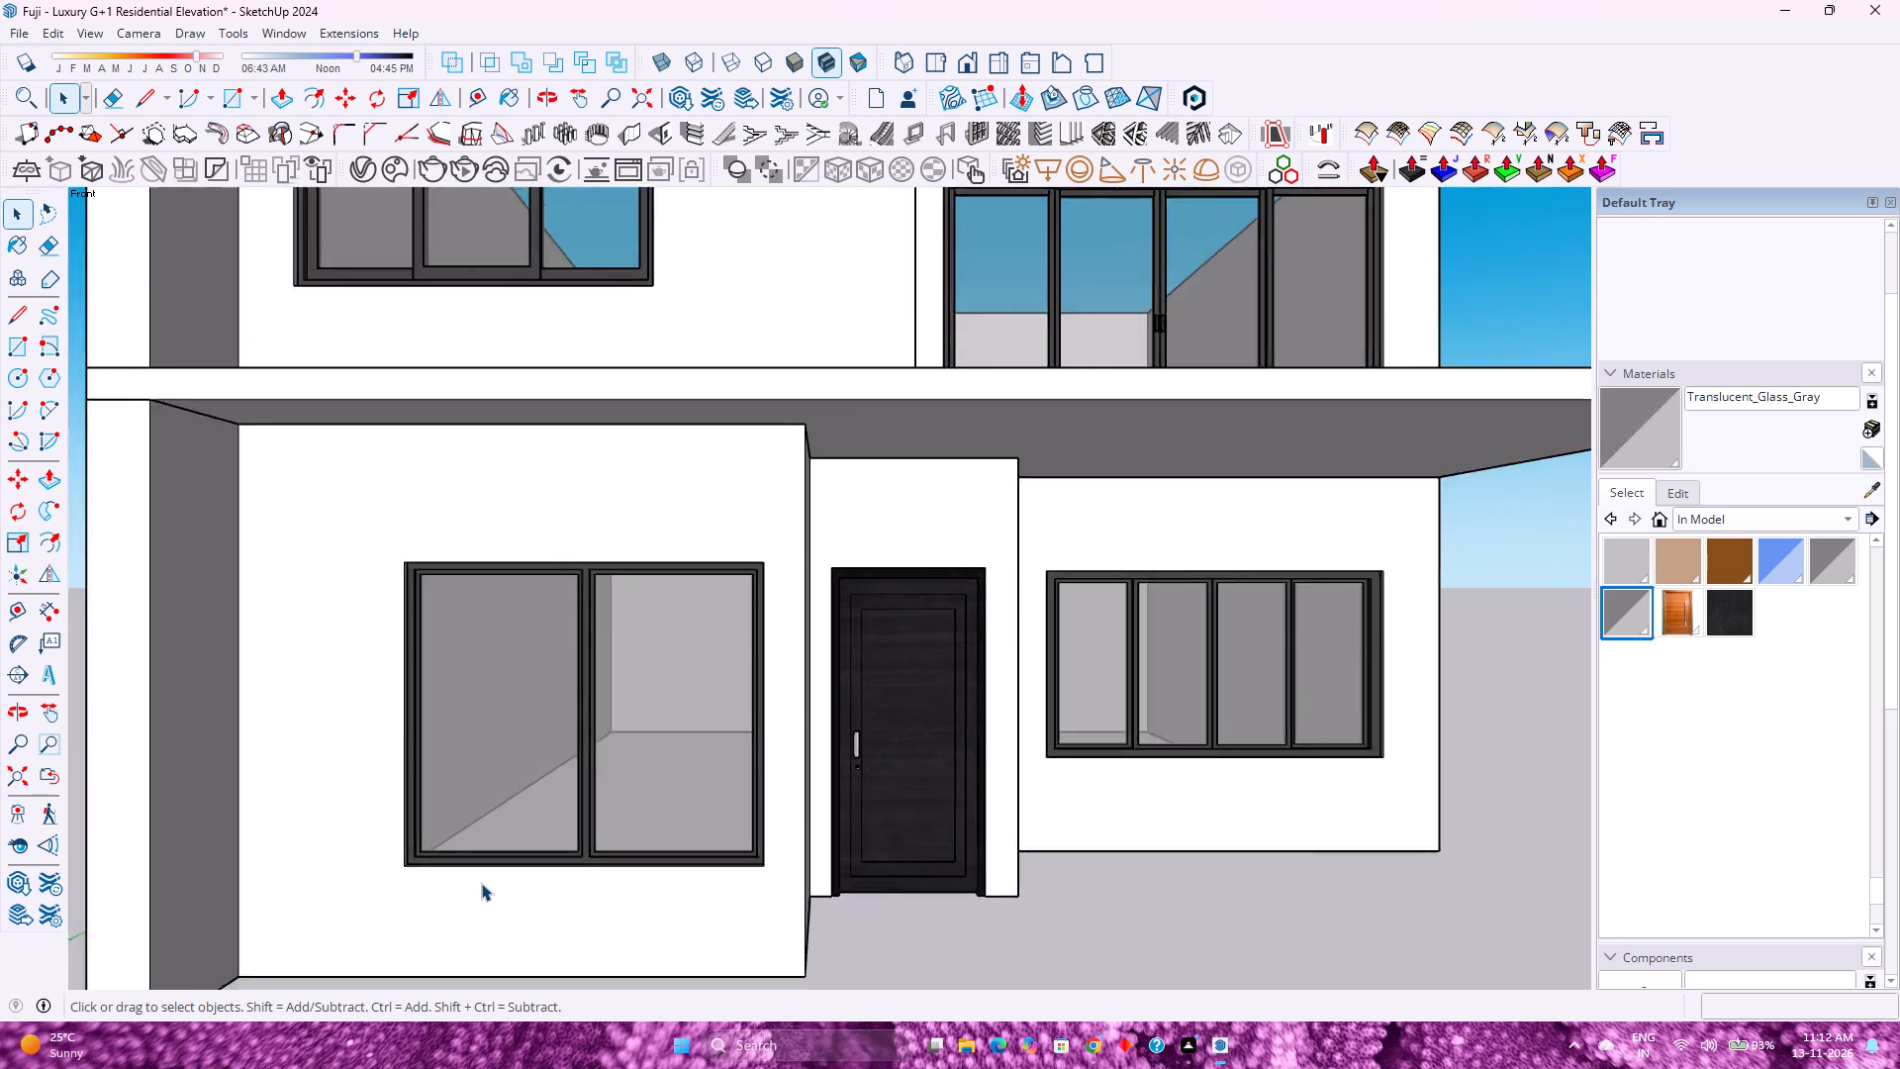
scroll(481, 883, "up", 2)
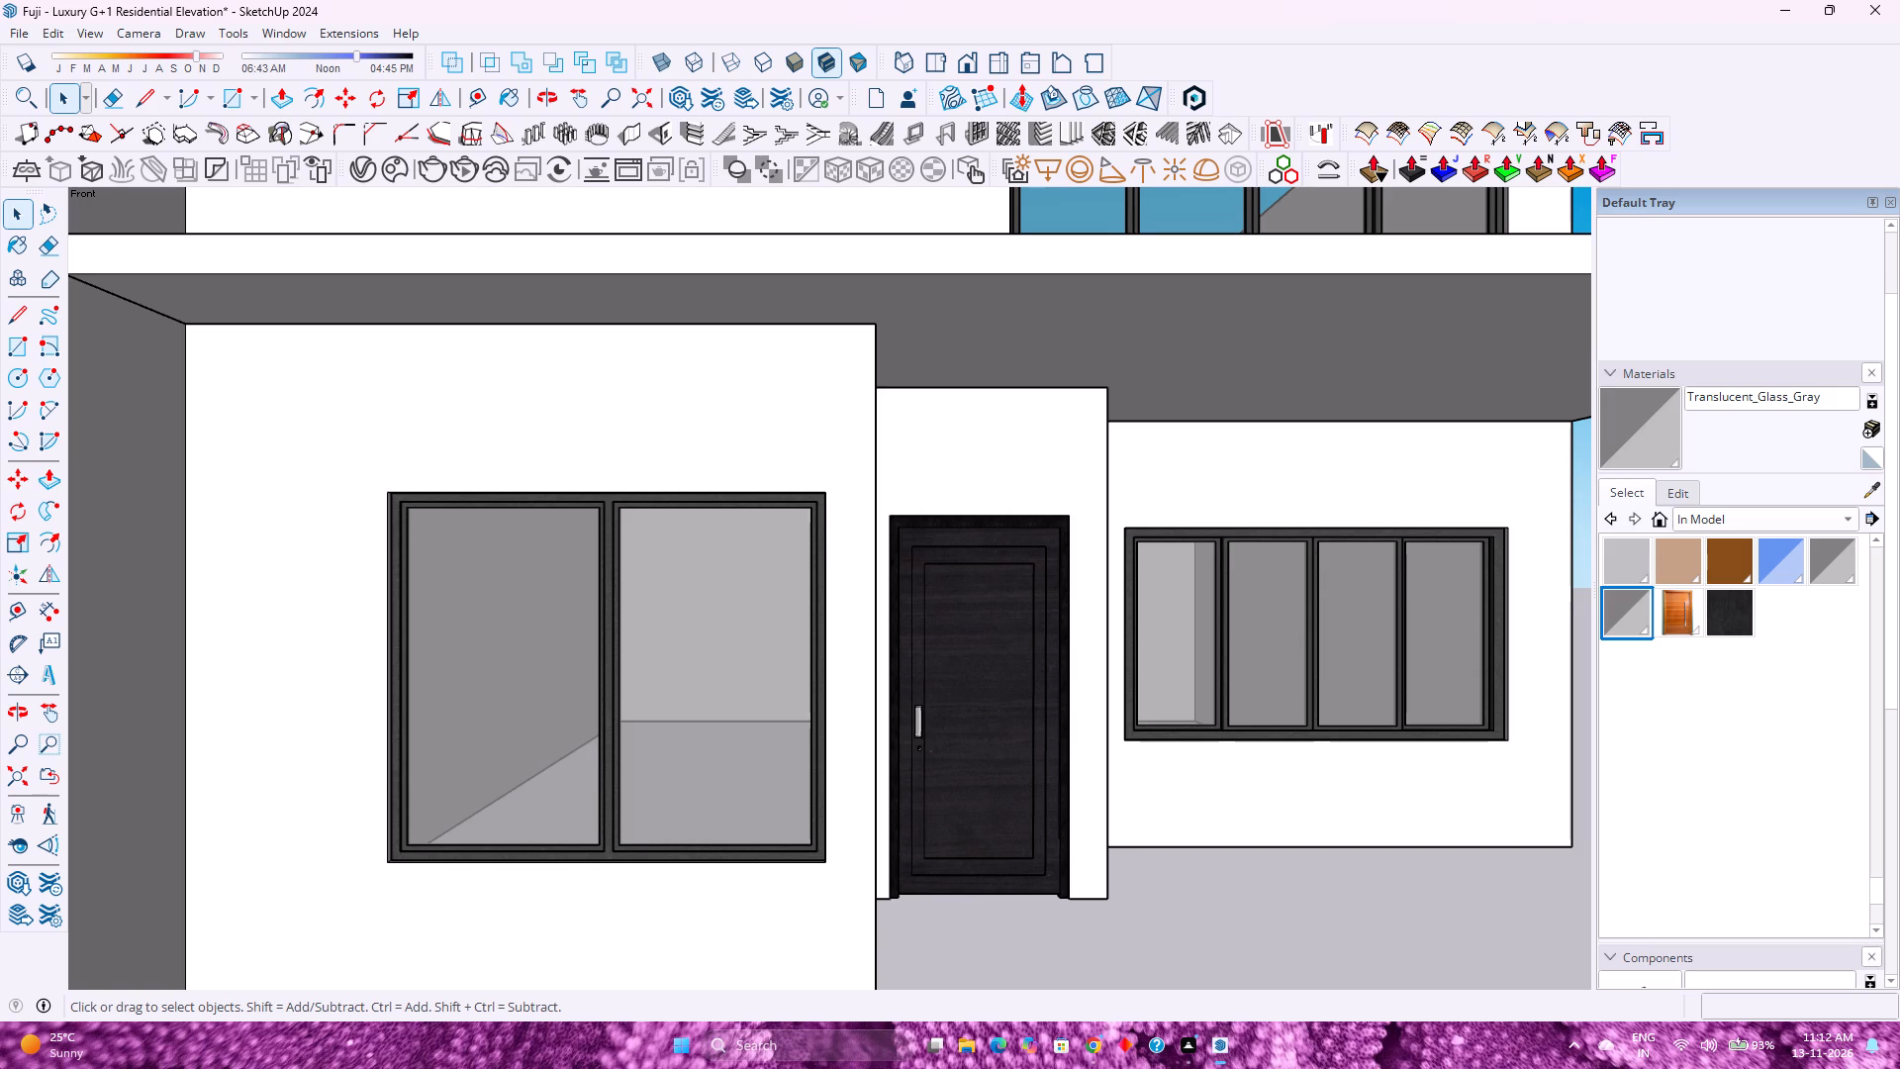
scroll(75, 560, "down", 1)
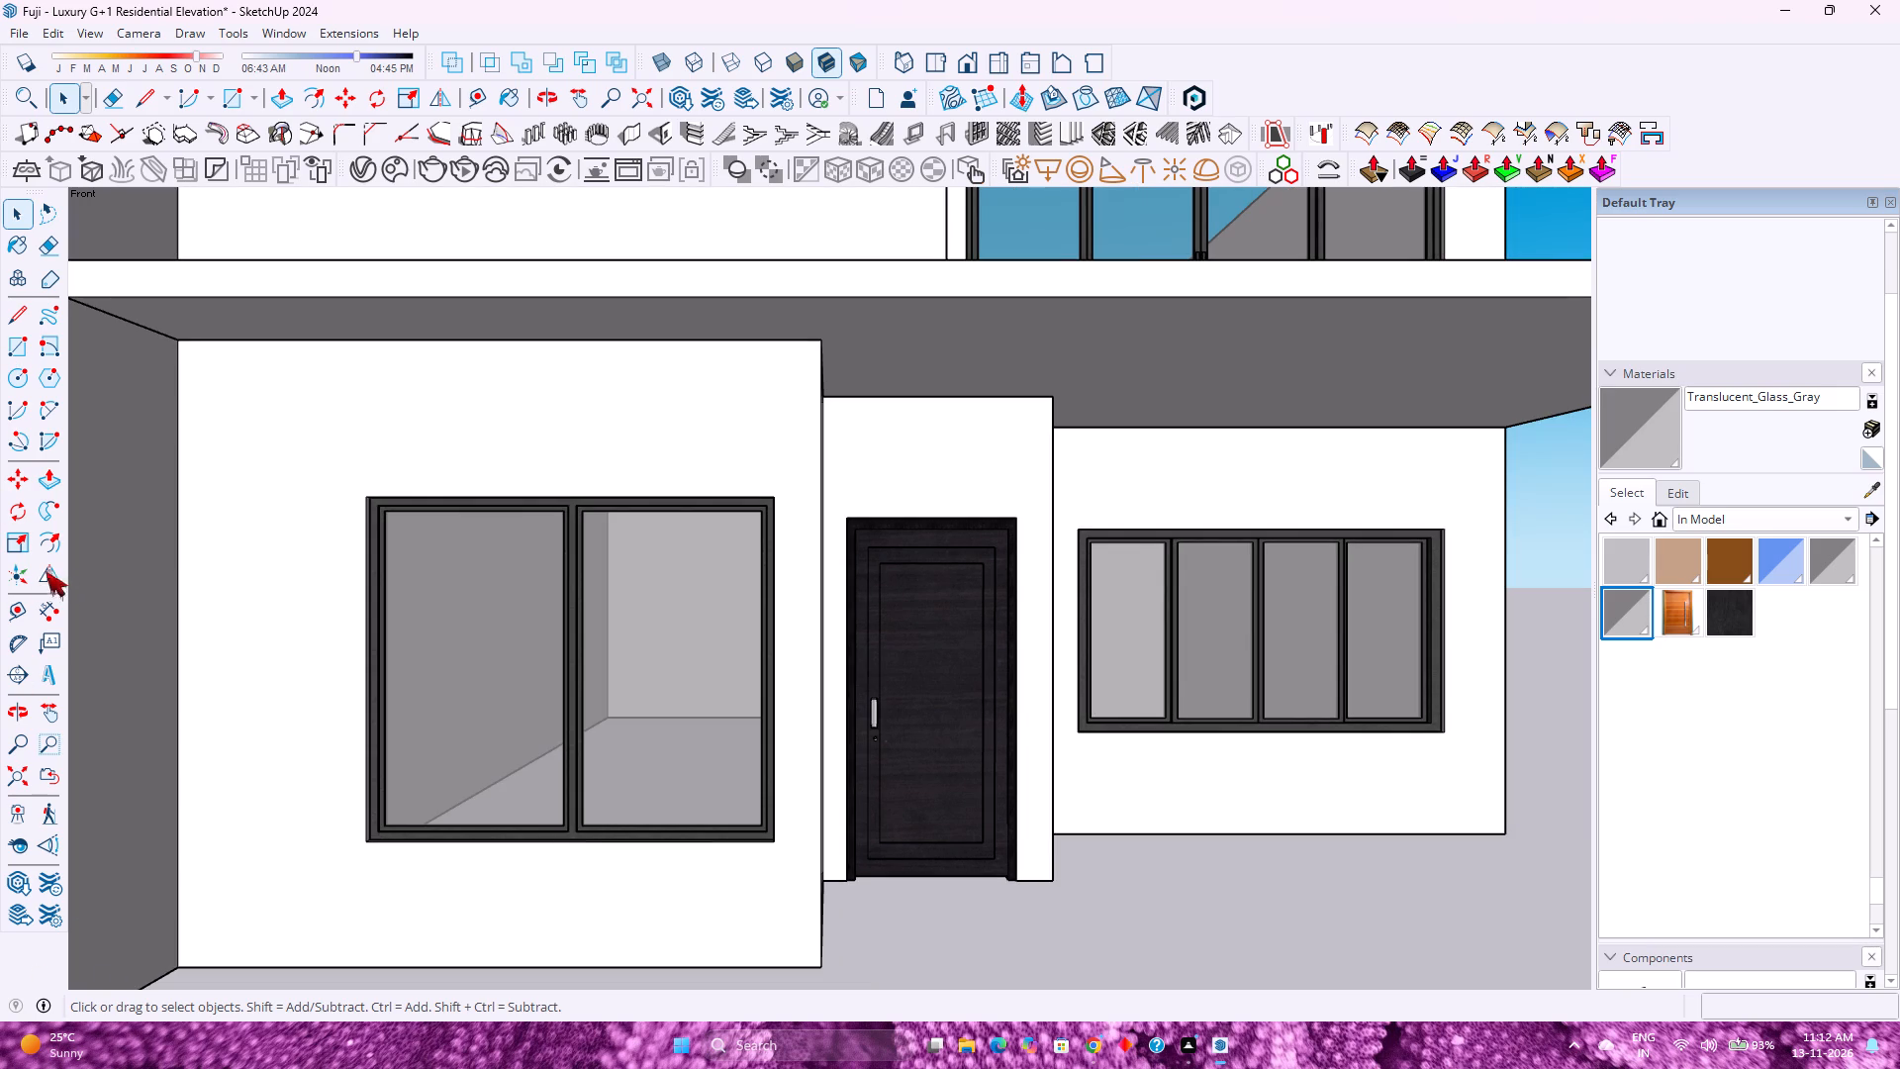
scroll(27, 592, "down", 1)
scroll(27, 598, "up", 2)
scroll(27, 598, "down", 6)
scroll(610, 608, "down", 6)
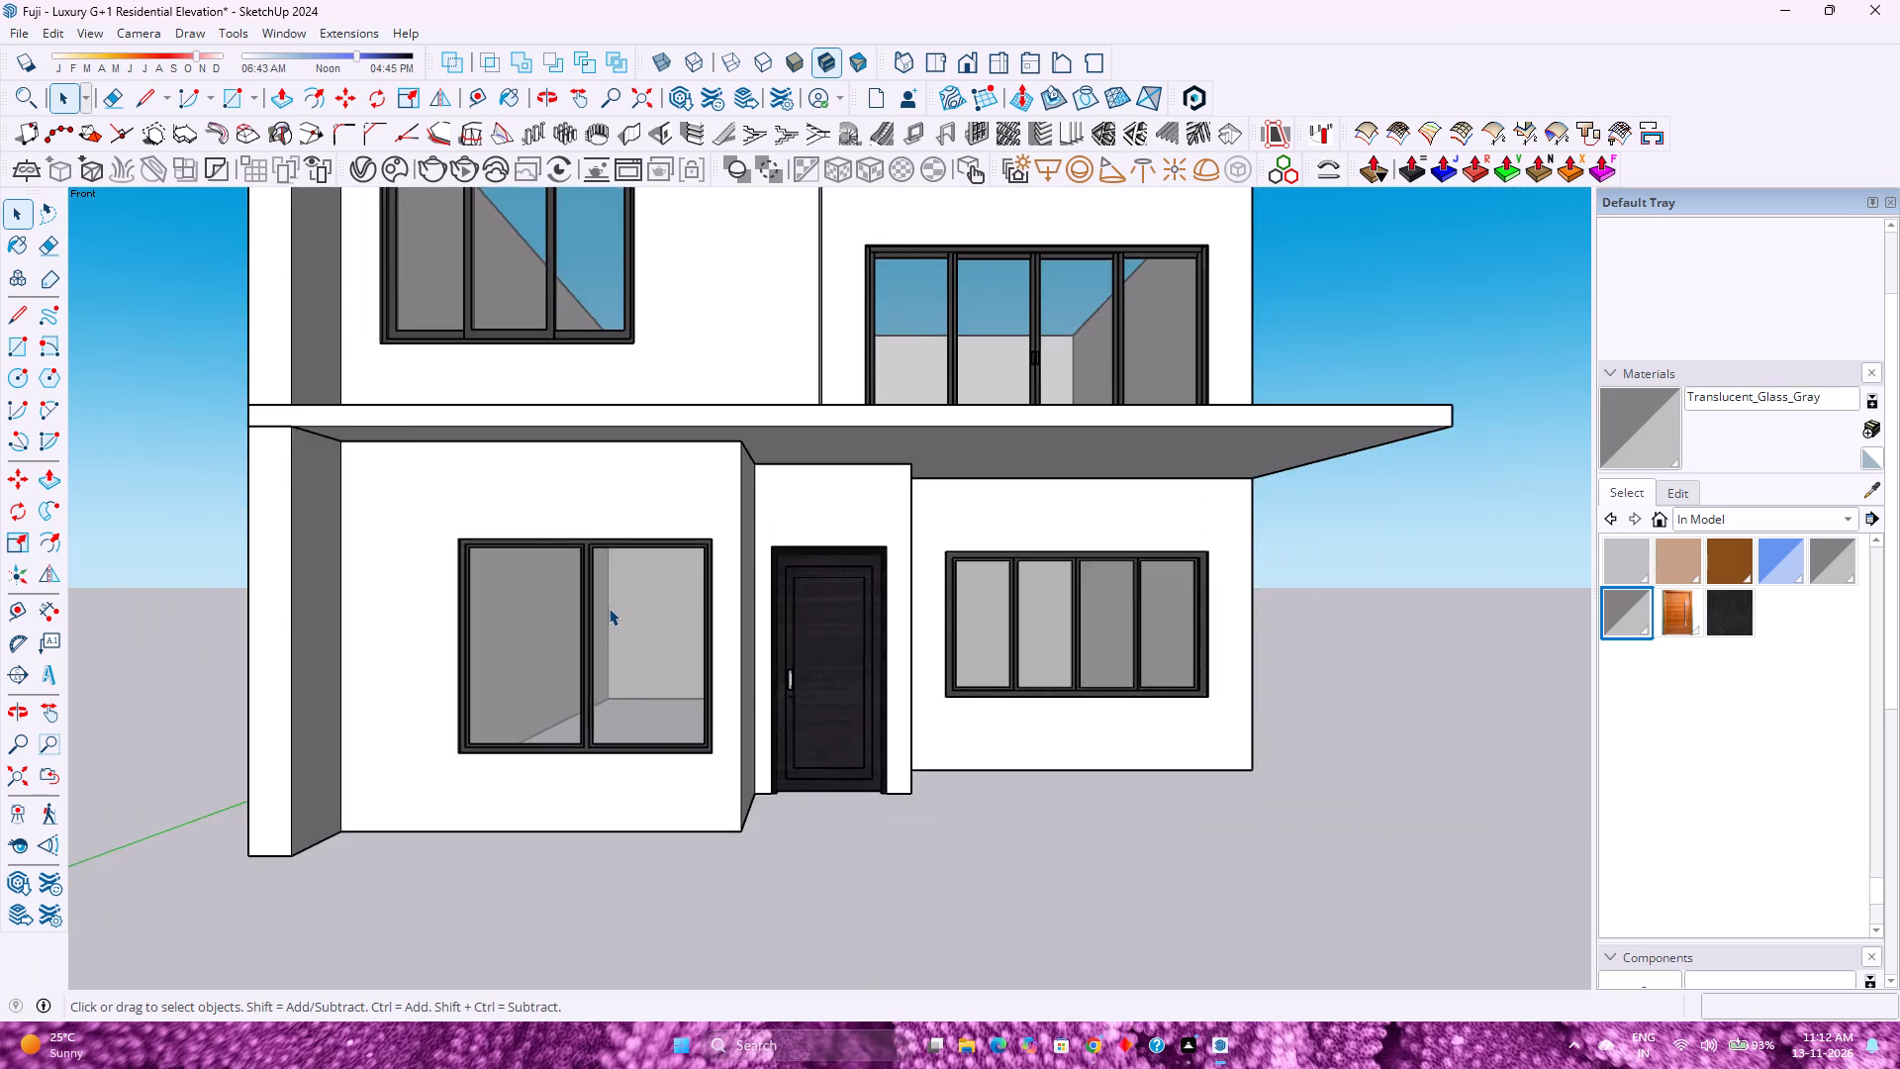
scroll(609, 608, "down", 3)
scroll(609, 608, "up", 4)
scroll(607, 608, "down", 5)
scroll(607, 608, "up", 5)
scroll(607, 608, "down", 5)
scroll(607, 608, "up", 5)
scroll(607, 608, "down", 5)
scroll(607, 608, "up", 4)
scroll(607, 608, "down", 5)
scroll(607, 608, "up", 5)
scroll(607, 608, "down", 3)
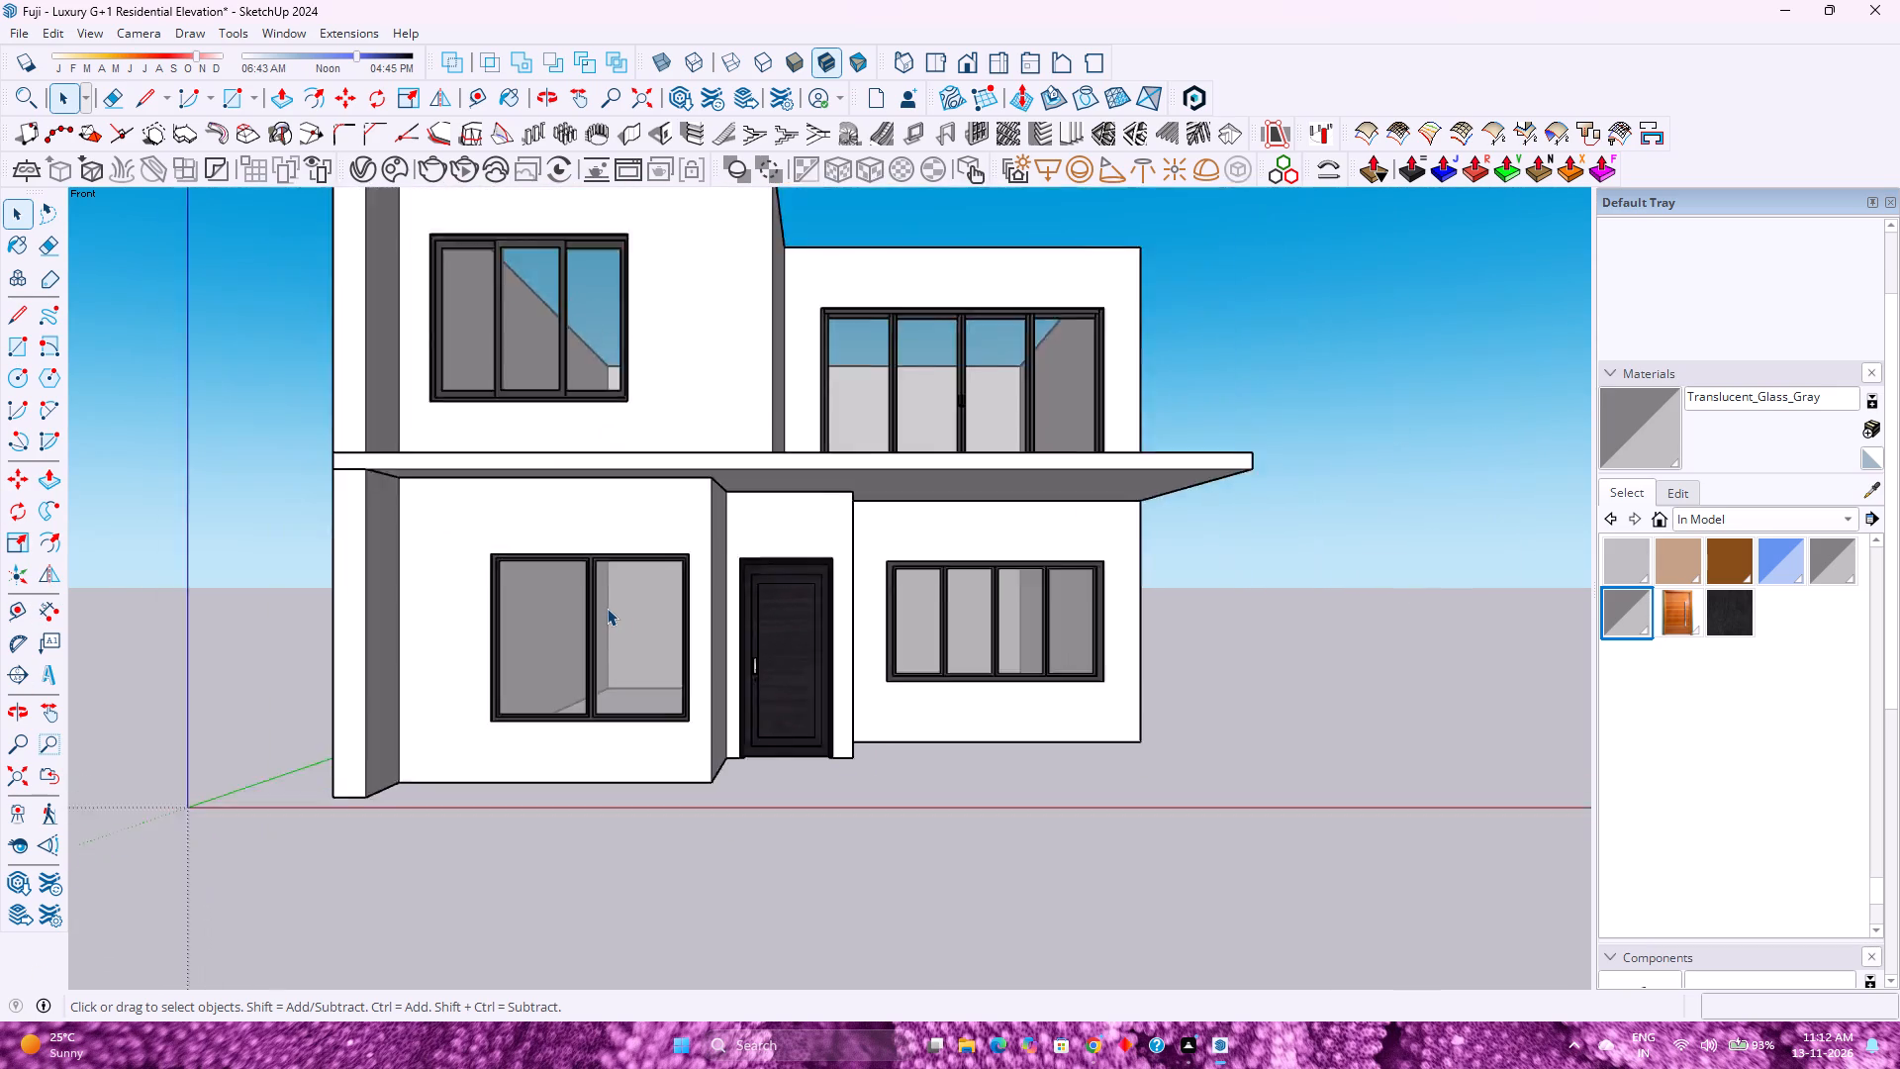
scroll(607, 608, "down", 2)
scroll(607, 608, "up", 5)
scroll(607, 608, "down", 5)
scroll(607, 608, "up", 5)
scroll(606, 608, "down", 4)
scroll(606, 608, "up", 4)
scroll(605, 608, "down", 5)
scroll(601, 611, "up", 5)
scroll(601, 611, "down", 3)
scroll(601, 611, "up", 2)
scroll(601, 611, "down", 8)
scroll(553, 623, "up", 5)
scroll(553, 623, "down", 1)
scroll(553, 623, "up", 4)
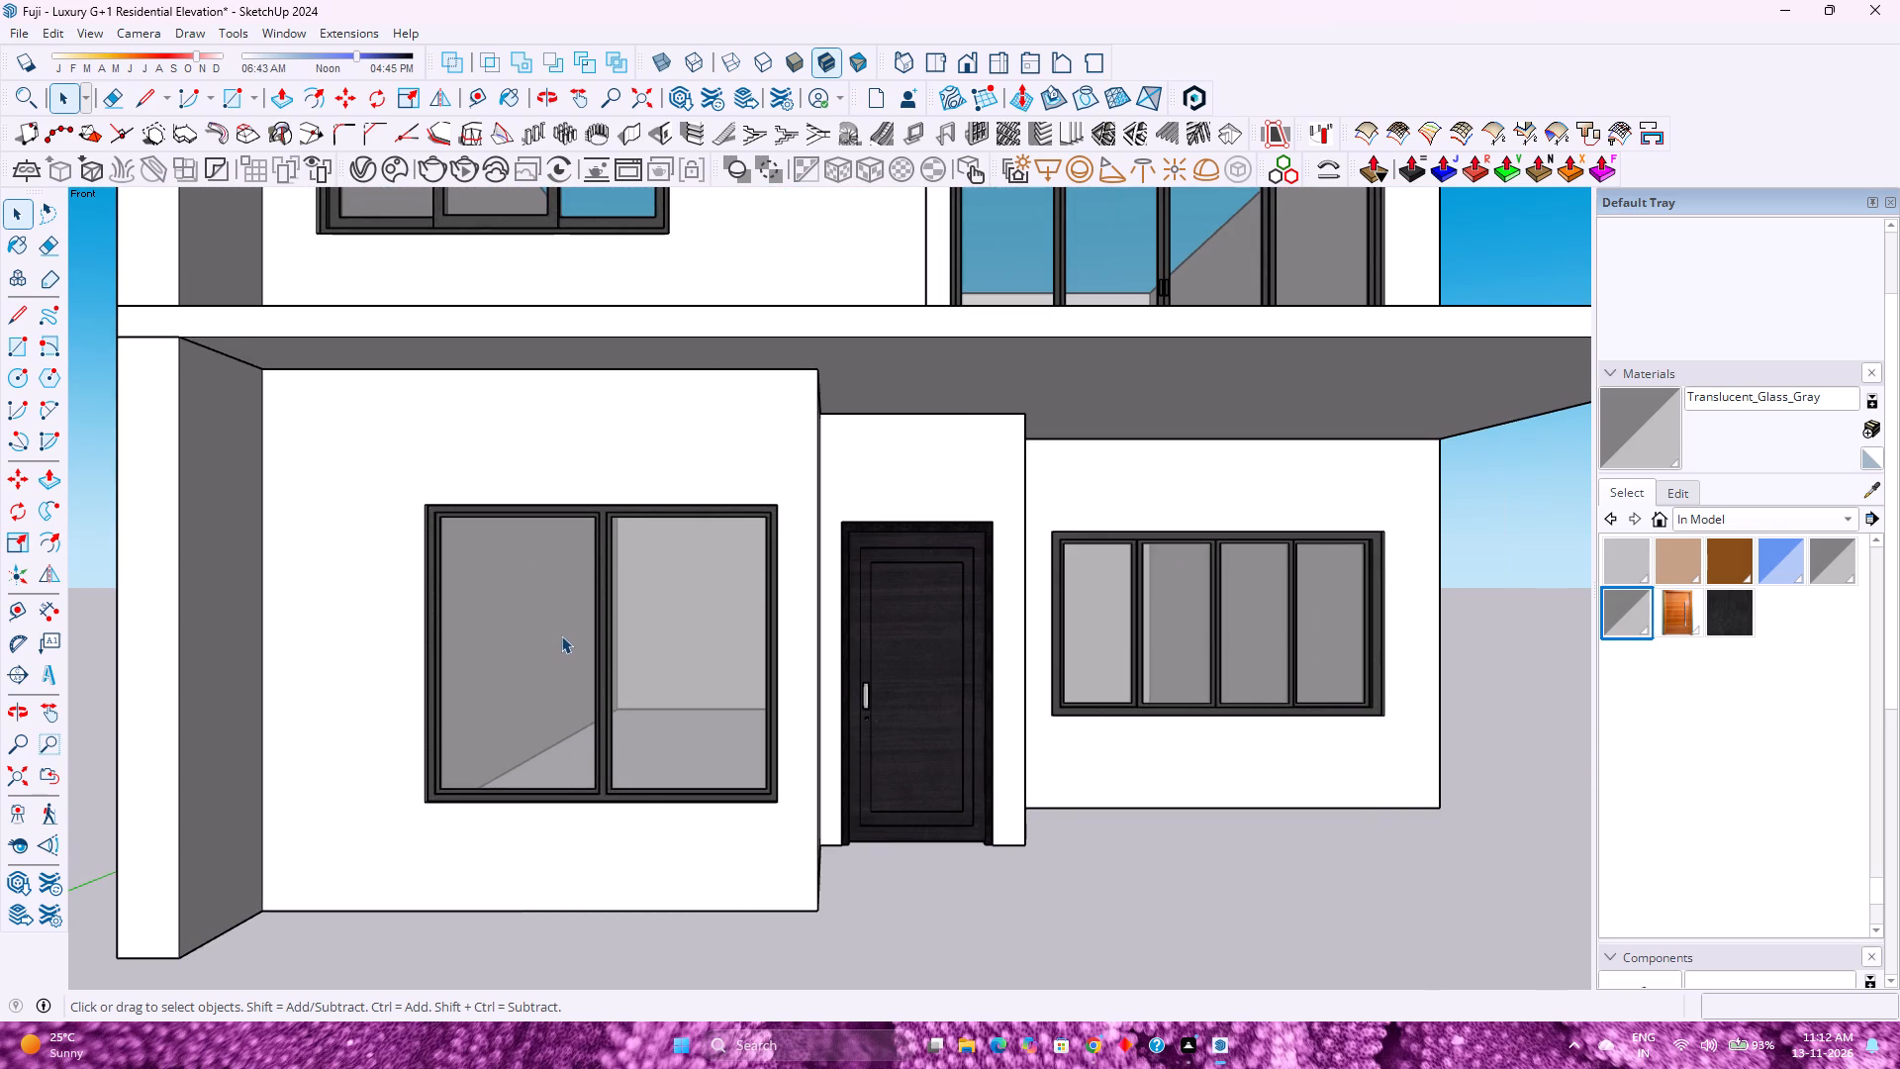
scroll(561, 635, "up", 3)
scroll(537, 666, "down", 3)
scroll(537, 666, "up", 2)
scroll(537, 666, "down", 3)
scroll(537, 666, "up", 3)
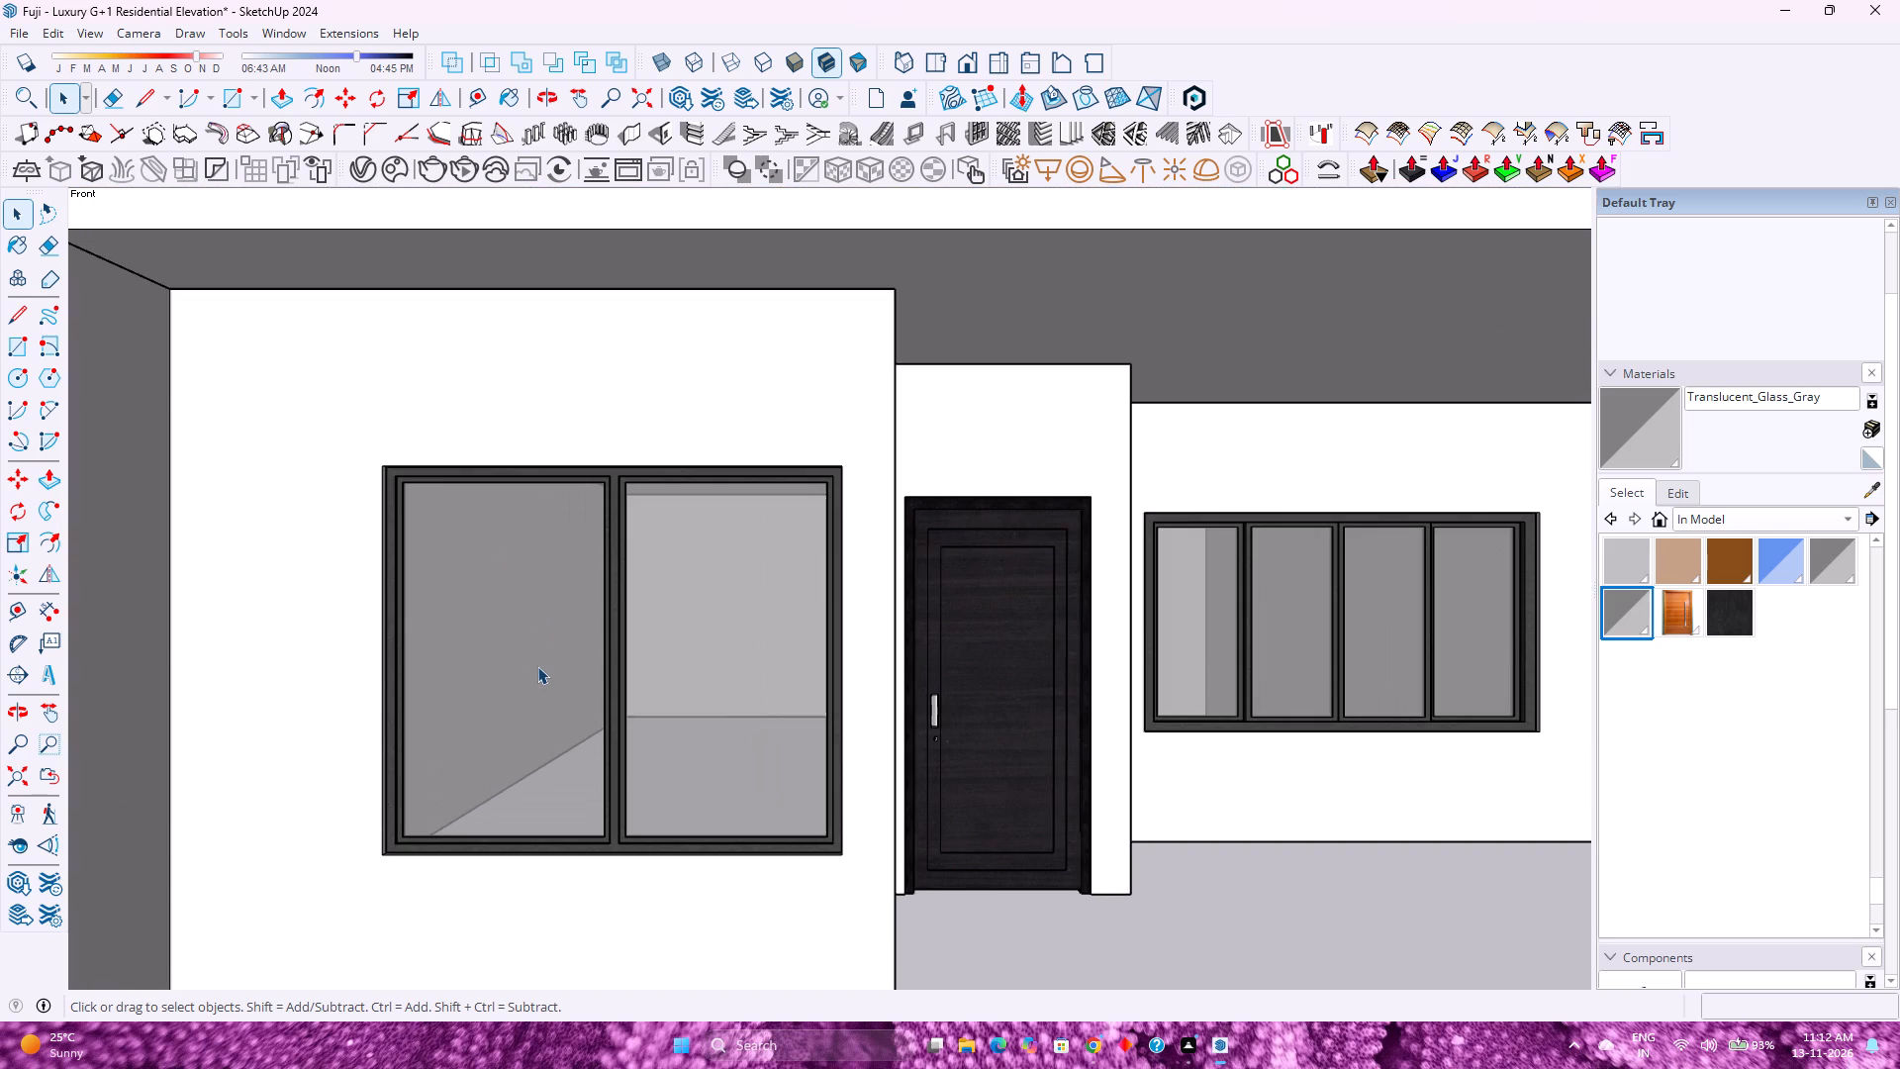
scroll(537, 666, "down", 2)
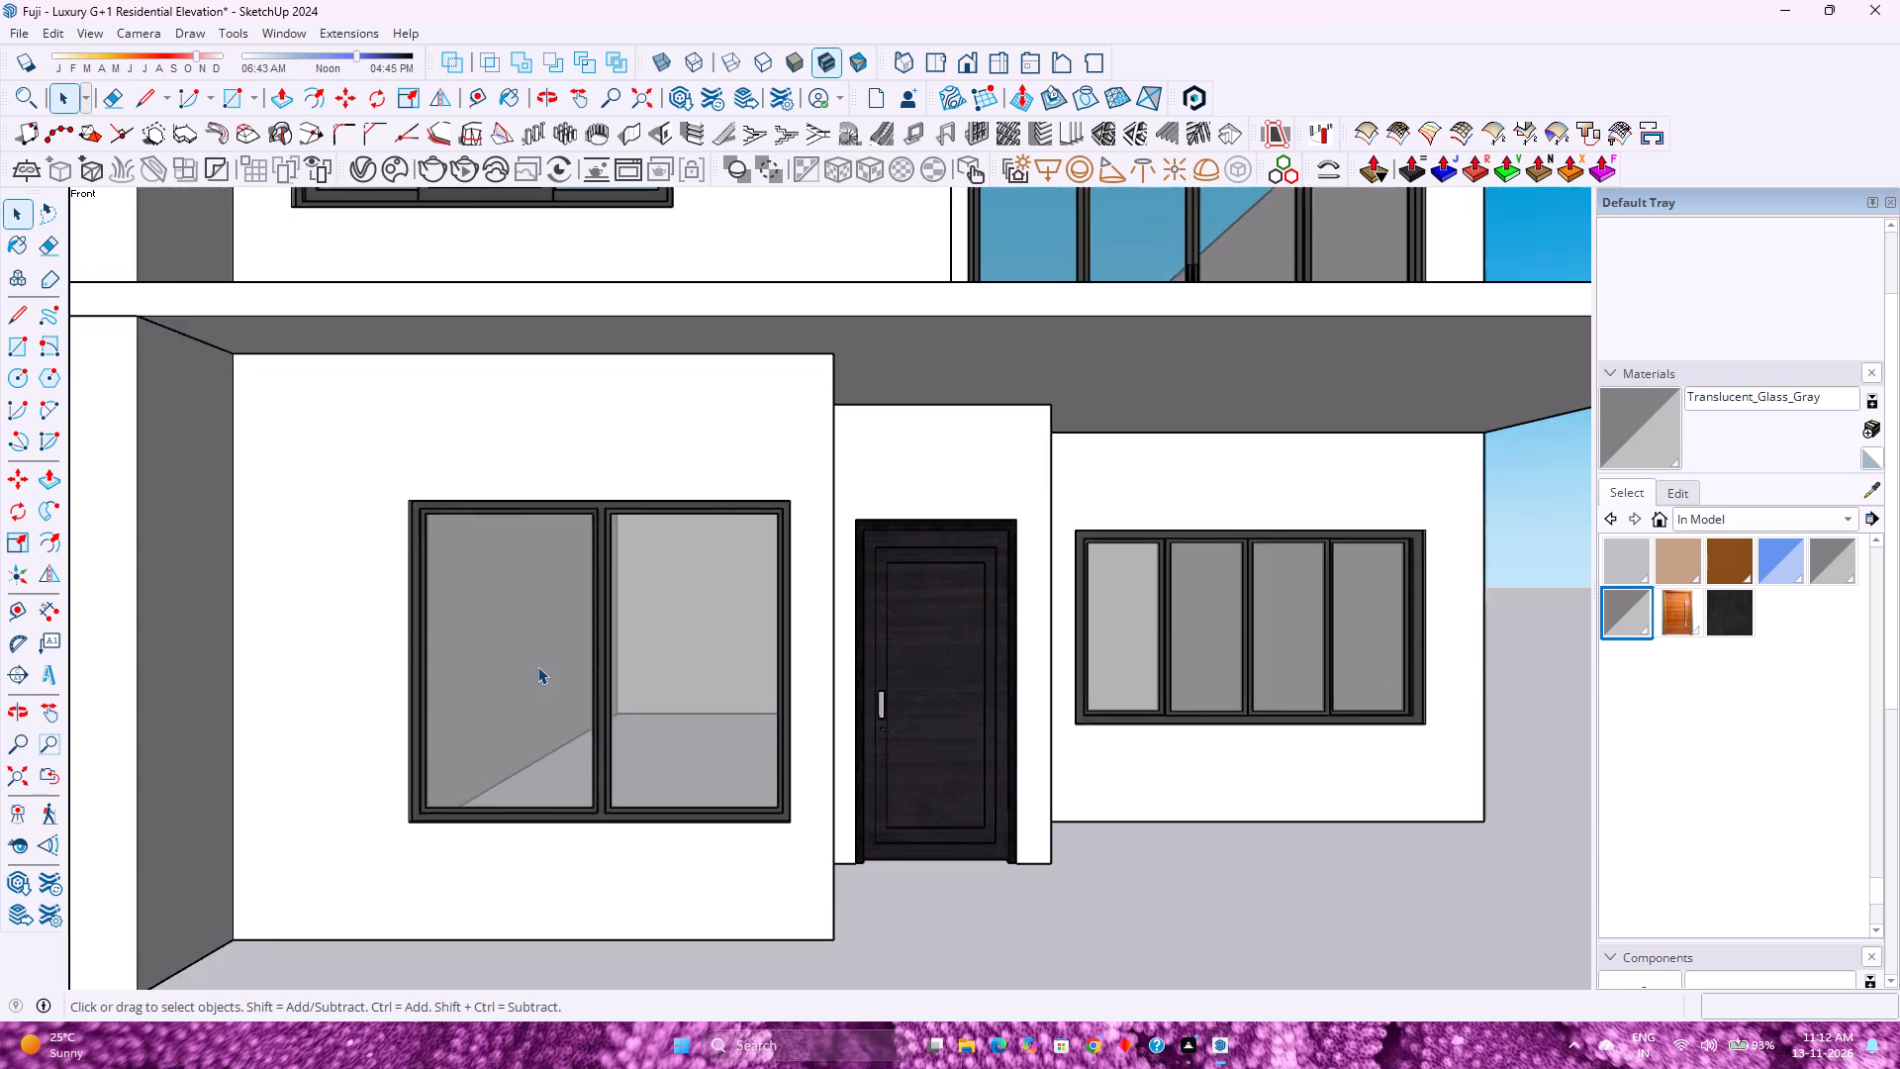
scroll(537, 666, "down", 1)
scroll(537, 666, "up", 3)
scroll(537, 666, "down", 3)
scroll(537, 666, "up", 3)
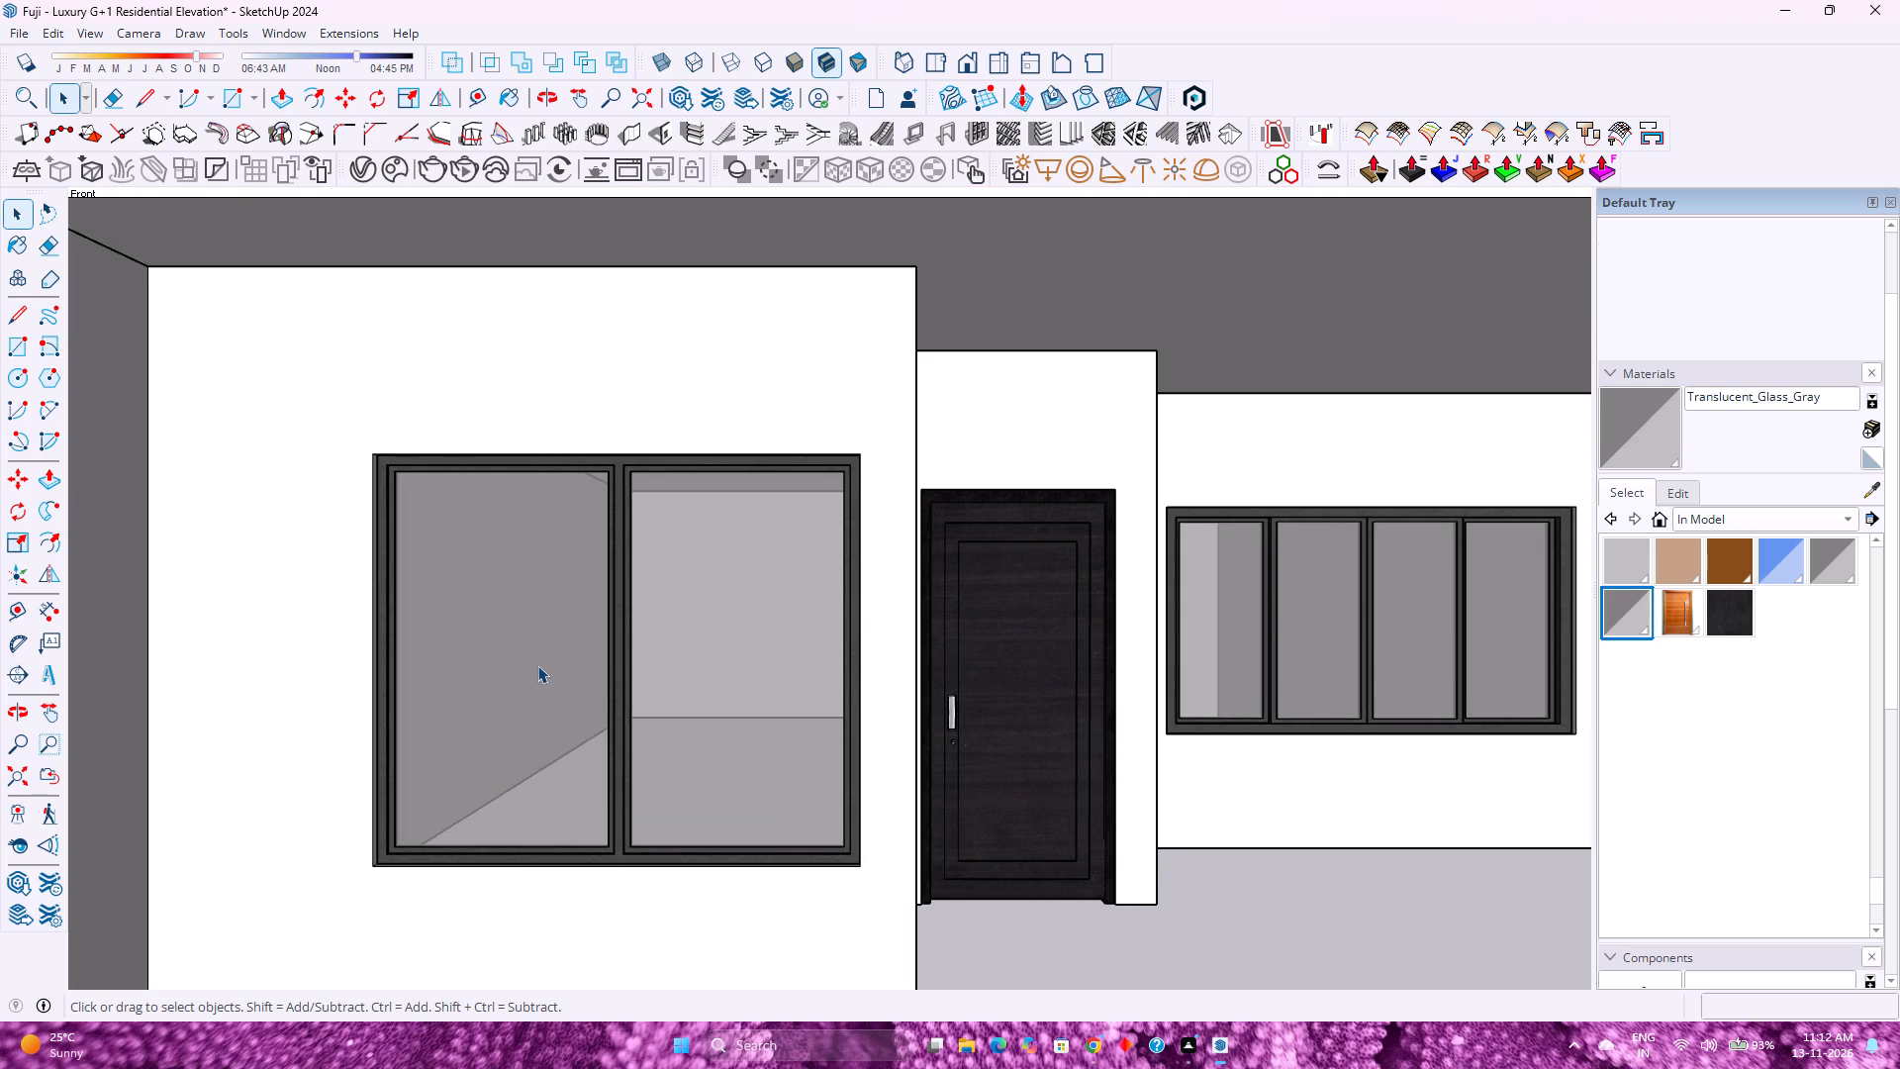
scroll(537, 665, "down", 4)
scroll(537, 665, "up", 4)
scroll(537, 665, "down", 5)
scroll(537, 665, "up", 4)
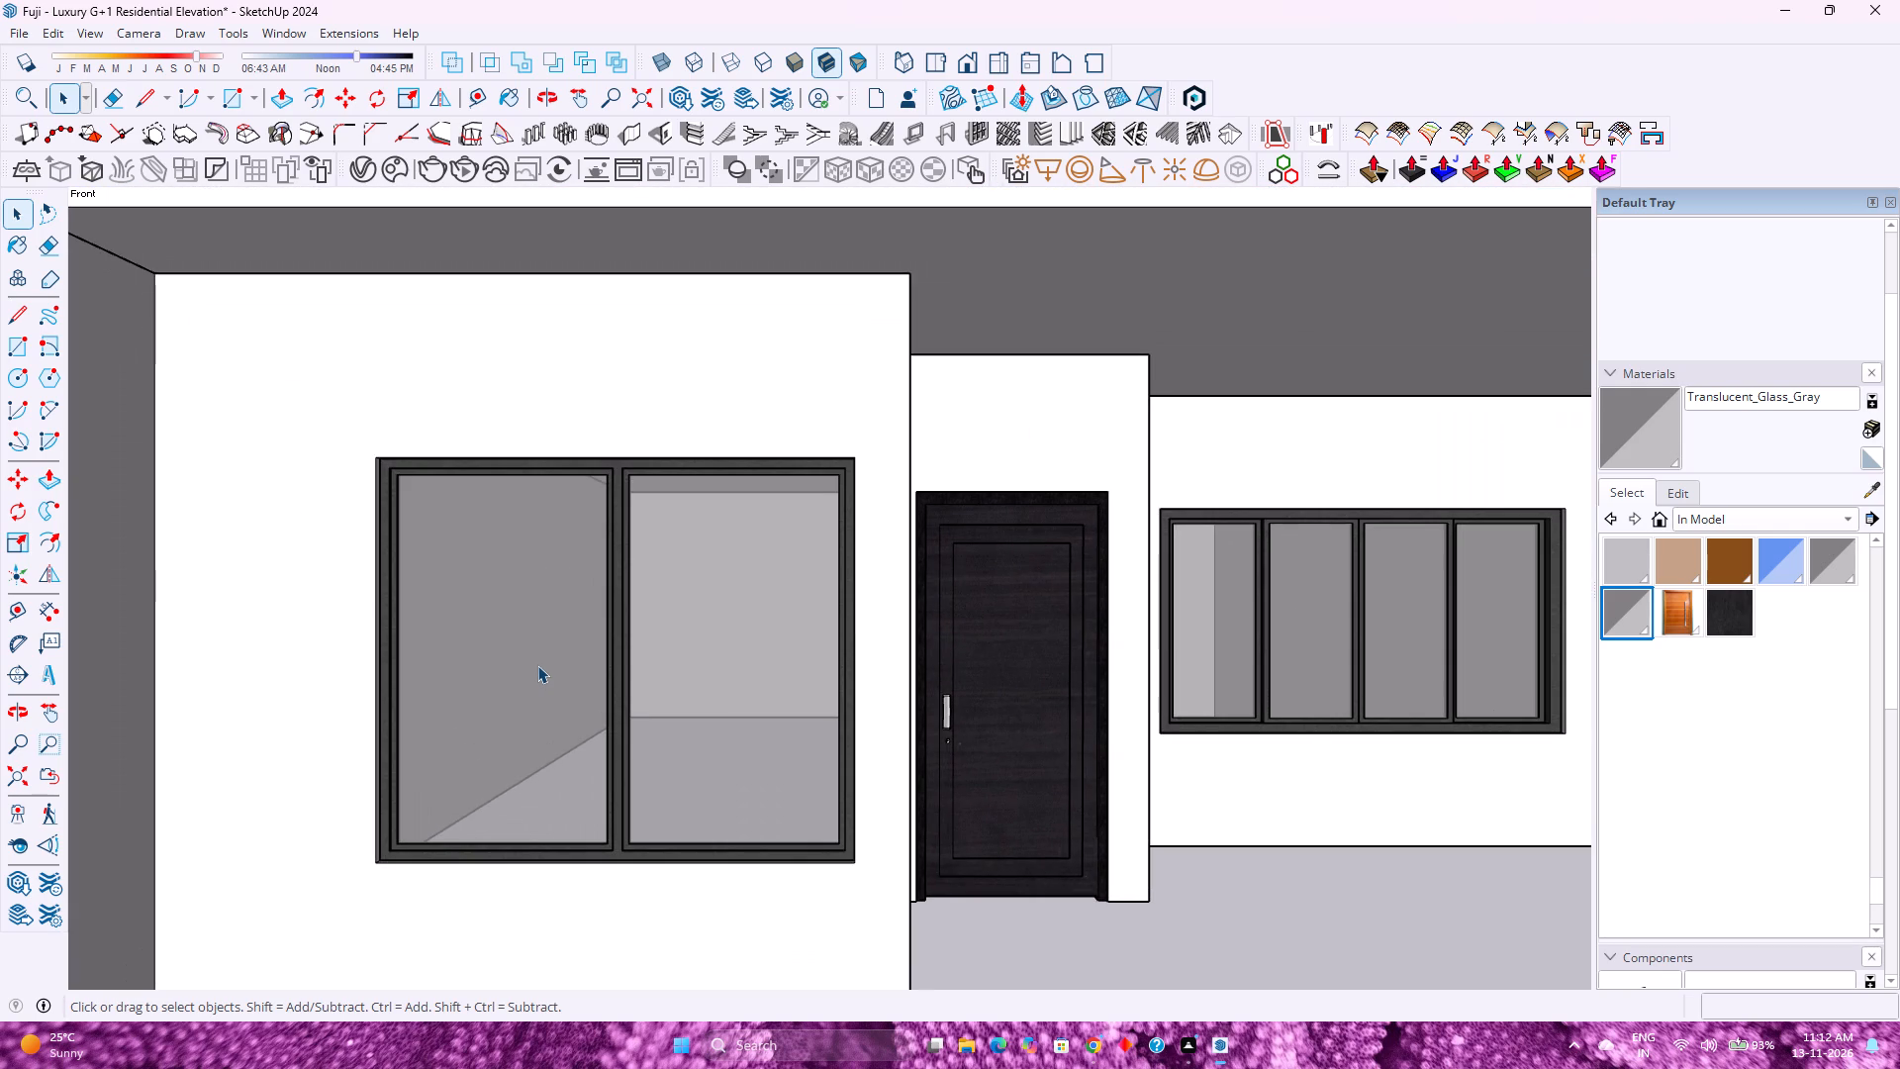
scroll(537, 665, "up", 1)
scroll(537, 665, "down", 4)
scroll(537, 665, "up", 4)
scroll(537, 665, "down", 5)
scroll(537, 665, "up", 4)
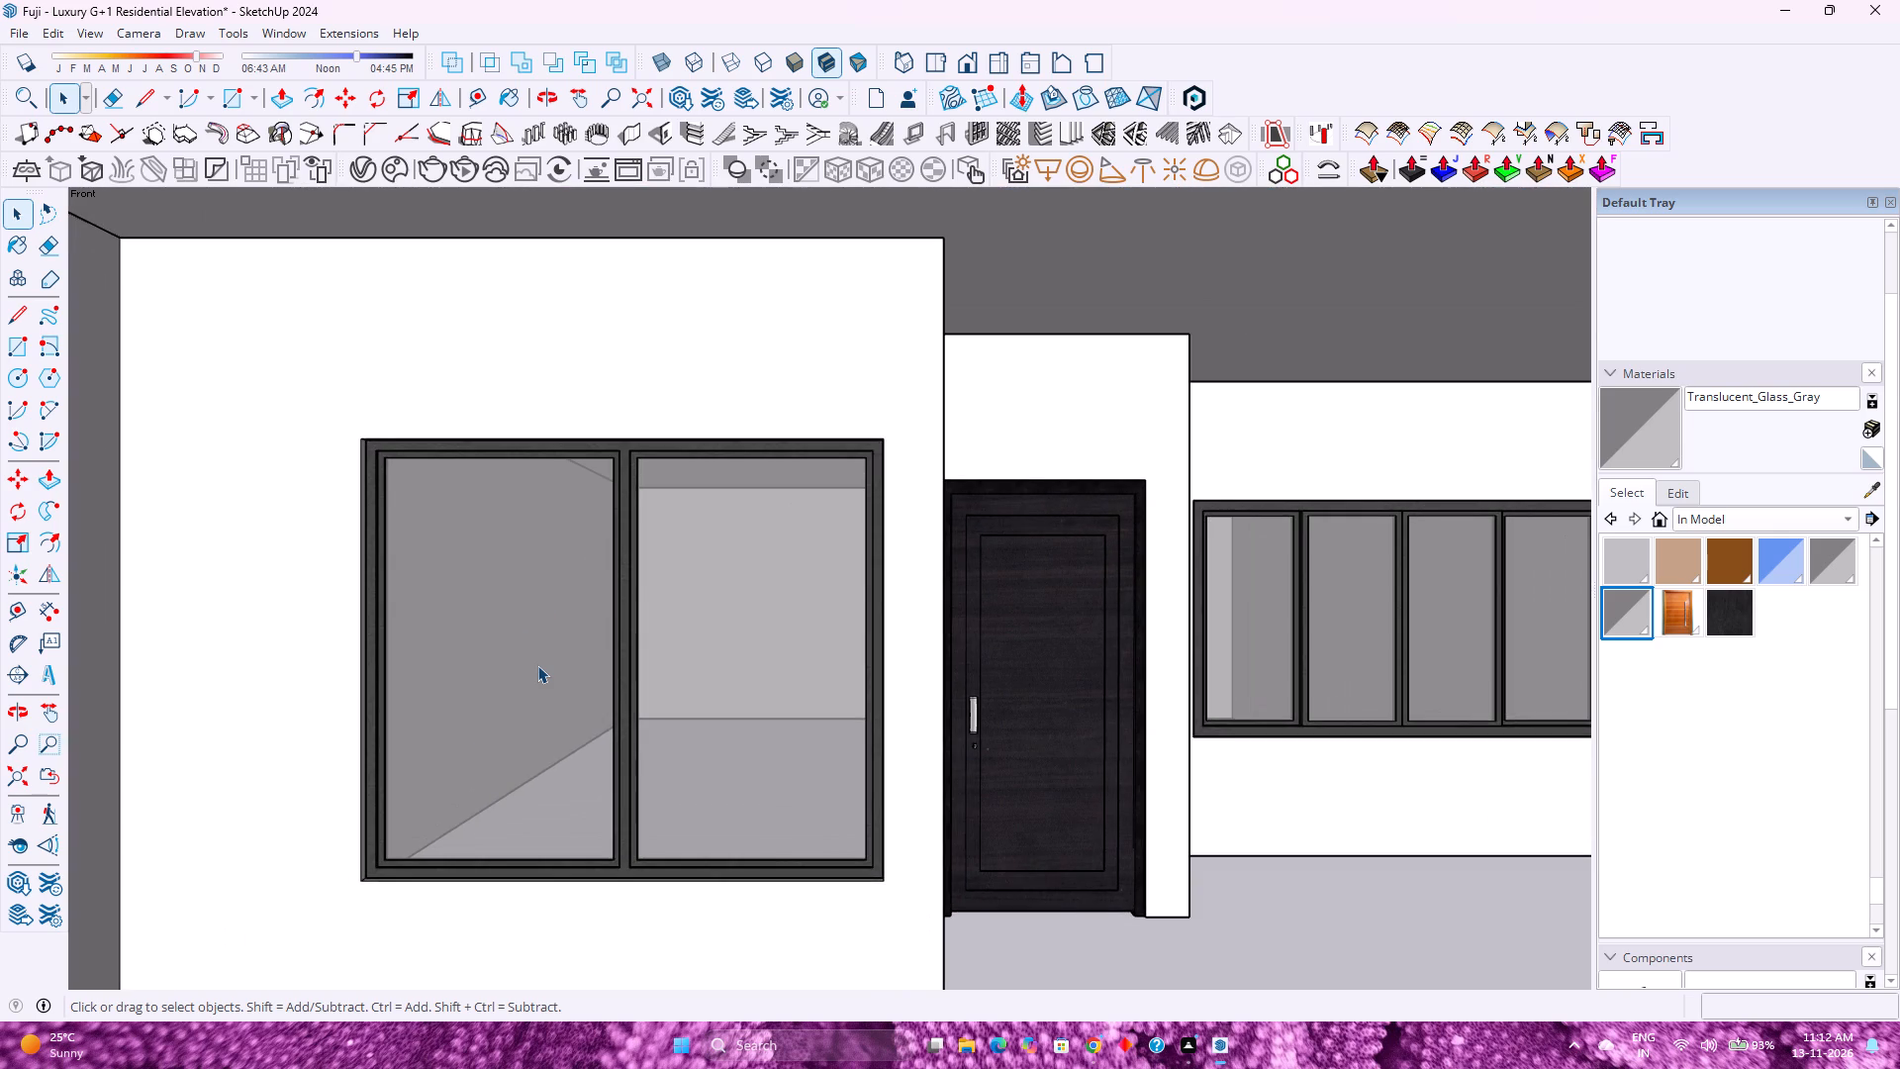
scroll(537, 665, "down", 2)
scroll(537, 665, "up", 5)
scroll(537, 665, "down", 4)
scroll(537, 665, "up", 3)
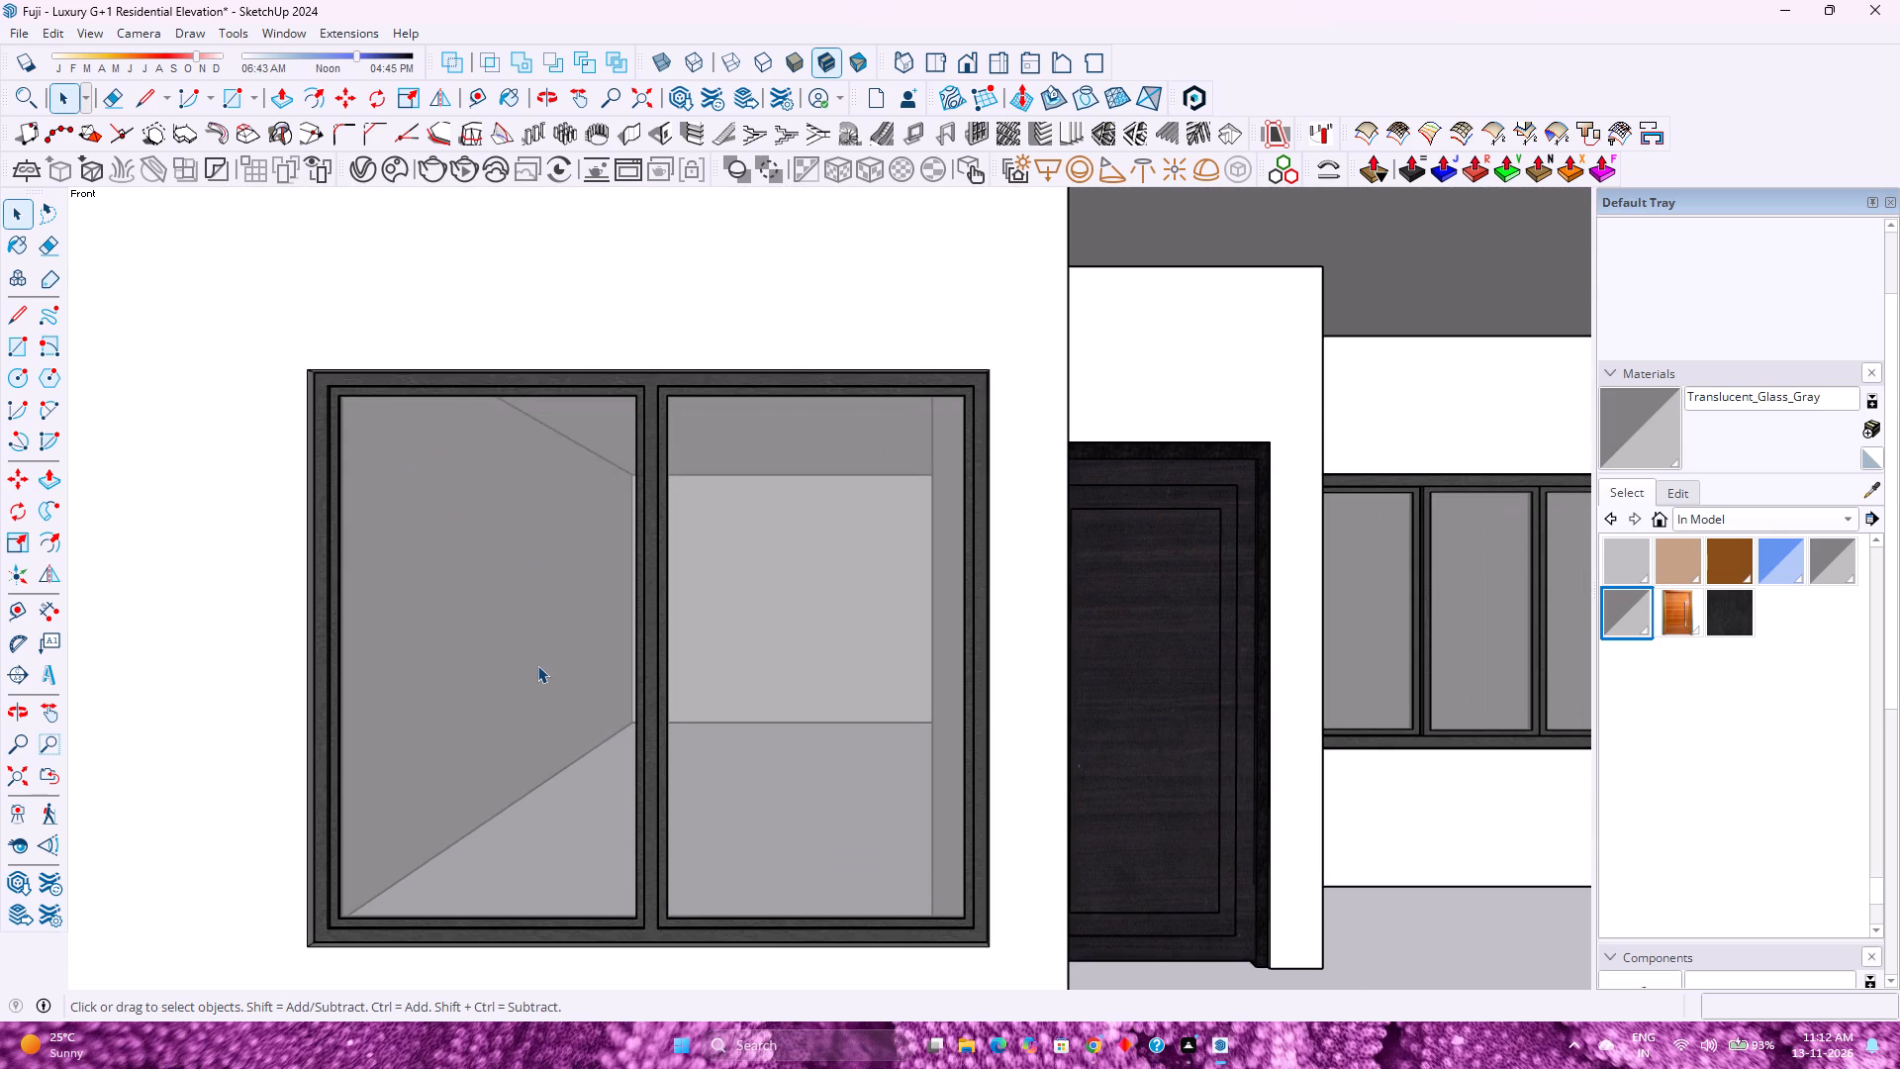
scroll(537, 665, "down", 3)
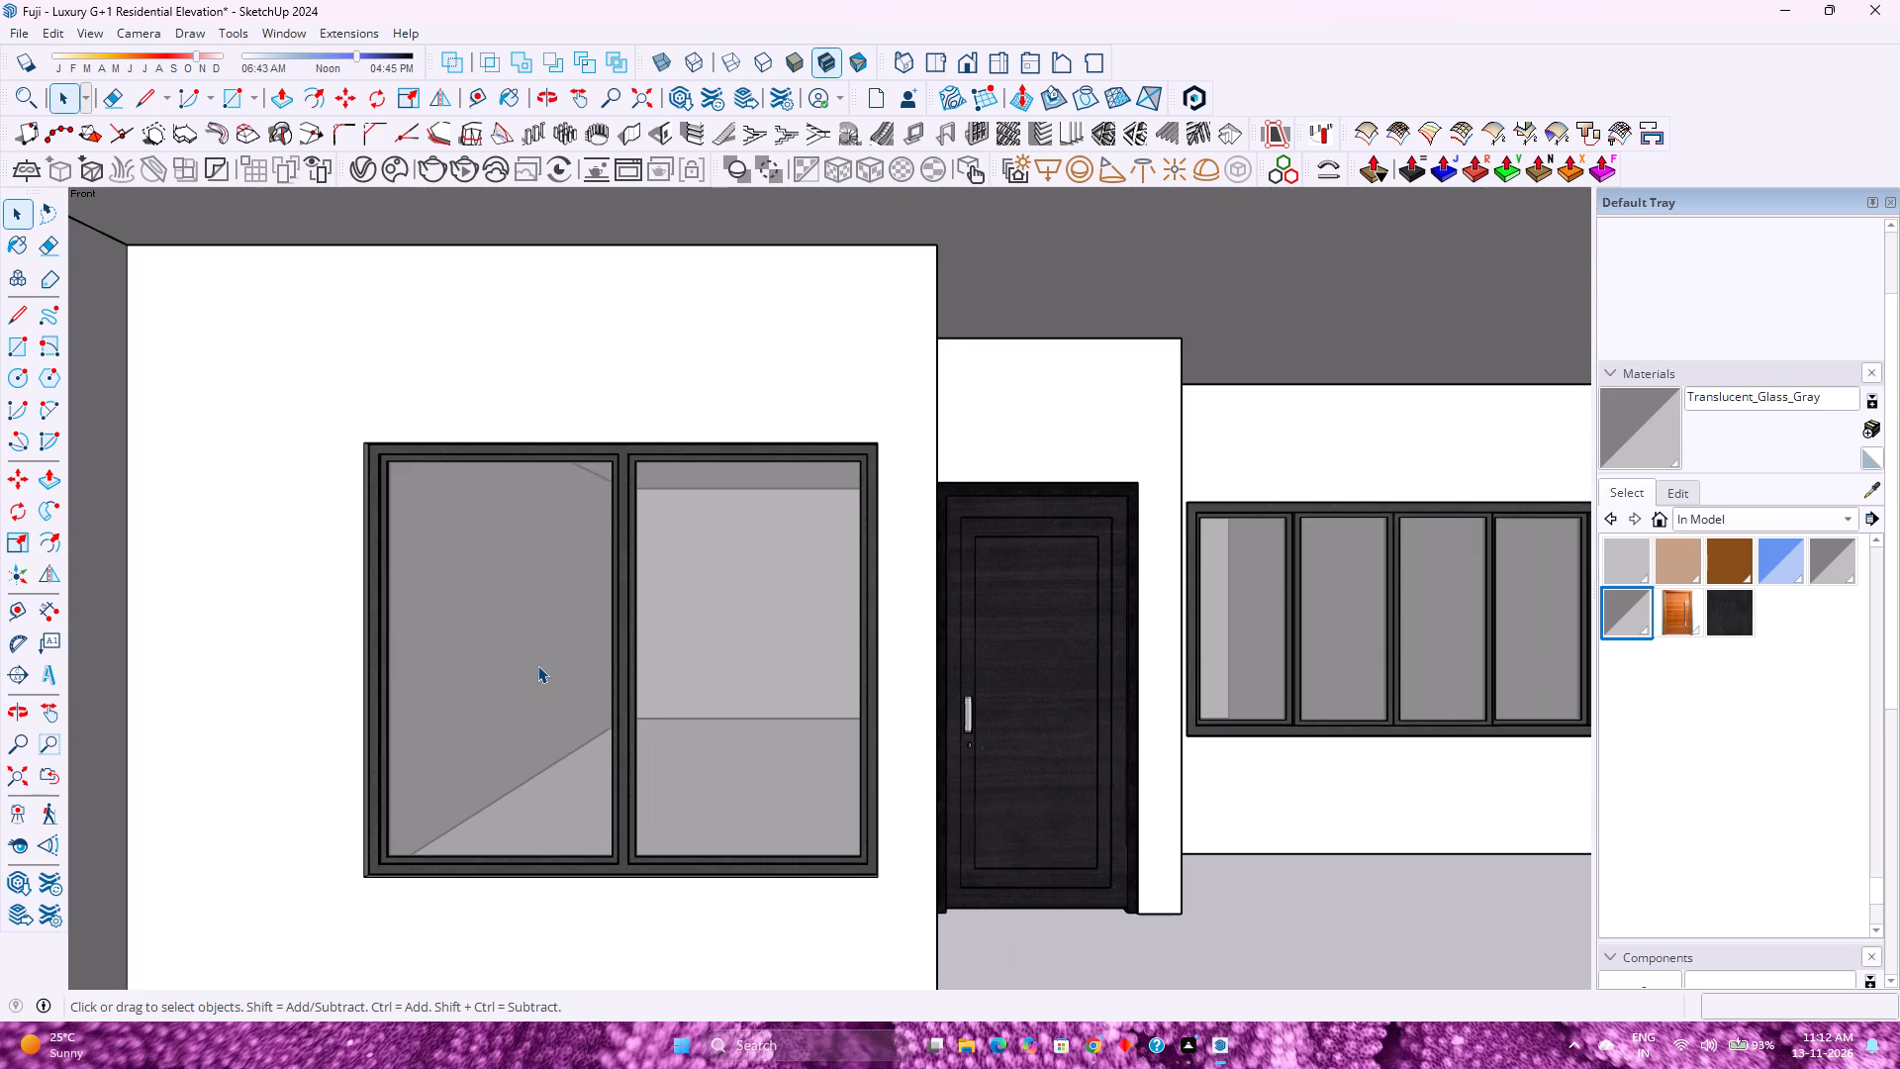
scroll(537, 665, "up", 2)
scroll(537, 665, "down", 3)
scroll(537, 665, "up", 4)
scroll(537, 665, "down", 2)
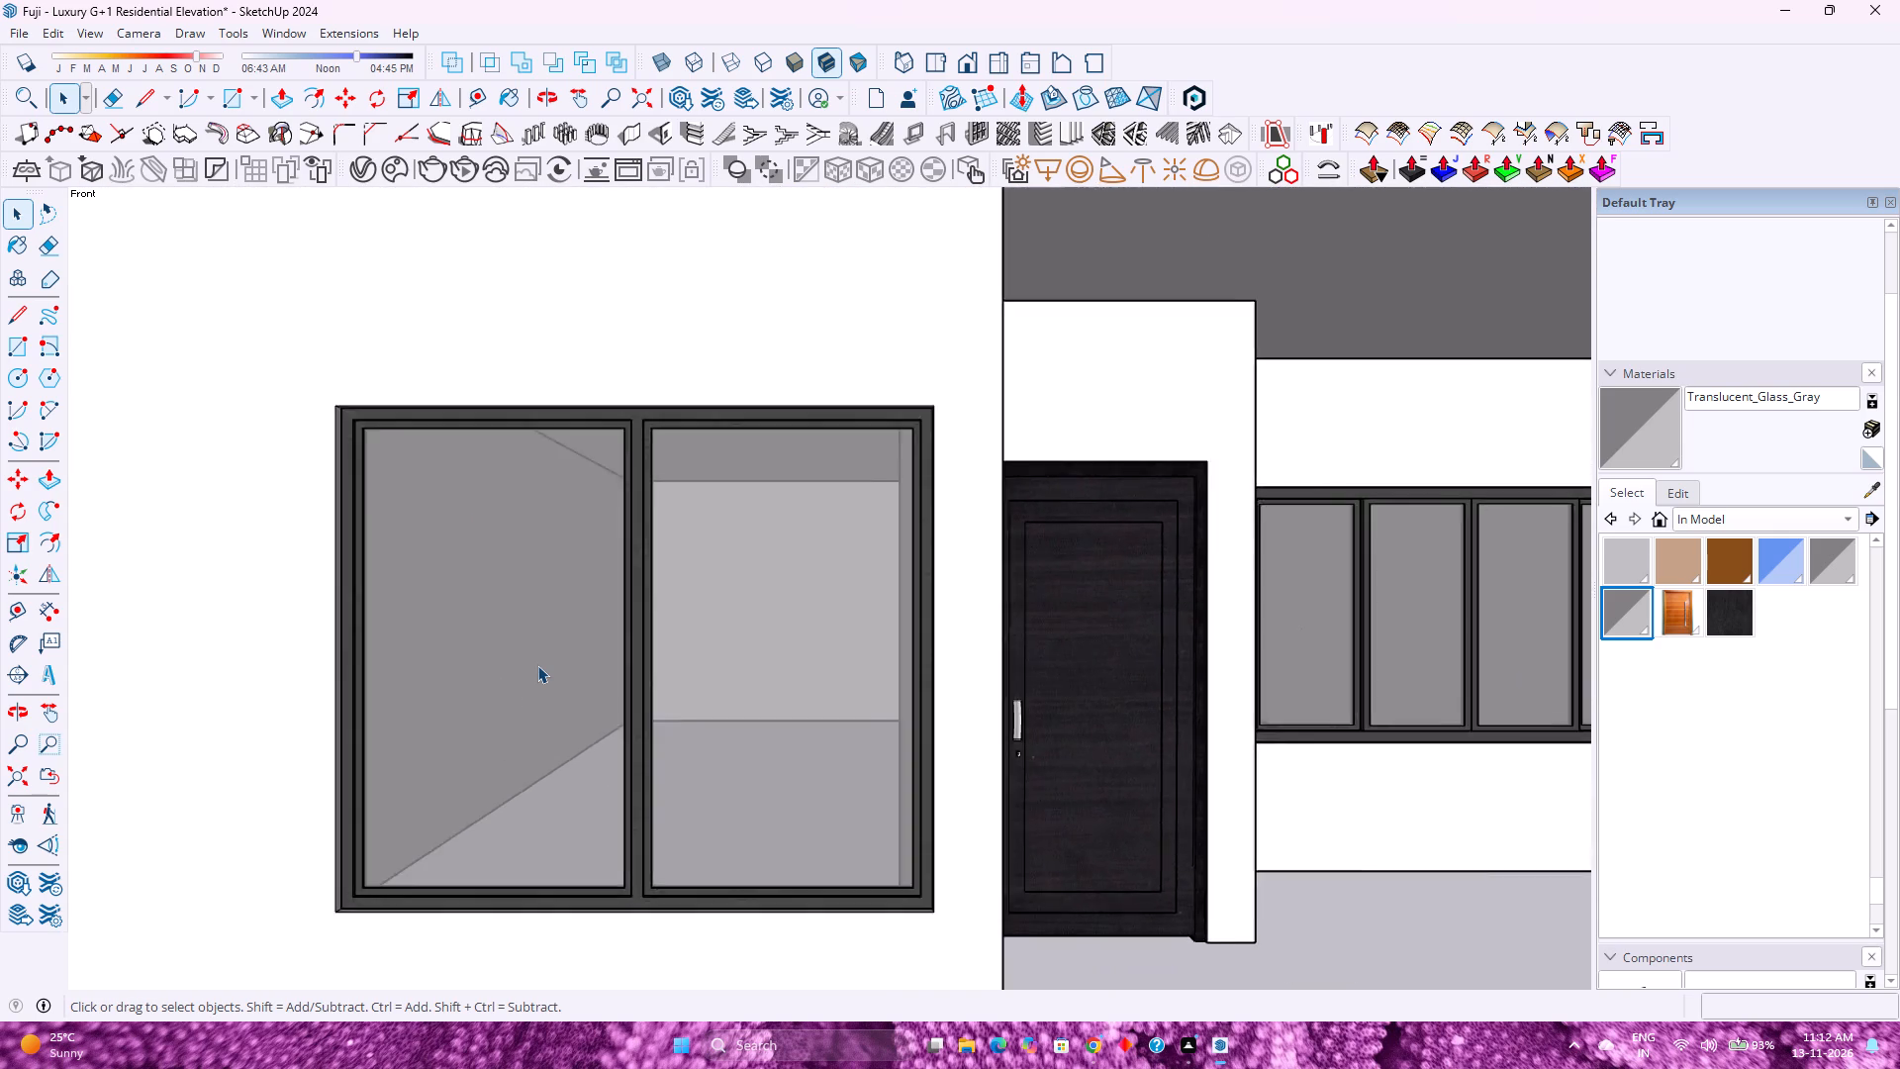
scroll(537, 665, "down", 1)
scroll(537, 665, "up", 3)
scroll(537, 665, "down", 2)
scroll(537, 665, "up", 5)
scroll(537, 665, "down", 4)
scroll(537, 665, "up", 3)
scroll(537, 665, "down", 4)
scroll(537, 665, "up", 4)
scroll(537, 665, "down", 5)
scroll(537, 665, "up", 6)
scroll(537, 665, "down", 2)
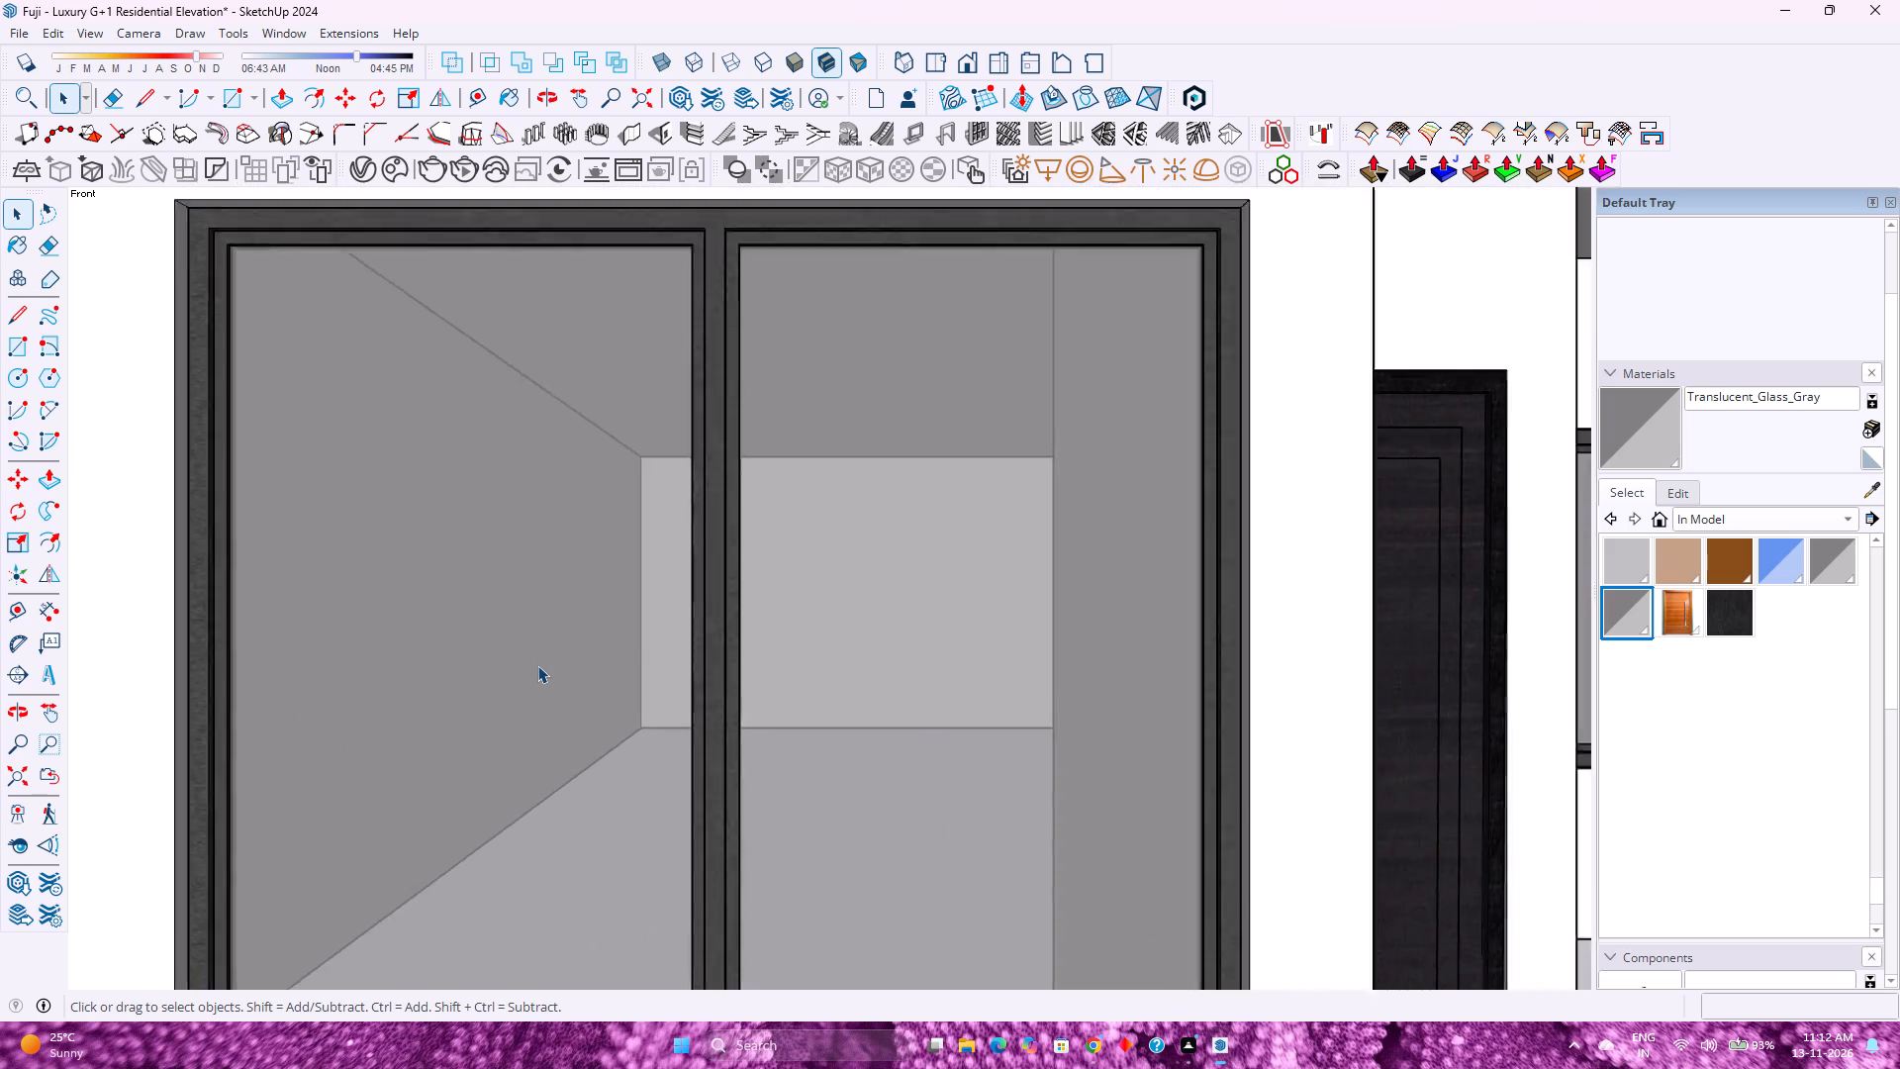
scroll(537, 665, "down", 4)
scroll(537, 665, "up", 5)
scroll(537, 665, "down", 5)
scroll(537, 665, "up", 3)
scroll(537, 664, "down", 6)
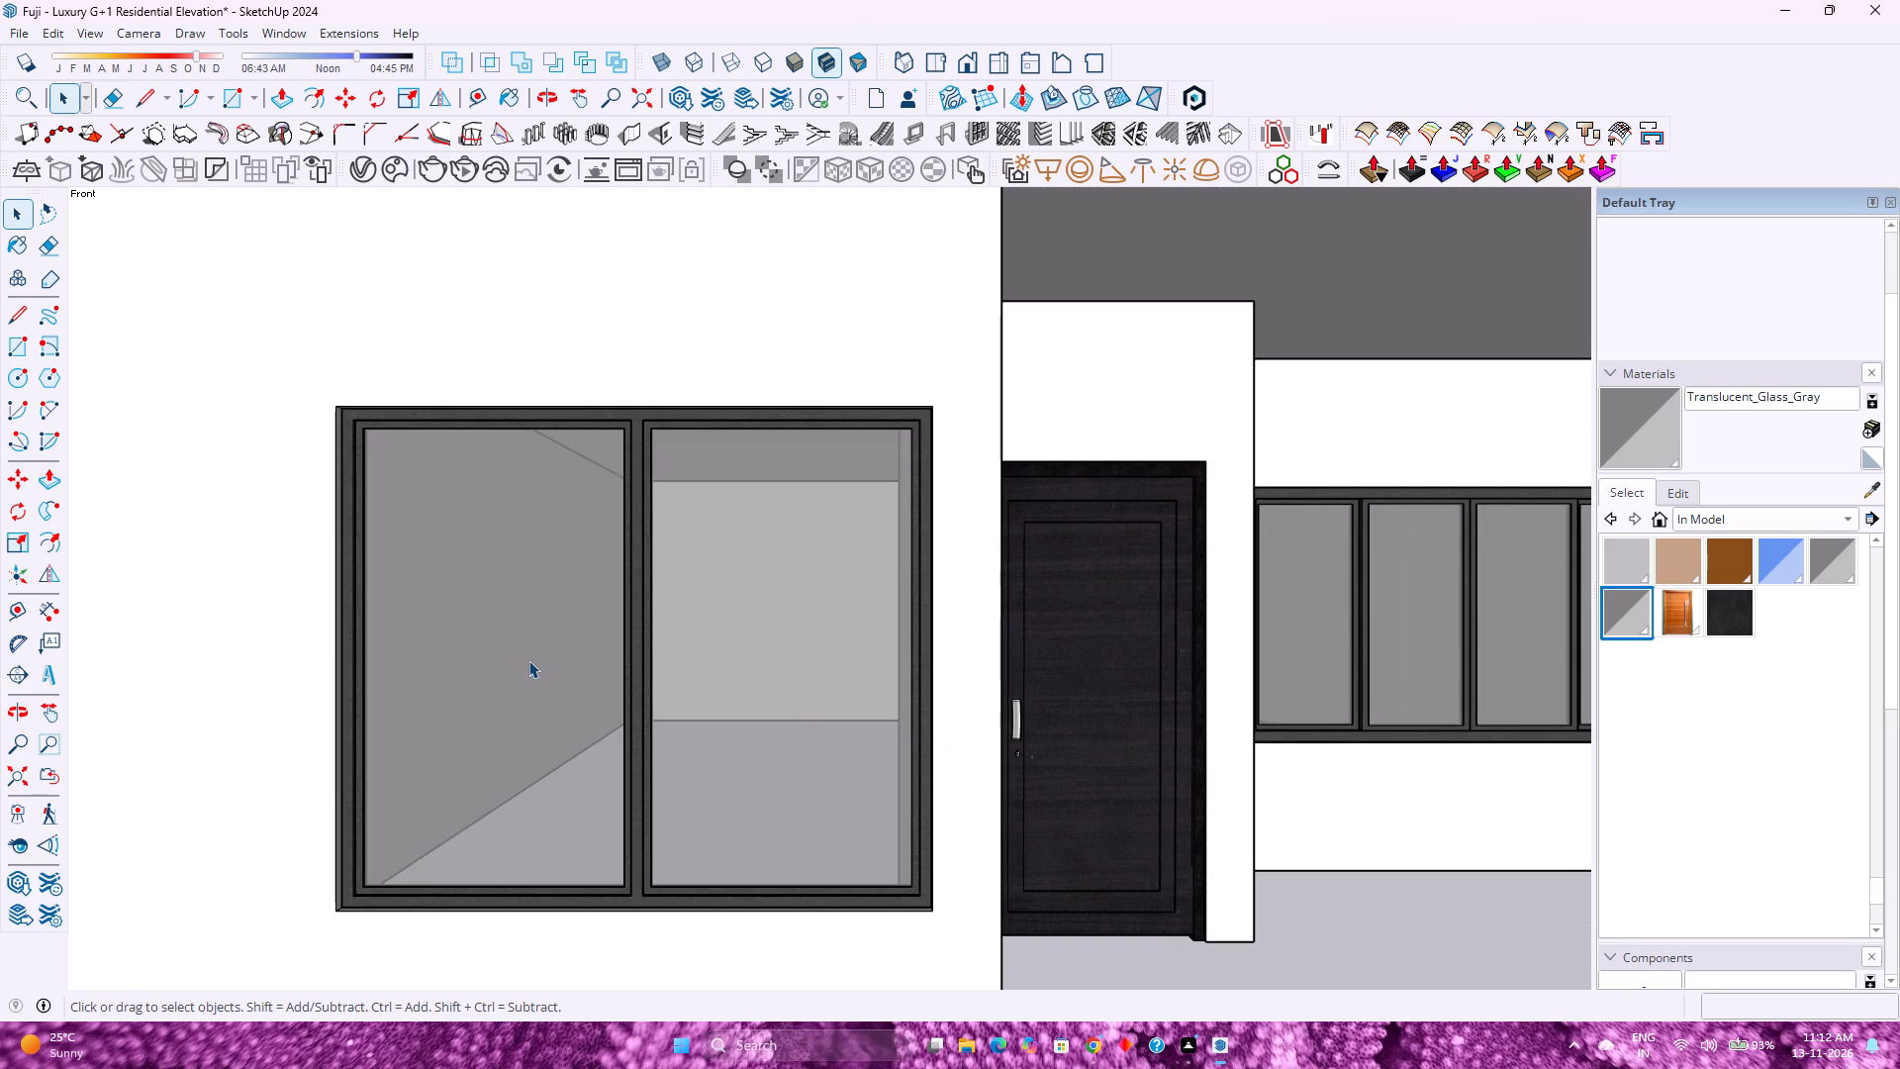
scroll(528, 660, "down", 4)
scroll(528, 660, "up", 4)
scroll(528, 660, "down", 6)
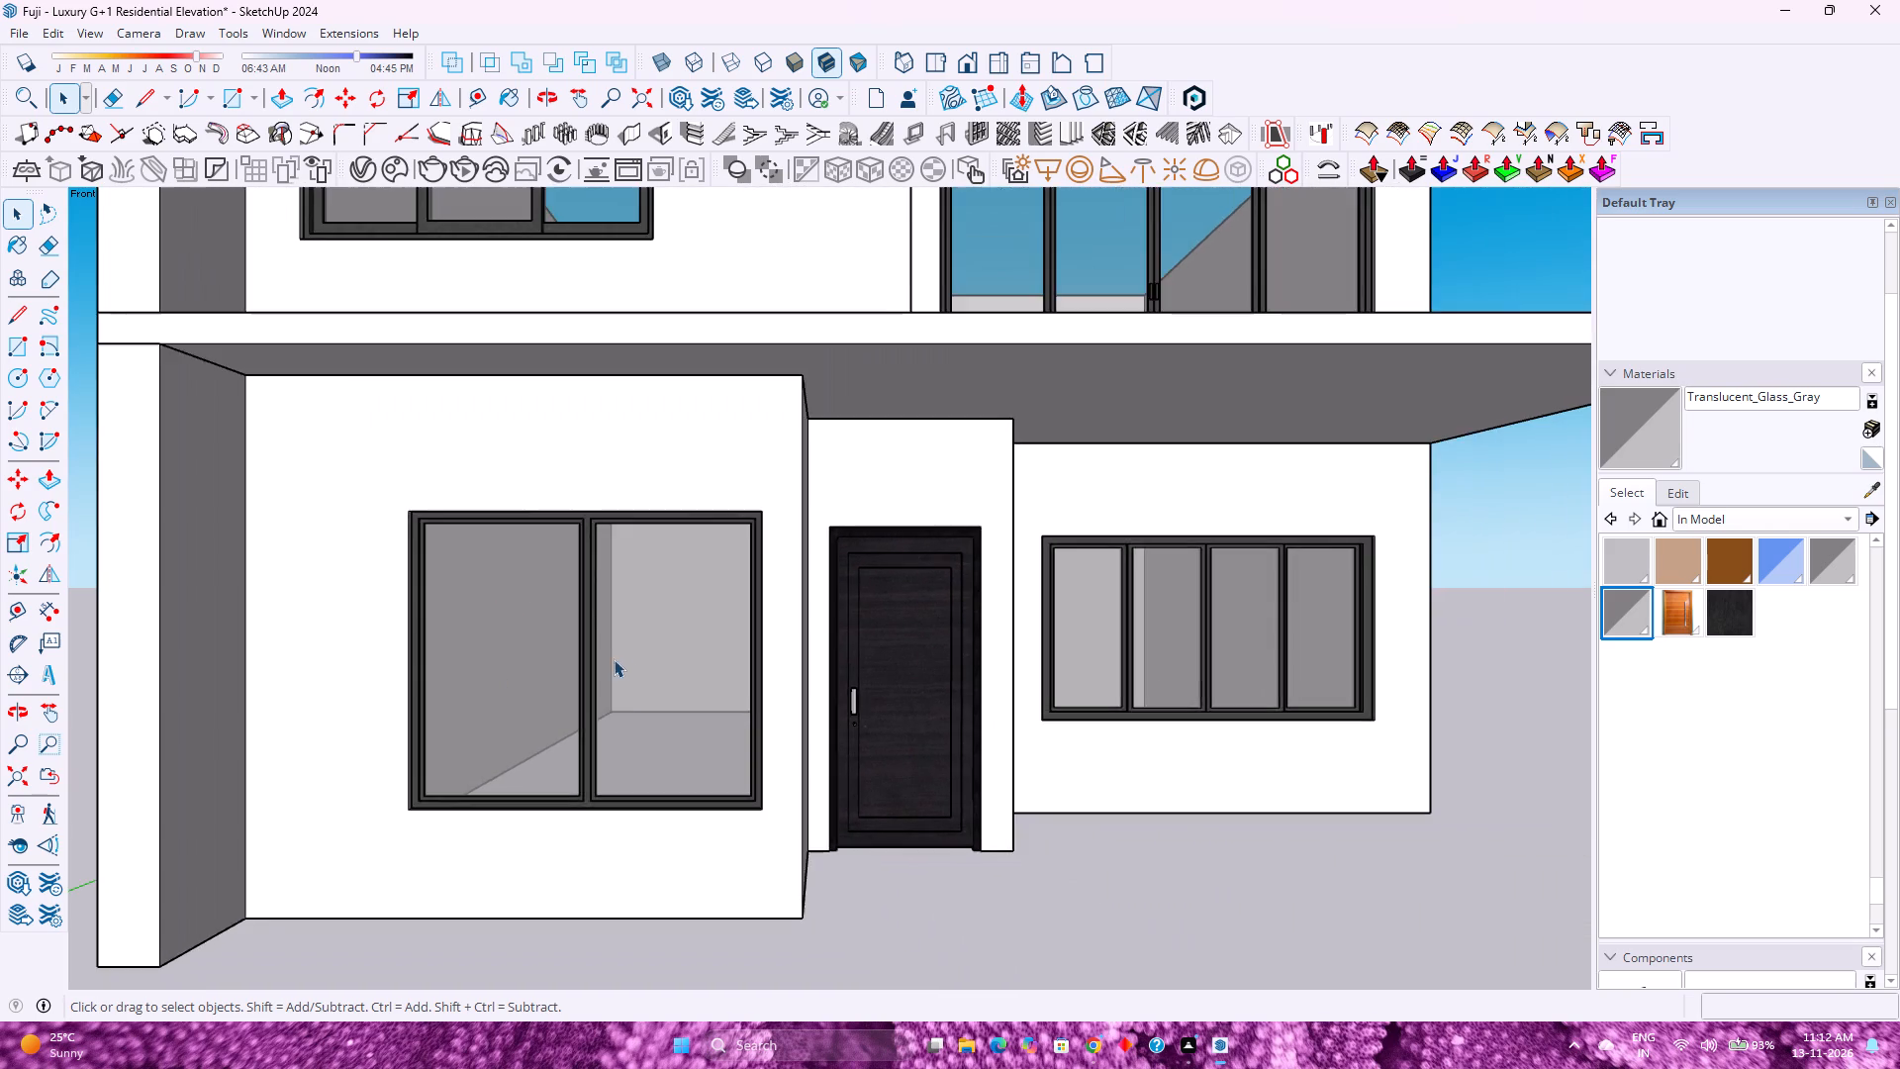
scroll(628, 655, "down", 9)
Select the whole house group by its upper-floor front wall, seen from above.
middle_click_drag(857, 604, 627, 727)
scroll(552, 678, "down", 1)
scroll(532, 652, "up", 4)
scroll(532, 652, "down", 4)
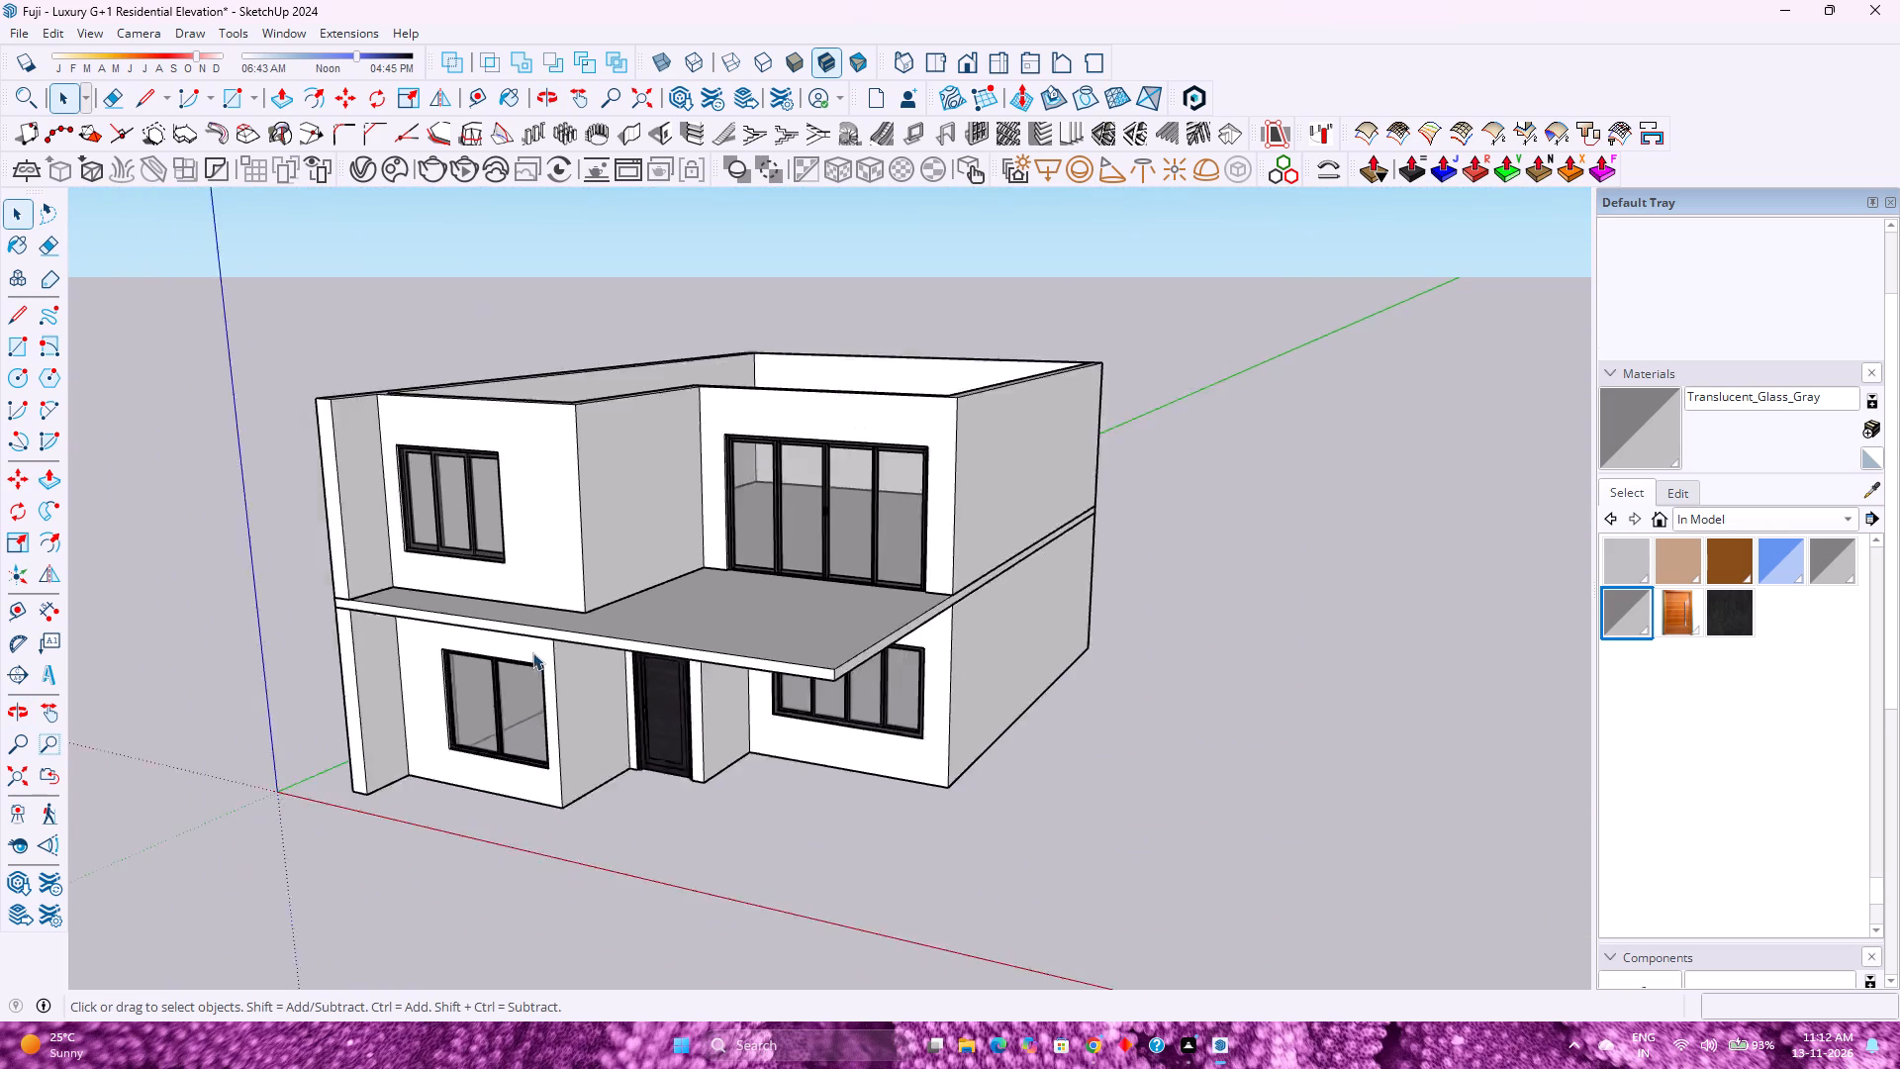
scroll(532, 652, "up", 4)
scroll(532, 652, "down", 4)
scroll(532, 652, "up", 4)
scroll(532, 652, "down", 4)
scroll(532, 652, "up", 3)
scroll(532, 652, "down", 5)
scroll(532, 652, "up", 7)
middle_click_drag(543, 658, 667, 884)
middle_click(667, 884)
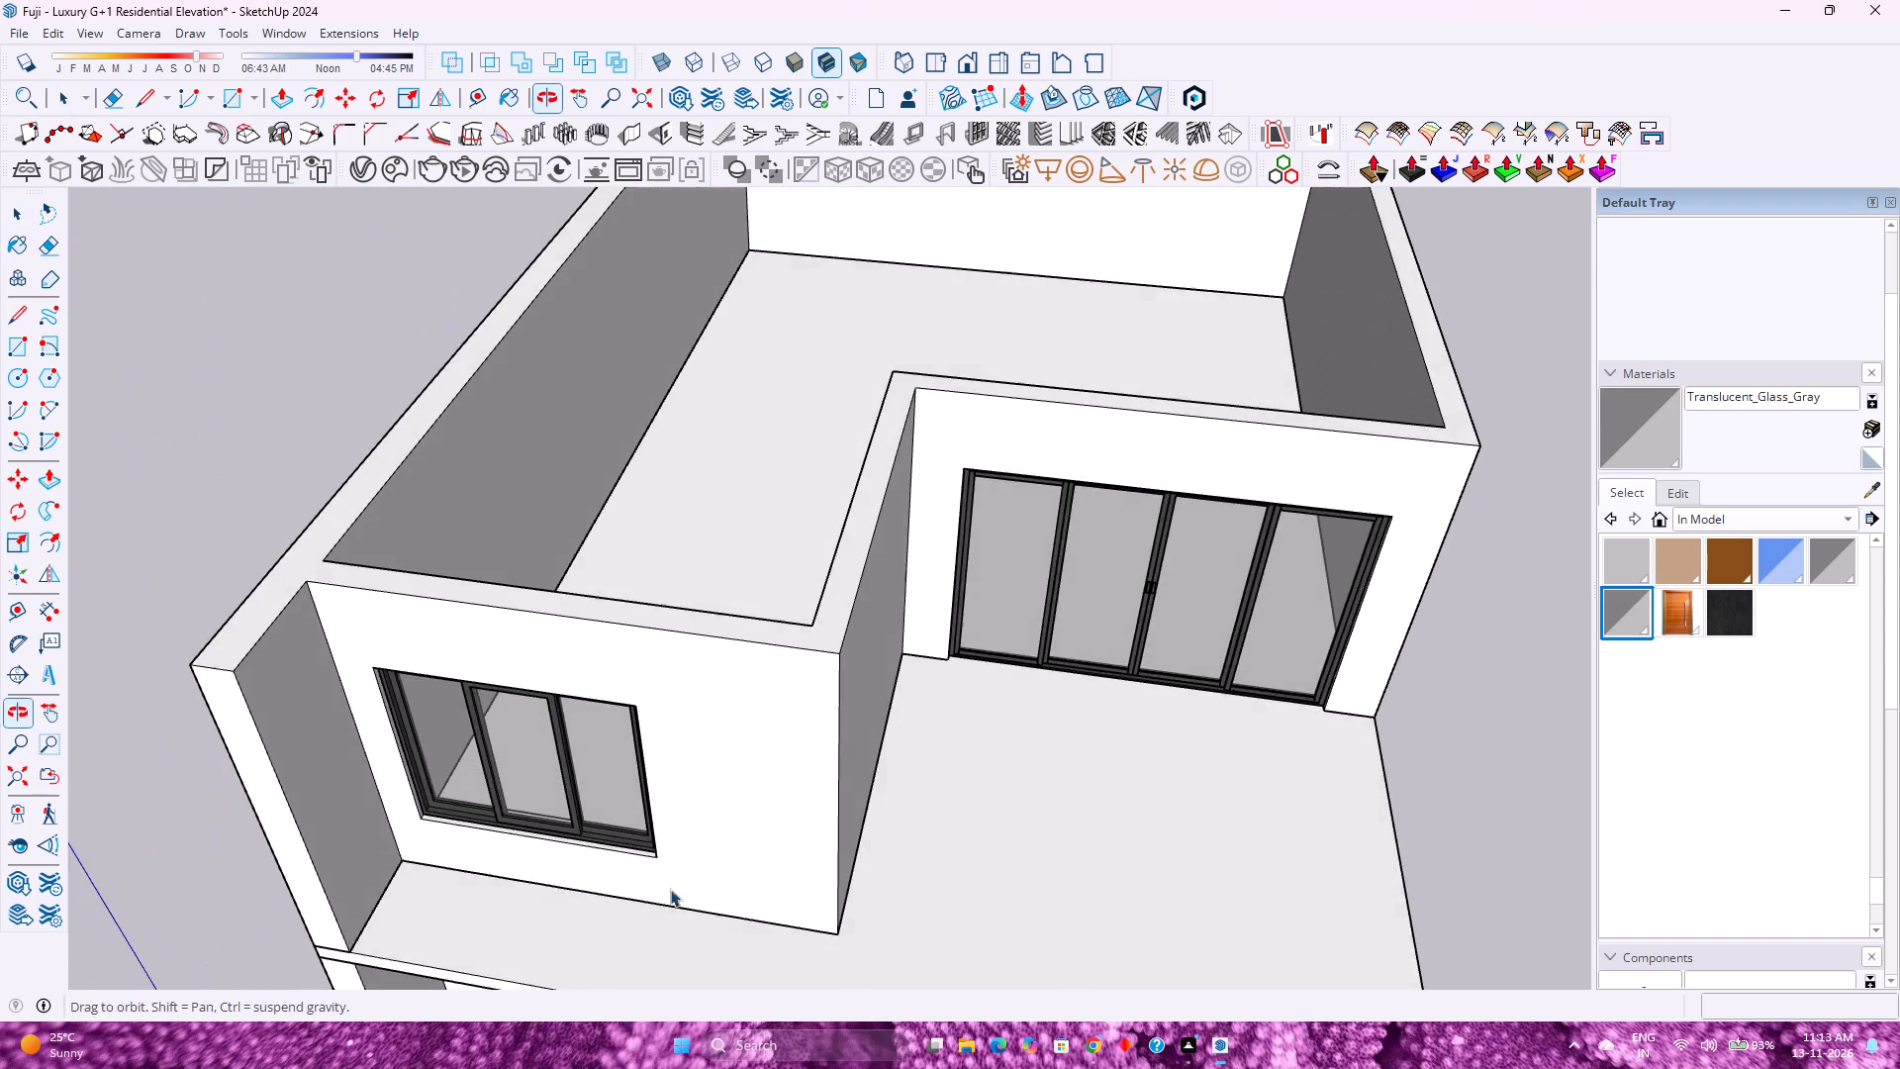
scroll(597, 653, "down", 4)
scroll(597, 653, "up", 5)
right_click(590, 656)
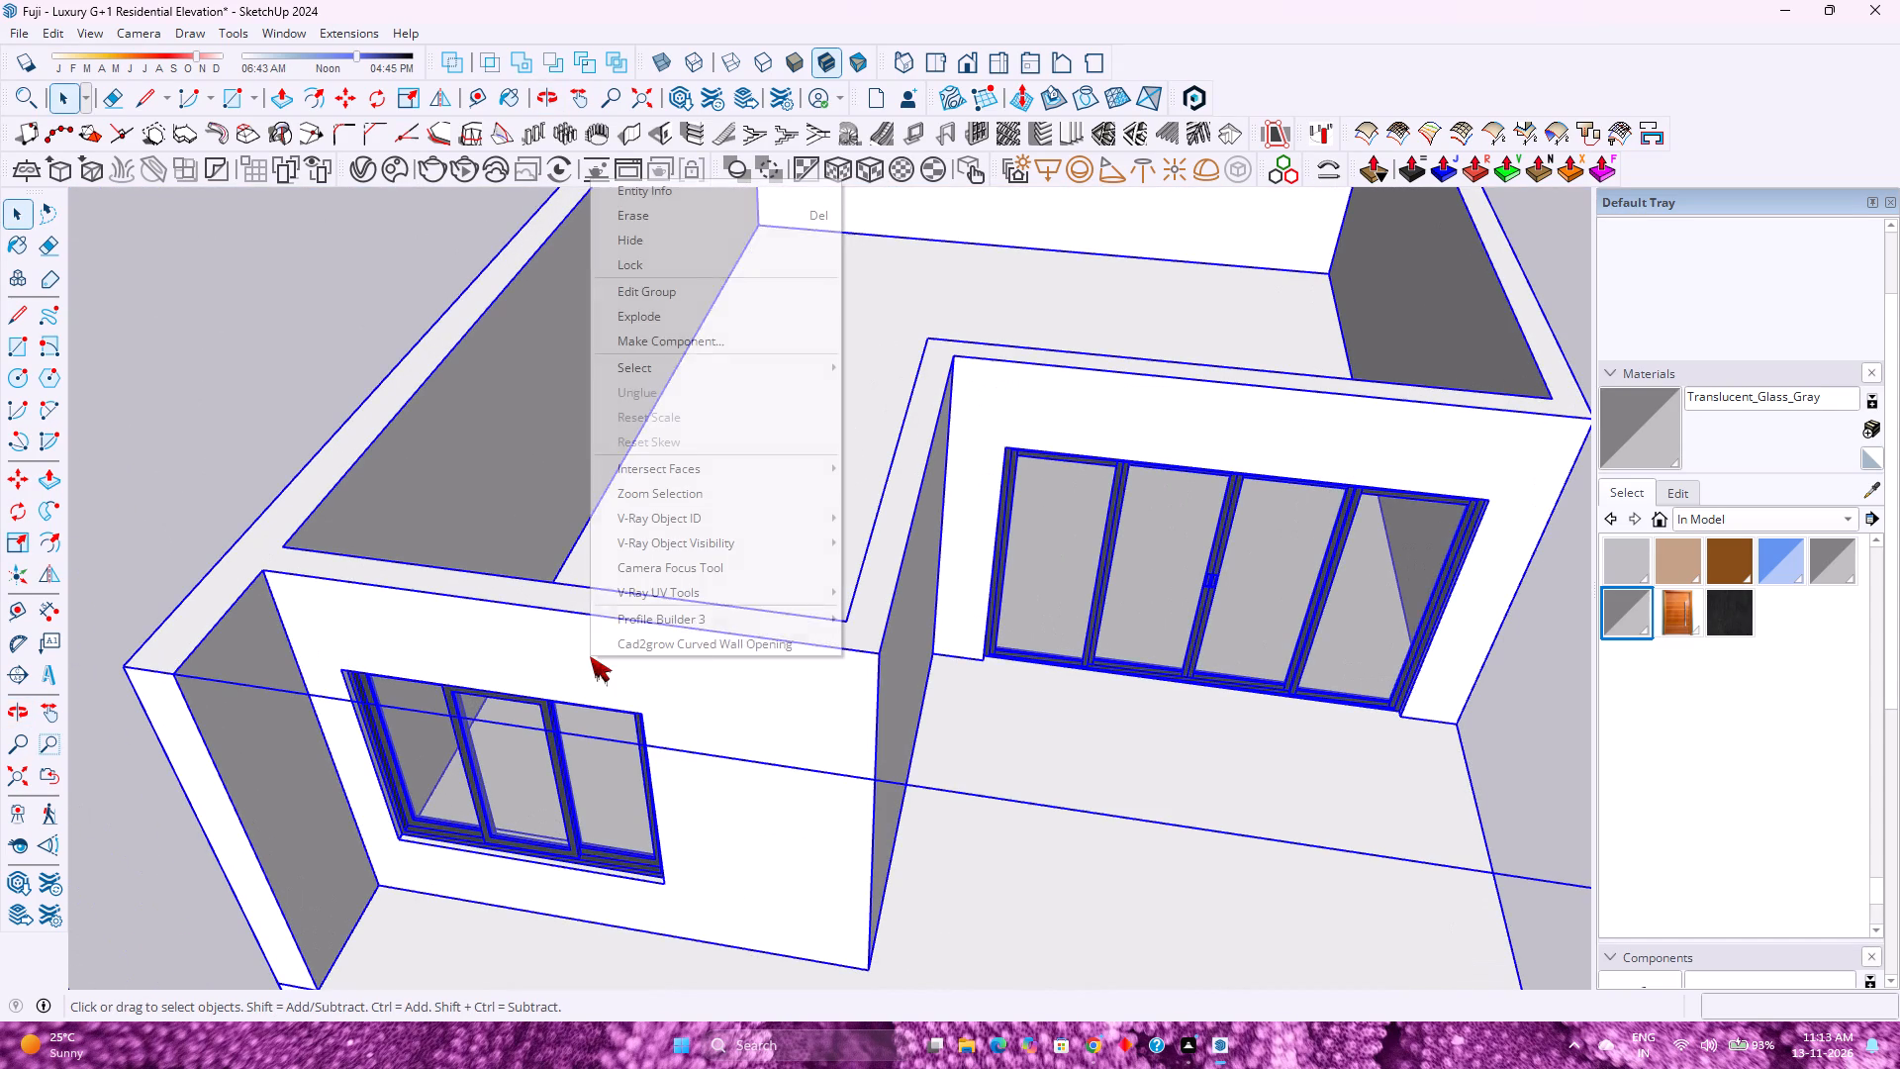
left_click(561, 739)
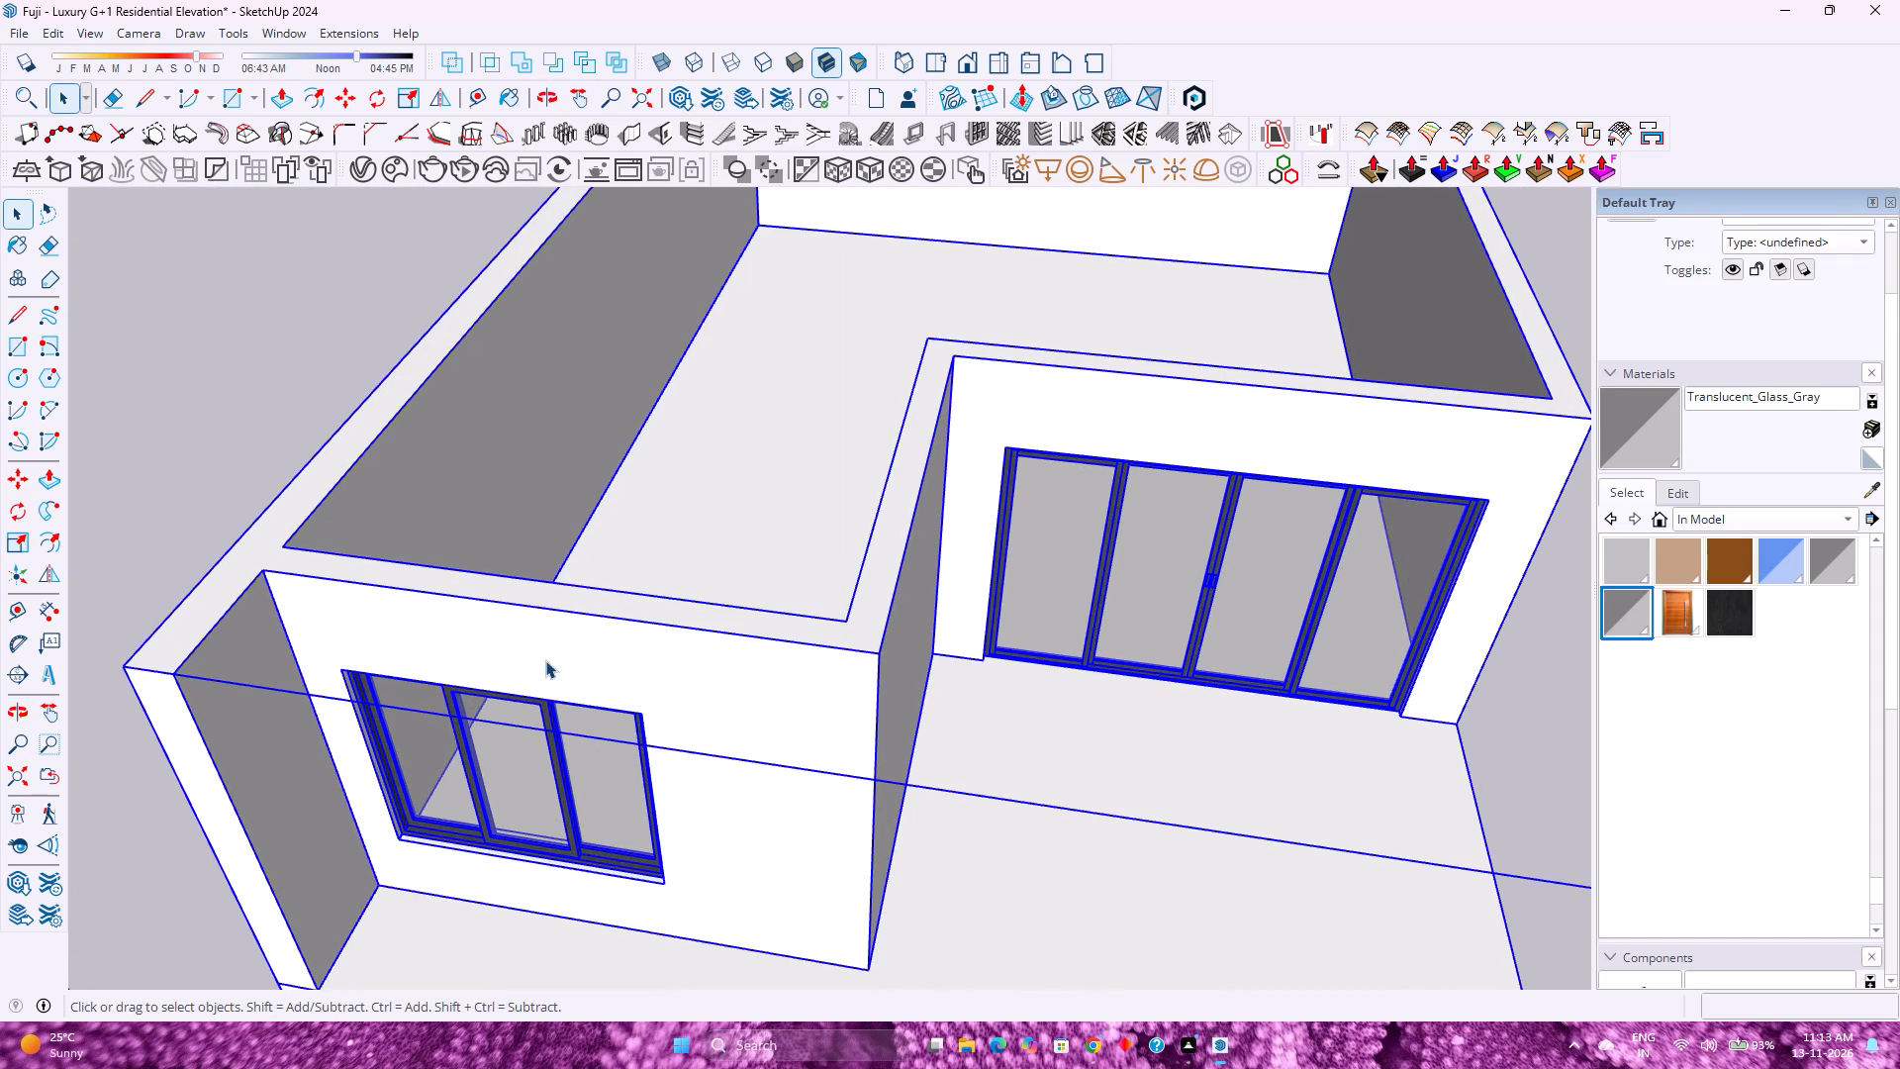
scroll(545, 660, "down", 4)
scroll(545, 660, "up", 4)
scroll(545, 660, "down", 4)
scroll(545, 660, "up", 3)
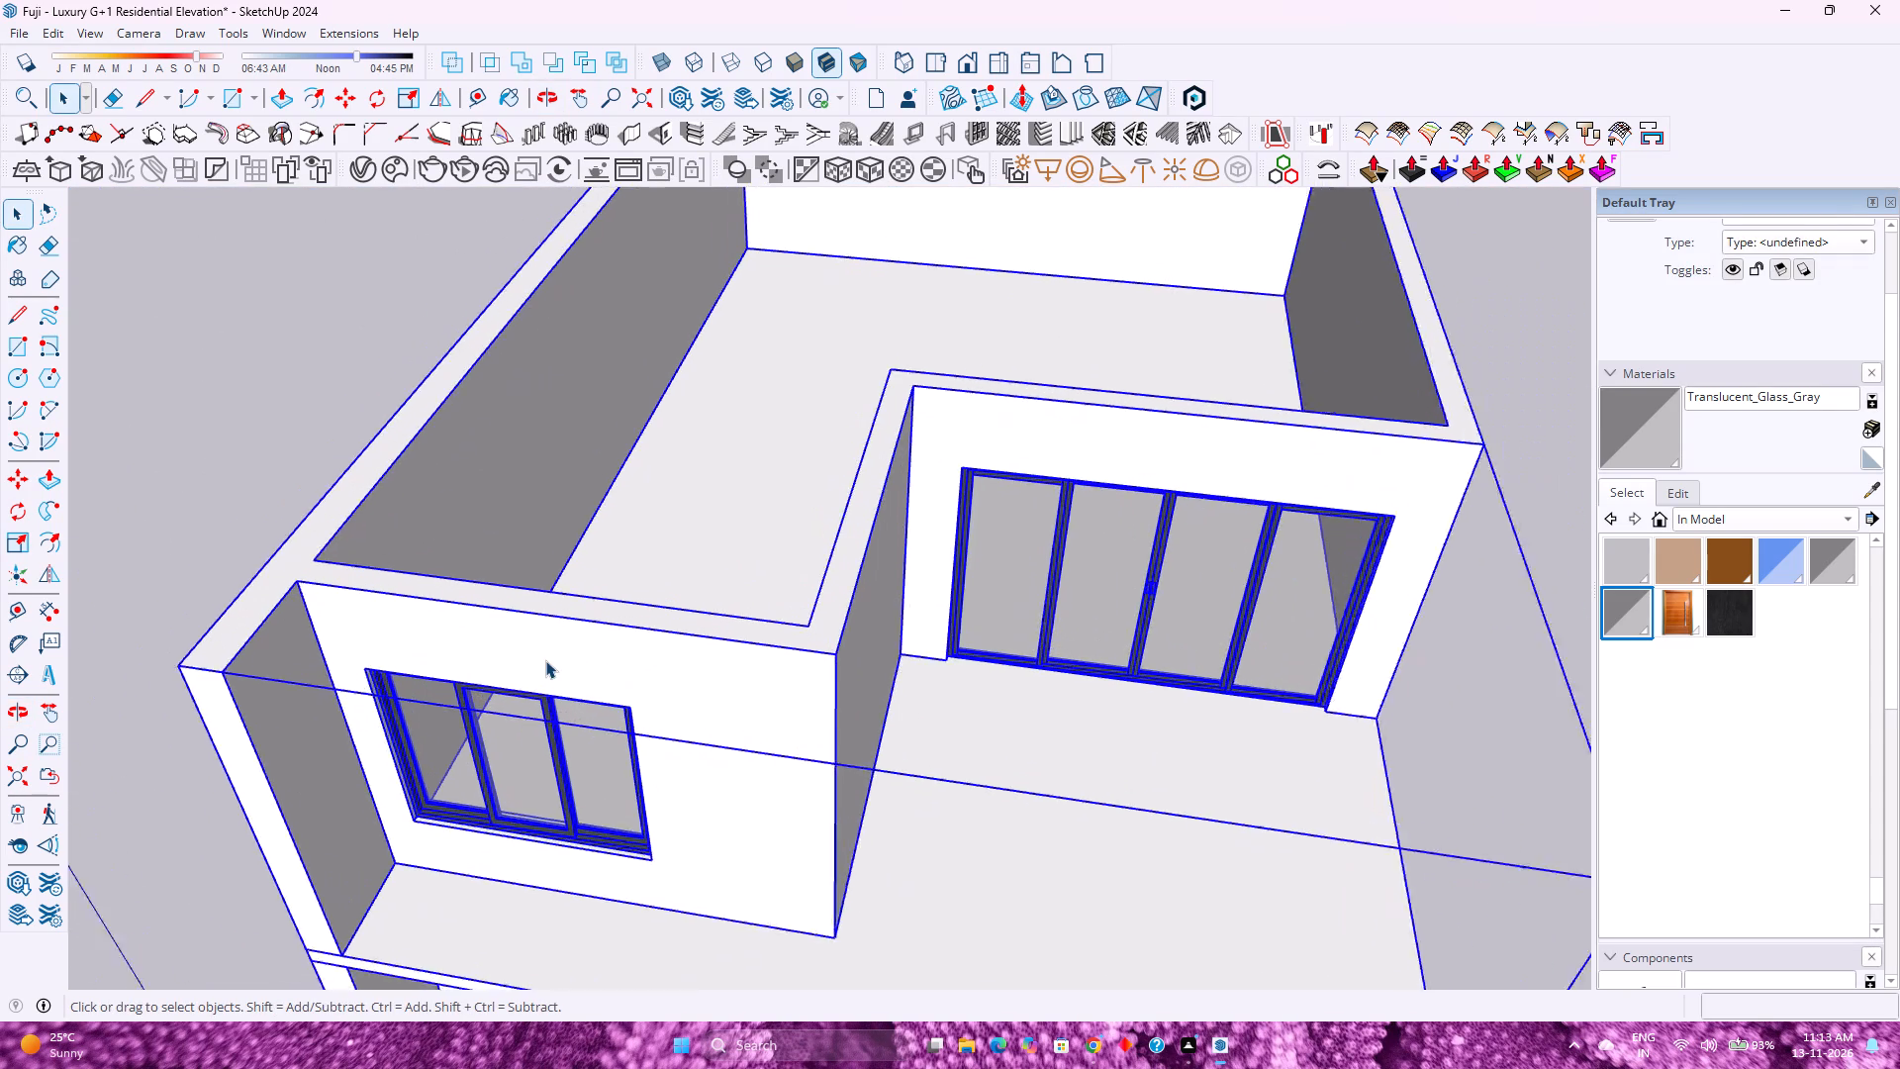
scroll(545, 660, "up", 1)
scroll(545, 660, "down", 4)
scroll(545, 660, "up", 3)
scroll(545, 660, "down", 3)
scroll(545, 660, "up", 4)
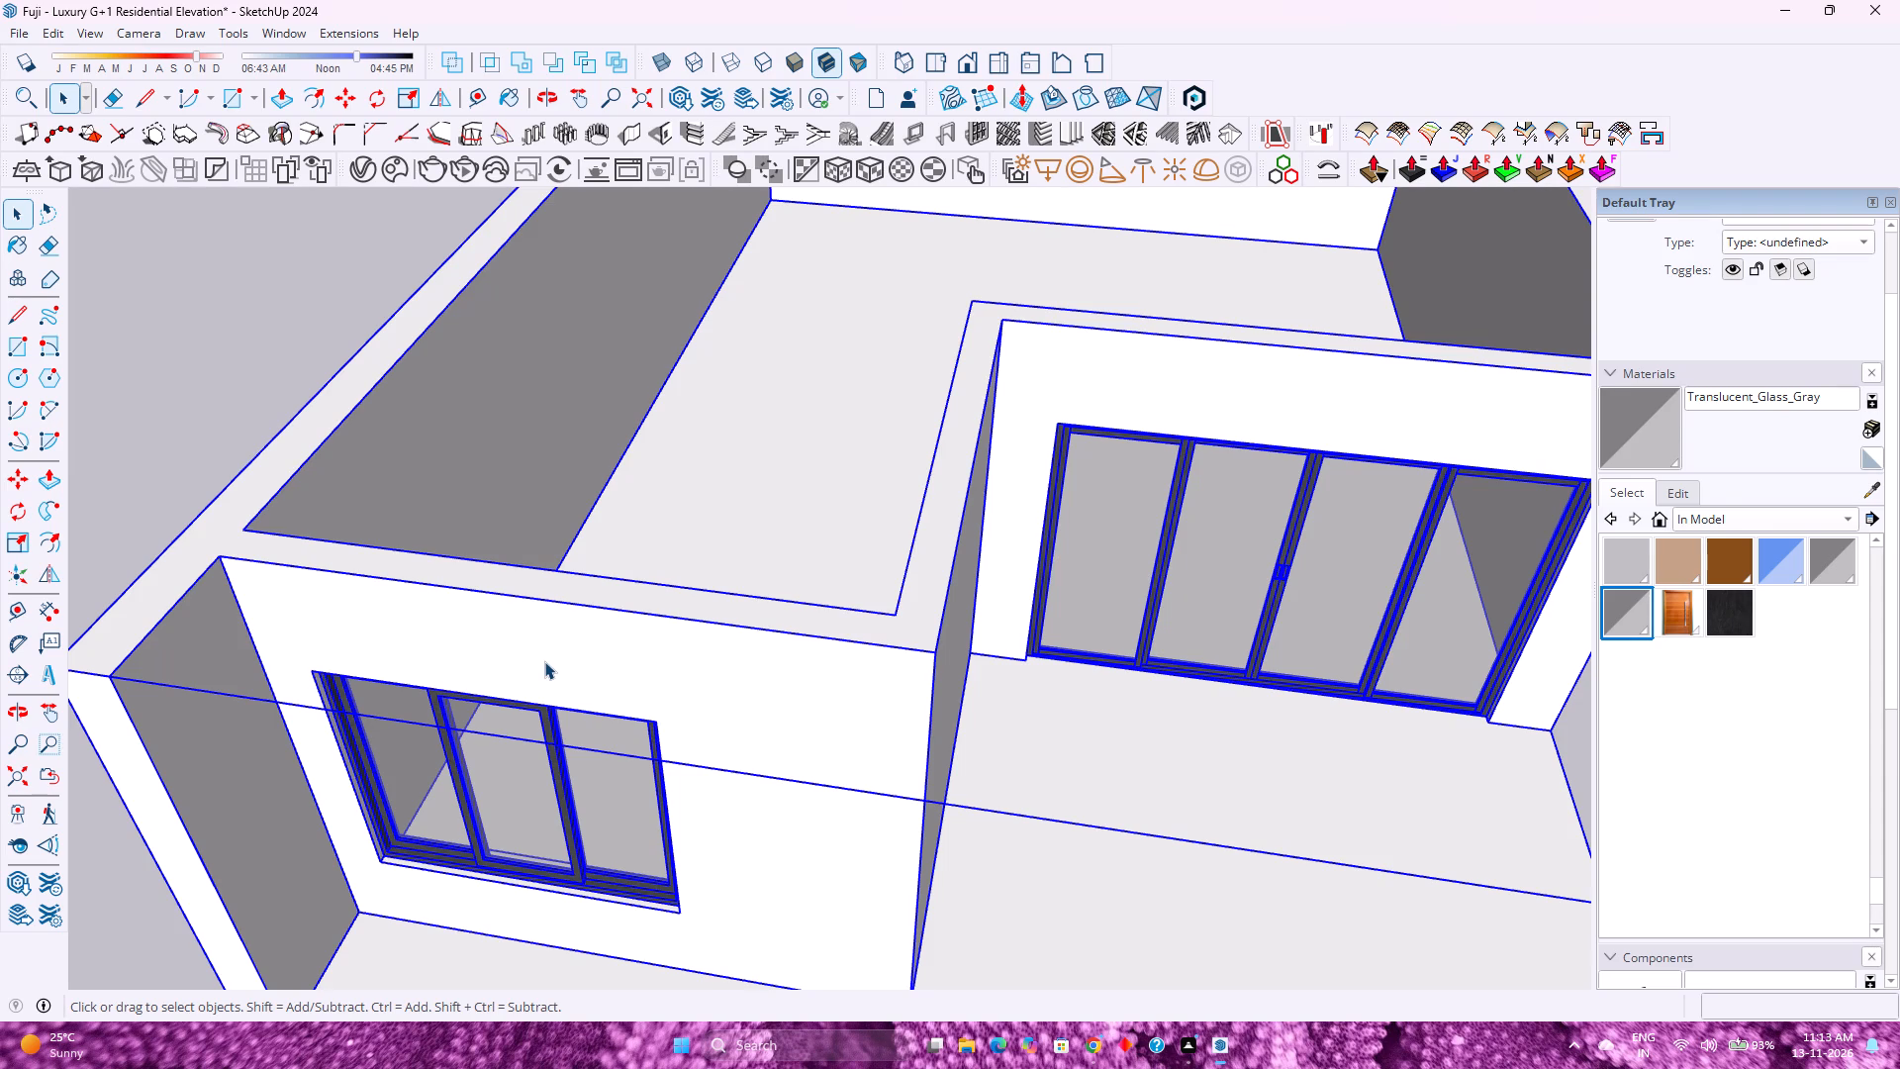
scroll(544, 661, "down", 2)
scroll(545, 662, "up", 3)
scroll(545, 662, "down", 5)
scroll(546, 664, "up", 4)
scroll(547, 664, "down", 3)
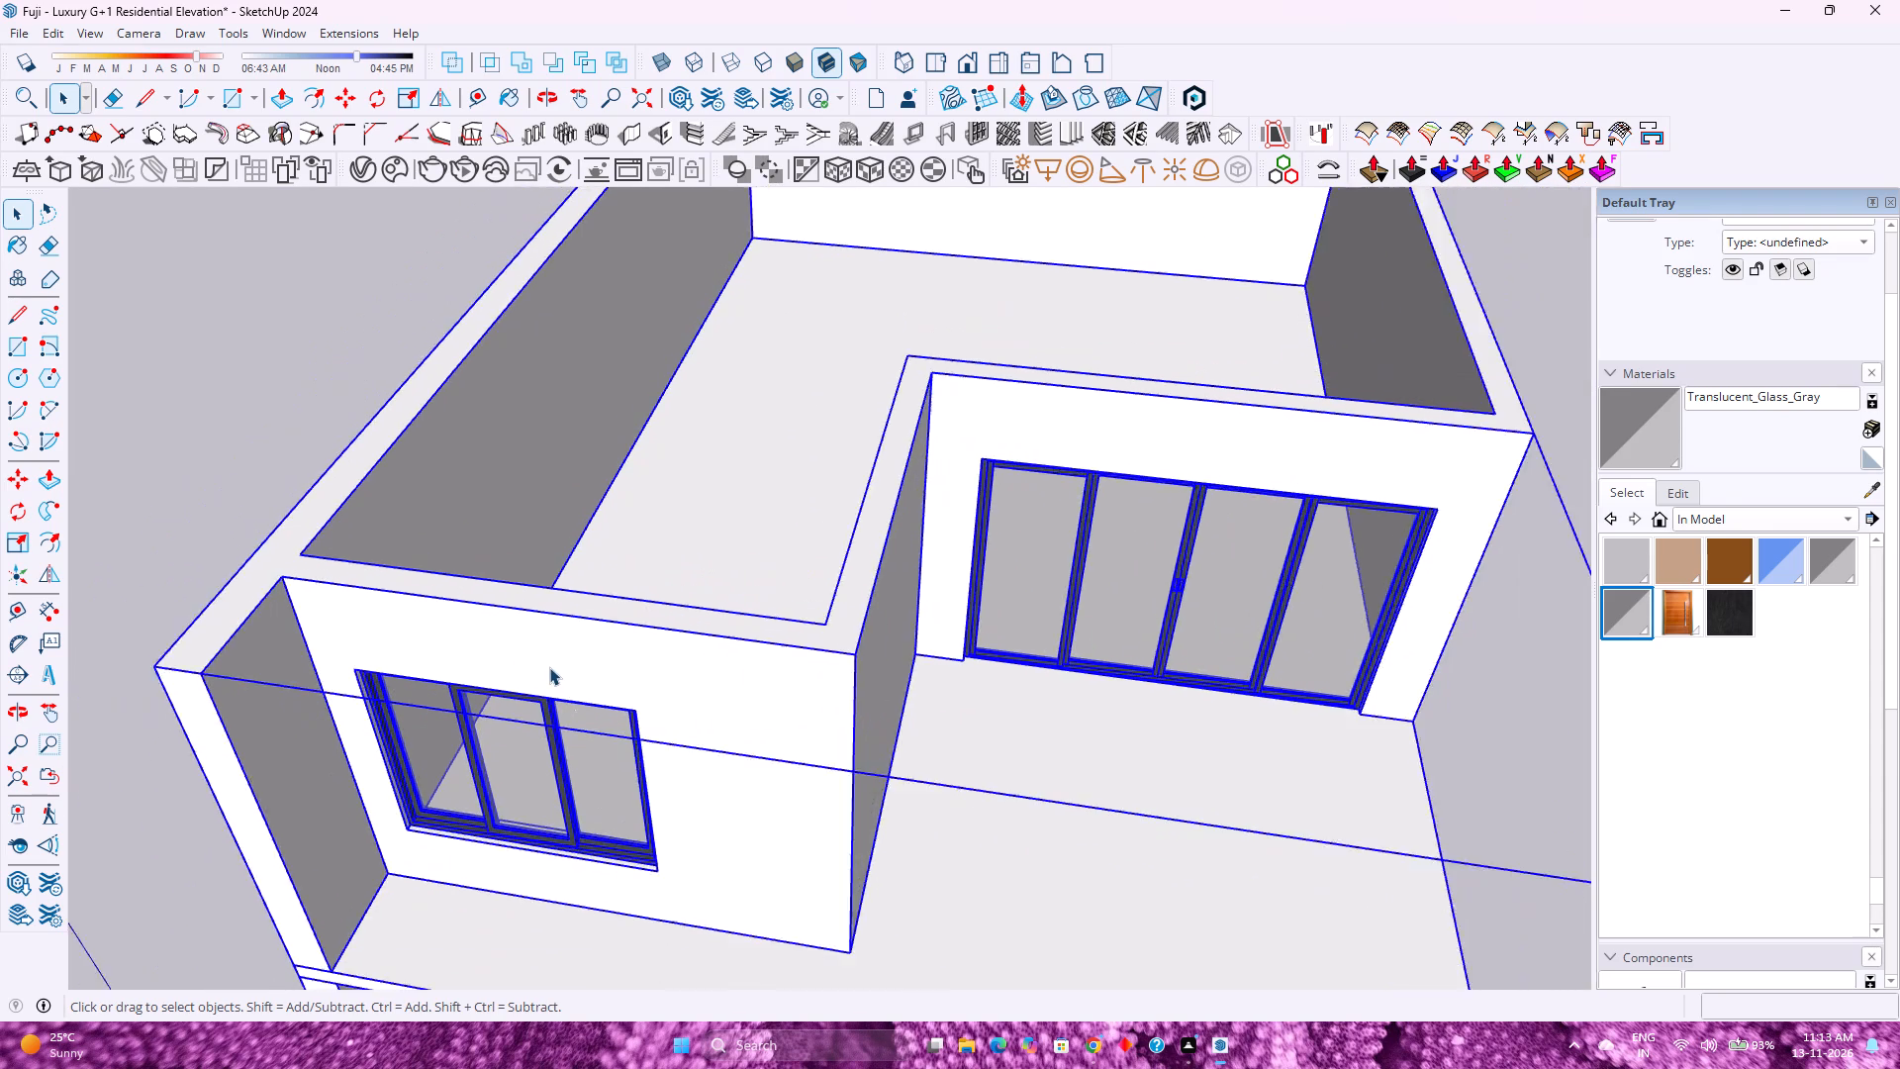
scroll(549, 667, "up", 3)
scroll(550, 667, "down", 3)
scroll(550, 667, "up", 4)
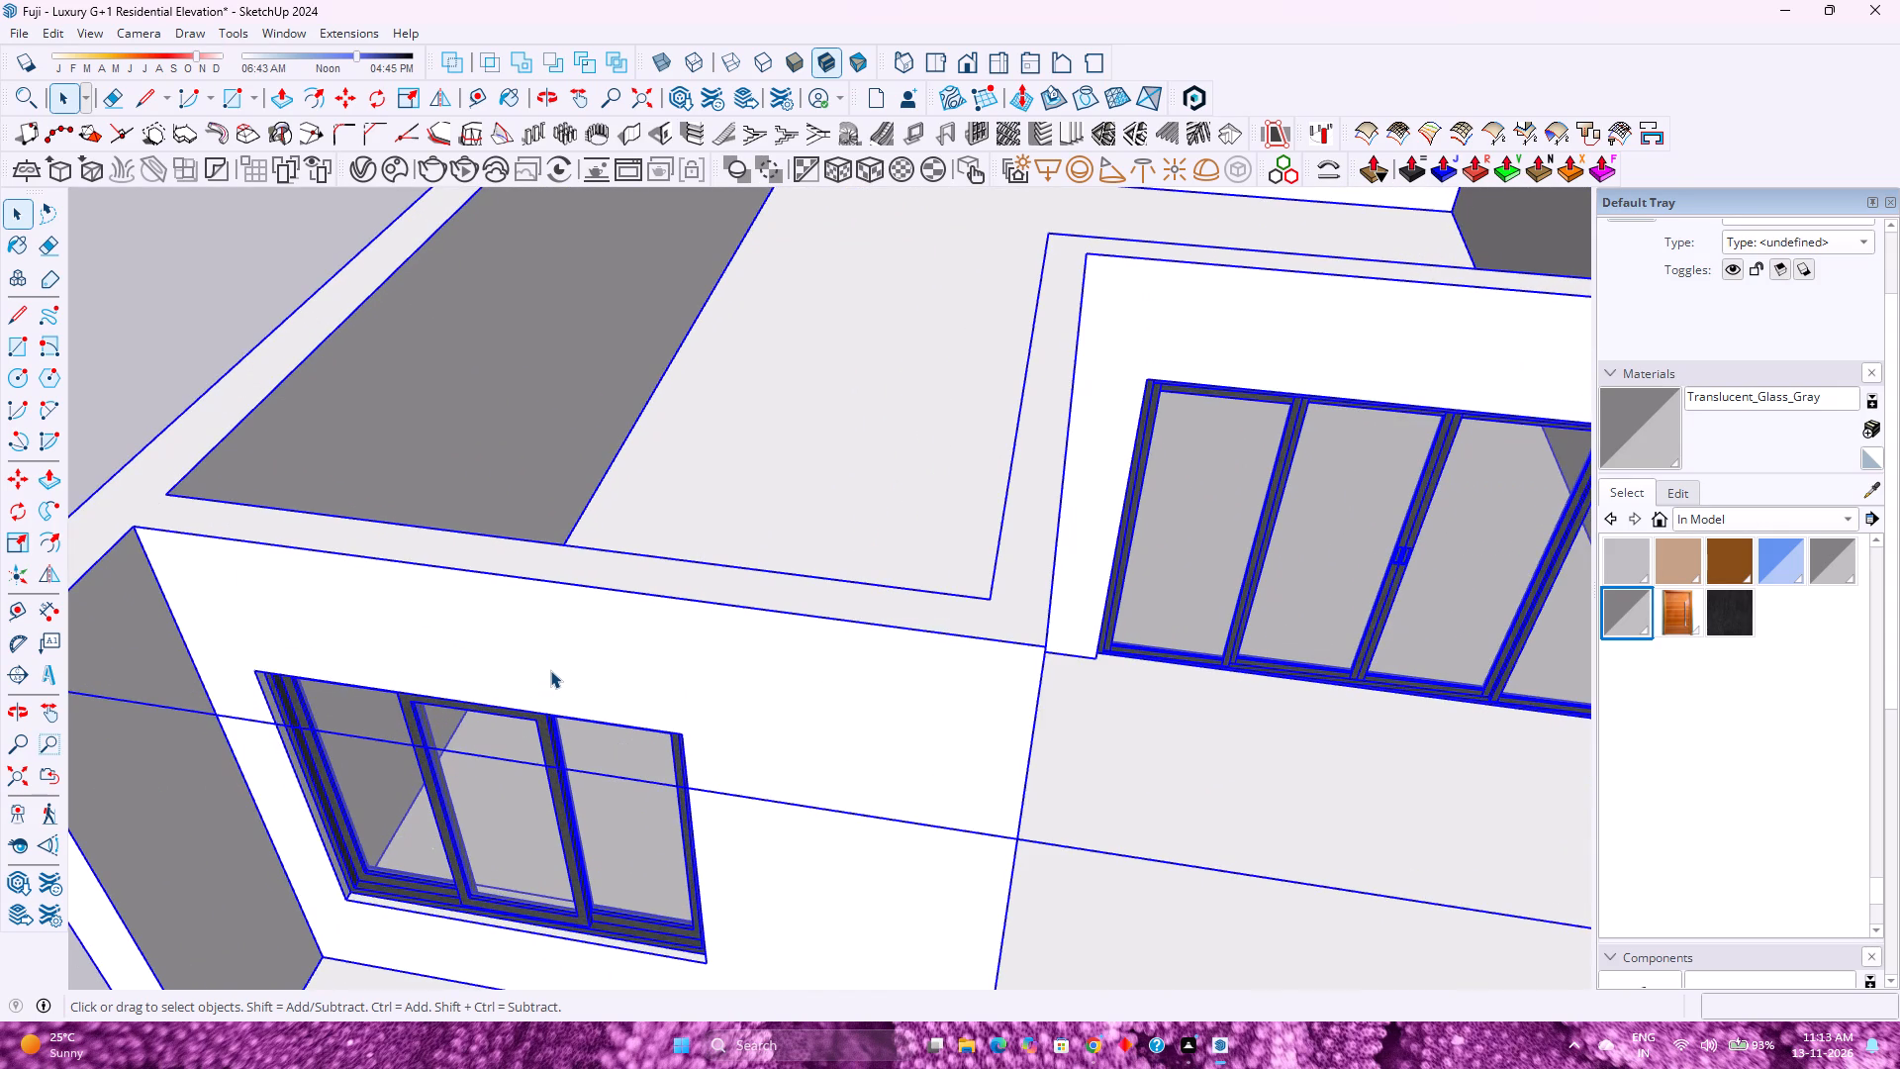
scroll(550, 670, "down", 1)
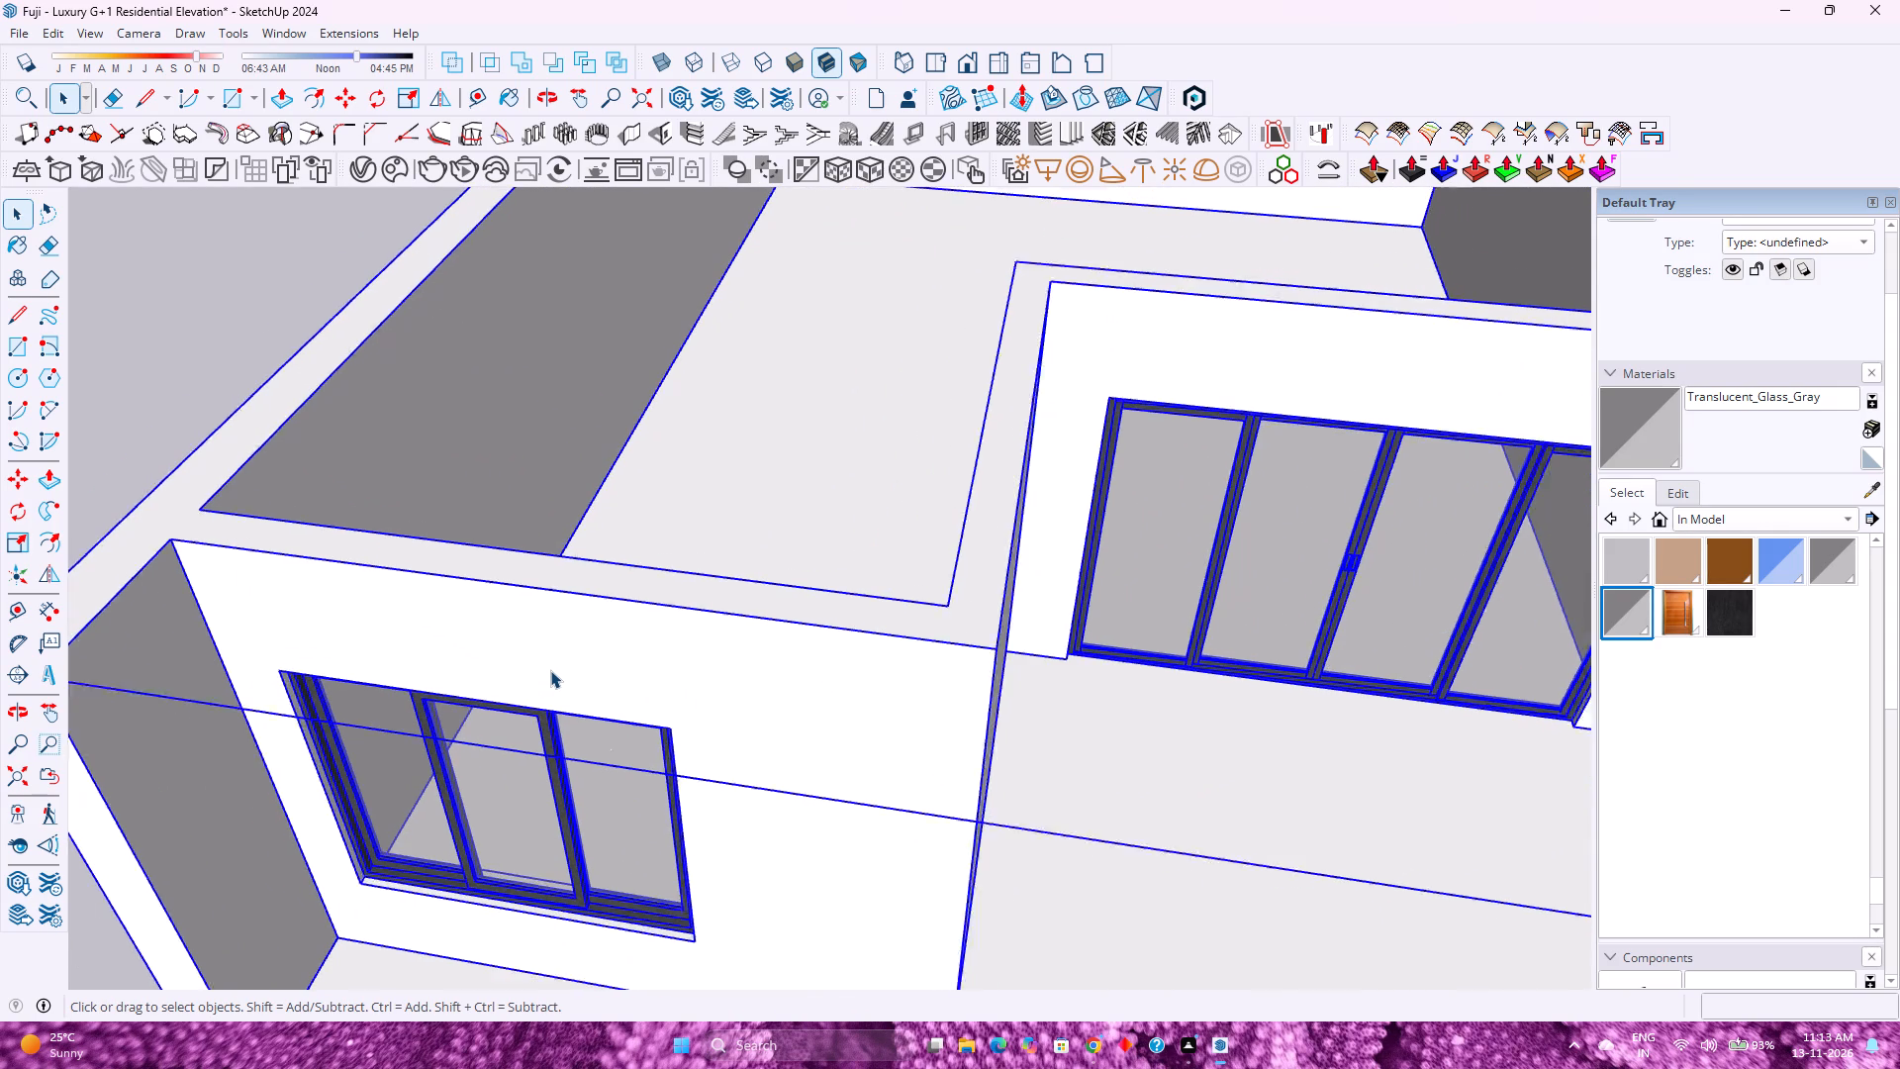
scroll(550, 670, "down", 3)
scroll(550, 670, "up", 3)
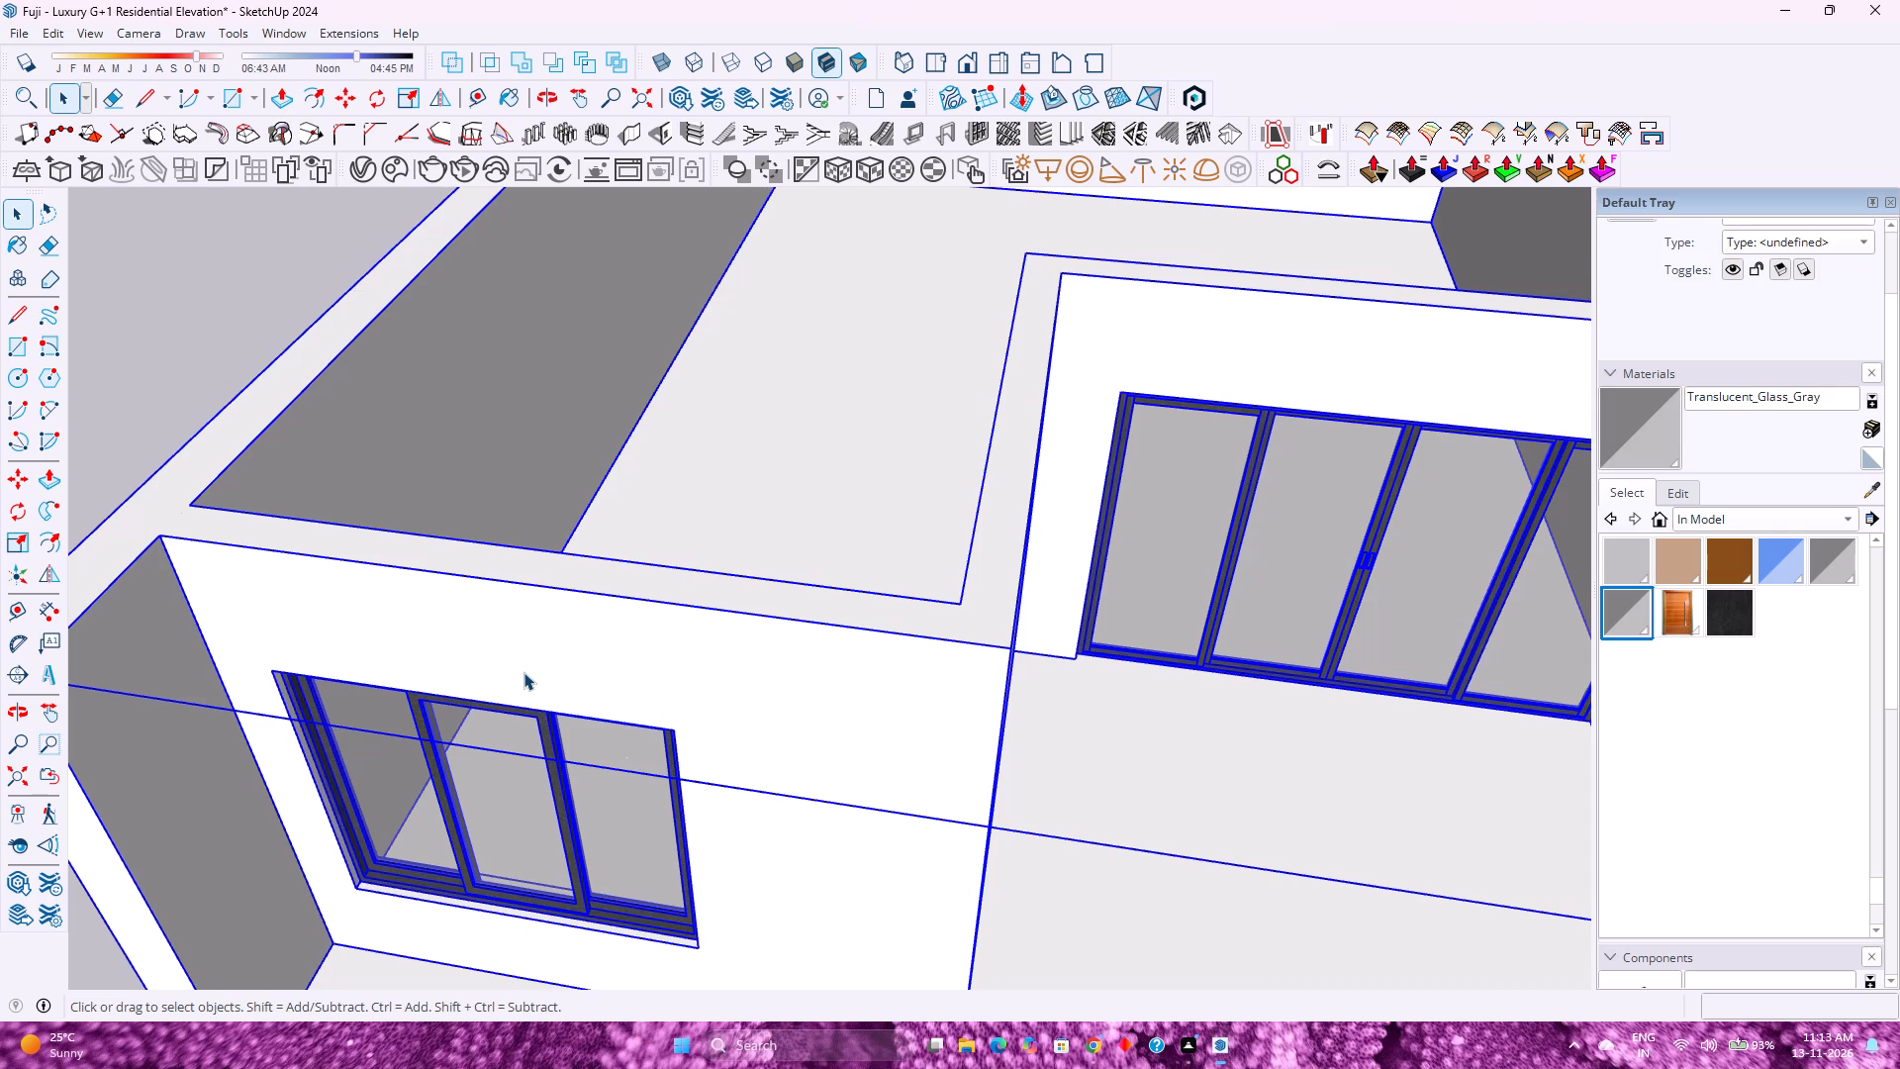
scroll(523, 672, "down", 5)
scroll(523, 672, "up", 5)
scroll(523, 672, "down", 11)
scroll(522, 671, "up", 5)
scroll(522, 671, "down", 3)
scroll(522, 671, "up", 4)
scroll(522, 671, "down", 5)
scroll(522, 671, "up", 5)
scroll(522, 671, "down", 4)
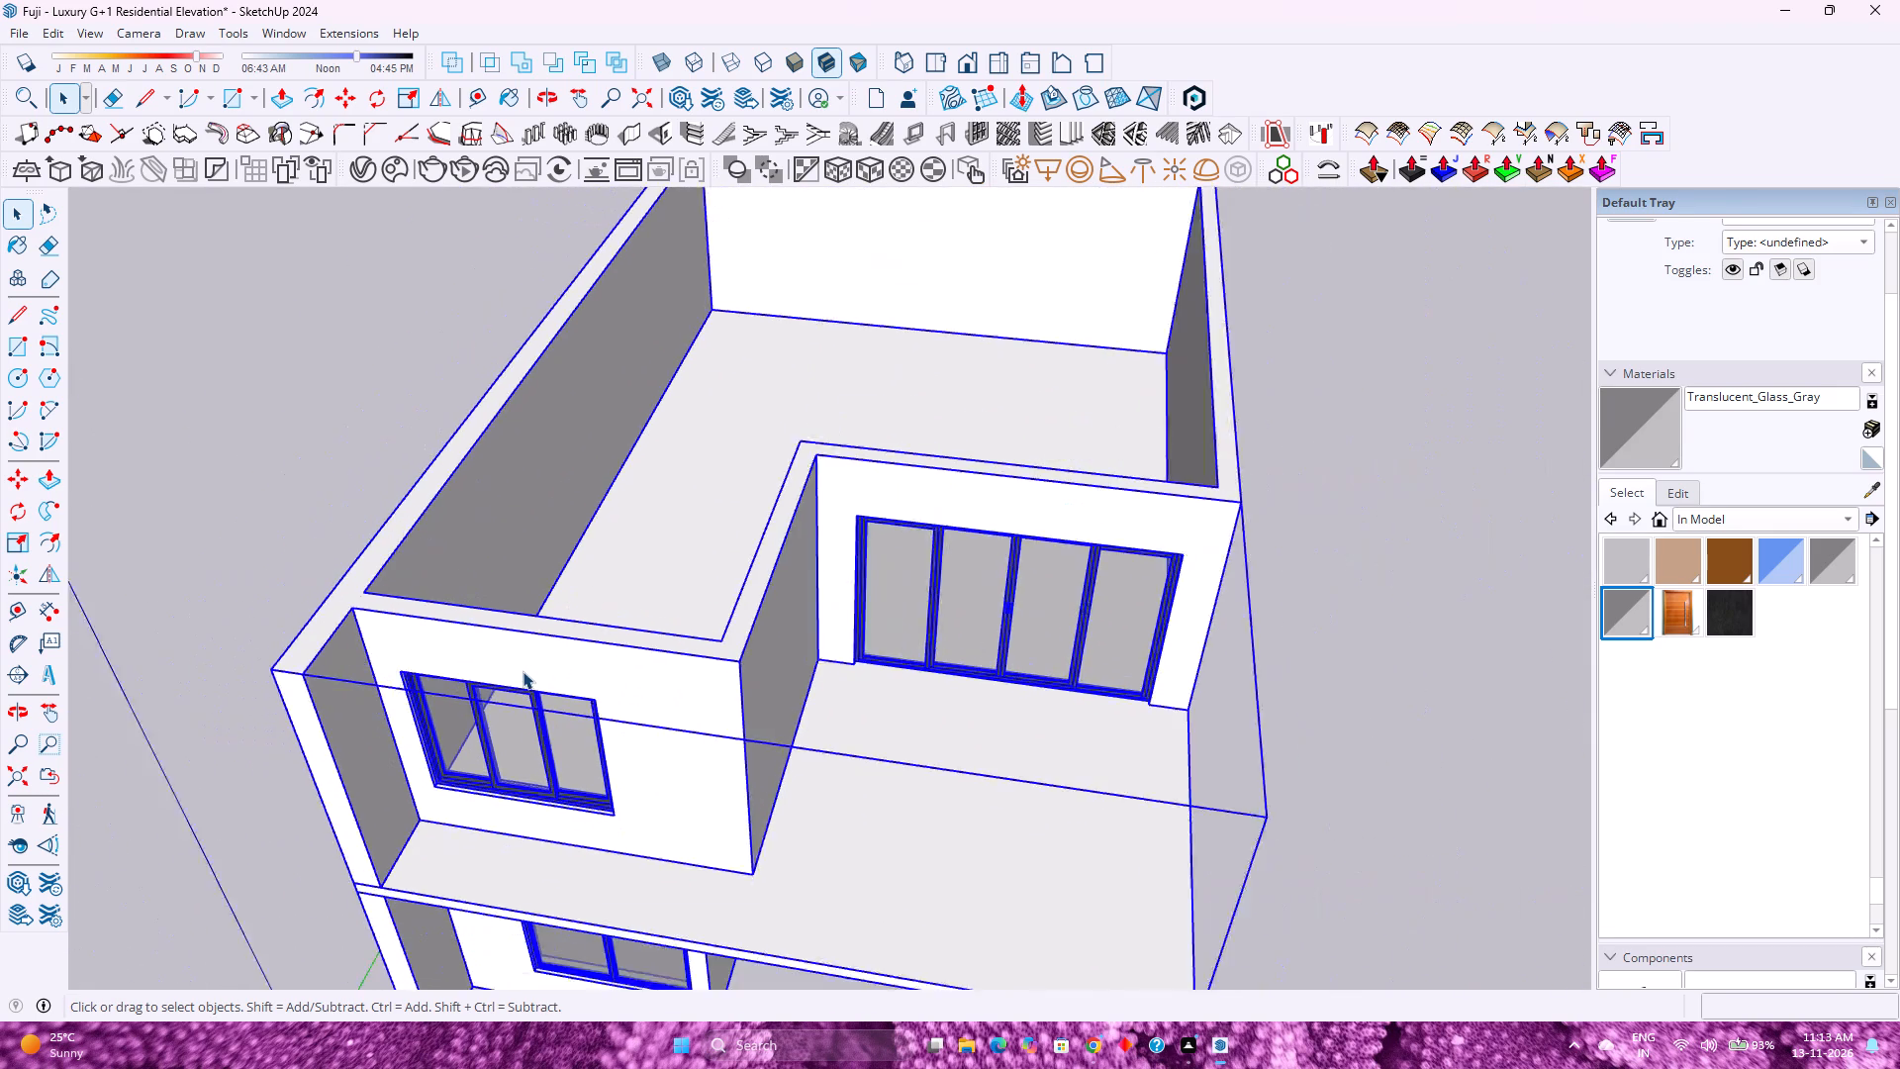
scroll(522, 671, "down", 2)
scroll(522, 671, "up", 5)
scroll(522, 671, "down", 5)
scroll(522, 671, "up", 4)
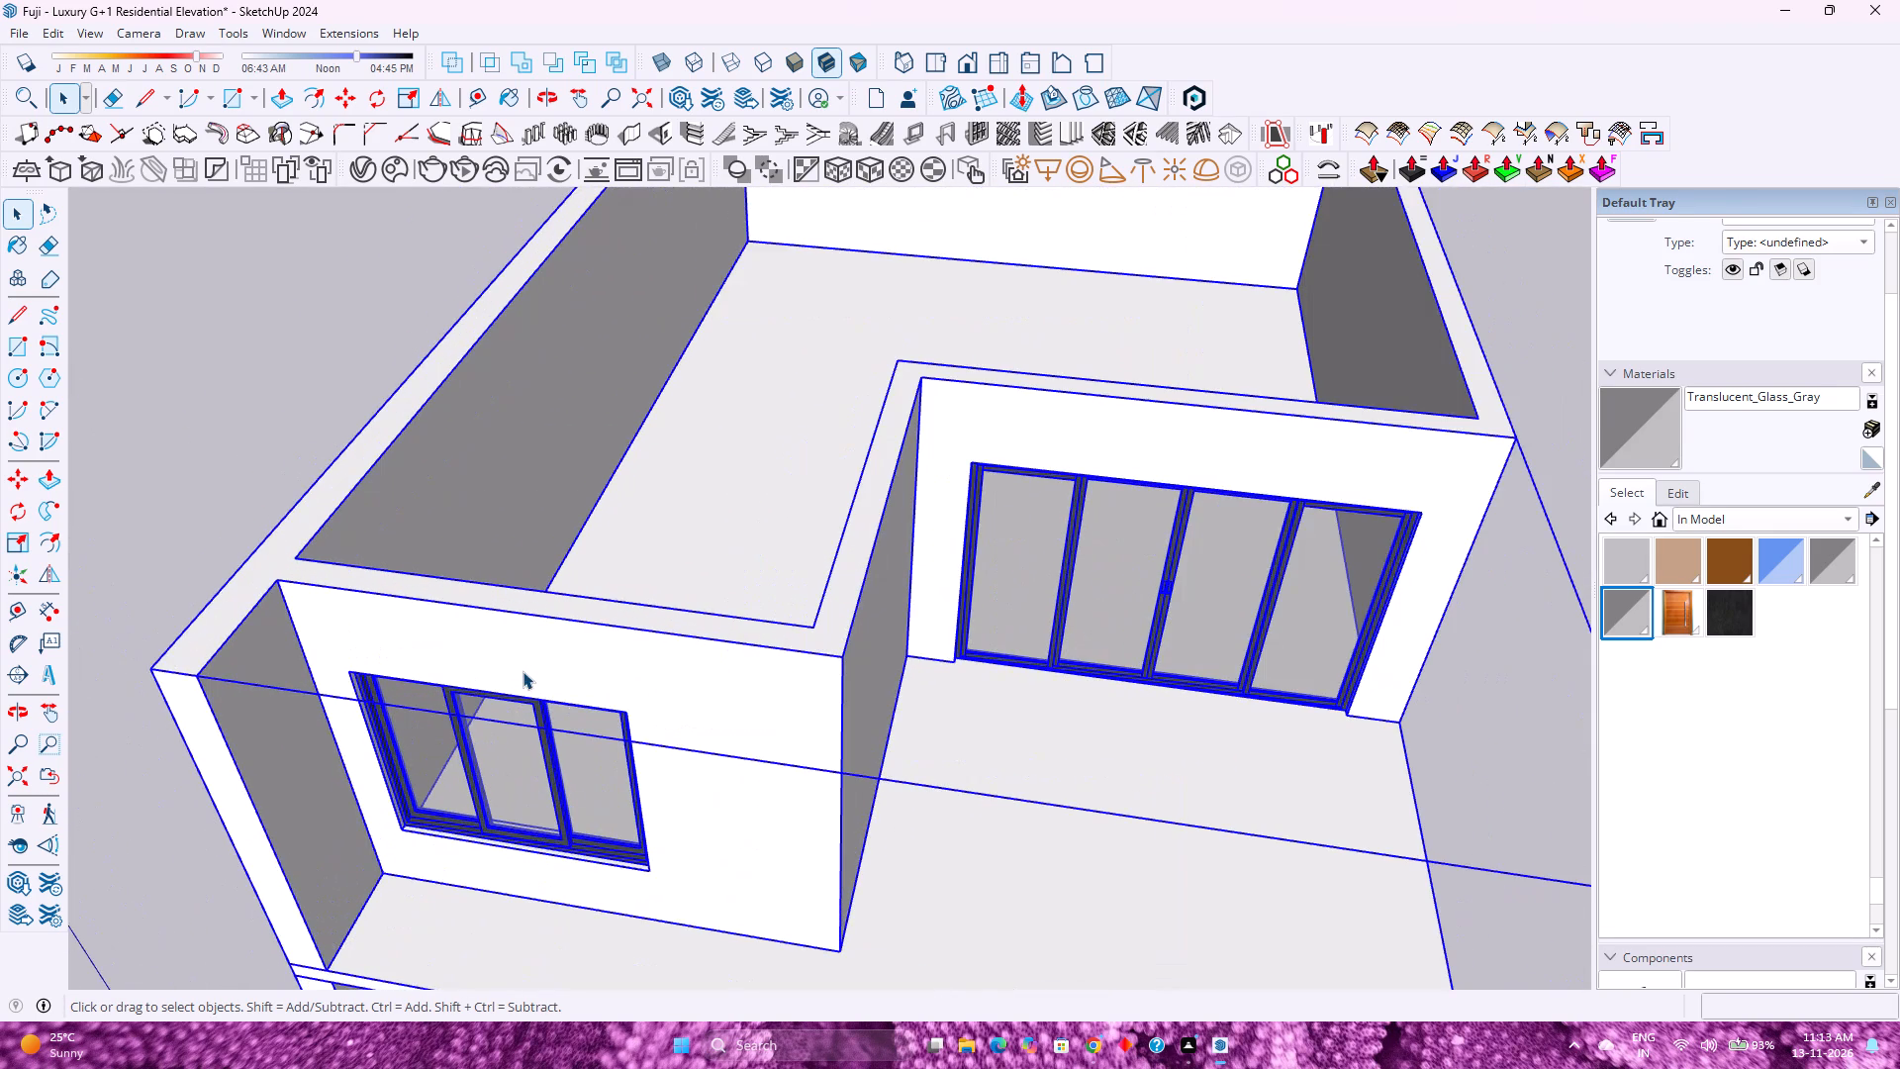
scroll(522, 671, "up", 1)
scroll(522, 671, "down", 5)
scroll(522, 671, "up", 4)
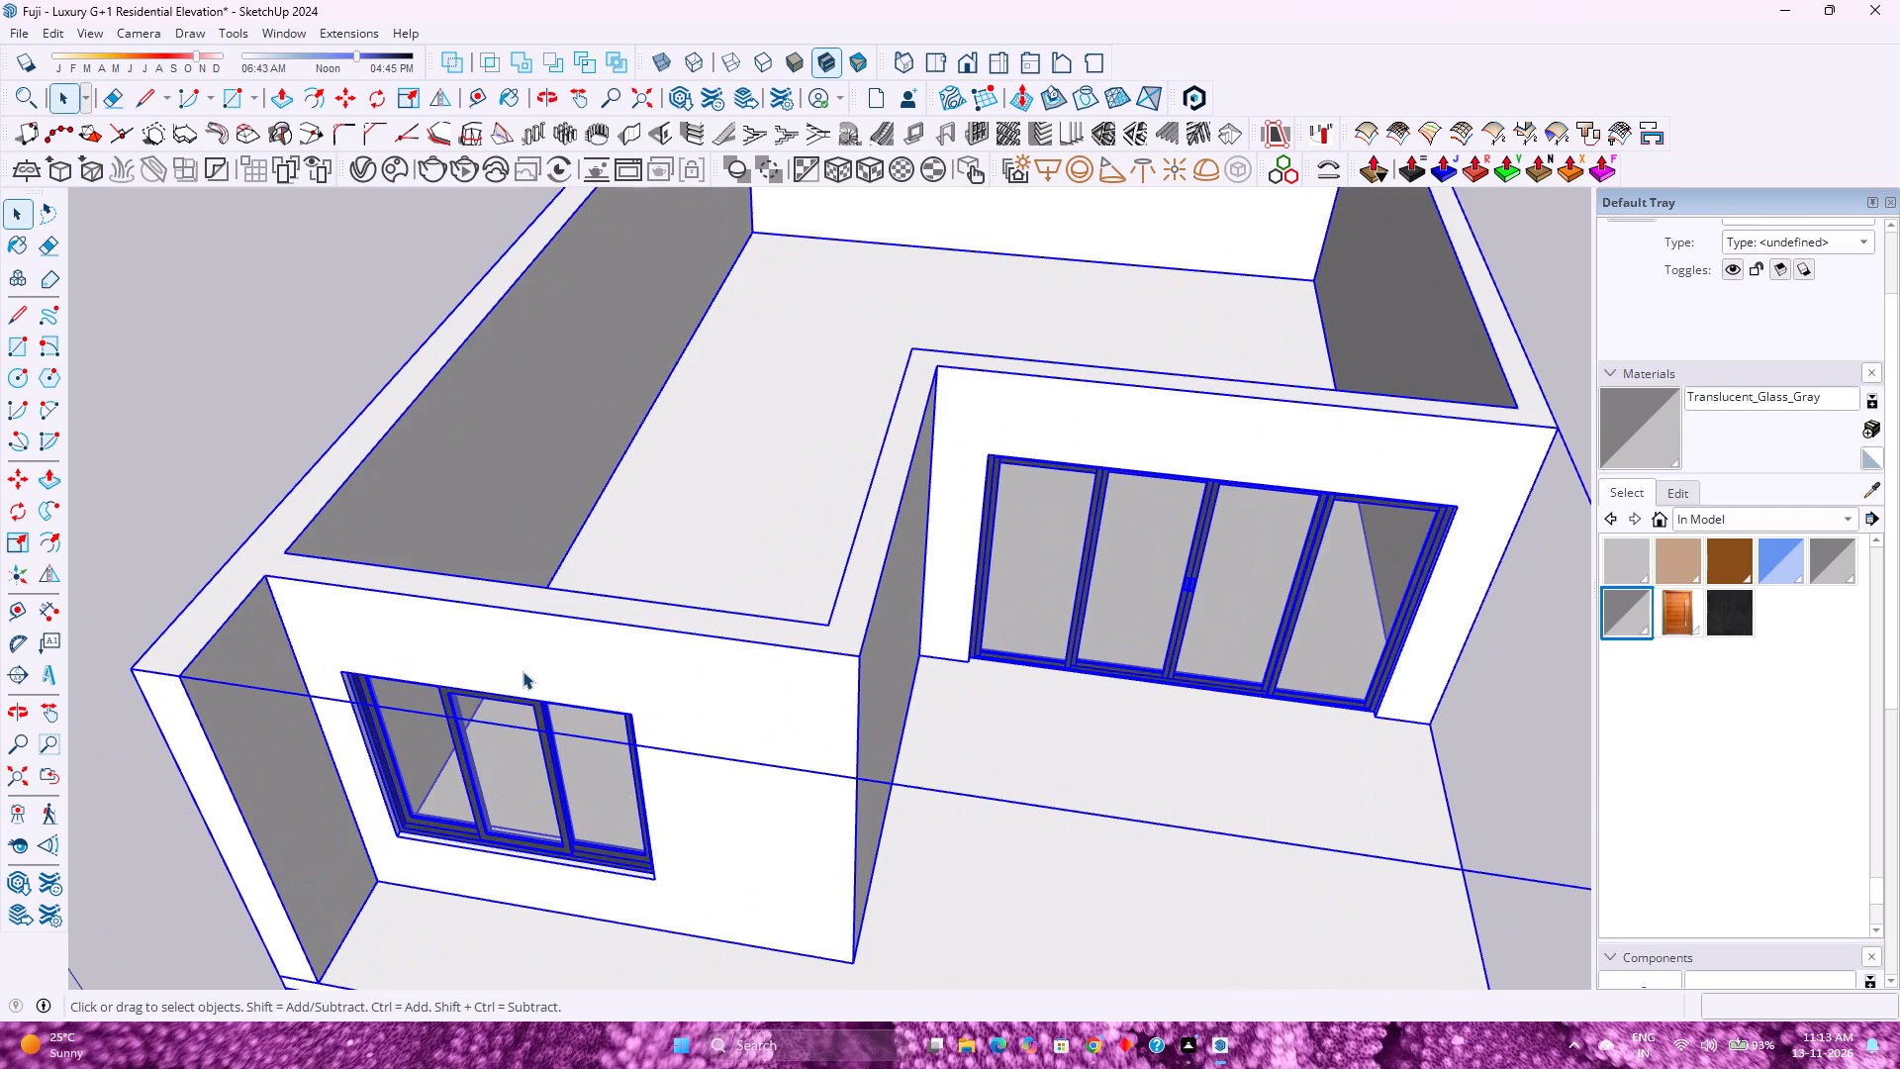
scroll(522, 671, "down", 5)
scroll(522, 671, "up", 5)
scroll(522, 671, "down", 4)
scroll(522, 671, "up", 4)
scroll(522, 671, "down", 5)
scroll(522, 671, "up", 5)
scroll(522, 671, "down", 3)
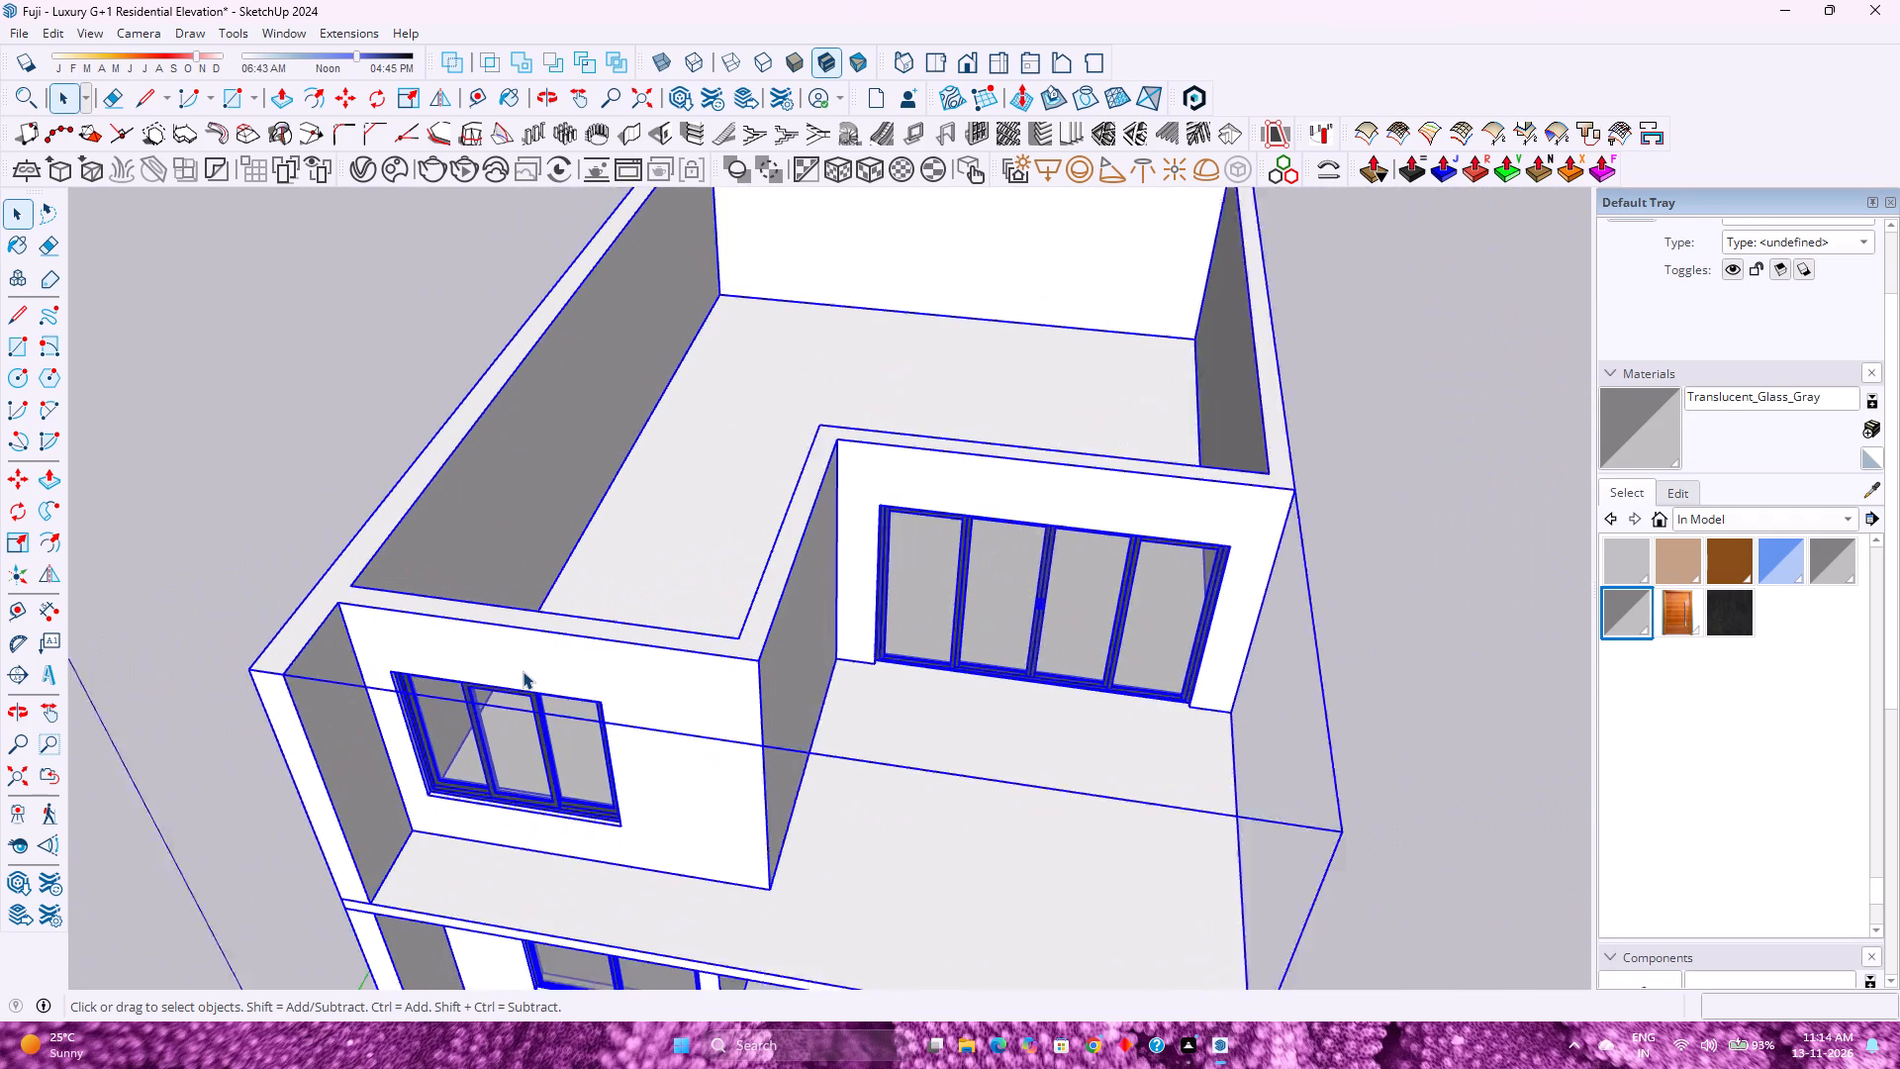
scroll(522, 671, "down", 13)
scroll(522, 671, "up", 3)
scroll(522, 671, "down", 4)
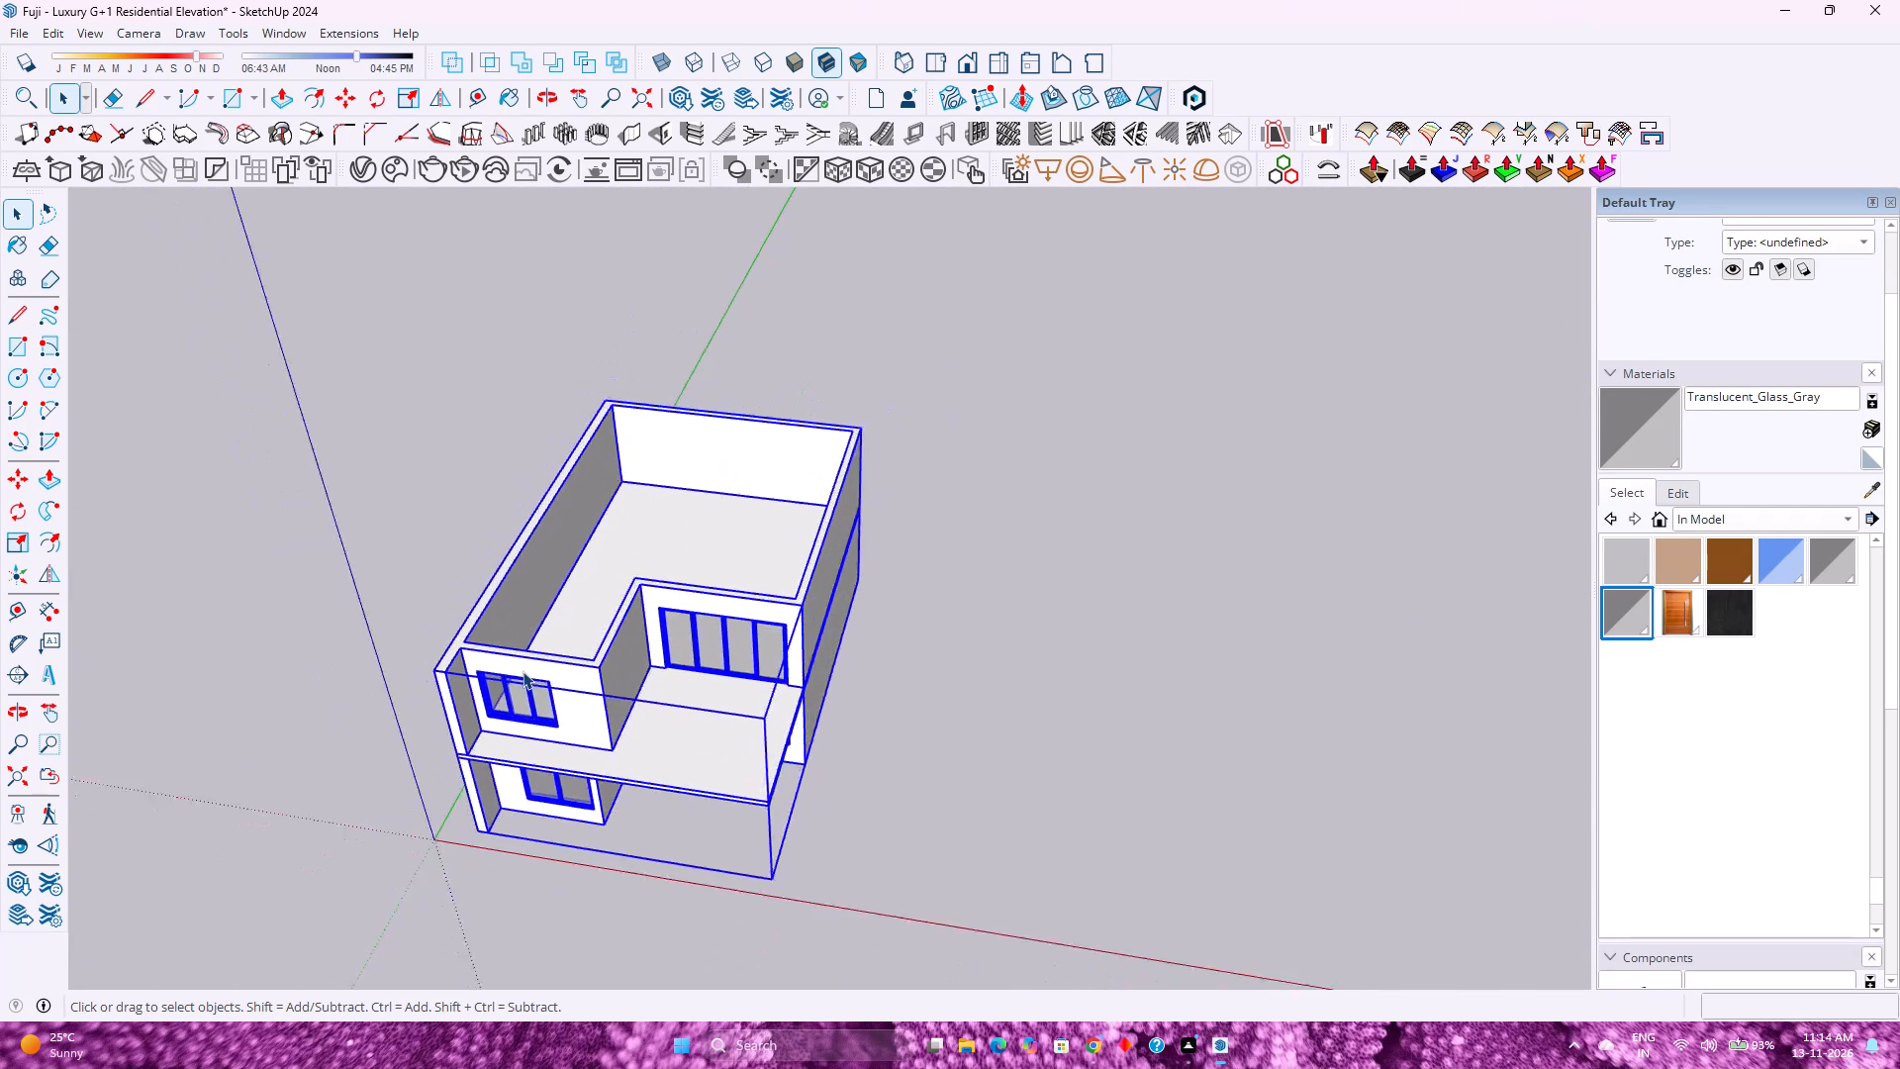
Examine the selected house's front elevation in the standard Front view, close enough to see the windows and entrance door.
scroll(522, 671, "down", 1)
scroll(522, 671, "up", 5)
scroll(522, 671, "down", 5)
scroll(522, 671, "up", 1)
scroll(522, 671, "down", 2)
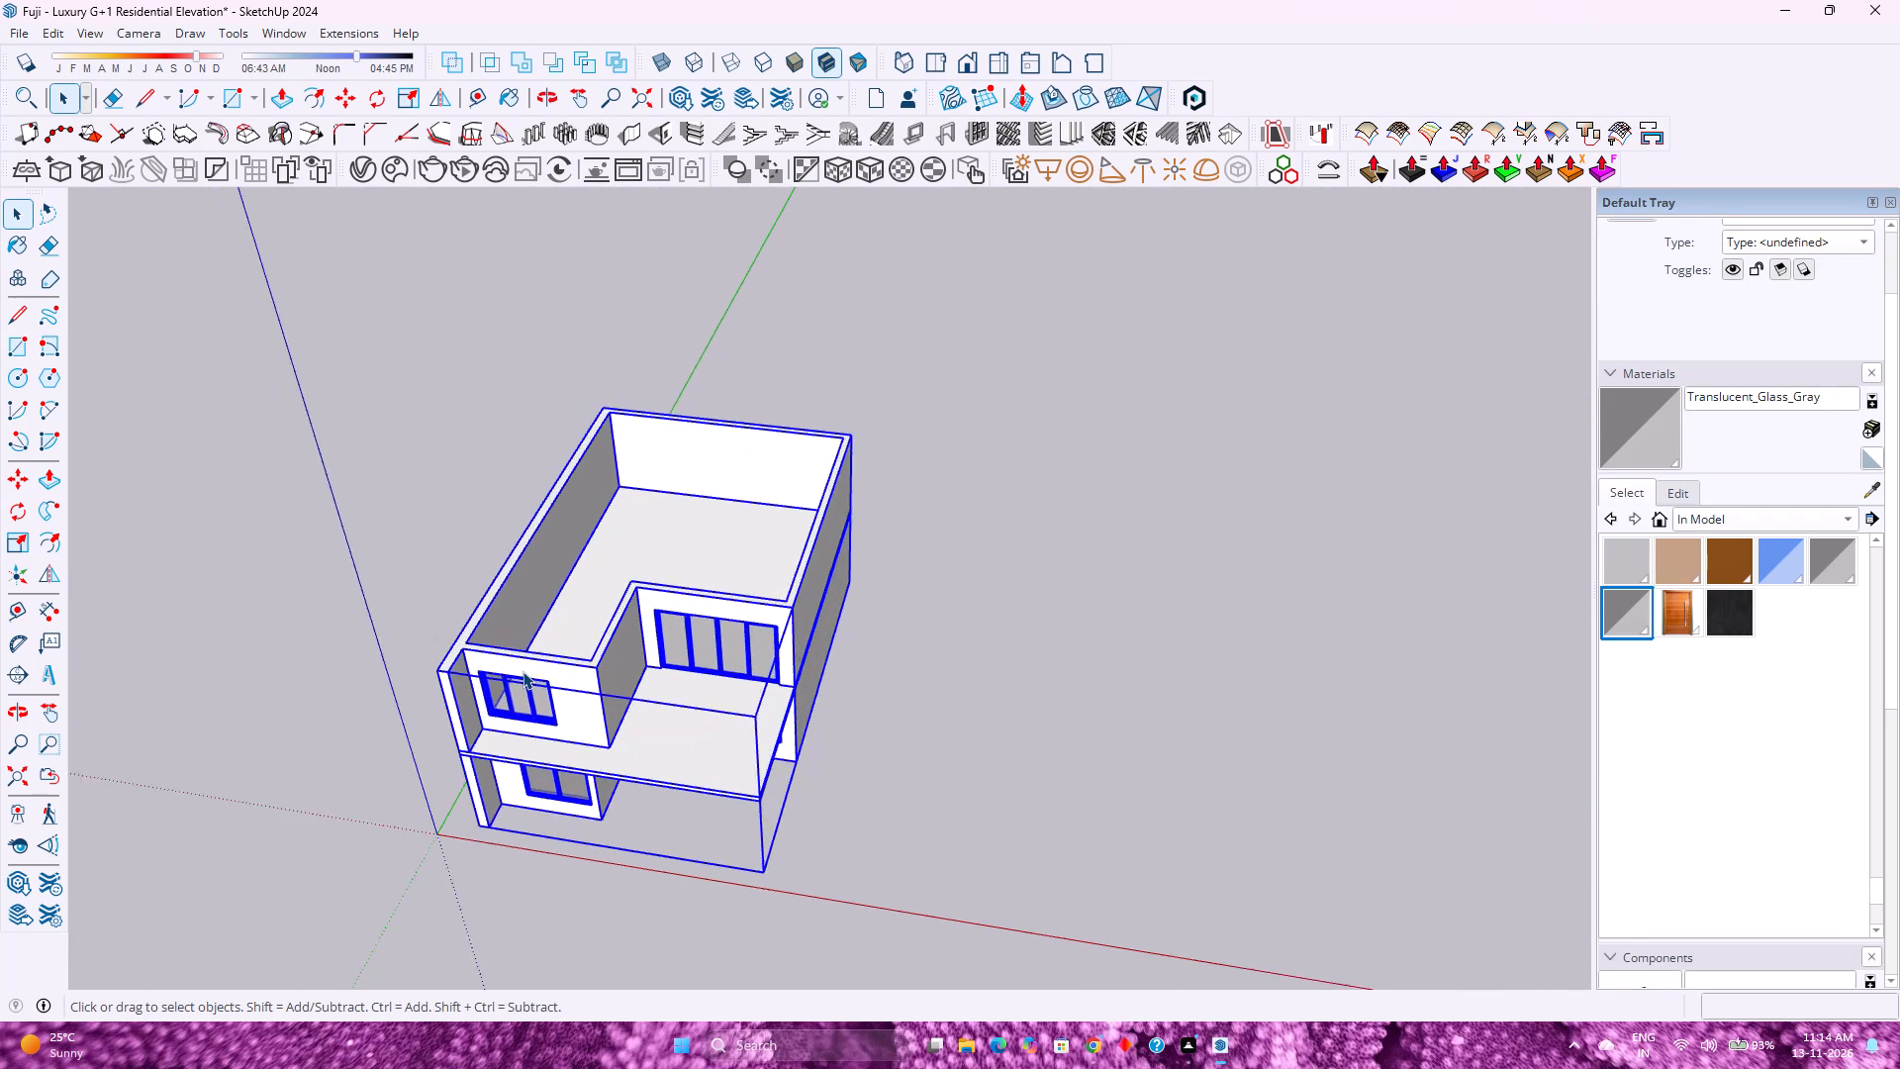
scroll(522, 671, "down", 1)
scroll(522, 671, "up", 3)
scroll(522, 671, "down", 3)
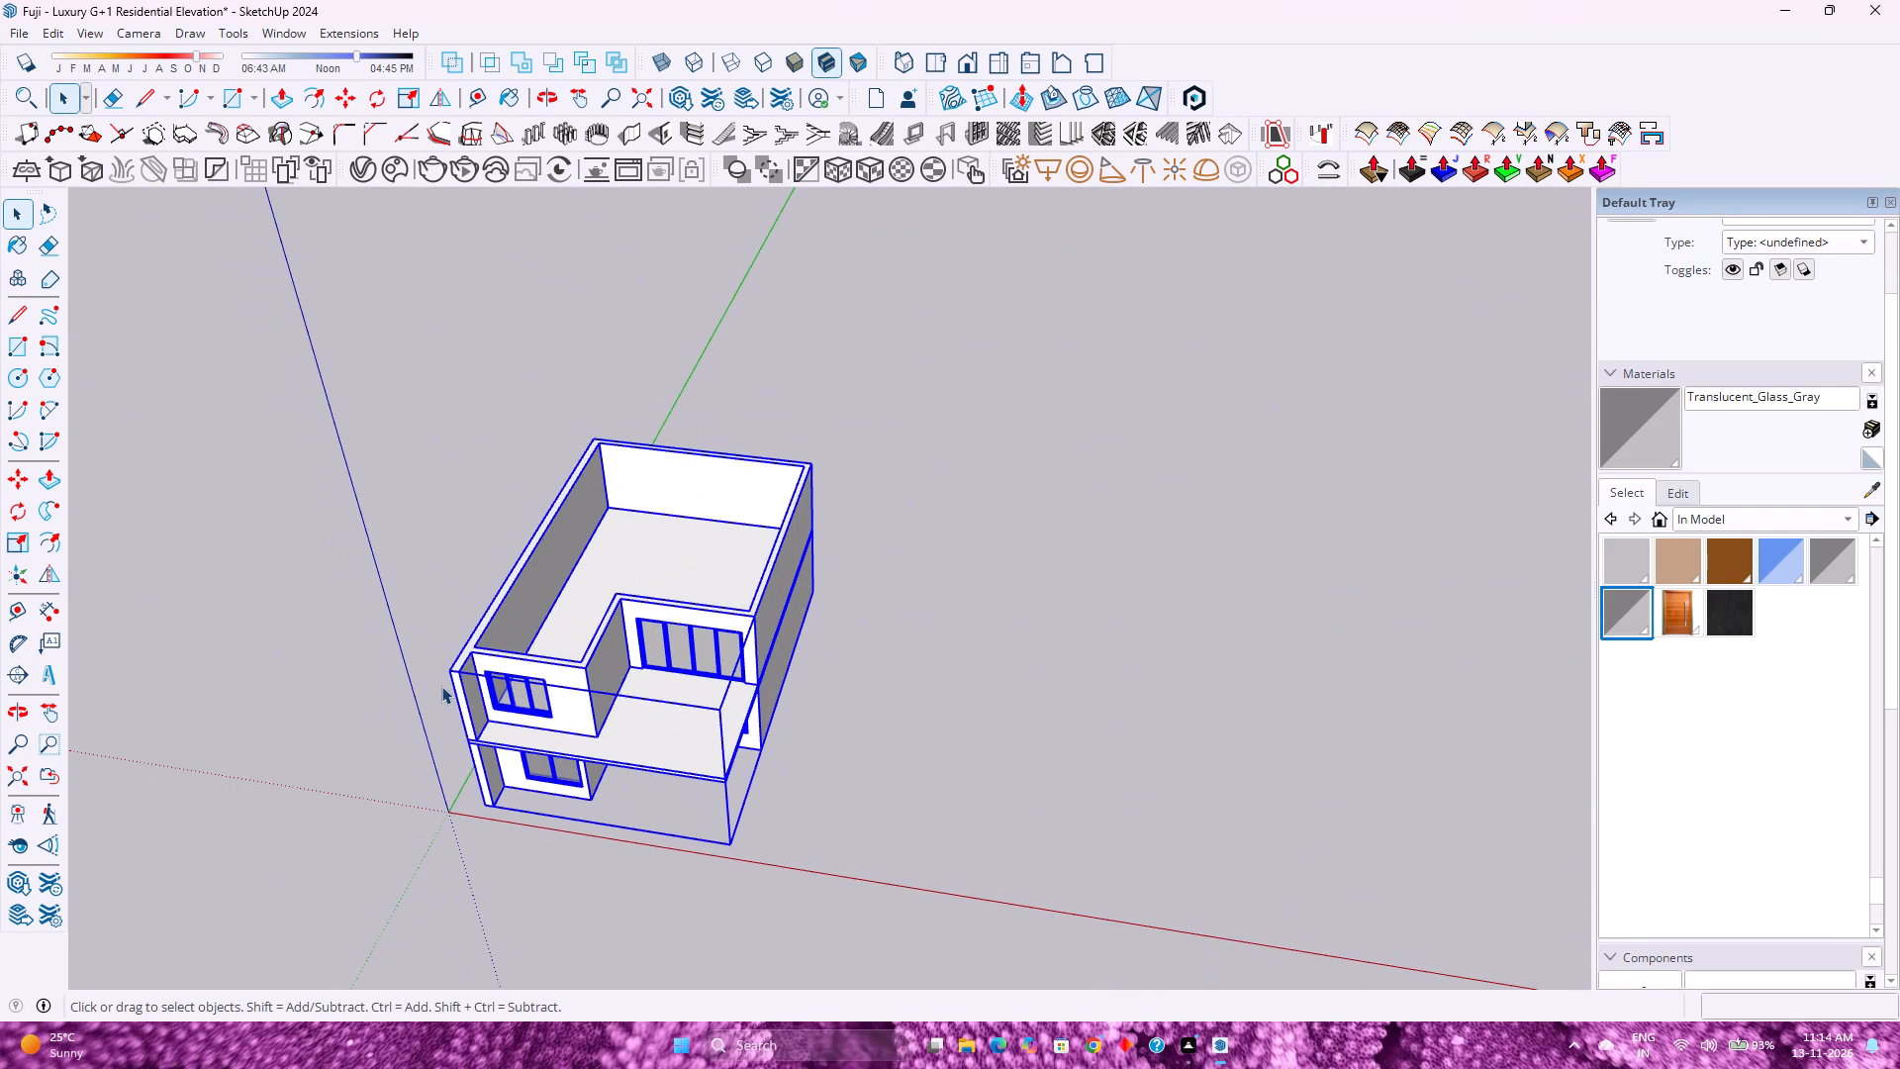
middle_click_drag(534, 752, 655, 526)
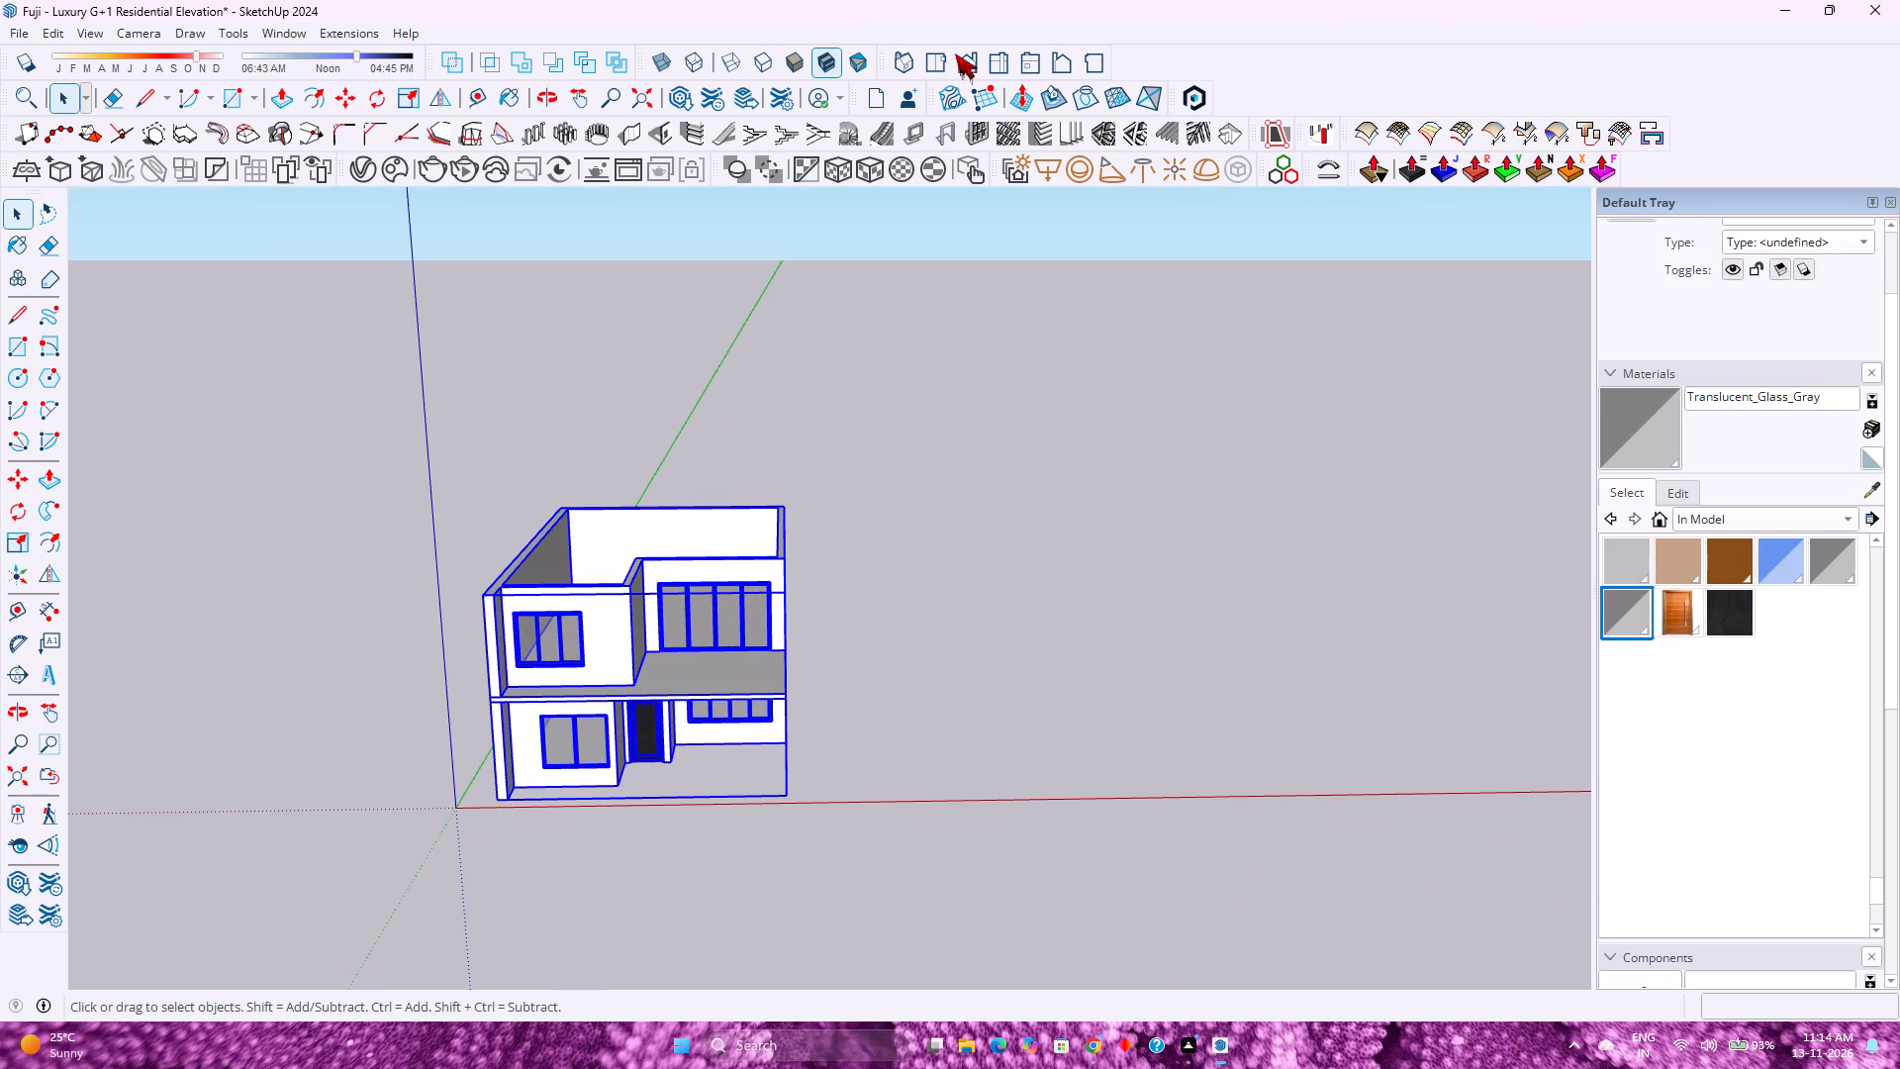
left_click(966, 51)
scroll(828, 570, "up", 8)
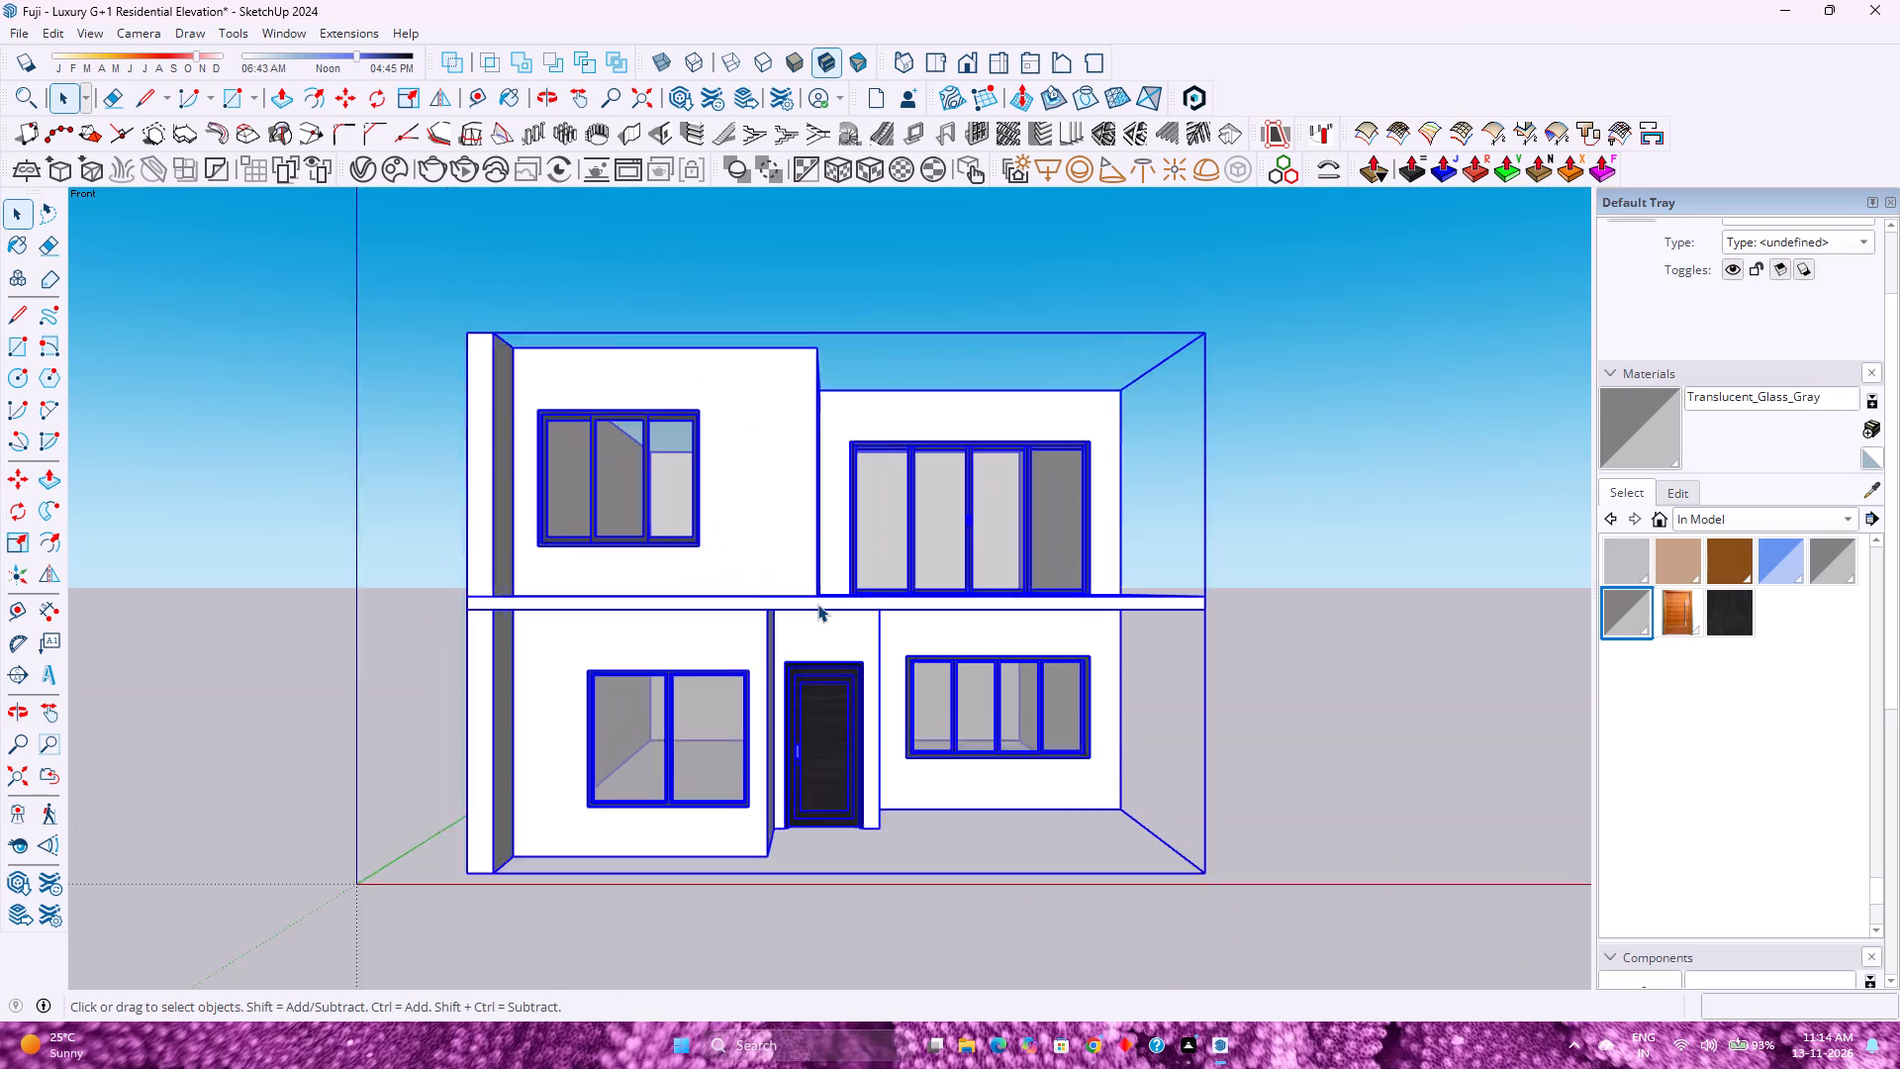
scroll(817, 604, "up", 4)
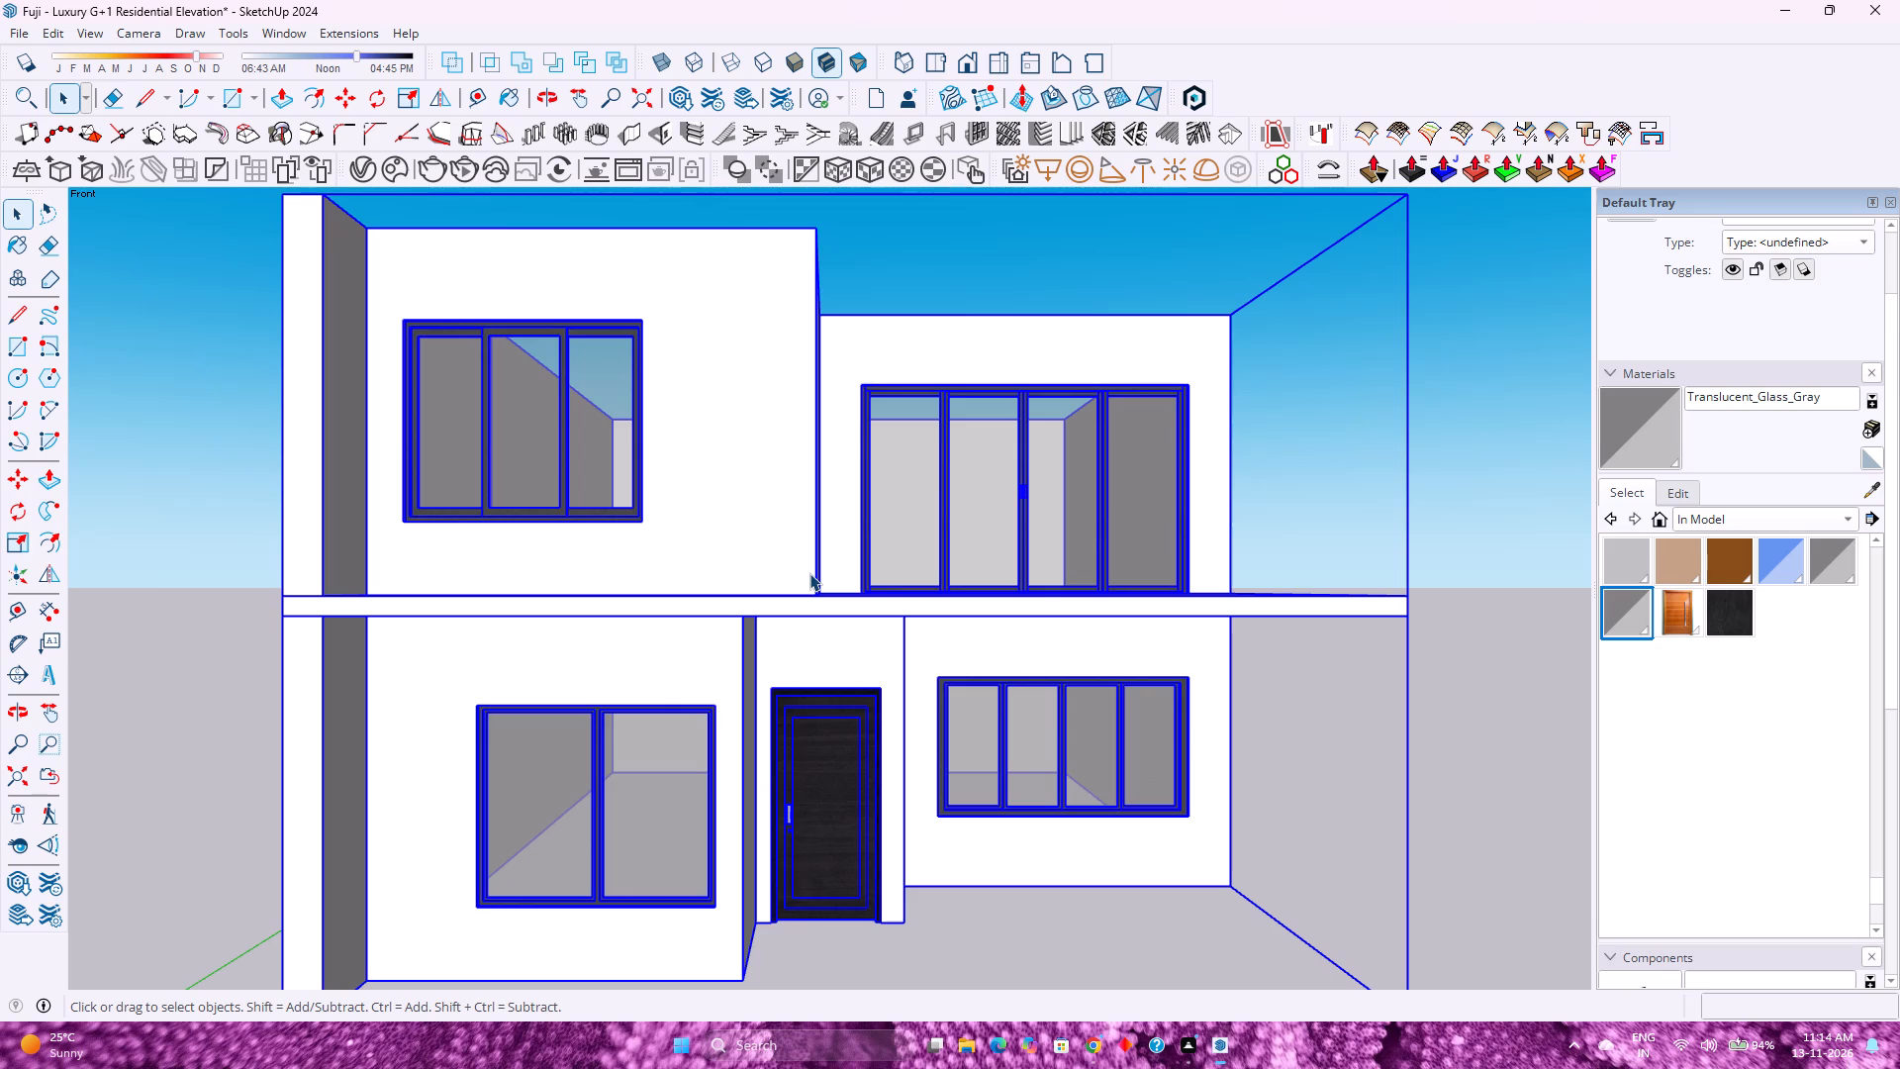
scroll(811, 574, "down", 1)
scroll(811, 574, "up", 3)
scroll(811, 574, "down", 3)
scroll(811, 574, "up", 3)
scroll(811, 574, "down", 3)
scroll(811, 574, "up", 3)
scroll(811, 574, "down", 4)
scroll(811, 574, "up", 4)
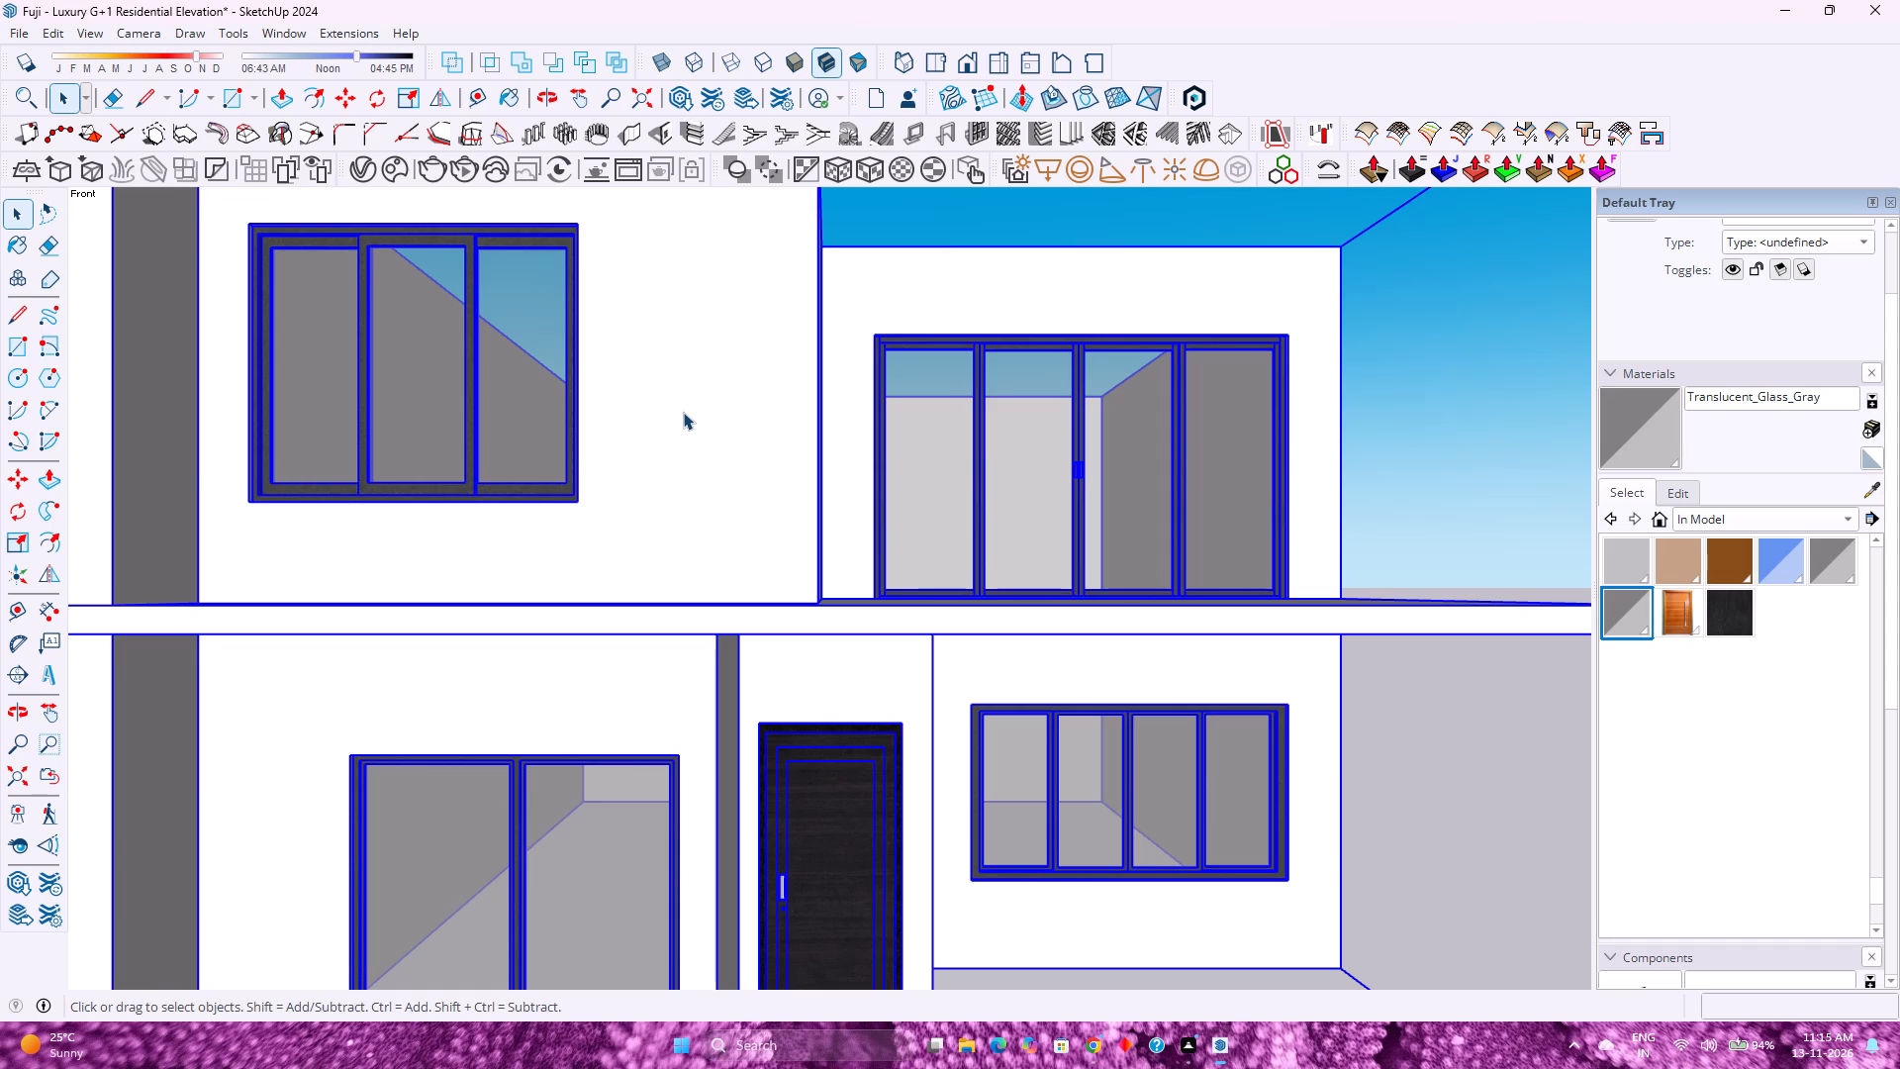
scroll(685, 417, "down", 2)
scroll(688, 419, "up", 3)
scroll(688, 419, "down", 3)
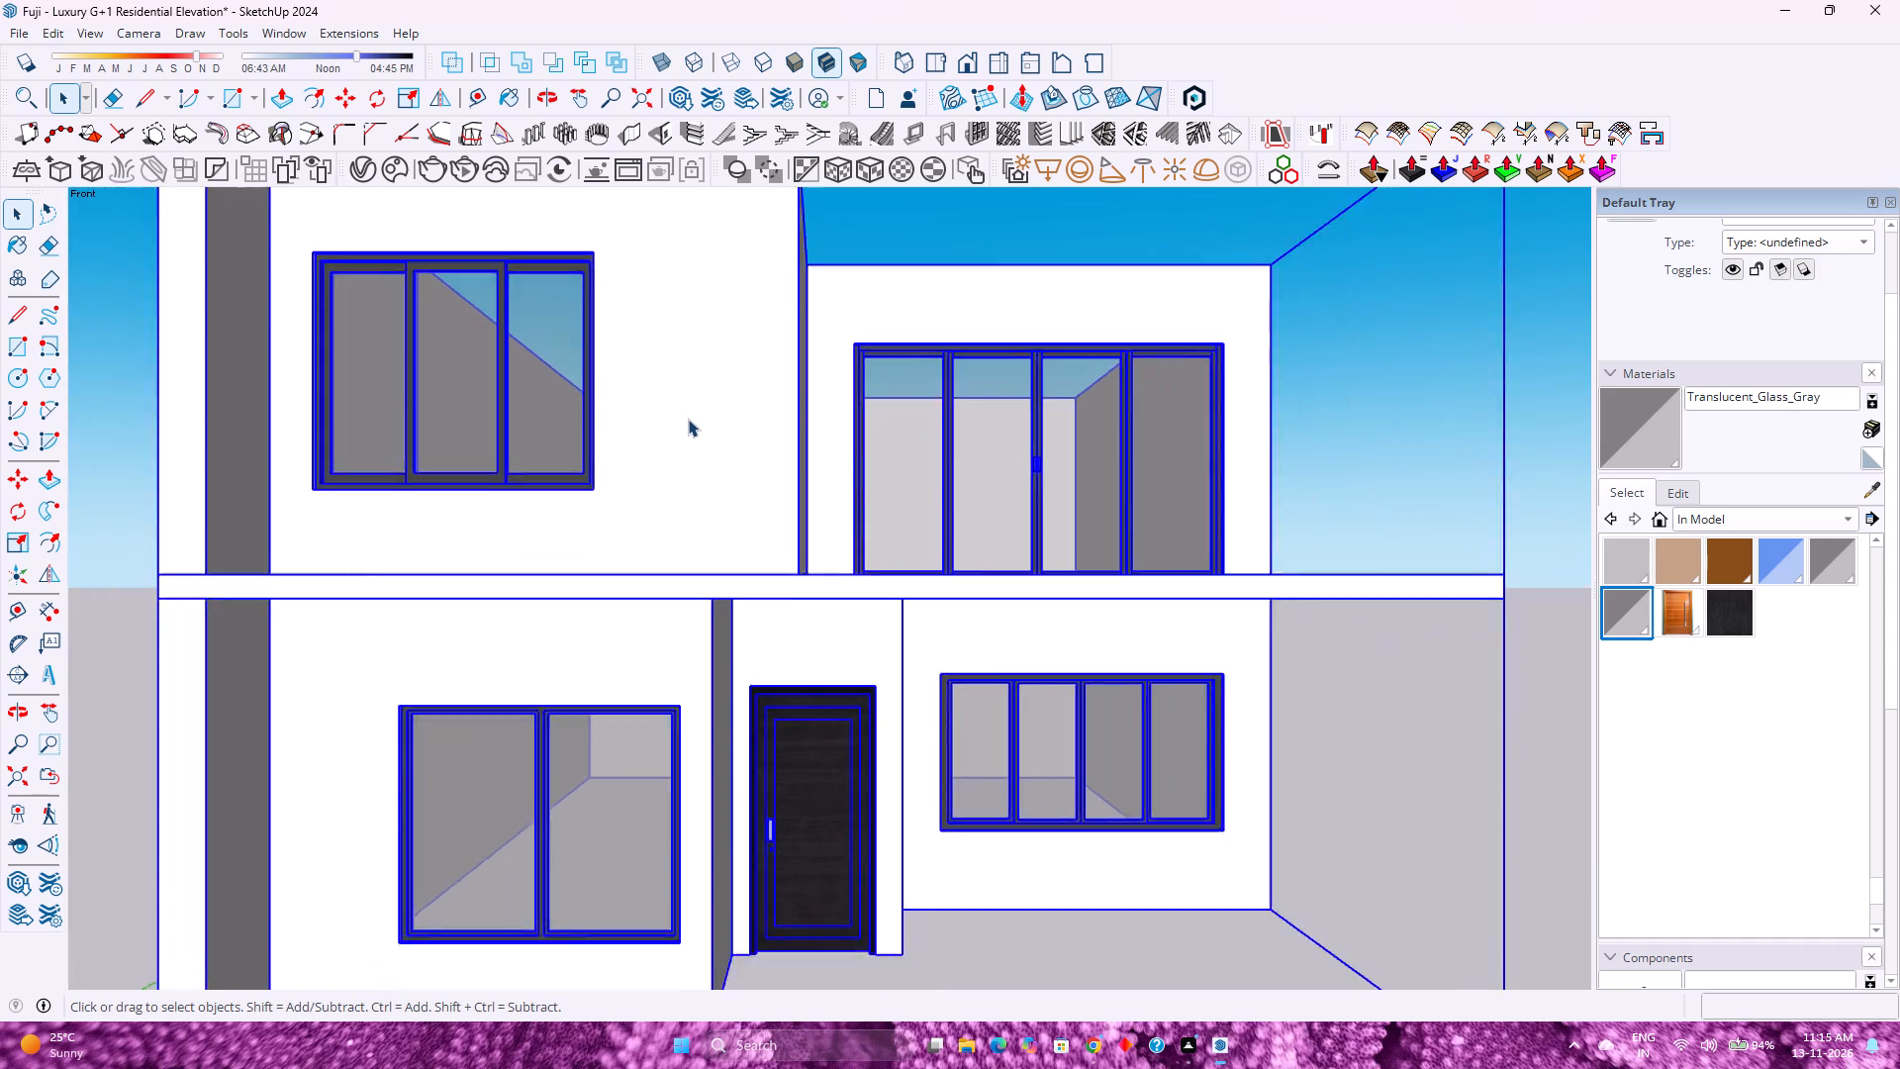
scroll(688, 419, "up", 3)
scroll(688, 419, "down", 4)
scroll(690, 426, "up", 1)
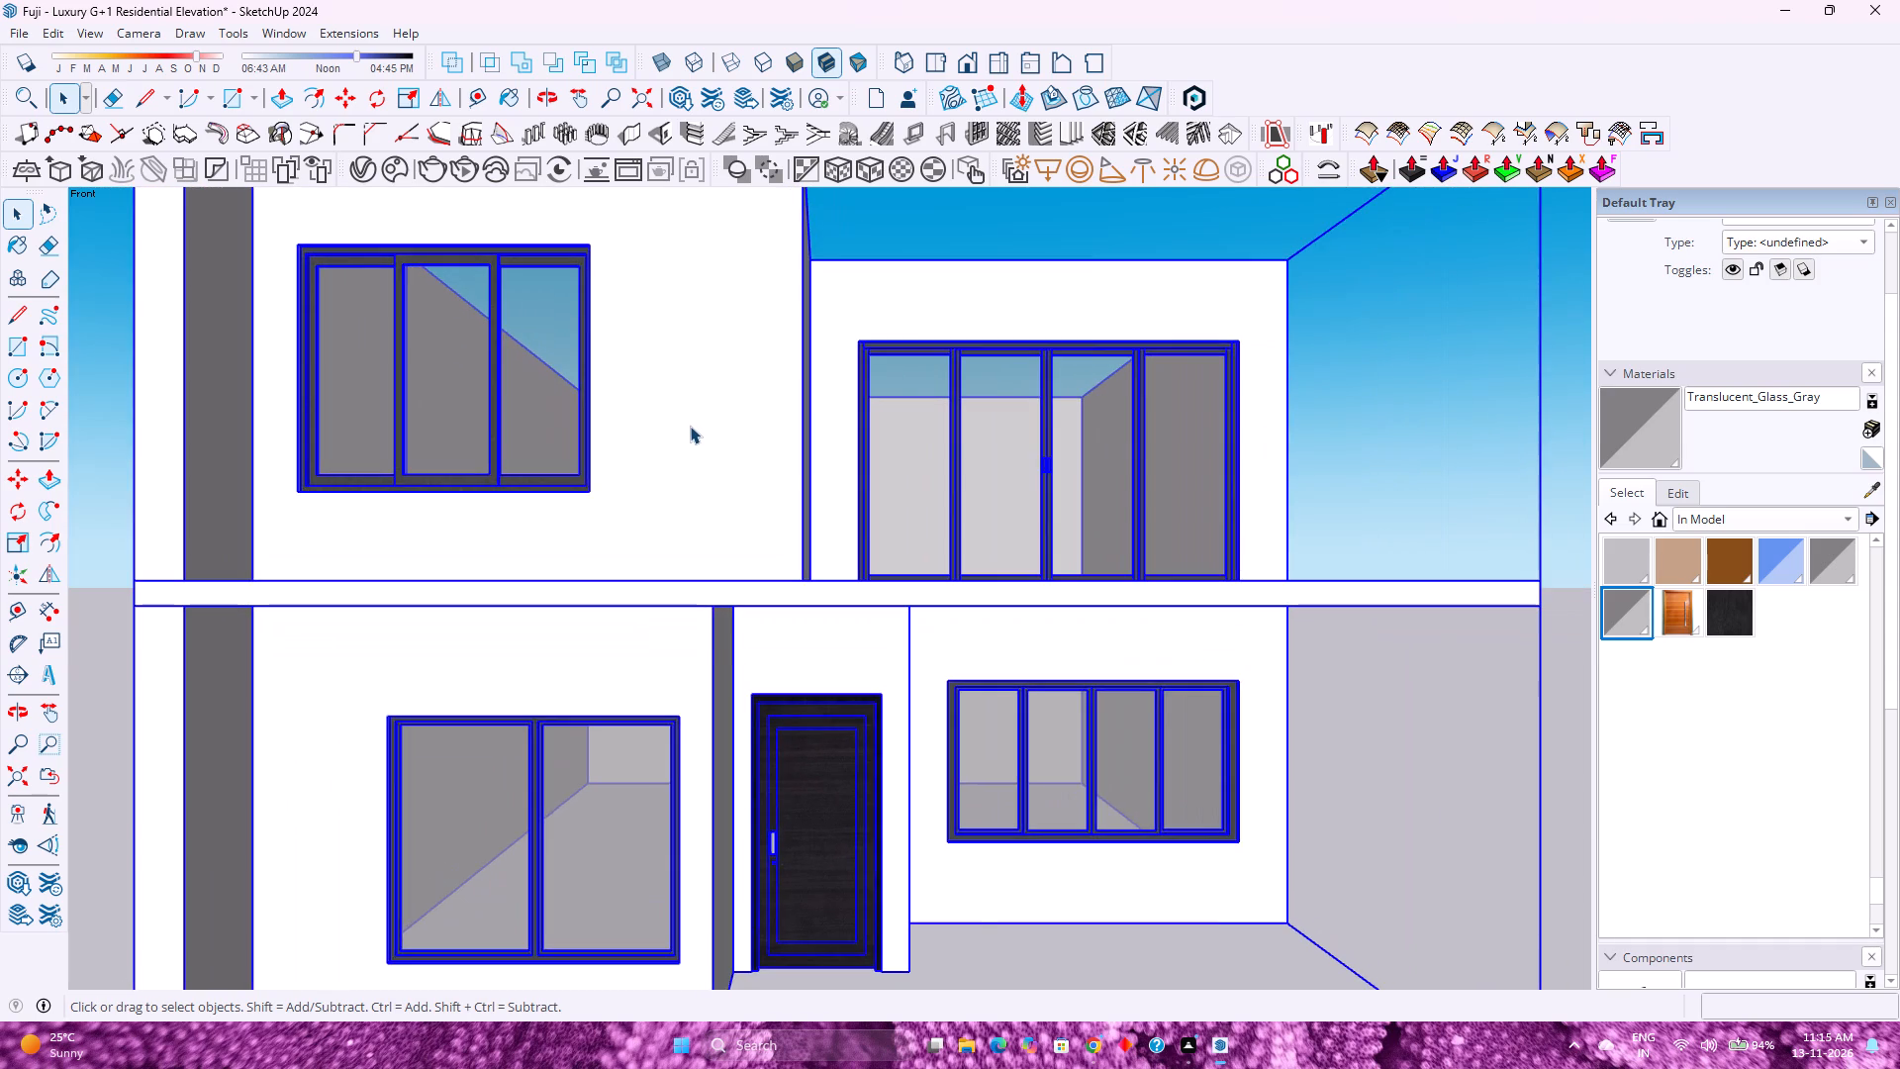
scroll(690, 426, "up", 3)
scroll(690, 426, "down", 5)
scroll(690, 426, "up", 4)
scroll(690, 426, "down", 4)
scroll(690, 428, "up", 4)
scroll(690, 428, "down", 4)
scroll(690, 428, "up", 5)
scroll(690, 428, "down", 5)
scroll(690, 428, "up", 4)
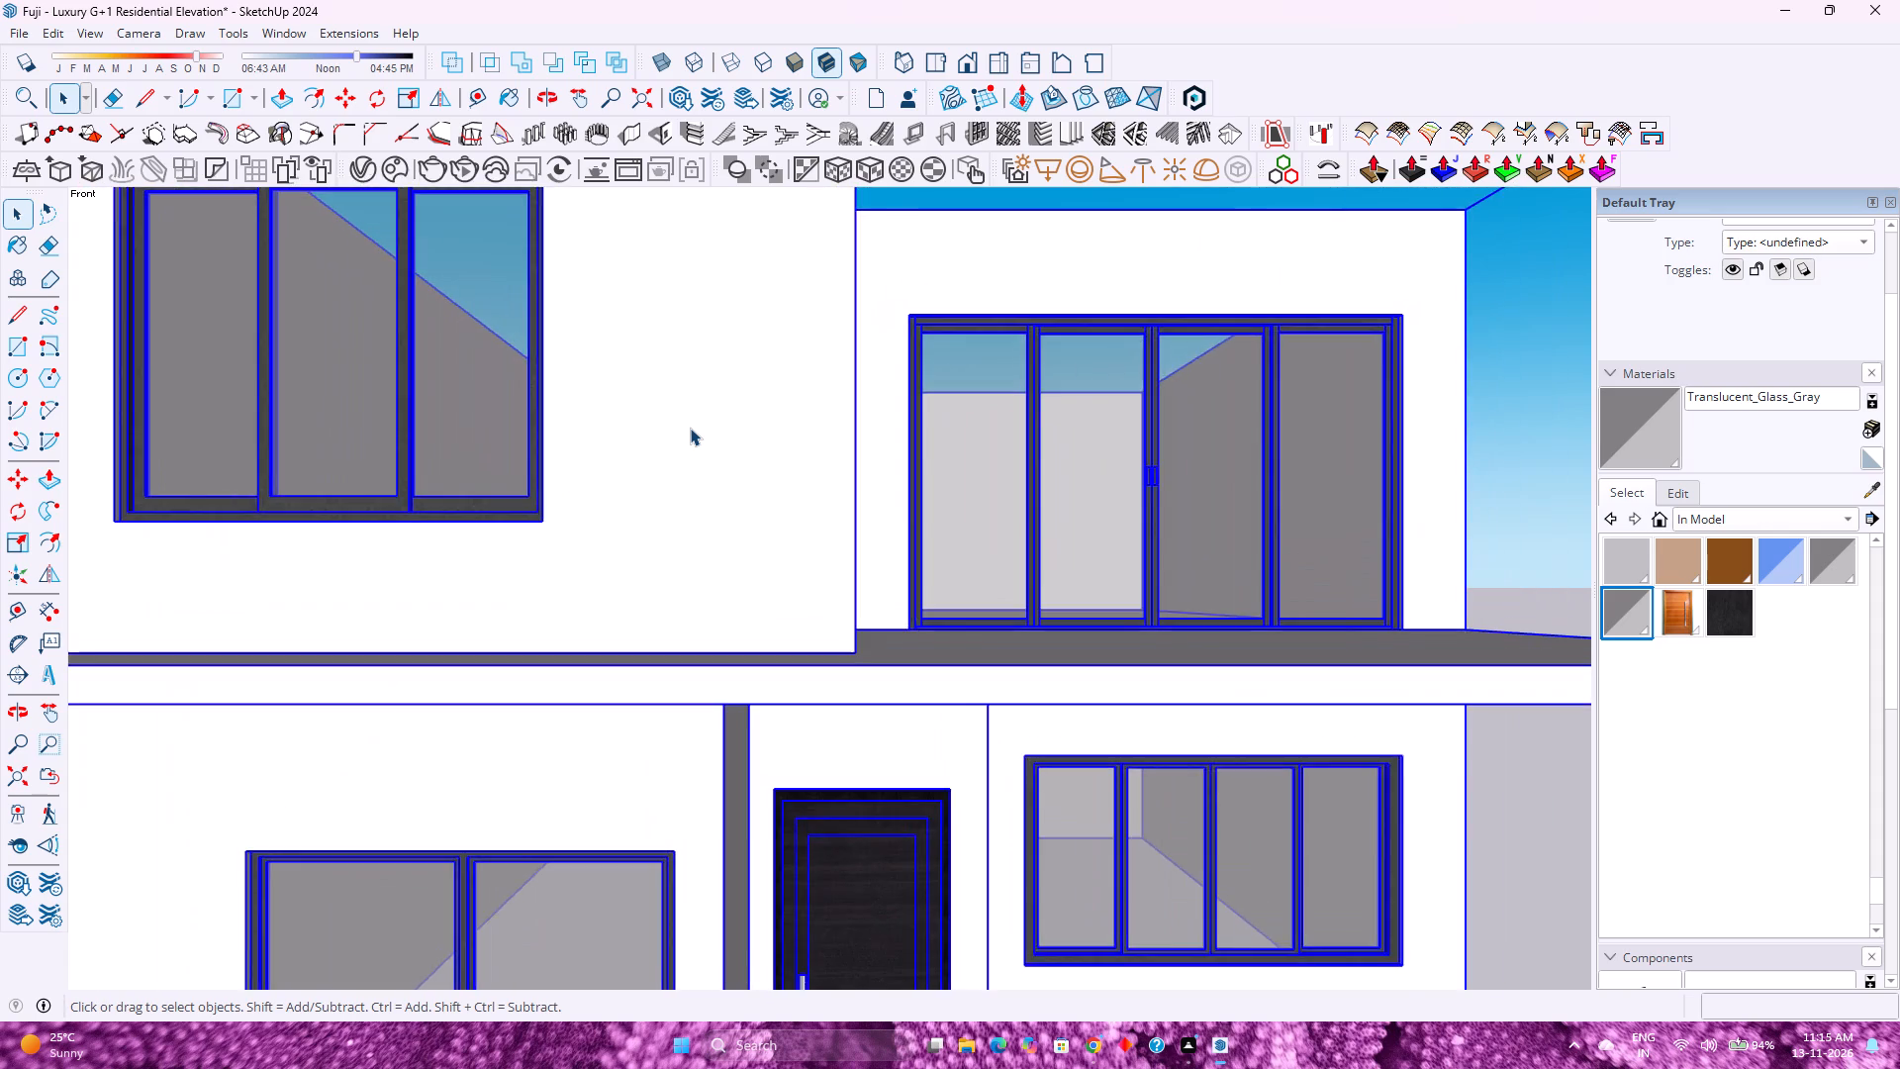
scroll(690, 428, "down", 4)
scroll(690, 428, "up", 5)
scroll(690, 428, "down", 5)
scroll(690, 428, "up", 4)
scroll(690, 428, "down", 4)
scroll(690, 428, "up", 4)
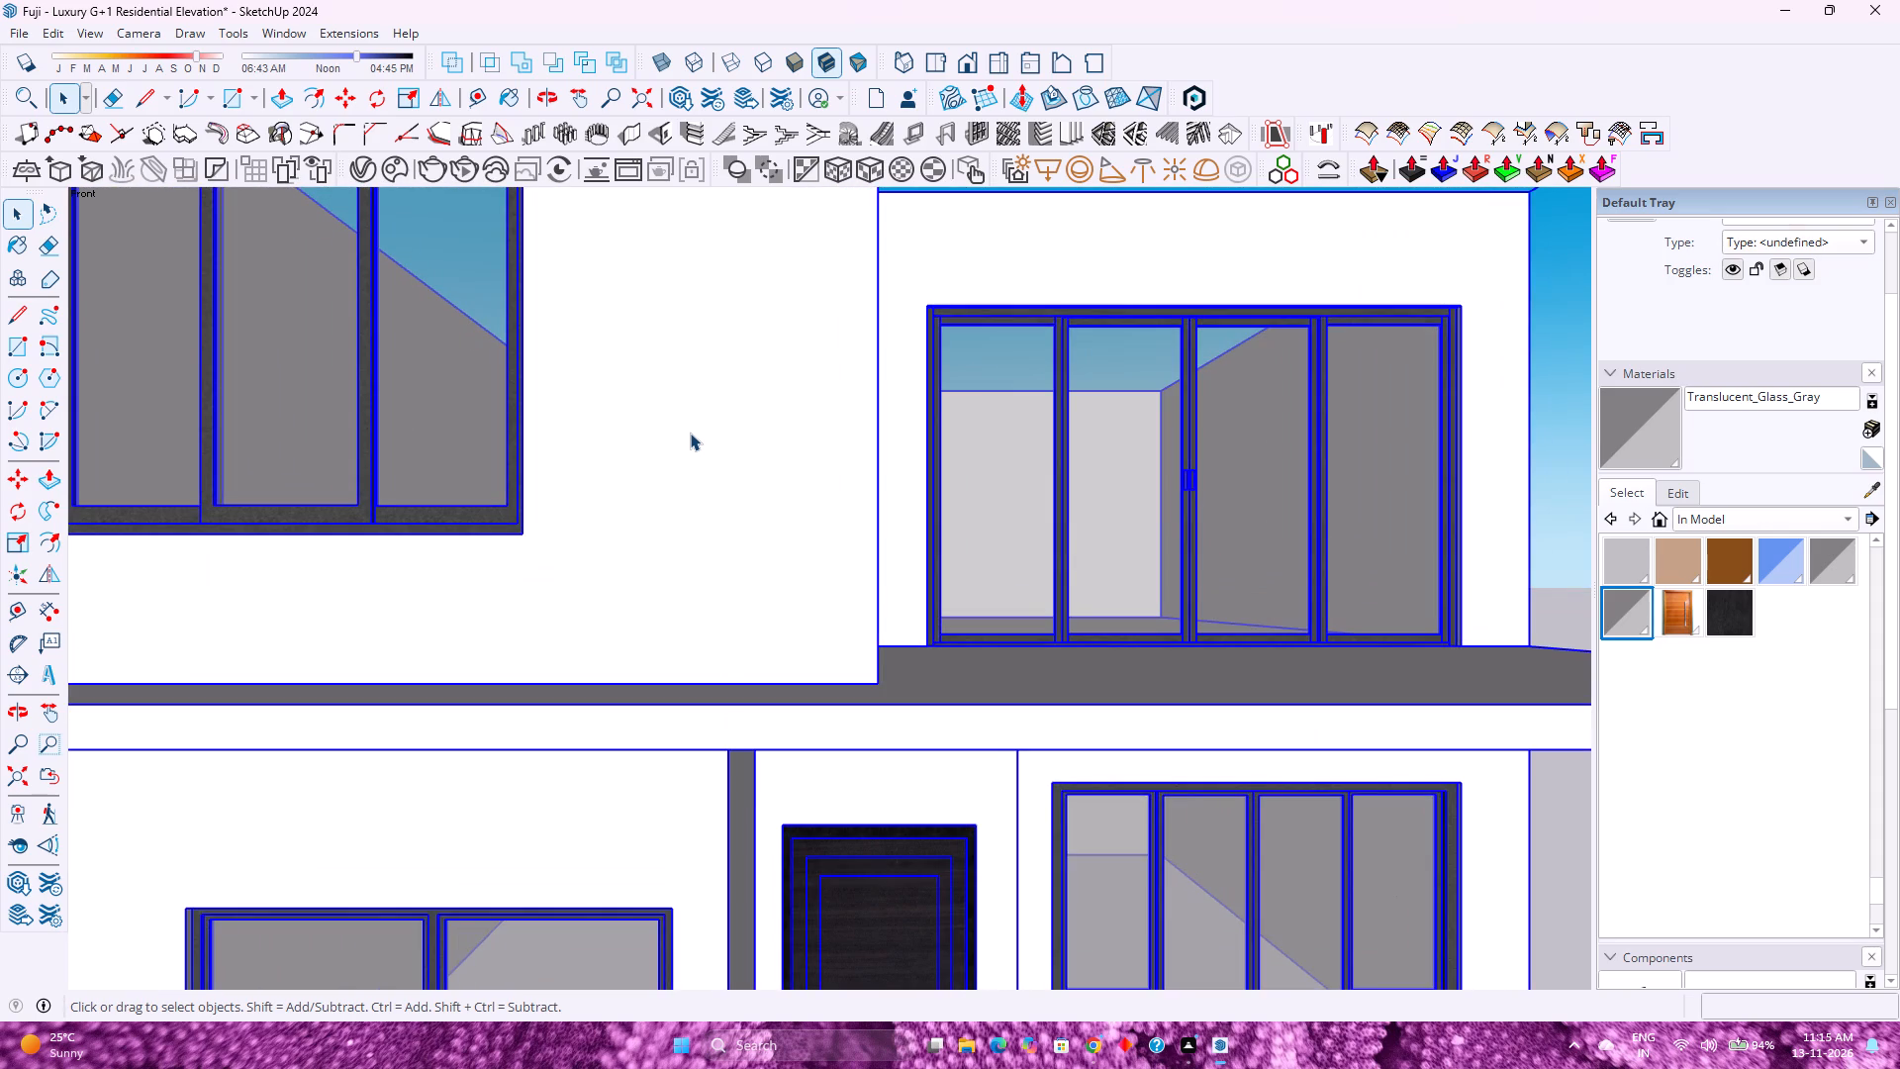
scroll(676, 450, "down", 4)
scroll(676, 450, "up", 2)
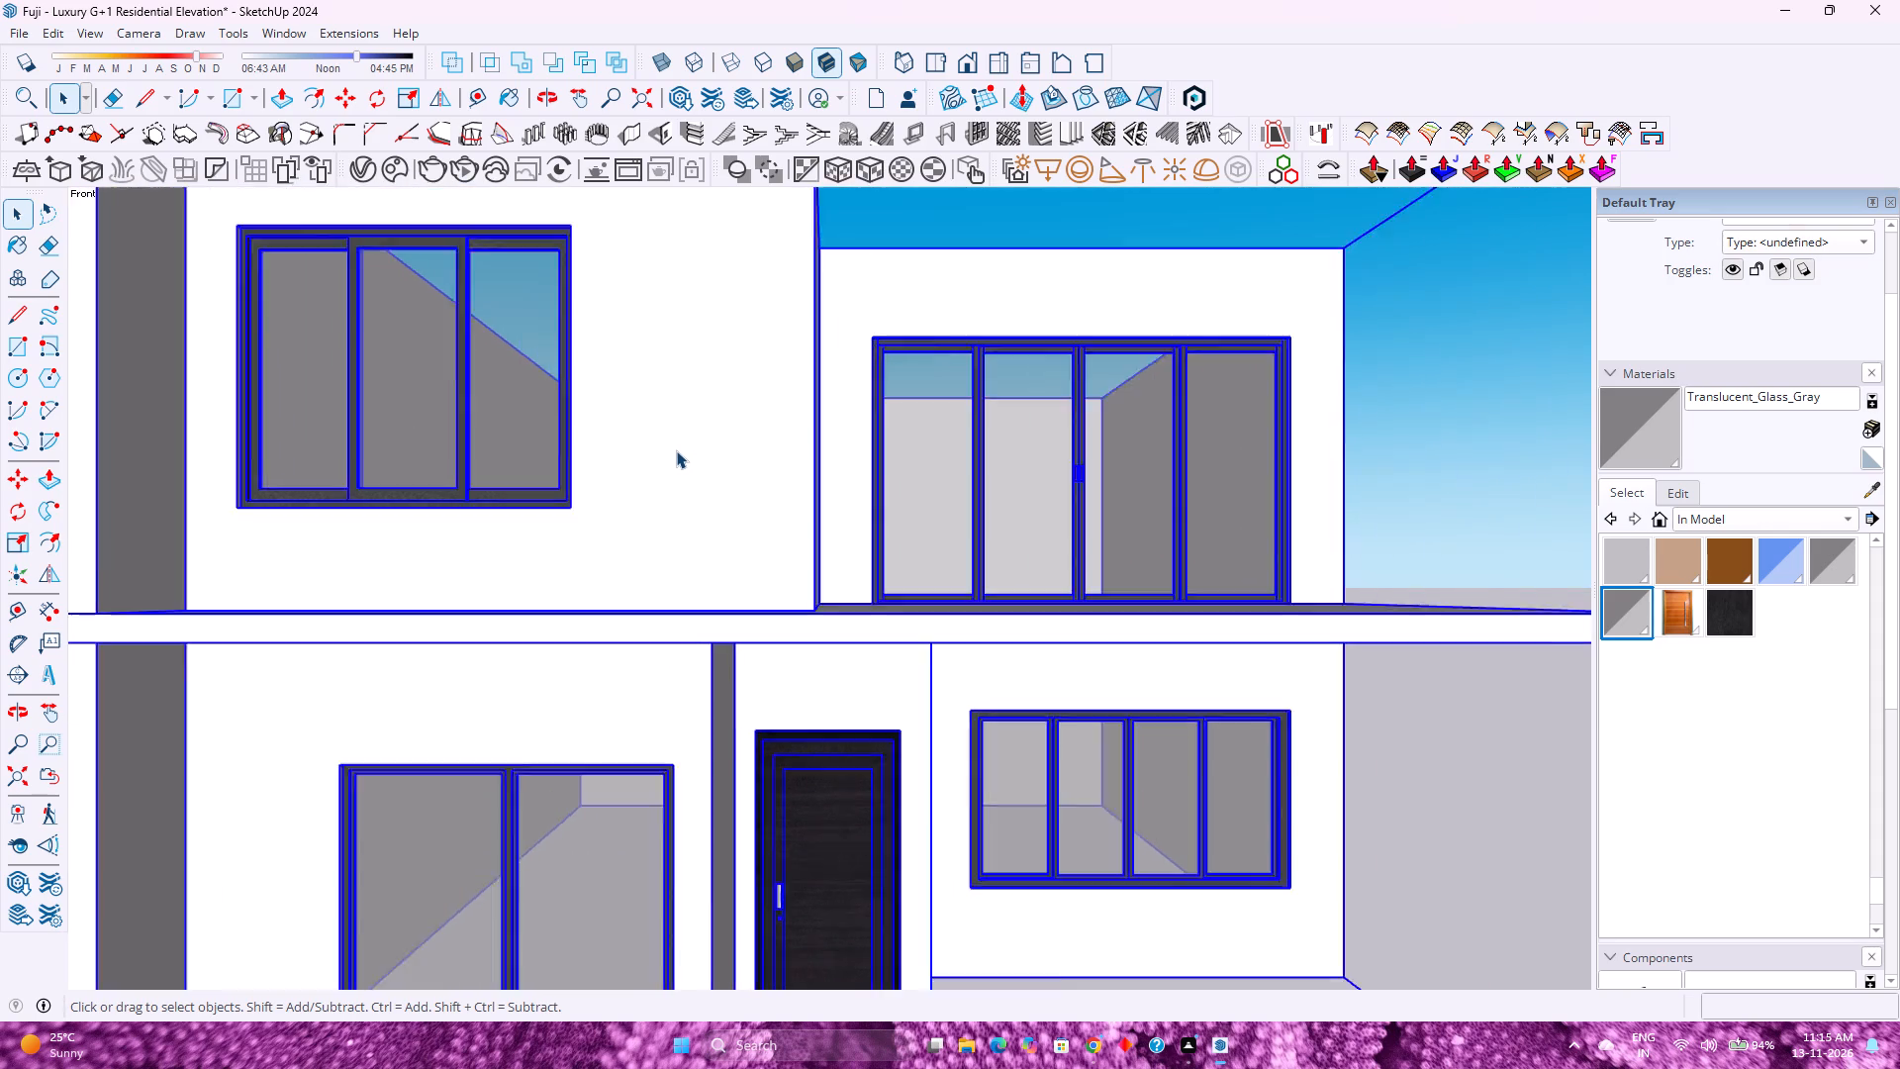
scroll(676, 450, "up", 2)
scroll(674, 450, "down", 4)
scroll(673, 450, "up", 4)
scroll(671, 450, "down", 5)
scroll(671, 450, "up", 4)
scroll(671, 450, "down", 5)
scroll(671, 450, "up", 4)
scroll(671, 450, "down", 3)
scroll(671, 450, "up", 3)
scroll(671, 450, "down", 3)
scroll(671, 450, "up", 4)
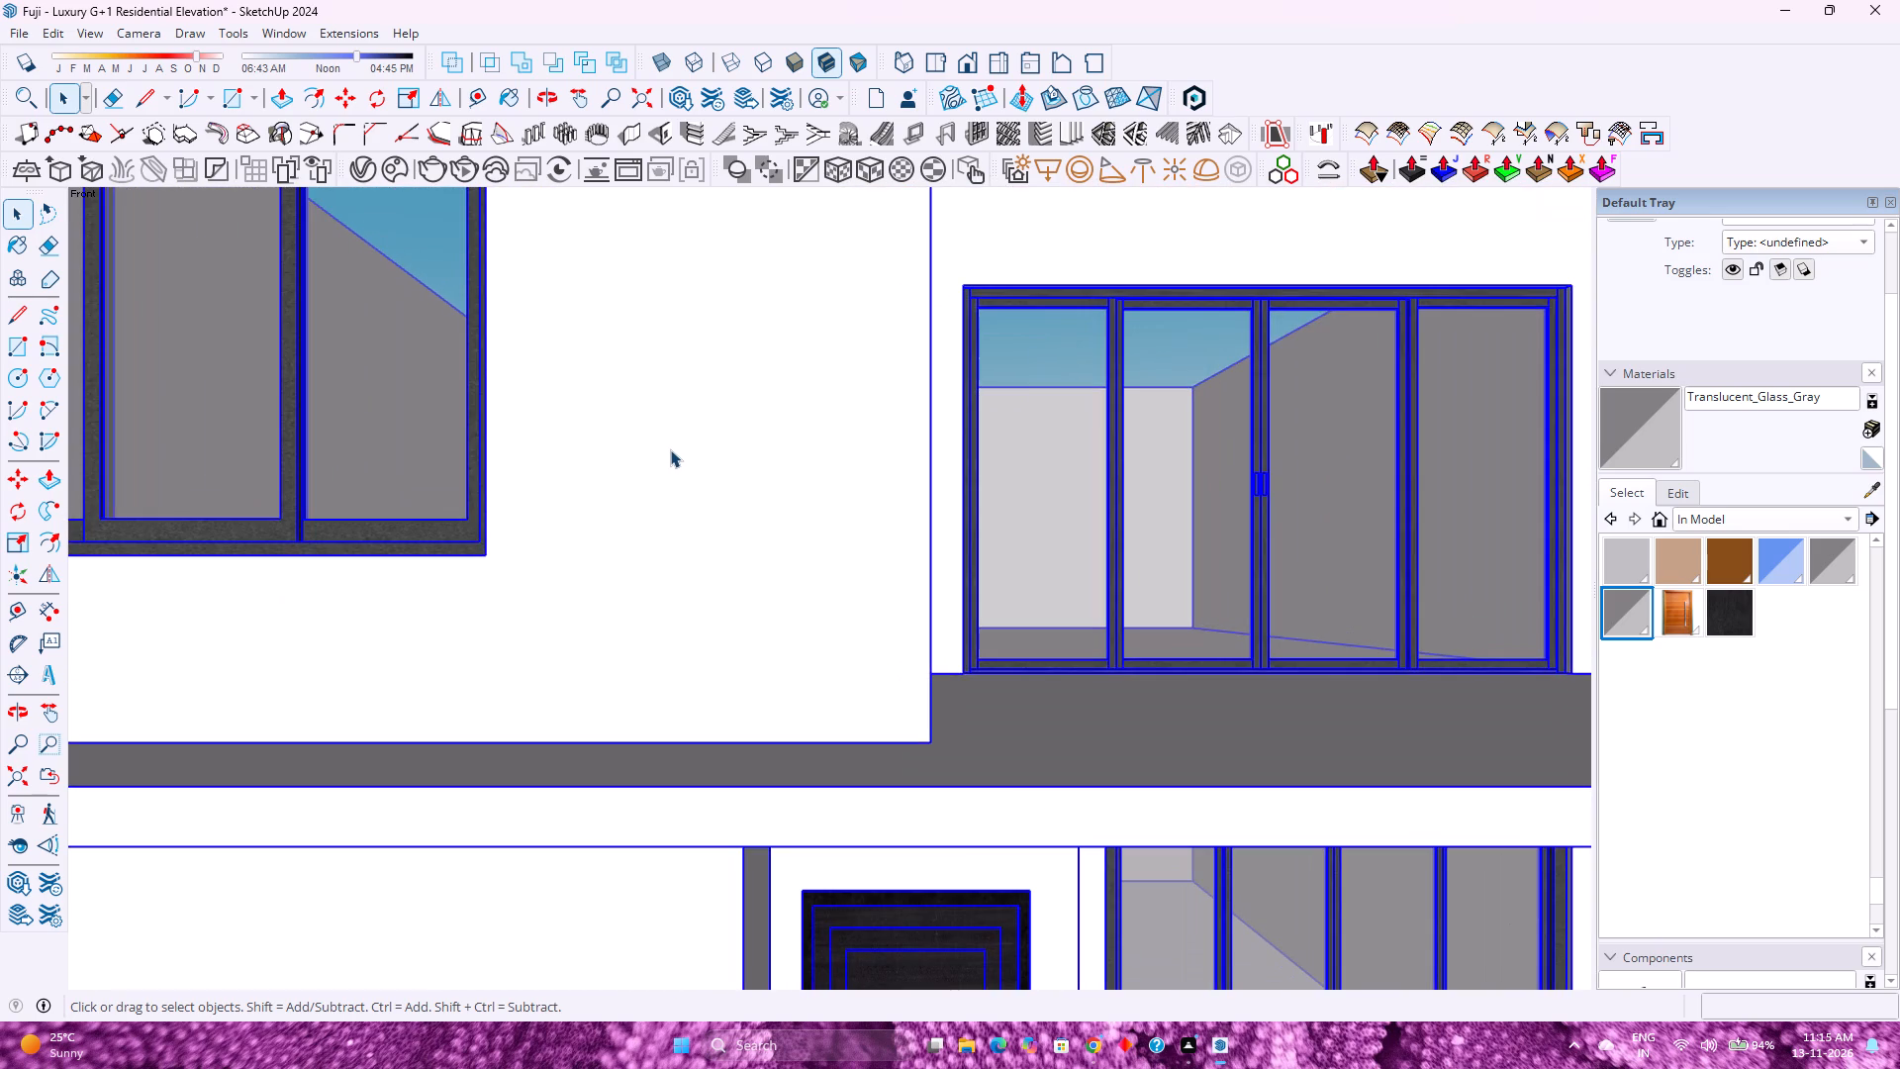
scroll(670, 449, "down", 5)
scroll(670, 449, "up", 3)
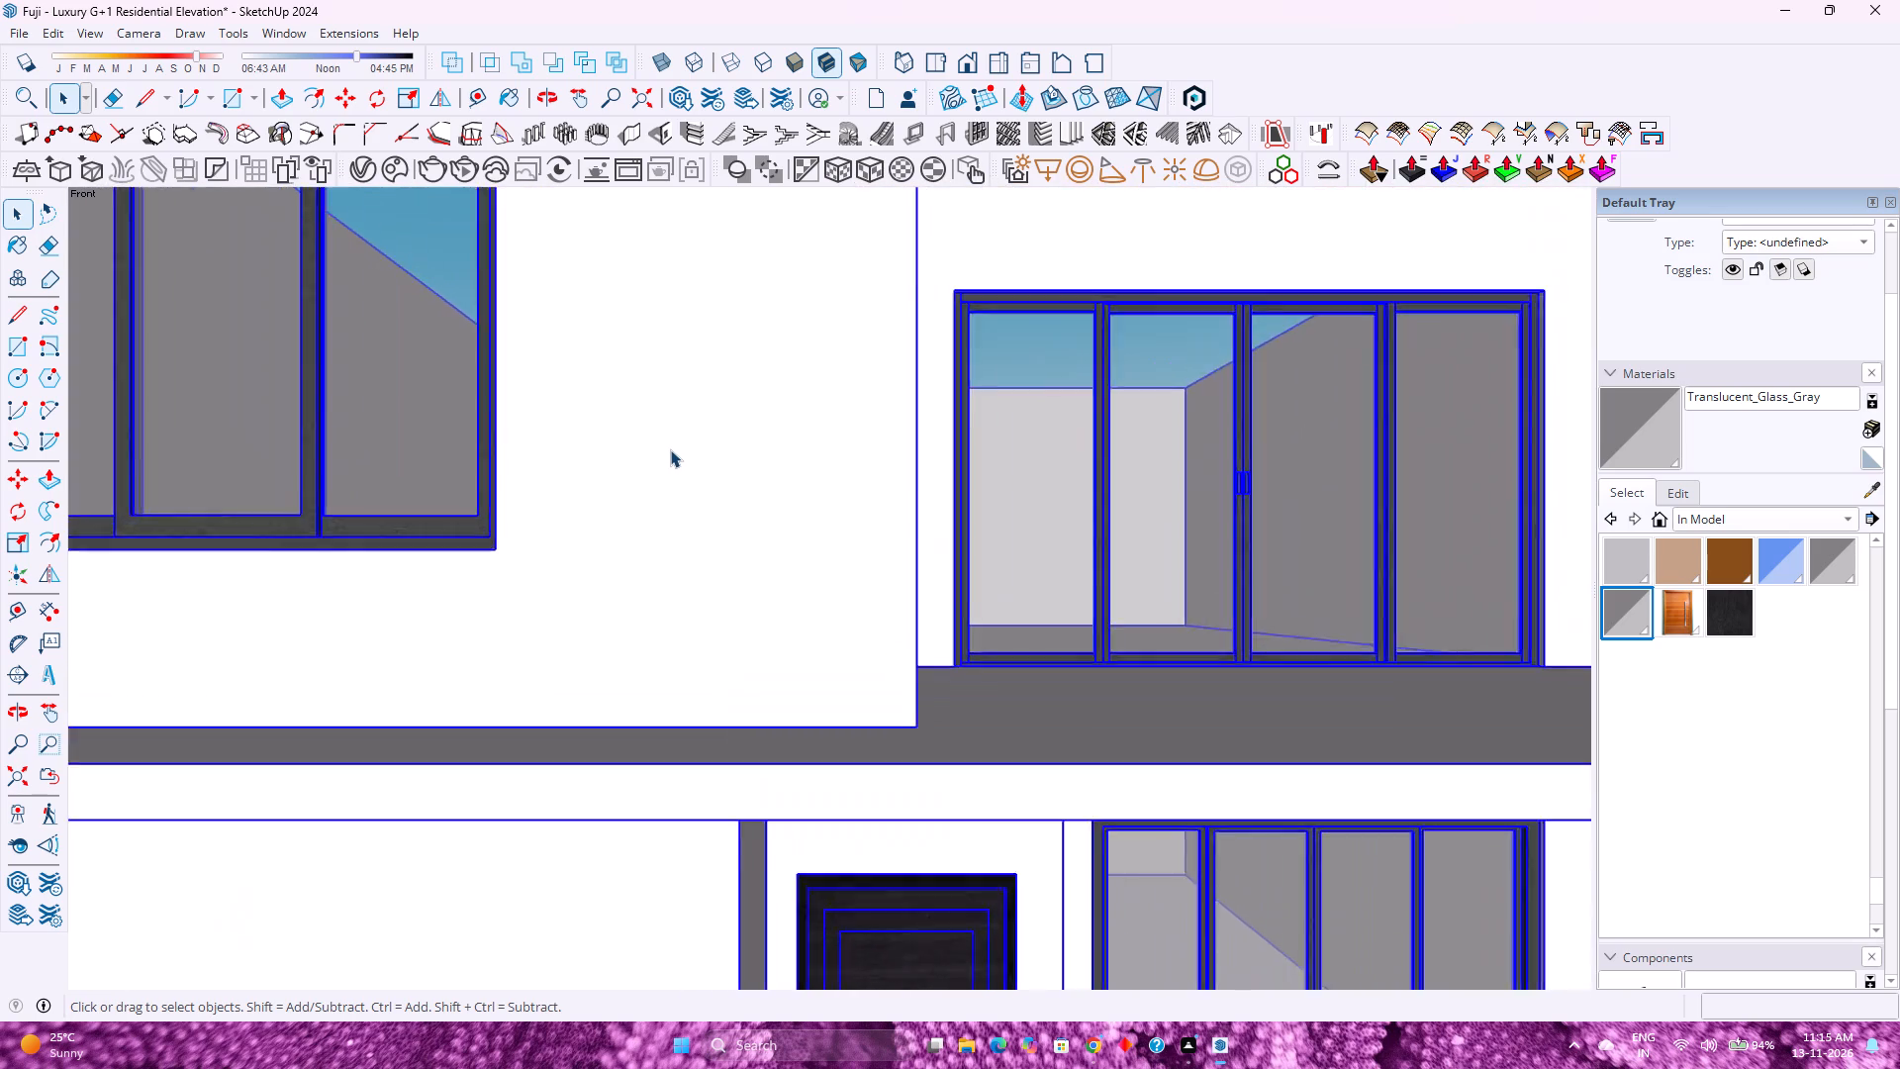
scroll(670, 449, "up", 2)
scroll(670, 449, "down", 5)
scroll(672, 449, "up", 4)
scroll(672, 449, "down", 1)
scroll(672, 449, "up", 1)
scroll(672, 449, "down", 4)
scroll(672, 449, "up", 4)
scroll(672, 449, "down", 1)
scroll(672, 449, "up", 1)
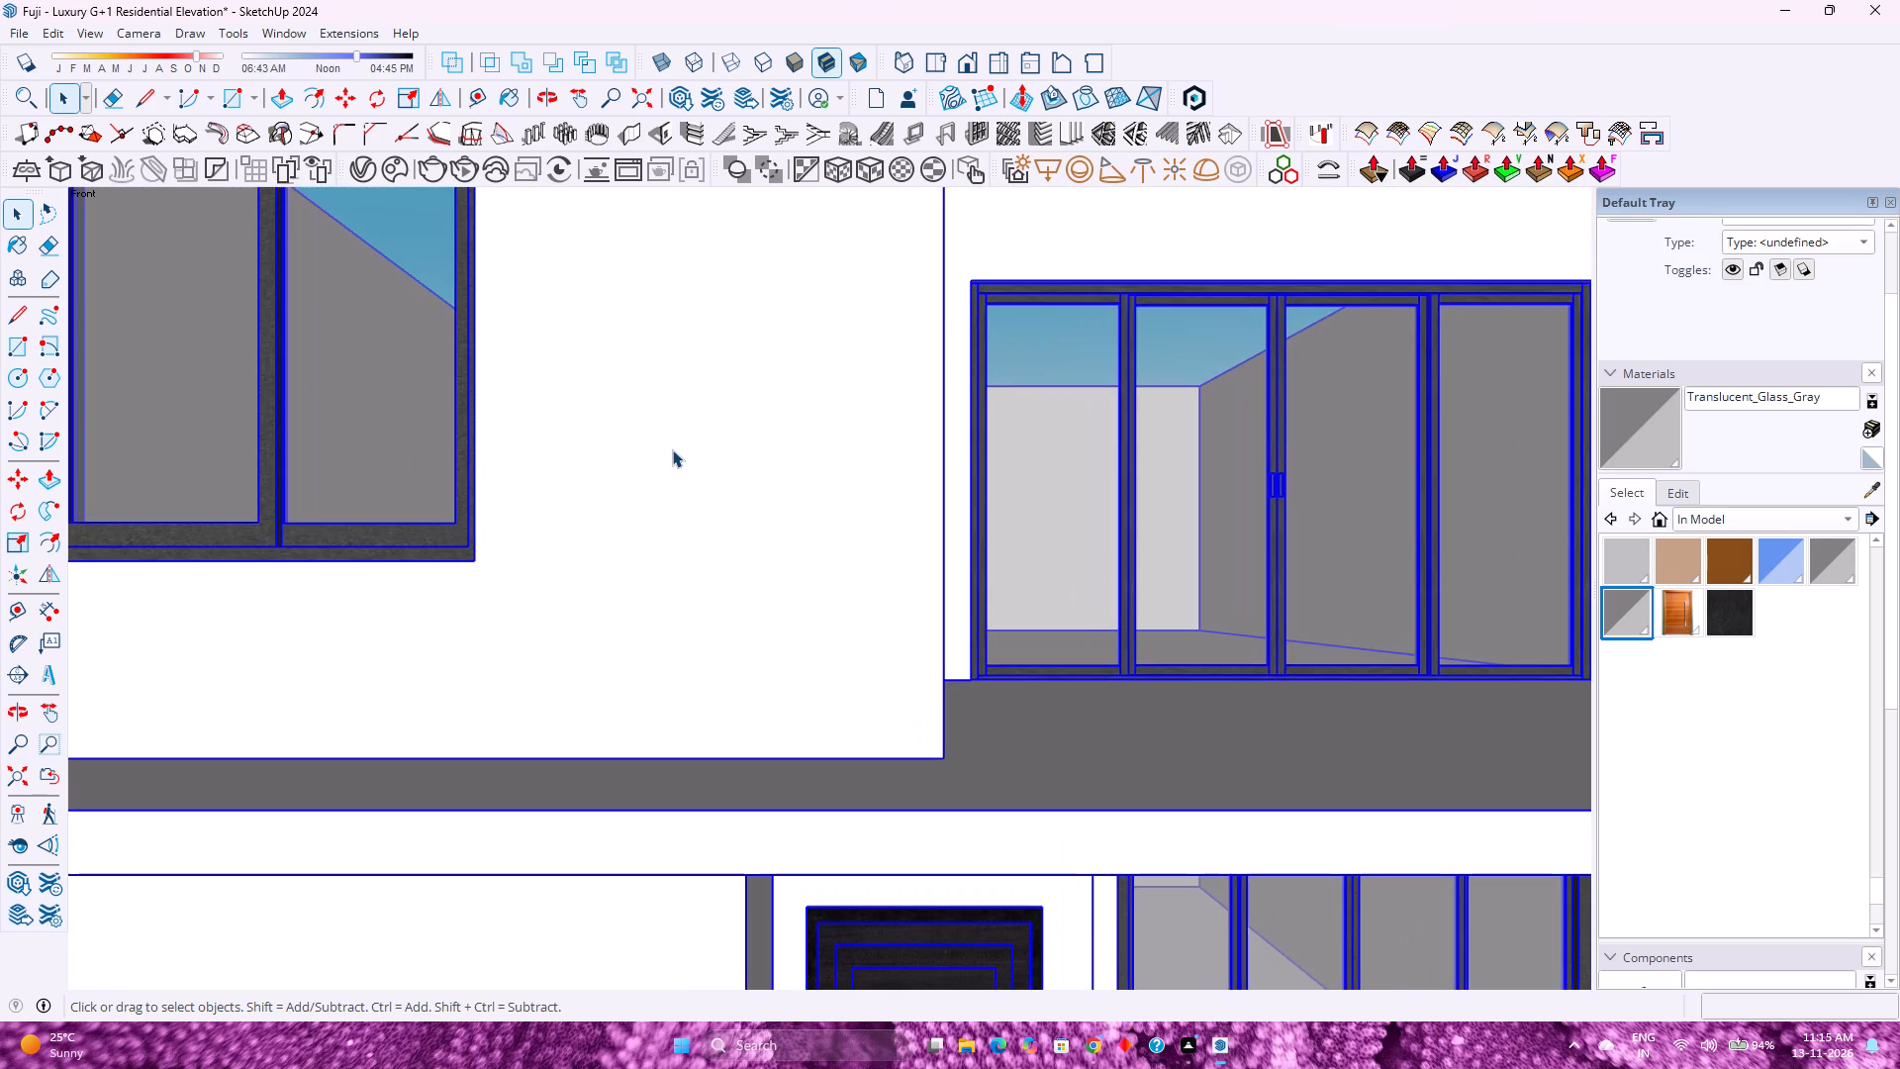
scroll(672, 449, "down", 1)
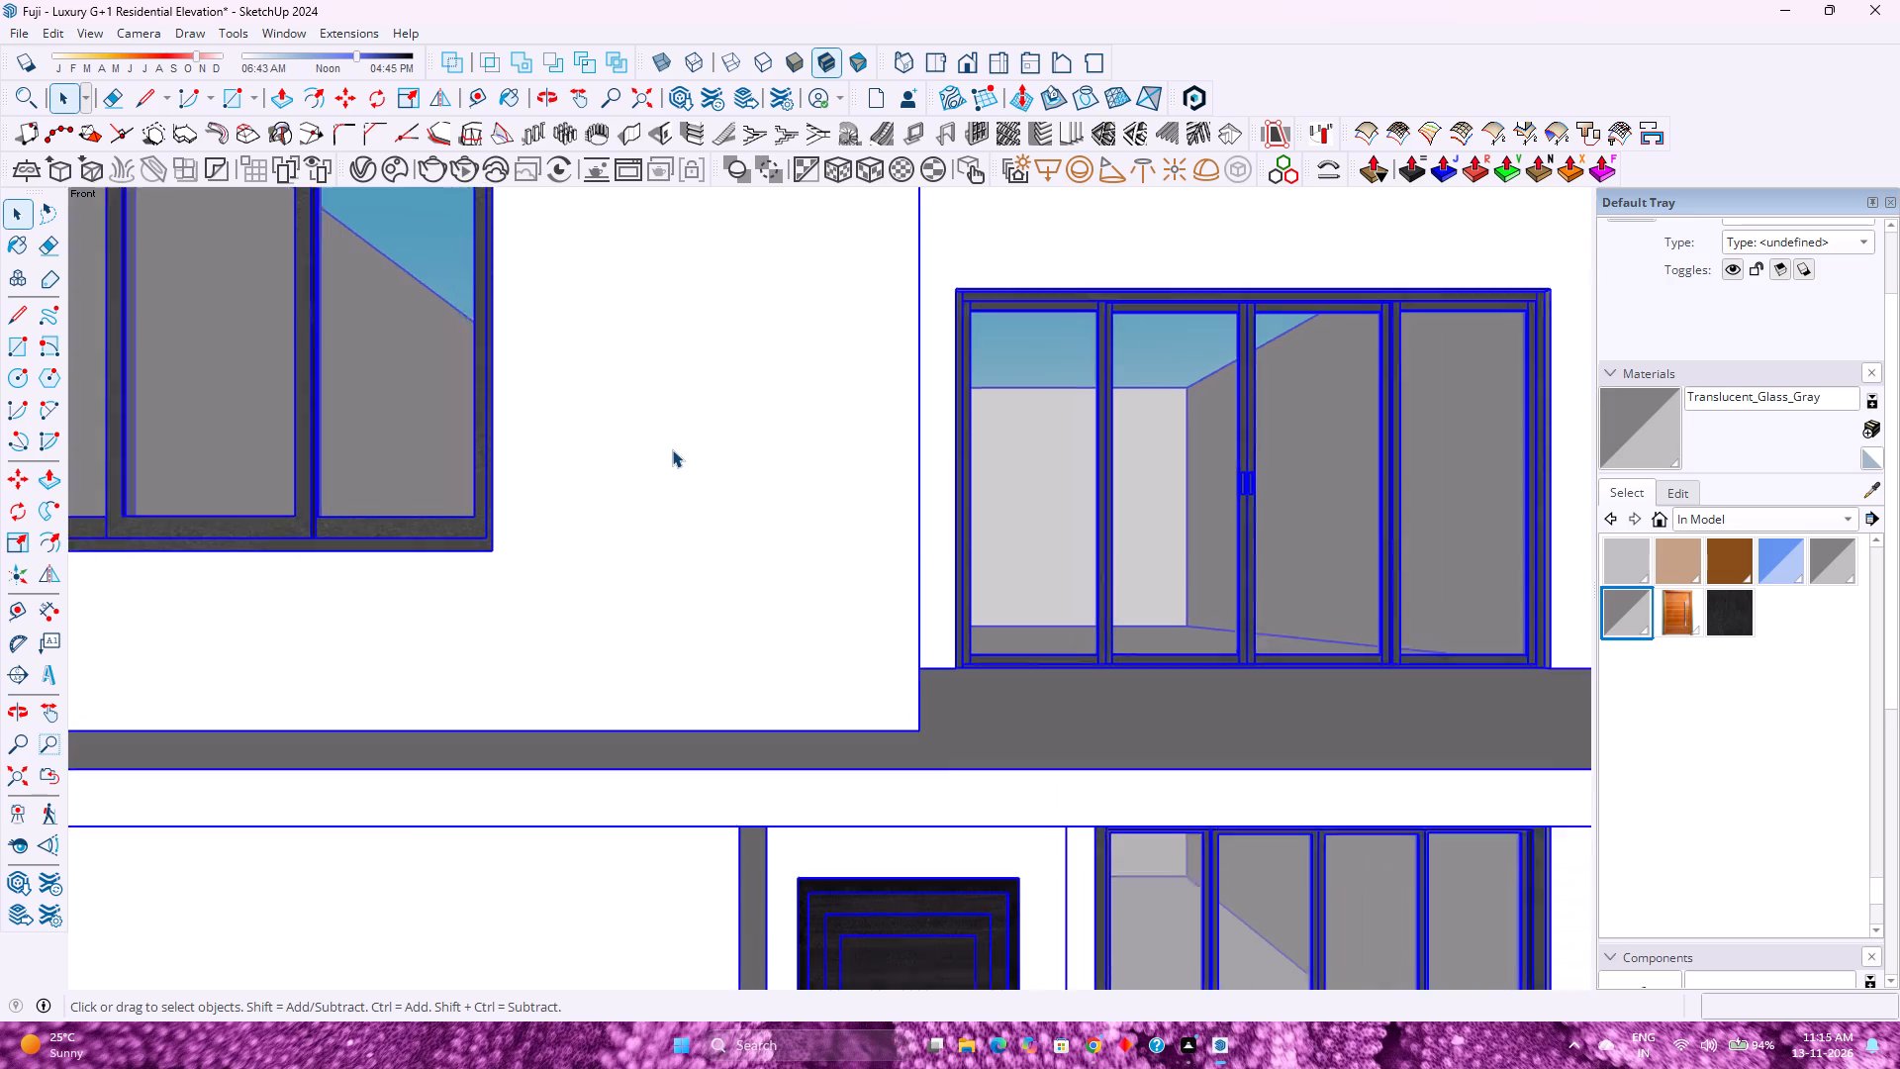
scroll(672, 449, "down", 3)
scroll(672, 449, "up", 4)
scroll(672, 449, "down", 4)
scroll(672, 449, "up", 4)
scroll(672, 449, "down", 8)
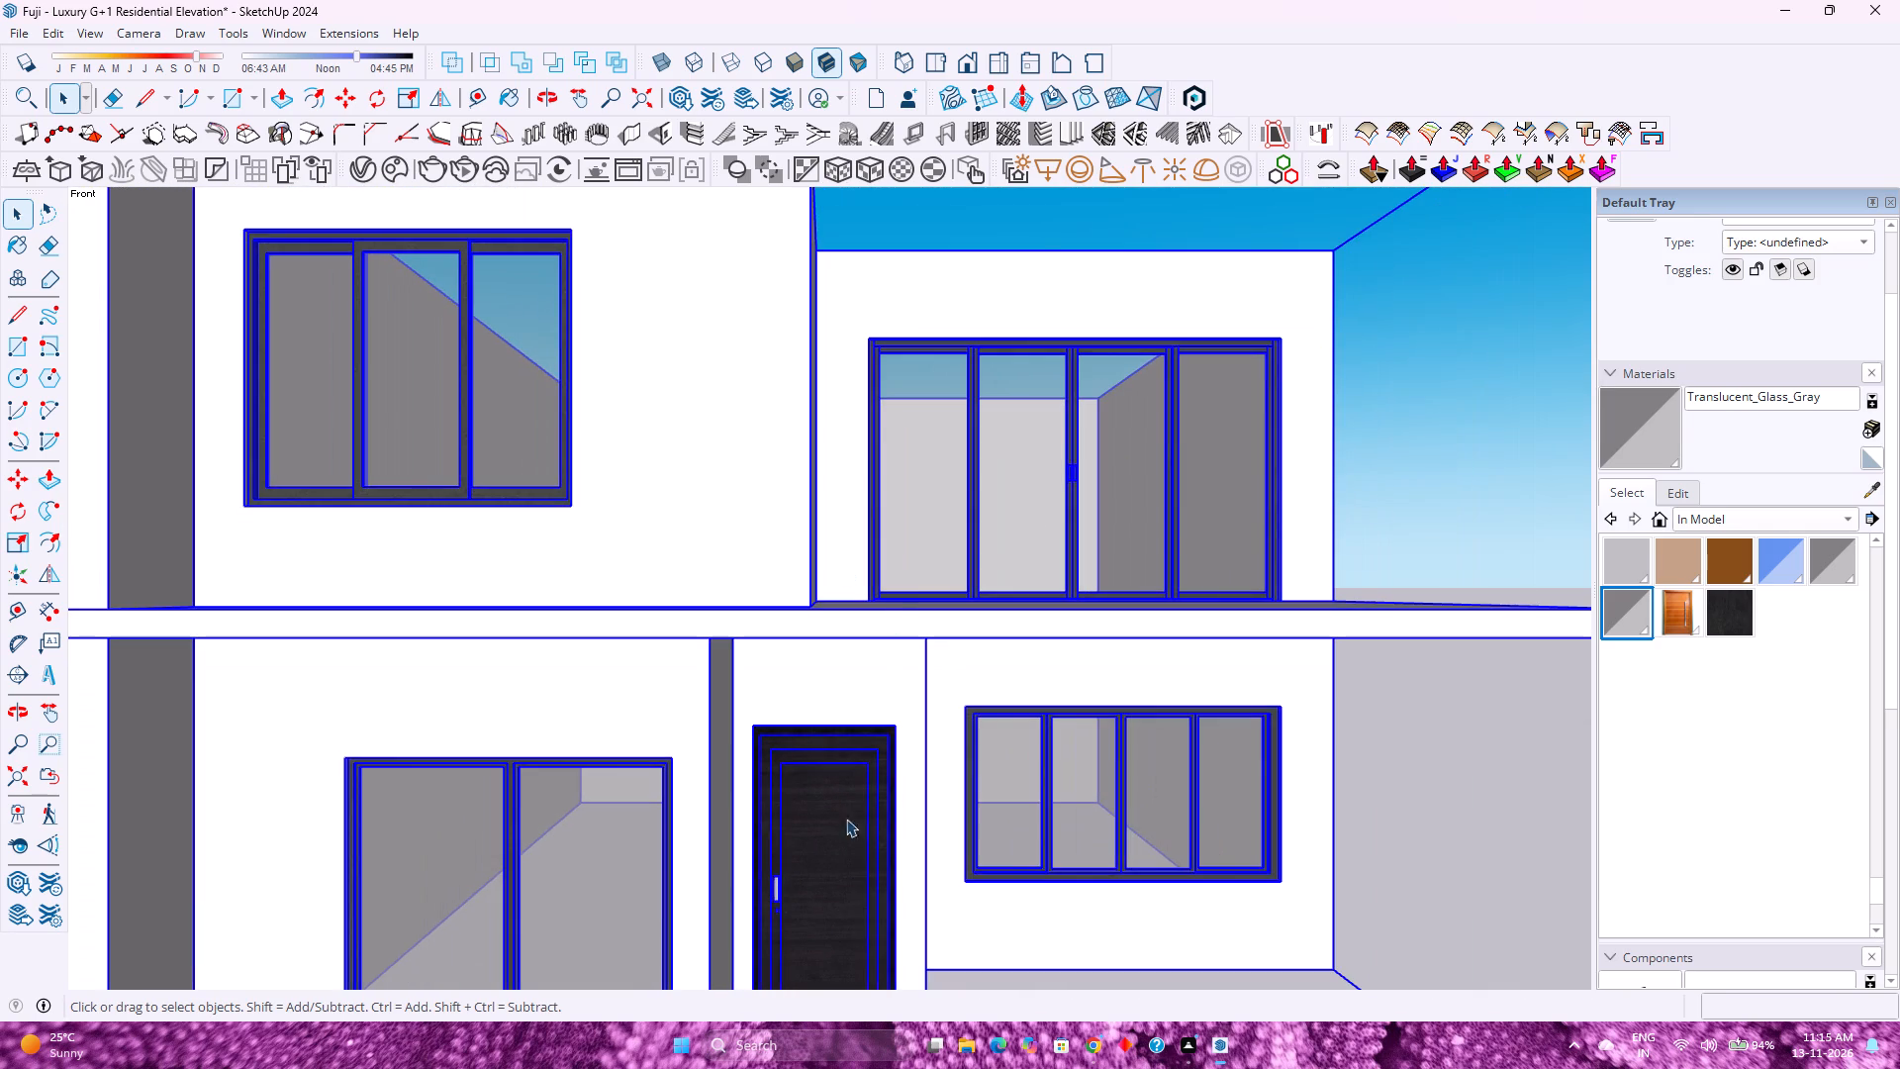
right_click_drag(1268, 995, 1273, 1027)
Switch to Chrome, search for "adobe express" in a new tab and open the Adobe Express website.
left_click(1089, 1054)
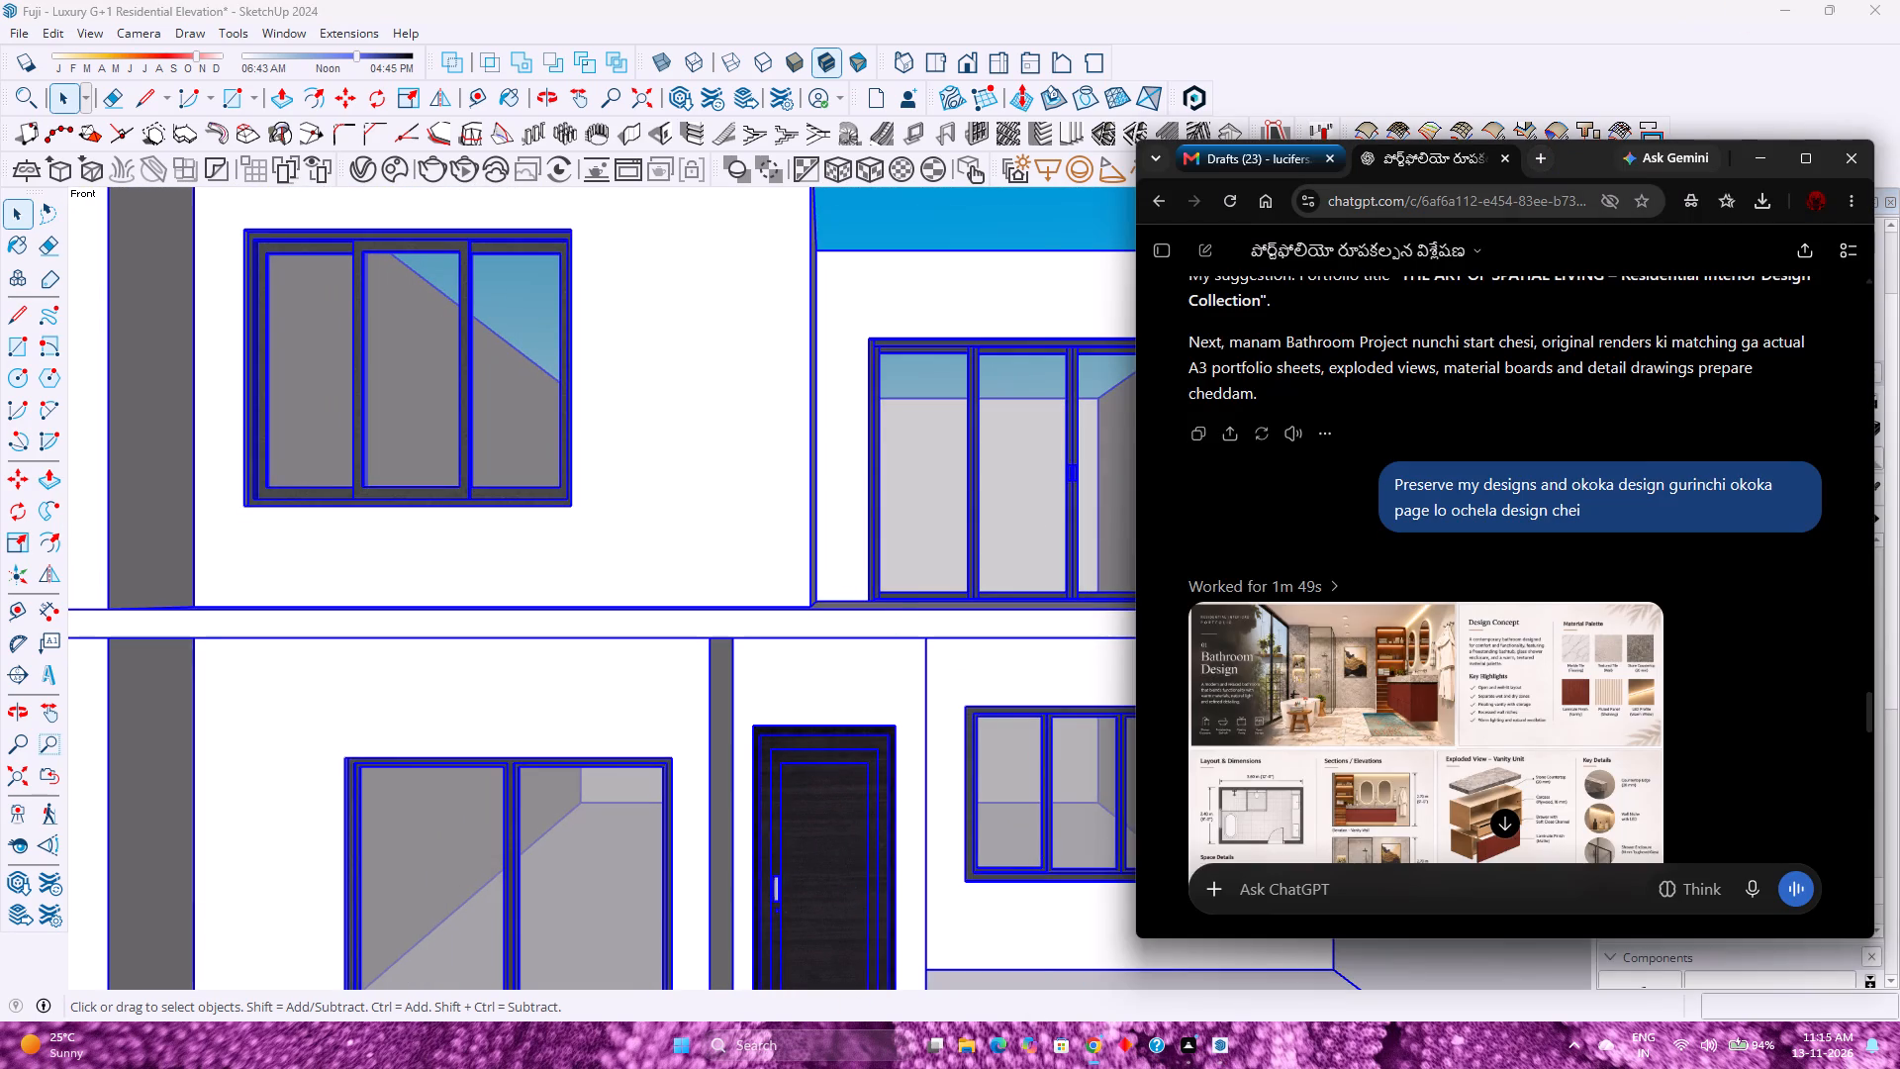
left_click(1548, 151)
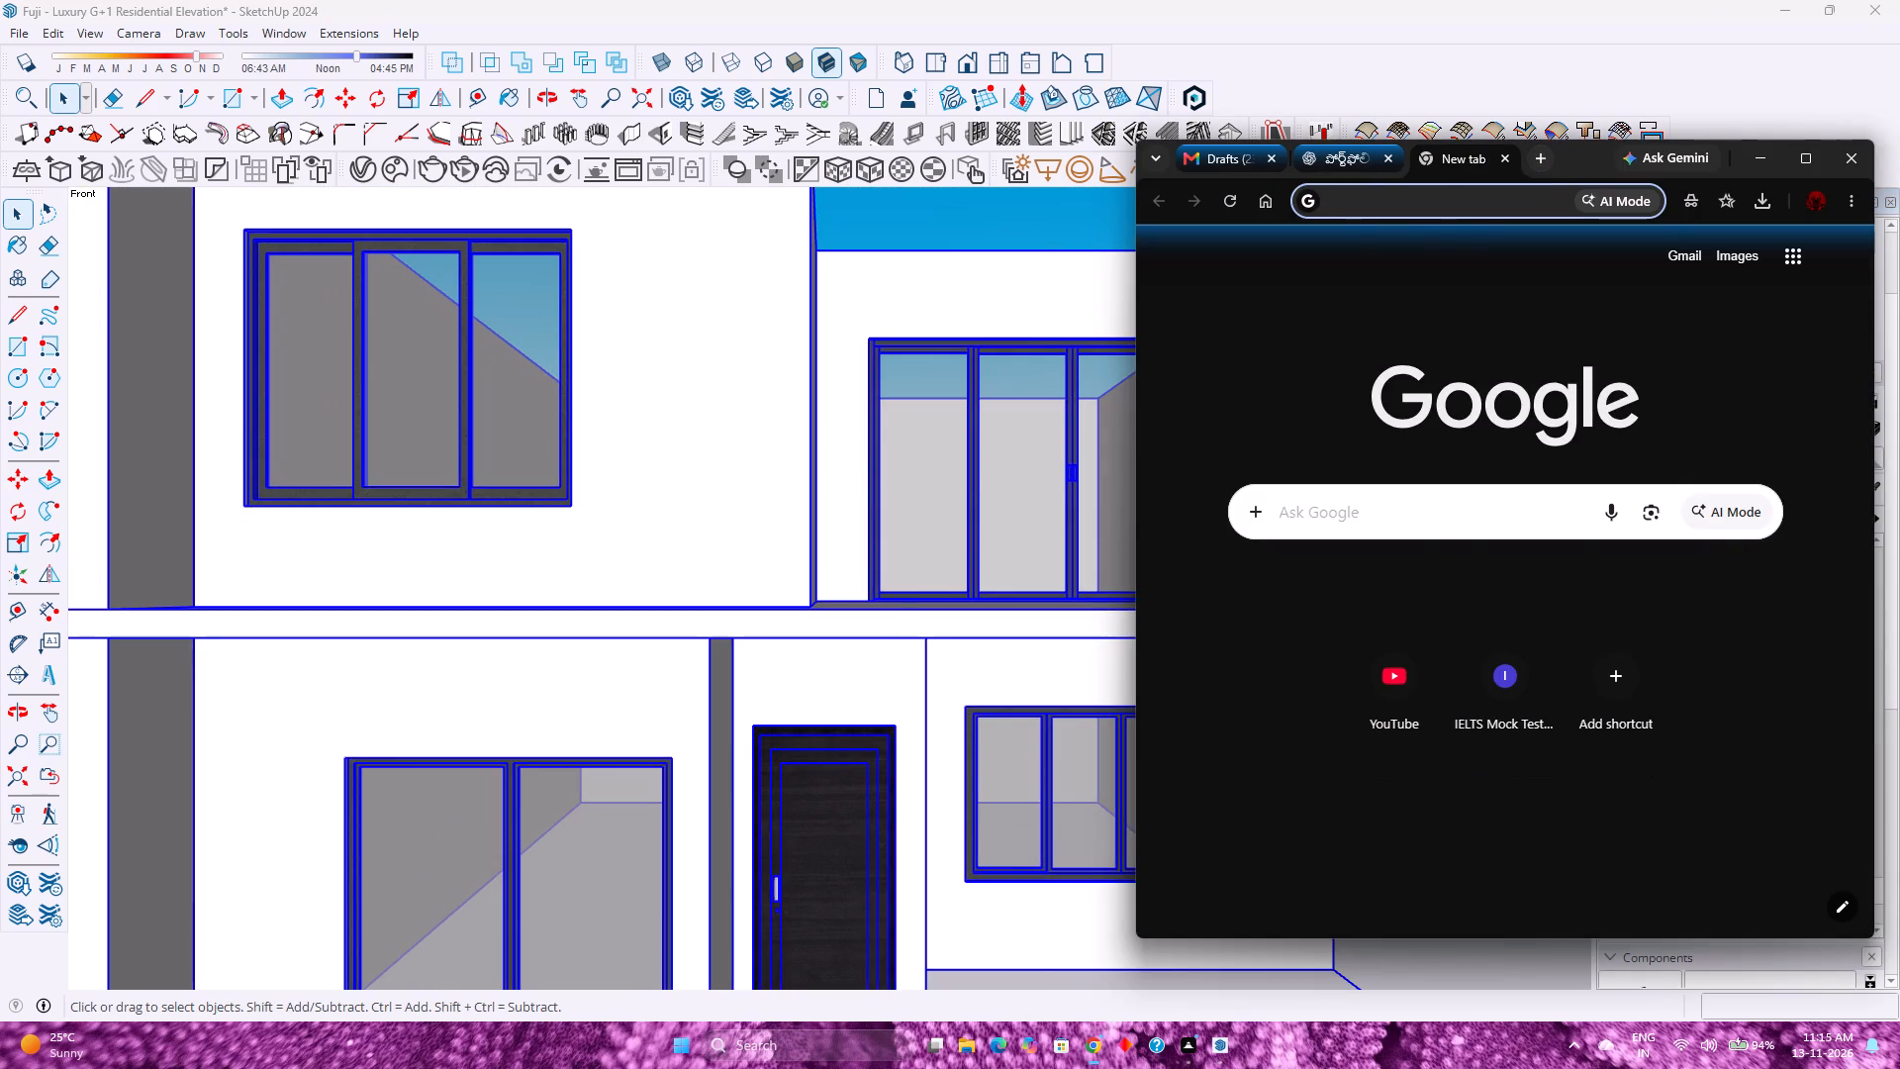
left_click(1549, 200)
type("Adope")
key("space")
key("Down")
key("Return")
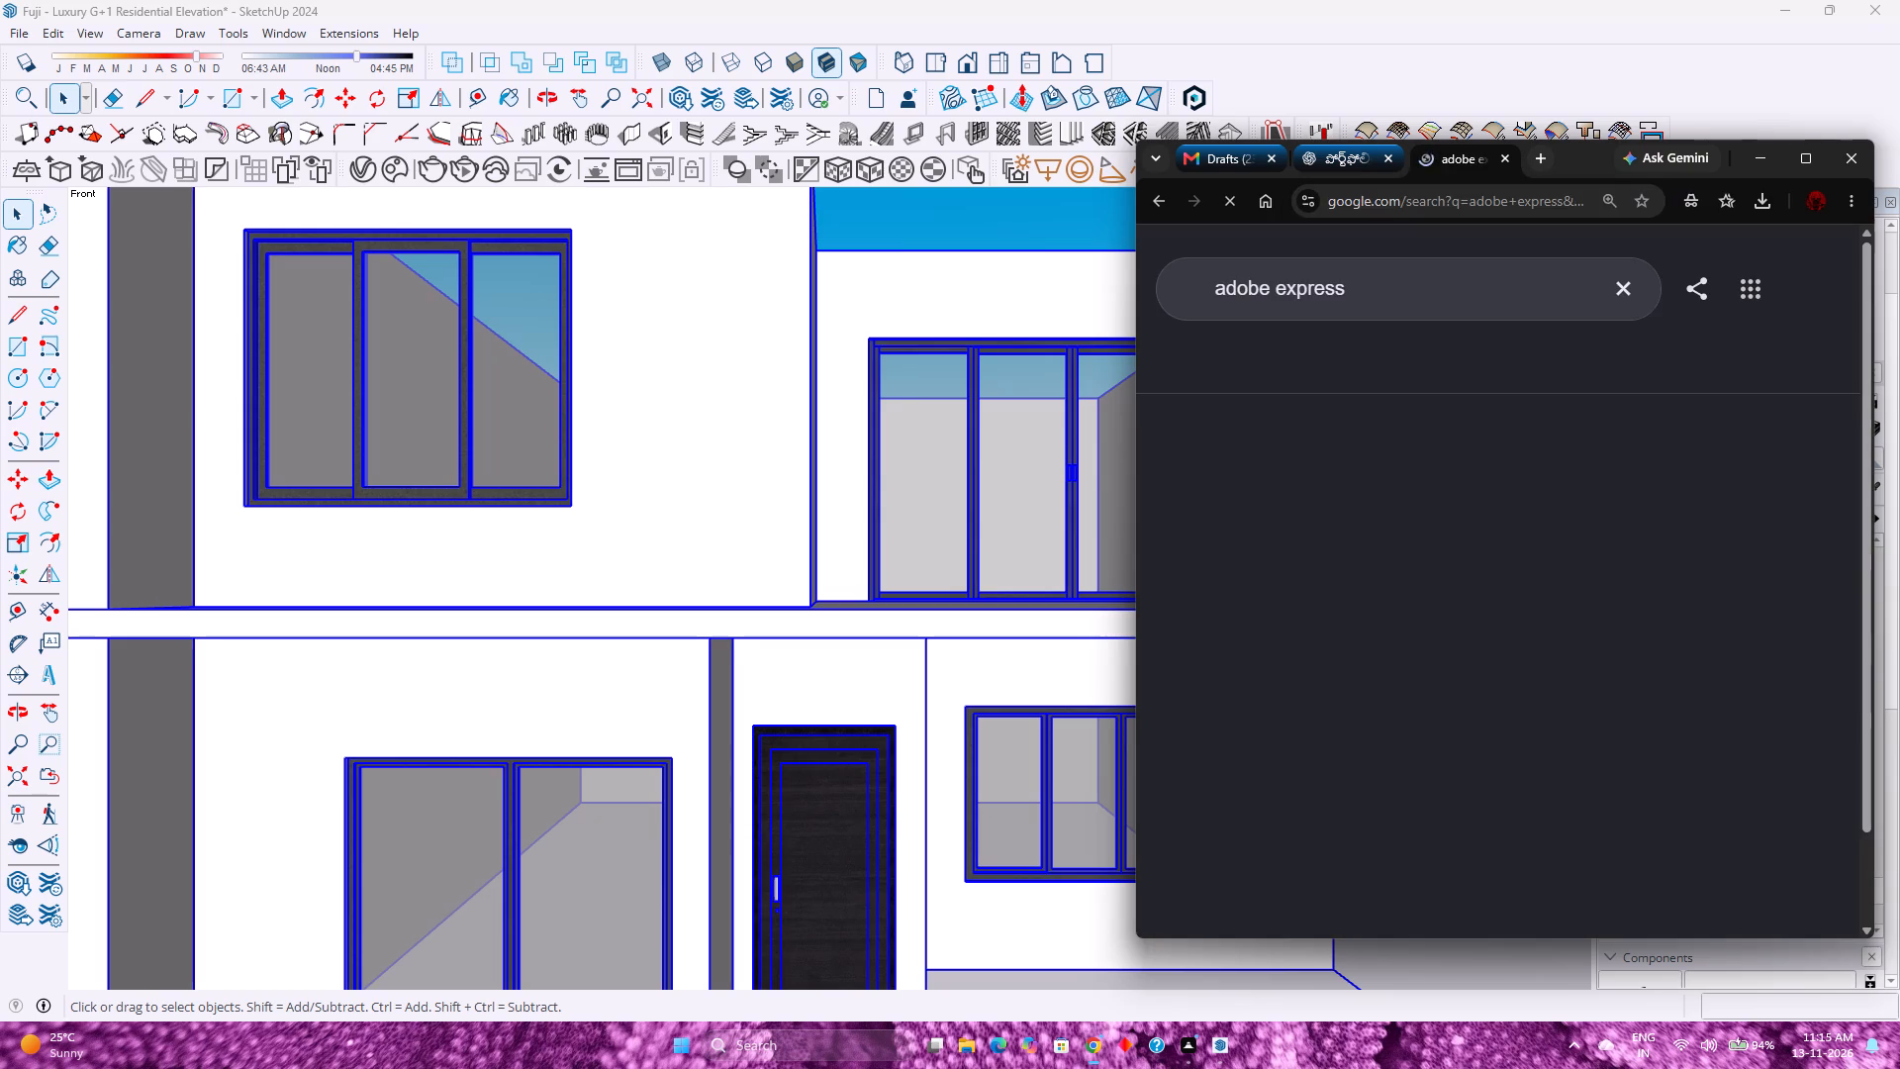
scroll(1414, 505, "down", 3)
scroll(1414, 505, "up", 3)
left_click(1413, 500)
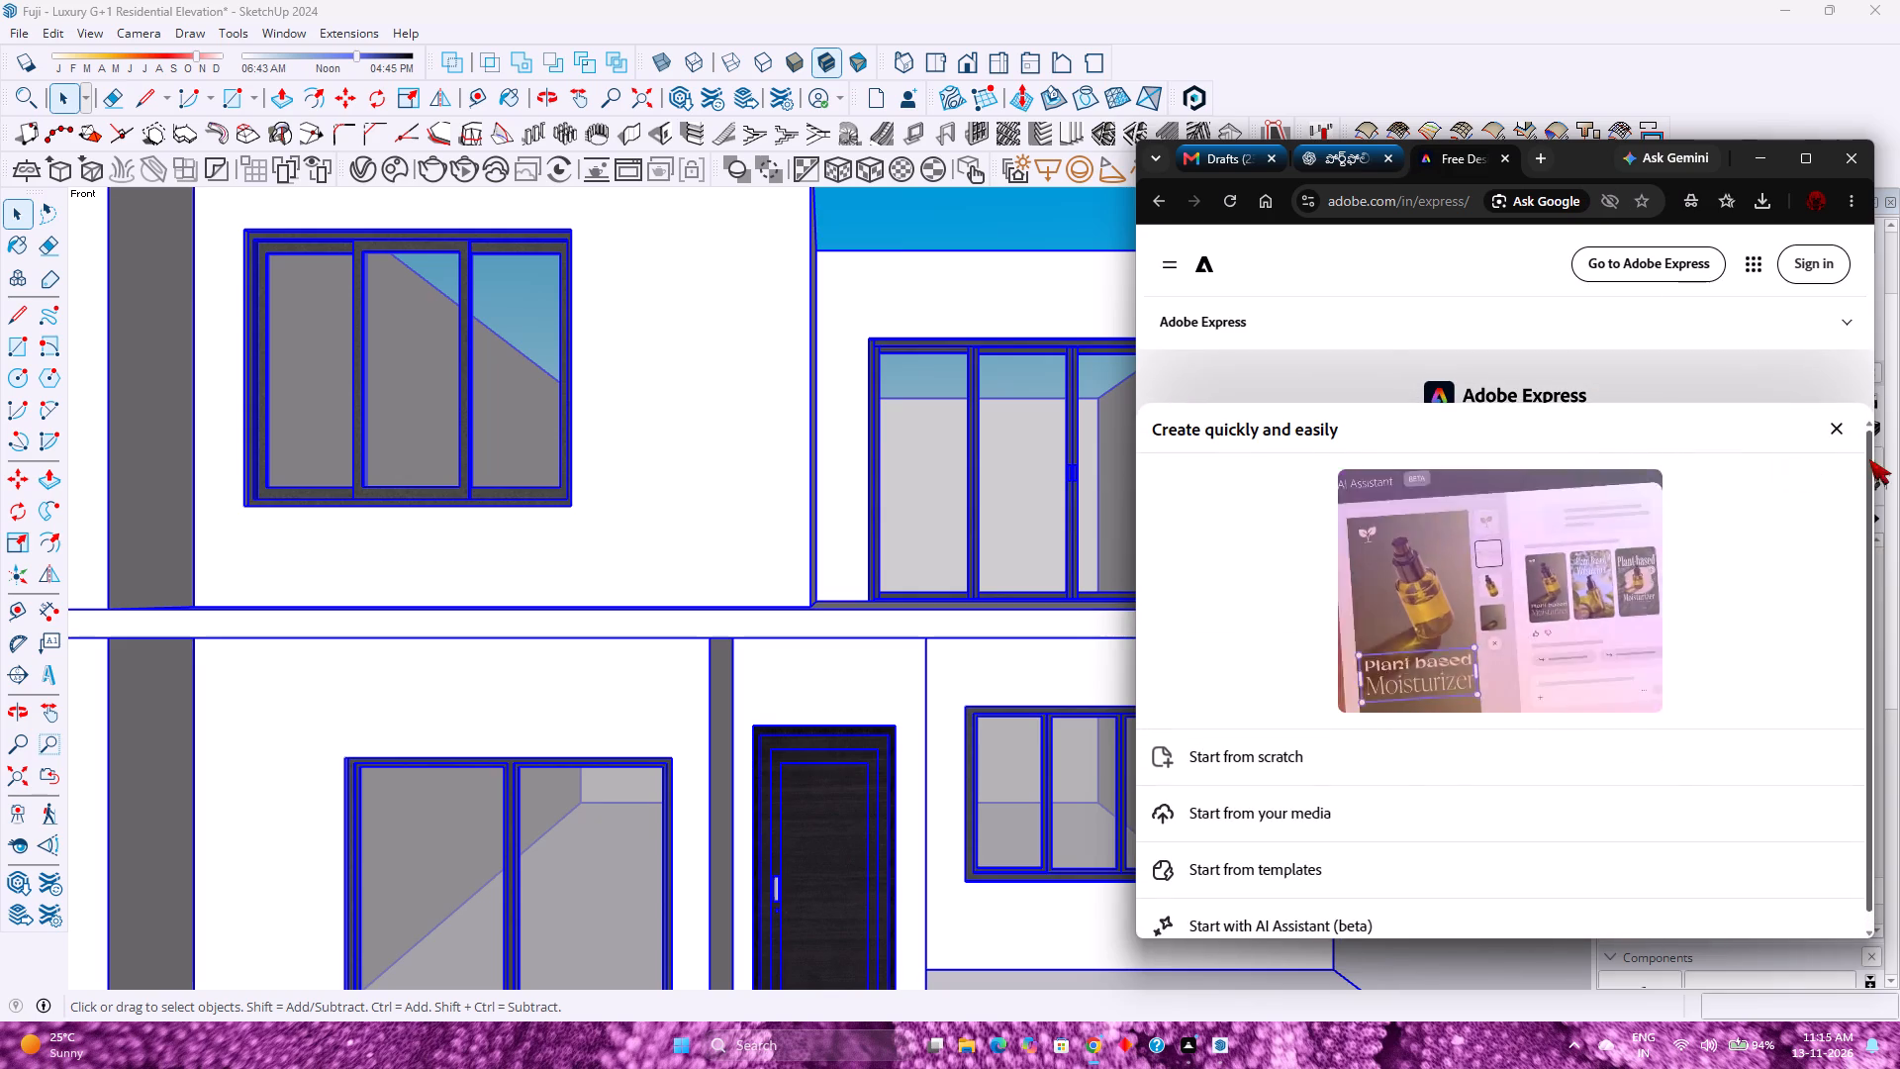
Dismiss the "Create quickly and easily" pop-up and start signing in to Adobe Express.
left_click(1842, 436)
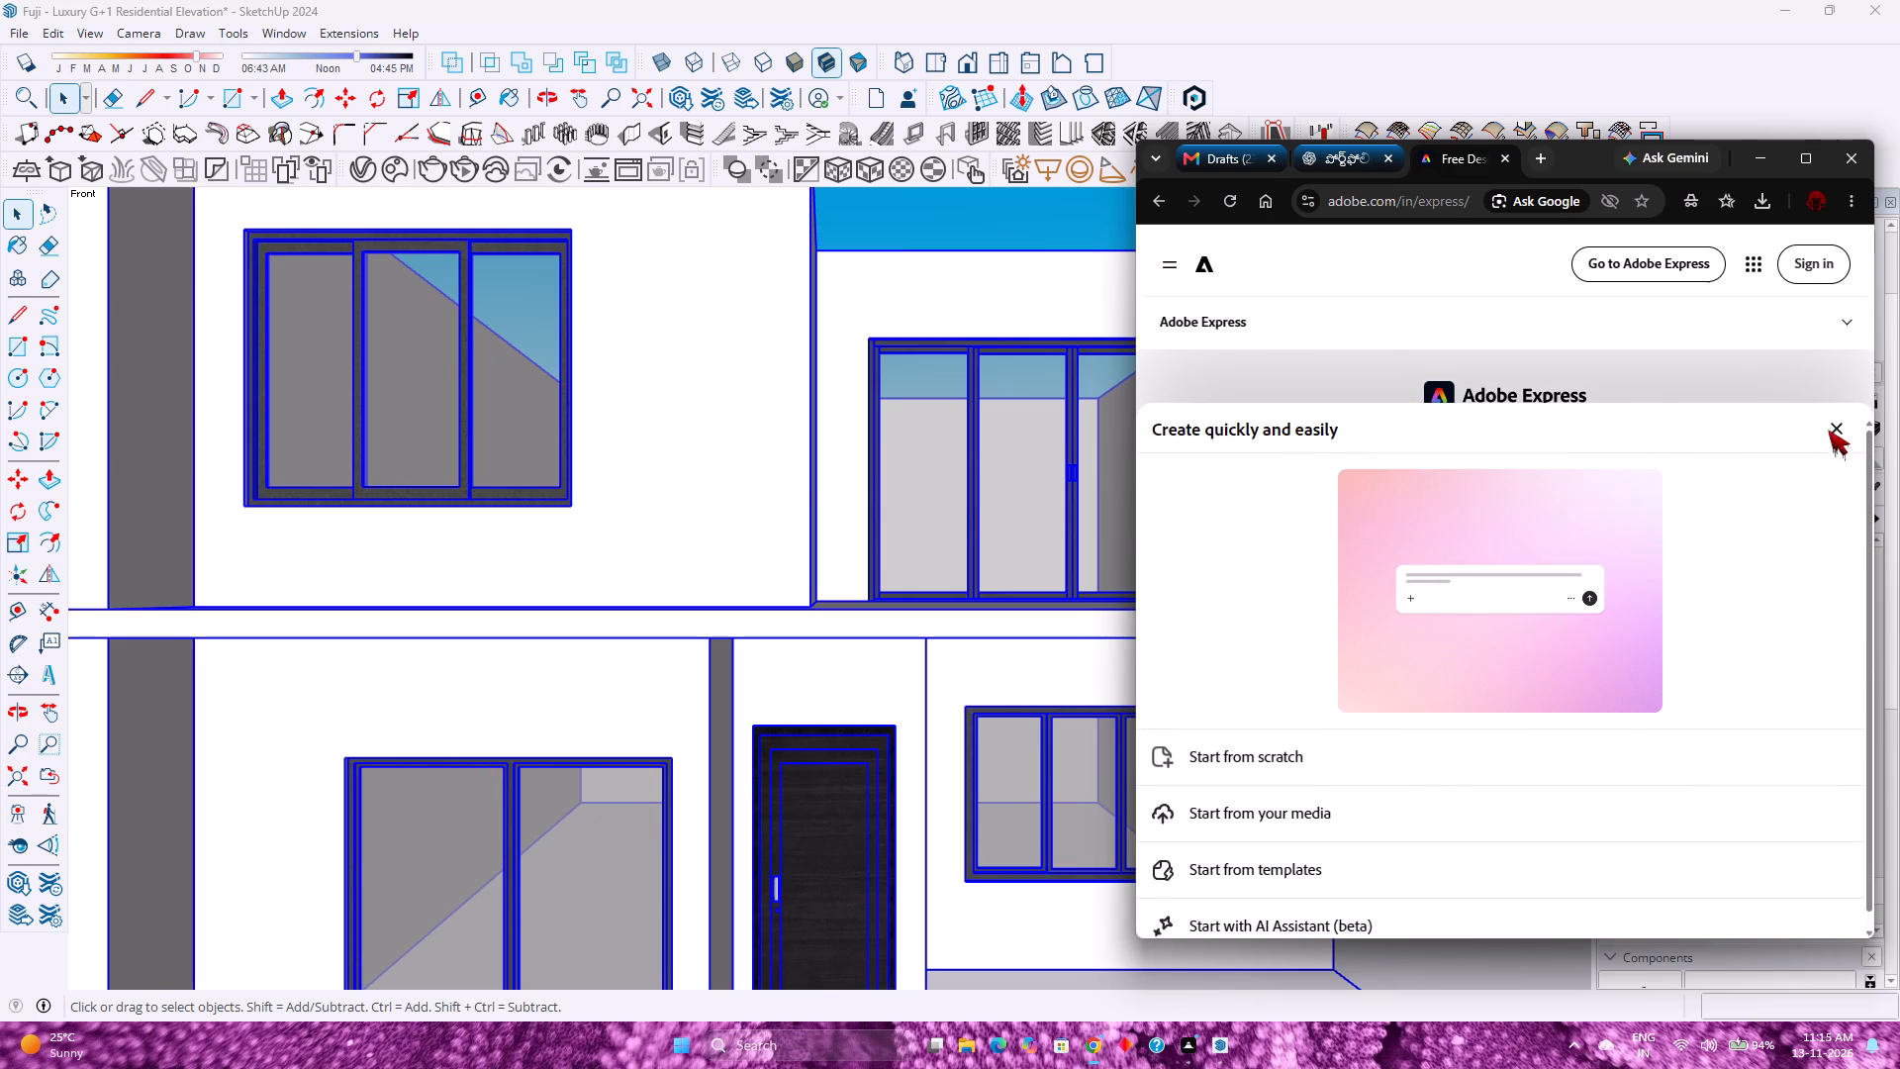
left_click(1795, 270)
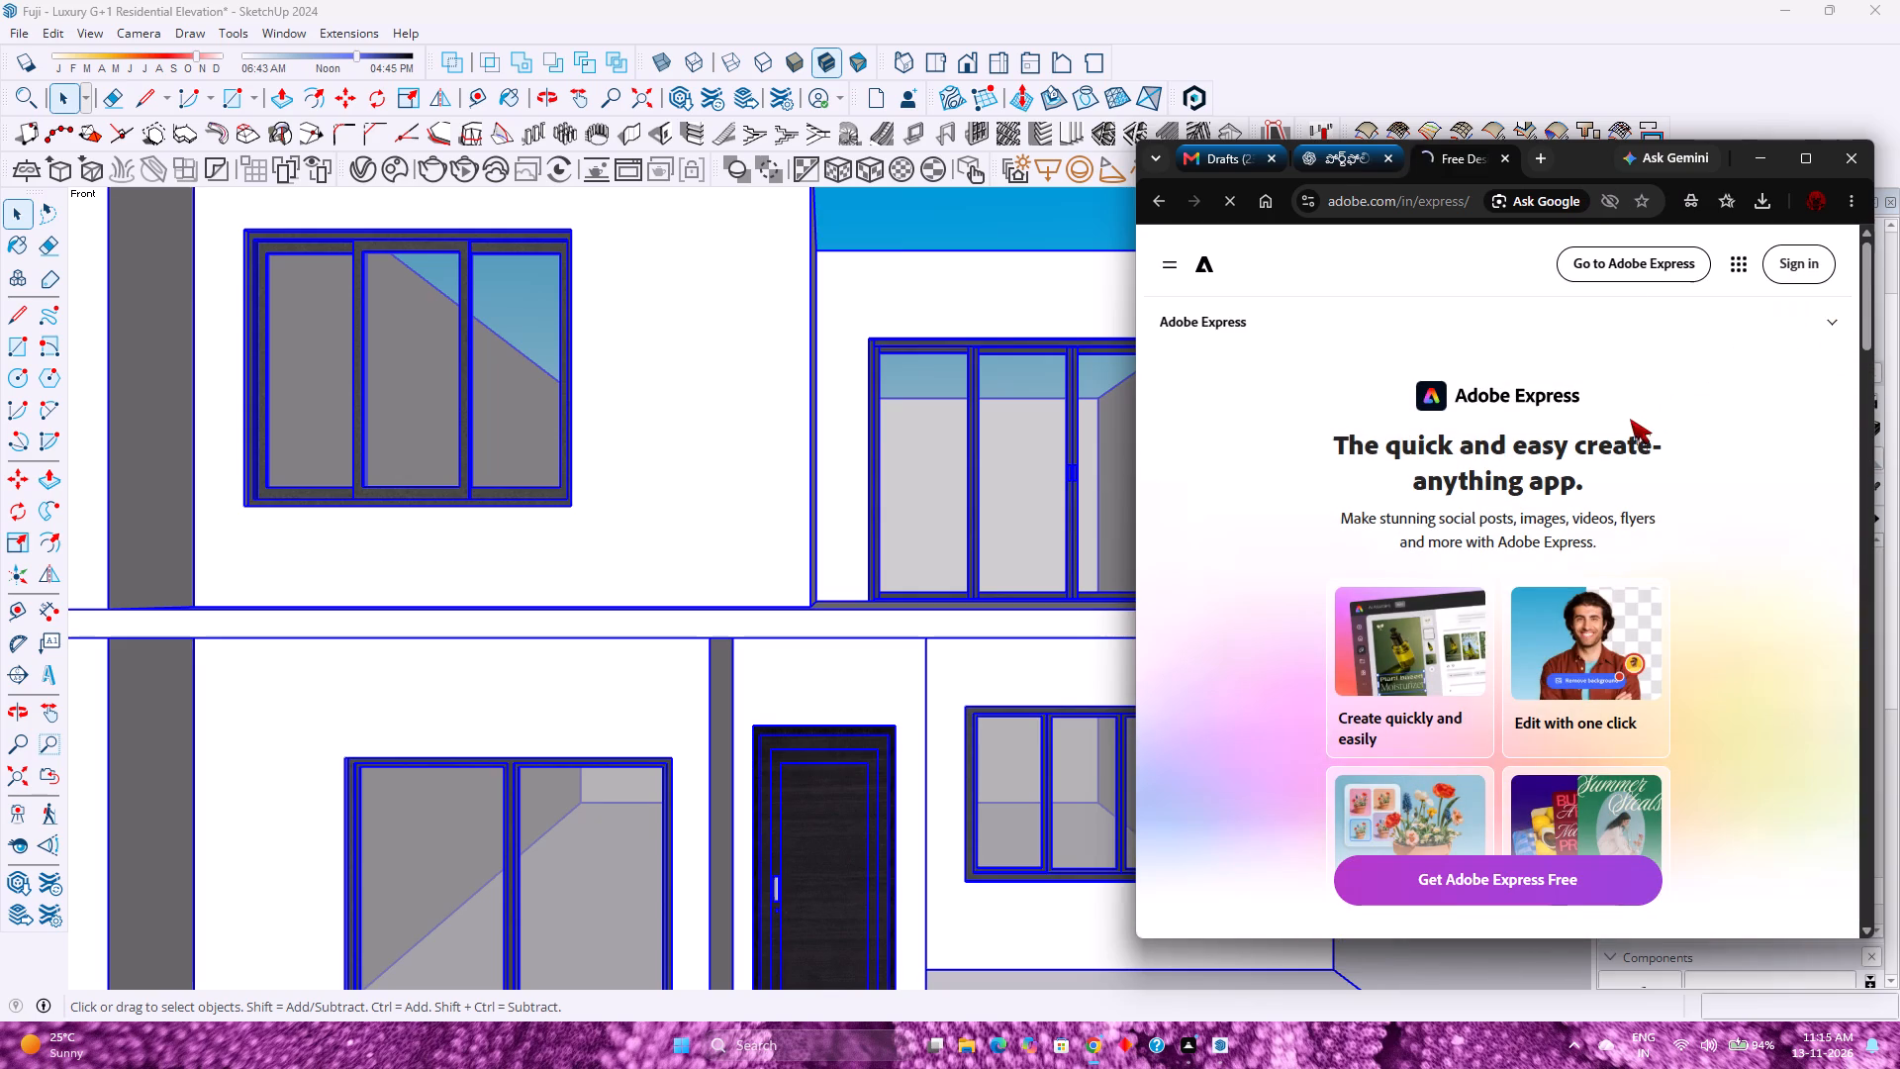
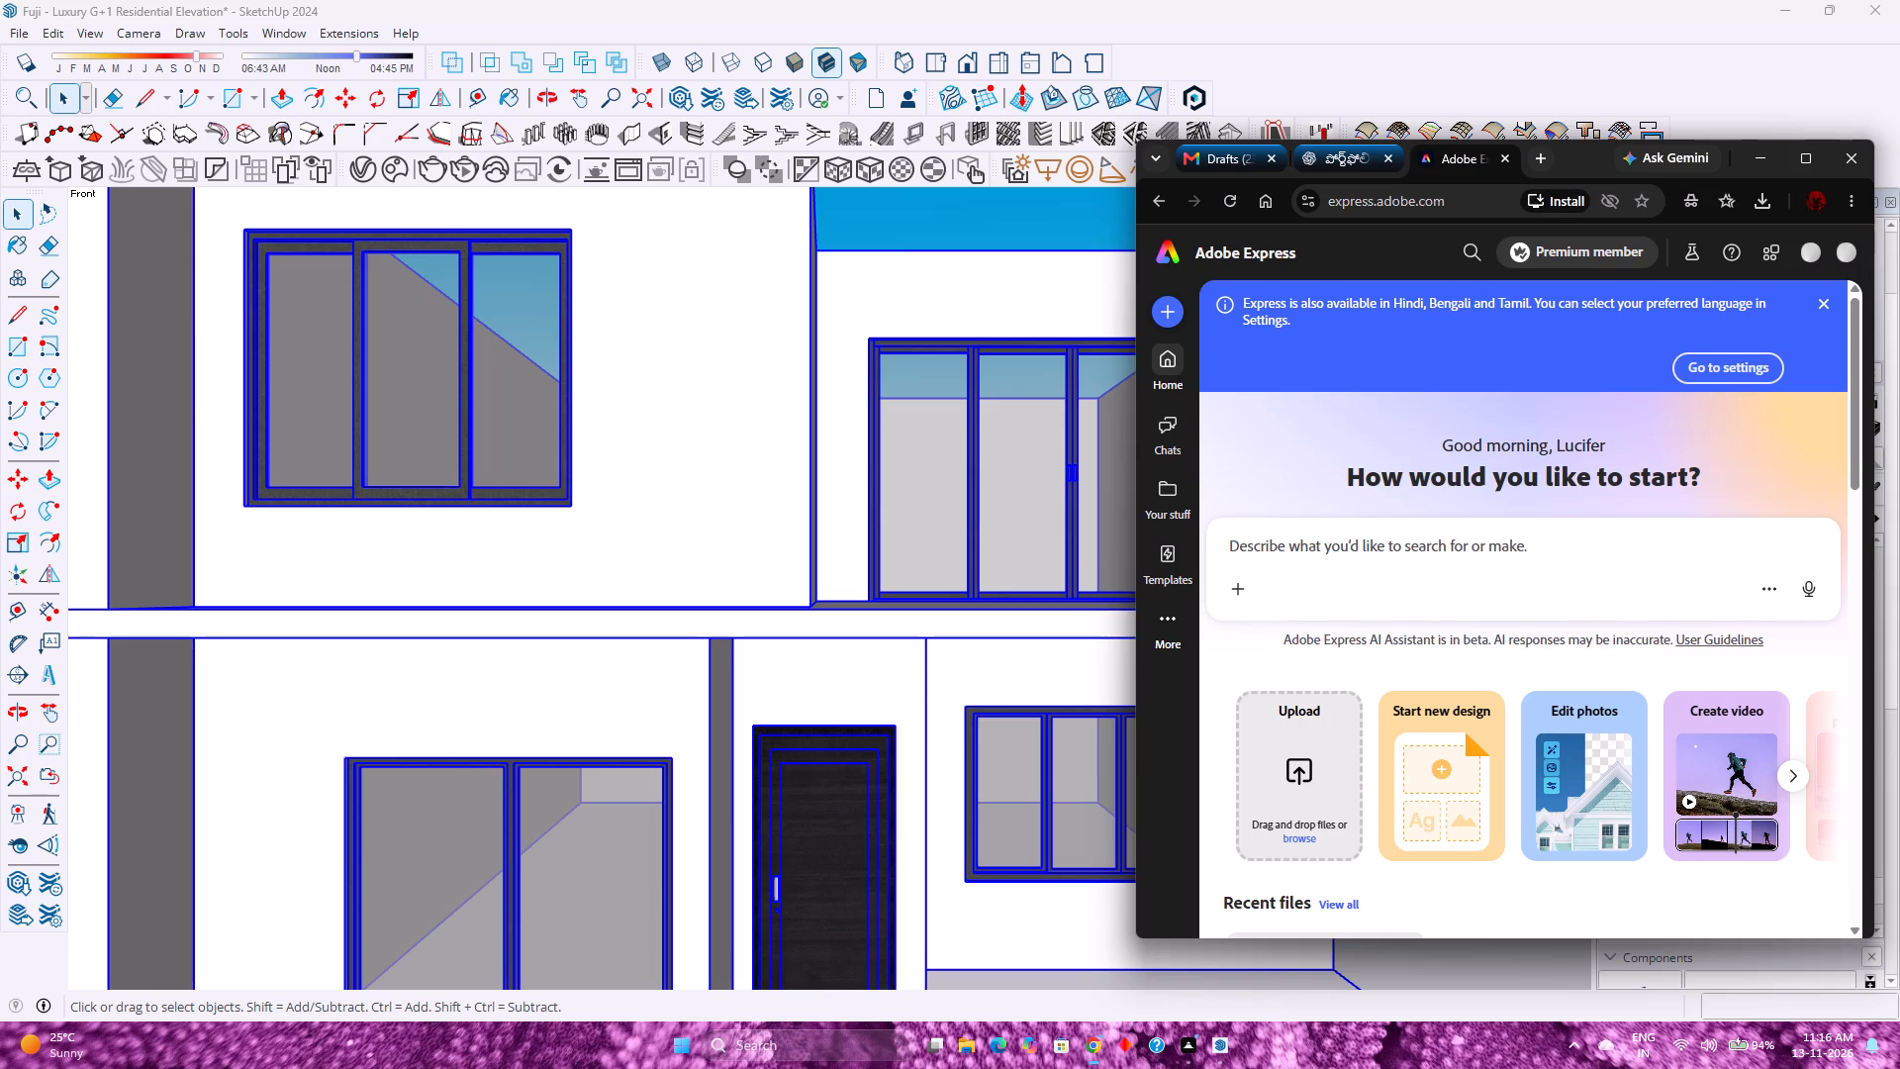
Dismiss the language notice on the Adobe Express home page and return to the SketchUp model.
left_click(1816, 304)
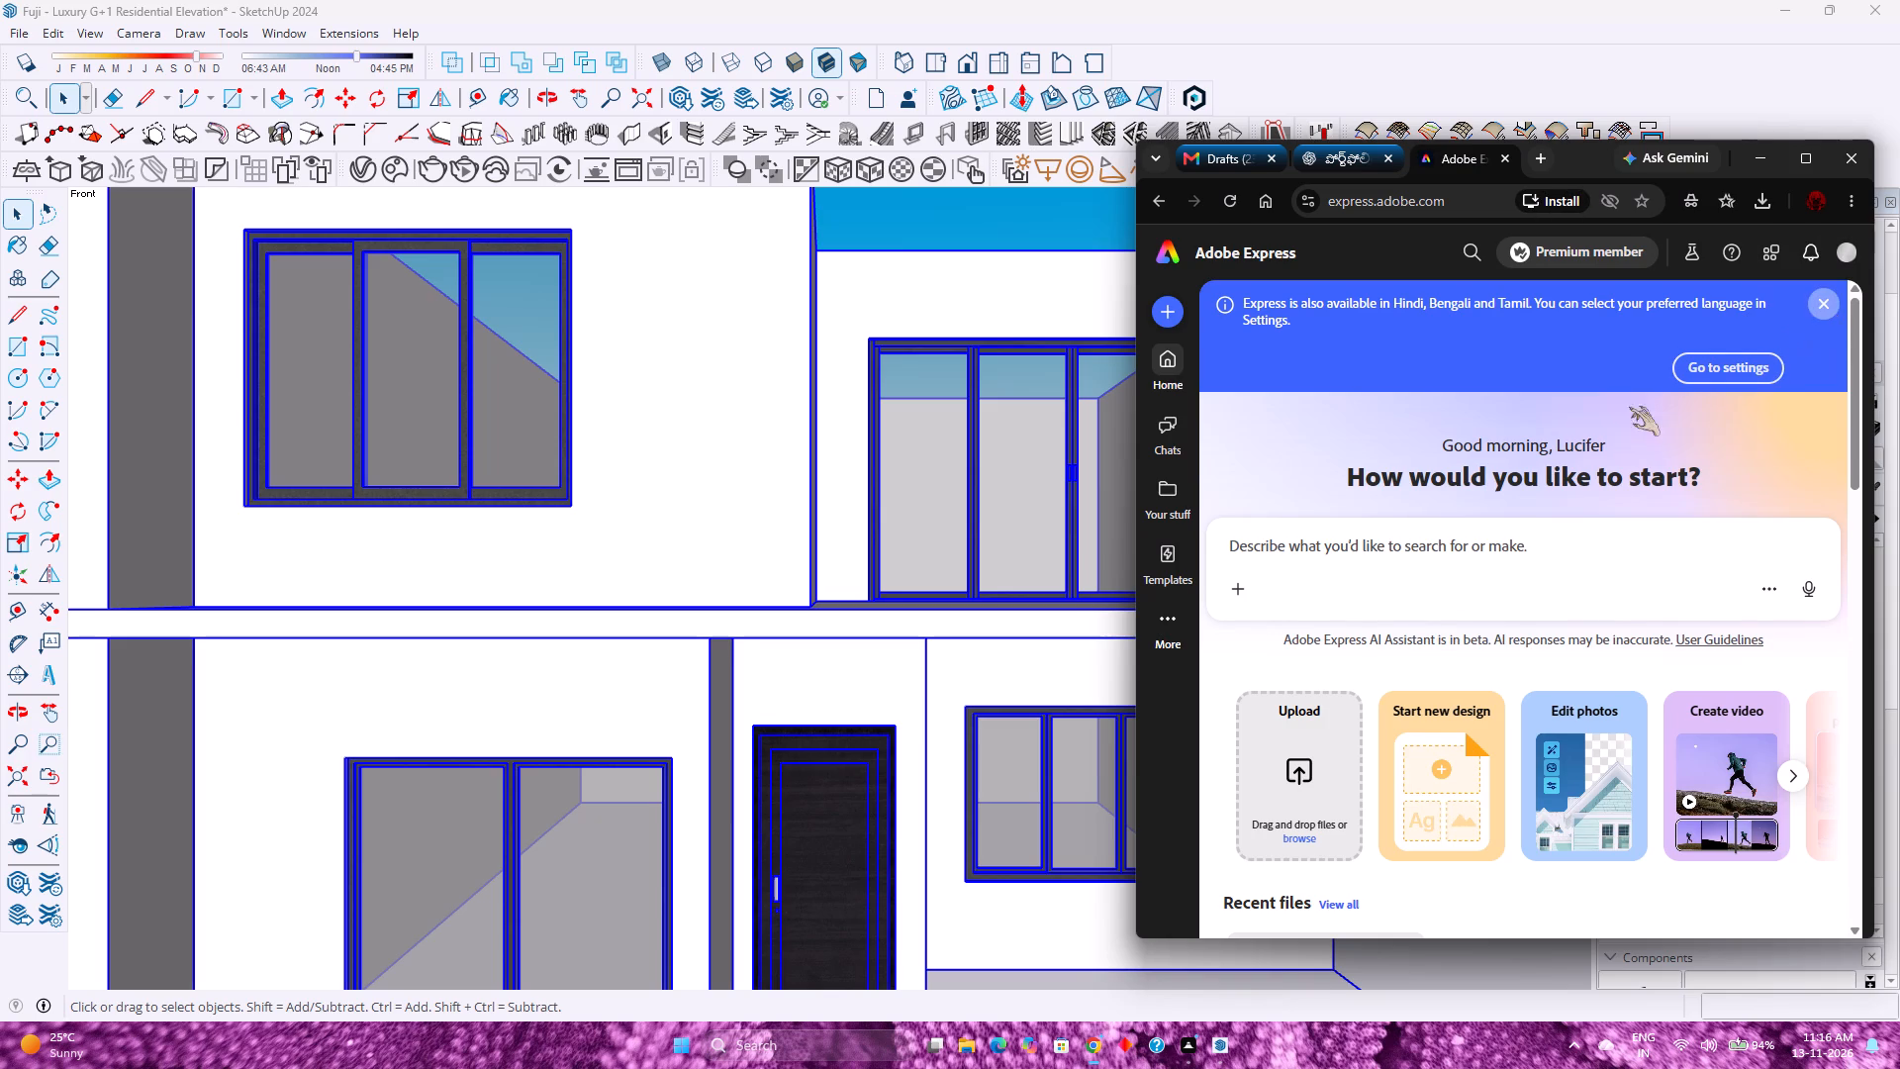
scroll(1383, 638, "down", 2)
scroll(1383, 638, "up", 2)
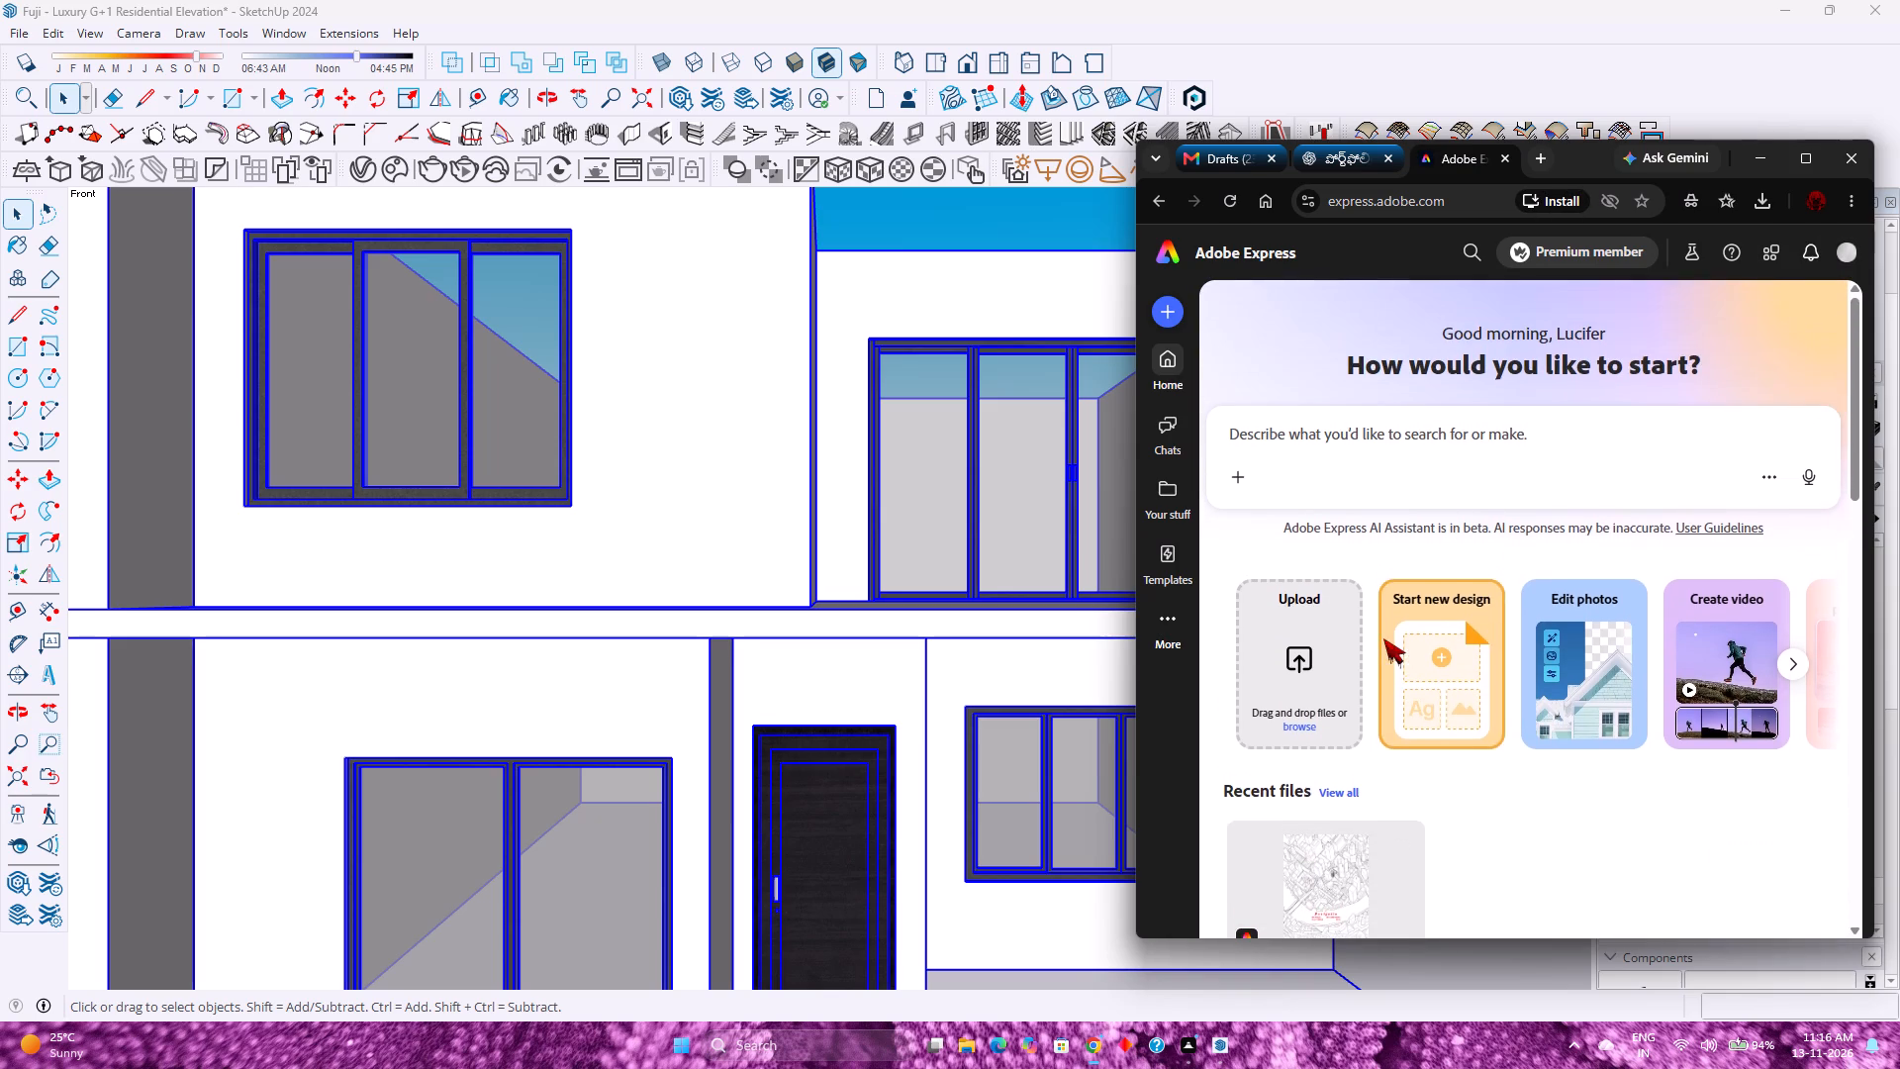
left_click(1749, 156)
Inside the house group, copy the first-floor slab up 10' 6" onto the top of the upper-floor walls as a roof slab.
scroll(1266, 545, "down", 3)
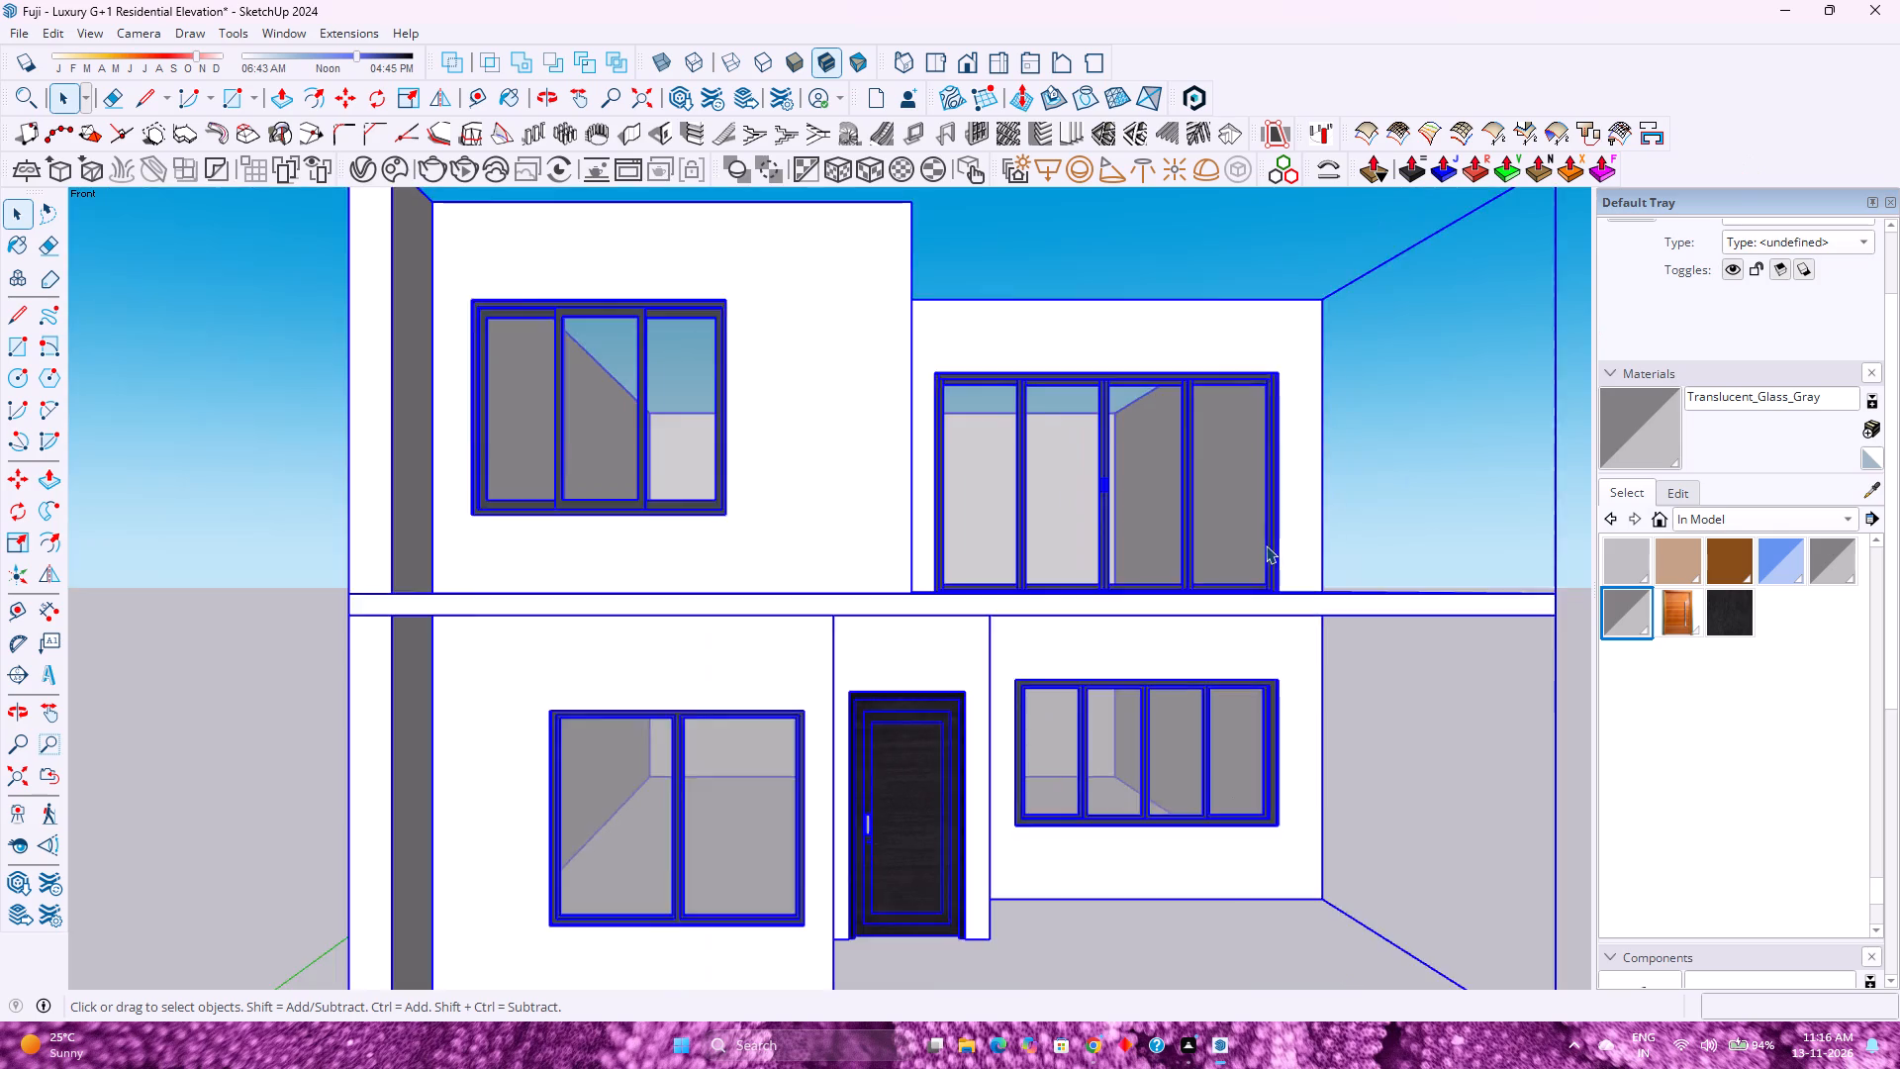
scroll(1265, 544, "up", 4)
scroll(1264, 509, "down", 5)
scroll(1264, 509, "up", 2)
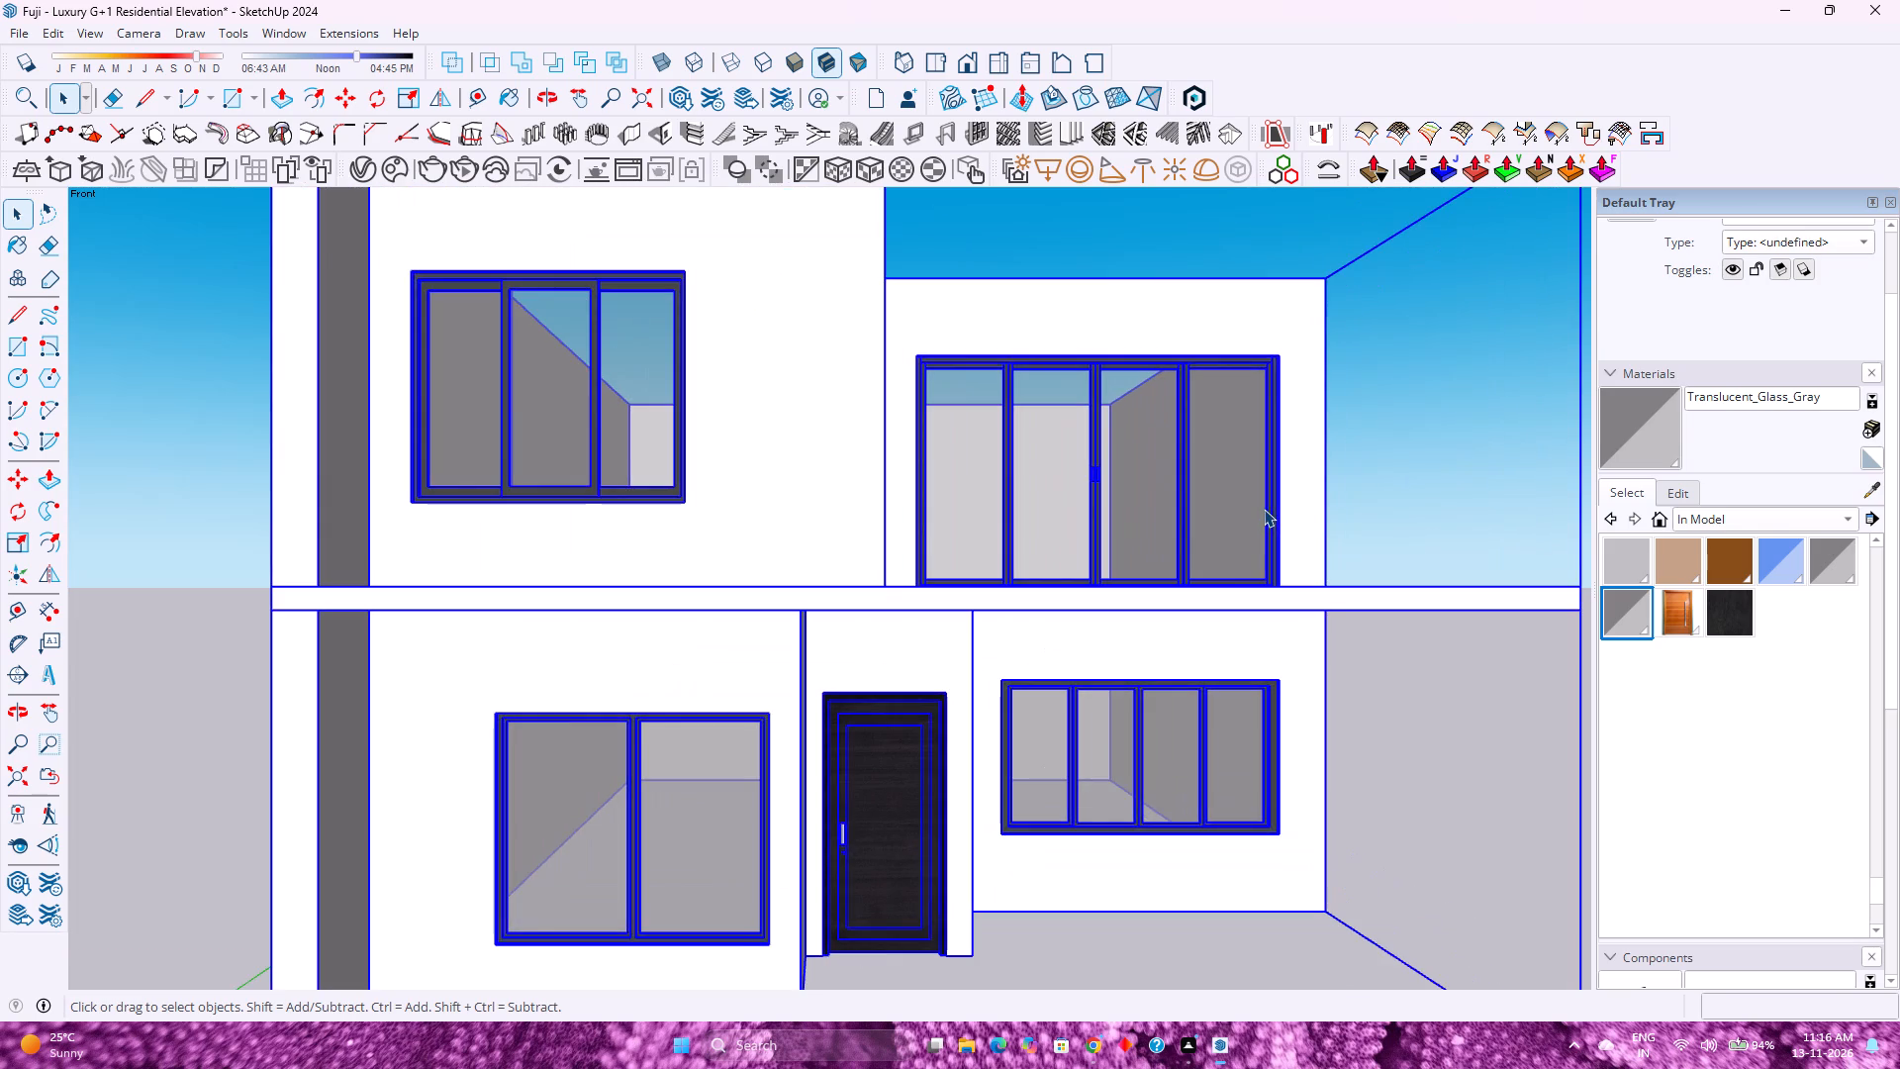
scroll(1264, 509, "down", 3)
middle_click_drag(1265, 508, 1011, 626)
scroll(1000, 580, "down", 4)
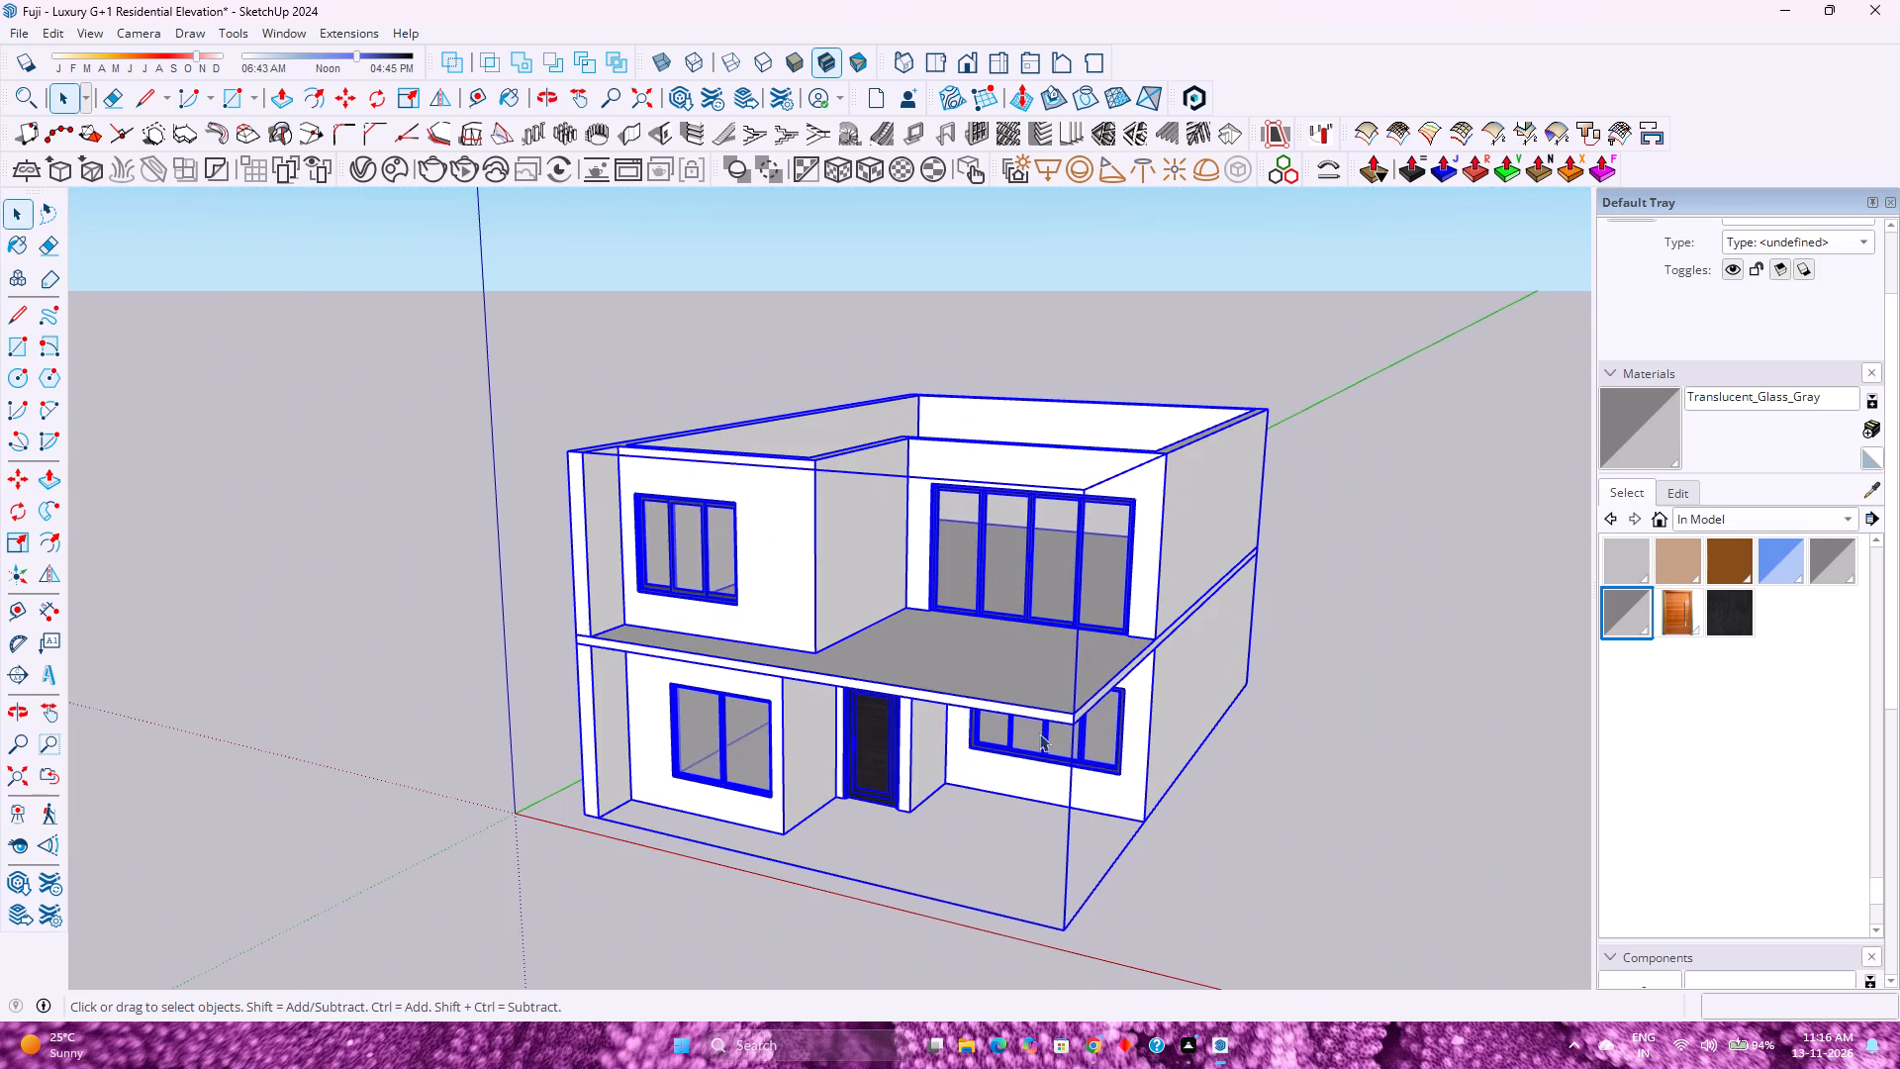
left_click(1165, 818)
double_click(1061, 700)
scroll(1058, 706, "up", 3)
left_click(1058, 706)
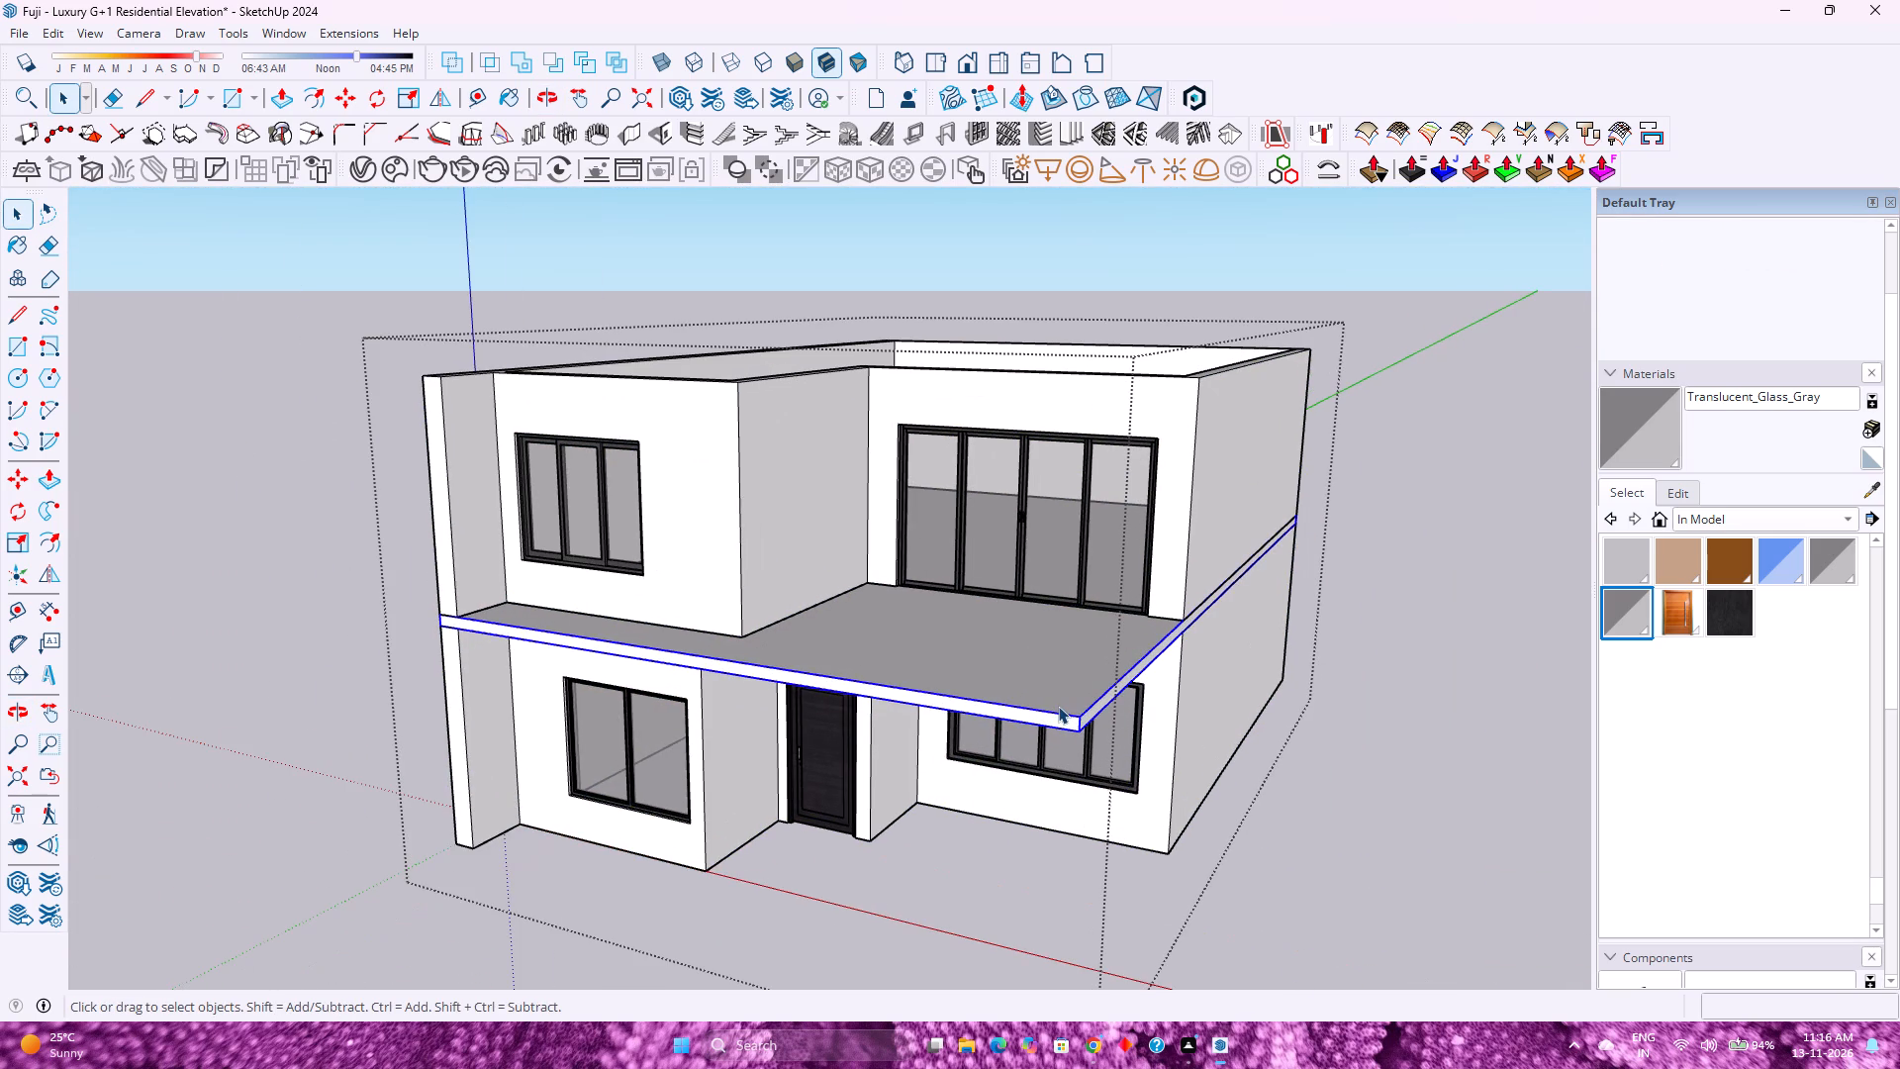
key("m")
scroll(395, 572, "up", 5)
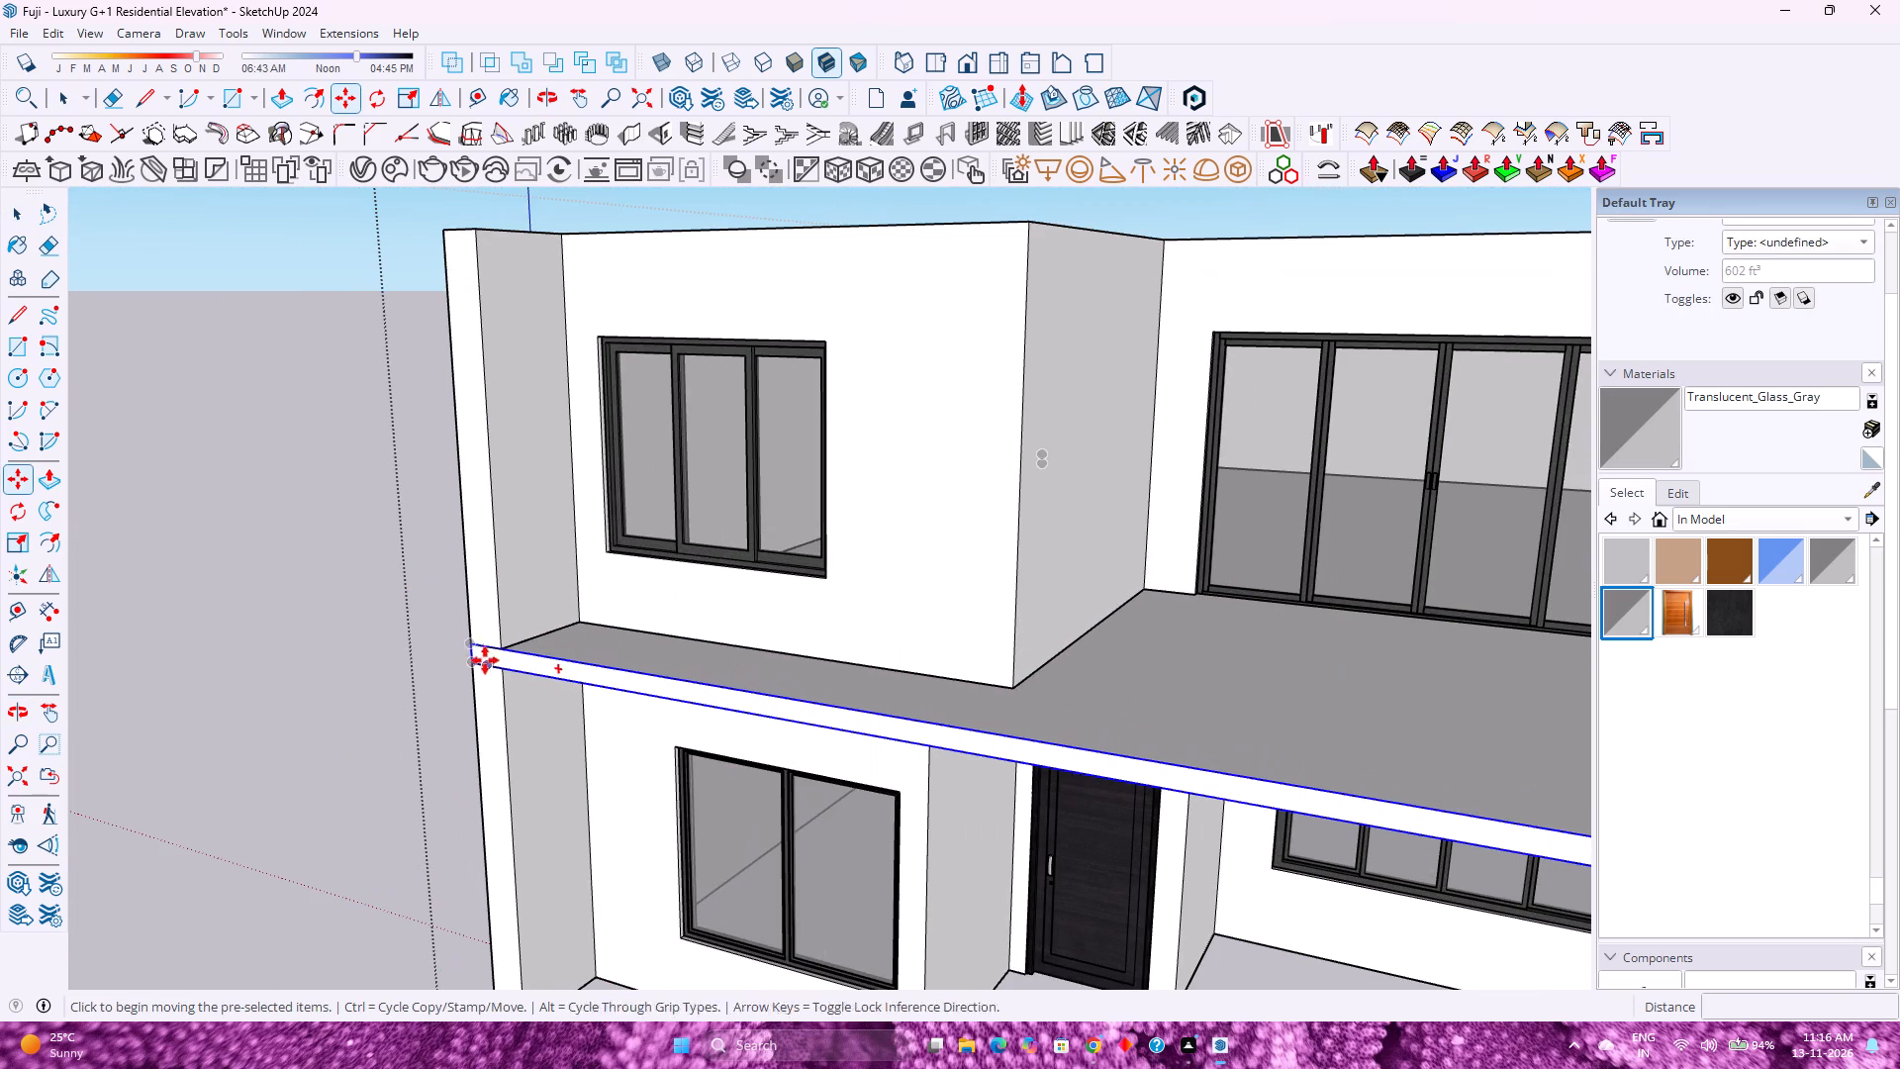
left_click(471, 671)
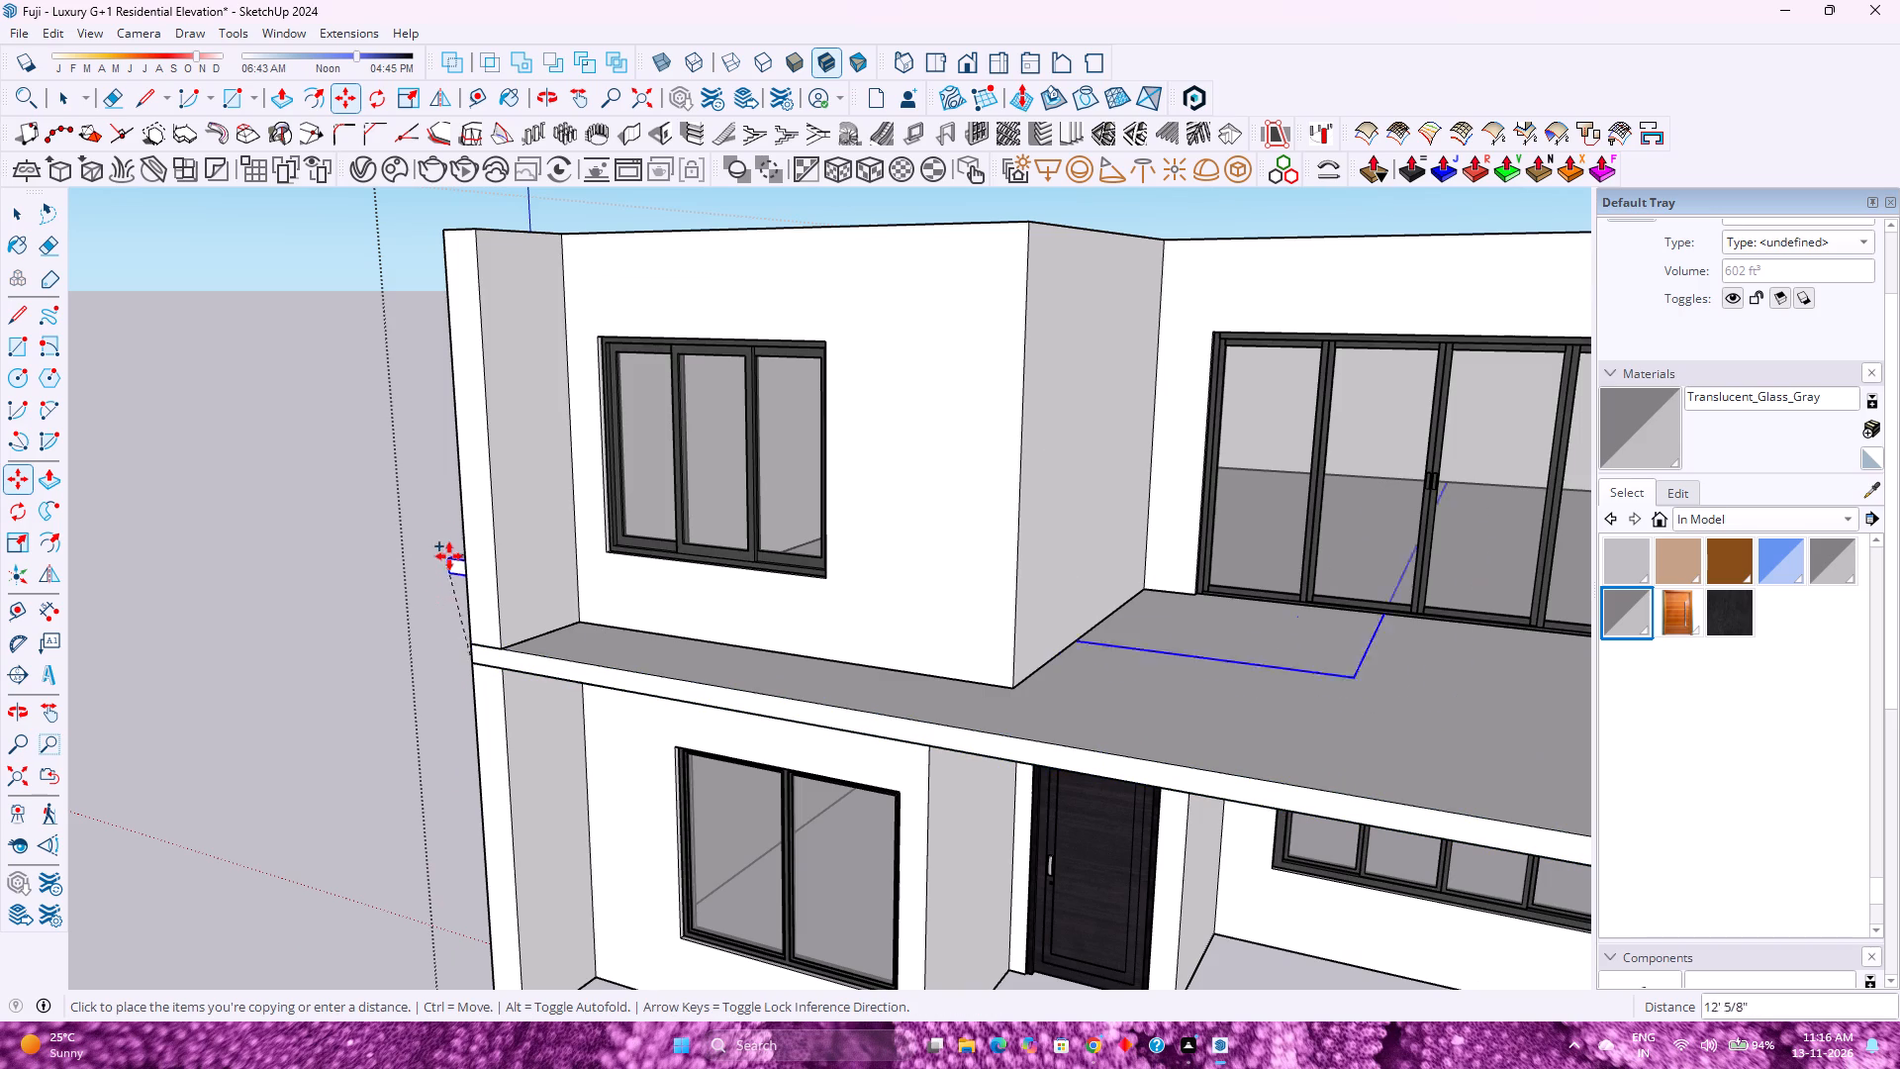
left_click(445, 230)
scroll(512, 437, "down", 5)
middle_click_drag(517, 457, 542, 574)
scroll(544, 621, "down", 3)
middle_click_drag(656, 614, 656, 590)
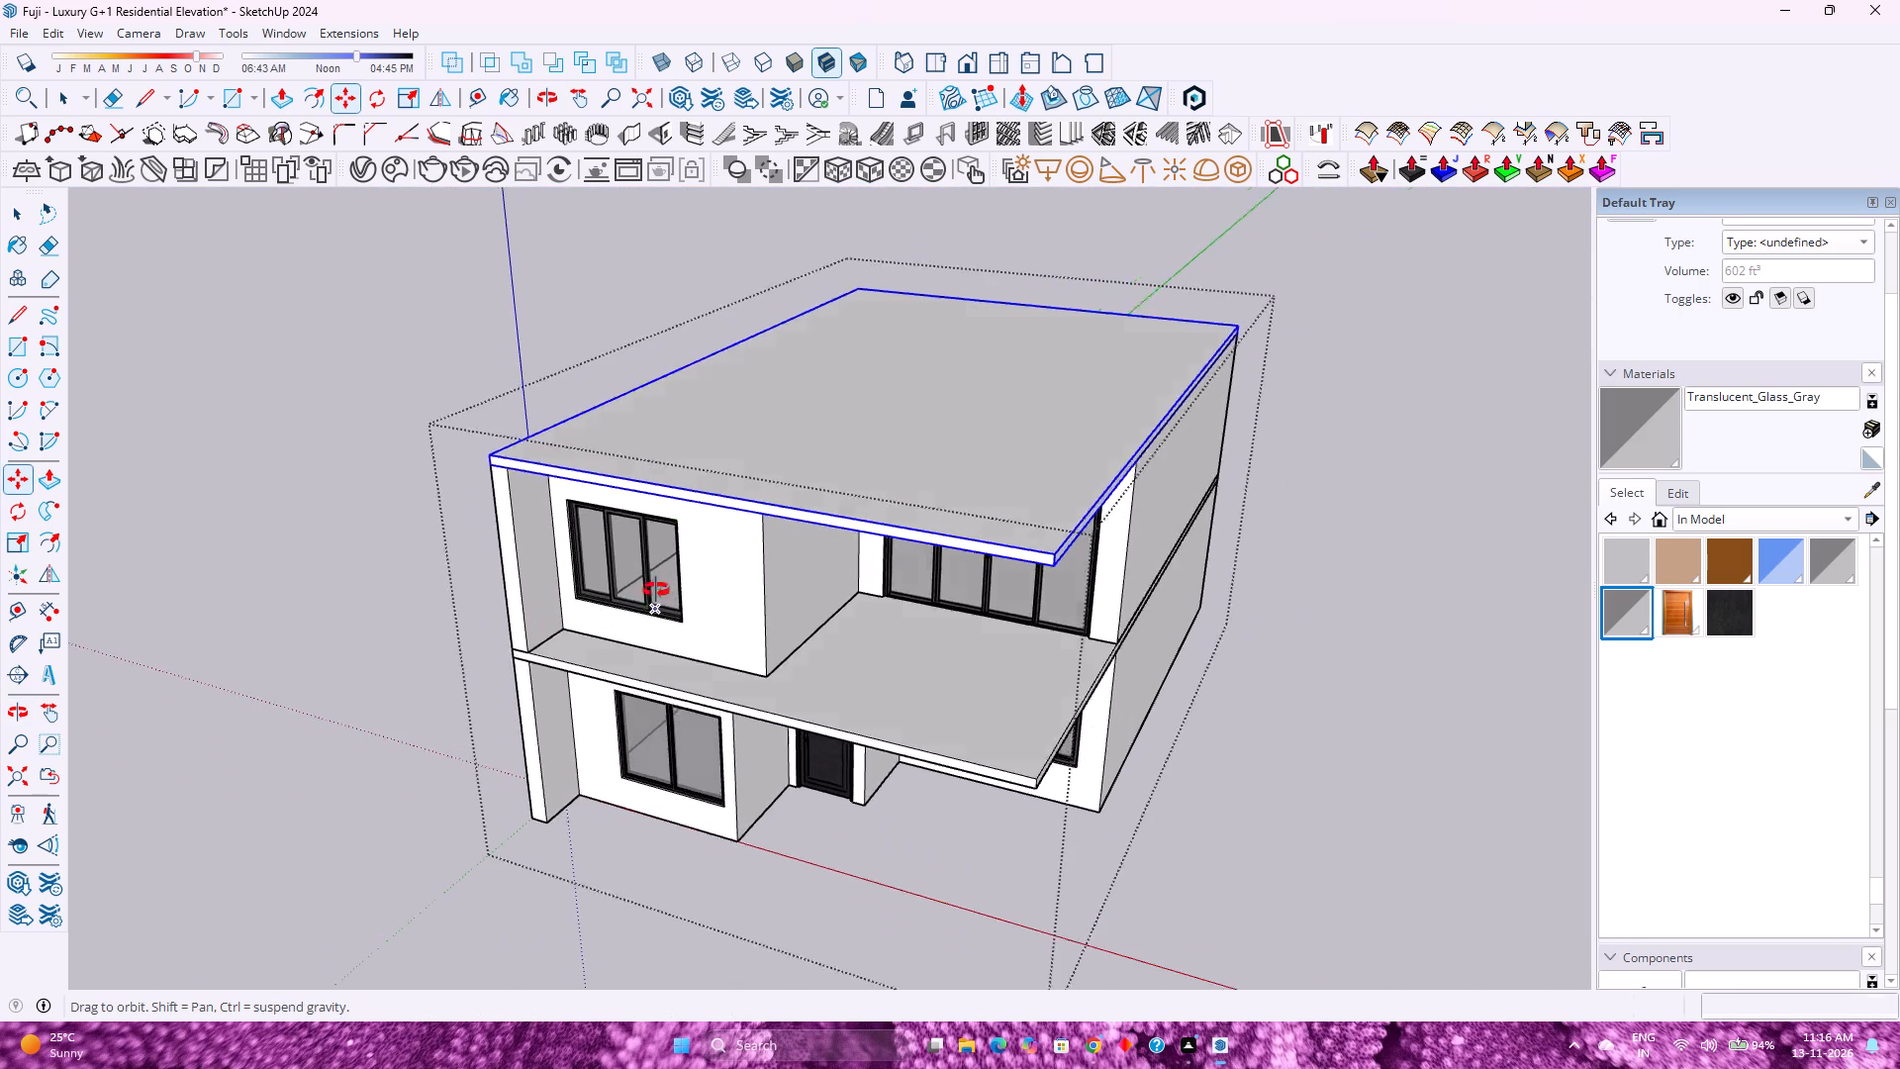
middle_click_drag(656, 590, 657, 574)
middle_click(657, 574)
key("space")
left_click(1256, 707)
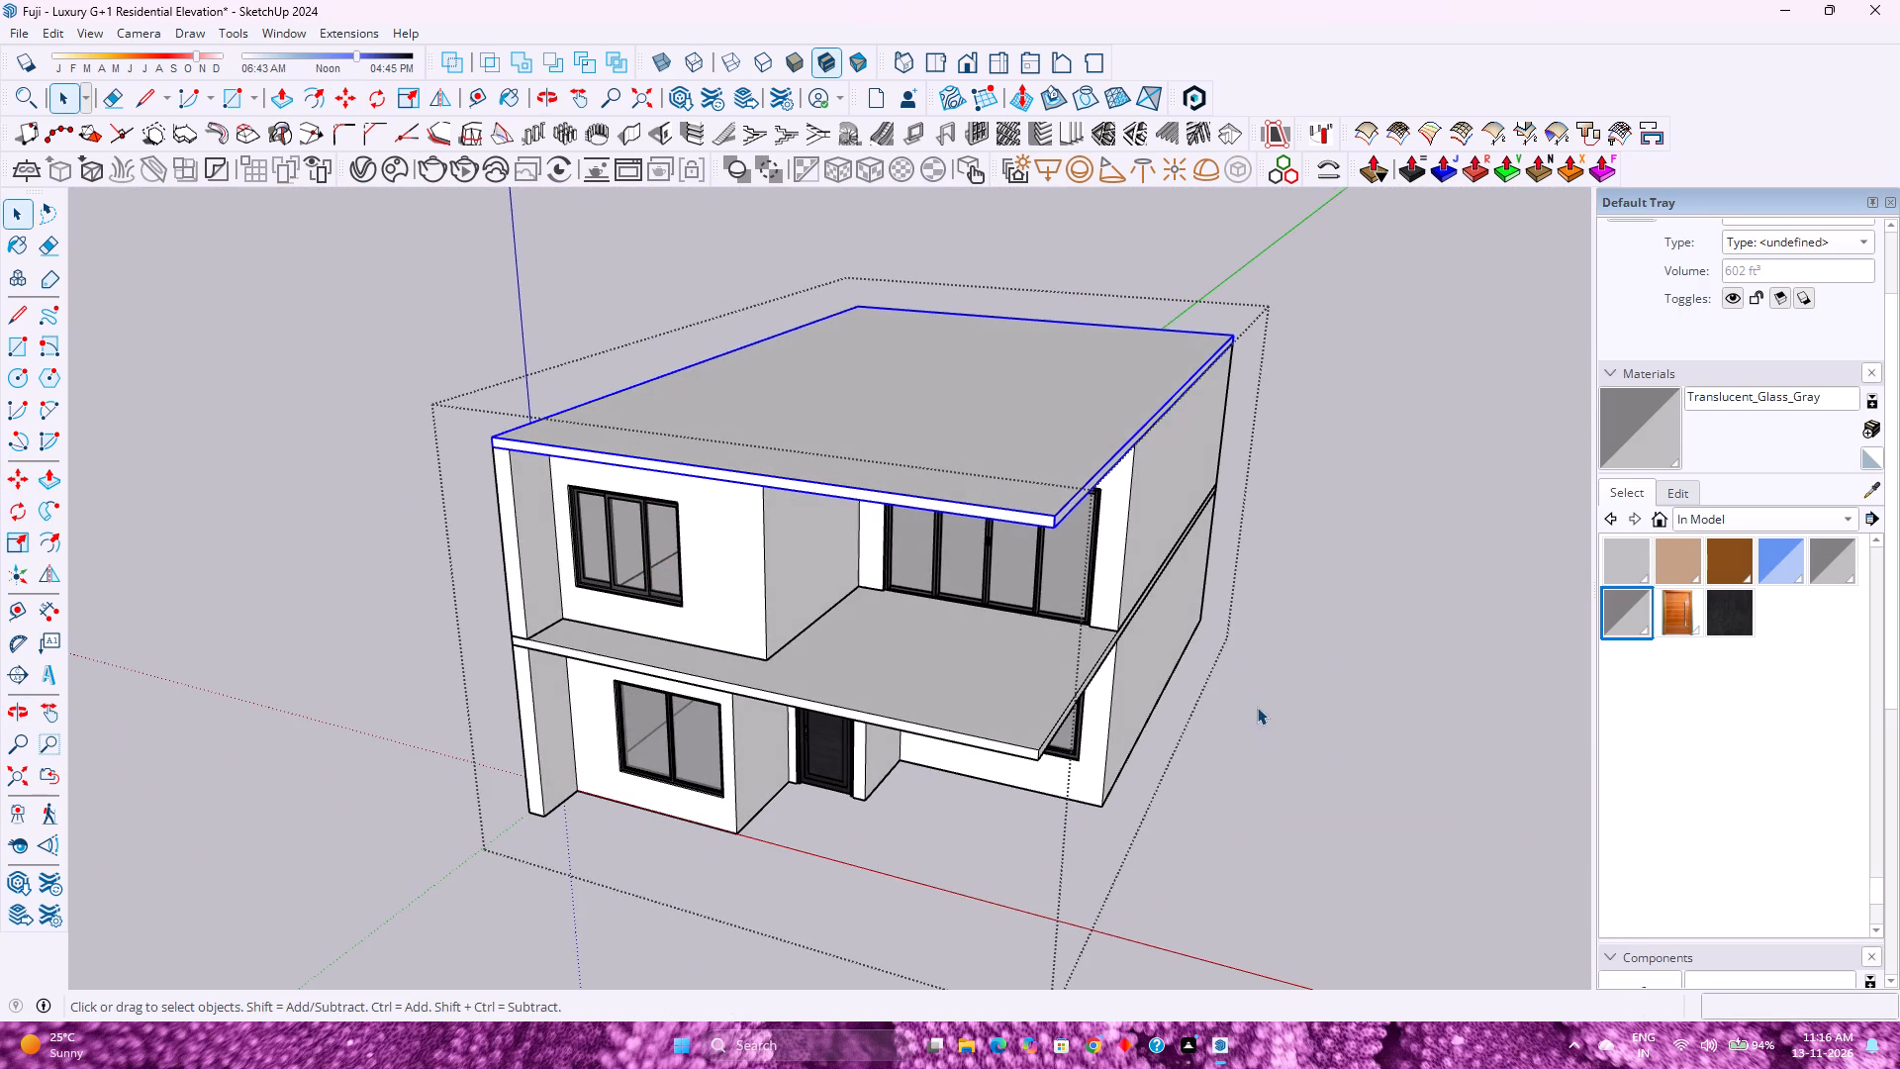
Examine the house with the roof slab in place, from the front and from above.
middle_click_drag(986, 744, 1028, 524)
scroll(1010, 561, "up", 5)
middle_click_drag(1005, 578, 998, 656)
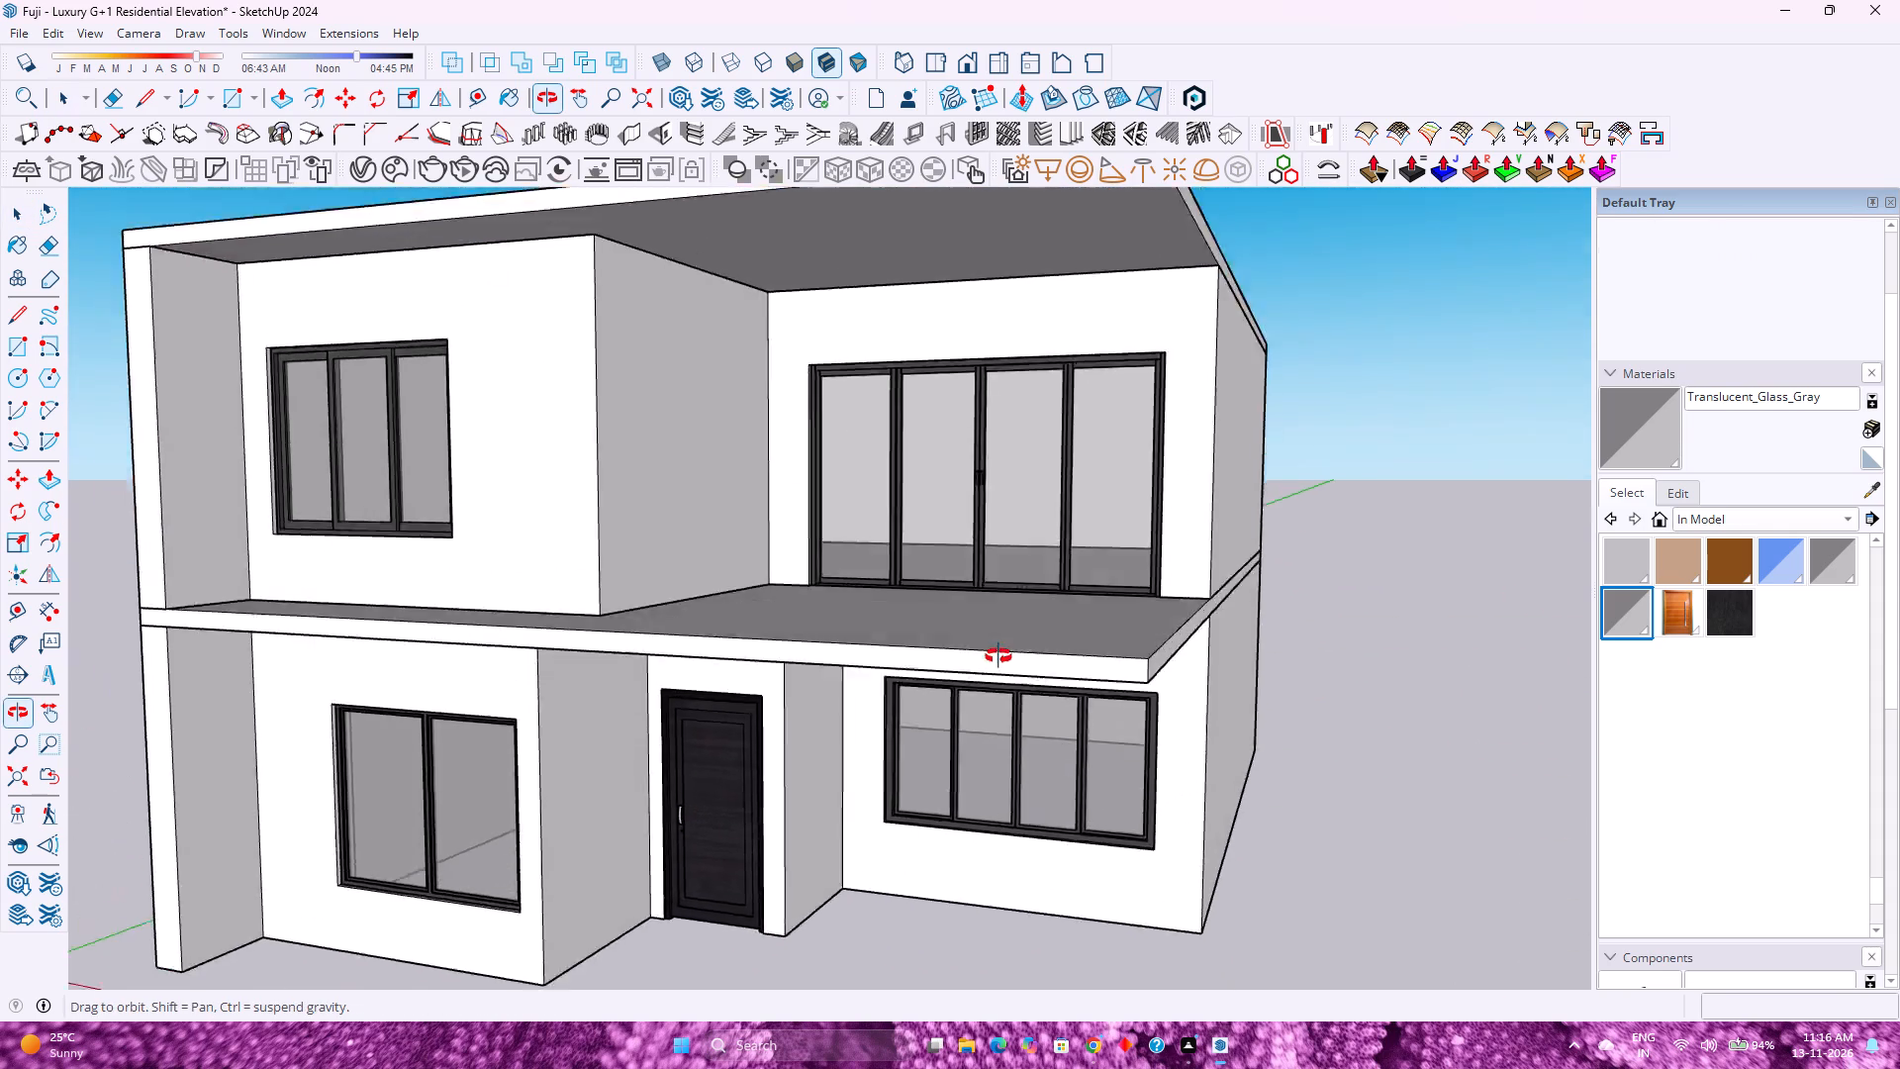
middle_click_drag(998, 656, 976, 715)
scroll(926, 641, "down", 3)
middle_click_drag(807, 756, 866, 541)
scroll(866, 541, "down", 4)
middle_click_drag(902, 492, 867, 610)
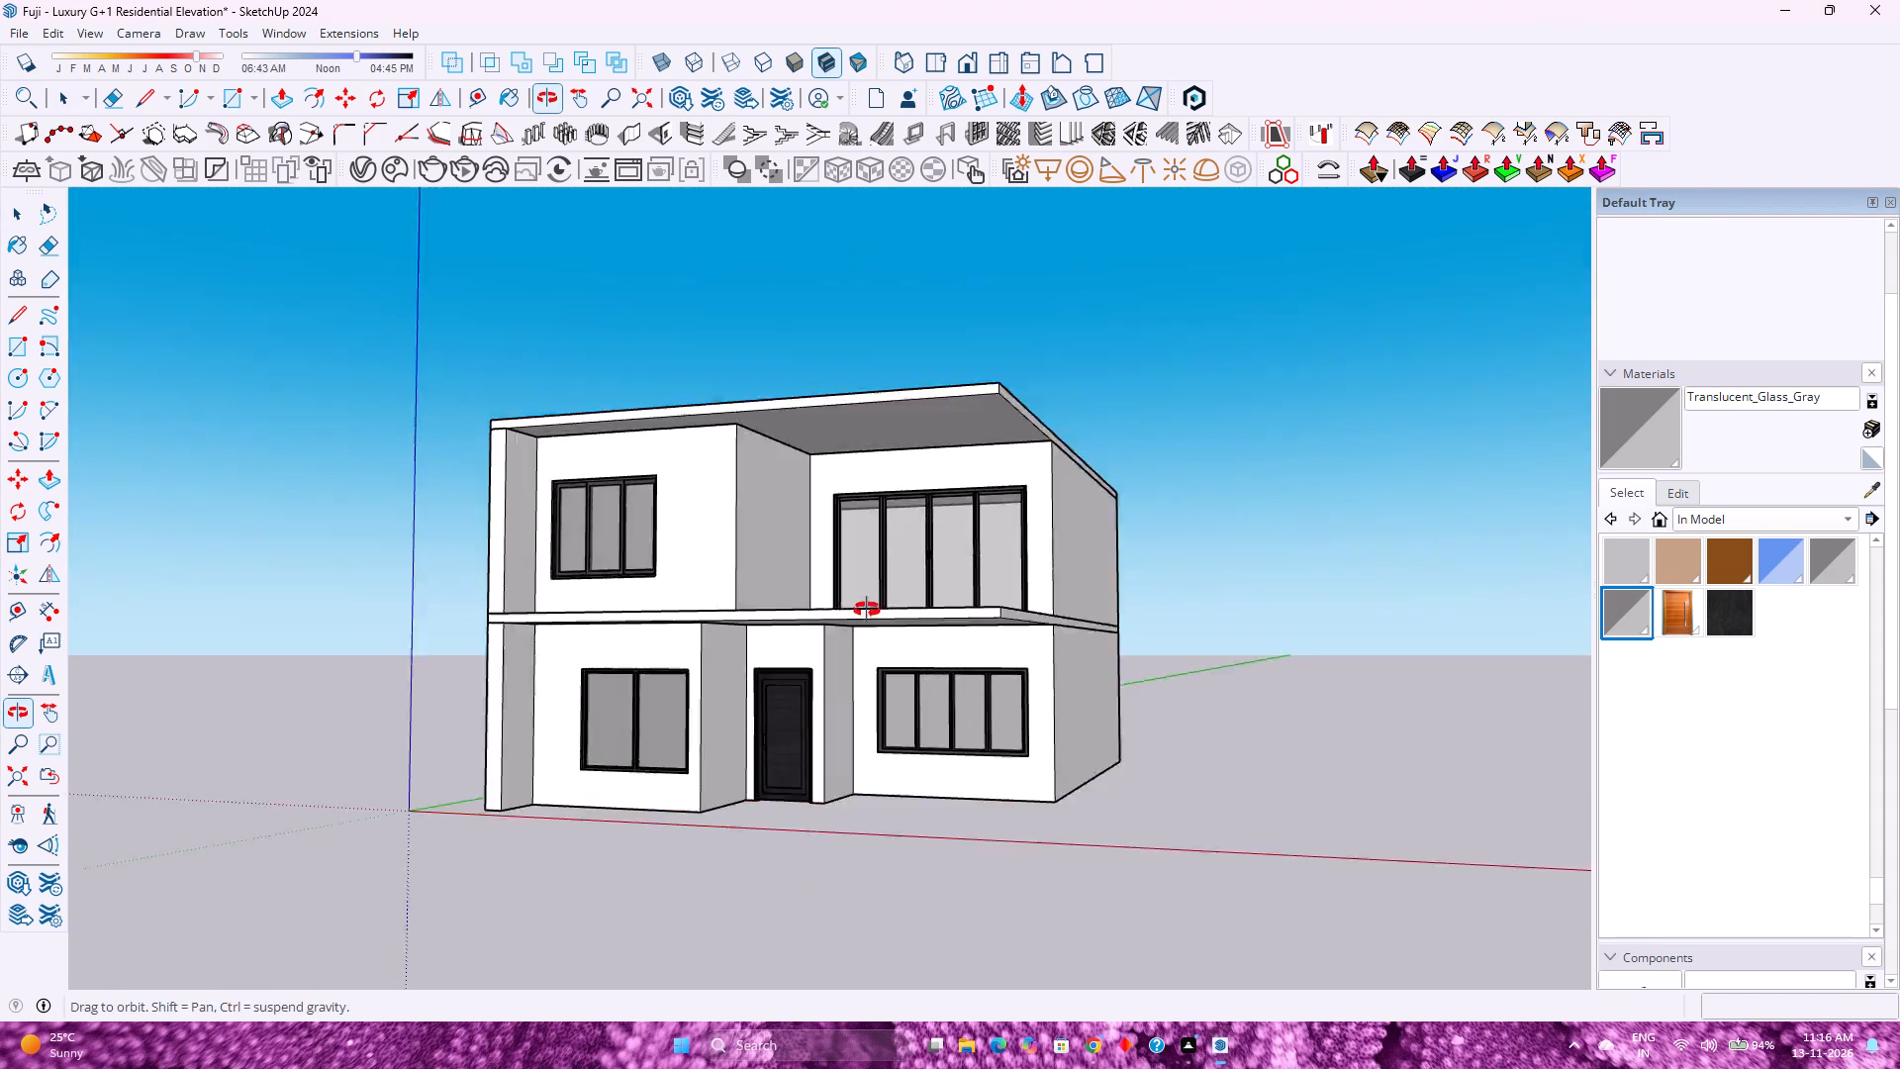
middle_click_drag(867, 610, 786, 736)
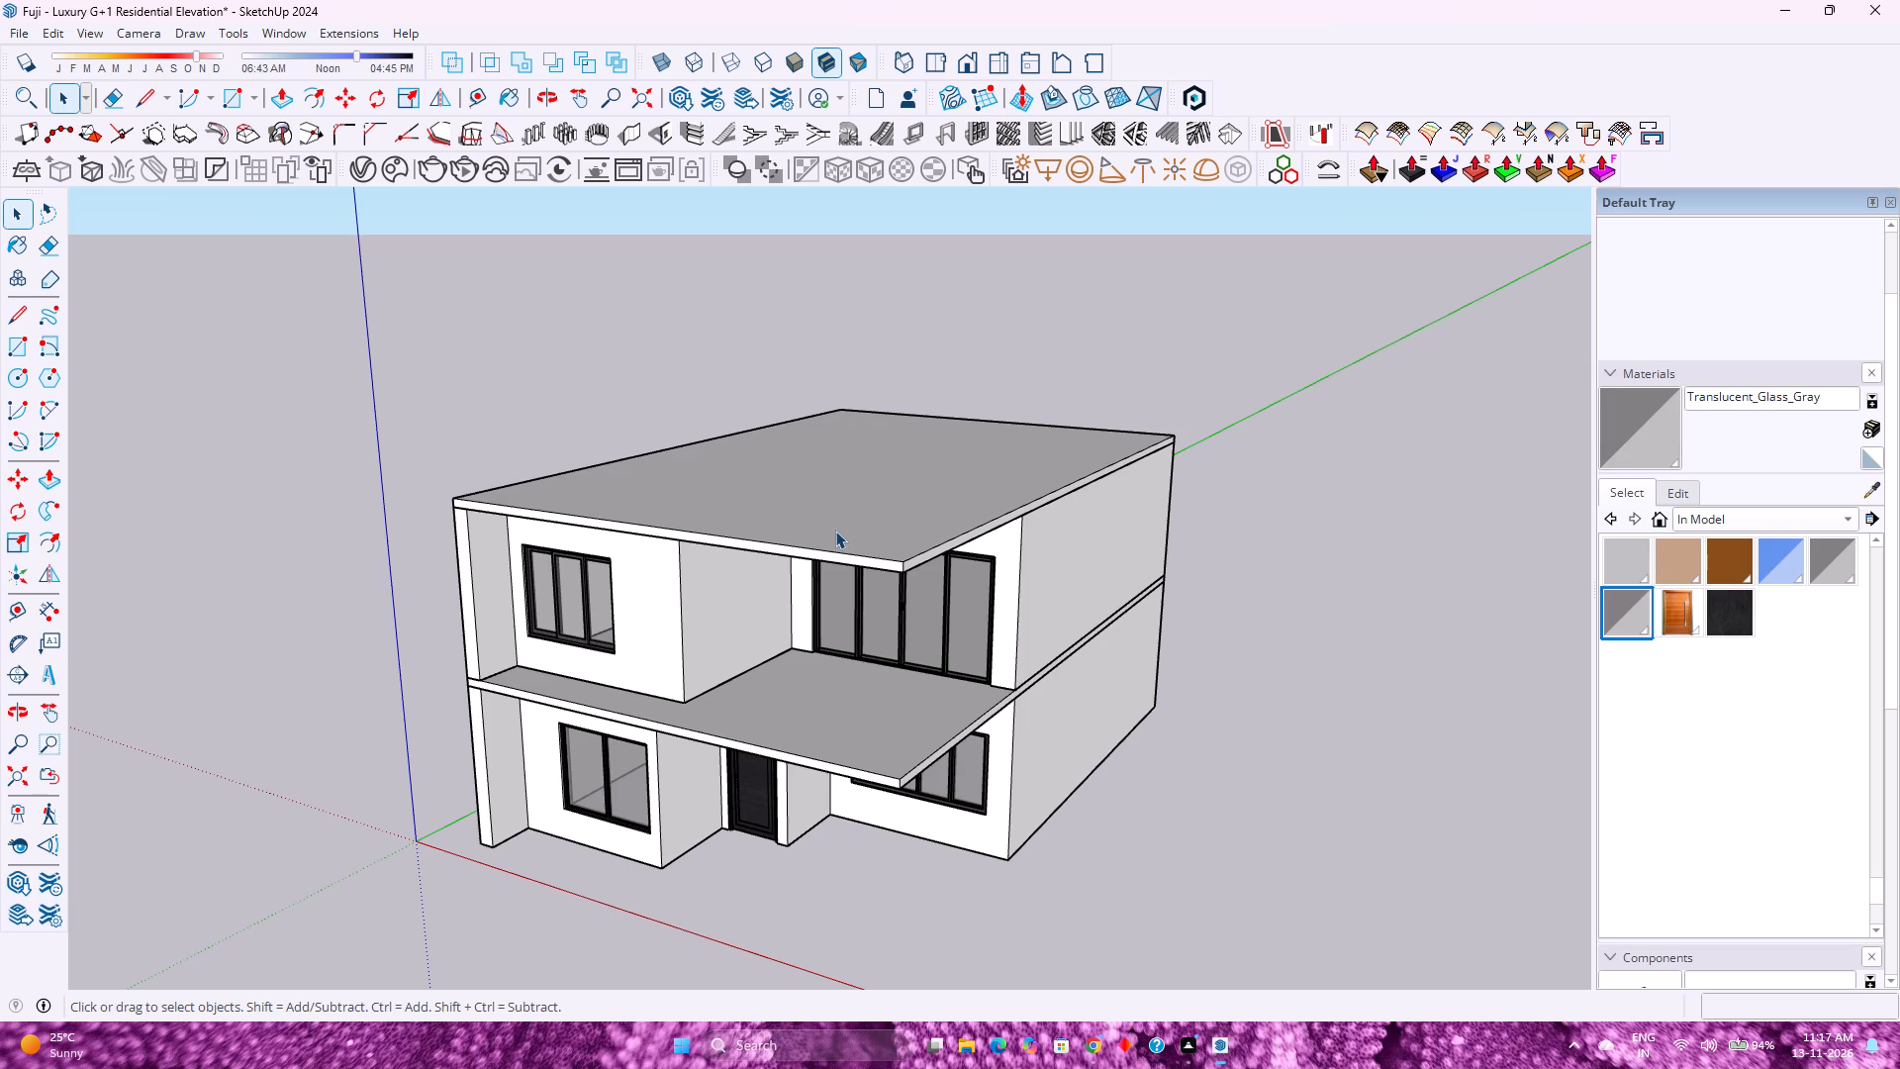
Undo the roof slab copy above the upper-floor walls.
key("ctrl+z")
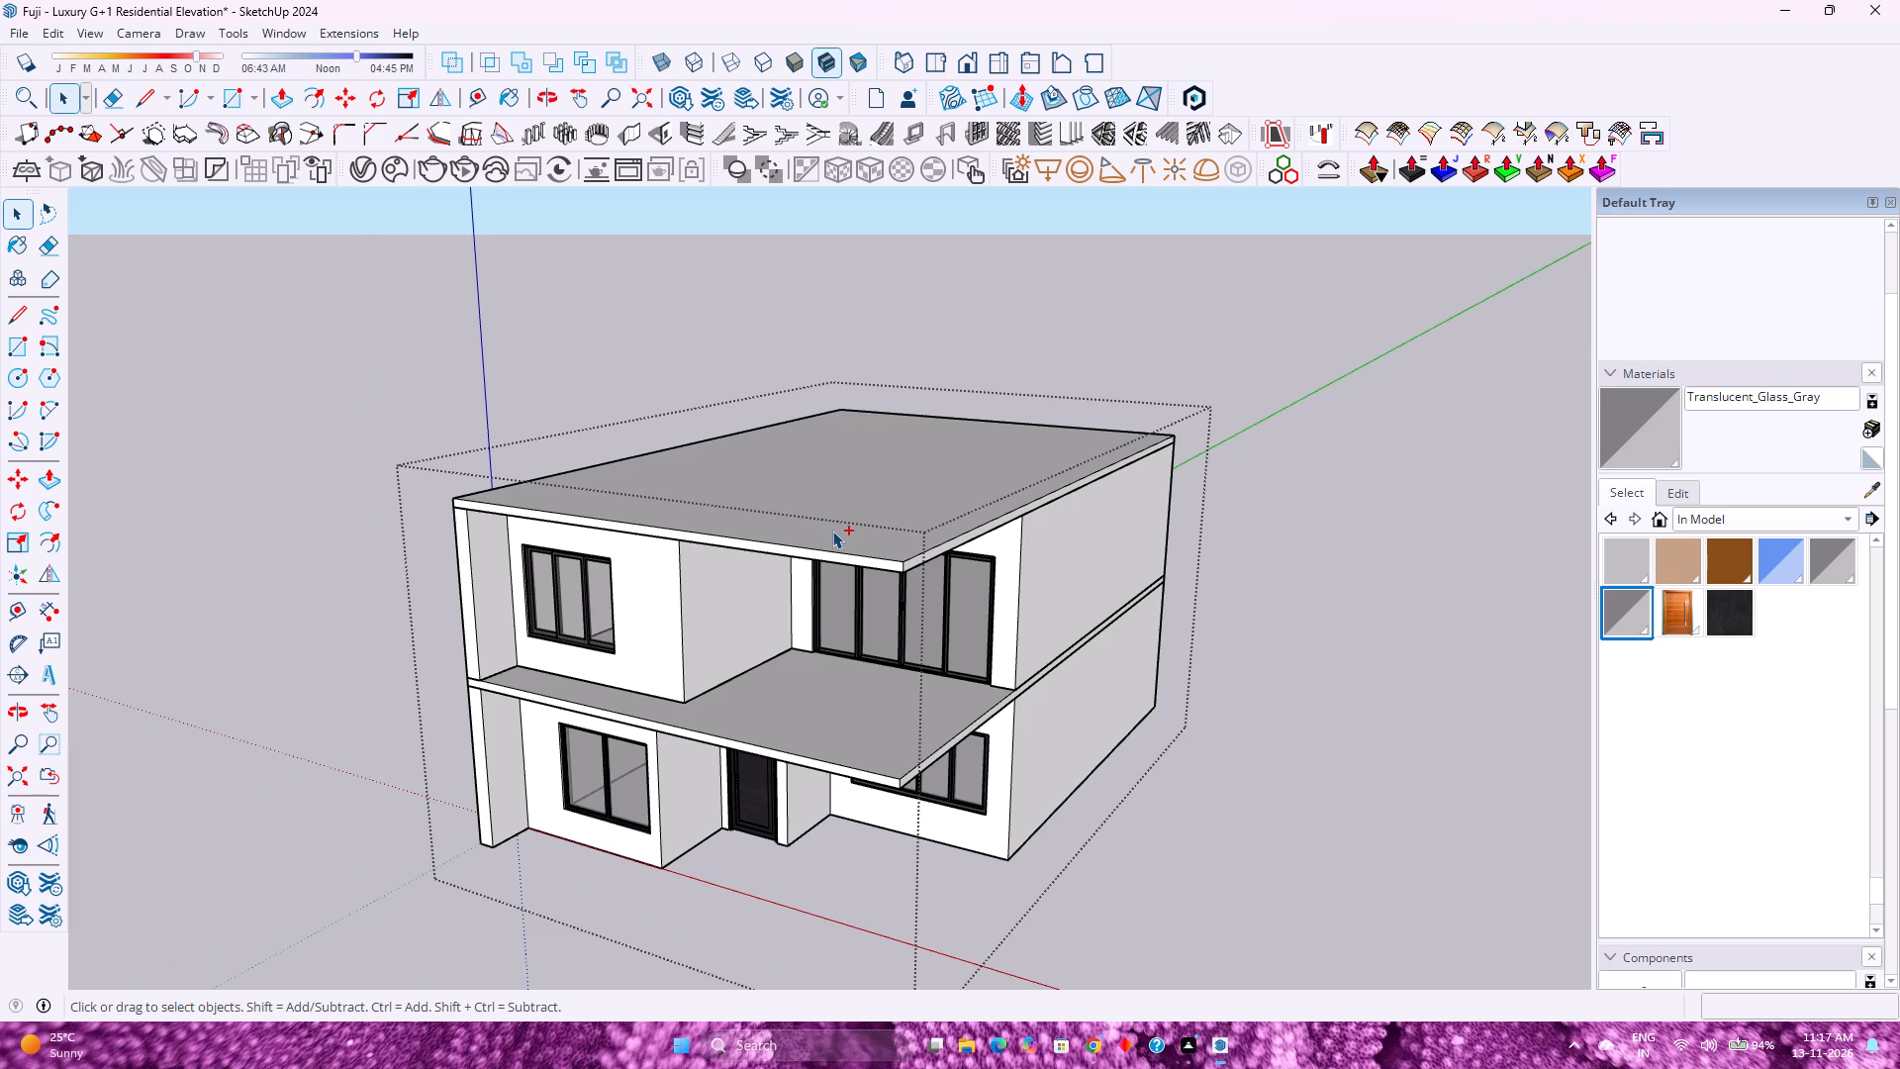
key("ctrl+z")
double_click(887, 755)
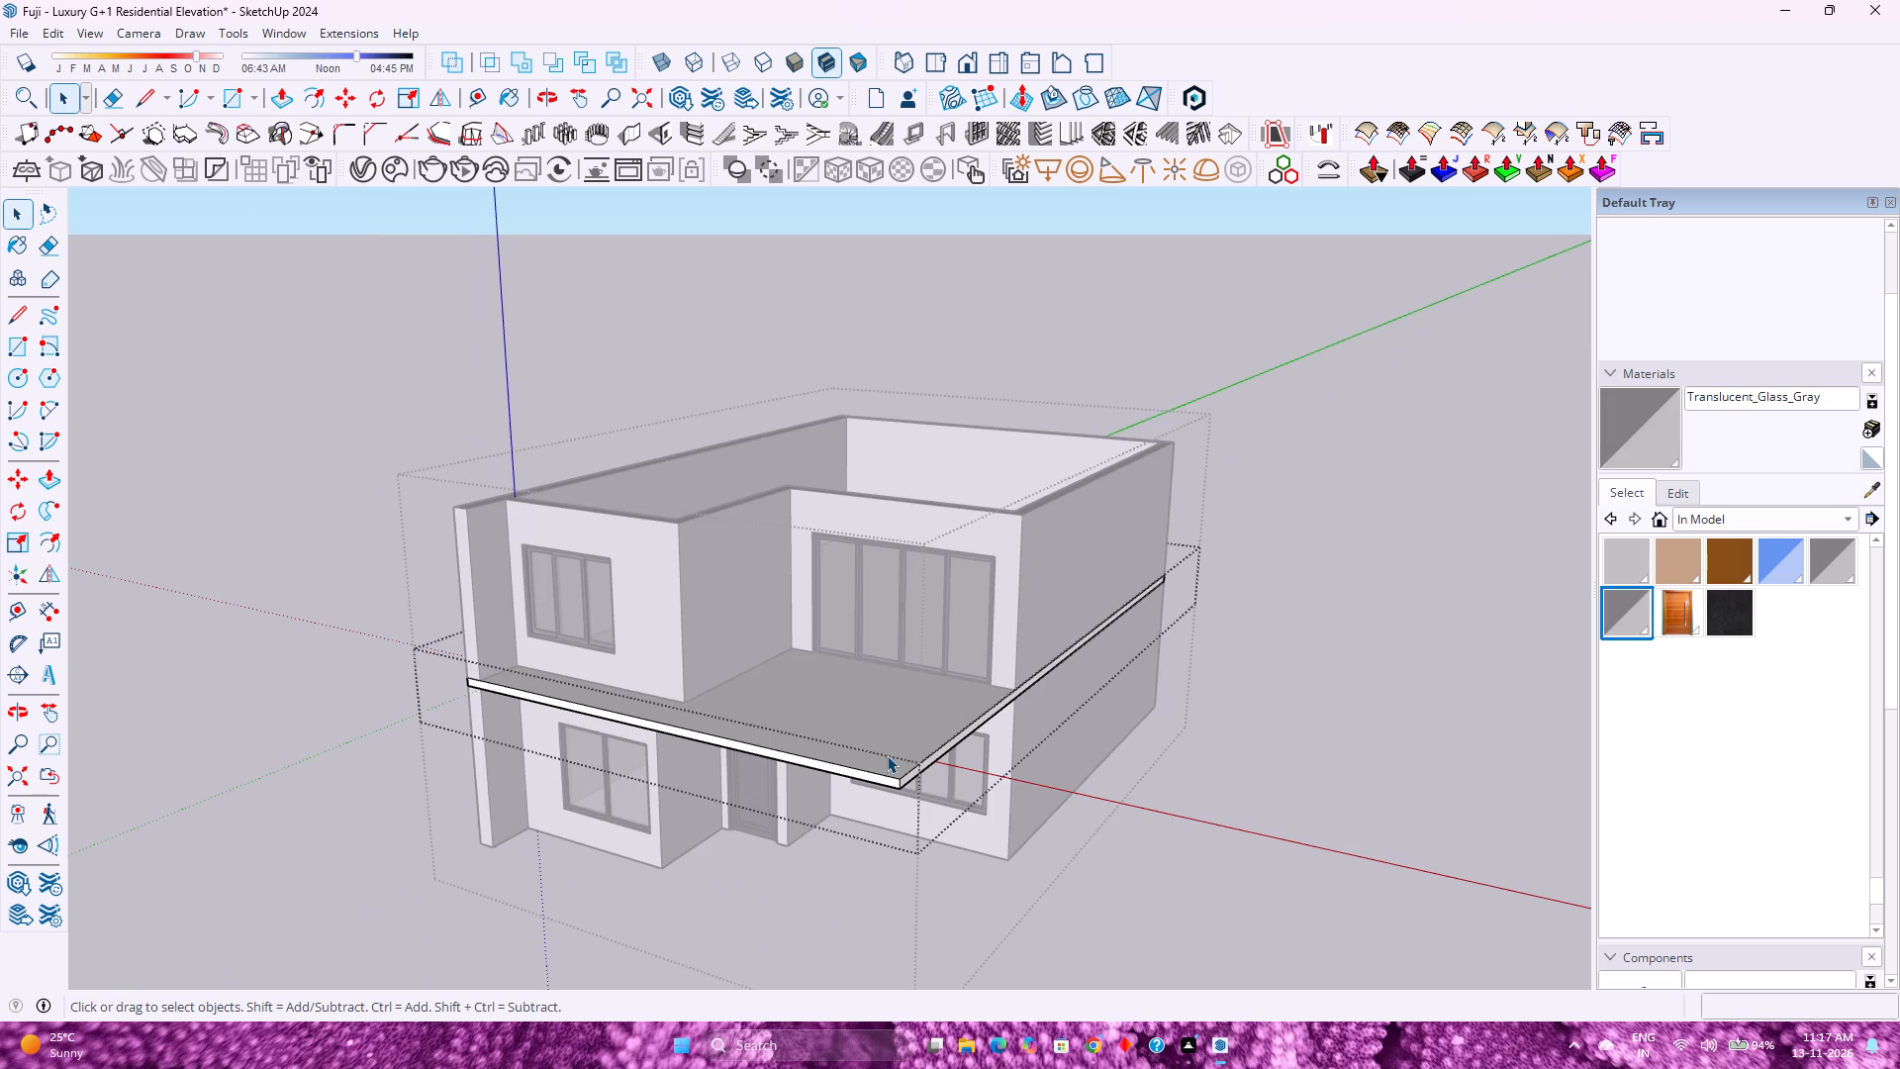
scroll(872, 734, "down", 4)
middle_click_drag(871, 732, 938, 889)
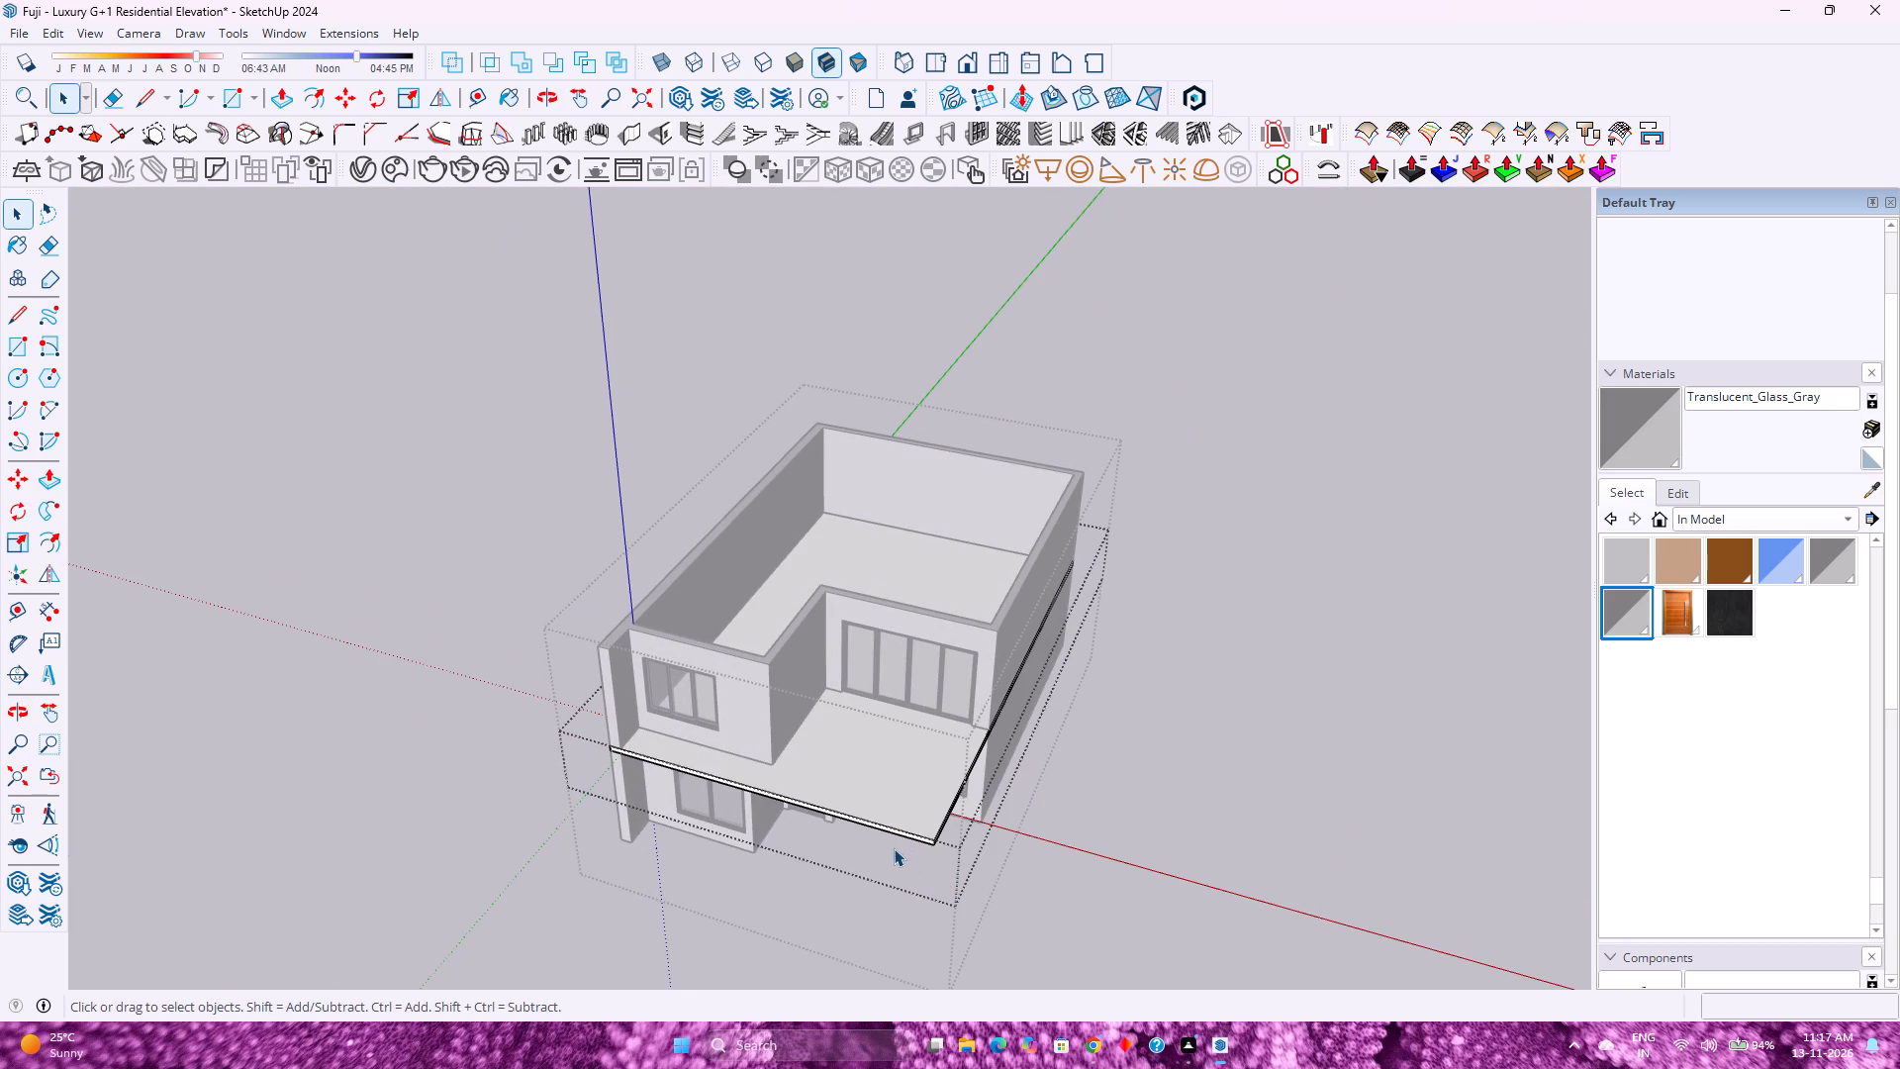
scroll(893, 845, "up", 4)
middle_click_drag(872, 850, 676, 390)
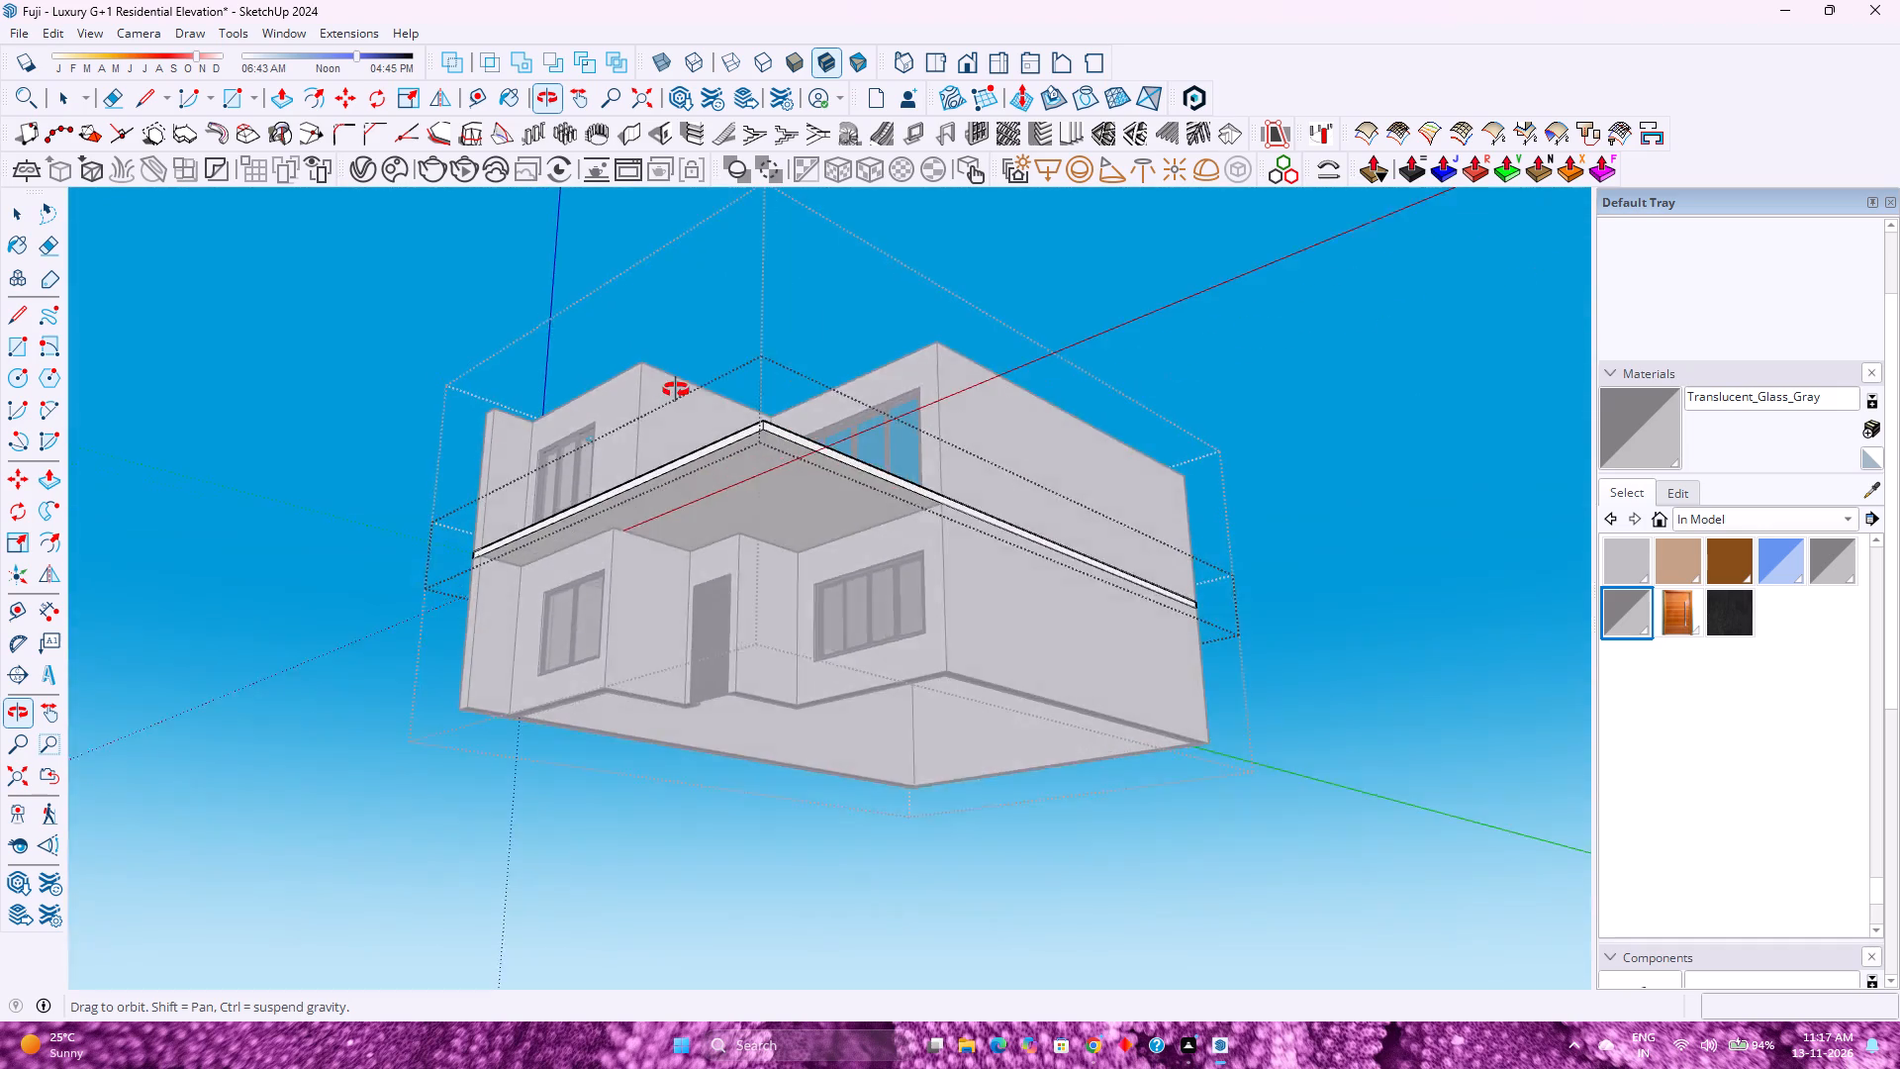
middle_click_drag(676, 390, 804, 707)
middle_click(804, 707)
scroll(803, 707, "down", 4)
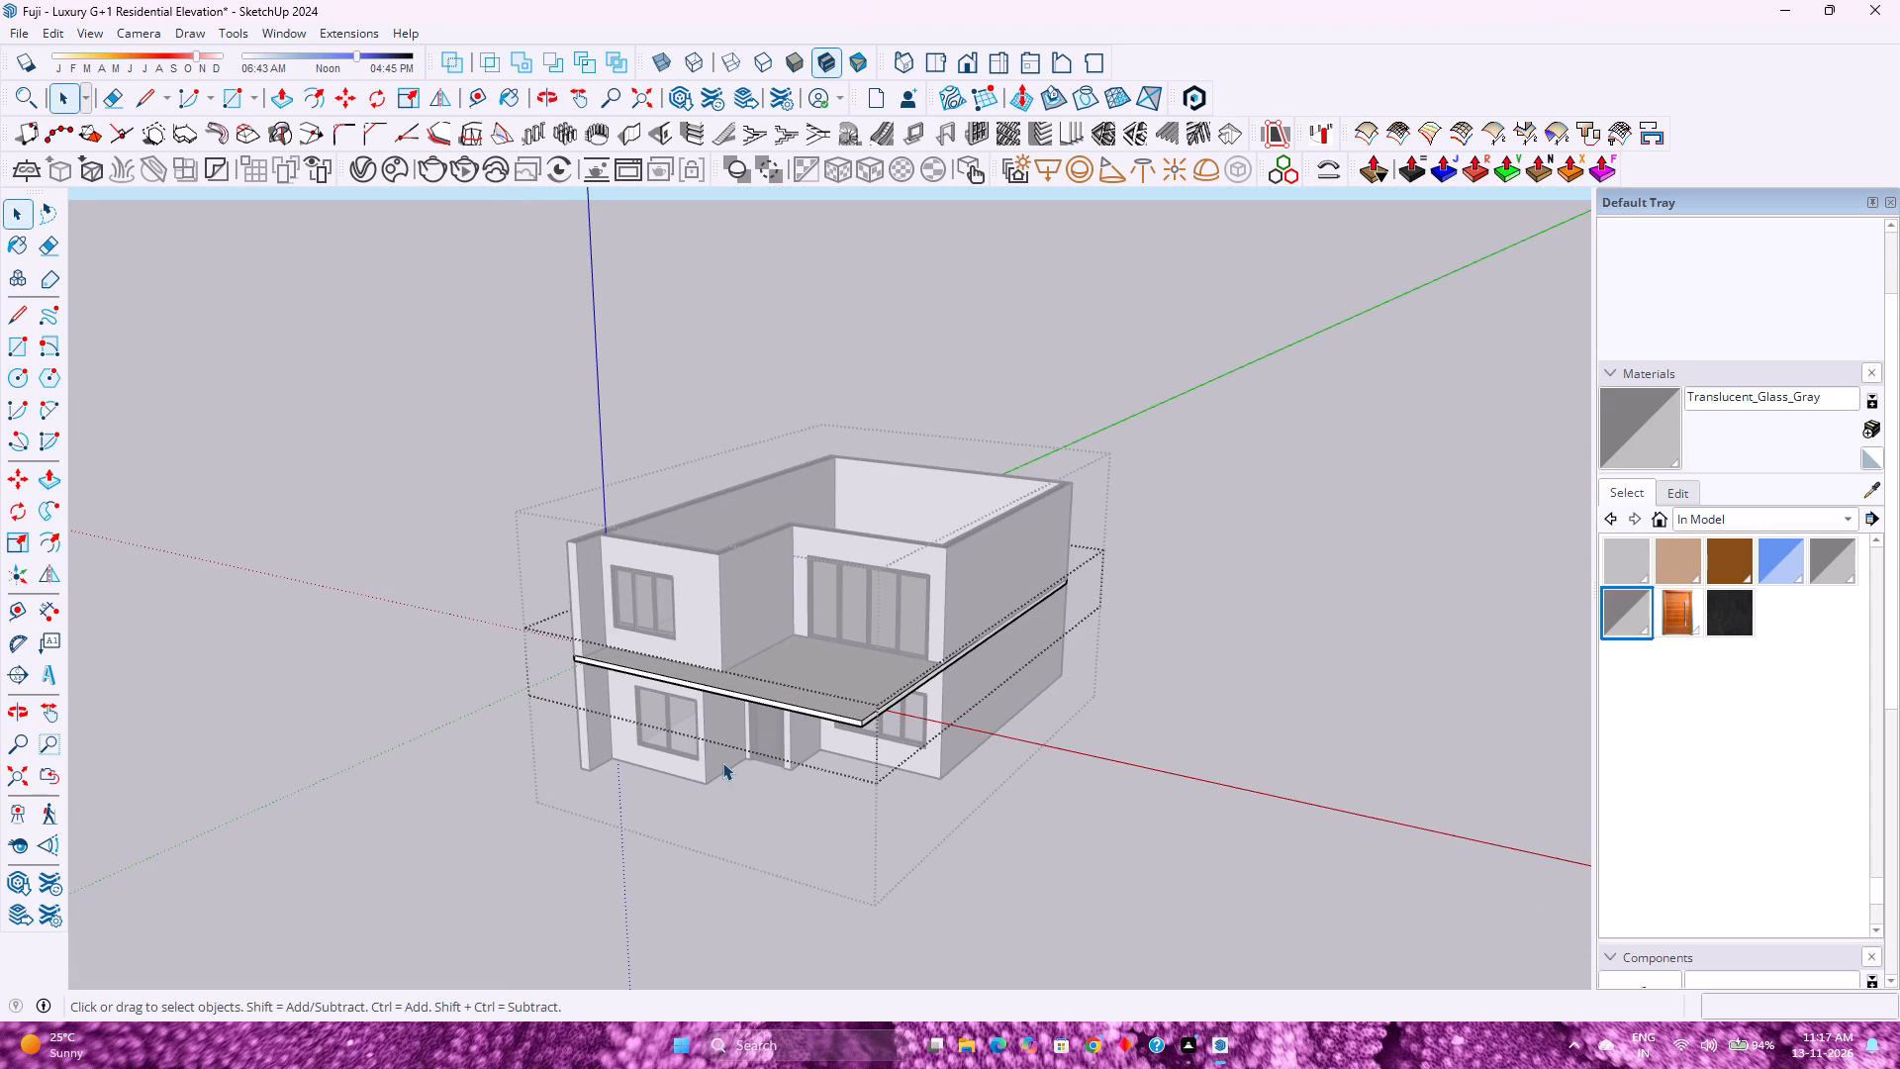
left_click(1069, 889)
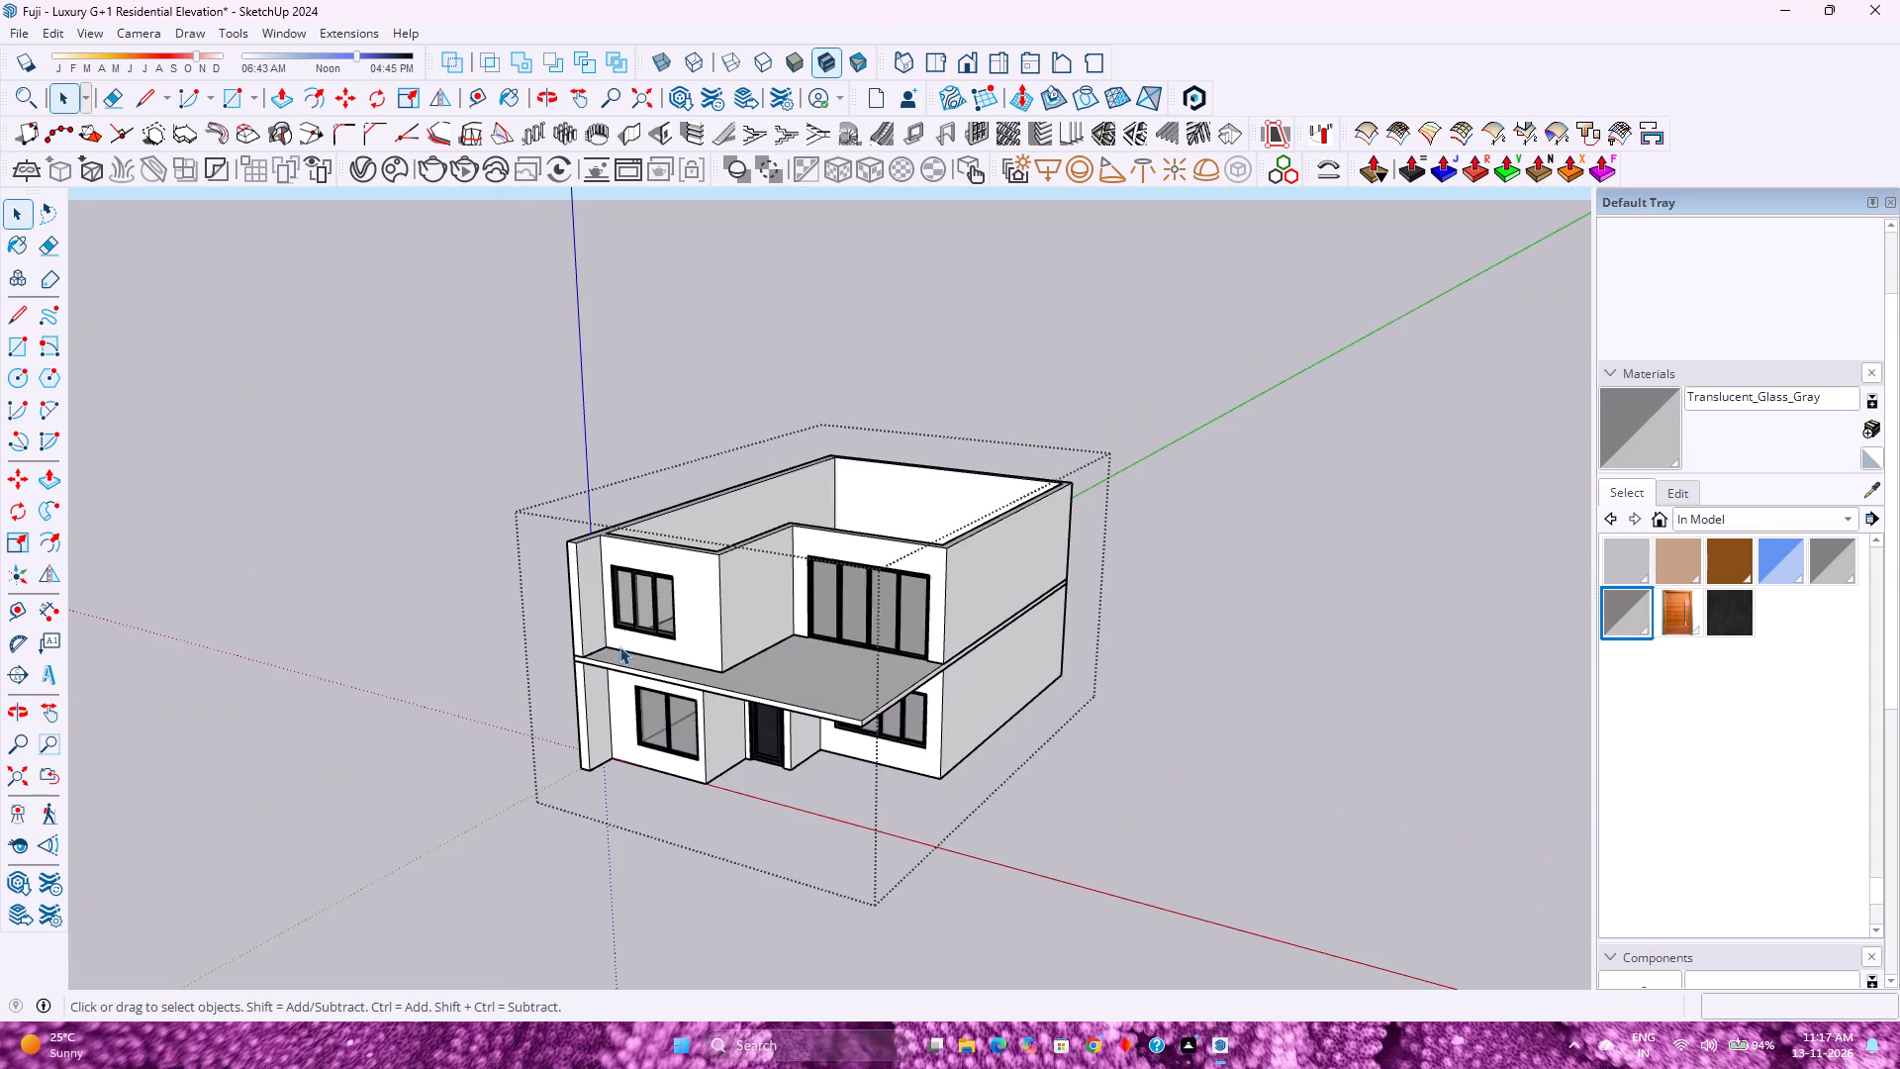
Open the upper-floor walls group and extend the front end of the projecting side wall 1' forward with Push/Pull.
scroll(576, 607, "up", 4)
double_click(604, 627)
scroll(574, 644, "up", 4)
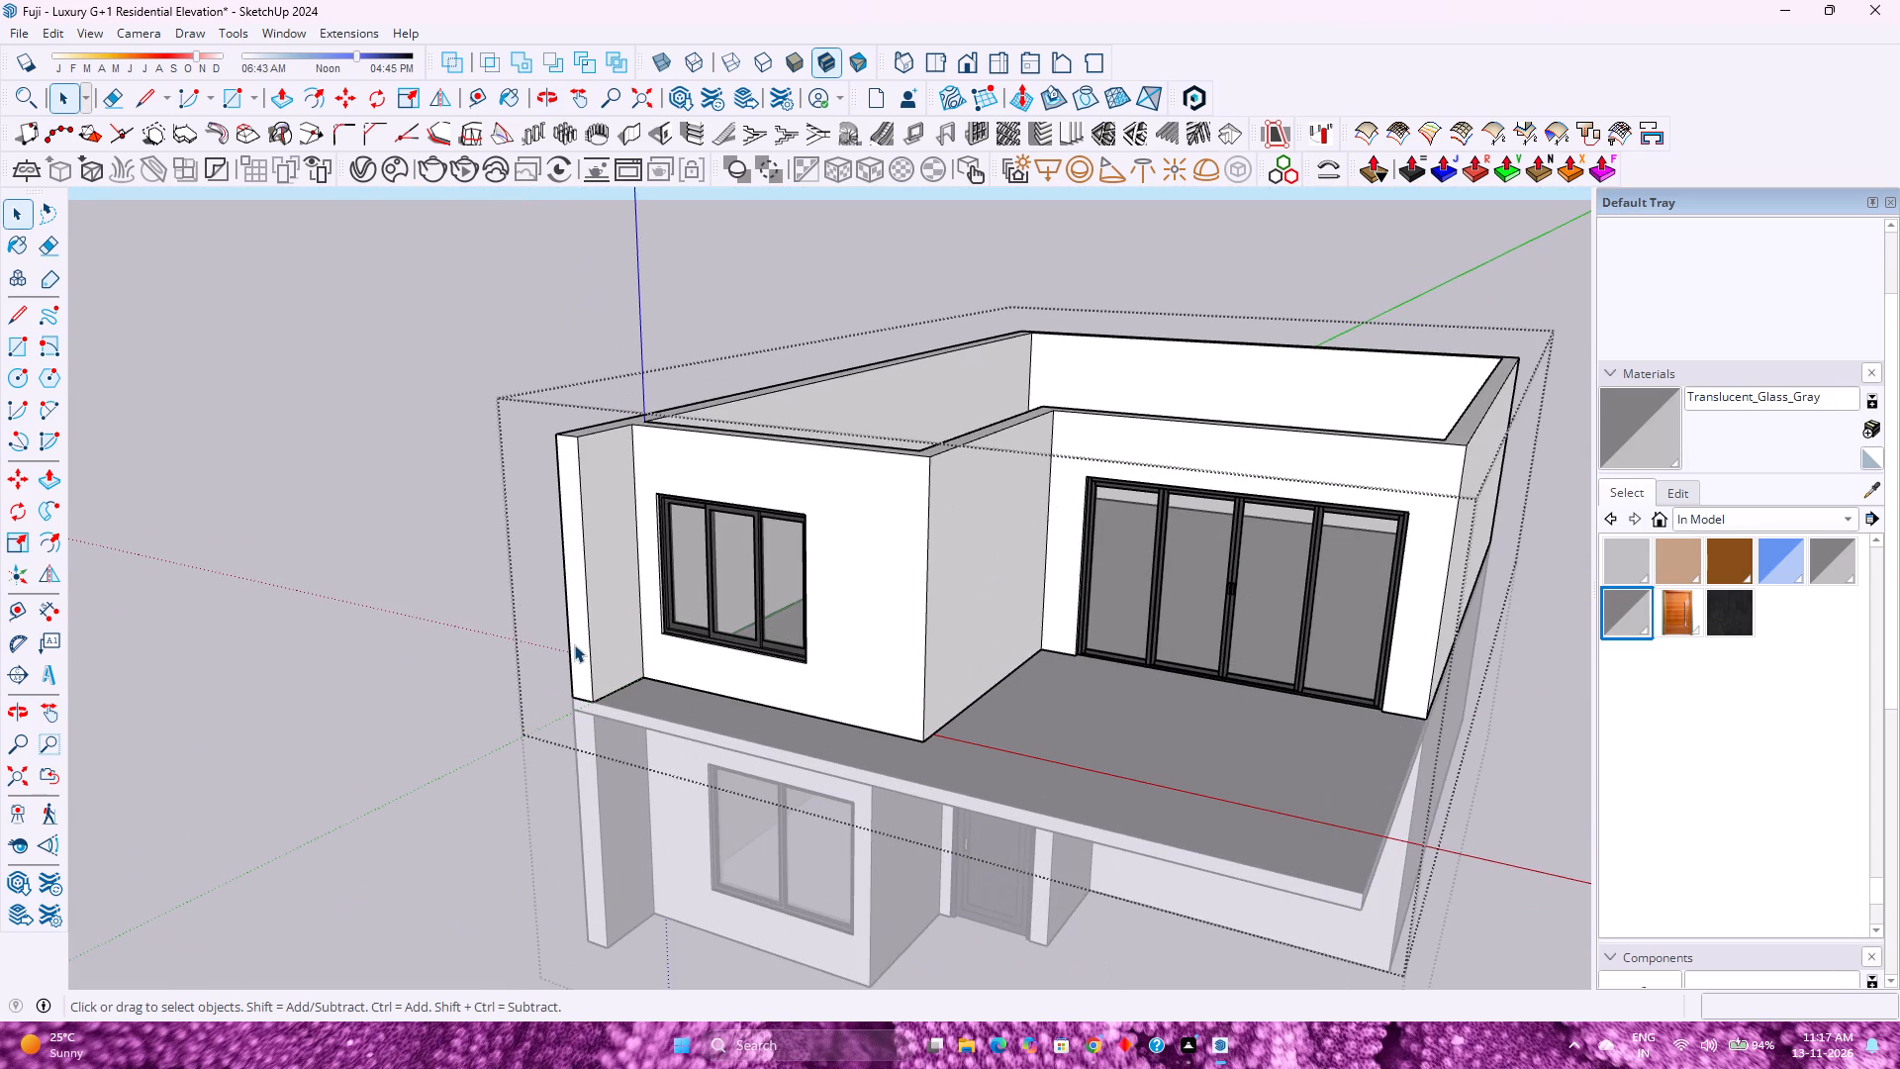
key("p")
left_click(580, 636)
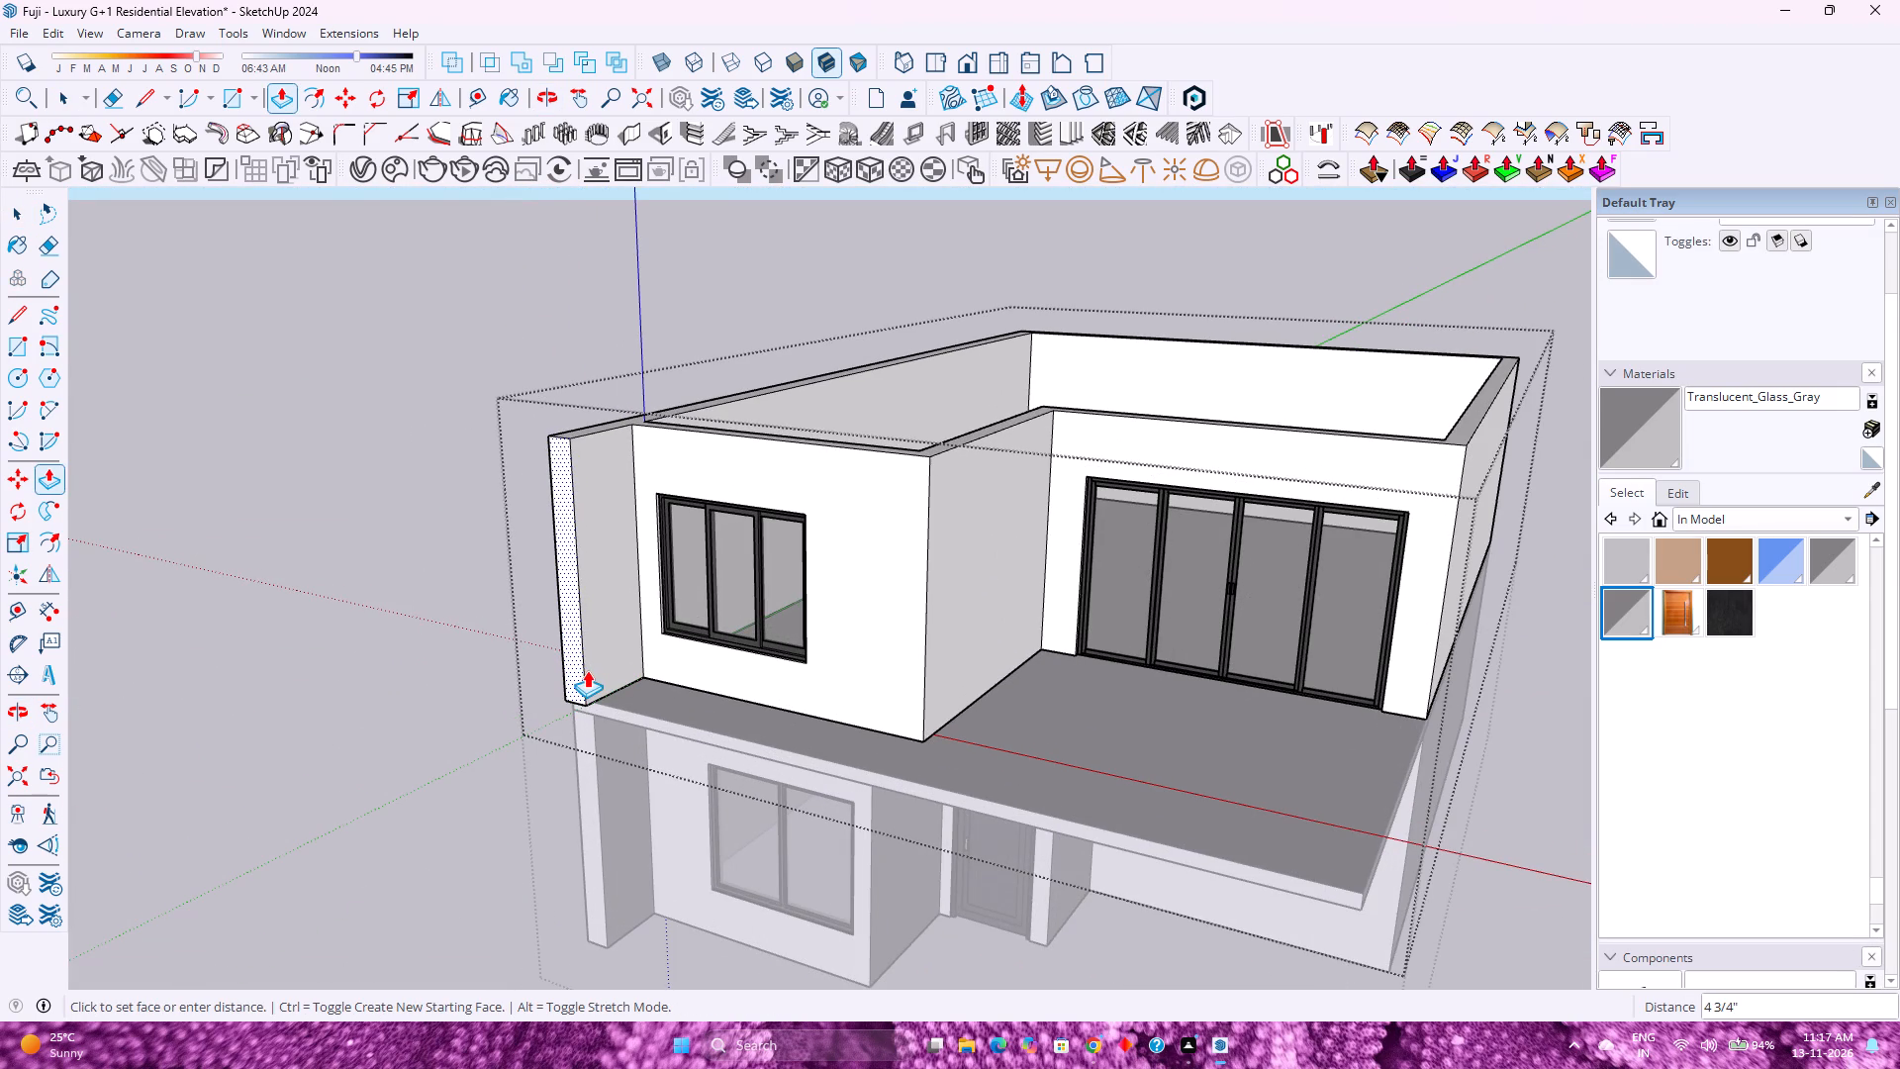
type("2'")
key("Return")
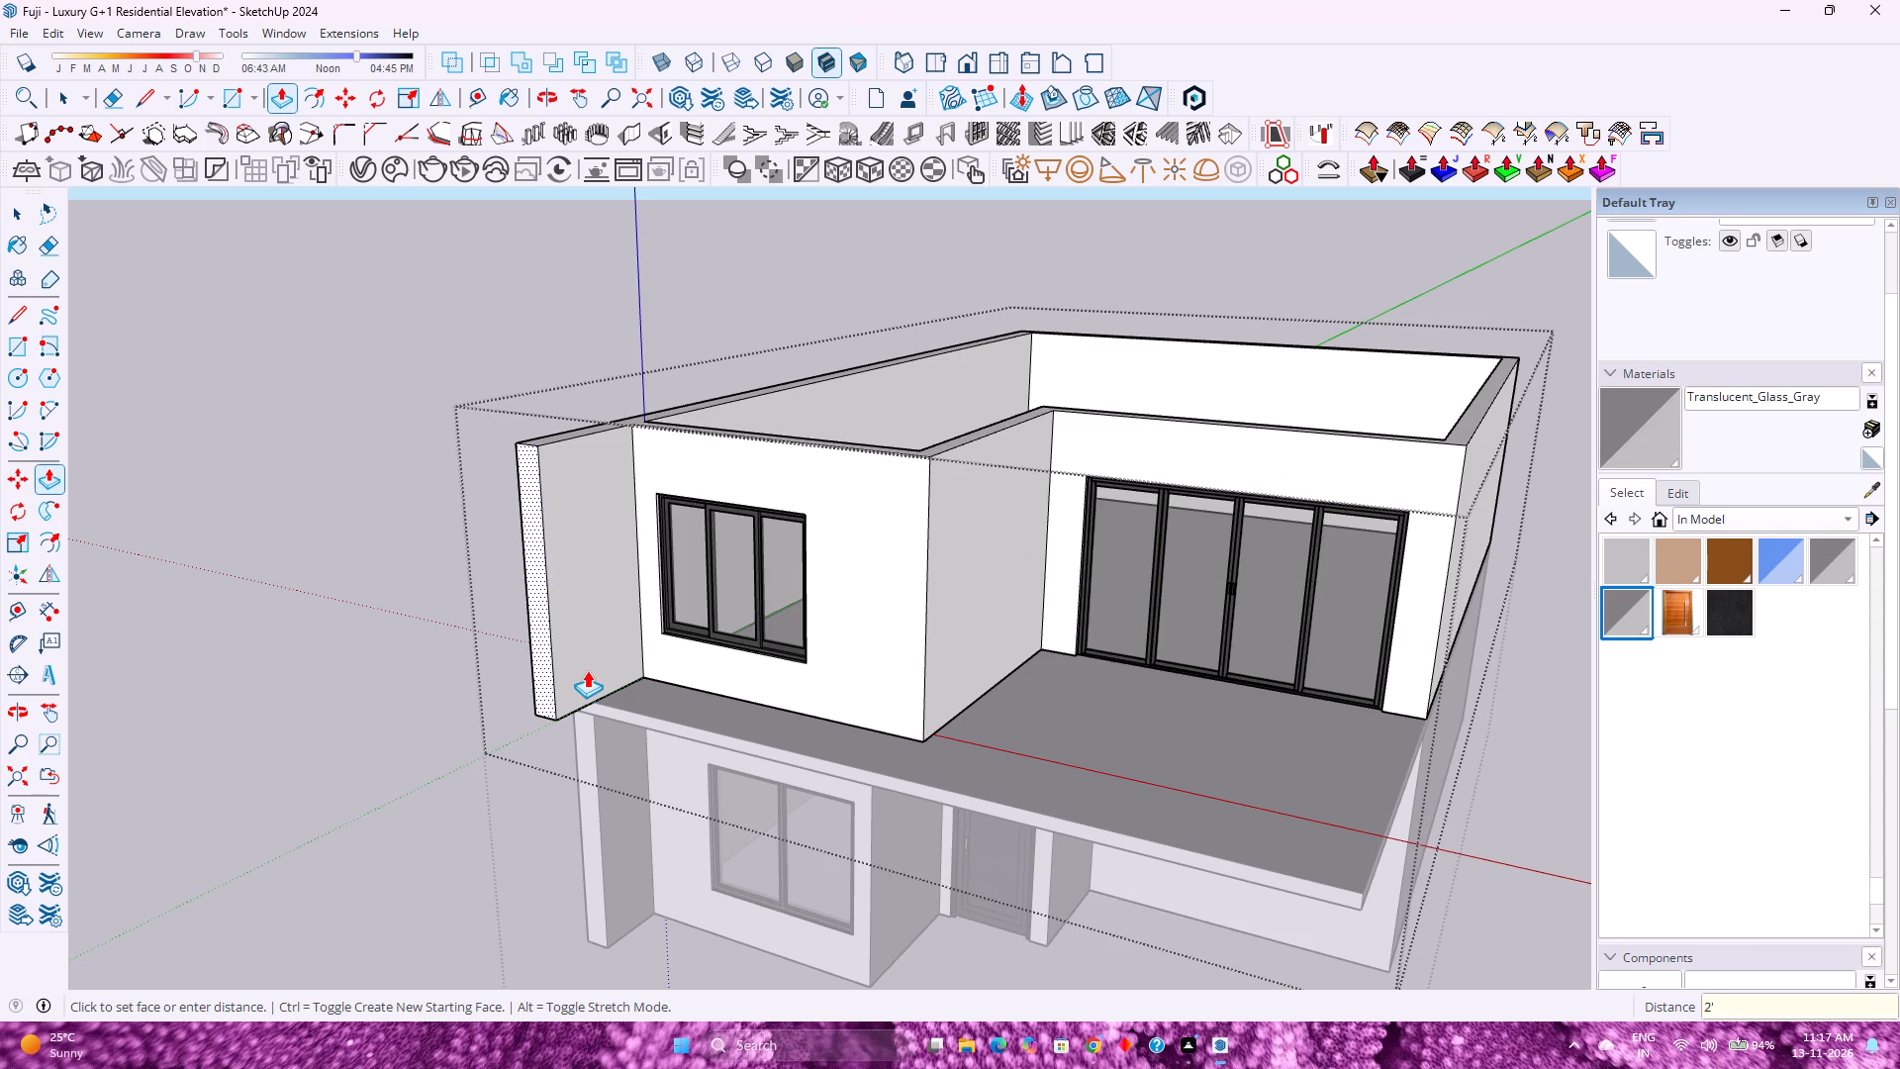
key("1")
key("Return")
type("1'")
key("Return")
key("space")
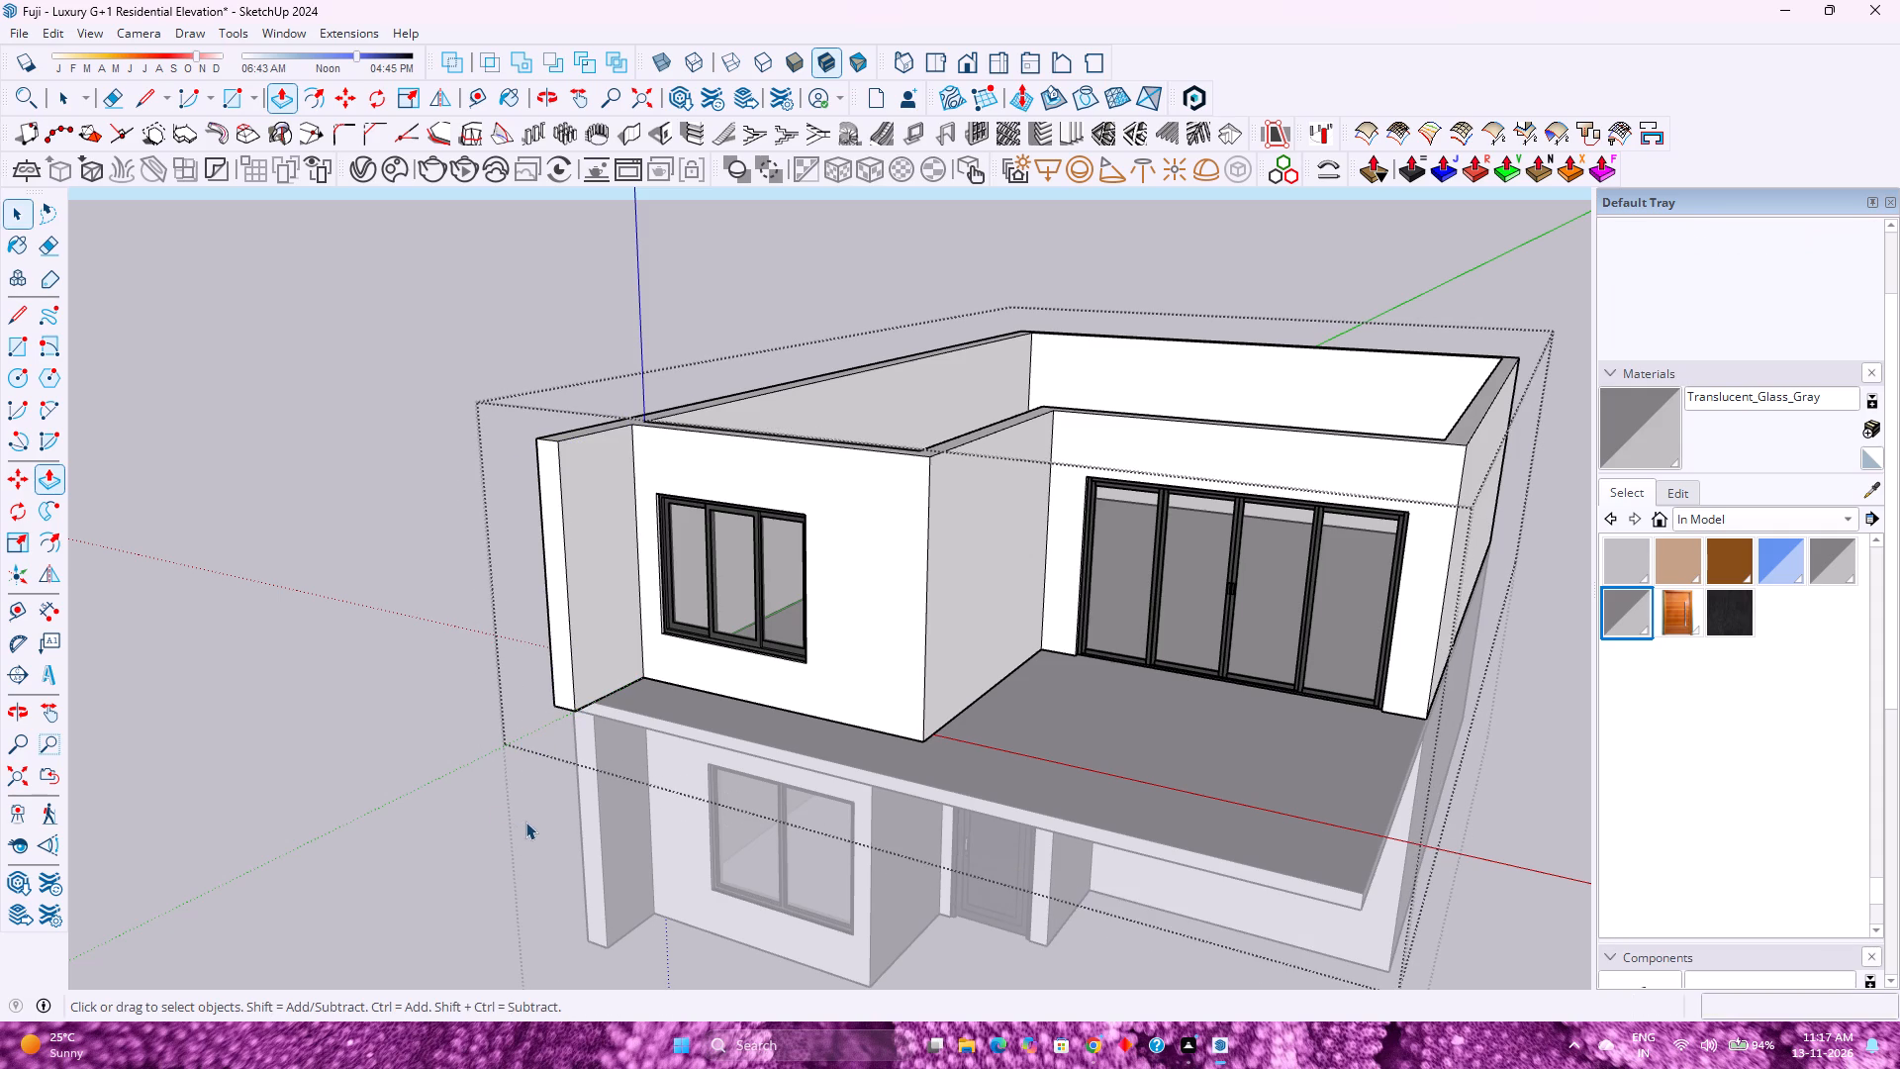
scroll(525, 822, "down", 3)
left_click(485, 827)
Open the ground-floor walls group and extend its matching side wall forward by the same Push/Pull distance of 1'.
double_click(574, 815)
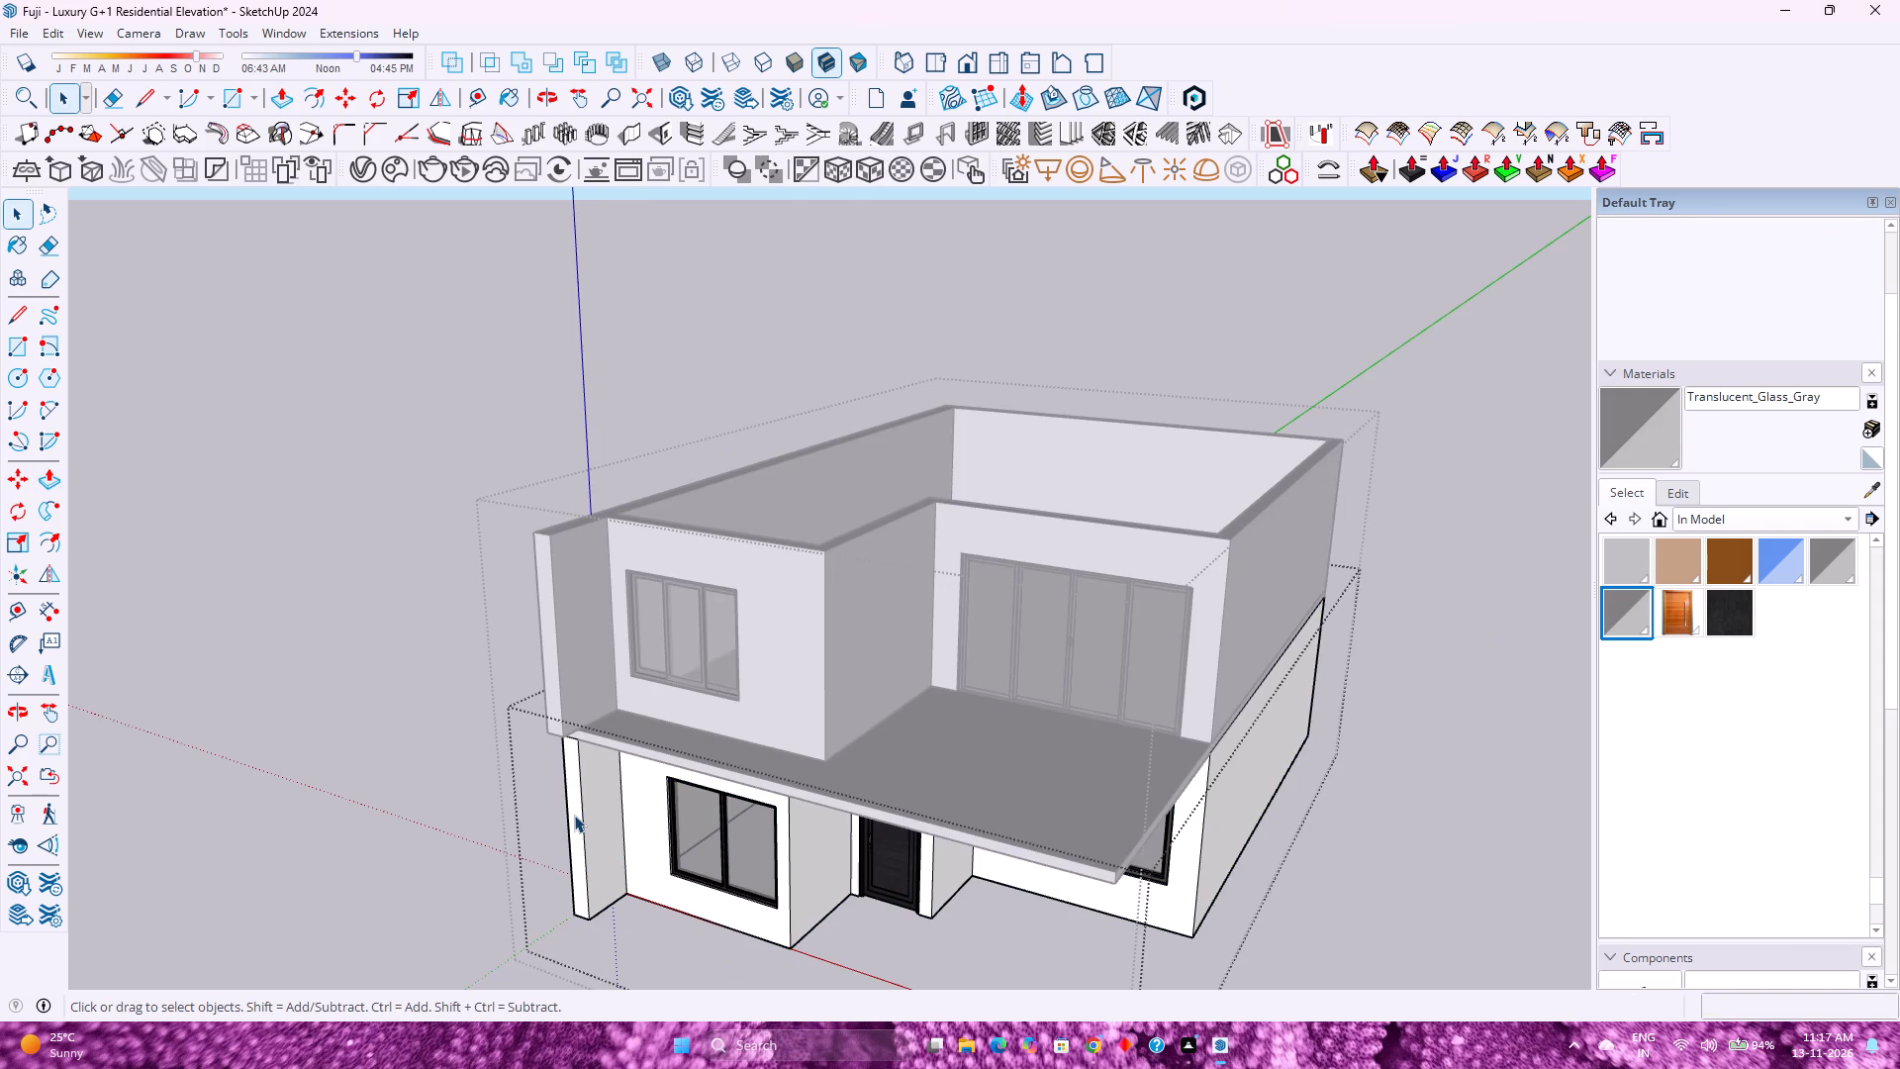
key("p")
double_click(574, 815)
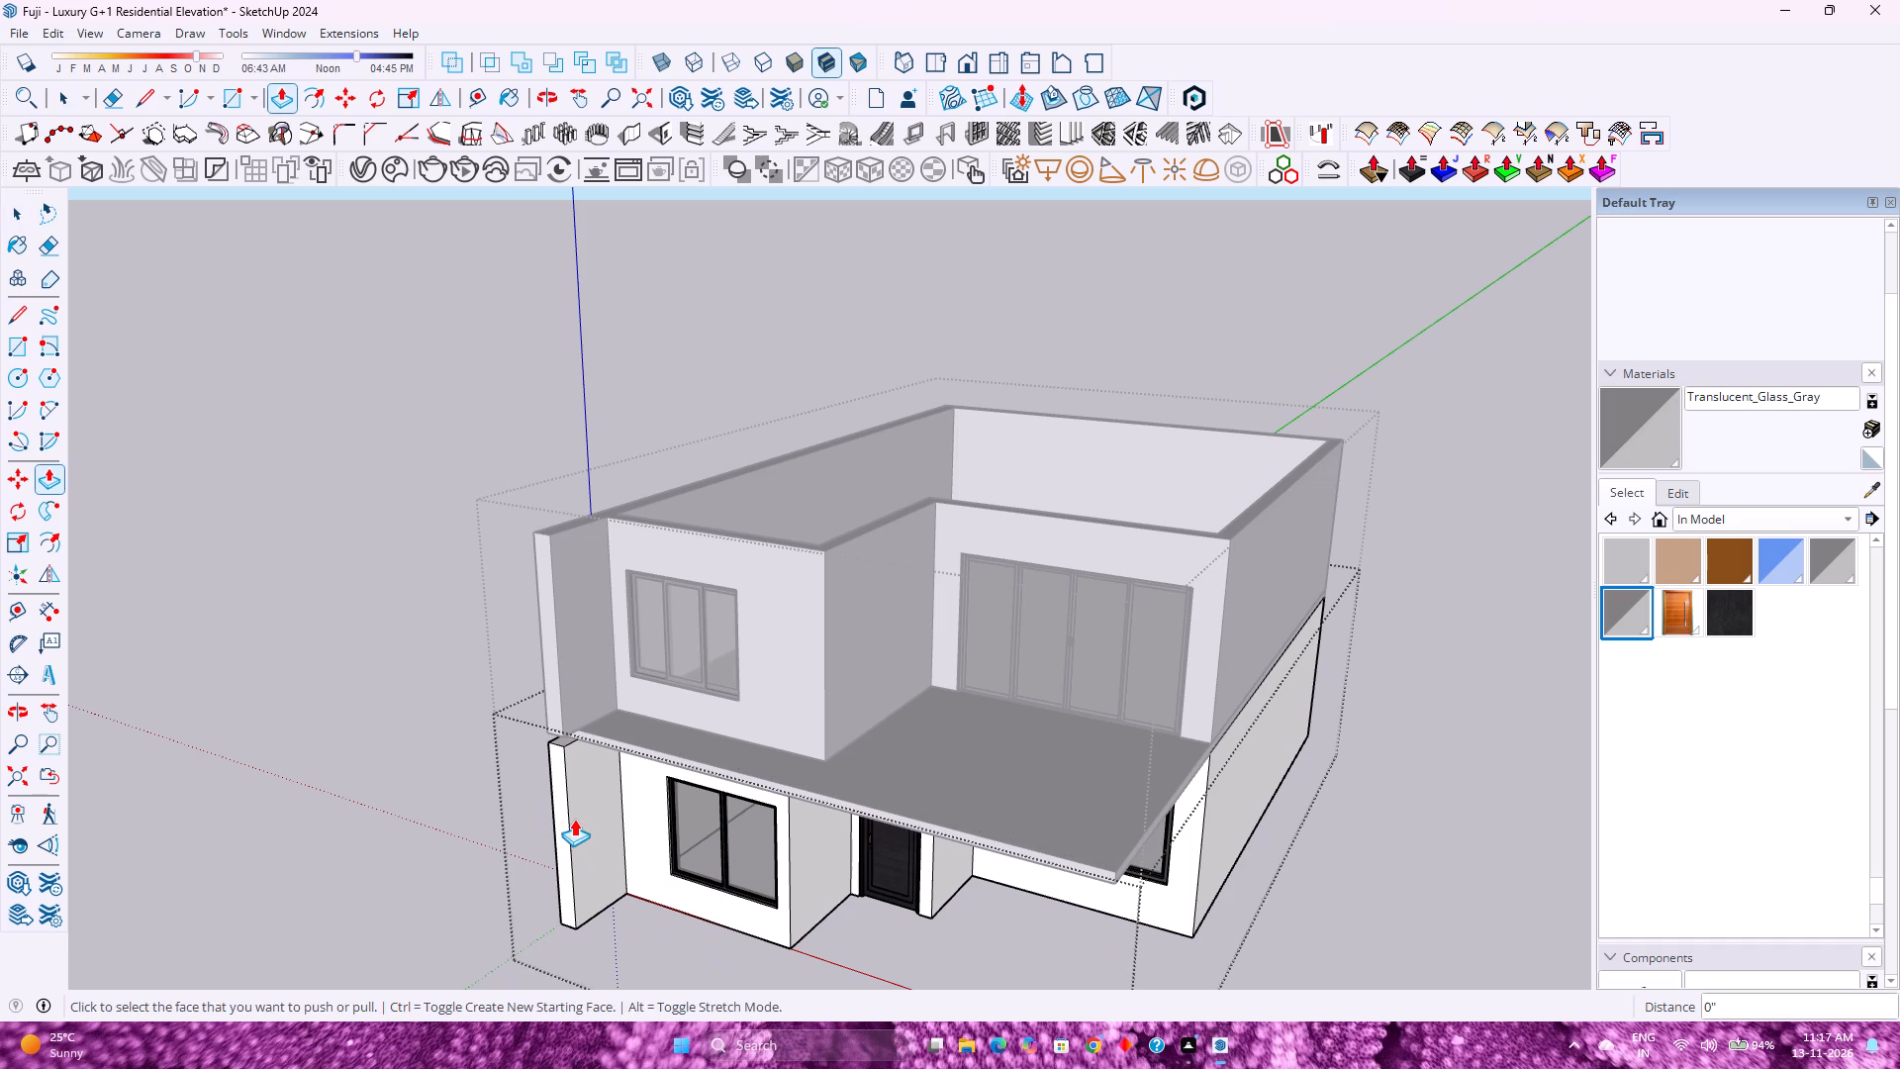
key("space")
left_click(1417, 954)
Extend the front edge of the first-floor slab forward by the same 1' to match the side walls.
double_click(1089, 845)
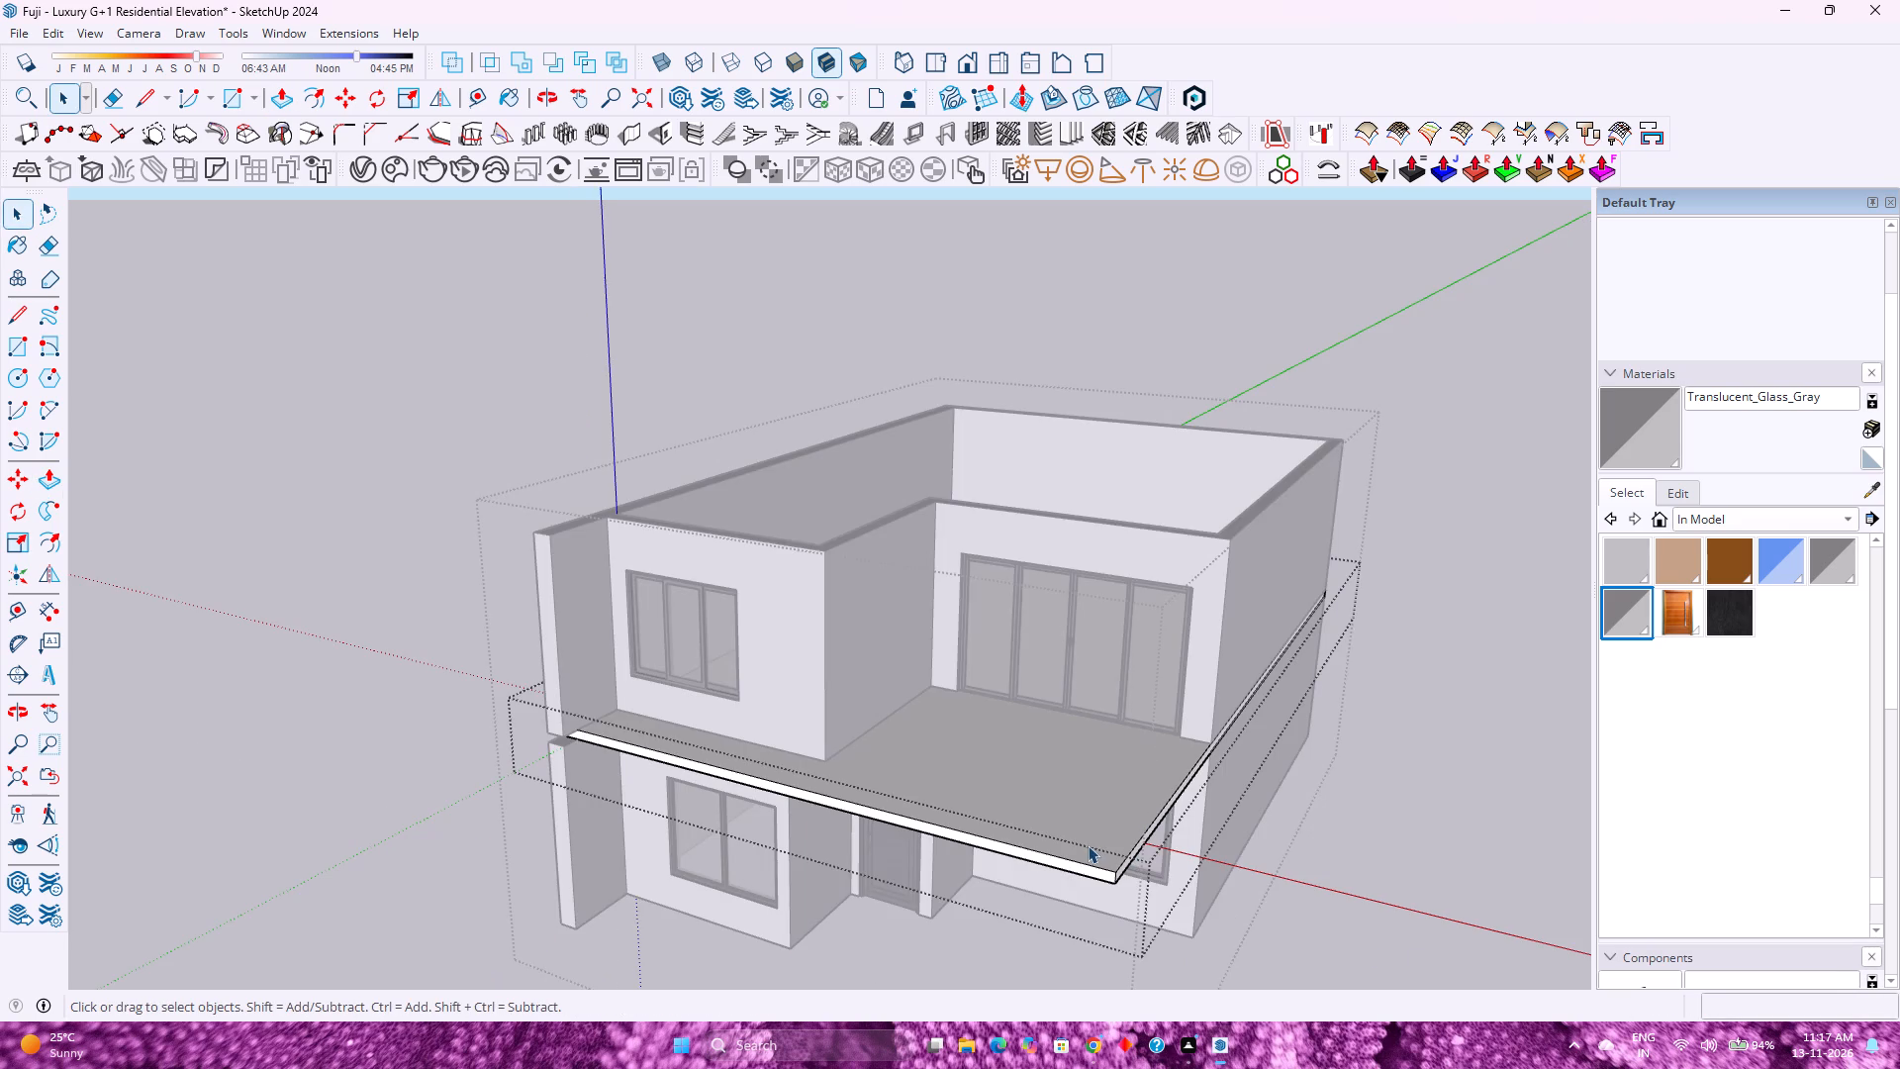
key("p")
double_click(1077, 864)
key("space")
left_click(1310, 903)
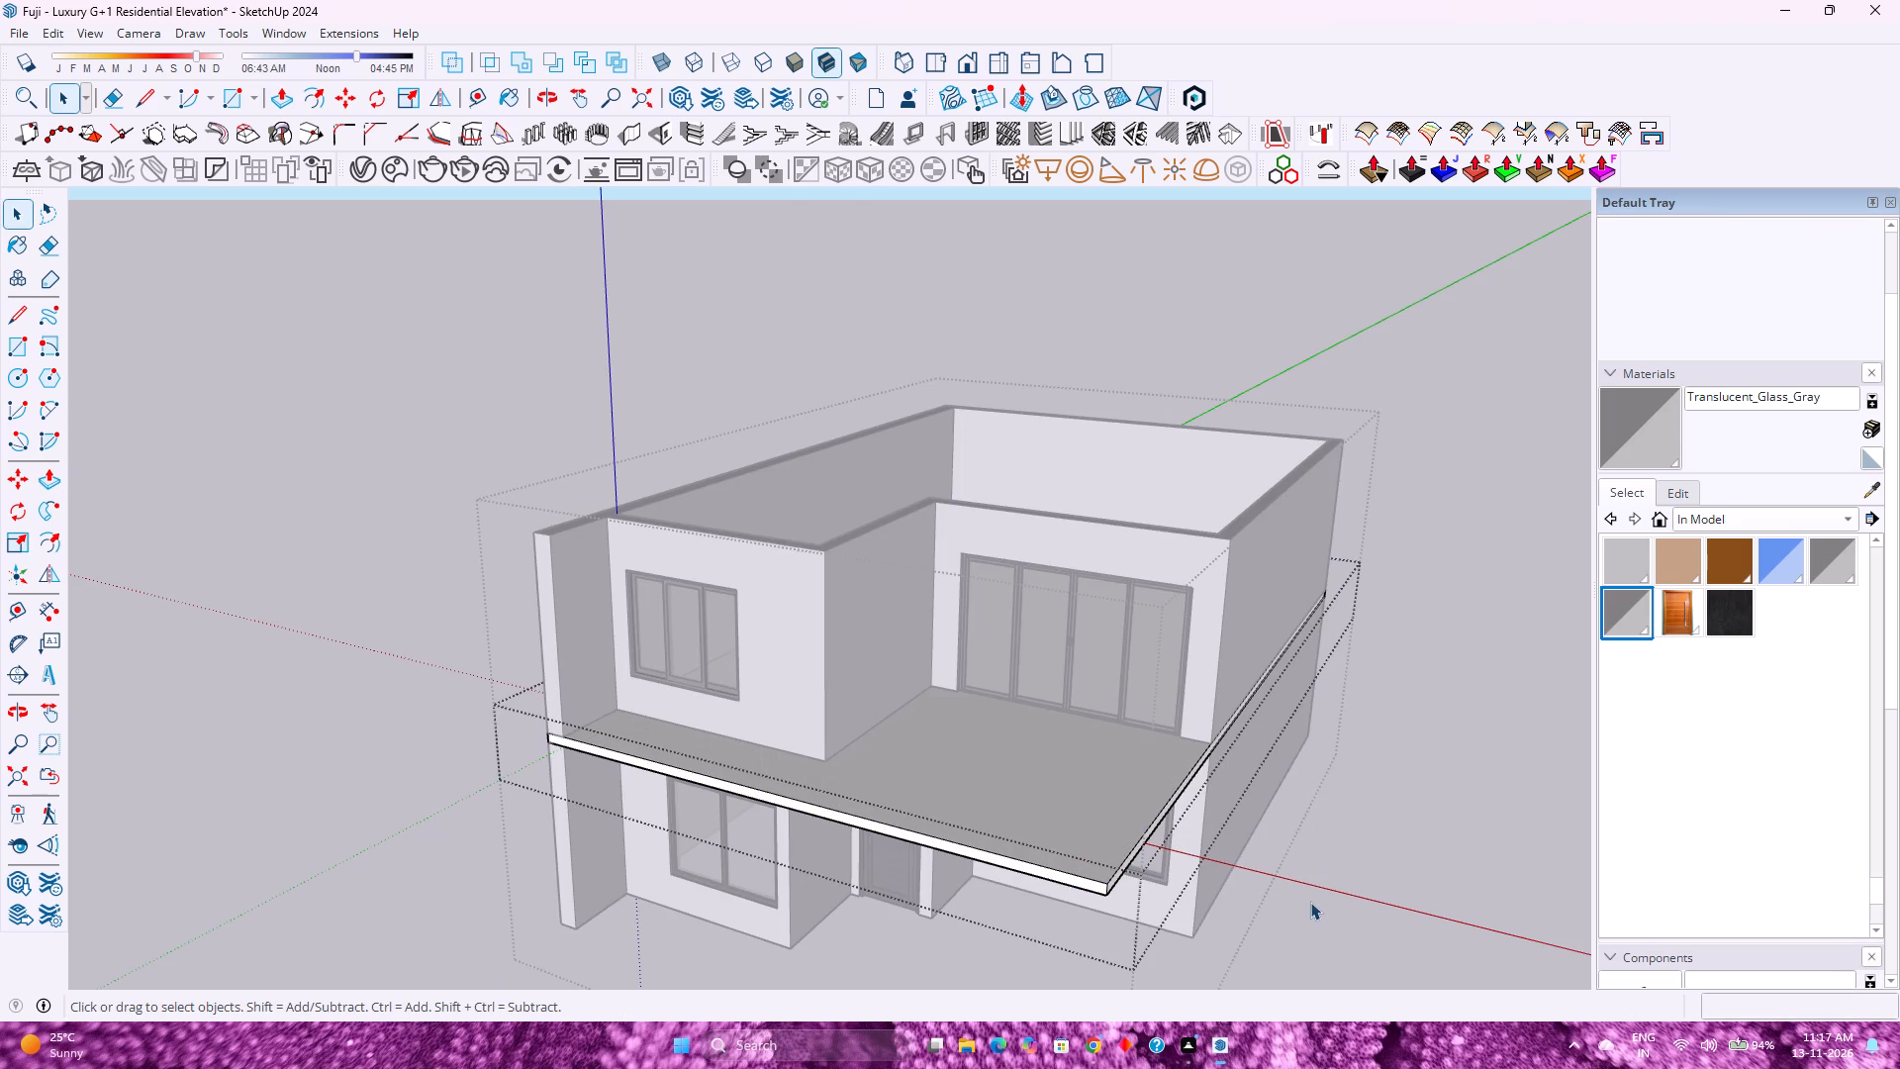
key("Escape")
Inside the first-floor slab group, place guides 2' in from the side edge and 2' in from the front edge at the open balcony corner.
scroll(1106, 813, "up", 2)
double_click(1106, 813)
scroll(1106, 813, "down", 4)
double_click(1106, 813)
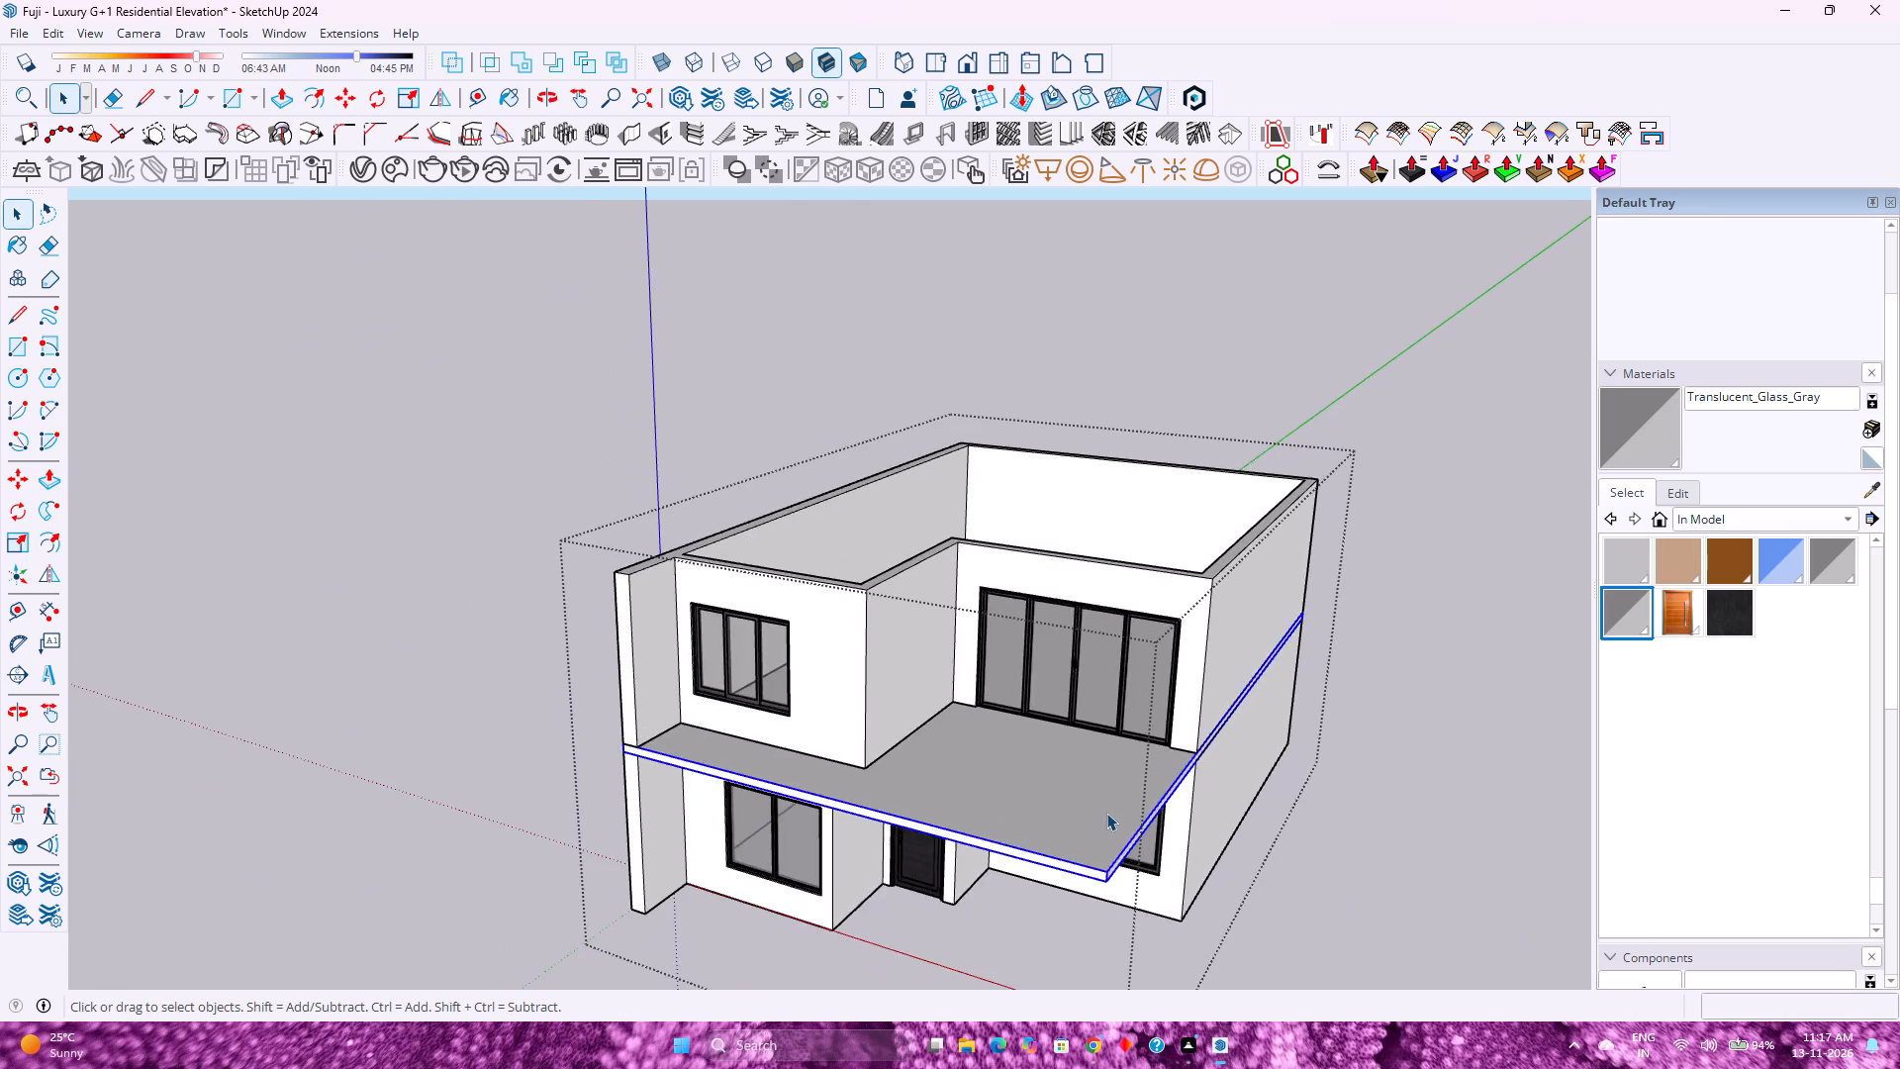
scroll(1106, 813, "up", 1)
middle_click_drag(1104, 815, 1148, 926)
scroll(1148, 926, "down", 4)
middle_click_drag(985, 794, 781, 546, "shift")
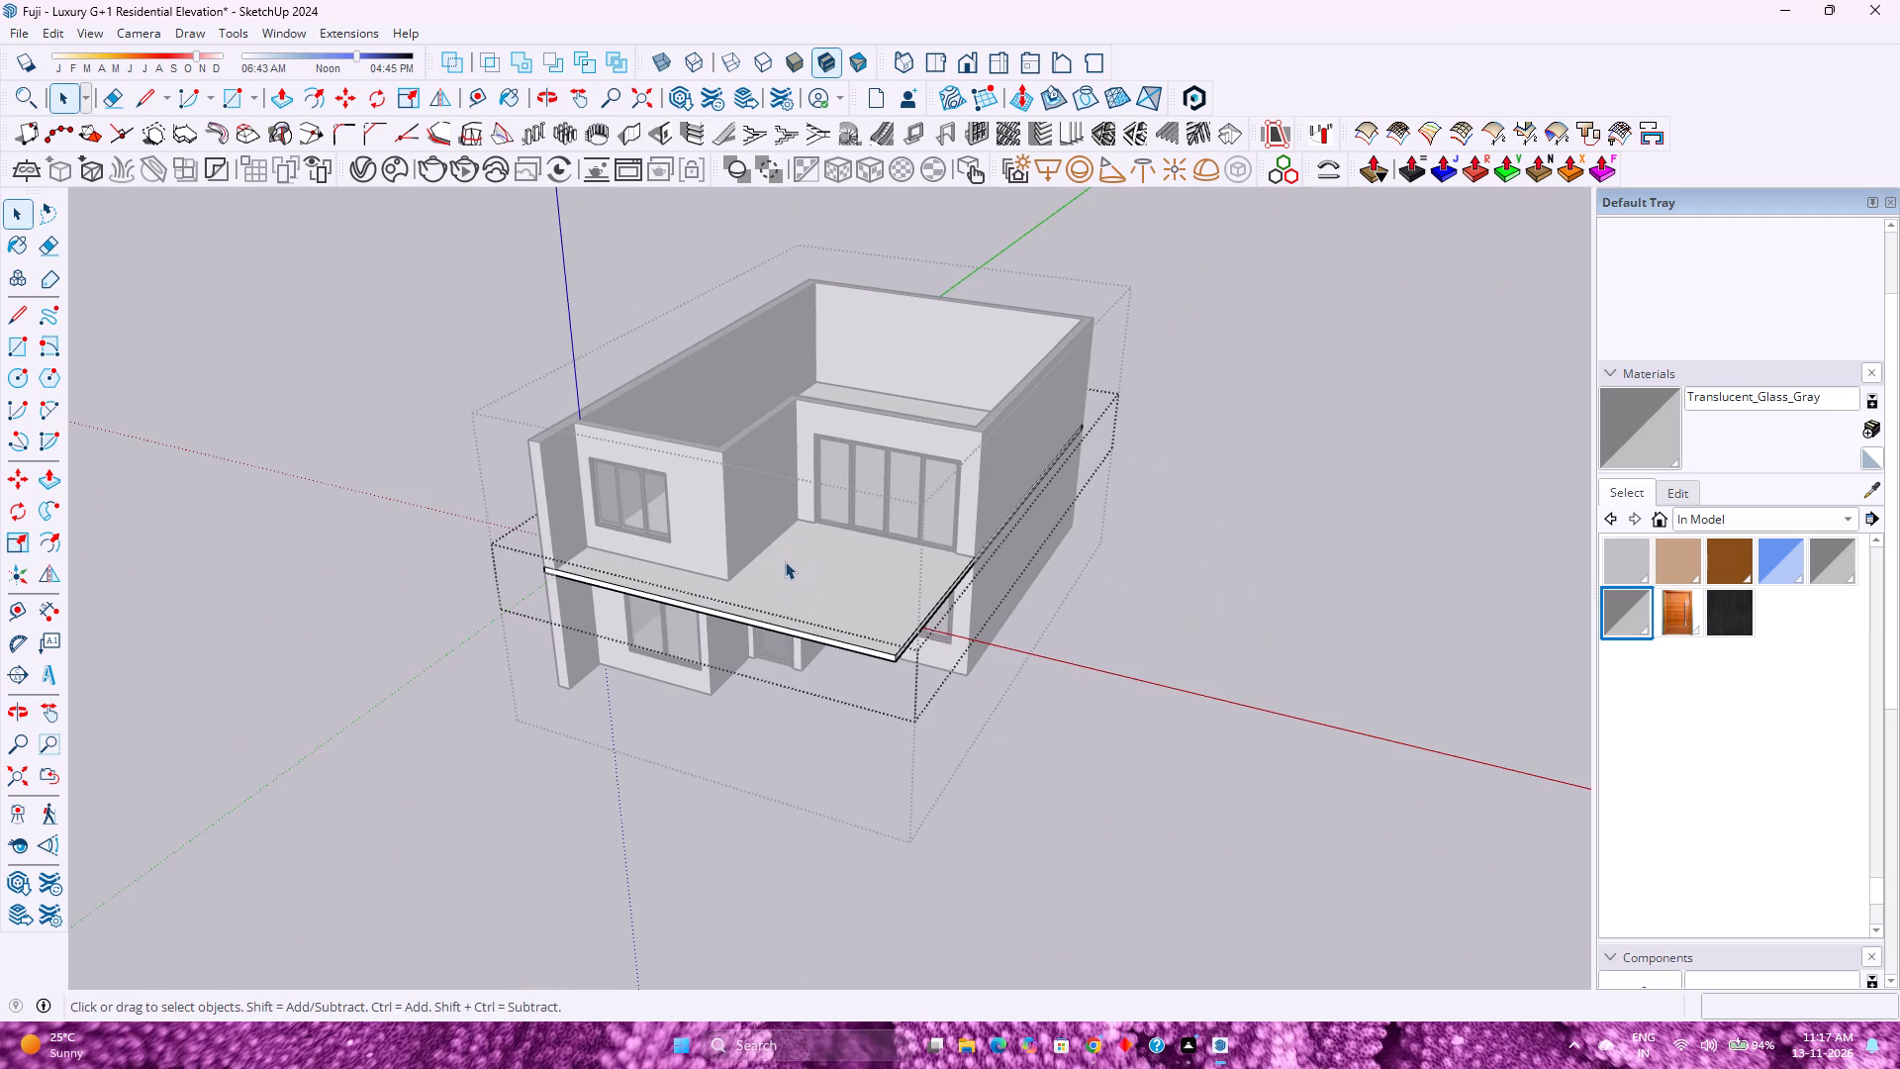
middle_click_drag(787, 561, 899, 740)
middle_click(899, 740)
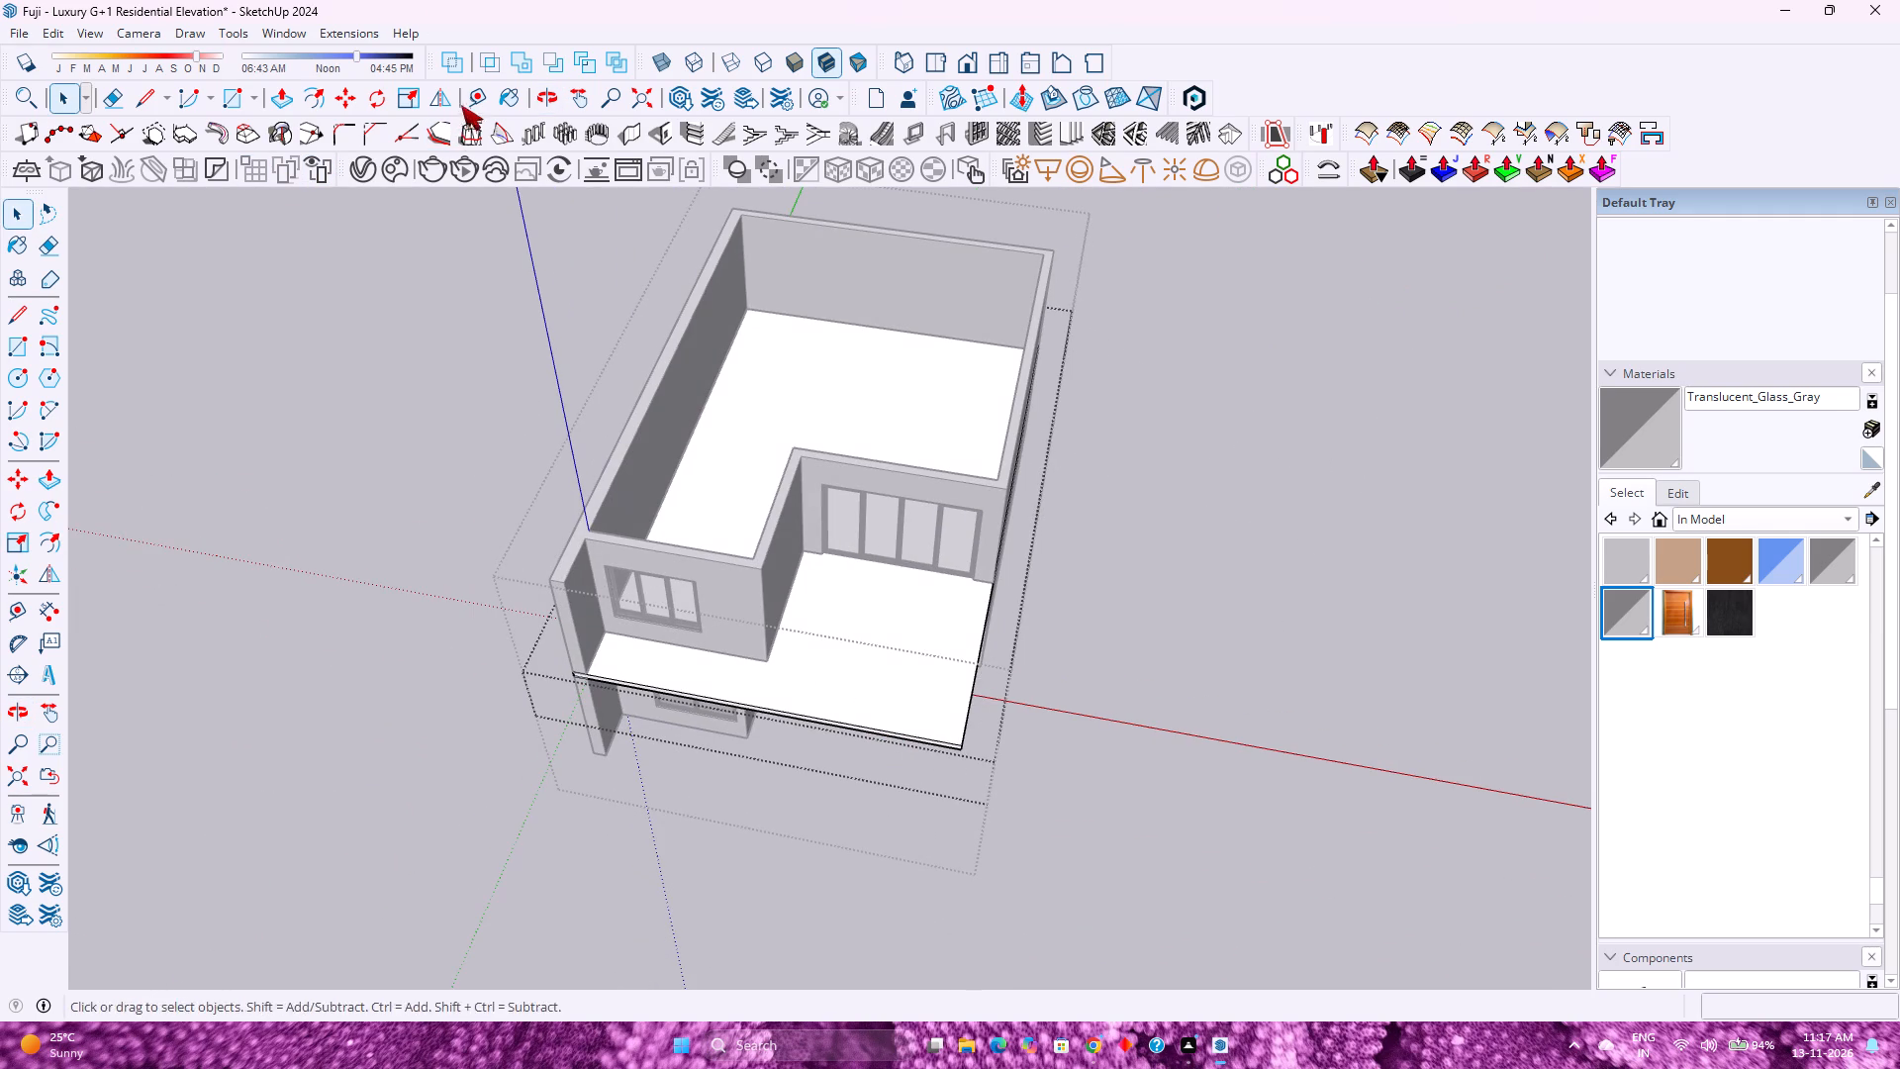
left_click(473, 105)
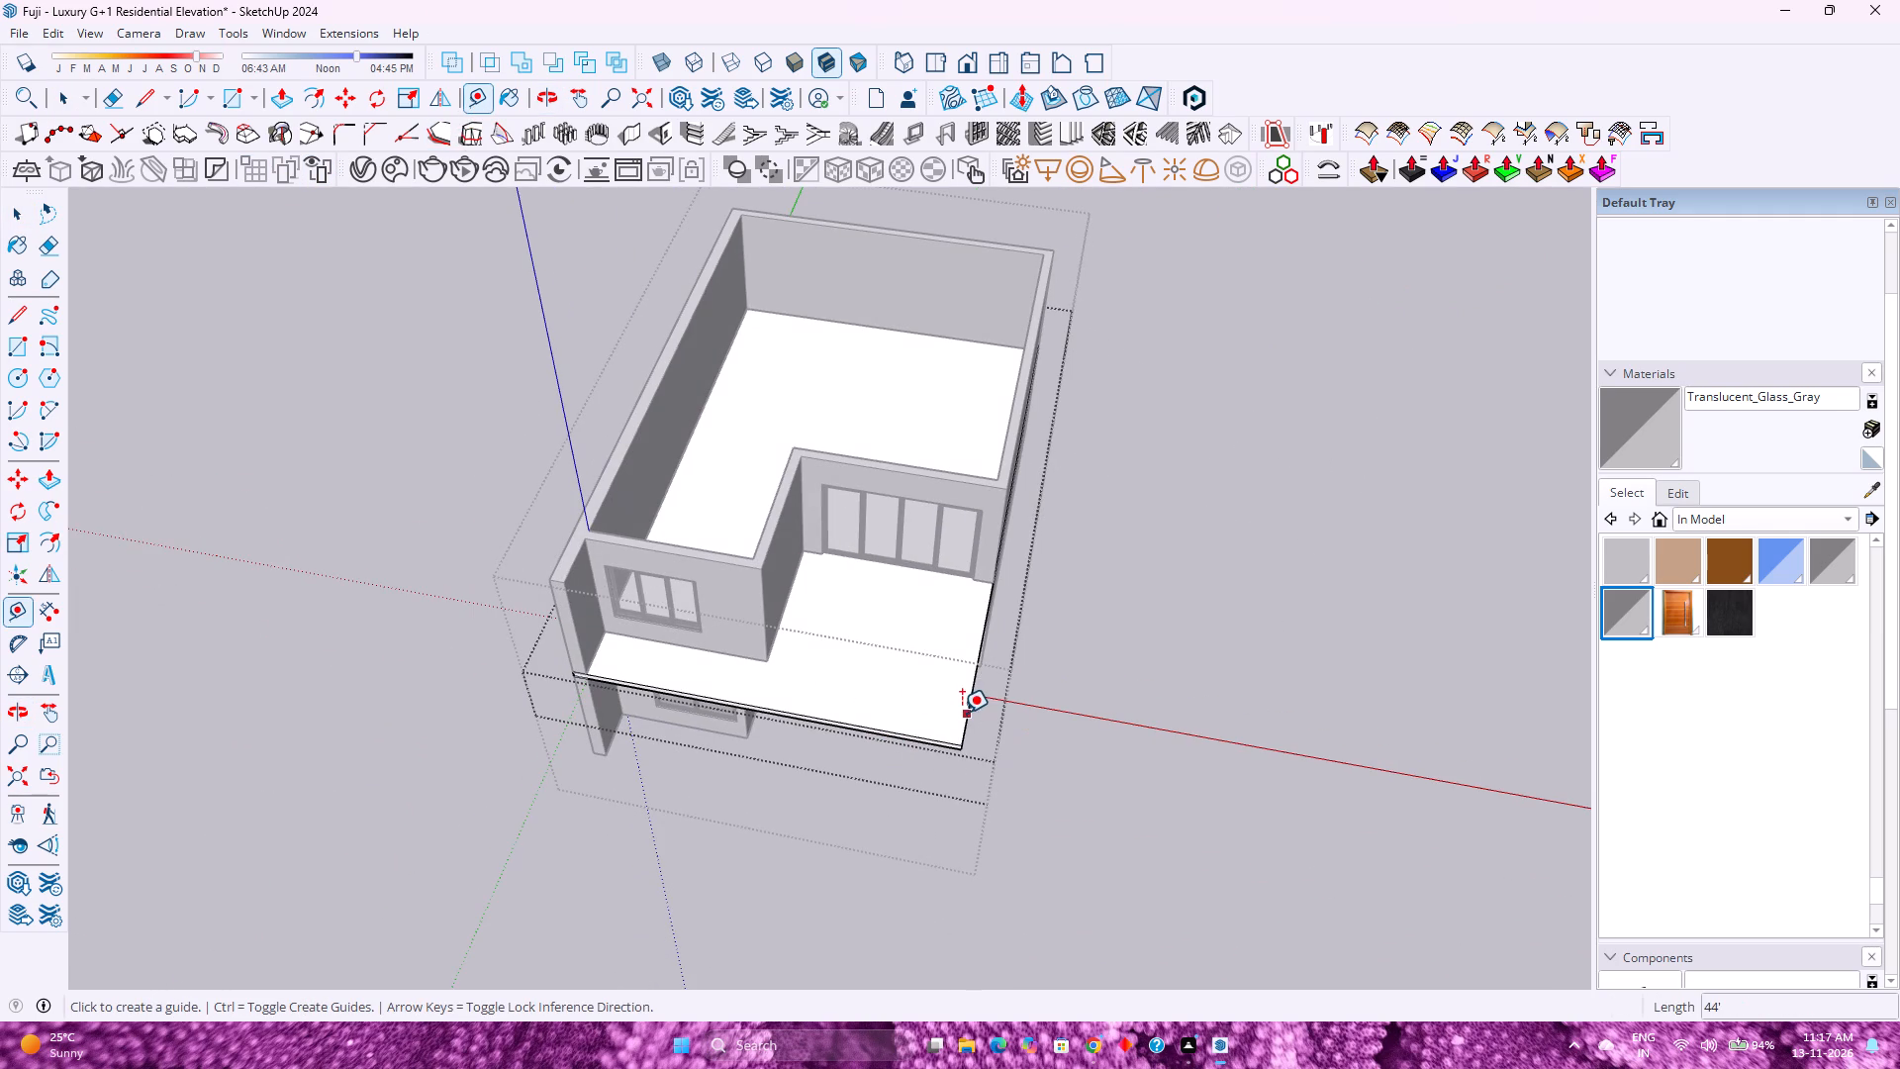
left_click(962, 713)
type("2'")
key("Return")
left_click(895, 730)
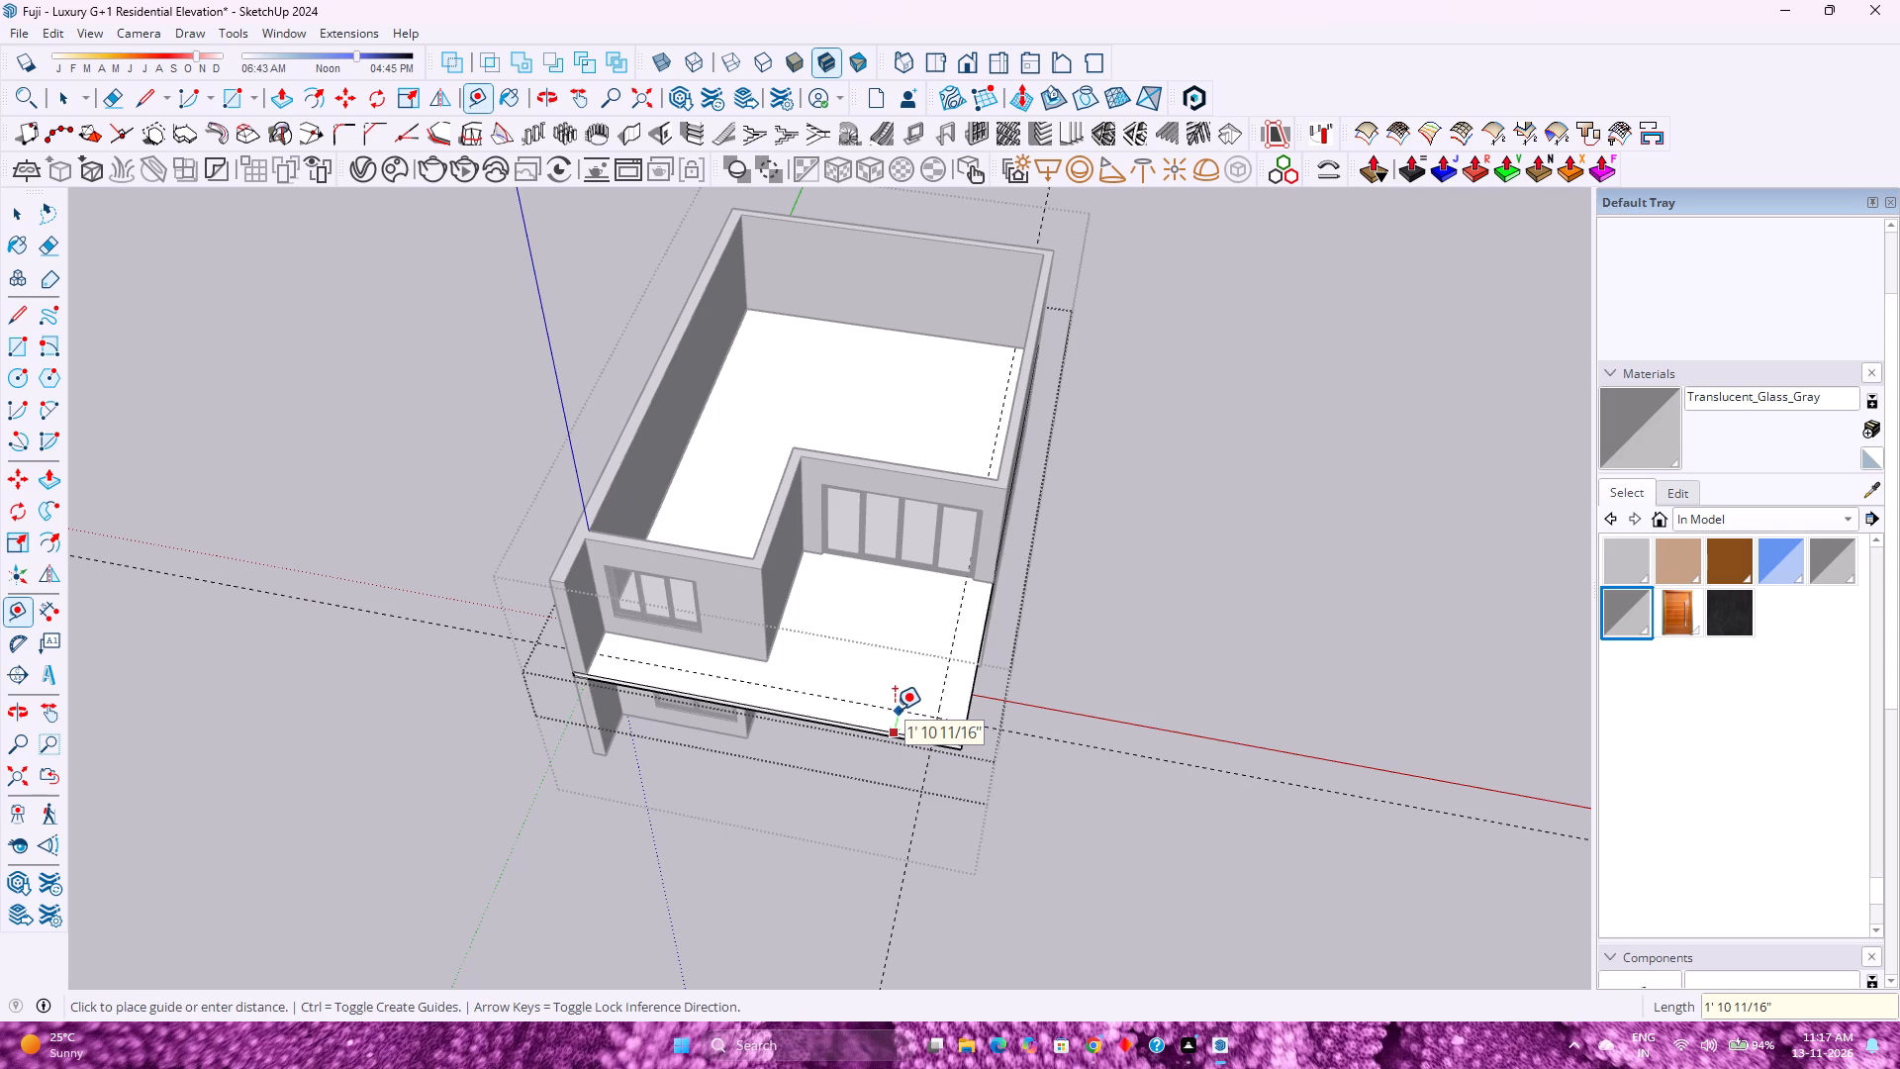
key("Left")
type("2'")
key("Return")
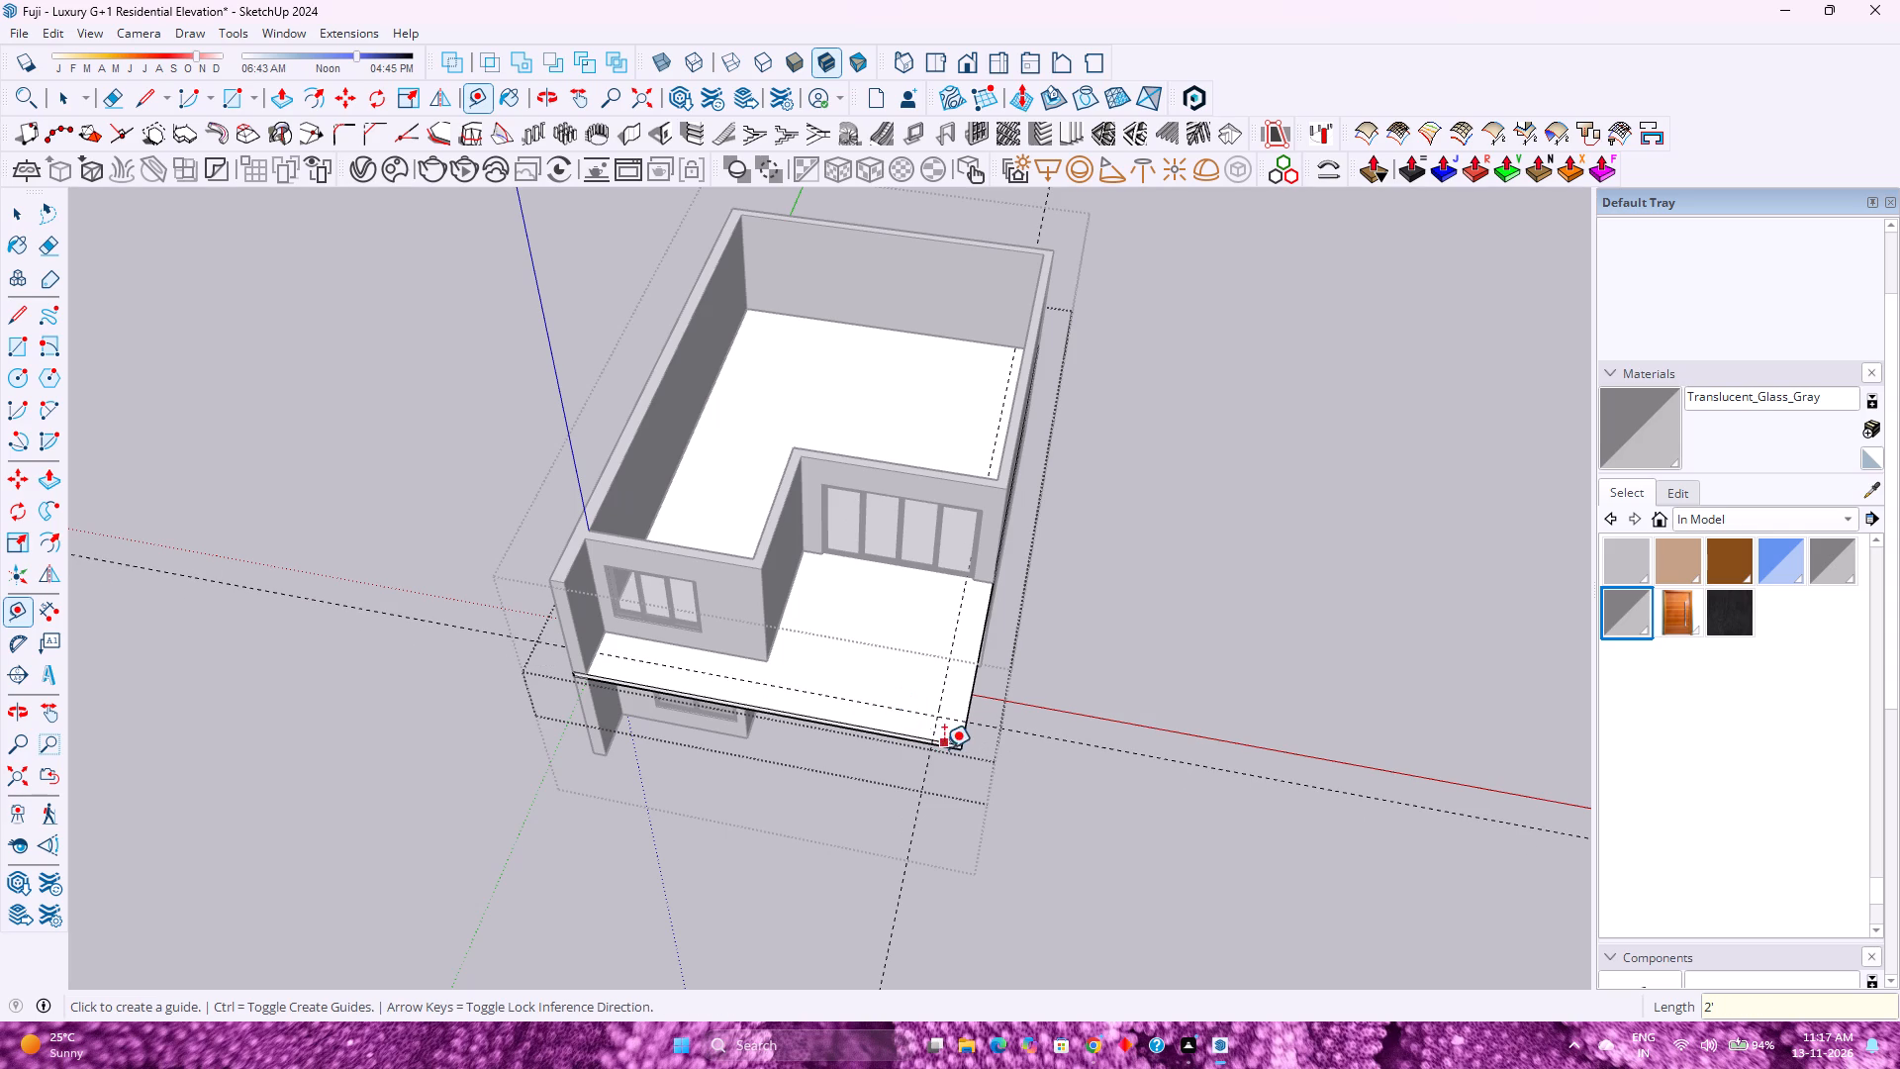
Draw an arc across the slab's open balcony corner between the guide-edge intersections and set it to 120 segments.
key("a")
scroll(919, 739, "up", 10)
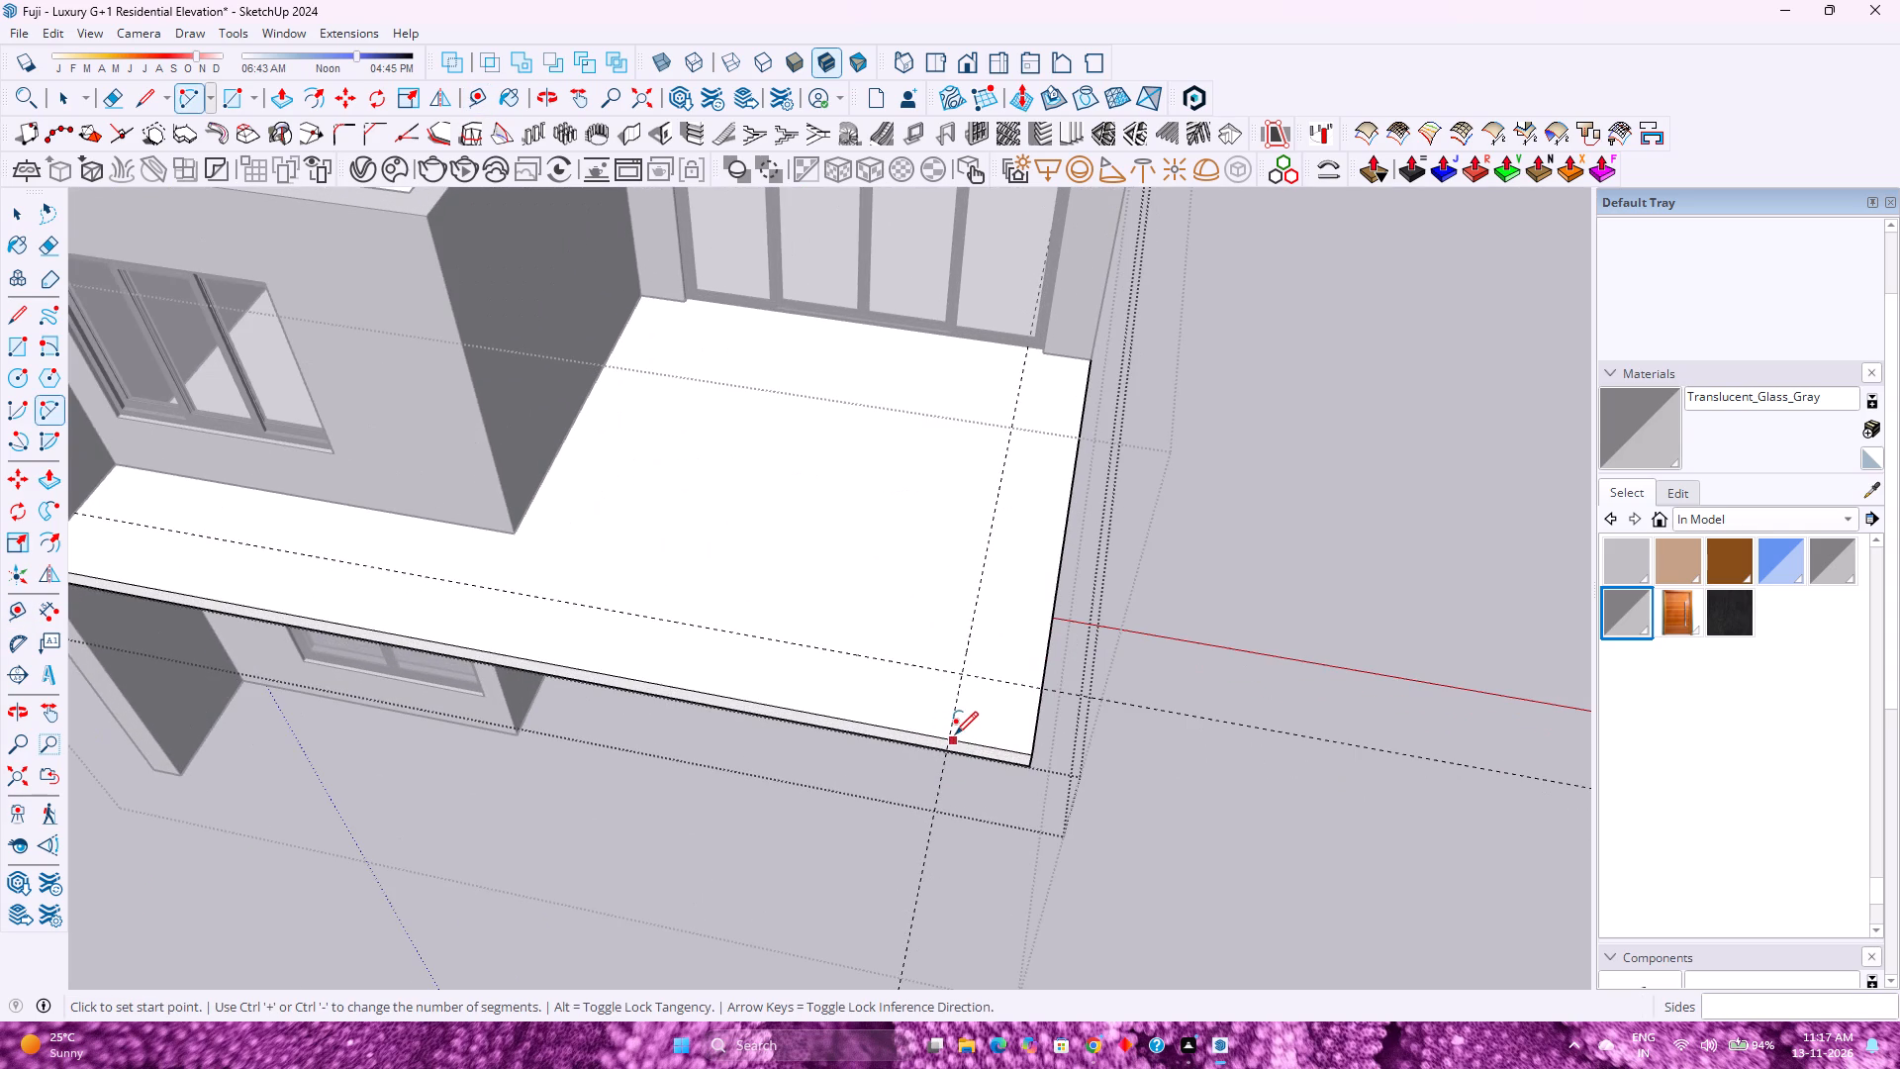
left_click(951, 740)
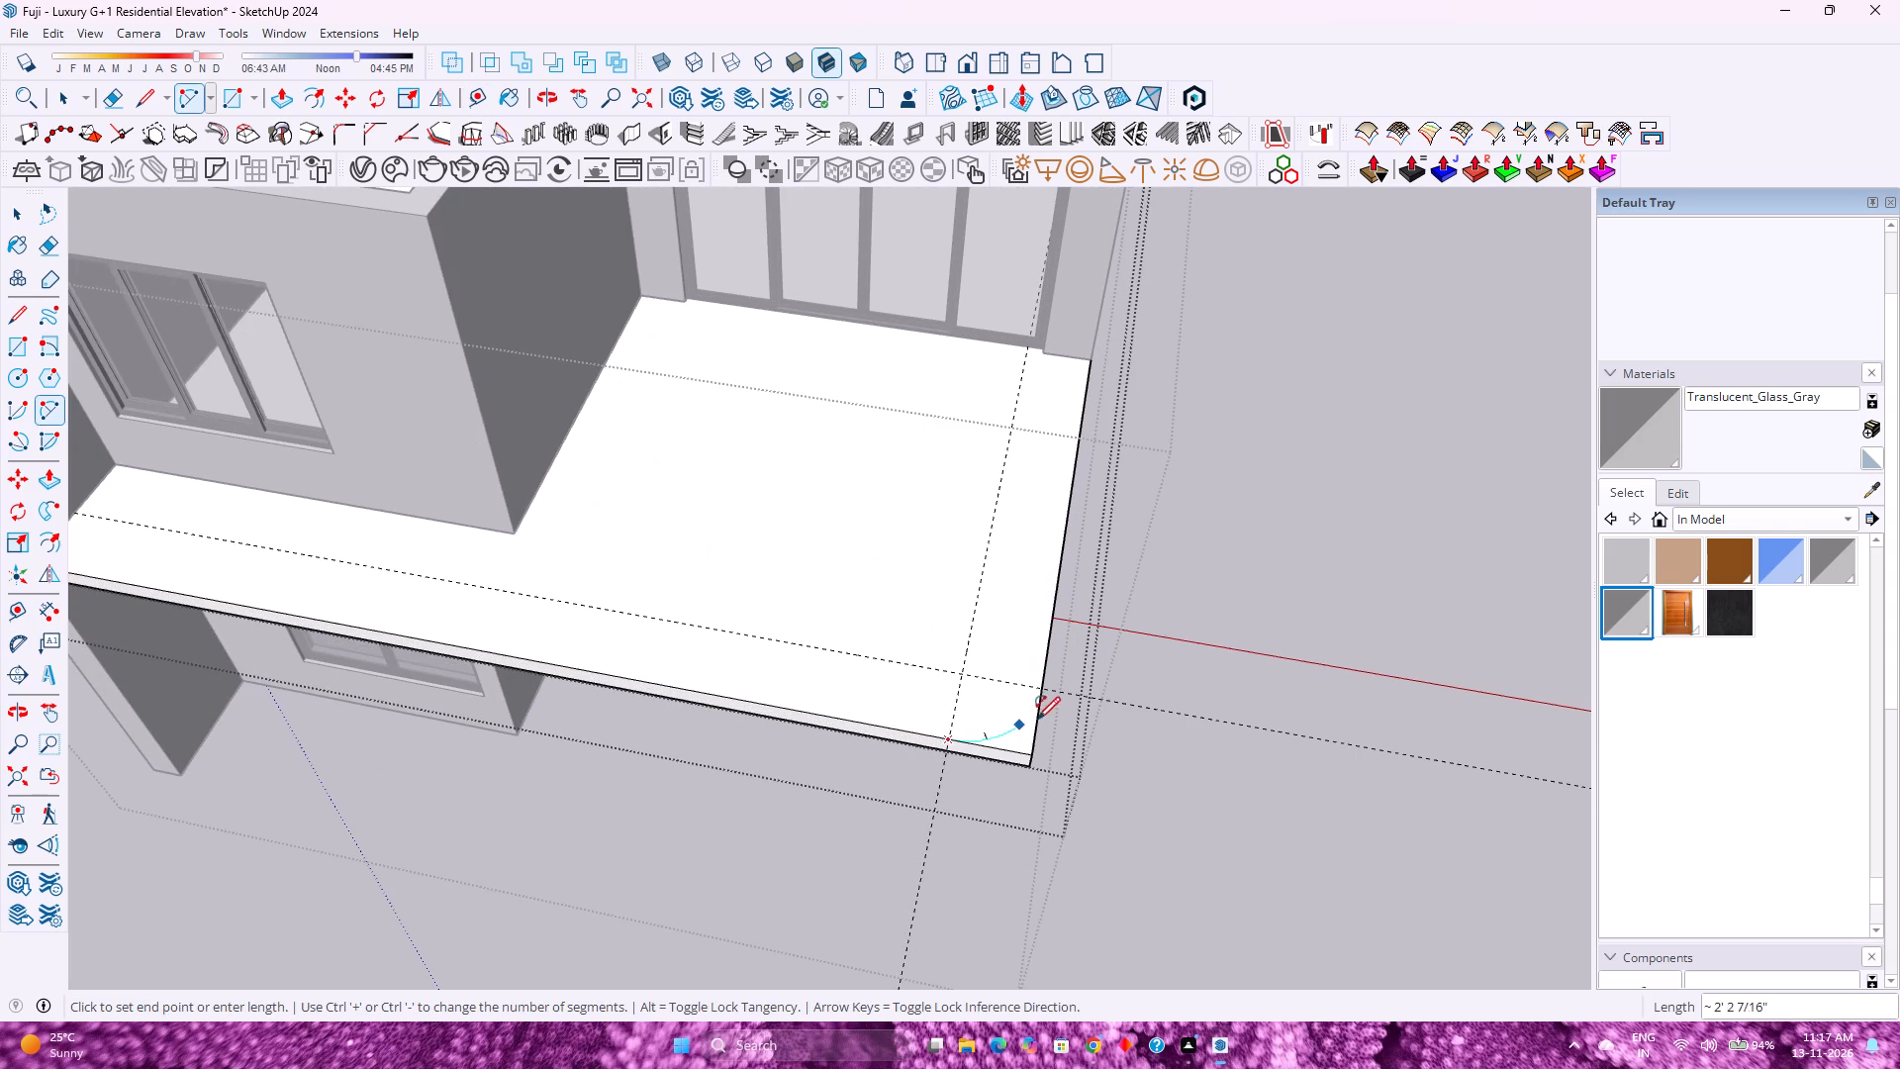
double_click(1040, 687)
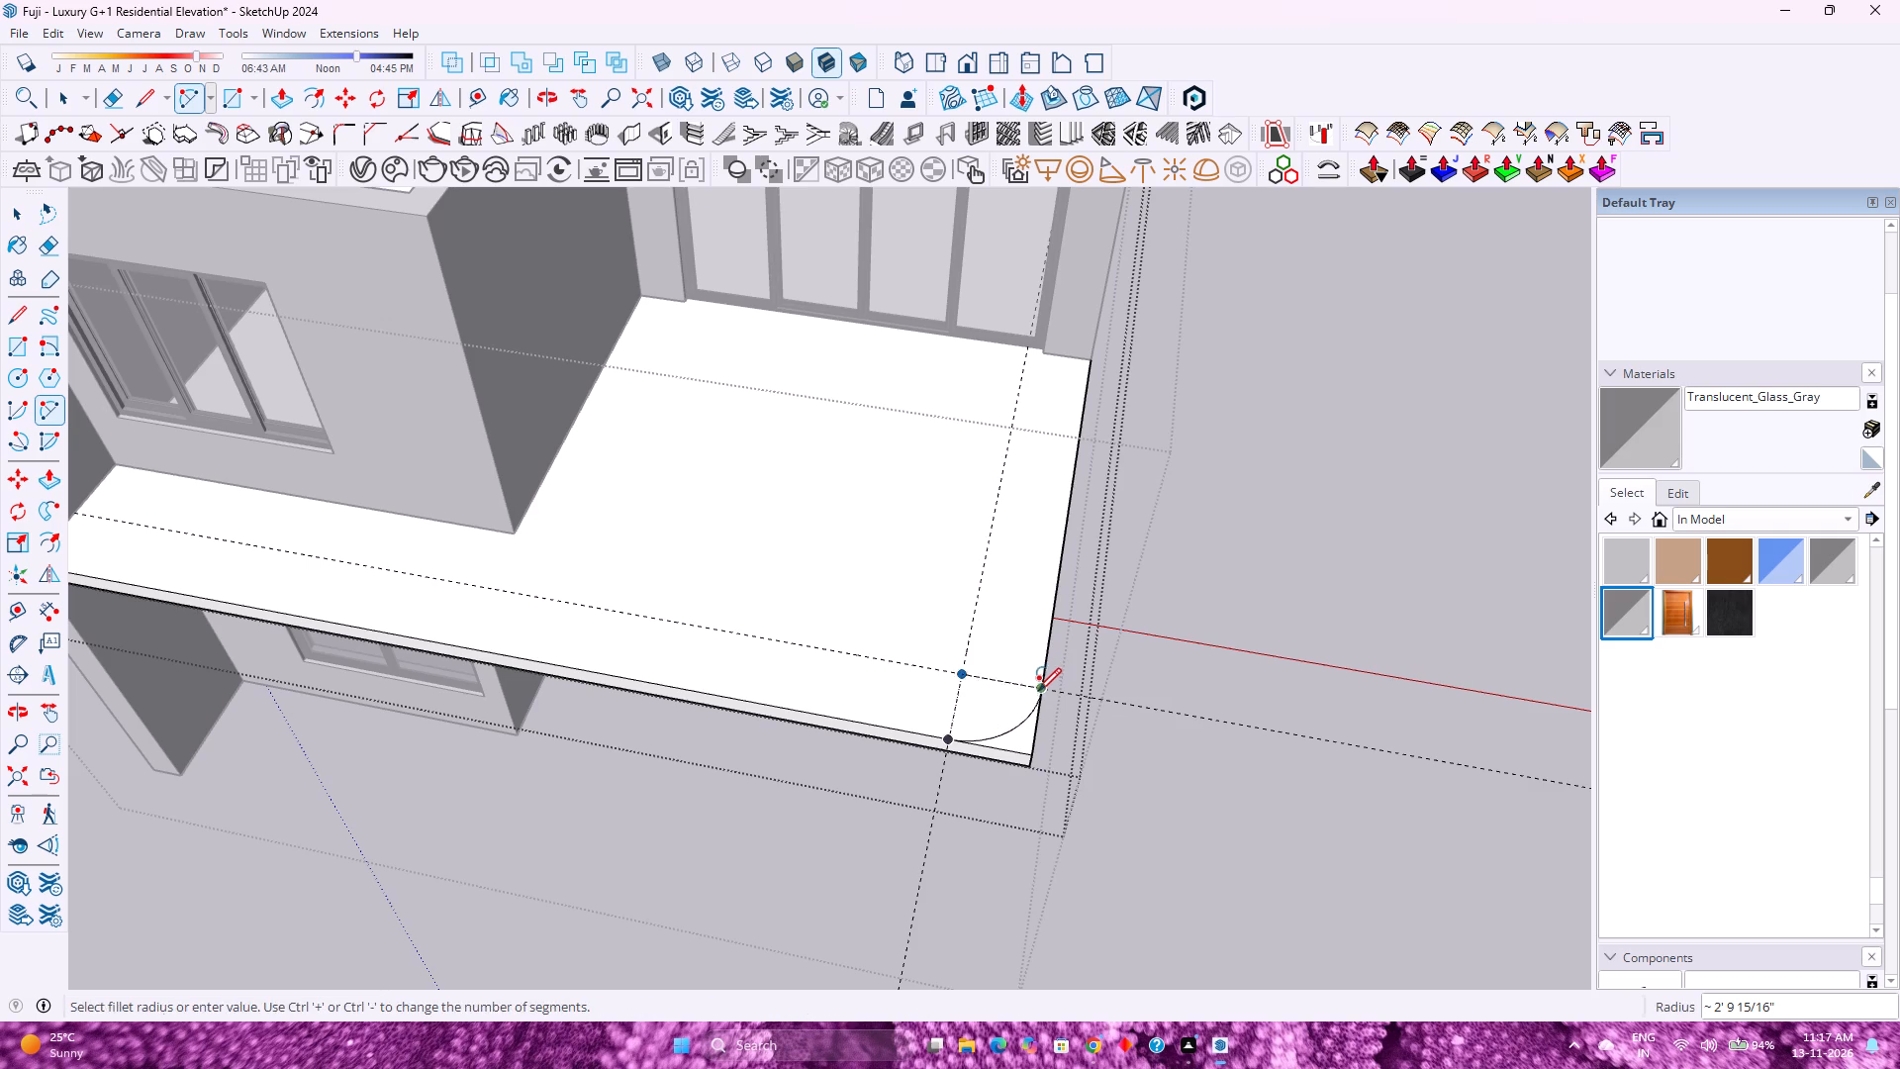
key("space")
left_click(1032, 716)
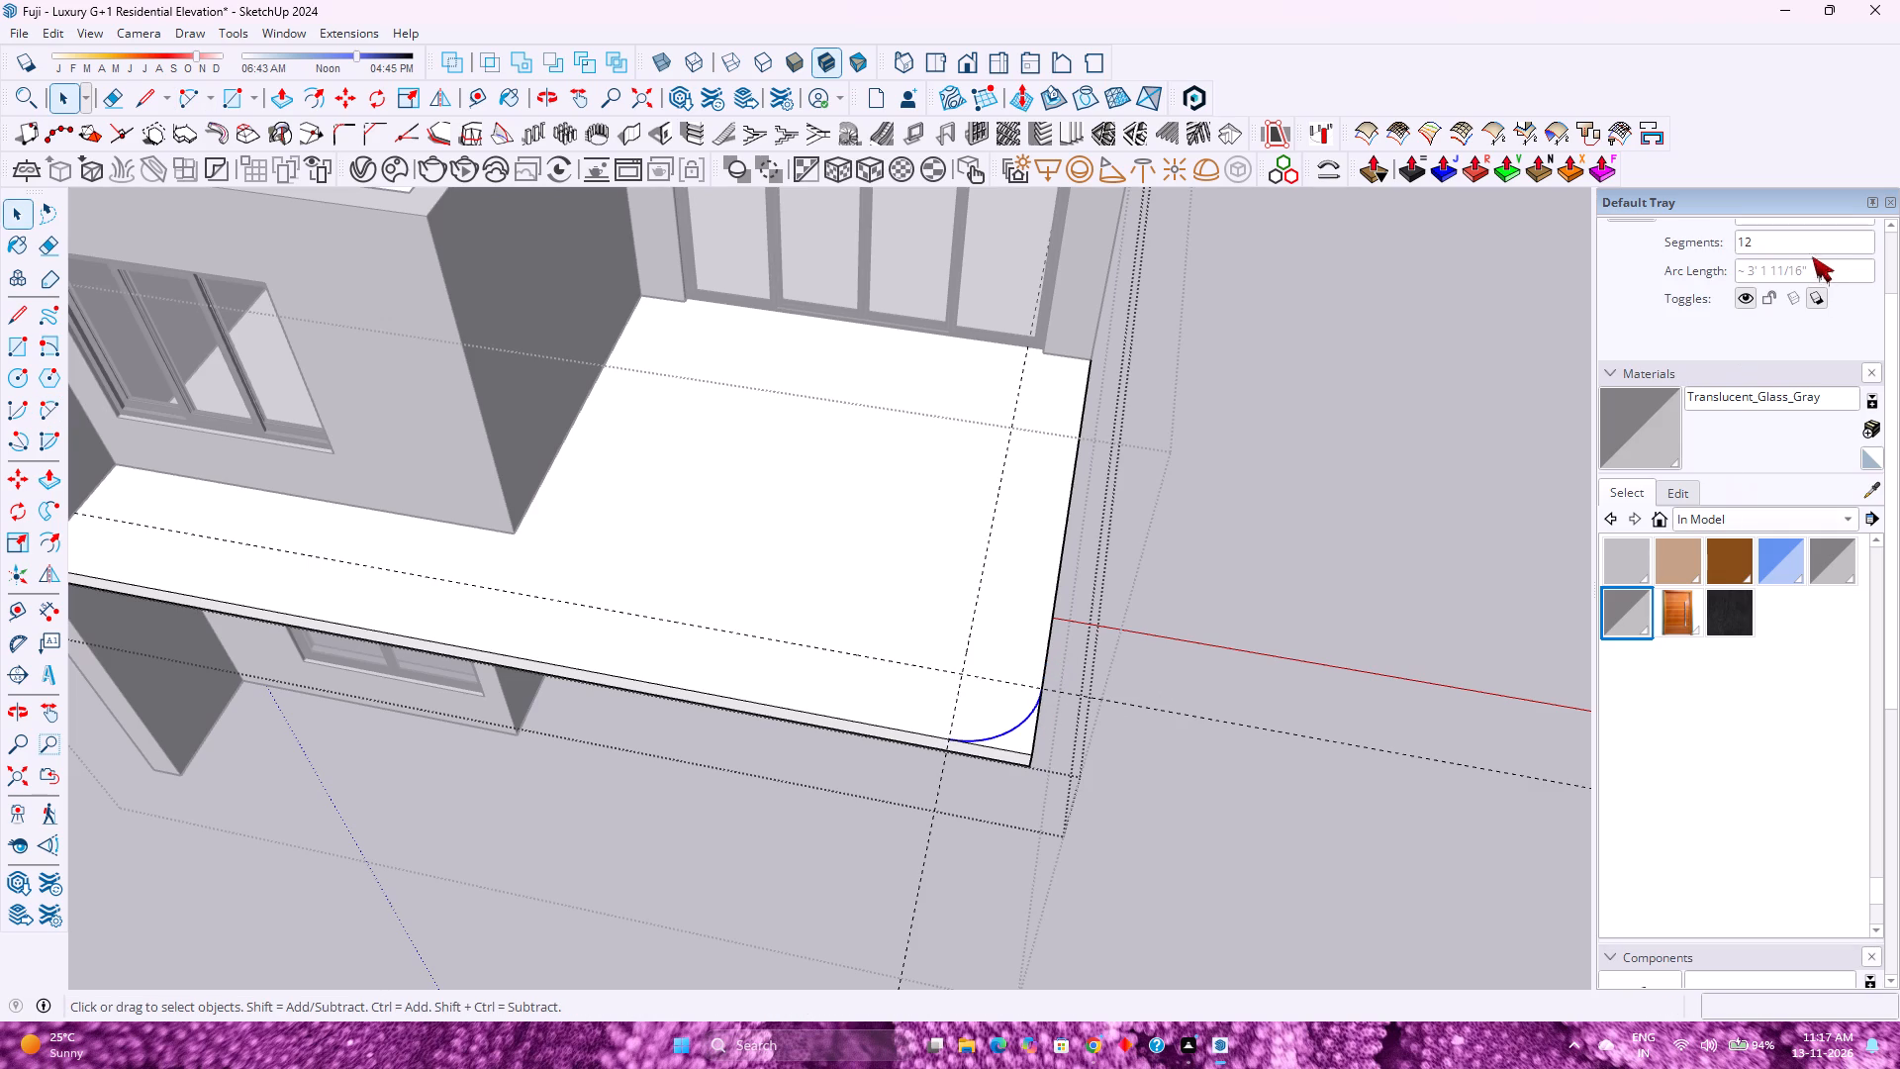
left_click(1796, 240)
key("0")
key("Return")
Push the corner piece outside the arc down through the full 6" slab thickness to round the balcony corner, and close the slab group.
scroll(1088, 596, "up", 5)
left_click(926, 867)
scroll(905, 750, "down", 6)
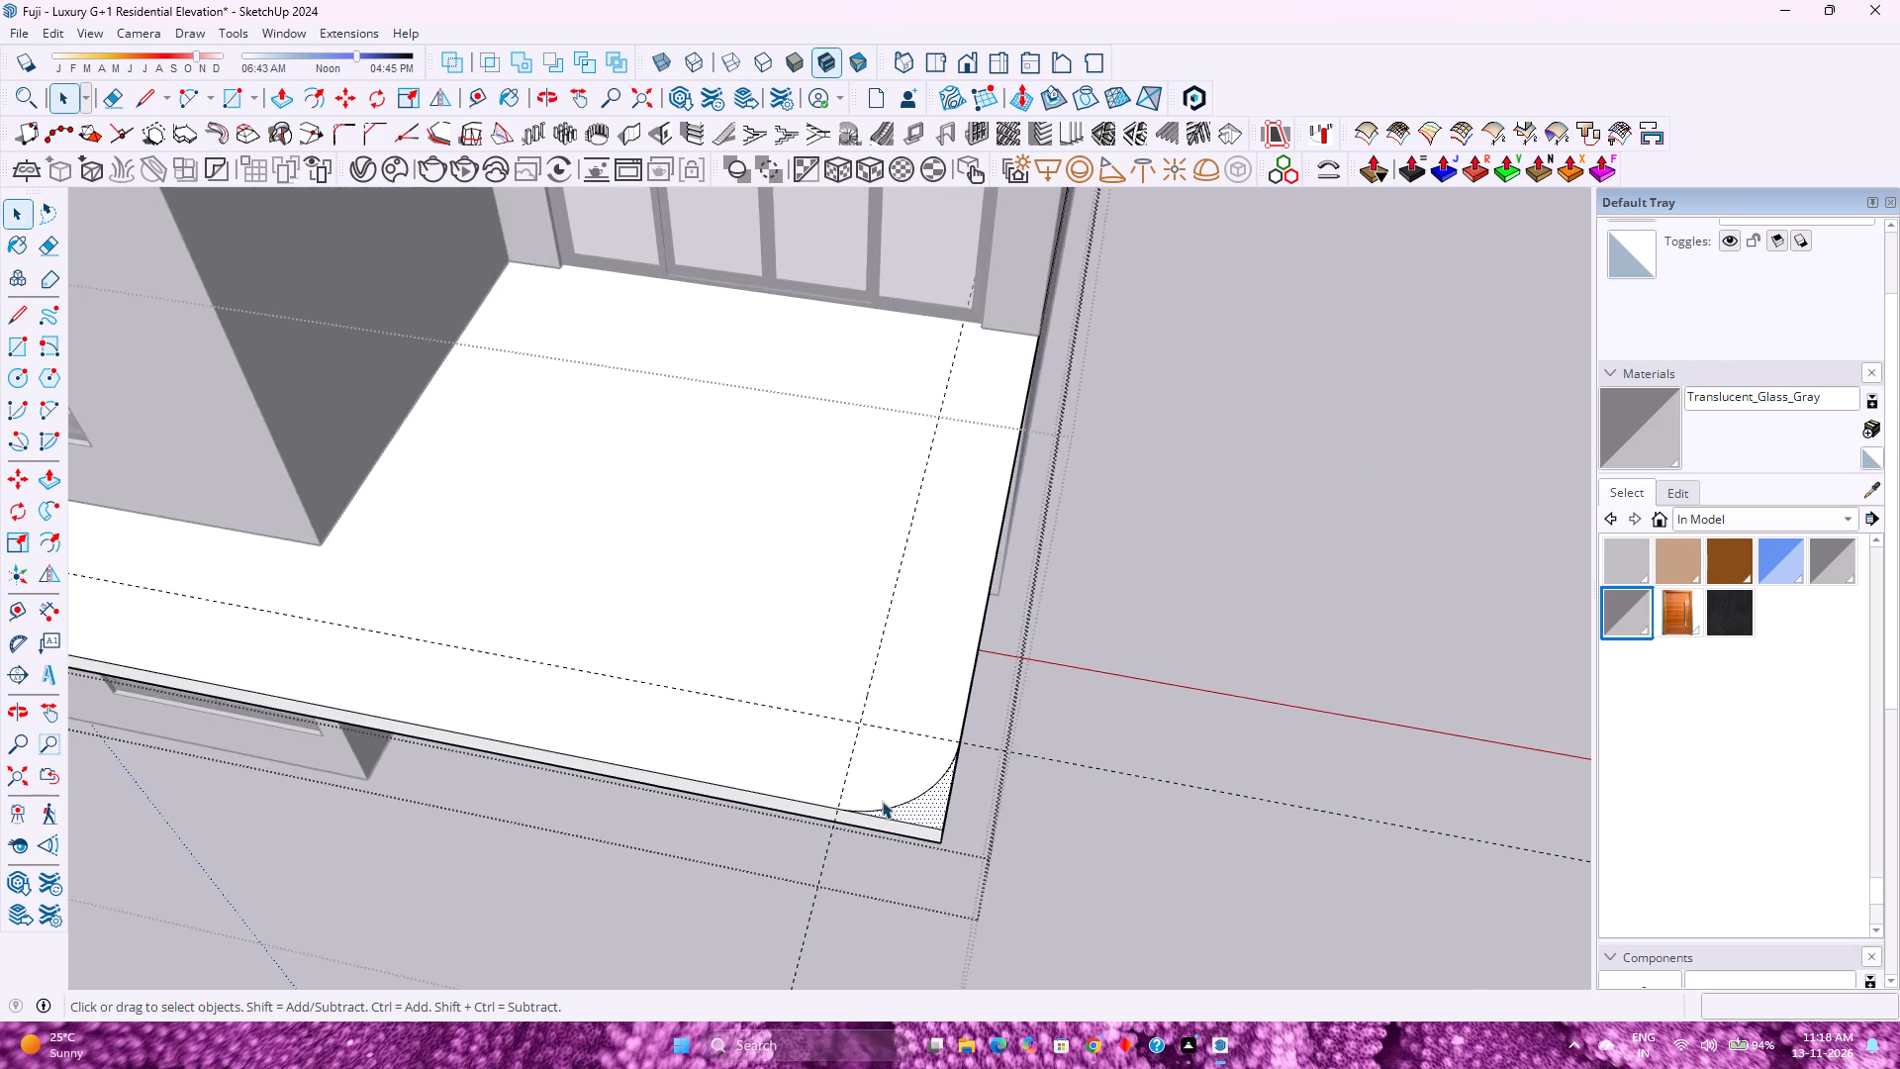
middle_click_drag(882, 801, 1017, 638)
key("p")
scroll(967, 697, "down", 7)
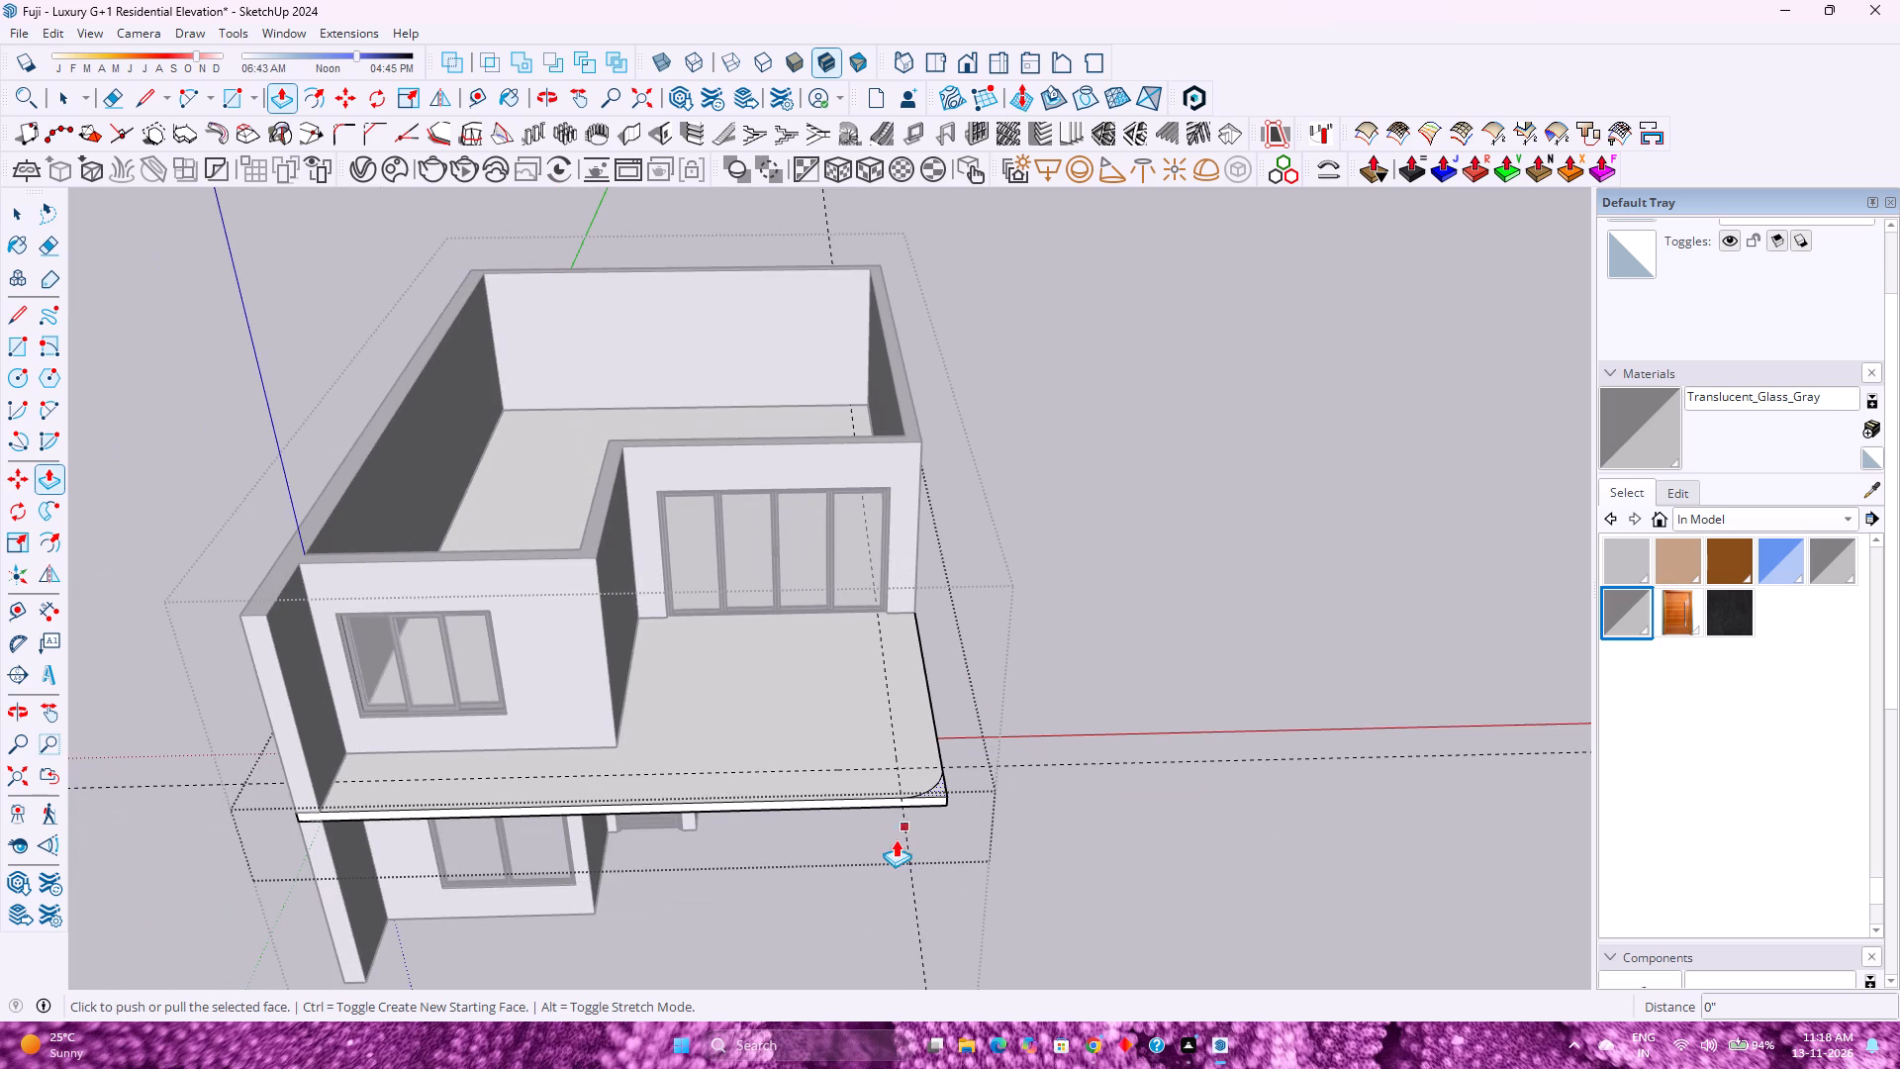
left_click(941, 794)
left_click(947, 843)
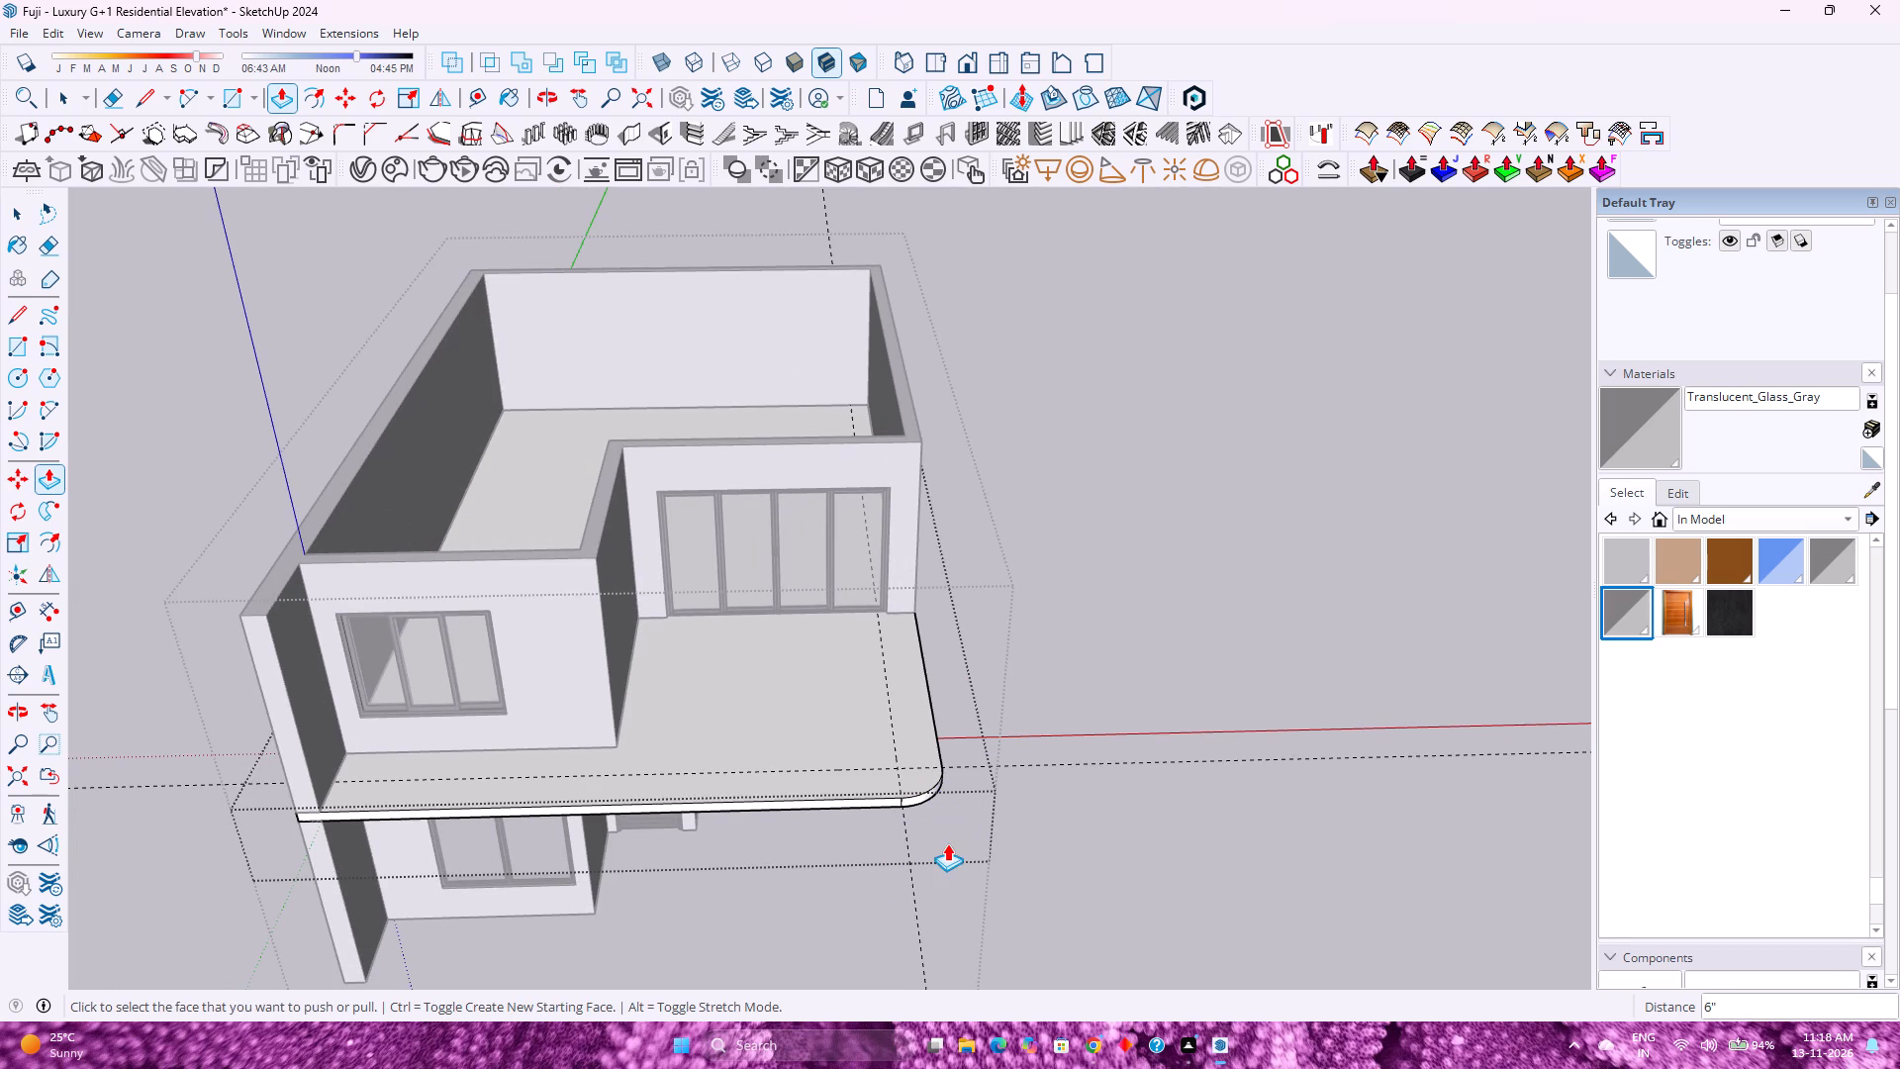
key("space")
scroll(860, 681, "down", 2)
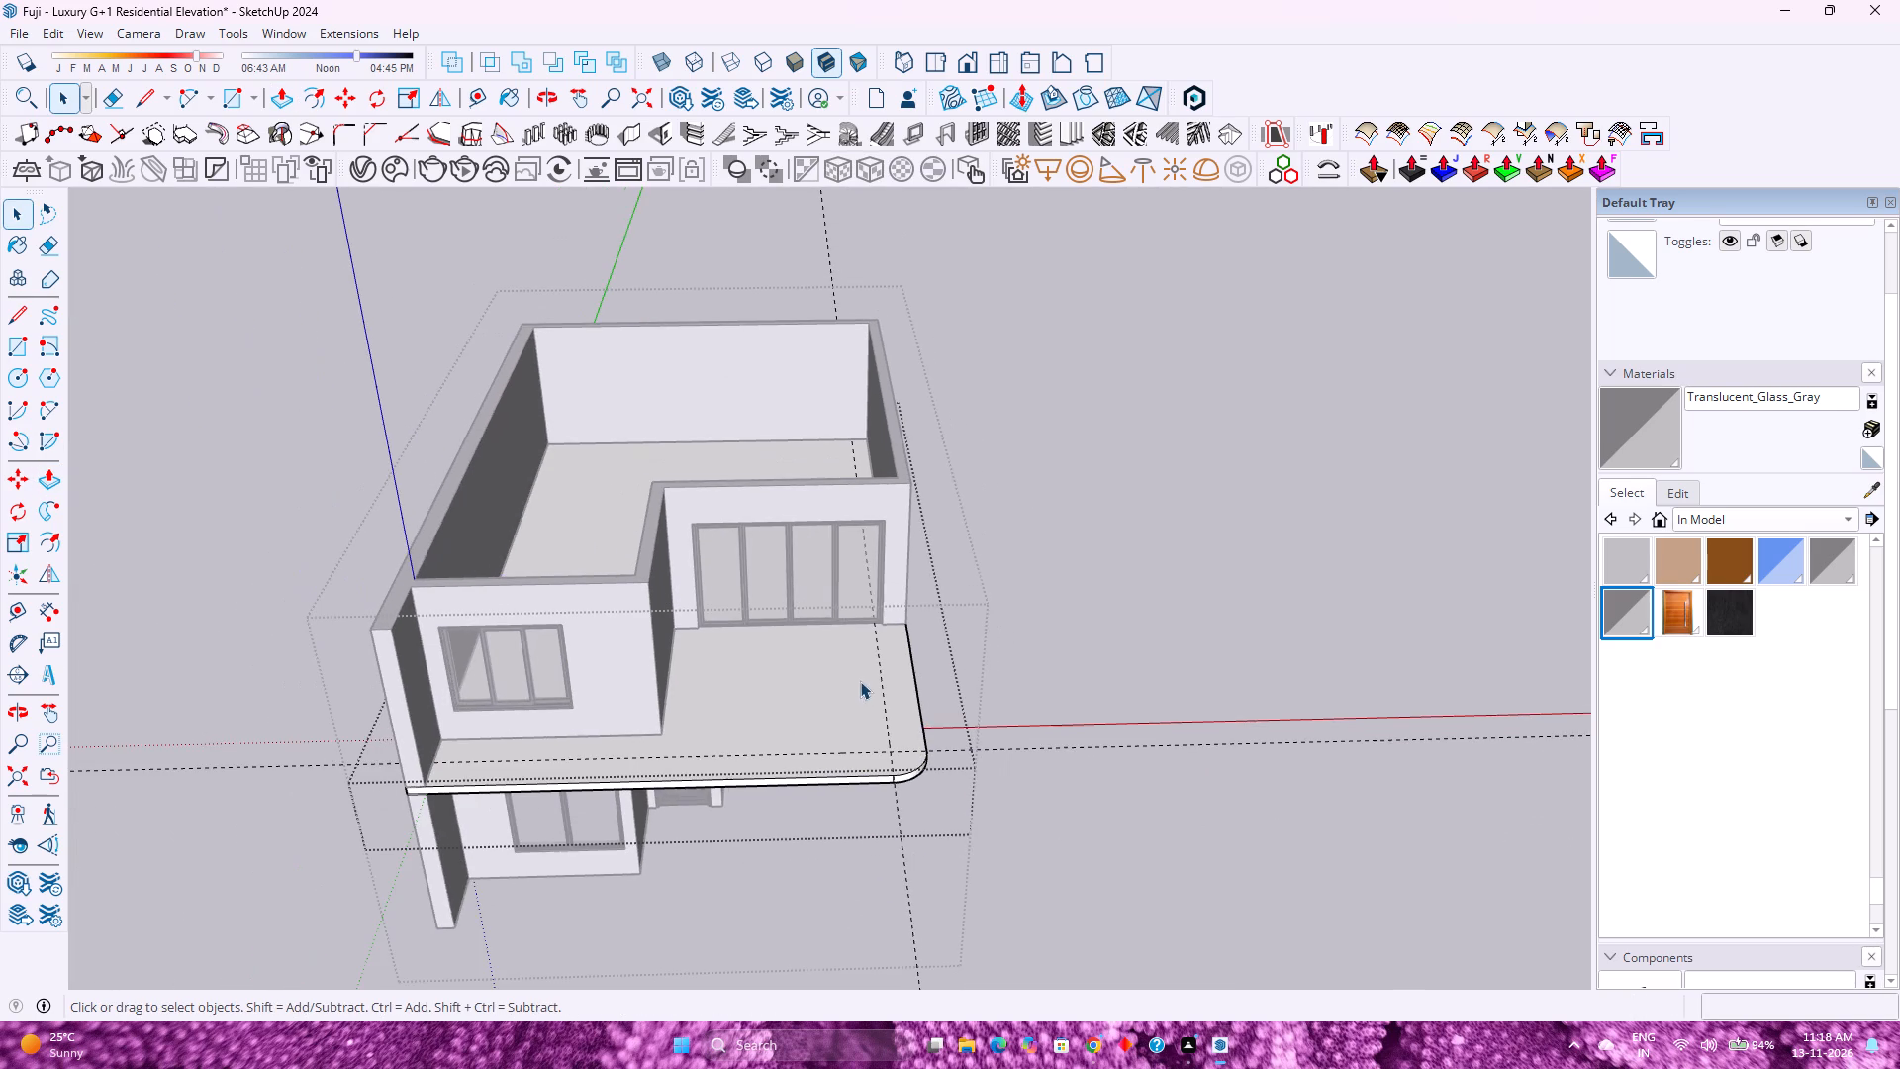
scroll(650, 572, "up", 3, "shift")
middle_click_drag(662, 569, 931, 546, "shift")
scroll(931, 546, "up", 3)
middle_click_drag(898, 553, 848, 553)
middle_click_drag(835, 553, 781, 546)
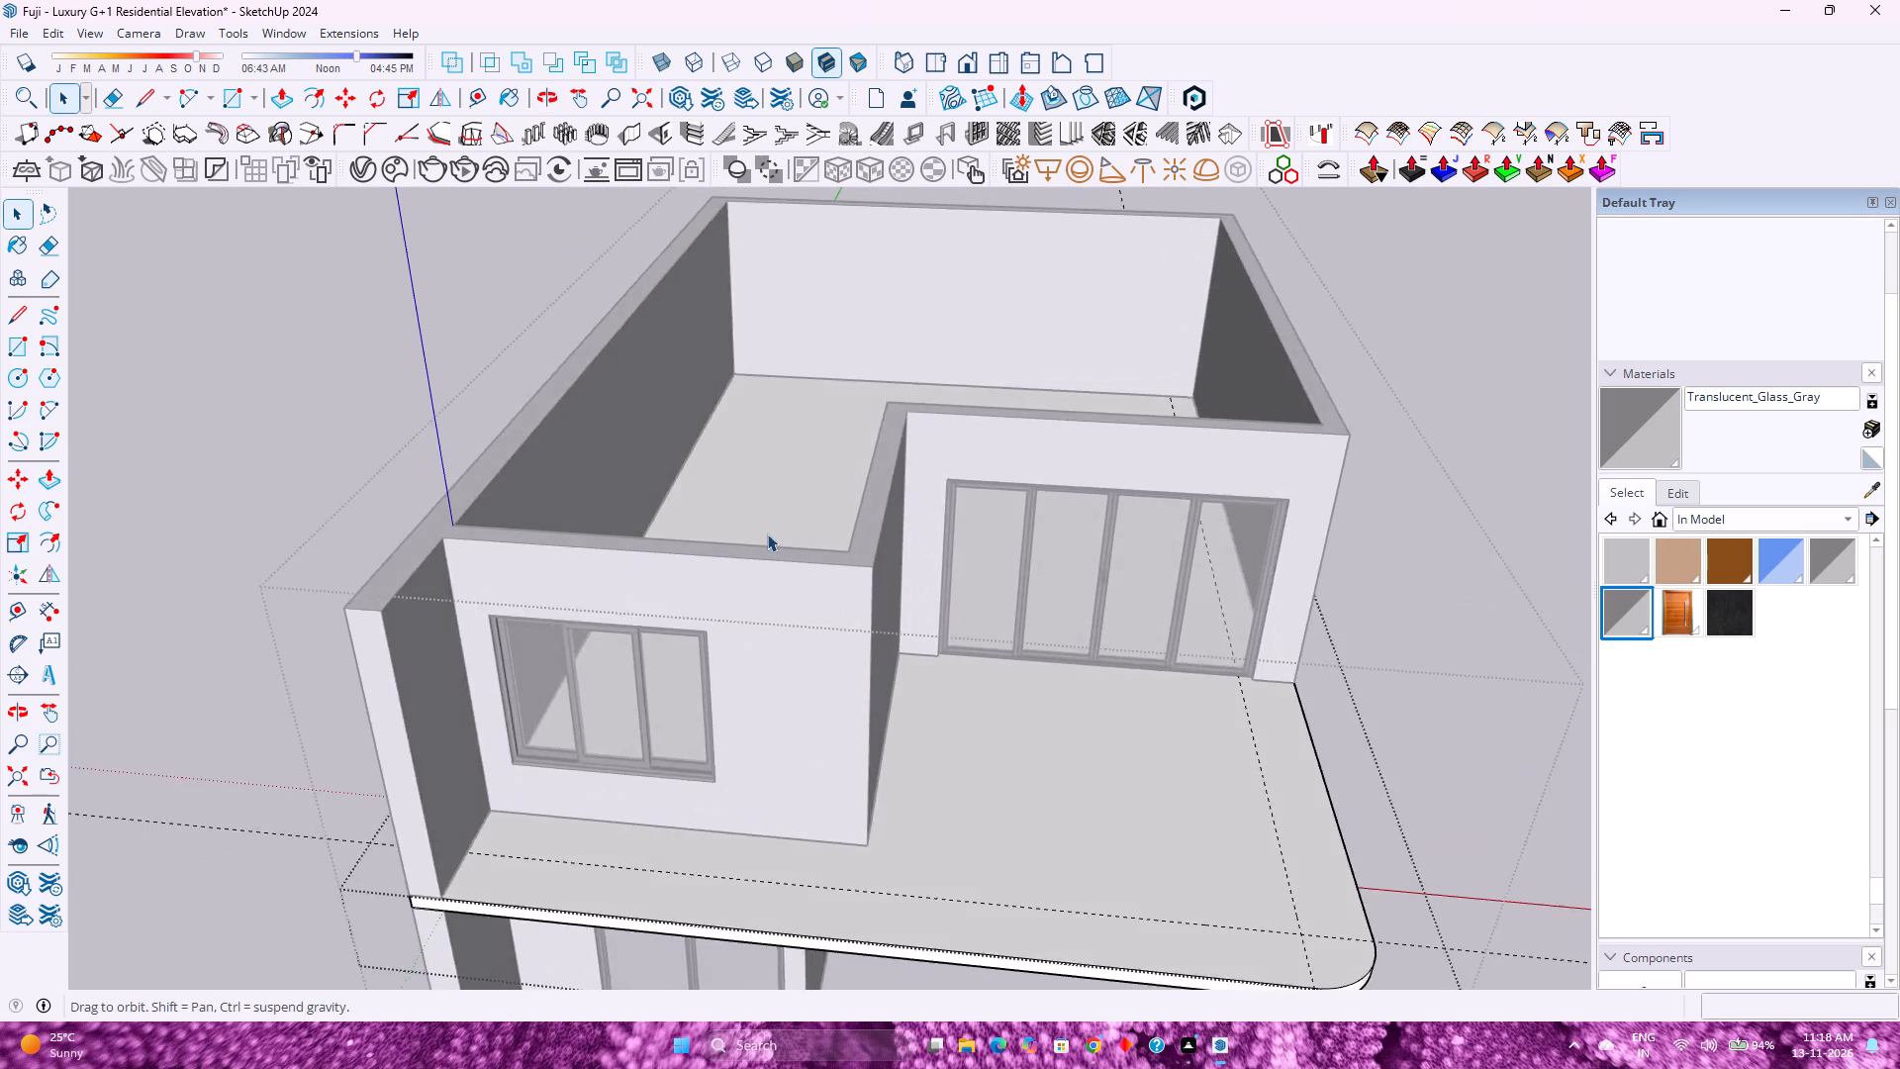
scroll(765, 533, "down", 3)
scroll(858, 541, "up", 2)
middle_click_drag(883, 616, 769, 524)
middle_click_drag(769, 524, 769, 506)
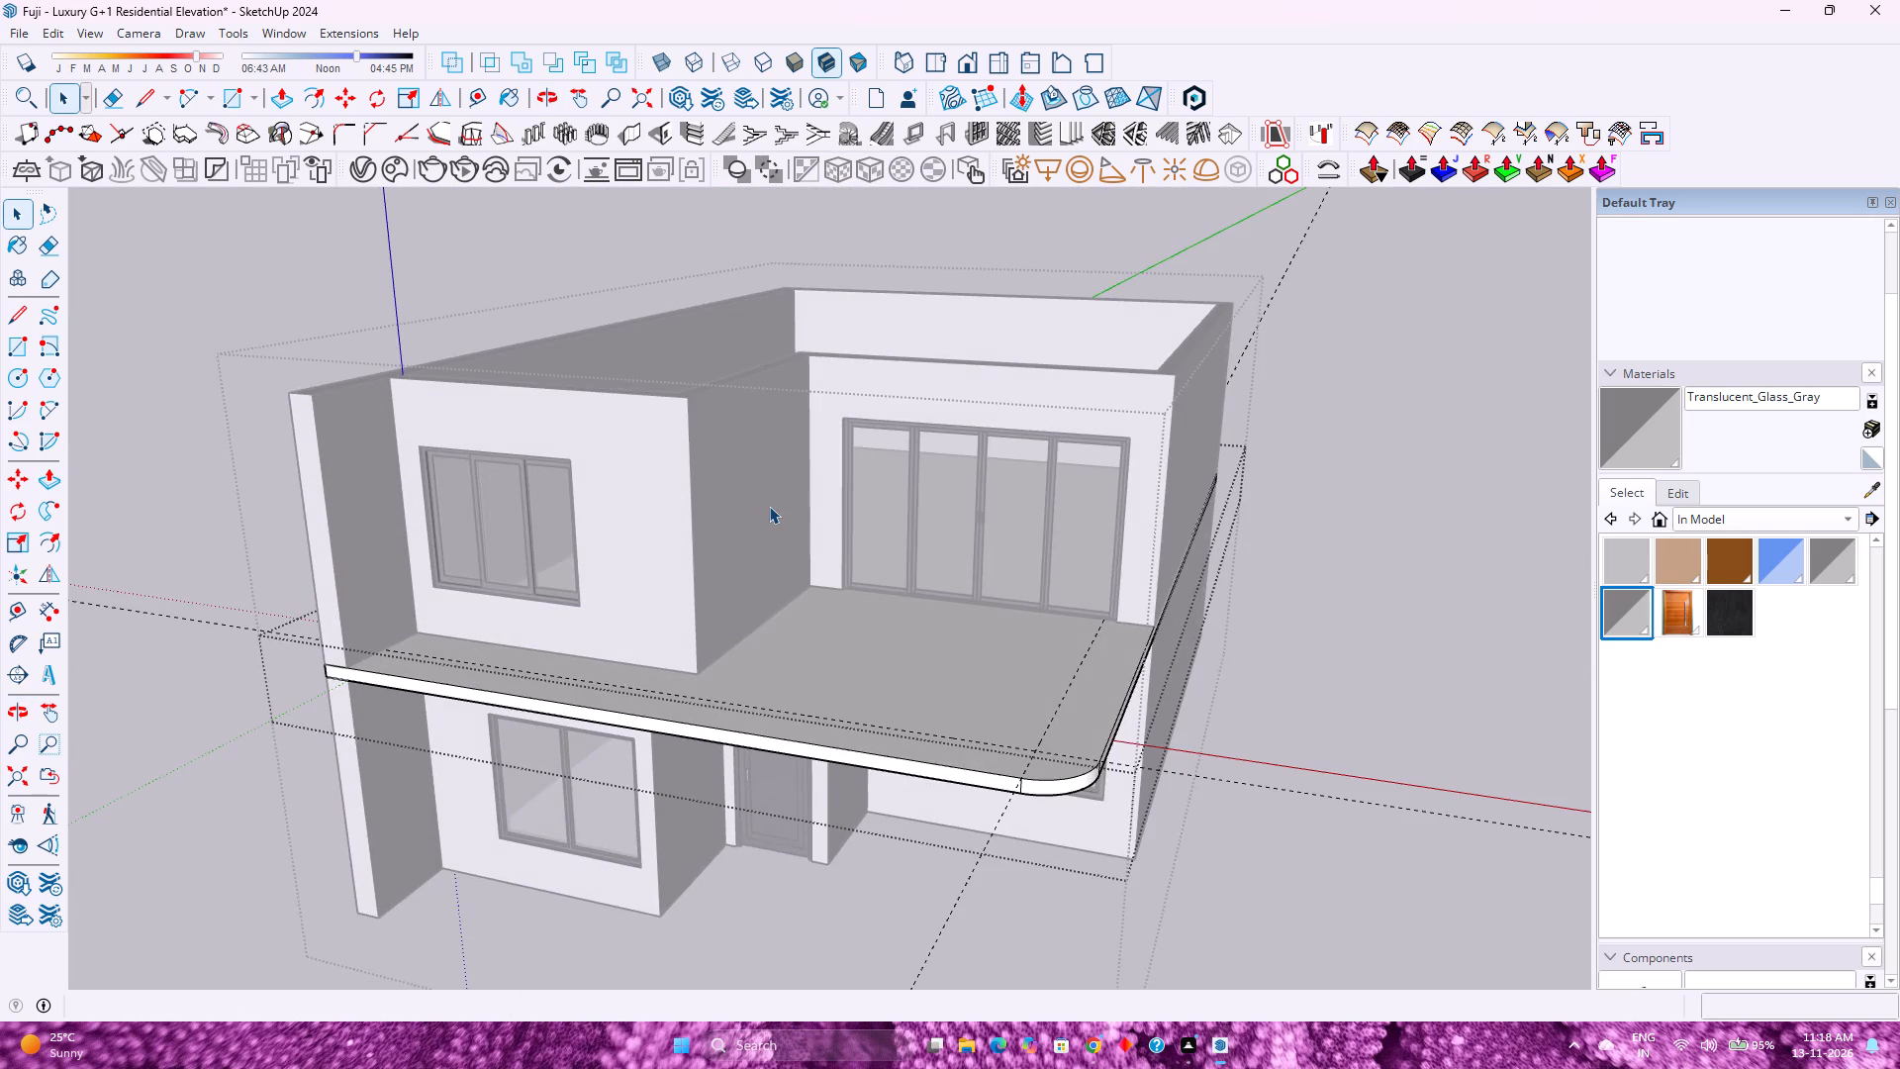
scroll(769, 506, "up", 3)
scroll(769, 506, "down", 5)
left_click(1294, 713)
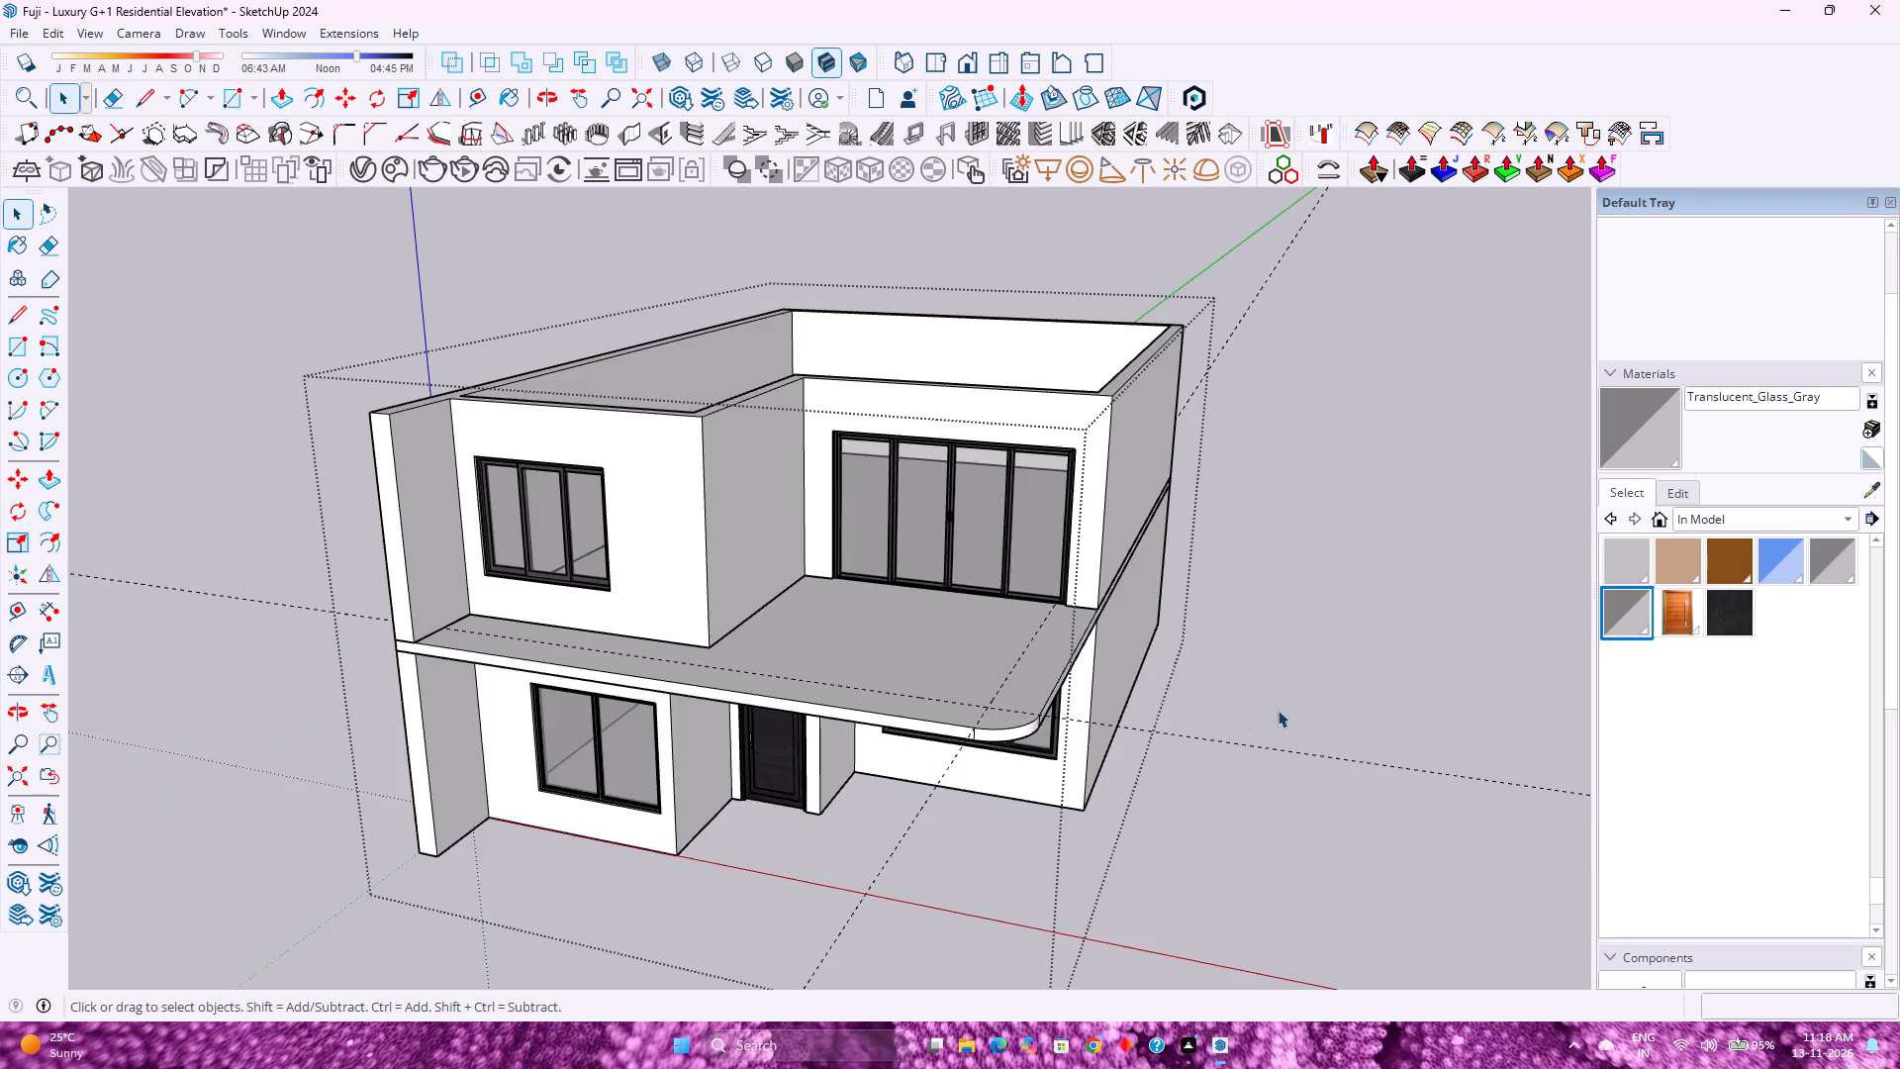
Save the model.
scroll(1027, 652, "up", 1)
middle_click_drag(1041, 674, 954, 648)
middle_click(954, 648)
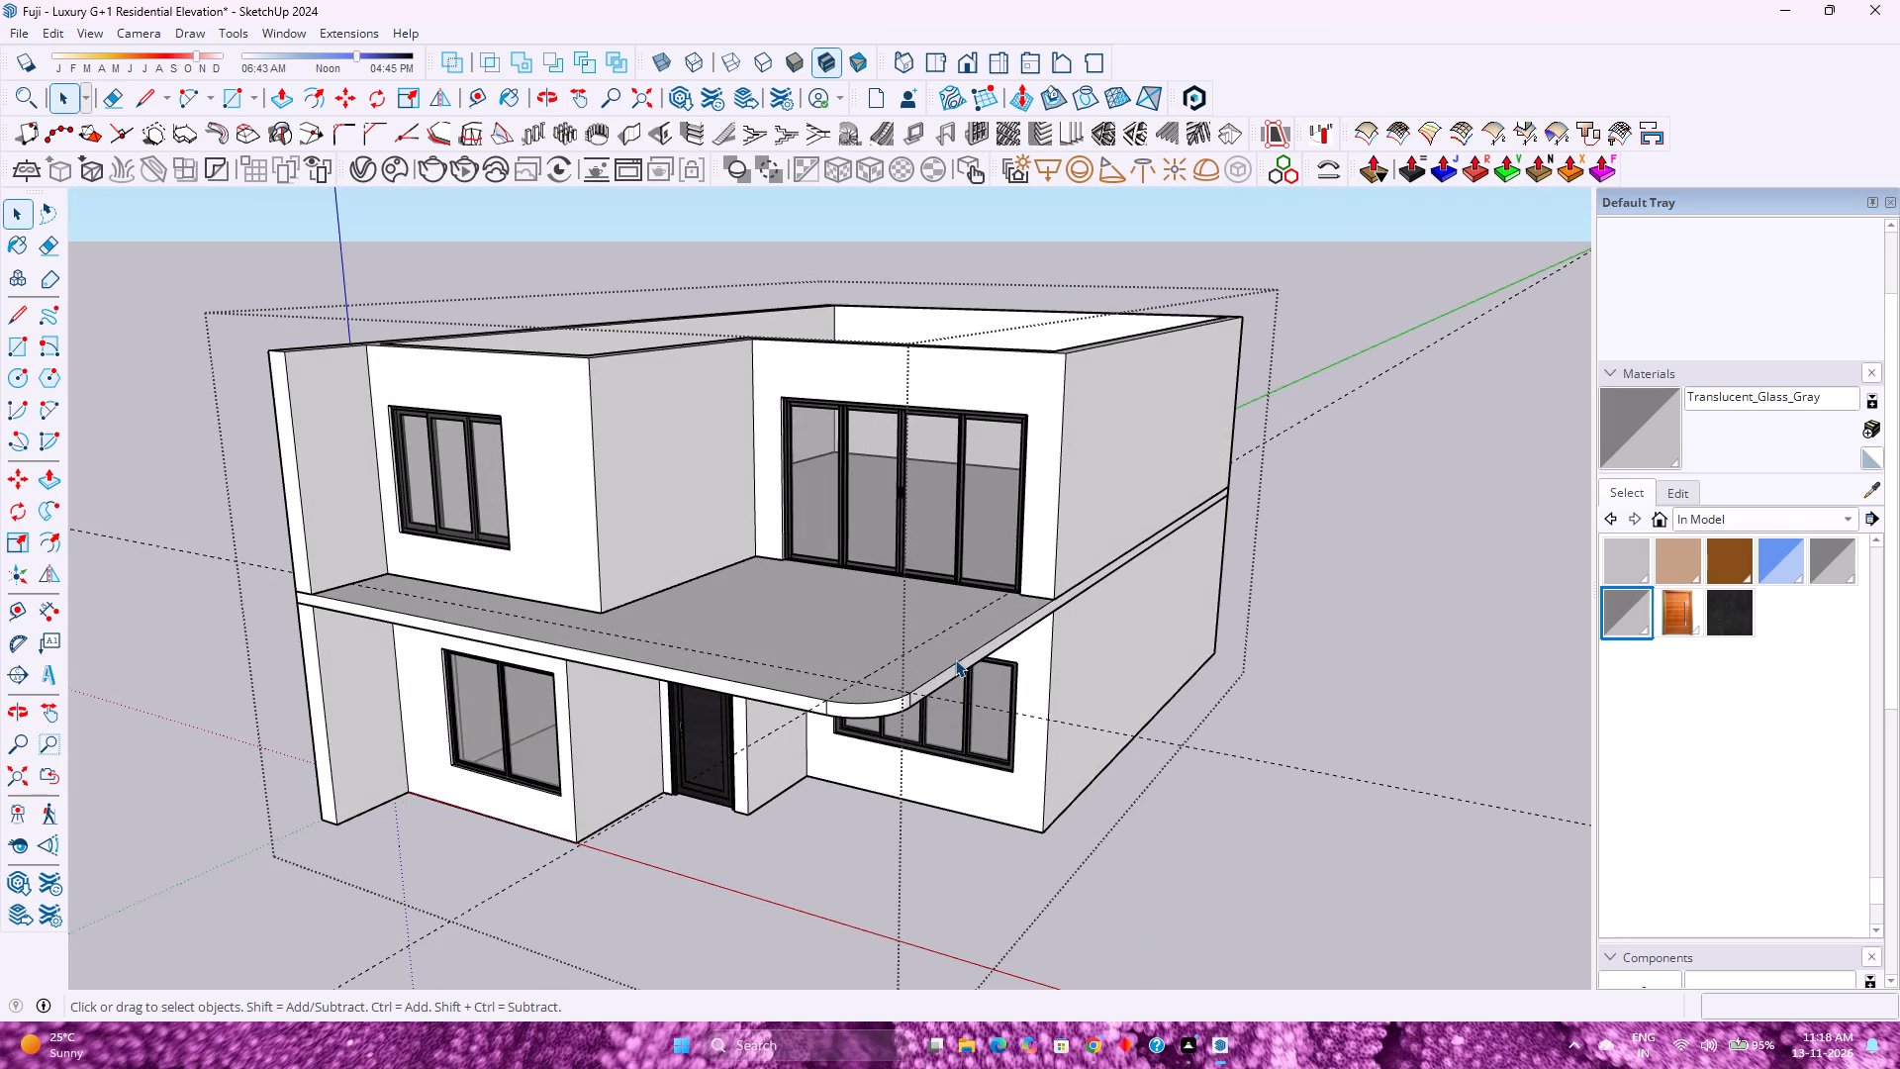
key("ctrl+s")
Copy the first-floor slab 10' 6" straight up onto the upper-floor walls as the roof slab.
left_click(753, 627)
key("m")
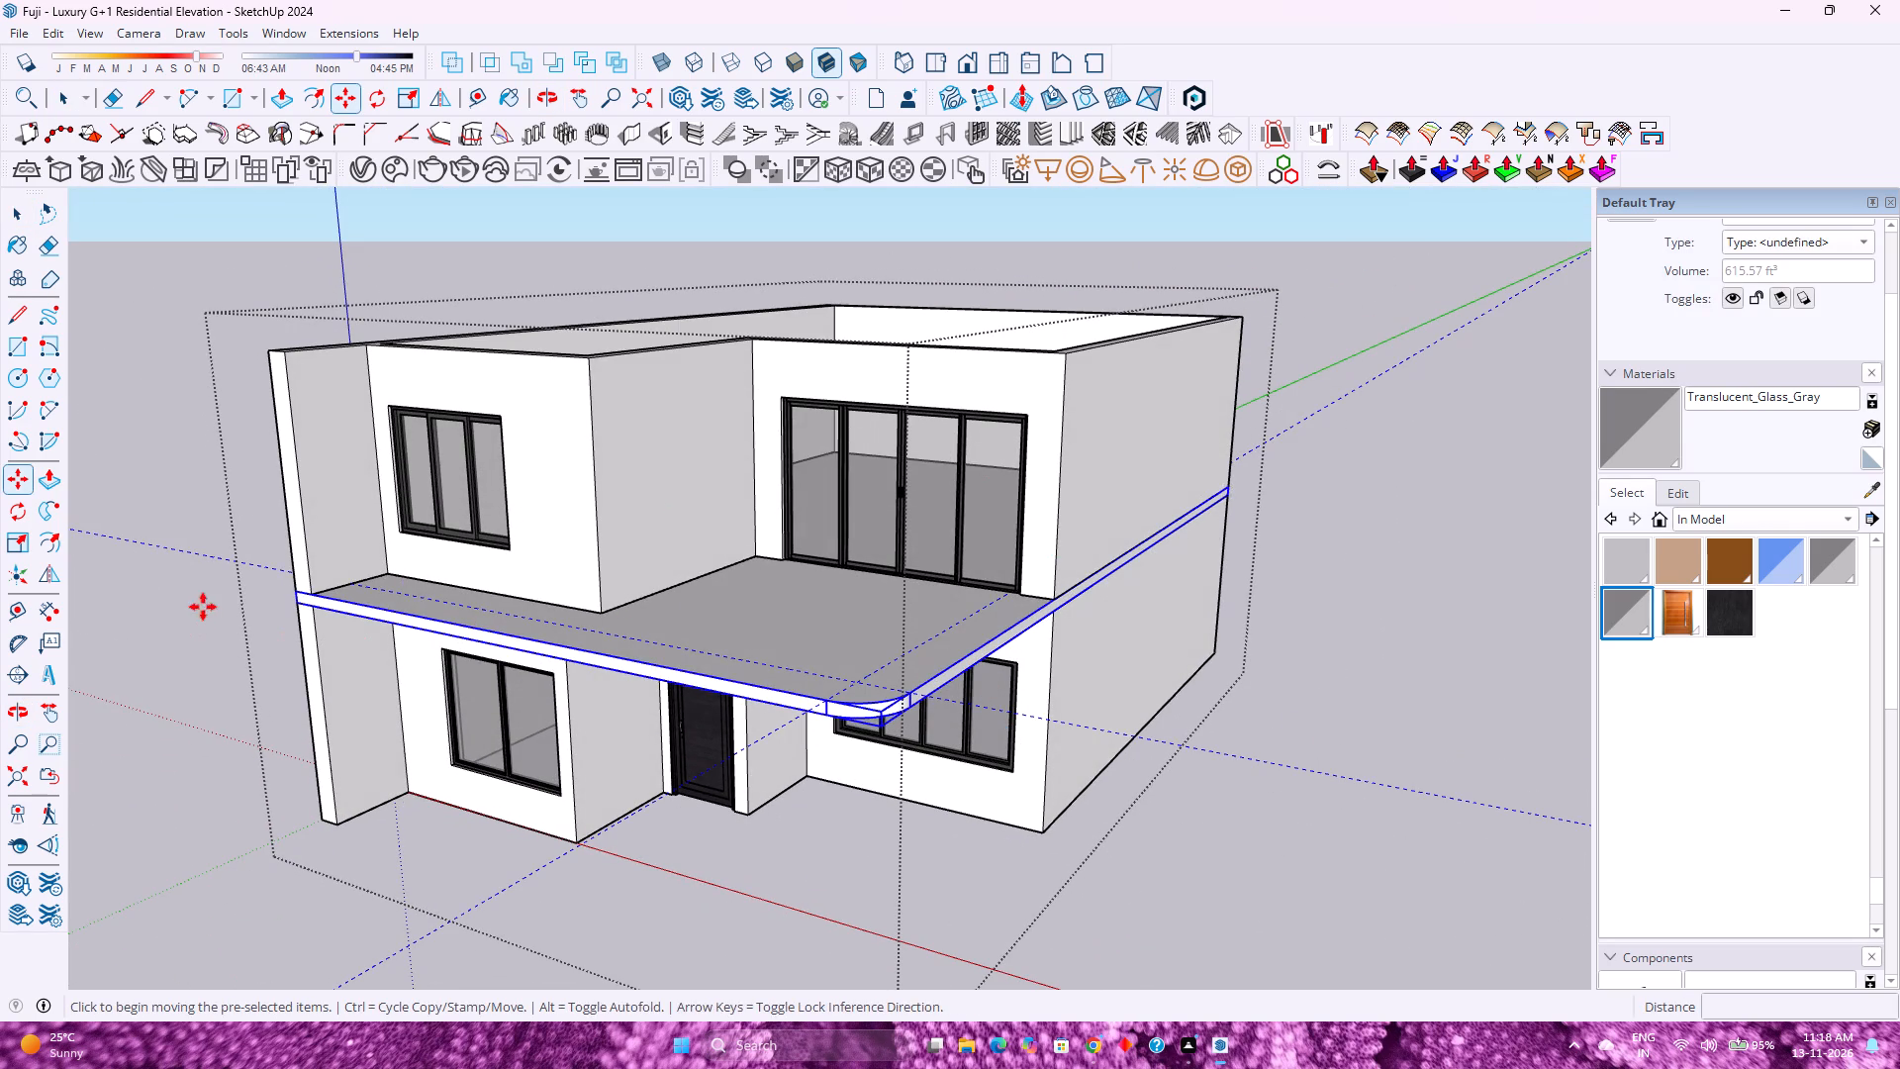
scroll(318, 608, "up", 7)
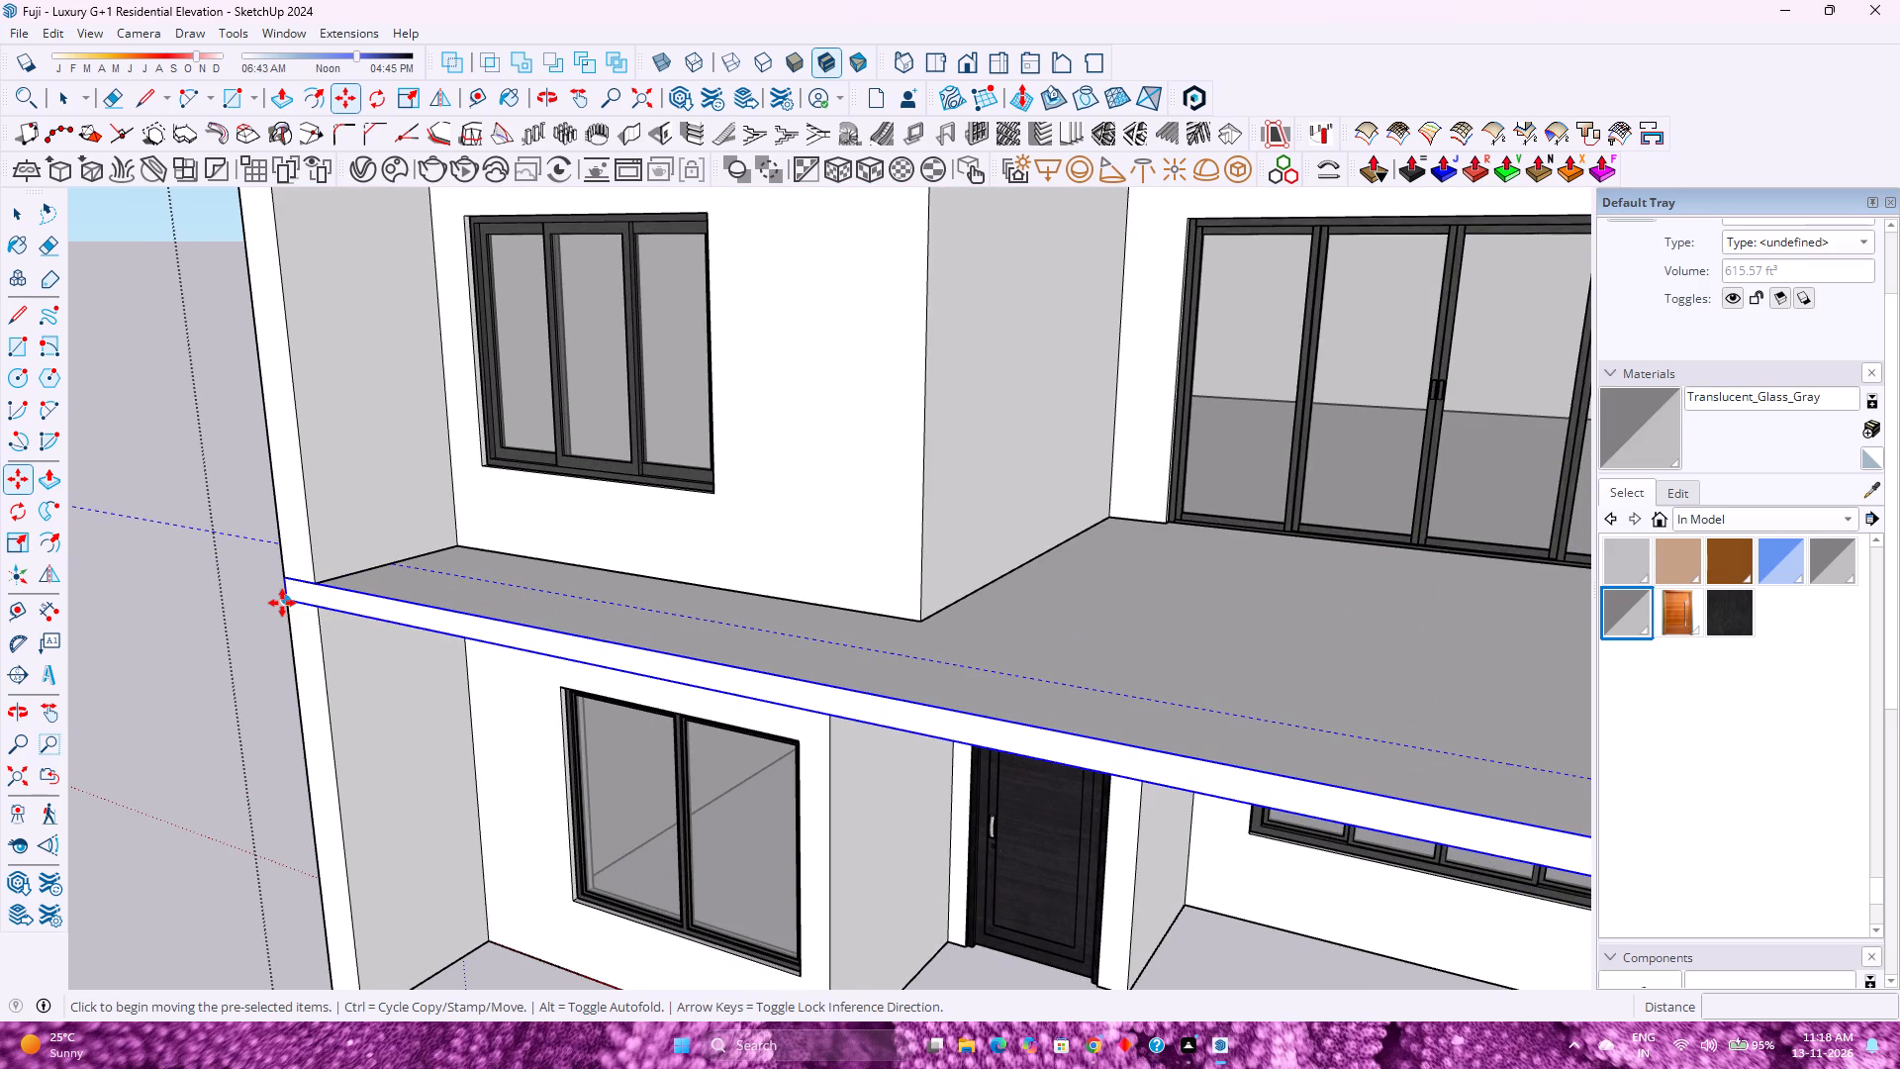
left_click(285, 603)
scroll(274, 516, "down", 9)
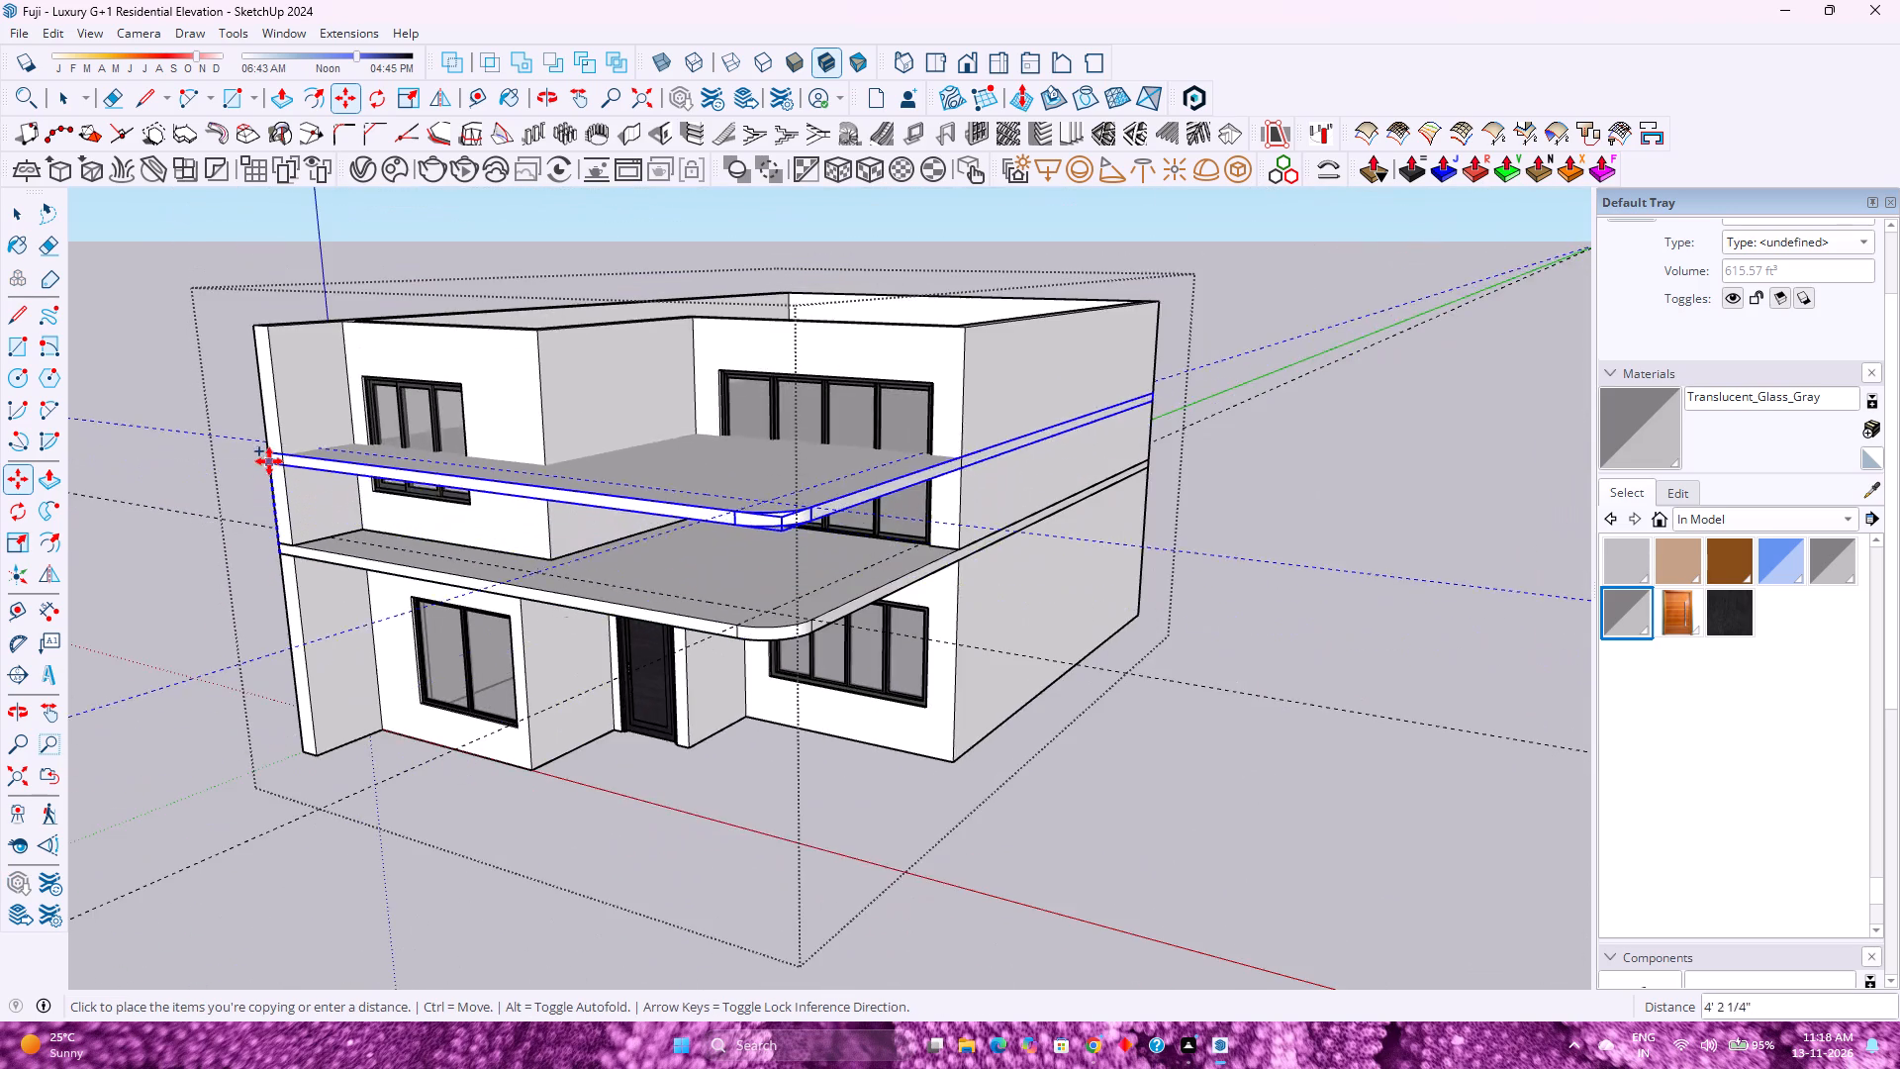
middle_click_drag(271, 462, 367, 647, "shift")
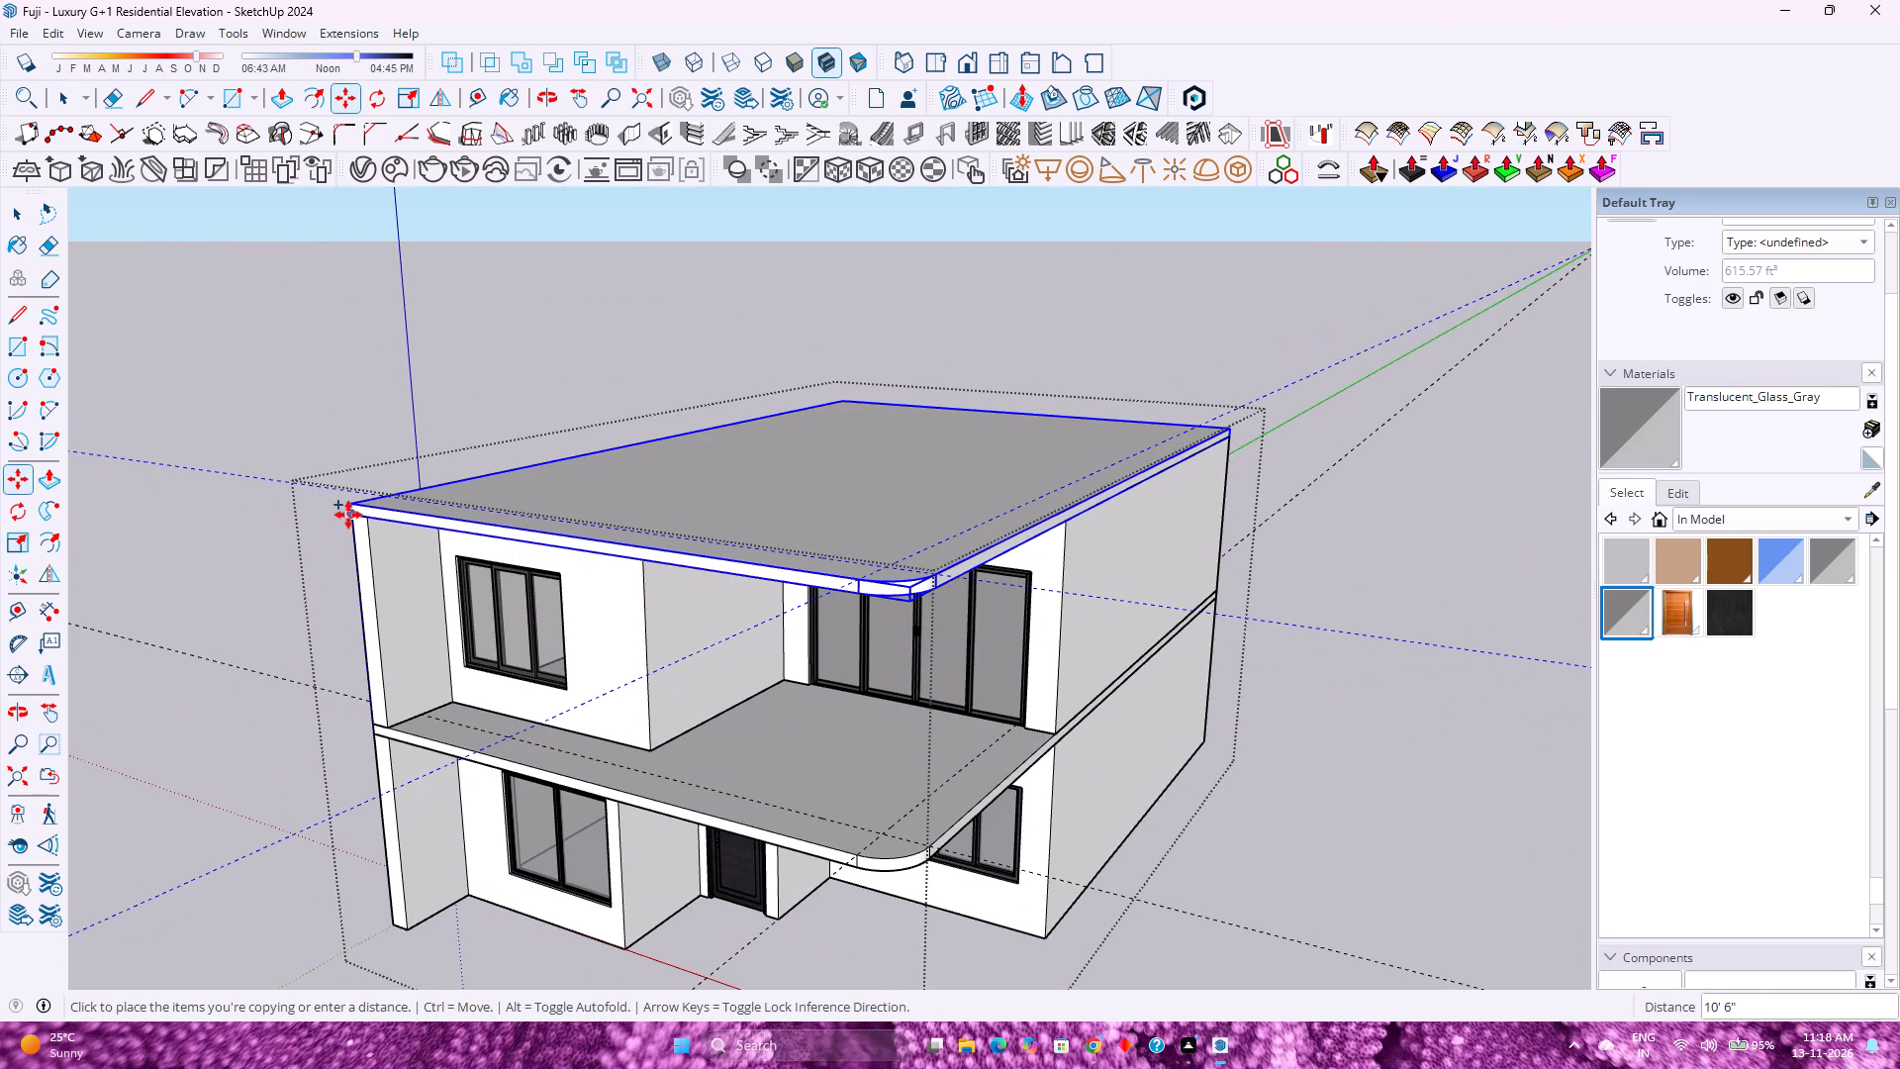
left_click(348, 515)
key("space")
scroll(1060, 612, "down", 3)
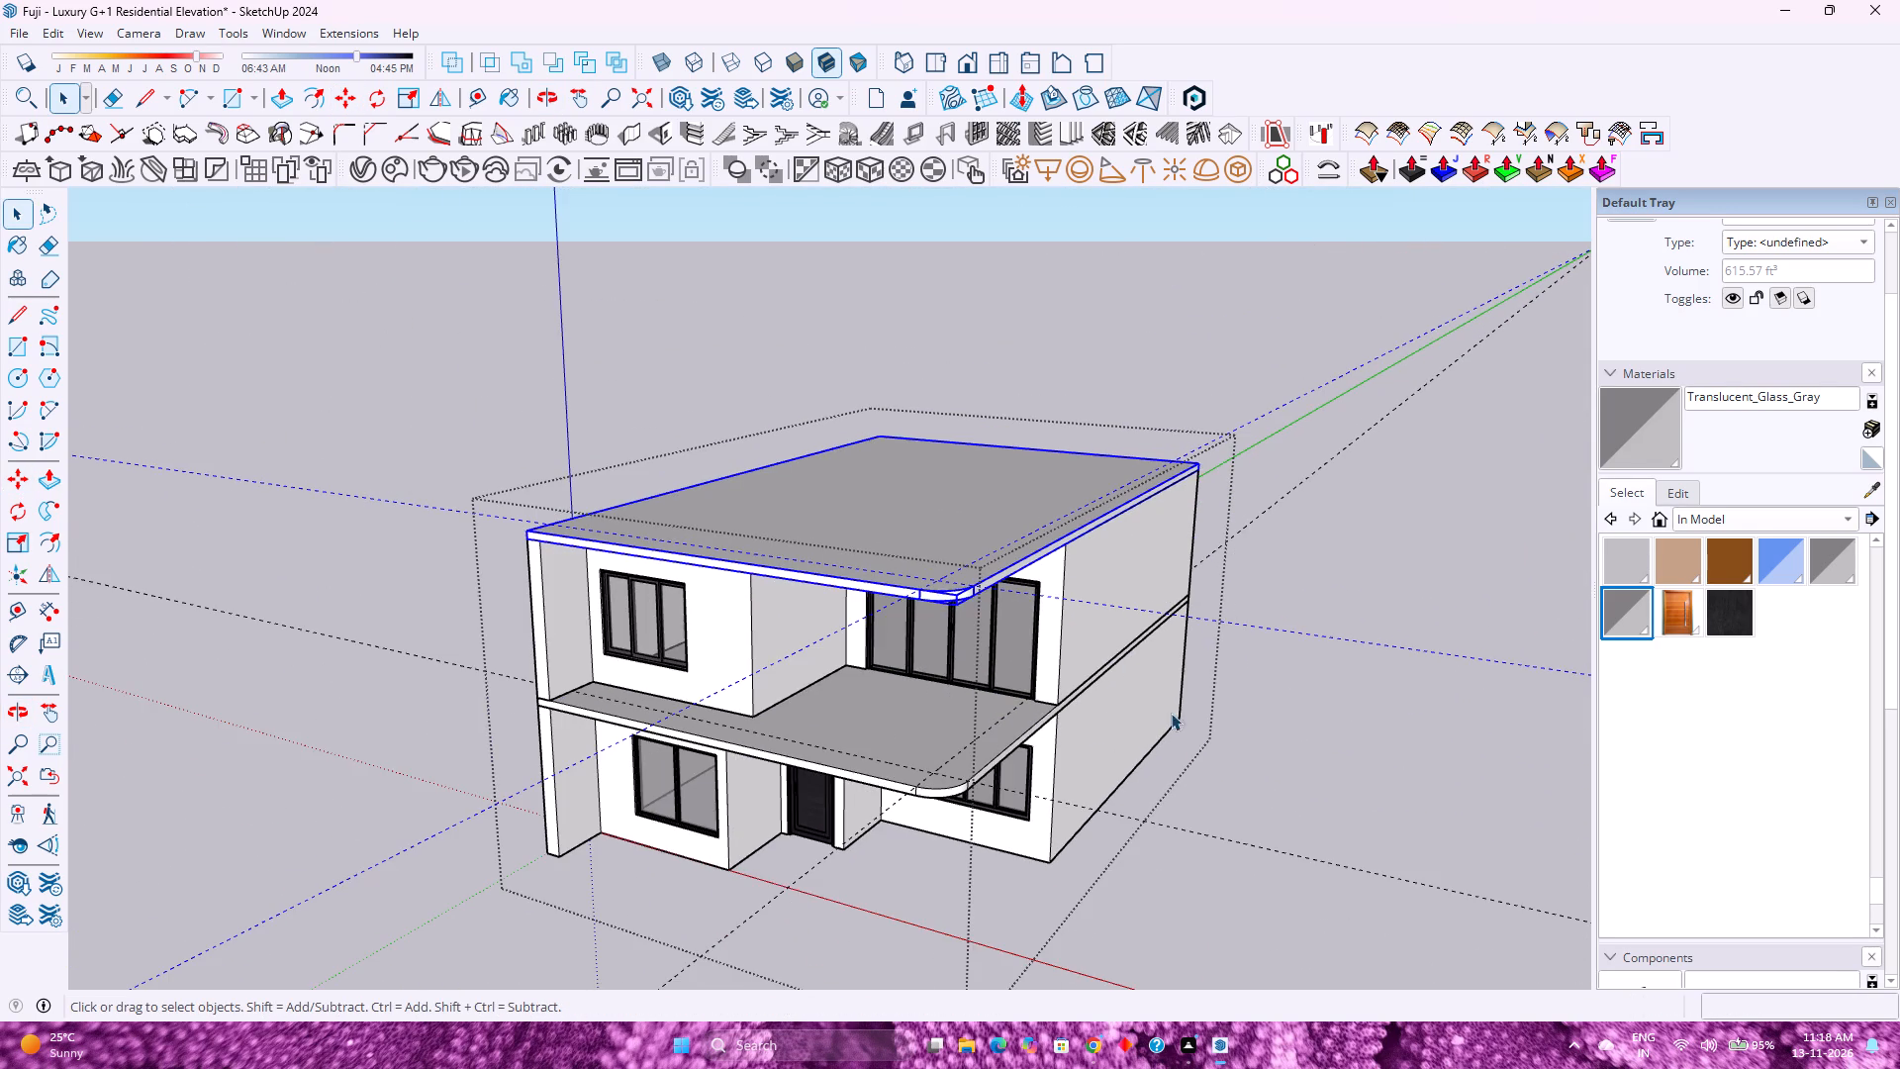
left_click(1192, 737)
Delete all the guides and close the open house group.
scroll(830, 643, "up", 4)
middle_click_drag(823, 645, 860, 577)
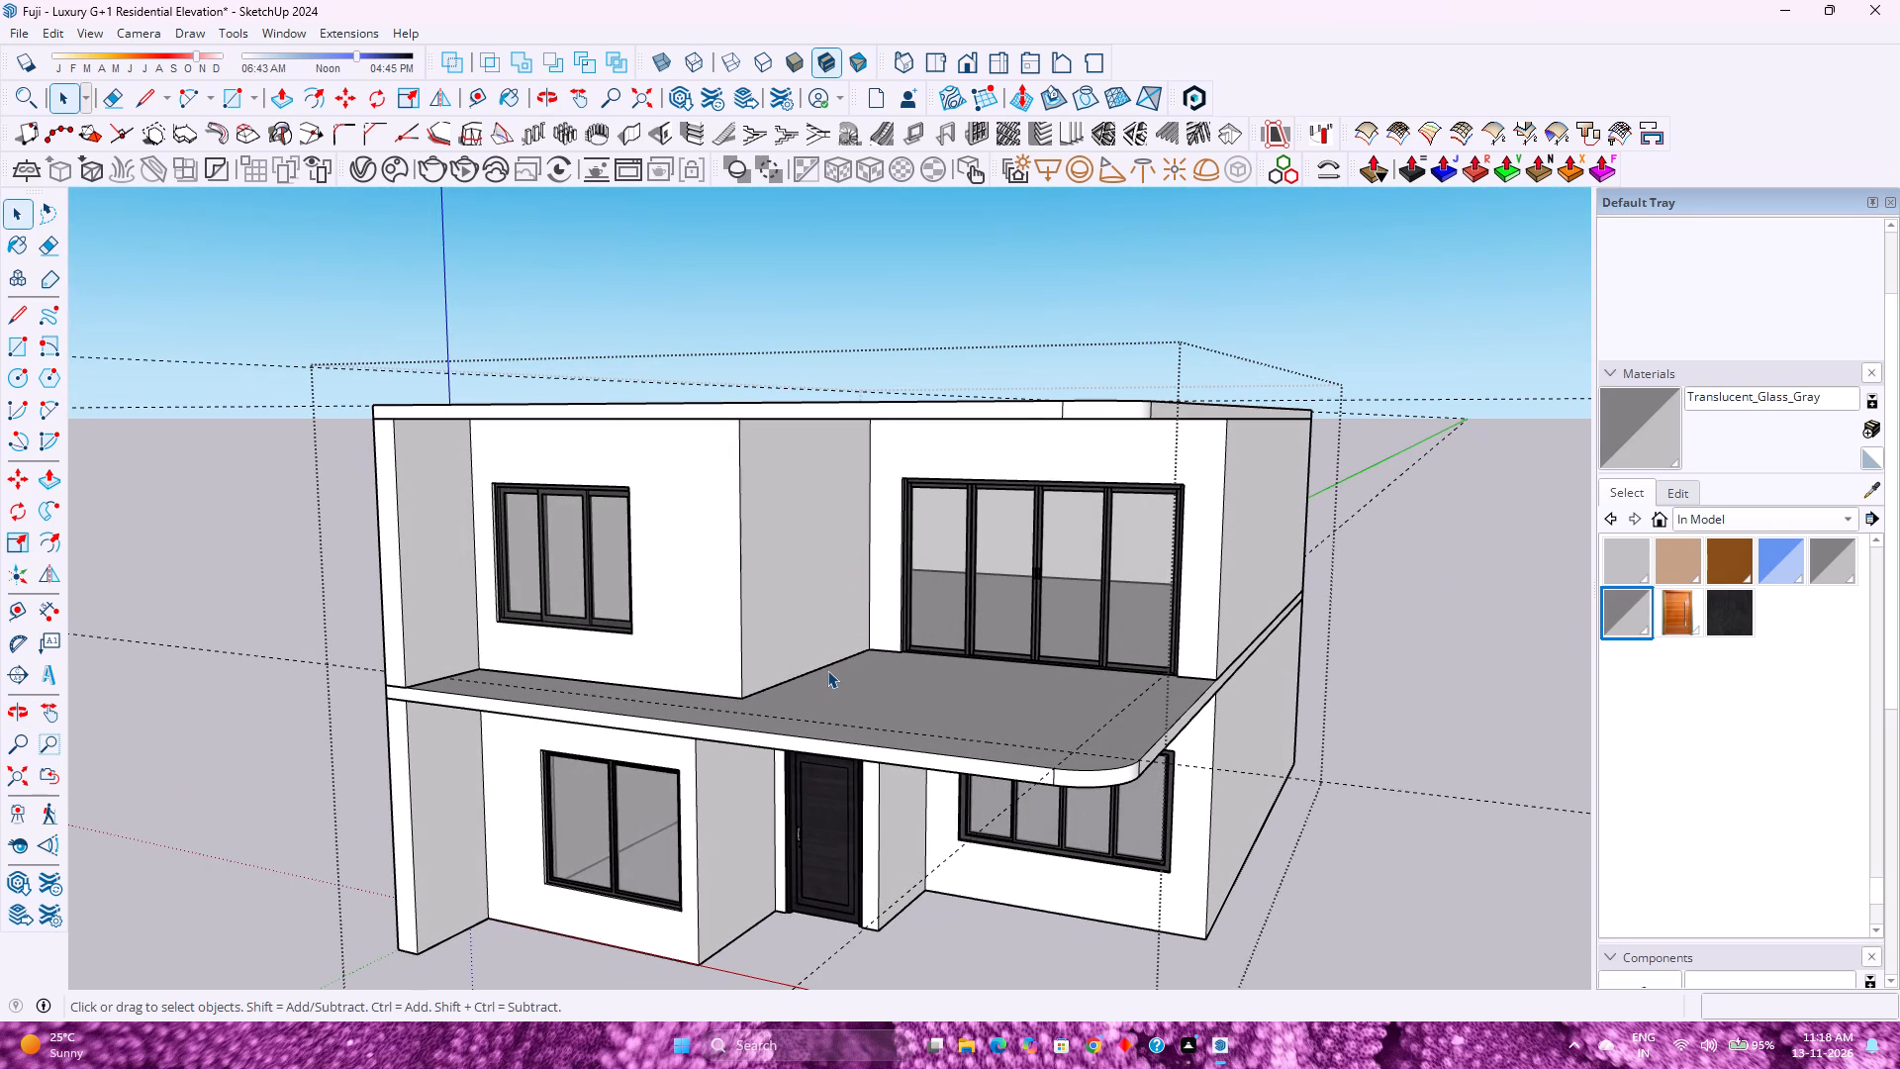
scroll(831, 678, "down", 2)
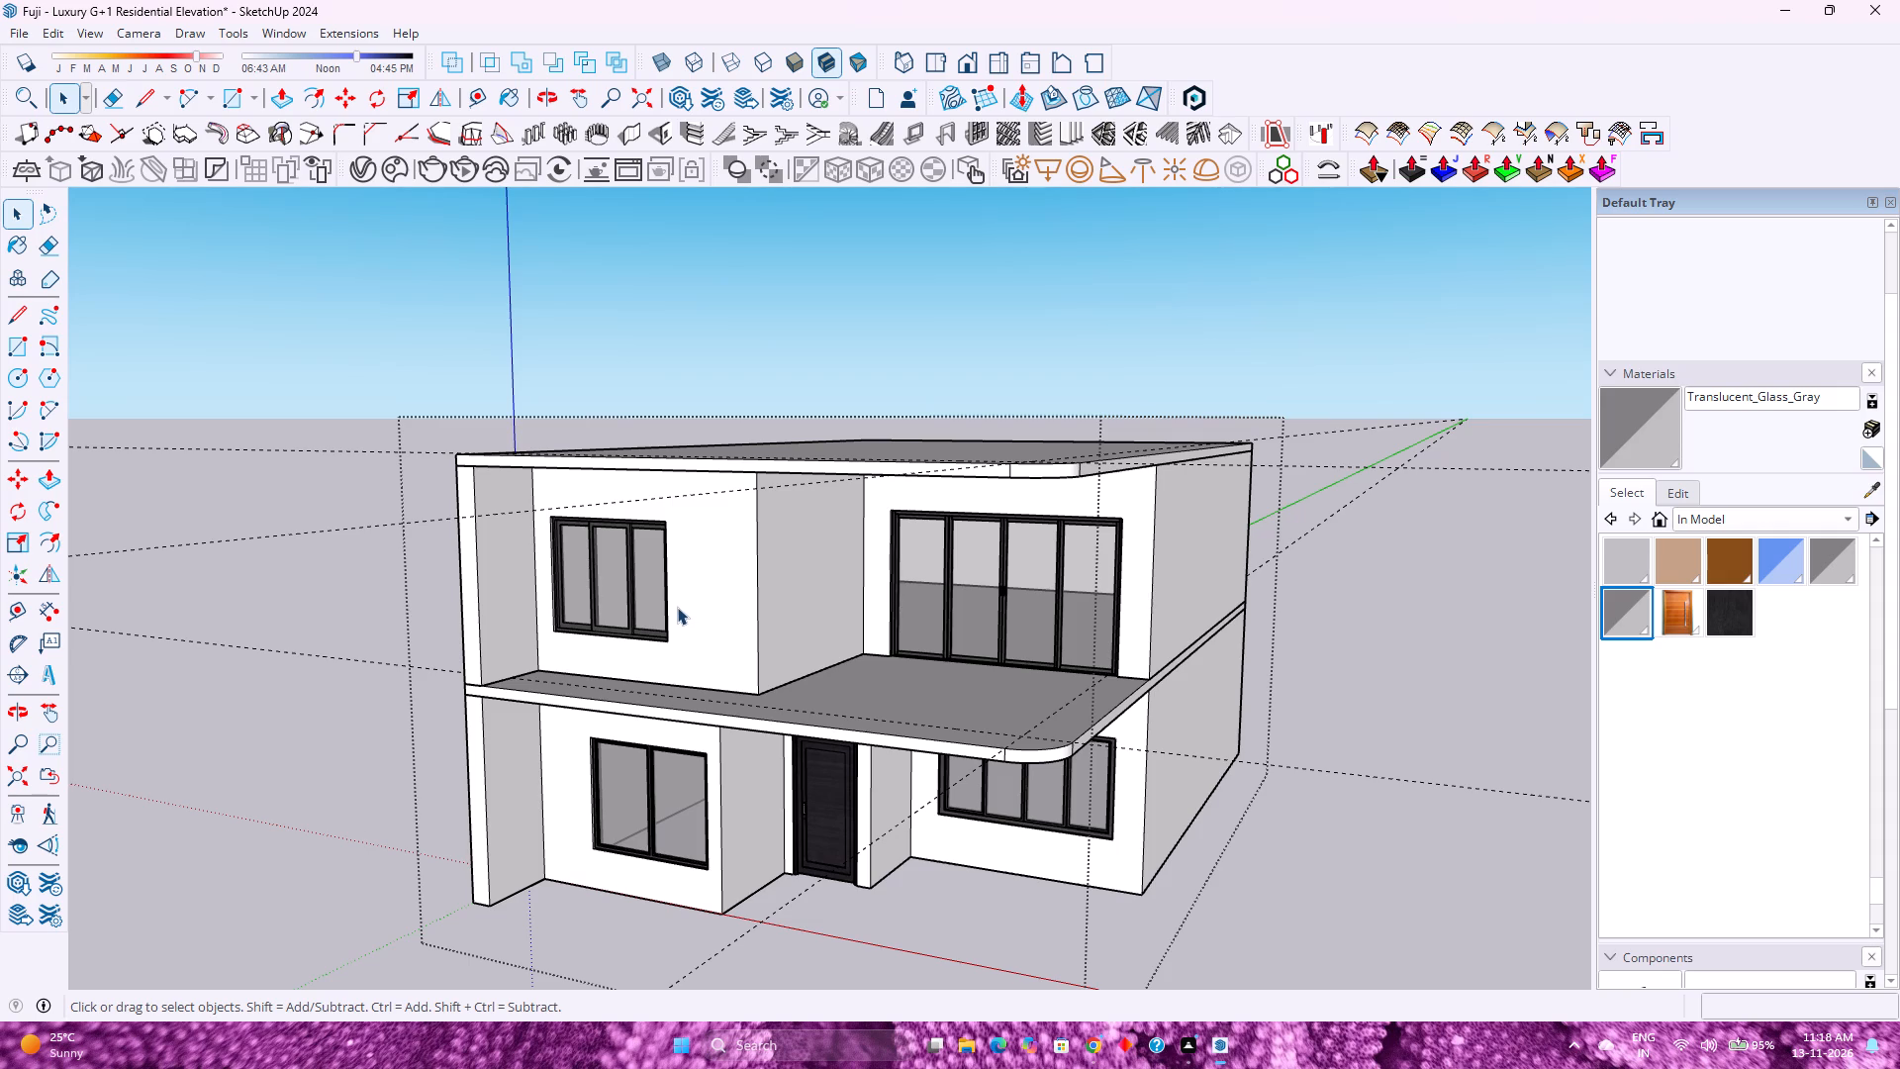
scroll(690, 606, "down", 3)
scroll(690, 606, "up", 2)
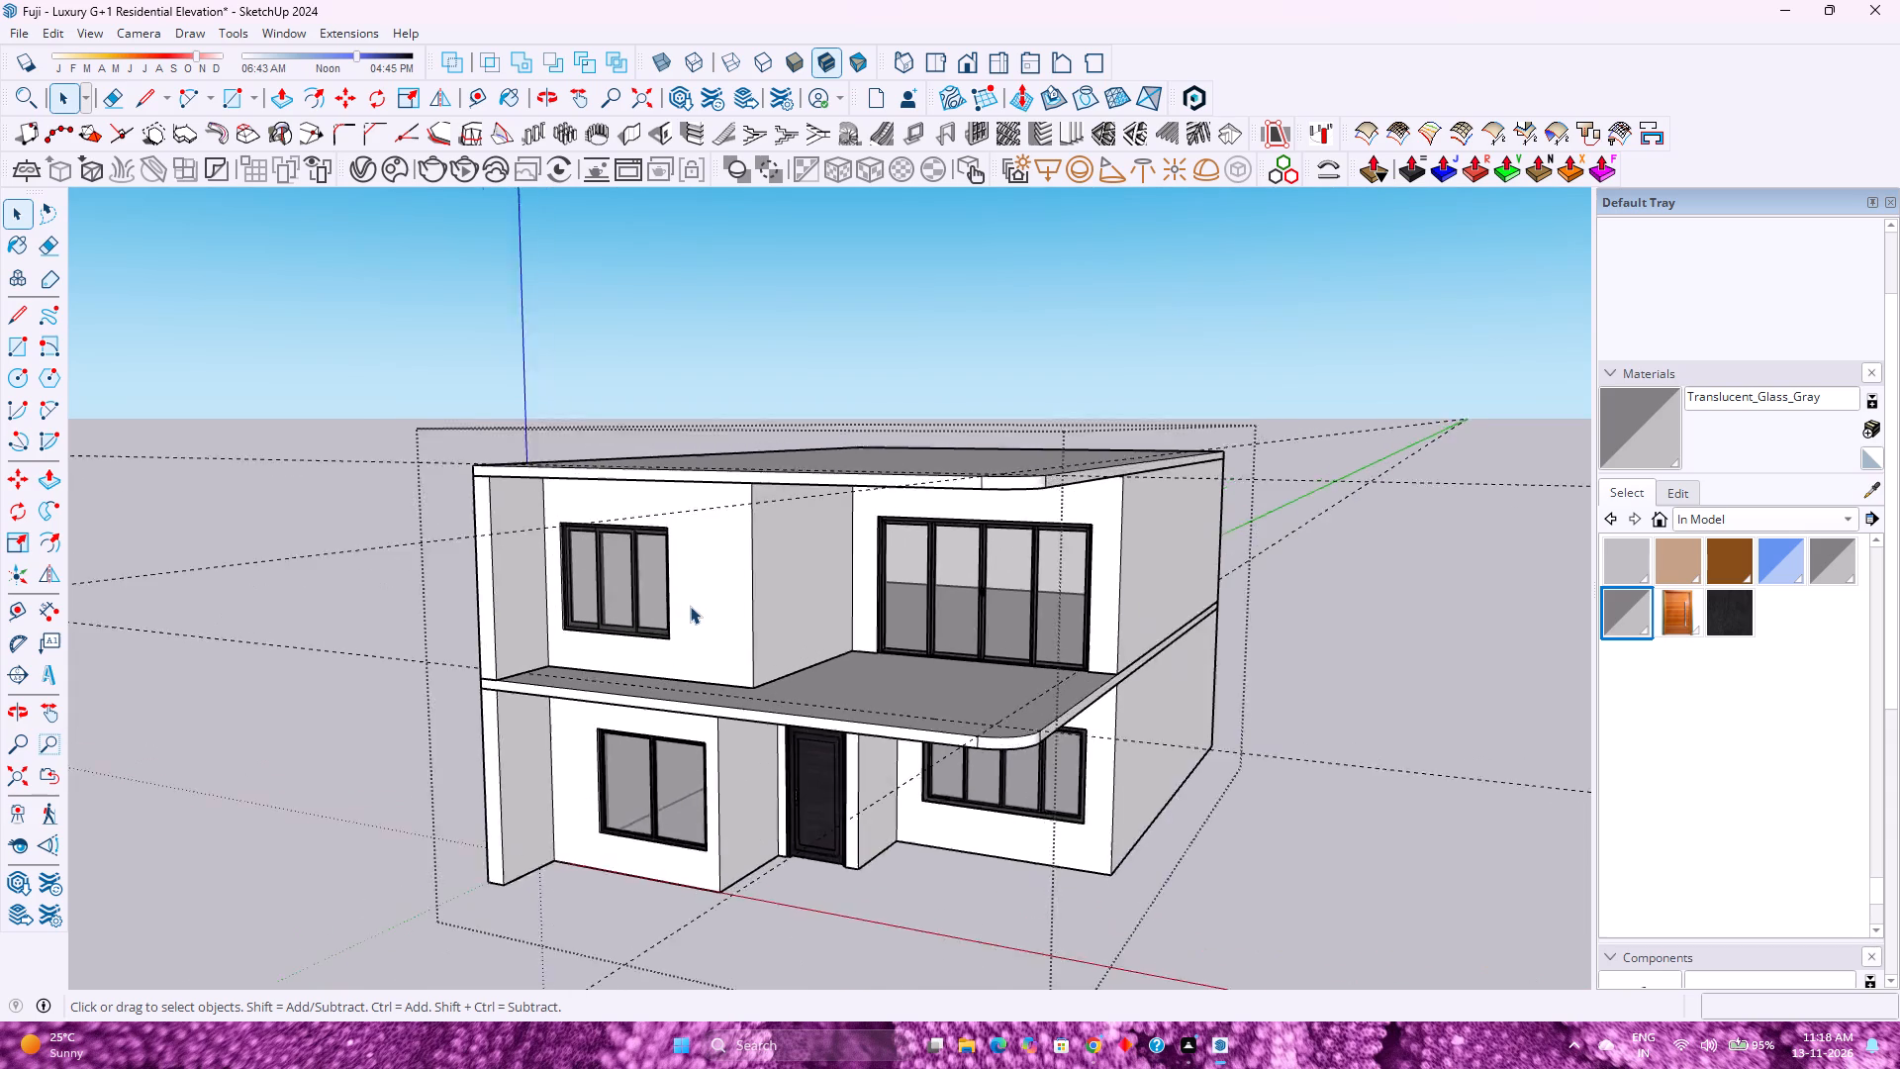
scroll(690, 606, "up", 2)
left_click(52, 29)
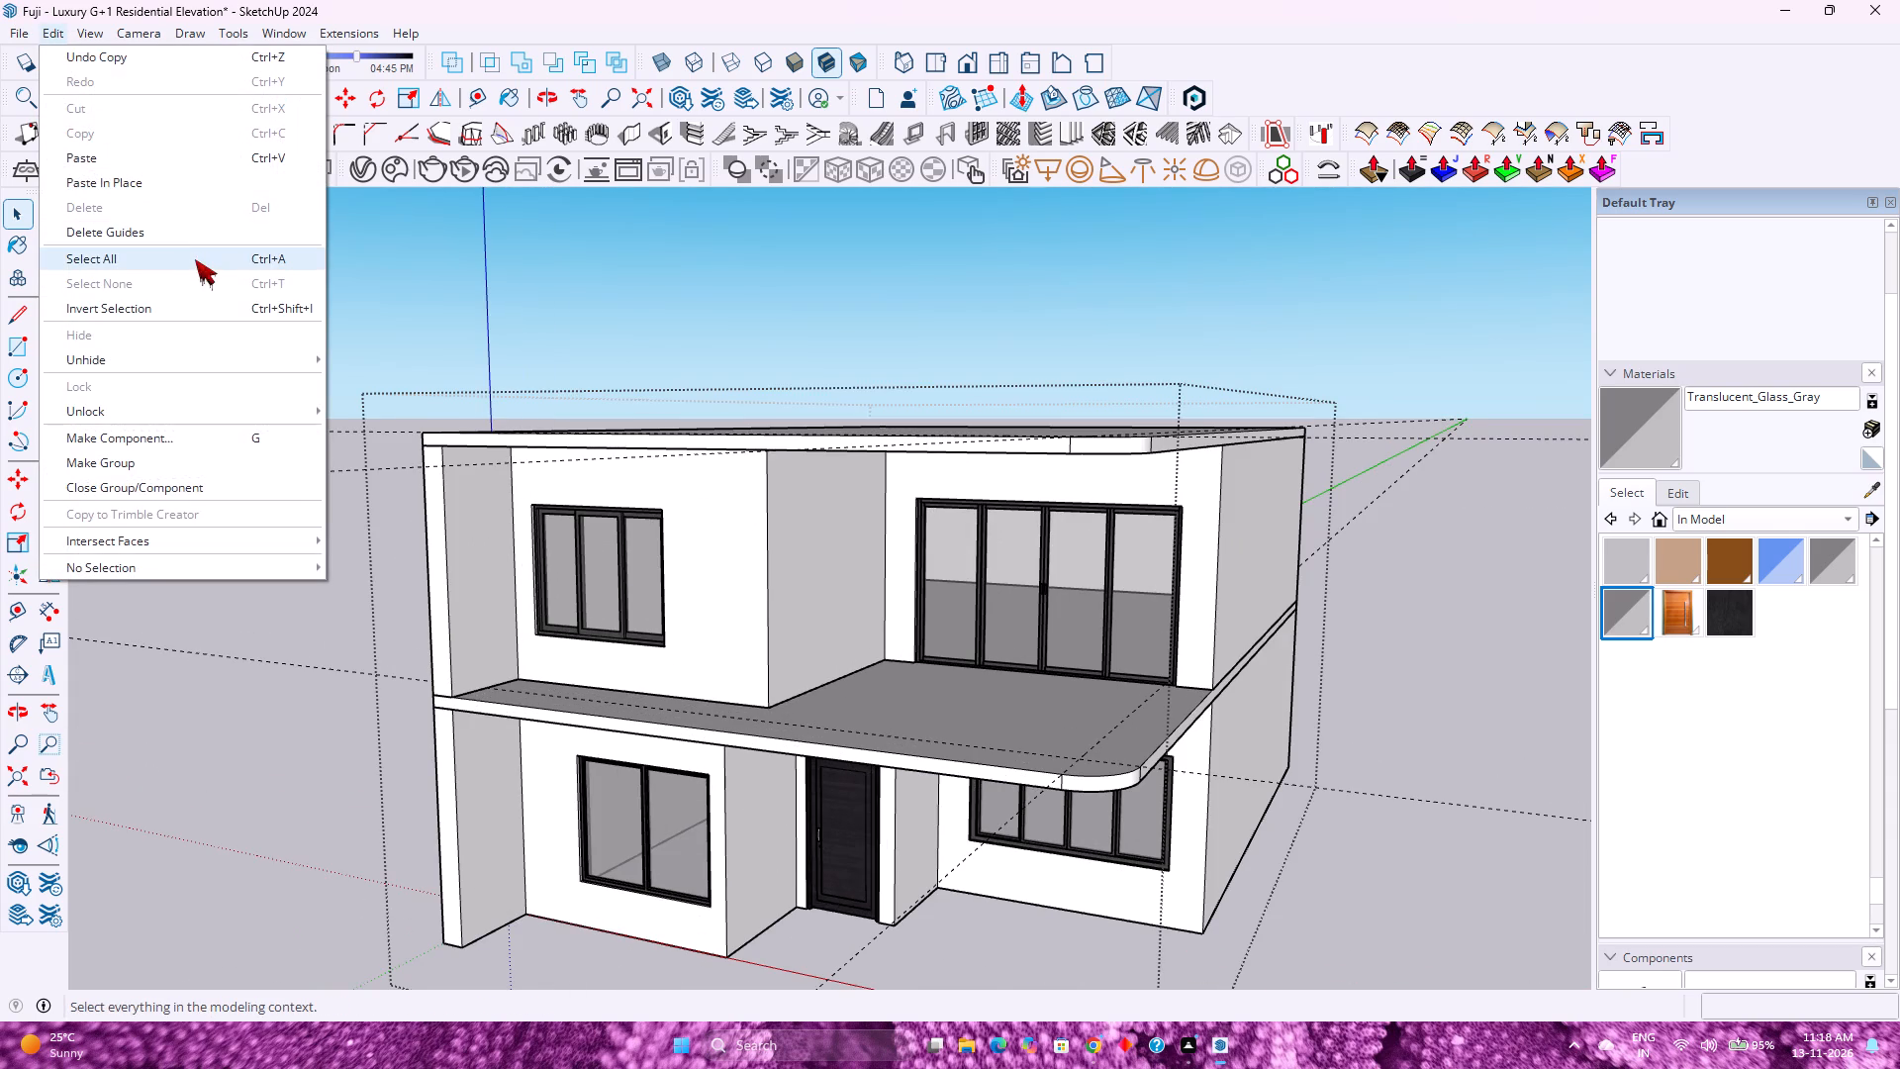
left_click(177, 234)
scroll(693, 565, "down", 5)
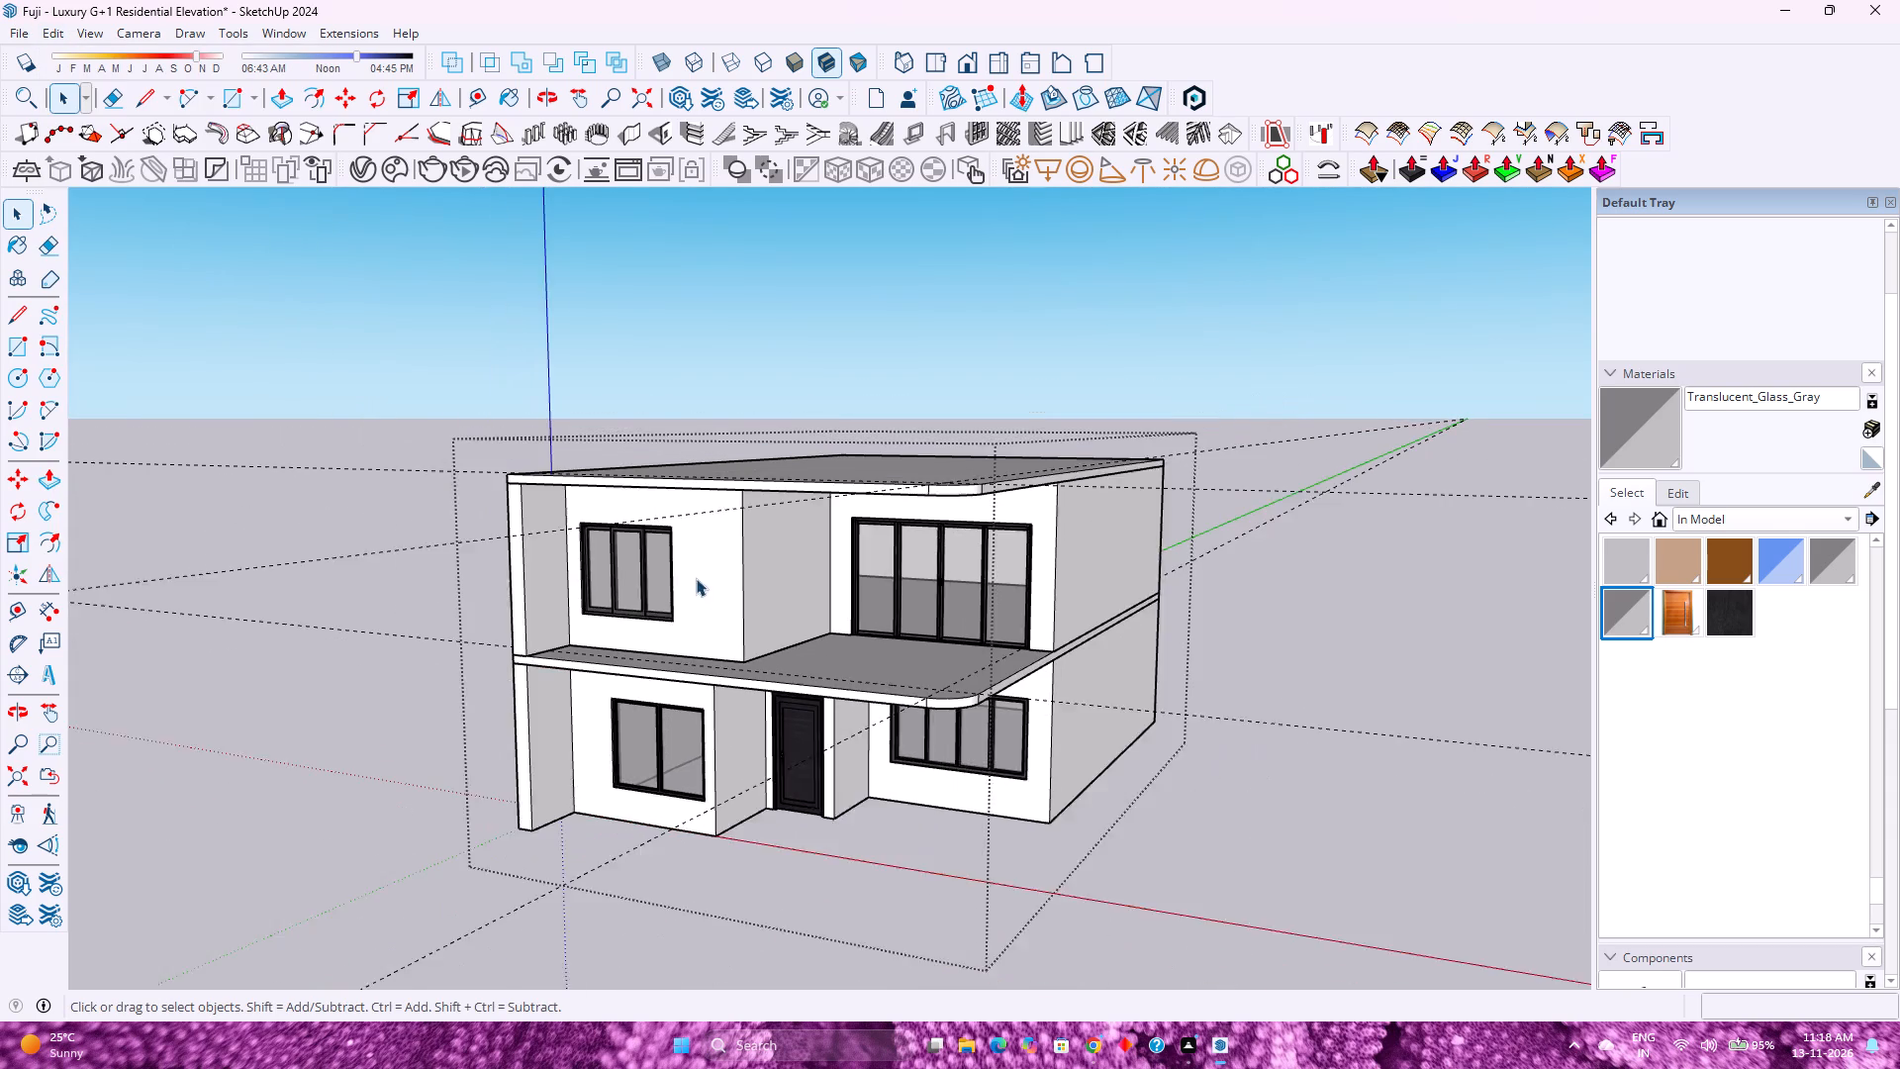
left_click(1290, 655)
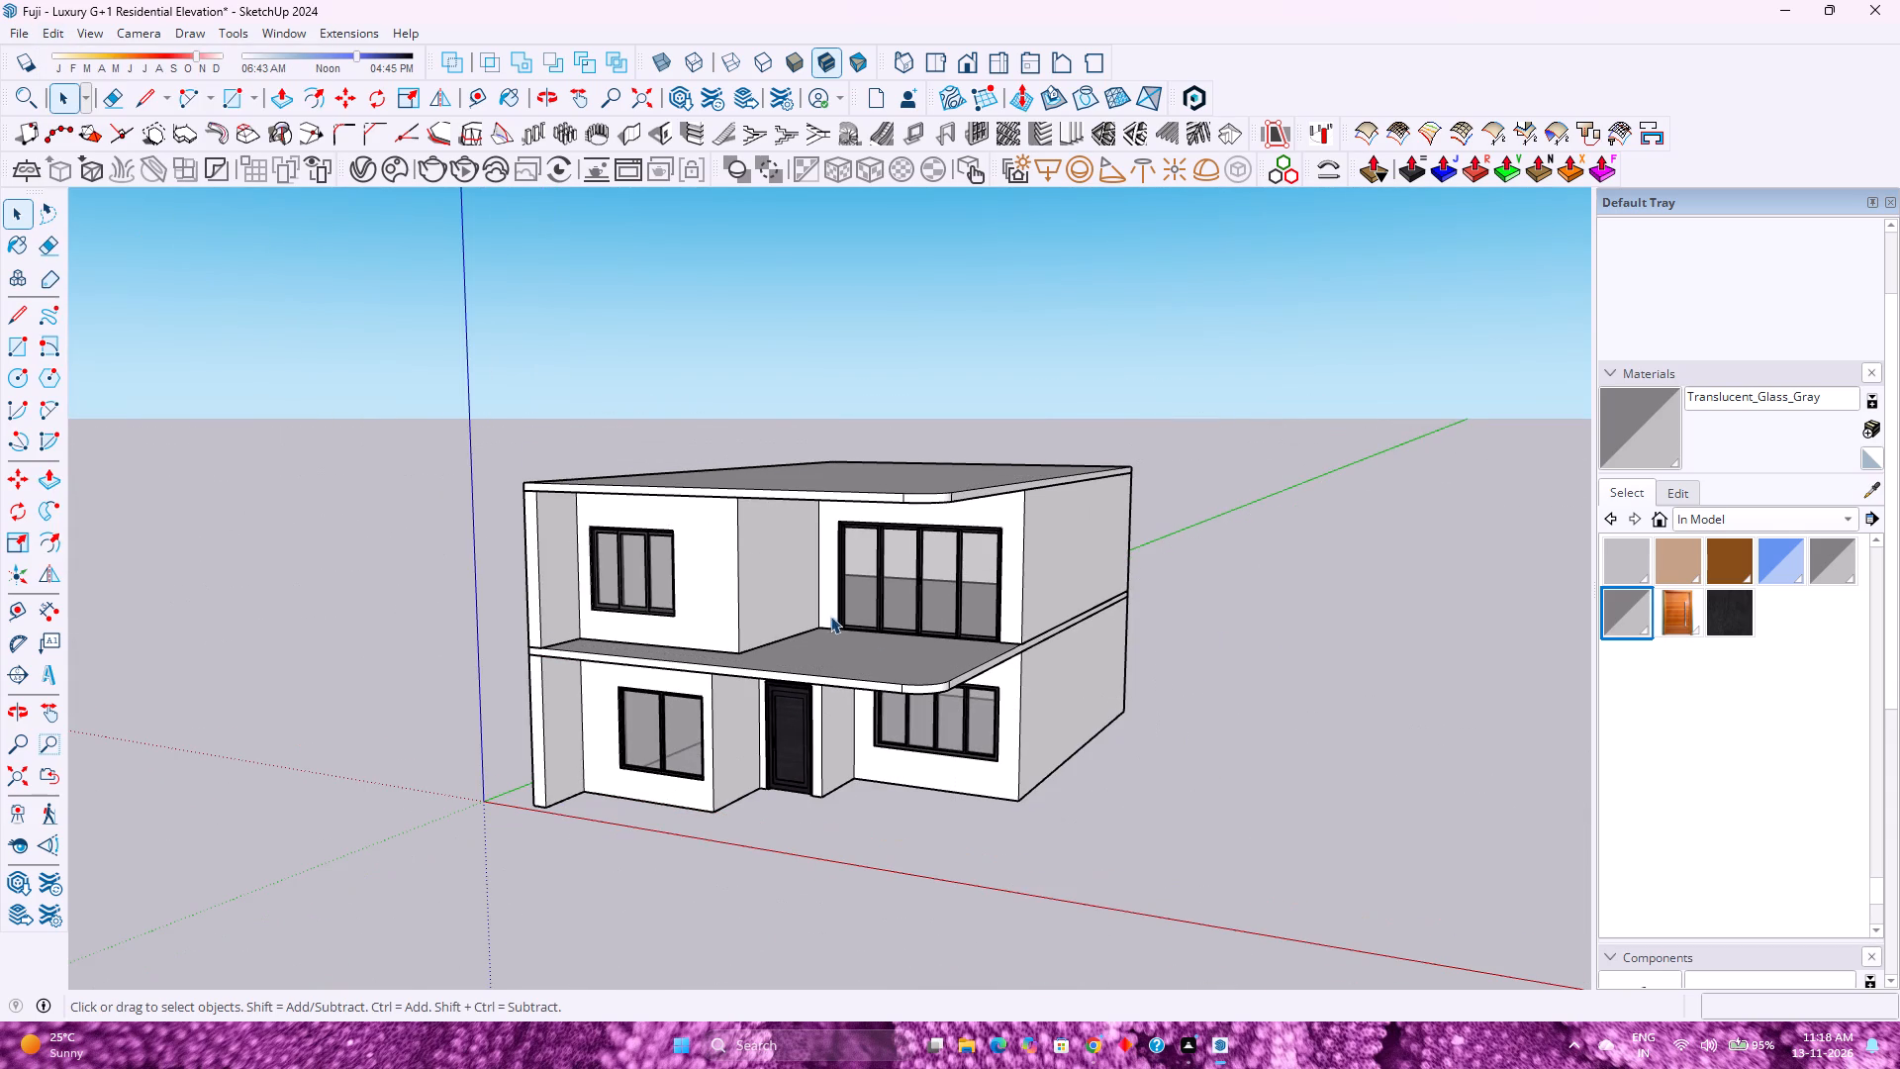
Examine the front elevation, including the rounded slab overhangs, from low and frontal viewpoints.
scroll(923, 662, "up", 5)
middle_click_drag(914, 648, 941, 558)
middle_click(941, 558)
scroll(947, 548, "up", 1)
scroll(947, 548, "down", 3)
scroll(947, 548, "up", 3)
scroll(936, 546, "down", 4)
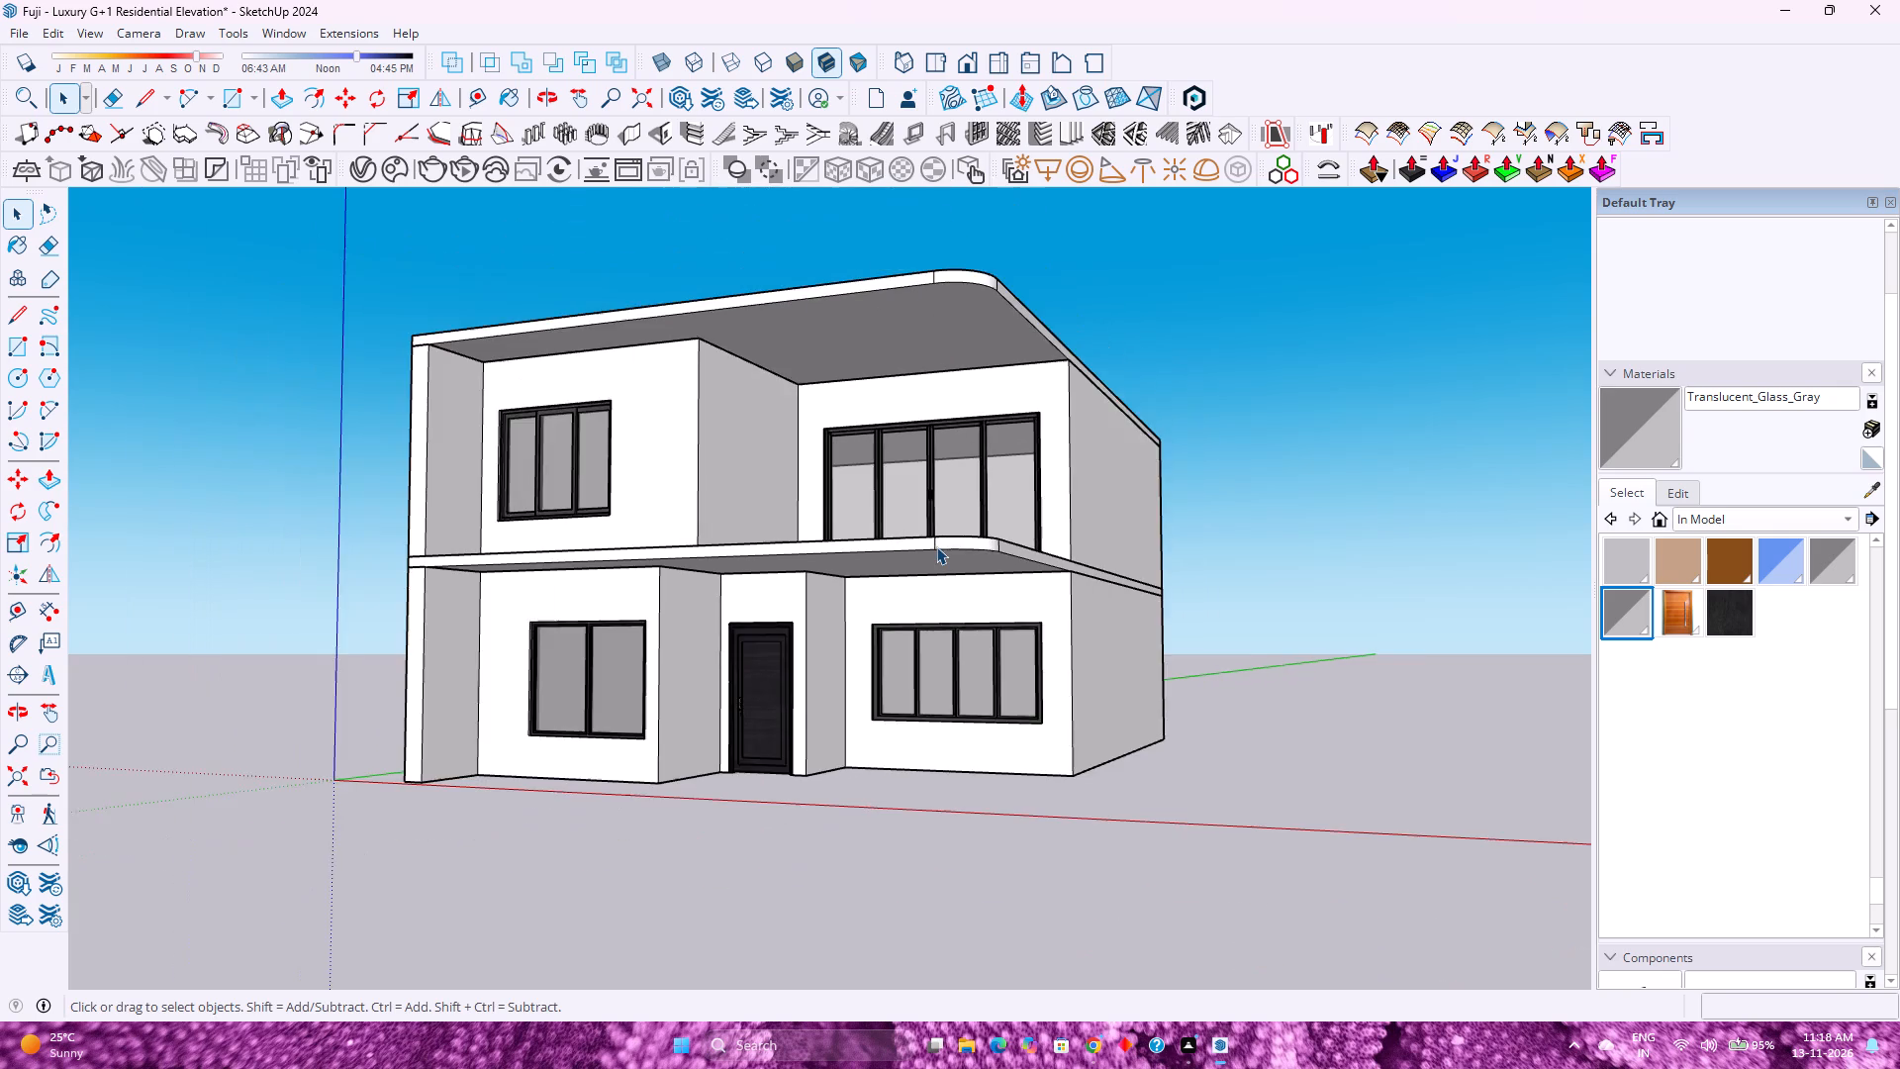
middle_click_drag(898, 499, 874, 453)
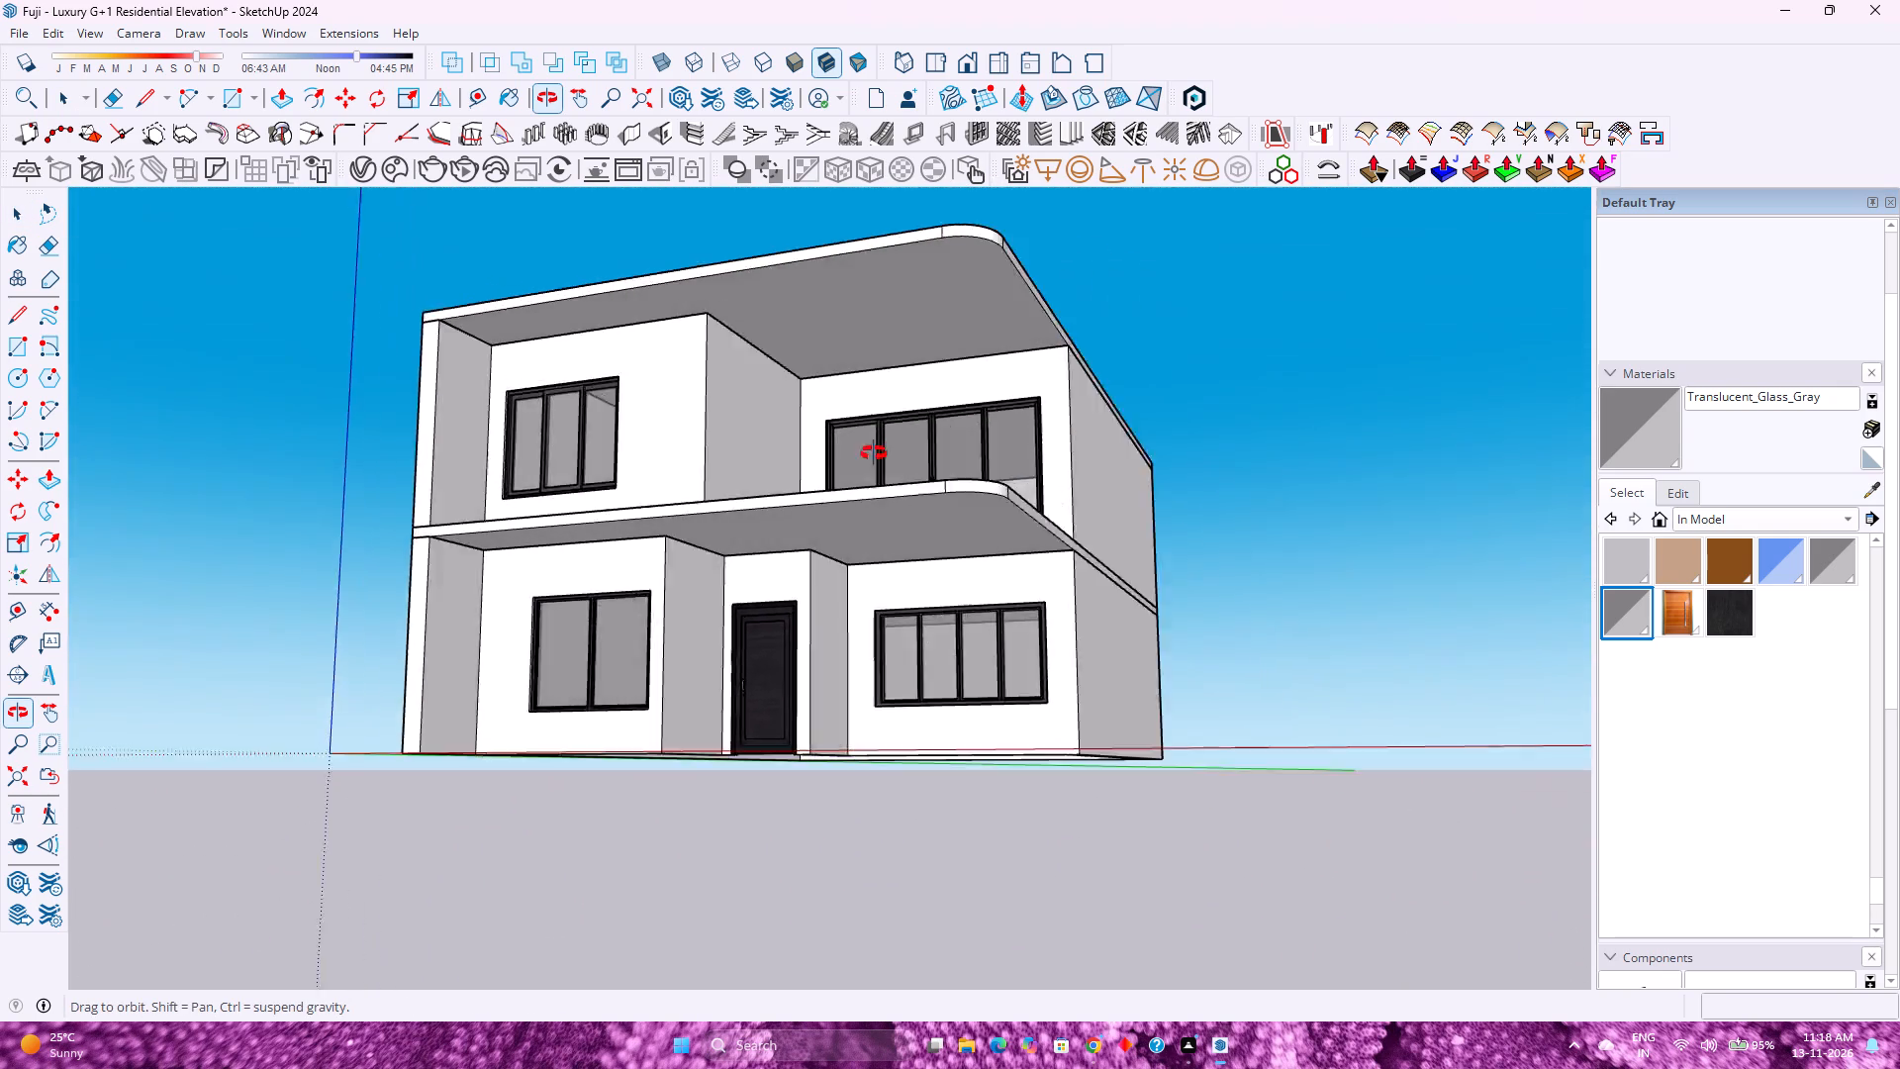
middle_click_drag(874, 453, 1012, 511)
scroll(1012, 514, "down", 3)
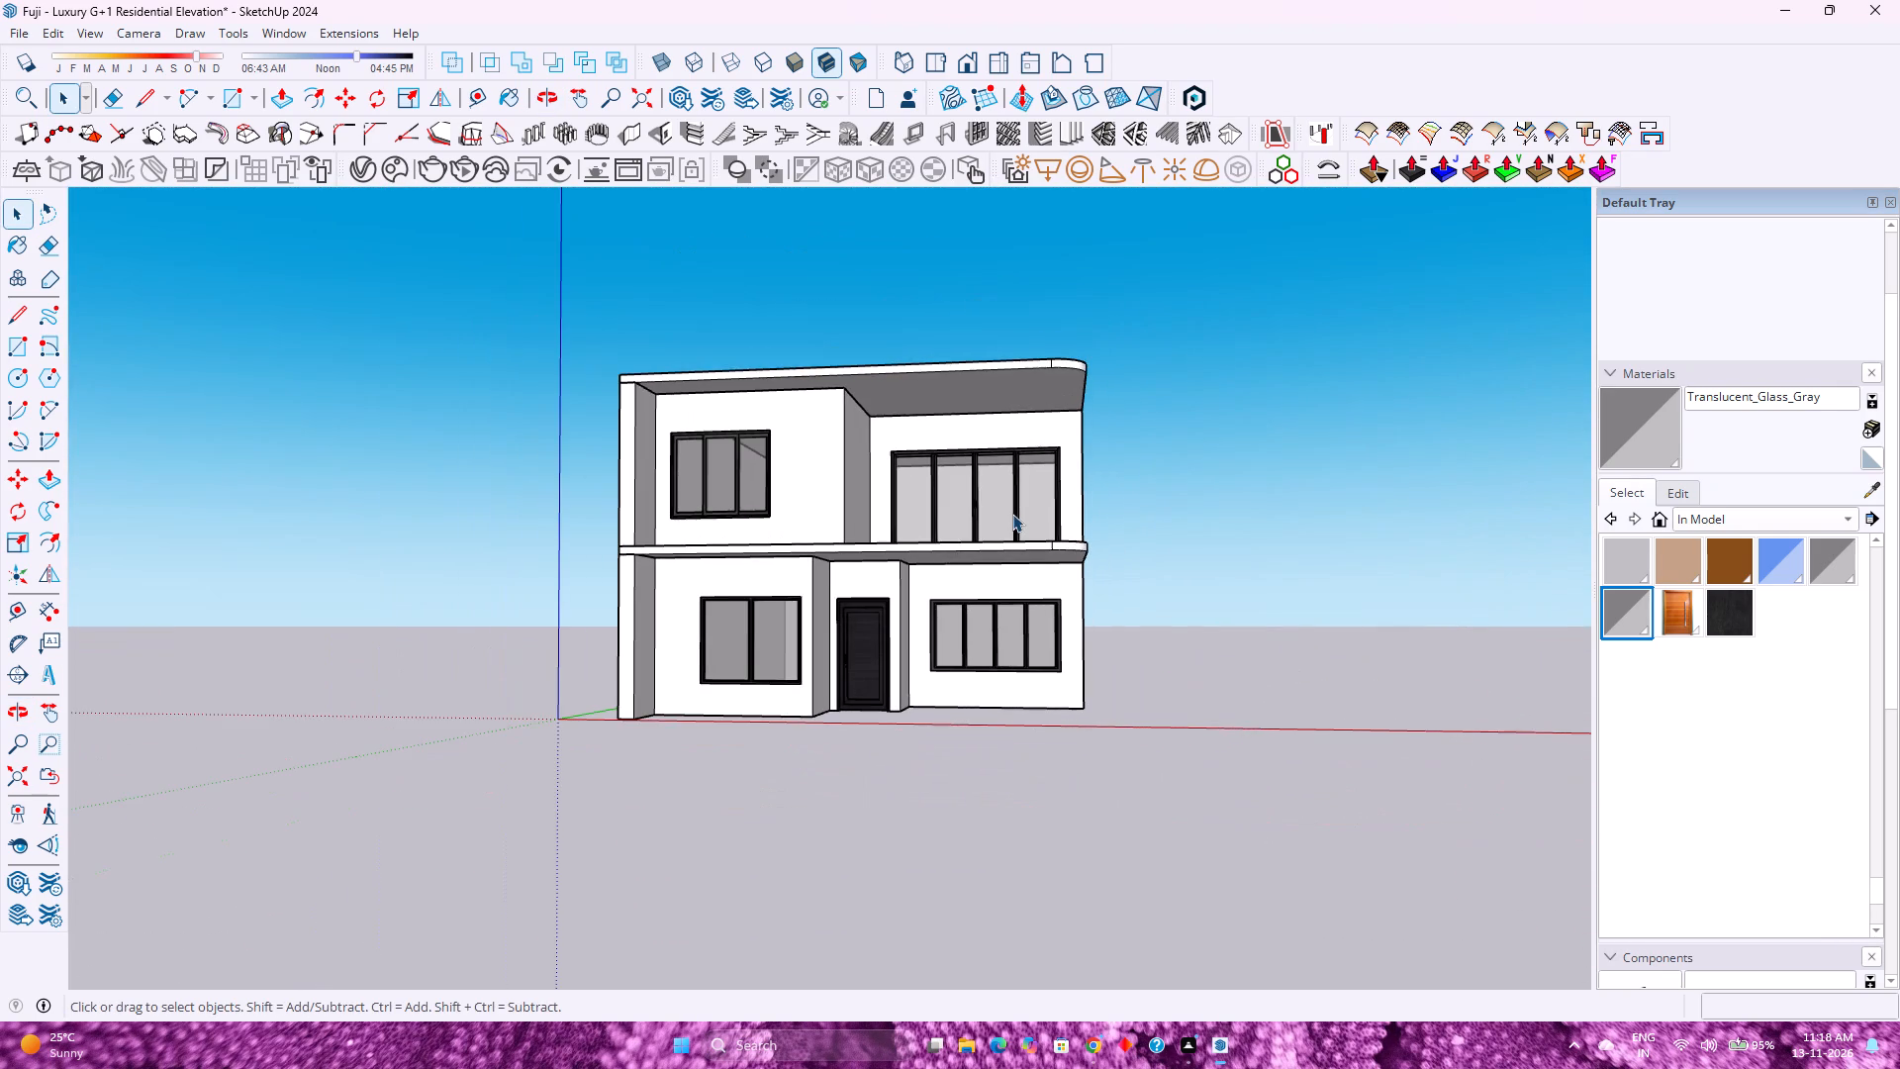
scroll(1012, 514, "up", 4)
scroll(1009, 514, "down", 5)
scroll(1009, 514, "up", 3)
scroll(1009, 514, "down", 3)
scroll(1009, 514, "up", 4)
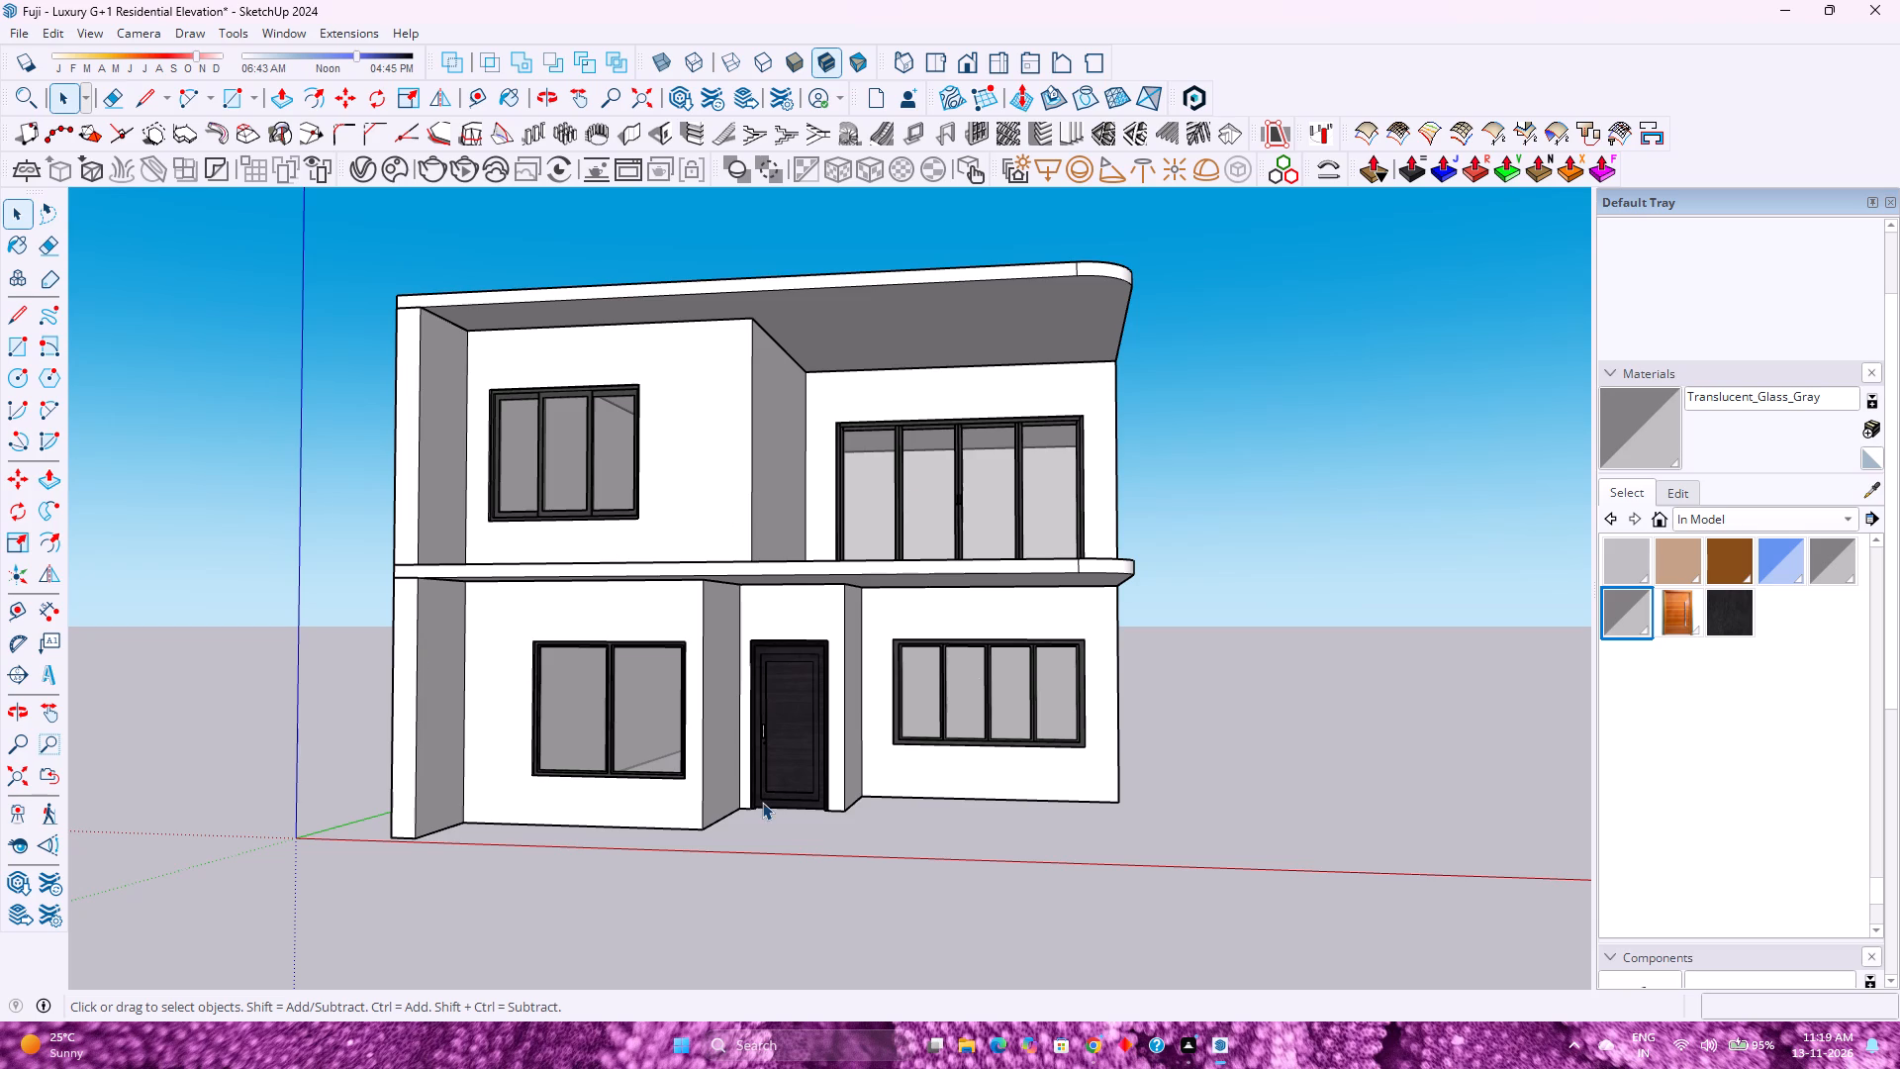
scroll(494, 724, "down", 4)
scroll(527, 711, "up", 3)
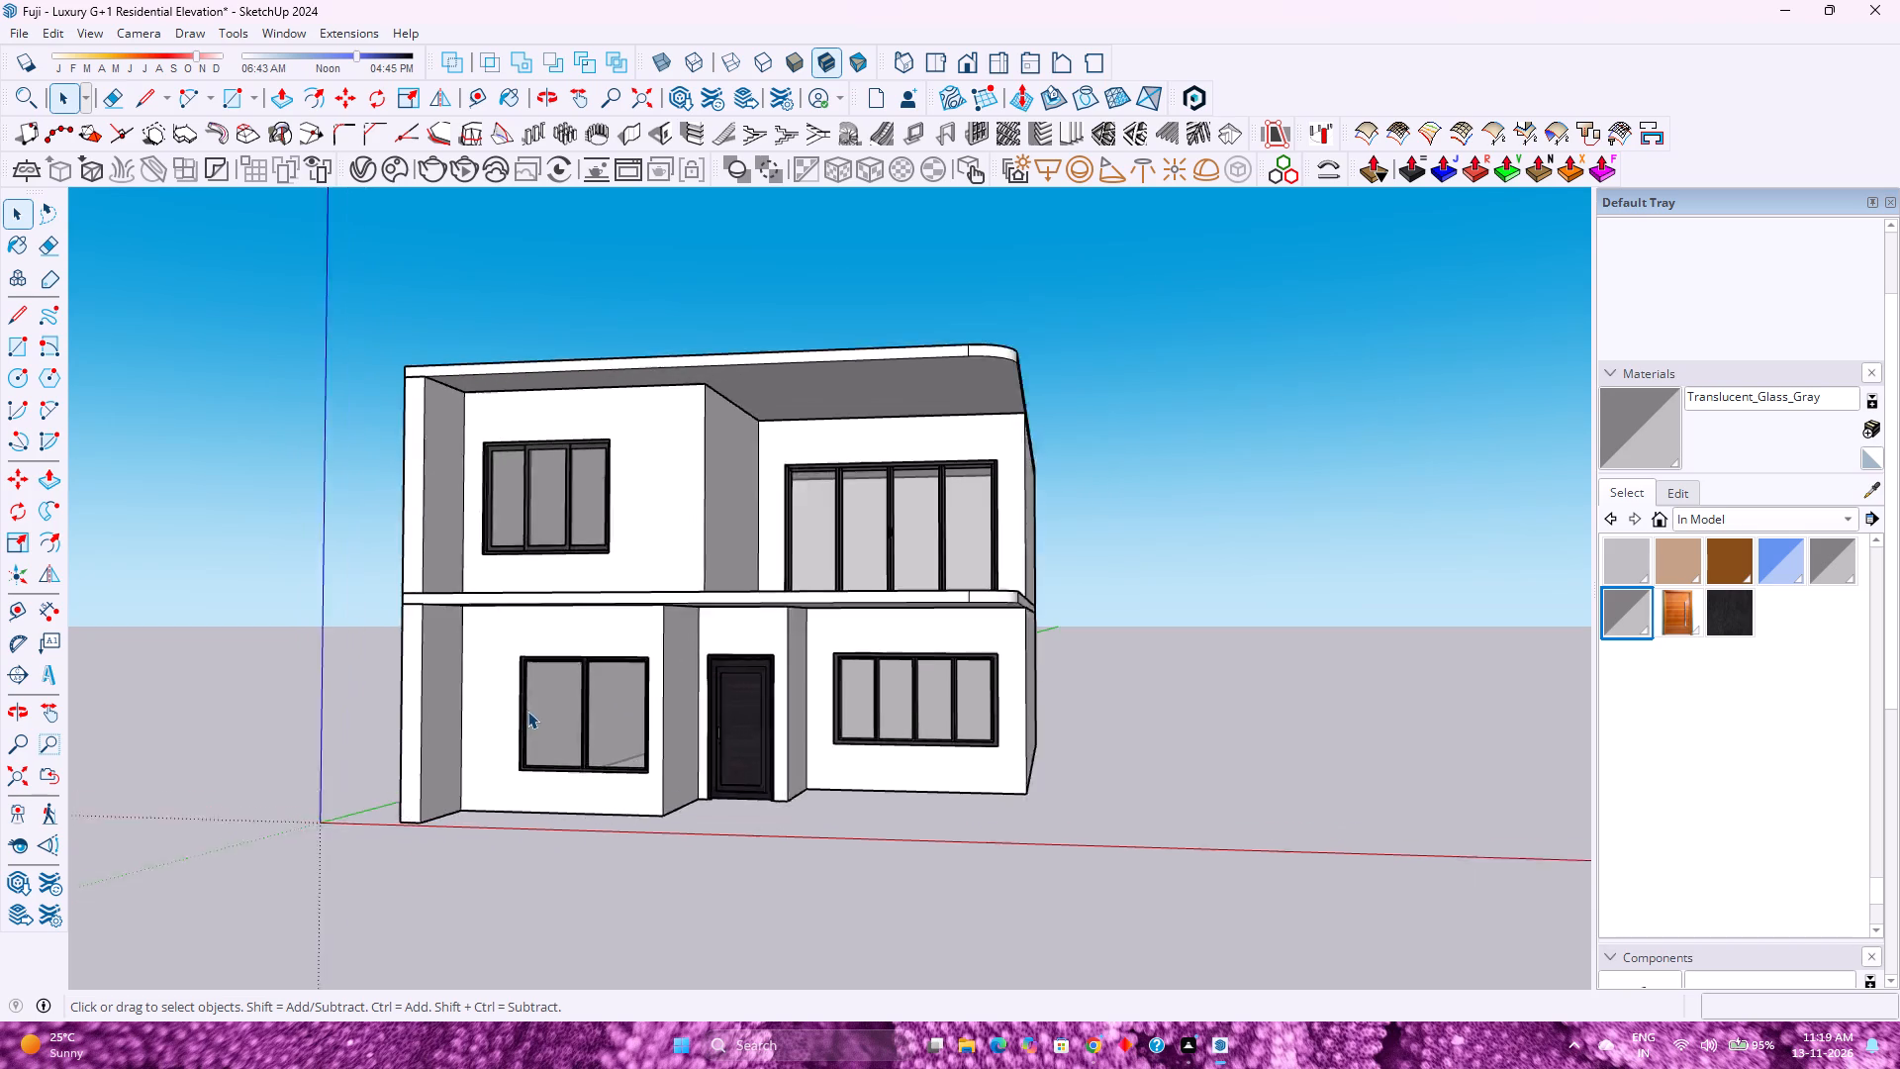
scroll(527, 711, "up", 2)
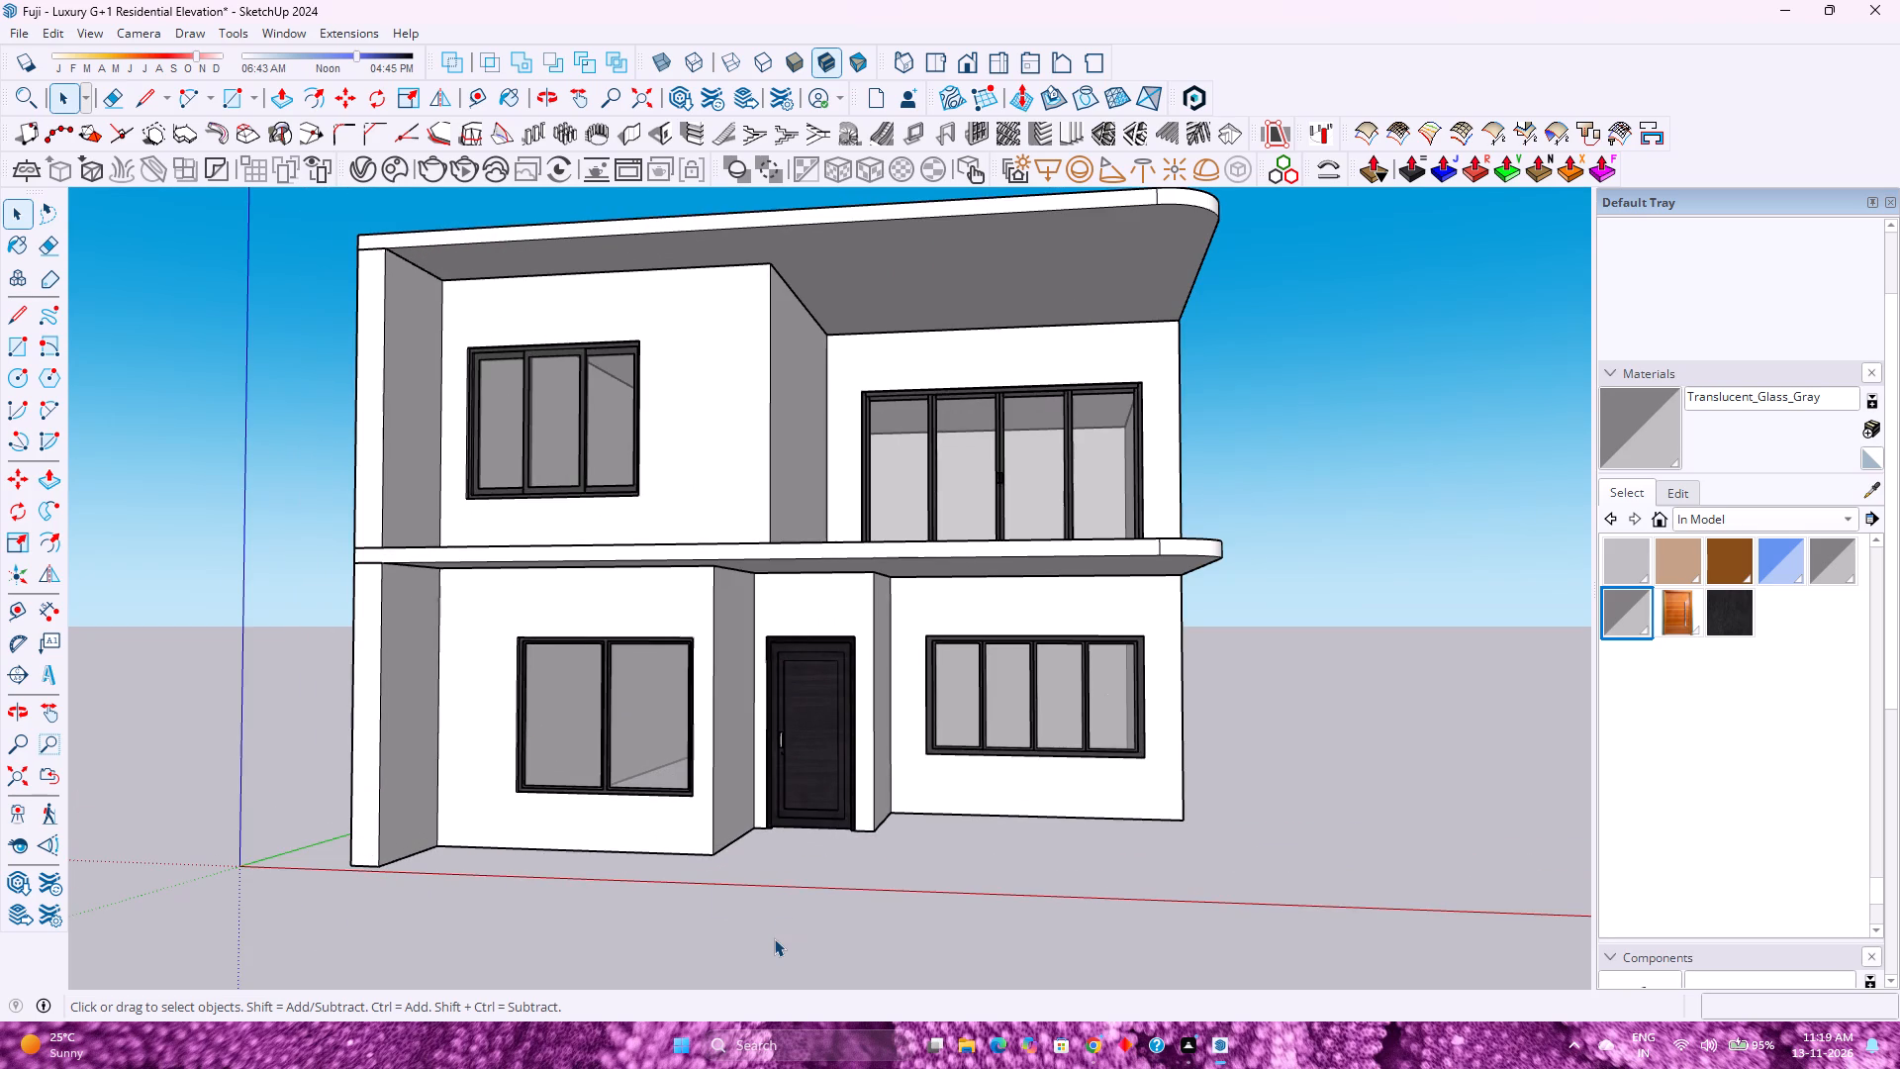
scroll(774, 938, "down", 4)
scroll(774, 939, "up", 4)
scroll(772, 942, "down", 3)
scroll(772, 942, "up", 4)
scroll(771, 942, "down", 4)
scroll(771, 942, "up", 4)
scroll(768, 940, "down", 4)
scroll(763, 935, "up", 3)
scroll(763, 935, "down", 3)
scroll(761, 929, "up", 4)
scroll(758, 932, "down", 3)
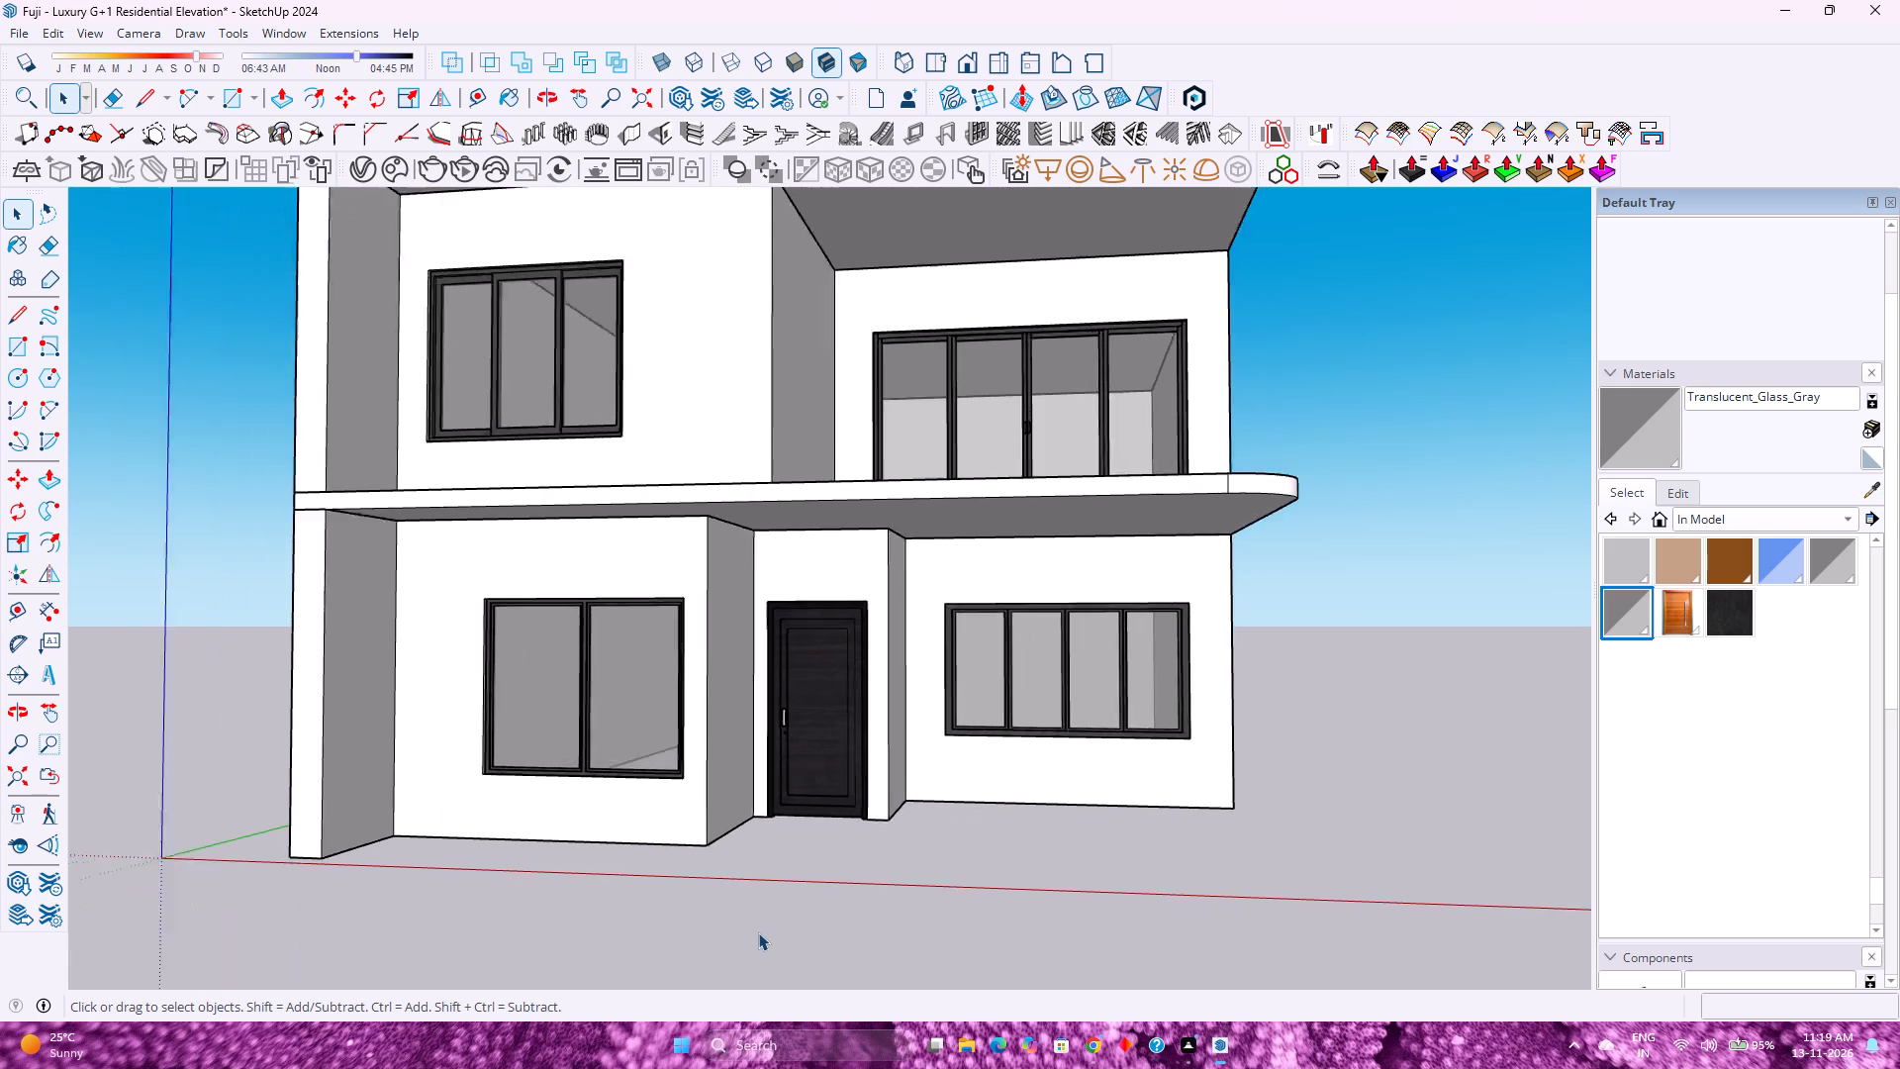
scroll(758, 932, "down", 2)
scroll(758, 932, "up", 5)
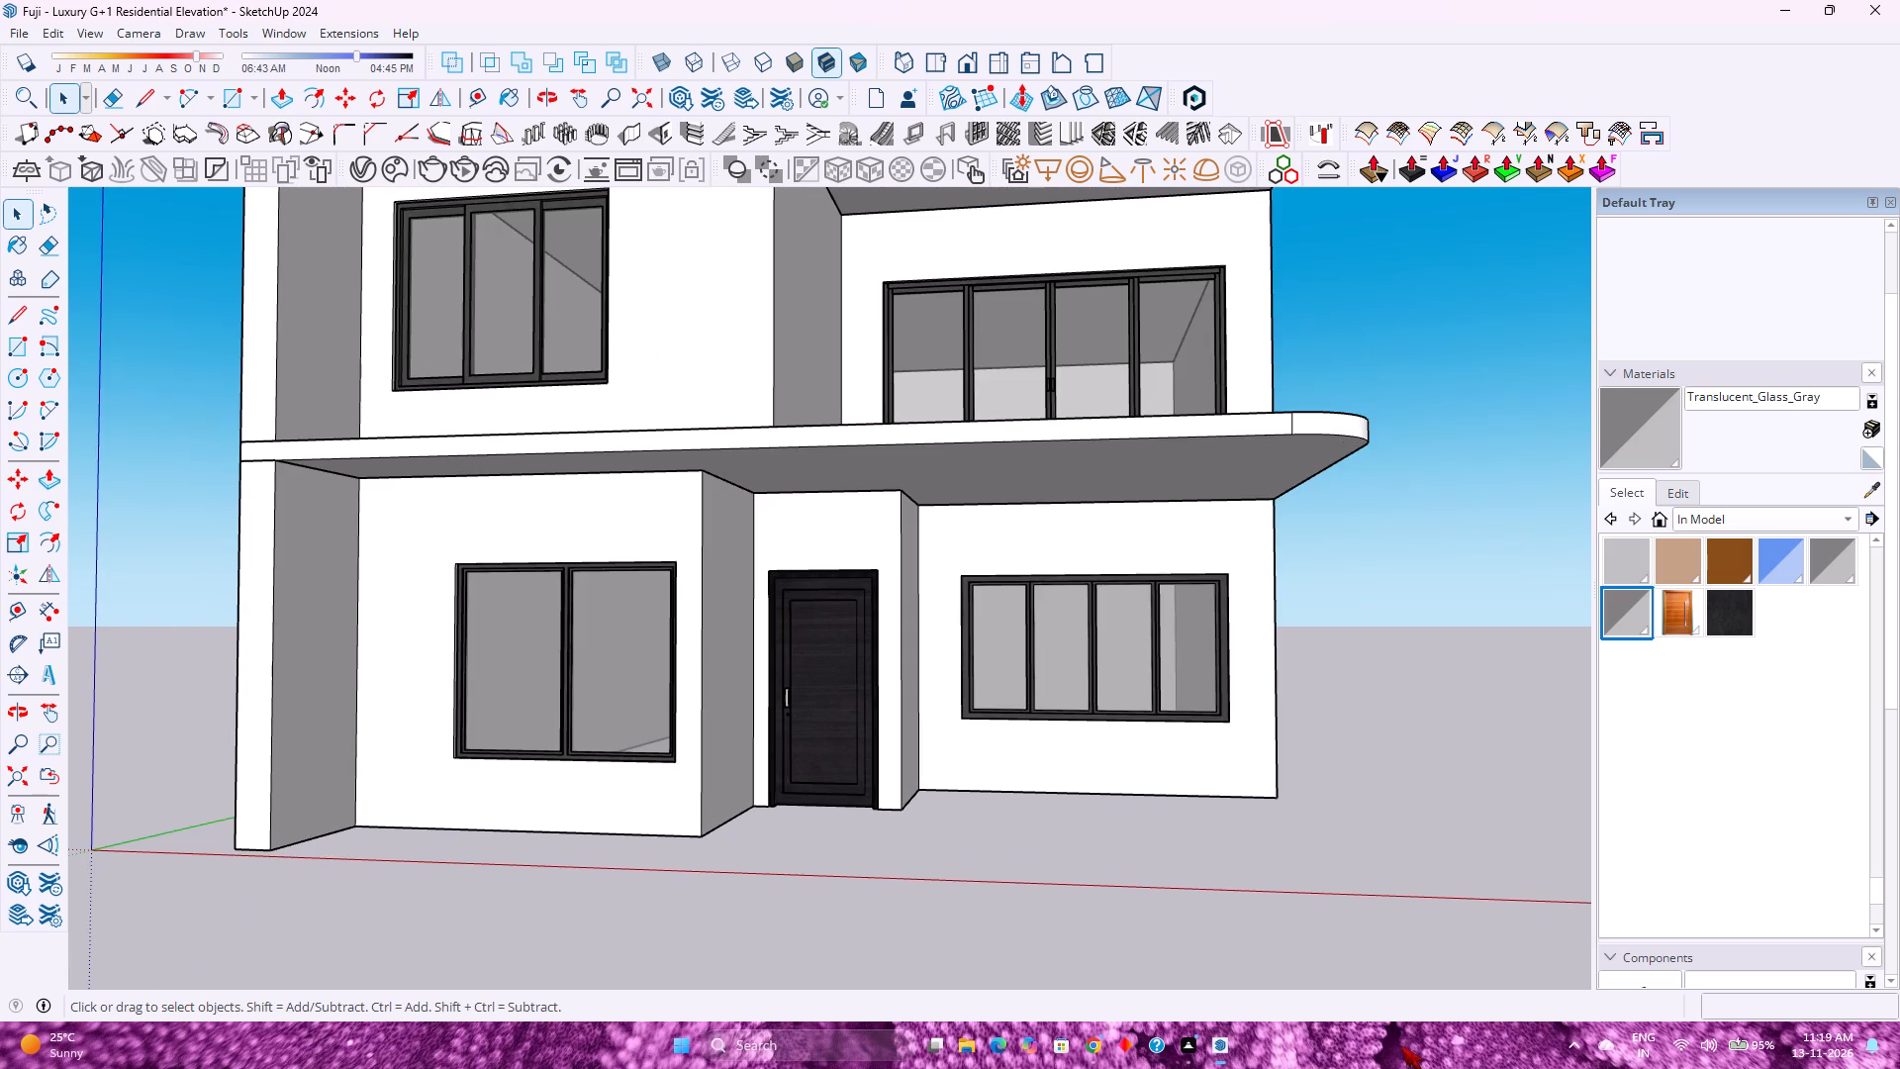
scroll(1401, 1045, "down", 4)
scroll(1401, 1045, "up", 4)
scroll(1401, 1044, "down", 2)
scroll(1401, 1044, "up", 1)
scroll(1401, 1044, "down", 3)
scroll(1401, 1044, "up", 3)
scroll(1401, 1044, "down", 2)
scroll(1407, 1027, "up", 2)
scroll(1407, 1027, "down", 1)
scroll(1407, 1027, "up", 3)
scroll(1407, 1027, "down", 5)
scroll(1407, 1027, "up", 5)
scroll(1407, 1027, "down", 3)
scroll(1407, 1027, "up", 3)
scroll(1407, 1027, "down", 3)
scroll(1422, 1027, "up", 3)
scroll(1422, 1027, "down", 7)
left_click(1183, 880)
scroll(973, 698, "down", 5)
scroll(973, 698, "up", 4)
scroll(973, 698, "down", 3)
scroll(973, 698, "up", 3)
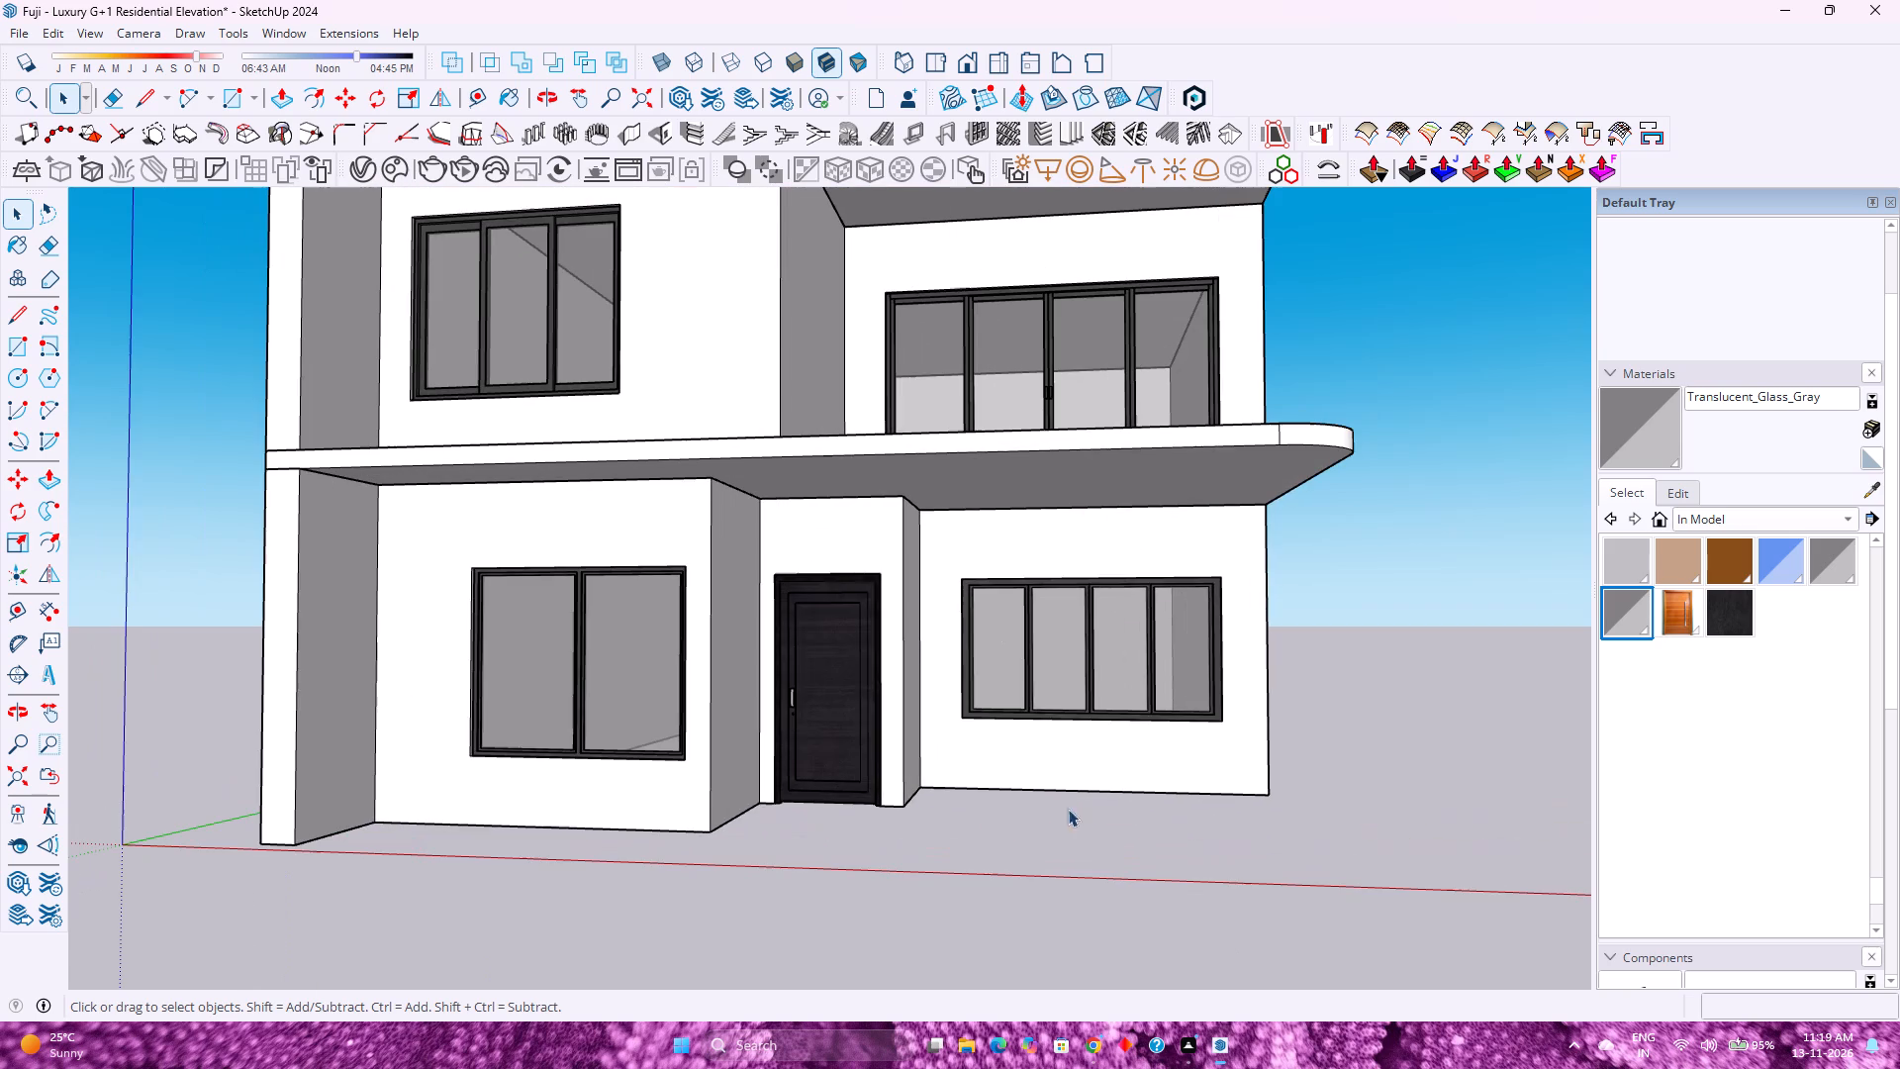
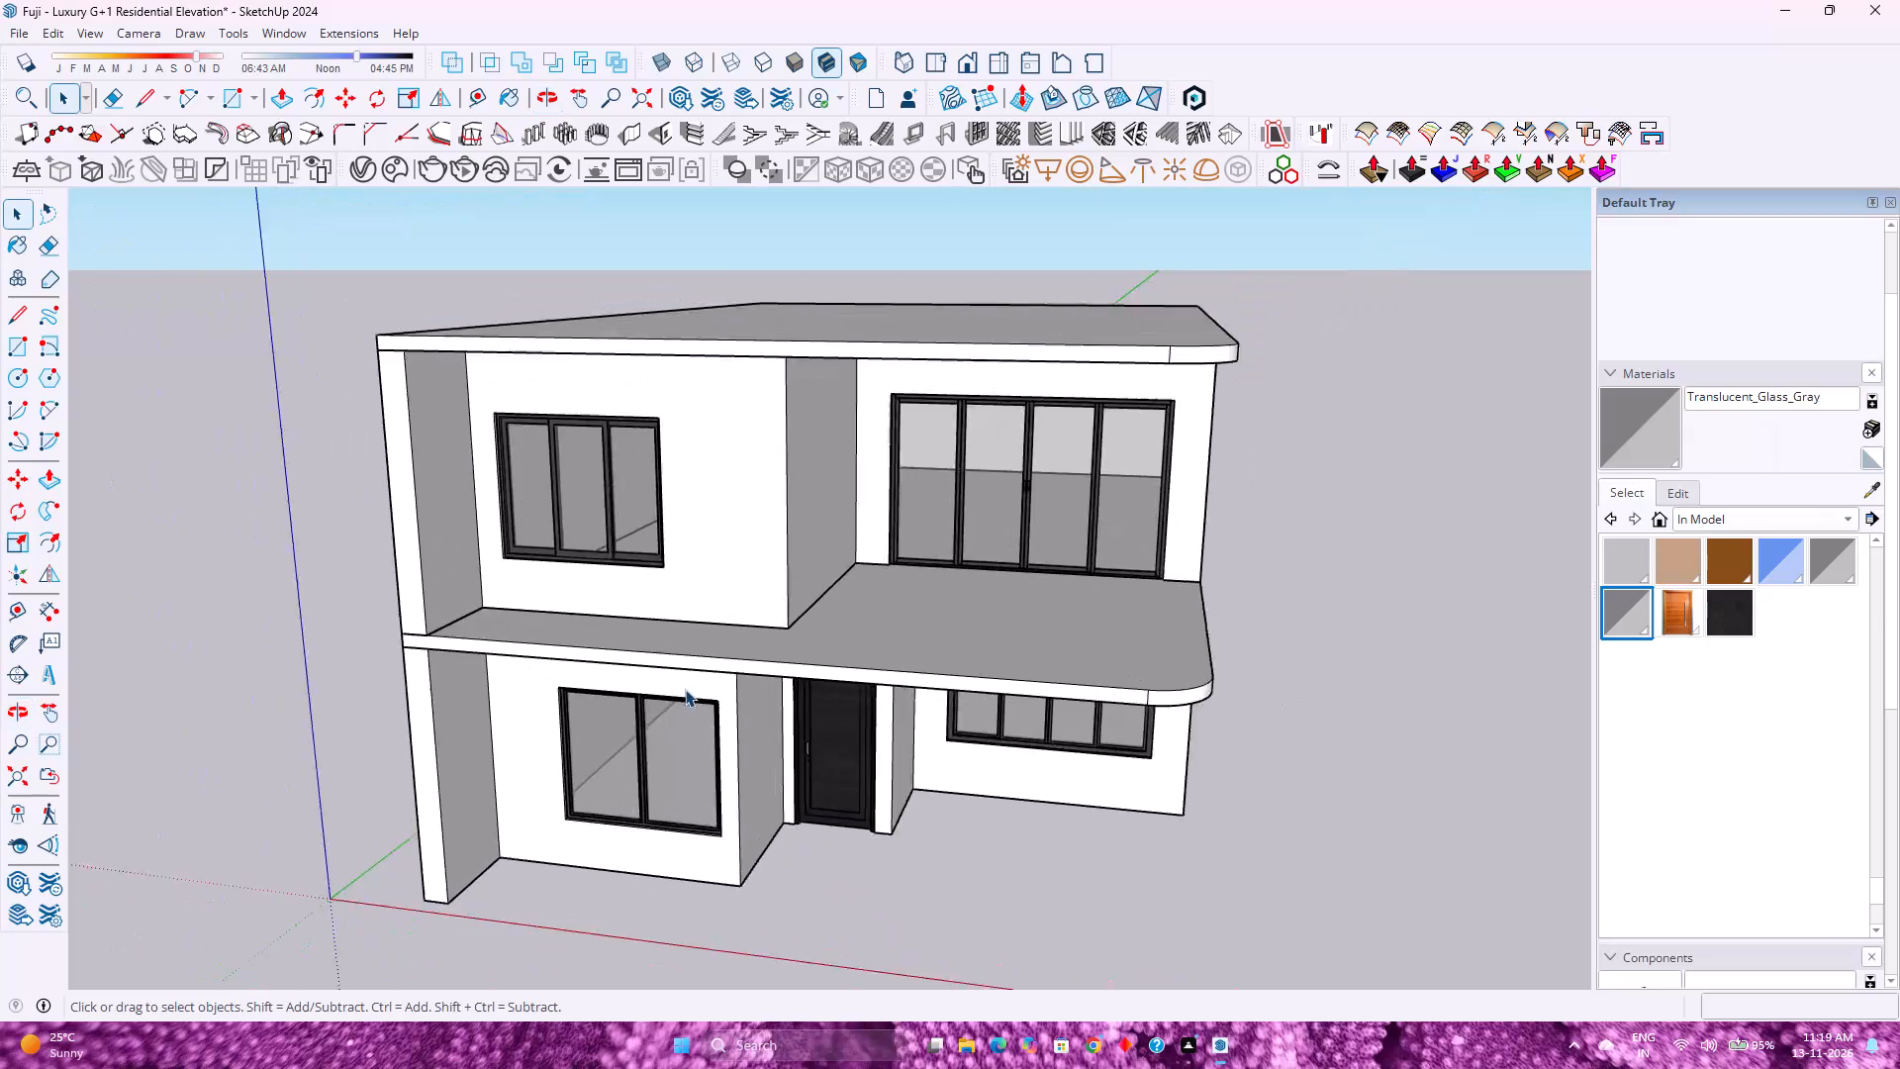
Examine the house's roof slab, balcony slab and front facade from raised and frontal viewpoints.
scroll(685, 689, "down", 4)
scroll(685, 689, "up", 4)
scroll(685, 689, "down", 4)
scroll(685, 689, "up", 4)
scroll(685, 689, "down", 4)
scroll(685, 689, "up", 4)
scroll(685, 689, "down", 4)
scroll(685, 689, "up", 2)
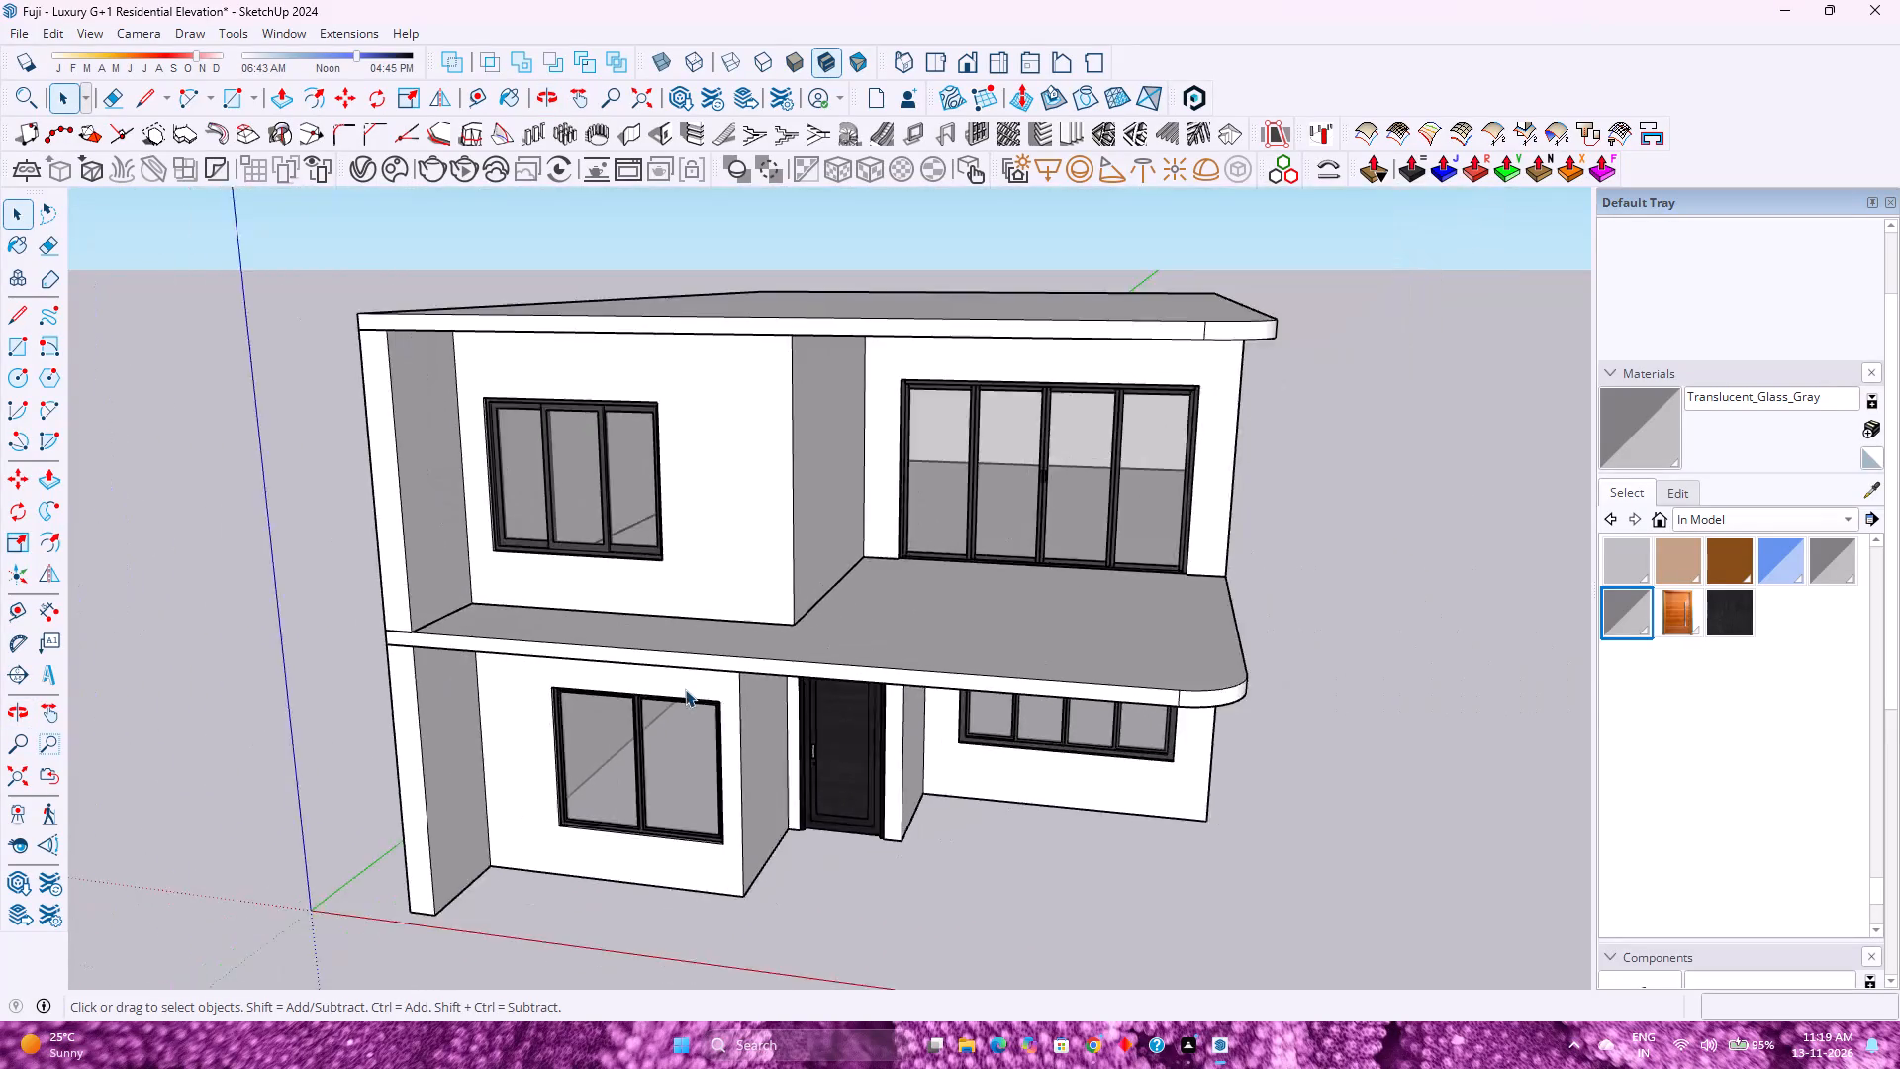
scroll(685, 689, "up", 2)
scroll(685, 689, "down", 4)
scroll(685, 689, "up", 4)
scroll(685, 689, "down", 4)
scroll(685, 689, "up", 3)
scroll(685, 689, "down", 3)
scroll(685, 689, "up", 4)
scroll(685, 689, "down", 4)
scroll(685, 689, "up", 4)
scroll(685, 689, "down", 4)
scroll(685, 689, "up", 3)
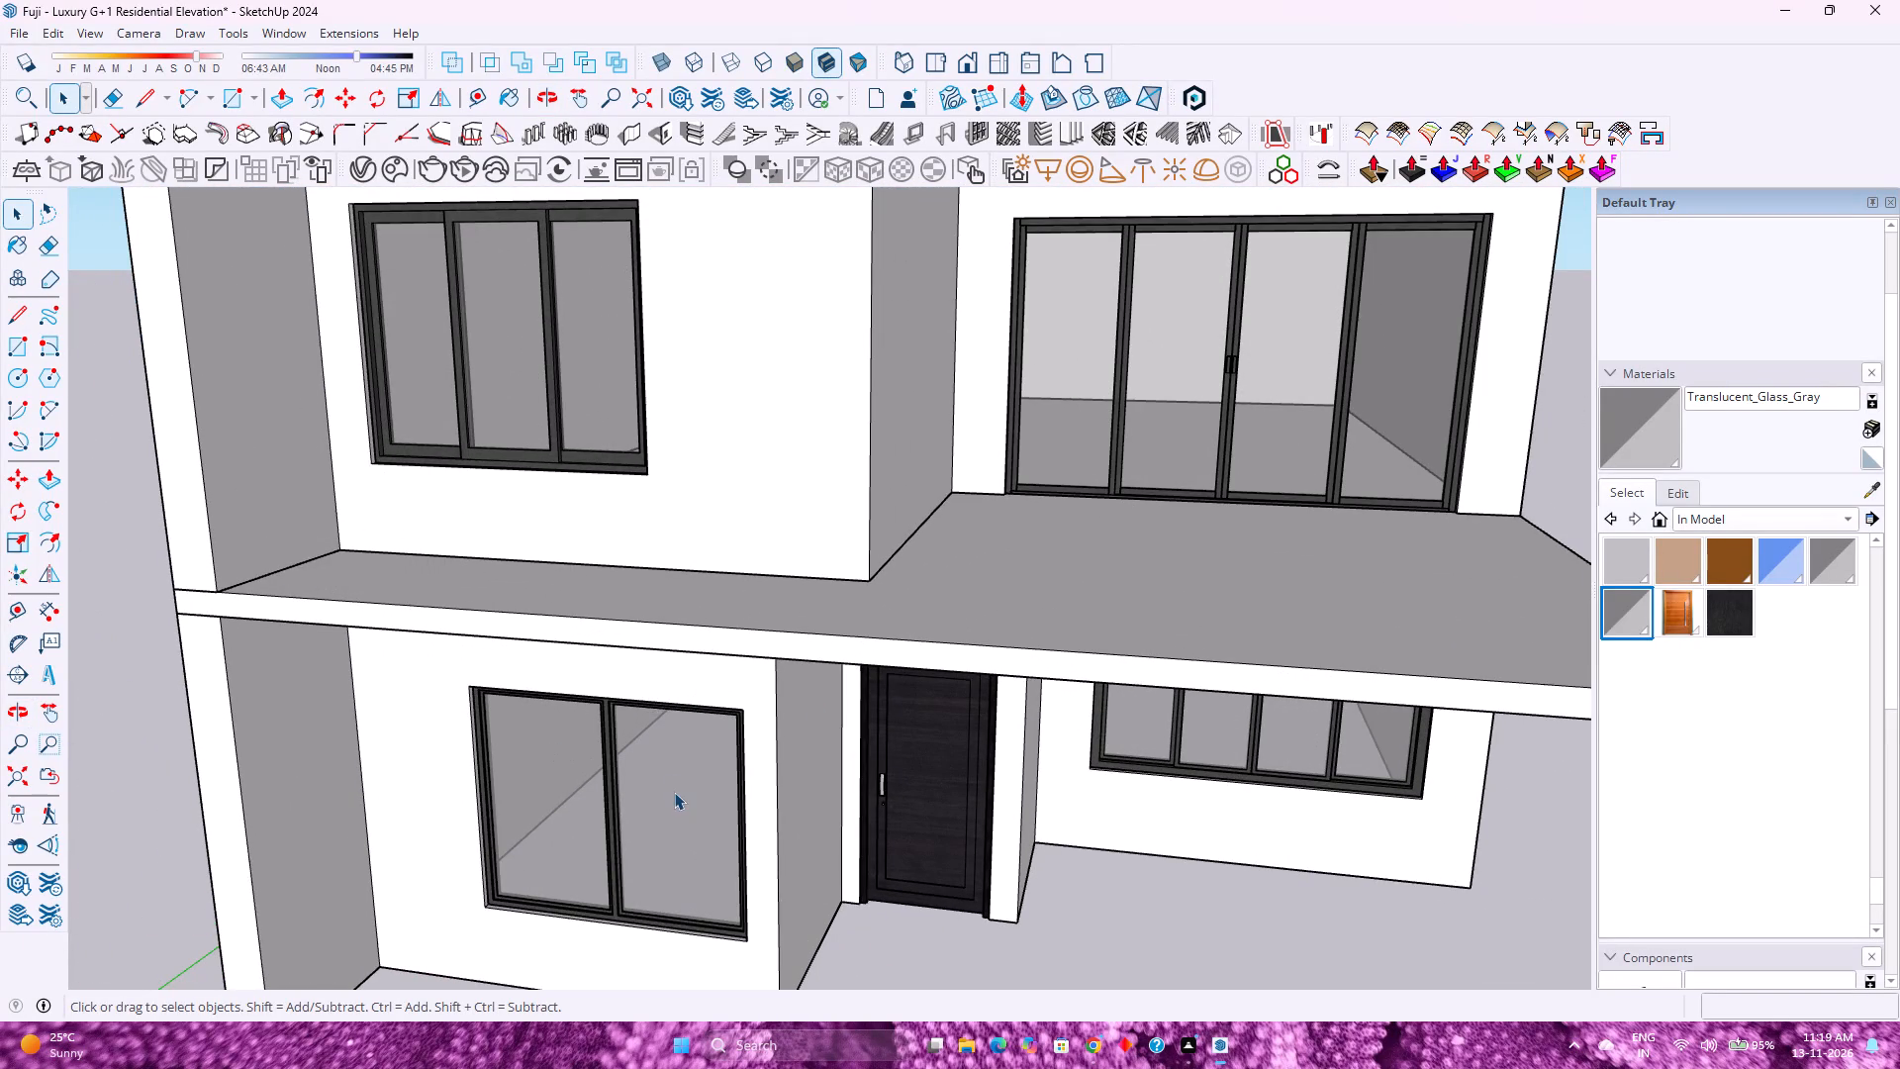
scroll(695, 935, "down", 8)
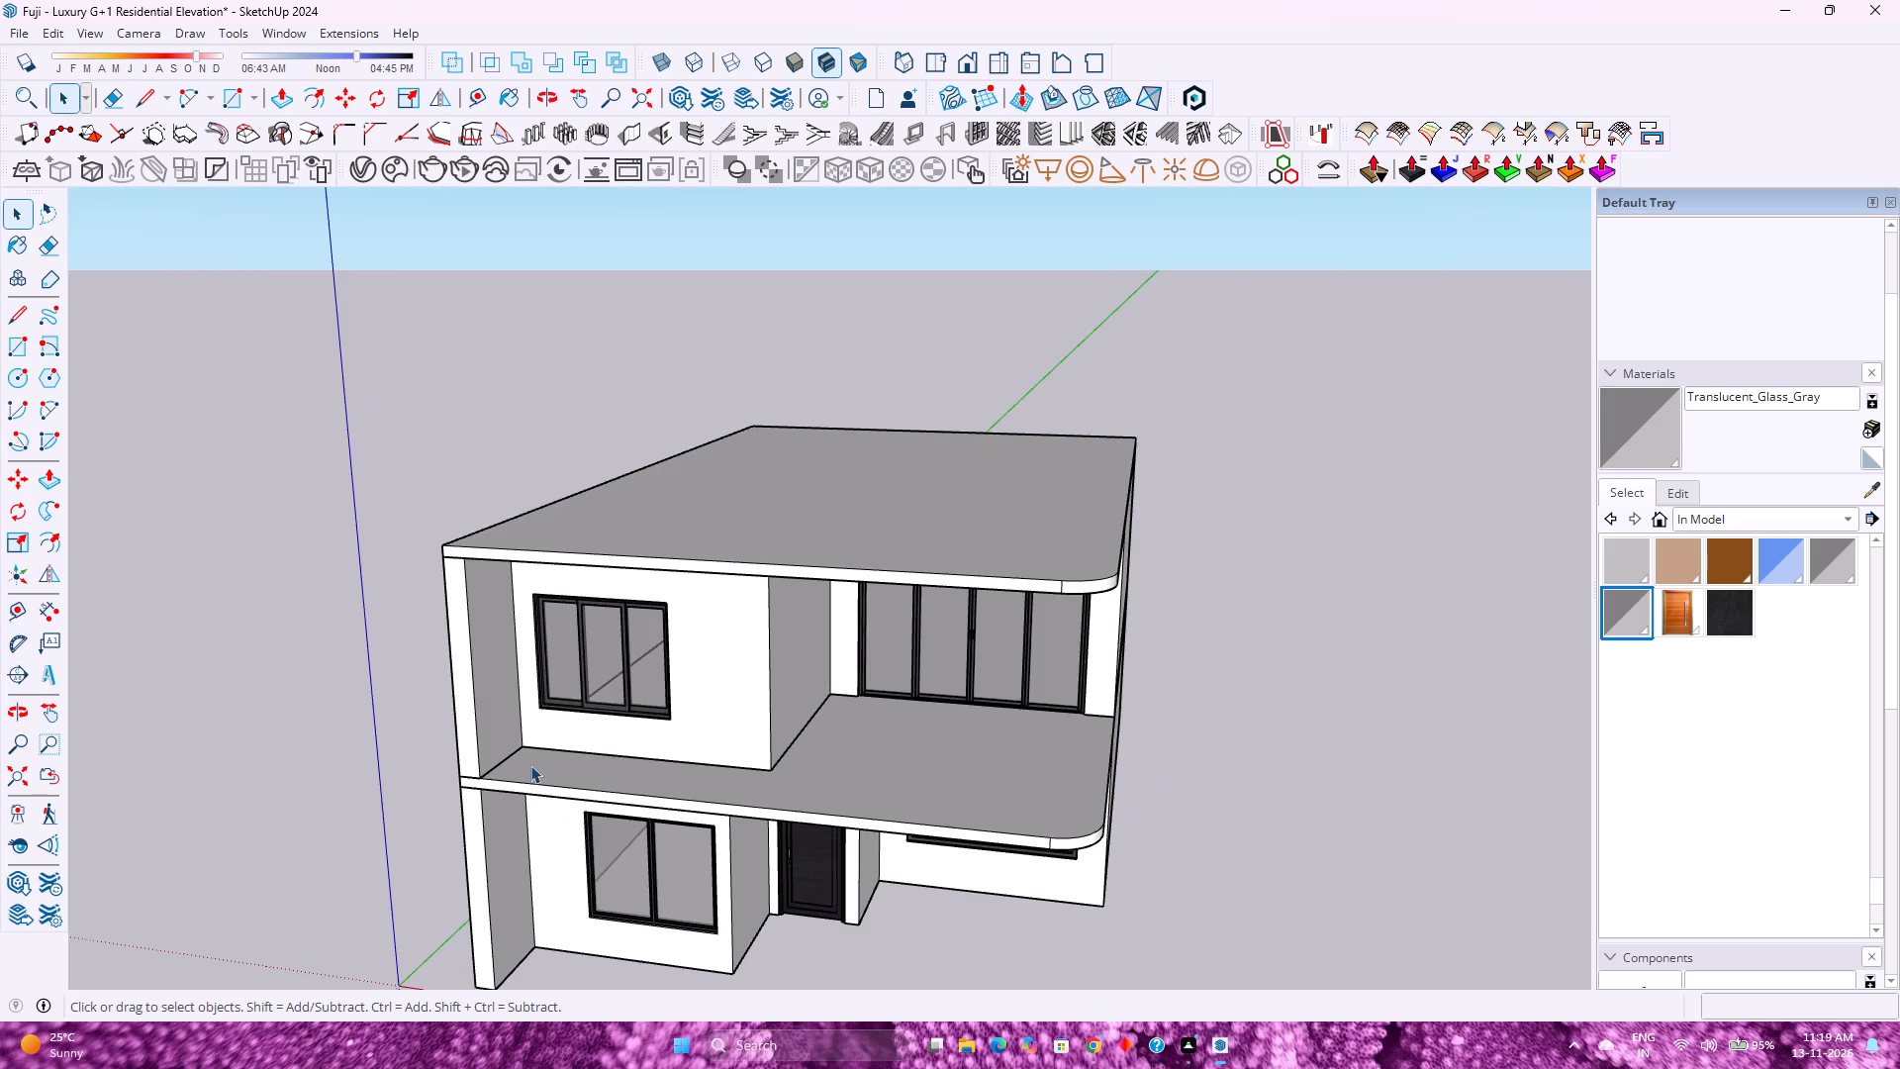
scroll(720, 879, "up", 2)
scroll(812, 737, "down", 7)
middle_click_drag(738, 857, 848, 695)
middle_click(848, 695)
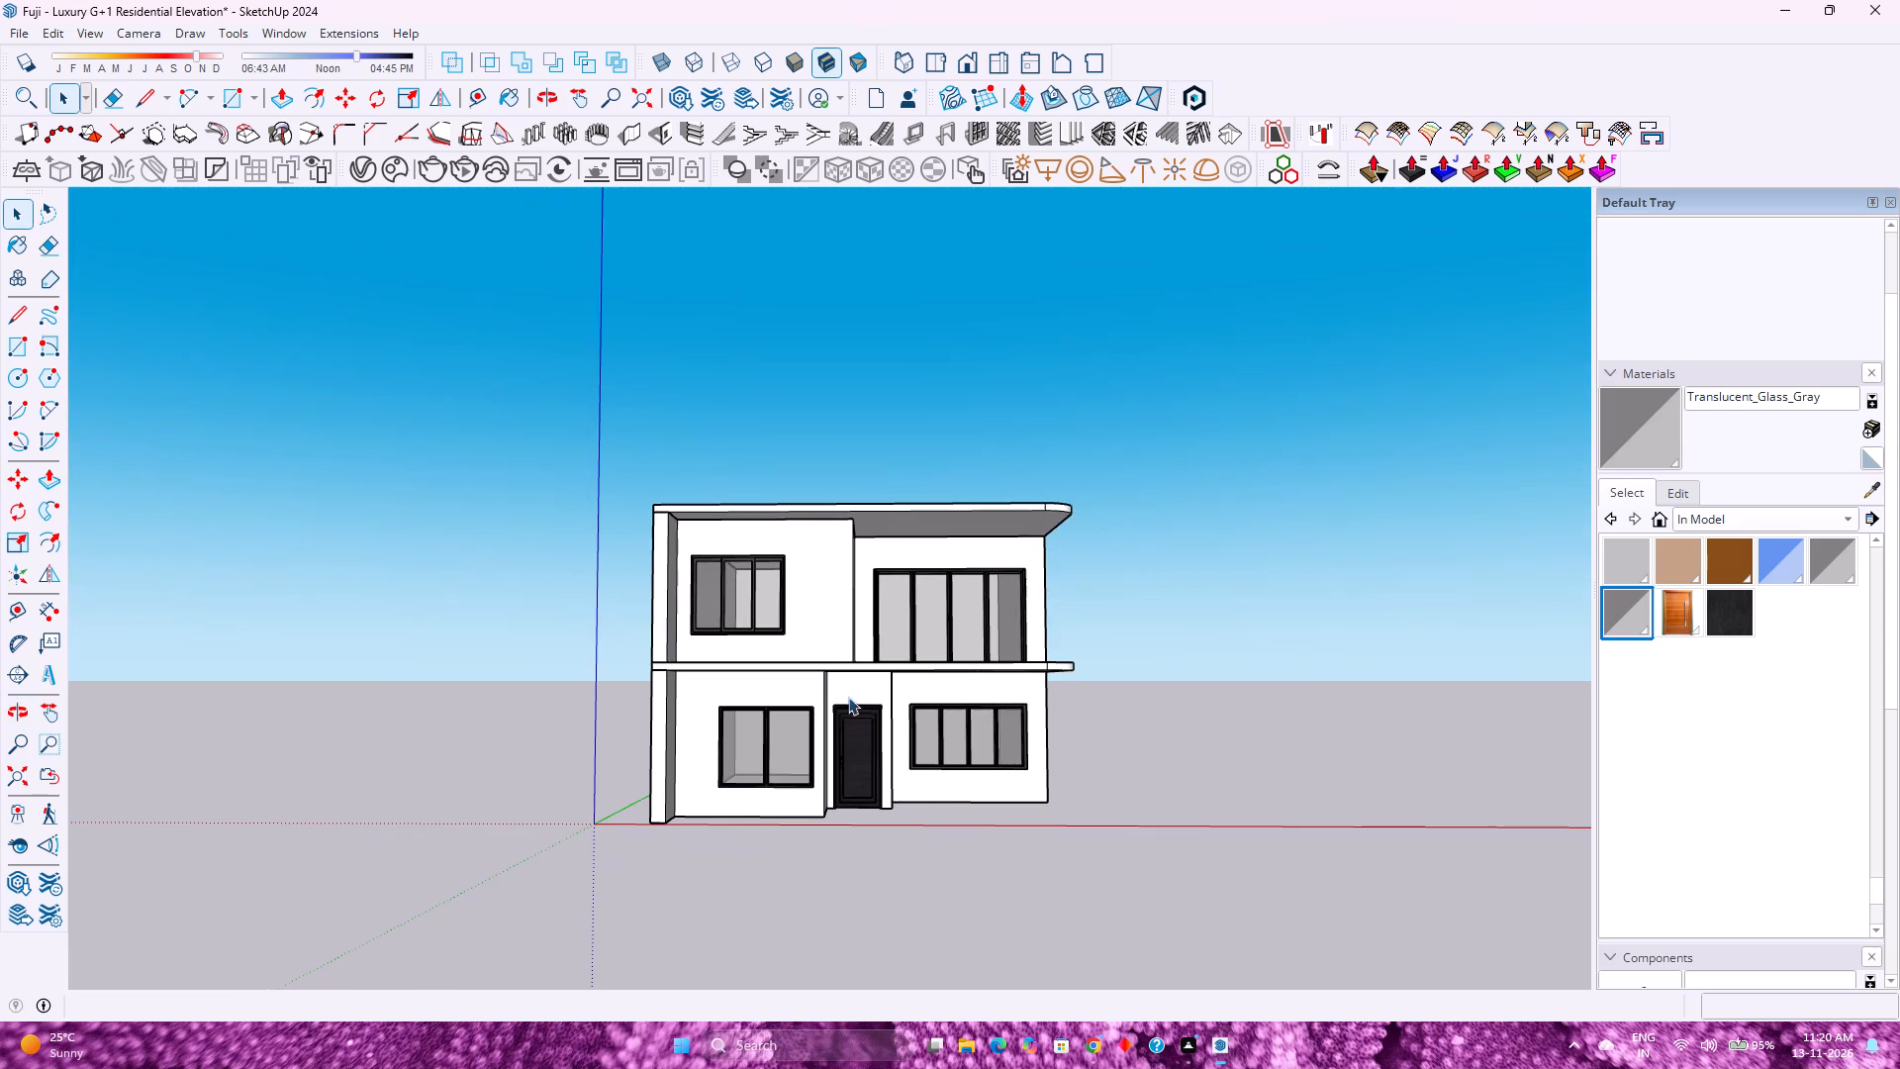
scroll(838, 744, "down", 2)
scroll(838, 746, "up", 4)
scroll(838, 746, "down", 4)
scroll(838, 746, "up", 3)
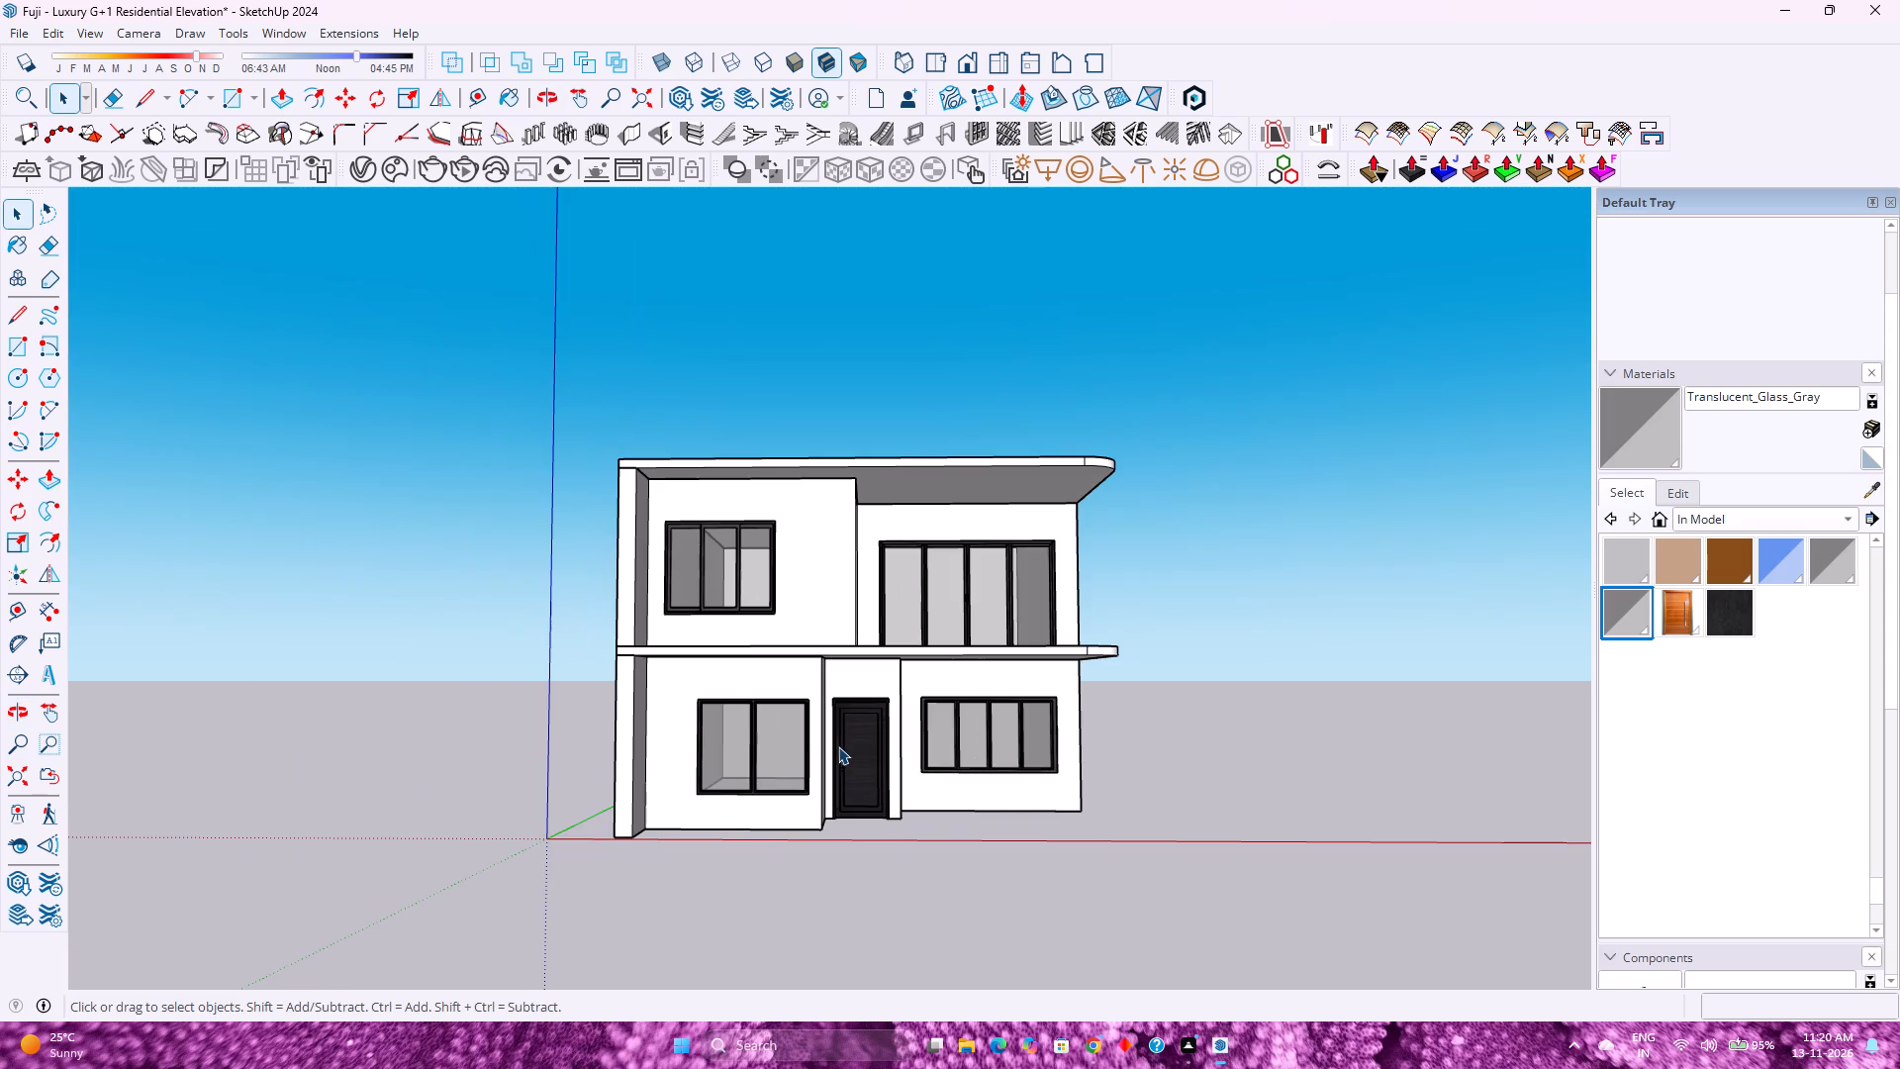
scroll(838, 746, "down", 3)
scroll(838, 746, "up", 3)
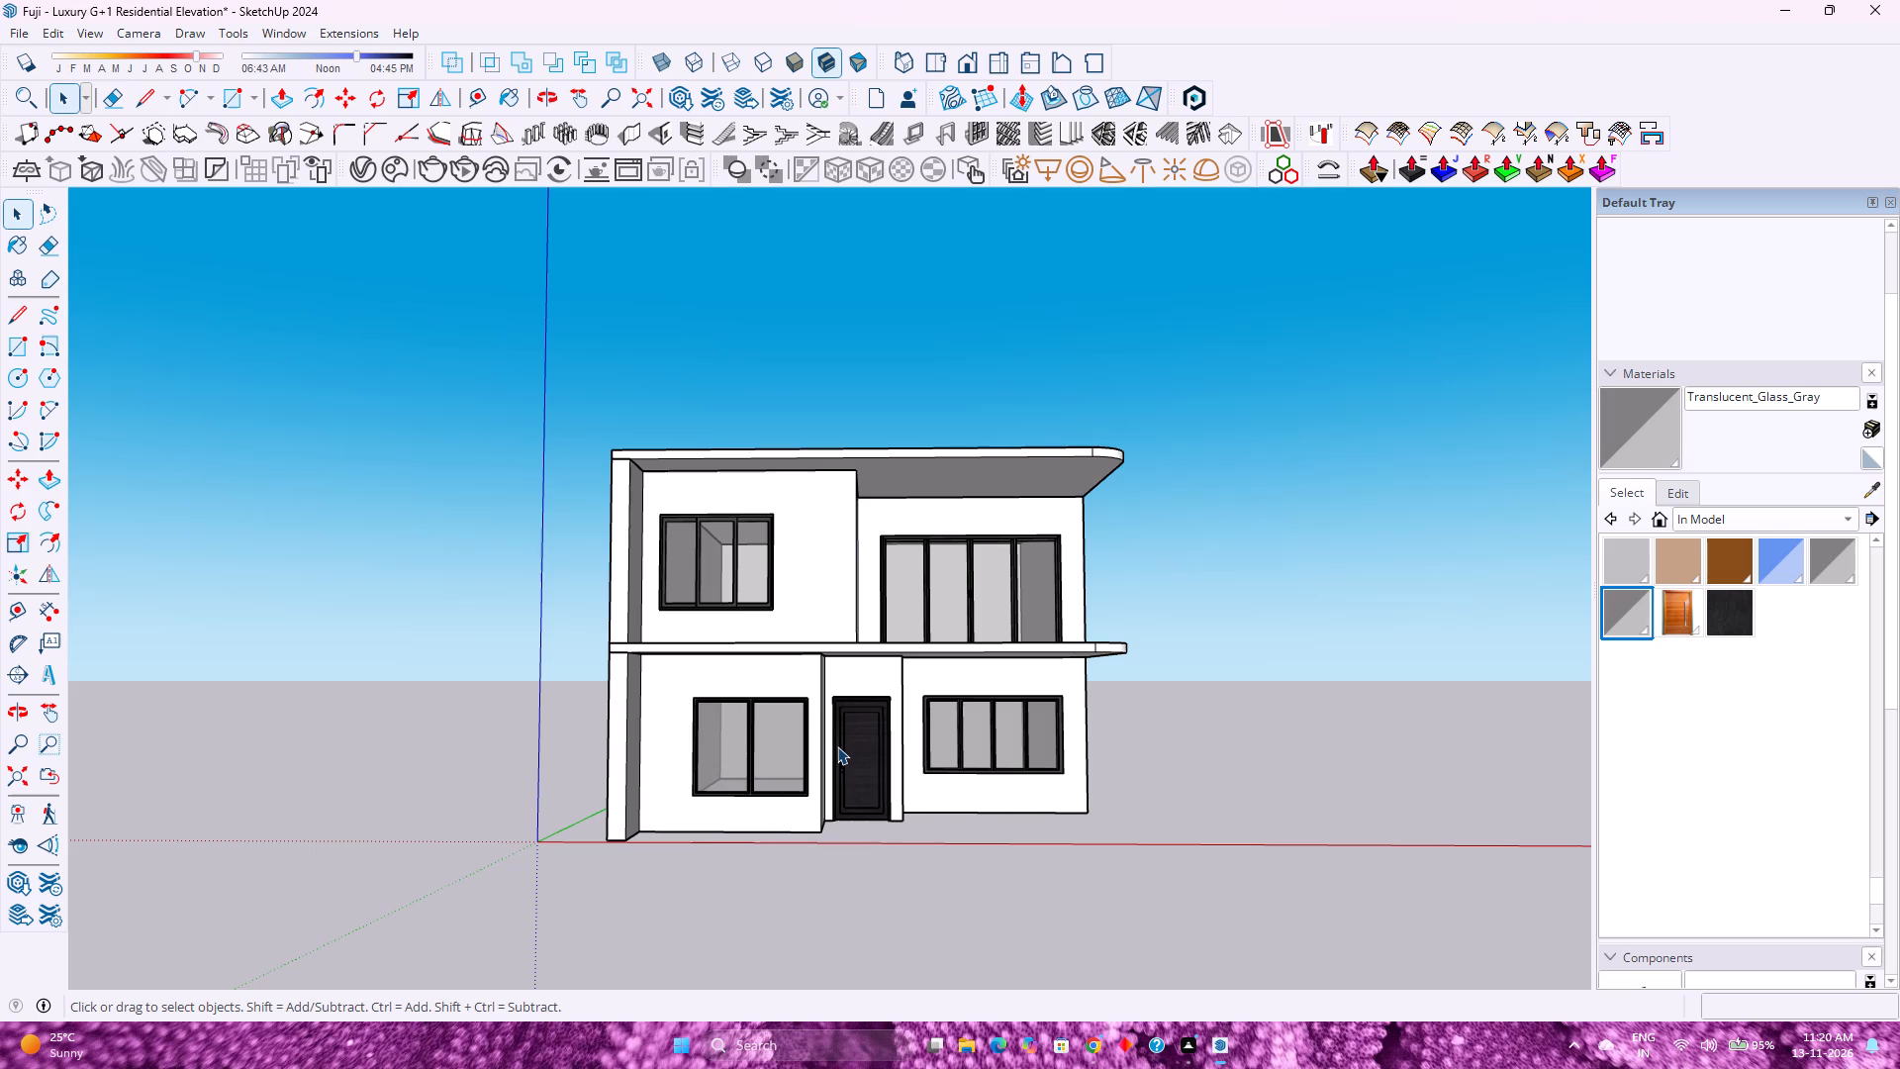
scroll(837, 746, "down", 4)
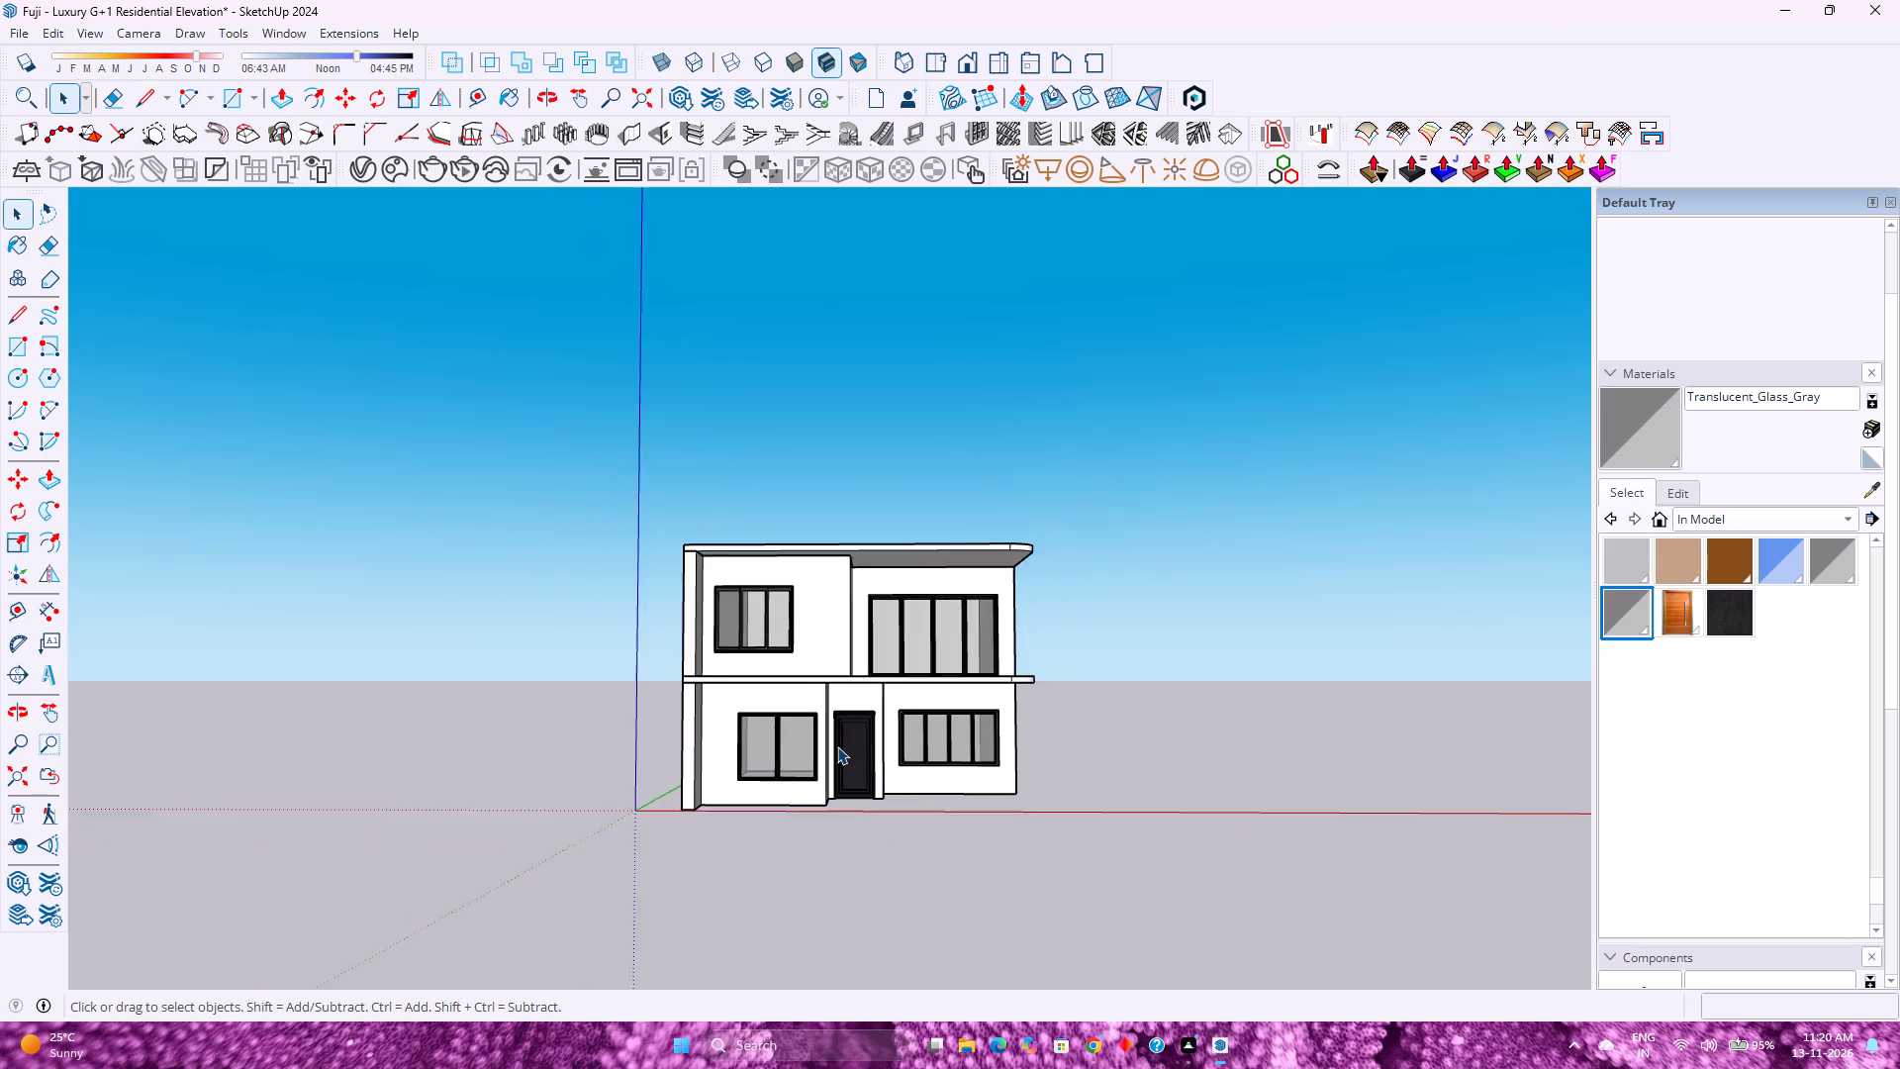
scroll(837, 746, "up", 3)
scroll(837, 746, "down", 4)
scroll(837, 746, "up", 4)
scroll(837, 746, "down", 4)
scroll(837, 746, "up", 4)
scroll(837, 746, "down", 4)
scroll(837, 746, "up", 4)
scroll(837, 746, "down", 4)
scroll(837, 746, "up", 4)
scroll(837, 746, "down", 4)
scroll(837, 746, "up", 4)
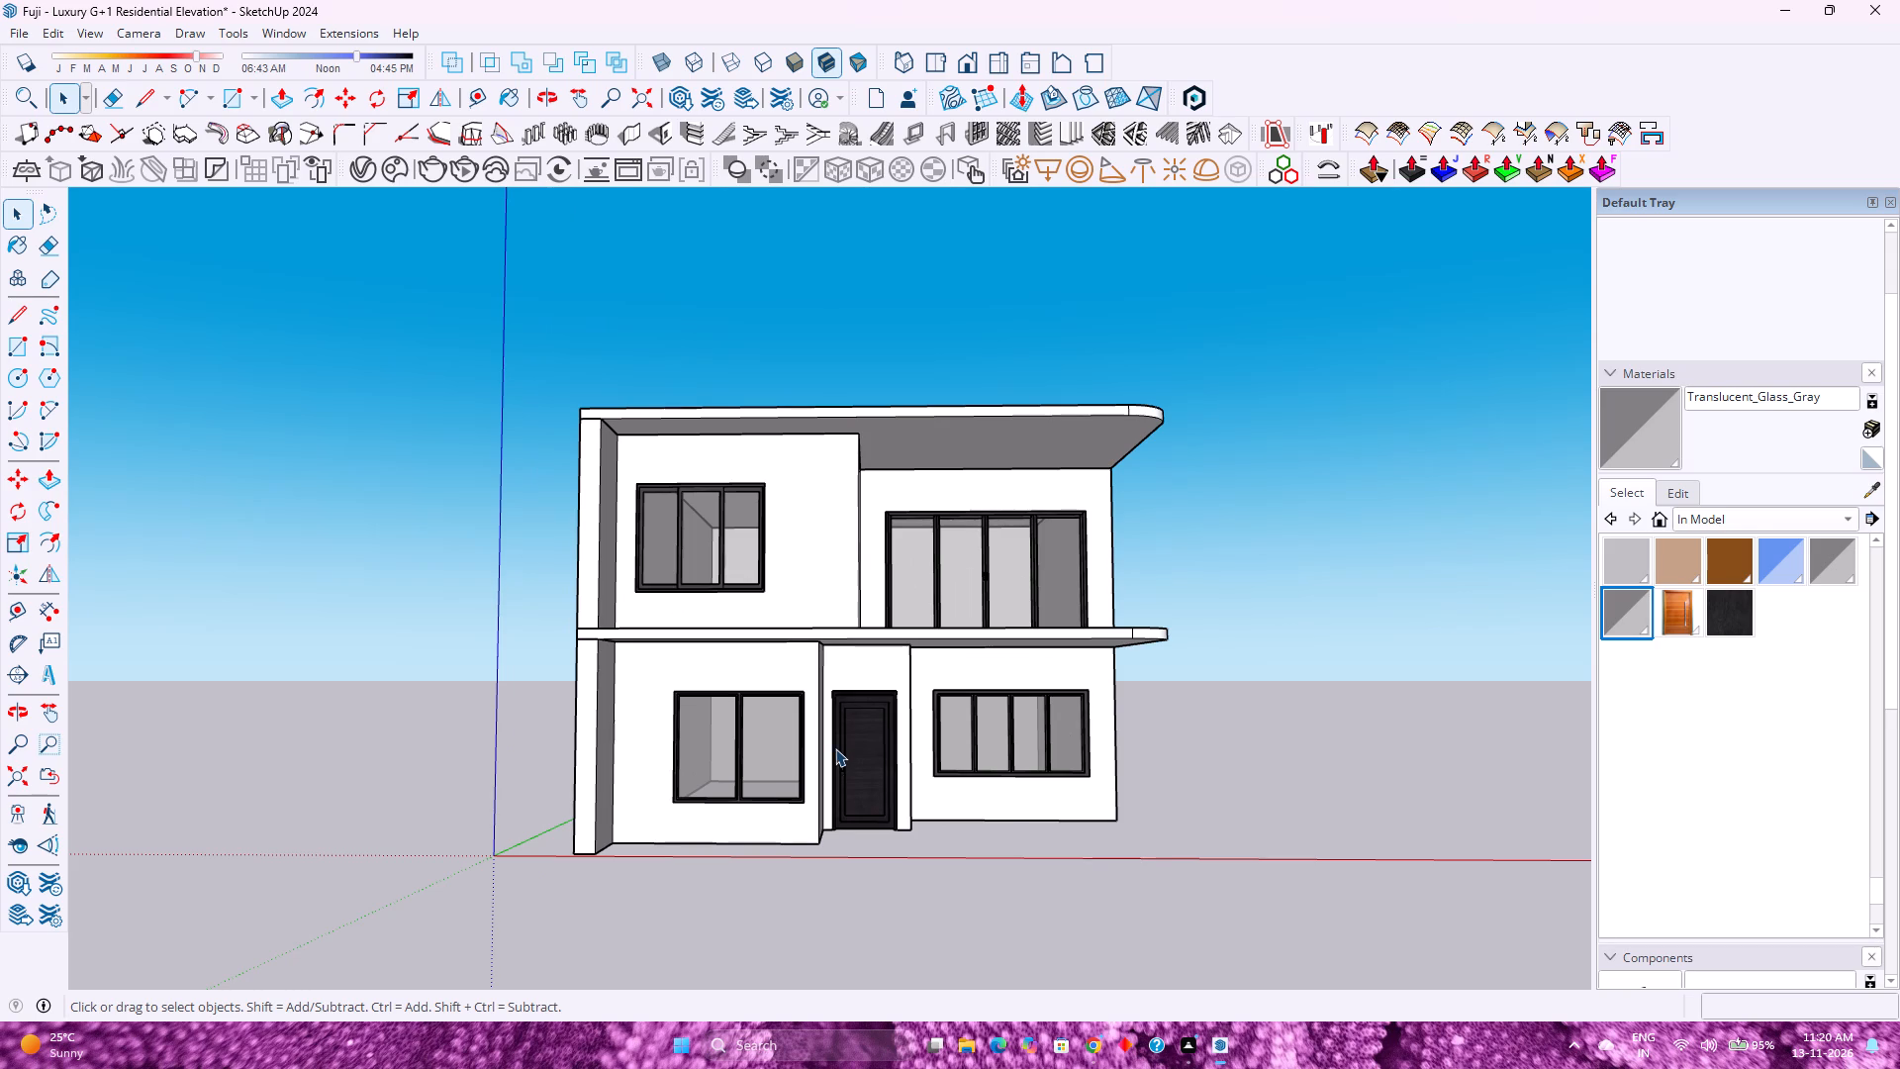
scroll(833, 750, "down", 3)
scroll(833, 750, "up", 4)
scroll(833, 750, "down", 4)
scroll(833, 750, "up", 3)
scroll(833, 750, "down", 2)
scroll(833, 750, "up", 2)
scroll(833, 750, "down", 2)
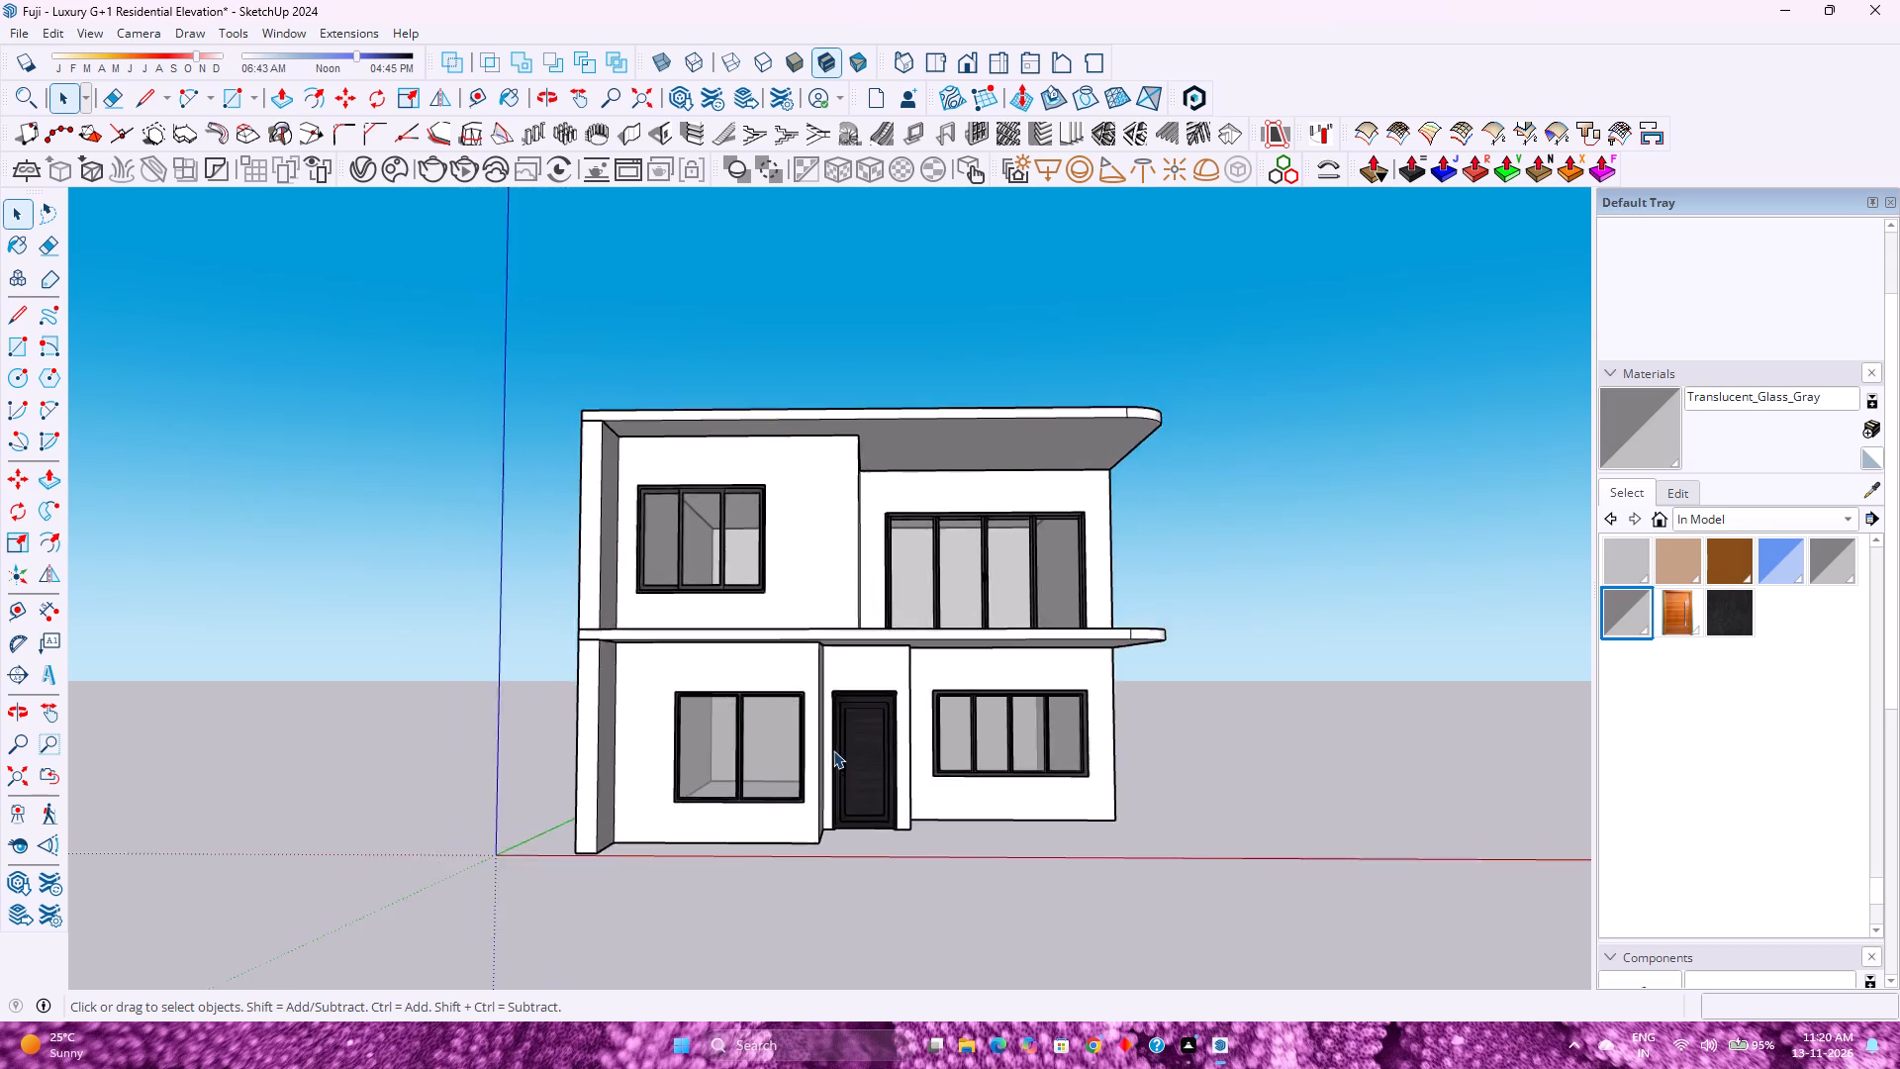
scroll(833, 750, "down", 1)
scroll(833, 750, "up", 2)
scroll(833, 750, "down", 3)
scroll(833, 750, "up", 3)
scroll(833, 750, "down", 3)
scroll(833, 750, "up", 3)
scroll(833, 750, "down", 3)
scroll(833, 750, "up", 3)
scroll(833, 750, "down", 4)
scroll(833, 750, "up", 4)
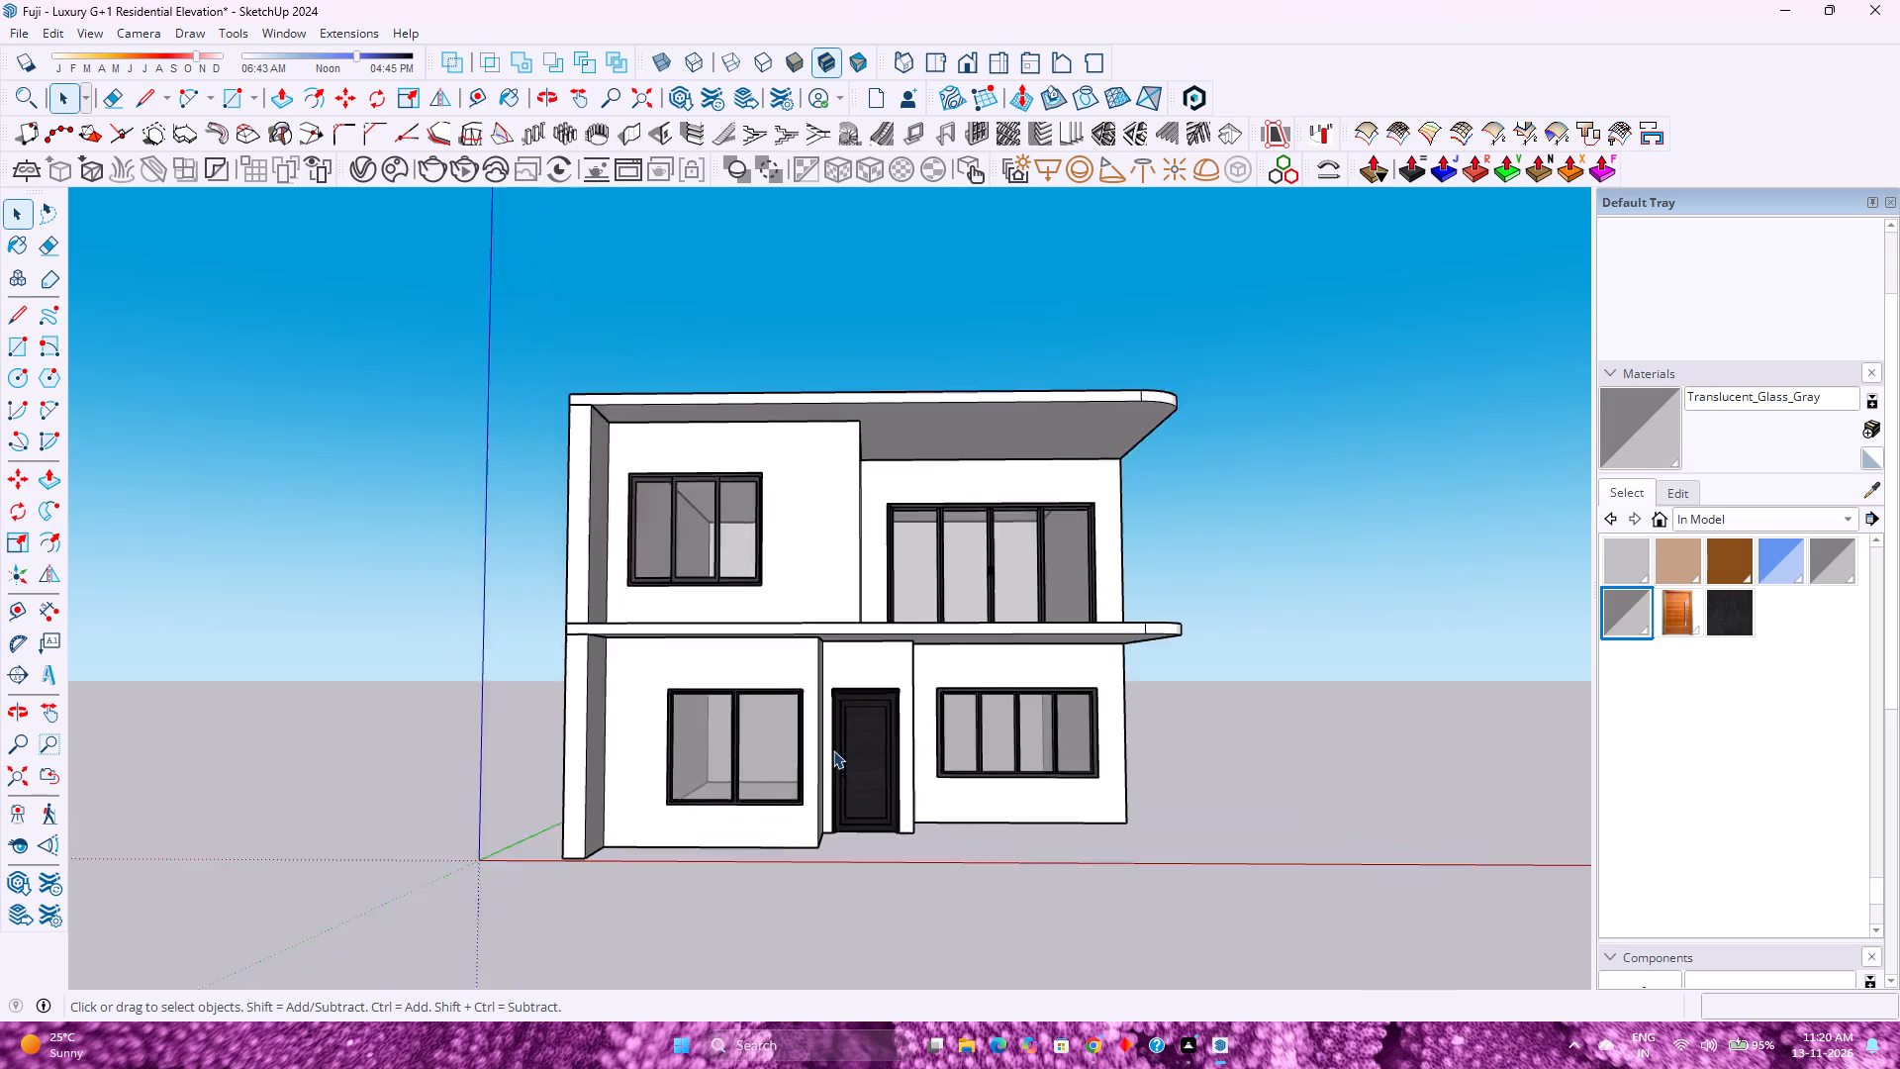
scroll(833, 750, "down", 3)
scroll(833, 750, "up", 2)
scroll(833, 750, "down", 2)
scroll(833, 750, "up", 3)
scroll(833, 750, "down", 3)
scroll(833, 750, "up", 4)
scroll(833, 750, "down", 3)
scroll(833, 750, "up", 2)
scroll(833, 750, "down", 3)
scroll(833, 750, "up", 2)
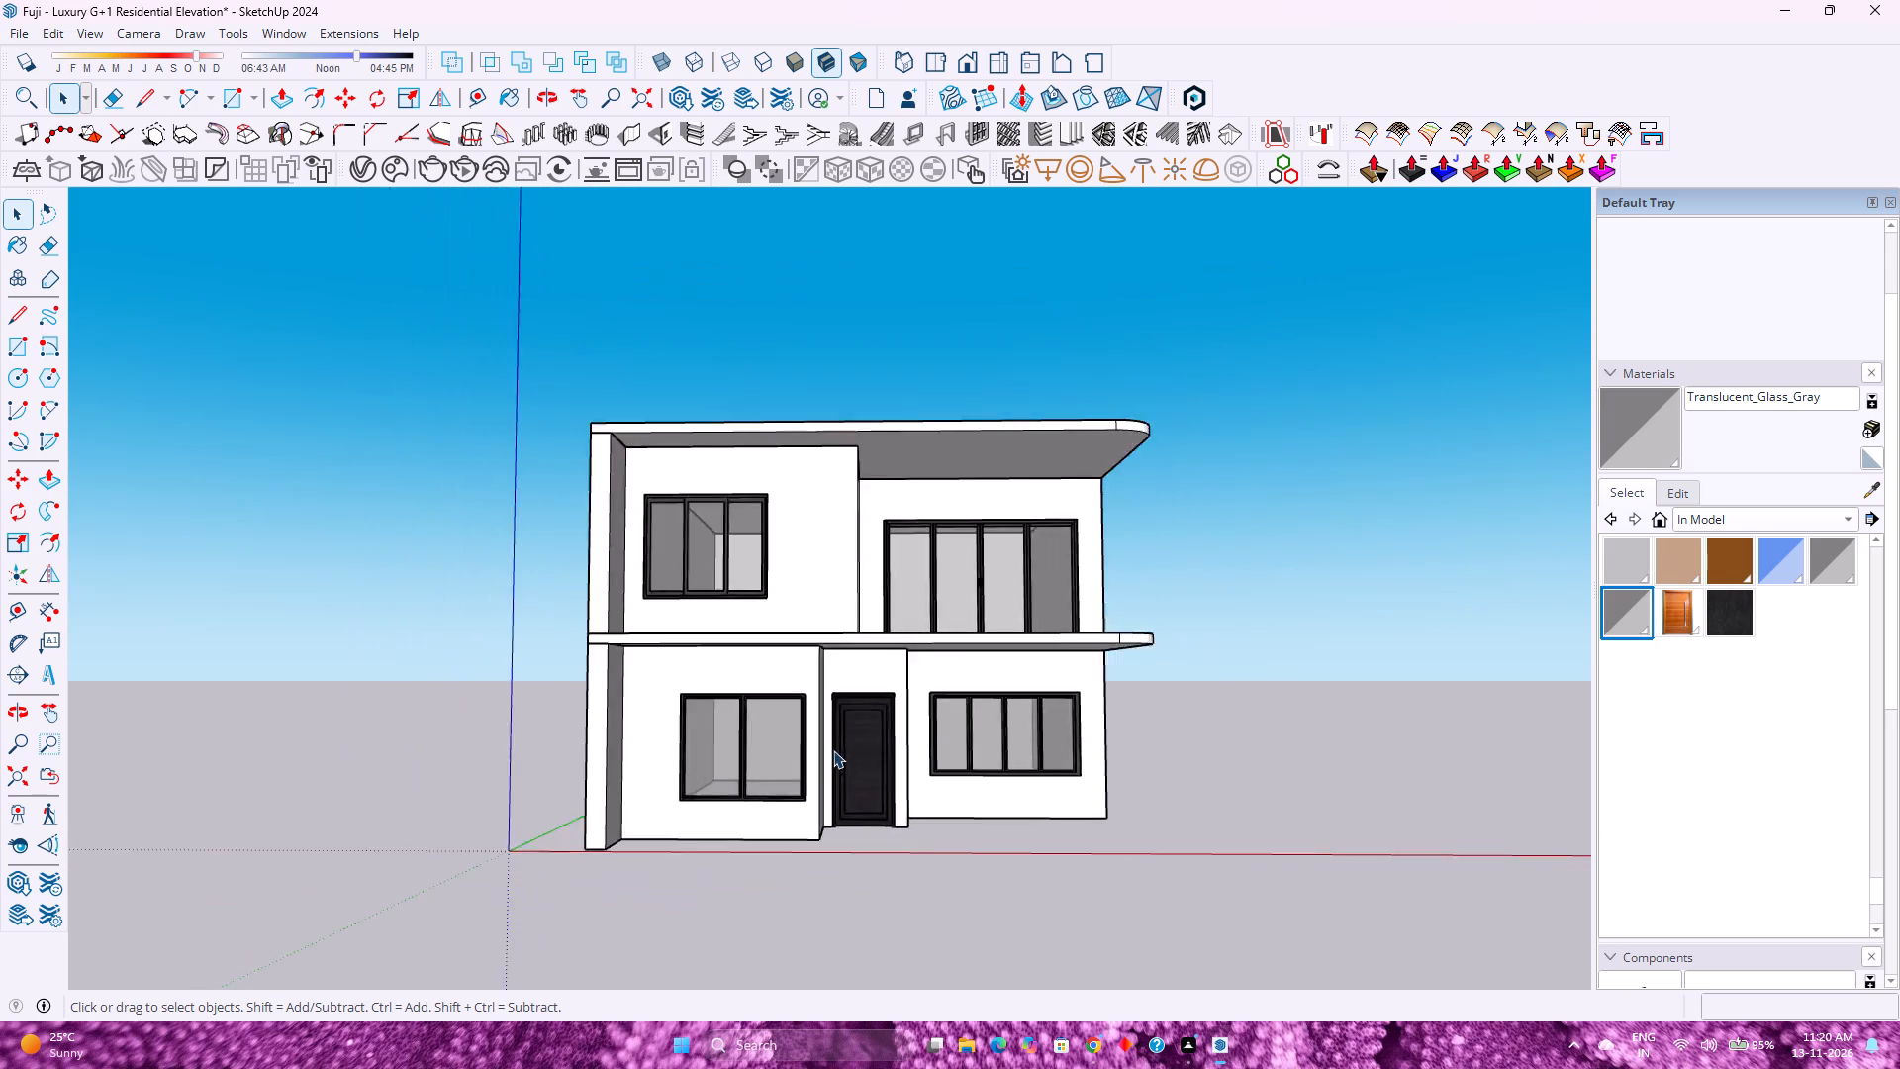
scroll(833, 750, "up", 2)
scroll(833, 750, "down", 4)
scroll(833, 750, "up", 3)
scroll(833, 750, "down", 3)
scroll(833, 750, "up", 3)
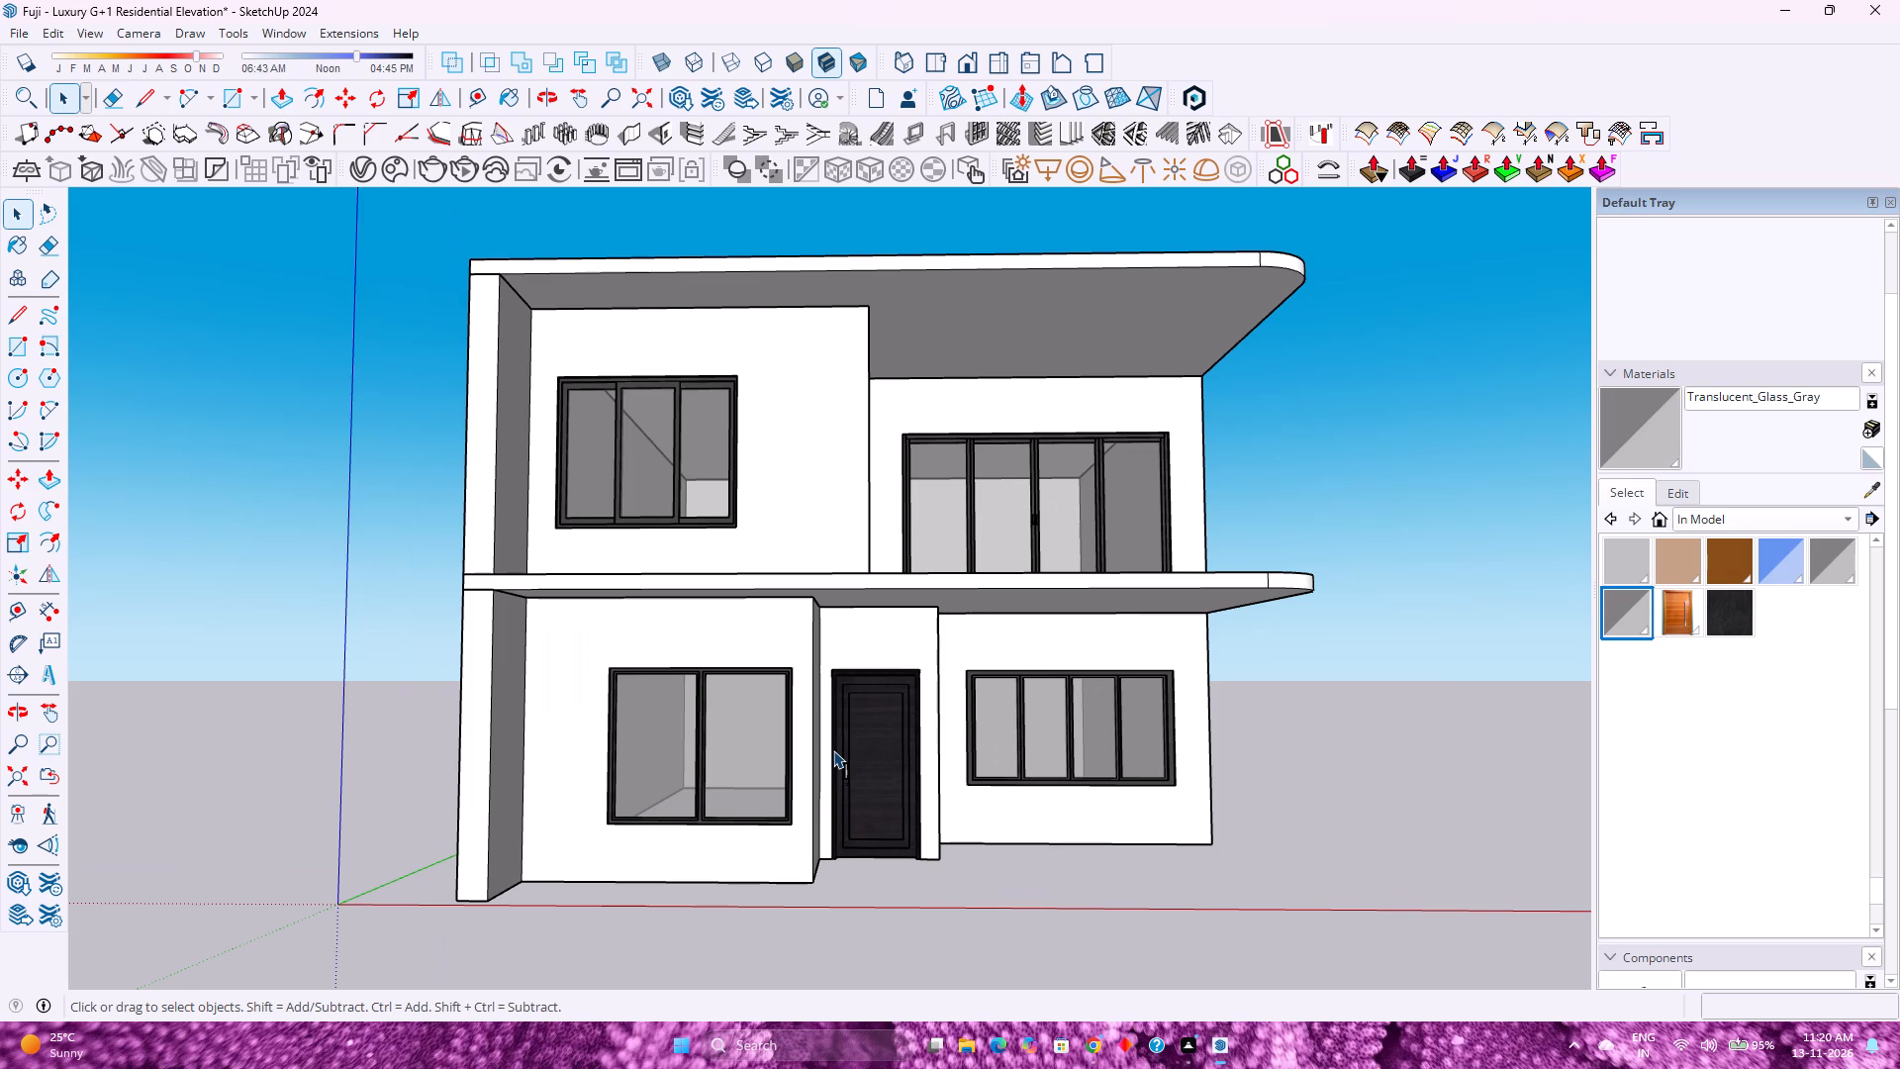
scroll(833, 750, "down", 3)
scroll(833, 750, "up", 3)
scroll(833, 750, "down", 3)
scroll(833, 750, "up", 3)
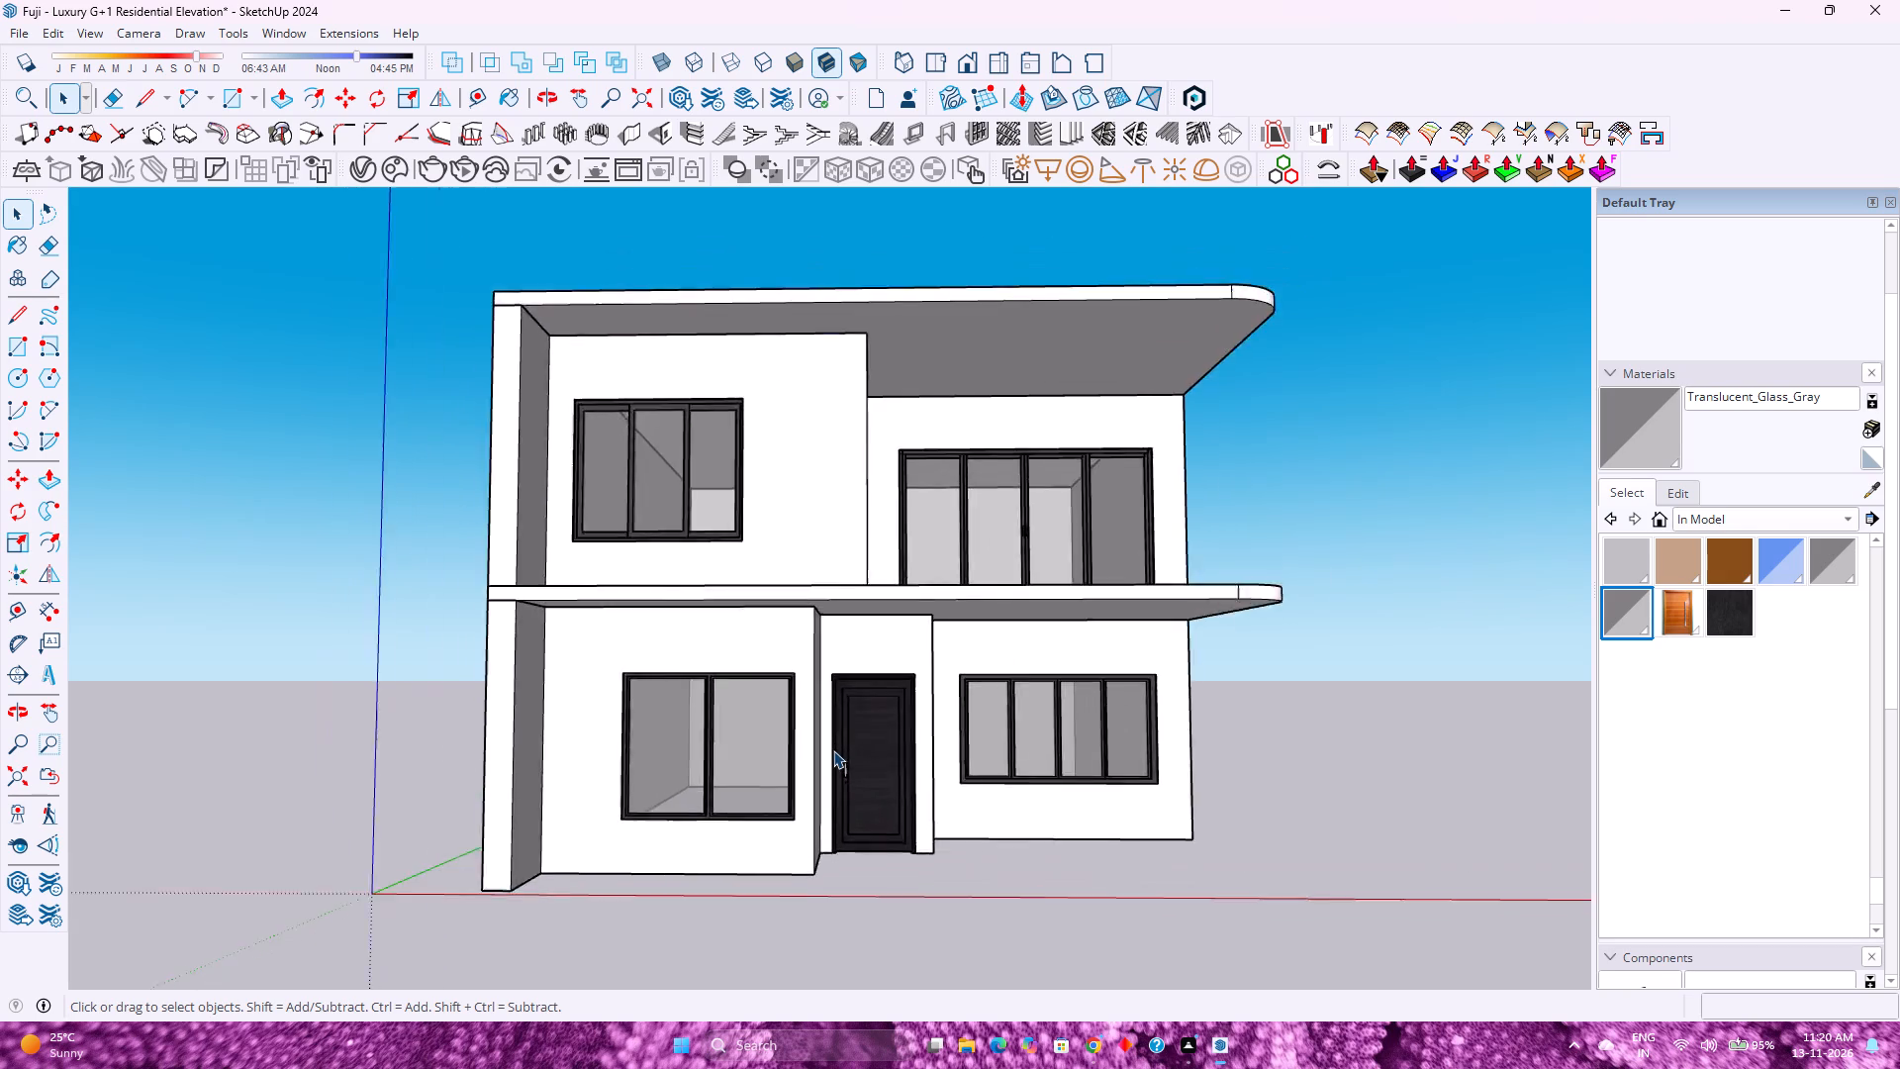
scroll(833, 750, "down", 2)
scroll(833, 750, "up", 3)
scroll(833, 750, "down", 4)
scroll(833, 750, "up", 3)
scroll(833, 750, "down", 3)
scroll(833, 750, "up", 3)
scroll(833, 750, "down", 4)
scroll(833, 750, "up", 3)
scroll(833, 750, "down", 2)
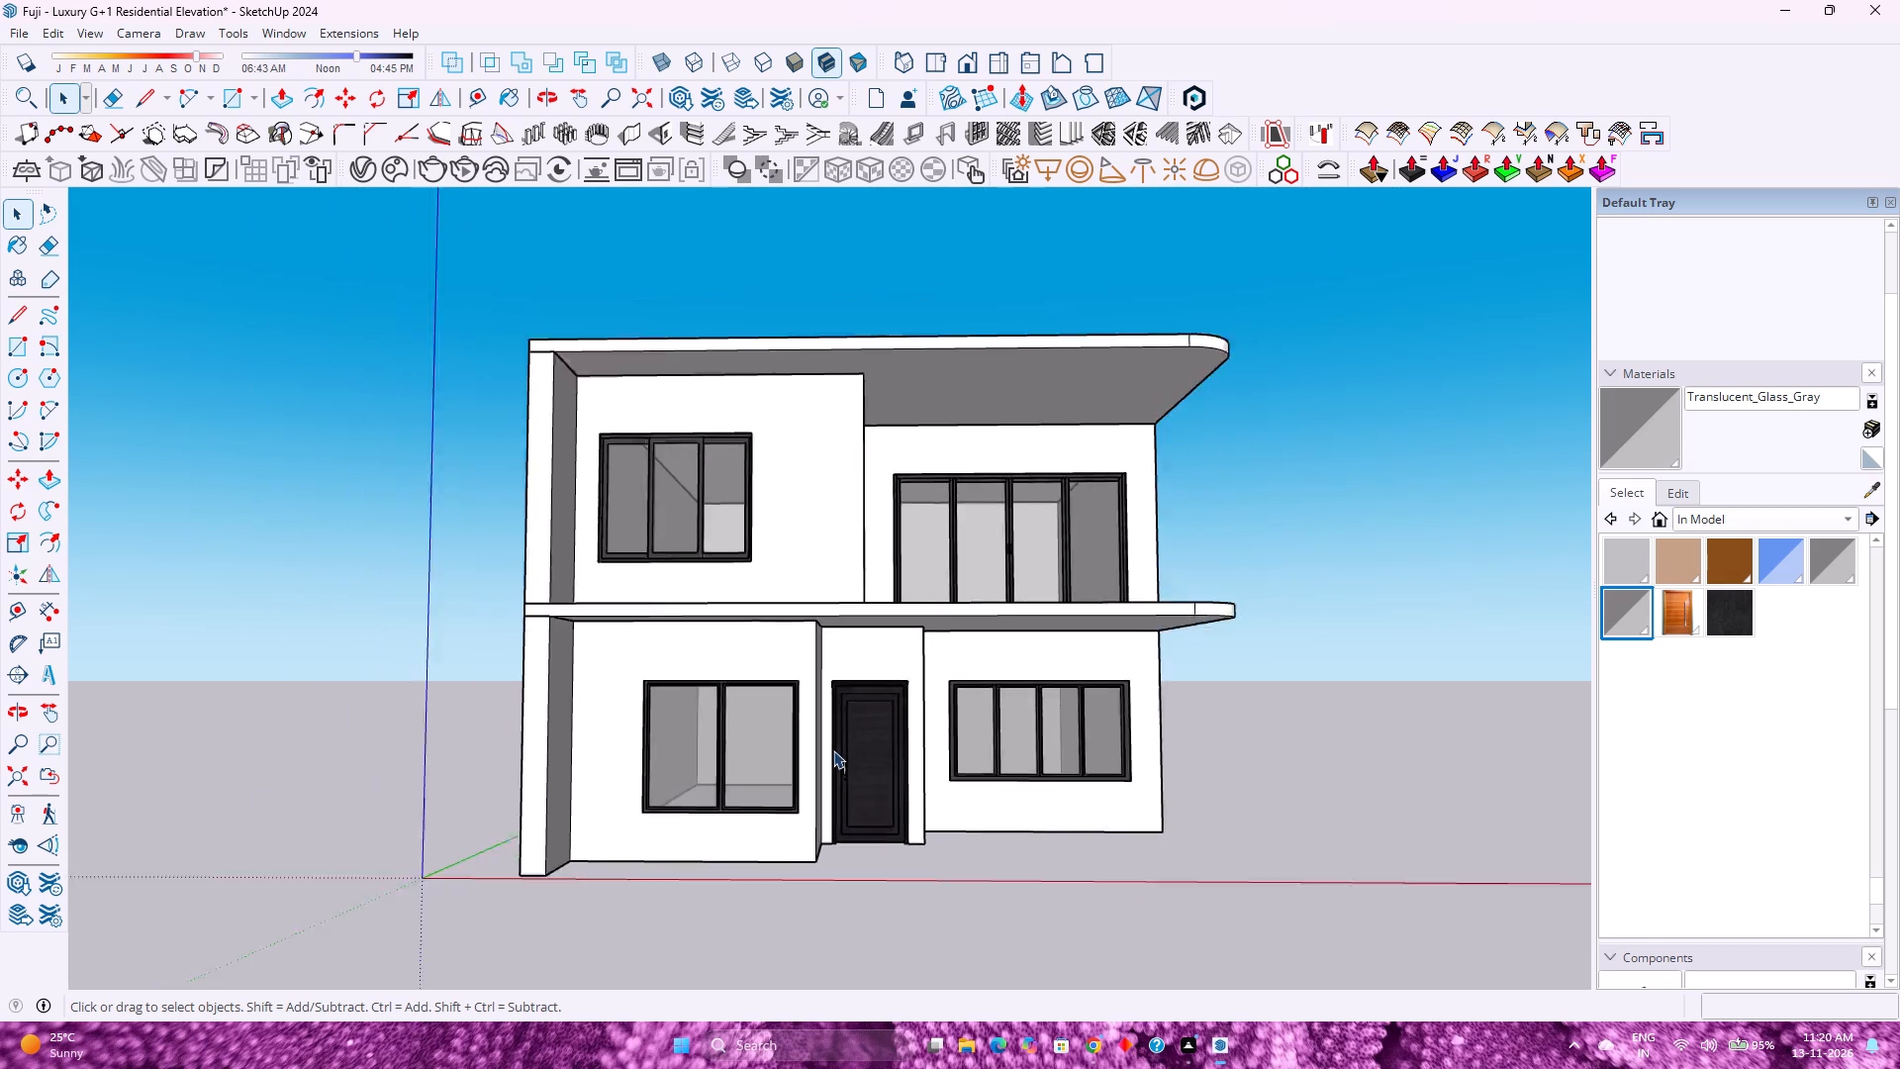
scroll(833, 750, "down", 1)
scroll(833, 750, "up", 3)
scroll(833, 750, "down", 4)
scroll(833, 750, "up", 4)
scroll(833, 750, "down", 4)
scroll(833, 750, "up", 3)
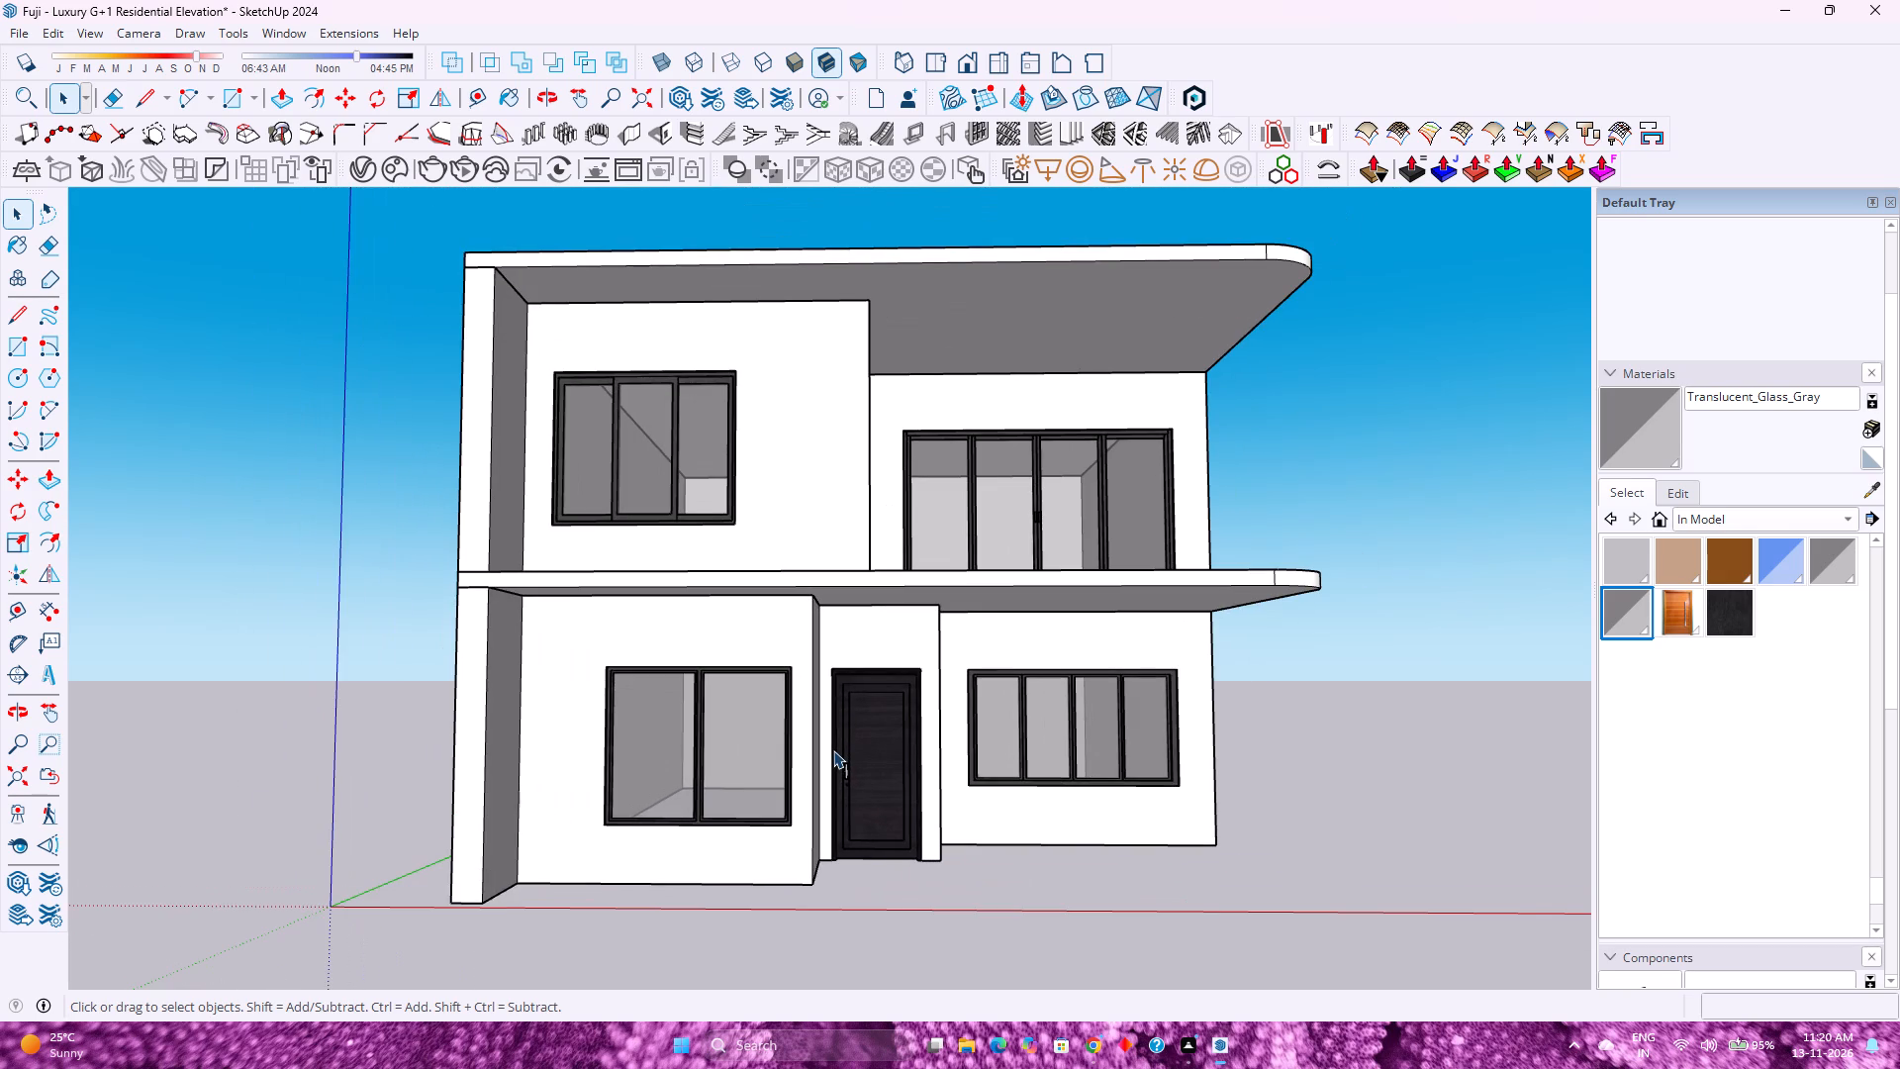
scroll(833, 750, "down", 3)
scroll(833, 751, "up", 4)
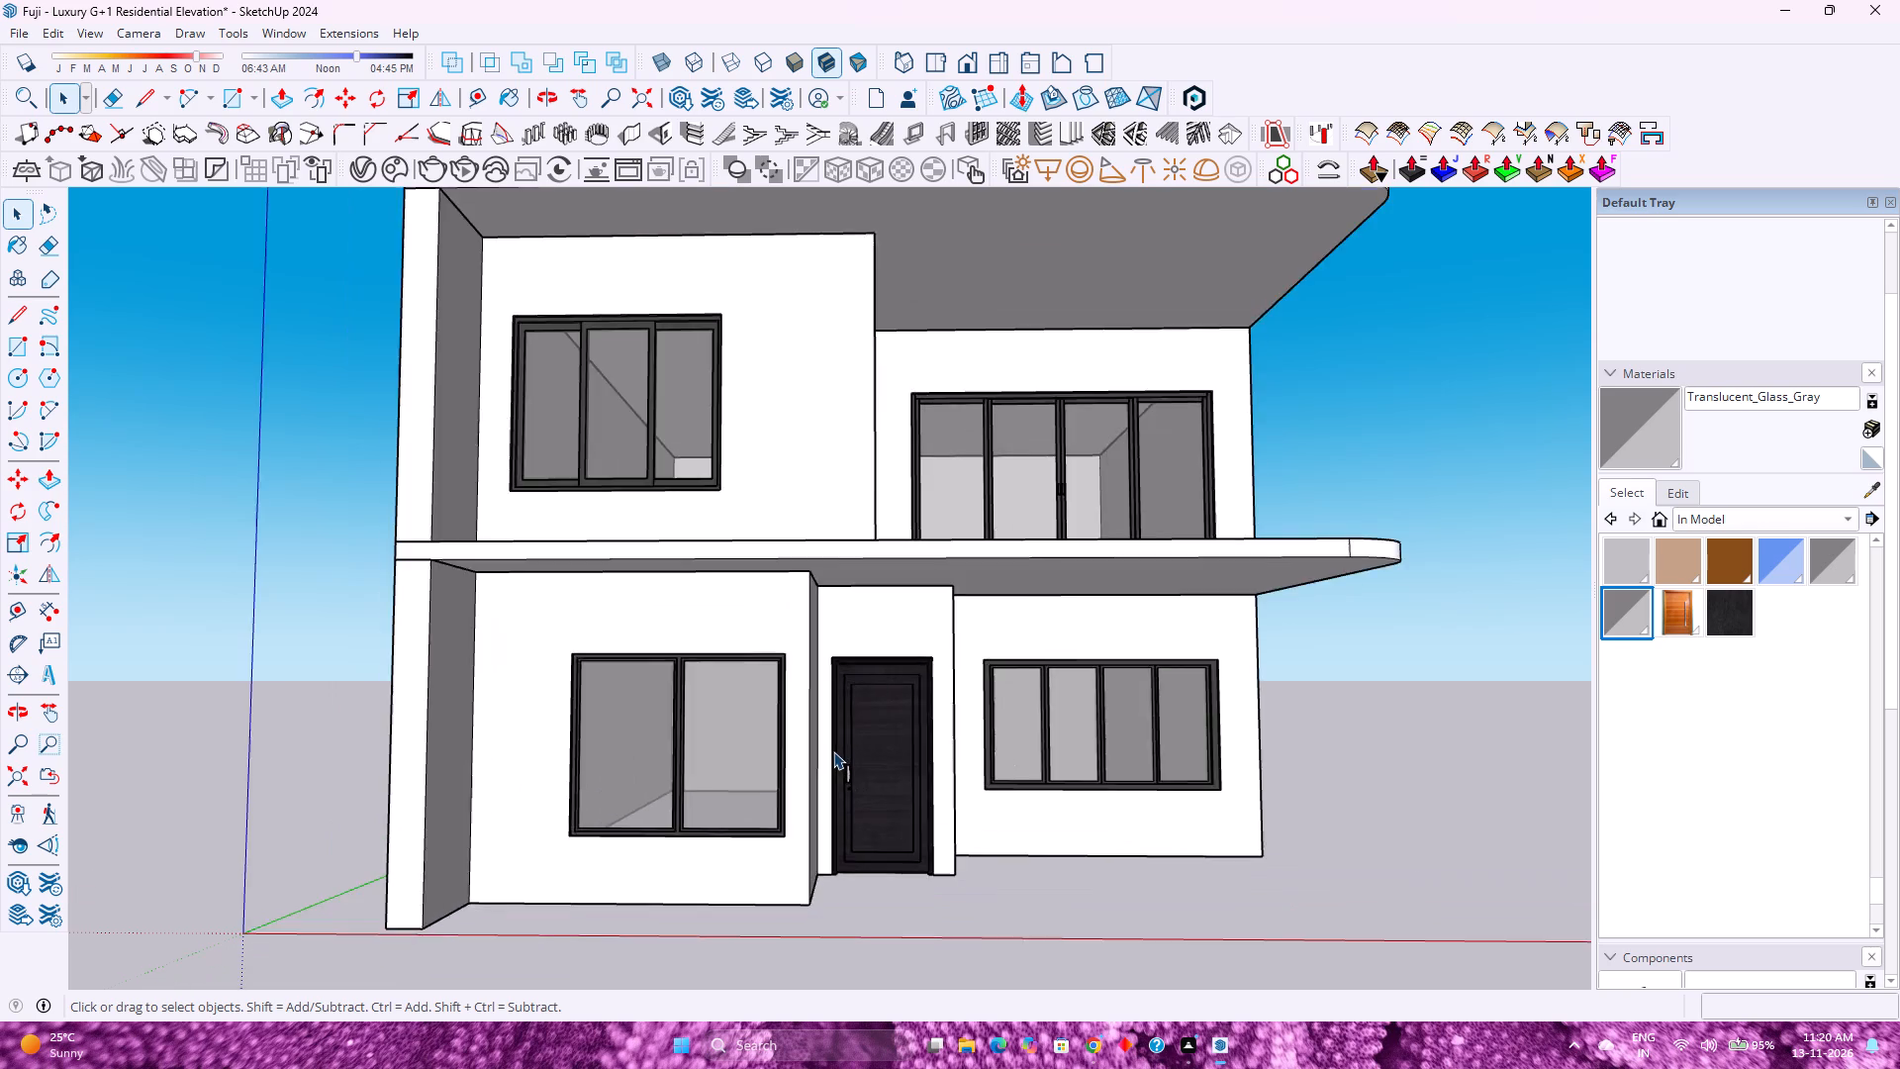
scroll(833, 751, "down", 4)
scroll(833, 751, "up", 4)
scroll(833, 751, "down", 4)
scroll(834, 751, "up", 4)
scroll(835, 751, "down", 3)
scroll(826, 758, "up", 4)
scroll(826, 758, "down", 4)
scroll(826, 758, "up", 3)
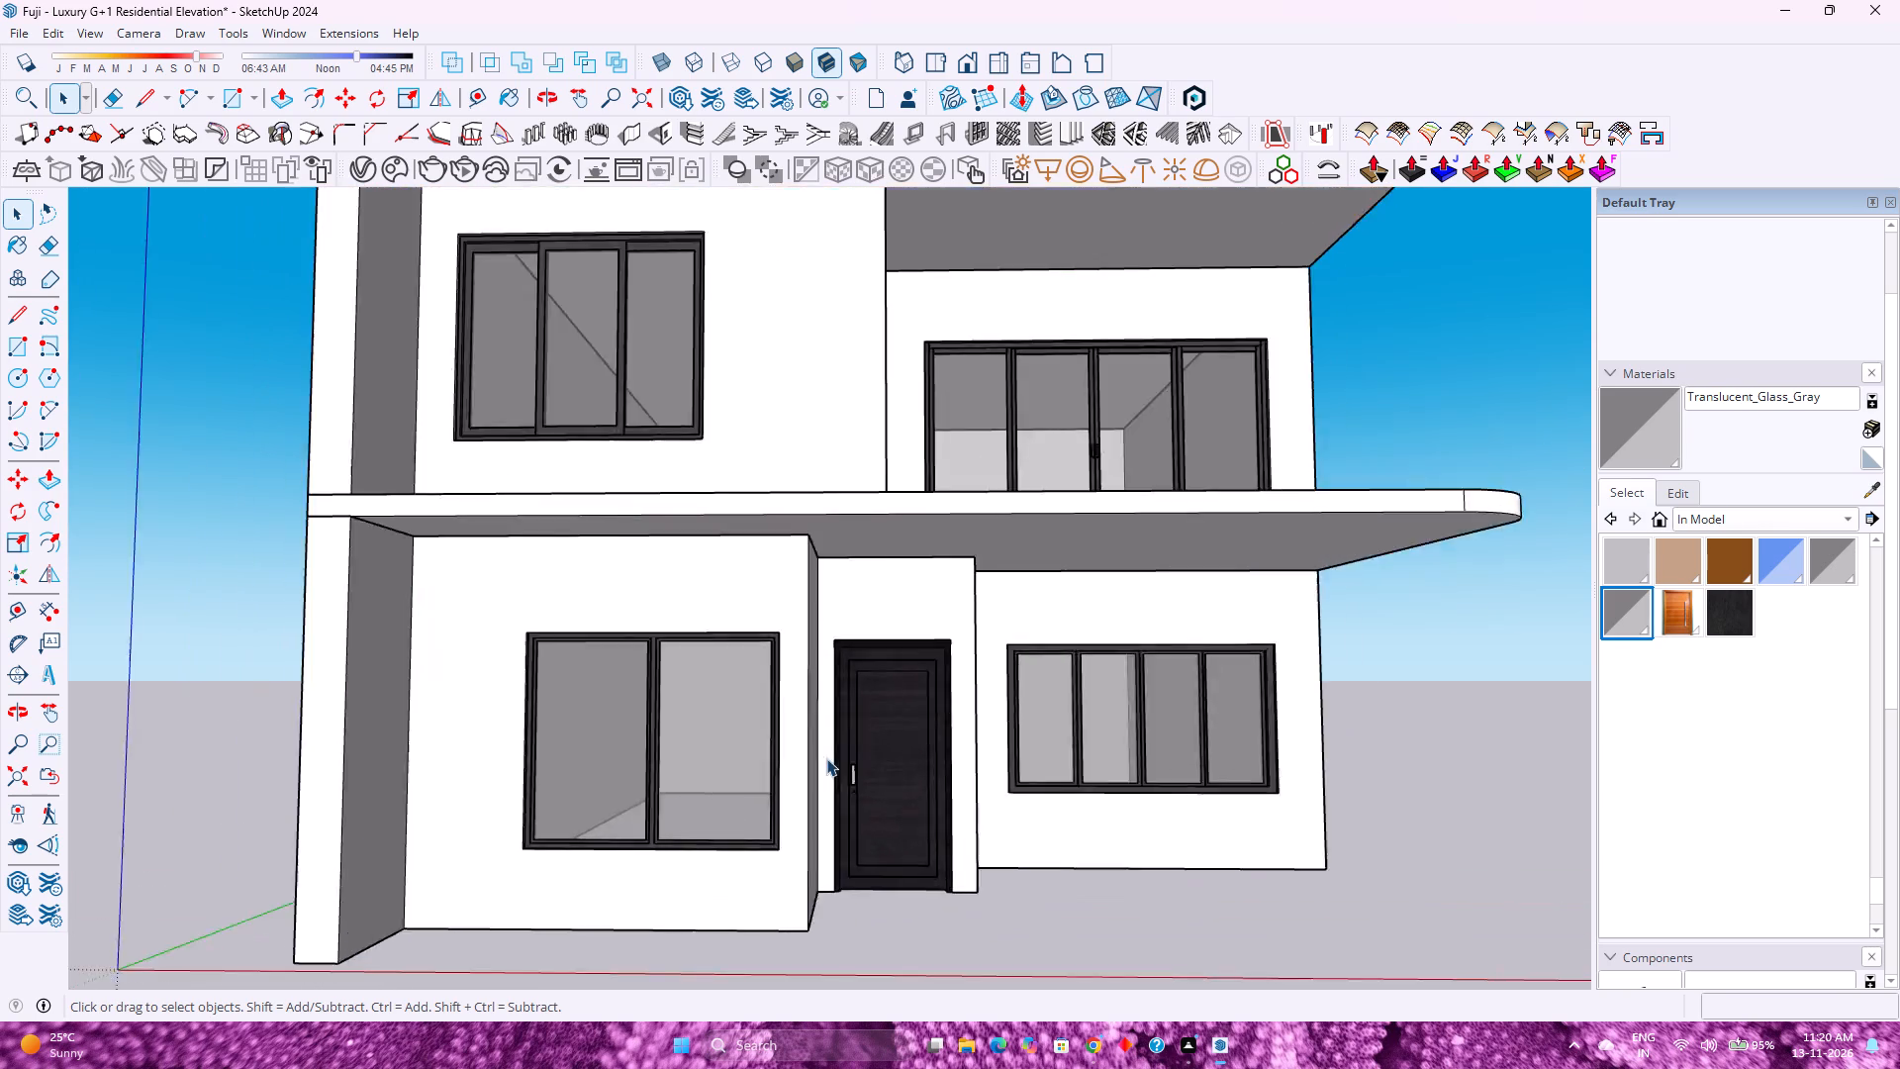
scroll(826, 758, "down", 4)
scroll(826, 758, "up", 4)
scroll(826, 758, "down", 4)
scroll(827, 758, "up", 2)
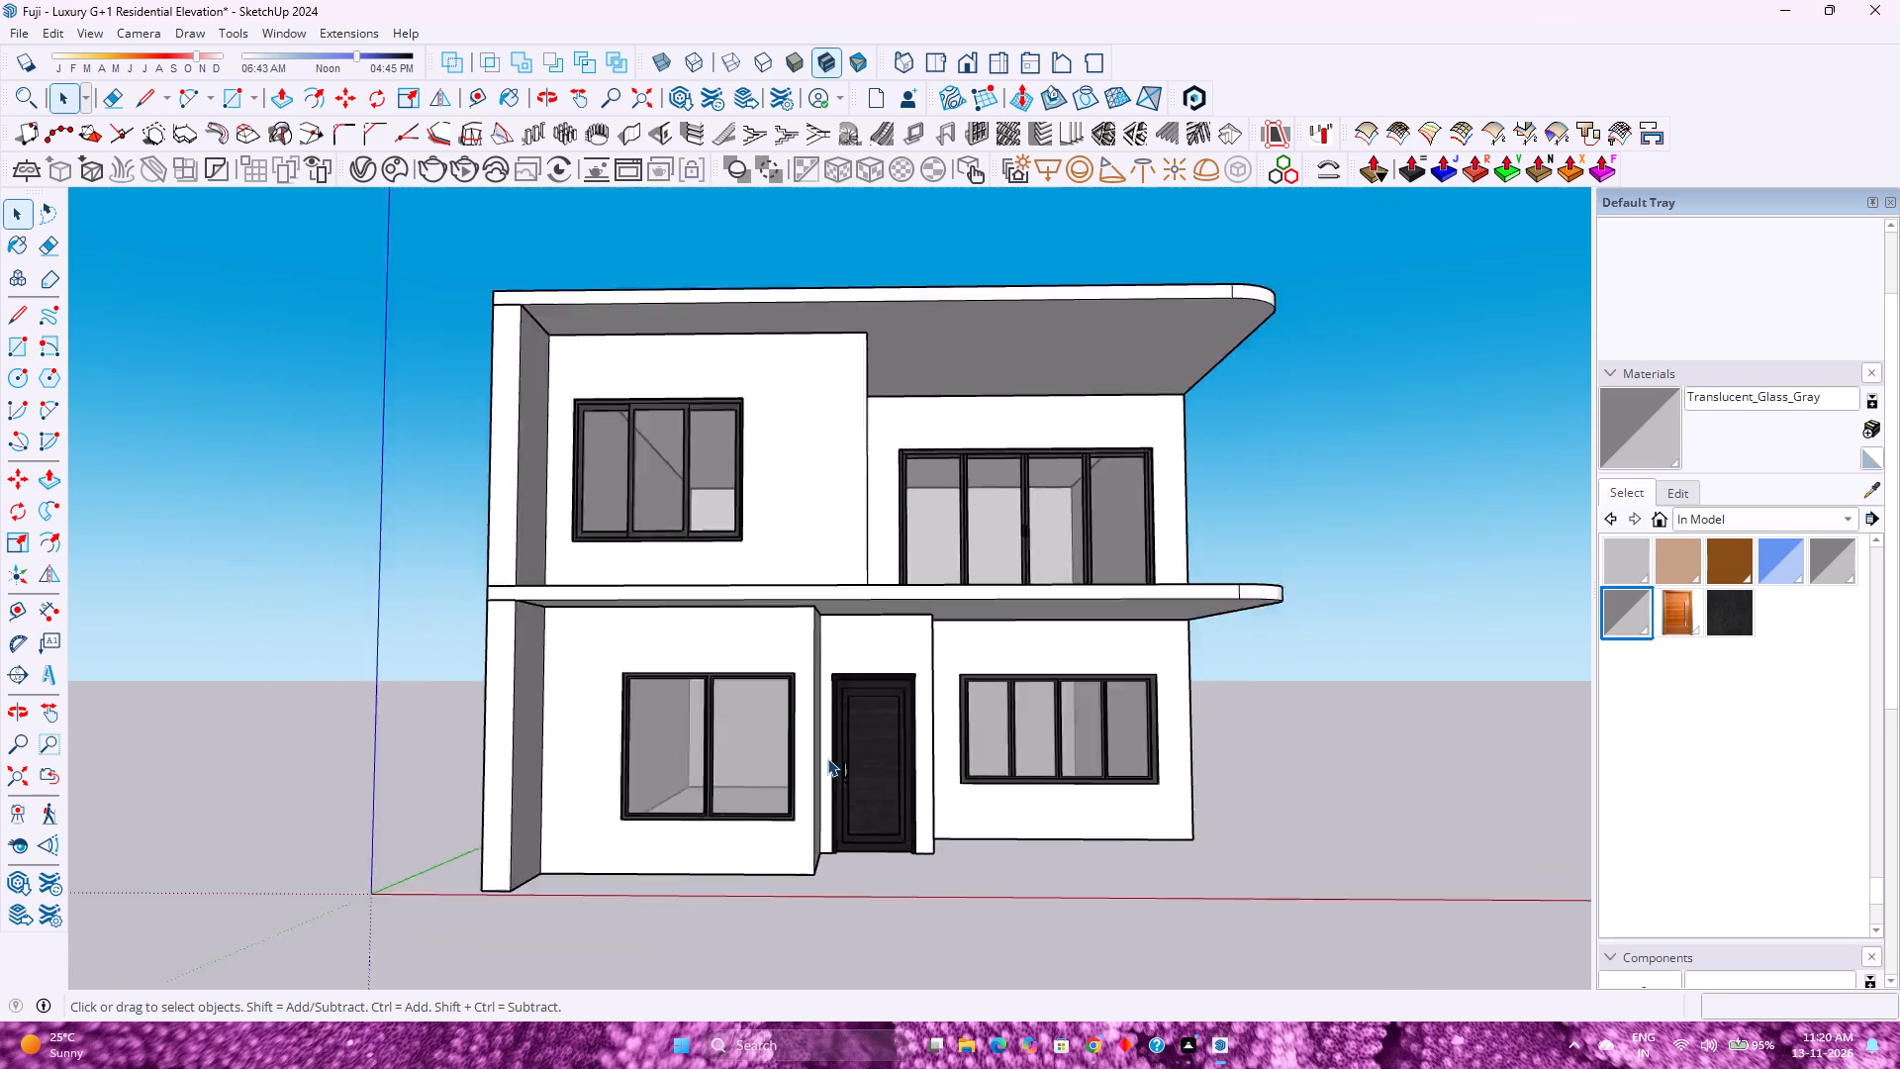
Examine the ground-floor entrance, including the dark door and the windows on either side, at close range.
scroll(827, 758, "up", 2)
scroll(827, 758, "down", 4)
scroll(827, 758, "up", 4)
scroll(827, 758, "down", 3)
scroll(827, 758, "up", 3)
scroll(827, 758, "down", 3)
scroll(827, 758, "up", 3)
scroll(827, 758, "down", 3)
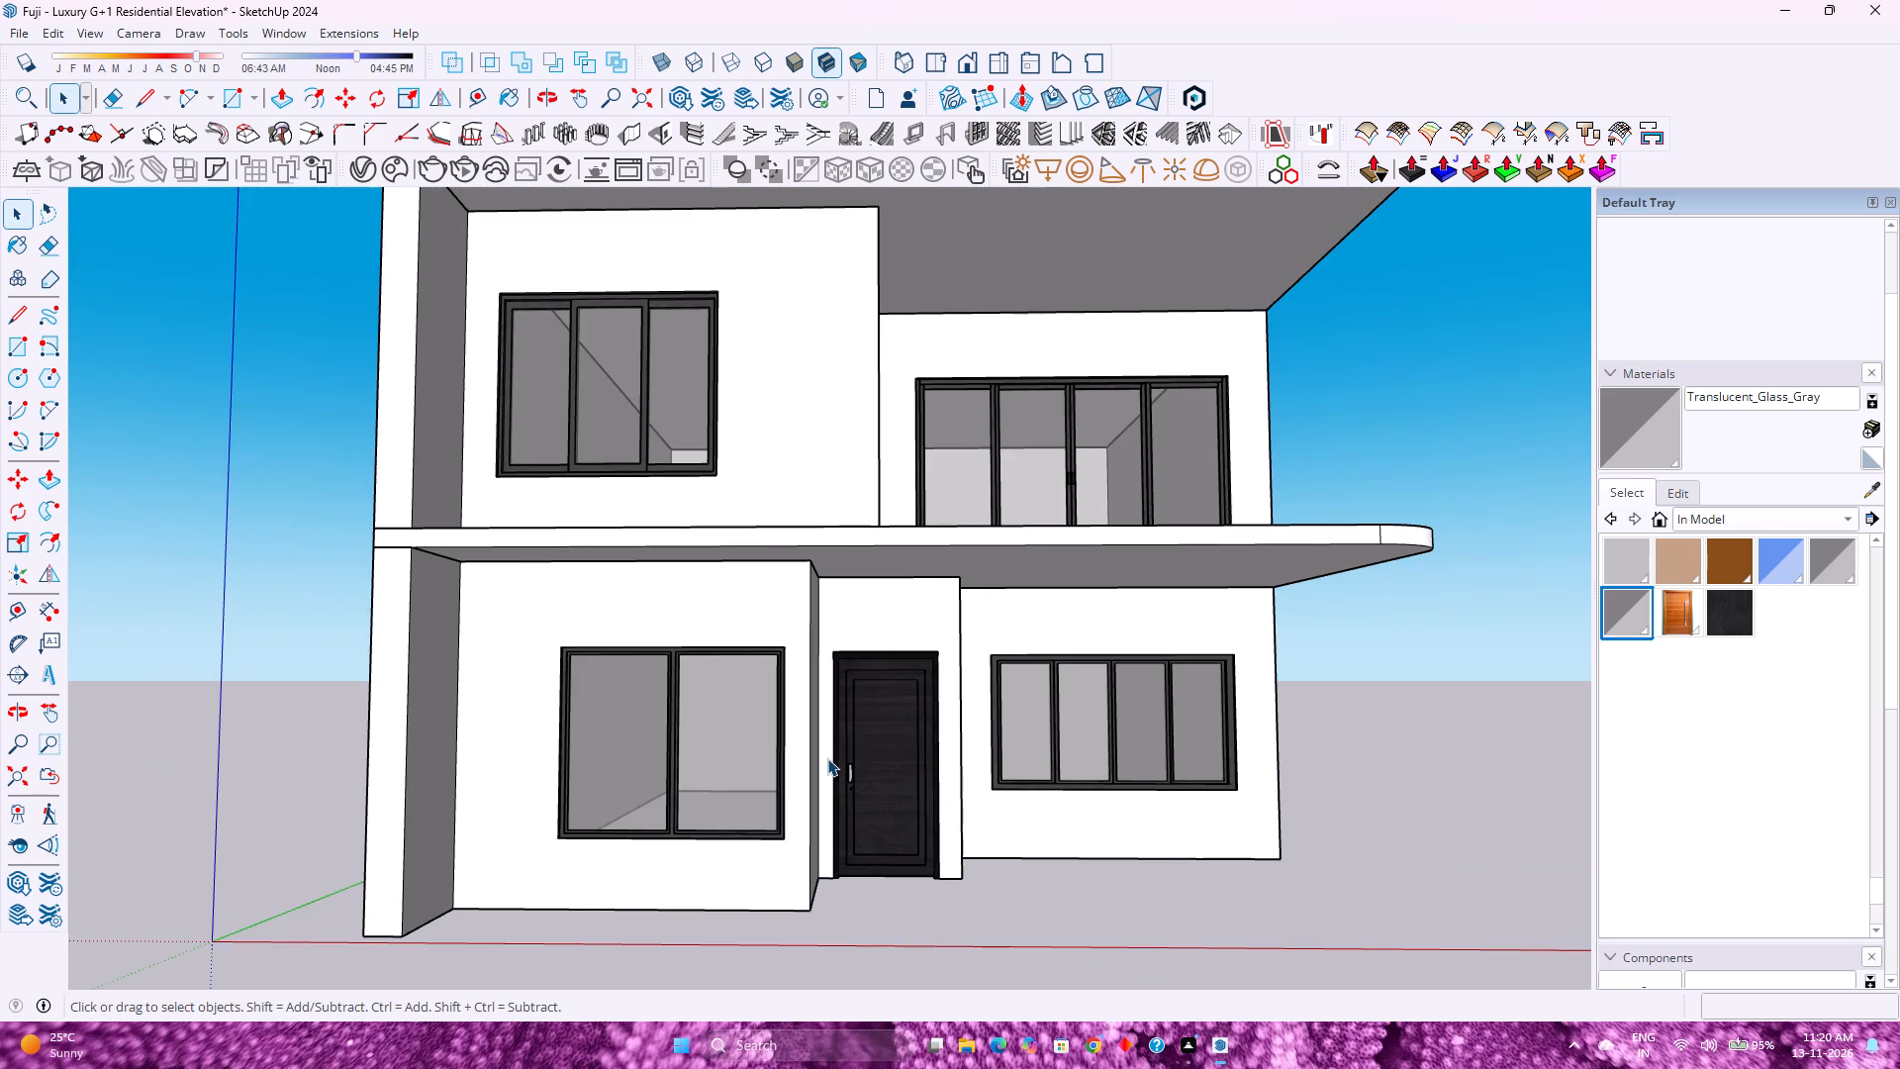
scroll(827, 758, "up", 3)
scroll(827, 759, "down", 4)
scroll(827, 759, "up", 3)
scroll(827, 759, "down", 3)
scroll(827, 759, "up", 4)
scroll(827, 759, "down", 4)
scroll(827, 759, "up", 4)
scroll(827, 759, "down", 4)
scroll(827, 759, "up", 2)
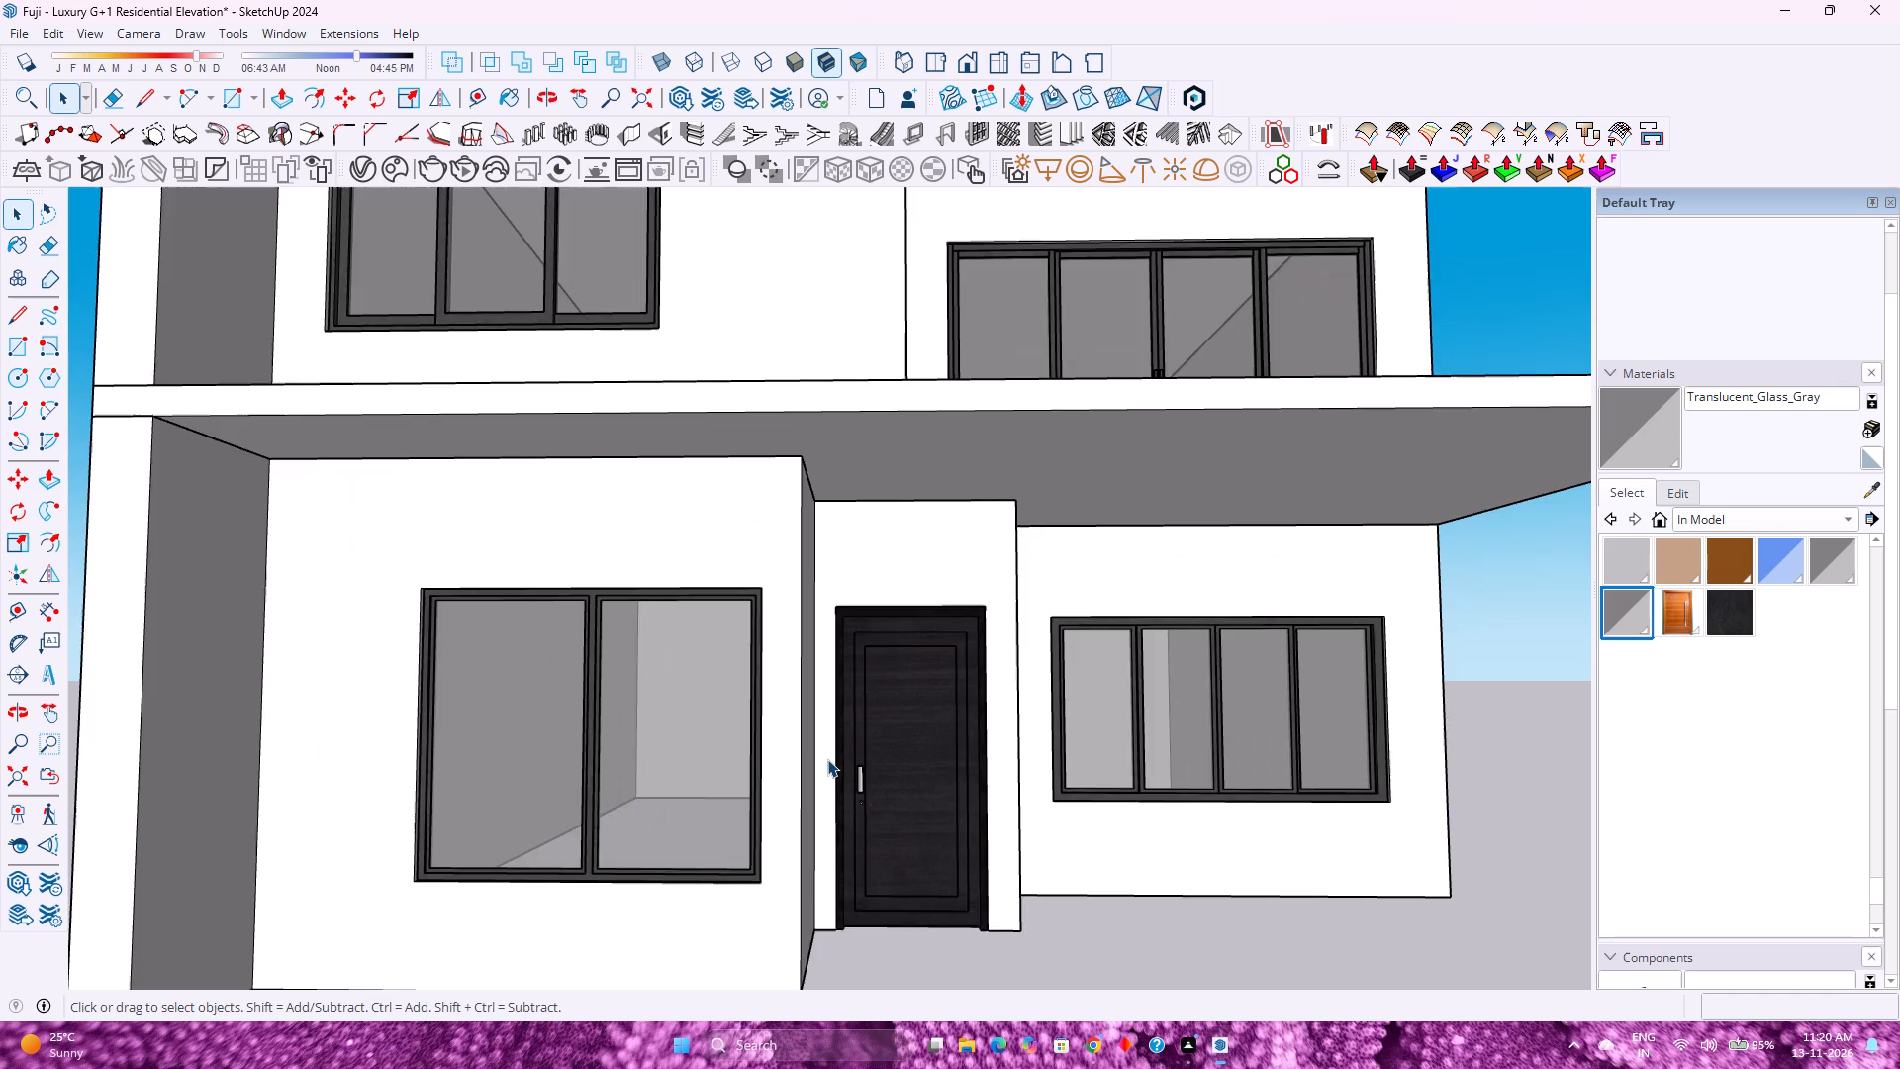
scroll(827, 759, "up", 2)
scroll(827, 759, "down", 4)
scroll(827, 759, "up", 3)
scroll(827, 759, "down", 3)
scroll(827, 759, "up", 3)
scroll(827, 759, "down", 3)
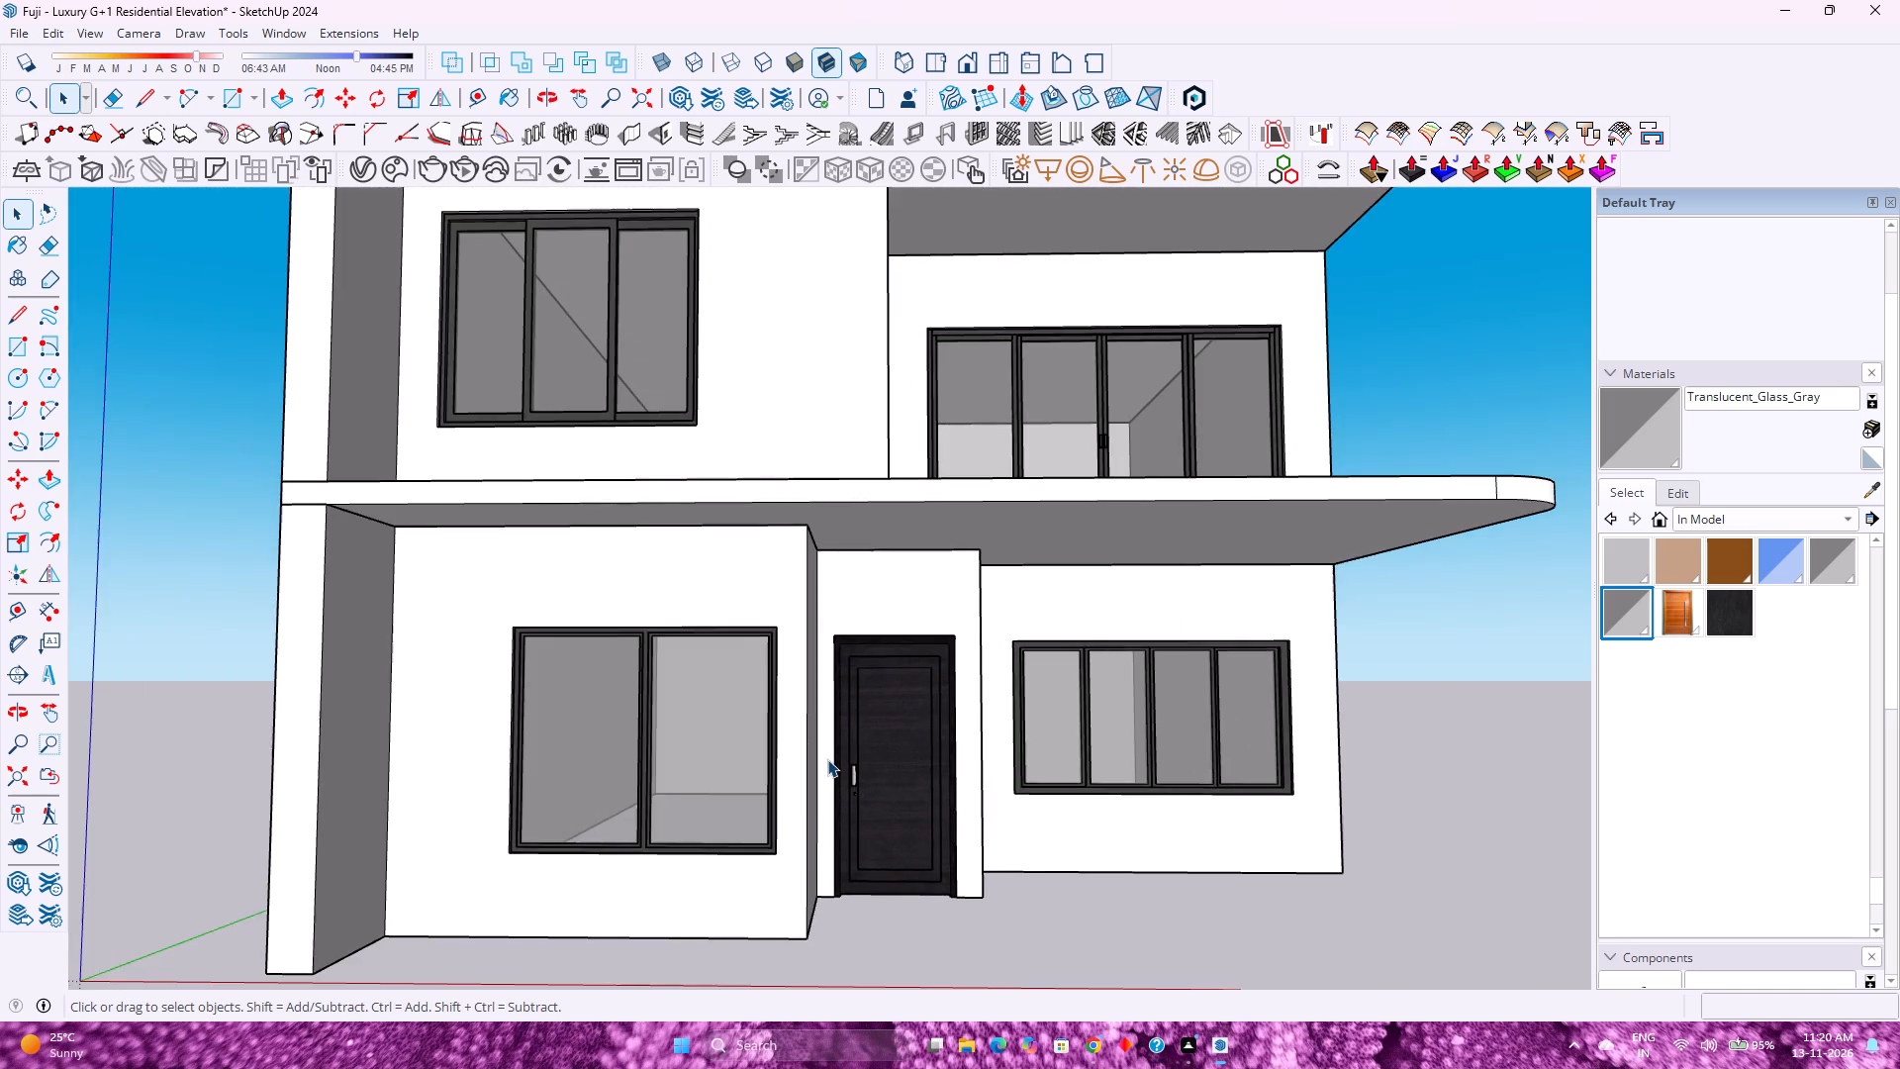
scroll(827, 759, "up", 4)
scroll(827, 759, "down", 4)
scroll(827, 759, "up", 3)
scroll(827, 759, "down", 3)
scroll(827, 759, "up", 3)
scroll(827, 759, "down", 3)
scroll(827, 759, "up", 3)
scroll(827, 759, "down", 3)
scroll(828, 759, "up", 2)
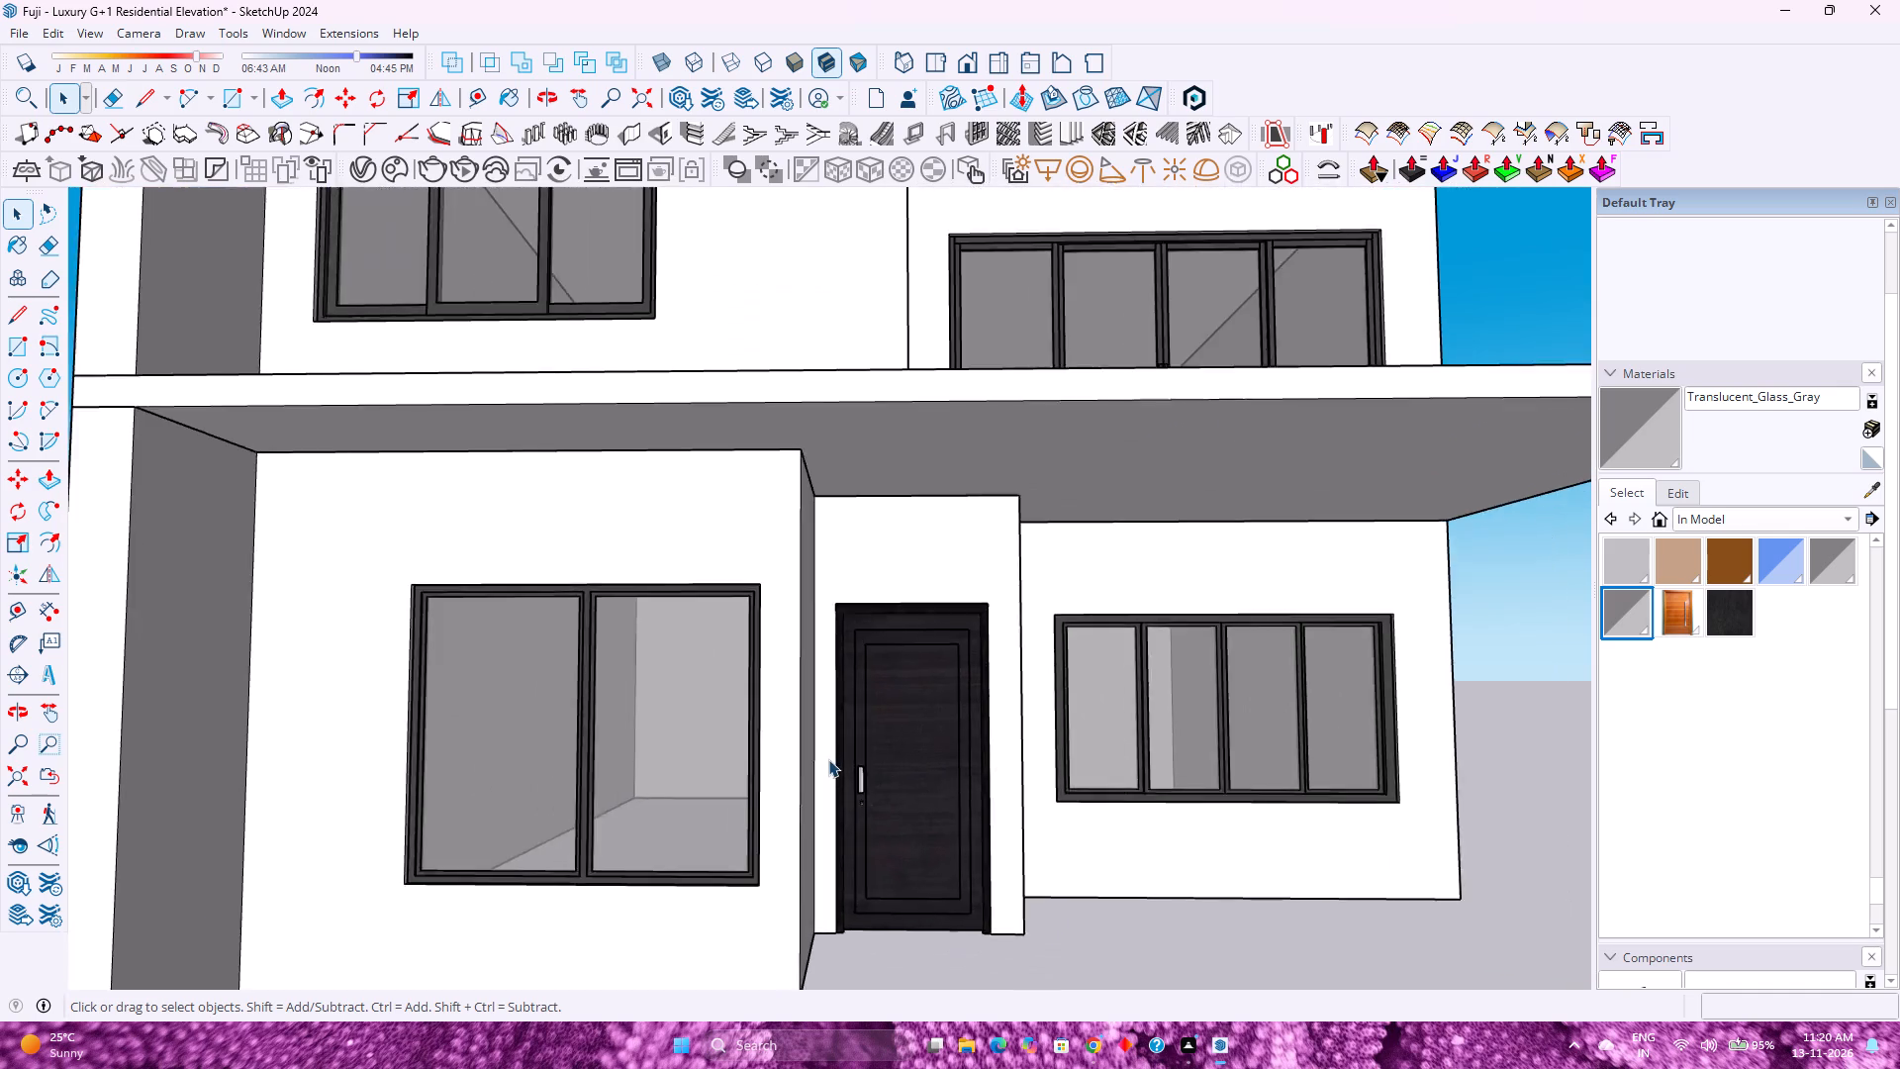
scroll(828, 759, "down", 3)
scroll(828, 759, "up", 3)
scroll(828, 759, "down", 3)
scroll(828, 759, "up", 3)
scroll(828, 759, "down", 2)
scroll(837, 759, "up", 3)
scroll(838, 759, "down", 3)
scroll(838, 759, "up", 2)
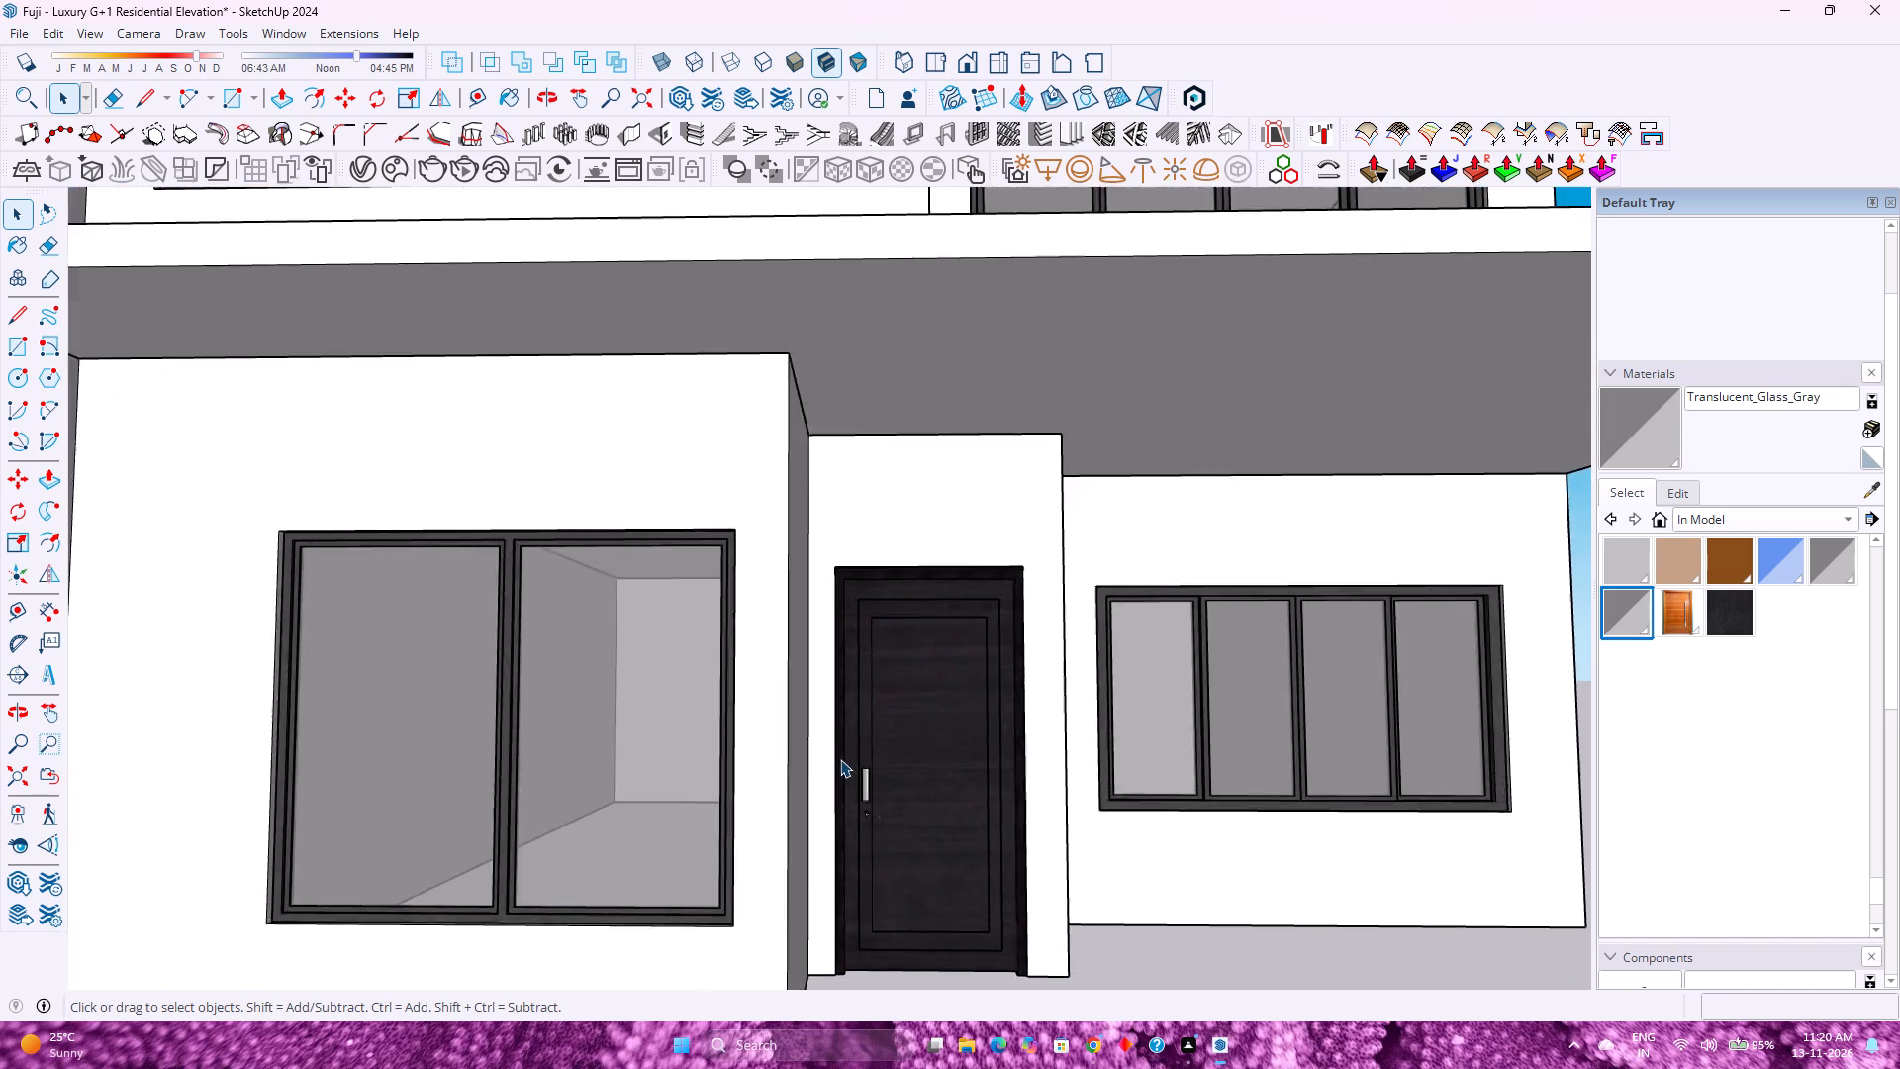
scroll(840, 759, "down", 3)
scroll(840, 759, "up", 3)
scroll(840, 759, "down", 3)
scroll(840, 759, "up", 3)
scroll(840, 759, "down", 3)
scroll(840, 759, "up", 3)
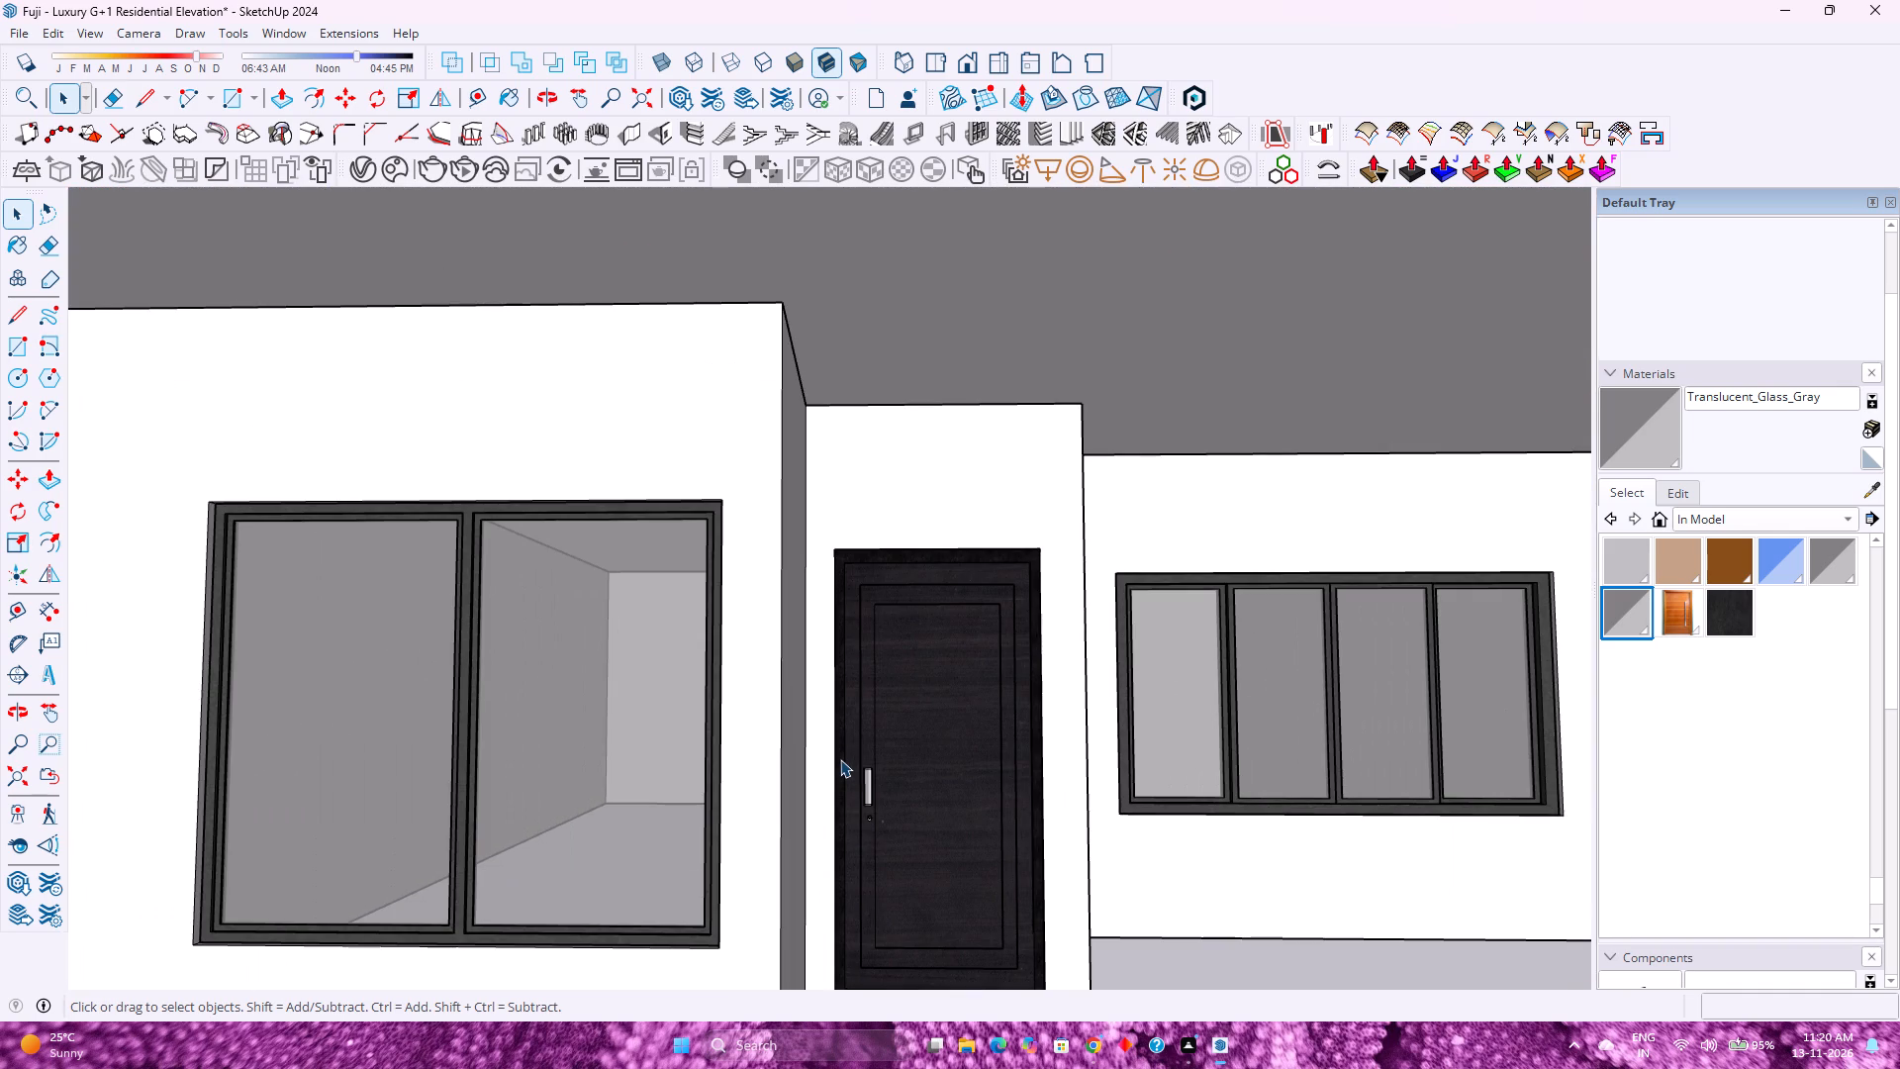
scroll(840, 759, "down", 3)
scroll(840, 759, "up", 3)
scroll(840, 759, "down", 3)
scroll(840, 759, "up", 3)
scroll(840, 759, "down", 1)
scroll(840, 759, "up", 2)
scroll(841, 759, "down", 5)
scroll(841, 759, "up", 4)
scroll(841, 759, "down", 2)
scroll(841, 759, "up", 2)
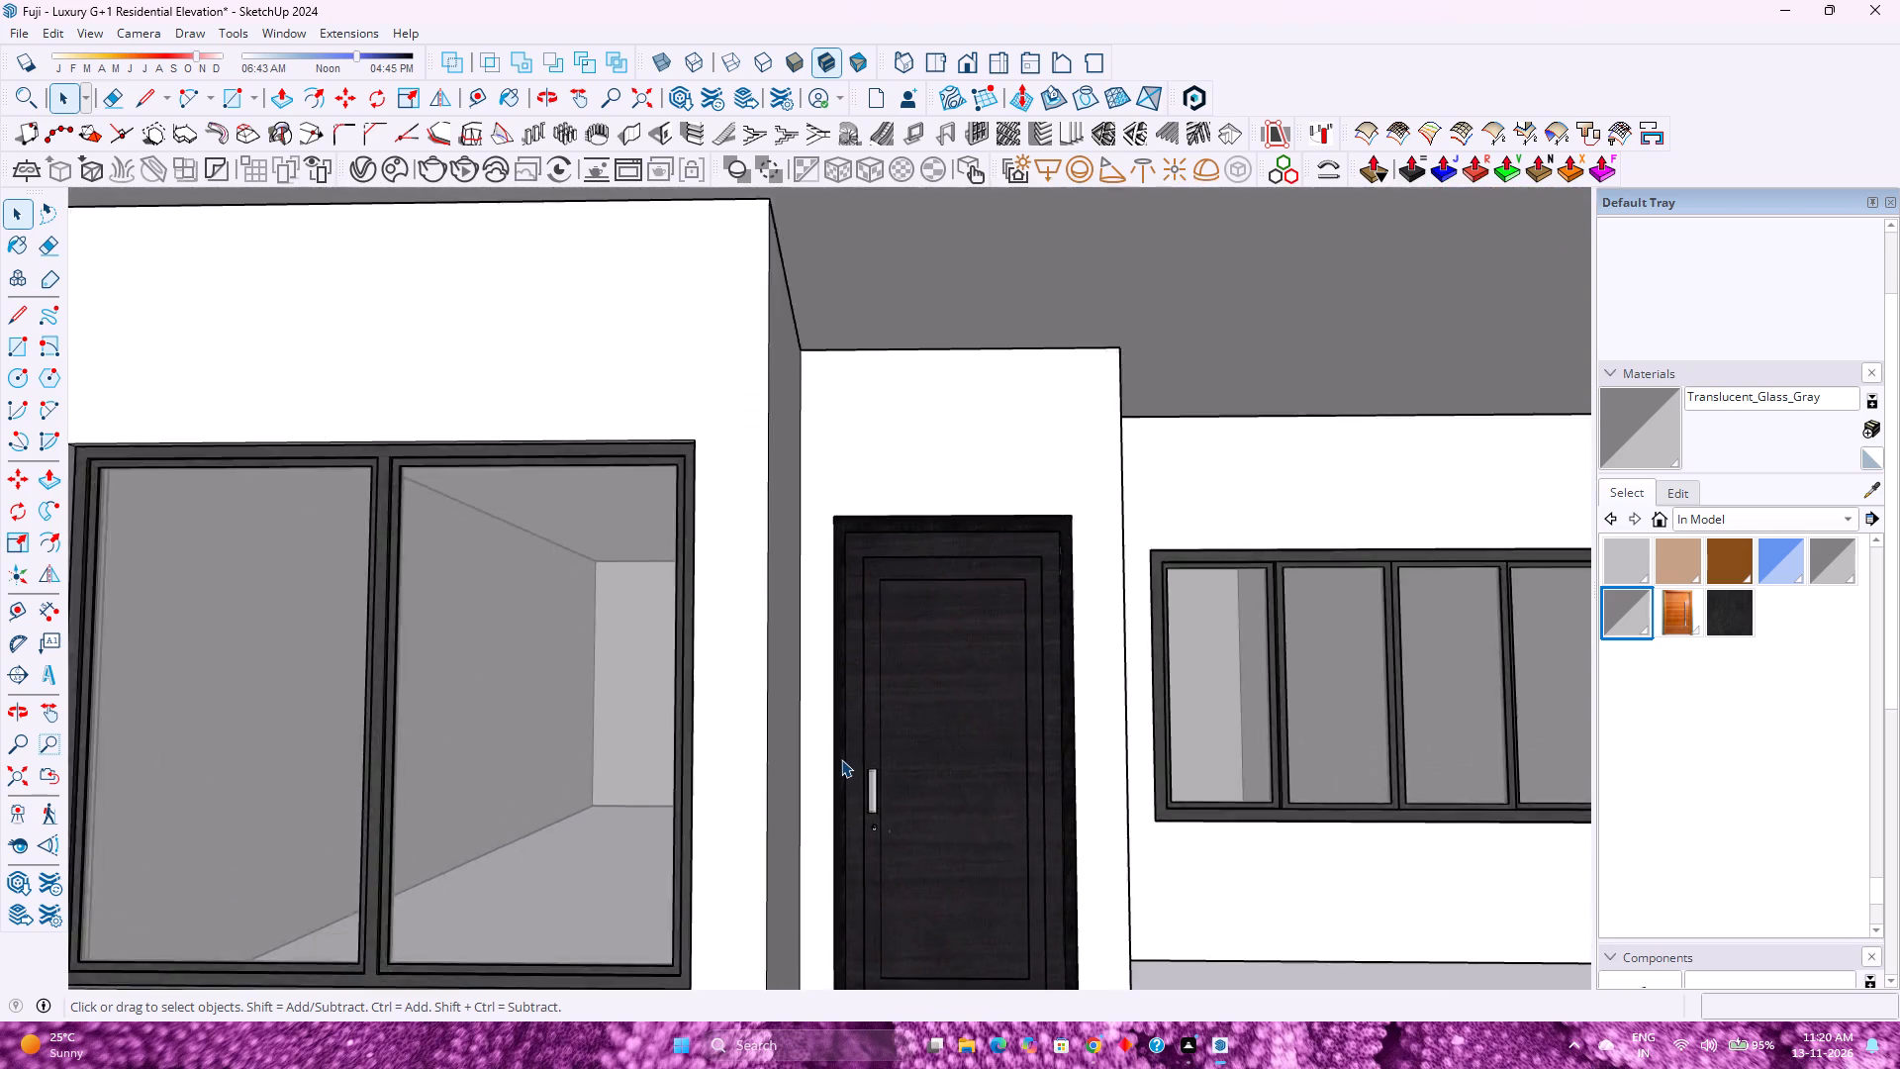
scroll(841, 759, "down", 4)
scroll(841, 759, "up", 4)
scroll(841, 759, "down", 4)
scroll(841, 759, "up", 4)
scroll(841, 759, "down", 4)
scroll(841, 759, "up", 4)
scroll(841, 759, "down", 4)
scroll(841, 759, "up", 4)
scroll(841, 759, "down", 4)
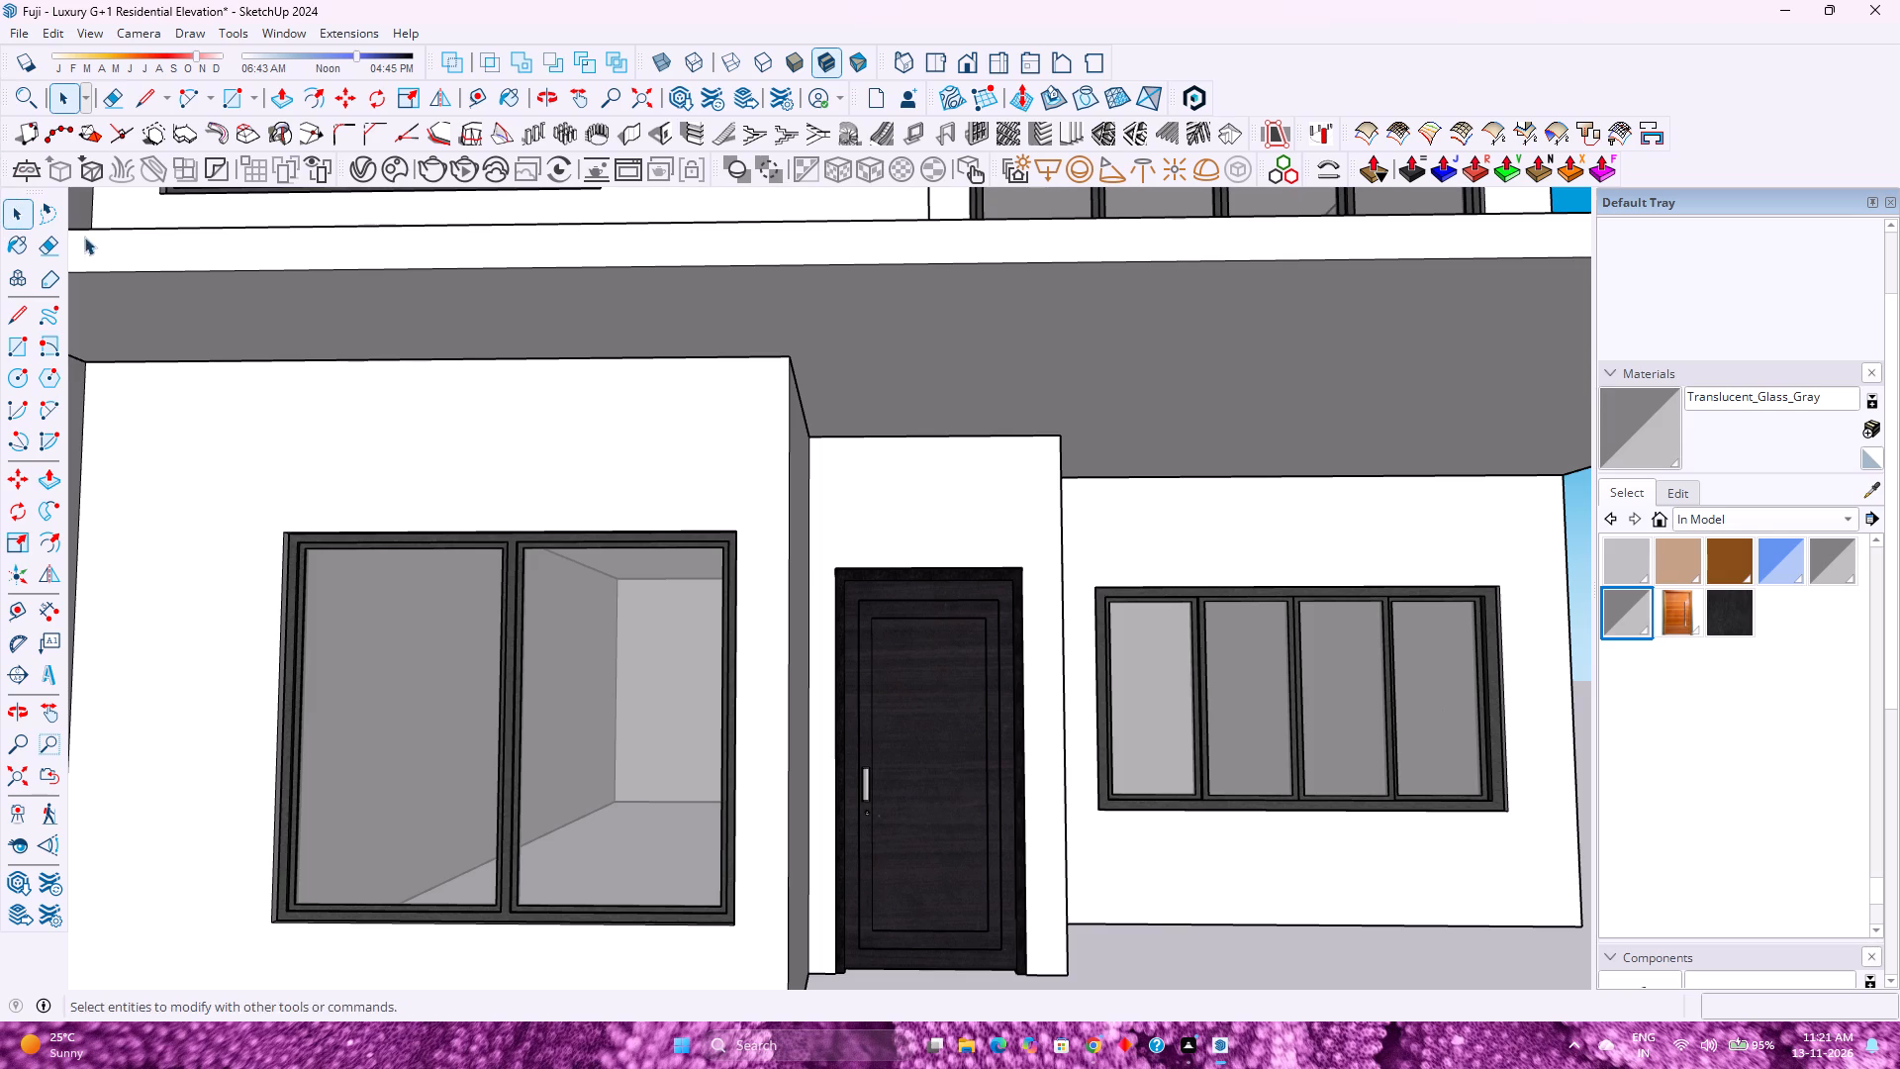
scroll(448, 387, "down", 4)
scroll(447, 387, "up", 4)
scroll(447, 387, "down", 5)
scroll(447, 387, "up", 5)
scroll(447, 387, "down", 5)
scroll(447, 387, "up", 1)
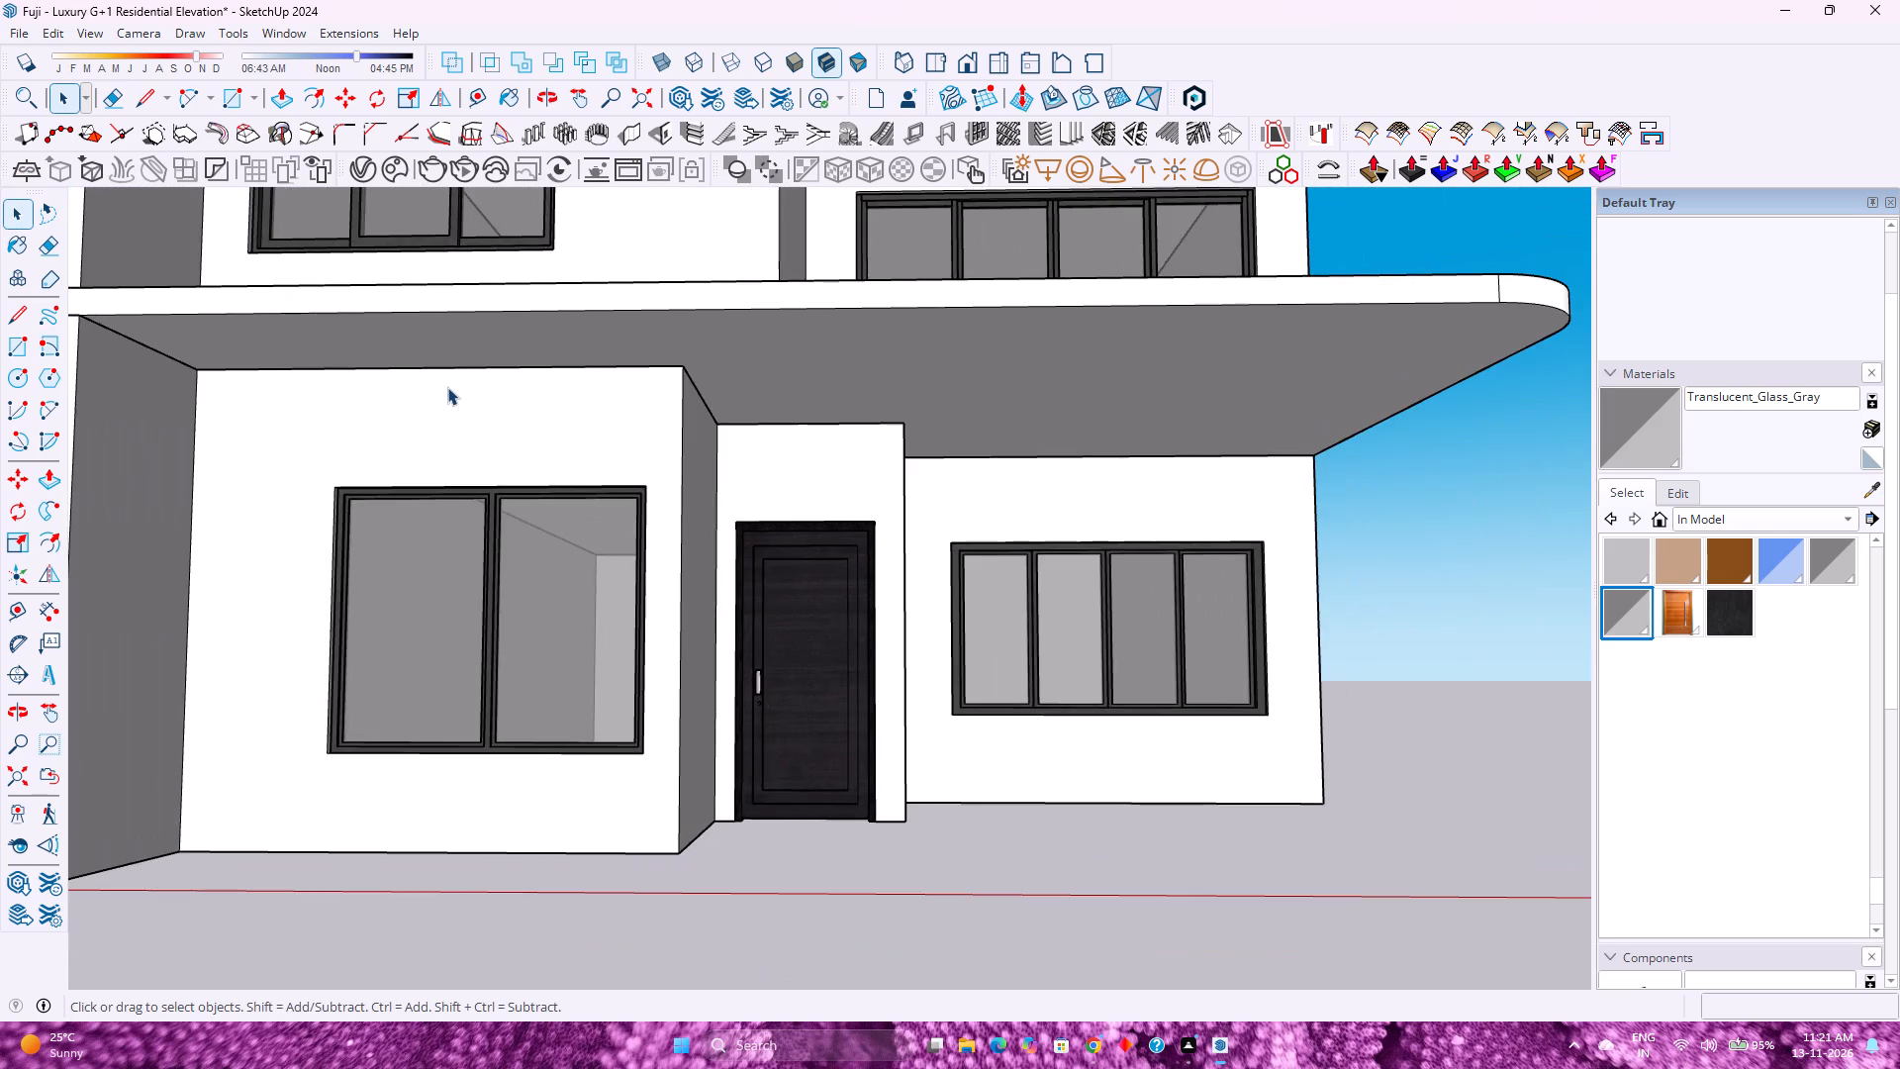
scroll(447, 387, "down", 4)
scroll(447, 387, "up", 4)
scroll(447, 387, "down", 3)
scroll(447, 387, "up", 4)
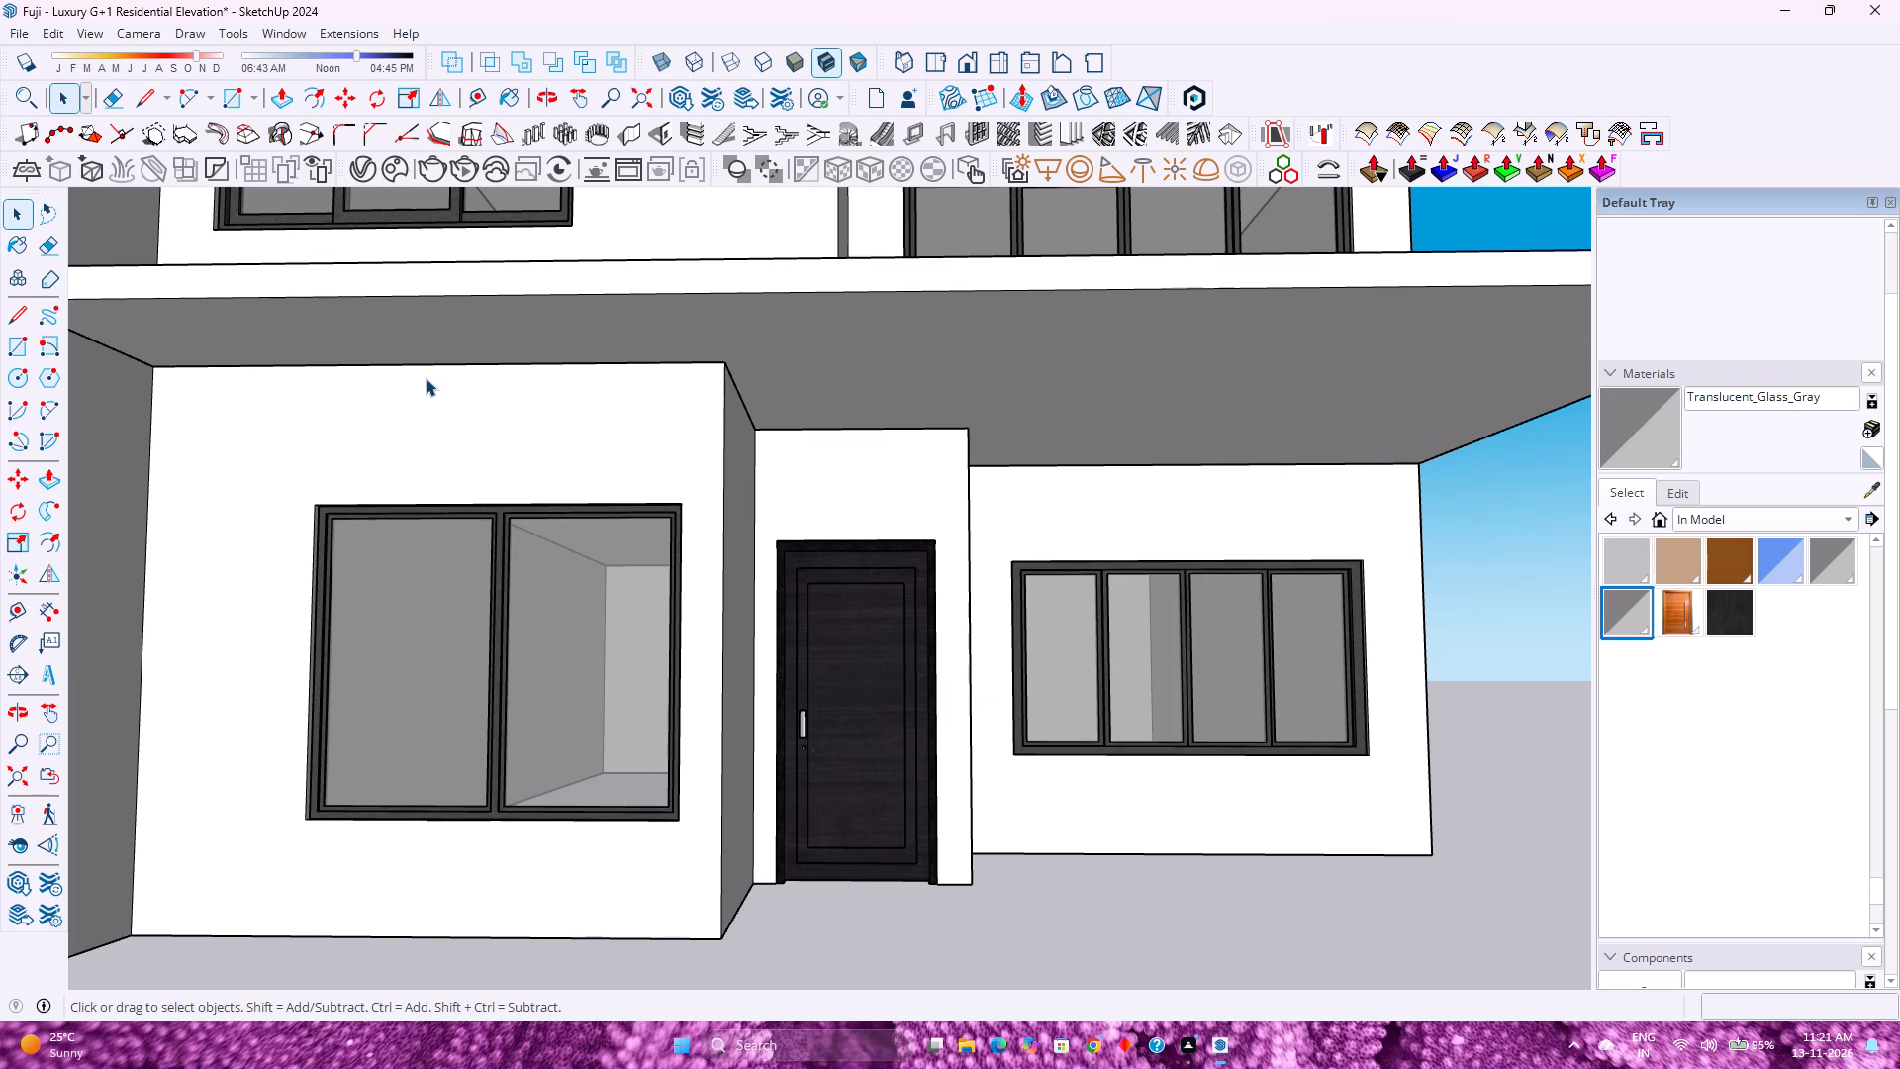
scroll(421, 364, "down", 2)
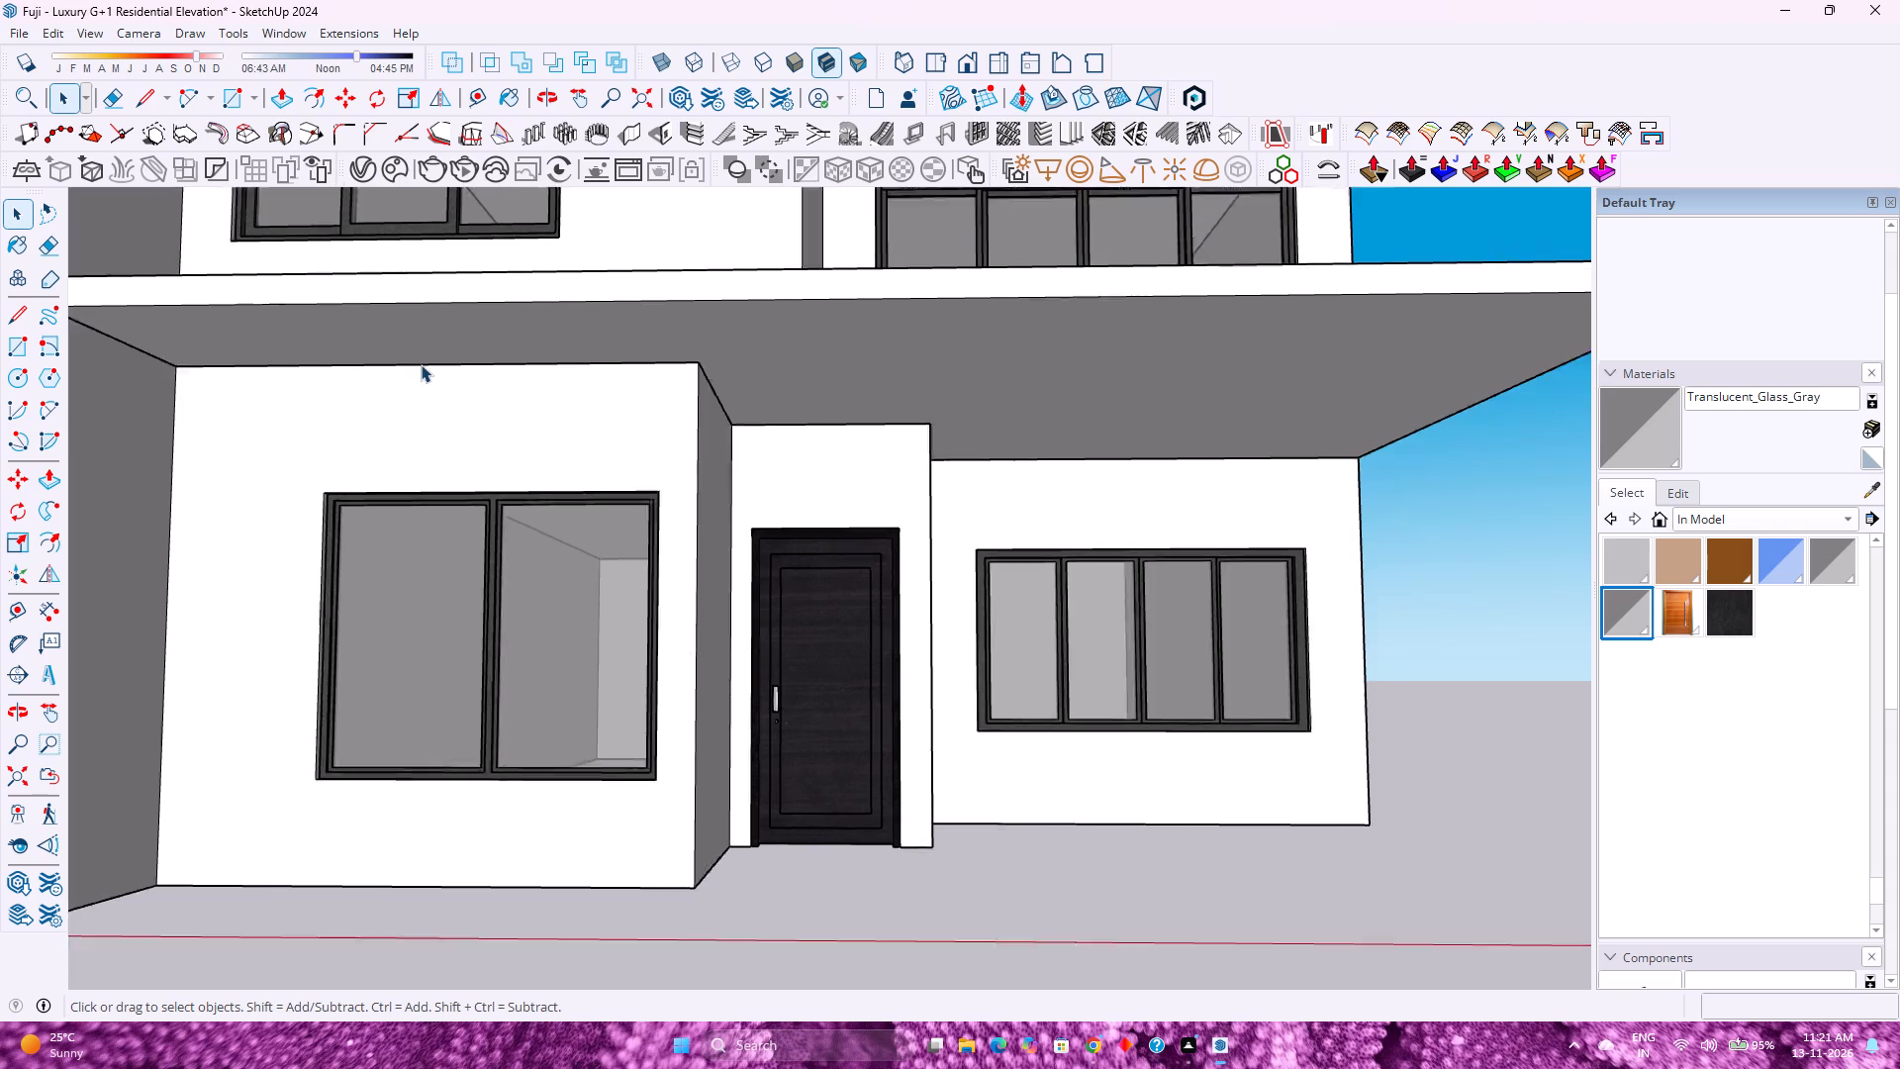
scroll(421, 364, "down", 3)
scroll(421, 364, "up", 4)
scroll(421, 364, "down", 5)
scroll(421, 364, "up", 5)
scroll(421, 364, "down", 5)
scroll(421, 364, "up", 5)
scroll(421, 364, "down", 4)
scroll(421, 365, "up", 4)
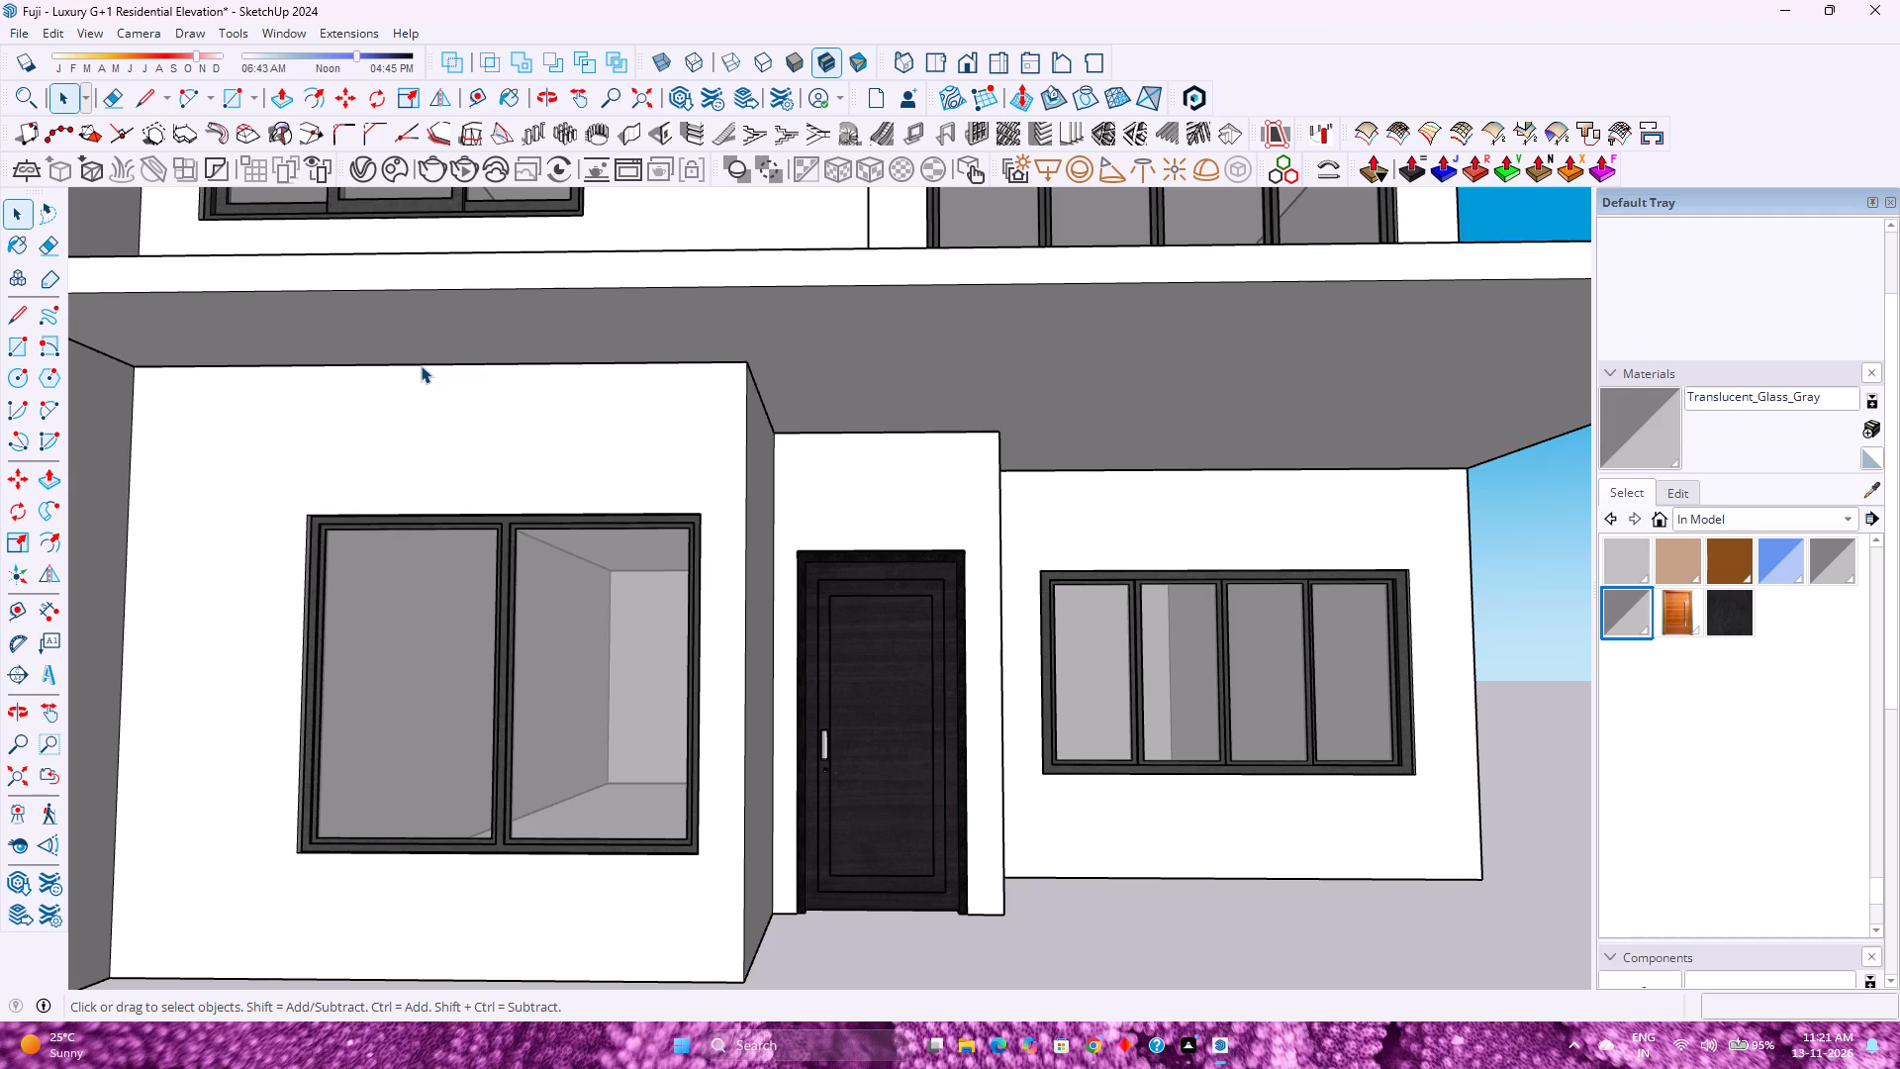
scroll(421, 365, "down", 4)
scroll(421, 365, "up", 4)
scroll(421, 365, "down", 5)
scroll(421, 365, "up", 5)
Examine the whole house from frontal and raised viewpoints, including the roof slab, balcony slab and both floors' windows.
scroll(421, 365, "down", 5)
scroll(822, 703, "down", 5)
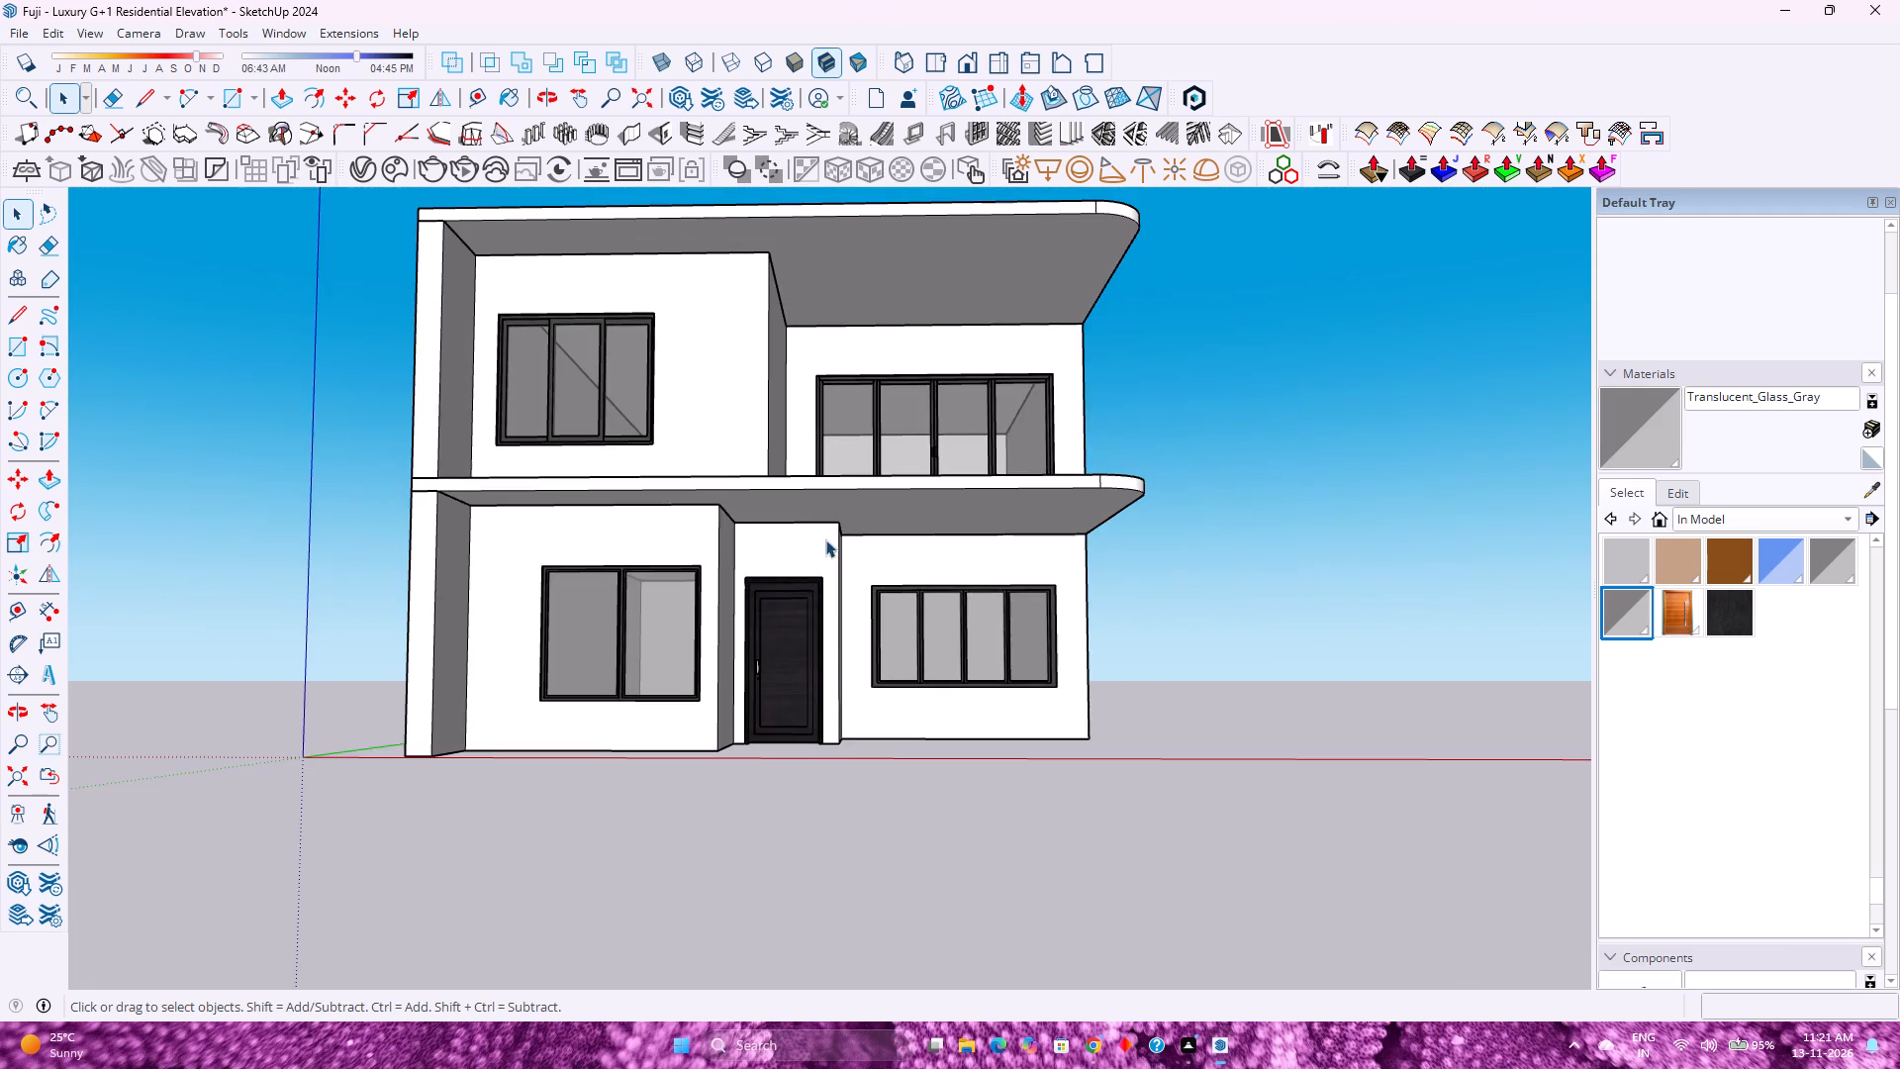
scroll(799, 443, "up", 4)
scroll(796, 444, "down", 2)
middle_click_drag(779, 487, 709, 662)
scroll(701, 640, "down", 4)
scroll(615, 739, "up", 1)
middle_click_drag(614, 739, 628, 690)
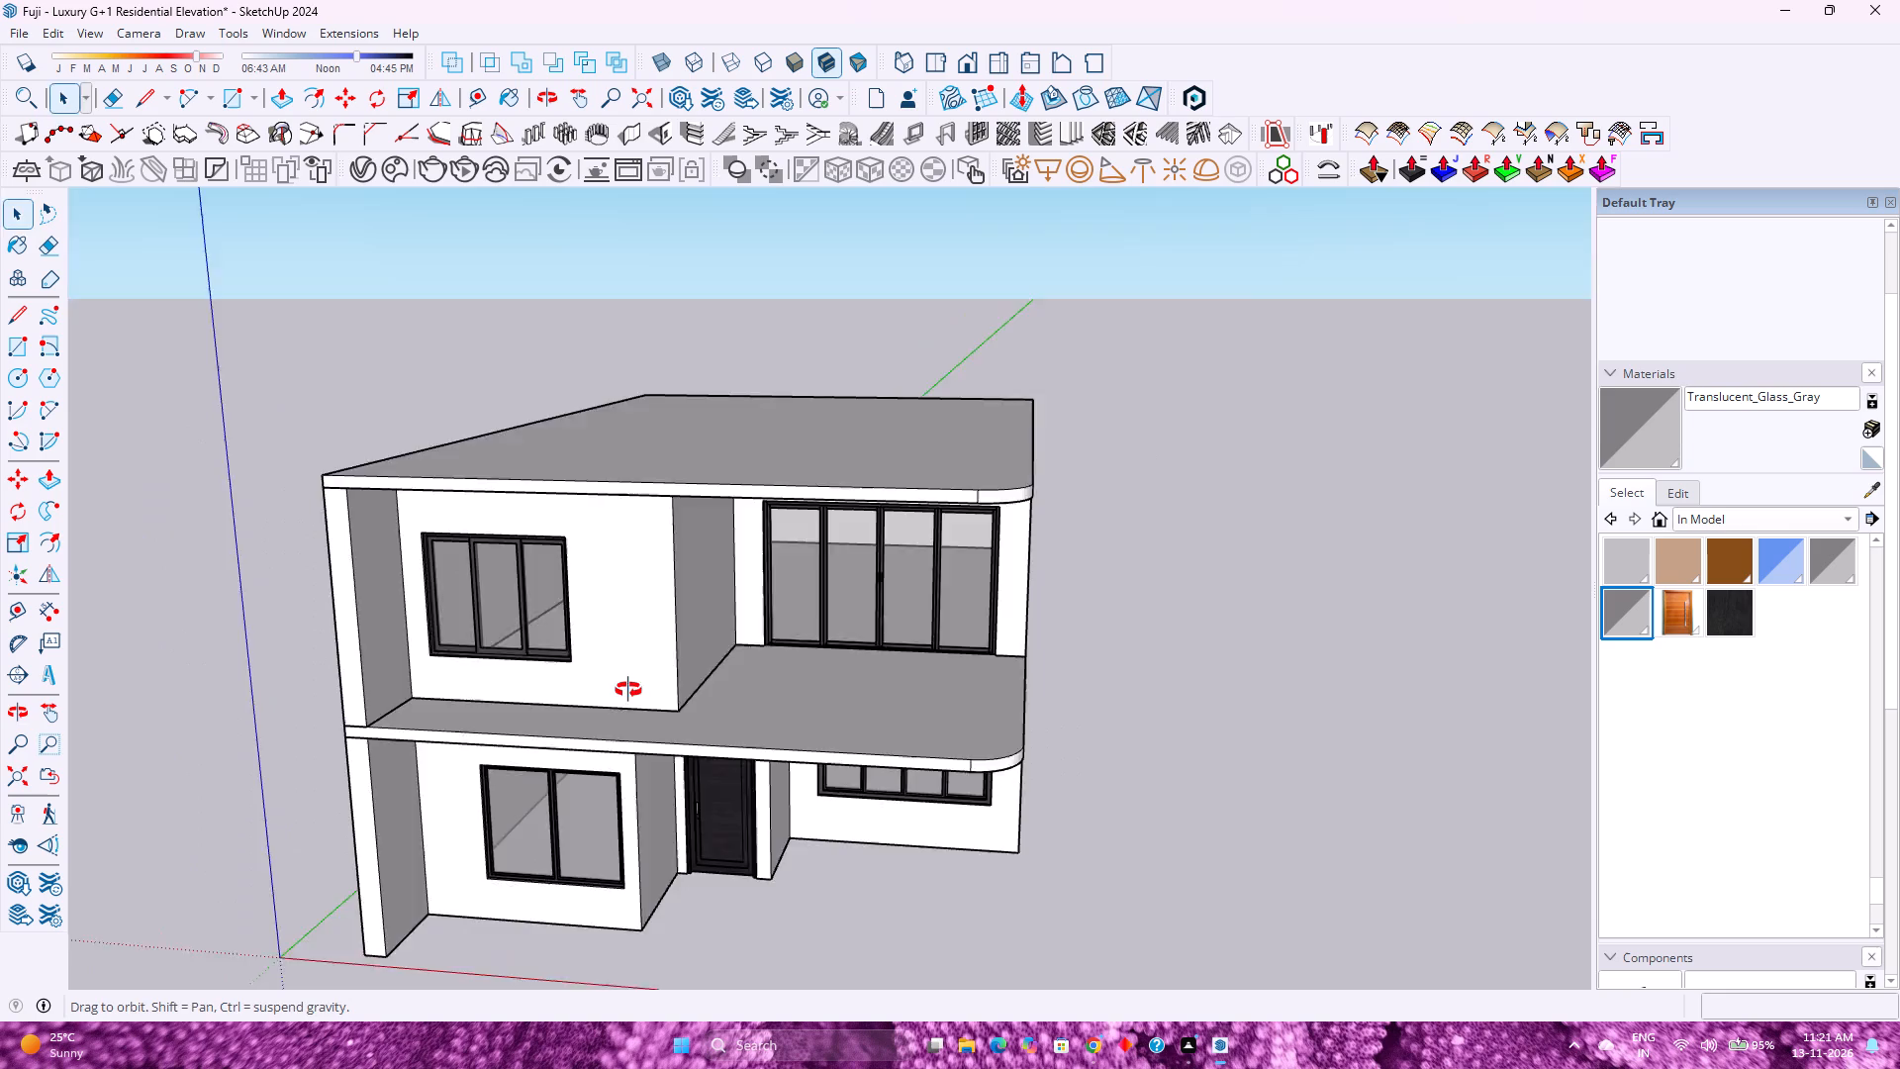
middle_click_drag(628, 690, 633, 644)
scroll(627, 644, "down", 4)
scroll(626, 644, "up", 5)
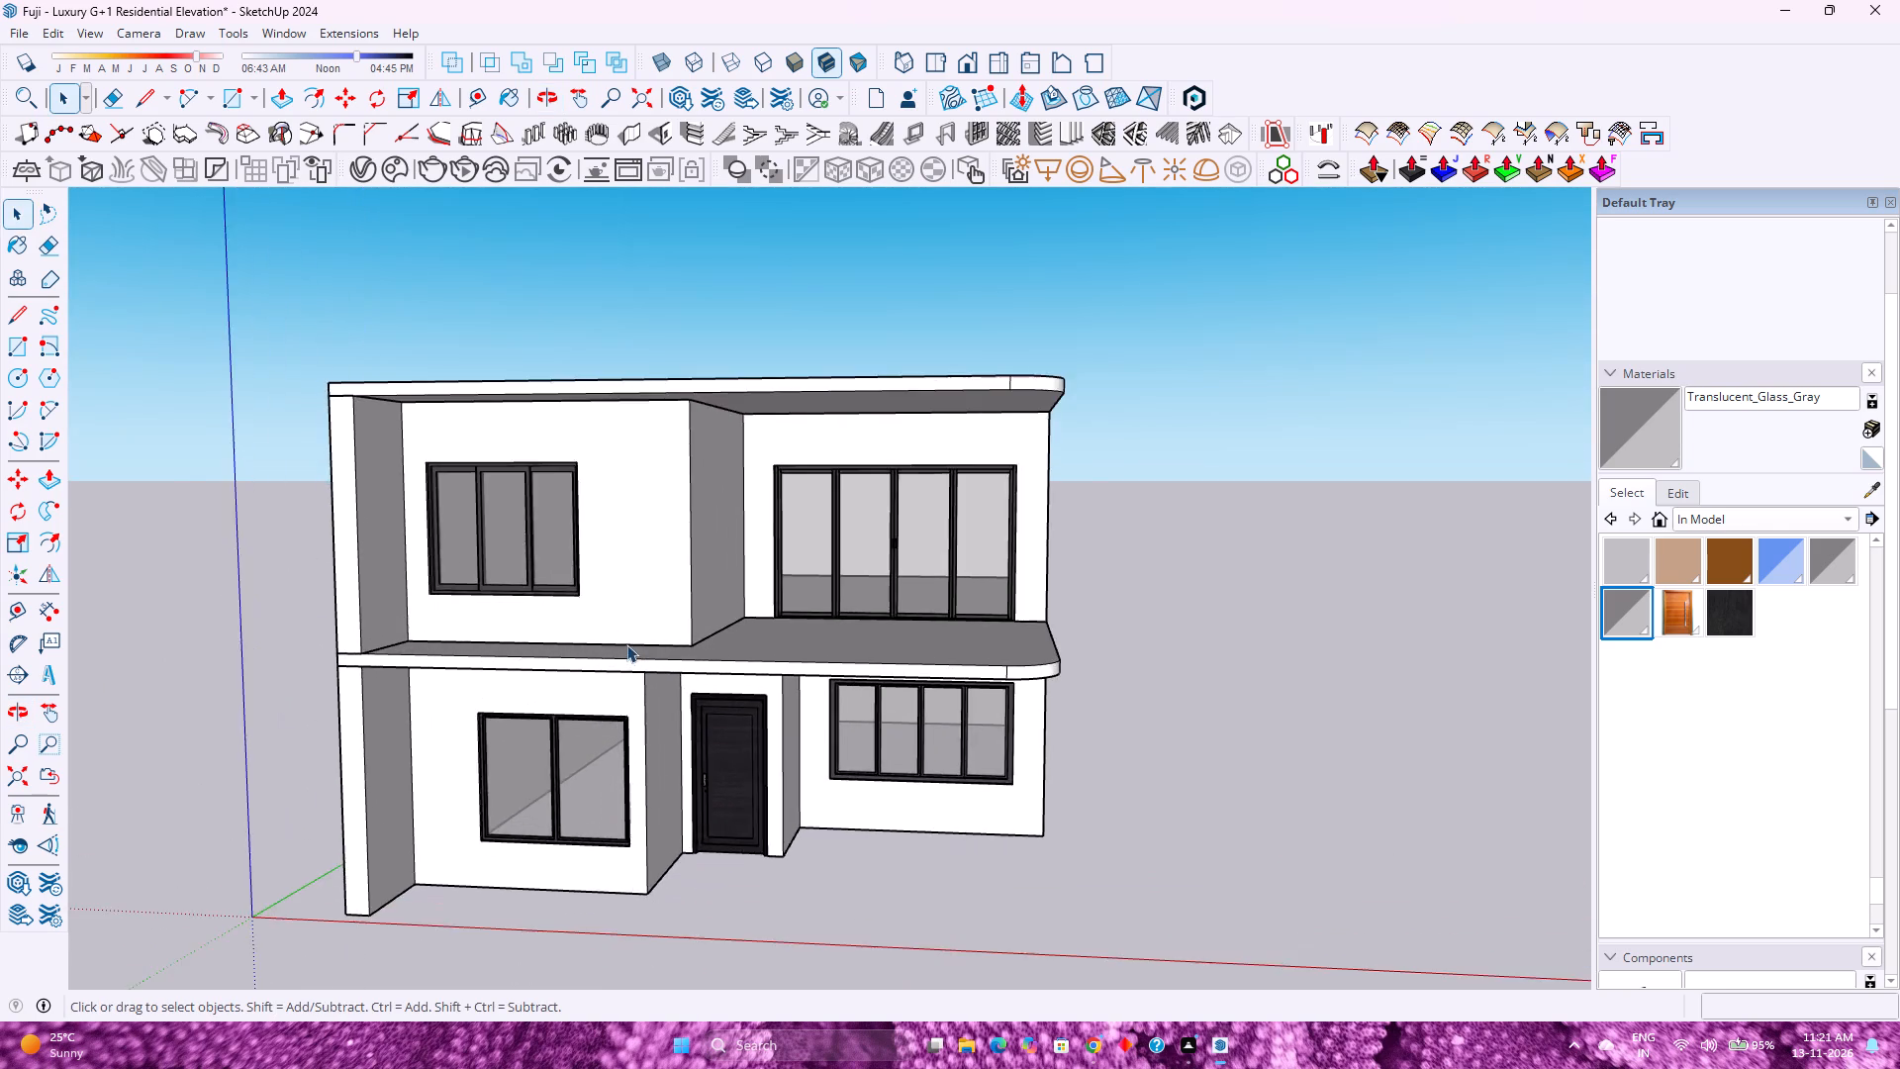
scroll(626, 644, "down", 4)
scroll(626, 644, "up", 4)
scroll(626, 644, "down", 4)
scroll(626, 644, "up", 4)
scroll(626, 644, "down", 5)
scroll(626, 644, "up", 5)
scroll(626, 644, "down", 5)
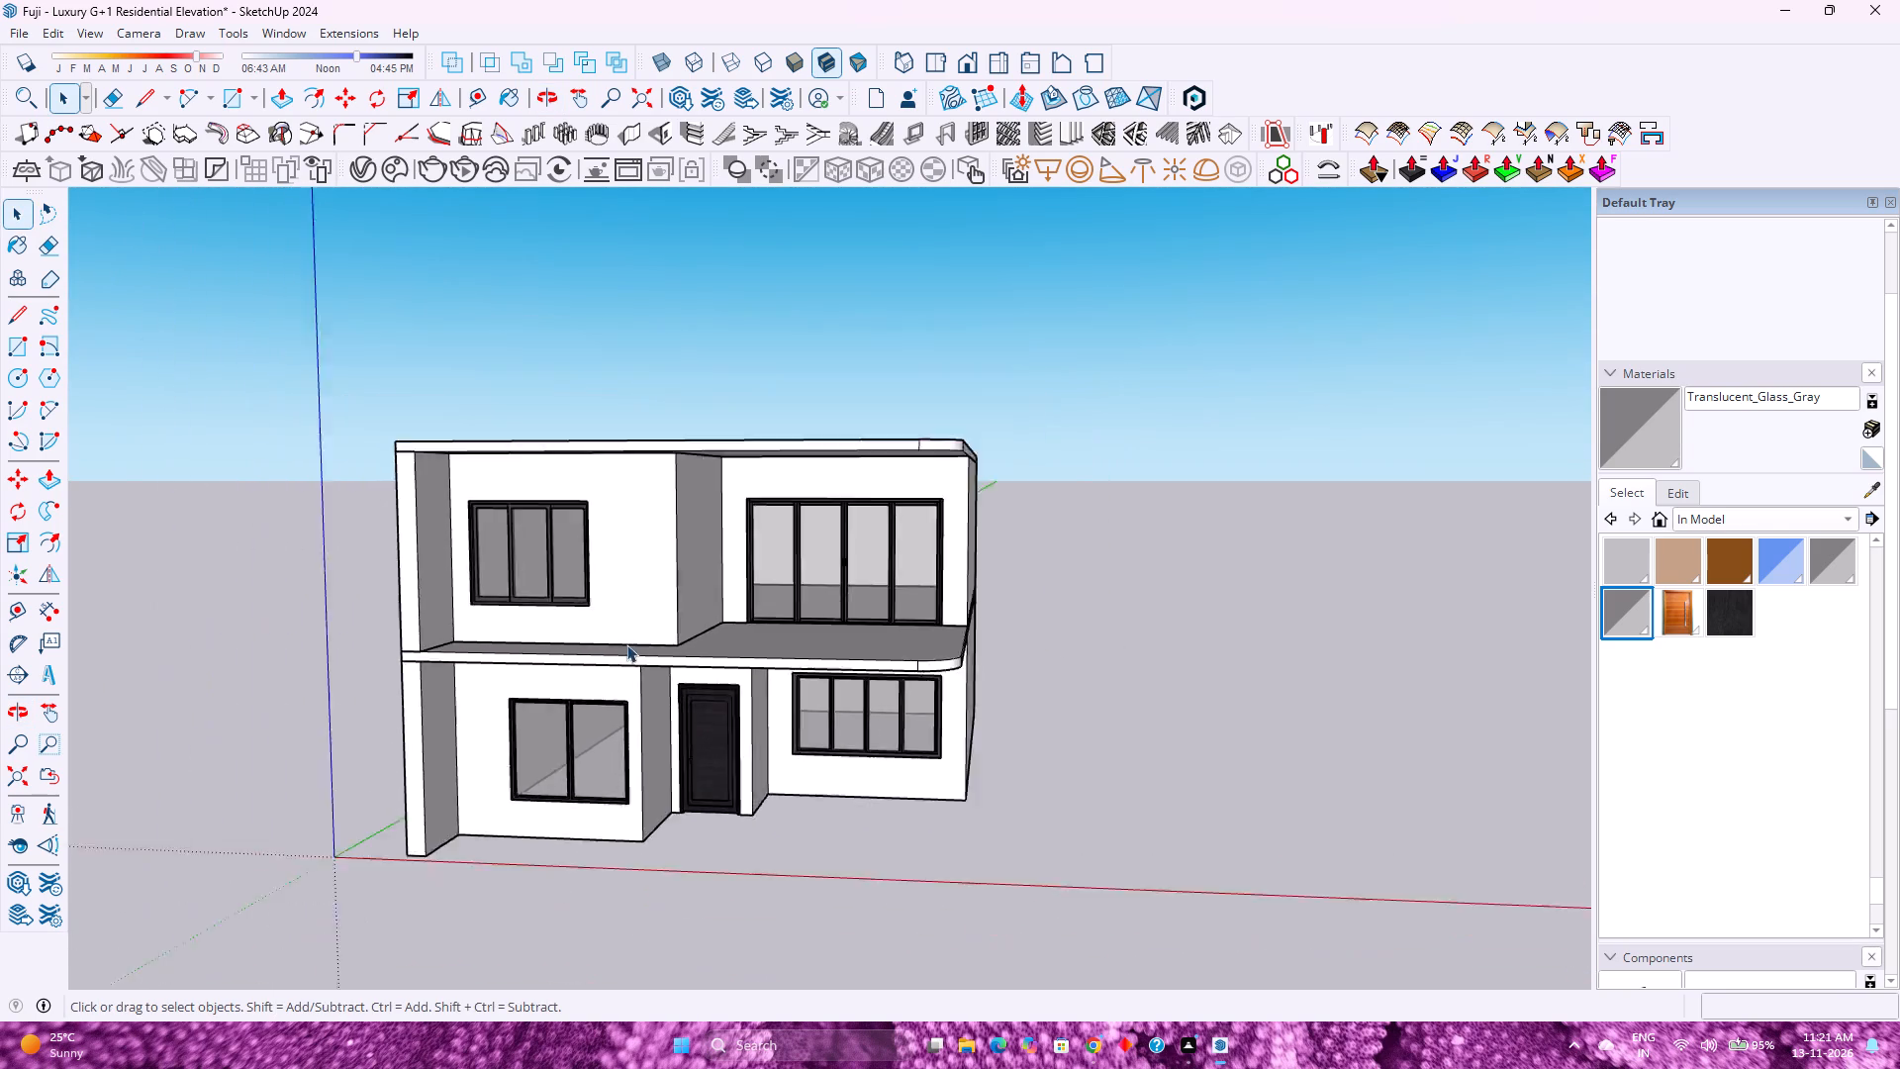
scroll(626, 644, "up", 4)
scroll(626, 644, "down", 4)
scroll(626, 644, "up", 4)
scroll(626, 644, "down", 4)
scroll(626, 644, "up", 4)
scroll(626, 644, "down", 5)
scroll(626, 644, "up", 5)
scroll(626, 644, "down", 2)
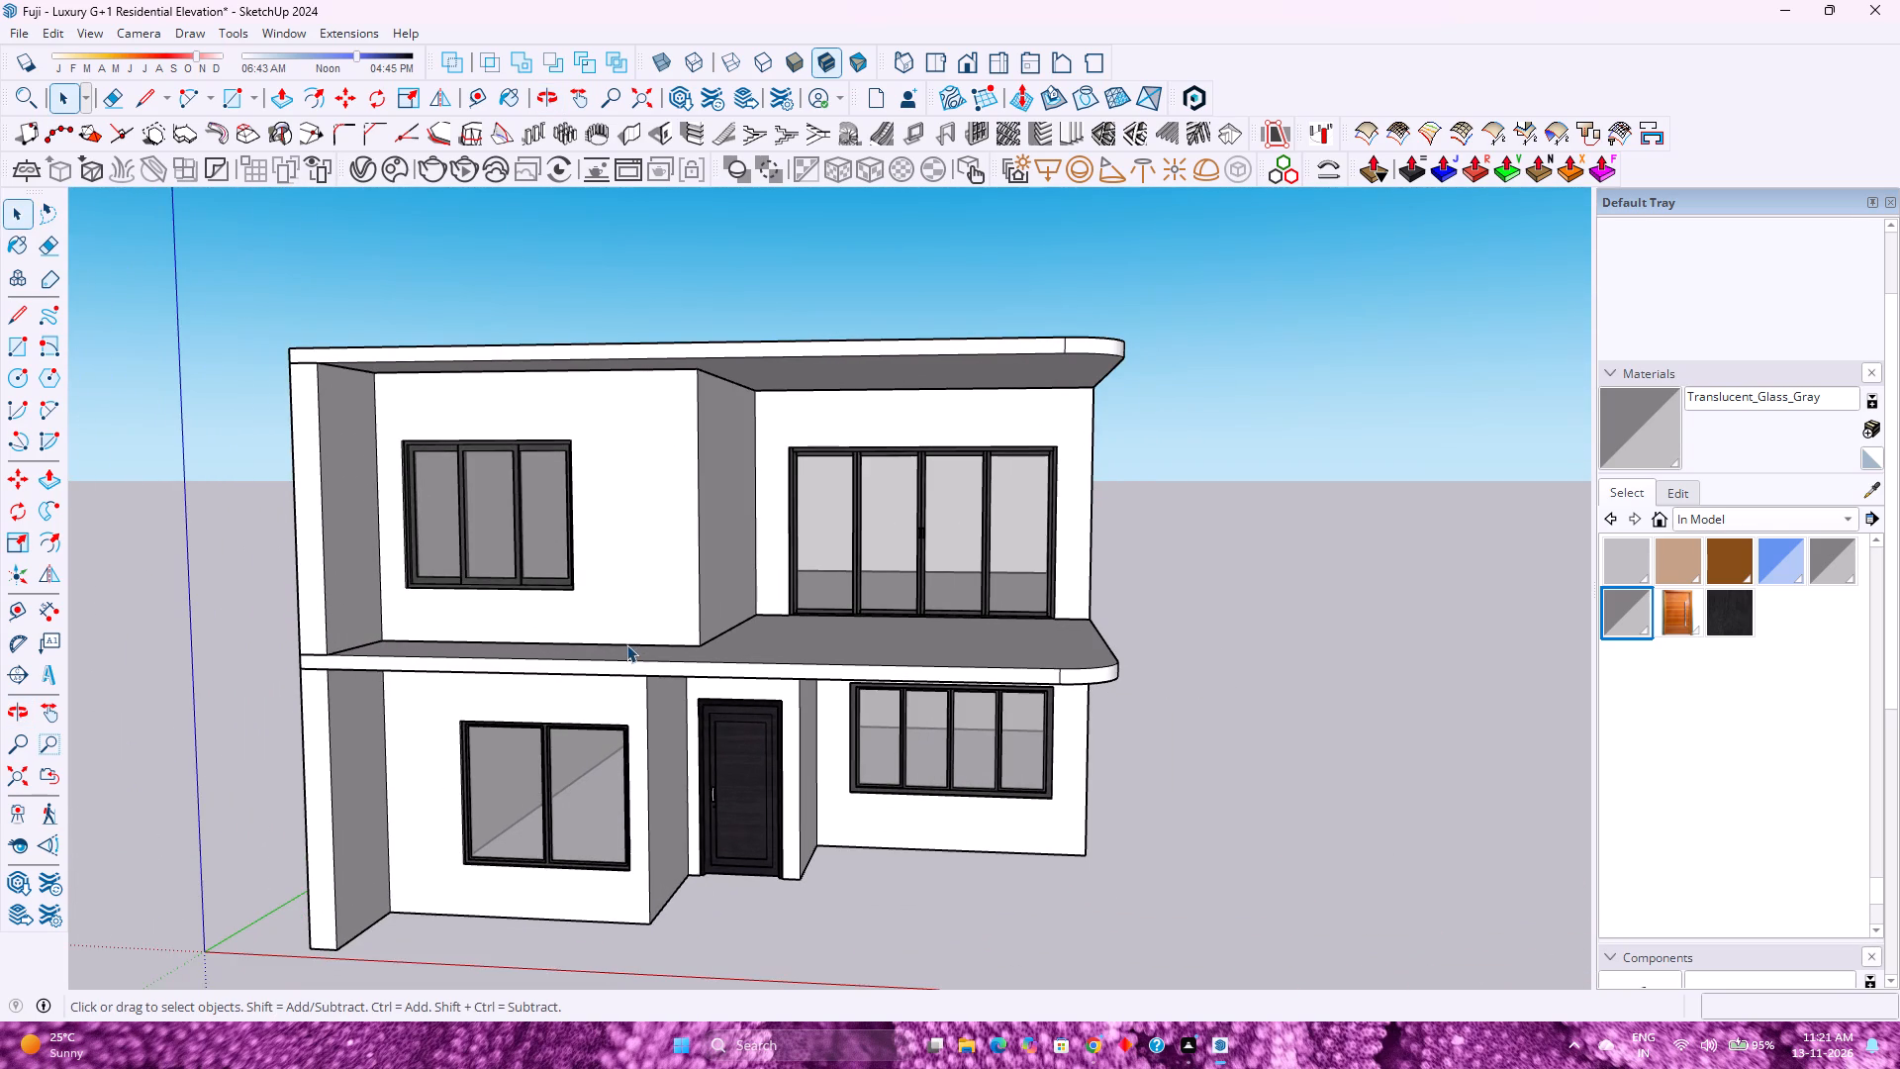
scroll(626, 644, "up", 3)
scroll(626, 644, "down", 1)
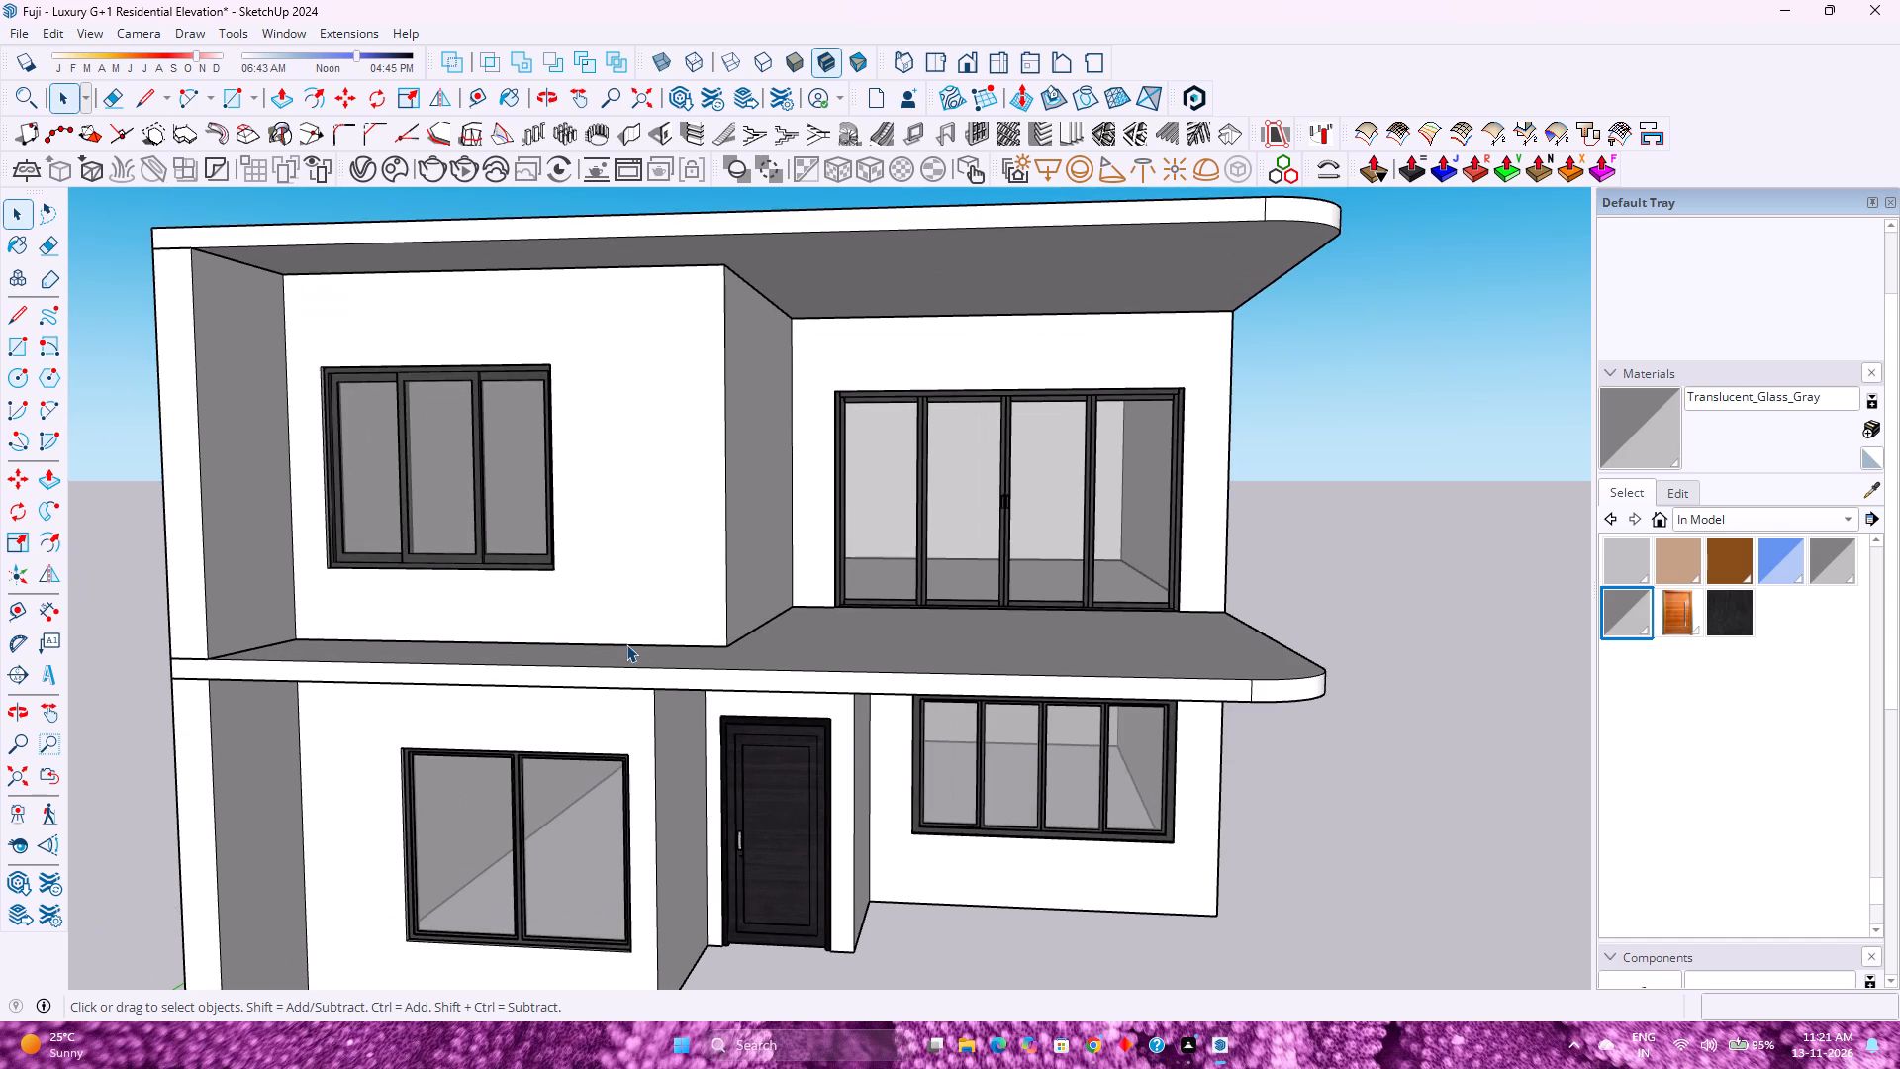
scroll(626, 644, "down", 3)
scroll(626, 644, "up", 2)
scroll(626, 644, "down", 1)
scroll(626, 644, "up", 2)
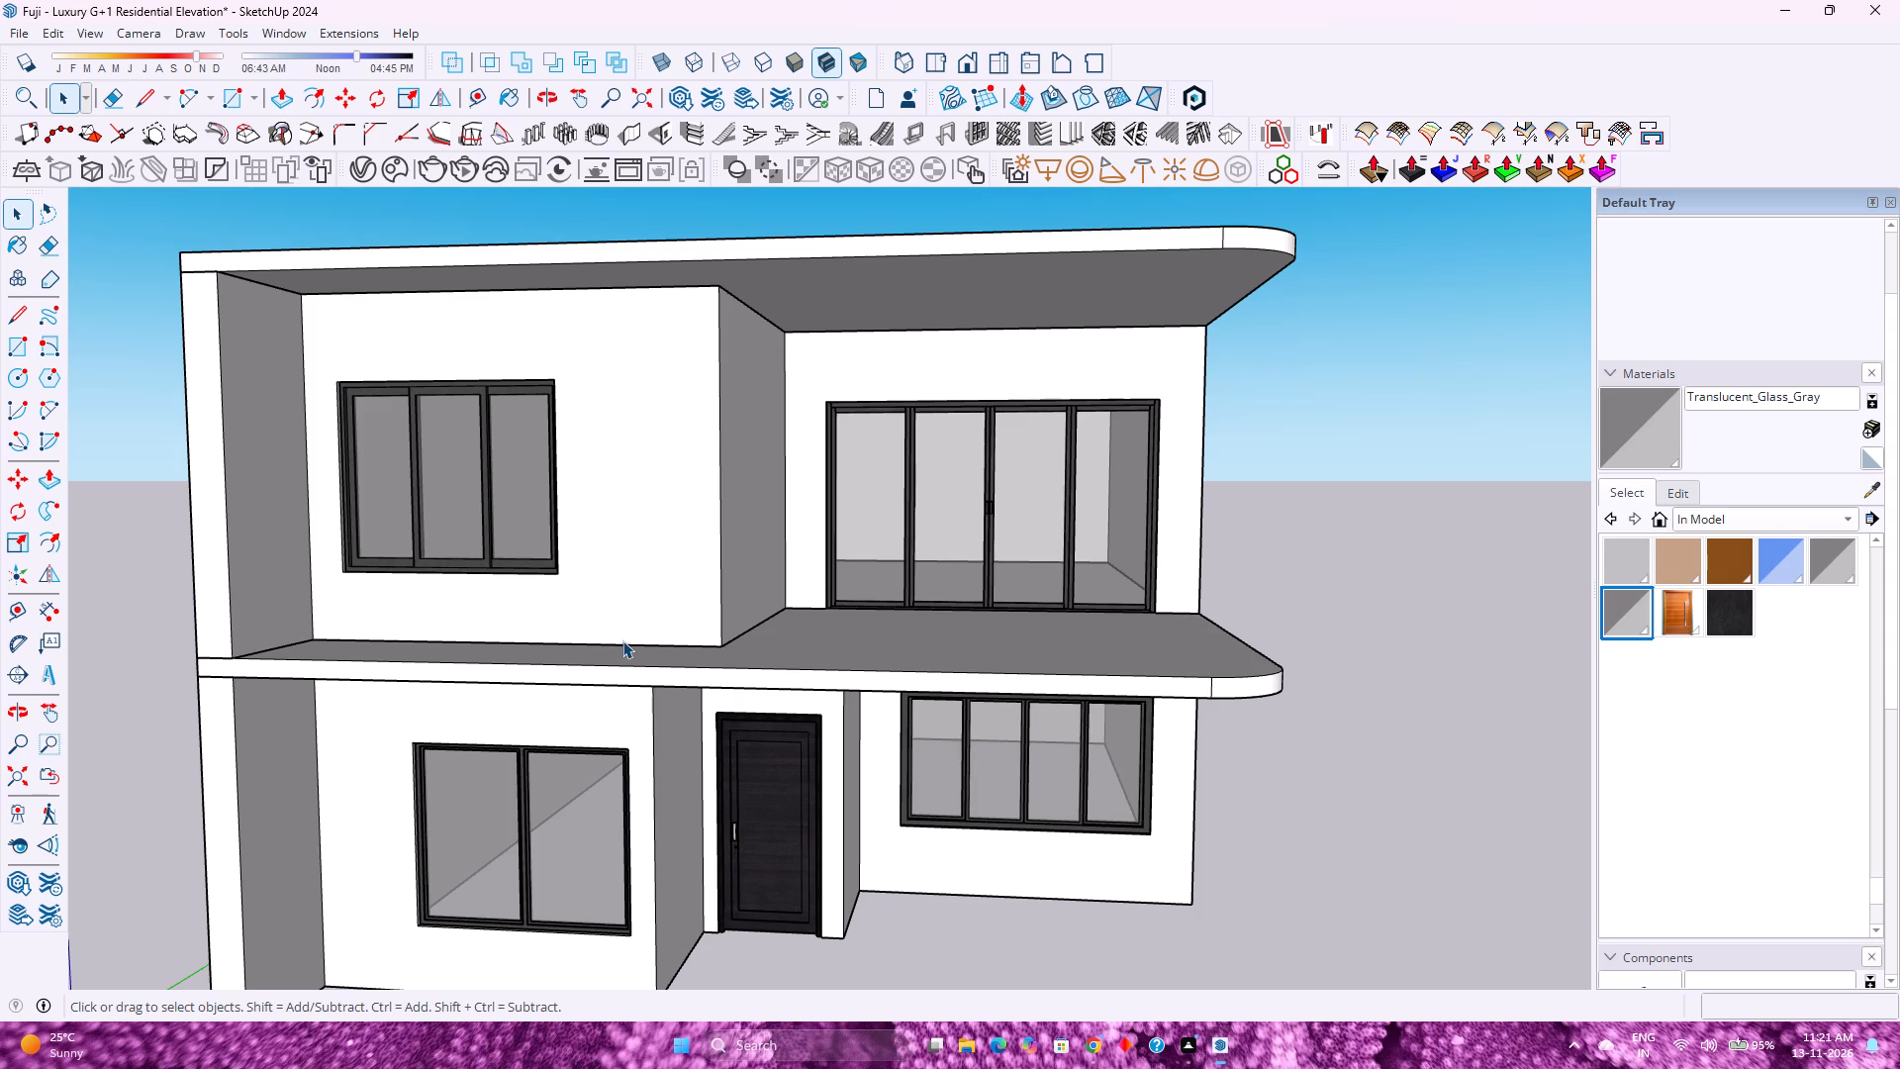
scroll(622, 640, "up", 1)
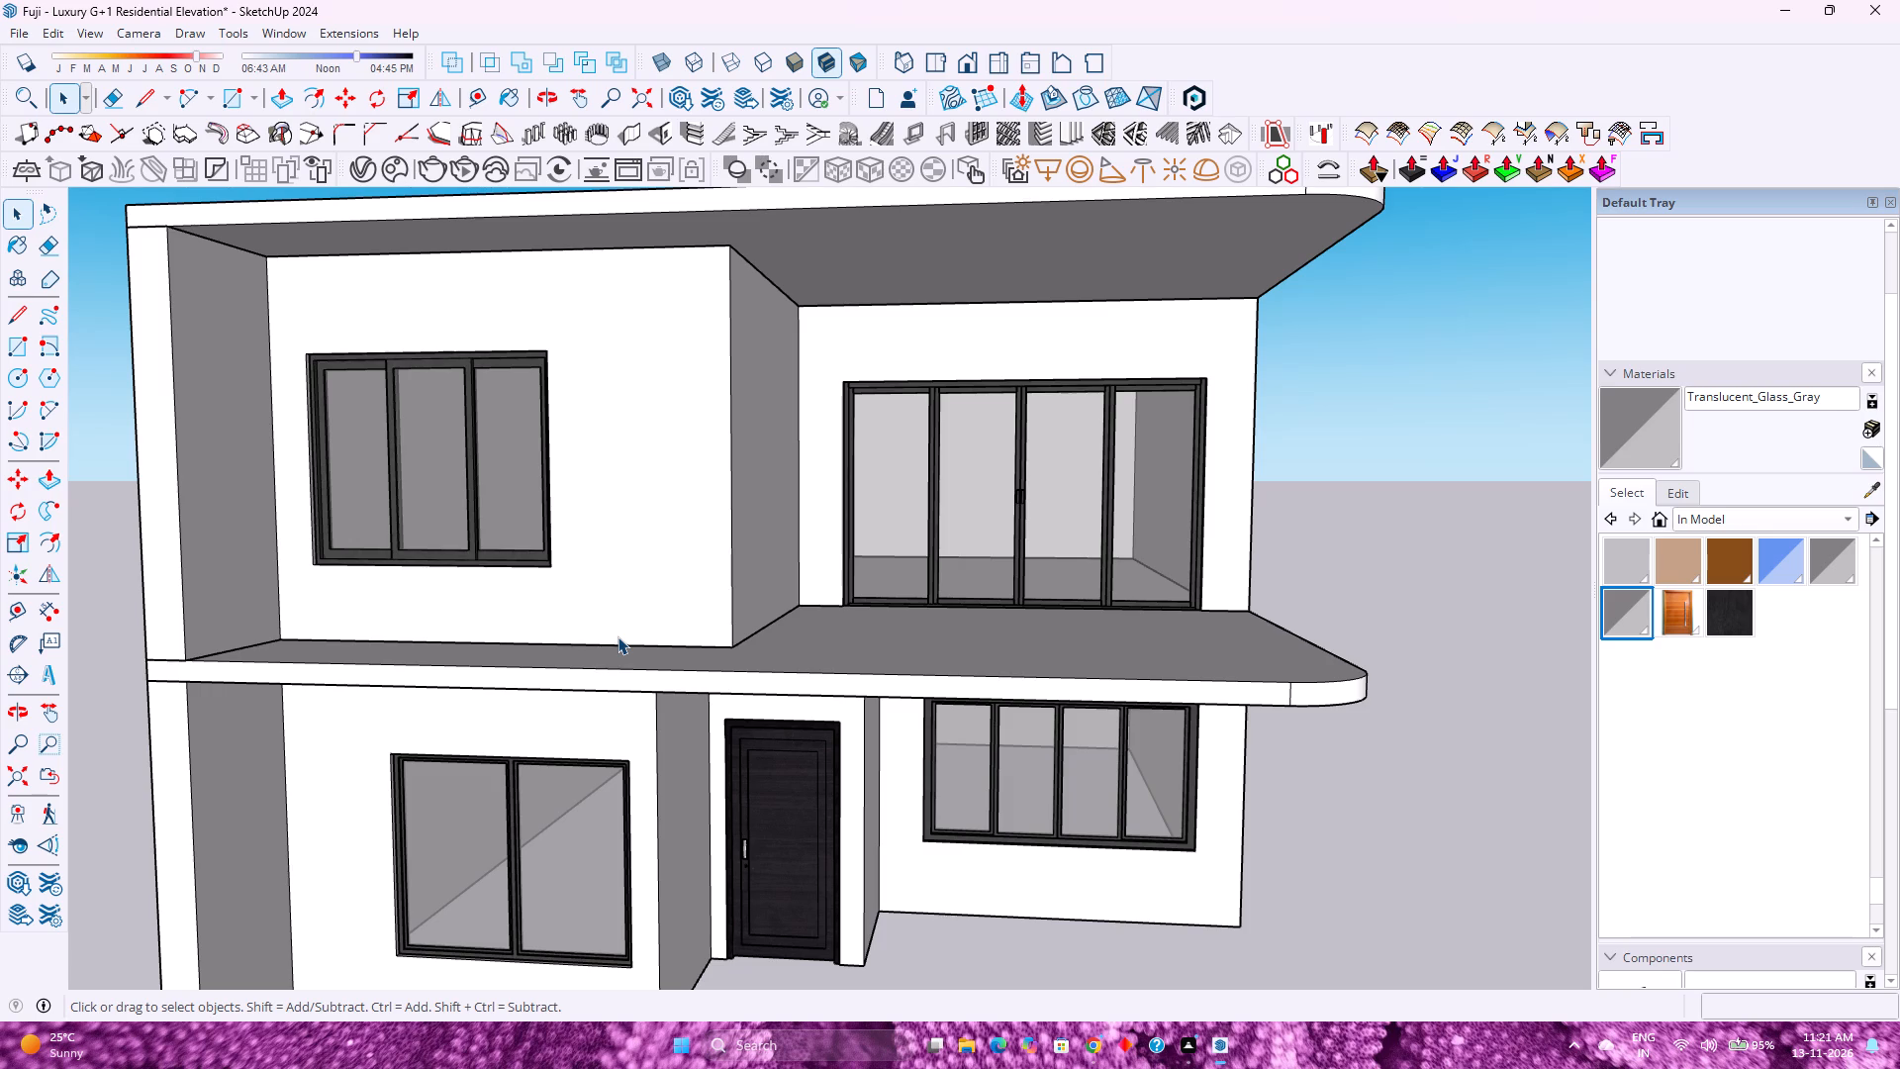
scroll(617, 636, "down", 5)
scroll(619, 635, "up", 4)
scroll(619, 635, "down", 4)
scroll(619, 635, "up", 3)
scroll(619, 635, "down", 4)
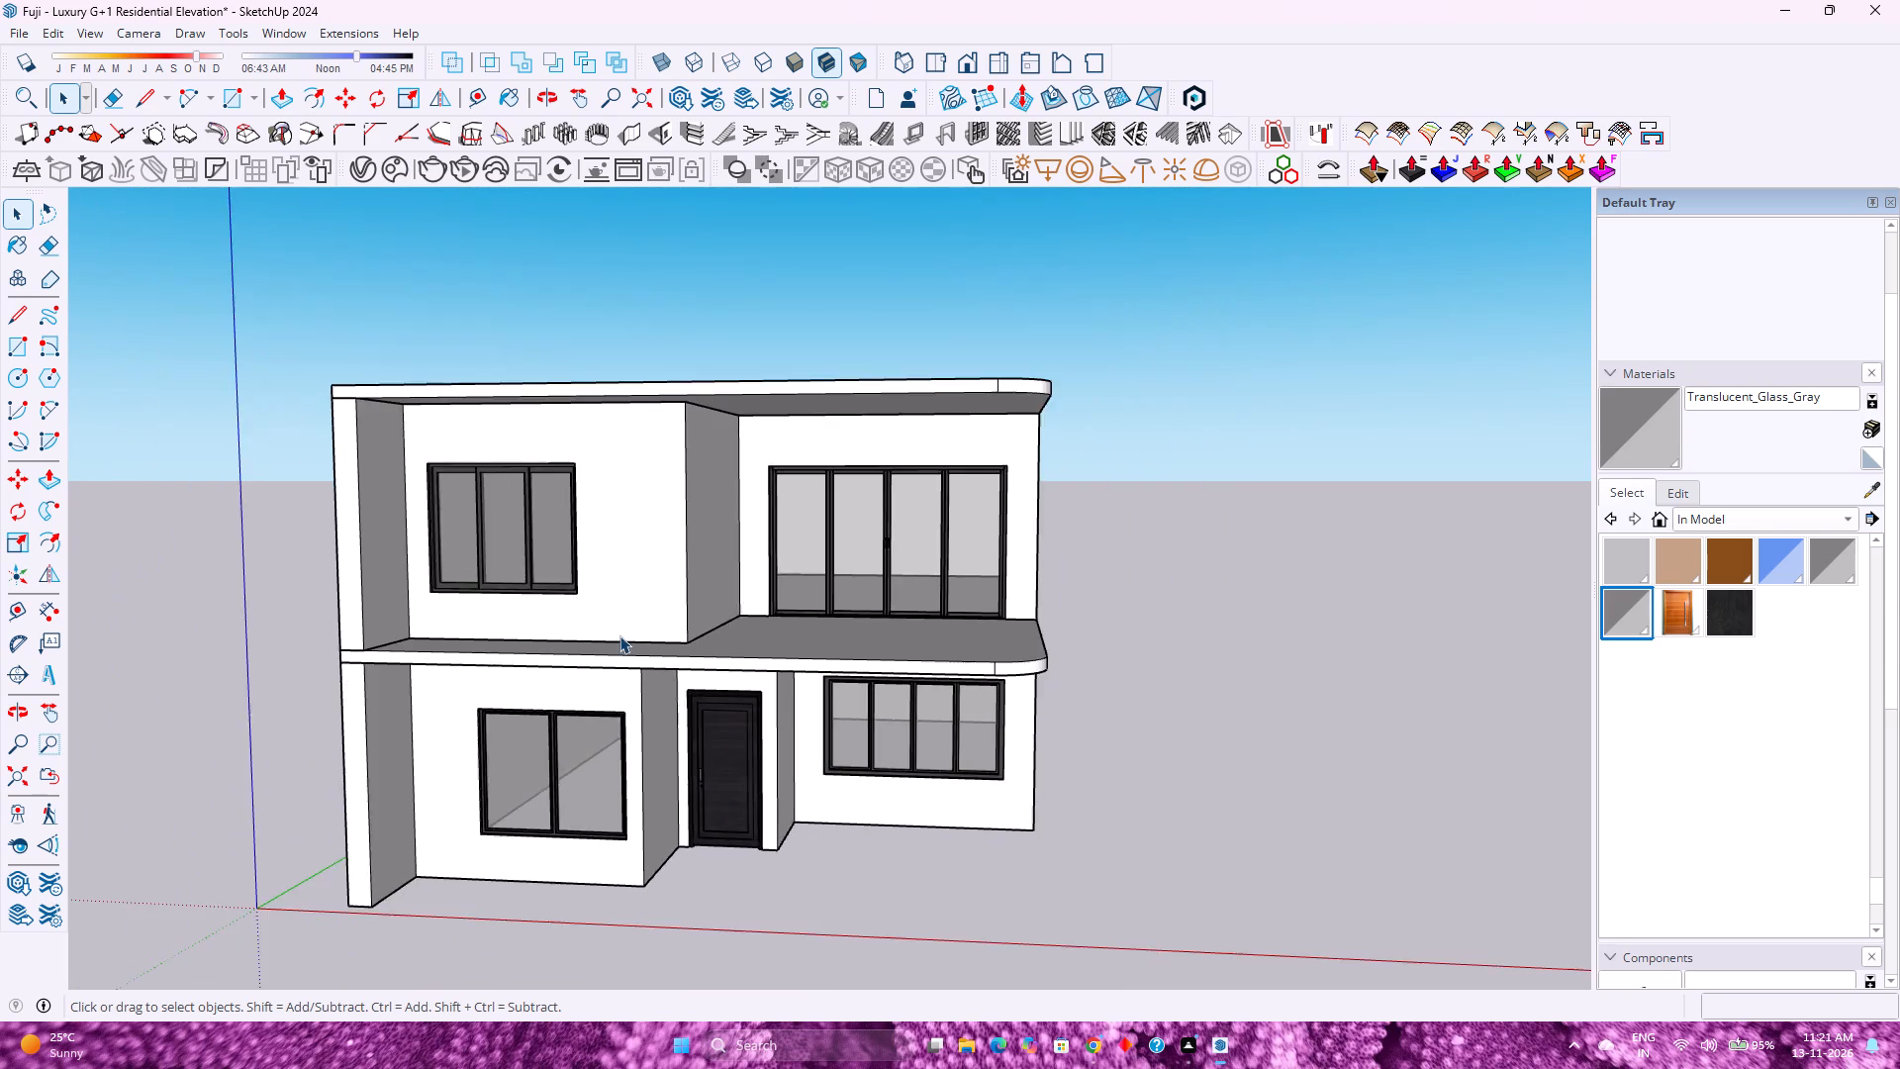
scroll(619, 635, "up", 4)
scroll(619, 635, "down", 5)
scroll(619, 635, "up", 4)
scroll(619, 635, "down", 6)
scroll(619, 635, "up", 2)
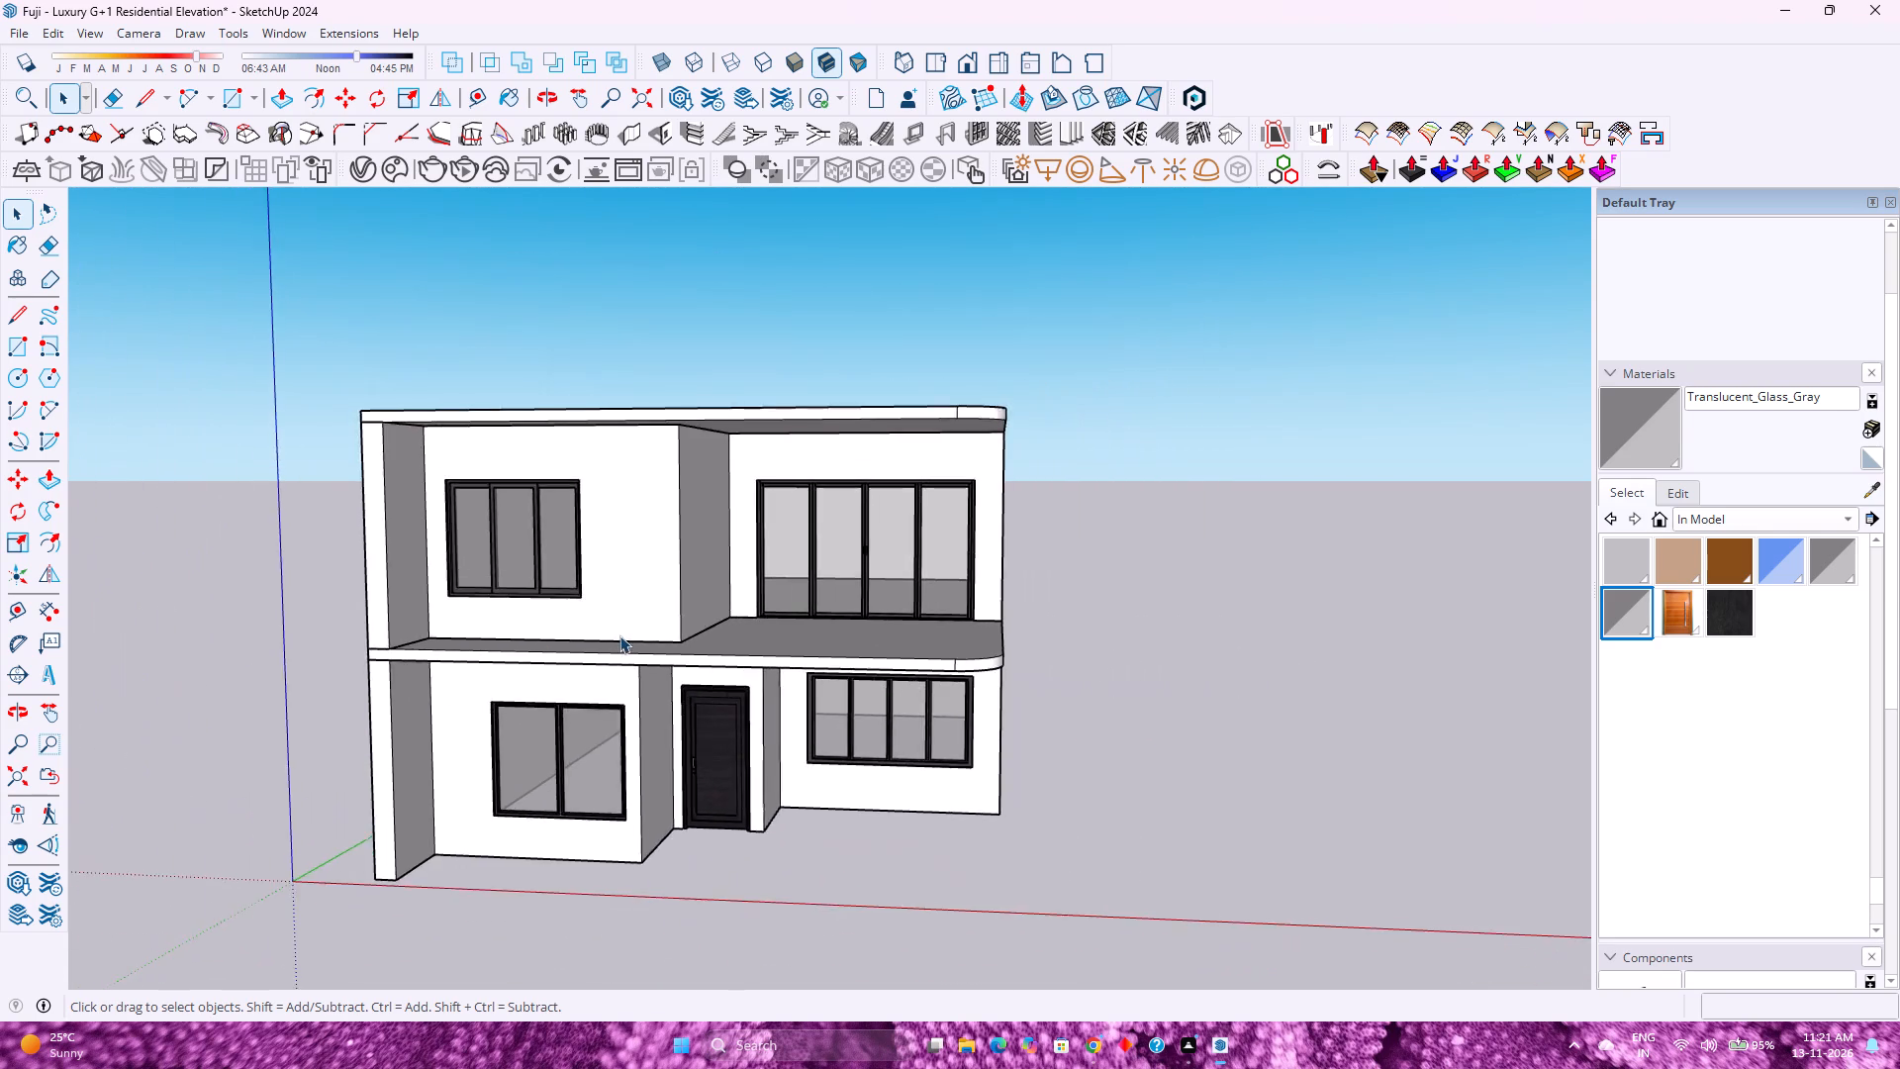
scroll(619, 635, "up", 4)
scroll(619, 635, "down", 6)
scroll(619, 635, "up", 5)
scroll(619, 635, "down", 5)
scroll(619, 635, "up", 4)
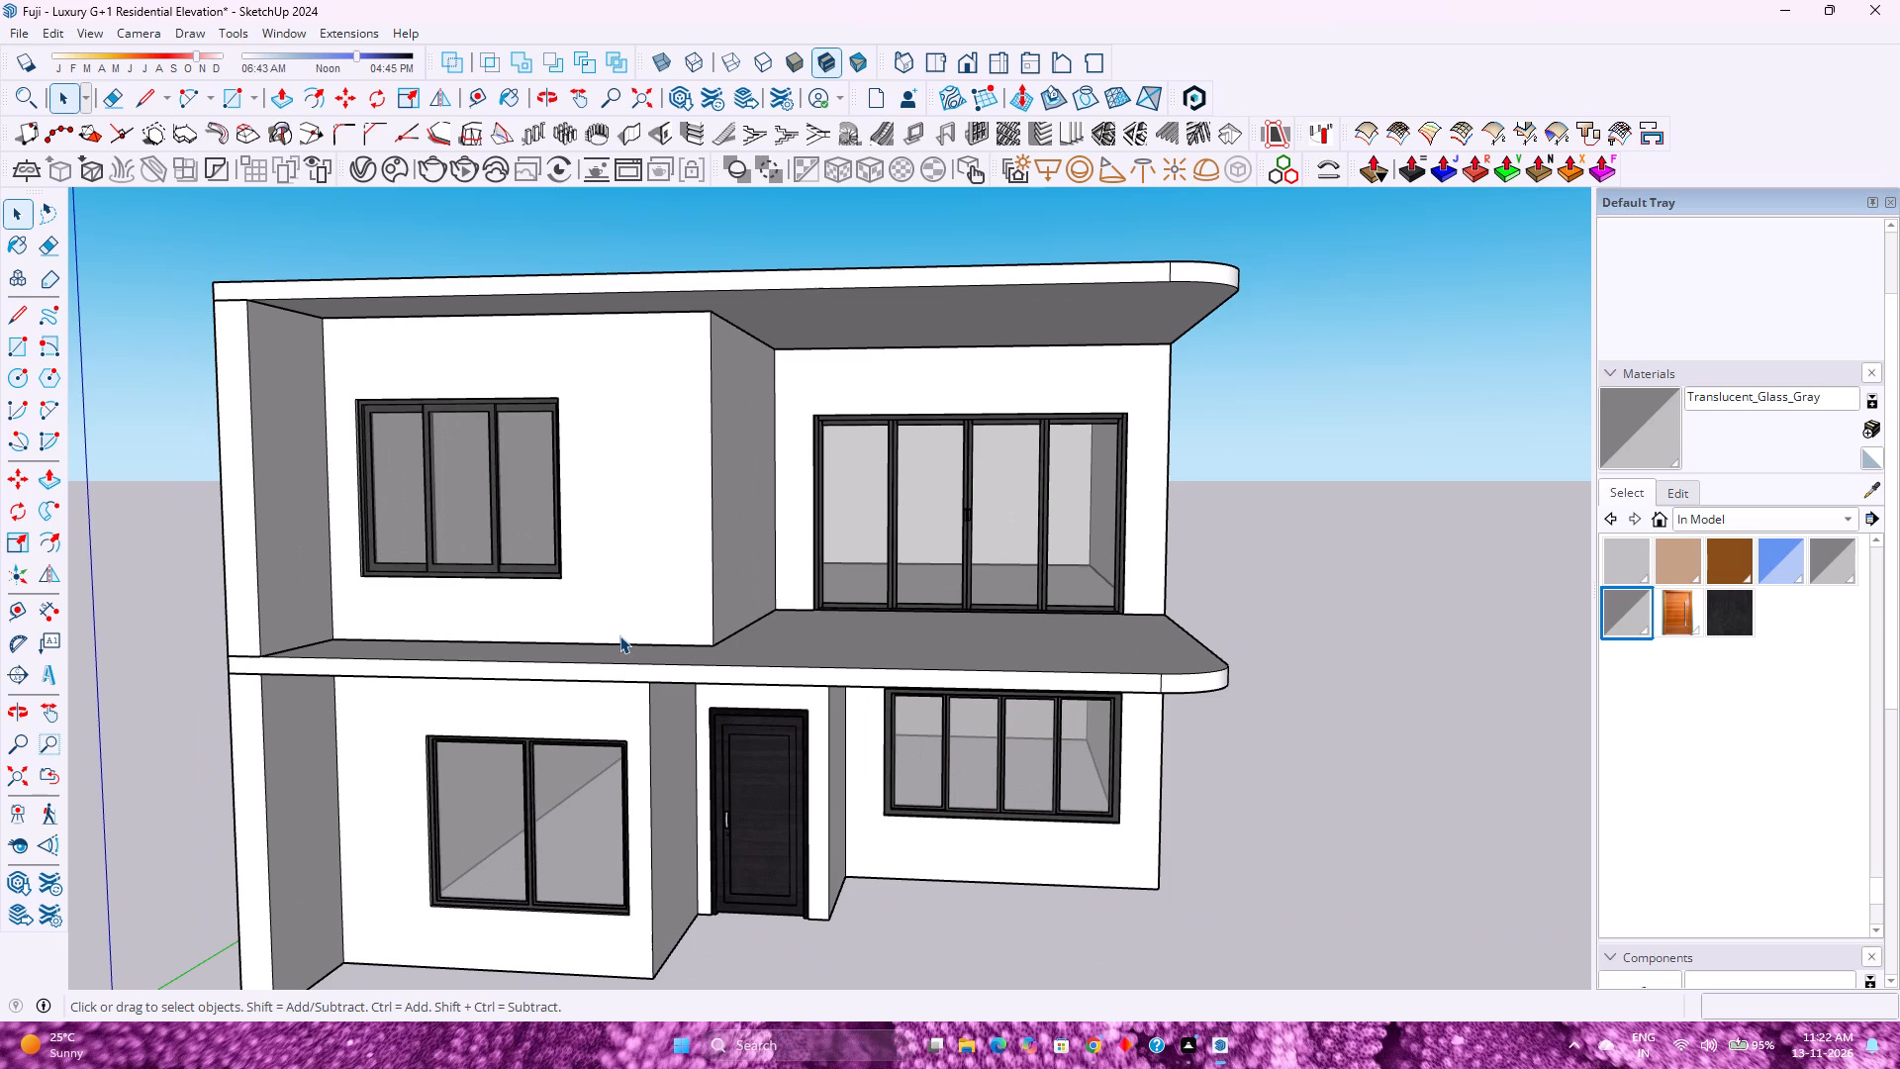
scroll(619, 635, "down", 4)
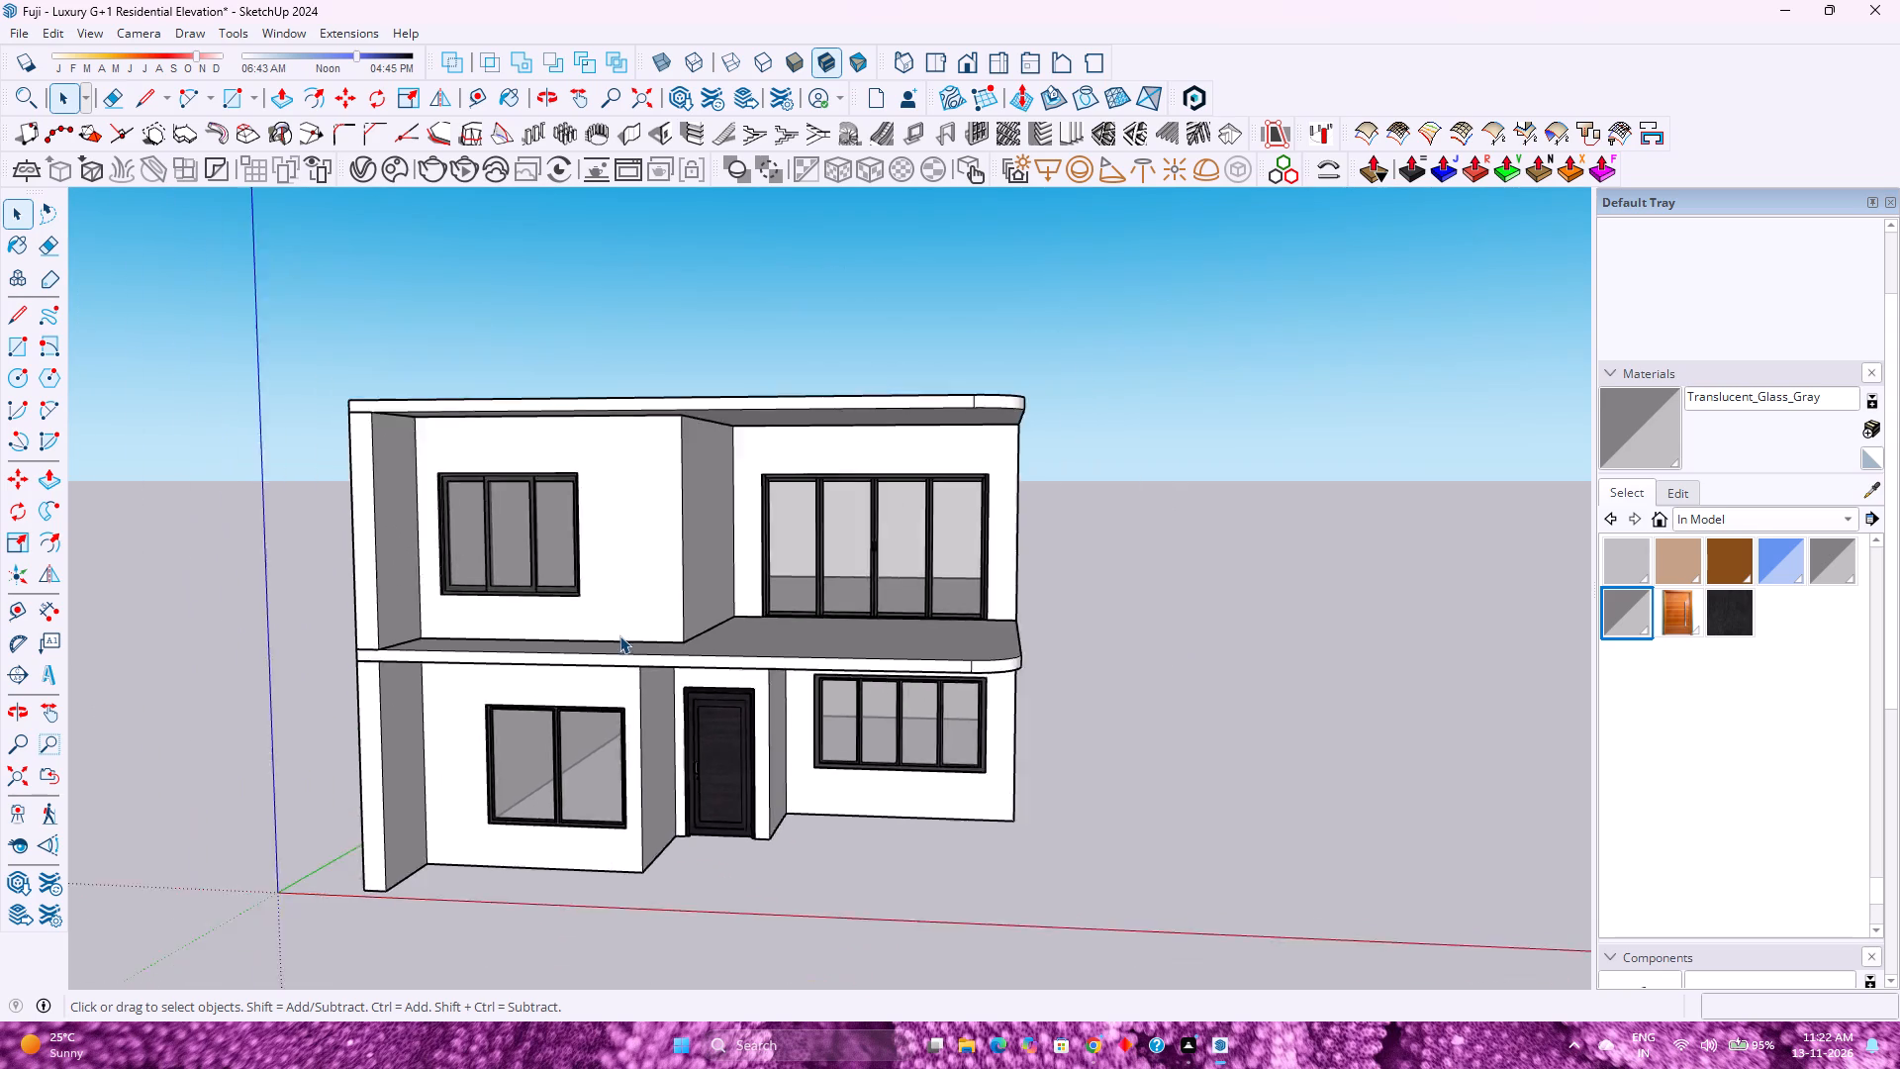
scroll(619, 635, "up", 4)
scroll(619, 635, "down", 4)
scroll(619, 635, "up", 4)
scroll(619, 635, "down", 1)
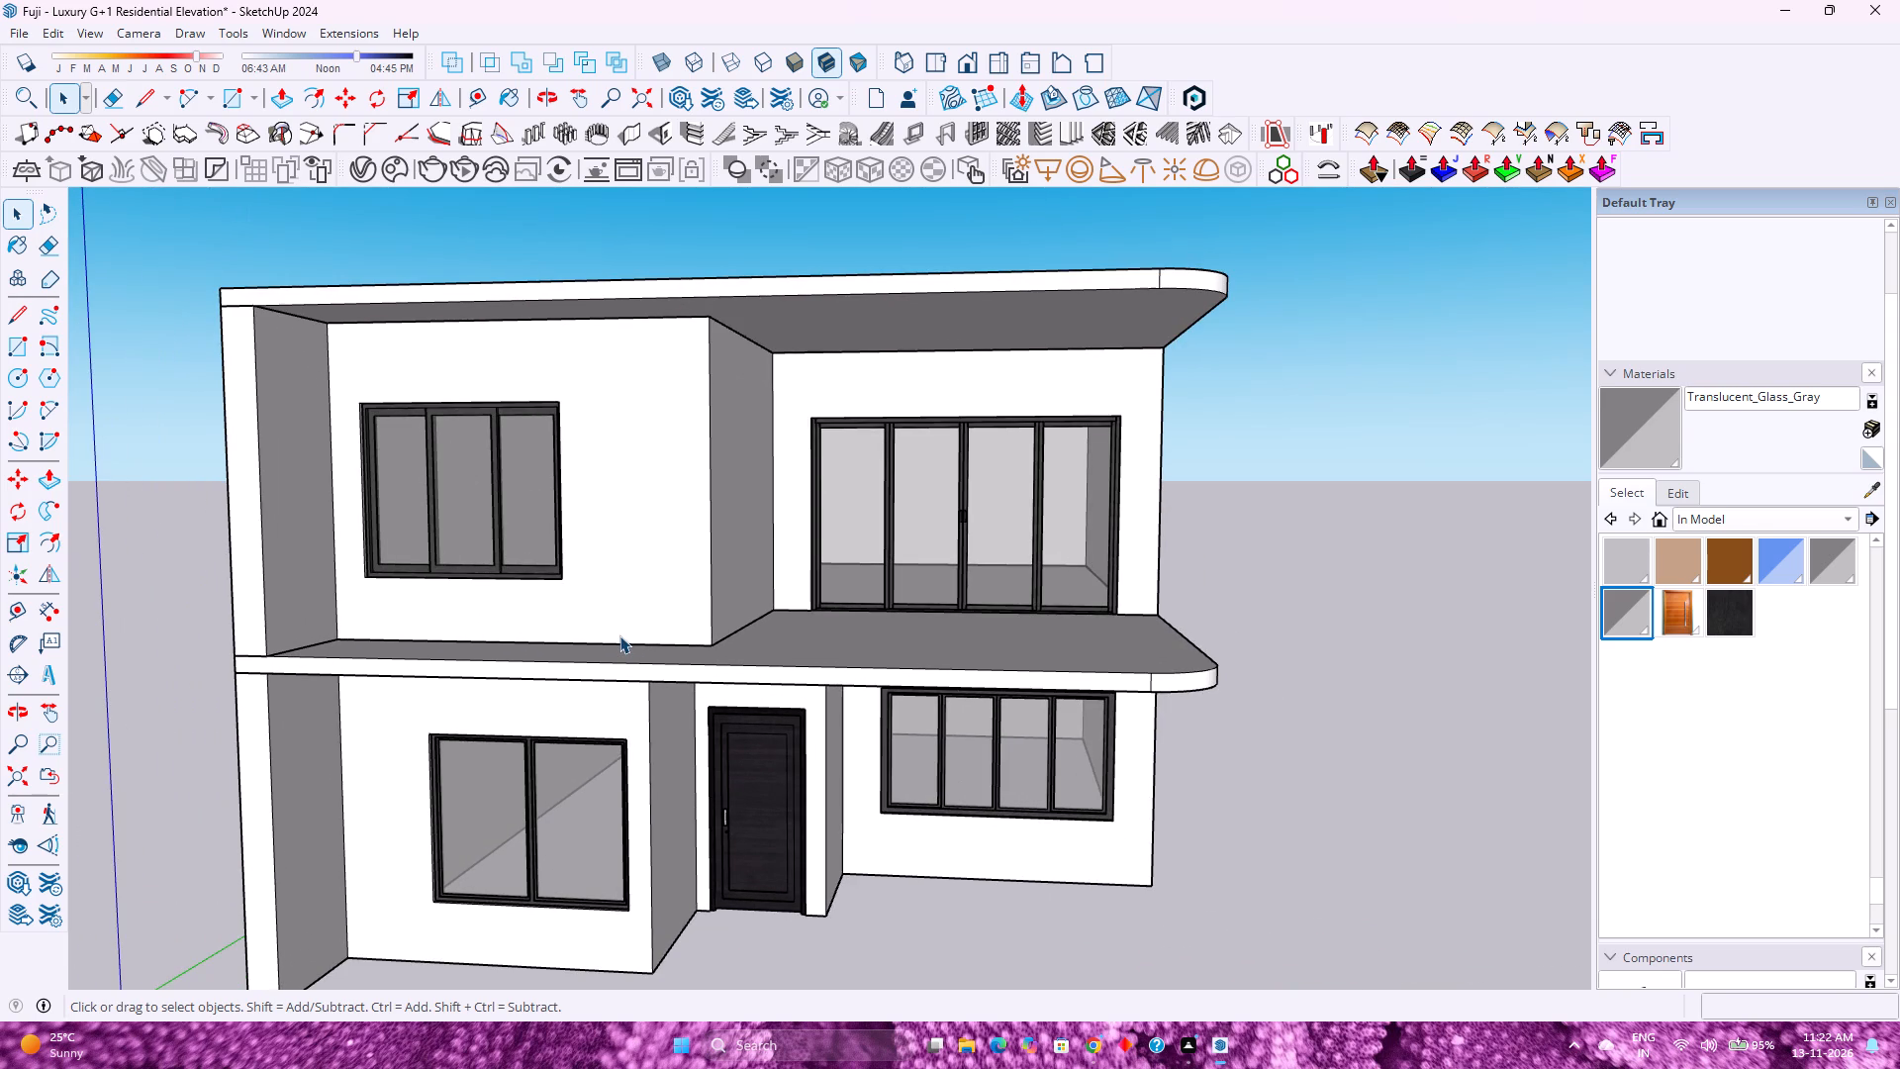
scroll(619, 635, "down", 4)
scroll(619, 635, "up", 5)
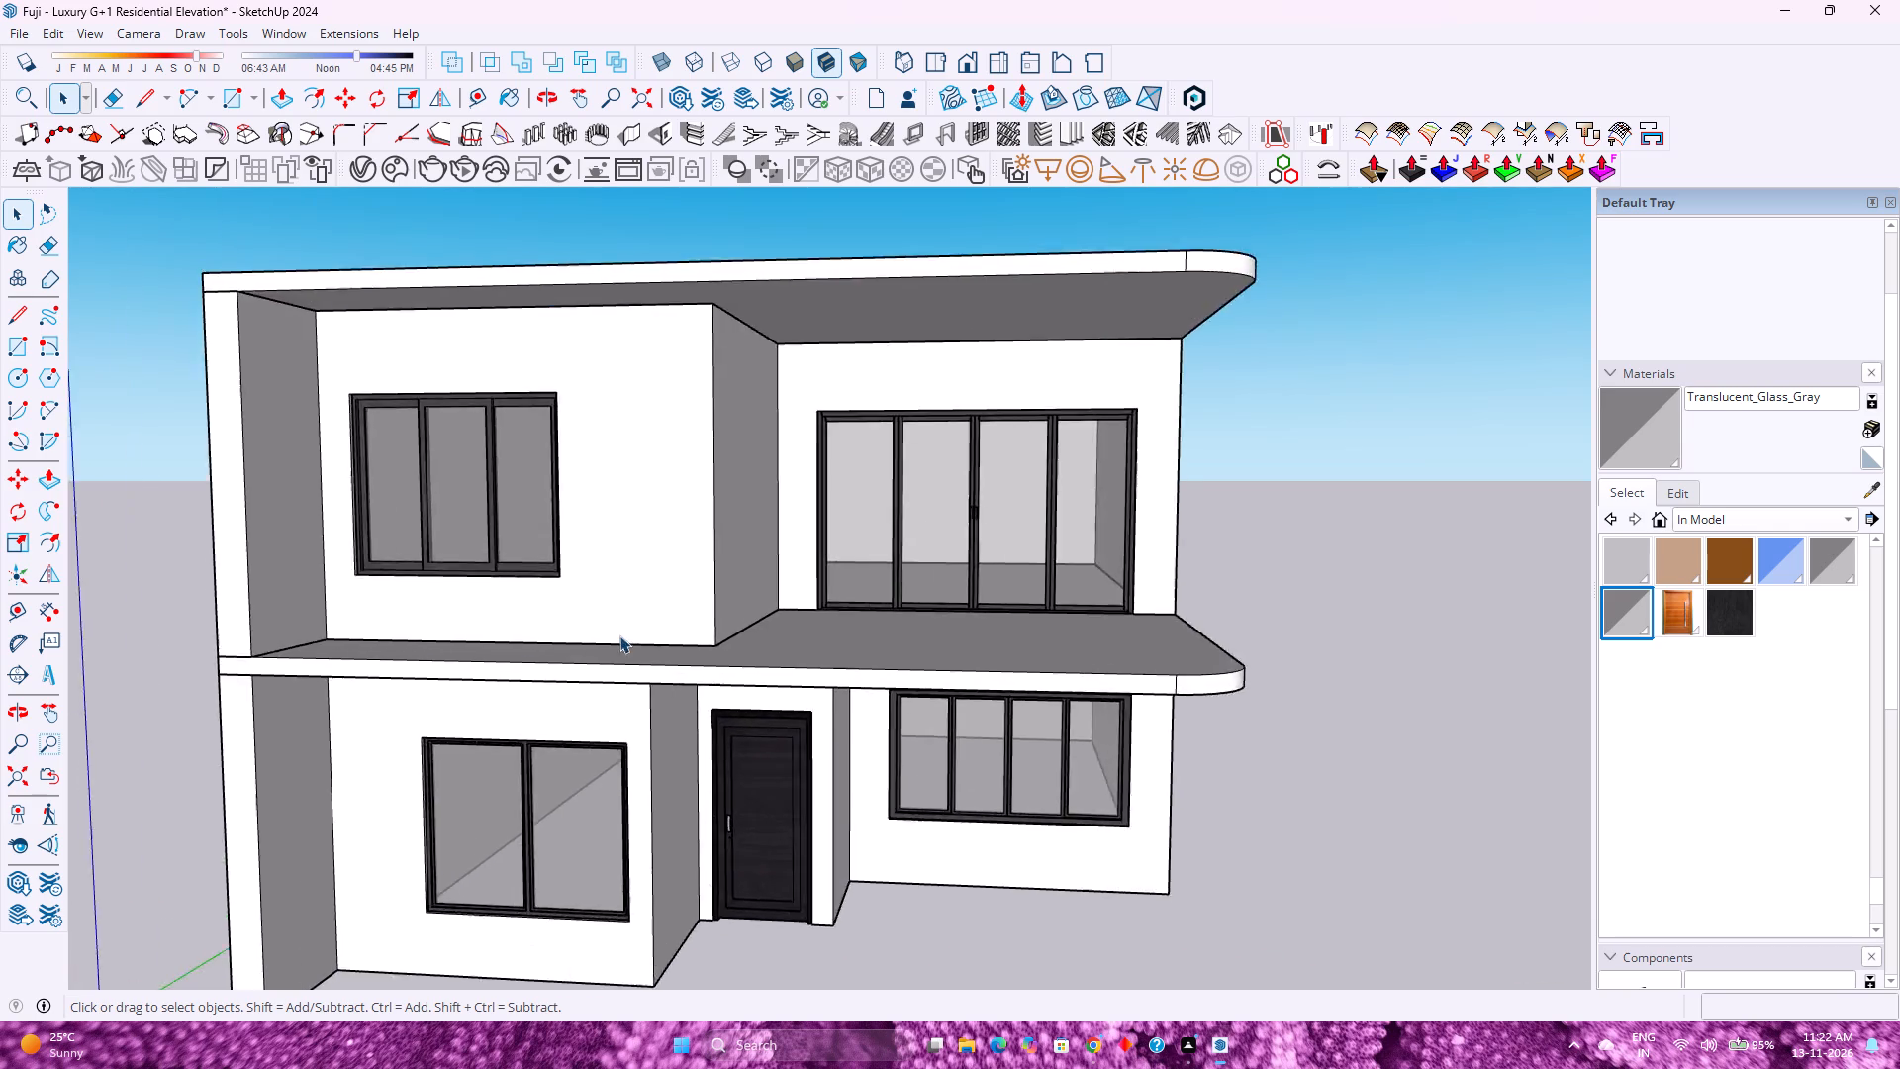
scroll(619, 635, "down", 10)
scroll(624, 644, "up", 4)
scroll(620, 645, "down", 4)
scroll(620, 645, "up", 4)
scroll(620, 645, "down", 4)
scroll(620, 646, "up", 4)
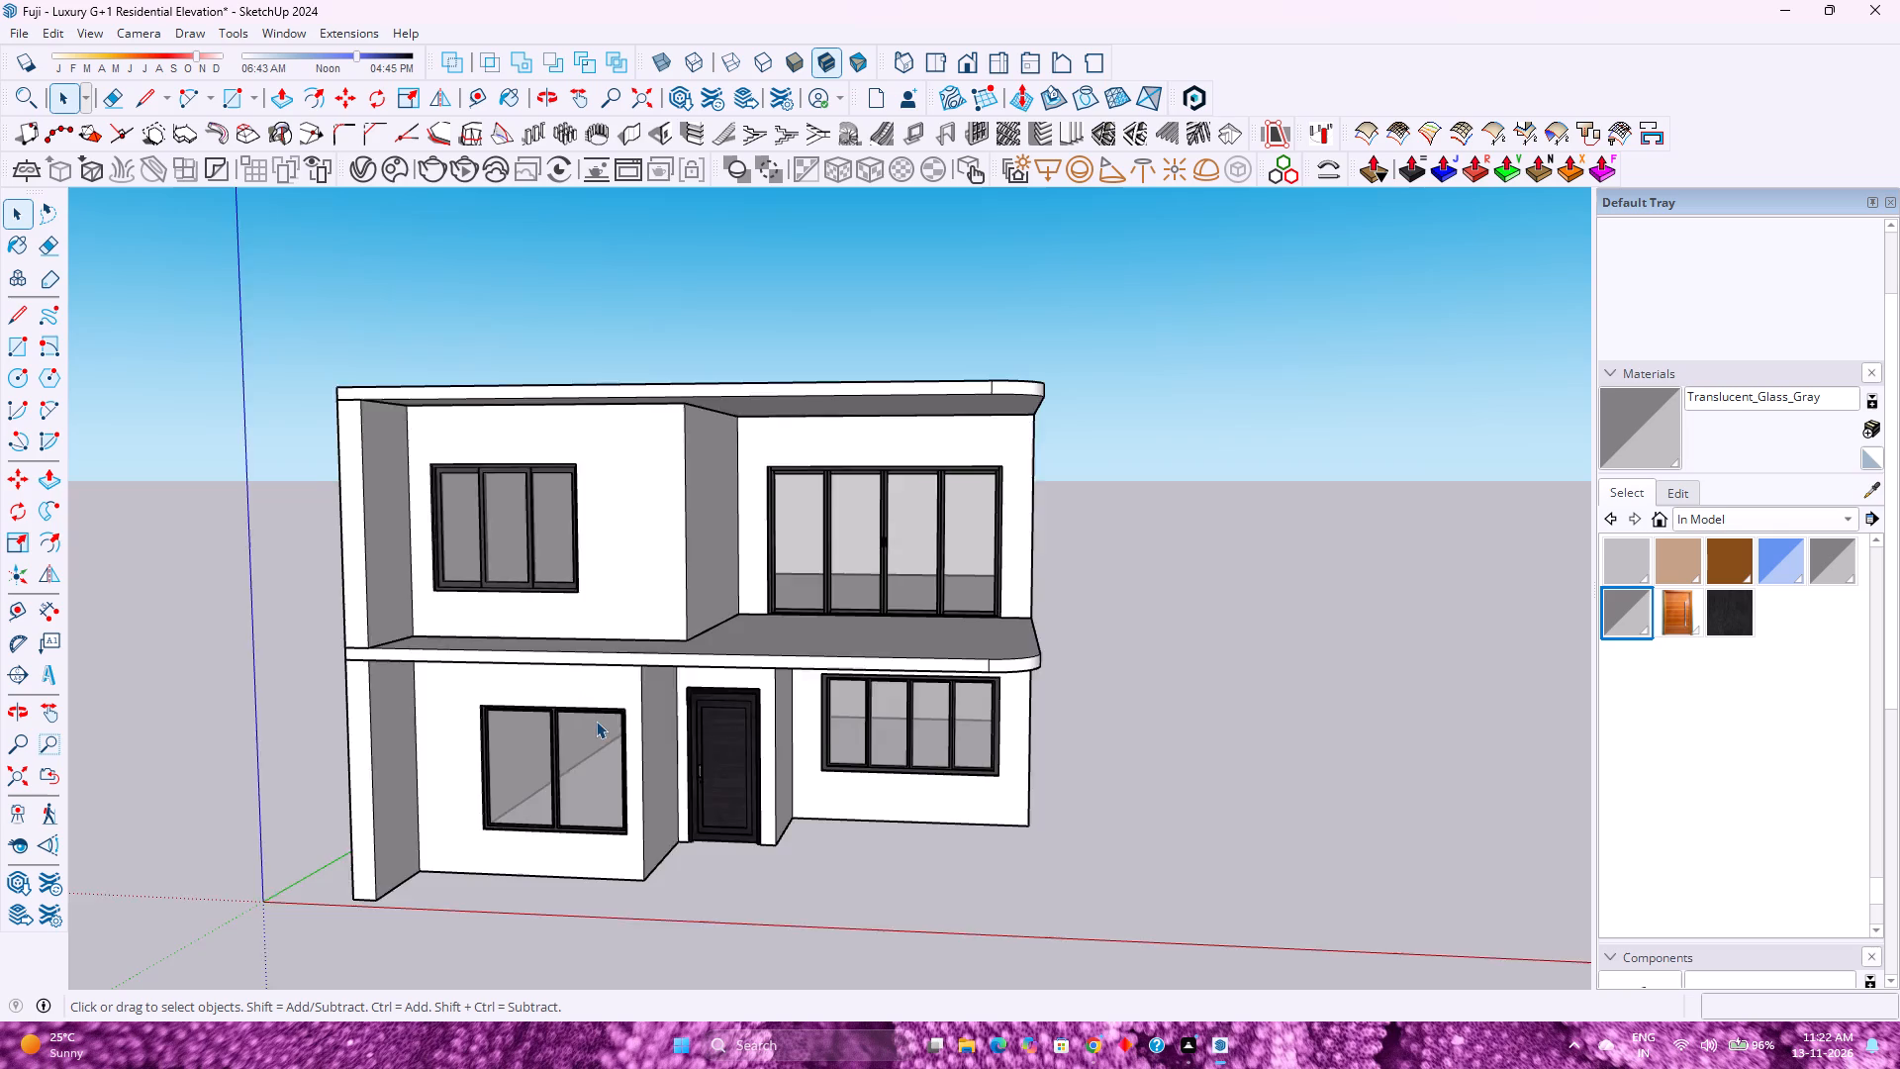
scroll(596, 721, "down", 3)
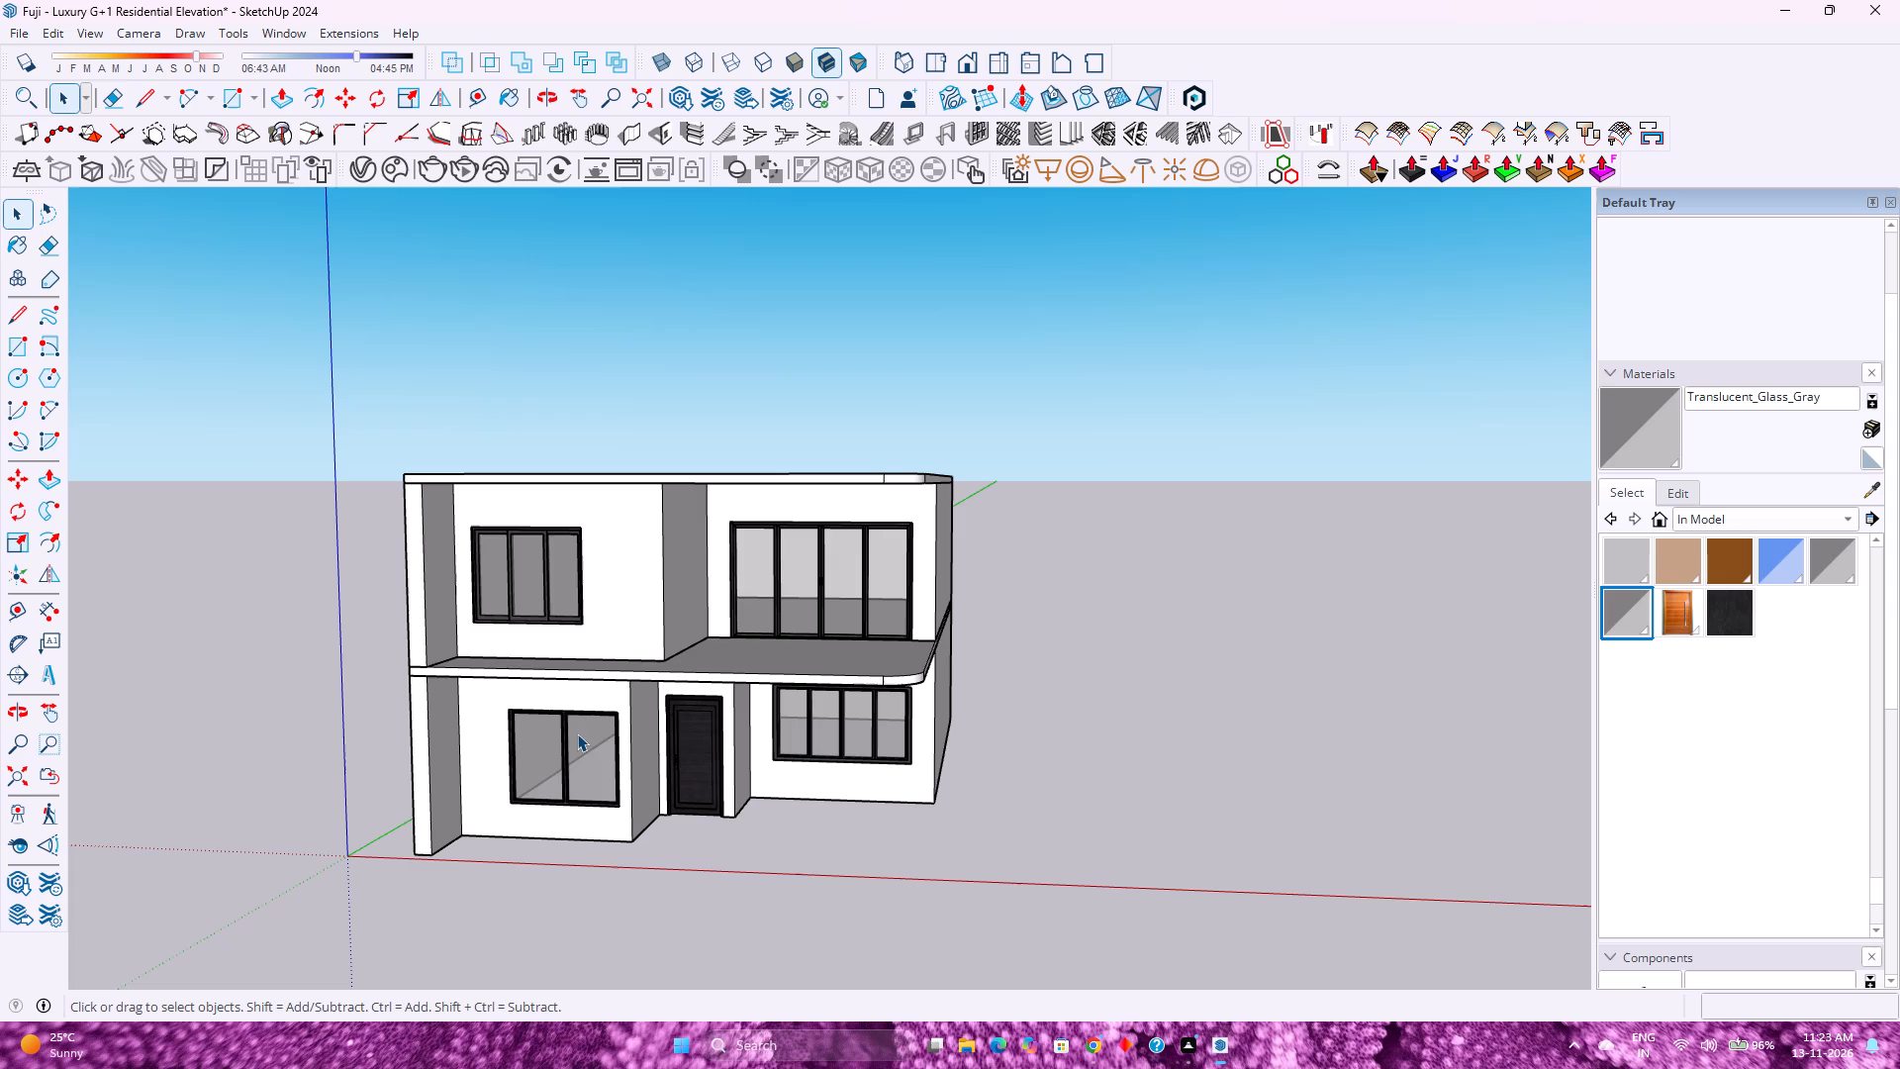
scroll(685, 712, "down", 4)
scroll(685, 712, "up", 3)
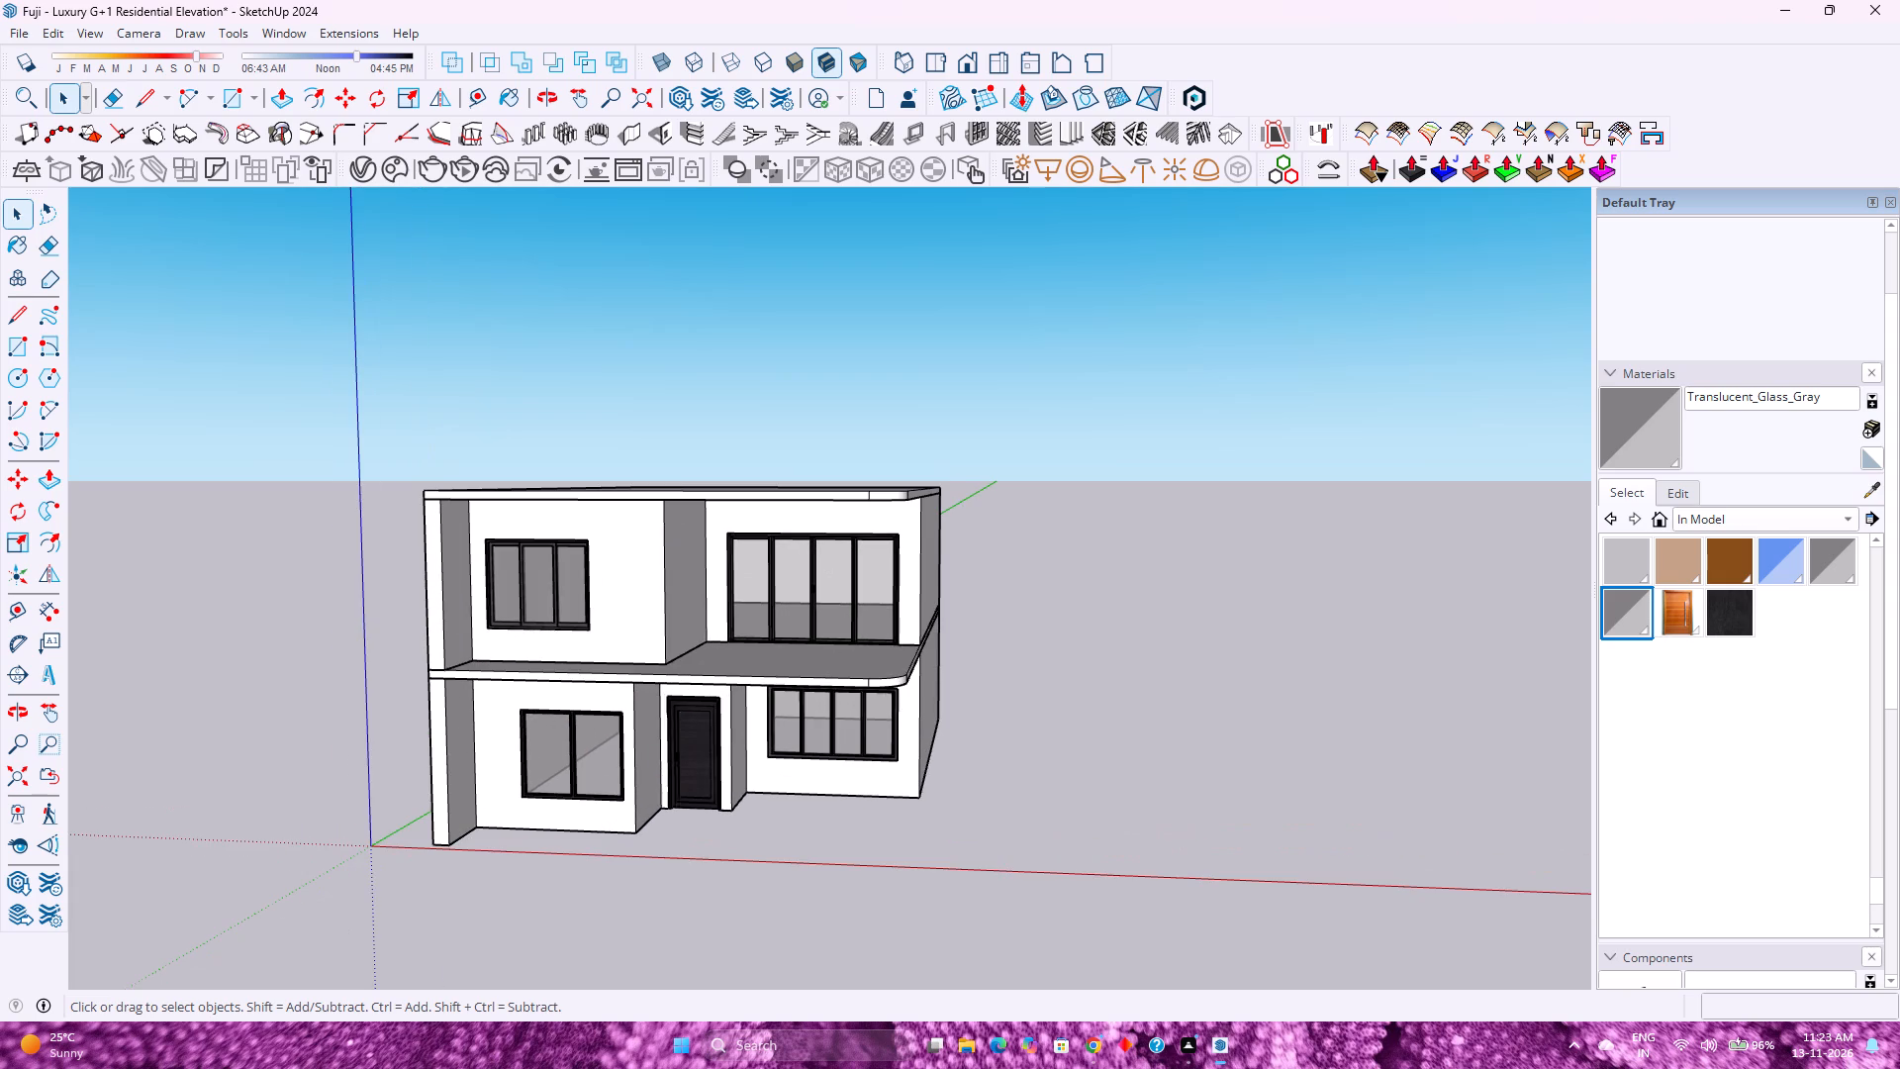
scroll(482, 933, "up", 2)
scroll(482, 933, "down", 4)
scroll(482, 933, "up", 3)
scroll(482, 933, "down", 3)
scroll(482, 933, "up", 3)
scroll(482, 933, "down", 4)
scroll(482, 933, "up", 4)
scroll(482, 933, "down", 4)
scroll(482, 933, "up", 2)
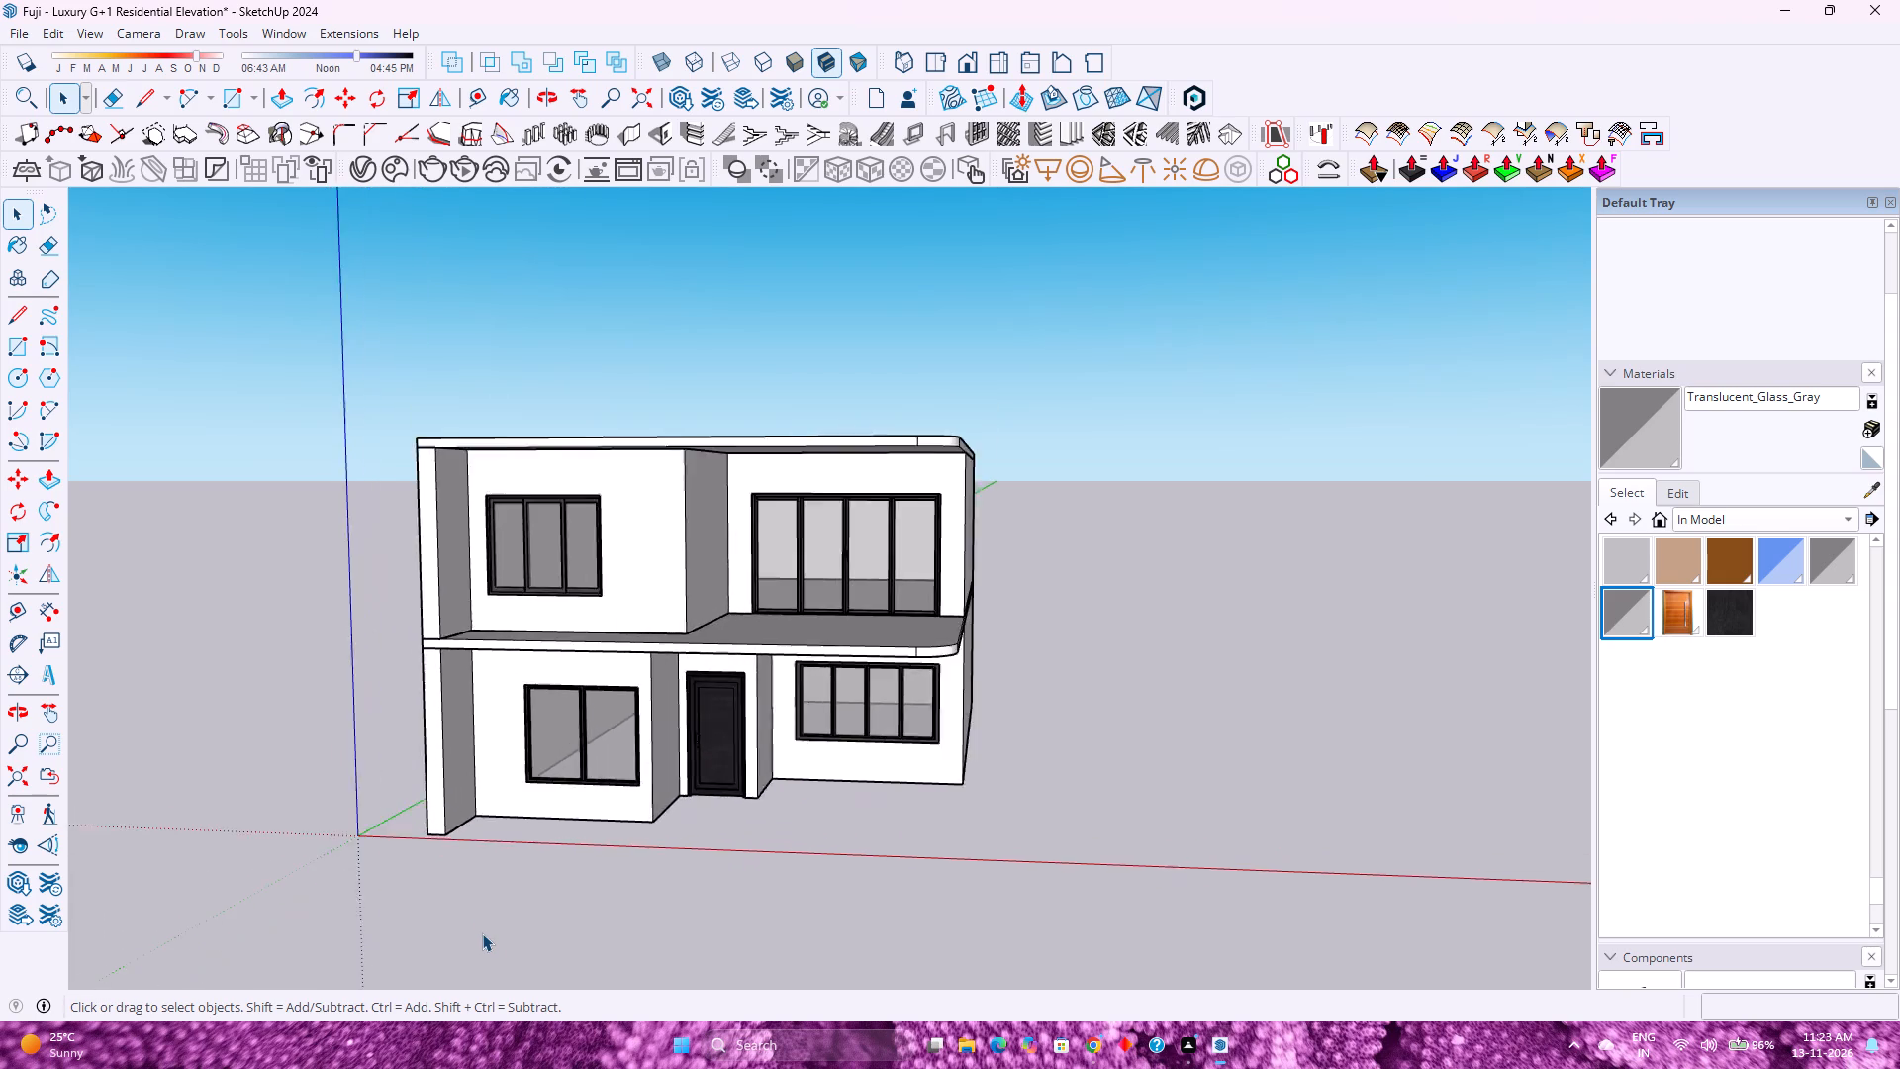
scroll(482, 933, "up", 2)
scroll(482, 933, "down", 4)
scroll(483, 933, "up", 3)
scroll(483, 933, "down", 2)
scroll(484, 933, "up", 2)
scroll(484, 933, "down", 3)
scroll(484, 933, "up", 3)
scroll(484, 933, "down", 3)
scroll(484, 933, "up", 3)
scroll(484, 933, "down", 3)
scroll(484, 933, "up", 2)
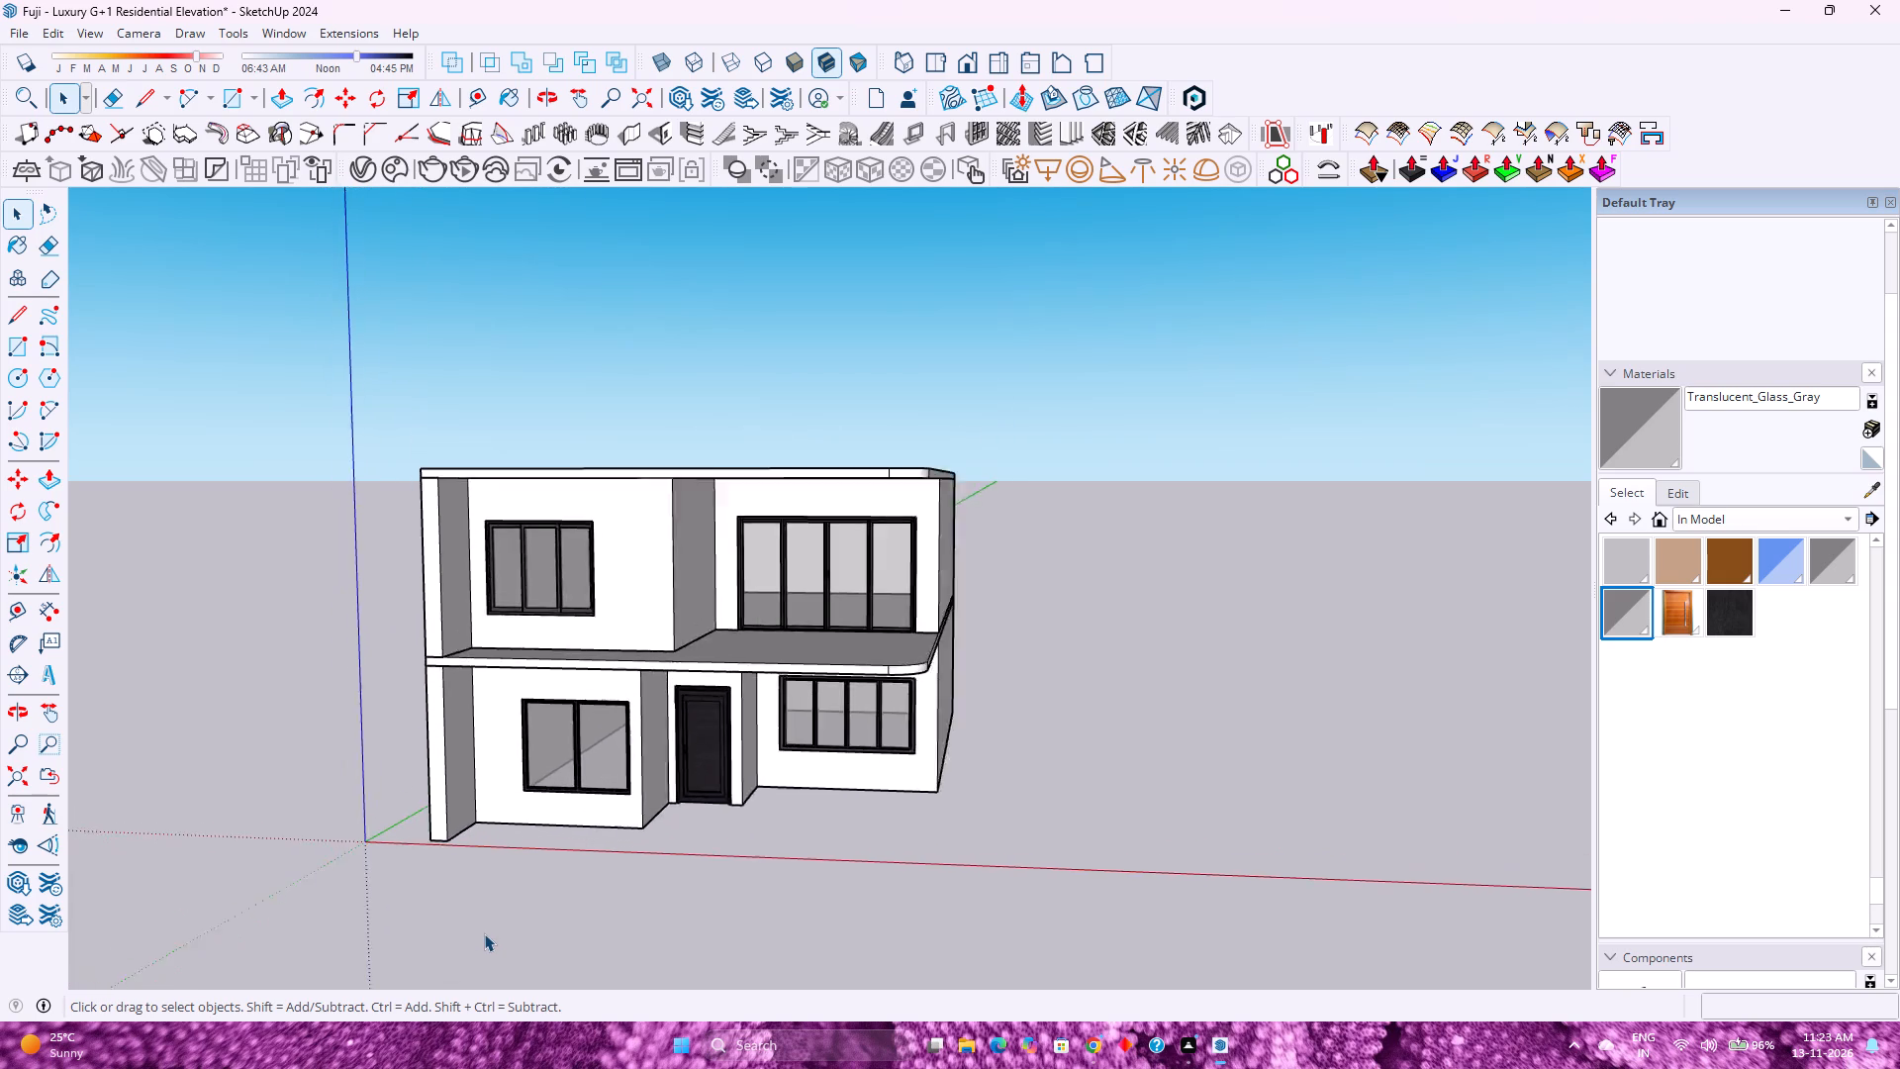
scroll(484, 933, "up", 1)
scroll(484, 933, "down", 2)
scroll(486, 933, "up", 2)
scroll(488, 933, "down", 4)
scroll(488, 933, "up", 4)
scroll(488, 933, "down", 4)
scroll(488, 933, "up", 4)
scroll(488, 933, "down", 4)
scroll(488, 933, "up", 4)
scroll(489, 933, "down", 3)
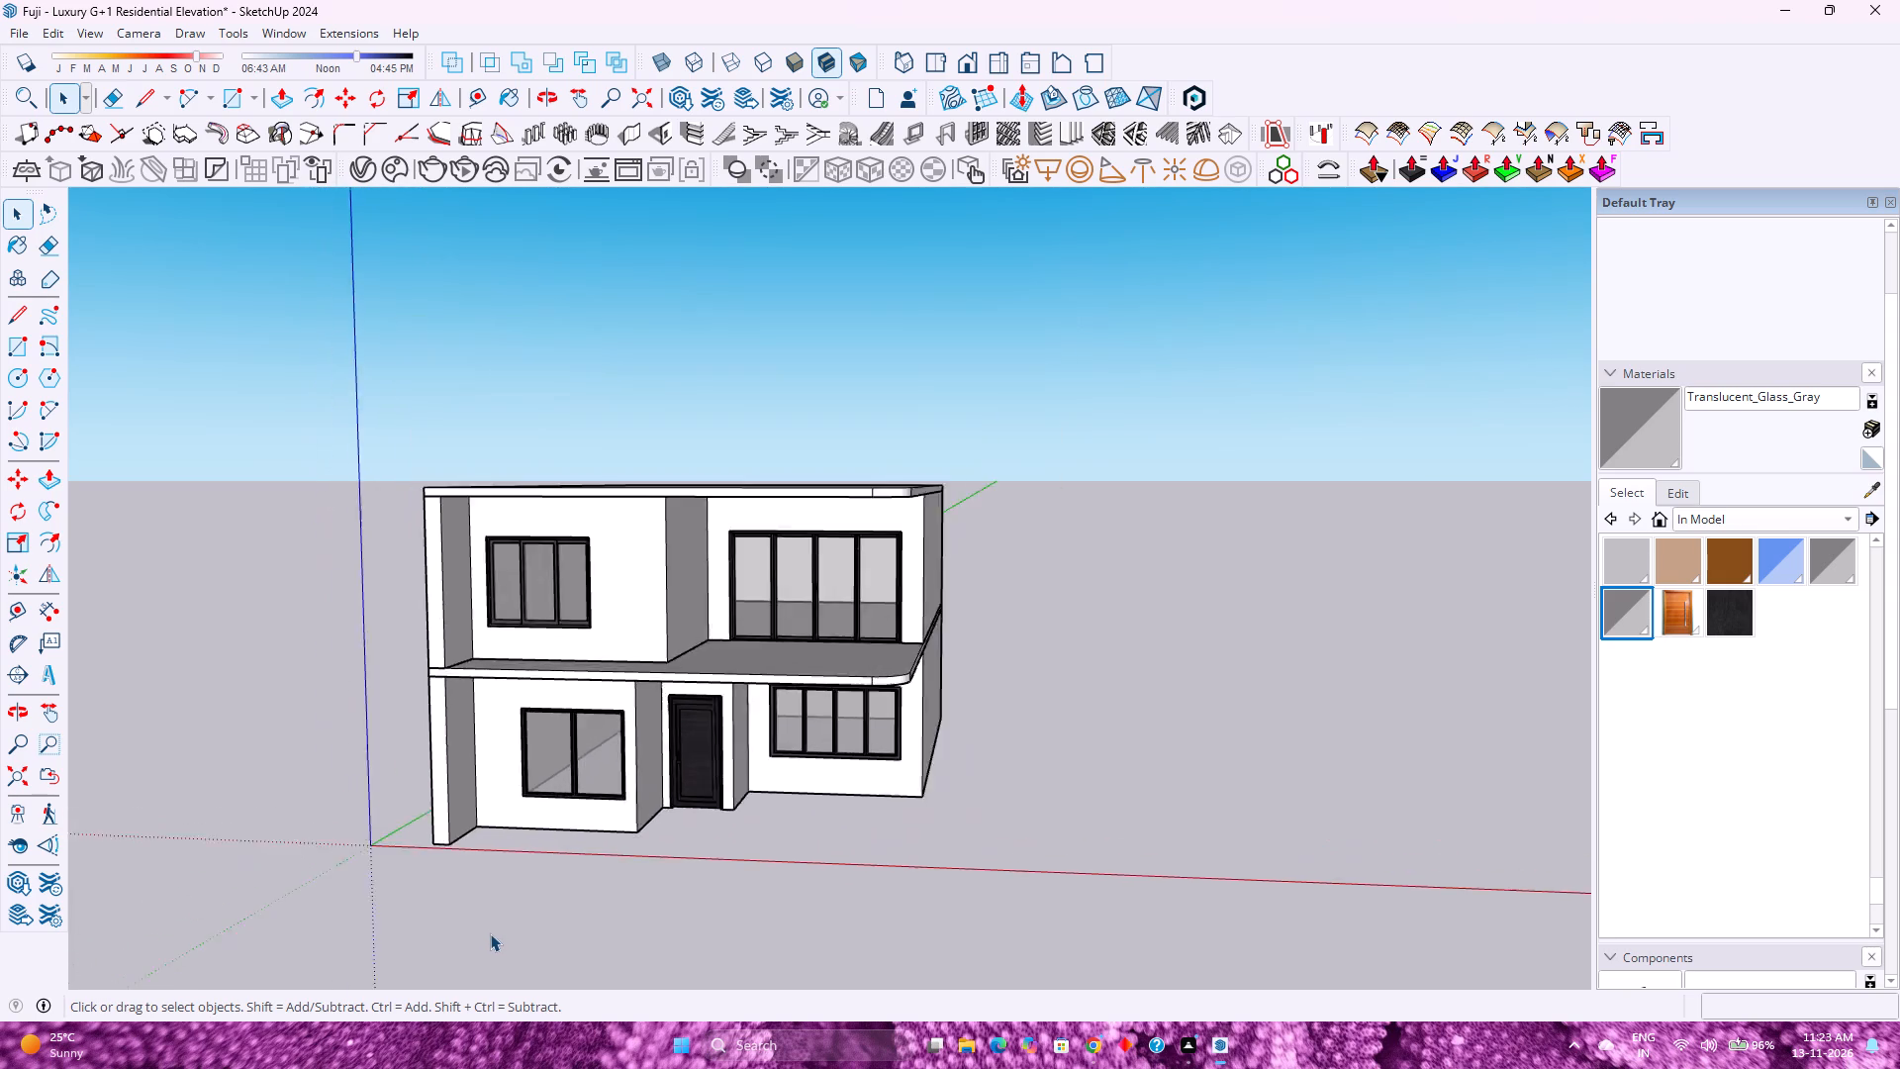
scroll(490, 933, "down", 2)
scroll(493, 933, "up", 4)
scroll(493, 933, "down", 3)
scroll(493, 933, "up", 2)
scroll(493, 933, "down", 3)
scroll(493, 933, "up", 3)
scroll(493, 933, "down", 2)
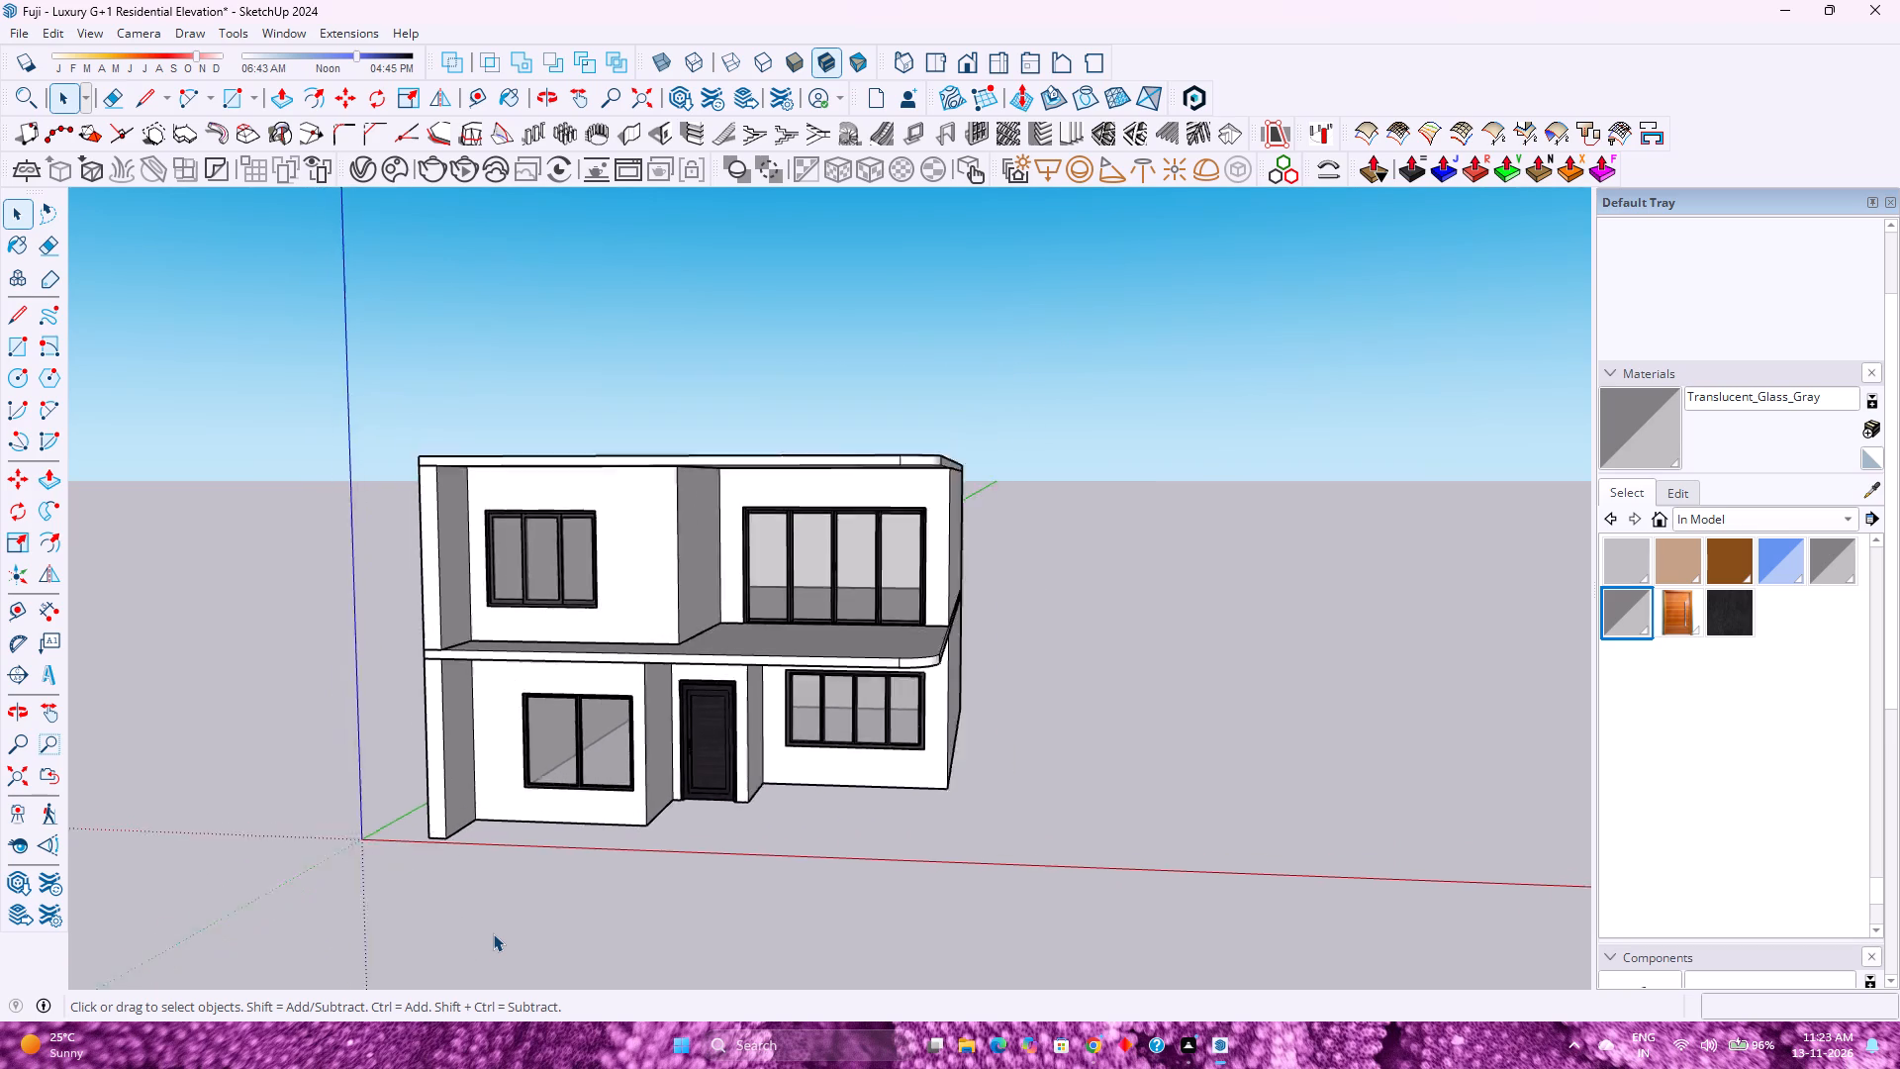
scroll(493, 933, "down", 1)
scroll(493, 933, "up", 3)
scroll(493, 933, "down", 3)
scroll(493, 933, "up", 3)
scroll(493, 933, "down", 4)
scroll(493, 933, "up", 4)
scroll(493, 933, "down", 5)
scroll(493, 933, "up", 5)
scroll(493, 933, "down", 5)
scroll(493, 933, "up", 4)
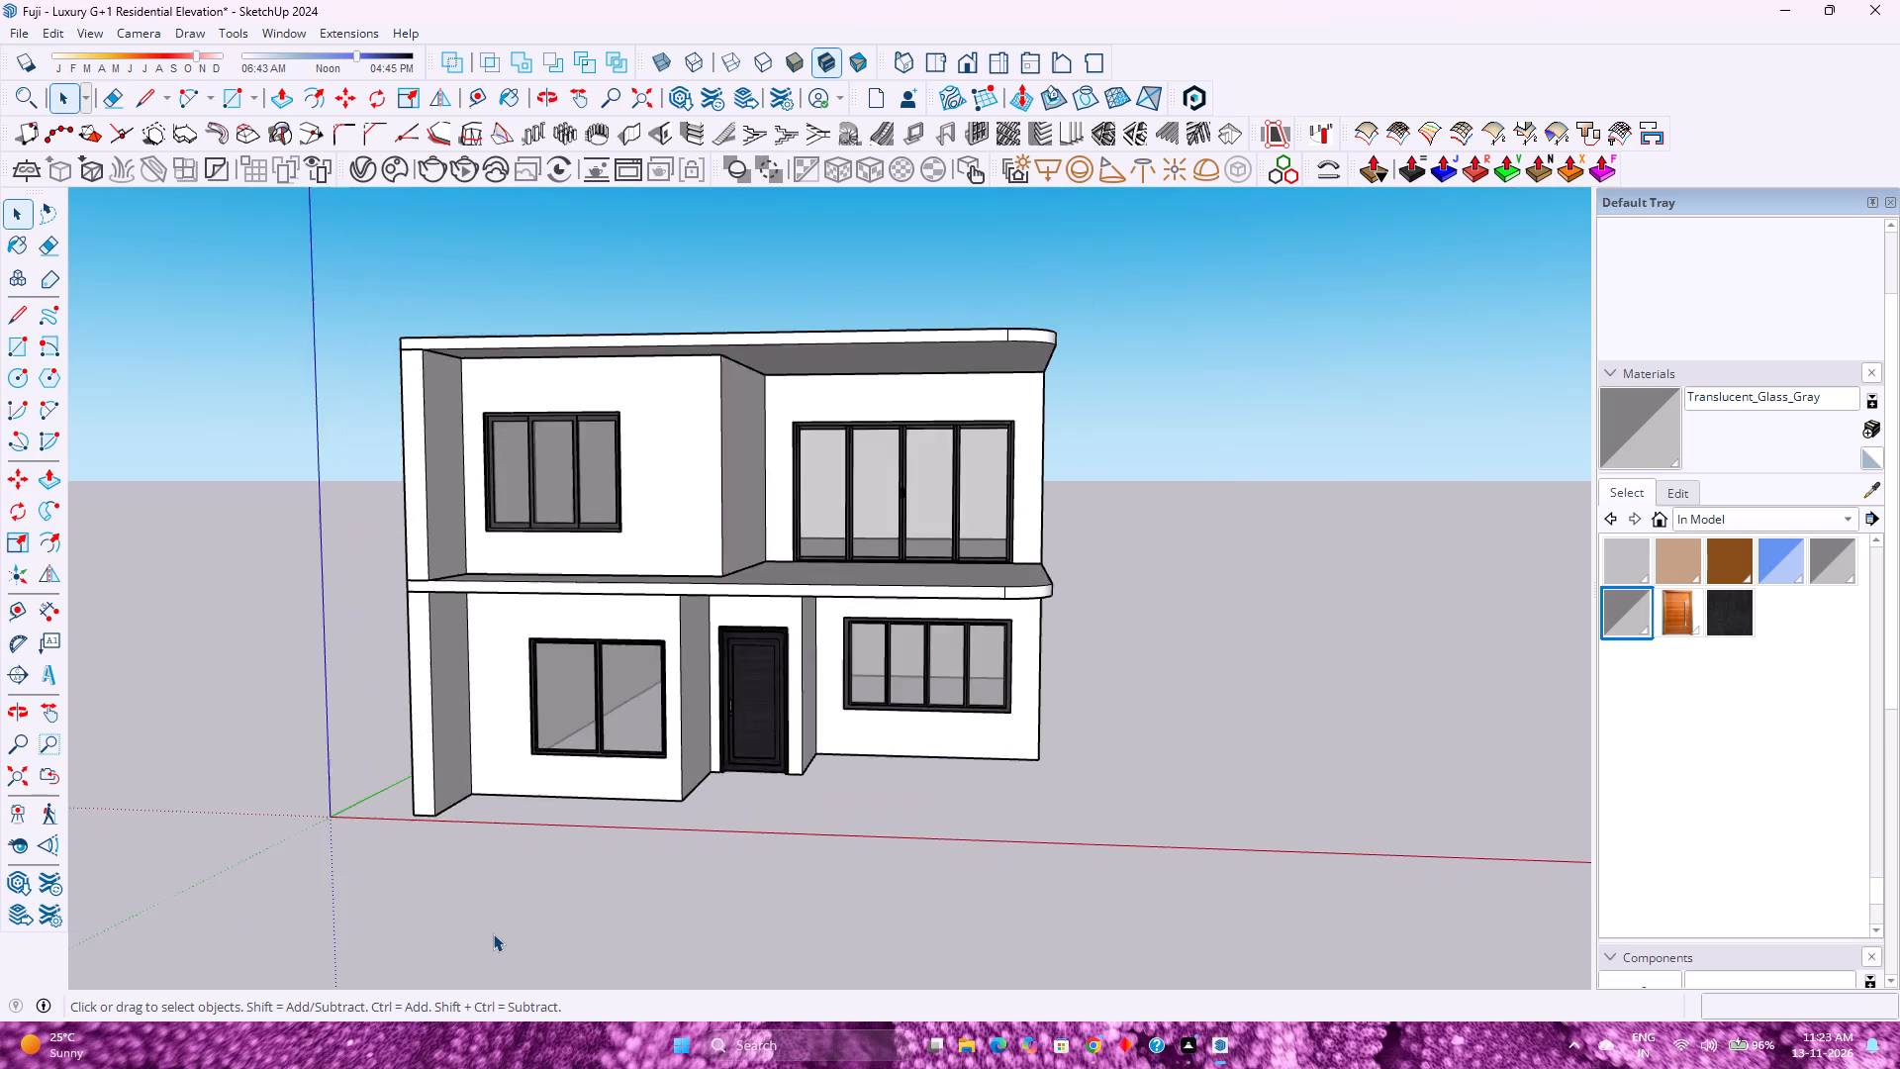
Examine the front facade, closing in from the whole house to the ground-floor windows and entrance.
scroll(493, 933, "down", 8)
scroll(523, 917, "up", 10)
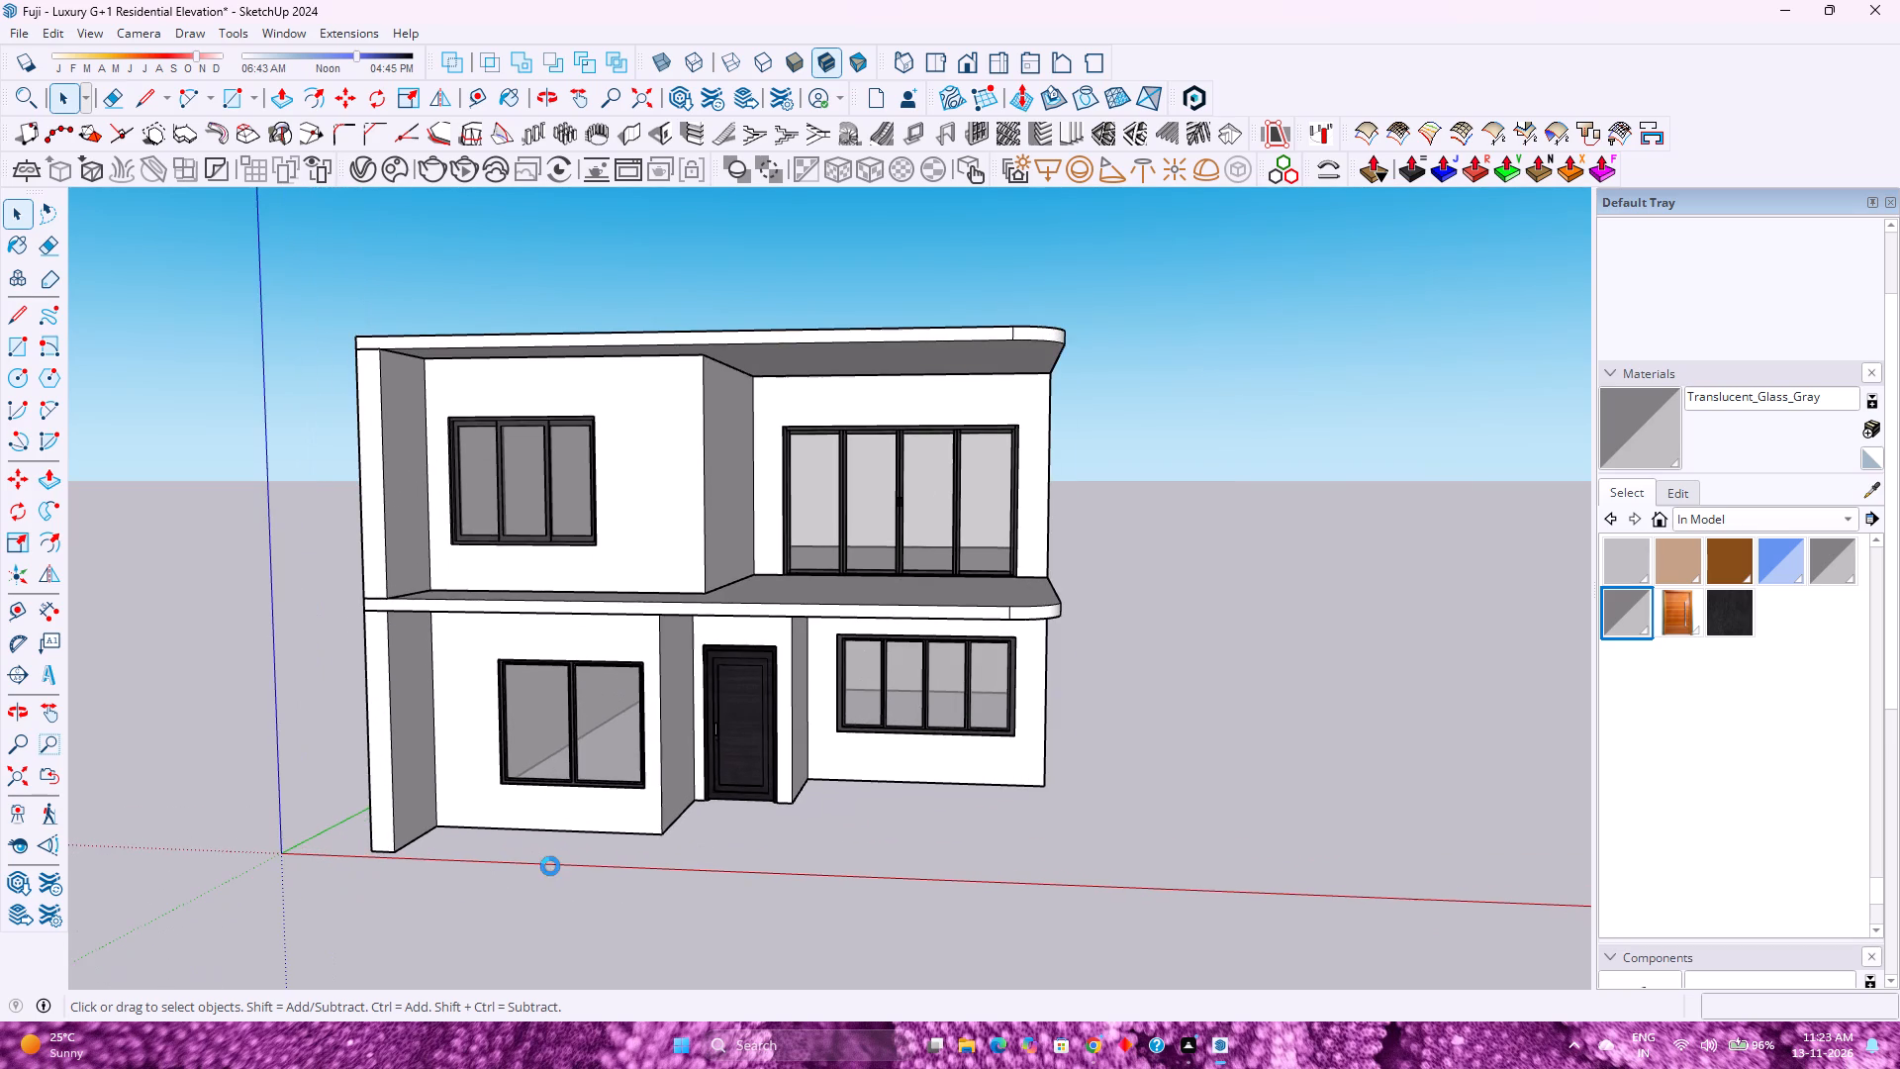
scroll(550, 866, "up", 3)
scroll(550, 866, "down", 3)
scroll(550, 866, "up", 3)
scroll(550, 866, "down", 3)
scroll(550, 866, "up", 3)
scroll(550, 866, "down", 4)
scroll(550, 866, "up", 4)
scroll(550, 866, "down", 3)
scroll(550, 866, "up", 4)
scroll(550, 866, "down", 3)
scroll(550, 866, "up", 4)
scroll(550, 866, "down", 4)
scroll(550, 866, "up", 3)
scroll(550, 866, "down", 3)
scroll(550, 866, "up", 2)
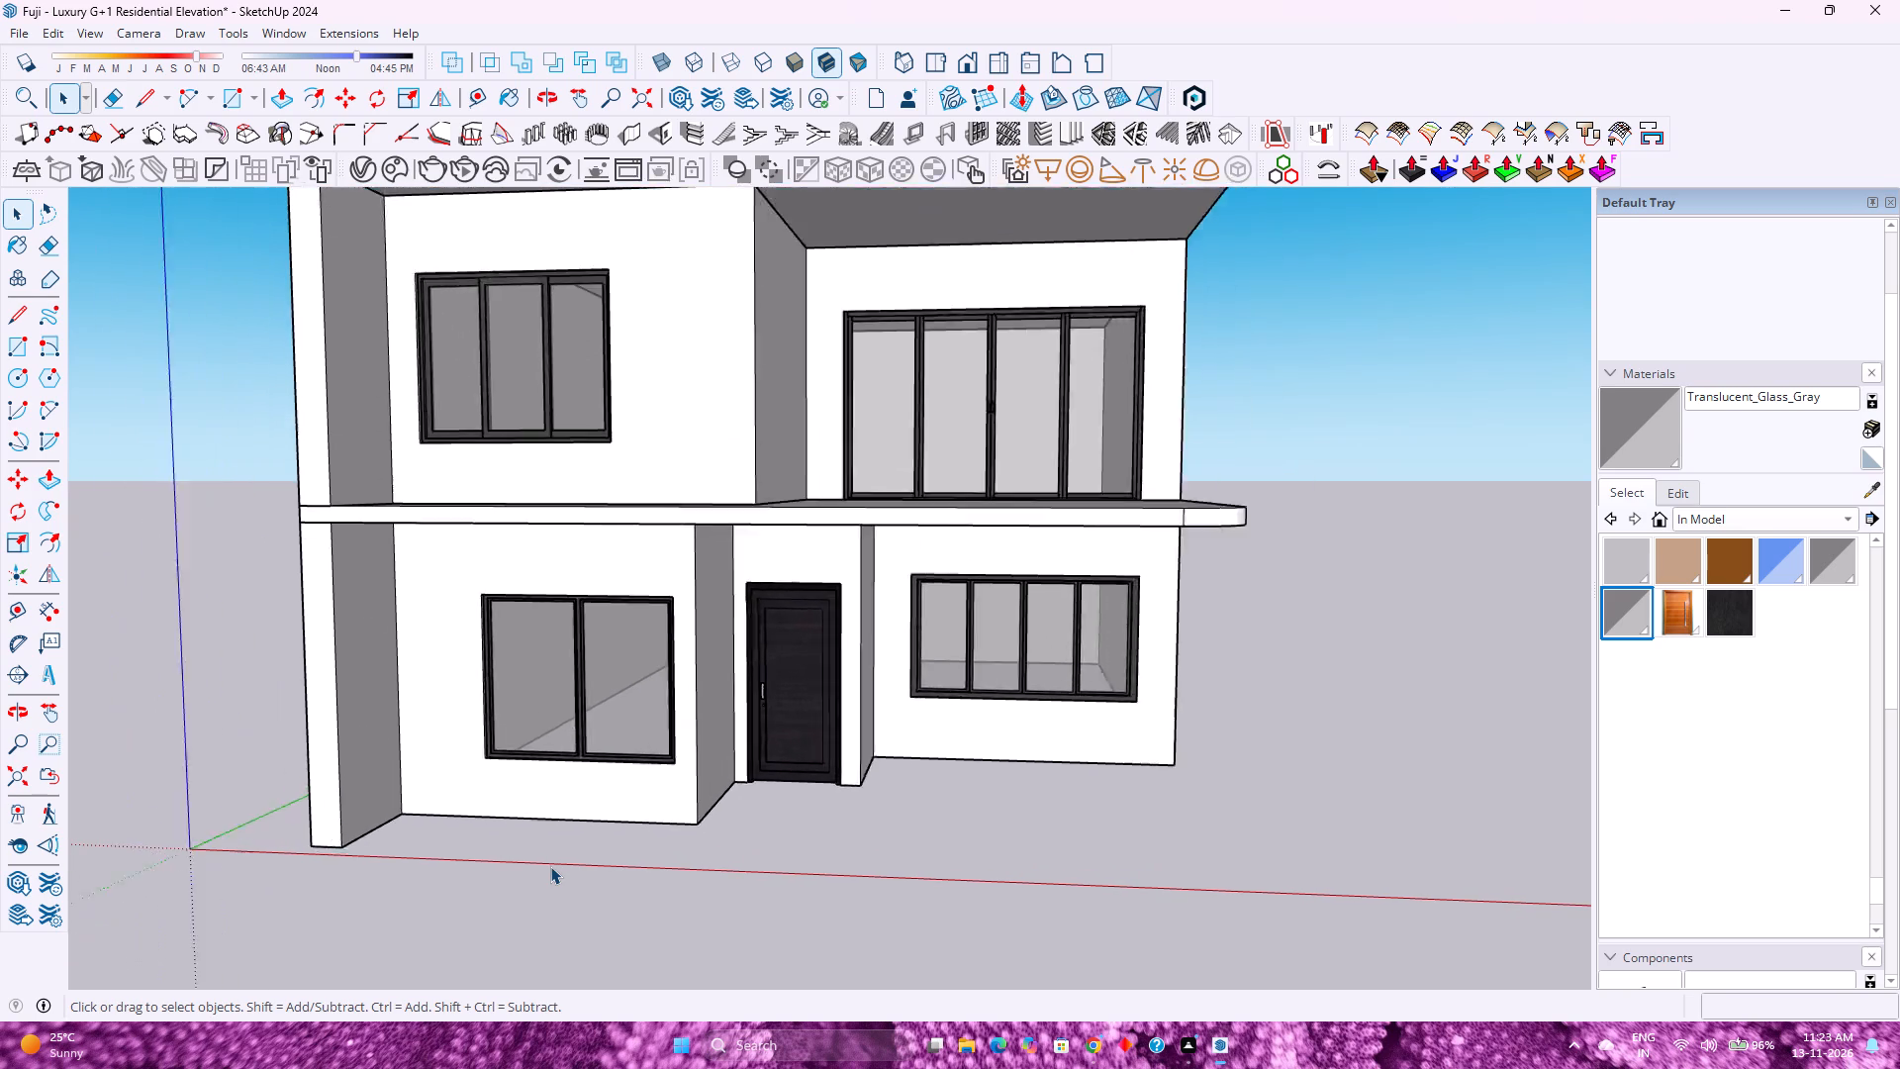
scroll(550, 866, "up", 1)
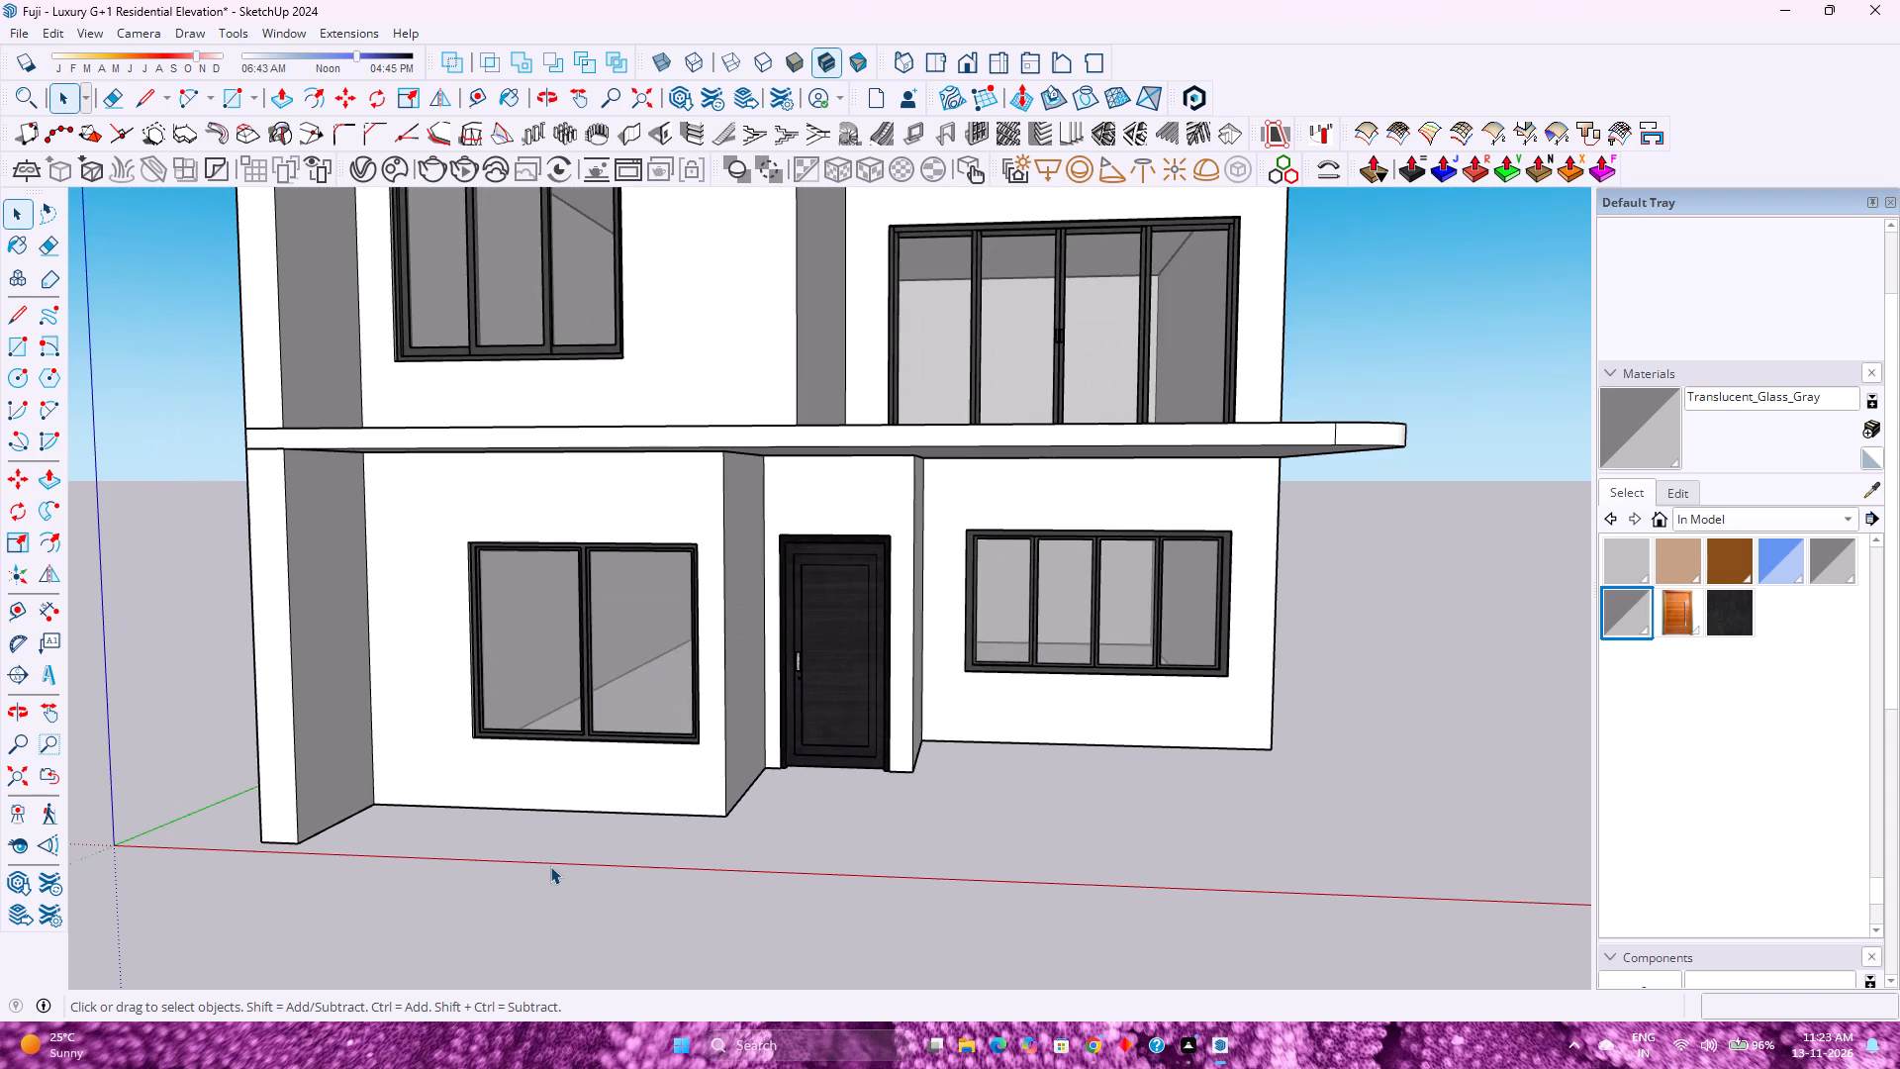
scroll(550, 866, "up", 1)
scroll(550, 866, "down", 4)
scroll(550, 866, "up", 4)
scroll(550, 866, "down", 3)
scroll(550, 866, "up", 2)
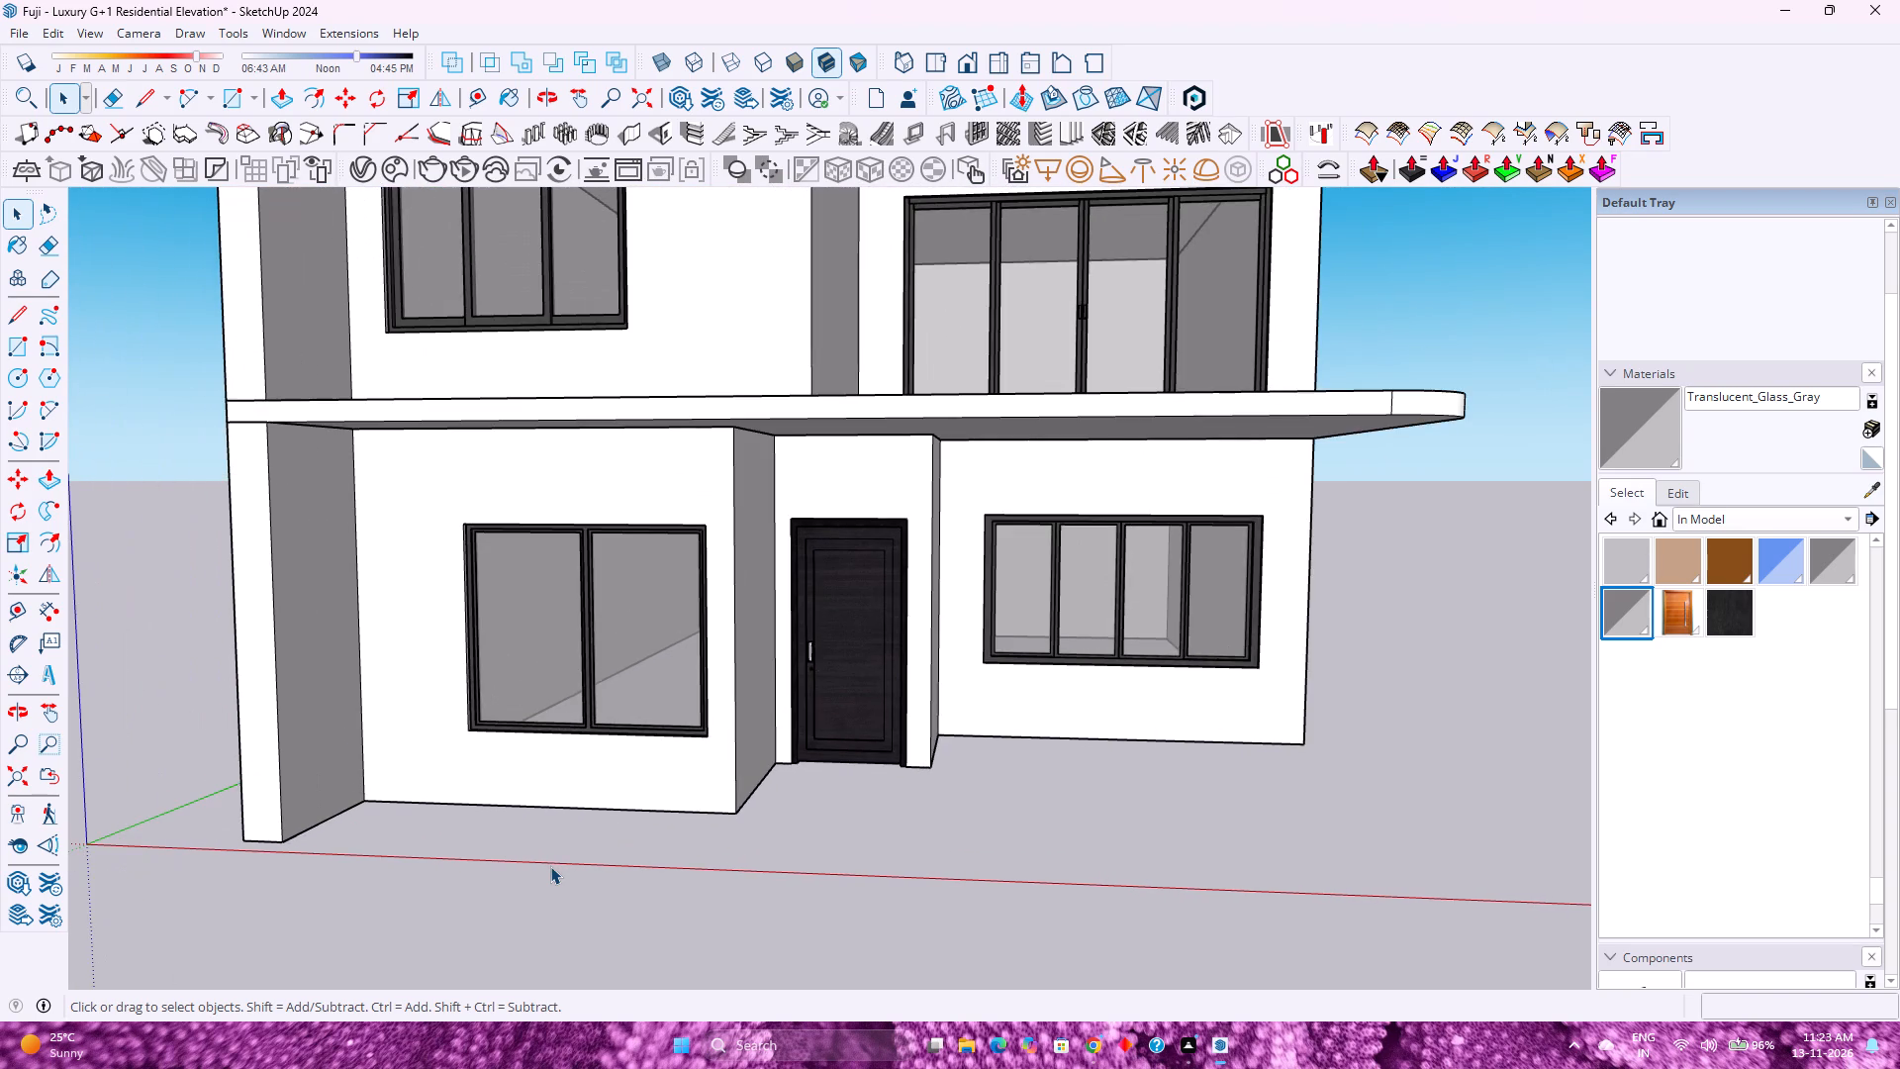
scroll(550, 866, "down", 2)
scroll(550, 866, "up", 2)
scroll(550, 866, "down", 2)
scroll(550, 866, "up", 3)
scroll(550, 866, "down", 3)
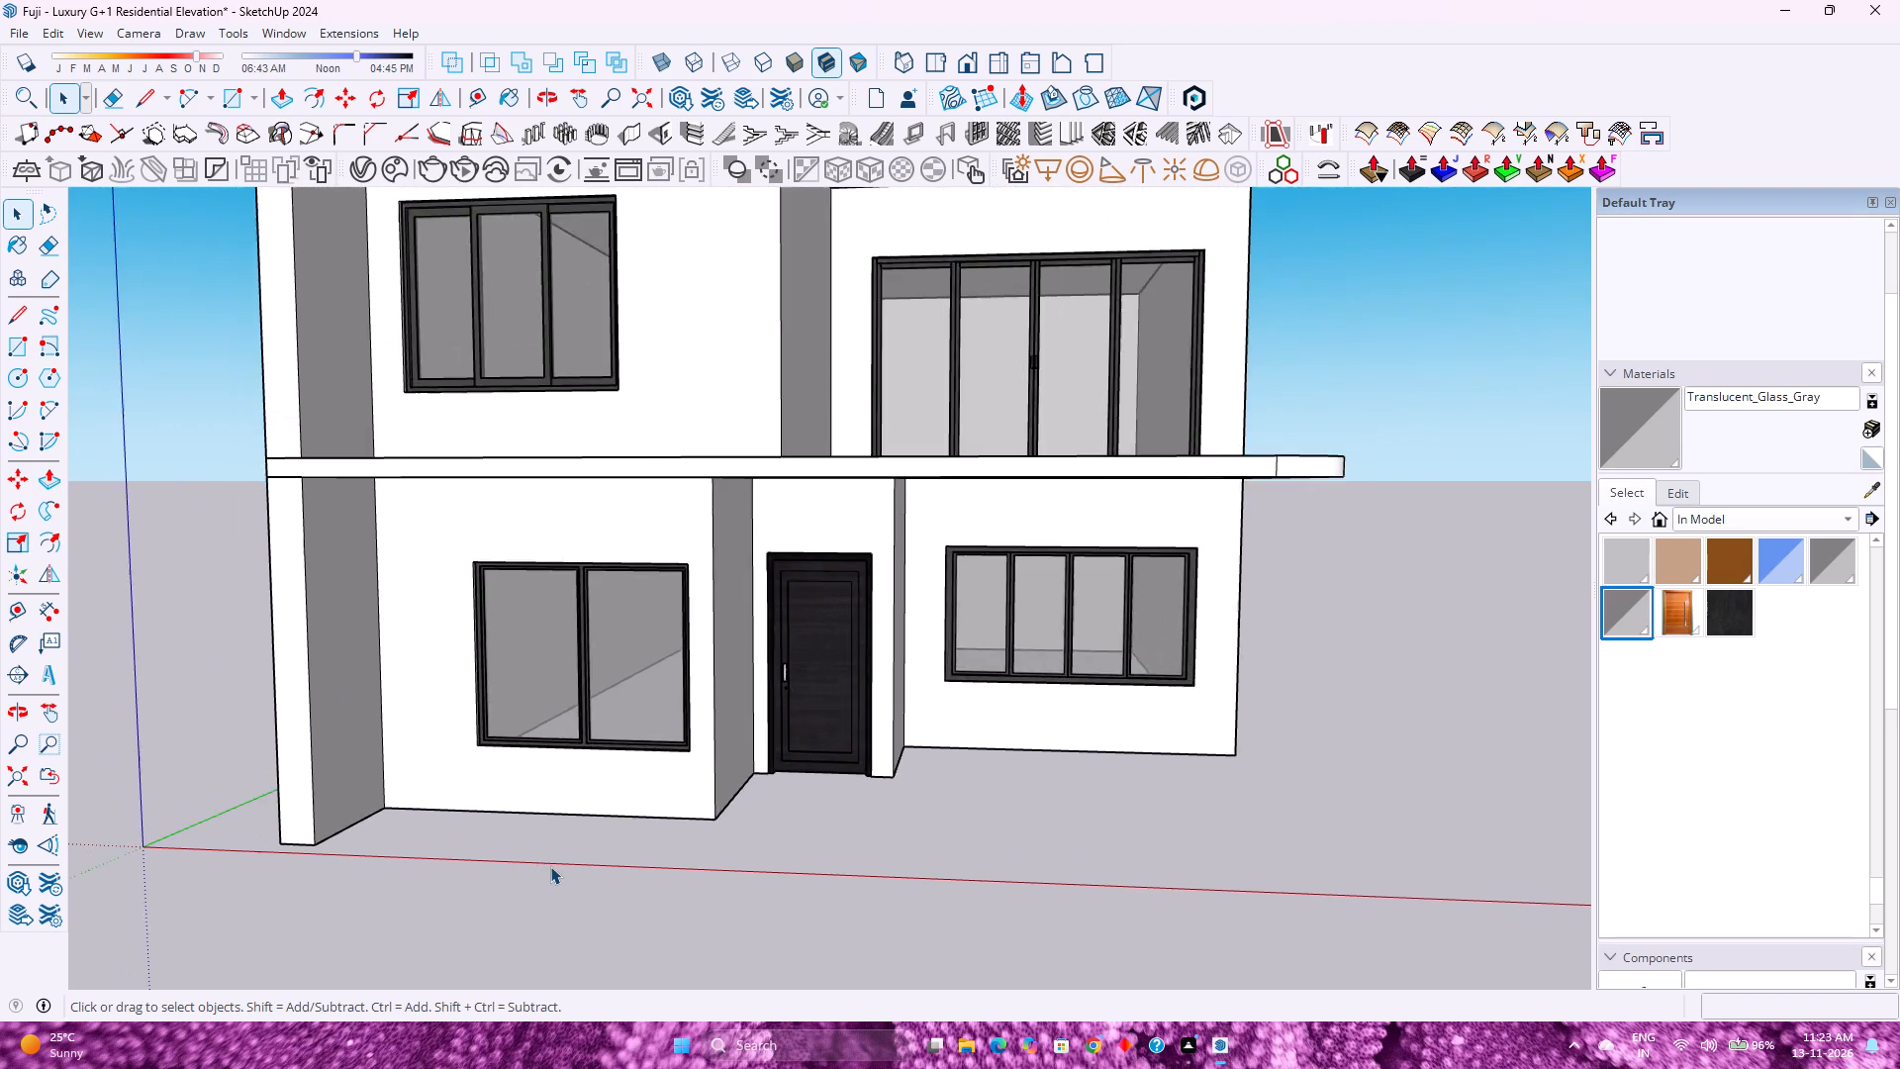
scroll(550, 866, "up", 2)
scroll(550, 866, "down", 3)
scroll(550, 866, "up", 4)
scroll(550, 866, "down", 5)
scroll(550, 866, "up", 4)
scroll(550, 866, "down", 3)
scroll(550, 866, "up", 3)
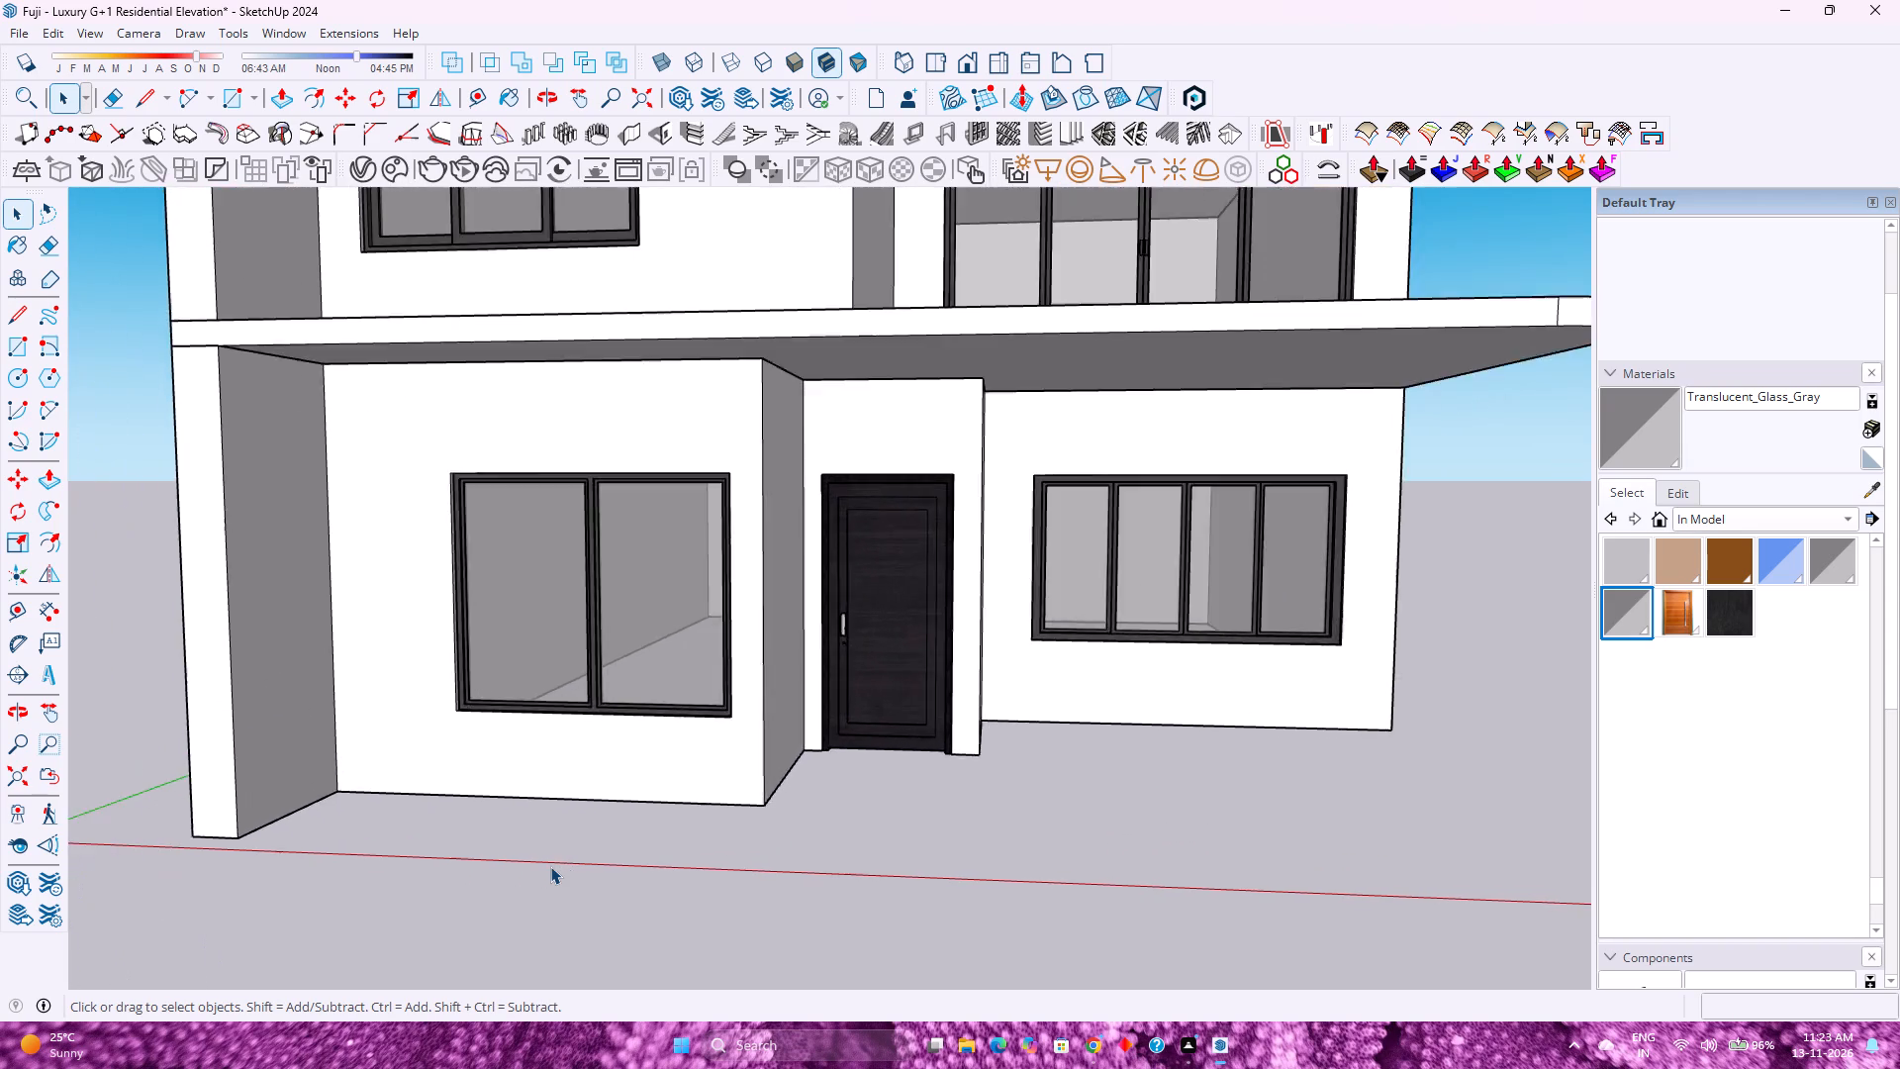
scroll(550, 866, "down", 3)
scroll(550, 866, "up", 3)
scroll(550, 866, "down", 4)
scroll(550, 866, "up", 4)
scroll(552, 867, "down", 3)
scroll(556, 870, "up", 4)
scroll(556, 870, "down", 4)
scroll(556, 870, "up", 4)
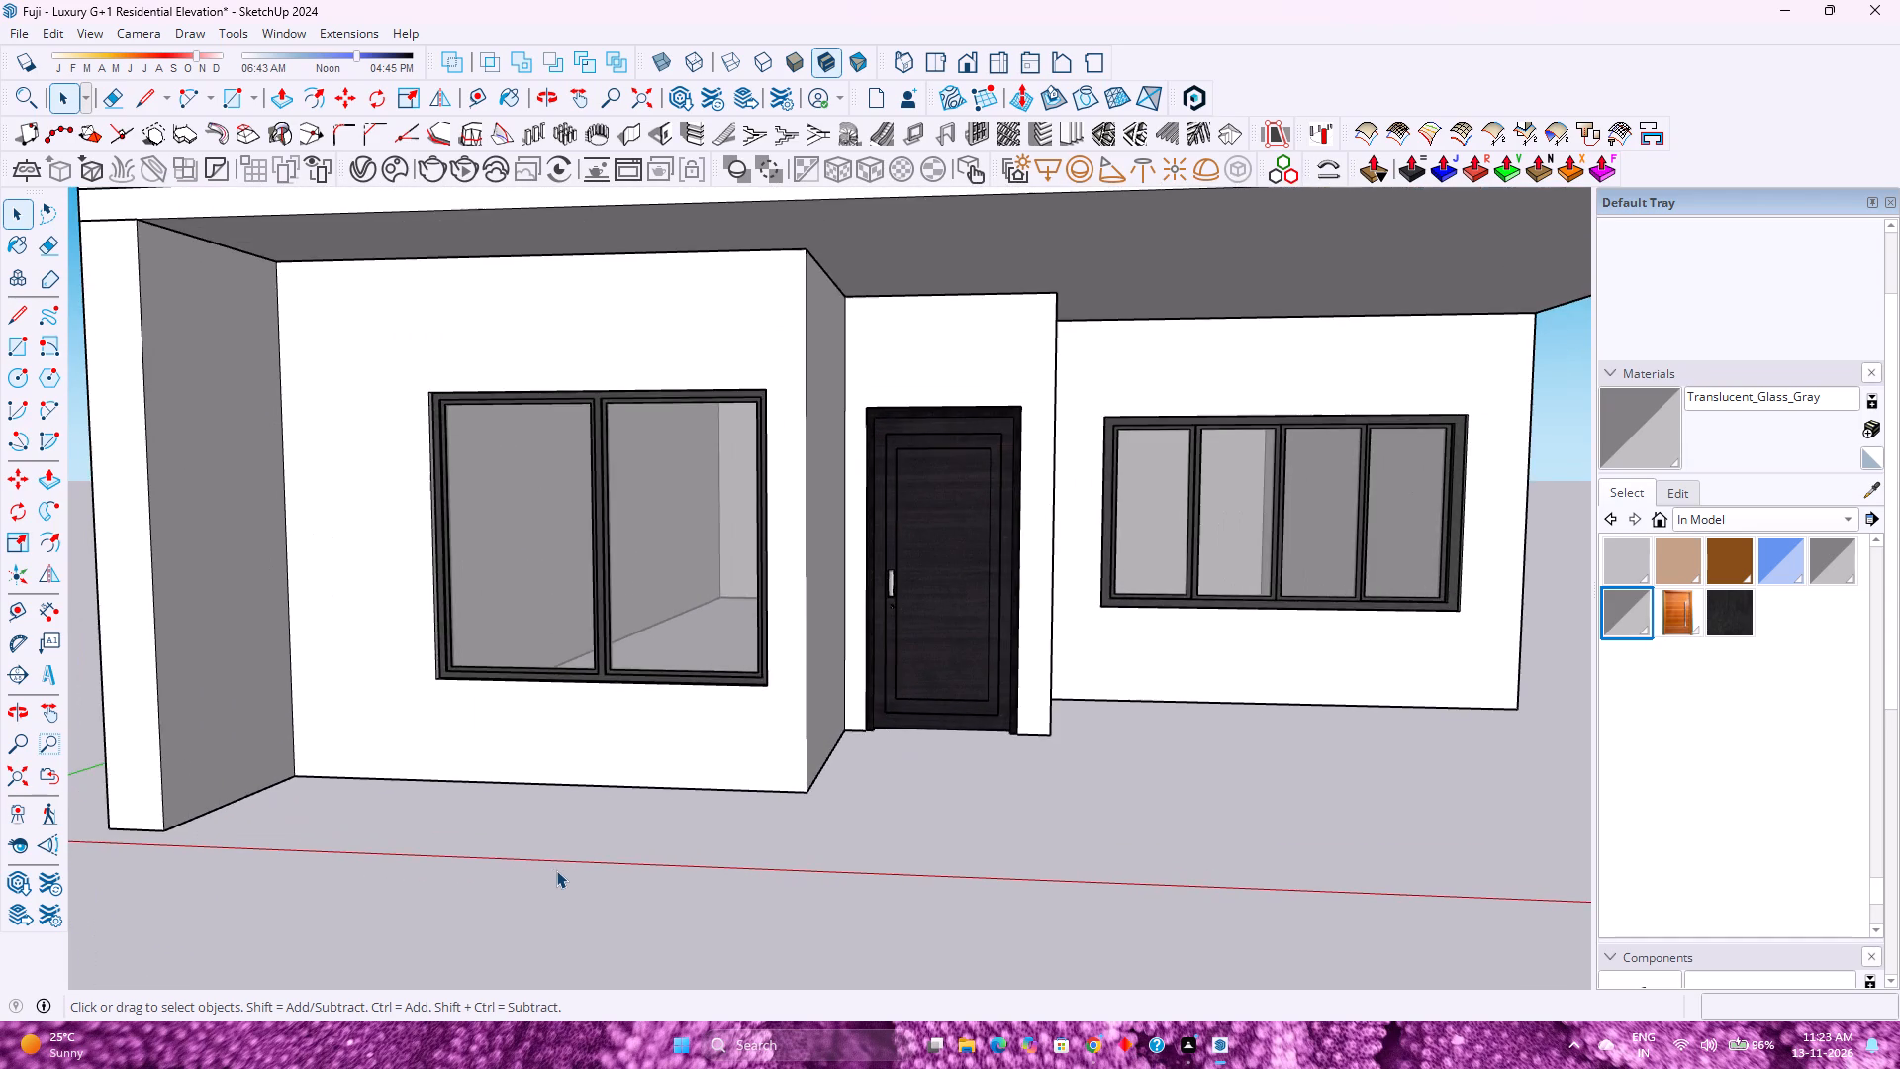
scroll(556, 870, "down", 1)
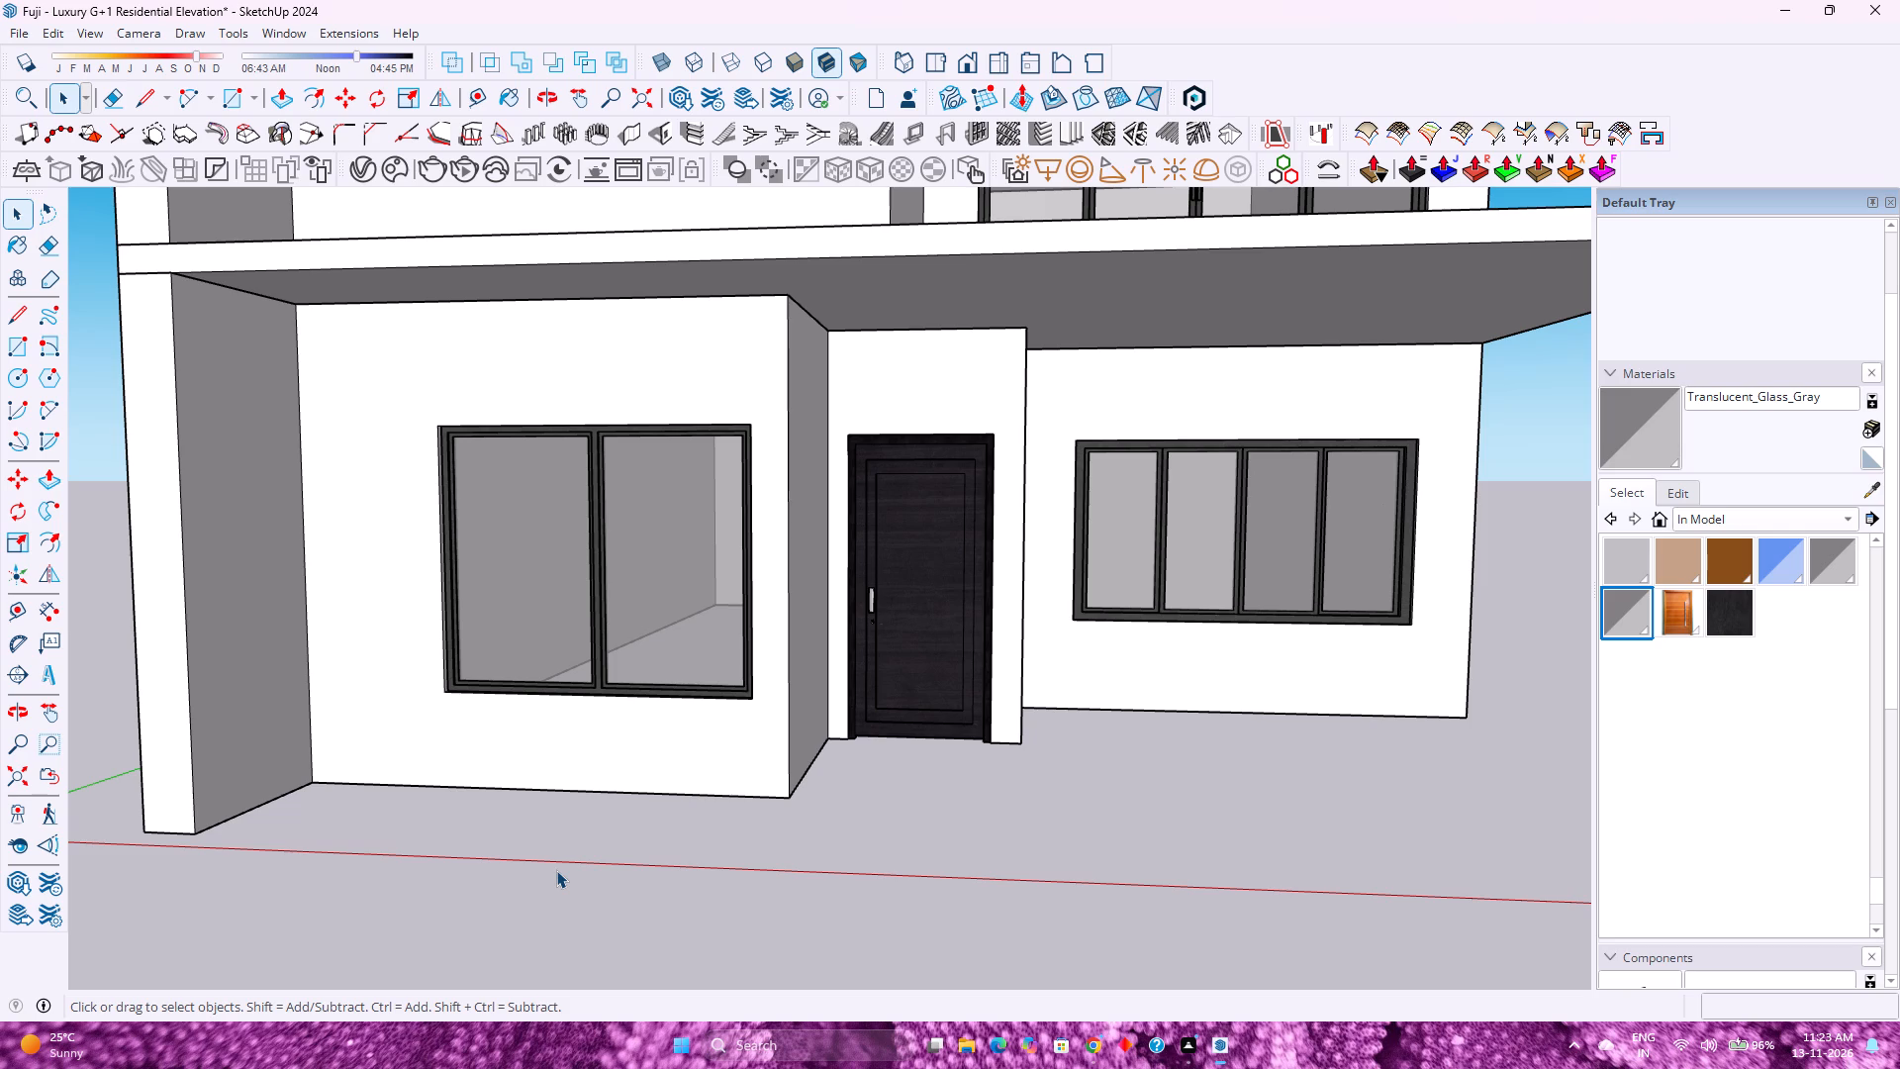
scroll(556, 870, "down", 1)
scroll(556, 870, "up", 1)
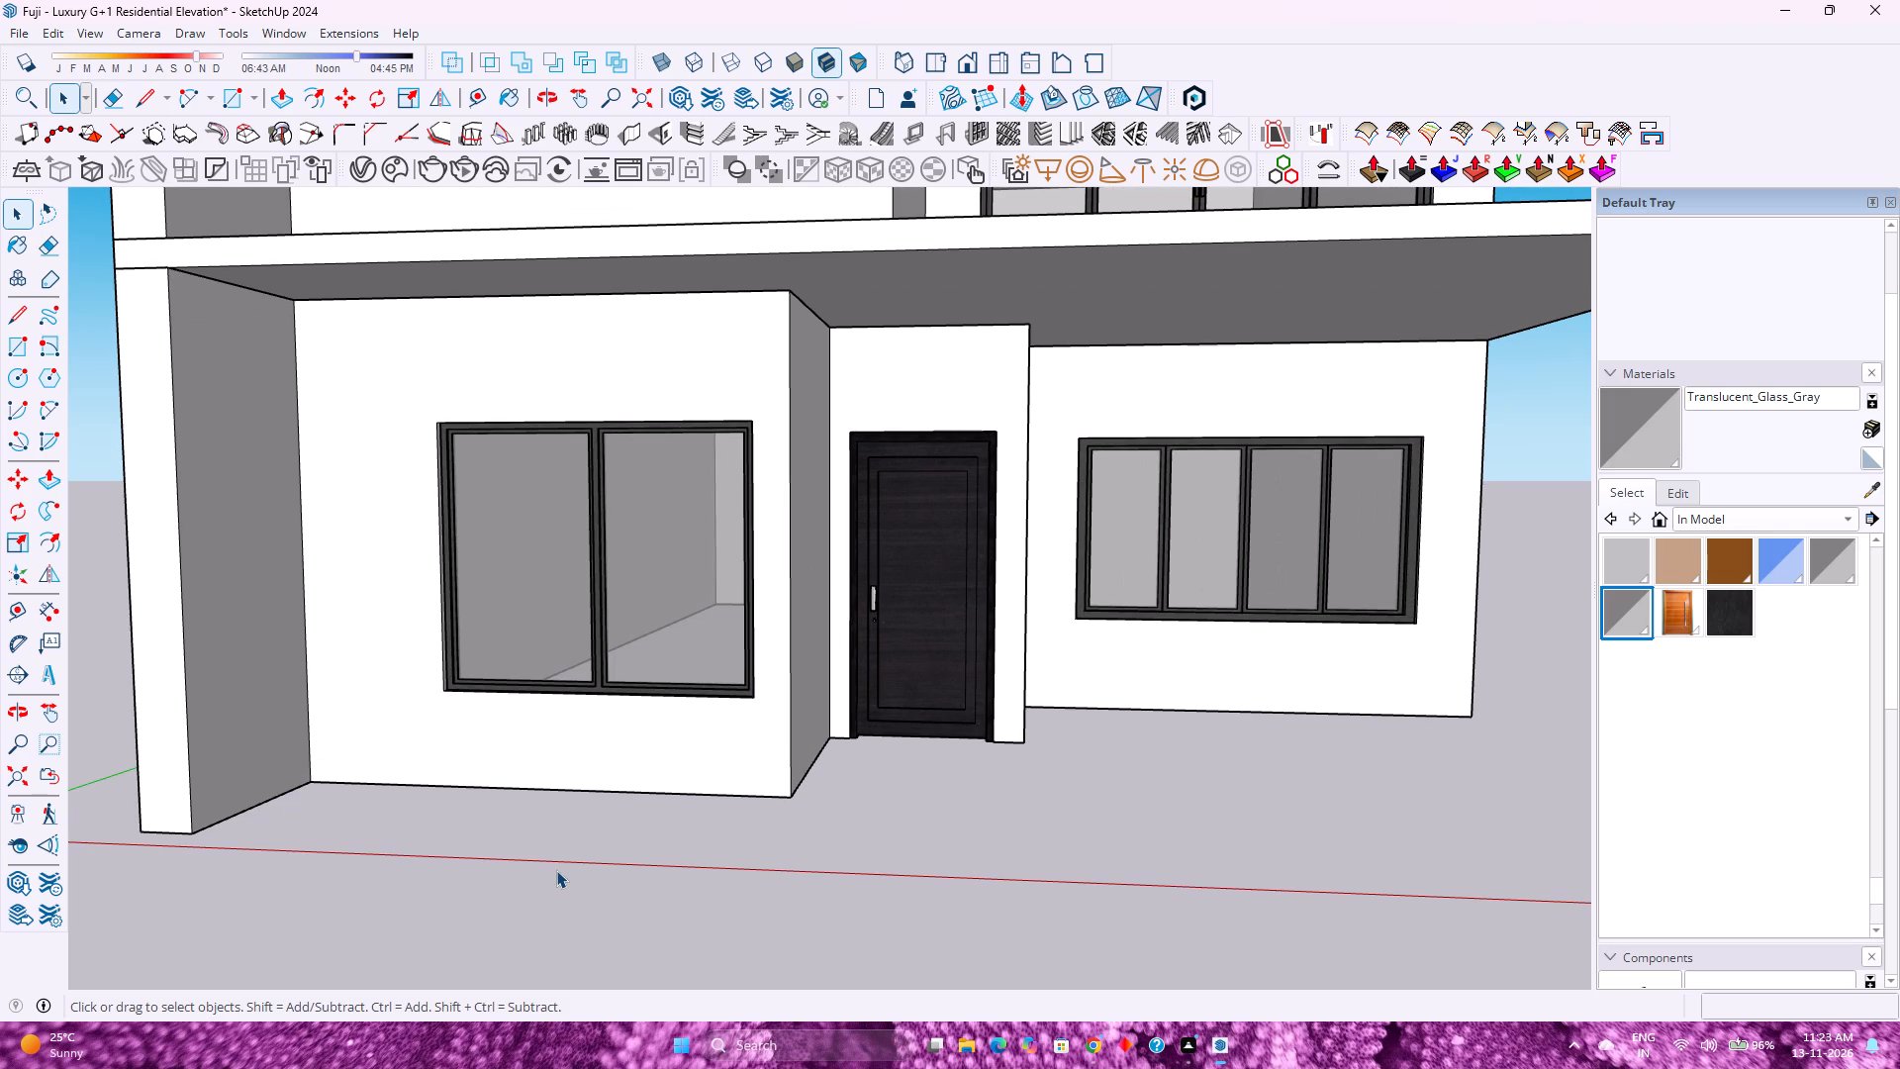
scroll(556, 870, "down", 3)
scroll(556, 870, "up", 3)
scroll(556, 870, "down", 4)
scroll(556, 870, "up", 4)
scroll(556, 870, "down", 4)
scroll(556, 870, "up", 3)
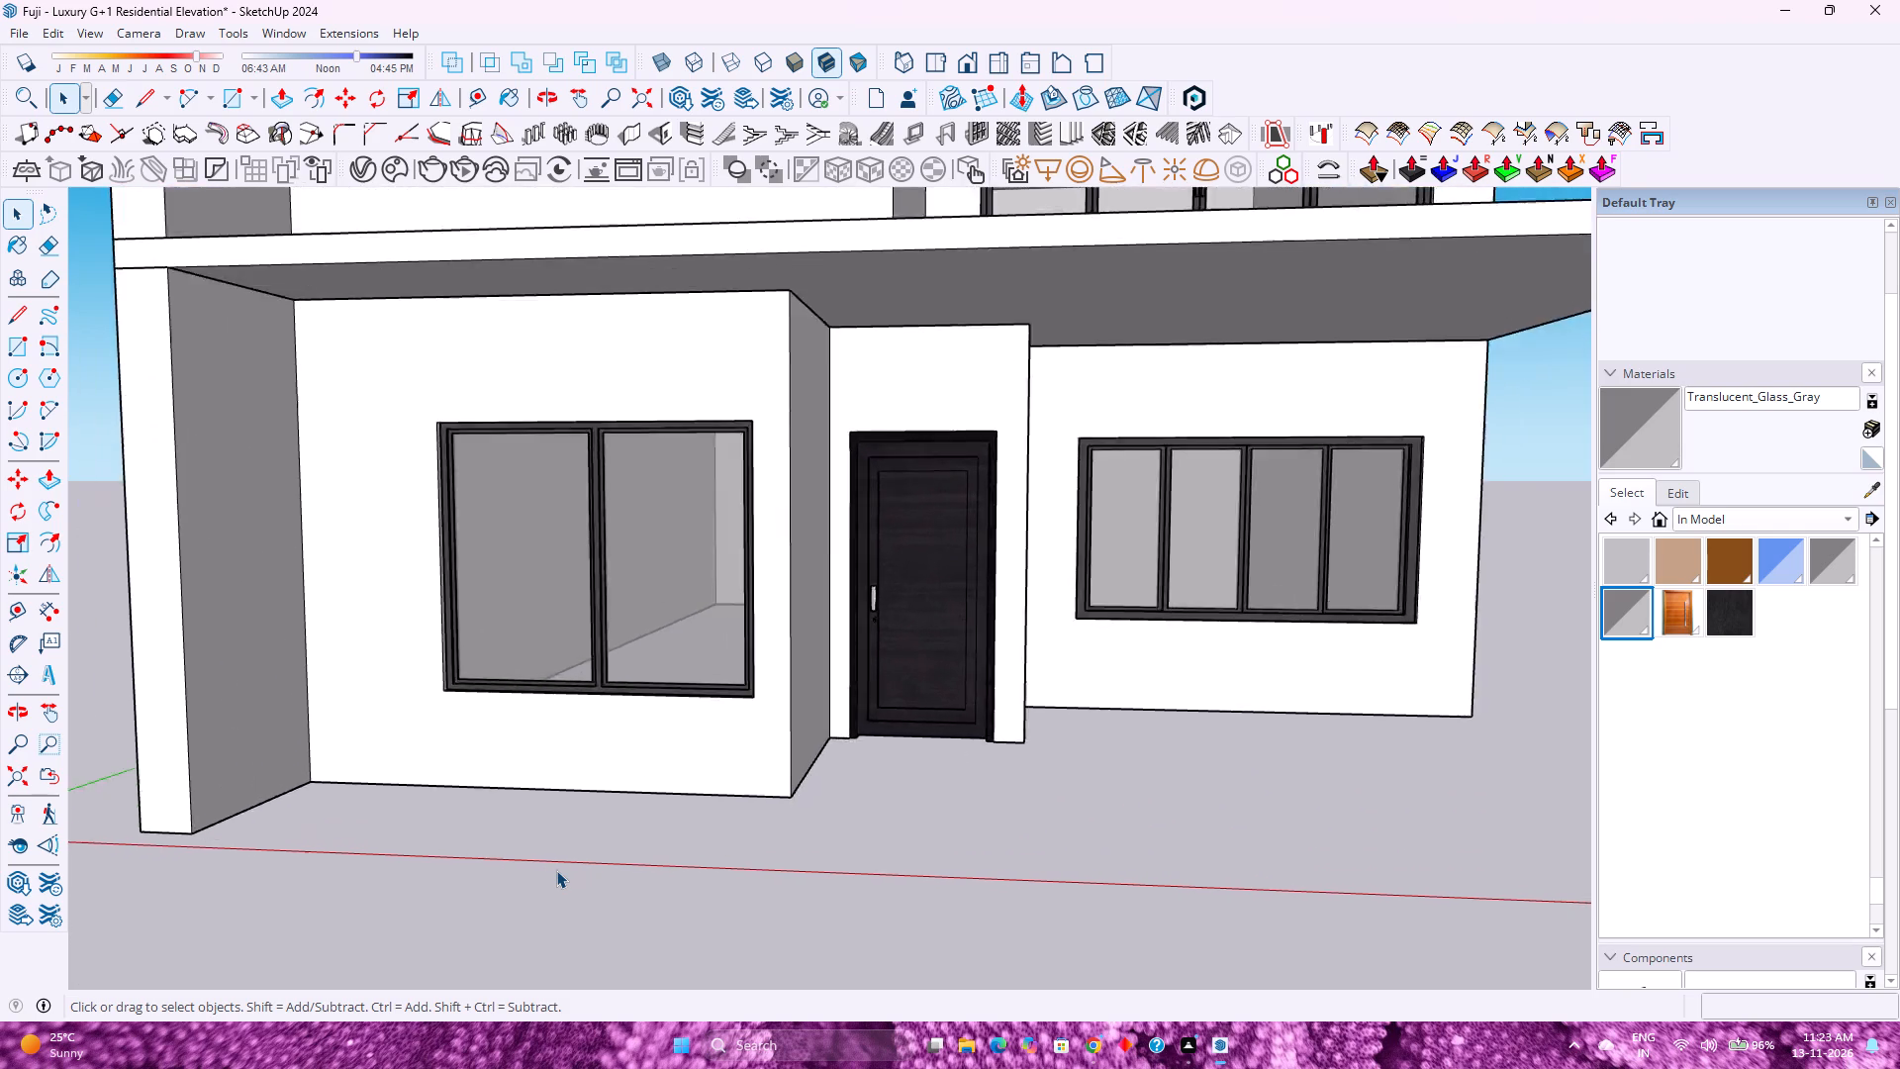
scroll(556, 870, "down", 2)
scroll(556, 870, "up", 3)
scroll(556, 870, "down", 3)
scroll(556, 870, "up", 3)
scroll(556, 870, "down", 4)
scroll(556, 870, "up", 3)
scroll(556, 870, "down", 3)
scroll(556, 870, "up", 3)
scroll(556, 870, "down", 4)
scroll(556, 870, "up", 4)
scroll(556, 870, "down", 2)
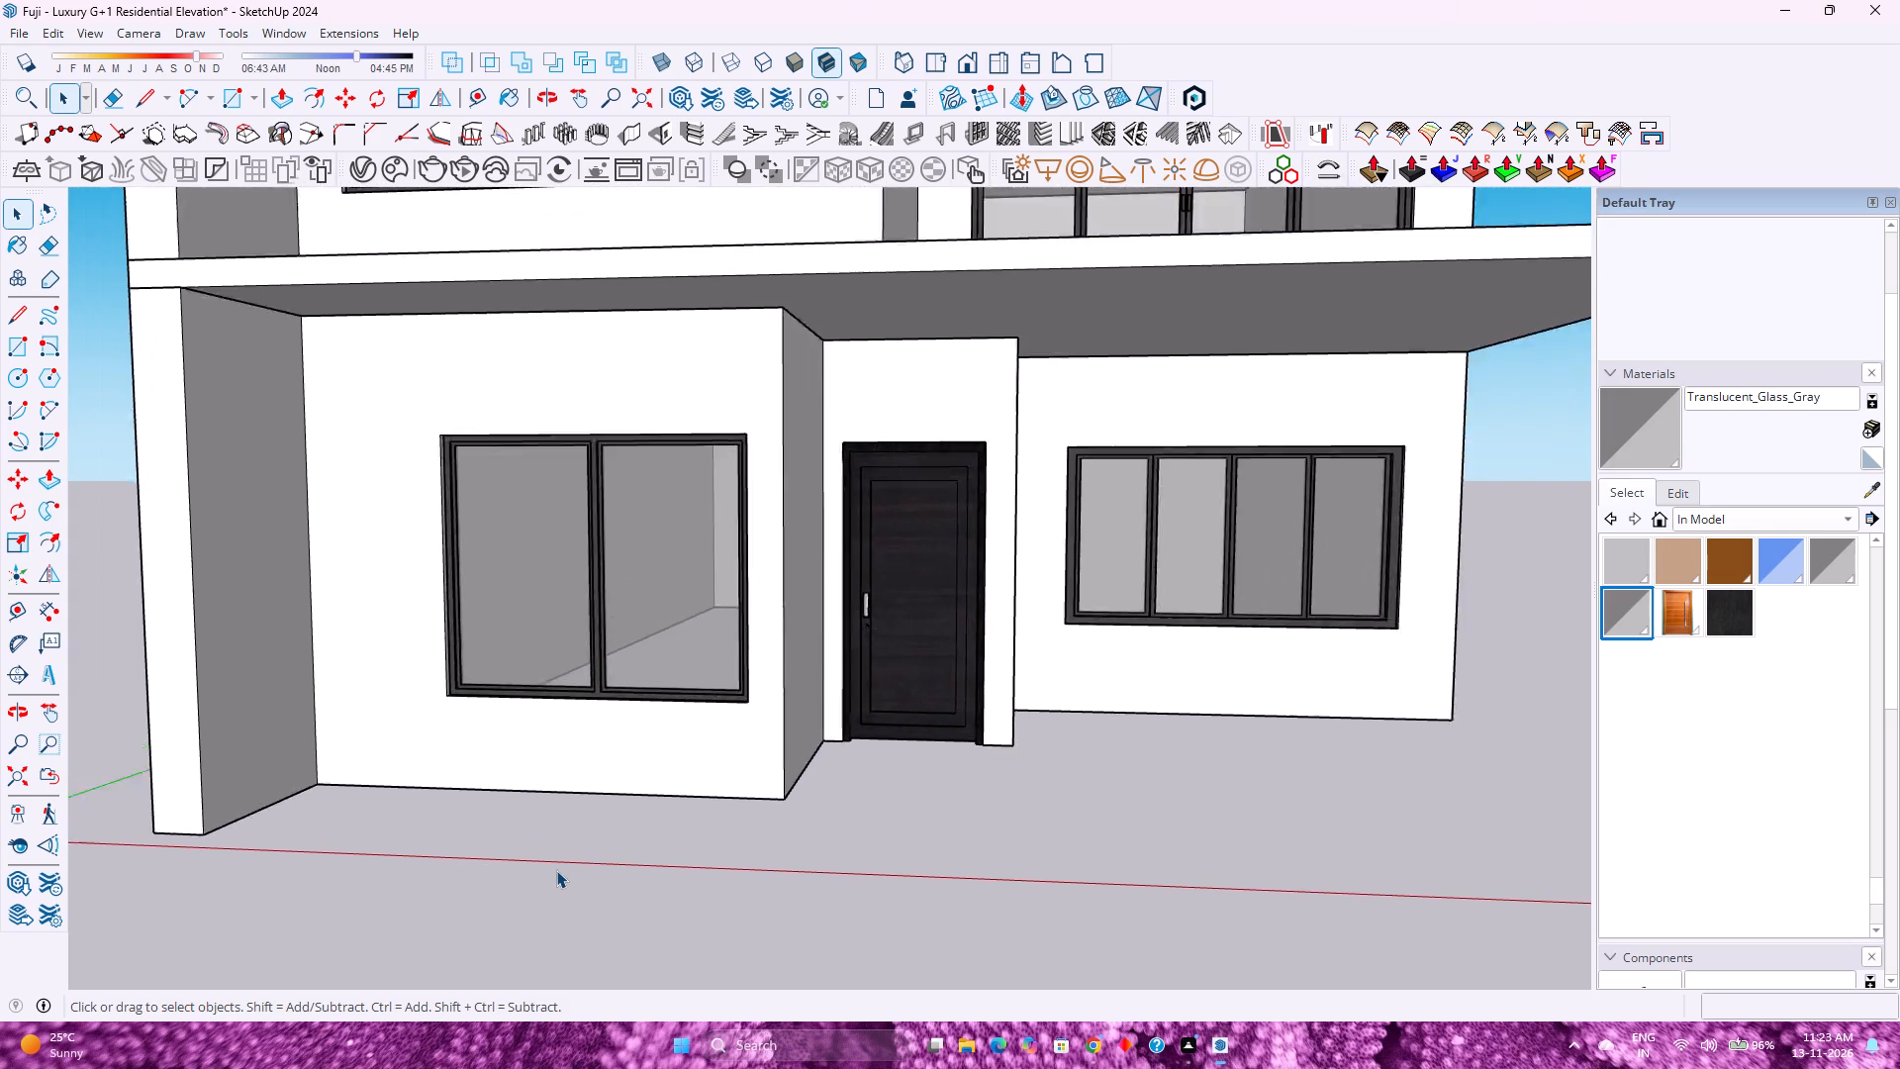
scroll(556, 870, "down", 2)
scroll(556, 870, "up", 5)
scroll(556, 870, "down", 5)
Examine the ground-floor two-panel window and the dark entrance door beside it at close range.
scroll(556, 870, "up", 5)
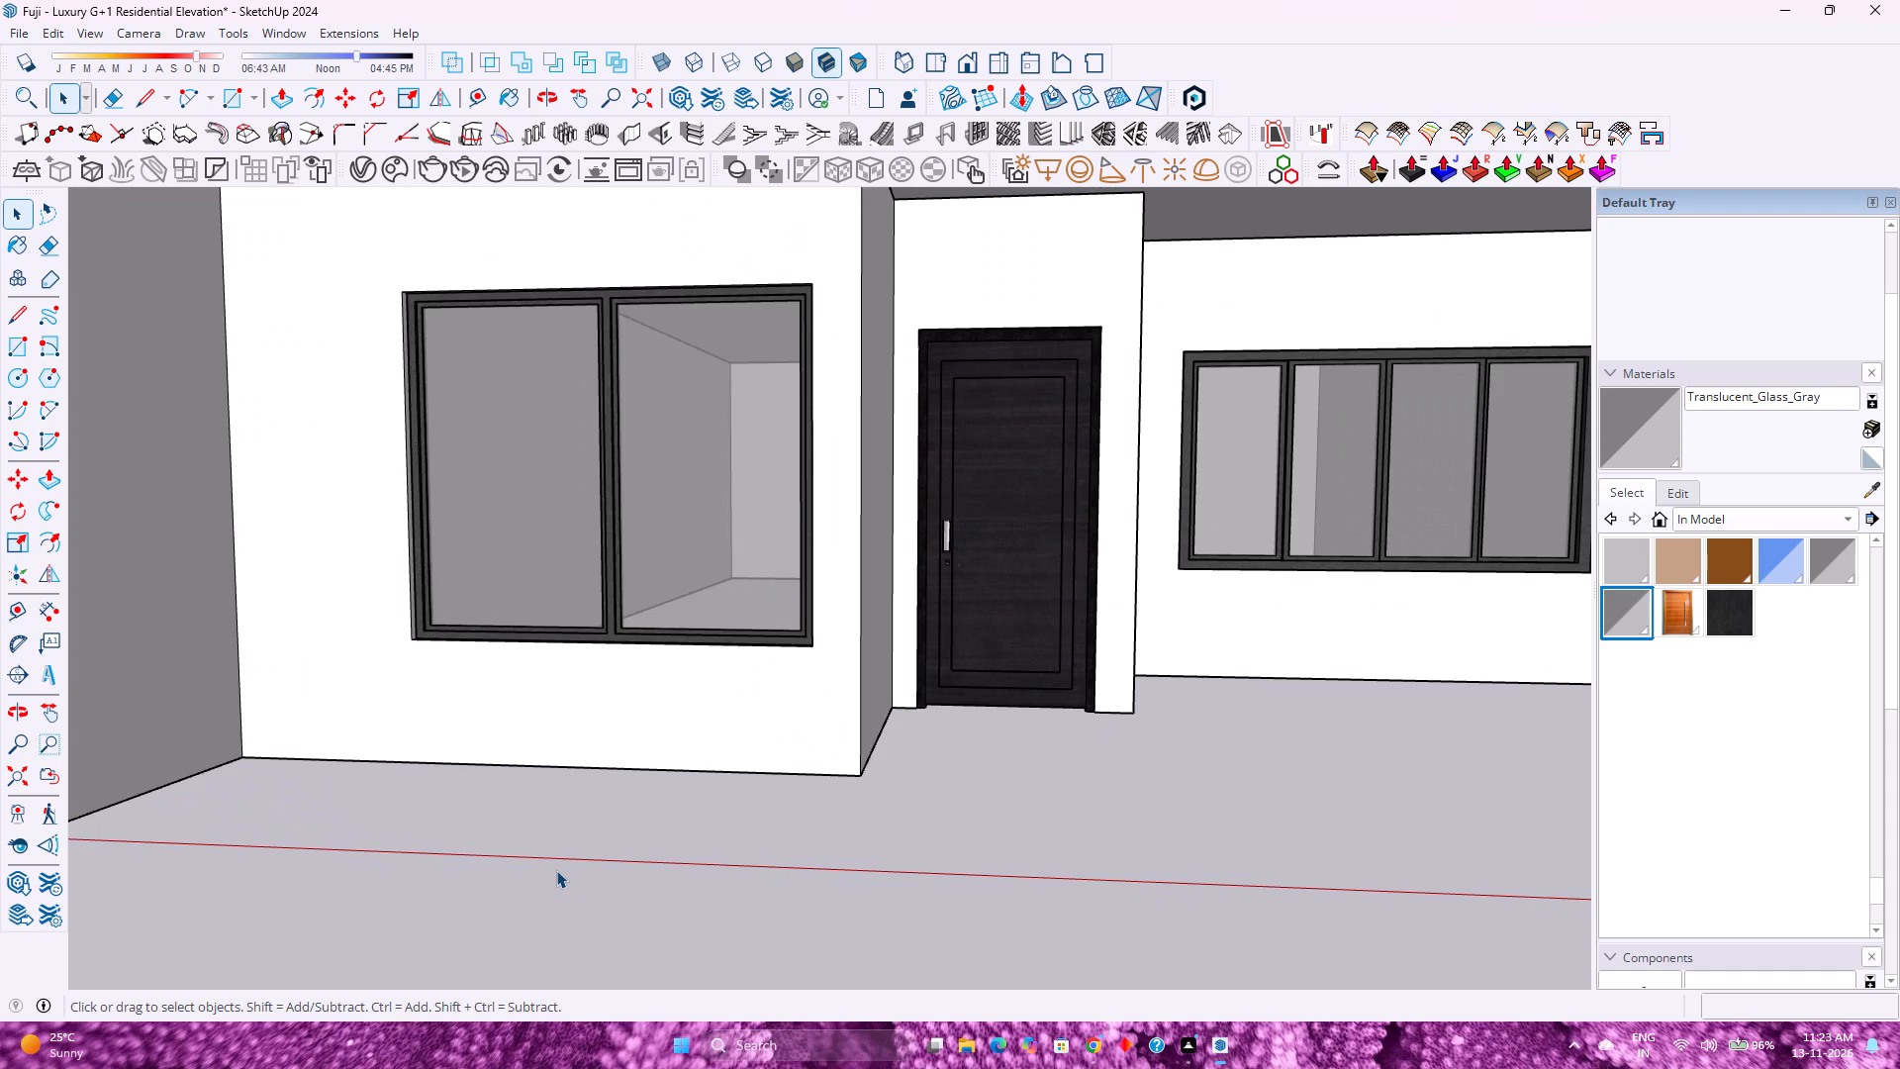
scroll(556, 870, "down", 4)
scroll(556, 870, "up", 3)
scroll(556, 870, "down", 3)
scroll(556, 870, "up", 3)
scroll(556, 870, "down", 4)
scroll(556, 870, "up", 4)
scroll(597, 818, "down", 4)
scroll(599, 807, "up", 4)
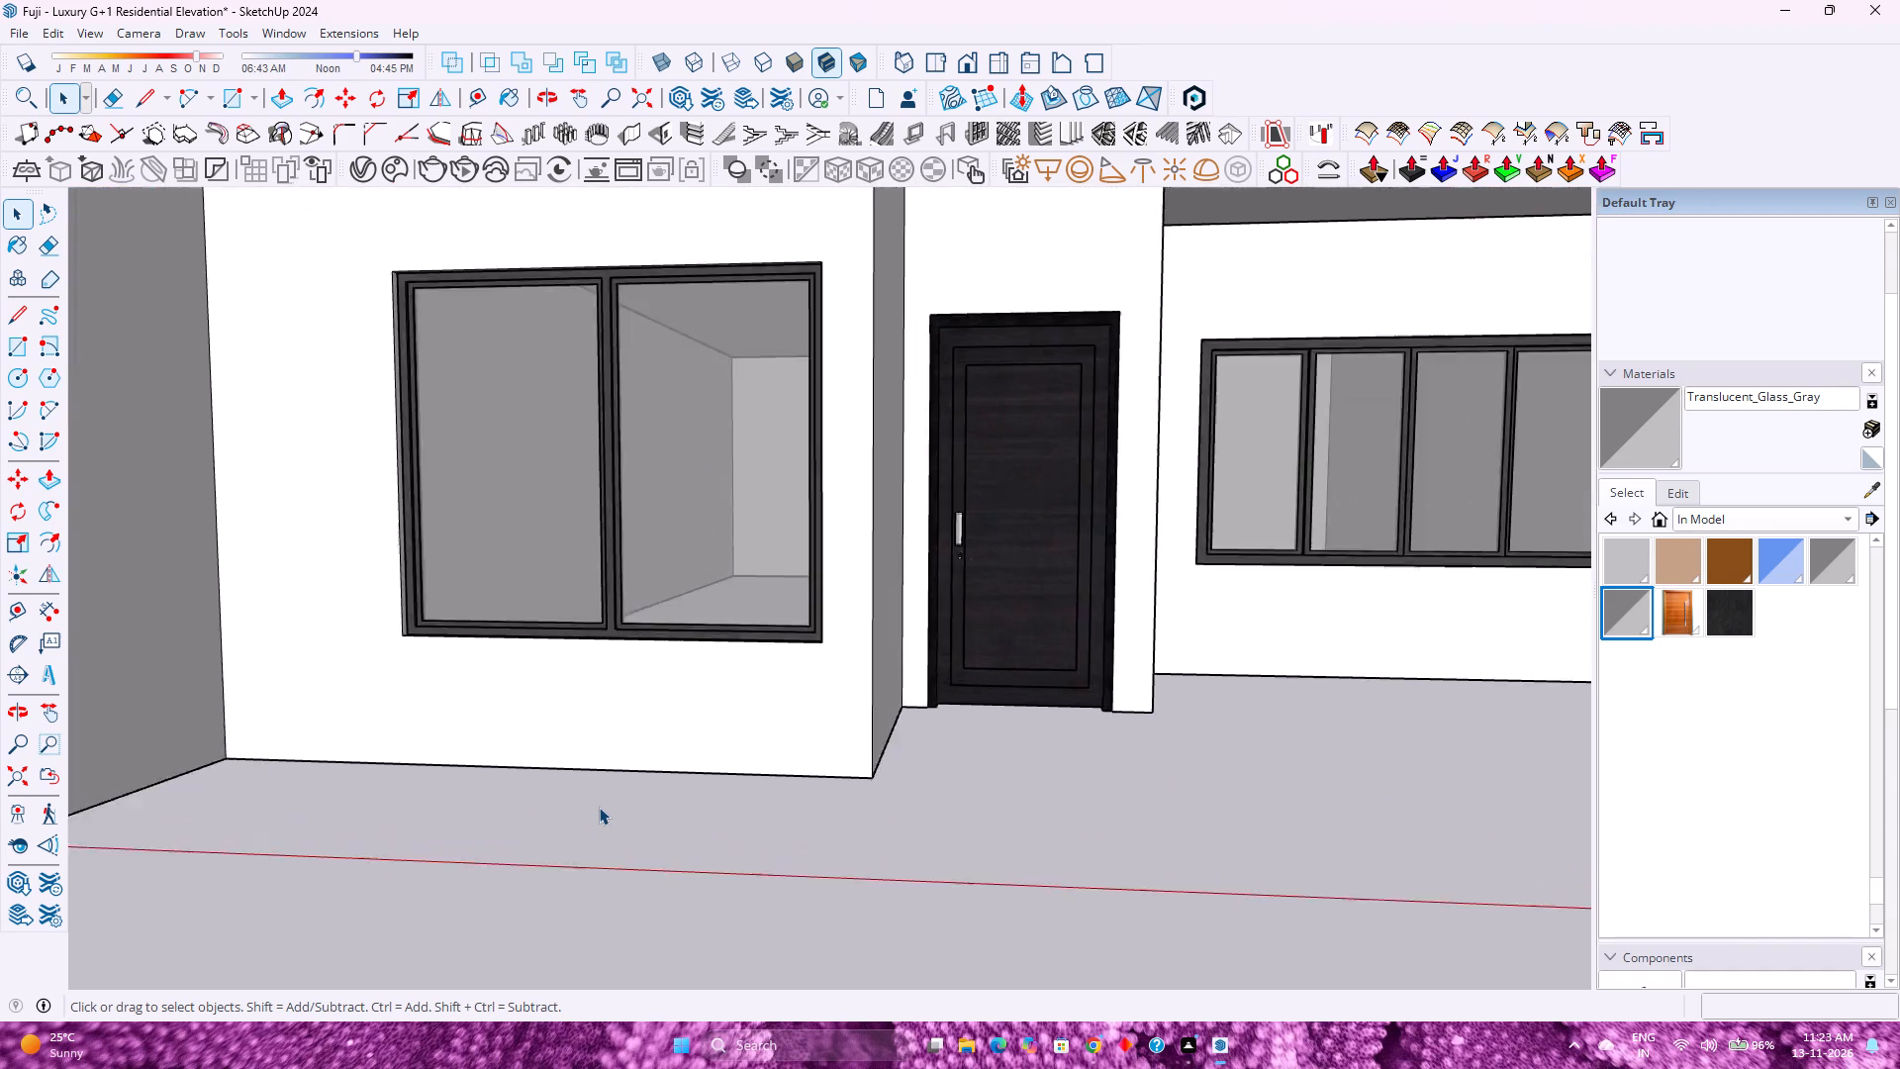
scroll(599, 807, "down", 5)
scroll(599, 807, "up", 4)
scroll(599, 807, "down", 4)
scroll(599, 807, "up", 5)
scroll(599, 807, "down", 3)
scroll(598, 816, "up", 4)
scroll(603, 843, "down", 1)
scroll(603, 845, "up", 2)
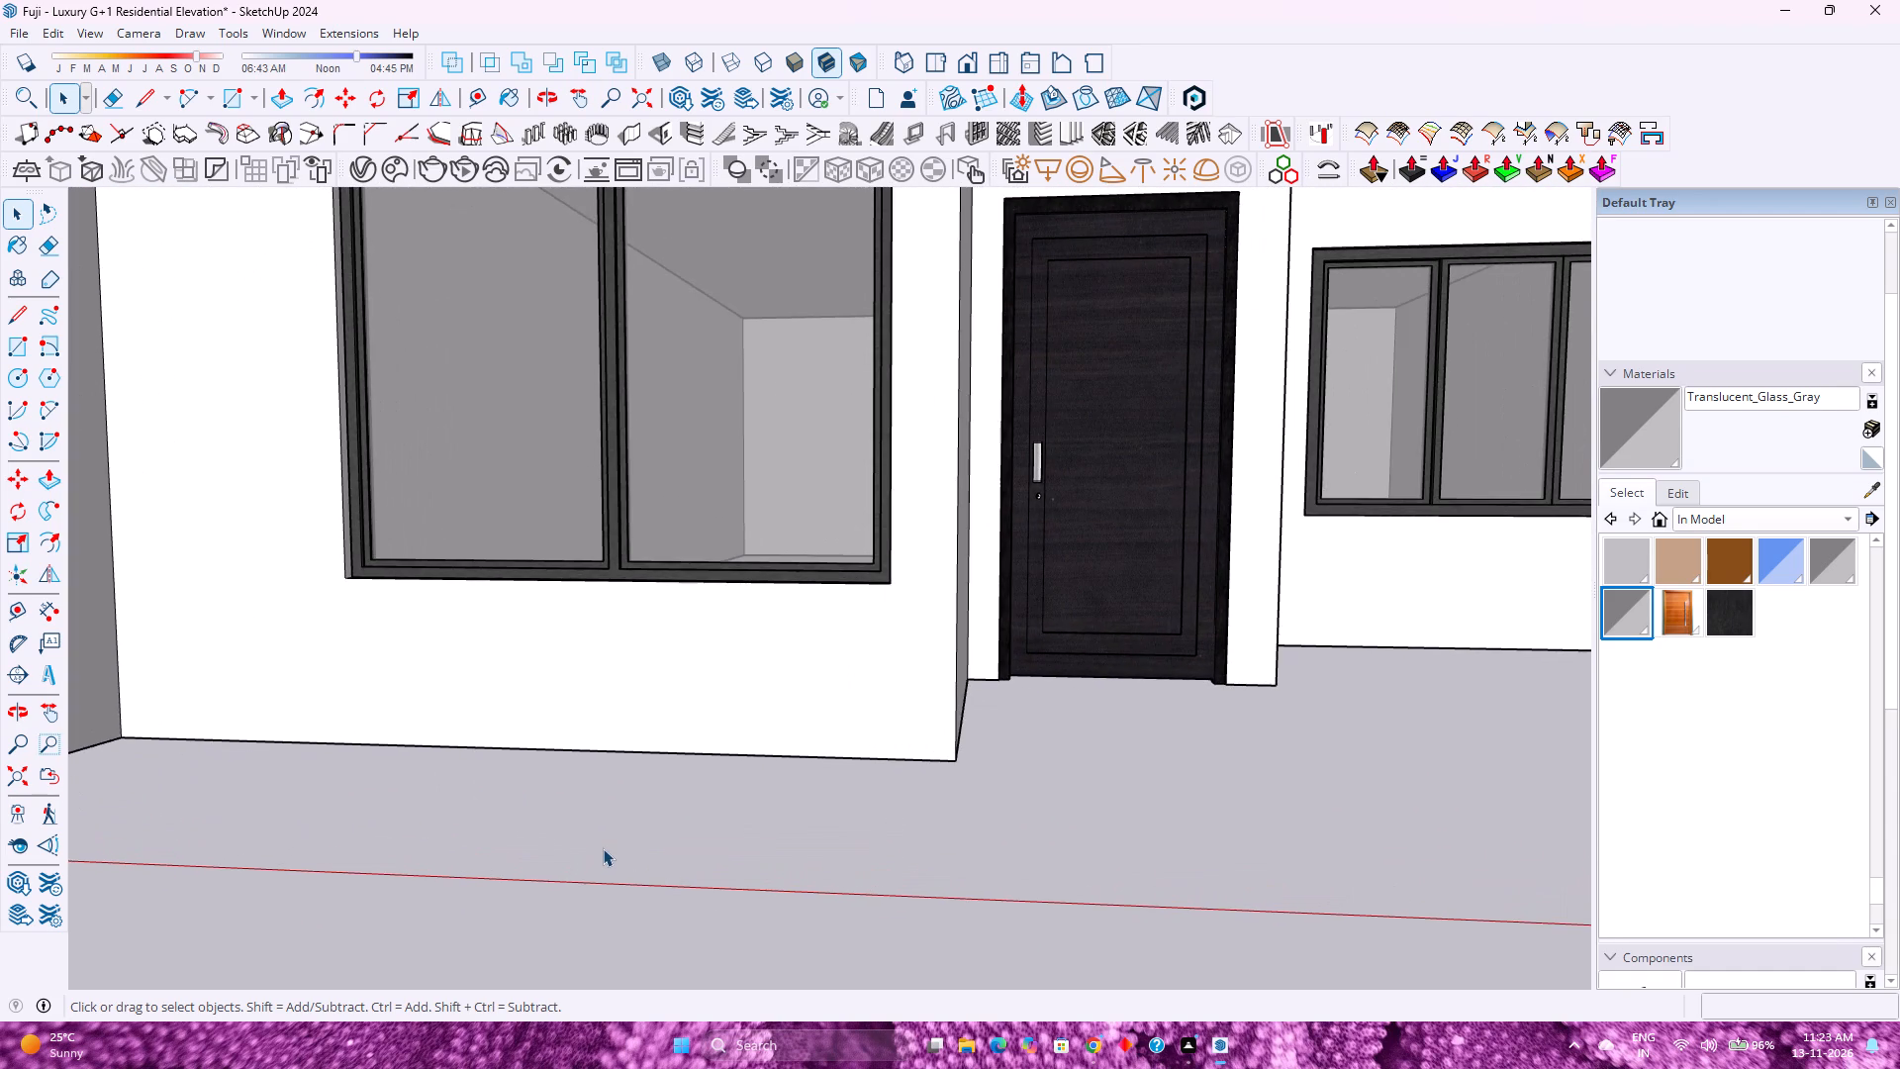
scroll(603, 848, "up", 1)
scroll(596, 843, "down", 5)
scroll(596, 842, "up", 5)
scroll(596, 842, "down", 5)
scroll(595, 842, "up", 4)
scroll(595, 842, "down", 5)
scroll(595, 842, "up", 1)
scroll(595, 842, "down", 5)
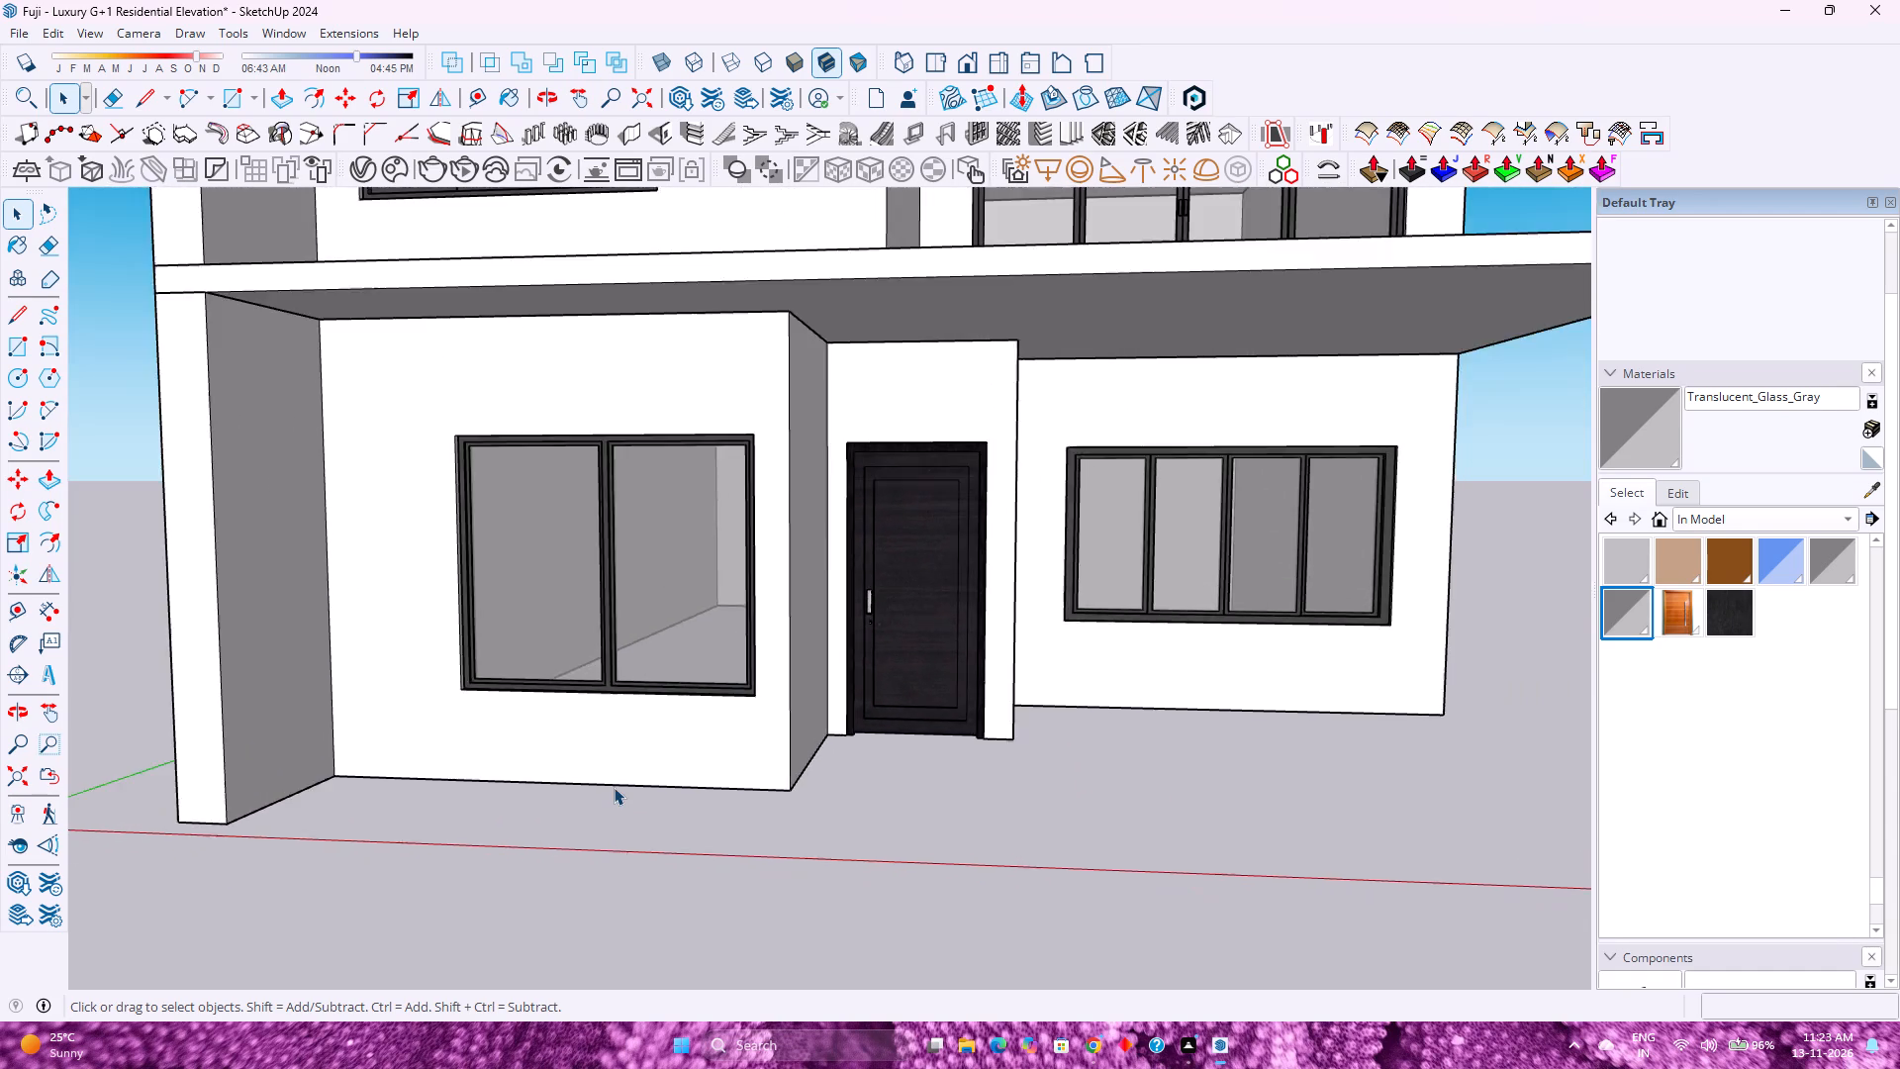
scroll(614, 787, "up", 2)
scroll(614, 787, "down", 4)
scroll(614, 787, "up", 3)
scroll(614, 794, "down", 3)
scroll(614, 796, "up", 3)
scroll(610, 801, "down", 3)
scroll(609, 802, "up", 3)
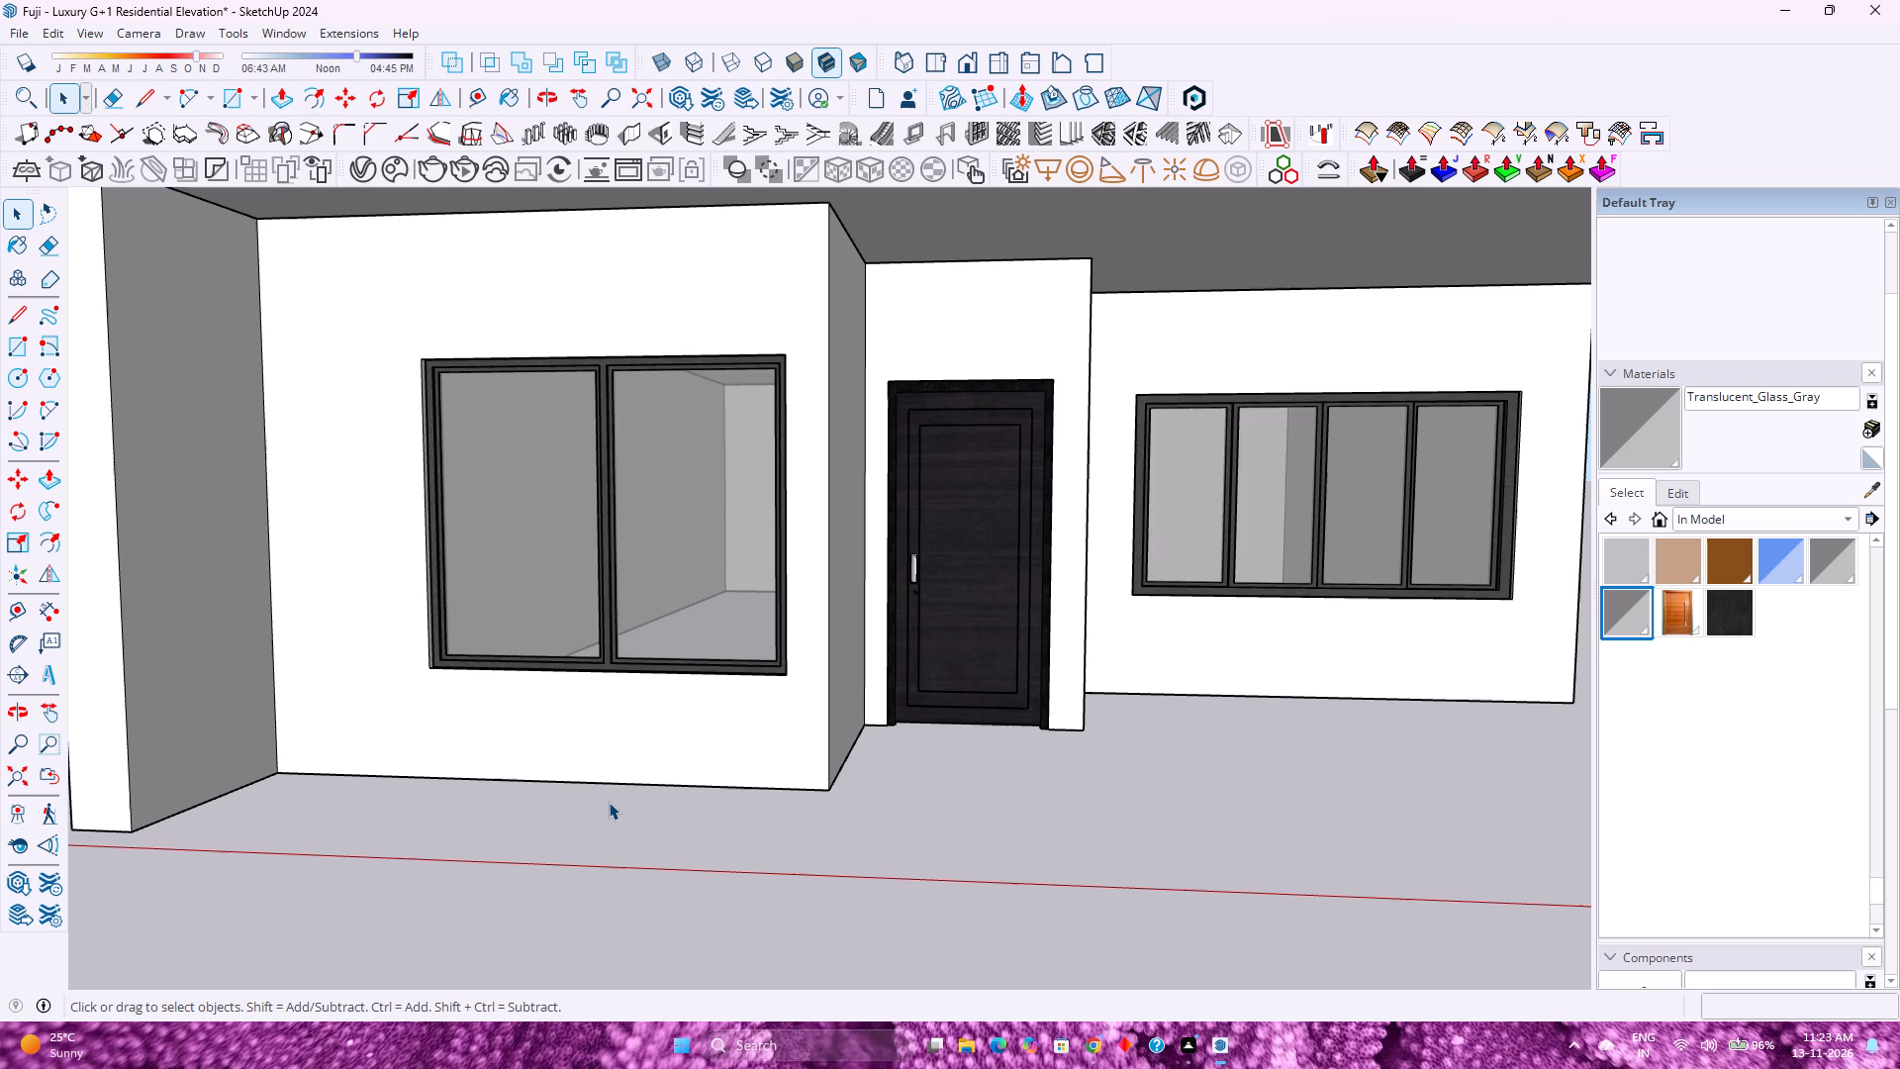
scroll(609, 802, "down", 3)
scroll(609, 802, "up", 3)
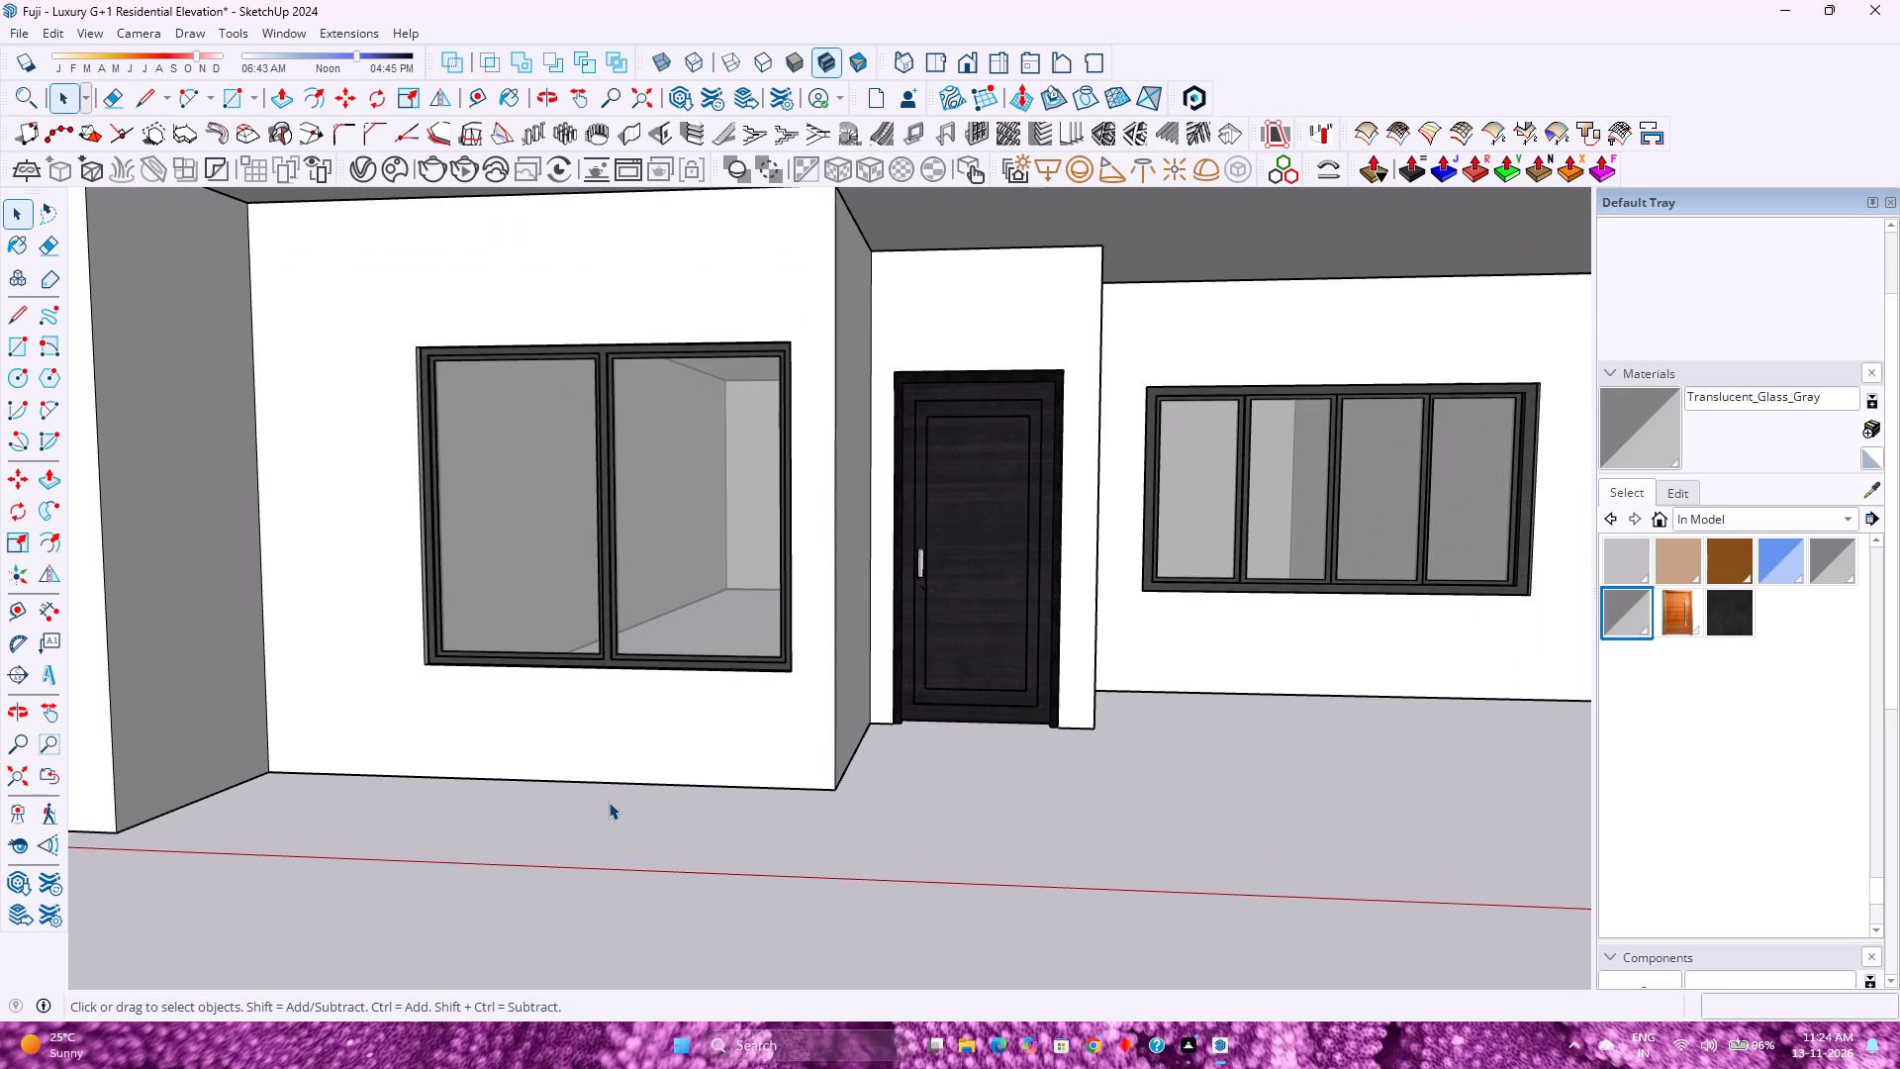
scroll(609, 802, "up", 1)
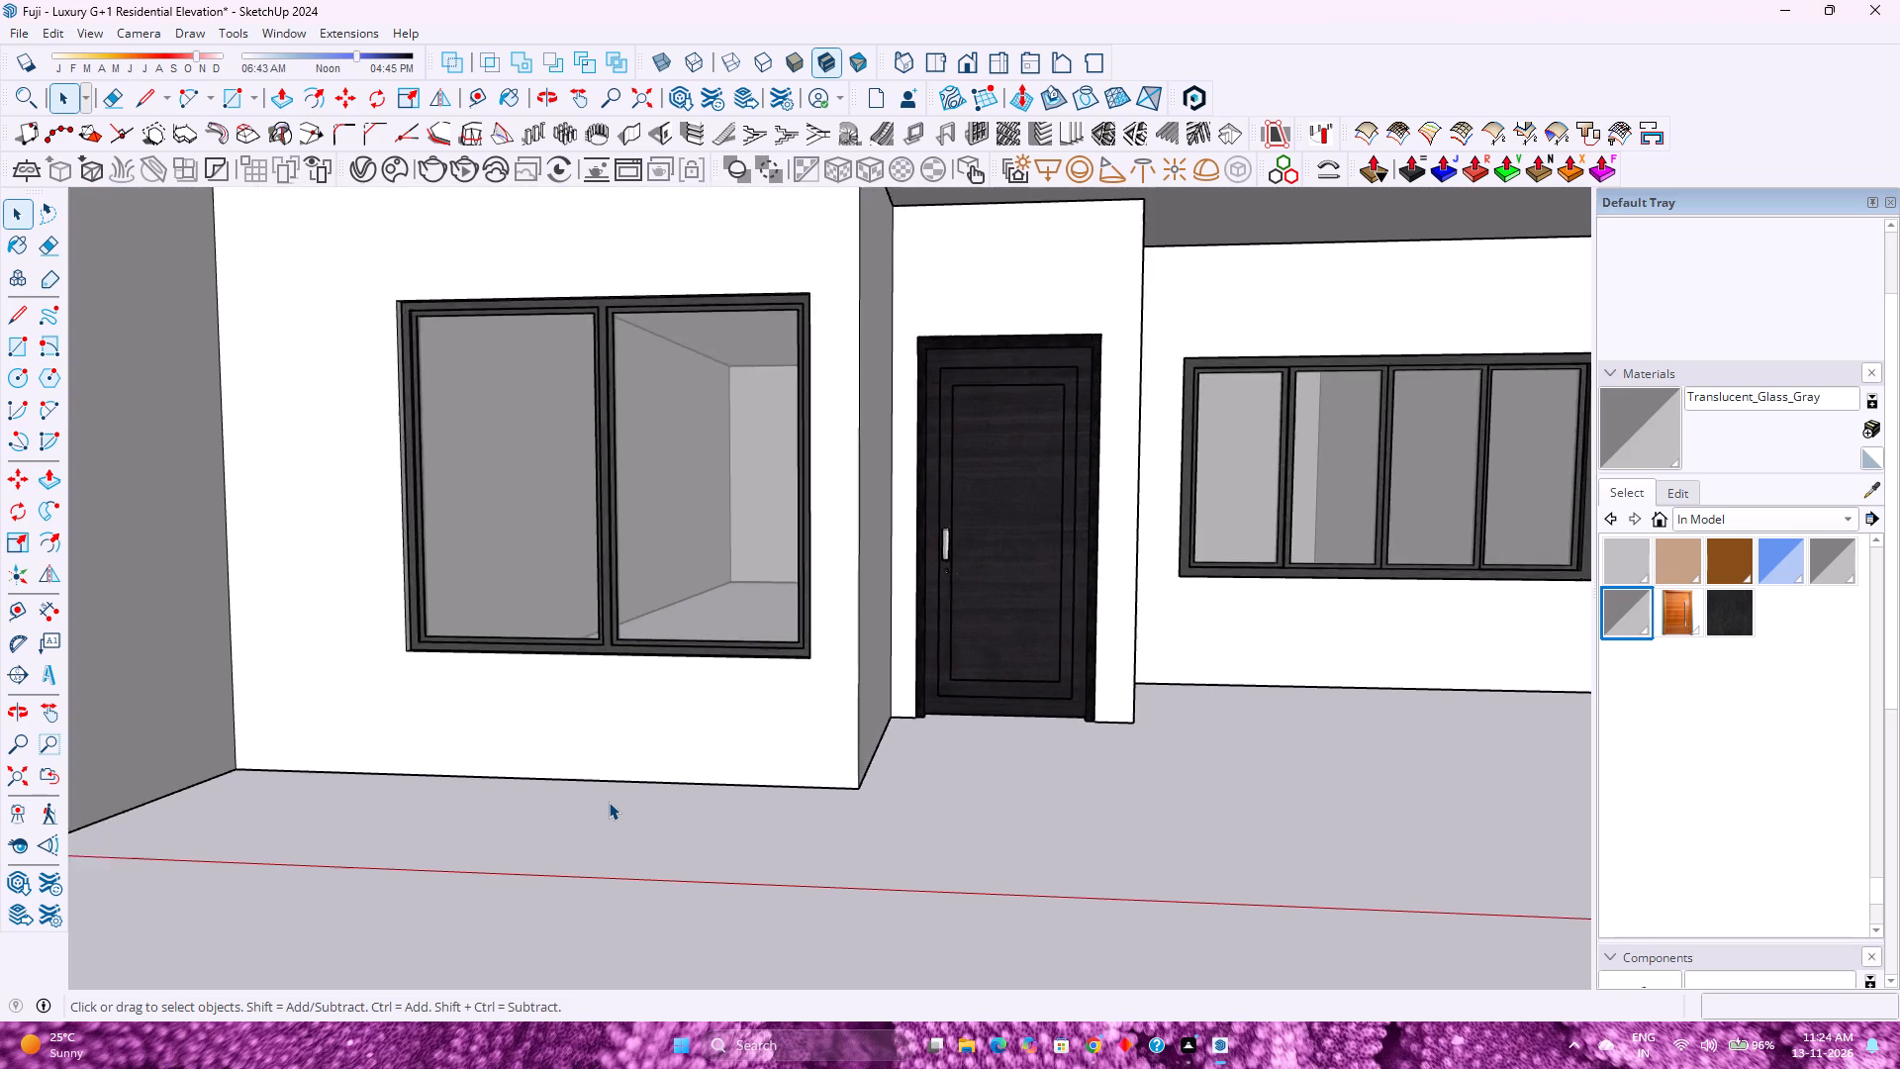
scroll(609, 802, "down", 3)
scroll(609, 802, "up", 4)
scroll(609, 802, "down", 3)
scroll(609, 802, "up", 4)
scroll(609, 802, "down", 3)
scroll(609, 802, "up", 3)
scroll(609, 802, "down", 4)
scroll(609, 802, "up", 4)
scroll(609, 802, "down", 3)
scroll(609, 802, "up", 3)
scroll(609, 802, "down", 6)
scroll(609, 802, "up", 5)
scroll(608, 810, "down", 2)
scroll(608, 814, "up", 2)
scroll(608, 815, "down", 4)
scroll(608, 816, "up", 4)
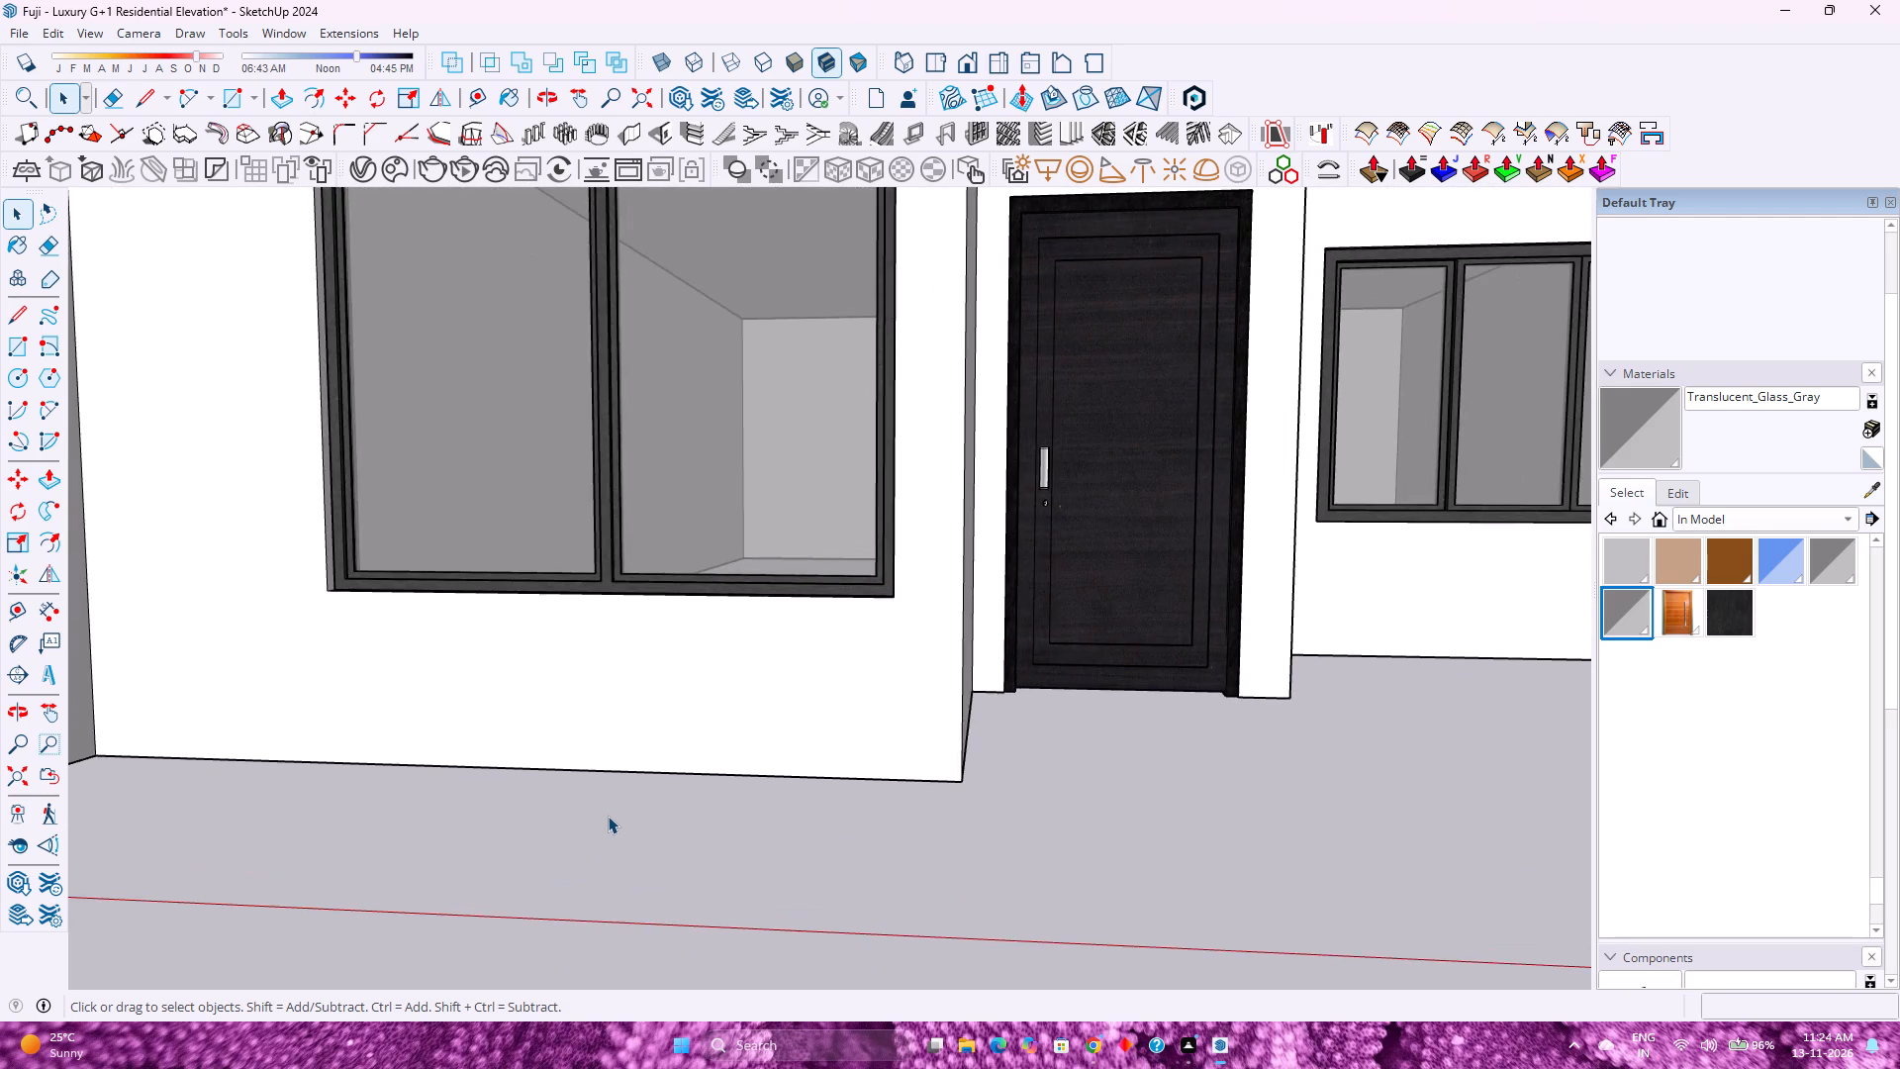
Examine the lower frame of the two-panel window, the wall base beneath it and the foot of the entrance door.
scroll(608, 816, "down", 3)
scroll(607, 817, "up", 3)
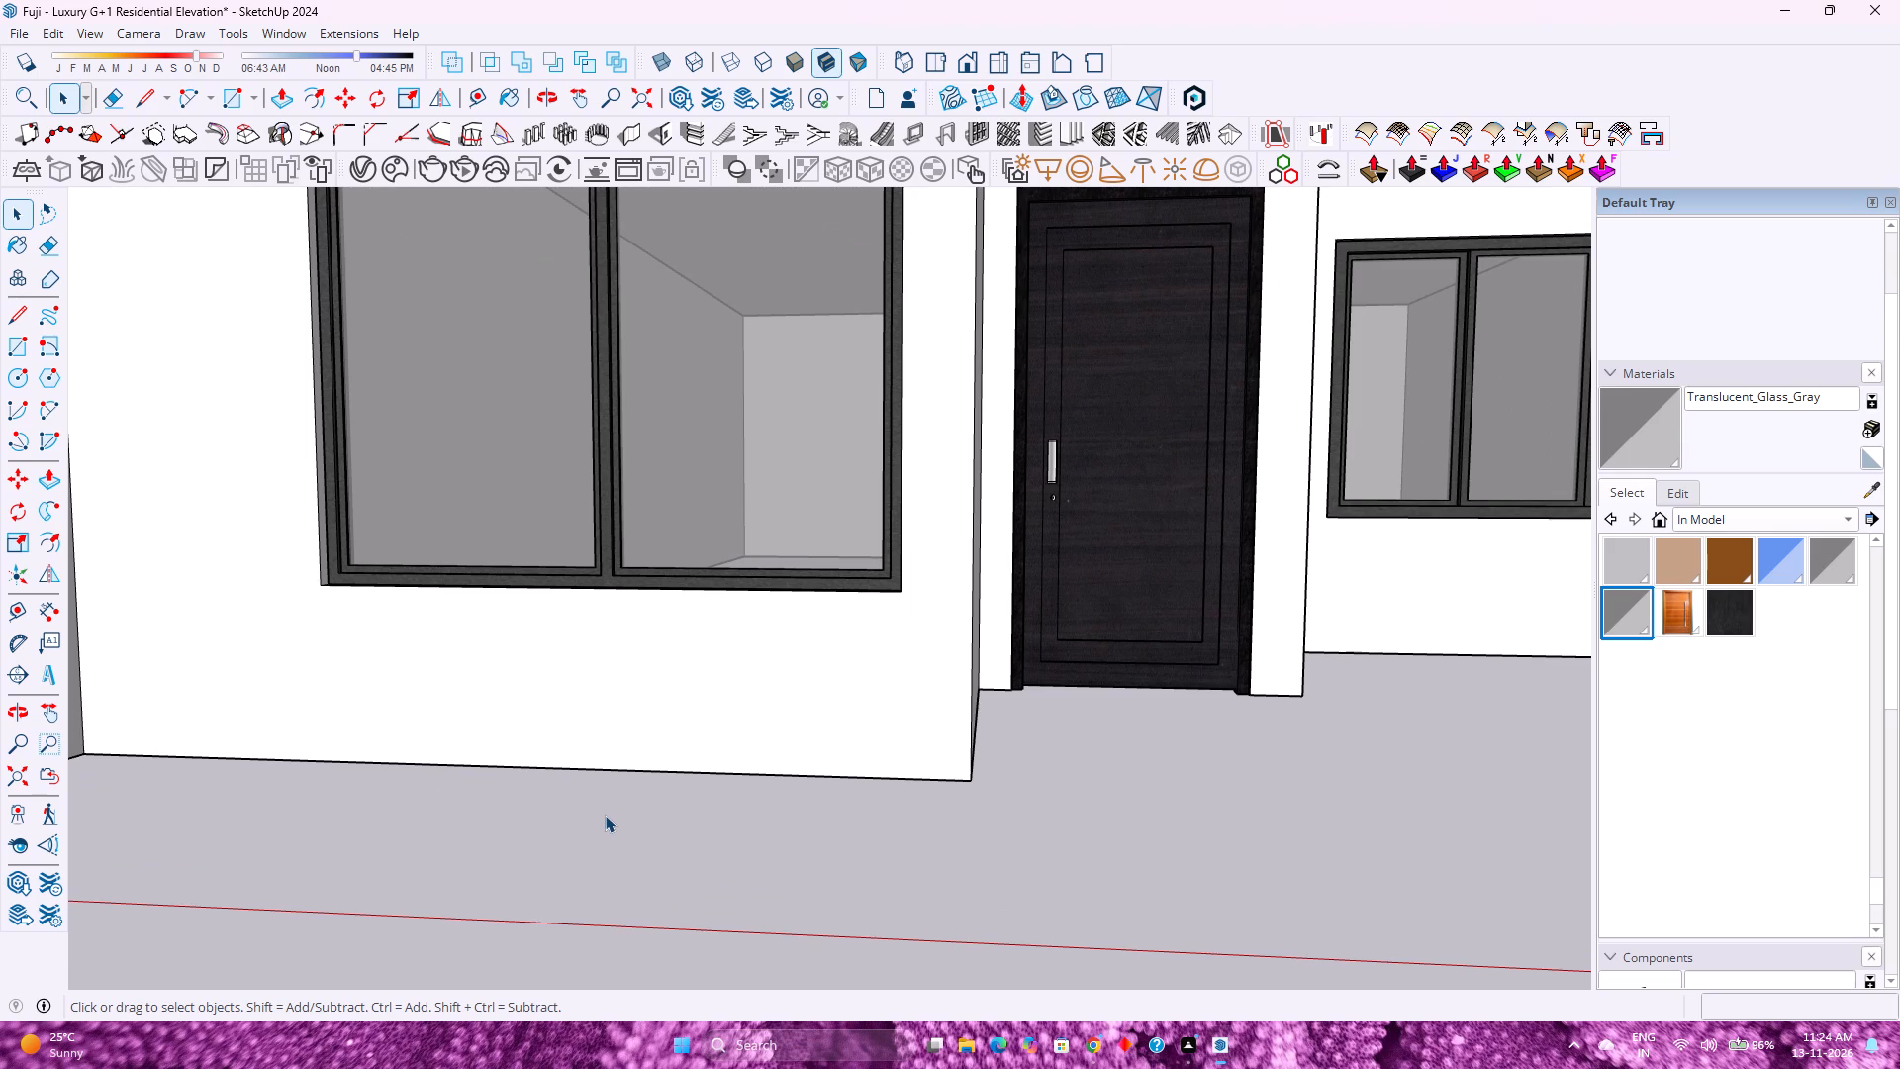
scroll(605, 815, "down", 3)
scroll(603, 815, "up", 3)
scroll(603, 815, "down", 4)
scroll(602, 816, "up", 4)
scroll(601, 816, "down", 3)
scroll(601, 818, "up", 5)
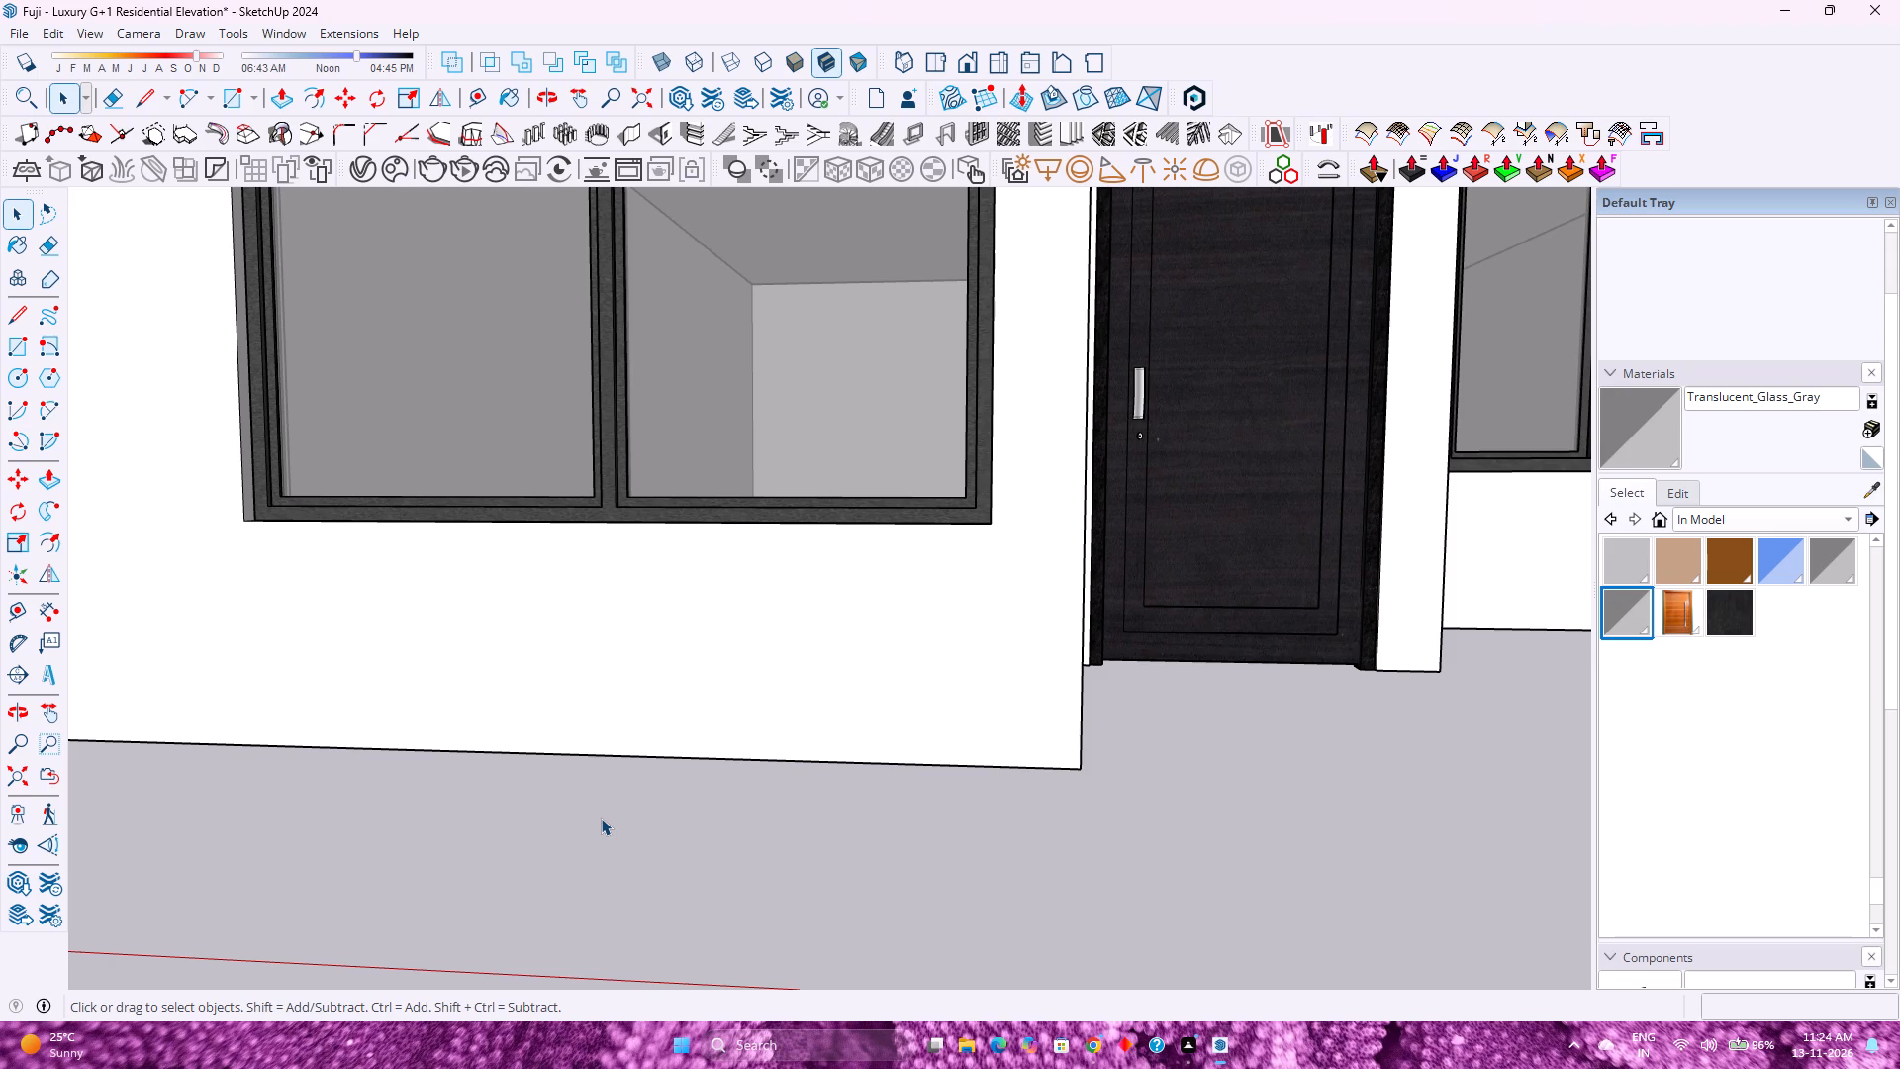
scroll(601, 818, "down", 4)
scroll(601, 818, "up", 3)
scroll(601, 818, "down", 2)
scroll(601, 818, "up", 2)
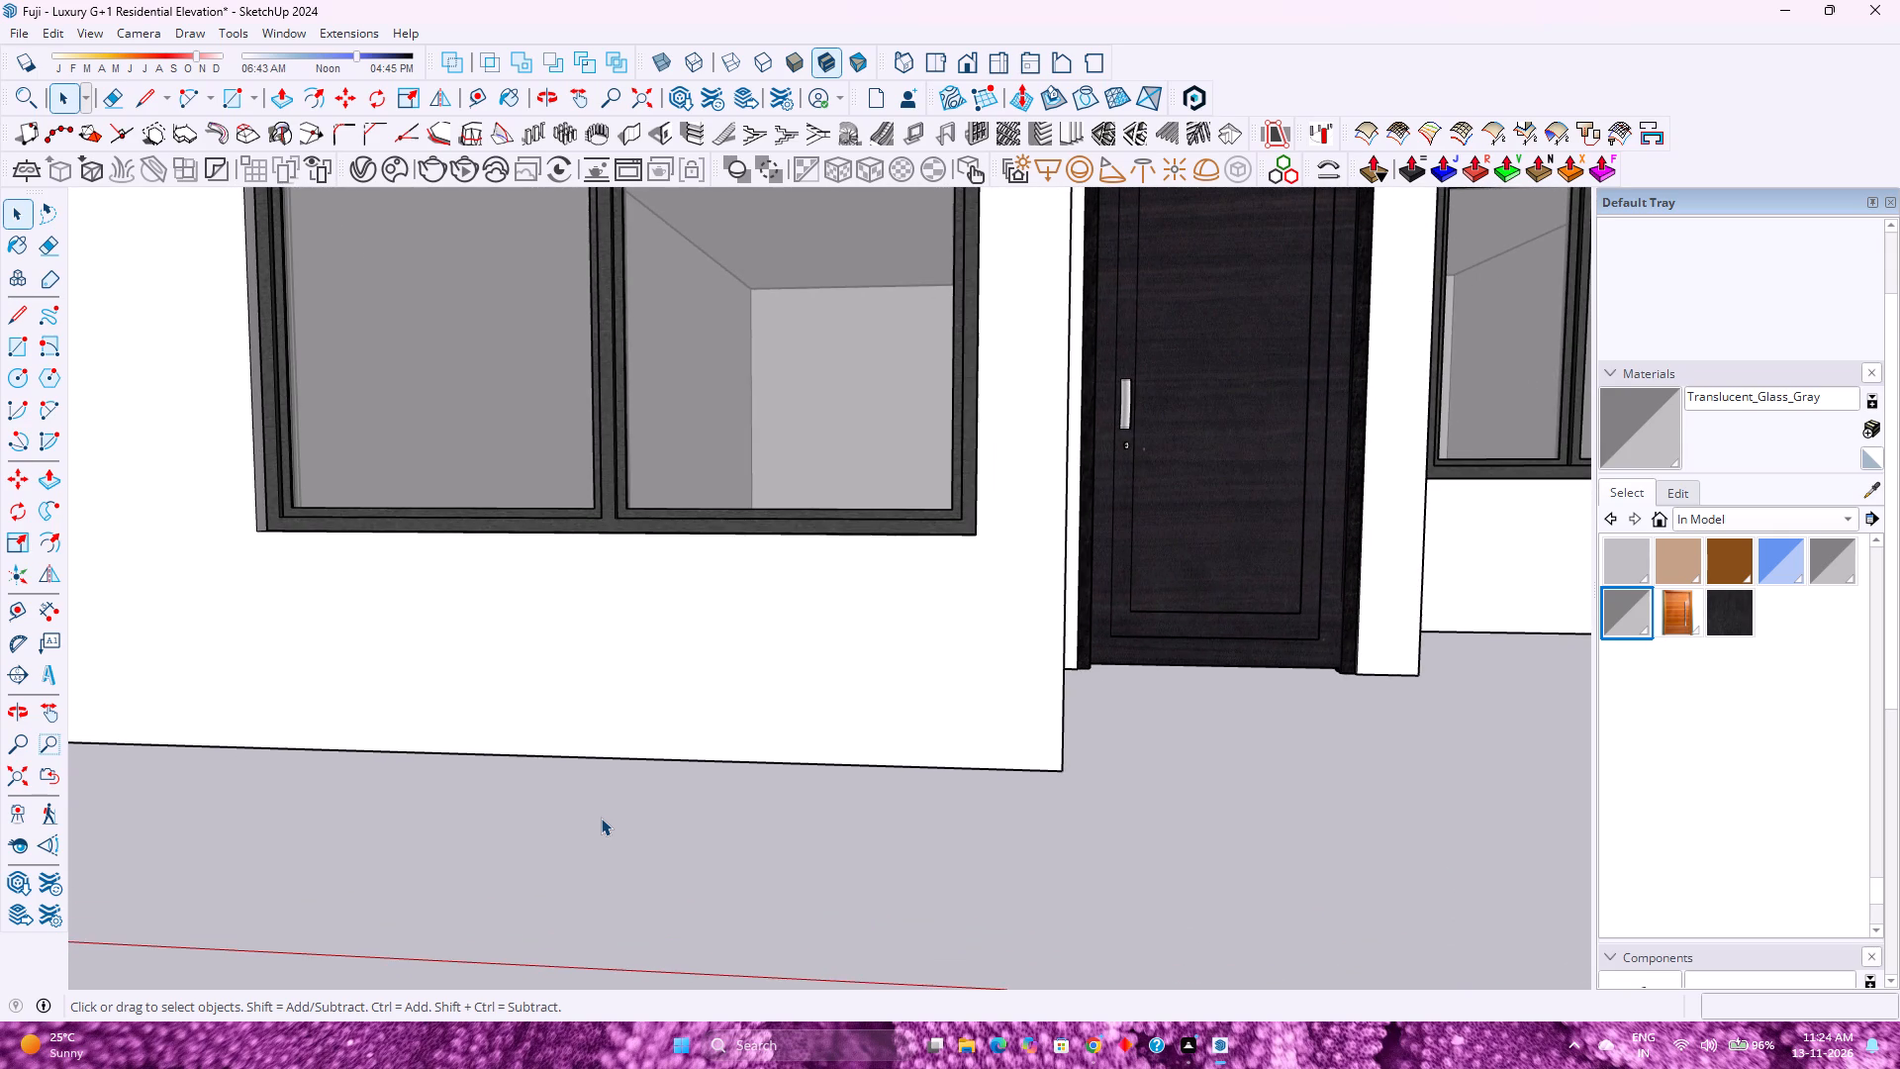
scroll(601, 818, "down", 3)
scroll(599, 818, "up", 3)
scroll(598, 818, "down", 4)
scroll(598, 818, "up", 4)
scroll(598, 818, "down", 3)
scroll(598, 818, "up", 4)
scroll(598, 818, "down", 5)
scroll(598, 818, "up", 5)
scroll(598, 818, "down", 4)
scroll(598, 818, "up", 4)
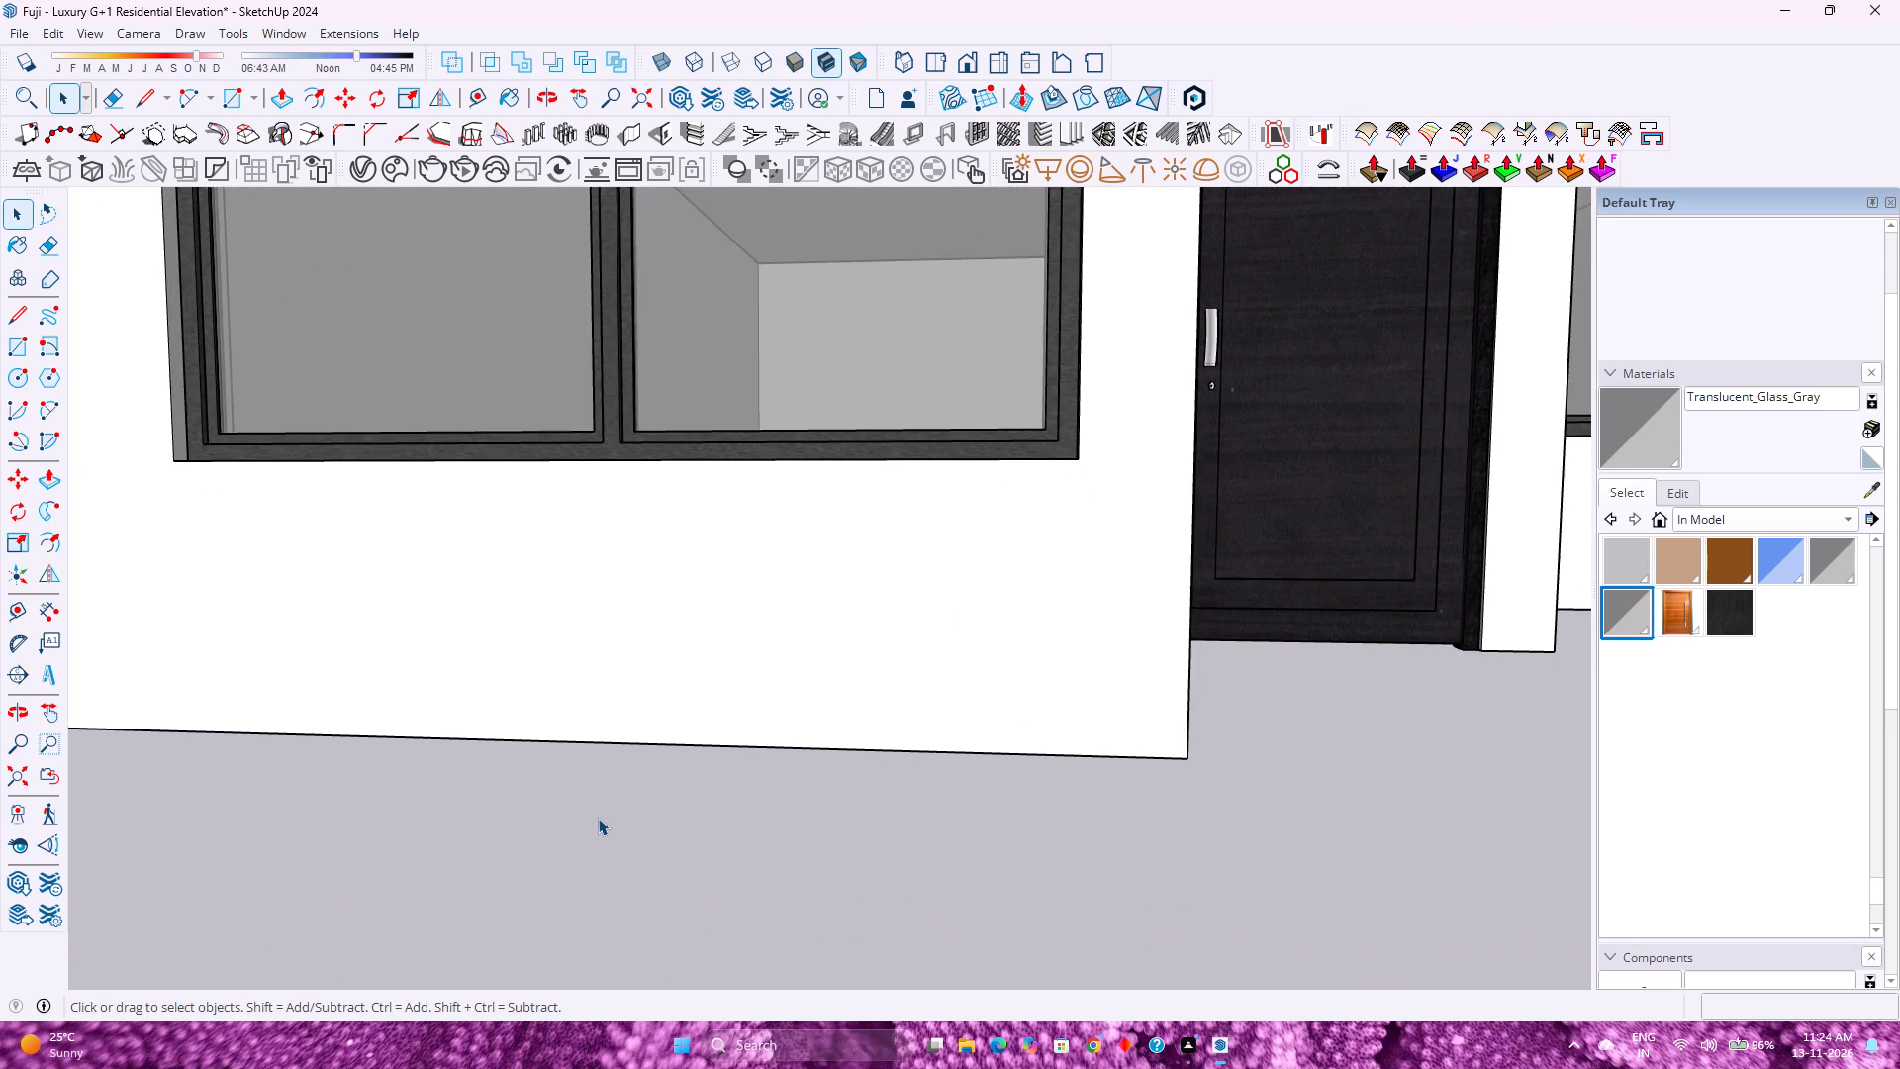
scroll(598, 818, "down", 4)
scroll(598, 818, "up", 4)
scroll(598, 818, "down", 4)
scroll(598, 818, "up", 4)
scroll(598, 818, "down", 5)
scroll(598, 818, "up", 4)
scroll(598, 818, "down", 3)
scroll(598, 818, "up", 4)
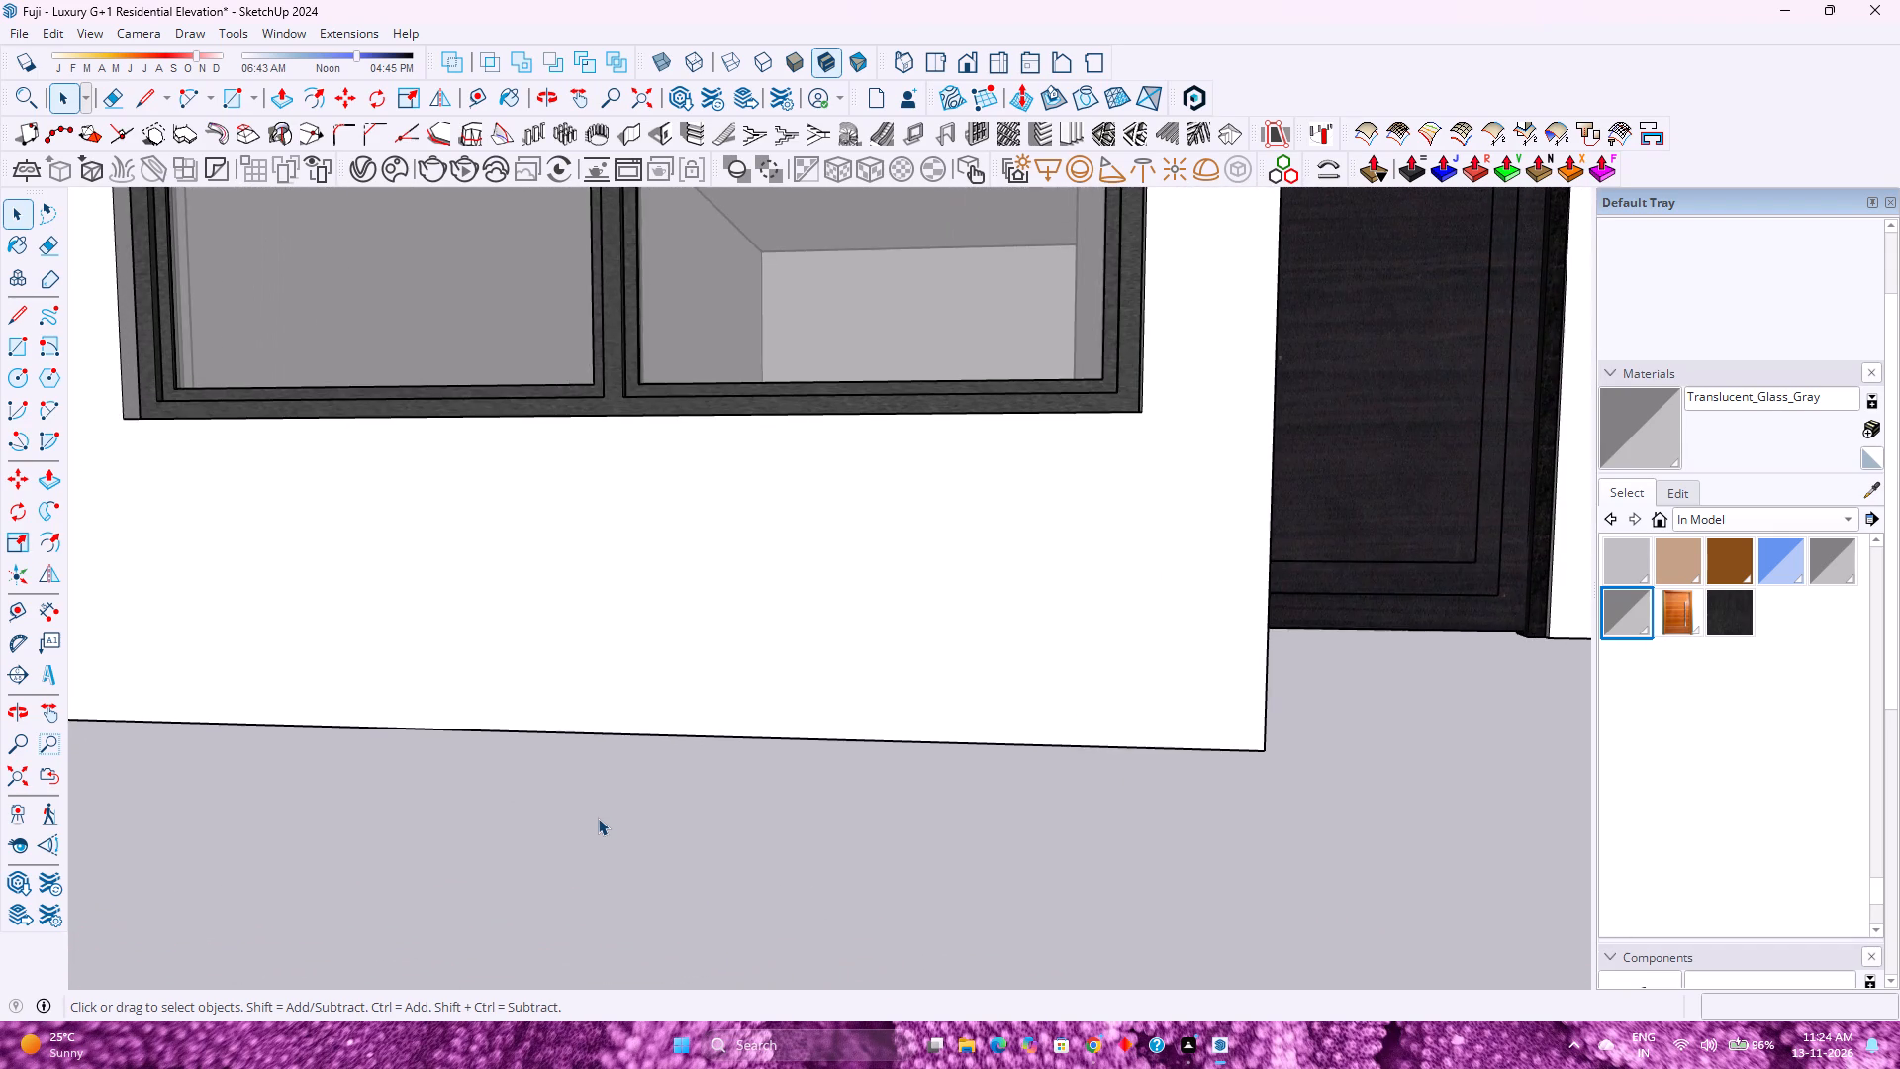
scroll(598, 818, "down", 5)
scroll(598, 818, "up", 4)
scroll(598, 818, "down", 4)
scroll(597, 818, "up", 4)
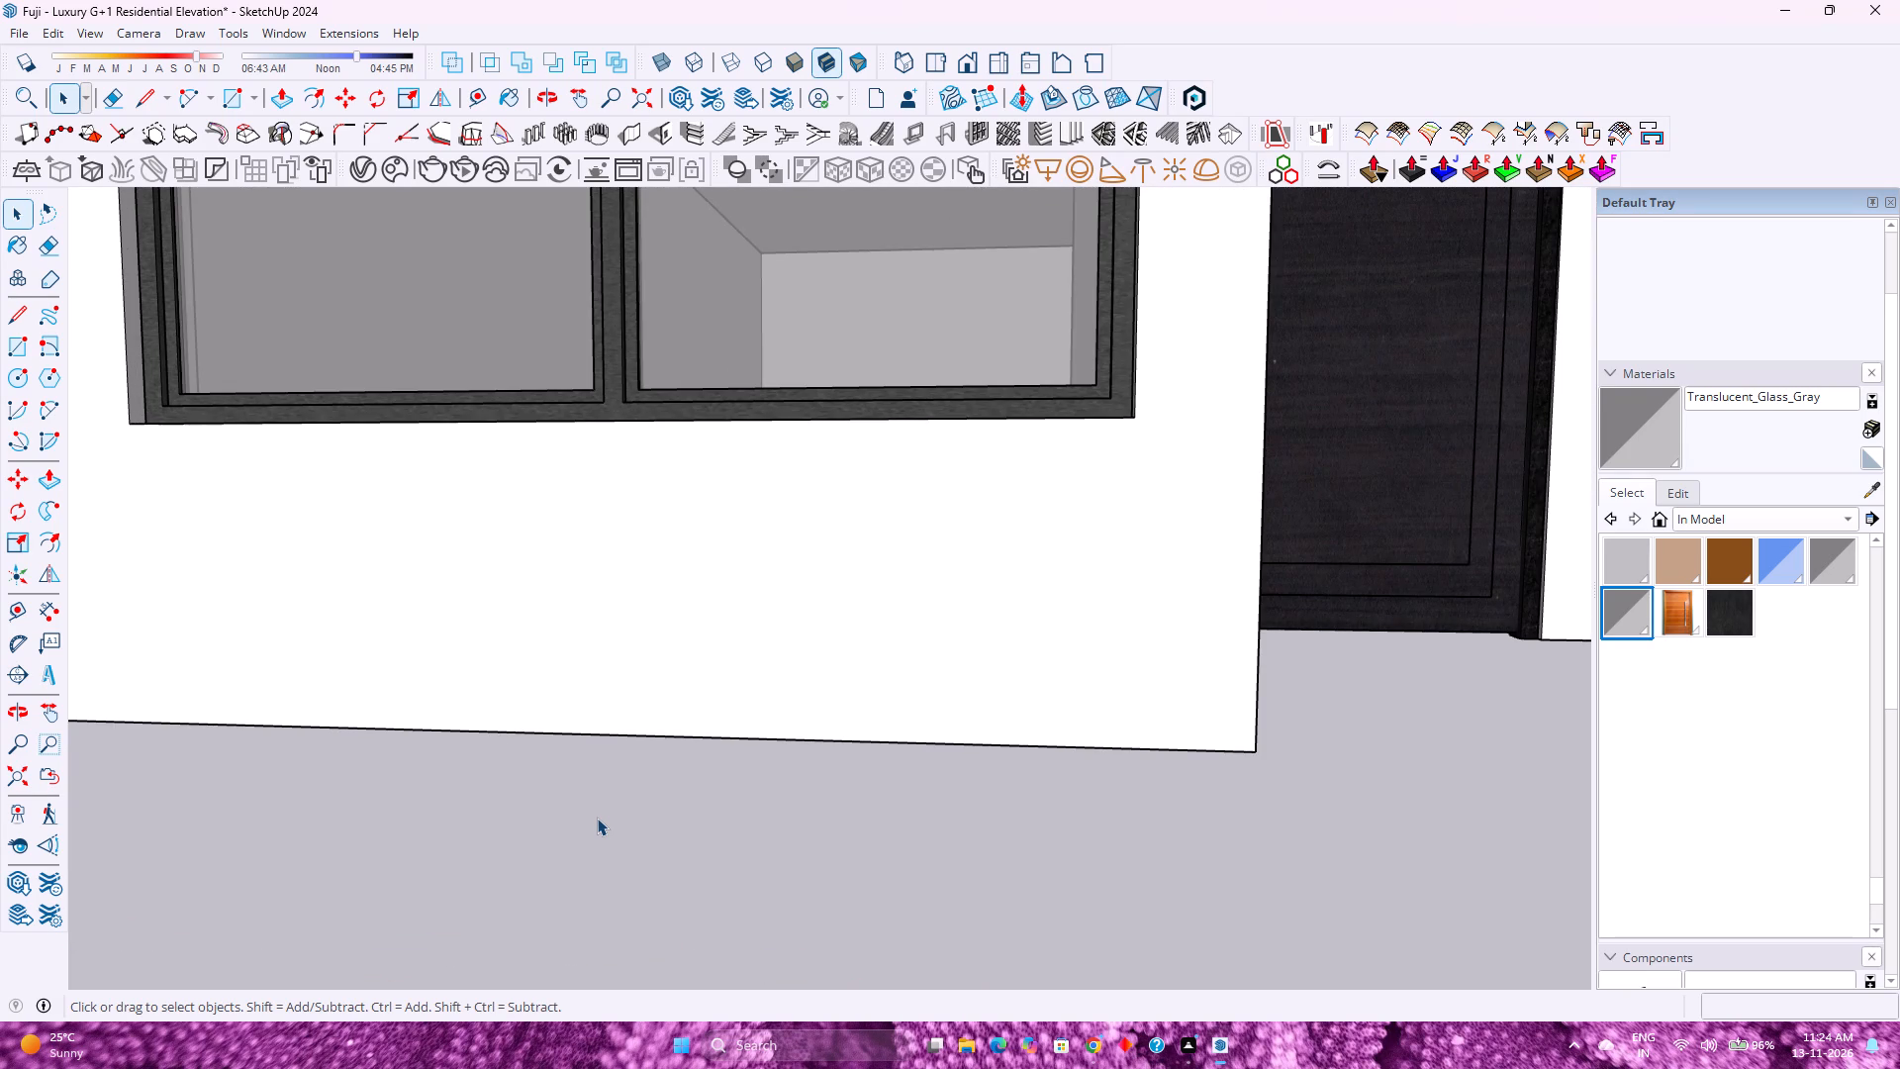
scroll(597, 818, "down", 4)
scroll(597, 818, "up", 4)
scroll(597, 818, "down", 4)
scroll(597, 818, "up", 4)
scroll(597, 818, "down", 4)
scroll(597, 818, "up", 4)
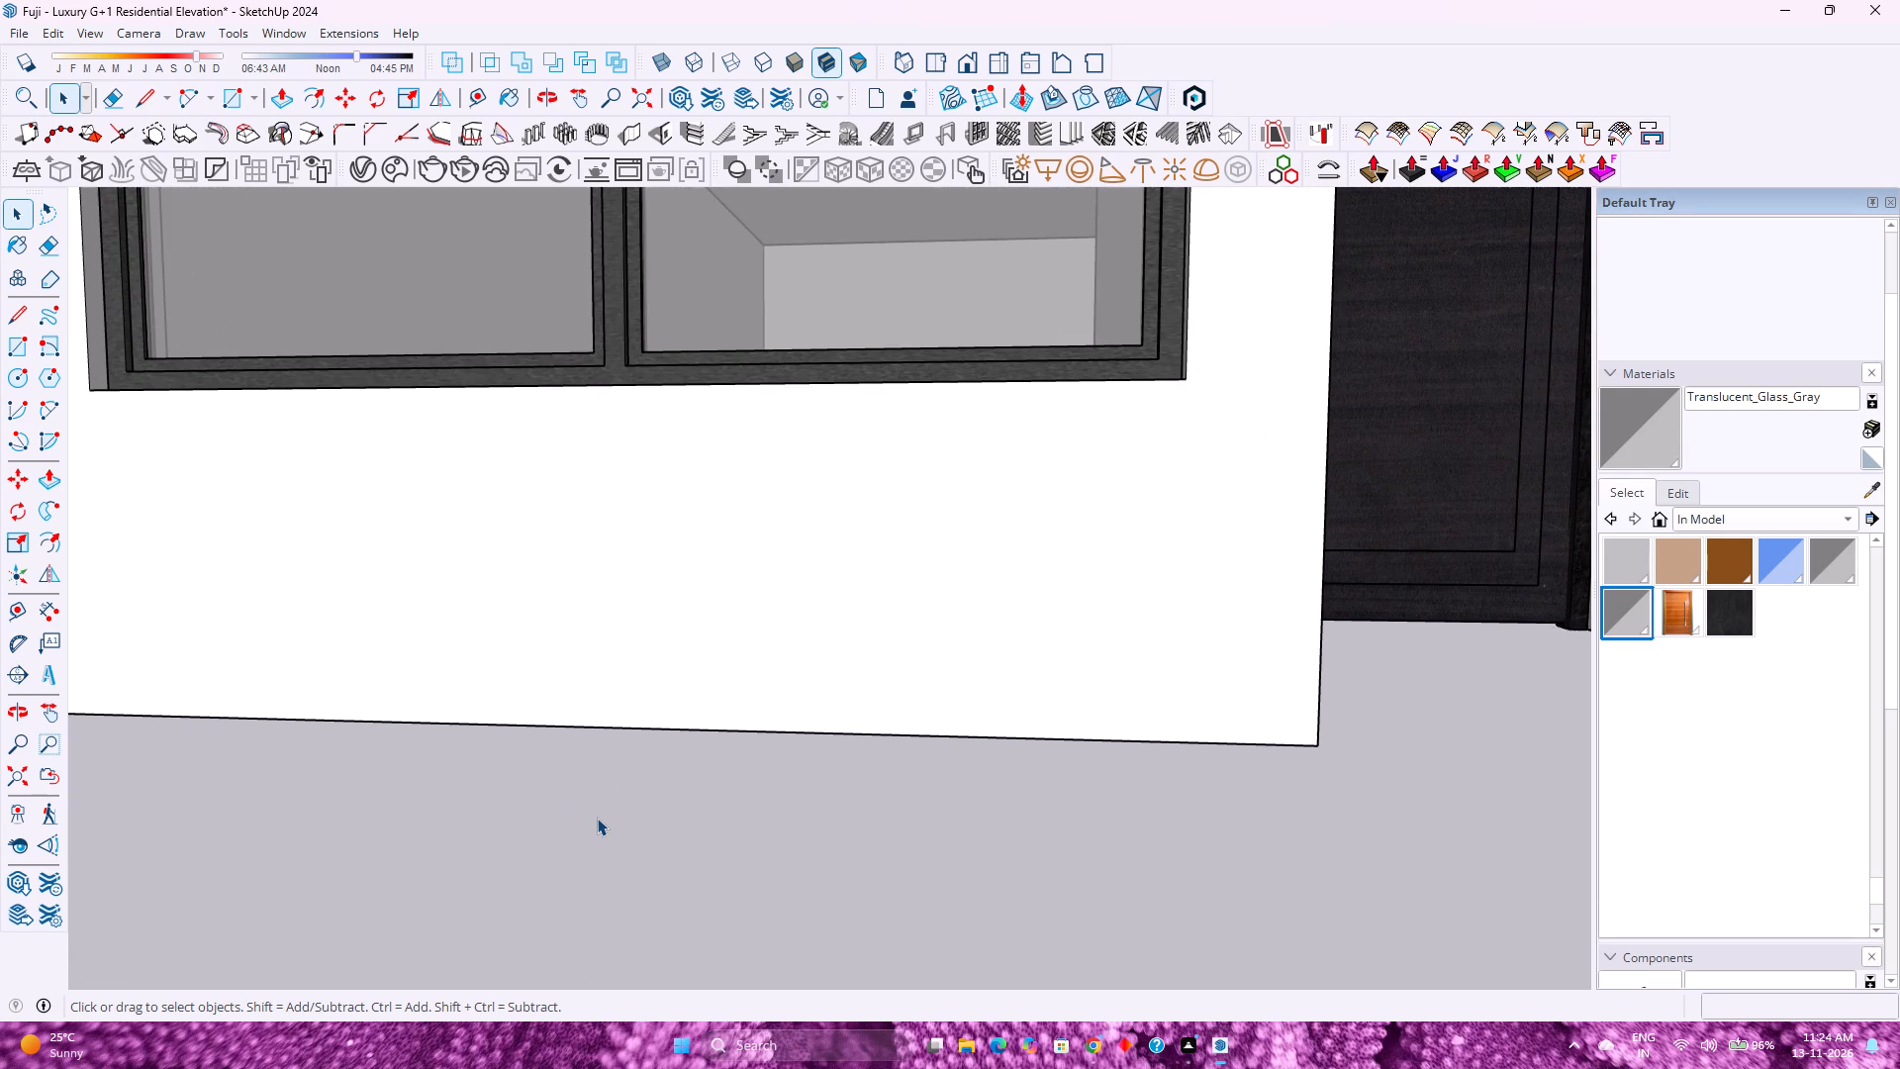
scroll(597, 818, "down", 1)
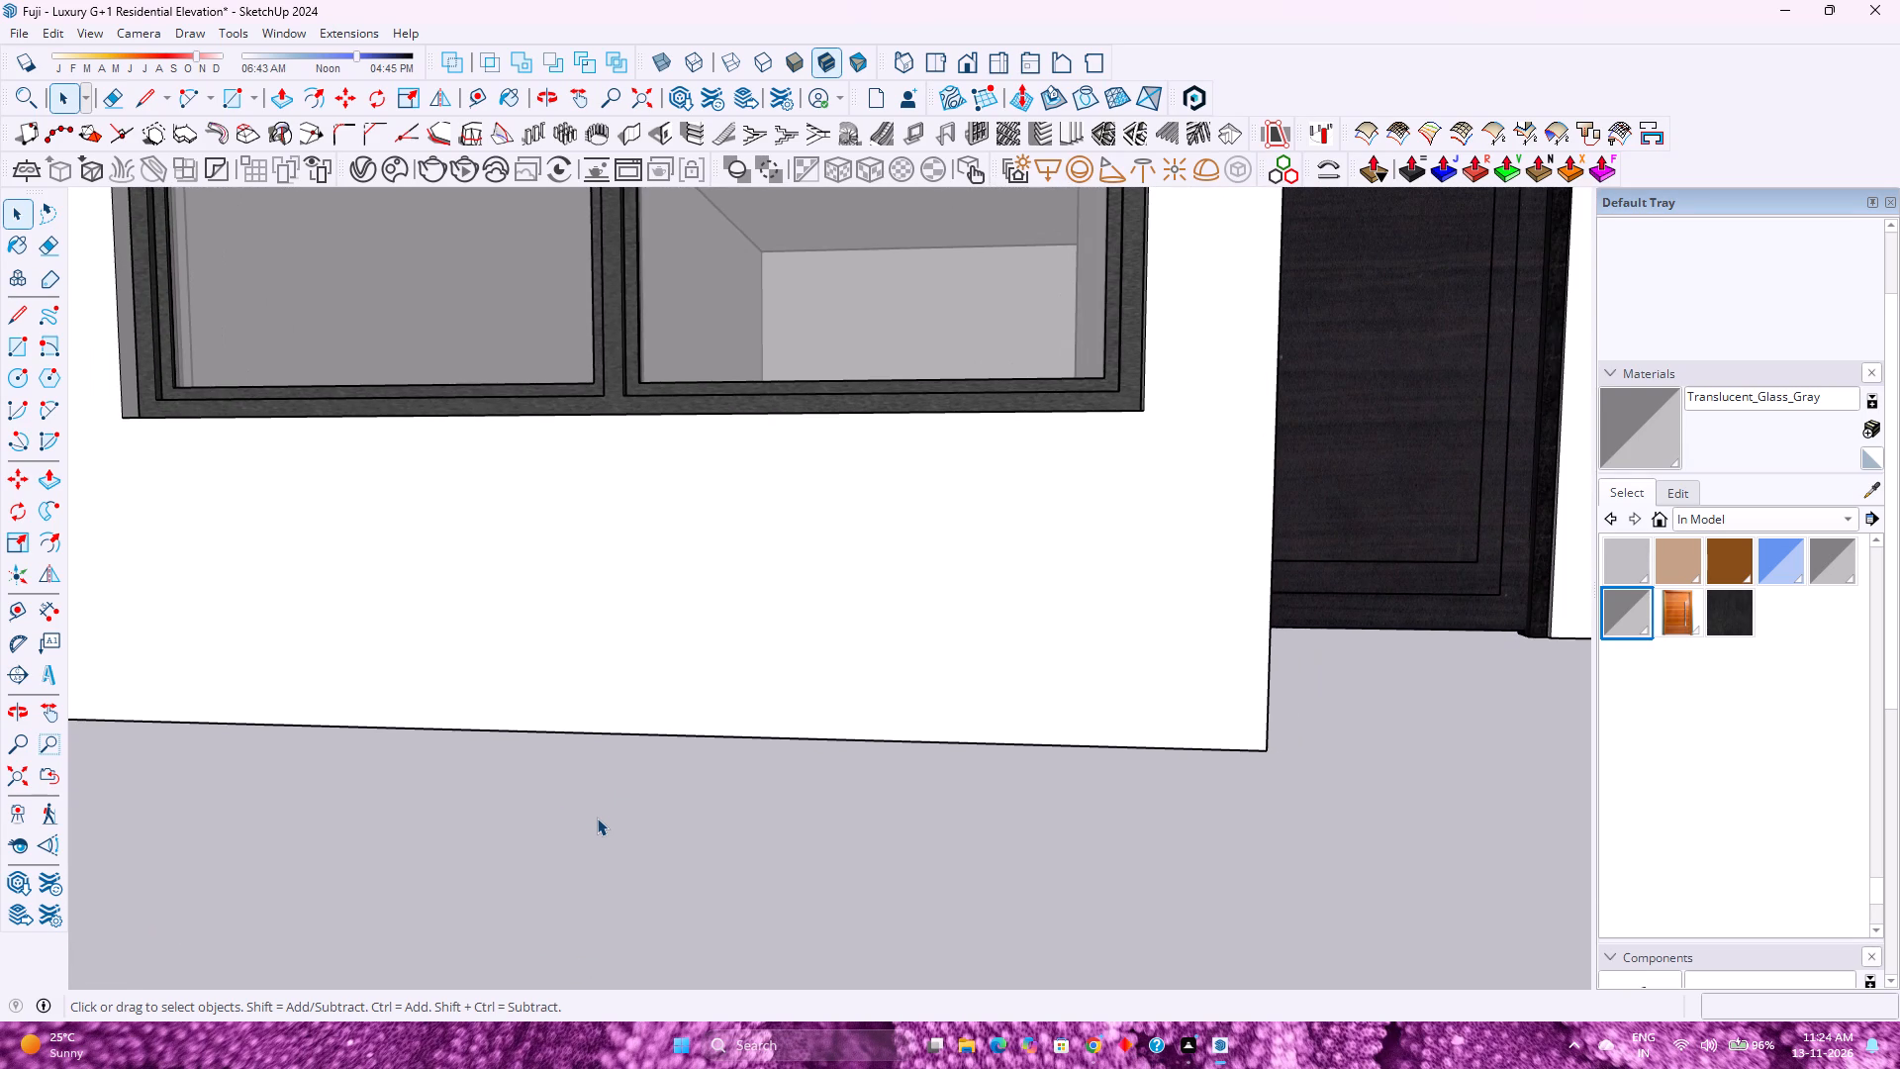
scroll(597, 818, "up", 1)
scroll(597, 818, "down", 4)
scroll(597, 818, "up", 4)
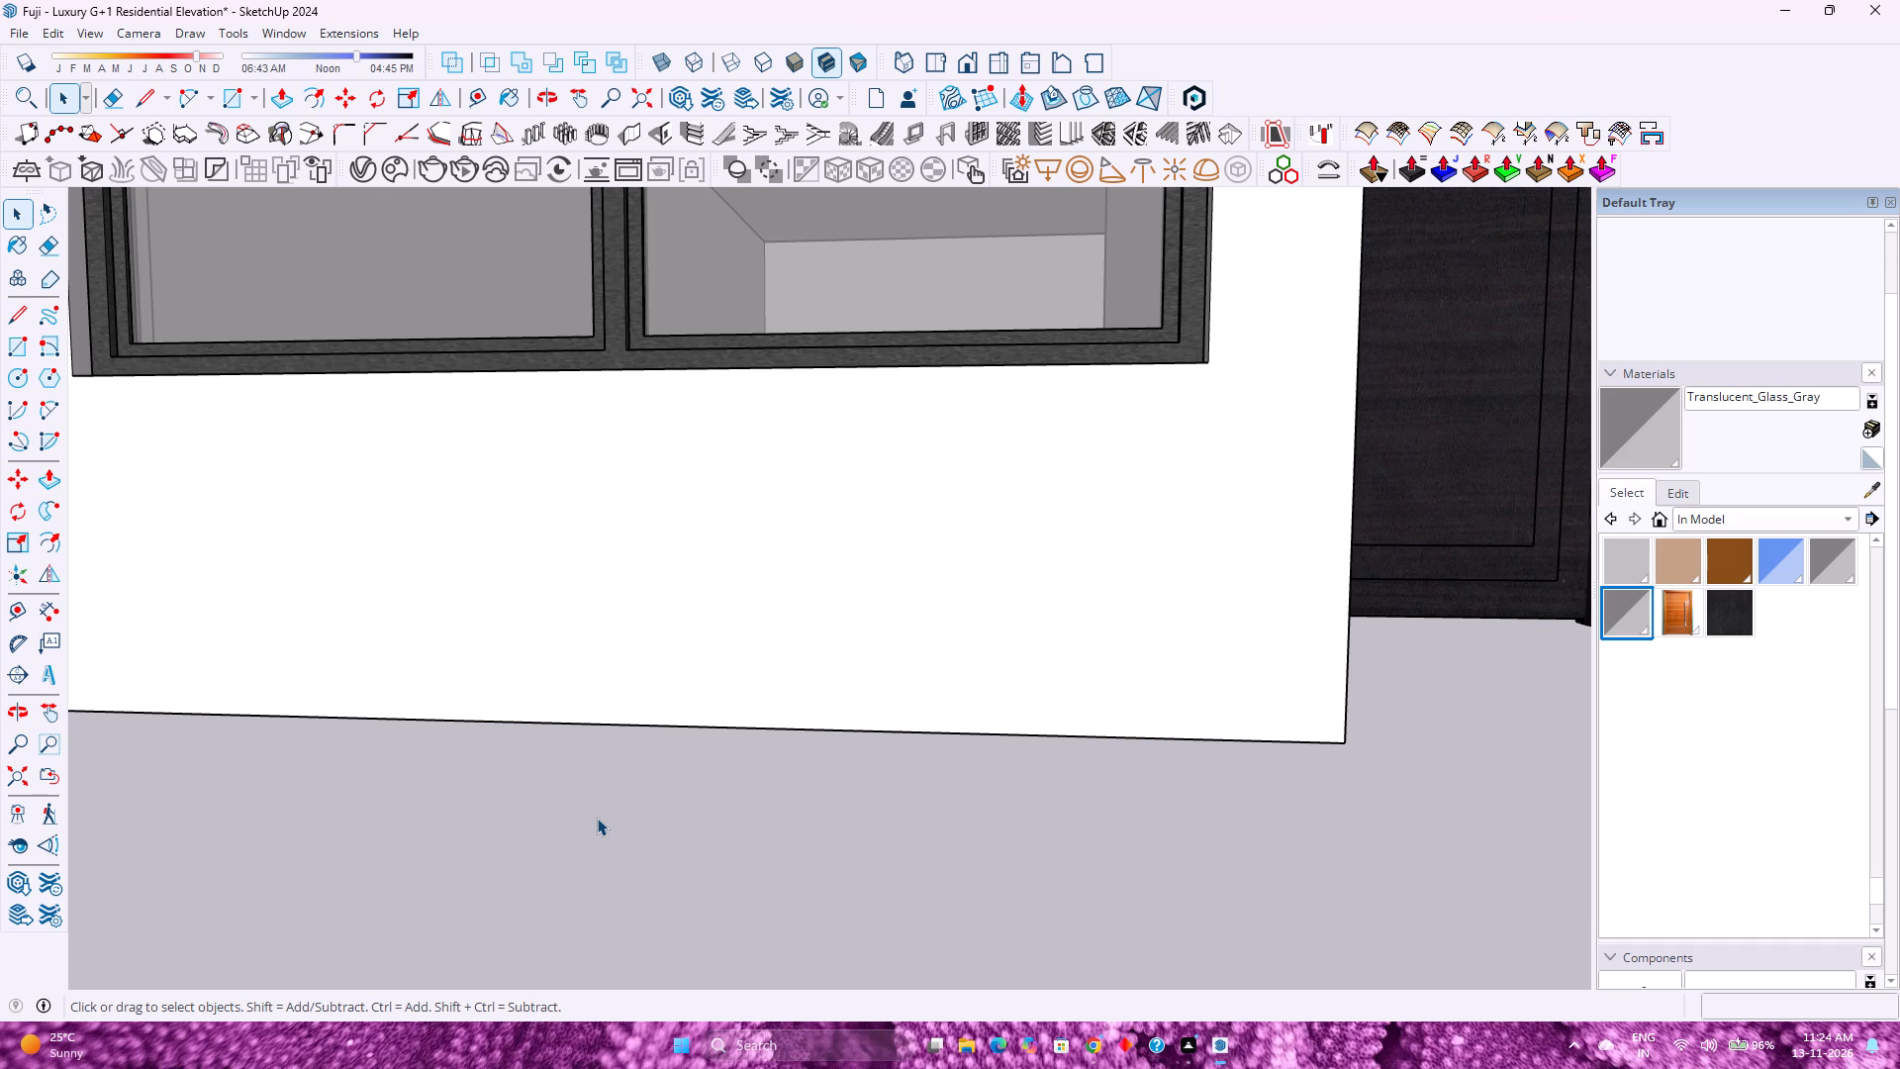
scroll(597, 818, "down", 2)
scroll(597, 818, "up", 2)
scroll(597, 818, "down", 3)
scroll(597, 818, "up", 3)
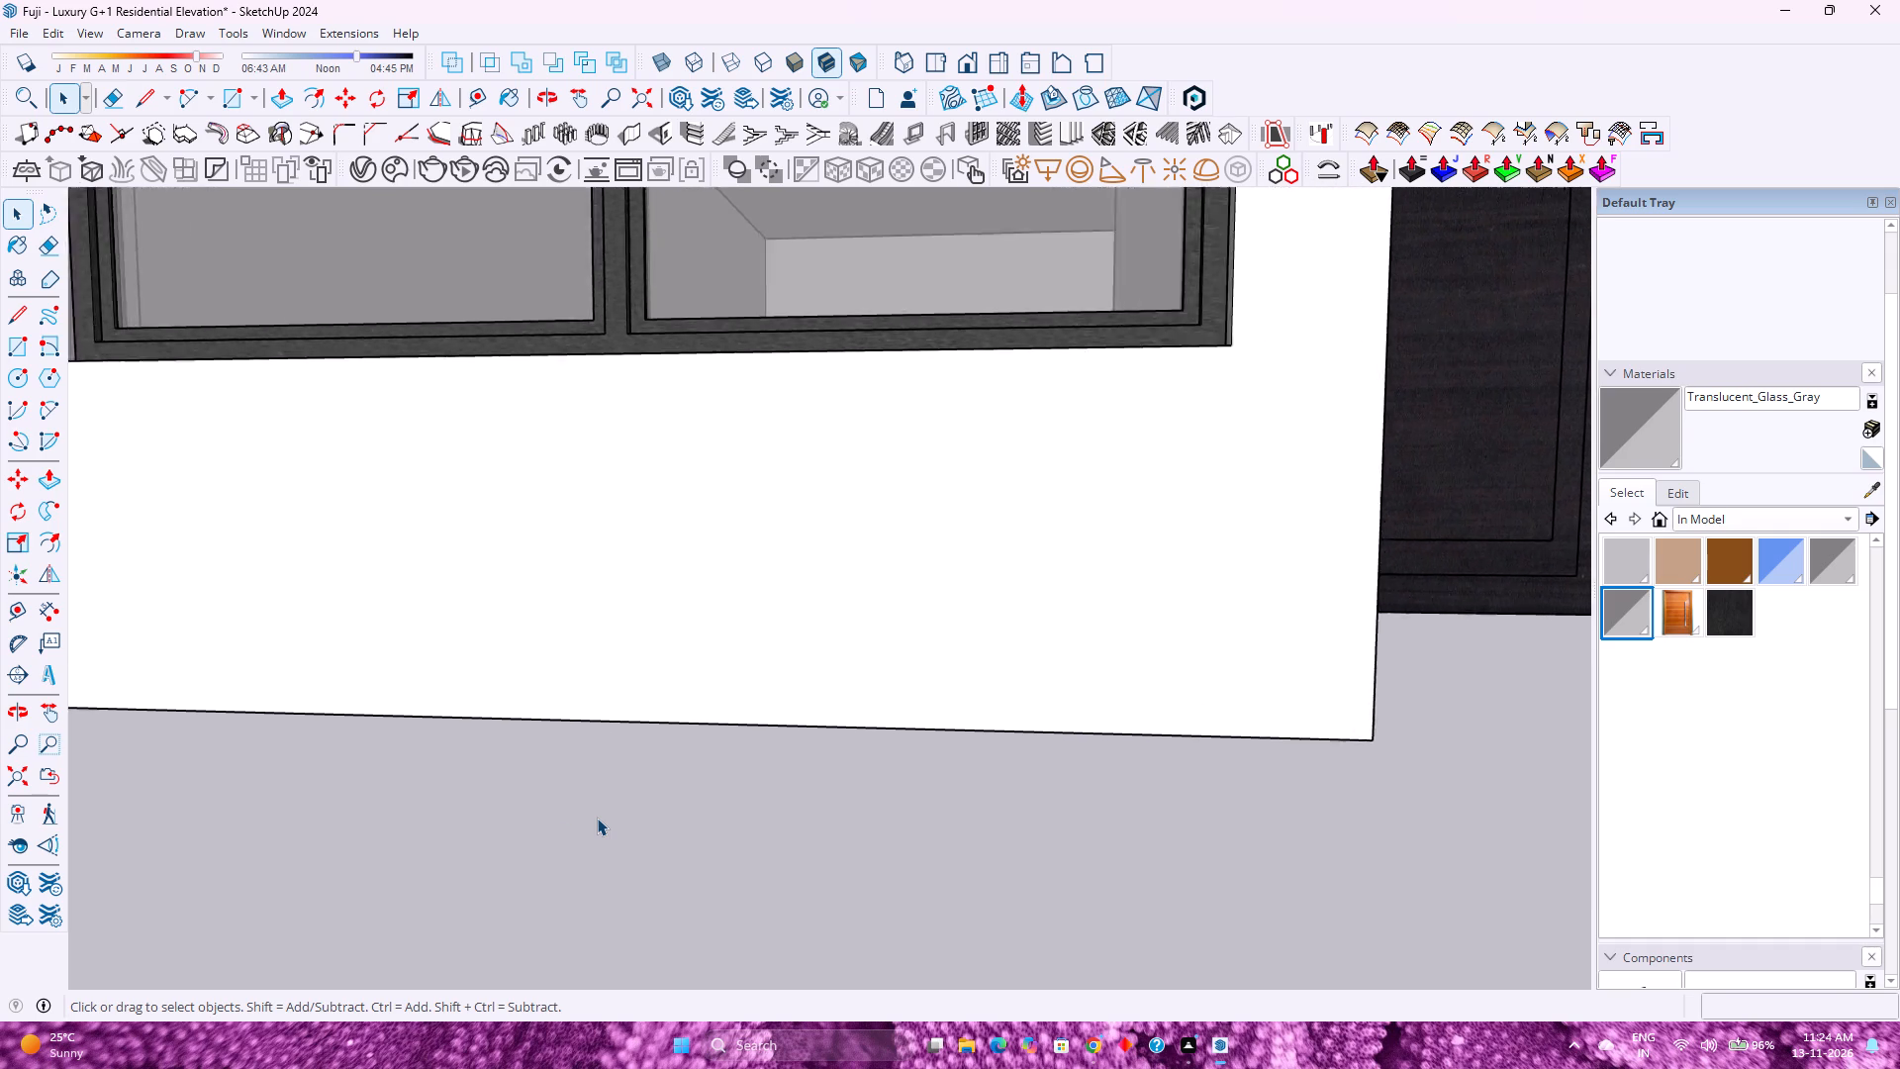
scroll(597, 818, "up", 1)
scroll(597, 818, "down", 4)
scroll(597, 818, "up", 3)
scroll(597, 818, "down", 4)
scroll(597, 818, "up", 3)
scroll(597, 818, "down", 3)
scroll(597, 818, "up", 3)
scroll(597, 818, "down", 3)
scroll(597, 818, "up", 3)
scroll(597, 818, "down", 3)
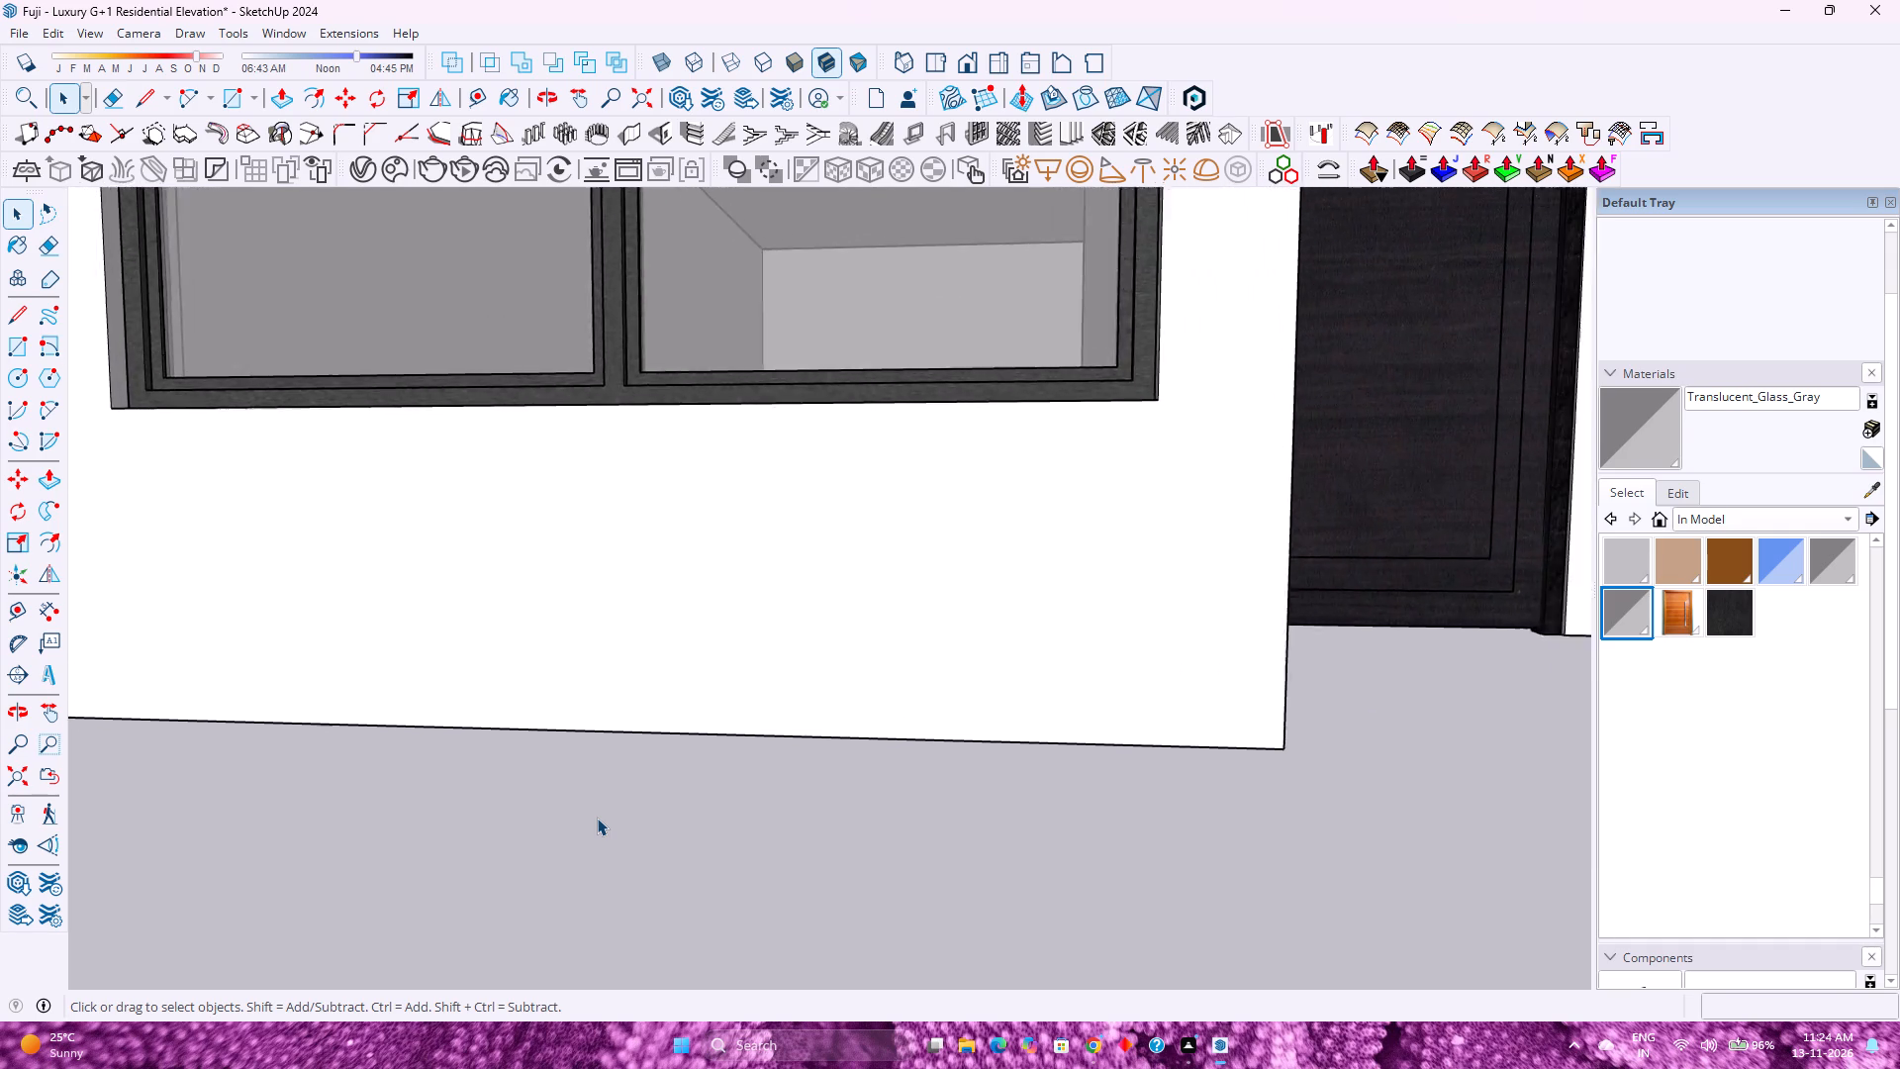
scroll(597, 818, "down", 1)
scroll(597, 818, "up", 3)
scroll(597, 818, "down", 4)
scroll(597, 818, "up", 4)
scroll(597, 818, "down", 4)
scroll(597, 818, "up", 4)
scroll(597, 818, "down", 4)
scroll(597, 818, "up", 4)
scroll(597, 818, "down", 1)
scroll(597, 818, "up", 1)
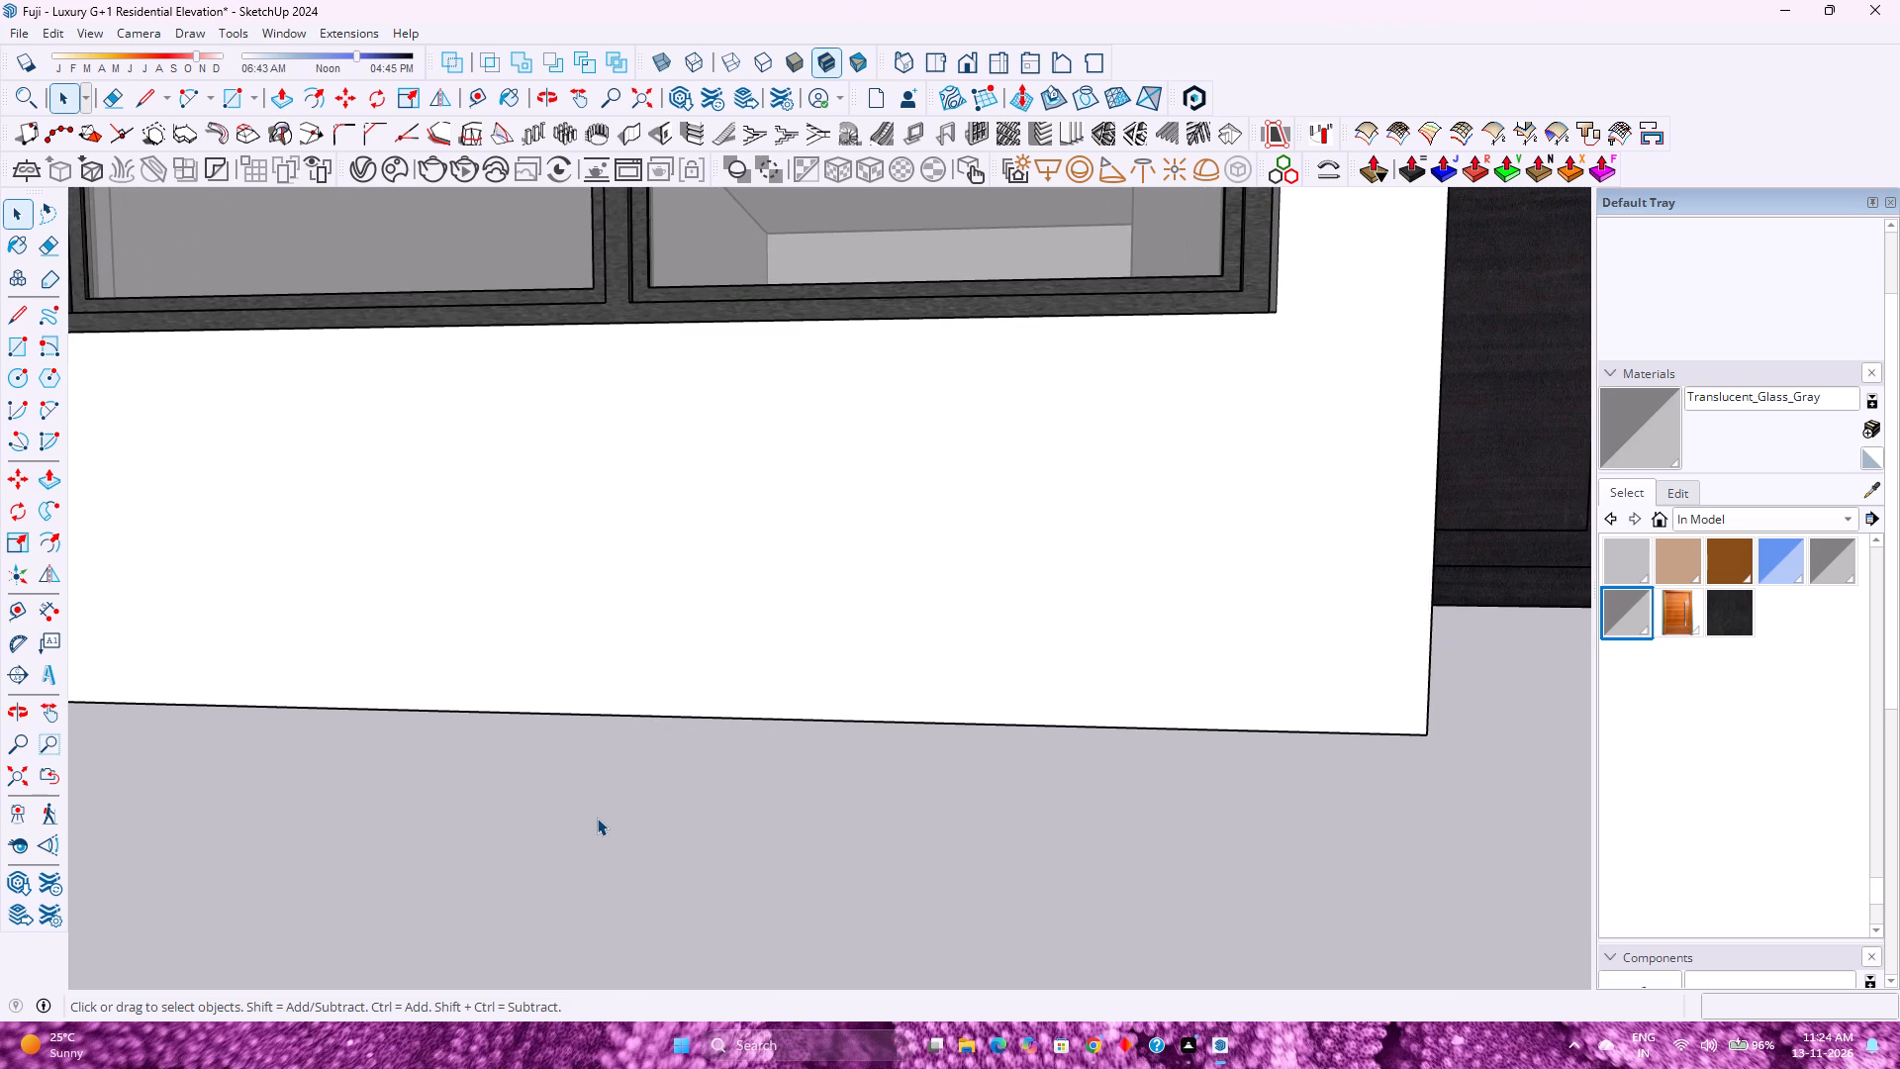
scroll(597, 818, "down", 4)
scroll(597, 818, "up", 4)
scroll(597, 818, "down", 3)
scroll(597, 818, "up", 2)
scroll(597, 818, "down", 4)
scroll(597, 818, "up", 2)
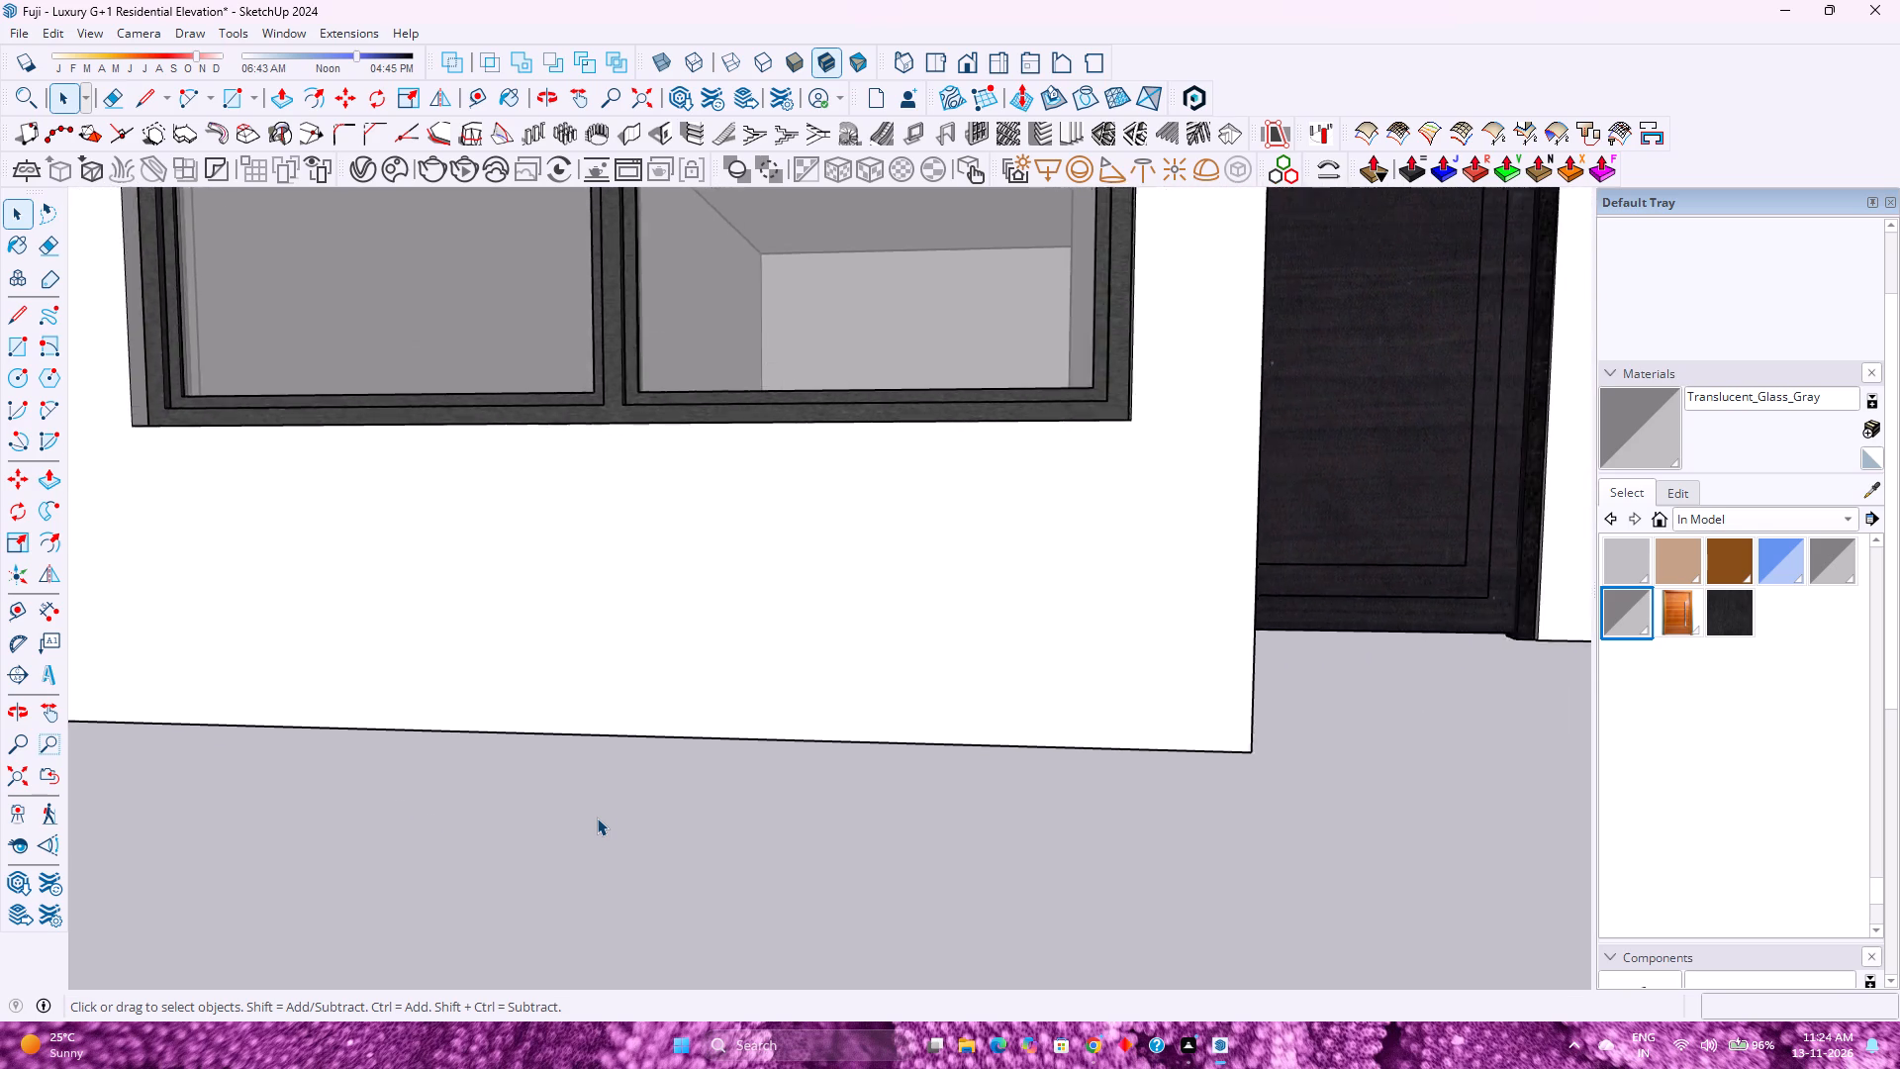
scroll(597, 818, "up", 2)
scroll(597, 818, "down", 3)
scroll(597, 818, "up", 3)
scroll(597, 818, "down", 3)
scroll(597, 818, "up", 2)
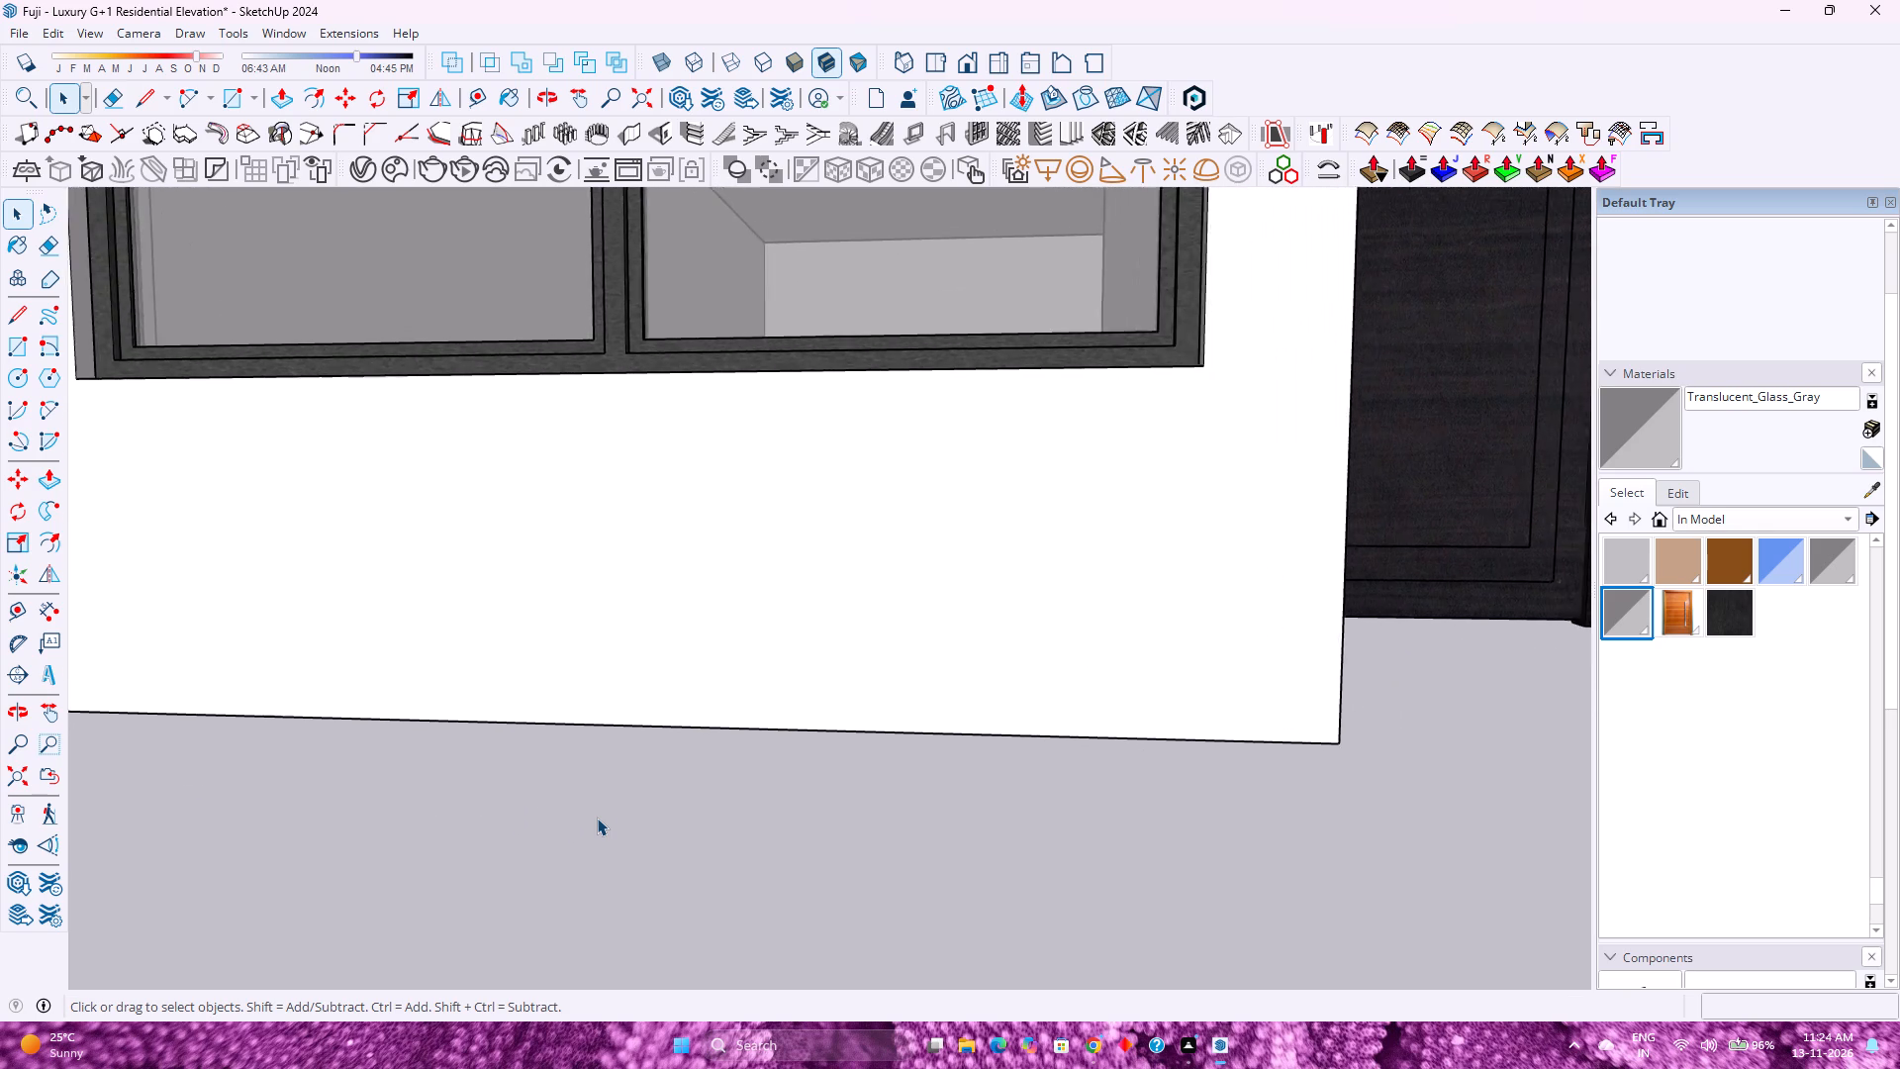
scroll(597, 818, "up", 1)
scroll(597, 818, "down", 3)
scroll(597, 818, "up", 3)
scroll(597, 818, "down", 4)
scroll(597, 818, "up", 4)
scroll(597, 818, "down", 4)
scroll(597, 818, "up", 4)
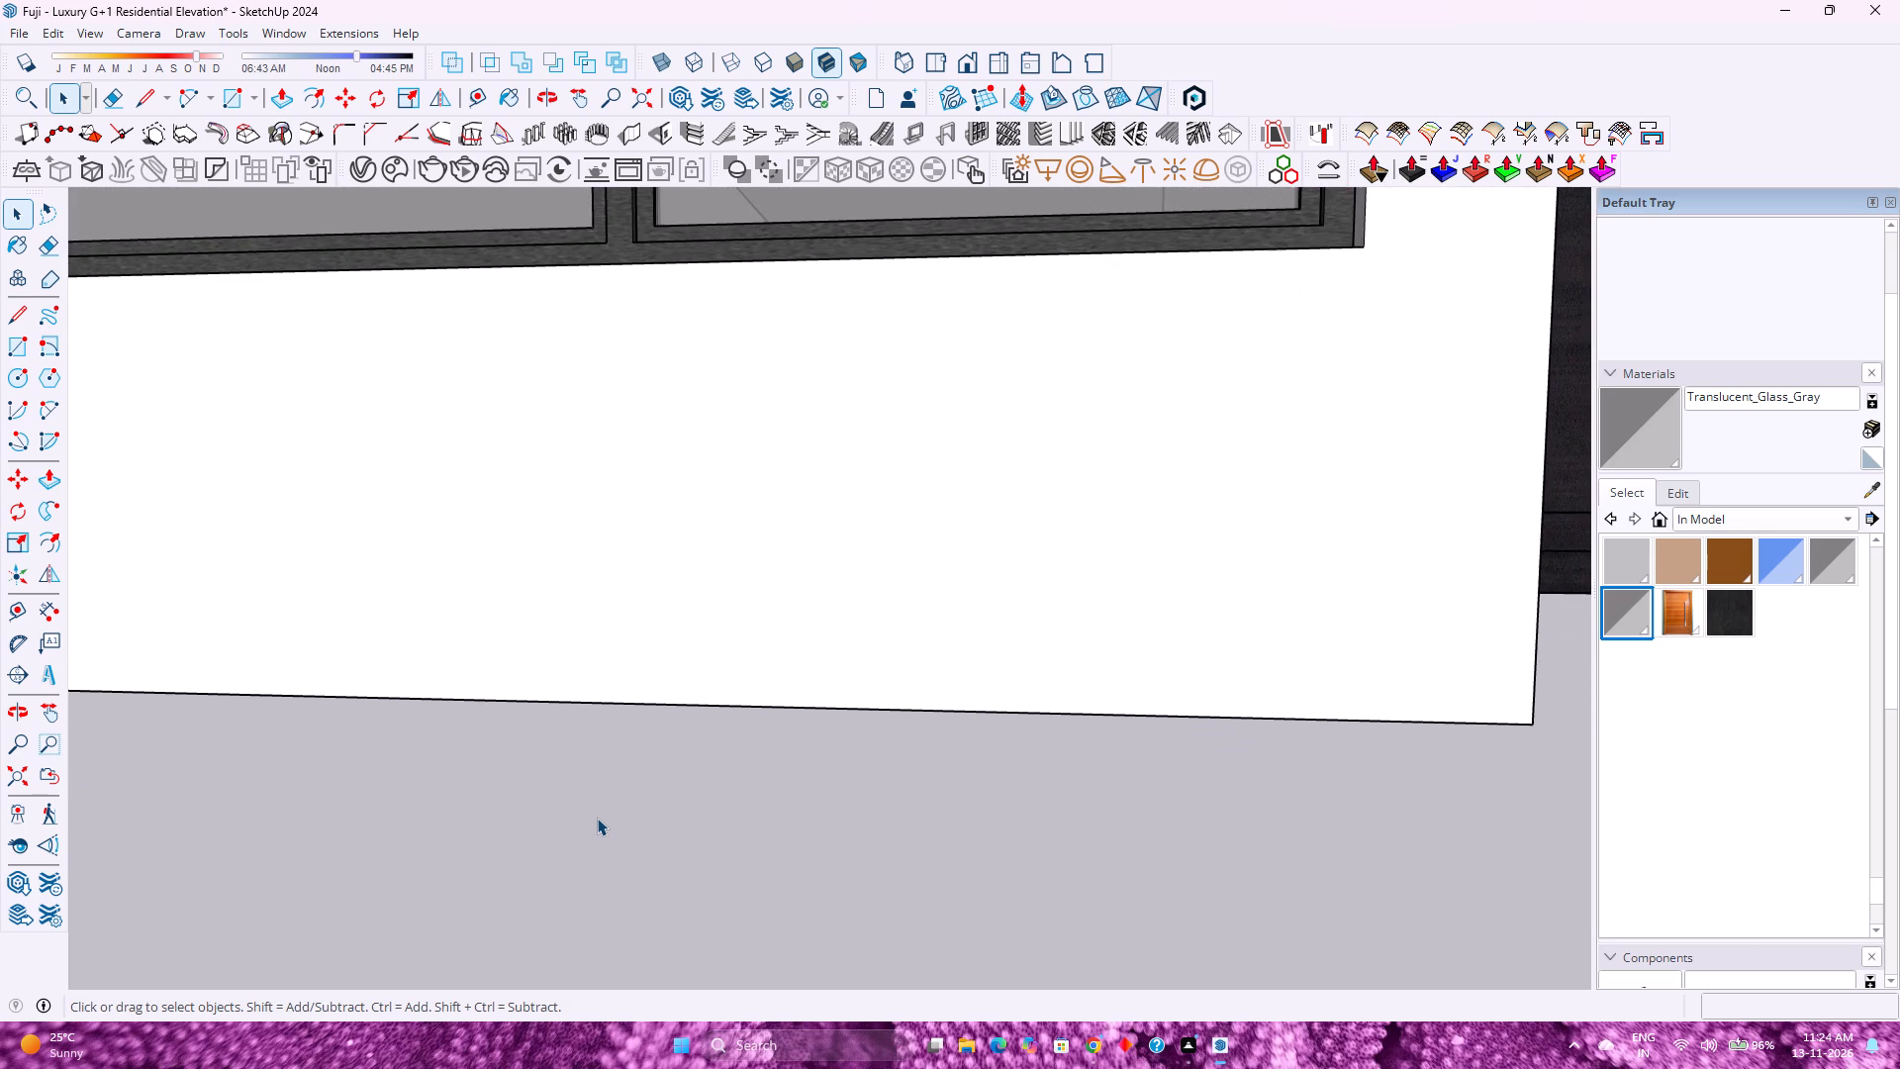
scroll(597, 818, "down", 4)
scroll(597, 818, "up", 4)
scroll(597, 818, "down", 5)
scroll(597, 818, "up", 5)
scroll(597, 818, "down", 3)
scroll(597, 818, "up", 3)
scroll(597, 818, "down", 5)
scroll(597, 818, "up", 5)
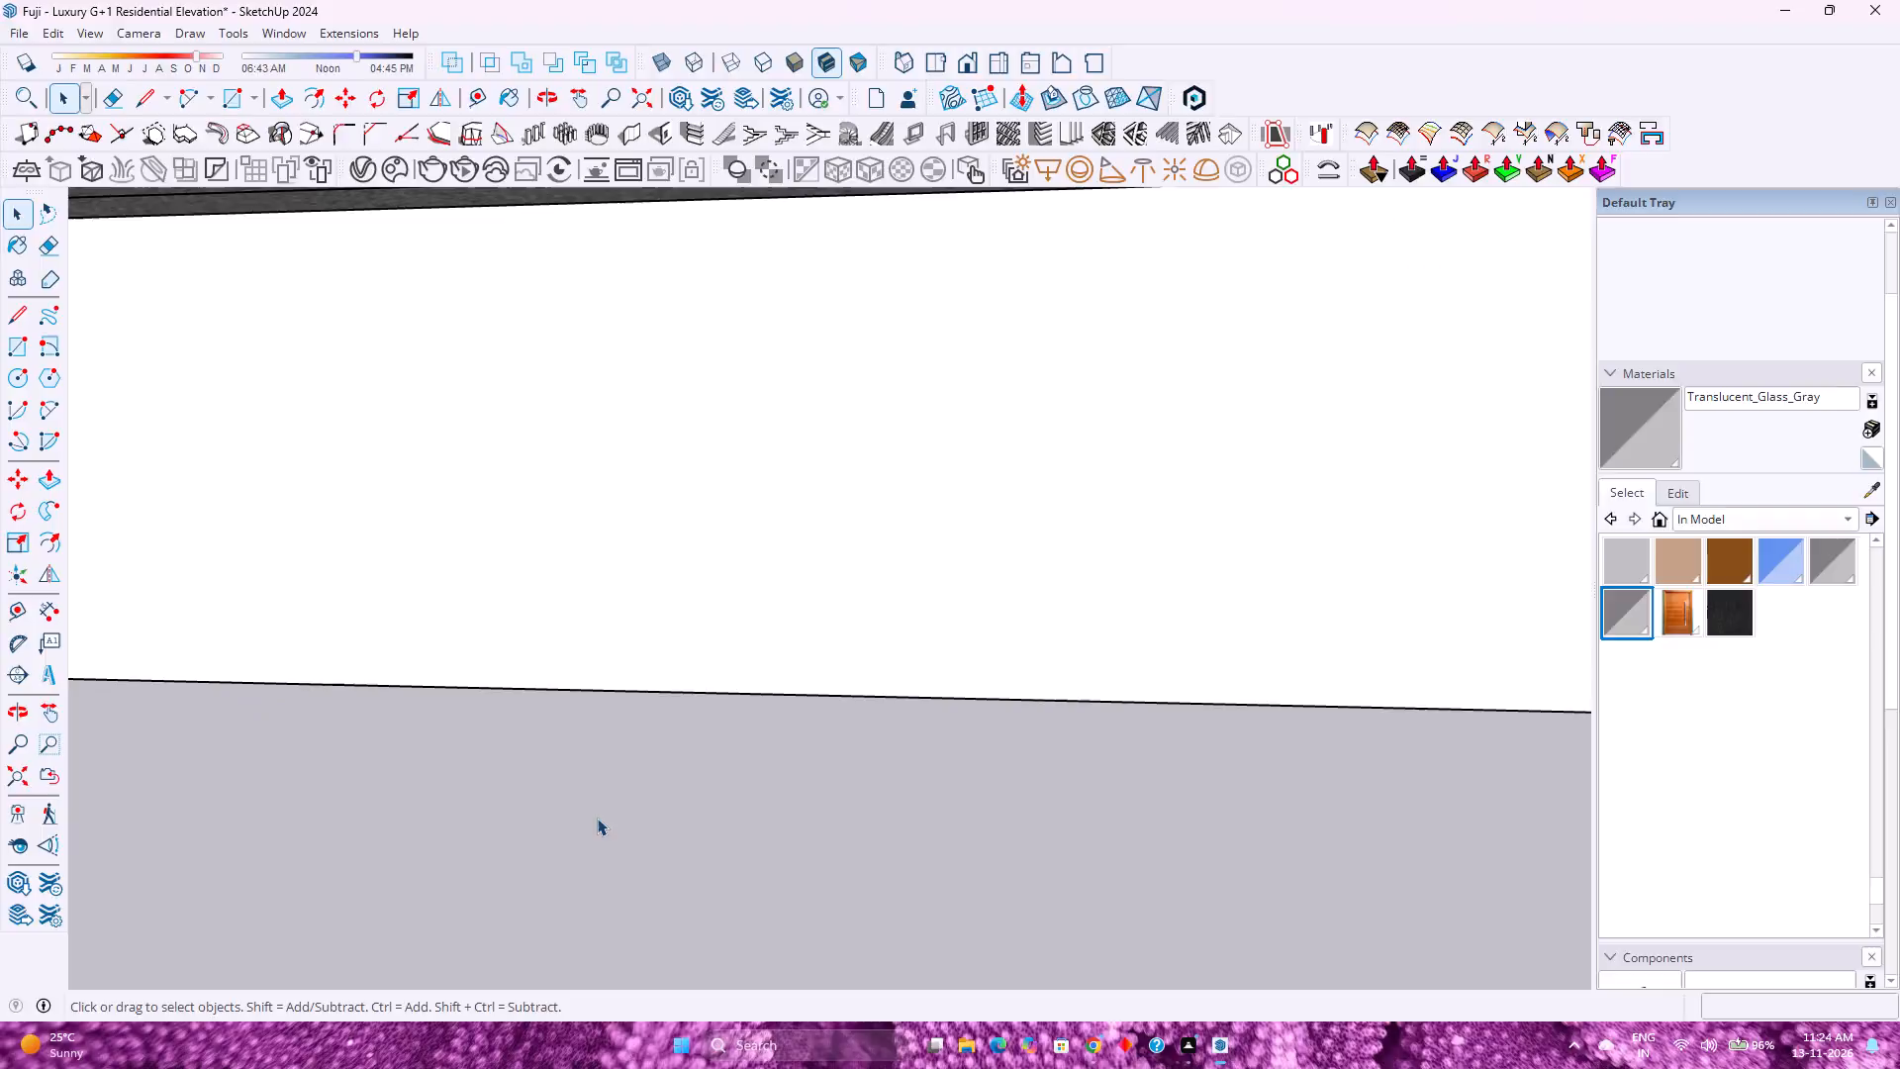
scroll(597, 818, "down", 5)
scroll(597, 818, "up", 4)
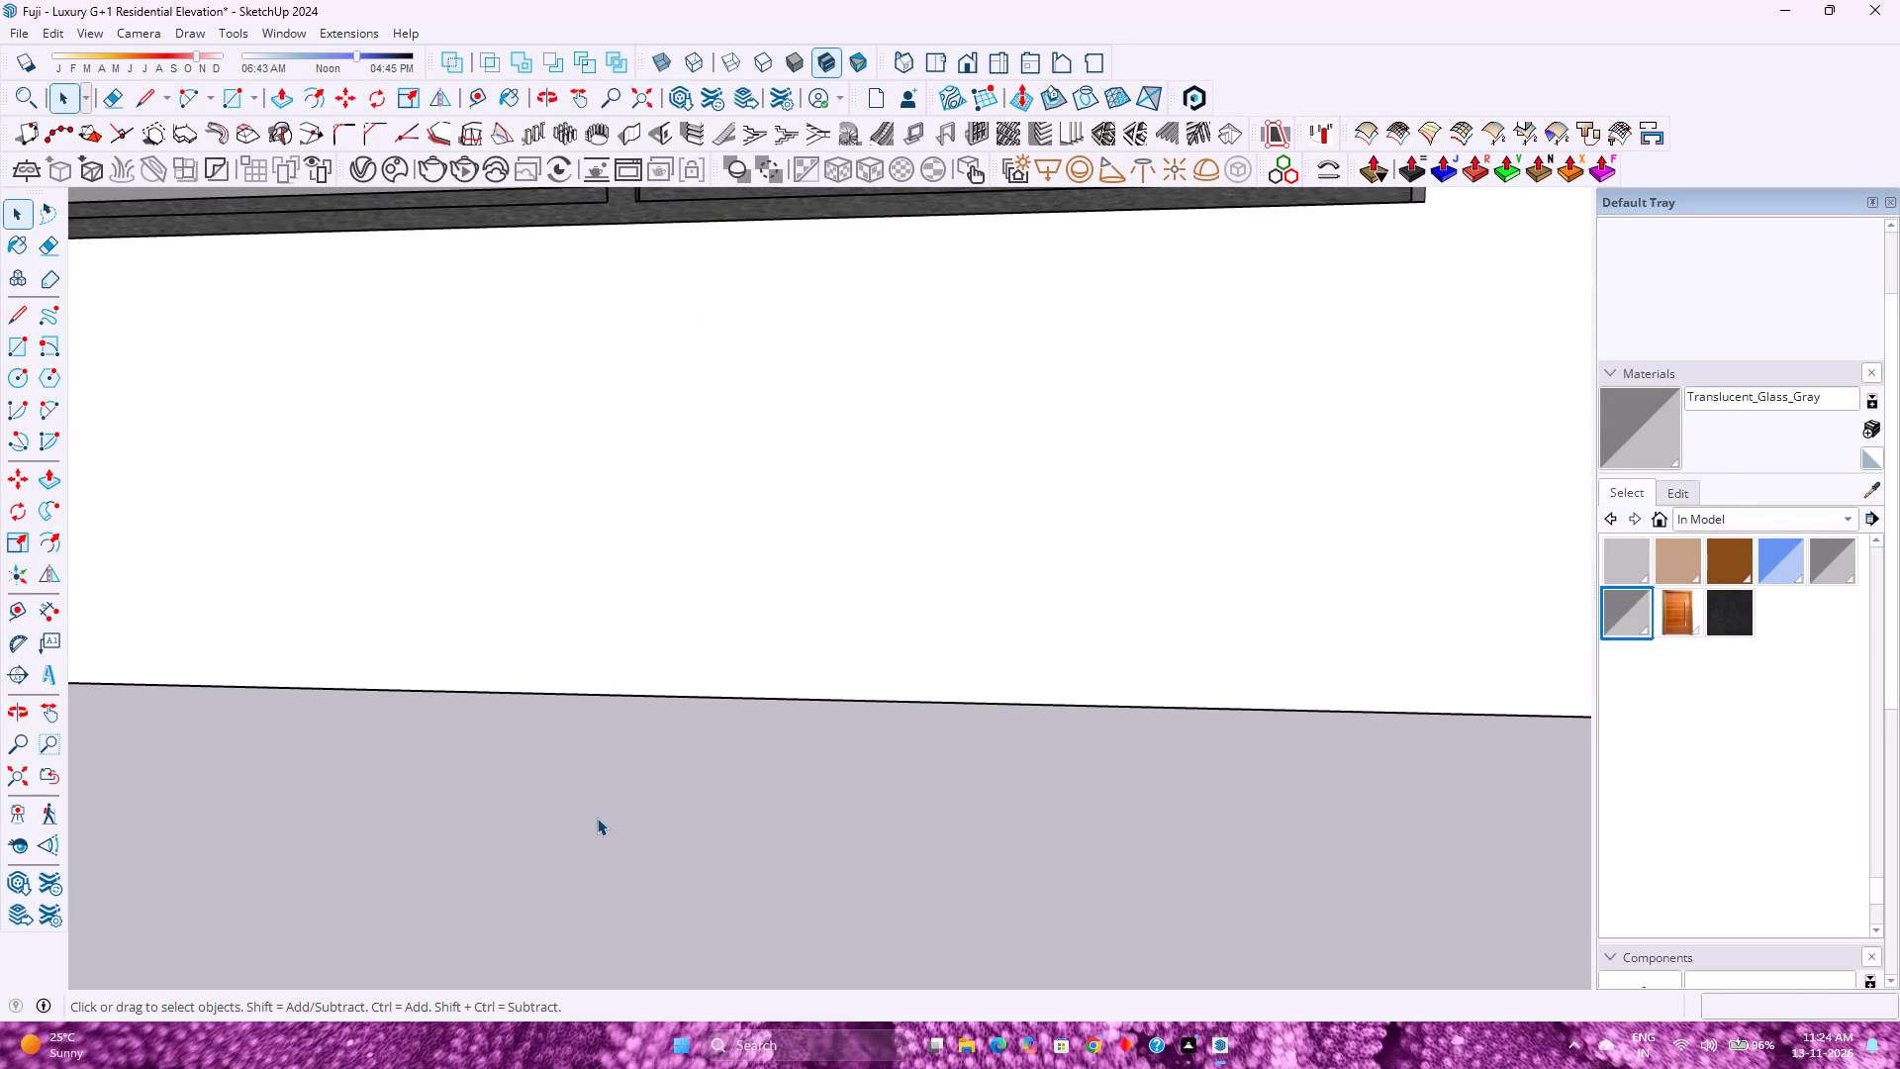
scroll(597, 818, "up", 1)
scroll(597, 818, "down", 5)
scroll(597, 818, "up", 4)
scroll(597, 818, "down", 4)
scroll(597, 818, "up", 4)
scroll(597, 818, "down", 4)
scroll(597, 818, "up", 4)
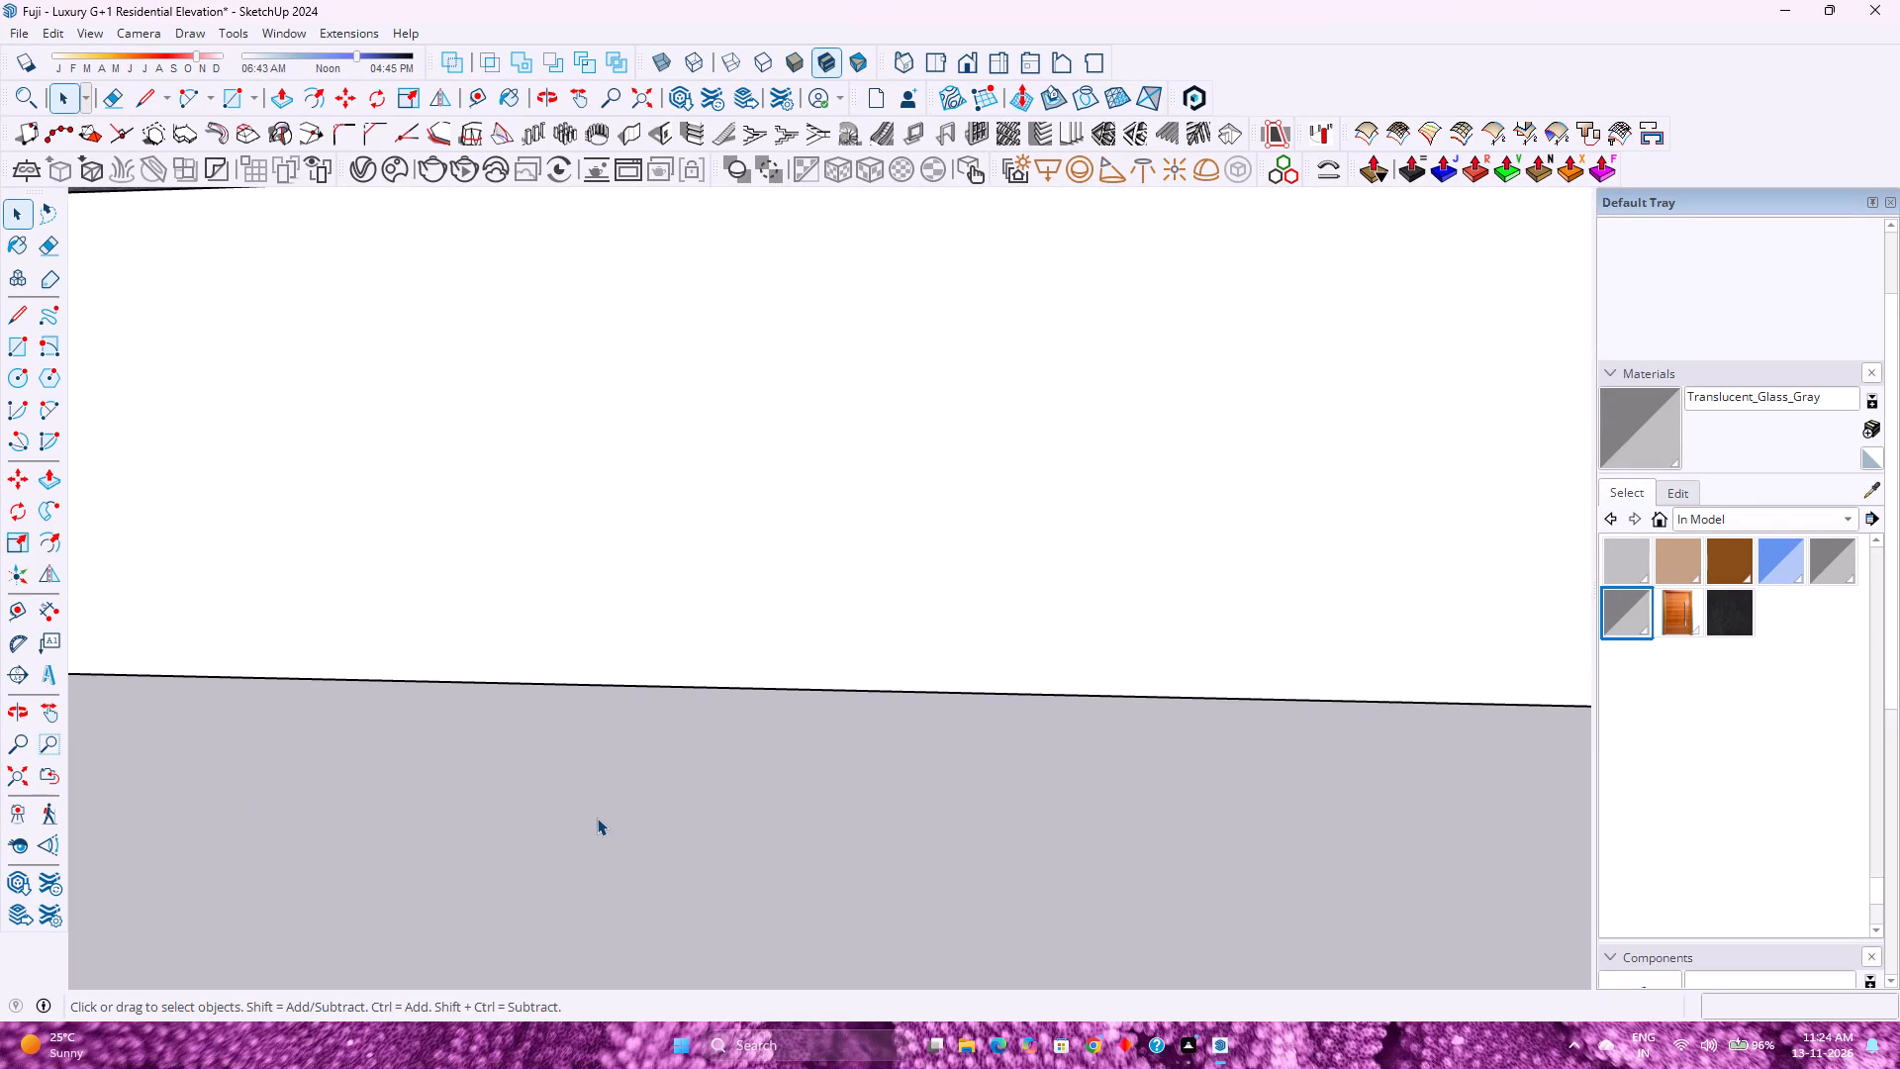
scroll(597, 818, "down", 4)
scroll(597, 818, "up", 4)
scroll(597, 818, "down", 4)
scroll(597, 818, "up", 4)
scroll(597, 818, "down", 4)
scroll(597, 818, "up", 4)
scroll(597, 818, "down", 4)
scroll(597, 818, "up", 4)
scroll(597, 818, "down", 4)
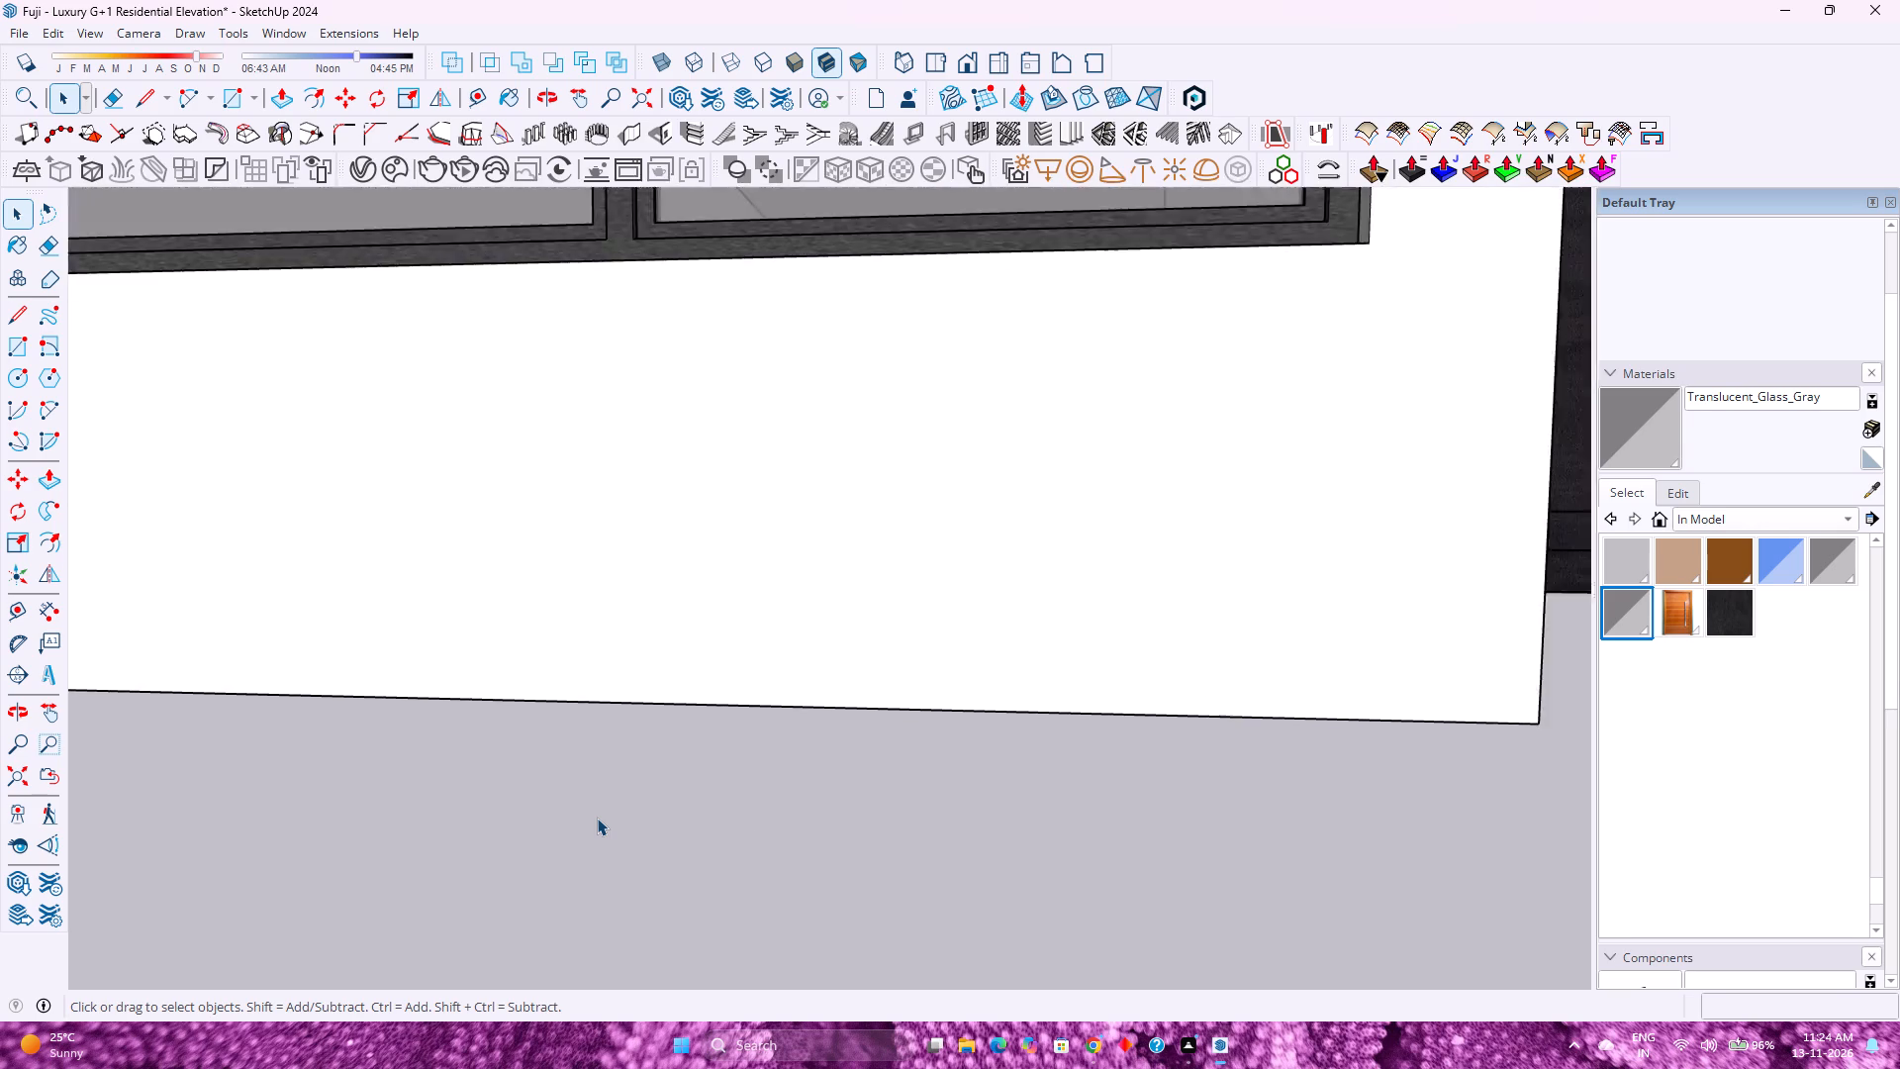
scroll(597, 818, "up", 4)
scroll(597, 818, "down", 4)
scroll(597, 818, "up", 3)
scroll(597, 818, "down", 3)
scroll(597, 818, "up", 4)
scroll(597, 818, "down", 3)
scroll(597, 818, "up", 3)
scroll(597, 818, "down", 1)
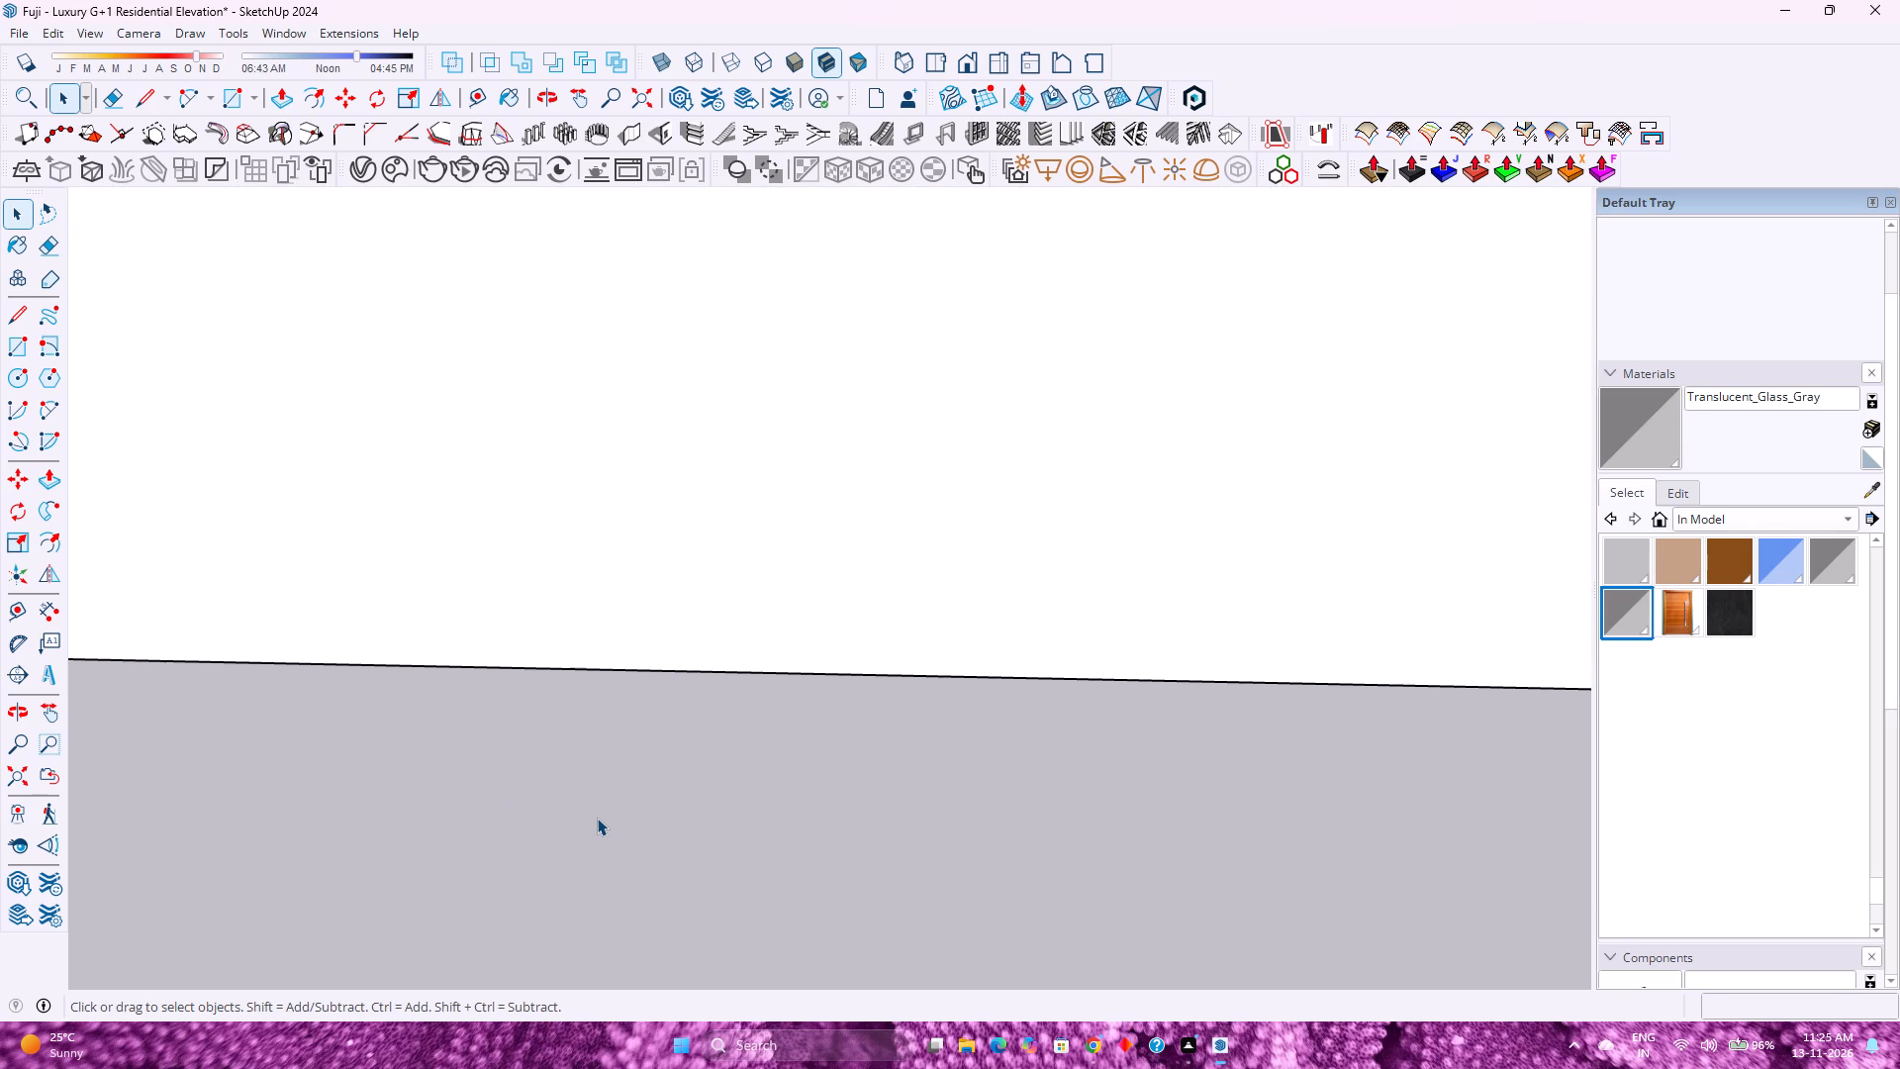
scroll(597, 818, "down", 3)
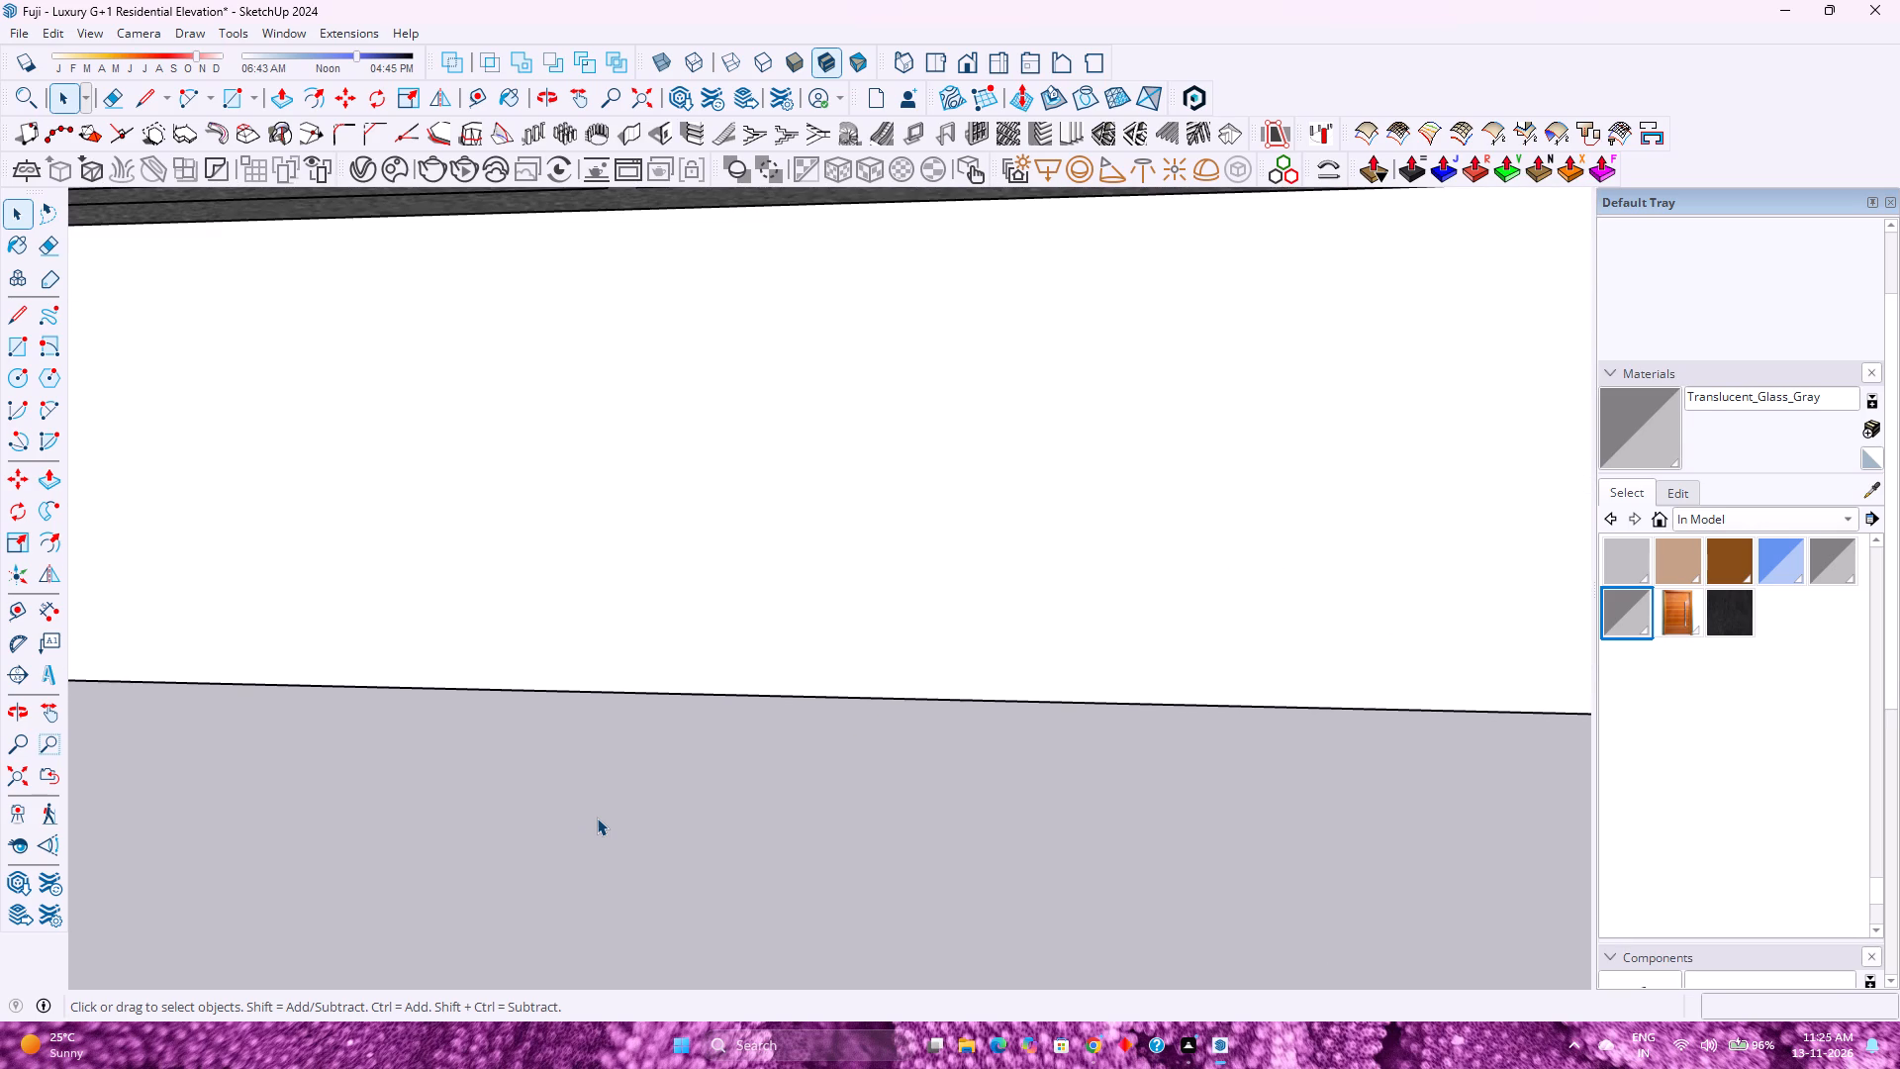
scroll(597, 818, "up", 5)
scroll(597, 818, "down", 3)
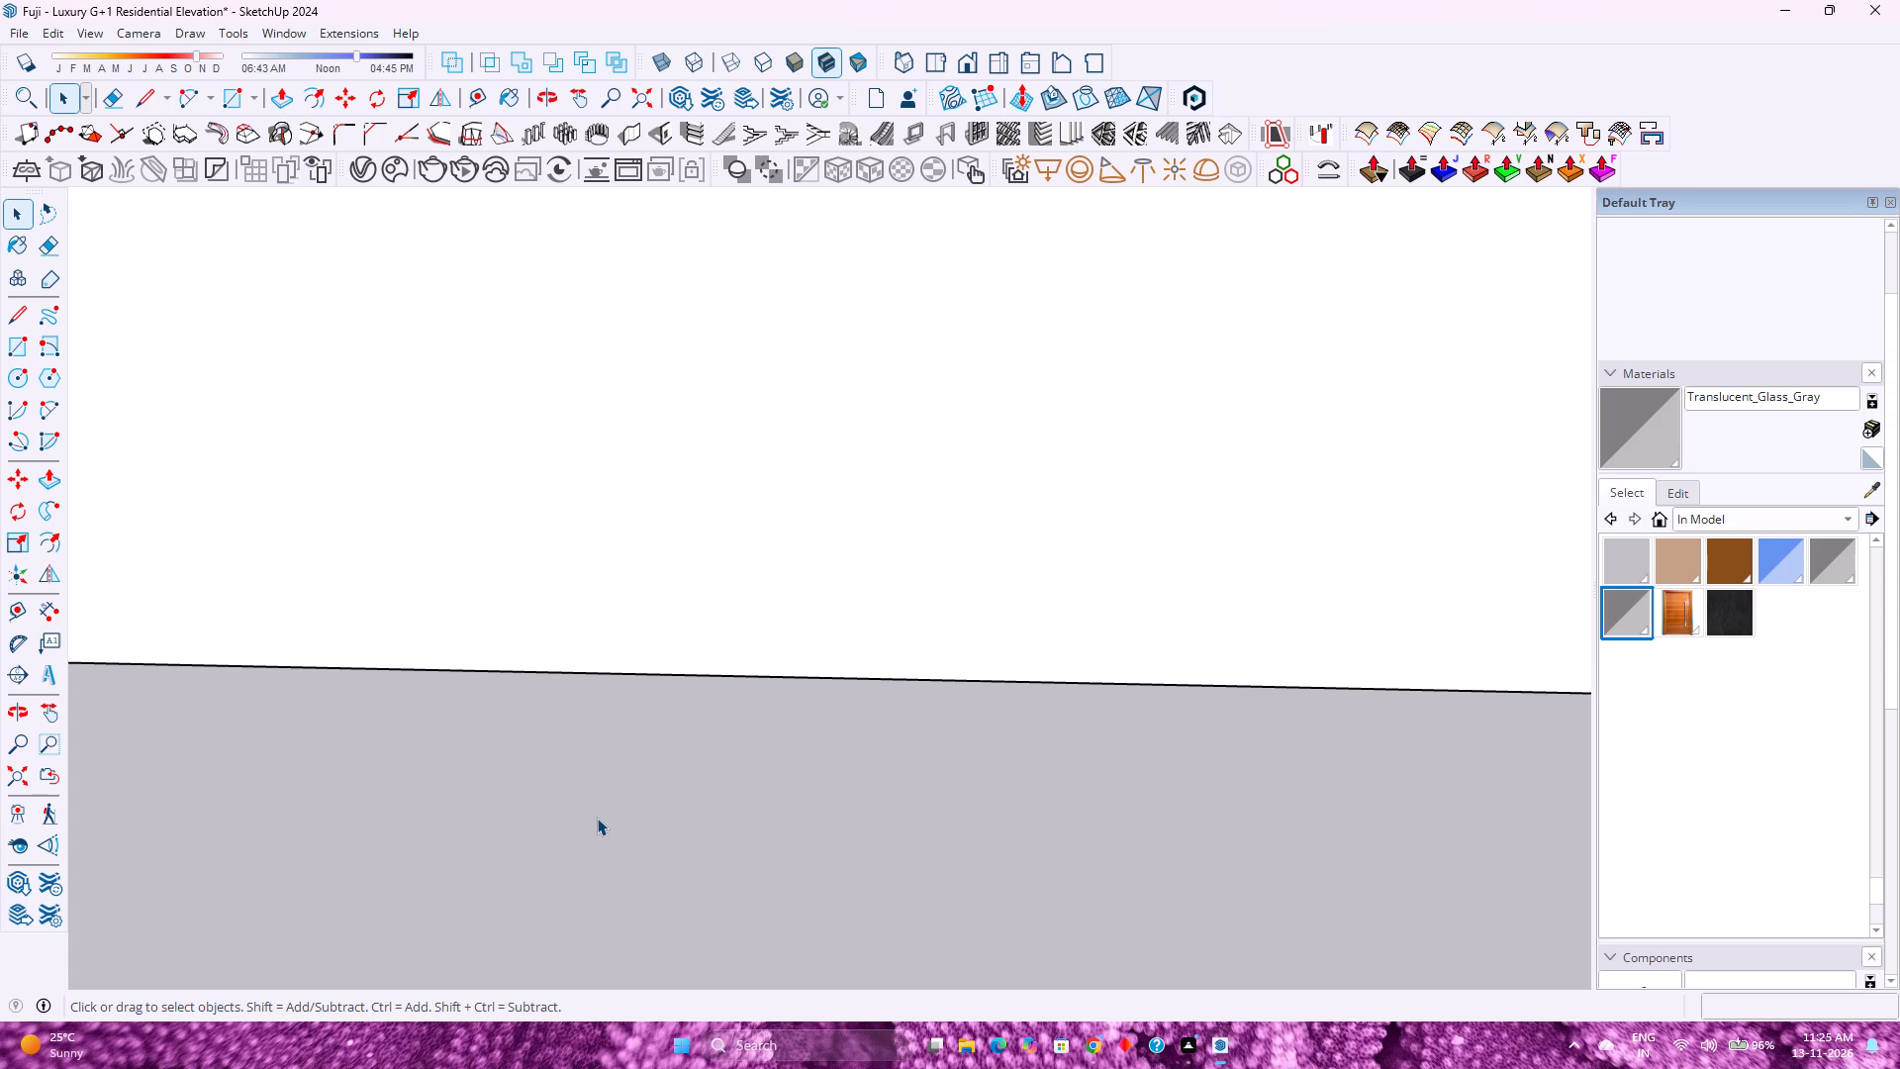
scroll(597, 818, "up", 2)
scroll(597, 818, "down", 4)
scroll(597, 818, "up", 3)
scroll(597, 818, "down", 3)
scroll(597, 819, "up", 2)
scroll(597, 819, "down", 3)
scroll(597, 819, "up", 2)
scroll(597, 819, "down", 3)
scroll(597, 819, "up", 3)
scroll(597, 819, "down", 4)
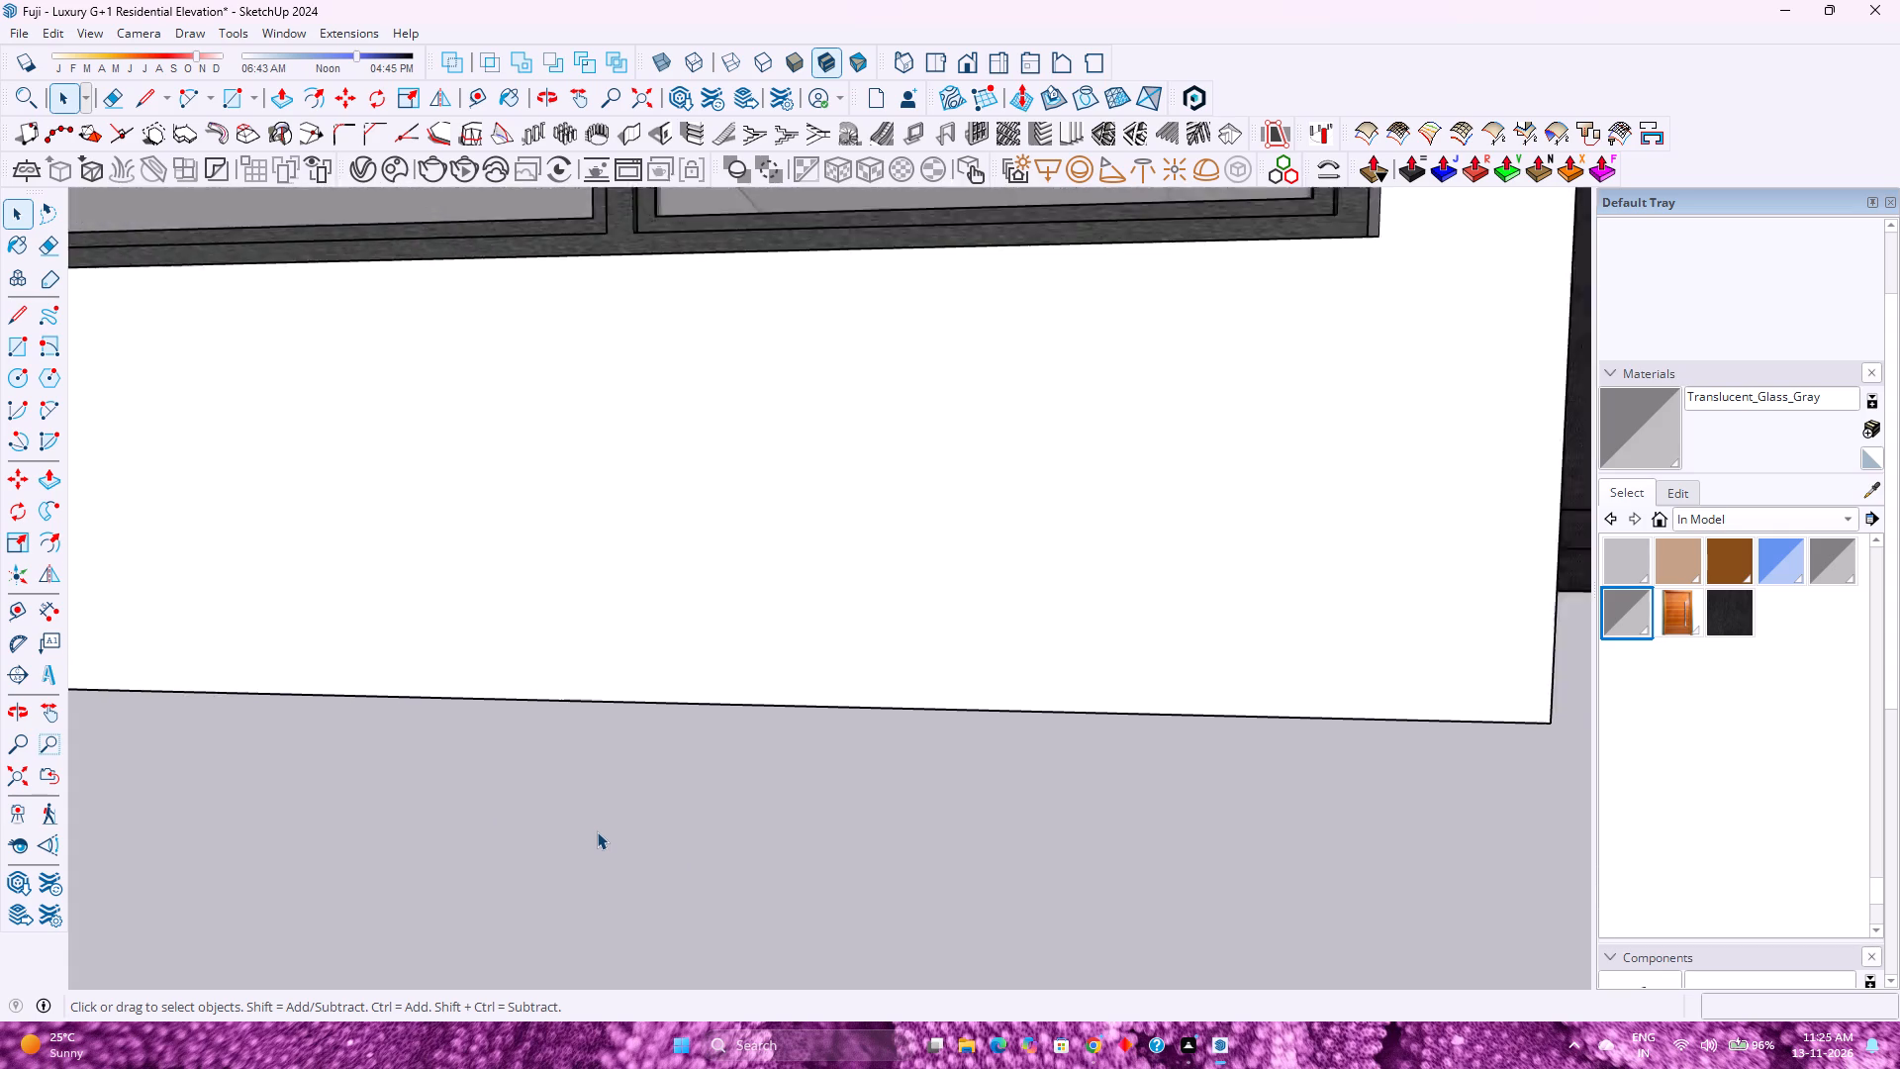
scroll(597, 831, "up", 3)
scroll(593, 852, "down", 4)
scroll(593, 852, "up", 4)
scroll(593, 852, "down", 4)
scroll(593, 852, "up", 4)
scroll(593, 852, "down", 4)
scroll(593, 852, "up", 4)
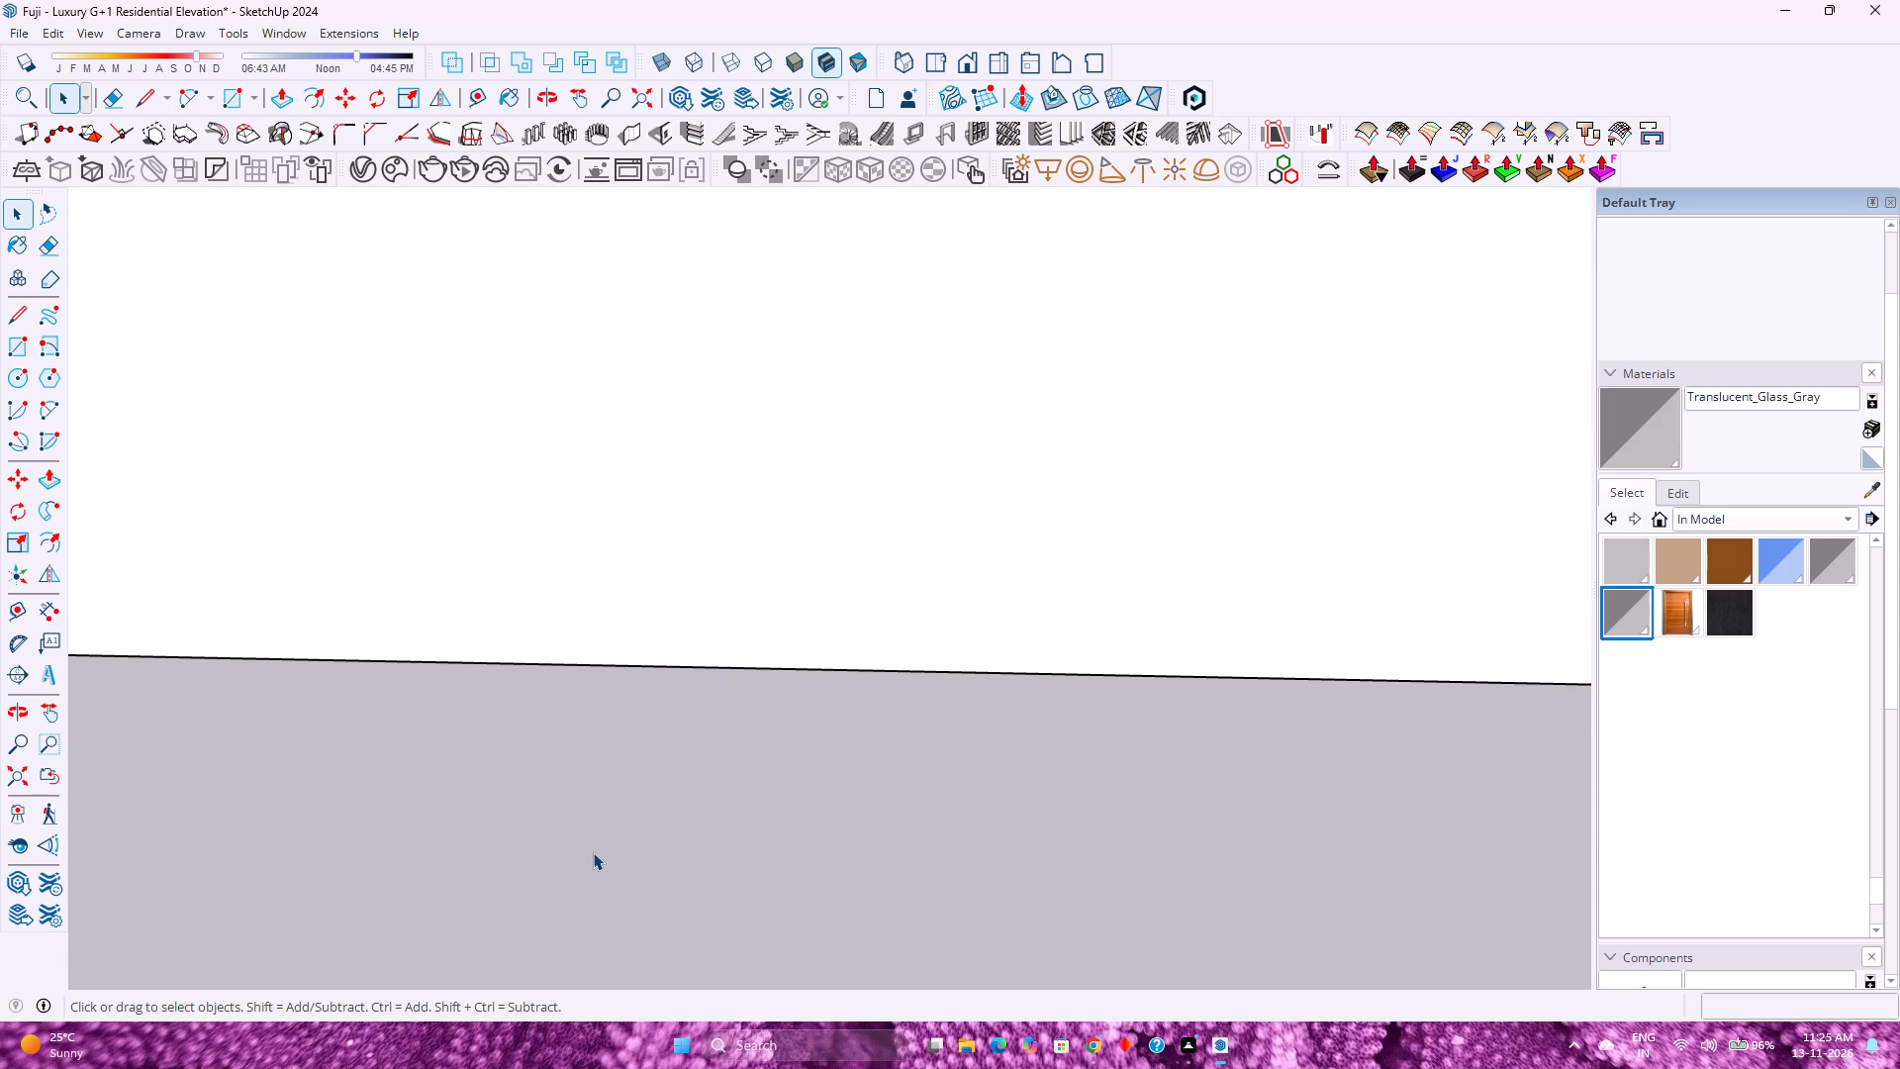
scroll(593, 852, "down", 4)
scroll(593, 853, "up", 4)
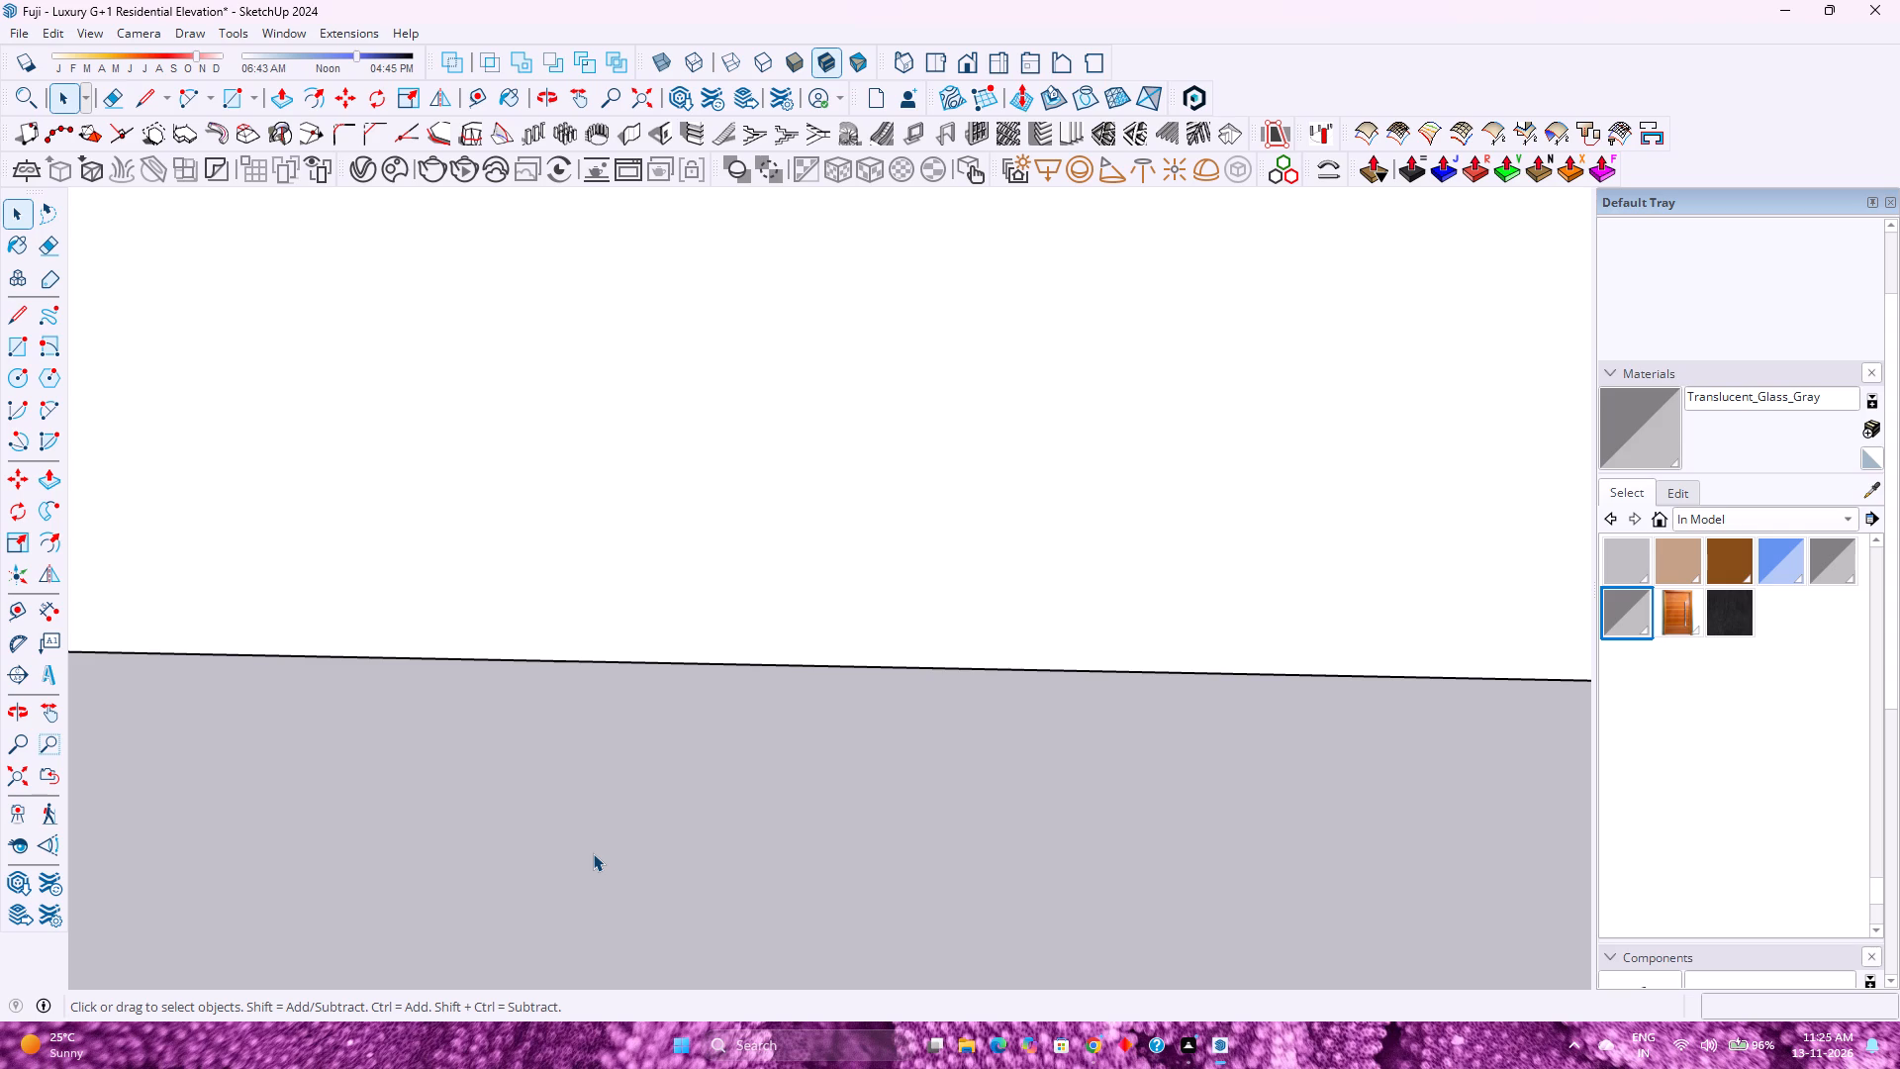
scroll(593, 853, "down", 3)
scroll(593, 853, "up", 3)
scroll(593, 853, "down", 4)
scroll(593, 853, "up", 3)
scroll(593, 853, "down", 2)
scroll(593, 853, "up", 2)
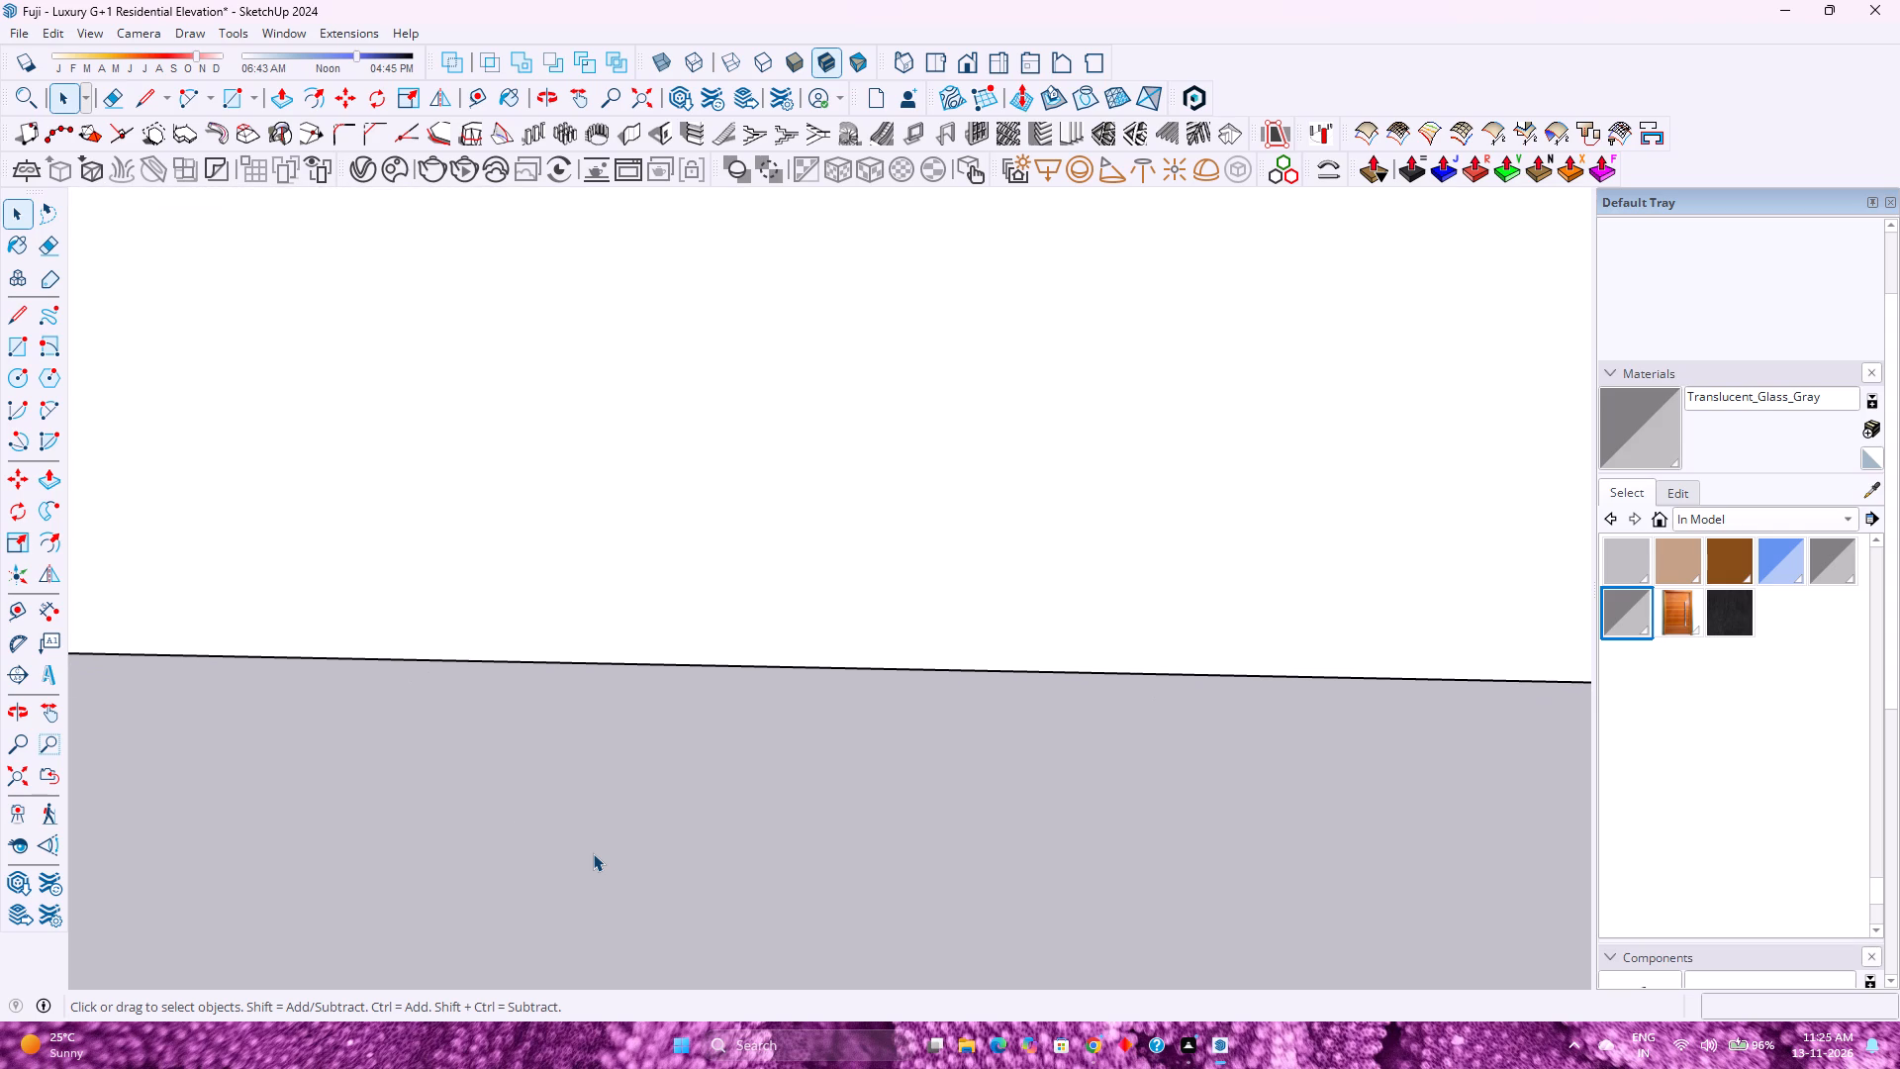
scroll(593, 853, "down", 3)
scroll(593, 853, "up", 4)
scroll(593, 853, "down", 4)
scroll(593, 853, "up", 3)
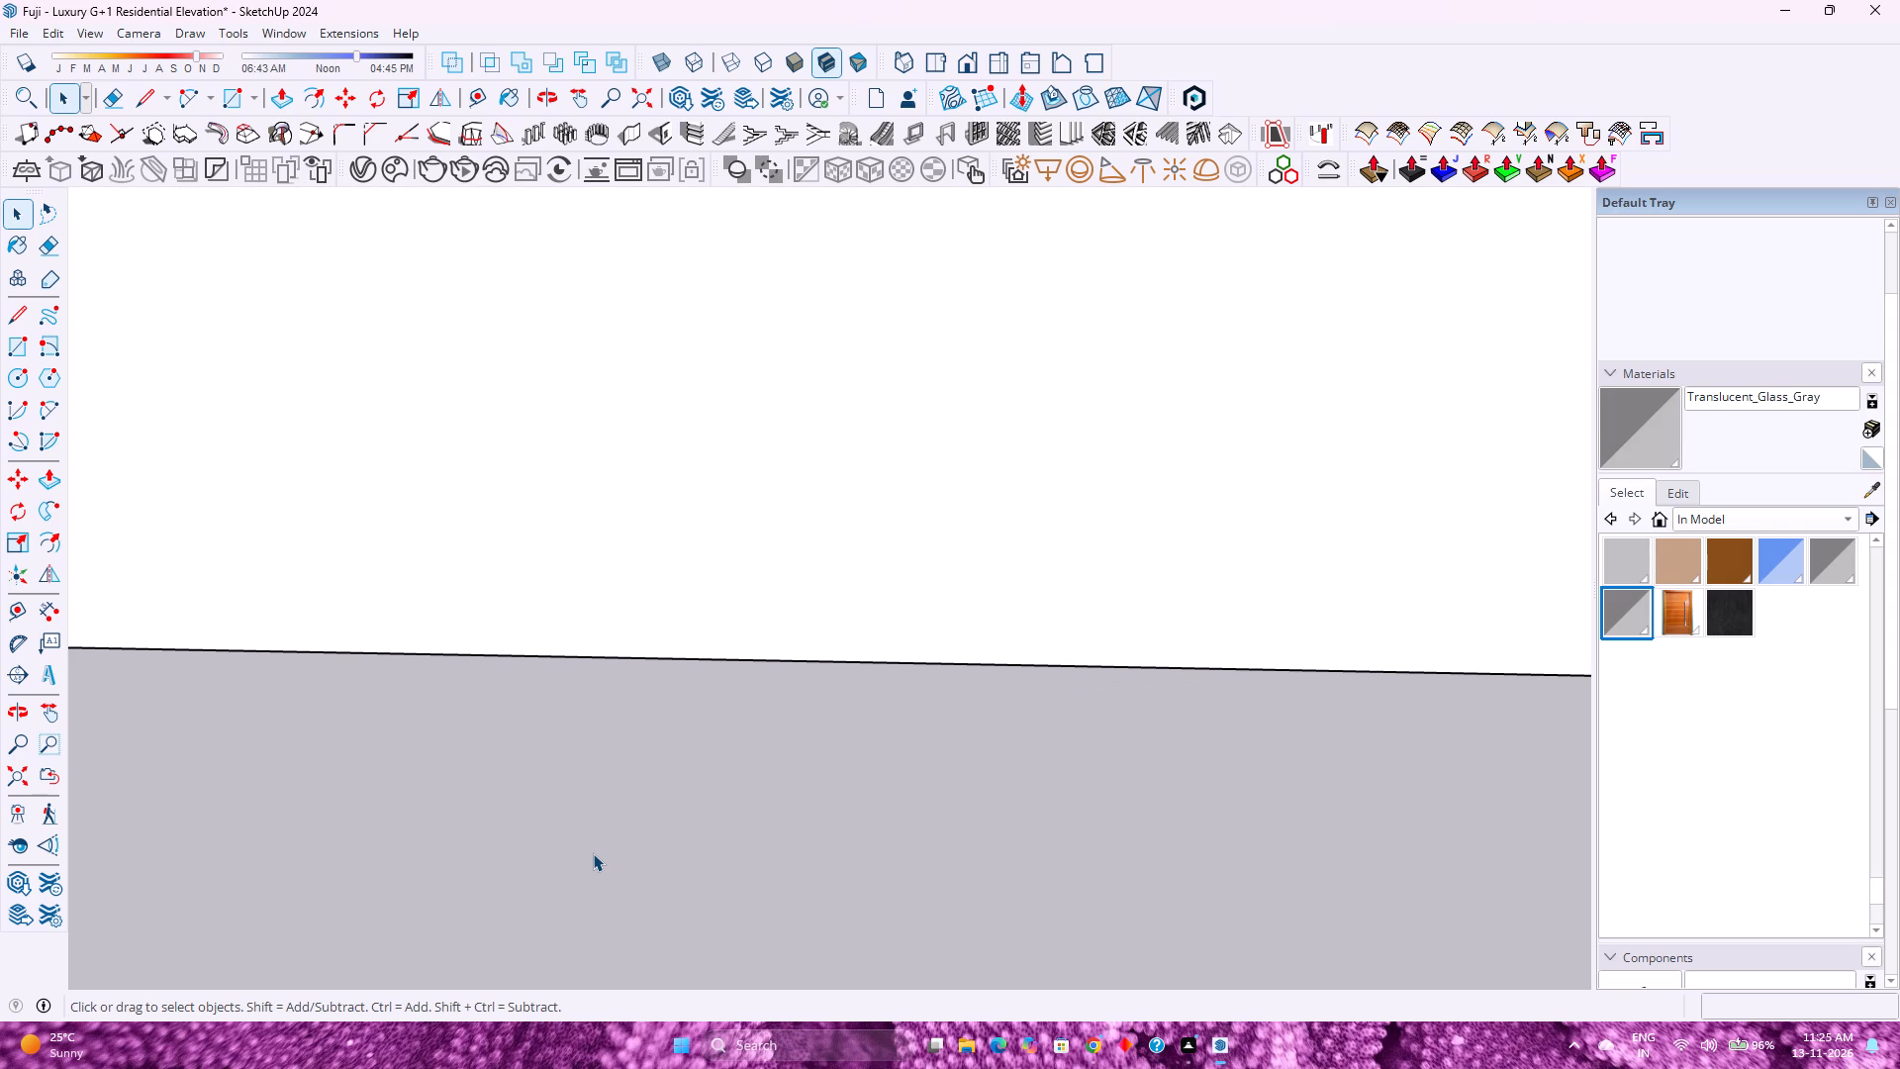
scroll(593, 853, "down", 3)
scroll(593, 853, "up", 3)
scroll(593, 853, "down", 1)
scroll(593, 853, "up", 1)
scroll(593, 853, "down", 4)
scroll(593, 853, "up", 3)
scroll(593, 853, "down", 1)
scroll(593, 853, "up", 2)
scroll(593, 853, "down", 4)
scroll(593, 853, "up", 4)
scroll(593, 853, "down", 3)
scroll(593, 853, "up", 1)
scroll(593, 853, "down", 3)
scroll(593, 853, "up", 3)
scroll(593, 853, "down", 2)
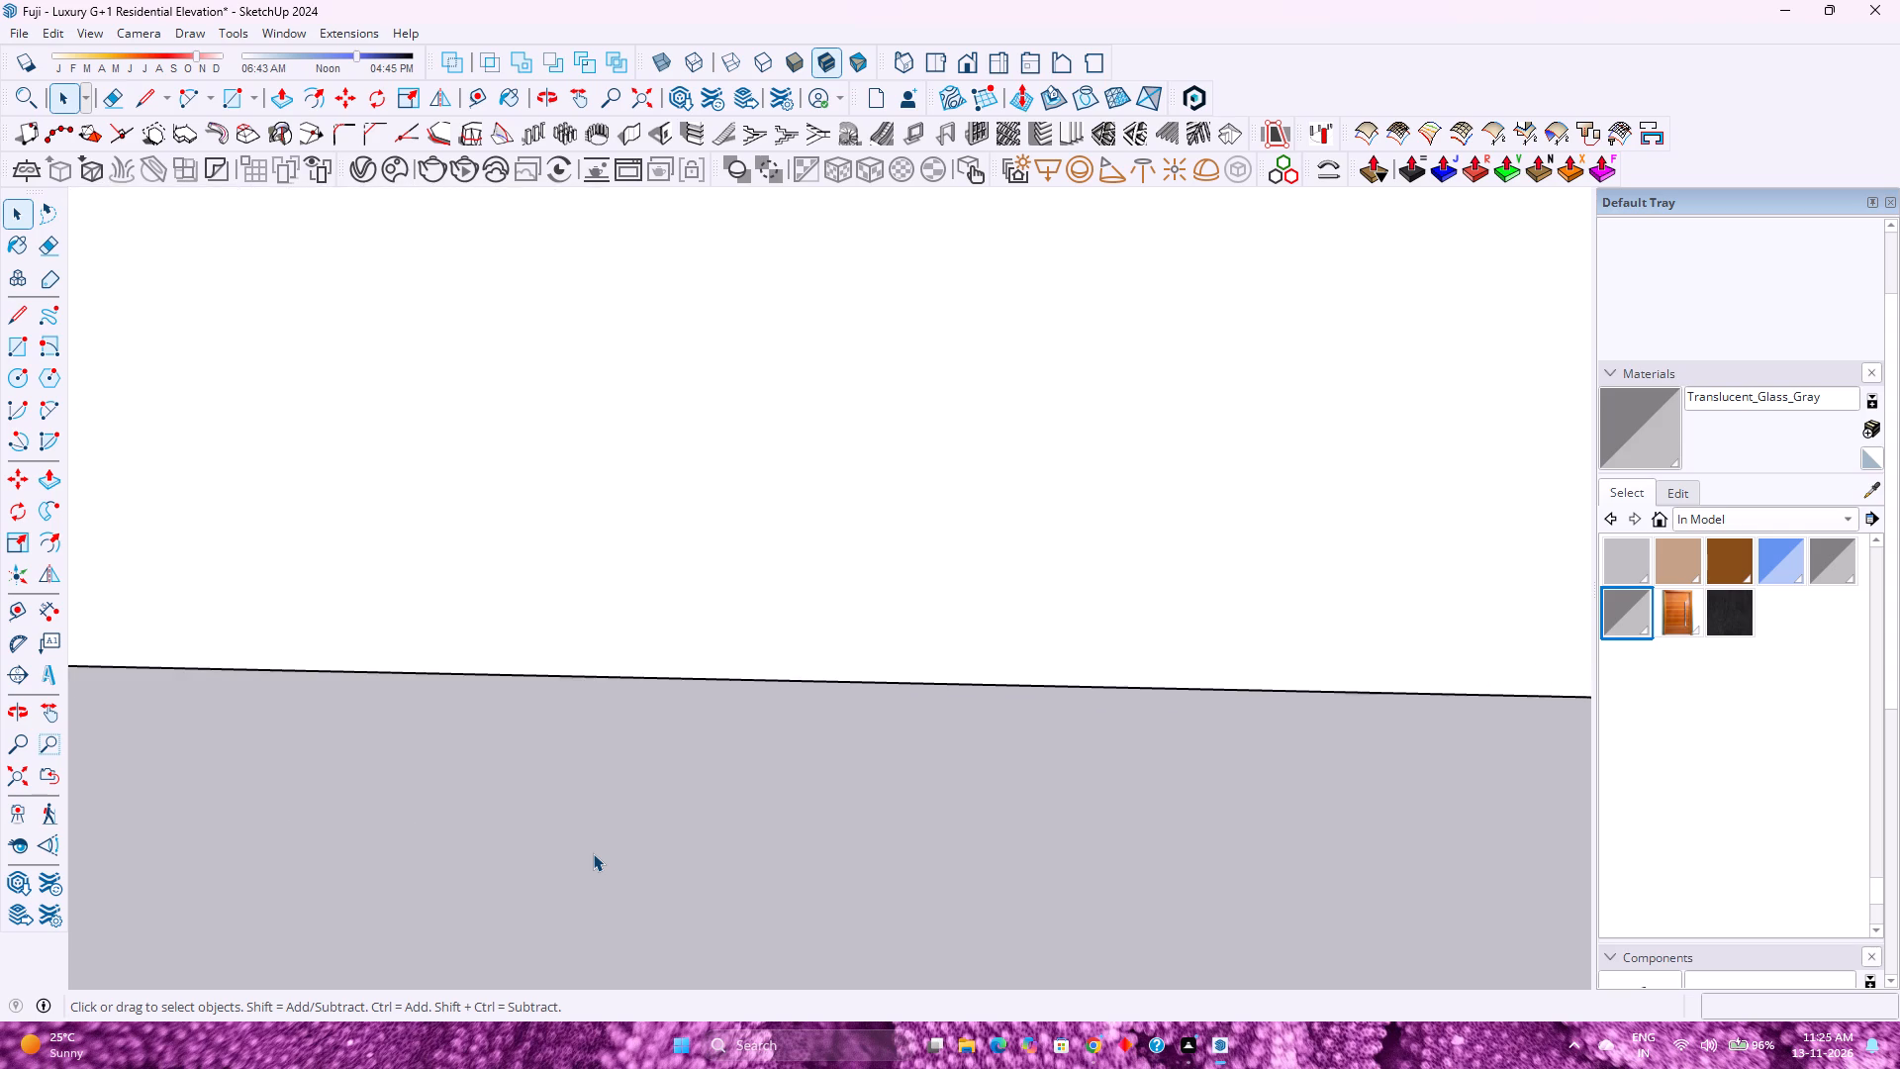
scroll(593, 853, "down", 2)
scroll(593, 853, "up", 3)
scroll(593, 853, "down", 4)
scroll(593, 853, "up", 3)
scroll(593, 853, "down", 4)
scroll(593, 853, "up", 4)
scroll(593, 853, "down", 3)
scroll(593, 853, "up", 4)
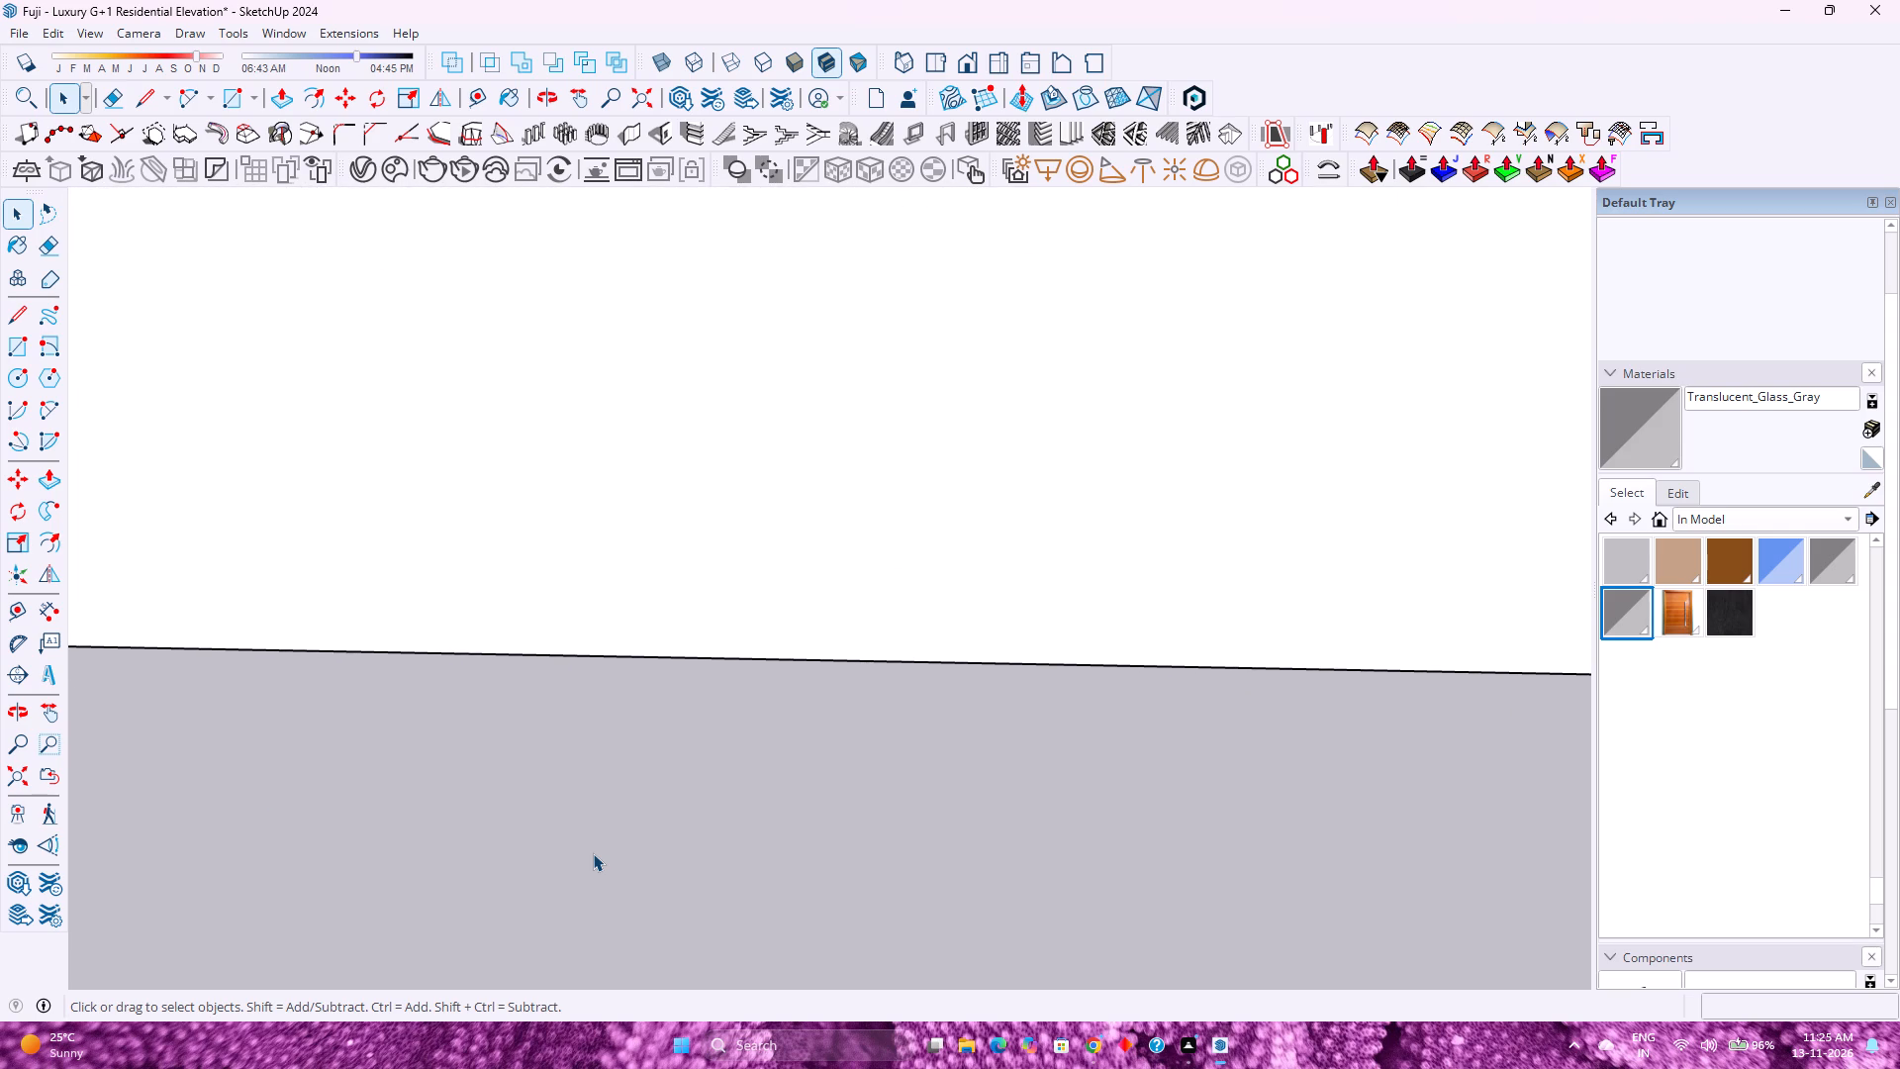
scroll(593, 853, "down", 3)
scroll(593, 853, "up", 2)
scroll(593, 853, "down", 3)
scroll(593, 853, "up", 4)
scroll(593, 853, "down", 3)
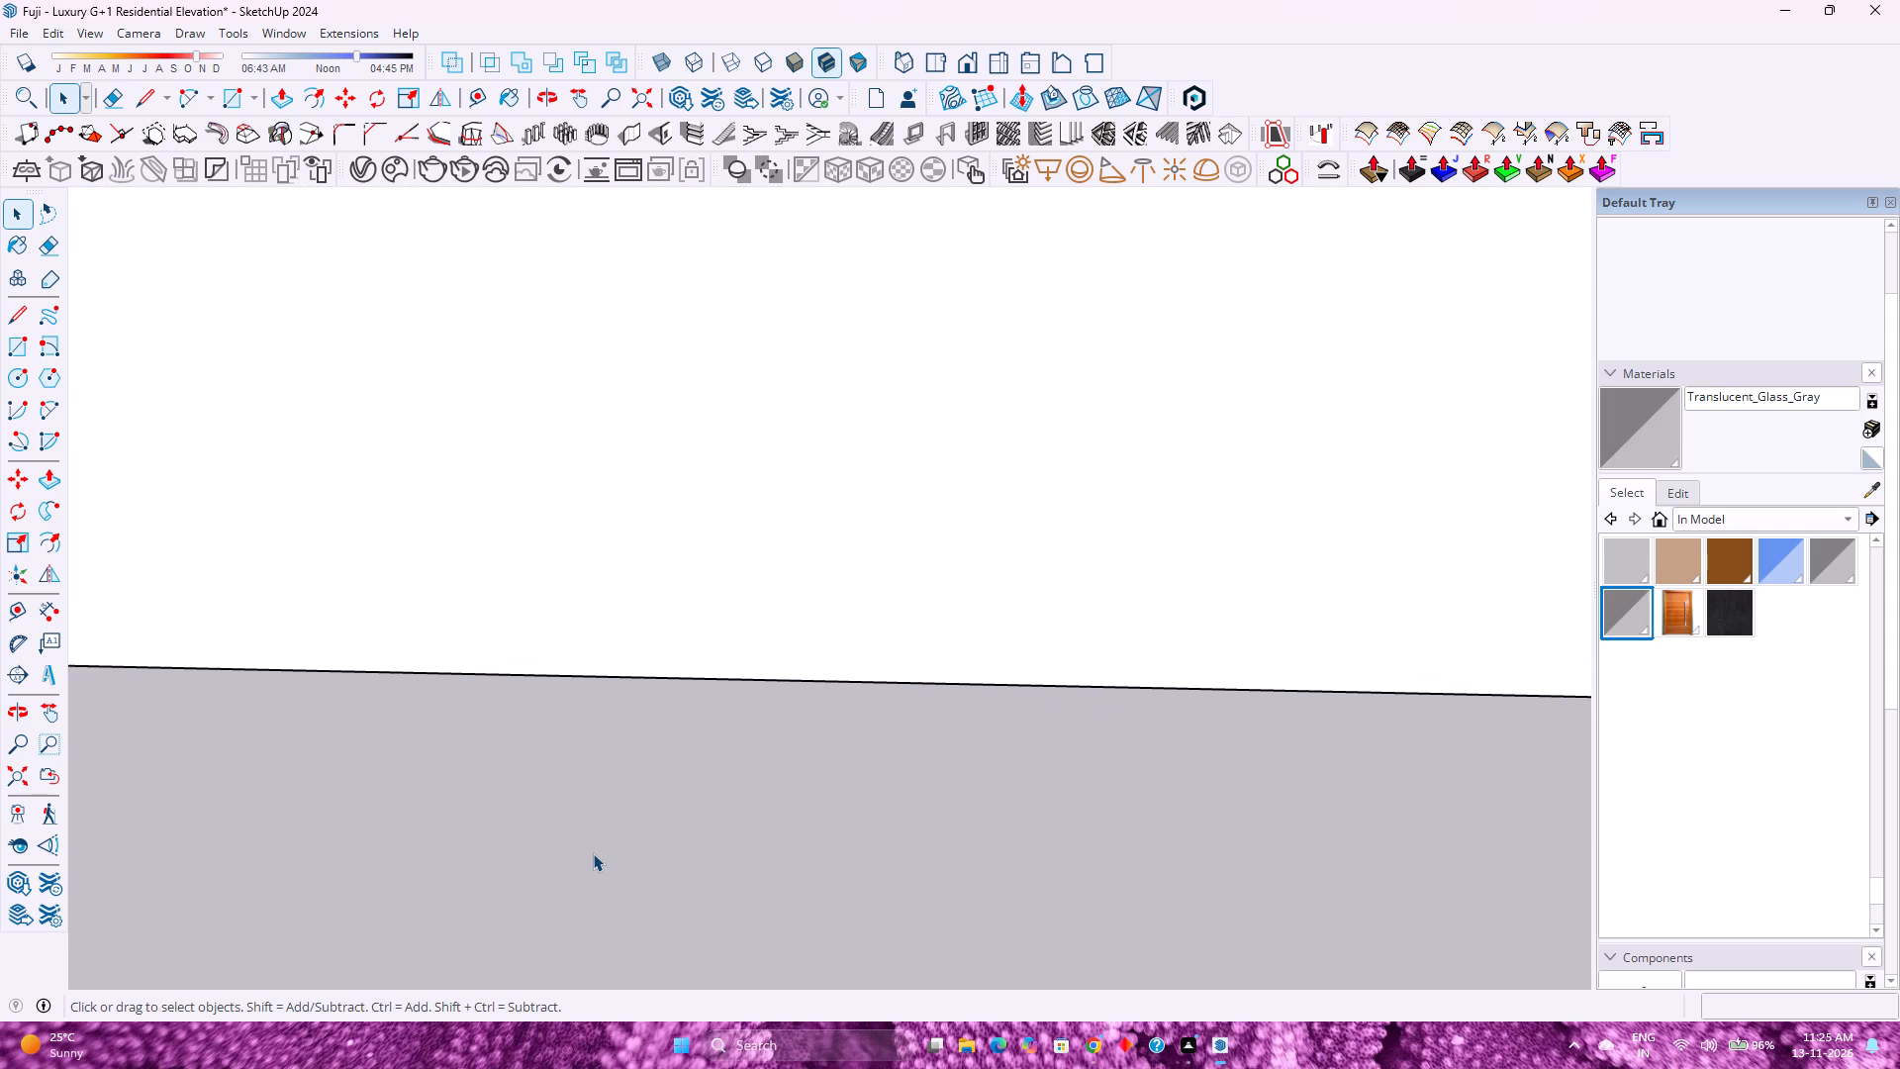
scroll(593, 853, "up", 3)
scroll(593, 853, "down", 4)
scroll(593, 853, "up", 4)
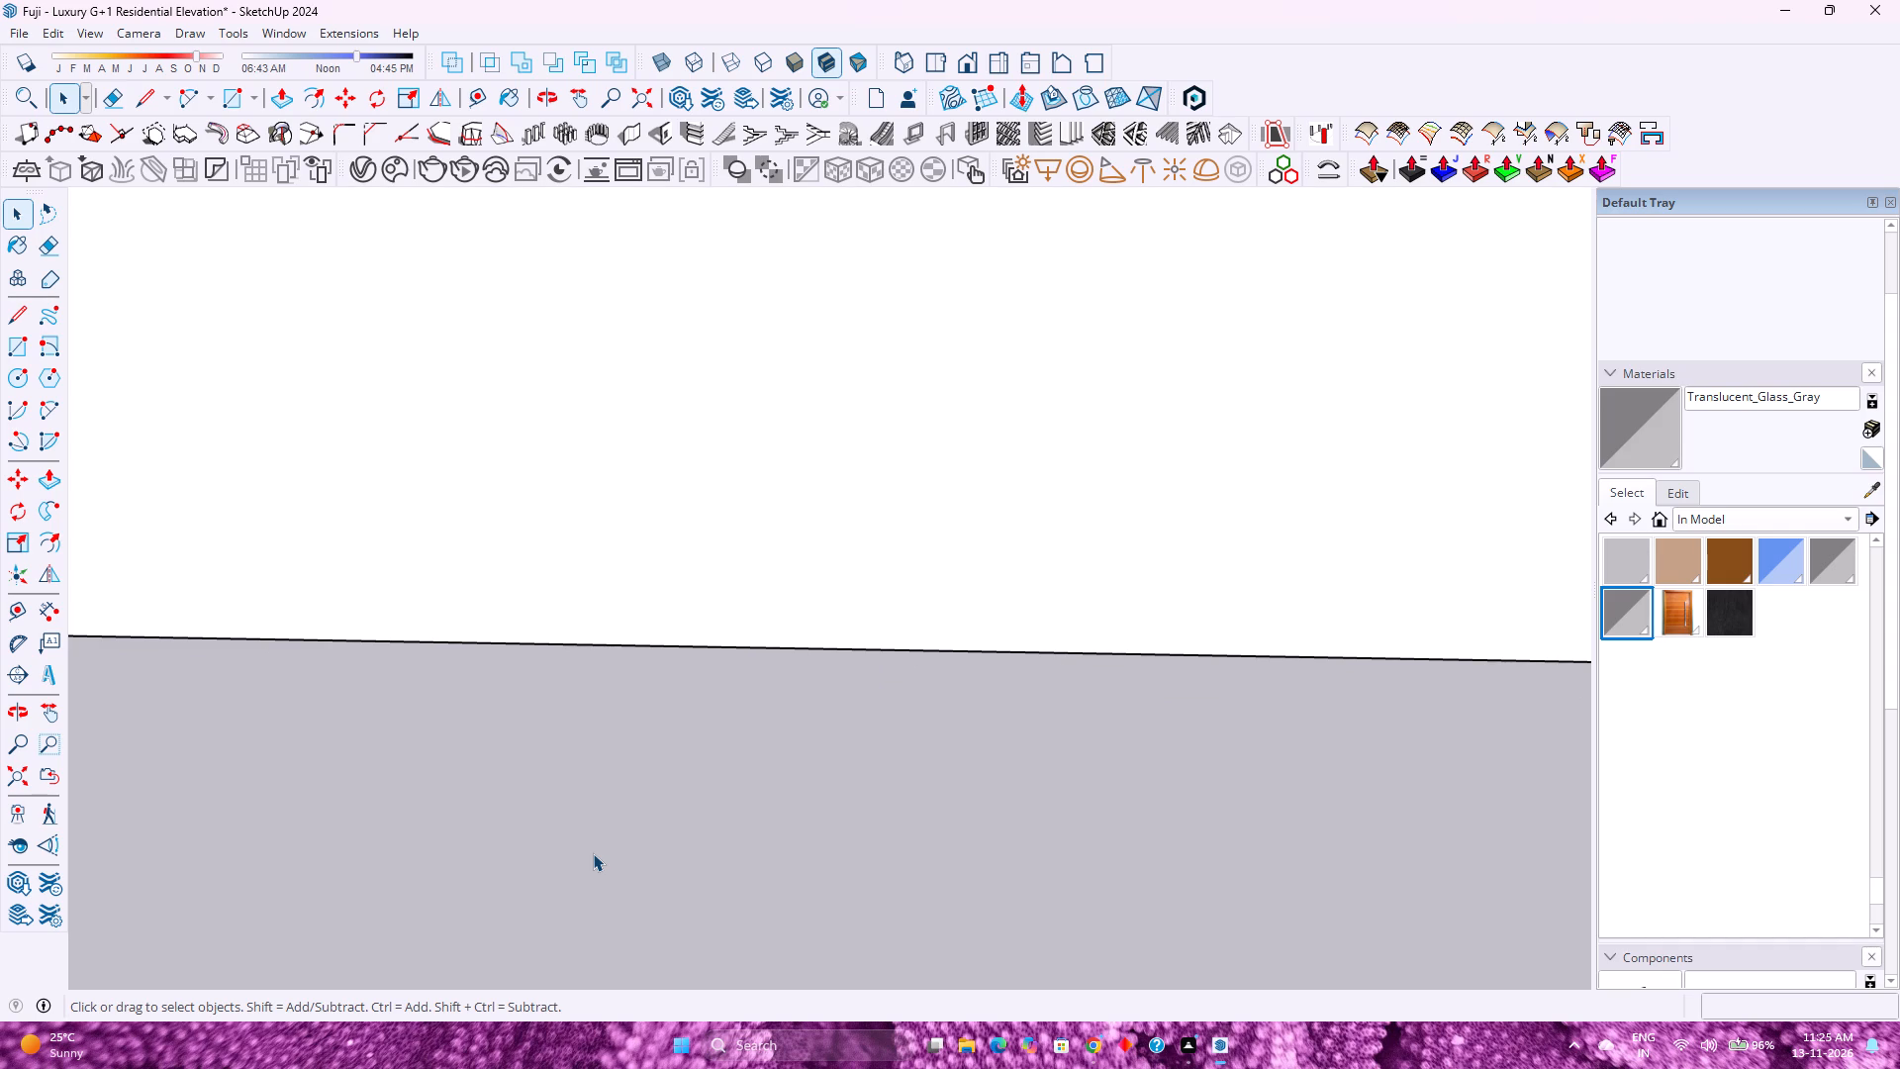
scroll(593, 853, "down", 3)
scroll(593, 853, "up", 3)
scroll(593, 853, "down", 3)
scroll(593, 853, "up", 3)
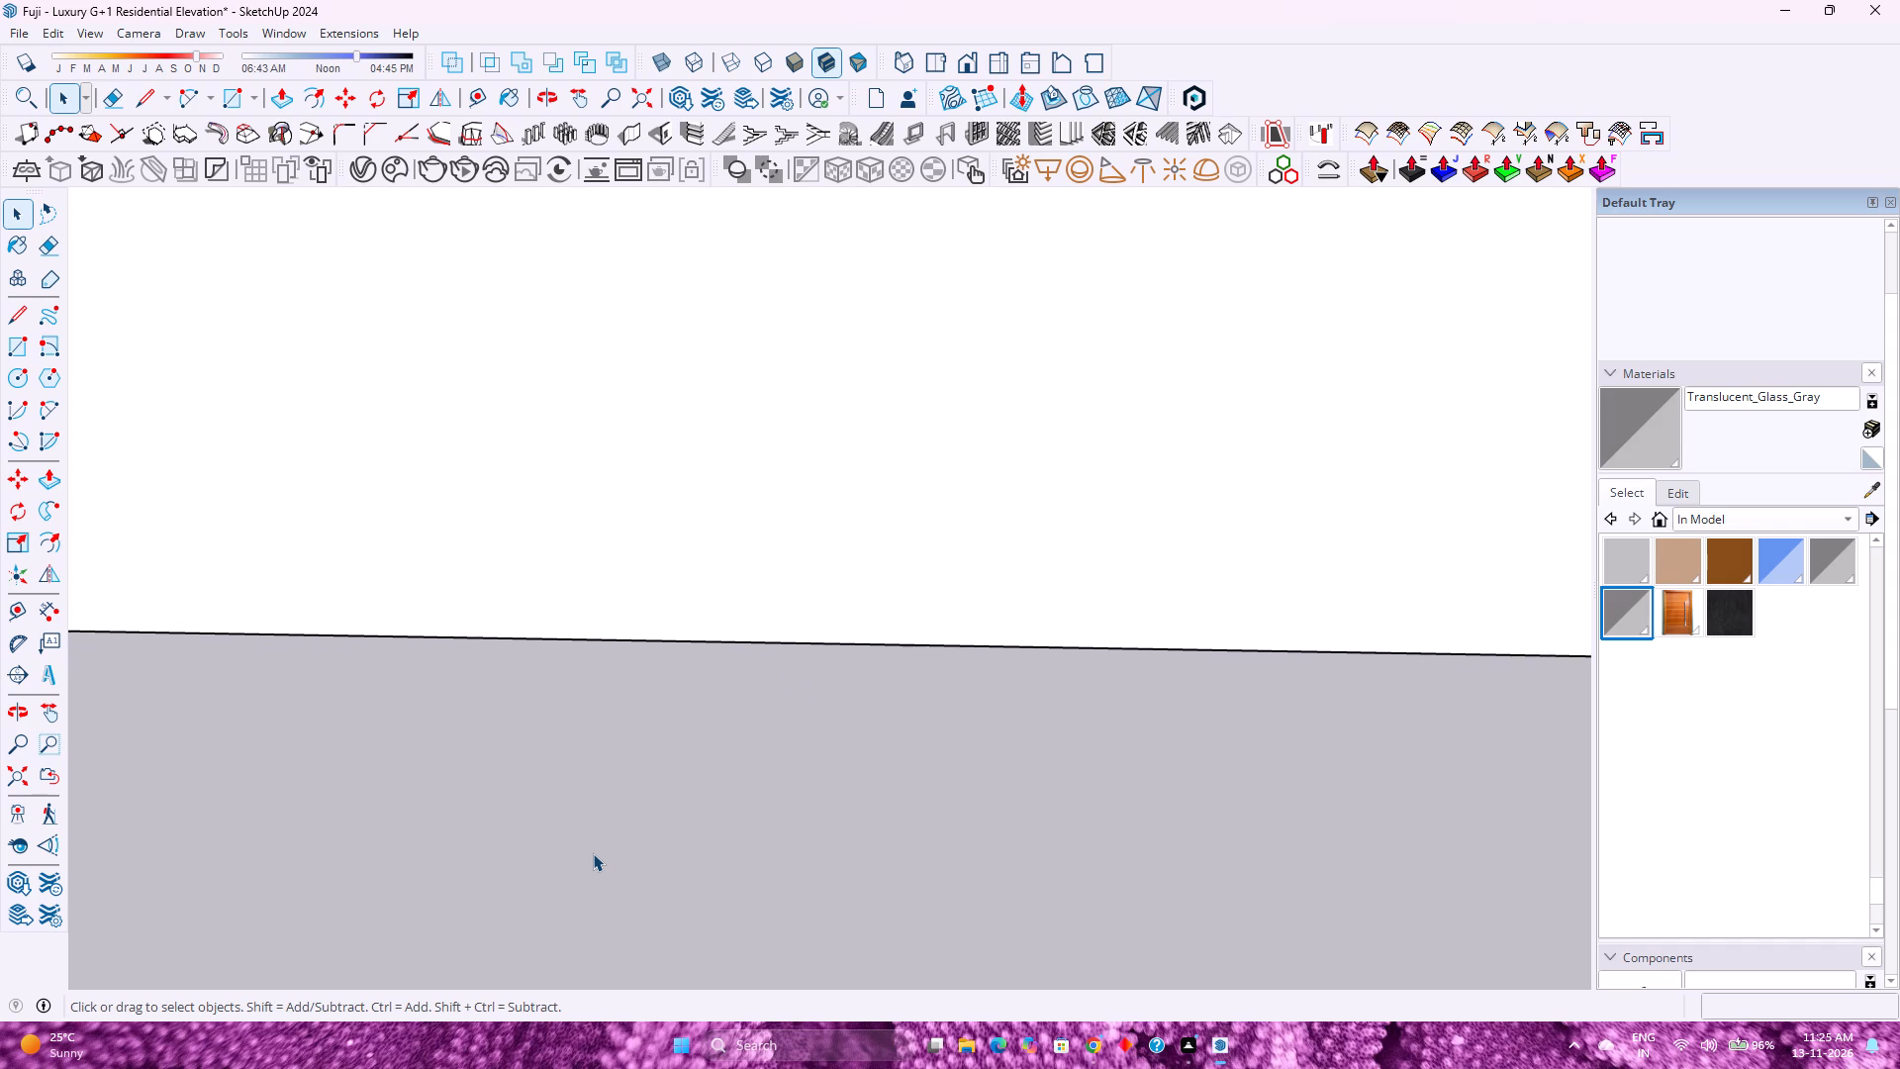
Examine the whole front elevation, covering both floors' windows, the entrance door and the rounded balcony and roof slabs.
scroll(593, 853, "down", 4)
scroll(593, 853, "up", 4)
scroll(593, 853, "down", 5)
scroll(593, 859, "up", 3)
scroll(593, 859, "down", 16)
scroll(679, 820, "up", 2)
scroll(679, 820, "down", 3)
scroll(677, 829, "up", 1)
scroll(676, 831, "down", 20)
scroll(676, 831, "down", 11)
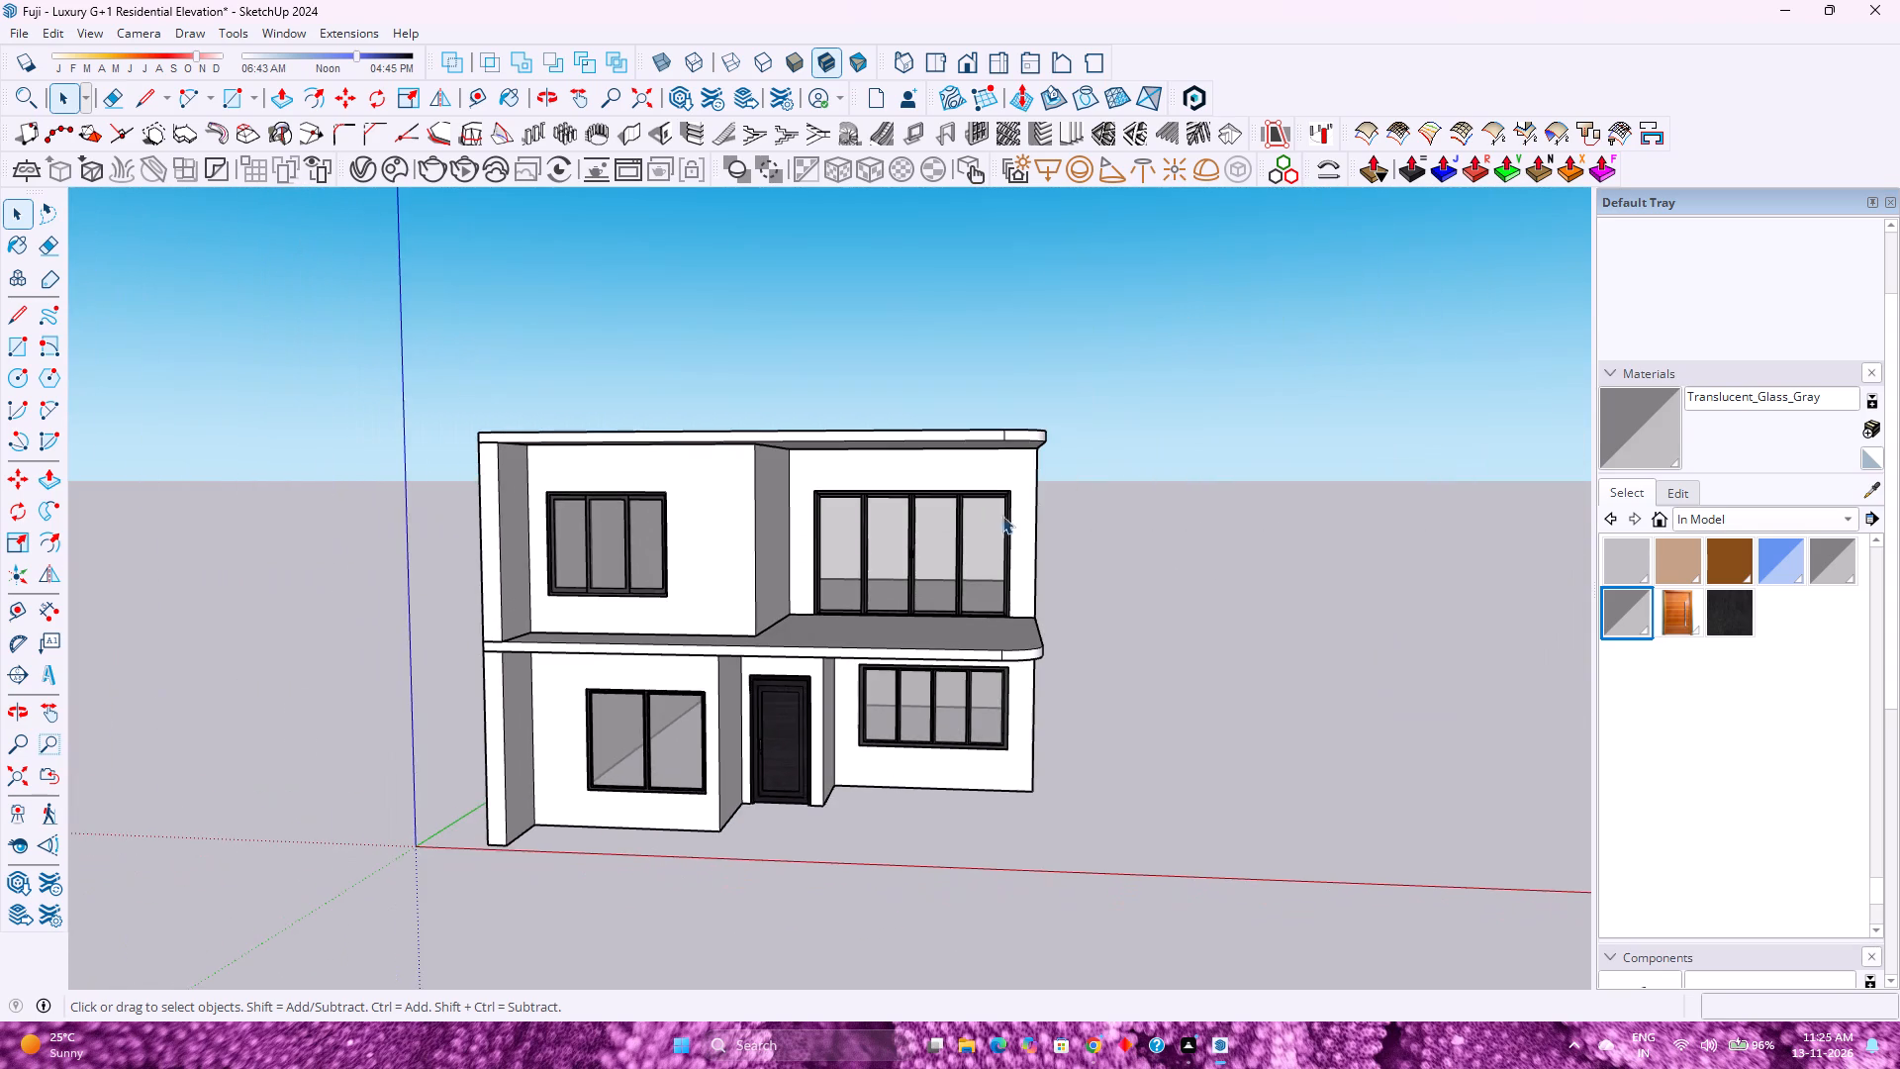
scroll(958, 338, "up", 3)
scroll(957, 338, "down", 2)
scroll(920, 366, "up", 3)
scroll(914, 371, "down", 3)
scroll(914, 372, "up", 4)
scroll(914, 372, "down", 5)
scroll(914, 372, "up", 3)
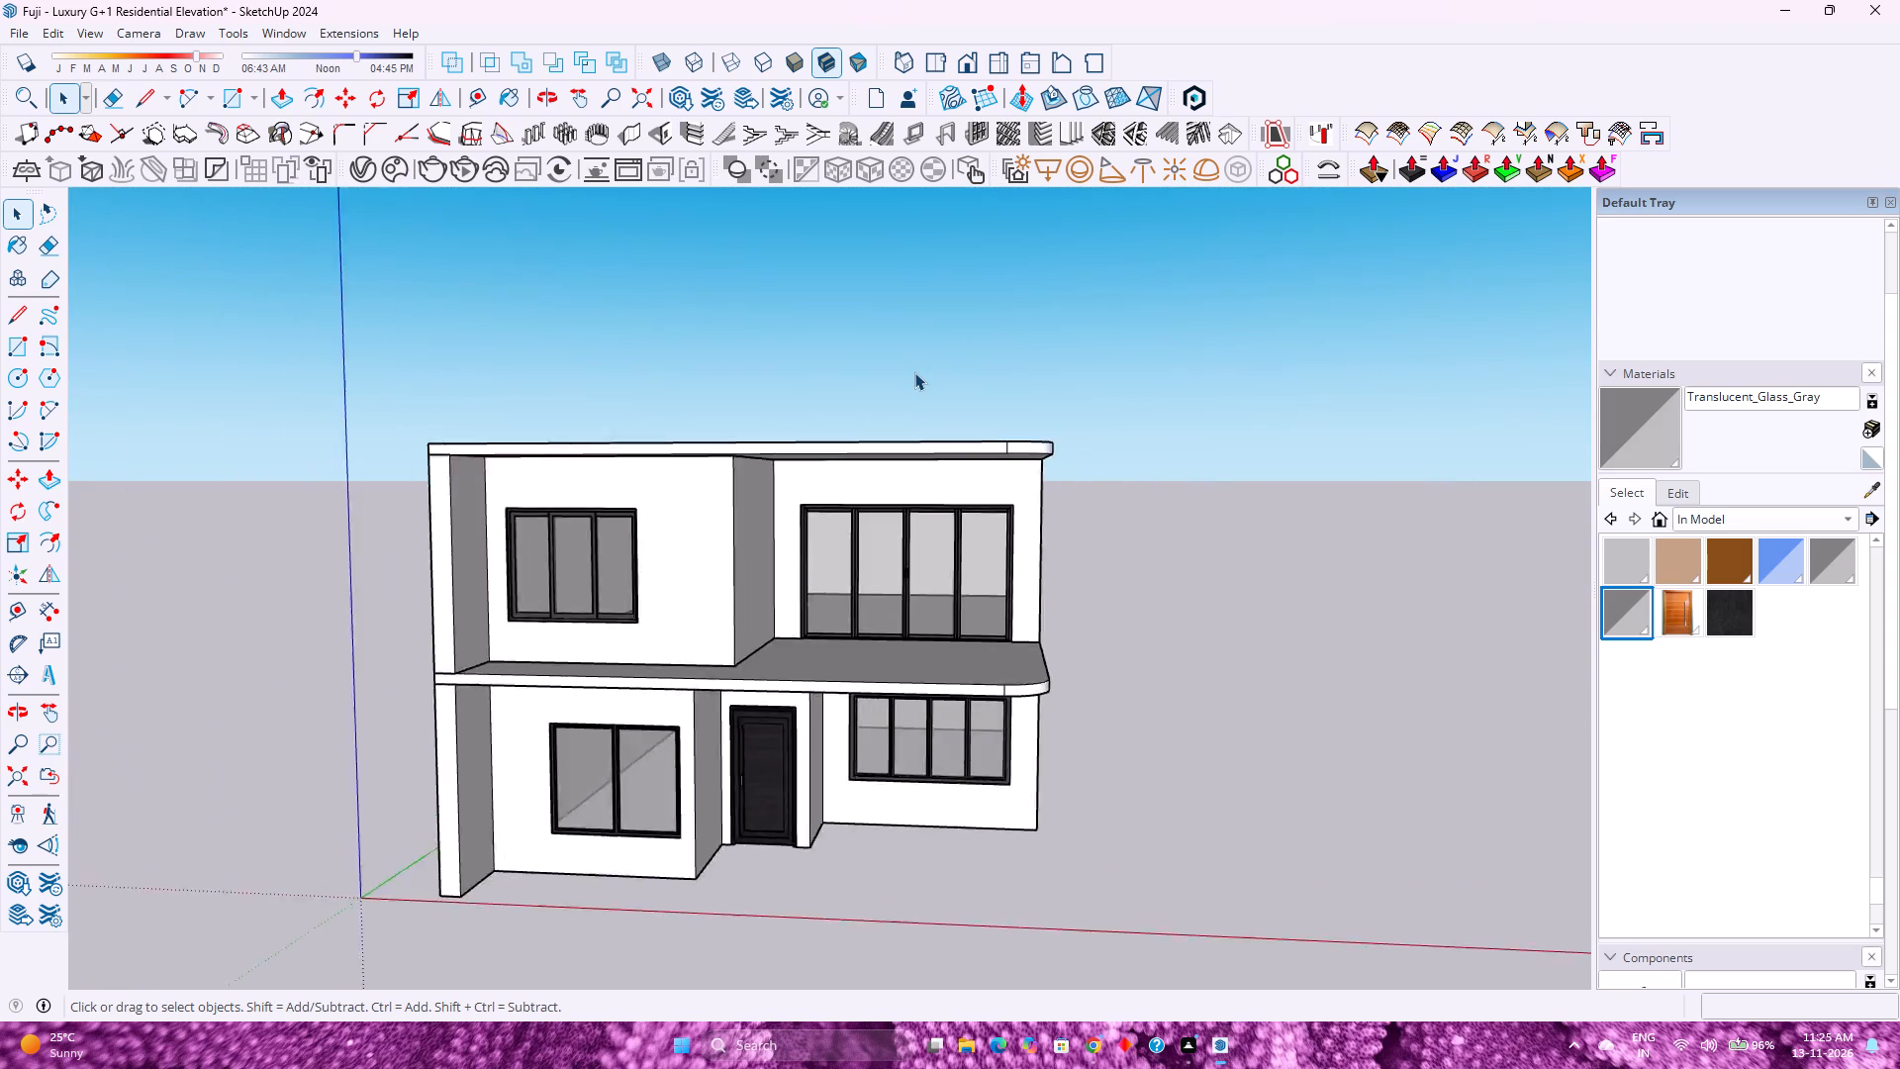
scroll(914, 372, "up", 2)
scroll(914, 372, "down", 4)
scroll(914, 372, "up", 4)
scroll(914, 372, "down", 2)
scroll(914, 372, "up", 2)
scroll(914, 372, "down", 2)
scroll(914, 372, "up", 2)
scroll(914, 372, "down", 4)
scroll(914, 372, "up", 4)
scroll(914, 372, "down", 5)
scroll(914, 372, "up", 5)
scroll(914, 372, "down", 5)
scroll(914, 372, "up", 4)
scroll(914, 372, "down", 3)
scroll(914, 372, "up", 2)
scroll(914, 372, "down", 2)
scroll(914, 372, "up", 3)
scroll(914, 372, "down", 4)
scroll(914, 372, "up", 3)
scroll(914, 372, "down", 4)
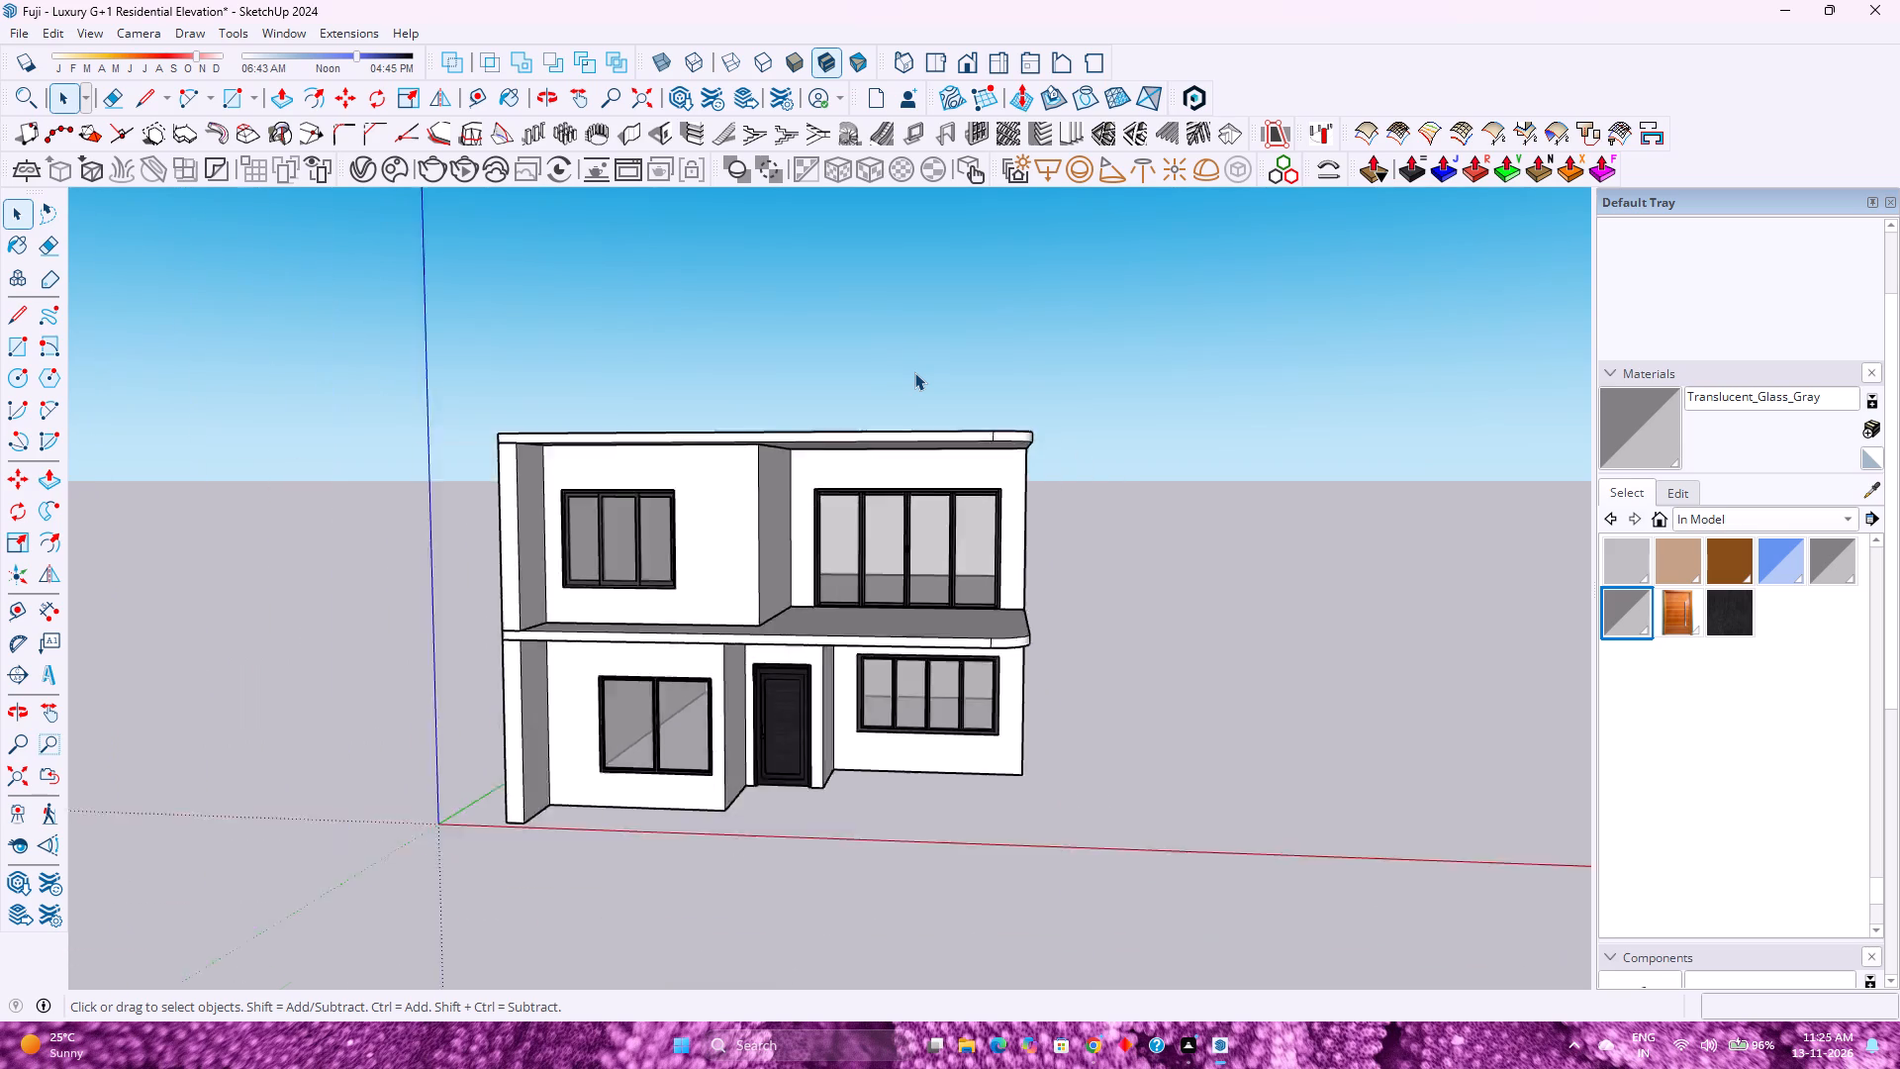
Examine the upper-floor facade at closer range, including the three-panel window, the four-panel glazing and the rounded slabs.
scroll(914, 372, "up", 4)
scroll(914, 372, "down", 5)
scroll(914, 372, "up", 5)
scroll(914, 372, "down", 5)
scroll(821, 544, "up", 5)
scroll(810, 549, "down", 1)
scroll(810, 549, "up", 2)
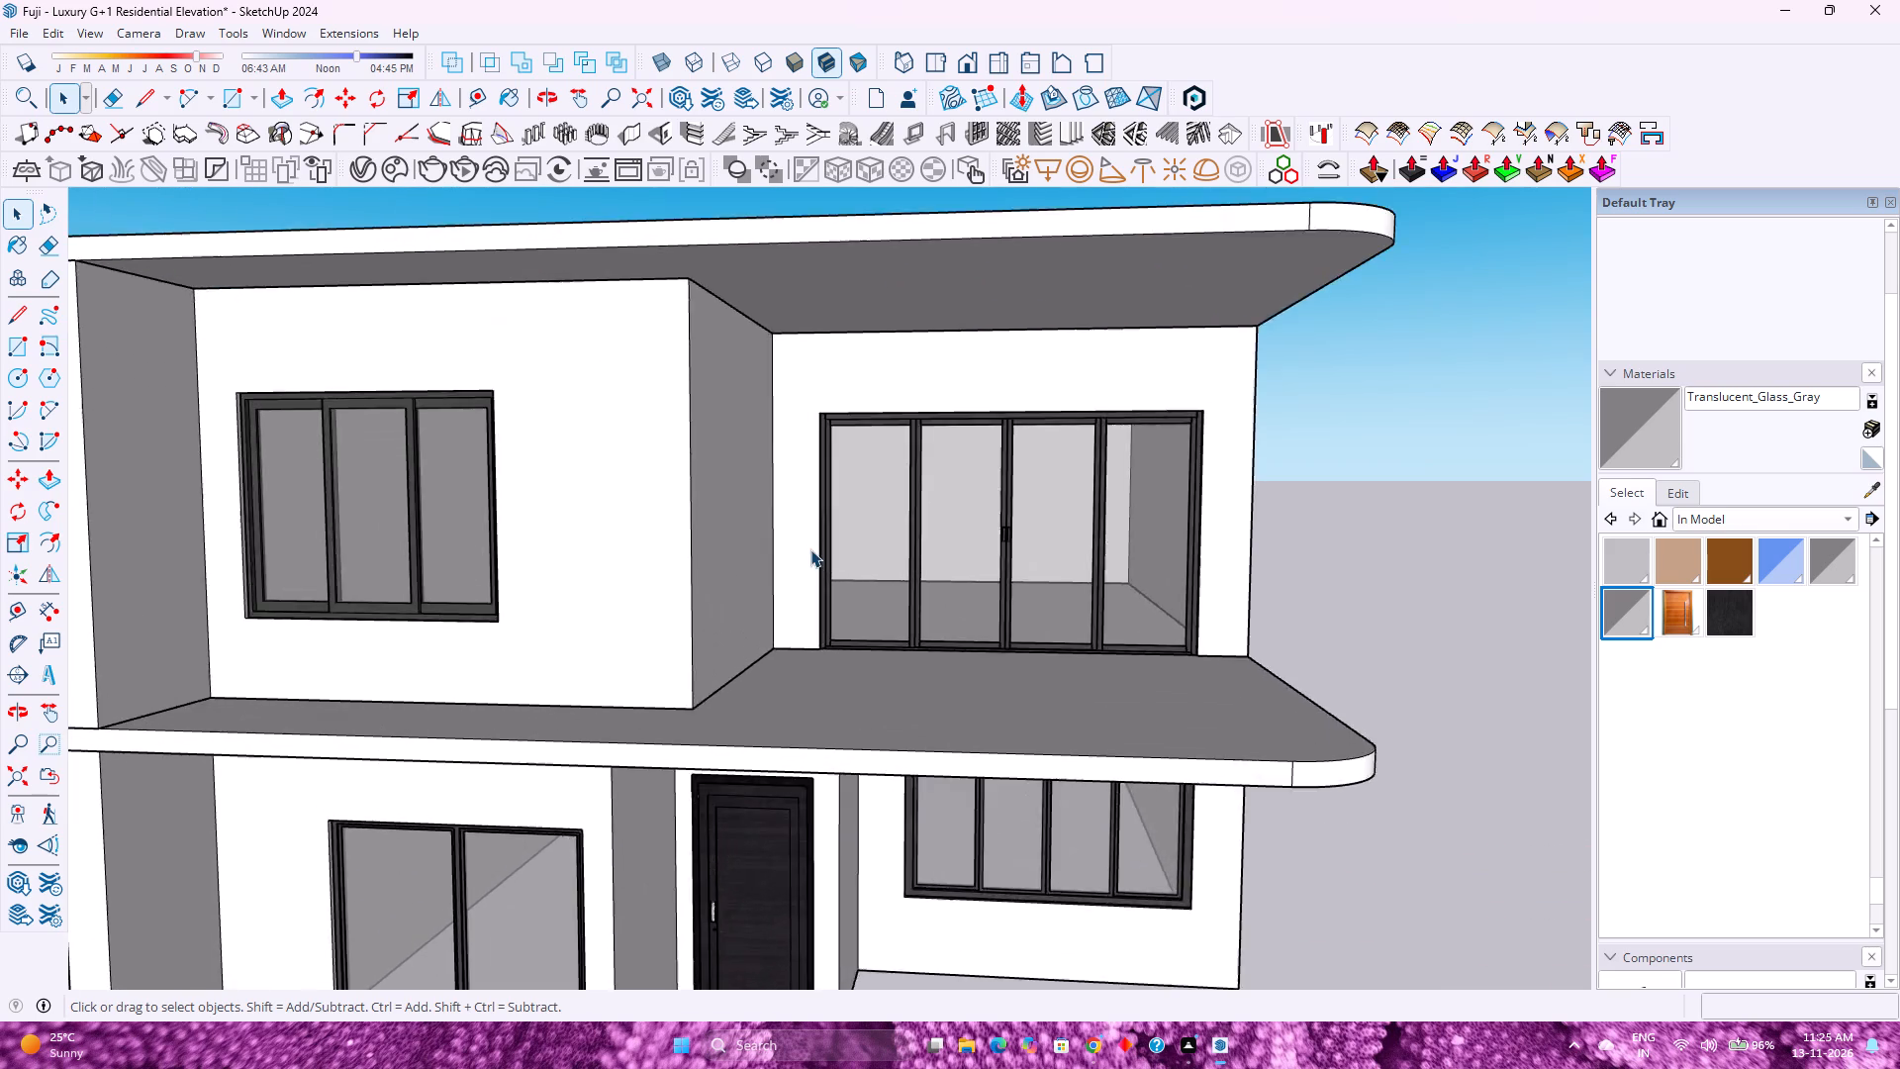
scroll(810, 549, "up", 2)
scroll(810, 549, "down", 4)
scroll(810, 549, "up", 3)
scroll(810, 549, "down", 4)
scroll(810, 549, "up", 4)
scroll(810, 549, "down", 4)
scroll(810, 549, "up", 4)
scroll(810, 549, "down", 4)
scroll(810, 549, "up", 4)
scroll(810, 549, "down", 4)
scroll(810, 549, "up", 4)
scroll(810, 549, "down", 3)
scroll(810, 549, "up", 2)
scroll(810, 549, "down", 5)
scroll(810, 549, "up", 5)
scroll(810, 549, "down", 5)
scroll(810, 549, "up", 2)
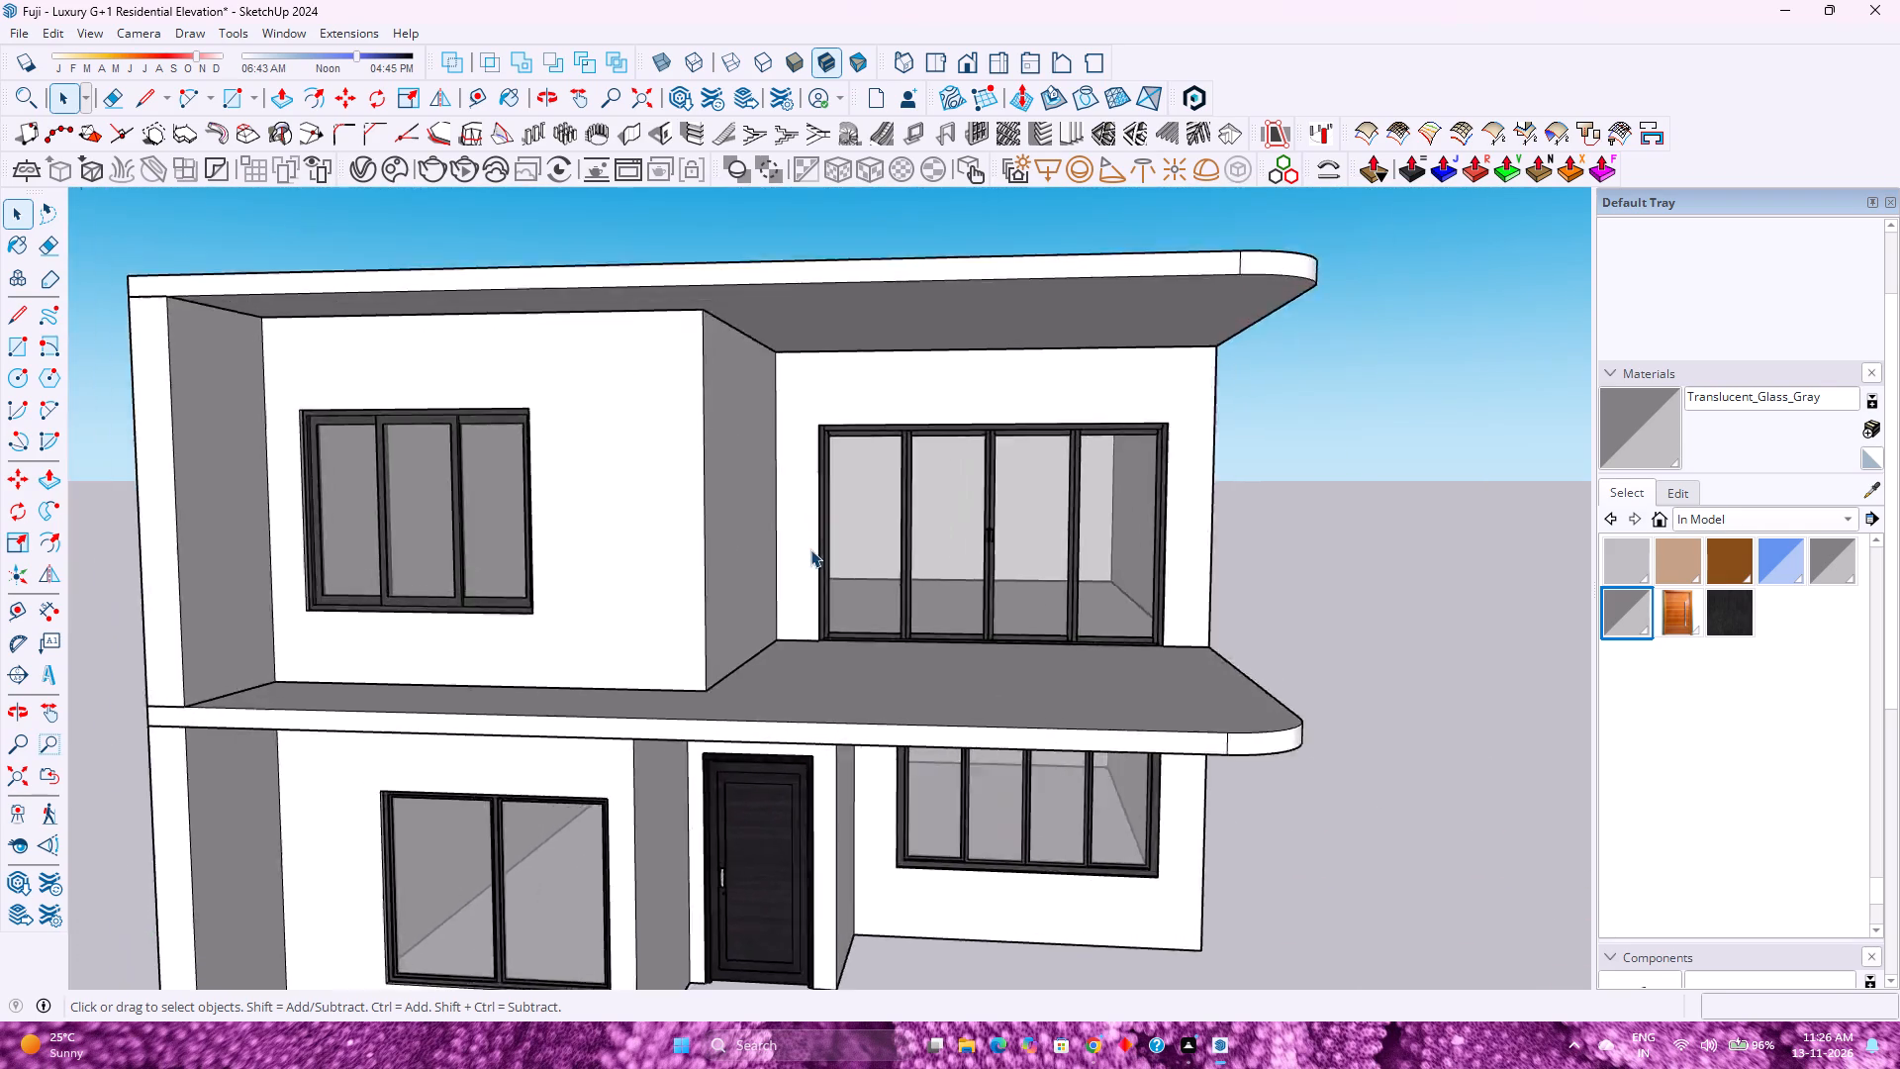
scroll(810, 549, "up", 3)
scroll(810, 549, "down", 5)
scroll(810, 549, "up", 5)
scroll(810, 549, "down", 4)
scroll(810, 549, "up", 5)
scroll(810, 549, "down", 5)
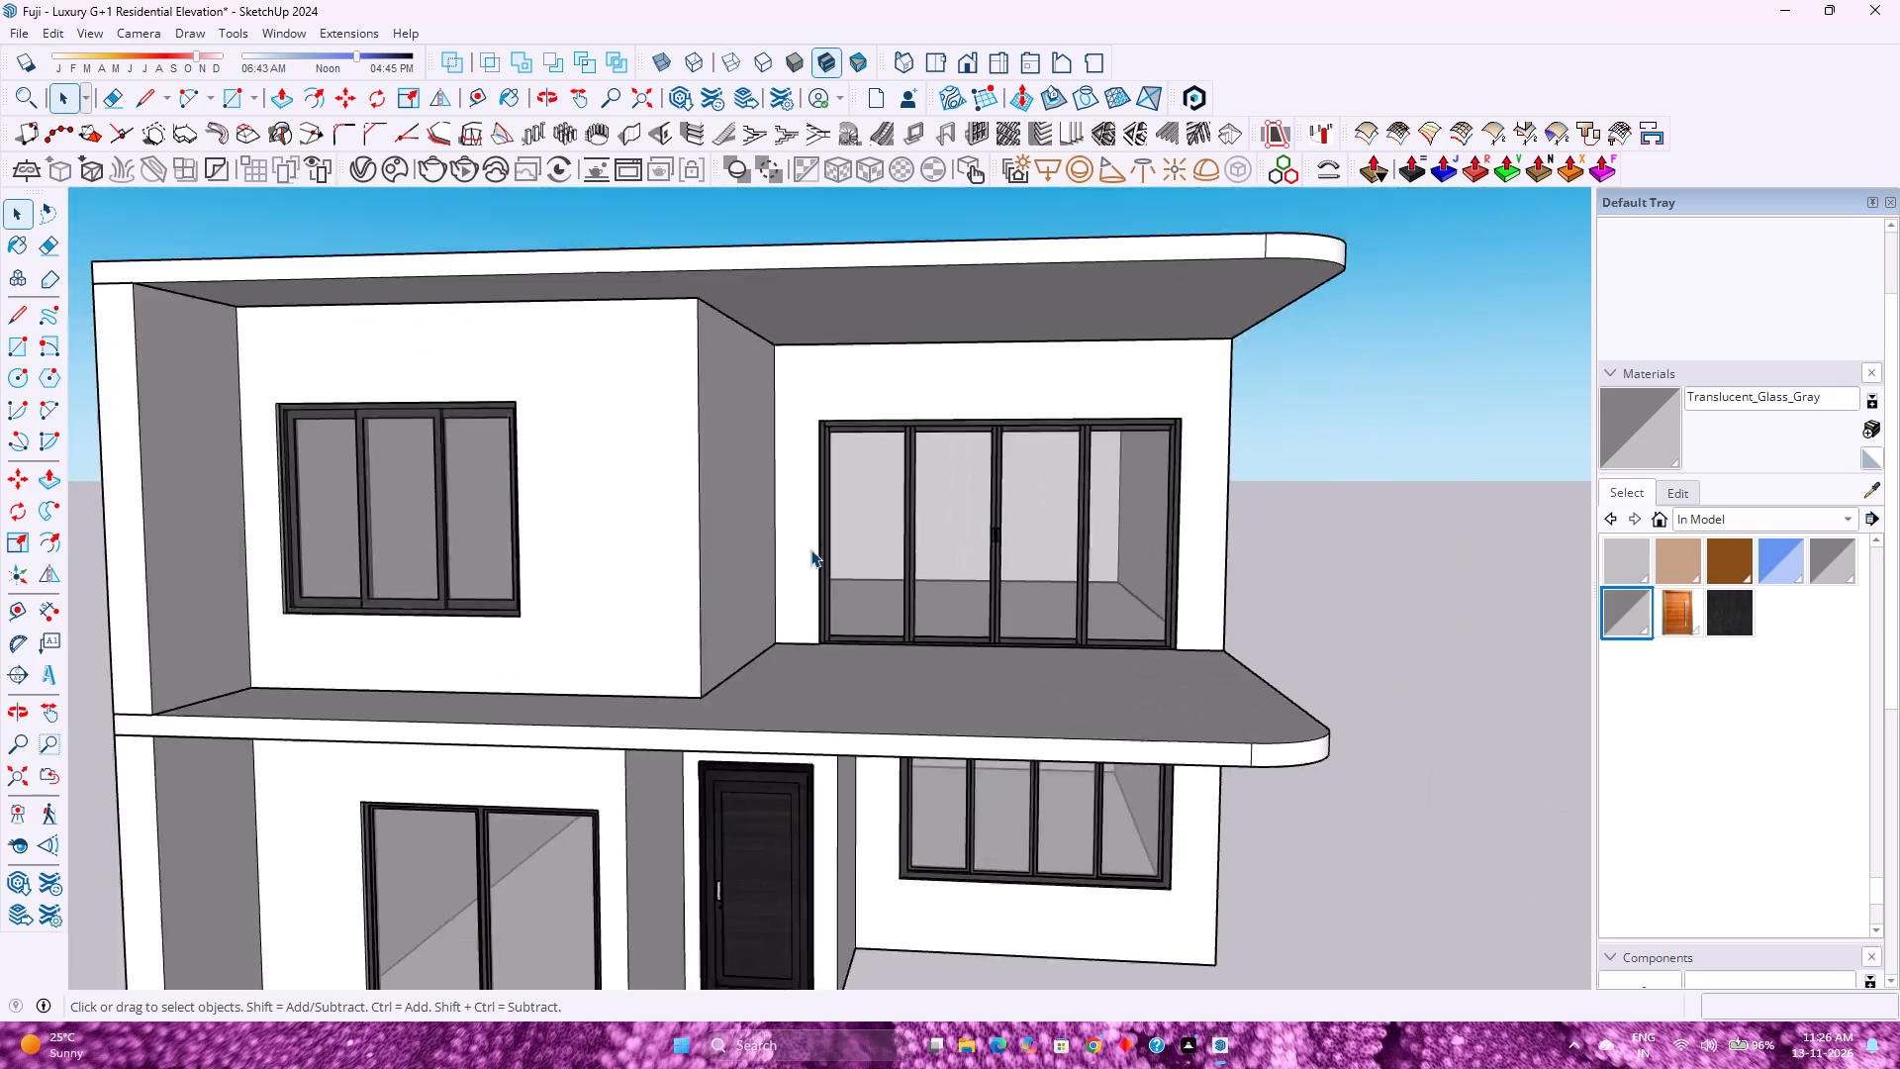
scroll(810, 549, "up", 5)
scroll(810, 549, "down", 2)
scroll(810, 549, "up", 2)
scroll(810, 549, "down", 3)
scroll(810, 549, "up", 4)
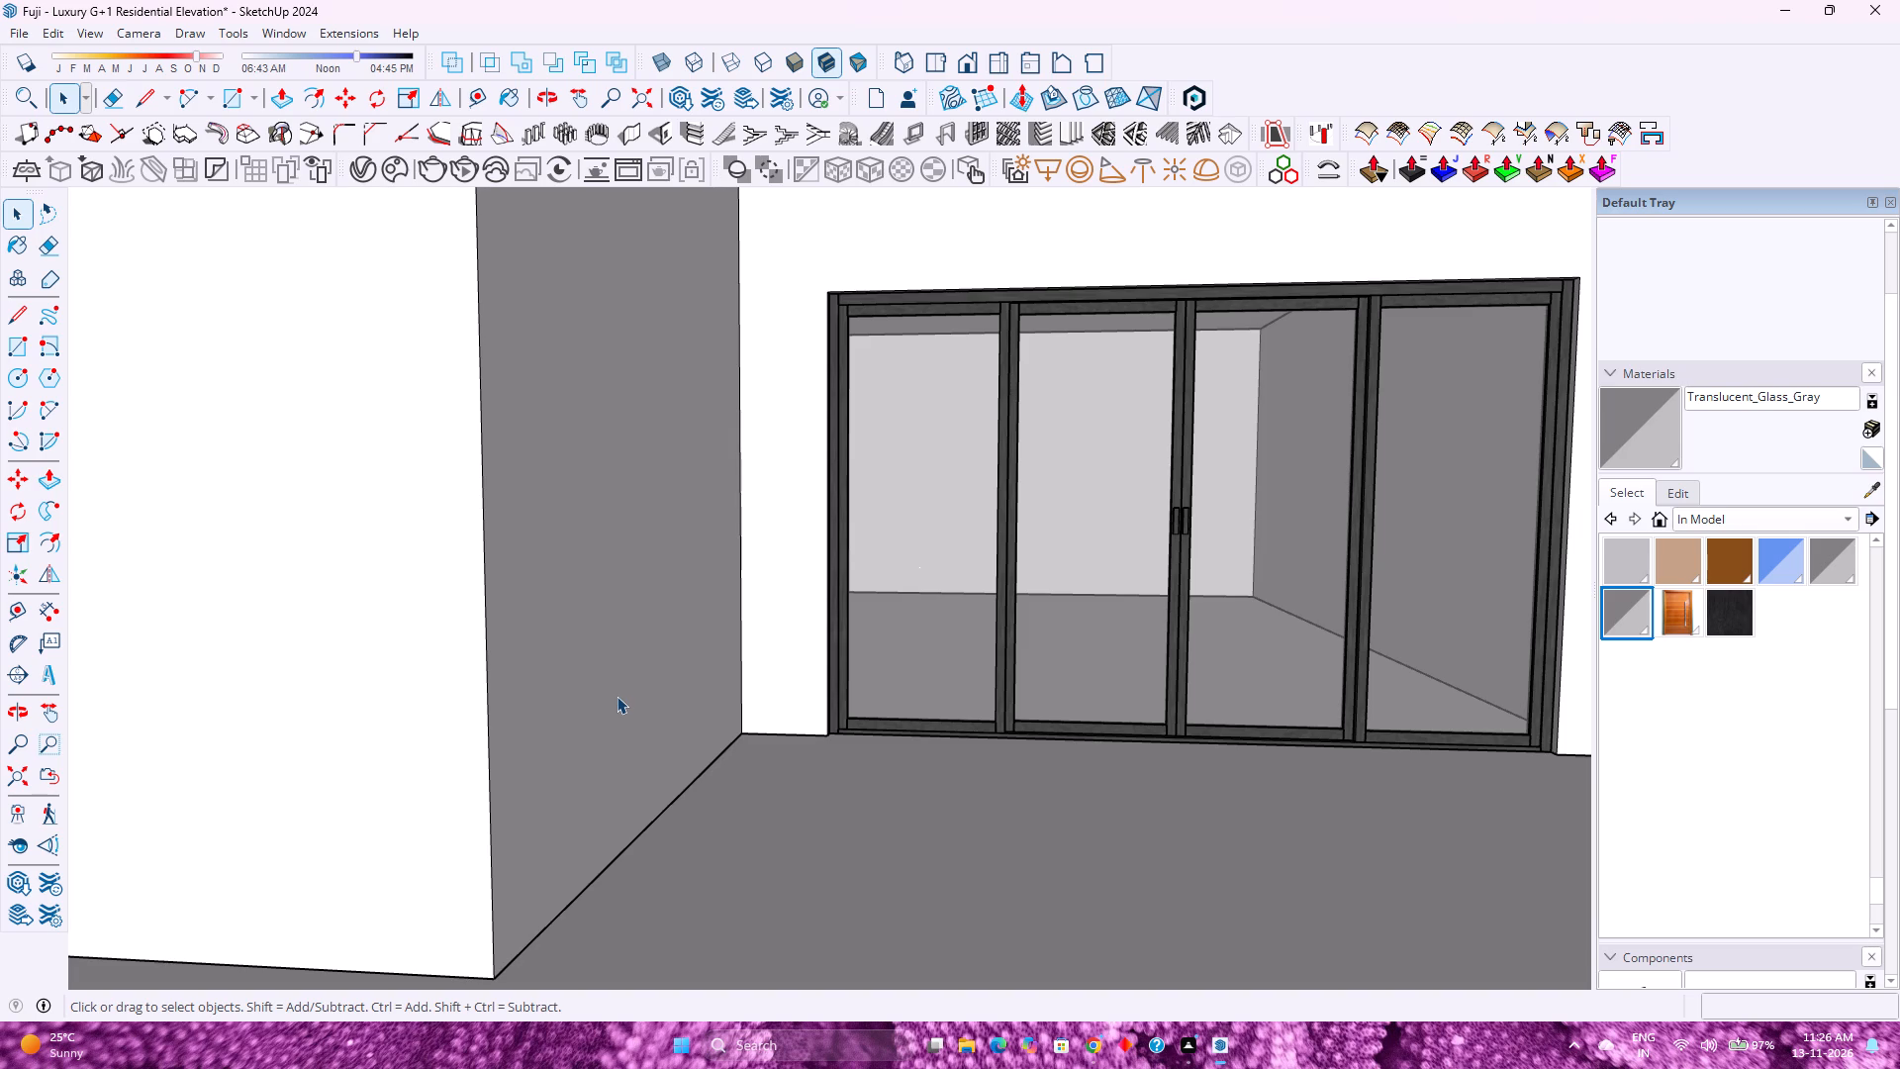
Examine the balcony's four-panel glazed door, its dark frame and the adjoining recessed side wall at close range.
scroll(617, 696, "down", 9)
scroll(680, 684, "up", 4)
scroll(680, 684, "down", 5)
scroll(680, 684, "up", 4)
scroll(680, 685, "down", 2)
scroll(706, 693, "up", 4)
scroll(706, 693, "down", 3)
scroll(706, 693, "up", 4)
scroll(706, 693, "down", 4)
scroll(706, 693, "up", 4)
scroll(706, 693, "down", 5)
scroll(706, 693, "up", 4)
scroll(706, 693, "down", 1)
scroll(706, 693, "up", 1)
scroll(706, 693, "down", 2)
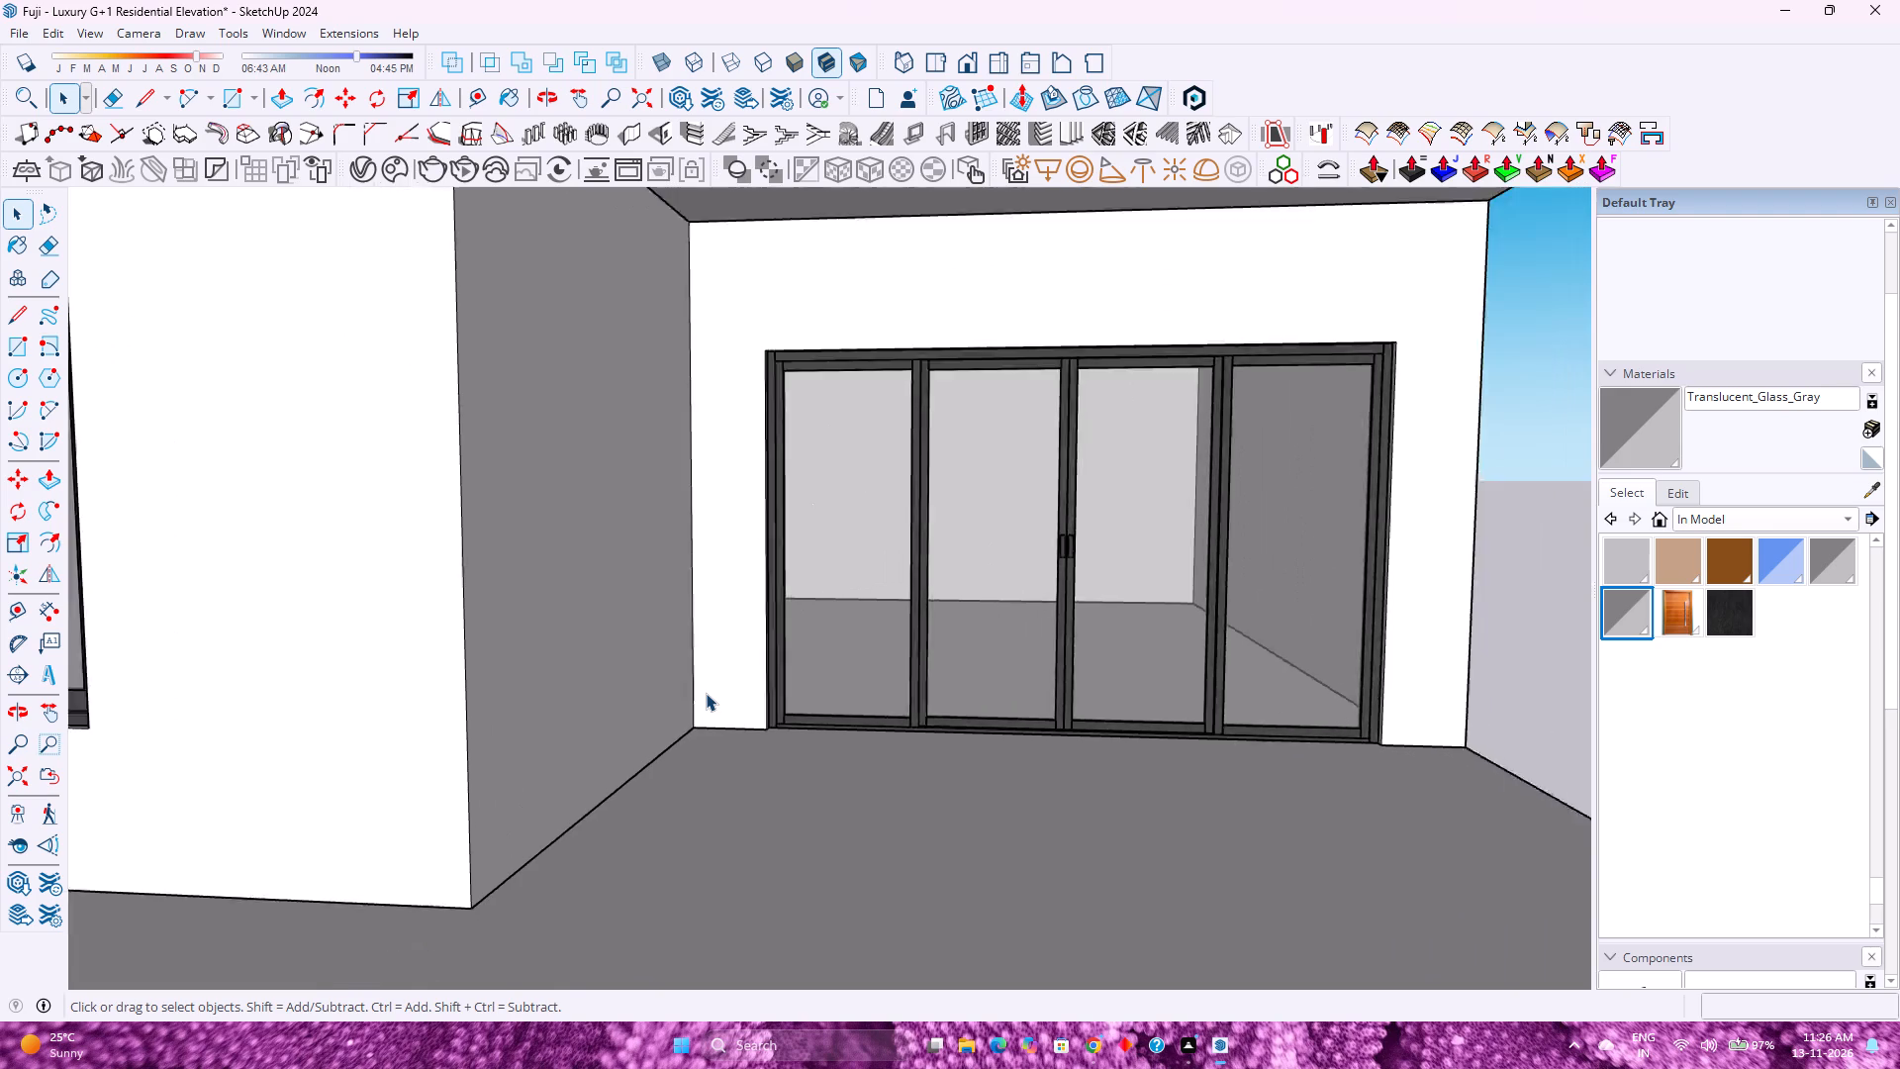
scroll(706, 693, "down", 2)
scroll(706, 693, "up", 4)
scroll(706, 693, "down", 3)
scroll(706, 693, "up", 3)
scroll(706, 693, "down", 1)
scroll(706, 693, "up", 2)
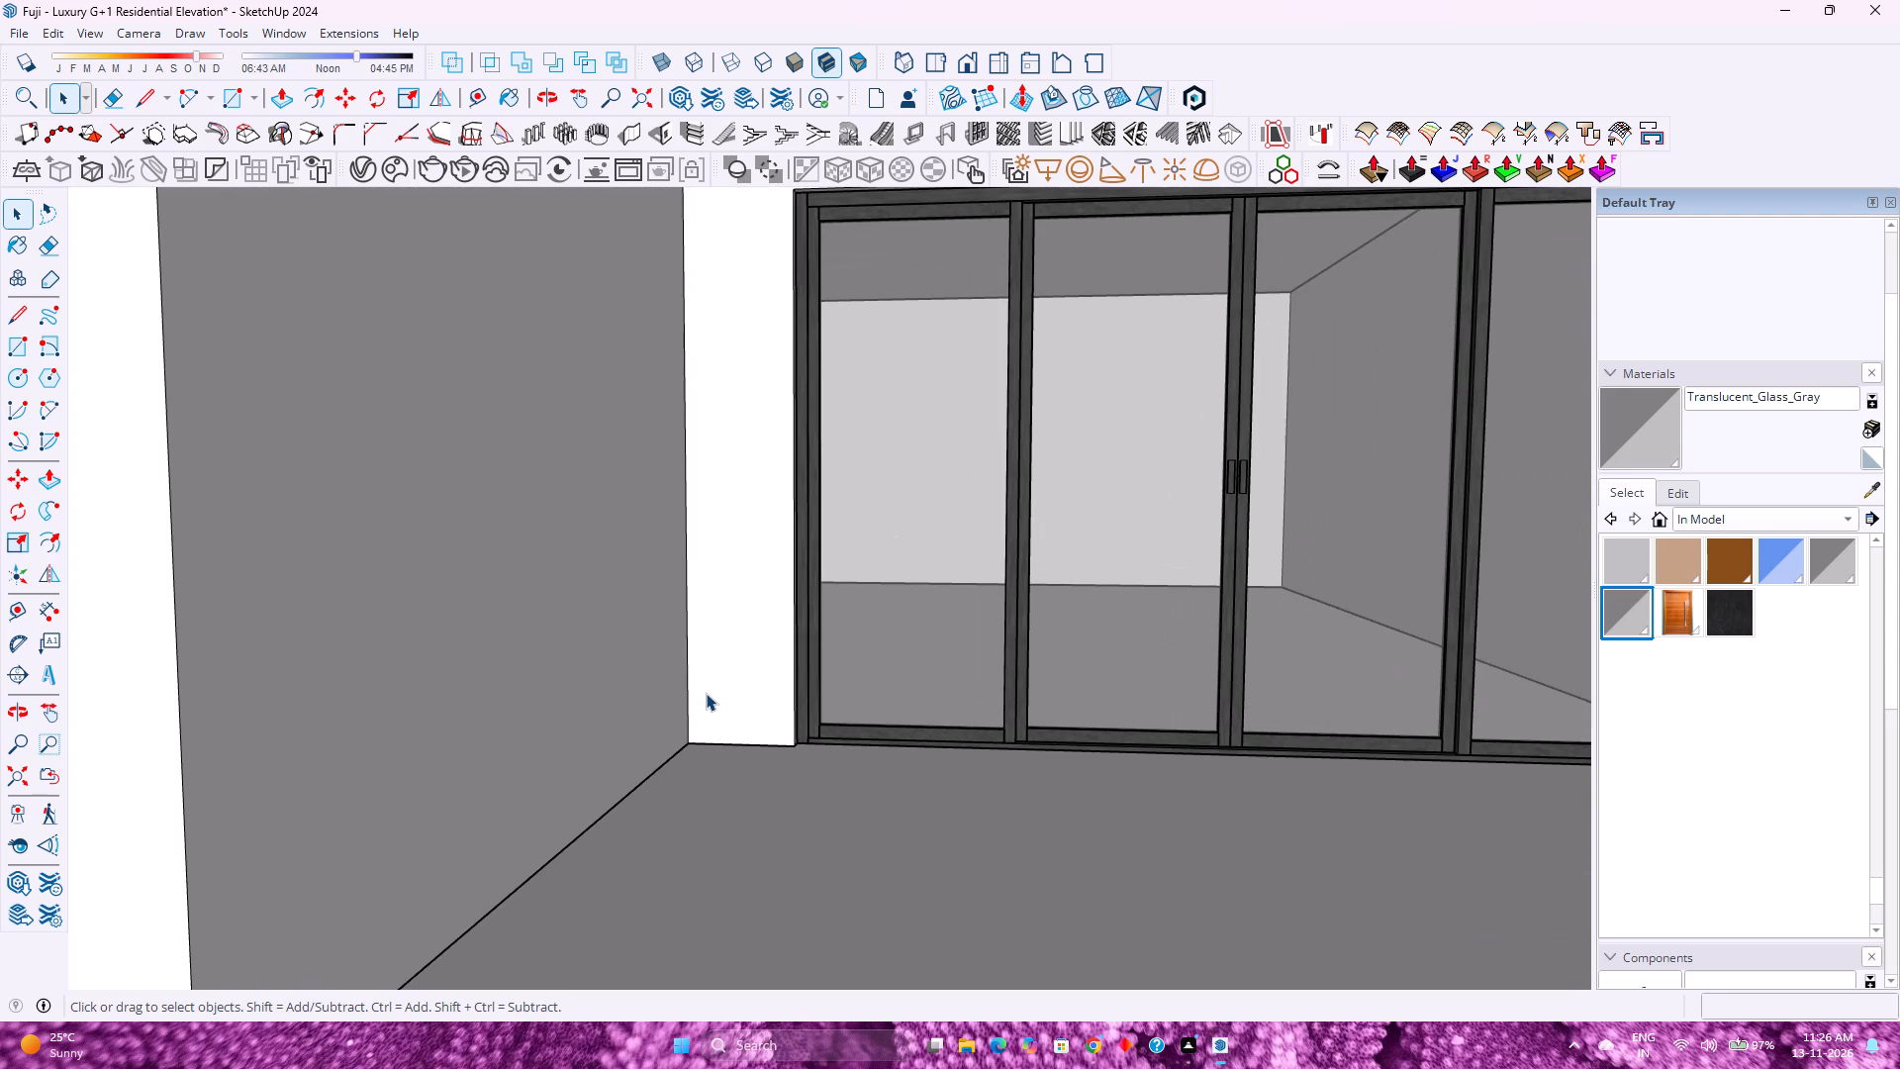
scroll(706, 693, "down", 5)
scroll(706, 693, "up", 4)
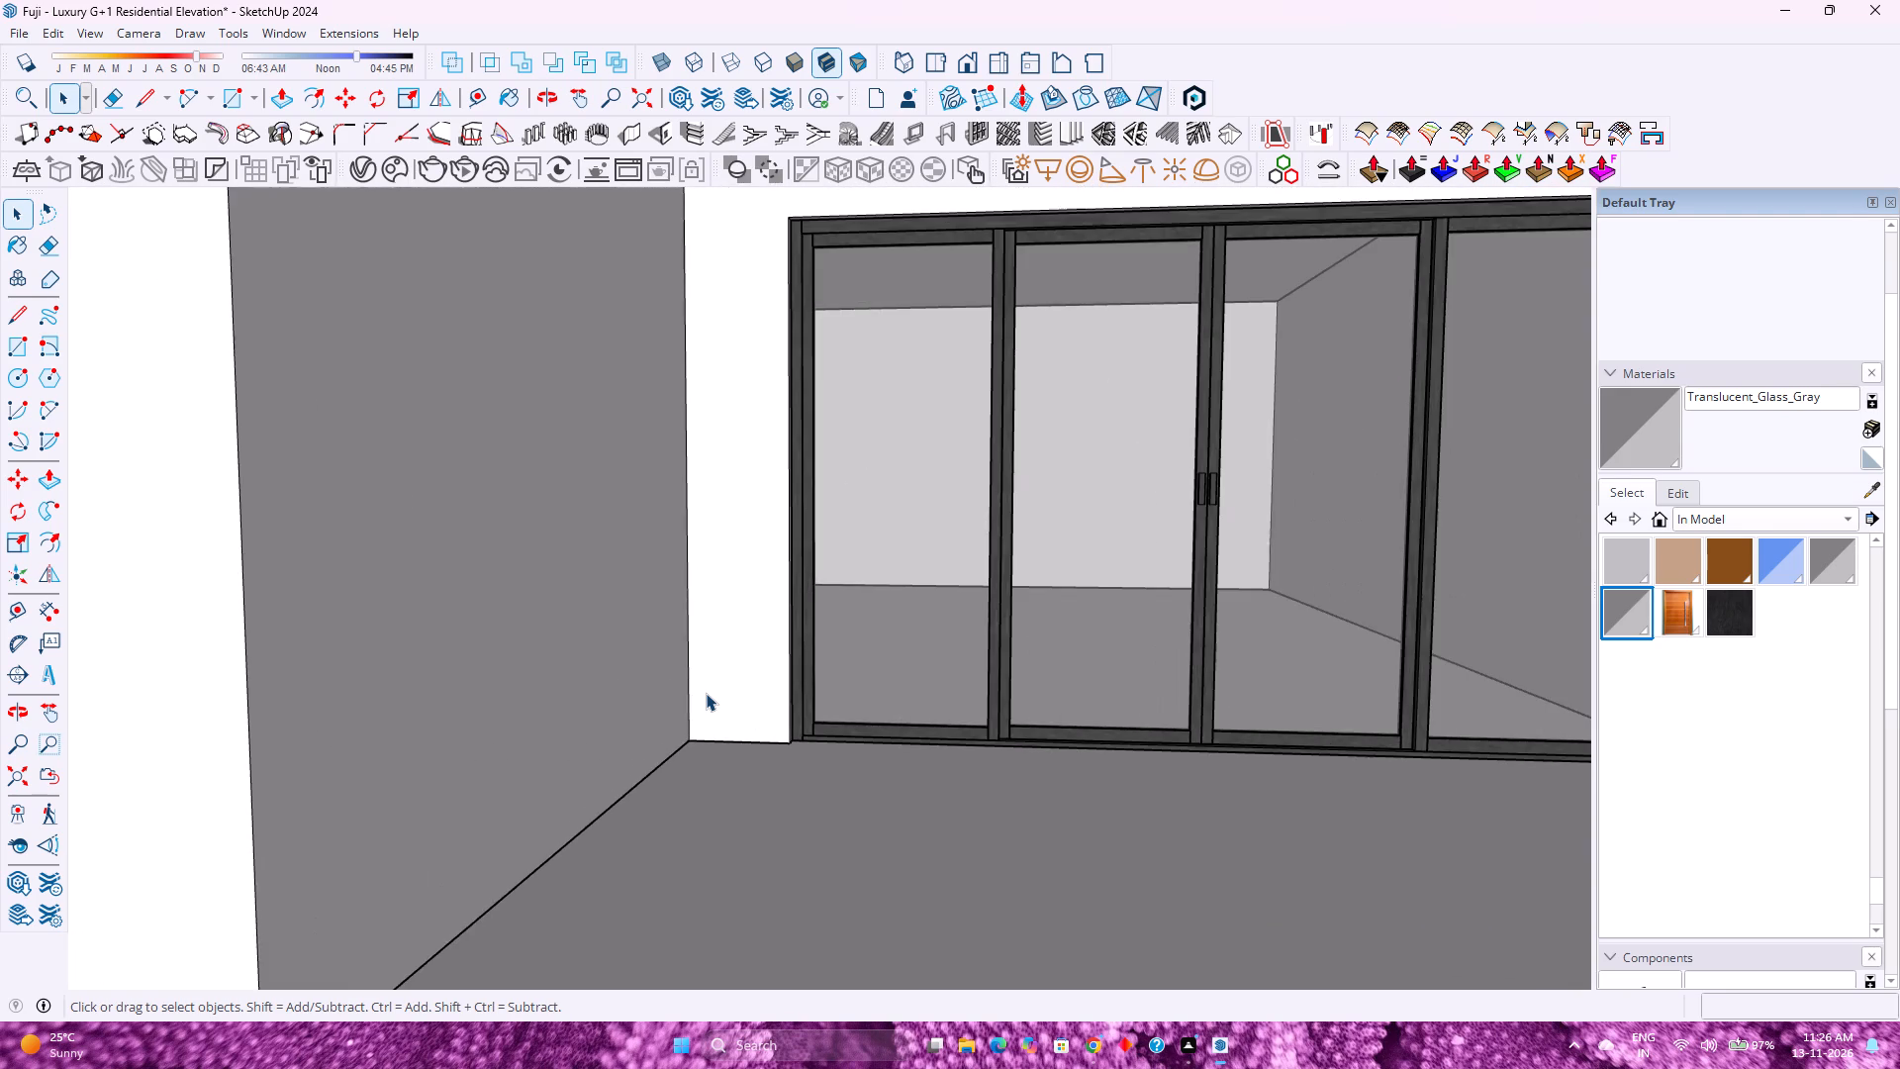
scroll(706, 693, "down", 3)
scroll(706, 693, "up", 3)
scroll(706, 693, "down", 4)
scroll(706, 693, "up", 4)
scroll(706, 693, "down", 2)
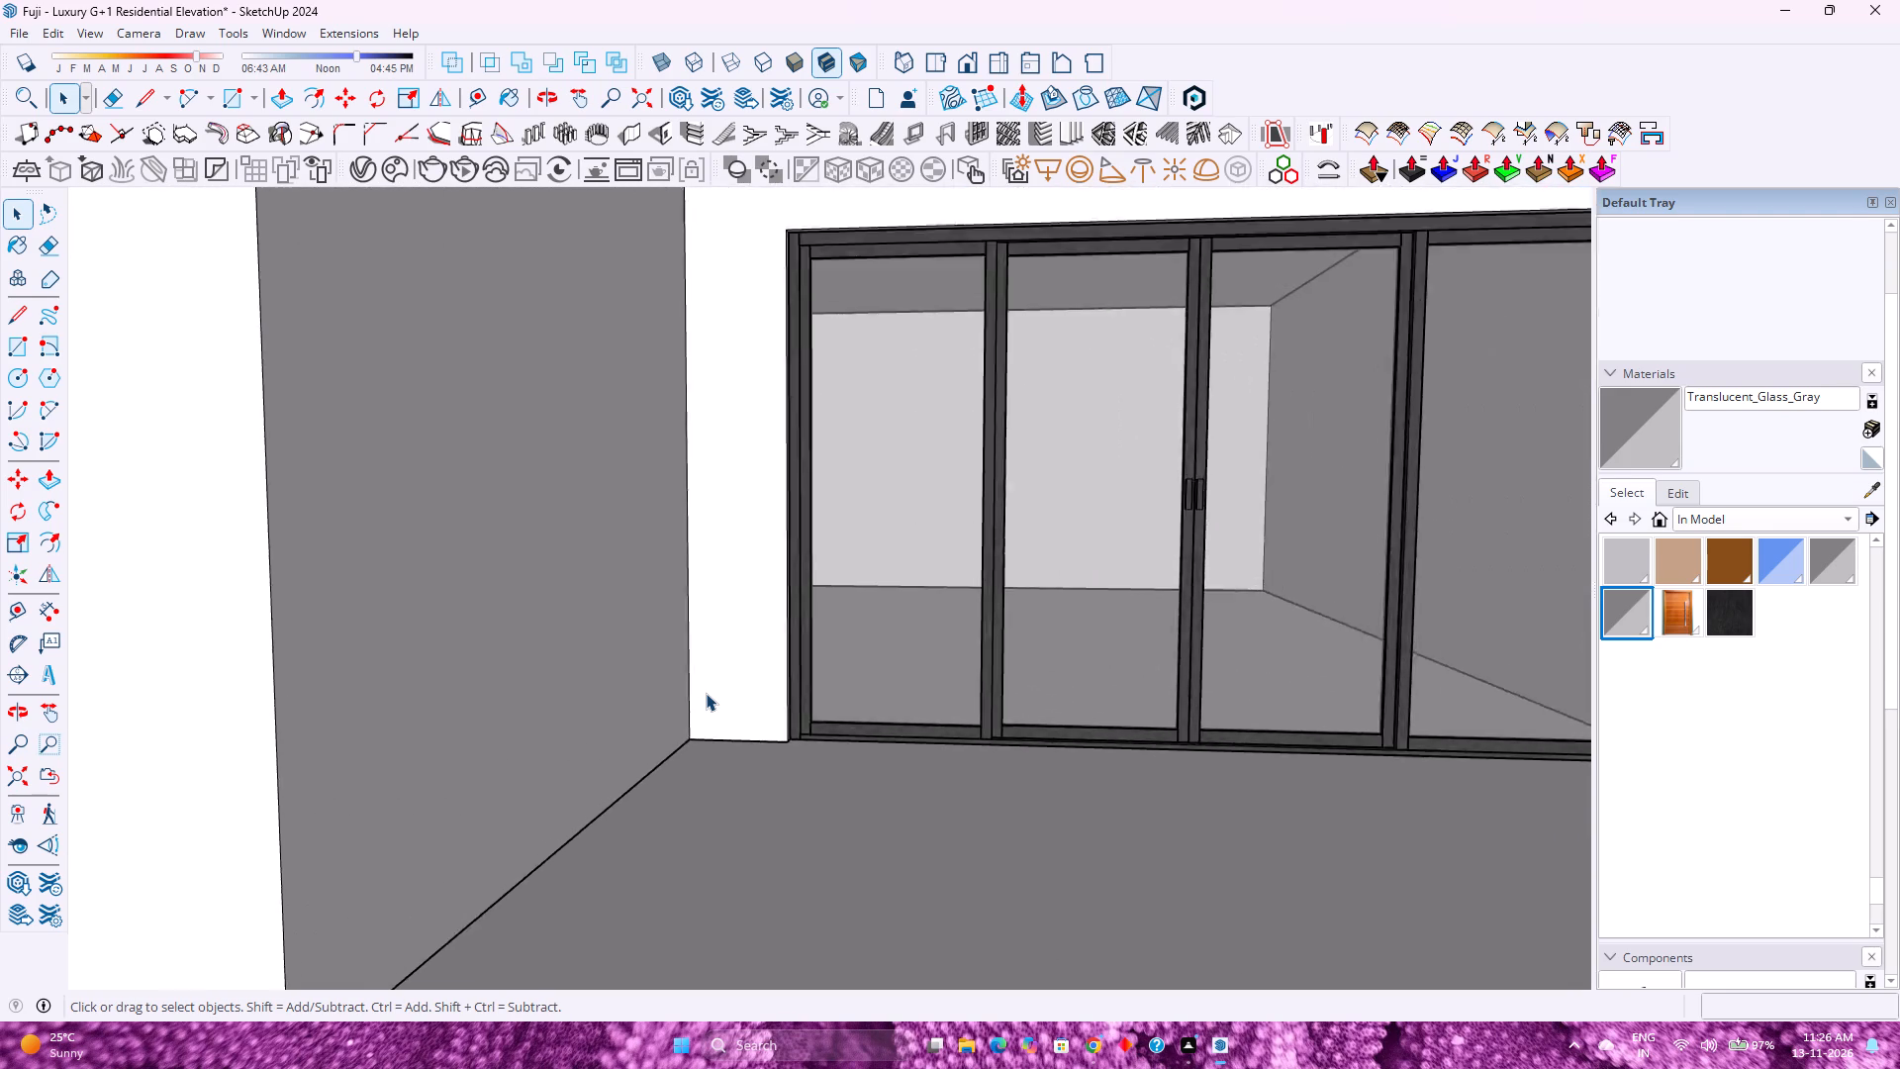
Examine the corner where the balcony floor meets the side wall and the base of the four-panel glazed door.
scroll(706, 693, "down", 2)
scroll(706, 693, "up", 4)
scroll(706, 693, "down", 5)
scroll(706, 693, "up", 5)
scroll(706, 693, "down", 2)
scroll(713, 693, "up", 4)
scroll(713, 693, "down", 5)
scroll(713, 693, "up", 1)
scroll(714, 693, "down", 5)
scroll(714, 693, "up", 2)
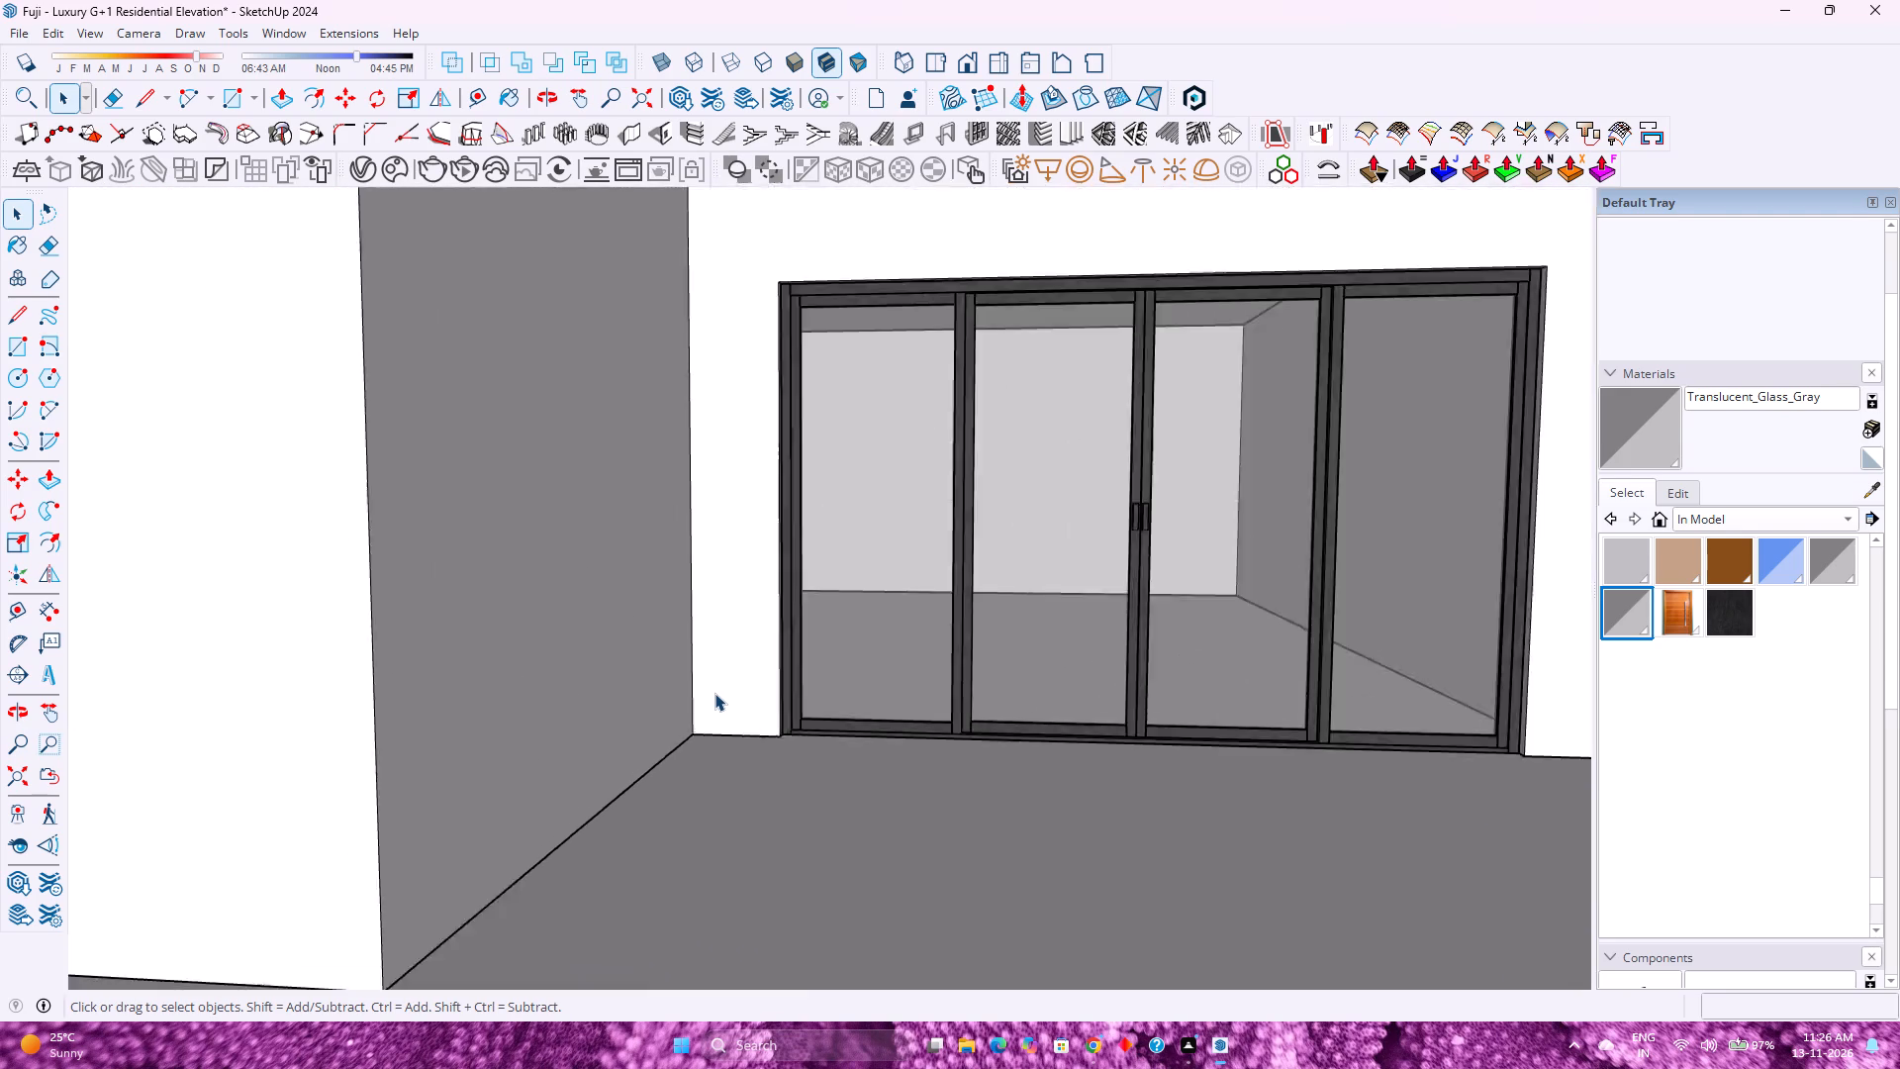
scroll(714, 693, "up", 2)
scroll(714, 693, "down", 4)
scroll(714, 693, "up", 4)
scroll(714, 693, "down", 4)
scroll(714, 693, "up", 4)
scroll(714, 693, "down", 4)
scroll(714, 693, "up", 4)
scroll(714, 693, "down", 4)
scroll(714, 693, "up", 4)
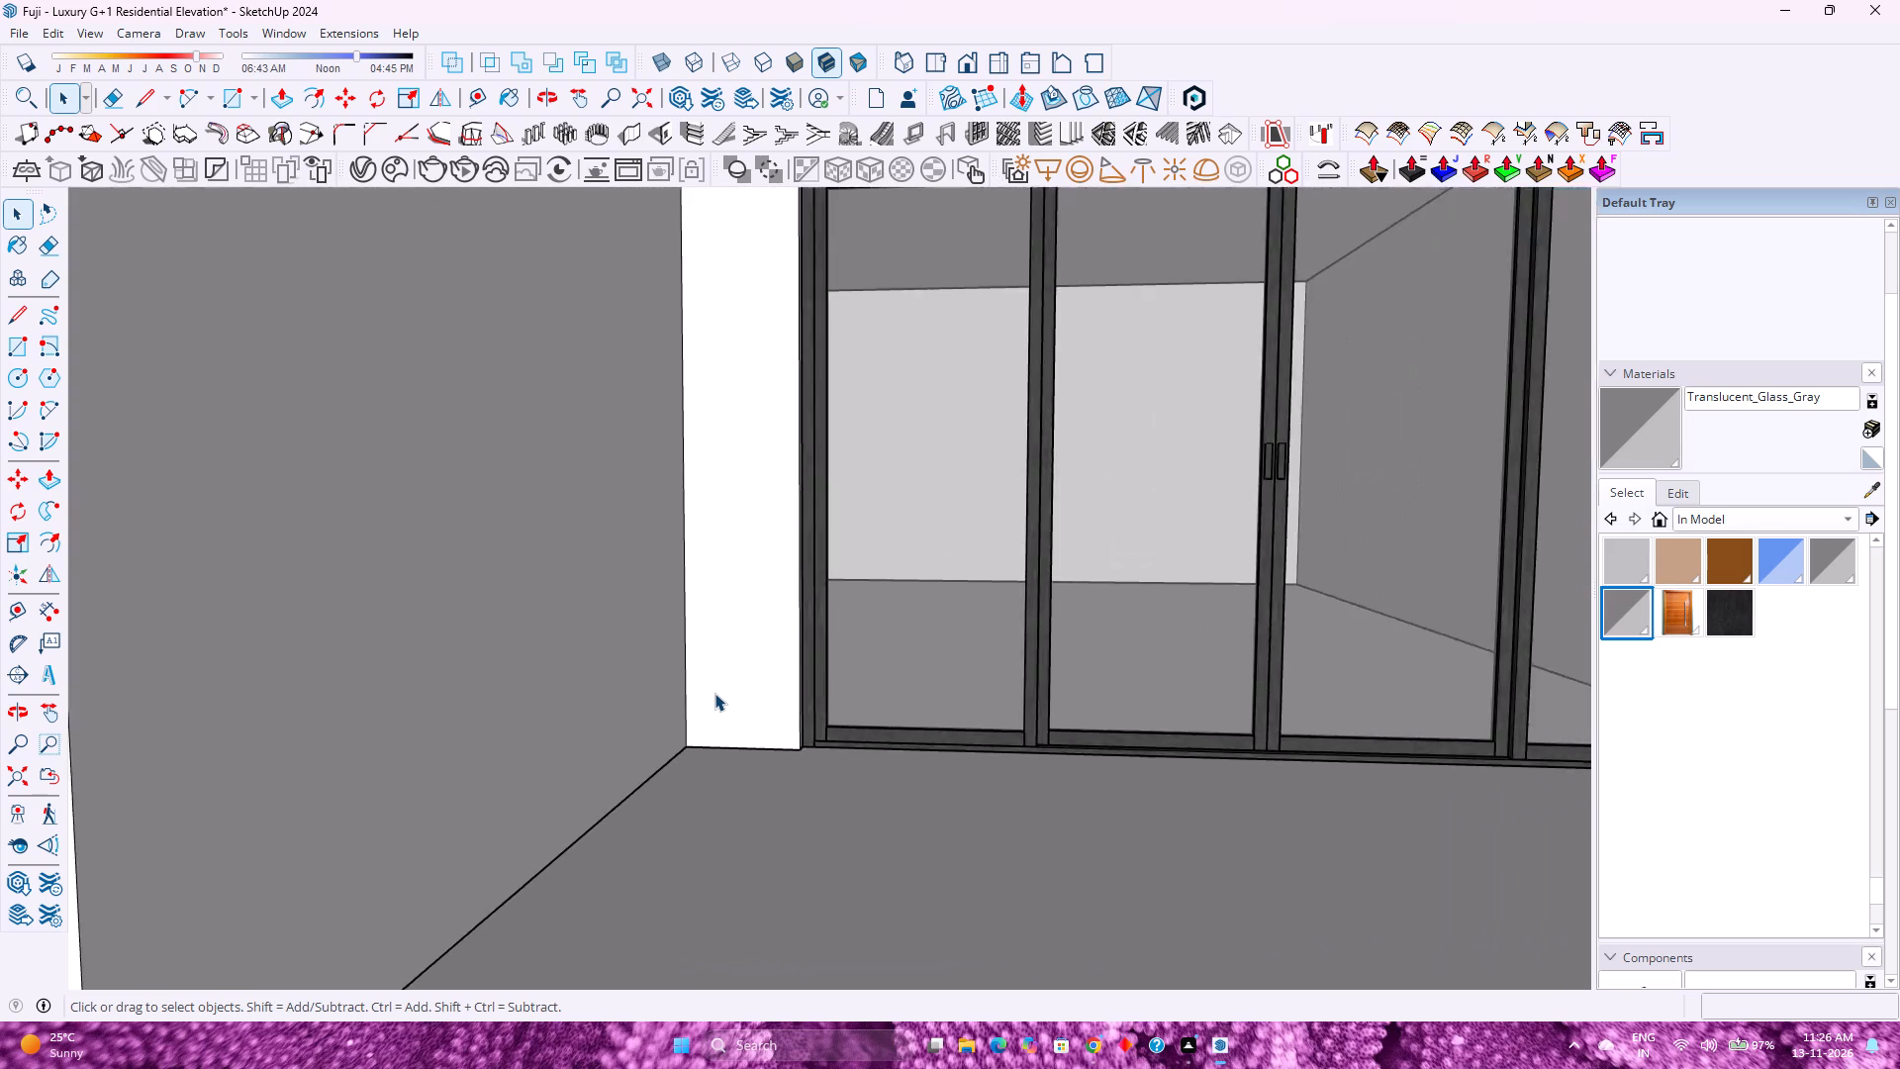
scroll(714, 693, "down", 2)
scroll(714, 693, "up", 2)
scroll(714, 693, "down", 4)
scroll(714, 693, "up", 4)
scroll(714, 693, "down", 4)
scroll(714, 693, "up", 4)
scroll(714, 693, "down", 8)
scroll(714, 693, "up", 2)
scroll(714, 693, "down", 4)
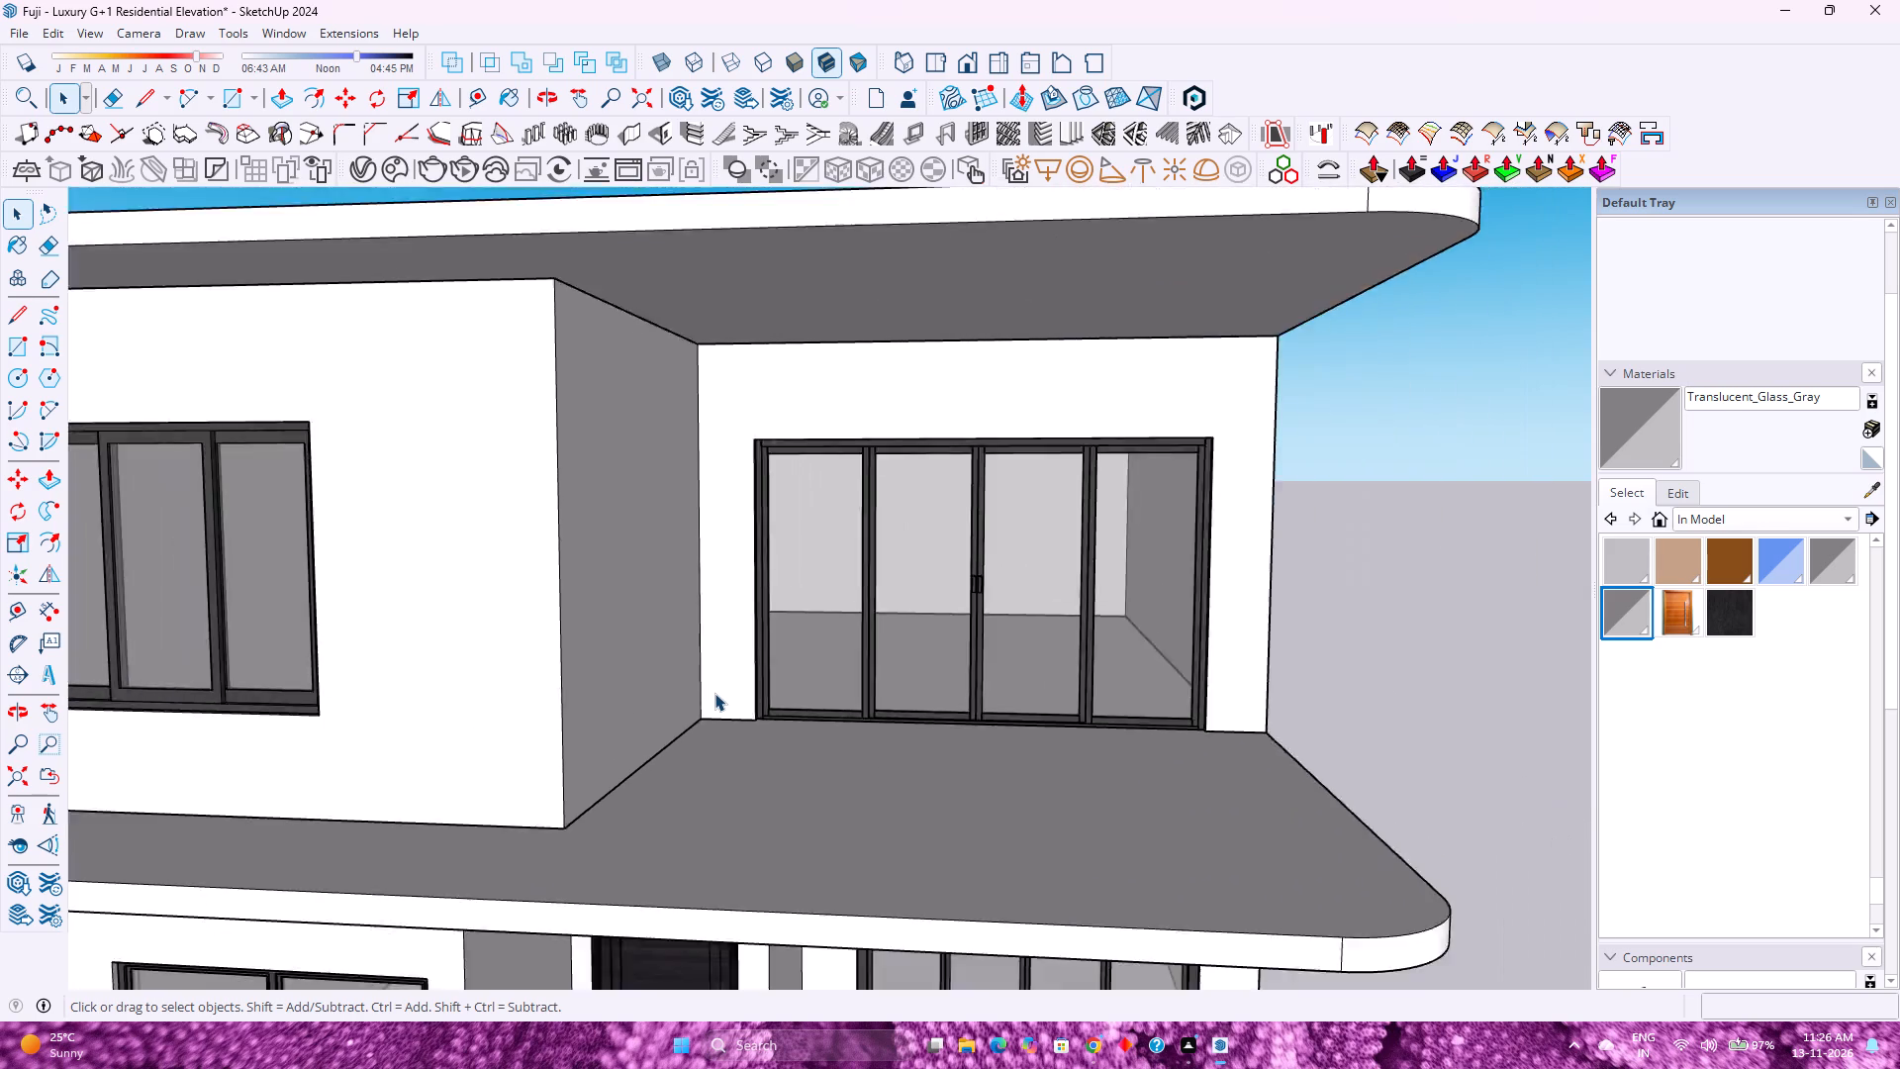
Examine the house from the upper balcony out to a distant view of the whole building.
scroll(714, 693, "up", 4)
scroll(714, 693, "down", 4)
scroll(714, 693, "up", 3)
scroll(715, 693, "down", 6)
scroll(729, 697, "up", 5)
scroll(729, 697, "down", 9)
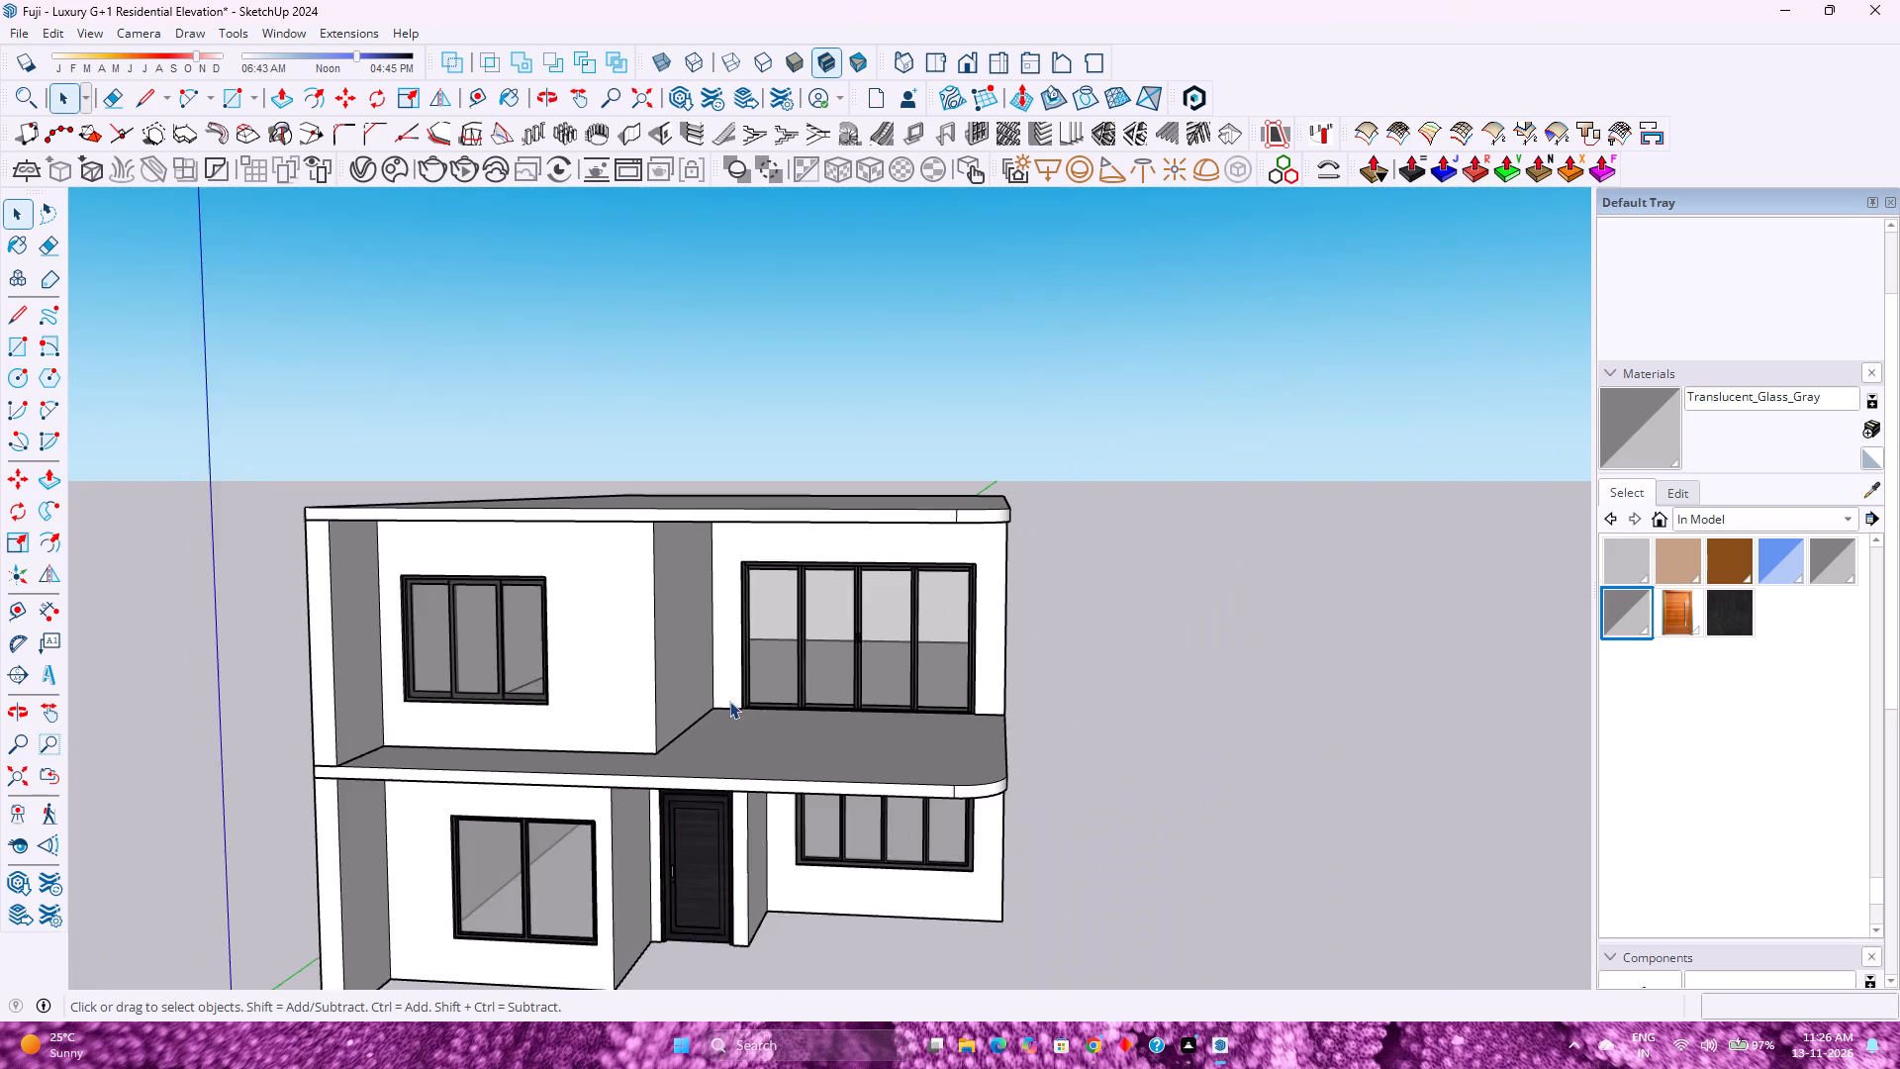
scroll(729, 701, "down", 4)
scroll(729, 701, "up", 3)
scroll(729, 701, "down", 12)
scroll(729, 702, "up", 1)
scroll(729, 703, "down", 8)
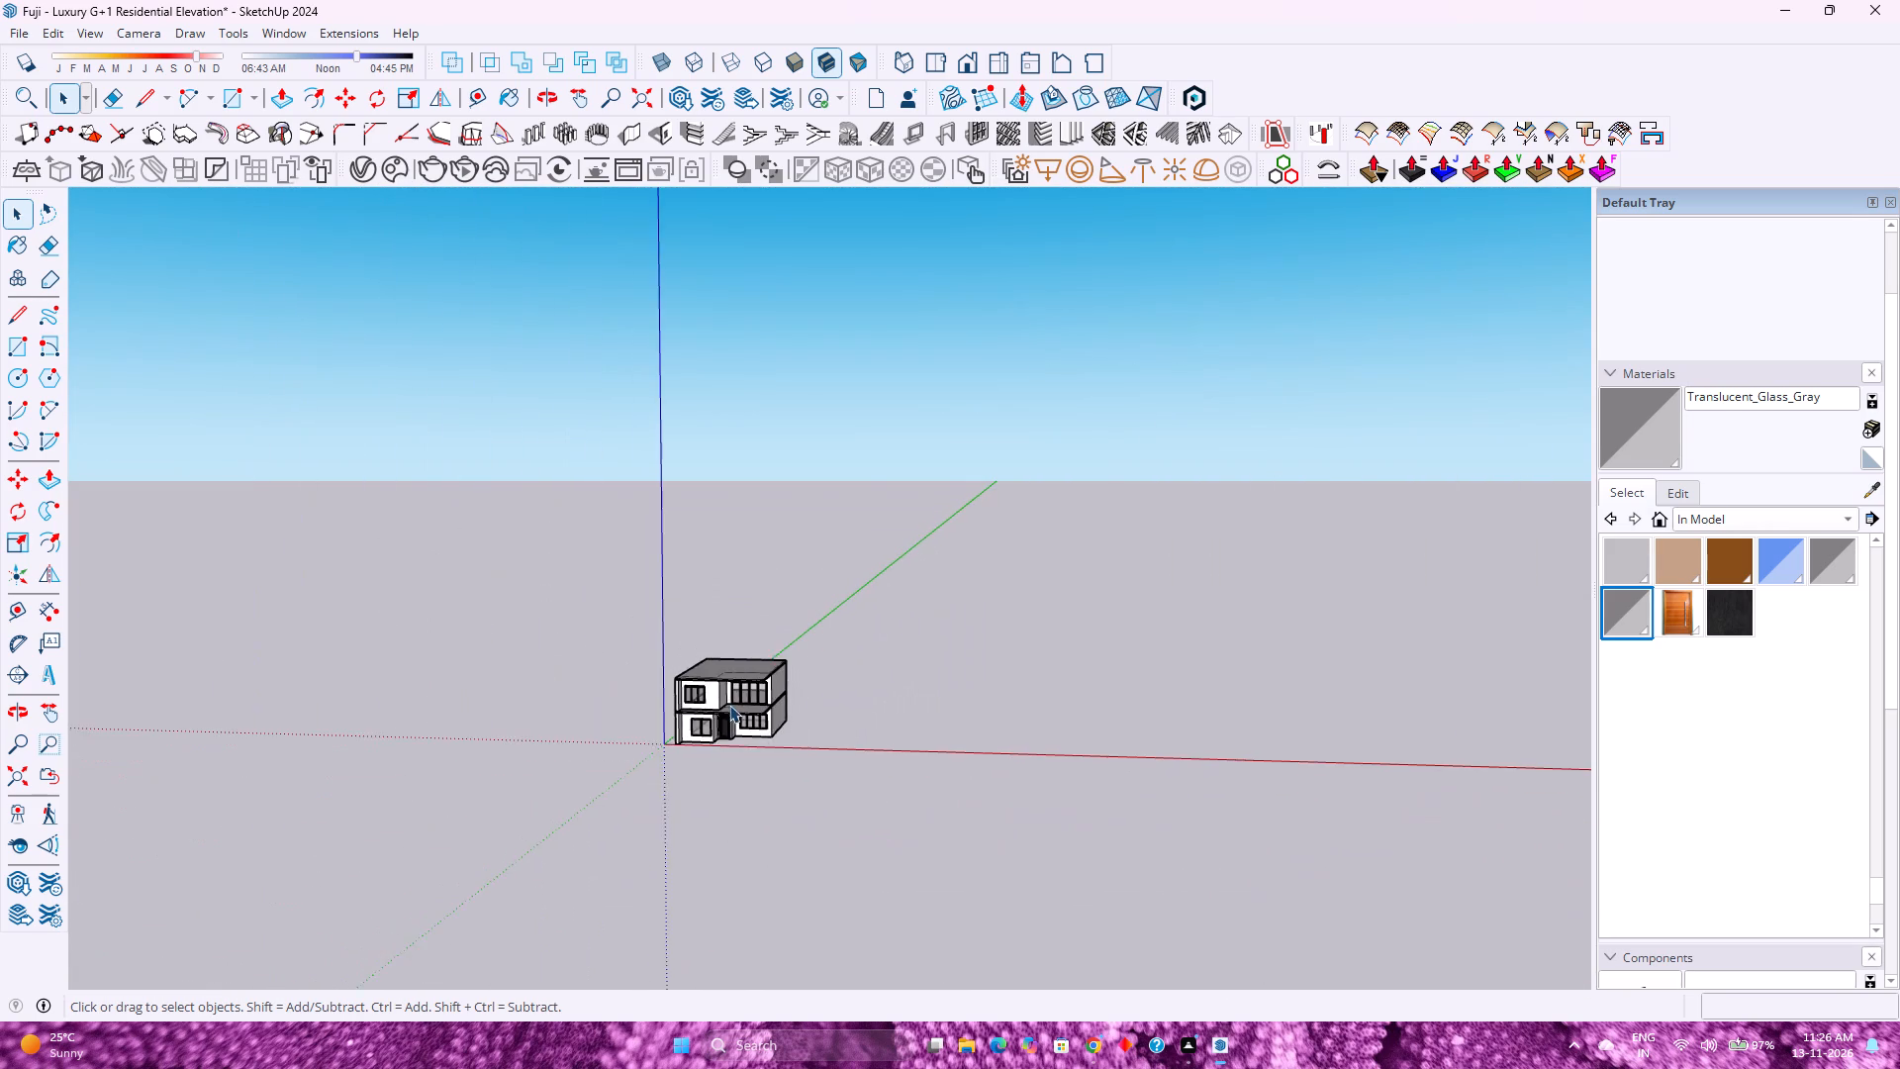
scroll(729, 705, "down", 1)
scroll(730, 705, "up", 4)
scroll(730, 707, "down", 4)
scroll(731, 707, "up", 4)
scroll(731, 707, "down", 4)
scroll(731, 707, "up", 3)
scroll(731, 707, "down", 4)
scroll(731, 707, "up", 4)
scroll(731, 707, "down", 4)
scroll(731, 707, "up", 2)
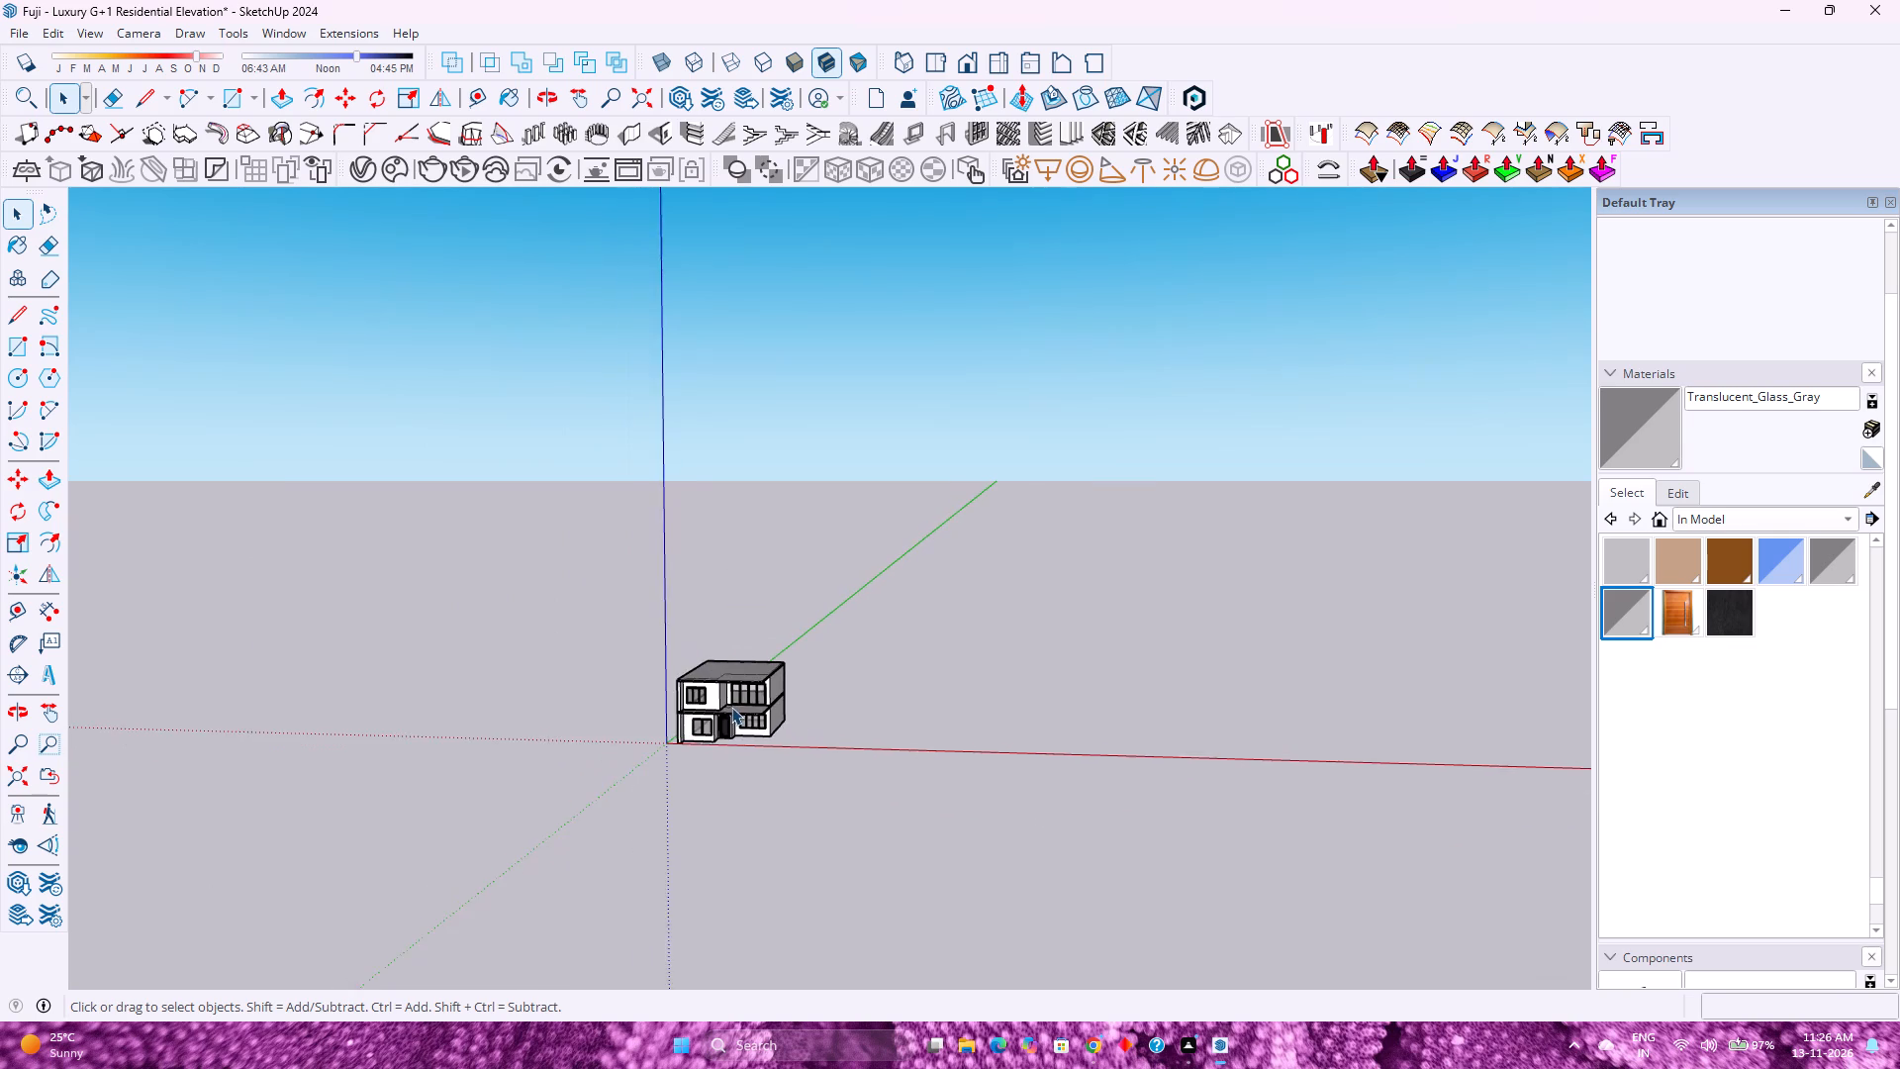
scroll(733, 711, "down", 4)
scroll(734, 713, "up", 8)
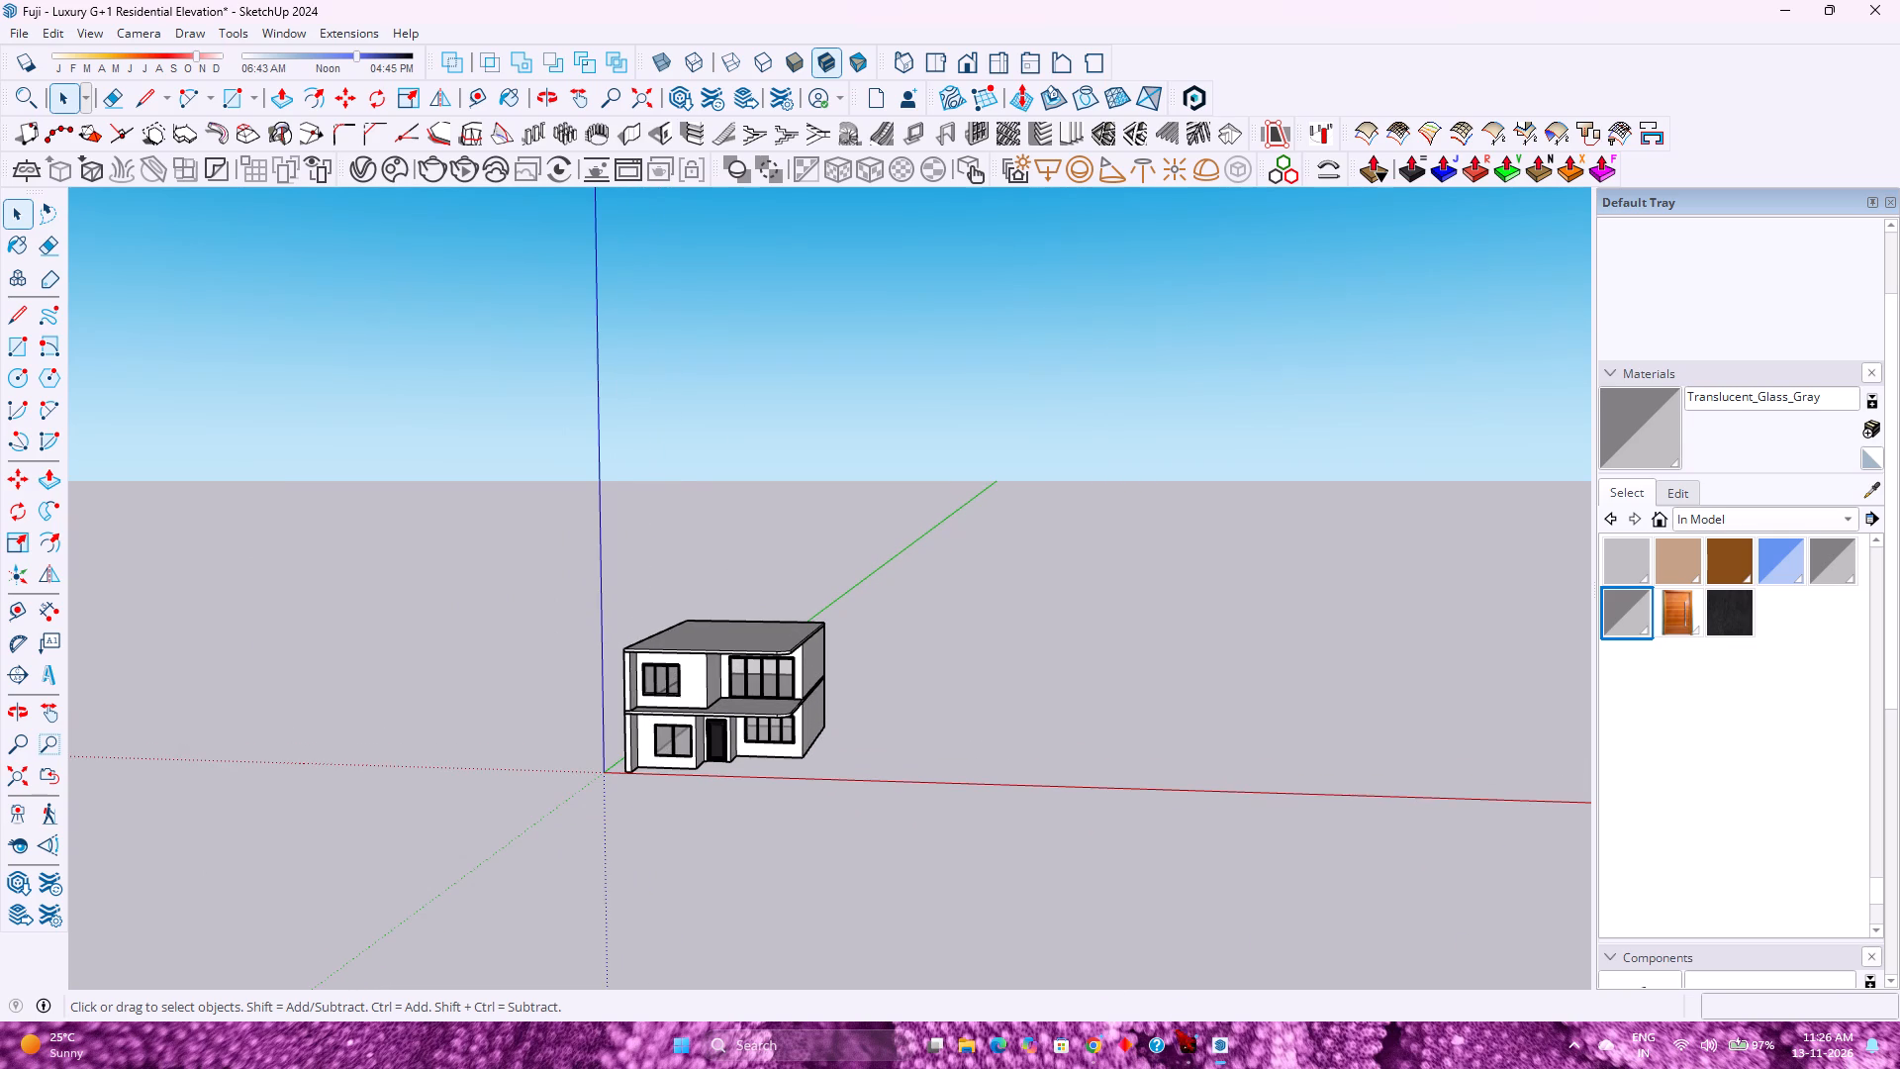
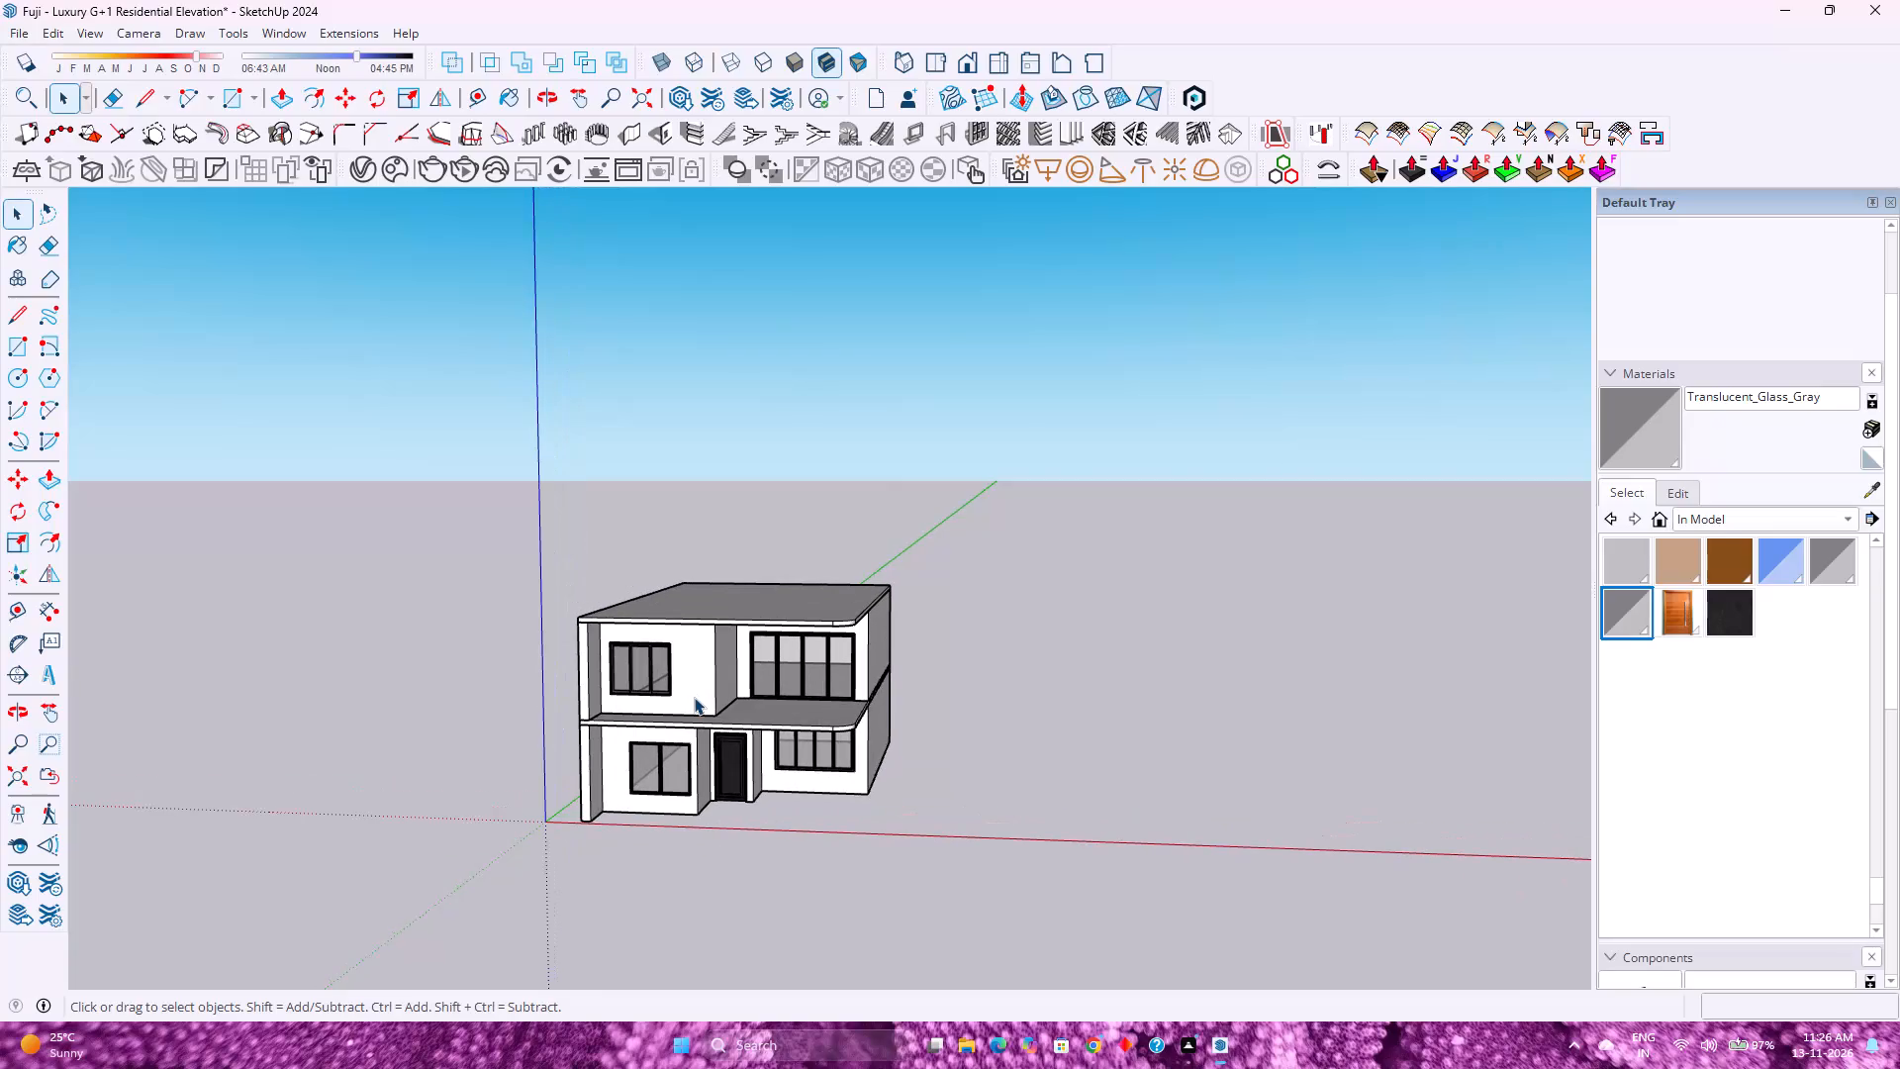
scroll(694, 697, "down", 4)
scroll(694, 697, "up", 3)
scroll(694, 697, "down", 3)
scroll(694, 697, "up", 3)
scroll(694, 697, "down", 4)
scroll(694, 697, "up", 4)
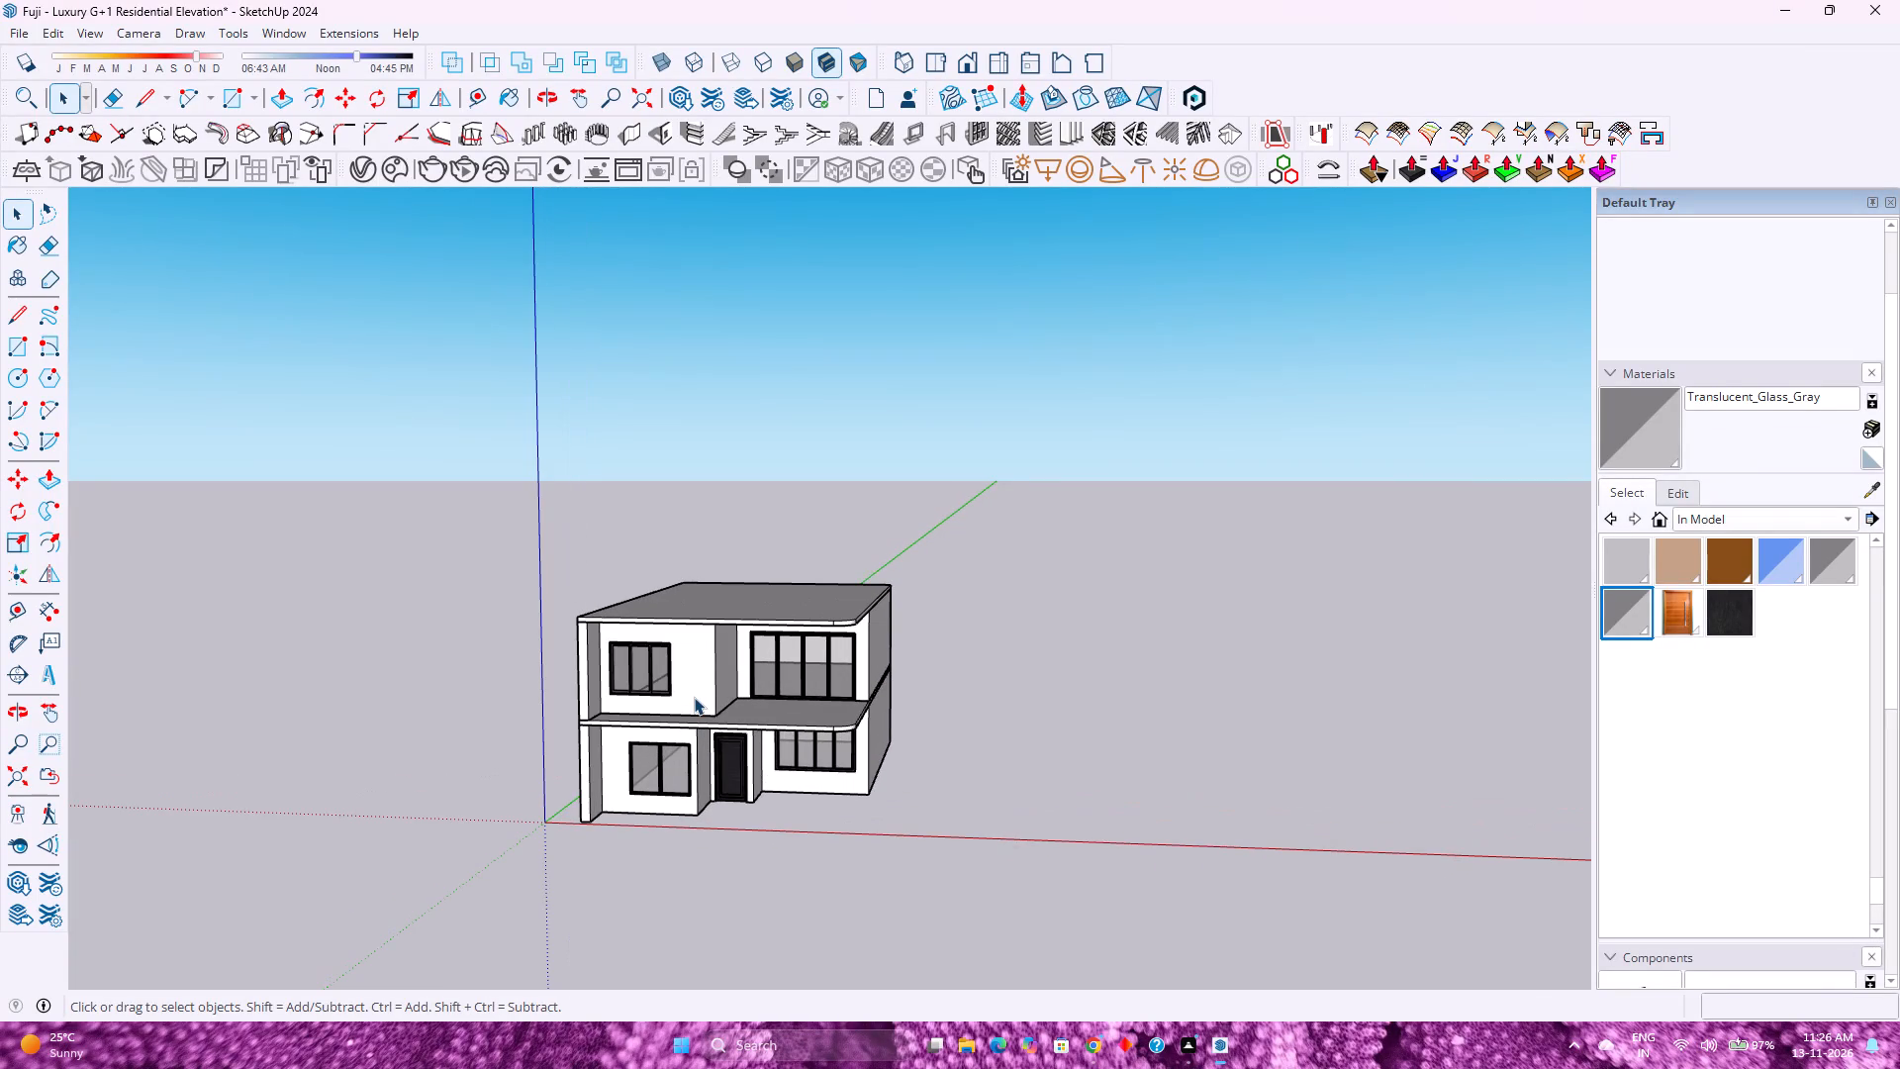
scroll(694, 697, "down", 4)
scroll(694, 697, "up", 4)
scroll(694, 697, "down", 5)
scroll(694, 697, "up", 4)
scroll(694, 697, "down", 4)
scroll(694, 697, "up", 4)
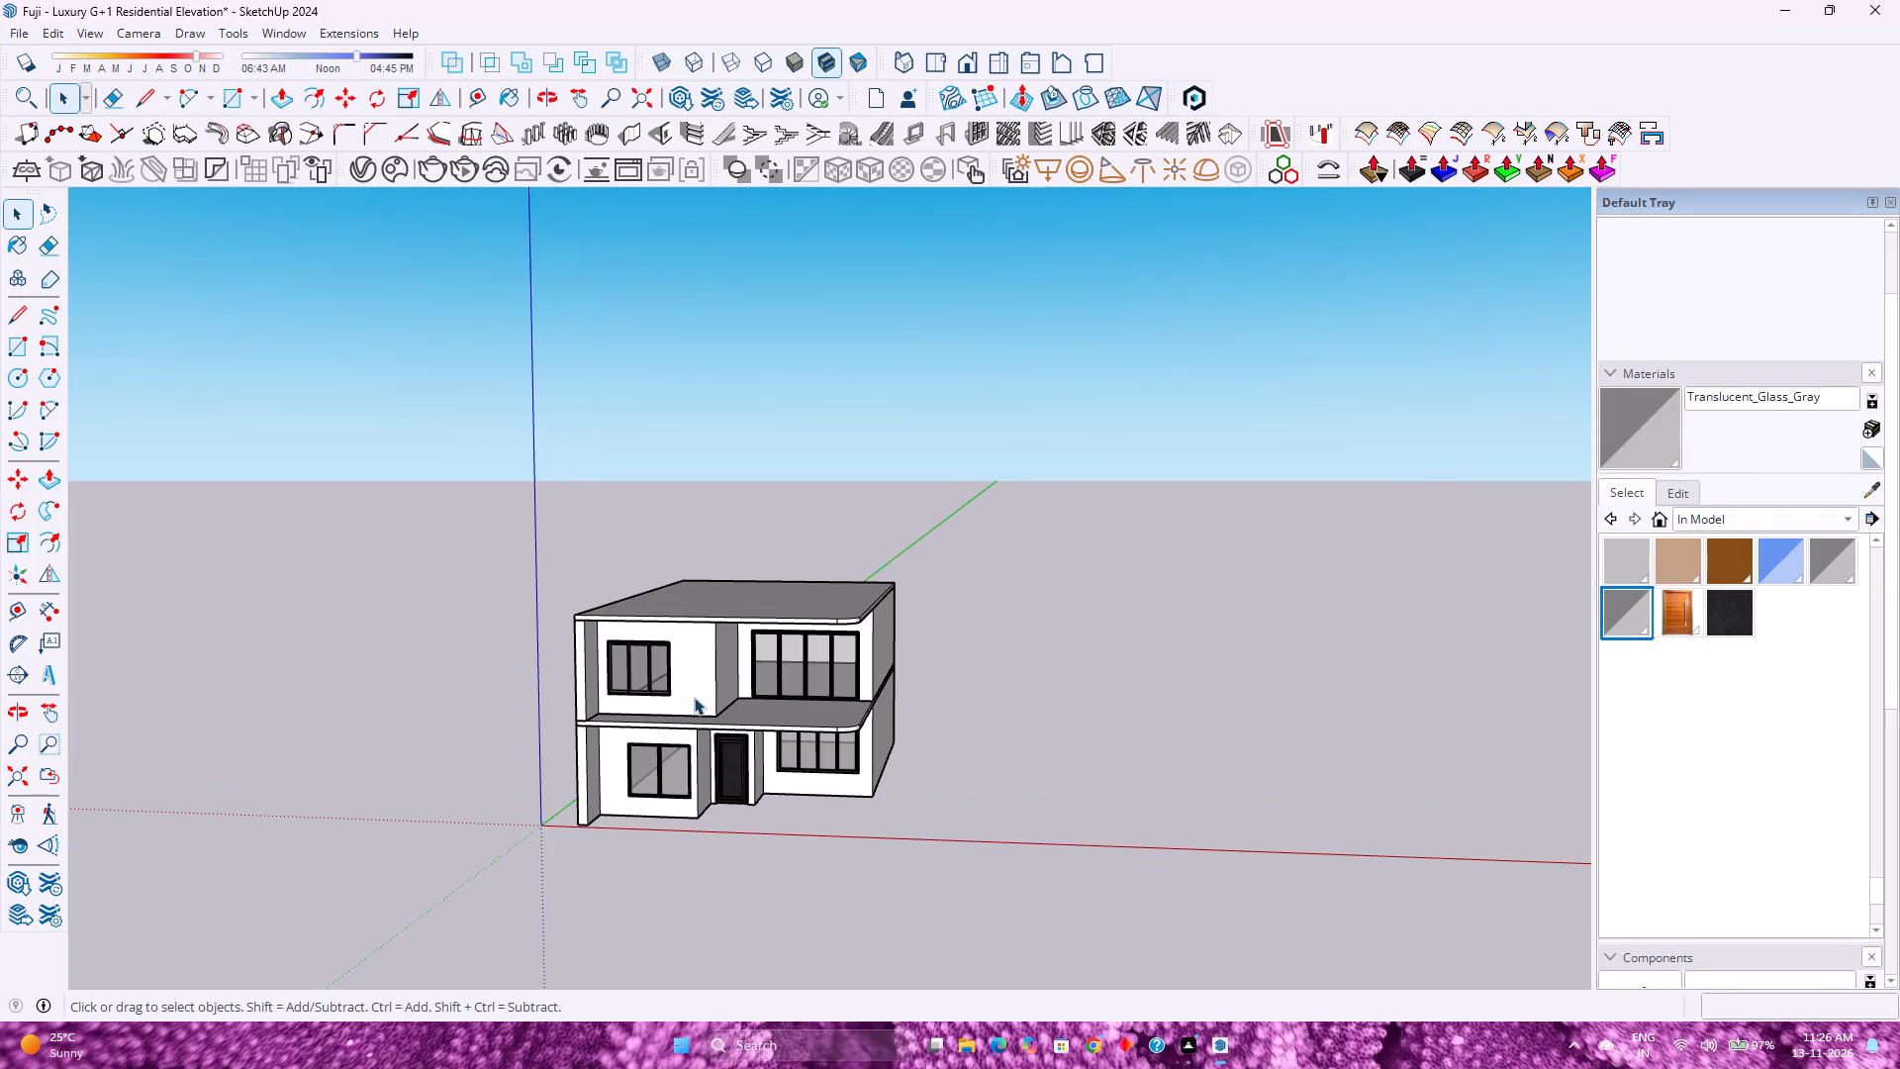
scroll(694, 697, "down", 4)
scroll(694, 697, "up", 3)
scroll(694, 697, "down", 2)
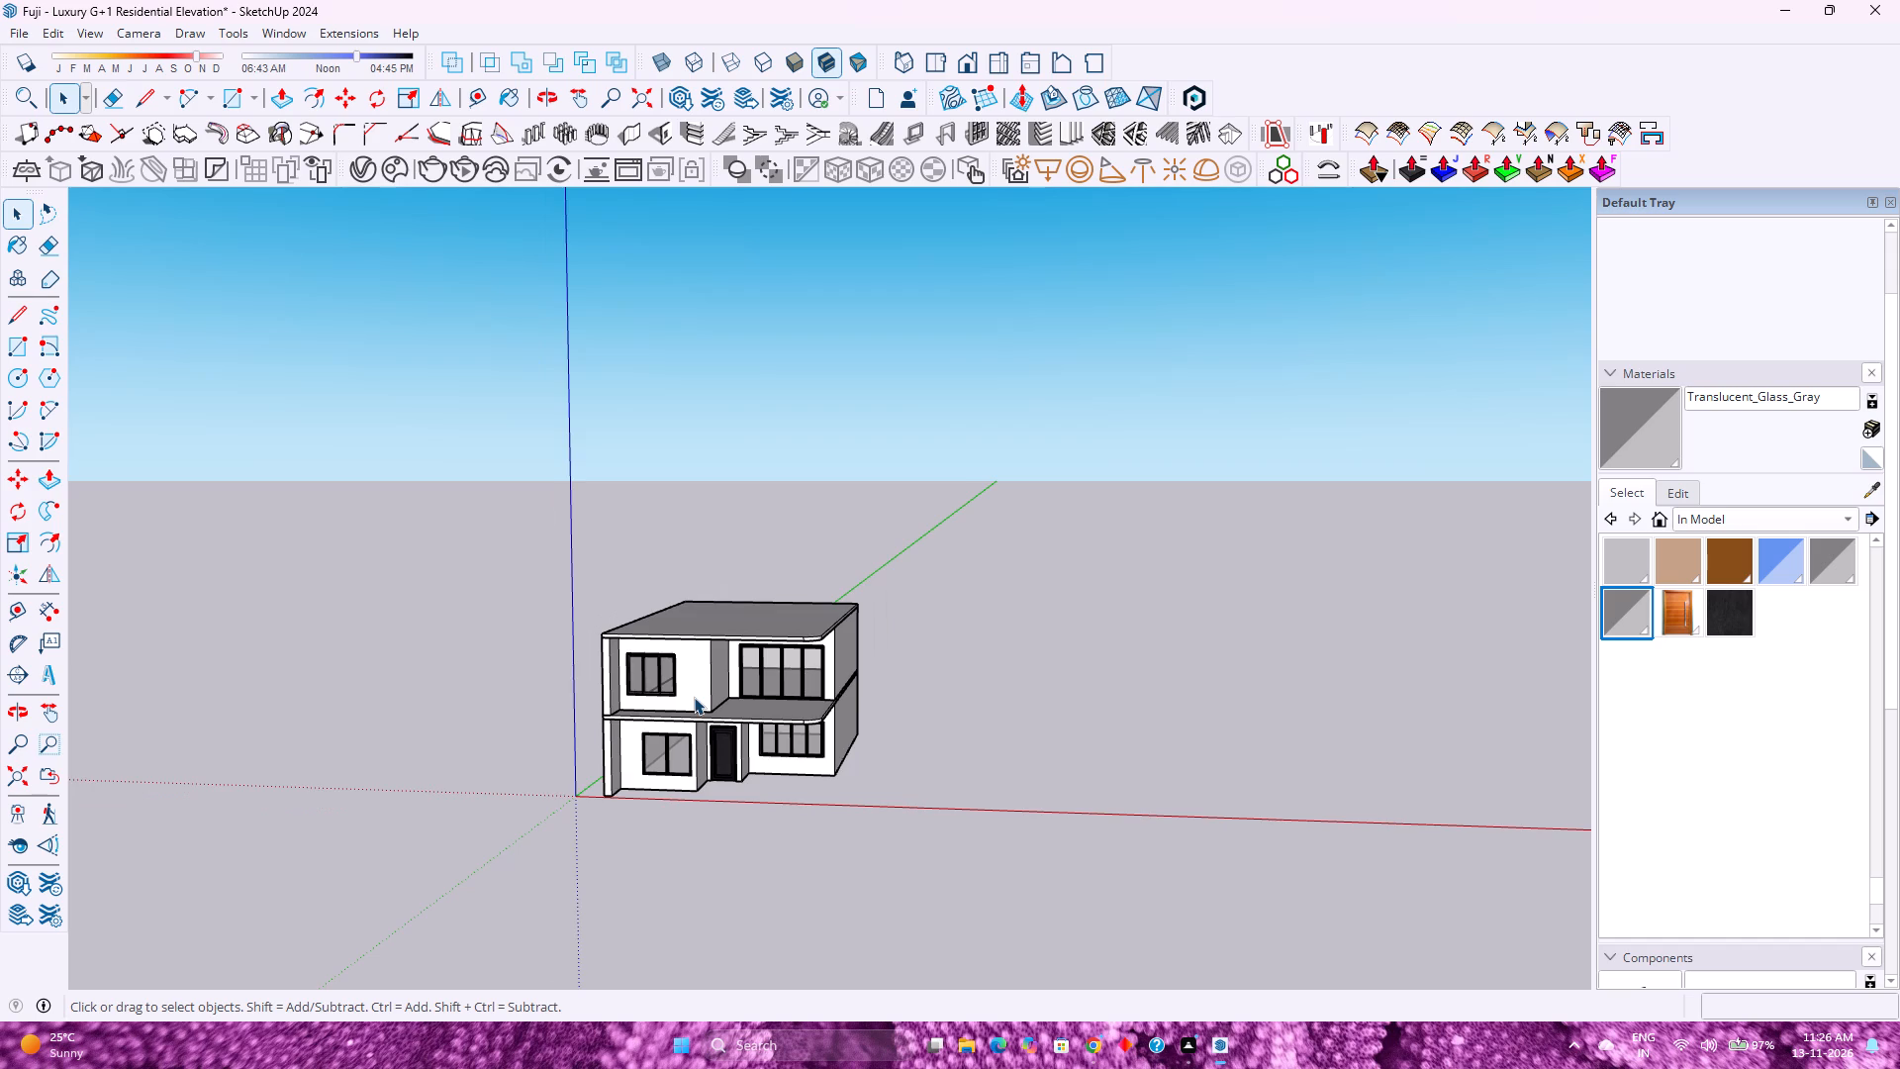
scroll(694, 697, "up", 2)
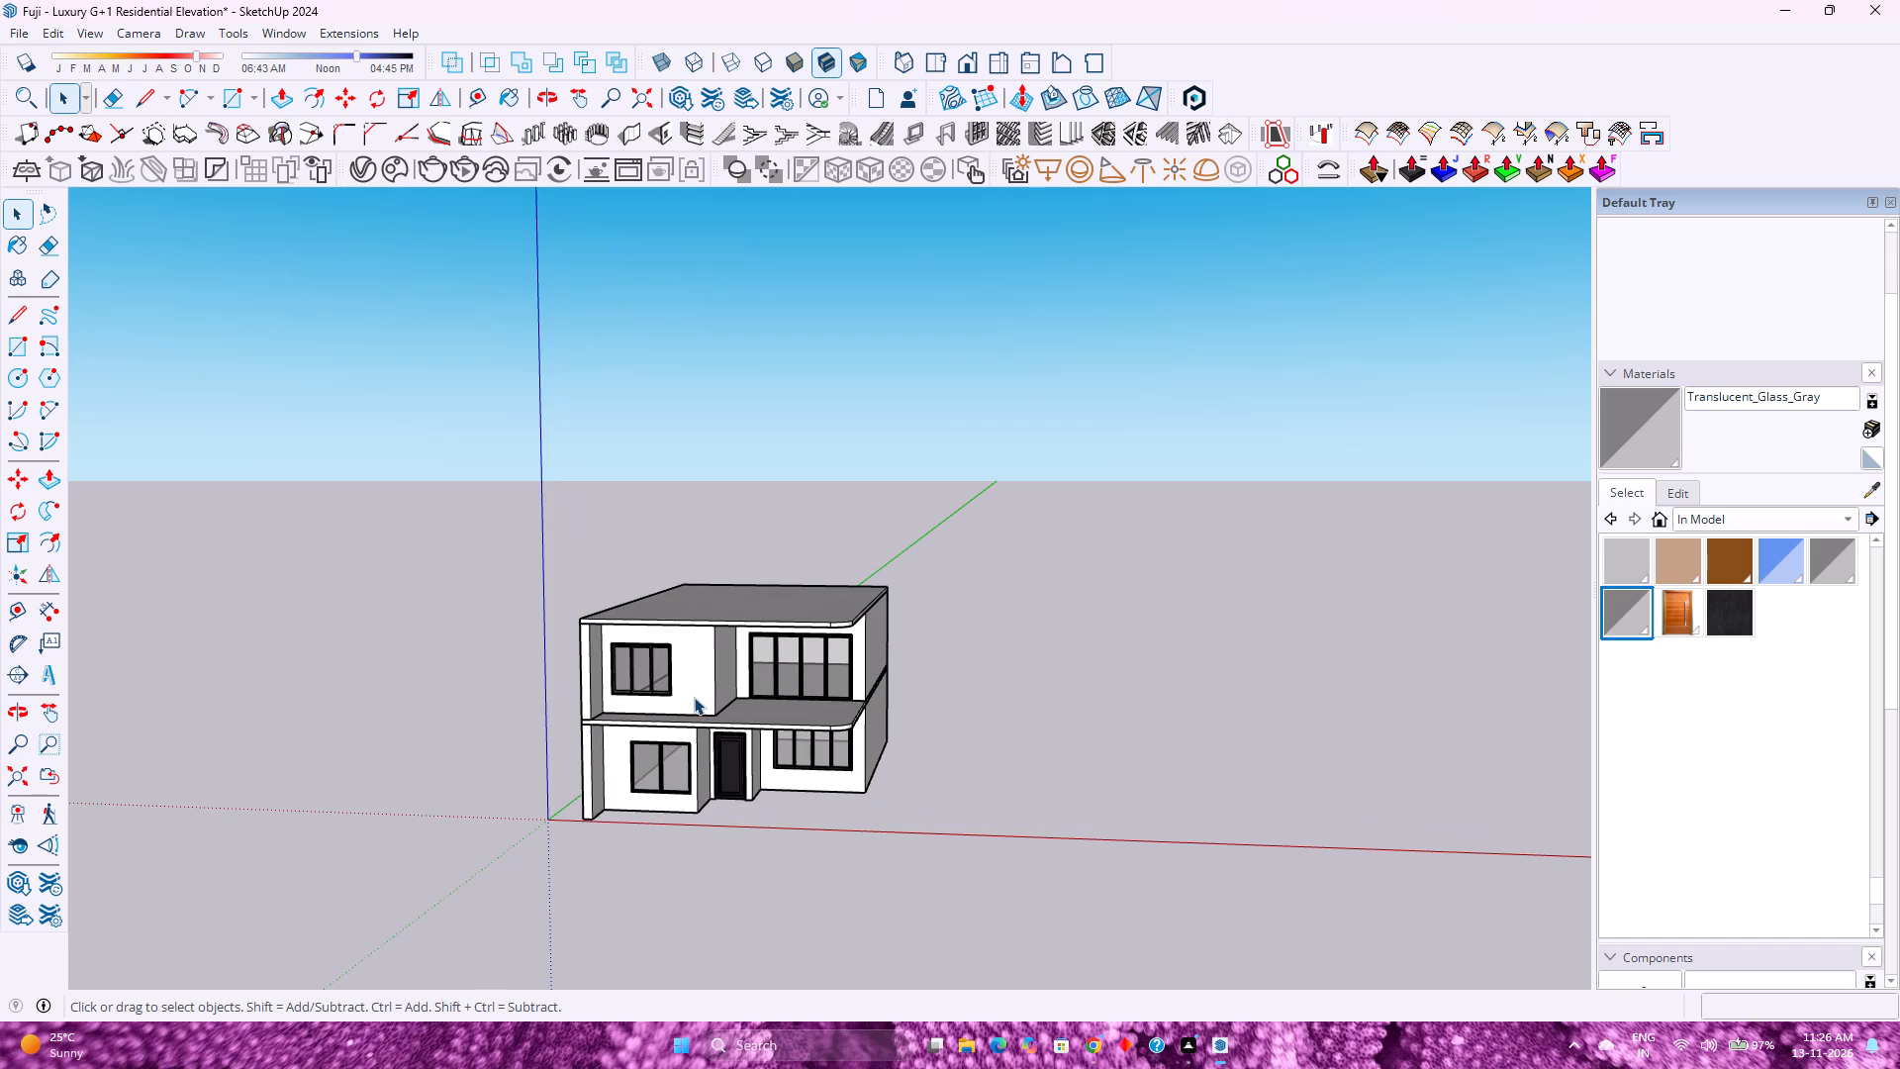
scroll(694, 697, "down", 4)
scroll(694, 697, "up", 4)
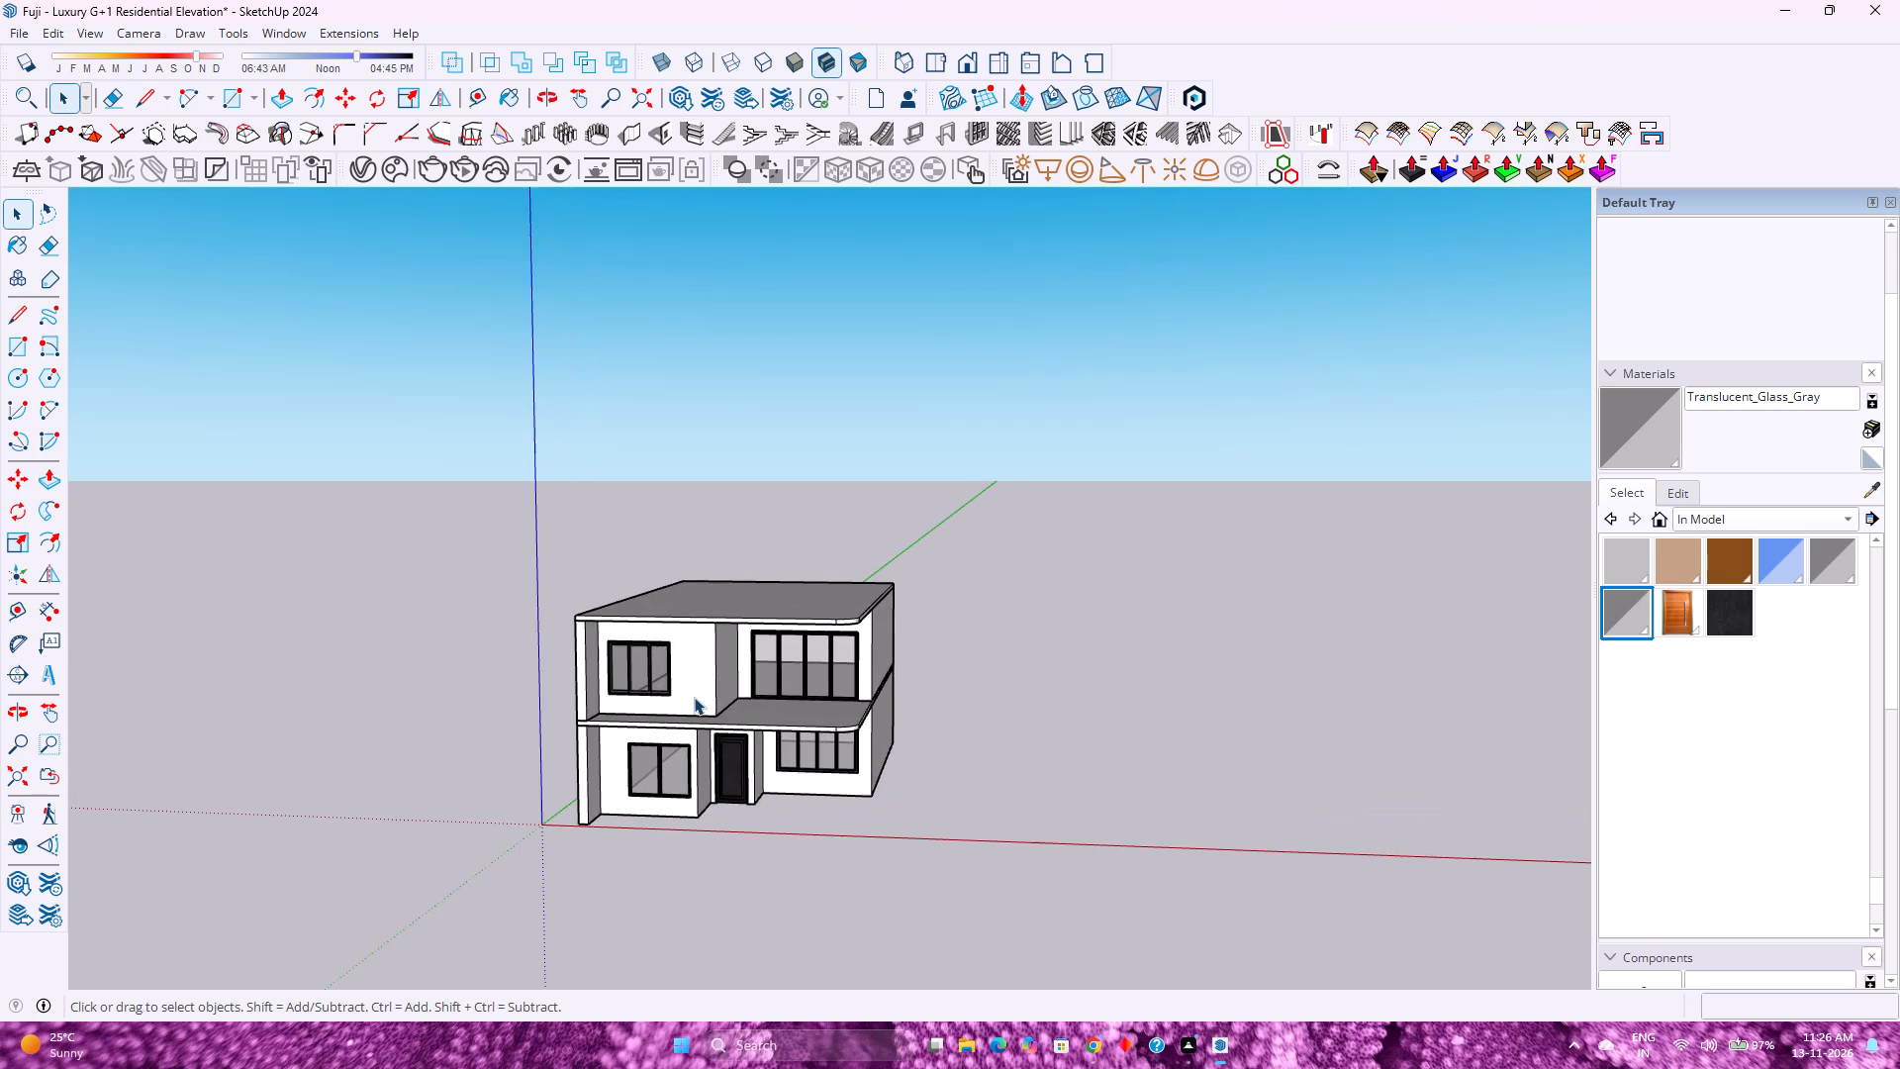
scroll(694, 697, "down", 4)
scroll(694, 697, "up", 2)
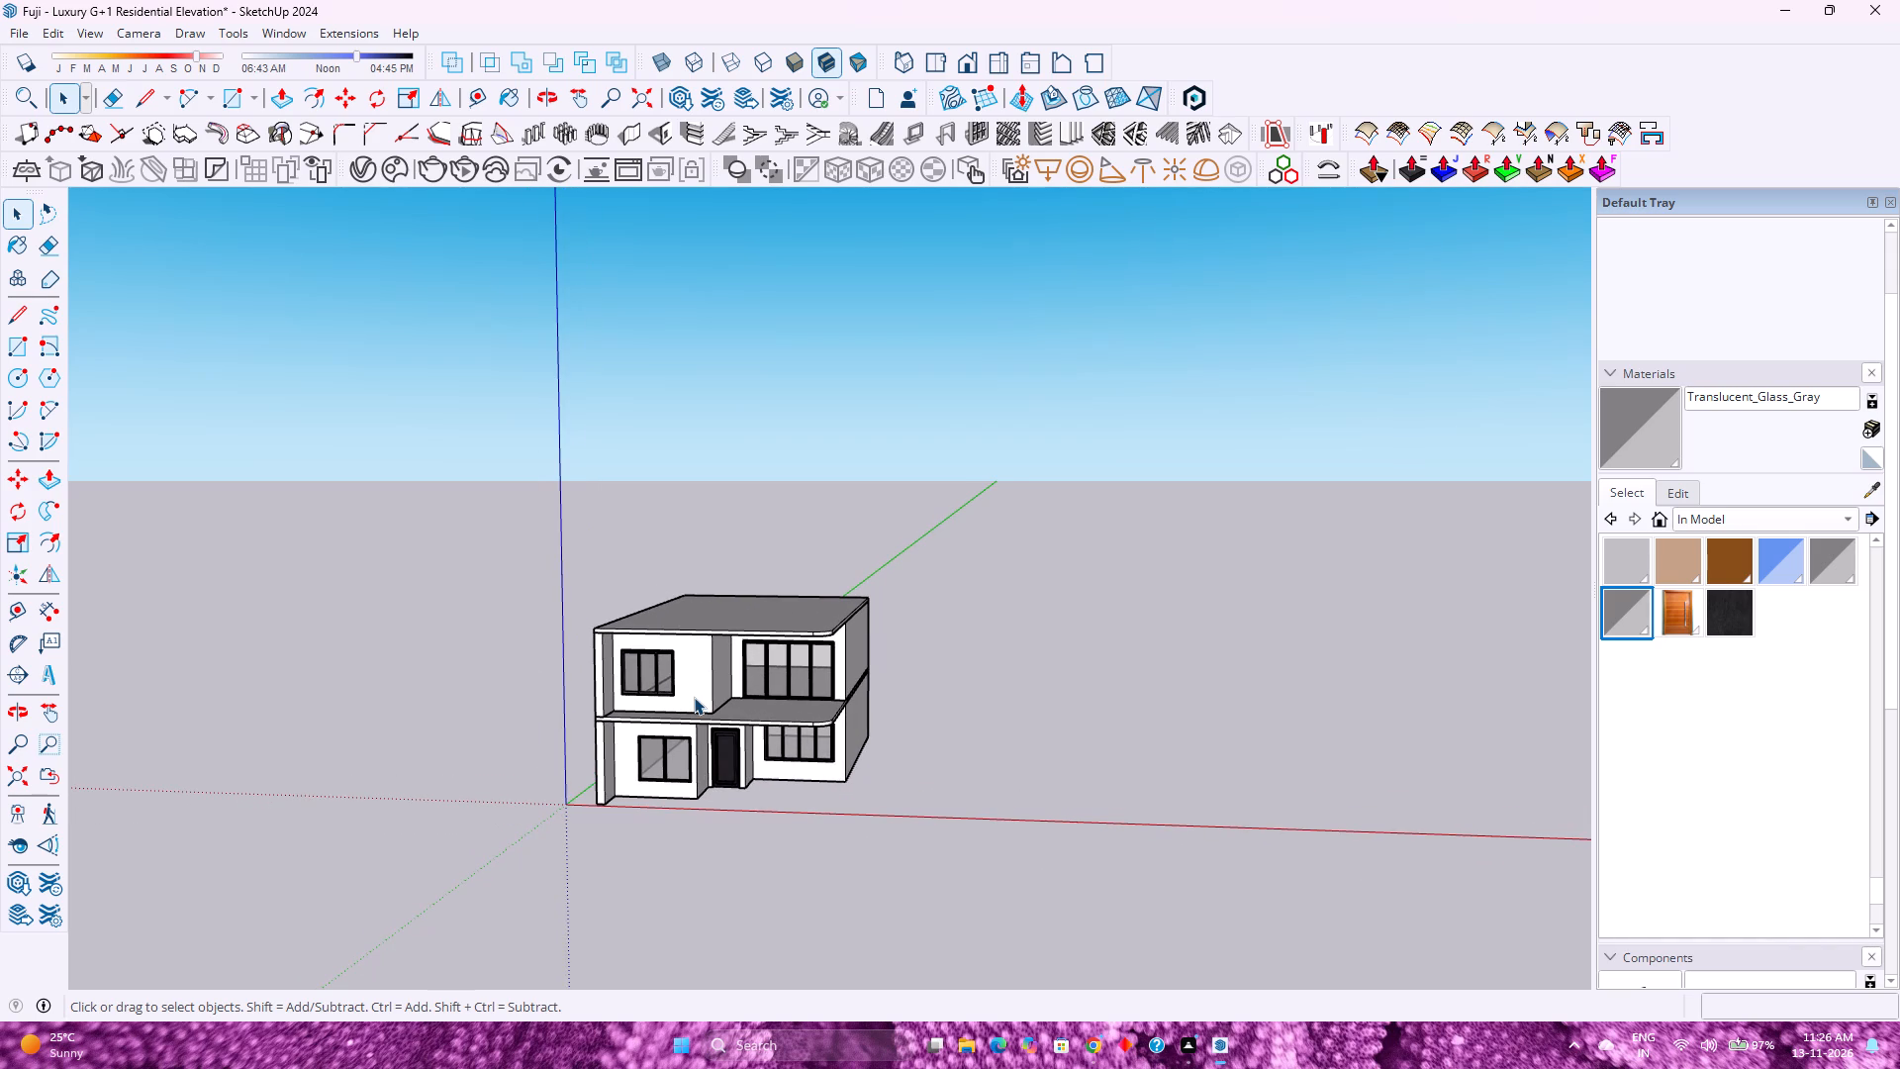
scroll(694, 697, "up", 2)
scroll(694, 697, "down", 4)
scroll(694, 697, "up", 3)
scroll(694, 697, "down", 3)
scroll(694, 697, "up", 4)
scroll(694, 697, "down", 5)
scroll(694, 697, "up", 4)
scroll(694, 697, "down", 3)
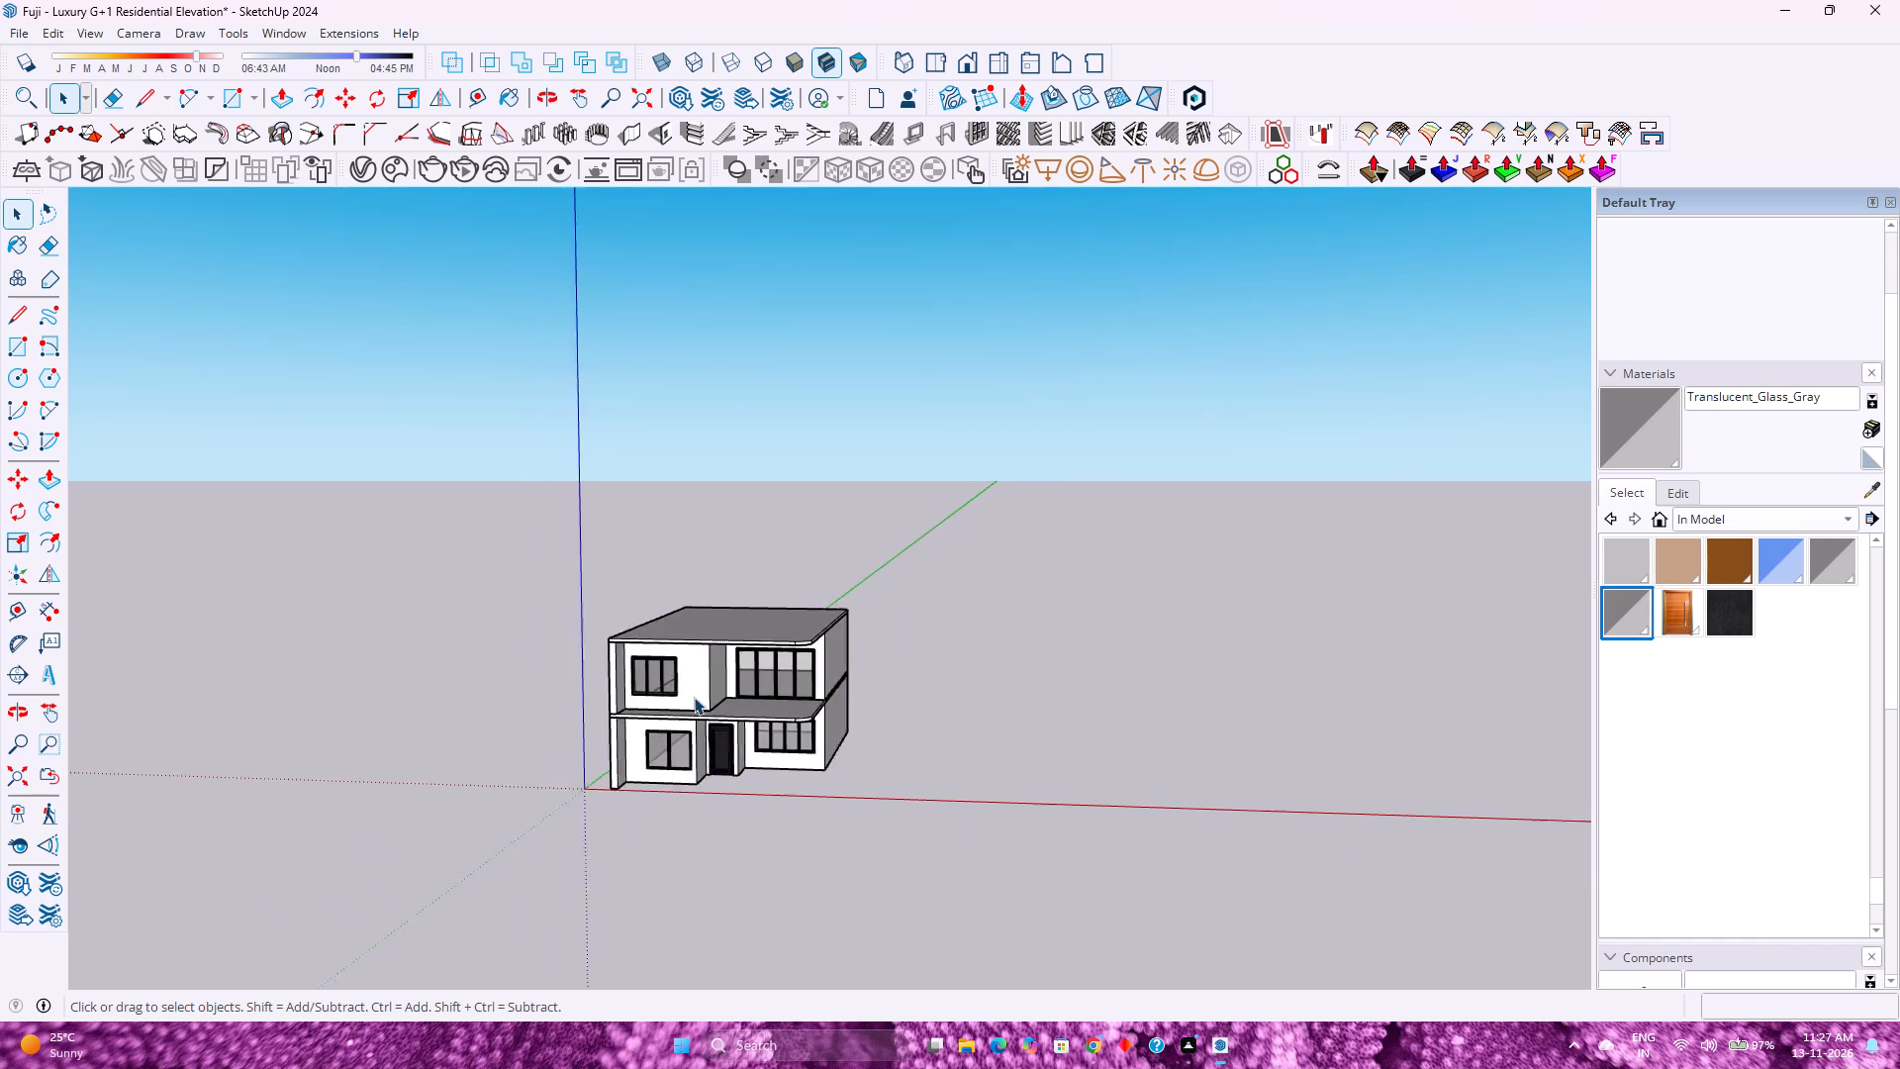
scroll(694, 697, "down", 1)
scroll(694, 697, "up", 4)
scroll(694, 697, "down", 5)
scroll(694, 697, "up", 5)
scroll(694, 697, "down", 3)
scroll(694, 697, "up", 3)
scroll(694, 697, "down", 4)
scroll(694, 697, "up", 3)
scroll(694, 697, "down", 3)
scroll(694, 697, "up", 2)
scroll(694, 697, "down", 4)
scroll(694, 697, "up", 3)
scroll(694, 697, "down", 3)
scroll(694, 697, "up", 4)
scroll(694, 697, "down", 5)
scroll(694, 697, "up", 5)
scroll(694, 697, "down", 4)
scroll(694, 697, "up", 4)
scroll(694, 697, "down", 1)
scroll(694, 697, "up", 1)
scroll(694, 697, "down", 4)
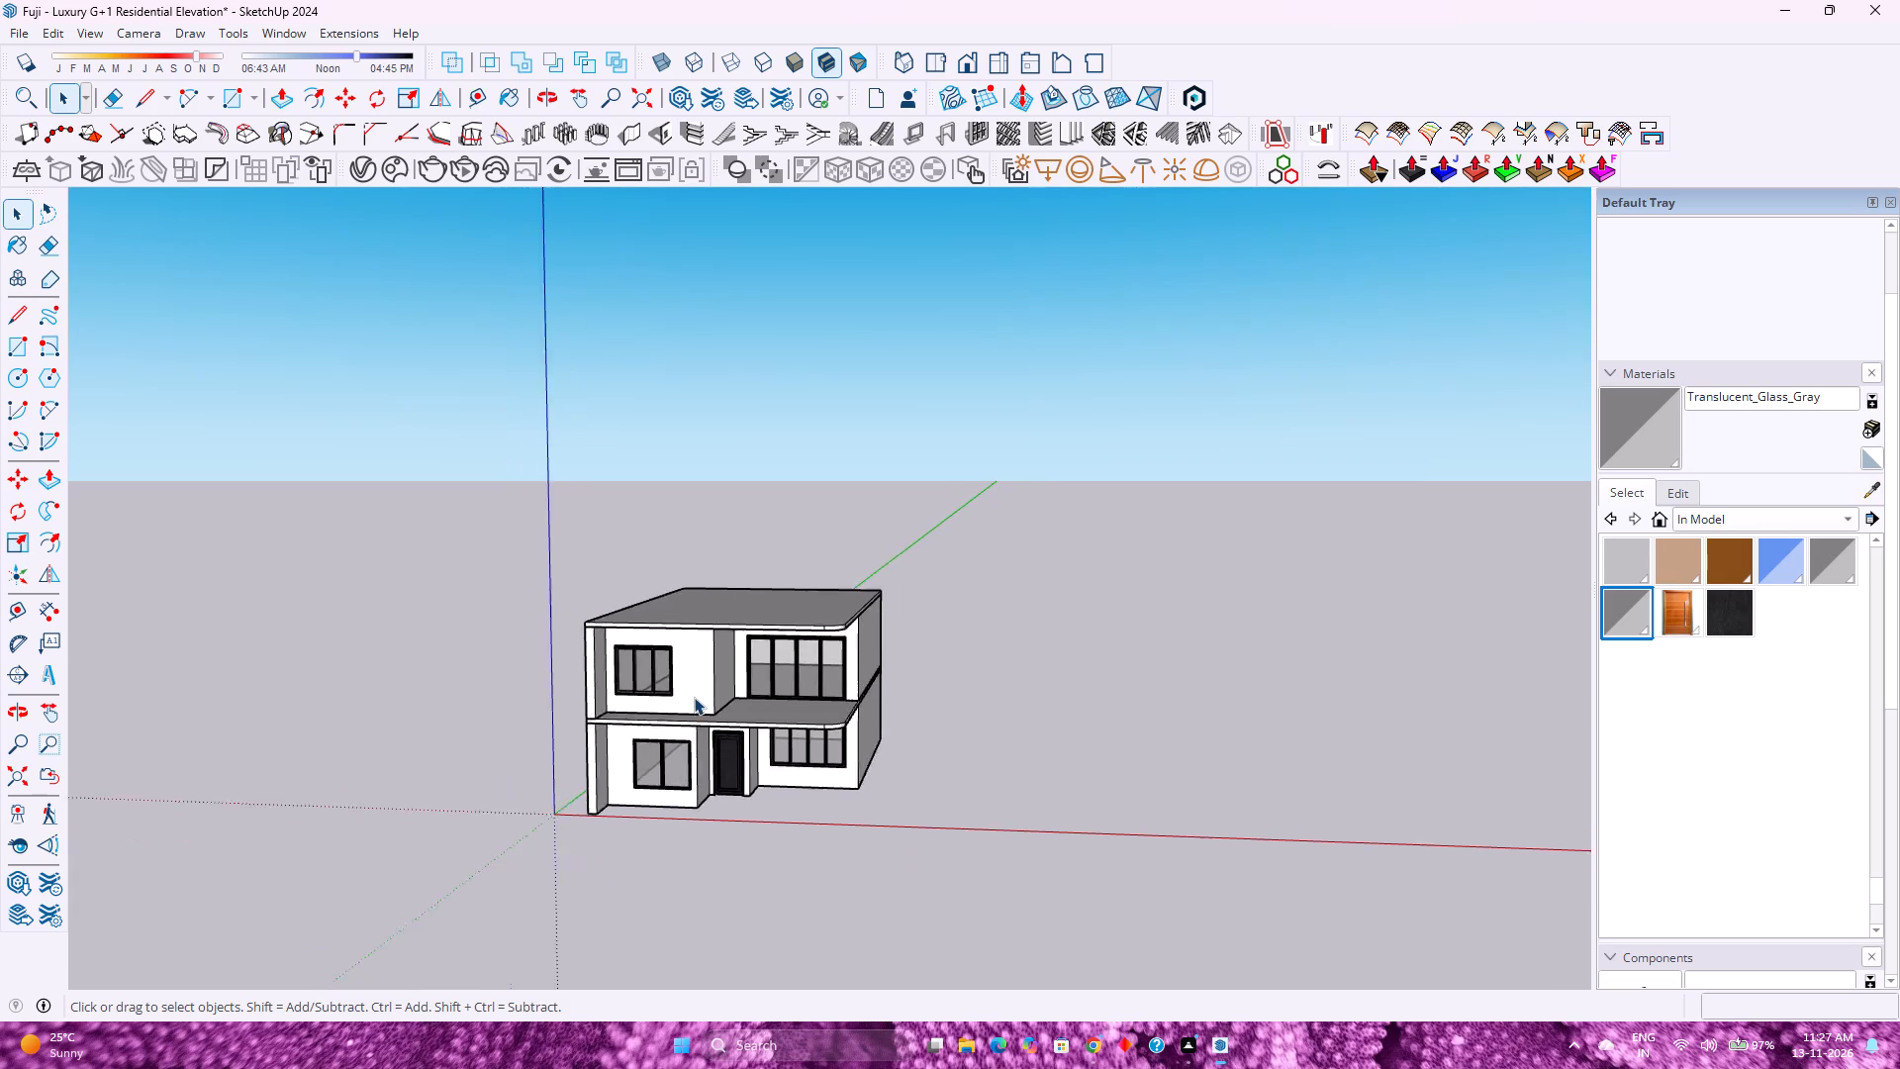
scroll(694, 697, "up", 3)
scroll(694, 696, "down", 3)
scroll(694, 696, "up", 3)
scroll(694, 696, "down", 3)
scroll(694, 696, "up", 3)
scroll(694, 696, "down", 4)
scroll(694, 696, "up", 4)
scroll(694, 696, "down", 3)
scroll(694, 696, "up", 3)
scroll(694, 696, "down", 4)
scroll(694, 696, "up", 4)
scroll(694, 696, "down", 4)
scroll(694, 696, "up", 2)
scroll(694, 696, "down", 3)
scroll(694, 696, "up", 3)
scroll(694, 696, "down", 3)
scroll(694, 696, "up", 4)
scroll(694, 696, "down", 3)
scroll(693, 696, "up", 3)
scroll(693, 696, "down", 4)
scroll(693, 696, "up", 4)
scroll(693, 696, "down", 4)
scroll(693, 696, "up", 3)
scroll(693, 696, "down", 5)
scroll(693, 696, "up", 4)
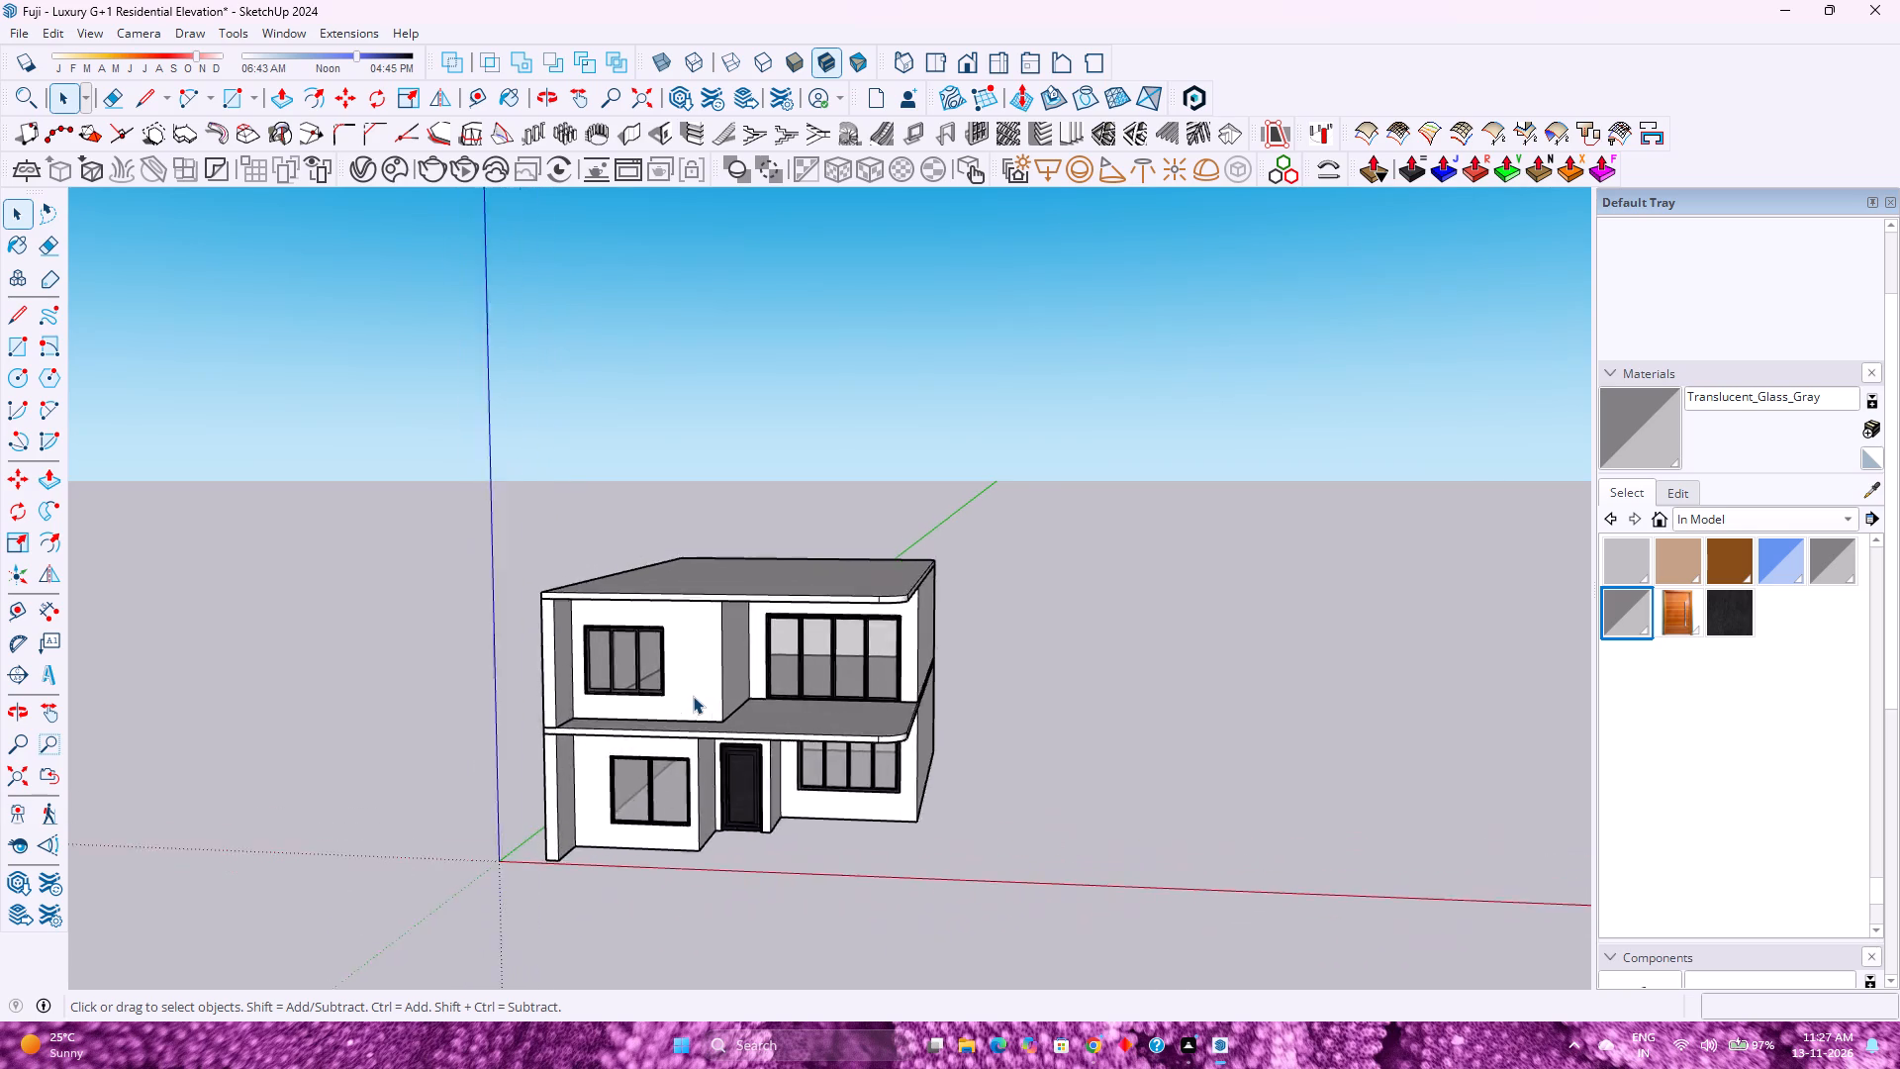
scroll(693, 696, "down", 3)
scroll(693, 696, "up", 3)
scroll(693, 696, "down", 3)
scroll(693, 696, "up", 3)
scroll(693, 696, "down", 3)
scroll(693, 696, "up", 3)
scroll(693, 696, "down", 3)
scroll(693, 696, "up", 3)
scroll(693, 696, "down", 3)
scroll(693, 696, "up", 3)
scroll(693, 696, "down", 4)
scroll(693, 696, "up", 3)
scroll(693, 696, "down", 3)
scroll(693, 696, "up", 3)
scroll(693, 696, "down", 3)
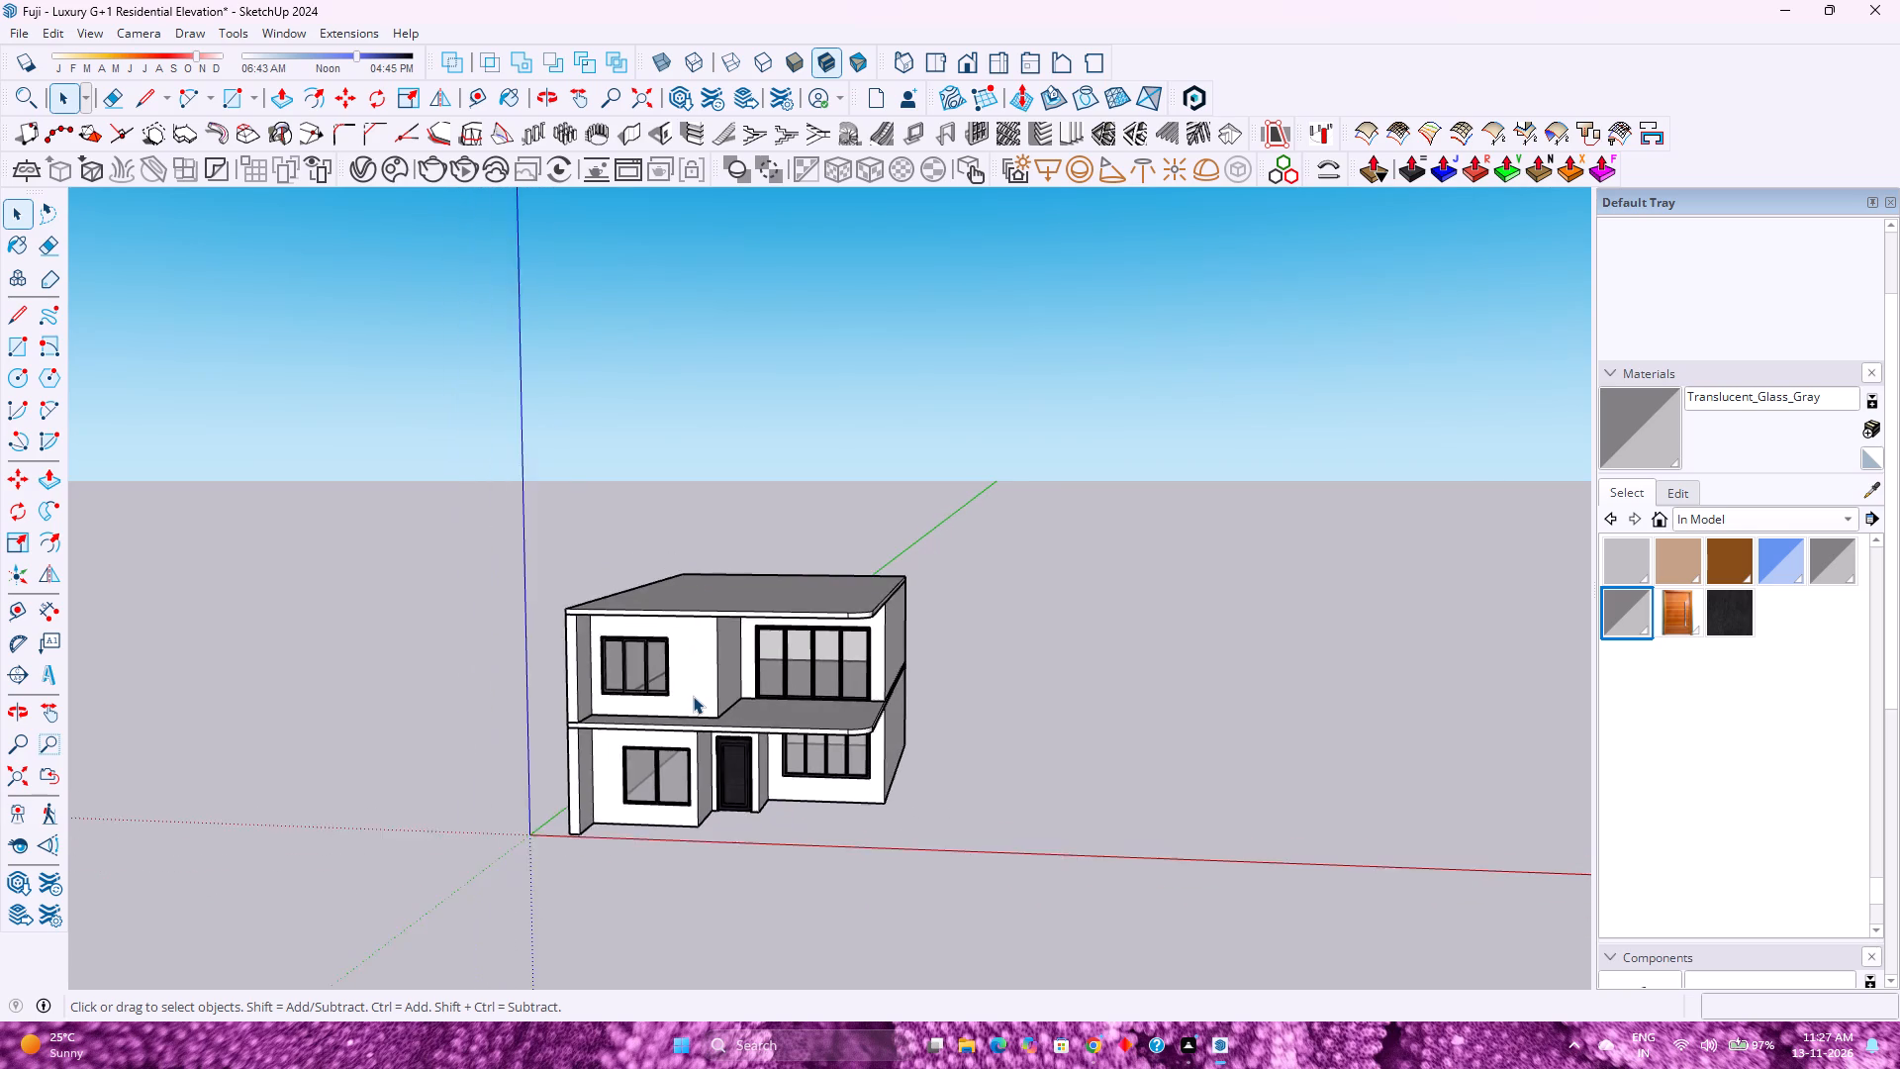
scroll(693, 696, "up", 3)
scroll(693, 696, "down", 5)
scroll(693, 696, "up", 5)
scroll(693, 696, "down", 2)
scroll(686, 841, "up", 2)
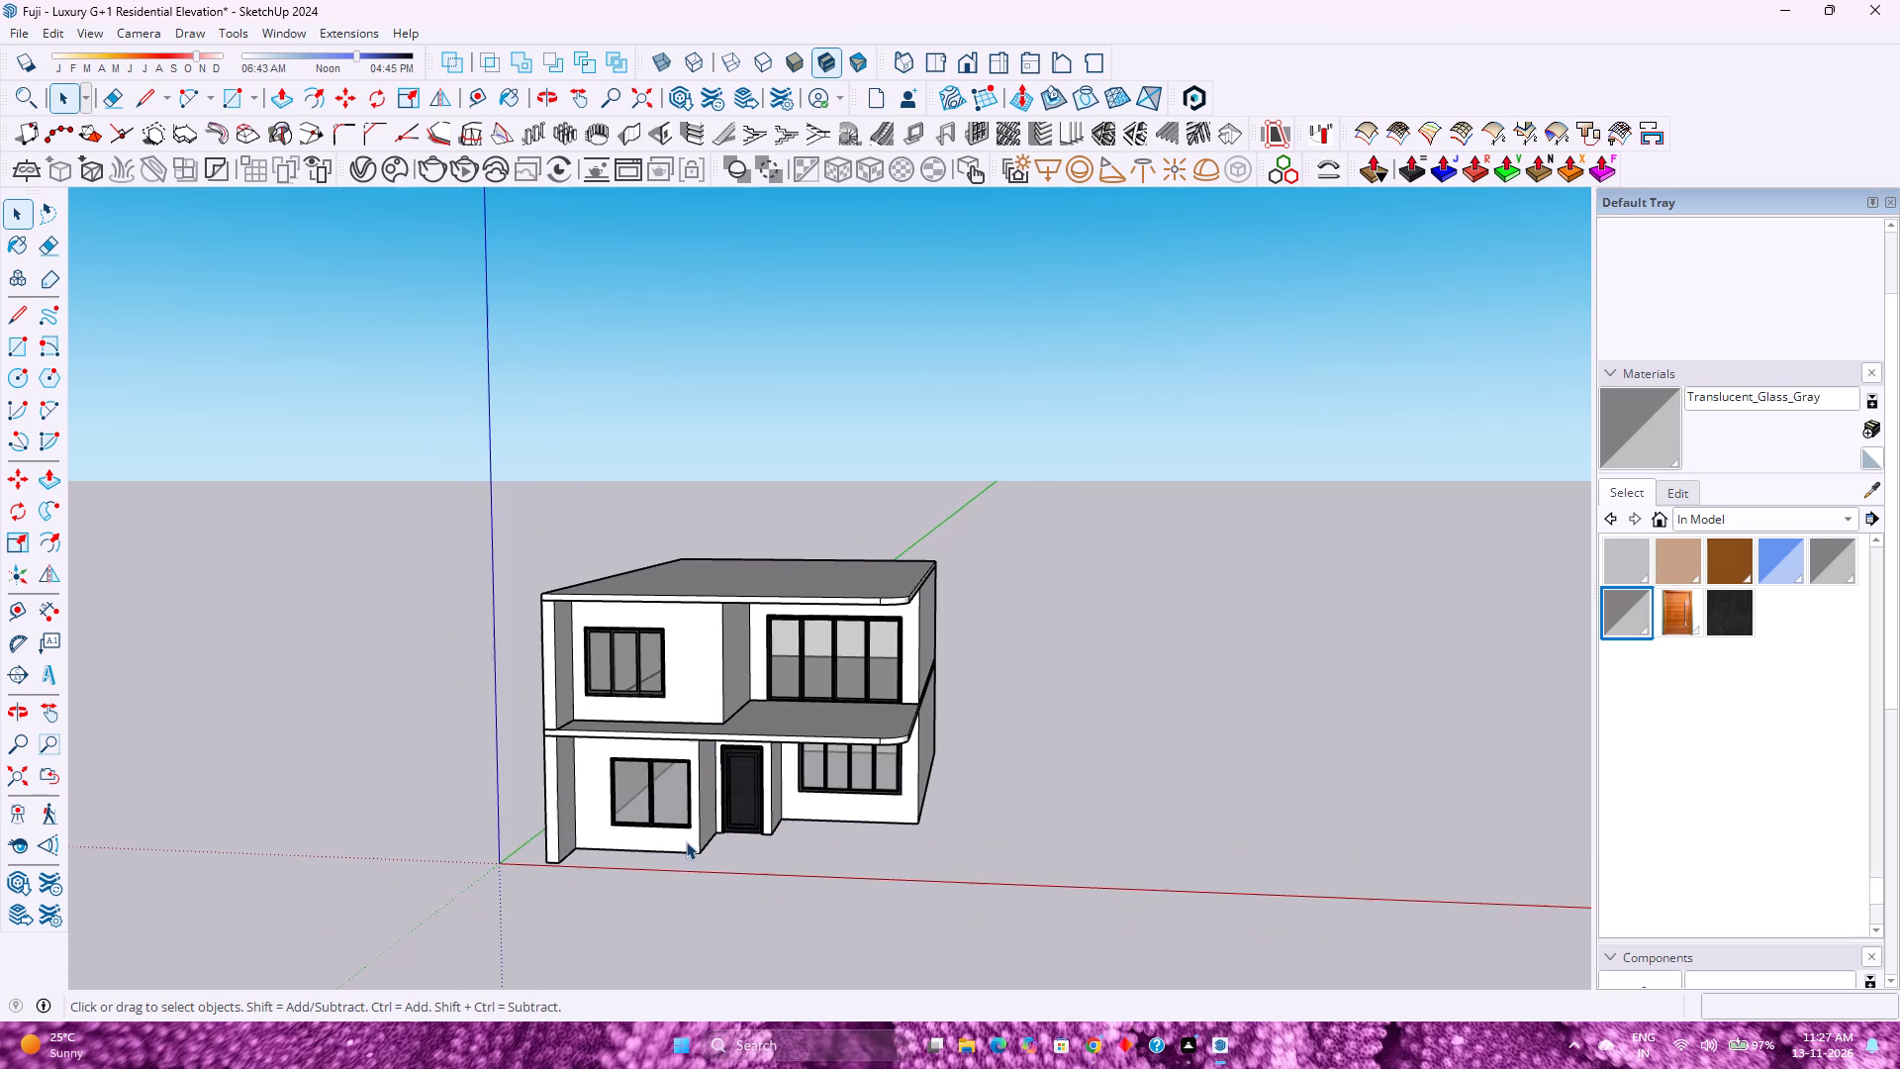
Examine the front facade from a lower, closer viewpoint, including both floors' windows, the entrance door and the balcony slab edge.
scroll(686, 841, "up", 5)
middle_click_drag(681, 830, 660, 799)
scroll(658, 799, "down", 4)
scroll(658, 799, "up", 4)
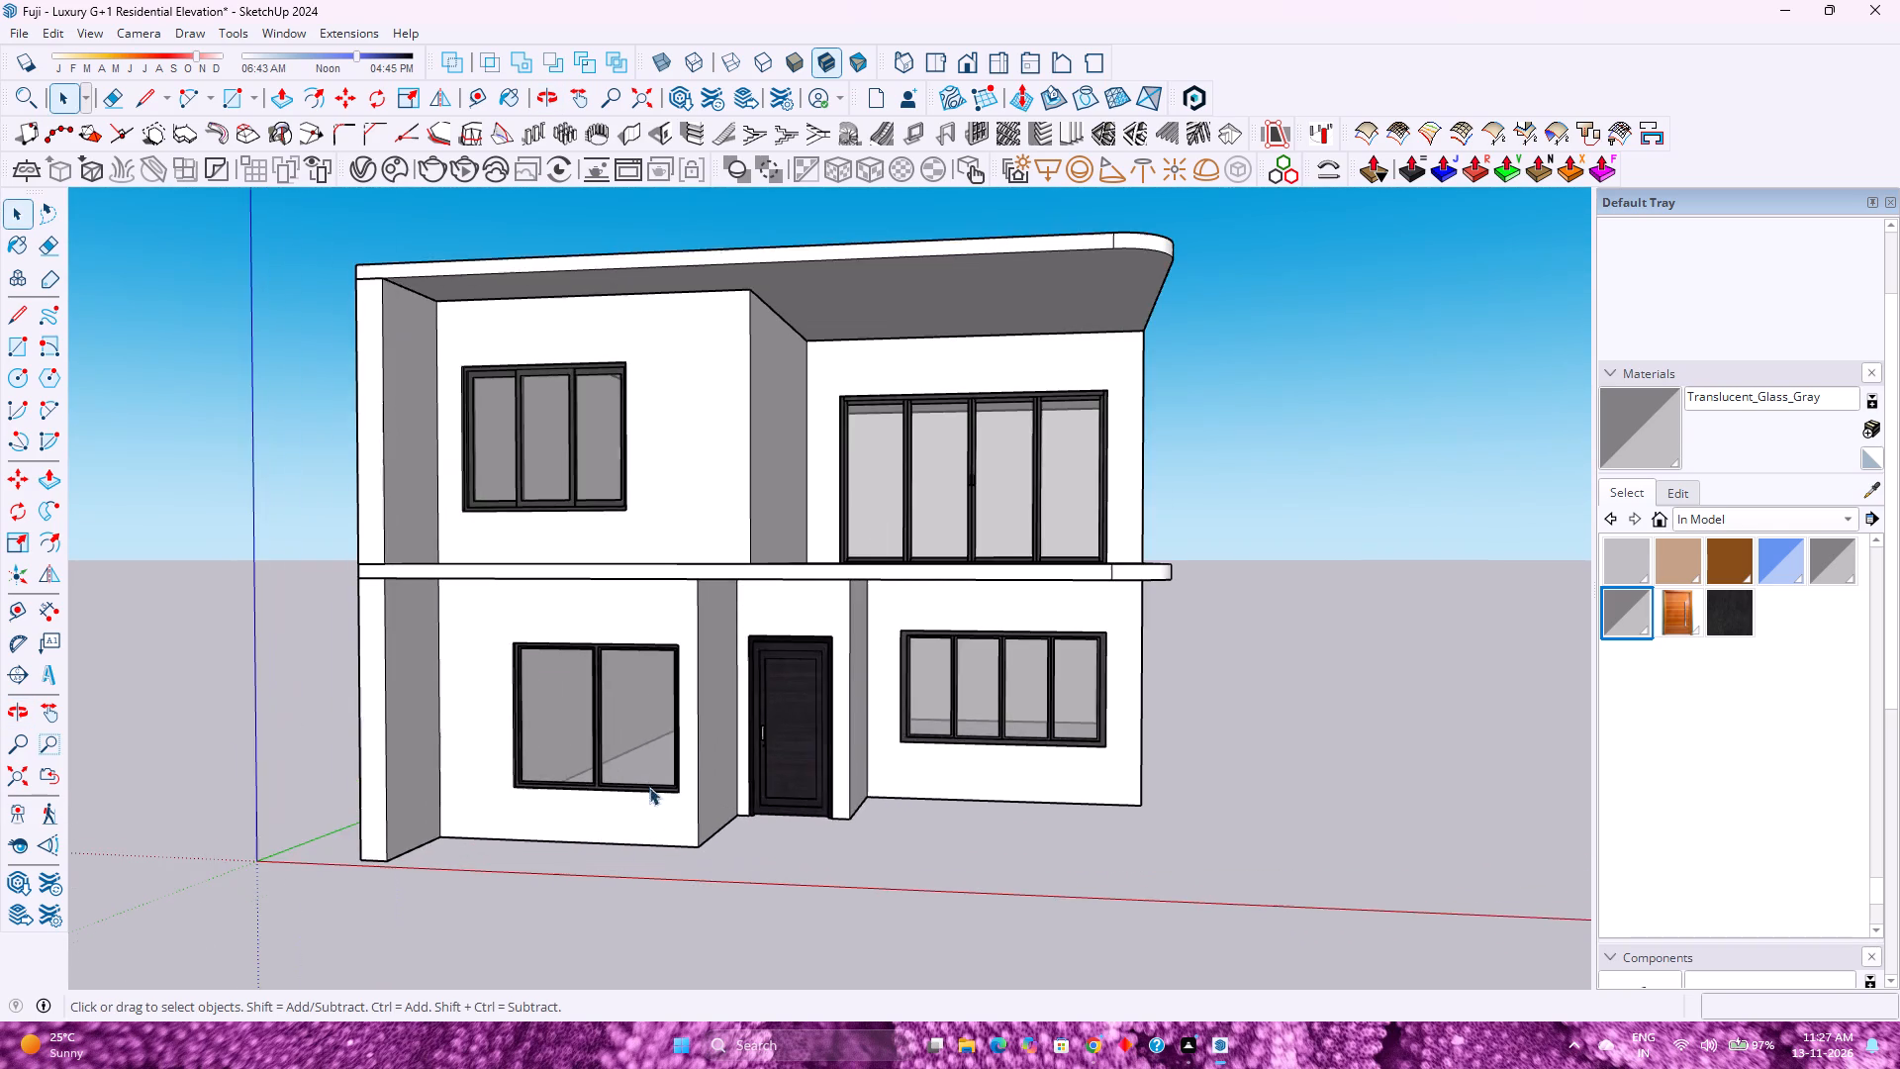
scroll(640, 603, "up", 3)
scroll(616, 540, "down", 5)
scroll(616, 540, "up", 4)
scroll(616, 540, "down", 3)
scroll(615, 540, "up", 4)
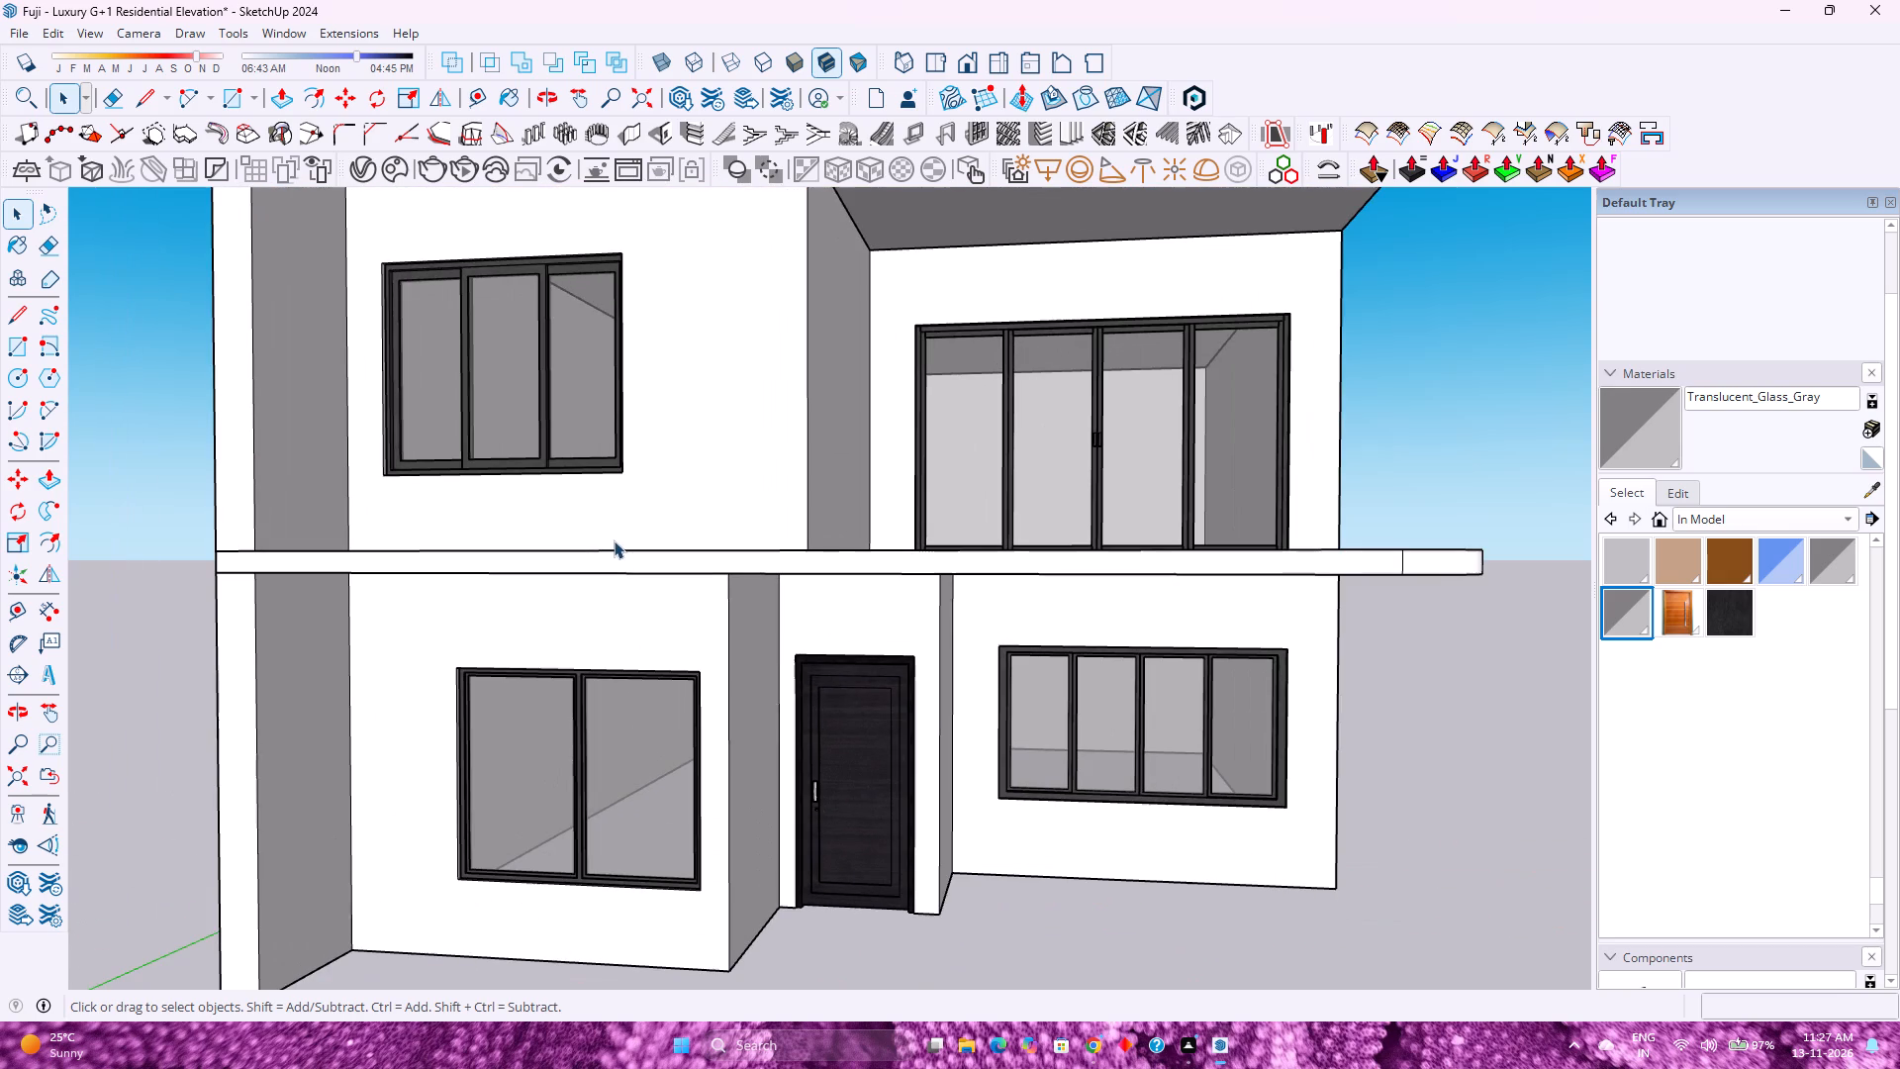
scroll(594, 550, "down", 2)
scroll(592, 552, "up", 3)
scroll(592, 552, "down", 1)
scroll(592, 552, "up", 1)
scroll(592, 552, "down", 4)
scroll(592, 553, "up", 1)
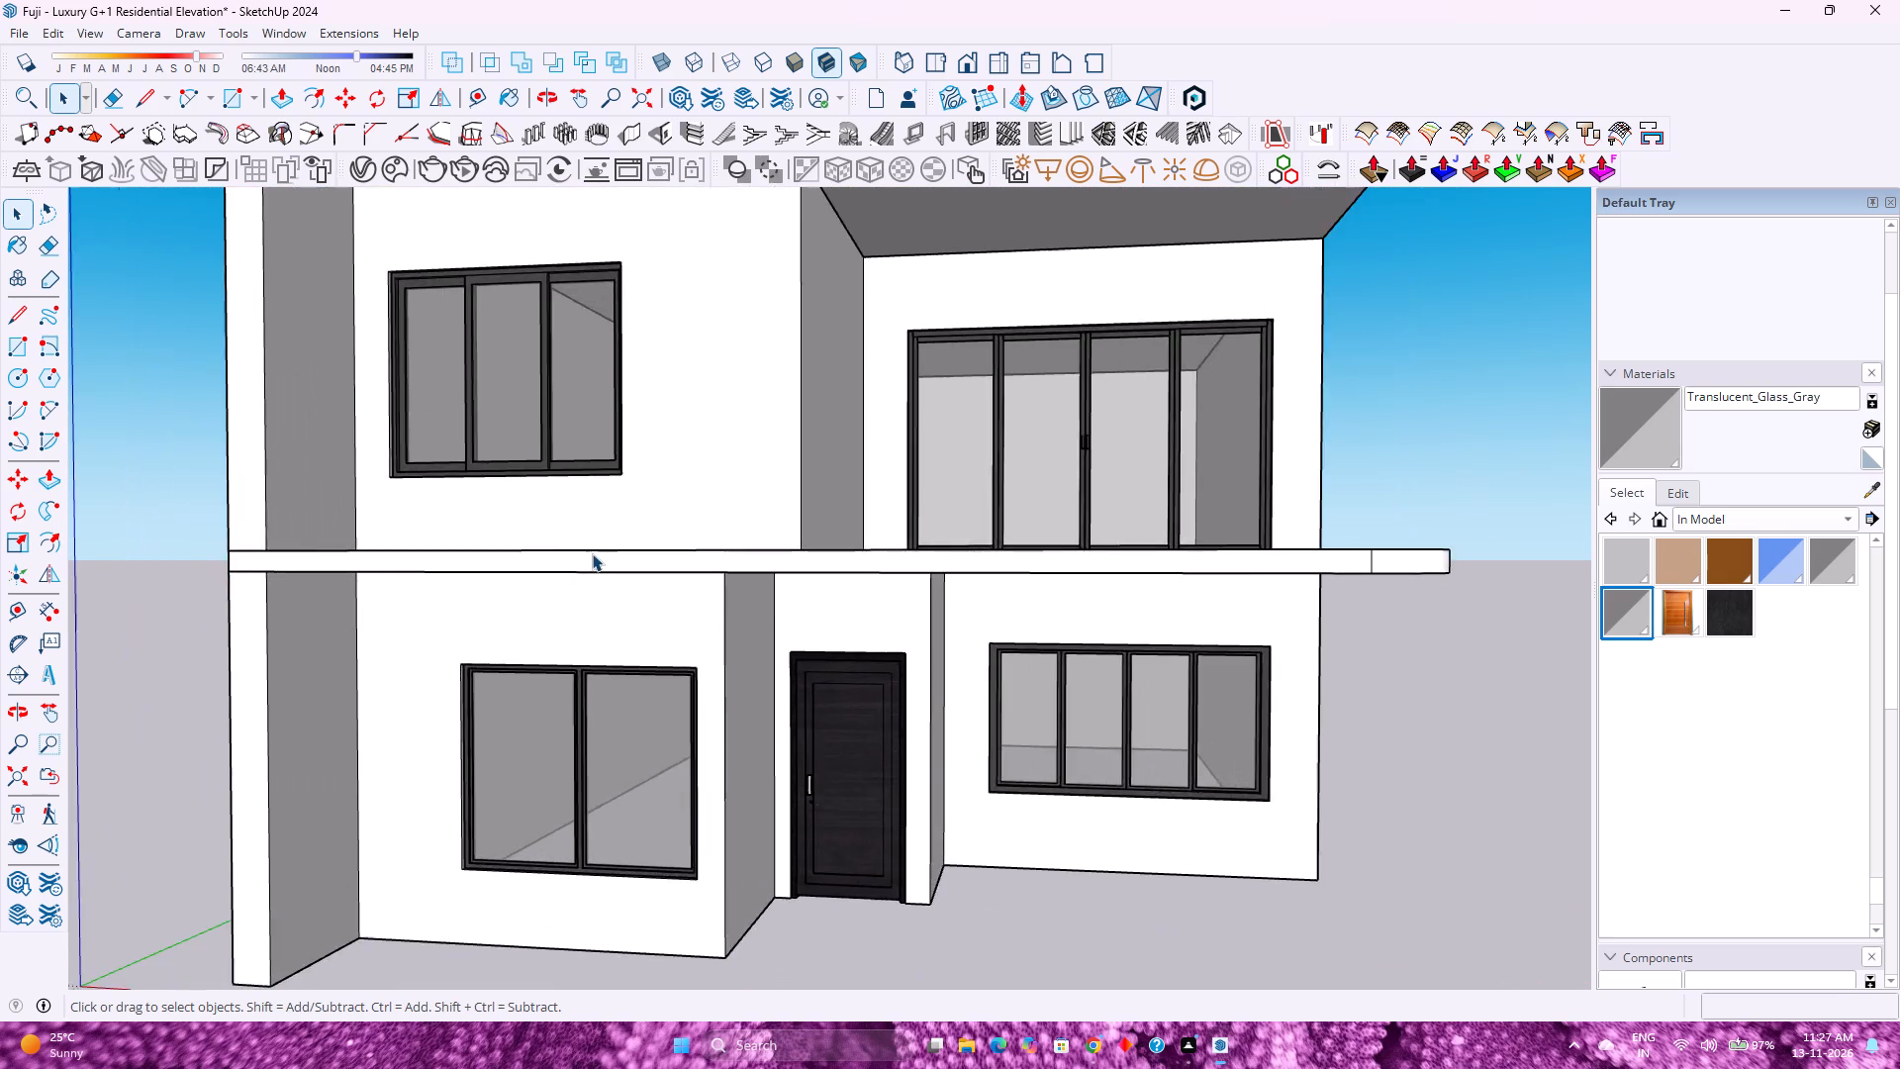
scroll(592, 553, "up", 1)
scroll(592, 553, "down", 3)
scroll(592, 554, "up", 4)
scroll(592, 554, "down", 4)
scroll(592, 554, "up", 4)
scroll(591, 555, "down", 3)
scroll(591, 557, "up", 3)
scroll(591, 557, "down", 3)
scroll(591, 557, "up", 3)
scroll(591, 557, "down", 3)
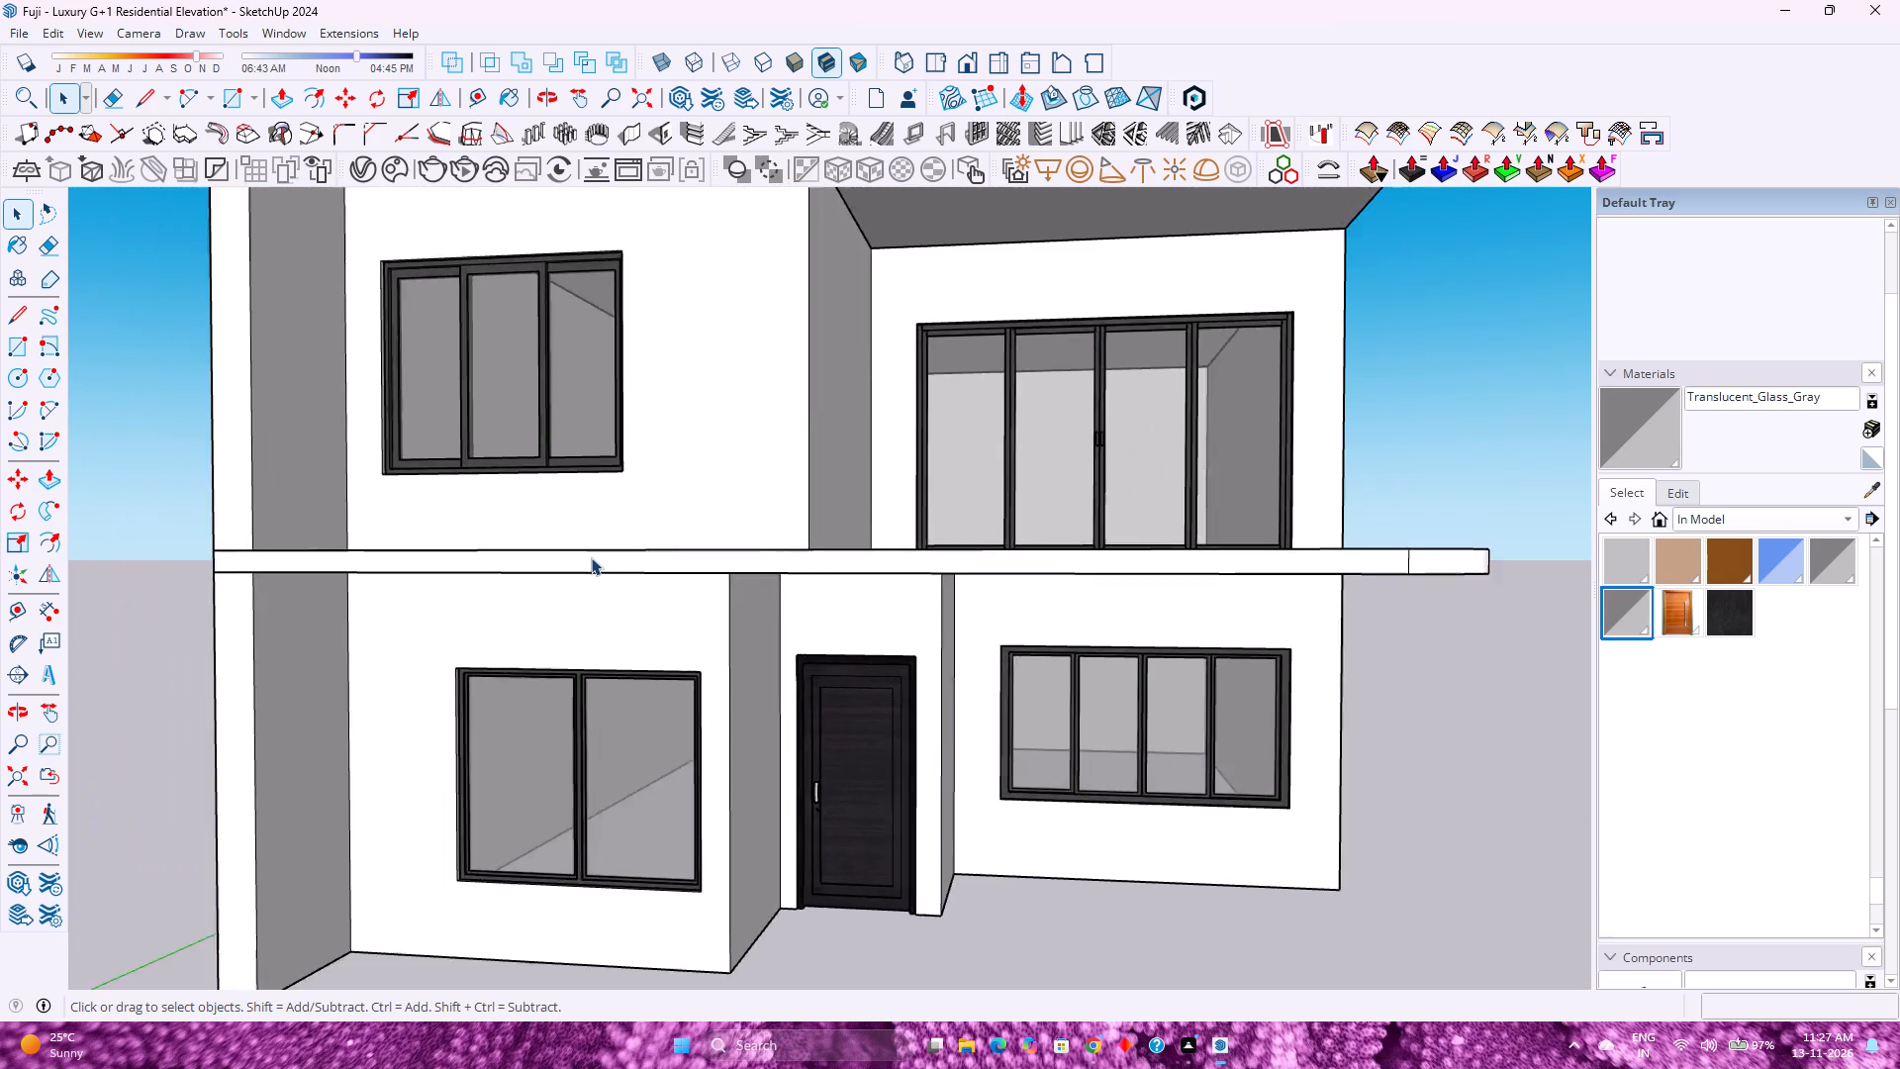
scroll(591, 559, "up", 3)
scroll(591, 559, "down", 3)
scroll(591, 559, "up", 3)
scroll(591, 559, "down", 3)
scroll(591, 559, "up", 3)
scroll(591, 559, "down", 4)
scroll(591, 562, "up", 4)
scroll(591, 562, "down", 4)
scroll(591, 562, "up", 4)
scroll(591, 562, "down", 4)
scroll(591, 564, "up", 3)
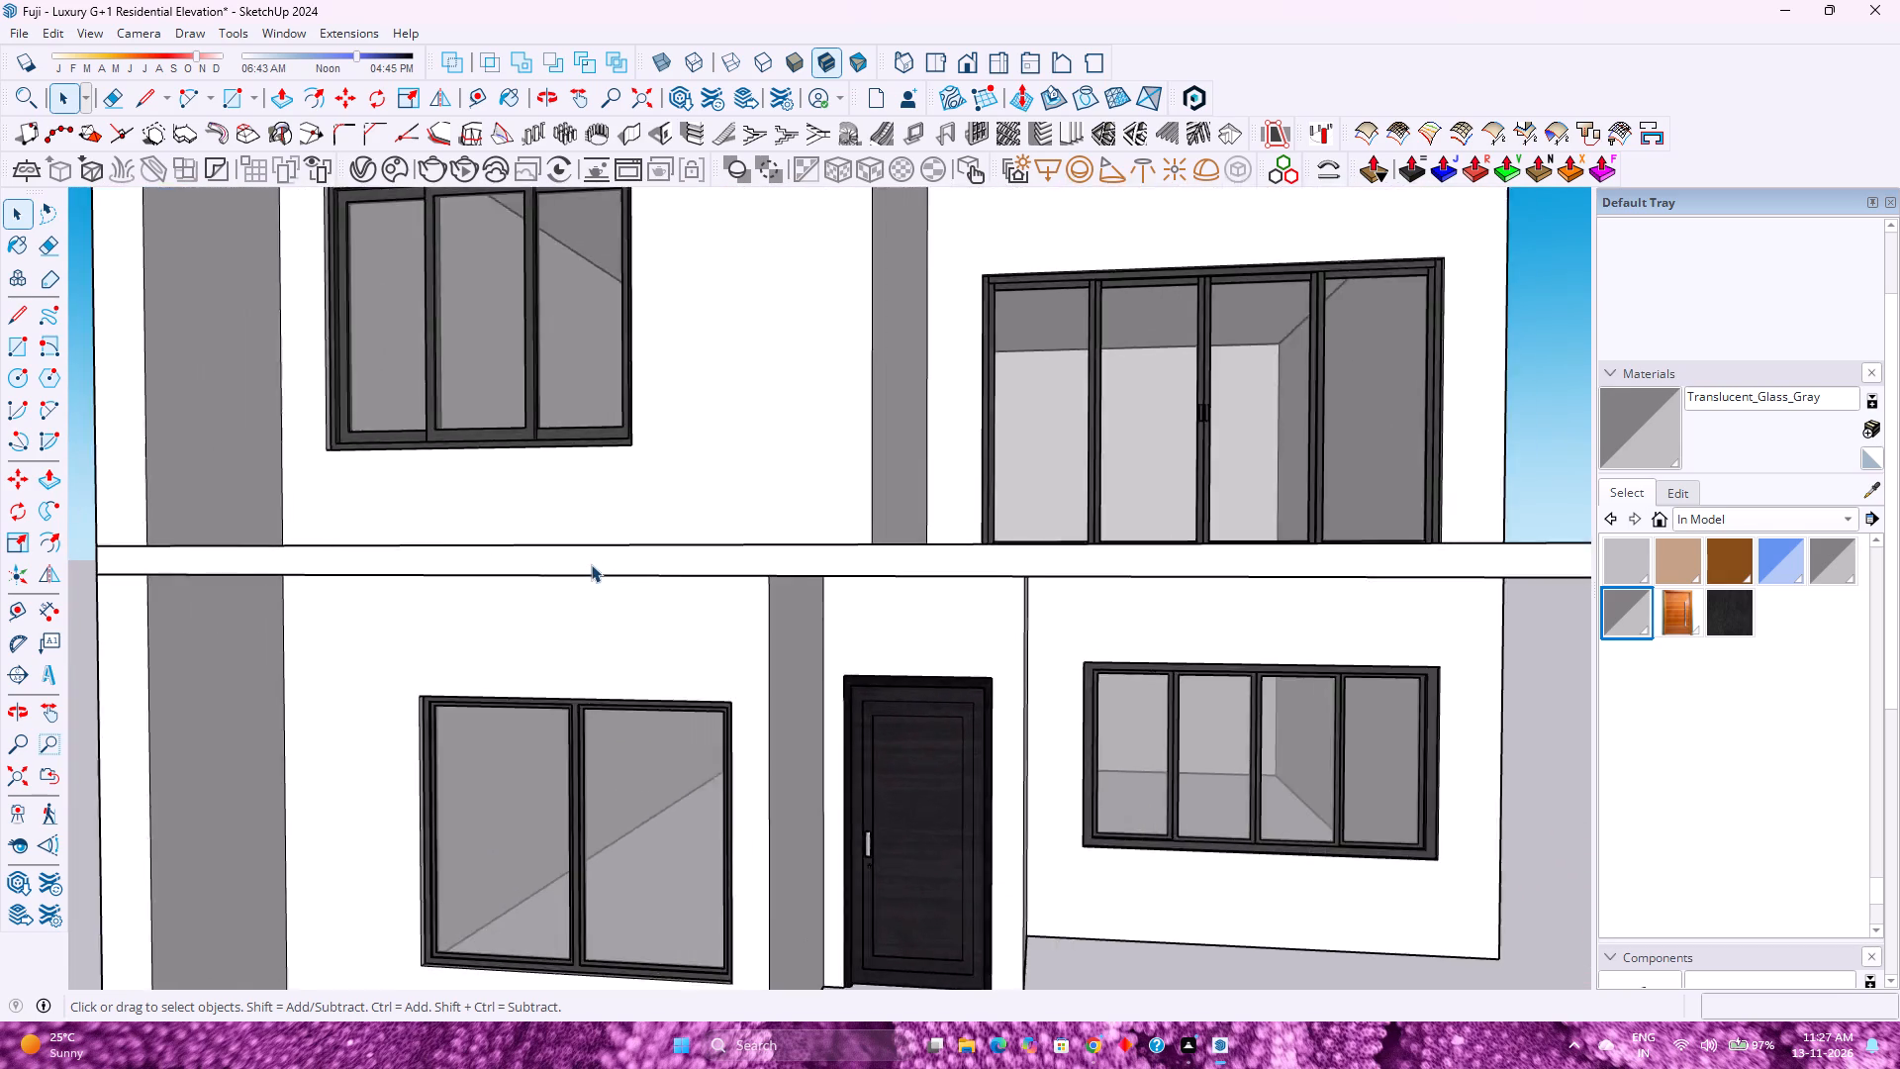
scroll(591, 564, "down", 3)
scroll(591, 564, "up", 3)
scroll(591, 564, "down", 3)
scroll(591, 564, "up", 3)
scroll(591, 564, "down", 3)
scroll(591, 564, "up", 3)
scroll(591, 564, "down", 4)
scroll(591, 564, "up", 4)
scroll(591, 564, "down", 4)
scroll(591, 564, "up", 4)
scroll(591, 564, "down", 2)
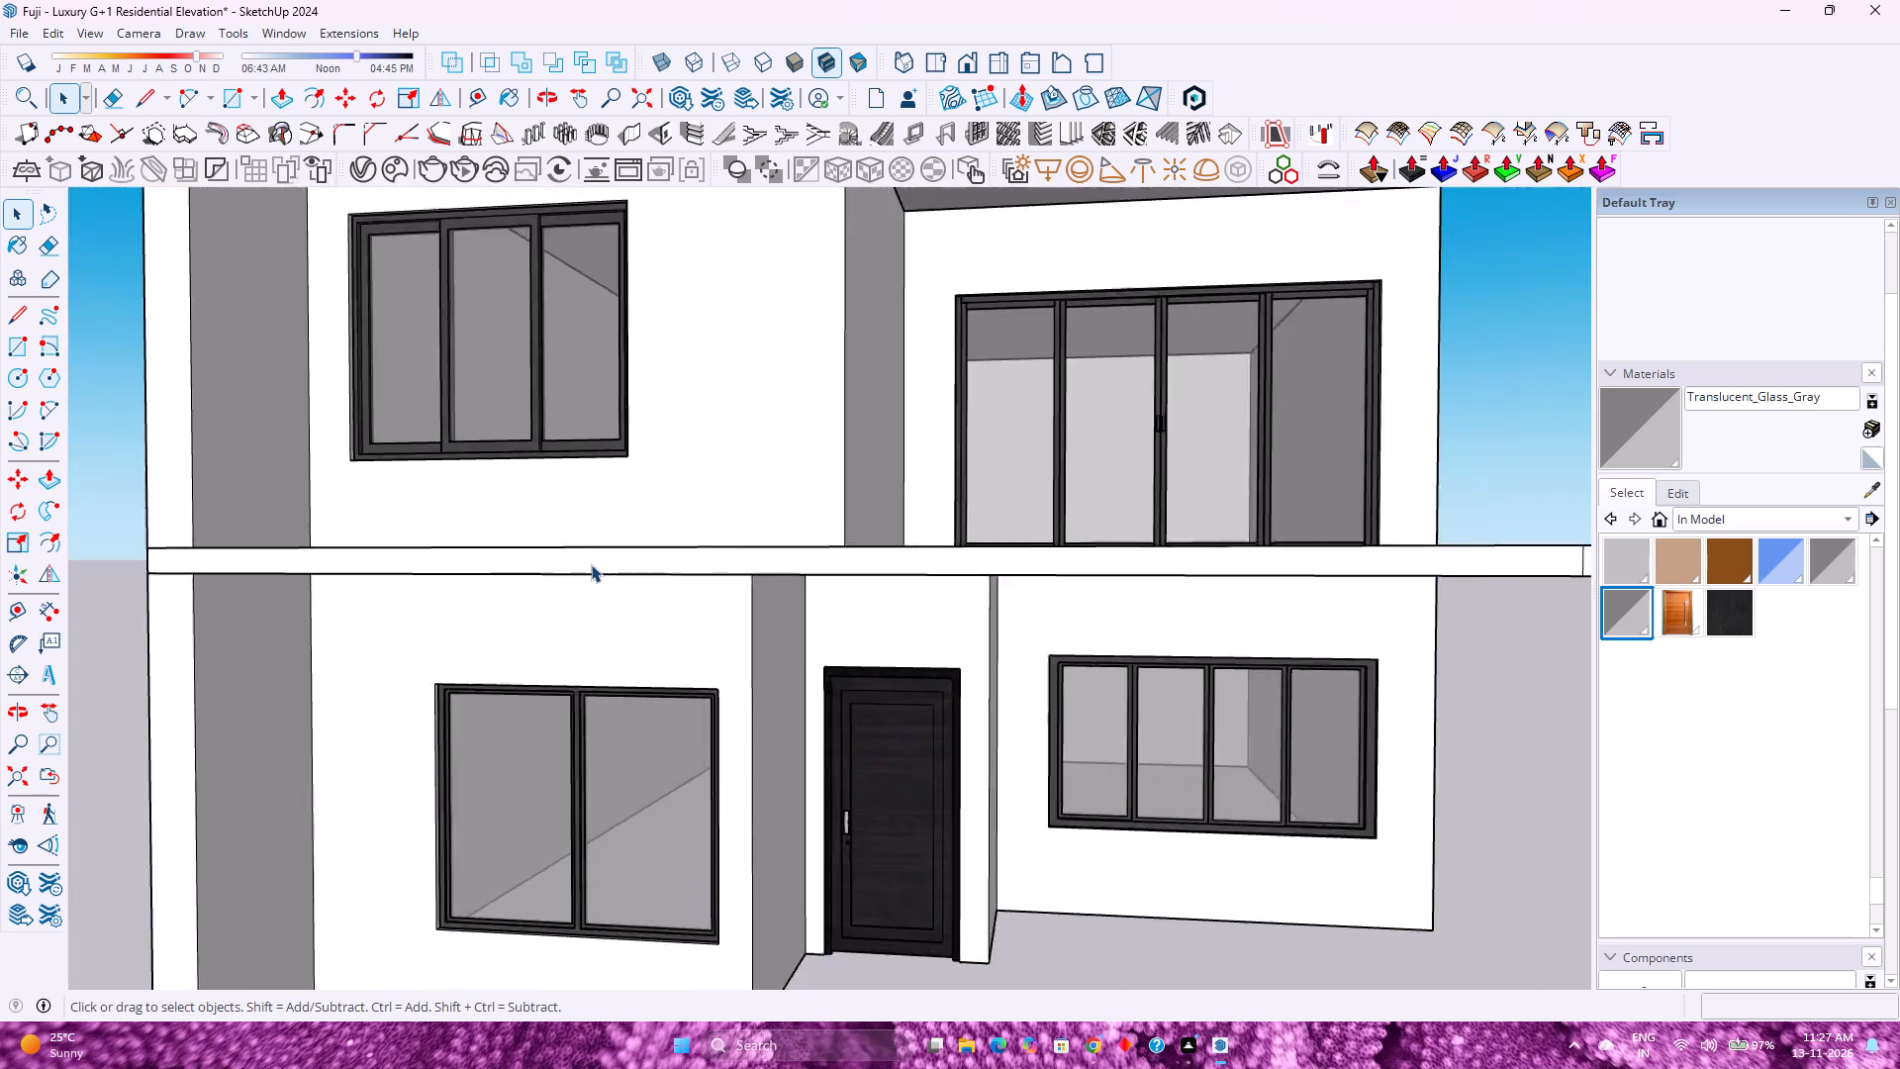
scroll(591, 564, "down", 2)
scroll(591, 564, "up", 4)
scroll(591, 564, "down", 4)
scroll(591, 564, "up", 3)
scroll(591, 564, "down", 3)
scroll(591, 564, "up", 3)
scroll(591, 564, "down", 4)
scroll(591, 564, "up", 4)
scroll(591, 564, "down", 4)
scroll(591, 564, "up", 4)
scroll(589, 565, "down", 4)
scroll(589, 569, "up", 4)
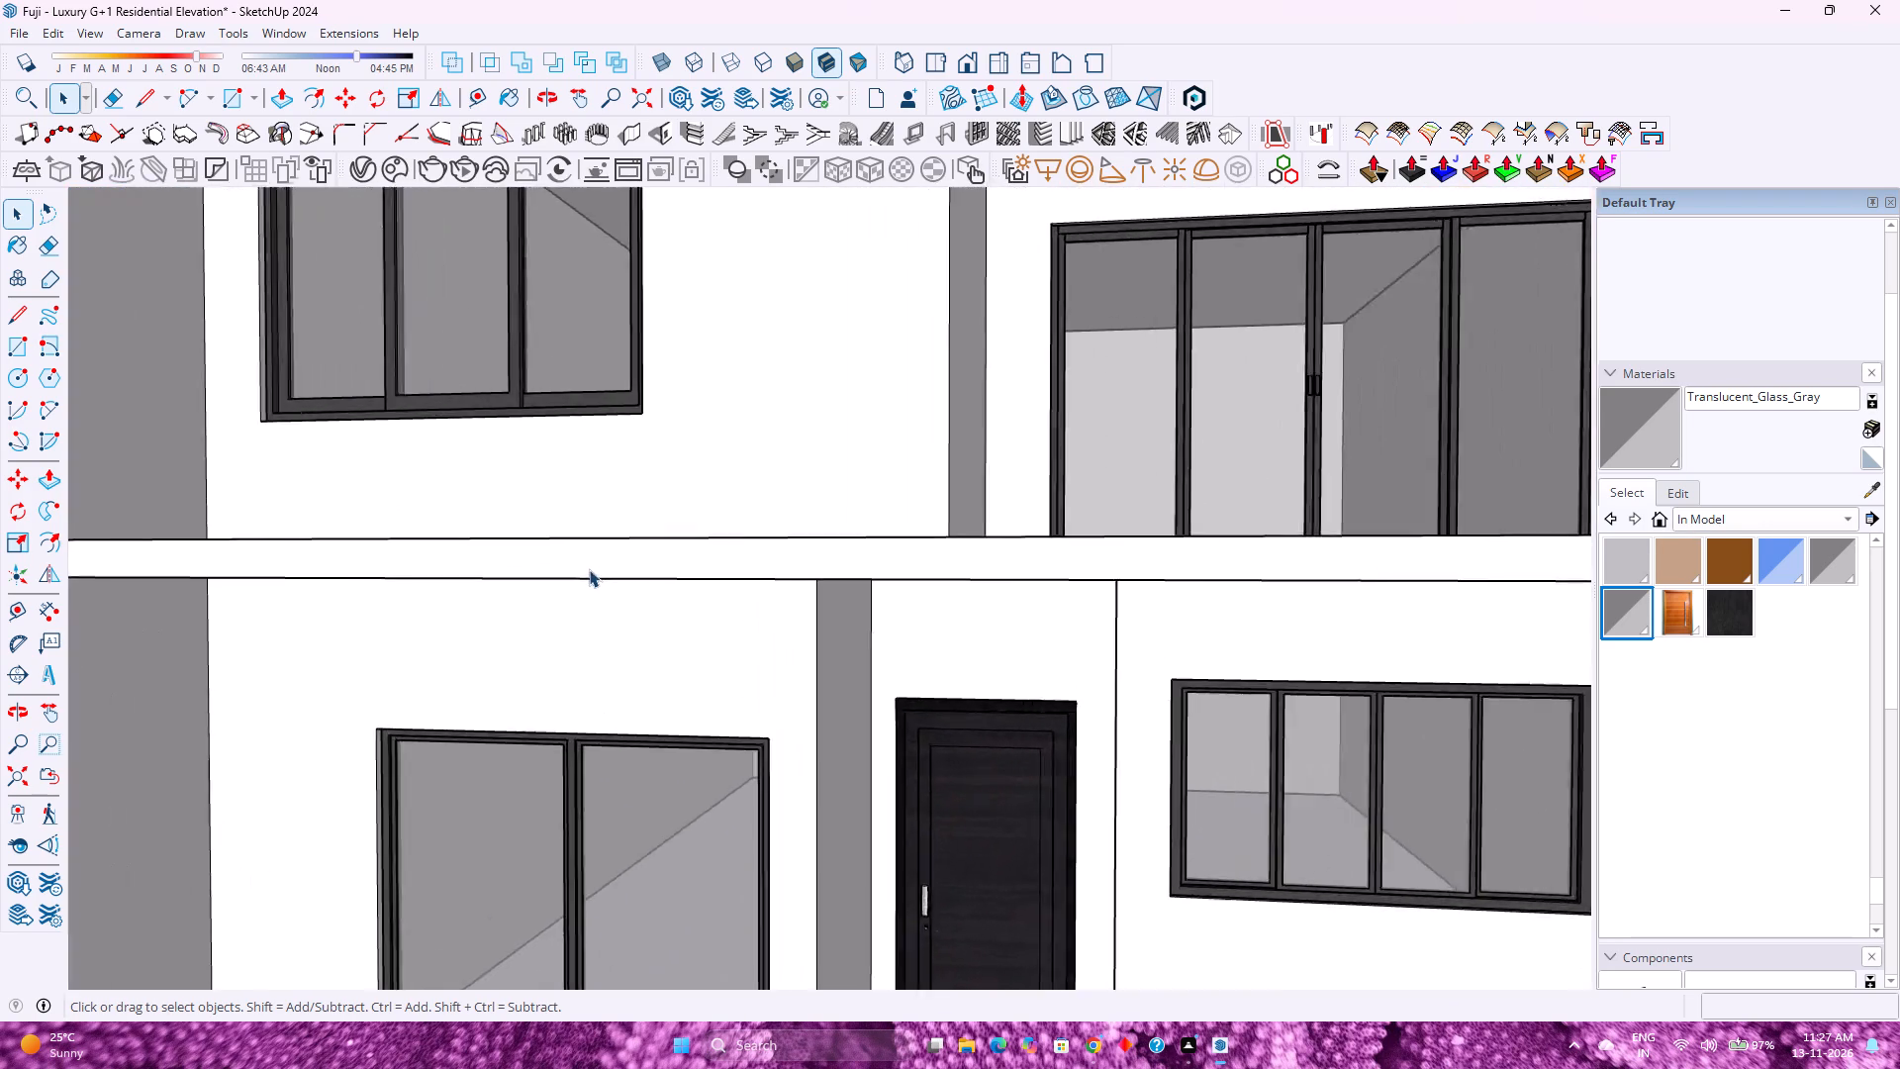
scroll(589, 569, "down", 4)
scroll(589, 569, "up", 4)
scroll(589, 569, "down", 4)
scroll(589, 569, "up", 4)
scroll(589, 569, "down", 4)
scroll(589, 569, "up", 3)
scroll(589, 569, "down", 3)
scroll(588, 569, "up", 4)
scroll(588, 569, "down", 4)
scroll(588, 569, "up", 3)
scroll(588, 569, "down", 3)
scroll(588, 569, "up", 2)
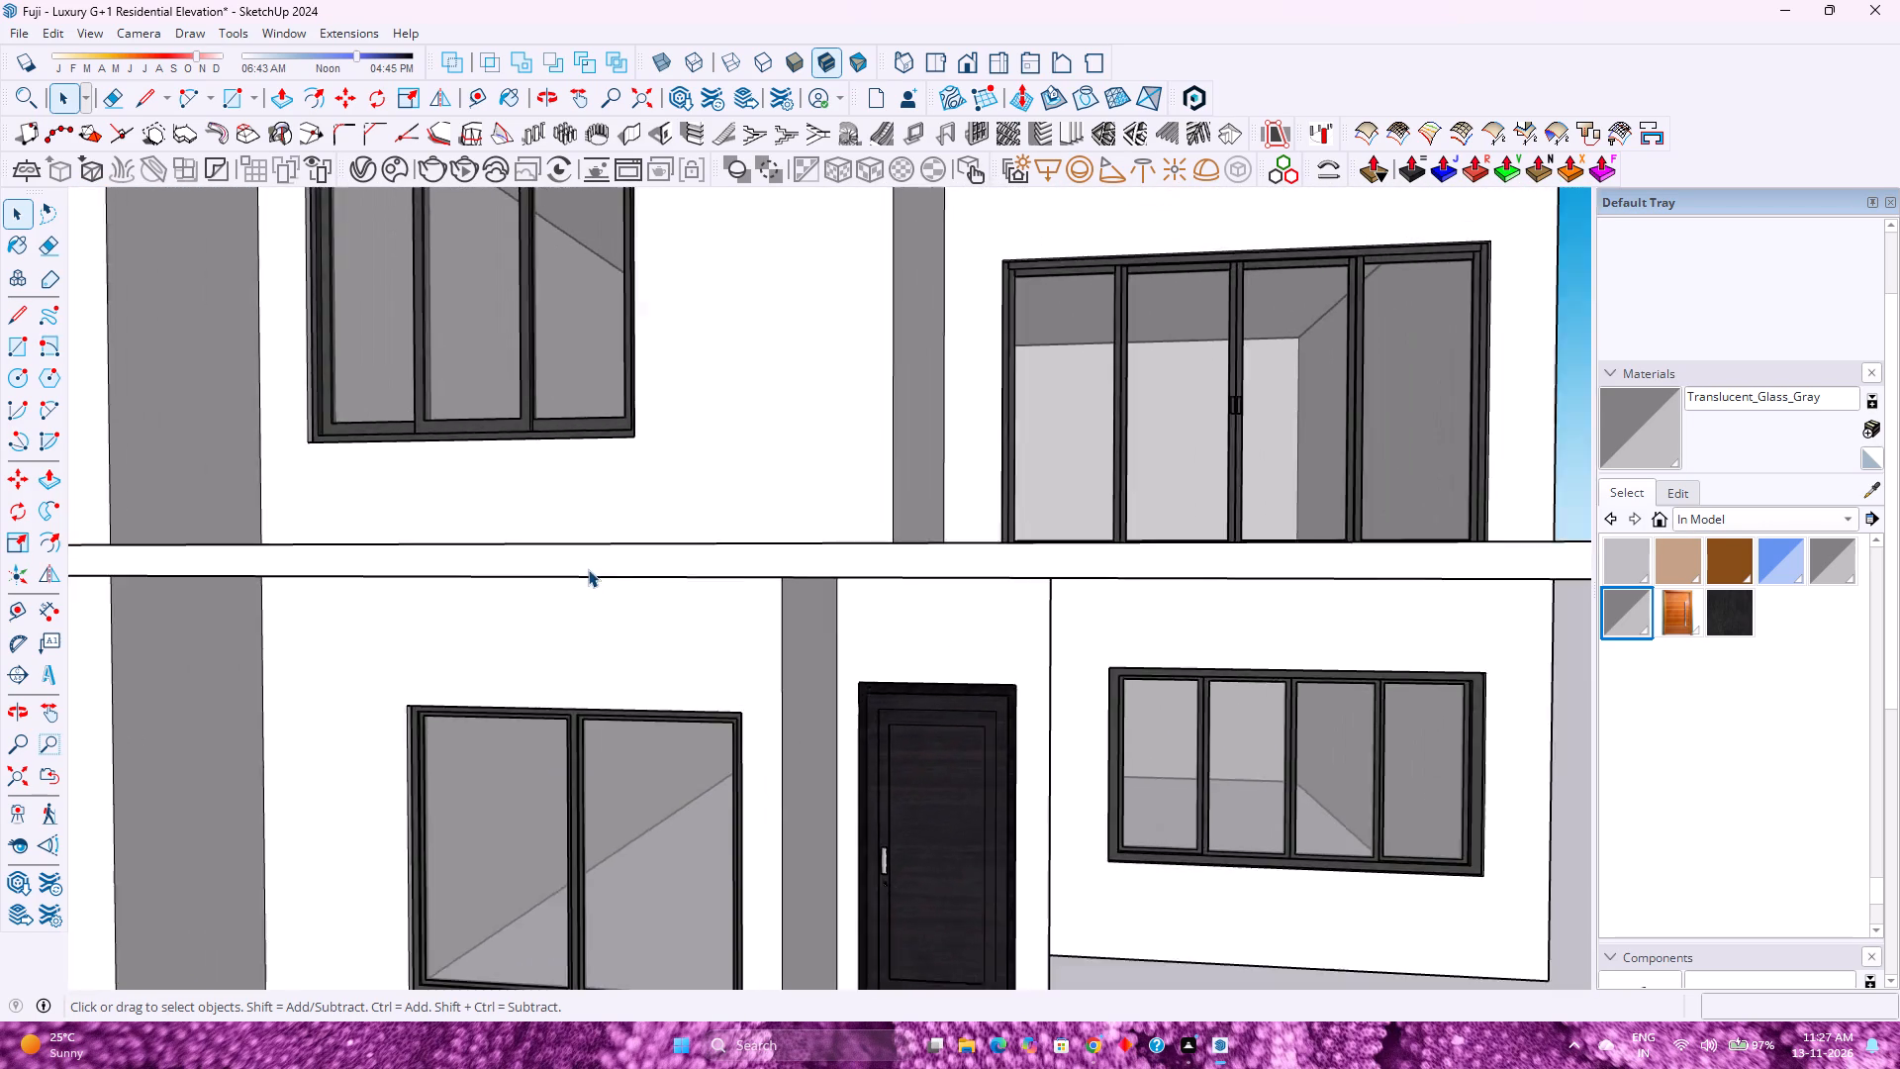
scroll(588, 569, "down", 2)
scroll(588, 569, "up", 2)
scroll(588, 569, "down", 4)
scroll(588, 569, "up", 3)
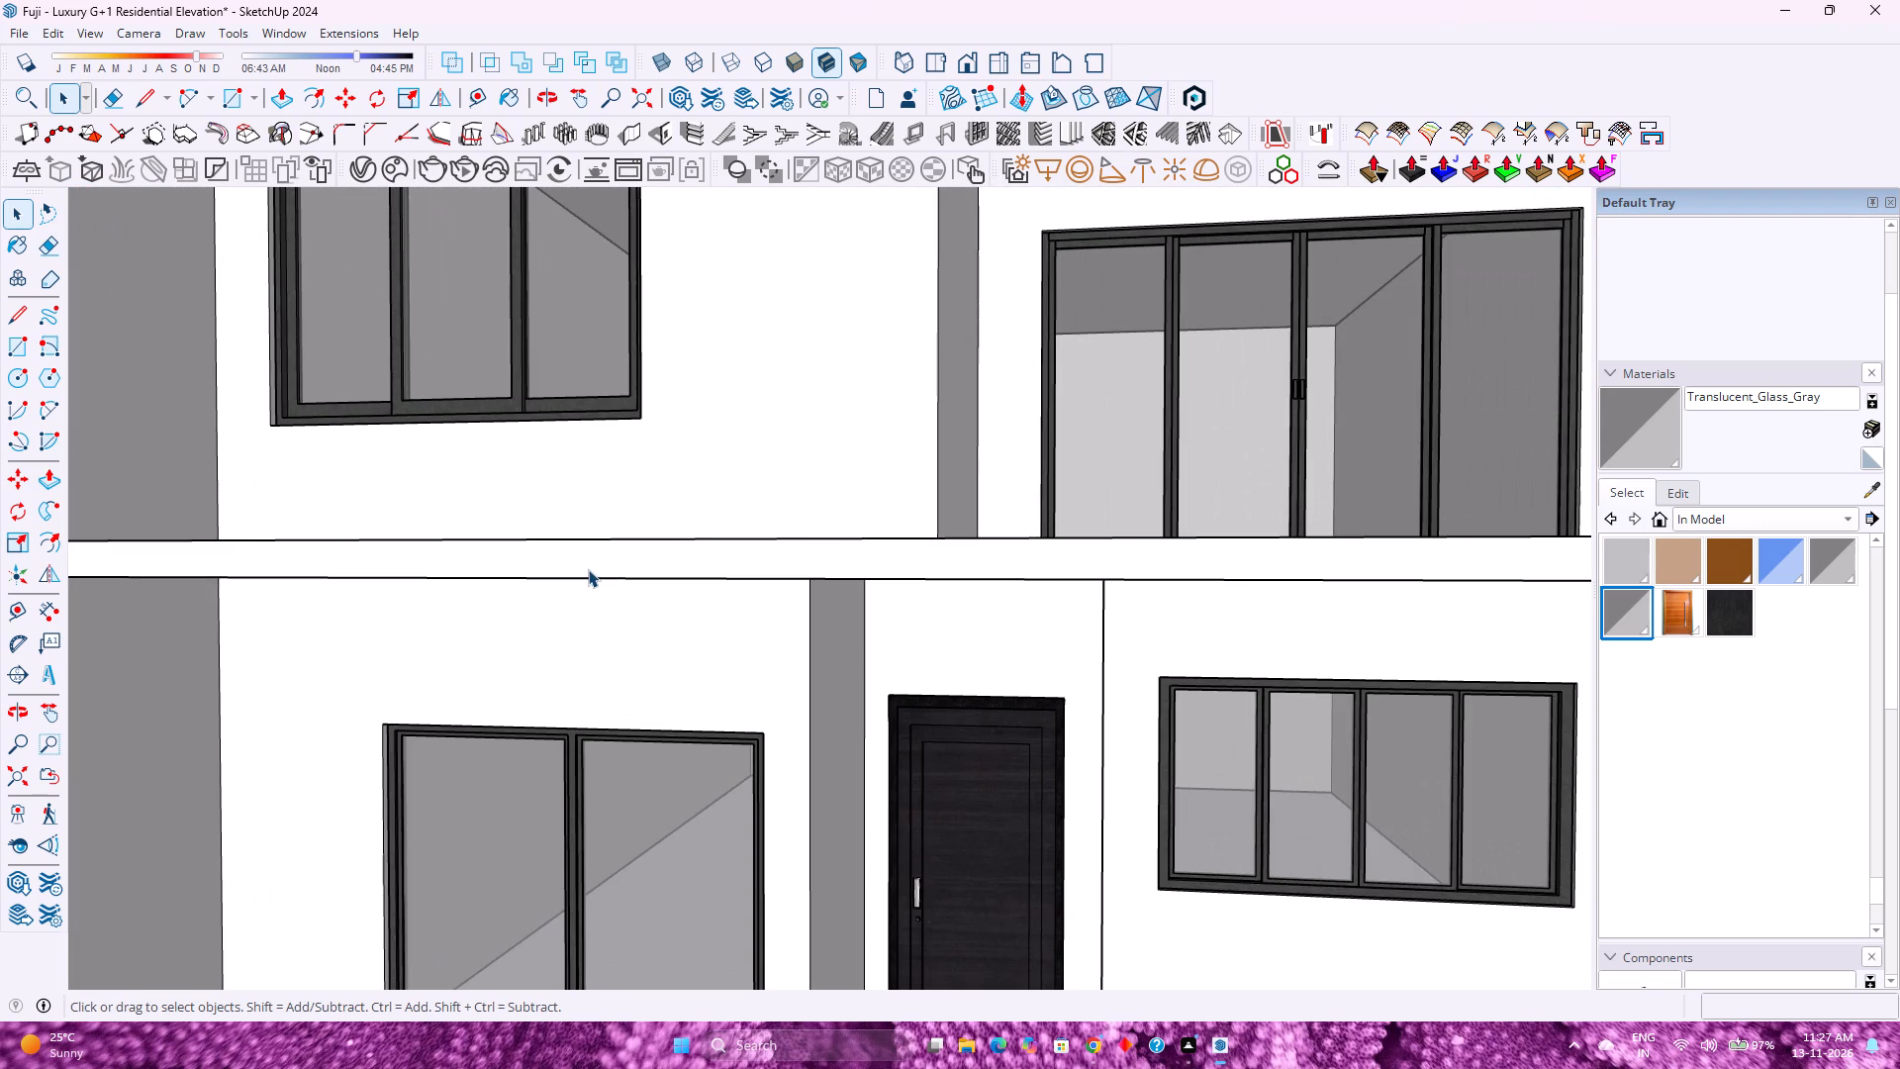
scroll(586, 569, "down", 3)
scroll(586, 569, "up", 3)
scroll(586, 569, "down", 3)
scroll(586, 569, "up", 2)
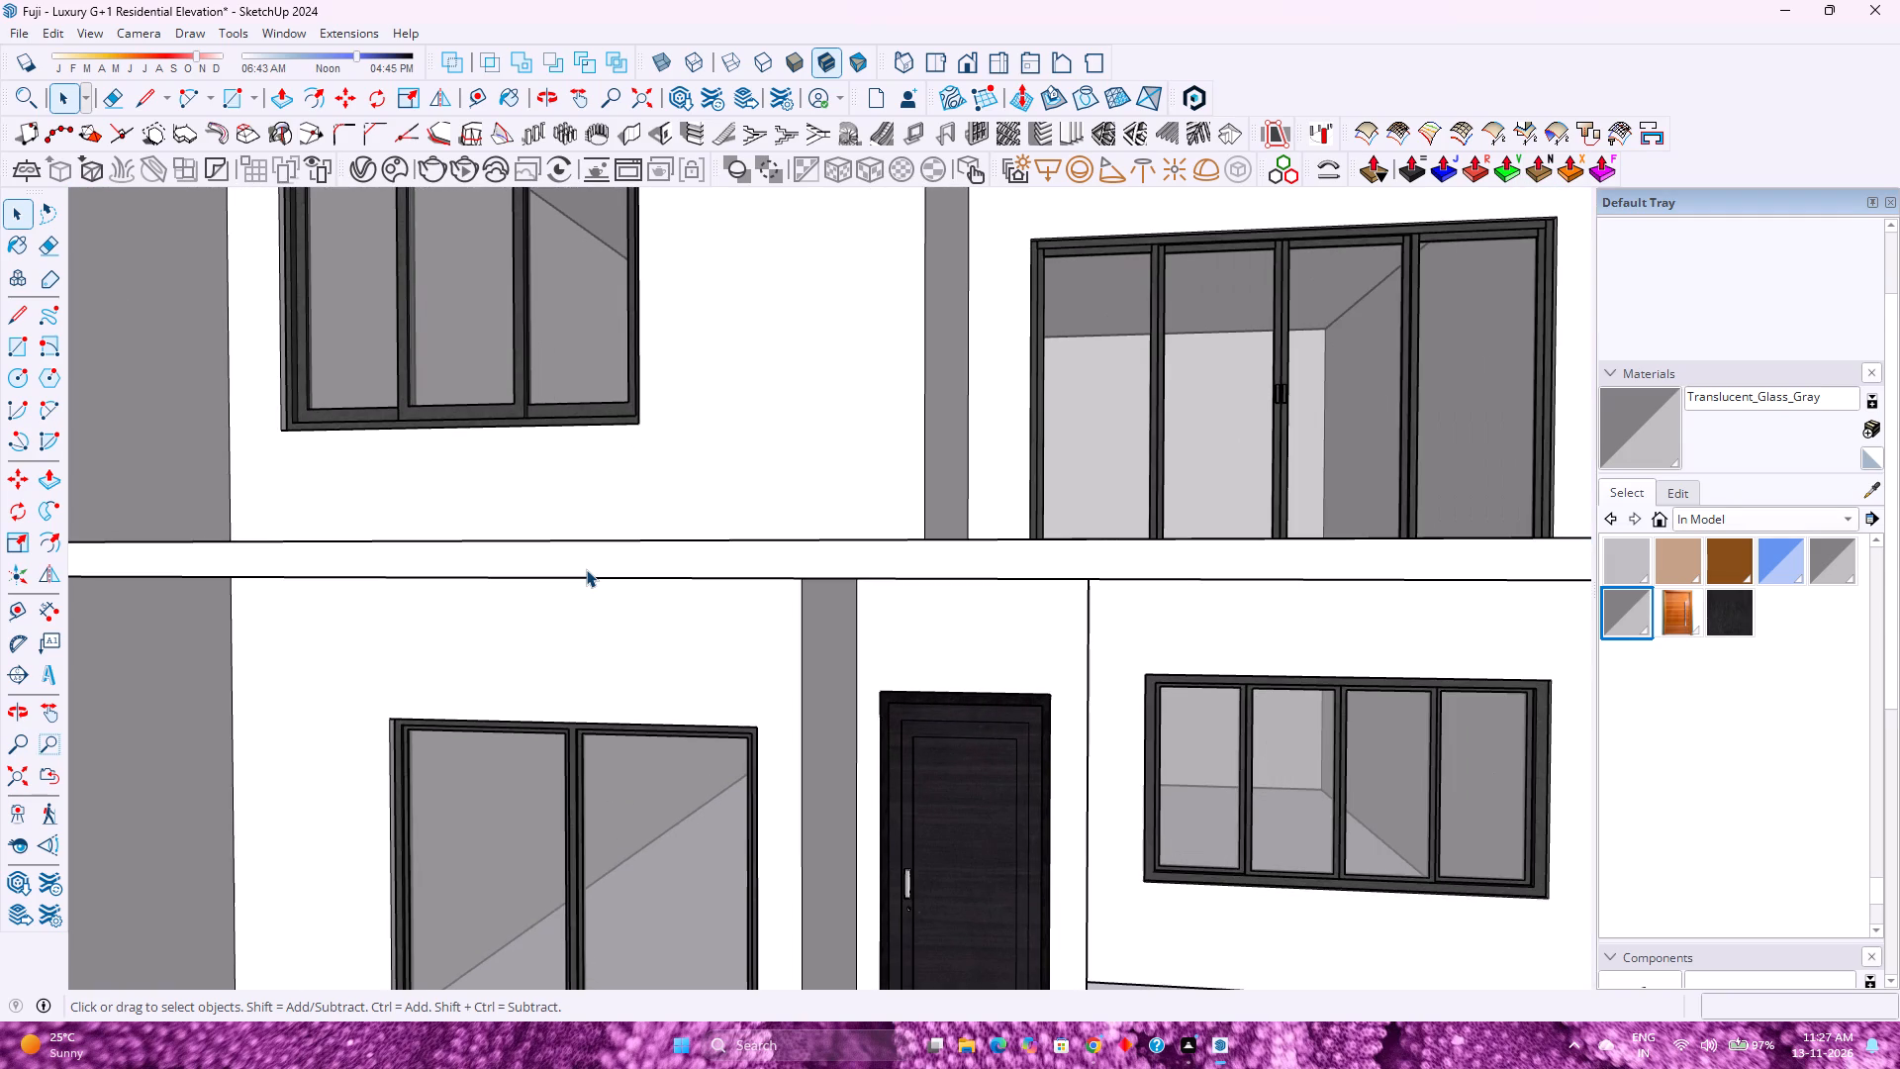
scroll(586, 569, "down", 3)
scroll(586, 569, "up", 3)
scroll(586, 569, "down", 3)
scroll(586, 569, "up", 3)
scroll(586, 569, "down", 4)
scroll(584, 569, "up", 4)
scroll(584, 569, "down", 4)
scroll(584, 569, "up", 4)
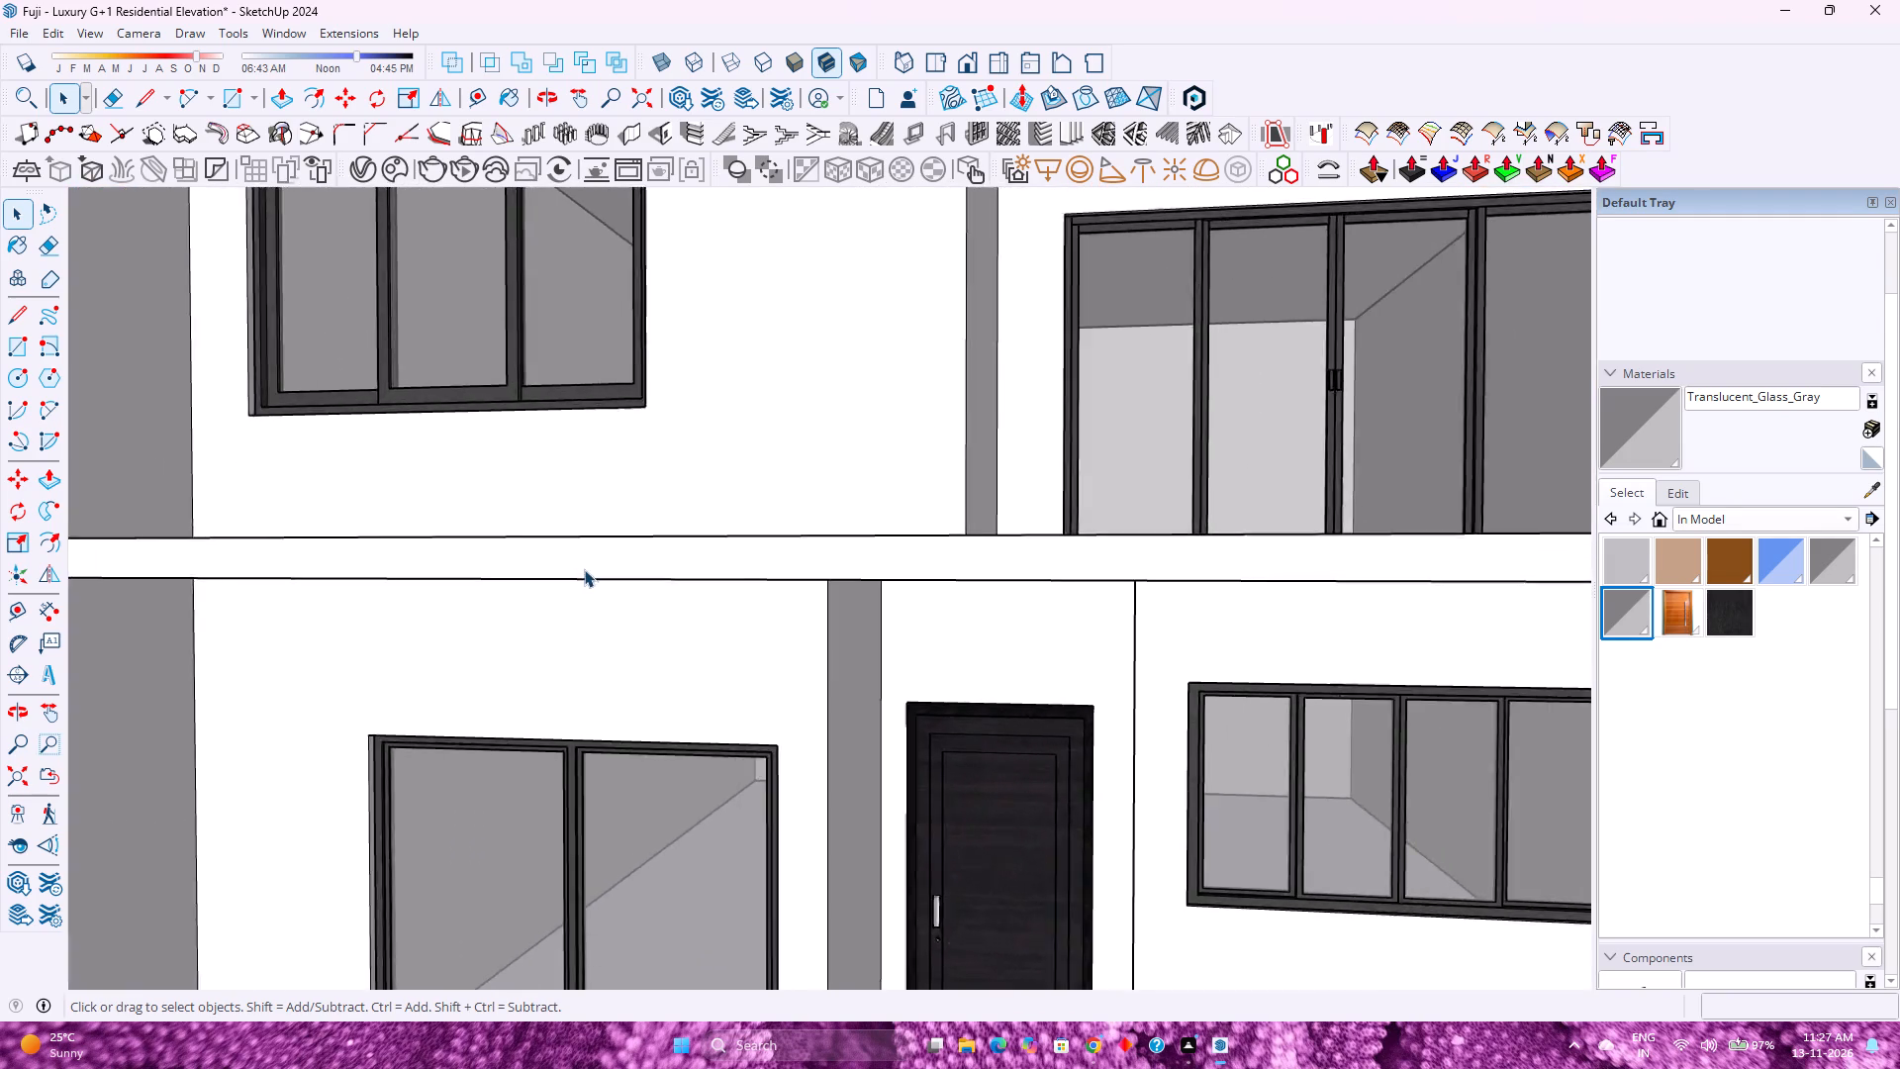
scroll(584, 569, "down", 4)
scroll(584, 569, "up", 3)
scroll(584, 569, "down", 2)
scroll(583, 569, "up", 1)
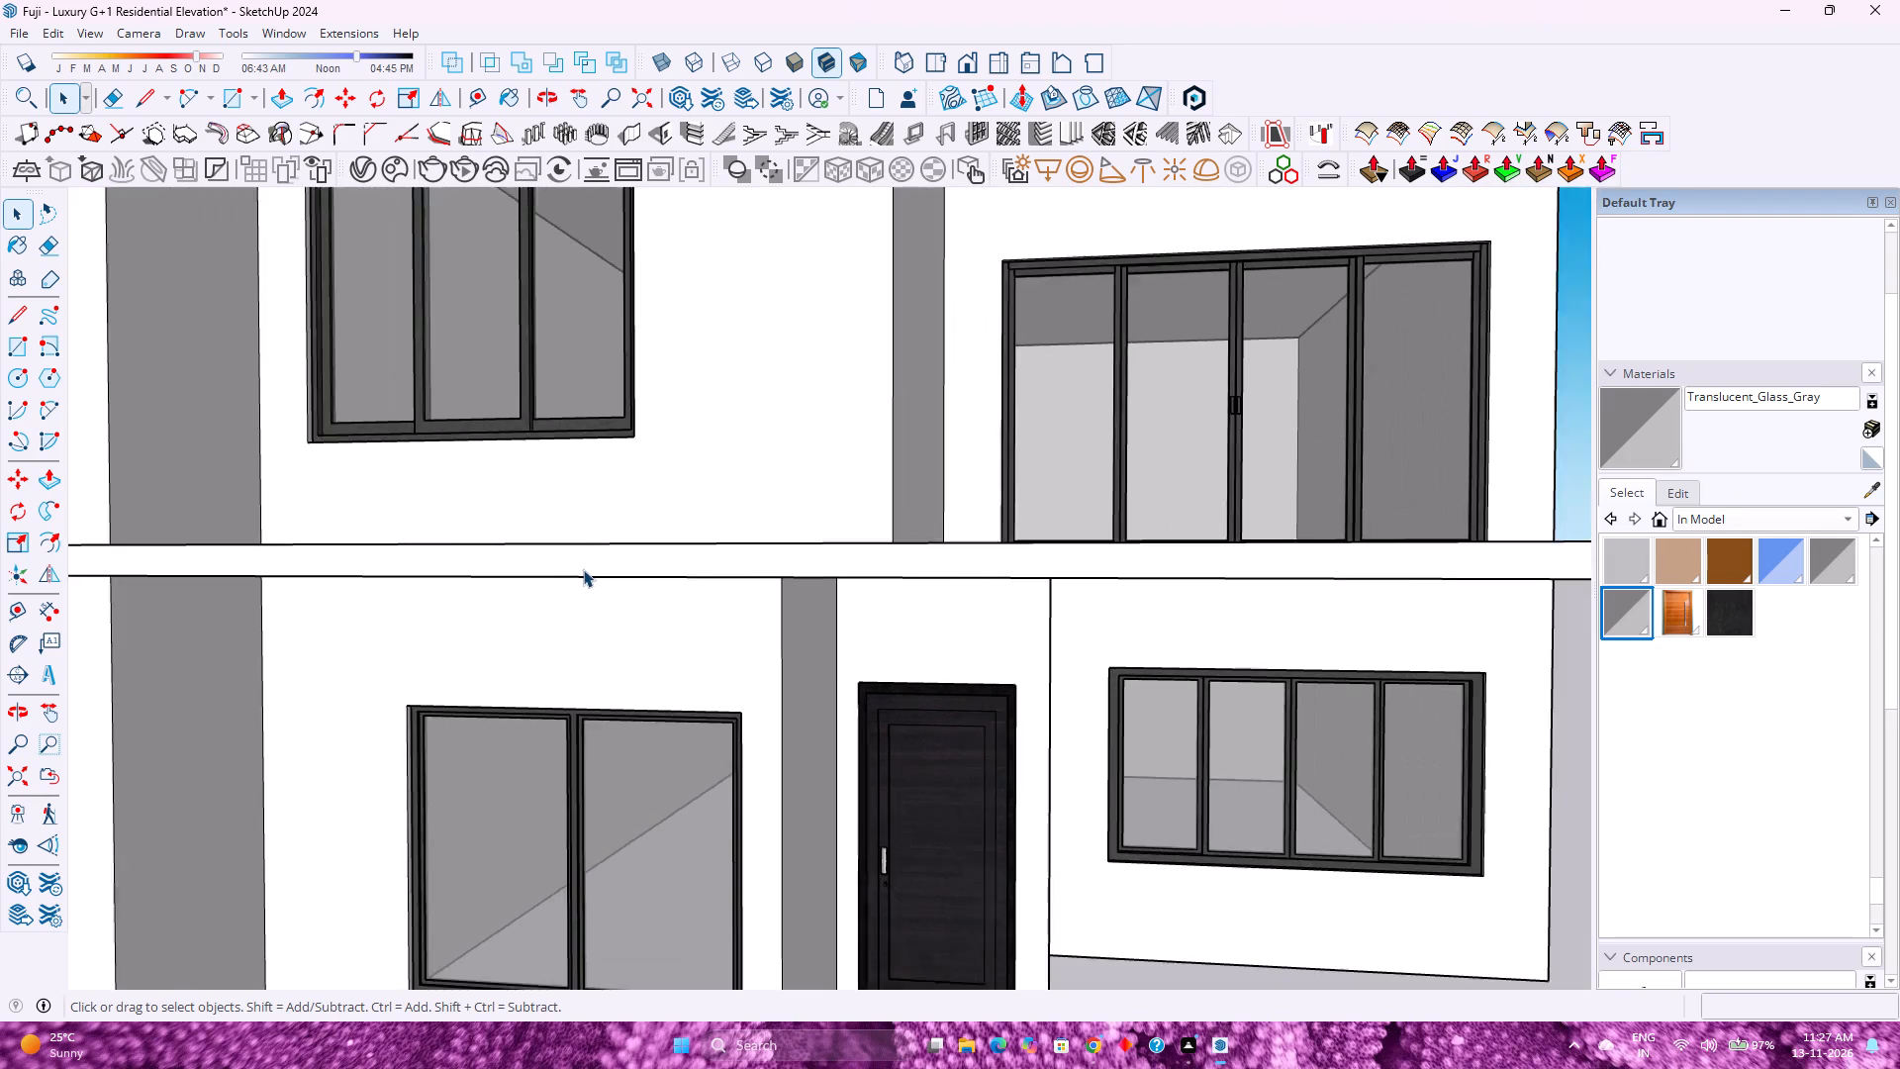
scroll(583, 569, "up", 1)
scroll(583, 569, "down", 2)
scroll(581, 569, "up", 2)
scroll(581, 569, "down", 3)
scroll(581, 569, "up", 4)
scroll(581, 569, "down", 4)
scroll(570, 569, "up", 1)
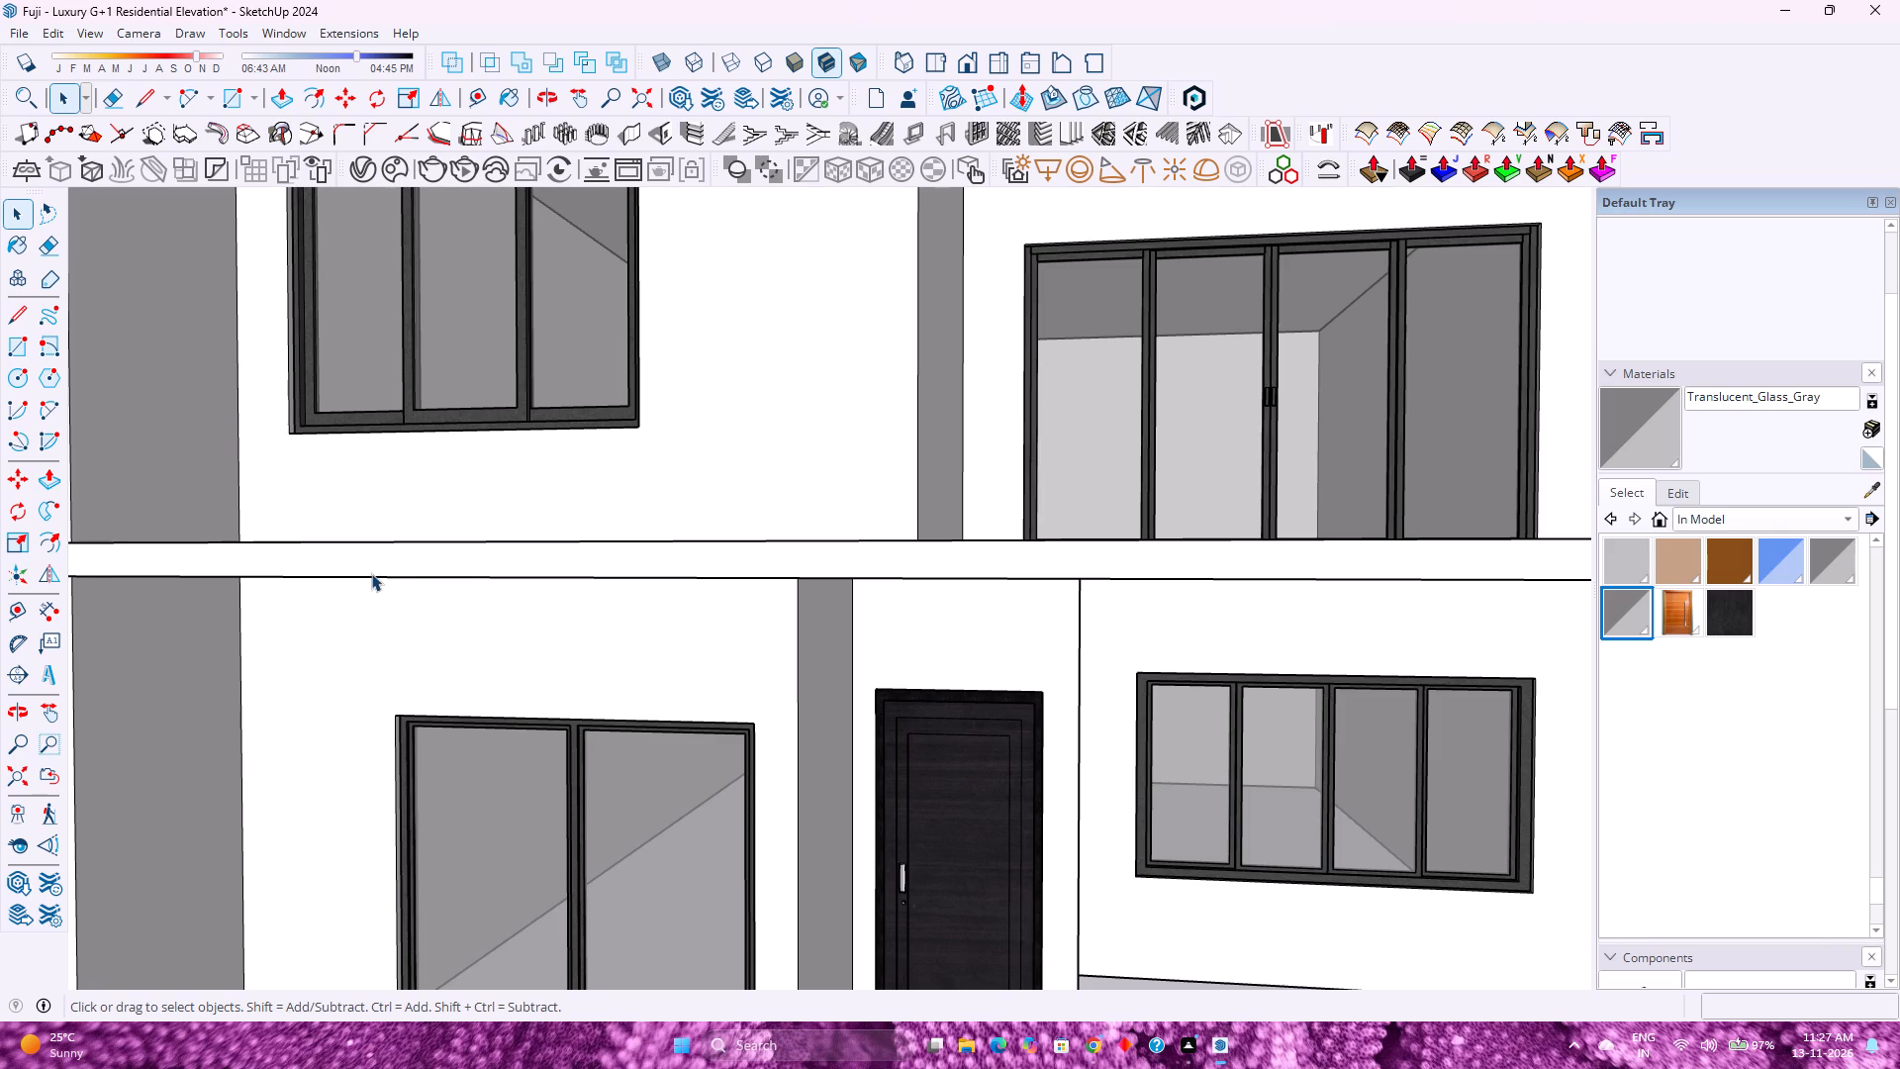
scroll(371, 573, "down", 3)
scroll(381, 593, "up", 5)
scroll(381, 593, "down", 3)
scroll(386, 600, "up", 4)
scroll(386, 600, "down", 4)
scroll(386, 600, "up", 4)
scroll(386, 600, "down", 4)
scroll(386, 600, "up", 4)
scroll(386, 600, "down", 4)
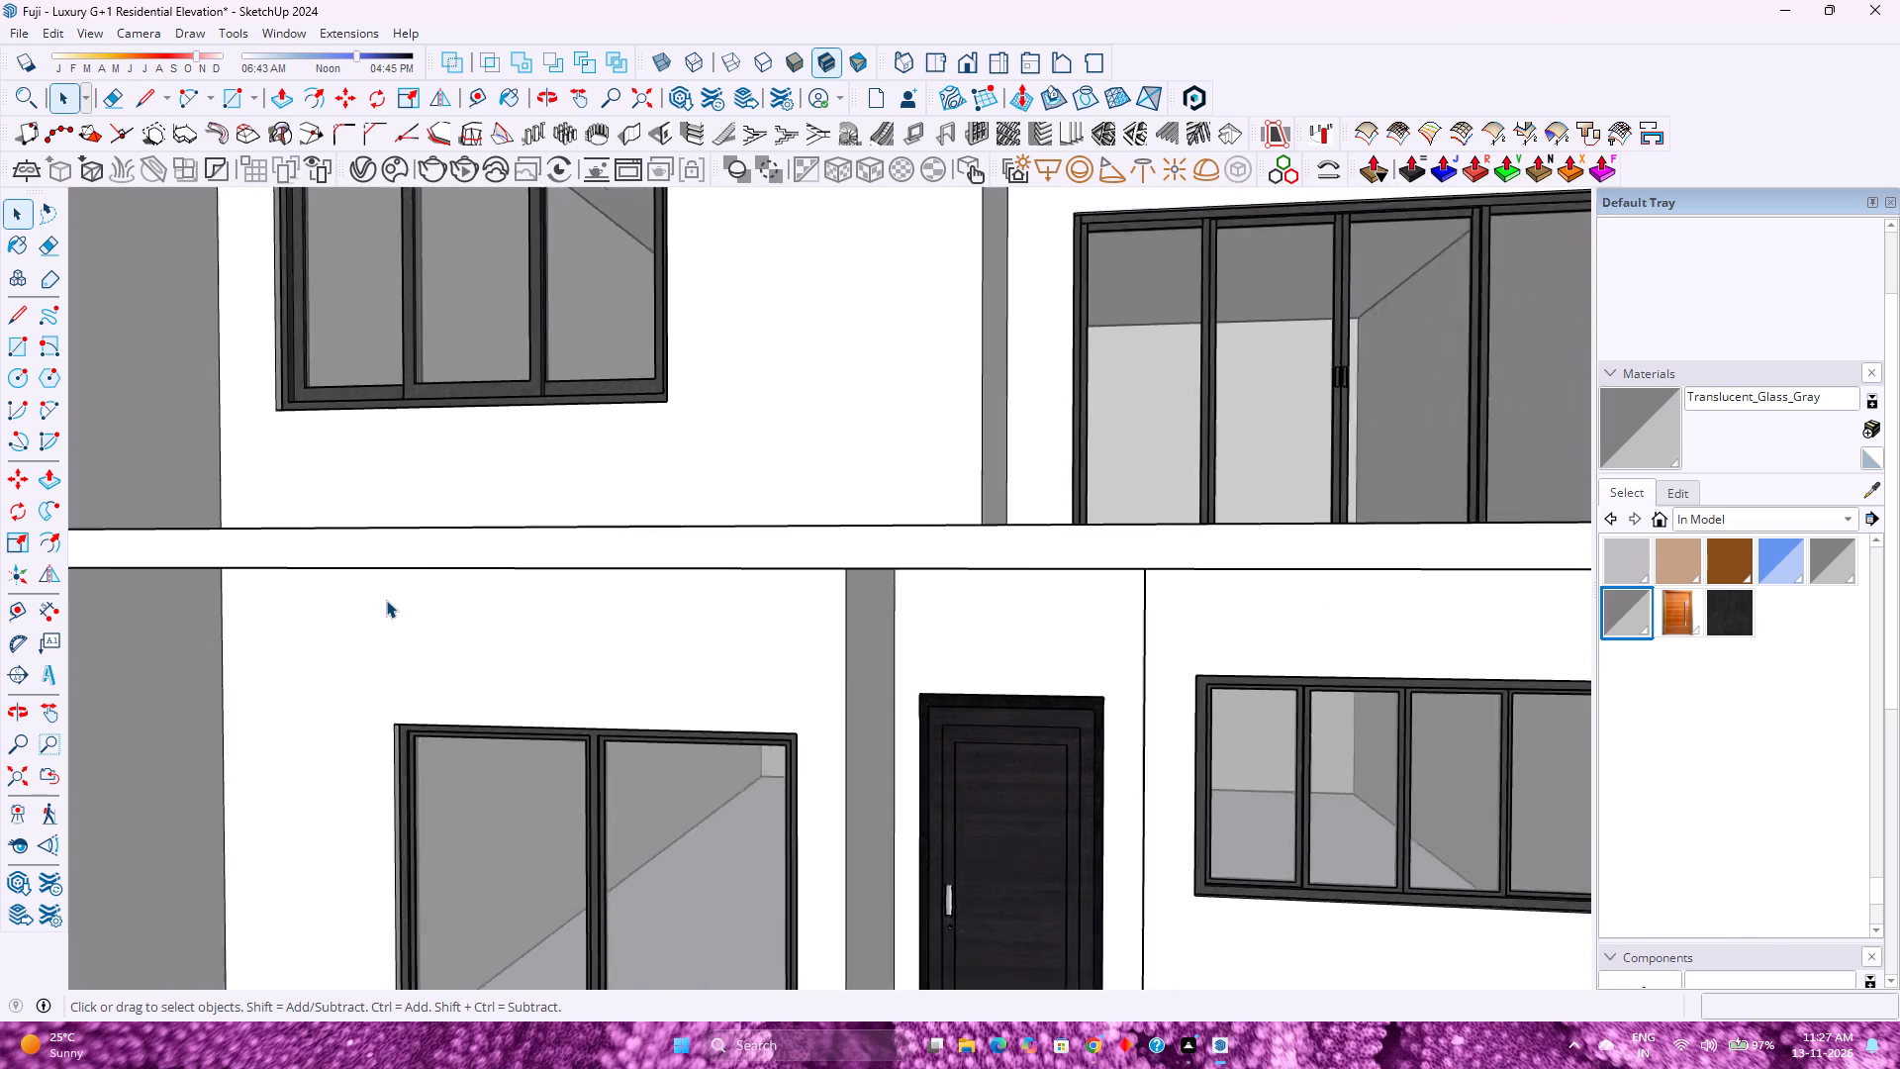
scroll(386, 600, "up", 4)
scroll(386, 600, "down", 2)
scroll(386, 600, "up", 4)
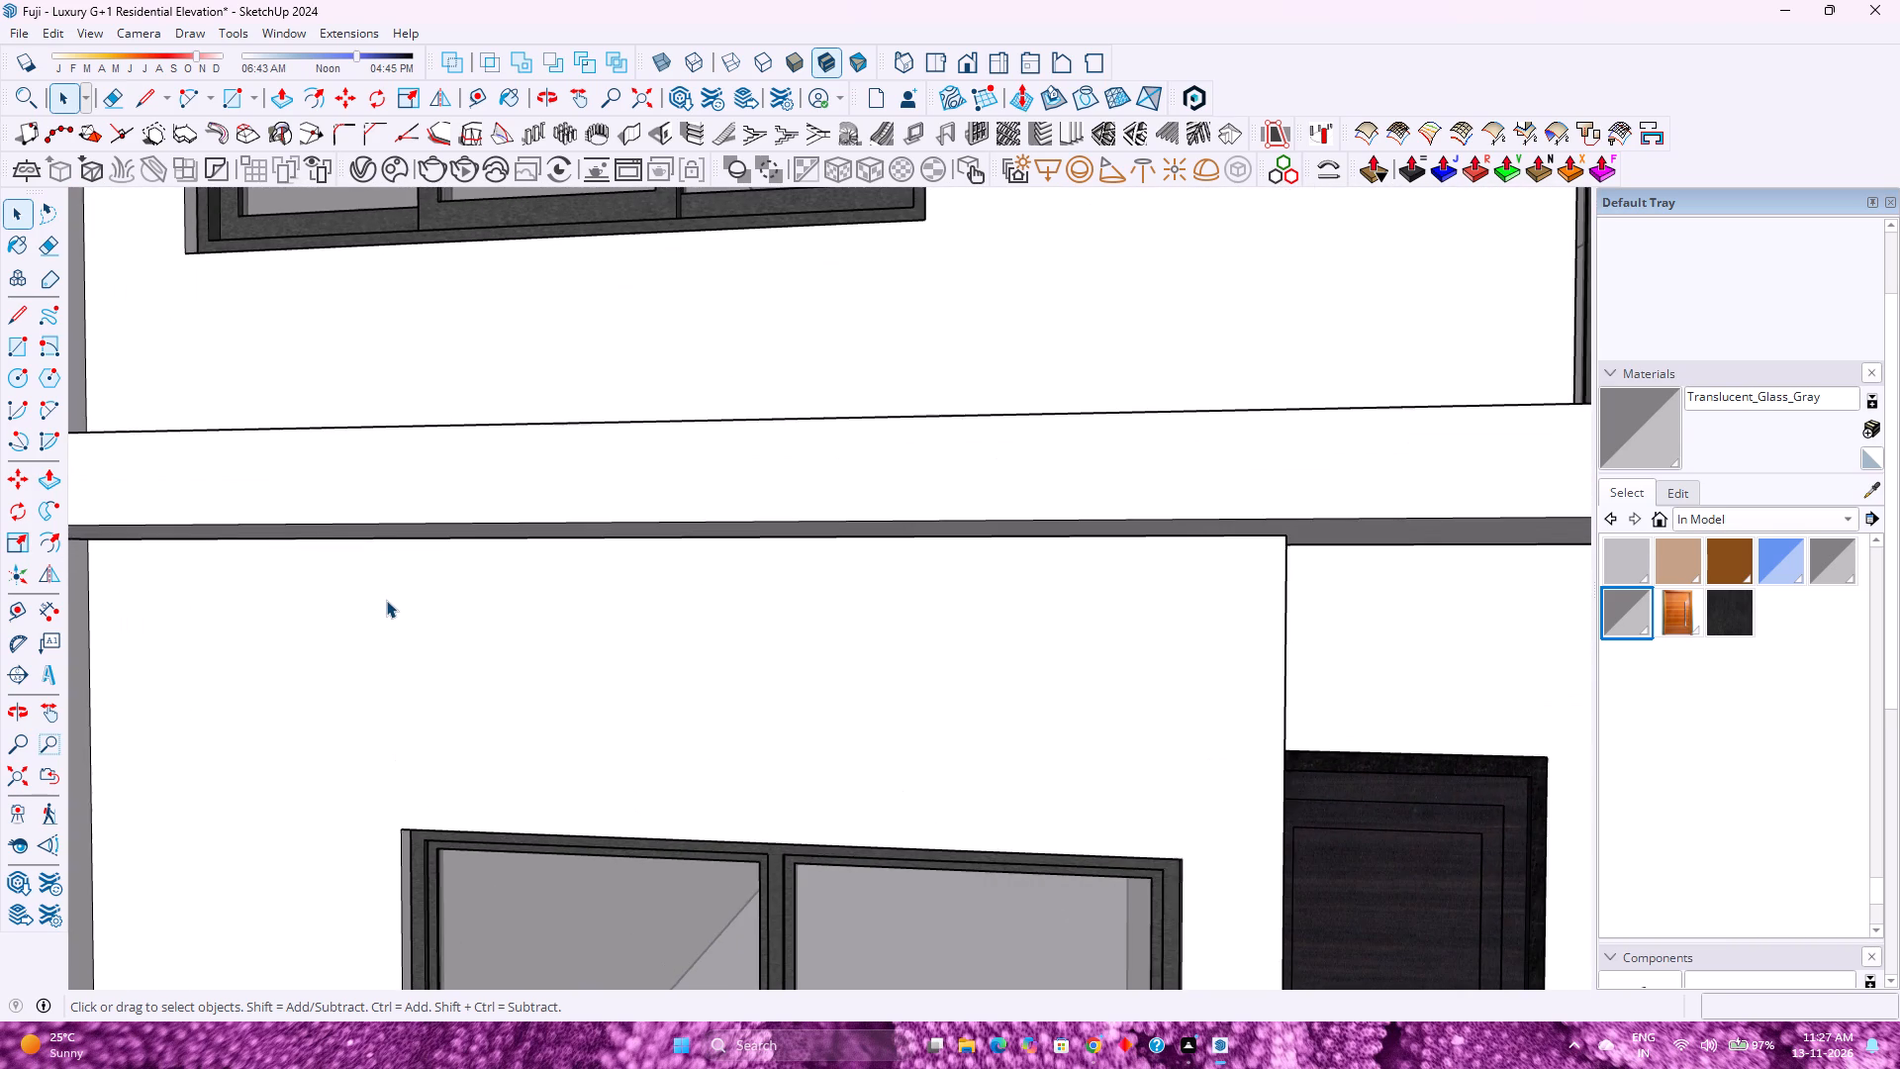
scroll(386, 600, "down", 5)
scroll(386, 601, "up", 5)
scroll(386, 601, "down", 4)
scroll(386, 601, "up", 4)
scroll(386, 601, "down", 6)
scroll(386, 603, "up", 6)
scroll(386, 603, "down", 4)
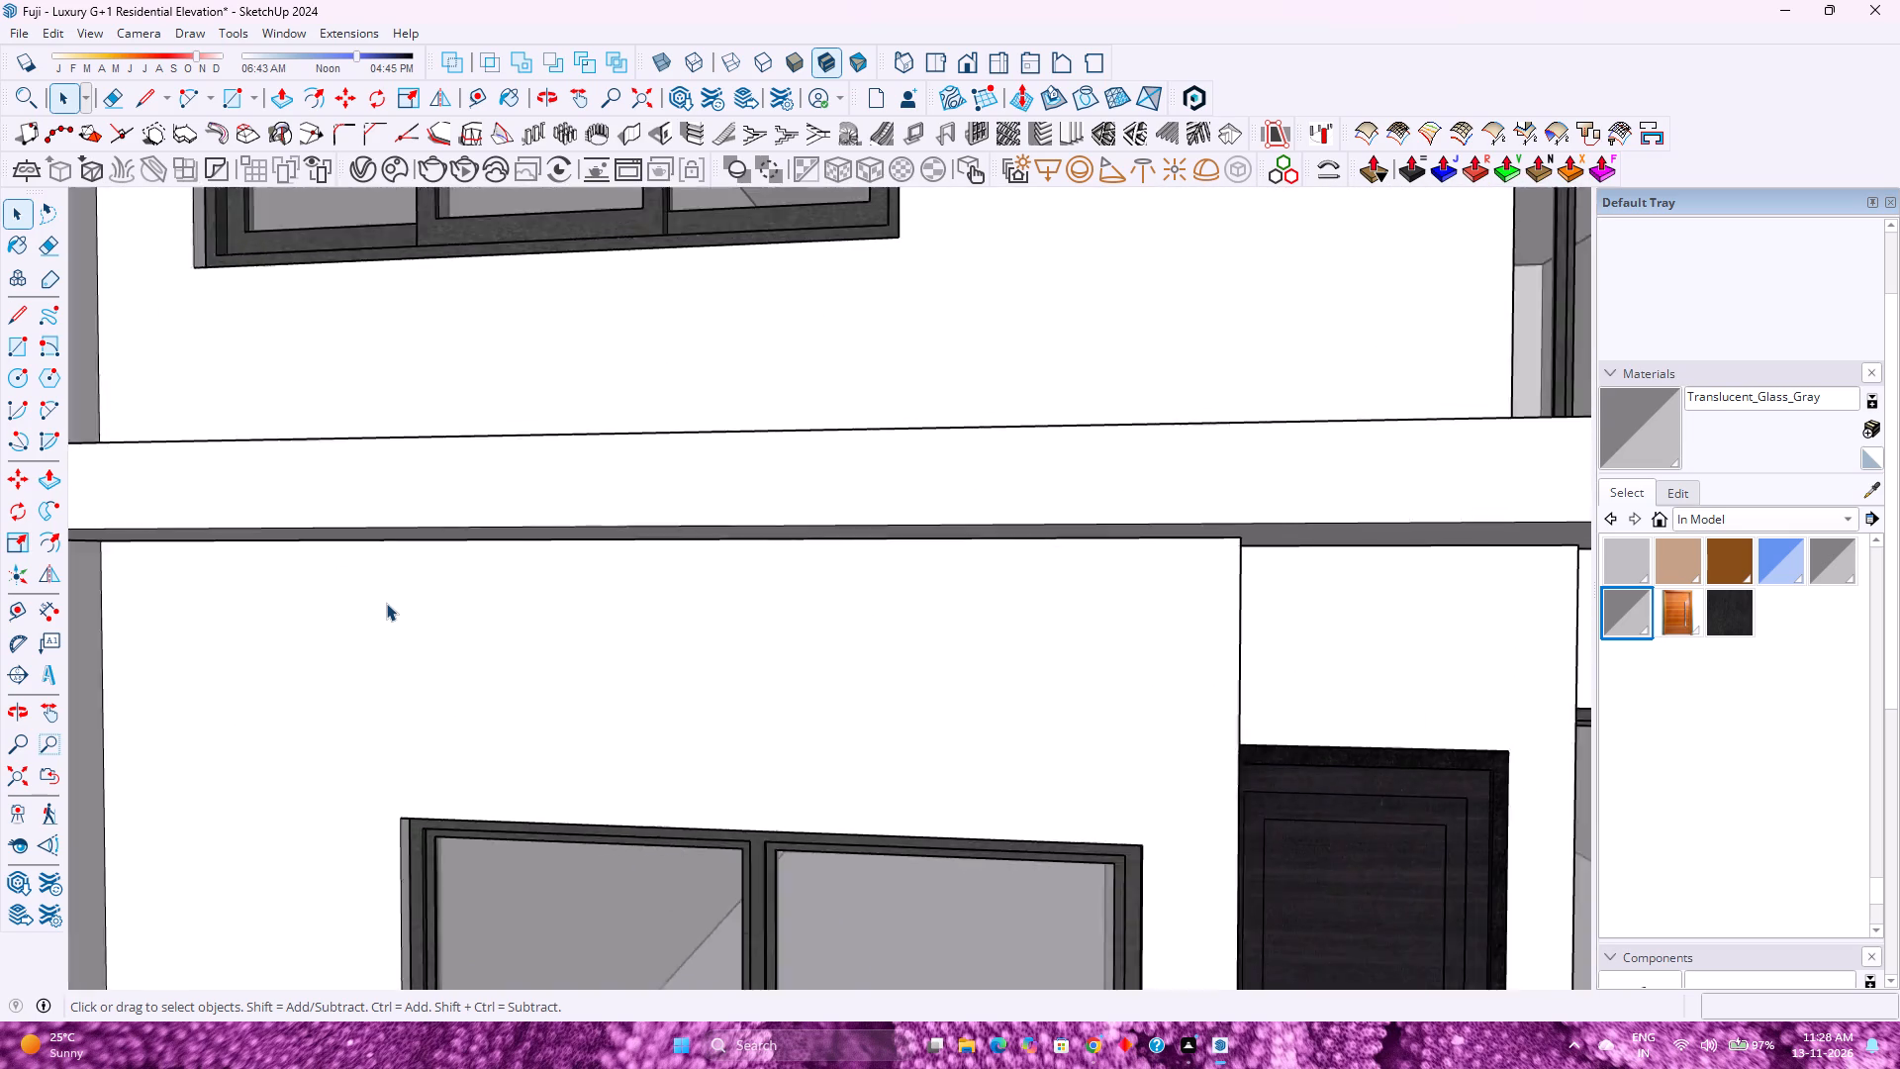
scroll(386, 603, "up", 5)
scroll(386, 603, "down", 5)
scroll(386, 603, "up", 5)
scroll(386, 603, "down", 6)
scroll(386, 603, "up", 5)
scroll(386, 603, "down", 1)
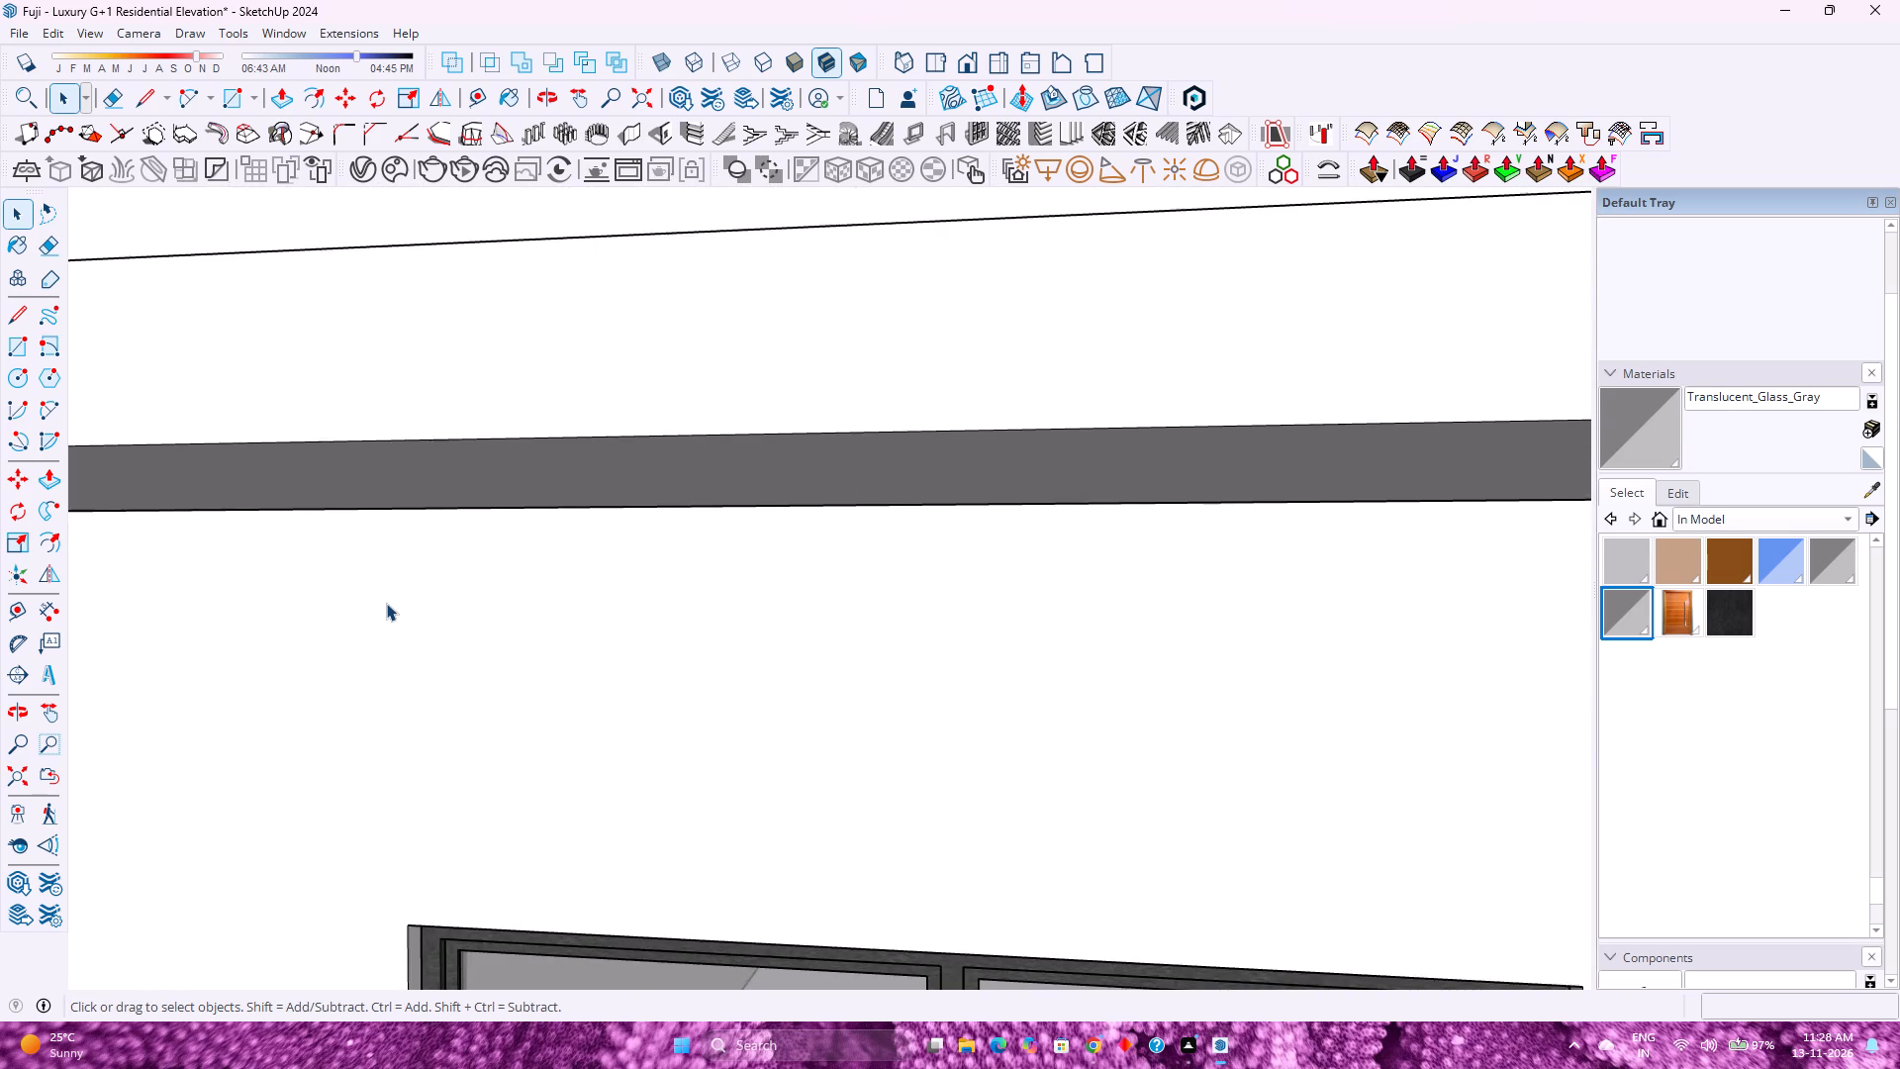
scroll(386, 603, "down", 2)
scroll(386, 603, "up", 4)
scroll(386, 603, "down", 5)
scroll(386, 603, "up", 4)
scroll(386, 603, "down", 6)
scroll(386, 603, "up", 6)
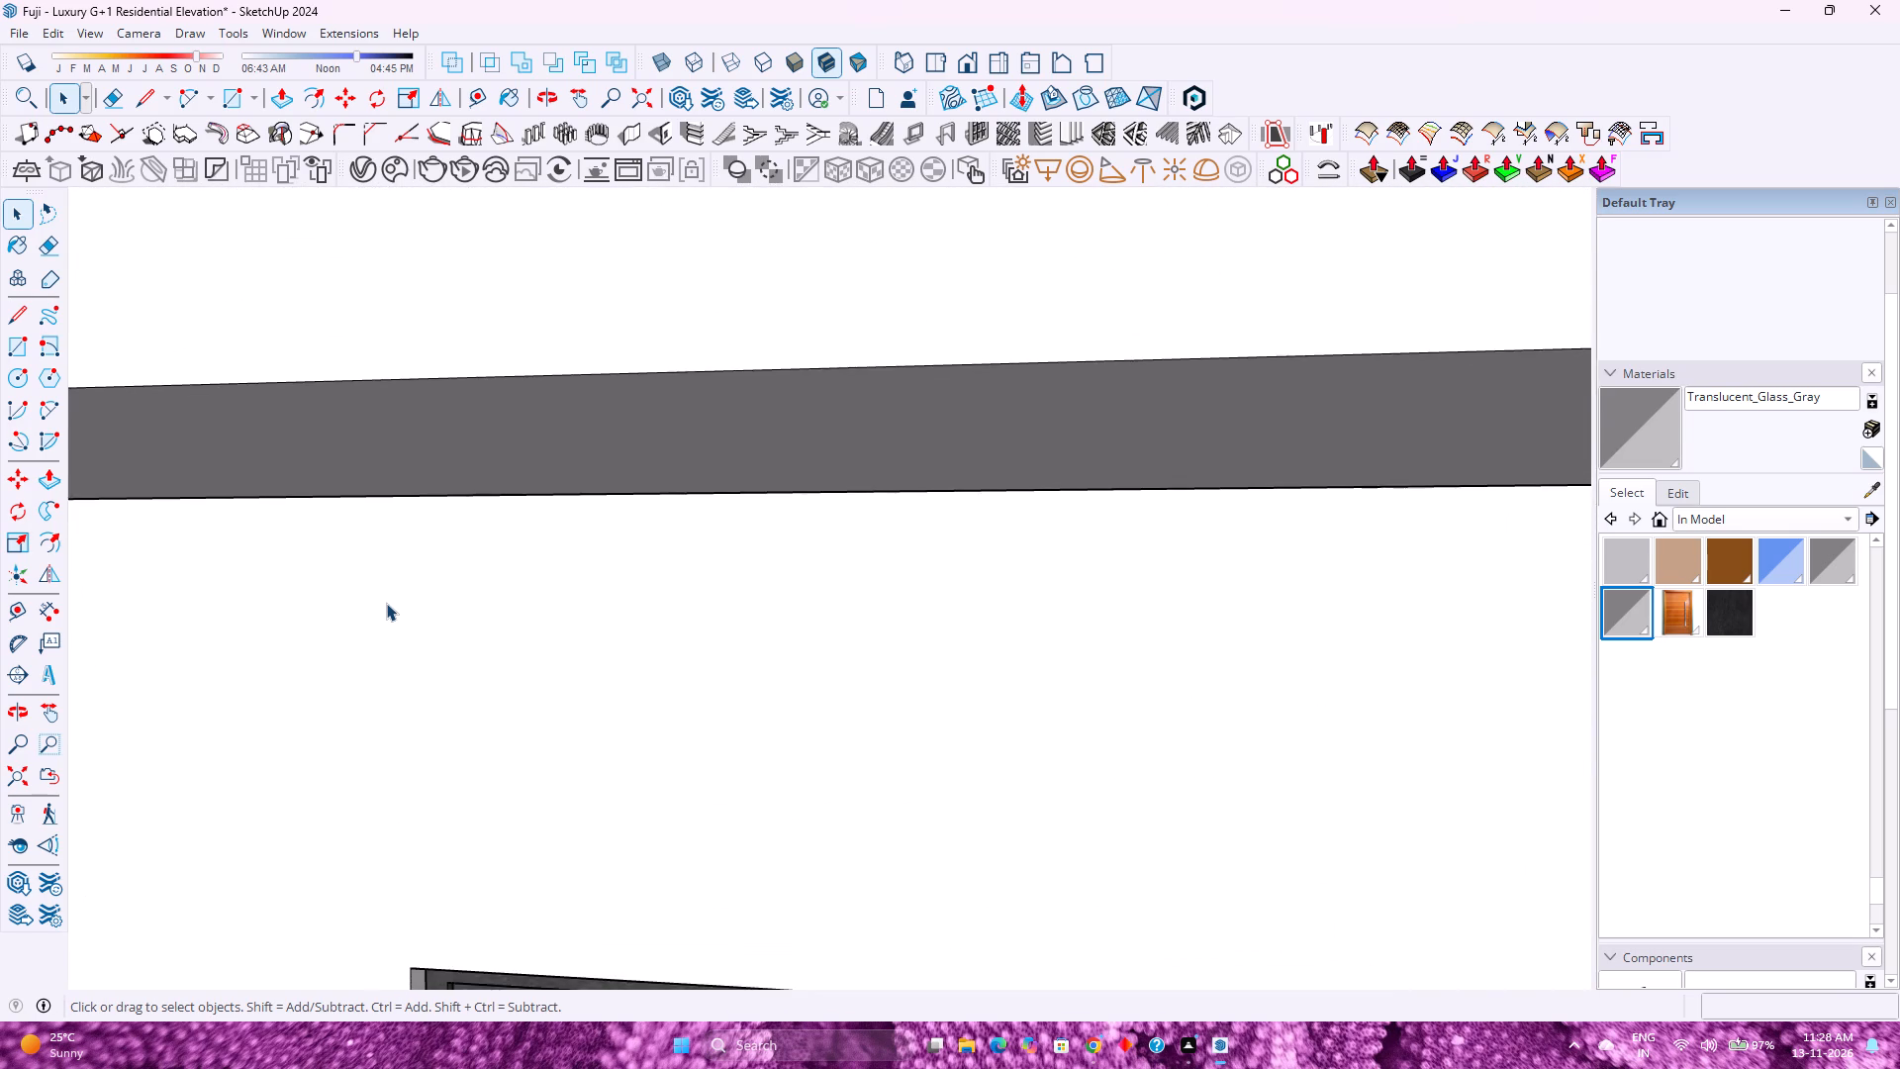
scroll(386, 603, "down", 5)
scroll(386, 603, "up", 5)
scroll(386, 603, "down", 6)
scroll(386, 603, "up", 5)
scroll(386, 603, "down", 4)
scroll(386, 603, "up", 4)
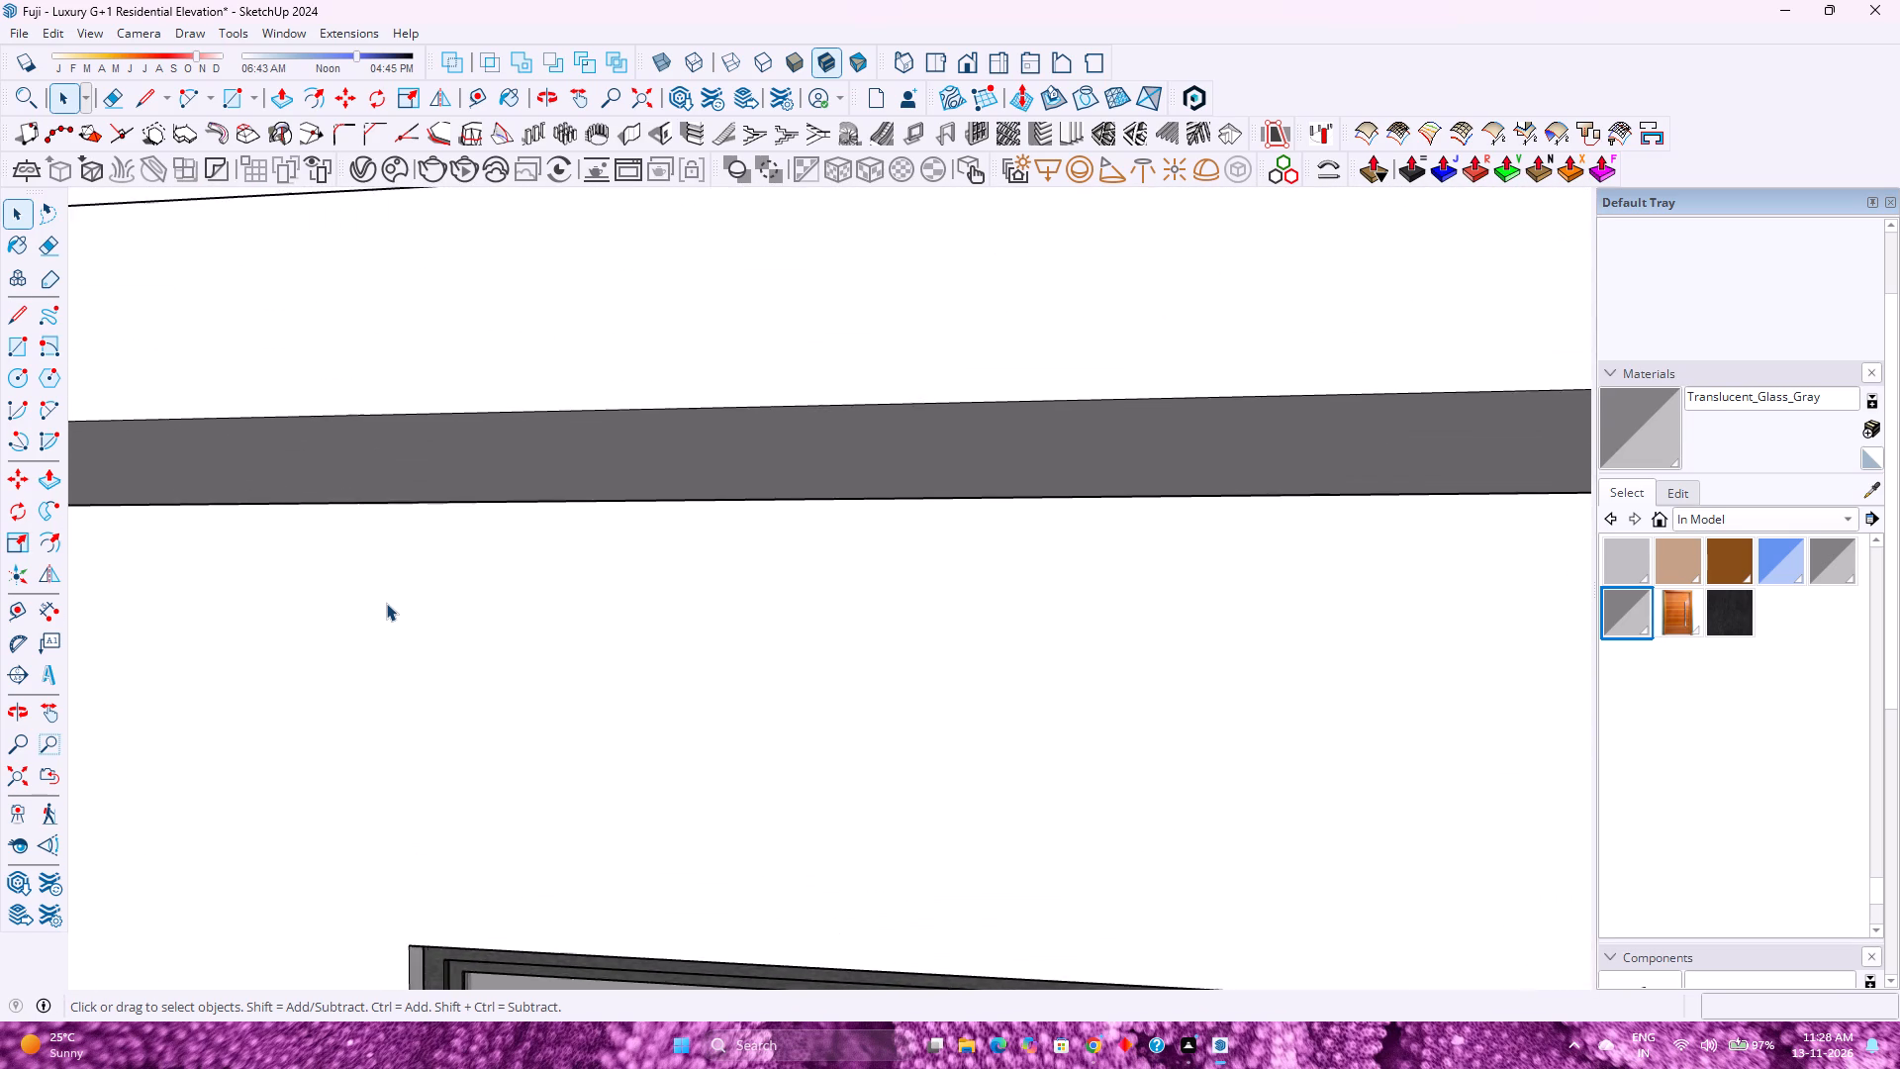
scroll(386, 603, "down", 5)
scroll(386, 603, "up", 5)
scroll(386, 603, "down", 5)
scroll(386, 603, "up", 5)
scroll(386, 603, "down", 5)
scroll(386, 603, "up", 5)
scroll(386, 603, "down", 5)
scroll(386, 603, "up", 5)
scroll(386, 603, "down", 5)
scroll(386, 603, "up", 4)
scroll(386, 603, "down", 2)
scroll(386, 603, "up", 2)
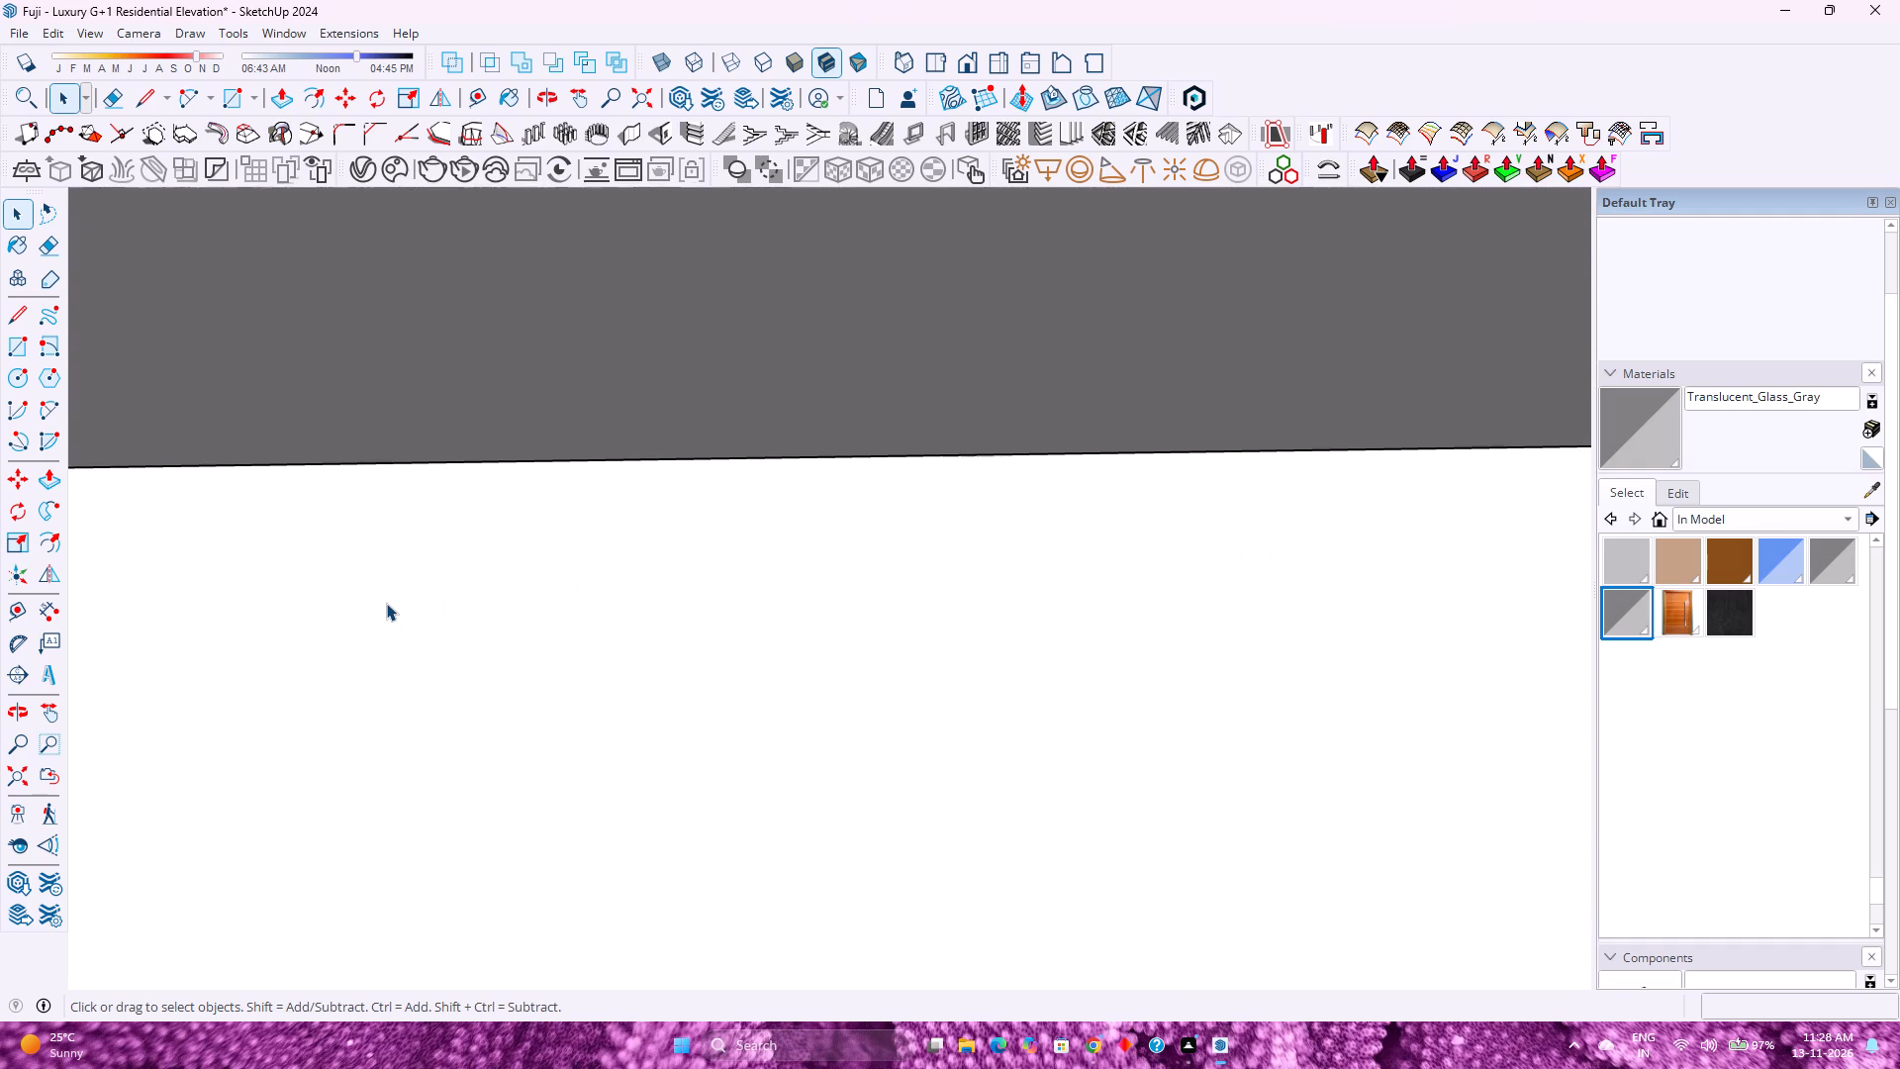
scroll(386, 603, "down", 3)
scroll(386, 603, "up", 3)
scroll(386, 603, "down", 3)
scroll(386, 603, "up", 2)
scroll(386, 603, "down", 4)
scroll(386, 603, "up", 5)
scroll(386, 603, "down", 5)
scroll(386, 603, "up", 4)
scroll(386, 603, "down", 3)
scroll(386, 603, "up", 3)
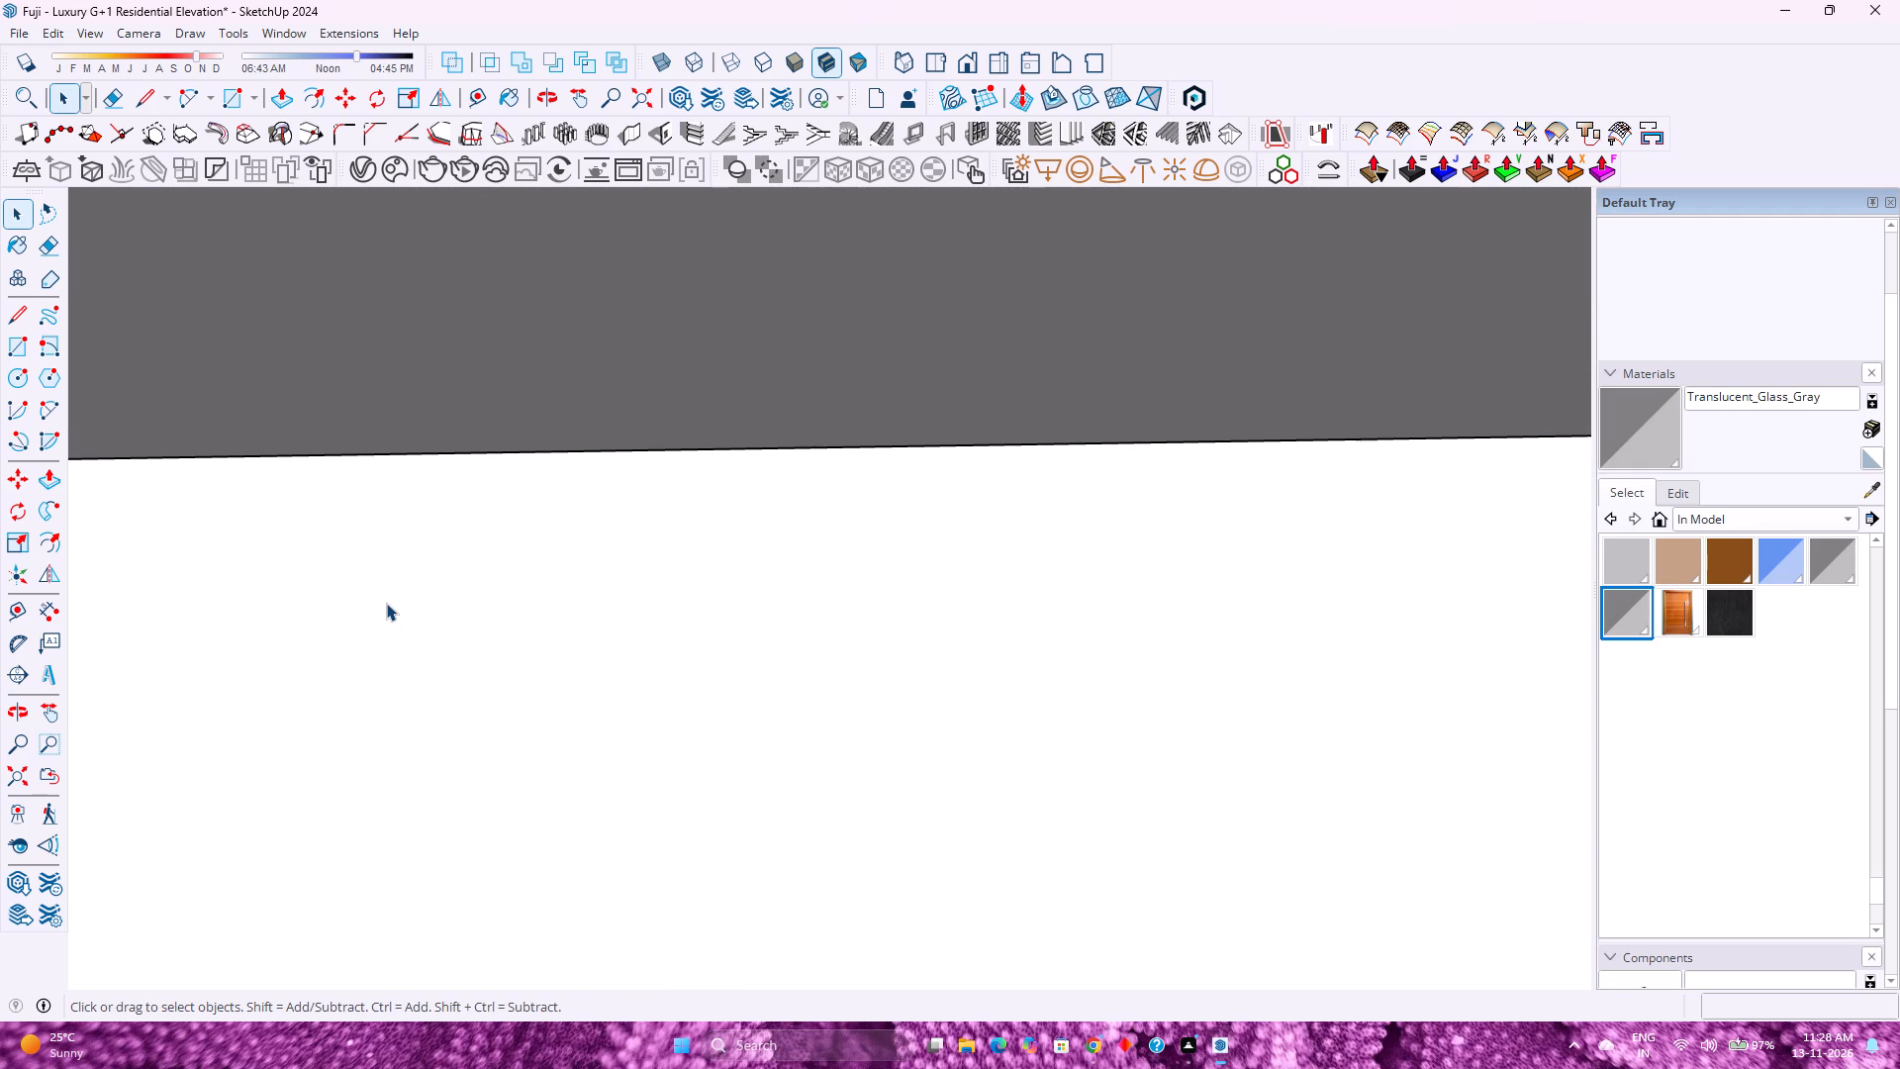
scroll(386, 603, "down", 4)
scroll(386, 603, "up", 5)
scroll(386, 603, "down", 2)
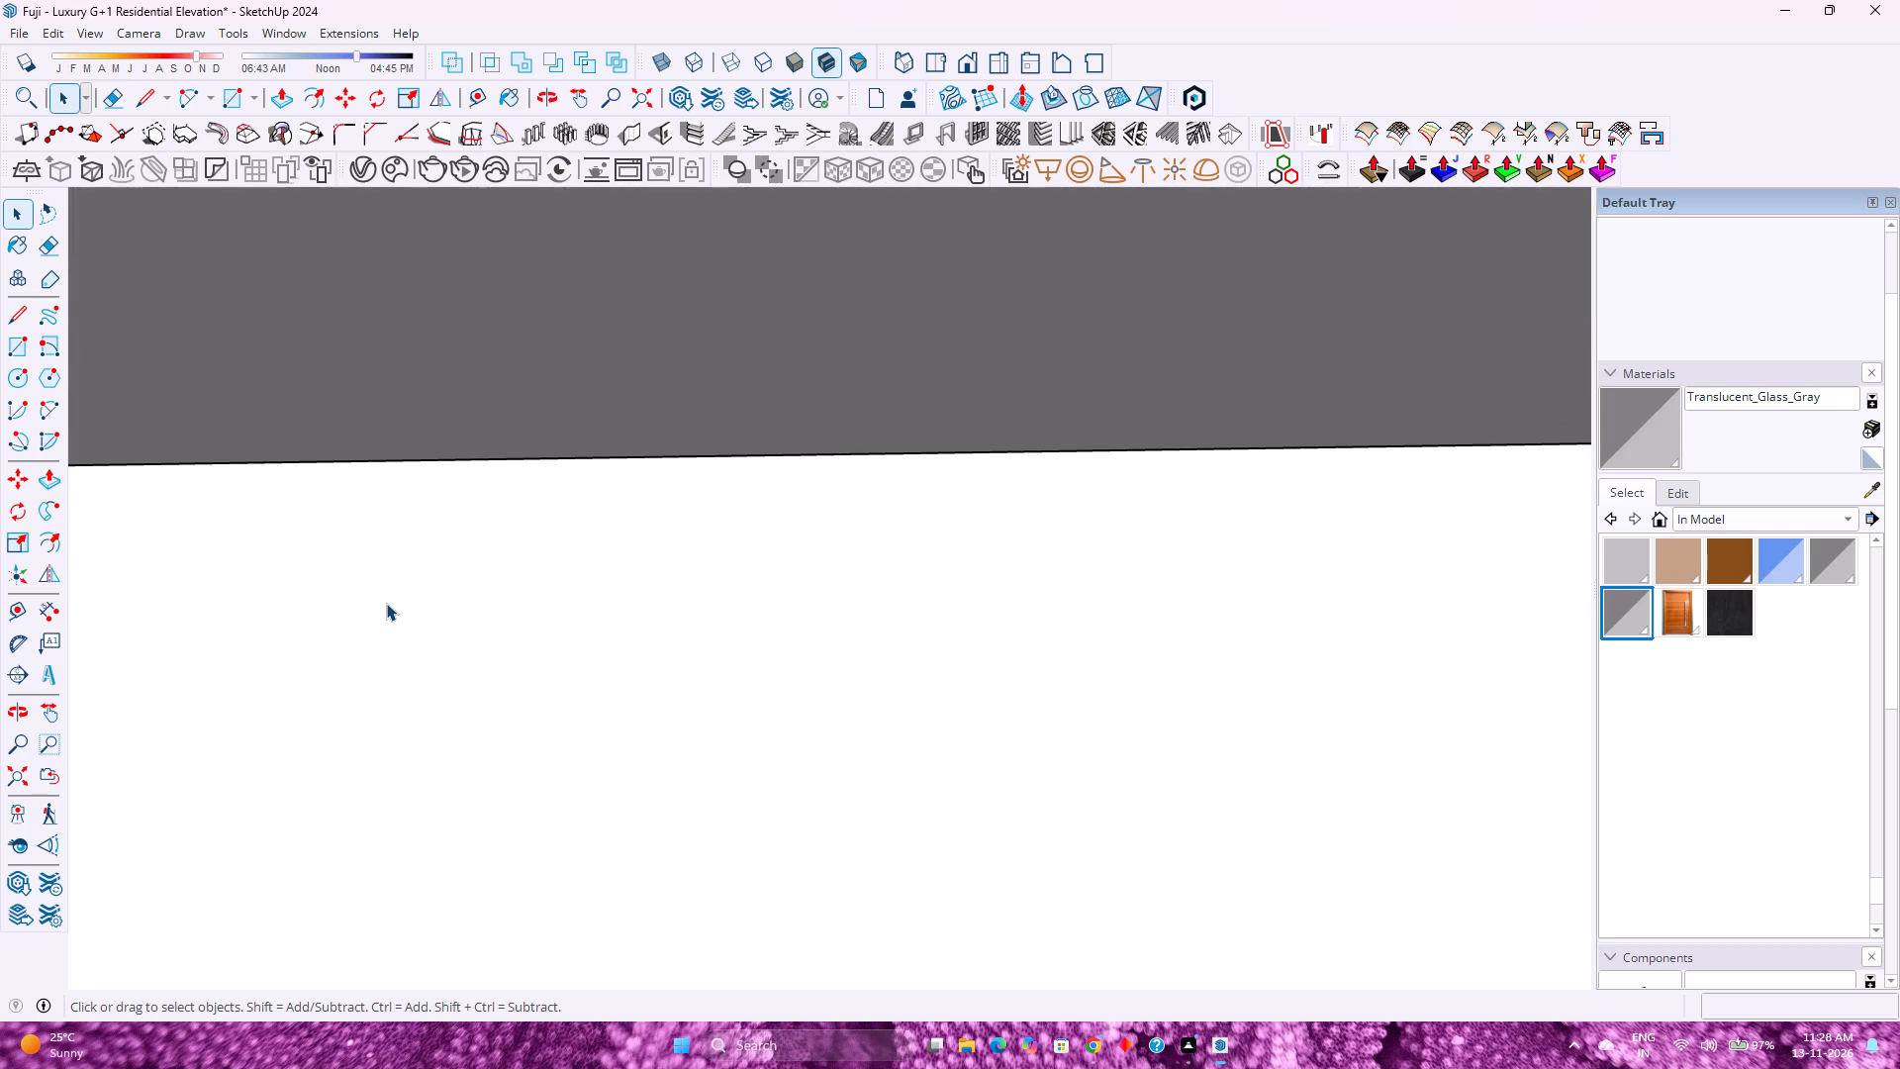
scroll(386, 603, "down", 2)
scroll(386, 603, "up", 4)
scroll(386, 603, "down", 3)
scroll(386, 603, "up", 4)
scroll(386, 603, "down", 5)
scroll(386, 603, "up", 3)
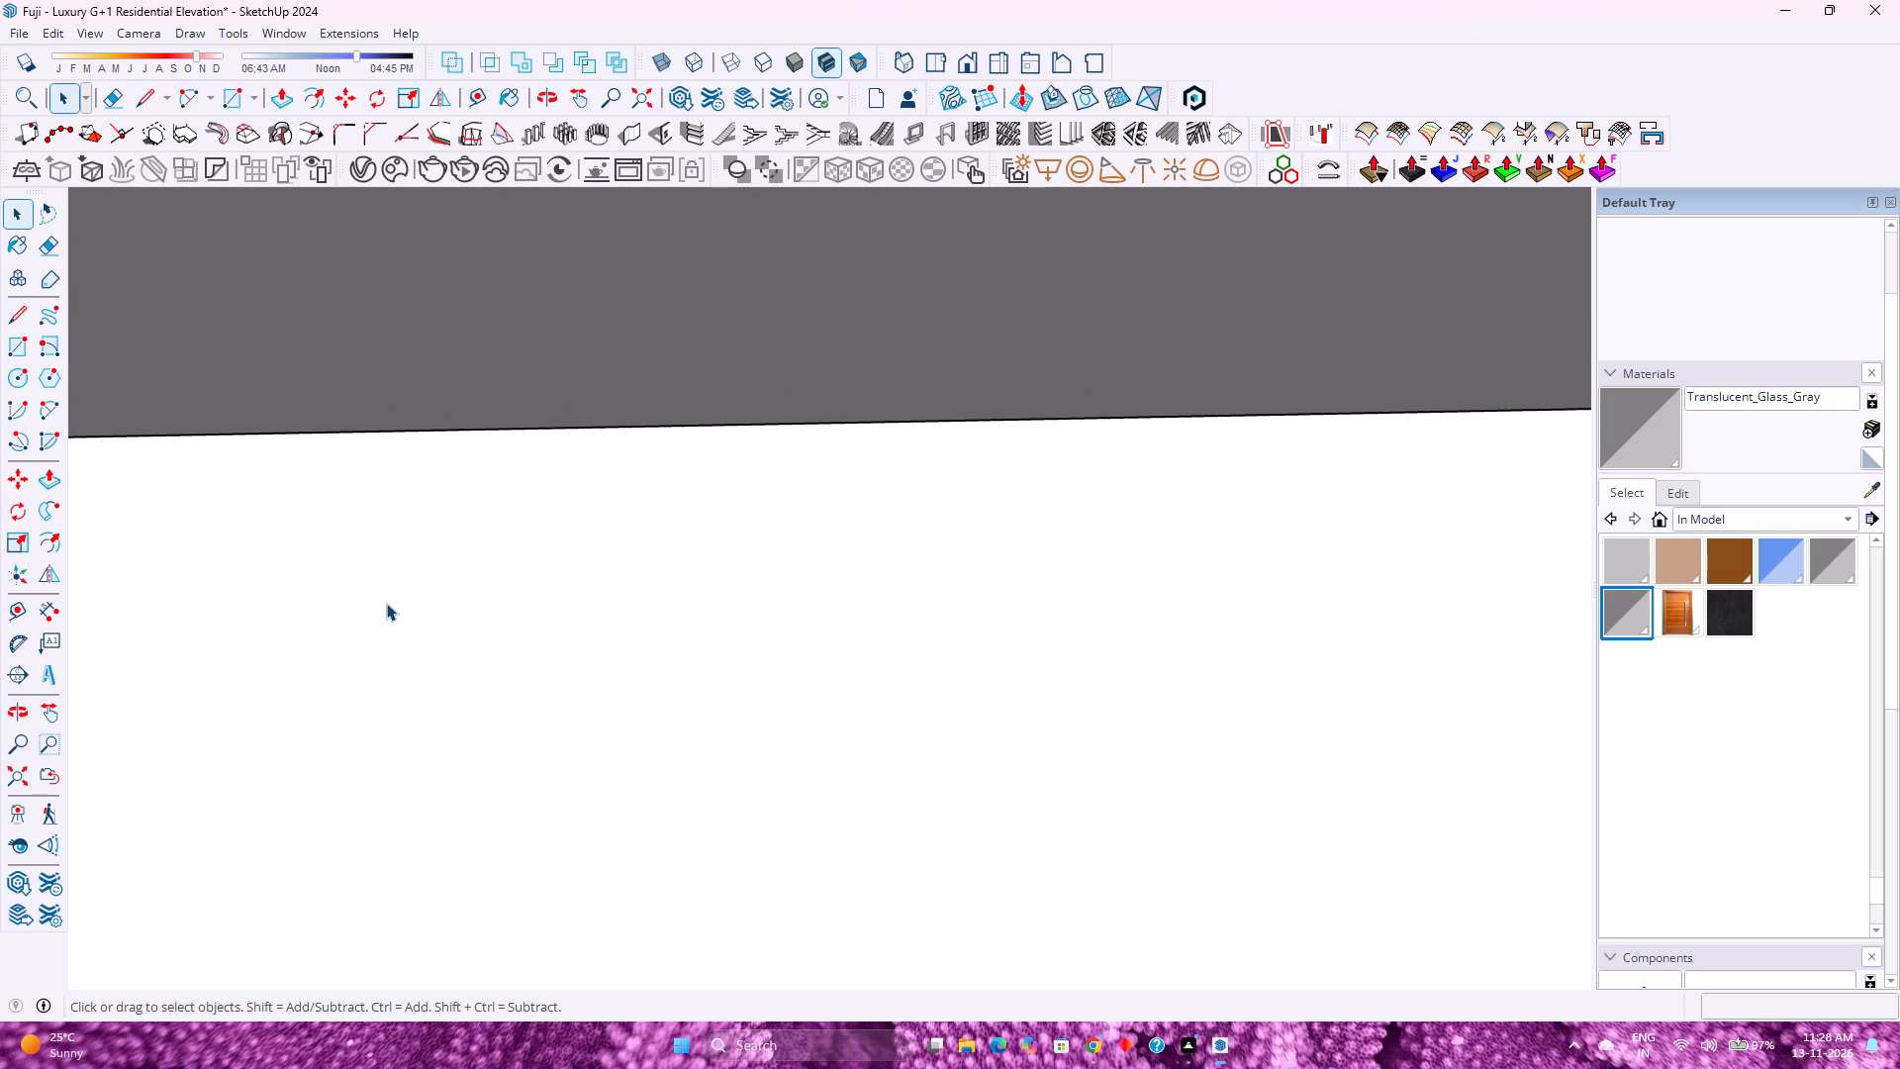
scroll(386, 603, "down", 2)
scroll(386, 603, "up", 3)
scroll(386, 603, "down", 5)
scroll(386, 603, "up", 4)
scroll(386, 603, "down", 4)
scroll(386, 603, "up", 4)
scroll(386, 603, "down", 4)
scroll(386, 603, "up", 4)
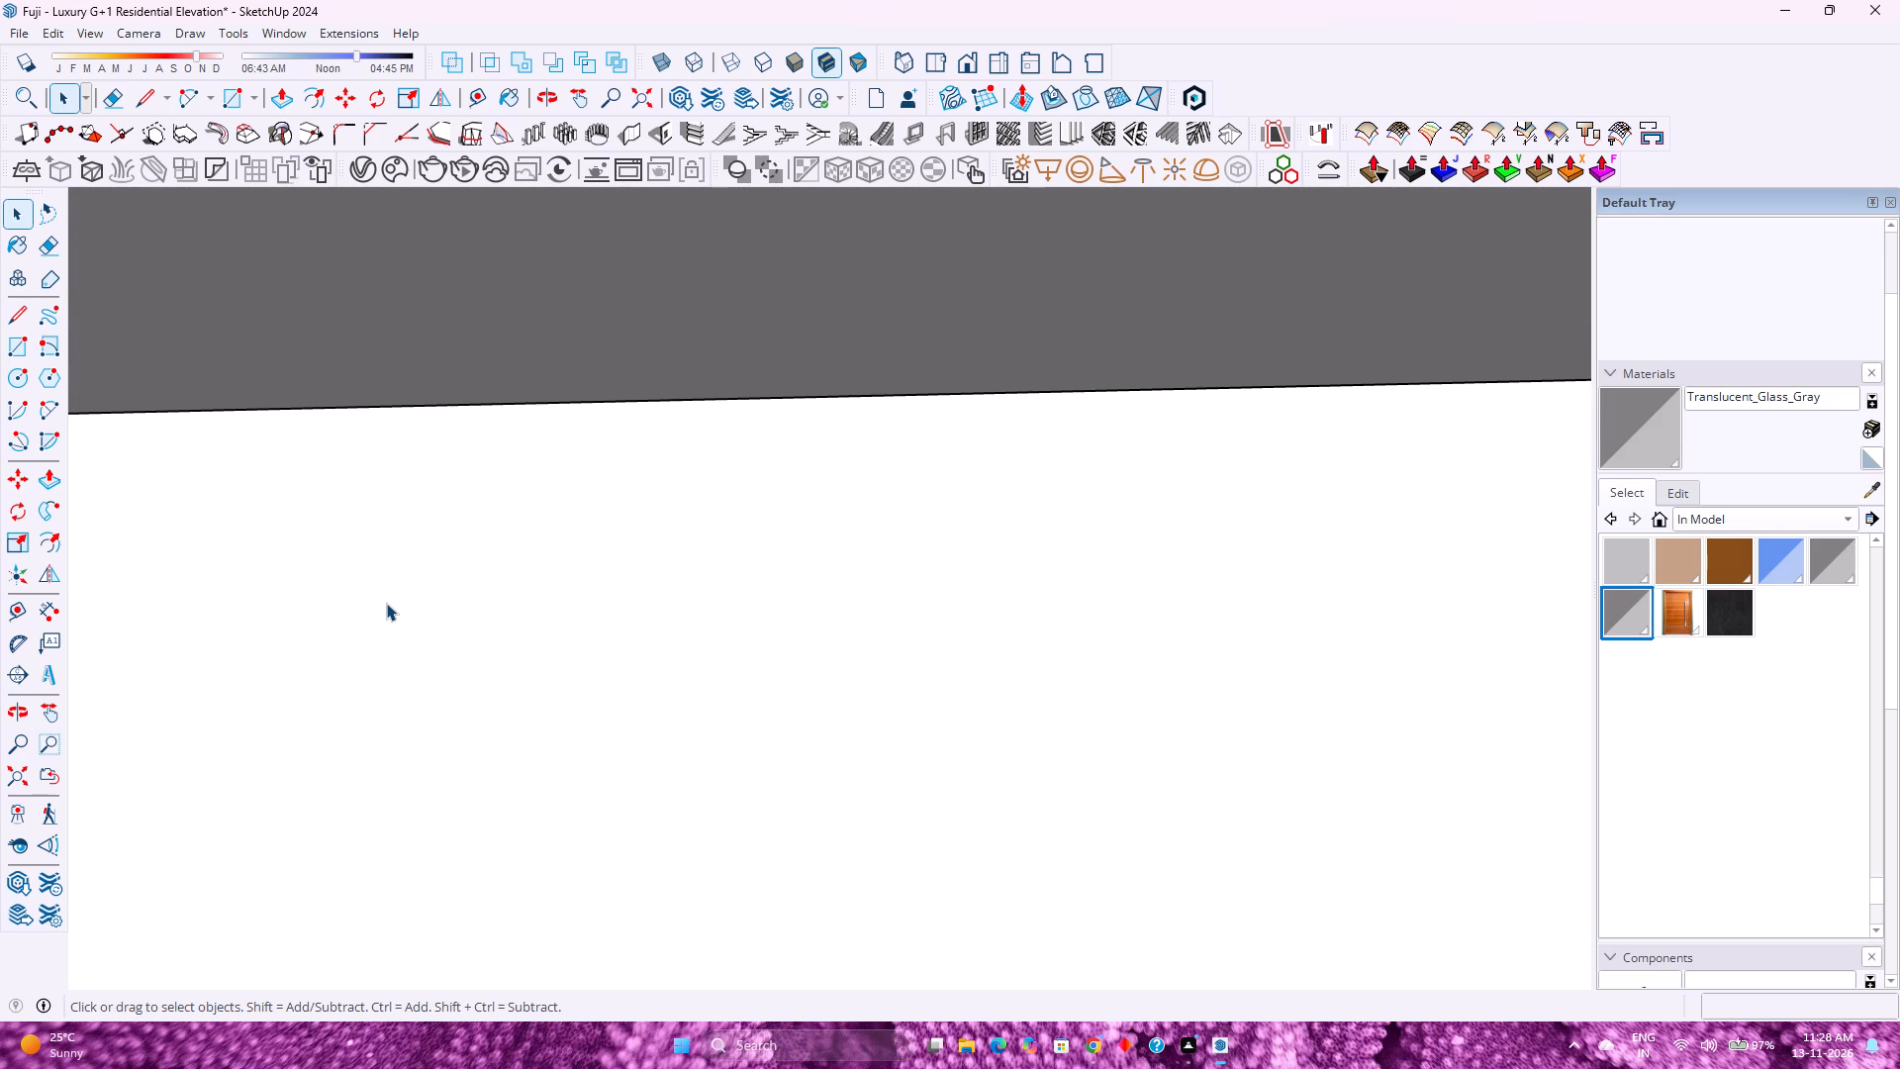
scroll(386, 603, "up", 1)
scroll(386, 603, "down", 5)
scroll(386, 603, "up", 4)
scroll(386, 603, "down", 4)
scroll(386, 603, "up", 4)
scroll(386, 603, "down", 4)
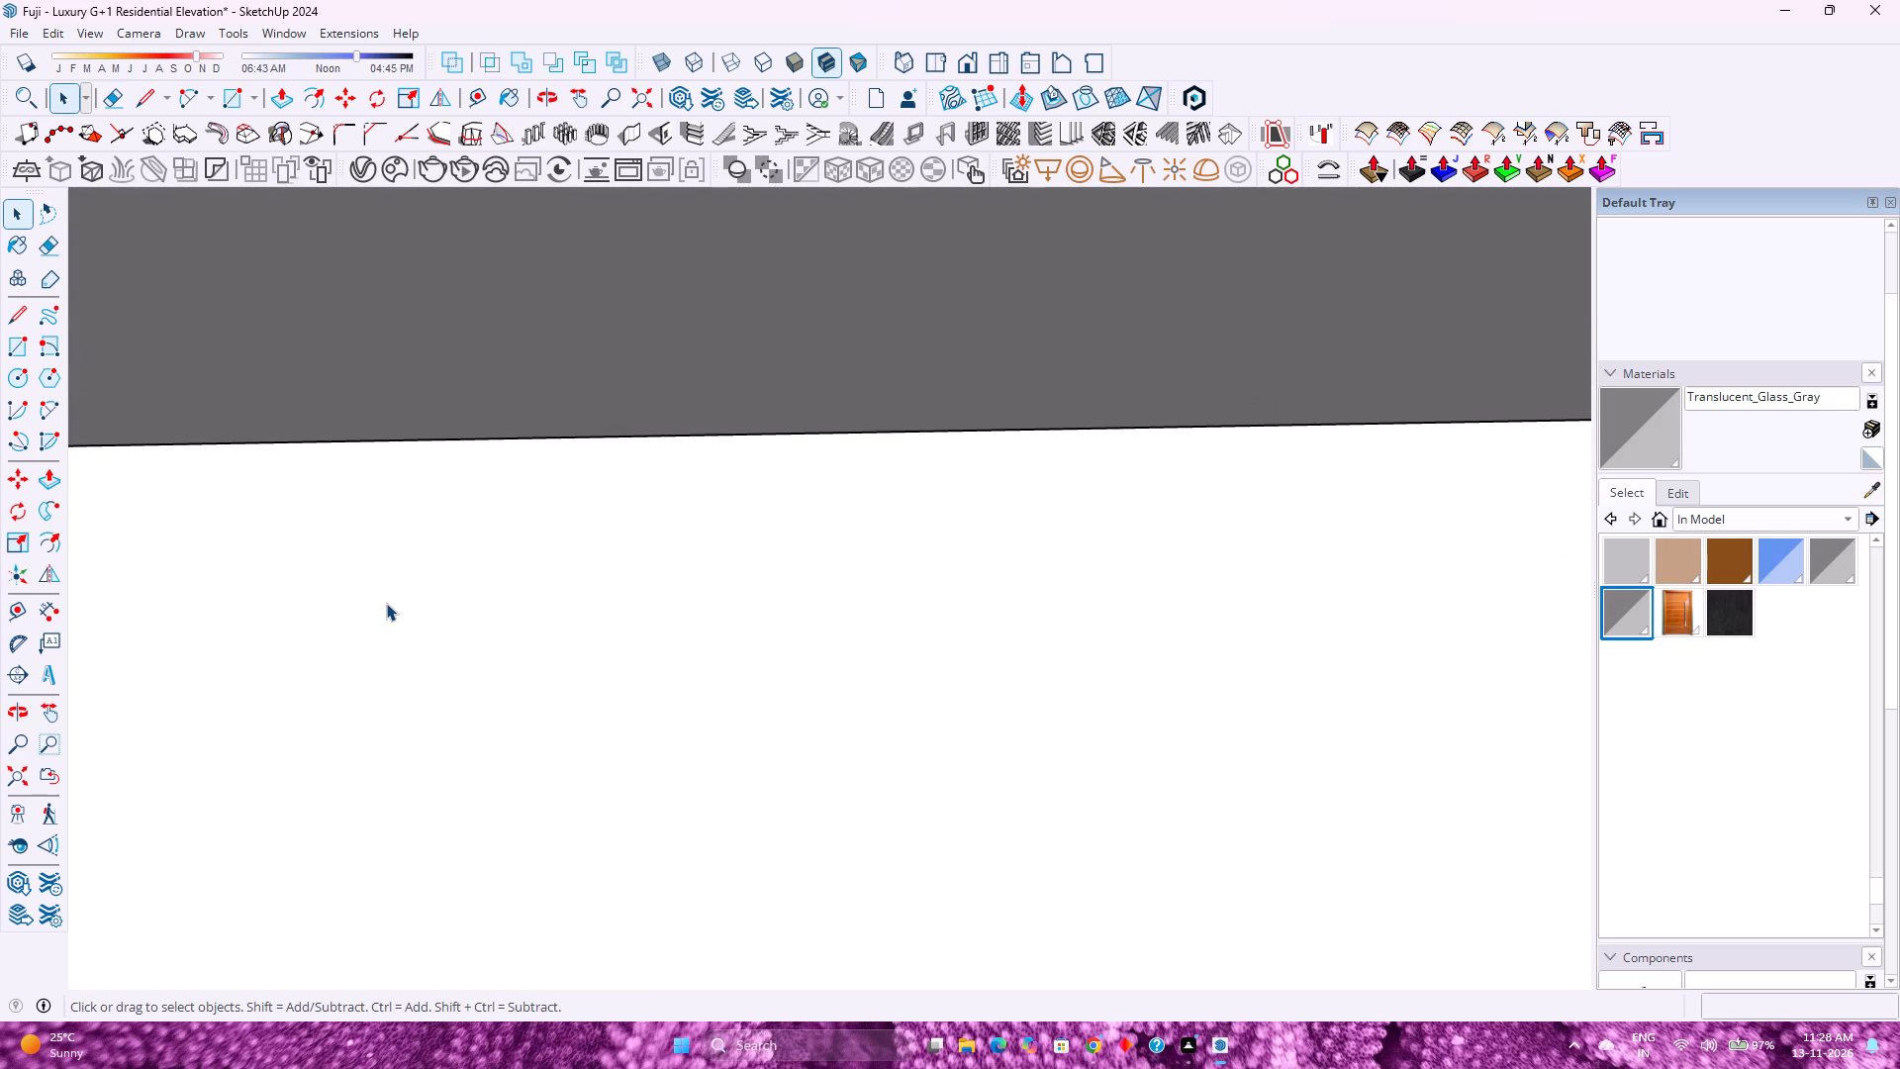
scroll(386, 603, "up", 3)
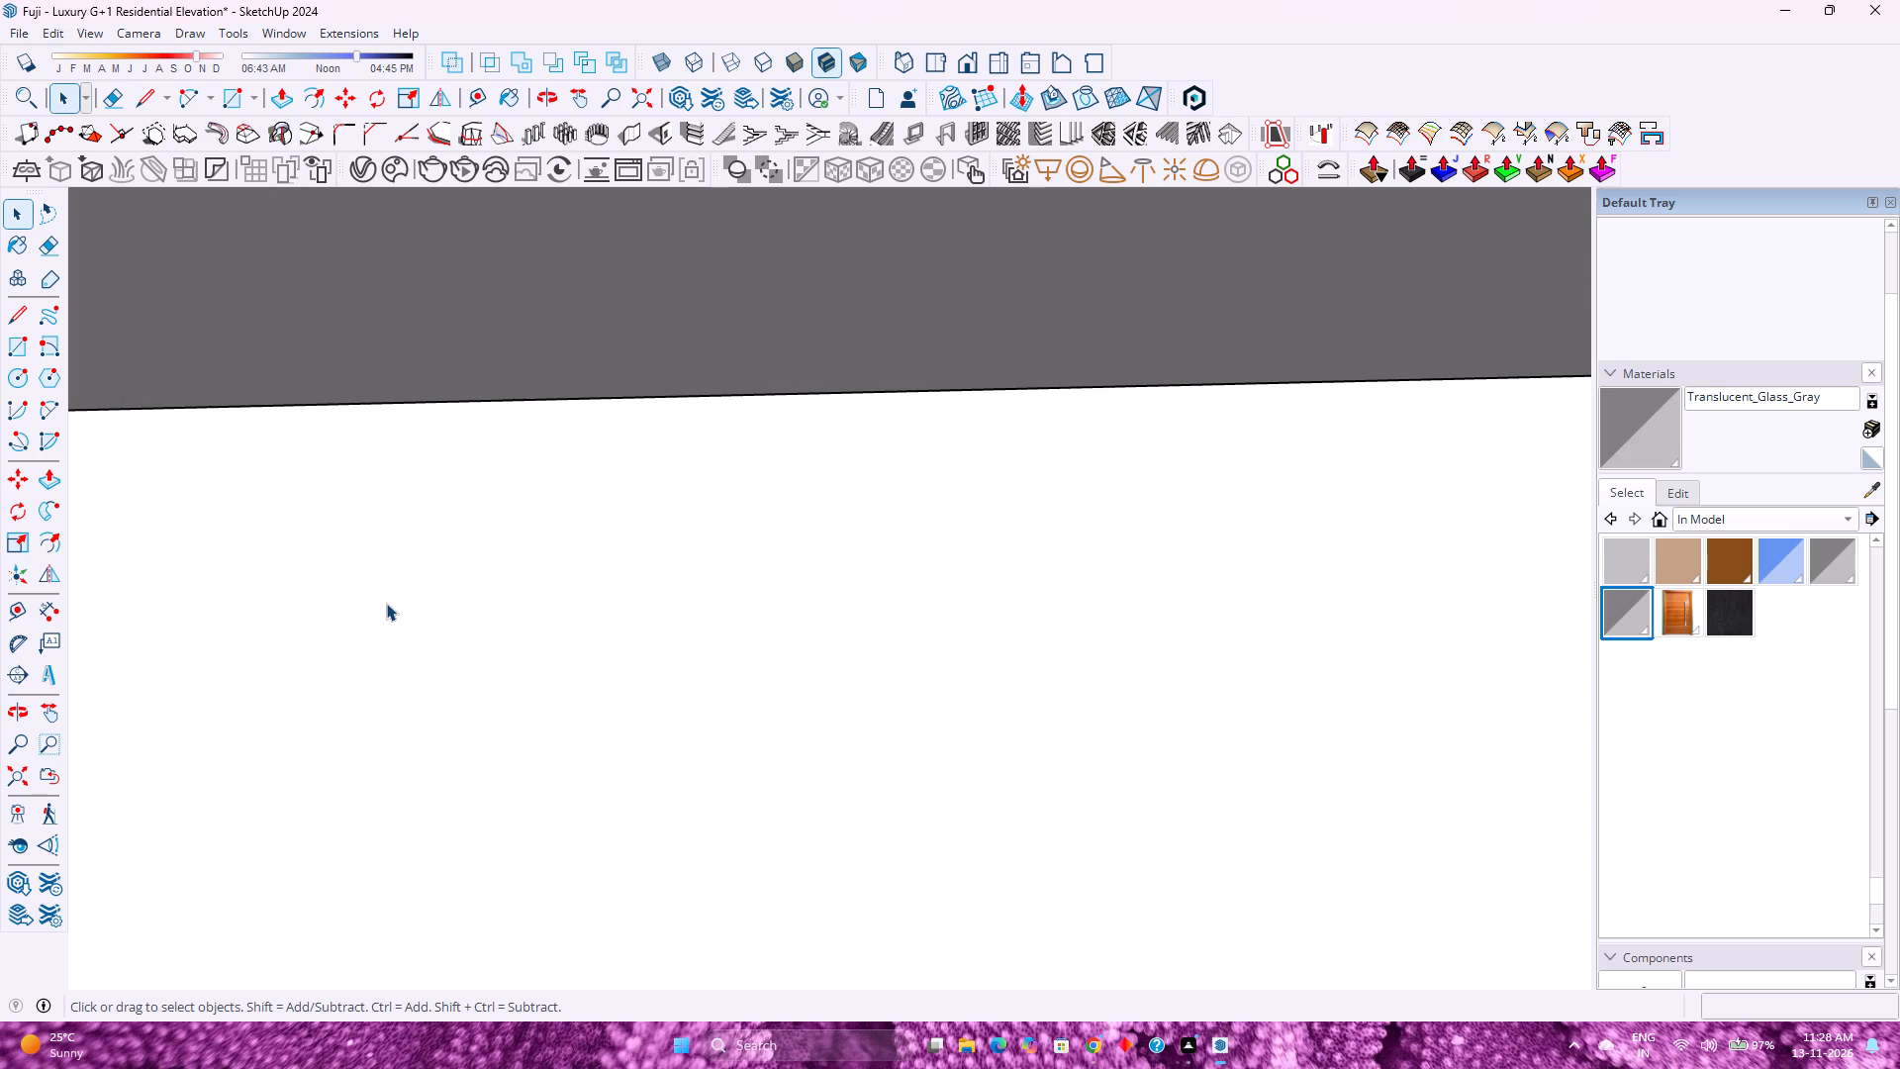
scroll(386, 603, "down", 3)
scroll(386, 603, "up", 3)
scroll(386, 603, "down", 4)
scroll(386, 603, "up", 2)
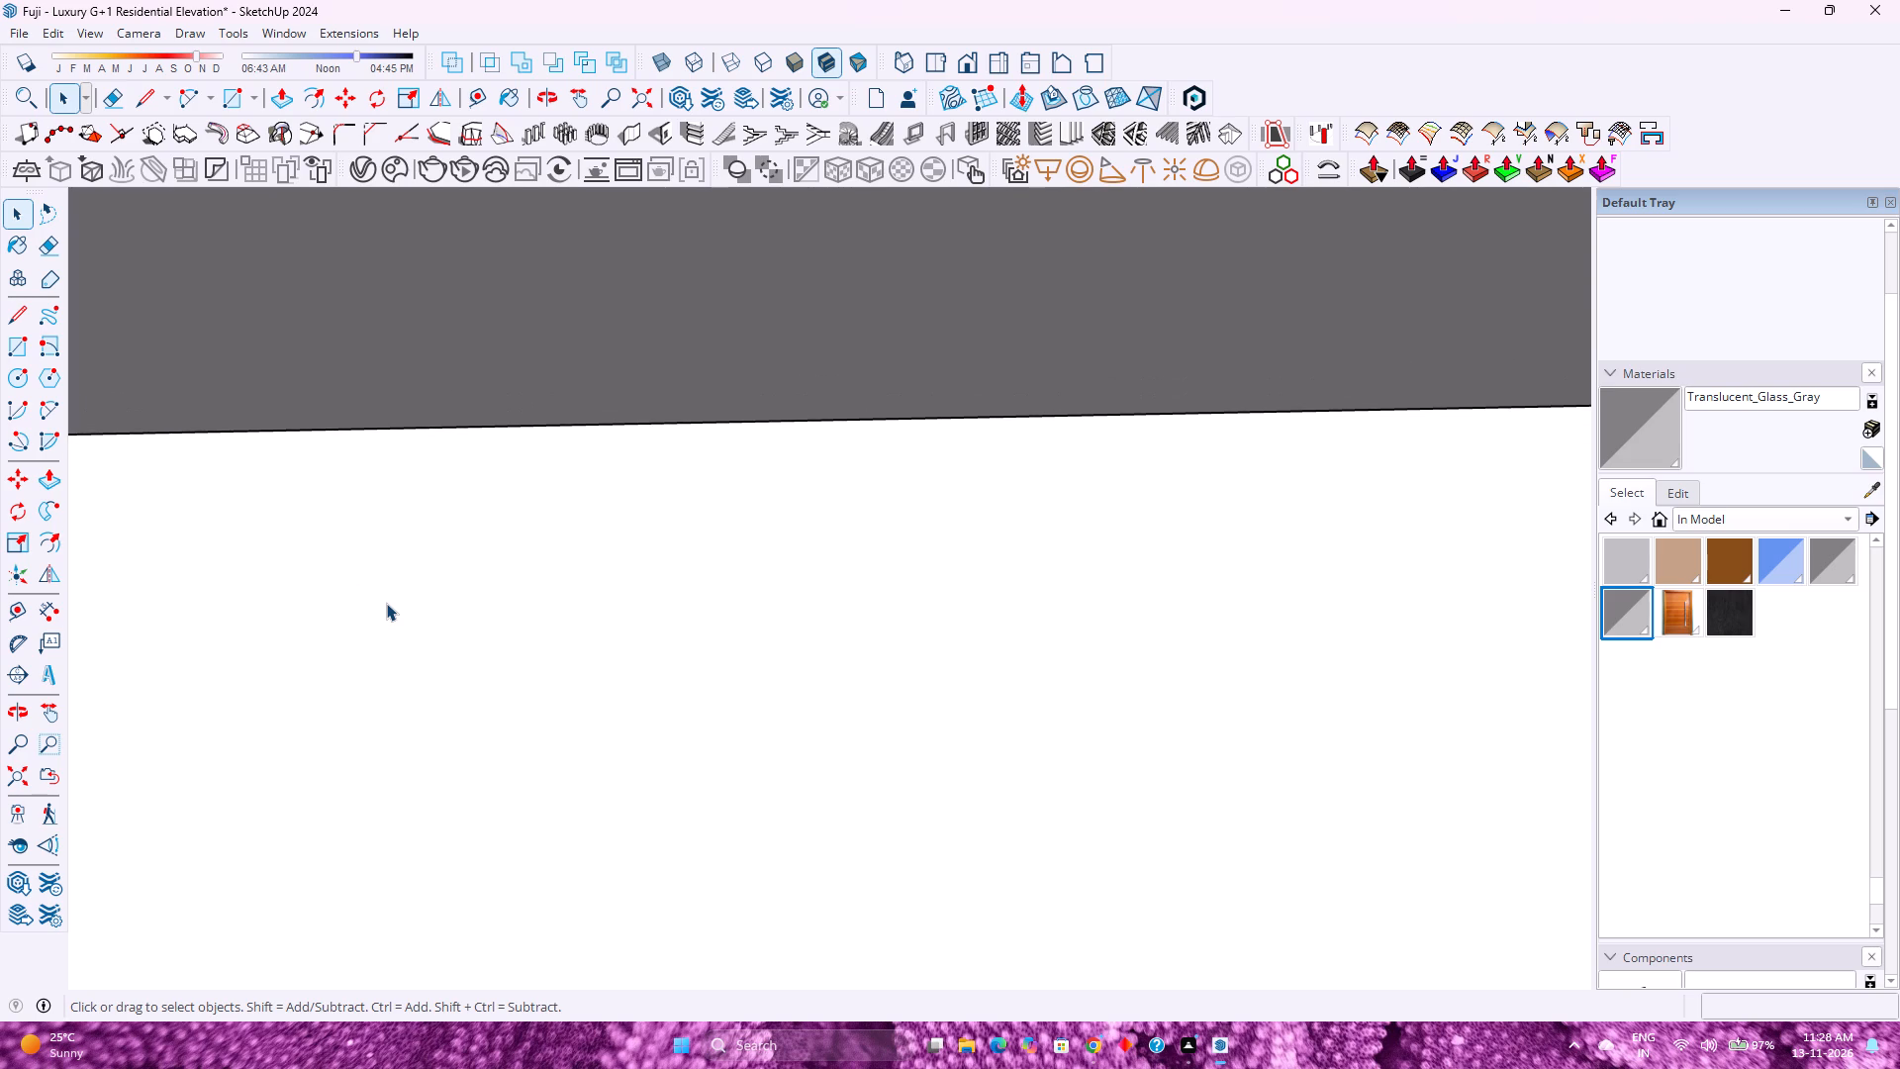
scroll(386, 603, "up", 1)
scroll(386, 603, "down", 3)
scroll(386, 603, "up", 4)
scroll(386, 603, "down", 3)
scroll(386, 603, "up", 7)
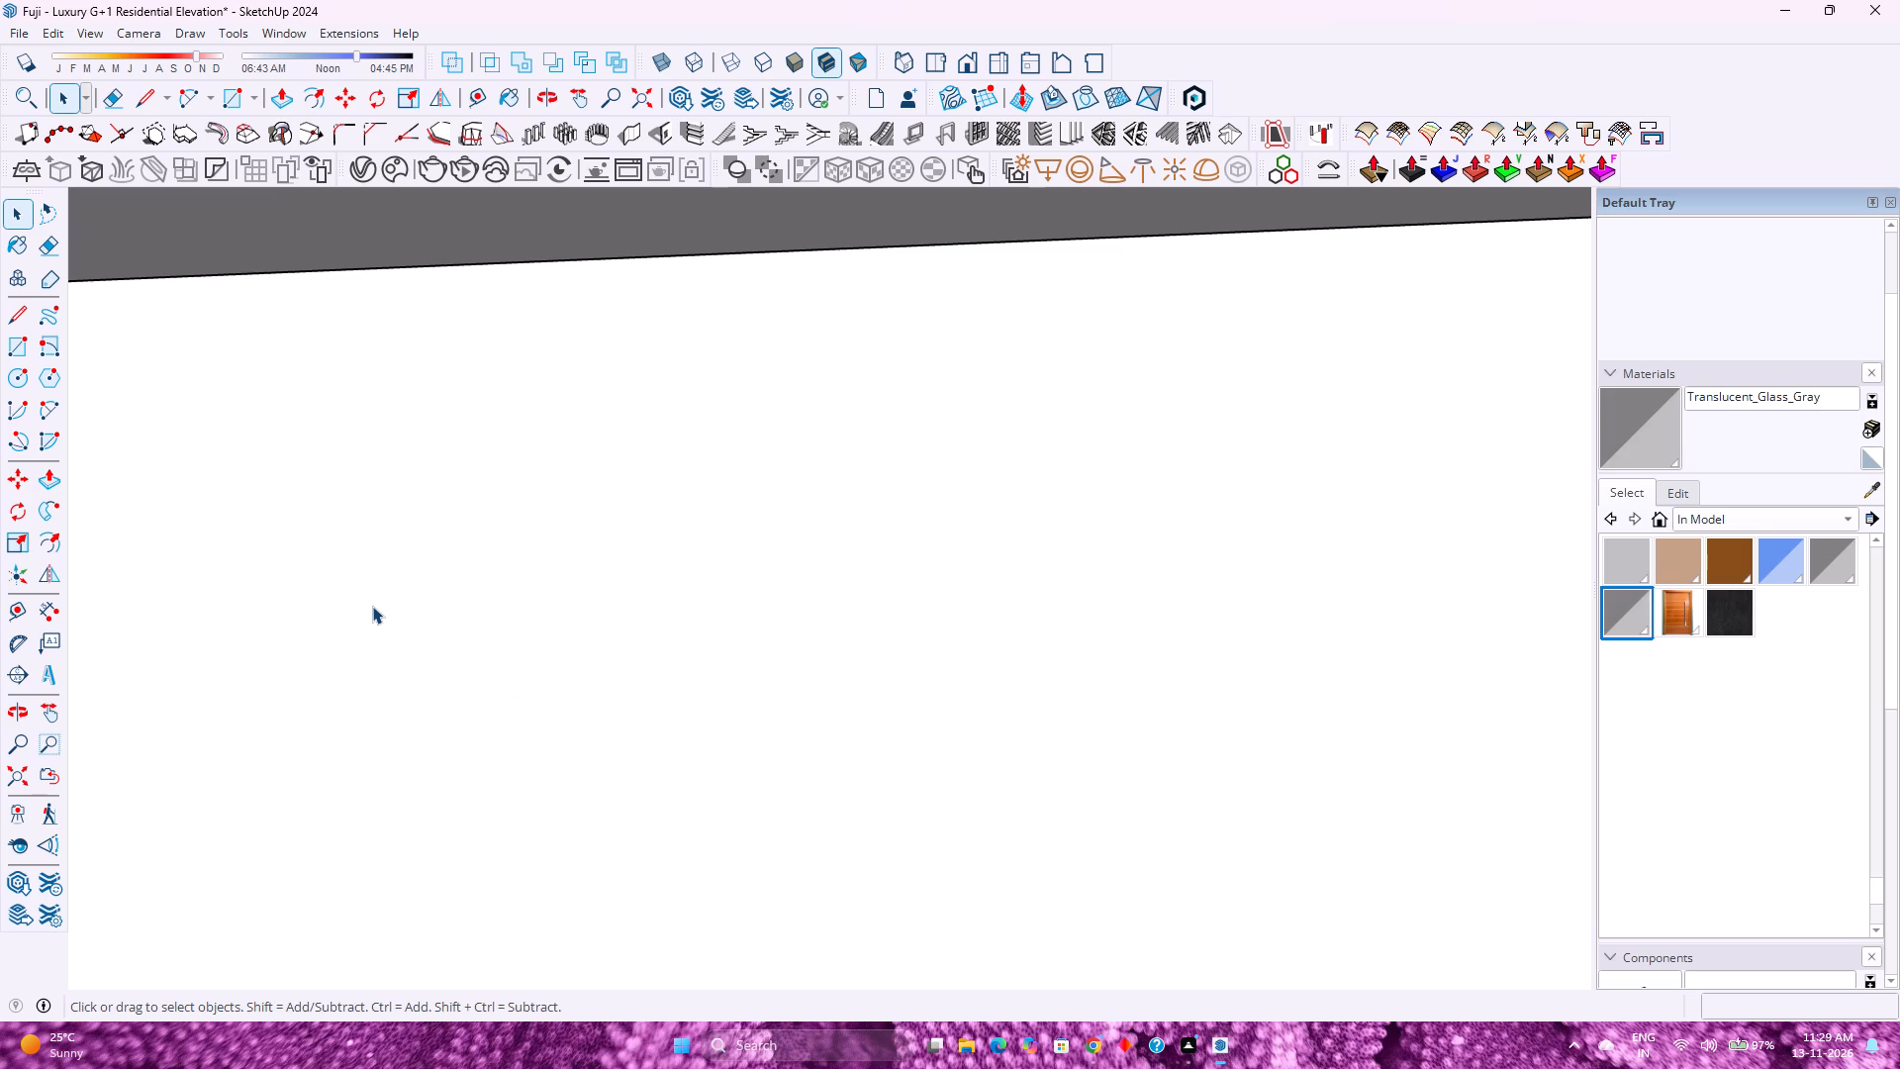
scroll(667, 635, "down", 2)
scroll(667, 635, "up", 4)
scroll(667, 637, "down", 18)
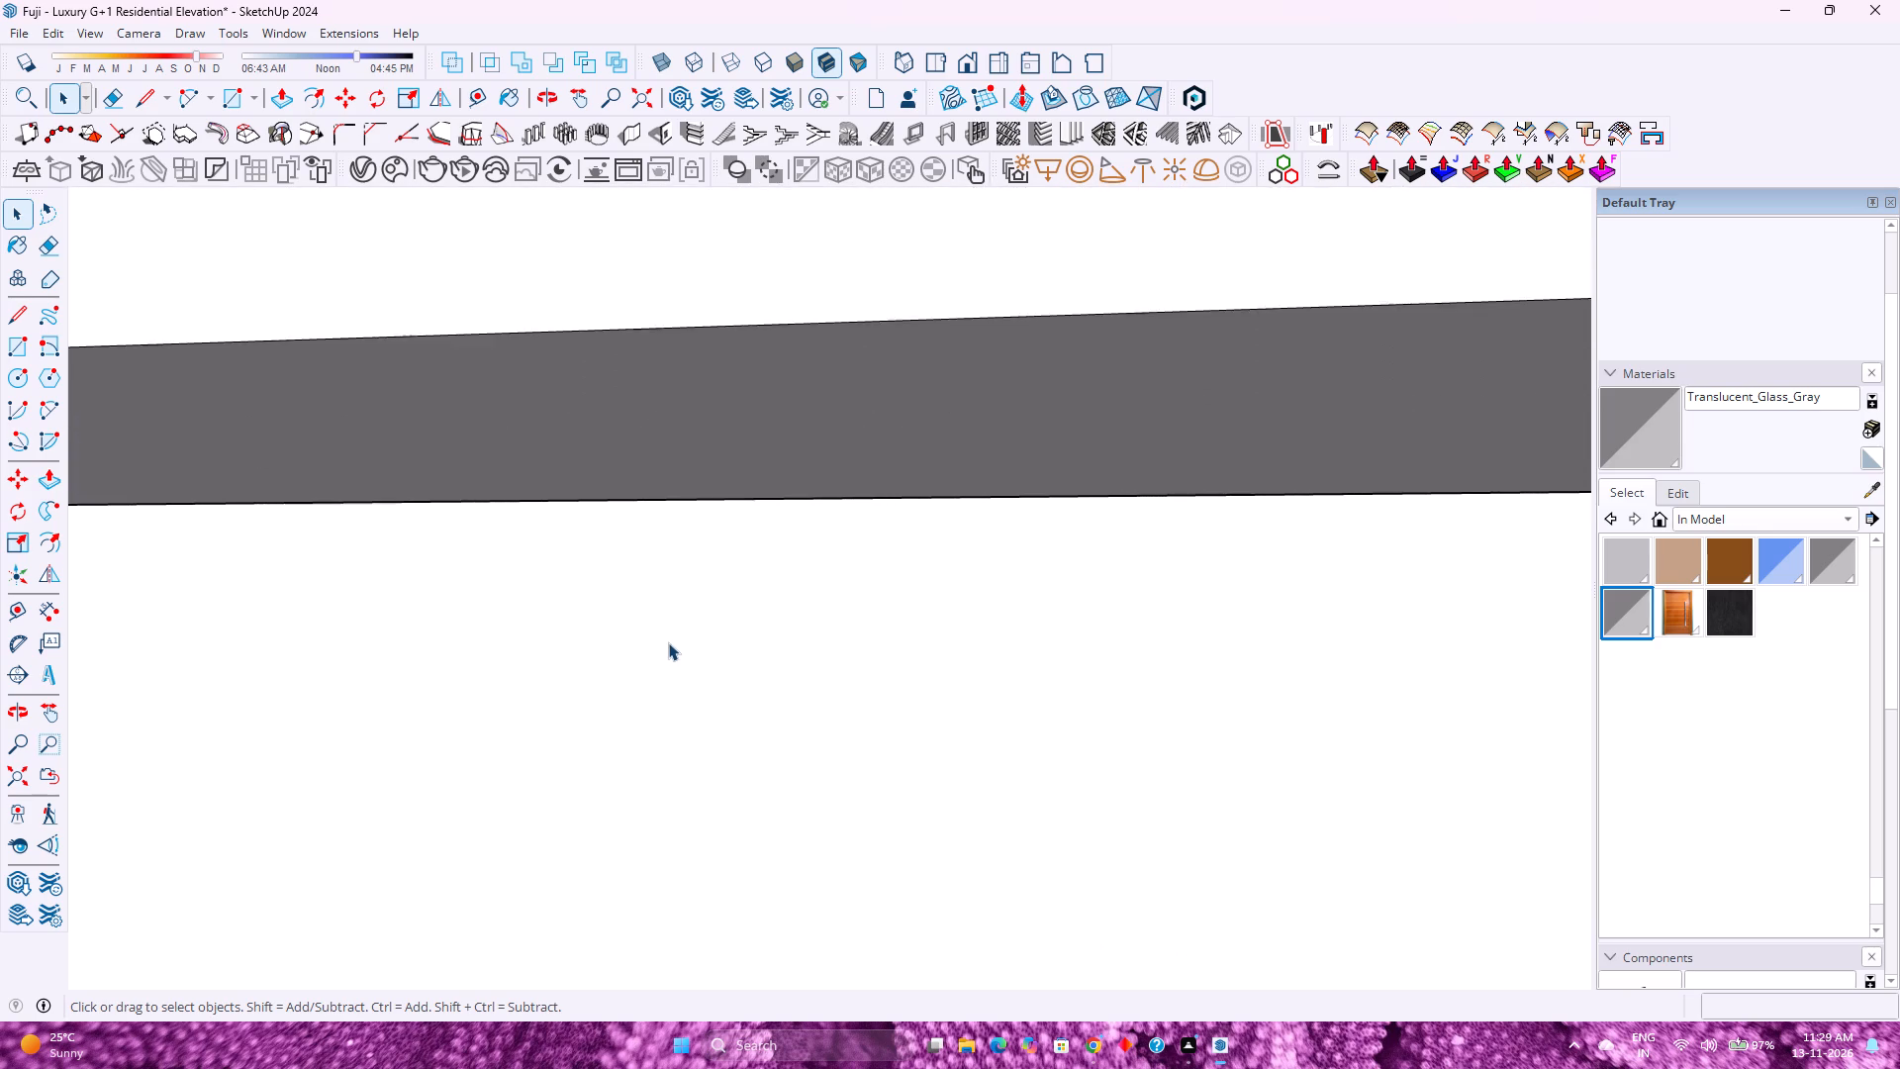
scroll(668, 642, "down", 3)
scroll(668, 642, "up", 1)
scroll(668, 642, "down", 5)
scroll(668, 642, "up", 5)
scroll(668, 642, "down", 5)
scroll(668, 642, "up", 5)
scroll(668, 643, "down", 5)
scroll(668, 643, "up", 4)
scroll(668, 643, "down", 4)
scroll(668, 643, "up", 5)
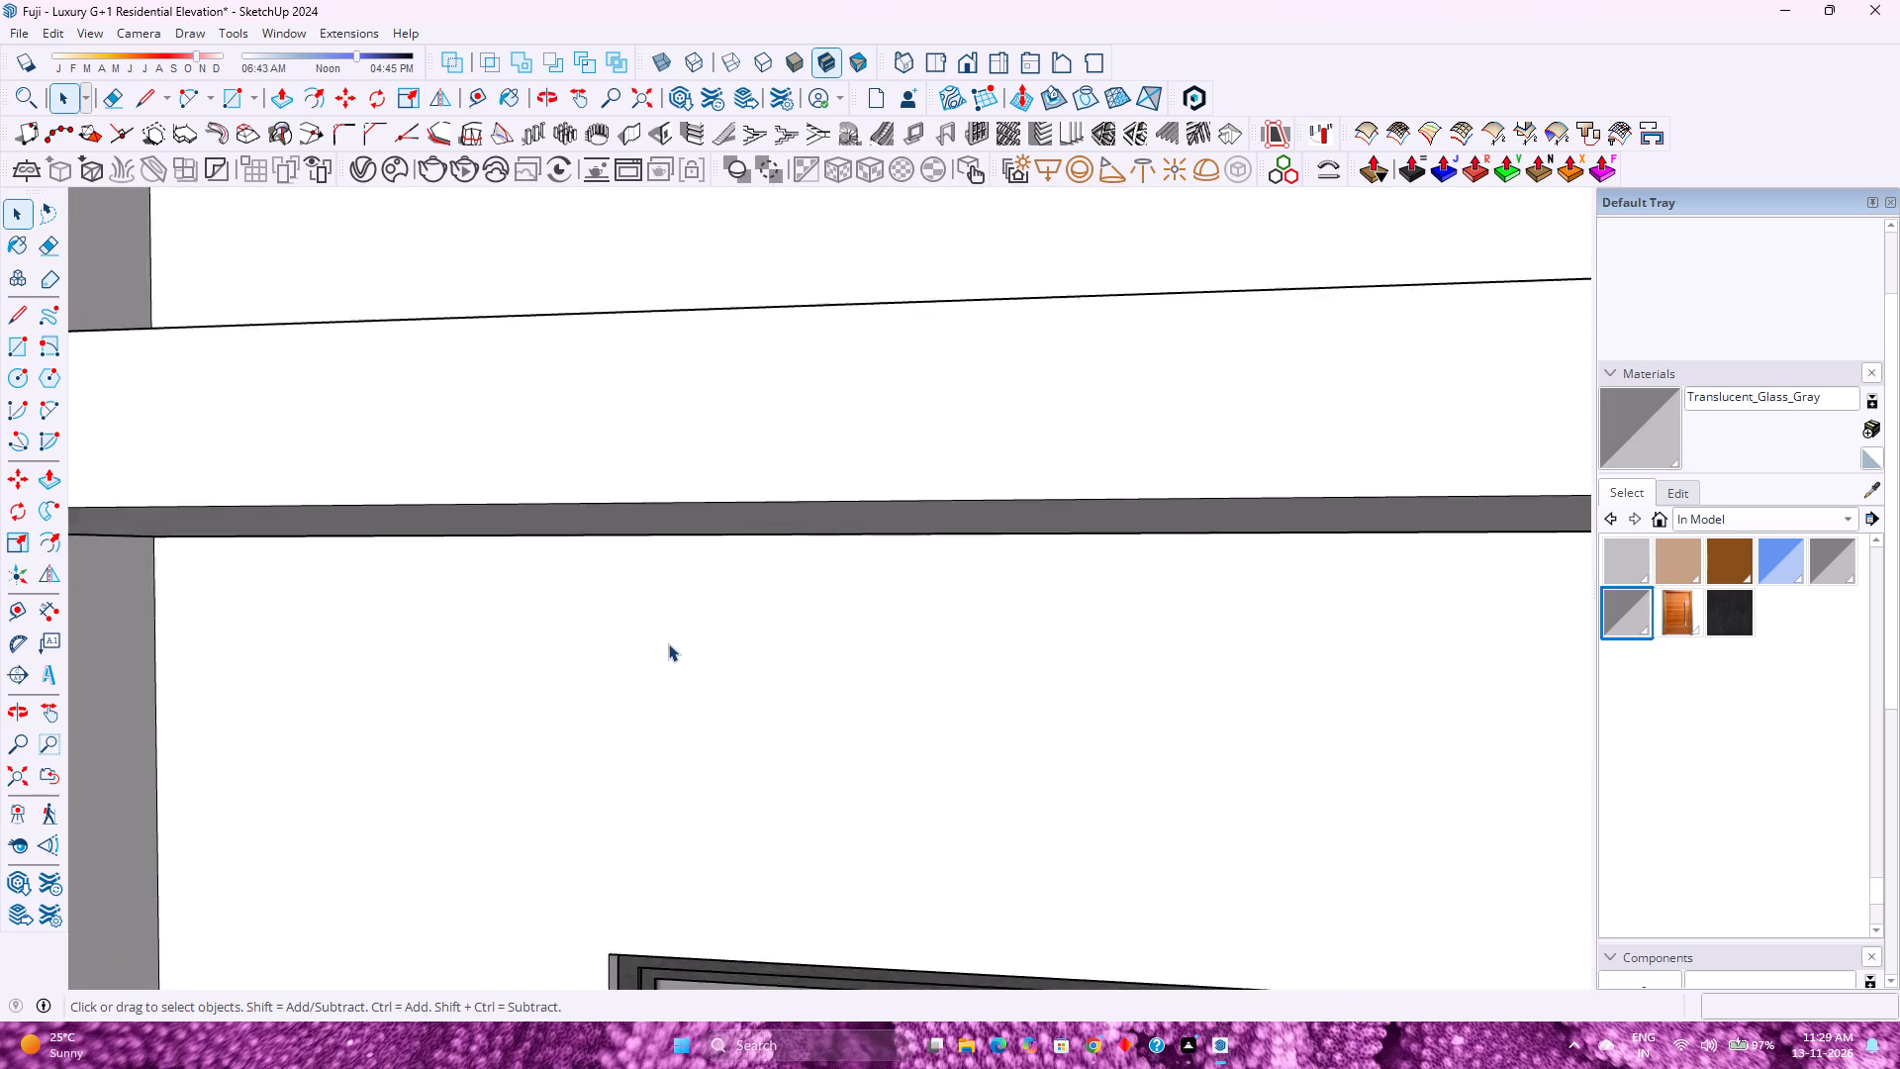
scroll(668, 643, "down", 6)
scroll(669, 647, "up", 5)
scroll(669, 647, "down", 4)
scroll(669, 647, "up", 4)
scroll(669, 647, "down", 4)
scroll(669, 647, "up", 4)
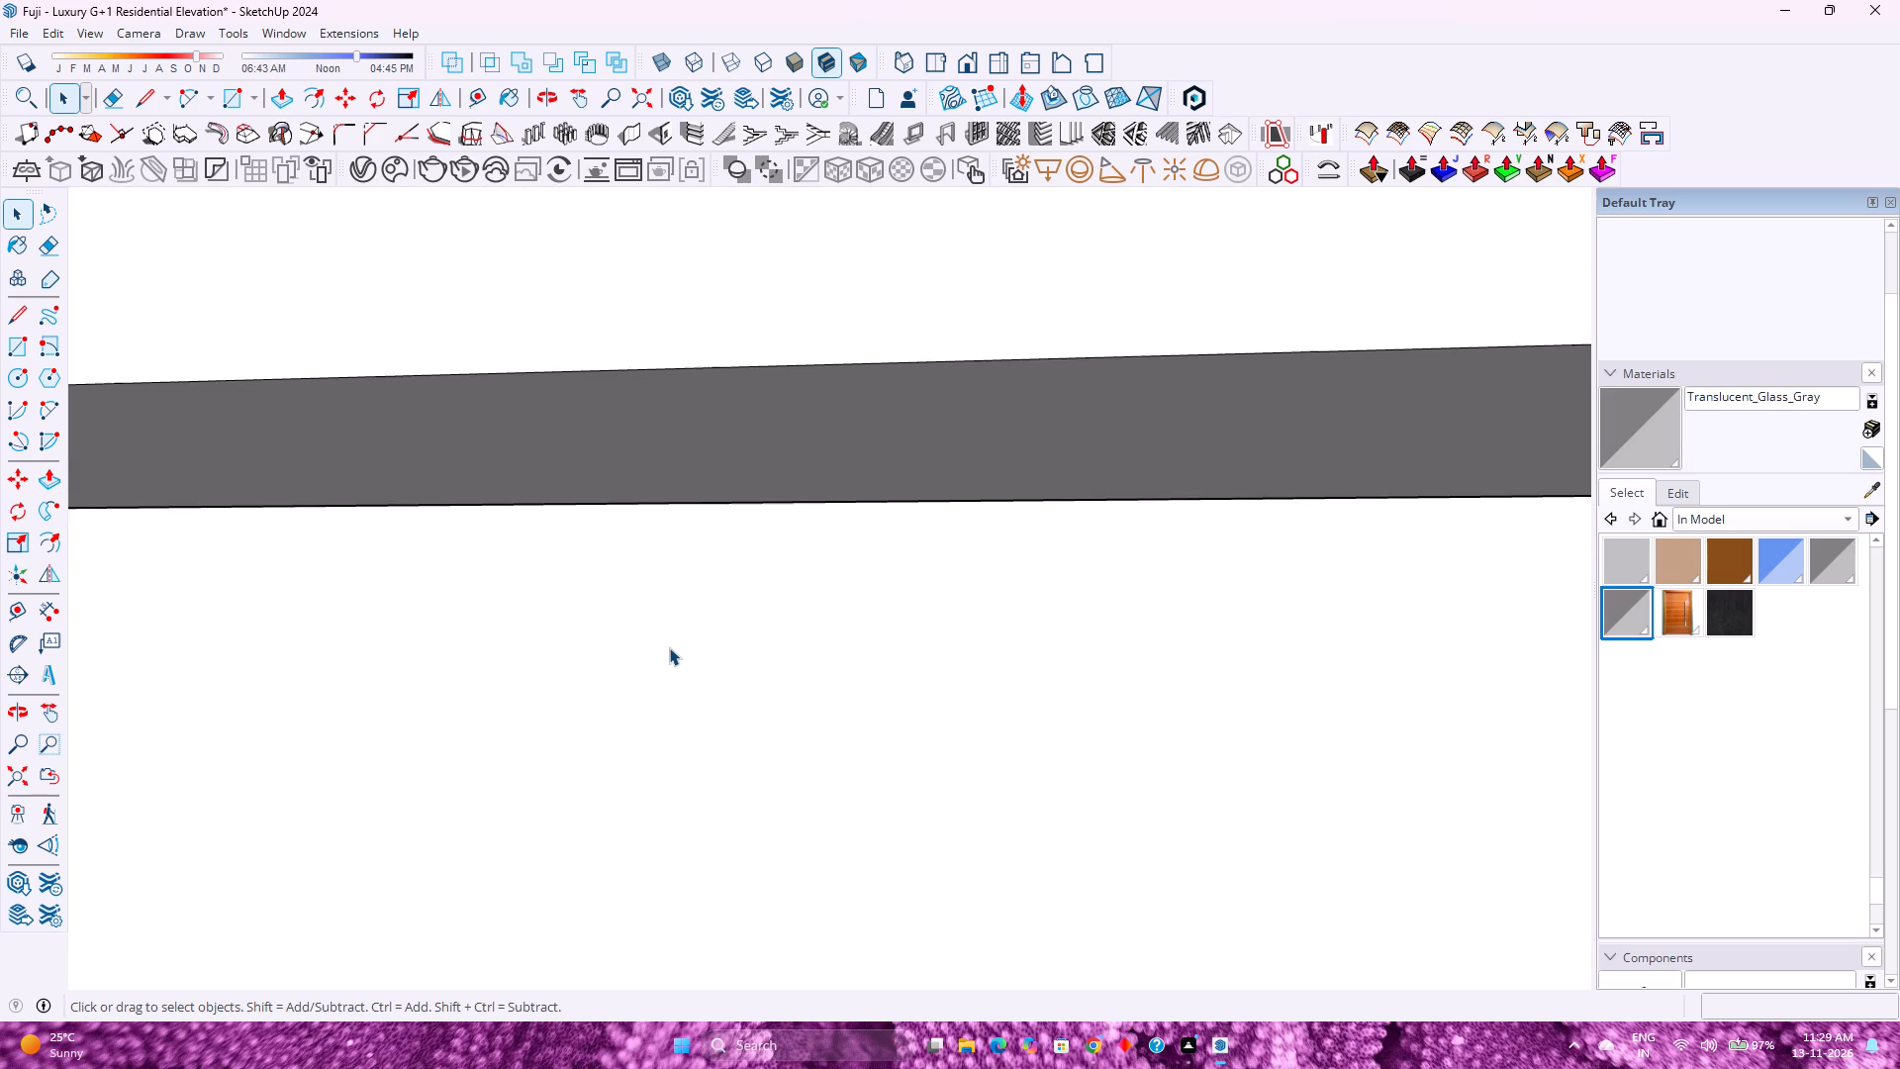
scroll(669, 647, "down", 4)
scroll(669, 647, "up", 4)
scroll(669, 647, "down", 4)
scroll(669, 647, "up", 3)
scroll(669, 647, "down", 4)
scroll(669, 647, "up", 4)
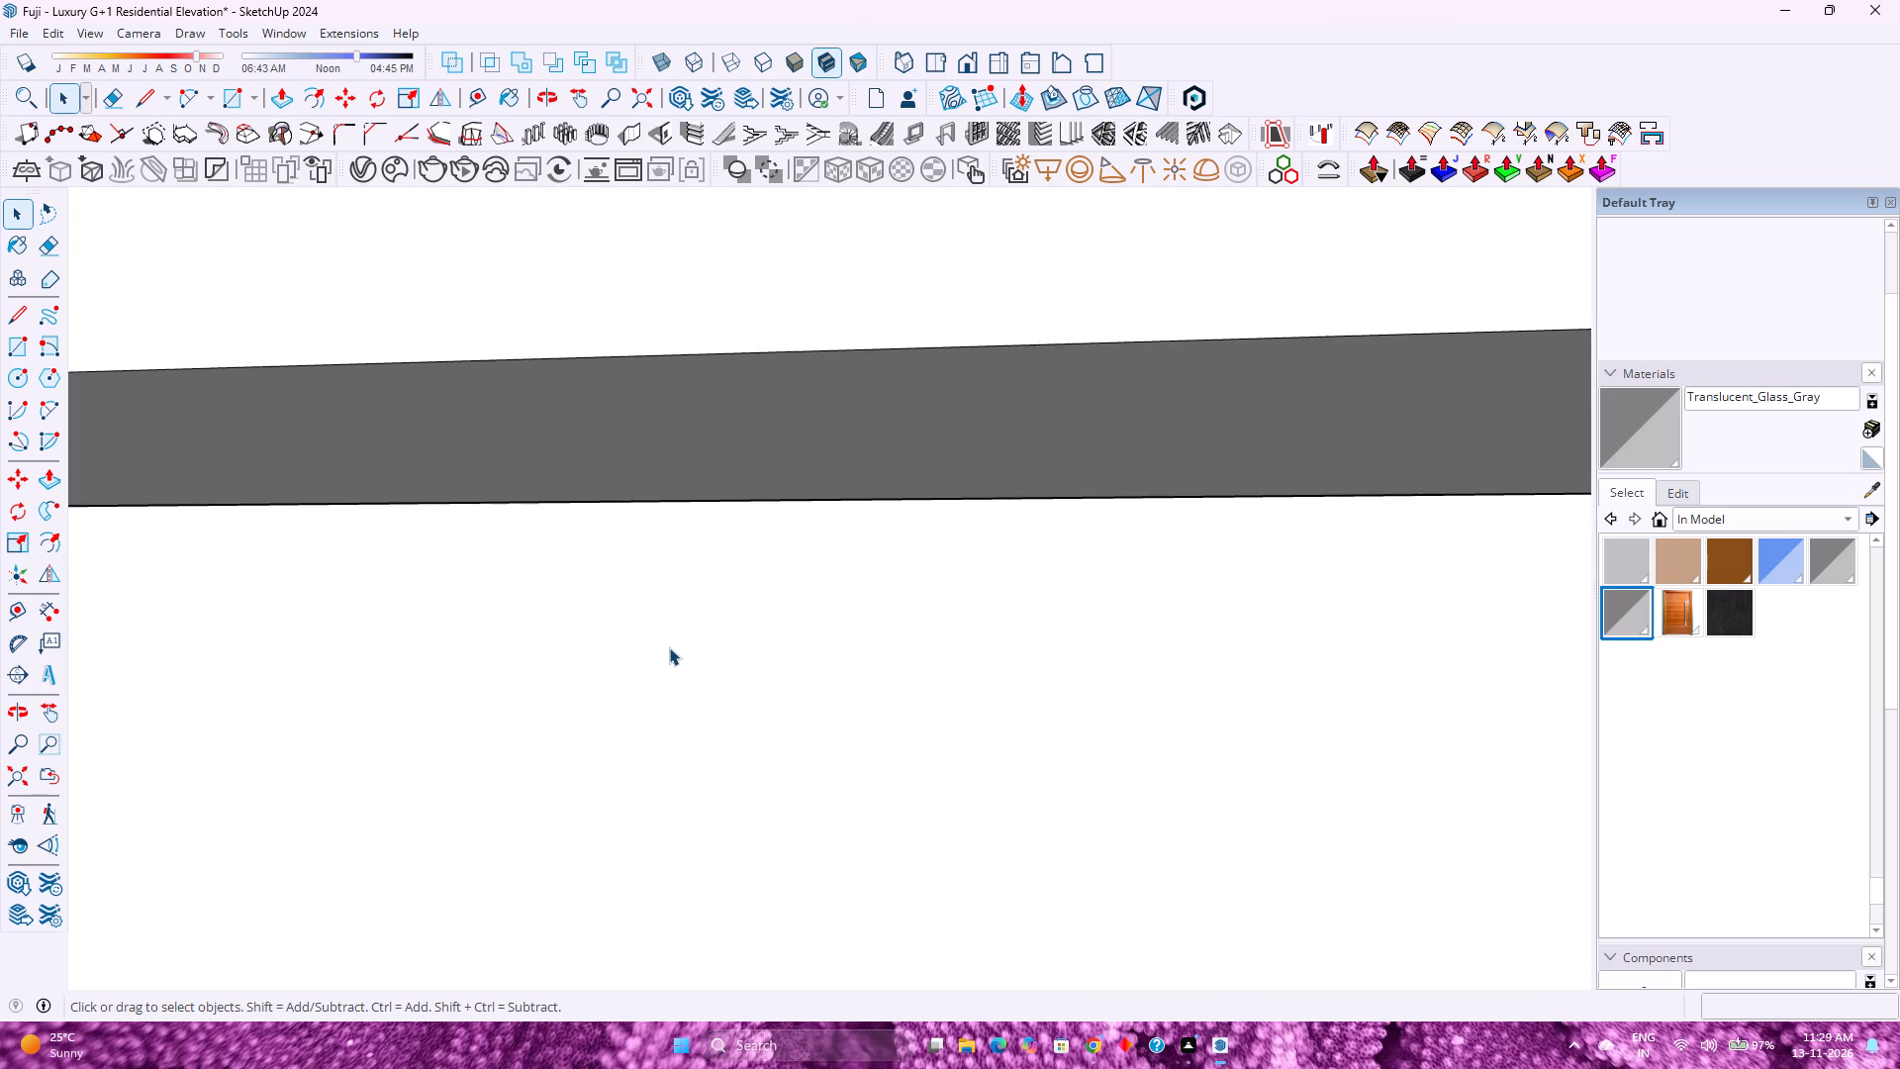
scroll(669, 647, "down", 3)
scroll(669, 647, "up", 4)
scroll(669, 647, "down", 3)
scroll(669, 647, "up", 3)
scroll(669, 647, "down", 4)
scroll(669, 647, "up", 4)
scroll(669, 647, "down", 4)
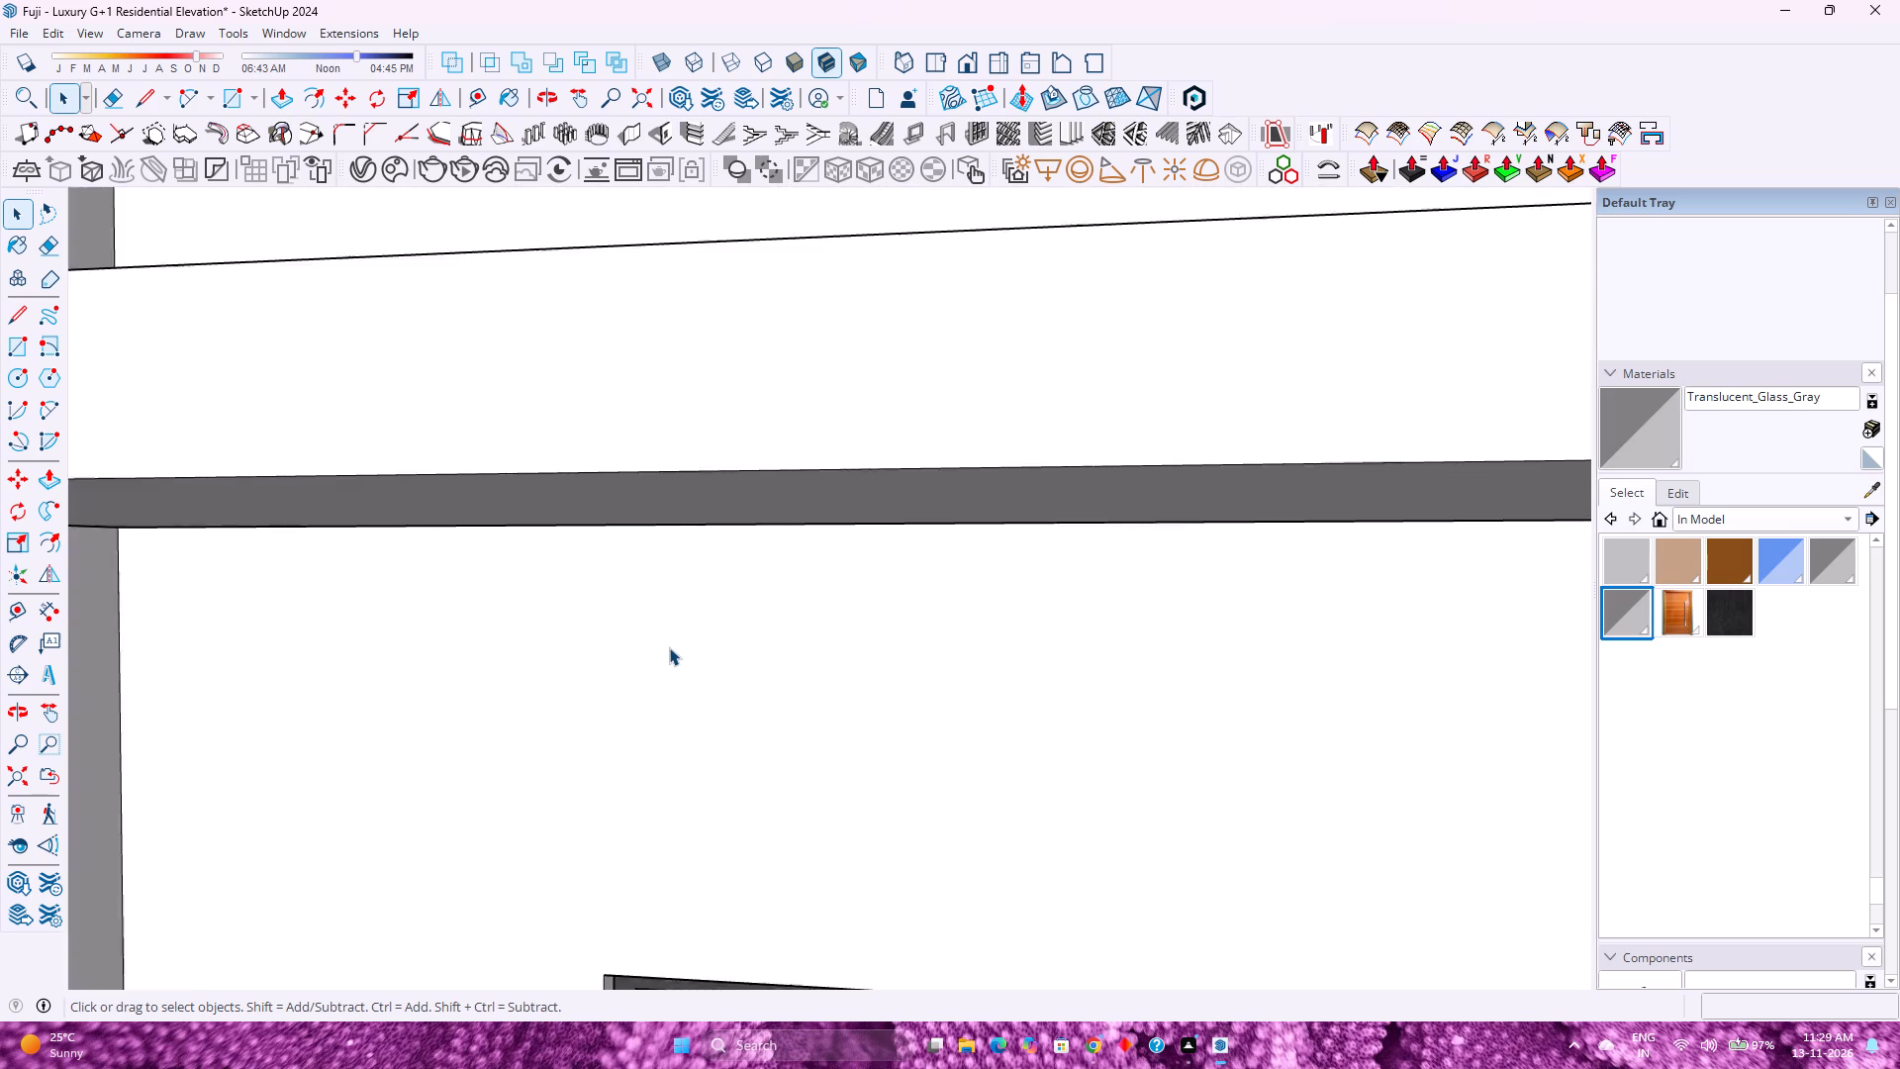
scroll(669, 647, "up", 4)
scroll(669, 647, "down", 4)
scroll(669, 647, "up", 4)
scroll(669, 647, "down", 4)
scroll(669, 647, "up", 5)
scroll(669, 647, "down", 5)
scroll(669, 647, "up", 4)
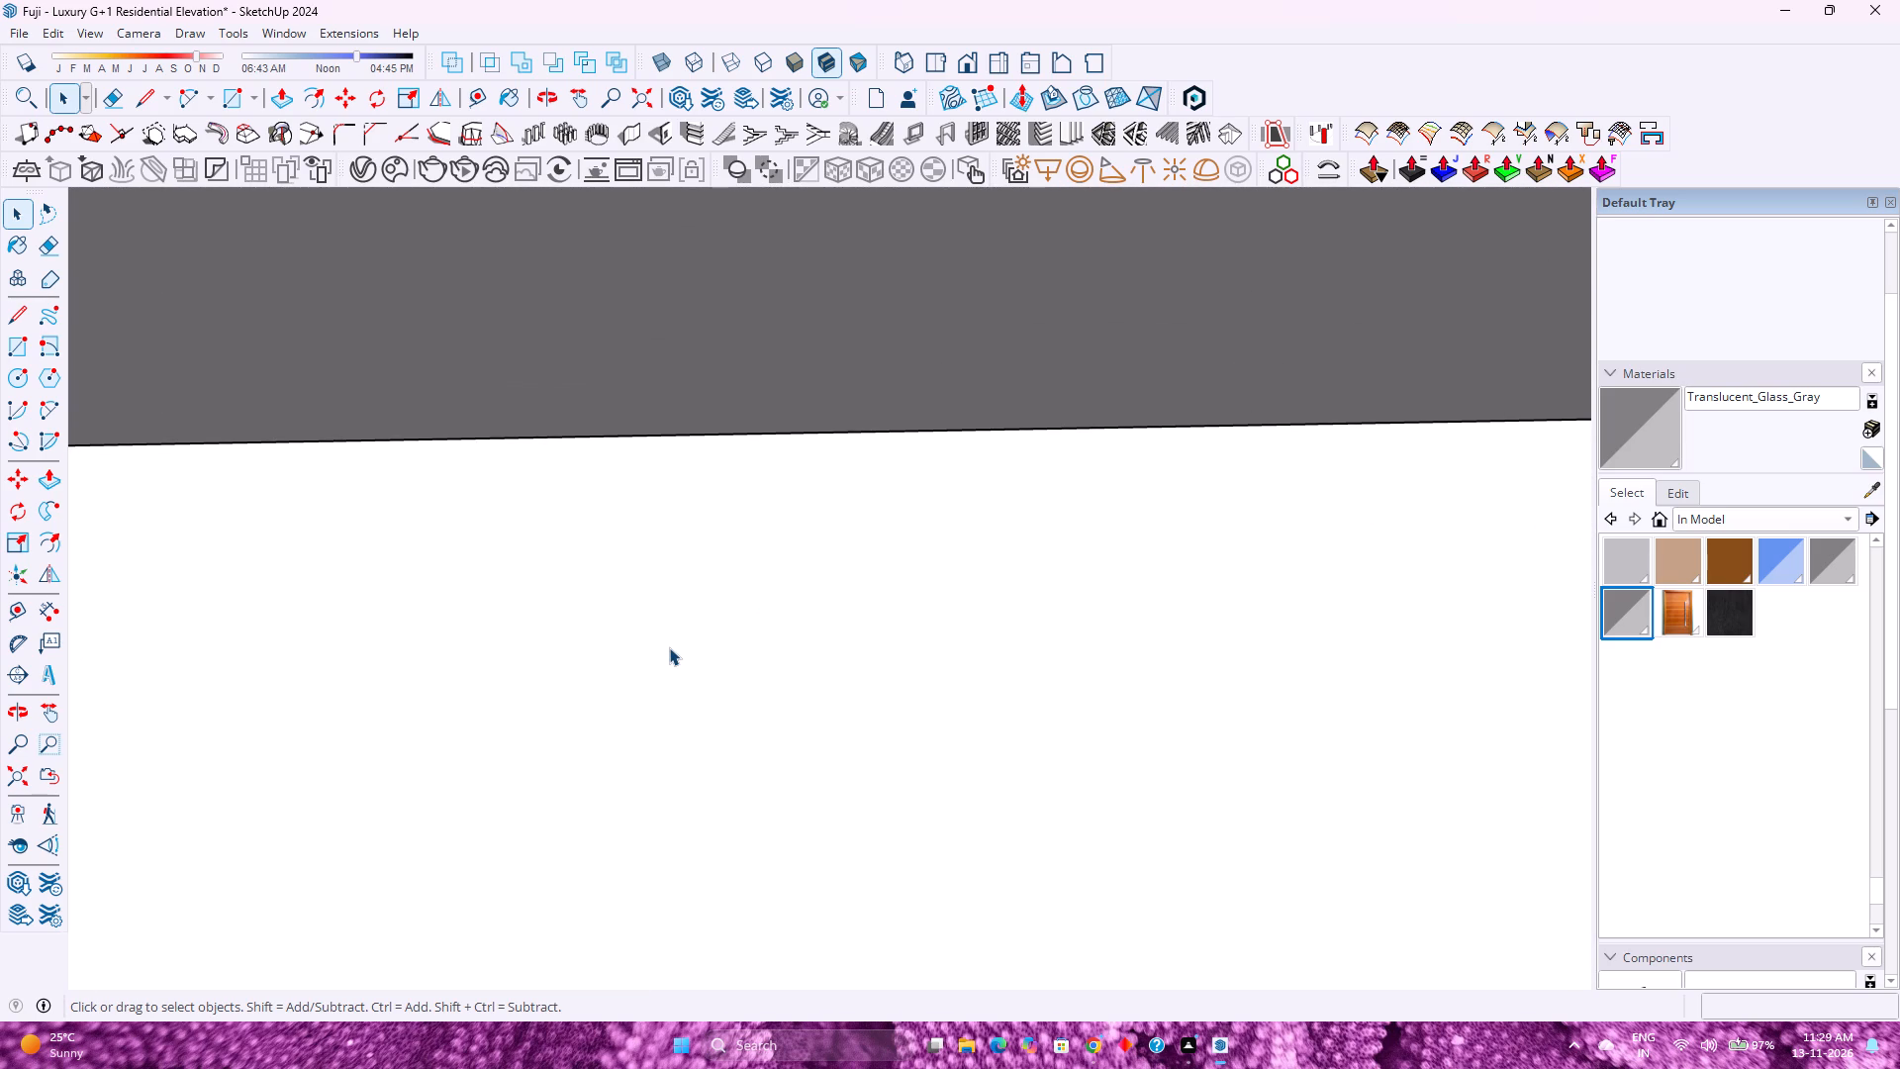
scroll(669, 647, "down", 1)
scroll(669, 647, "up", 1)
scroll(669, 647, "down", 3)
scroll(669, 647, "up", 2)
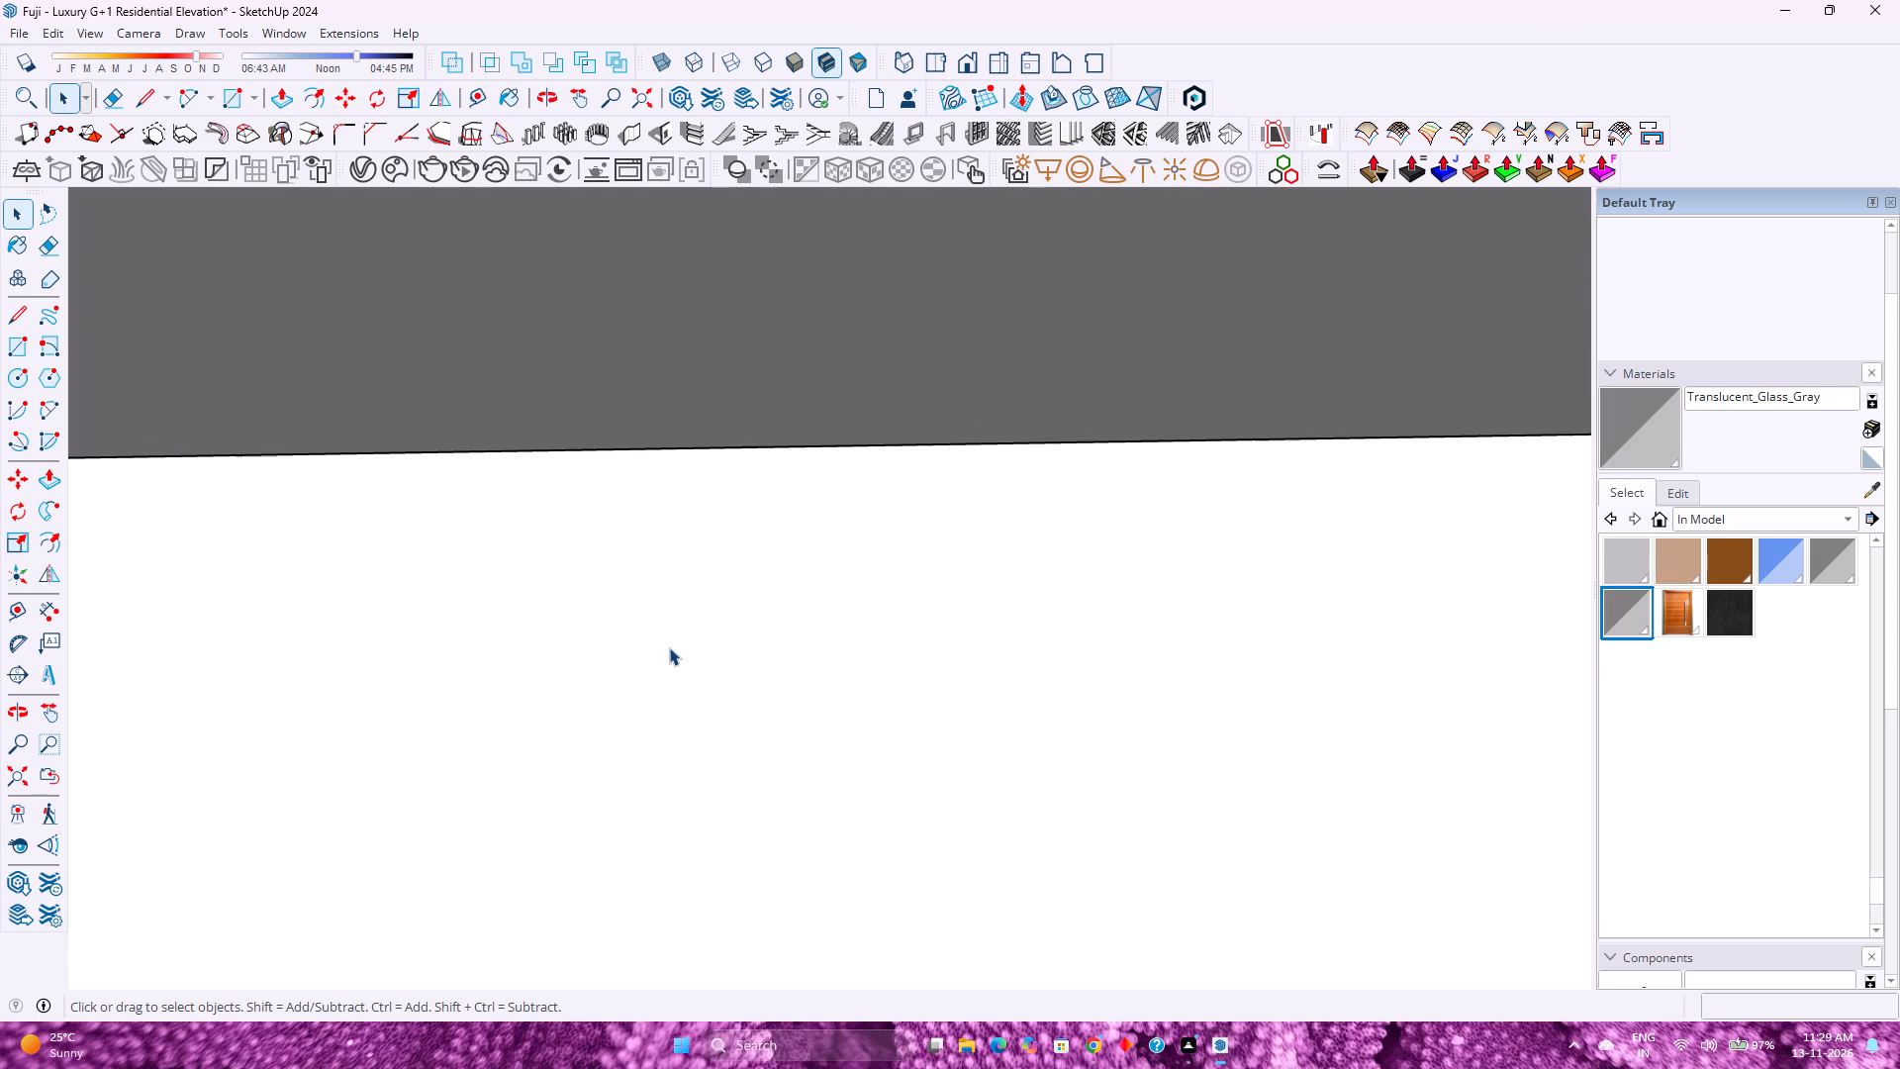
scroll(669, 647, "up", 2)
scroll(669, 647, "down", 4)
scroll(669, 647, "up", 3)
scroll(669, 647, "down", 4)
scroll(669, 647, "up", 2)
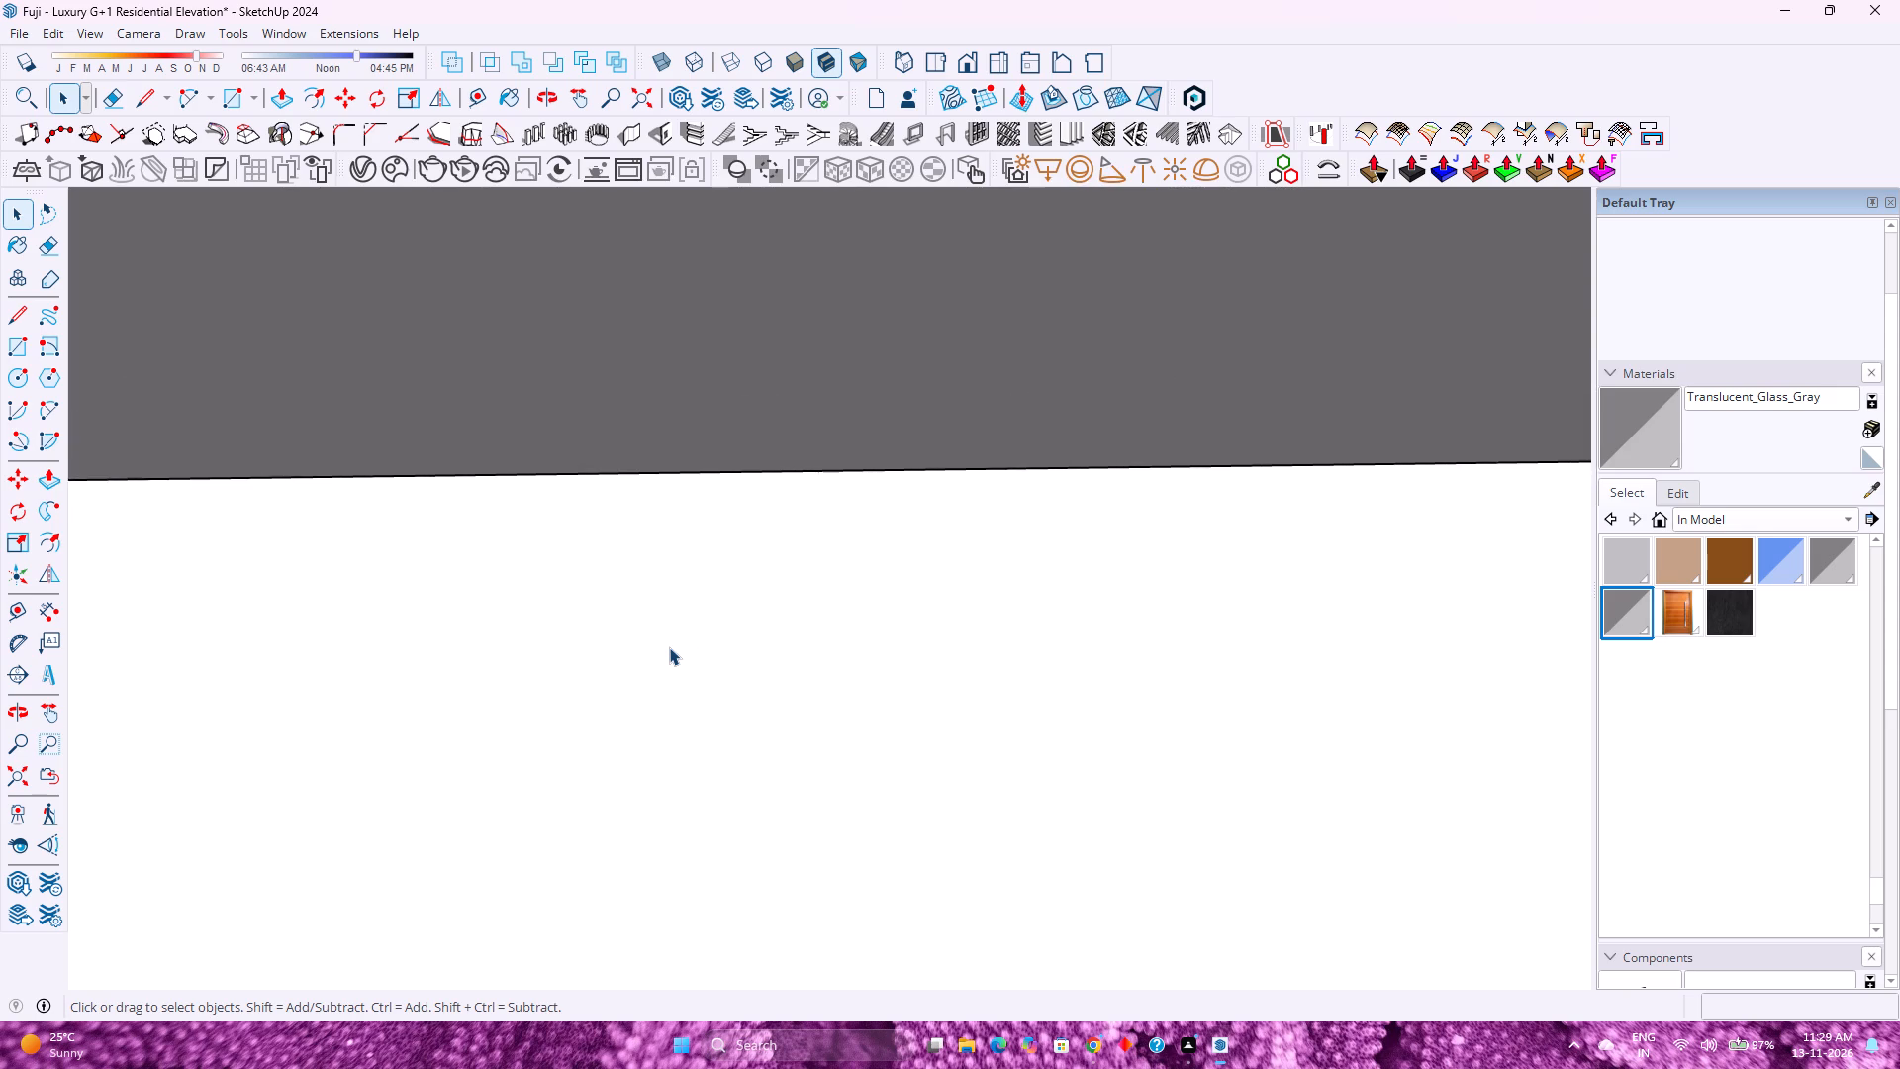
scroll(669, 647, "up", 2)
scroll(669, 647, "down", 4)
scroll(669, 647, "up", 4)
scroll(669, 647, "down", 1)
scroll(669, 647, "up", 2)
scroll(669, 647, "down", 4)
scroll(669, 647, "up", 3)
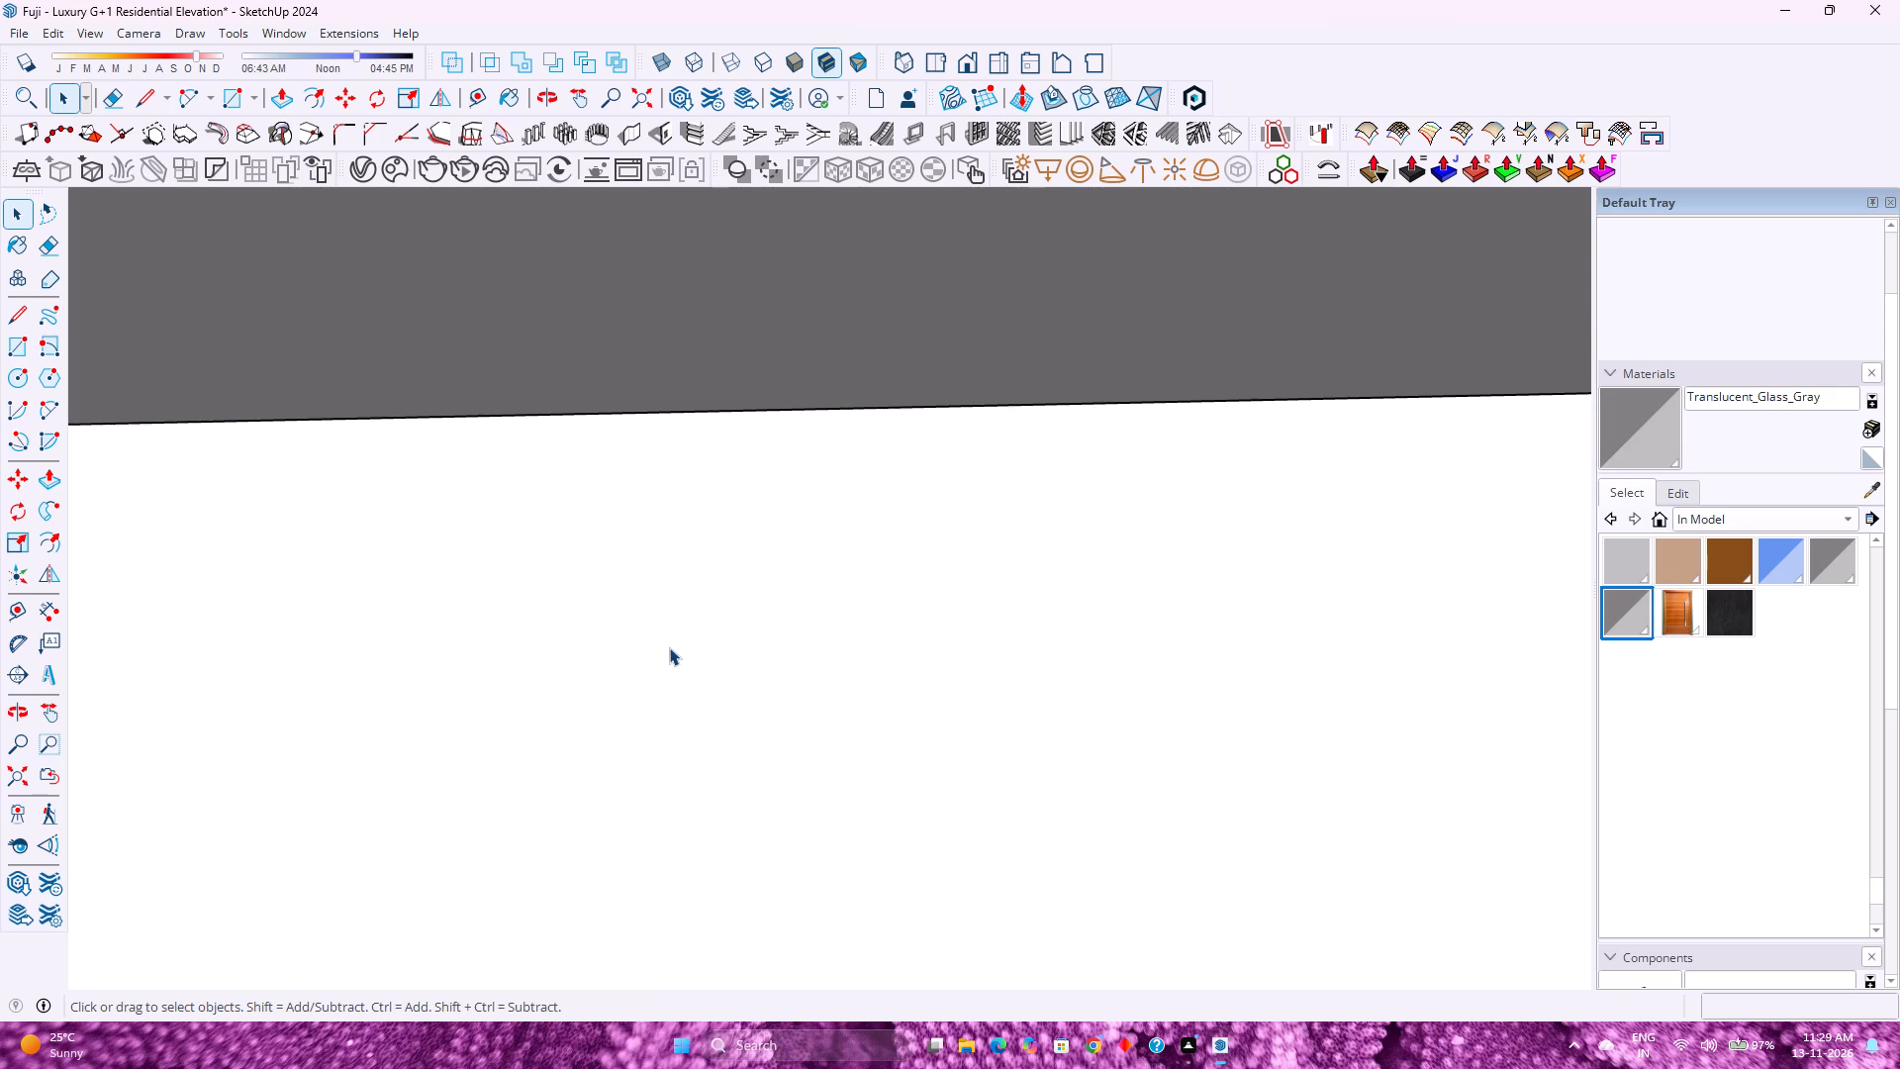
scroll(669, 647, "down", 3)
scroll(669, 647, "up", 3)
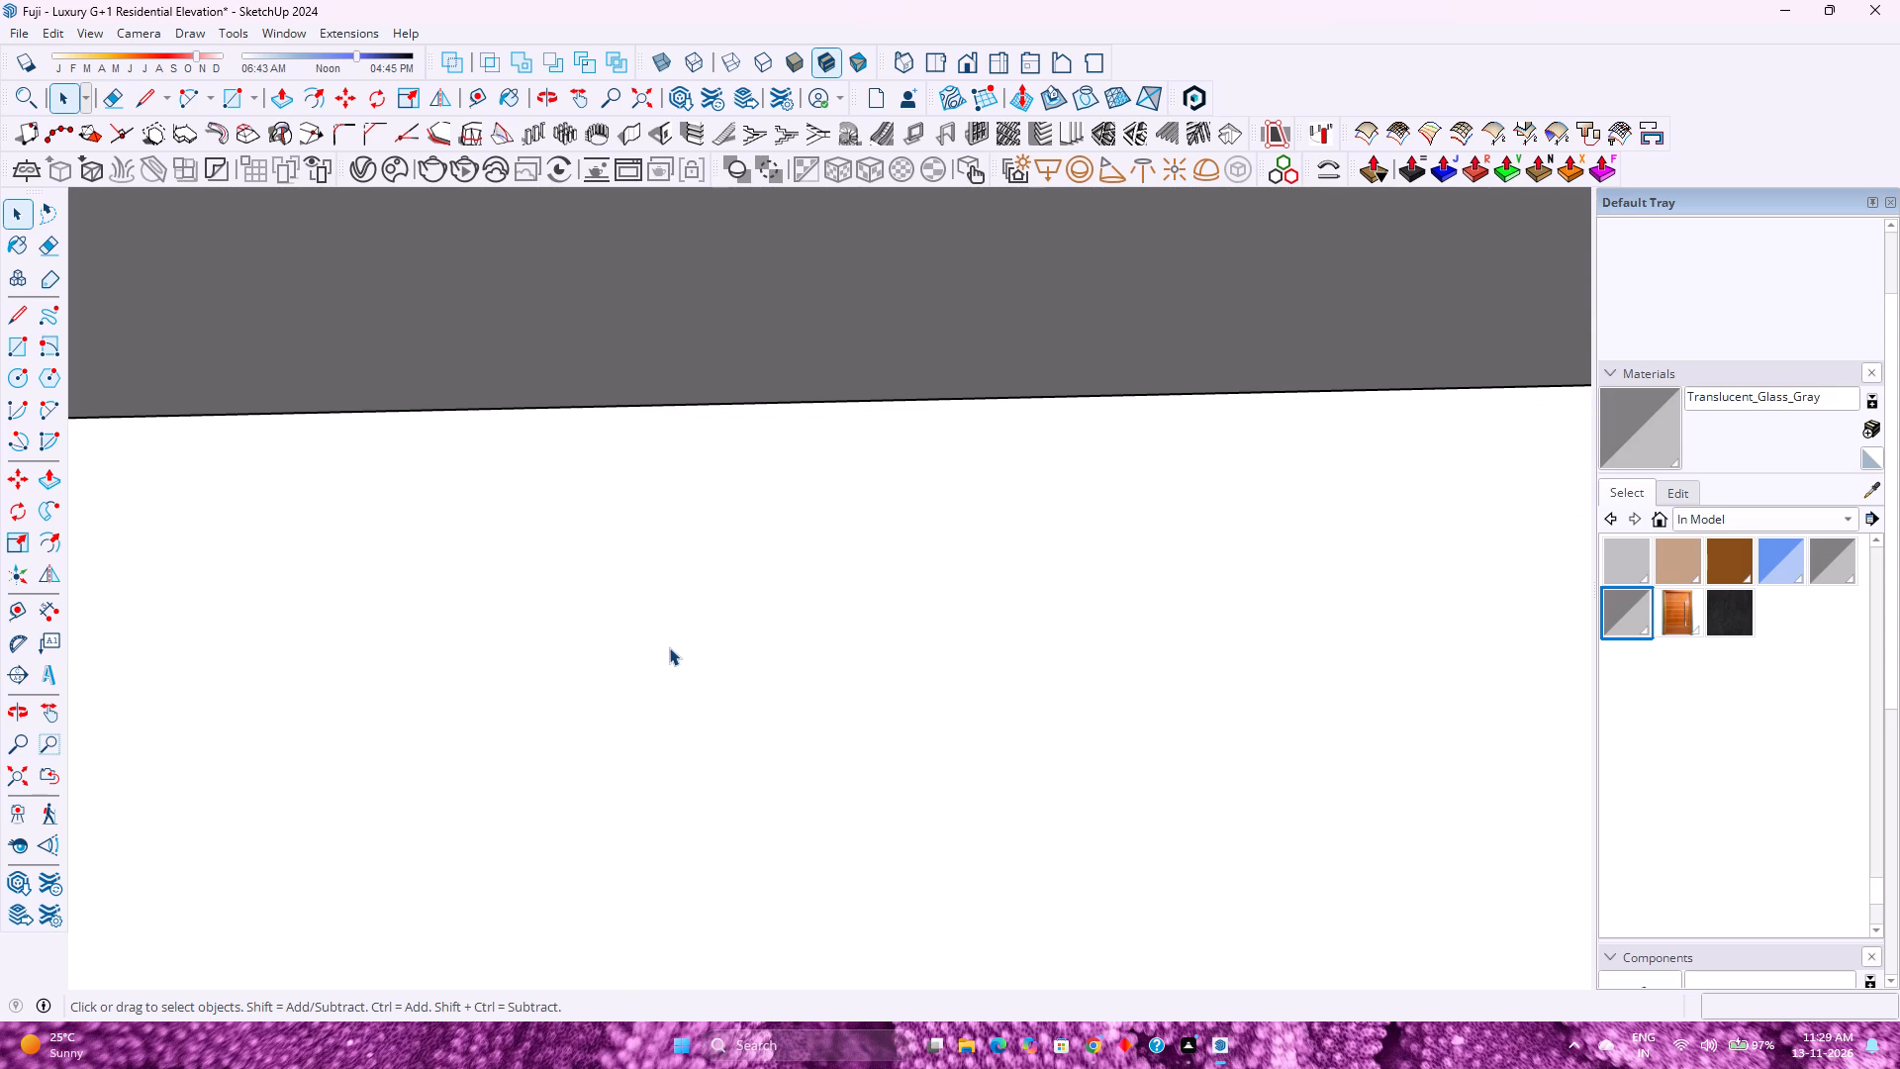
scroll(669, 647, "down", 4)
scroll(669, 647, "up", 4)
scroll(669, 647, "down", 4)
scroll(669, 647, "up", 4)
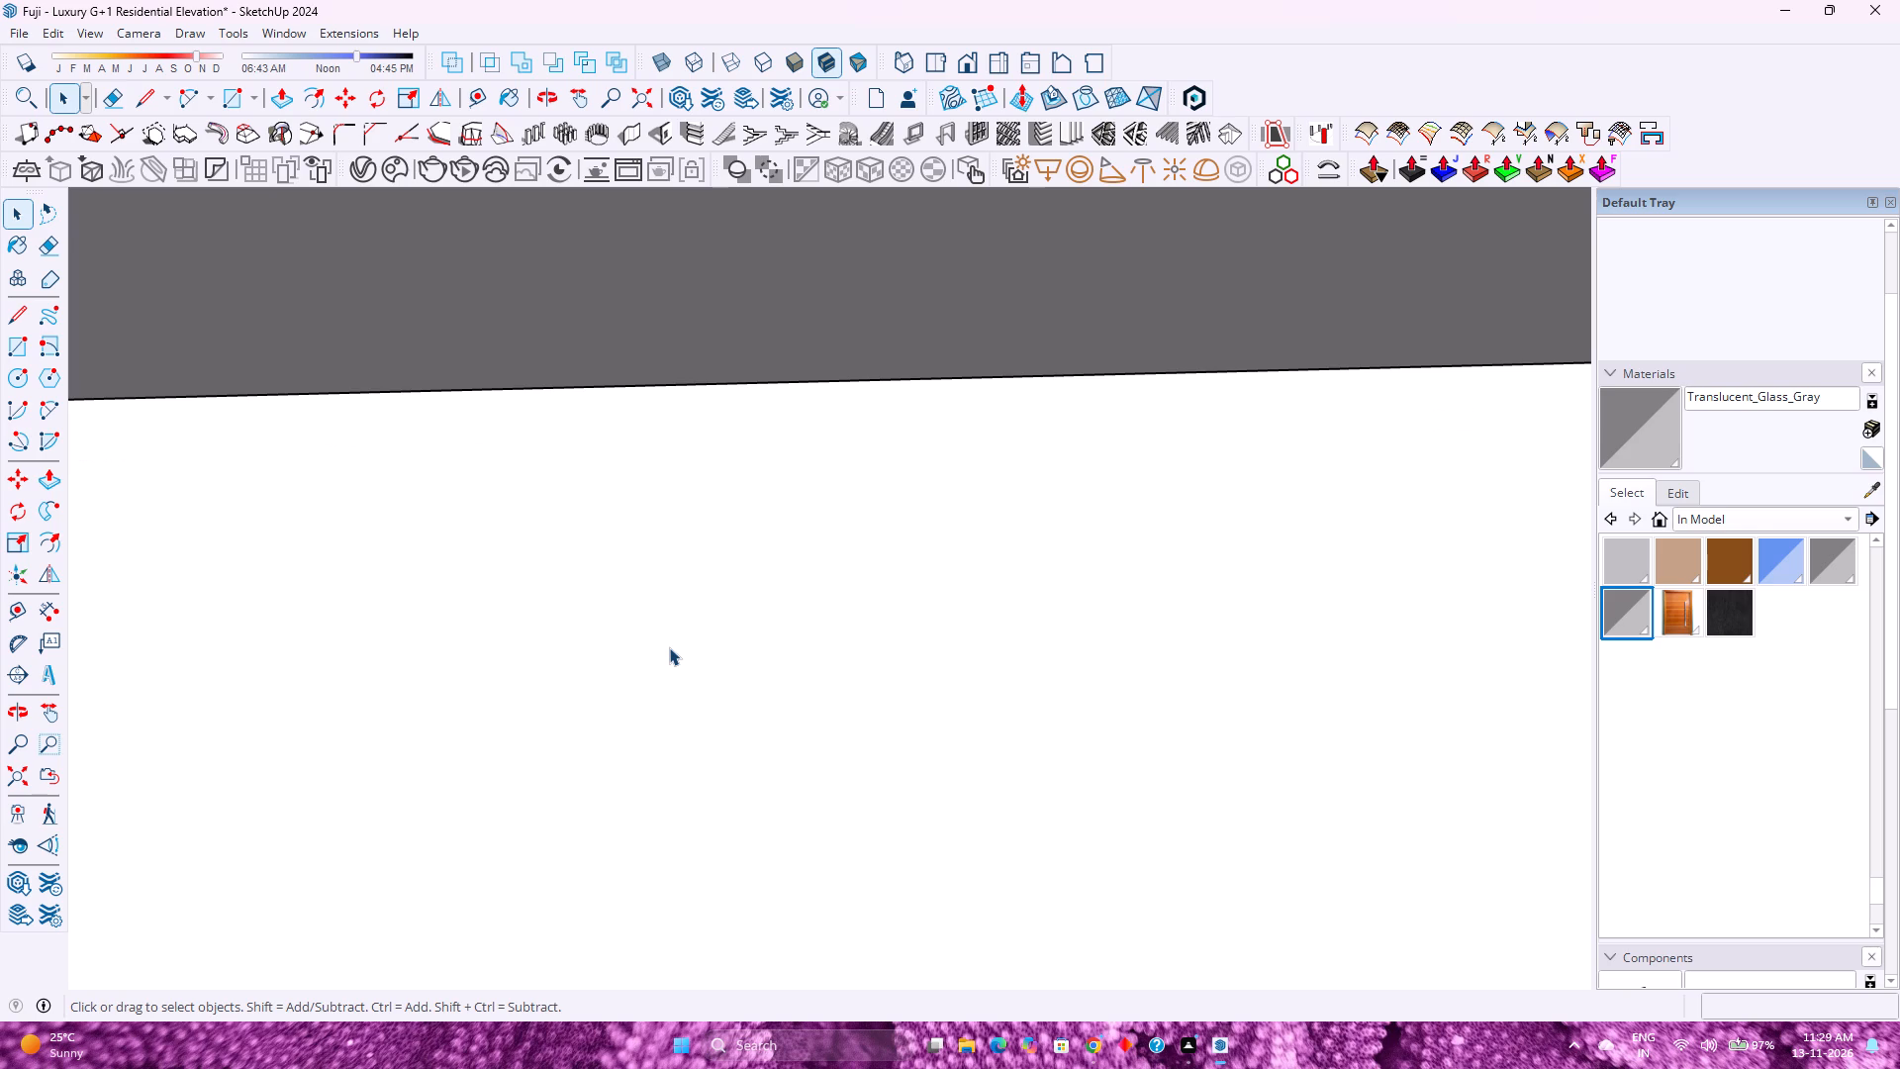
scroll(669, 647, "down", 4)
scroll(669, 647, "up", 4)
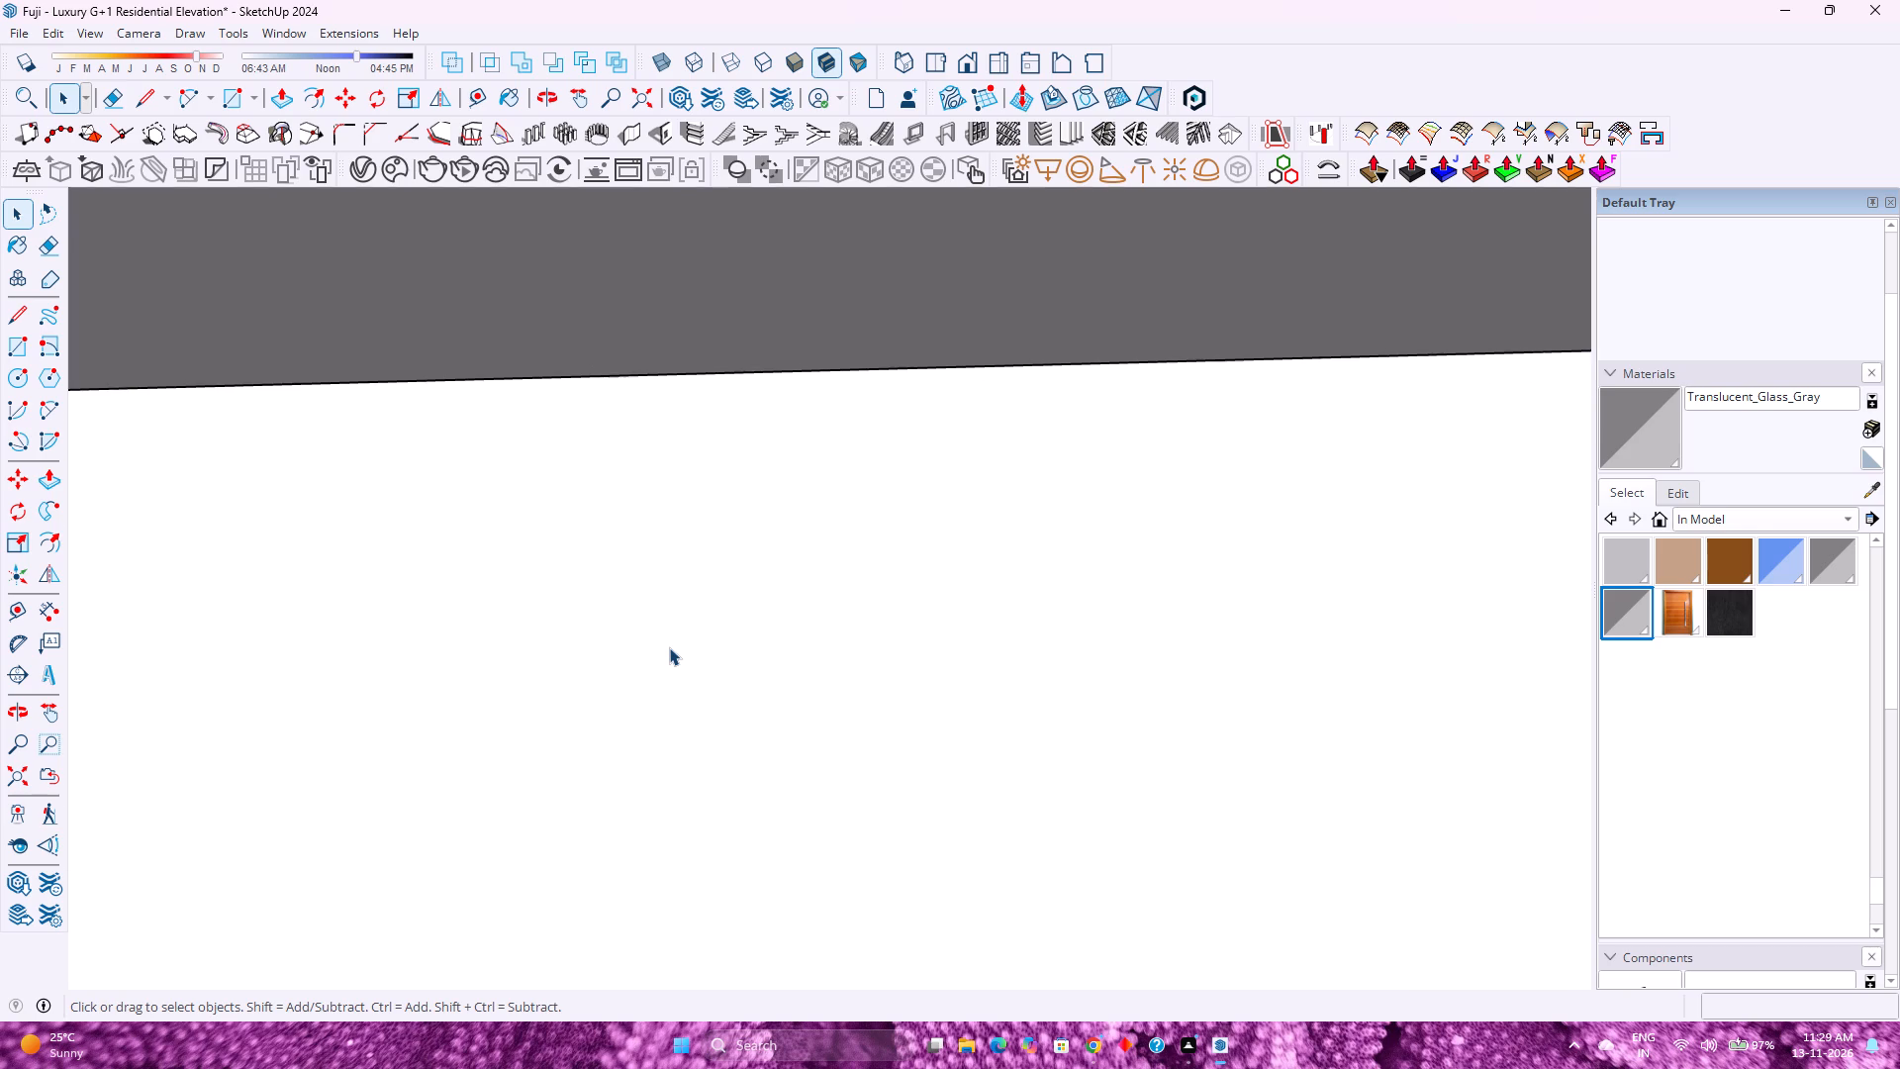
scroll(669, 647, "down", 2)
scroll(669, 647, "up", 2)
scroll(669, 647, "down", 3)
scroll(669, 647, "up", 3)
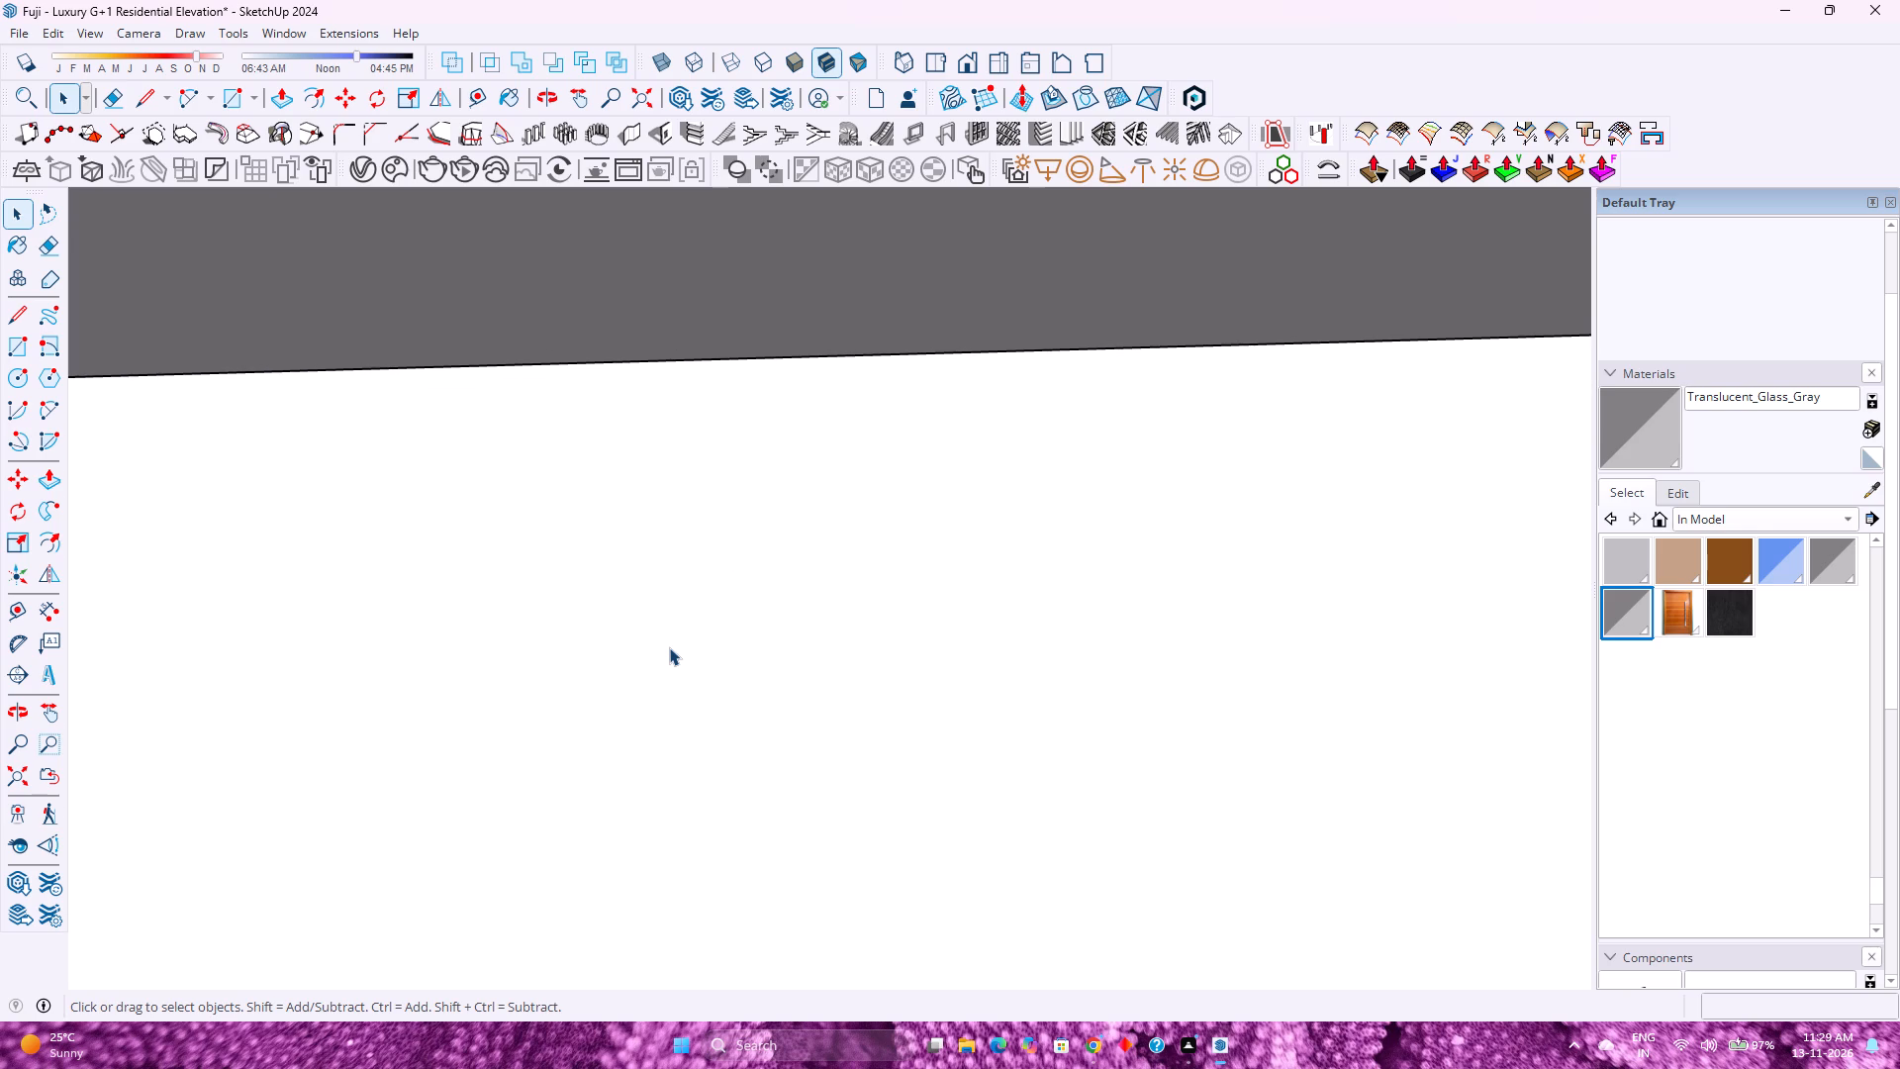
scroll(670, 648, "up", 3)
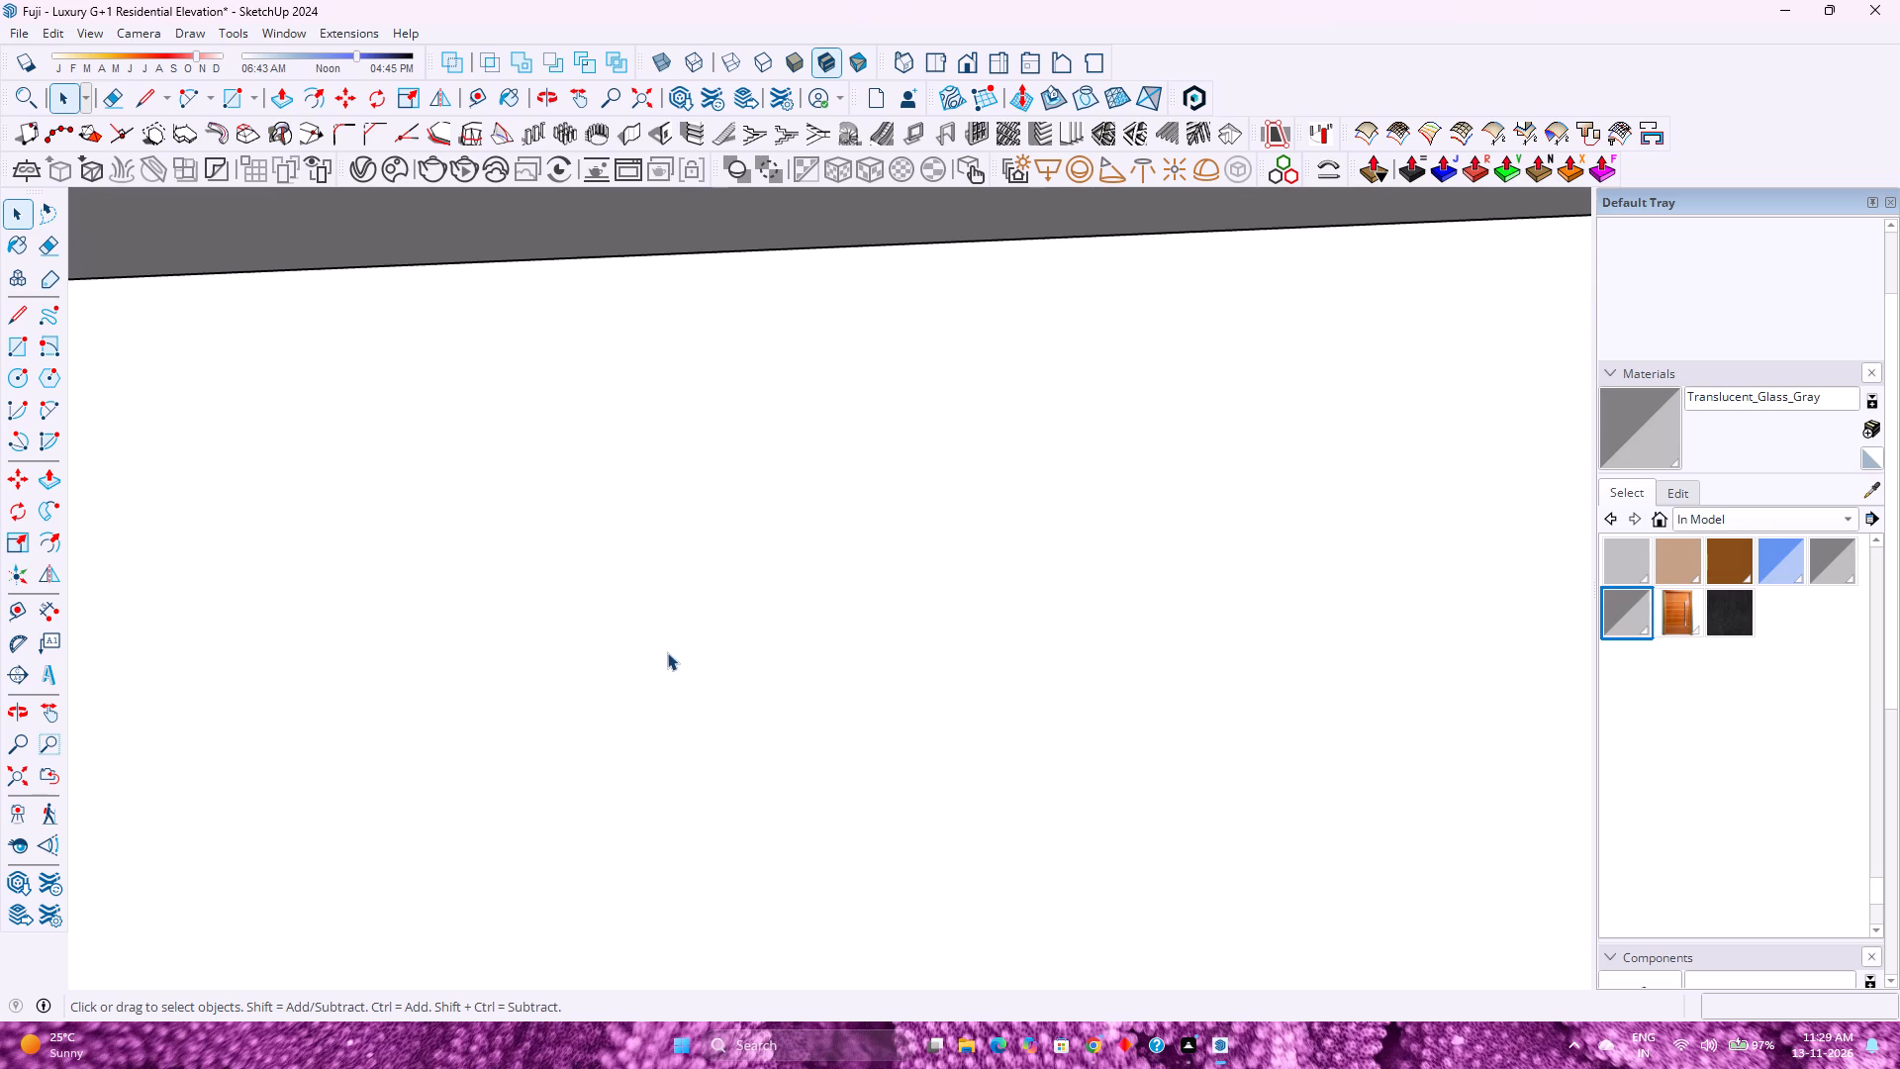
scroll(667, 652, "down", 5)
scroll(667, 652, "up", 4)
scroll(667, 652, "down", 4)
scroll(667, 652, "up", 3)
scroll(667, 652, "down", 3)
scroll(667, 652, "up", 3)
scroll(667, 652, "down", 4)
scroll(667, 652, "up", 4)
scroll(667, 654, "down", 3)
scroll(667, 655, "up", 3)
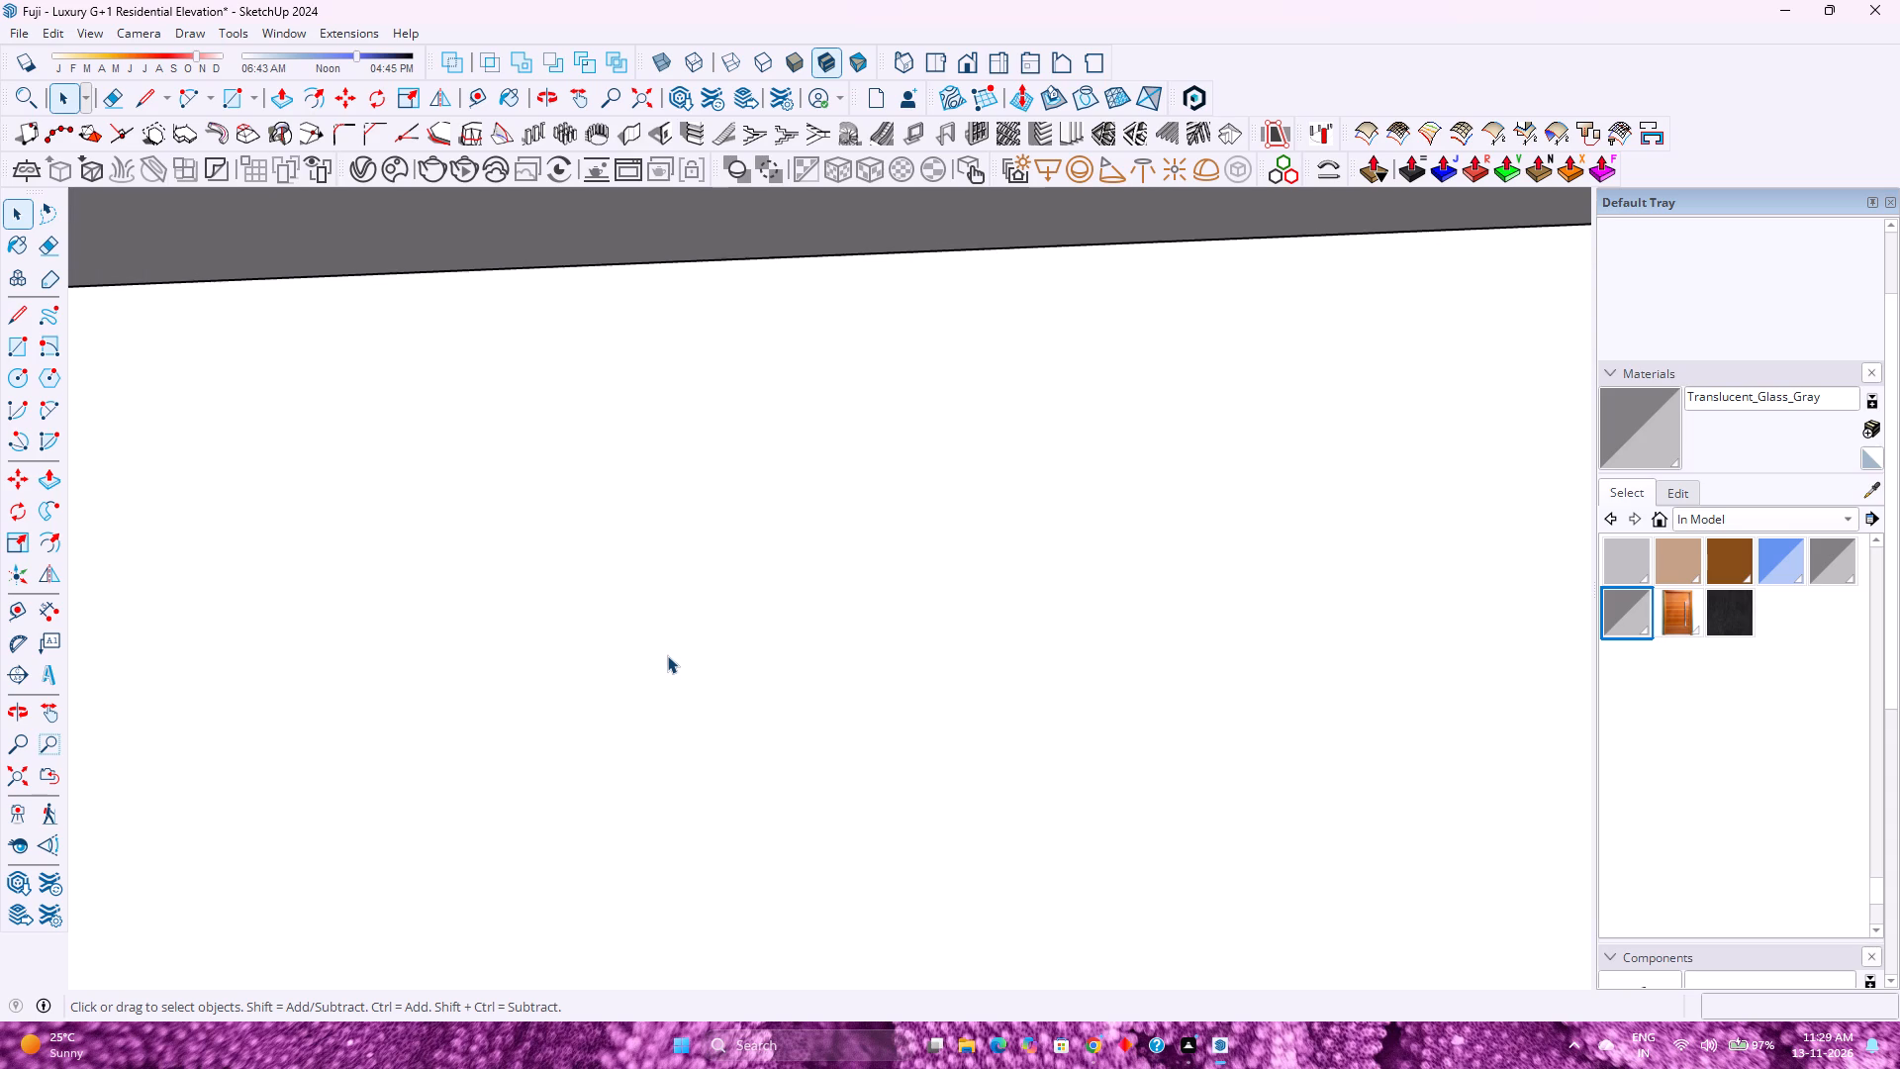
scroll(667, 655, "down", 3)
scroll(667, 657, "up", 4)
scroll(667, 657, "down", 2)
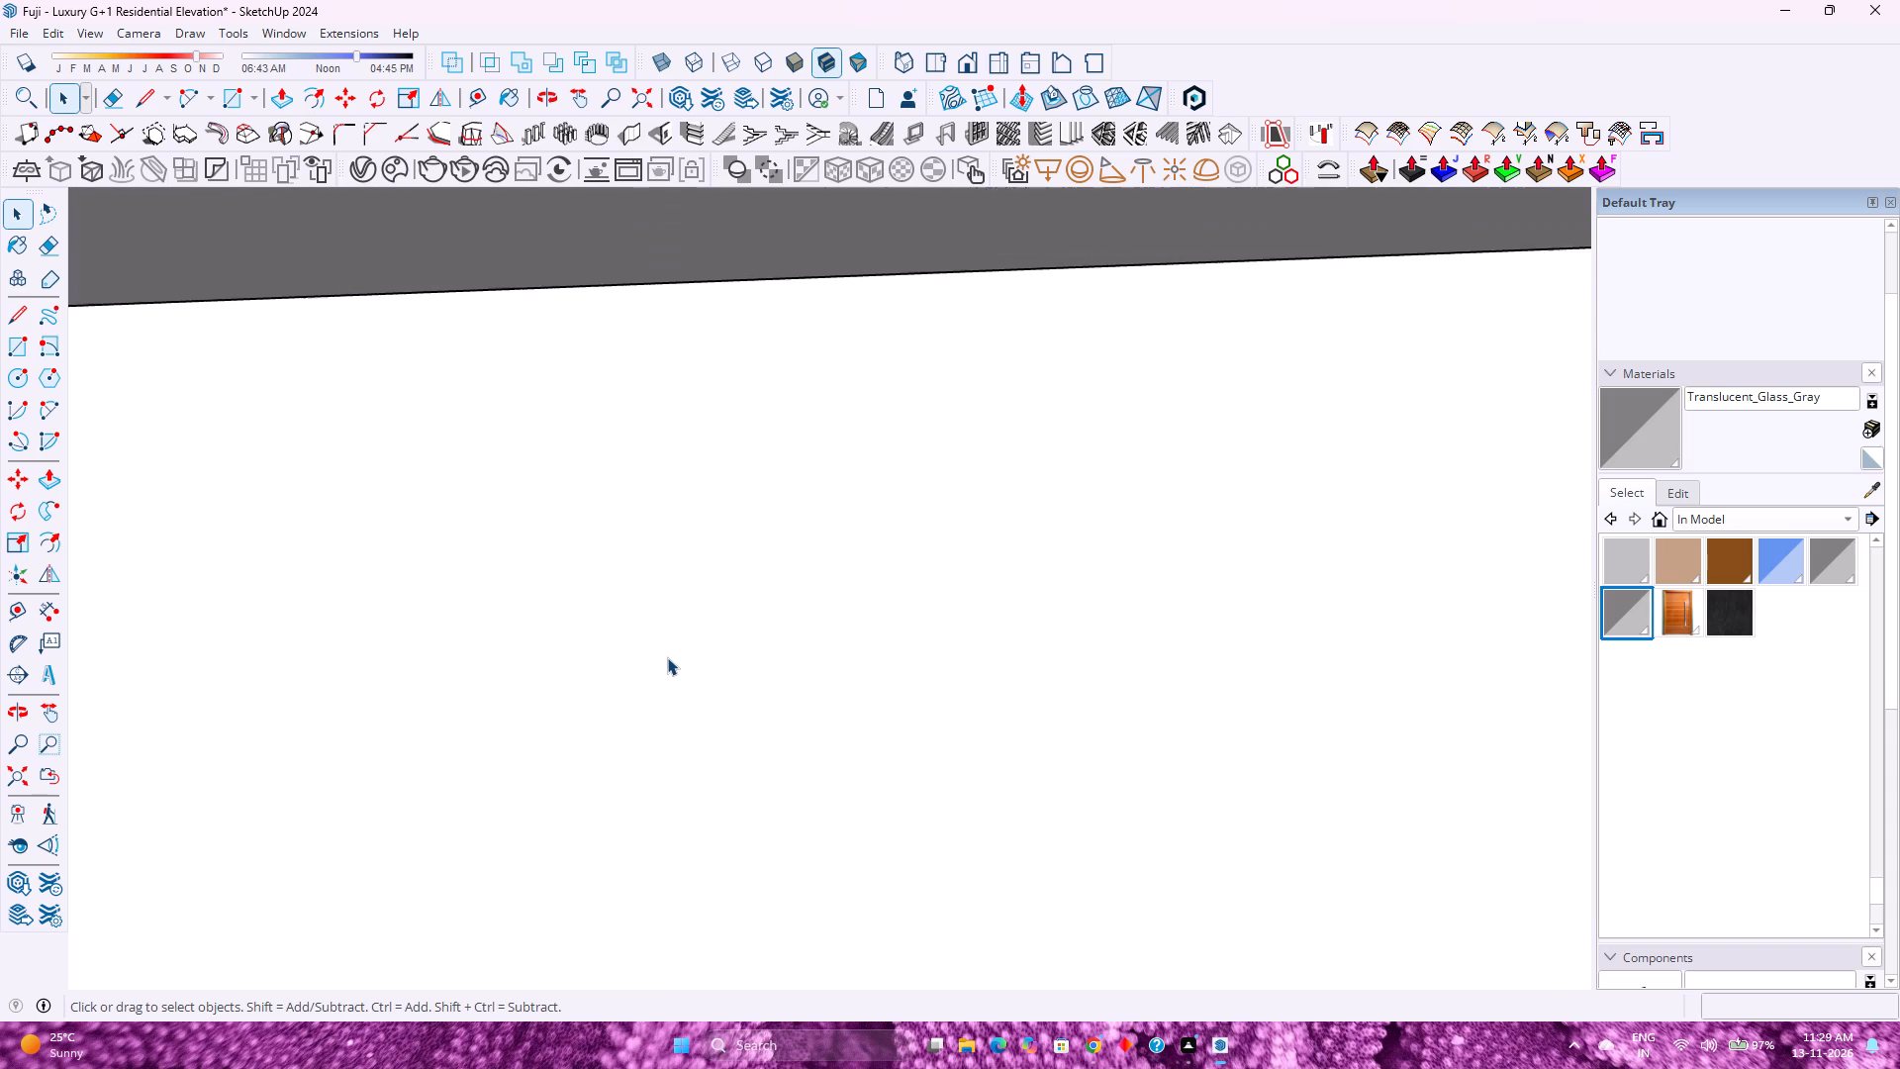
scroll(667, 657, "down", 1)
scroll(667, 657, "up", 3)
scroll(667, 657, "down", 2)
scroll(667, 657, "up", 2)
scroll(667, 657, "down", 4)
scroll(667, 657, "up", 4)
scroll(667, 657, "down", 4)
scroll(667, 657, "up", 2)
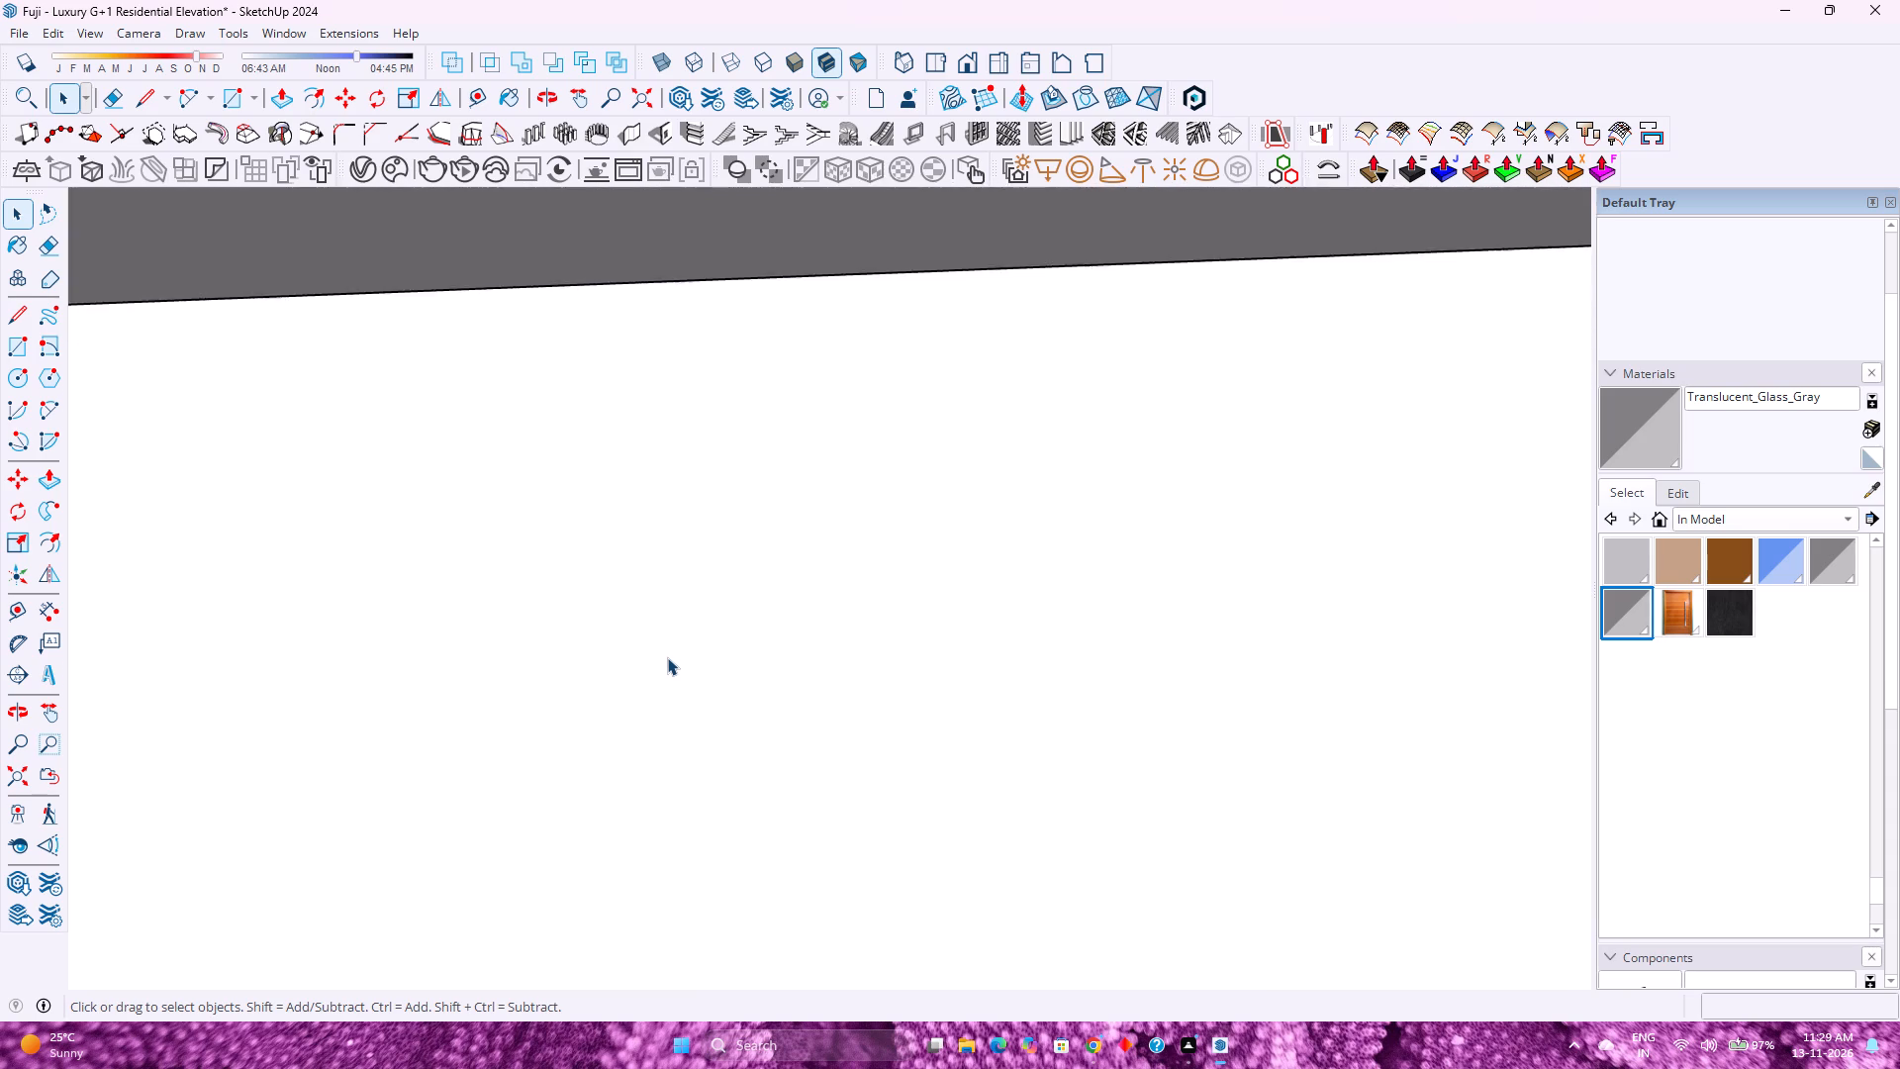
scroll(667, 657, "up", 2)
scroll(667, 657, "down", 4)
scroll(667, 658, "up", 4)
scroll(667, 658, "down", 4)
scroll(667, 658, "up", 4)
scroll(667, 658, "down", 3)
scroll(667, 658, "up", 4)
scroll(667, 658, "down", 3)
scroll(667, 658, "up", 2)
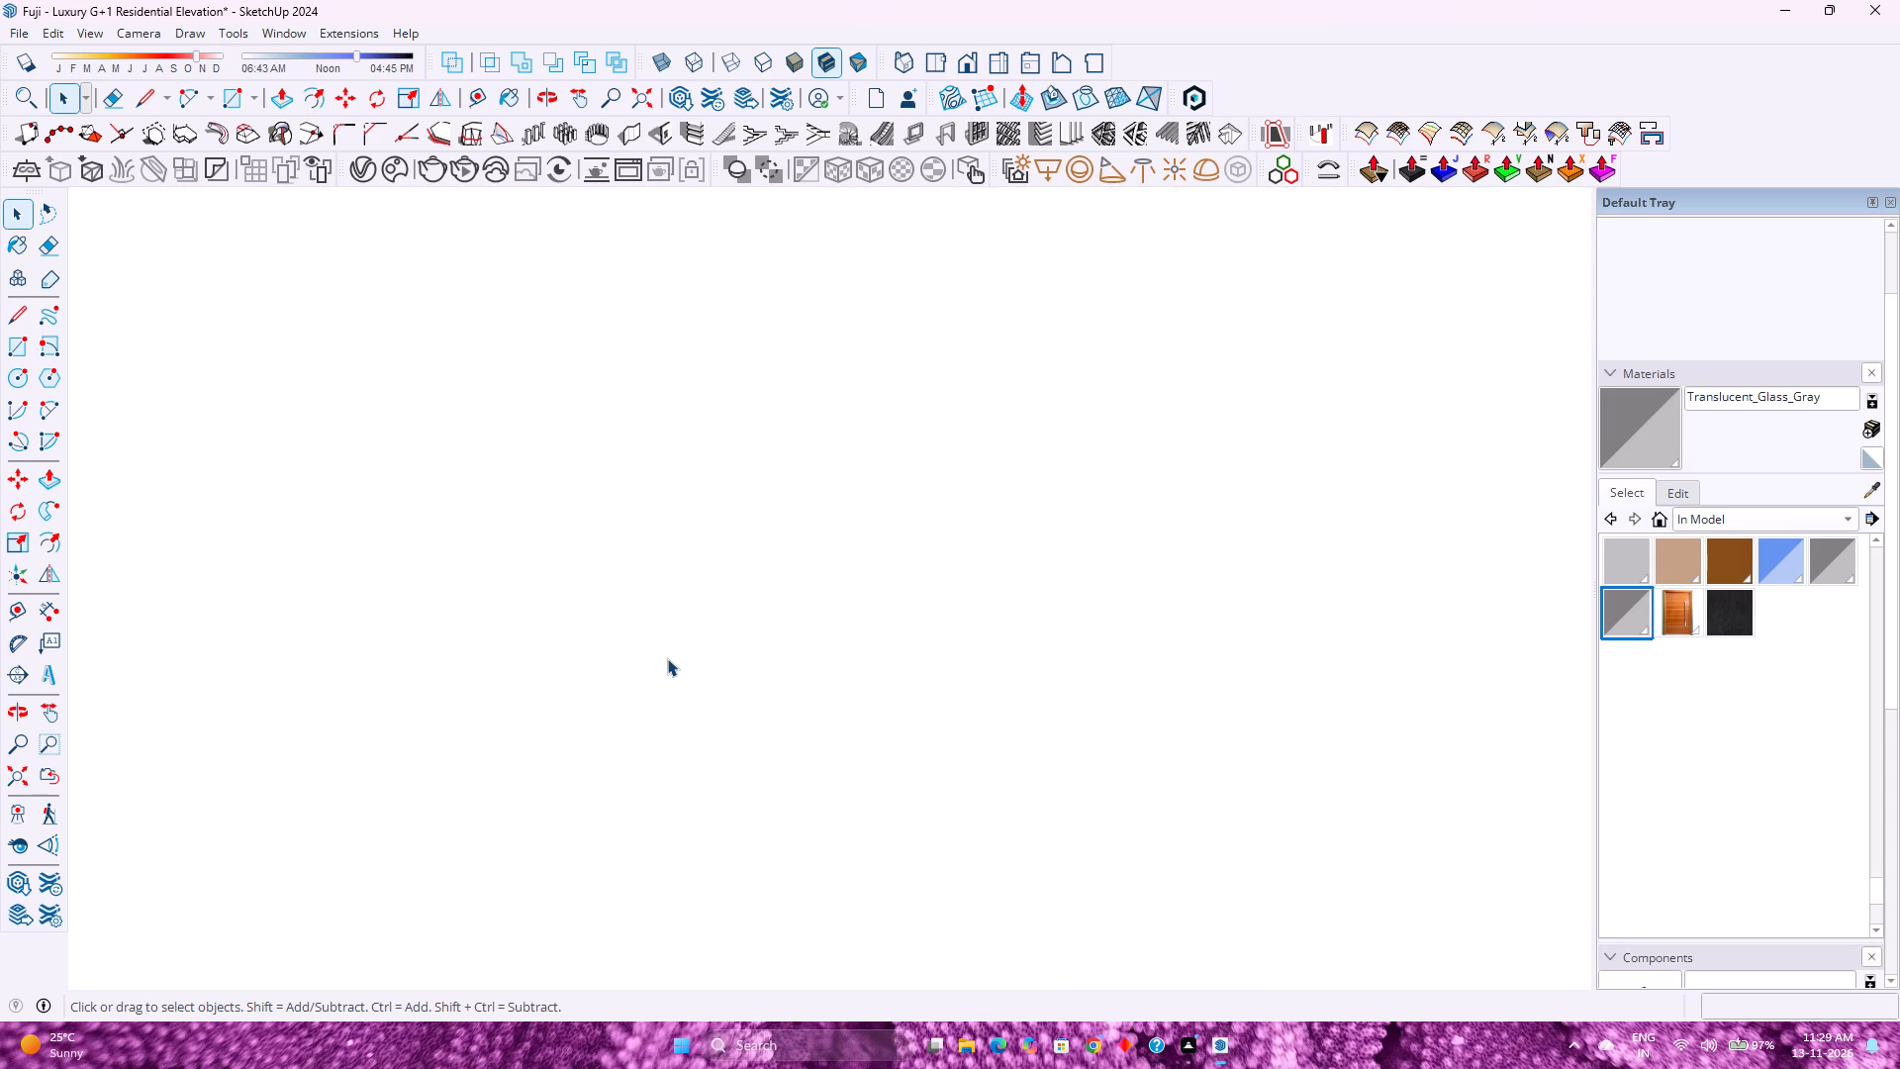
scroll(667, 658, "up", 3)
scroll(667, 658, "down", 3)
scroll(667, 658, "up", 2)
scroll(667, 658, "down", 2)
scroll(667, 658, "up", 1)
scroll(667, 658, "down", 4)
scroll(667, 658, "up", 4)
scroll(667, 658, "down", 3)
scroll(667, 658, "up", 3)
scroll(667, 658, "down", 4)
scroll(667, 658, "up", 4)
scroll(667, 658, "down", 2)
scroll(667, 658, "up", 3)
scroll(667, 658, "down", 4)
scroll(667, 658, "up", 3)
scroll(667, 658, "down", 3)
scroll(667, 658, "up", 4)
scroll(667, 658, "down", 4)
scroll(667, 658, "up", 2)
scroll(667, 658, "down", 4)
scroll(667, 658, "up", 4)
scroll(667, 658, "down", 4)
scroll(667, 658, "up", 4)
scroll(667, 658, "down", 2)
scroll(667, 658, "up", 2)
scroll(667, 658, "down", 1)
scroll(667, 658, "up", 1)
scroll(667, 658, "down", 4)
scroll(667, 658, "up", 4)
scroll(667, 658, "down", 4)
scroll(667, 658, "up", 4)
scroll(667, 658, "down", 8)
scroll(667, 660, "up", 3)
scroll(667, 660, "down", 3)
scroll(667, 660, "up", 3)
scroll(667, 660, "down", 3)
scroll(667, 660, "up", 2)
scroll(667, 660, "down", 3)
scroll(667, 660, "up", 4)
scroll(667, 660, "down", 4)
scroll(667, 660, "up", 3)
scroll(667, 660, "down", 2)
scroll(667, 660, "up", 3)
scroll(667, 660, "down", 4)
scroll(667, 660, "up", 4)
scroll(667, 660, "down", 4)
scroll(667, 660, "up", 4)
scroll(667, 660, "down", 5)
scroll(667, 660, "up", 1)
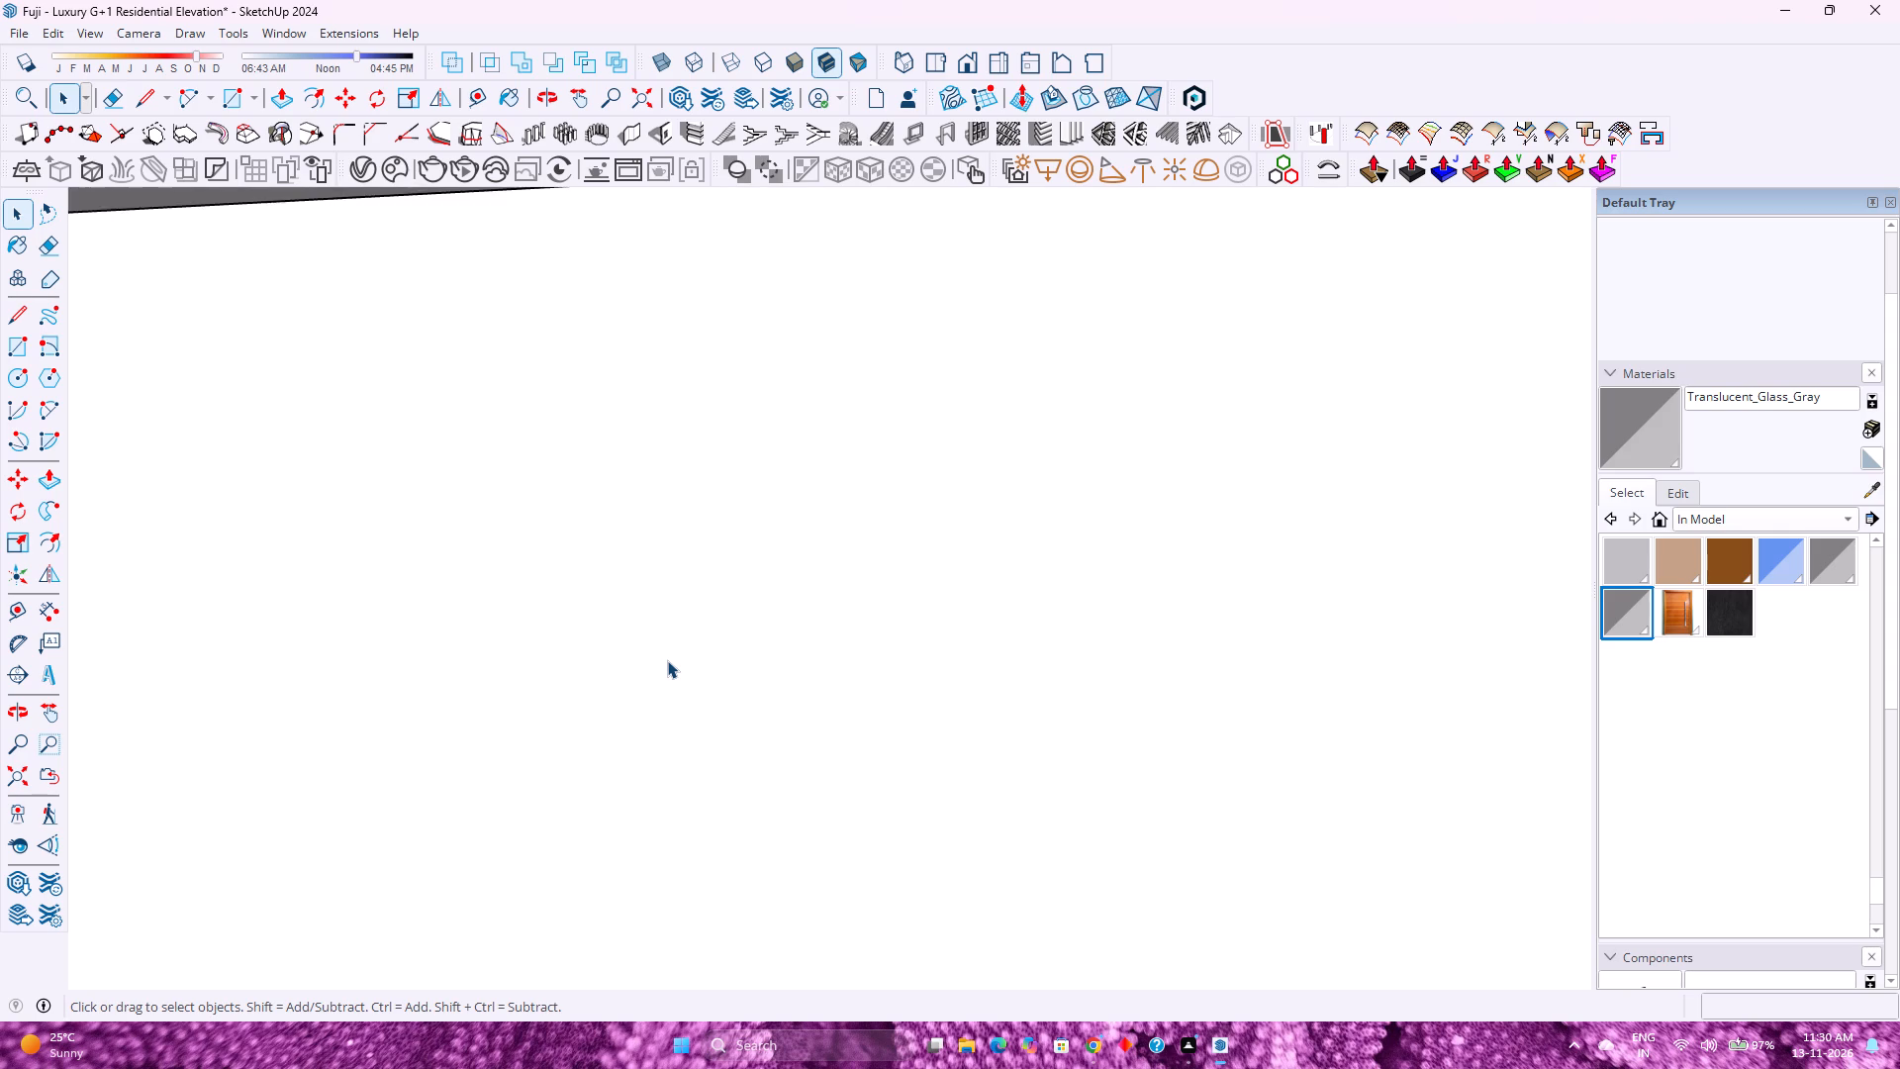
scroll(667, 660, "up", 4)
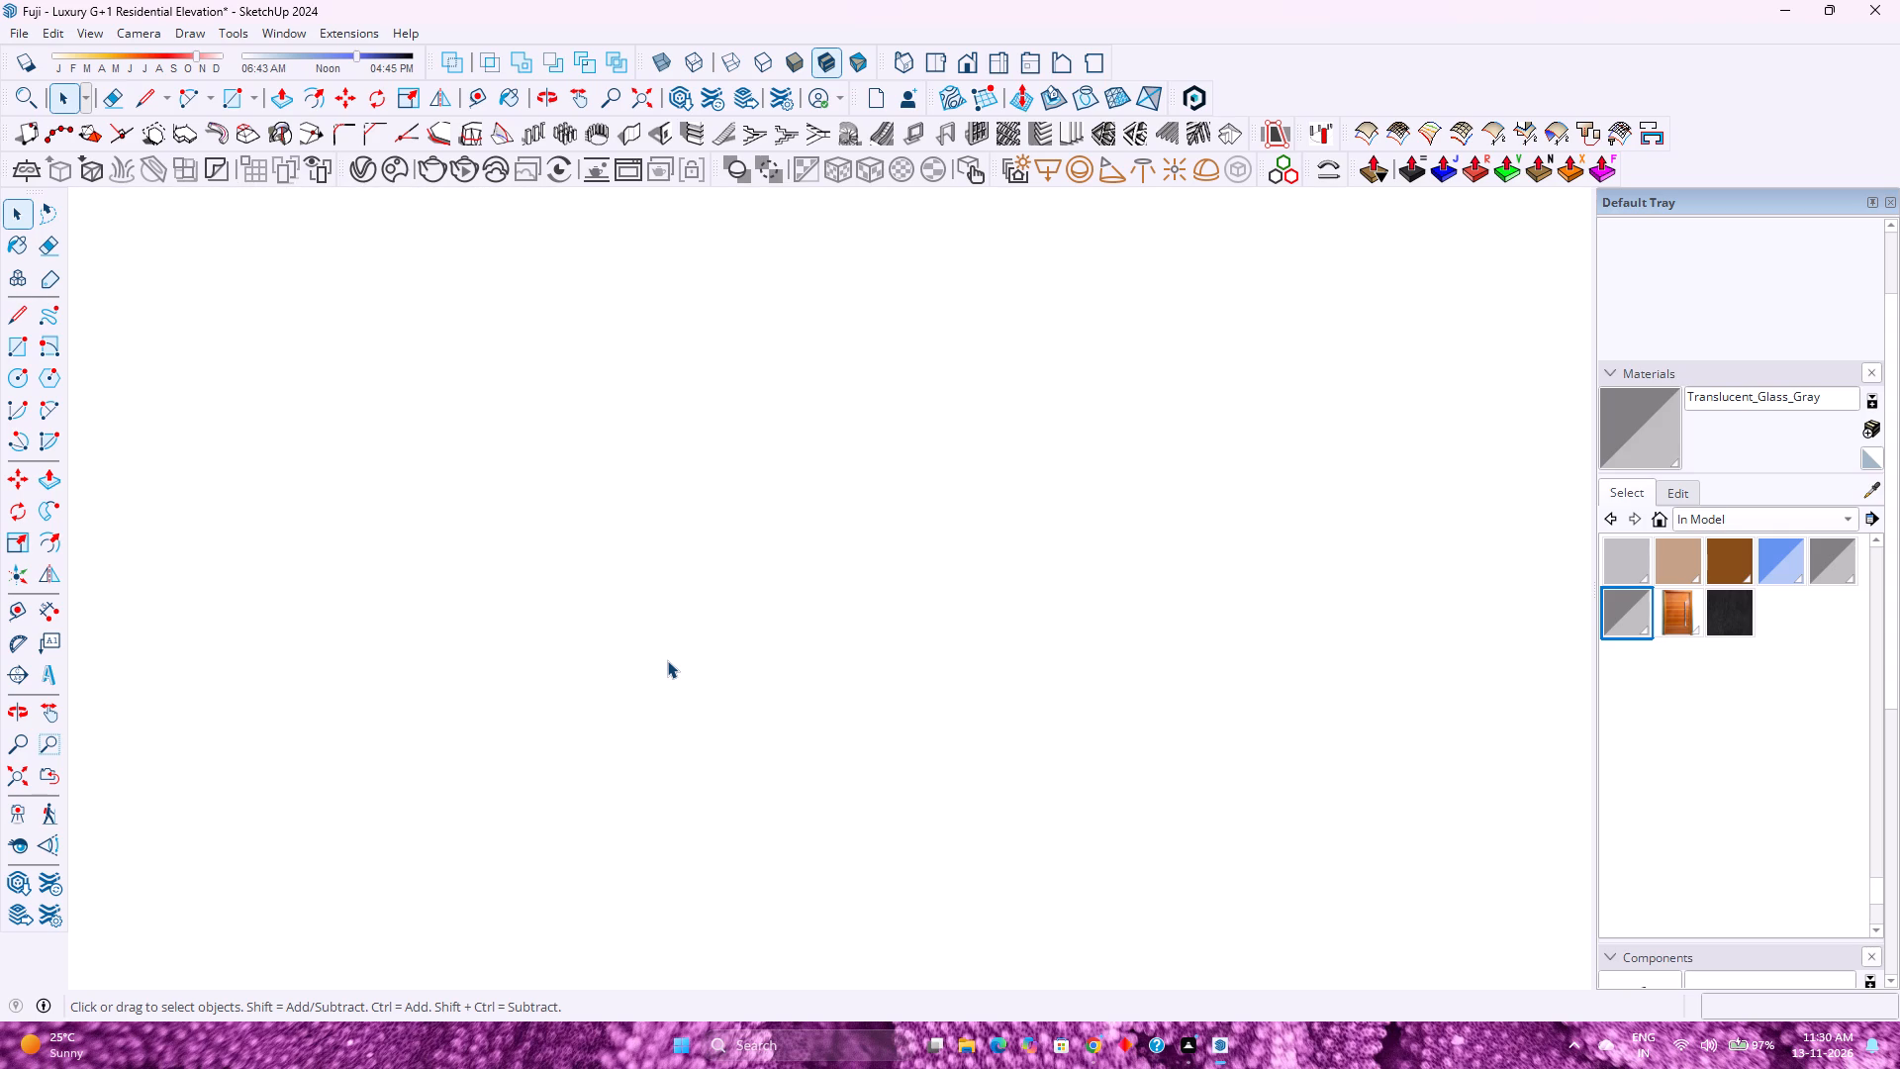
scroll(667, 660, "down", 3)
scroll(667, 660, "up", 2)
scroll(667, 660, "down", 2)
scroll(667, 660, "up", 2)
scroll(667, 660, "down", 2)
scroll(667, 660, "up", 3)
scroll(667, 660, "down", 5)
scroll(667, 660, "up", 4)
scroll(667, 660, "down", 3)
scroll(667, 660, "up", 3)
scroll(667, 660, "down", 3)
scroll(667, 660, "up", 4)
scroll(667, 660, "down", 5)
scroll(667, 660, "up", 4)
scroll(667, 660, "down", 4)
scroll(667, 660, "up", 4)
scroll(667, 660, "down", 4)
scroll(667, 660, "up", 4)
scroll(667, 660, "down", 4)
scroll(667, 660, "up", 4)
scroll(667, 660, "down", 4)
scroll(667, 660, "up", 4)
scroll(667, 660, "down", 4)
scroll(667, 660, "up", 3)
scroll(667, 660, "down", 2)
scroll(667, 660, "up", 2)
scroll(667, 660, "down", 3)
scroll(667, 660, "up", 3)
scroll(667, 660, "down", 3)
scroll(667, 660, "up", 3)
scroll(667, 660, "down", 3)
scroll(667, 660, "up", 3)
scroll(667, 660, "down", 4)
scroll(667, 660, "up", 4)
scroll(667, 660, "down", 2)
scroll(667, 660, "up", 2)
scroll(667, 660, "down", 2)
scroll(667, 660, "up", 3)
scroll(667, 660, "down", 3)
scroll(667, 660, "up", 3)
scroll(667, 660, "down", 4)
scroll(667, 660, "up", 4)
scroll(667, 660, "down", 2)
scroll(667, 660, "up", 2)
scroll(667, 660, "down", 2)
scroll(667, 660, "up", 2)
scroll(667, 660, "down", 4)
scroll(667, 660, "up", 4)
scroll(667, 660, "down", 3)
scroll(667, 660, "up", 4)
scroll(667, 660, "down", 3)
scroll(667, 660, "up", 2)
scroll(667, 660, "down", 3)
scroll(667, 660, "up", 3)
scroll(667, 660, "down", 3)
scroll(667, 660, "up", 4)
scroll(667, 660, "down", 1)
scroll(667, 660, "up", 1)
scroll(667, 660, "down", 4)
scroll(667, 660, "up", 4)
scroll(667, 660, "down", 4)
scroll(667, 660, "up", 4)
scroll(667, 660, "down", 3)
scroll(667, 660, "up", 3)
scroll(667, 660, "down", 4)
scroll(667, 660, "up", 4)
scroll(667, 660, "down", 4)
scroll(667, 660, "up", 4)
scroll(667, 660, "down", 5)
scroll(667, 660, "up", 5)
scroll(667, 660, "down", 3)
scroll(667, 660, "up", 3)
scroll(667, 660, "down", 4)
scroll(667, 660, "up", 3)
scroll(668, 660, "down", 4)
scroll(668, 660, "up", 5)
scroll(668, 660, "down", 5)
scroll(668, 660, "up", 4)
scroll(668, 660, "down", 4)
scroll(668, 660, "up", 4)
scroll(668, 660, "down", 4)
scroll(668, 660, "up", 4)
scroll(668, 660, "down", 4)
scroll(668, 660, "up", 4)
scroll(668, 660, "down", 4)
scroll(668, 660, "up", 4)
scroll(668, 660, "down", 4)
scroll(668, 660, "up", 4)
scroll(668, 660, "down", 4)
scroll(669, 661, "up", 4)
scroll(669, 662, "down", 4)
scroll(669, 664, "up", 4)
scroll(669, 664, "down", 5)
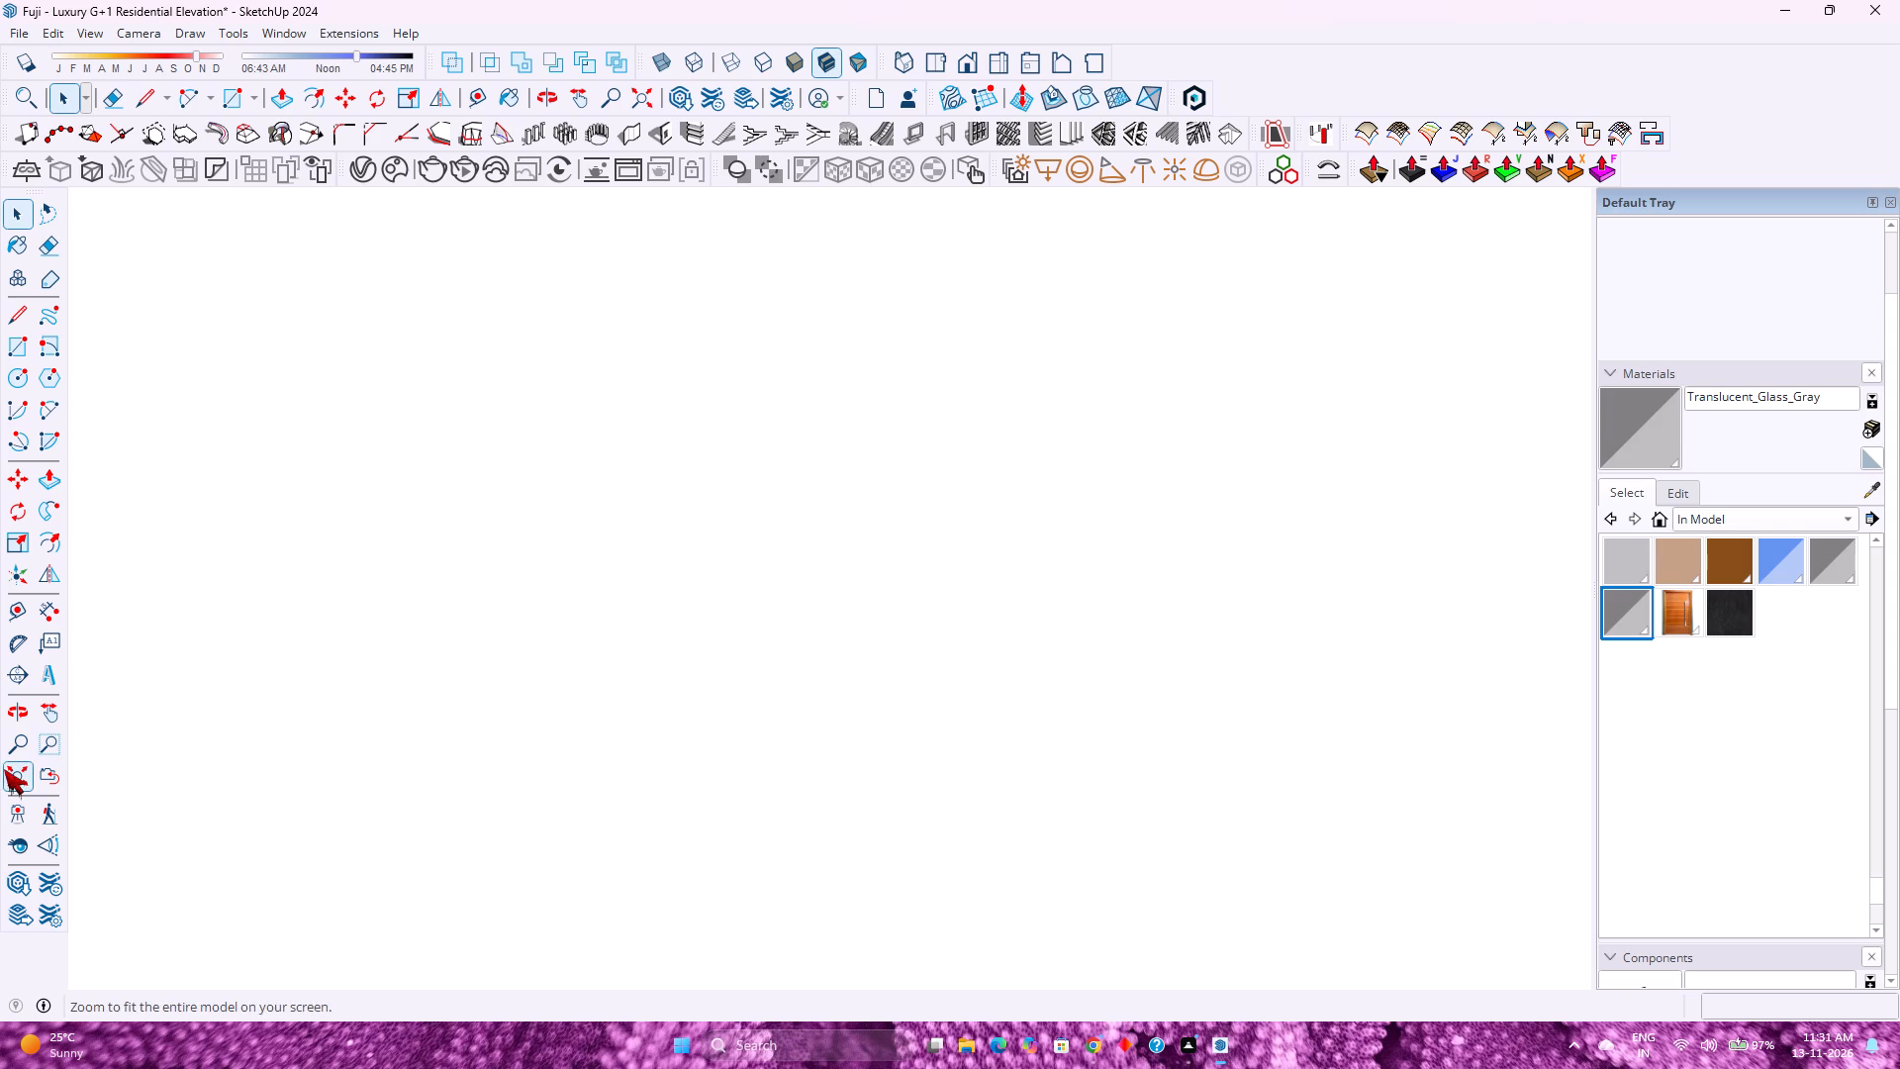
Bring the whole house back into view and examine the front facade's windows, entrance door and balcony slab more closely.
left_click(4, 769)
scroll(911, 700, "down", 5)
scroll(911, 700, "up", 4)
scroll(911, 700, "down", 4)
scroll(911, 700, "up", 4)
scroll(911, 700, "down", 5)
scroll(911, 700, "up", 4)
scroll(911, 700, "down", 3)
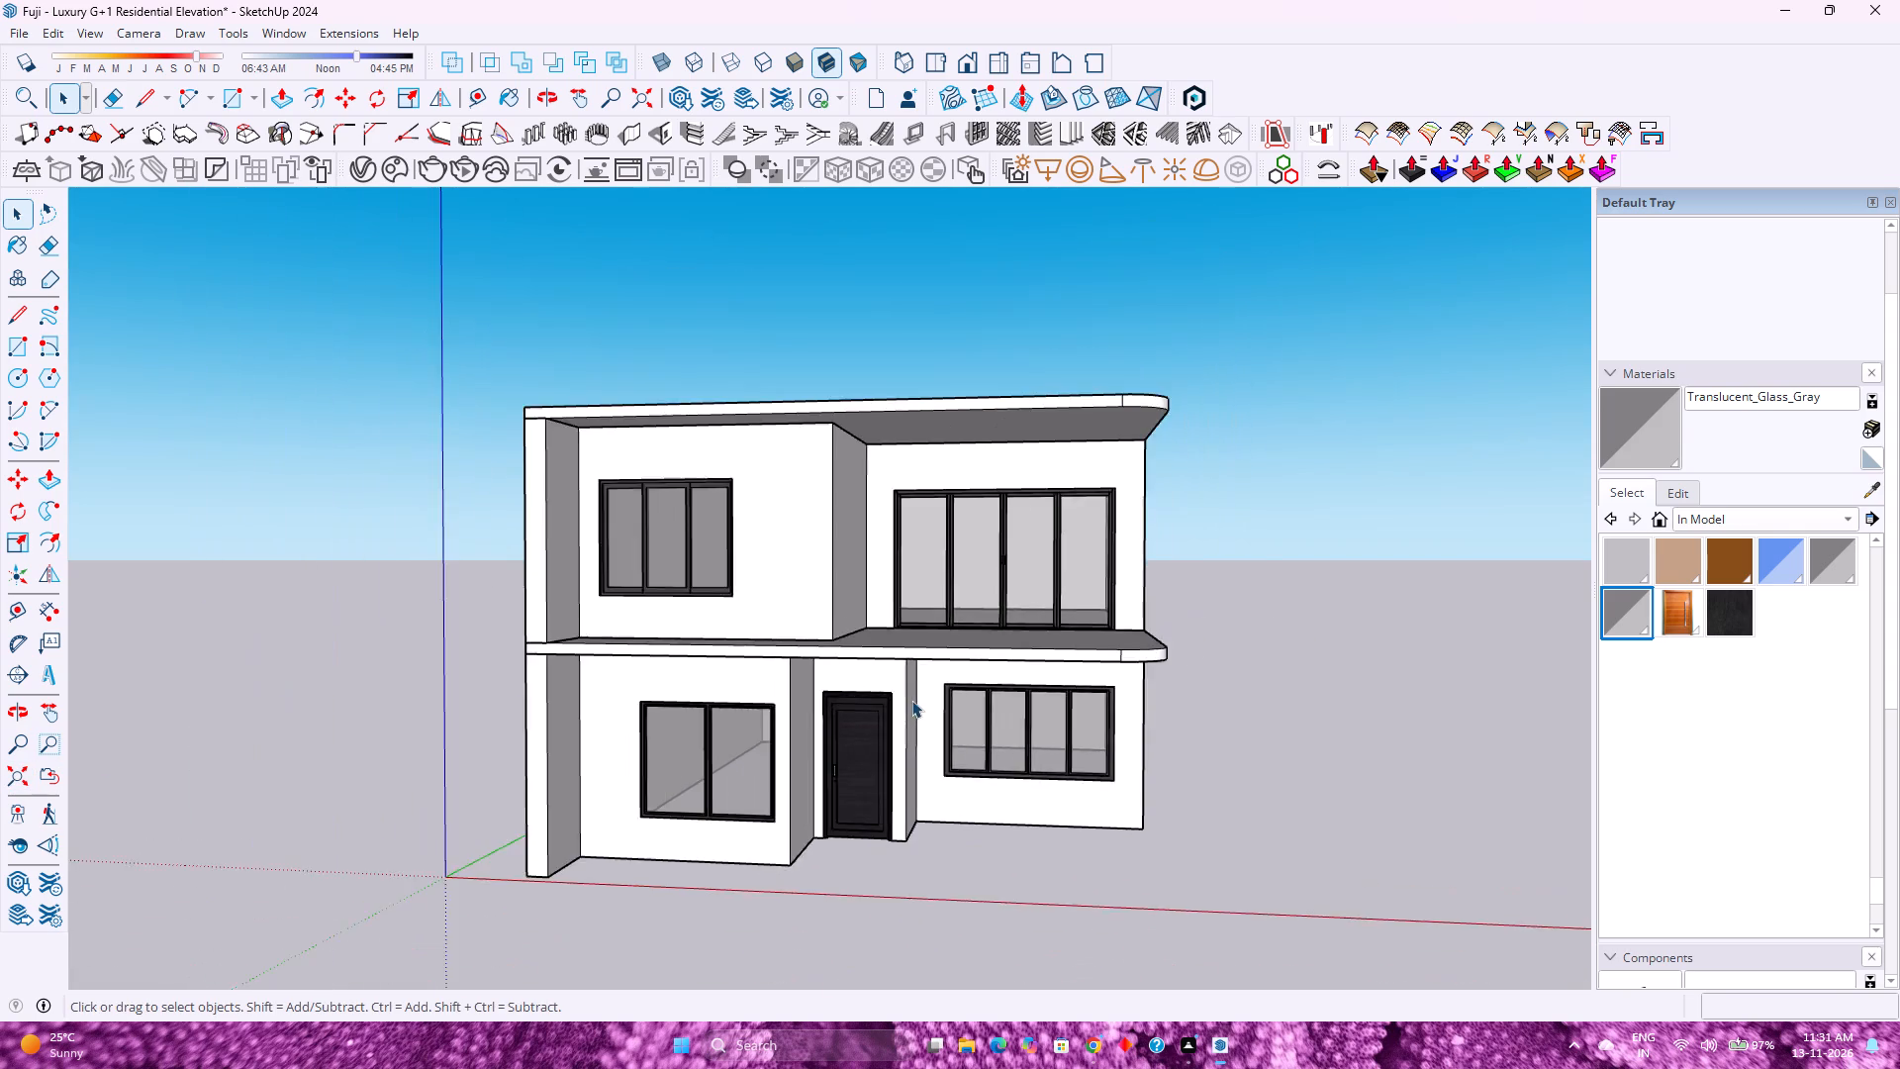
scroll(911, 700, "up", 2)
scroll(911, 700, "down", 4)
scroll(911, 700, "up", 4)
scroll(911, 700, "down", 4)
scroll(911, 700, "up", 4)
scroll(911, 700, "down", 4)
scroll(911, 700, "up", 4)
scroll(910, 700, "down", 4)
scroll(910, 700, "up", 4)
scroll(910, 700, "down", 3)
scroll(910, 700, "up", 2)
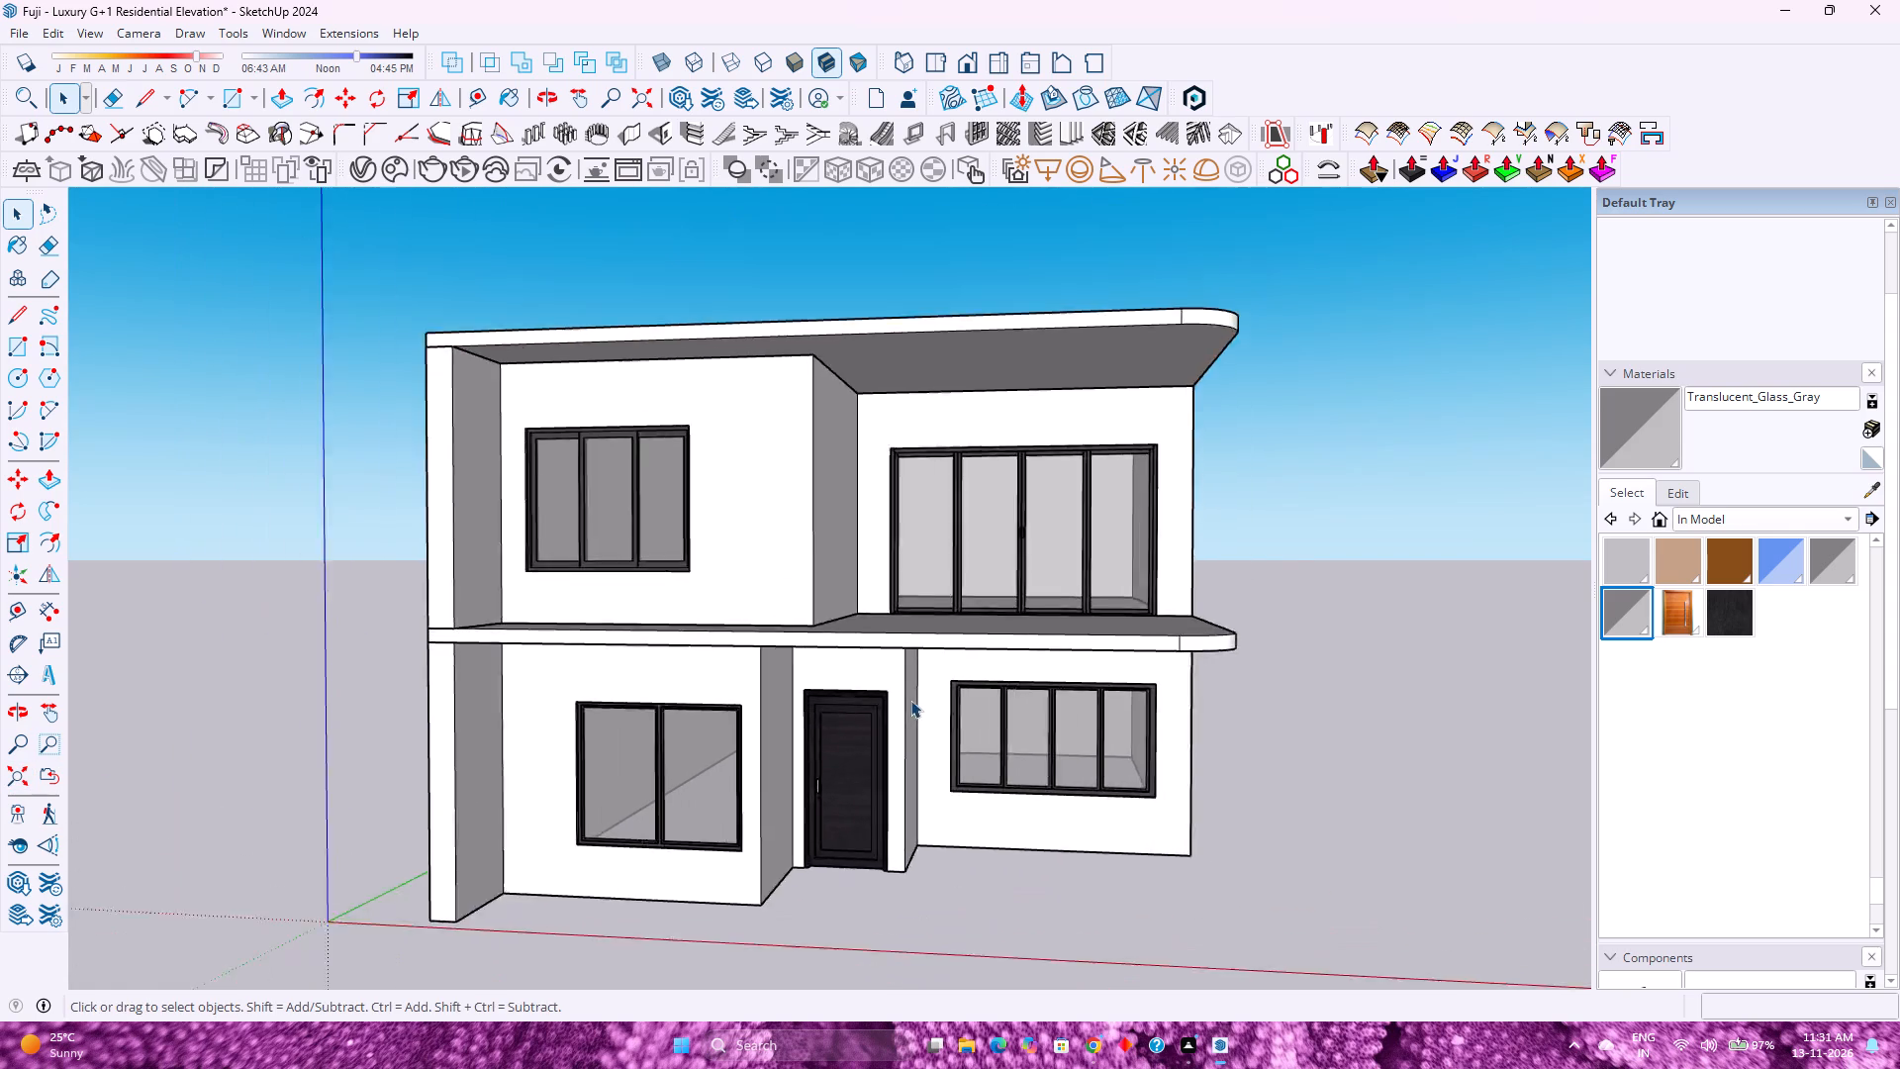
scroll(910, 700, "up", 1)
scroll(910, 700, "down", 3)
scroll(908, 698, "up", 2)
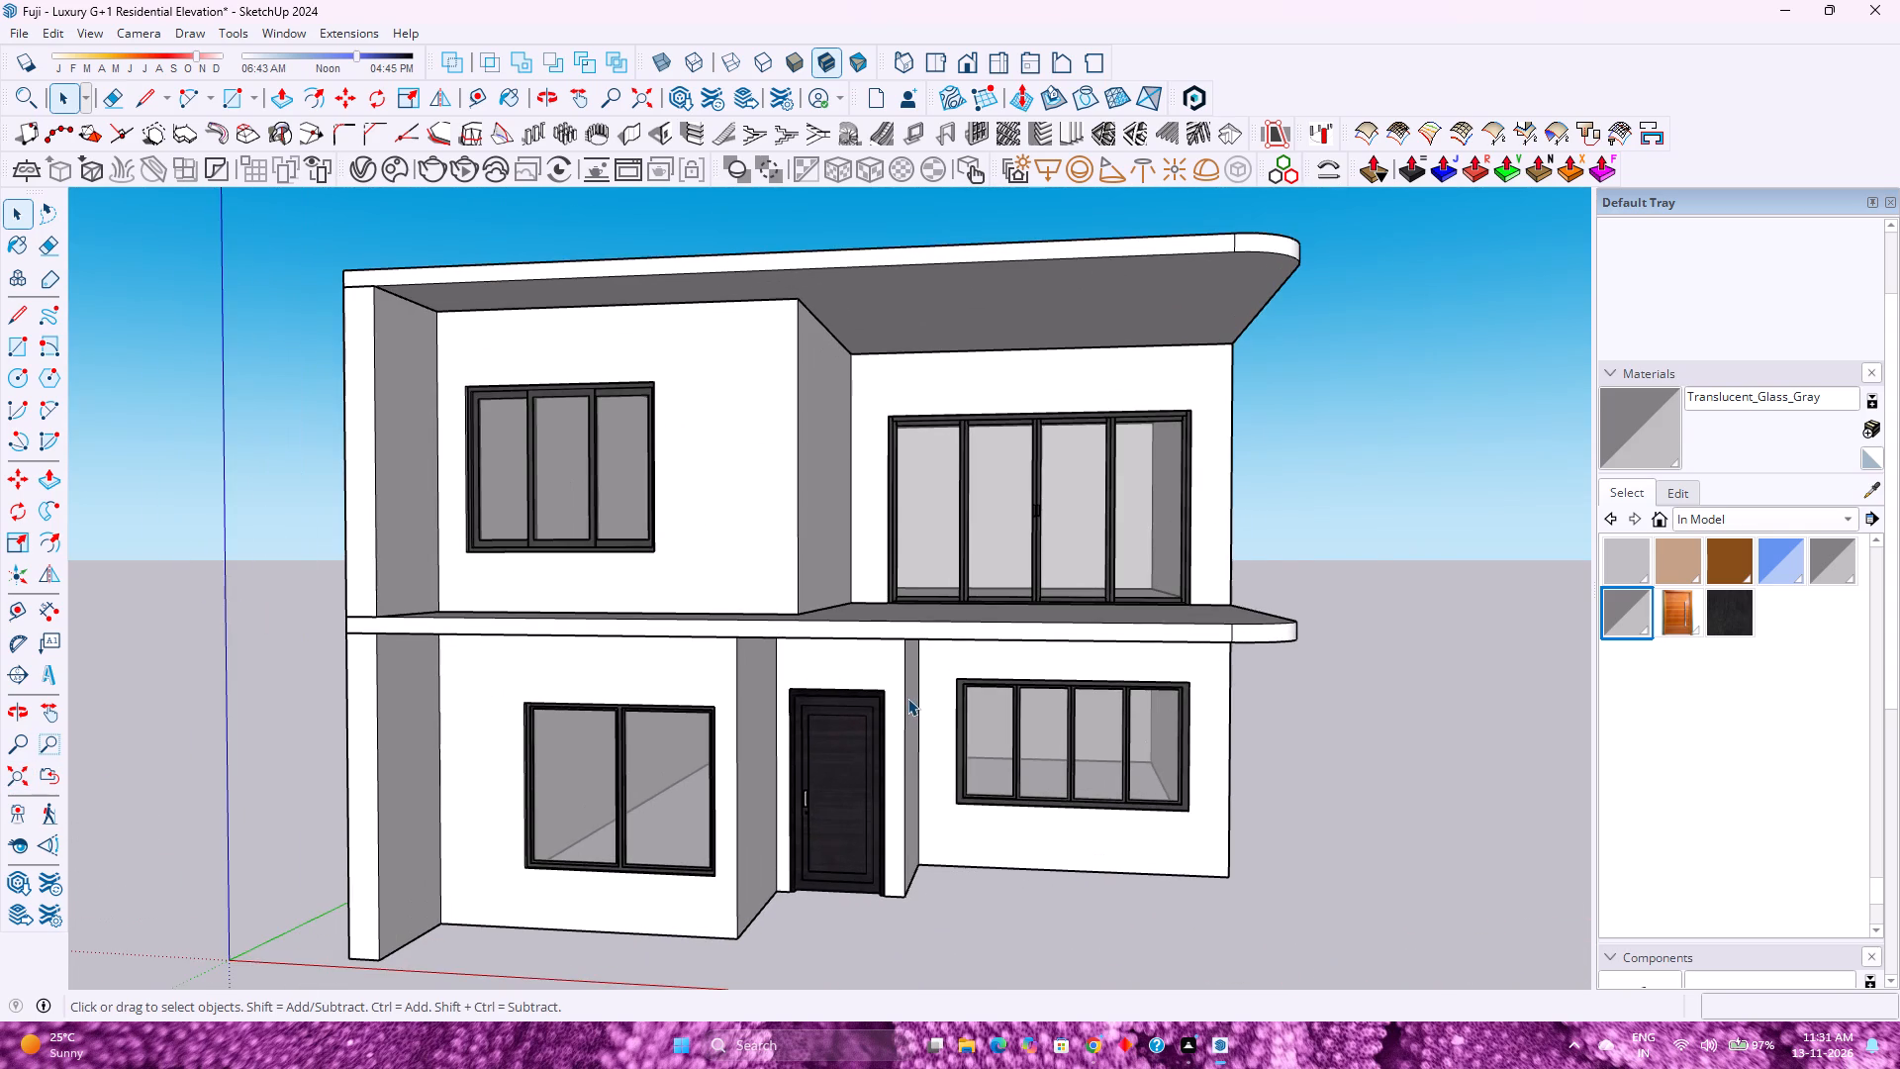
scroll(907, 698, "down", 4)
scroll(907, 698, "up", 4)
scroll(907, 698, "down", 3)
scroll(907, 698, "up", 4)
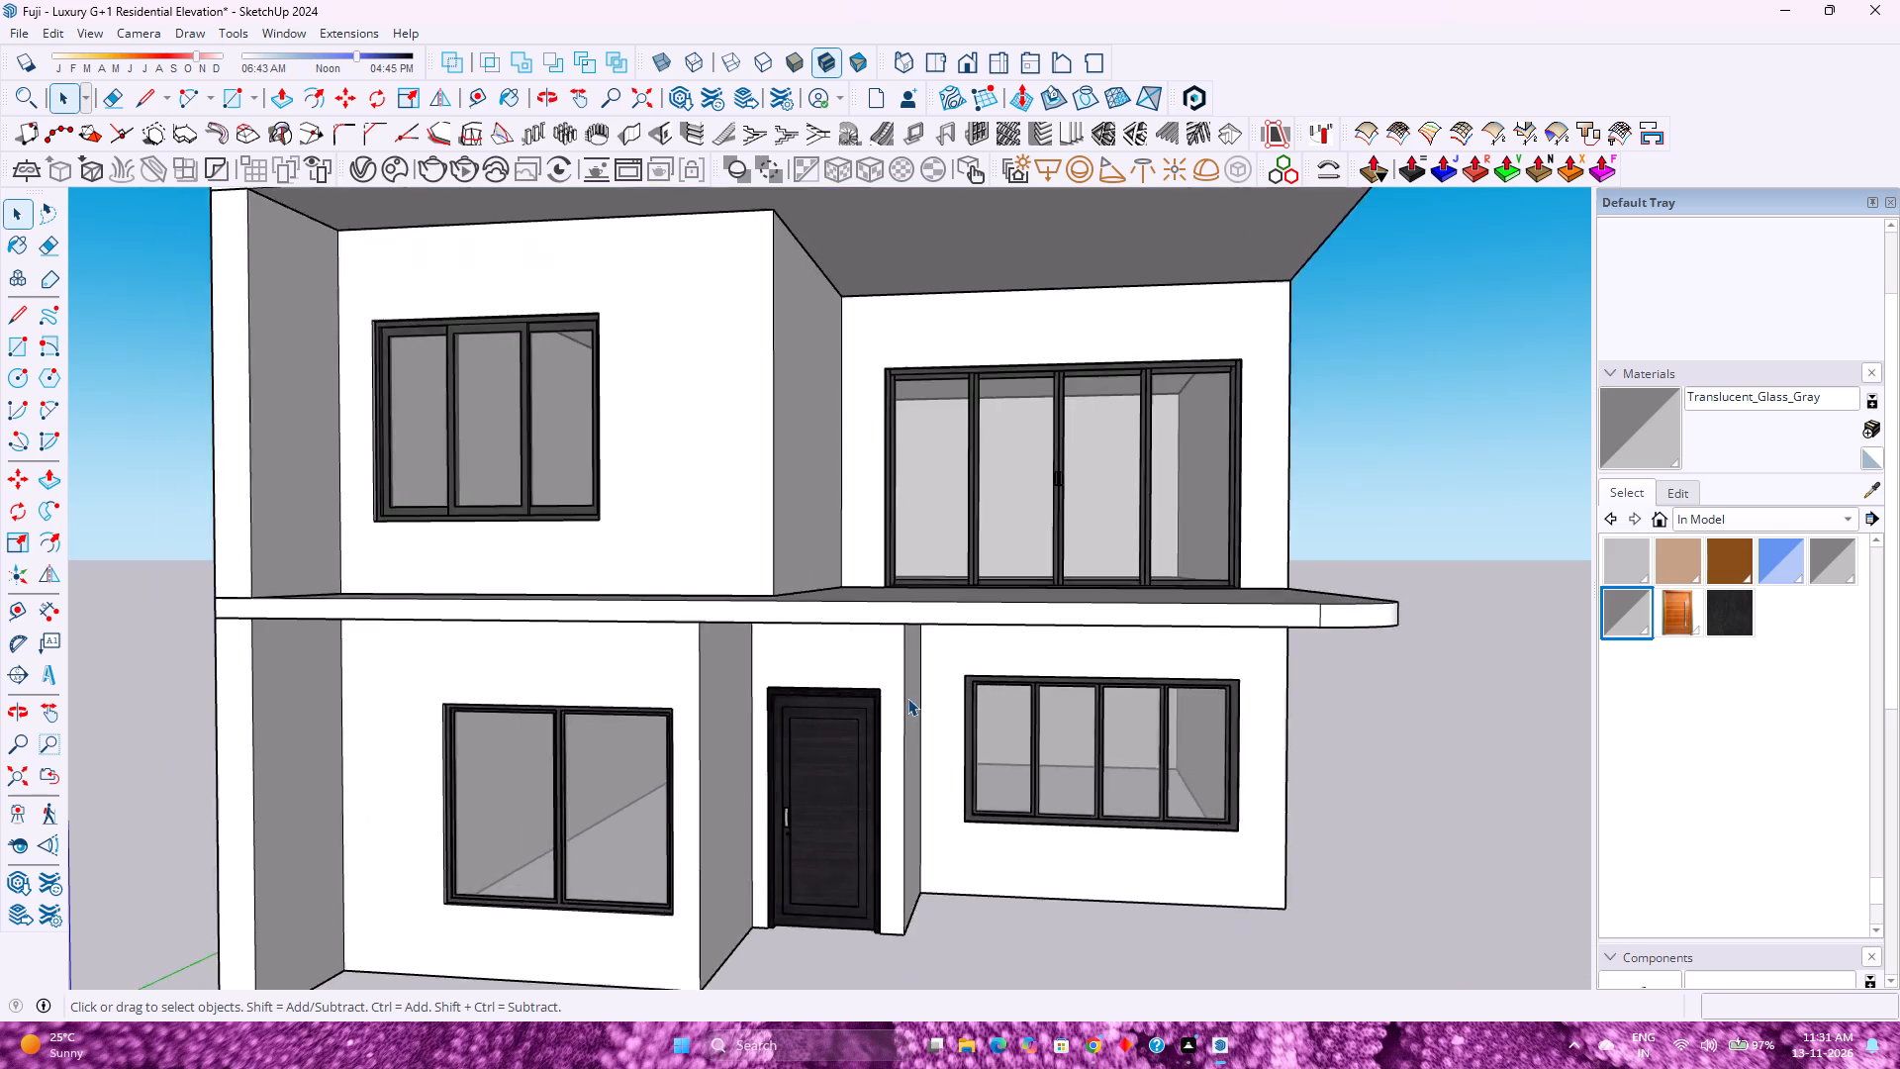
scroll(907, 698, "down", 4)
scroll(907, 698, "up", 4)
scroll(907, 698, "down", 4)
scroll(907, 698, "up", 4)
scroll(907, 698, "down", 4)
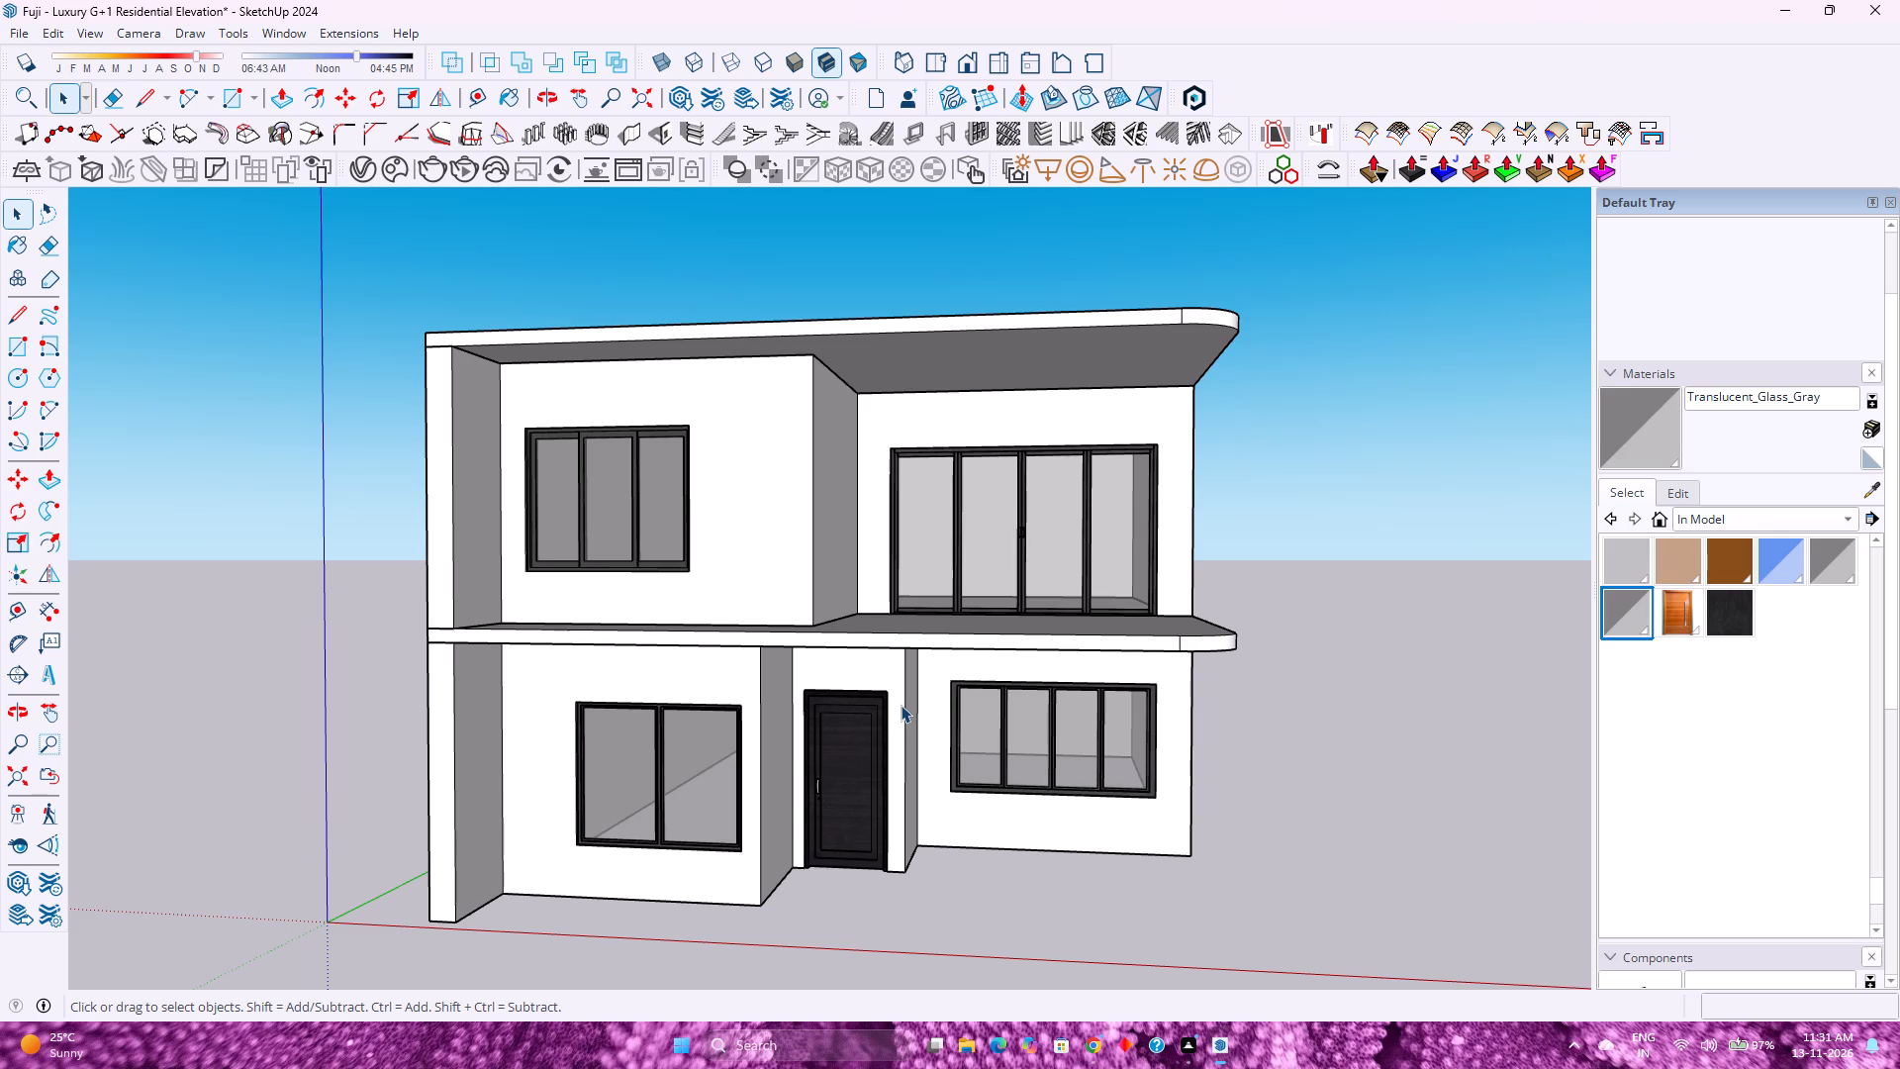
Examine the overall front elevation, comparing the upper-floor glazing, rounded roof and balcony slabs, and ground-floor openings.
scroll(825, 428, "down", 3)
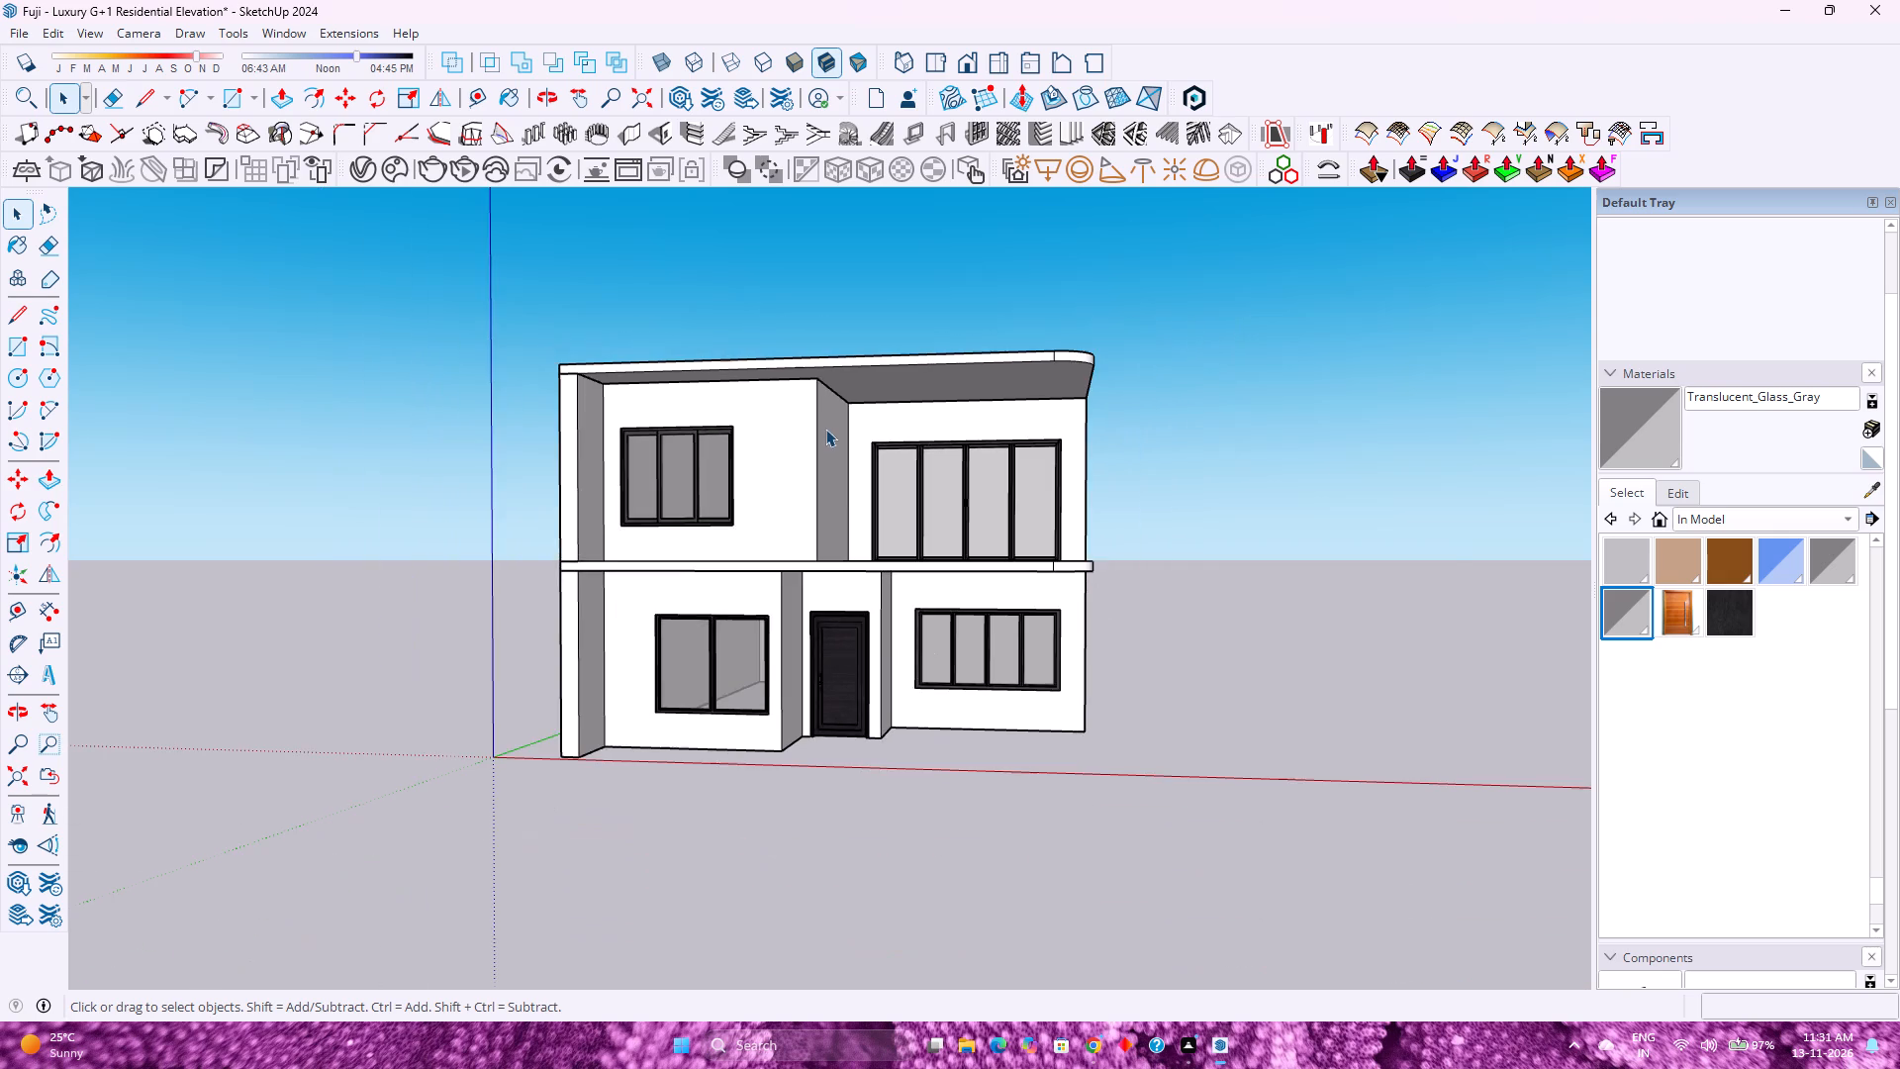
scroll(825, 429, "down", 1)
scroll(845, 496, "up", 3)
scroll(858, 496, "down", 4)
scroll(863, 496, "up", 3)
scroll(864, 496, "down", 1)
scroll(864, 496, "up", 1)
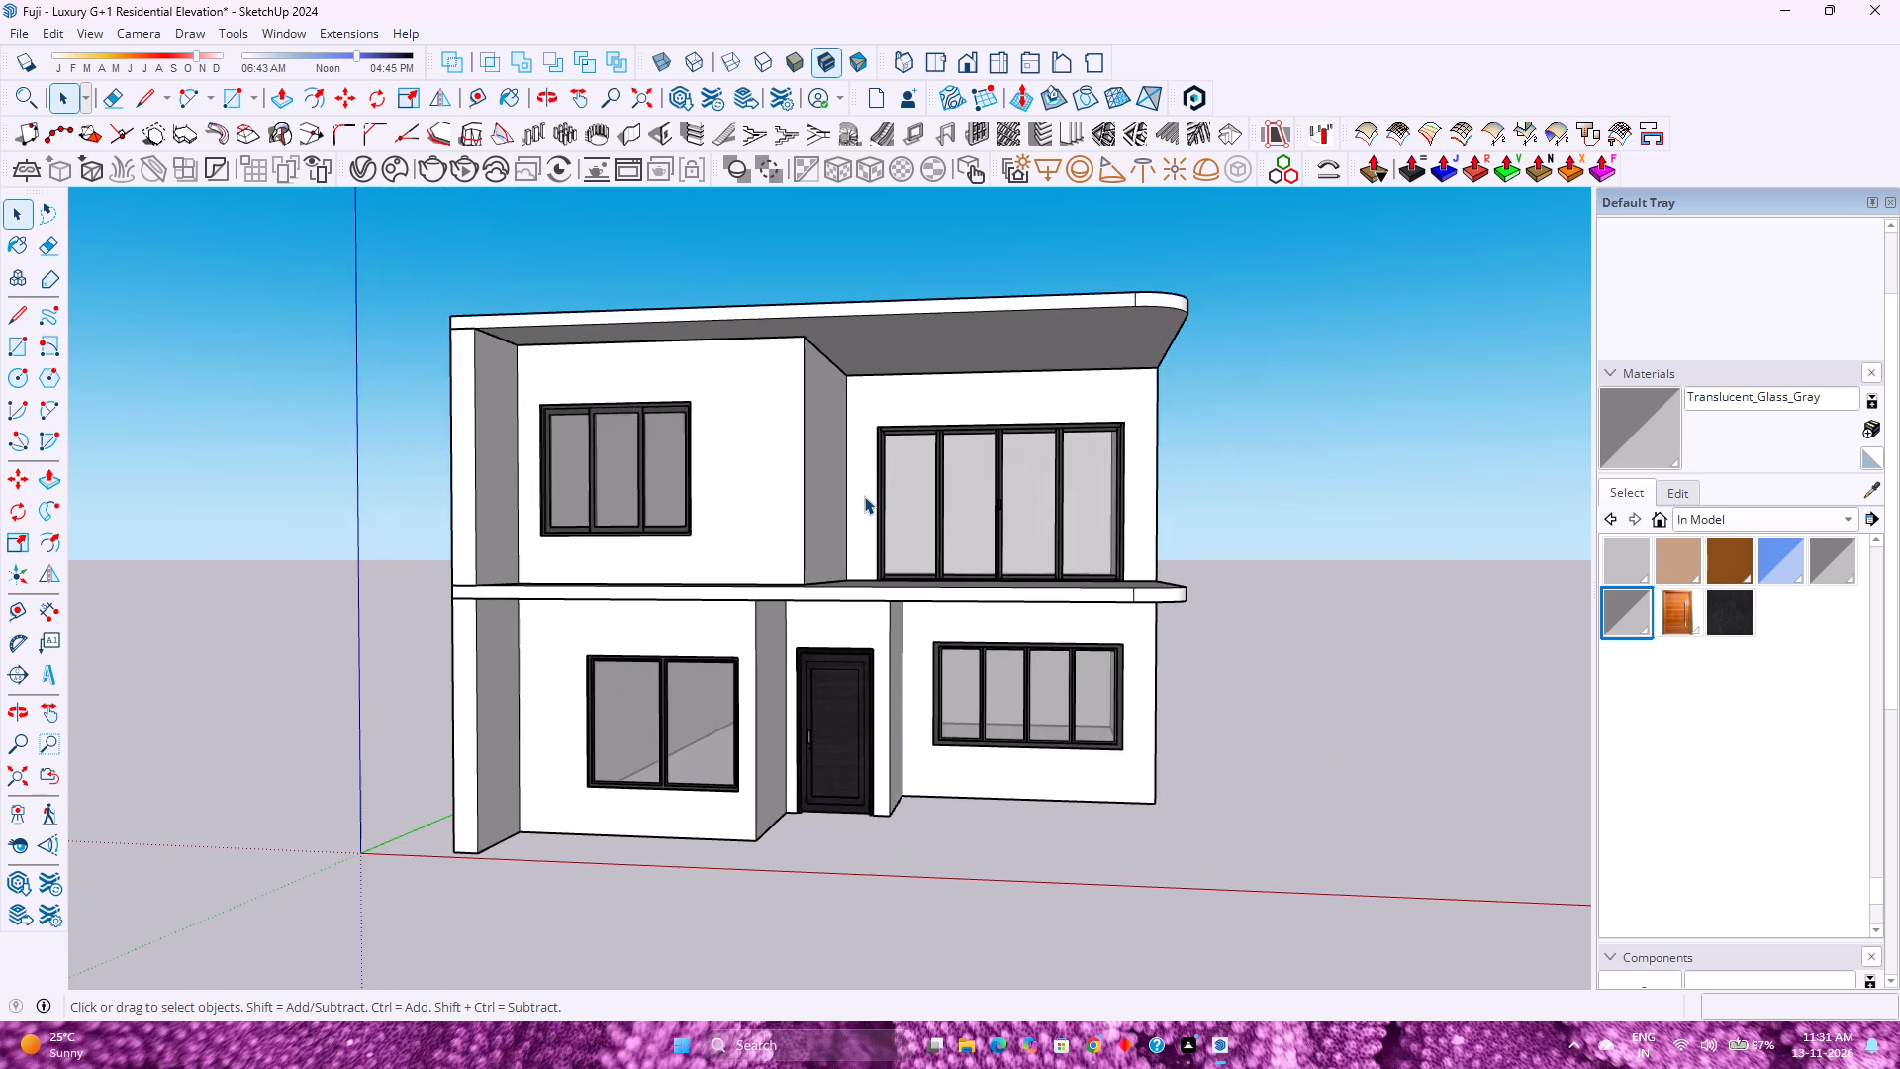
scroll(864, 496, "down", 4)
scroll(864, 496, "up", 4)
scroll(864, 496, "down", 3)
scroll(864, 496, "up", 3)
scroll(864, 496, "down", 3)
scroll(864, 496, "up", 3)
scroll(864, 496, "down", 3)
scroll(864, 496, "up", 2)
scroll(864, 496, "down", 1)
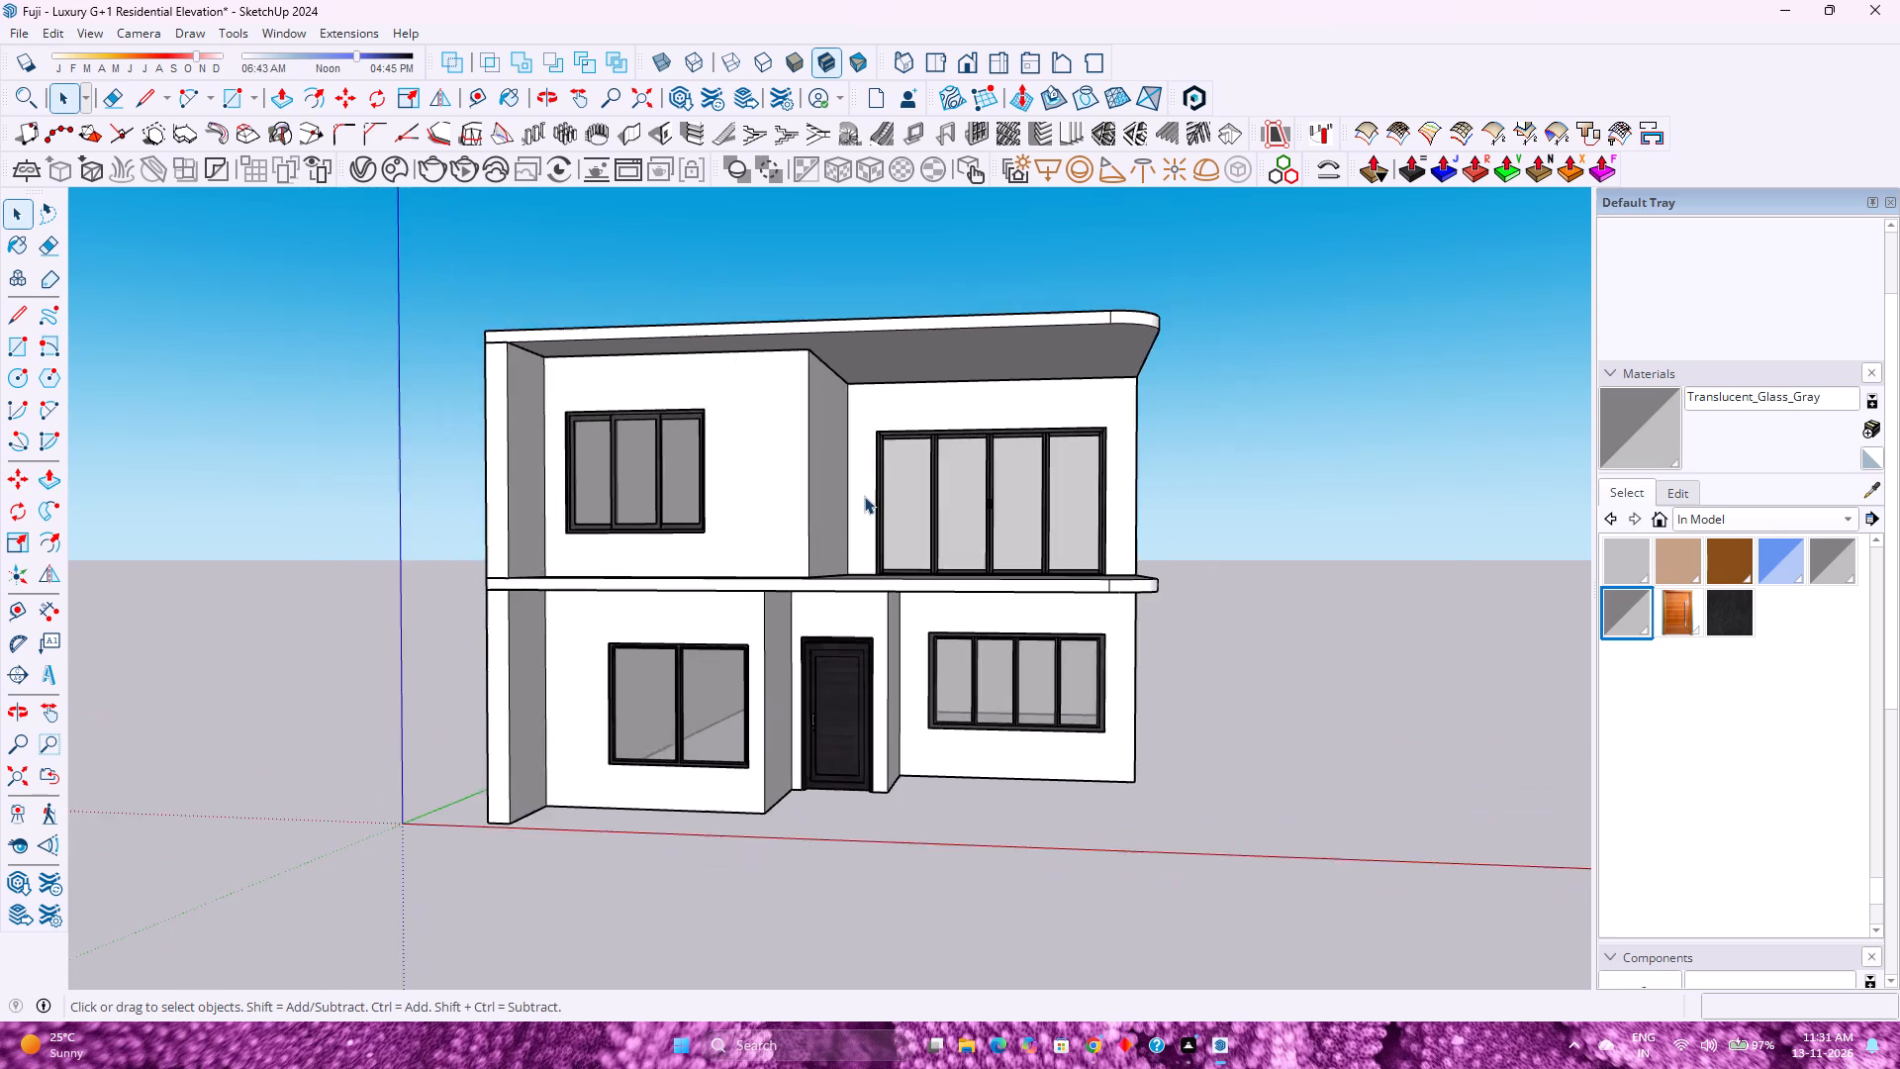
scroll(864, 496, "up", 2)
scroll(864, 496, "down", 3)
scroll(864, 496, "up", 3)
scroll(864, 496, "down", 3)
scroll(864, 496, "up", 3)
scroll(864, 495, "down", 3)
scroll(864, 495, "up", 3)
scroll(864, 495, "down", 2)
scroll(864, 495, "up", 3)
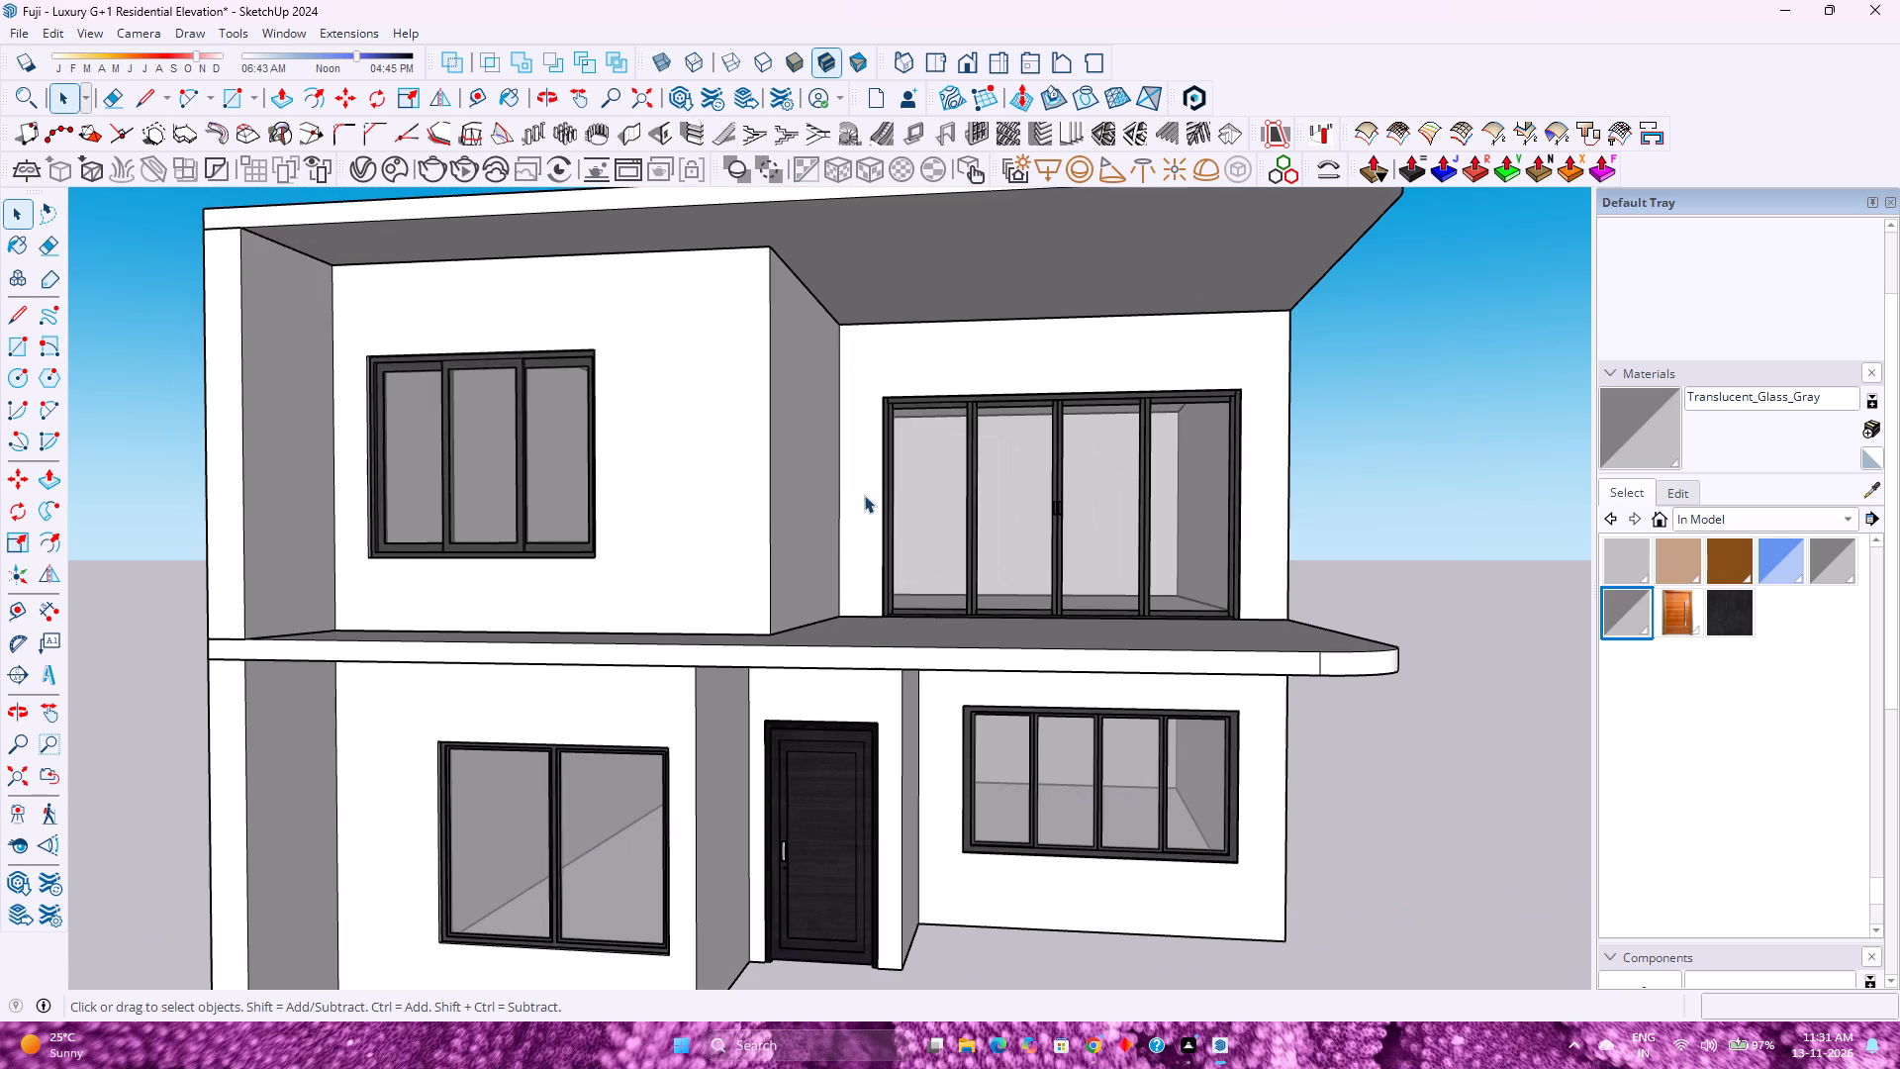
scroll(870, 493, "down", 4)
scroll(872, 493, "up", 3)
scroll(857, 373, "down", 3)
scroll(857, 373, "up", 2)
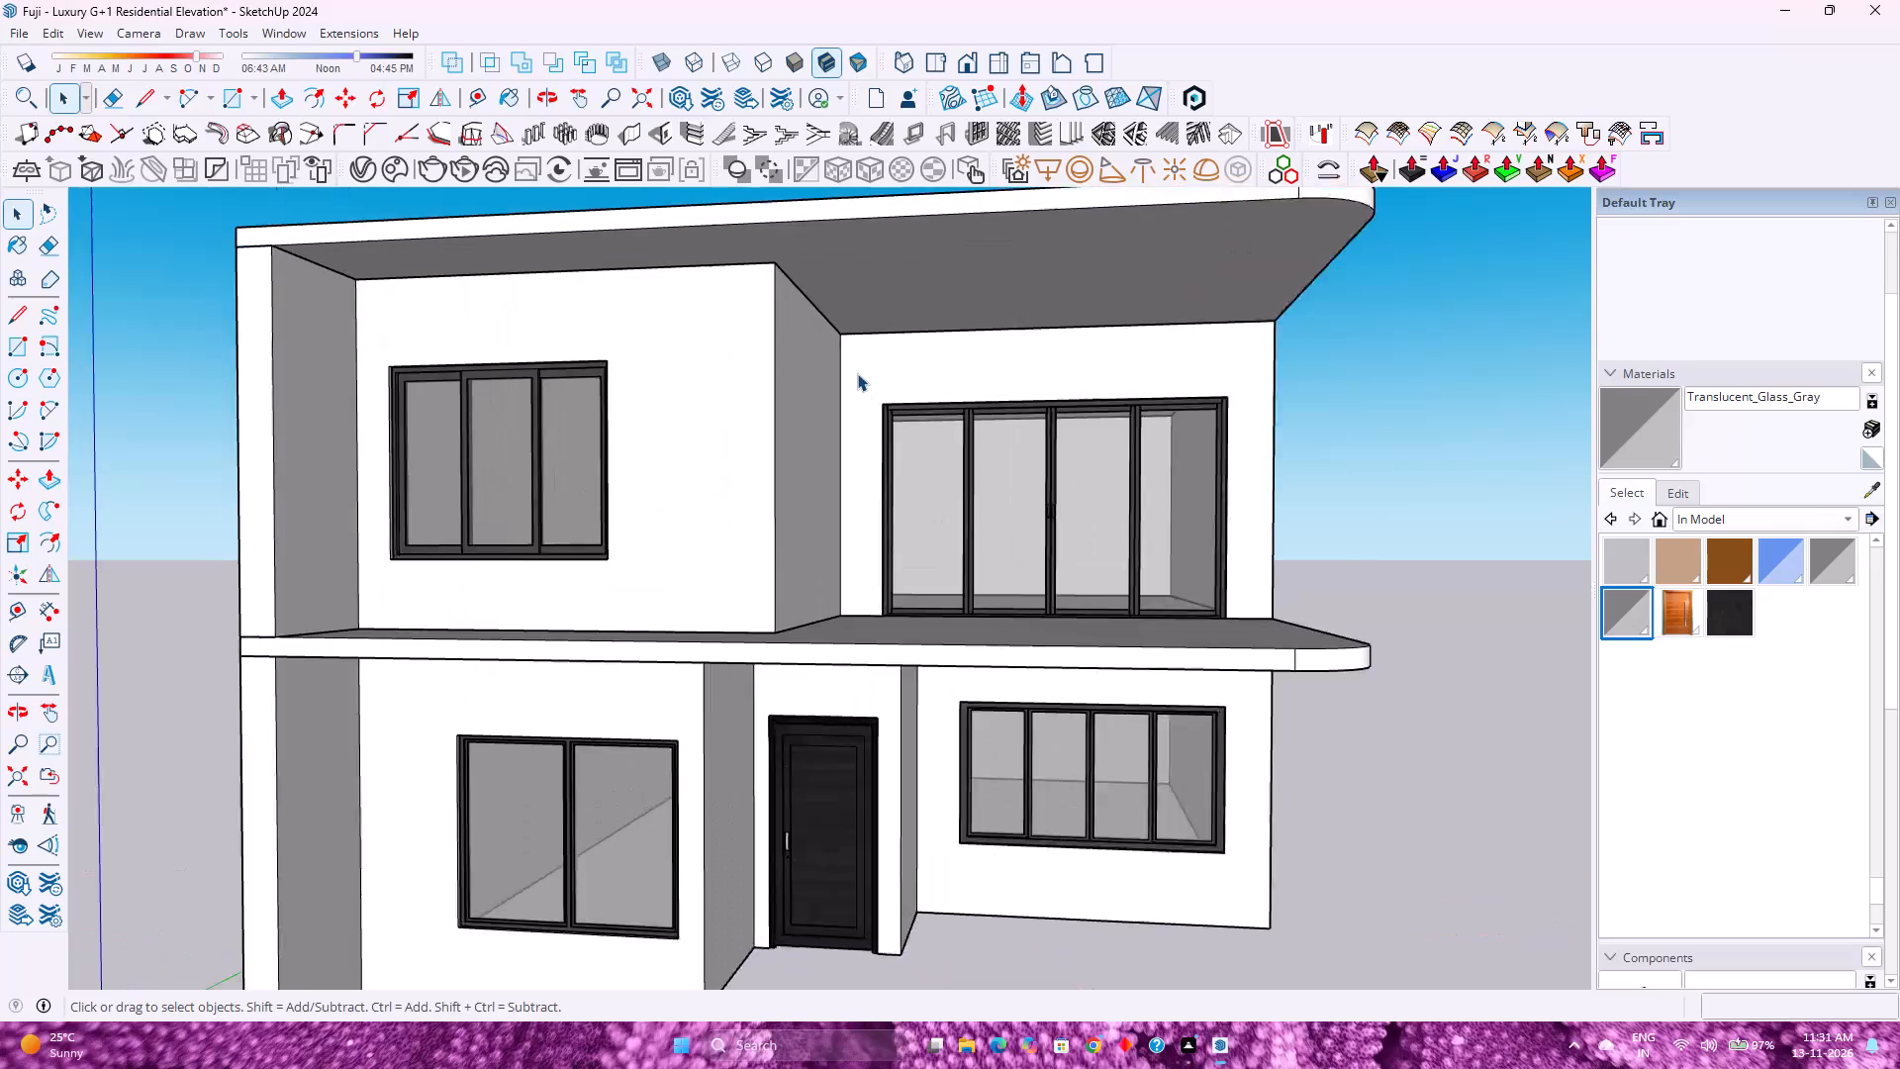
scroll(857, 373, "up", 2)
scroll(864, 373, "down", 4)
scroll(862, 403, "up", 3)
scroll(872, 420, "down", 1)
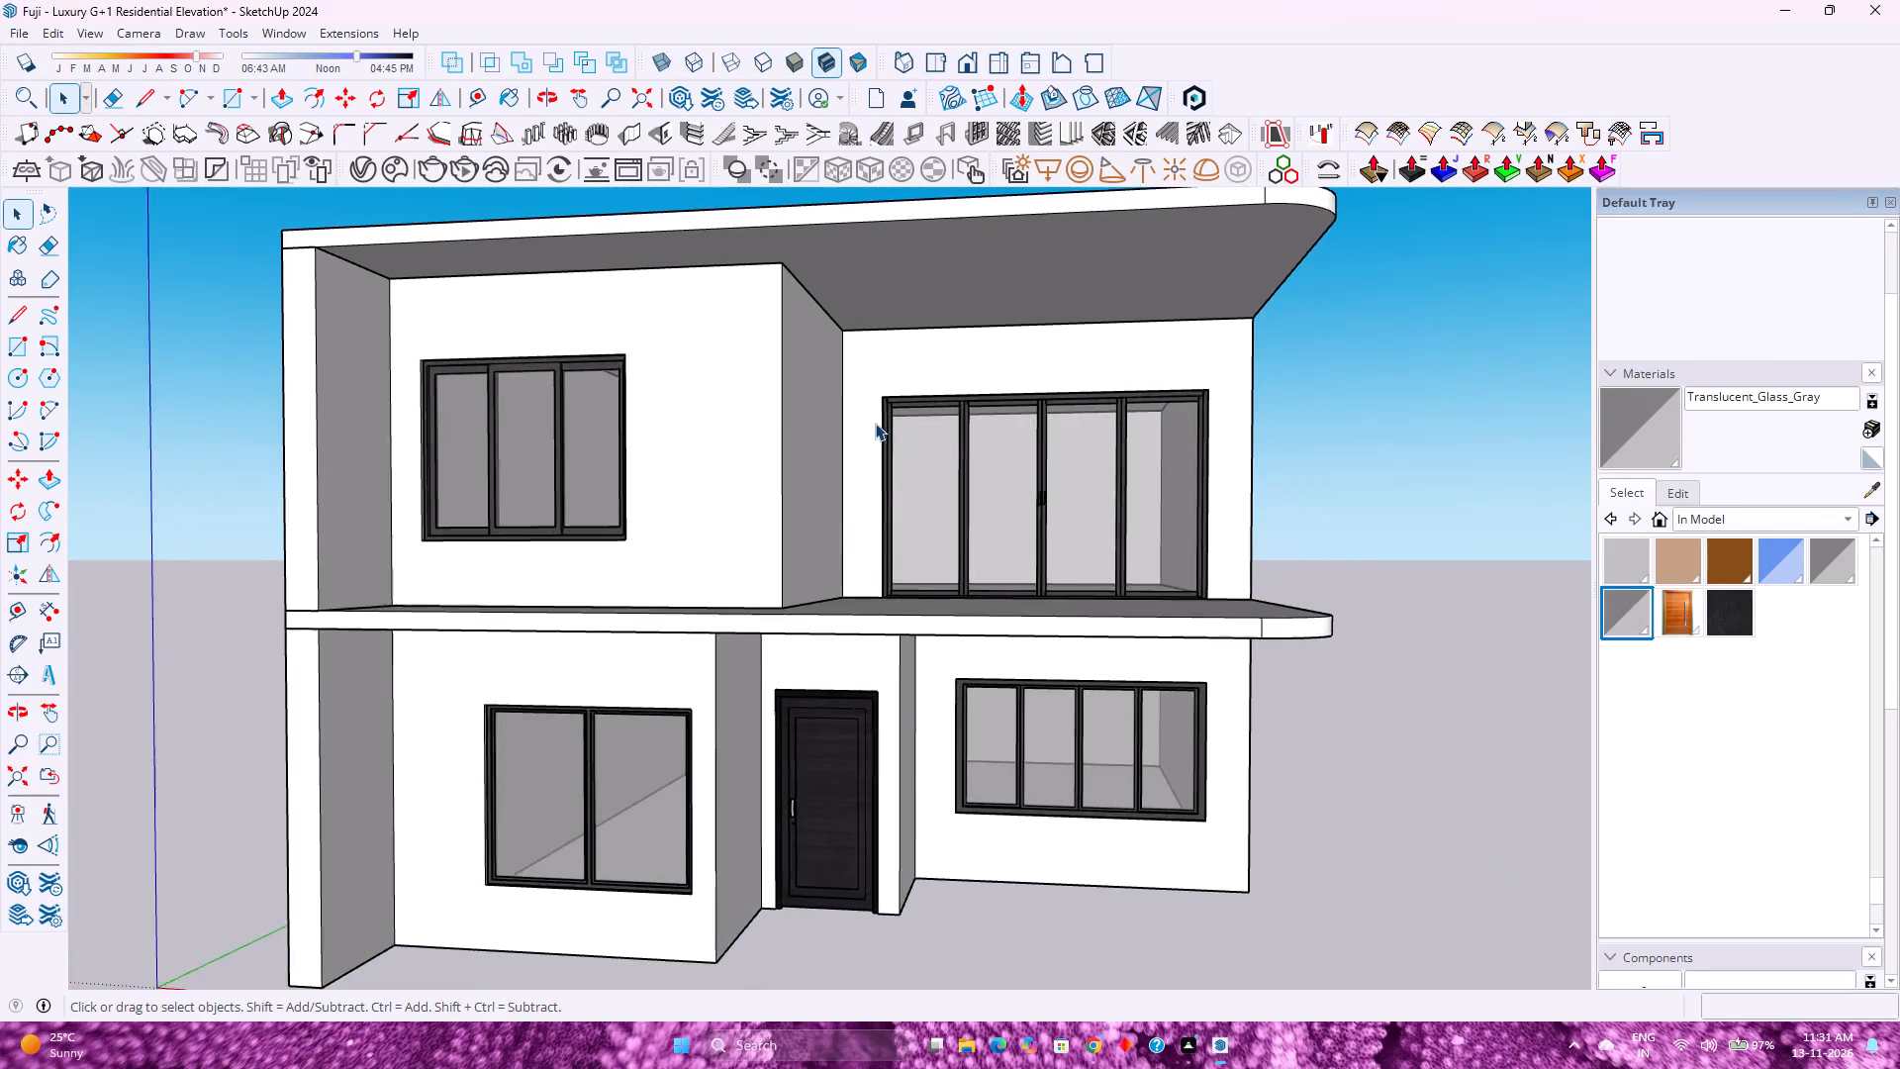
scroll(875, 423, "down", 3)
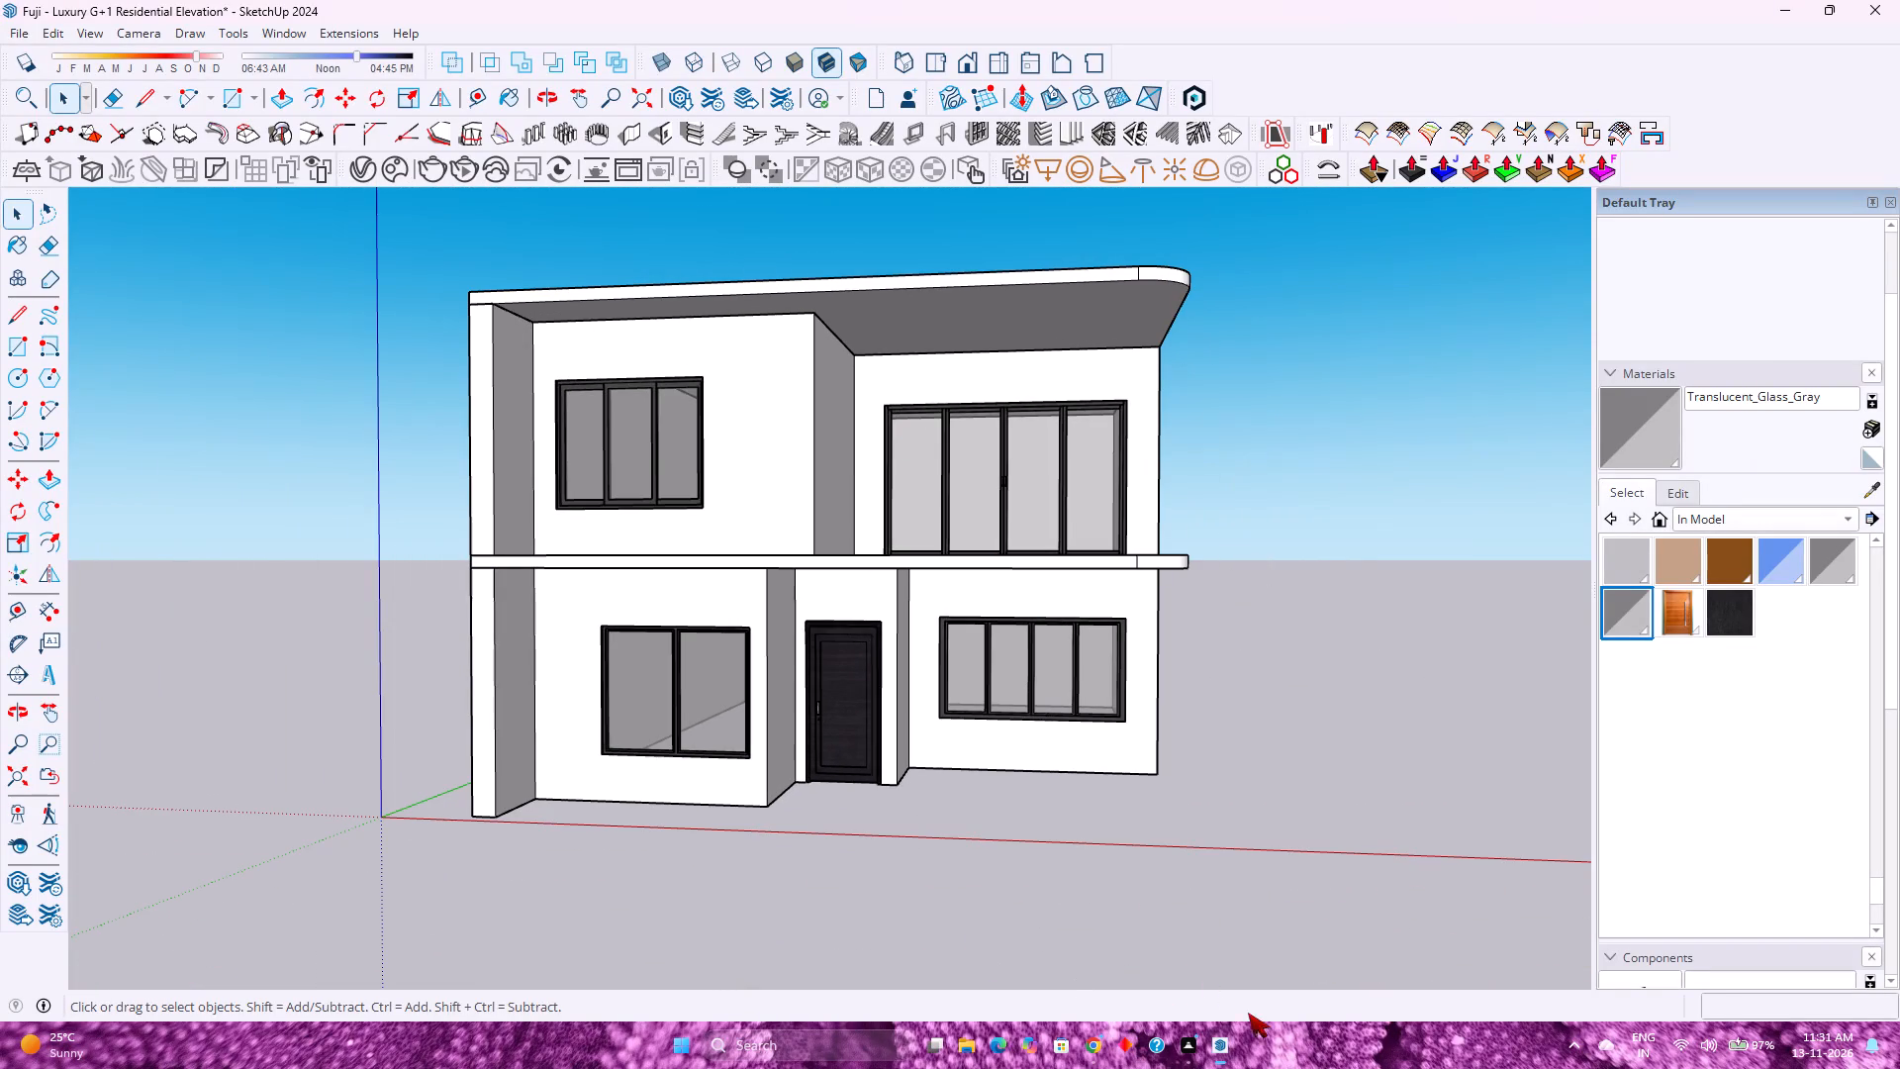
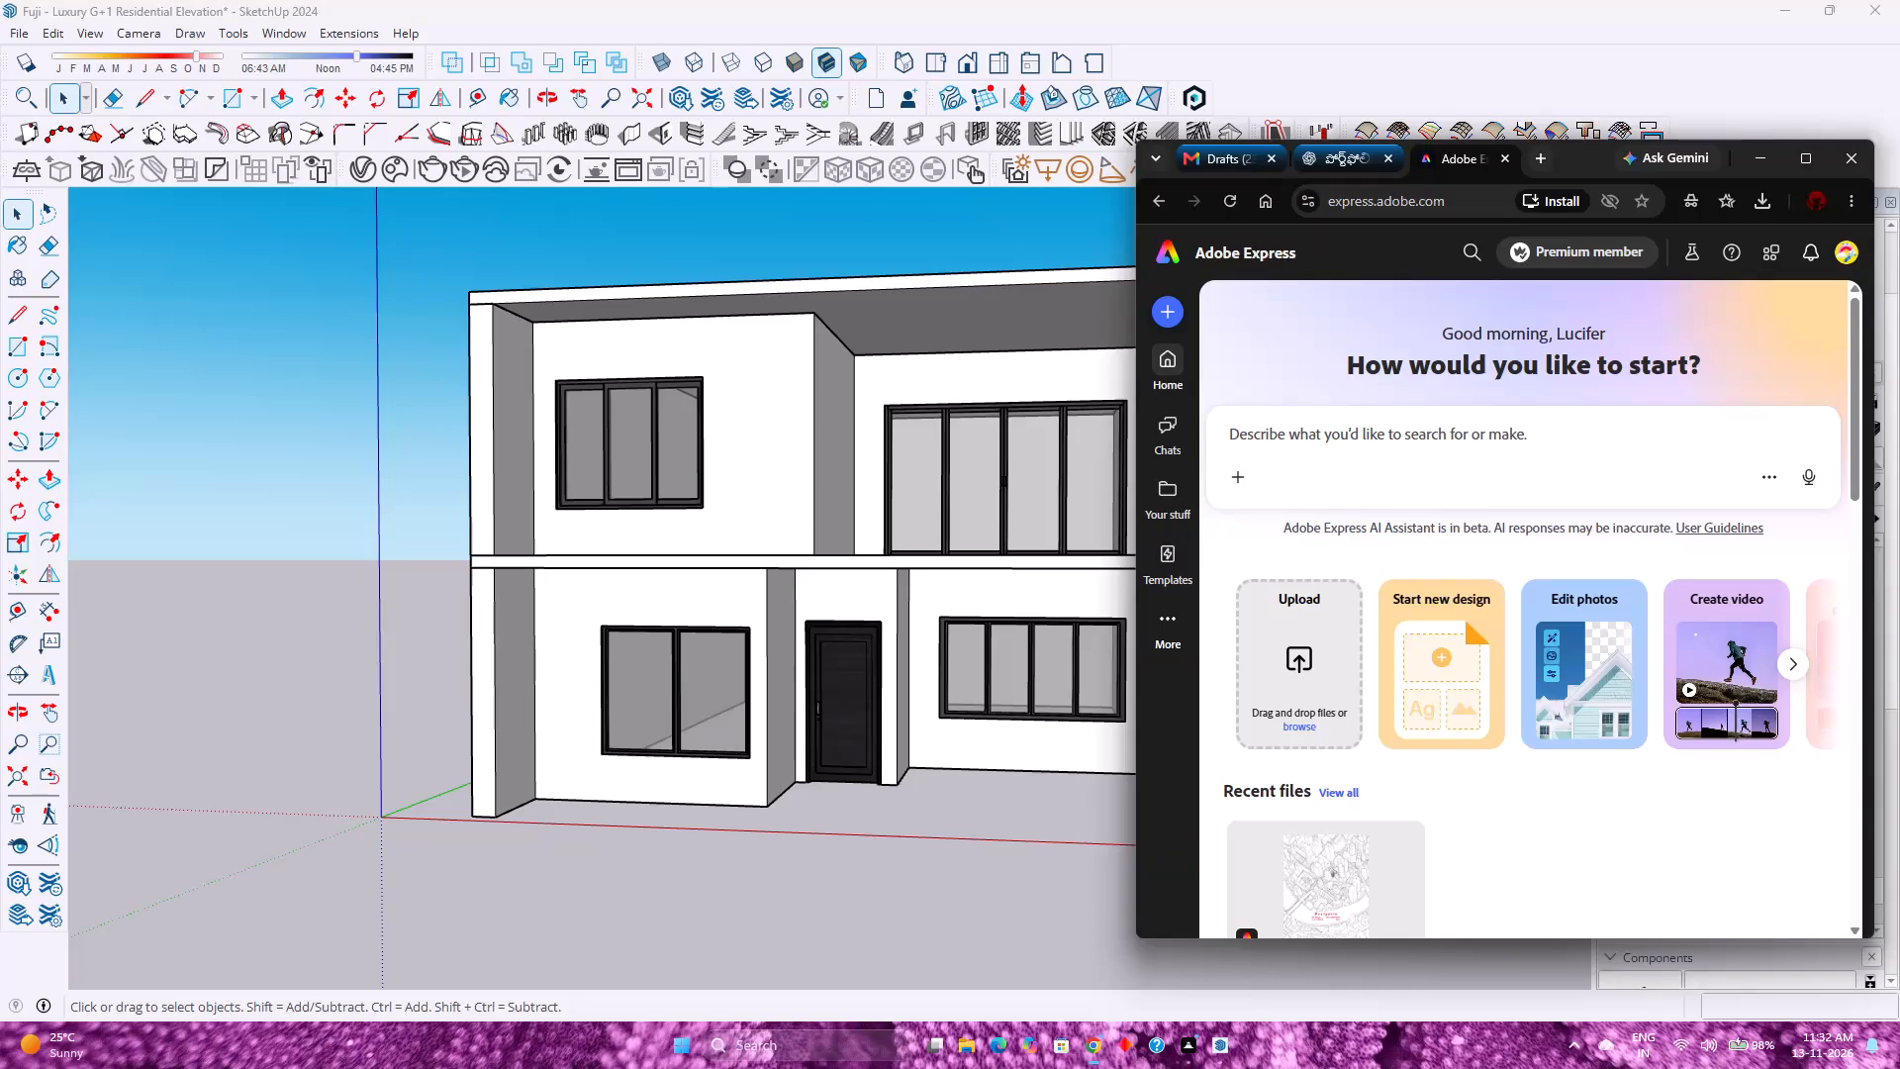
Reload the Adobe Express home page and look through the recent files and quick edits.
scroll(1533, 427, "up", 3)
scroll(1288, 457, "up", 3)
left_click(1178, 350)
scroll(1310, 665, "down", 5)
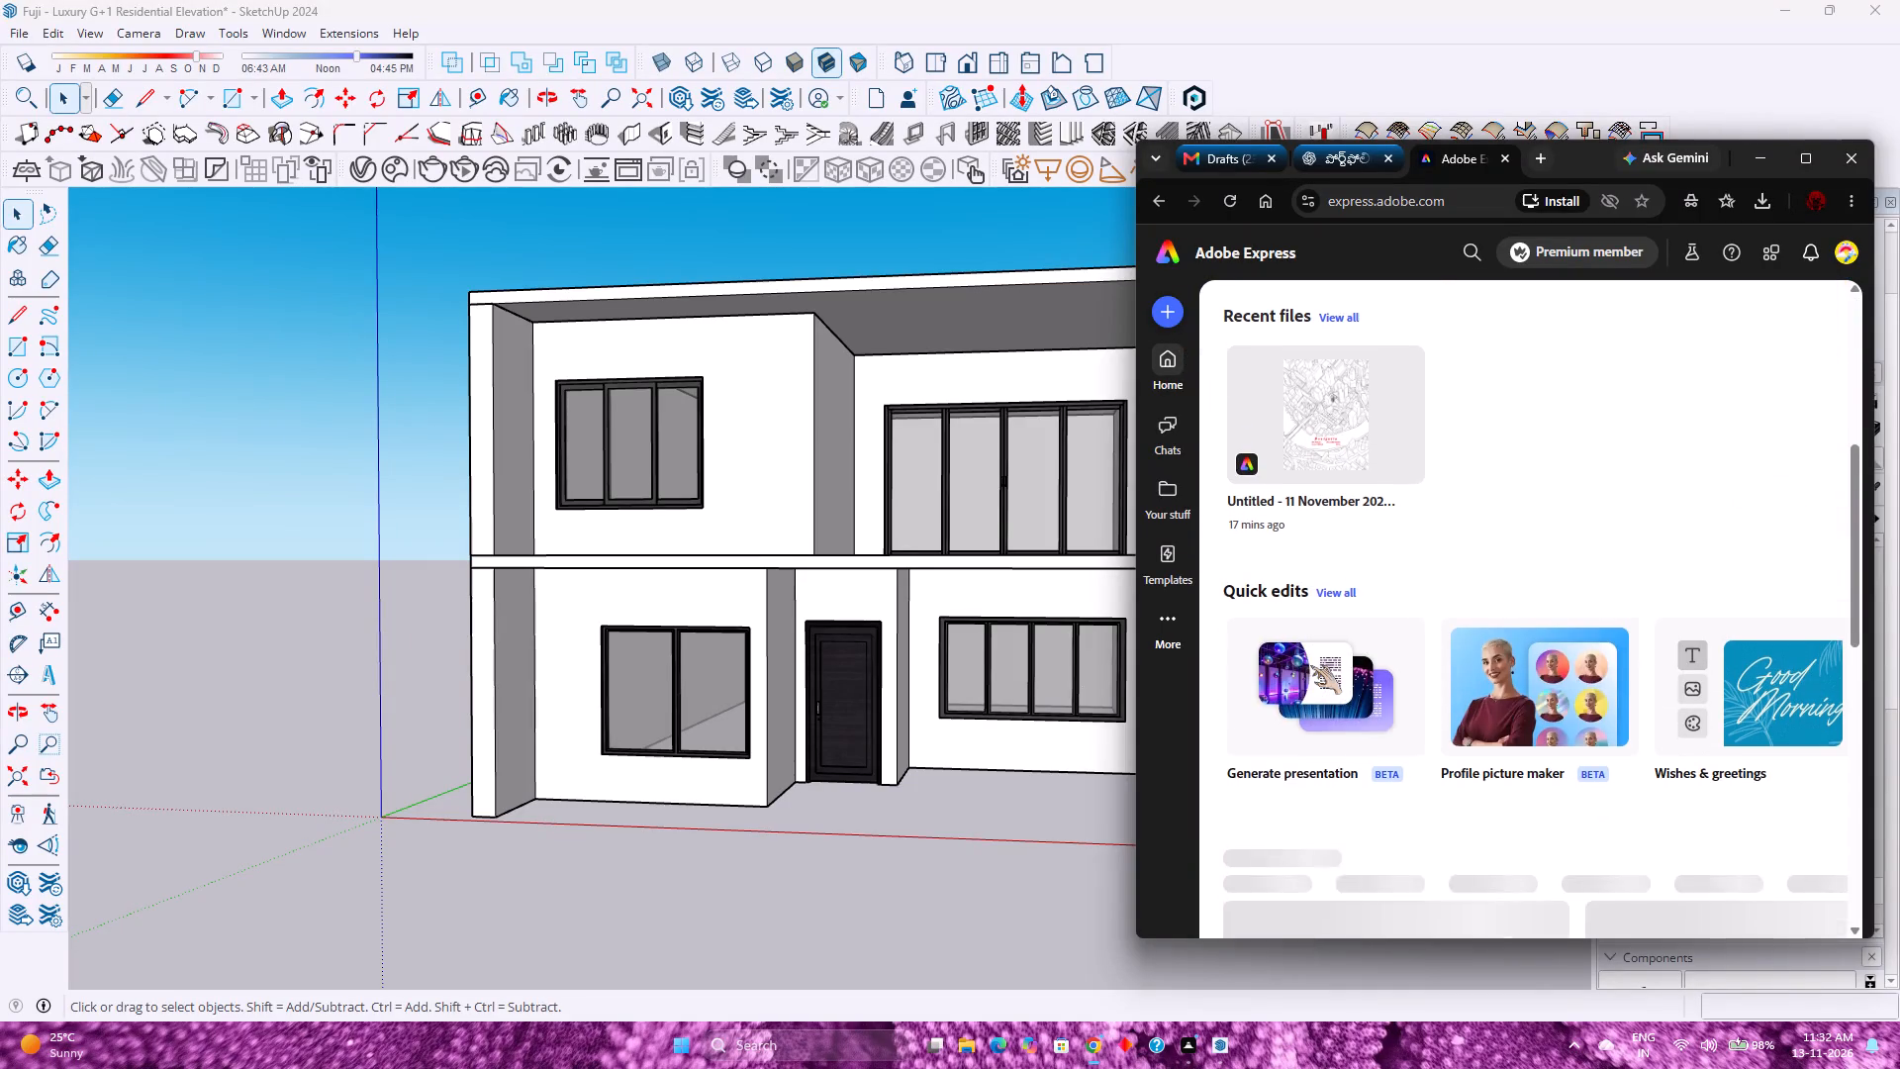
scroll(1300, 576, "up", 4)
scroll(1716, 426, "up", 2)
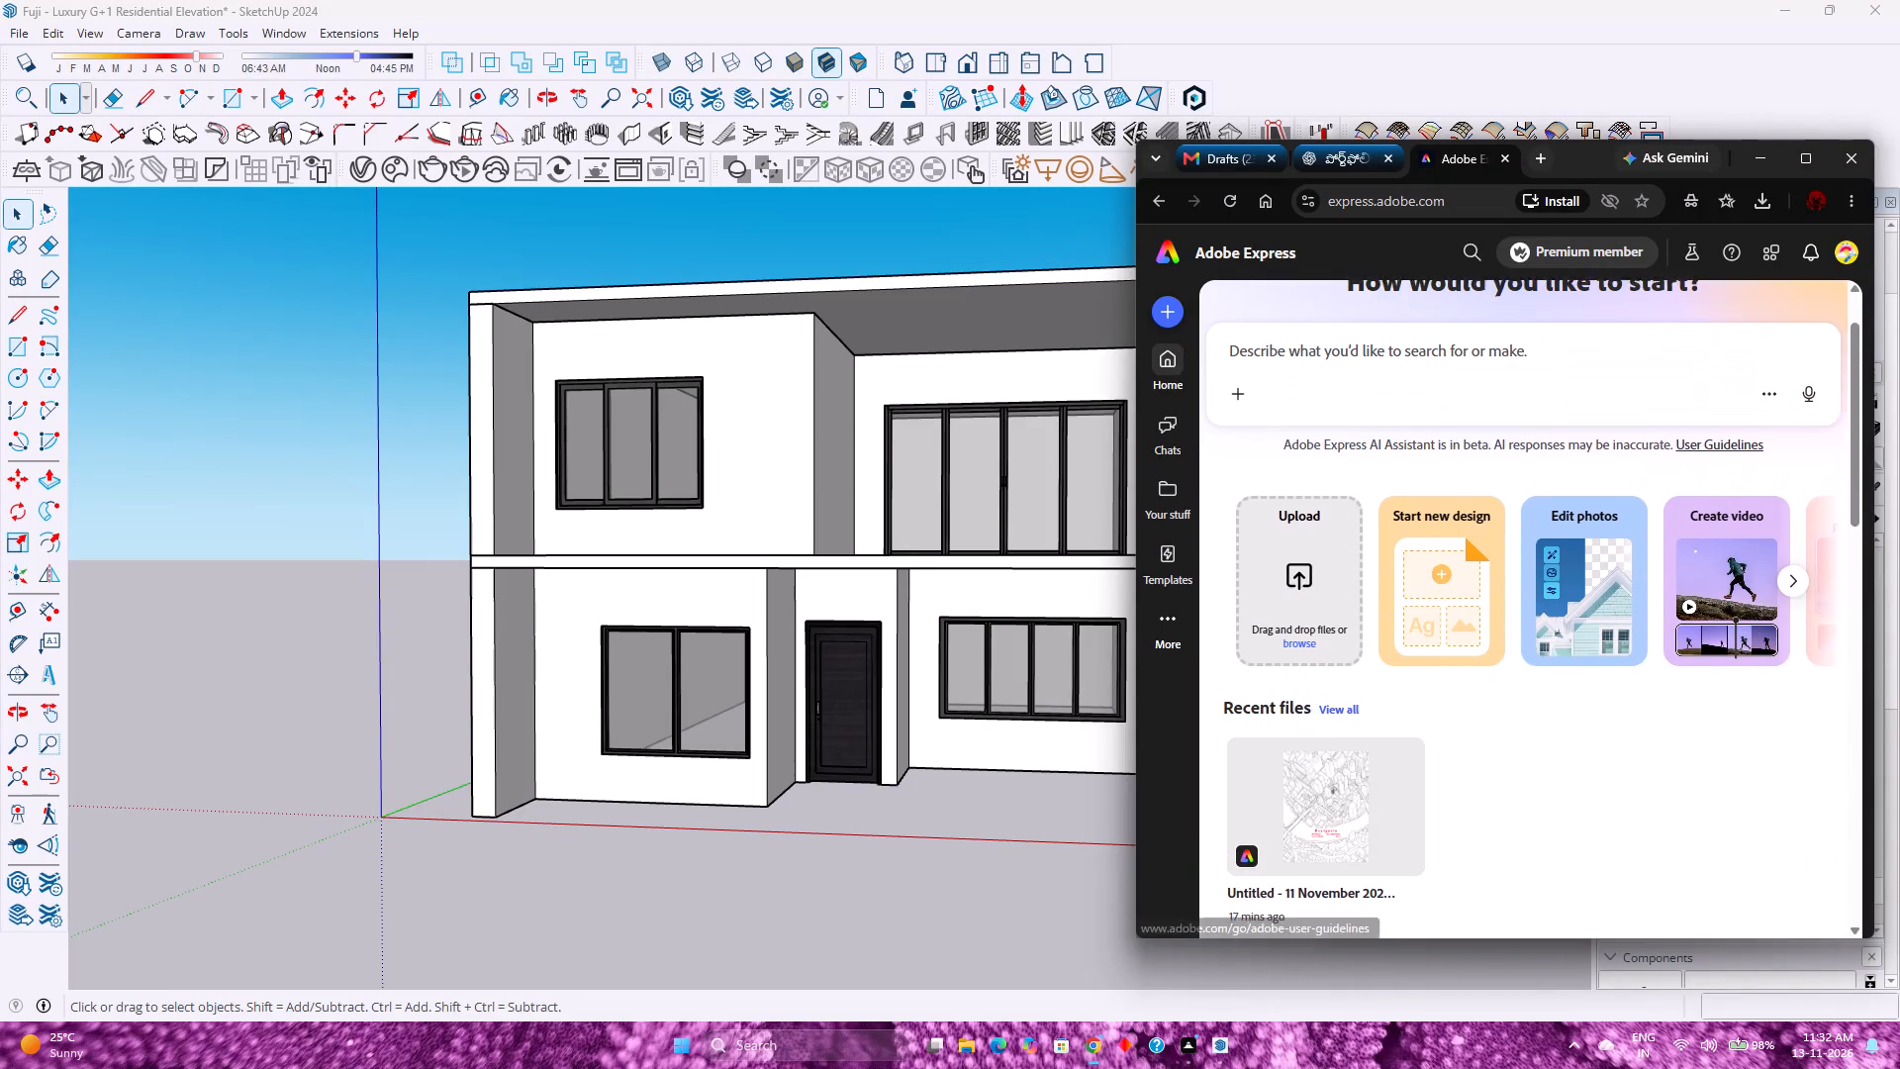
scroll(1713, 426, "up", 1)
left_click(1229, 207)
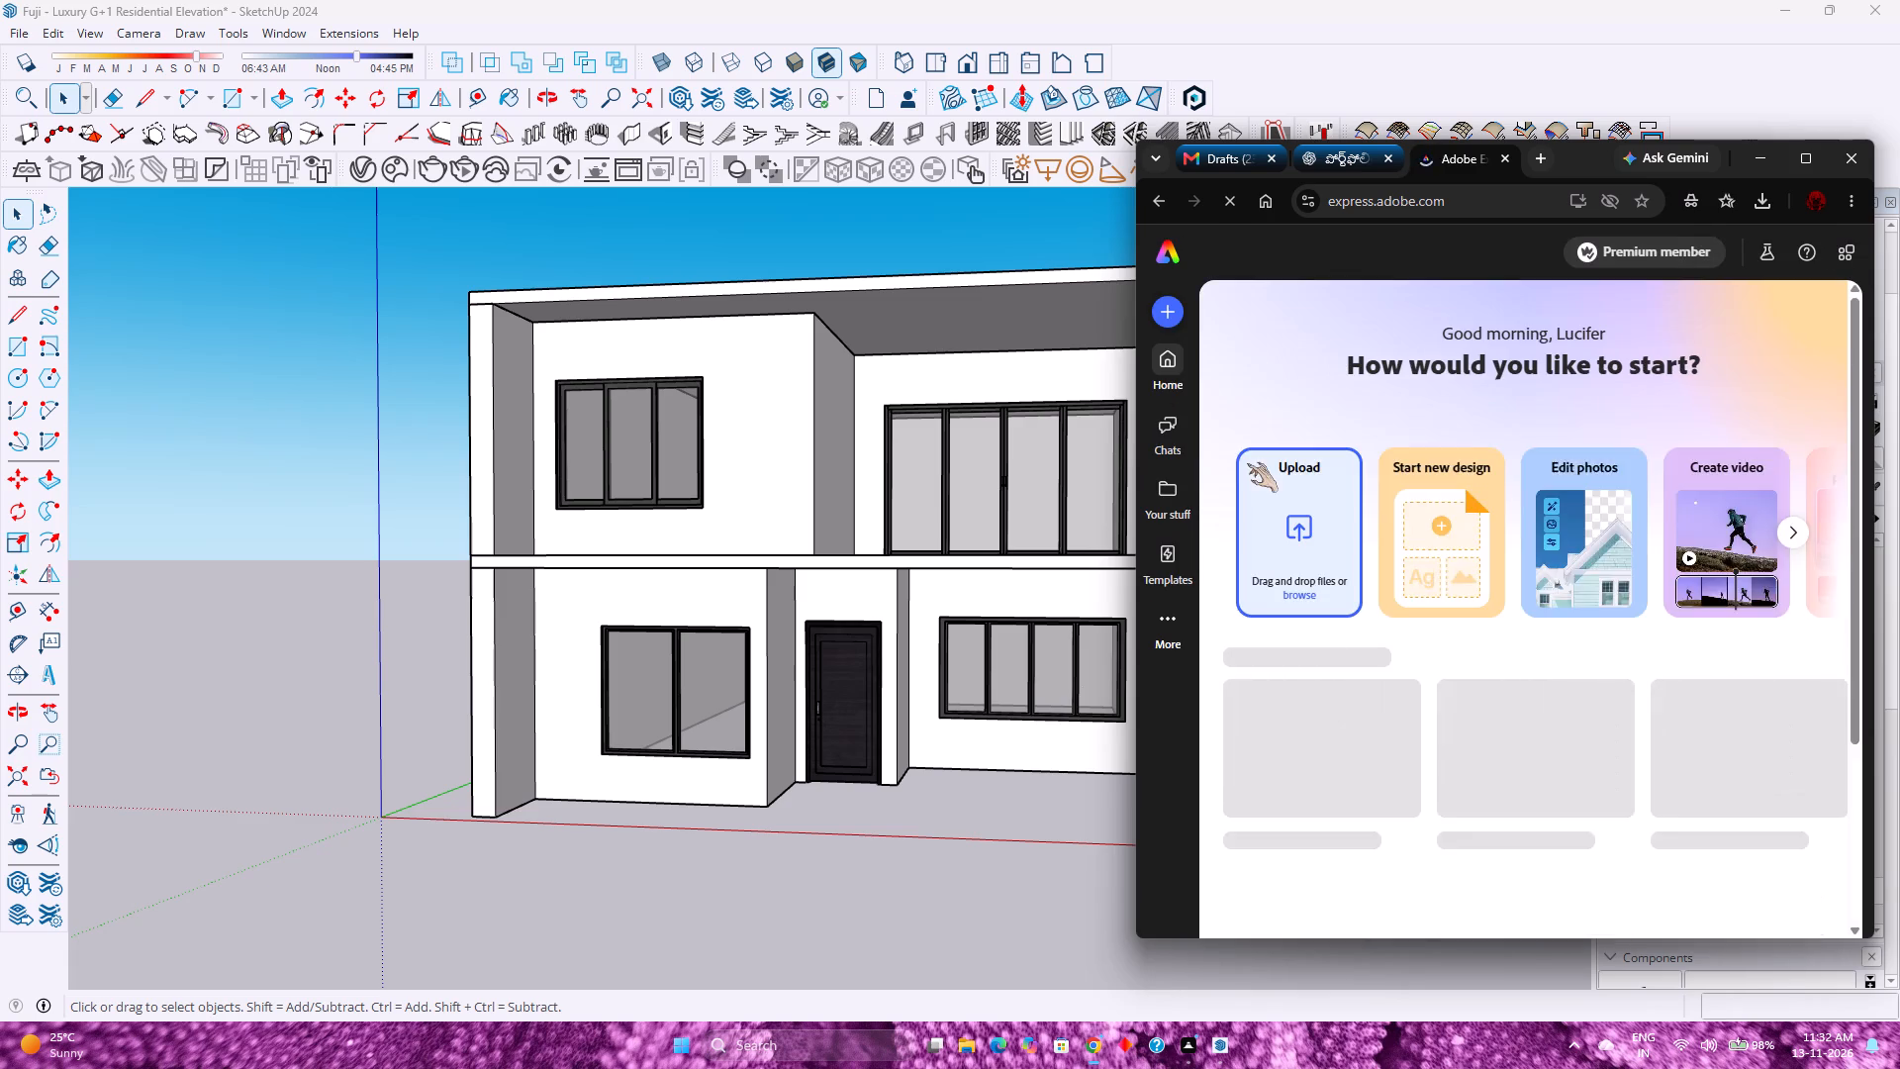
scroll(1368, 659, "down", 4)
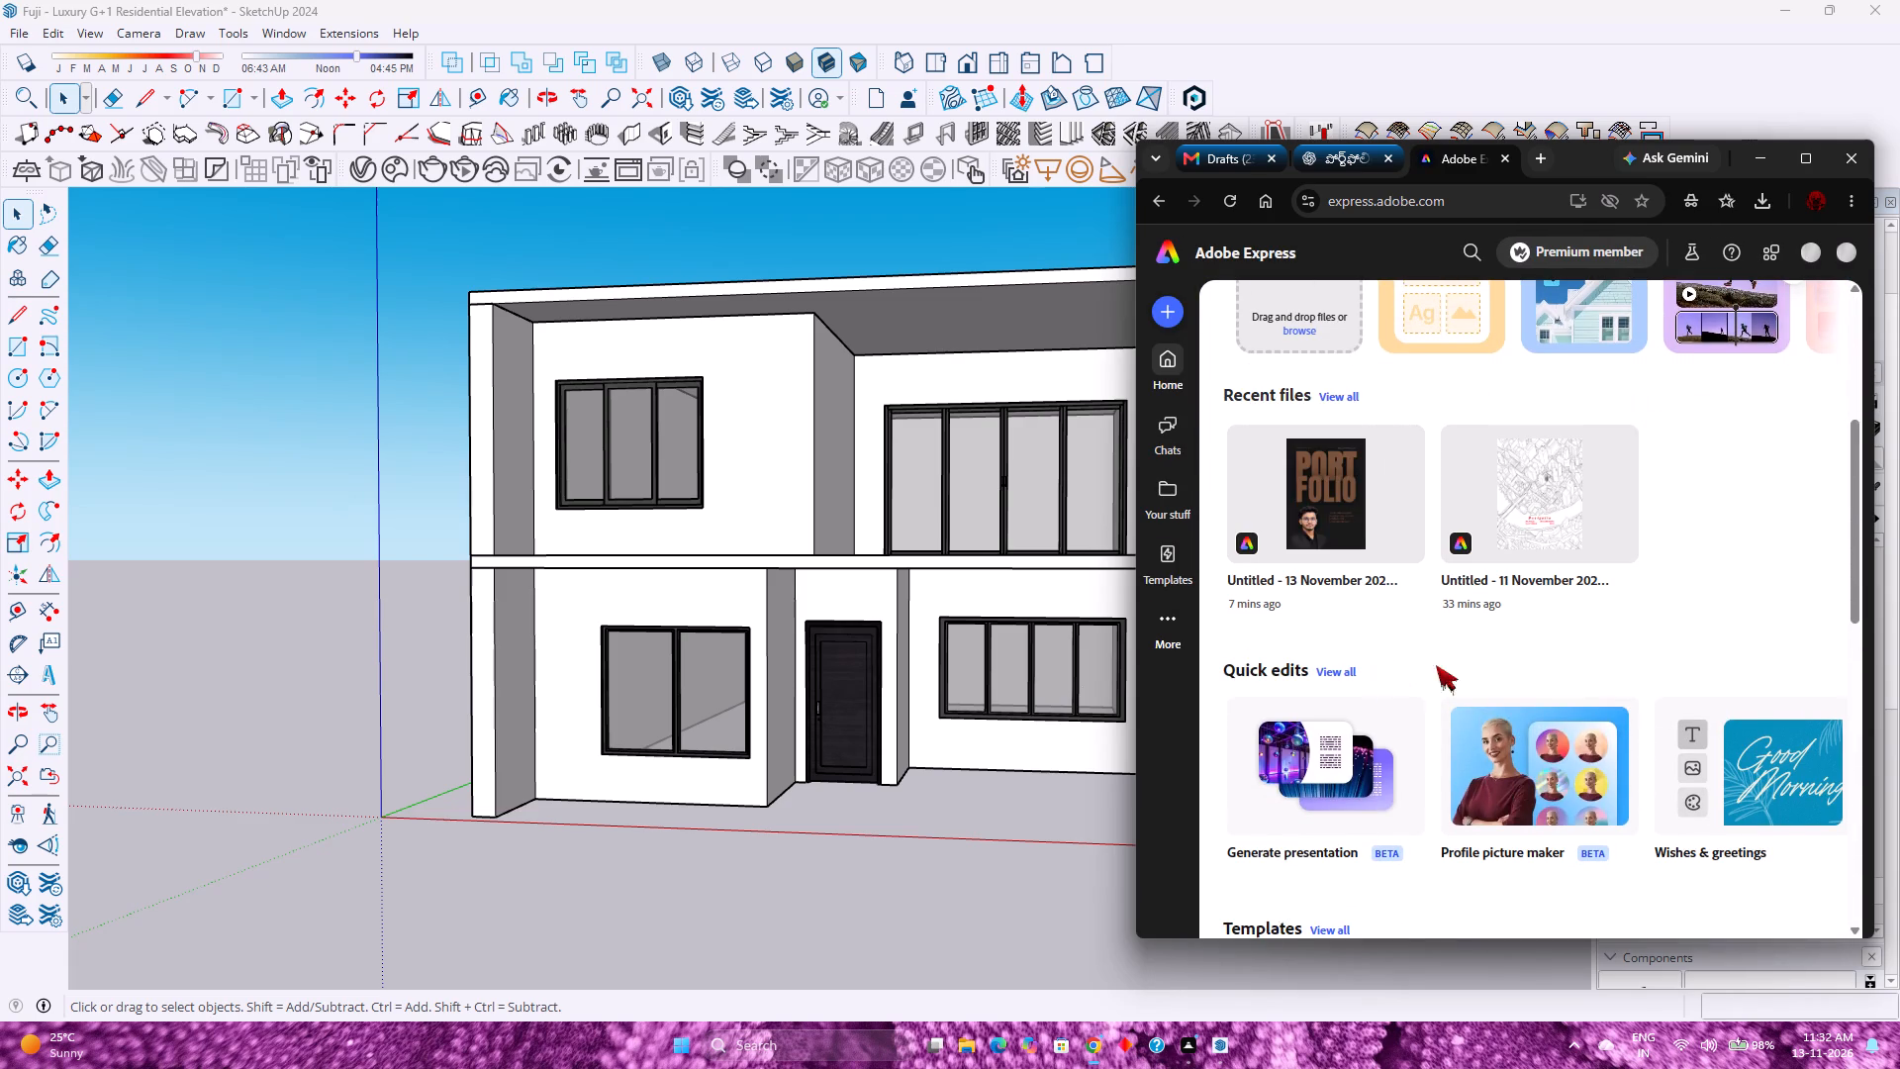
scroll(1637, 632, "up", 3)
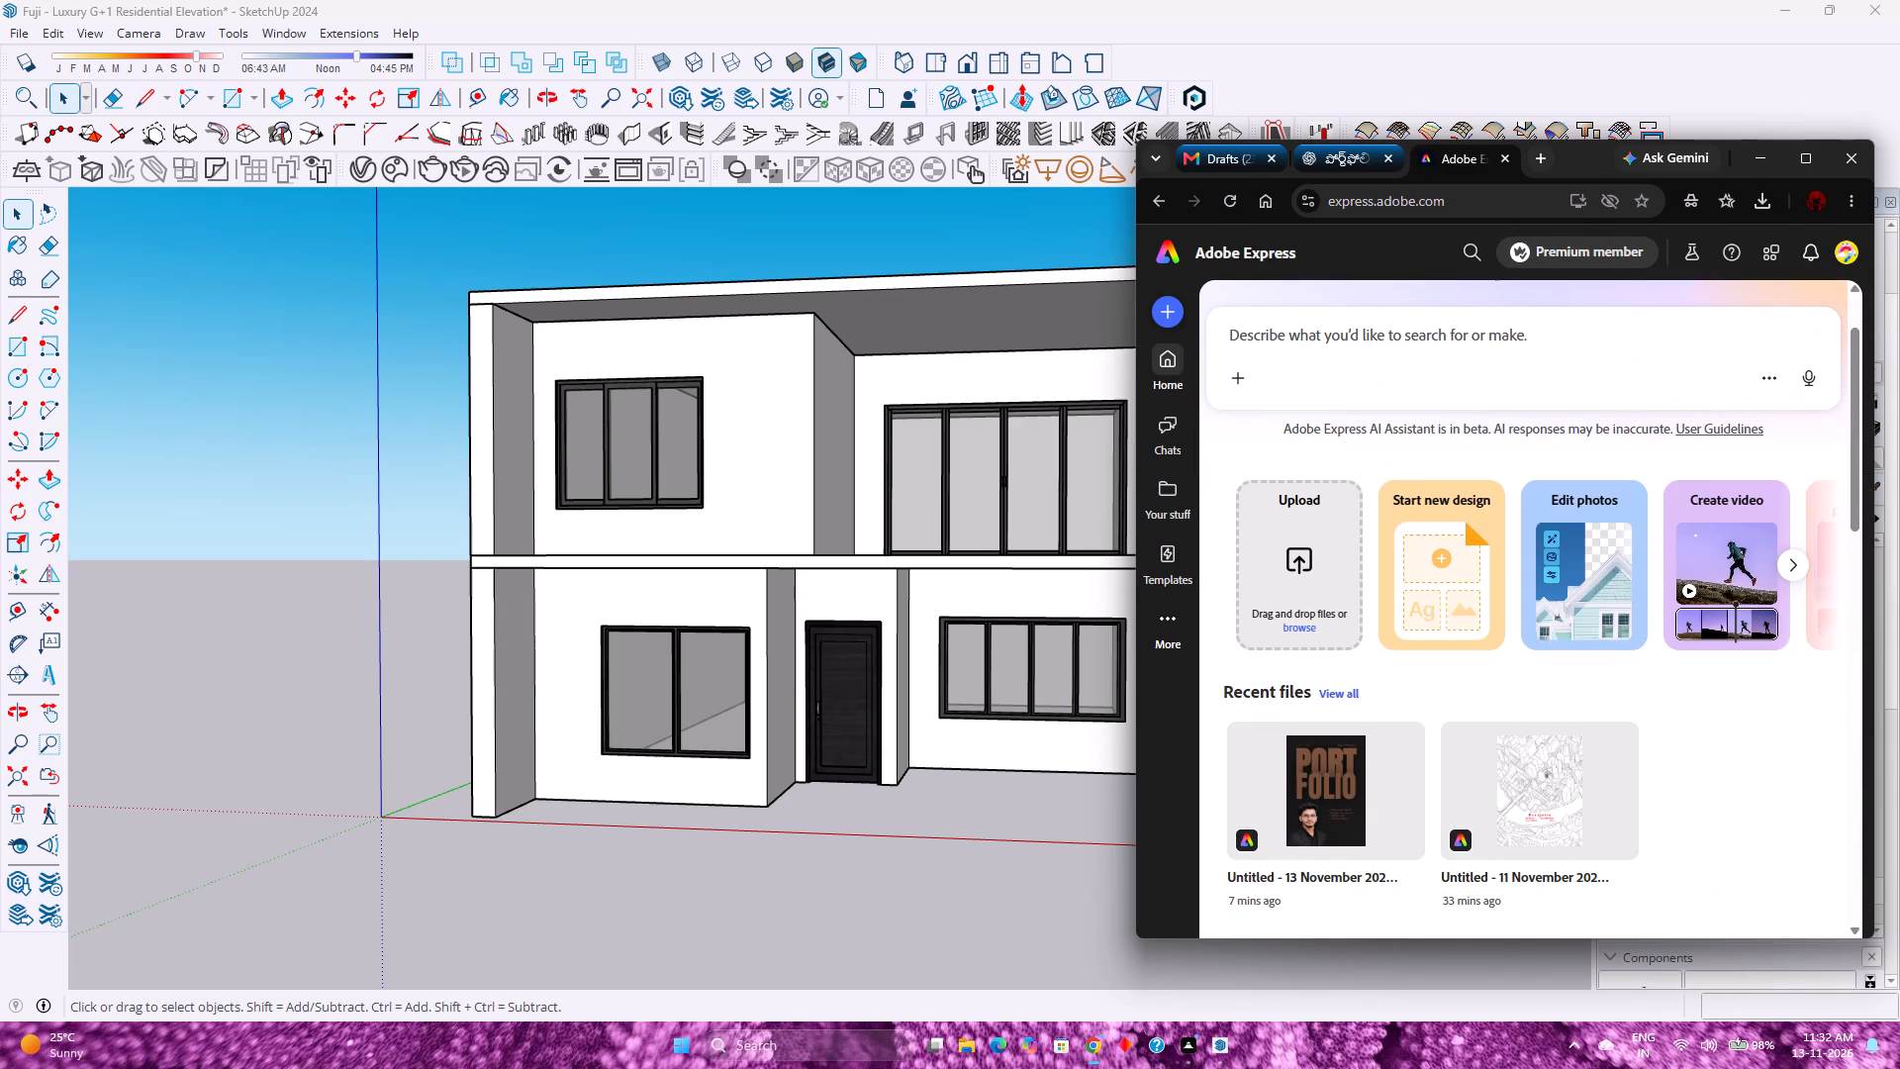
Search Adobe Express for "interior design portfolio" by reusing the previous search.
left_click(1475, 253)
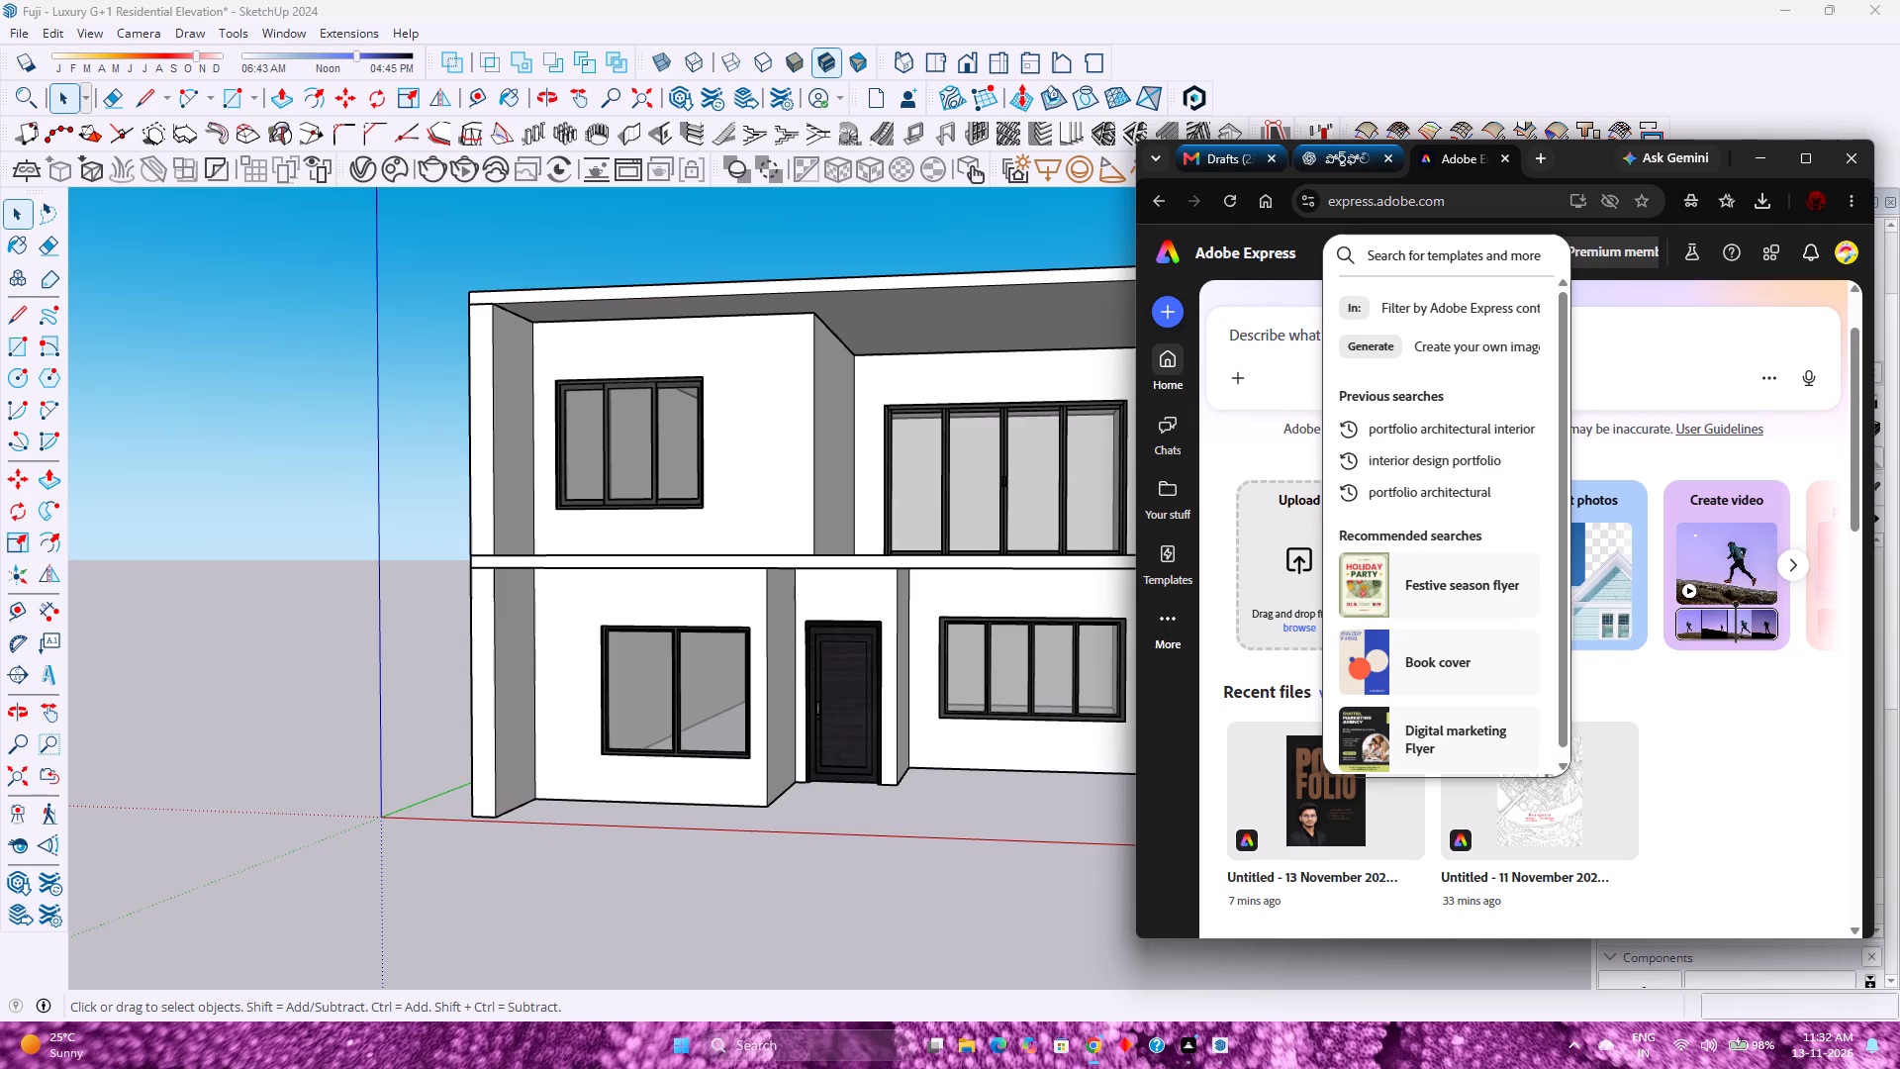
left_click(1398, 459)
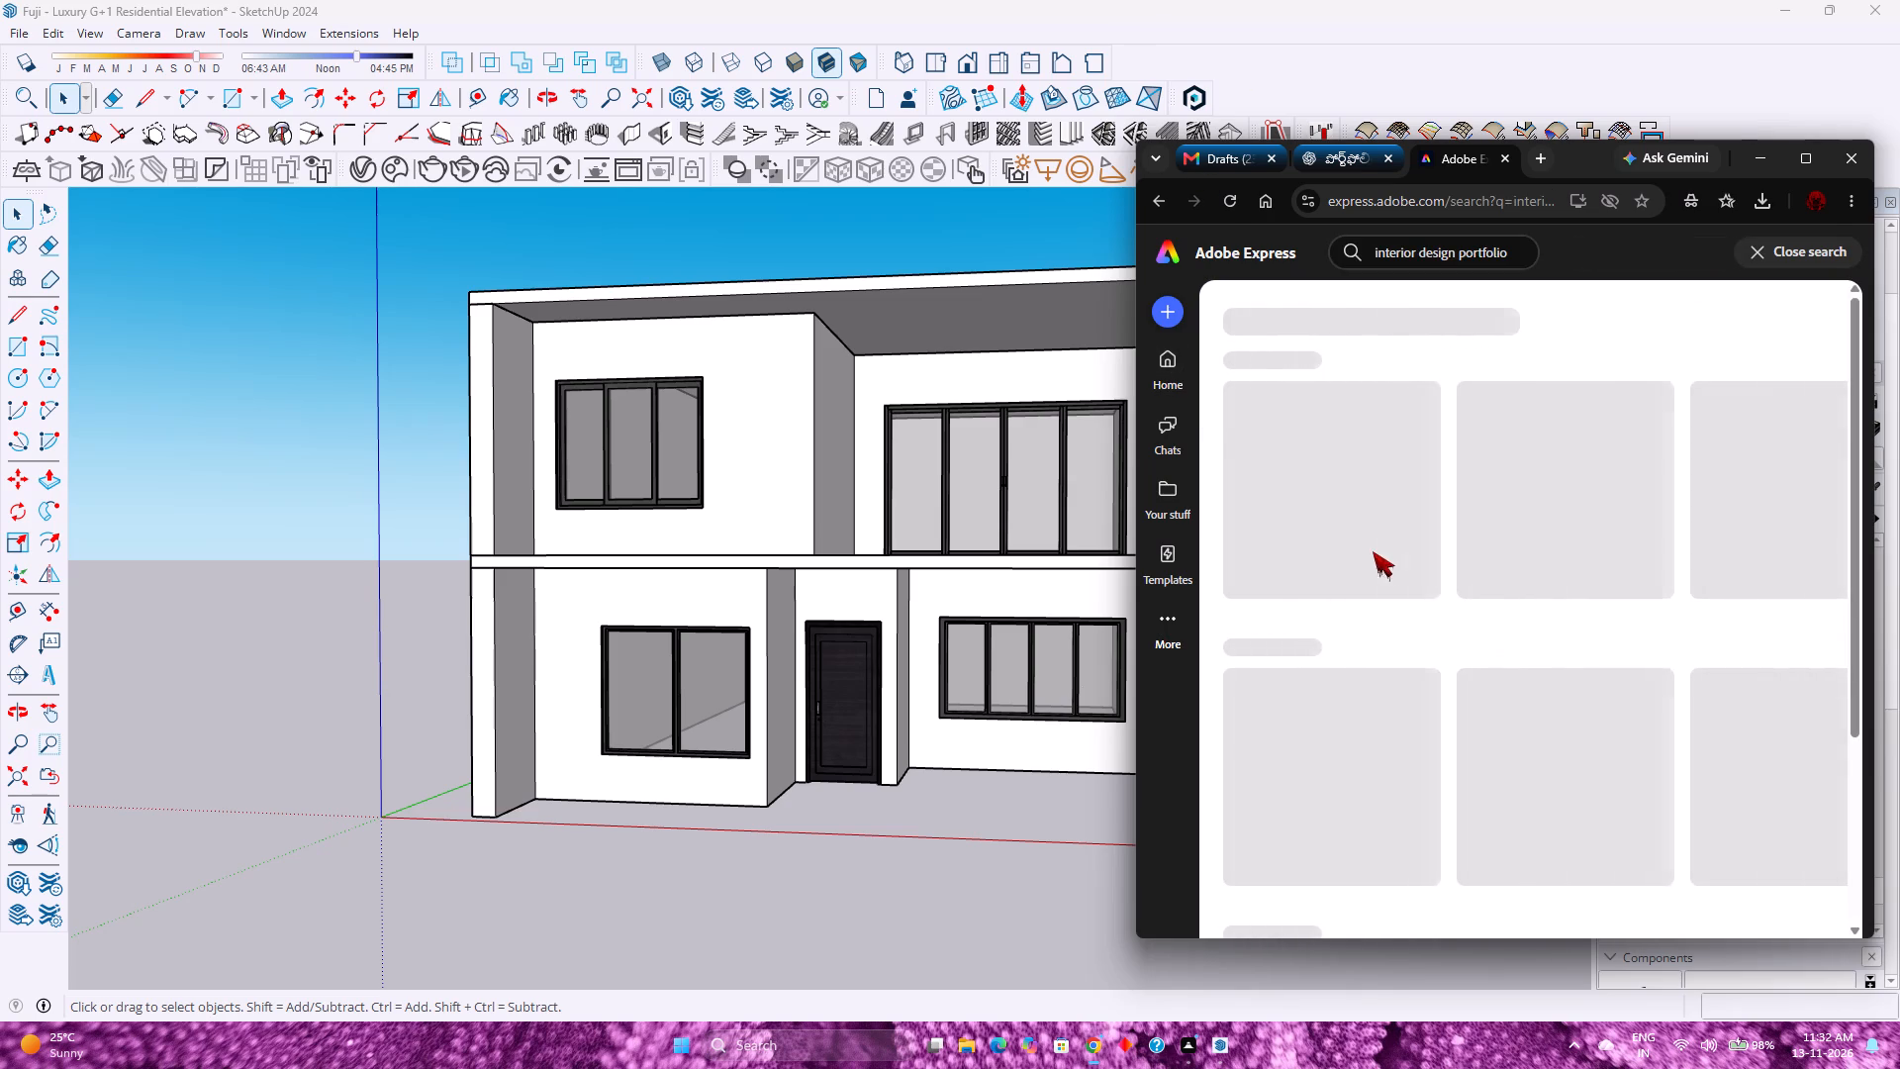
Browse the interior design portfolio results for suitable cover, brochure, proposal and table-of-contents templates.
scroll(1351, 576, "down", 10)
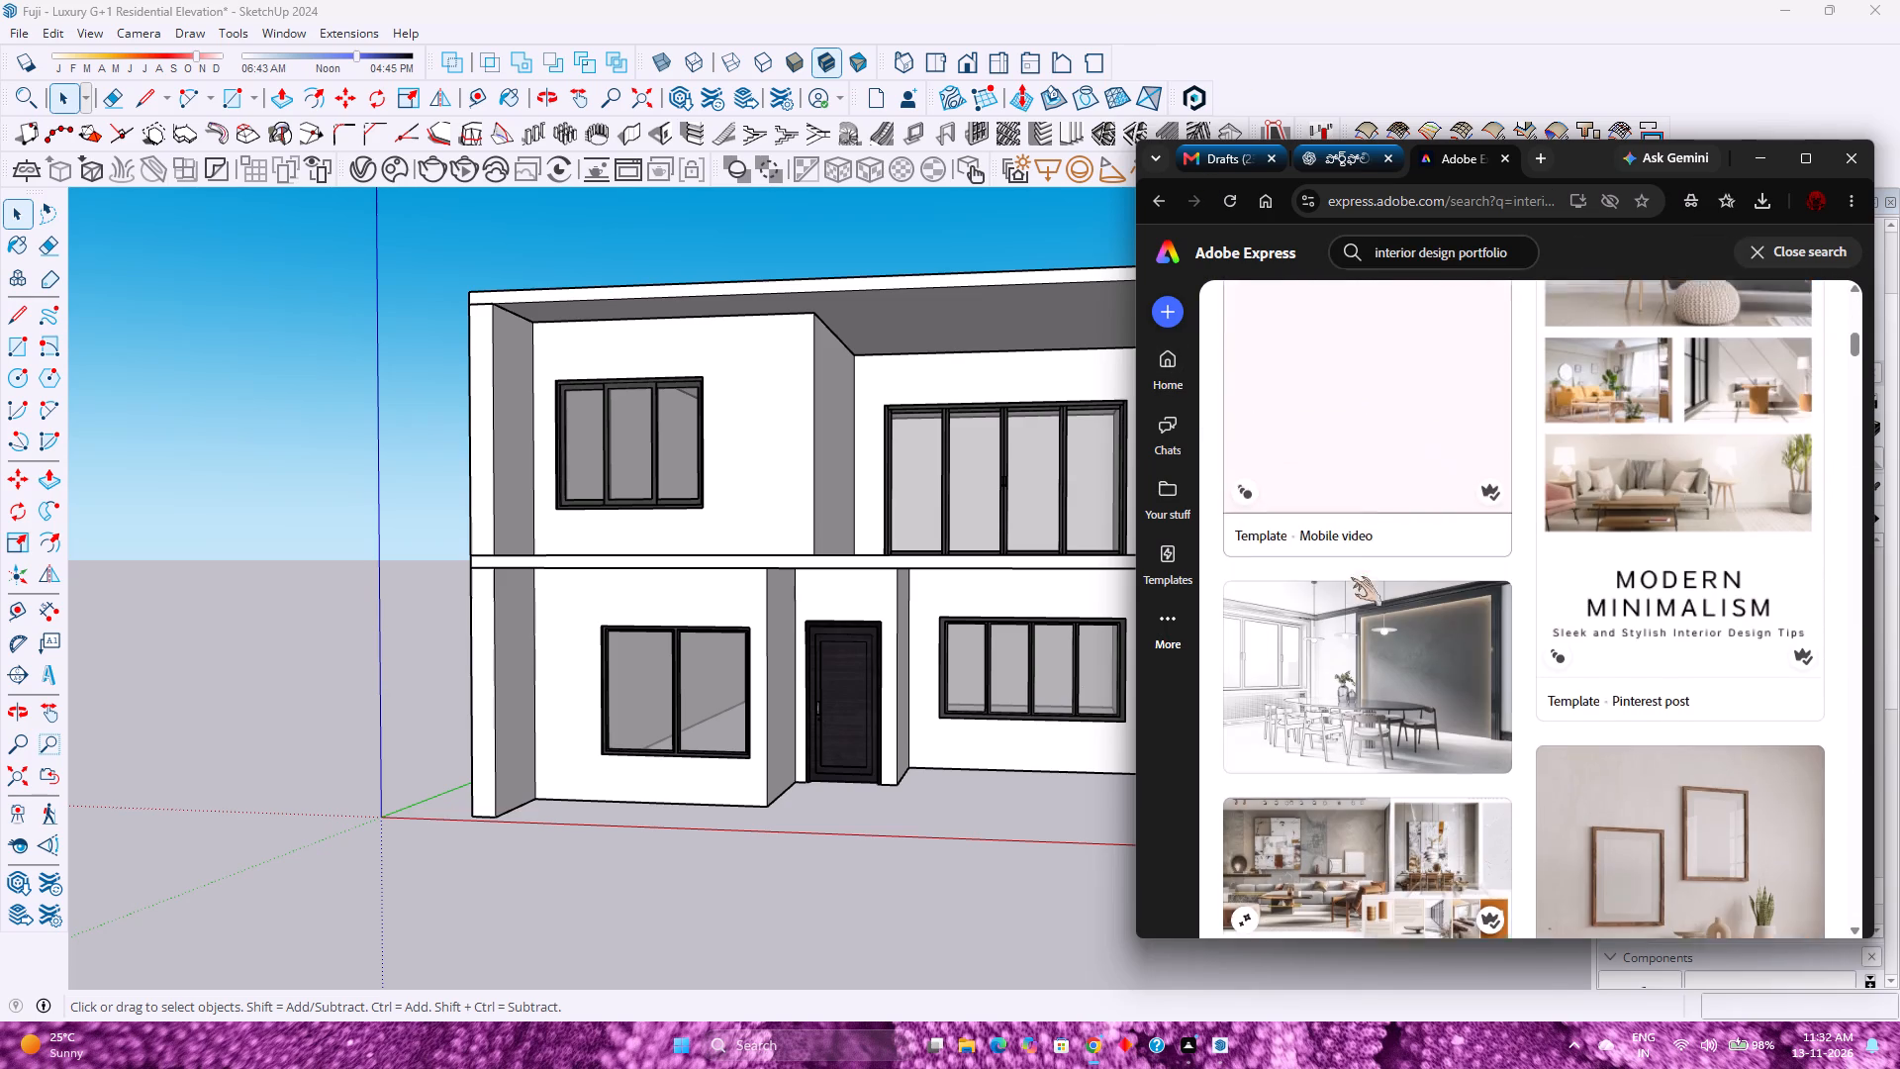
scroll(1351, 577, "down", 10)
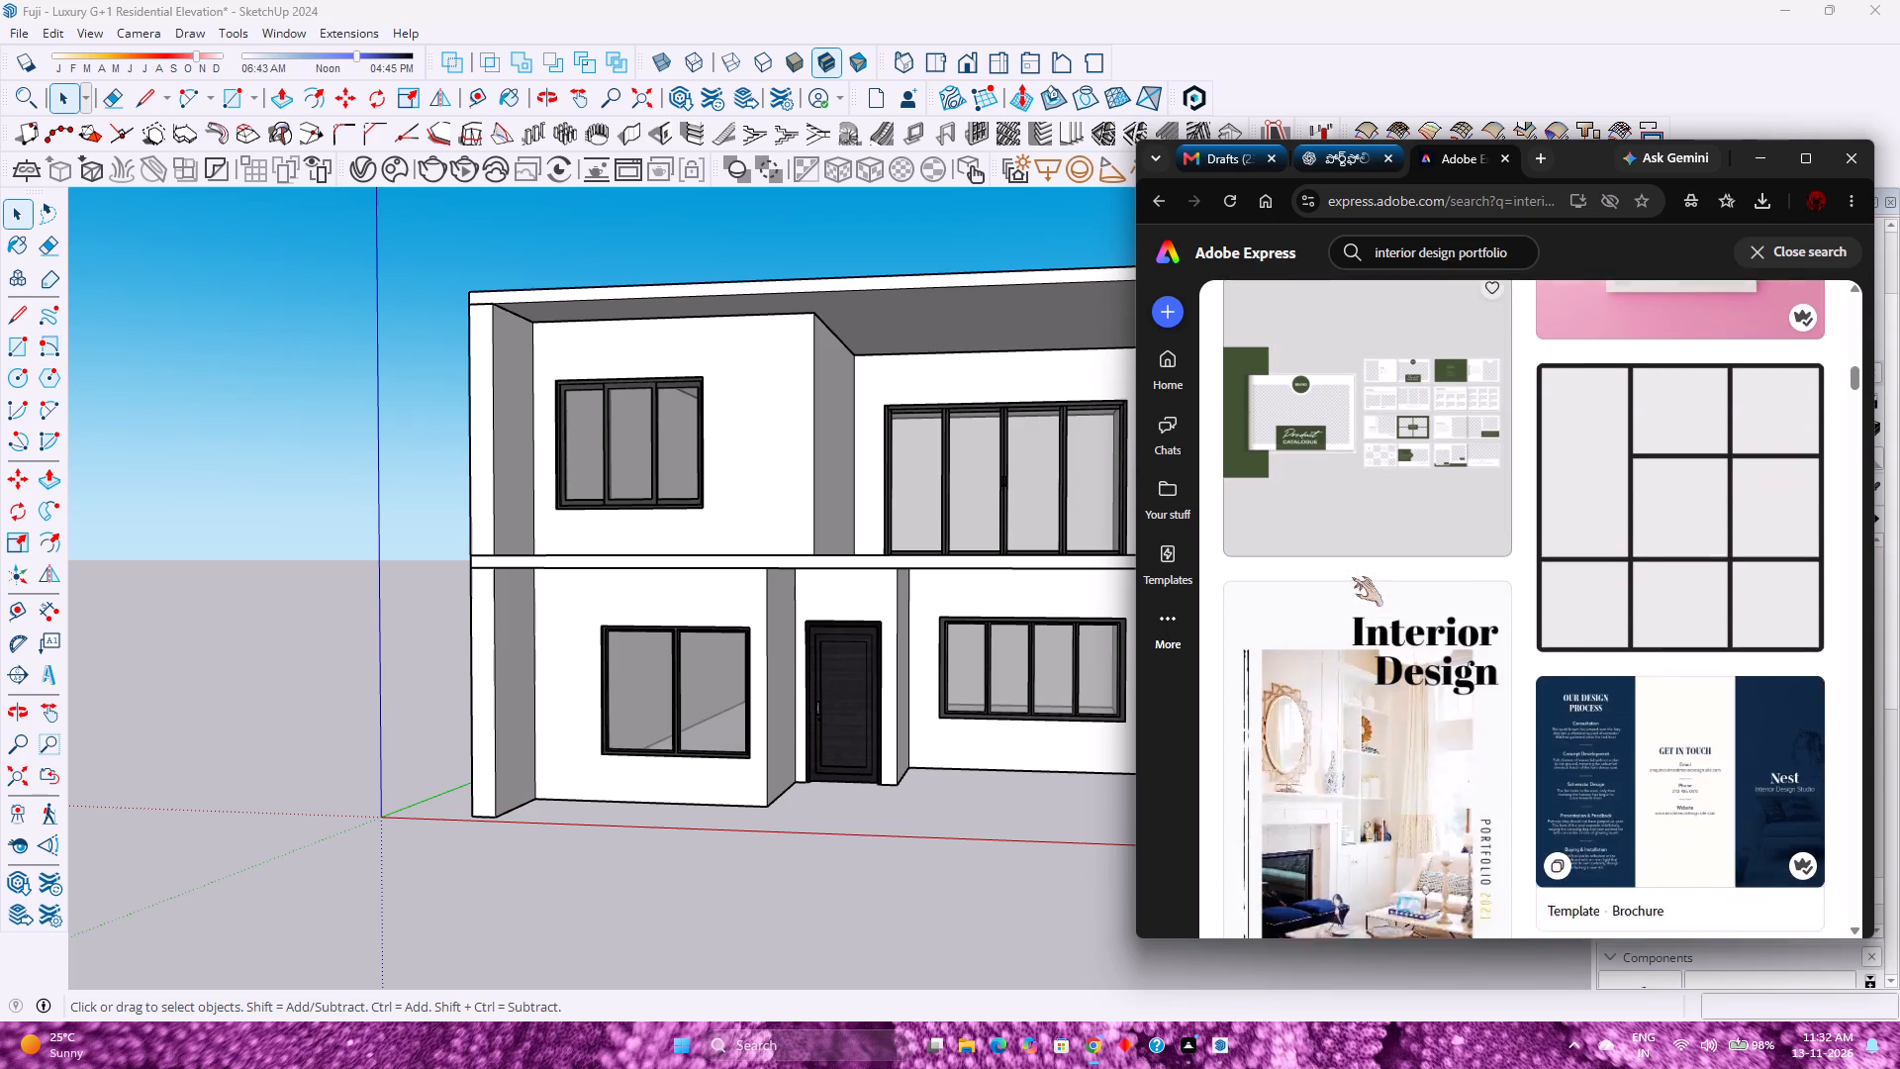
scroll(1352, 577, "down", 9)
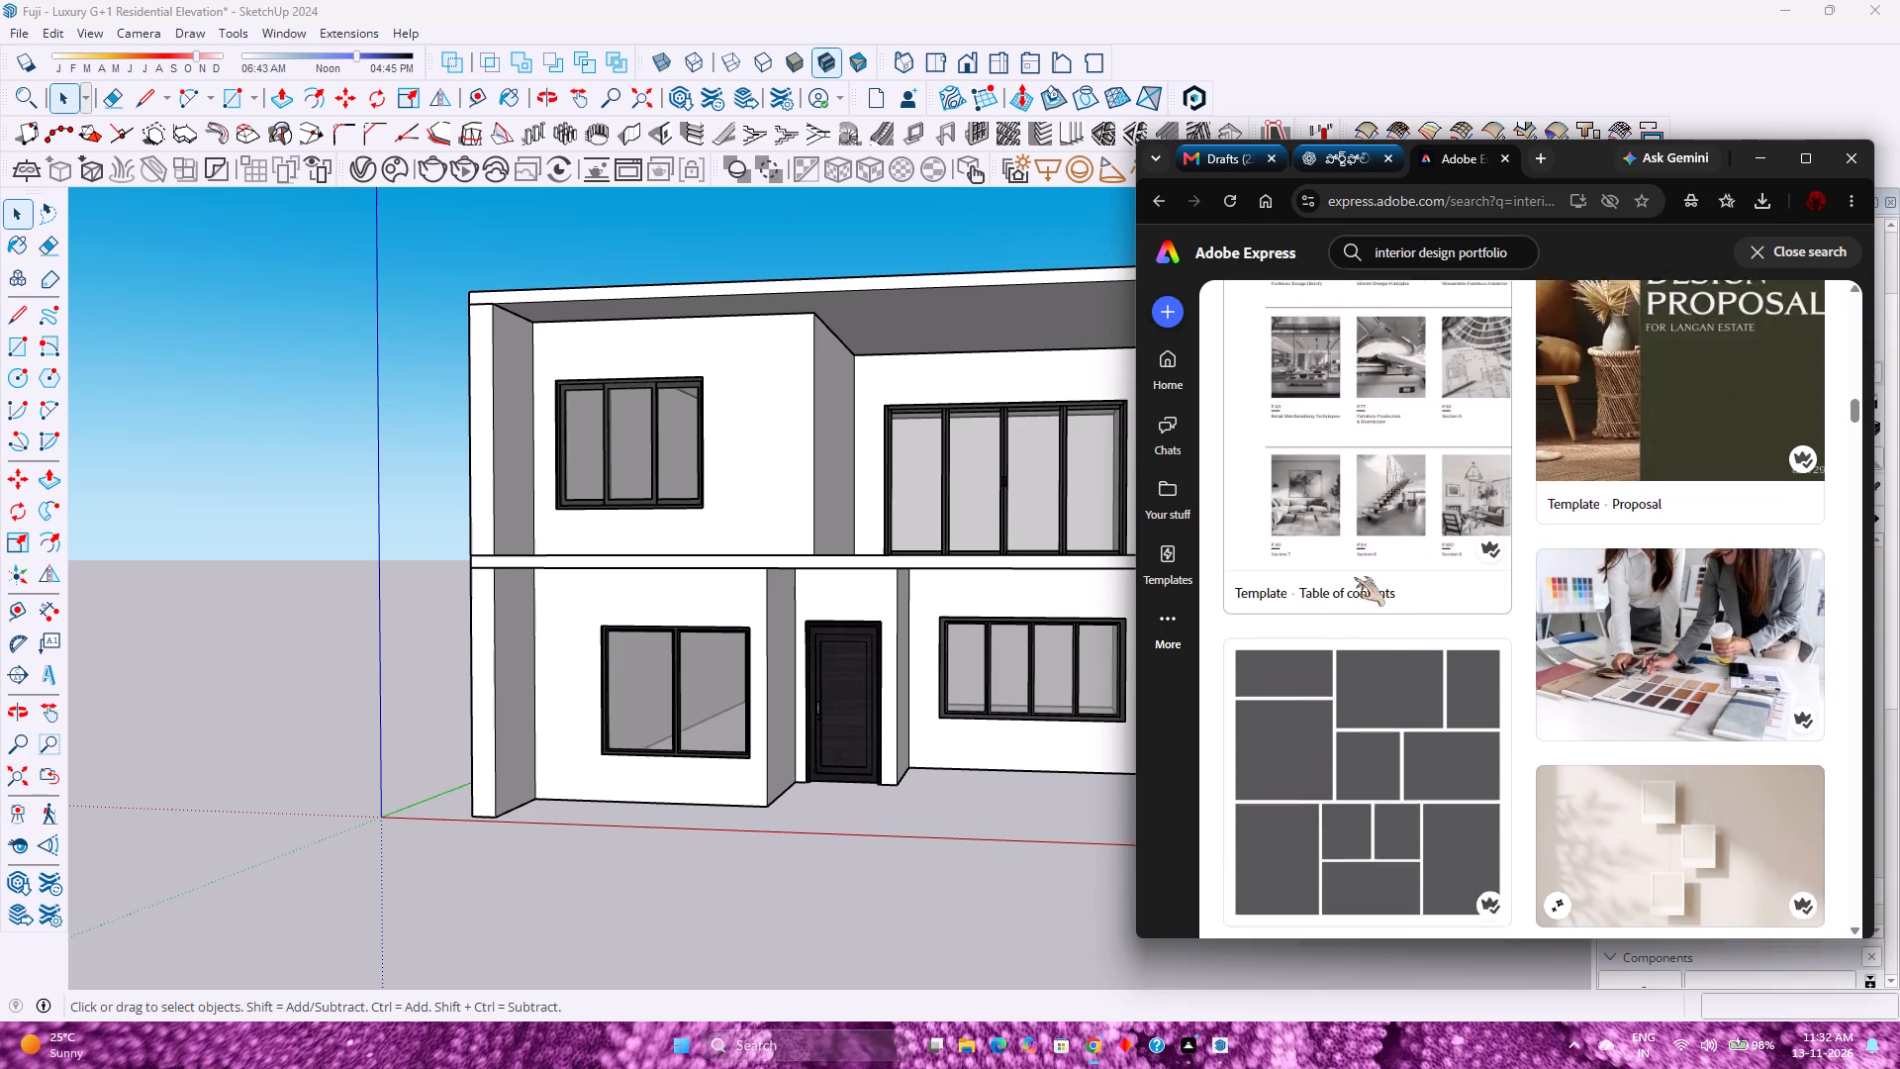
scroll(1356, 577, "down", 10)
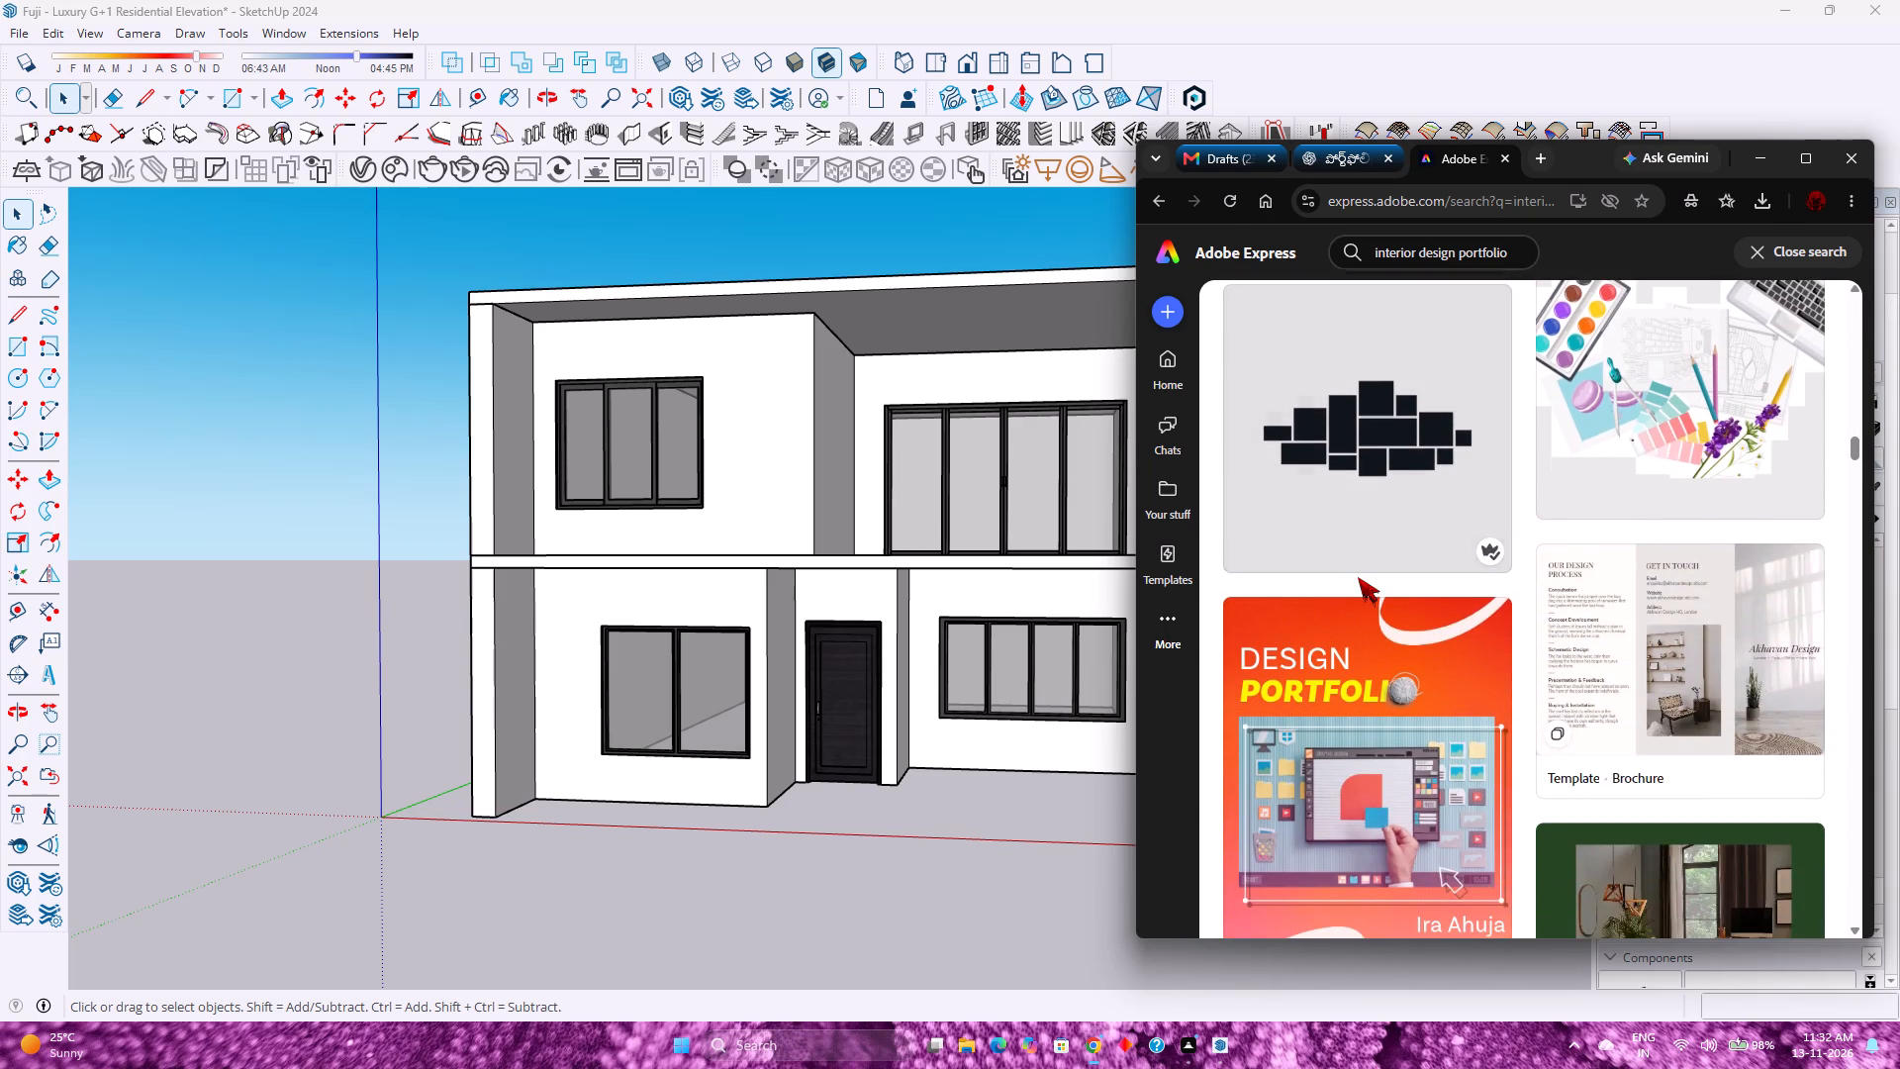
scroll(1358, 577, "down", 9)
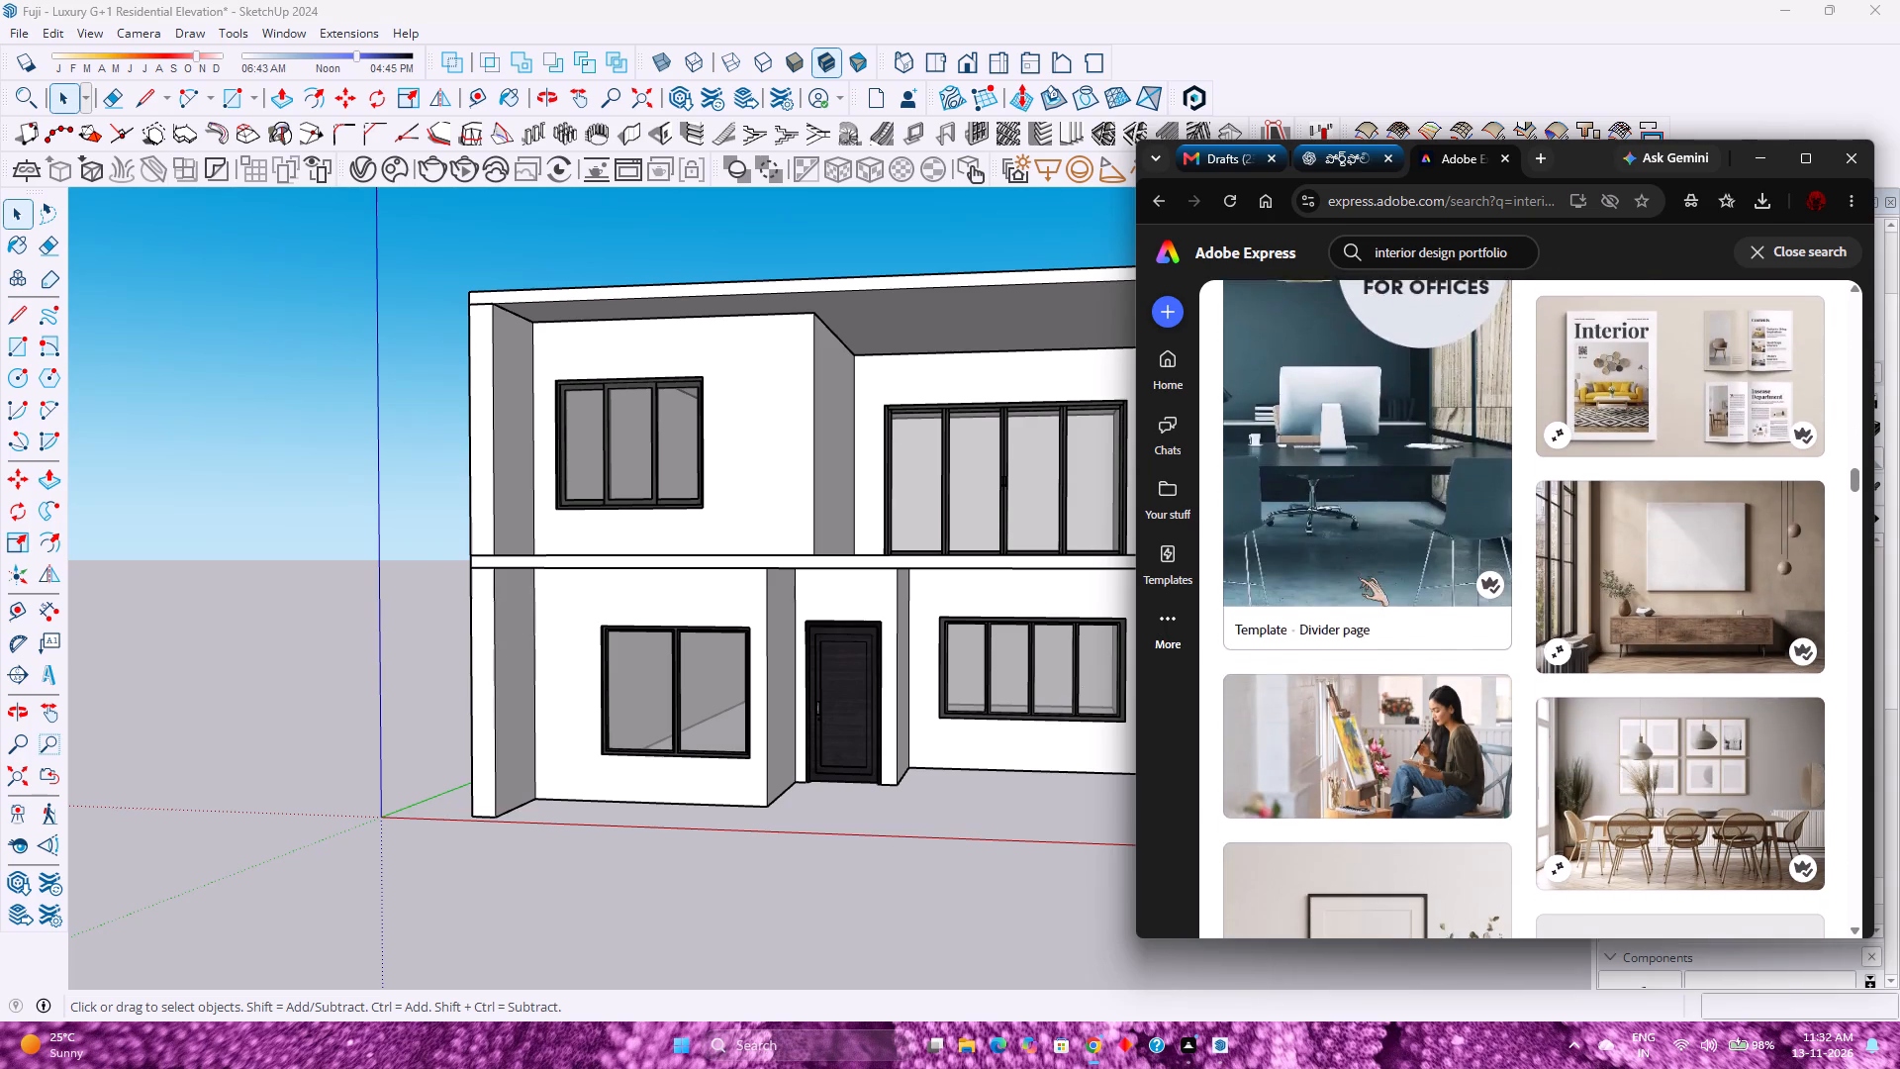
scroll(1358, 577, "down", 13)
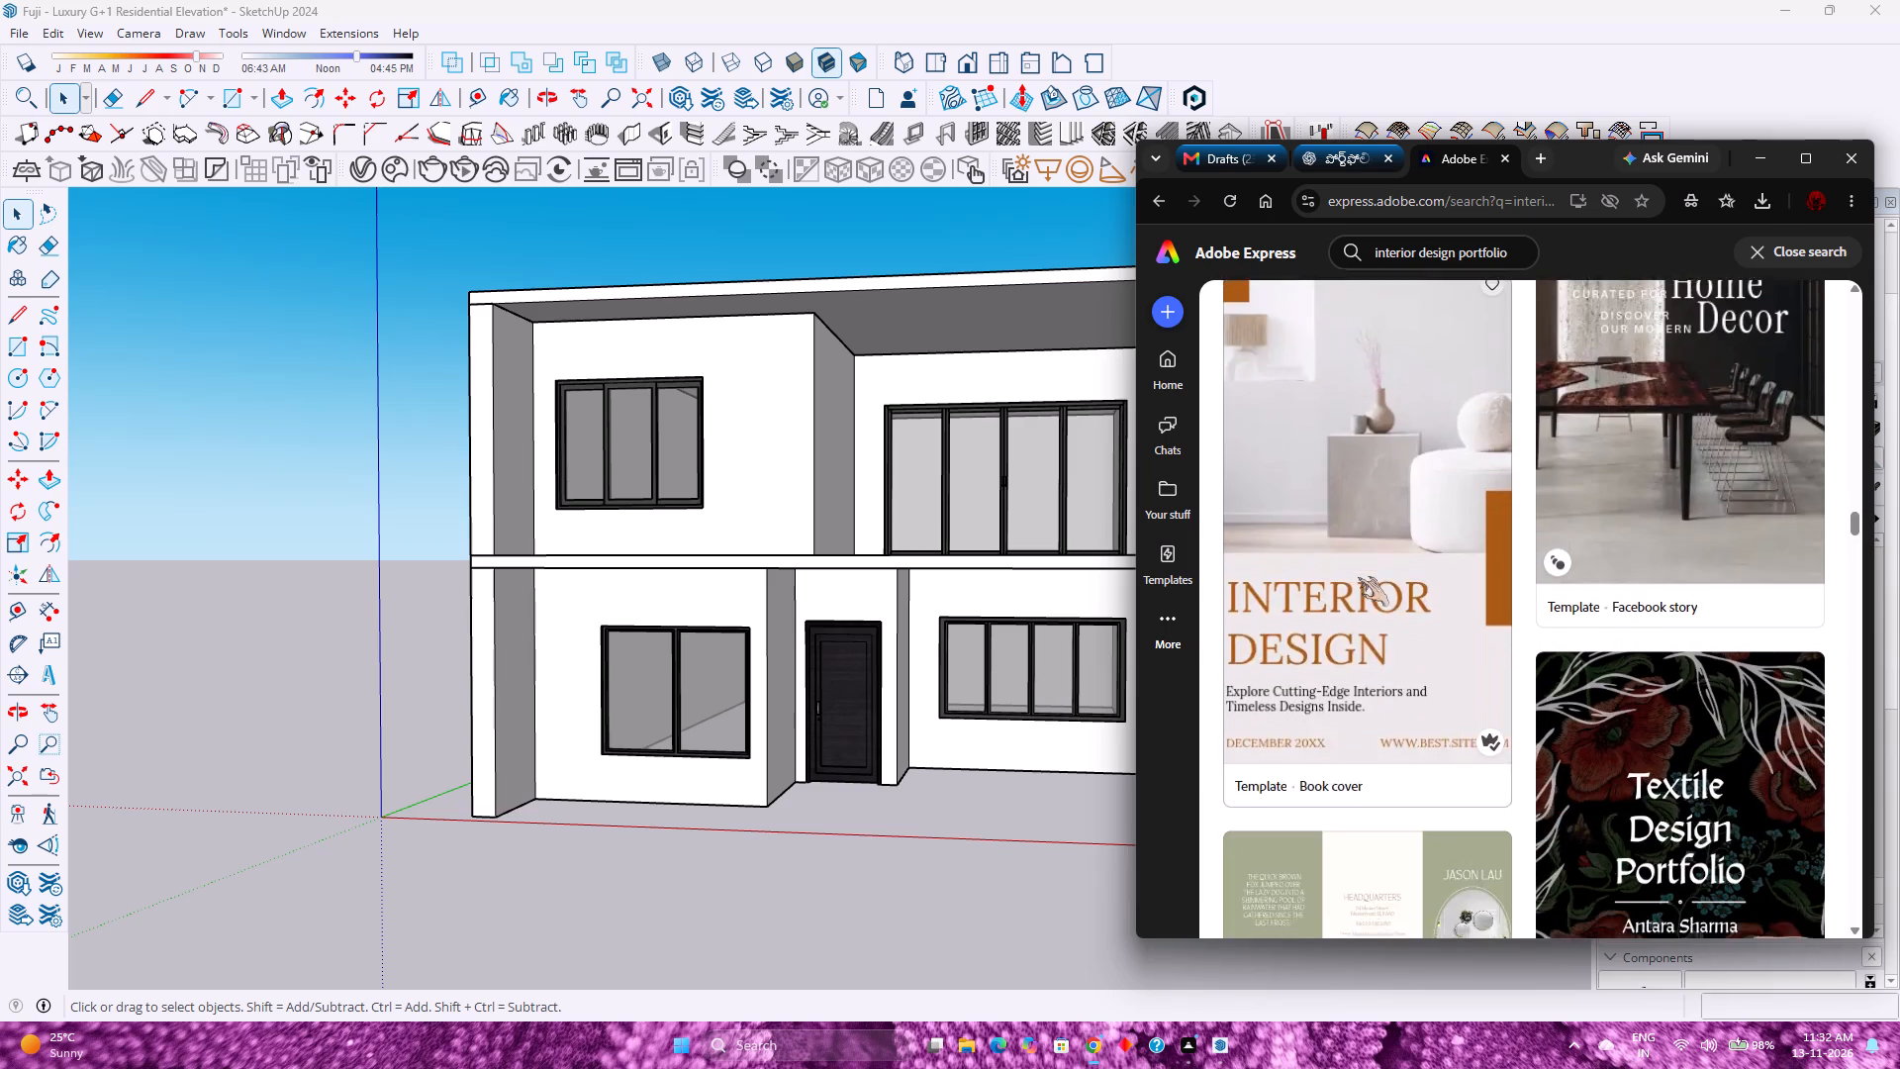
scroll(1358, 577, "down", 11)
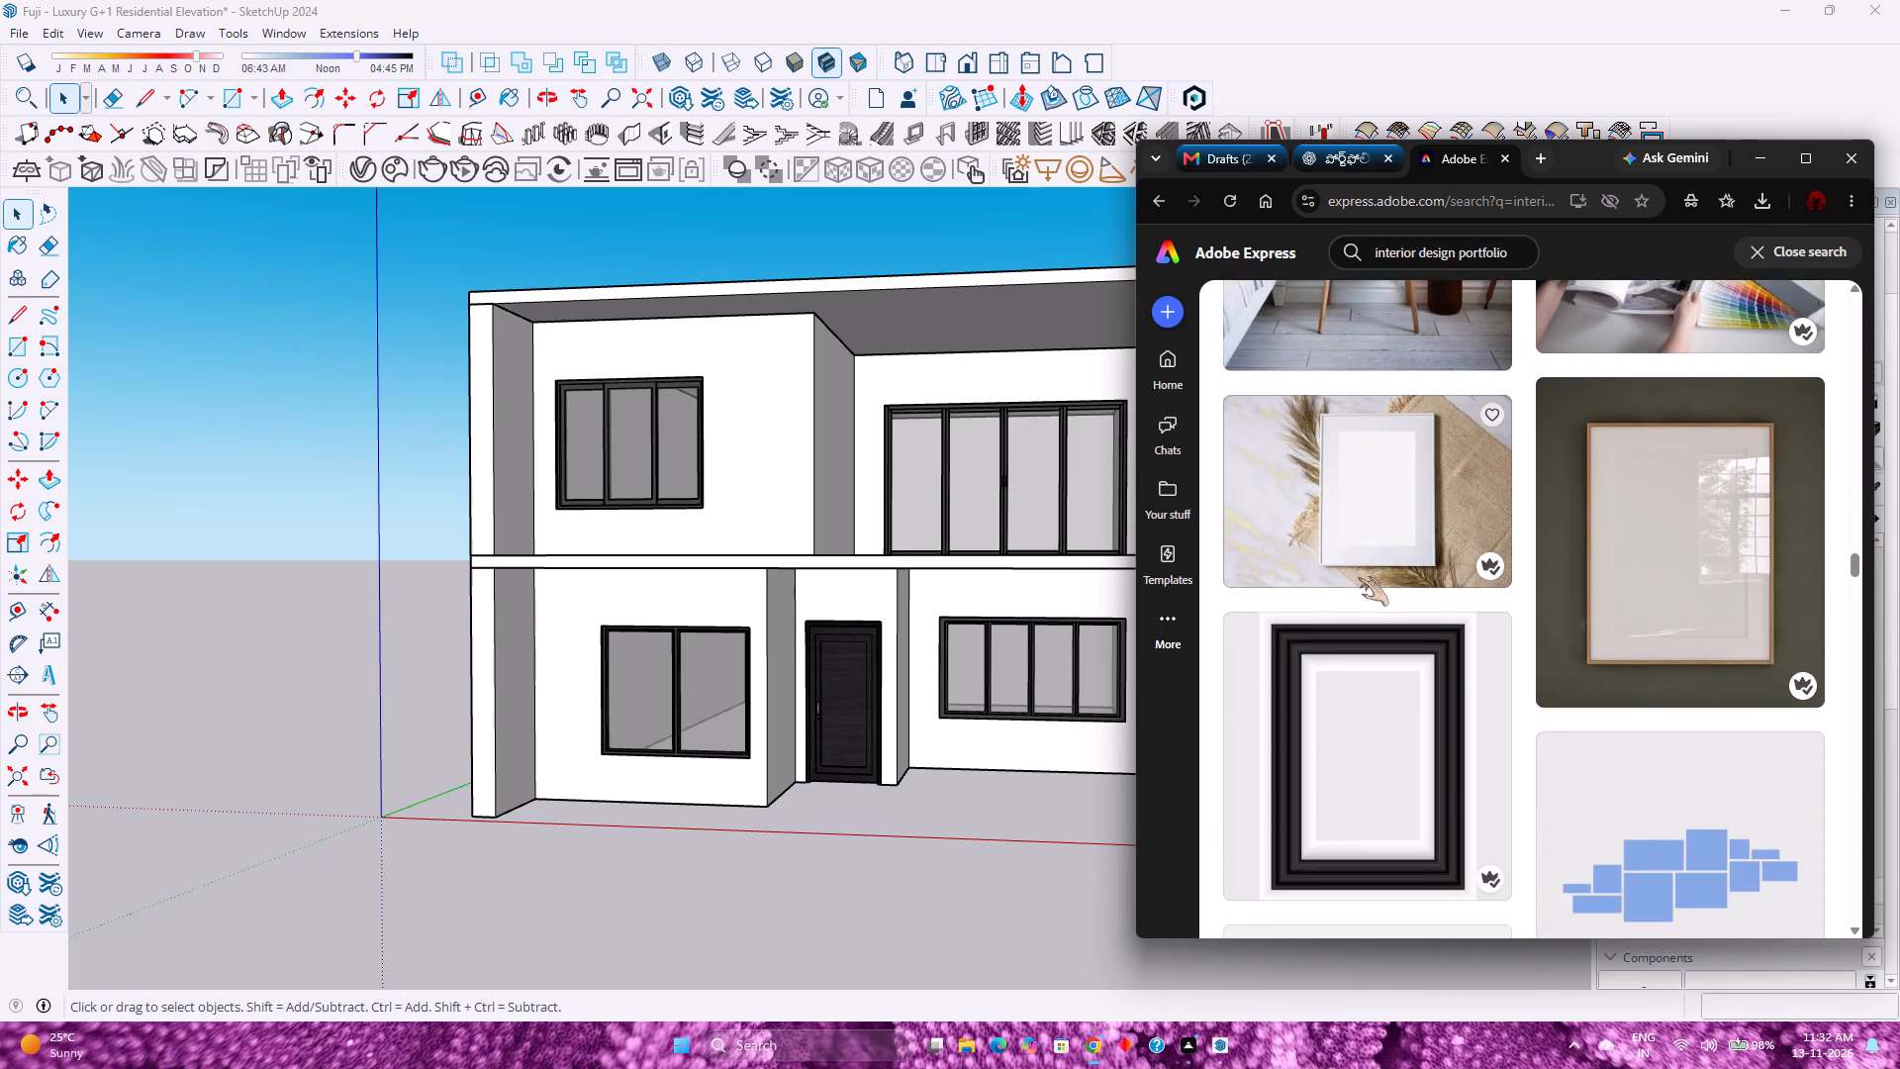
scroll(1358, 577, "down", 7)
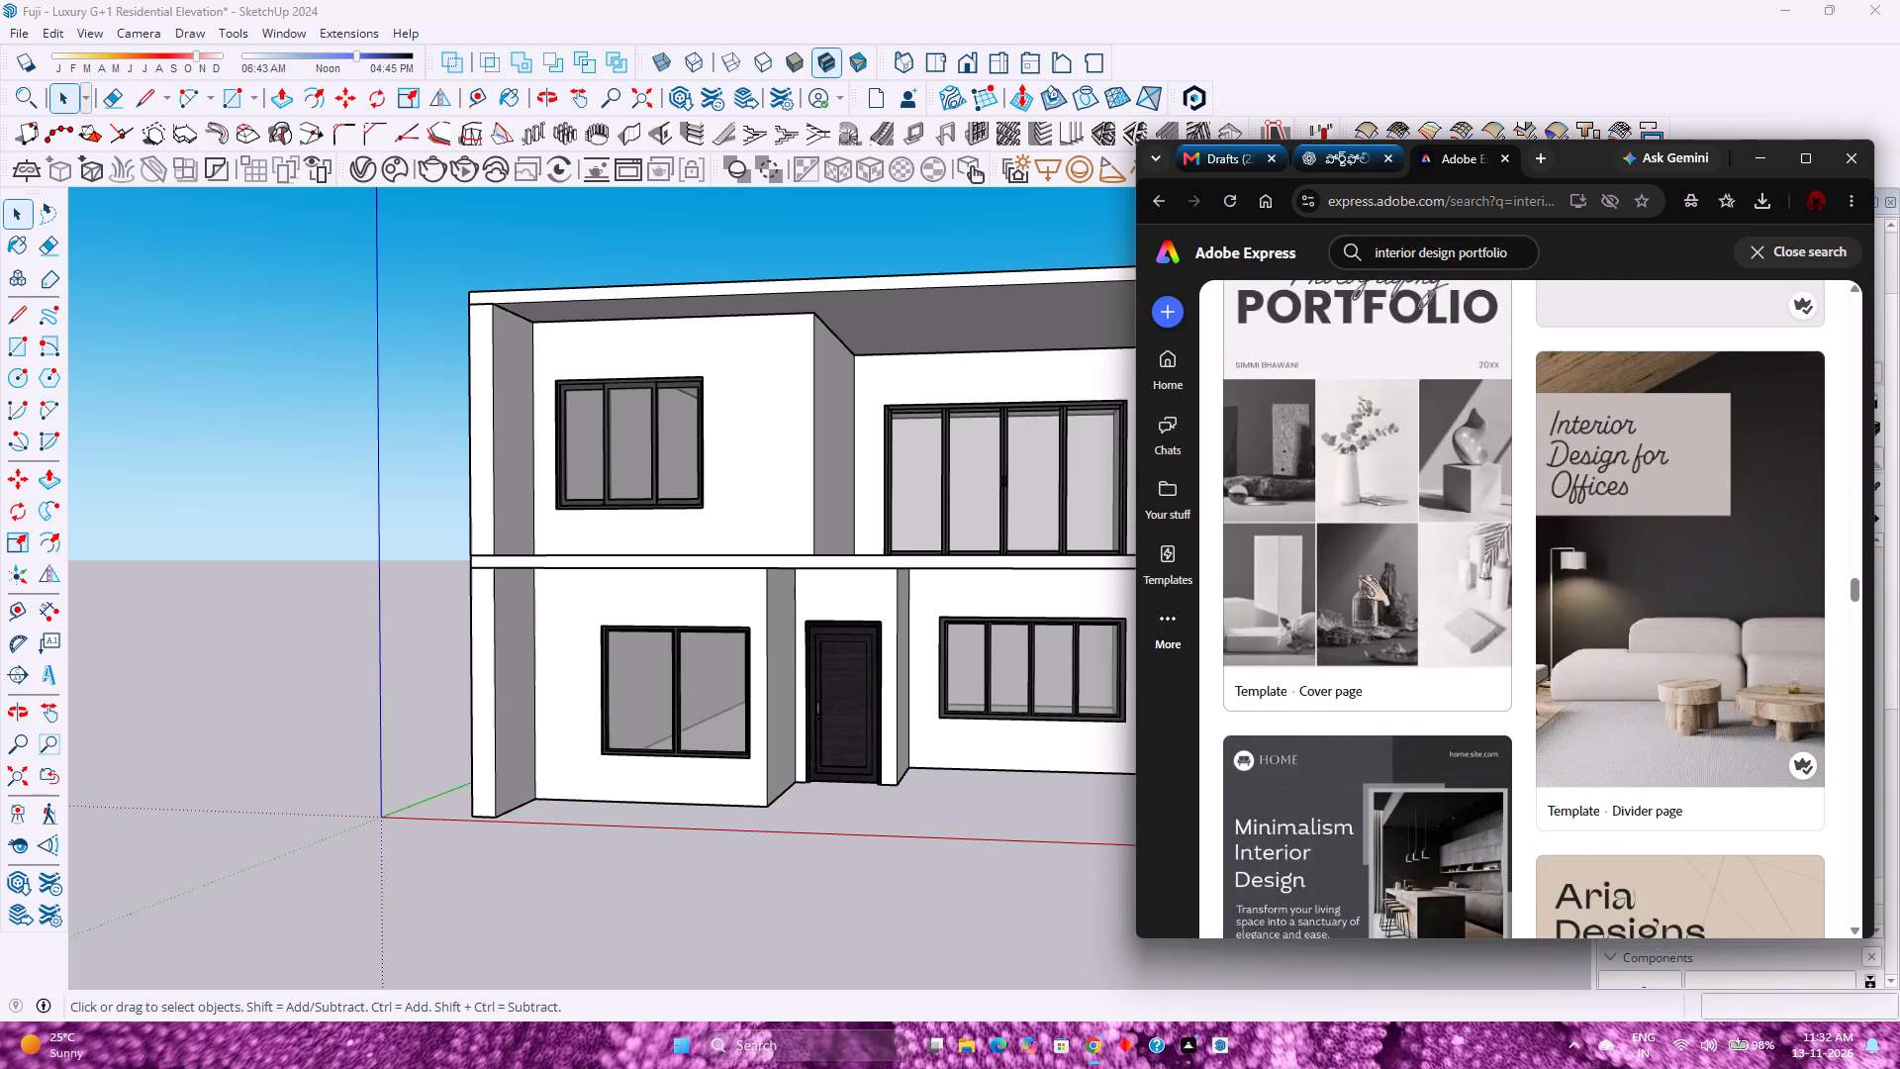
Compare the Photography Portfolio cover page with the neighbouring Interior Design for Offices, Minimalism Interior Design and Aria Designs templates.
scroll(1359, 577, "up", 1)
scroll(1359, 577, "down", 2)
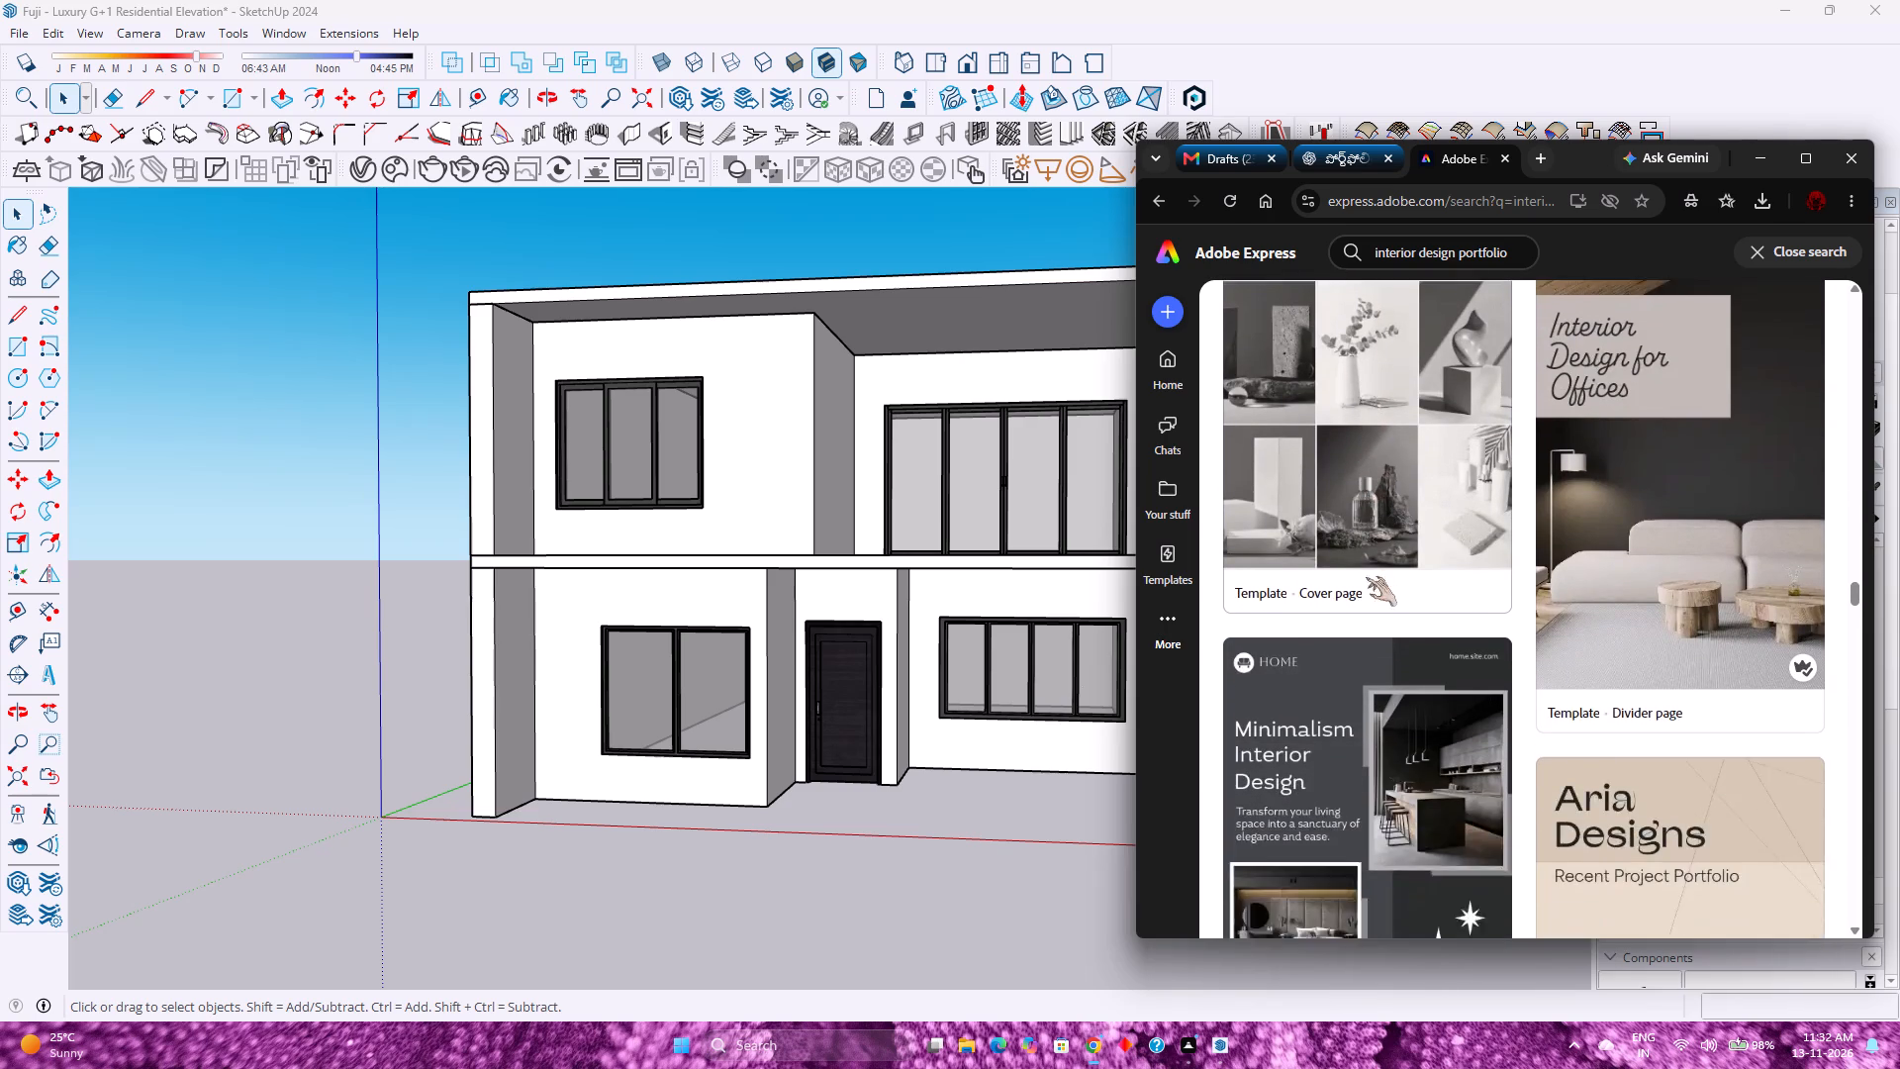
scroll(1366, 577, "up", 2)
scroll(1366, 577, "down", 4)
scroll(1366, 577, "up", 4)
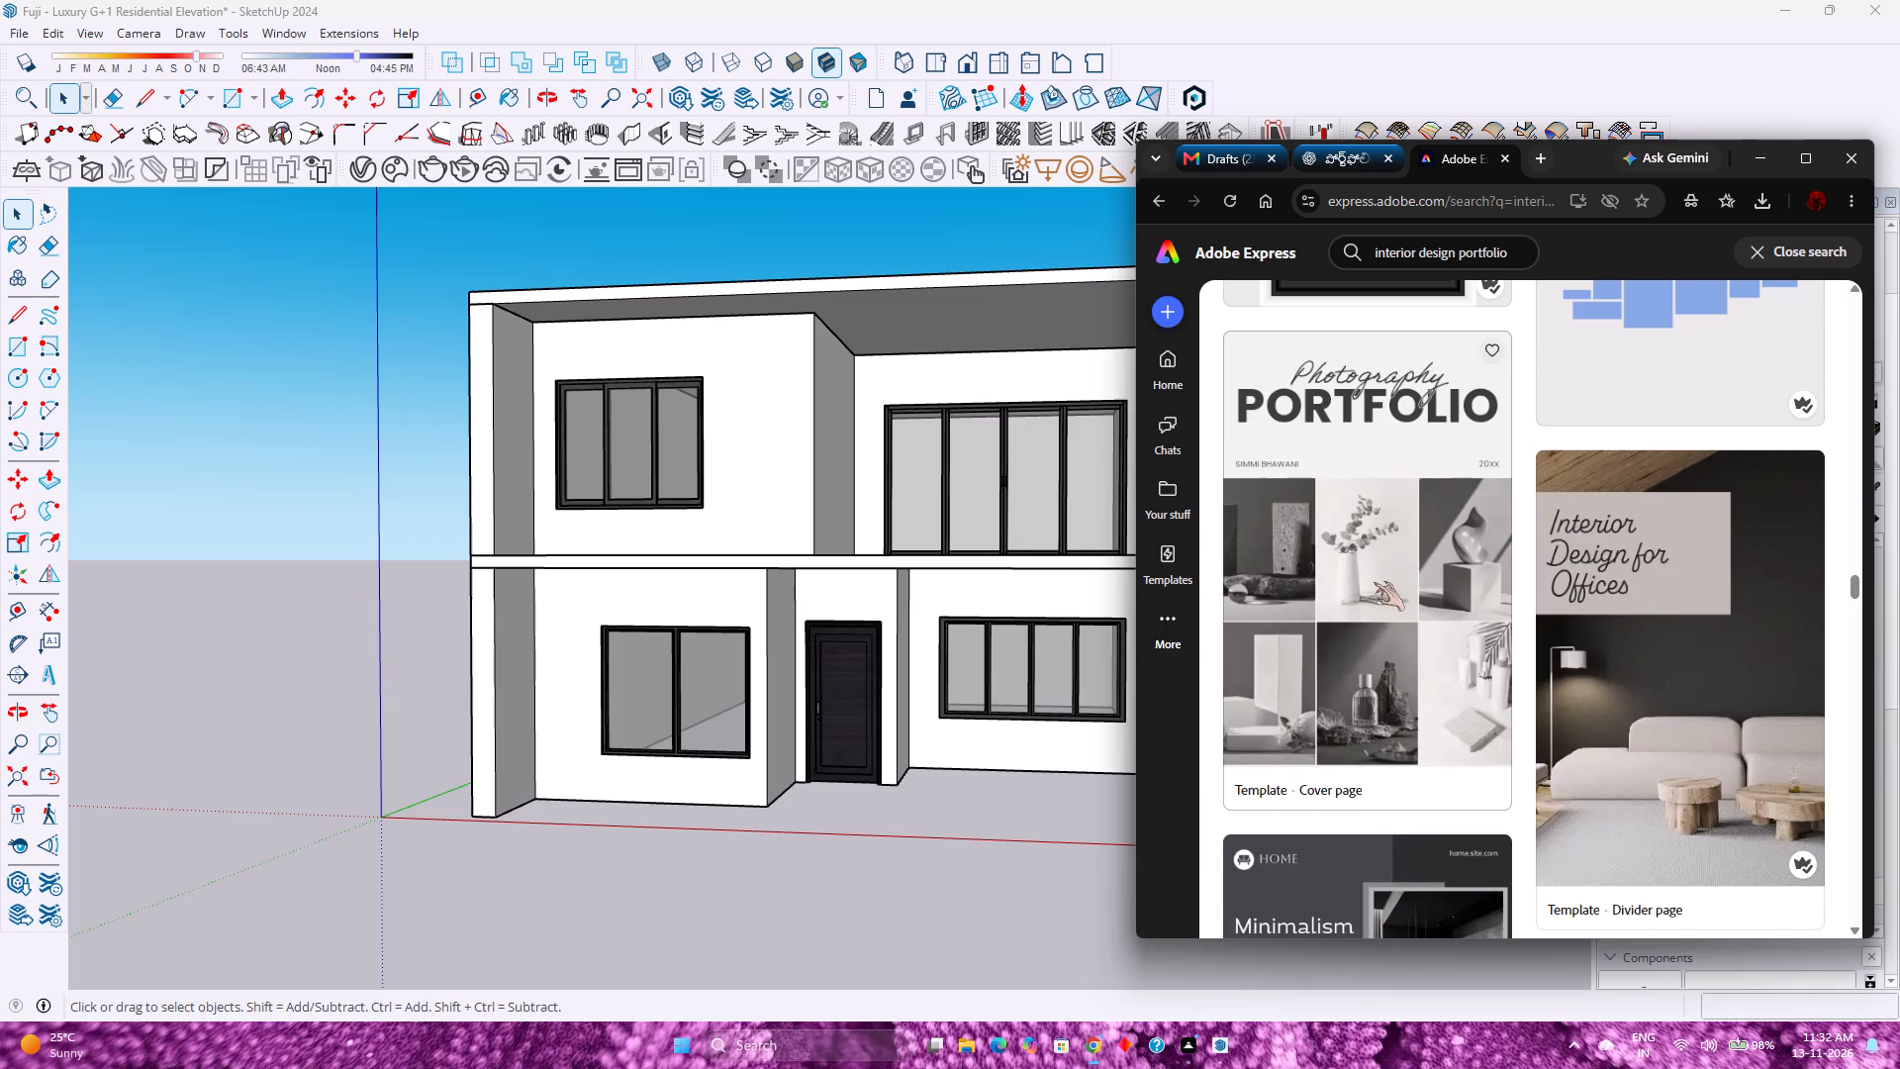
scroll(1374, 582, "down", 2)
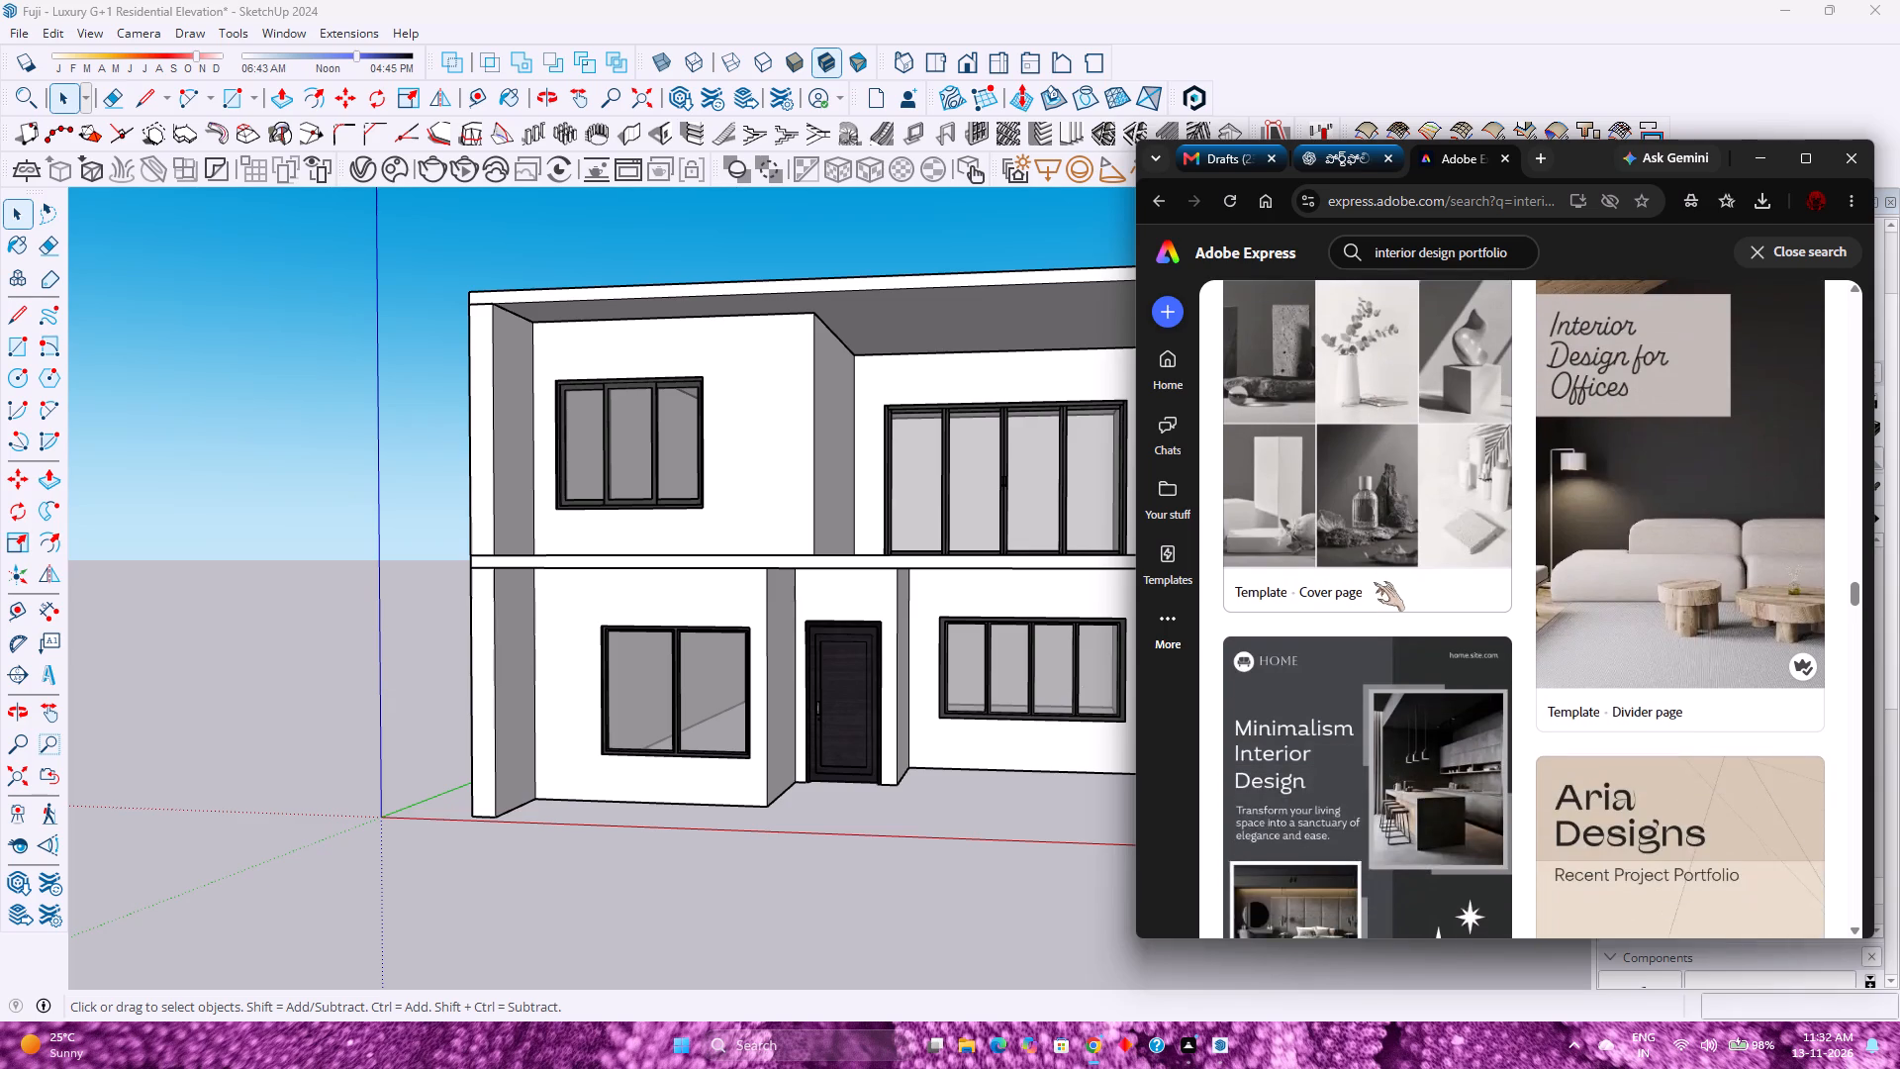
scroll(1374, 582, "up", 1)
scroll(1374, 582, "down", 11)
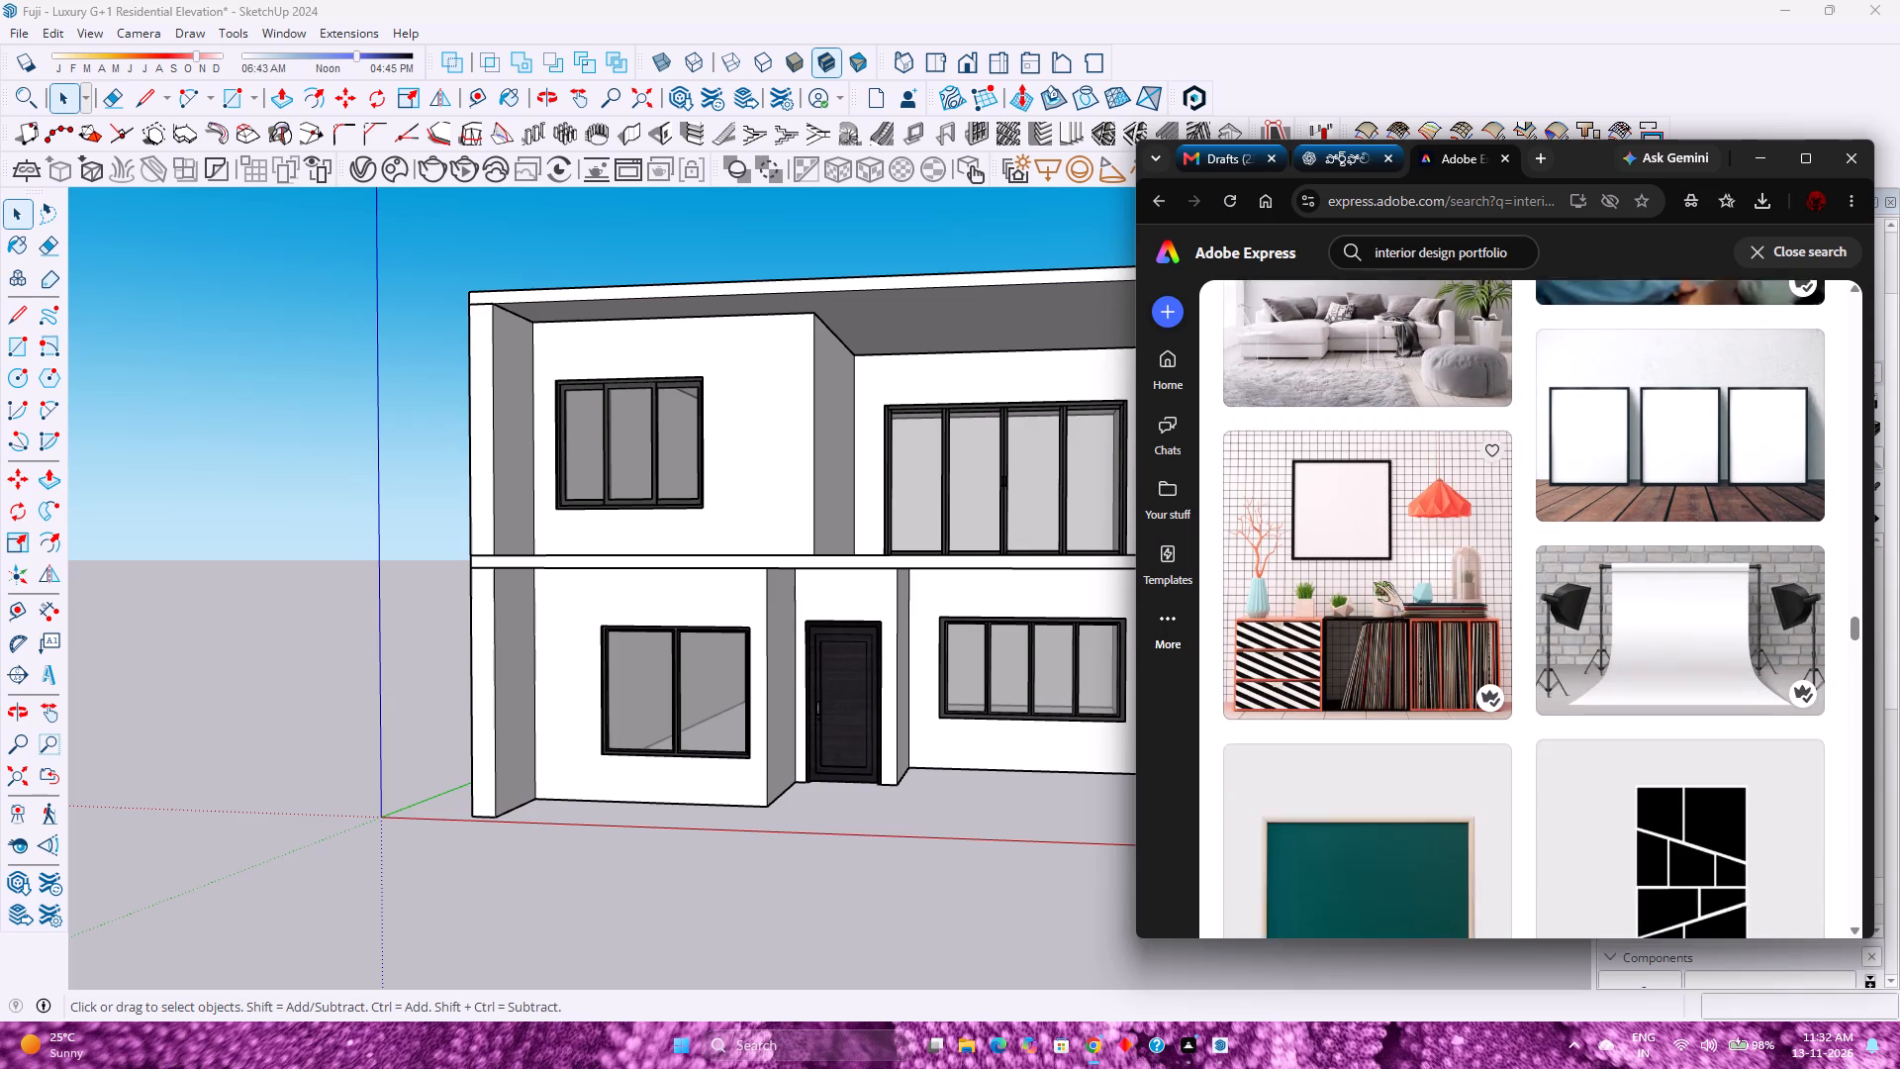
Continue through the template results, examining the architect portfolio cover, line-drawn city portfolio cover, brochures and interior design book covers.
scroll(1374, 582, "down", 9)
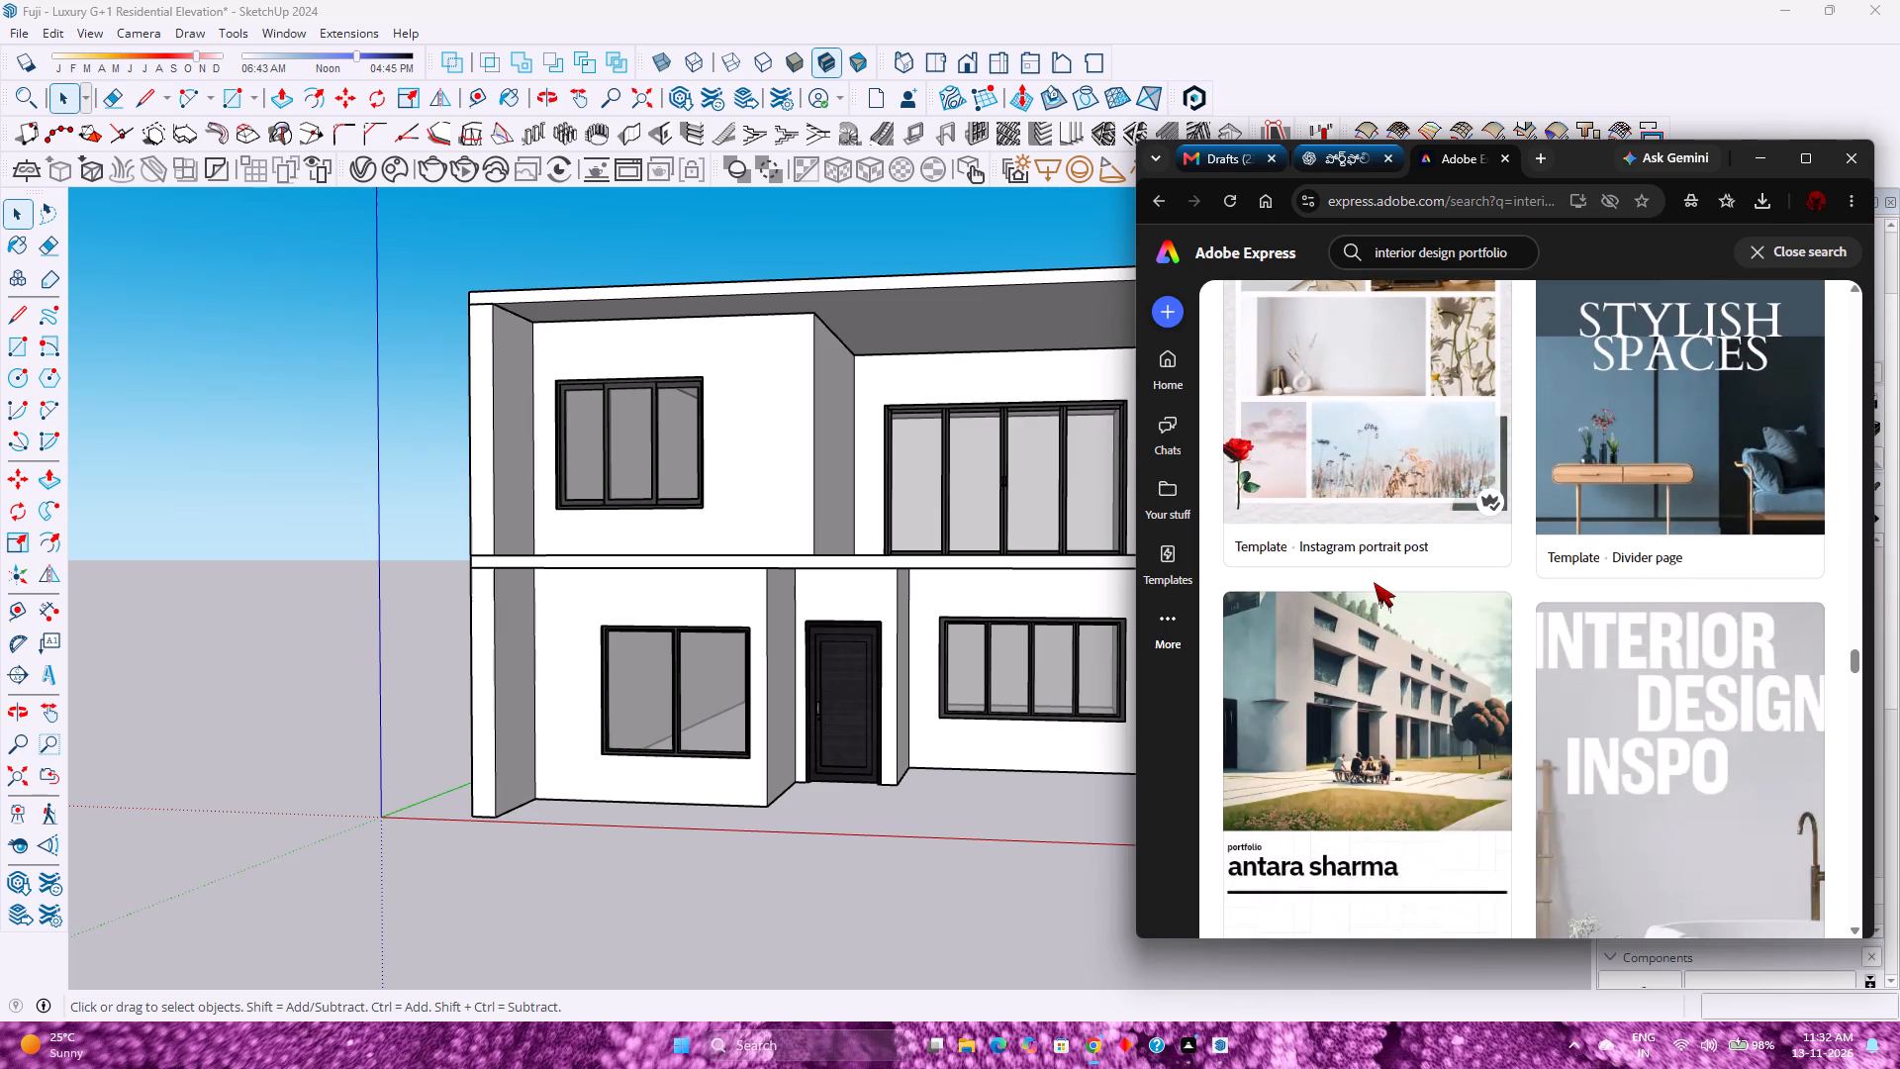
scroll(1374, 582, "down", 4)
scroll(1374, 582, "up", 1)
scroll(1374, 582, "down", 3)
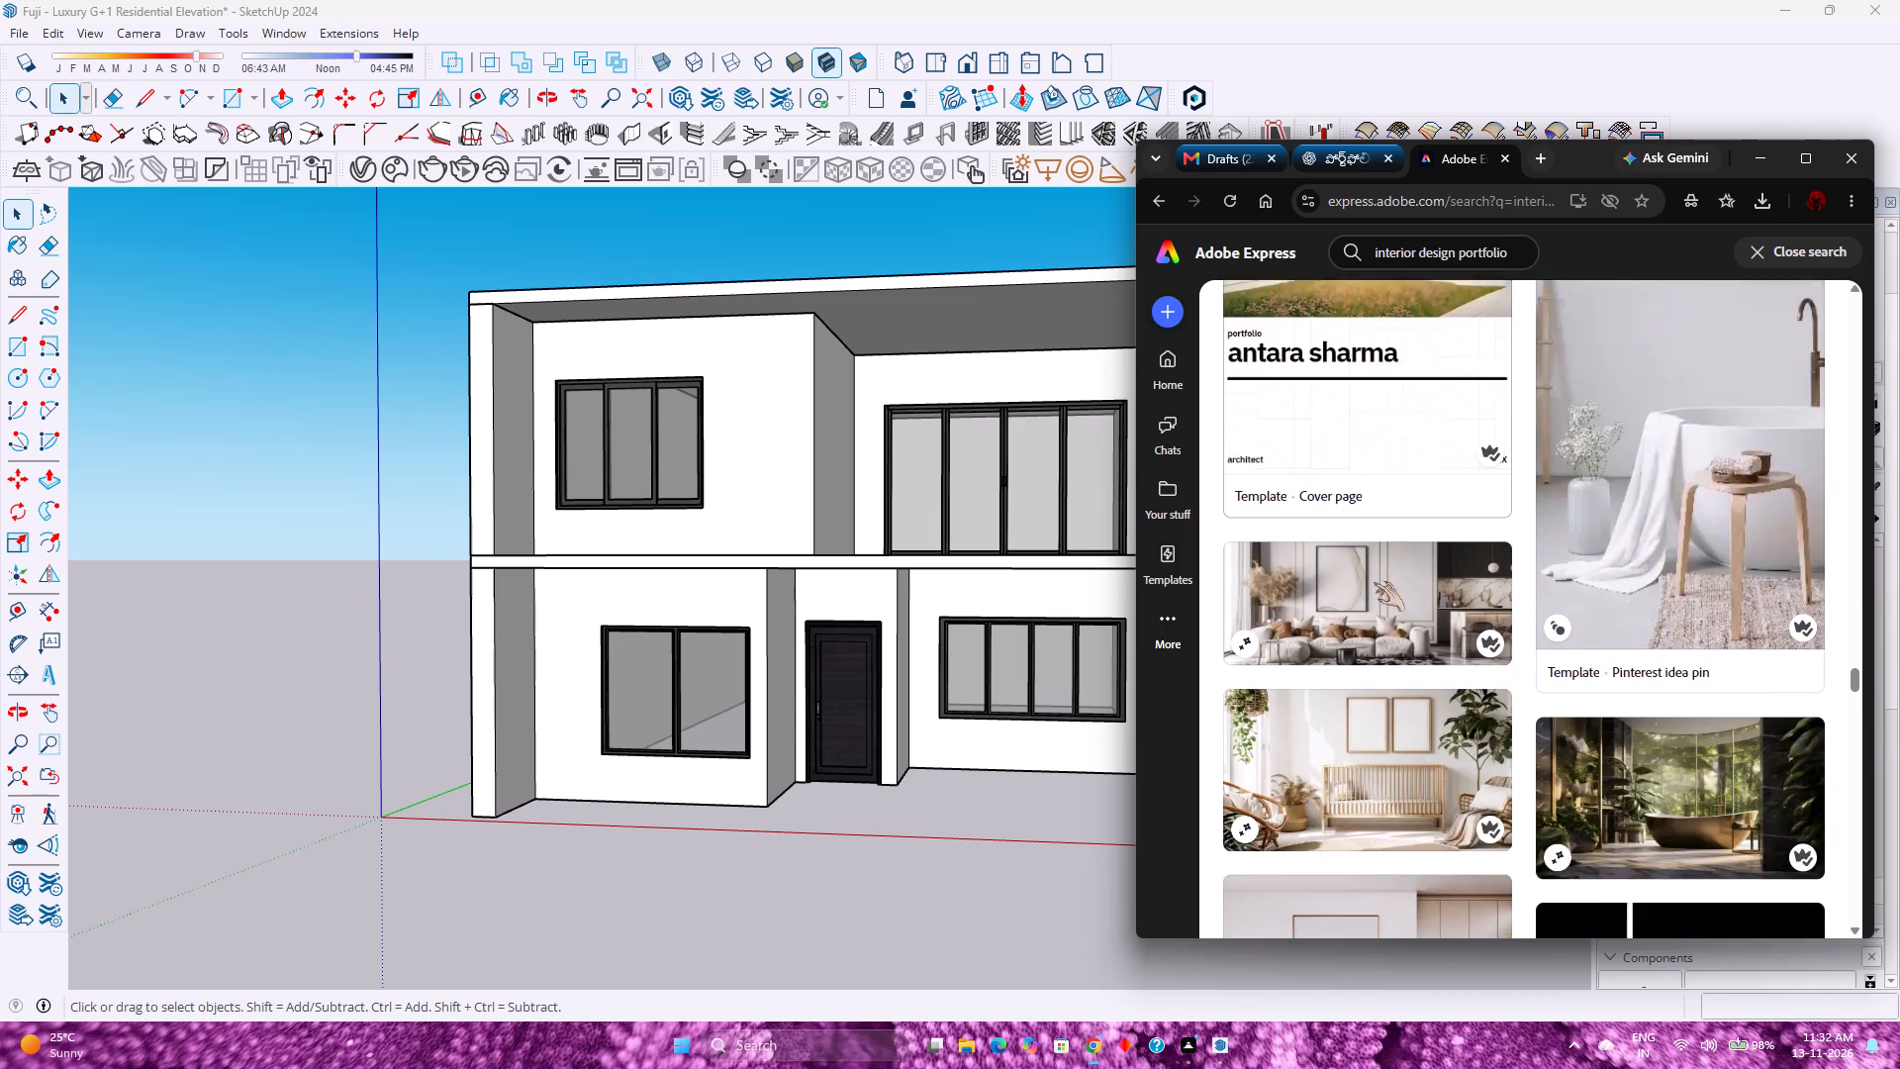
scroll(1374, 582, "up", 3)
scroll(1374, 582, "down", 5)
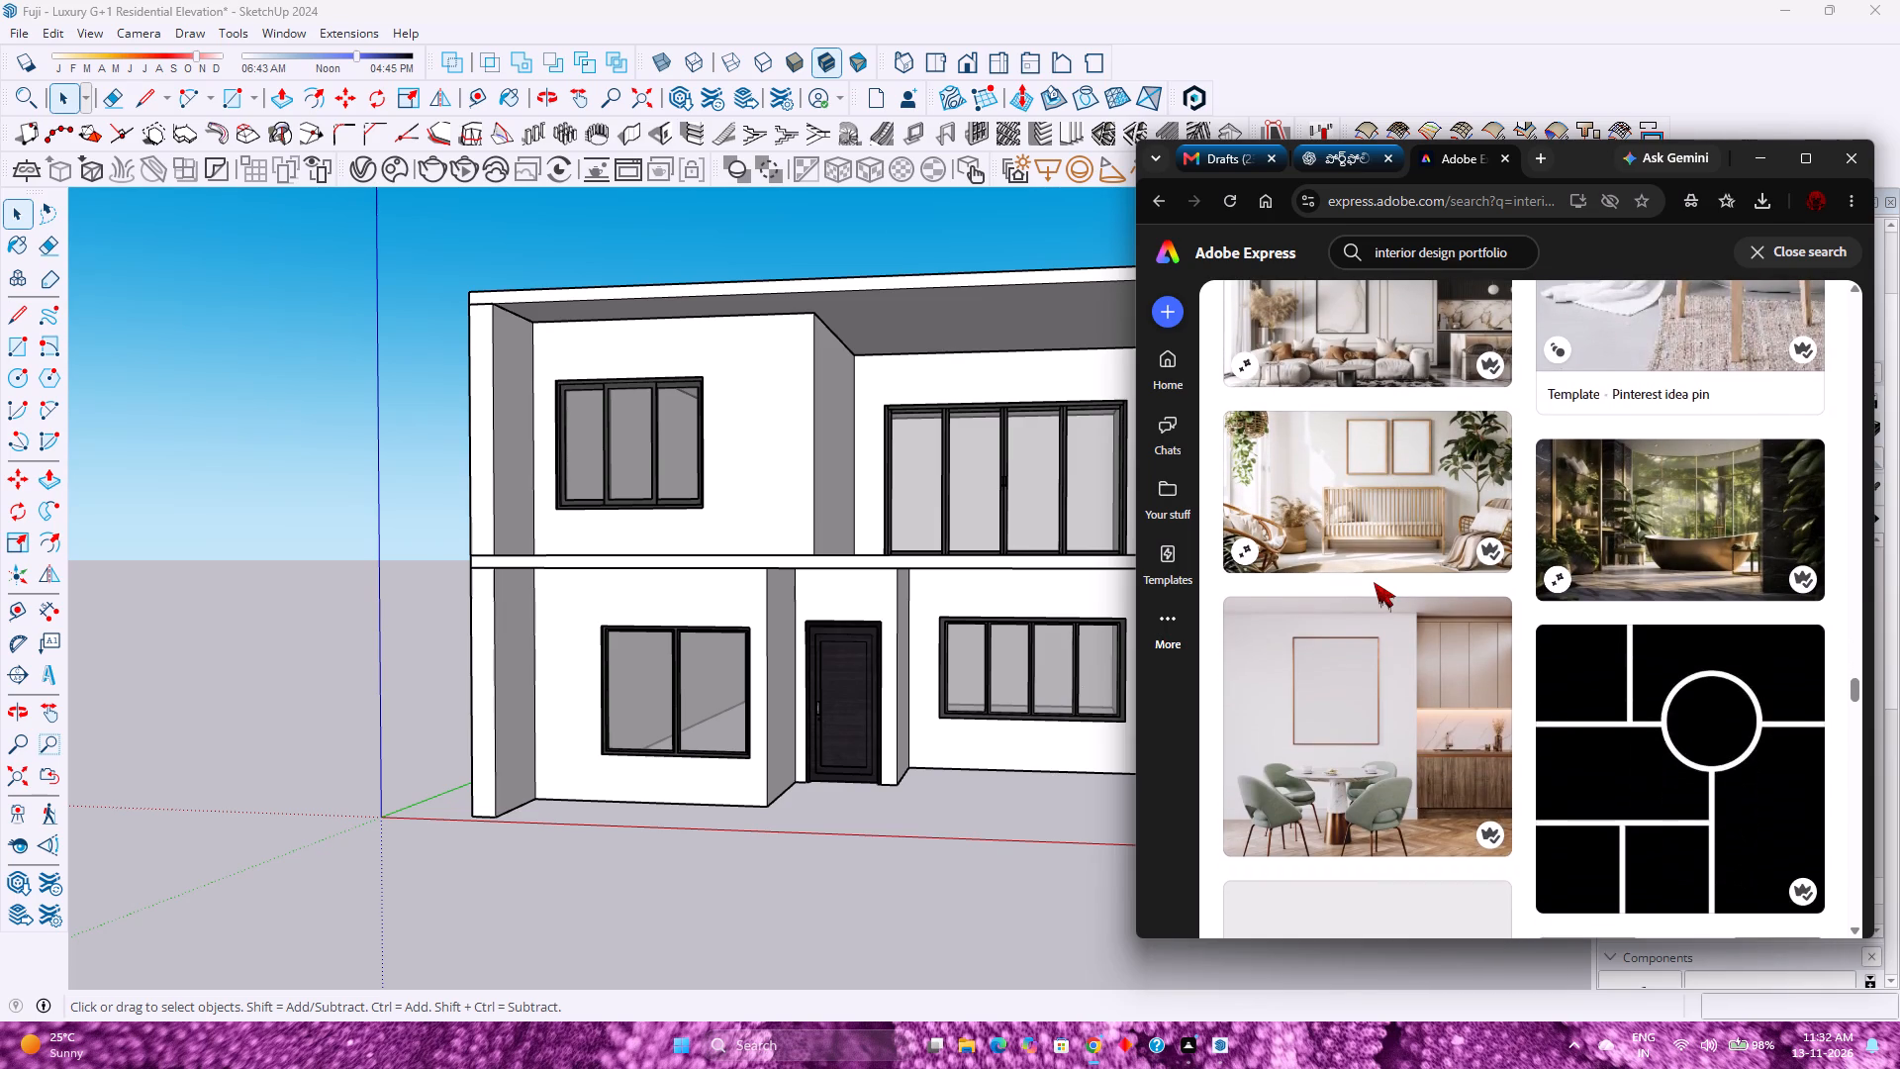
scroll(1374, 582, "down", 8)
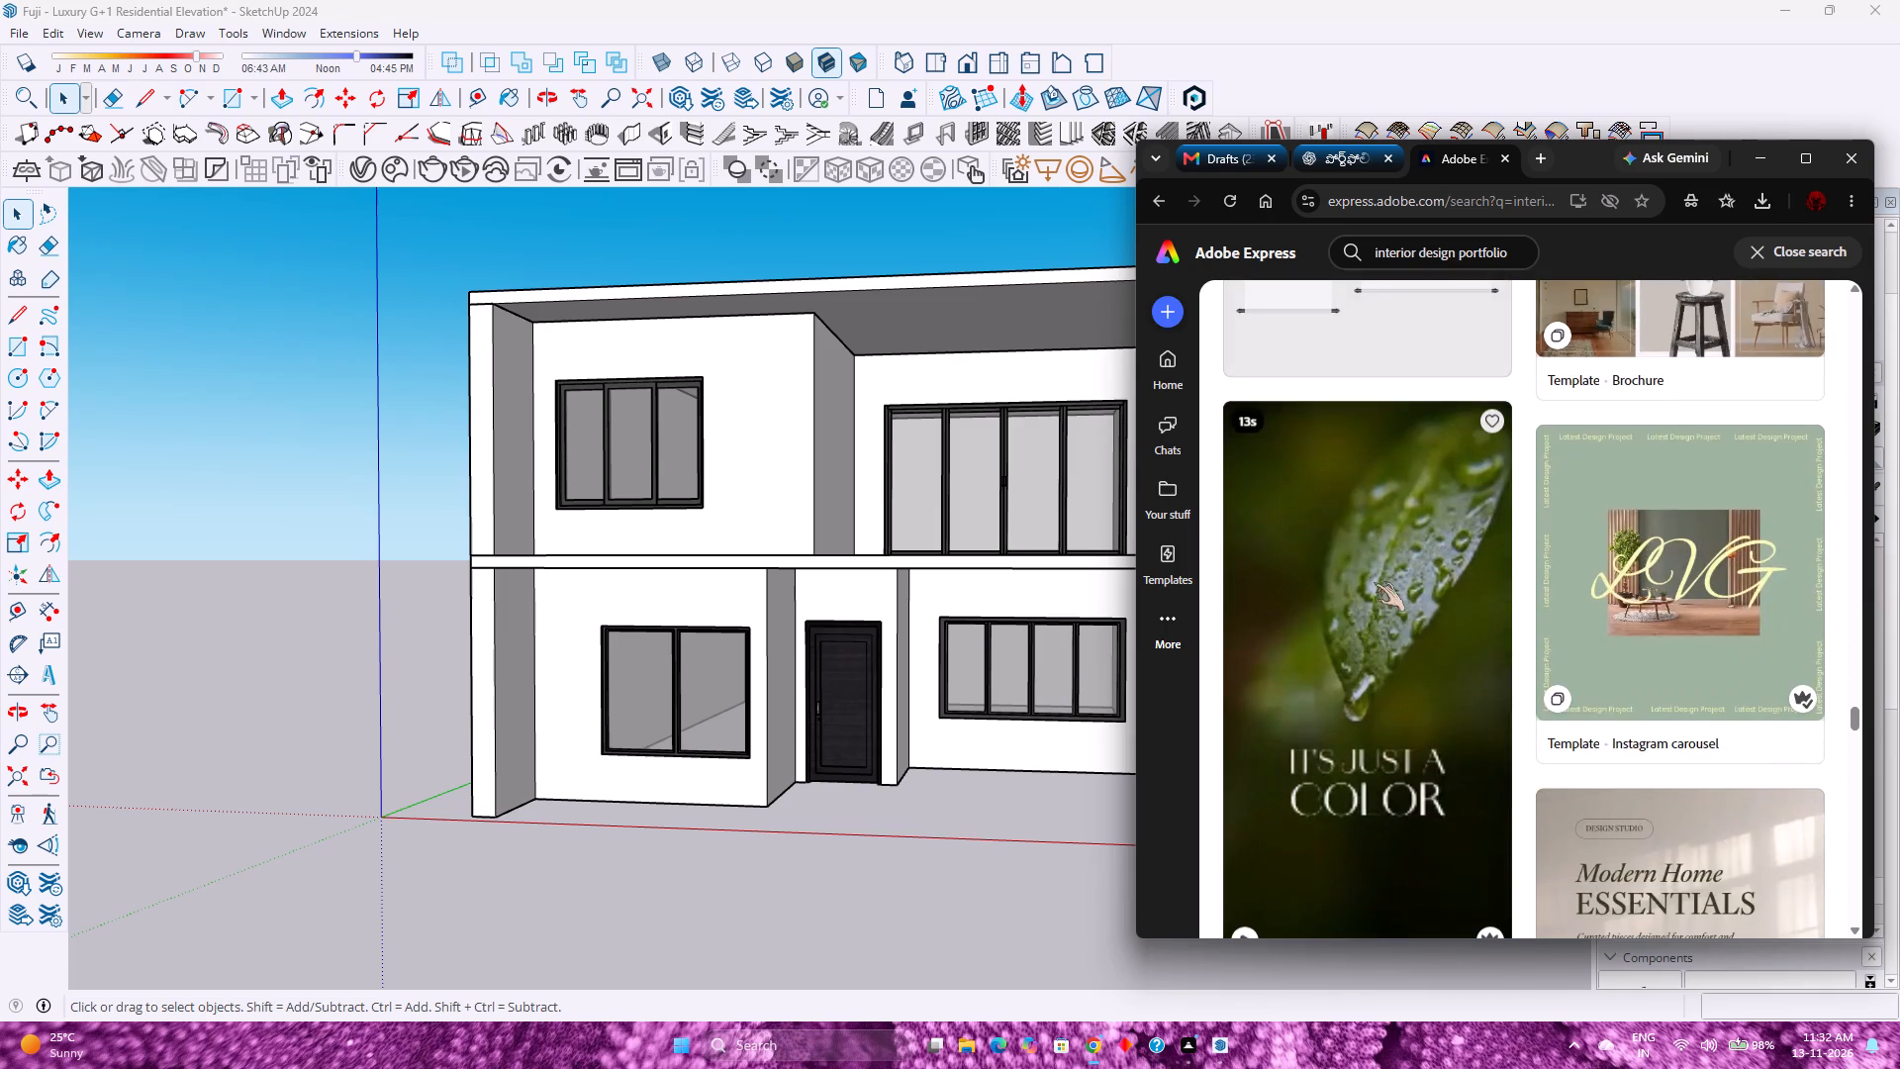
scroll(1374, 582, "down", 4)
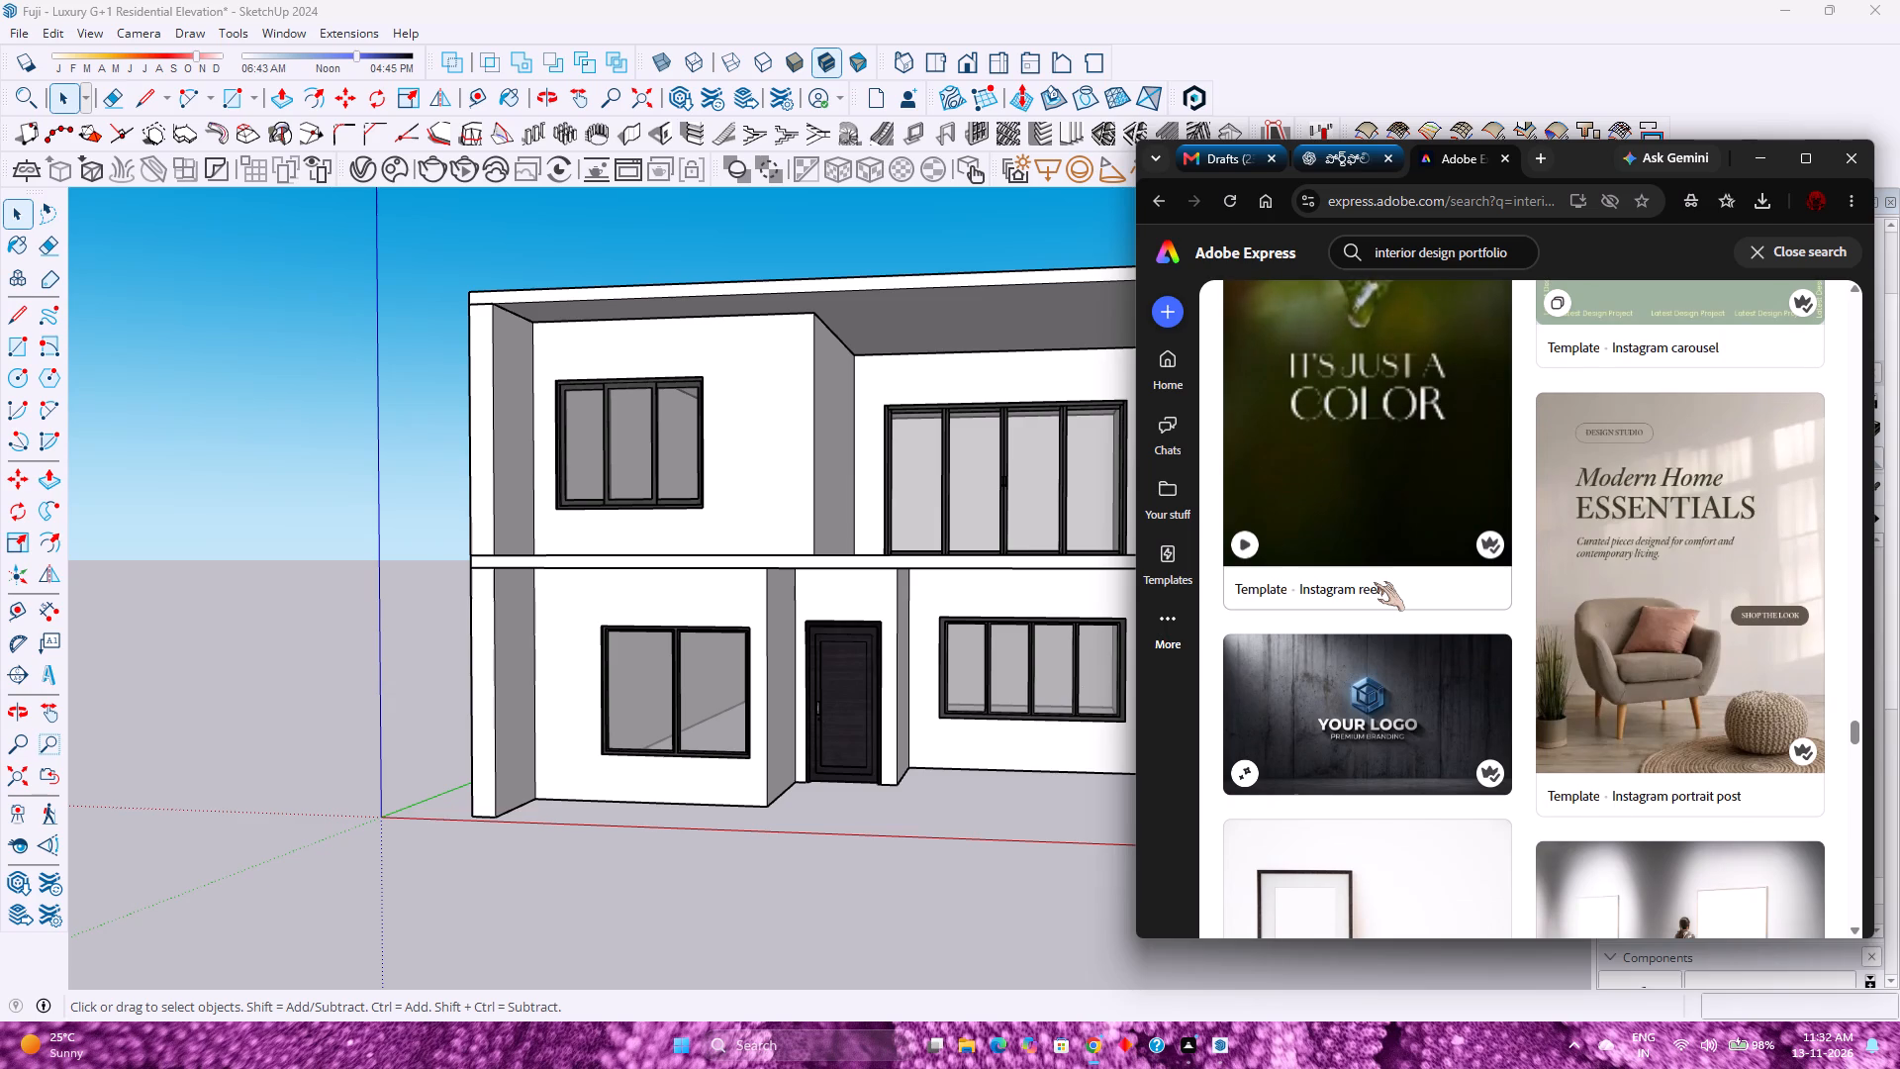
scroll(1374, 582, "down", 10)
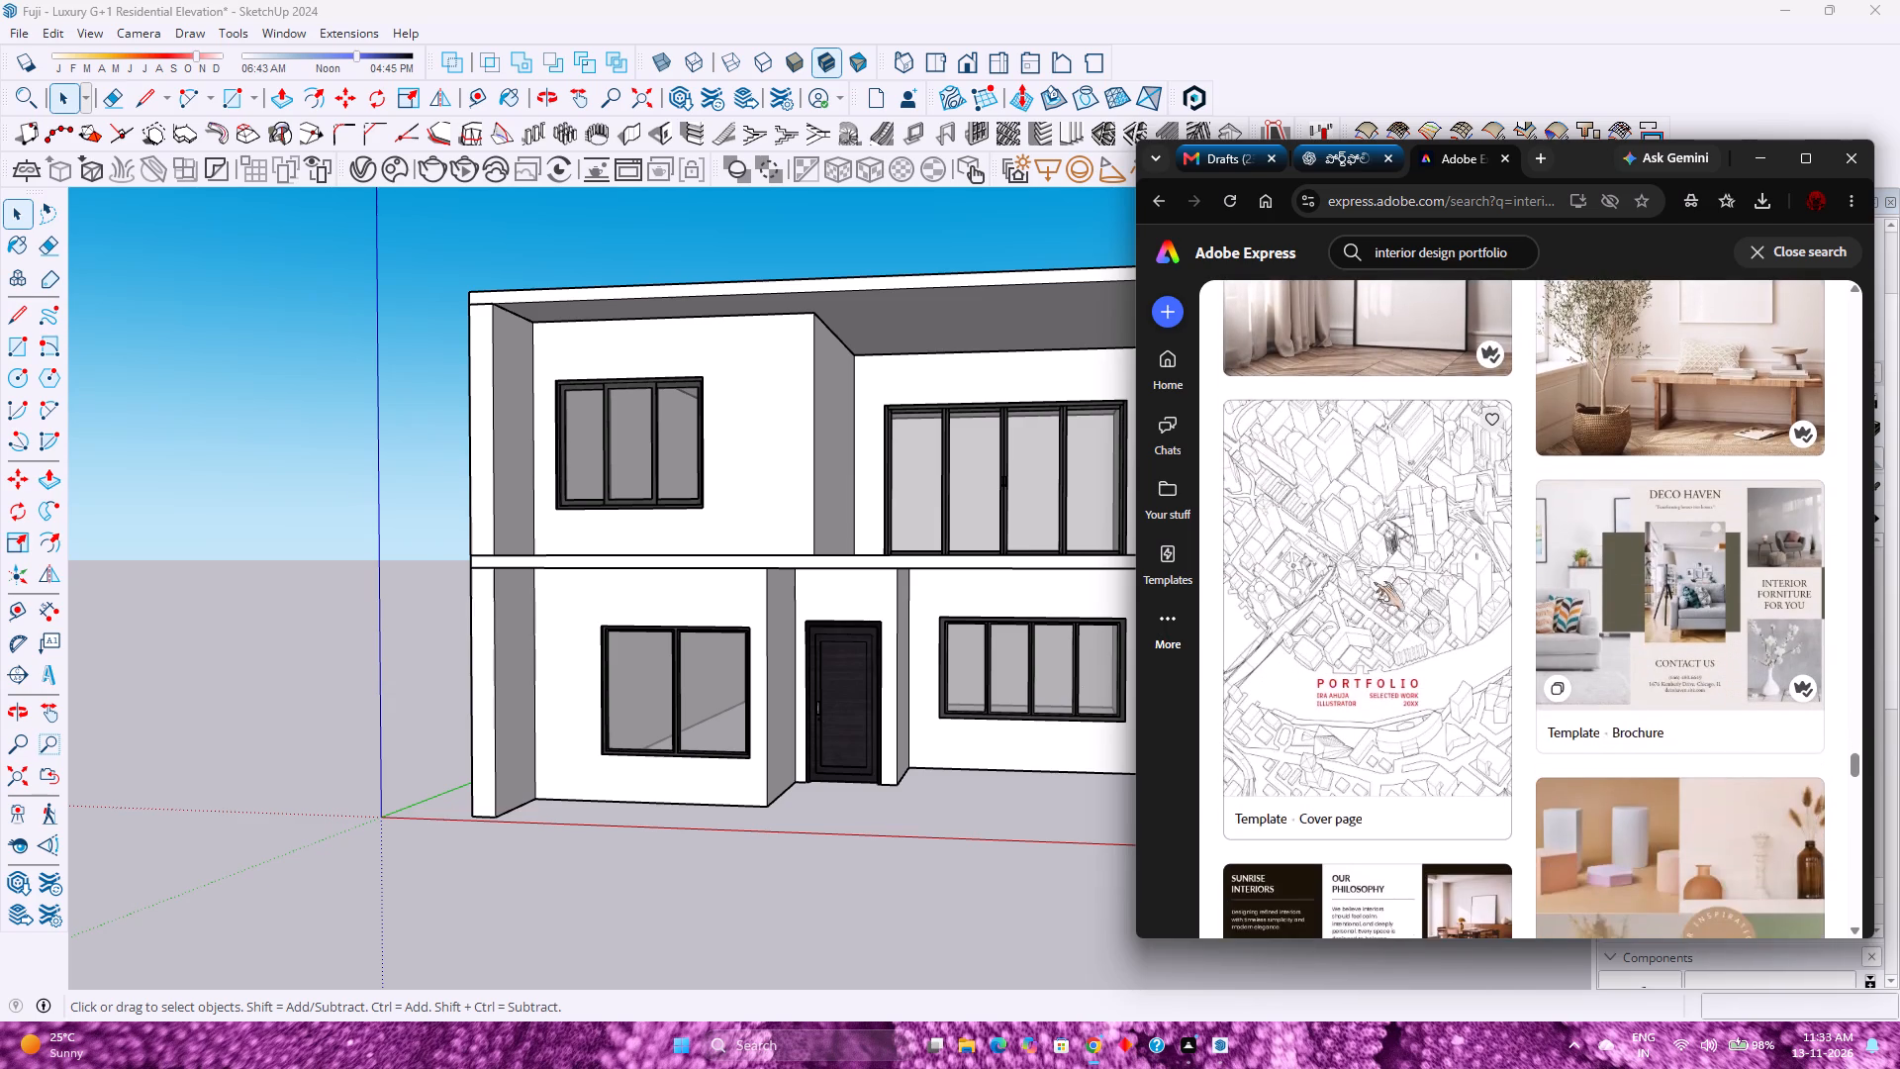
scroll(1374, 582, "down", 1)
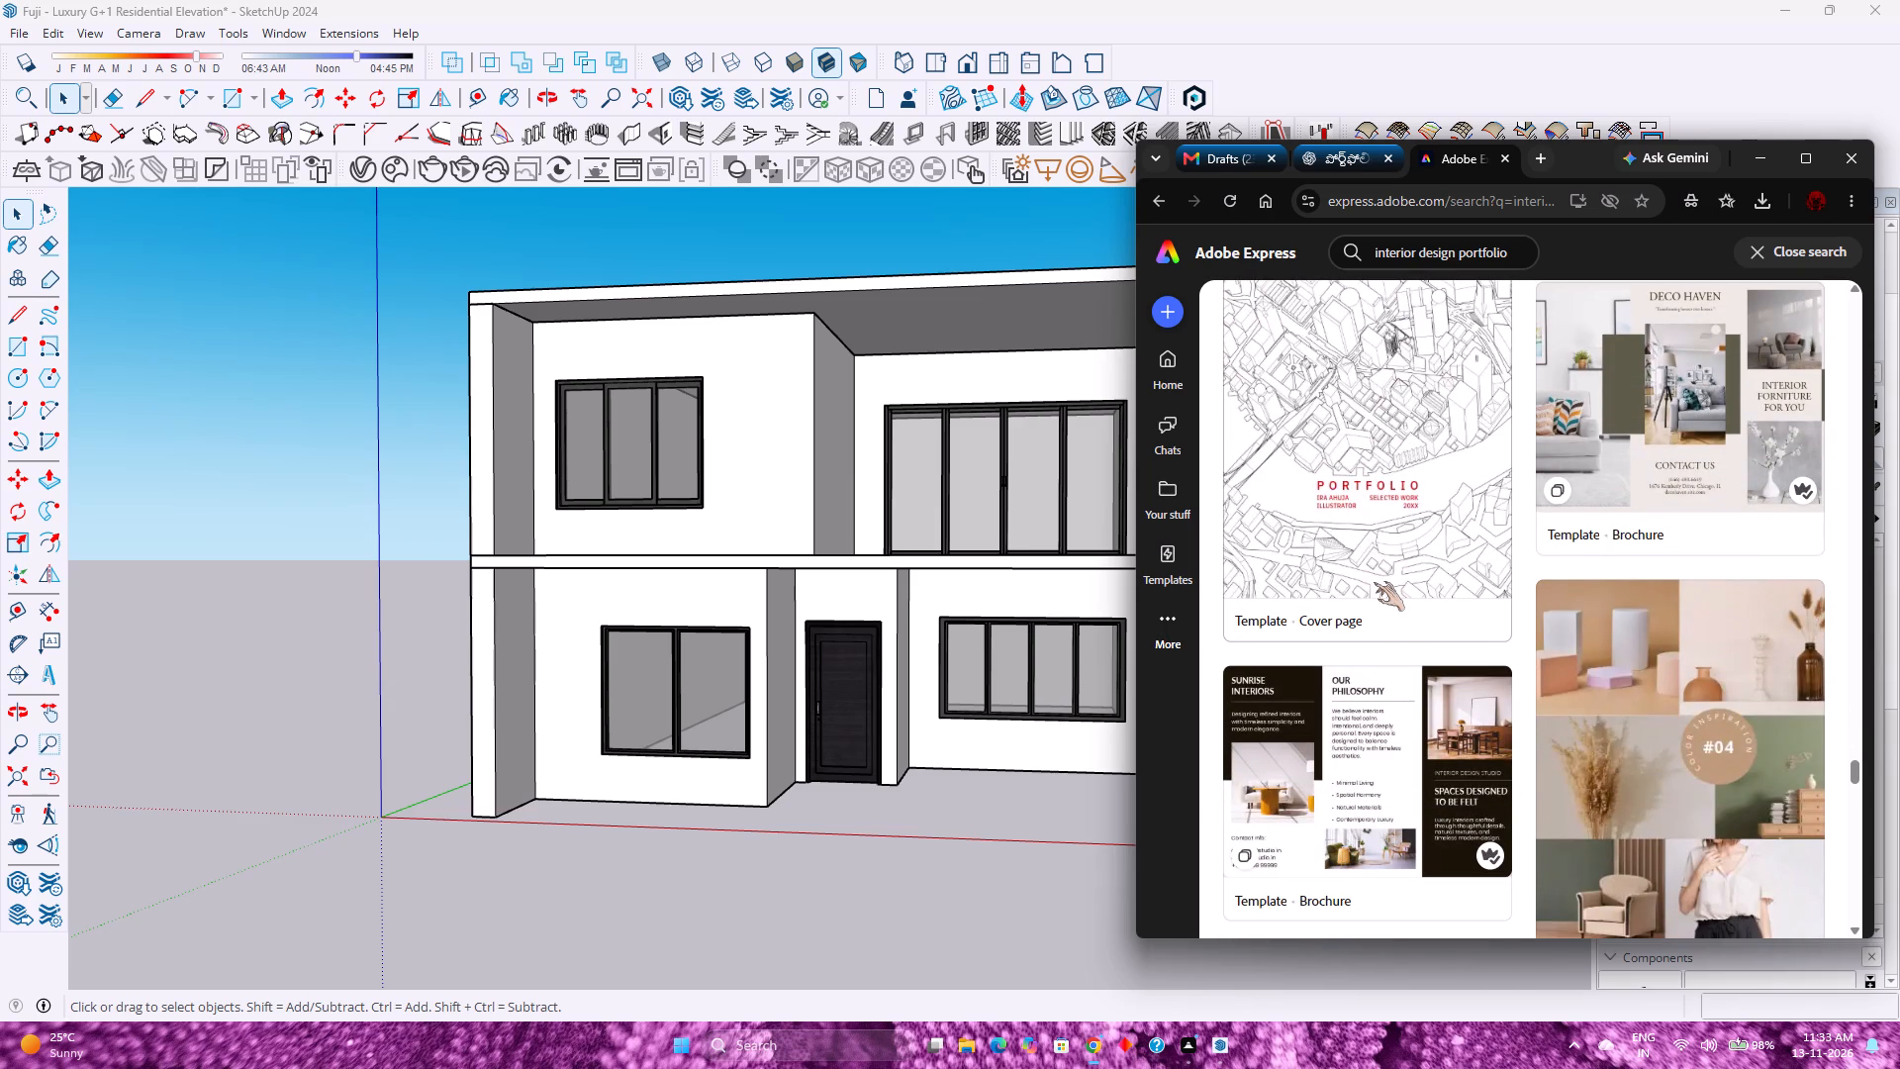
scroll(1344, 609, "down", 15)
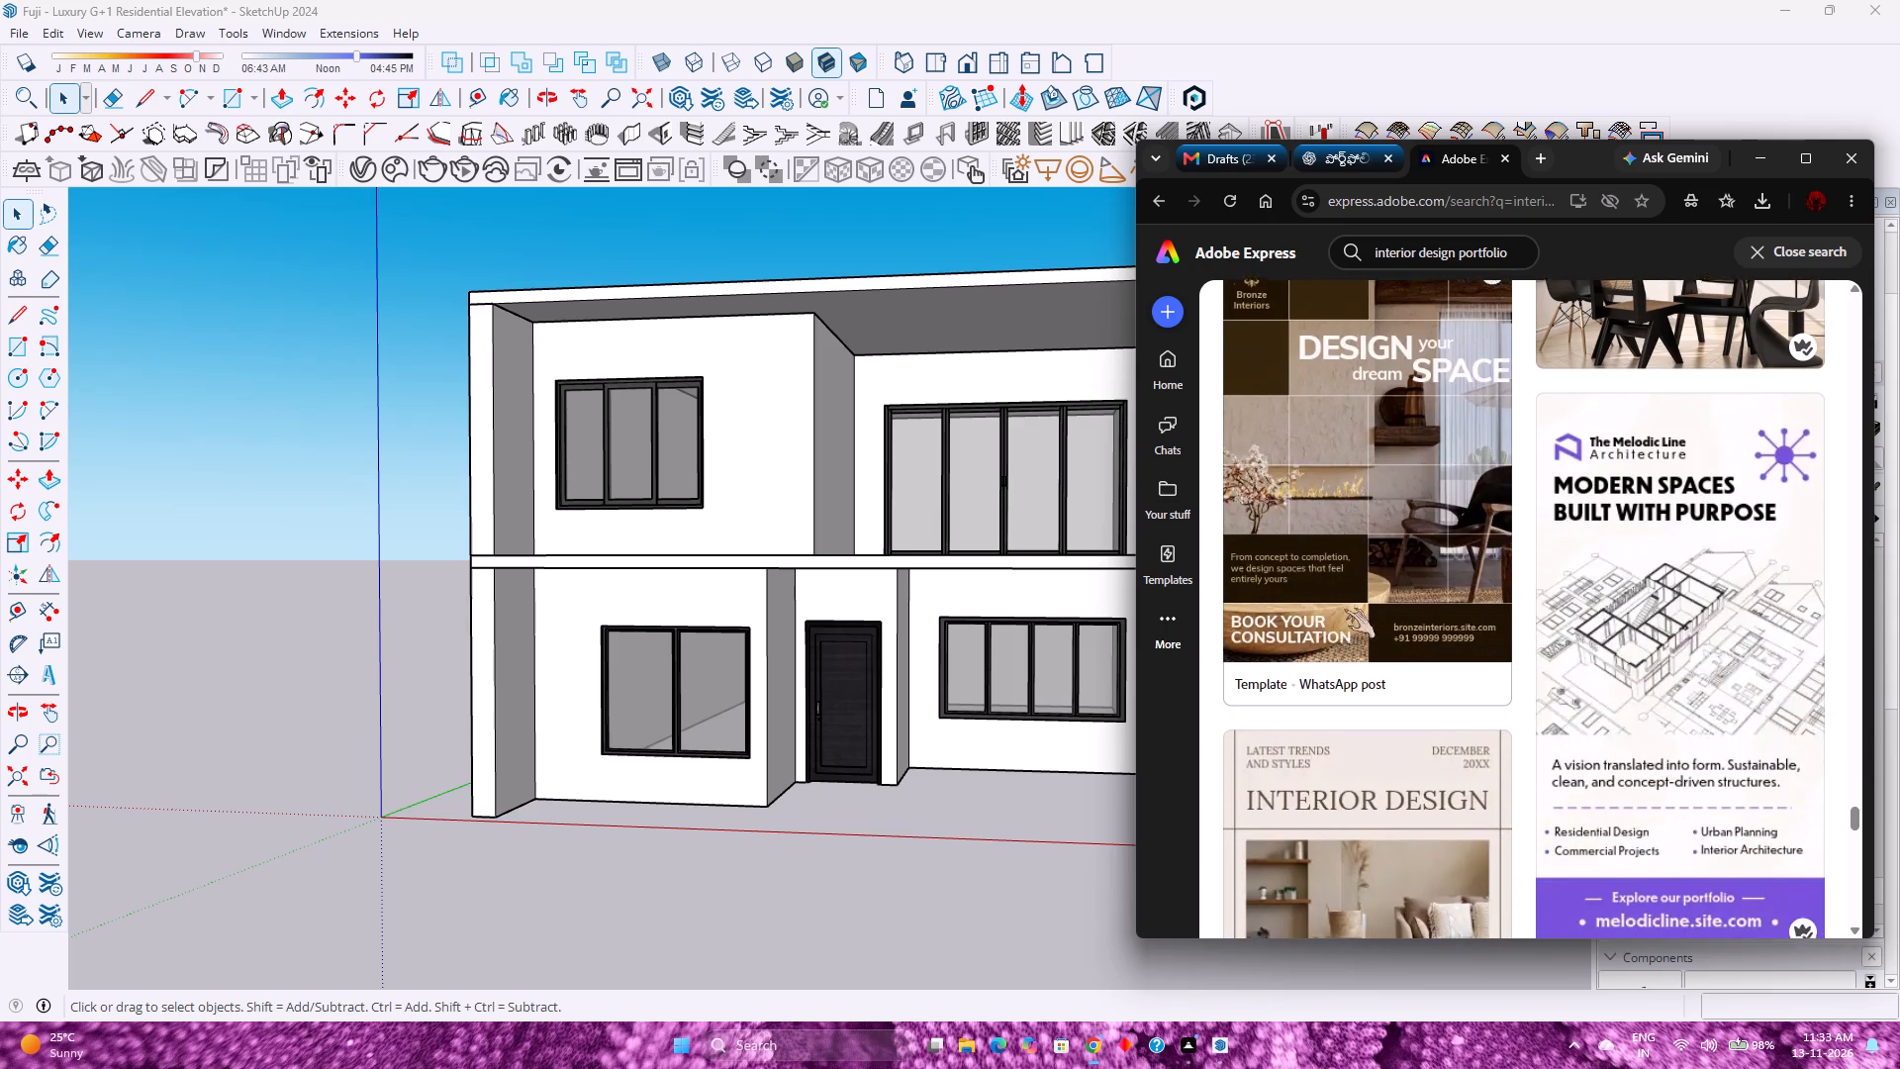
scroll(1344, 609, "down", 4)
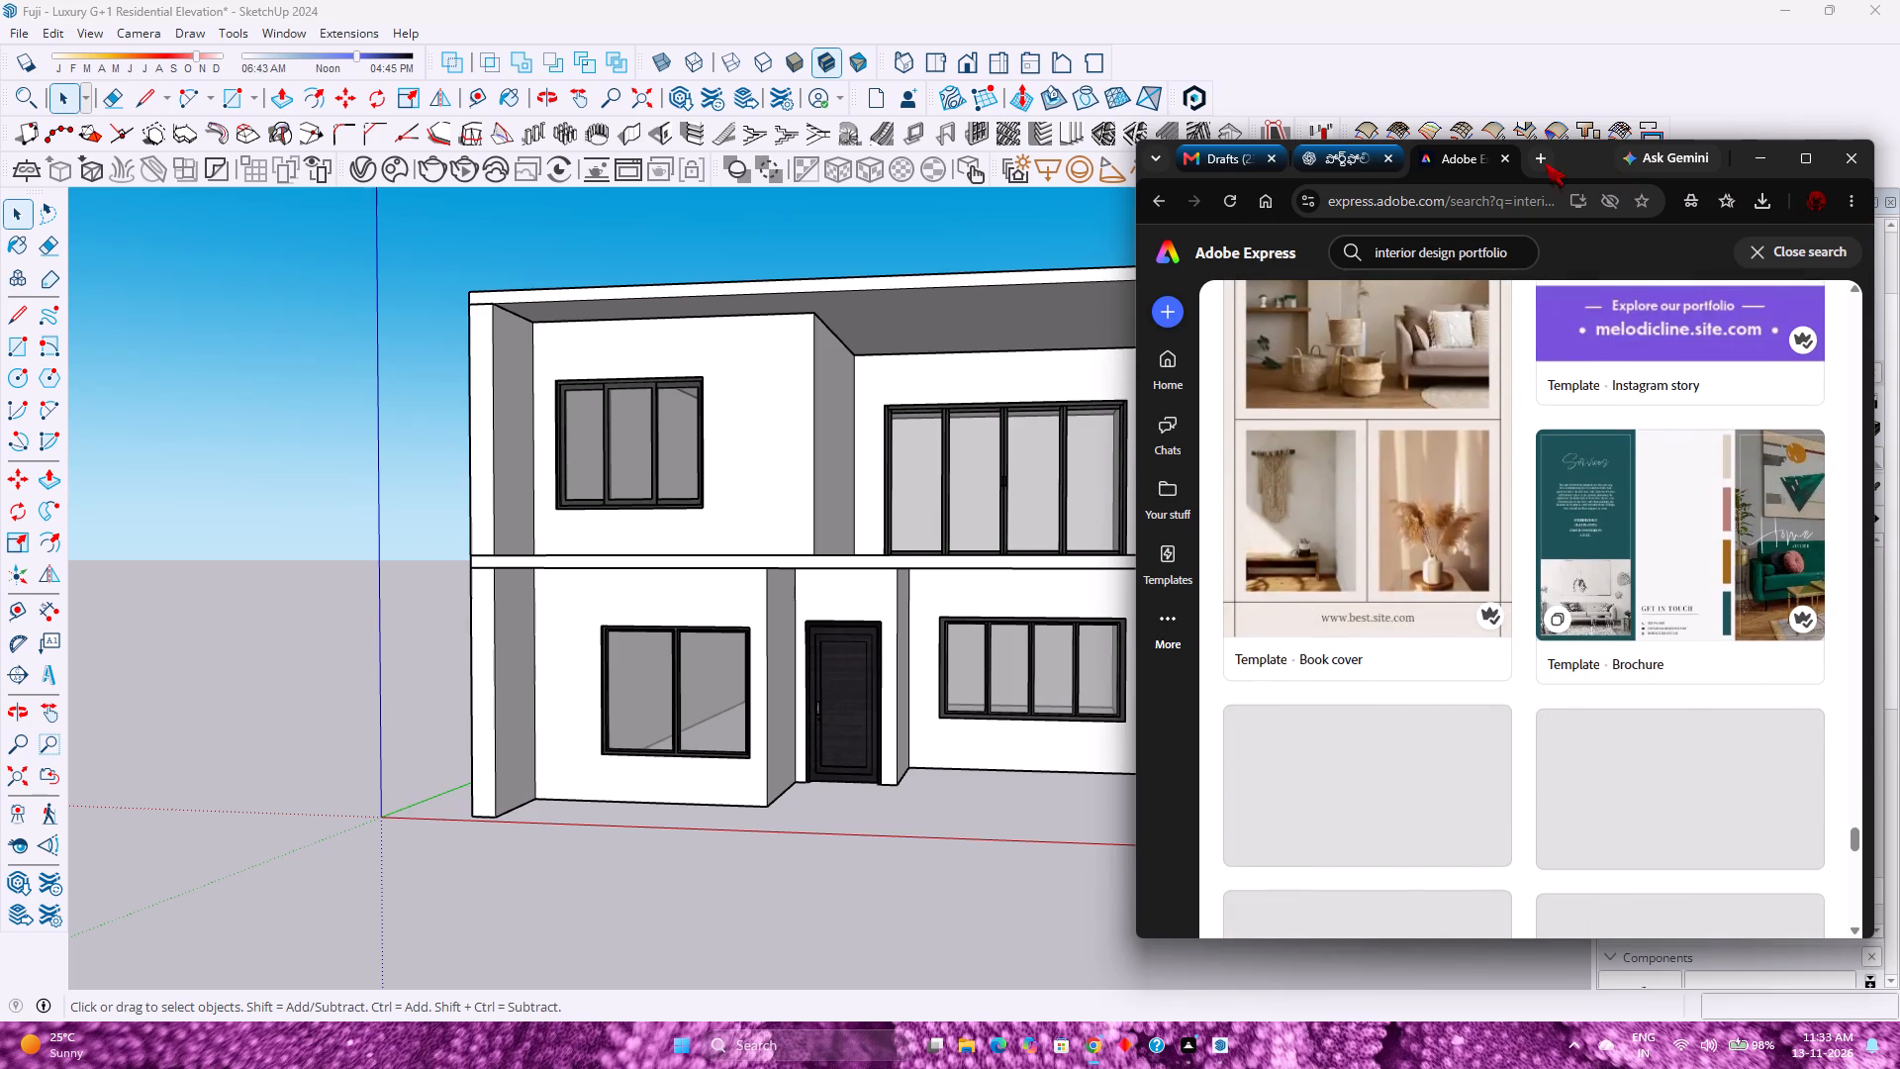
Search the web for "interior desgining portfolio" in a new browser tab.
left_click(1542, 158)
left_click(1535, 196)
type("ine")
key("t")
key("BackSpace")
key("BackSpace")
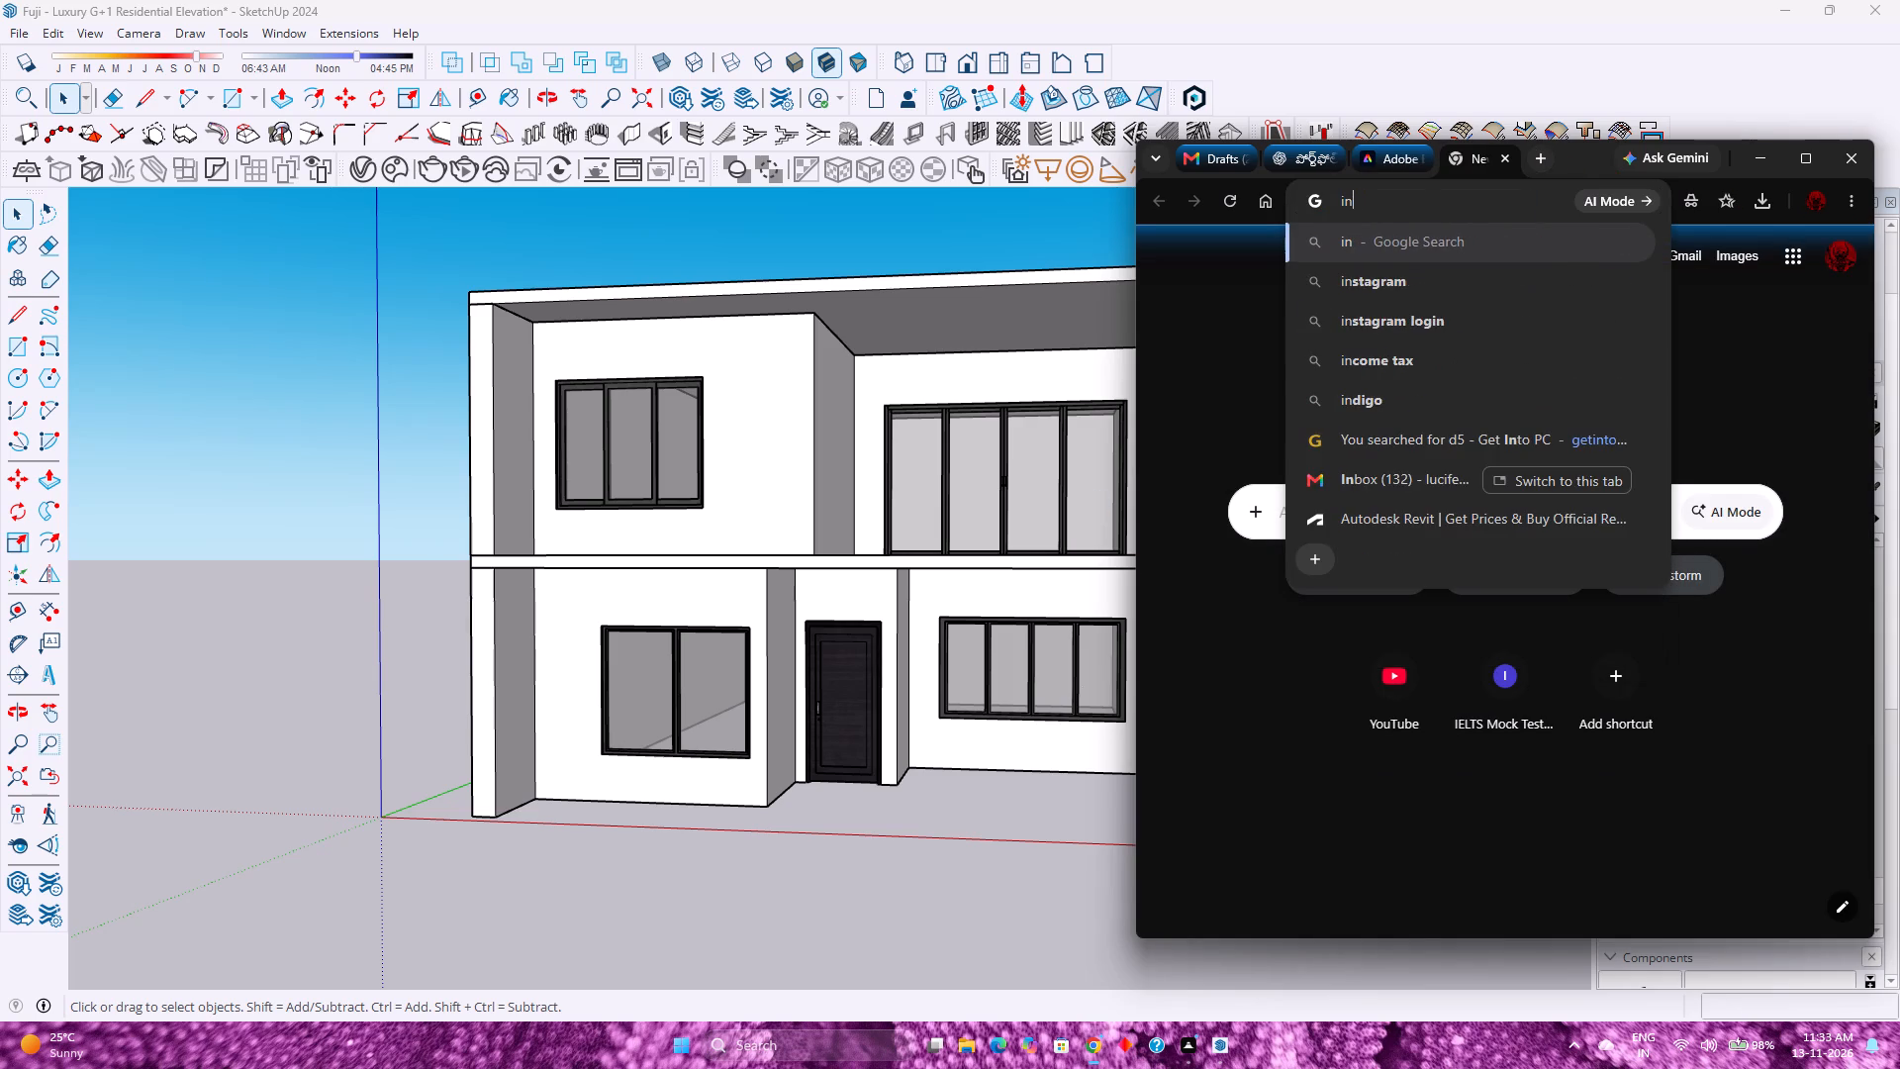
type("terio")
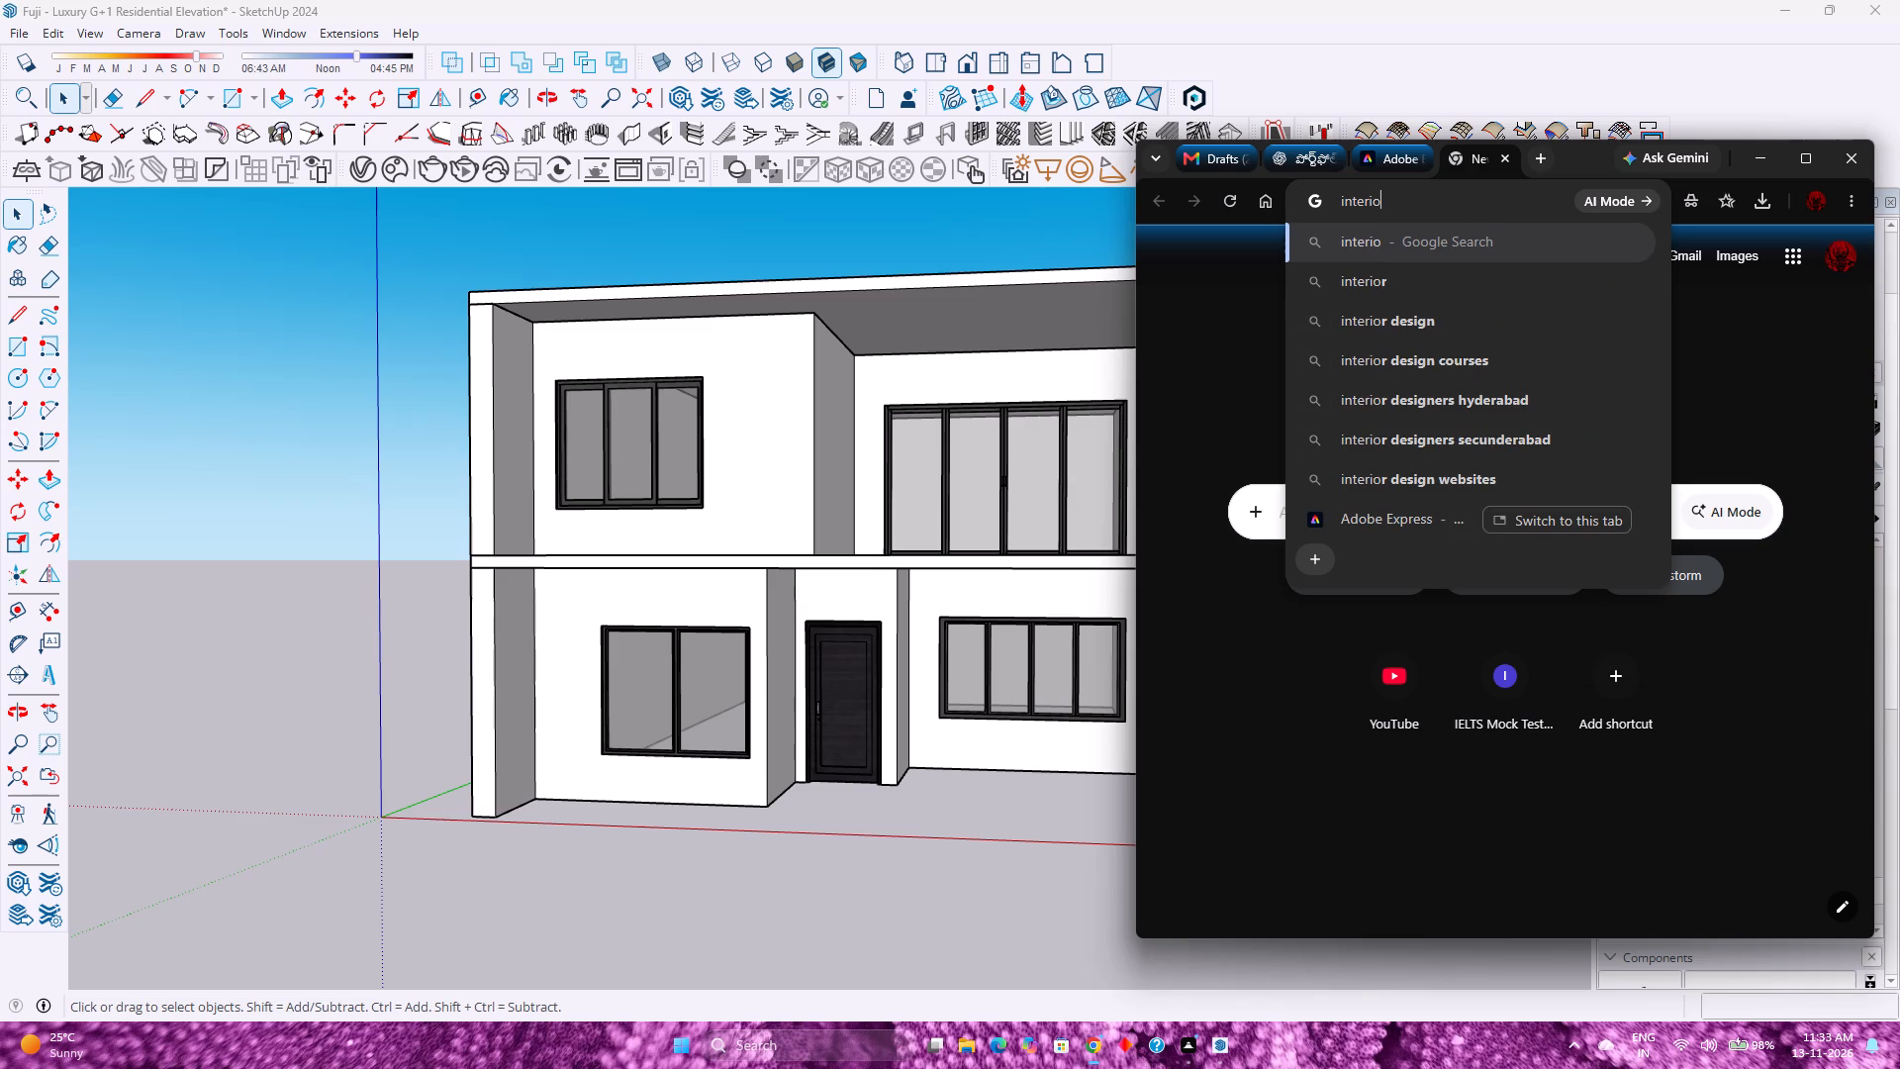
type("r desginin")
type("g")
key("space")
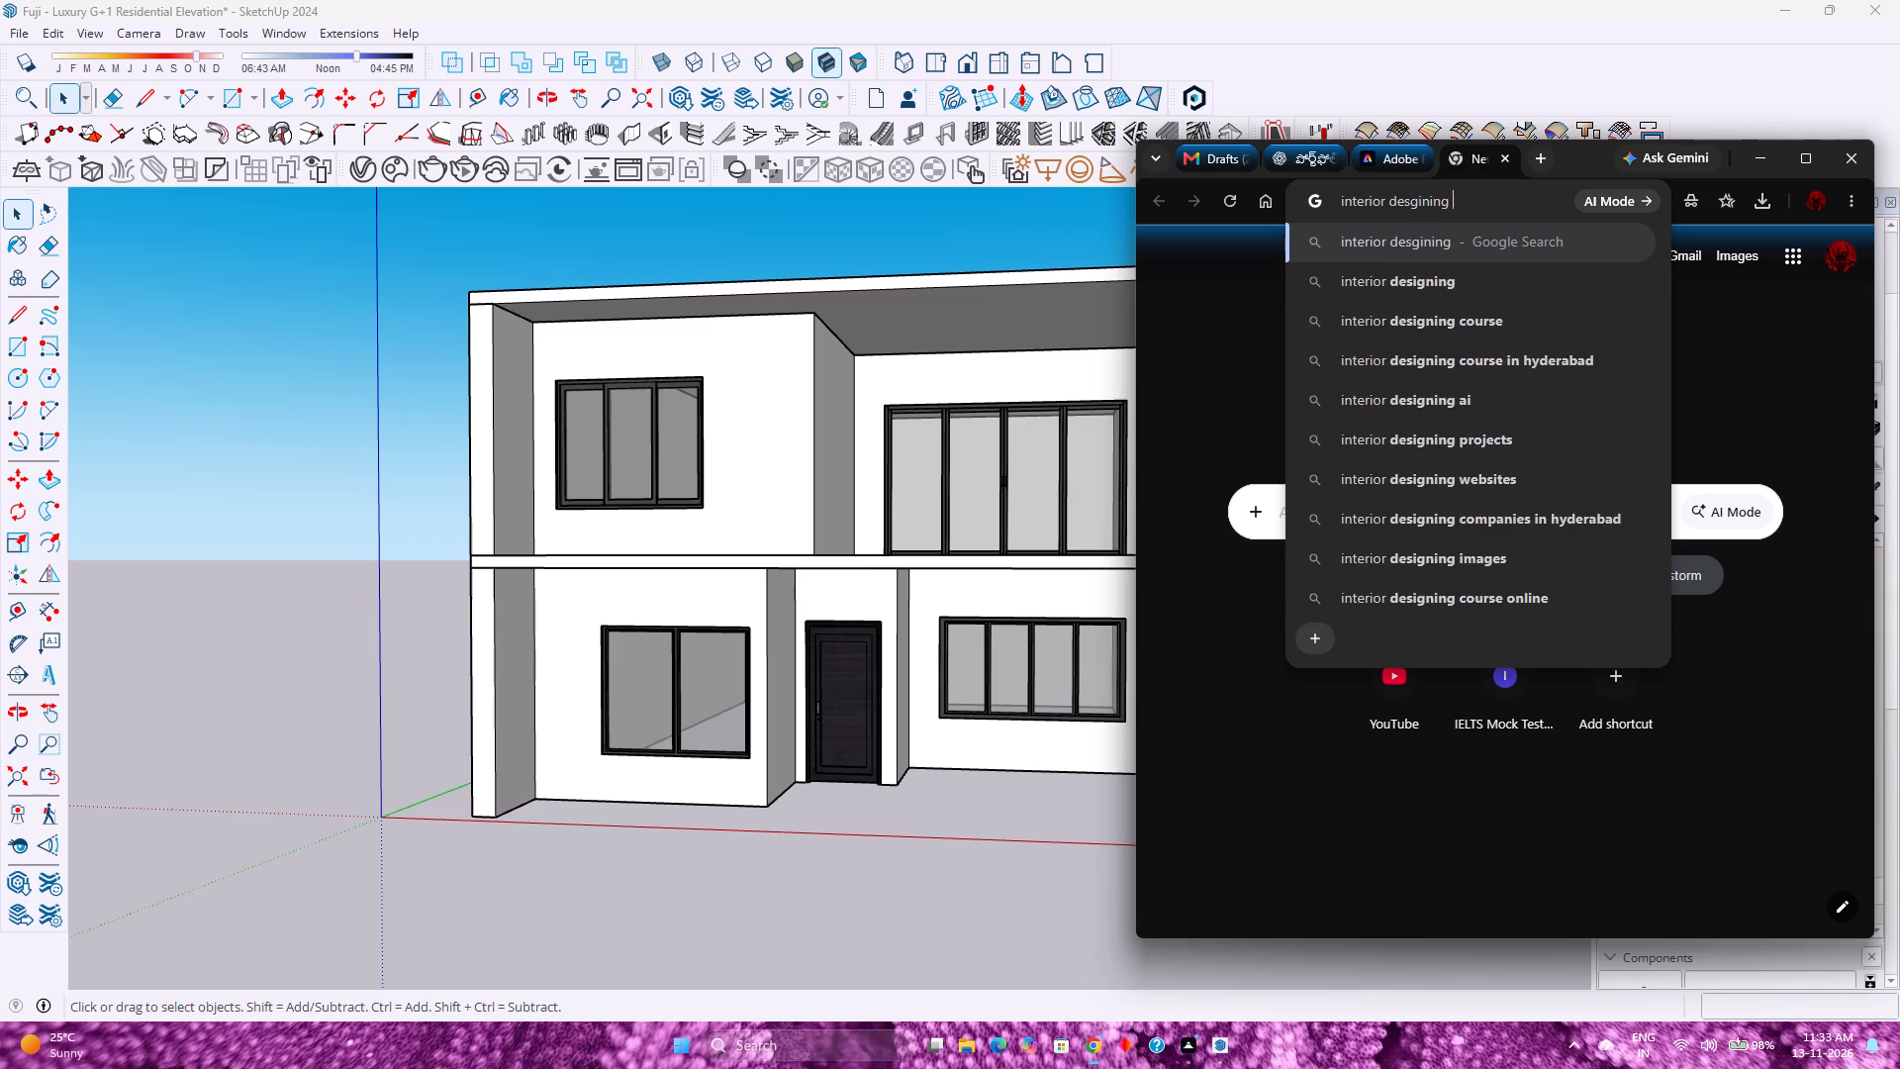
type("portfolio")
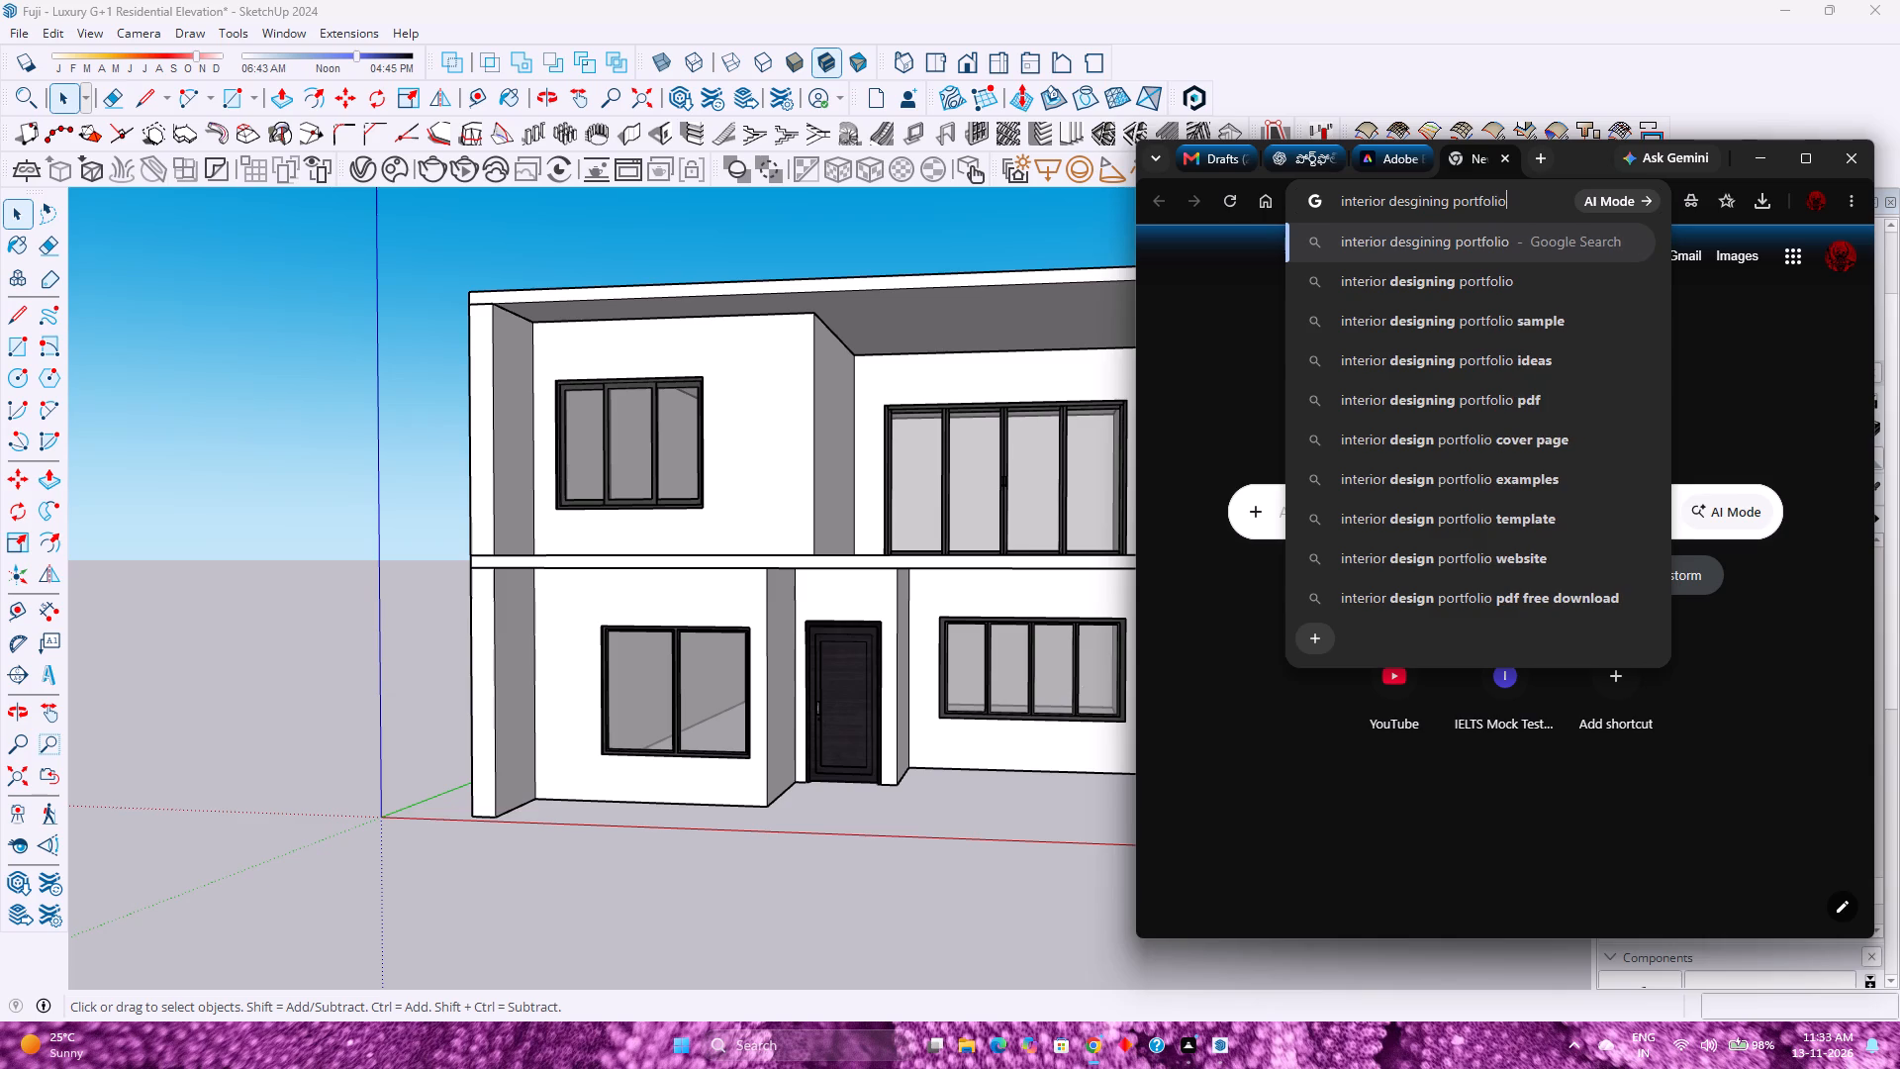
key("Return")
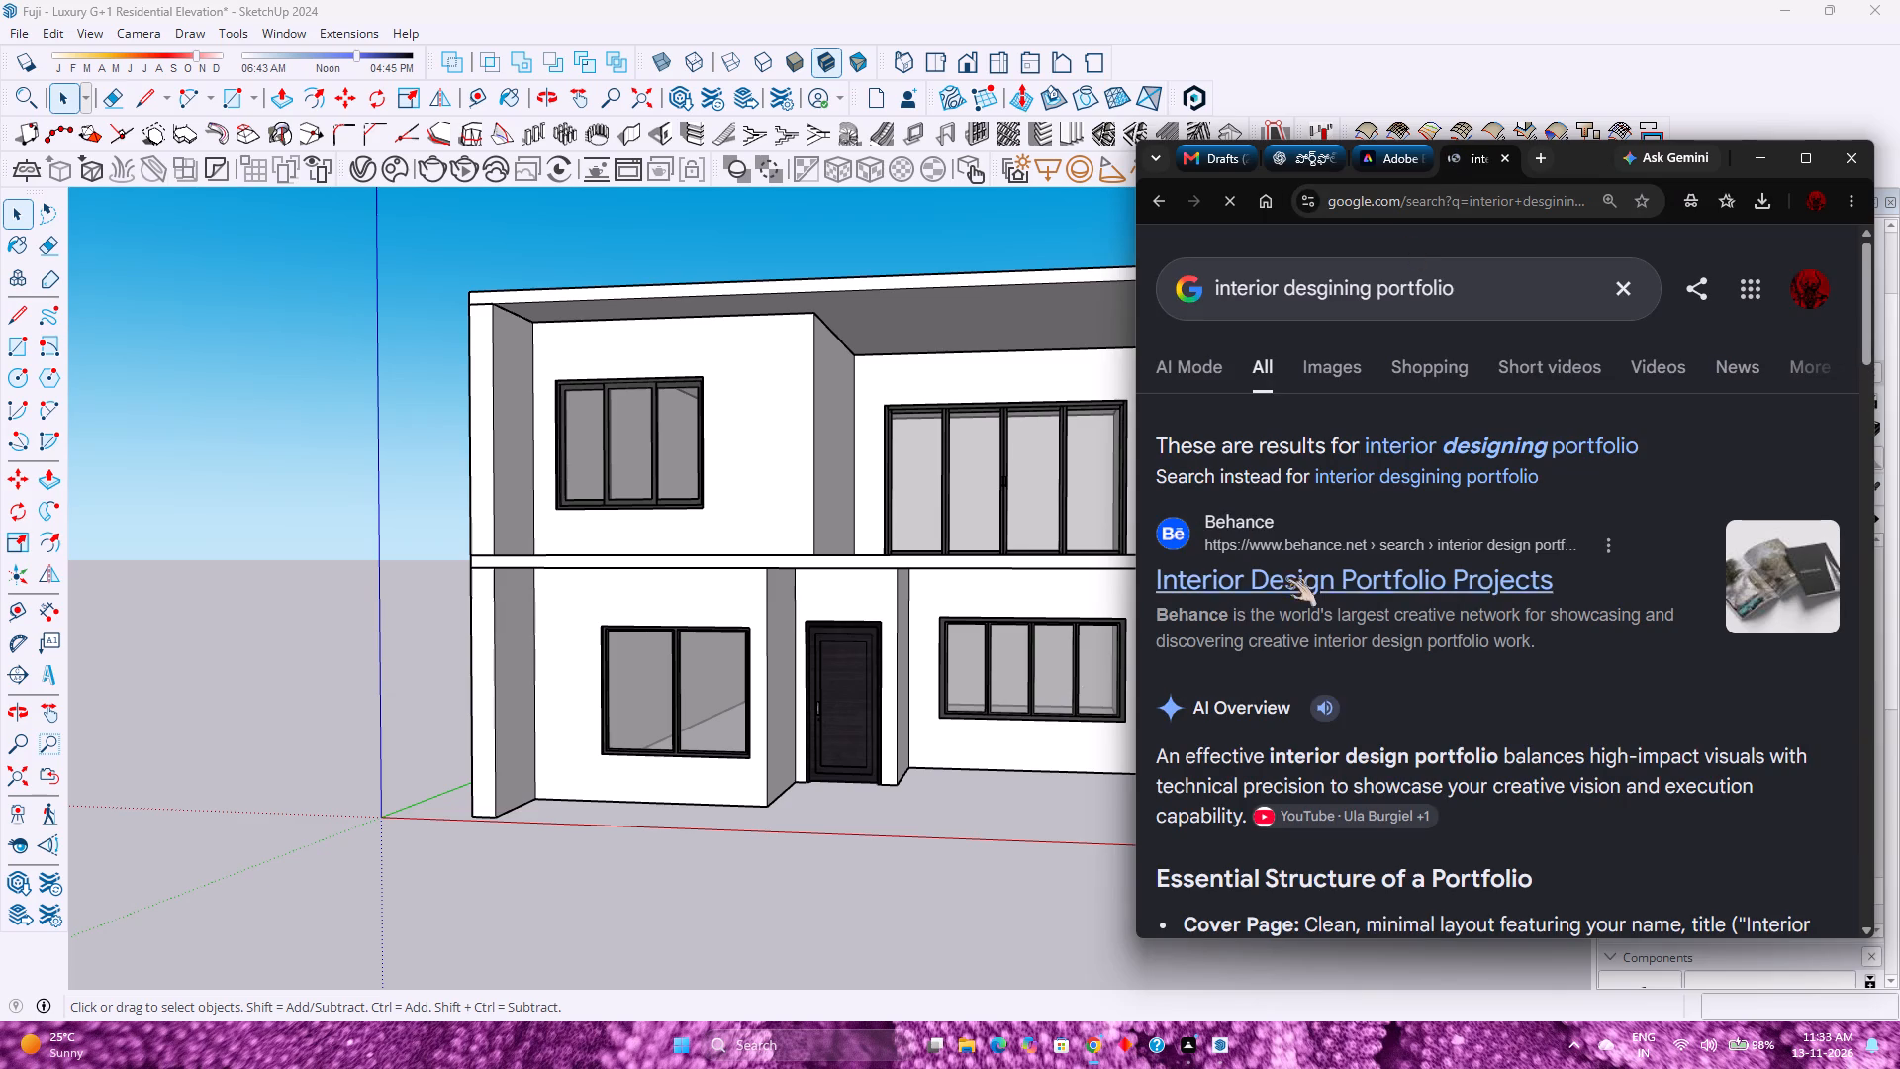
Switch to the results for the corrected spelling and open Behance's Interior Design Portfolio Projects page.
left_click(1409, 449)
left_click(1394, 499)
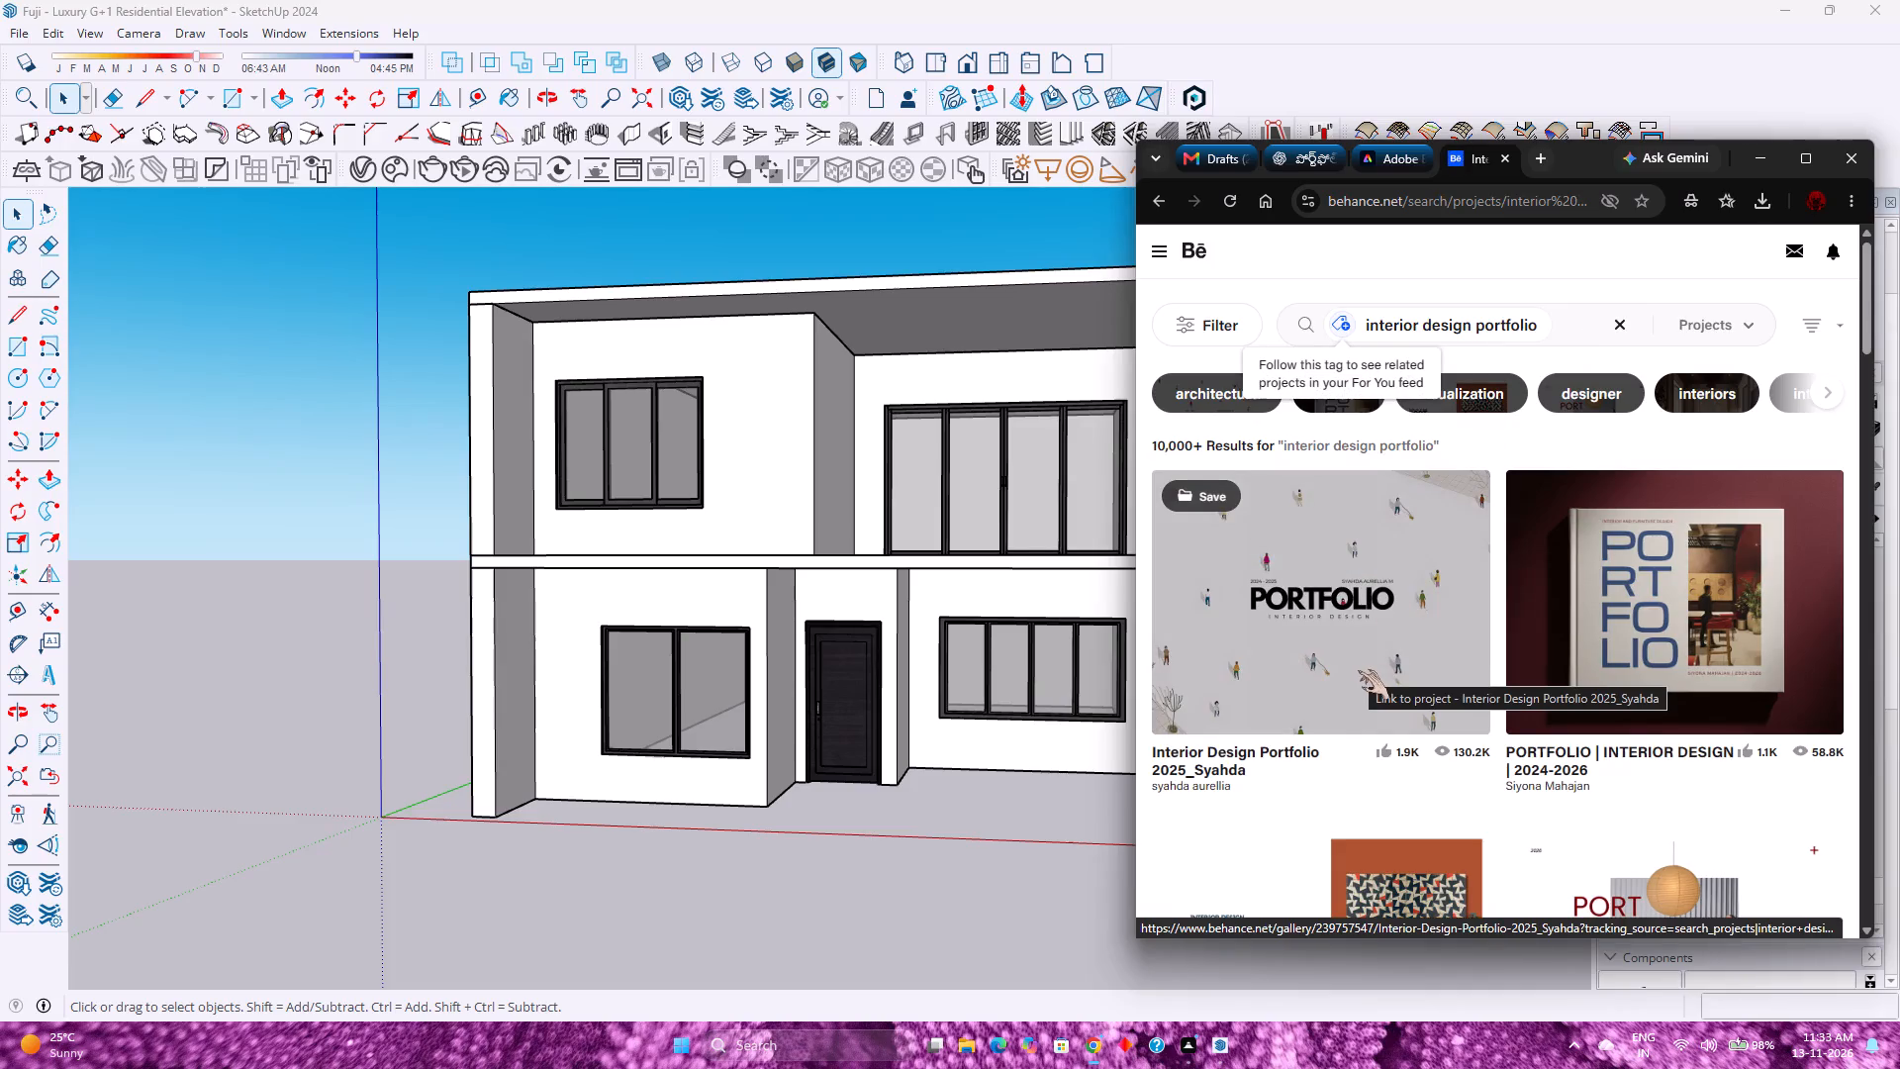
Browse Behance's "interior design portfolio" project results, comparing the portfolio cover designs.
scroll(1369, 619, "down", 3)
scroll(1371, 626, "up", 3)
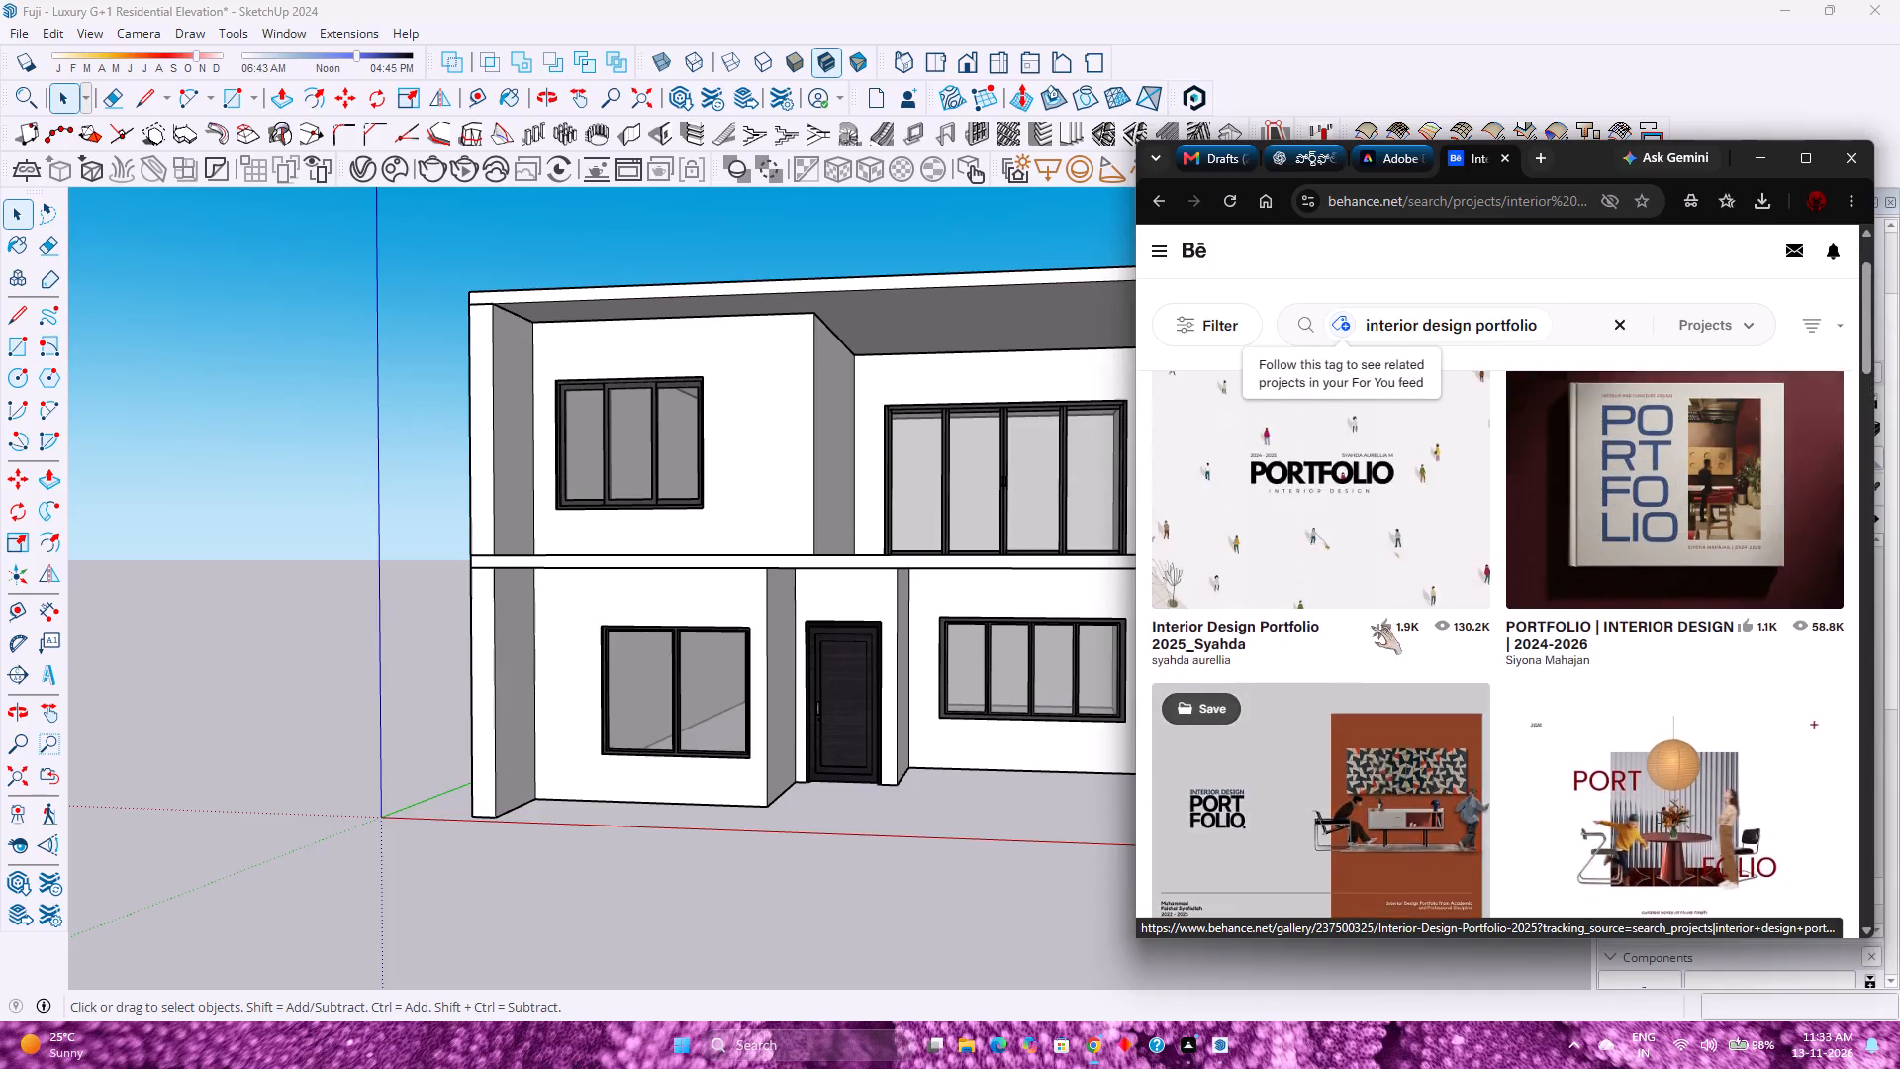
scroll(1371, 626, "down", 9)
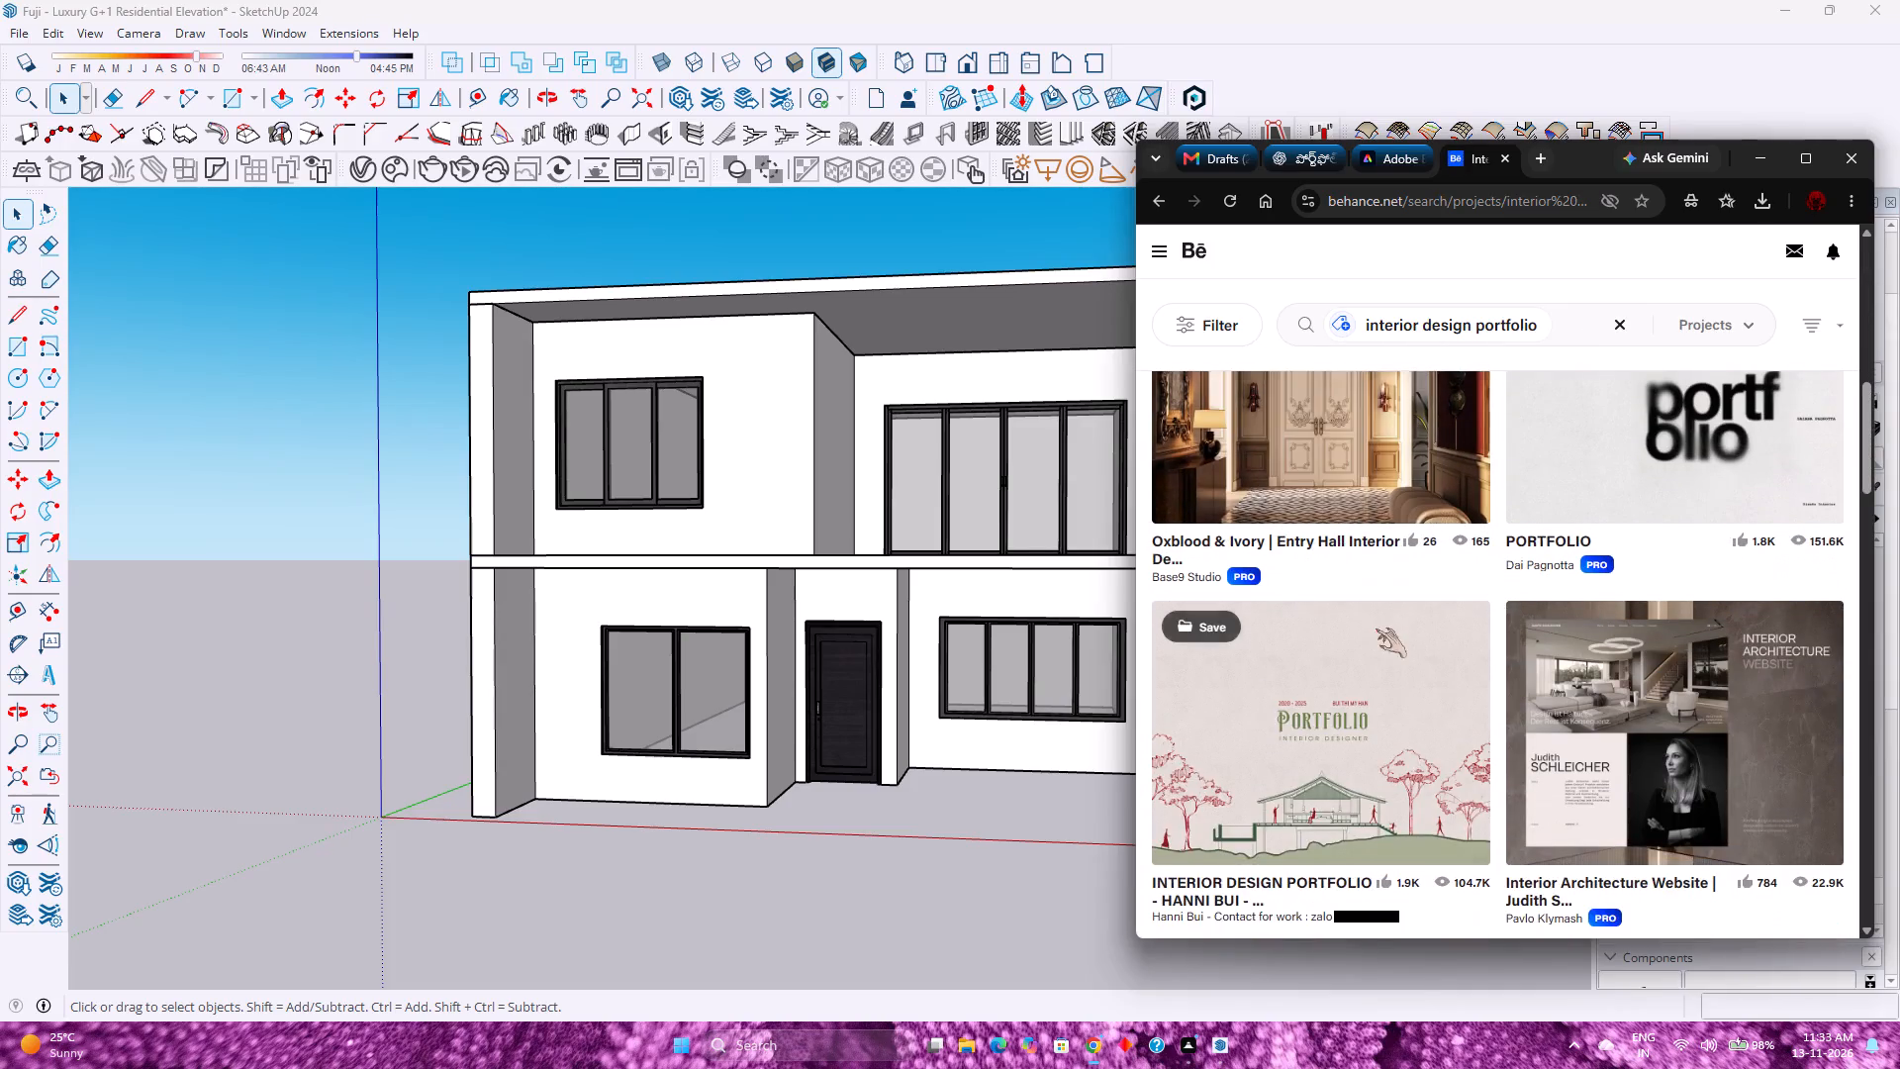
scroll(1376, 629, "down", 2)
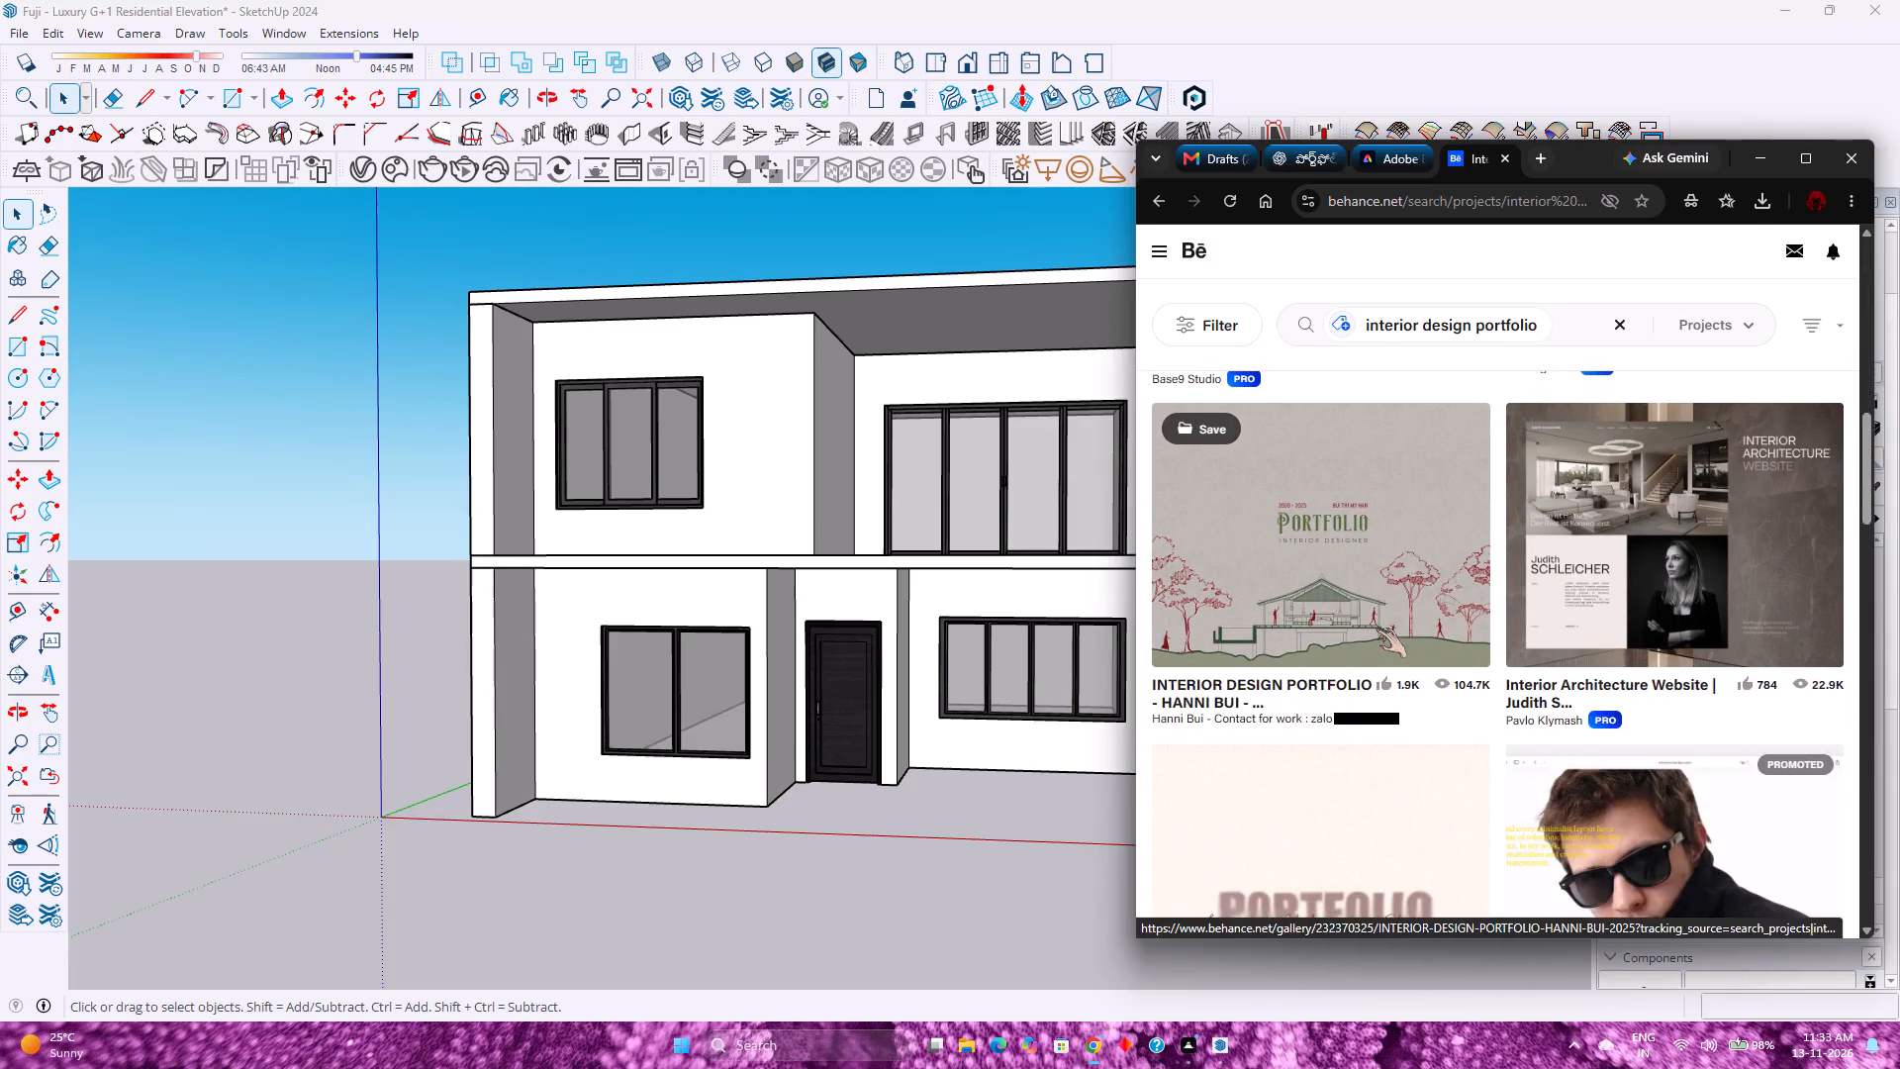
scroll(1376, 629, "down", 10)
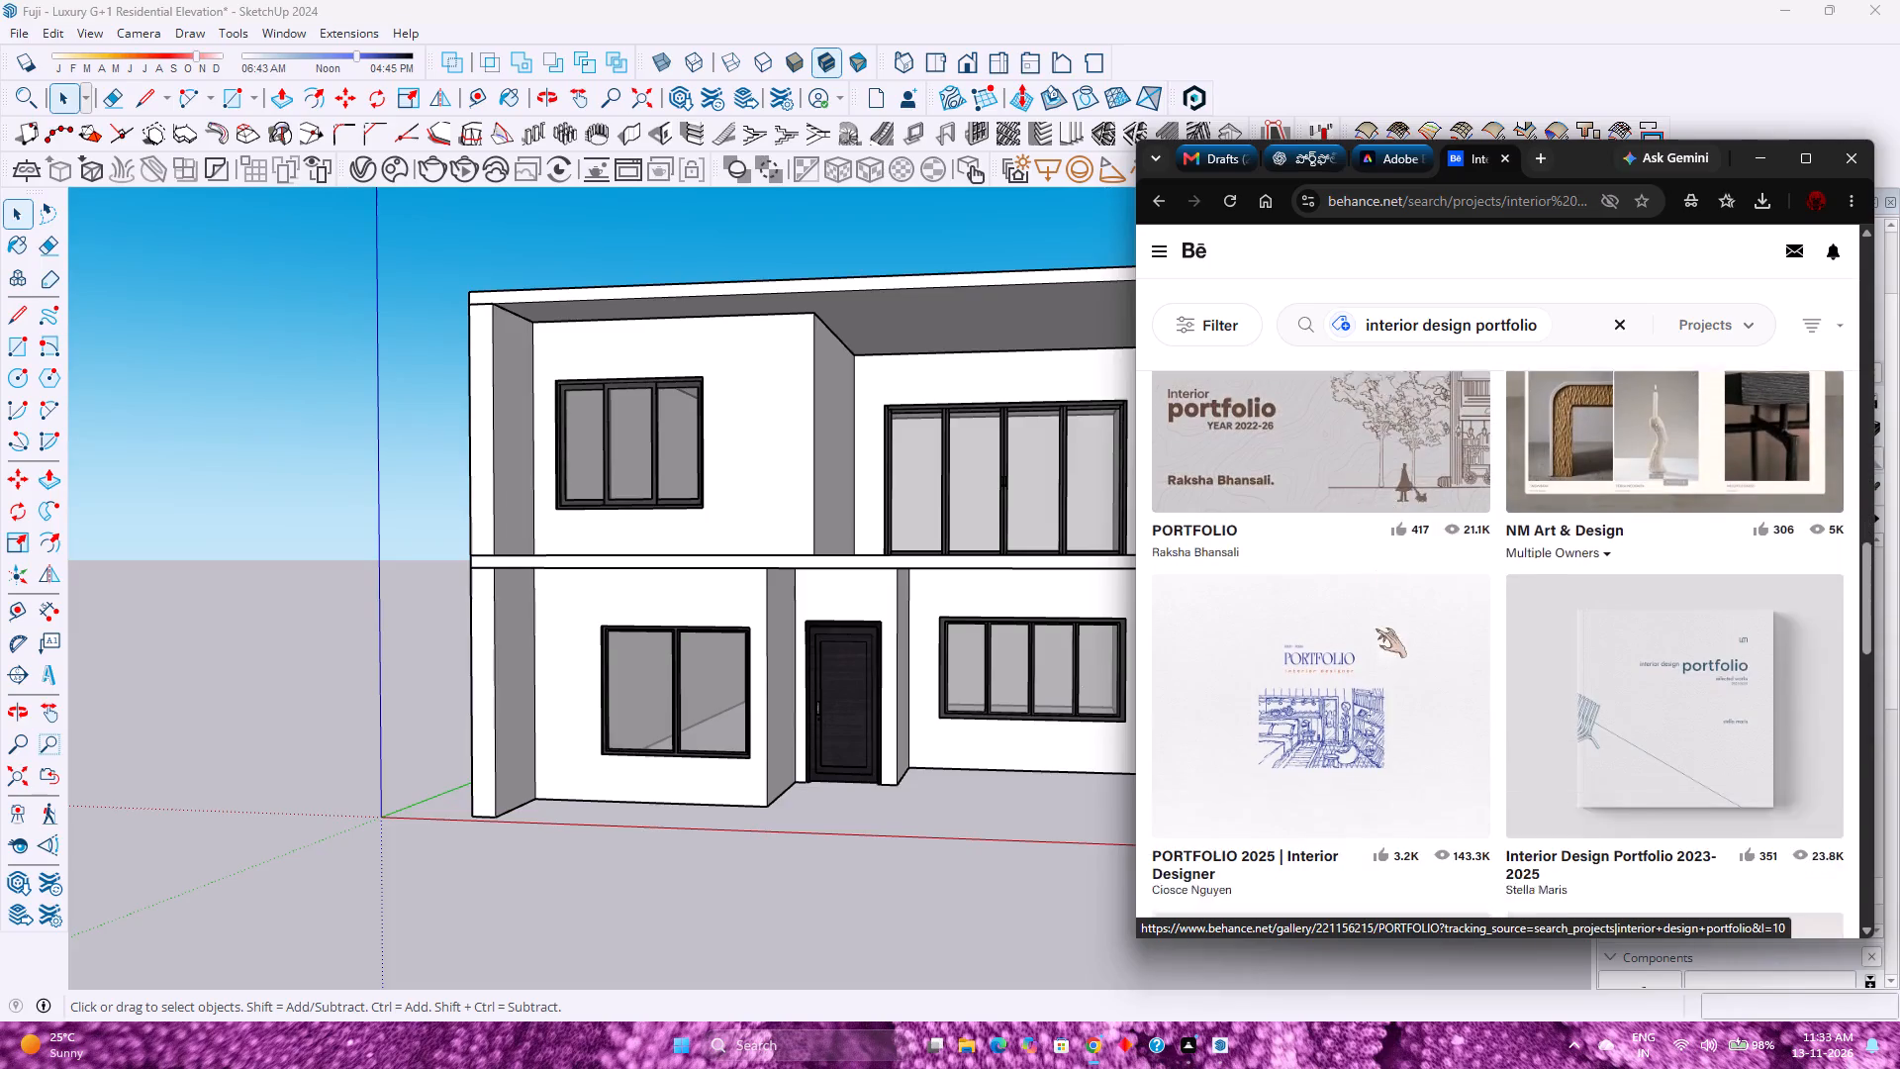
scroll(1376, 629, "down", 6)
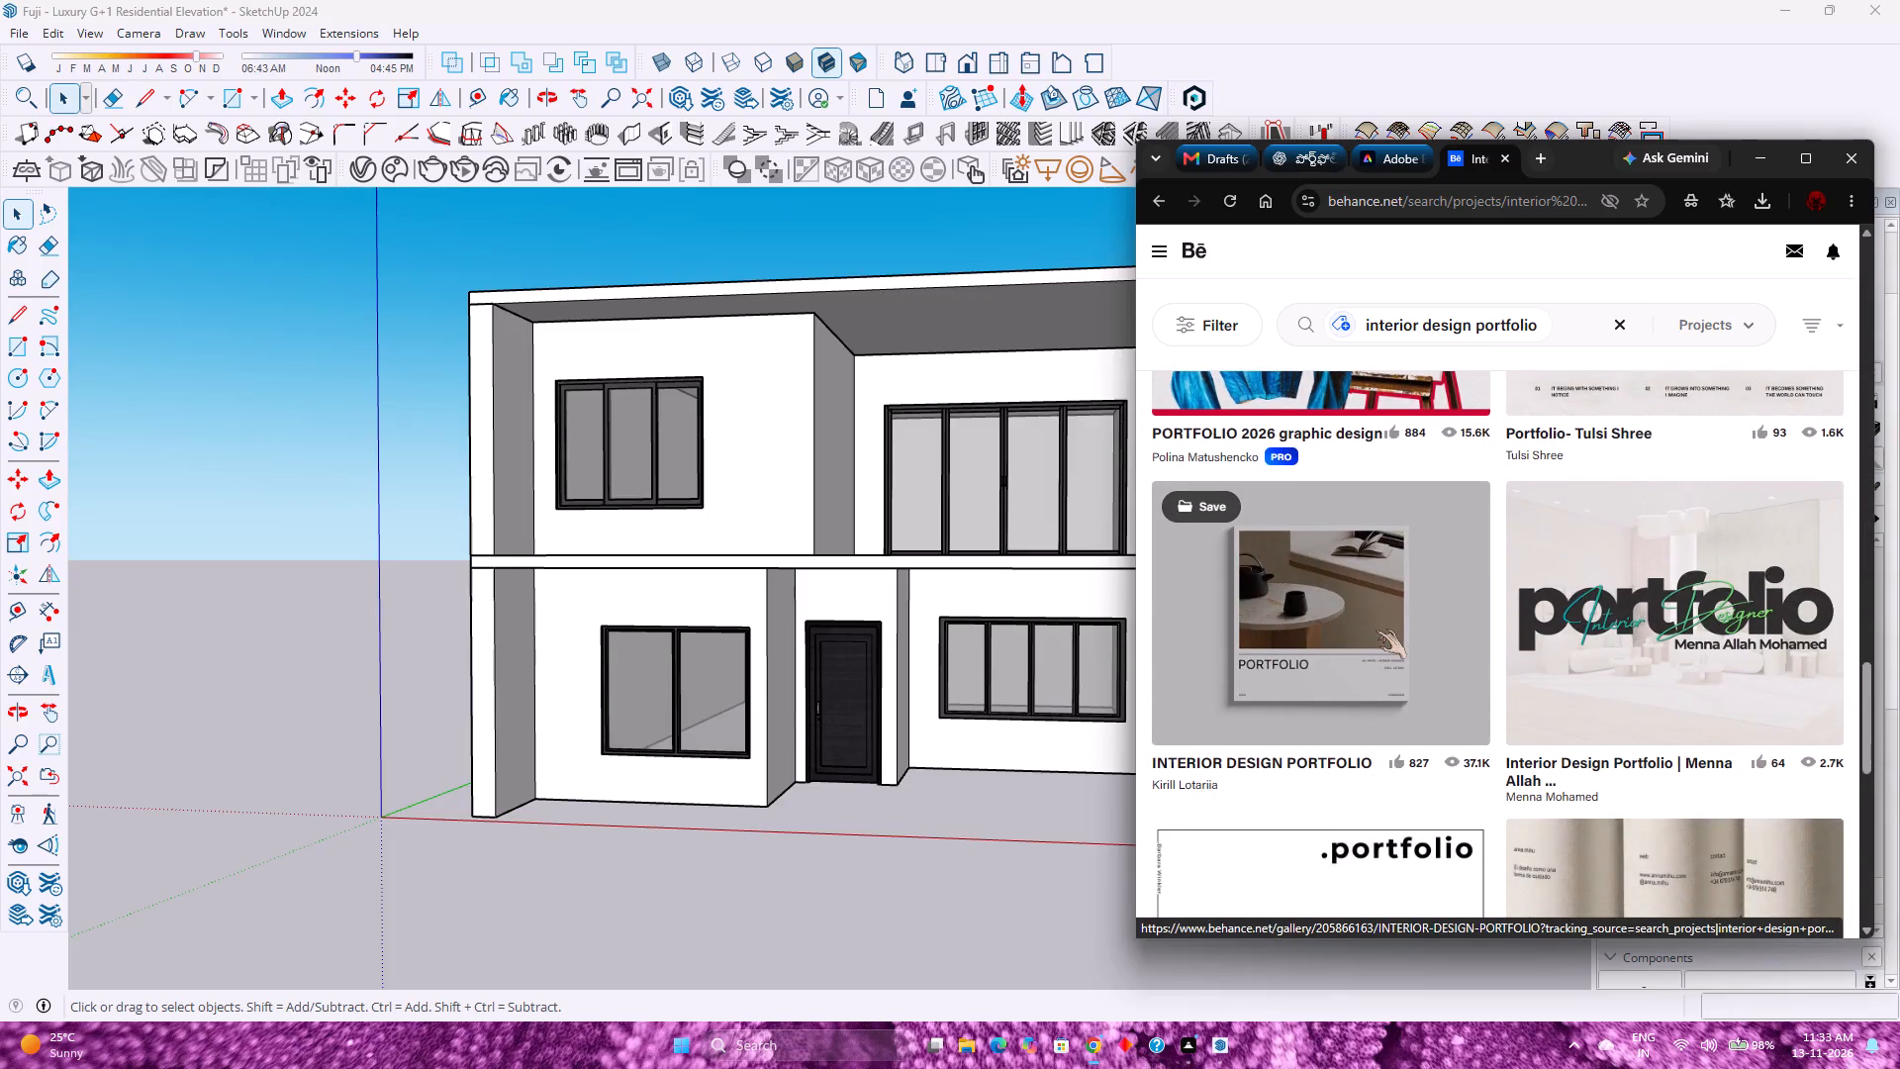
Open the portfolio project with the overlaid green "Interior Designer" script and examine its philosophy, skills, contents and graduation project pages.
left_click(1598, 646)
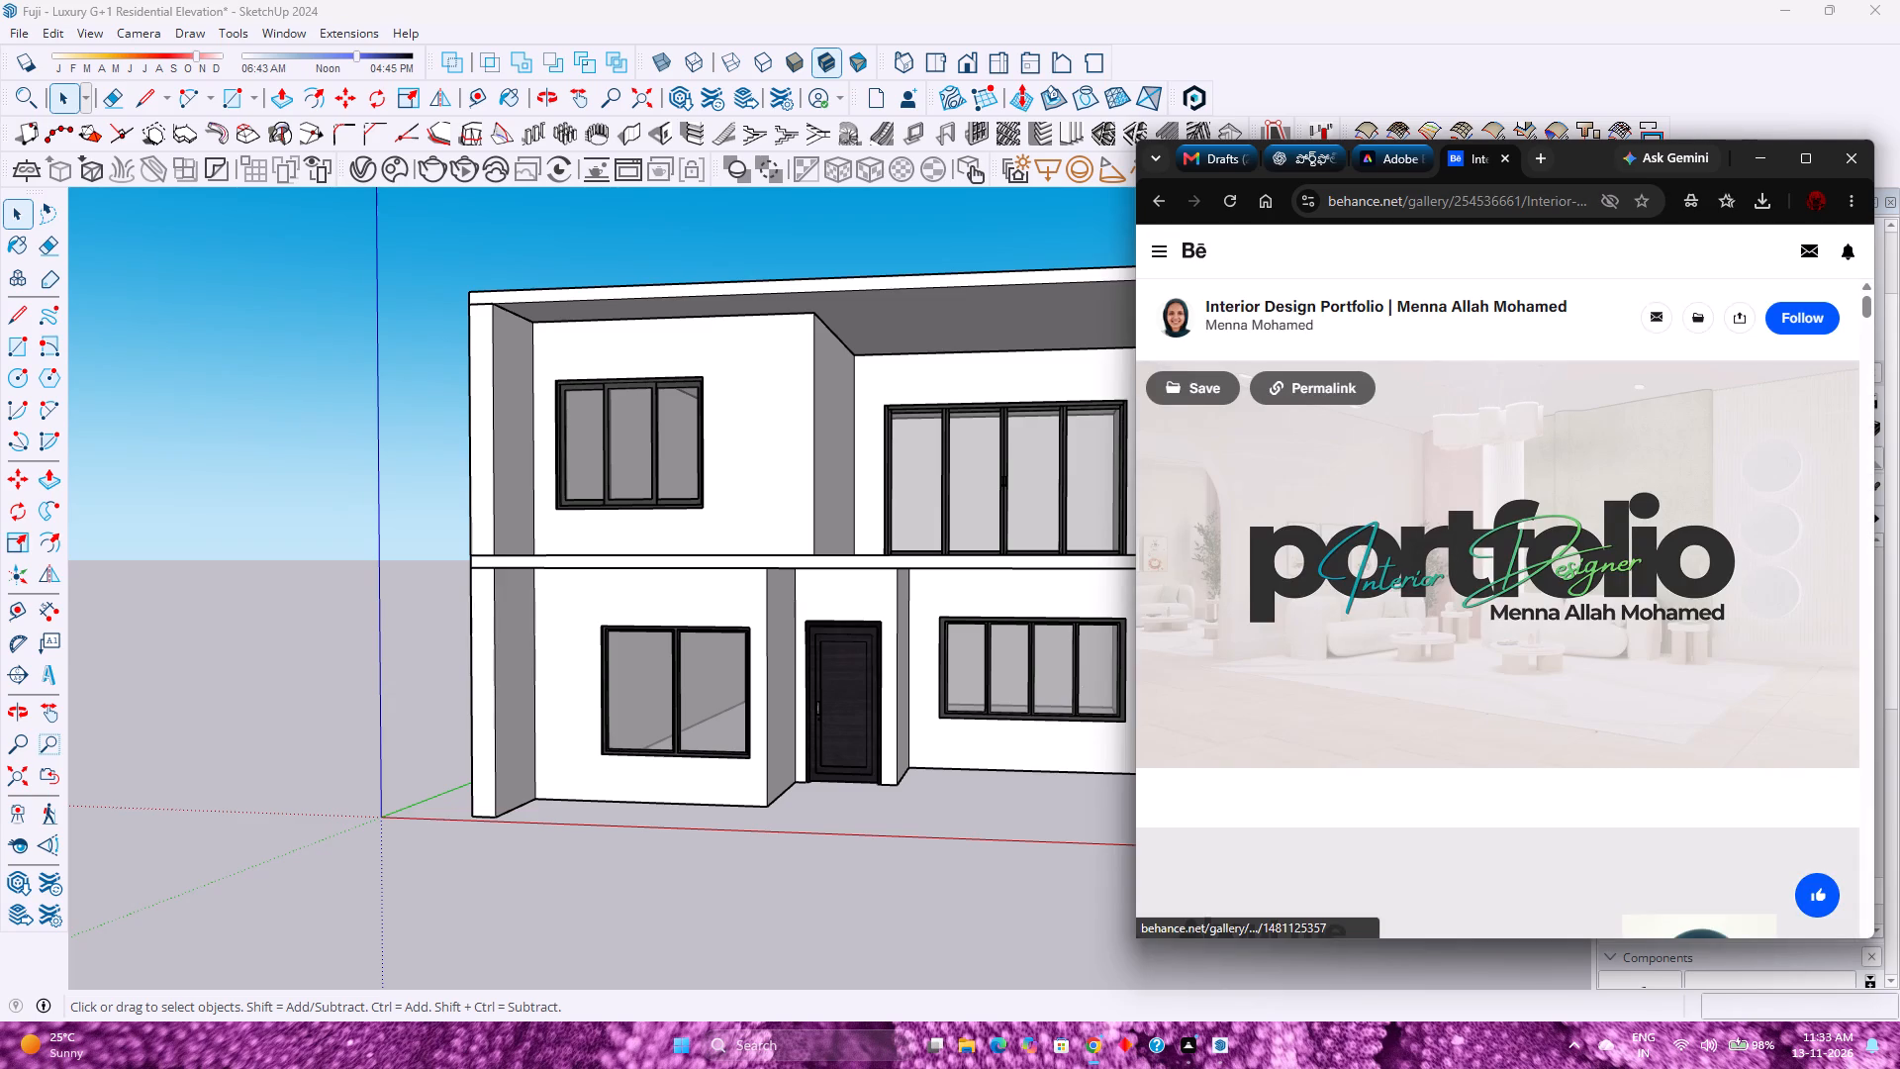
scroll(1566, 640, "down", 9)
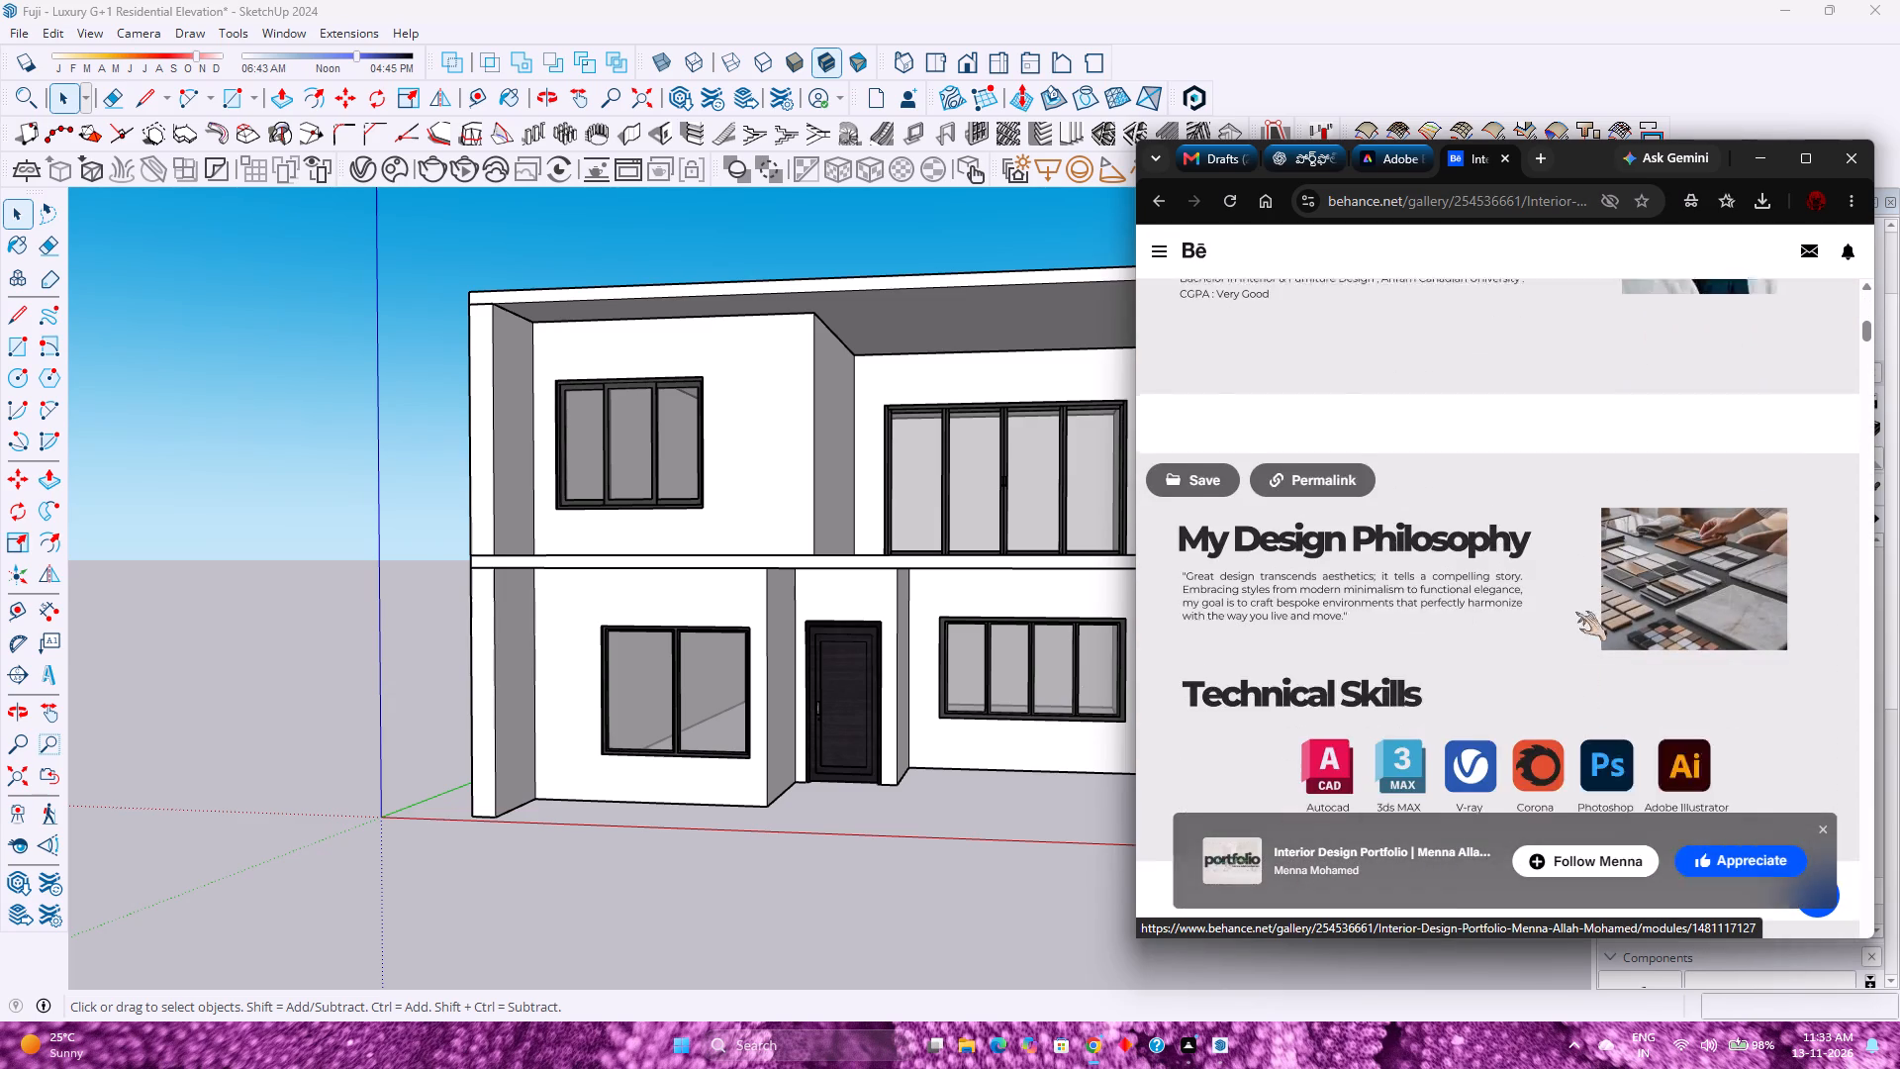
scroll(1575, 609, "down", 10)
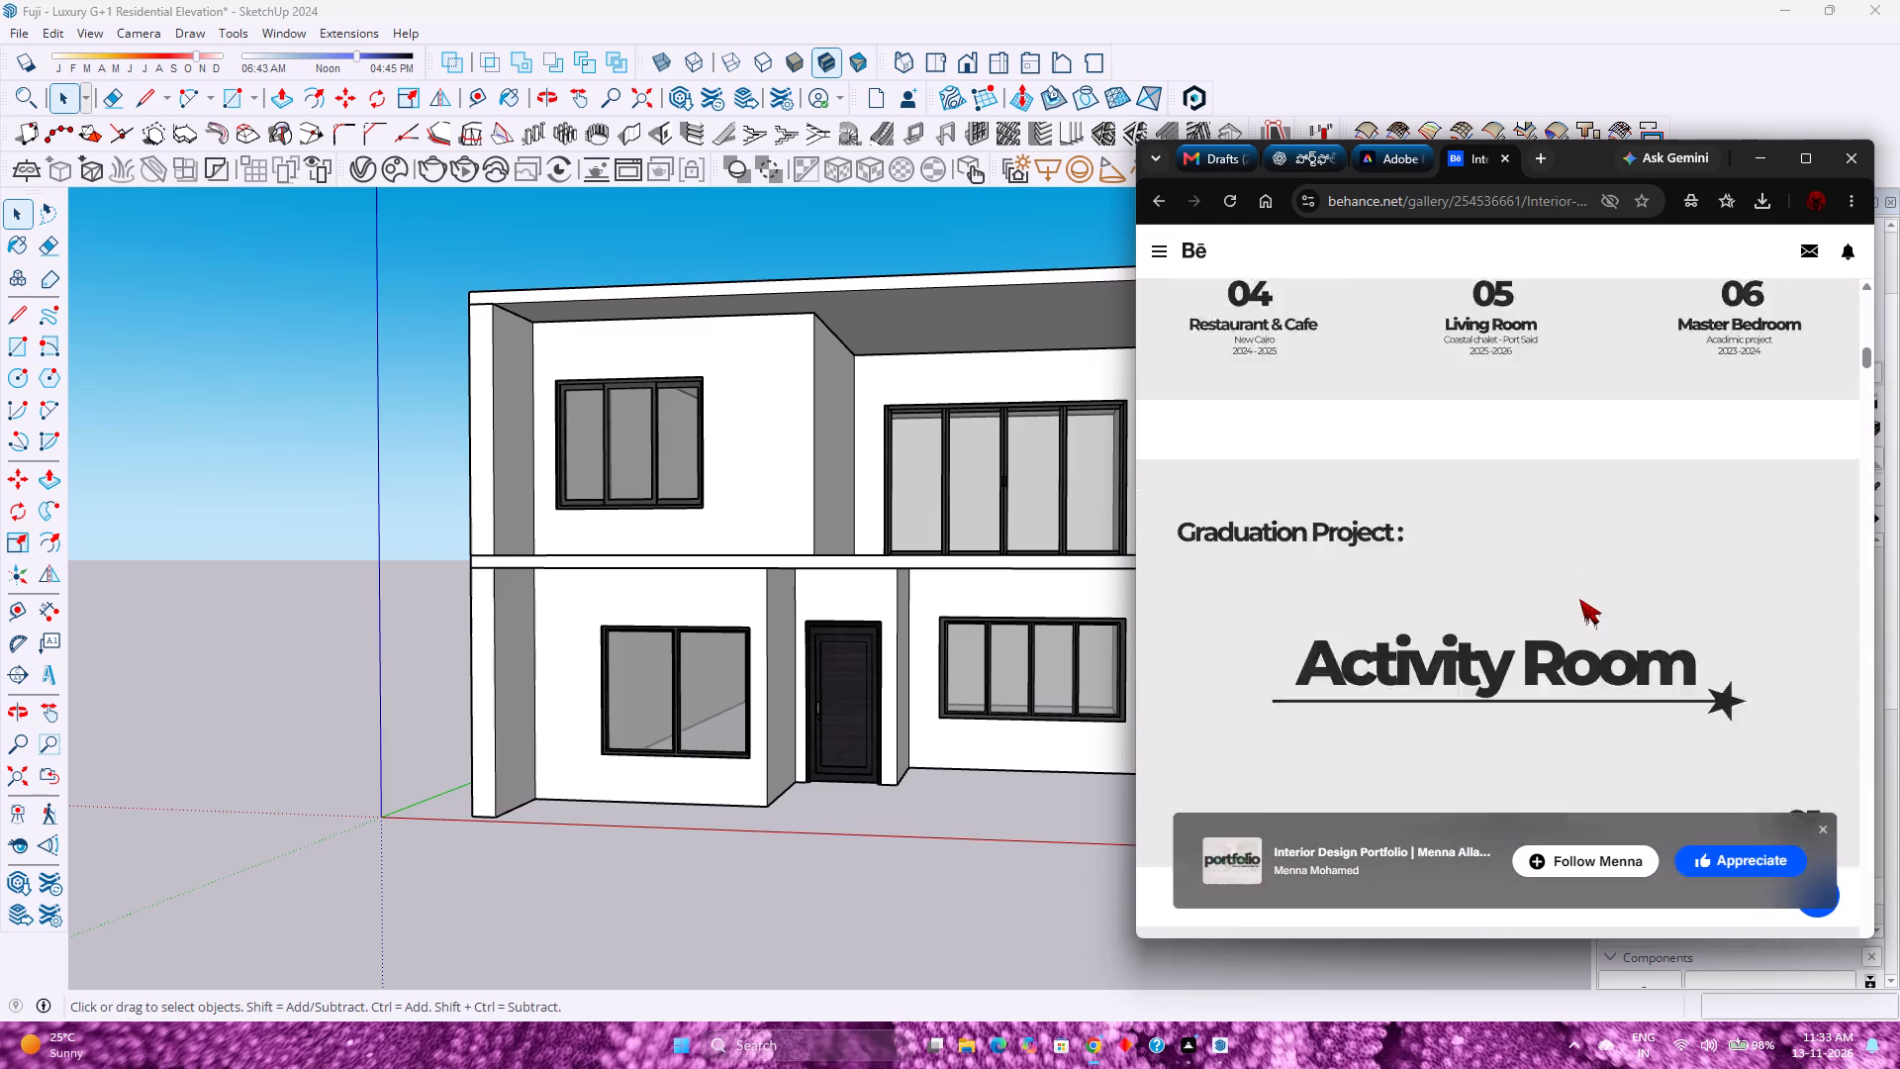
scroll(1579, 599, "down", 7)
scroll(1579, 599, "up", 2)
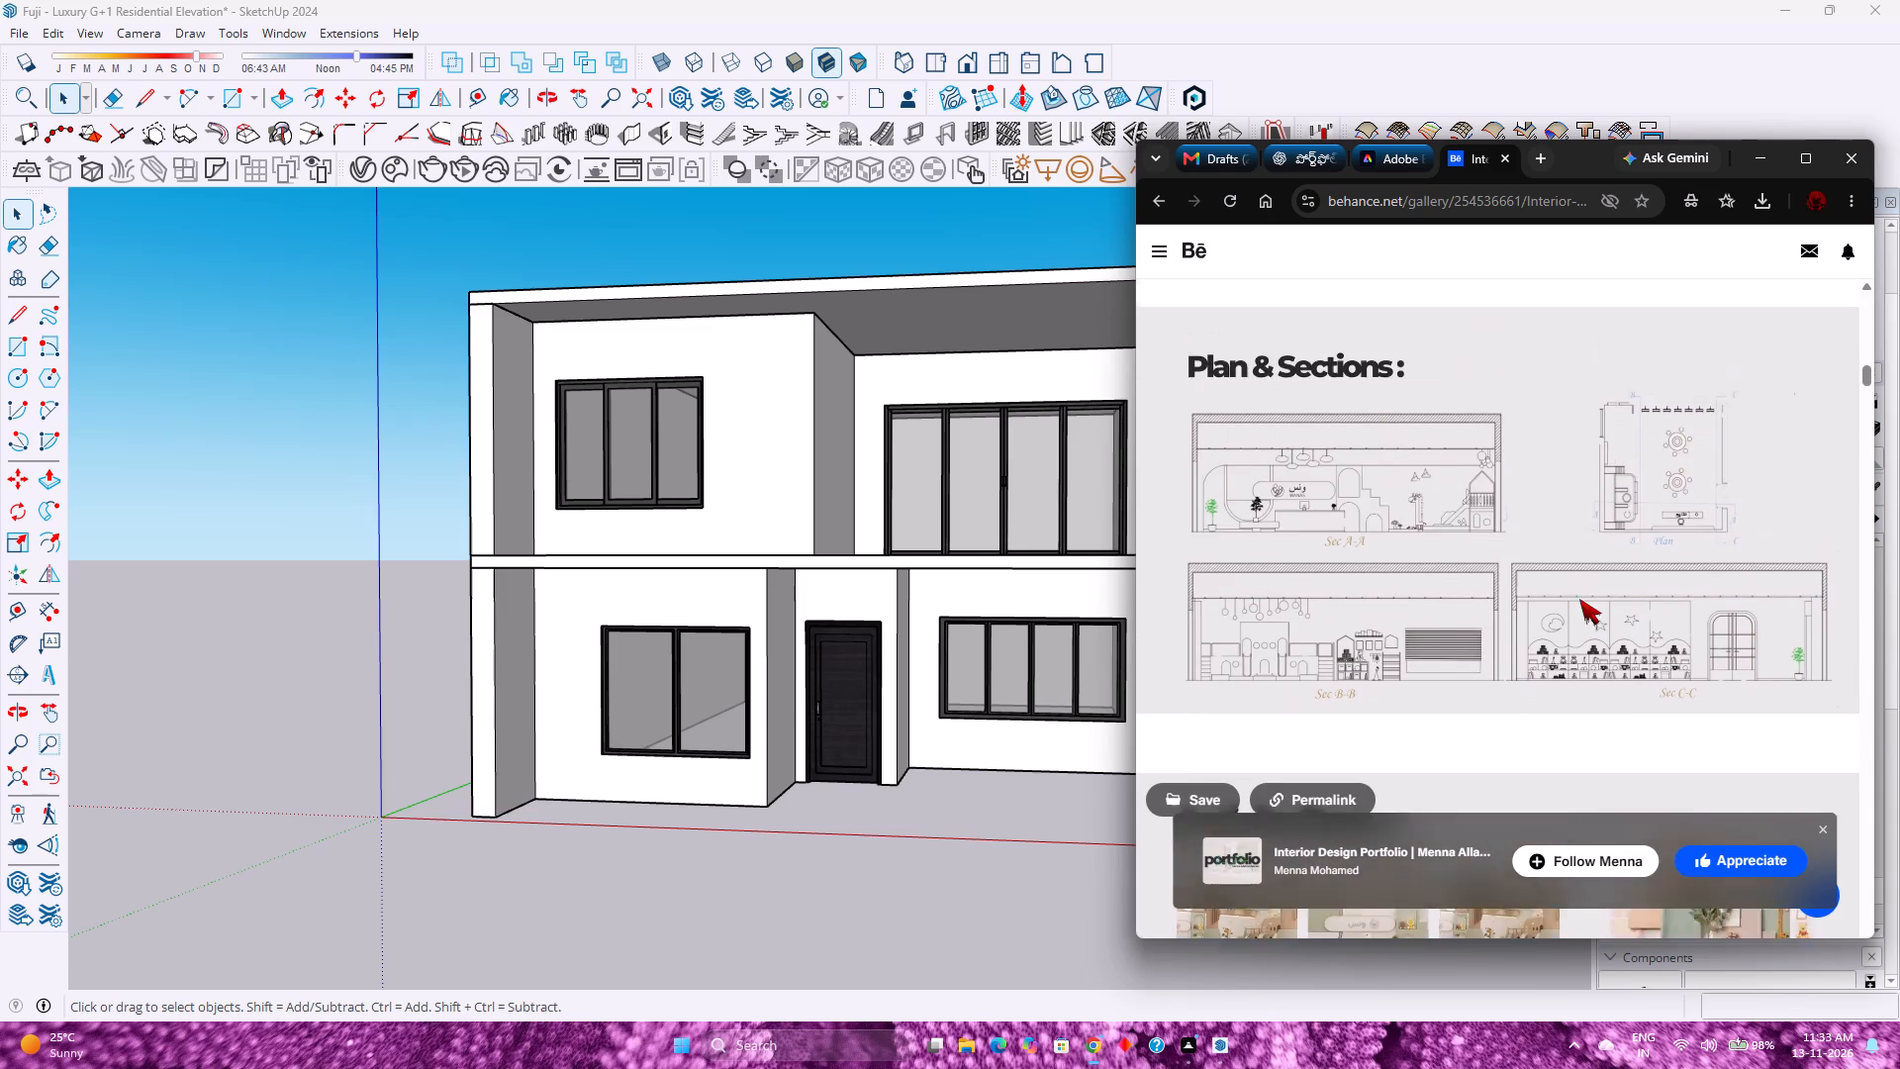
Examine the graduation project's Plan & Sections sheet, Activity Room render board, Soft Nature palette and large interior renders.
scroll(1579, 599, "up", 1)
scroll(1583, 600, "down", 9)
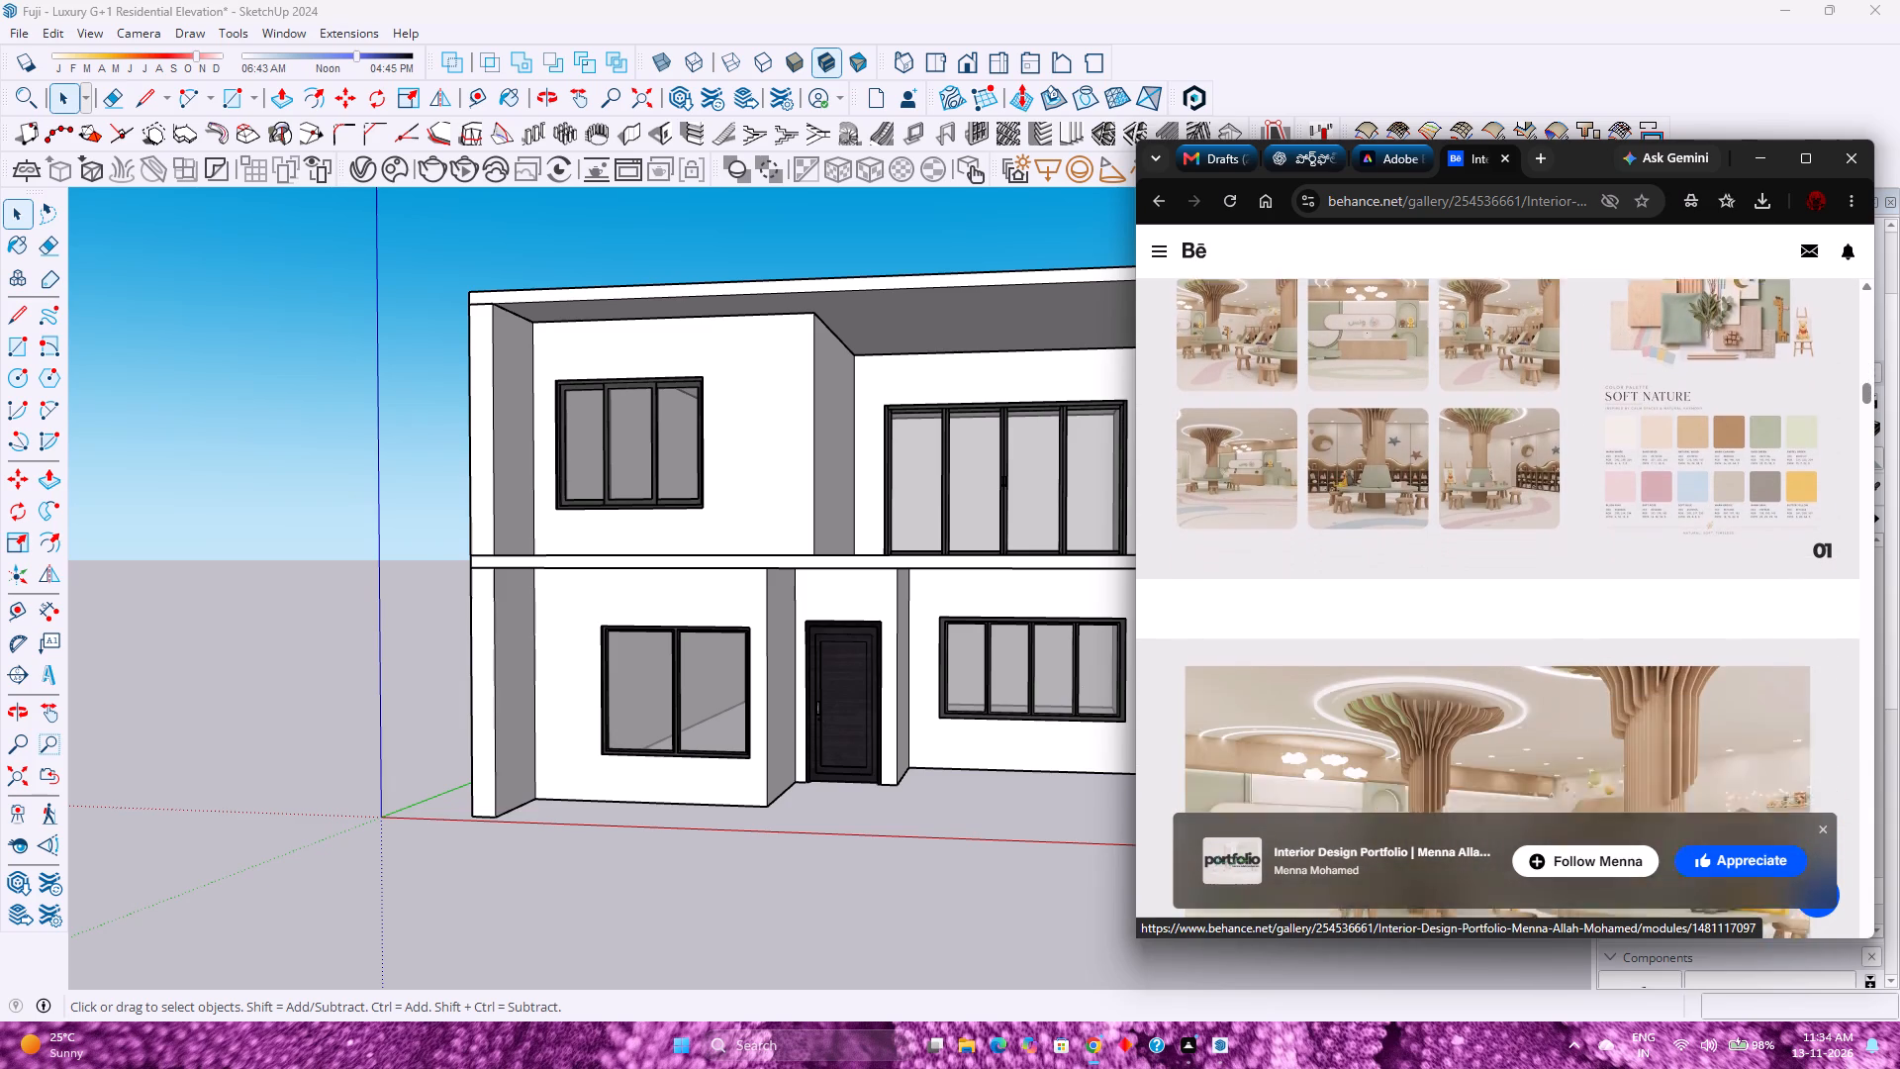
scroll(1585, 600, "down", 16)
scroll(1585, 600, "down", 7)
scroll(1585, 600, "up", 11)
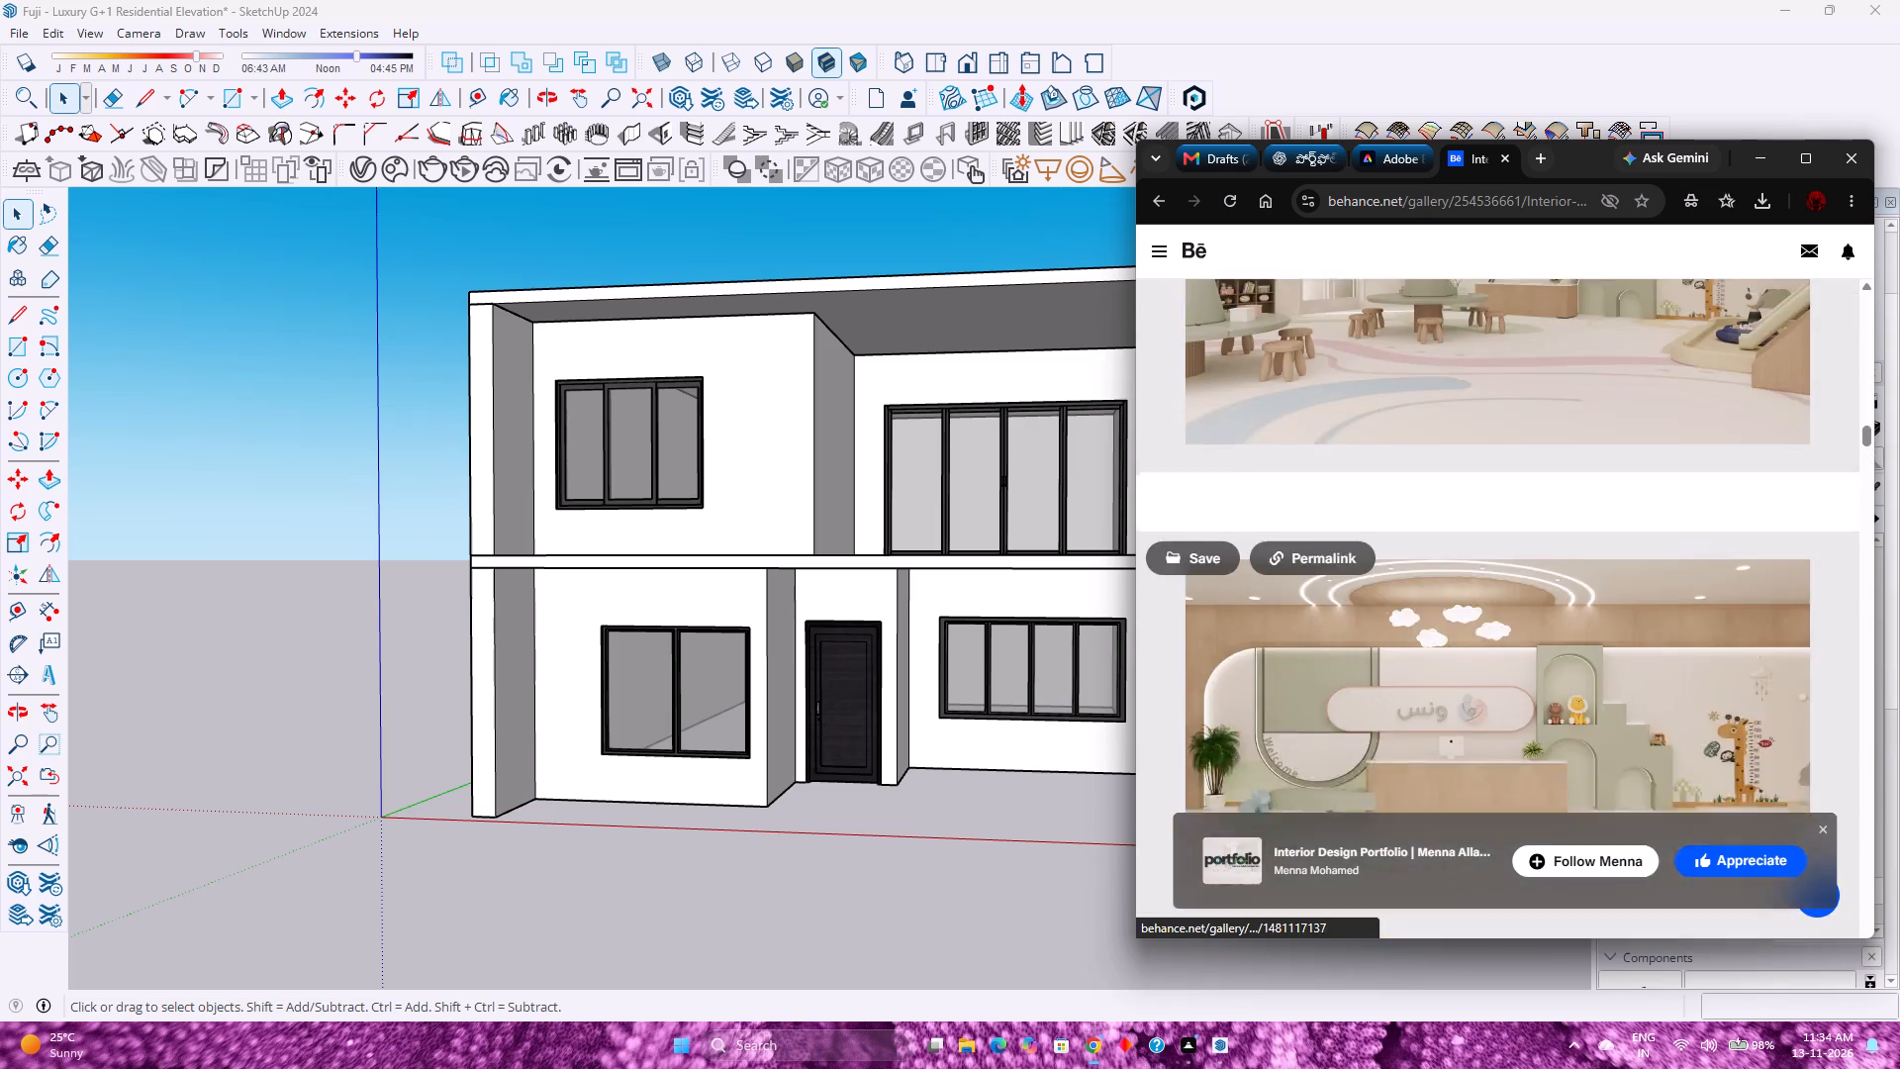
scroll(1578, 604, "up", 16)
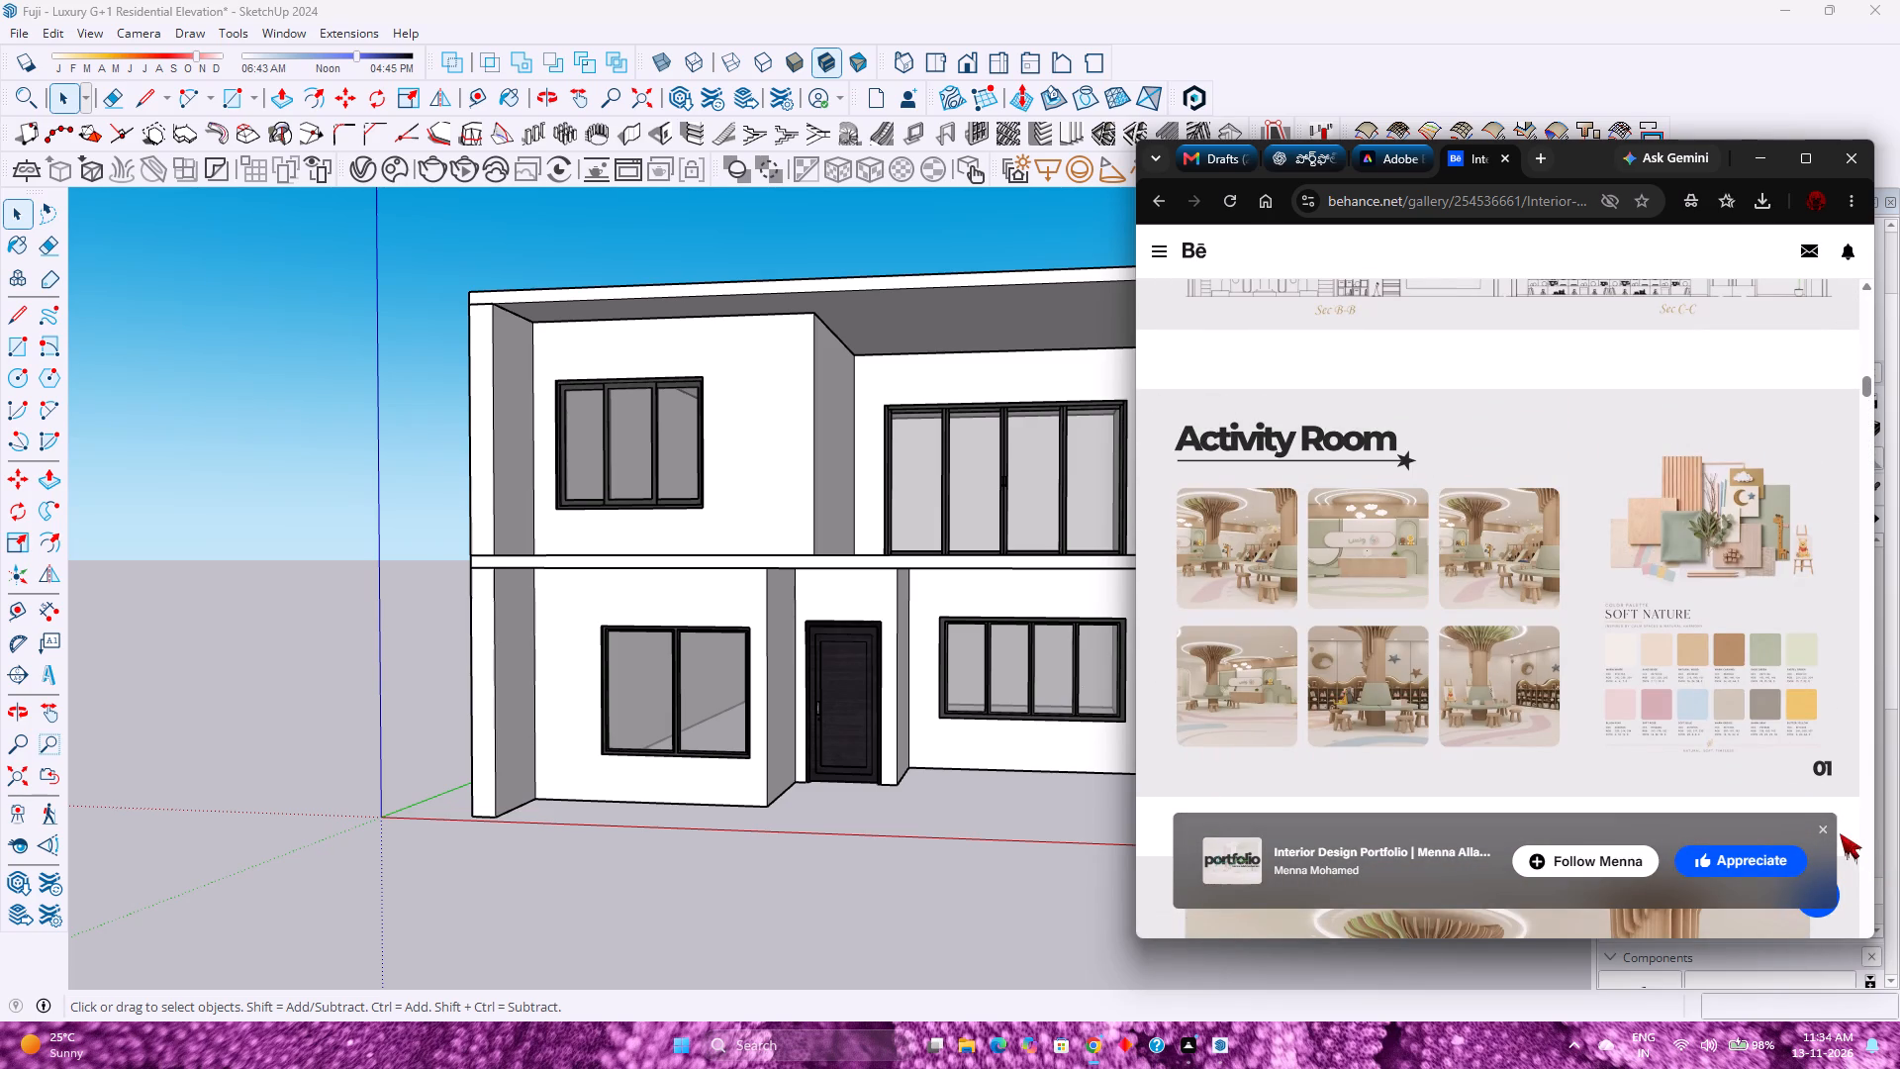
Dismiss the follow banner and copy the Behance project's link from its Share Project options.
left_click(1822, 823)
scroll(1606, 696, "up", 10)
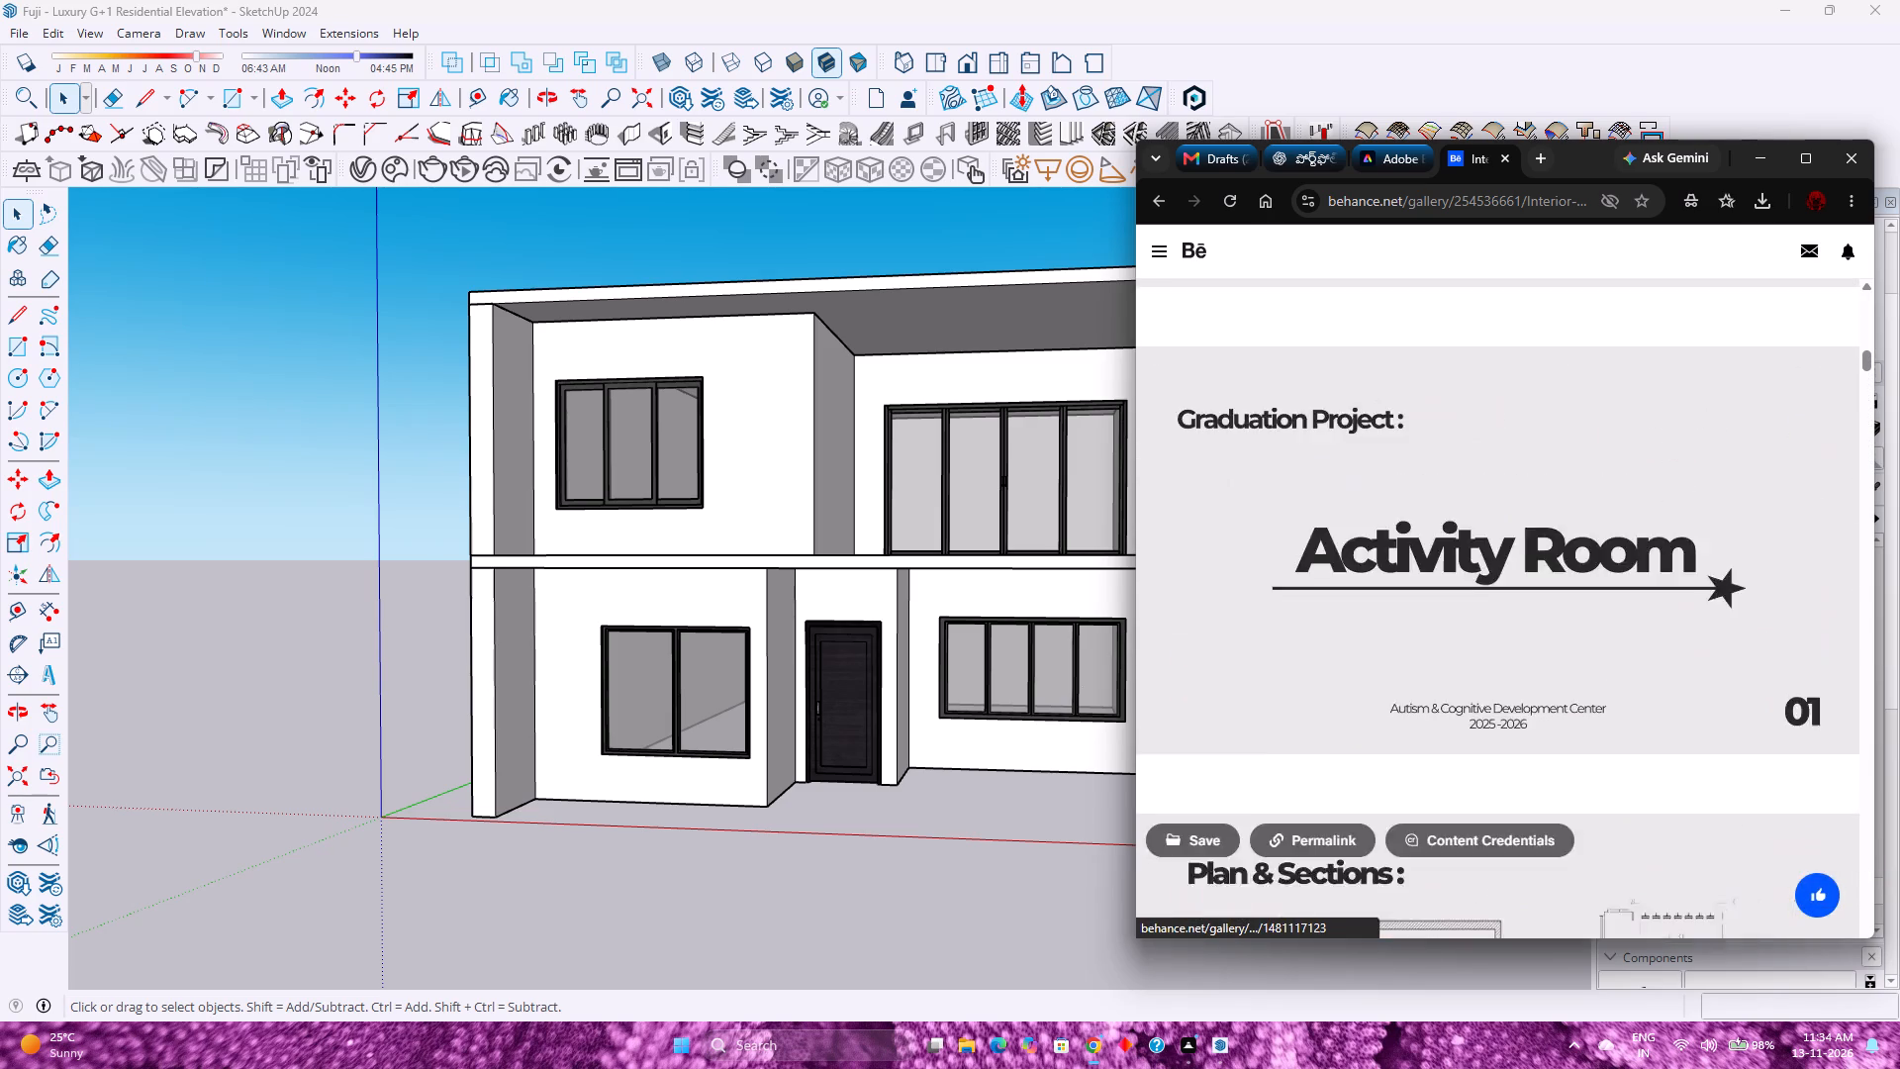
scroll(1605, 696, "up", 2)
scroll(1605, 696, "down", 3)
scroll(1597, 703, "up", 20)
scroll(1597, 703, "up", 1)
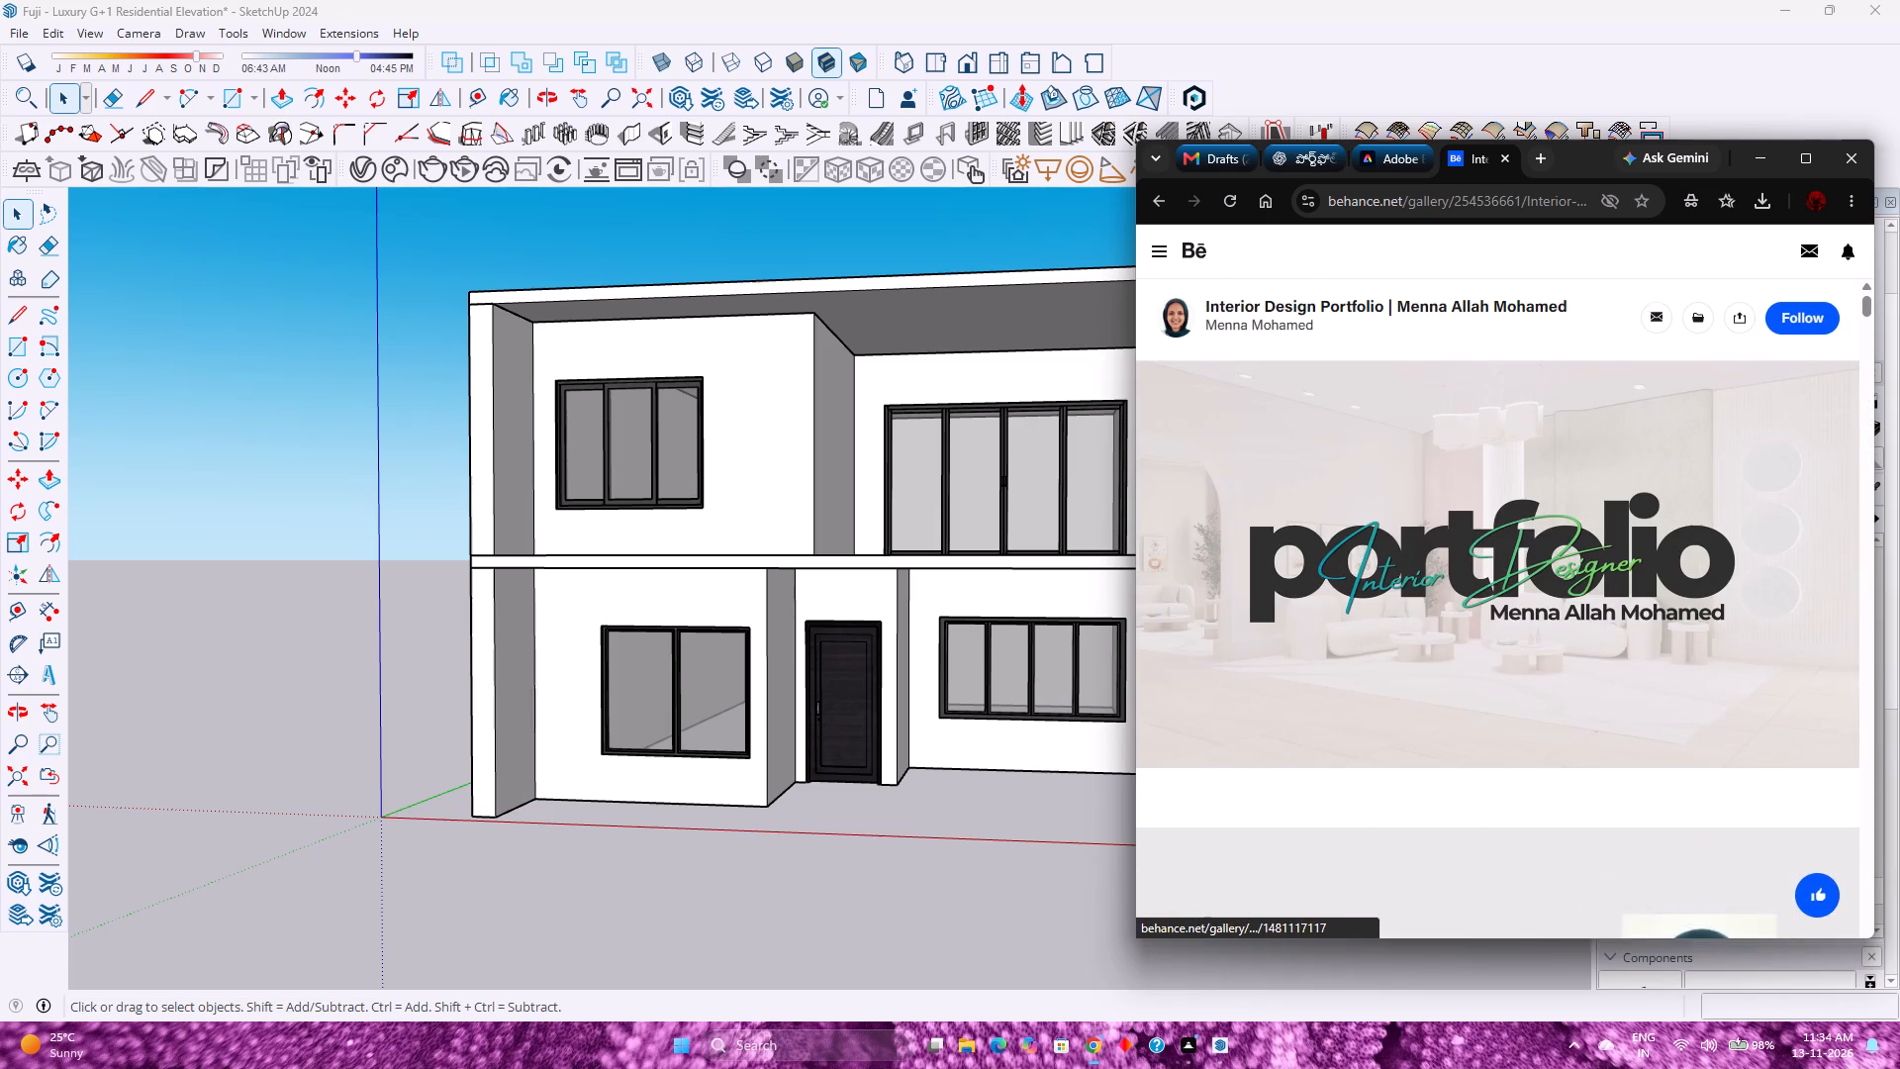
scroll(1597, 703, "up", 3)
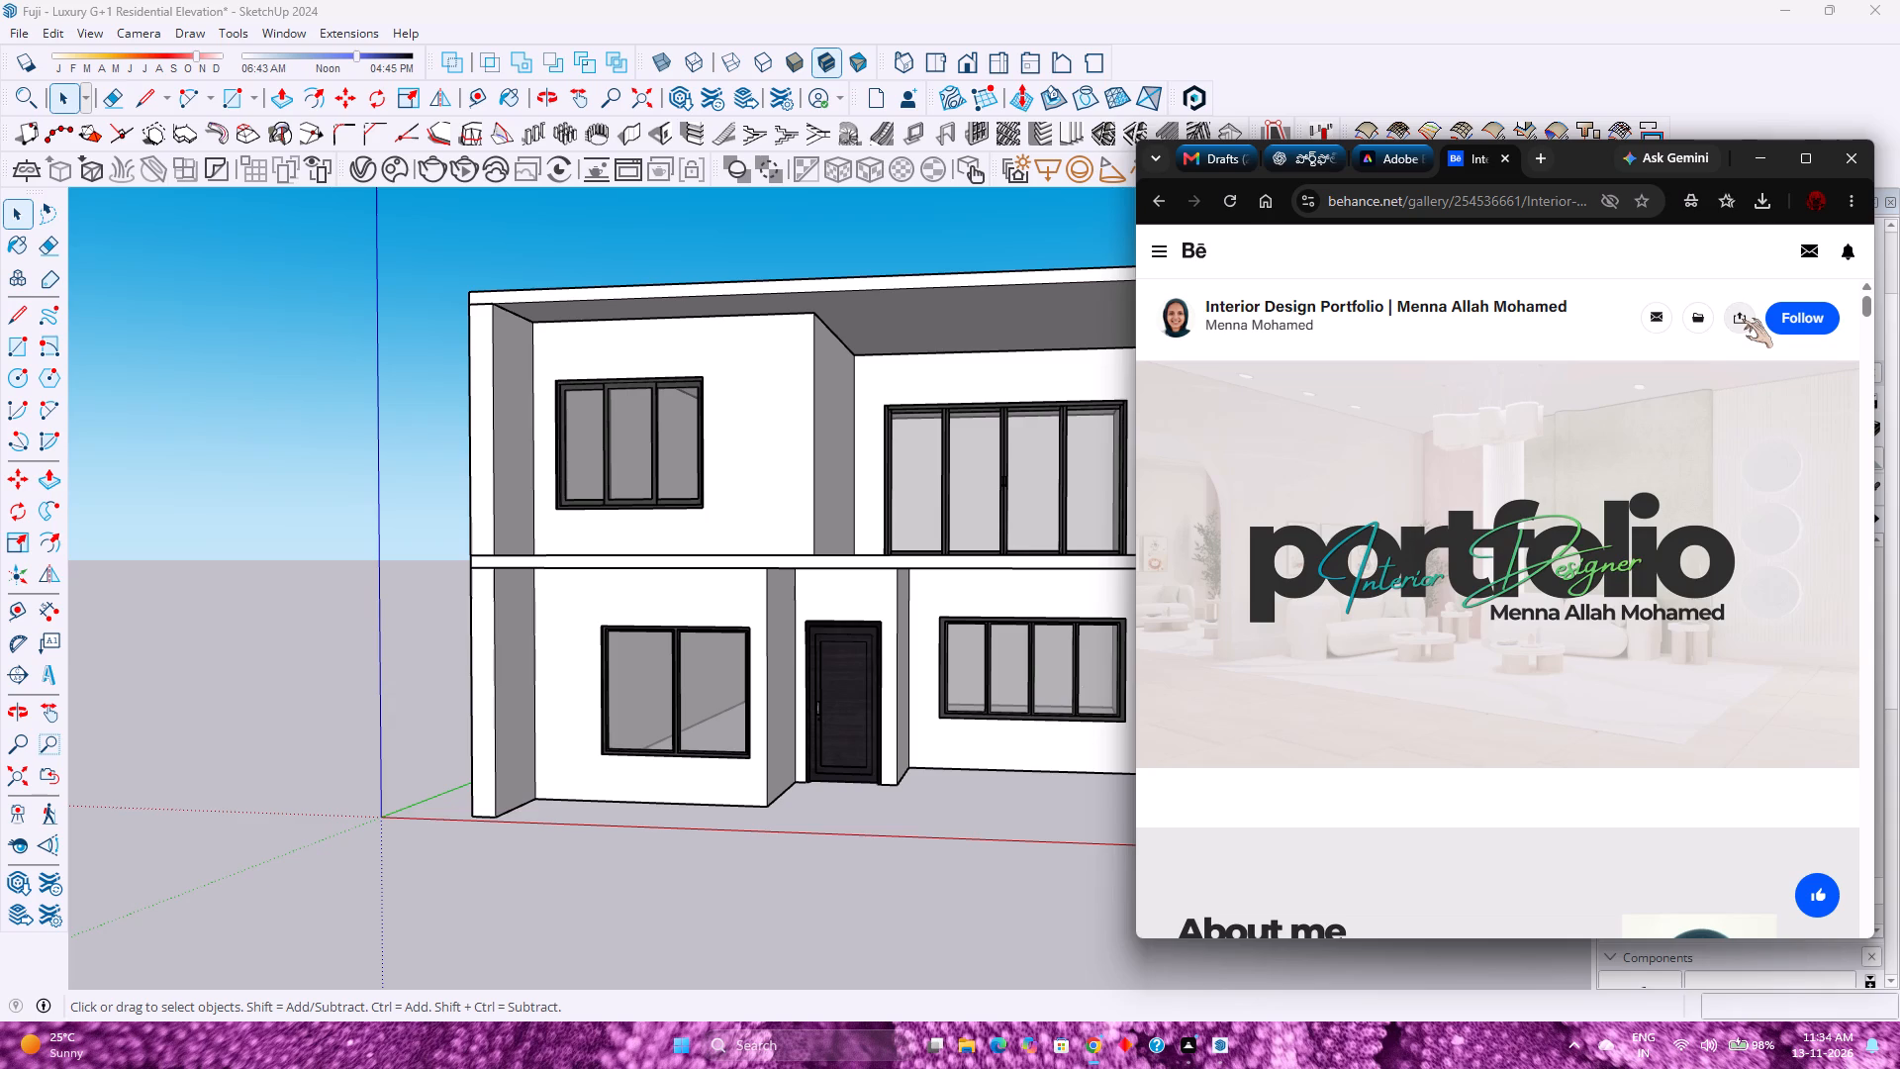
left_click(1742, 319)
left_click(1537, 800)
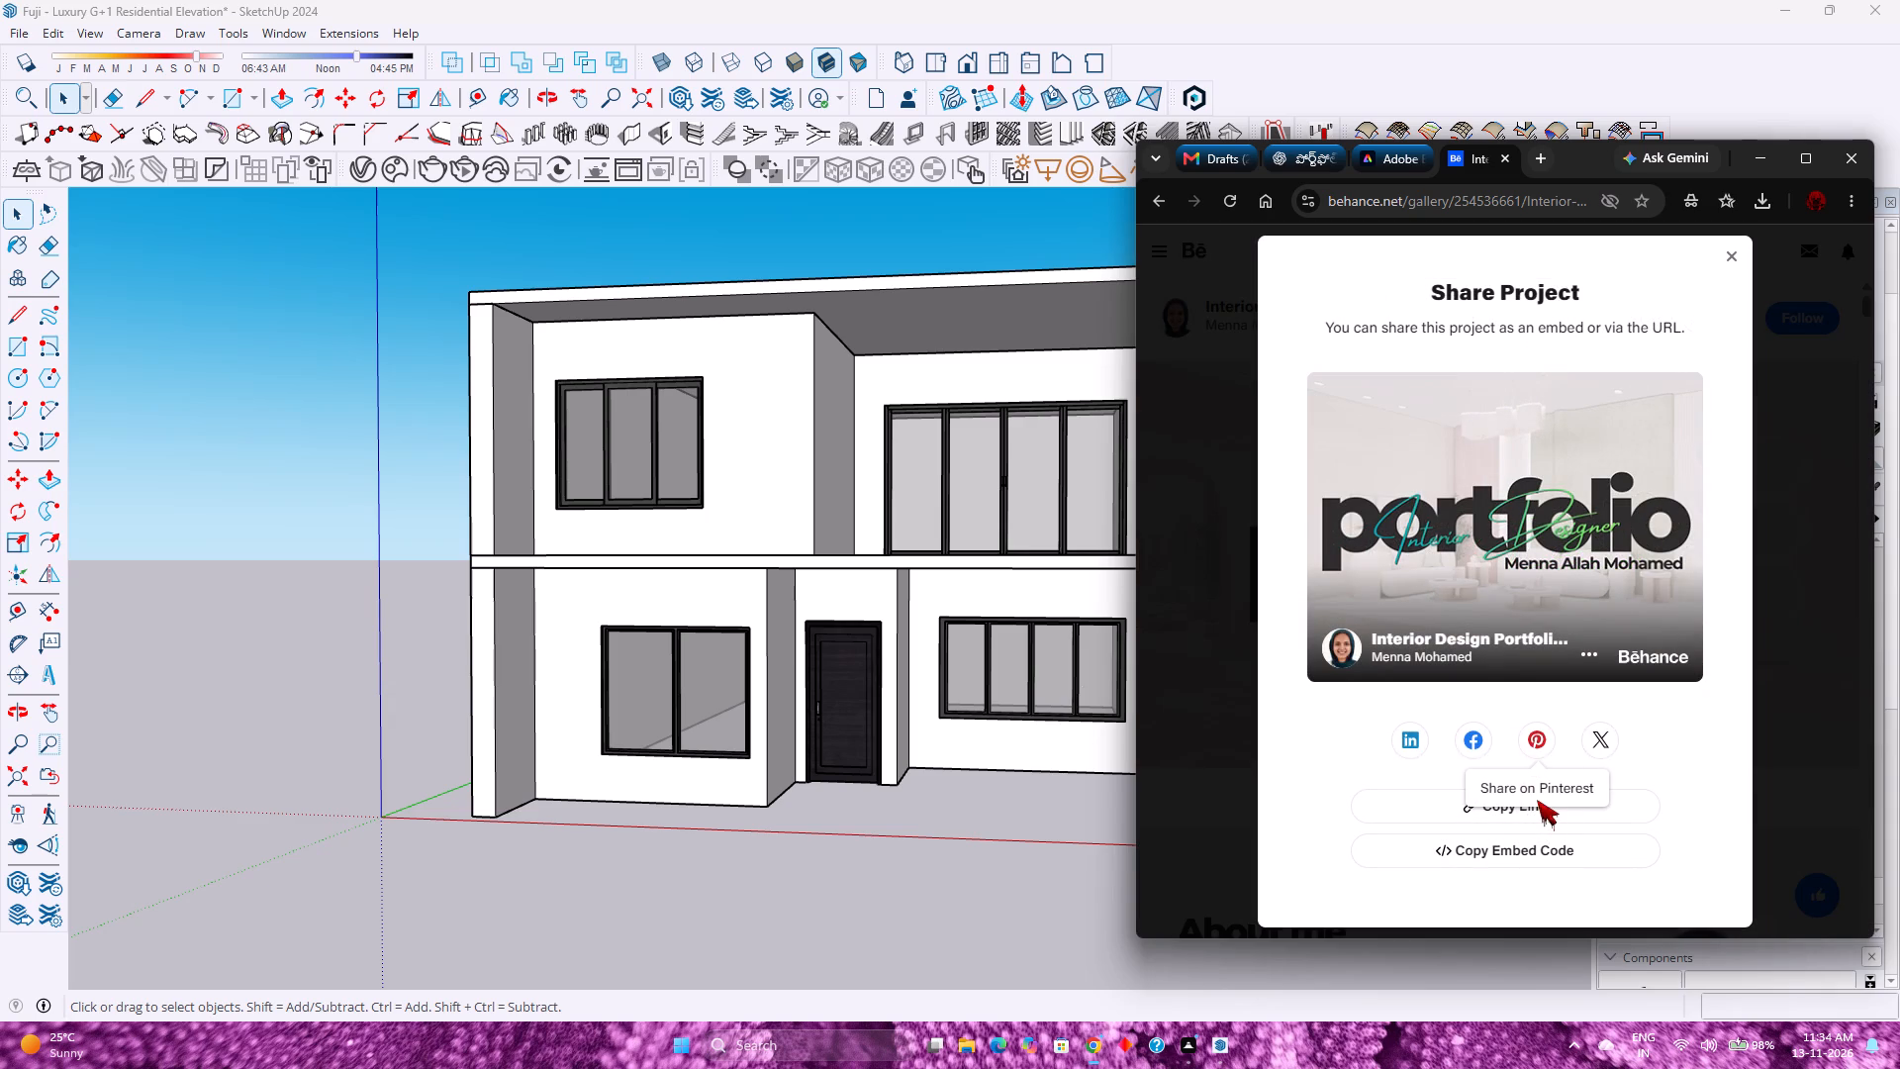
left_click(1658, 820)
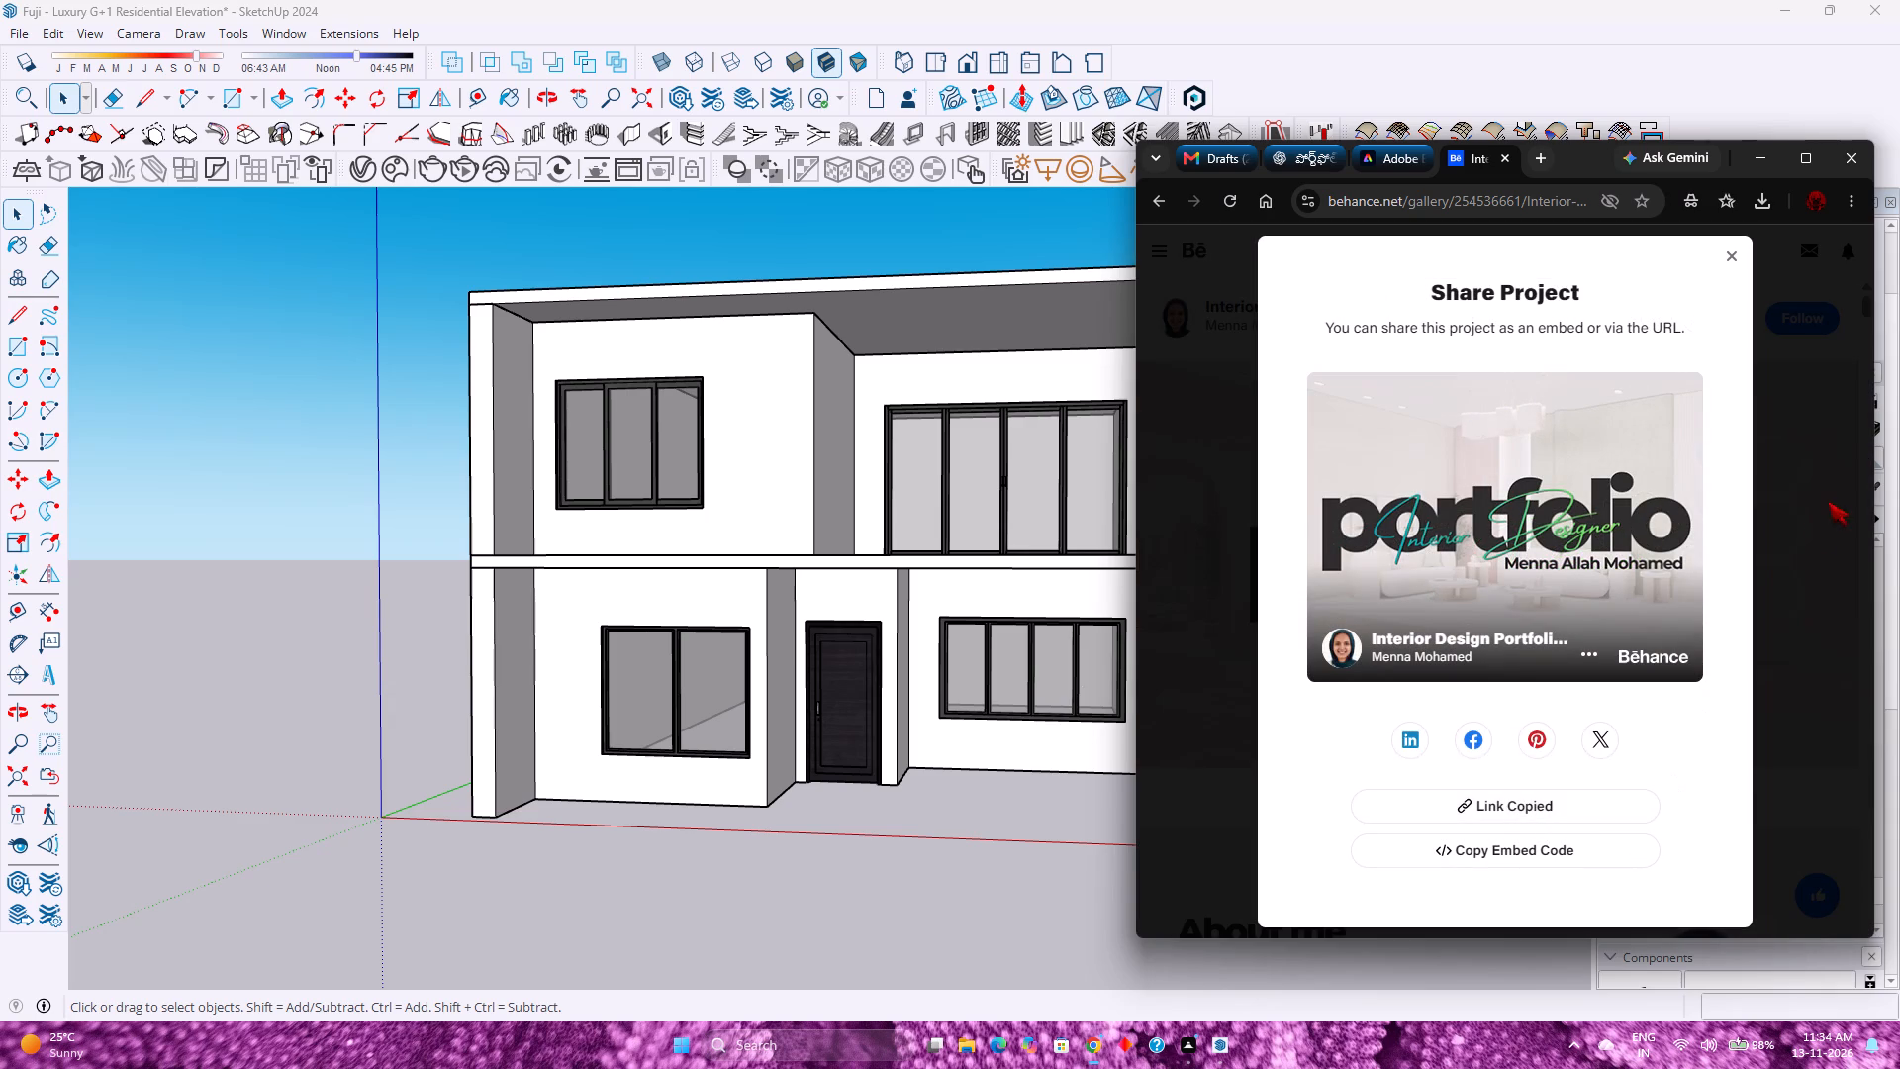
left_click(1723, 249)
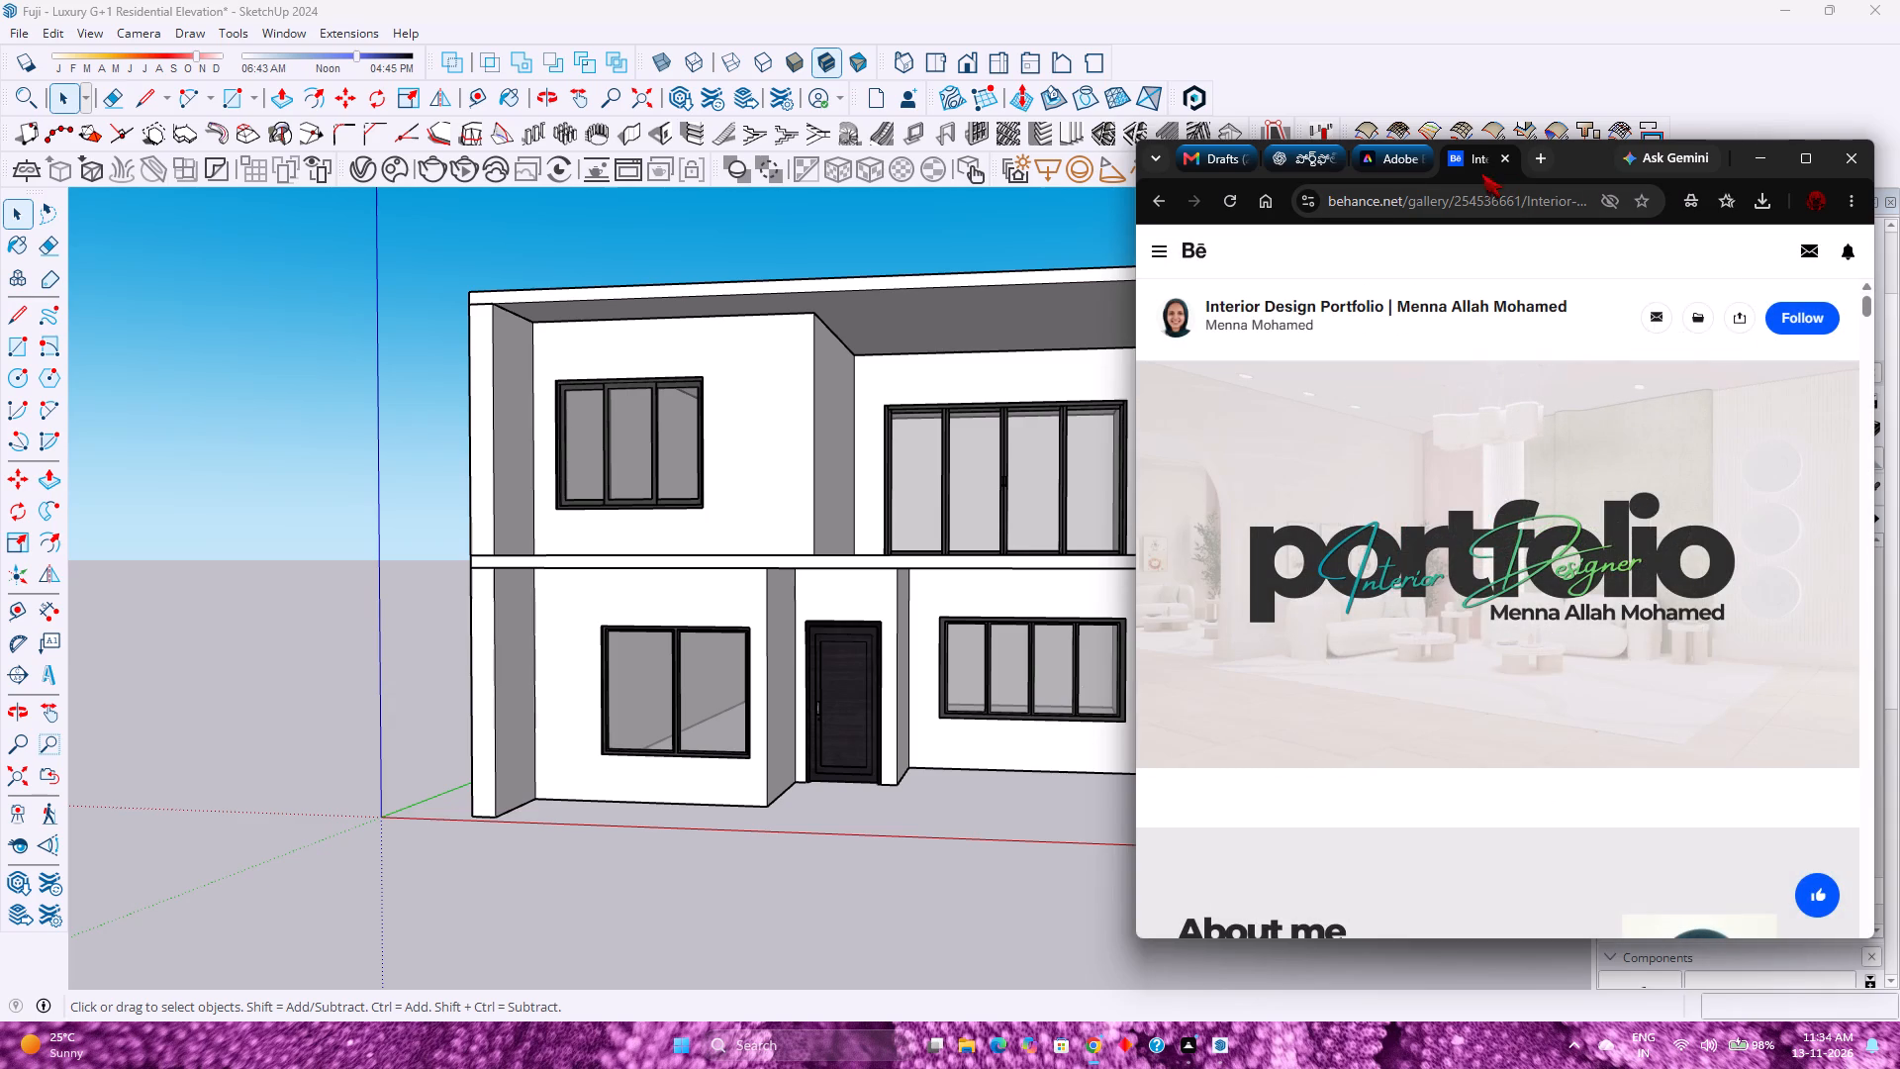
Paste the copied Behance project link into the open ChatGPT portfolio conversation and send it.
left_click(1320, 165)
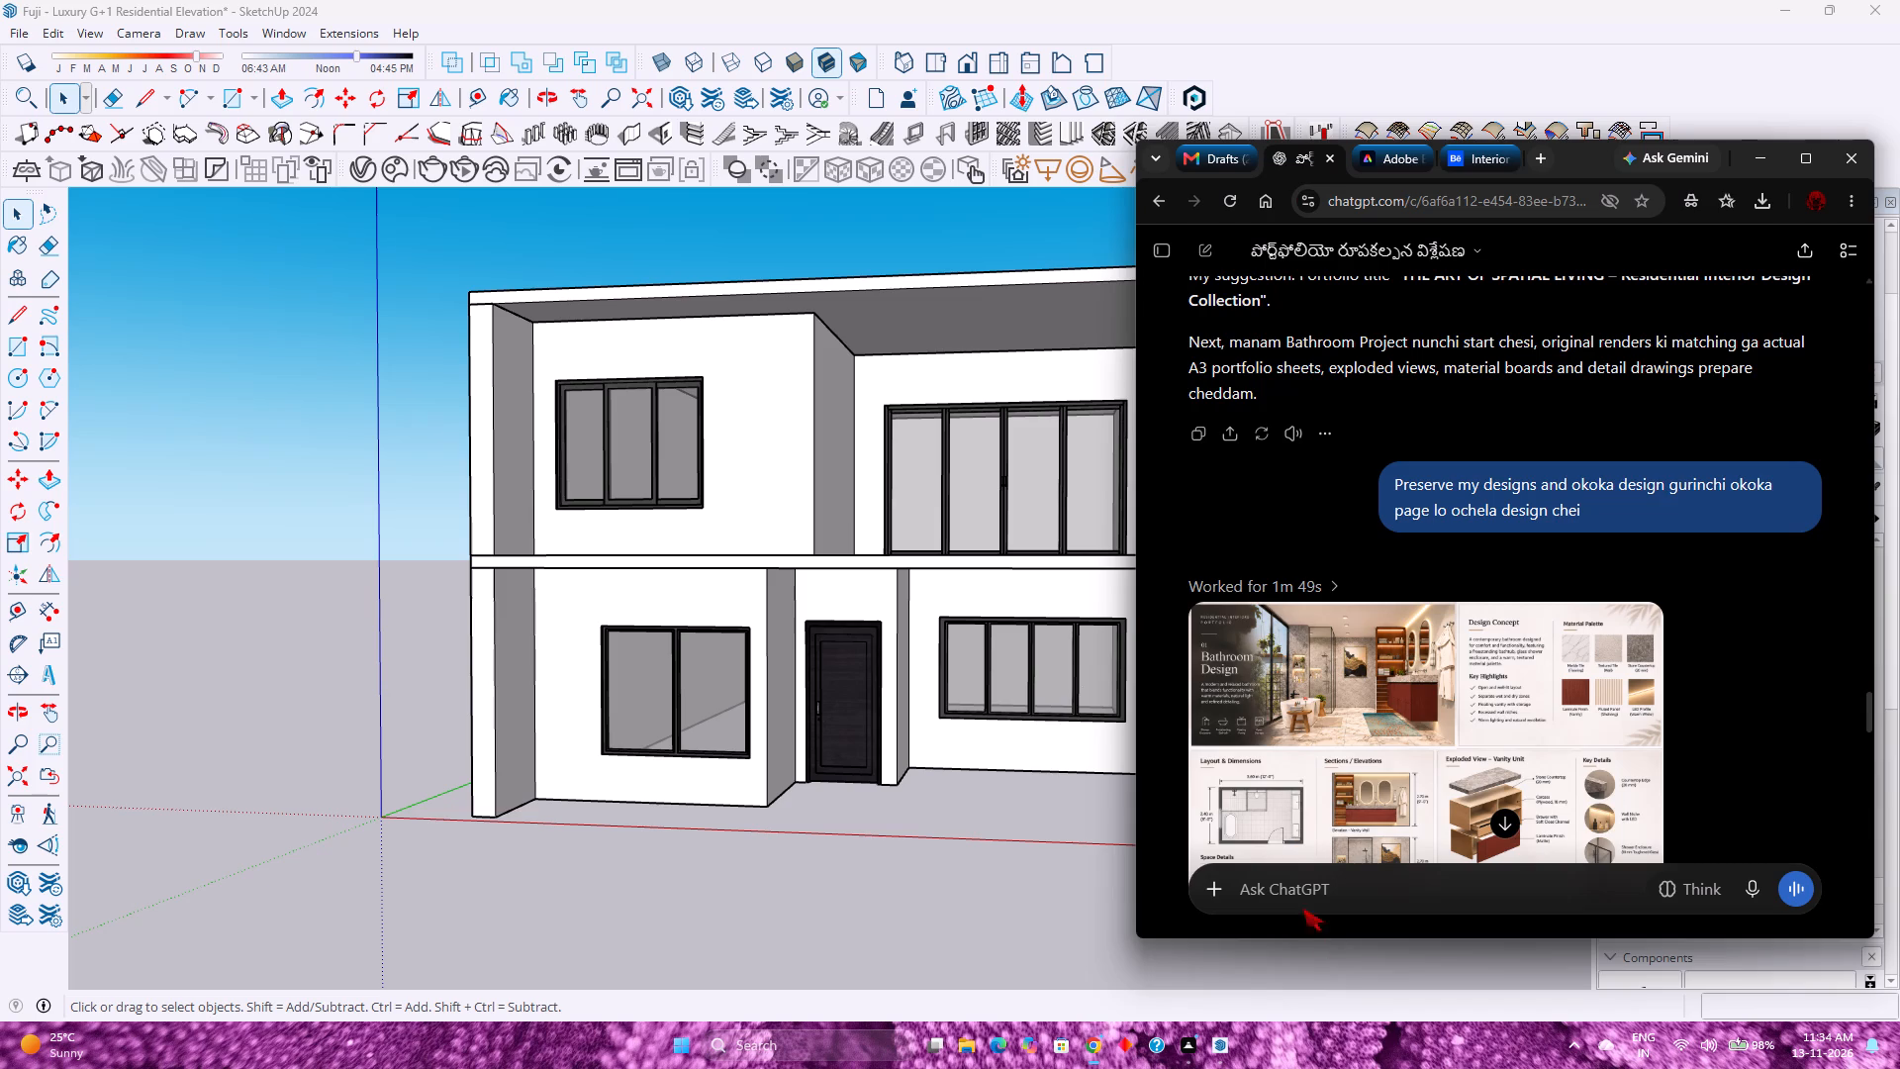
left_click(1302, 886)
right_click(1302, 886)
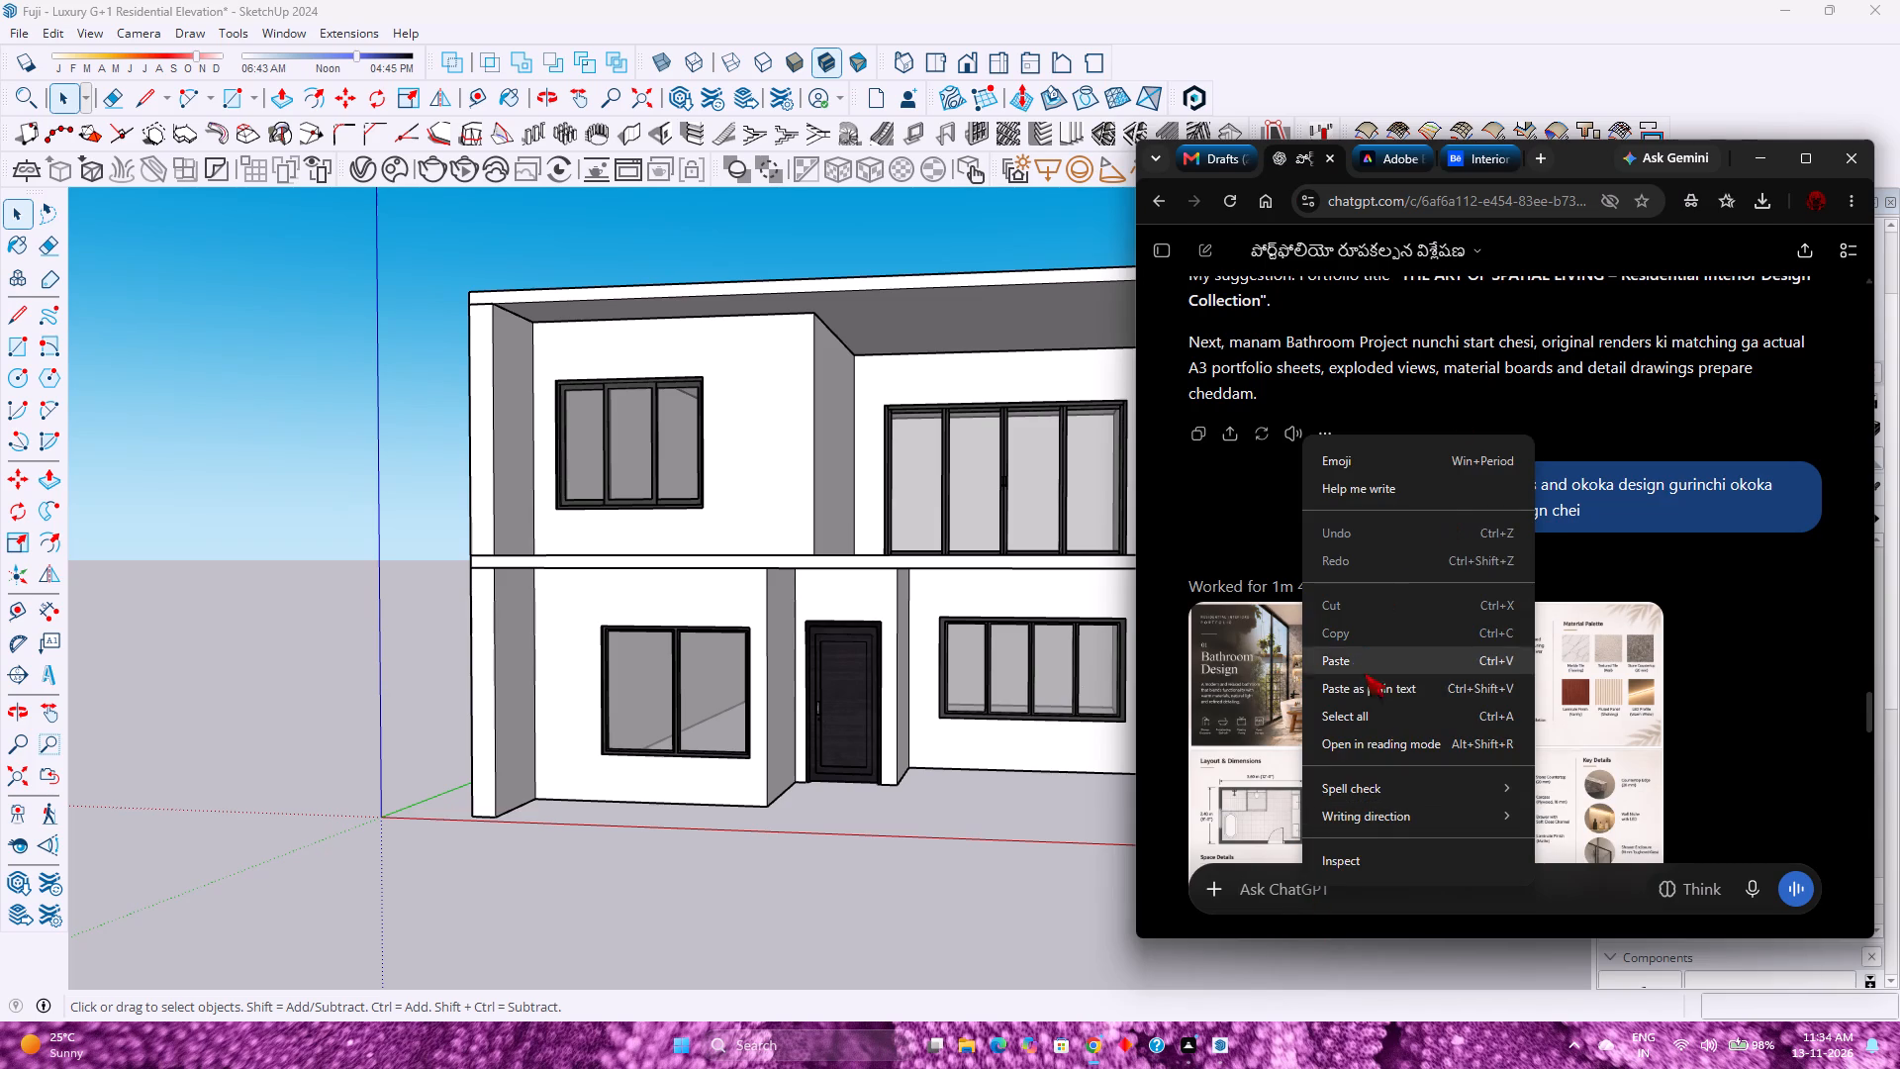
left_click(1369, 658)
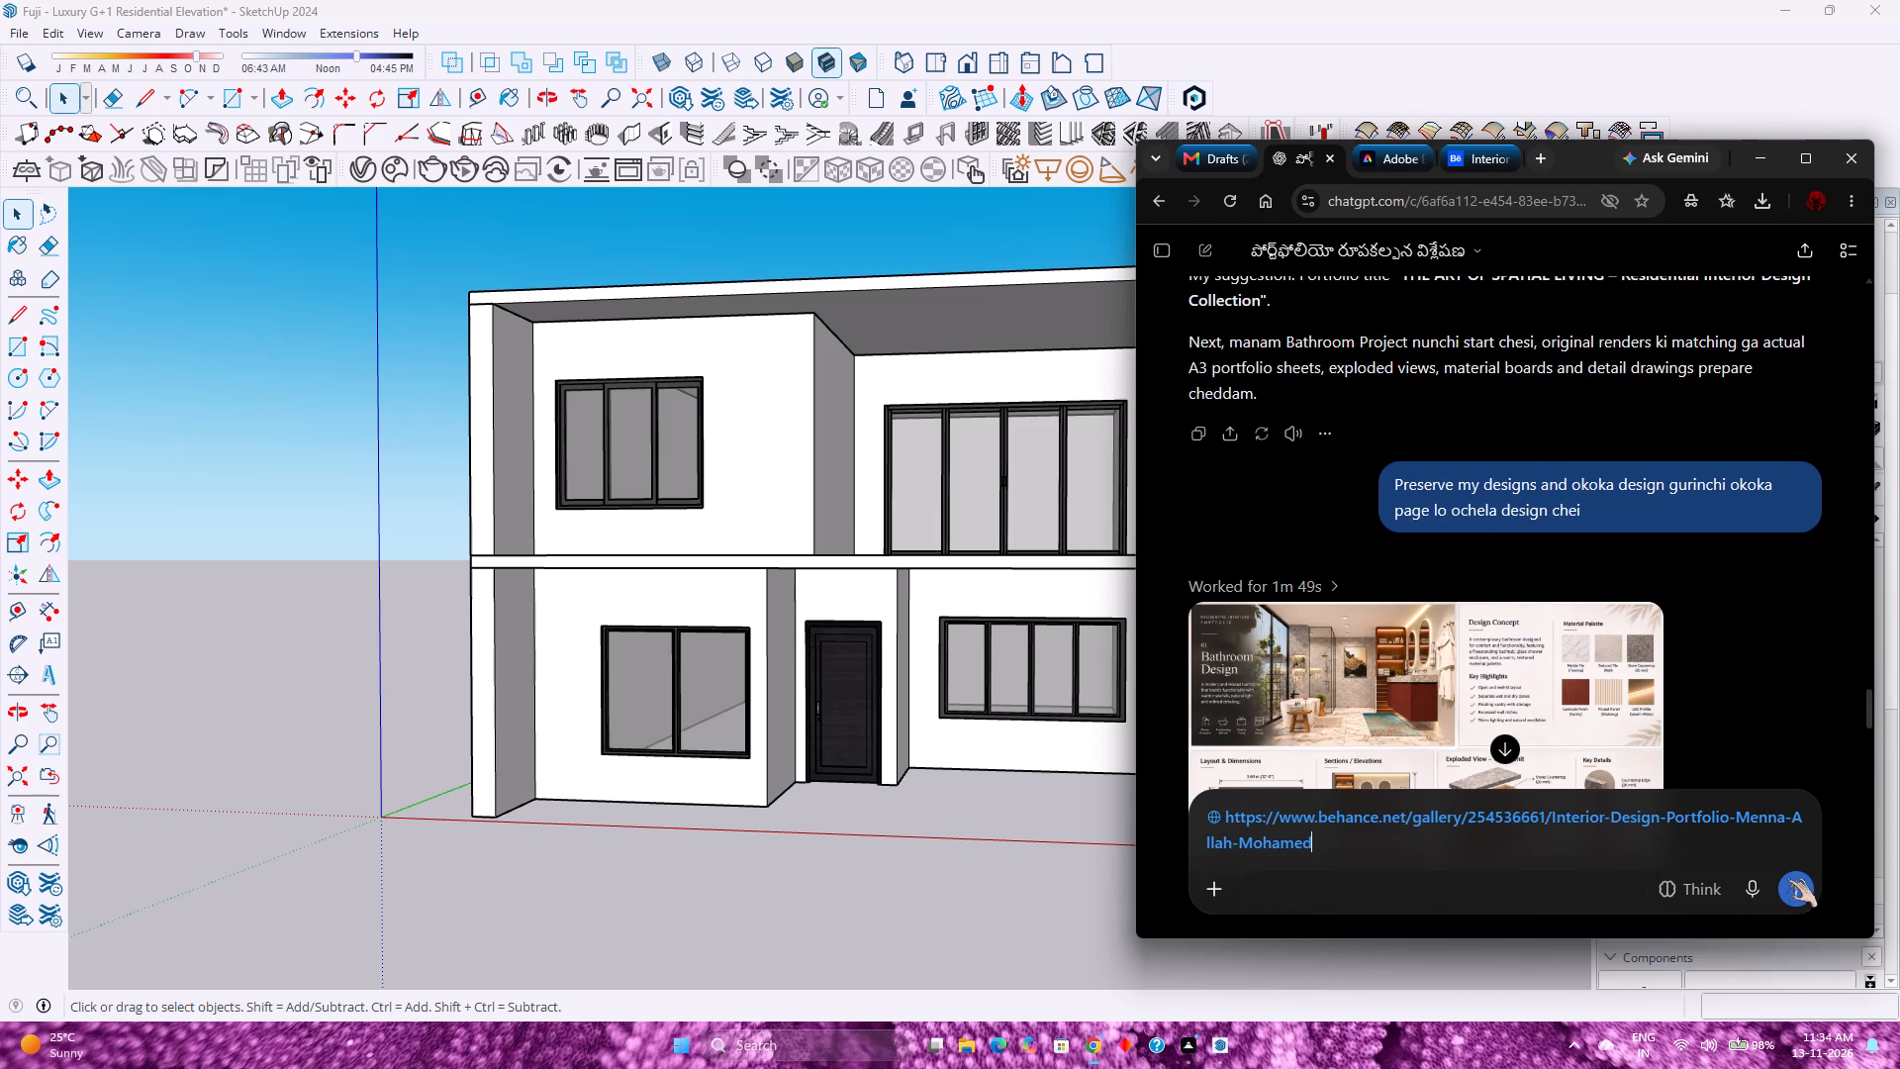
left_click(1790, 874)
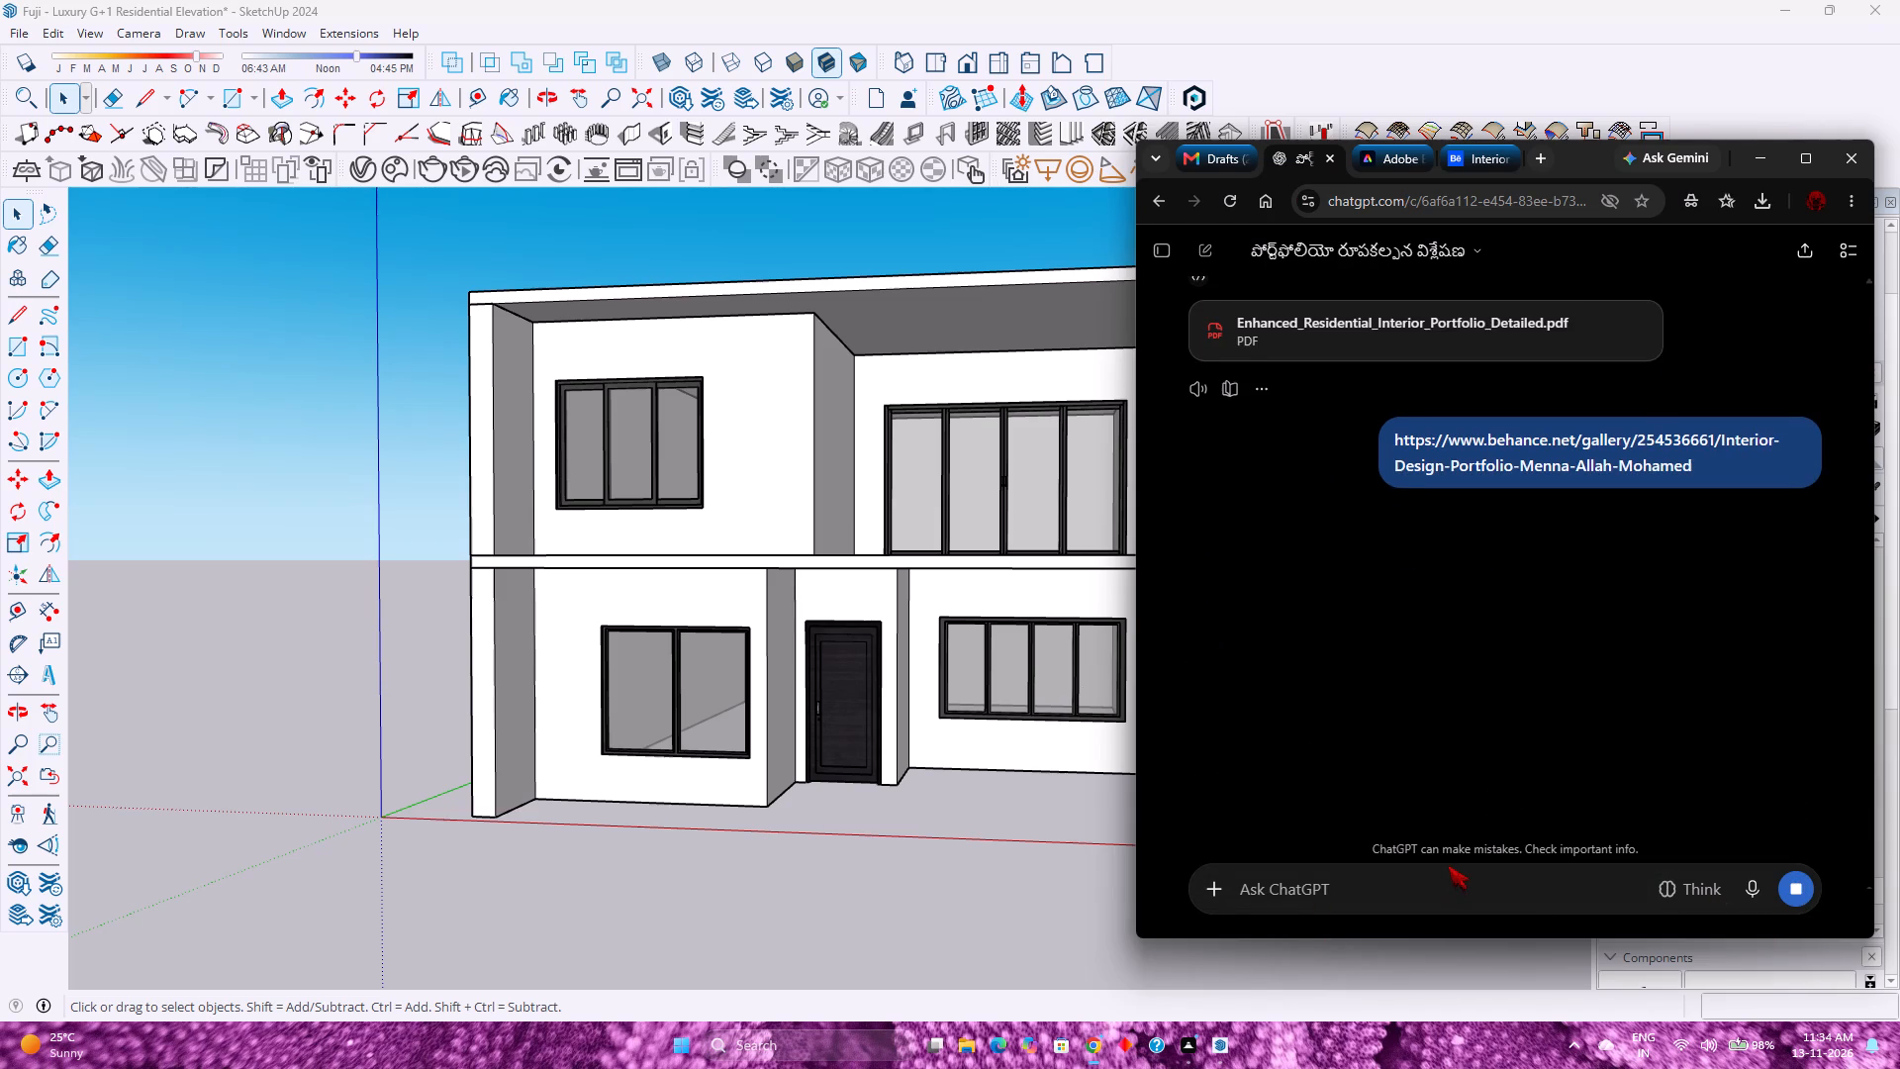
Write the follow-up prompt "ee style lo nak oka portfolio design chei" in the ChatGPT conversation and try to submit it.
key("e")
key("e")
key("space")
type("s")
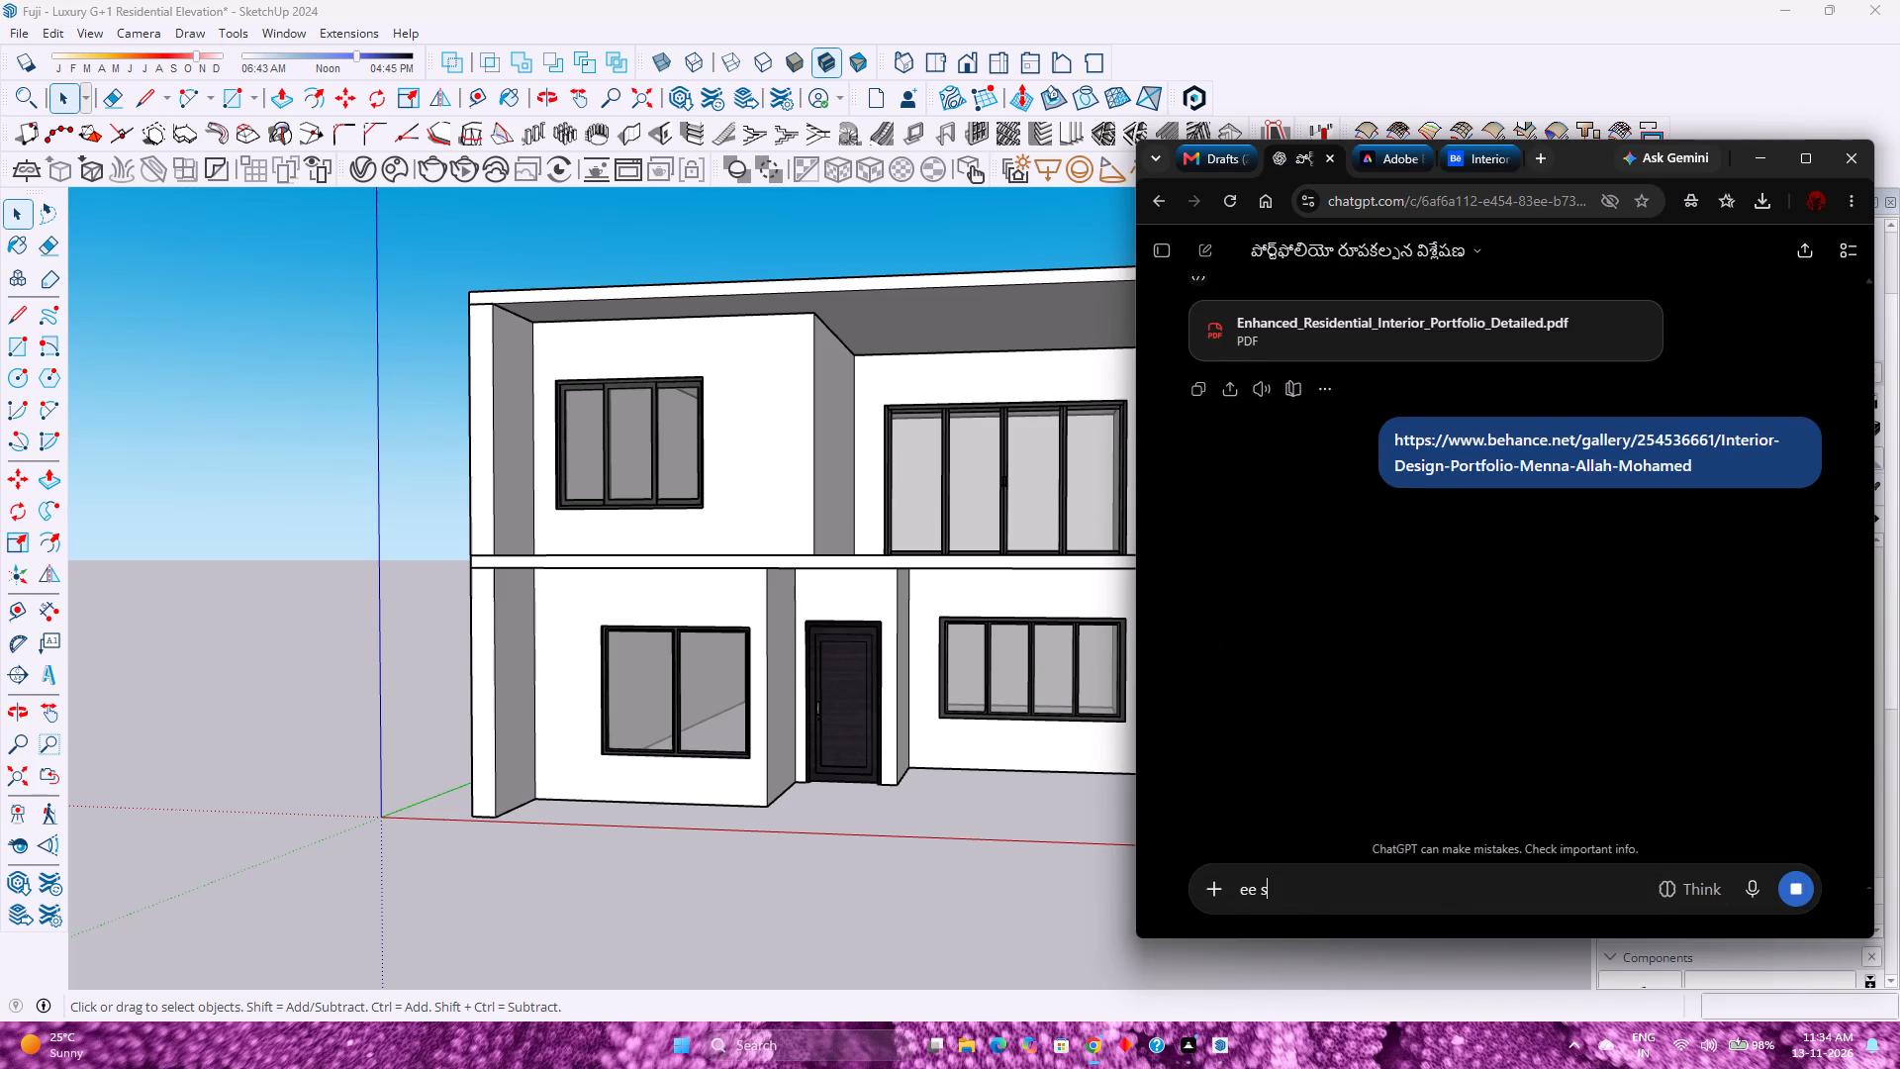
key("t")
key("y")
key("l")
type("r lo")
key("space")
key("BackSpace")
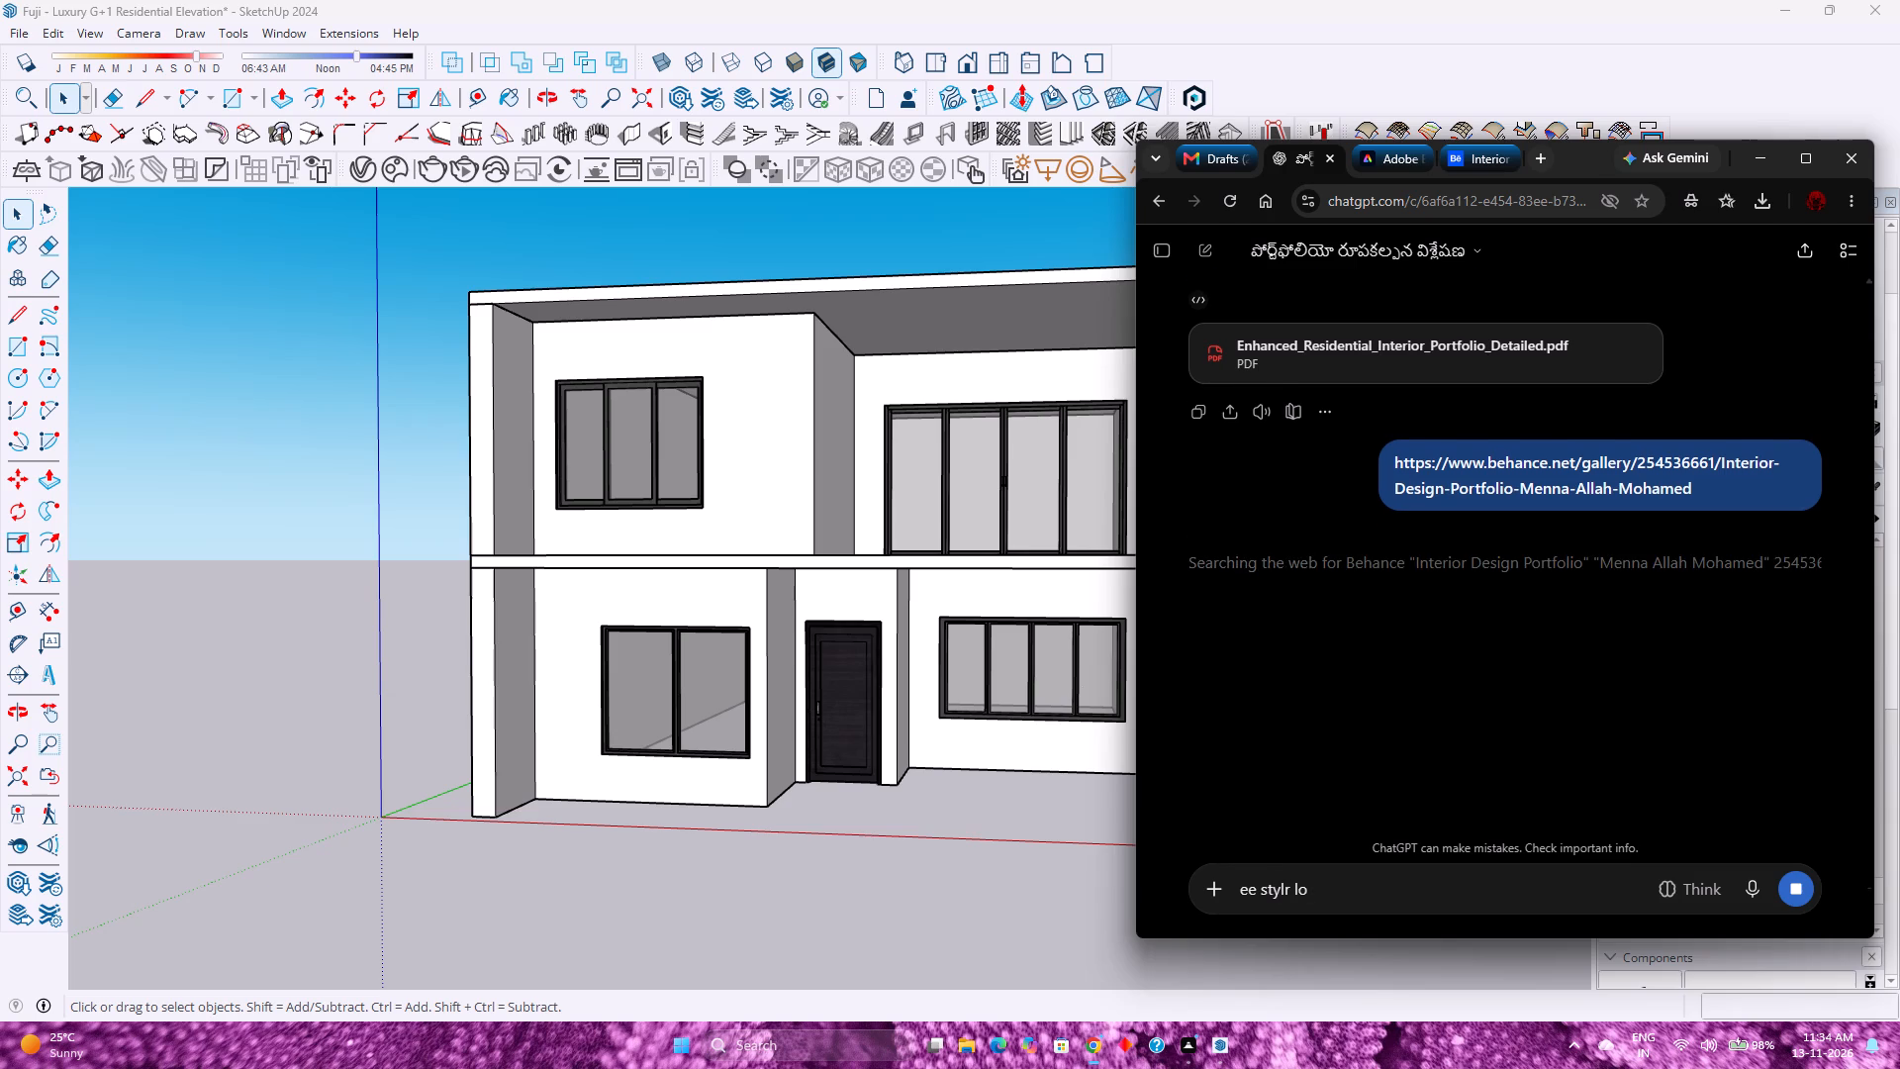
key("BackSpace")
key("BackSpace")
key("BackSpace")
key("BackSpace")
type("e lo")
key("space")
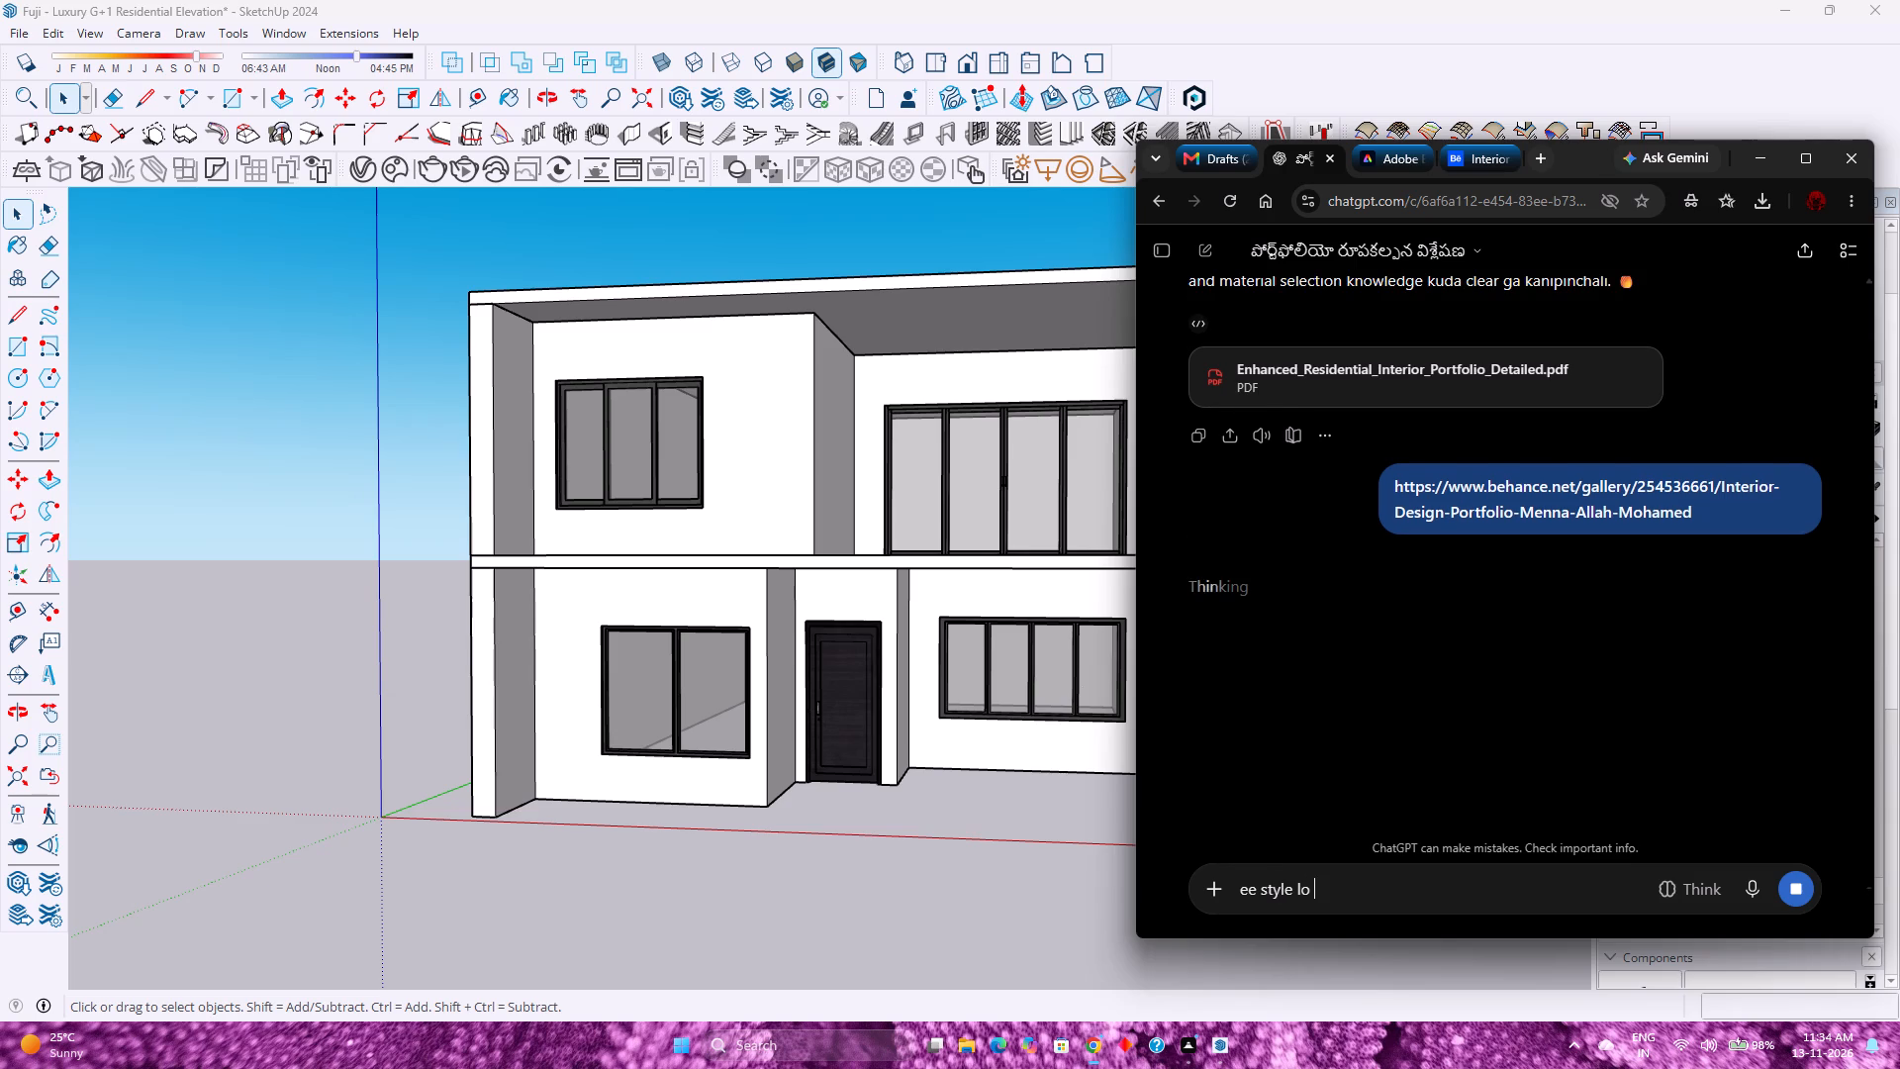
type("nak o")
key("k")
type("a")
key("space")
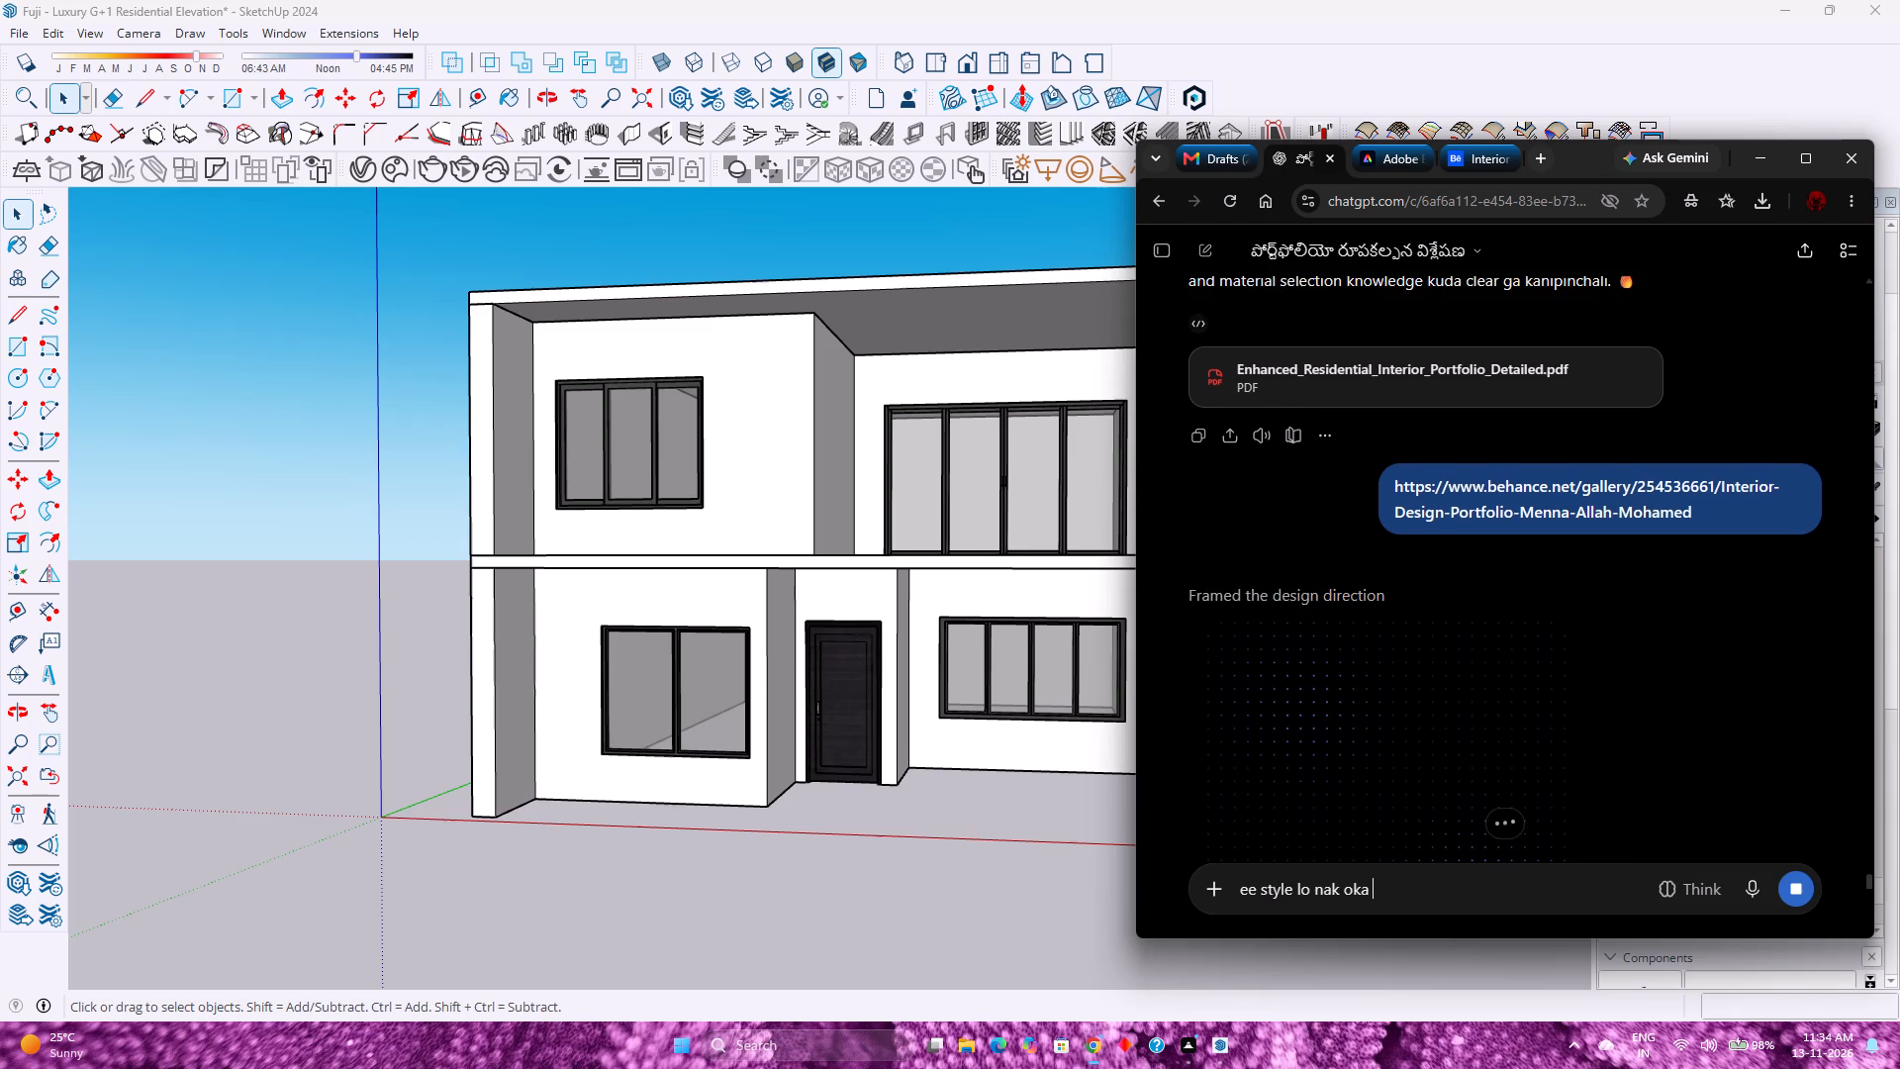
key("p")
key("o")
type("rtfo")
key("l")
type("io d")
key("e")
type("sgin")
key("space")
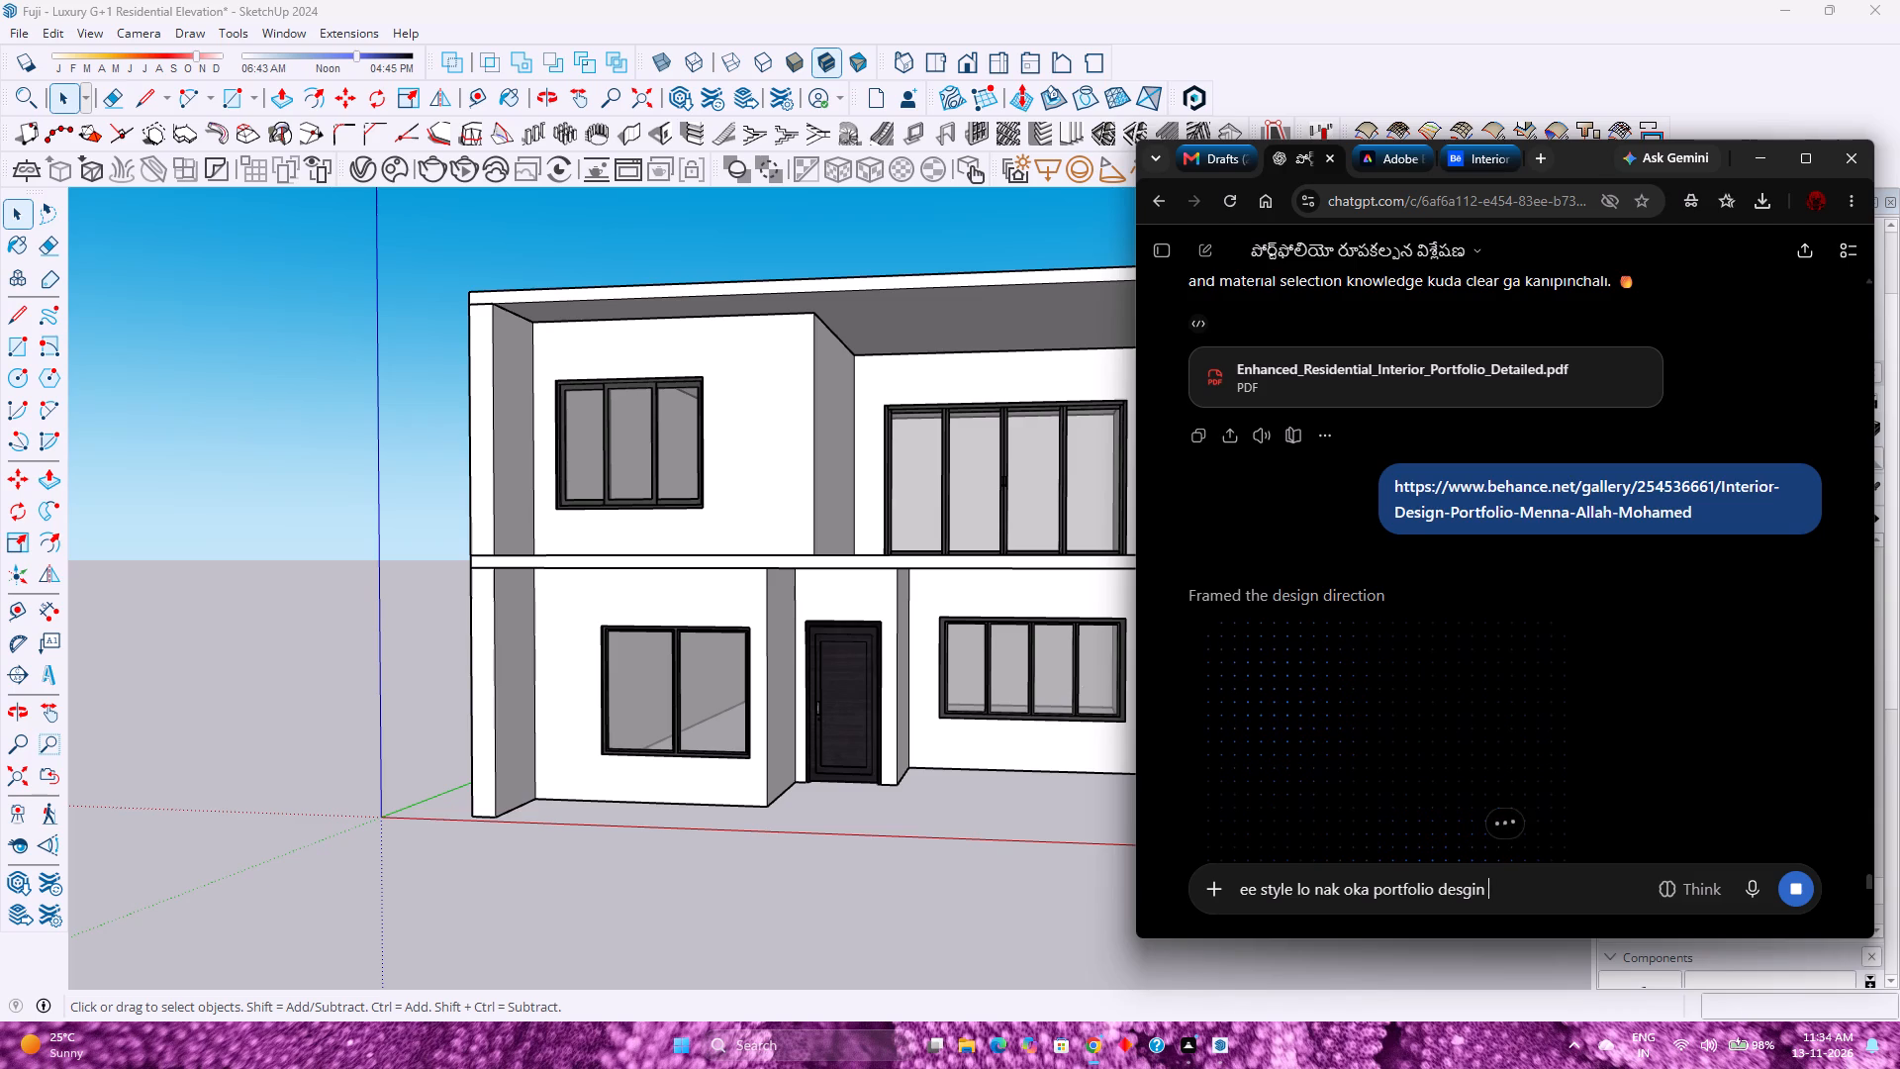
key("BackSpace")
key("BackSpace")
key("BackSpace")
key("BackSpace")
type("ig")
key("n")
key("r")
key("BackSpace")
key("space")
type("che")
key("i")
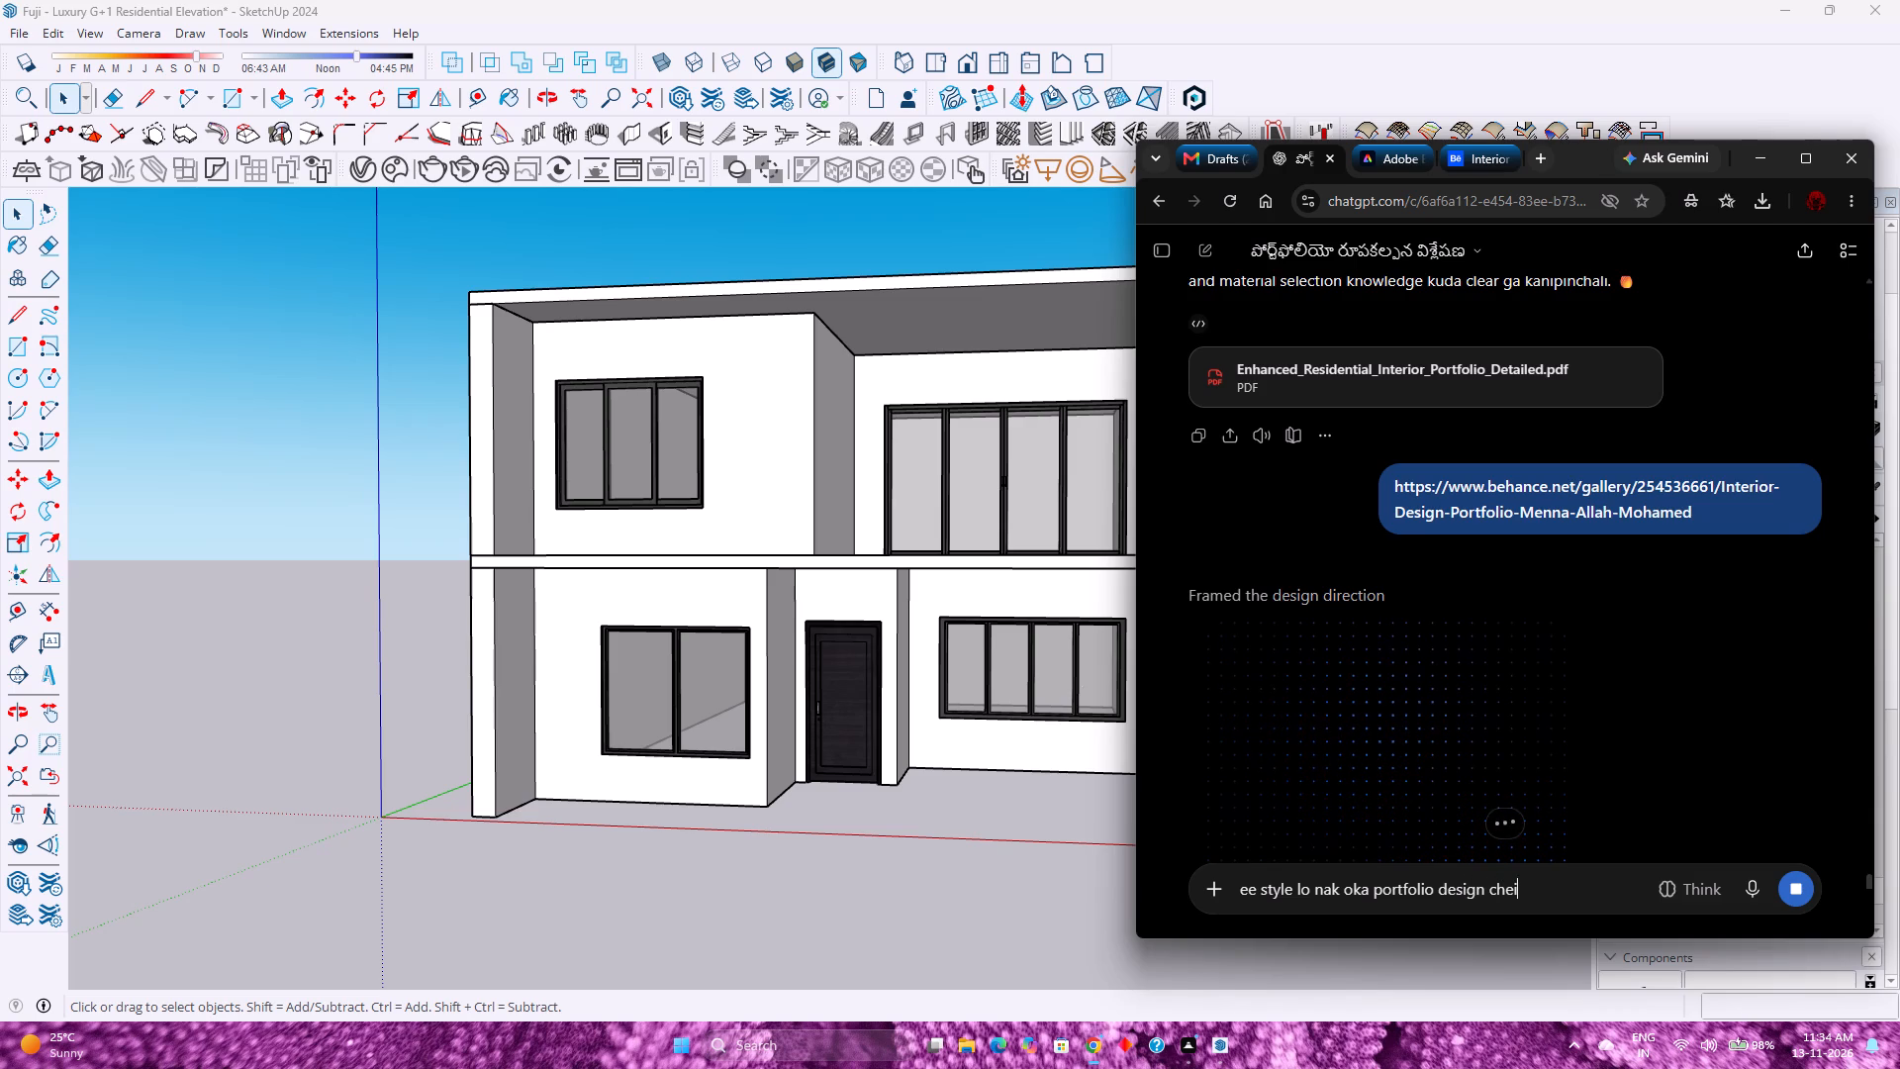
key("Return")
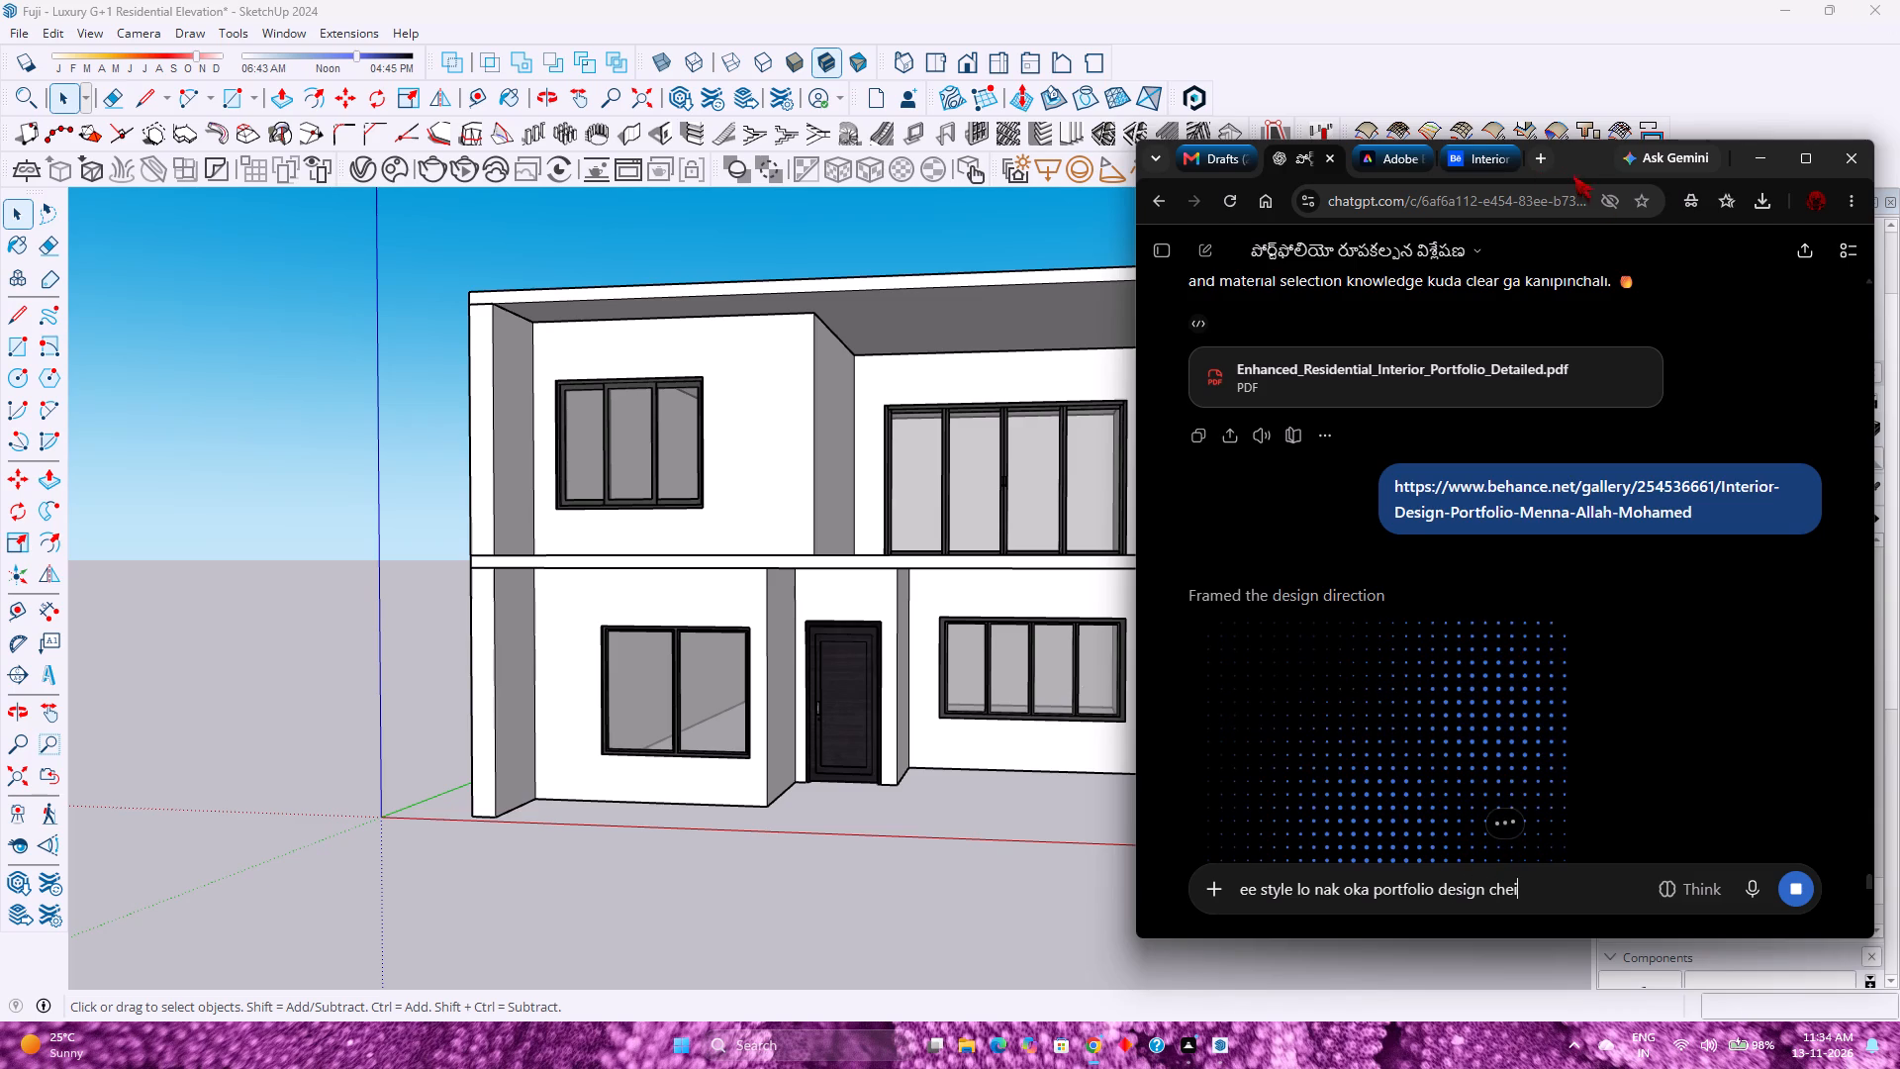
Minimize the browser window and return to the residence elevation model in SketchUp.
left_click(1758, 172)
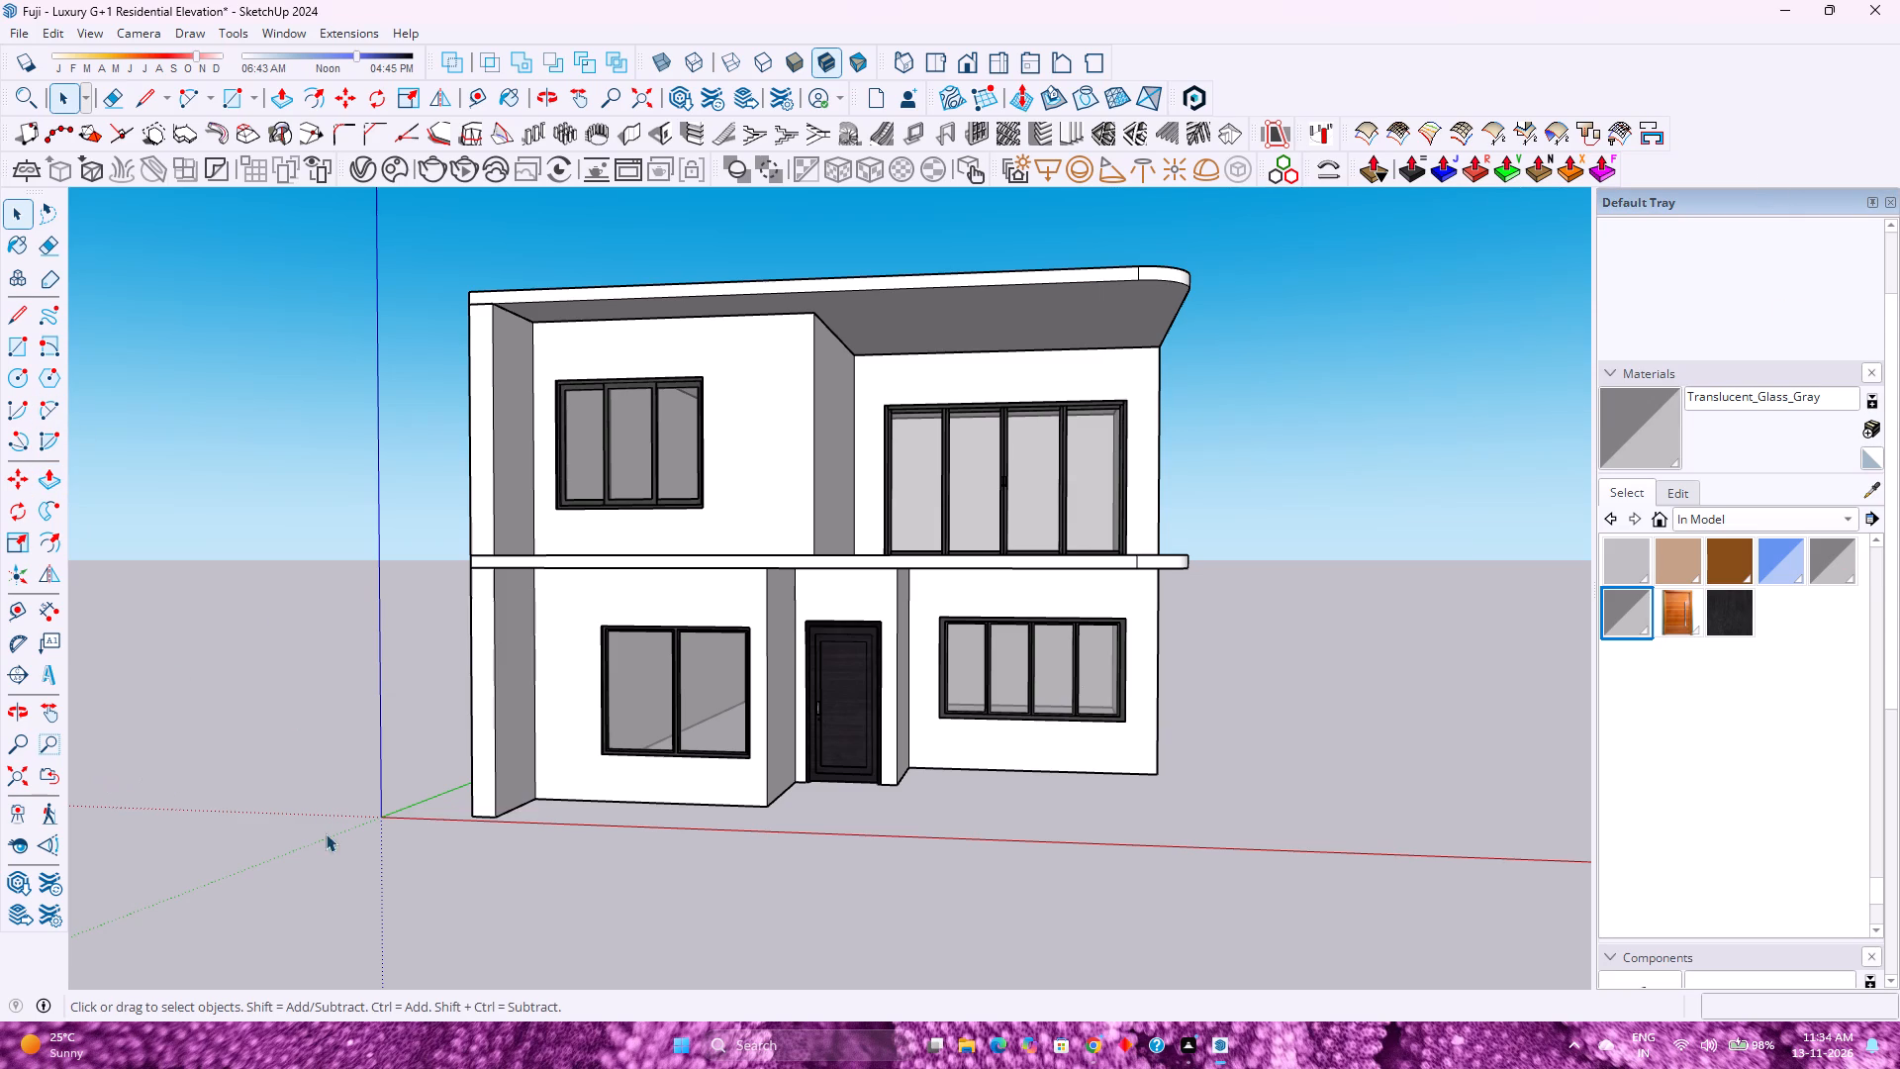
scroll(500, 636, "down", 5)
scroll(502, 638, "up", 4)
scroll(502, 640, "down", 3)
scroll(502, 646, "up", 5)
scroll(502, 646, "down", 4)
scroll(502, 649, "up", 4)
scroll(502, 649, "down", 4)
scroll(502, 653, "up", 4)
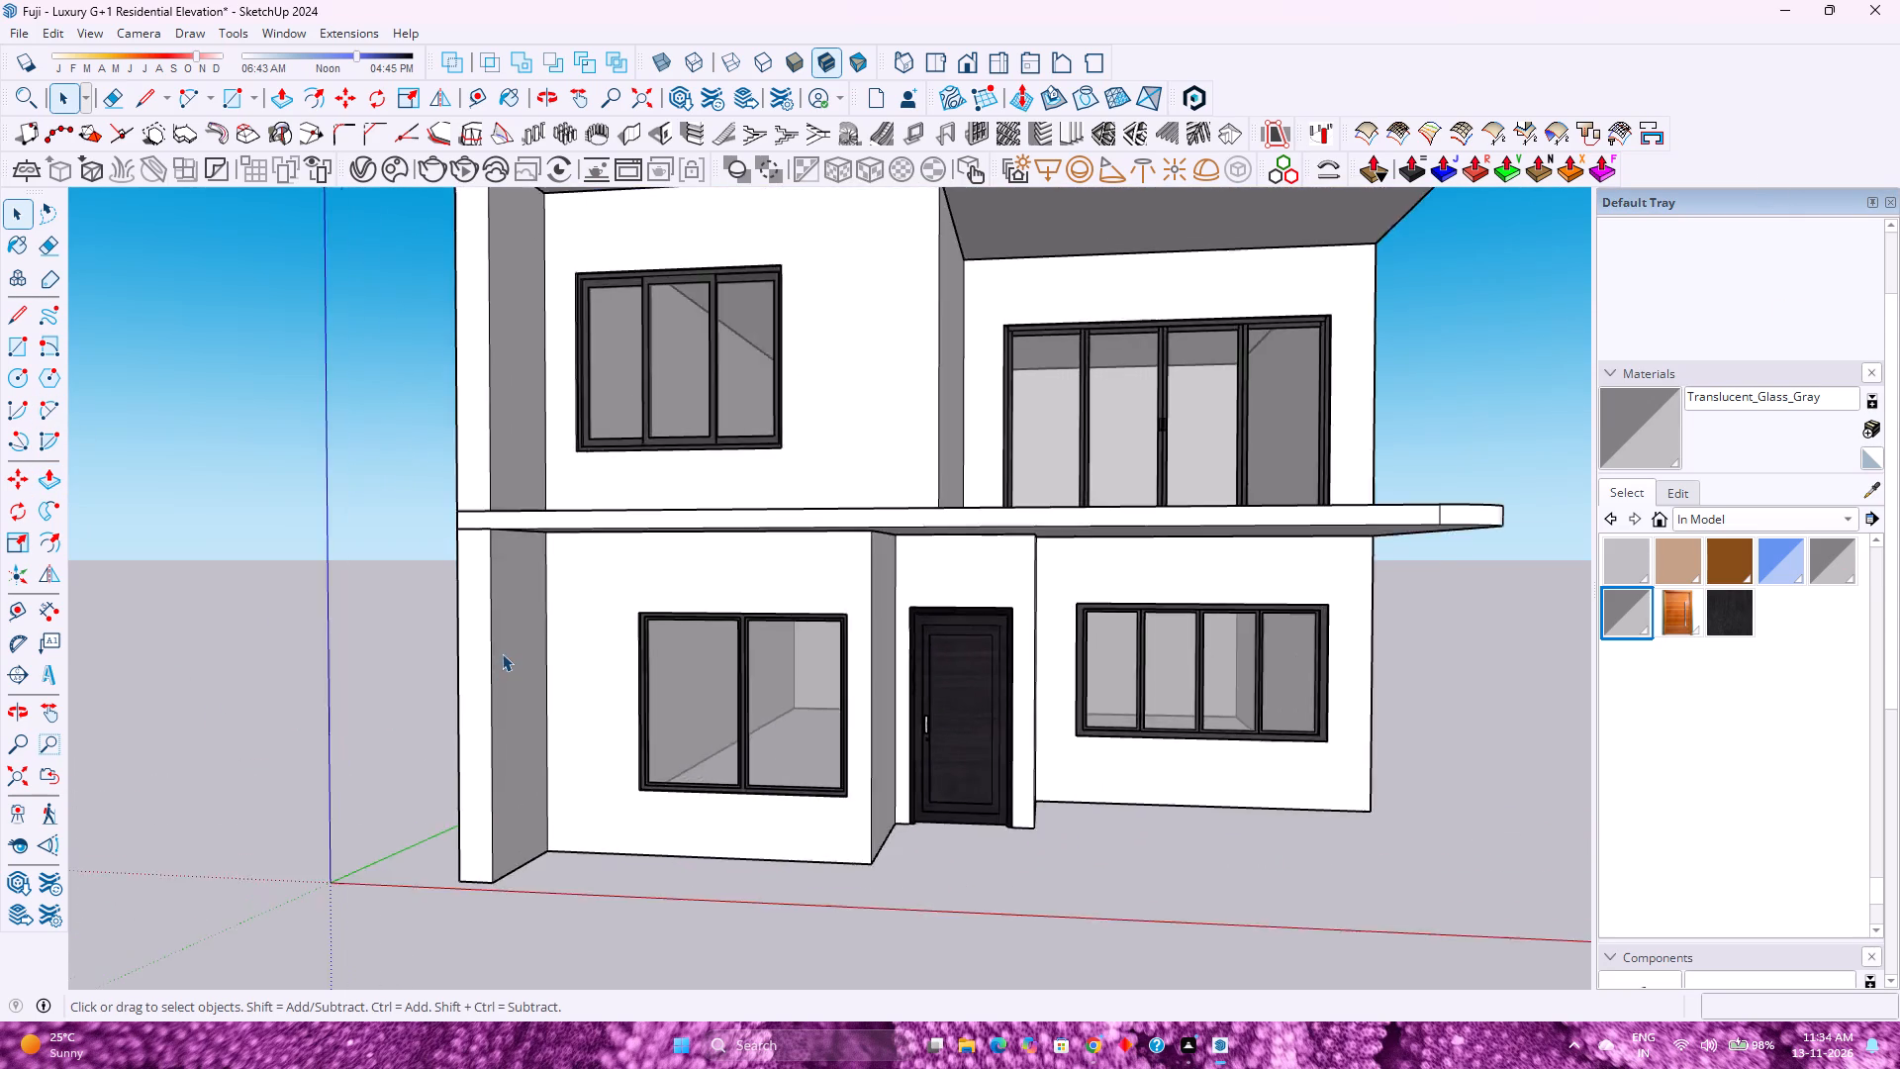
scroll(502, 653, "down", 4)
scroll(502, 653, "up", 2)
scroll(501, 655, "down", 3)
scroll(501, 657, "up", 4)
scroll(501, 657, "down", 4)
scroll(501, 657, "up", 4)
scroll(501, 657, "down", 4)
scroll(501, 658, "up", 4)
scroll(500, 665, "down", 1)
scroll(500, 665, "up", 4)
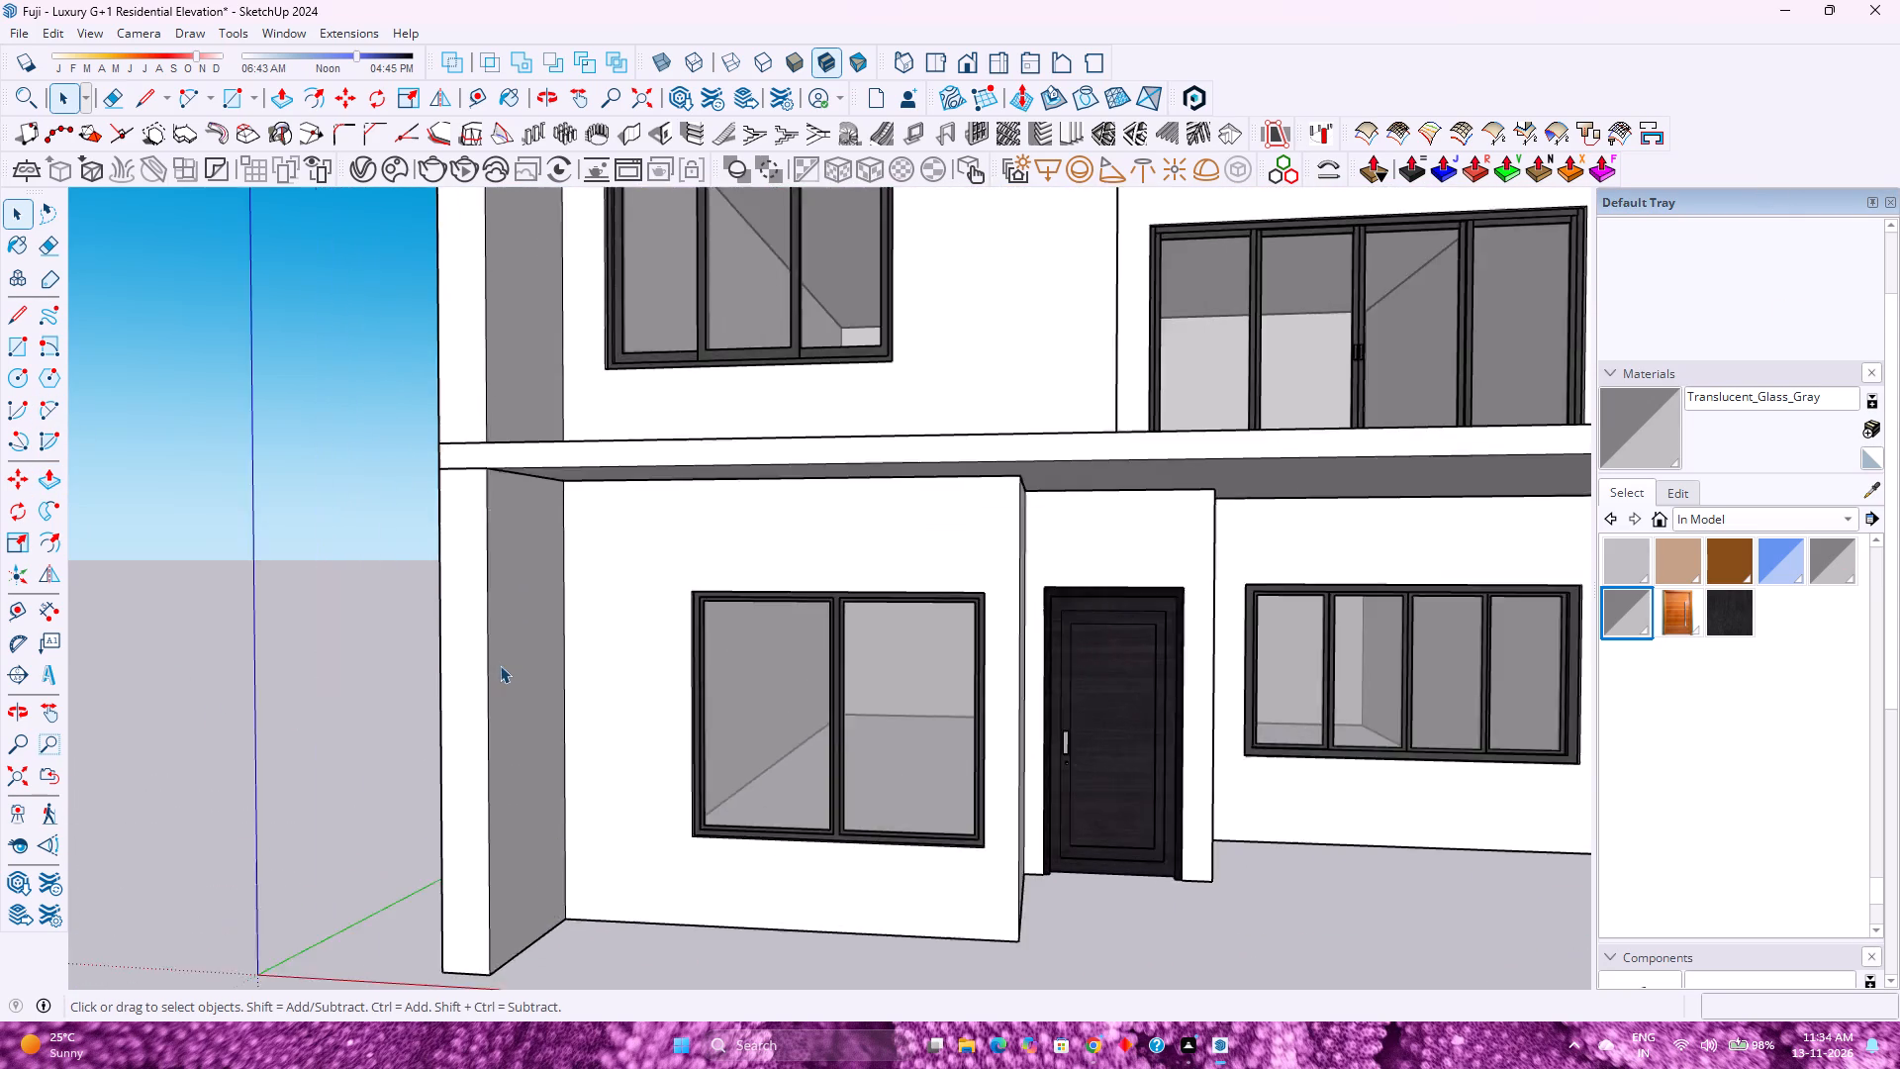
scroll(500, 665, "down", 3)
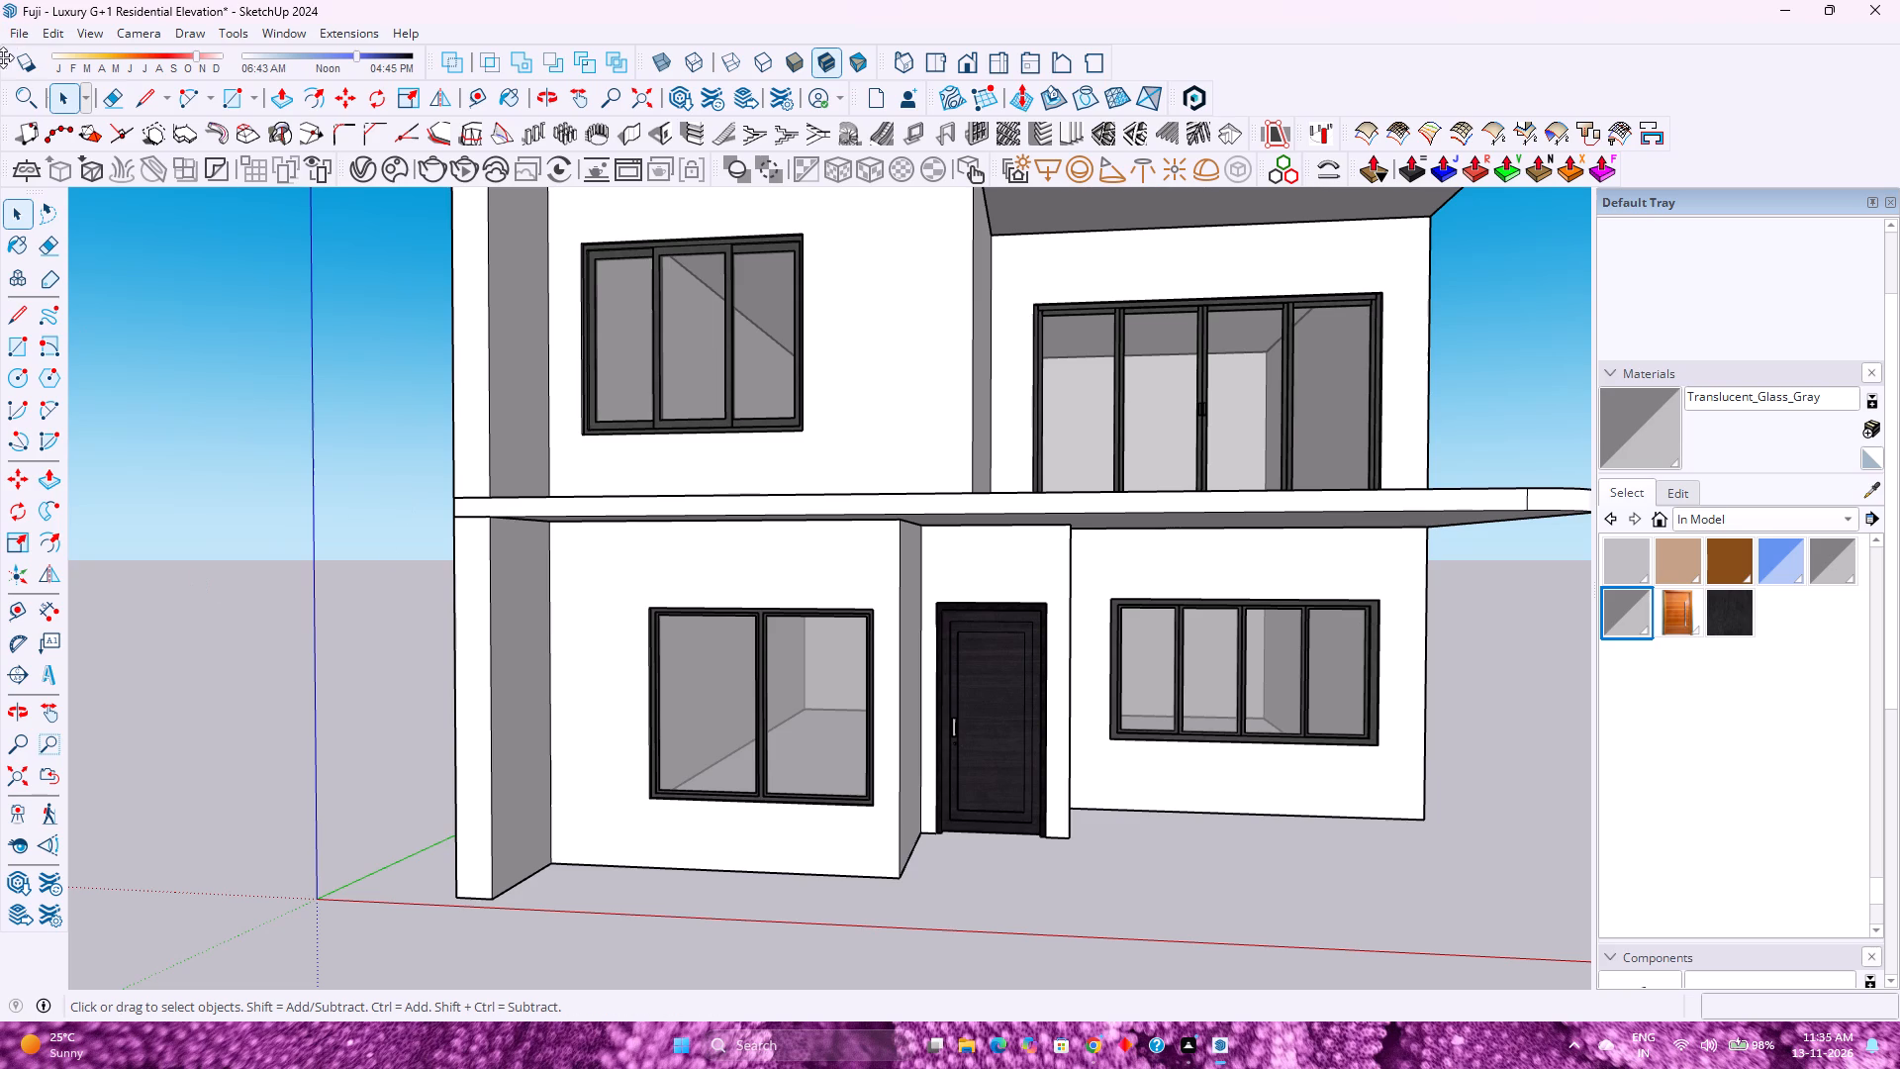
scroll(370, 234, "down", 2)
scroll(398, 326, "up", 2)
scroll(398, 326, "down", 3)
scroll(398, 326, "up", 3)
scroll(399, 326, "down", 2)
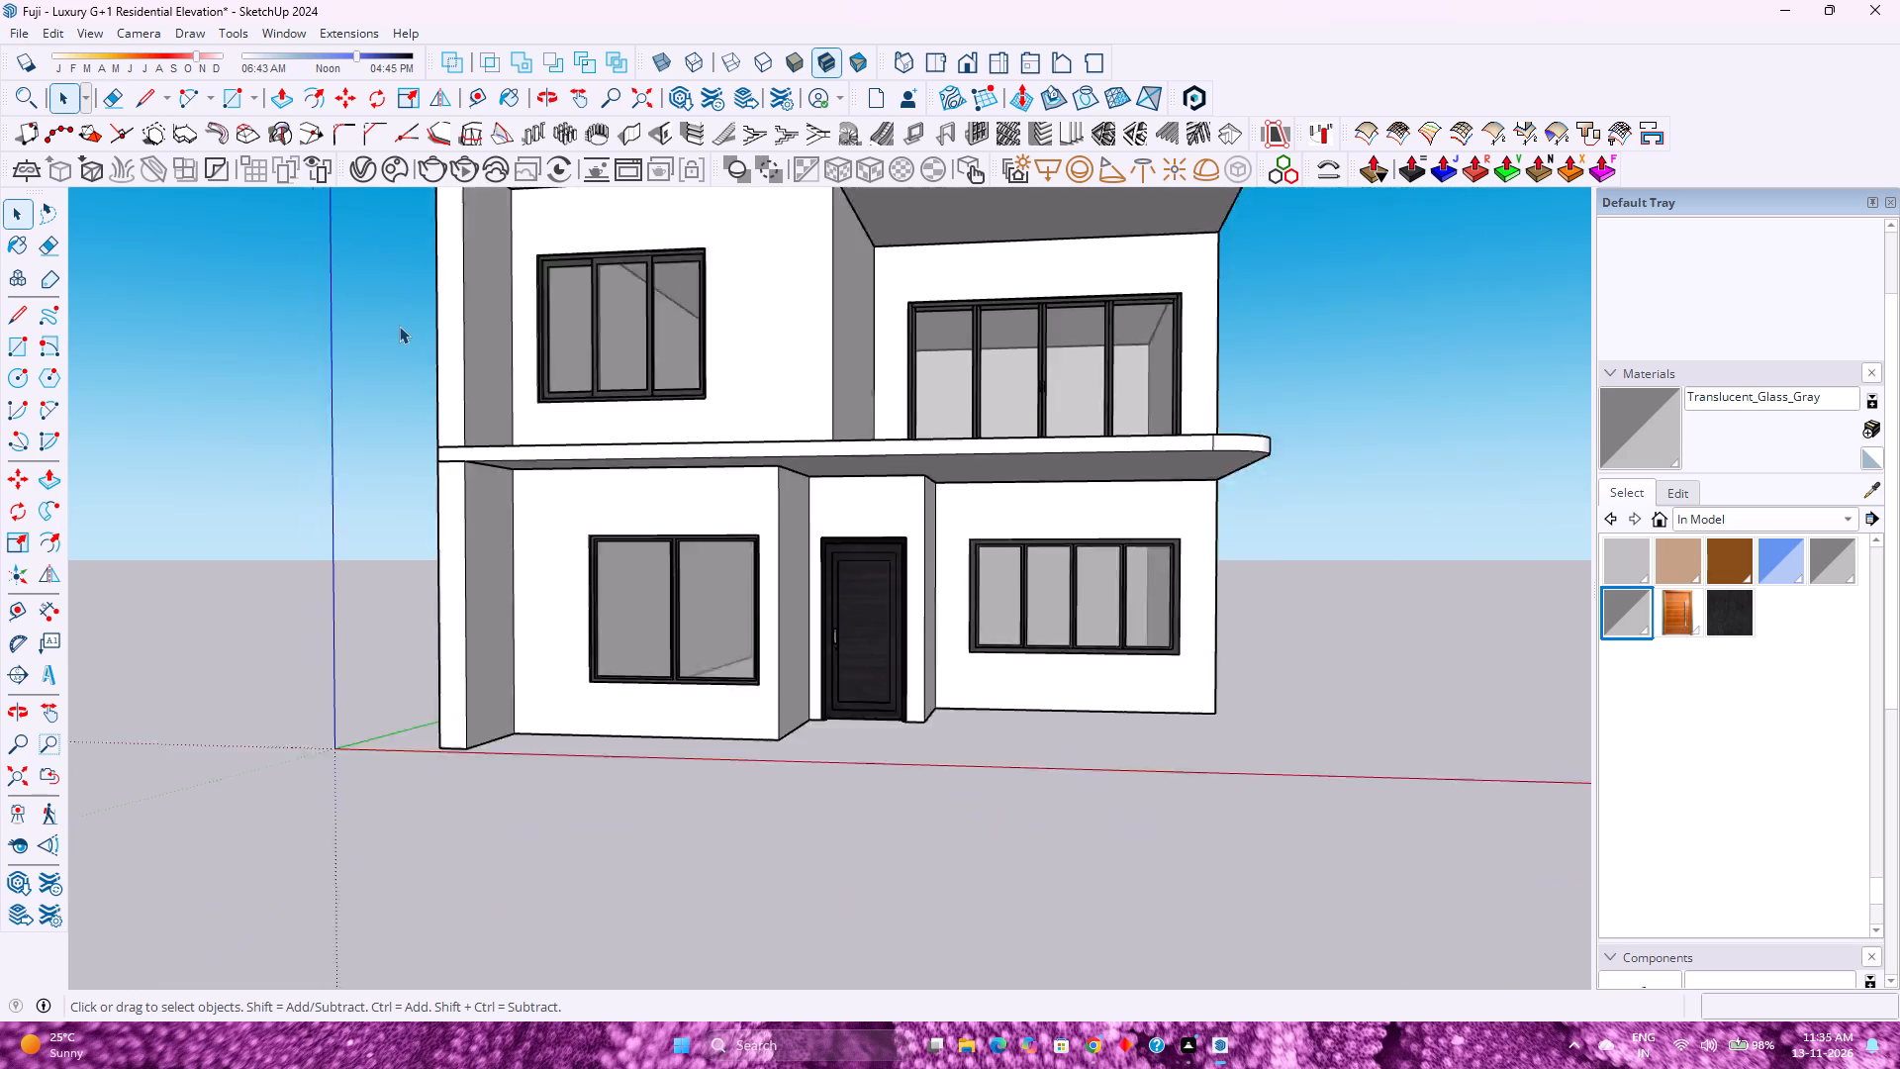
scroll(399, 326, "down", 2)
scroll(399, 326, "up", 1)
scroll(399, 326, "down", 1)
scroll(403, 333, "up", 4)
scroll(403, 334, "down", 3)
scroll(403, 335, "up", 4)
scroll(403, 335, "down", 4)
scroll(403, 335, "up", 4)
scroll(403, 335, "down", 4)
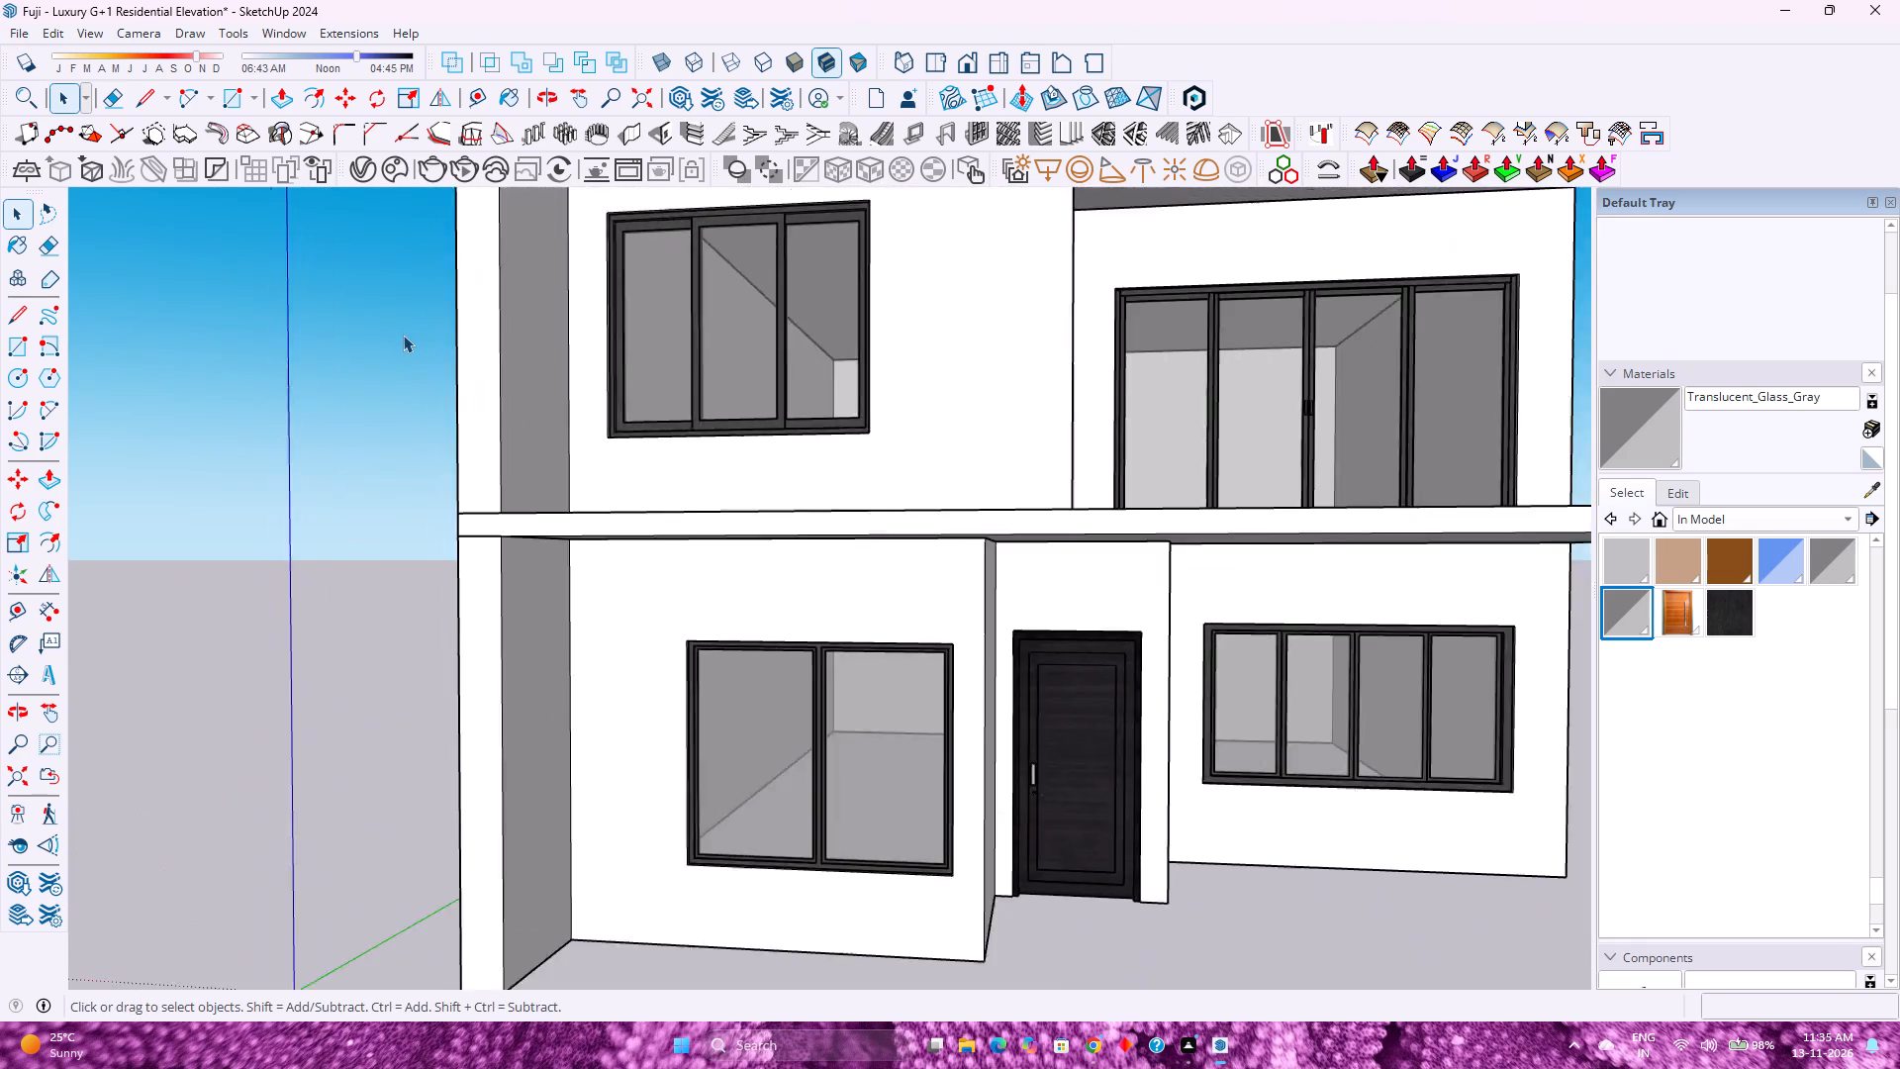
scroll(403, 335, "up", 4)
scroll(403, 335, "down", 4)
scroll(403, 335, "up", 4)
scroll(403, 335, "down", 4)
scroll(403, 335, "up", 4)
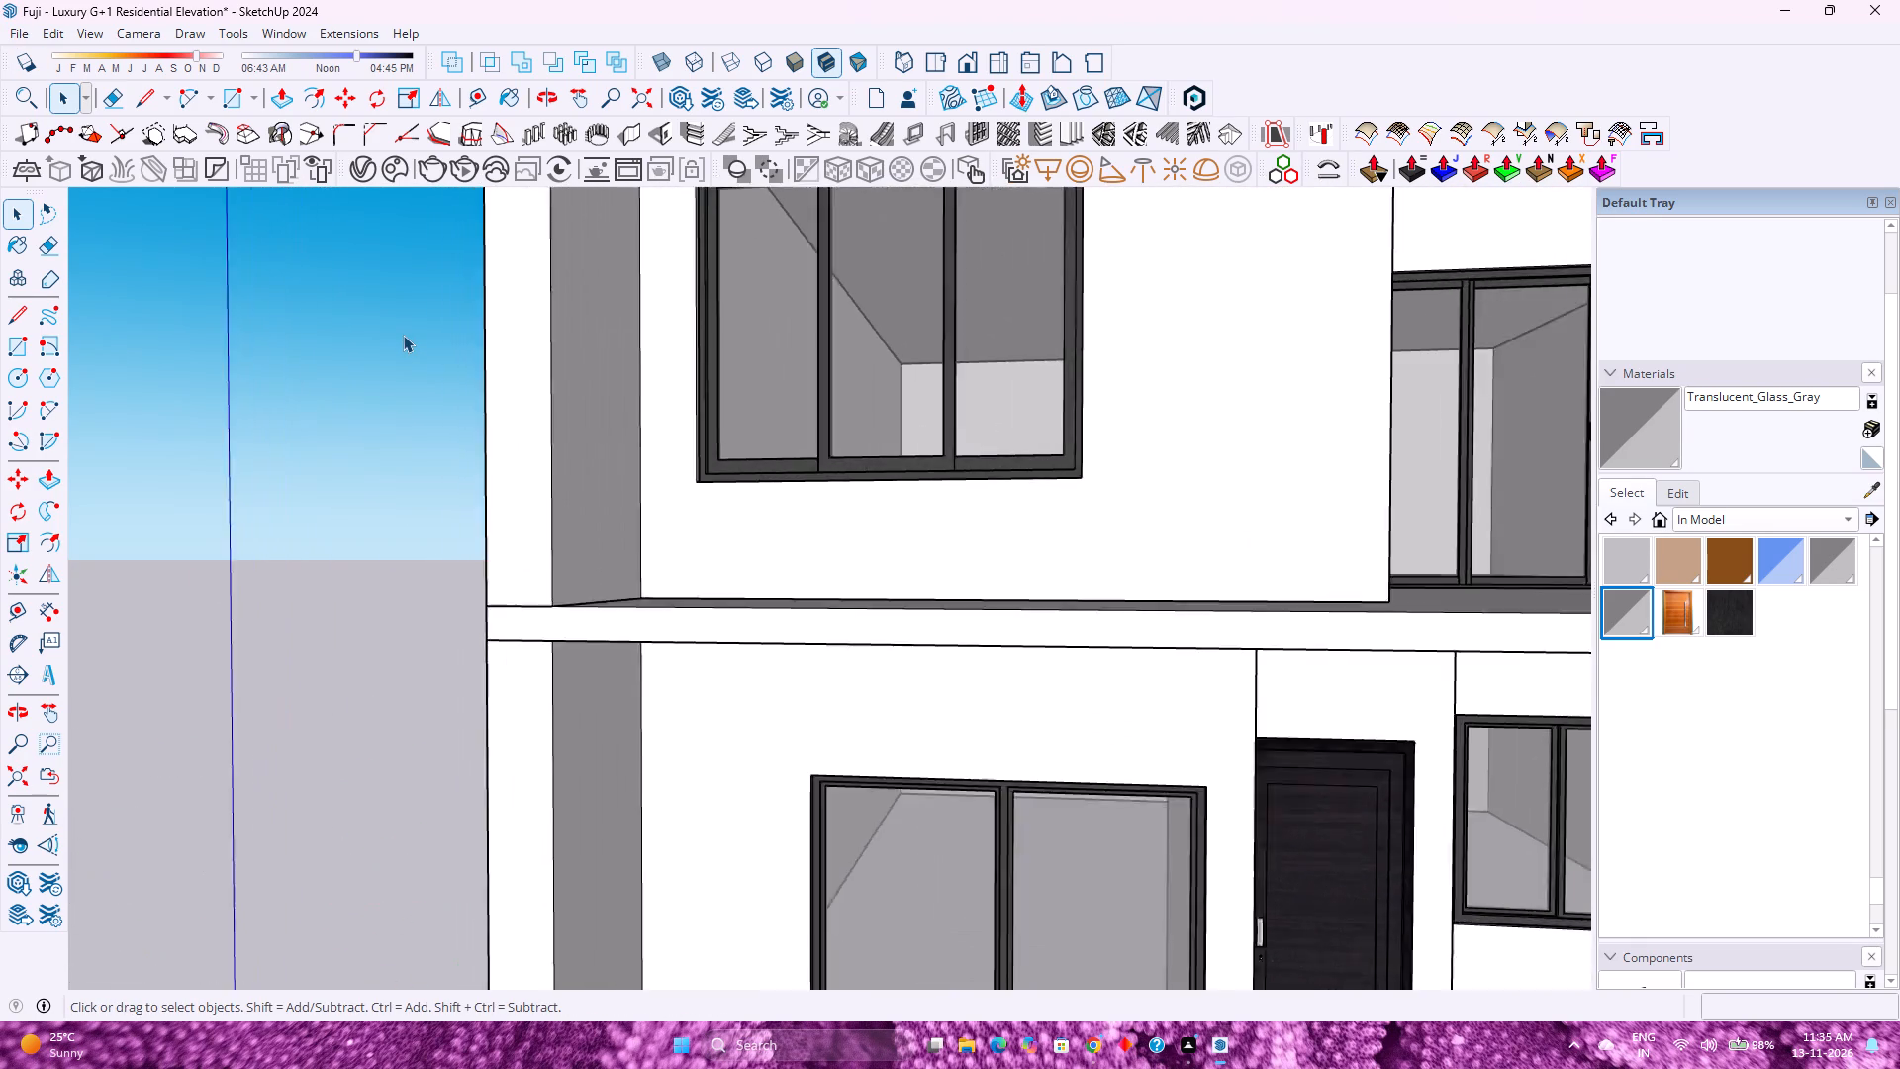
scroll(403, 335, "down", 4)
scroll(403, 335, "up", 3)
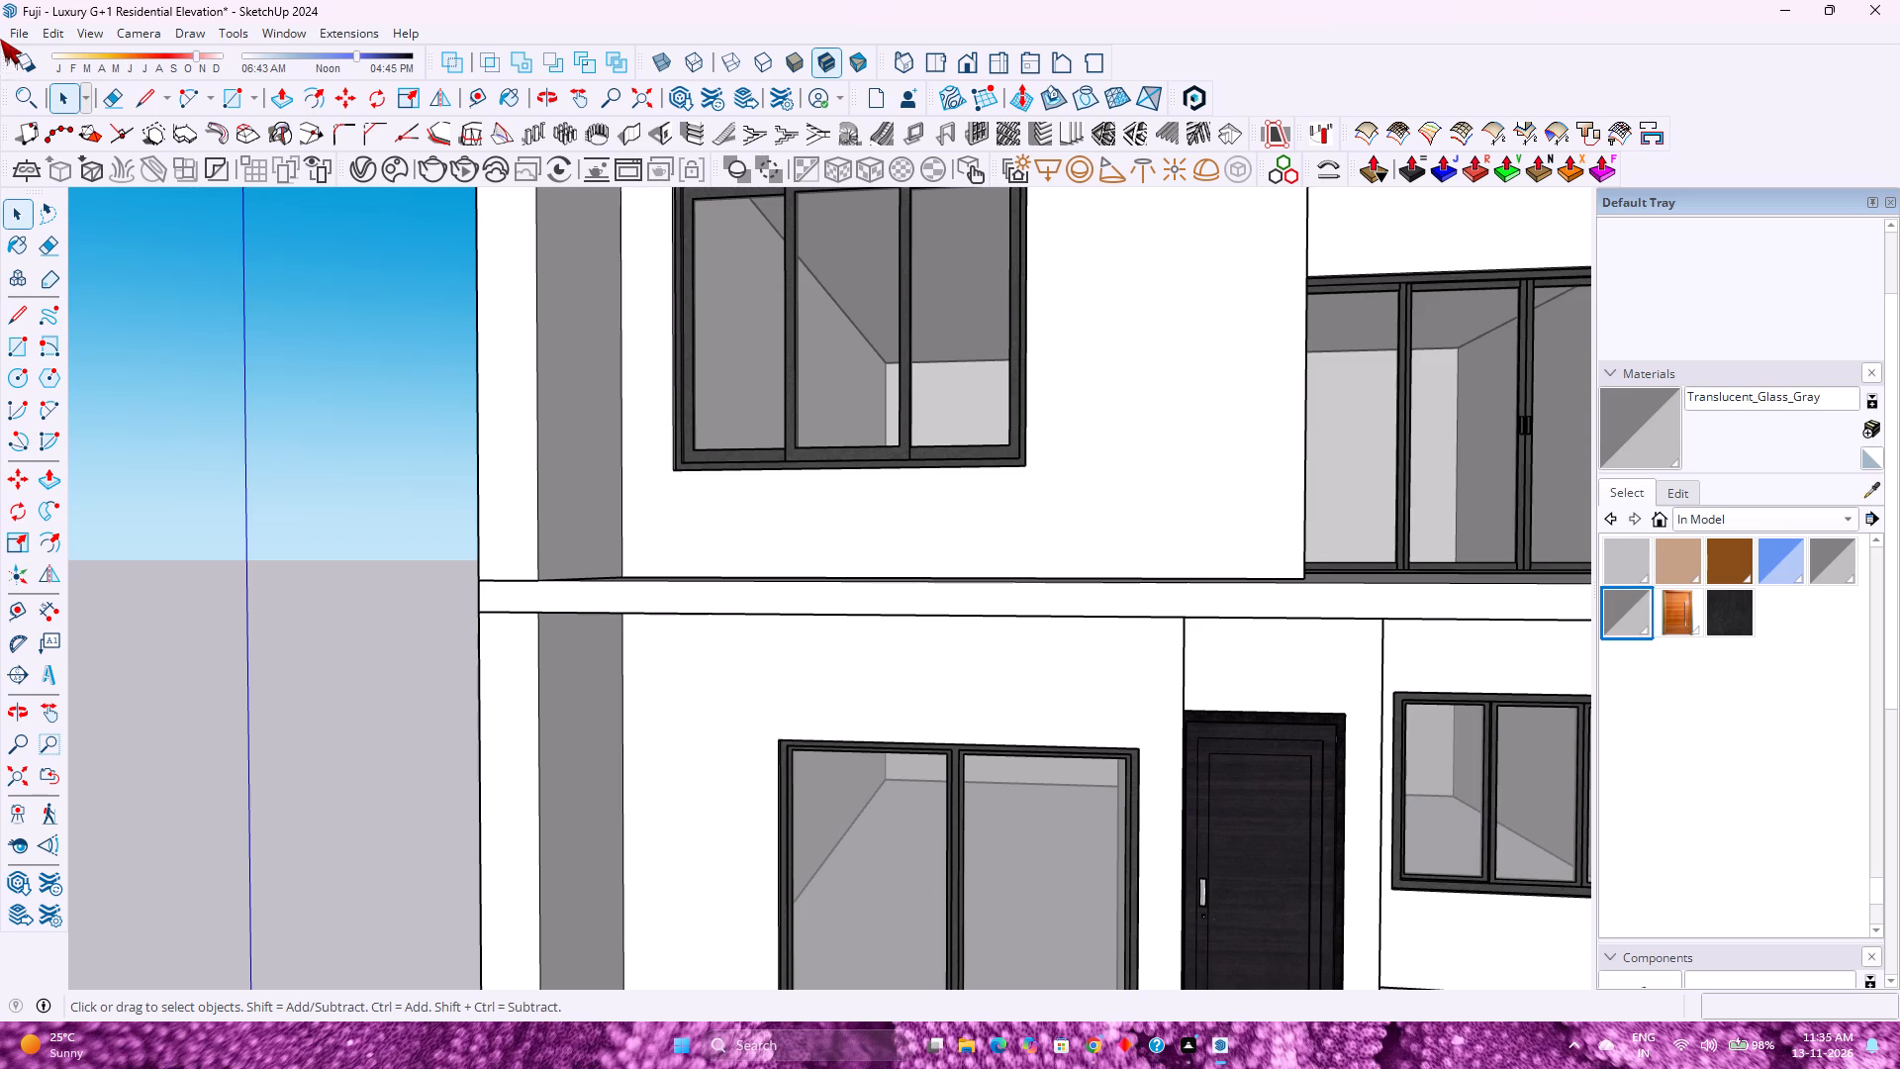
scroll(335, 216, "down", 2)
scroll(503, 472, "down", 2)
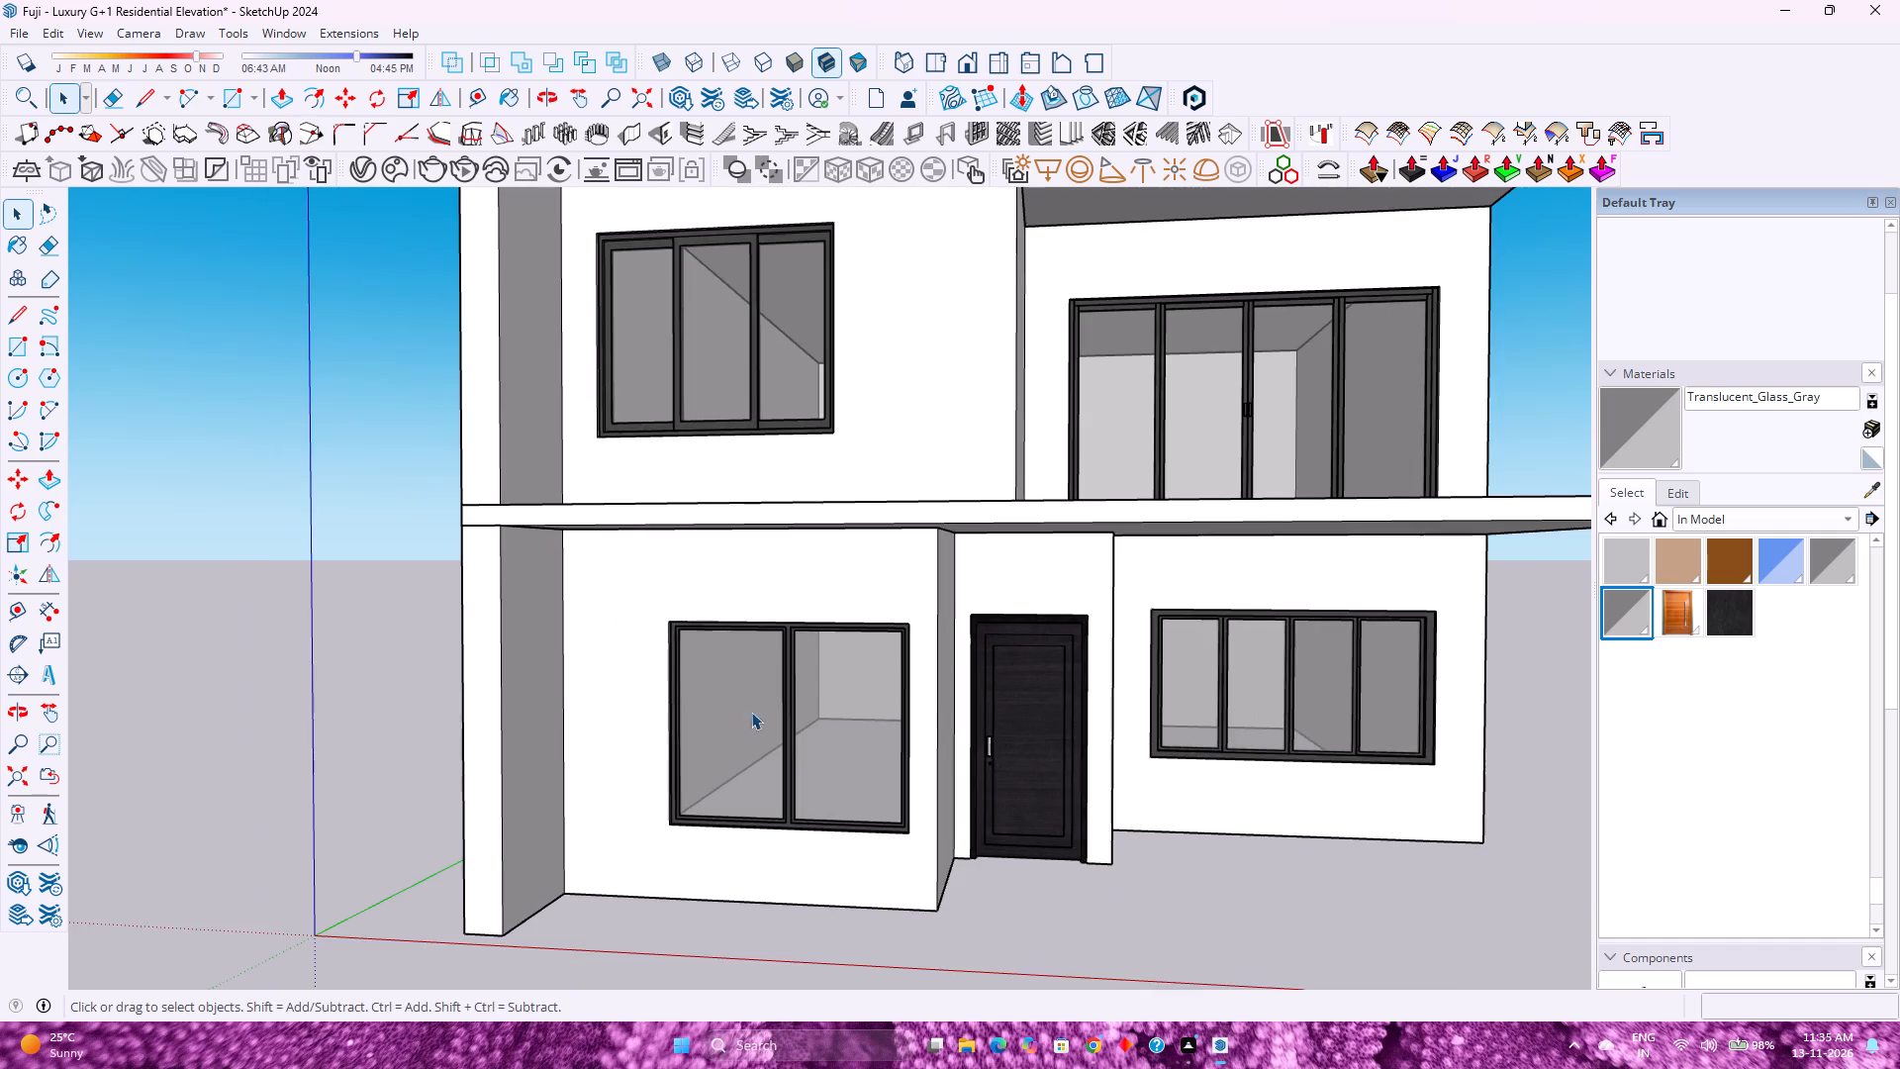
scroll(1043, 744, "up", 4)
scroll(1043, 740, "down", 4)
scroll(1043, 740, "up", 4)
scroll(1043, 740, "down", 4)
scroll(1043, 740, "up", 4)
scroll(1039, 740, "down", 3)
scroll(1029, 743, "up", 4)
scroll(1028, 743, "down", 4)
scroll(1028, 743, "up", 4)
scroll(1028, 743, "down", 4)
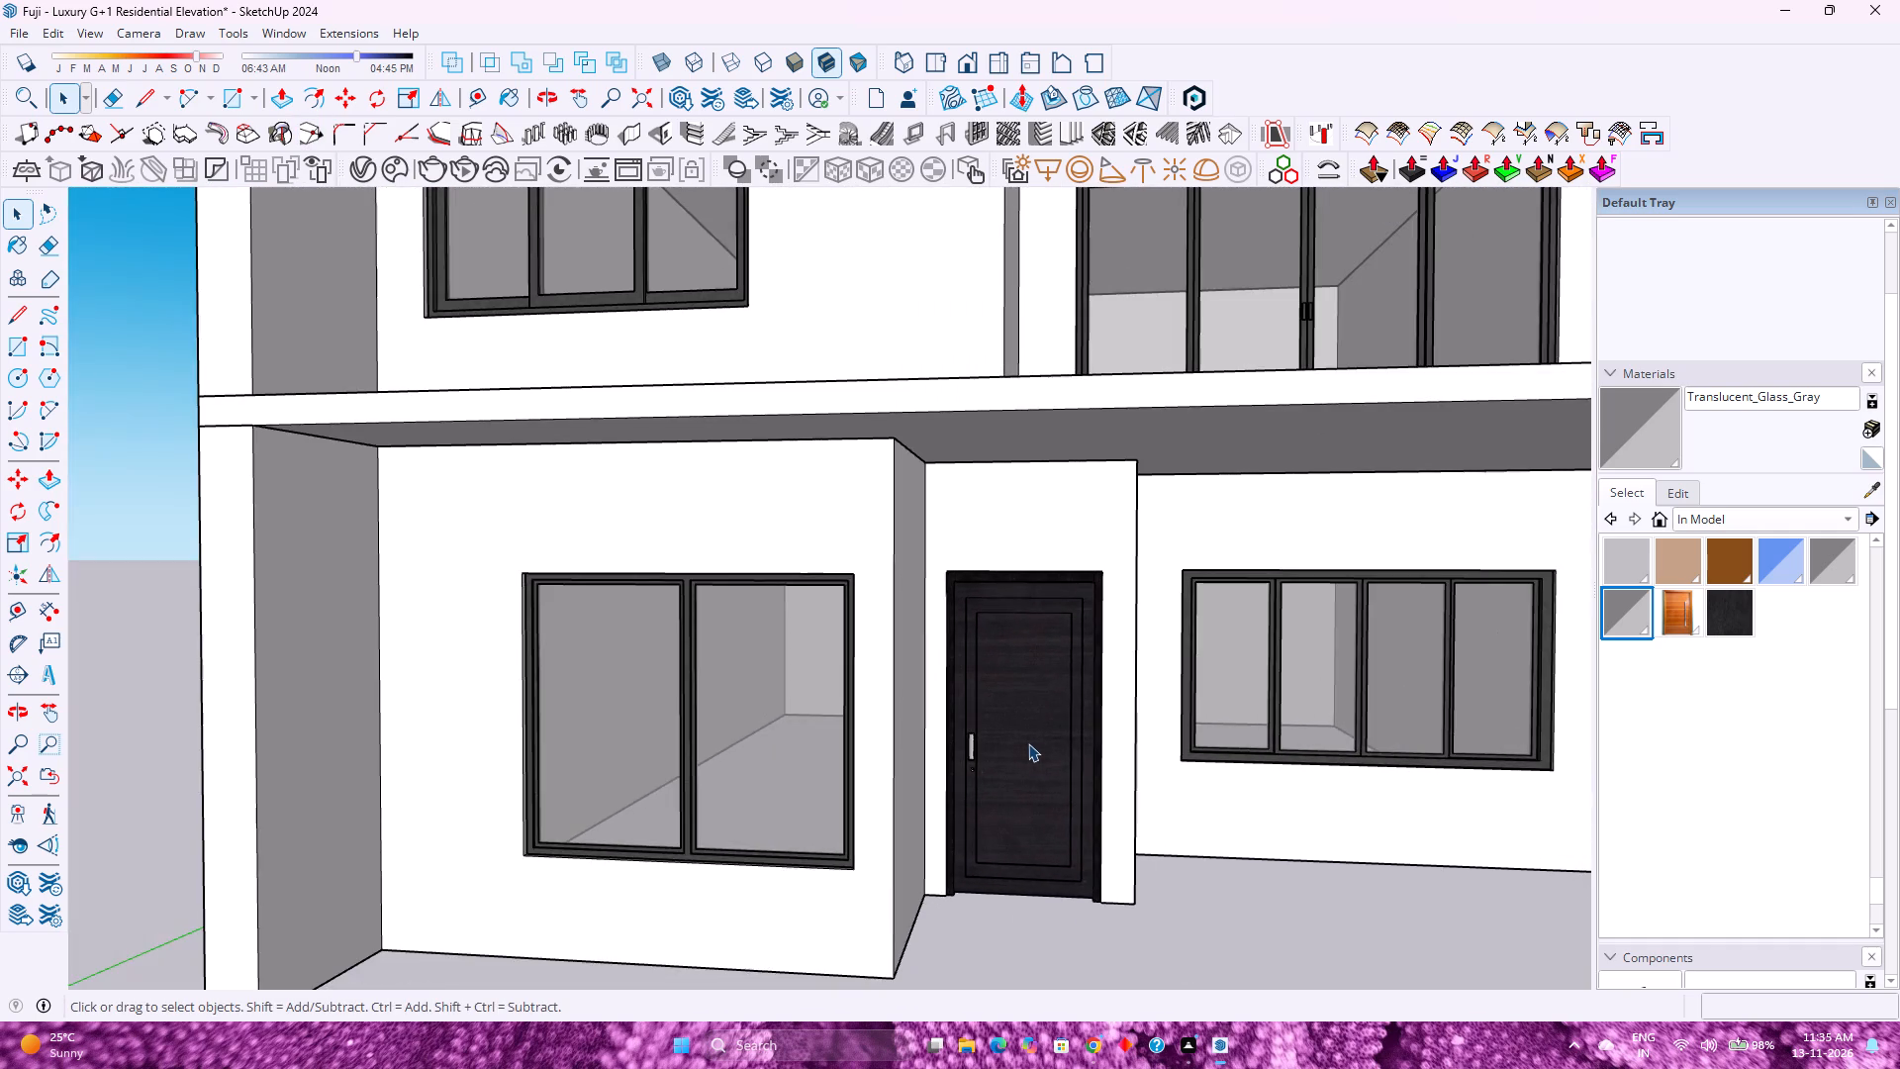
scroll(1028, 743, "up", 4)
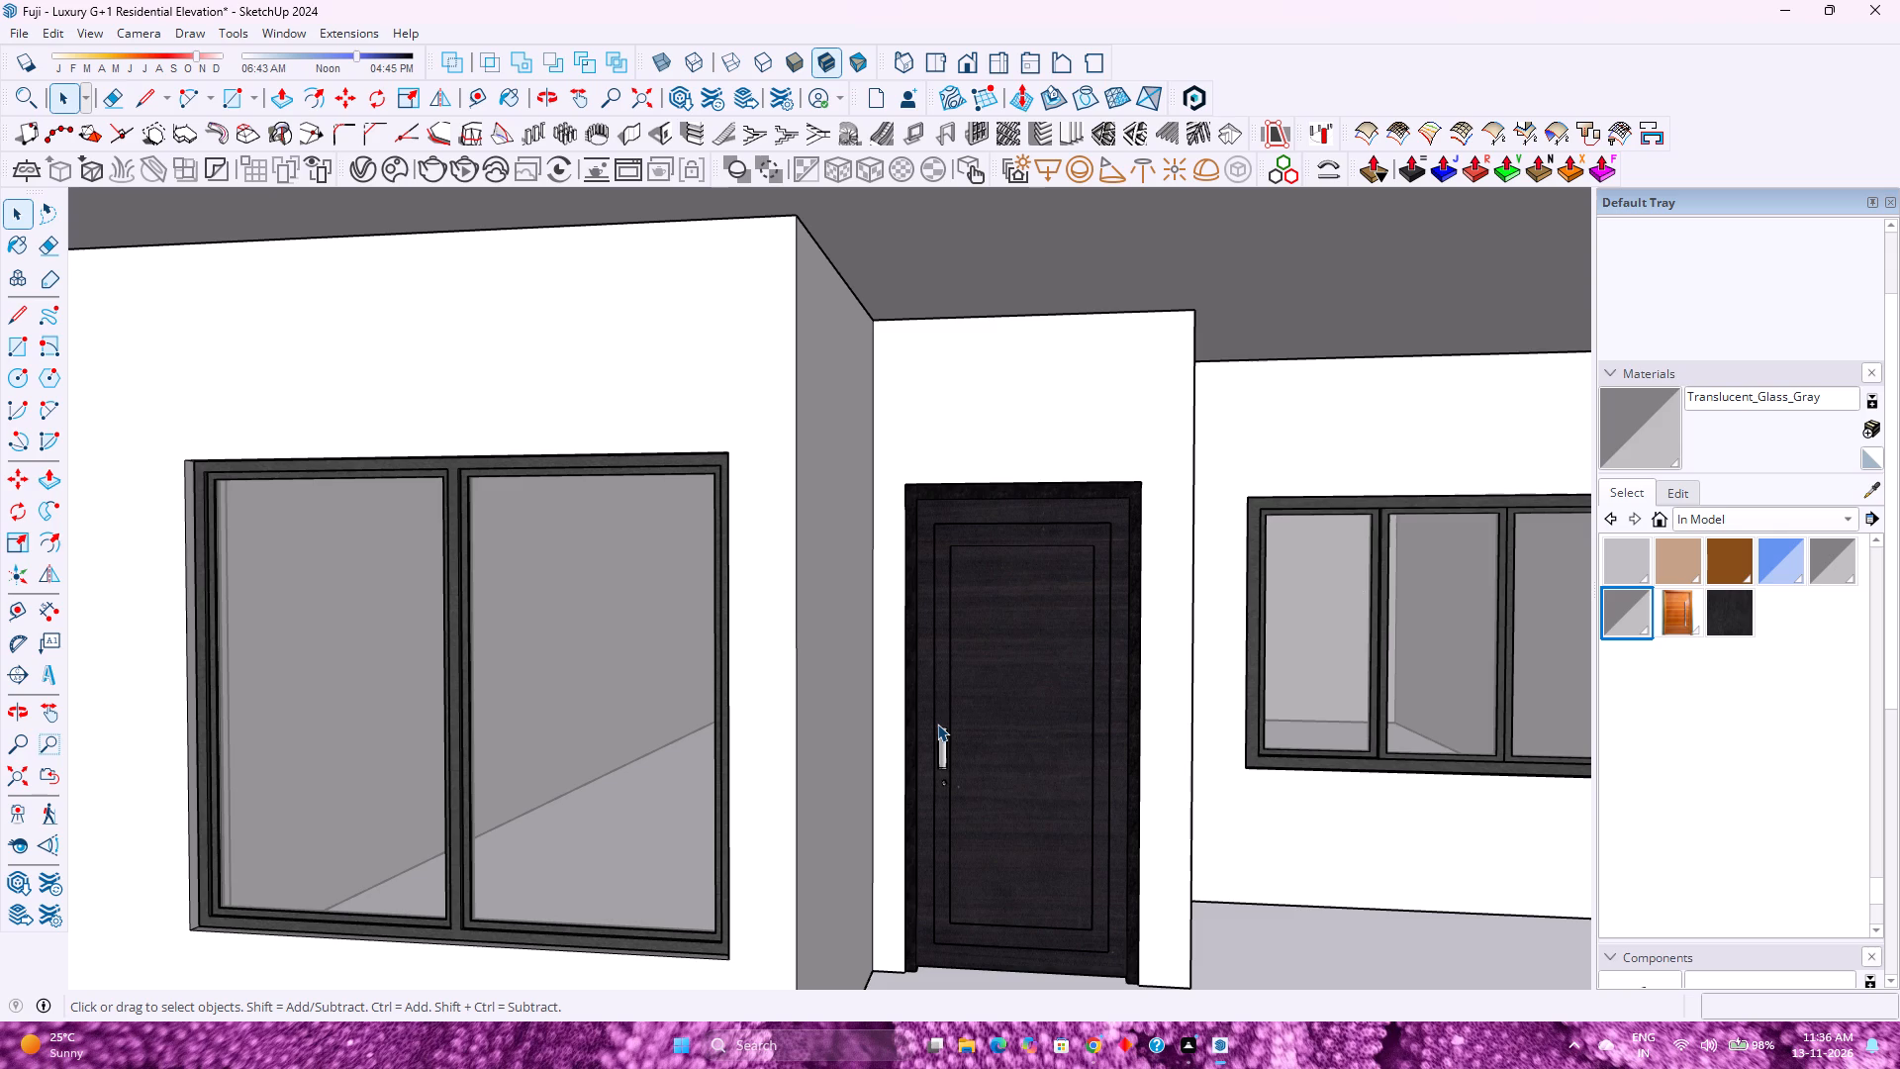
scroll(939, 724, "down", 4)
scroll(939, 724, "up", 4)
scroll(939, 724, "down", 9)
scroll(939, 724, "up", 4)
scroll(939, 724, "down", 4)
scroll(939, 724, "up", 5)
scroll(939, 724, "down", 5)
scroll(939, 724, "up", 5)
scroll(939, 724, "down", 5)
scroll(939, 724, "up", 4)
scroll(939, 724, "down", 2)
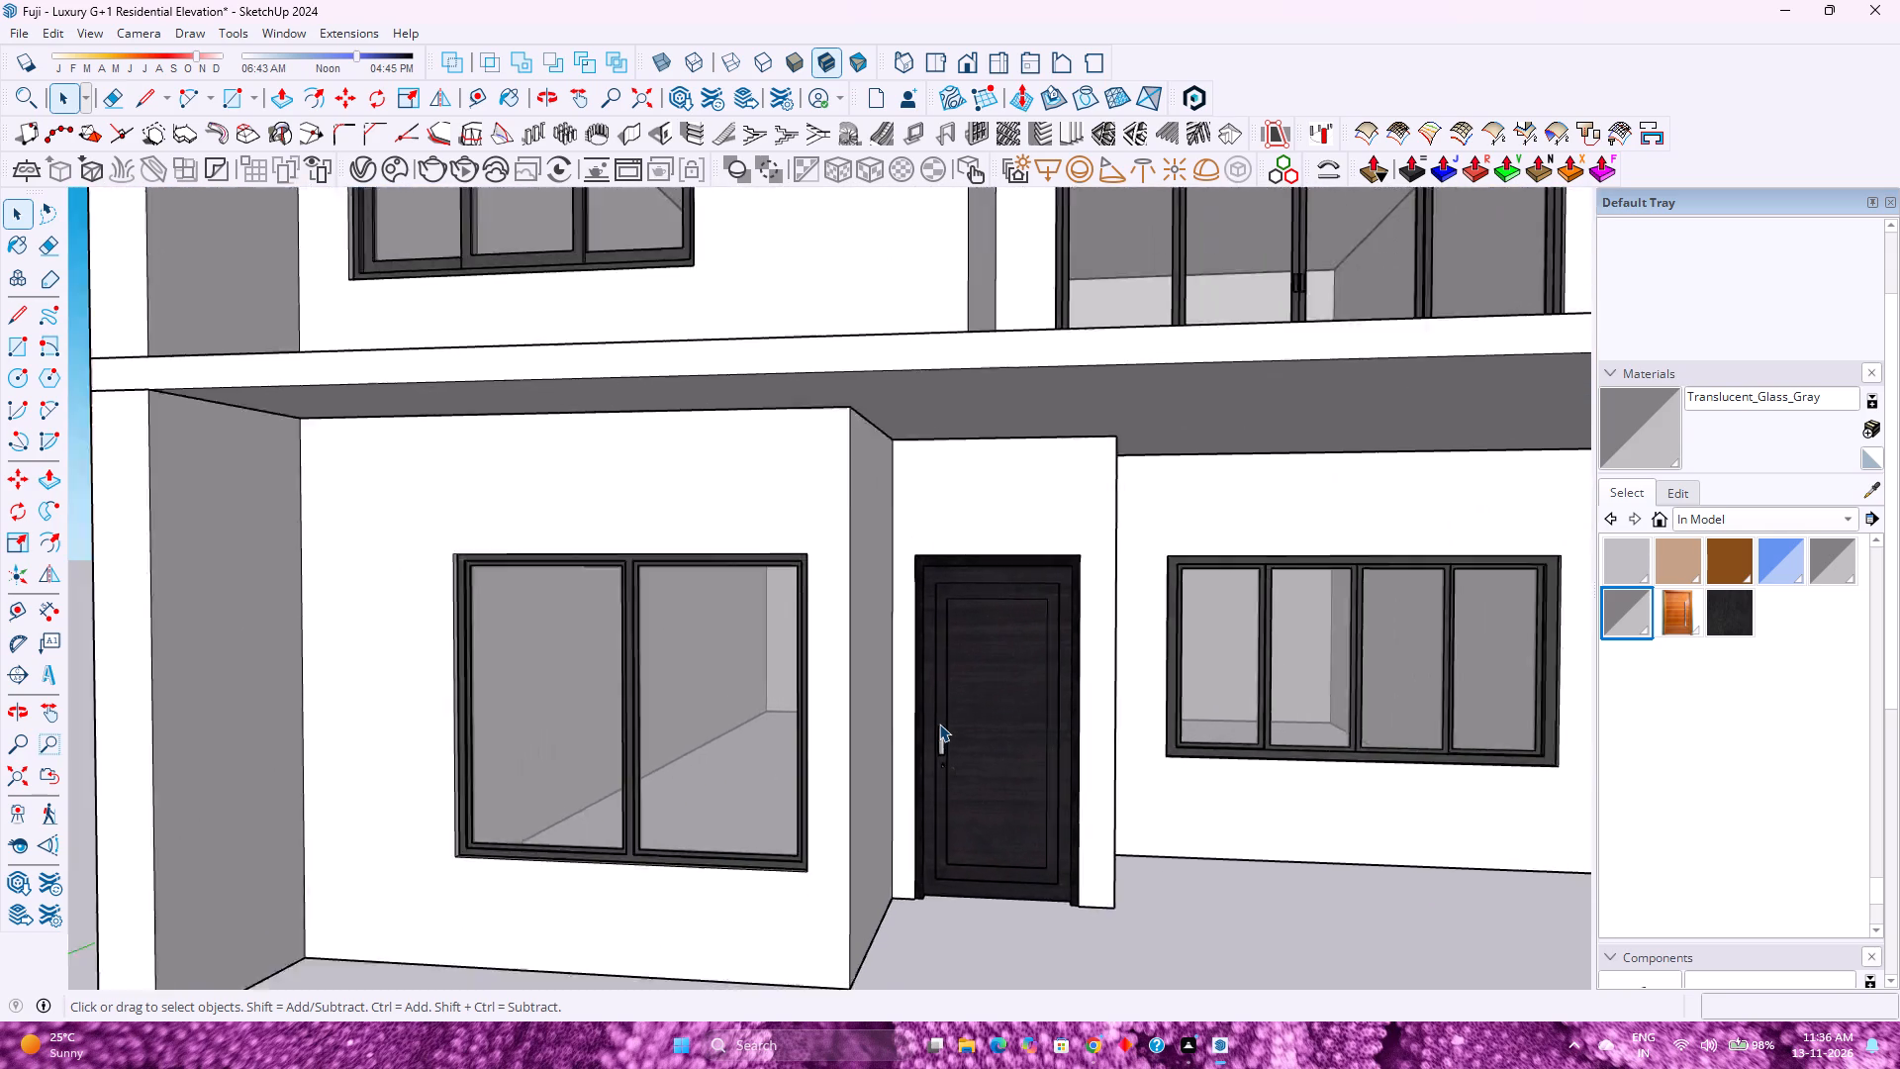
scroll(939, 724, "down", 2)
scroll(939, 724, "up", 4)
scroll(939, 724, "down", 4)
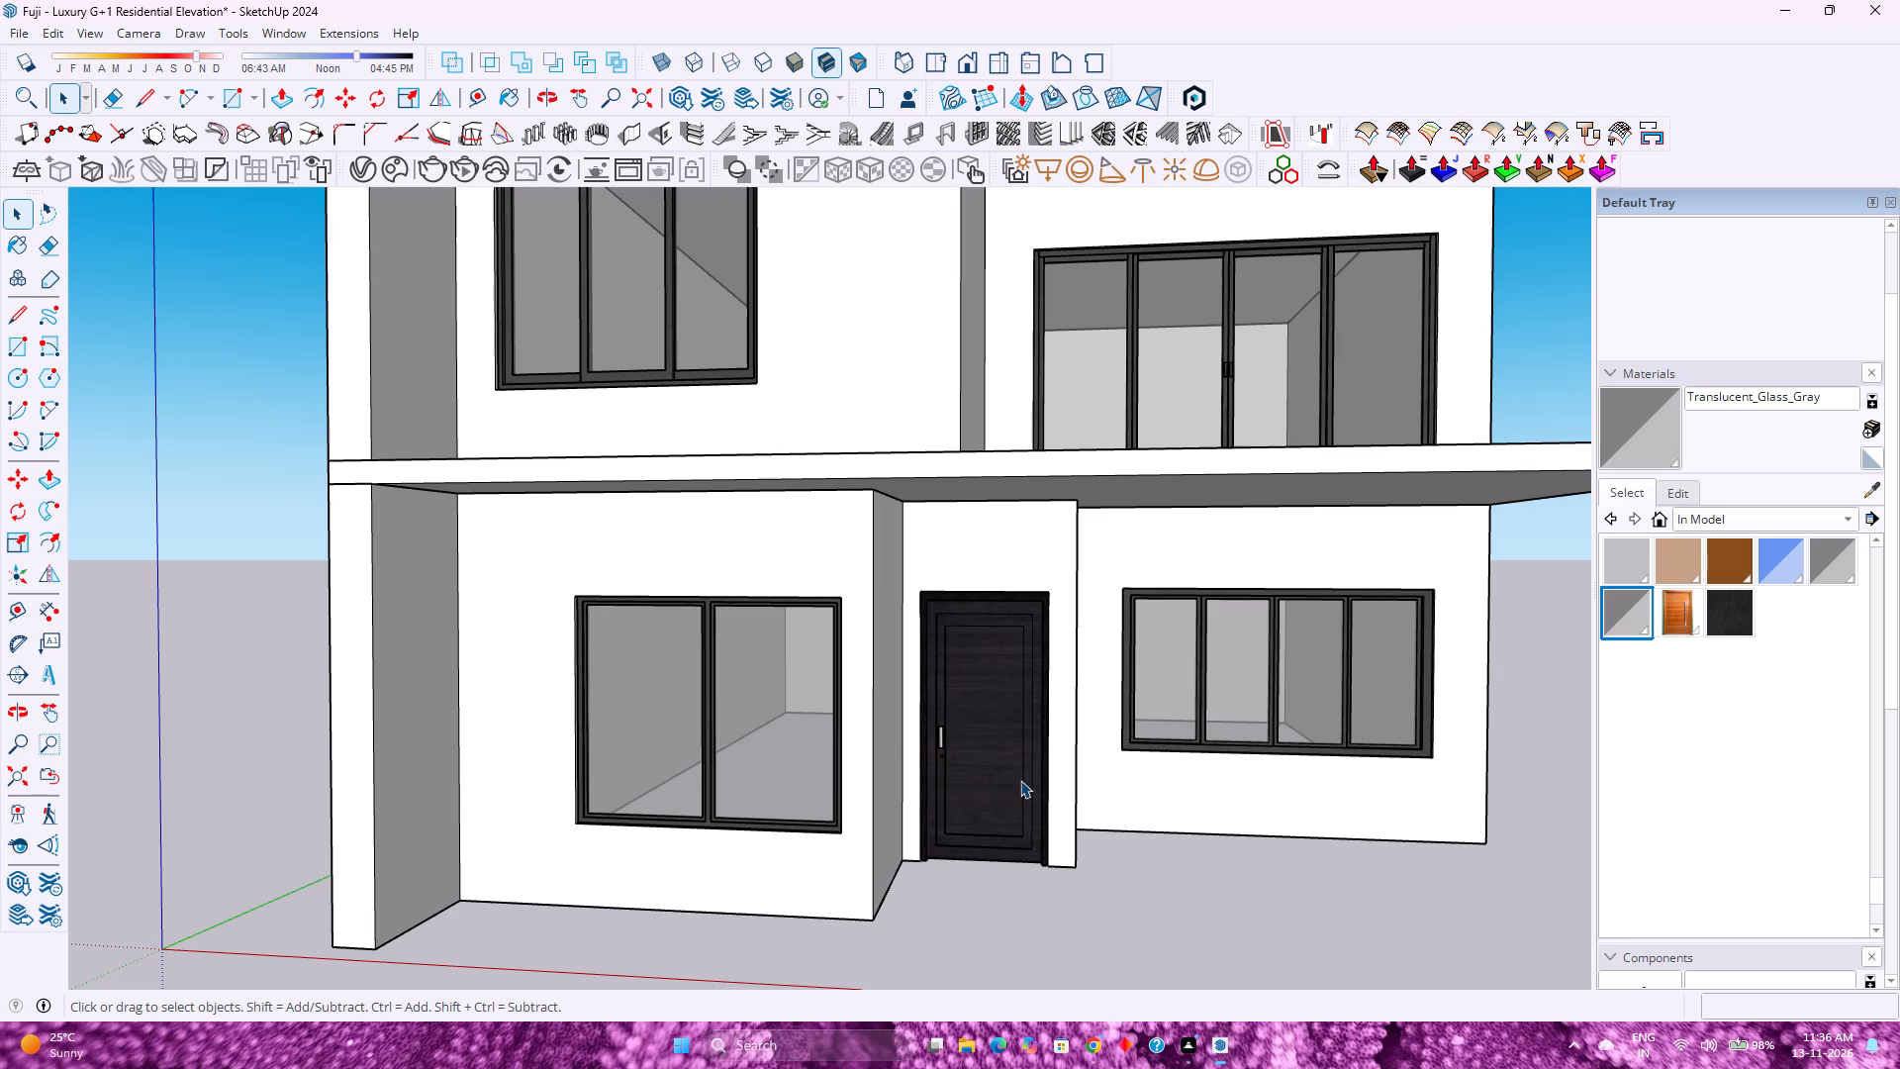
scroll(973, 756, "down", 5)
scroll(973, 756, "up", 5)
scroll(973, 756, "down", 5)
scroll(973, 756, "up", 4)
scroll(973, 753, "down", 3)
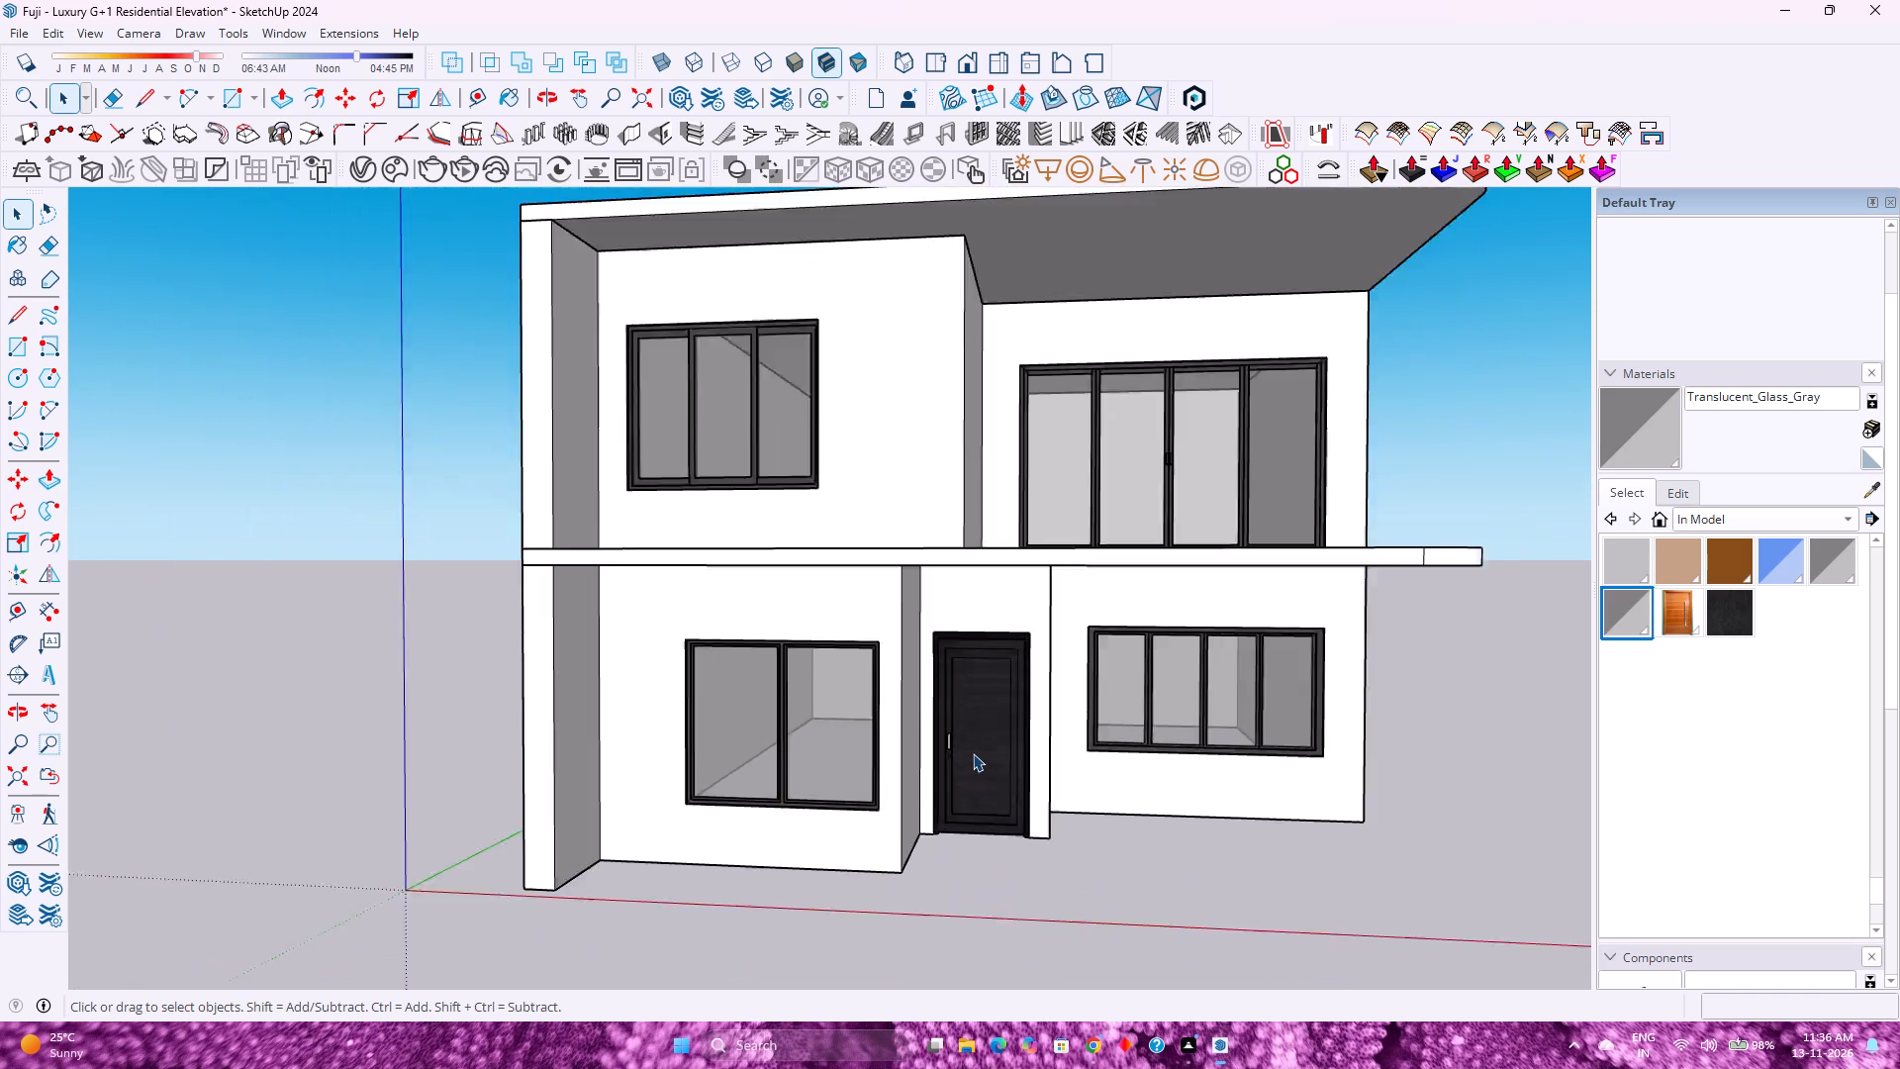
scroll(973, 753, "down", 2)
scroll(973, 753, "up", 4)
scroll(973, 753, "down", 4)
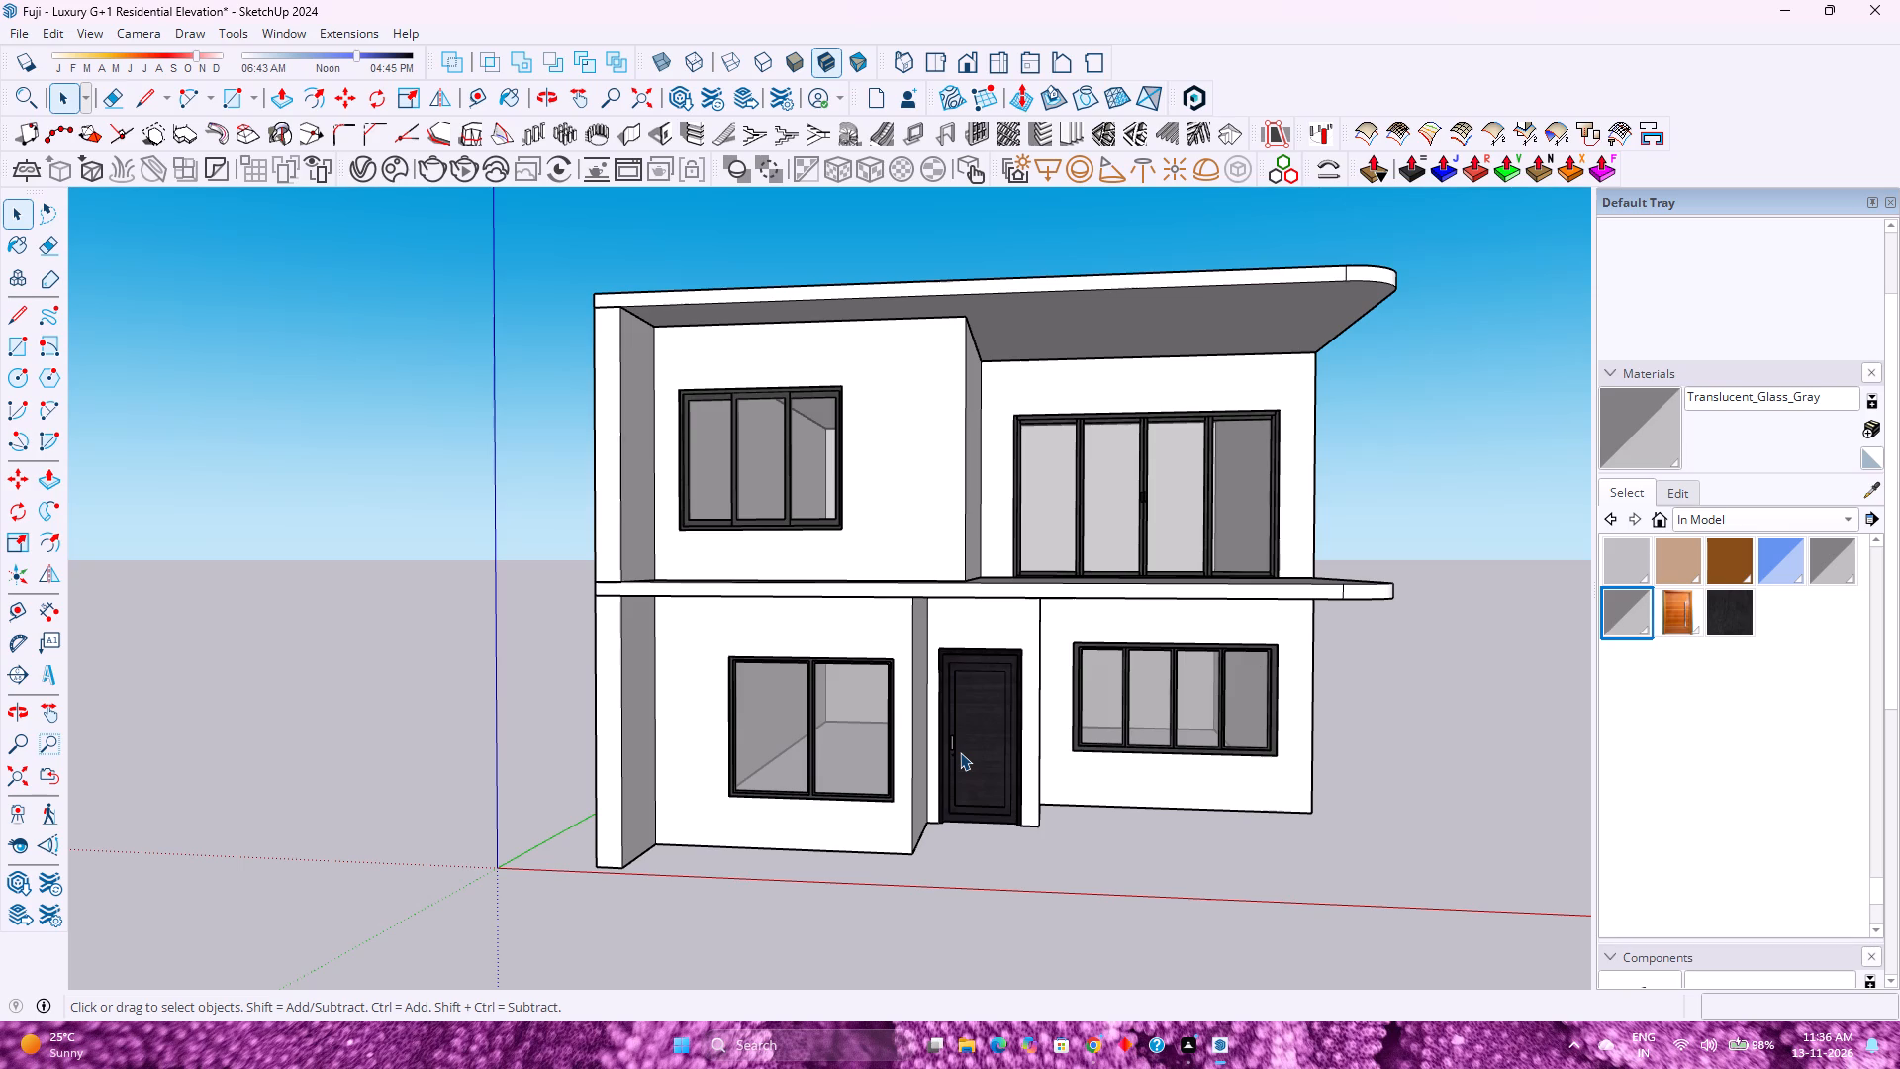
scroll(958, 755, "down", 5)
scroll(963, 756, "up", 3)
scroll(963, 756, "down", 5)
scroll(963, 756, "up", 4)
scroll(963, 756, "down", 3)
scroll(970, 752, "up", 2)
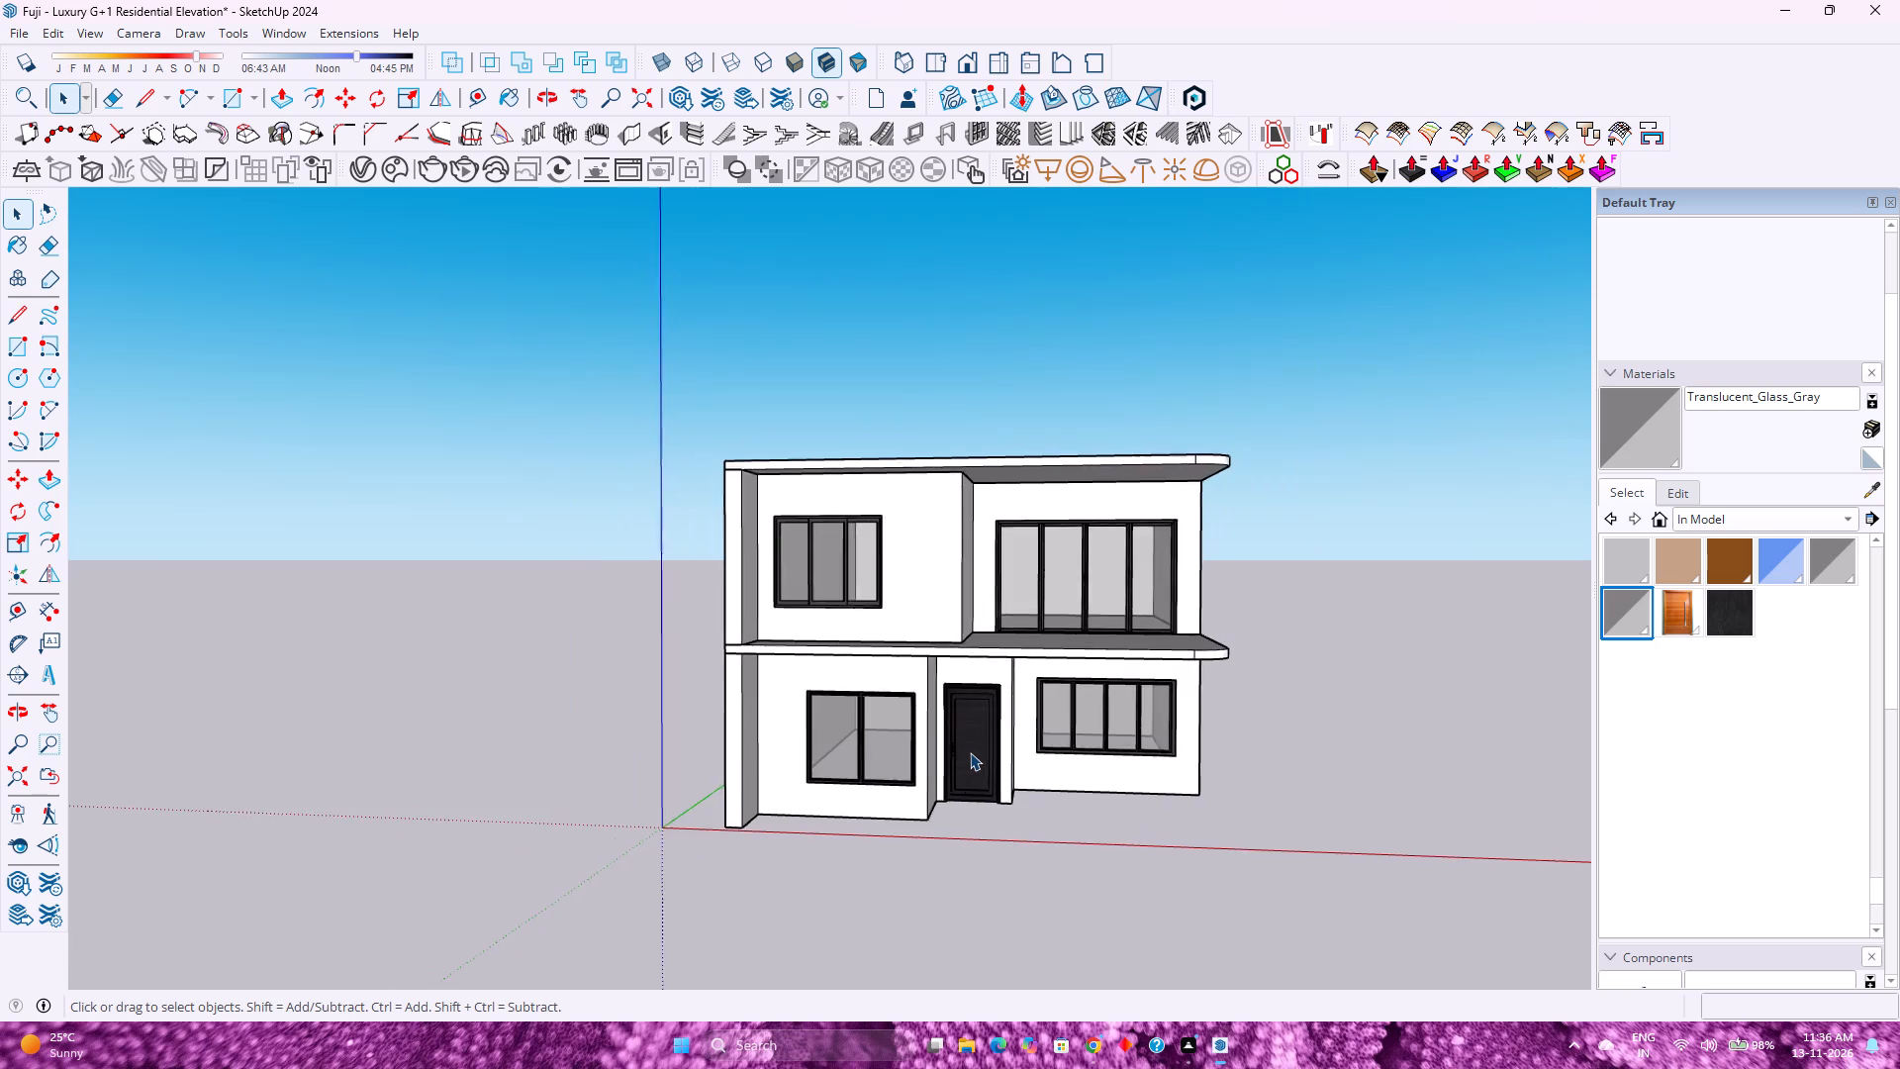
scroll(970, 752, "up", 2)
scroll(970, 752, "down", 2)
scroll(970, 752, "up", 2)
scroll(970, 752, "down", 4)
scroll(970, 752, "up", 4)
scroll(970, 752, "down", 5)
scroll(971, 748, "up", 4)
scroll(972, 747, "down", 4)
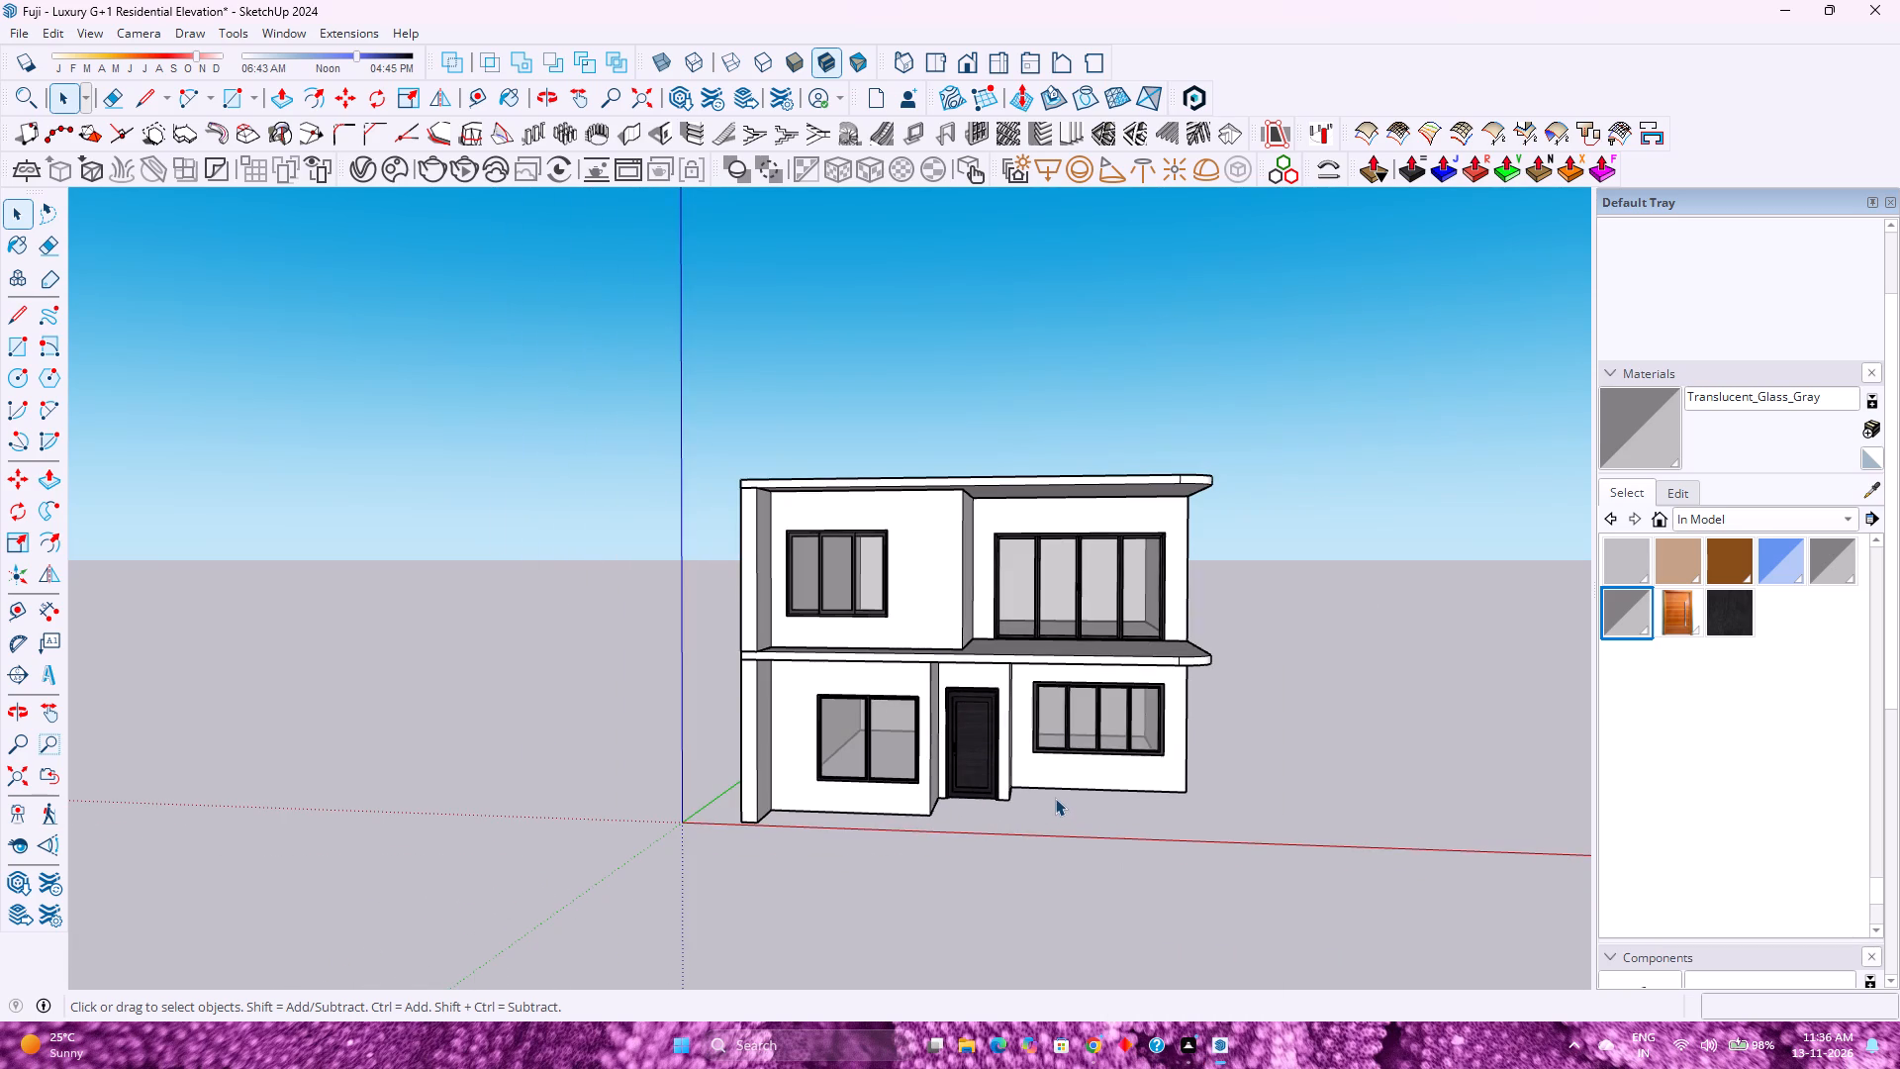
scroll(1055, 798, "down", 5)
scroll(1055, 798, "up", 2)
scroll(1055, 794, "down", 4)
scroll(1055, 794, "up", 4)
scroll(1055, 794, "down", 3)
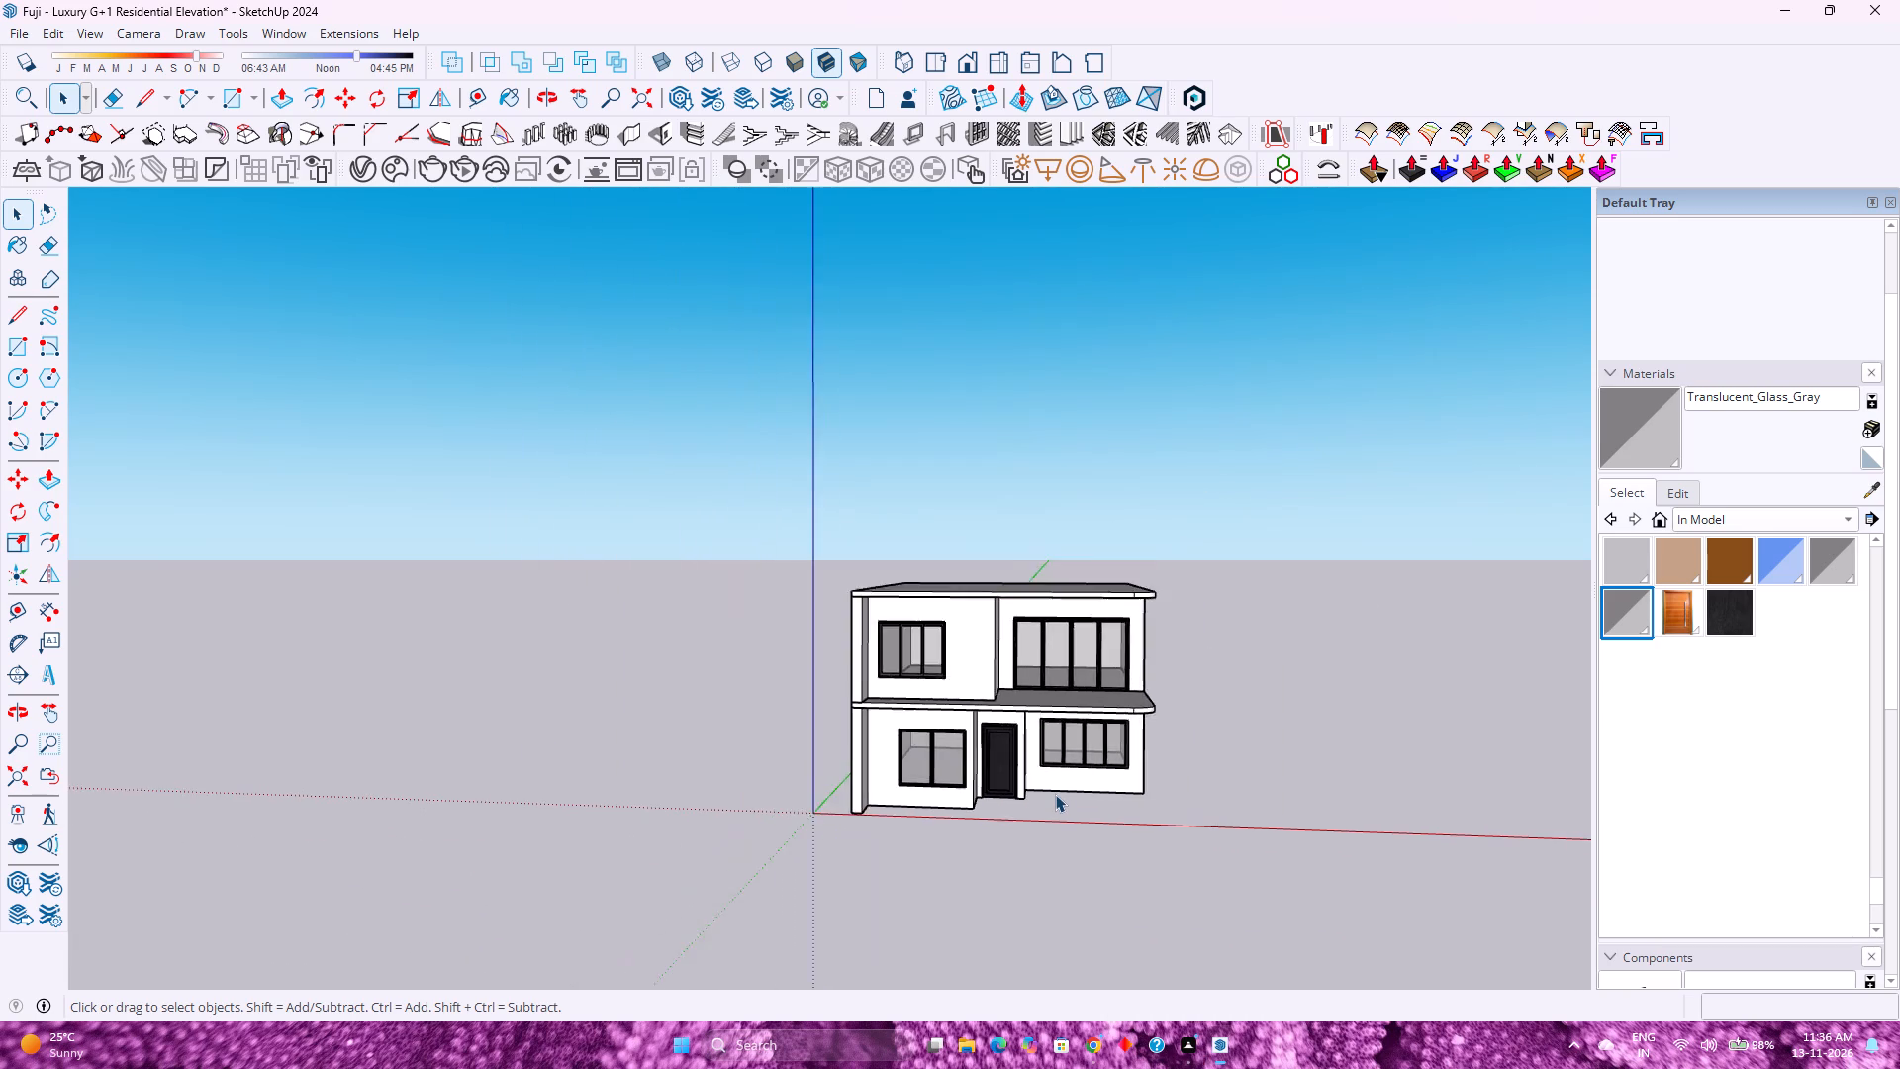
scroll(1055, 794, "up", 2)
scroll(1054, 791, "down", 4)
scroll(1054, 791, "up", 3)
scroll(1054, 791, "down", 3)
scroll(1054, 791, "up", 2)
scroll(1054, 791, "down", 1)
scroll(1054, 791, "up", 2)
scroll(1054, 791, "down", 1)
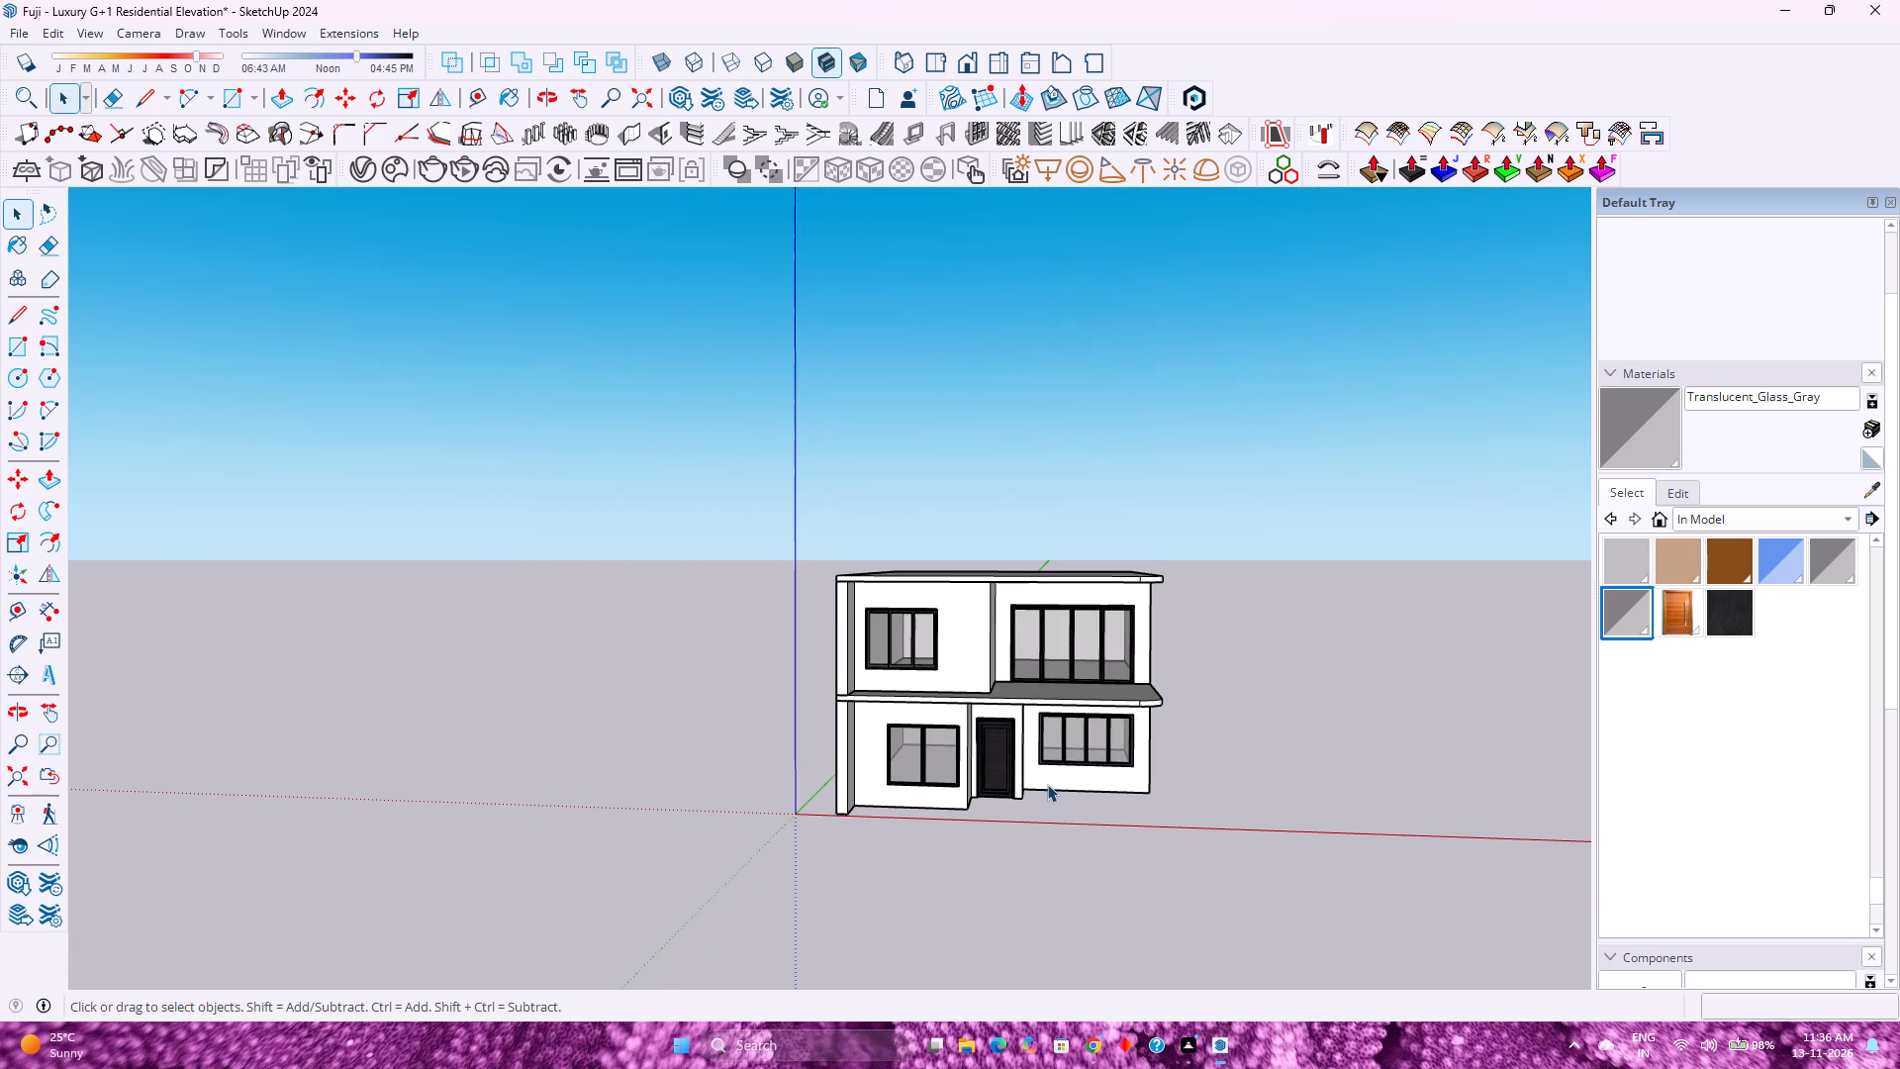
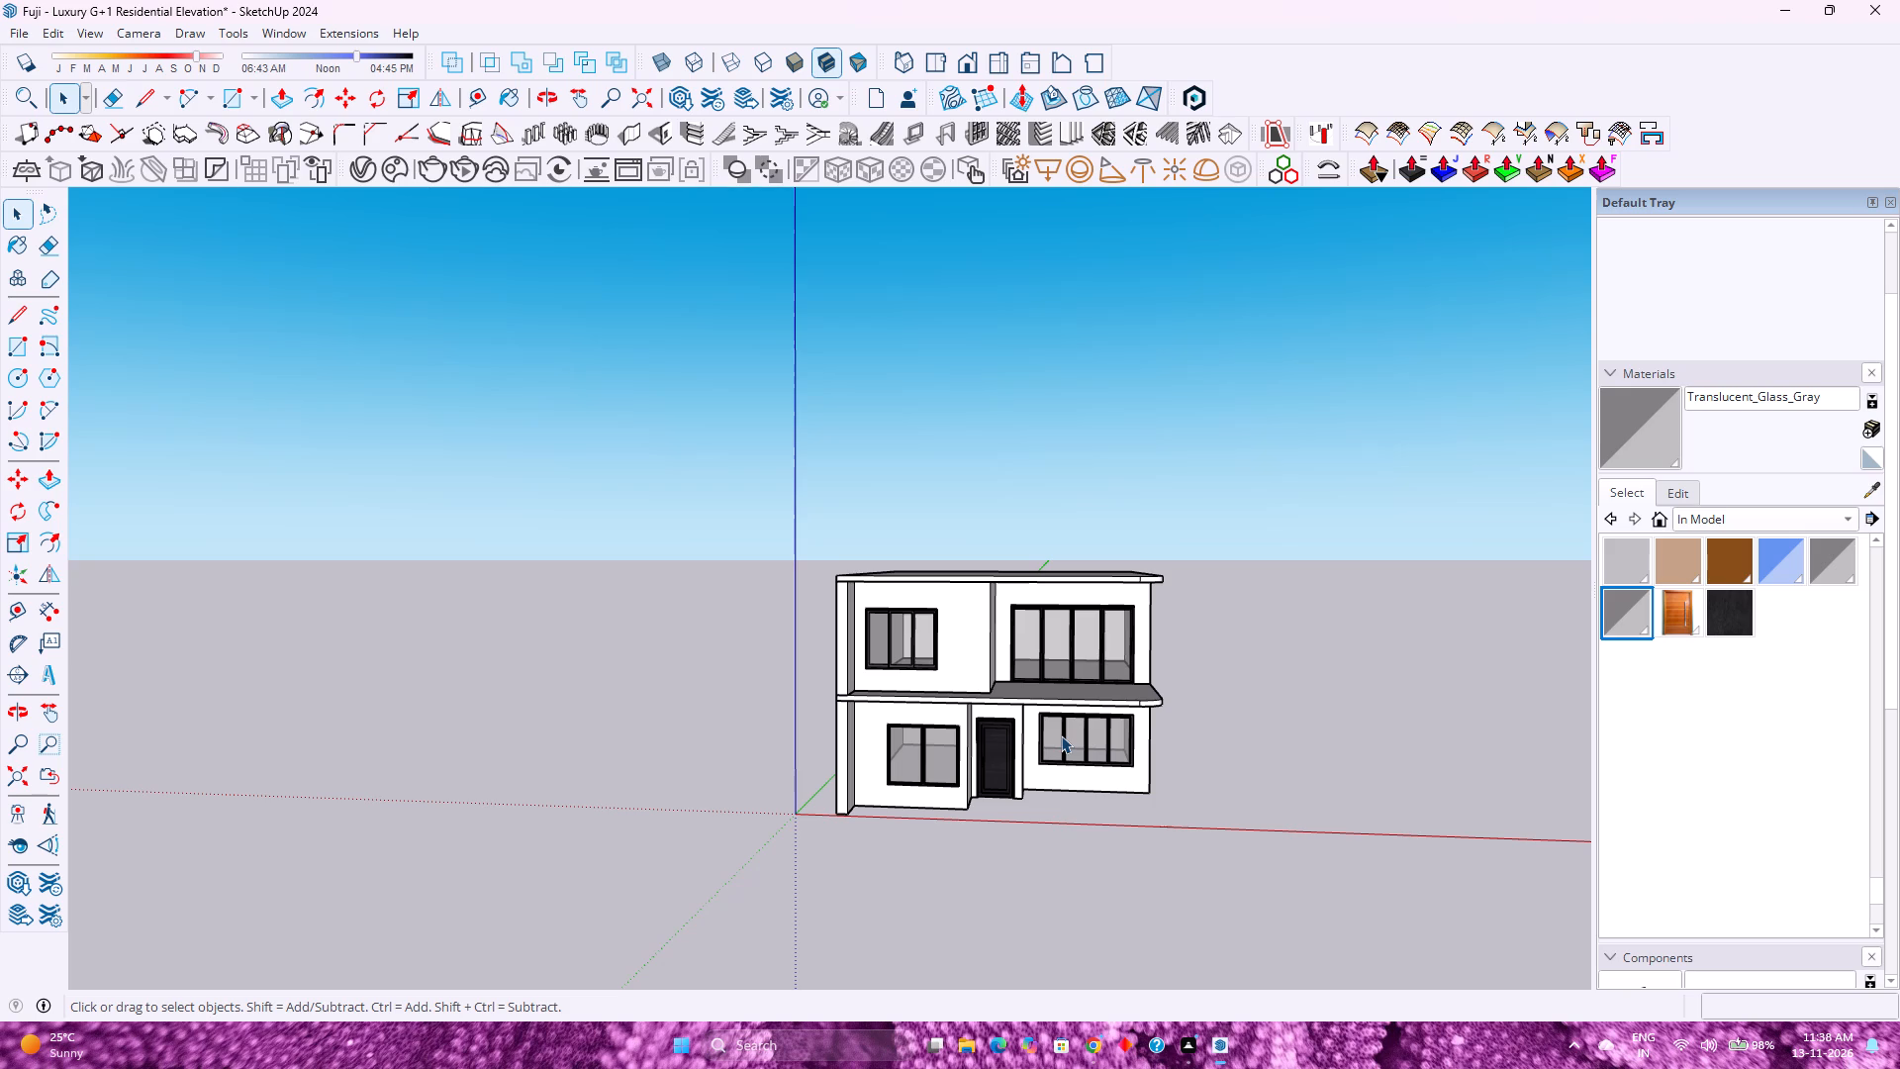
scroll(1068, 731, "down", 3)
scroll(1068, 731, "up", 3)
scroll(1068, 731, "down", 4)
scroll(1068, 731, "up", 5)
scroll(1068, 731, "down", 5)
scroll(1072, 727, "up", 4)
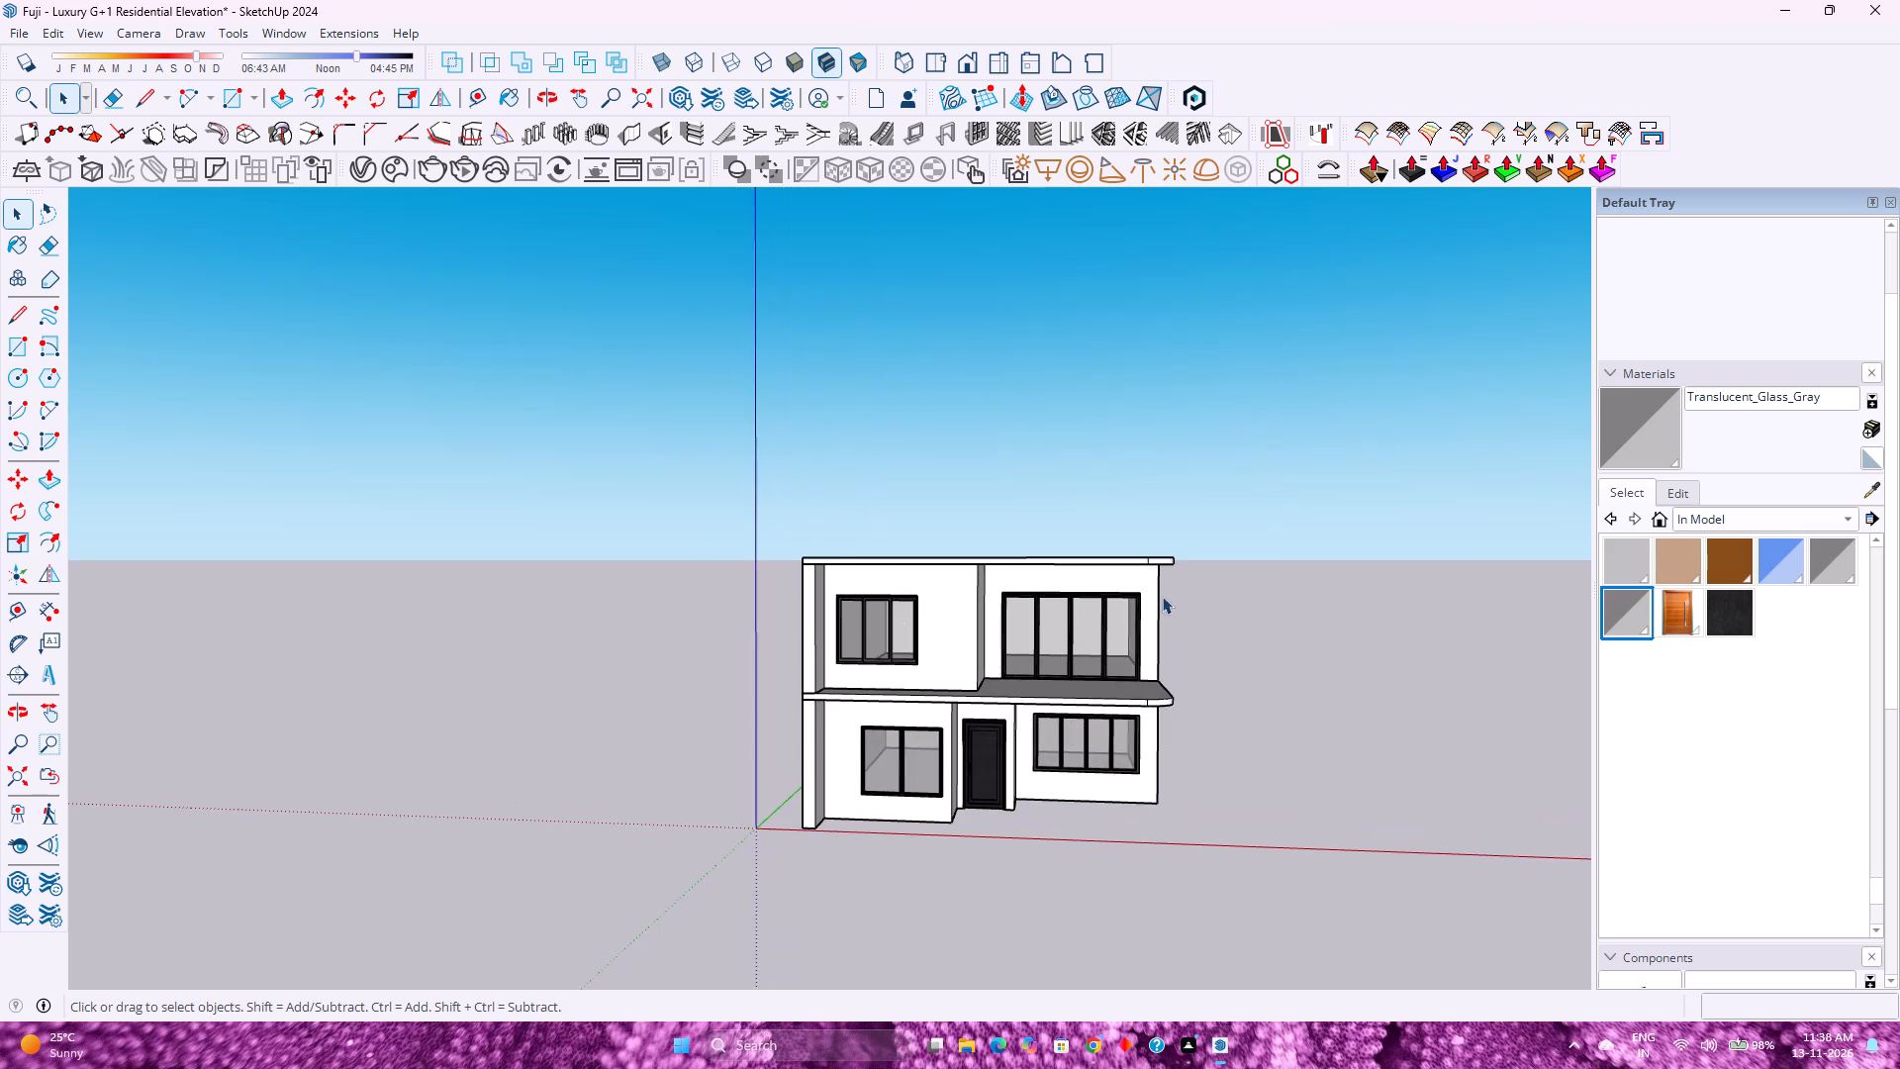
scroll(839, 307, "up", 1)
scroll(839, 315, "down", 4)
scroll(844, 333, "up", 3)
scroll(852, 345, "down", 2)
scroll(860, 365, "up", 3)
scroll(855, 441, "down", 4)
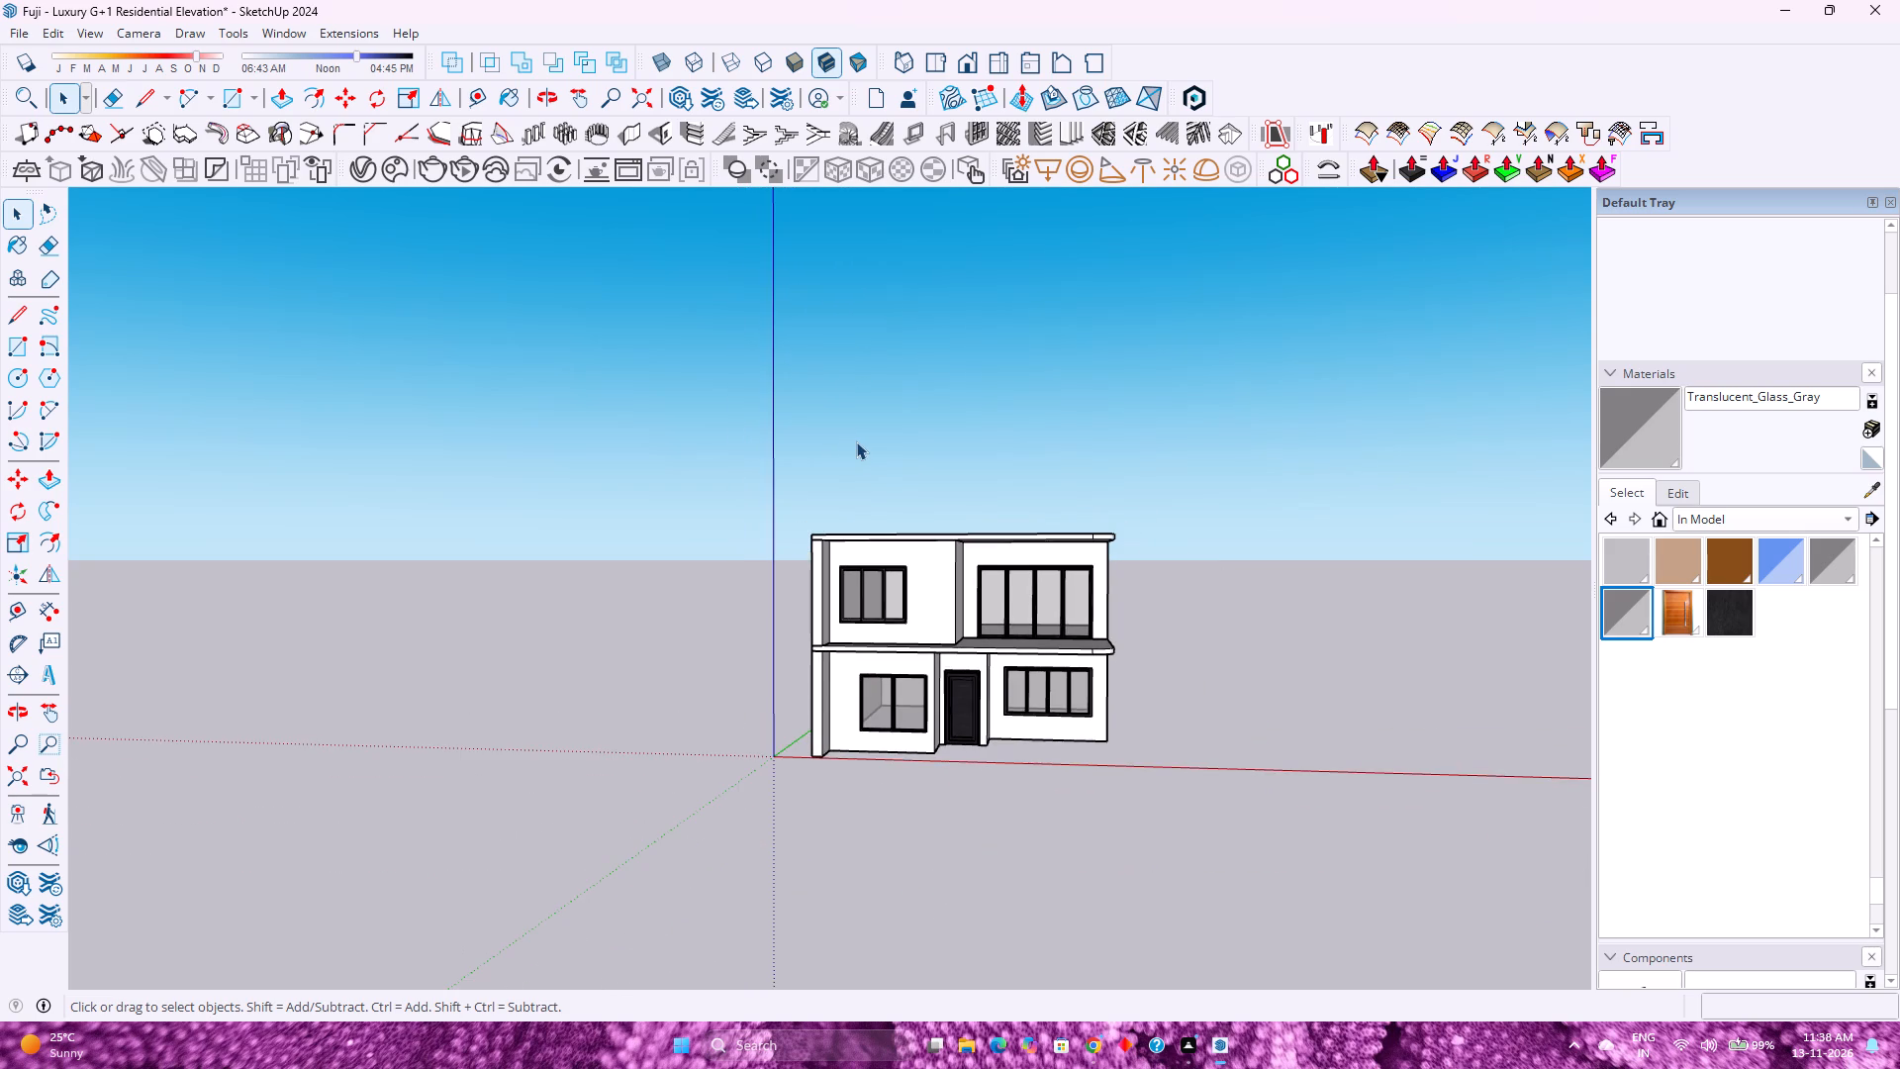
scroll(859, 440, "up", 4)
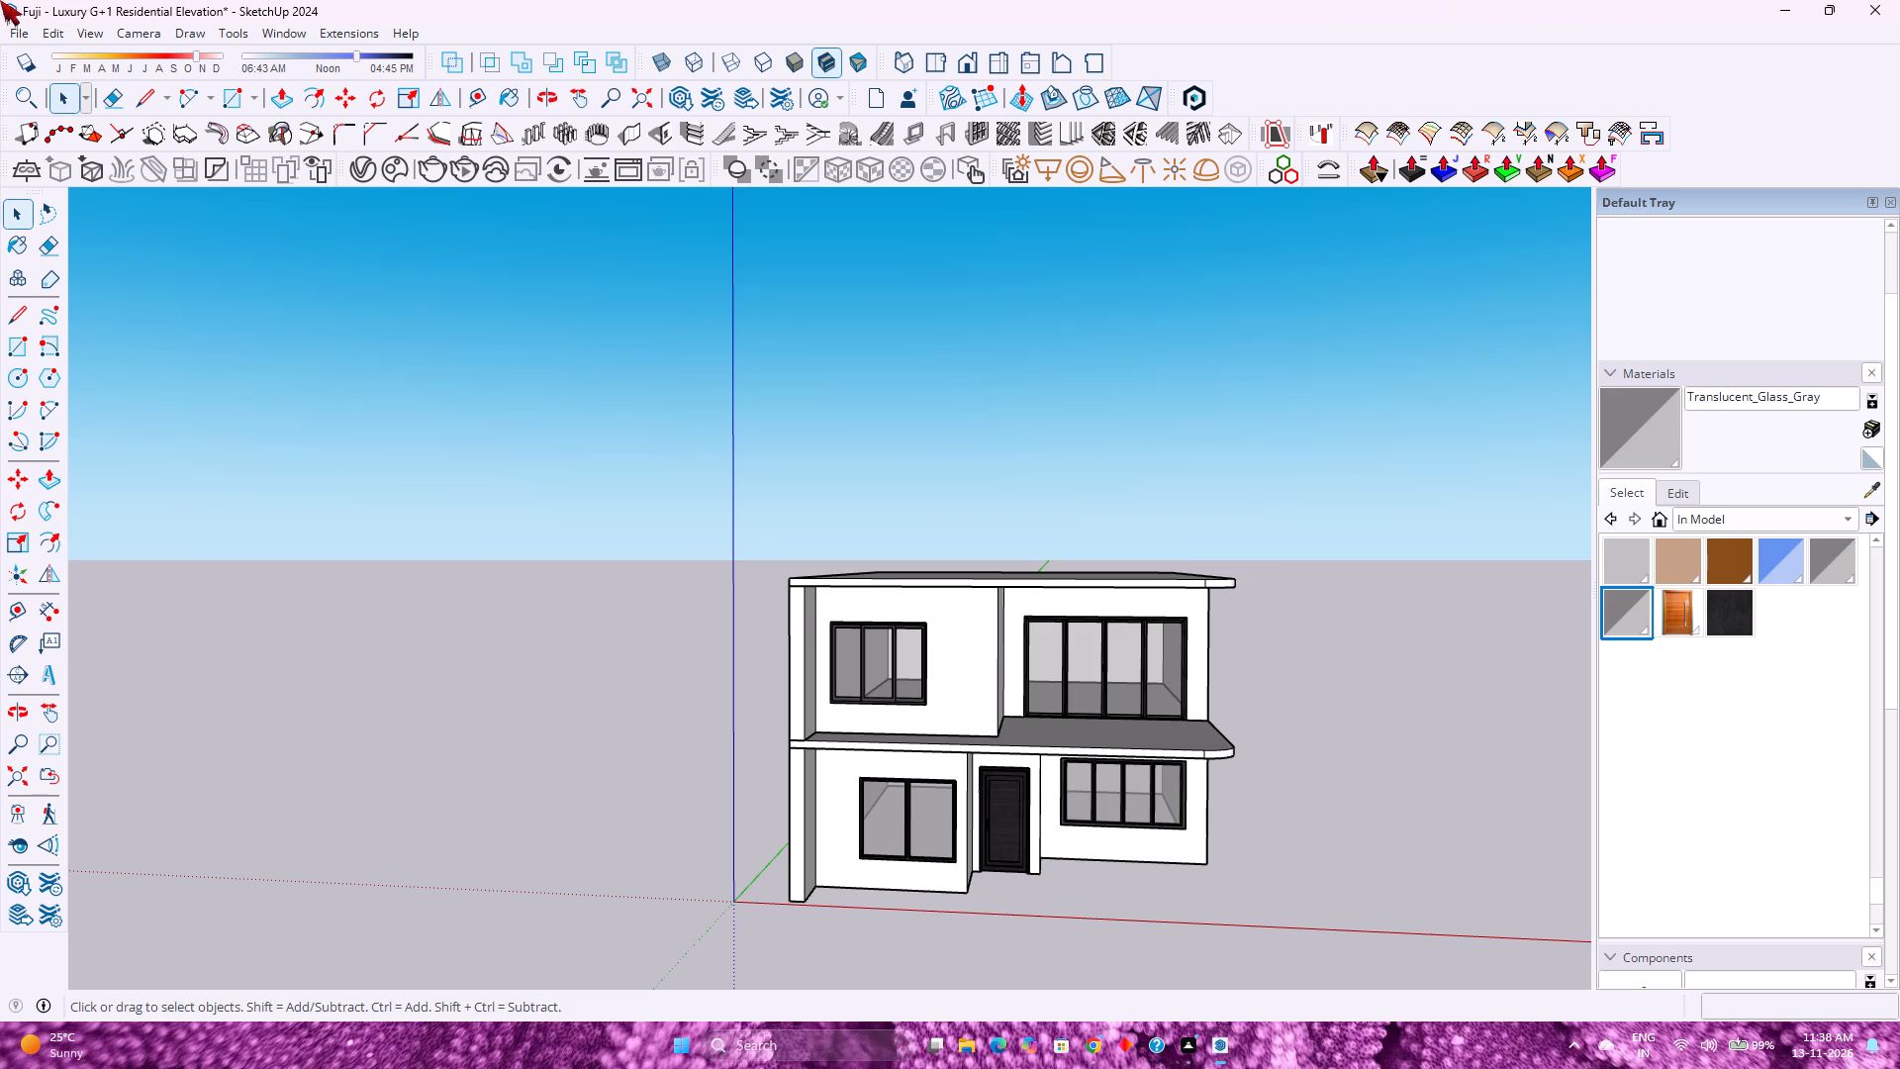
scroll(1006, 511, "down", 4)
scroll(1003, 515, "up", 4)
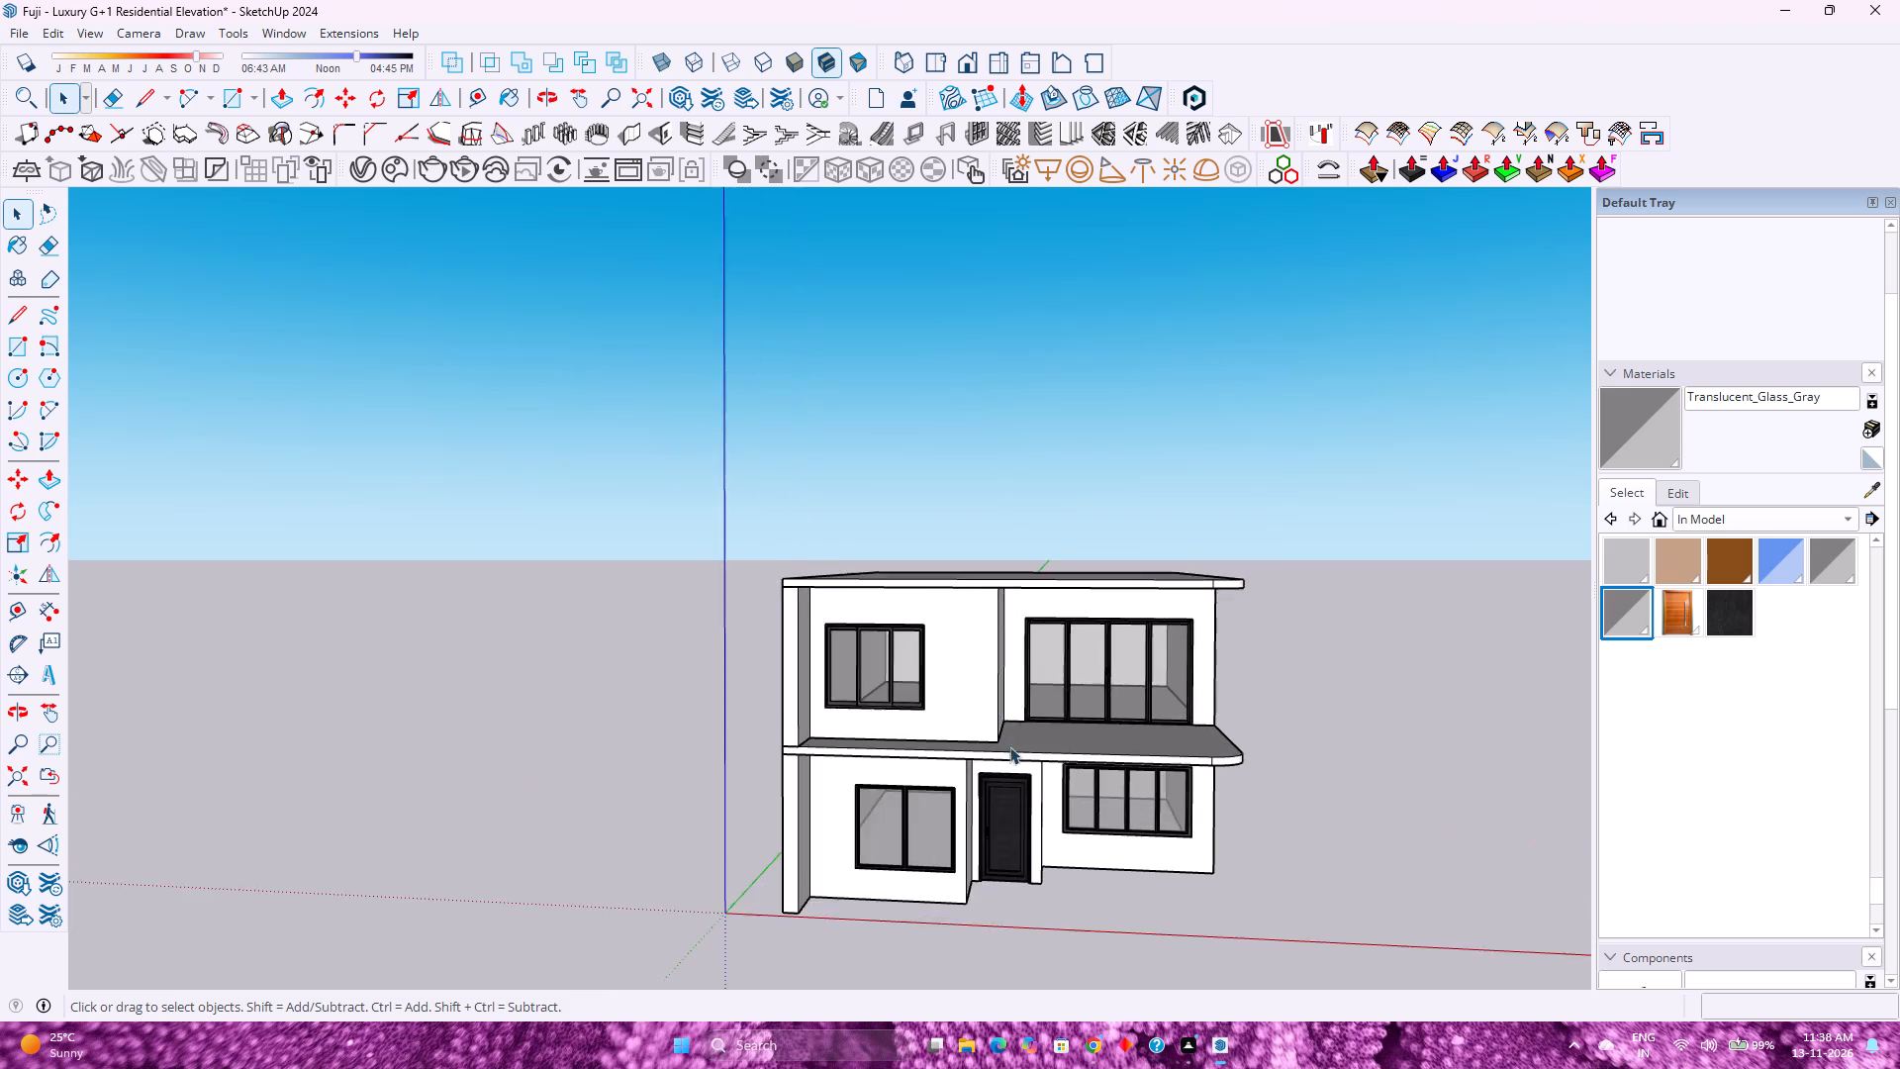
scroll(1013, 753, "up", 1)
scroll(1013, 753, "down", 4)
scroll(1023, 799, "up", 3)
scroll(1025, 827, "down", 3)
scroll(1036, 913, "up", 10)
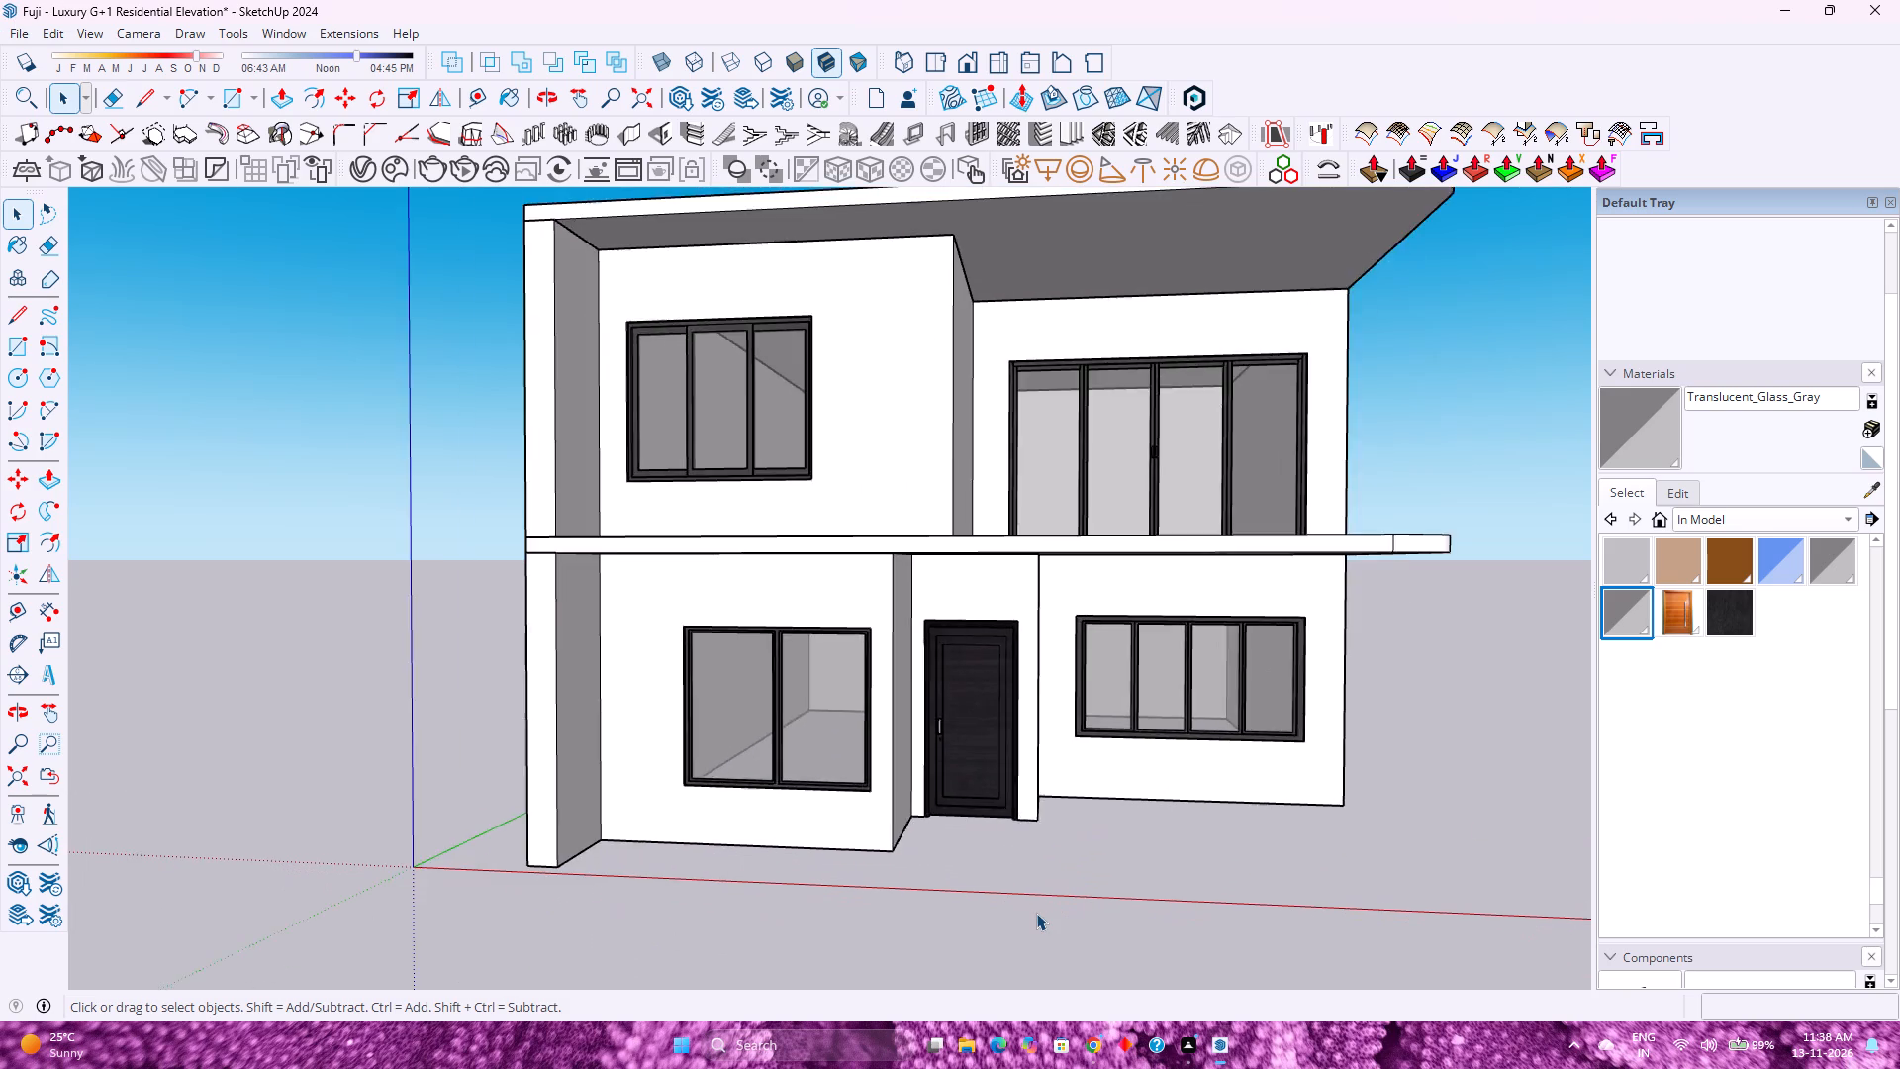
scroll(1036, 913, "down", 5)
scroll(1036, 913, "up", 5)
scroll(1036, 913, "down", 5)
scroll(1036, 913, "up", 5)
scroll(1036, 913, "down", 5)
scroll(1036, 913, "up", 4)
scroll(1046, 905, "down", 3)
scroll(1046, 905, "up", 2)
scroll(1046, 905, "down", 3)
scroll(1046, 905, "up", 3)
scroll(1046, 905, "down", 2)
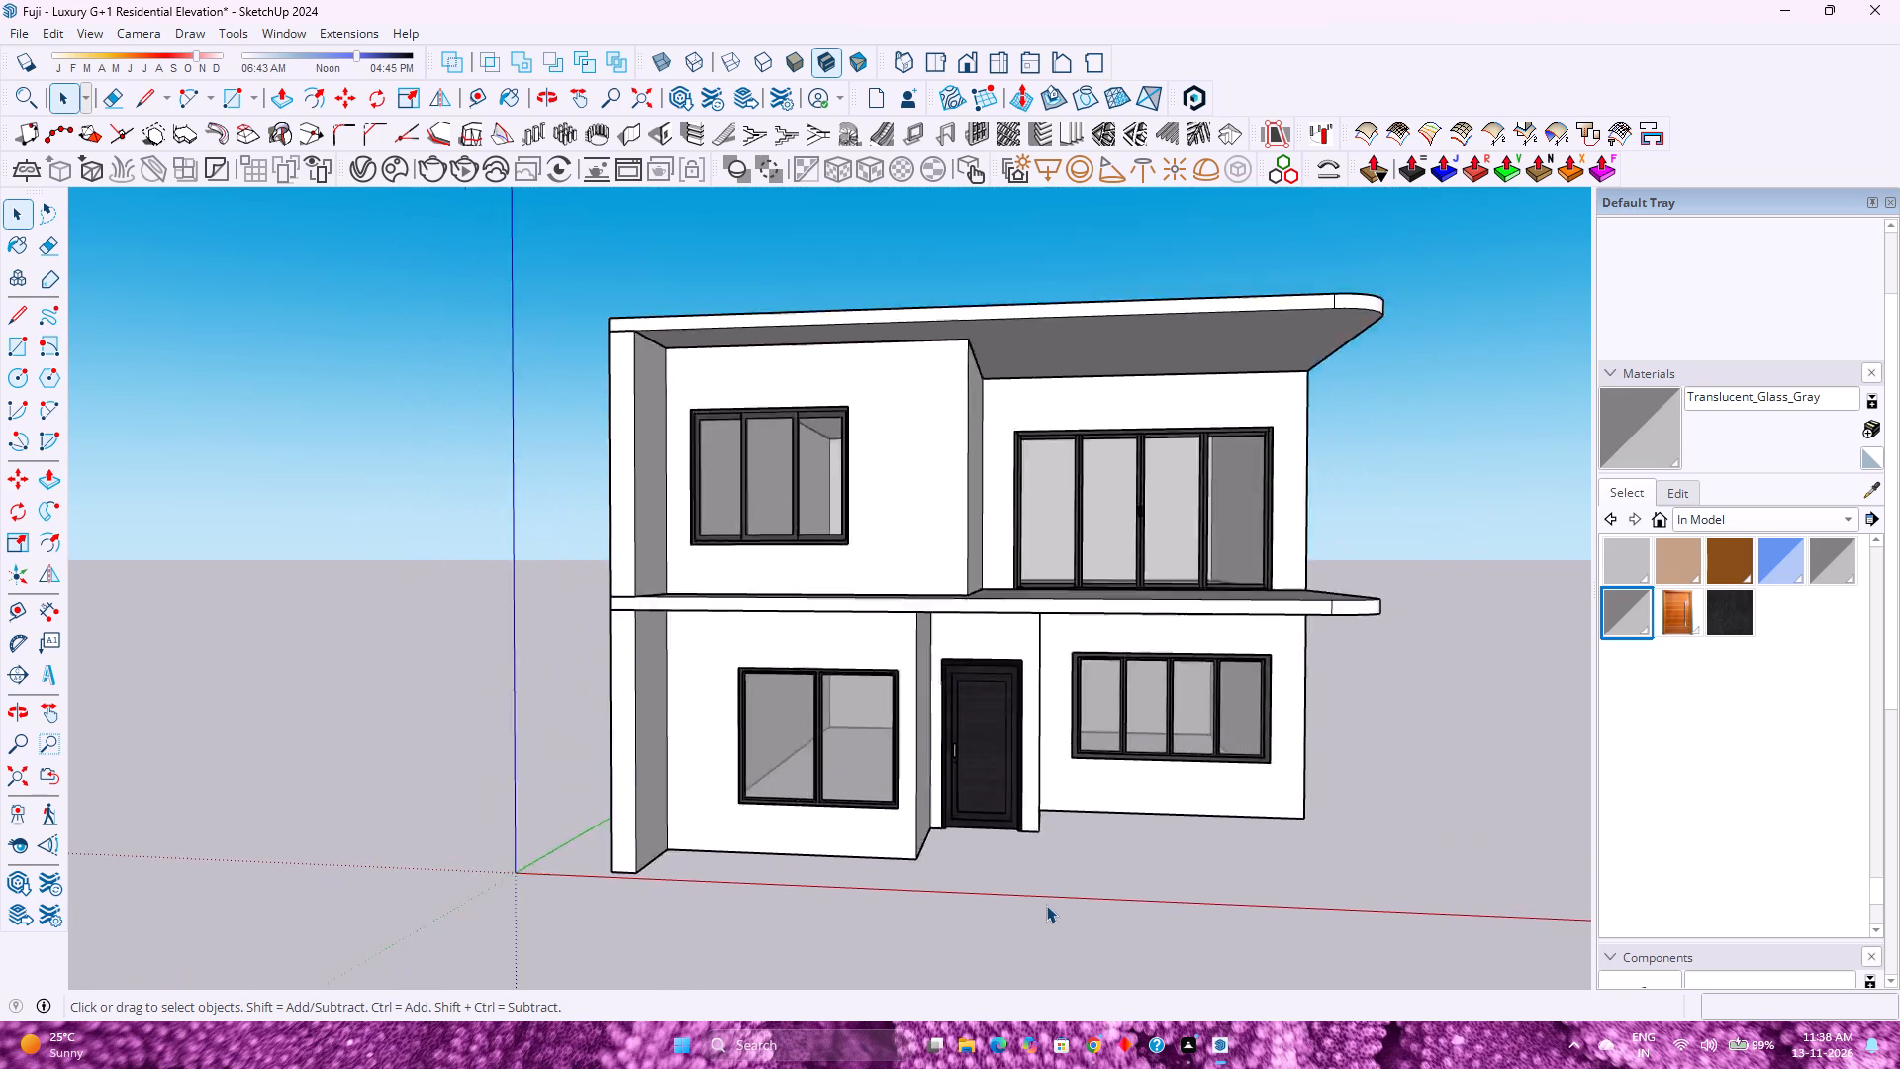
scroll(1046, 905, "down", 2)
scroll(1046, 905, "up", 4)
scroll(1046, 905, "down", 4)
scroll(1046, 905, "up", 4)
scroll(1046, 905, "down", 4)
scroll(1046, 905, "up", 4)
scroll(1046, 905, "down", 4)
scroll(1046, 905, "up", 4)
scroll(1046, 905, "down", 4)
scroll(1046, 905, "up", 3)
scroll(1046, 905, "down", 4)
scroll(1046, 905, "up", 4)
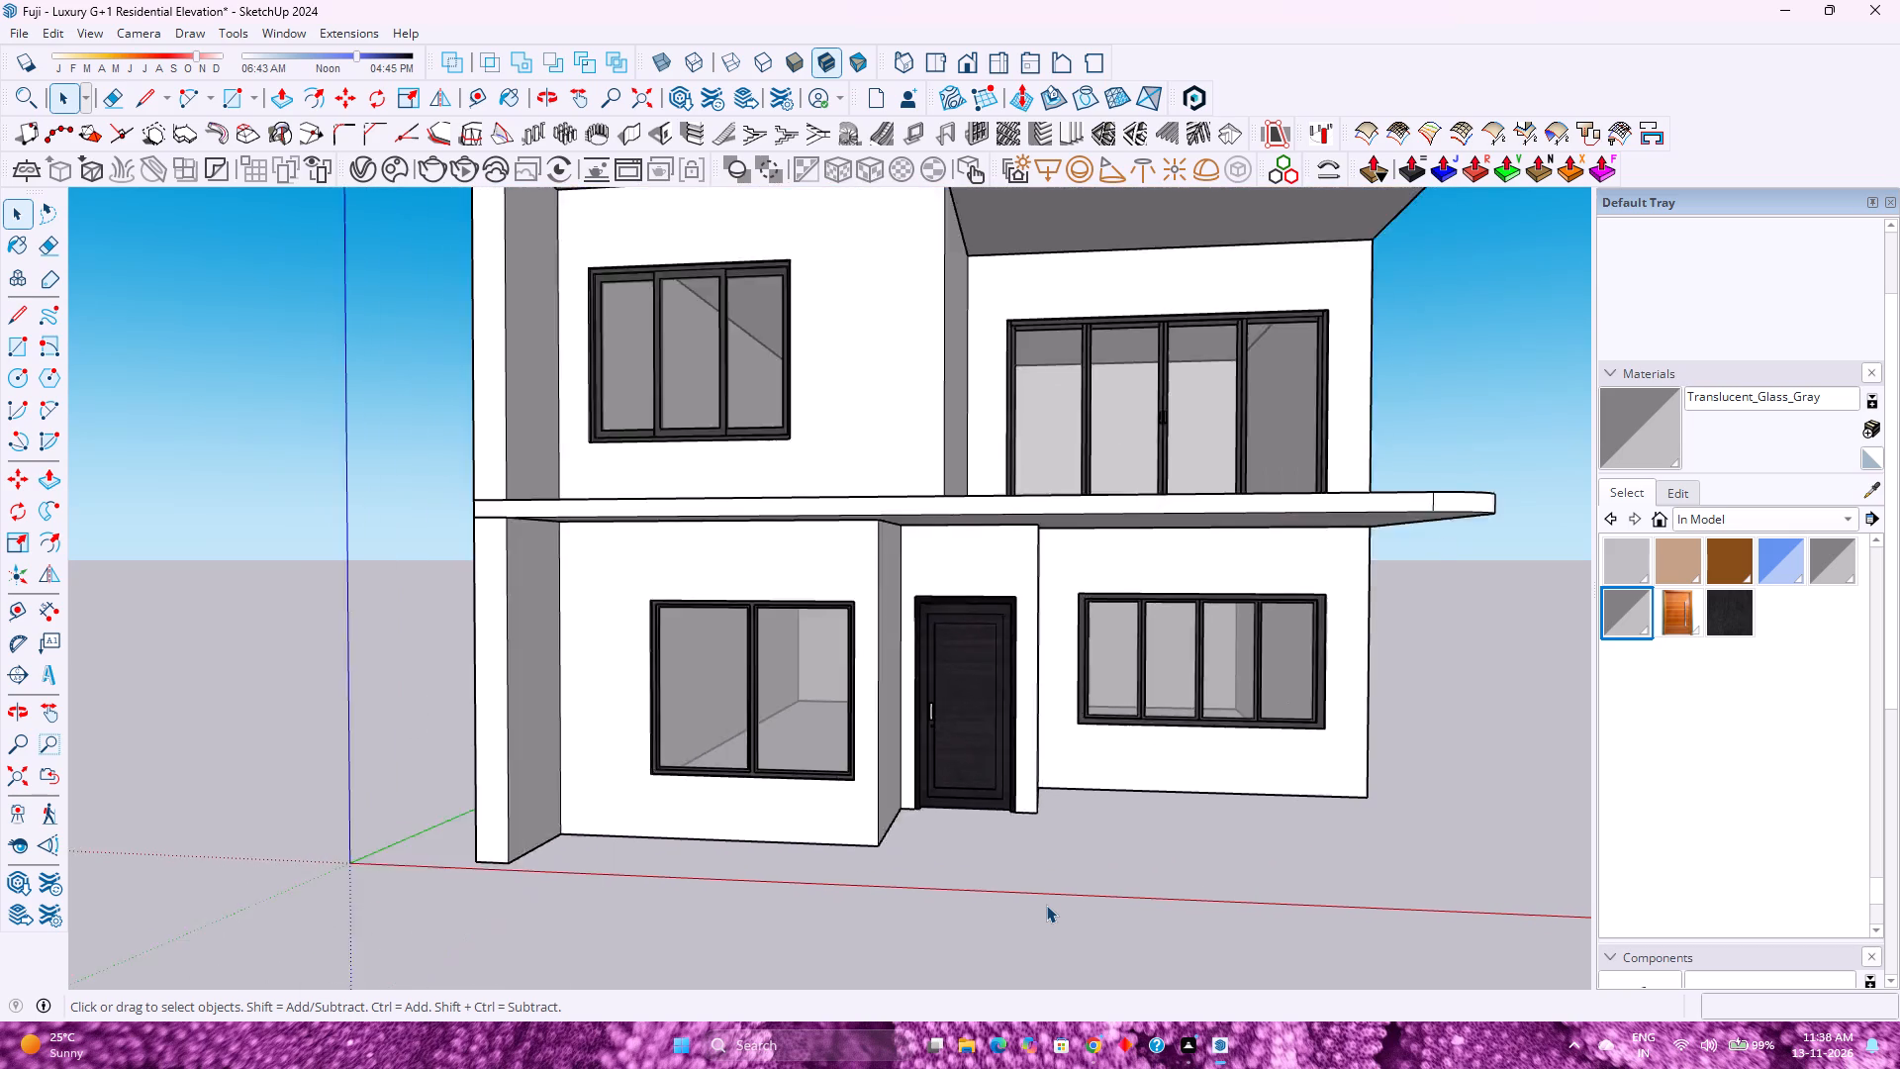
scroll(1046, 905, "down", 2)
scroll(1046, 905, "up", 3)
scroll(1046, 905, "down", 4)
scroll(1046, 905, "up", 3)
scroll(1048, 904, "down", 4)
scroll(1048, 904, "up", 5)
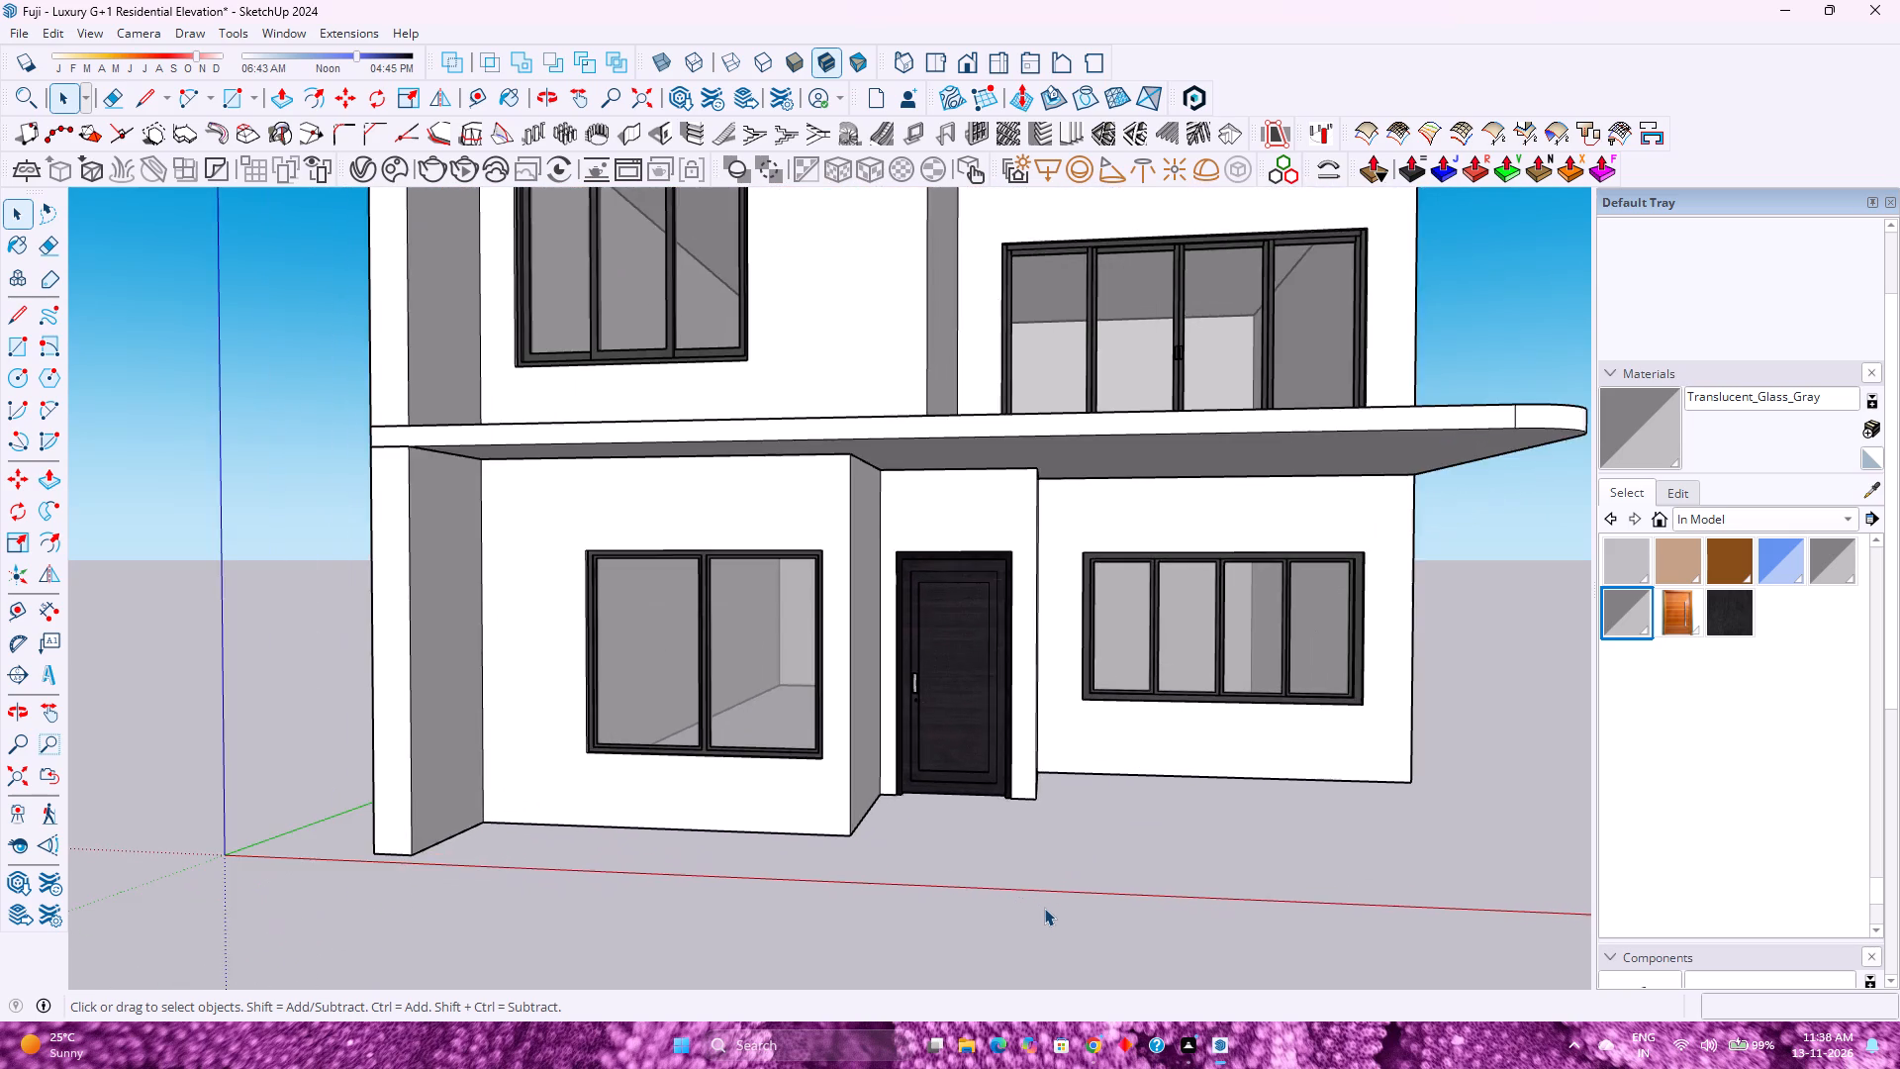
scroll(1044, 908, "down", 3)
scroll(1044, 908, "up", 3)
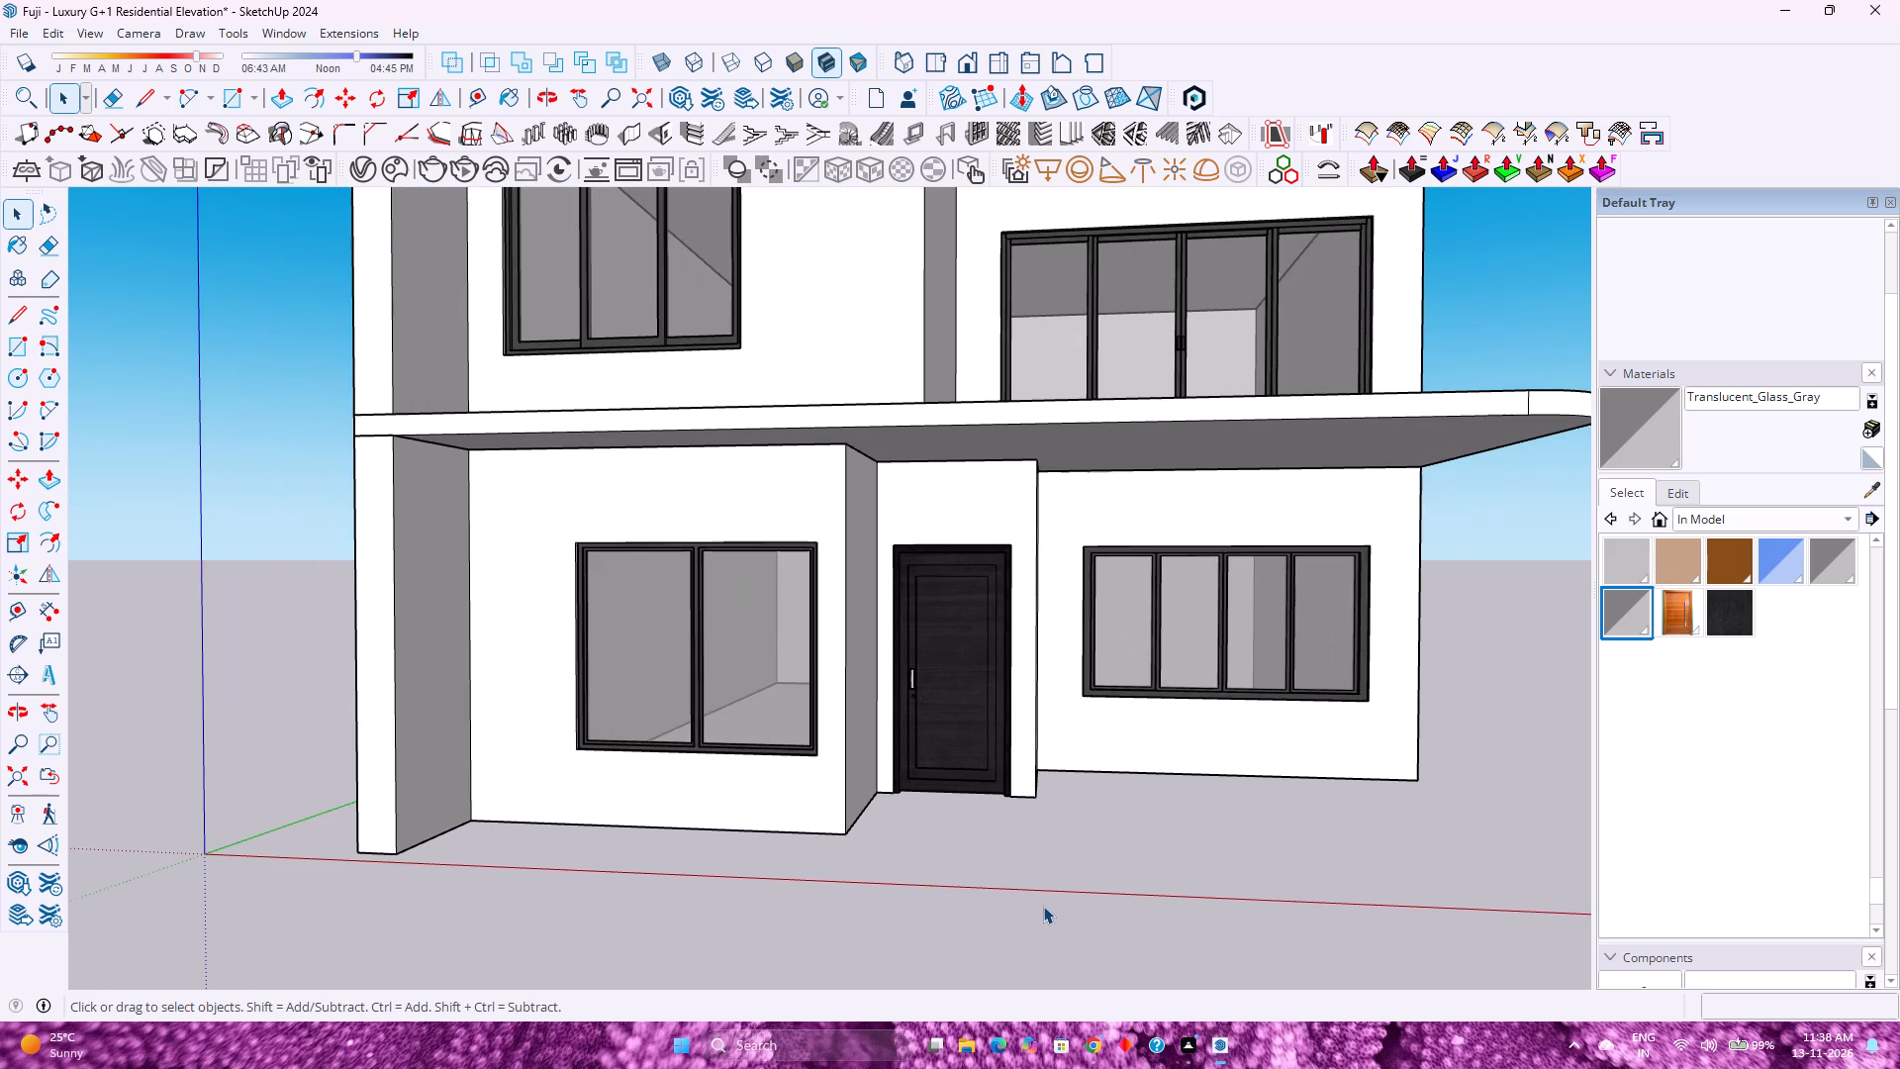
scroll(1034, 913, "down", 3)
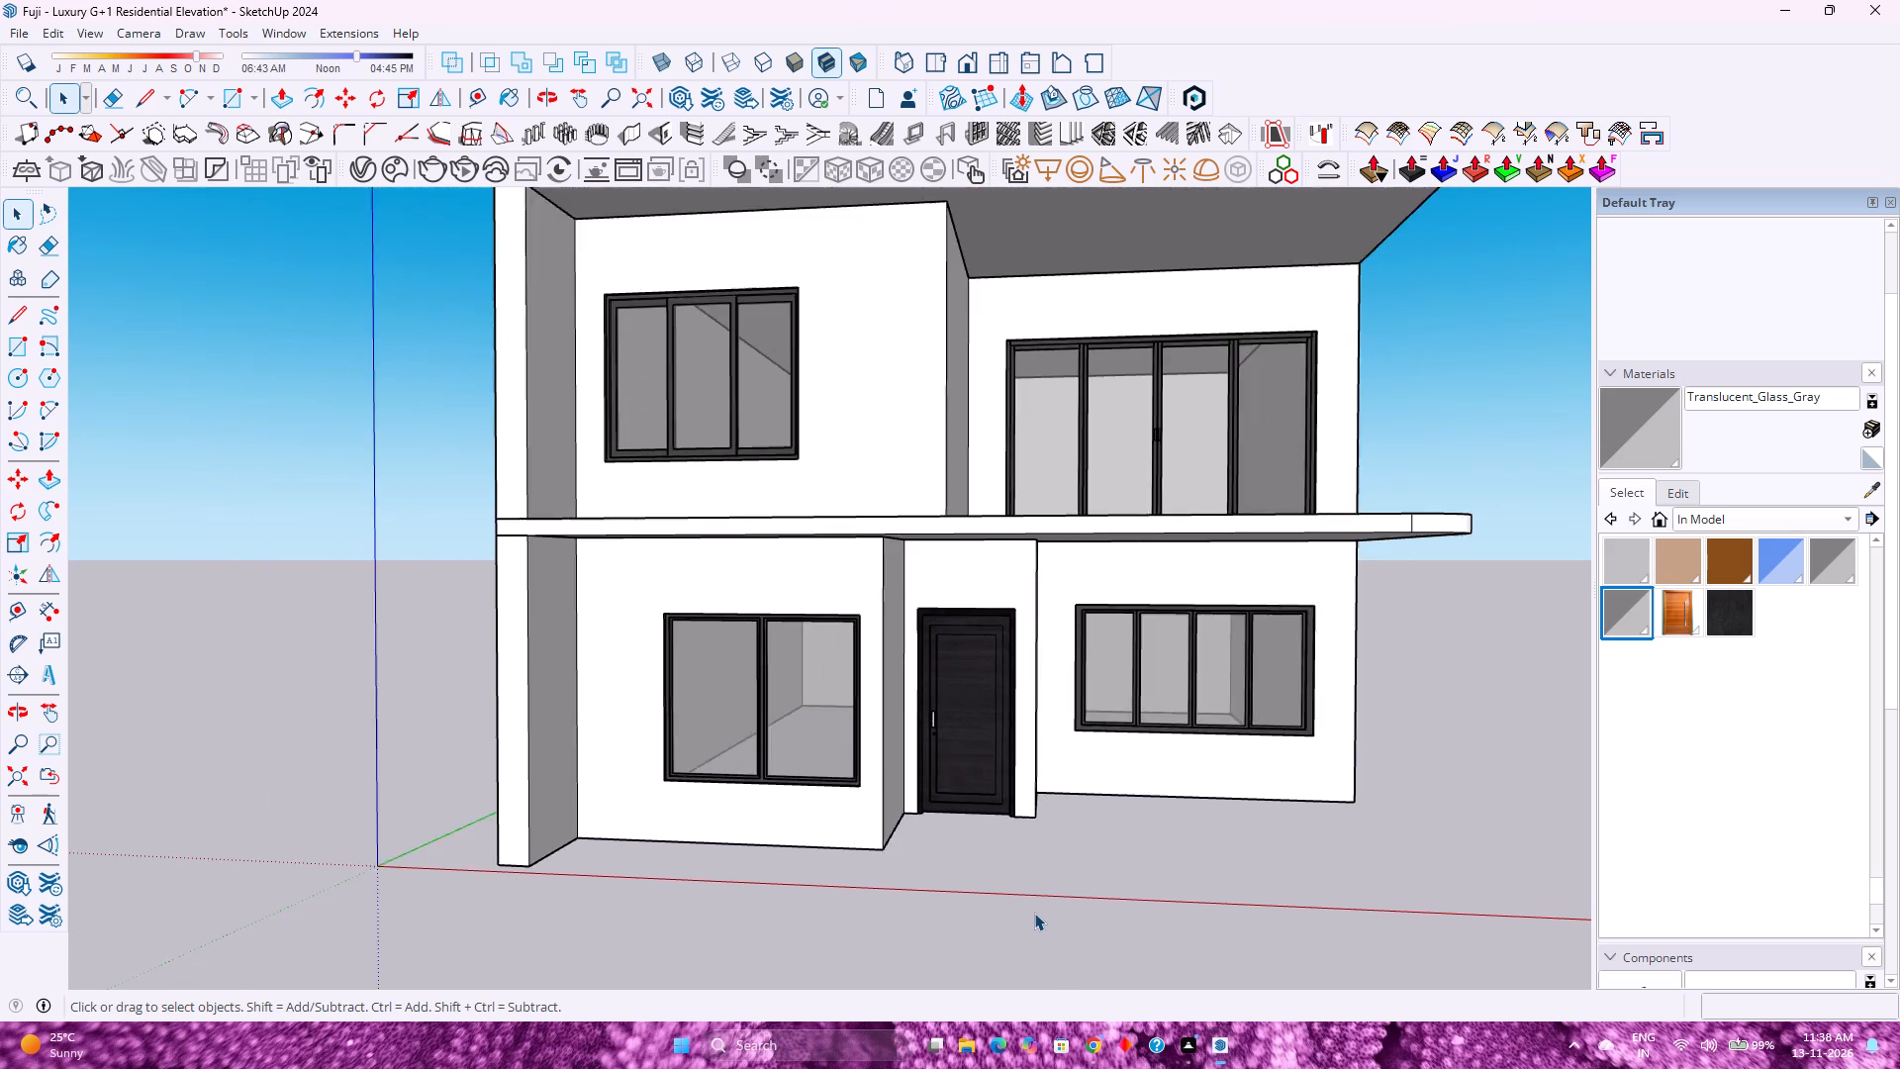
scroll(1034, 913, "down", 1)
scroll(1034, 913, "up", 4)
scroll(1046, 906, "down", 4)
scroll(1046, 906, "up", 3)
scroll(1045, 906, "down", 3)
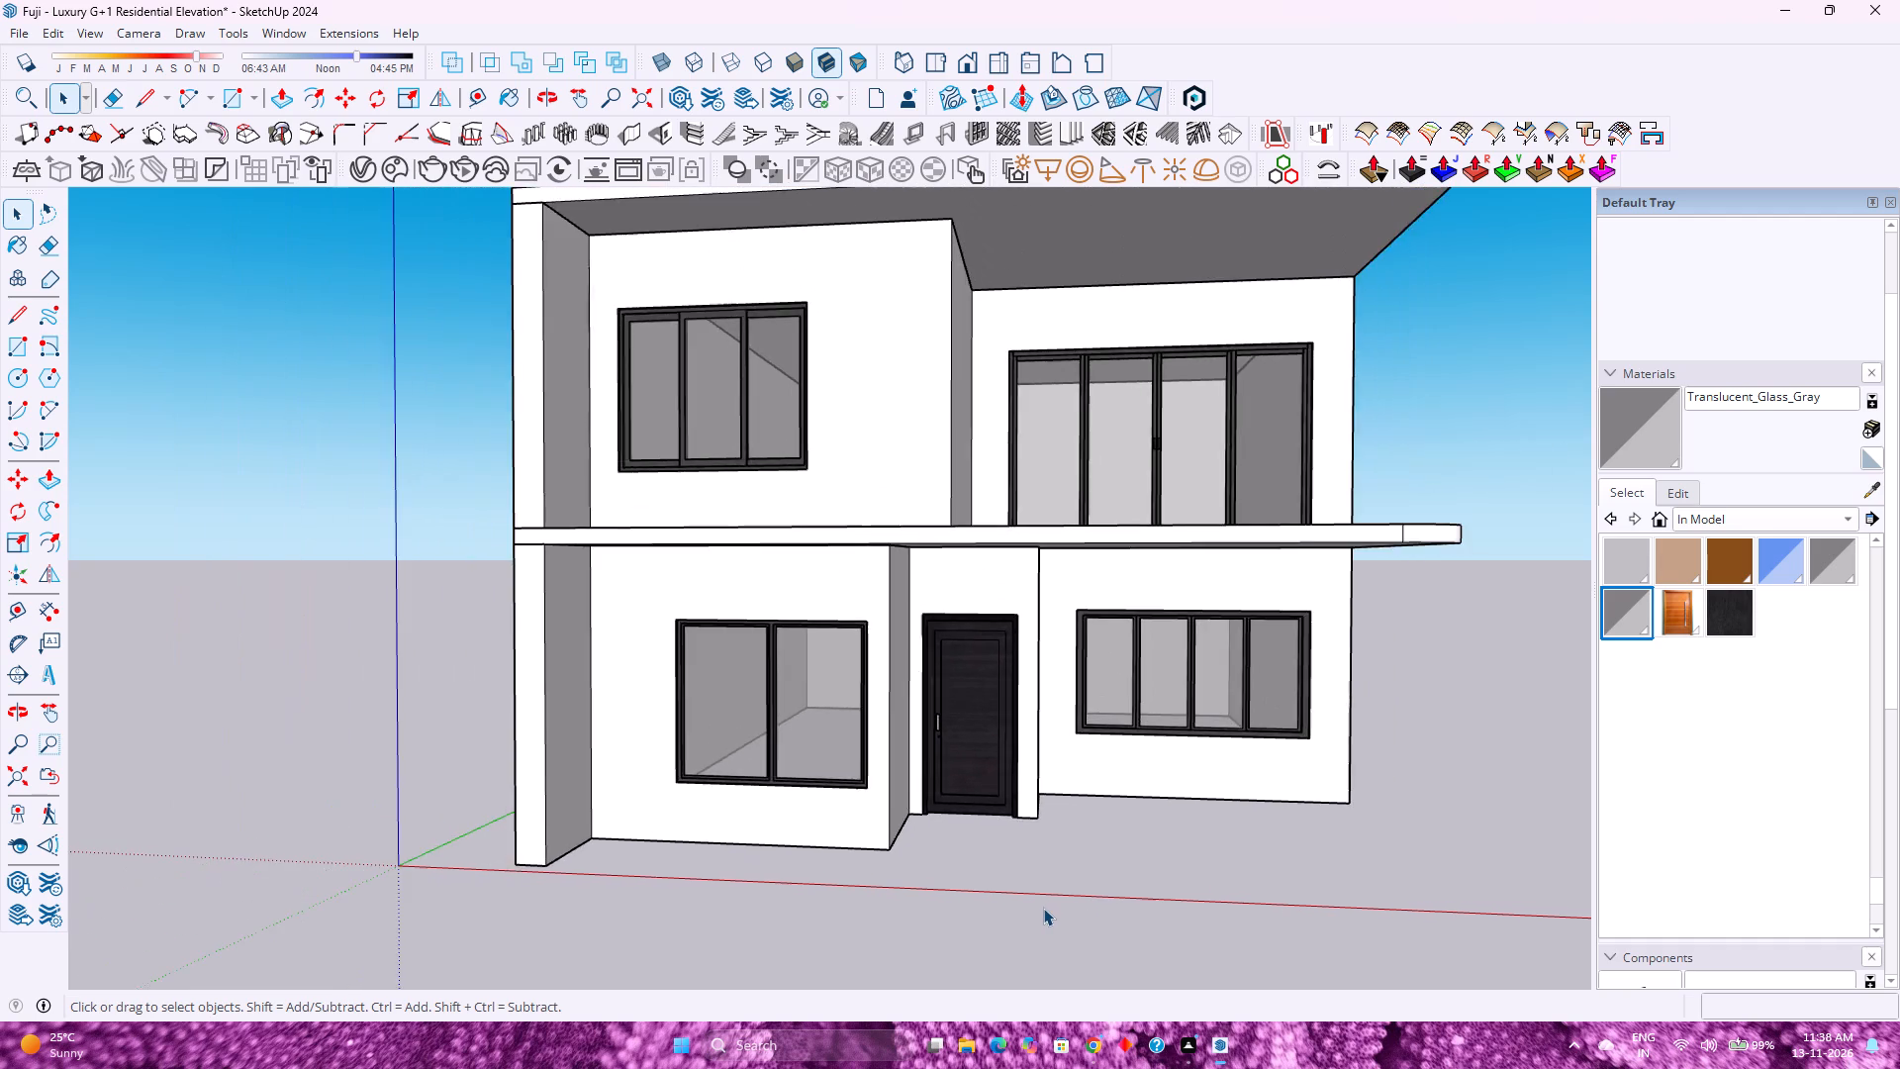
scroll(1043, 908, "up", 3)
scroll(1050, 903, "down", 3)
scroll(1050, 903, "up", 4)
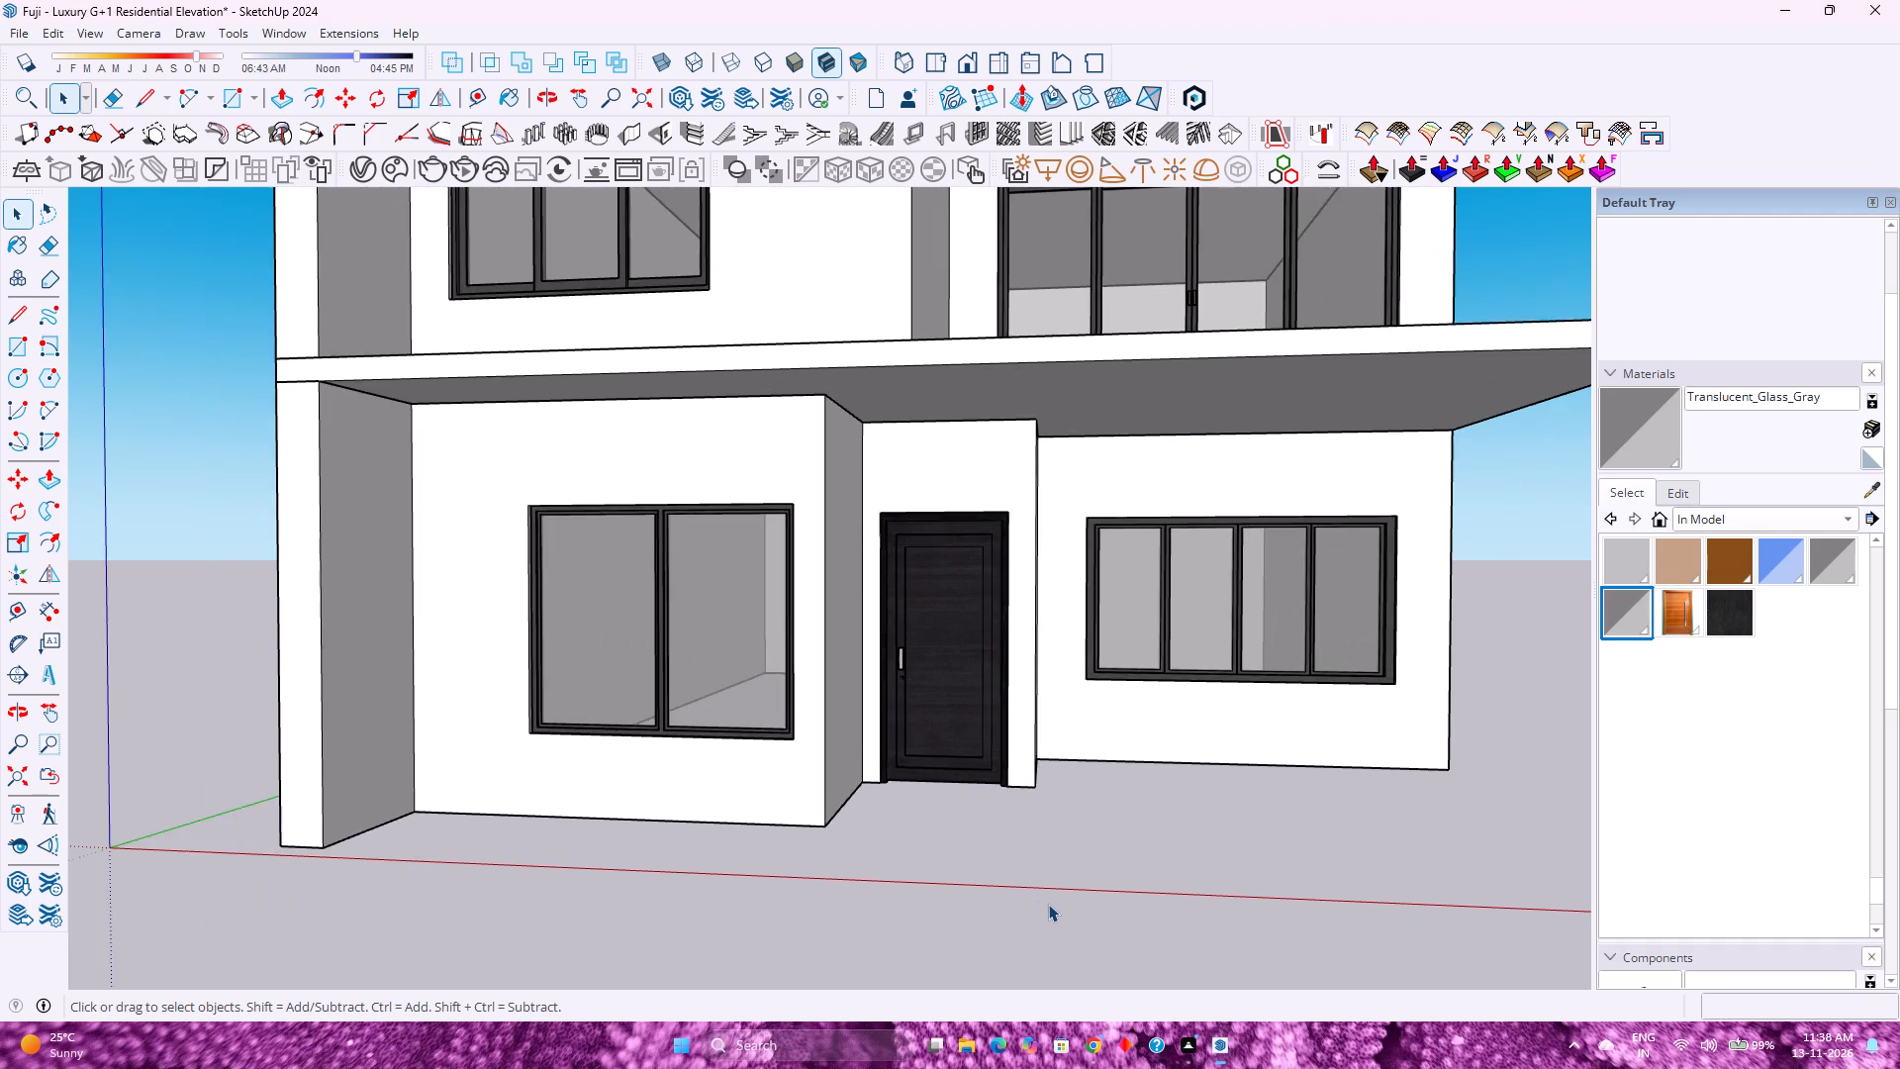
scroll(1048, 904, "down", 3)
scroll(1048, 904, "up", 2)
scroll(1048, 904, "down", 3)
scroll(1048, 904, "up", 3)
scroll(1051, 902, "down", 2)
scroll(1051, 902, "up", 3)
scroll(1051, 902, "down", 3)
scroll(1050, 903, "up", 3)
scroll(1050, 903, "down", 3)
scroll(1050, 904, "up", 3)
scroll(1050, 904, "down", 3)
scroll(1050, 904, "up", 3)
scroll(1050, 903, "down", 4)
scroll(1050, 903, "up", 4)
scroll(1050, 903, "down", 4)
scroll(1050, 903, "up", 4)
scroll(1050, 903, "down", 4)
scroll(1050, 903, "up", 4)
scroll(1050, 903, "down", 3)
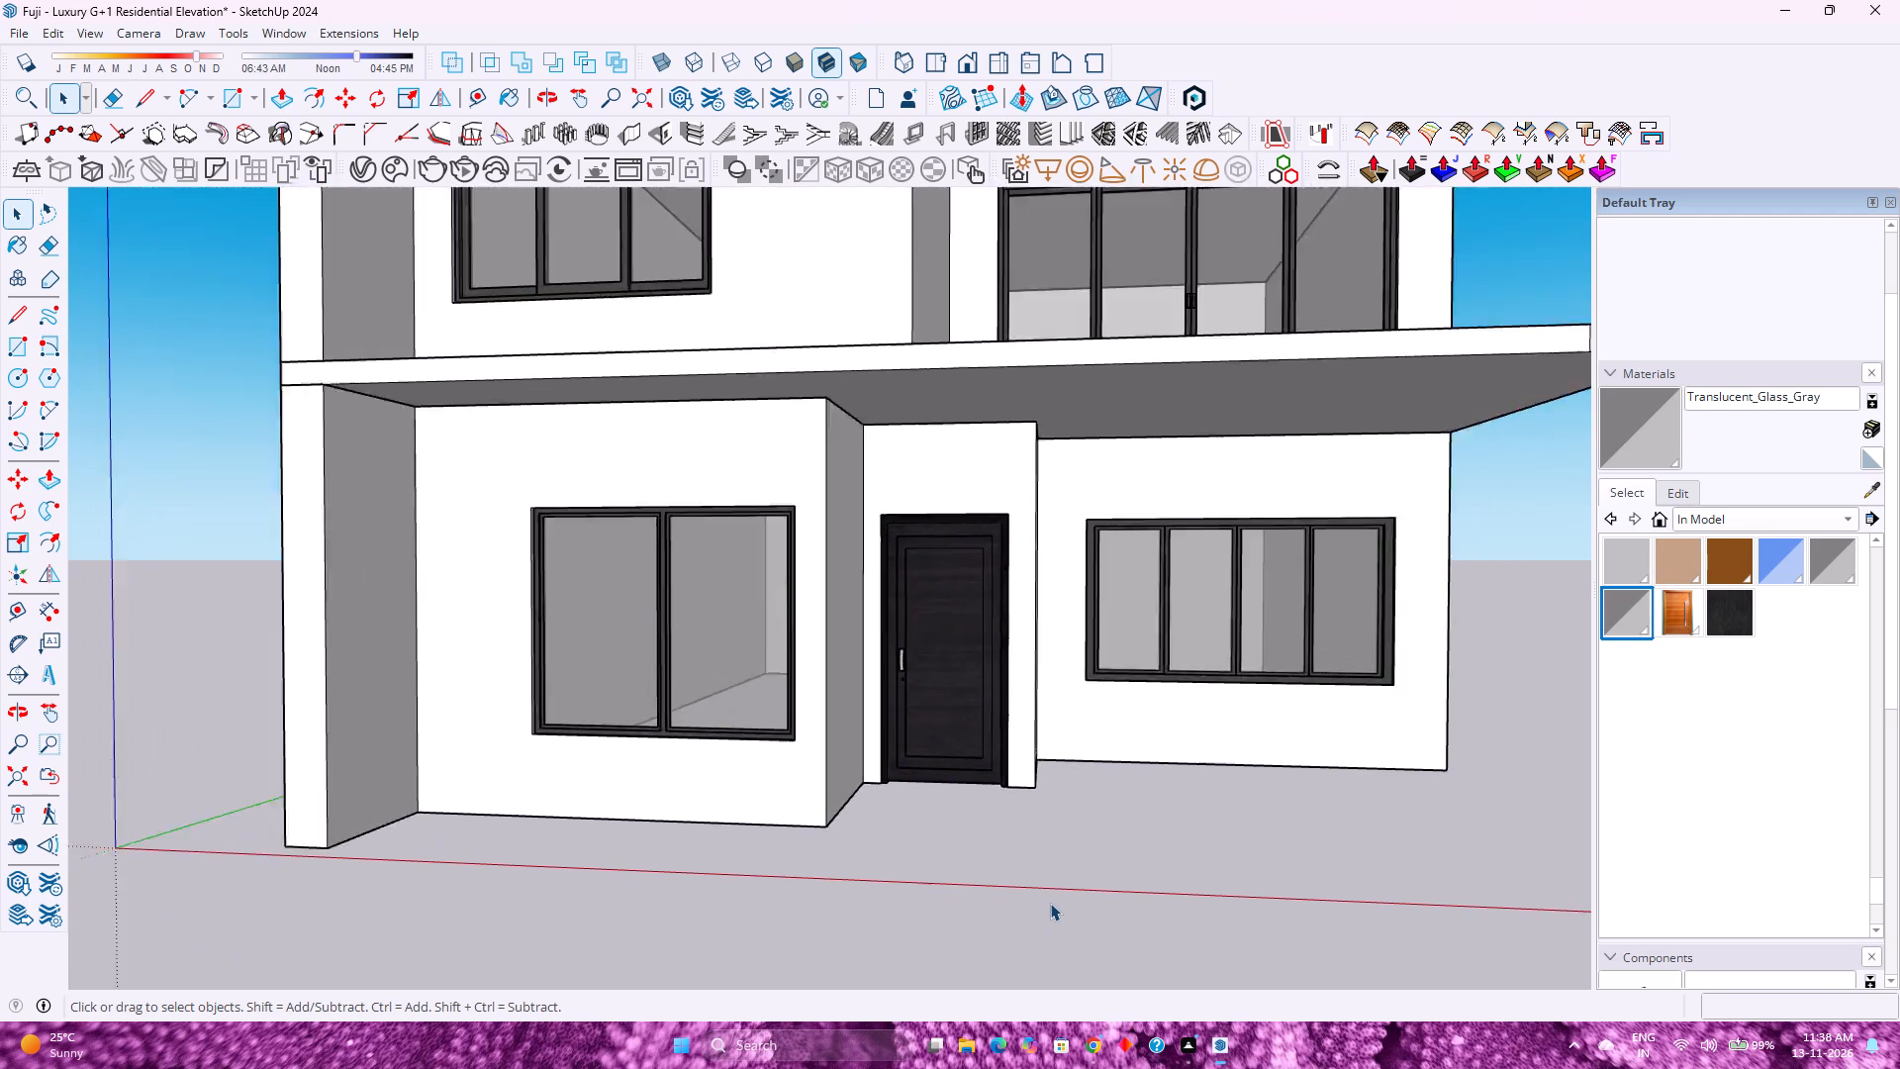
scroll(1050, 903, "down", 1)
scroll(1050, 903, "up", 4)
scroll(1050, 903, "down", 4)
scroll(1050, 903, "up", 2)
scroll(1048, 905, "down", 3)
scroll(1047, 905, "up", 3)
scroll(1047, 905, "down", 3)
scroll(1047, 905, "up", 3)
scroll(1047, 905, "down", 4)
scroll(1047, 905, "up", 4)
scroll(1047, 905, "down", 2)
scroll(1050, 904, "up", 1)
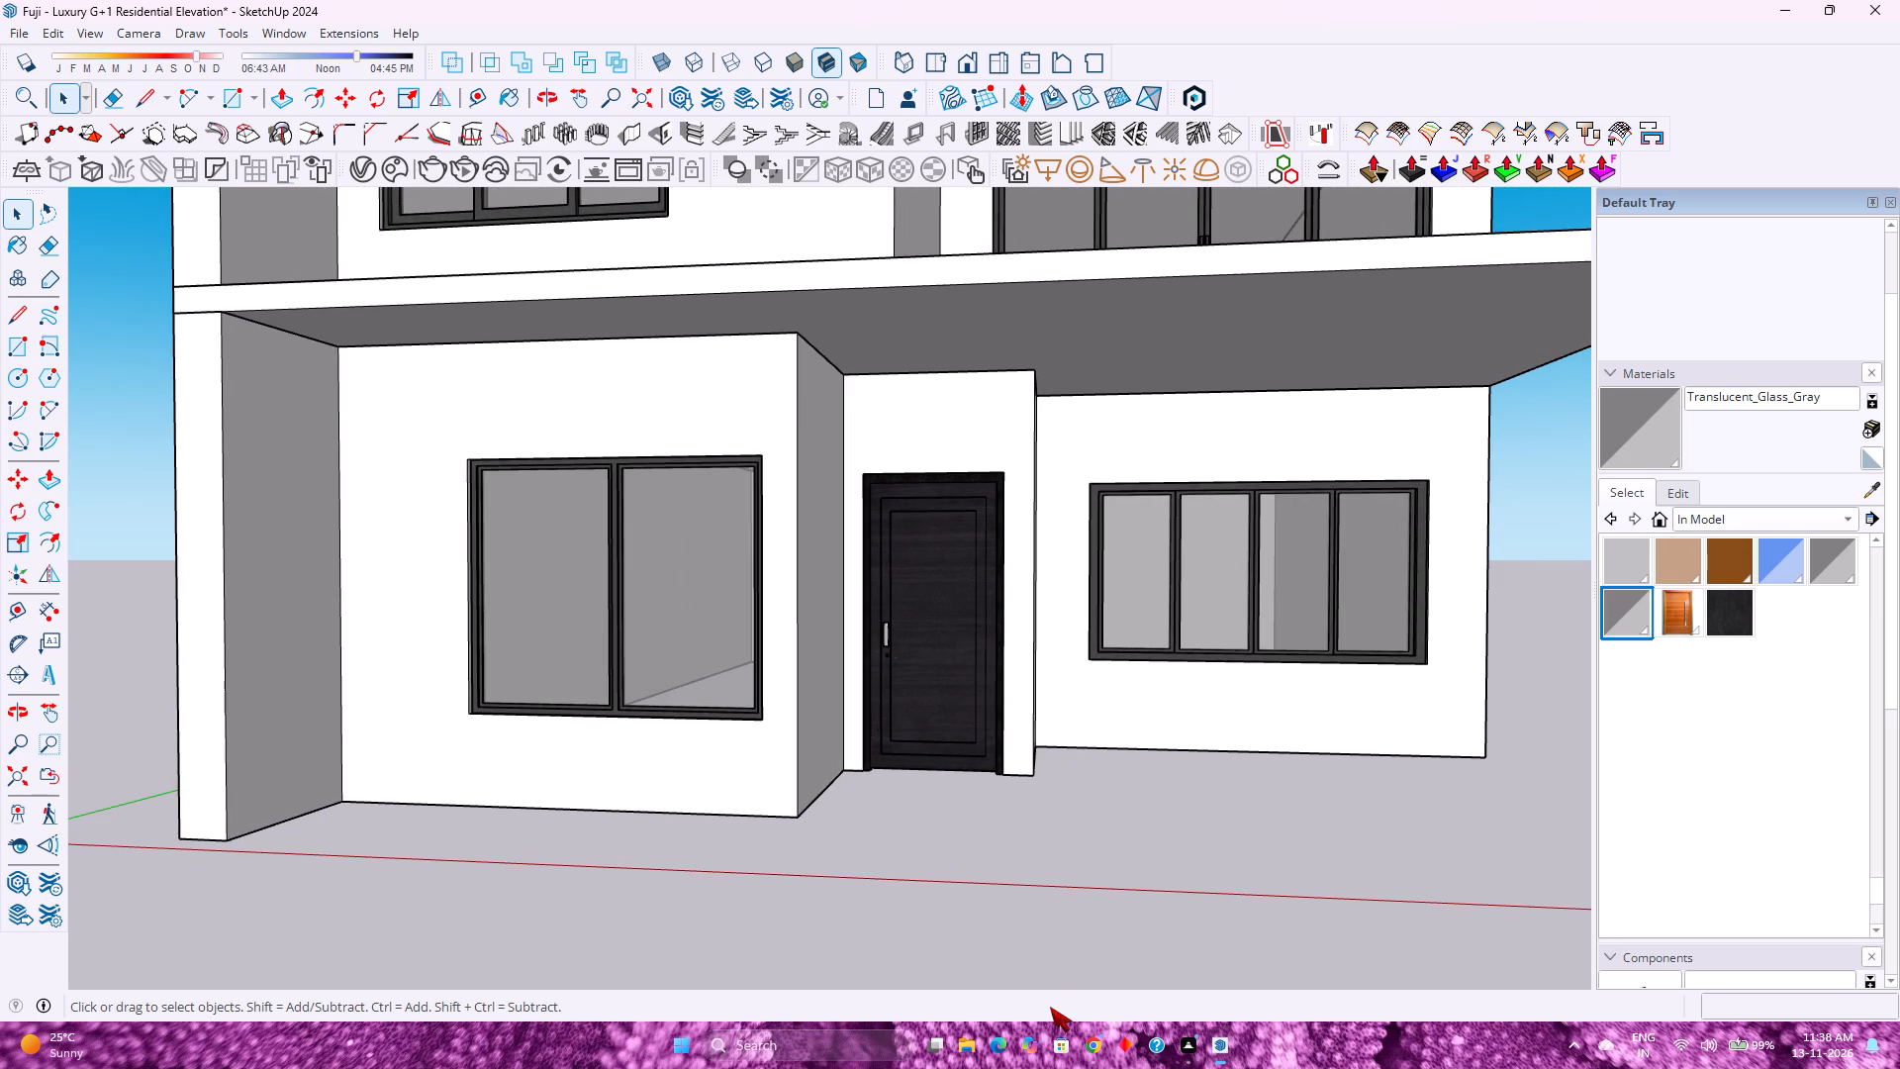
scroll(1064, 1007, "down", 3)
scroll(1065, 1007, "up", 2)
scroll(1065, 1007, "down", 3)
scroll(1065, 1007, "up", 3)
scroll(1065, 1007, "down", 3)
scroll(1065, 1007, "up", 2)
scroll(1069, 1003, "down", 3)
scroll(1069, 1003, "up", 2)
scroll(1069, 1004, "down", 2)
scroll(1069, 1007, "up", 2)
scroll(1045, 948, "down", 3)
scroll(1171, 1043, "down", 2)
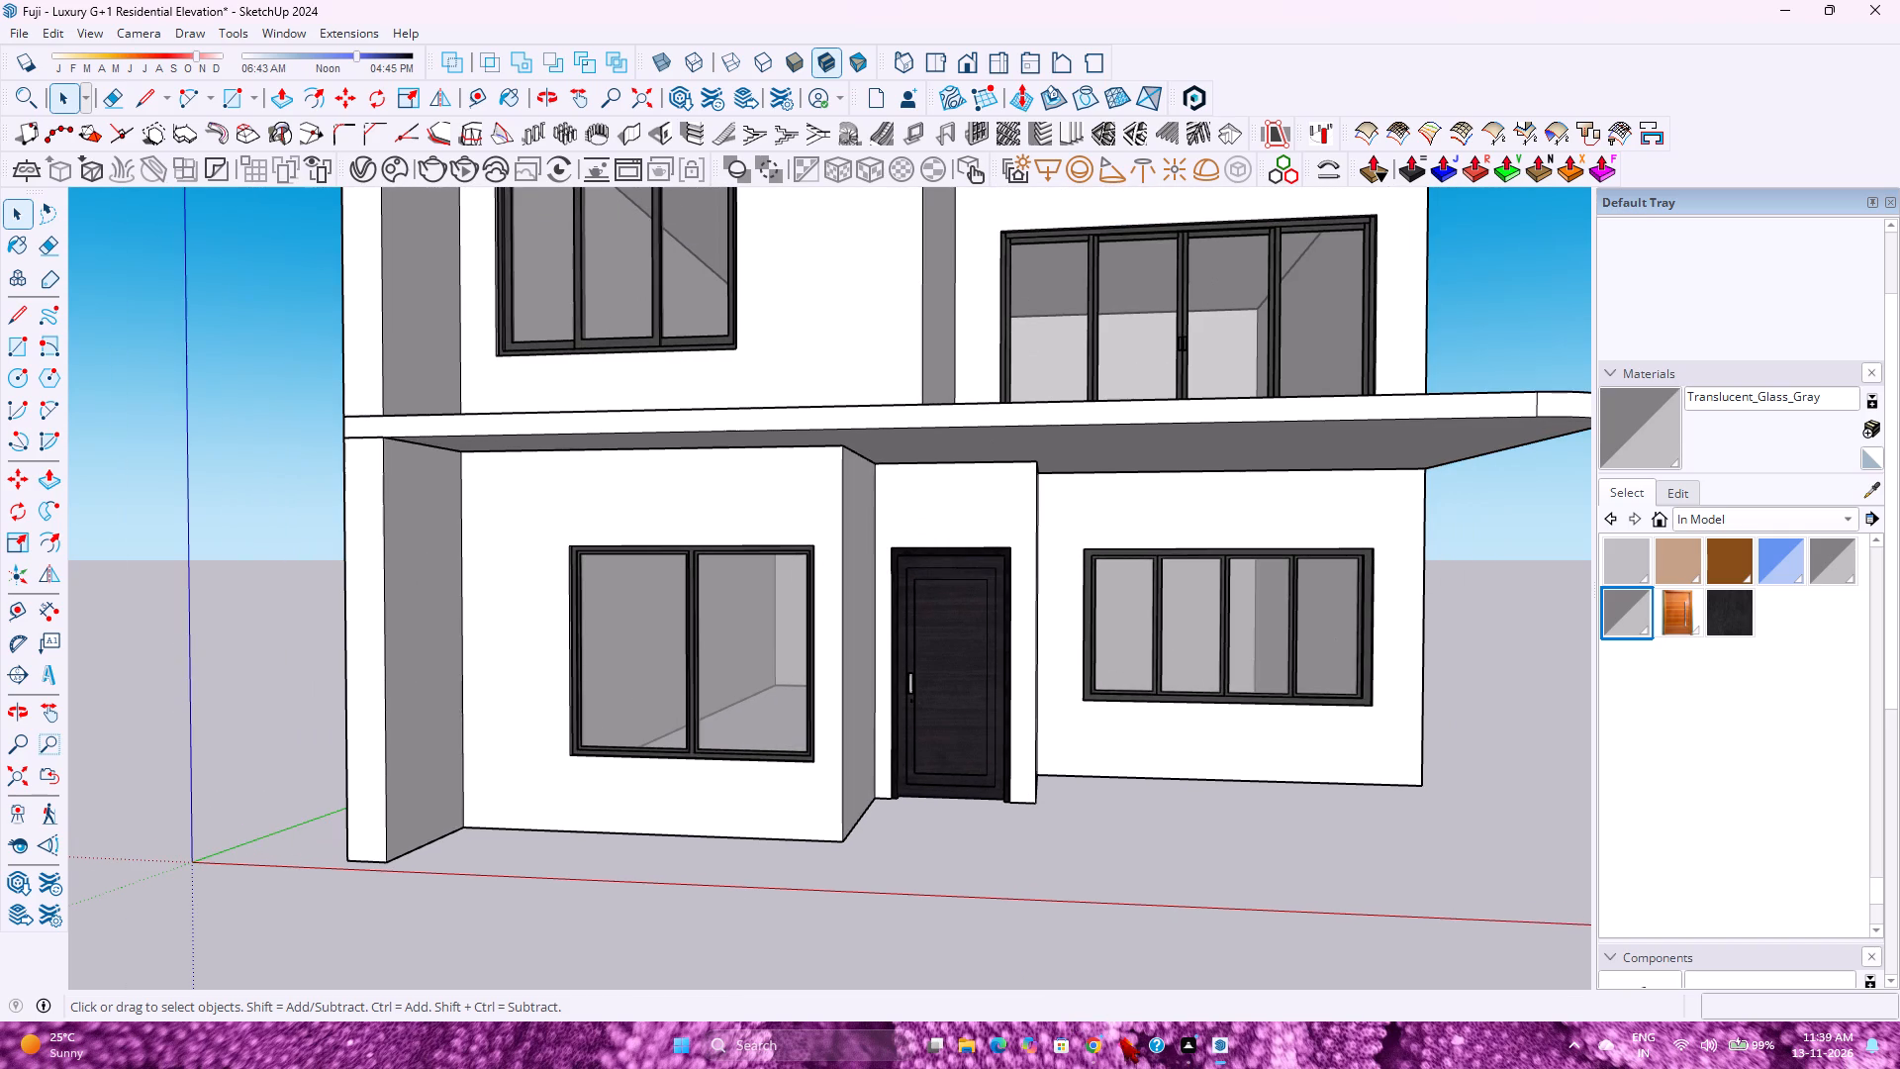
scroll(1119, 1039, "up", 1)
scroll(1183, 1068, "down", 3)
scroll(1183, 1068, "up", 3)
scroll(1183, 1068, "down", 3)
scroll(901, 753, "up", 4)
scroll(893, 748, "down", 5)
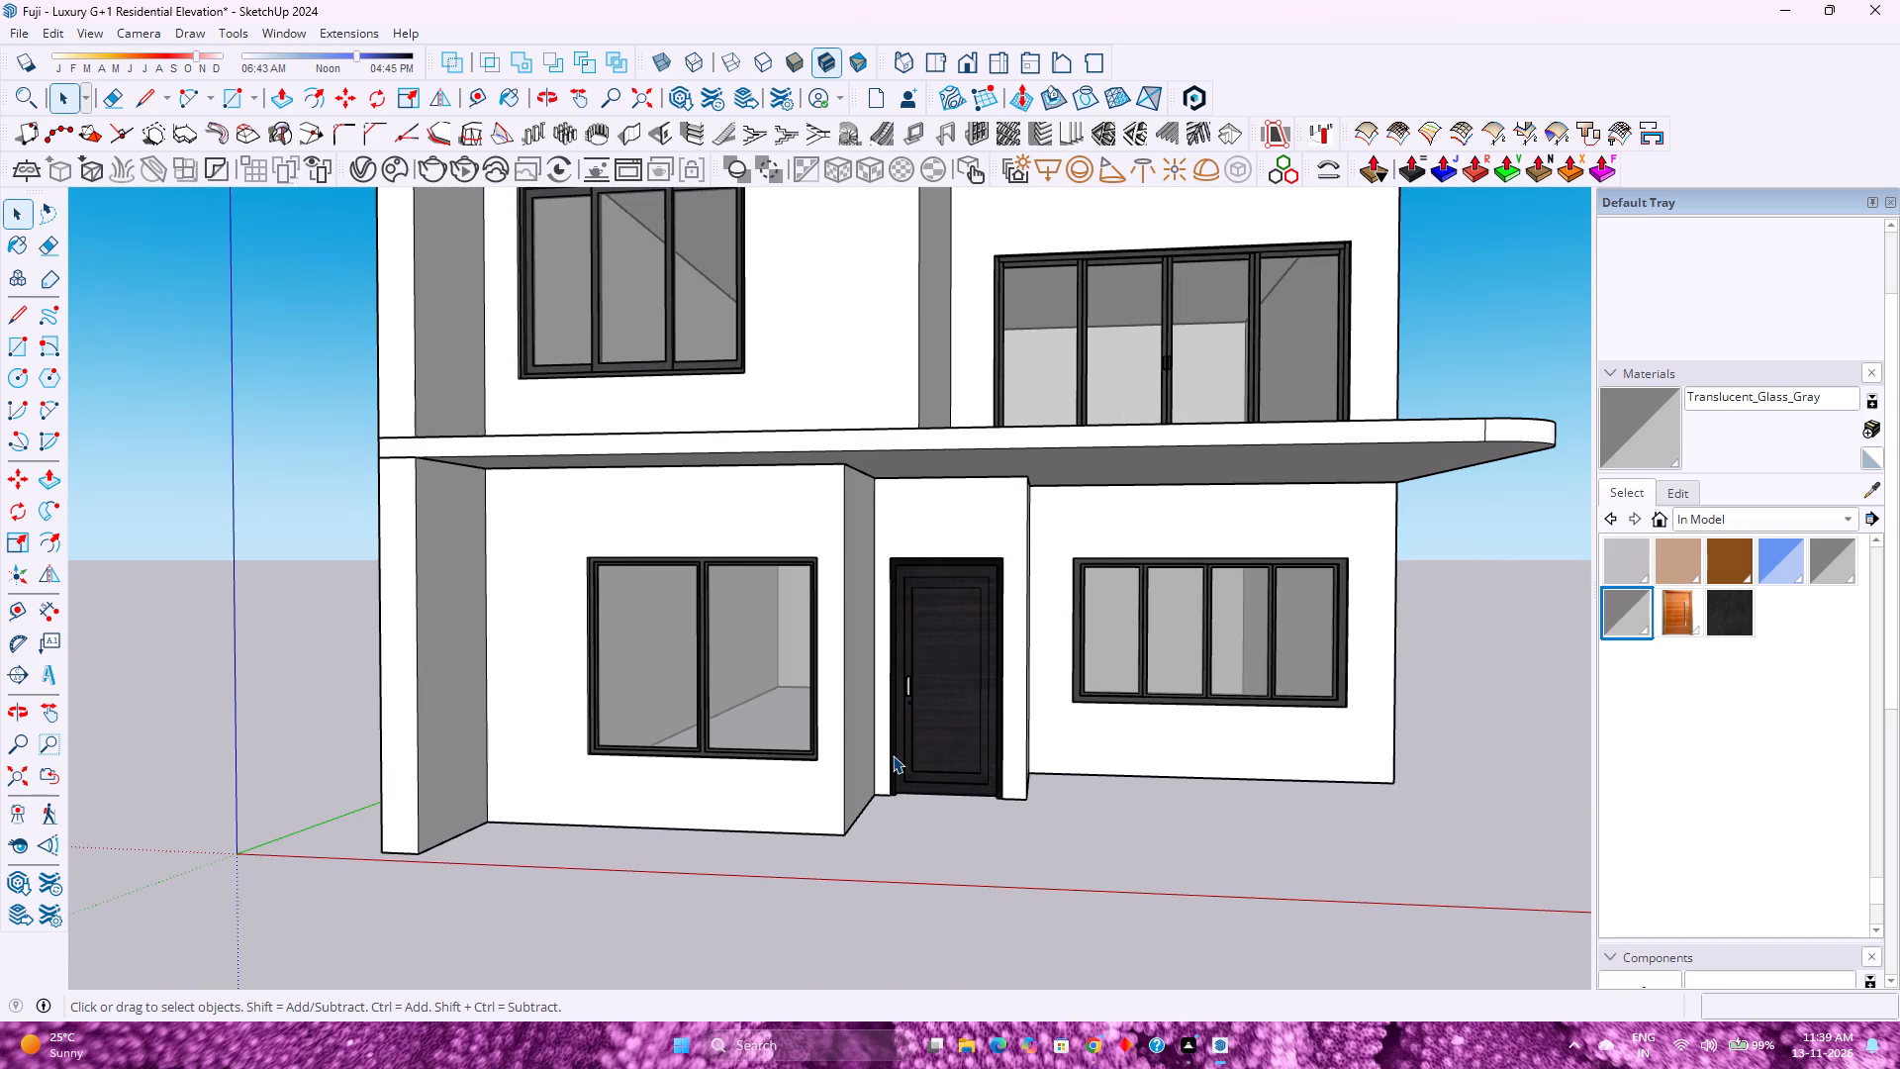
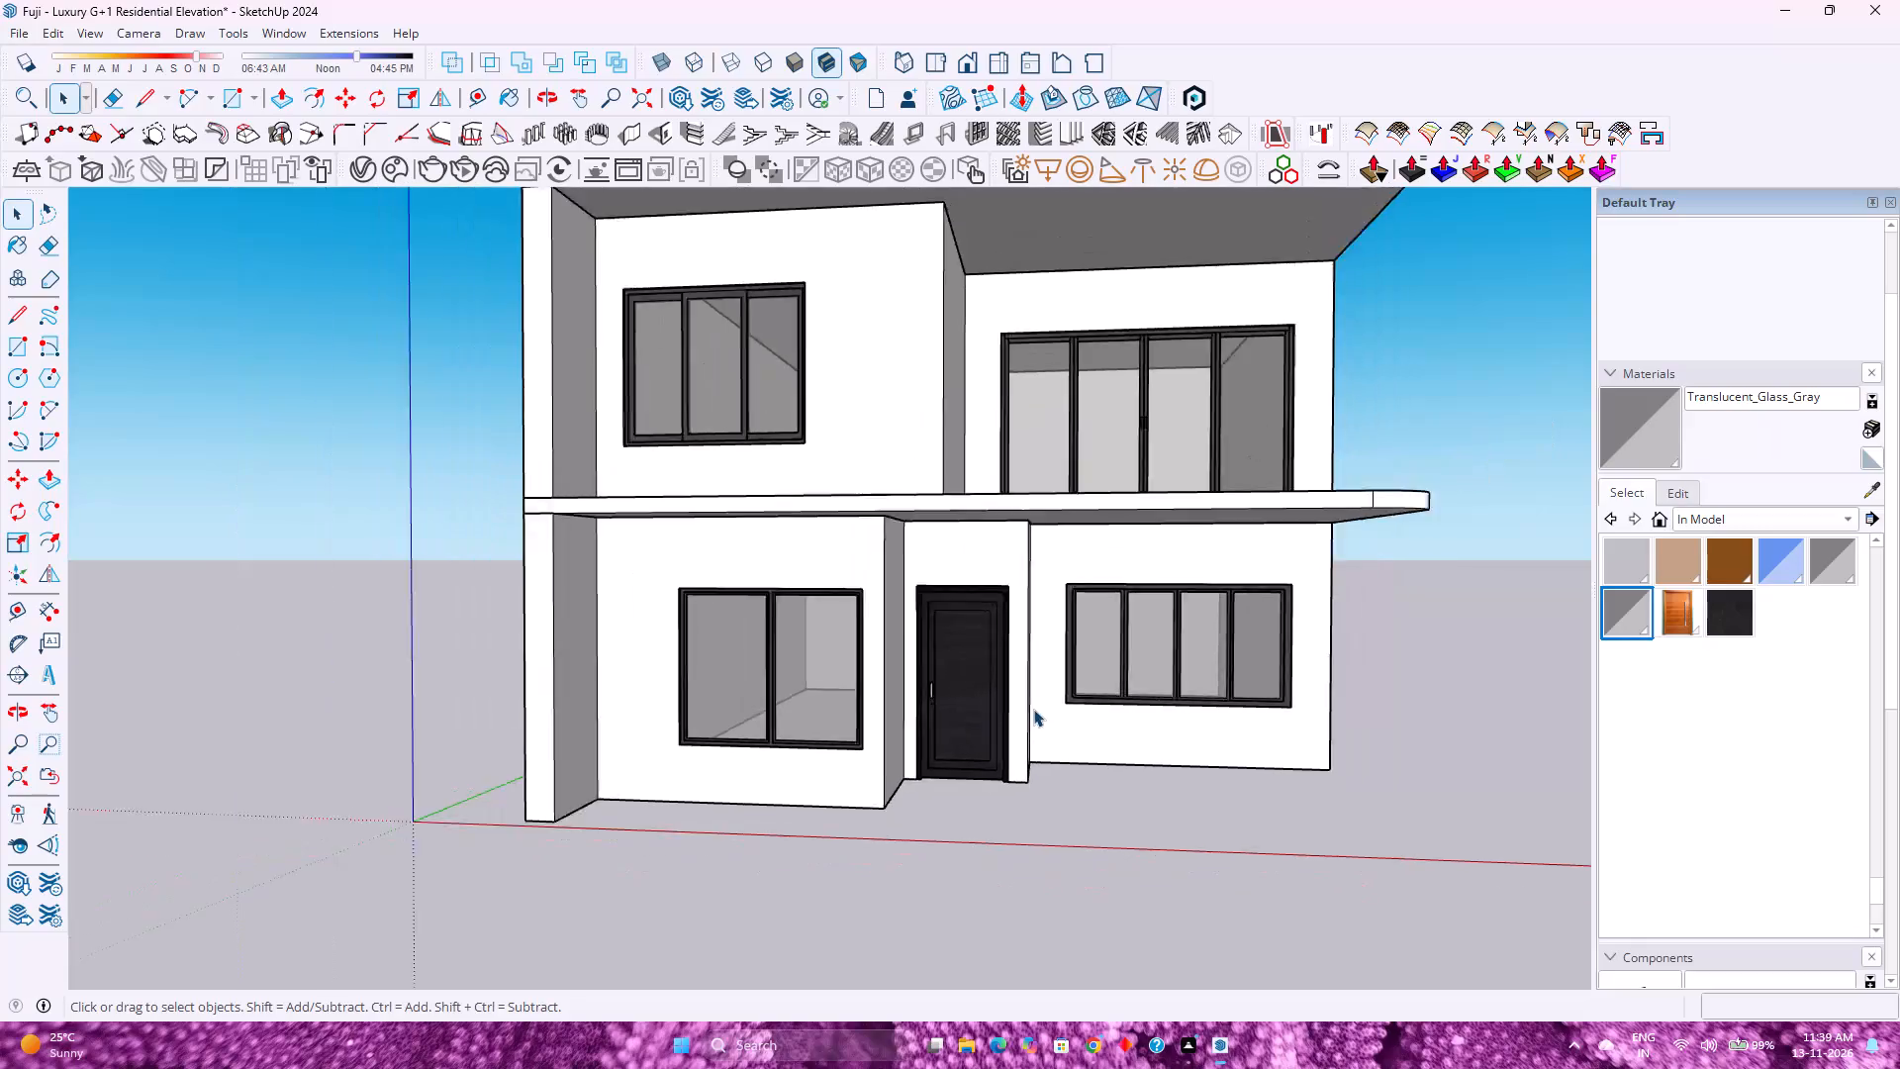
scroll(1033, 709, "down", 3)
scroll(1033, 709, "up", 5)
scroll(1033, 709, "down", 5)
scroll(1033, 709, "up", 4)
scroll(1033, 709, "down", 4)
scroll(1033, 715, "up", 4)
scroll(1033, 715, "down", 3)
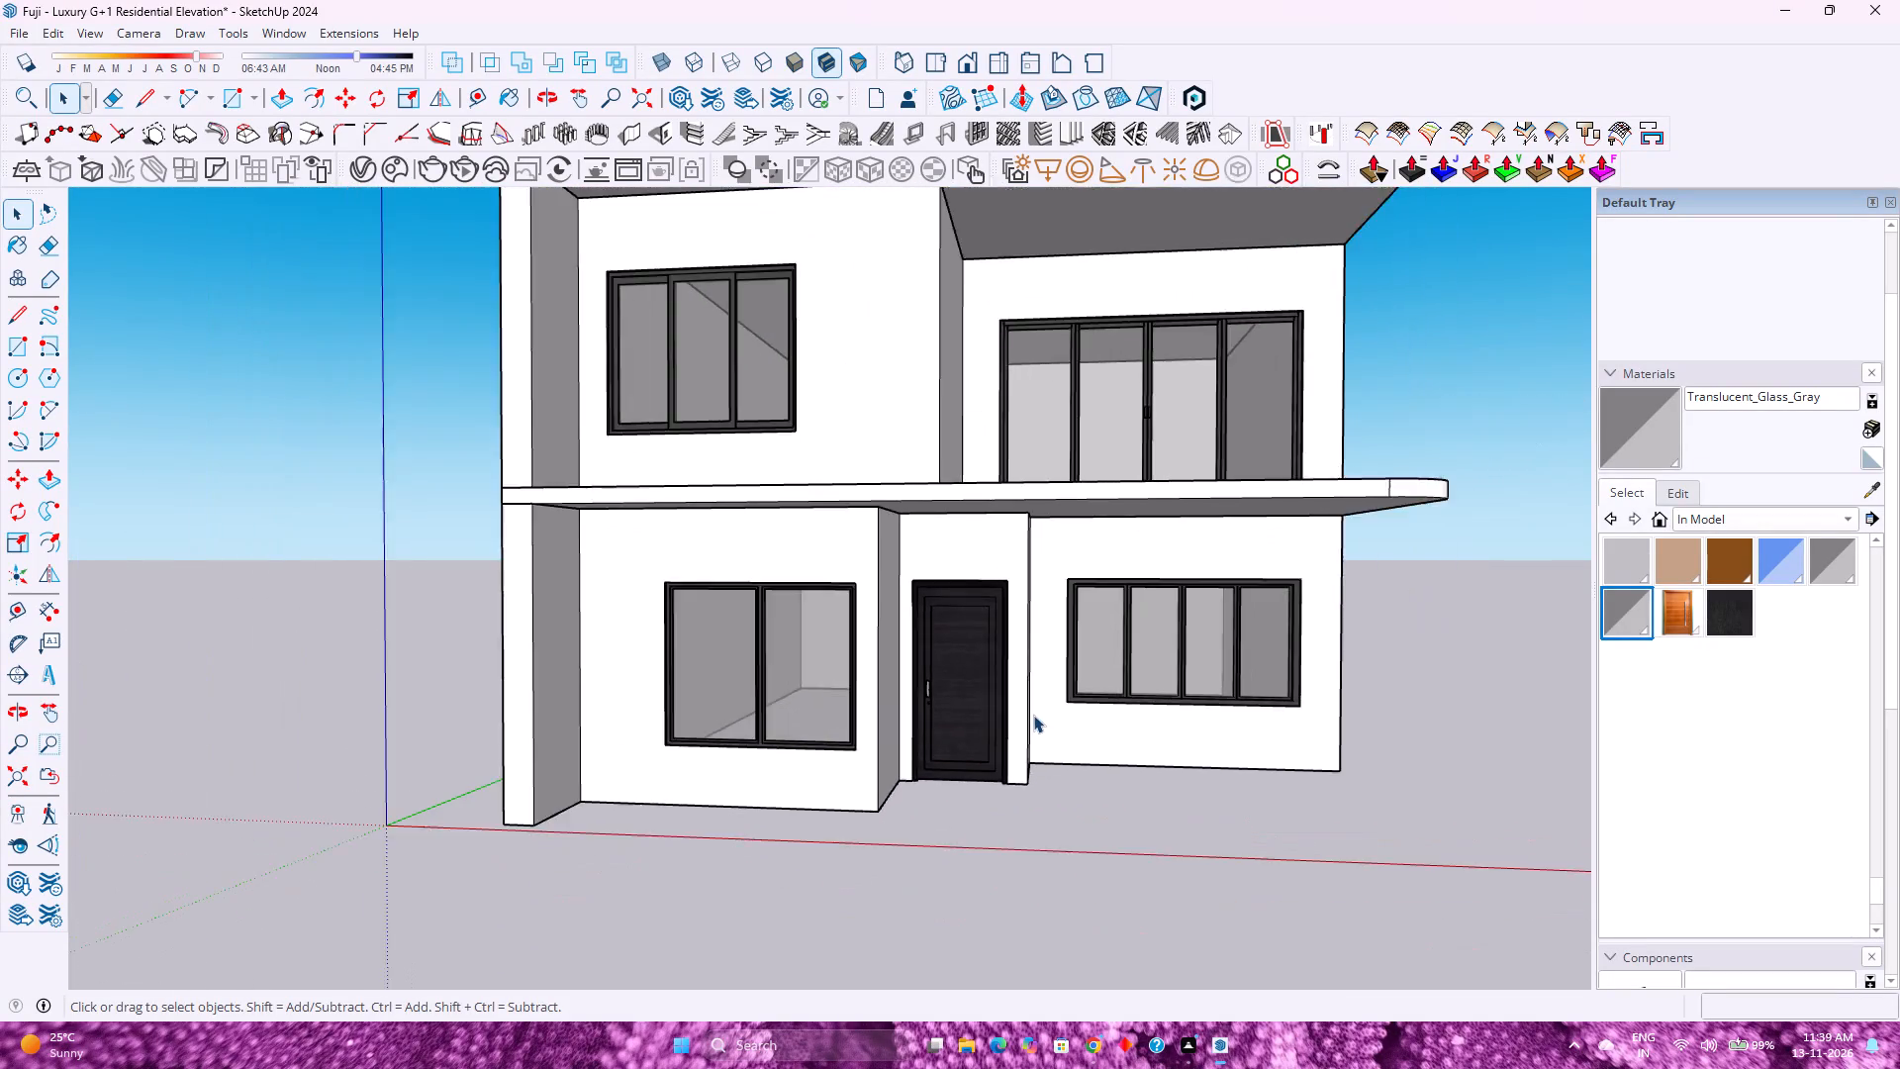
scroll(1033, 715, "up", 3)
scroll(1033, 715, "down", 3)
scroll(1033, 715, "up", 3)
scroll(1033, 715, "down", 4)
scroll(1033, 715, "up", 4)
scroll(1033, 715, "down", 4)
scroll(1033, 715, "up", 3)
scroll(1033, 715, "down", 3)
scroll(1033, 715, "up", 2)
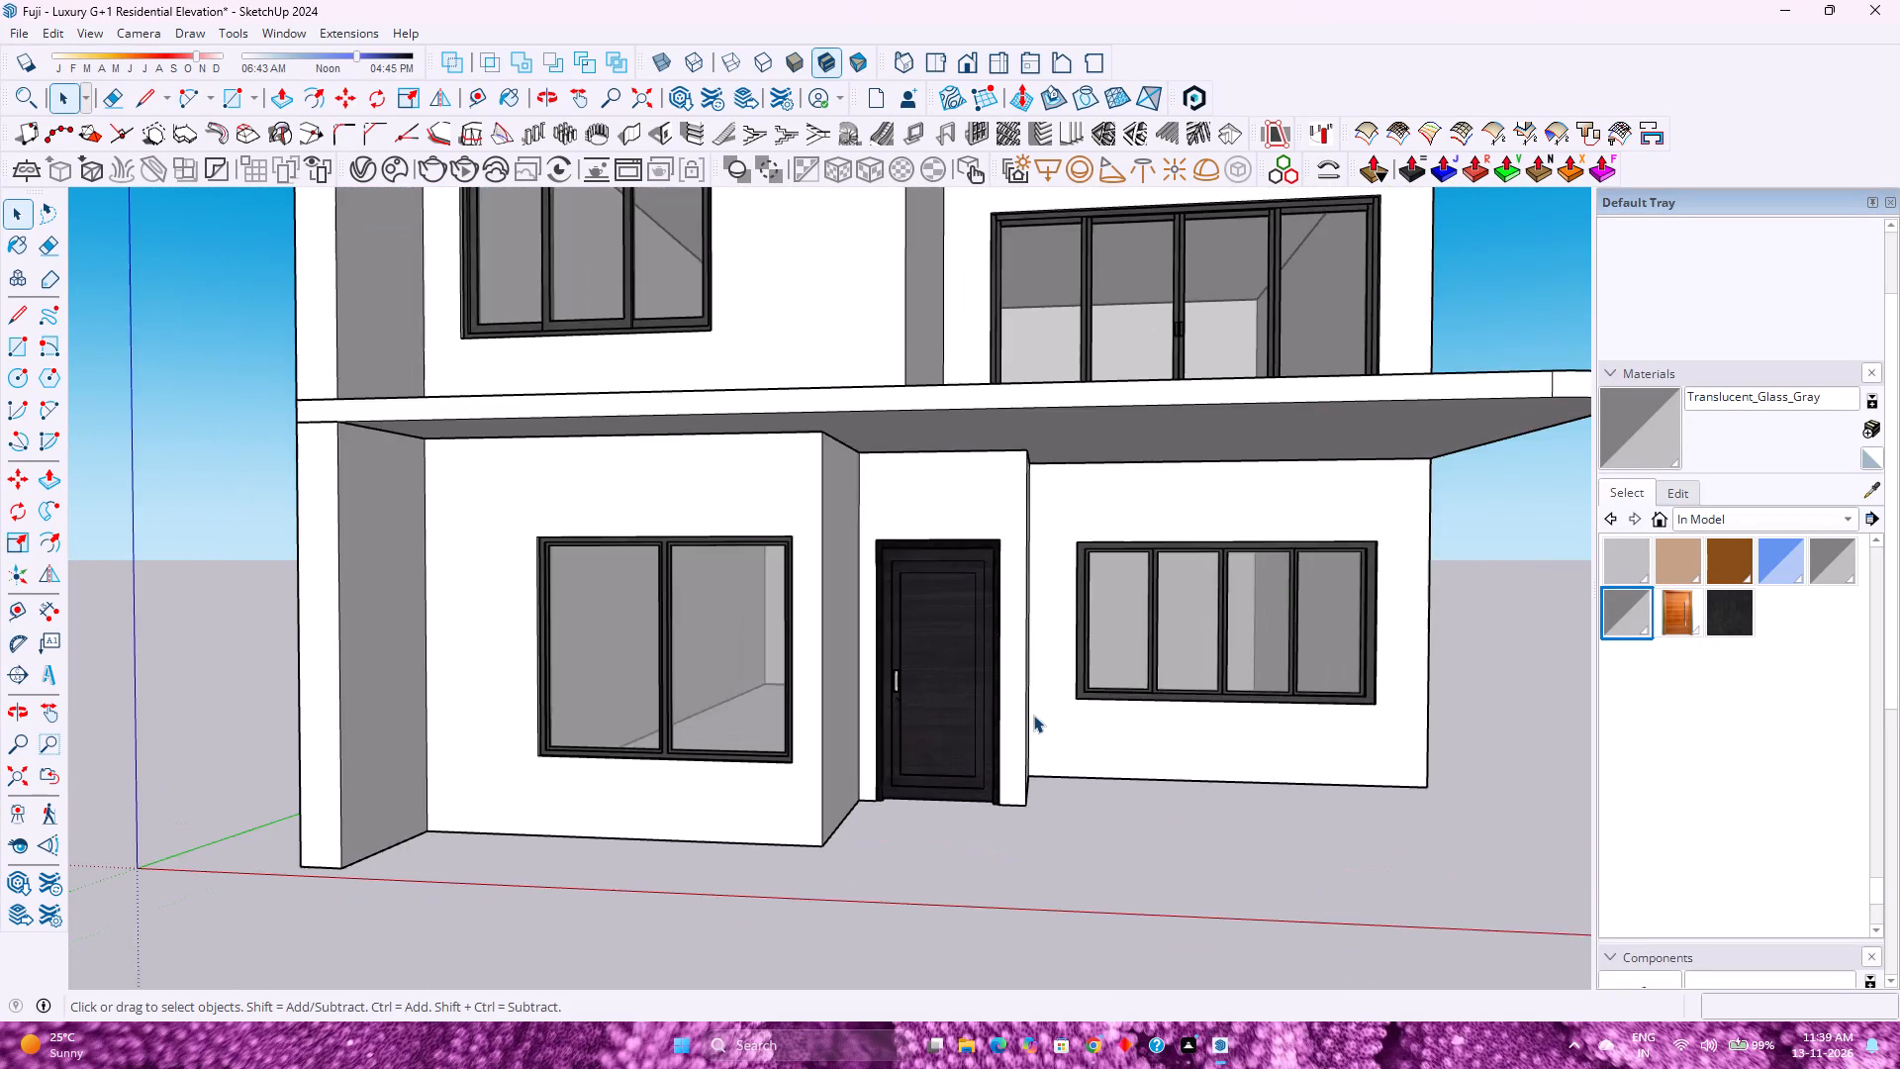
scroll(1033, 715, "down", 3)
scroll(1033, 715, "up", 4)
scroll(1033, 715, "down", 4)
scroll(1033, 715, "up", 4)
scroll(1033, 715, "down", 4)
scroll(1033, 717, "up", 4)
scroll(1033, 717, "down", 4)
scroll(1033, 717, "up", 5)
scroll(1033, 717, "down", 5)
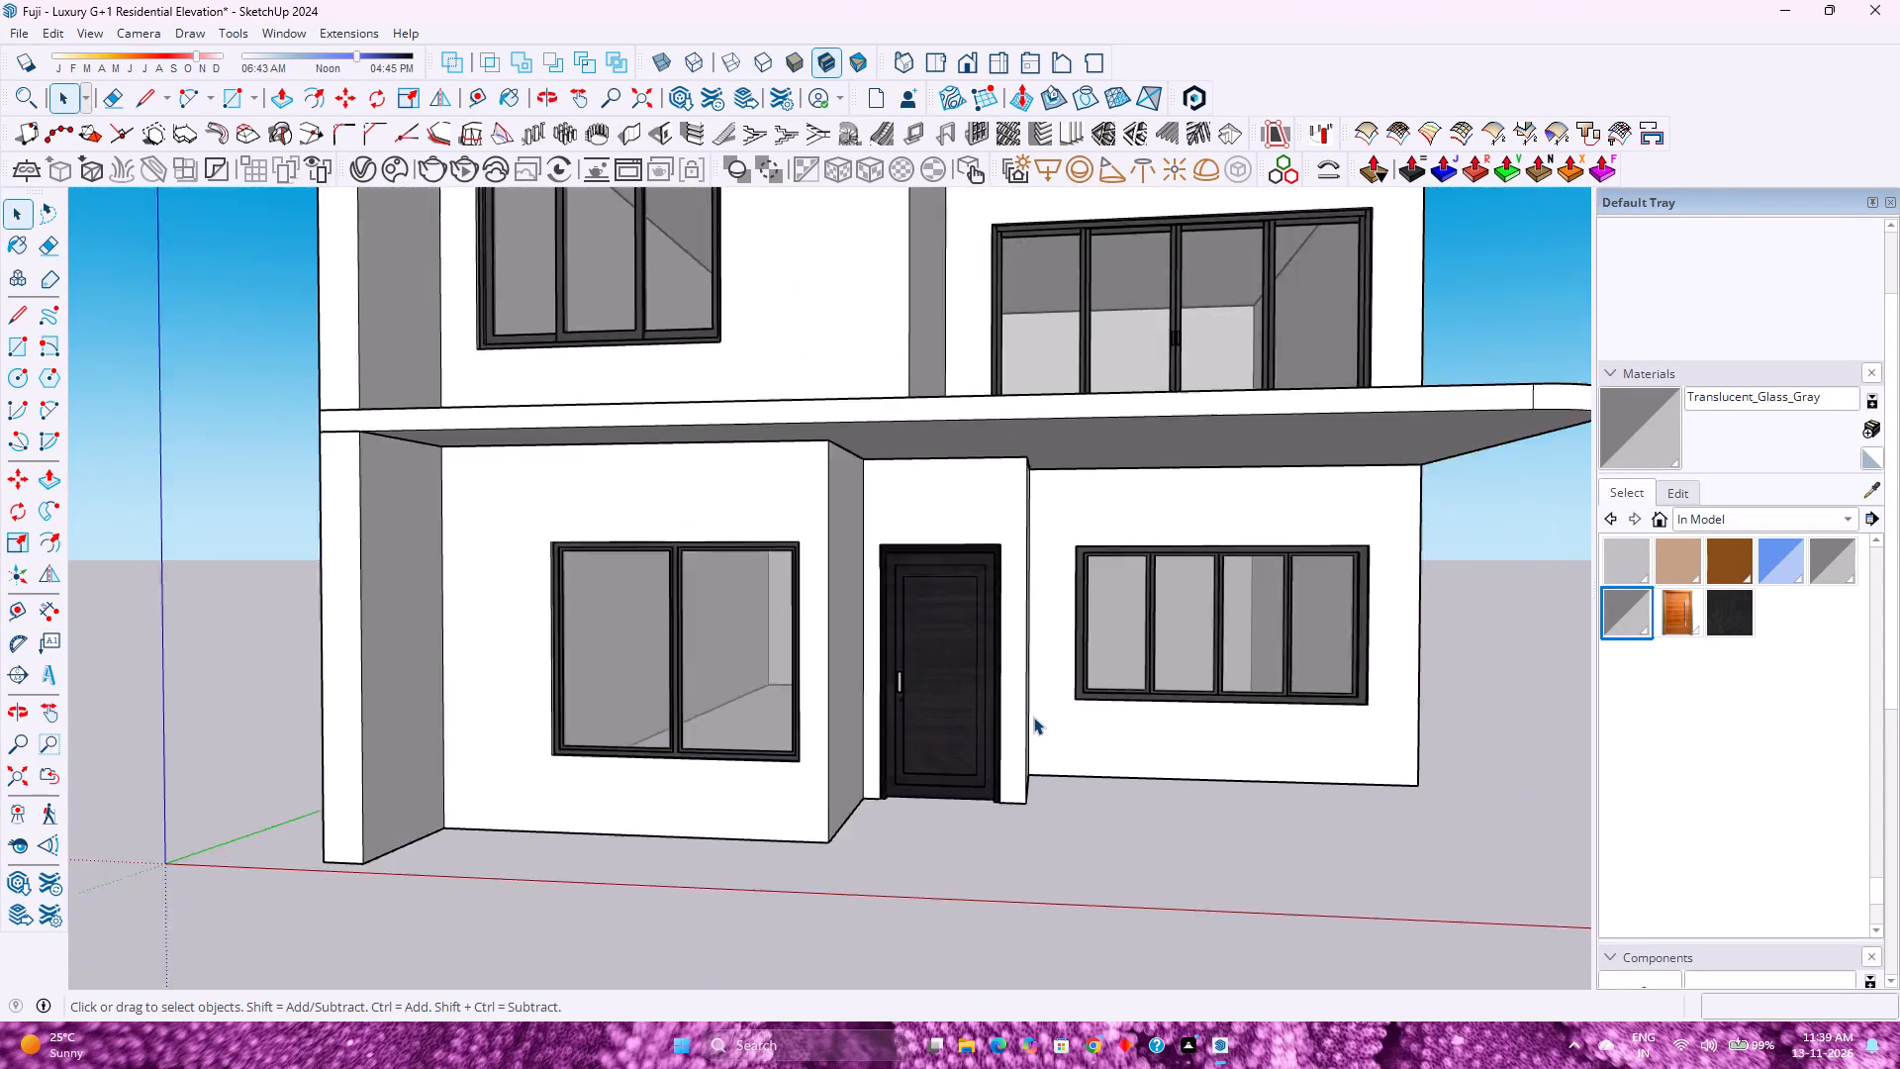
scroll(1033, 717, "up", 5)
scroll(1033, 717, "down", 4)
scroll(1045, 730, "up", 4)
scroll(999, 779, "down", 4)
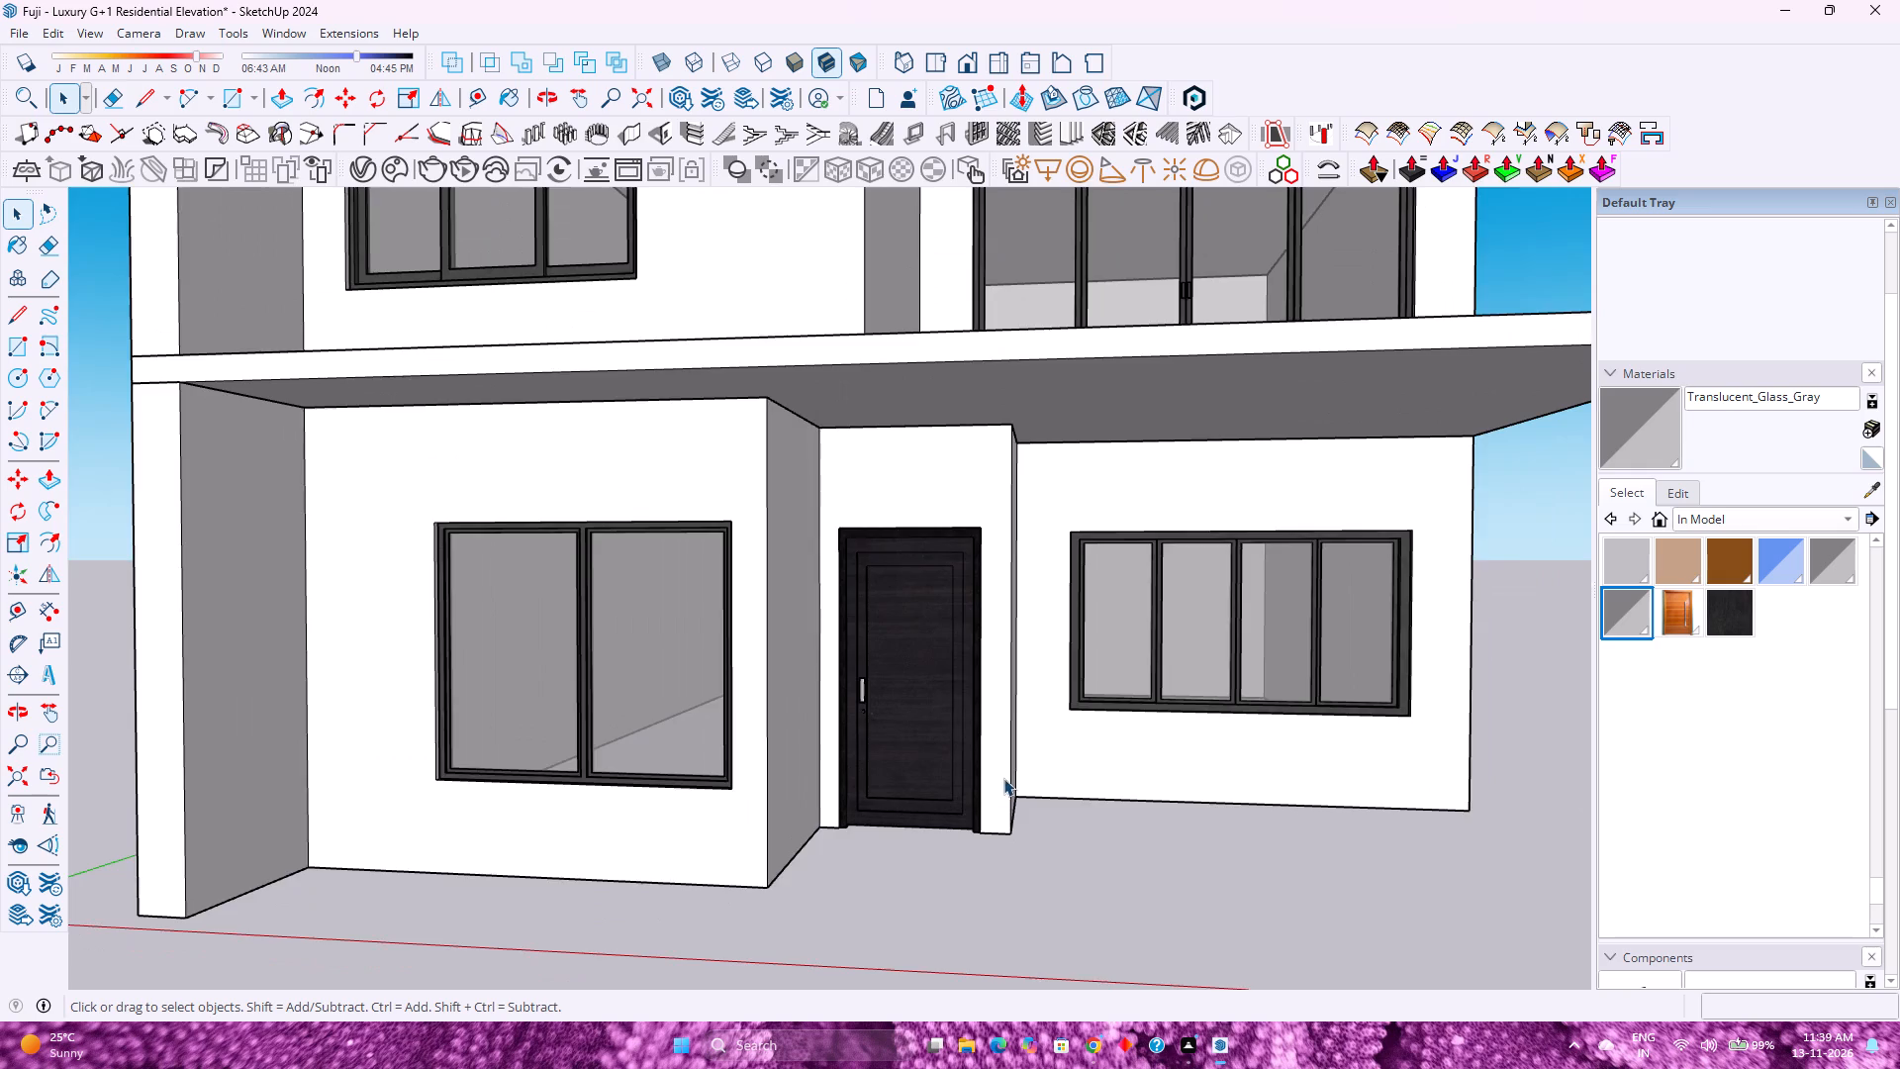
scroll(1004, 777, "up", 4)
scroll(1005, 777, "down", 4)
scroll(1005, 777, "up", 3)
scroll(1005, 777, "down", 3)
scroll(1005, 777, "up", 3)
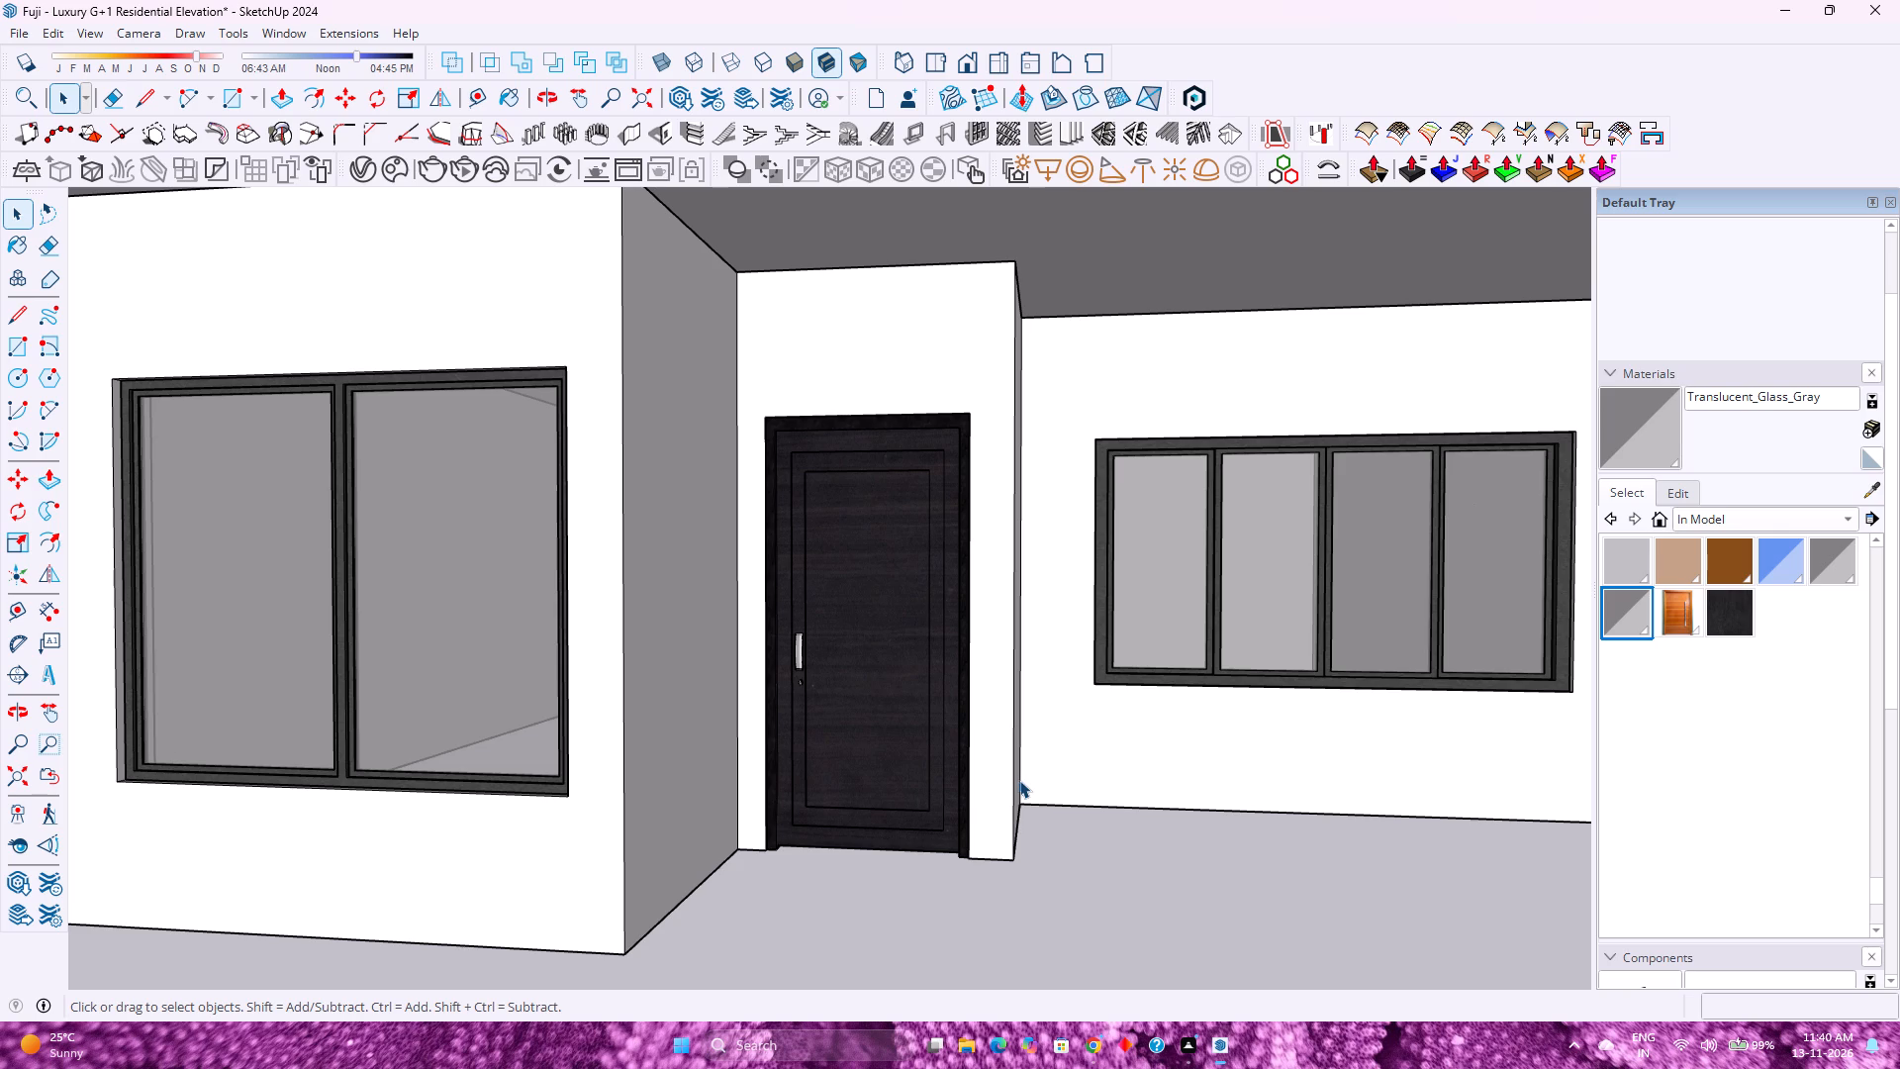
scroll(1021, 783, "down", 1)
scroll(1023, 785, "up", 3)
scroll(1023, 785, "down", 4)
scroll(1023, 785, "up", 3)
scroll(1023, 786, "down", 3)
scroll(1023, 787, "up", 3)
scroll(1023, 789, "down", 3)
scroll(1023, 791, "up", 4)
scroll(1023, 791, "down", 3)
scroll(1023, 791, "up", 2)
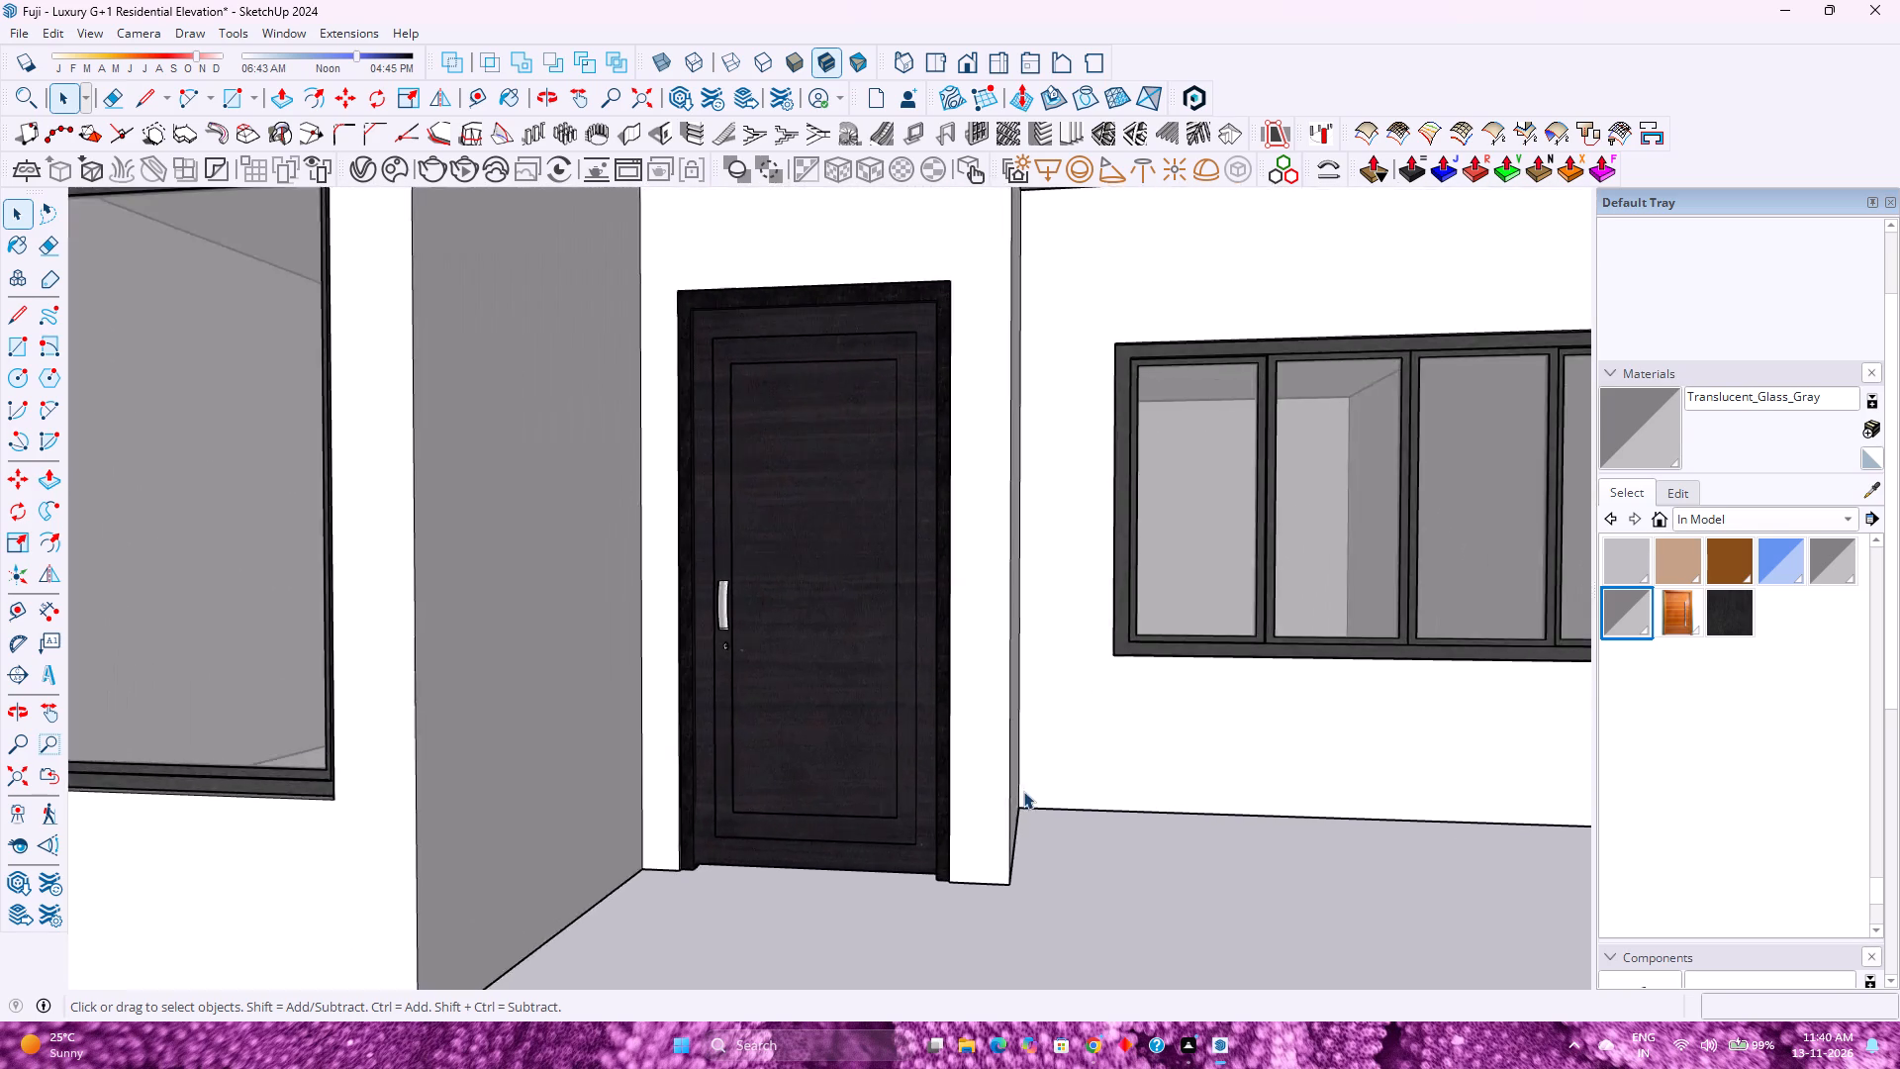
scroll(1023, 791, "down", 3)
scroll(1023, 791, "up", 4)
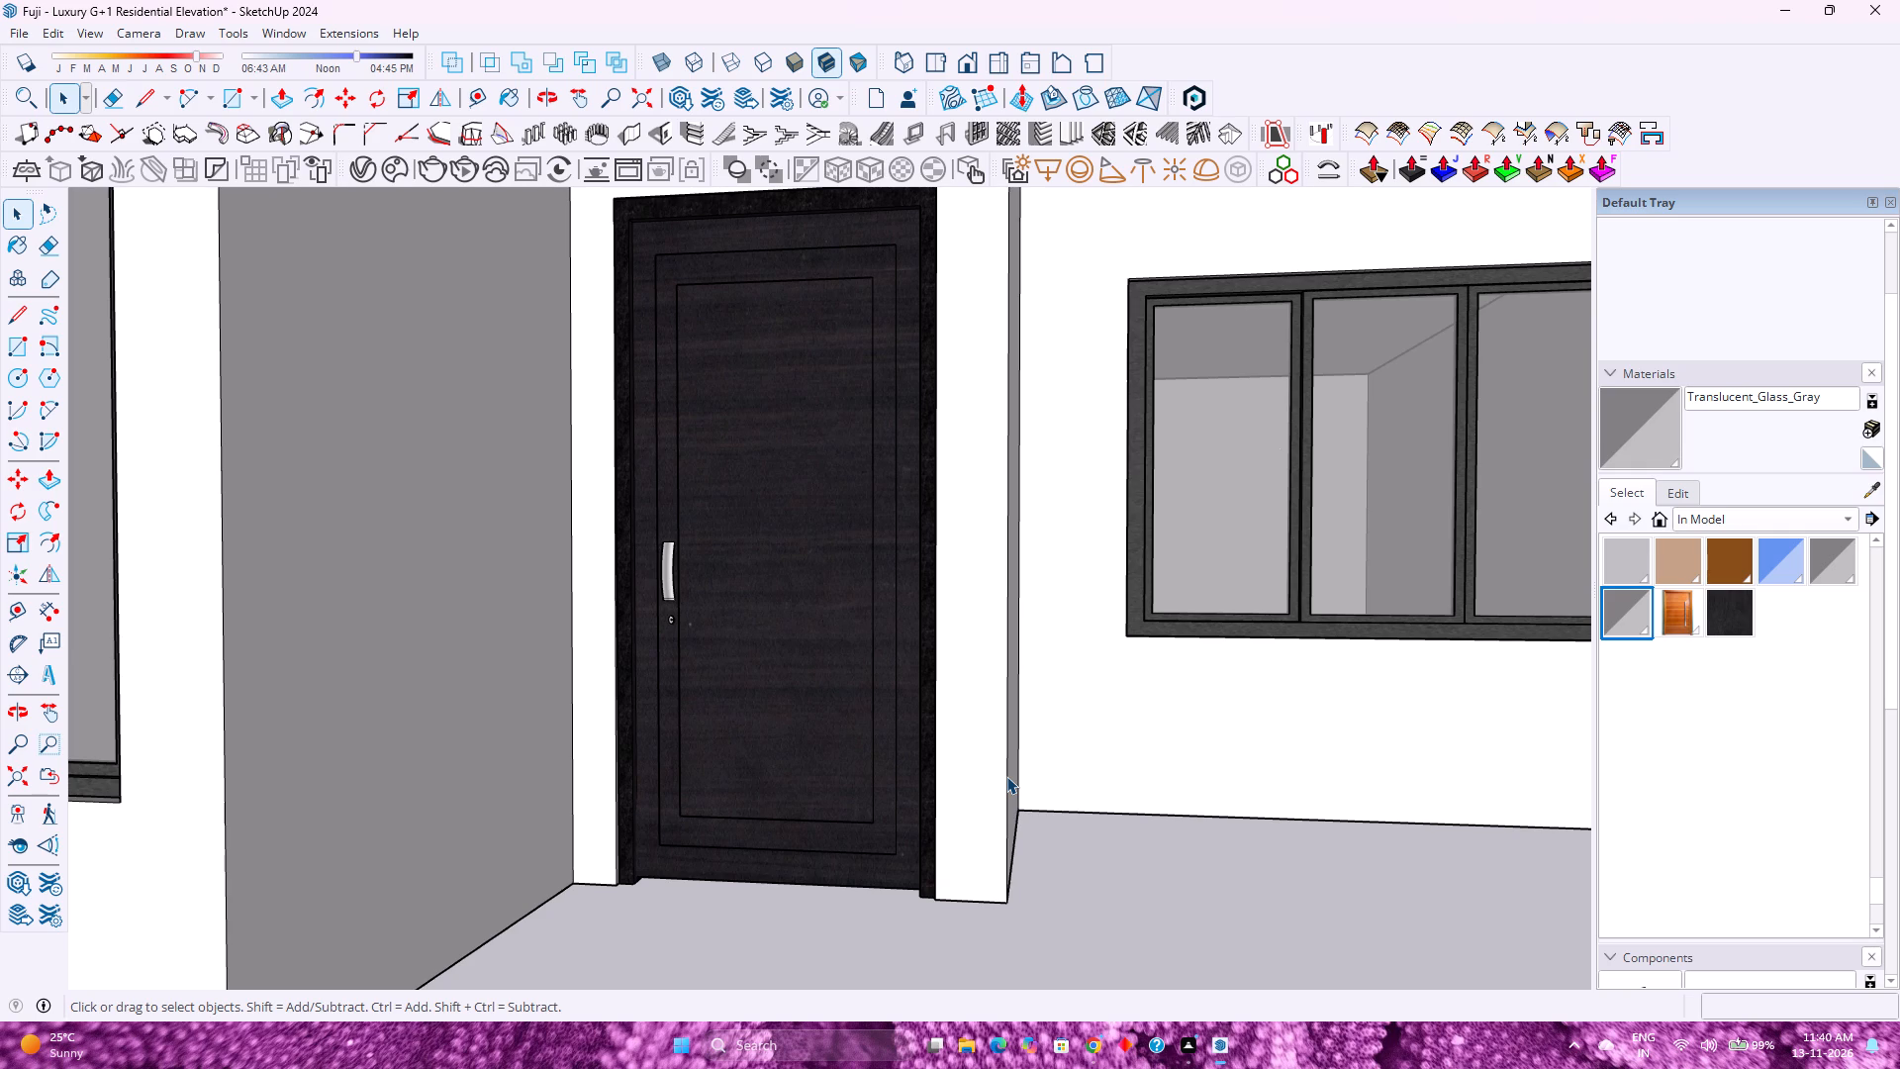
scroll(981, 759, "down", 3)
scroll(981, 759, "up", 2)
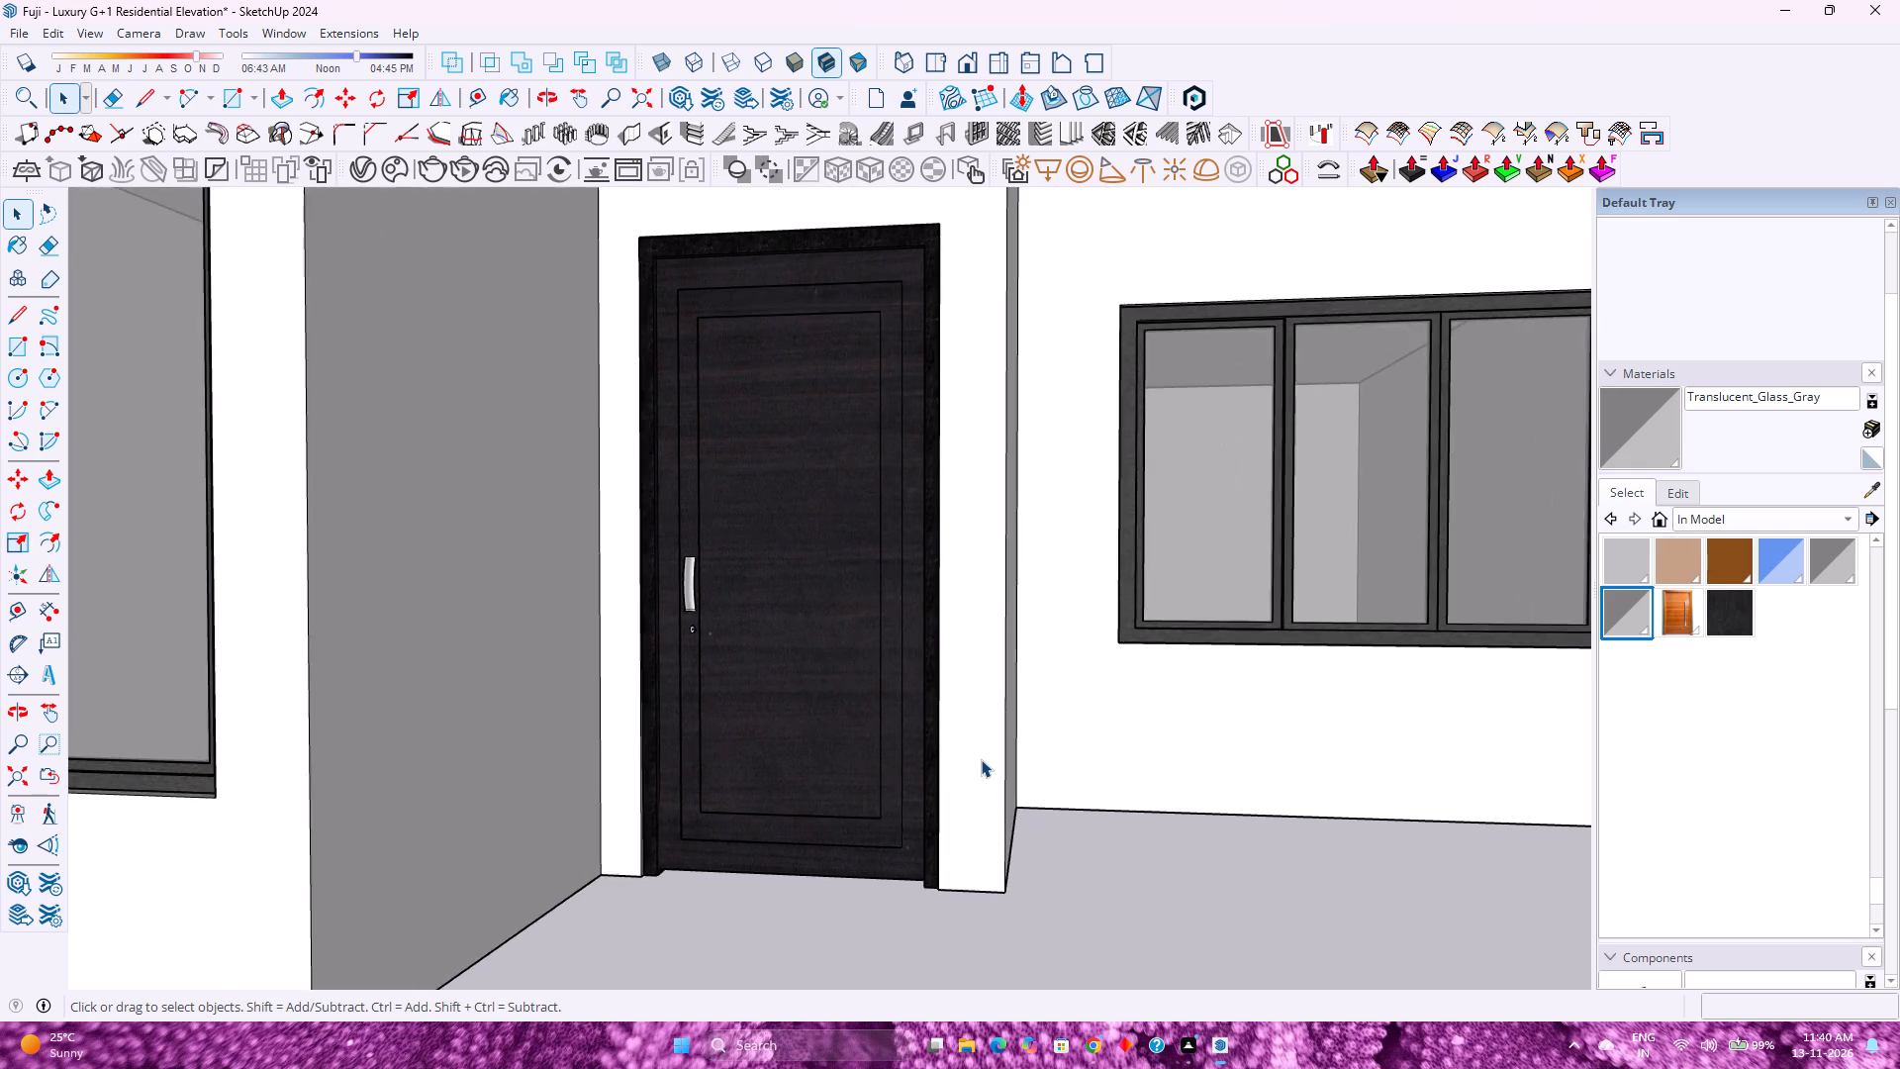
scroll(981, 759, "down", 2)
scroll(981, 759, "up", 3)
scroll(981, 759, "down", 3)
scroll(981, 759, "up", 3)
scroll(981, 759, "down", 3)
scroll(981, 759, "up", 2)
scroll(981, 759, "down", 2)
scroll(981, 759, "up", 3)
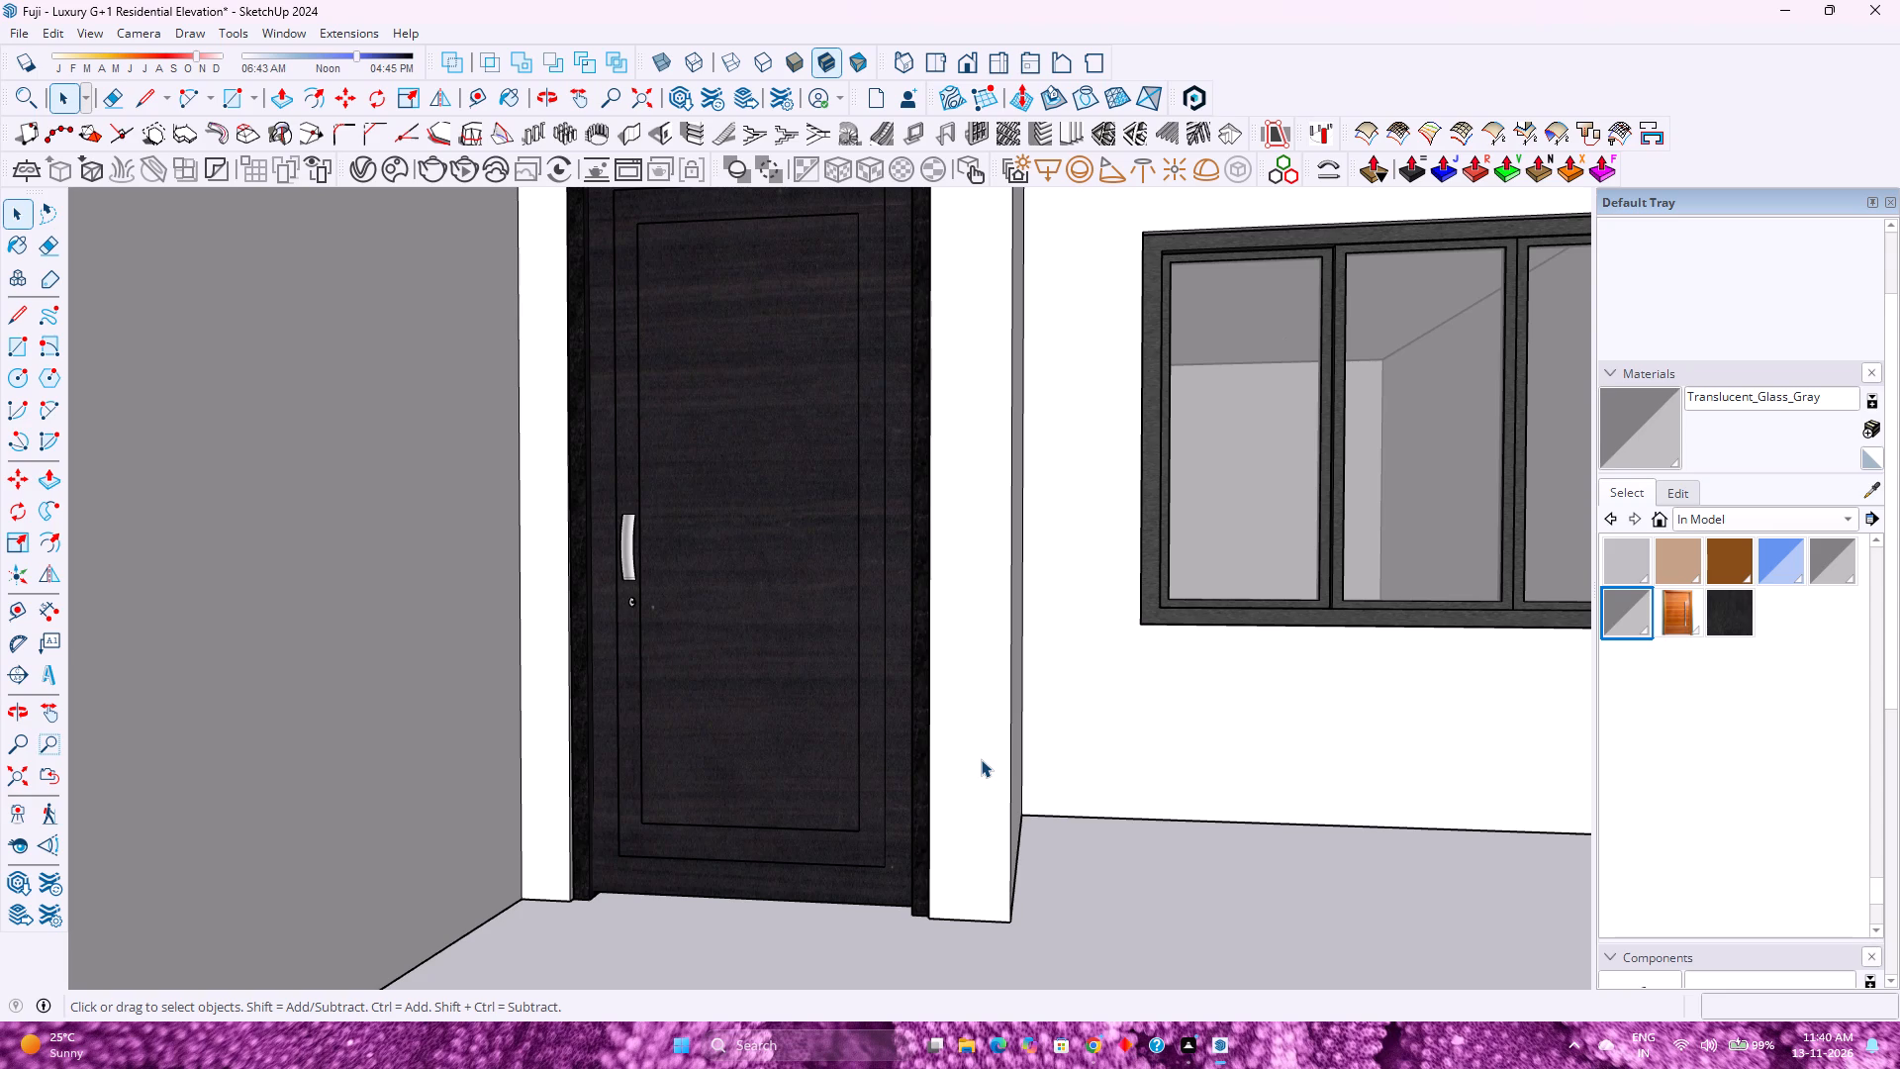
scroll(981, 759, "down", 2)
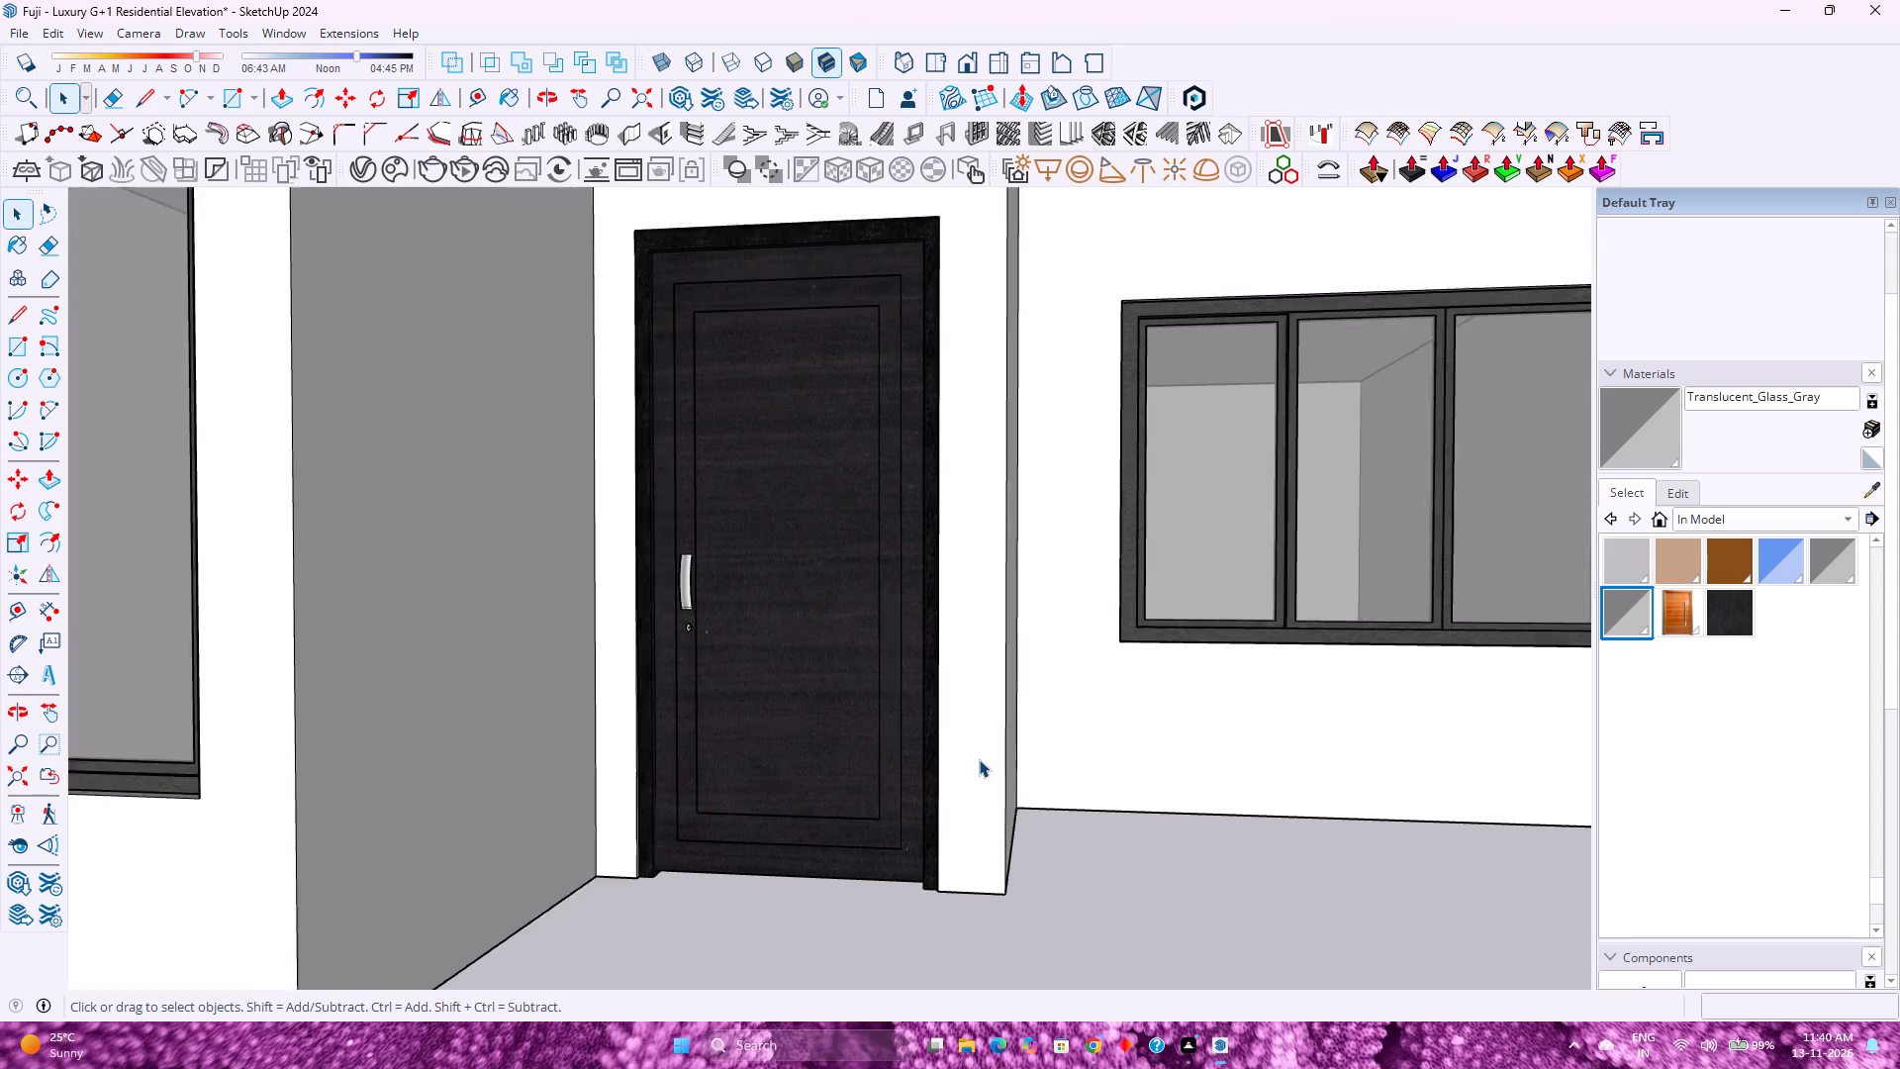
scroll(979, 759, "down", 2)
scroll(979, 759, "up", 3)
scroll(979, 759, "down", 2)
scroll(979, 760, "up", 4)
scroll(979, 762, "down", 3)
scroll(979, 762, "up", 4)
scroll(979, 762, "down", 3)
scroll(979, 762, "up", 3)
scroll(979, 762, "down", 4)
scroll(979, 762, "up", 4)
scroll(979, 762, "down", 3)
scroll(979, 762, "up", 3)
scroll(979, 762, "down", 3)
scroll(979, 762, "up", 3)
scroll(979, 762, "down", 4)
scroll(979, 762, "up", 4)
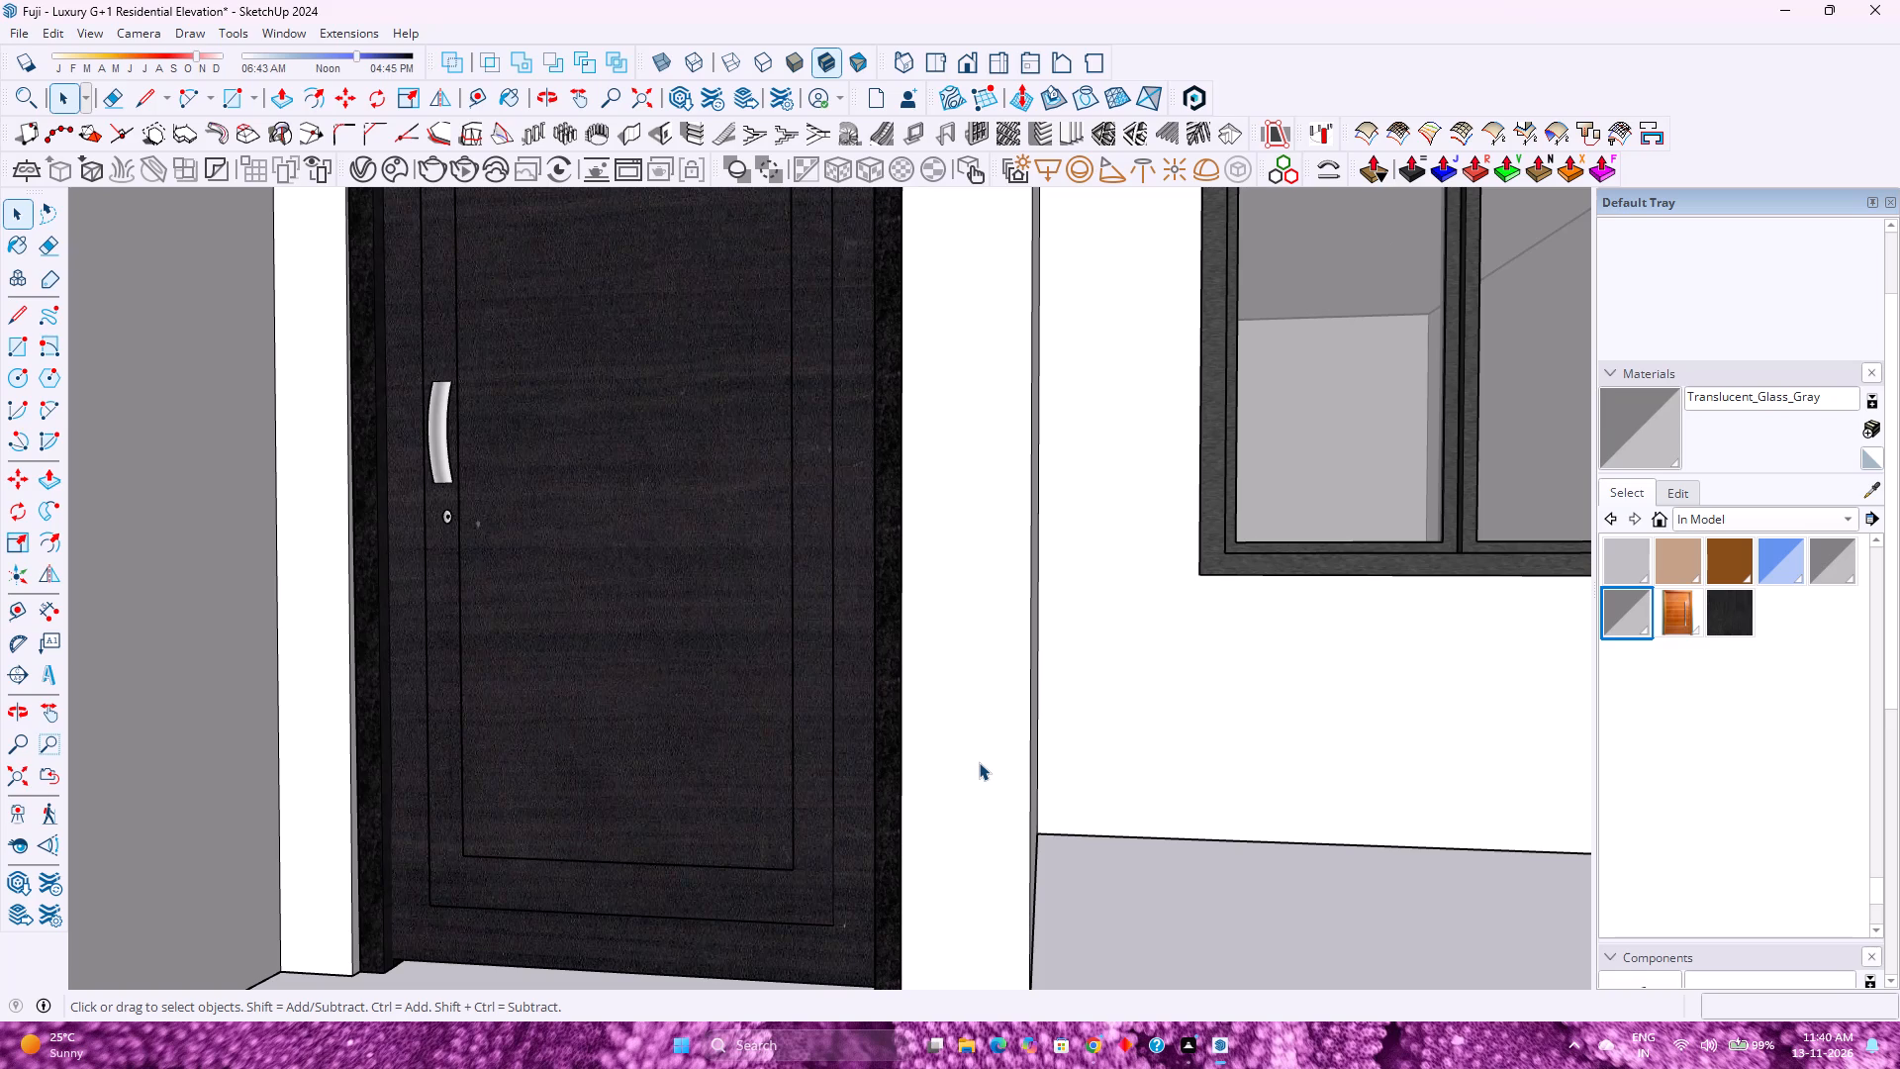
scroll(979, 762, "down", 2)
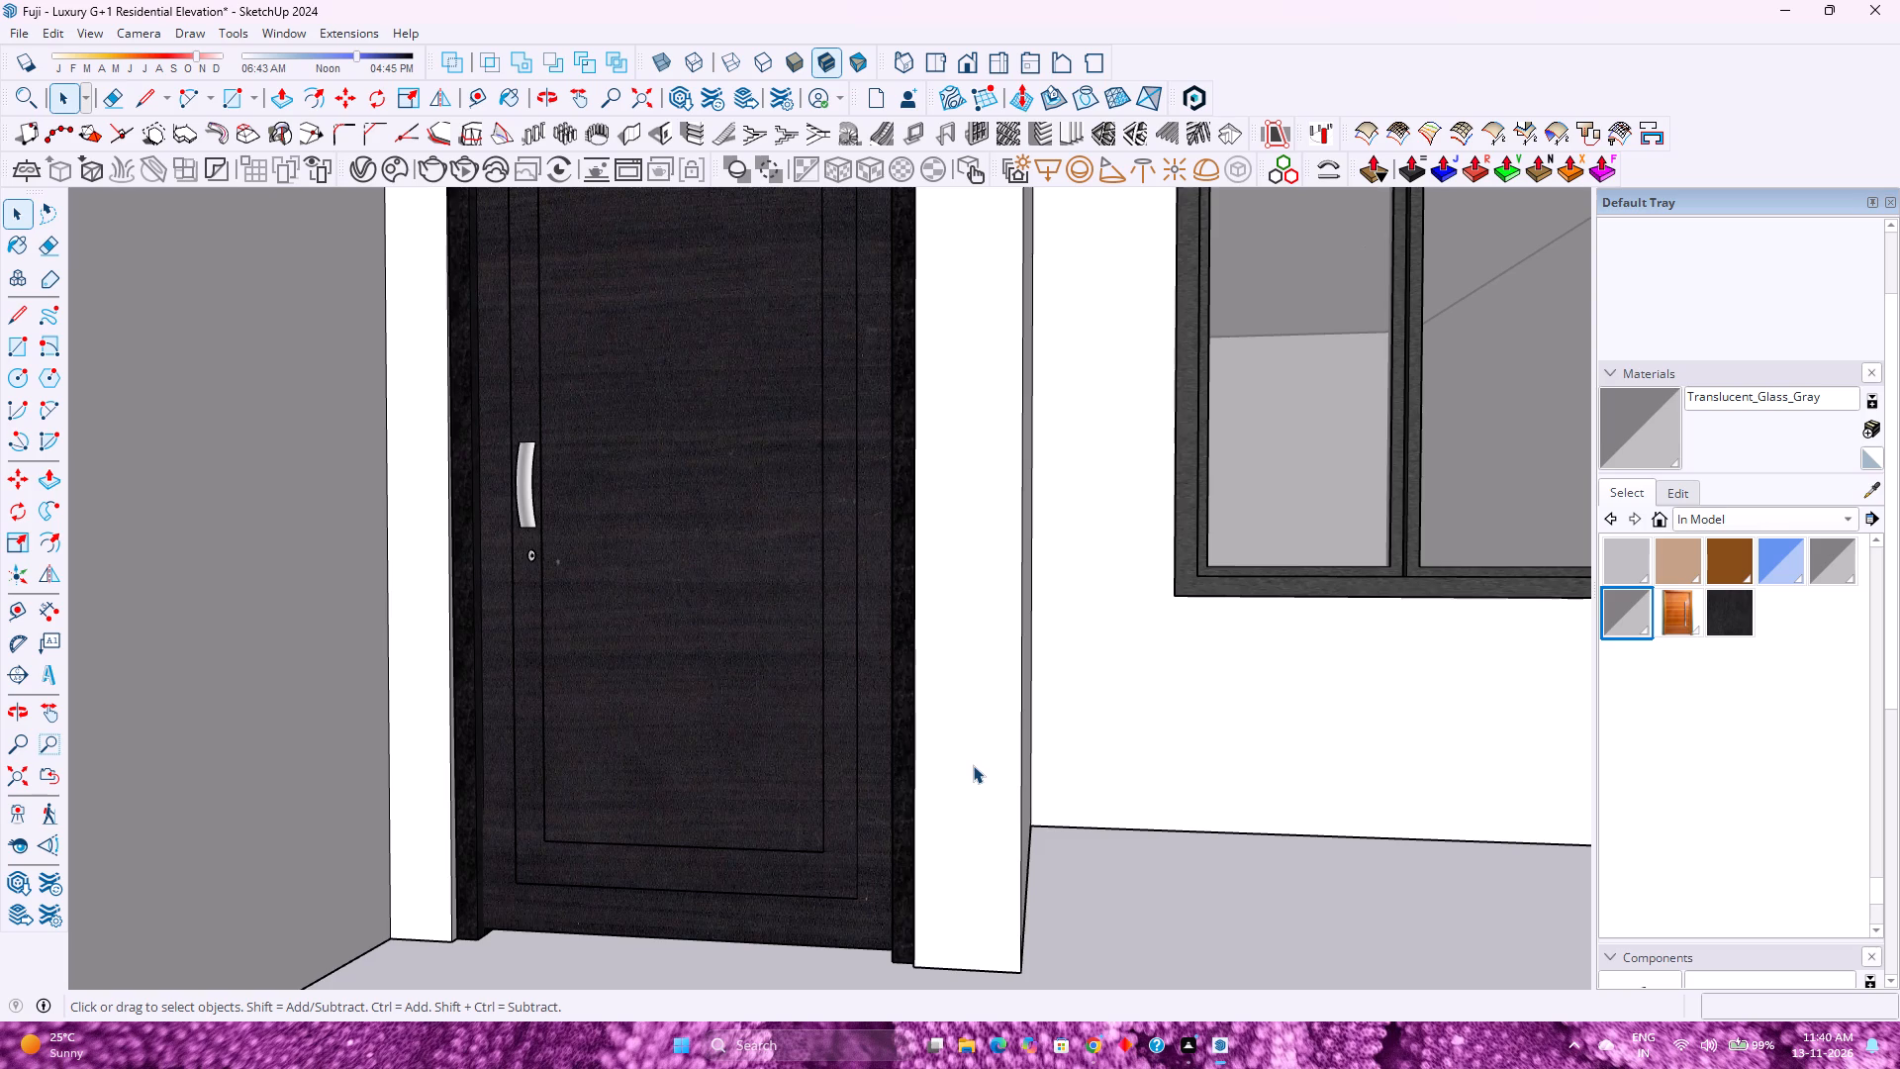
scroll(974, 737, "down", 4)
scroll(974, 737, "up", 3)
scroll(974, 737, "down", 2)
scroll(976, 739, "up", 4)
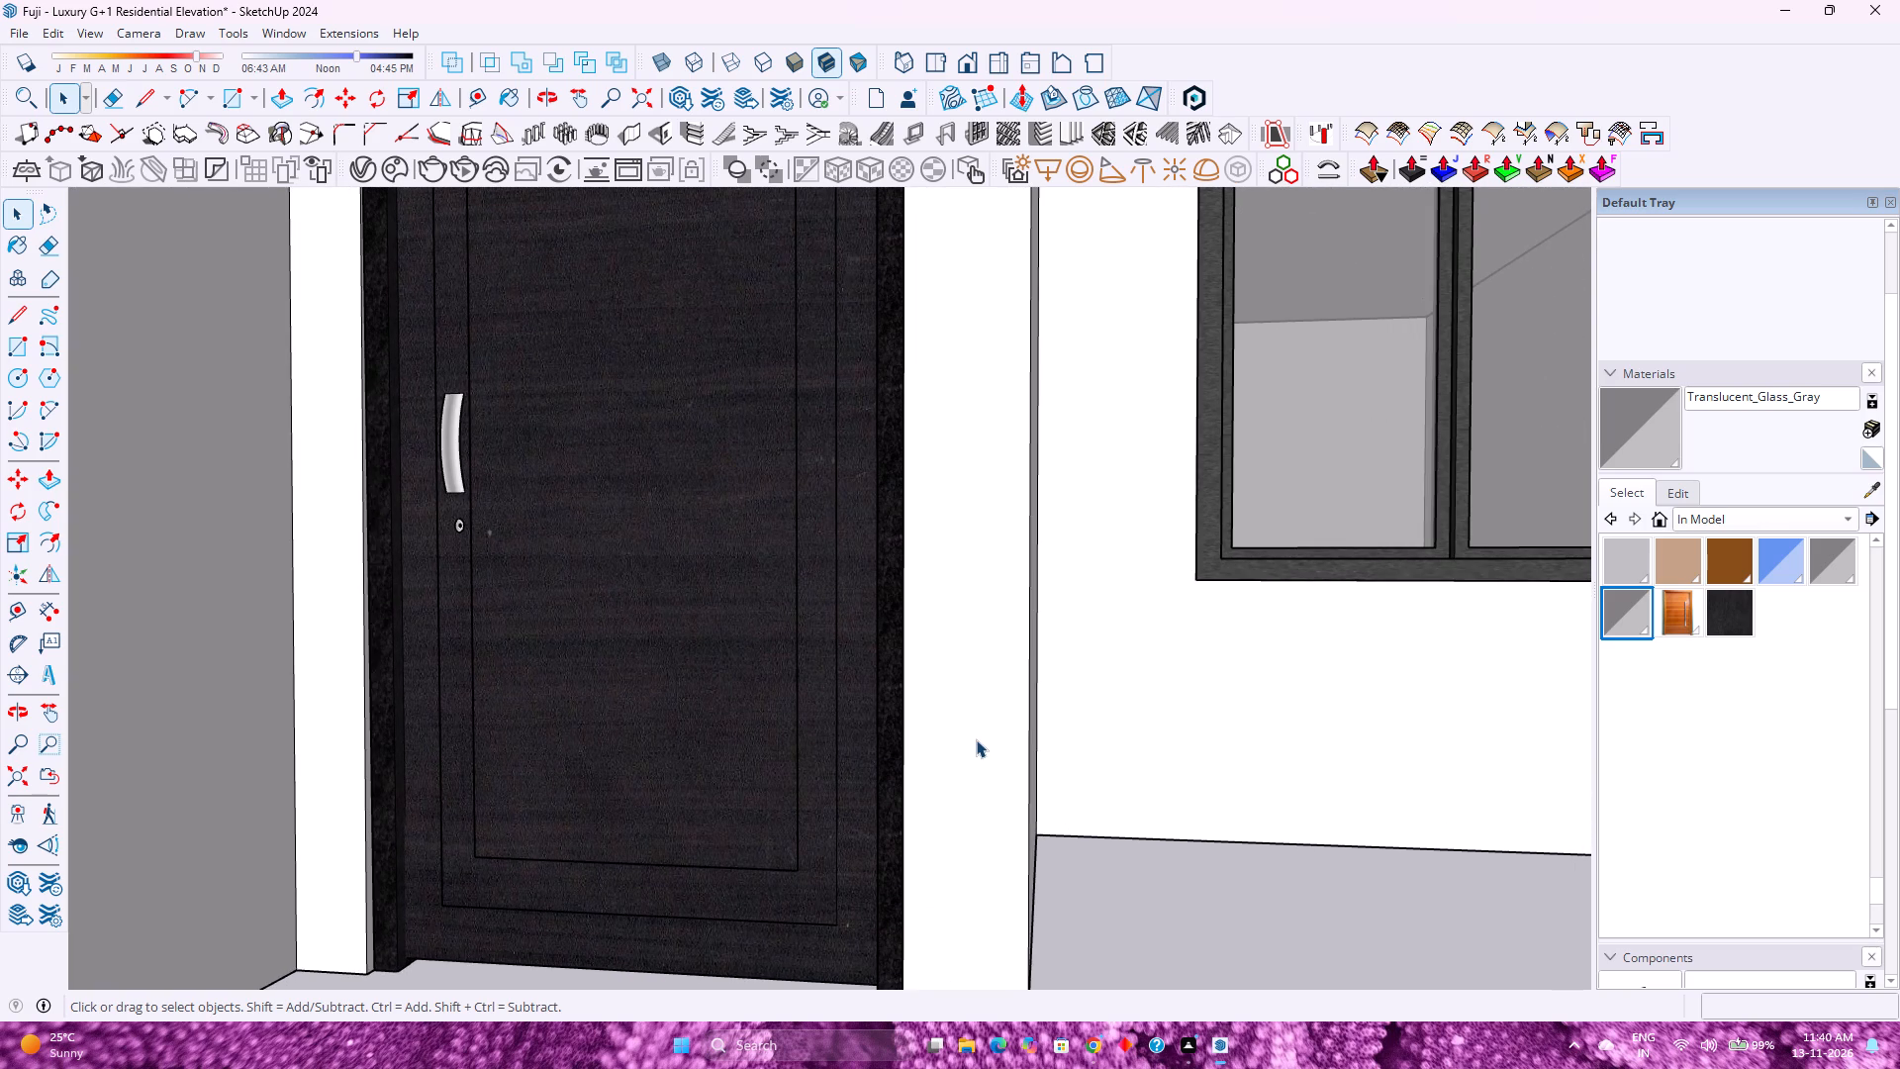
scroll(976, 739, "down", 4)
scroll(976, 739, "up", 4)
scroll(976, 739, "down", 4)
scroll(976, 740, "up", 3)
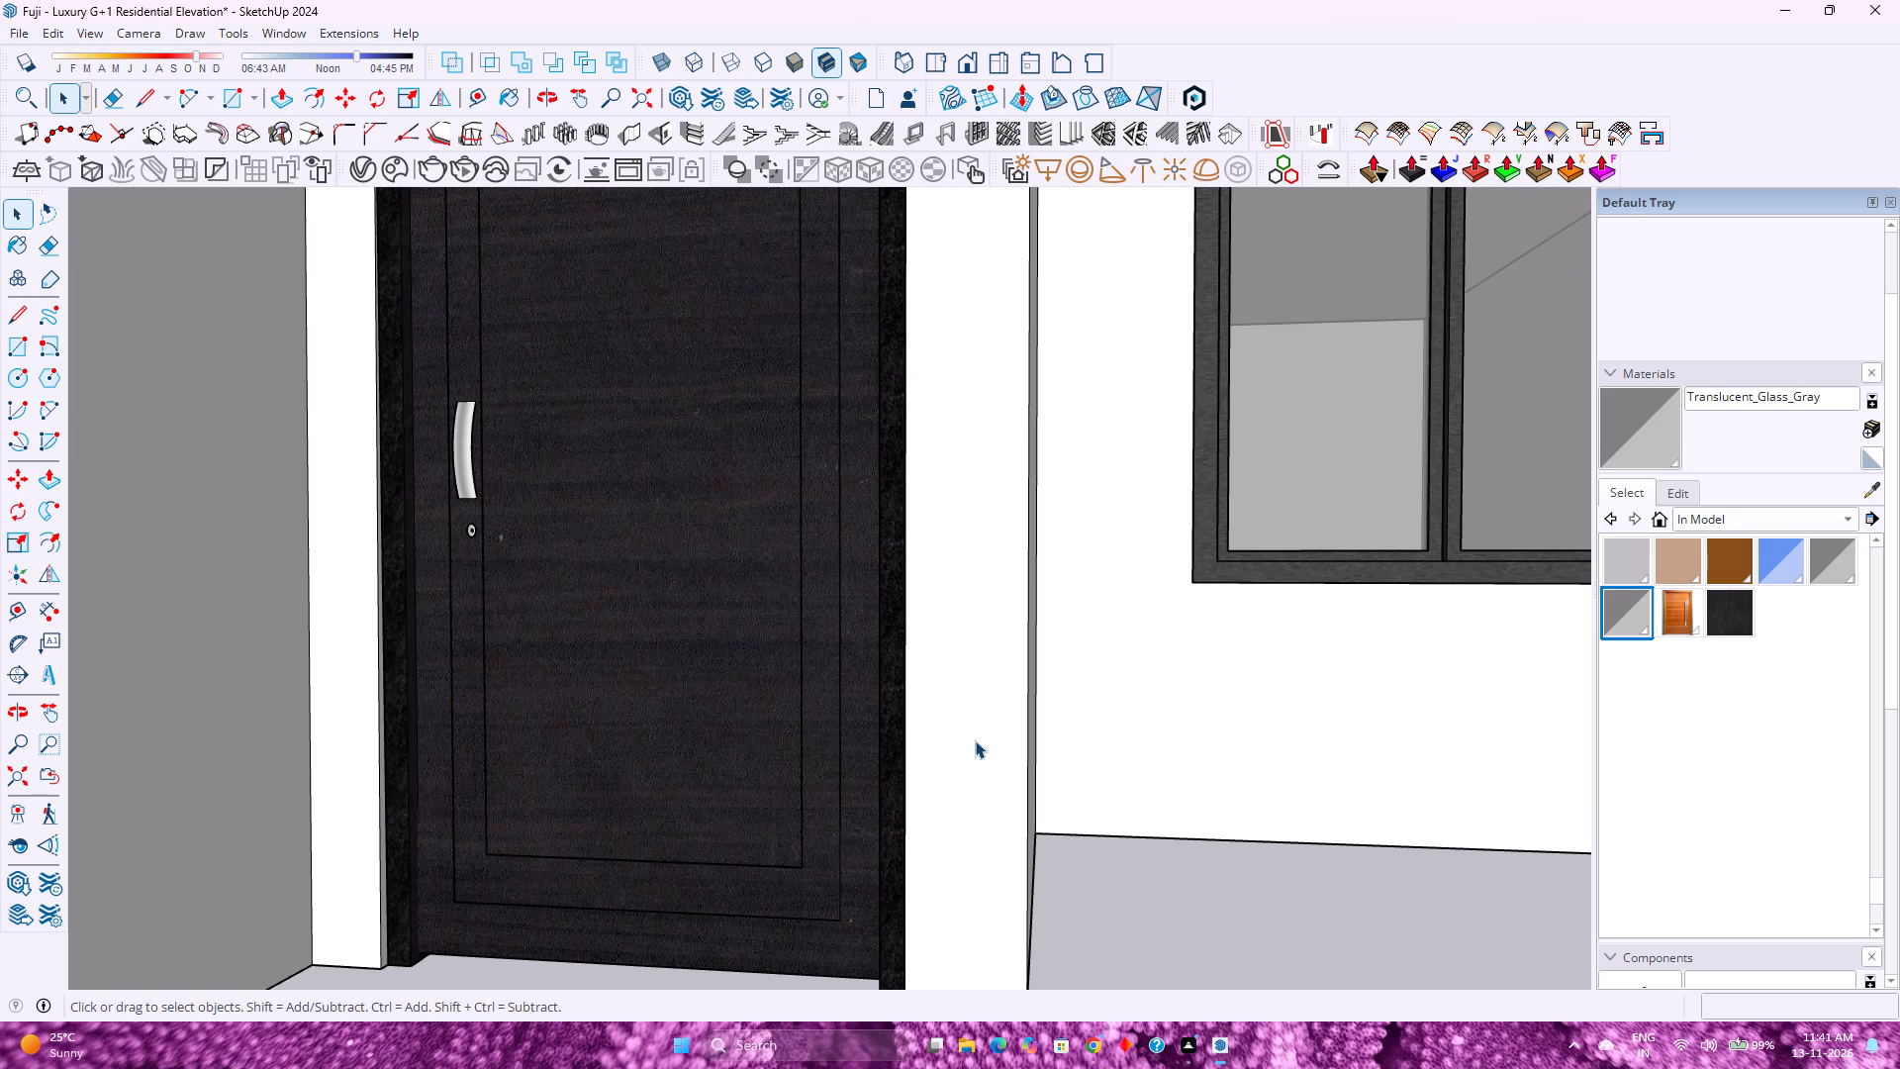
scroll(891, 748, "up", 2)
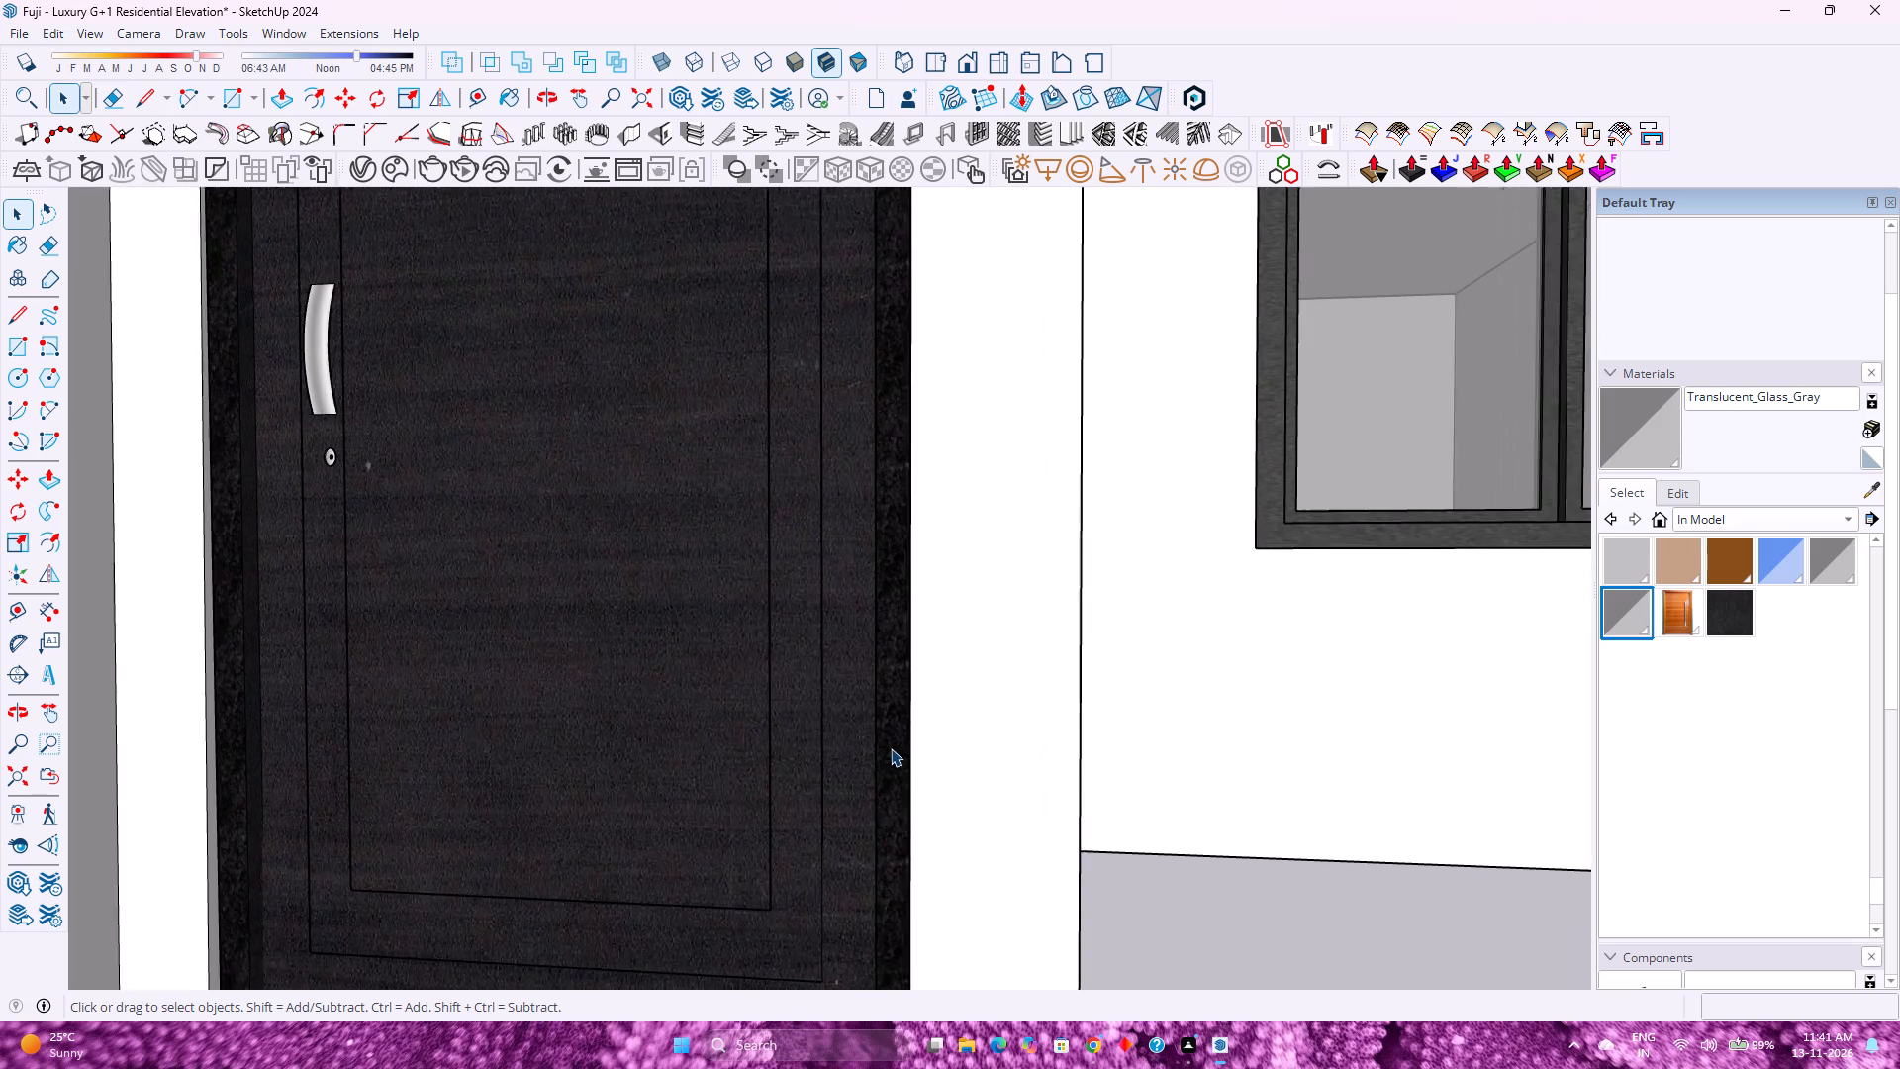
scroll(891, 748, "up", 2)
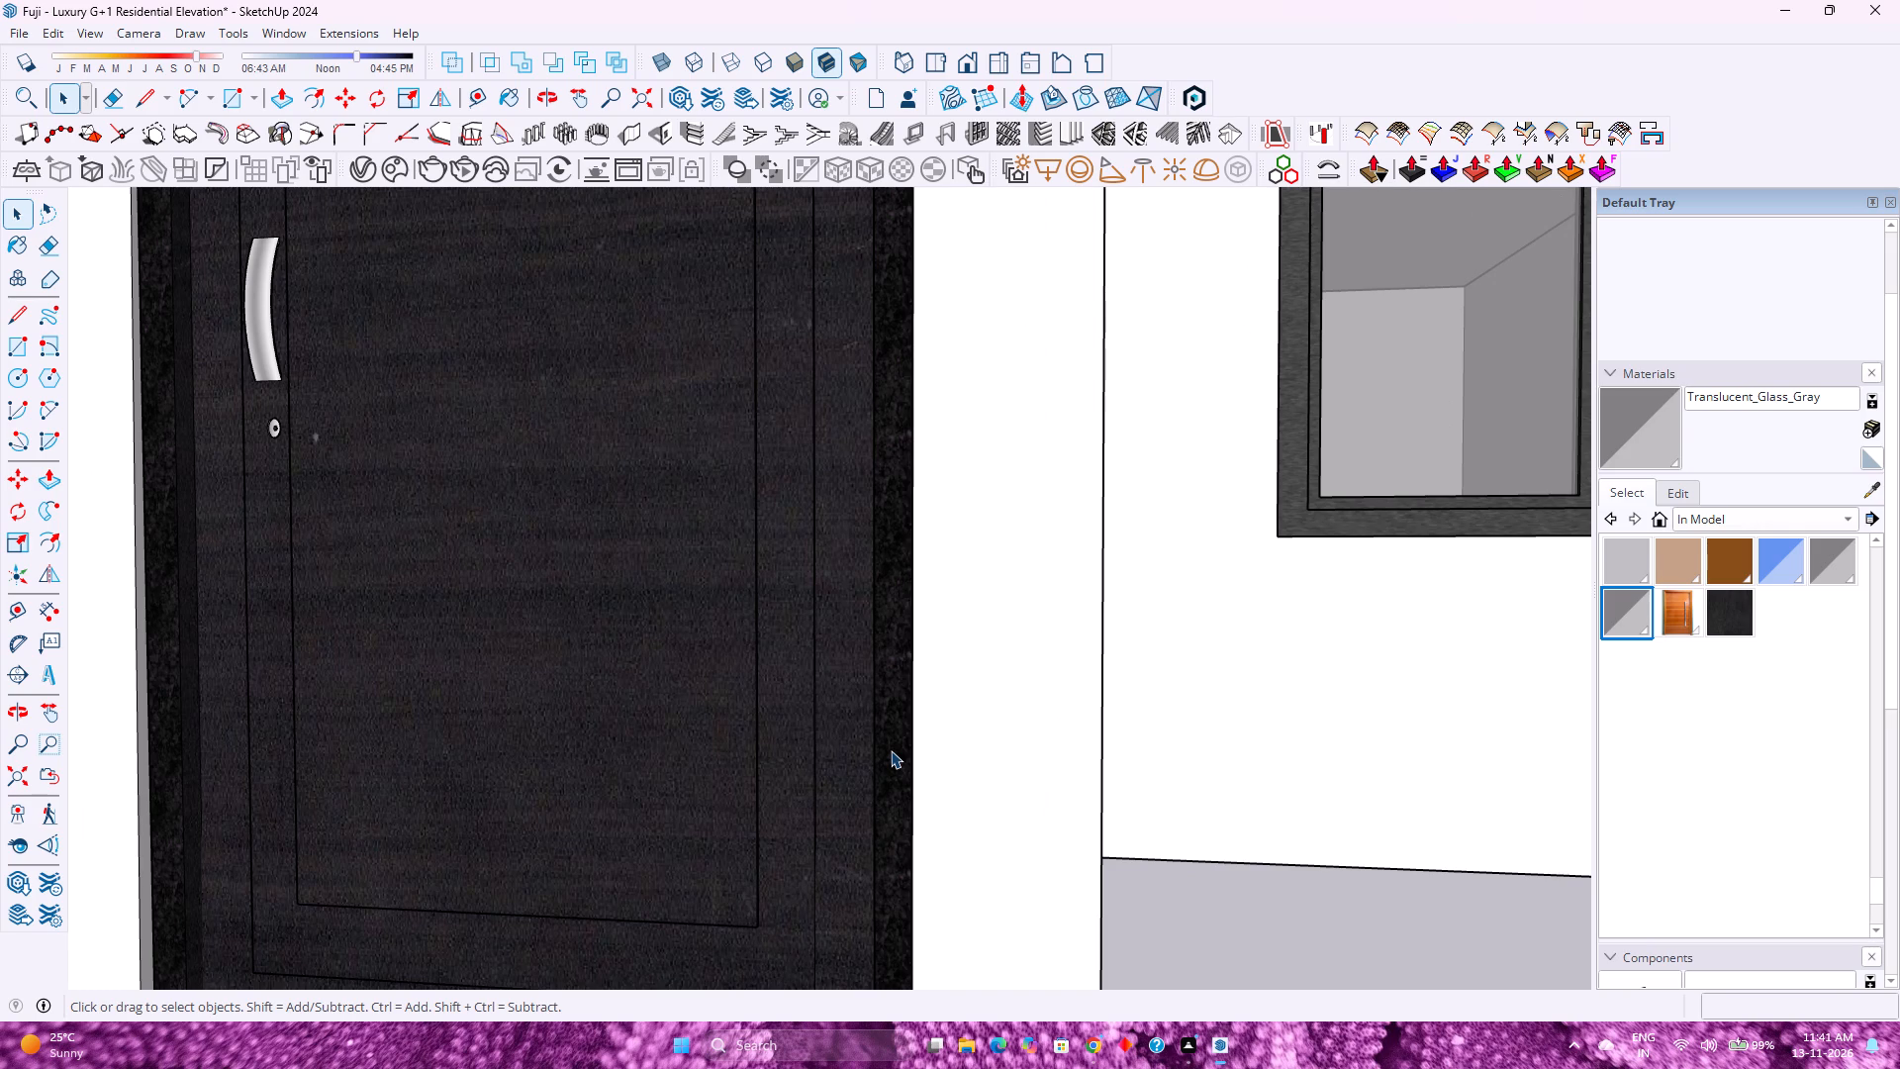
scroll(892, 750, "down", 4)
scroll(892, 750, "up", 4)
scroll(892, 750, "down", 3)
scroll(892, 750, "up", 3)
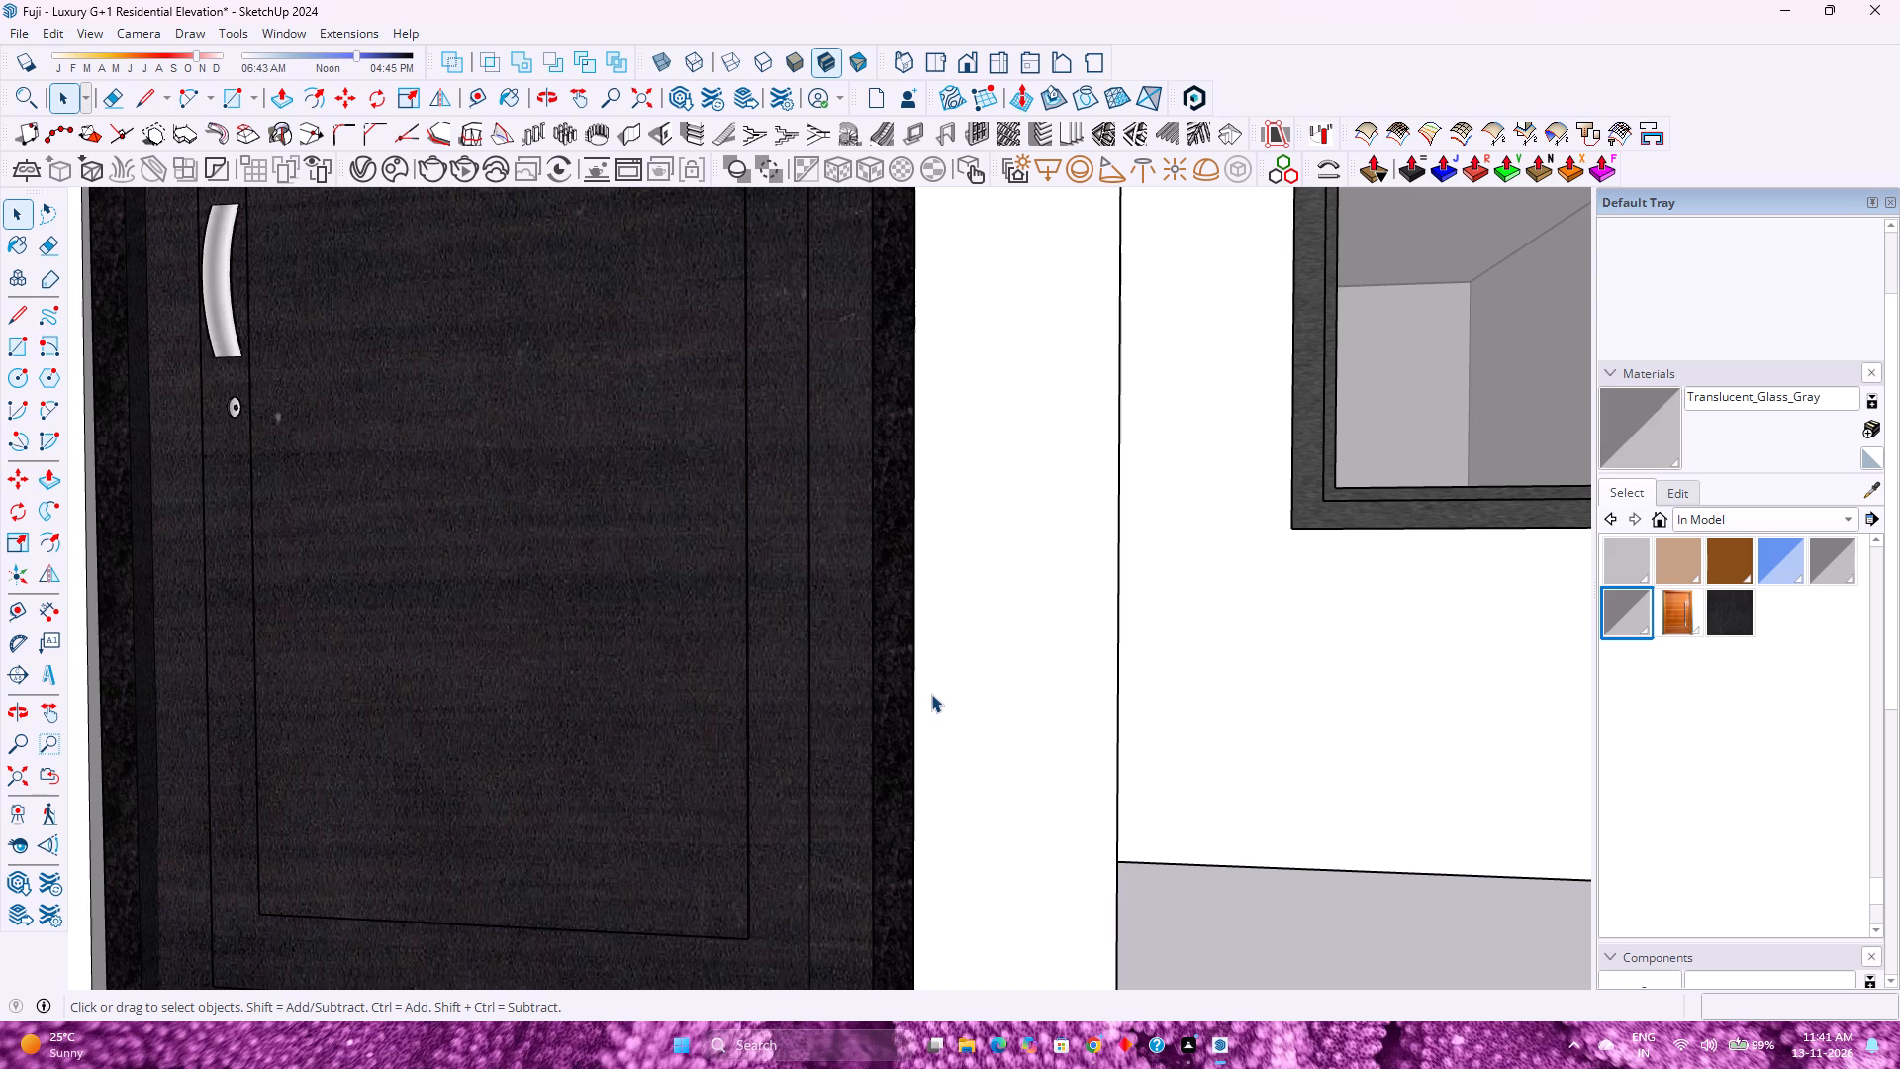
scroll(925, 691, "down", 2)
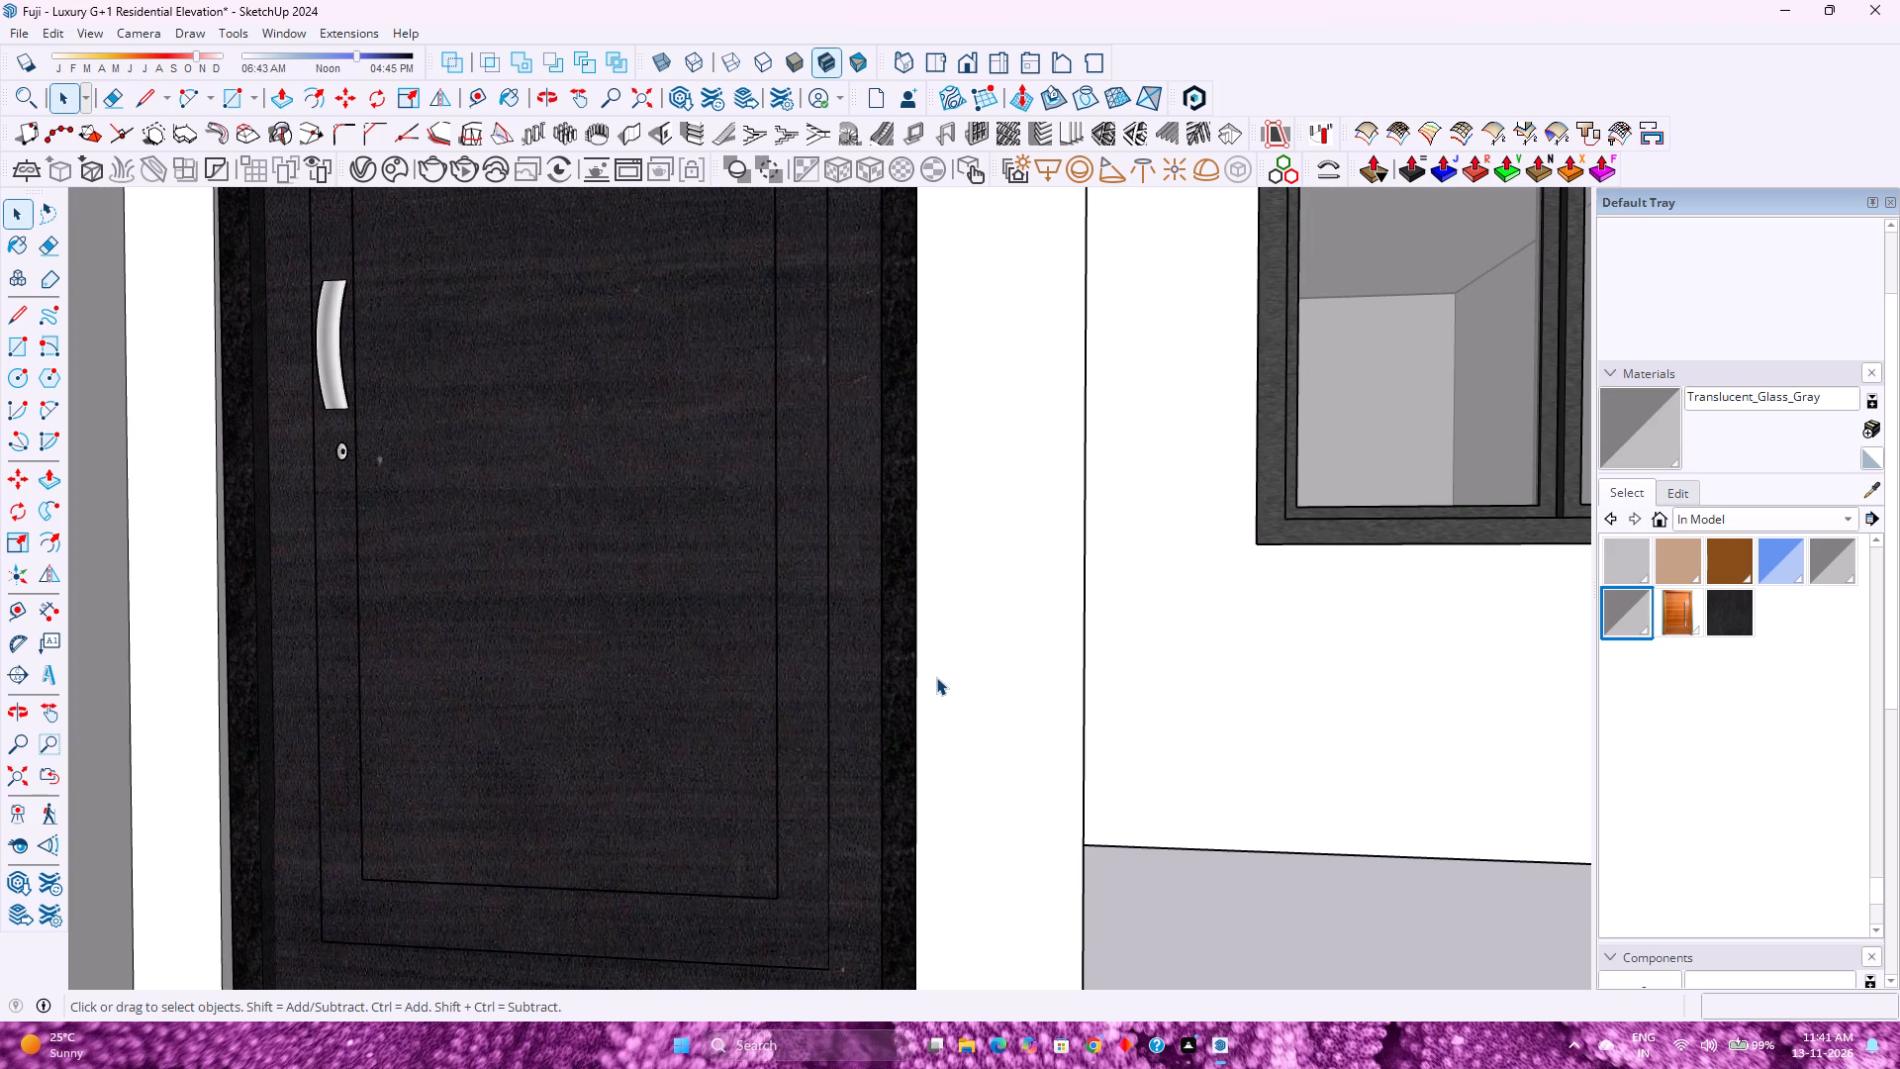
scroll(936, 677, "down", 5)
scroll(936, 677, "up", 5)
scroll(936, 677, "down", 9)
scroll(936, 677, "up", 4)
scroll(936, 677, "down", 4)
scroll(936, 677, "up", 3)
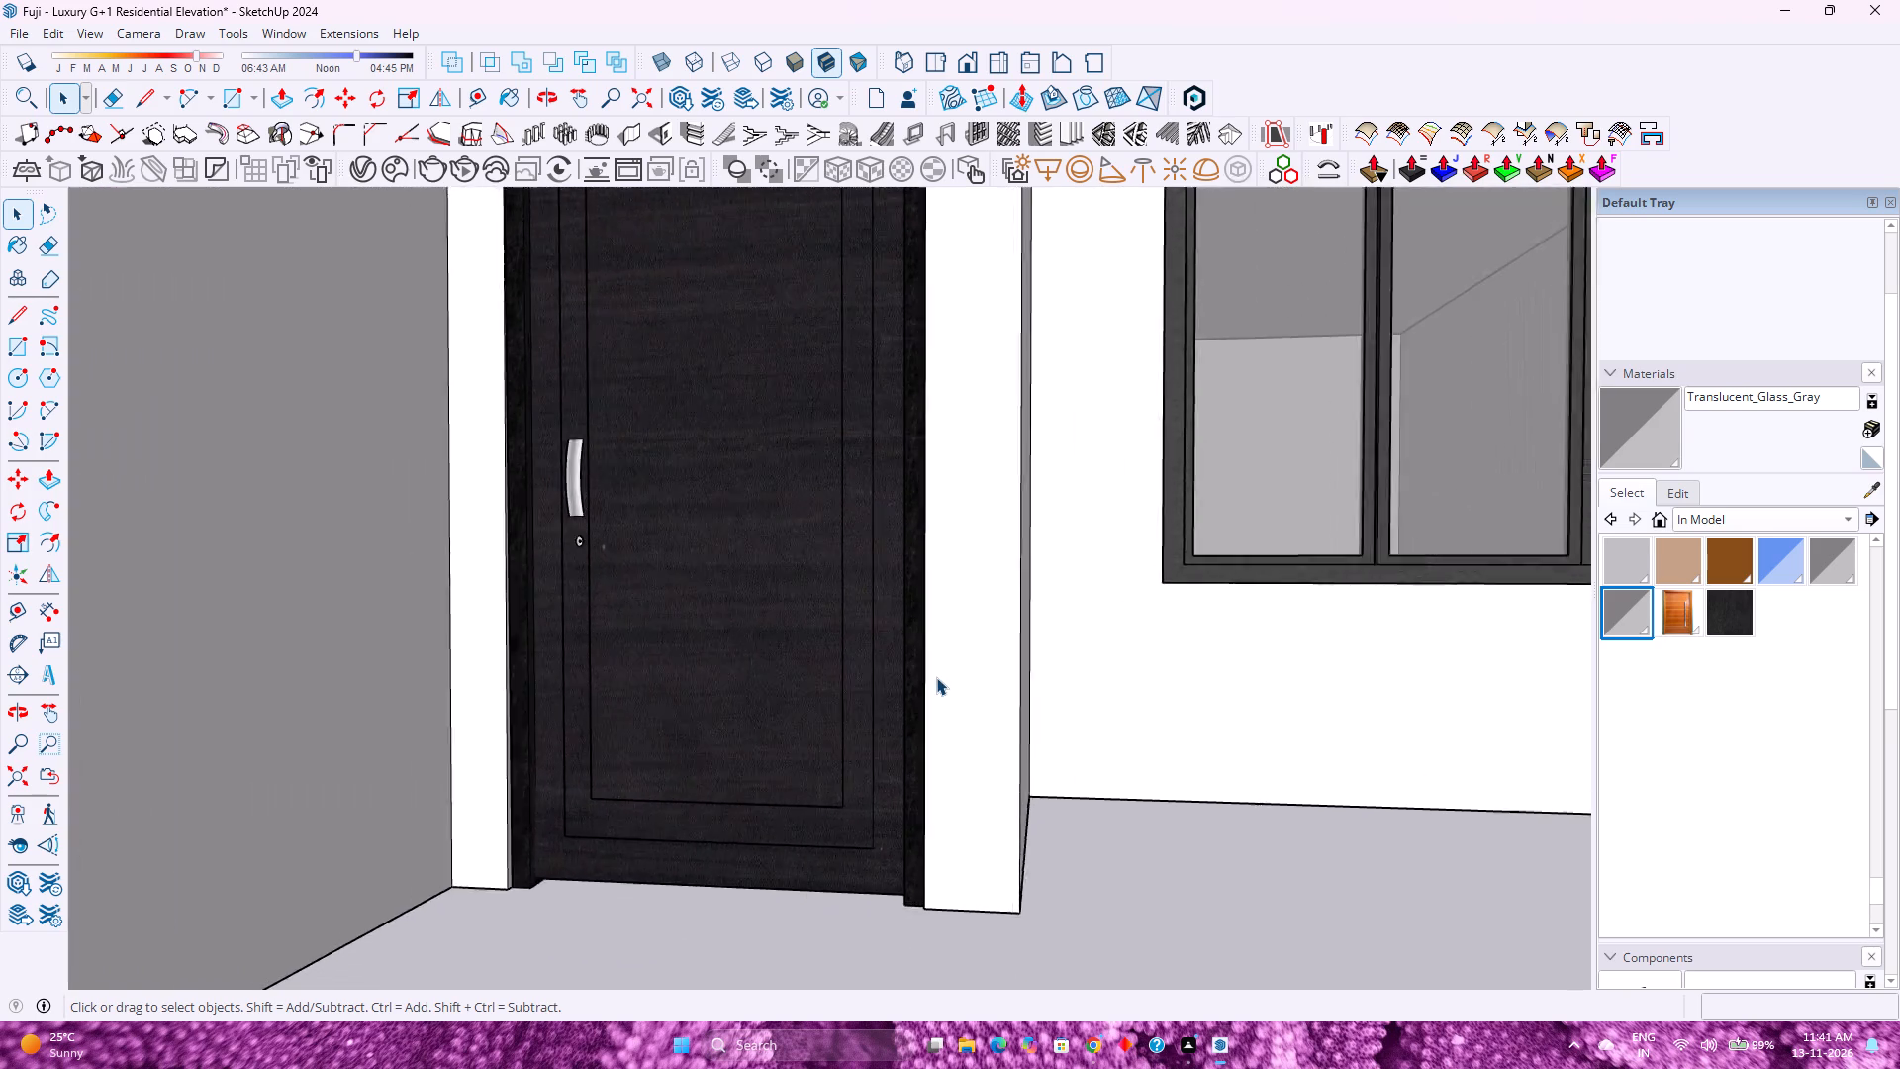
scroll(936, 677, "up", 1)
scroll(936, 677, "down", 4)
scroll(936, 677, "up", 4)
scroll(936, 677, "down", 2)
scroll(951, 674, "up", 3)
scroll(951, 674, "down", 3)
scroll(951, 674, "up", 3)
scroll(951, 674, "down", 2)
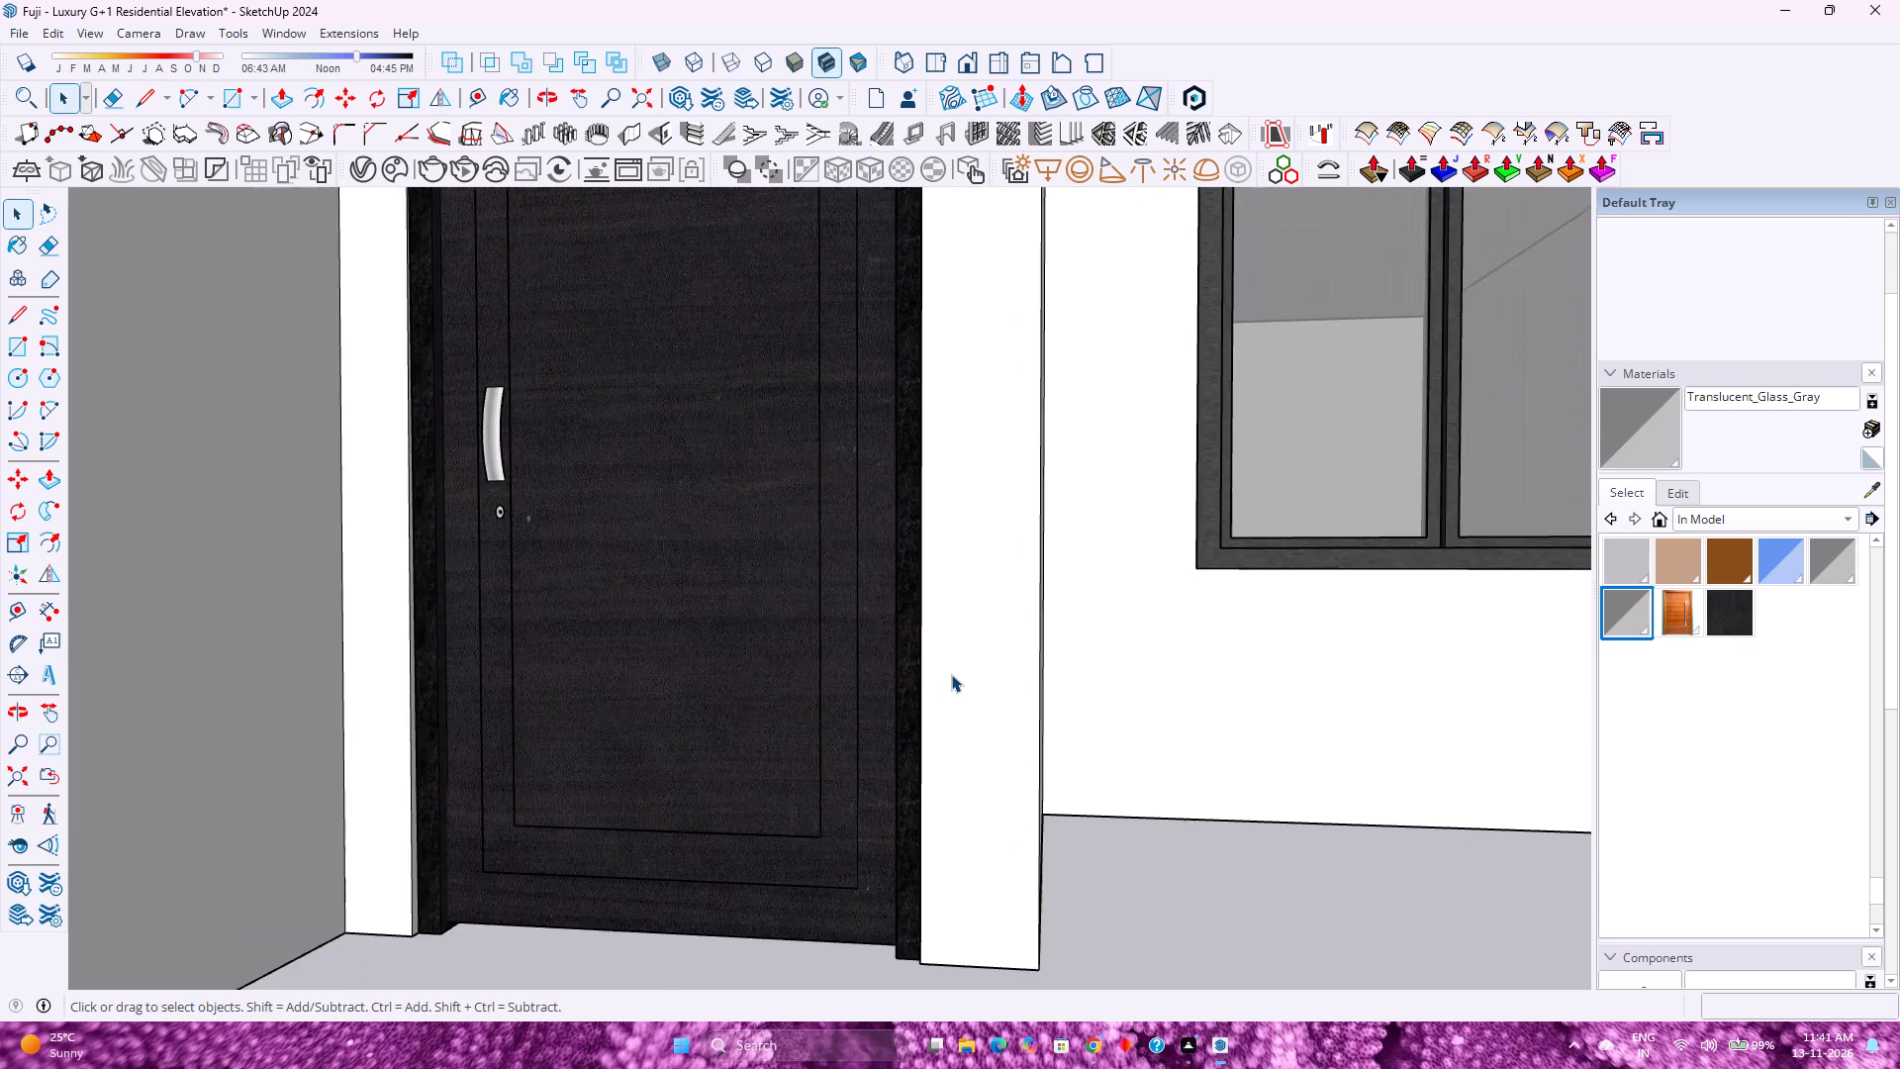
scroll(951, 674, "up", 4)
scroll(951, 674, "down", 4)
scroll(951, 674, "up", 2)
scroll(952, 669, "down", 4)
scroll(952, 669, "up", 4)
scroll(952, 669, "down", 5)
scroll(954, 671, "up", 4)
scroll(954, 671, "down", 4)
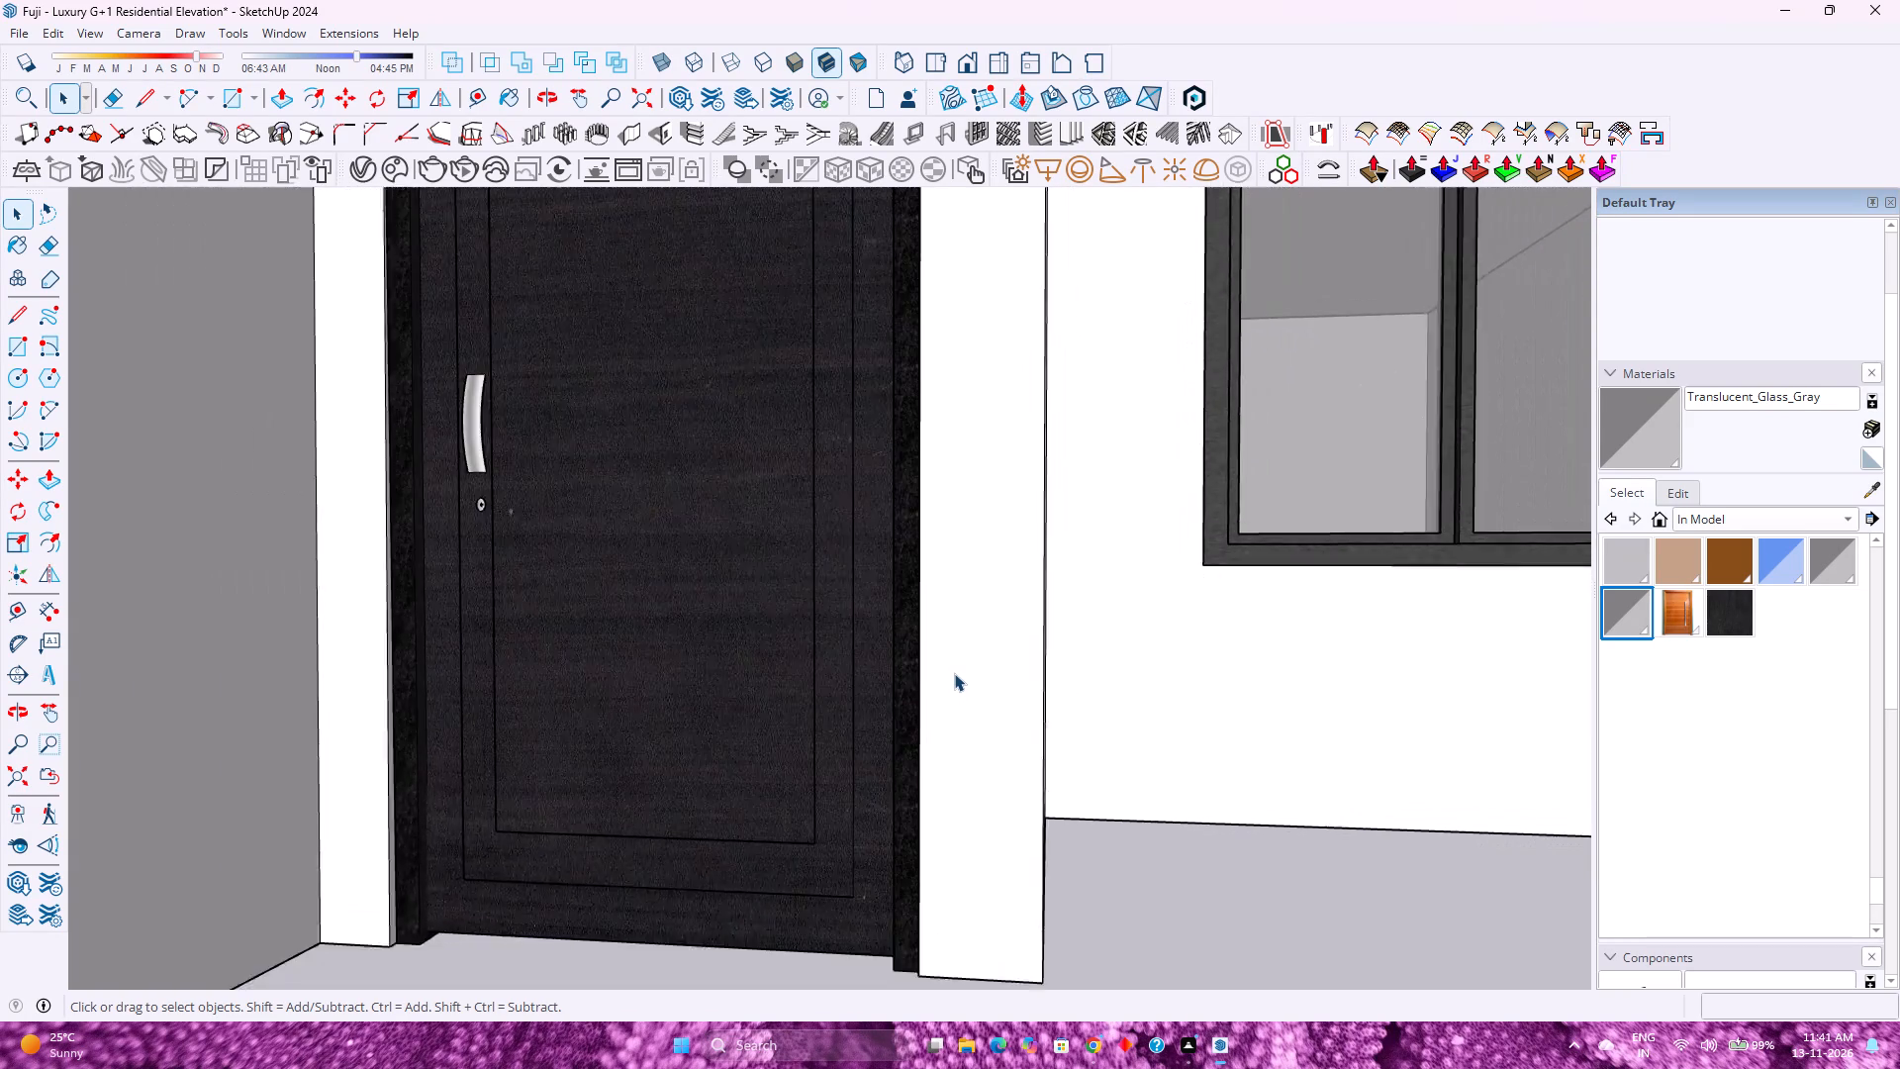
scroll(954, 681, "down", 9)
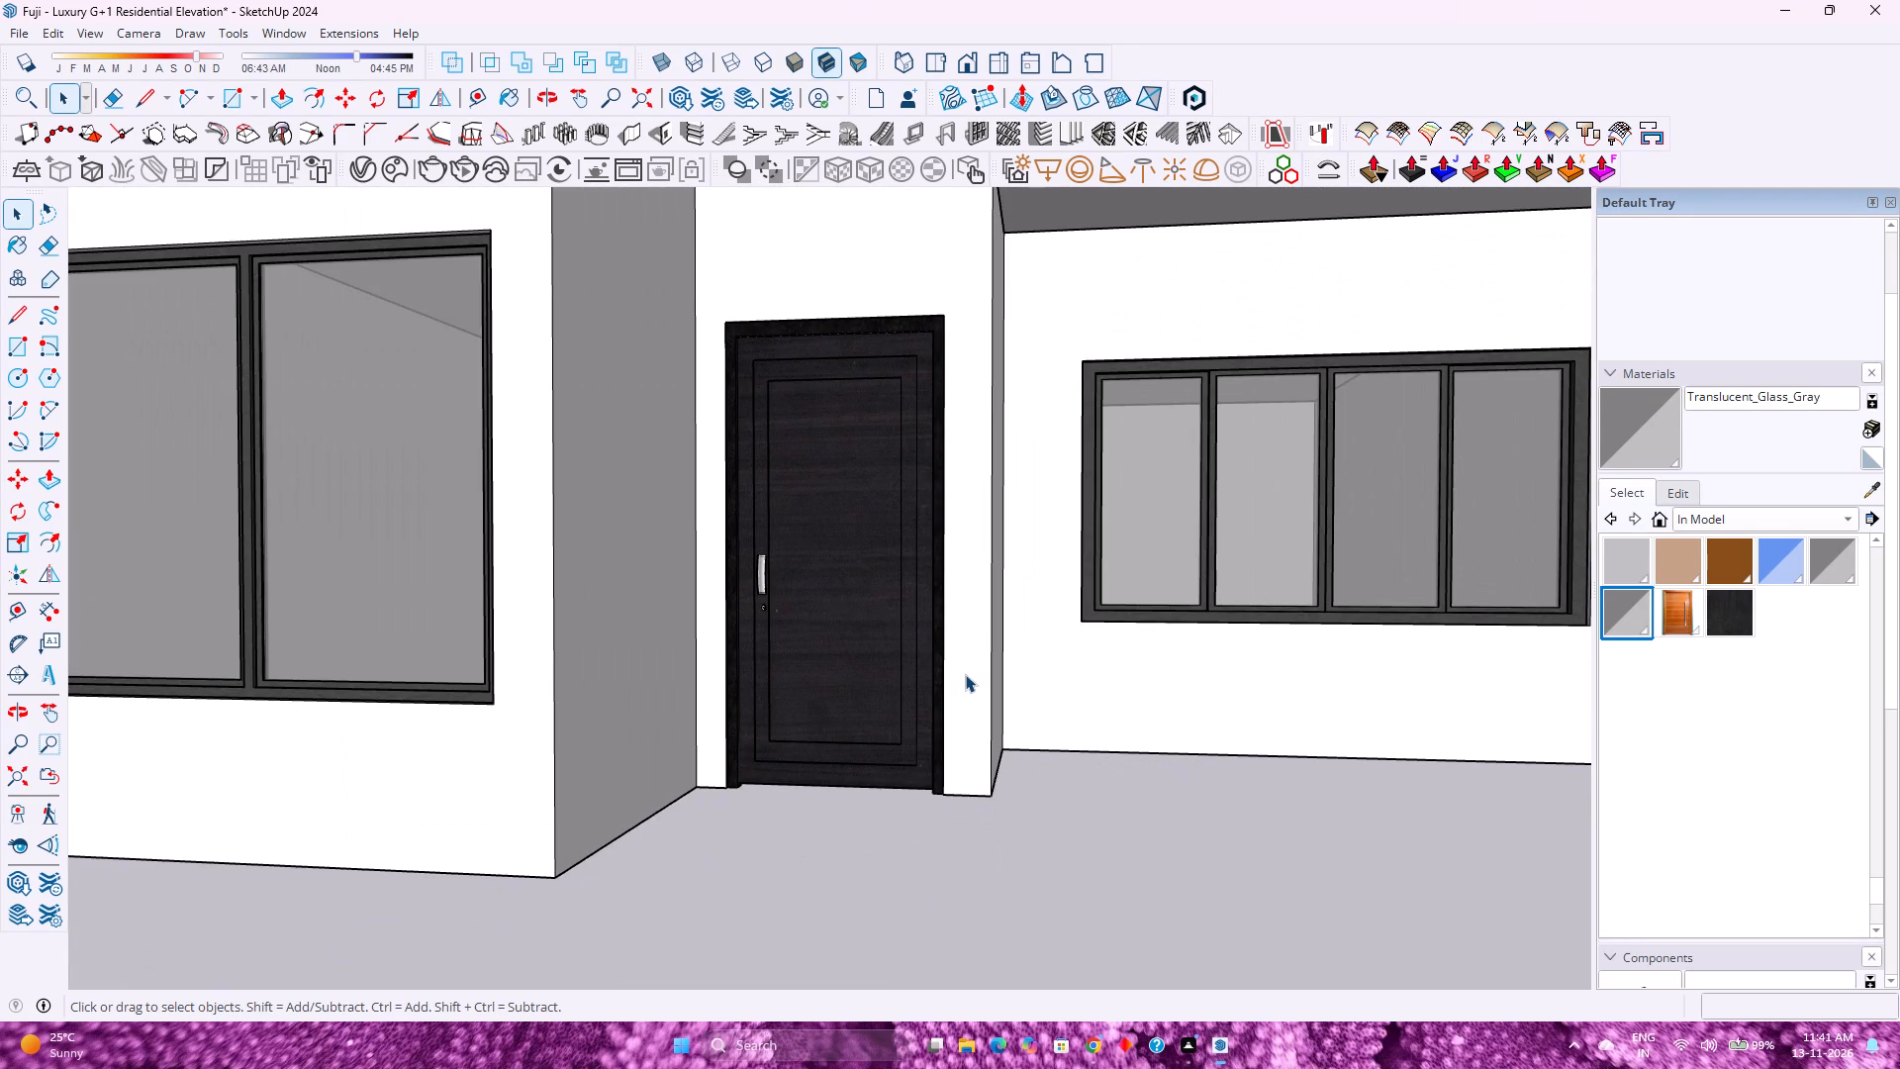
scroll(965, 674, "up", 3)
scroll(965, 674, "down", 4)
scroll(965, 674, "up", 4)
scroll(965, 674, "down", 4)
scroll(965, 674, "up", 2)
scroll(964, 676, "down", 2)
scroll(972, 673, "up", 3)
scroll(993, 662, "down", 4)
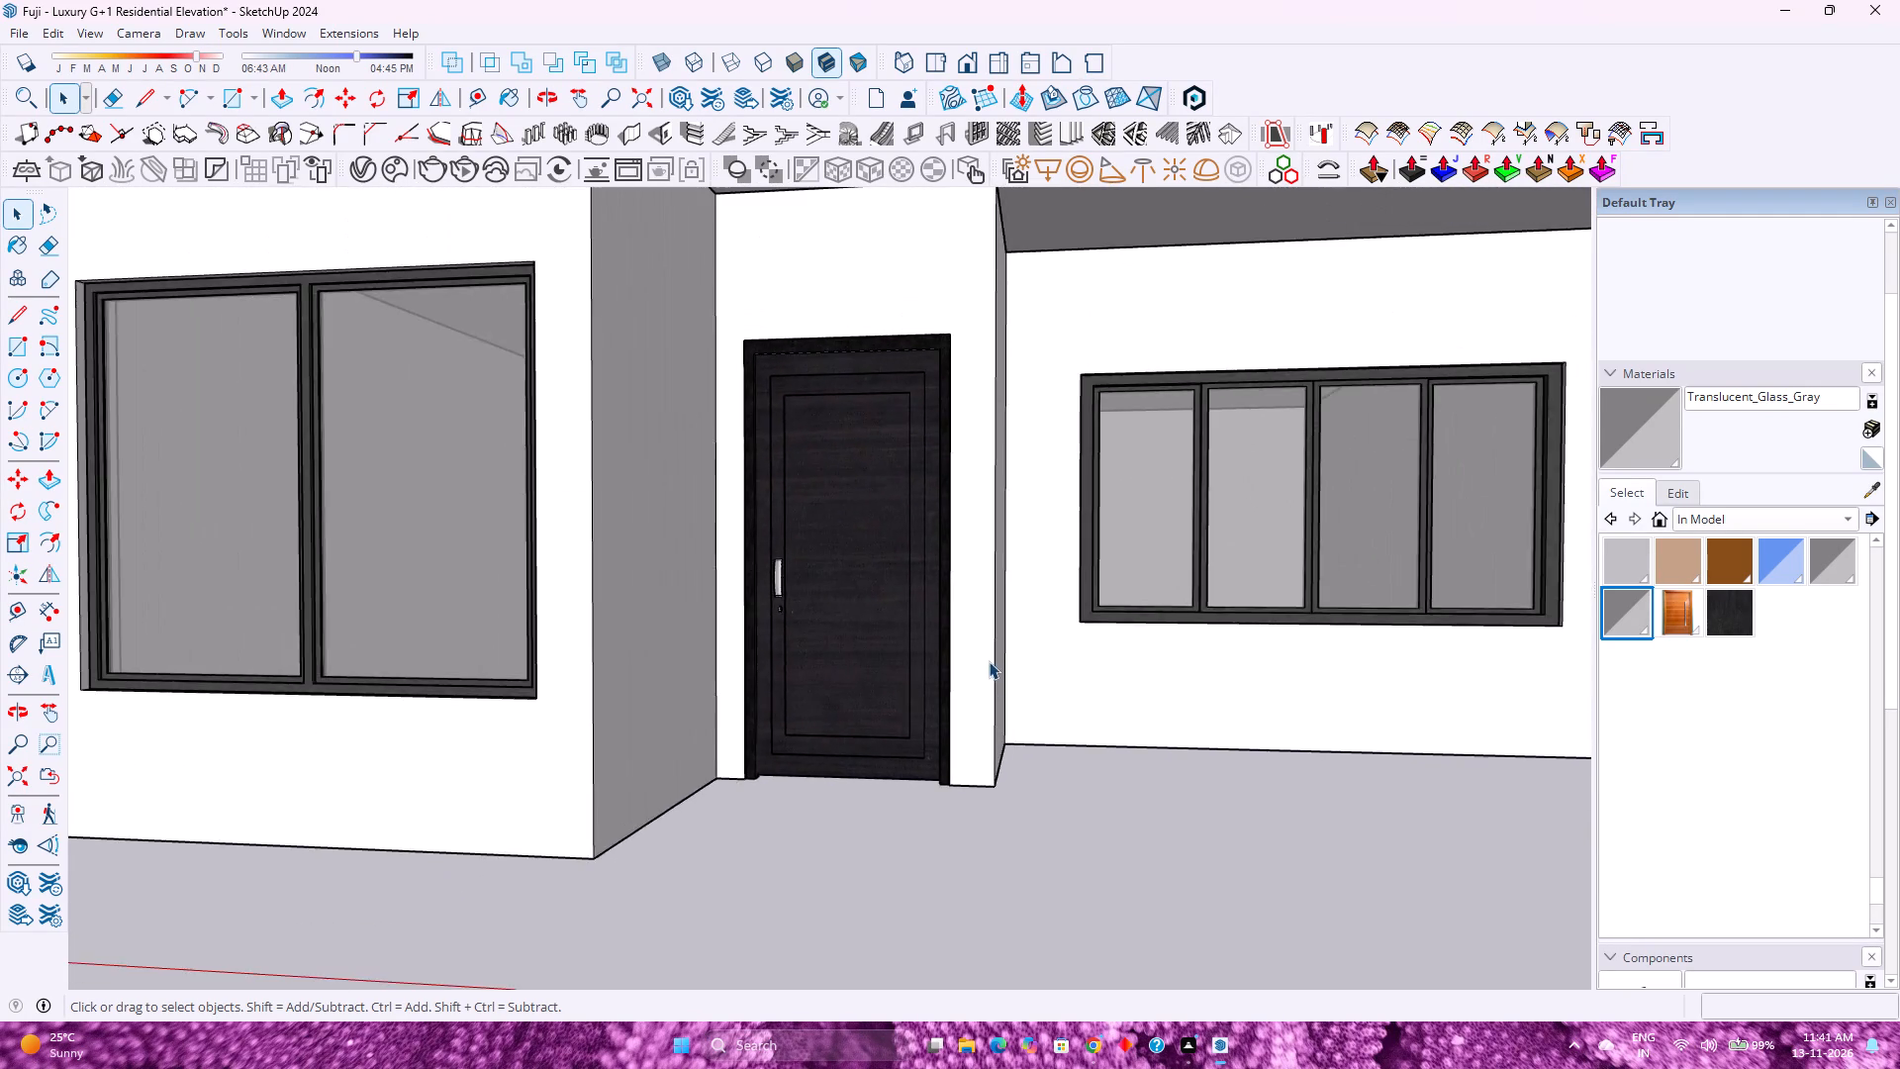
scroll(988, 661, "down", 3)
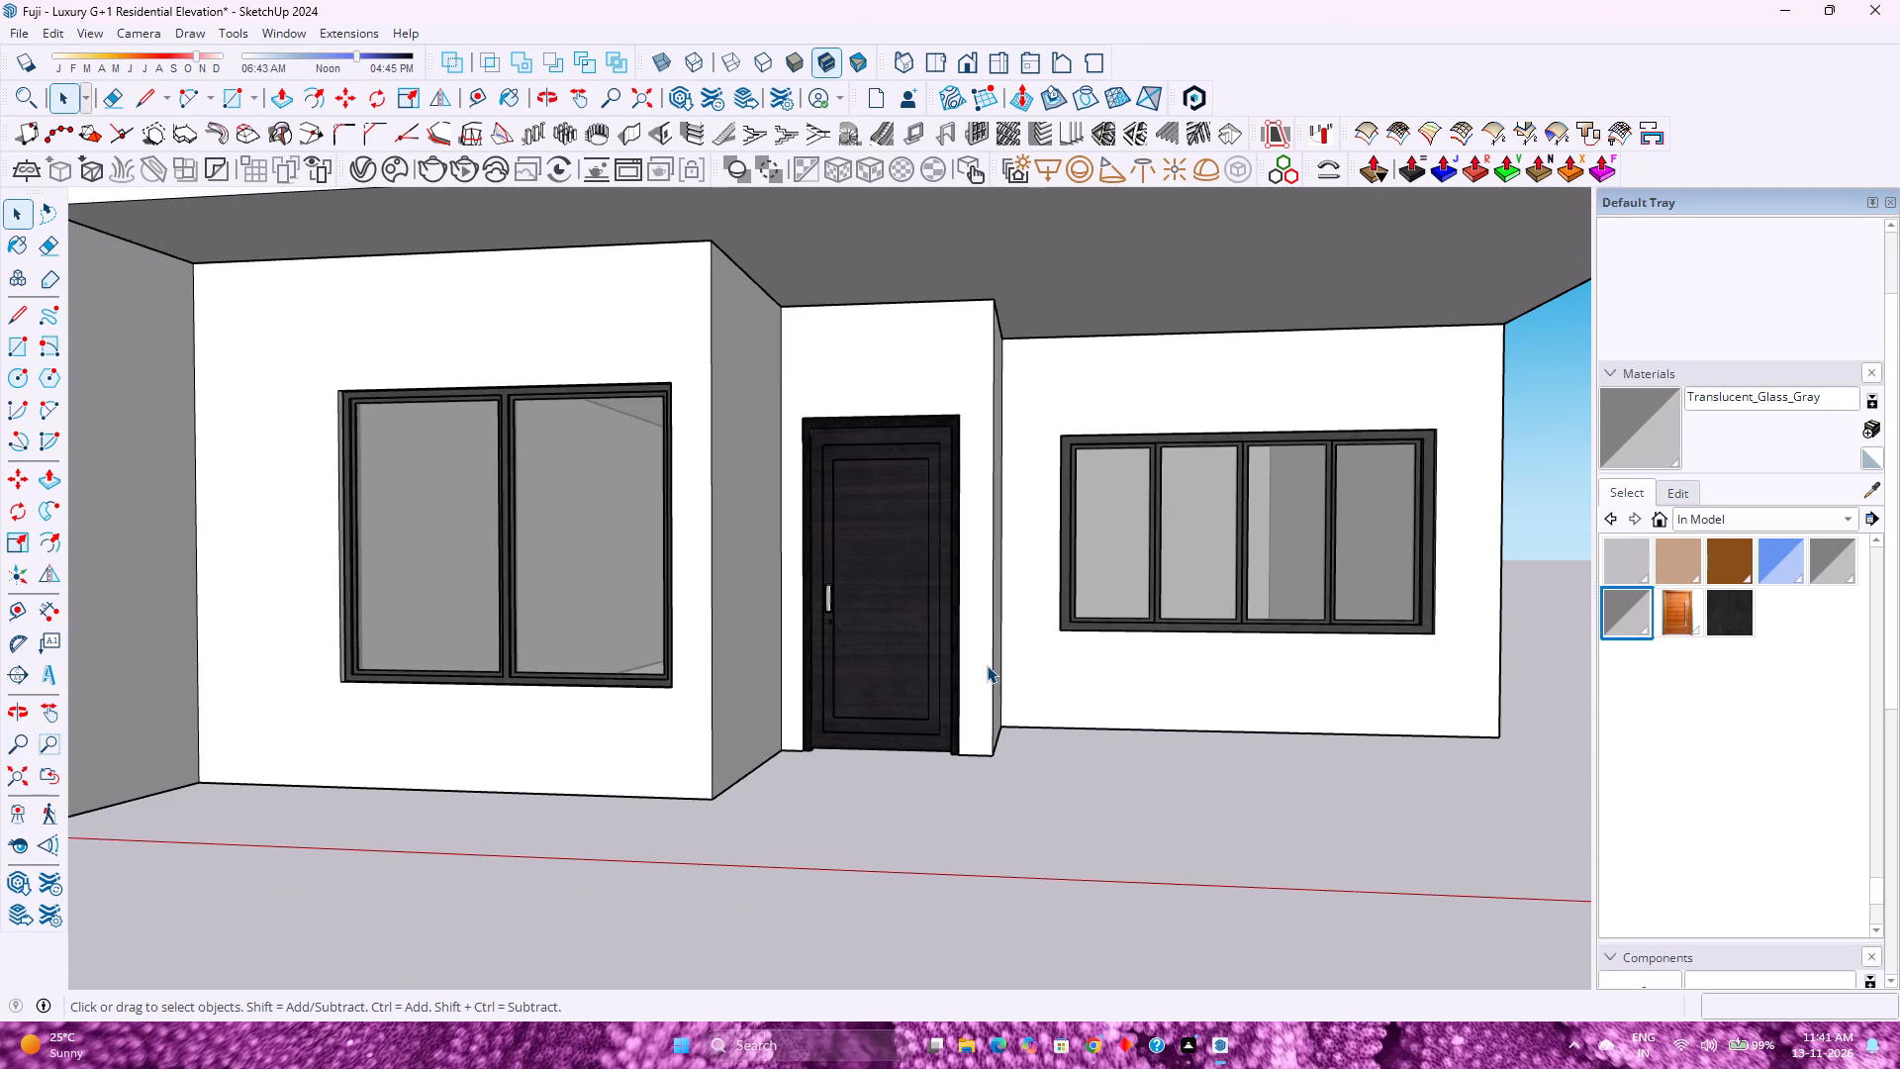
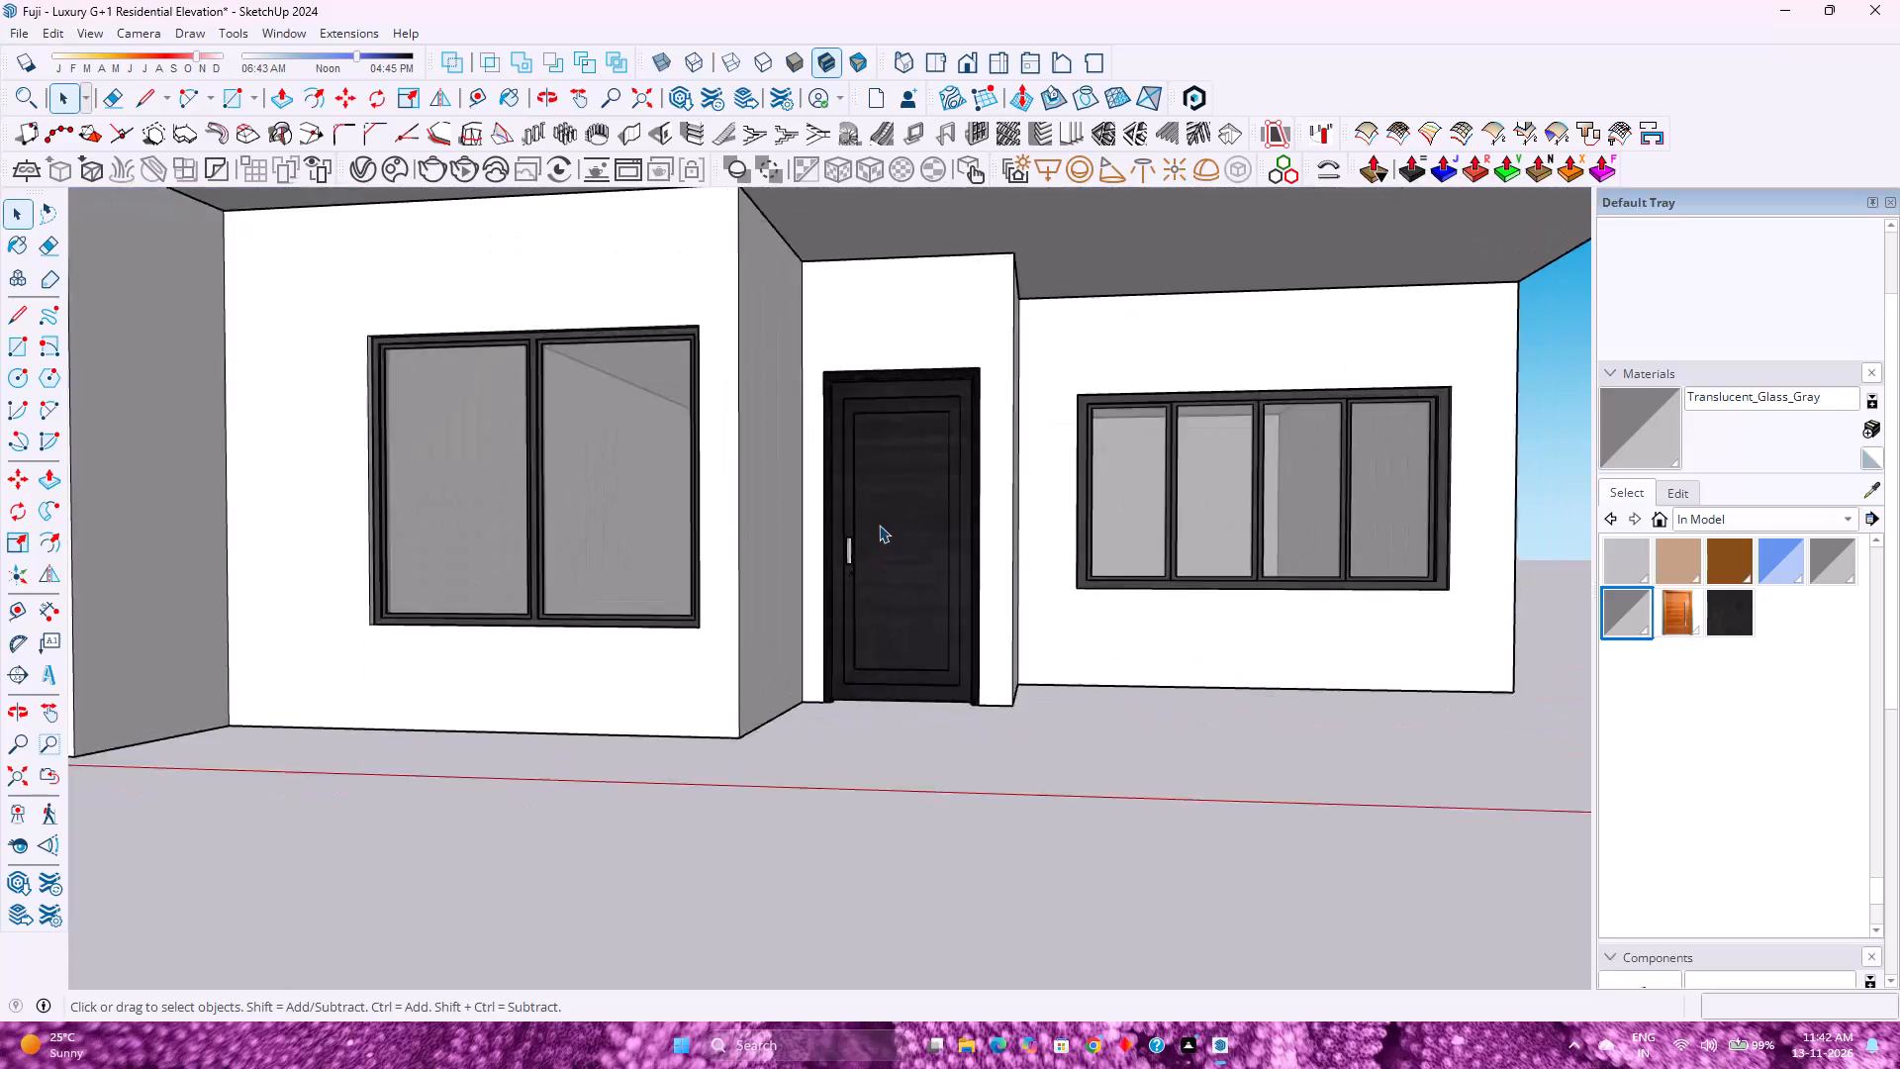
Examine the ground-floor windows, entrance door and projecting slab of the house.
scroll(879, 525, "down", 4)
scroll(879, 525, "up", 4)
scroll(879, 525, "down", 4)
scroll(879, 525, "up", 4)
scroll(879, 525, "down", 5)
scroll(879, 525, "up", 4)
scroll(879, 525, "down", 1)
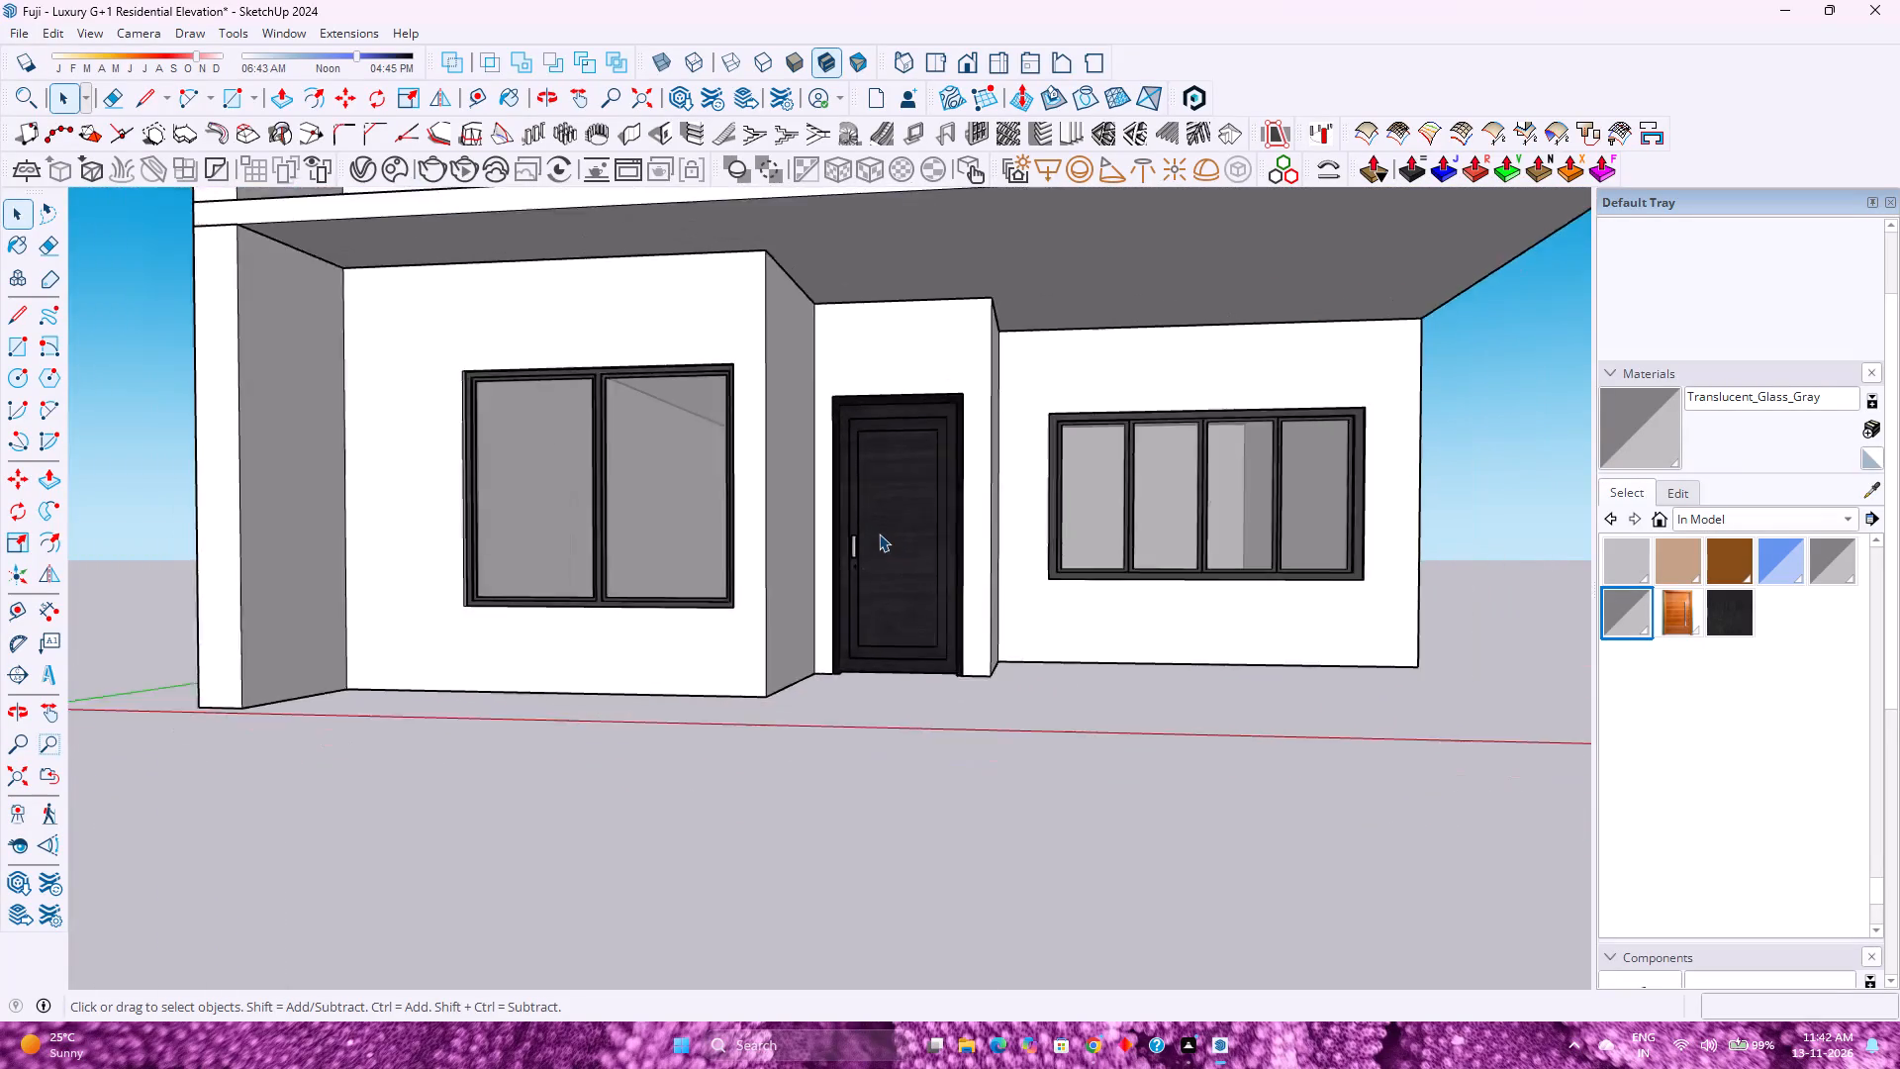
scroll(879, 534, "down", 1)
scroll(879, 534, "up", 5)
scroll(879, 534, "down", 4)
scroll(879, 534, "up", 3)
scroll(879, 534, "down", 4)
scroll(879, 534, "up", 1)
scroll(879, 534, "down", 5)
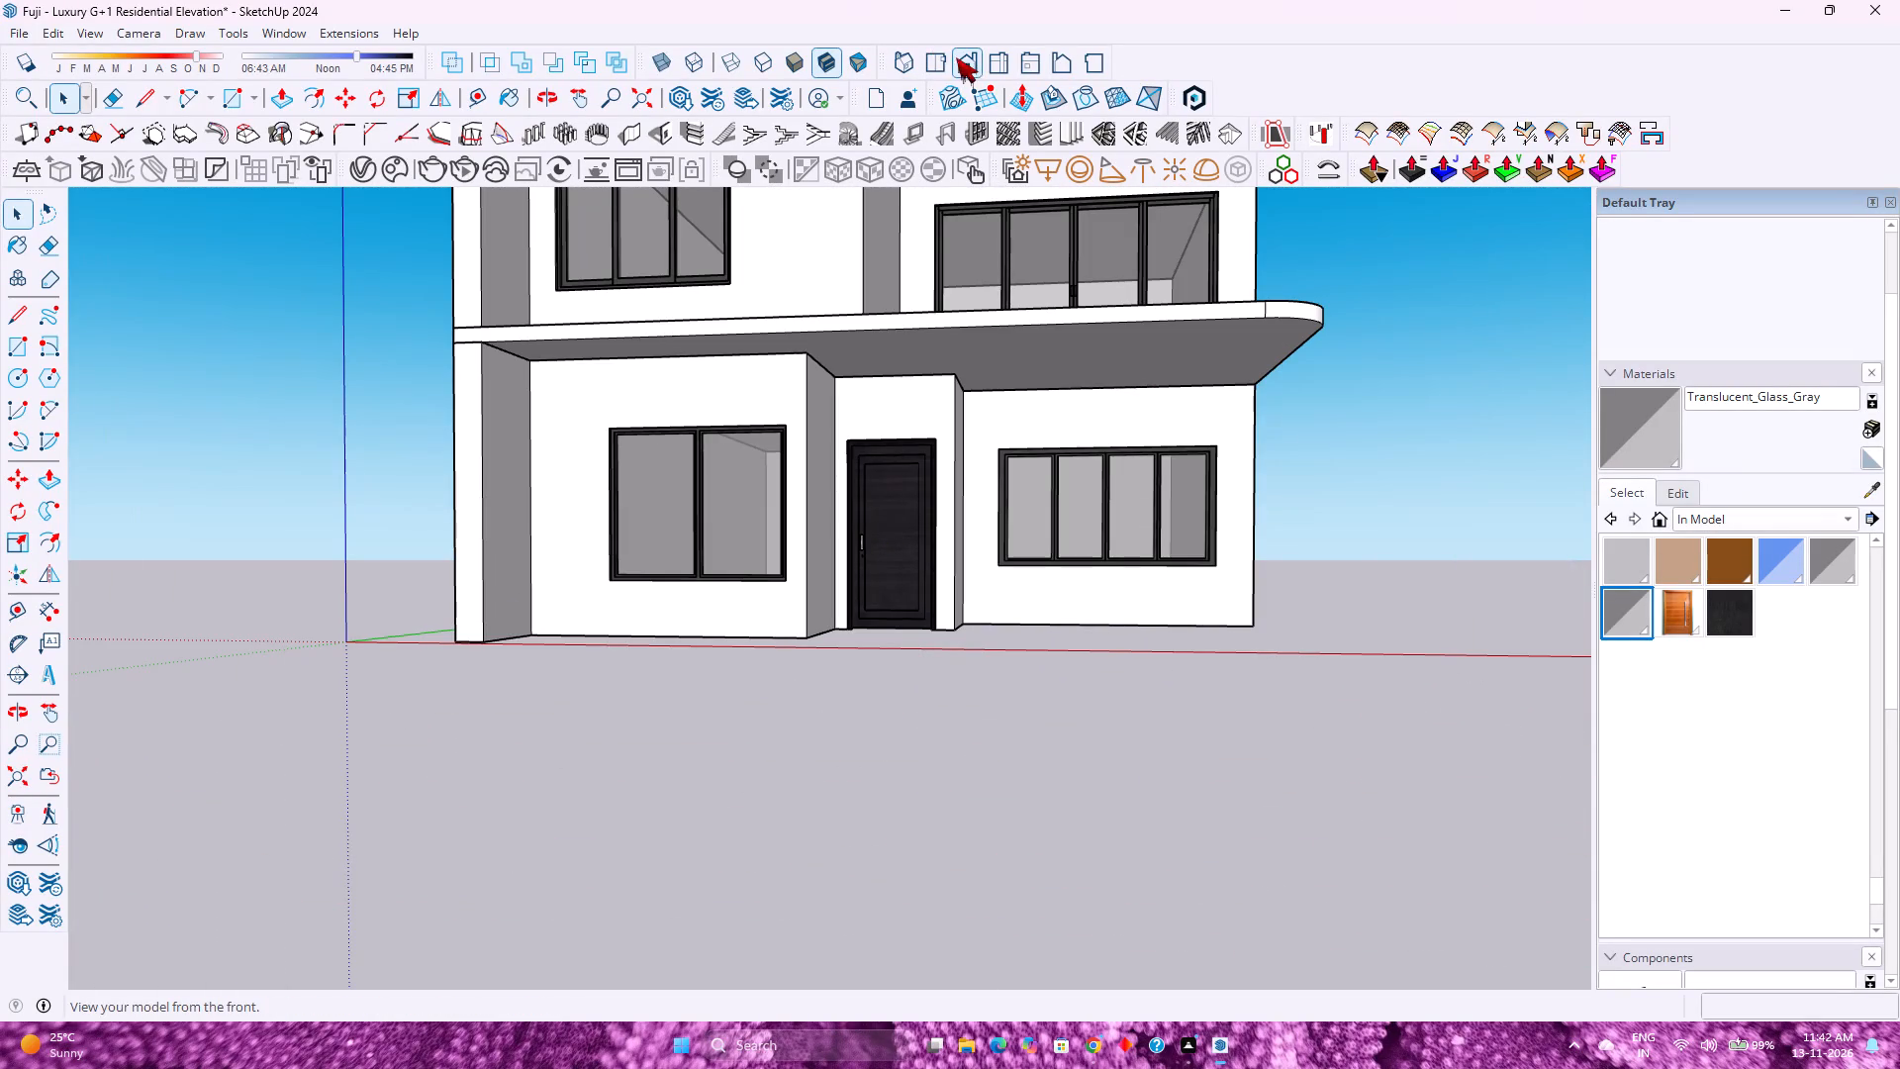
Show the model from the front and examine the windows, door and slabs across both storeys.
left_click(959, 57)
scroll(759, 588, "up", 3)
scroll(759, 588, "down", 2)
scroll(759, 588, "up", 2)
scroll(759, 588, "down", 2)
scroll(759, 588, "up", 1)
scroll(759, 588, "down", 1)
scroll(759, 588, "up", 1)
scroll(759, 588, "down", 1)
scroll(759, 588, "up", 1)
scroll(759, 588, "down", 2)
scroll(759, 588, "up", 2)
scroll(758, 583, "down", 3)
scroll(758, 583, "up", 2)
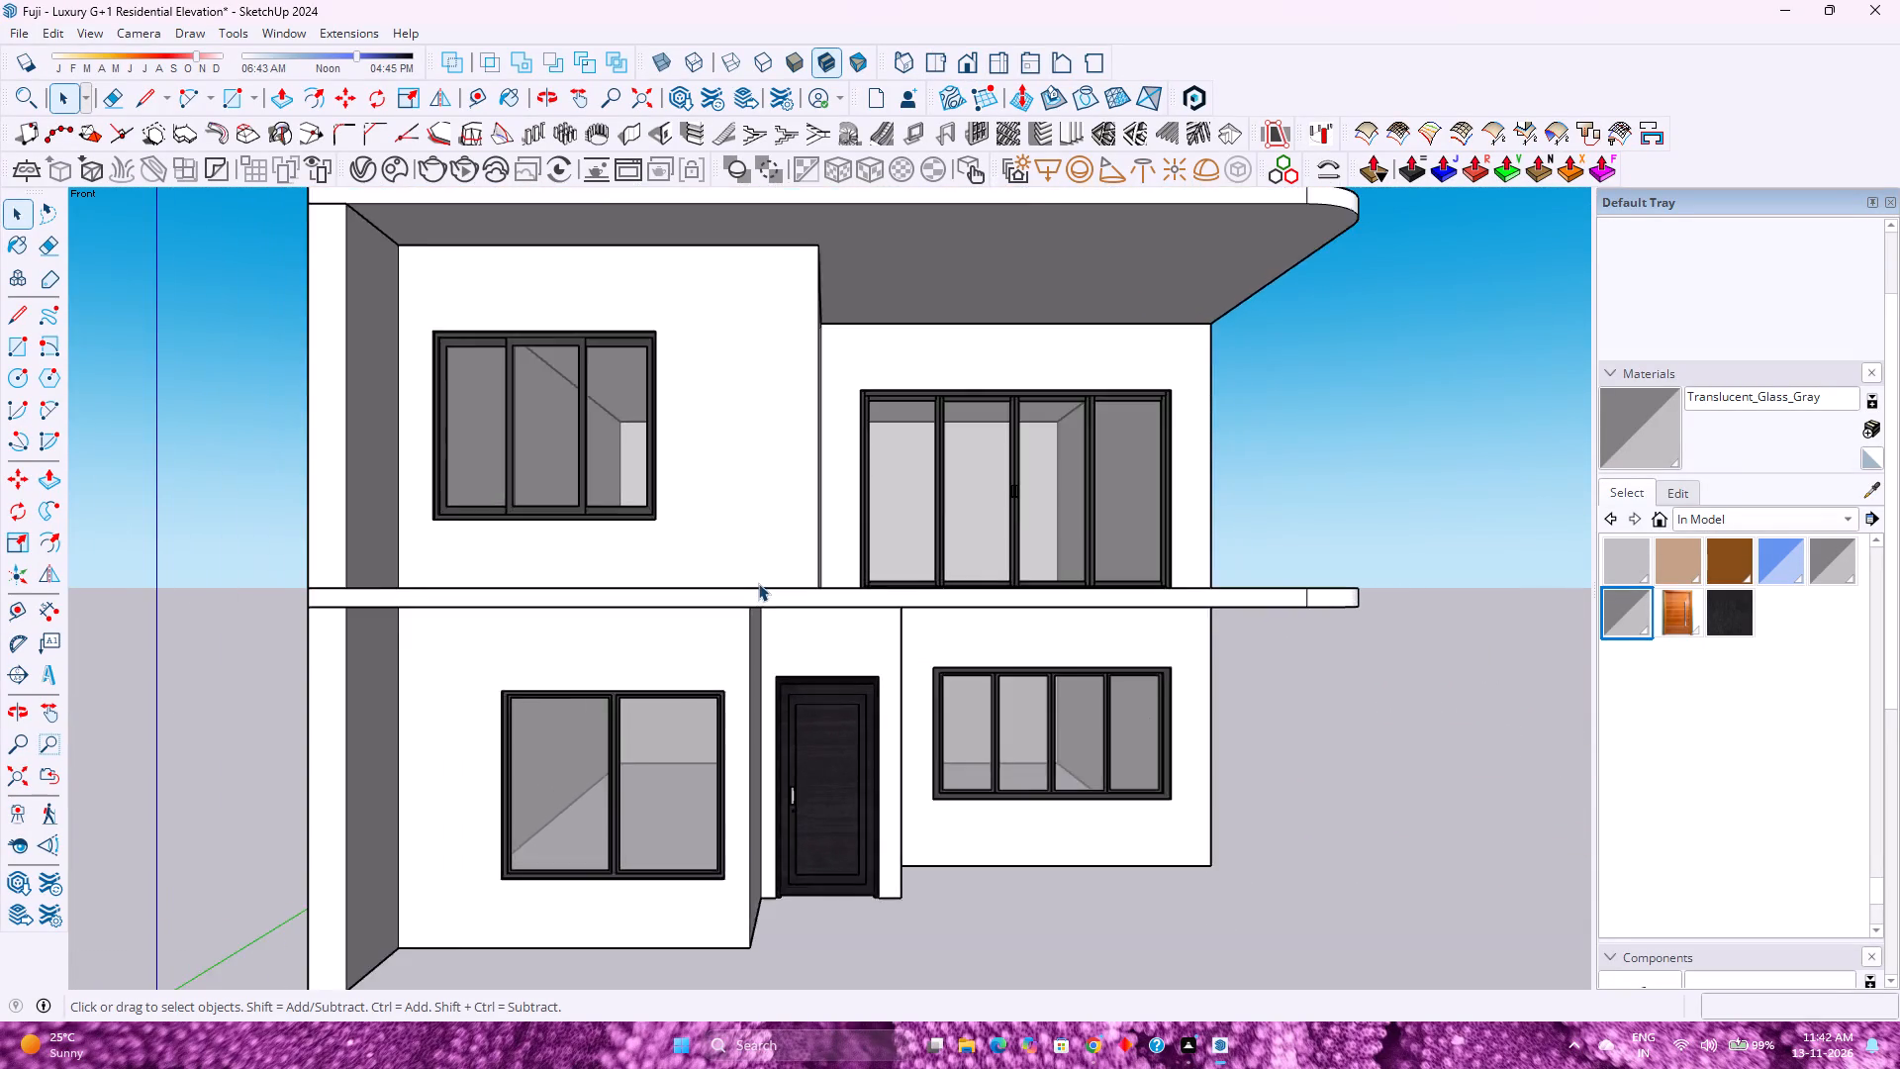
scroll(758, 583, "down", 3)
scroll(758, 583, "up", 3)
scroll(758, 583, "down", 3)
scroll(758, 583, "up", 3)
scroll(758, 583, "down", 3)
scroll(758, 583, "up", 3)
scroll(758, 583, "down", 4)
scroll(758, 583, "up", 5)
scroll(758, 583, "down", 2)
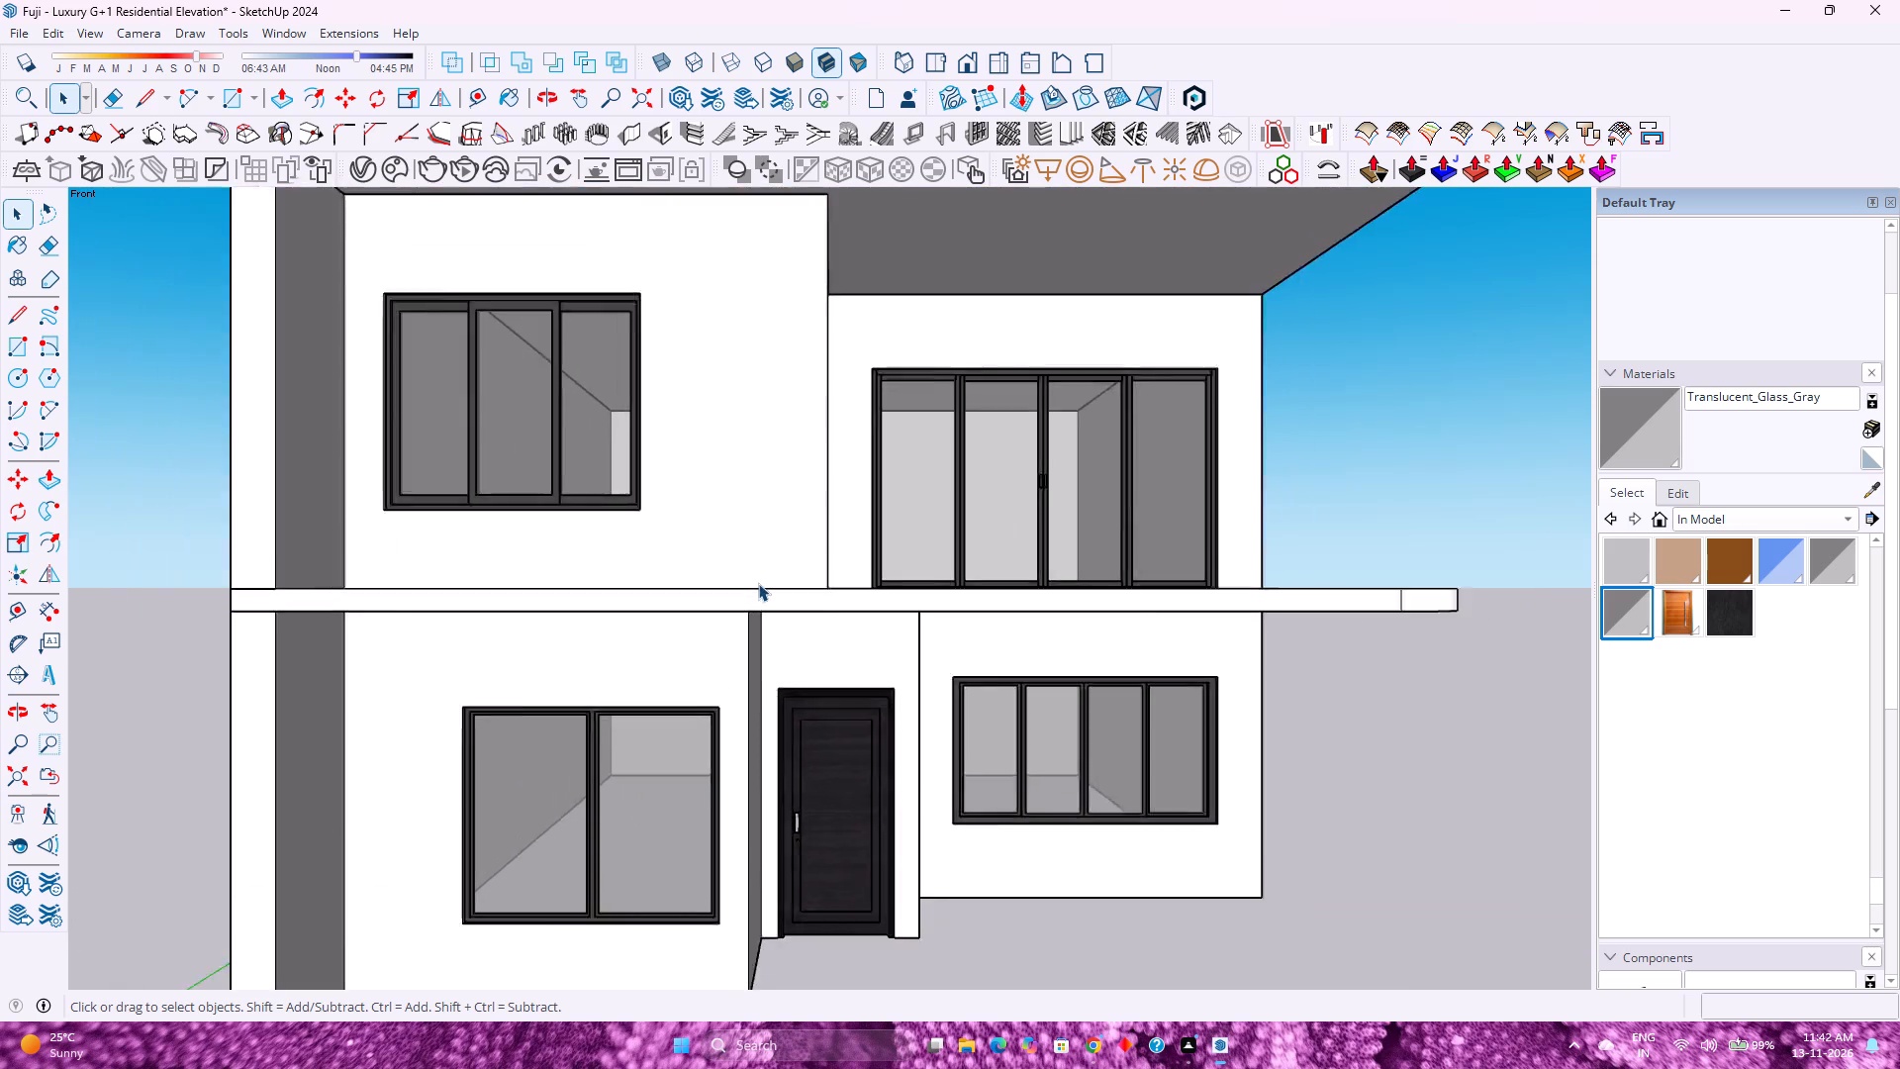
scroll(758, 583, "down", 2)
scroll(758, 583, "up", 3)
scroll(758, 583, "down", 4)
scroll(758, 583, "up", 4)
scroll(758, 583, "down", 4)
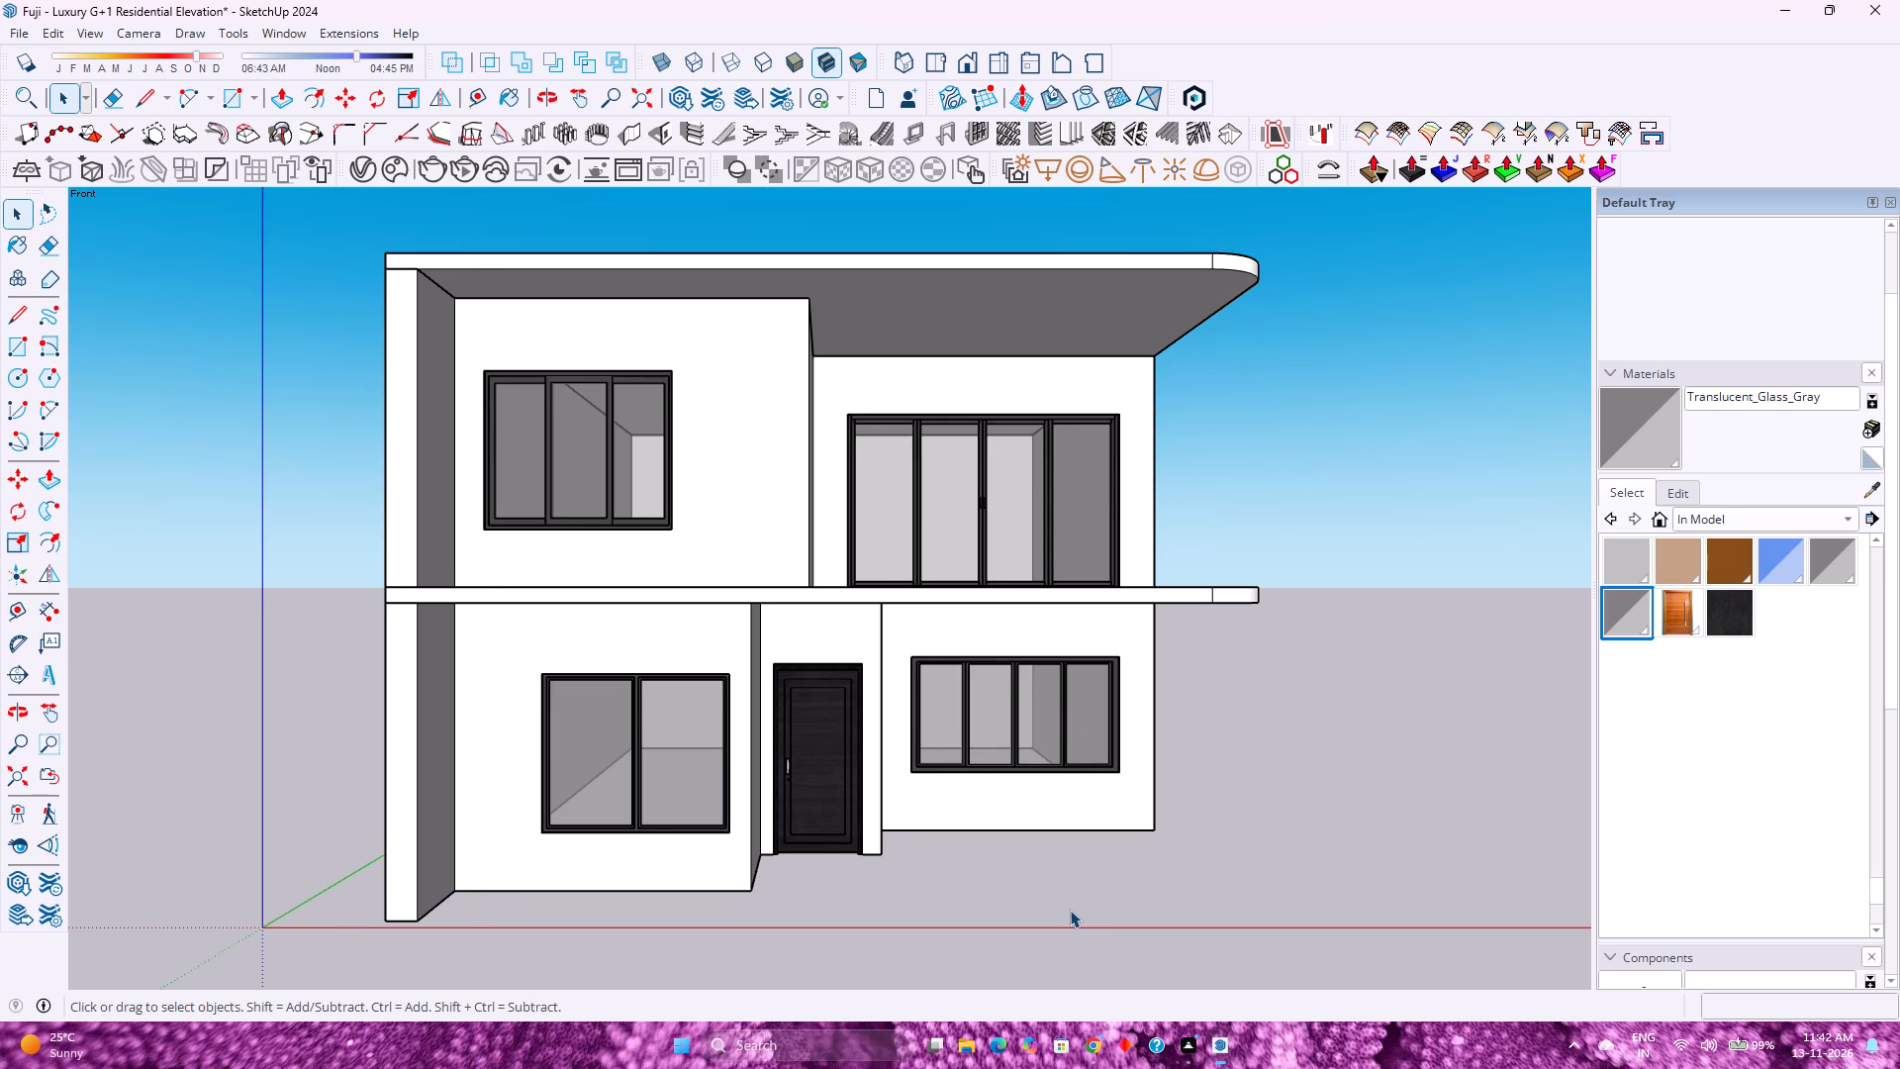
scroll(1065, 906, "down", 1)
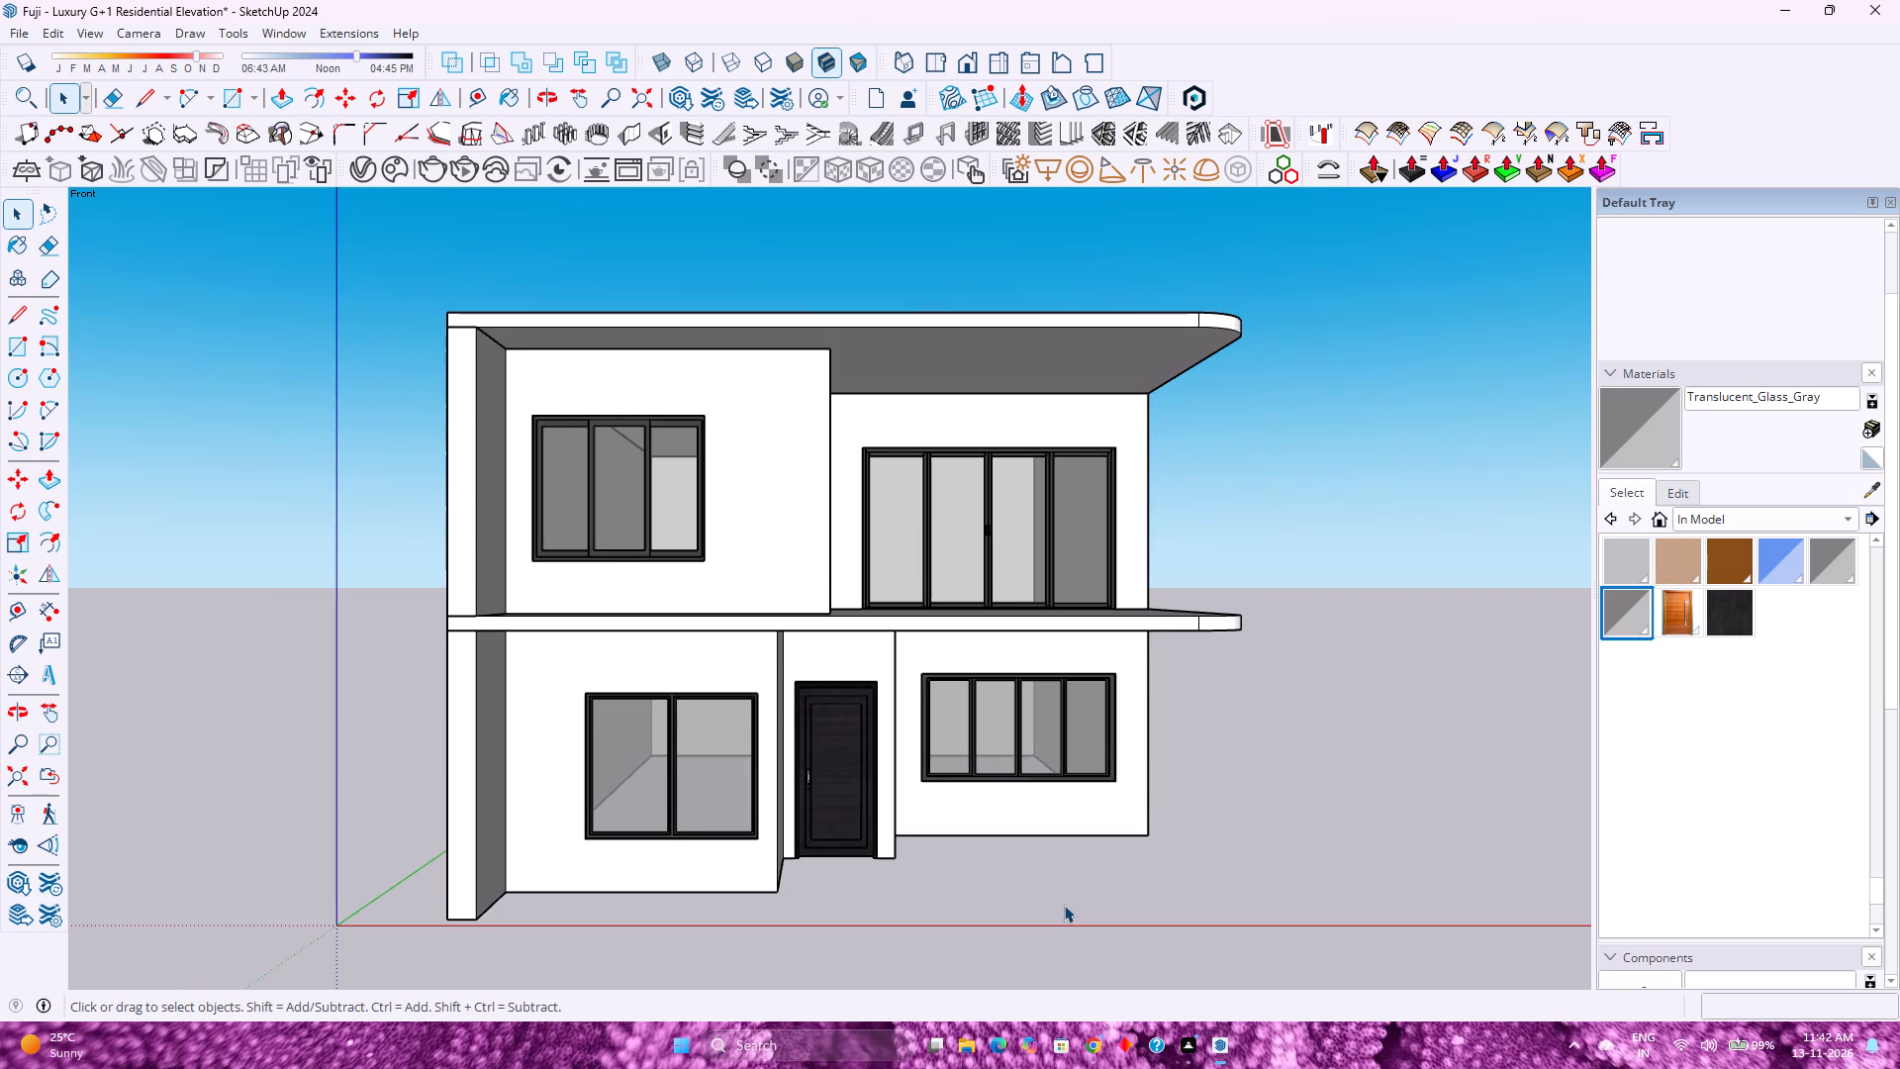
scroll(1054, 891, "down", 2)
scroll(1054, 891, "up", 2)
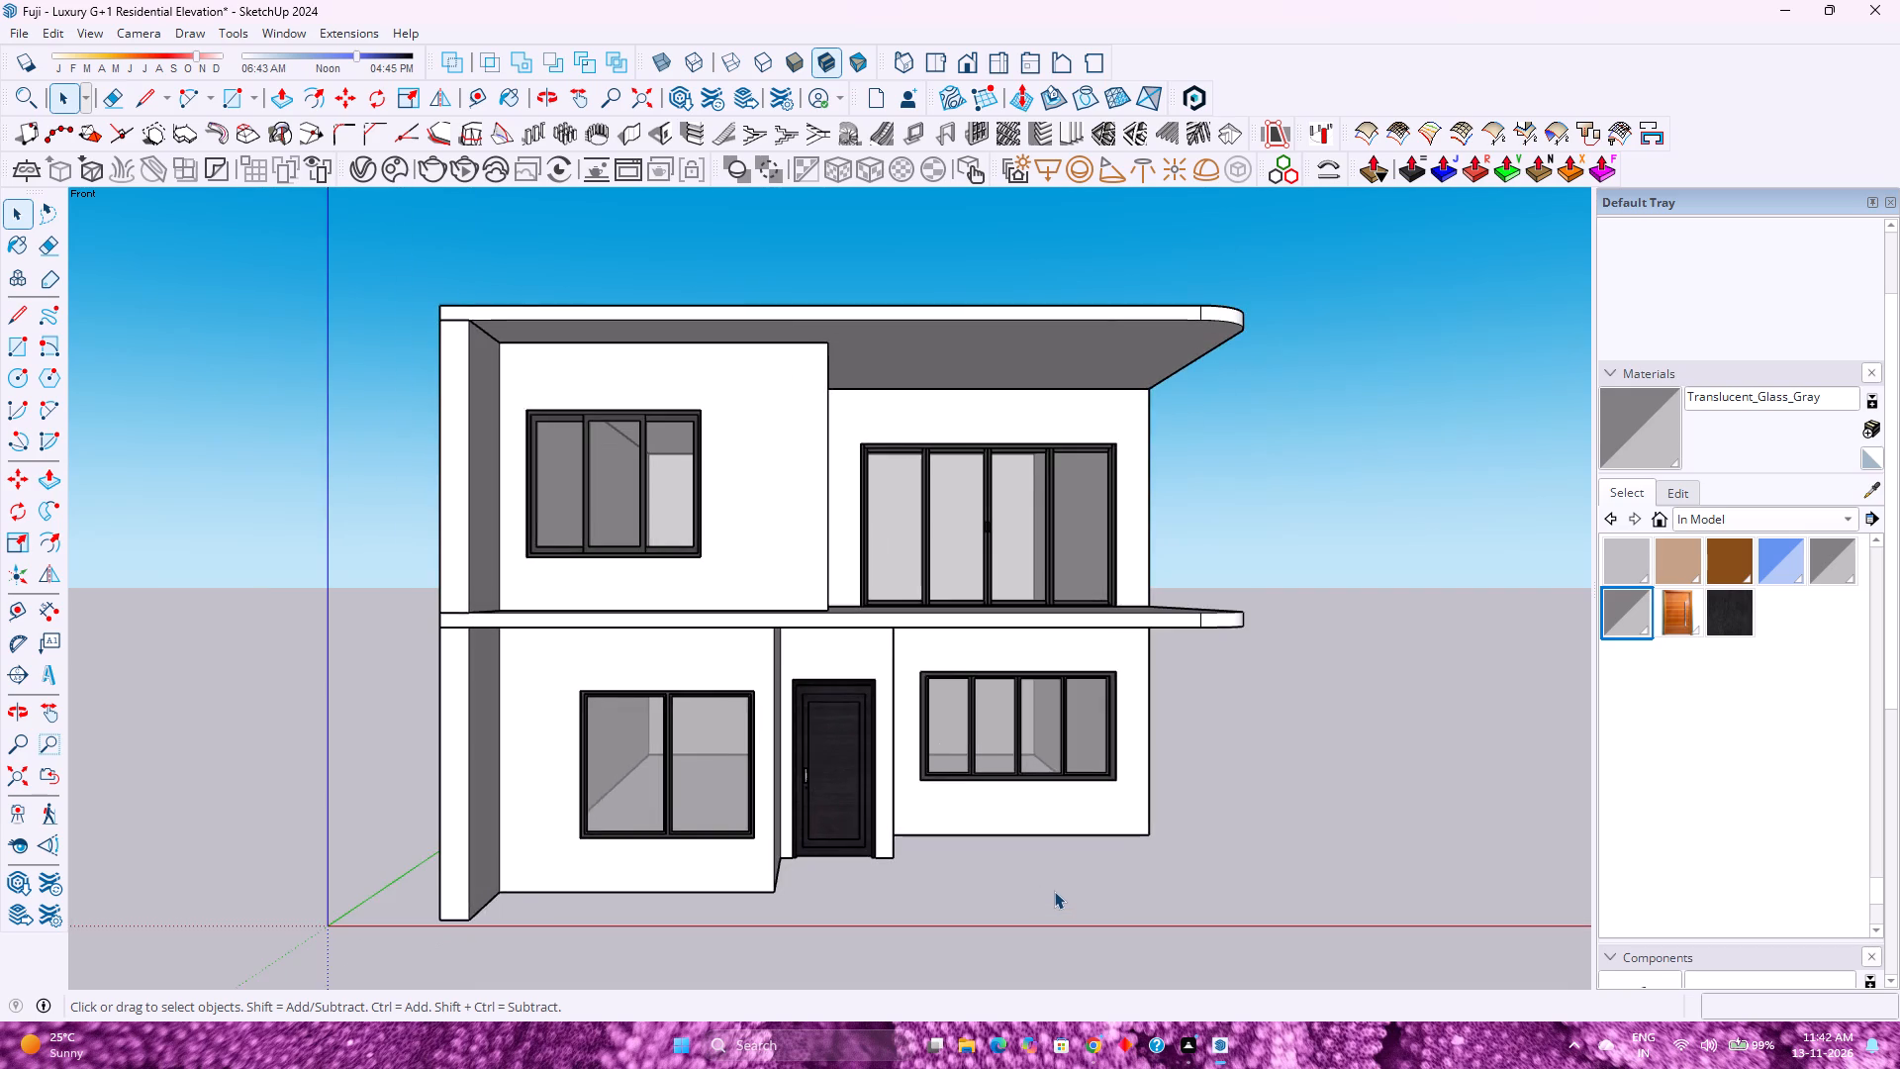
scroll(1054, 891, "down", 1)
scroll(1054, 891, "up", 2)
scroll(1058, 890, "down", 3)
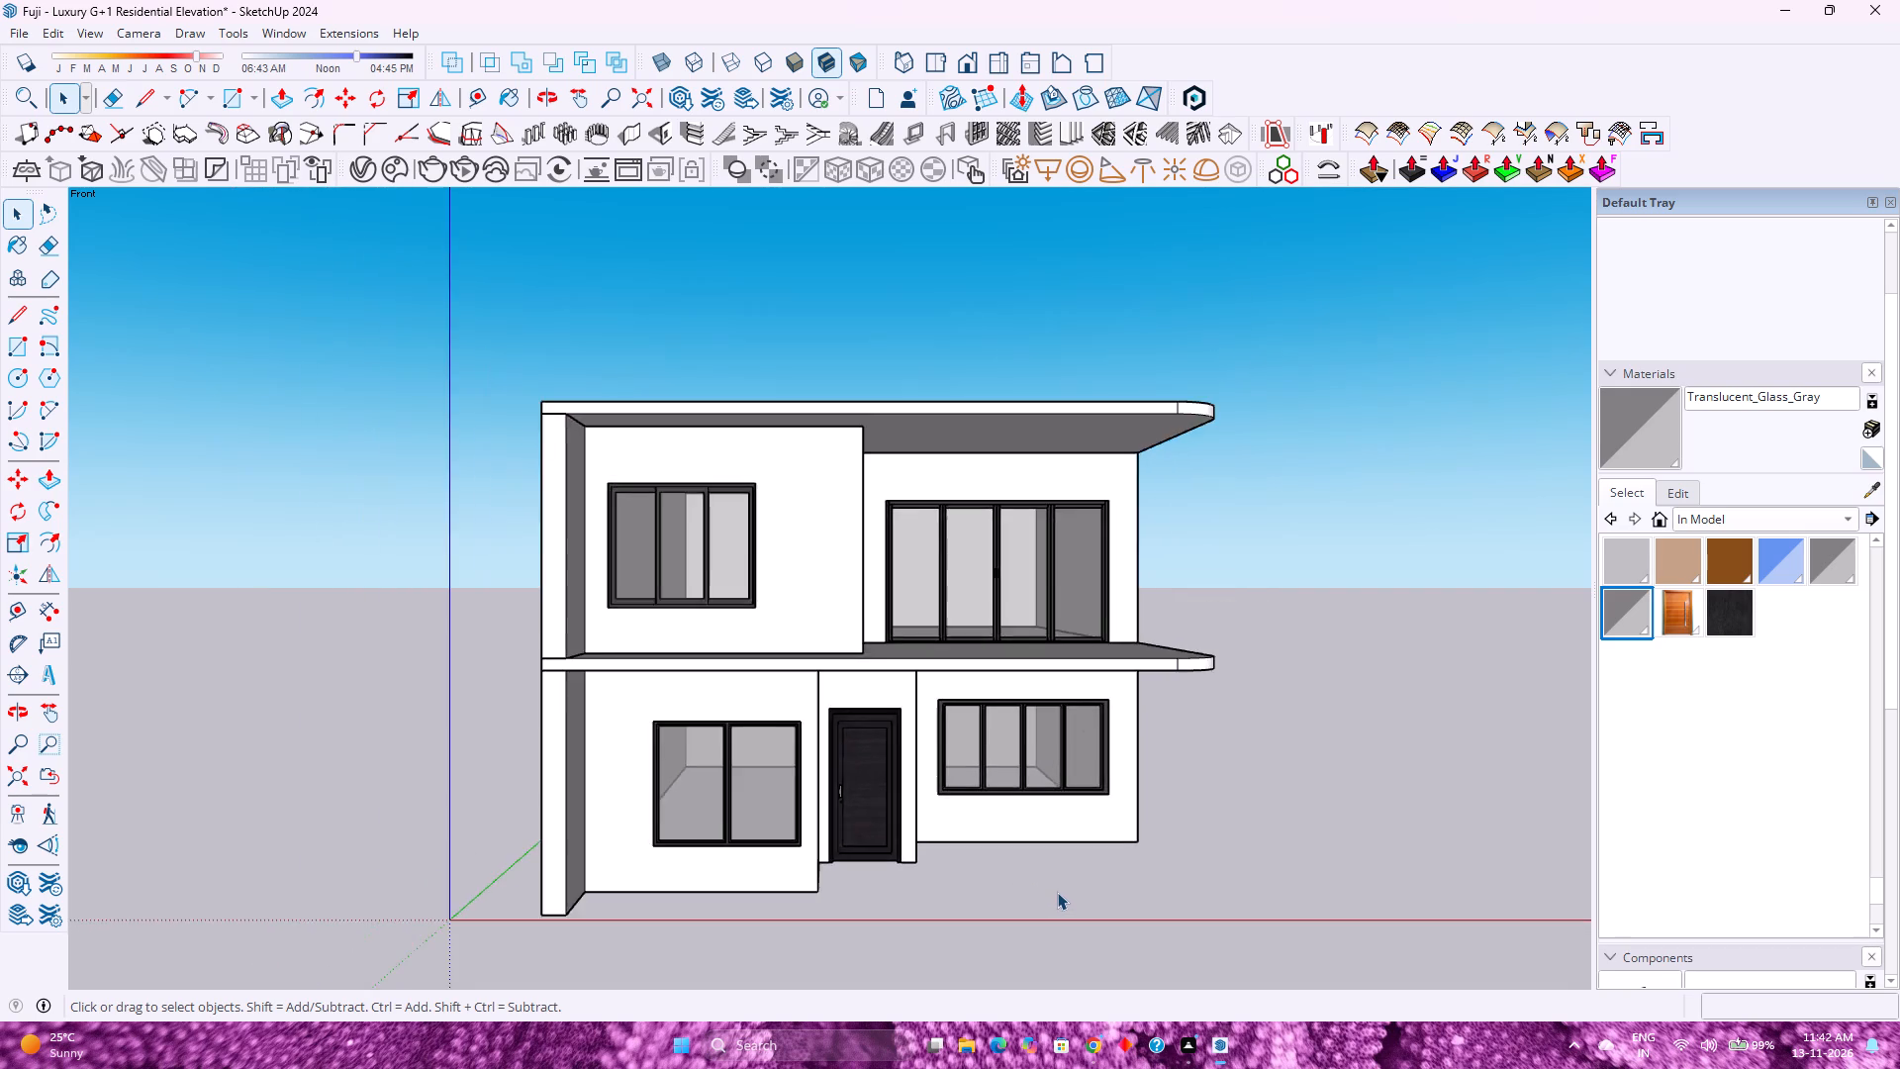
scroll(1057, 892, "up", 3)
scroll(1071, 892, "down", 2)
scroll(1069, 897, "up", 2)
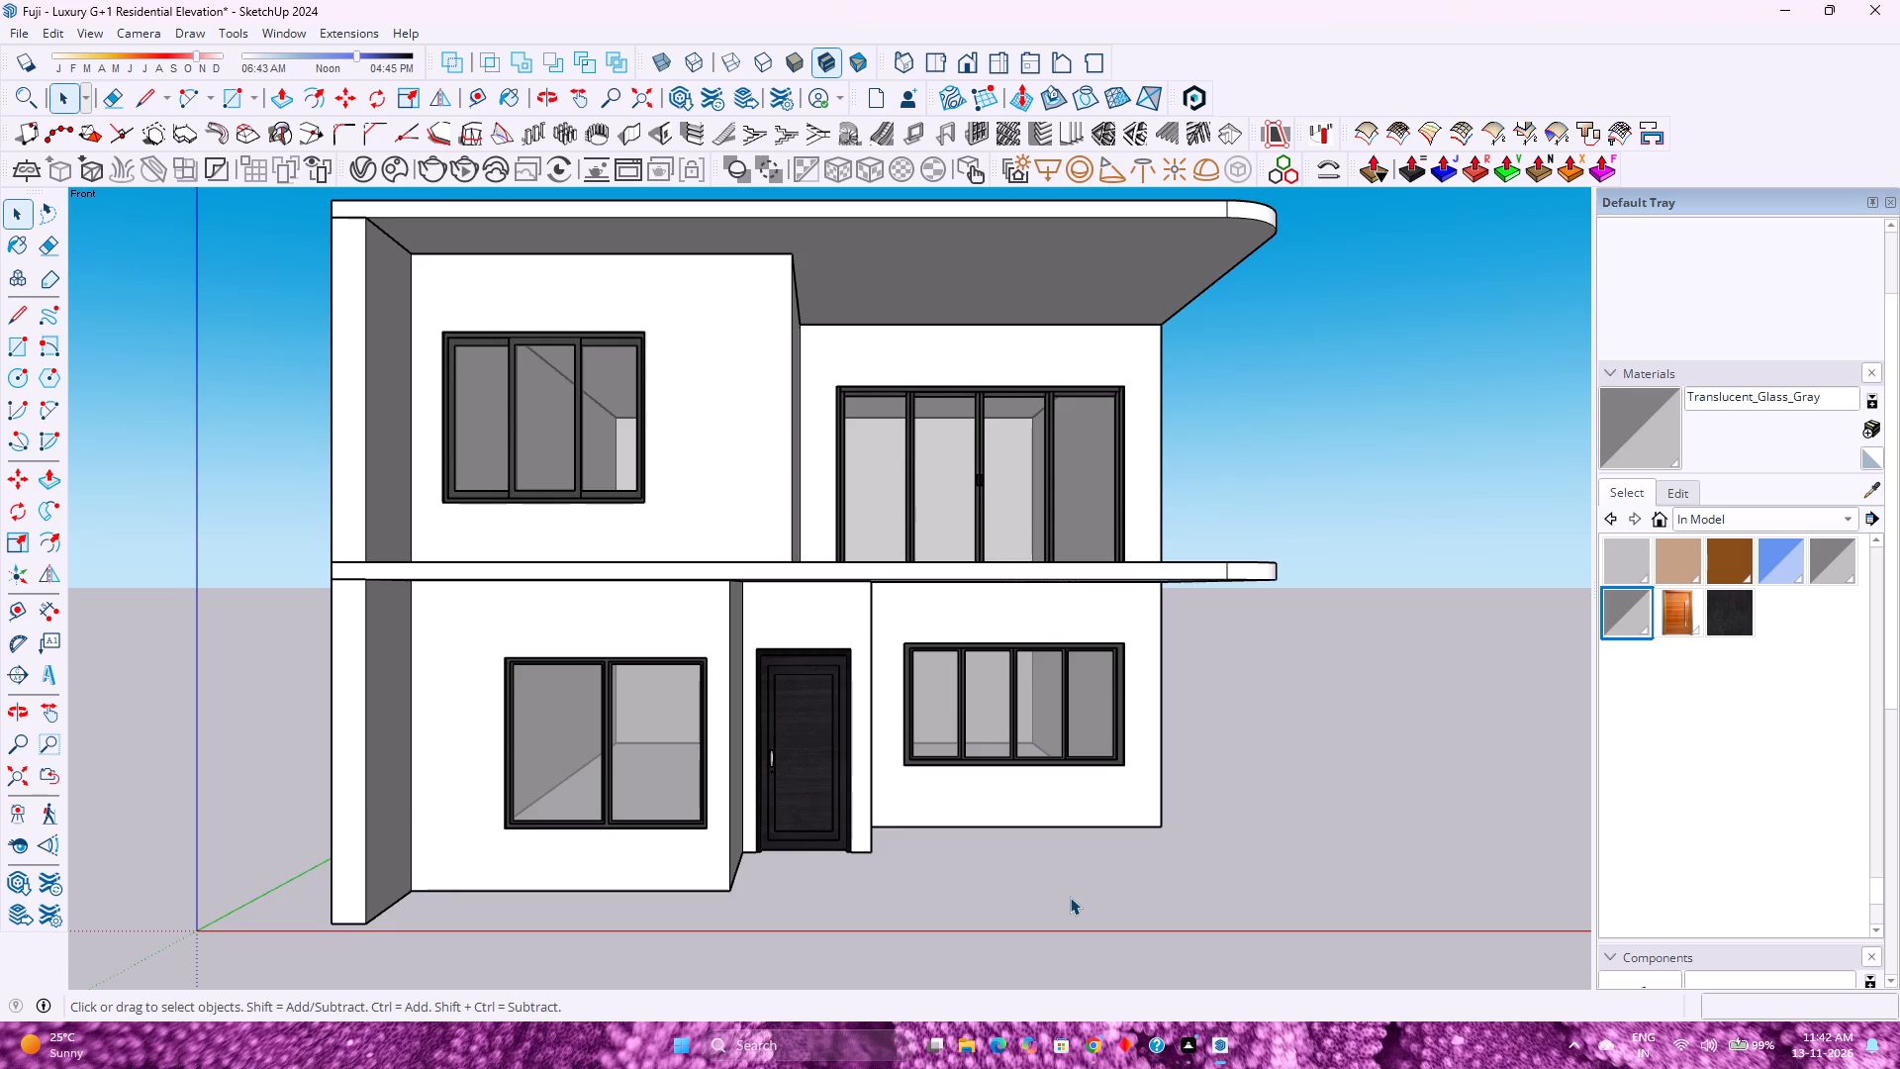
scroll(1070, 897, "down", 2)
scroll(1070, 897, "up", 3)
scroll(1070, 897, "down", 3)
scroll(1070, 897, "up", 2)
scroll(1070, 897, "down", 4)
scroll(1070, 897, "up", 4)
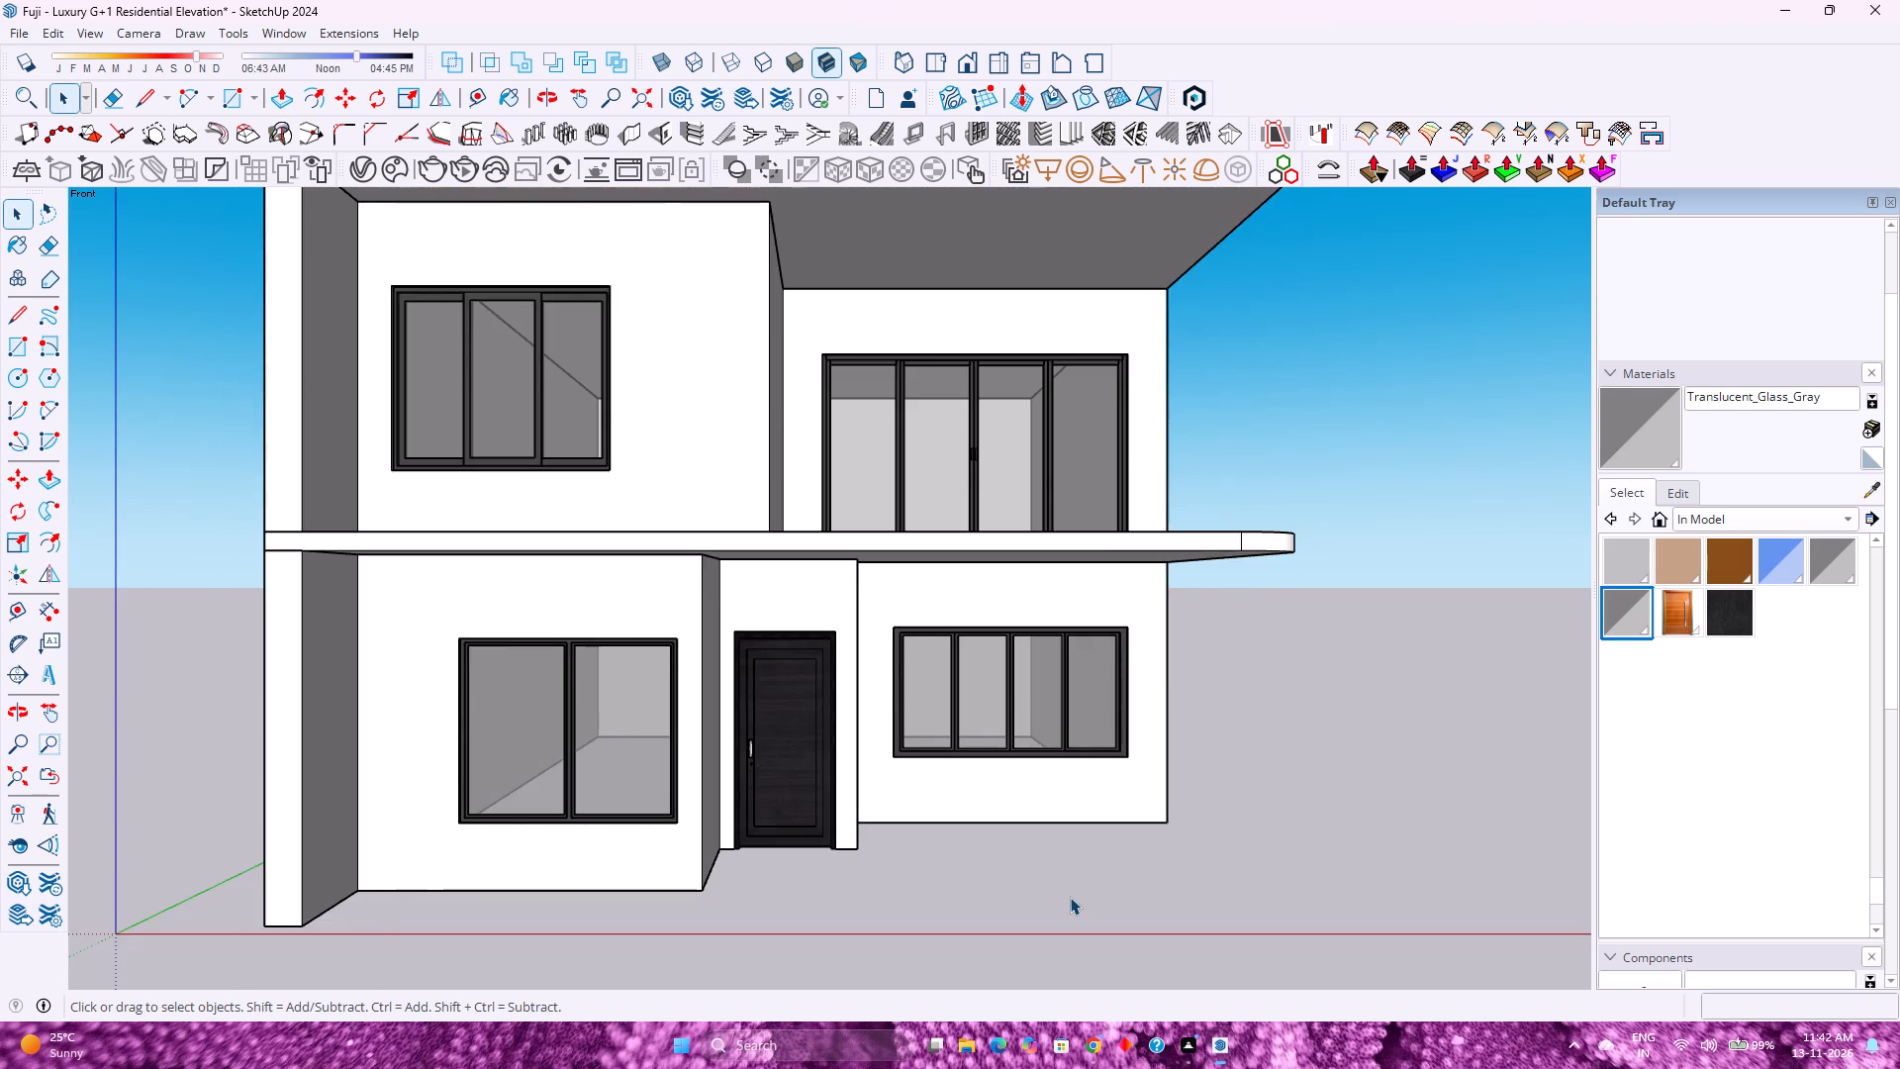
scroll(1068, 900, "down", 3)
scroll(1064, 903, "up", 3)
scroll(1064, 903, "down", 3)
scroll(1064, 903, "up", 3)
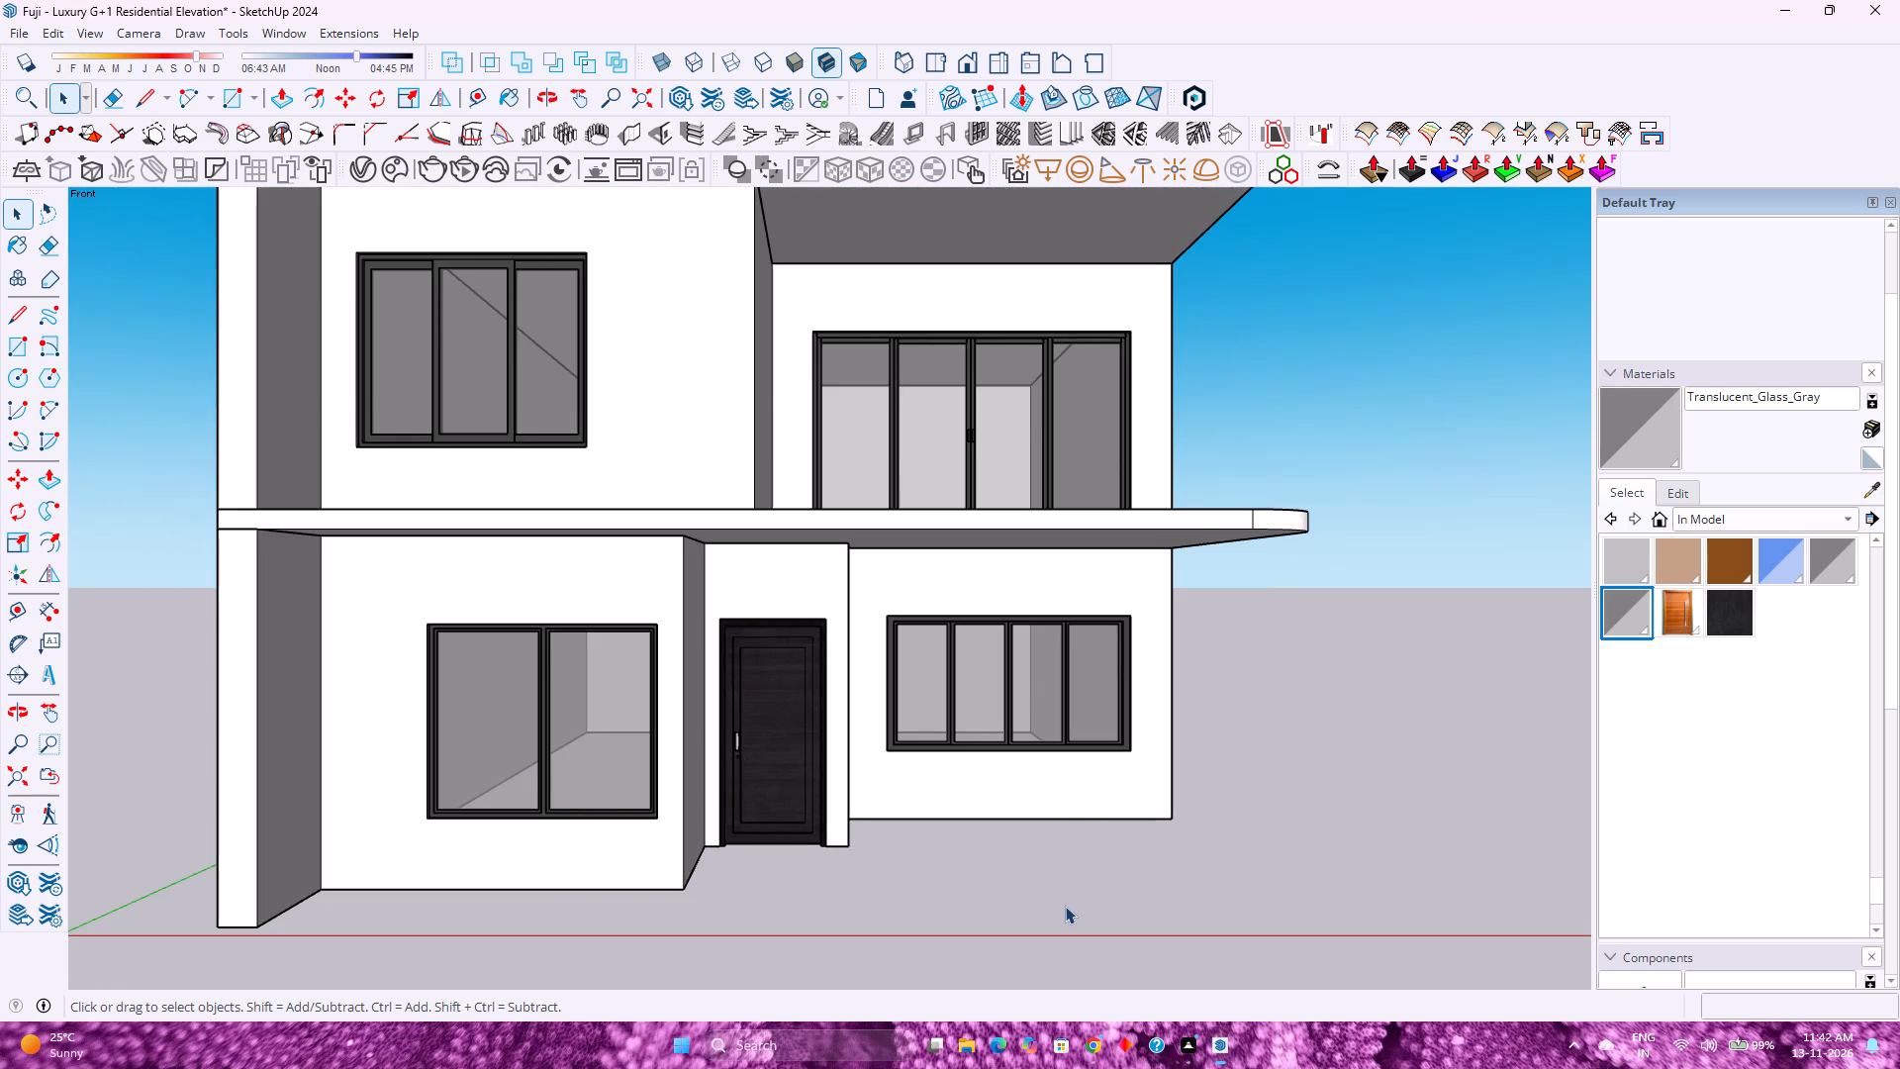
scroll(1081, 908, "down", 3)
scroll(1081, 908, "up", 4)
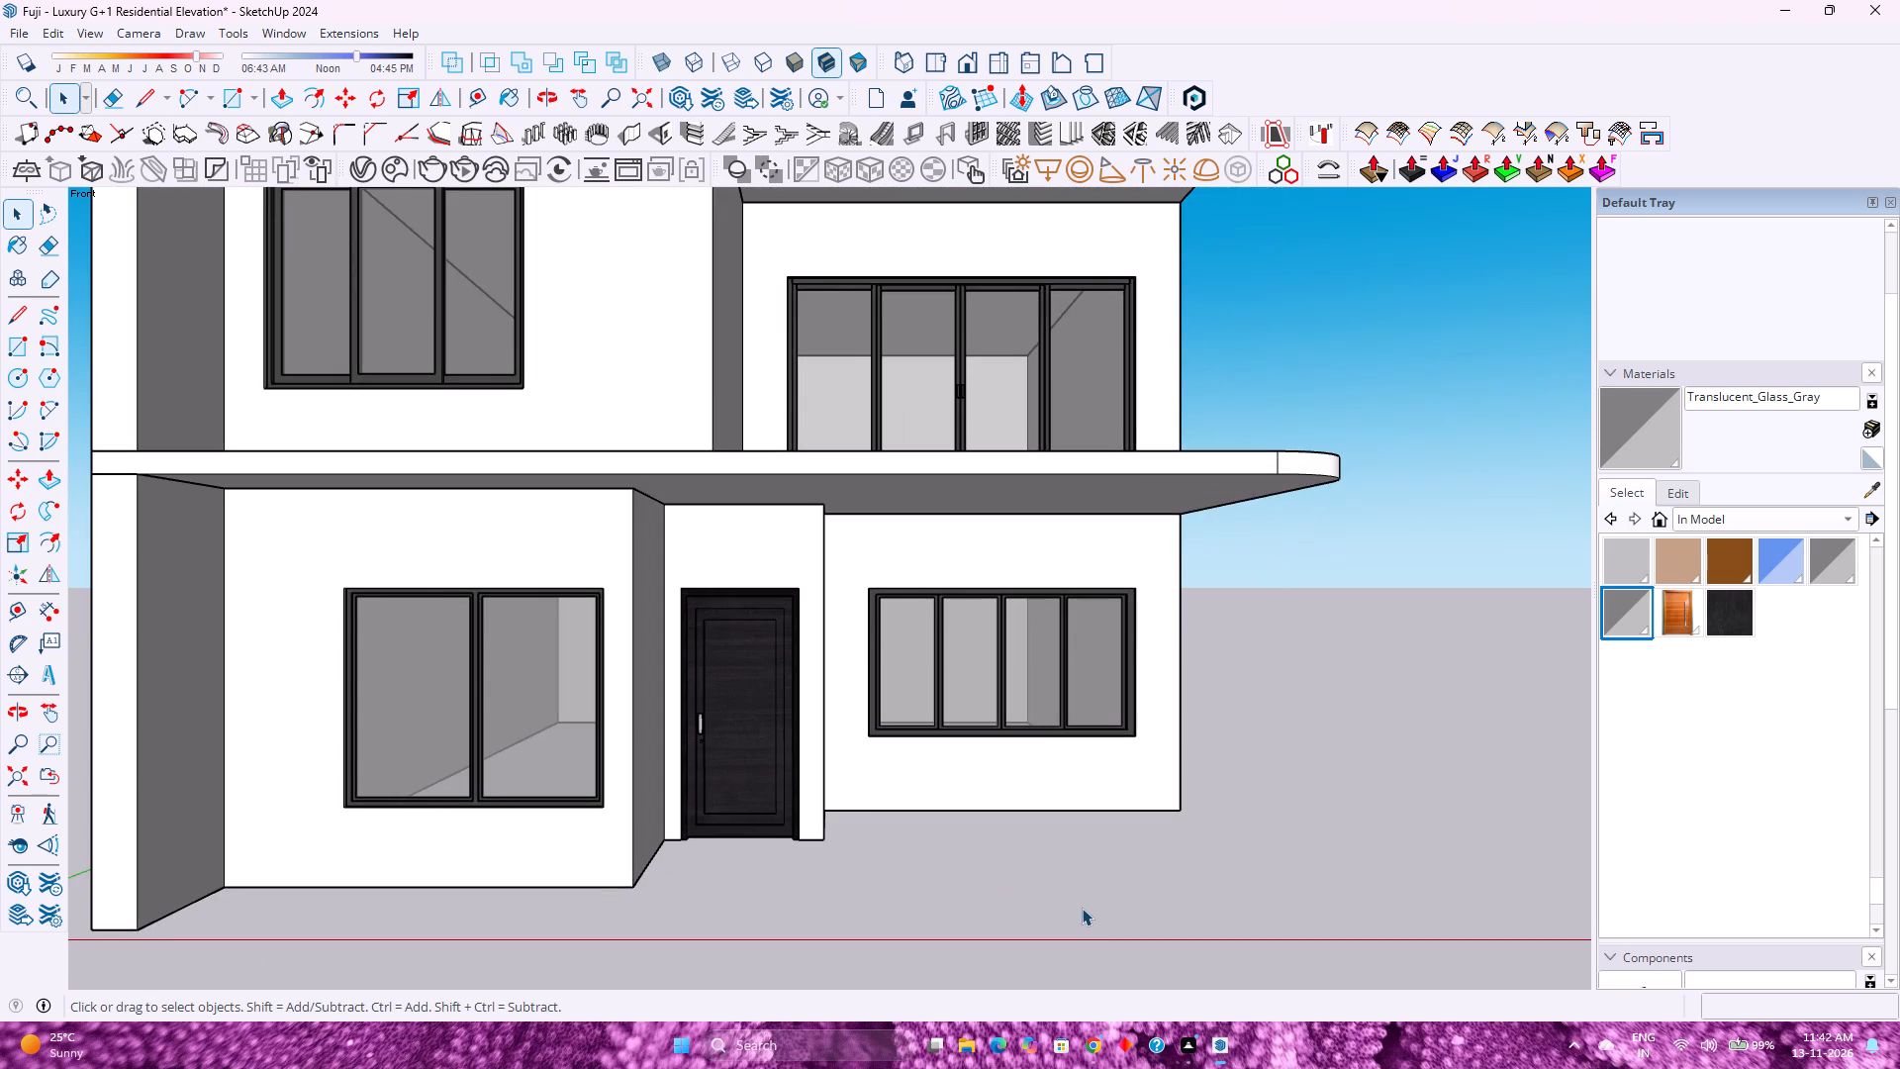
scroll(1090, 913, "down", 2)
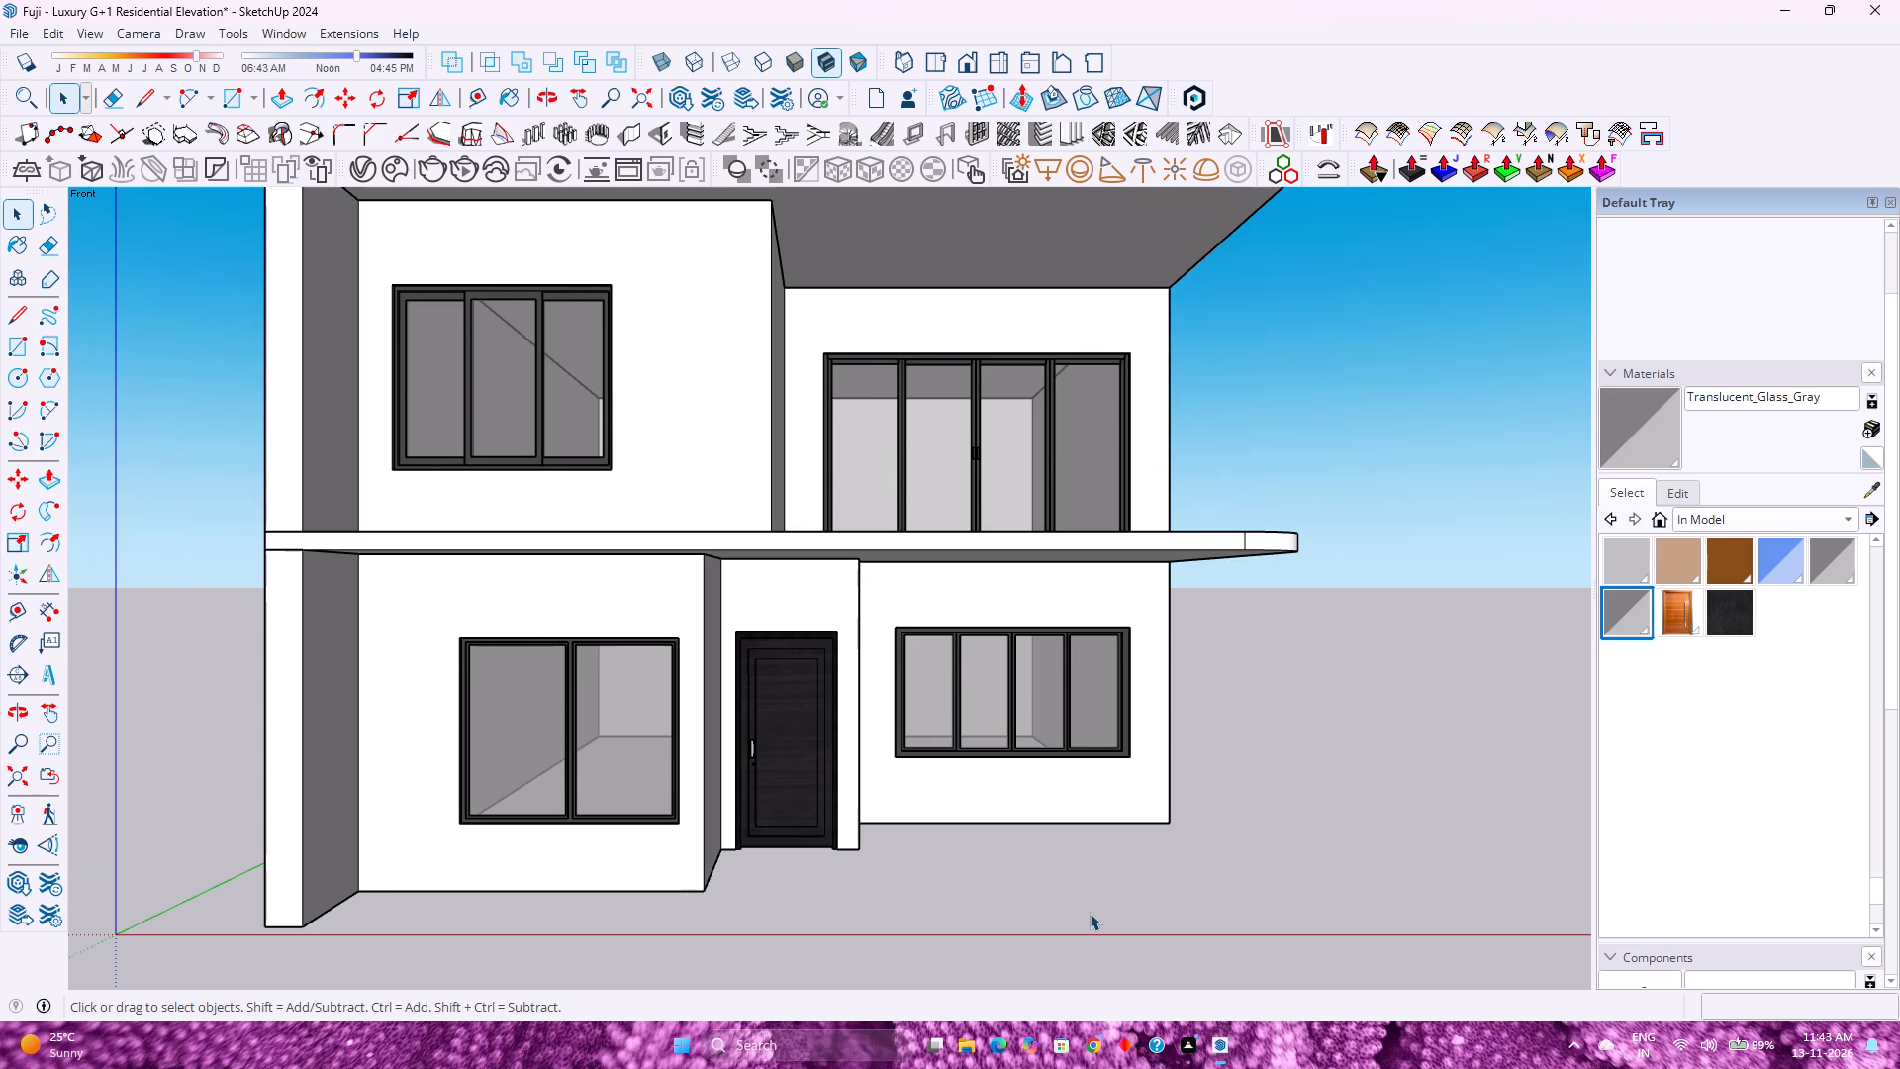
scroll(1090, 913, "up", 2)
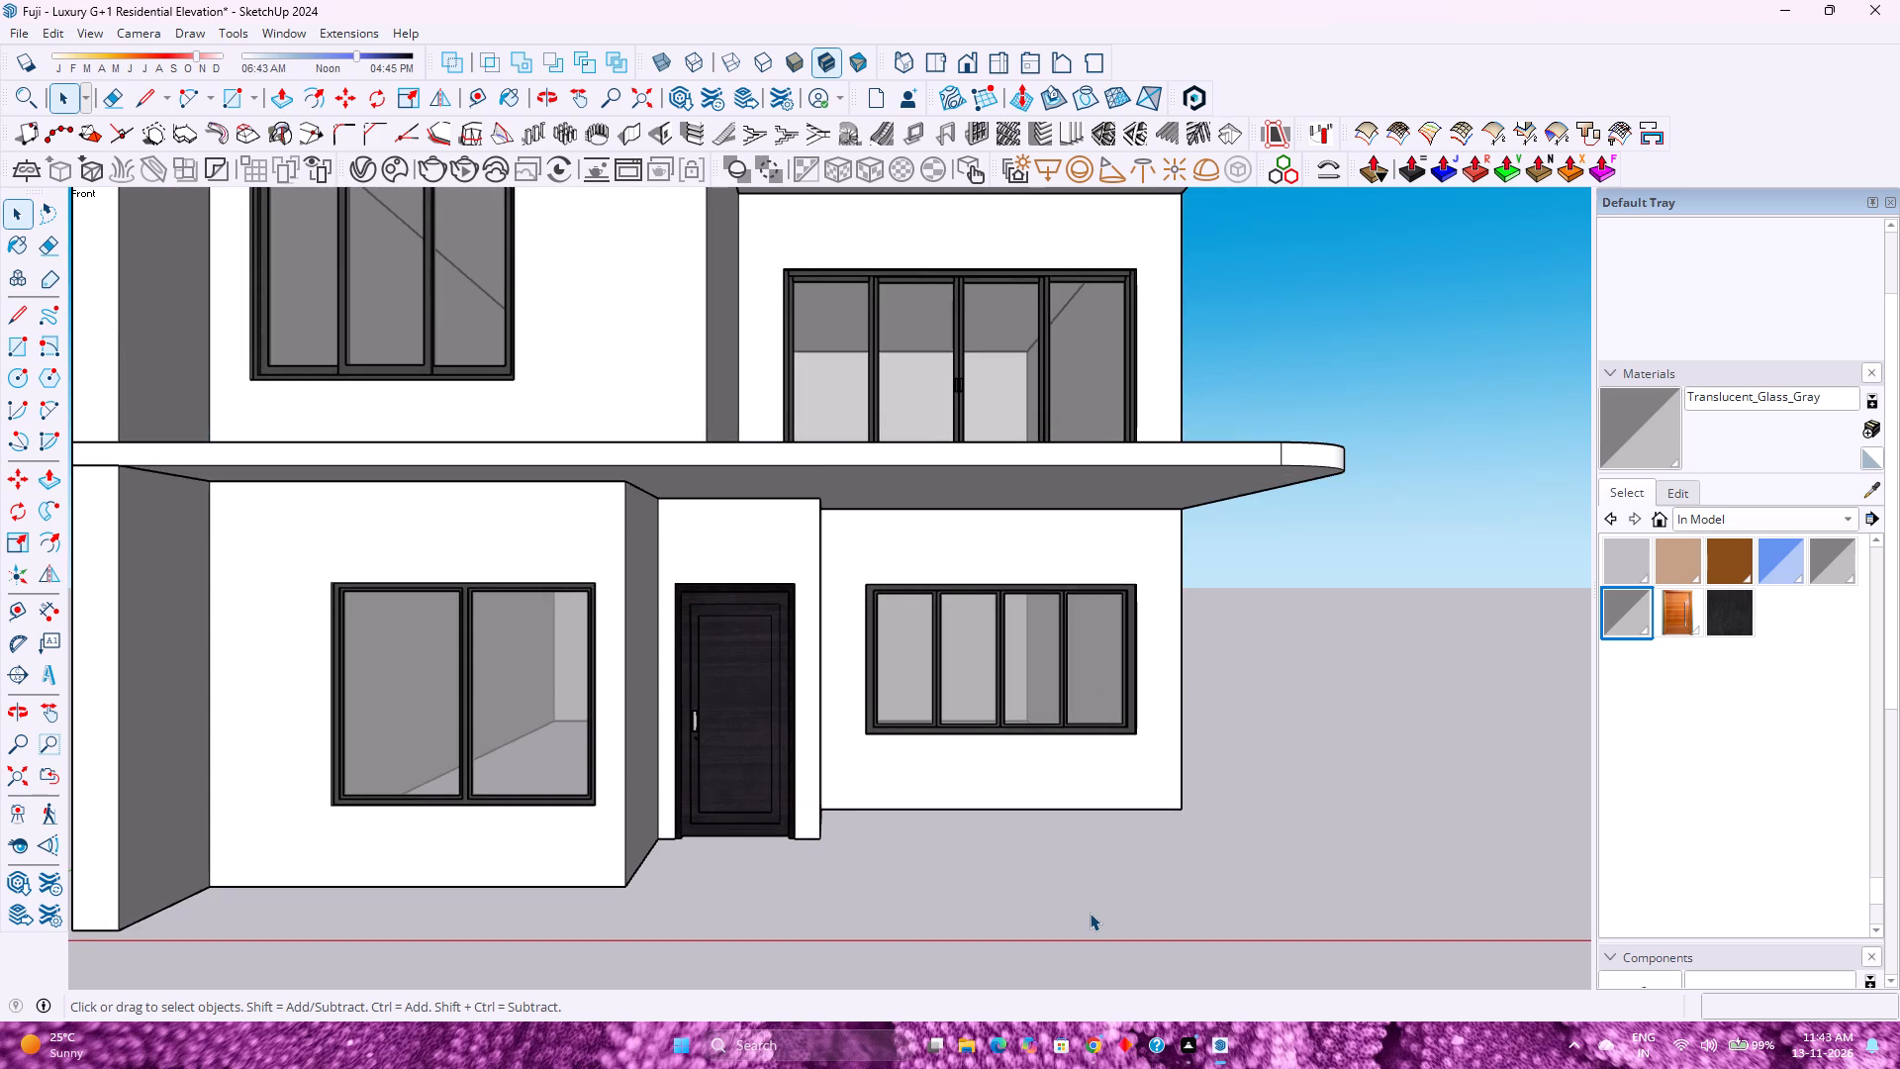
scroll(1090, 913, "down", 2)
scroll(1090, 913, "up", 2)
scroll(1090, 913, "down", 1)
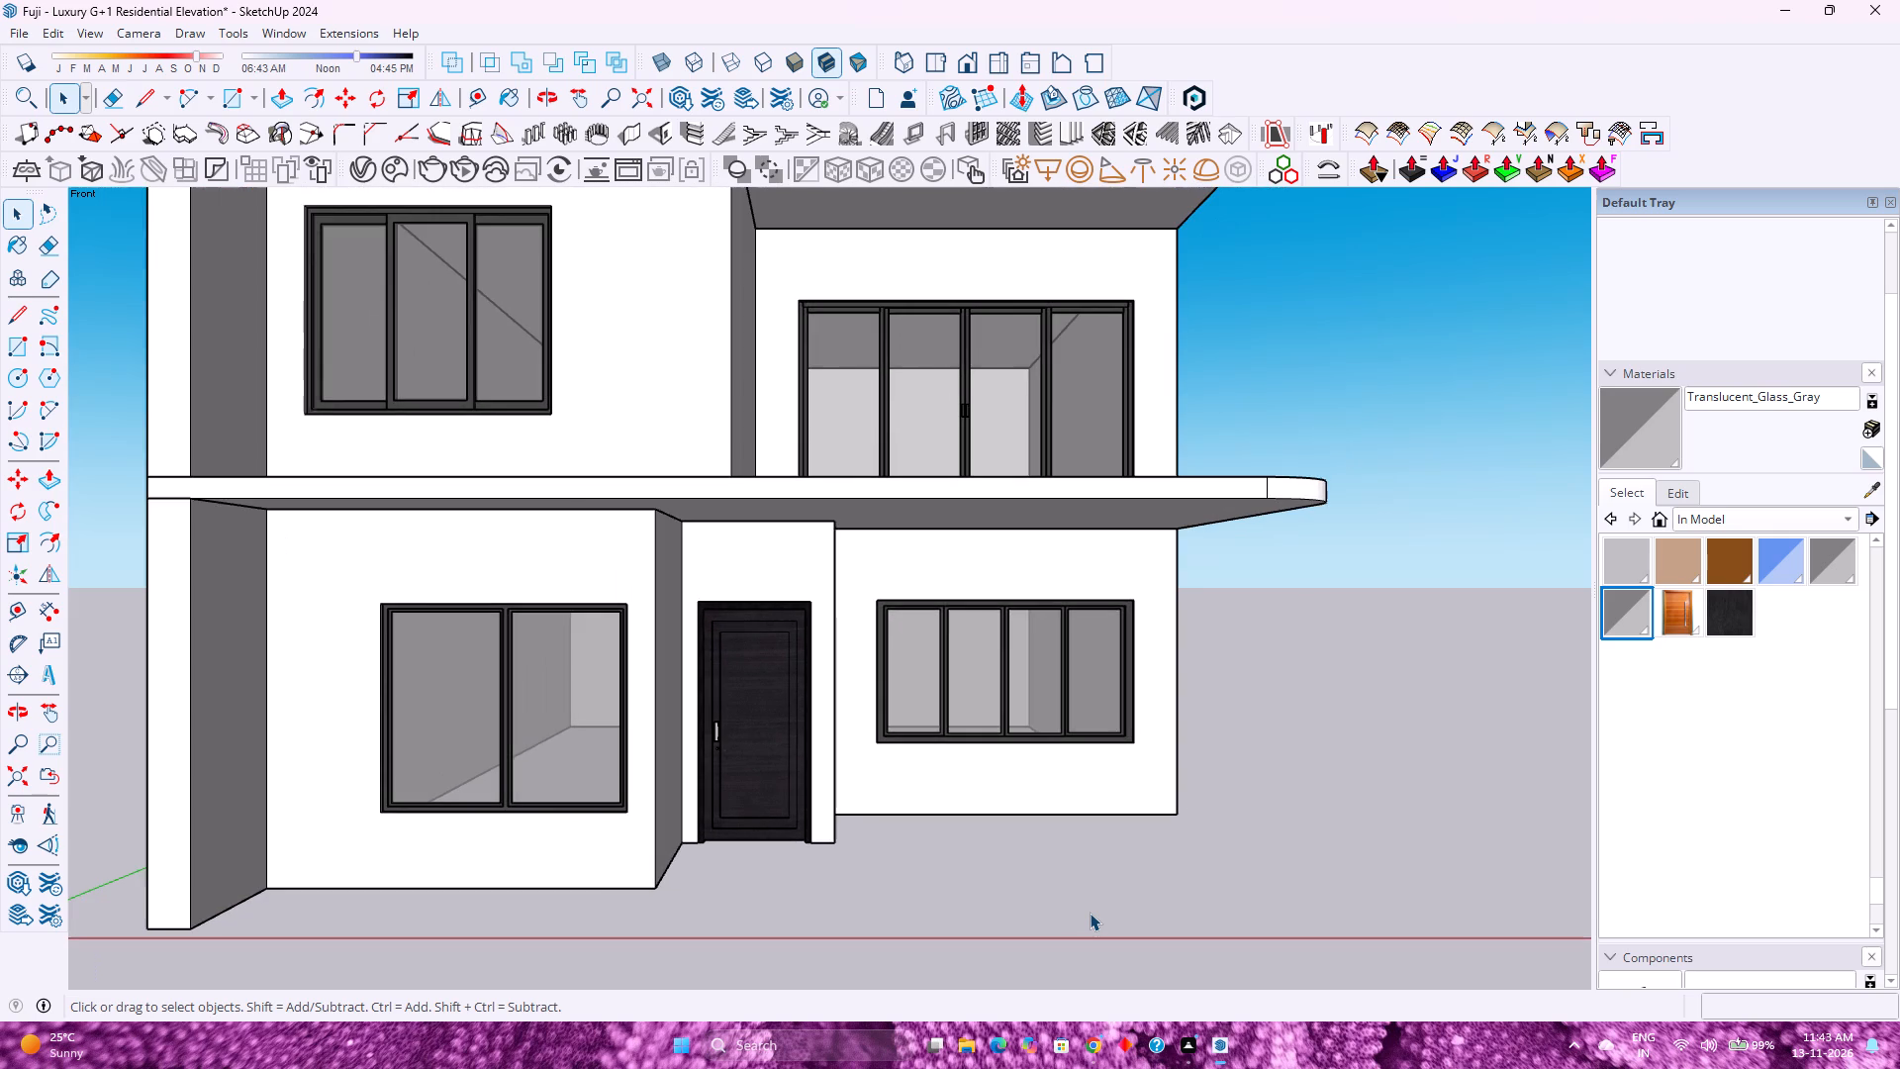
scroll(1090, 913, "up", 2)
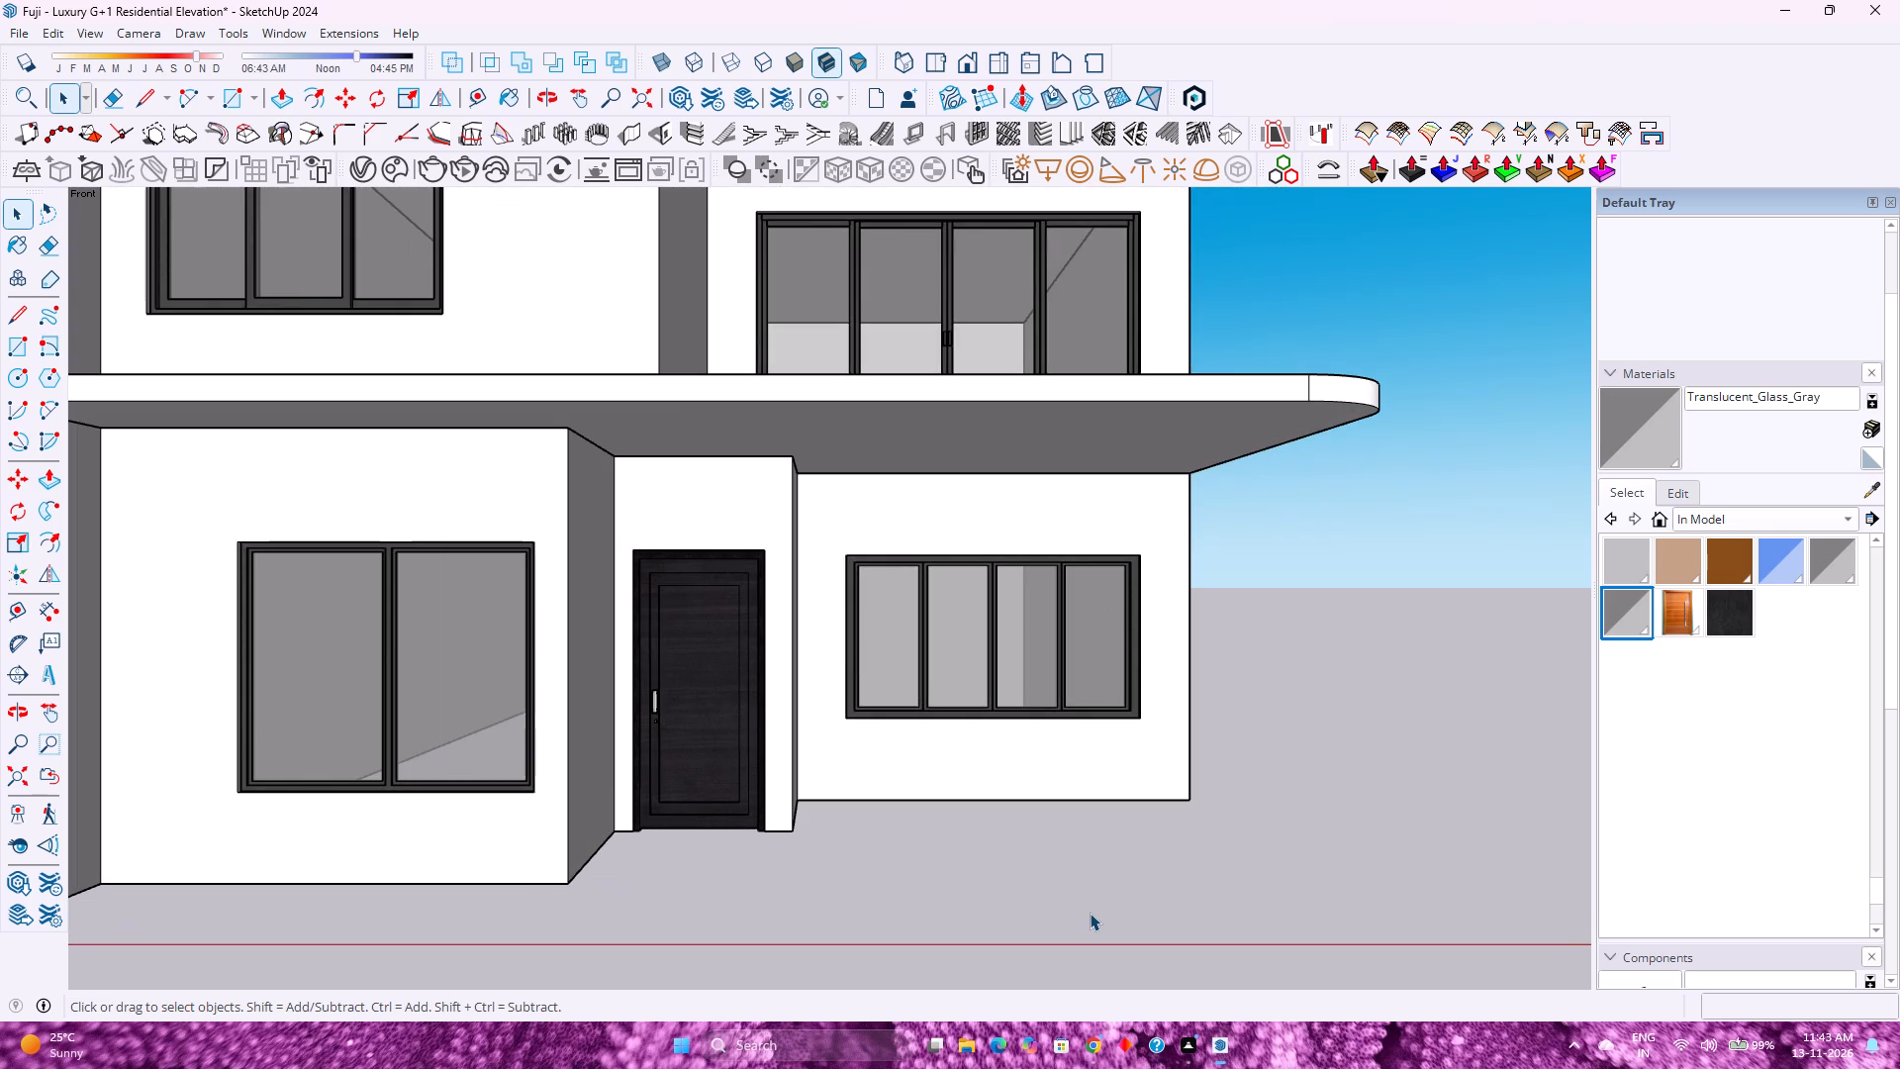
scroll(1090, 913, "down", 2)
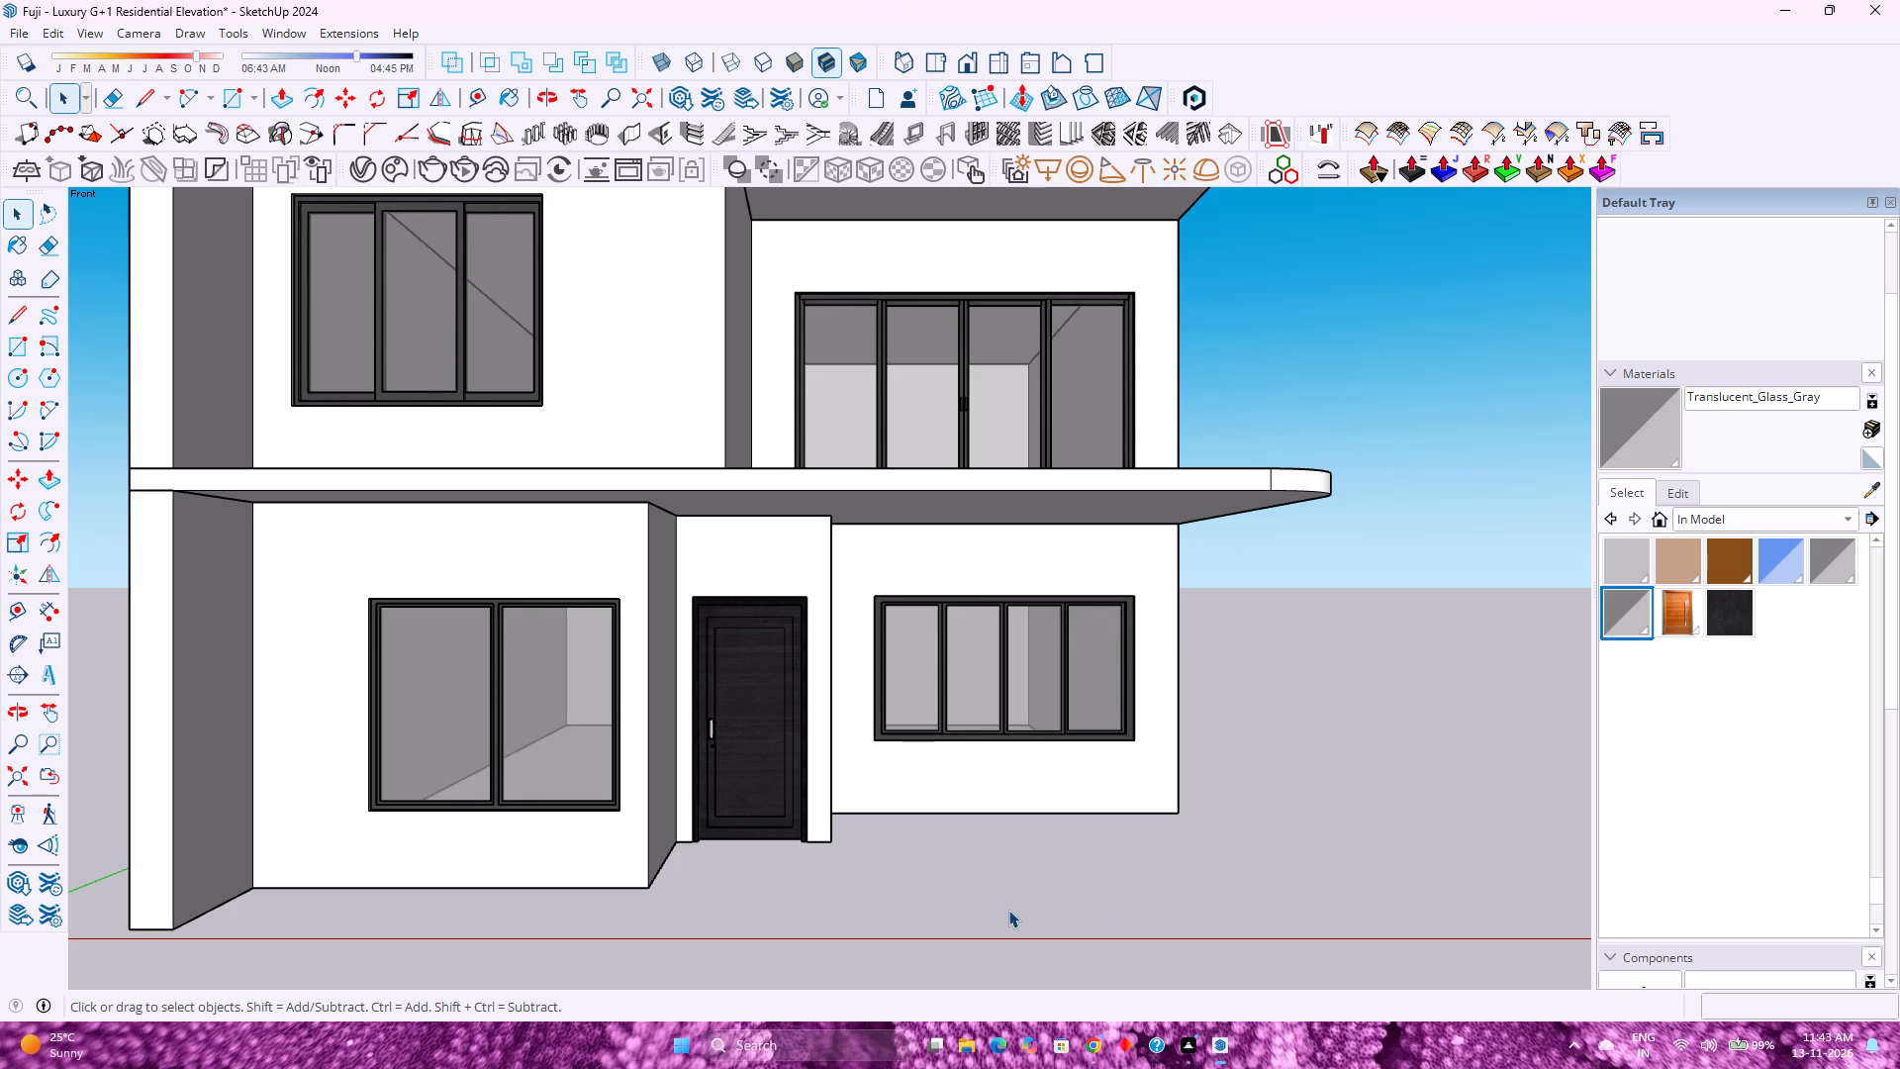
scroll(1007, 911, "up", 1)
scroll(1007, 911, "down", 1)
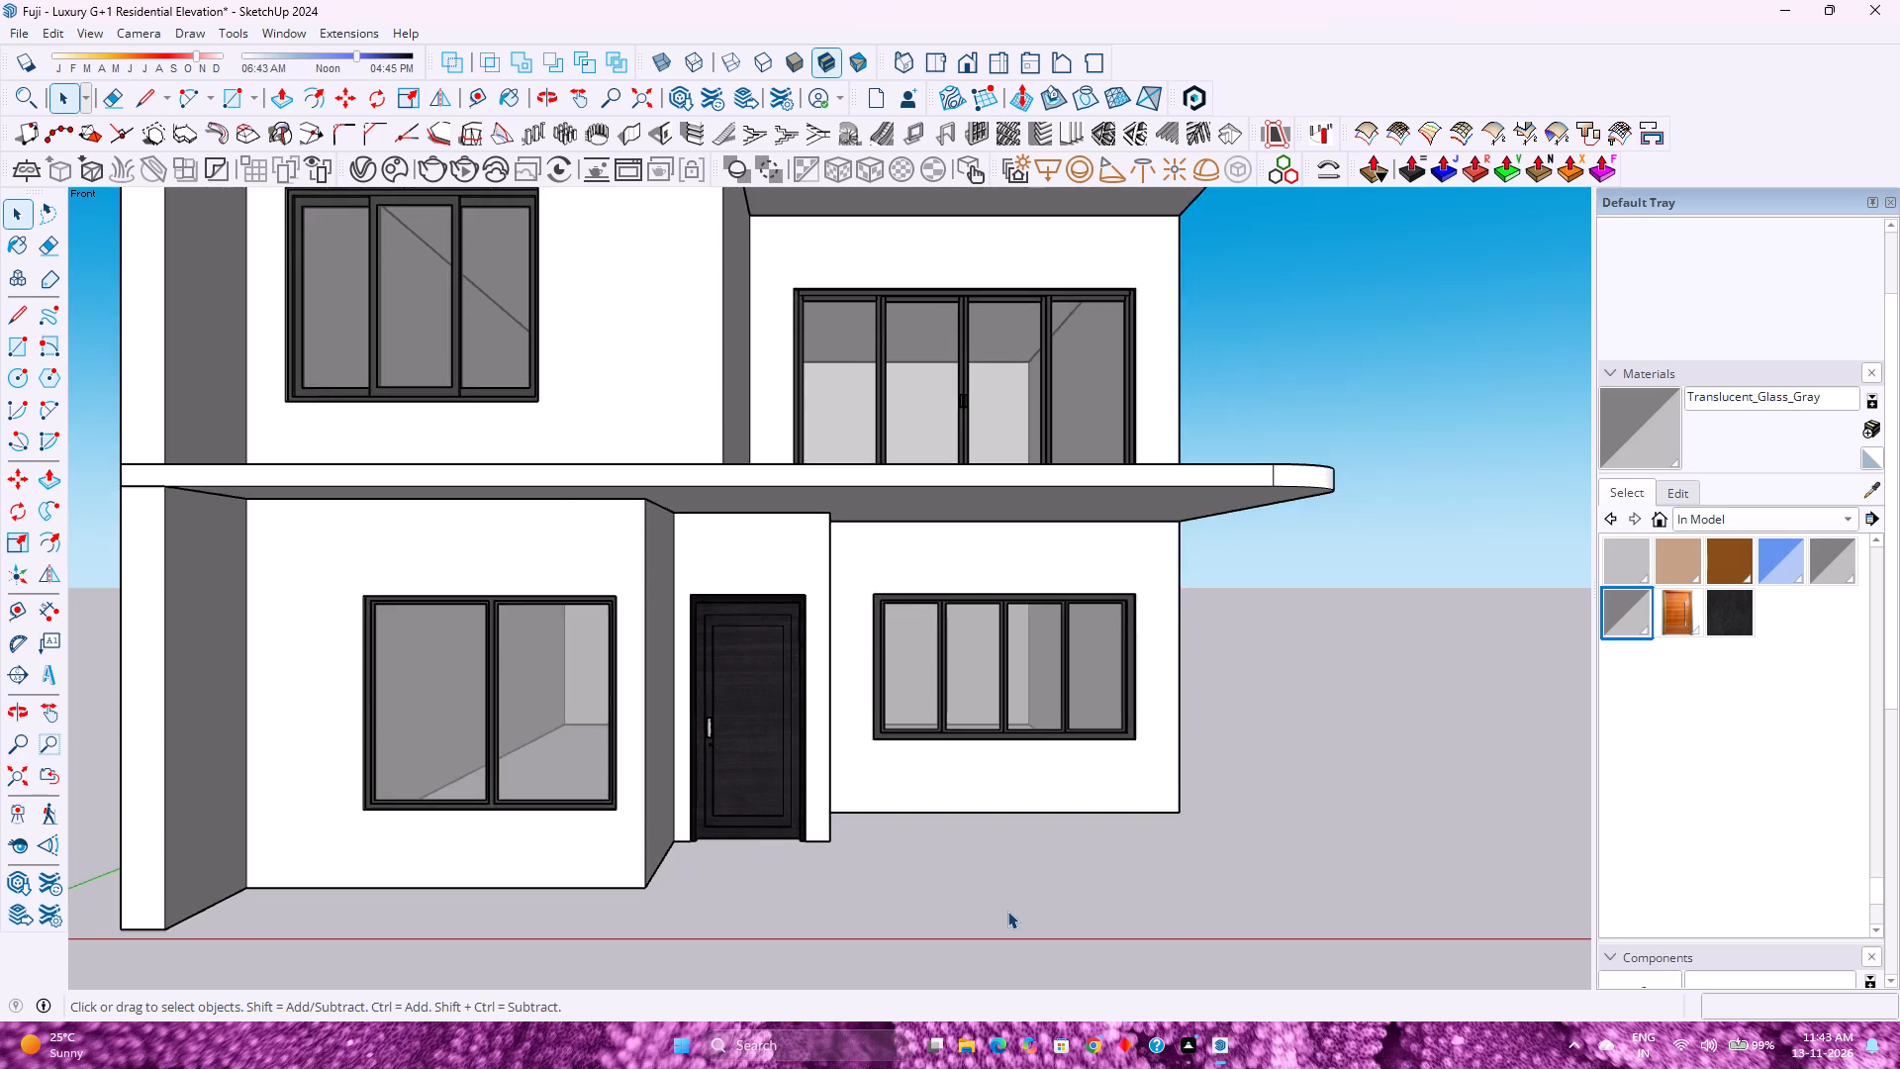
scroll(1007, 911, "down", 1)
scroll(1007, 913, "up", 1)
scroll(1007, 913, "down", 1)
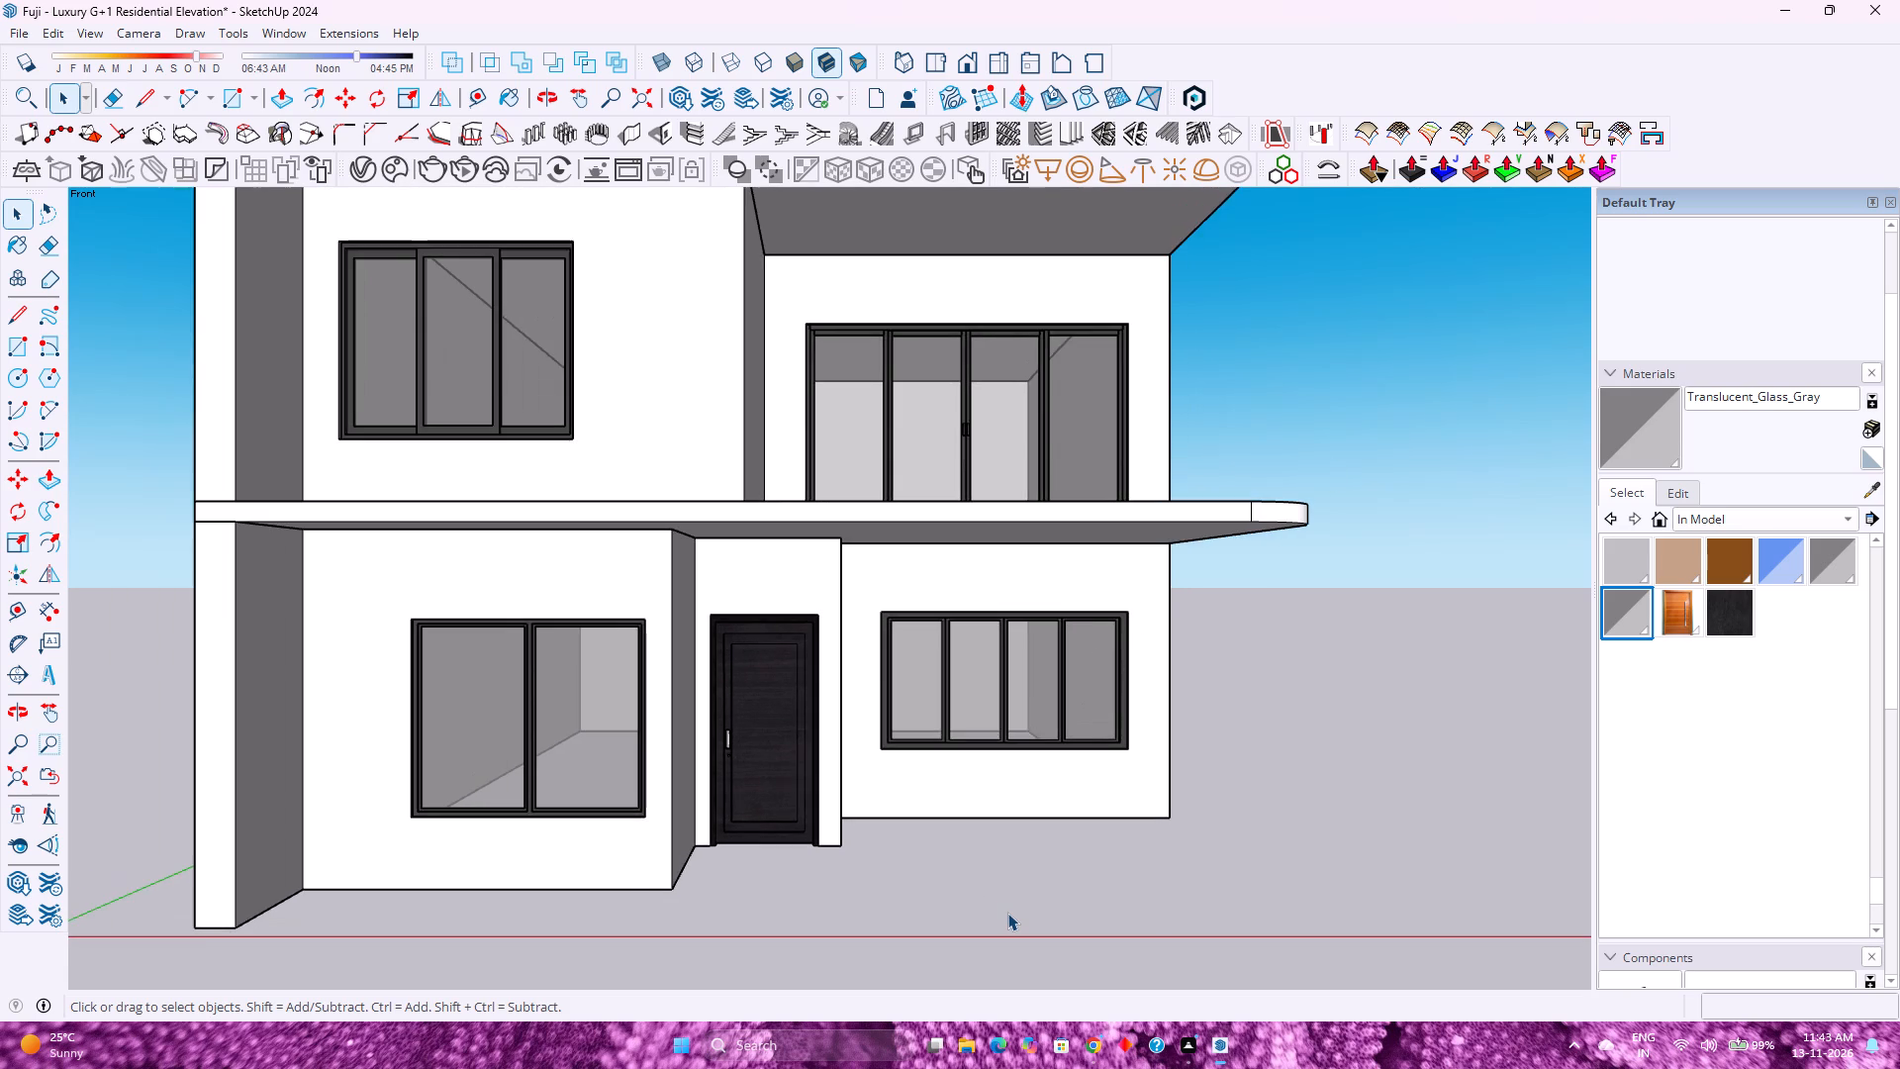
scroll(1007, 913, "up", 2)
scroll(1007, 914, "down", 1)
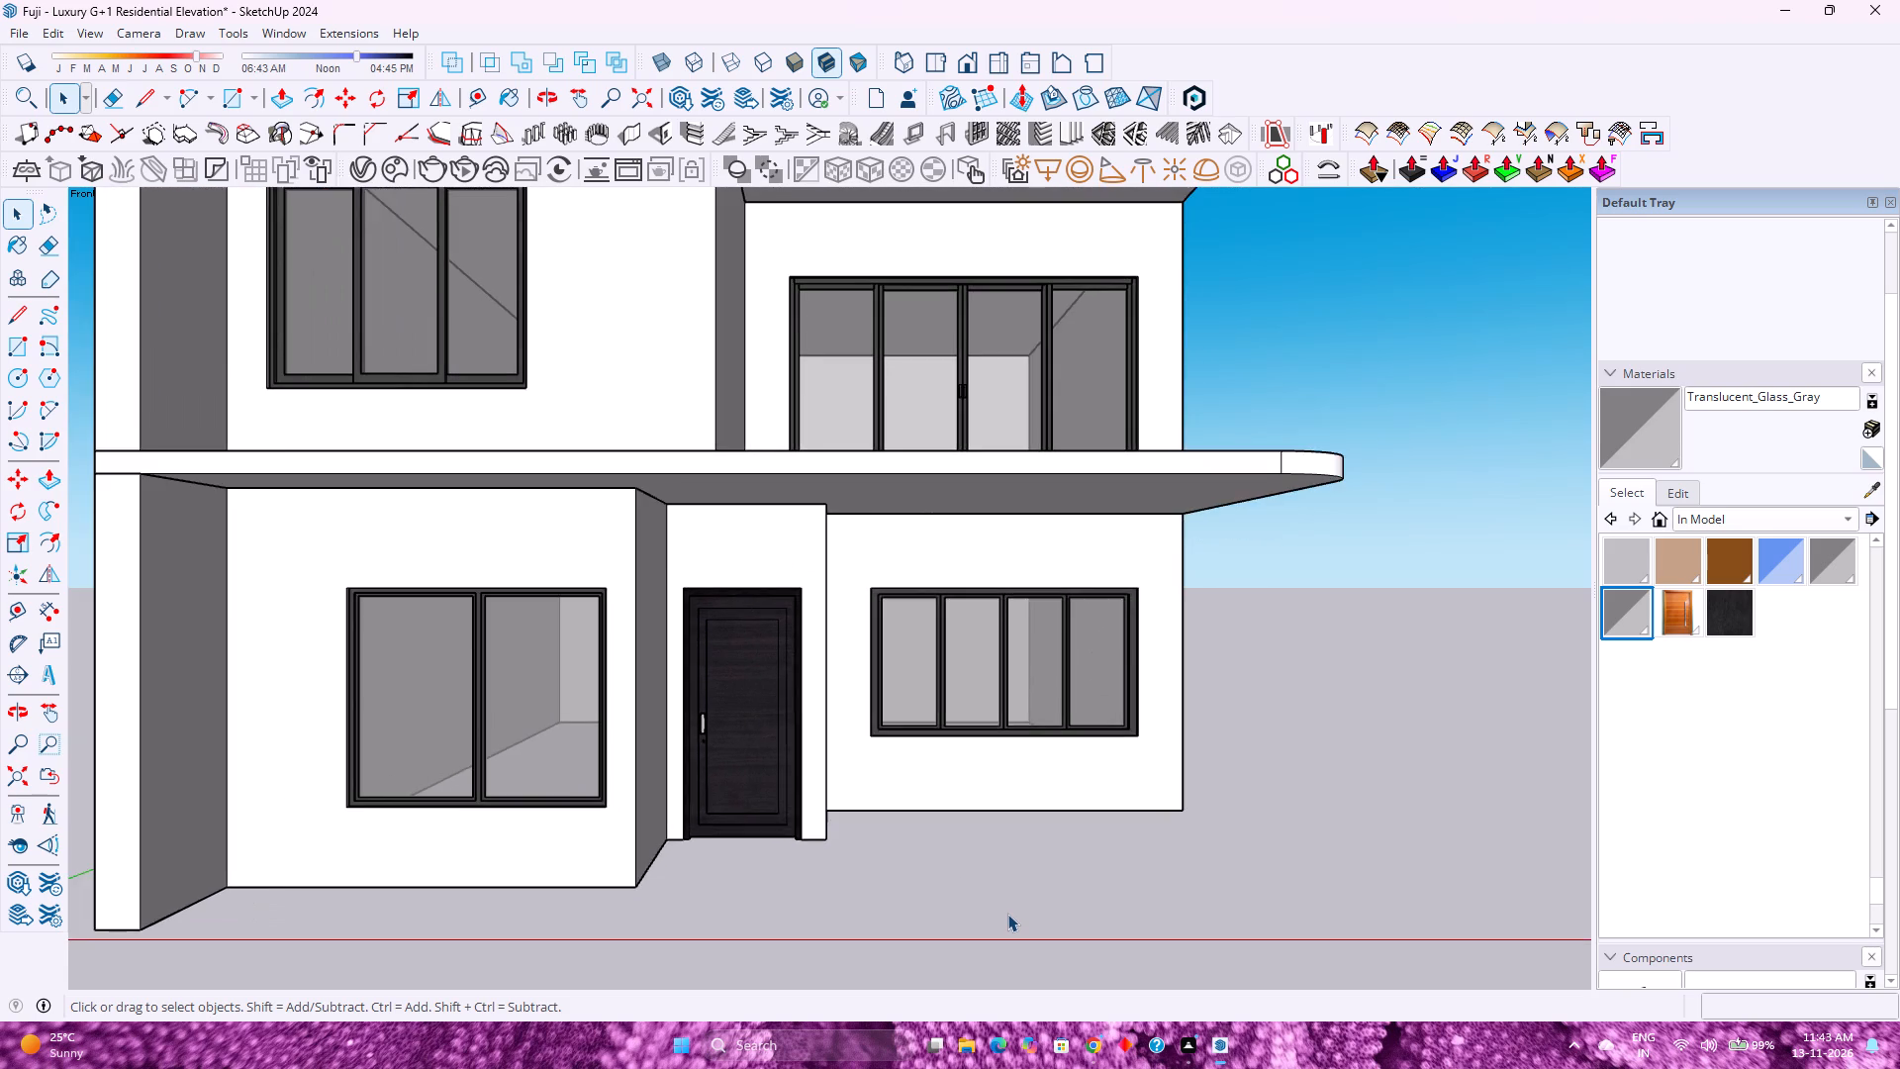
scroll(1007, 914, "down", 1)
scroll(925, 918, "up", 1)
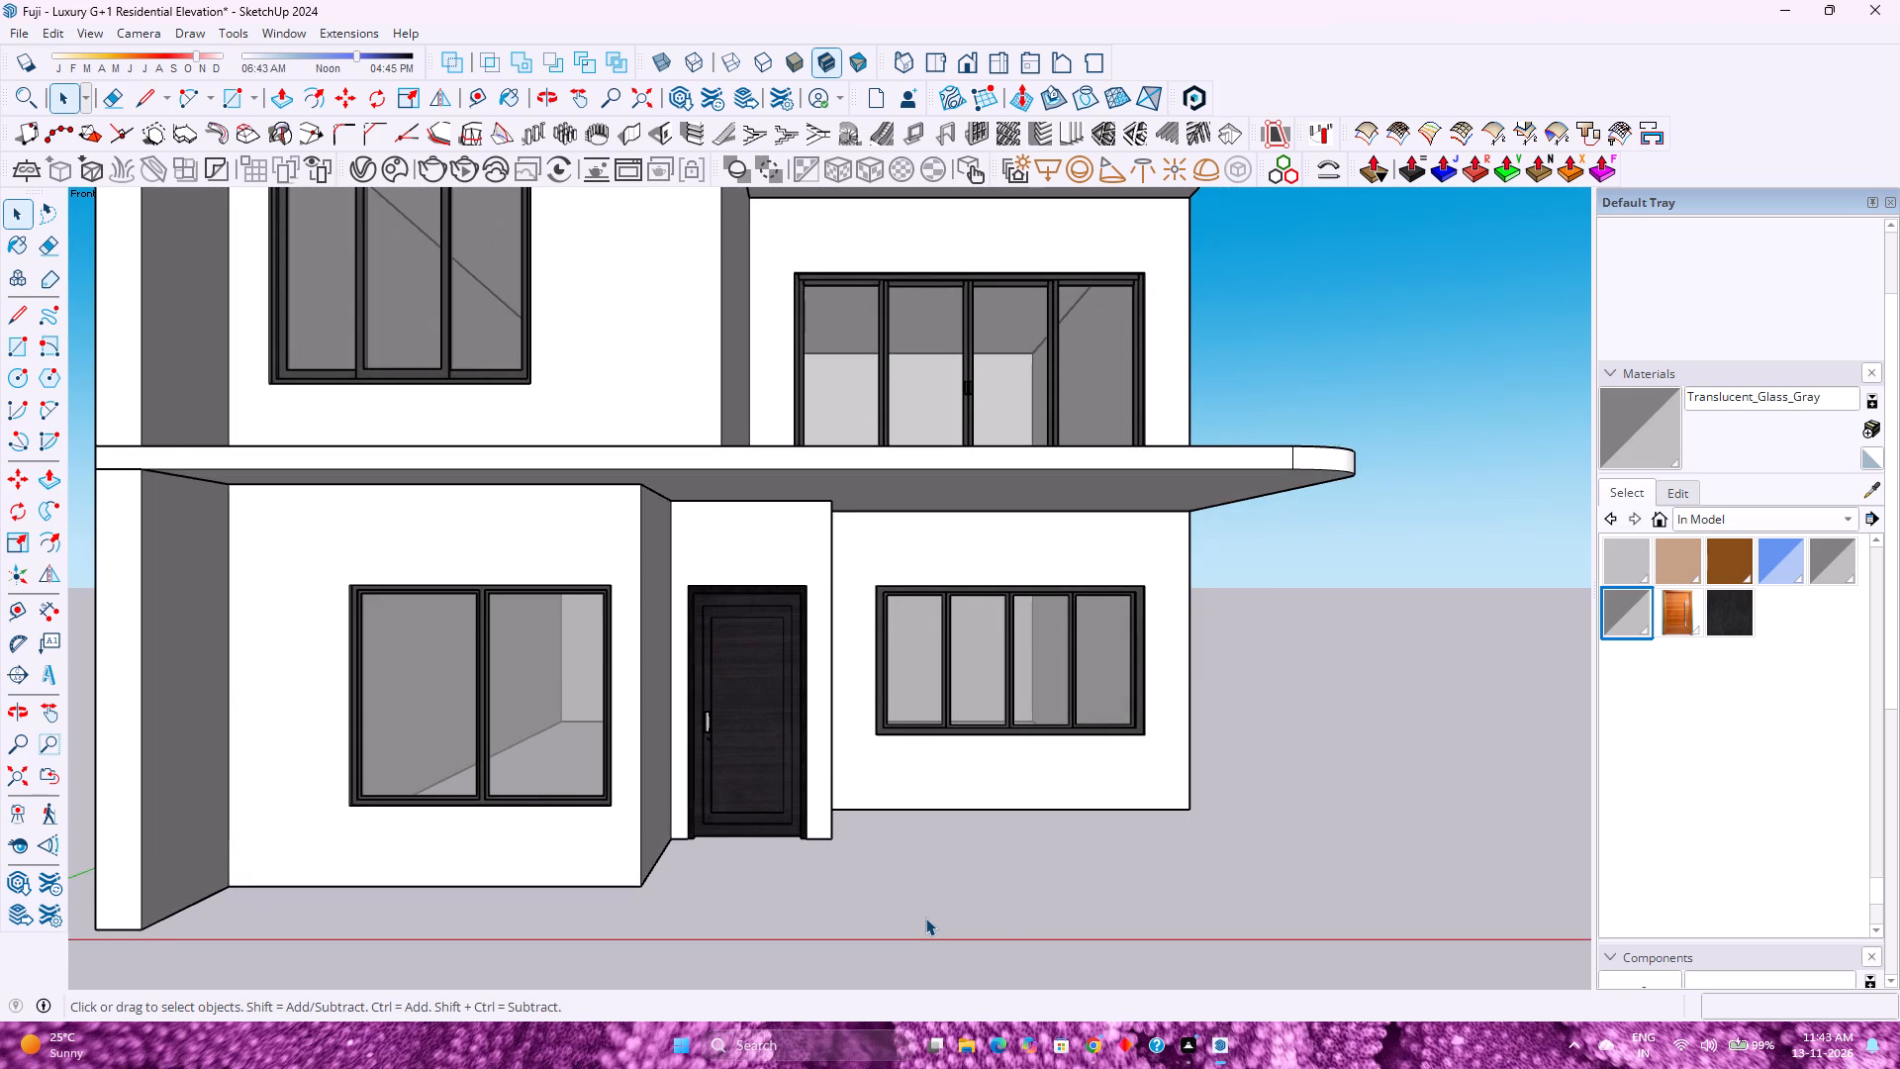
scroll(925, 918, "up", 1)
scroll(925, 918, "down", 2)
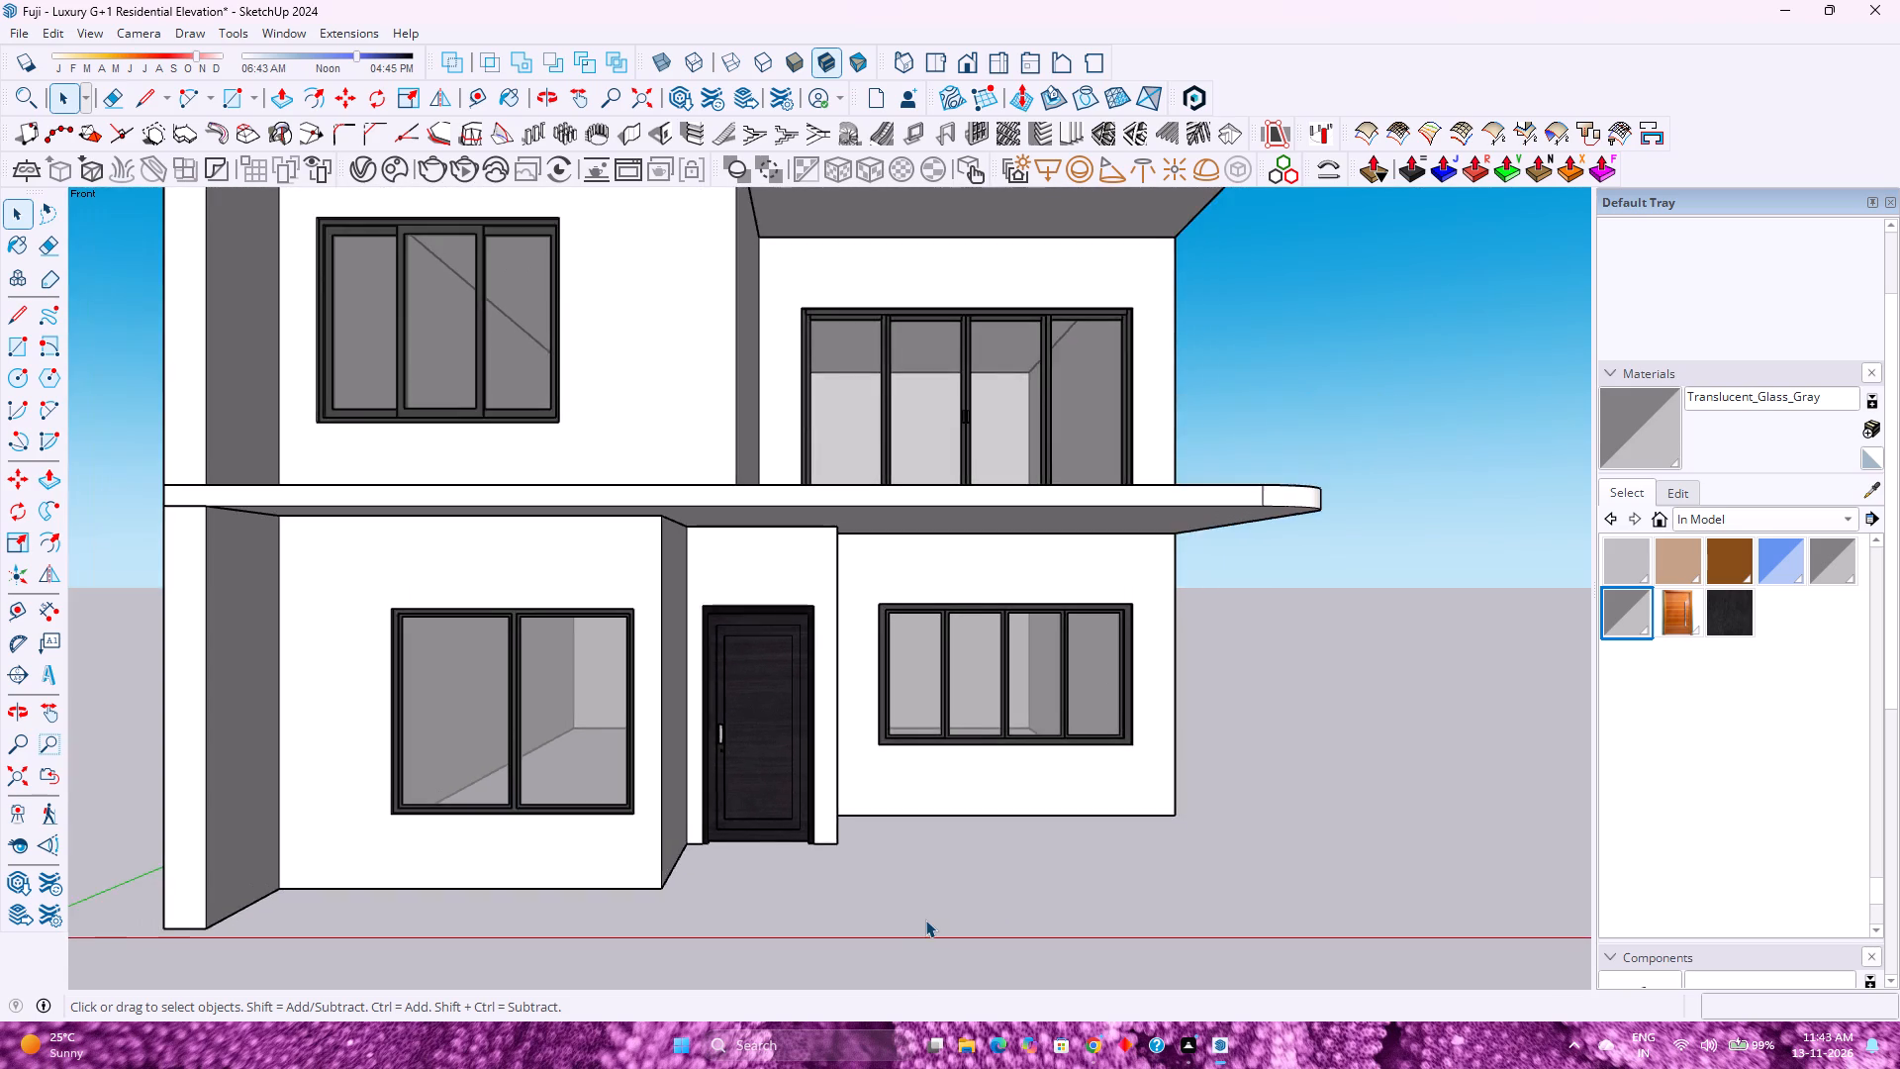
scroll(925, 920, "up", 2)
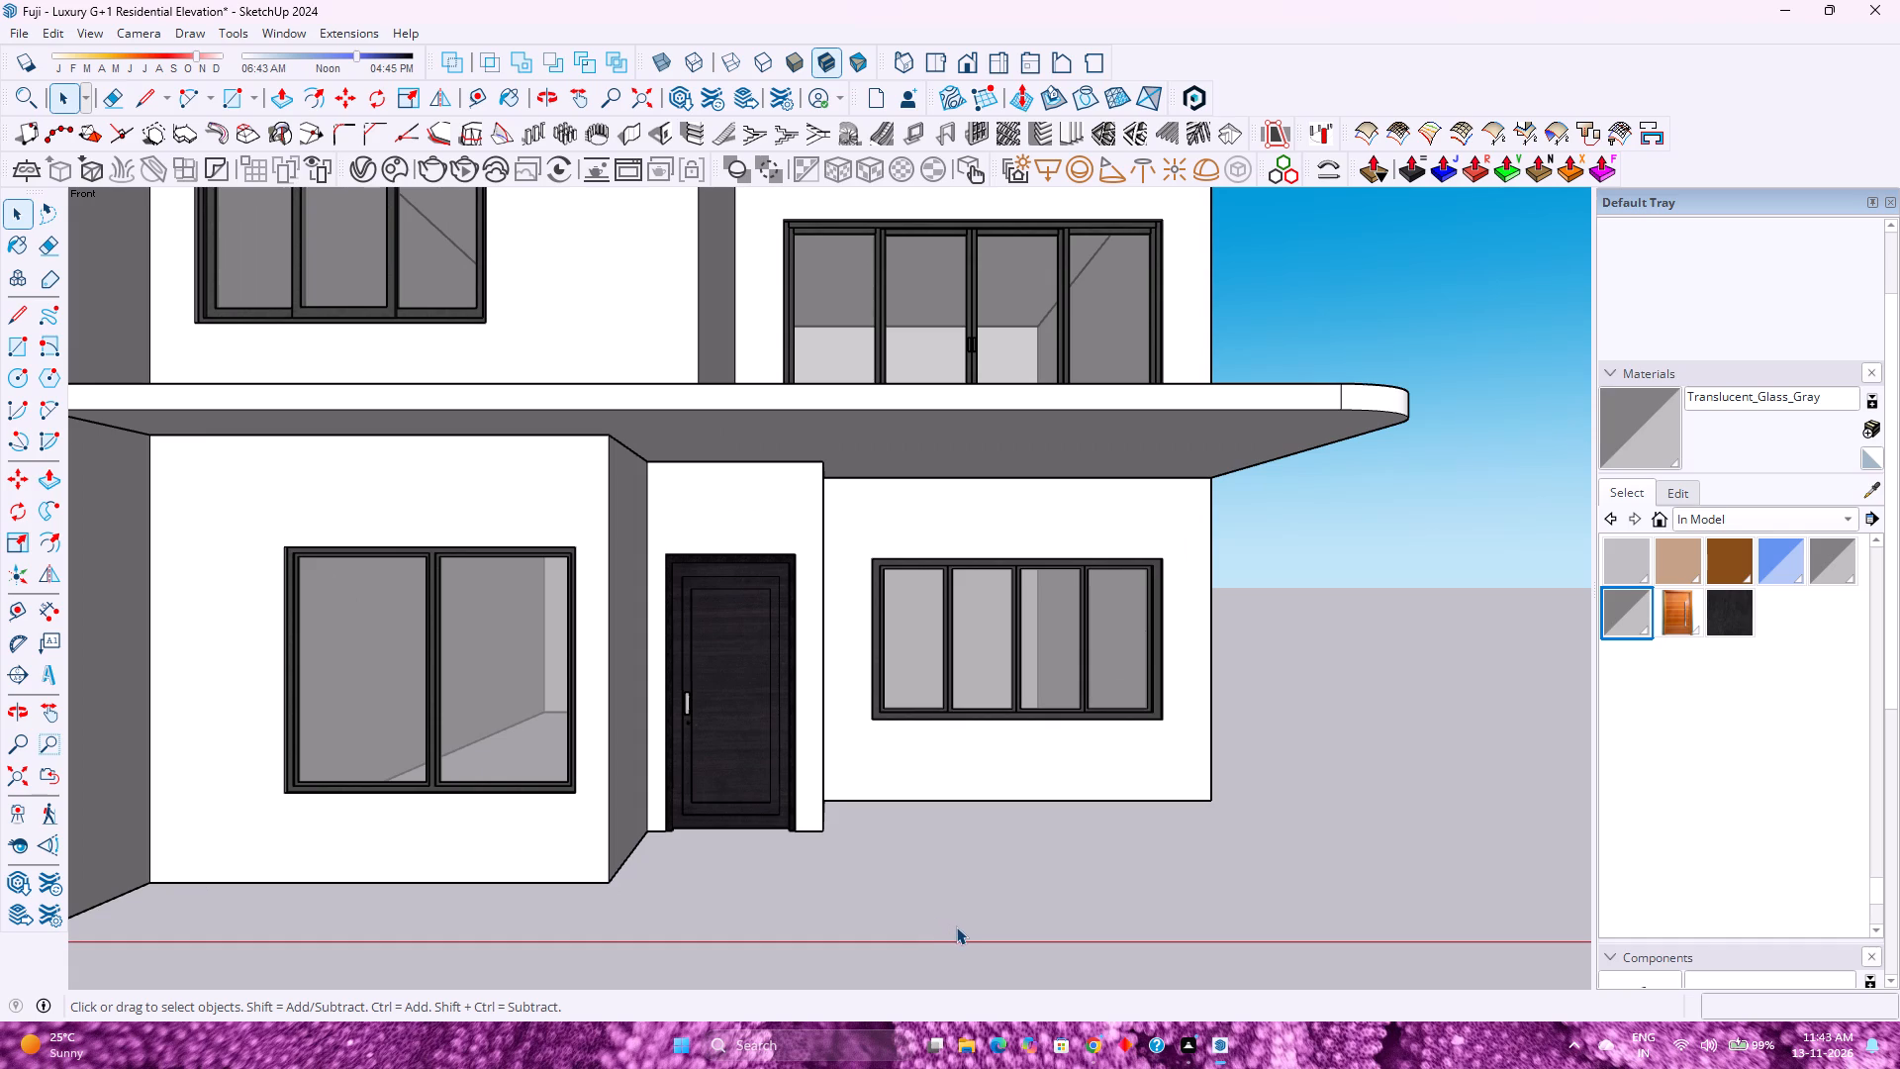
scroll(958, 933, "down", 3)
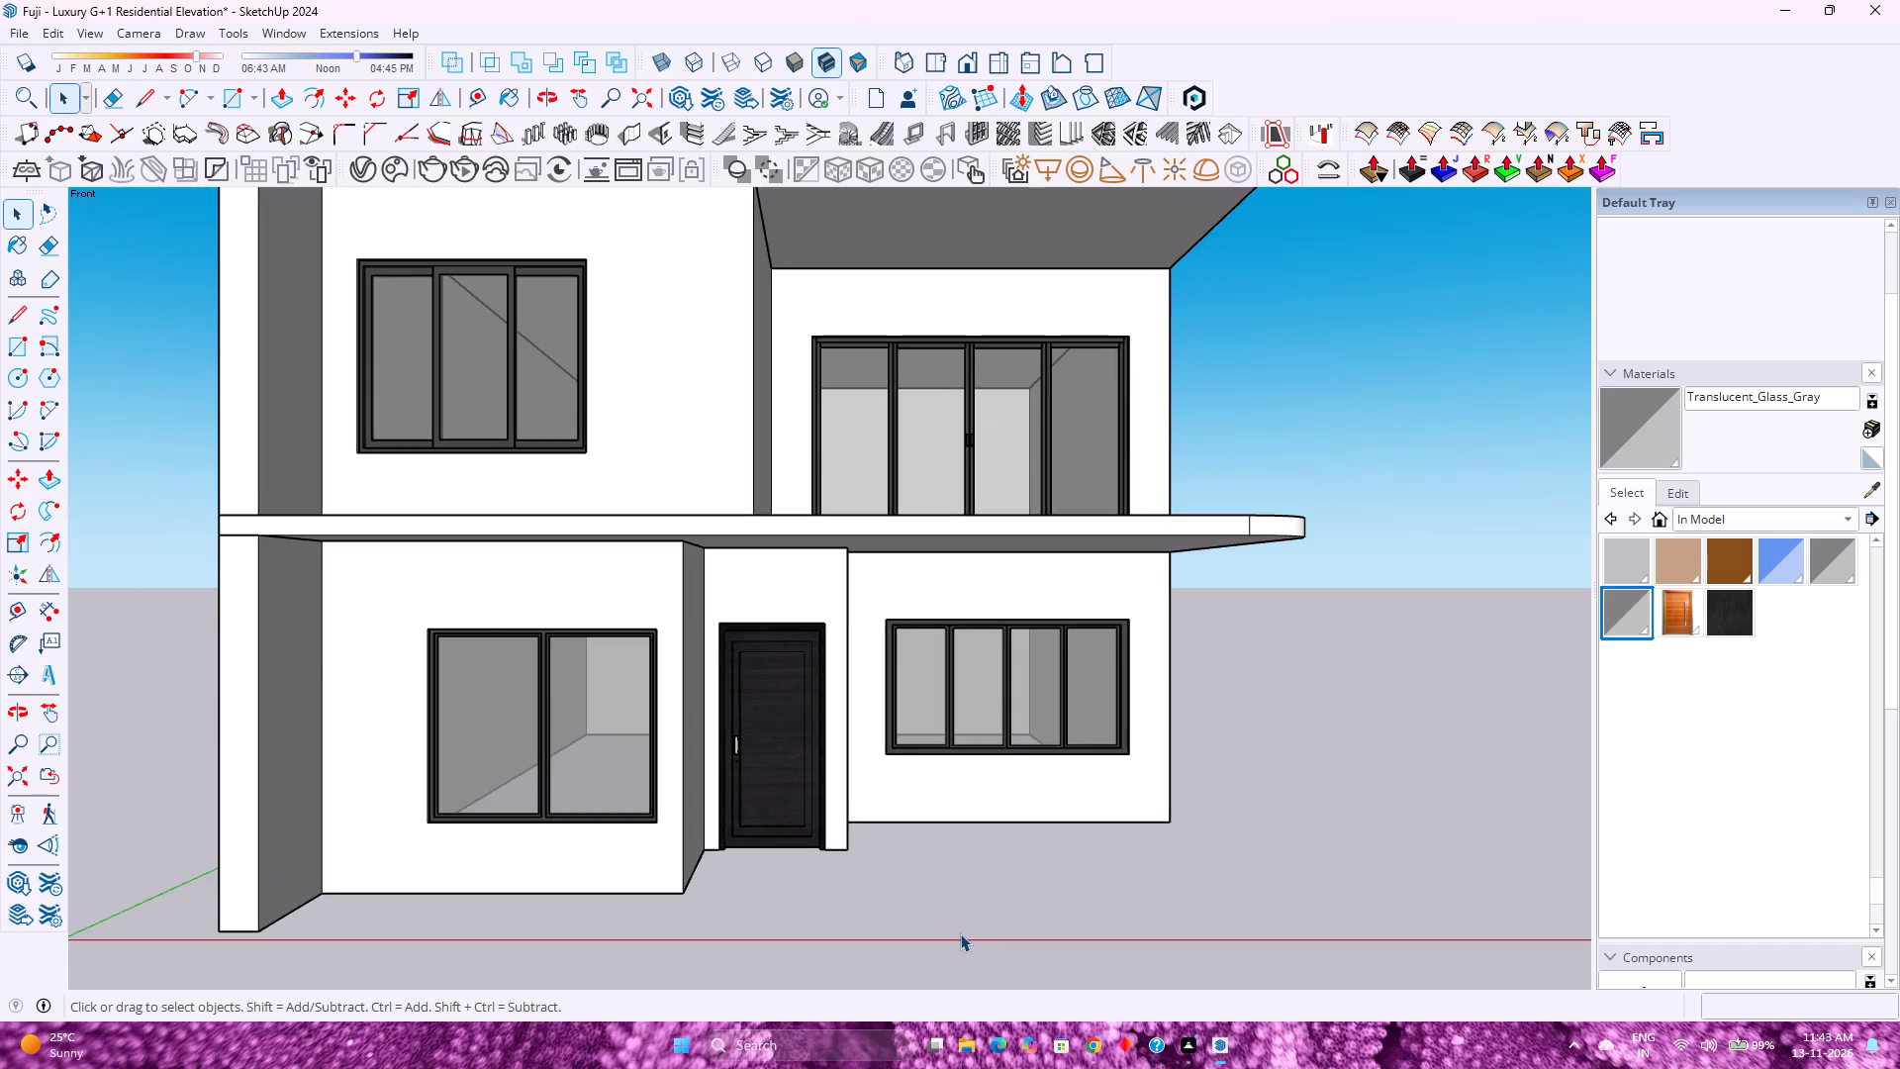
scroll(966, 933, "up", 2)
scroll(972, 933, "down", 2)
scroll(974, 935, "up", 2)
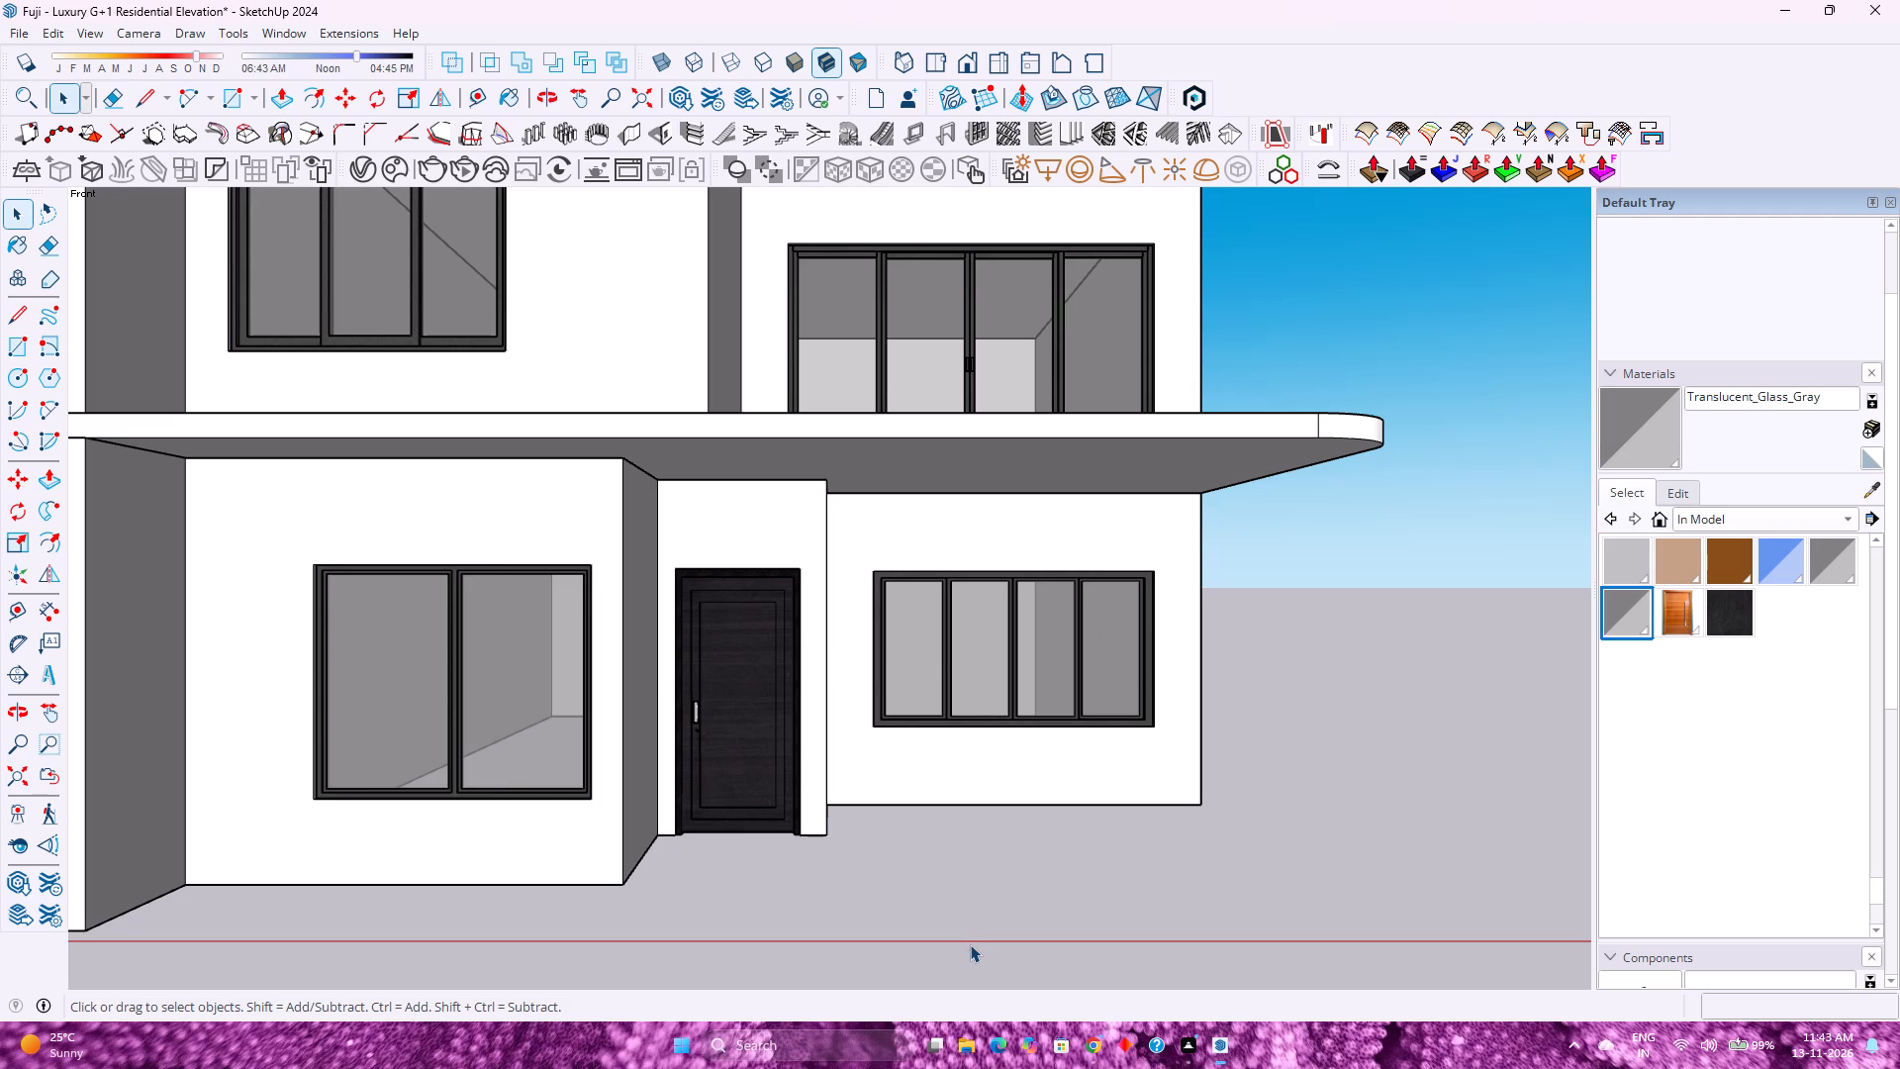
Examine the entrance door and the adjoining four-pane ground-floor window up close in the front view.
scroll(968, 940, "down", 3)
scroll(968, 939, "up", 2)
scroll(970, 937, "down", 3)
scroll(970, 918, "up", 4)
scroll(879, 770, "down", 3)
scroll(879, 770, "up", 4)
scroll(879, 770, "down", 4)
scroll(879, 770, "up", 4)
scroll(879, 772, "down", 3)
scroll(883, 779, "up", 3)
scroll(883, 780, "down", 4)
scroll(884, 782, "up", 4)
scroll(884, 782, "down", 2)
scroll(884, 782, "up", 3)
scroll(884, 782, "down", 3)
scroll(884, 782, "up", 3)
scroll(884, 782, "down", 1)
scroll(885, 784, "up", 1)
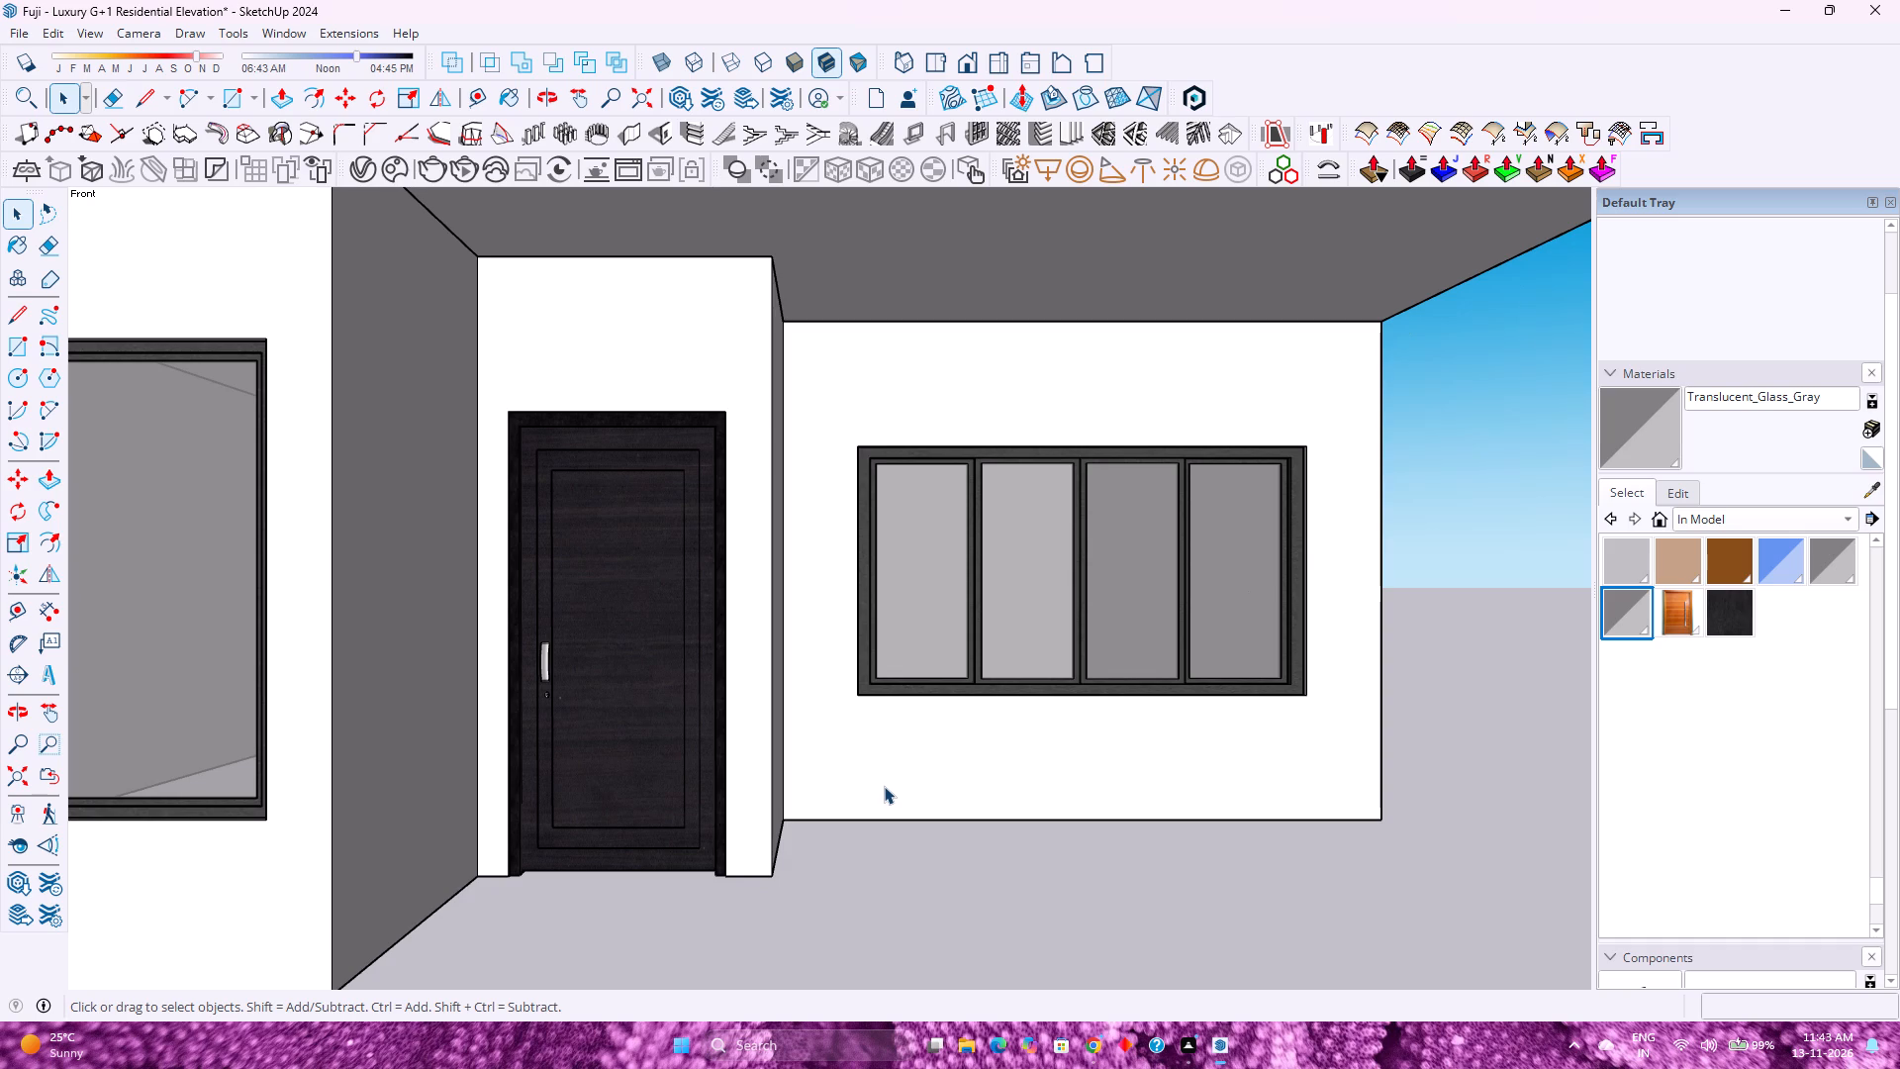
scroll(883, 786, "down", 3)
scroll(883, 786, "up", 3)
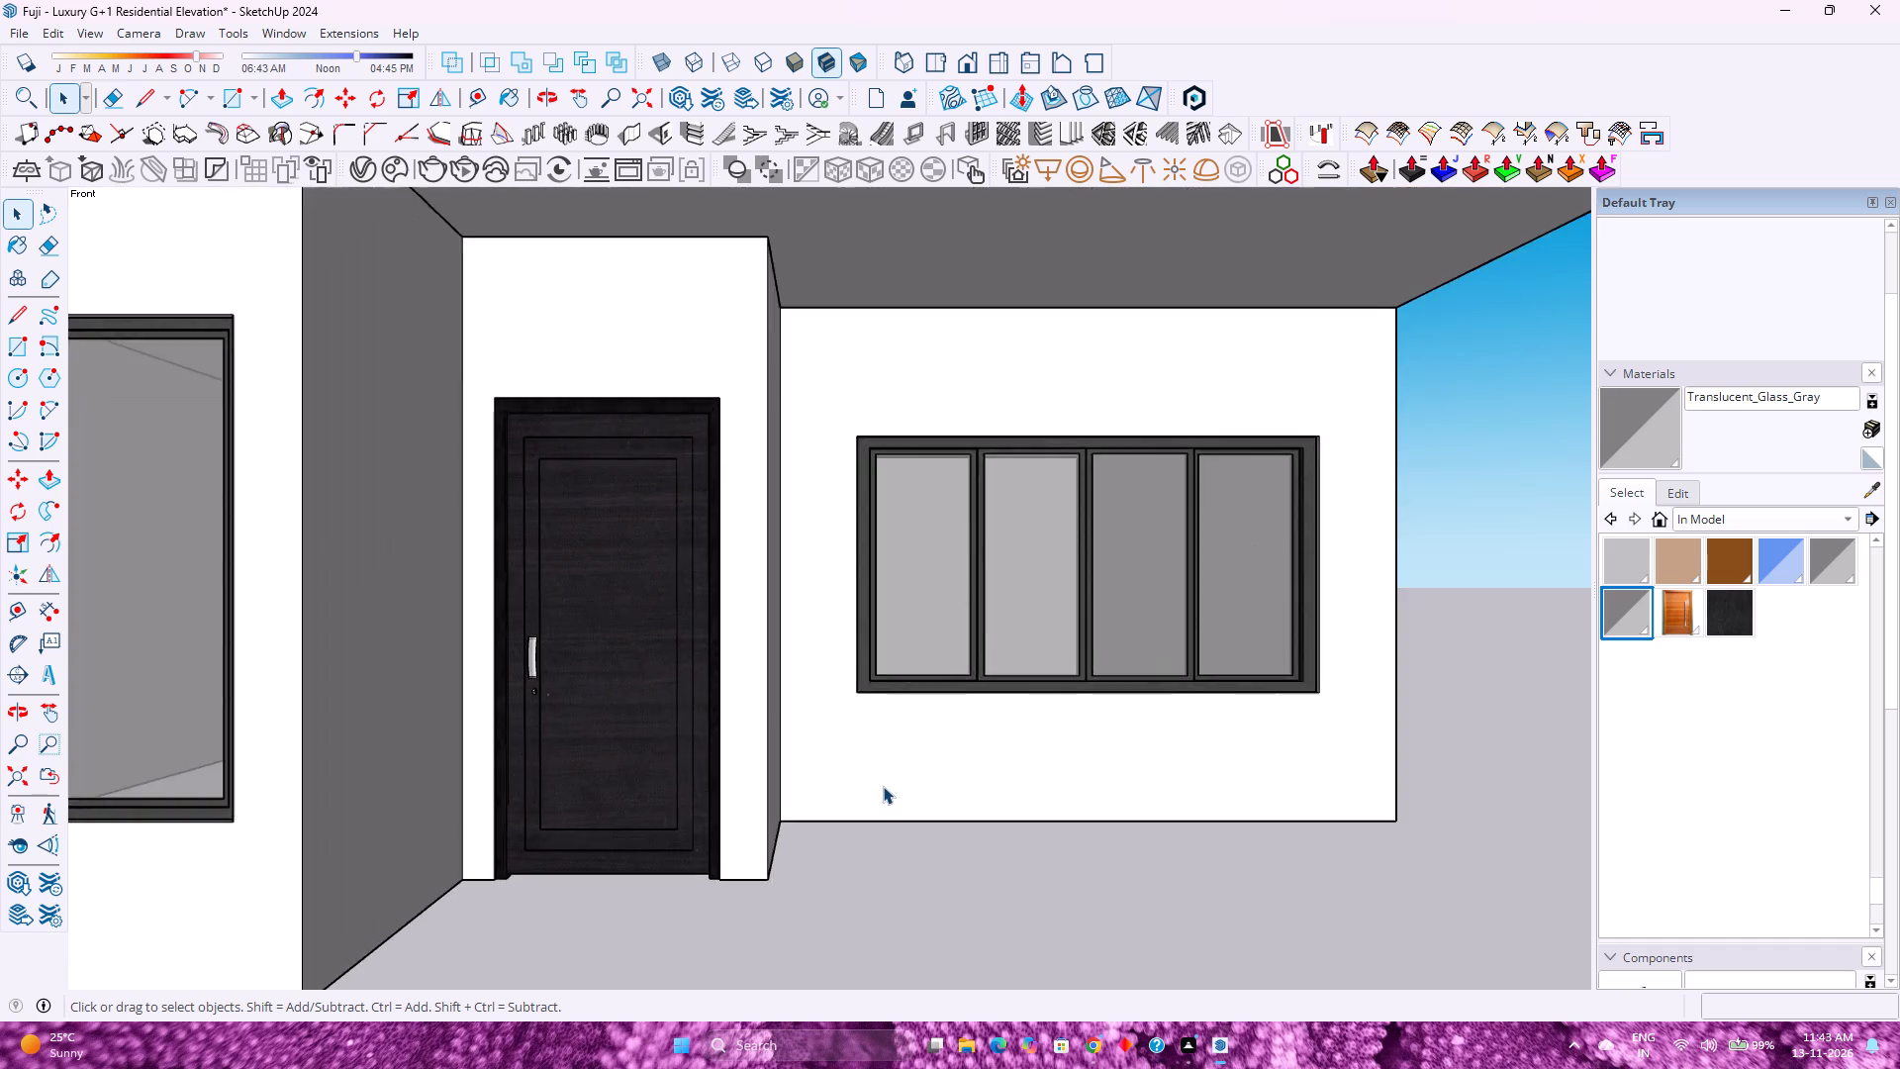
scroll(883, 786, "down", 3)
scroll(885, 793, "up", 2)
scroll(885, 793, "down", 3)
scroll(886, 796, "up", 3)
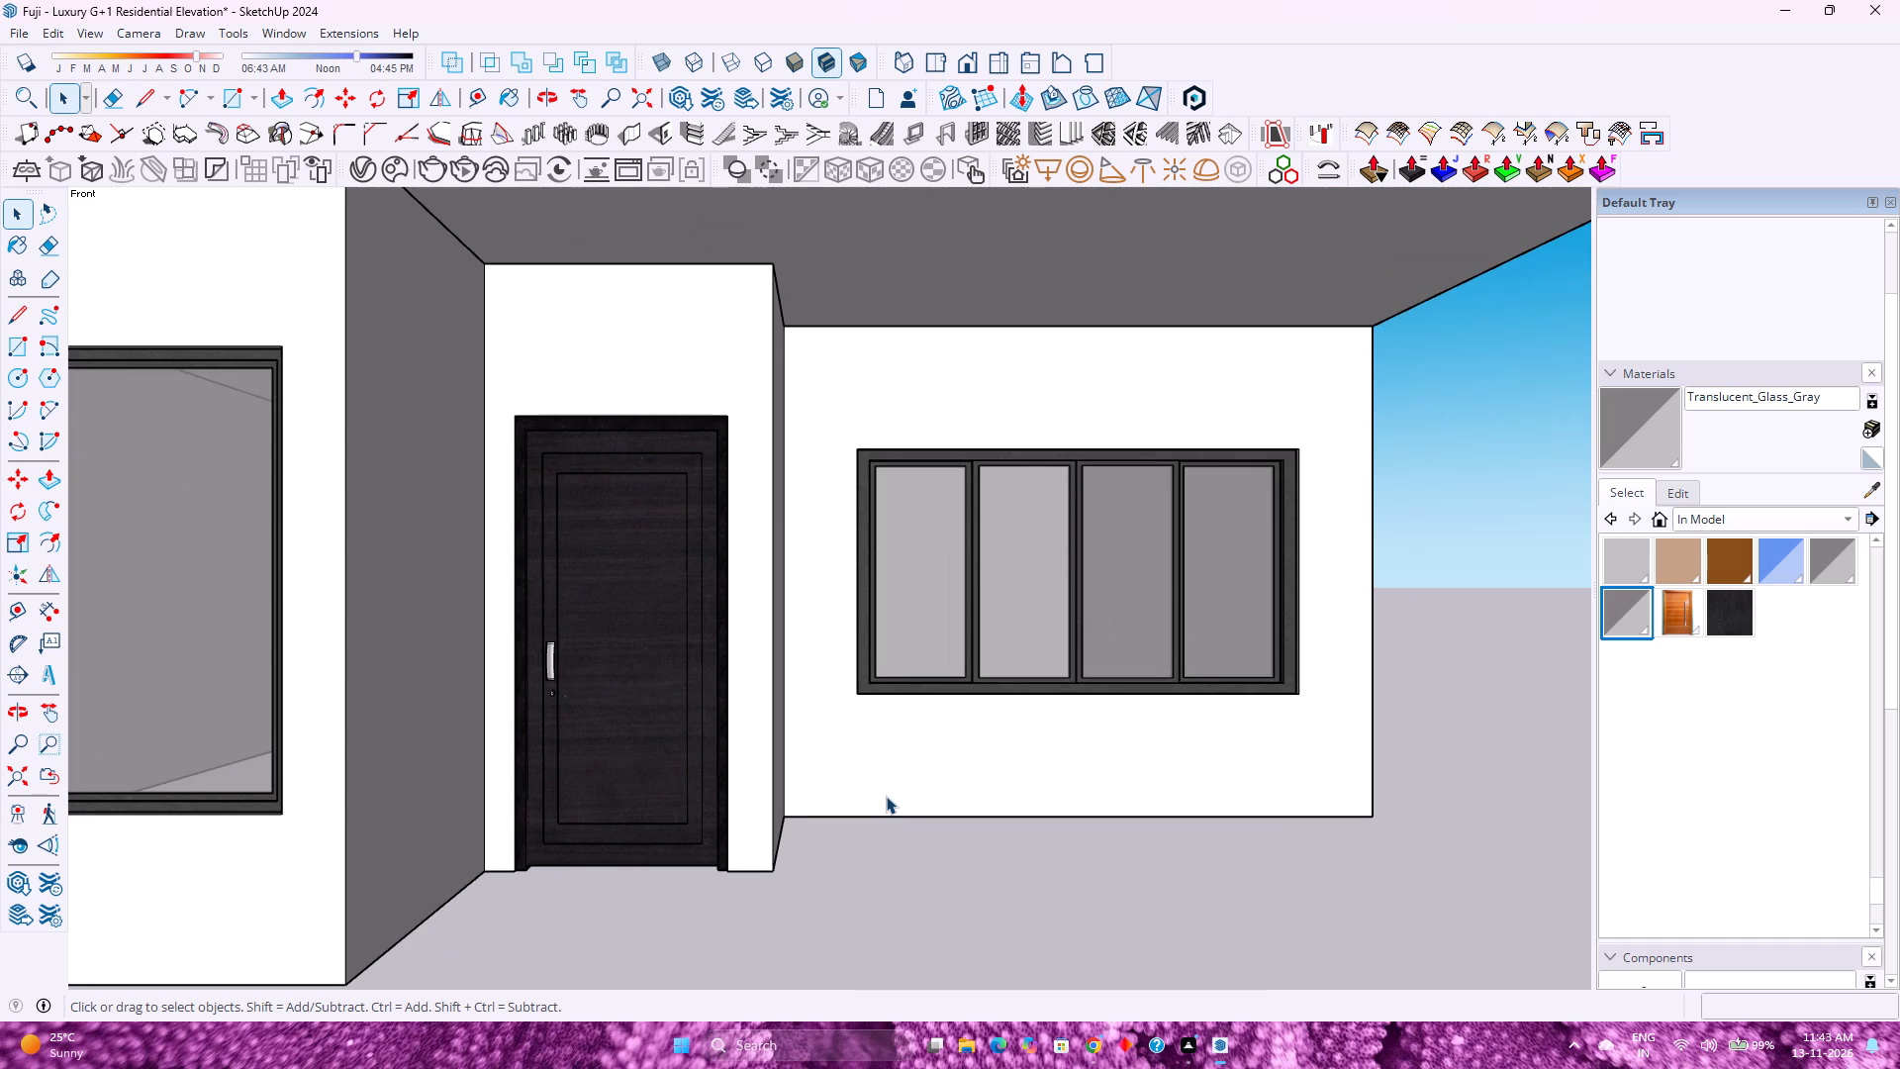
scroll(886, 796, "down", 3)
scroll(886, 796, "up", 3)
scroll(886, 796, "down", 2)
scroll(886, 797, "up", 2)
scroll(886, 797, "down", 2)
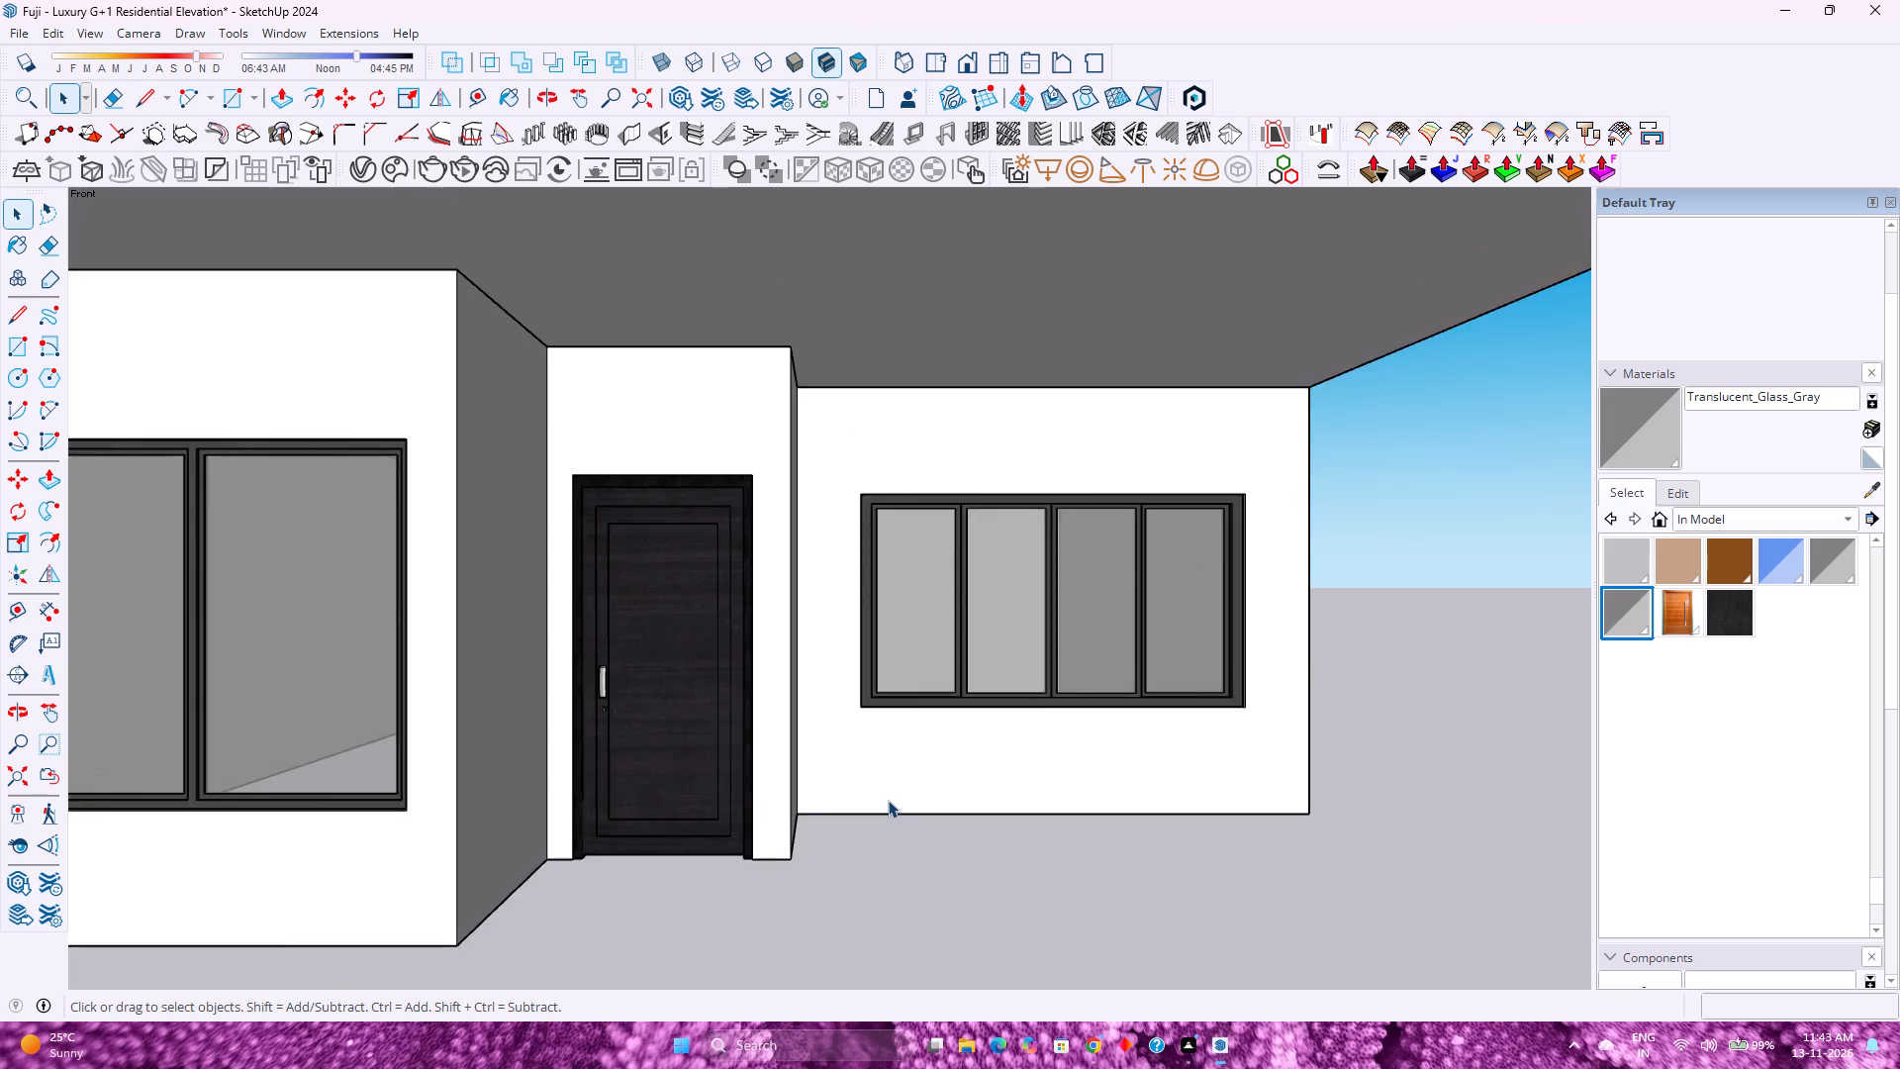
scroll(888, 800, "up", 2)
scroll(888, 800, "down", 1)
scroll(888, 800, "up", 2)
scroll(888, 800, "down", 4)
scroll(888, 800, "up", 3)
scroll(888, 800, "down", 3)
scroll(888, 800, "up", 3)
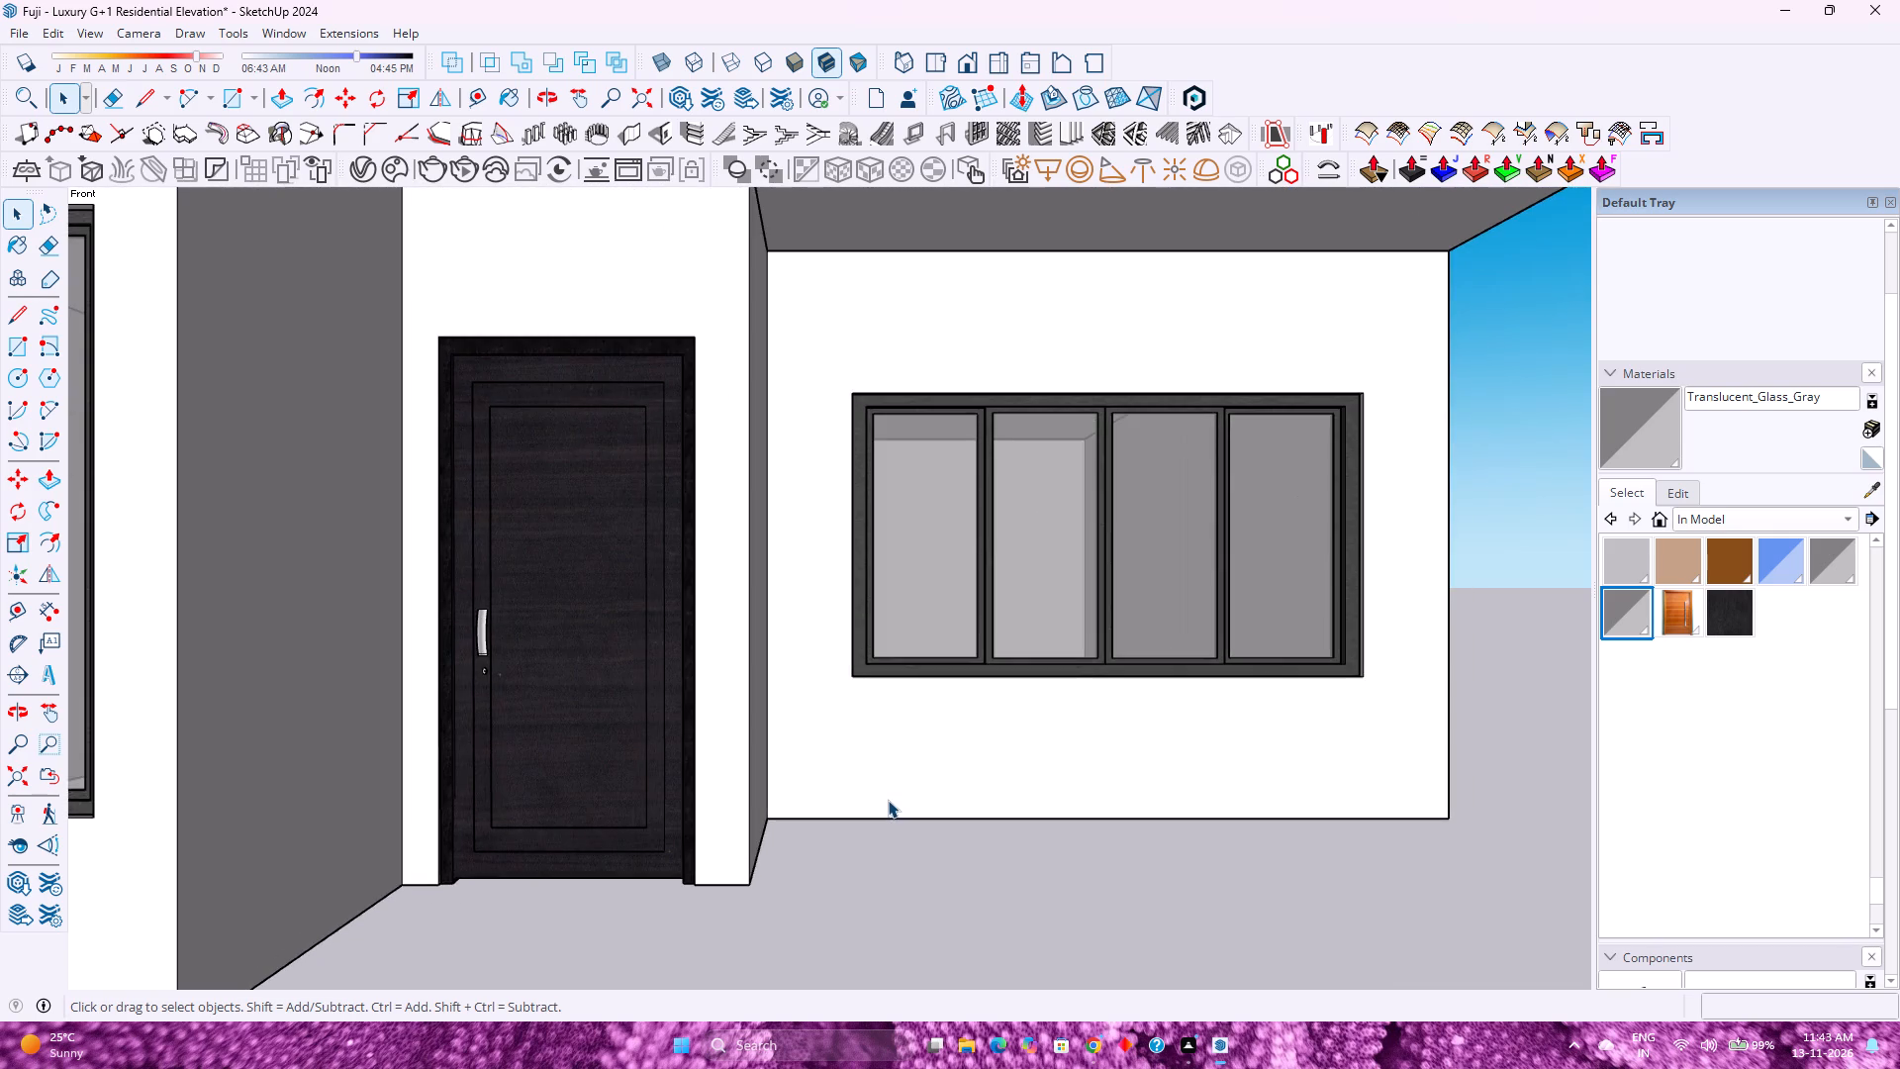
scroll(888, 800, "down", 3)
scroll(888, 800, "up", 3)
scroll(888, 800, "down", 3)
scroll(888, 800, "up", 2)
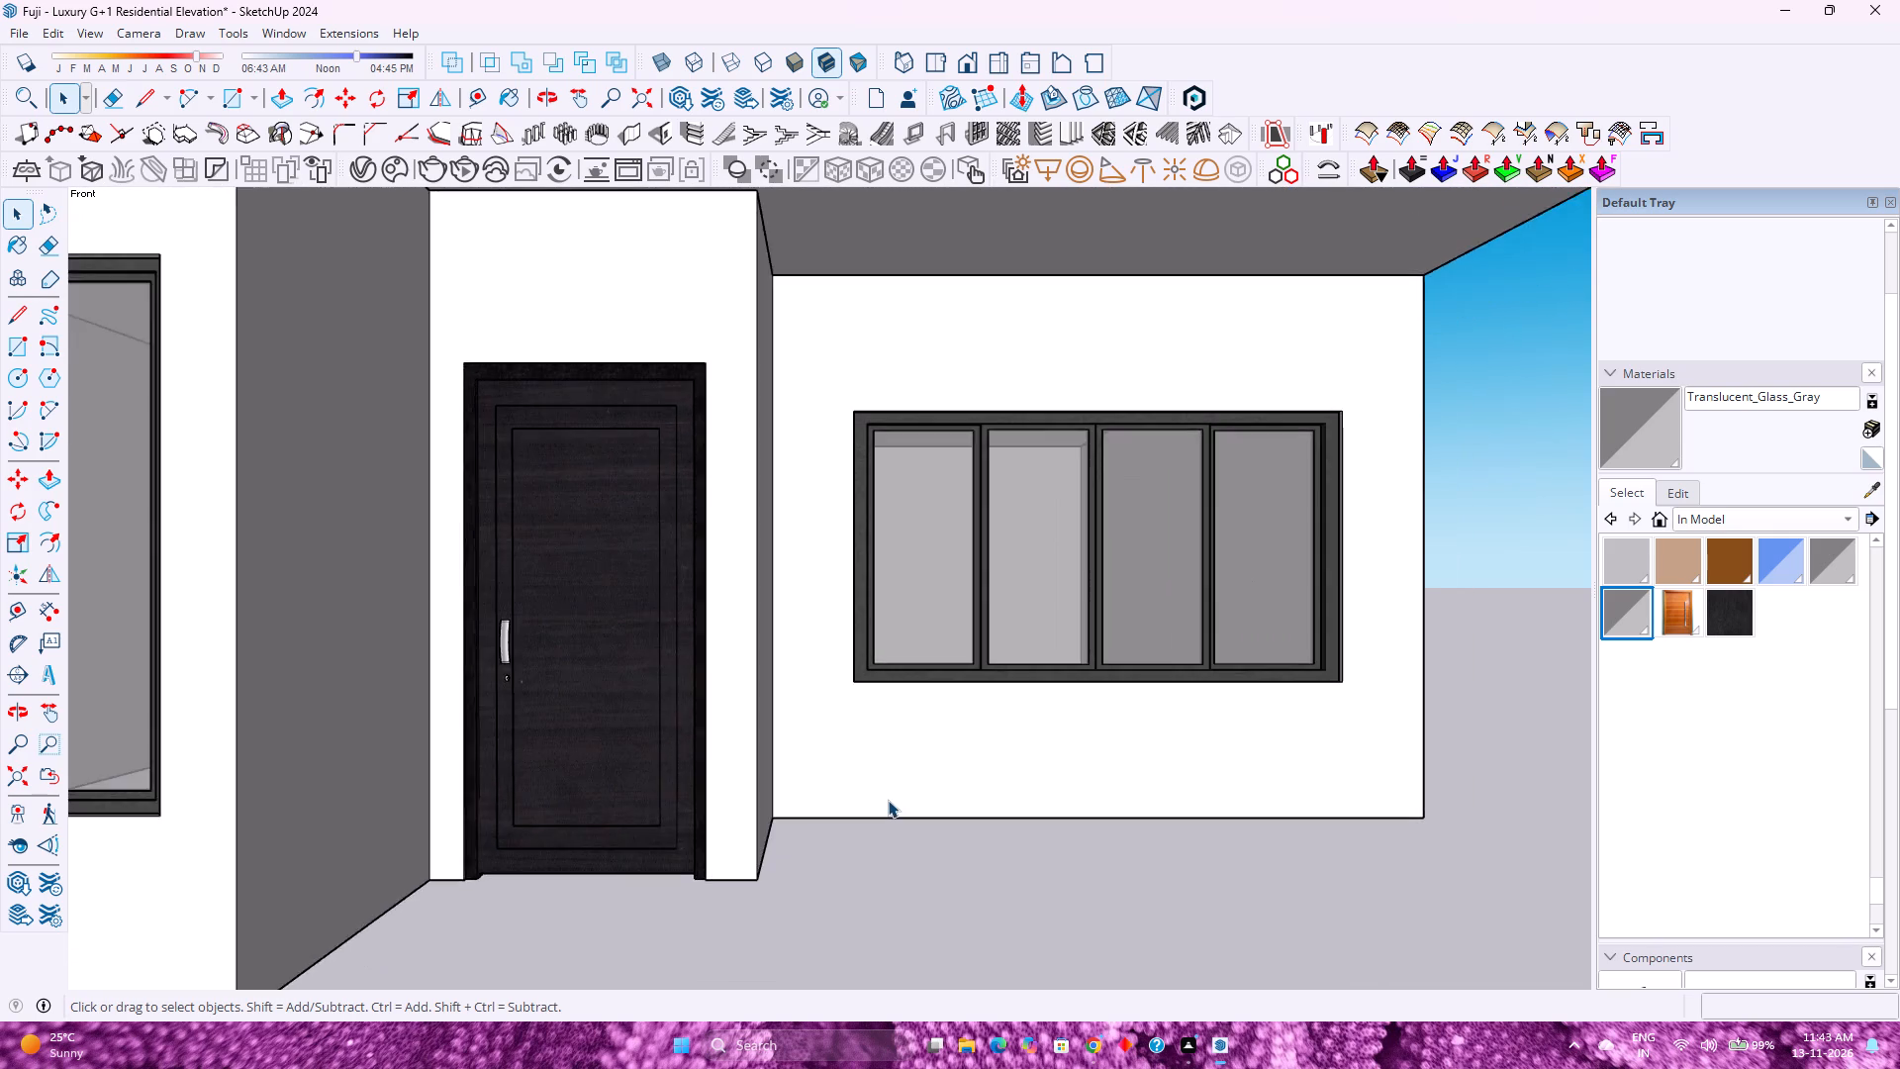
scroll(888, 800, "down", 1)
scroll(888, 800, "up", 1)
scroll(888, 800, "down", 2)
scroll(888, 800, "up", 2)
scroll(888, 800, "down", 3)
scroll(888, 800, "up", 3)
scroll(888, 800, "down", 3)
scroll(888, 800, "up", 2)
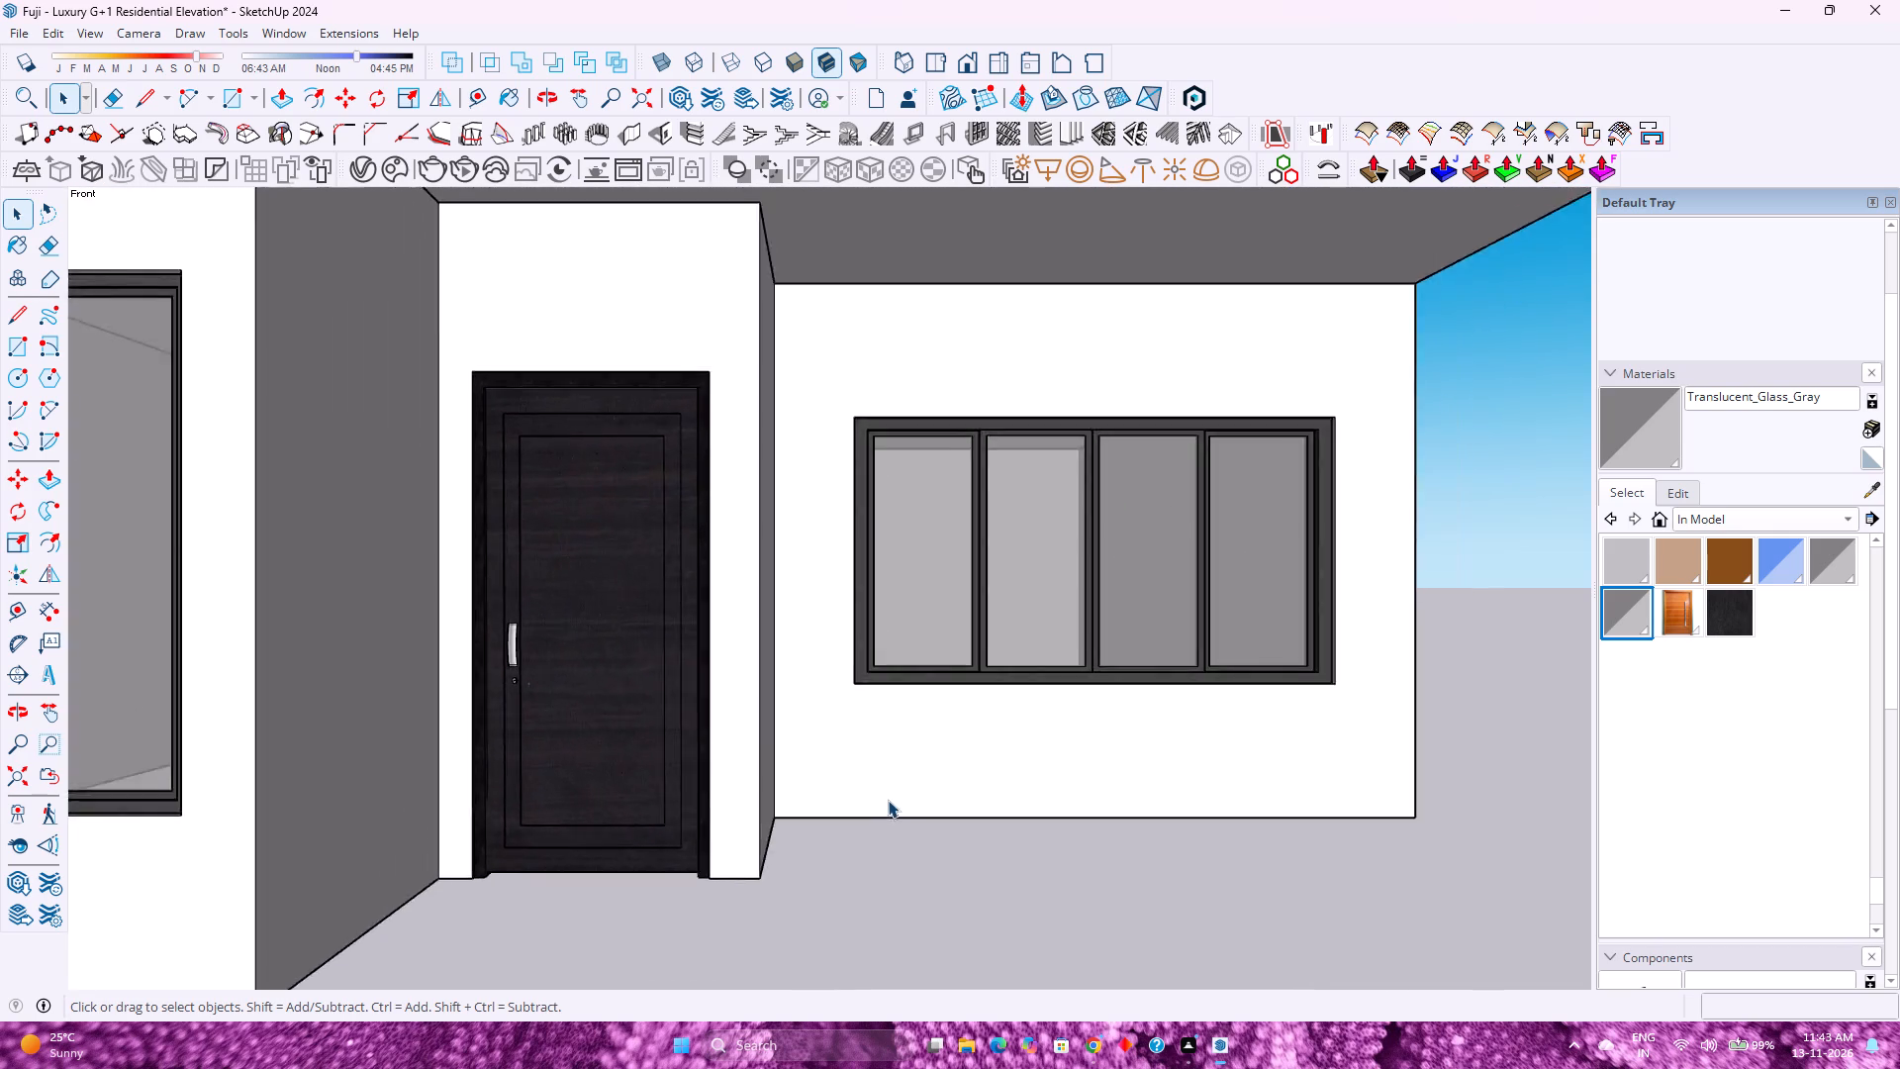
scroll(888, 800, "up", 1)
scroll(888, 800, "down", 3)
scroll(888, 800, "up", 3)
scroll(888, 800, "down", 4)
scroll(888, 800, "up", 1)
scroll(891, 800, "down", 5)
scroll(891, 800, "up", 4)
scroll(891, 800, "down", 3)
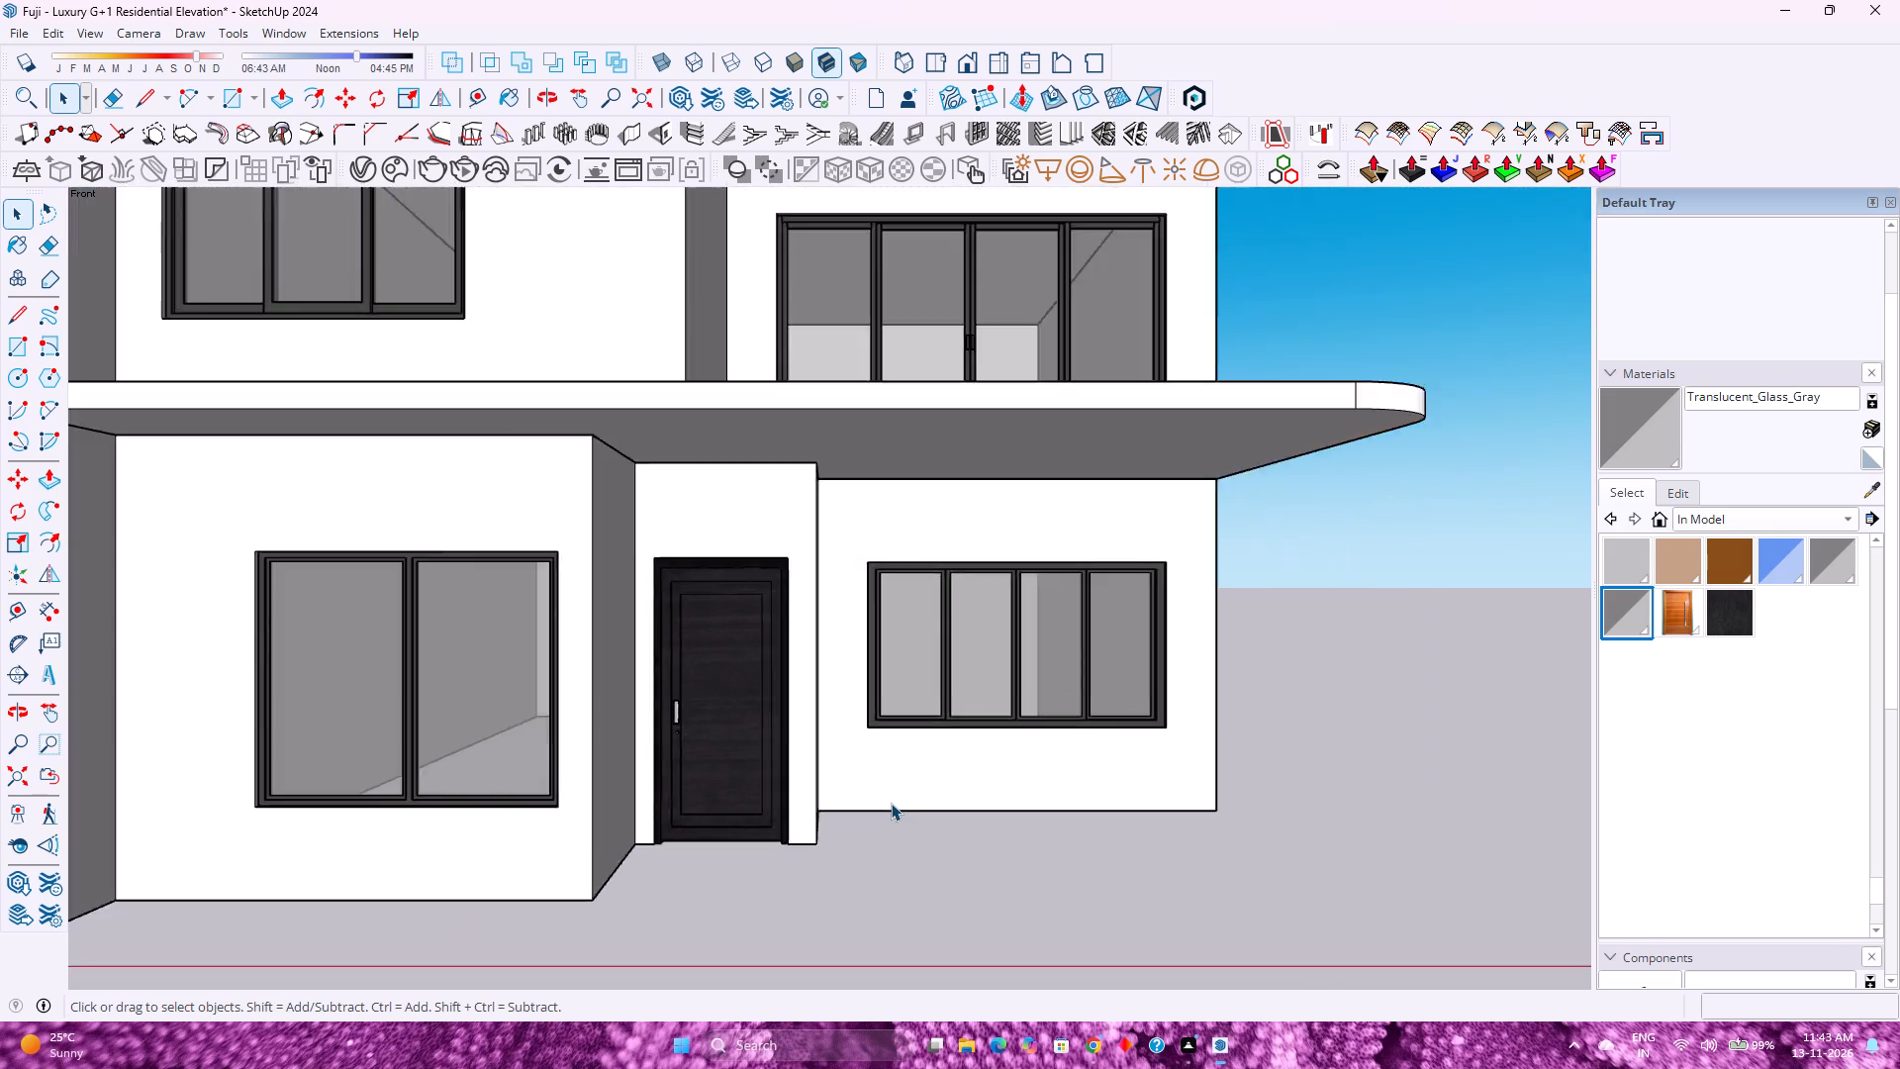
scroll(891, 803, "up", 3)
scroll(891, 803, "down", 4)
scroll(891, 803, "up", 4)
scroll(891, 808, "down", 3)
scroll(901, 819, "up", 2)
scroll(901, 819, "down", 3)
scroll(901, 819, "up", 4)
scroll(901, 819, "down", 2)
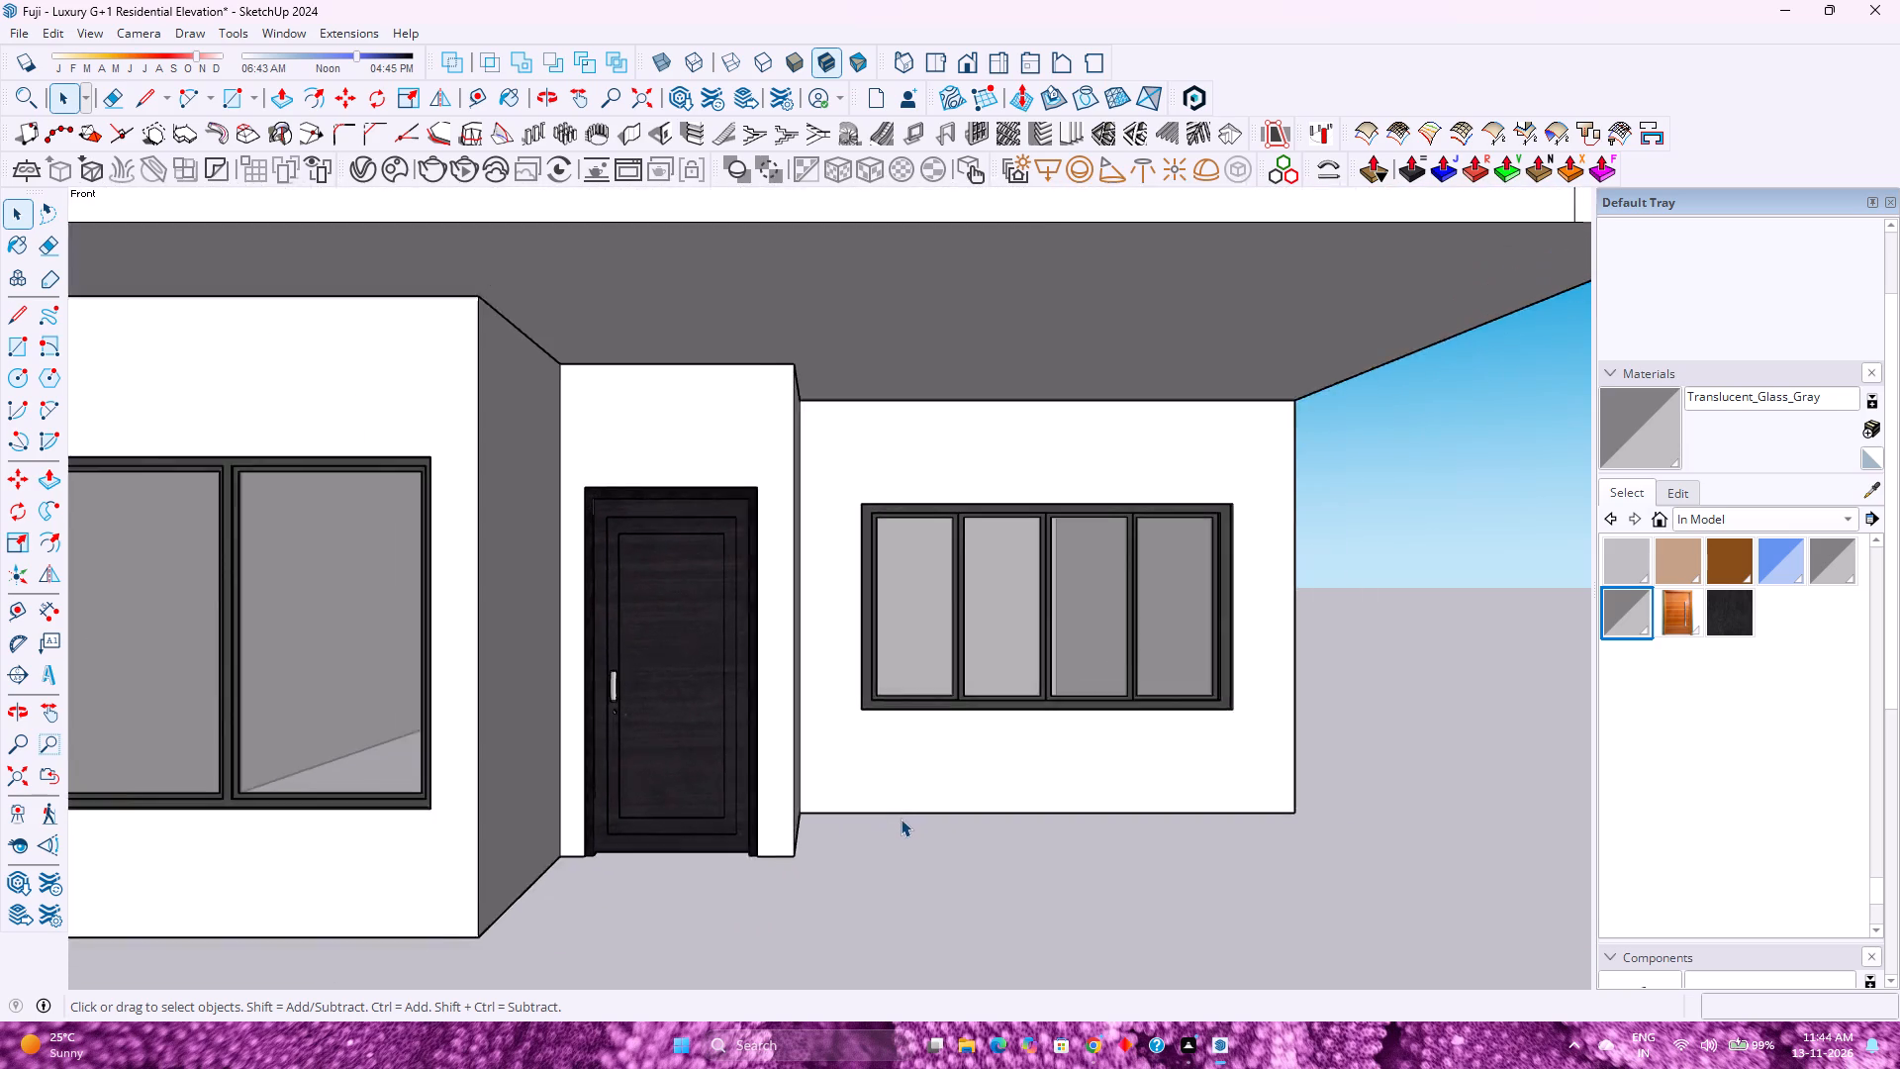
scroll(901, 819, "up", 2)
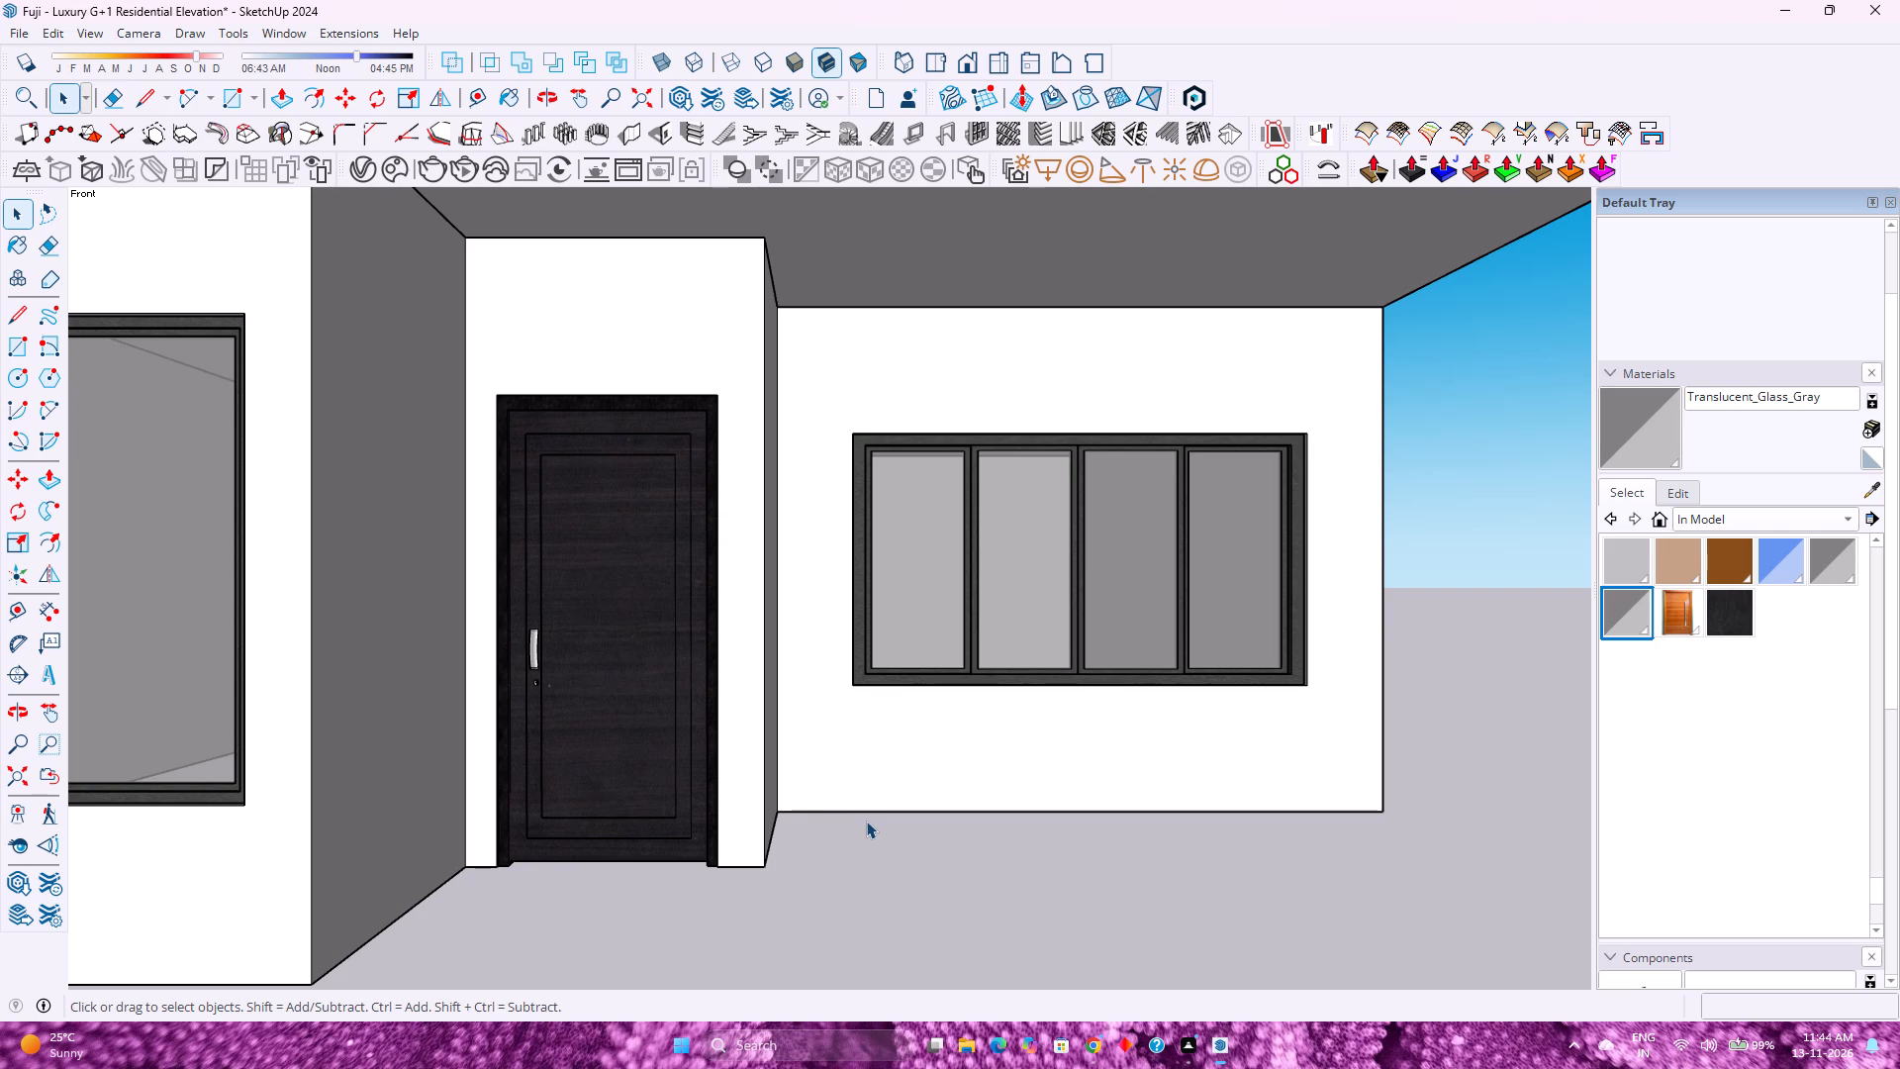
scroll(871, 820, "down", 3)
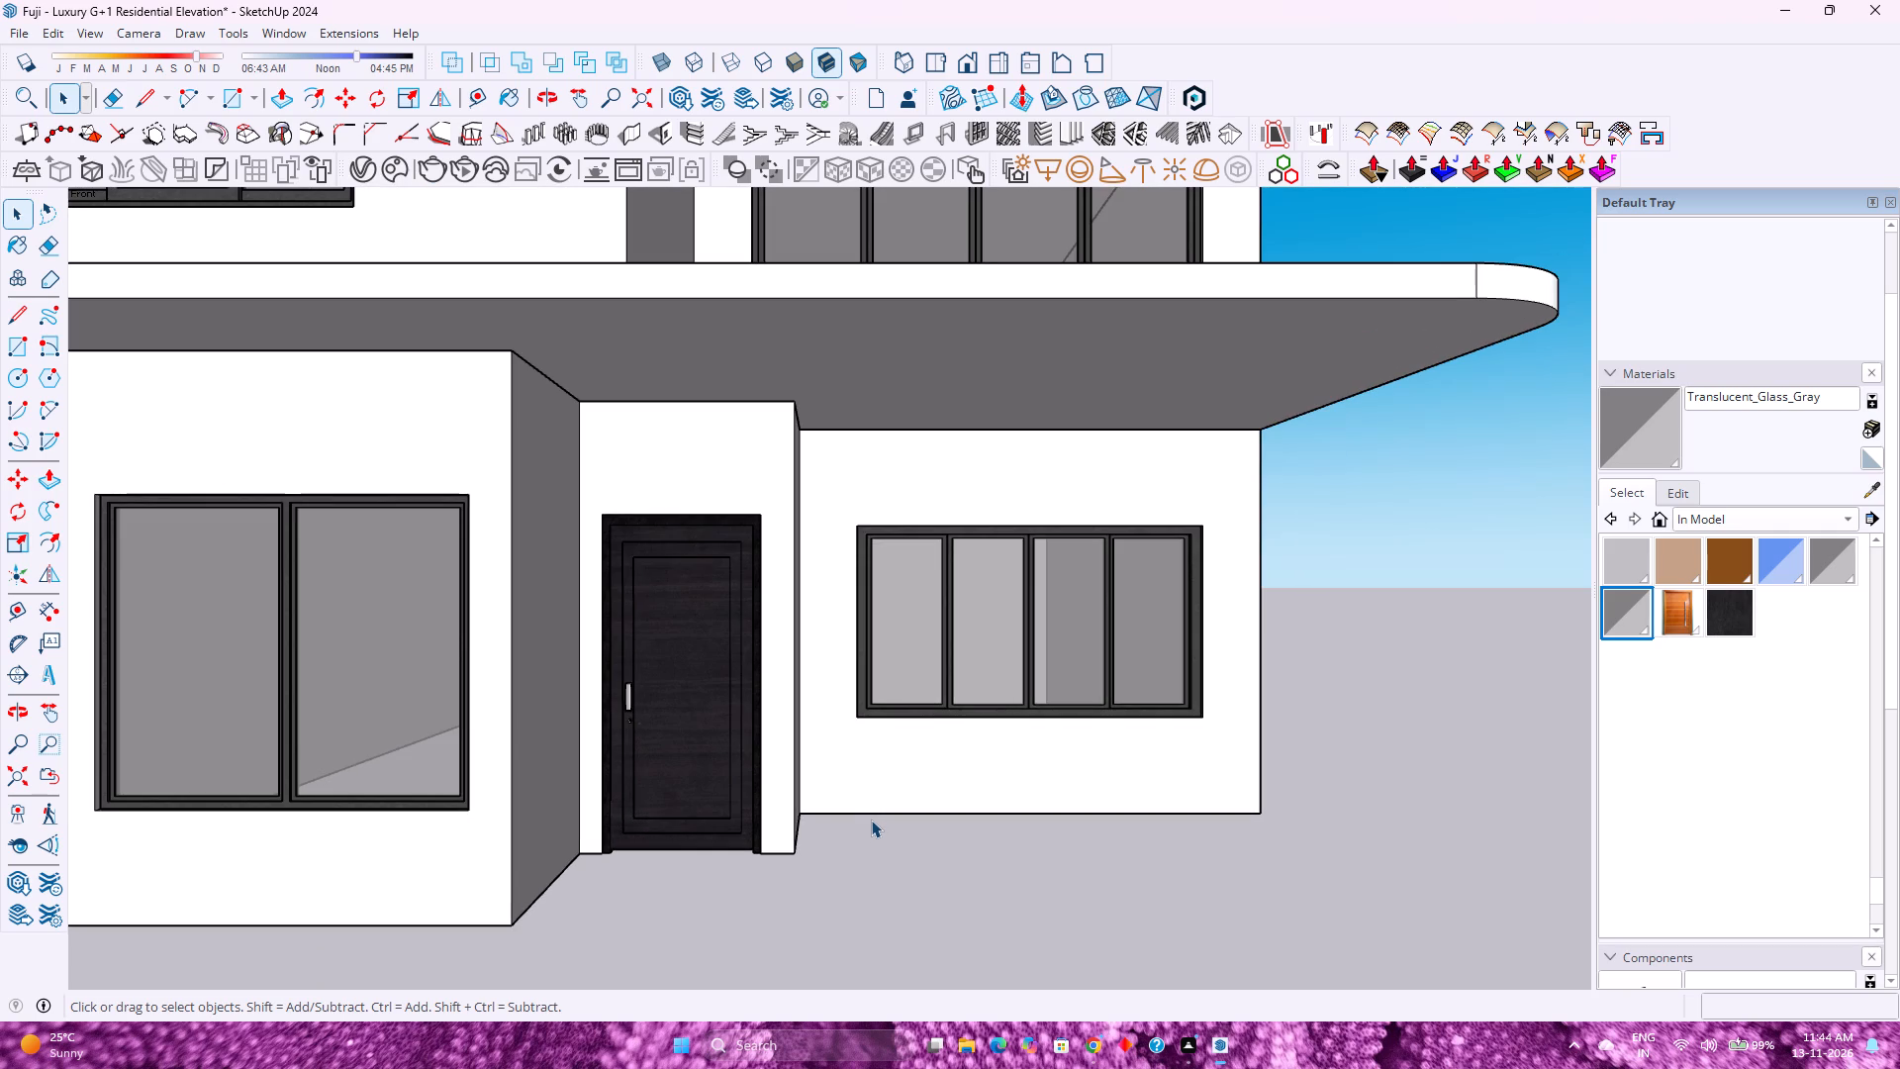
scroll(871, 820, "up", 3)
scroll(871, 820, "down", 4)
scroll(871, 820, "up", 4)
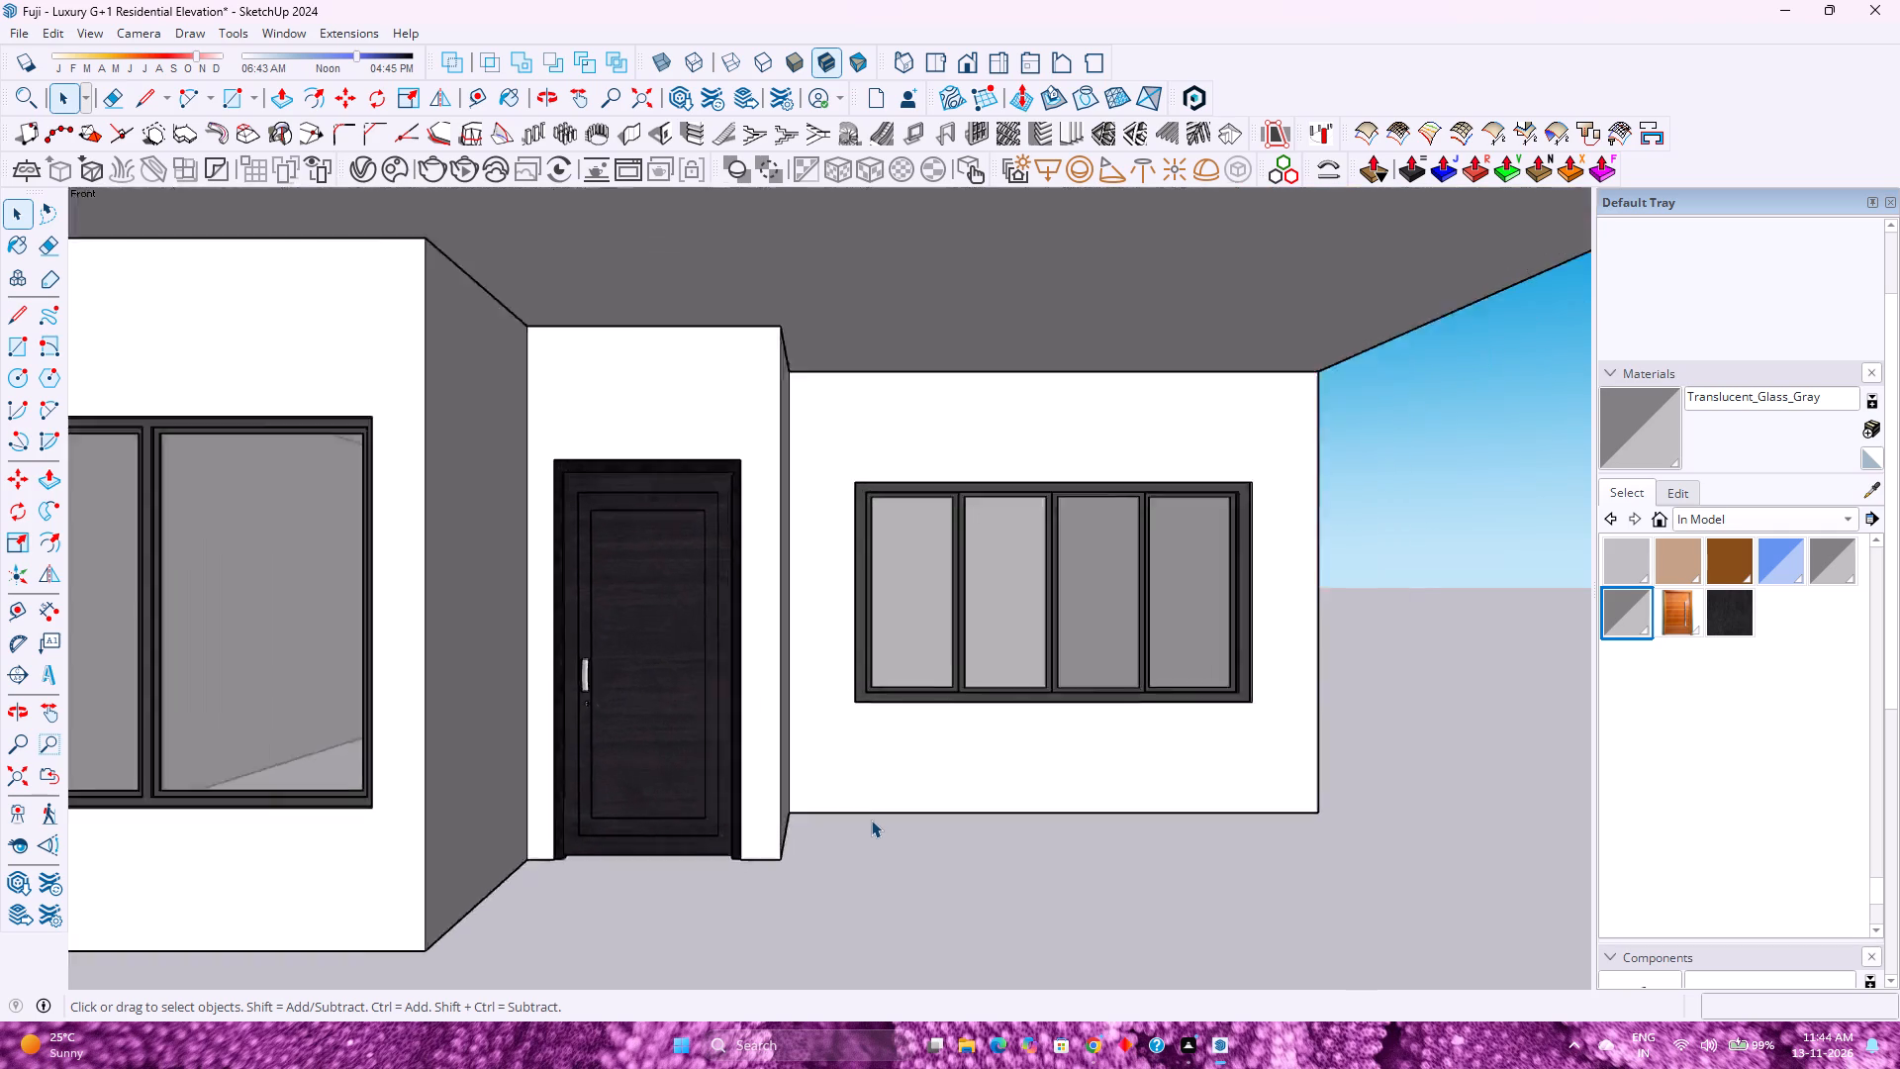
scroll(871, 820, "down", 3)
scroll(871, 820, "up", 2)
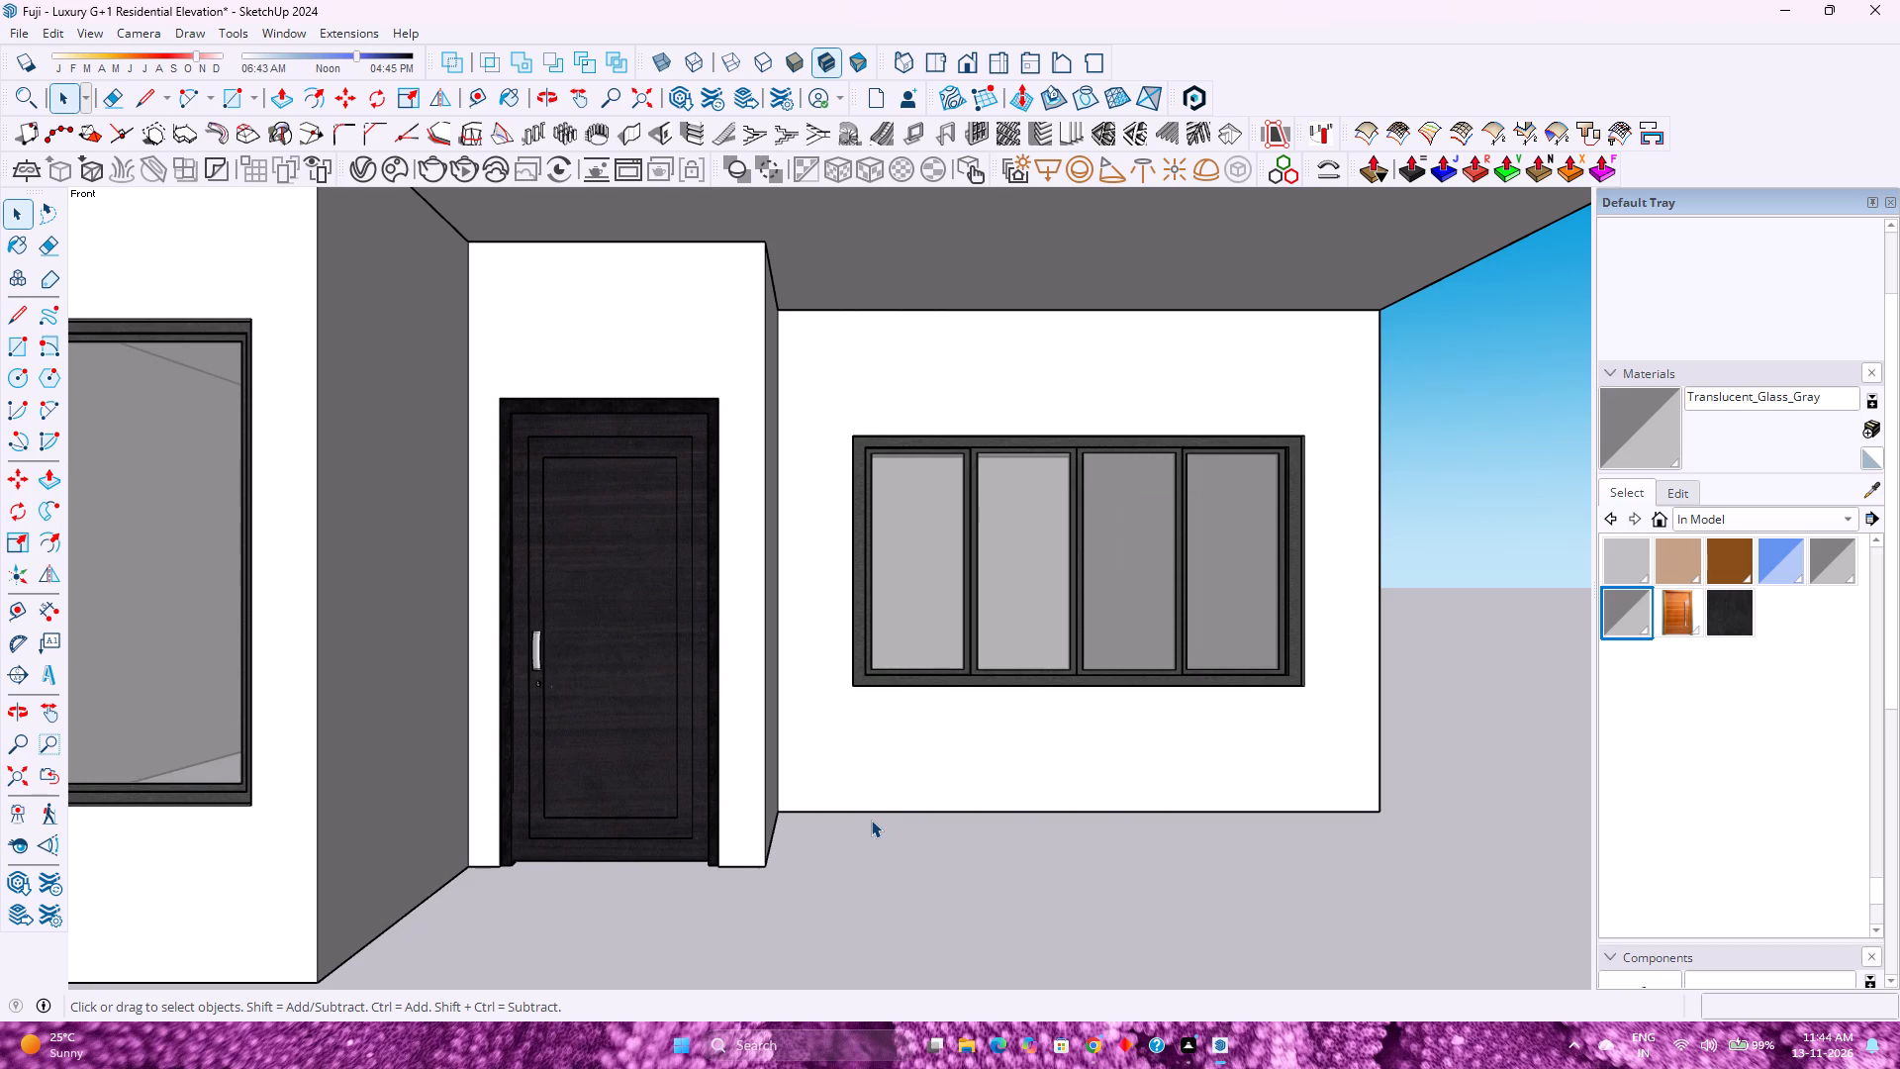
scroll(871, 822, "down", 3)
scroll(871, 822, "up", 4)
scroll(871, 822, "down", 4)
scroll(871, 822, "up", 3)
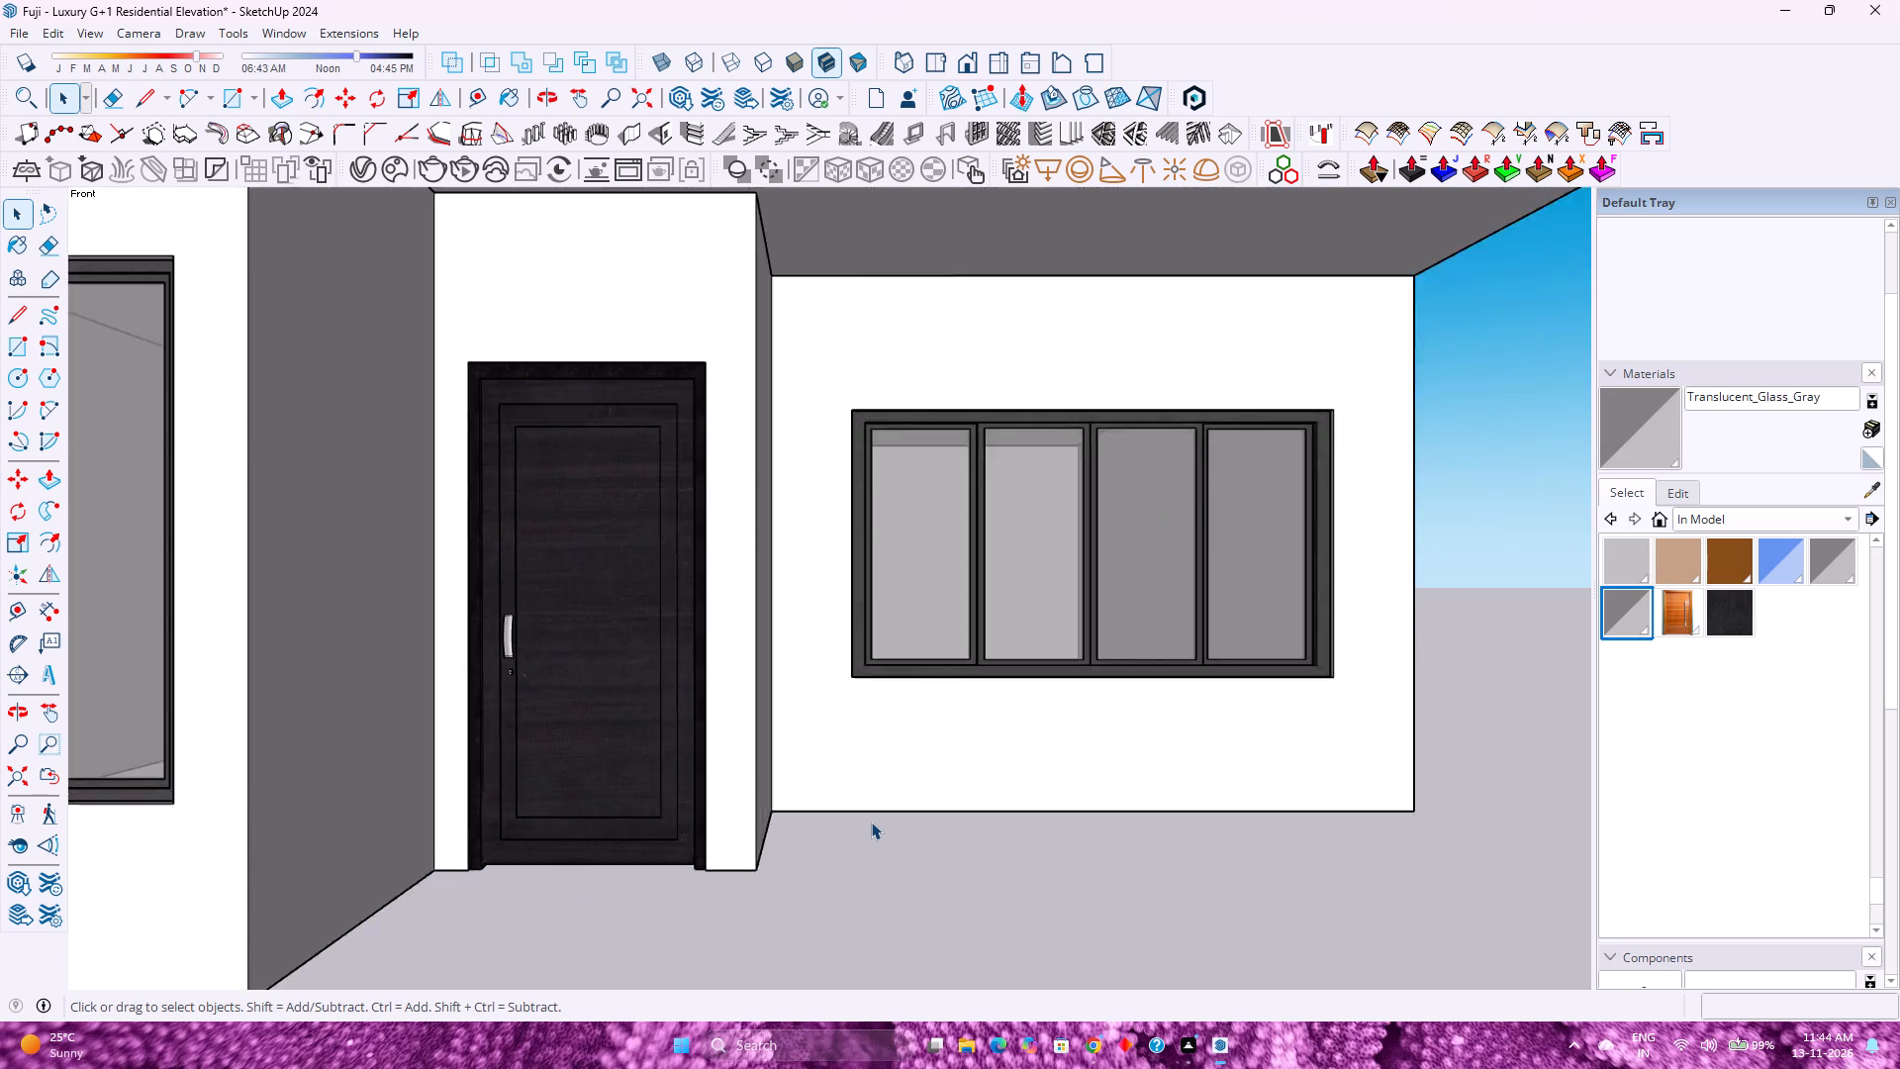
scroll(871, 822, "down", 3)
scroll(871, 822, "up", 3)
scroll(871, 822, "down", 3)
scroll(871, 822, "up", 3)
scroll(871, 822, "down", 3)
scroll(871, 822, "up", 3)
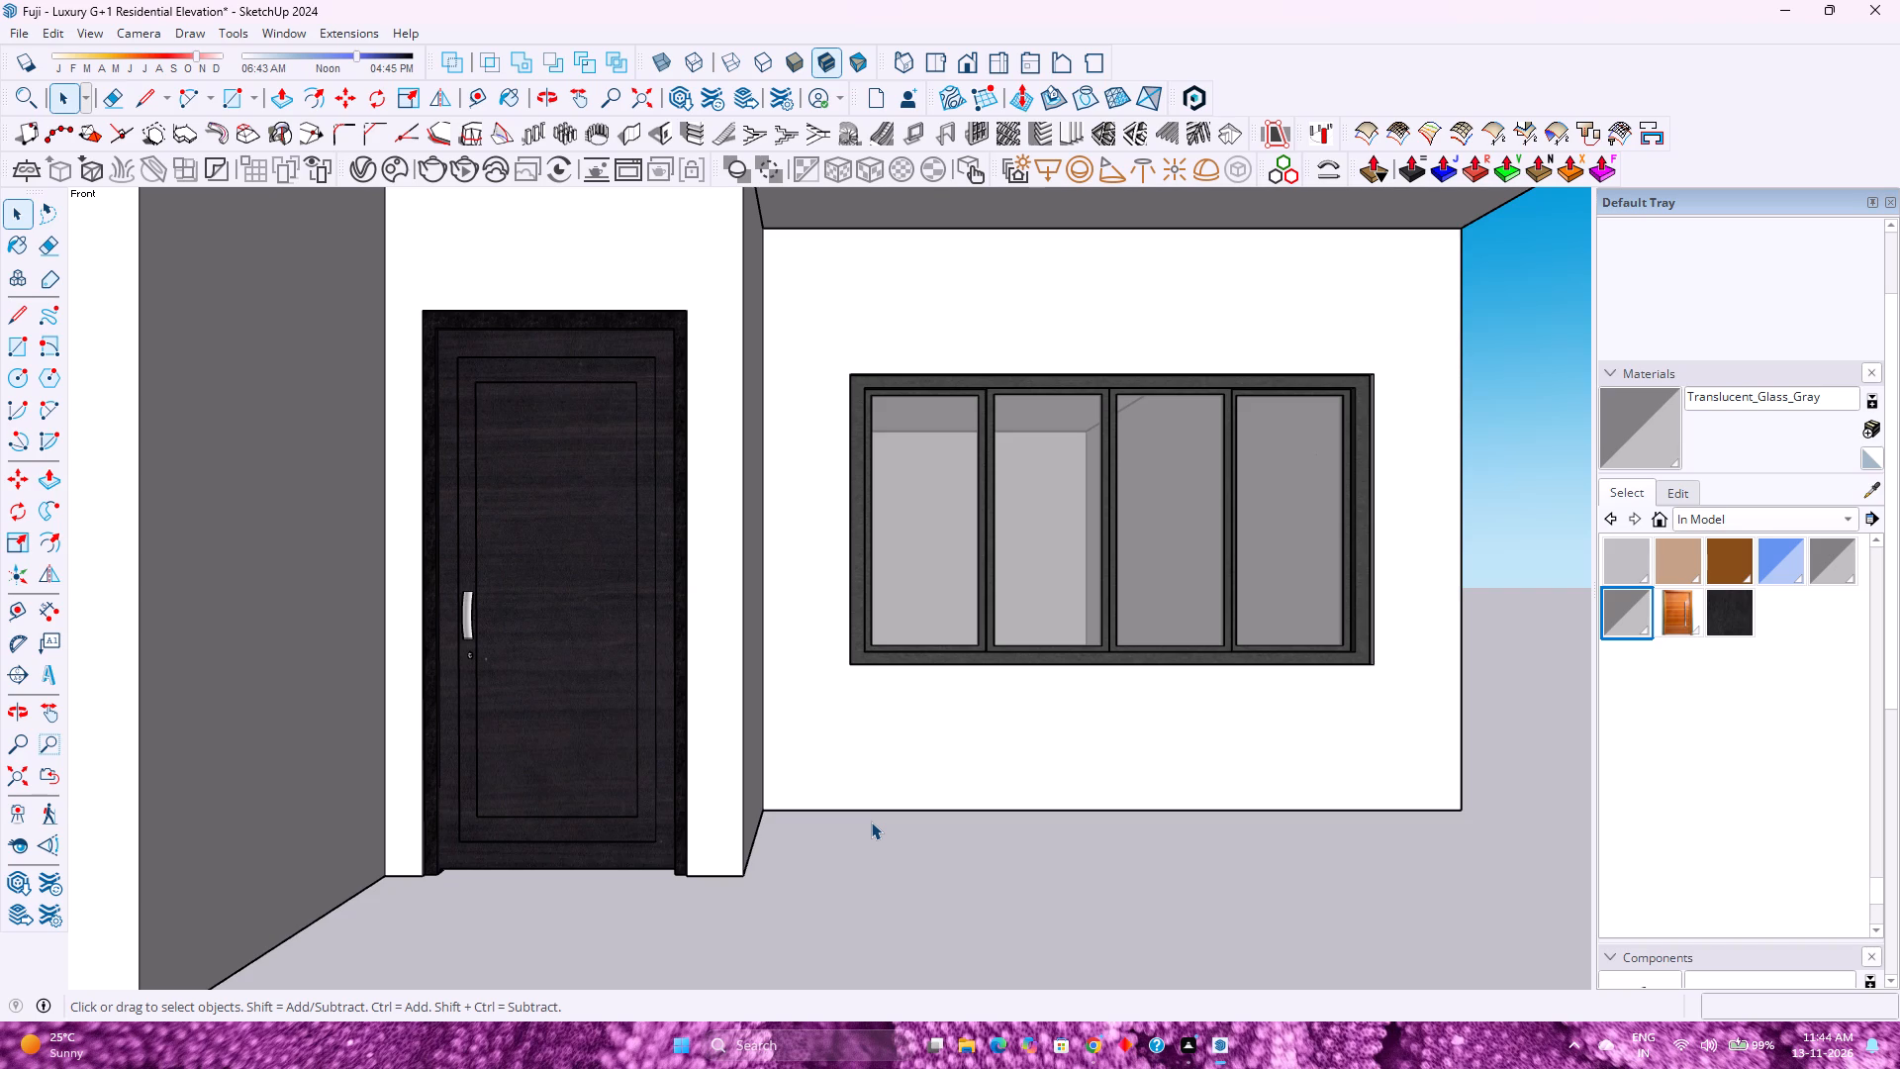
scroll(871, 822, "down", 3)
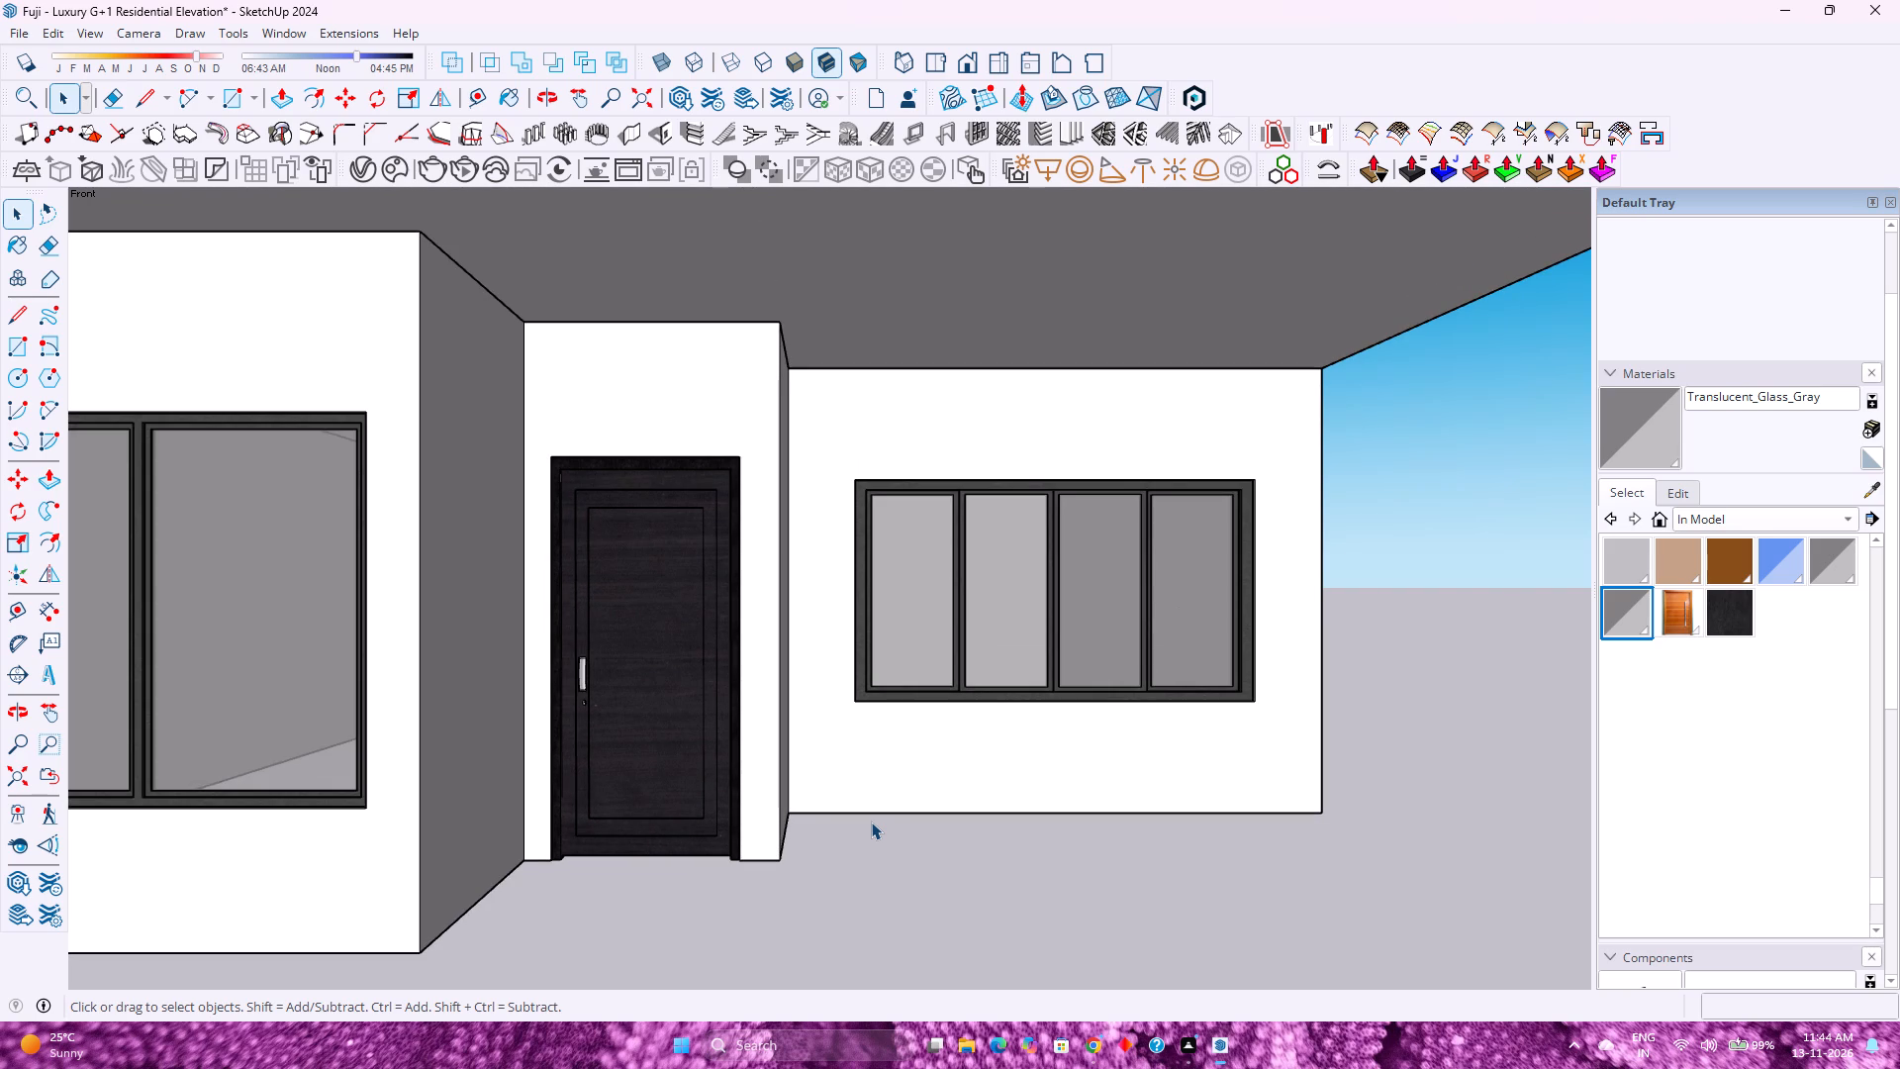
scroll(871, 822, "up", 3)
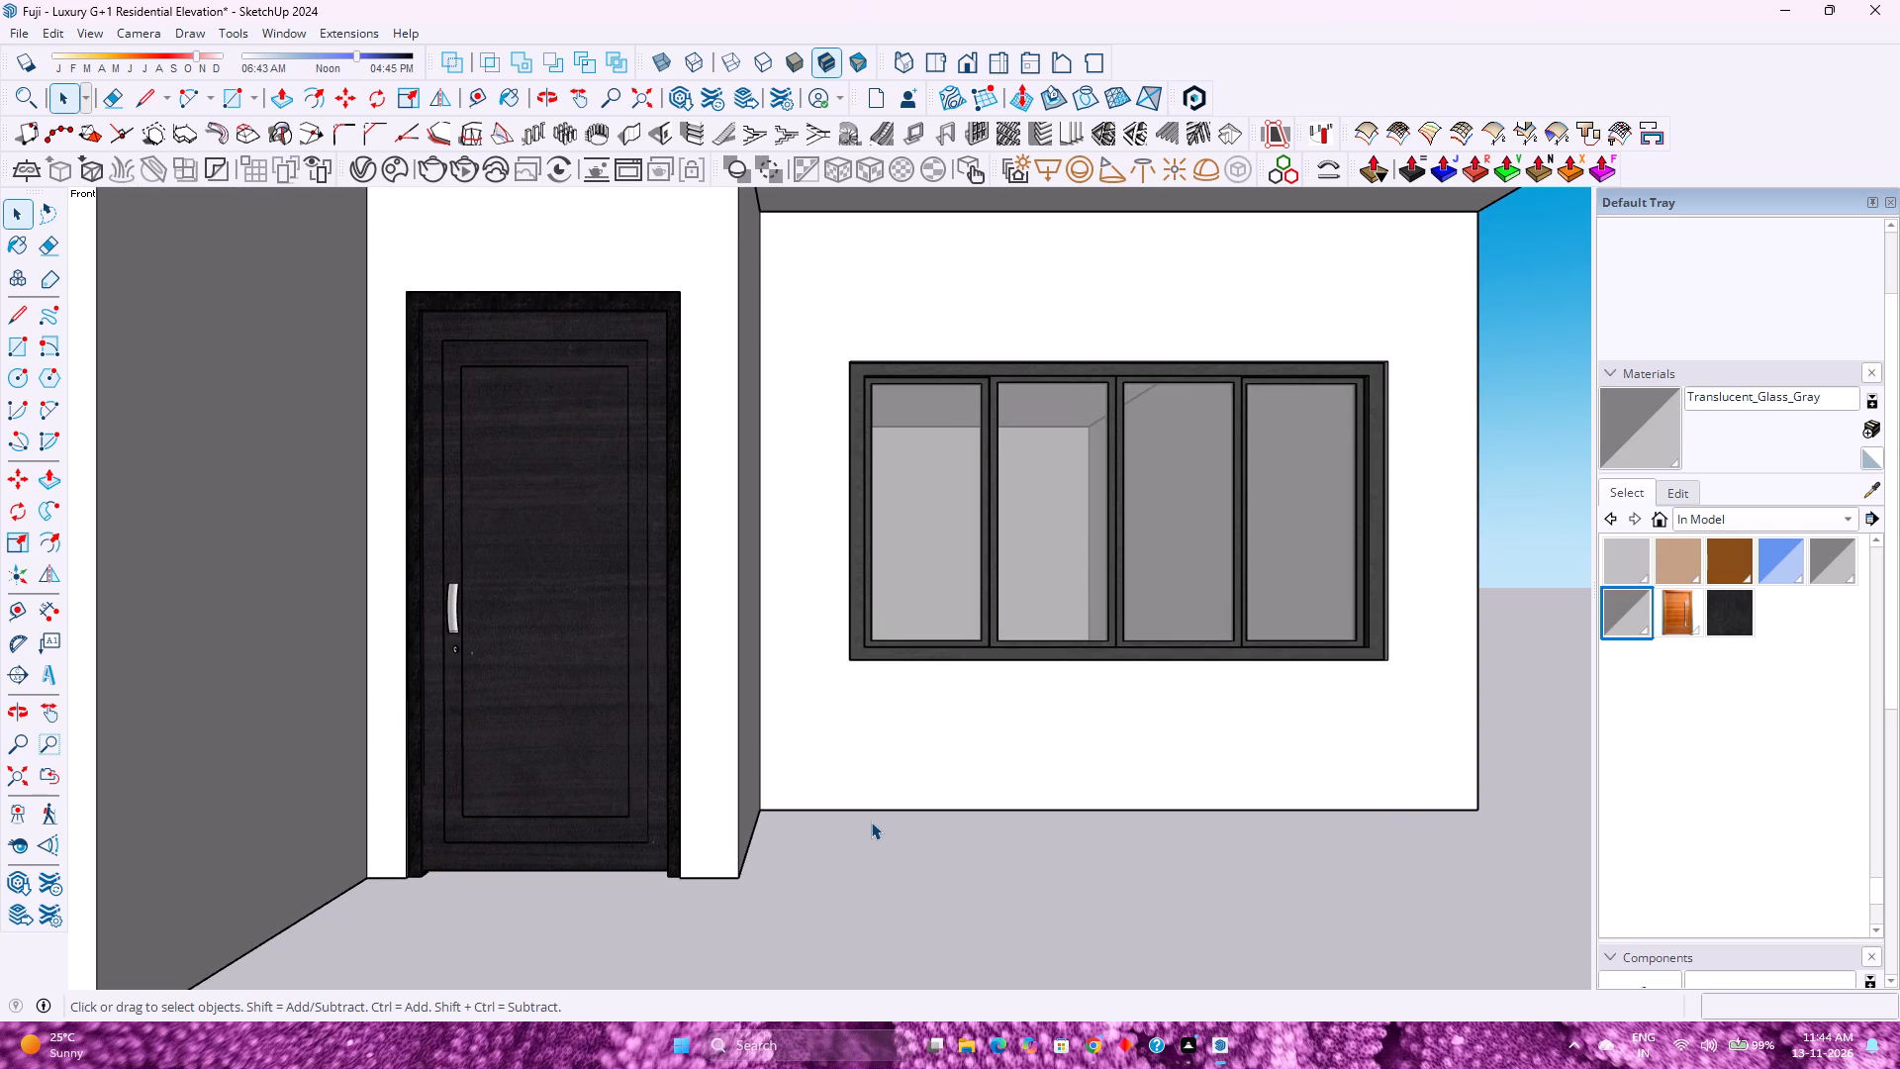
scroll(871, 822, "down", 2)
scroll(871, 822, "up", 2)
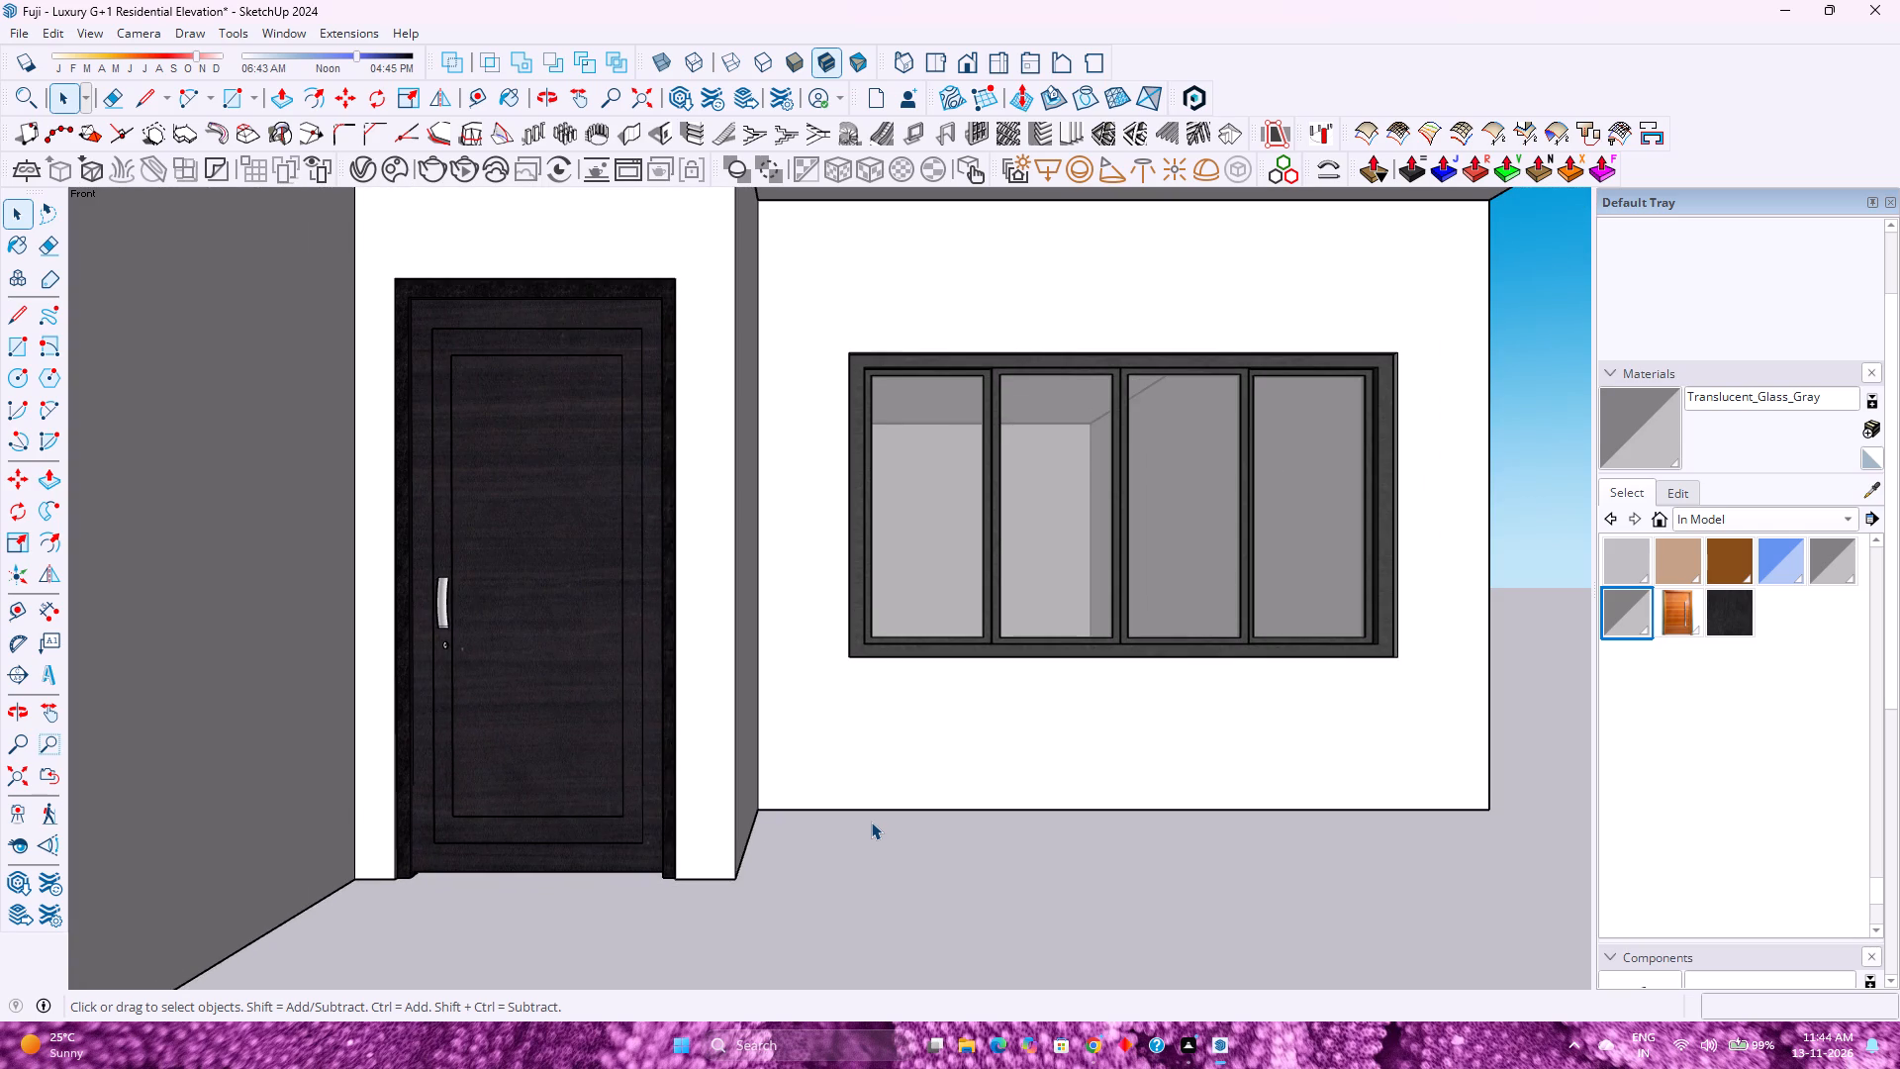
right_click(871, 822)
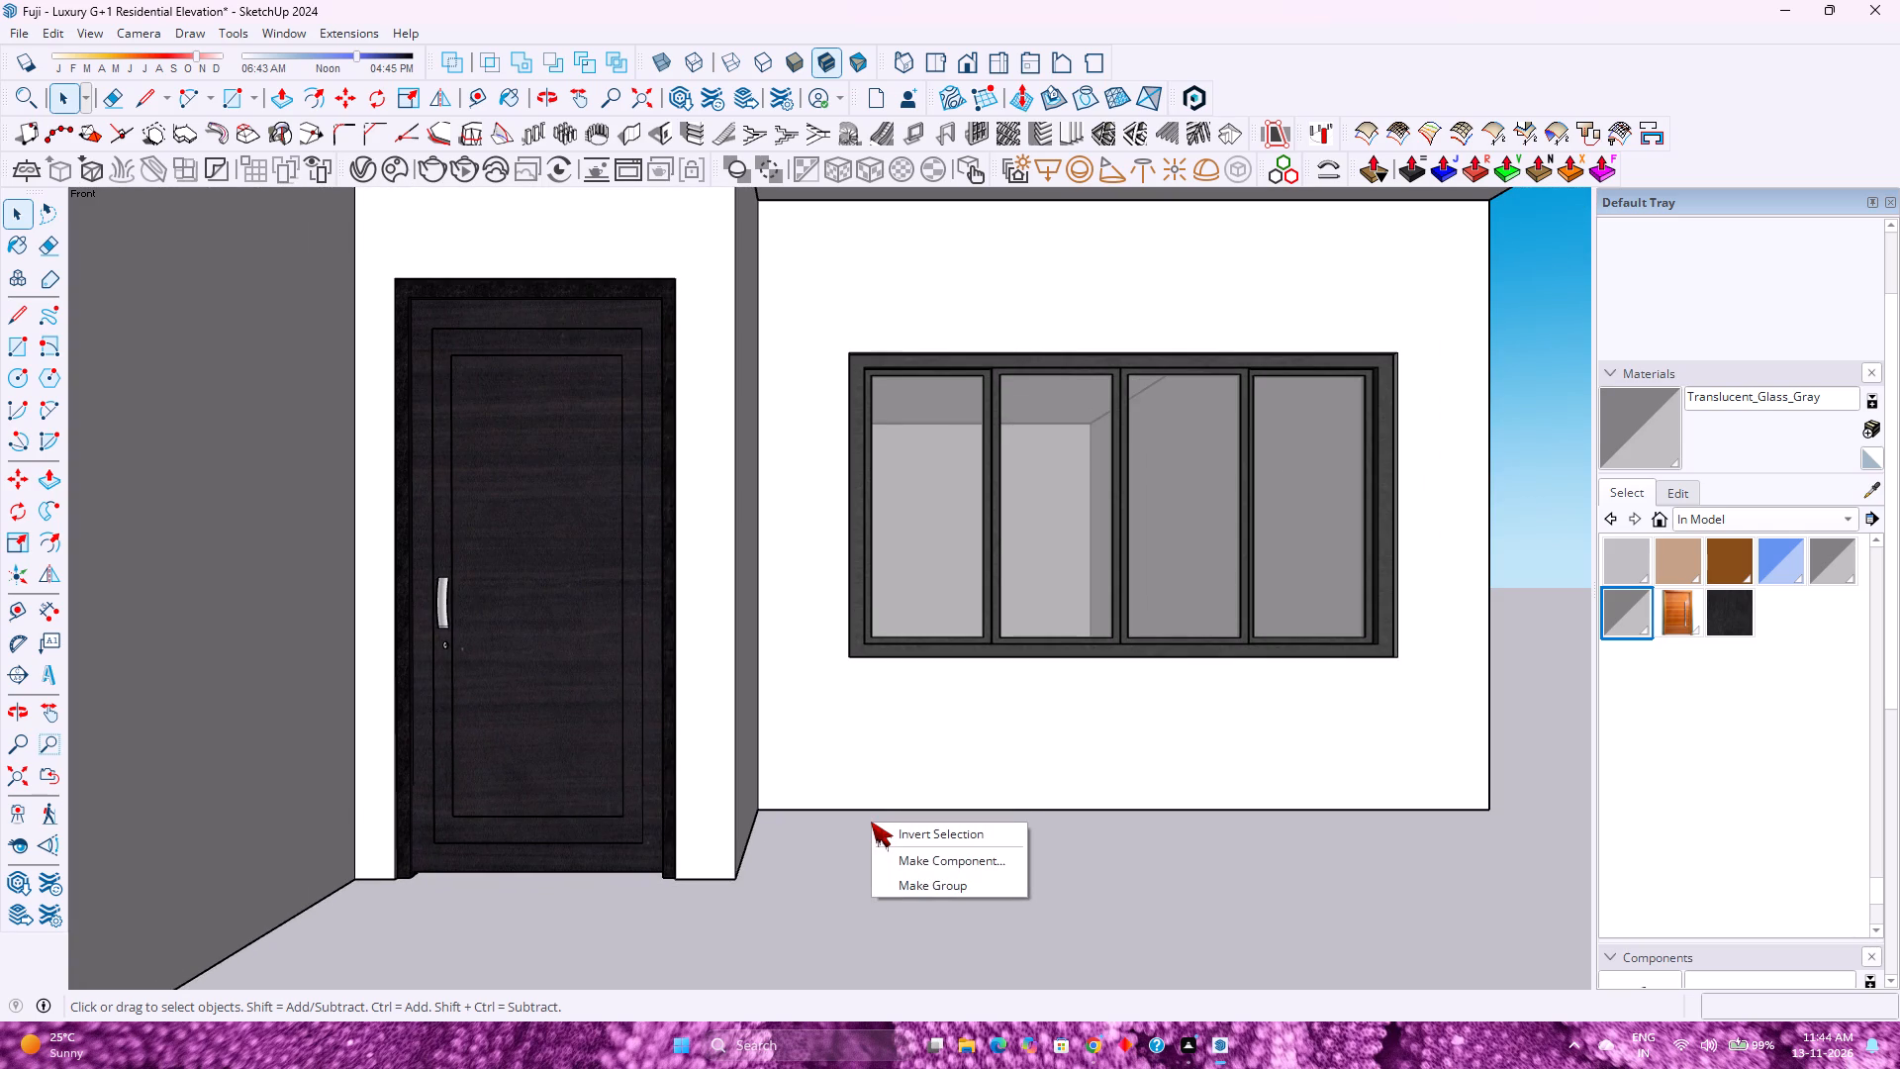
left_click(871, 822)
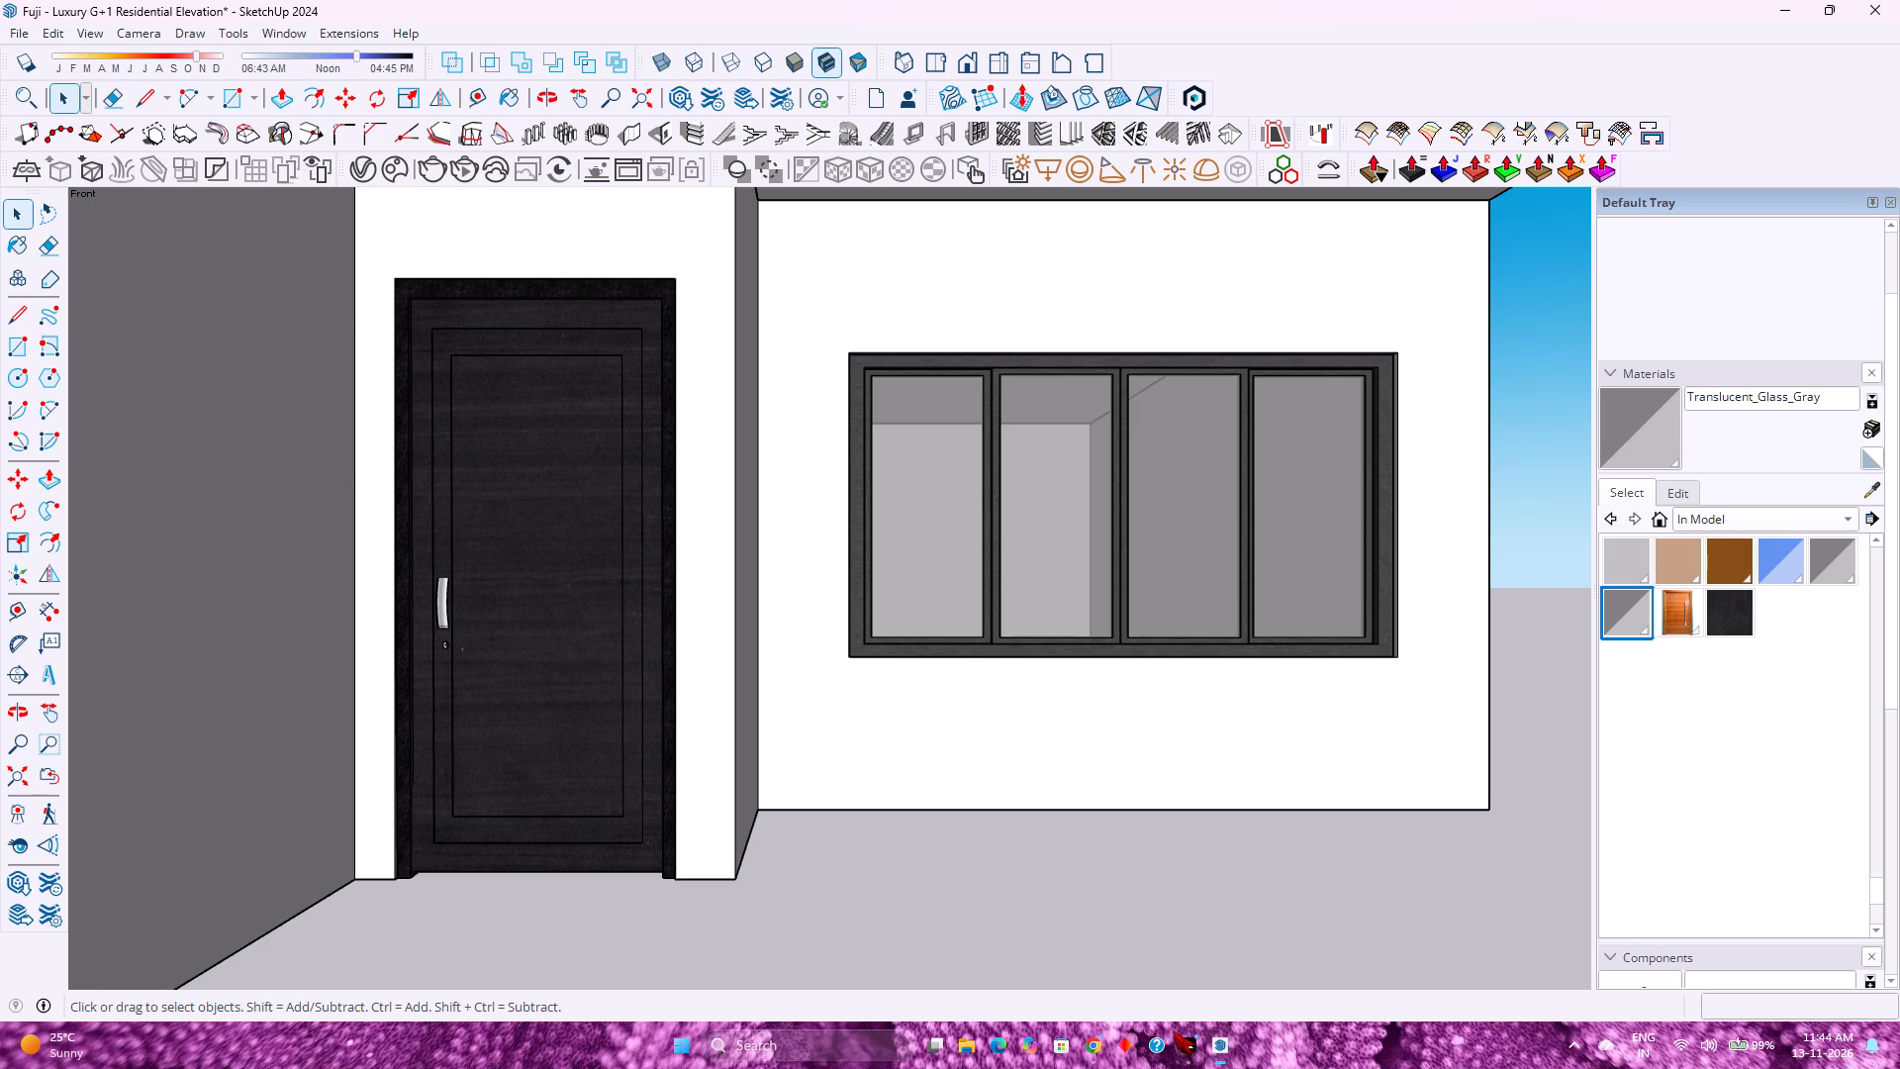
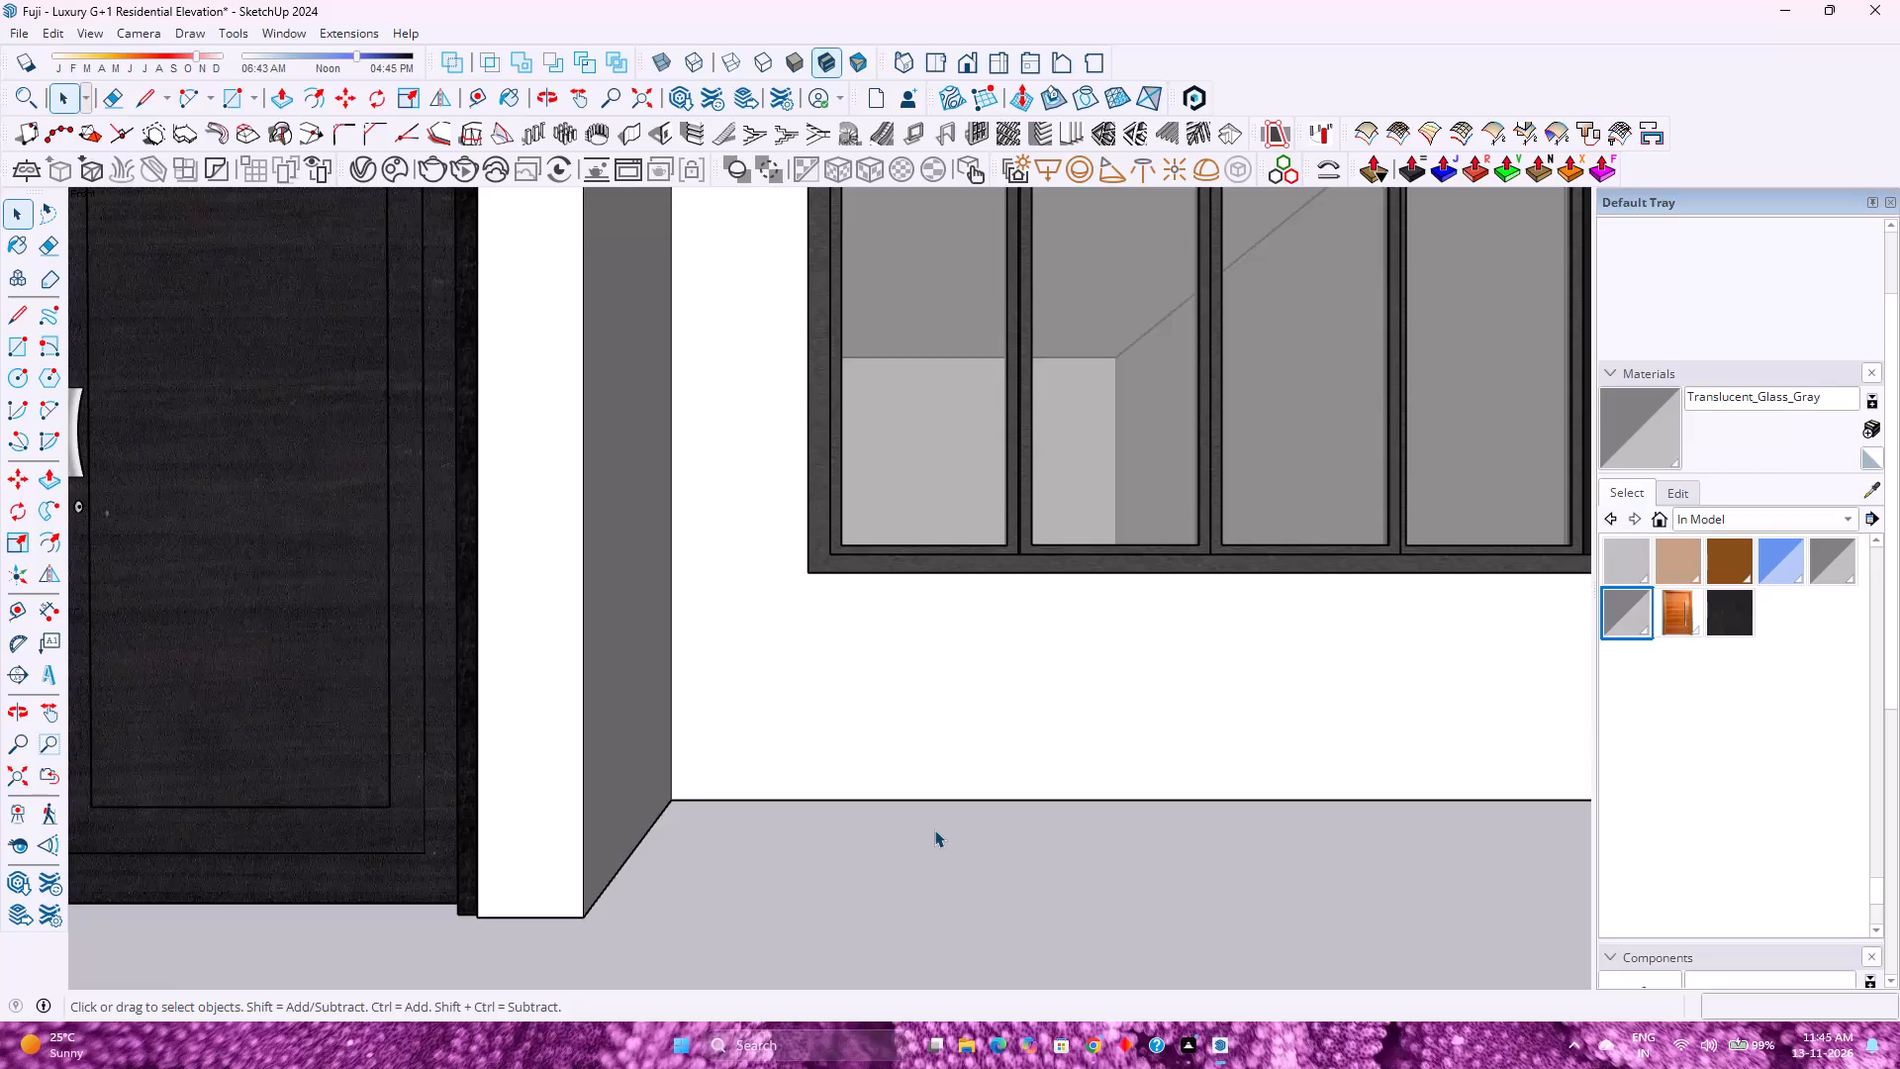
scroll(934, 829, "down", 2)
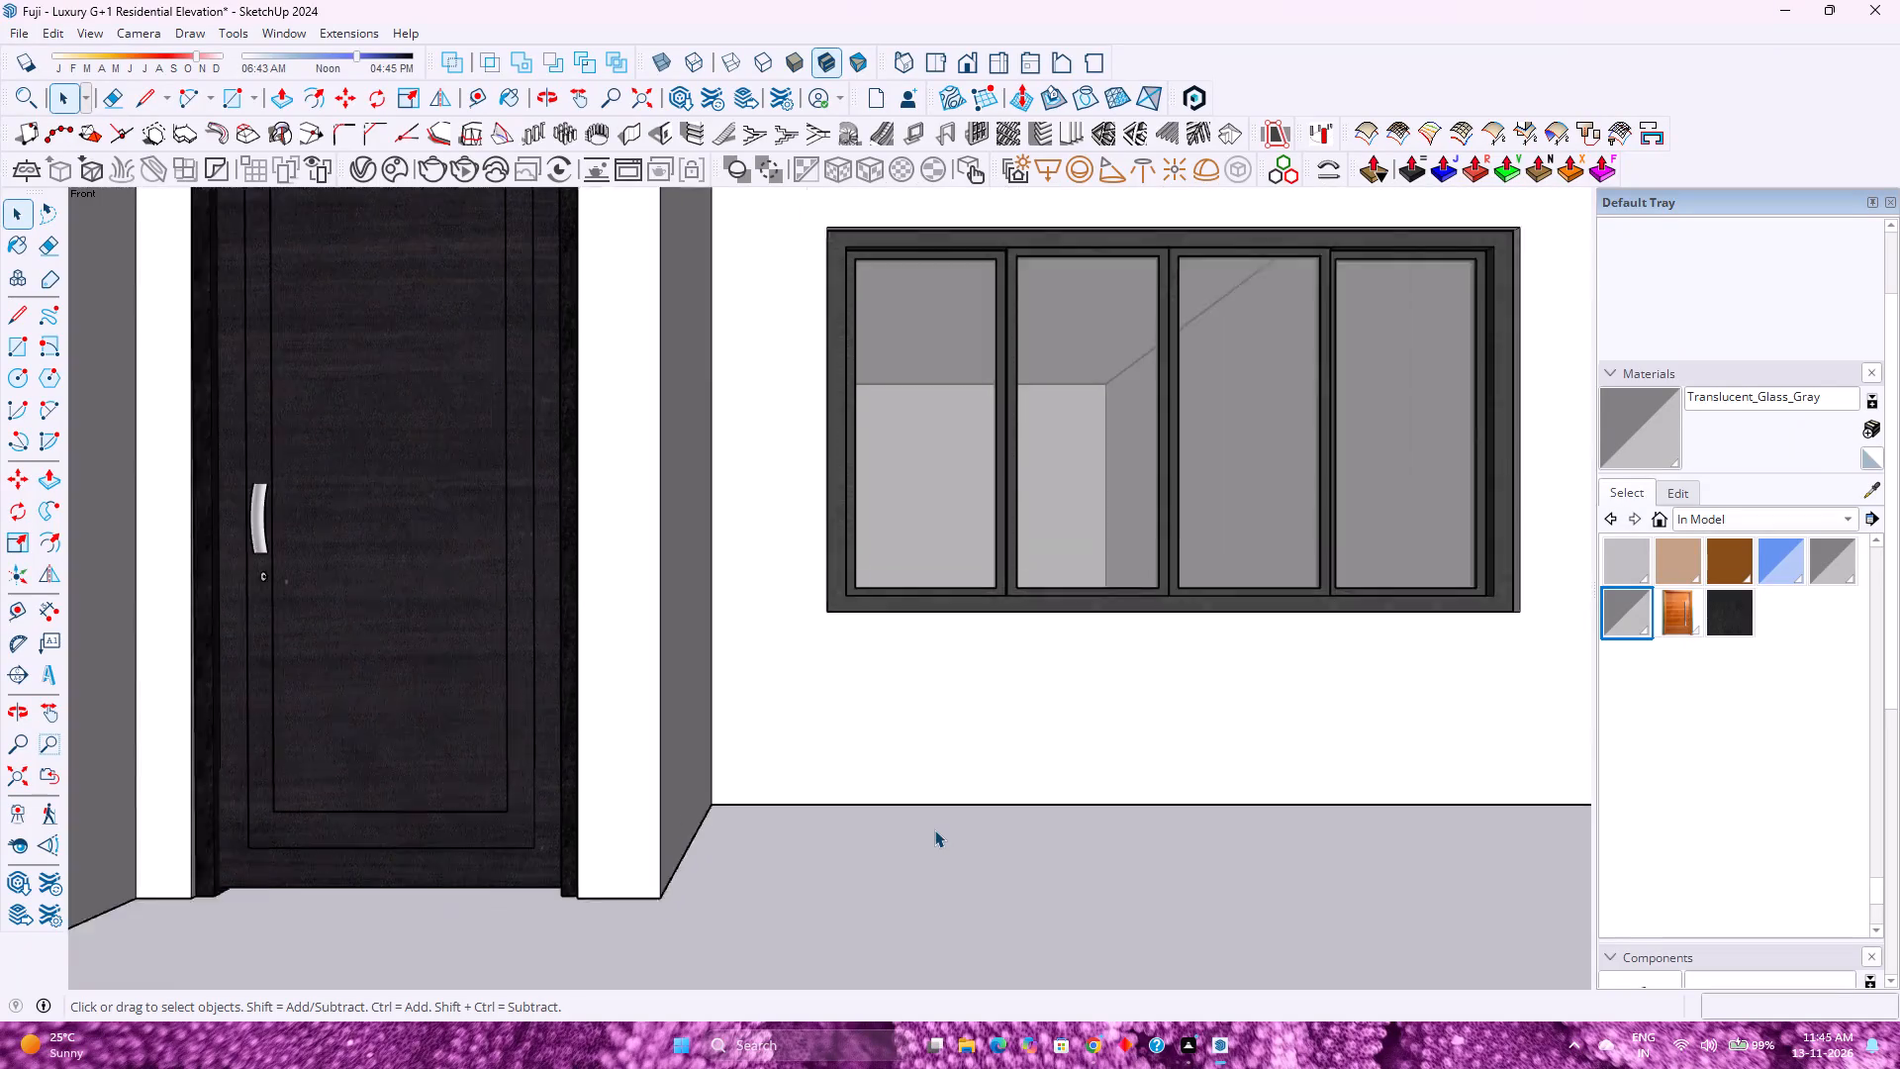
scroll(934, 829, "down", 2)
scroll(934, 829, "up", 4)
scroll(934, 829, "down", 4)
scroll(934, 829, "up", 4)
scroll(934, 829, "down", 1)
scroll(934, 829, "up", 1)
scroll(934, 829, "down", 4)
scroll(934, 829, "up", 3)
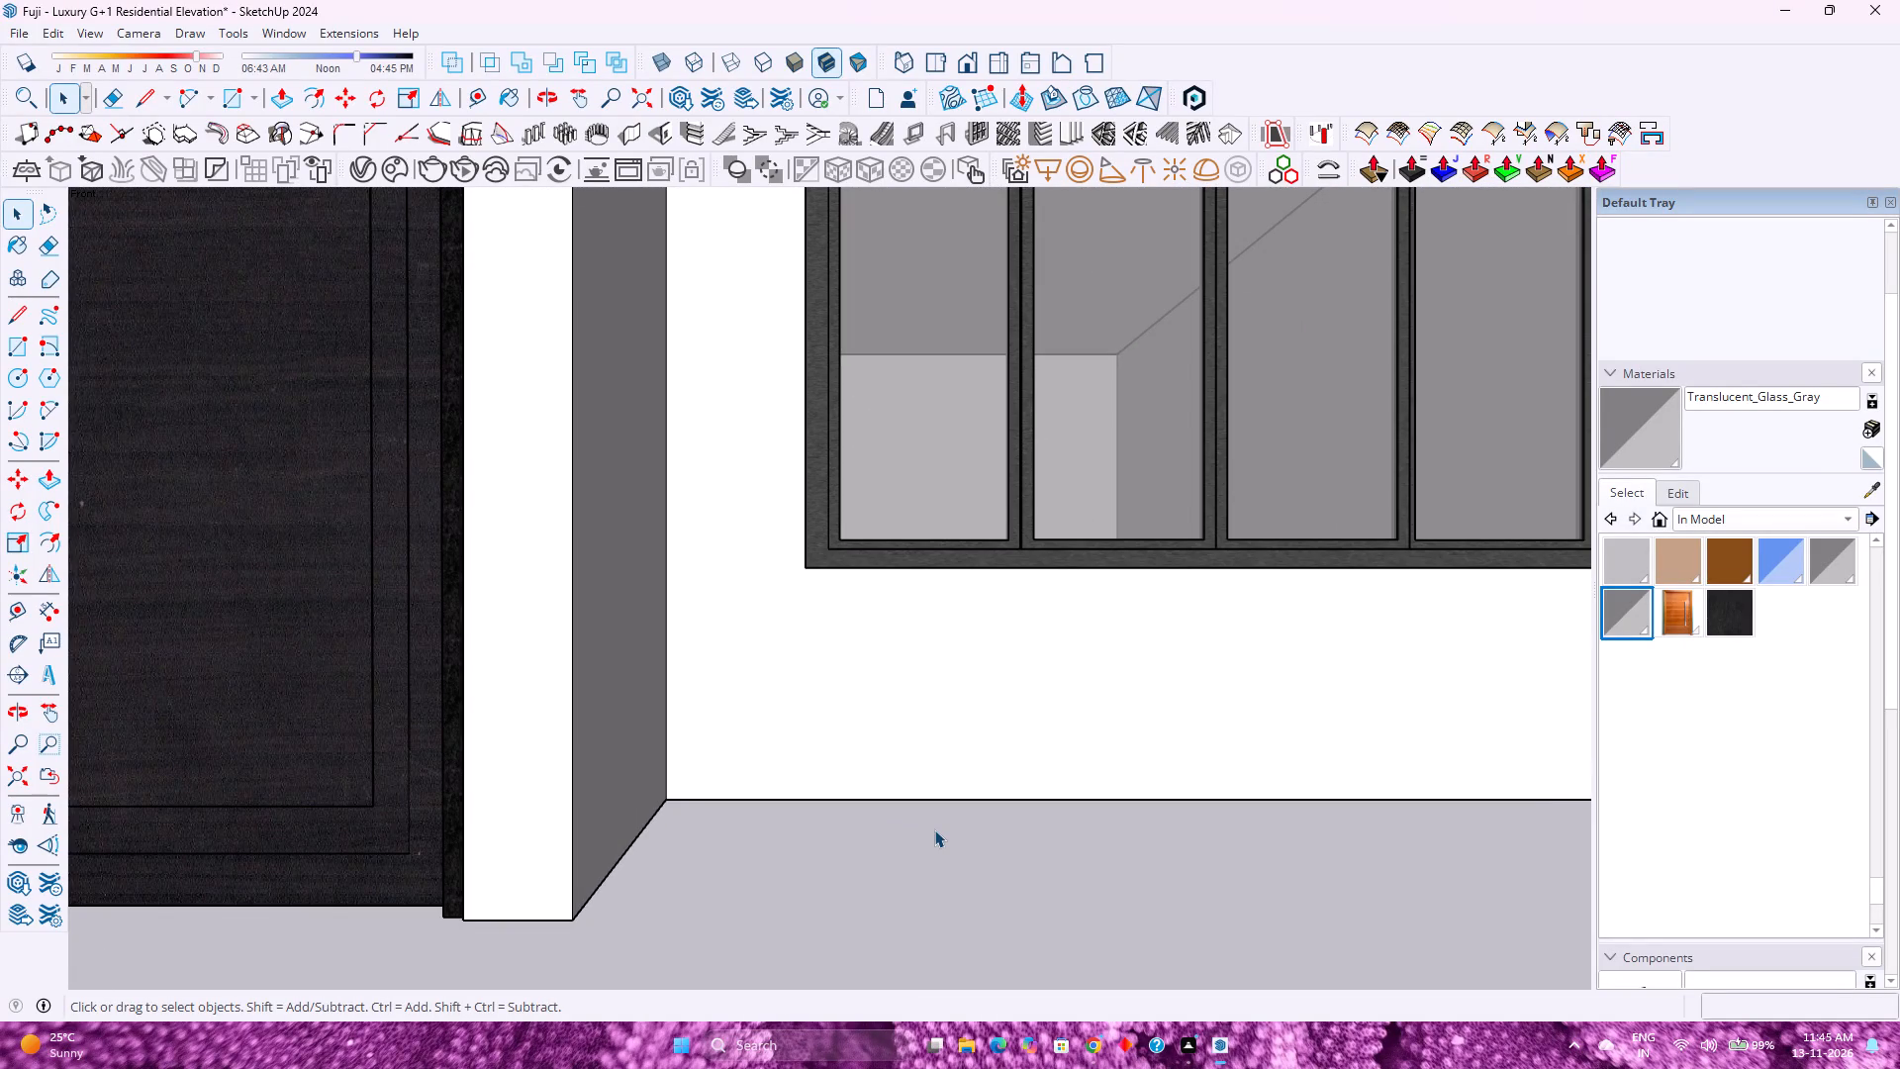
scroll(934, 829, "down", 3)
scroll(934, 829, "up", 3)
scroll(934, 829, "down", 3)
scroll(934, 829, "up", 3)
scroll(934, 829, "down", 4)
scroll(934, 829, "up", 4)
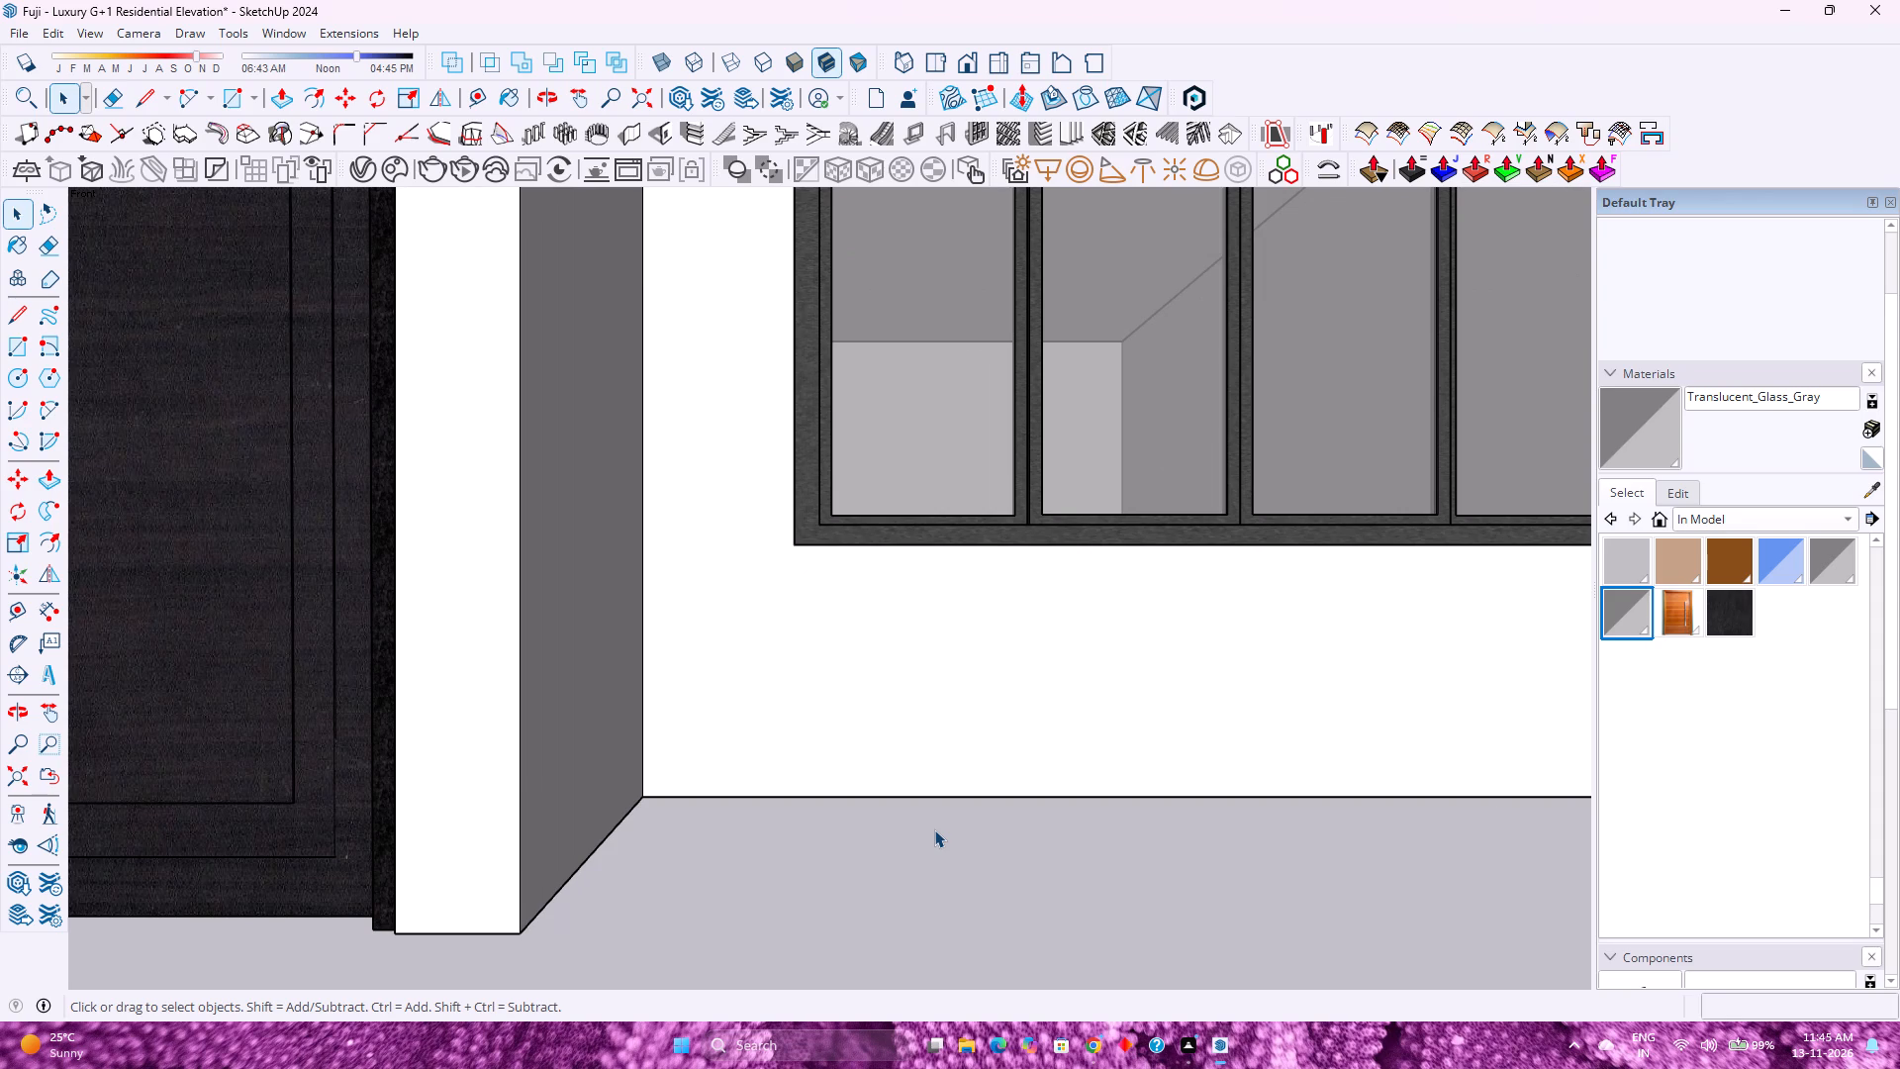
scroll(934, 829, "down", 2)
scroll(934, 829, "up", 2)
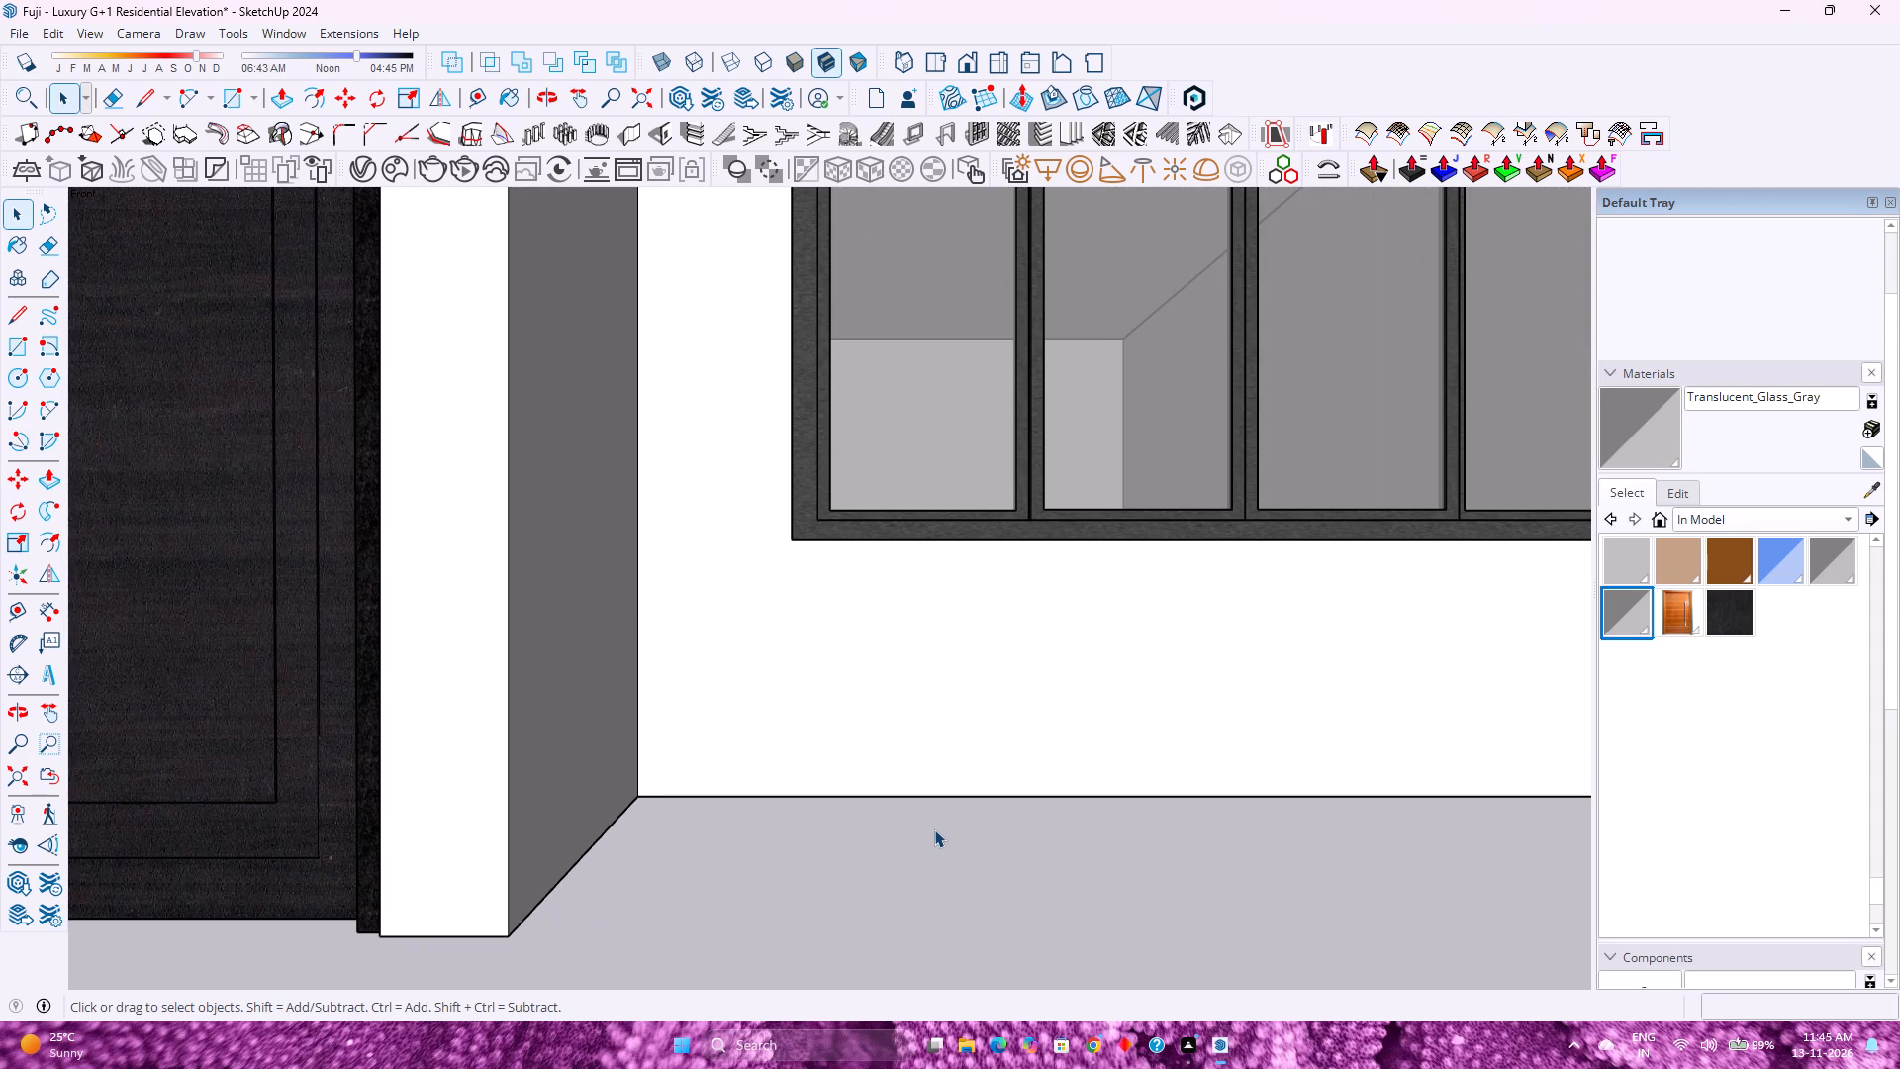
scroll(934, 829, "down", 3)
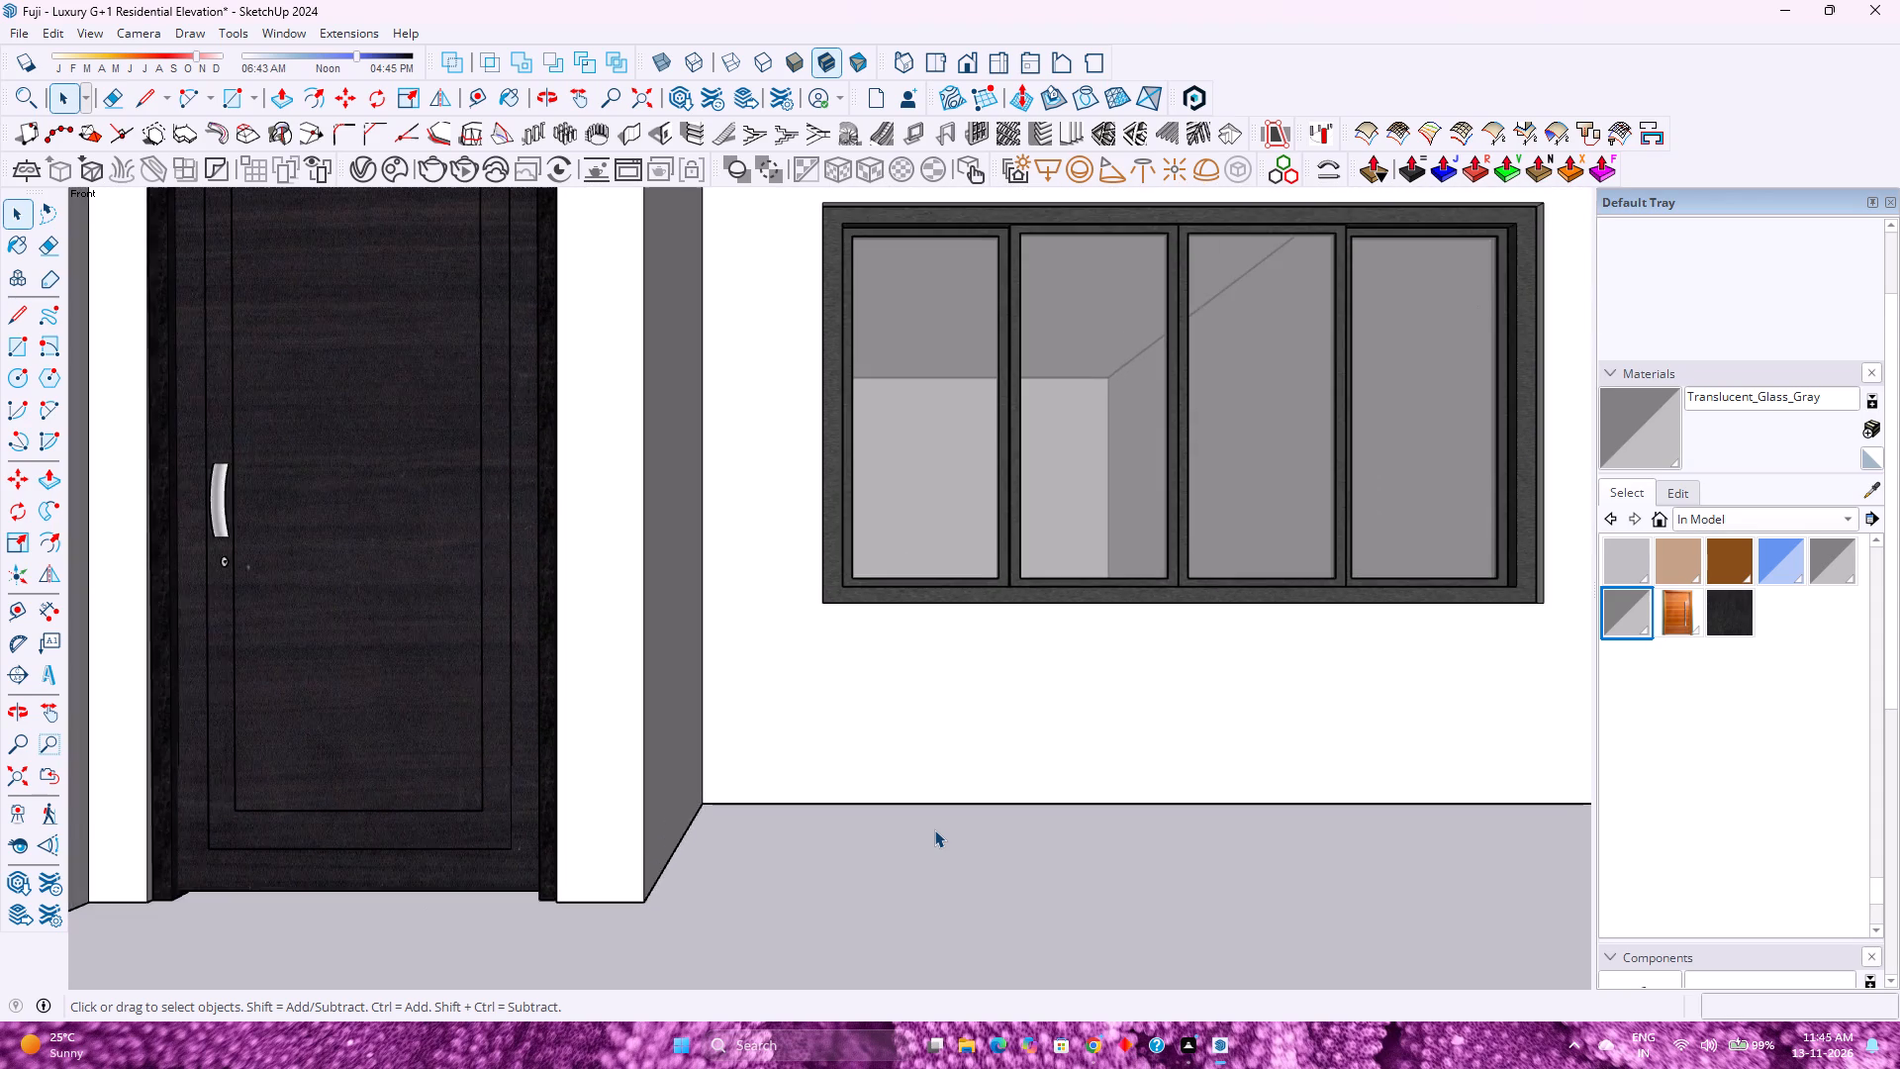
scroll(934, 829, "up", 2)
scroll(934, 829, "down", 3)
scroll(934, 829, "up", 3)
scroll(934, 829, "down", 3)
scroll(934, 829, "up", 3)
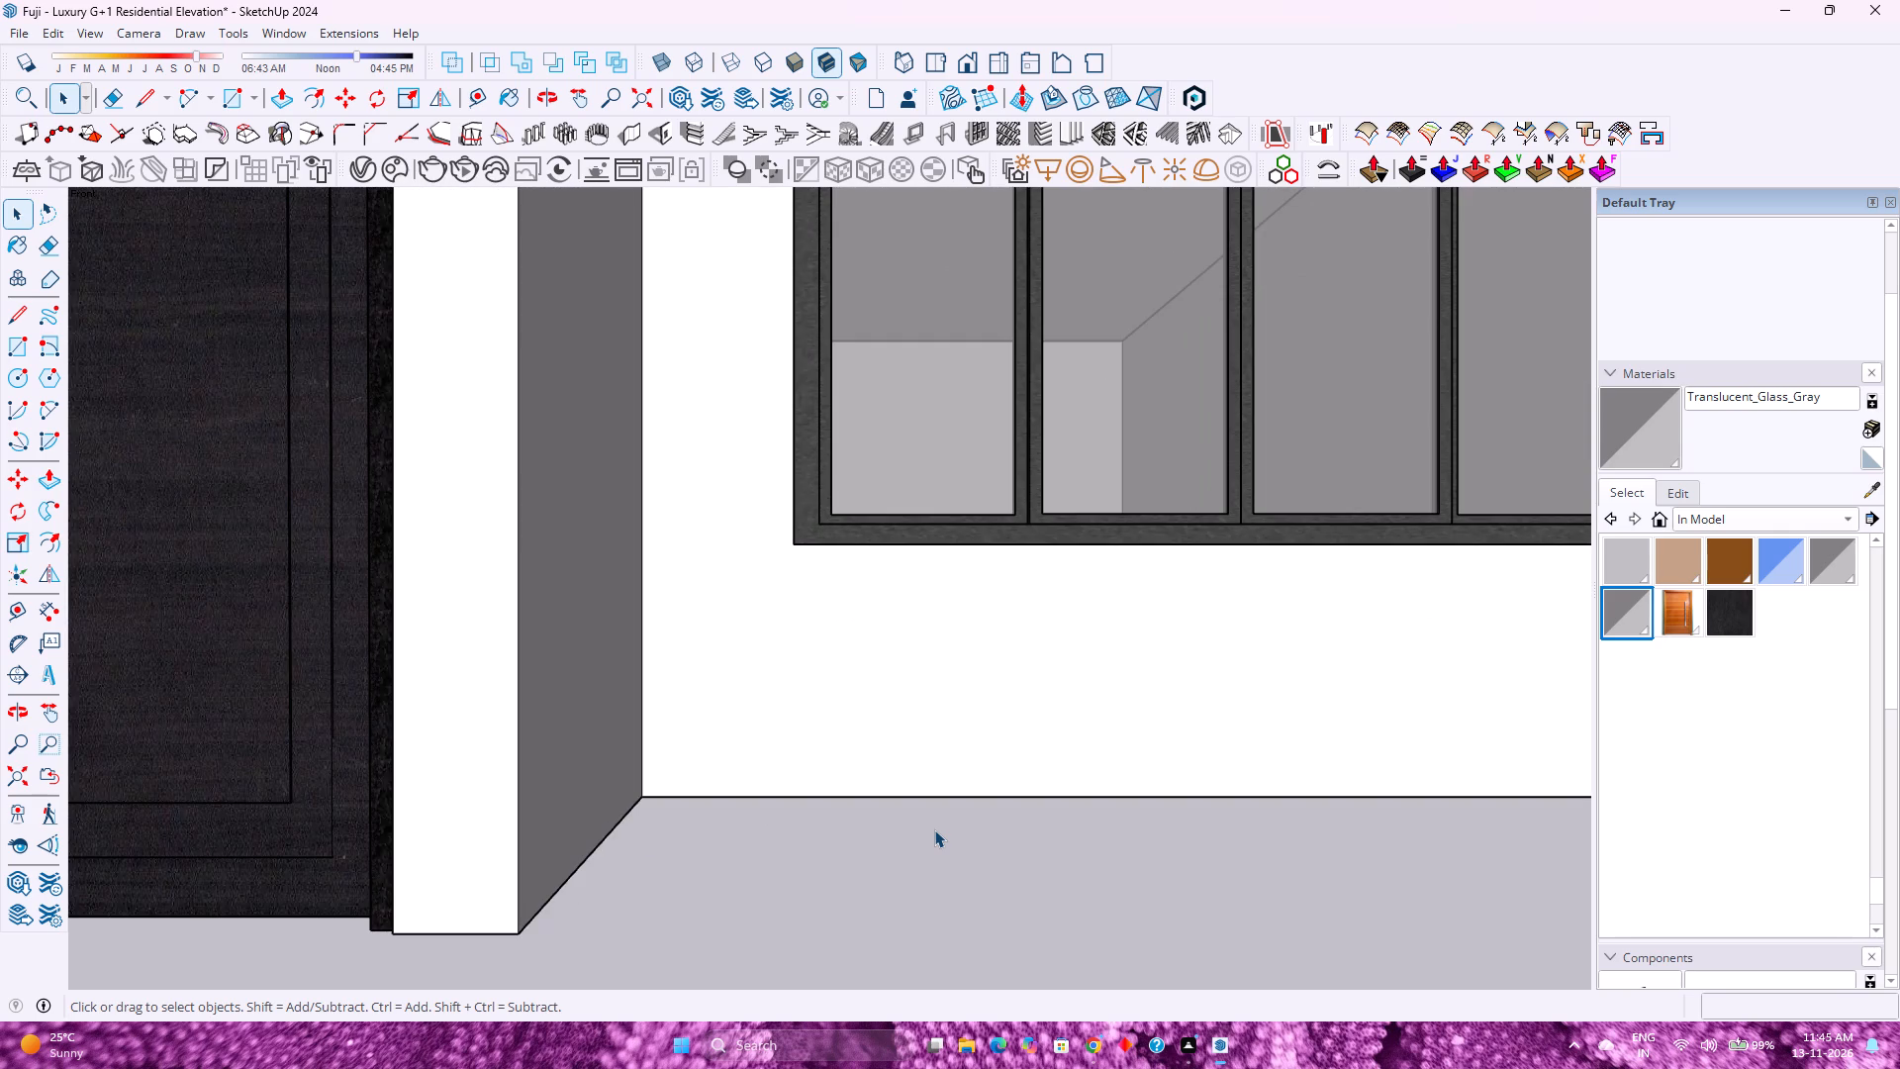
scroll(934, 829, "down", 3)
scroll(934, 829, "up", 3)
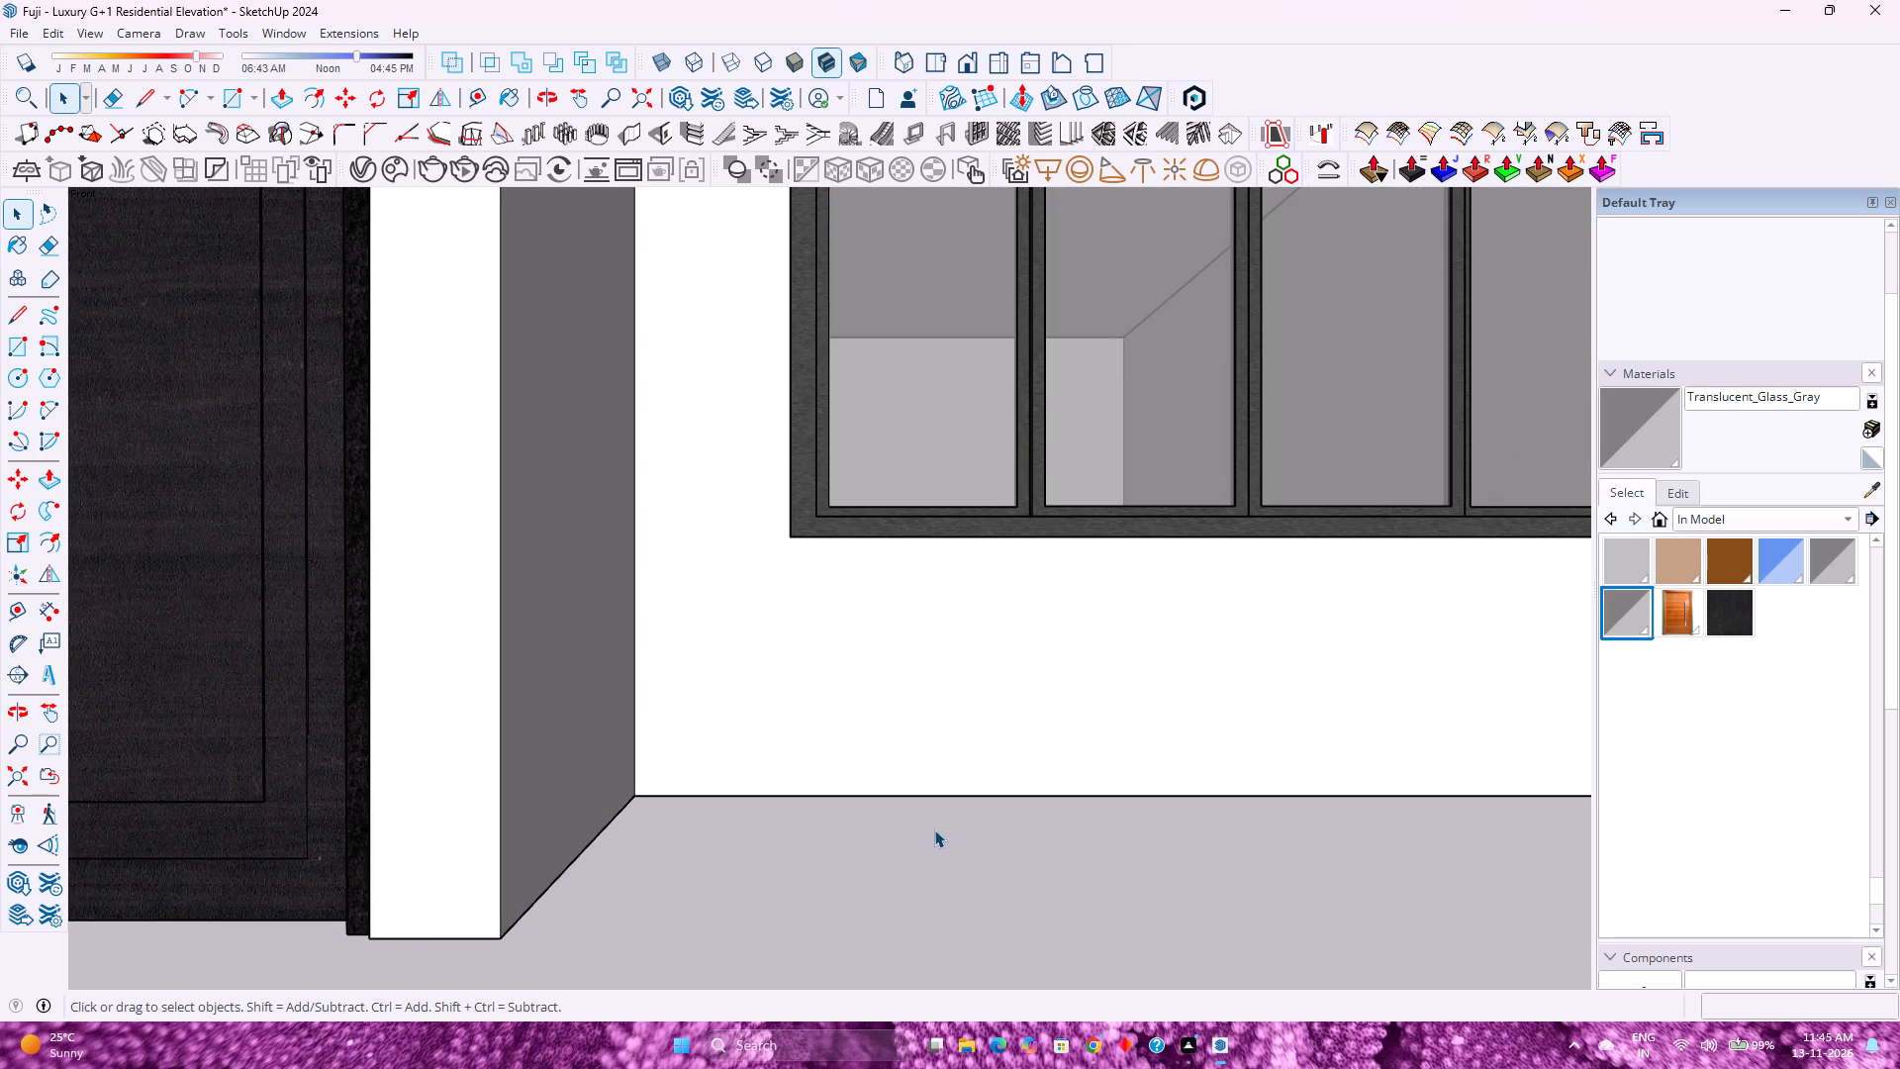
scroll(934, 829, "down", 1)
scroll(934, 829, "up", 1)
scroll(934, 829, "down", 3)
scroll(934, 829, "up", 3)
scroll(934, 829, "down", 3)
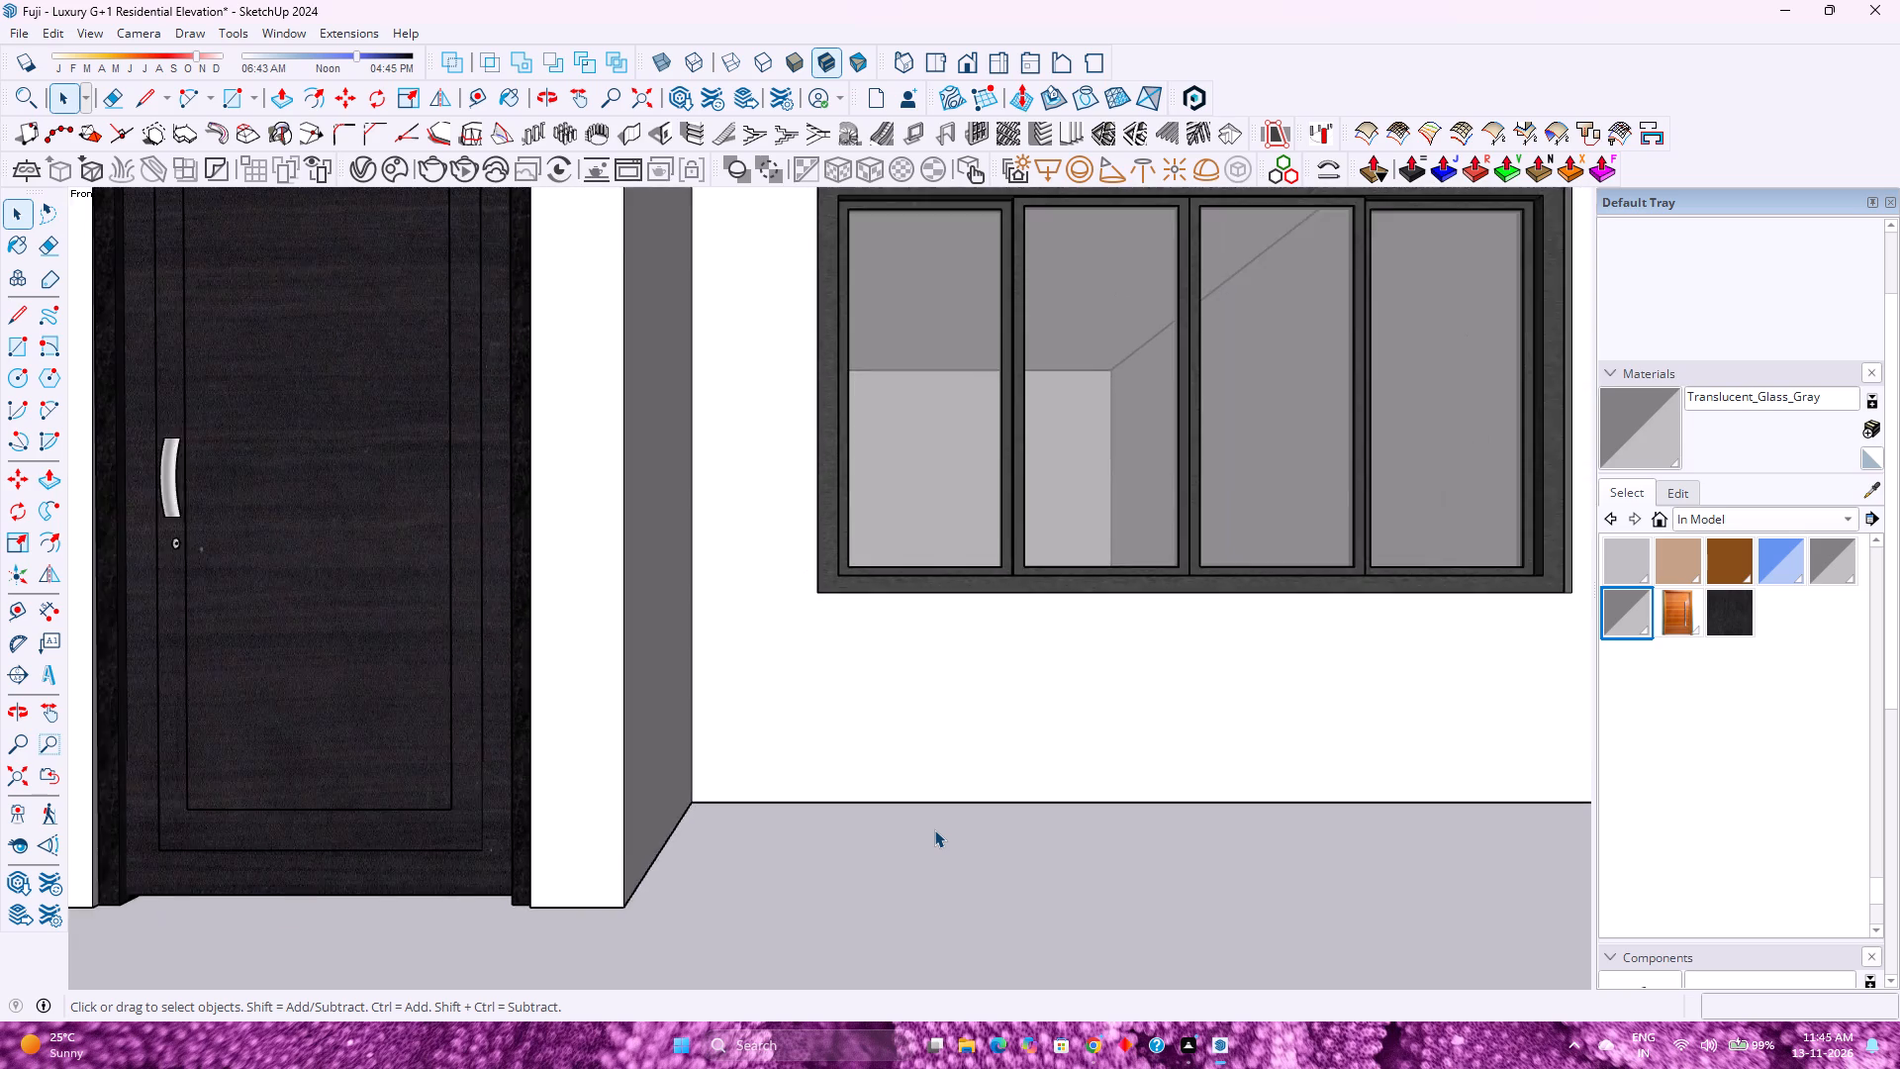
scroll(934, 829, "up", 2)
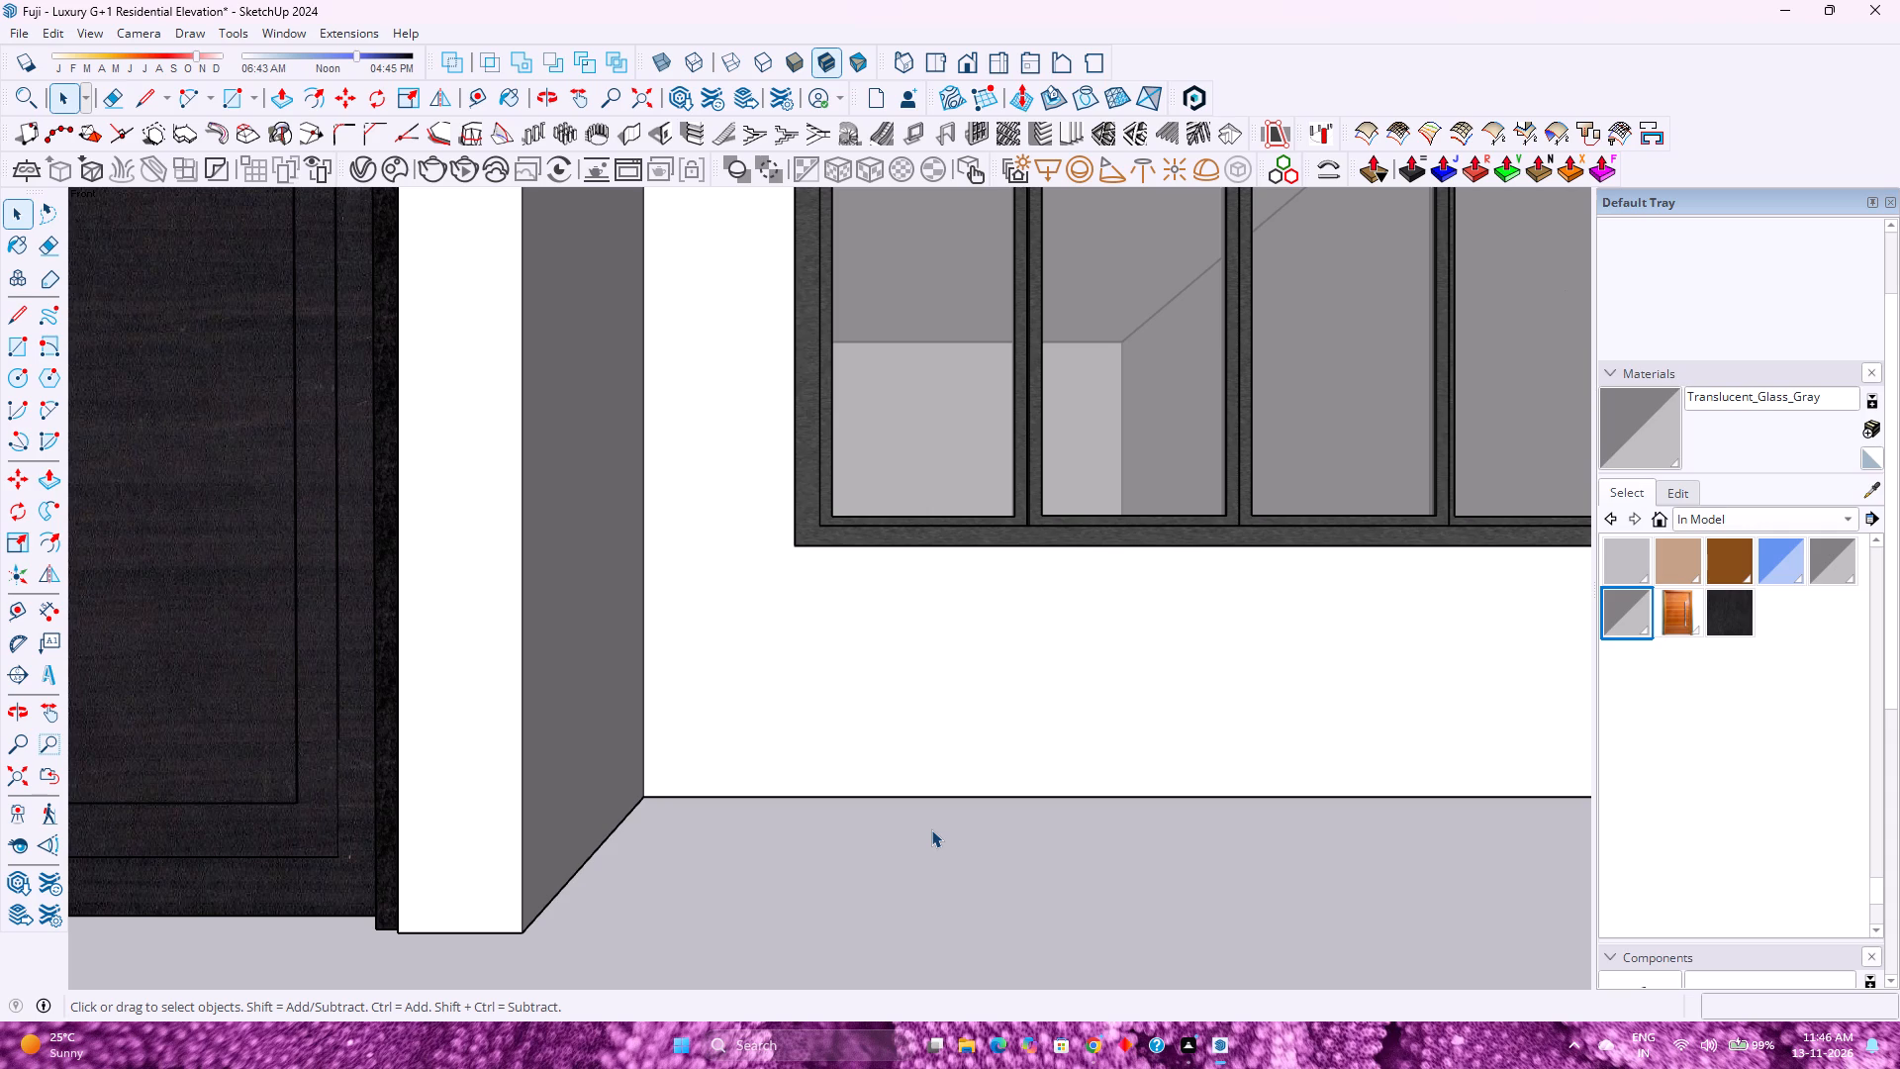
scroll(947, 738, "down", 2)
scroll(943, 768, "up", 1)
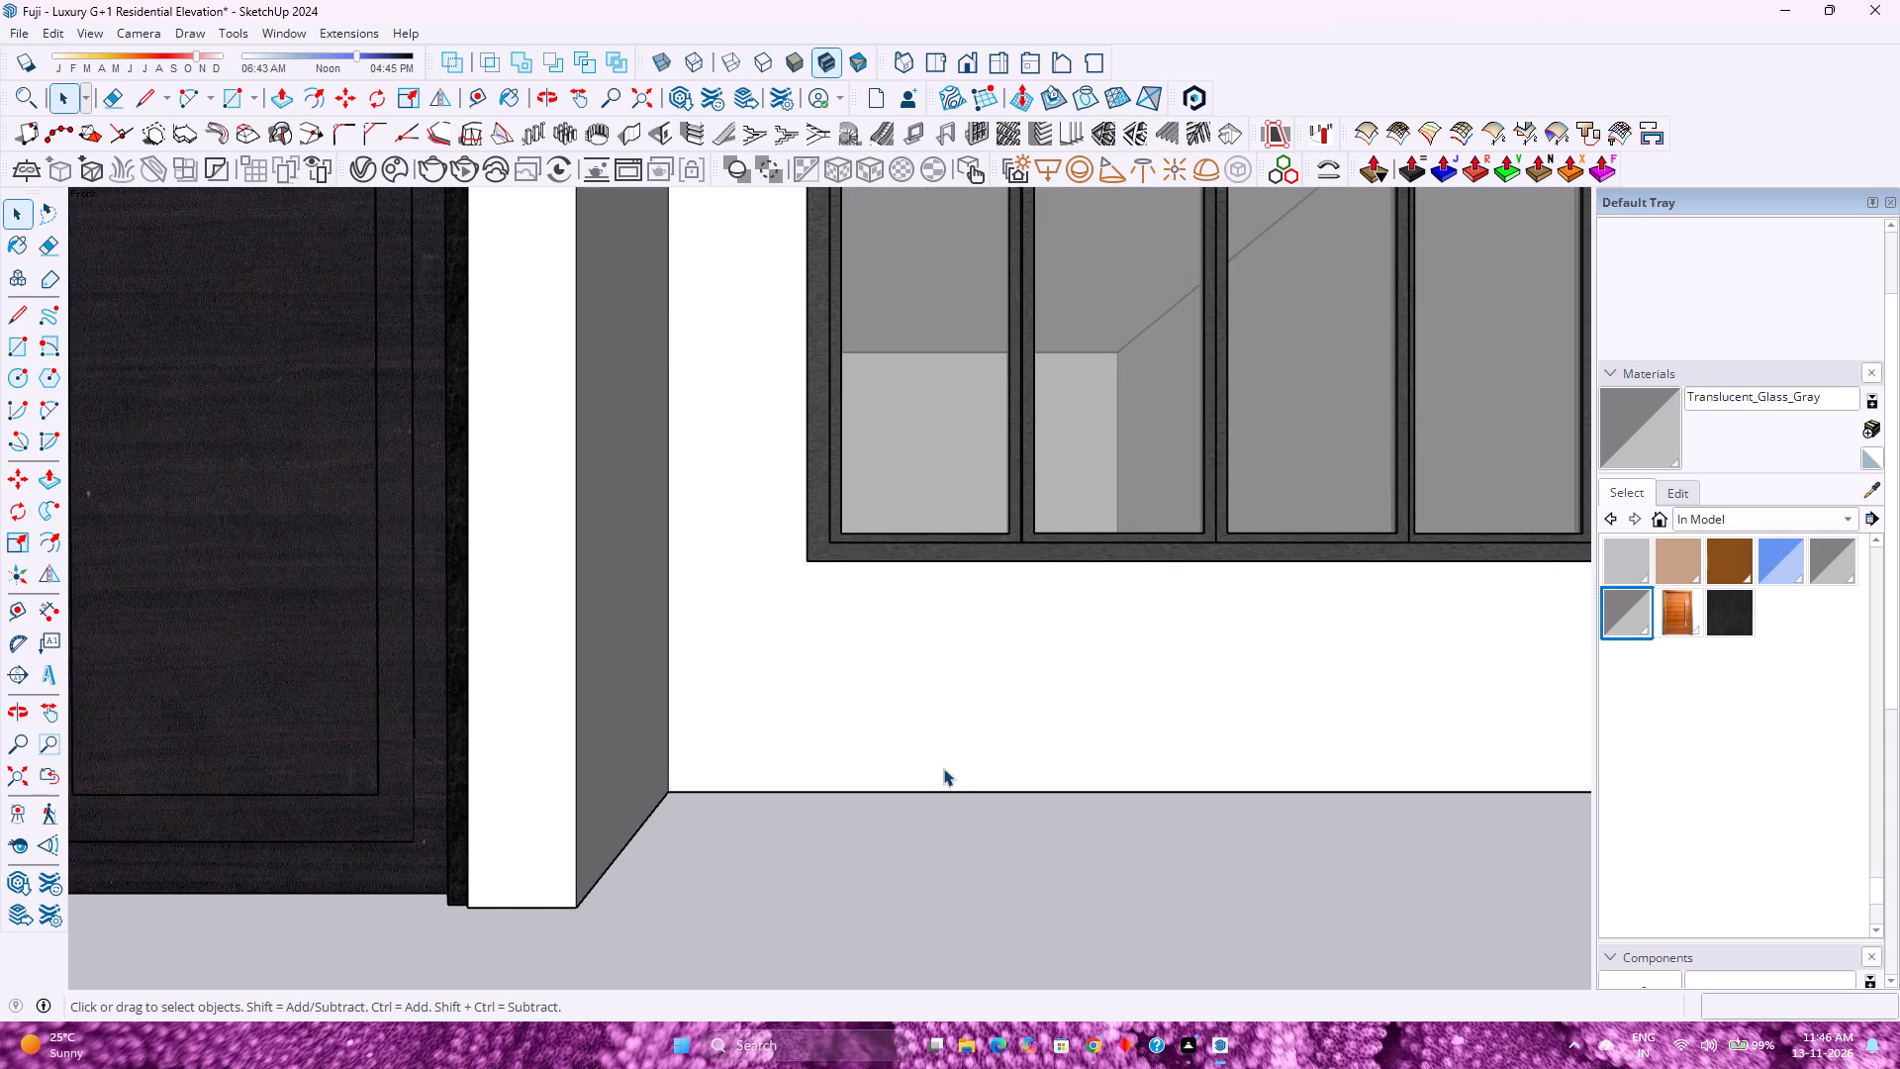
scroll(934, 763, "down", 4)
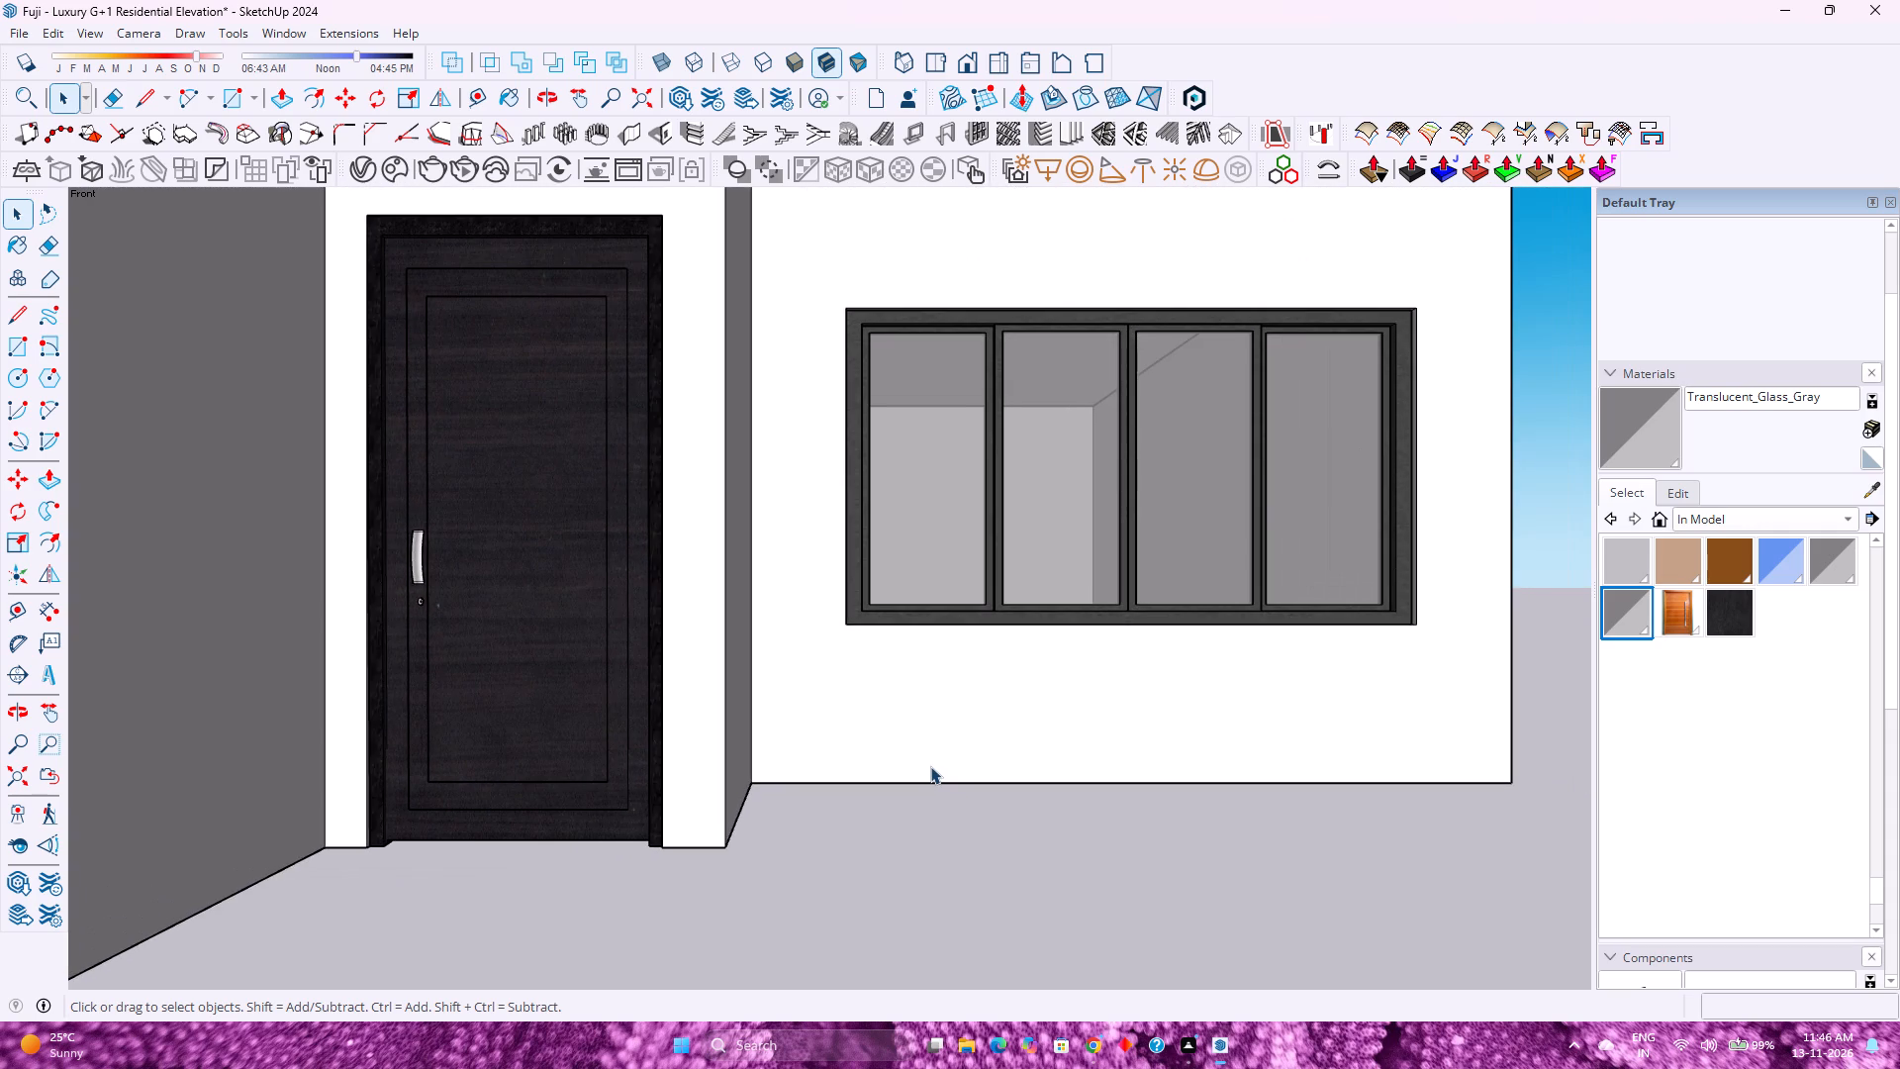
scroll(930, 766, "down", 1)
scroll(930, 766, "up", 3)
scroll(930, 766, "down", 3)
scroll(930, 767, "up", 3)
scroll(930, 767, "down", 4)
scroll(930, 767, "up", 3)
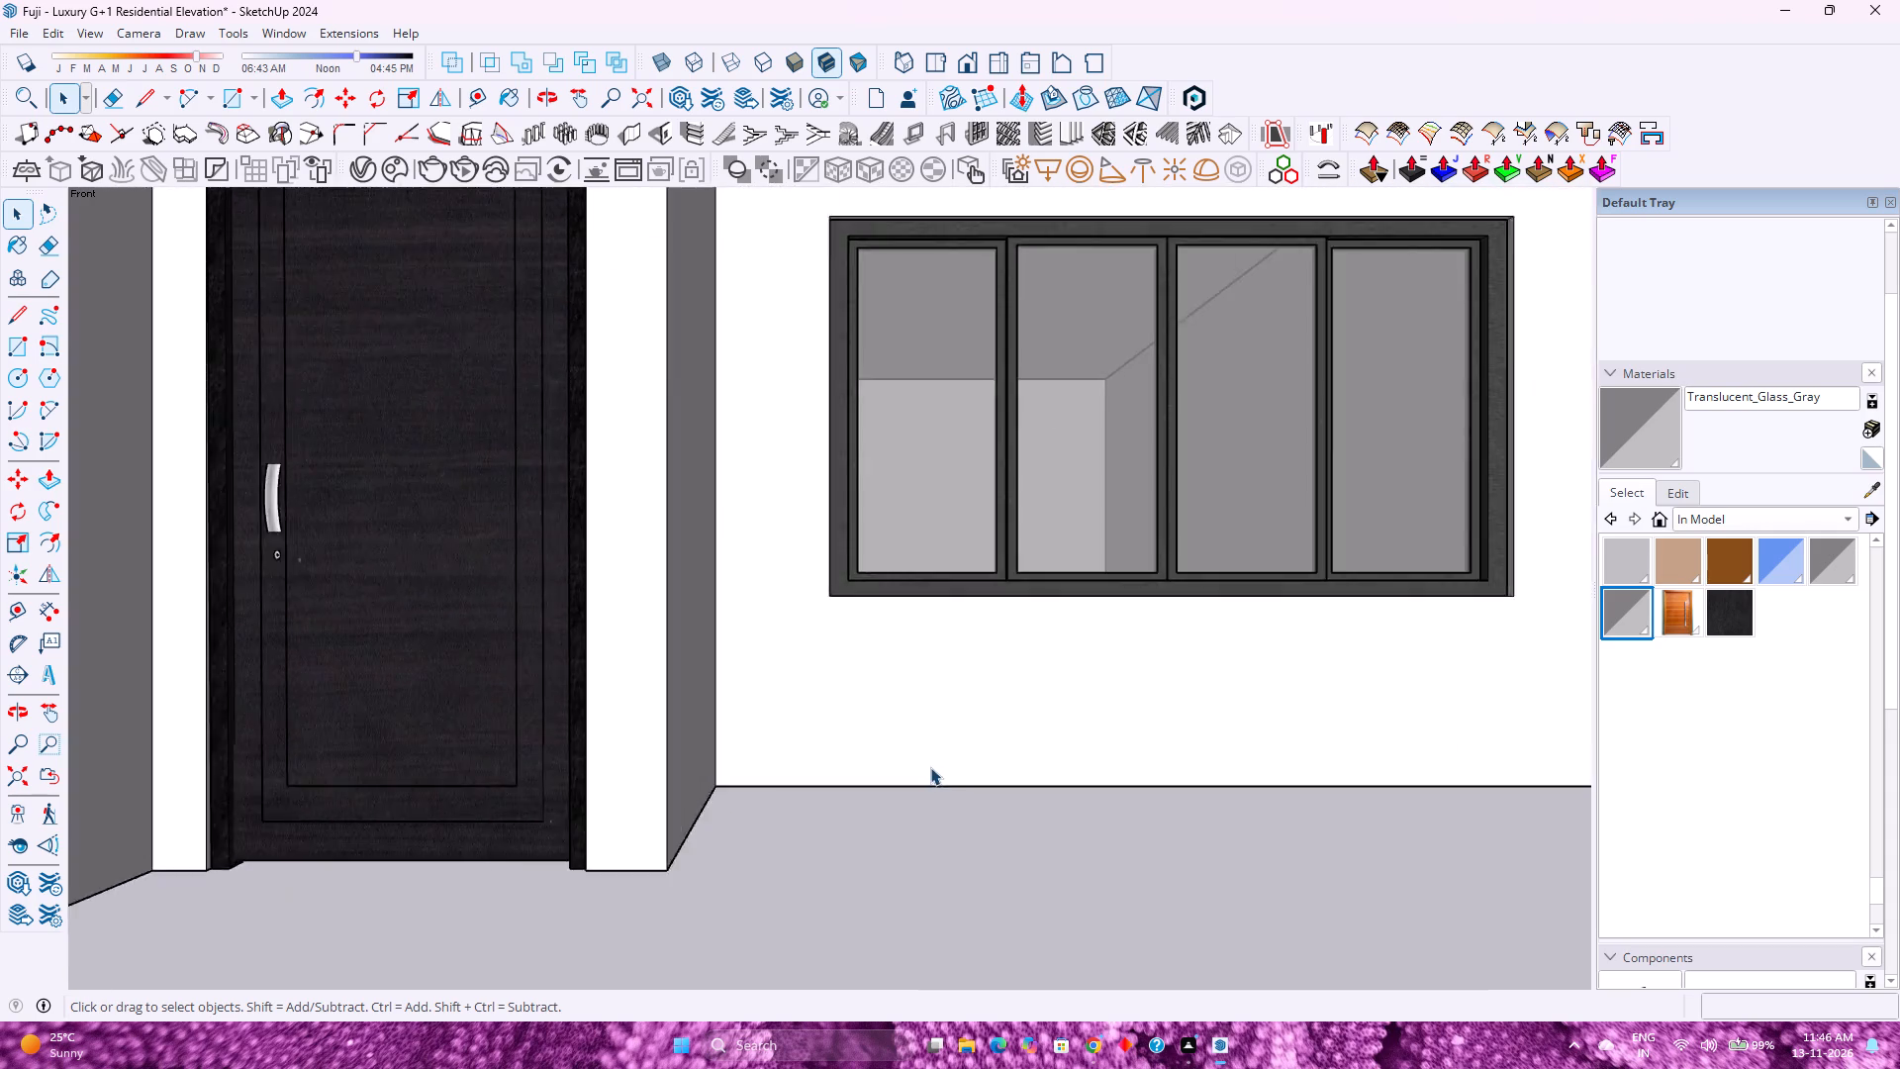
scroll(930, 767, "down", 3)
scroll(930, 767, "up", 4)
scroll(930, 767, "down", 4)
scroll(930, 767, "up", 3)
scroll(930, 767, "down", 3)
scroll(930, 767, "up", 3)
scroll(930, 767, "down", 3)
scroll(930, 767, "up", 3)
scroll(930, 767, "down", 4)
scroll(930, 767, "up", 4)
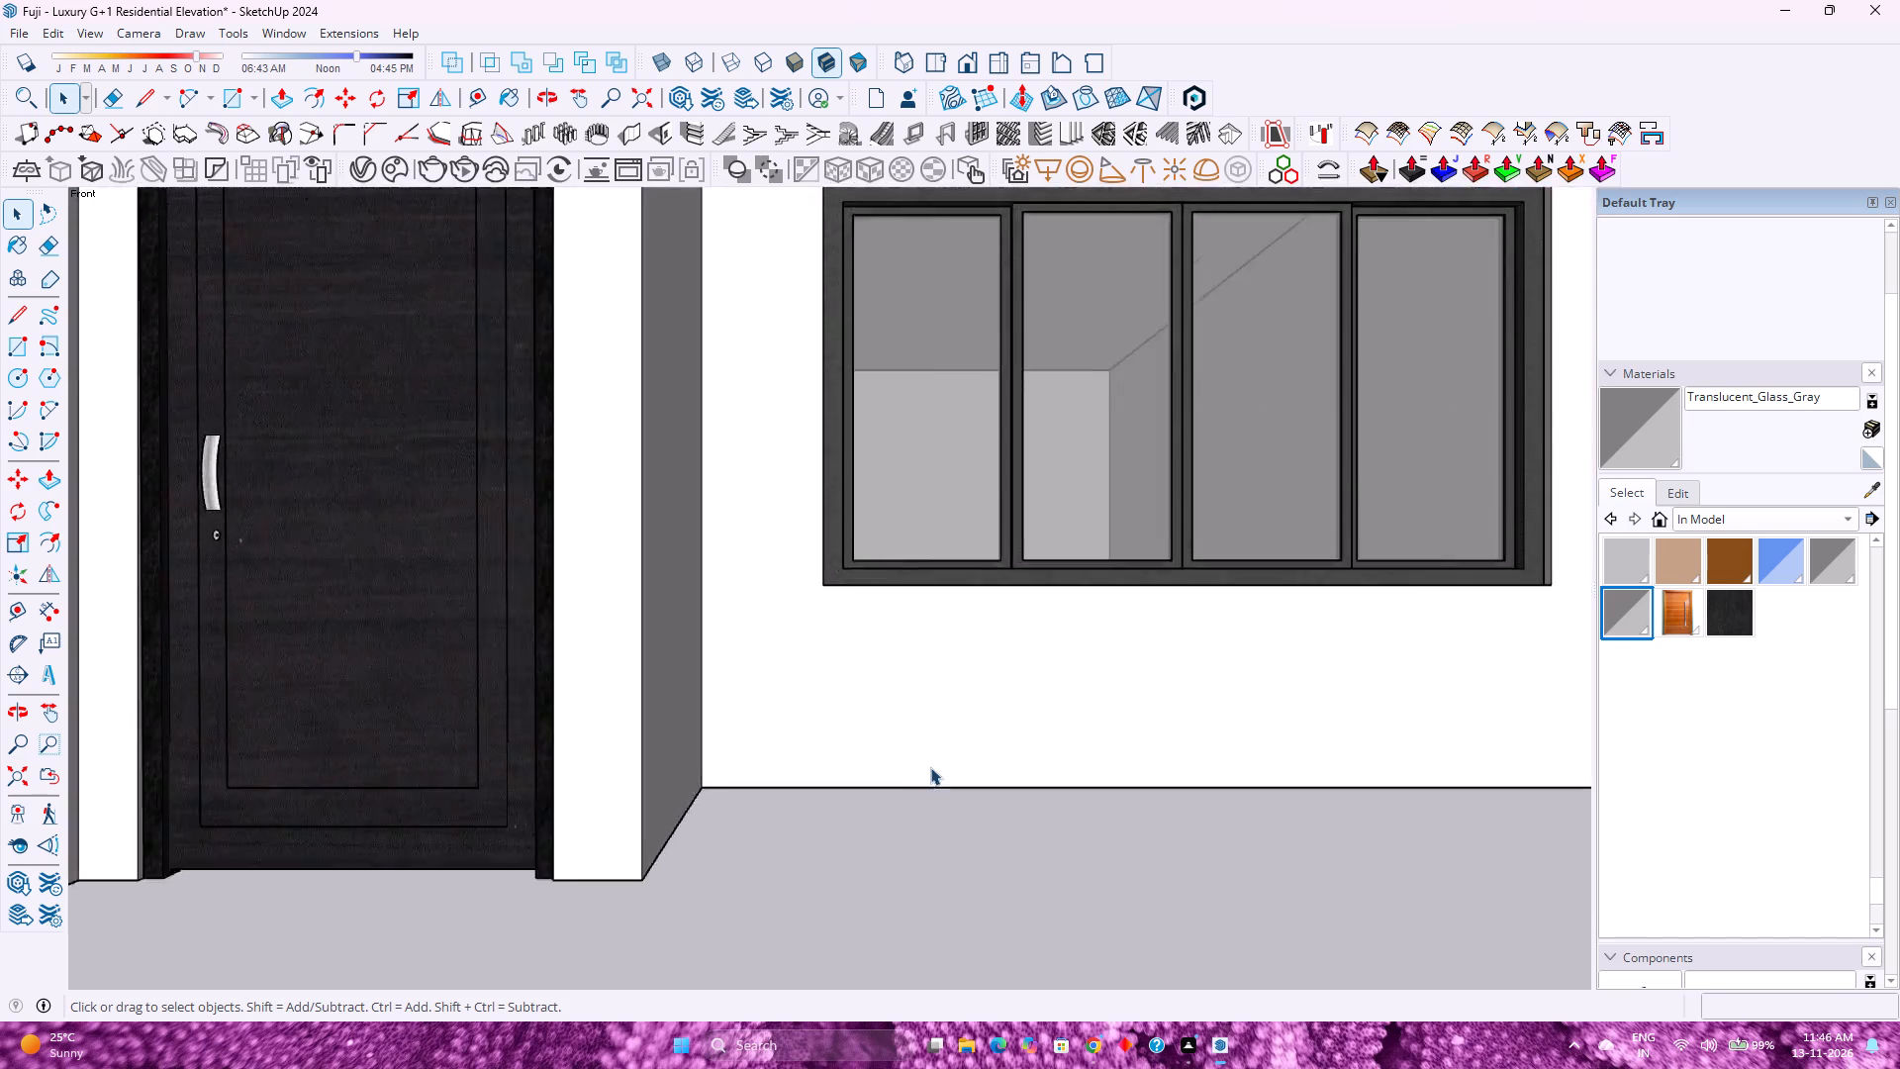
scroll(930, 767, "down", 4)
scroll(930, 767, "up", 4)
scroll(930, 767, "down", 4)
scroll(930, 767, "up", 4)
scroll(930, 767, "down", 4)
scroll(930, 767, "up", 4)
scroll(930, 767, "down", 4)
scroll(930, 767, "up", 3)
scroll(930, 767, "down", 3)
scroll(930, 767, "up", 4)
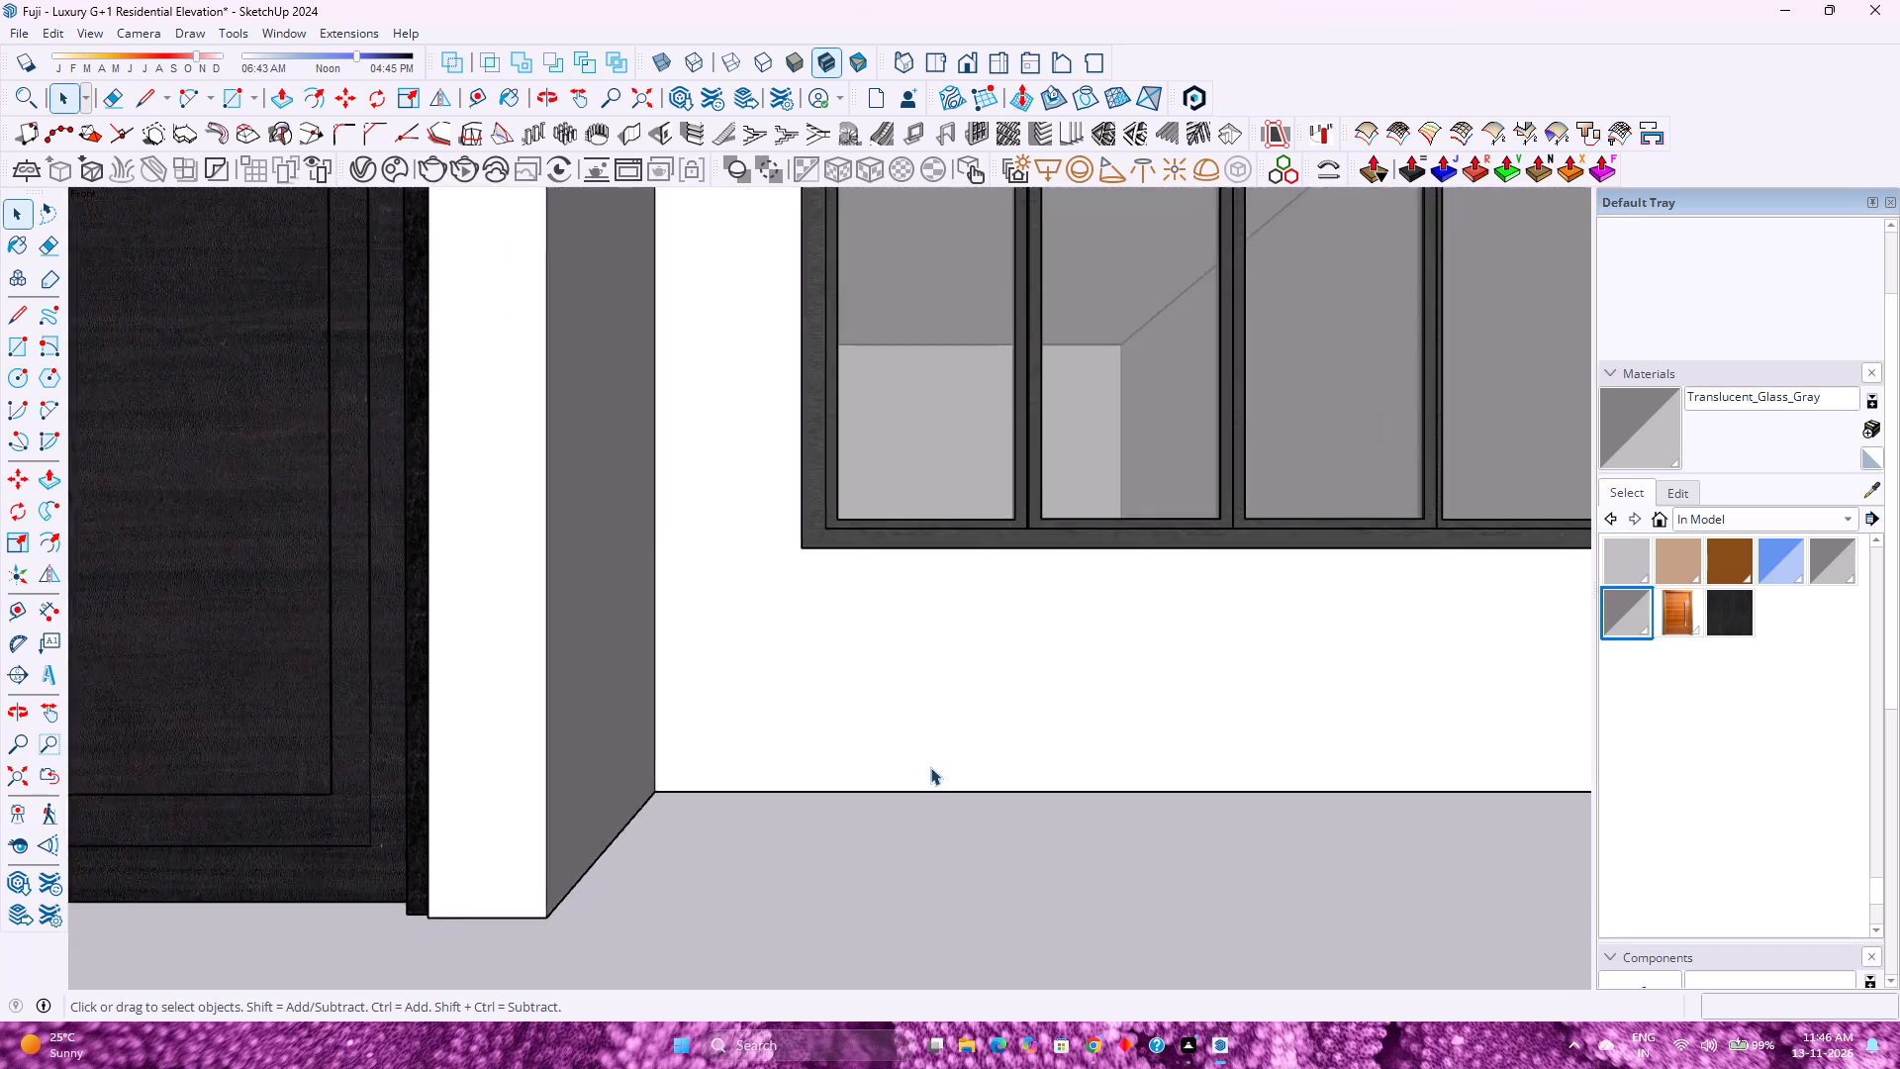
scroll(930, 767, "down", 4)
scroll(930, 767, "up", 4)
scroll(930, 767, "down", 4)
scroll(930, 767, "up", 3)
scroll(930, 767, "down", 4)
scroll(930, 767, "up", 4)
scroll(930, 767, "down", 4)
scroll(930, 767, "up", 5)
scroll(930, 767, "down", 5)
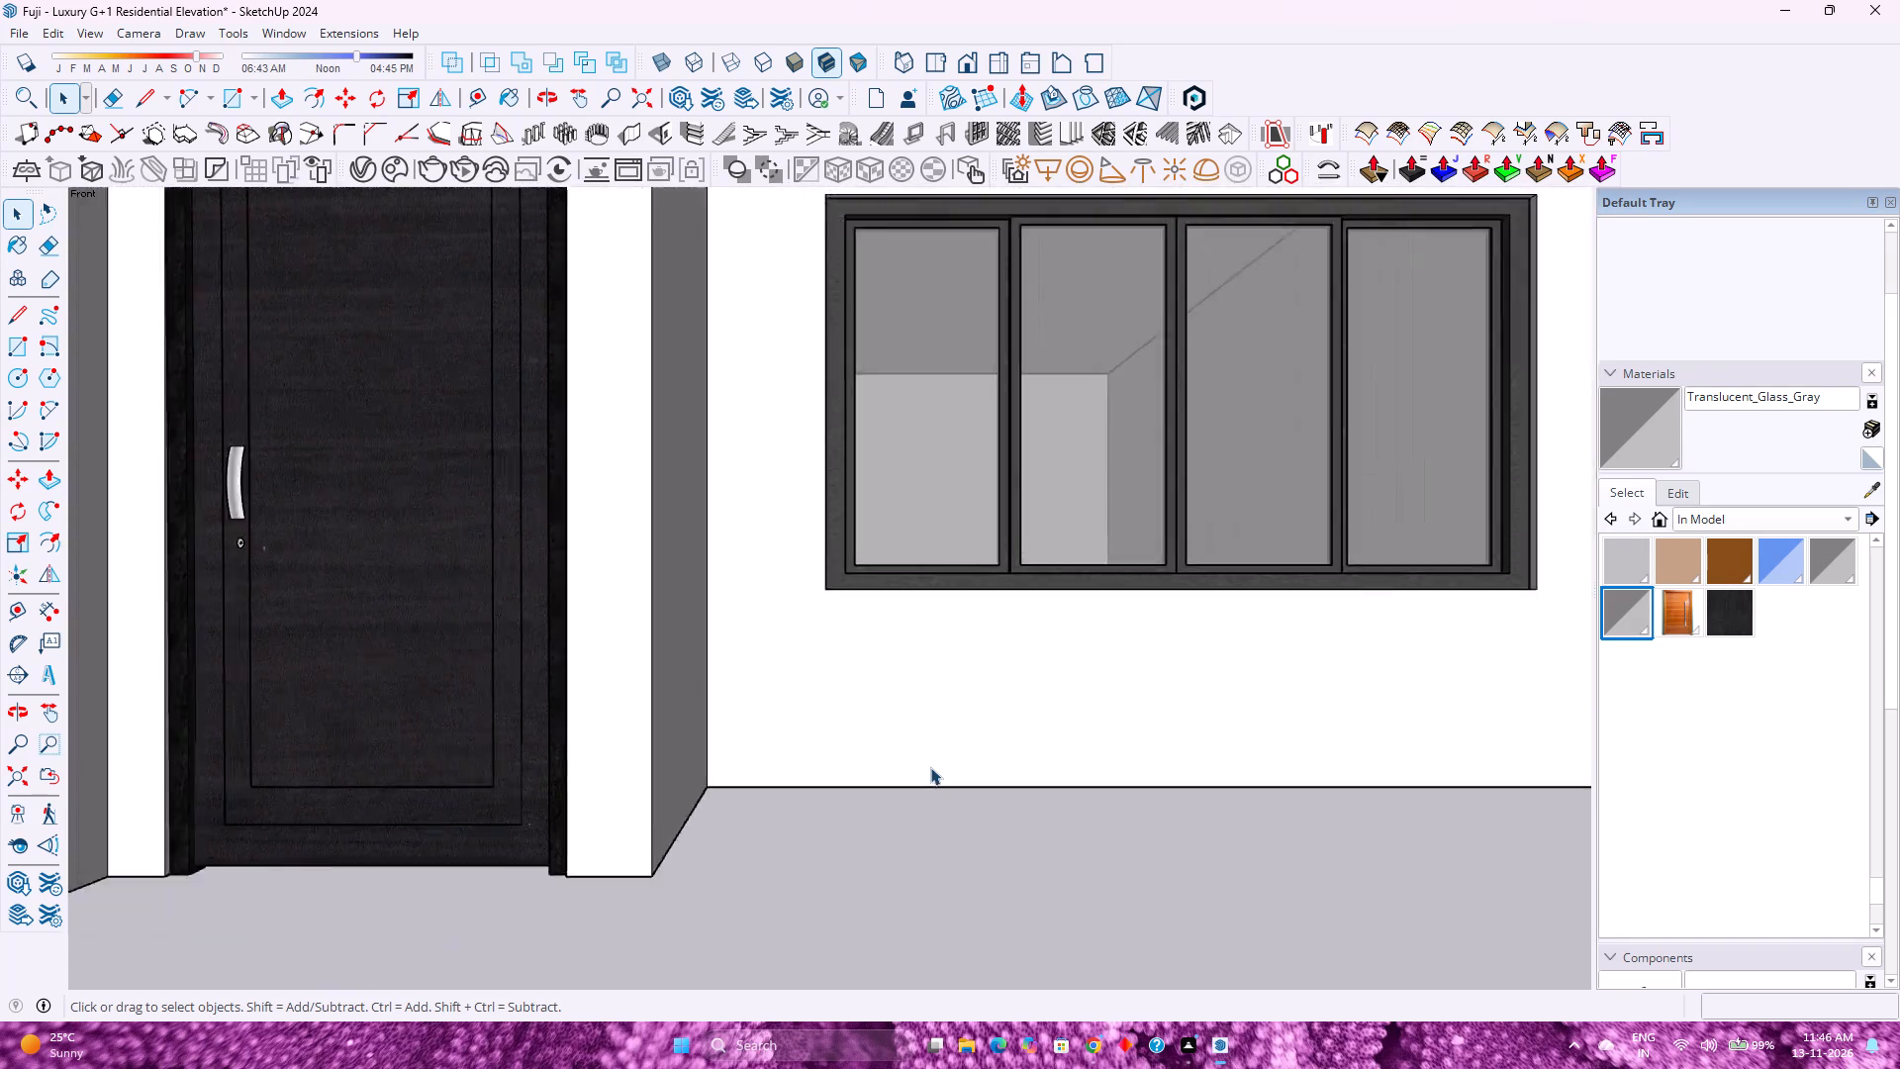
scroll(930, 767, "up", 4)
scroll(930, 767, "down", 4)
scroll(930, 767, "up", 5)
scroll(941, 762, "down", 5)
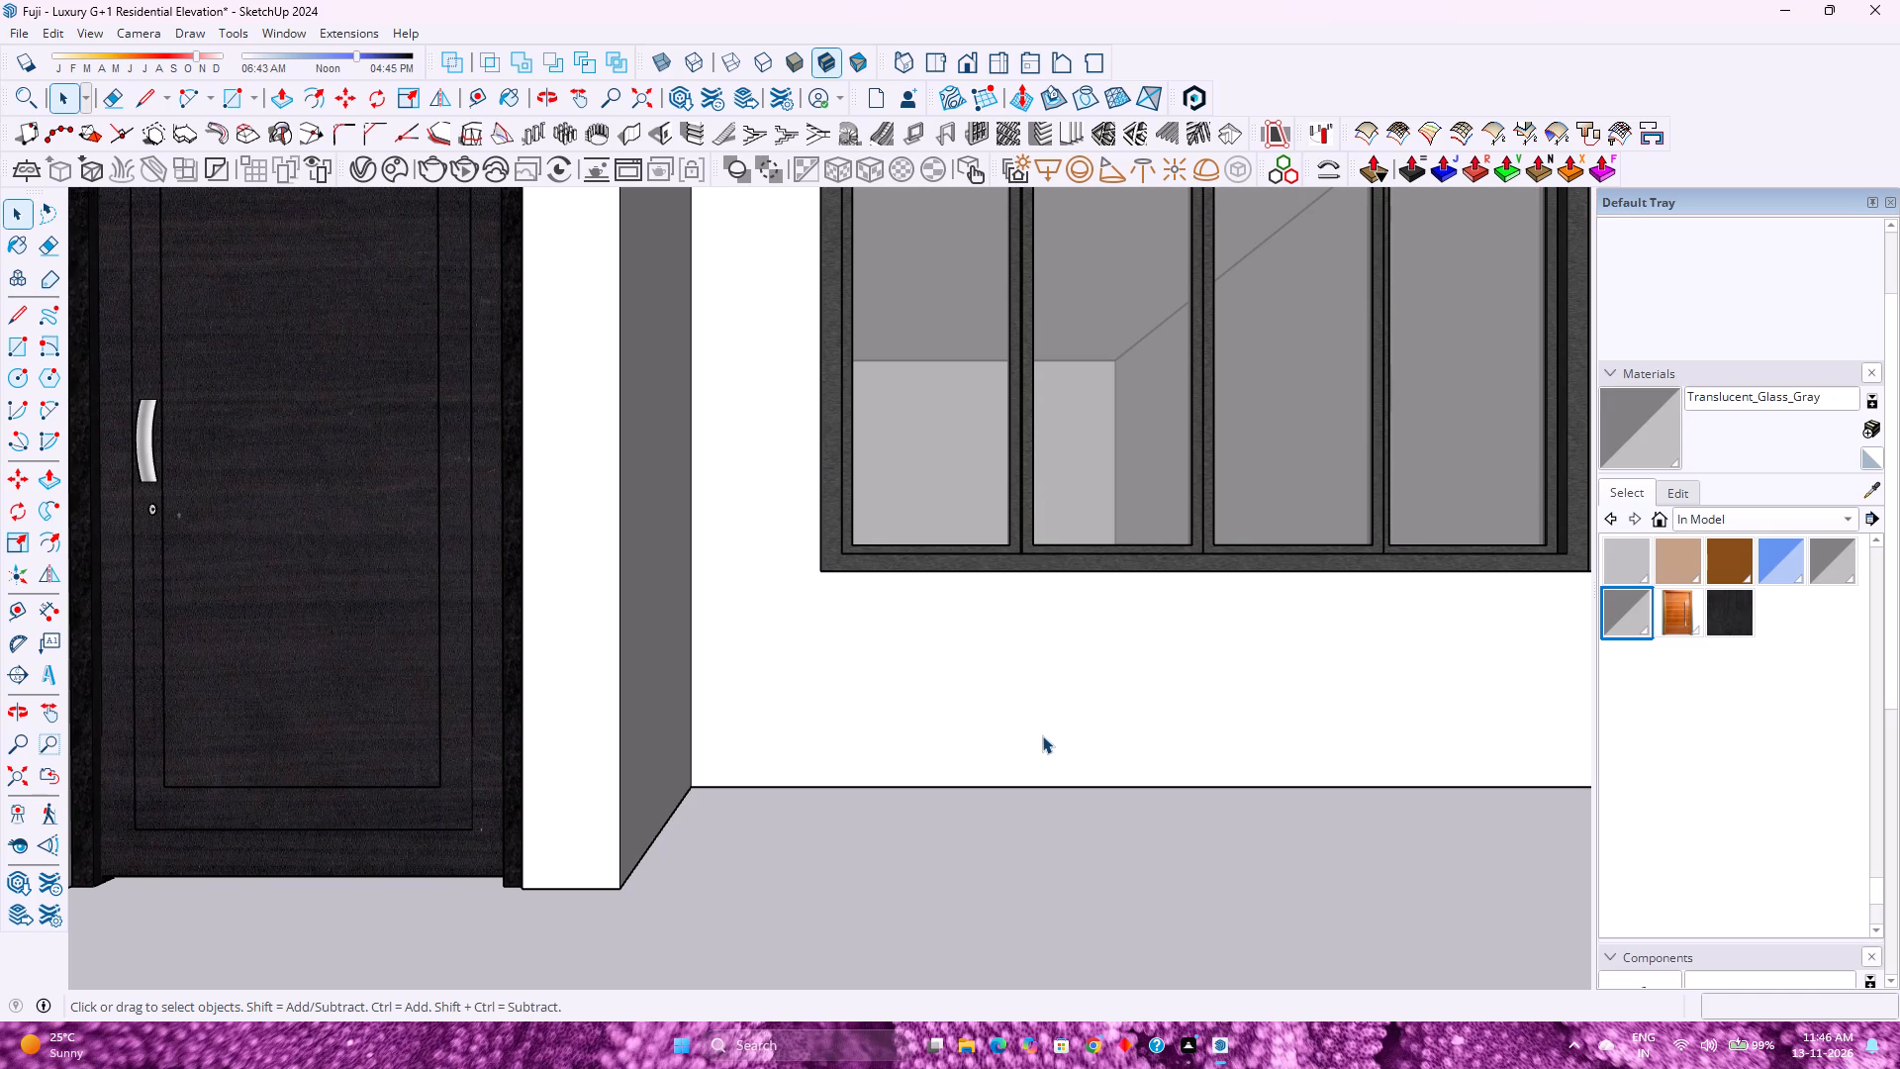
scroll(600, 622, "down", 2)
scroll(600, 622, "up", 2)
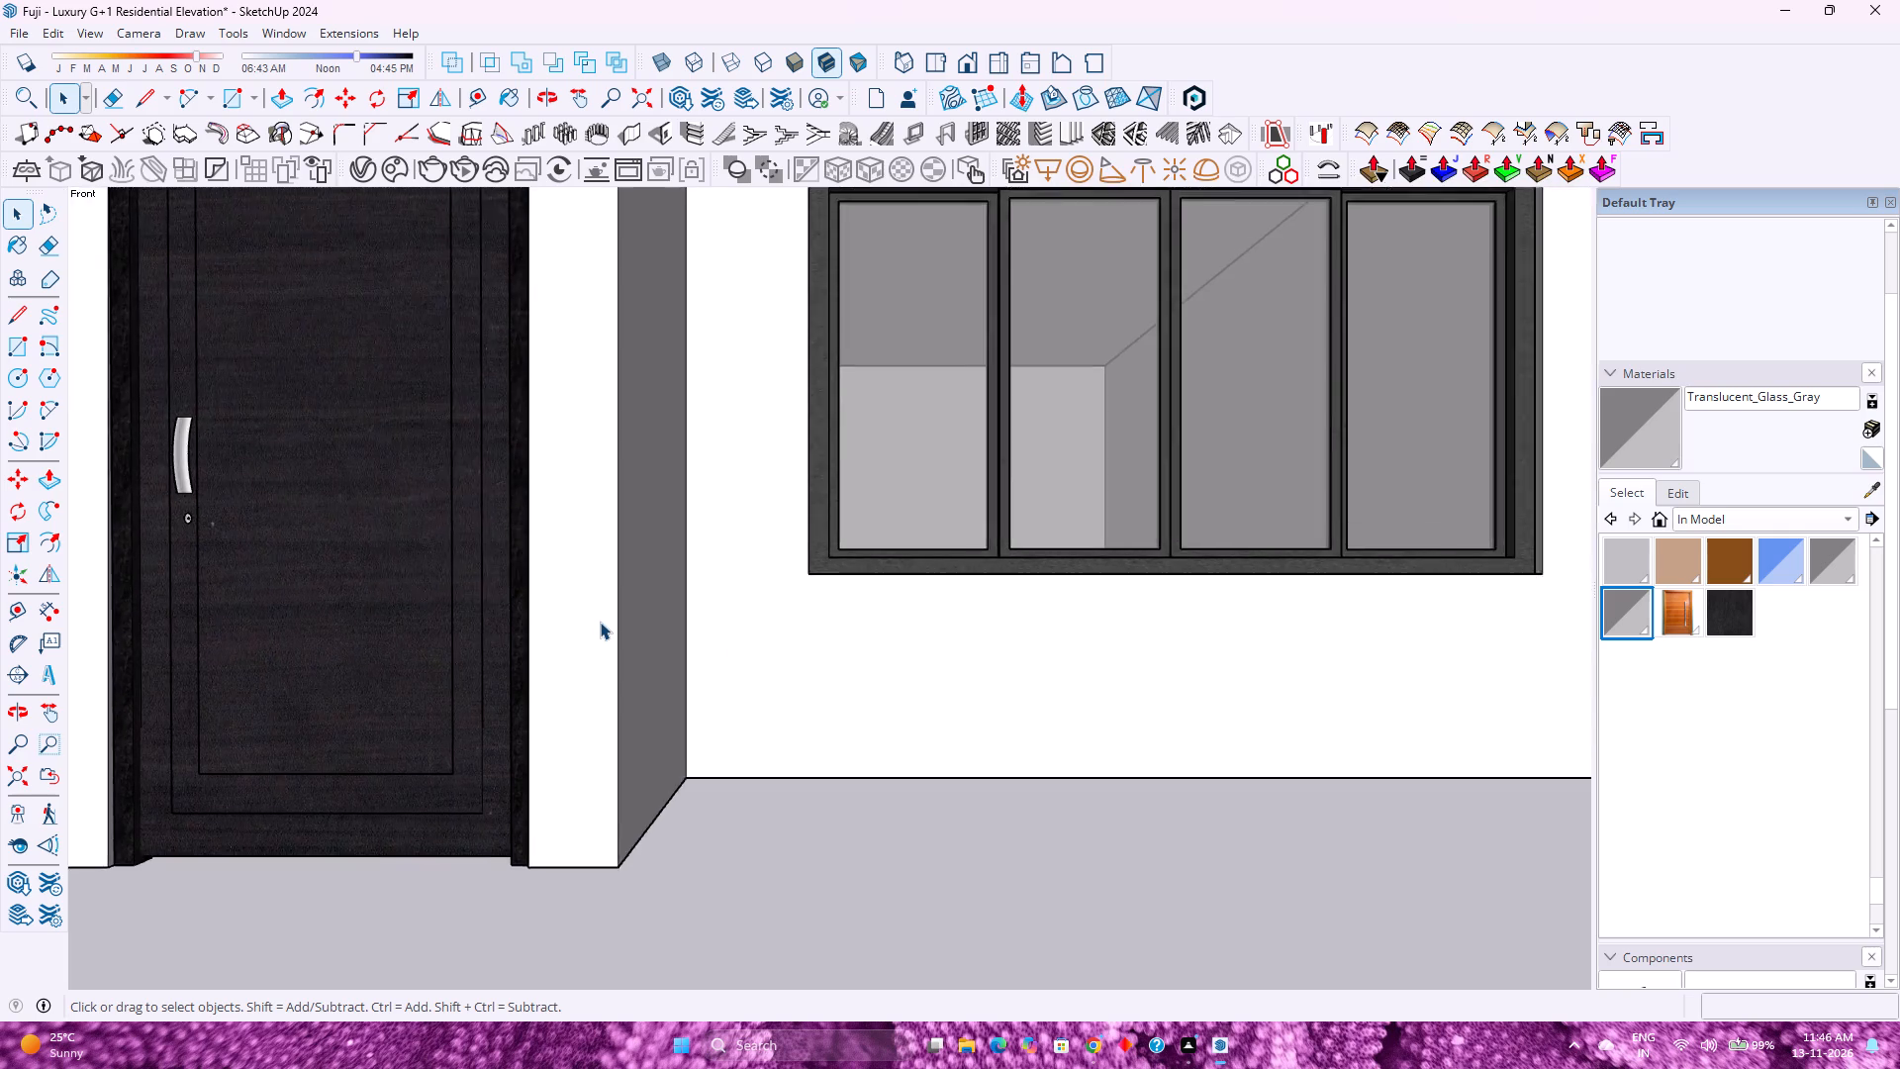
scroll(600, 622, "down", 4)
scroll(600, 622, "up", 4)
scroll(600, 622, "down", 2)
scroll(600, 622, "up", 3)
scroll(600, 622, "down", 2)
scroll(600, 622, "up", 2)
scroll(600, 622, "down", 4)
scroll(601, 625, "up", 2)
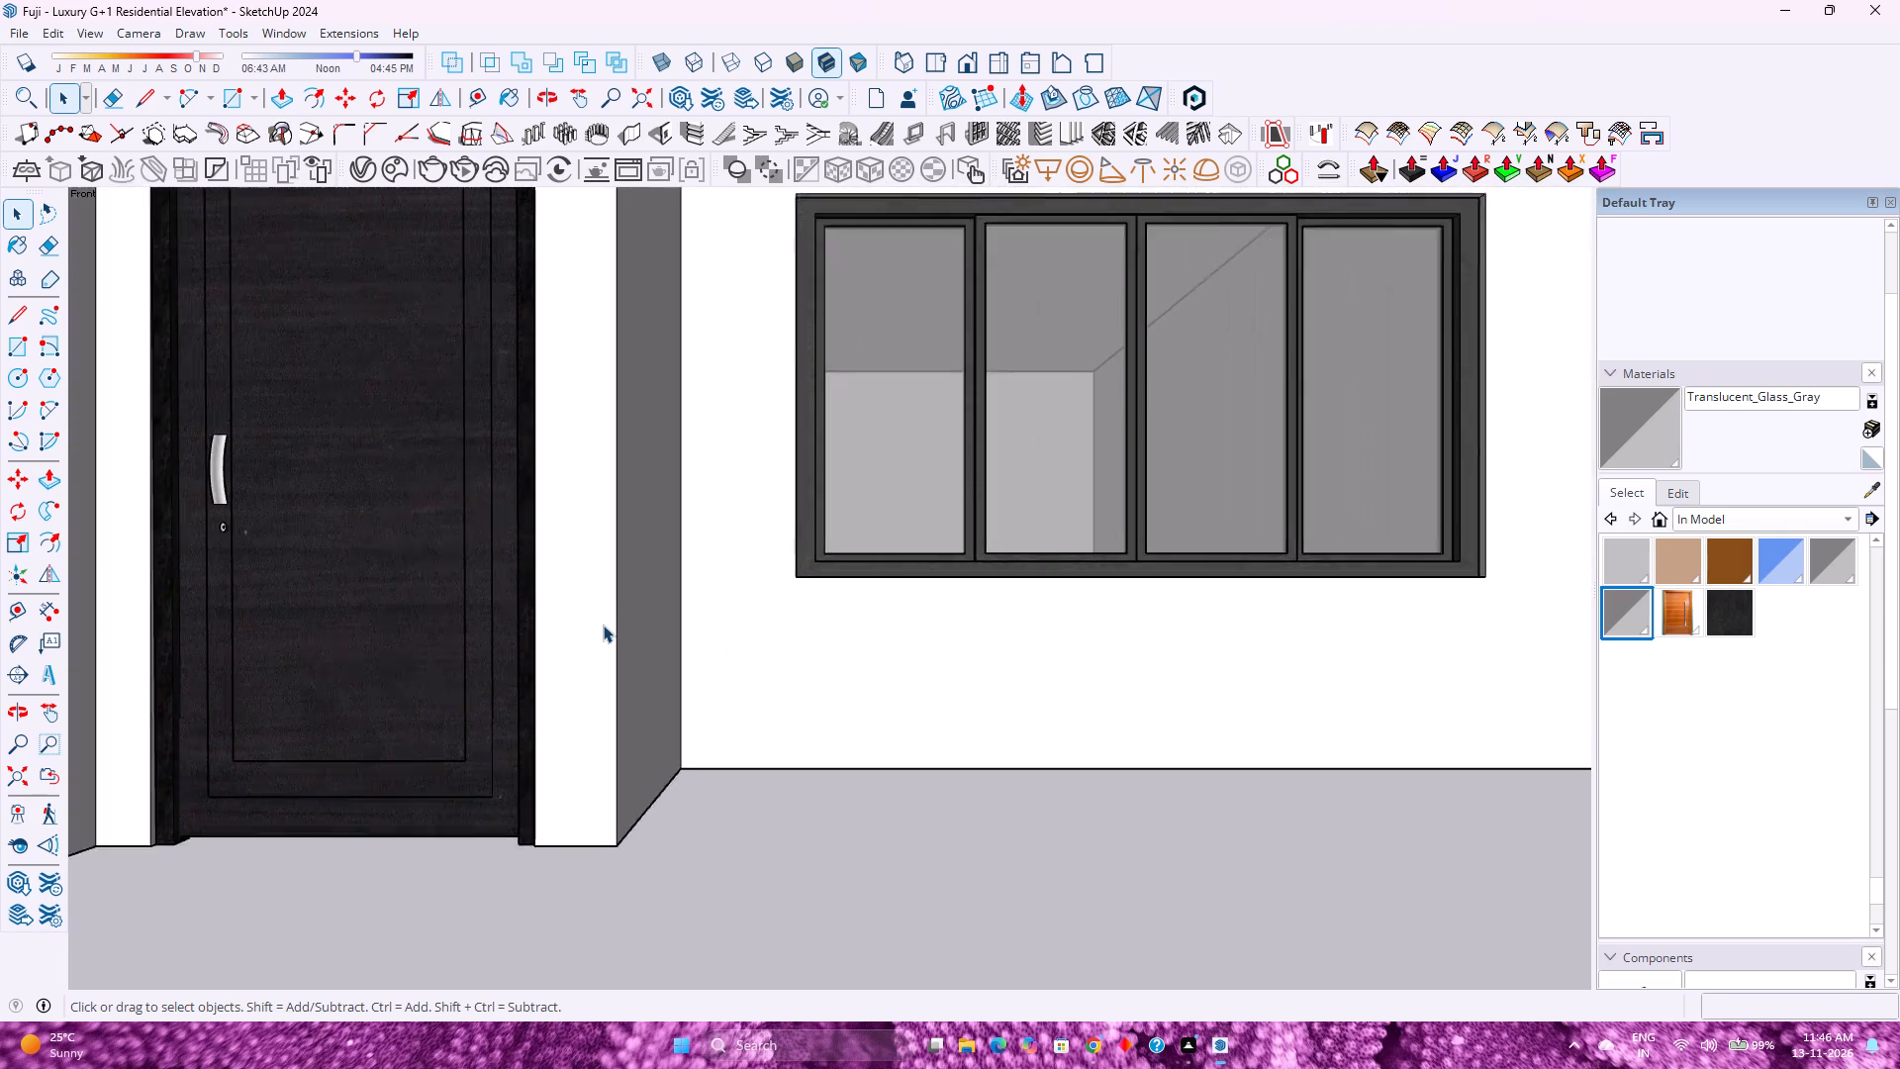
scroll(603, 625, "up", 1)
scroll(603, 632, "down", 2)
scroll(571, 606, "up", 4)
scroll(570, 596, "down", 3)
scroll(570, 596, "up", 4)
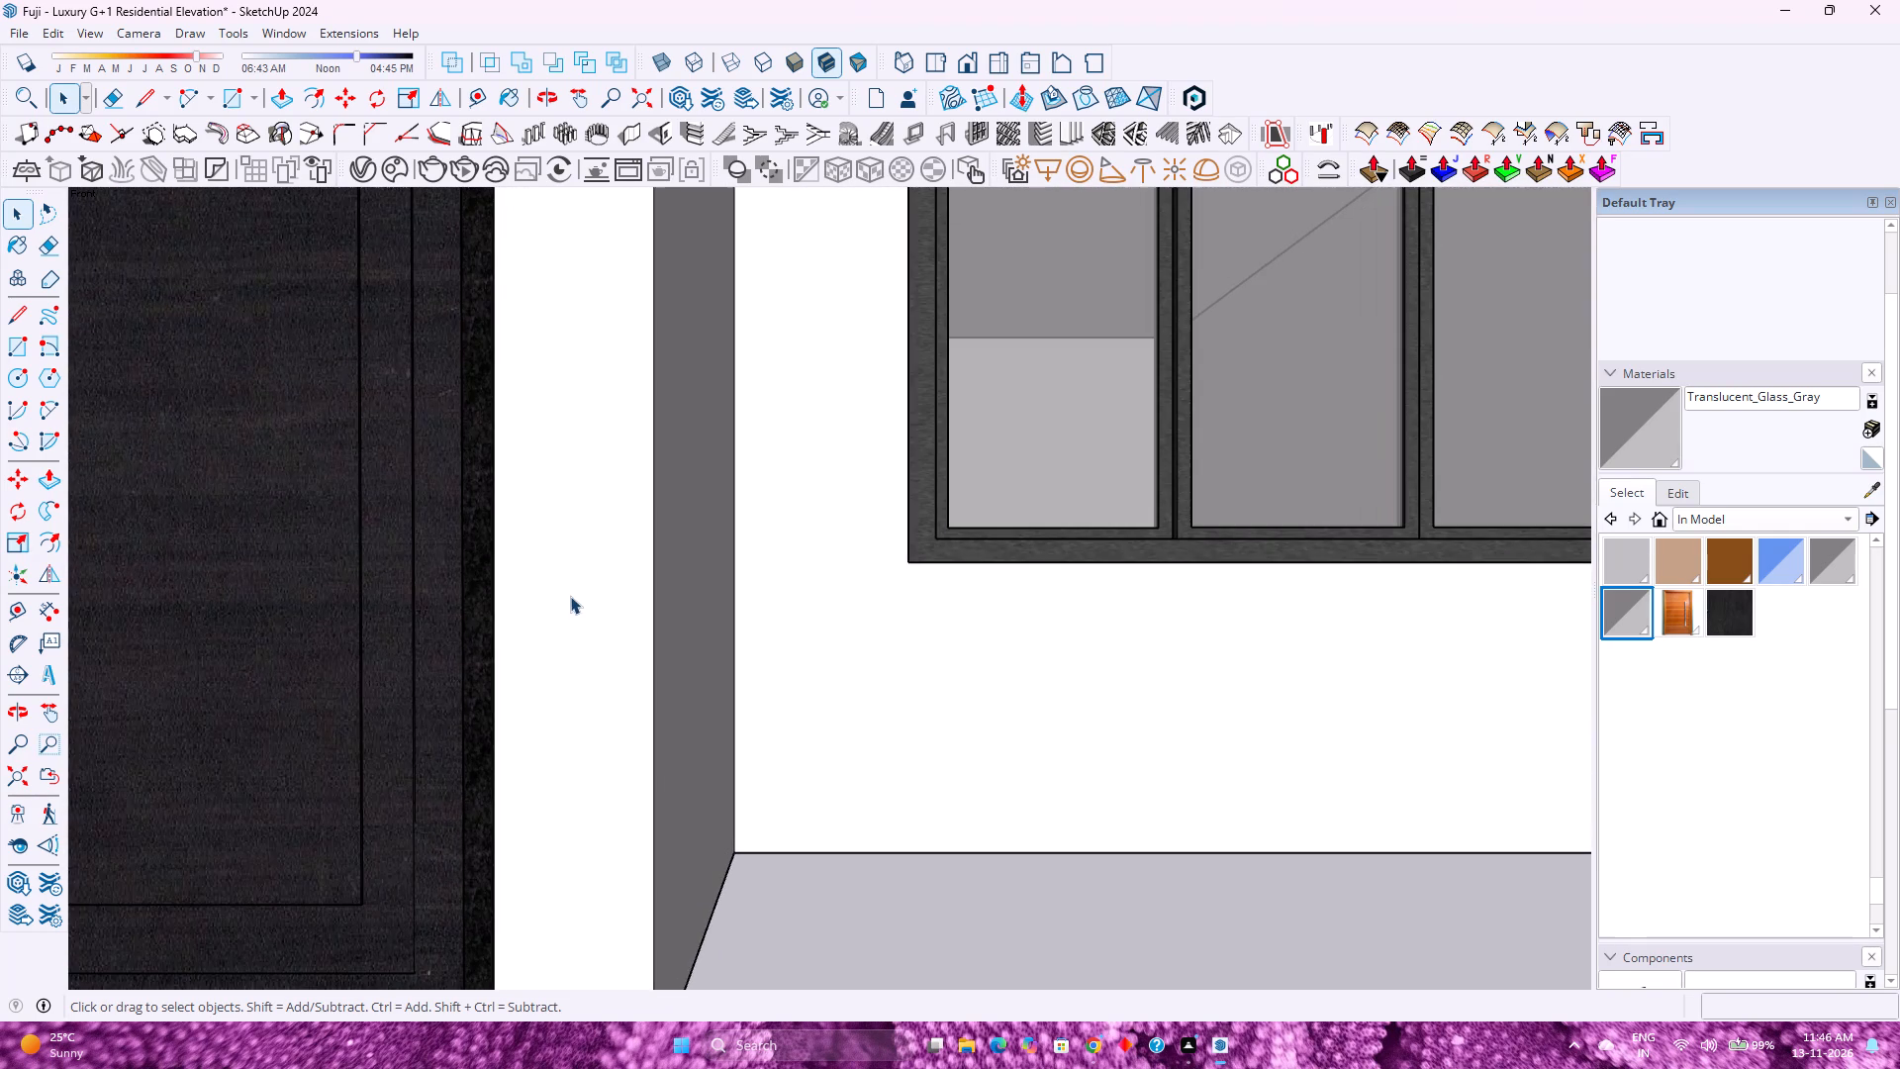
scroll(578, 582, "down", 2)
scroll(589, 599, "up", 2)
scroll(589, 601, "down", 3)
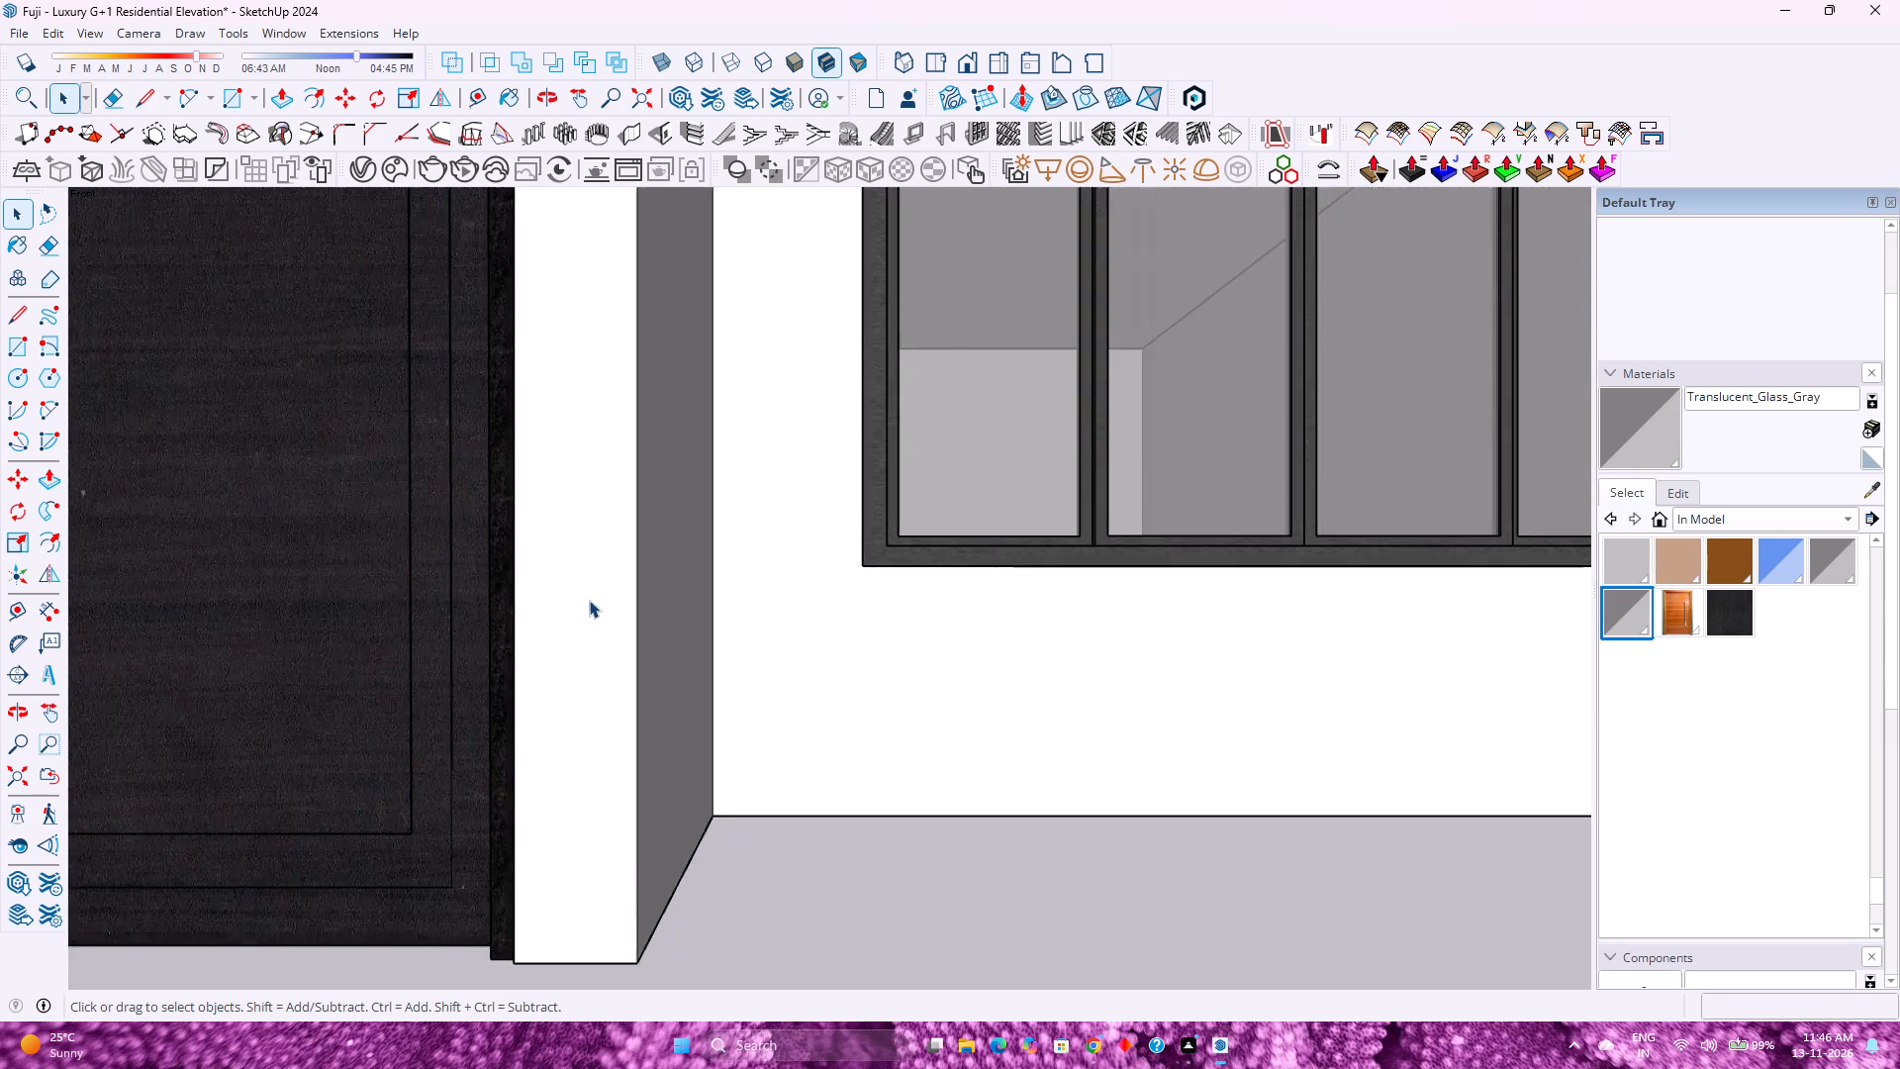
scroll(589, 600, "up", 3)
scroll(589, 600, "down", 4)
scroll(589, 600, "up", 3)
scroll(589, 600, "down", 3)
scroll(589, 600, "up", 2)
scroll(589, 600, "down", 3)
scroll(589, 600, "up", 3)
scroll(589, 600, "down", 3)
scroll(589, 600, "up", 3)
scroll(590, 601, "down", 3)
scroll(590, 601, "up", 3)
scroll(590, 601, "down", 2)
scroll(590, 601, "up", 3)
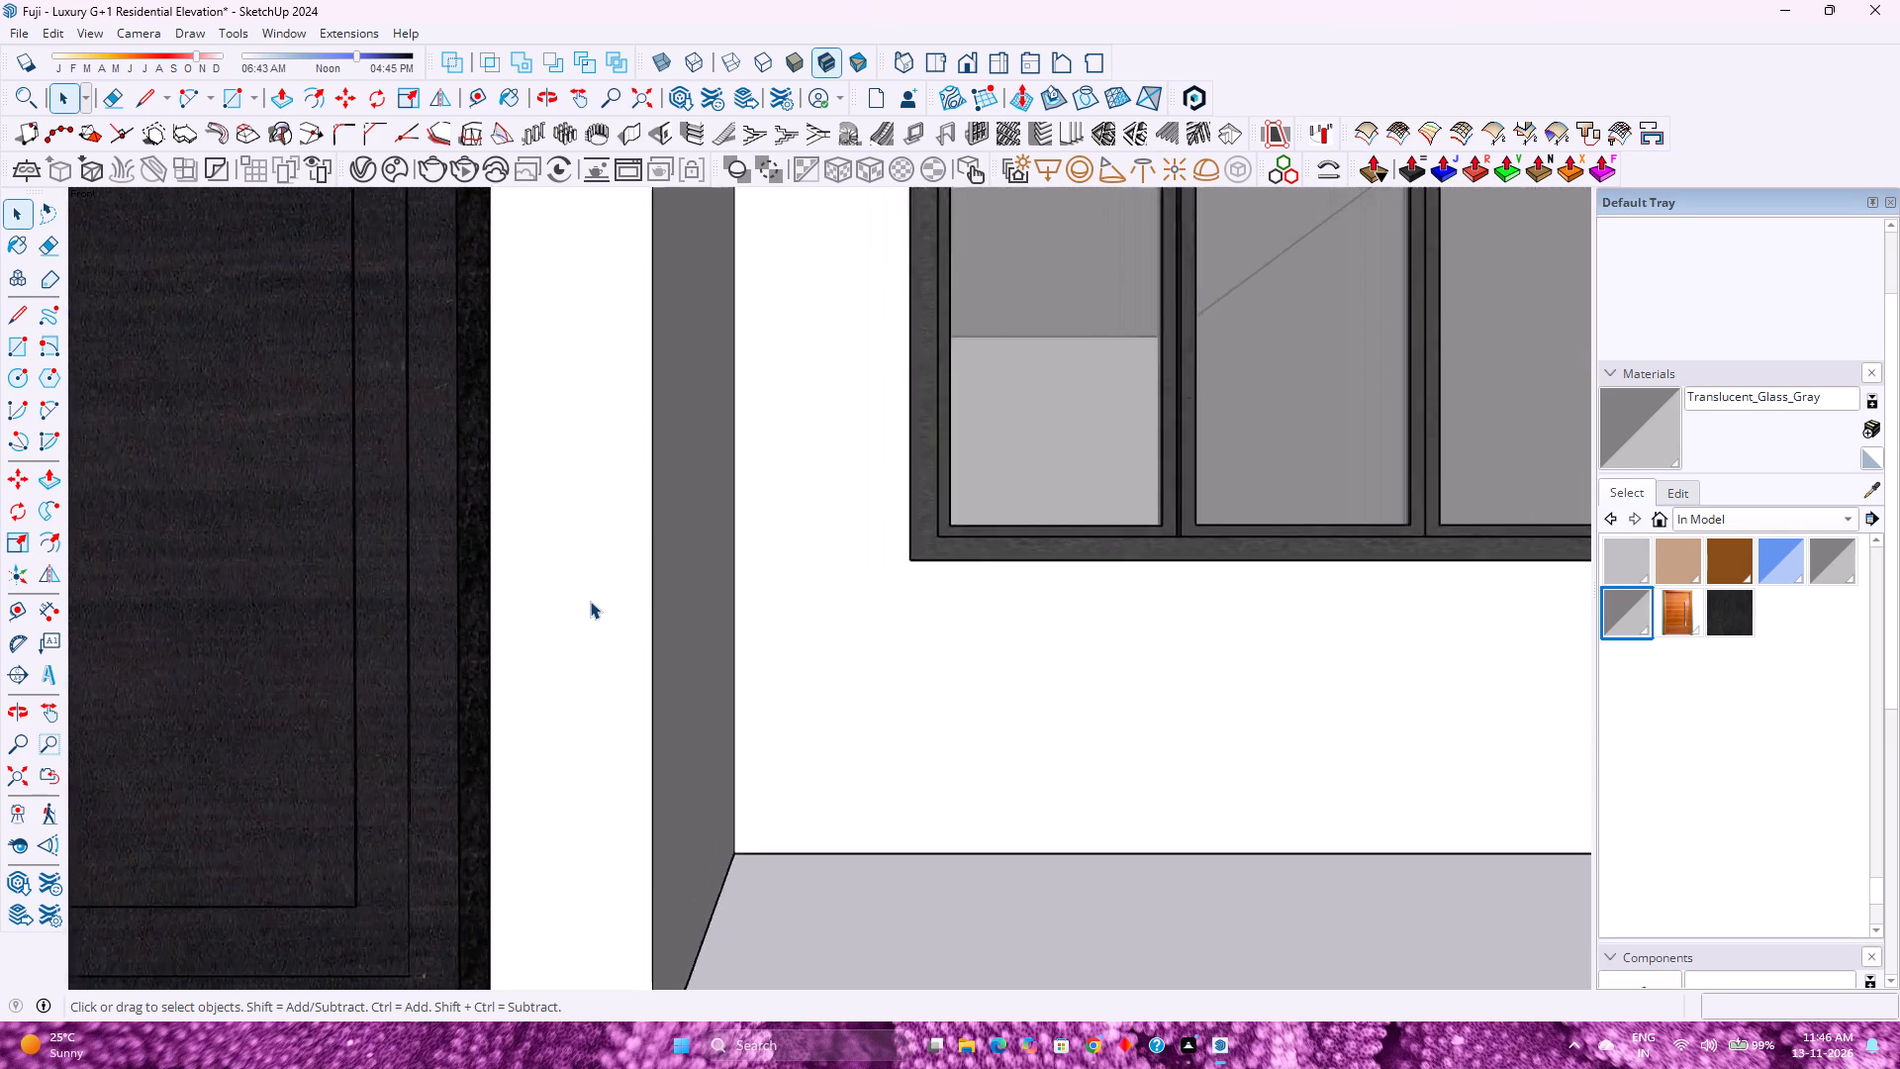
Examine the entrance door, windows and projecting slab of the house from the front, across the ground floor and the storey above.
scroll(590, 601, "down", 20)
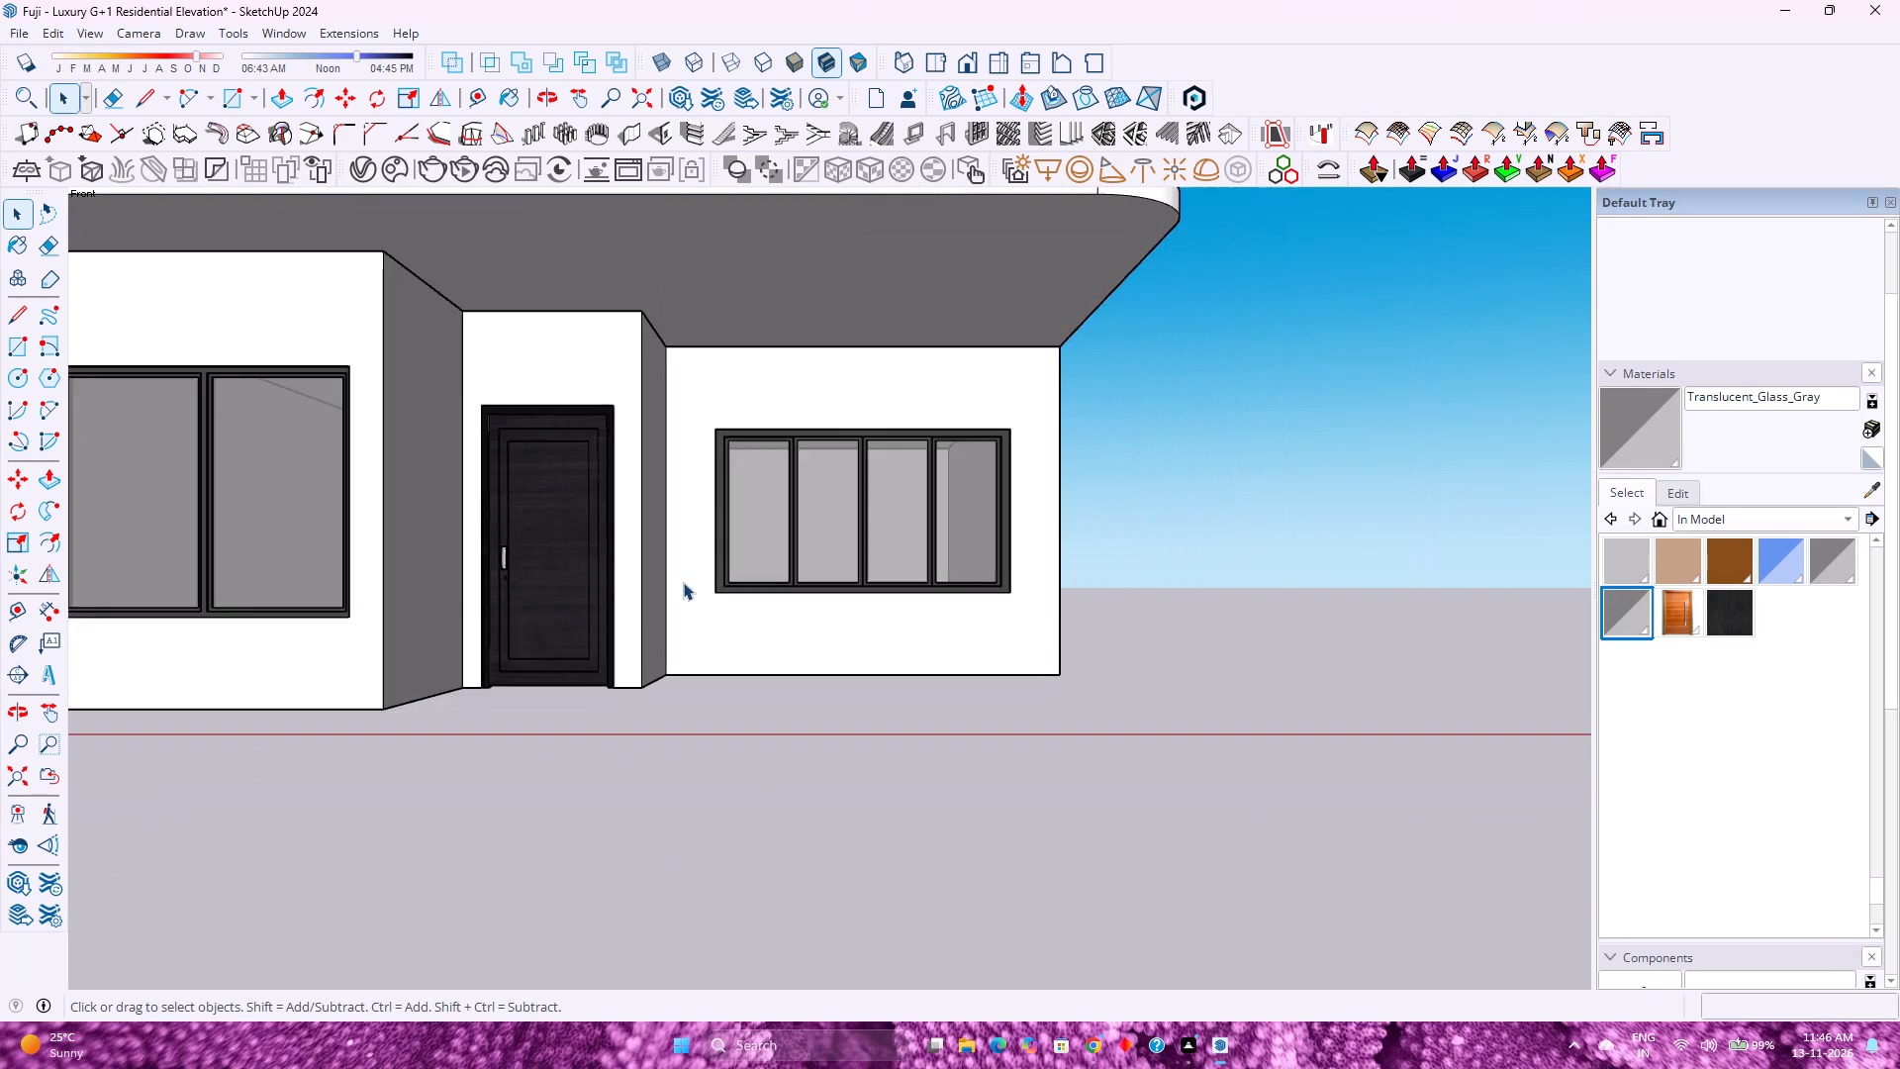
scroll(687, 574, "down", 7)
scroll(679, 505, "up", 5)
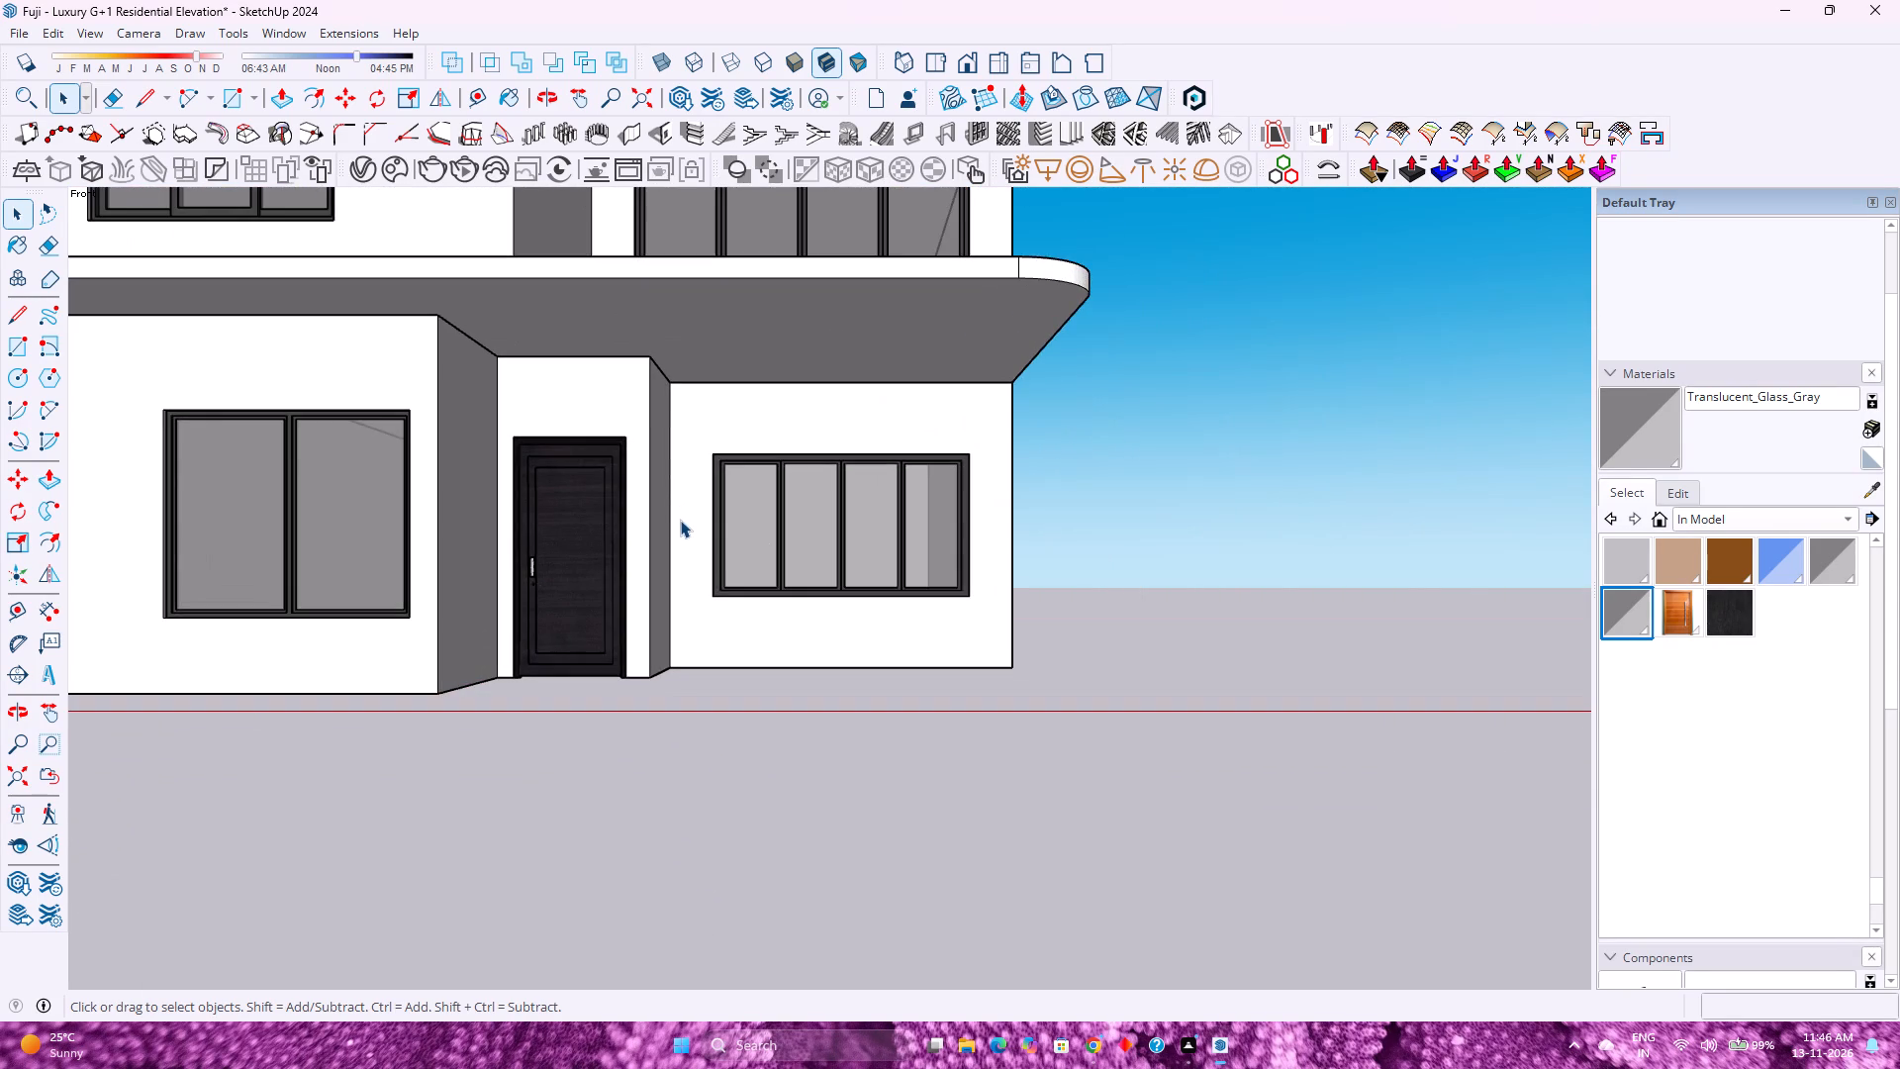
scroll(692, 543, "down", 2)
scroll(695, 553, "up", 3)
scroll(695, 552, "down", 4)
scroll(695, 552, "up", 3)
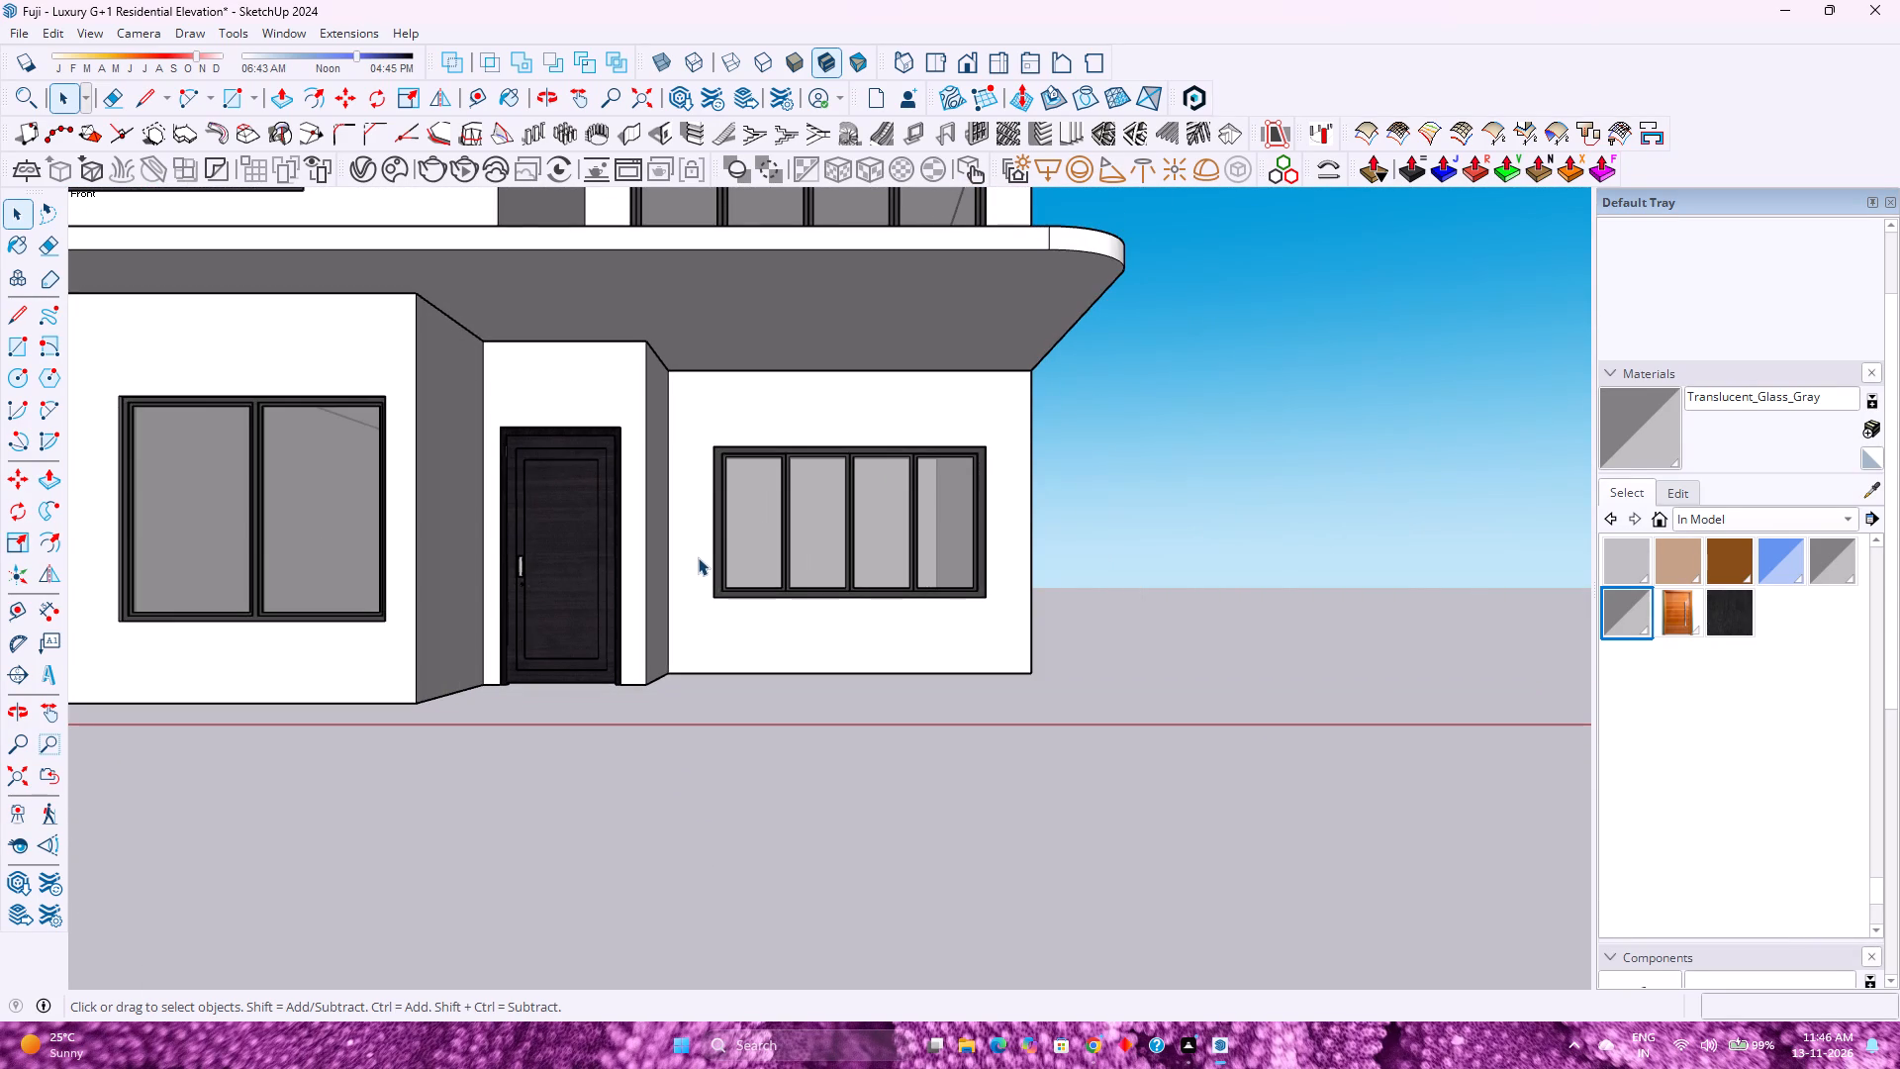
scroll(698, 557, "up", 1)
scroll(698, 558, "down", 2)
scroll(699, 562, "up", 2)
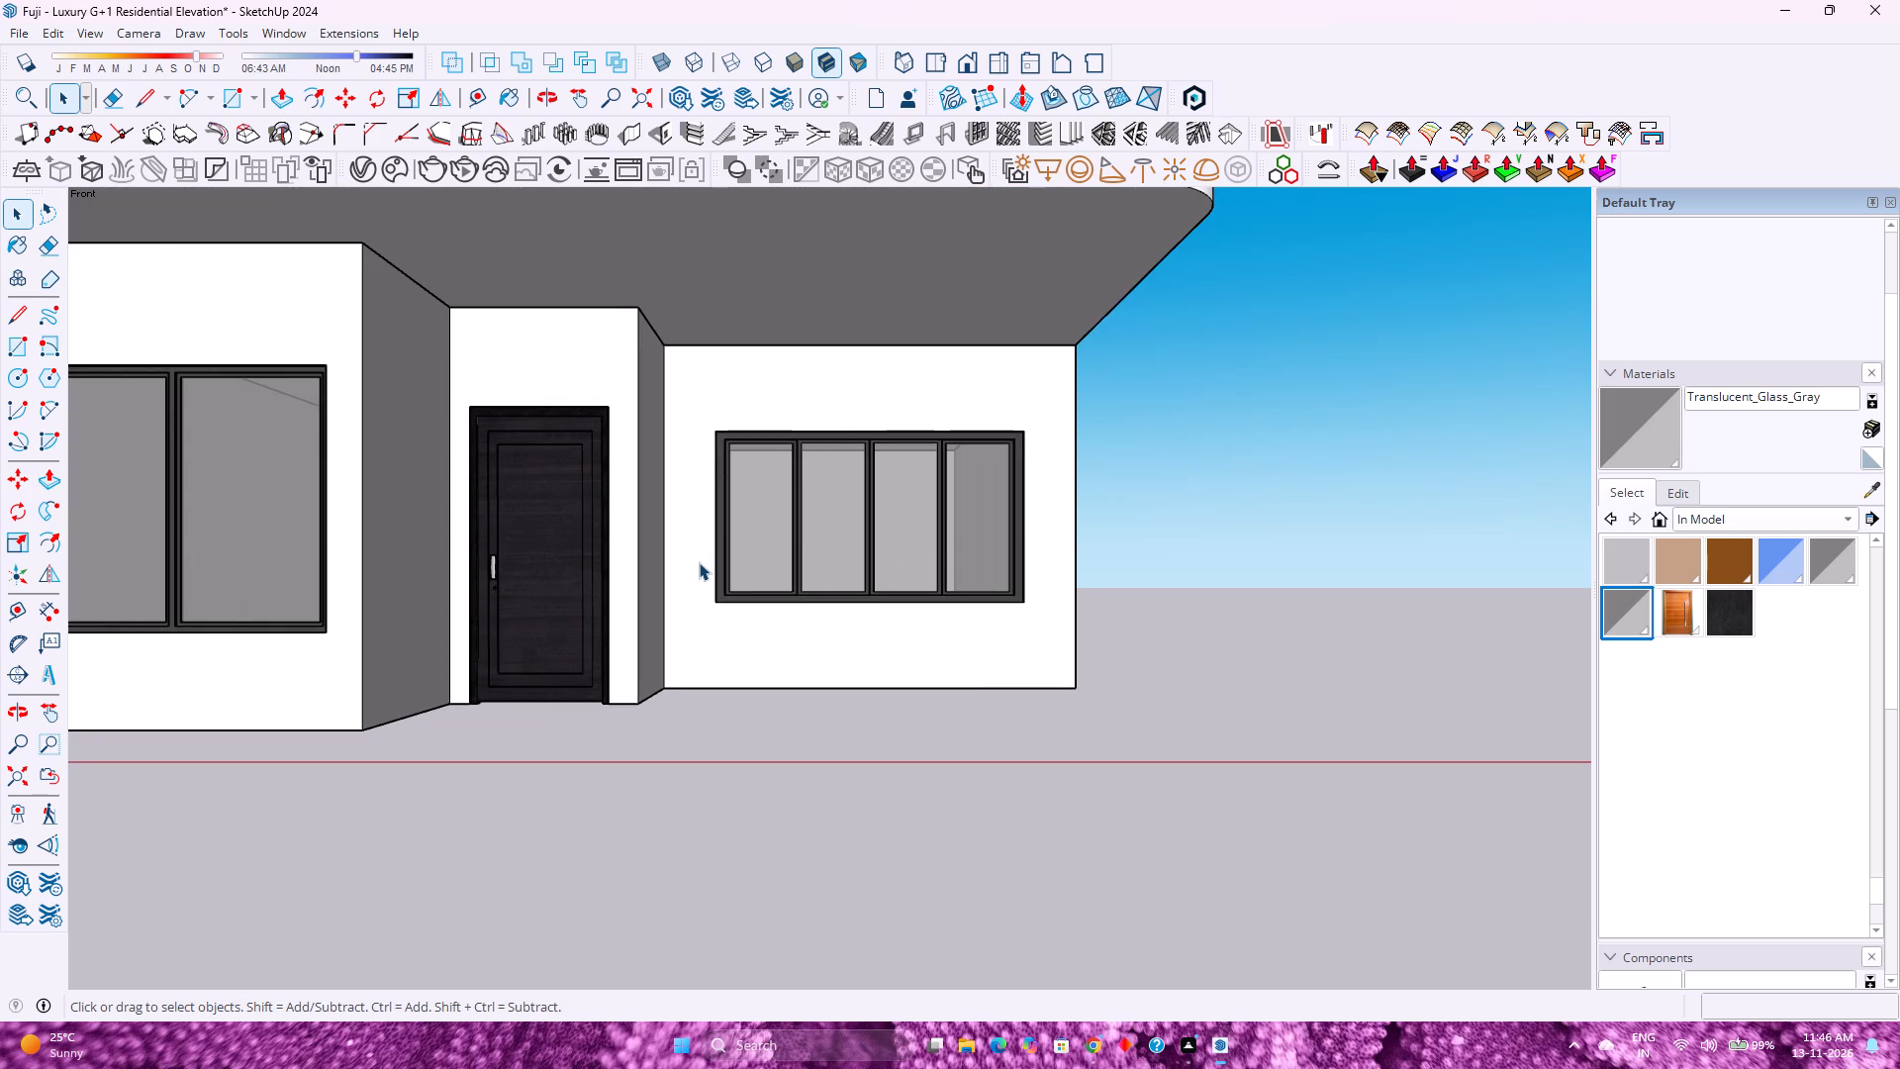
scroll(699, 562, "up", 1)
scroll(699, 562, "down", 1)
scroll(699, 562, "up", 1)
scroll(700, 562, "down", 2)
scroll(704, 570, "up", 2)
scroll(704, 568, "down", 2)
scroll(704, 568, "up", 2)
scroll(704, 568, "down", 3)
scroll(704, 568, "up", 1)
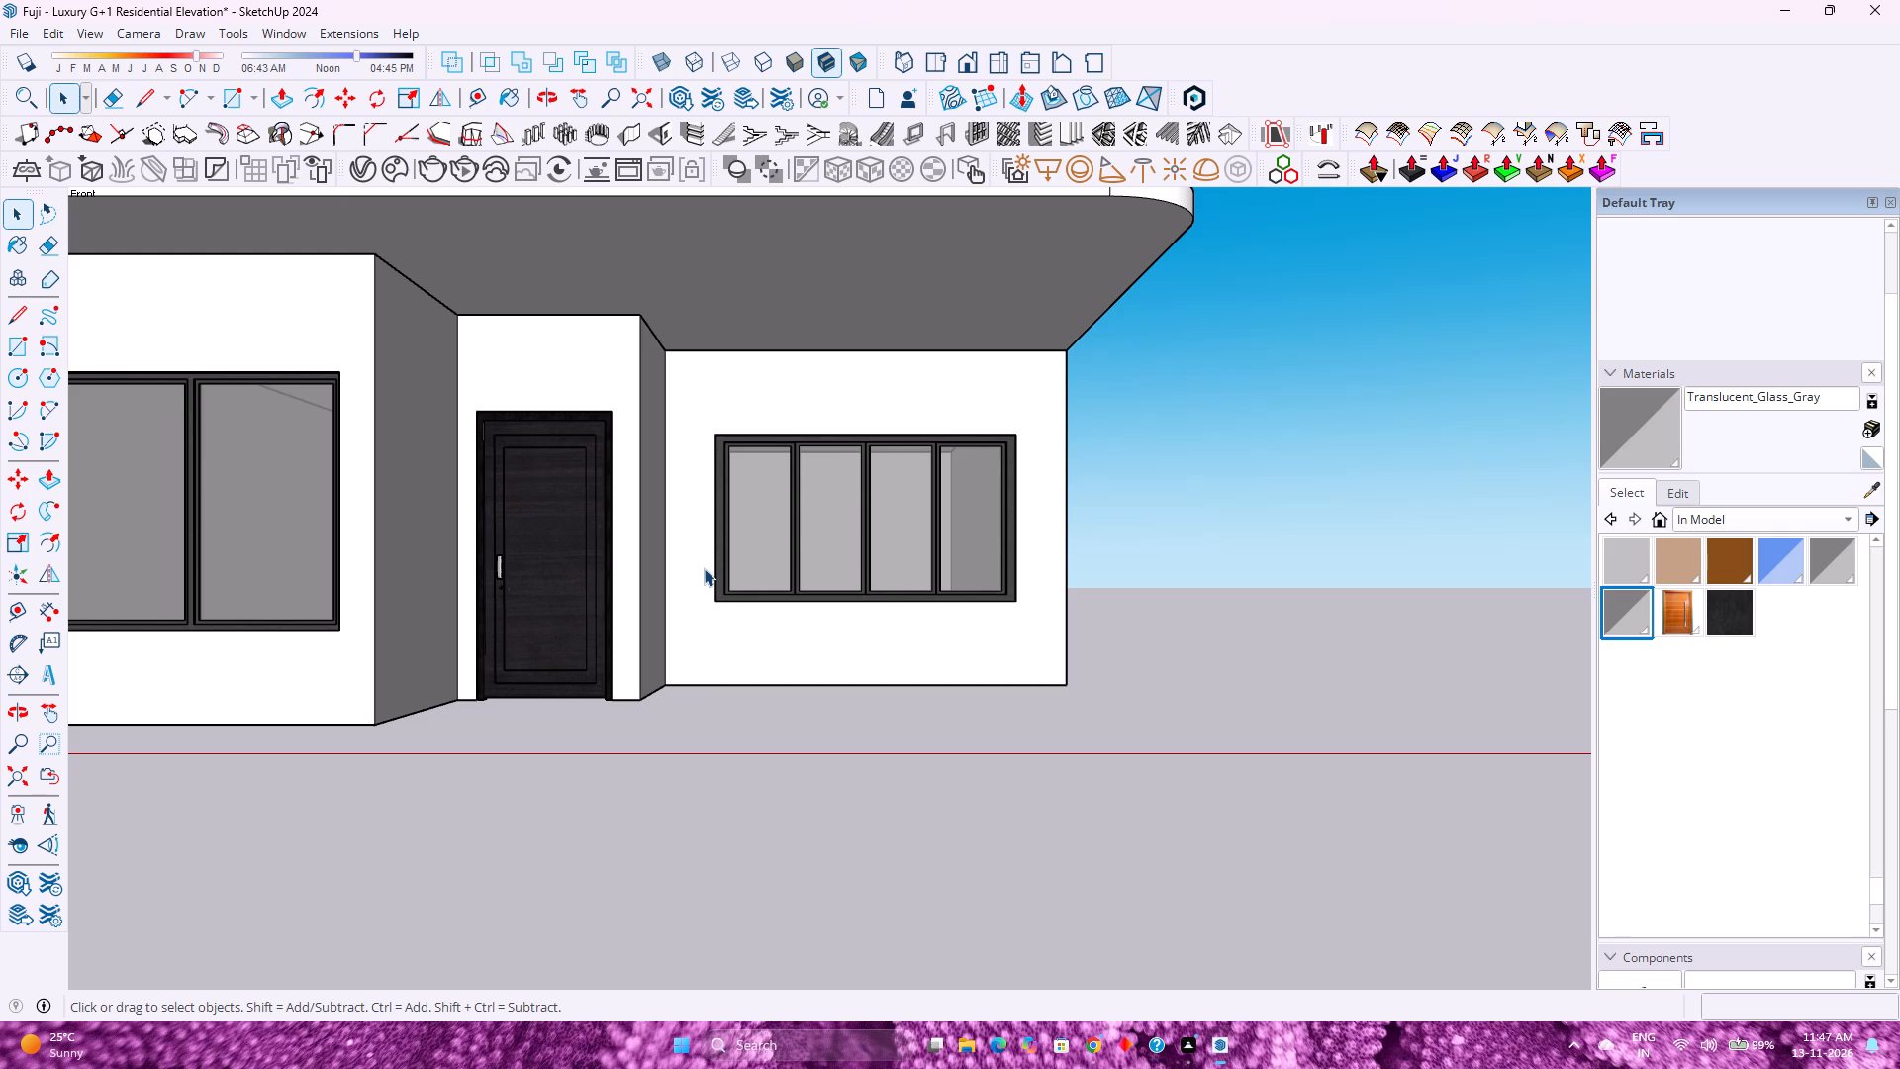
scroll(704, 568, "down", 2)
scroll(704, 568, "up", 2)
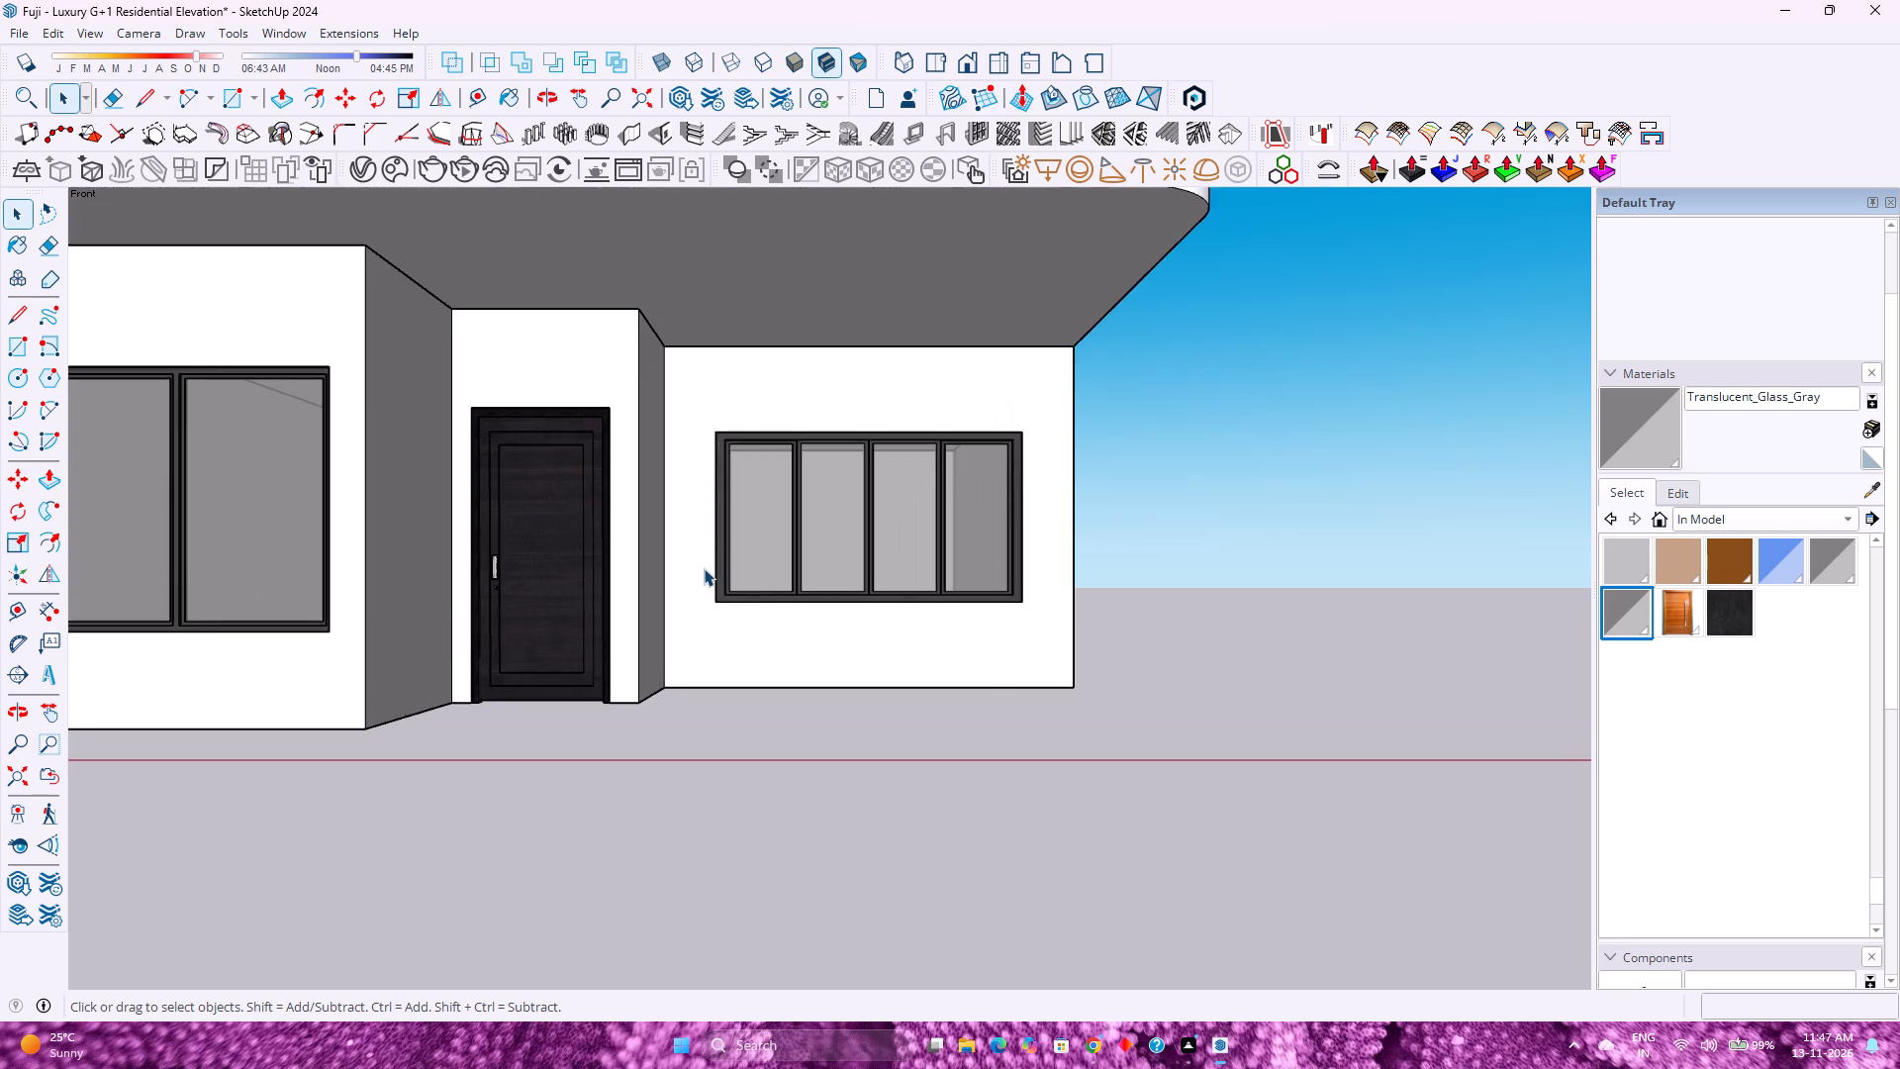
scroll(704, 568, "down", 2)
scroll(704, 568, "up", 3)
scroll(704, 568, "down", 3)
scroll(704, 568, "up", 3)
scroll(704, 568, "down", 4)
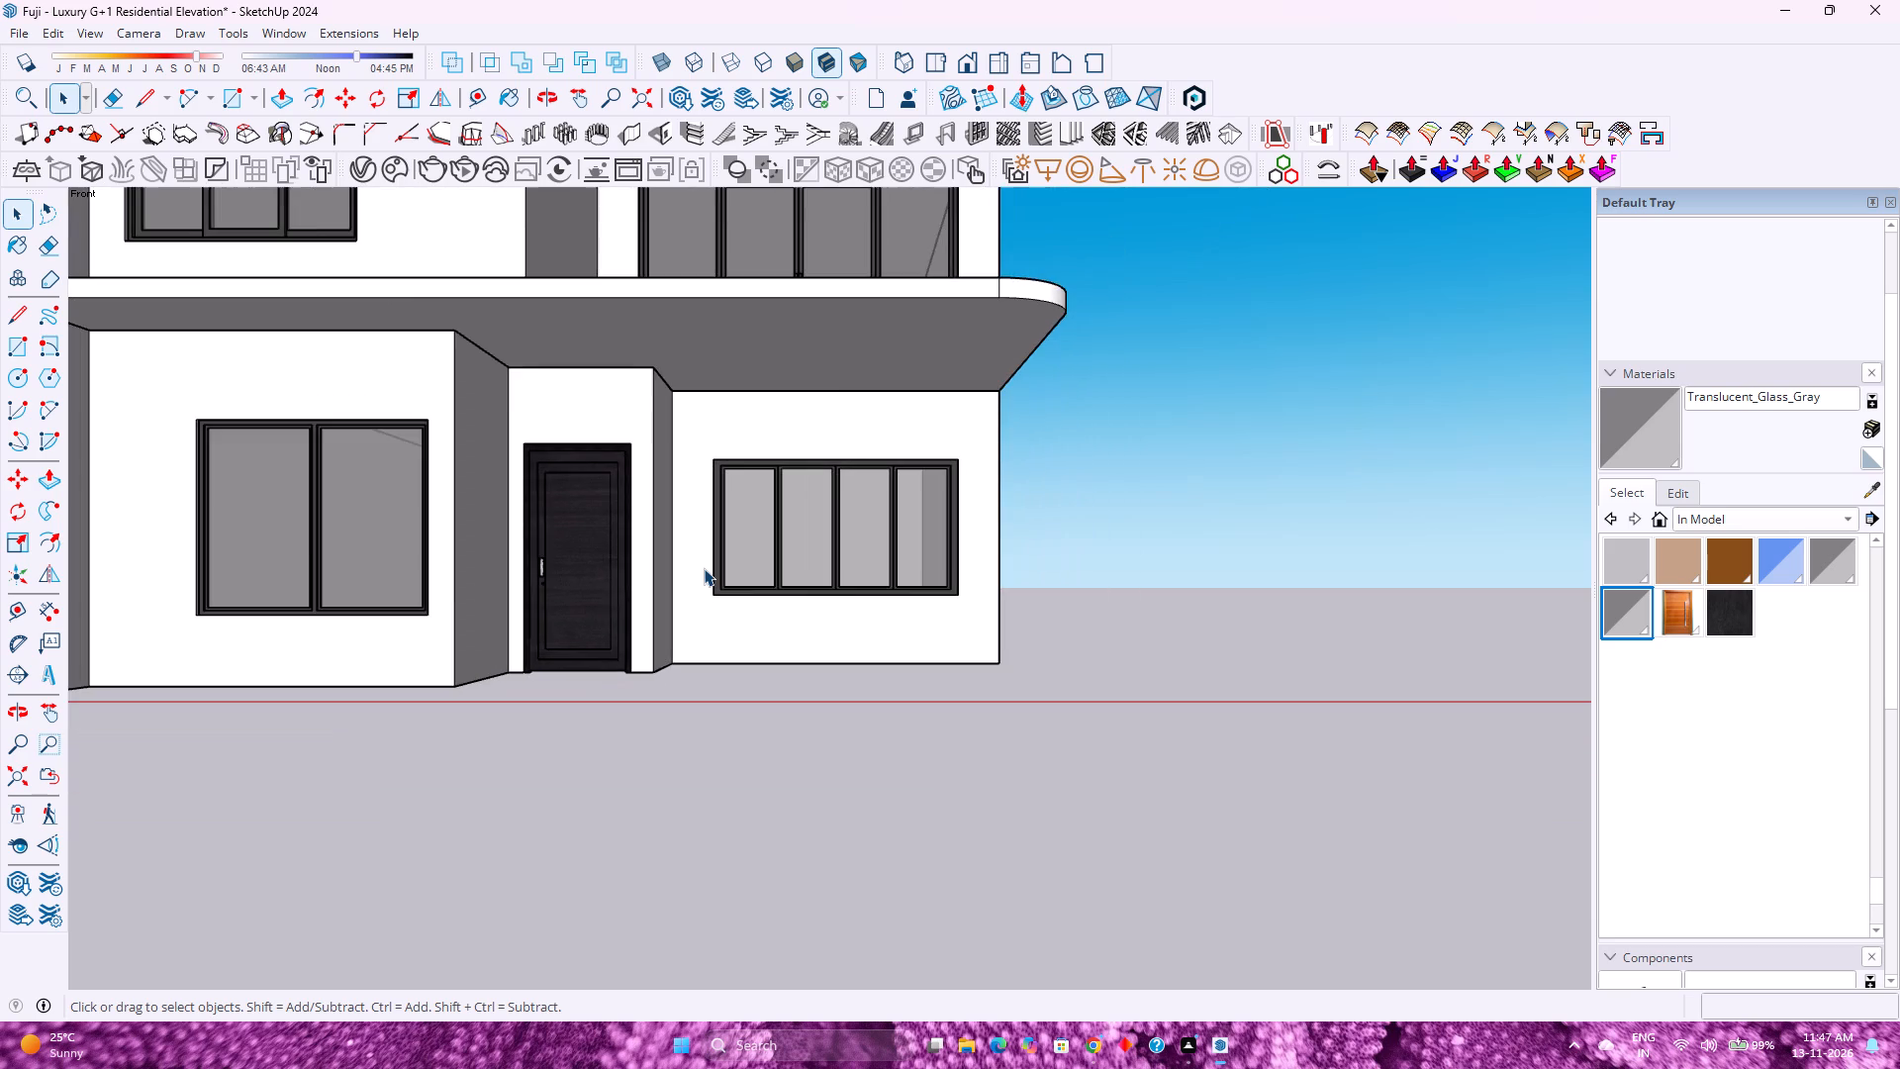
scroll(704, 568, "up", 3)
scroll(695, 577, "down", 2)
scroll(695, 577, "up", 3)
scroll(695, 577, "down", 3)
scroll(695, 577, "up", 2)
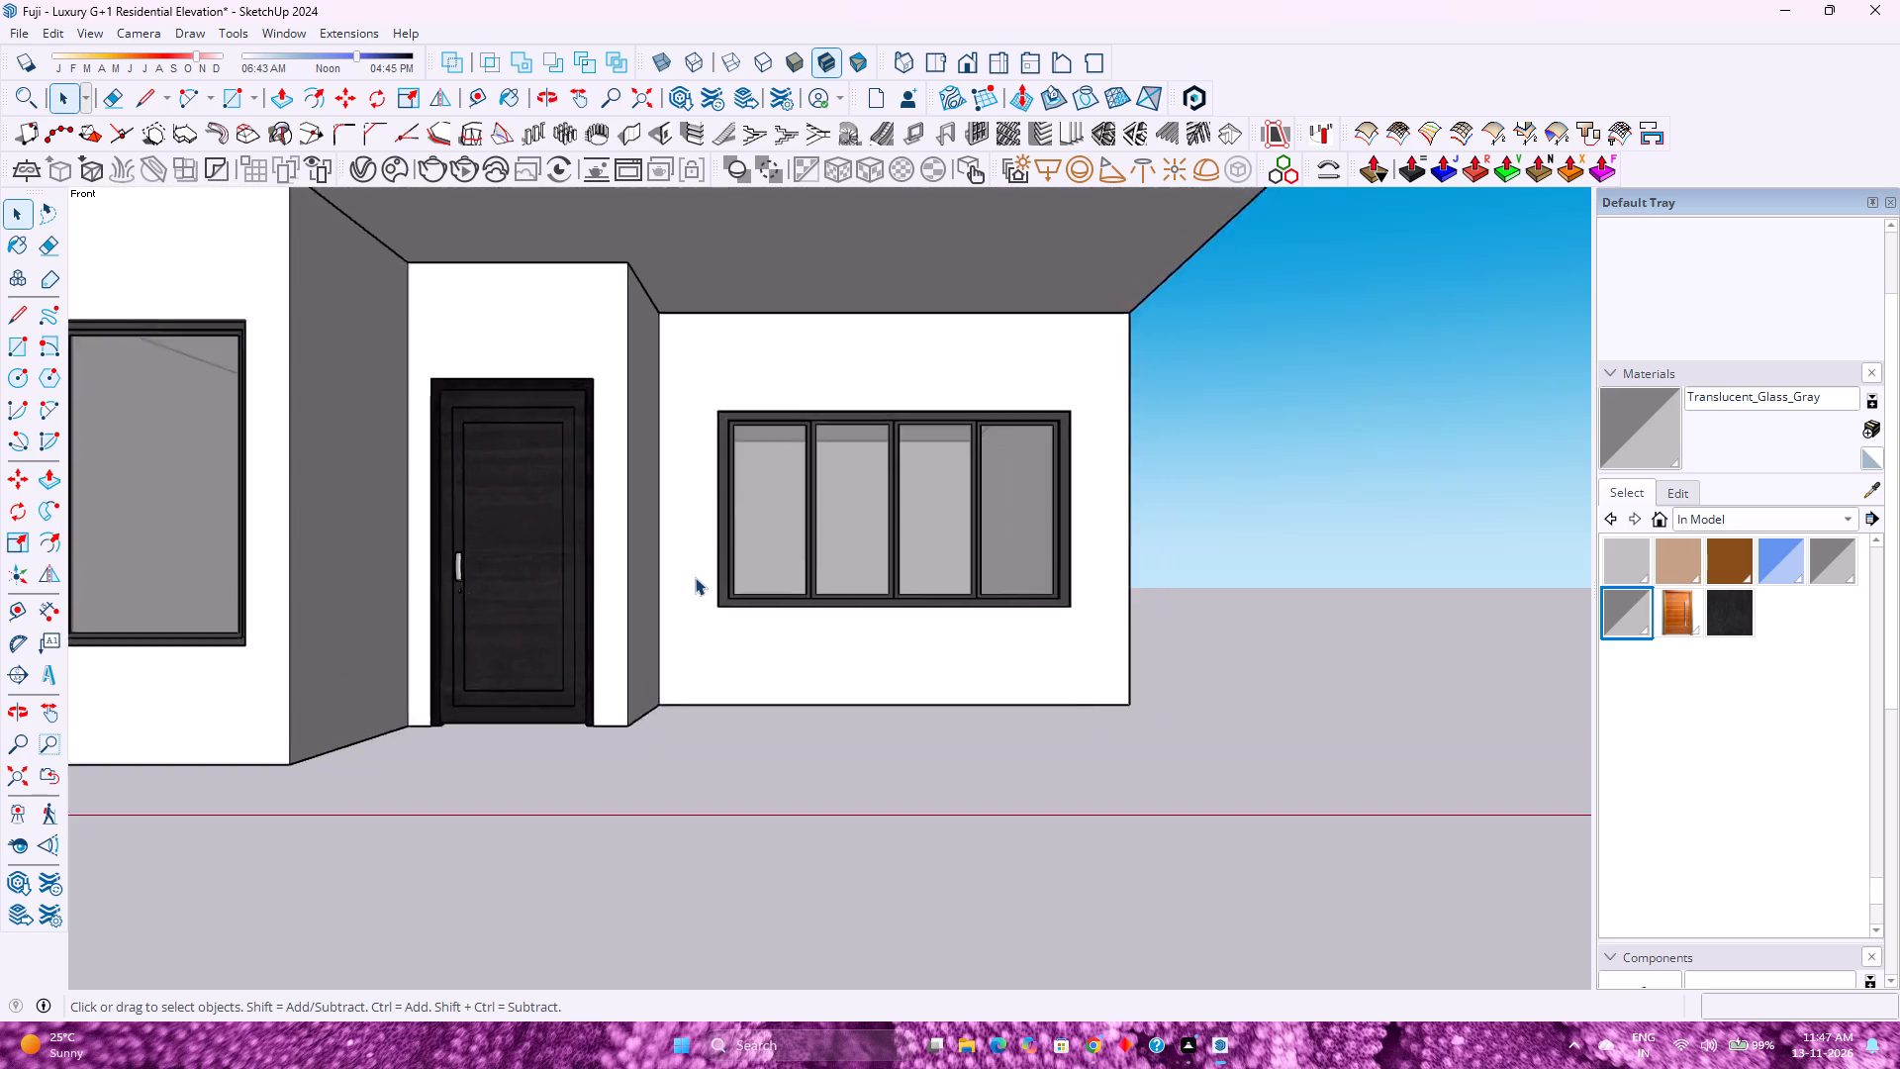
scroll(695, 577, "up", 1)
scroll(695, 577, "down", 2)
scroll(695, 577, "up", 3)
scroll(695, 577, "down", 2)
scroll(695, 577, "up", 3)
scroll(695, 577, "down", 4)
scroll(695, 577, "up", 4)
scroll(695, 577, "down", 2)
scroll(687, 584, "up", 3)
scroll(683, 580, "down", 4)
scroll(681, 580, "up", 2)
scroll(681, 580, "down", 4)
scroll(679, 580, "up", 1)
scroll(679, 580, "down", 6)
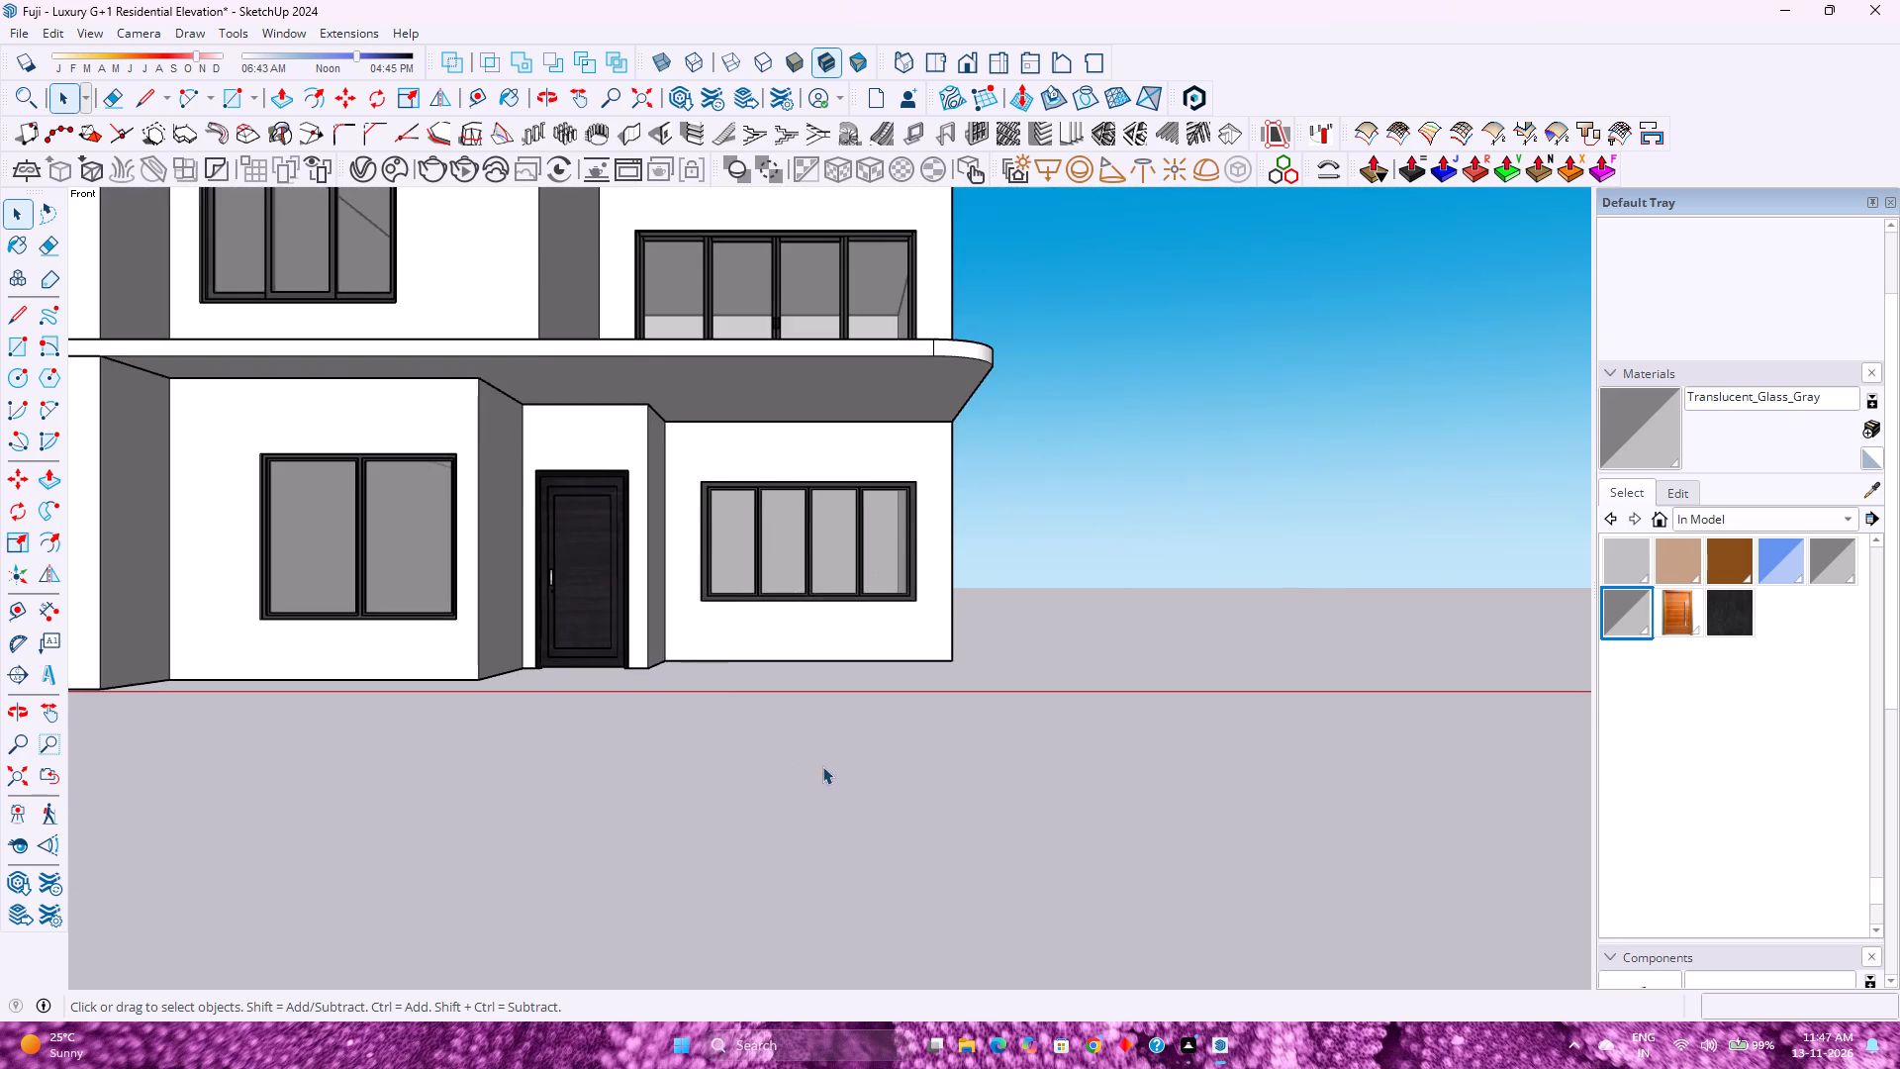
scroll(822, 767, "down", 3)
scroll(826, 652, "down", 3)
scroll(829, 661, "up", 4)
scroll(829, 661, "down", 4)
scroll(829, 661, "up", 3)
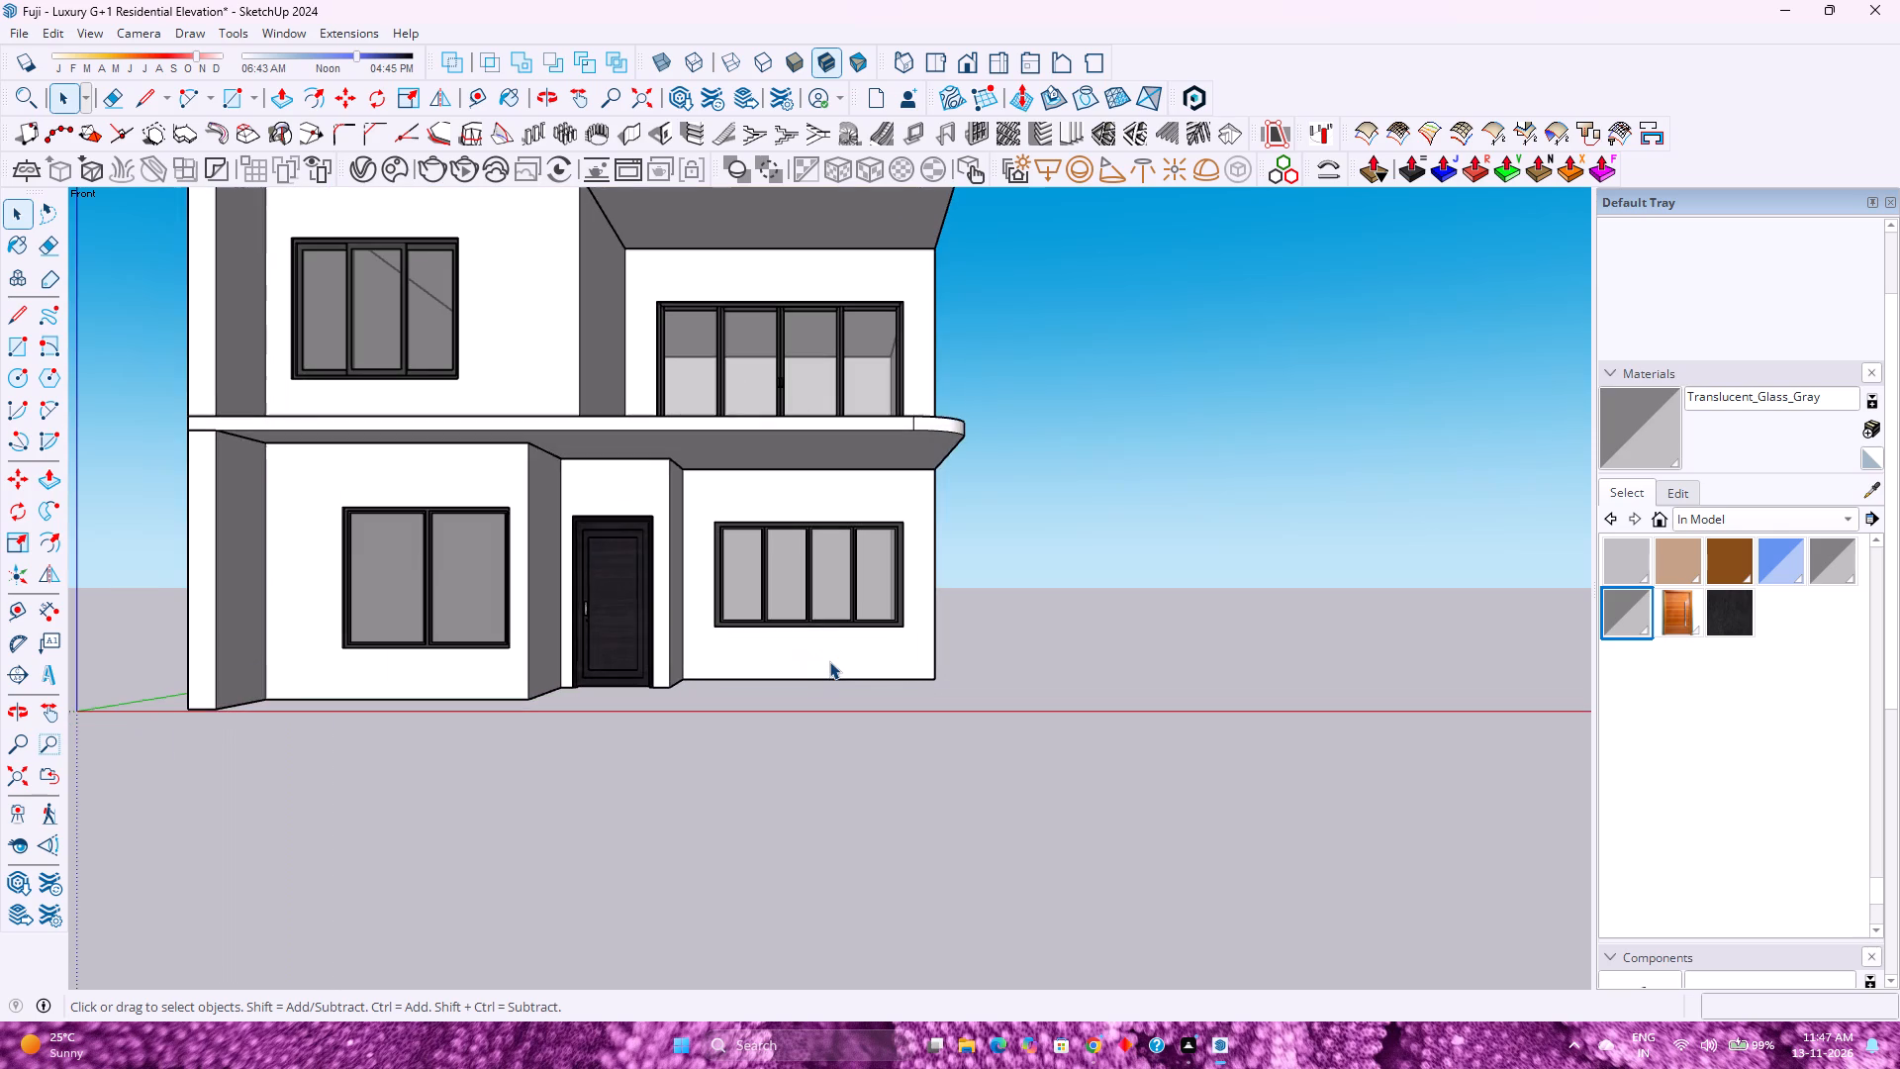
Examine the complete front elevation of the house, from the ground-floor windows and entrance door up to the roof slab.
scroll(843, 657, "down", 3)
scroll(844, 661, "up", 4)
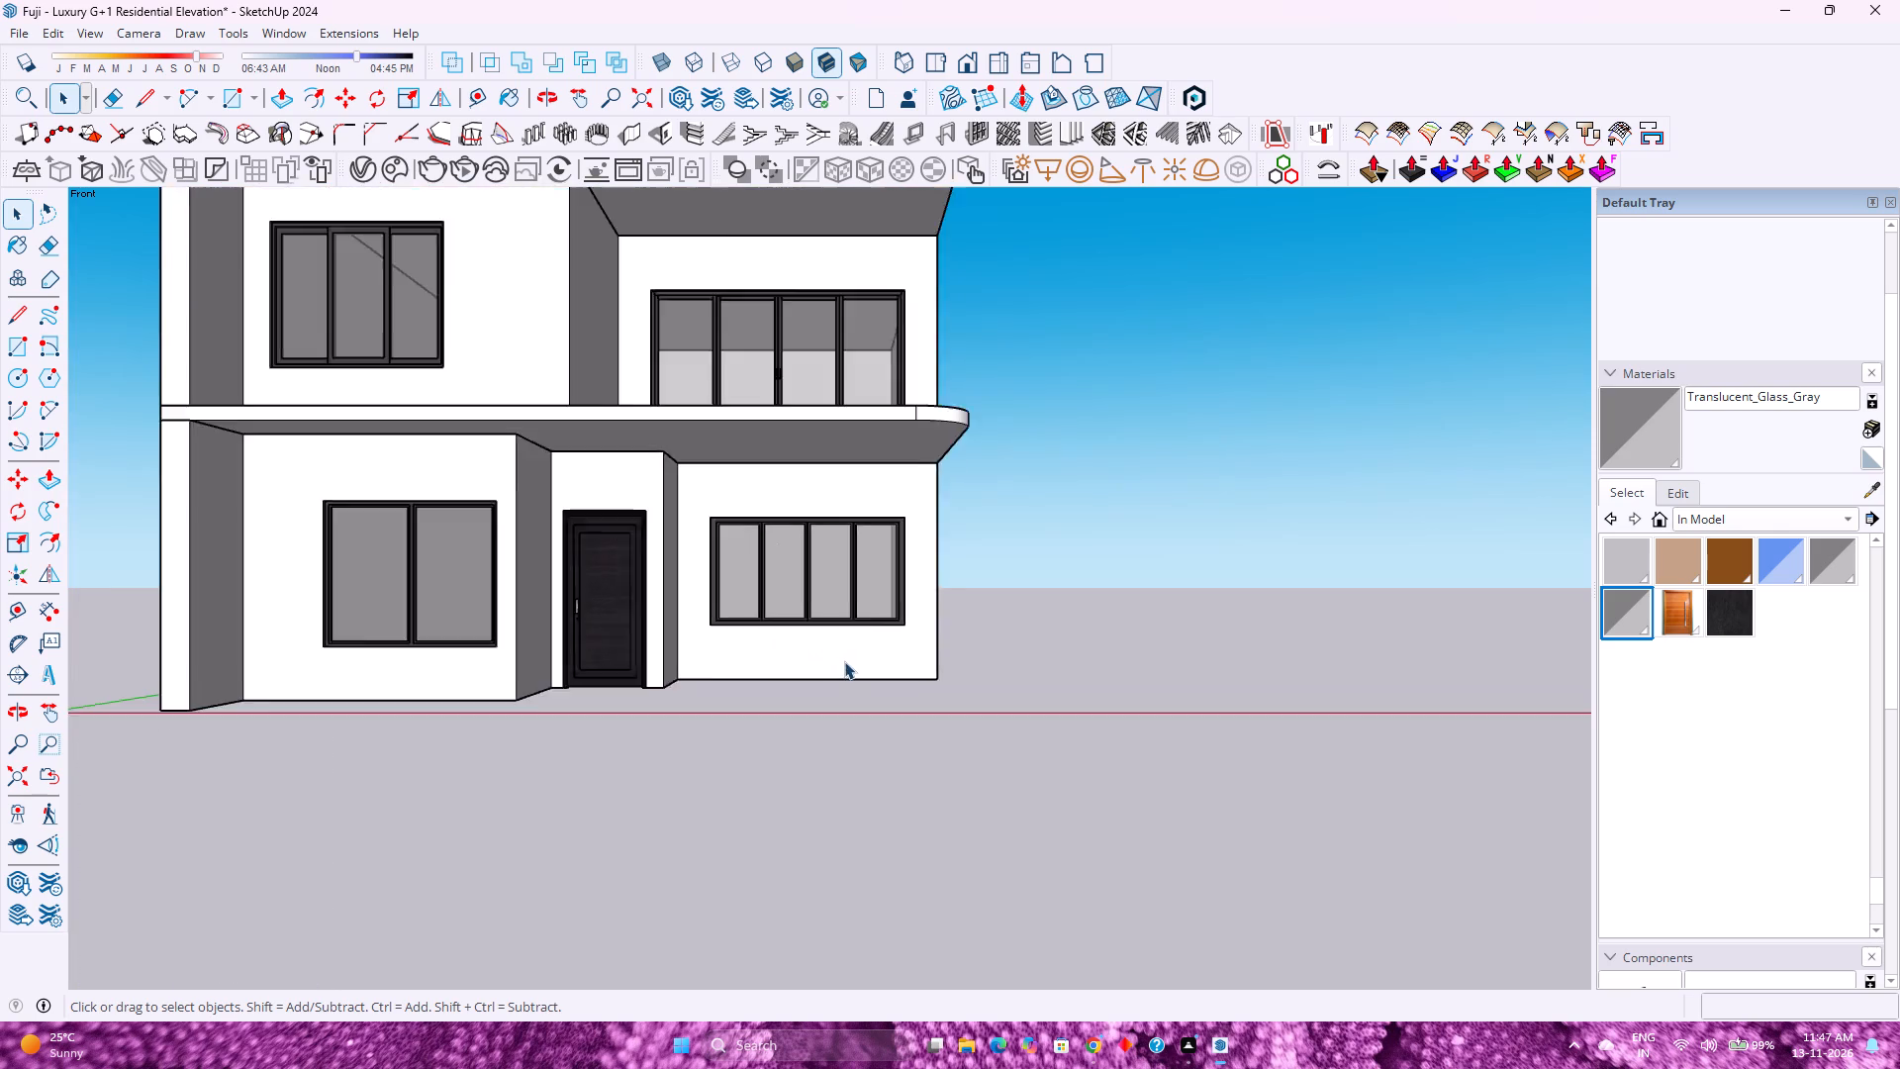
scroll(844, 661, "down", 3)
scroll(844, 661, "up", 2)
scroll(844, 661, "down", 3)
scroll(844, 661, "up", 3)
scroll(844, 661, "down", 1)
scroll(844, 661, "up", 1)
scroll(844, 661, "down", 3)
scroll(844, 661, "up", 3)
scroll(844, 661, "down", 3)
scroll(844, 661, "up", 3)
scroll(844, 661, "down", 3)
scroll(845, 662, "up", 2)
scroll(850, 679, "down", 2)
scroll(851, 683, "up", 1)
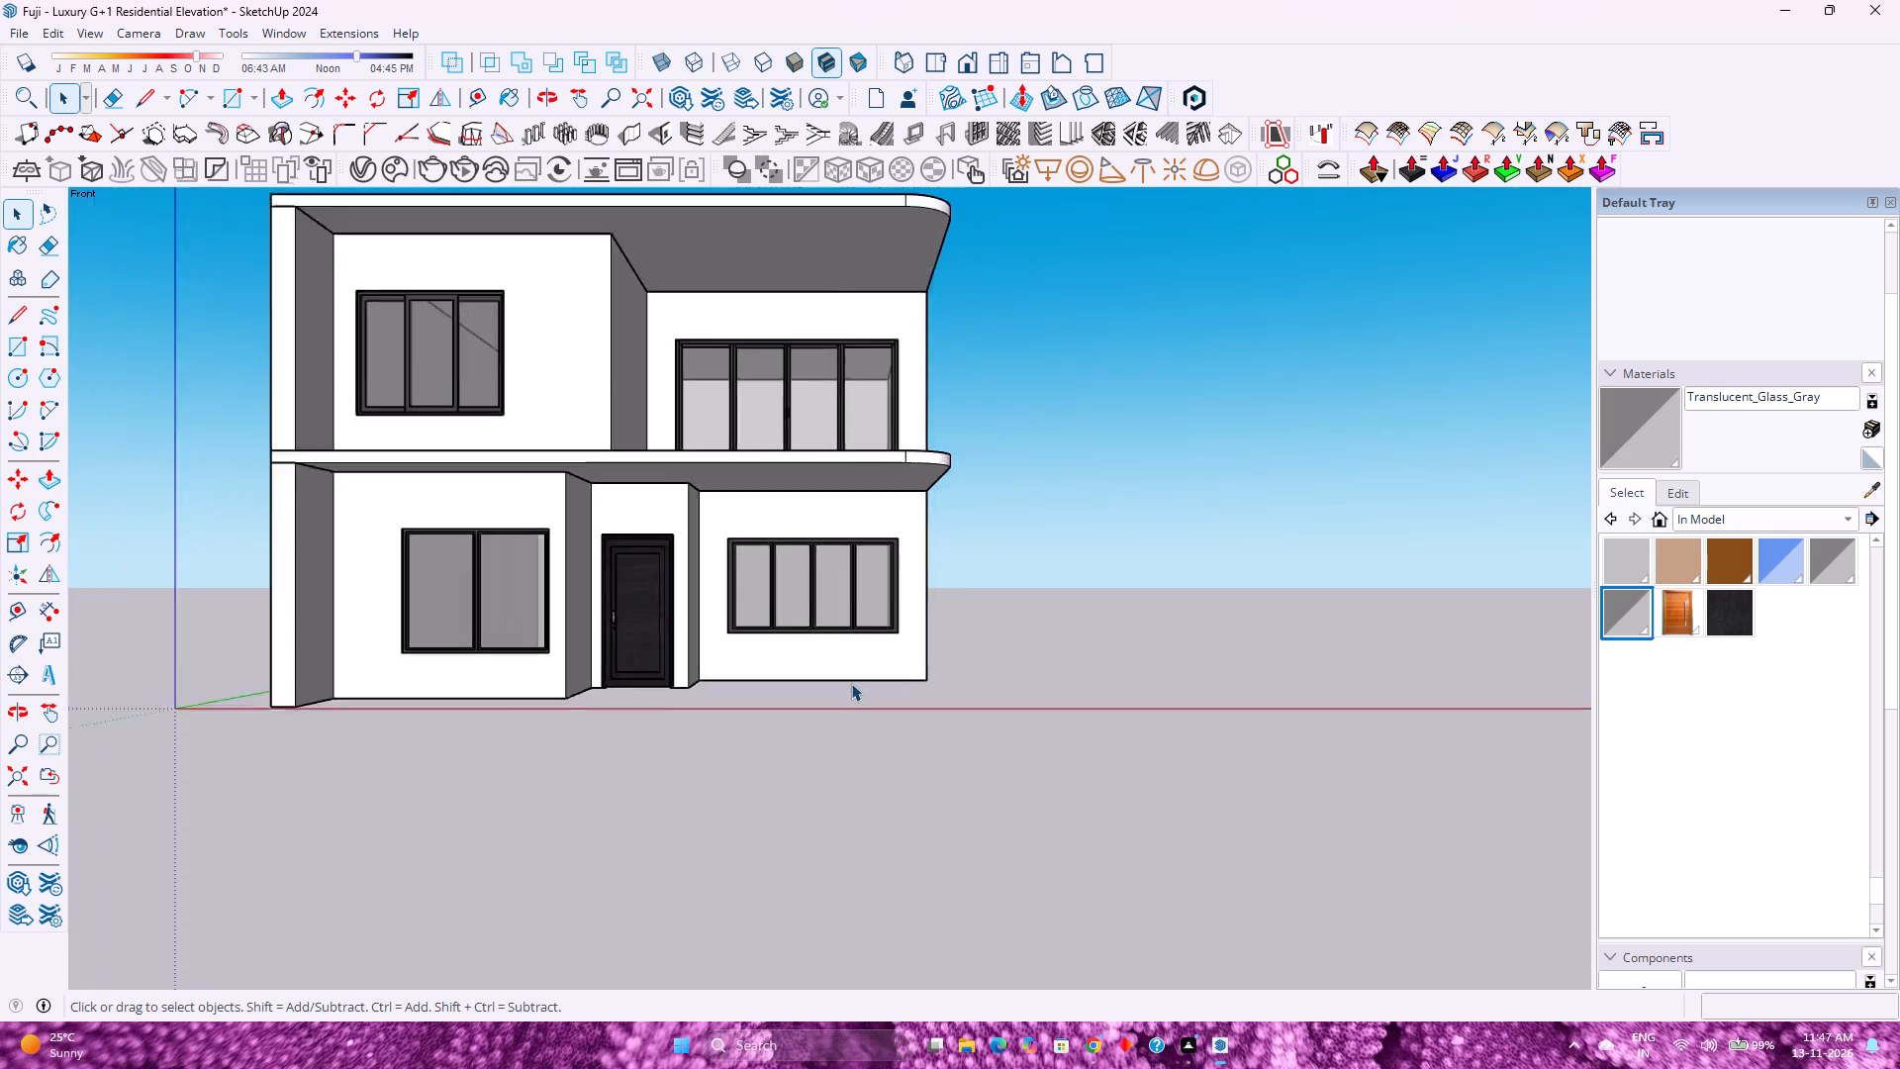
scroll(851, 683, "up", 1)
scroll(858, 680, "down", 7)
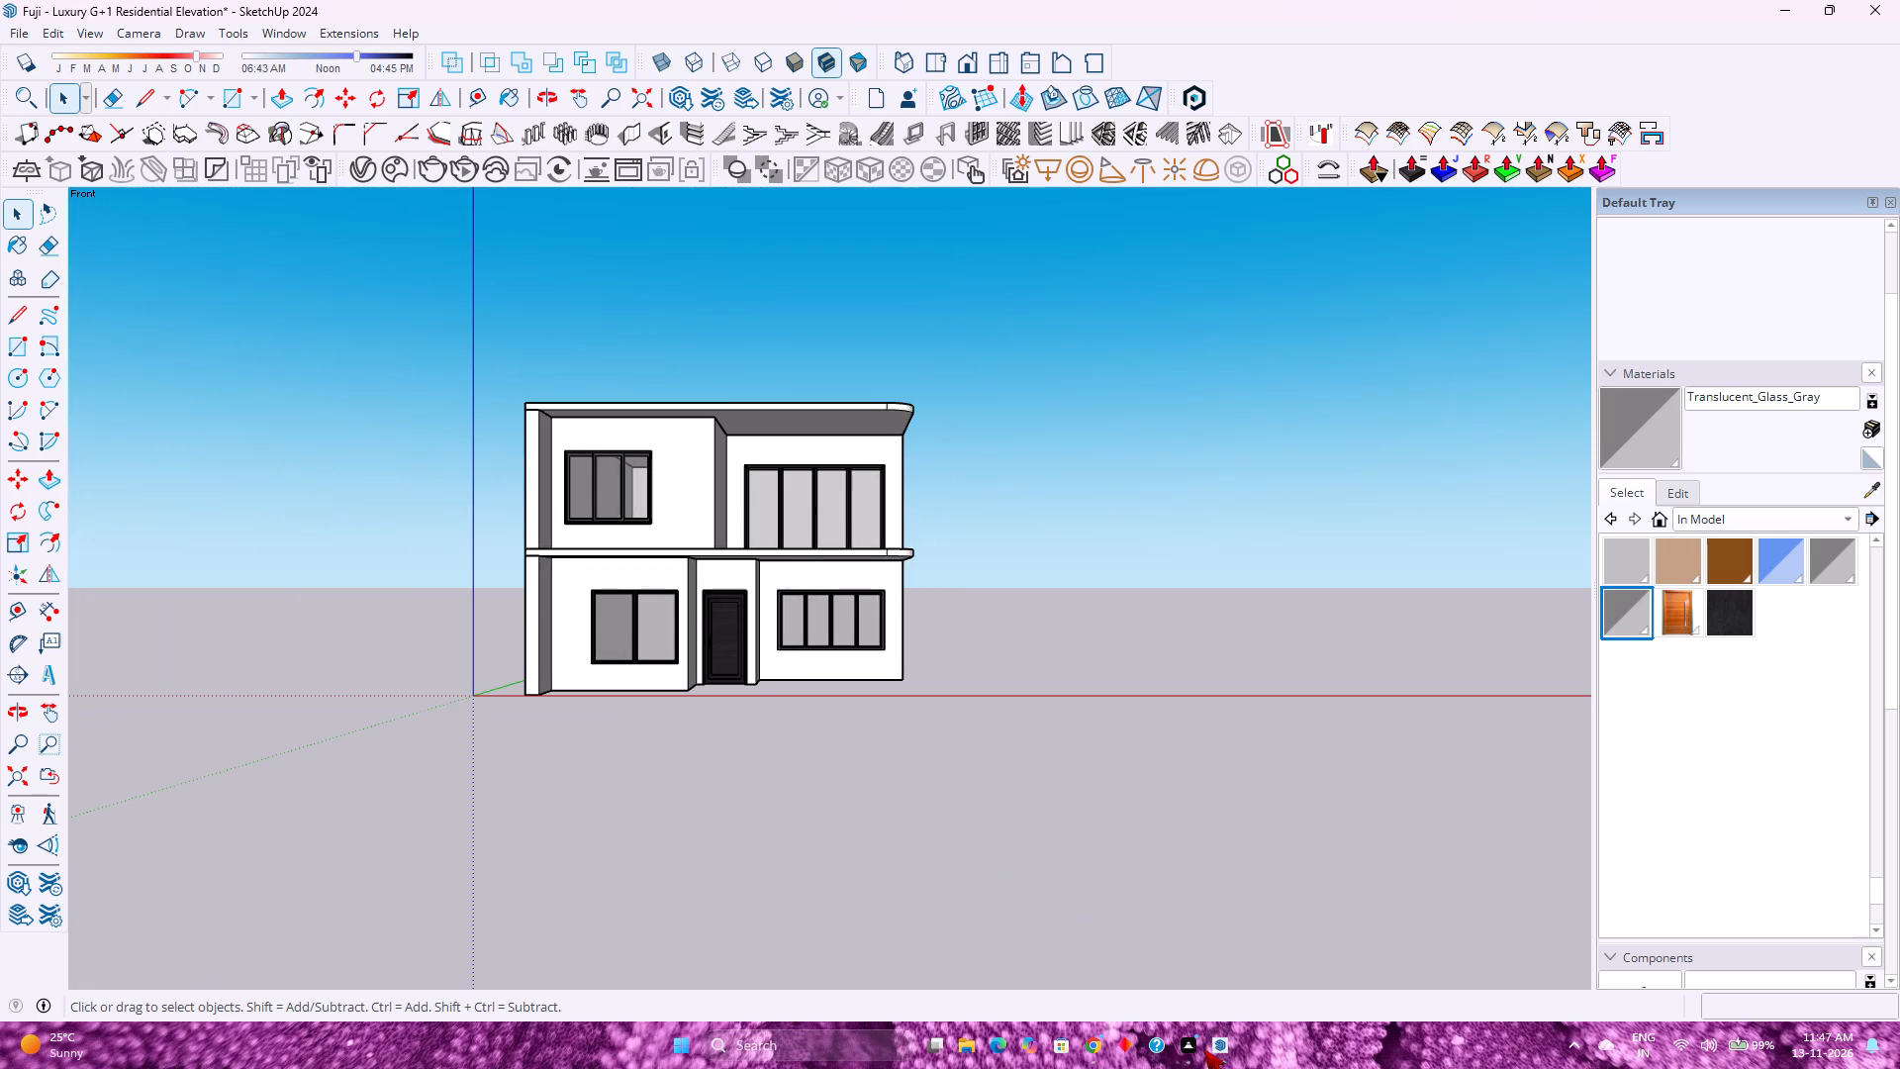
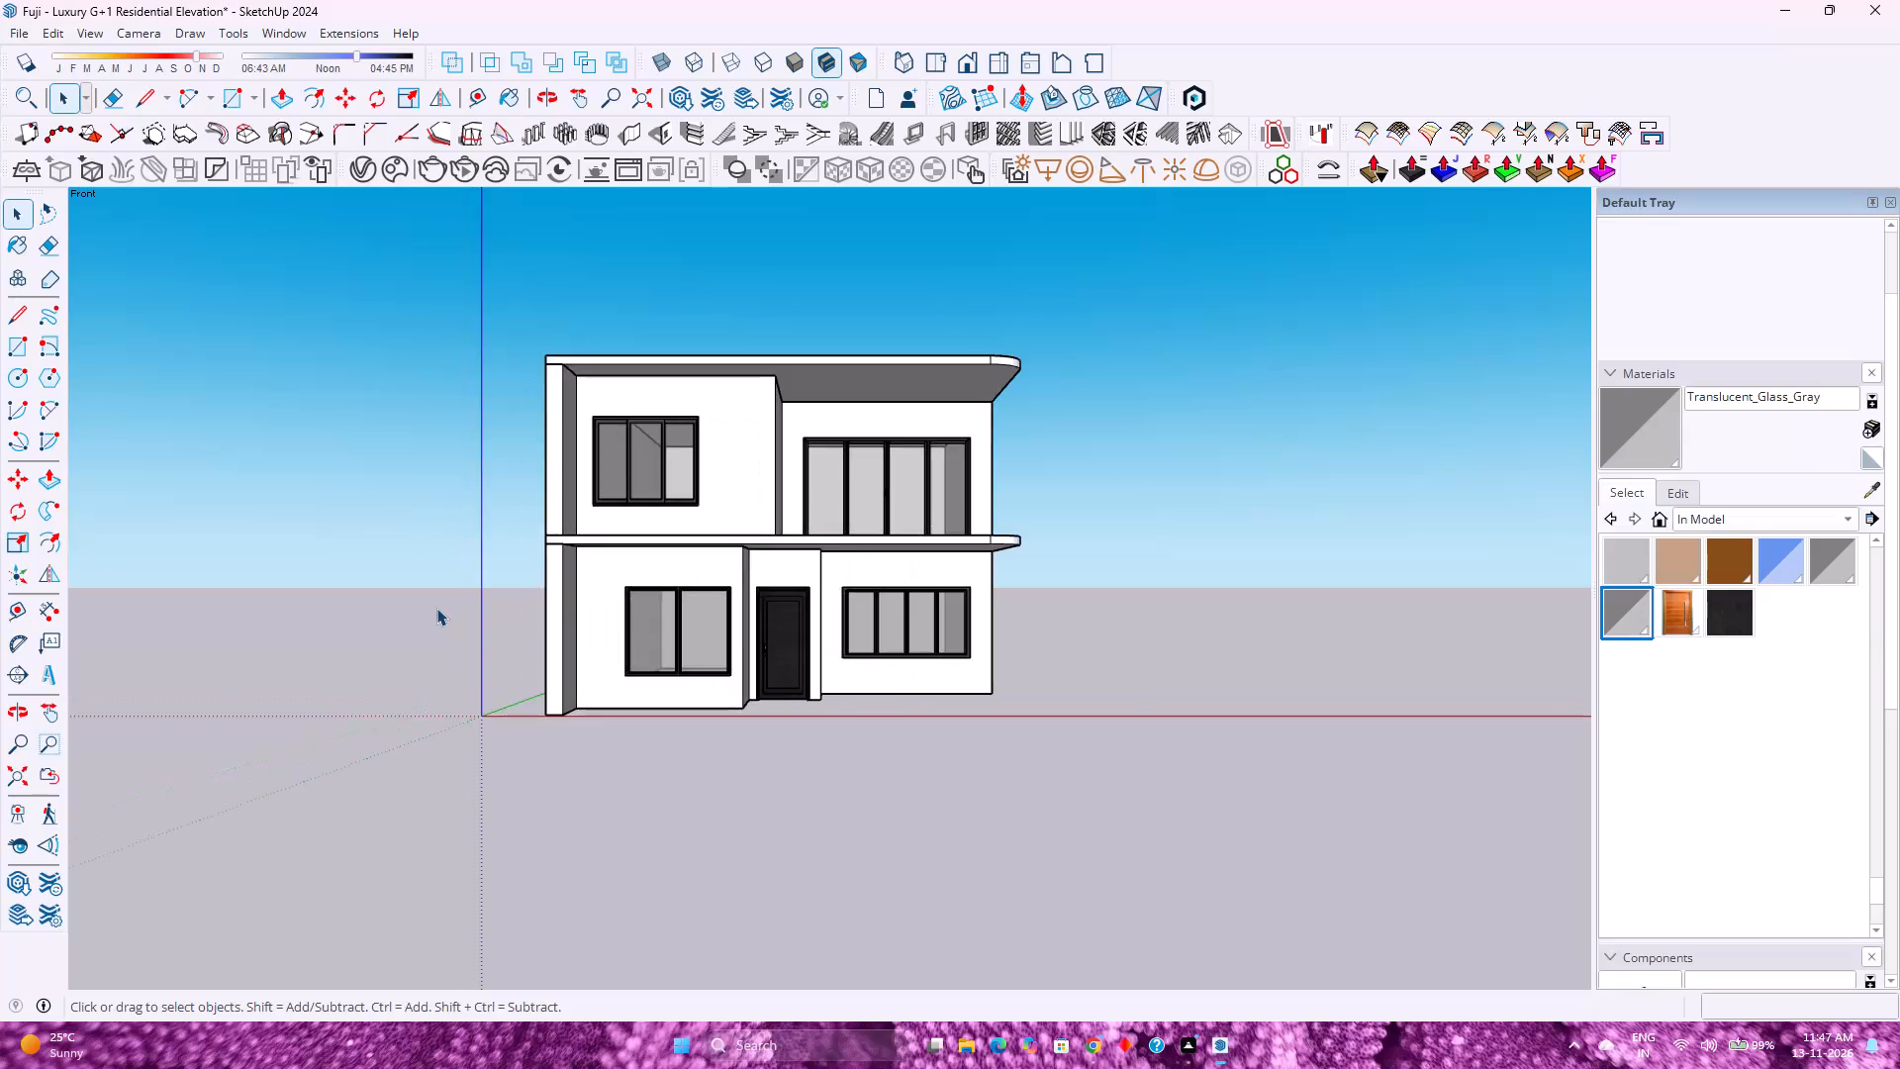
Fit the whole model in view and examine the overall front elevation of the two-storey house.
scroll(436, 608, "up", 3)
scroll(436, 608, "down", 3)
scroll(436, 608, "up", 3)
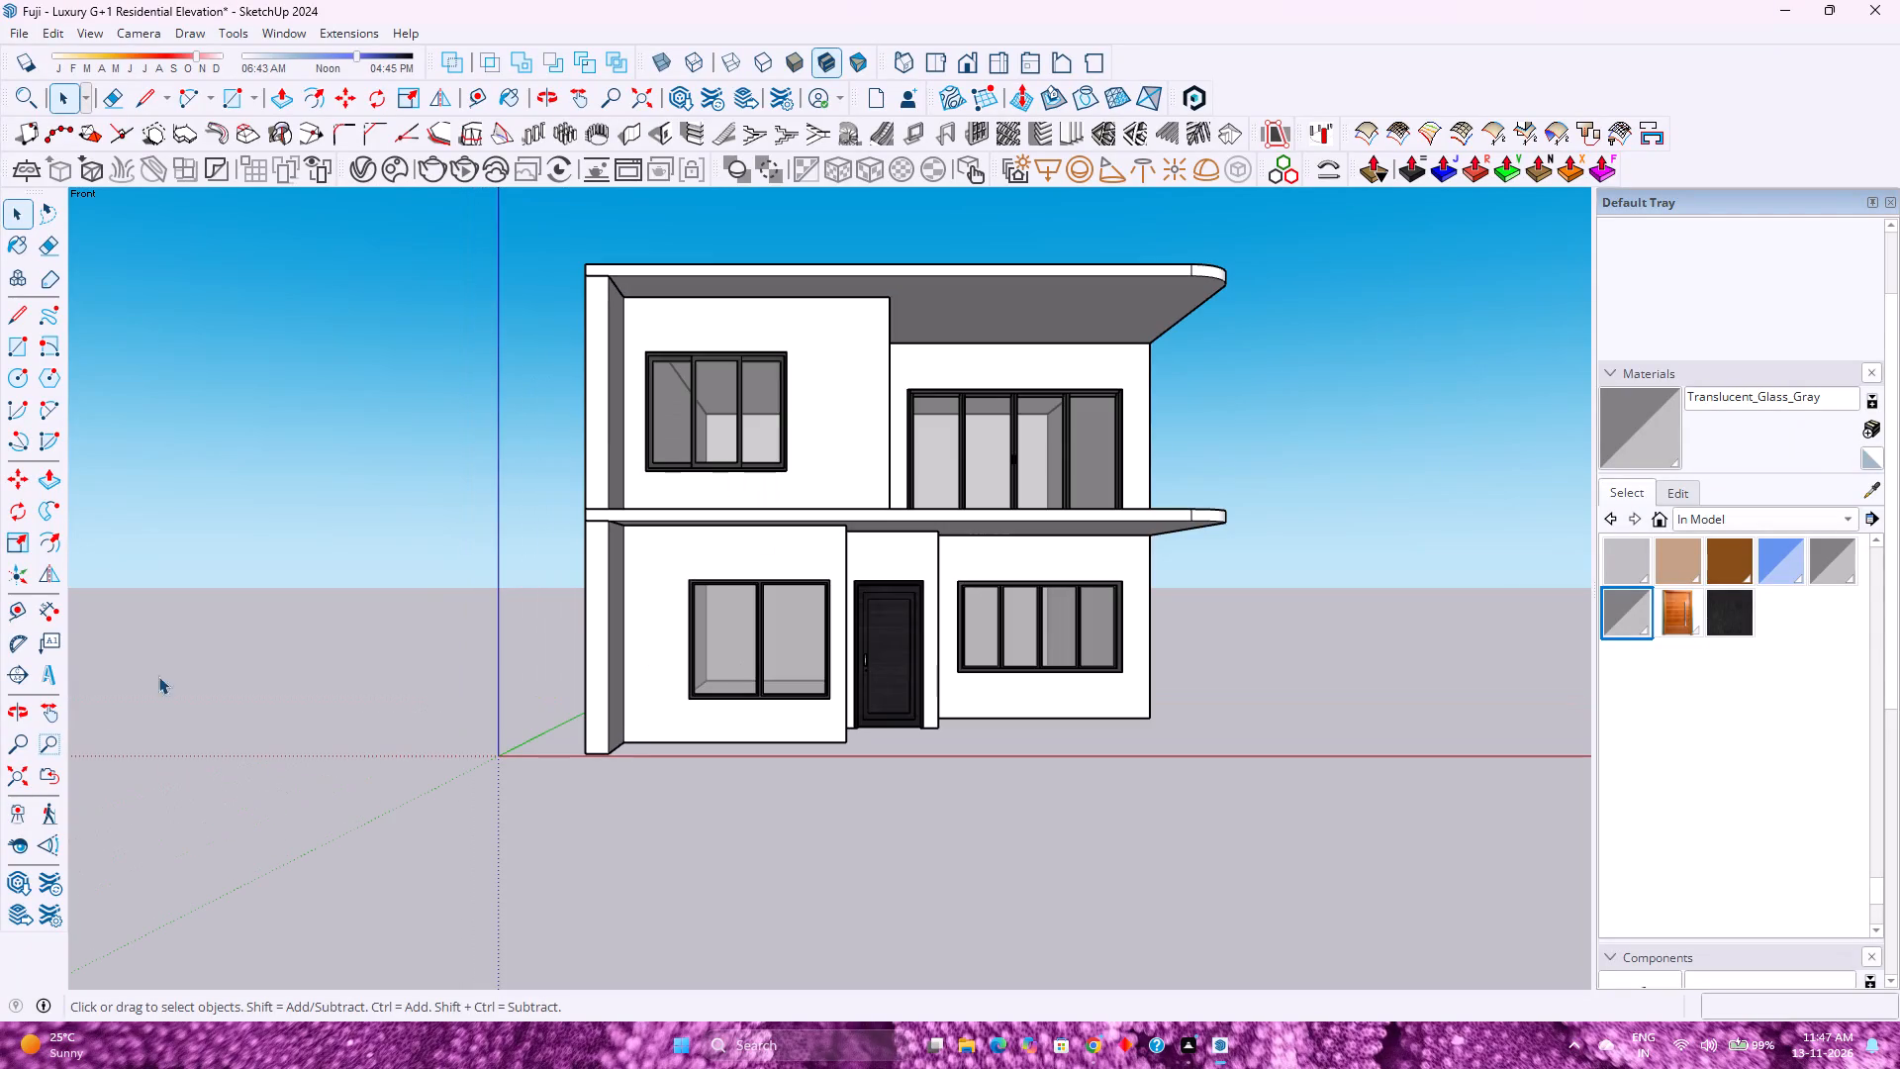
left_click(21, 780)
scroll(804, 632, "down", 3)
scroll(804, 632, "up", 3)
scroll(804, 632, "down", 3)
scroll(804, 632, "up", 2)
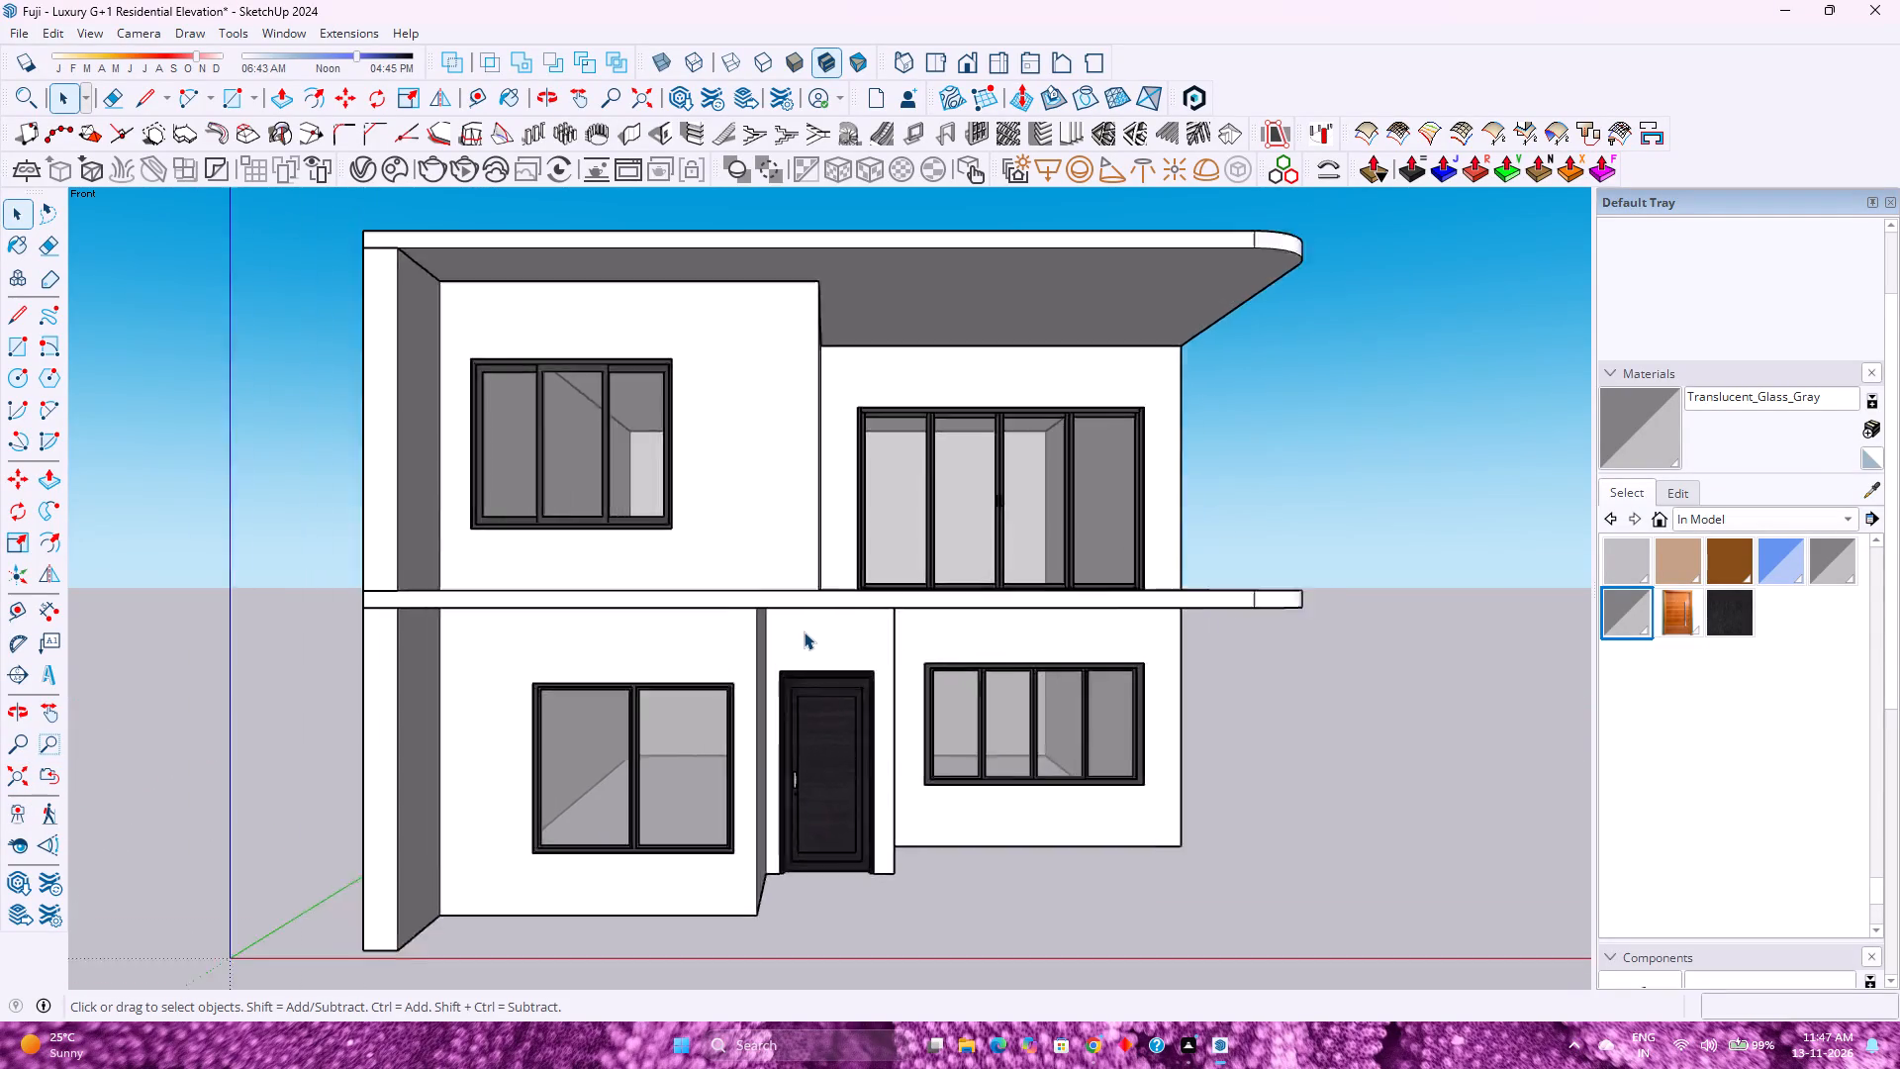
Examine the entrance door, its neighbouring windows and the first-floor slab up close from the front.
scroll(804, 632, "up", 1)
scroll(804, 632, "down", 4)
scroll(804, 632, "up", 3)
scroll(804, 632, "down", 3)
scroll(804, 632, "up", 3)
scroll(804, 632, "down", 3)
scroll(804, 632, "up", 3)
scroll(804, 632, "down", 3)
scroll(804, 632, "up", 3)
scroll(804, 632, "down", 4)
scroll(804, 632, "up", 4)
scroll(804, 632, "down", 3)
scroll(804, 632, "up", 3)
scroll(804, 632, "down", 3)
scroll(804, 632, "up", 3)
scroll(804, 632, "down", 3)
scroll(804, 632, "up", 3)
scroll(804, 632, "down", 3)
scroll(804, 632, "up", 3)
scroll(804, 632, "down", 3)
scroll(804, 632, "up", 3)
scroll(804, 632, "down", 3)
scroll(804, 632, "up", 2)
scroll(804, 632, "down", 3)
scroll(804, 632, "up", 3)
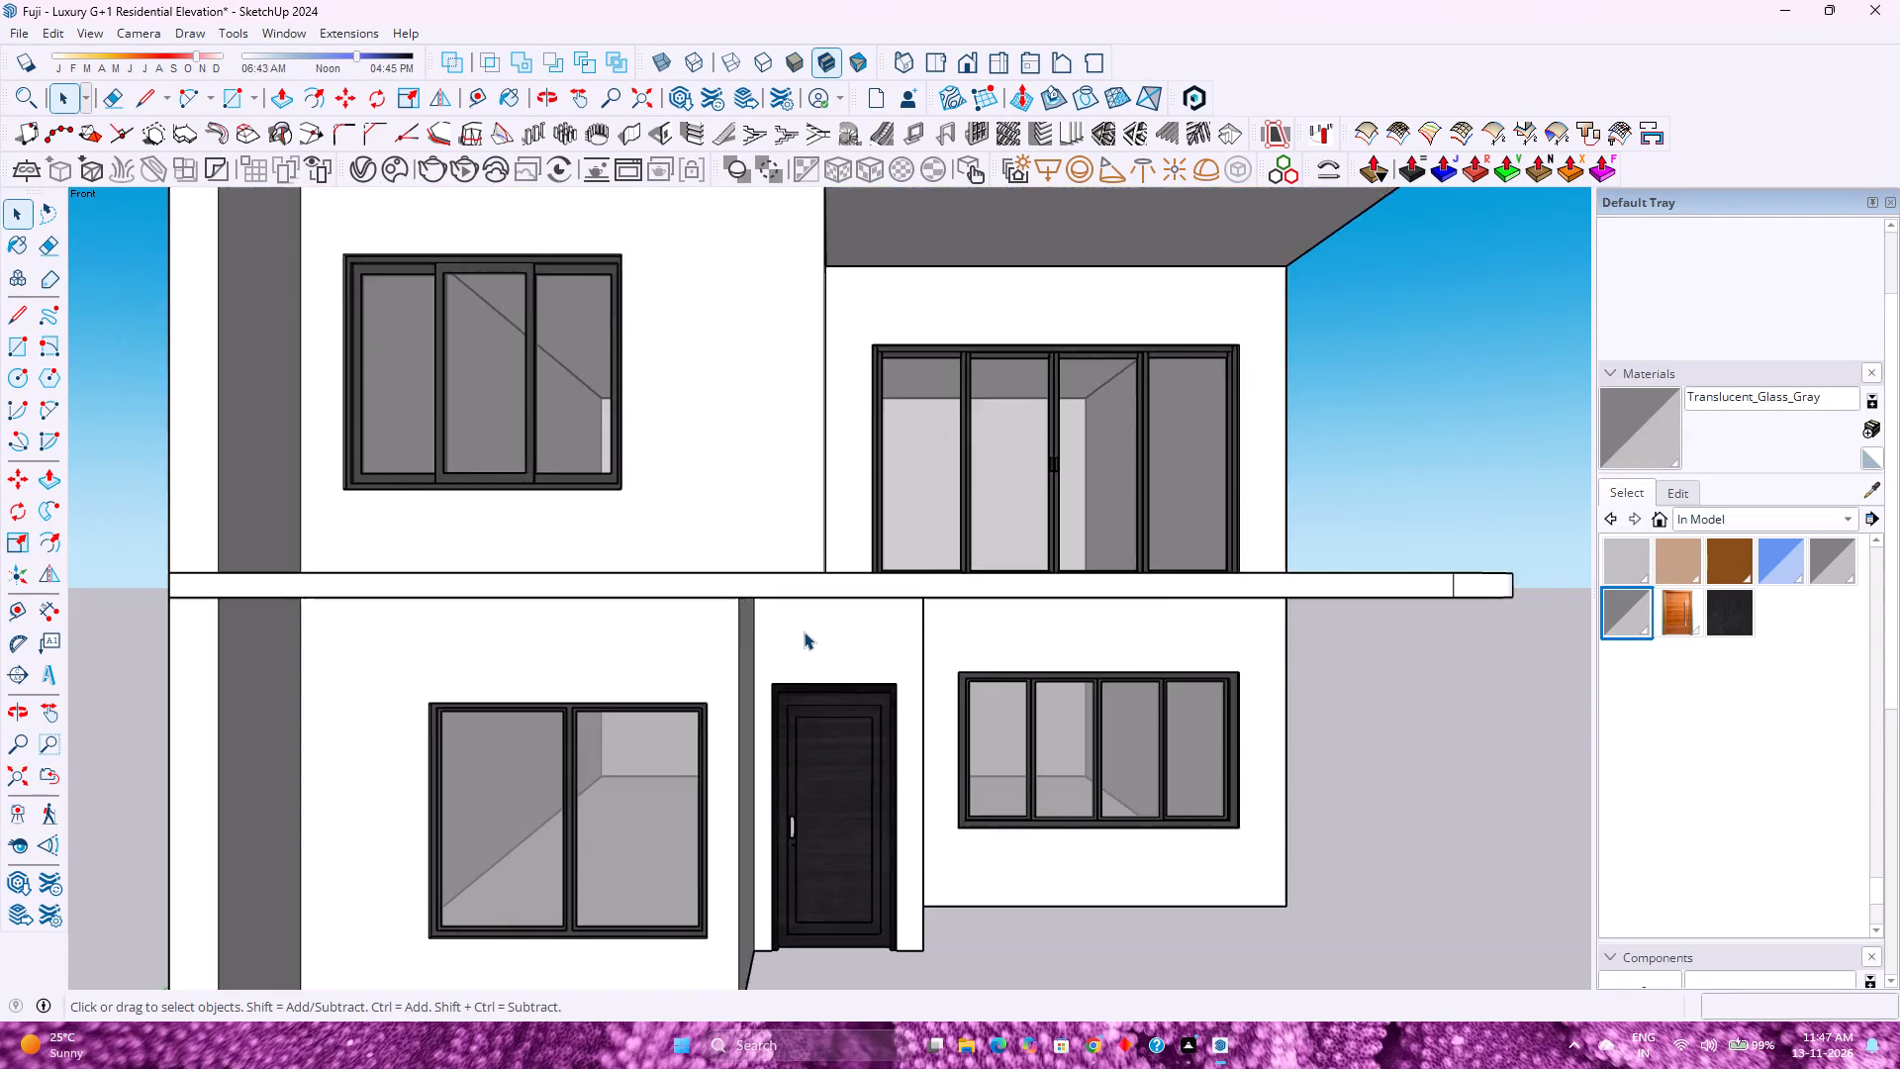
scroll(804, 632, "down", 2)
scroll(804, 632, "up", 2)
scroll(804, 626, "down", 2)
scroll(804, 626, "up", 4)
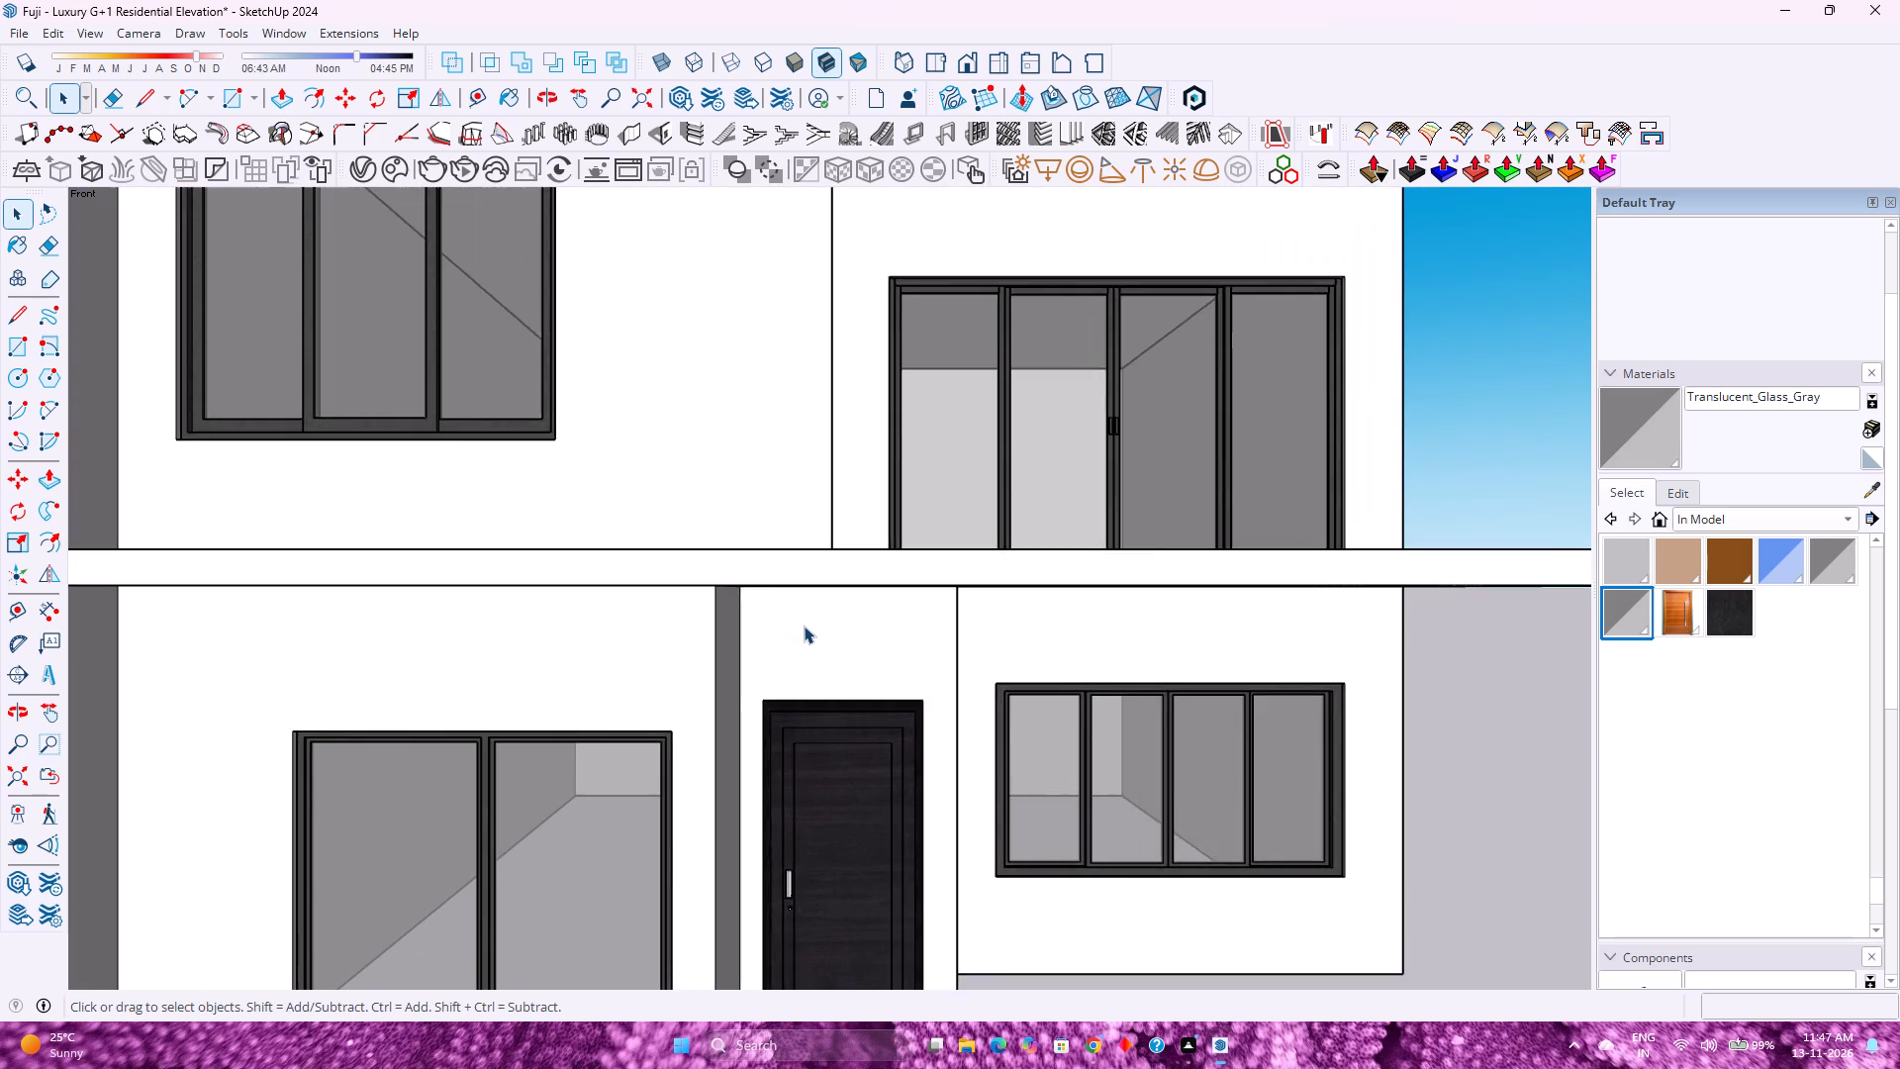
scroll(804, 626, "down", 4)
scroll(804, 626, "up", 4)
scroll(804, 626, "down", 4)
scroll(804, 626, "up", 3)
scroll(804, 626, "down", 3)
scroll(804, 626, "up", 3)
scroll(804, 626, "down", 2)
scroll(804, 626, "up", 3)
scroll(804, 626, "down", 3)
scroll(804, 626, "up", 1)
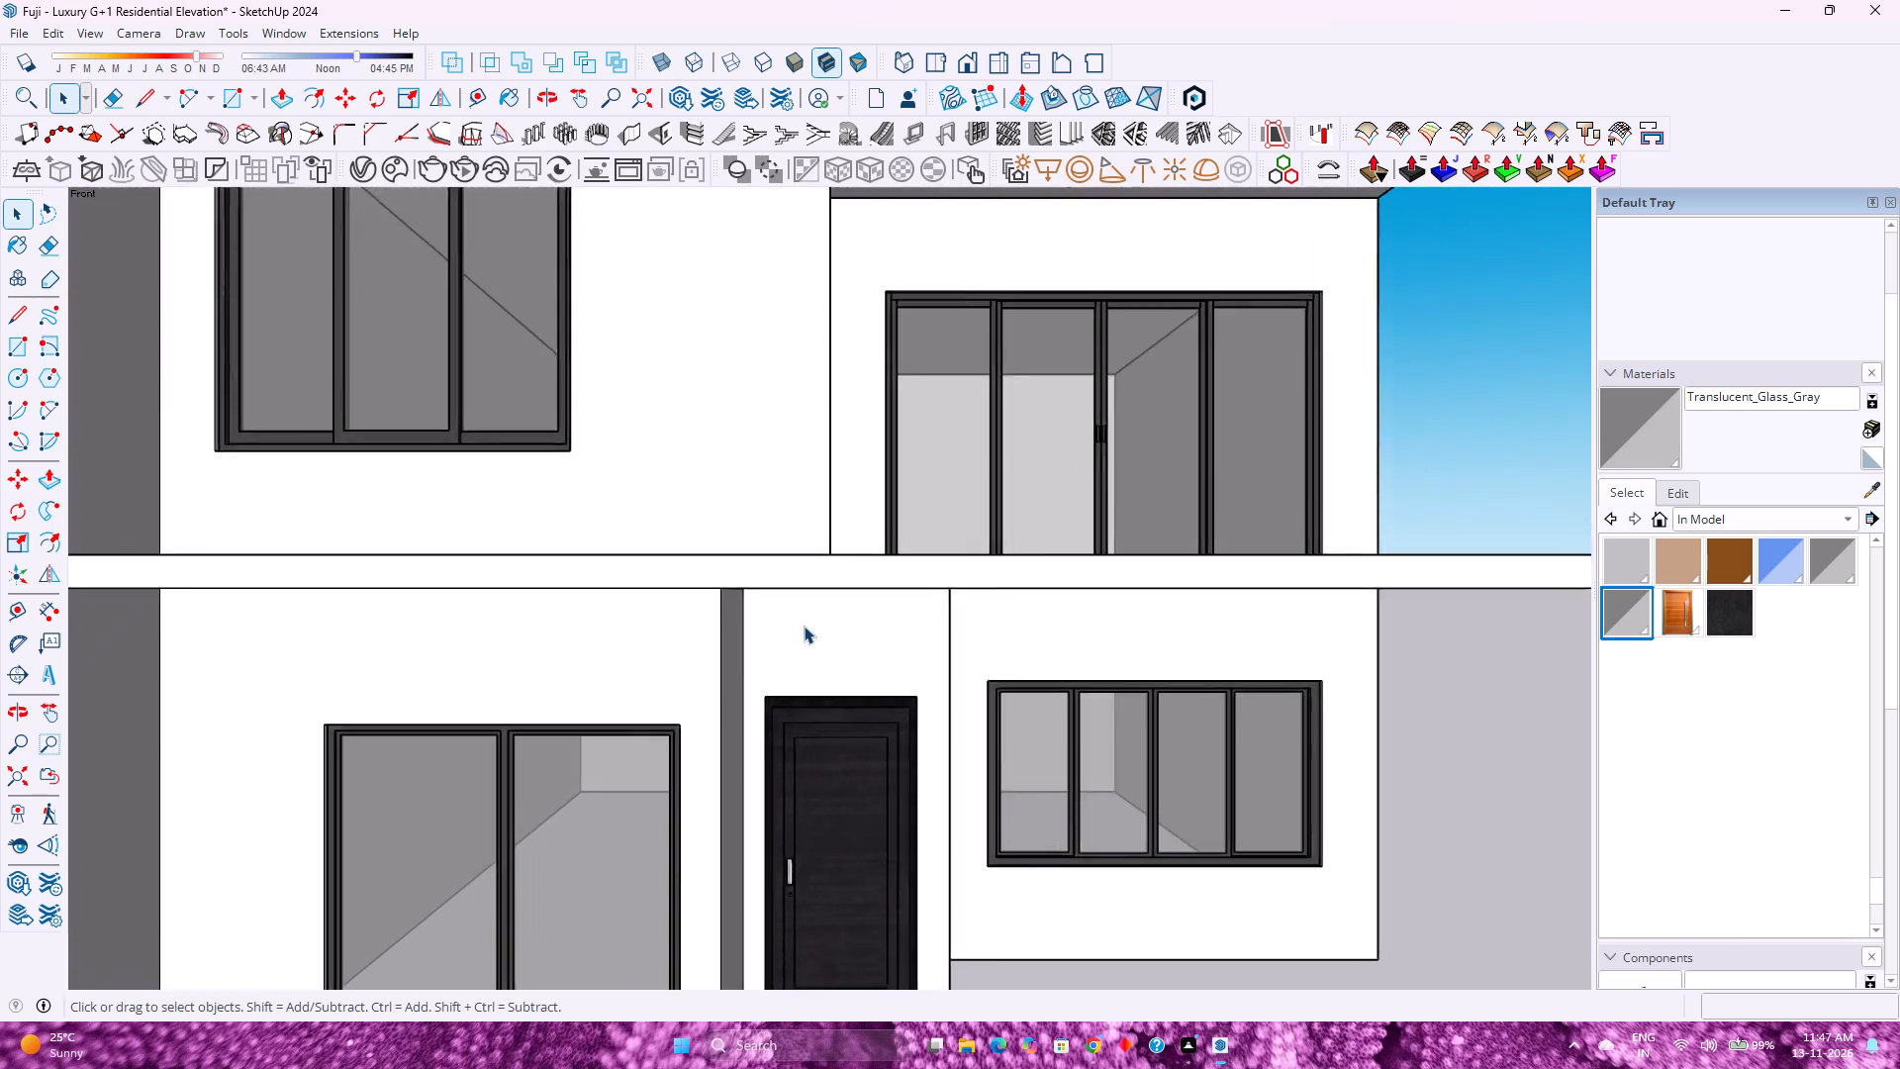
scroll(804, 626, "up", 2)
scroll(804, 626, "down", 3)
scroll(804, 626, "up", 3)
scroll(804, 626, "down", 3)
scroll(804, 626, "up", 3)
scroll(804, 626, "down", 3)
scroll(804, 626, "up", 3)
scroll(804, 626, "down", 3)
scroll(804, 626, "up", 3)
scroll(804, 626, "down", 3)
scroll(804, 626, "up", 2)
scroll(804, 626, "down", 3)
scroll(804, 626, "up", 1)
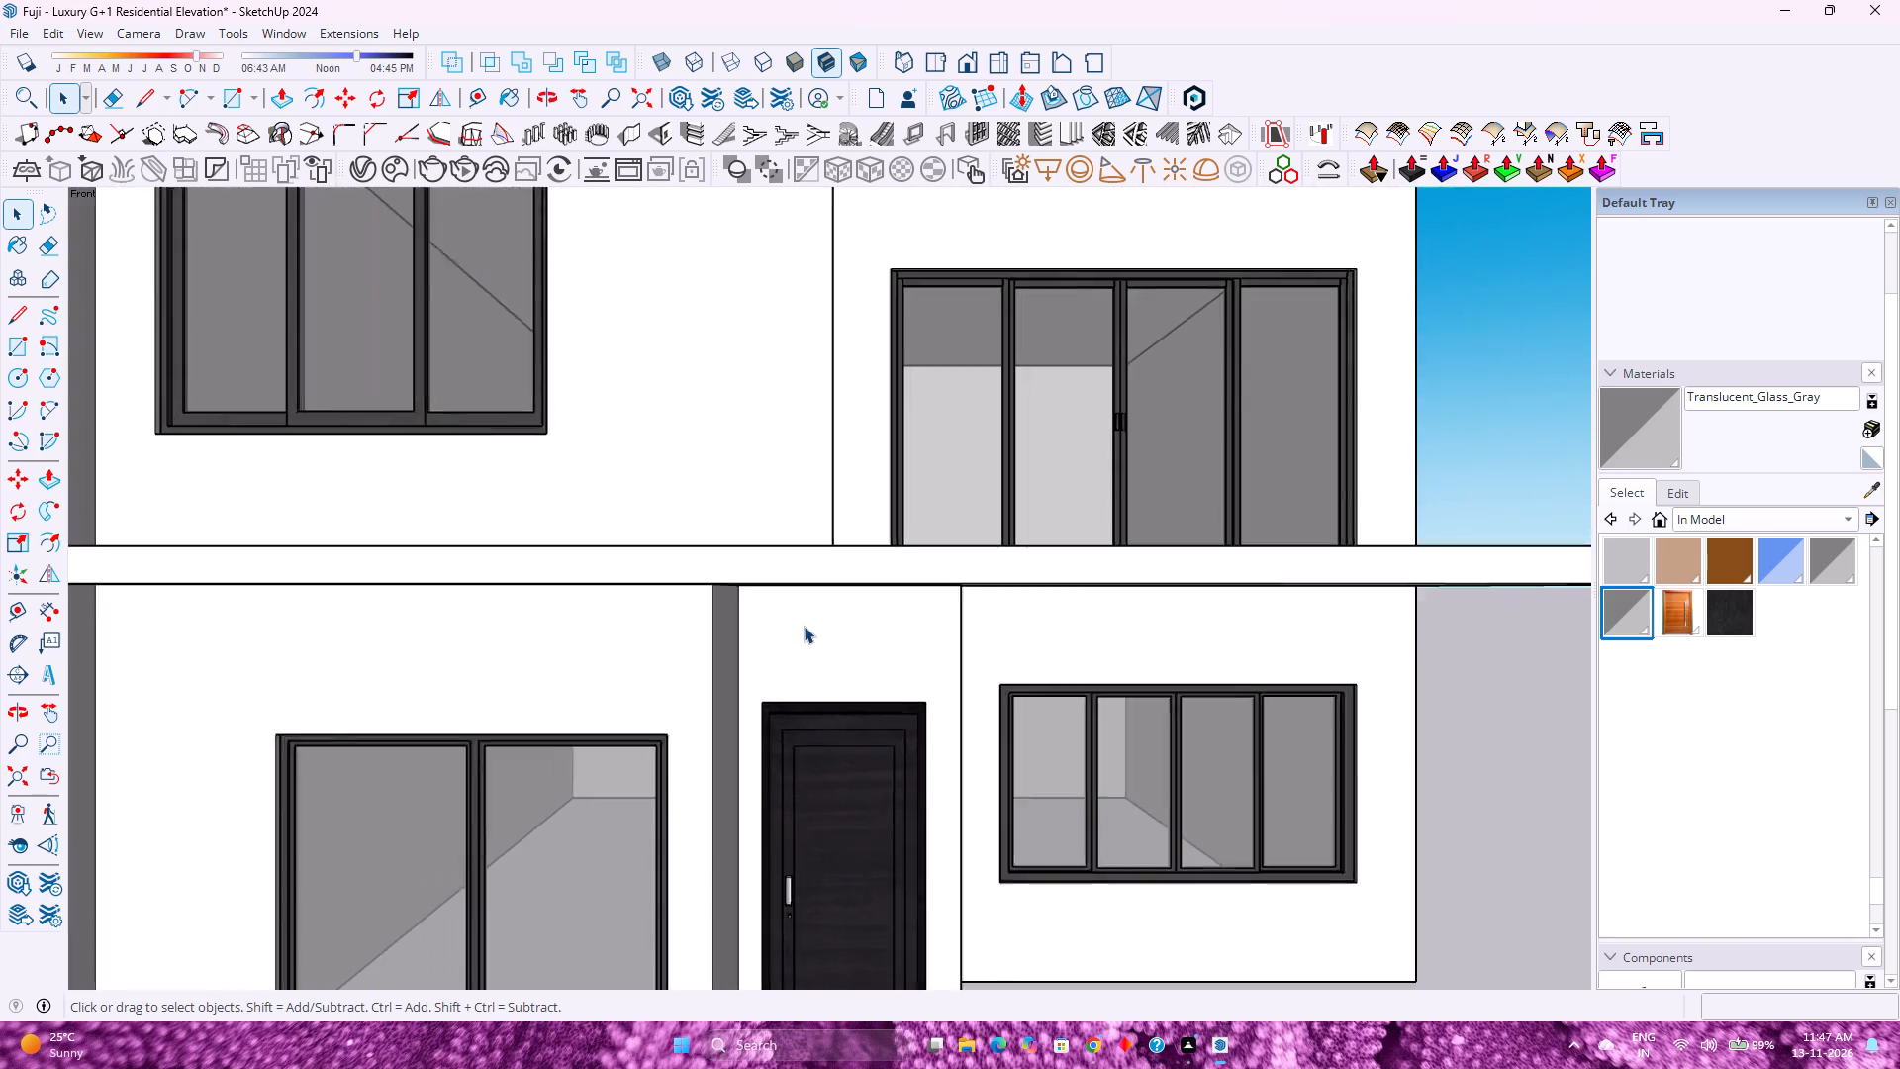
scroll(804, 626, "up", 2)
scroll(804, 626, "down", 3)
scroll(804, 626, "up", 3)
scroll(804, 626, "down", 3)
scroll(804, 626, "up", 3)
scroll(804, 626, "down", 3)
scroll(804, 626, "up", 2)
scroll(804, 626, "down", 2)
scroll(804, 626, "up", 2)
scroll(804, 626, "down", 2)
scroll(804, 626, "up", 3)
scroll(804, 626, "down", 3)
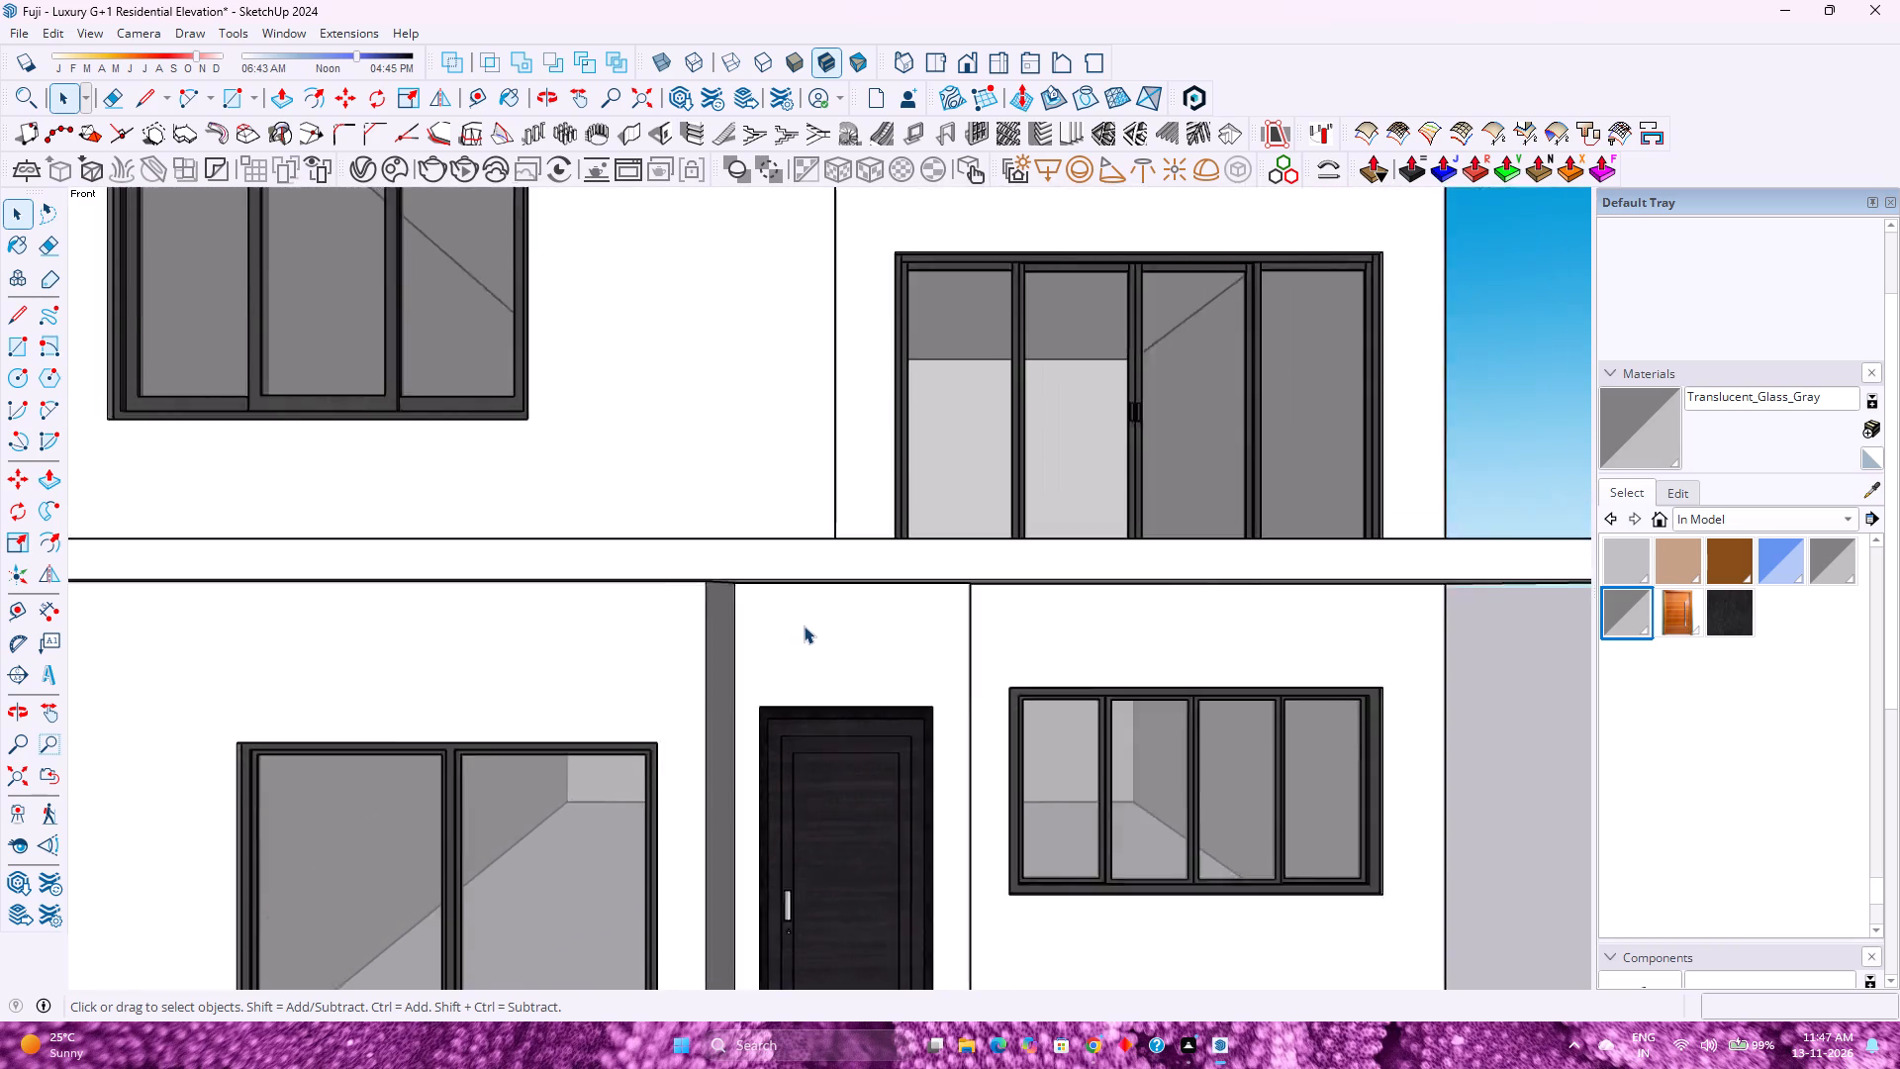
scroll(804, 626, "up", 3)
scroll(804, 626, "down", 4)
scroll(804, 626, "up", 4)
scroll(804, 626, "down", 4)
scroll(804, 626, "up", 3)
scroll(804, 626, "down", 3)
scroll(804, 626, "up", 3)
scroll(804, 626, "down", 3)
scroll(804, 626, "up", 3)
scroll(804, 626, "down", 3)
scroll(804, 626, "up", 3)
scroll(804, 626, "down", 3)
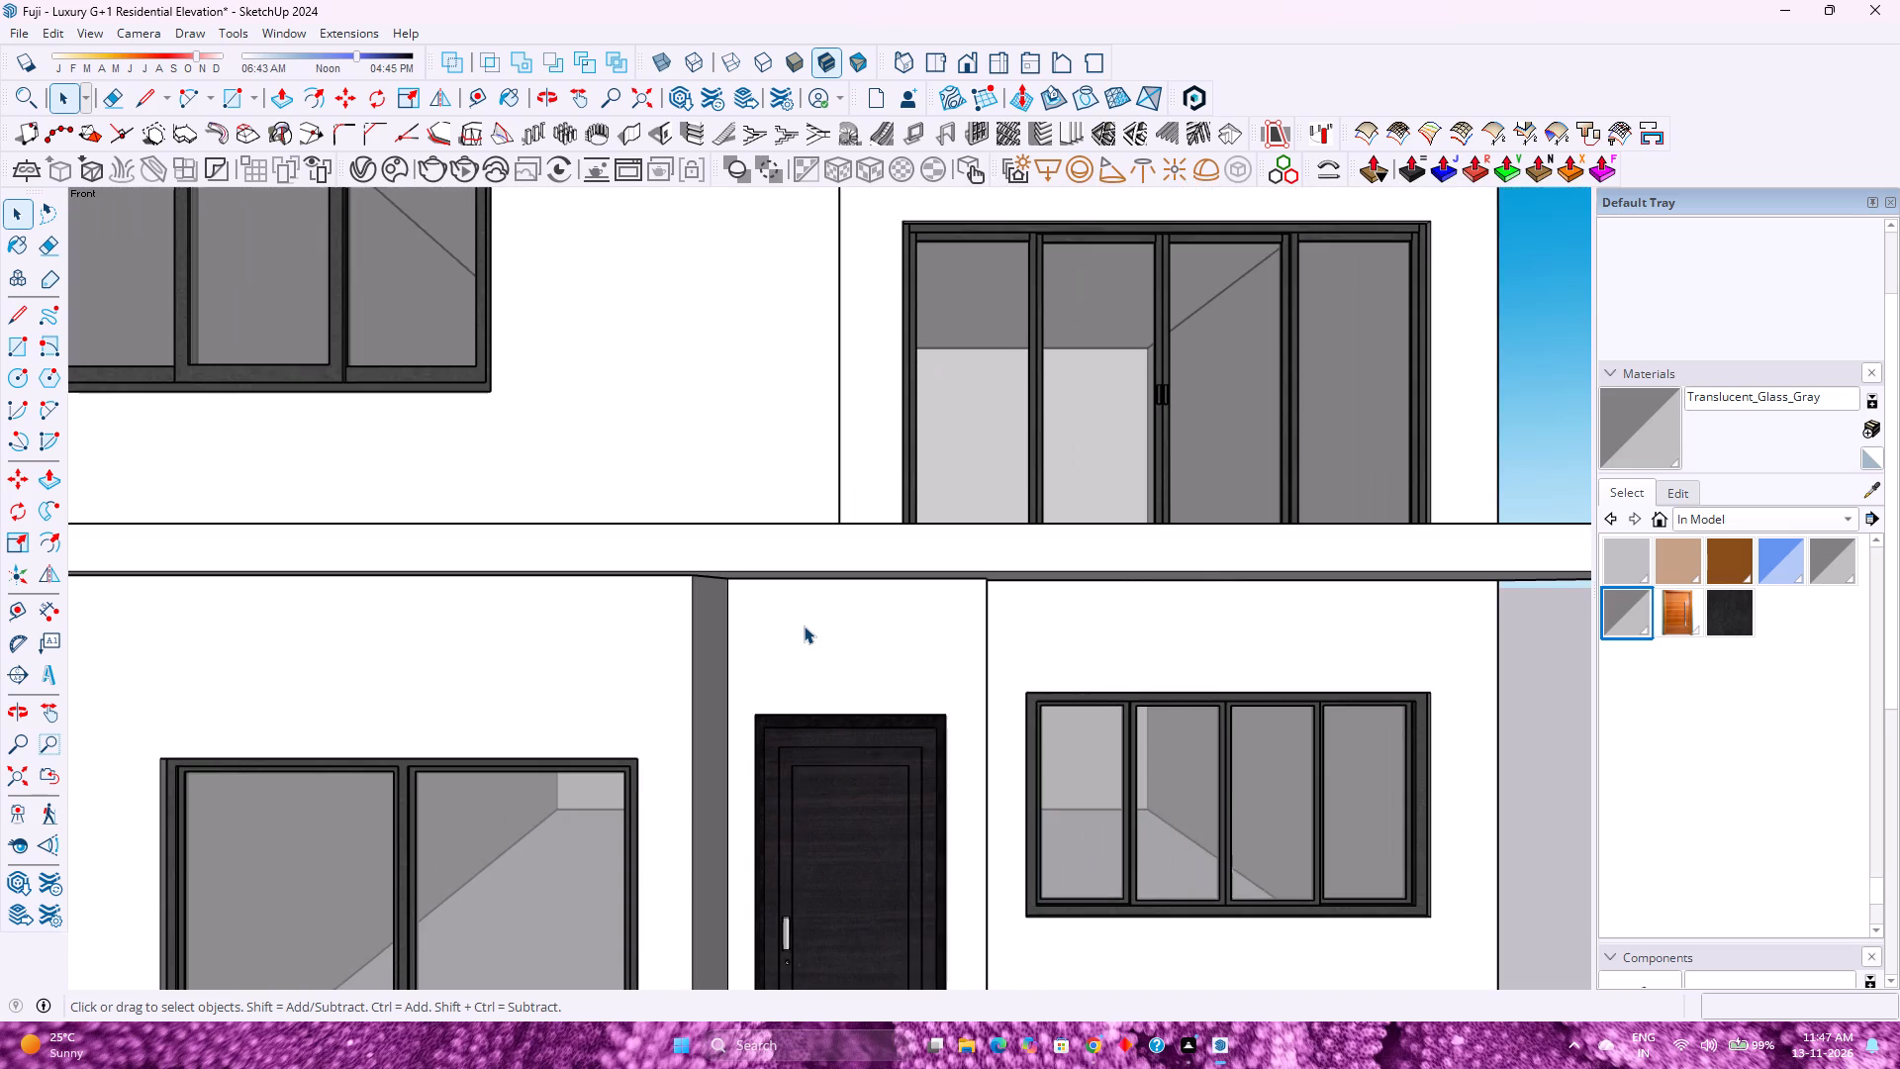
Examine the full front elevation again, comparing the ground-floor openings with the upper-storey windows and roof slab.
scroll(804, 626, "down", 11)
scroll(804, 626, "up", 2)
scroll(804, 626, "down", 2)
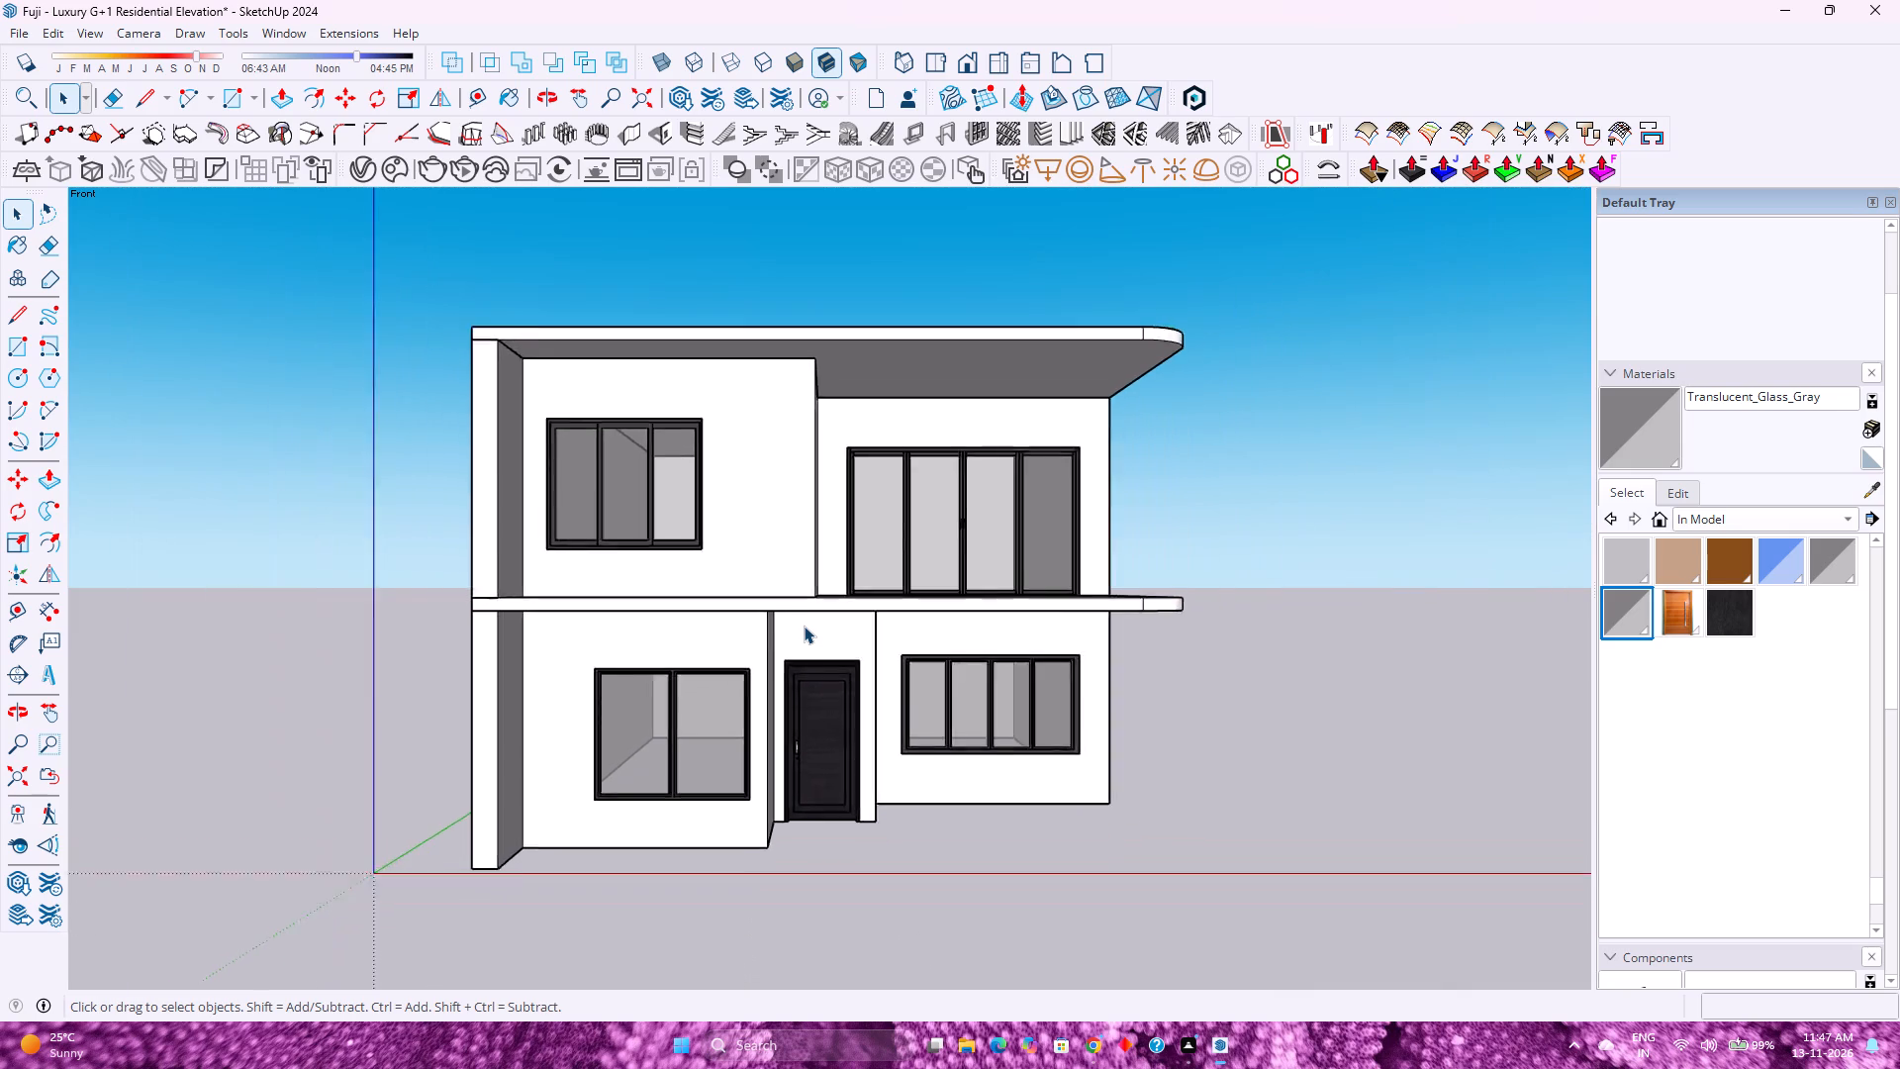
scroll(804, 626, "down", 1)
scroll(804, 626, "up", 3)
scroll(804, 626, "down", 4)
scroll(804, 626, "up", 4)
scroll(804, 626, "down", 3)
scroll(804, 626, "up", 3)
scroll(804, 626, "down", 3)
scroll(804, 626, "up", 2)
scroll(804, 626, "down", 2)
scroll(804, 626, "up", 2)
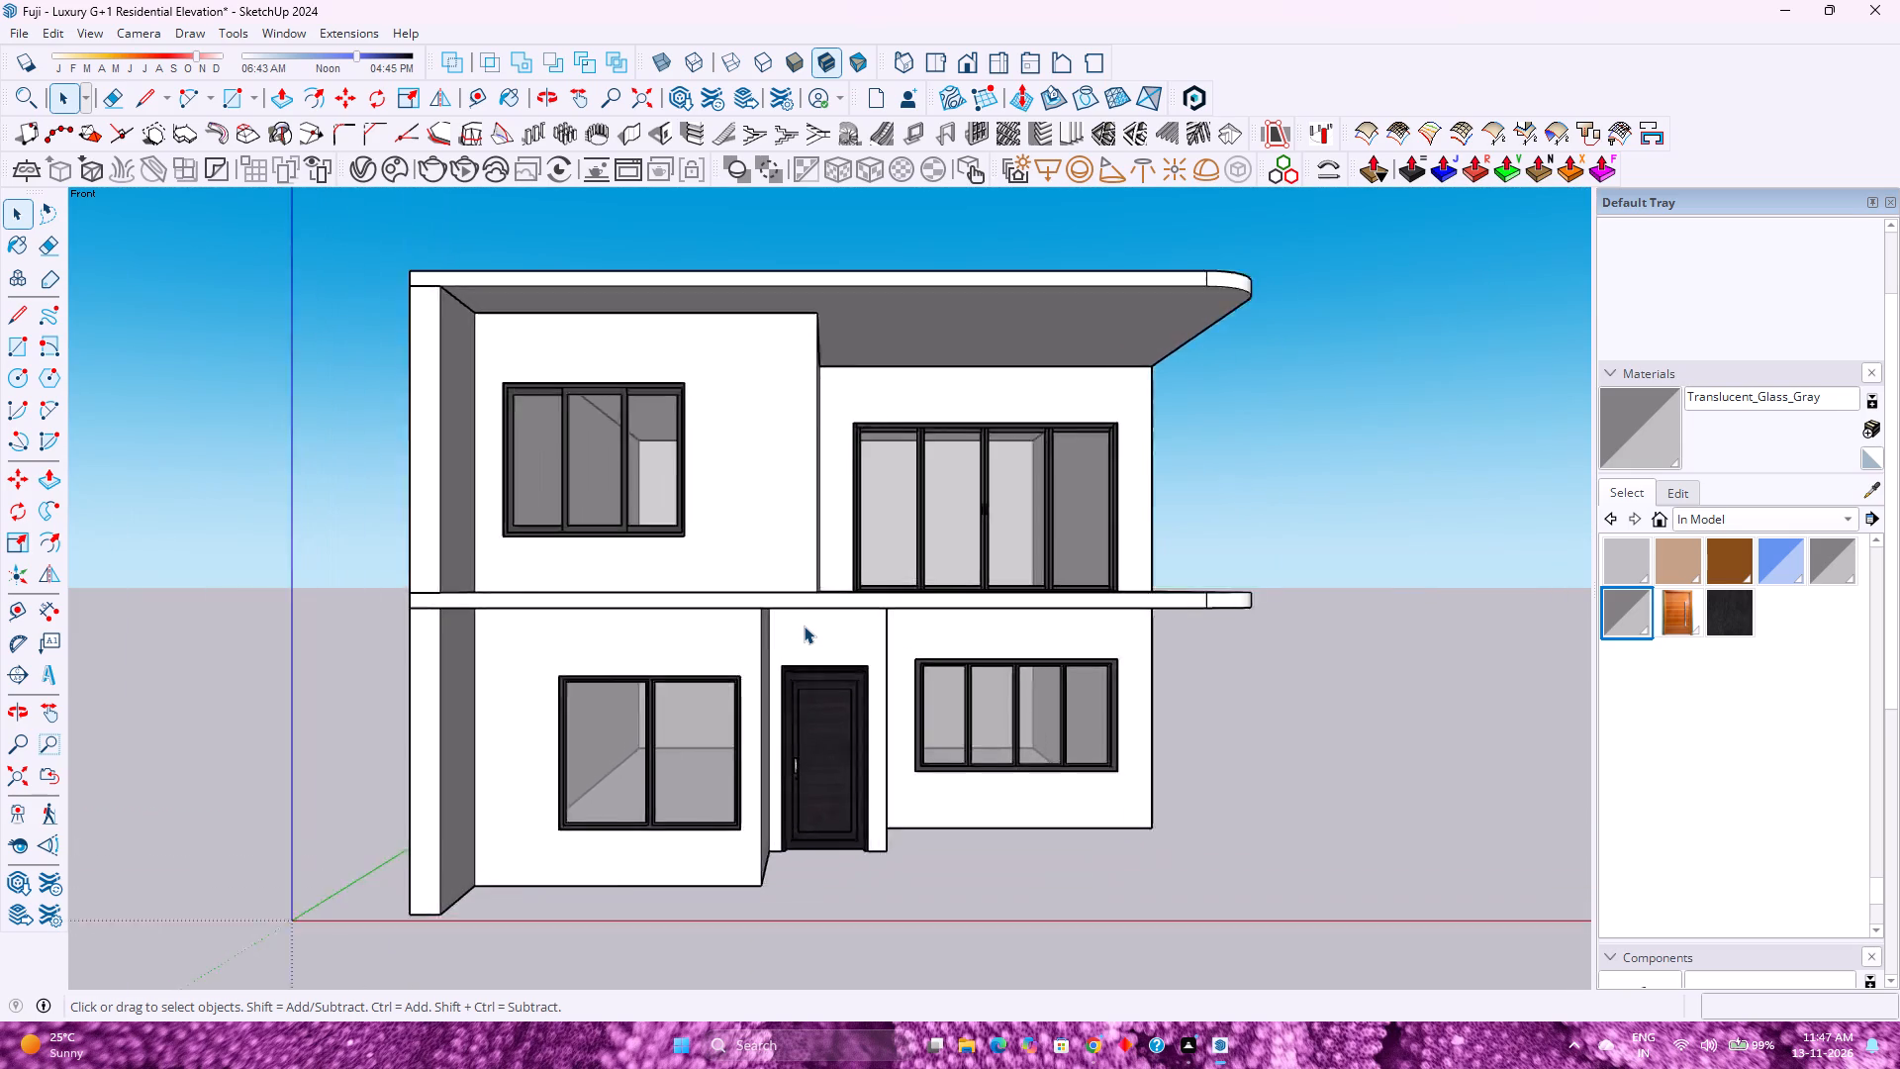
scroll(804, 626, "down", 2)
scroll(804, 626, "up", 2)
scroll(804, 626, "down", 2)
scroll(804, 626, "up", 2)
scroll(804, 626, "down", 2)
scroll(804, 626, "up", 2)
scroll(804, 626, "down", 3)
scroll(804, 626, "up", 3)
scroll(804, 626, "down", 2)
scroll(804, 626, "up", 2)
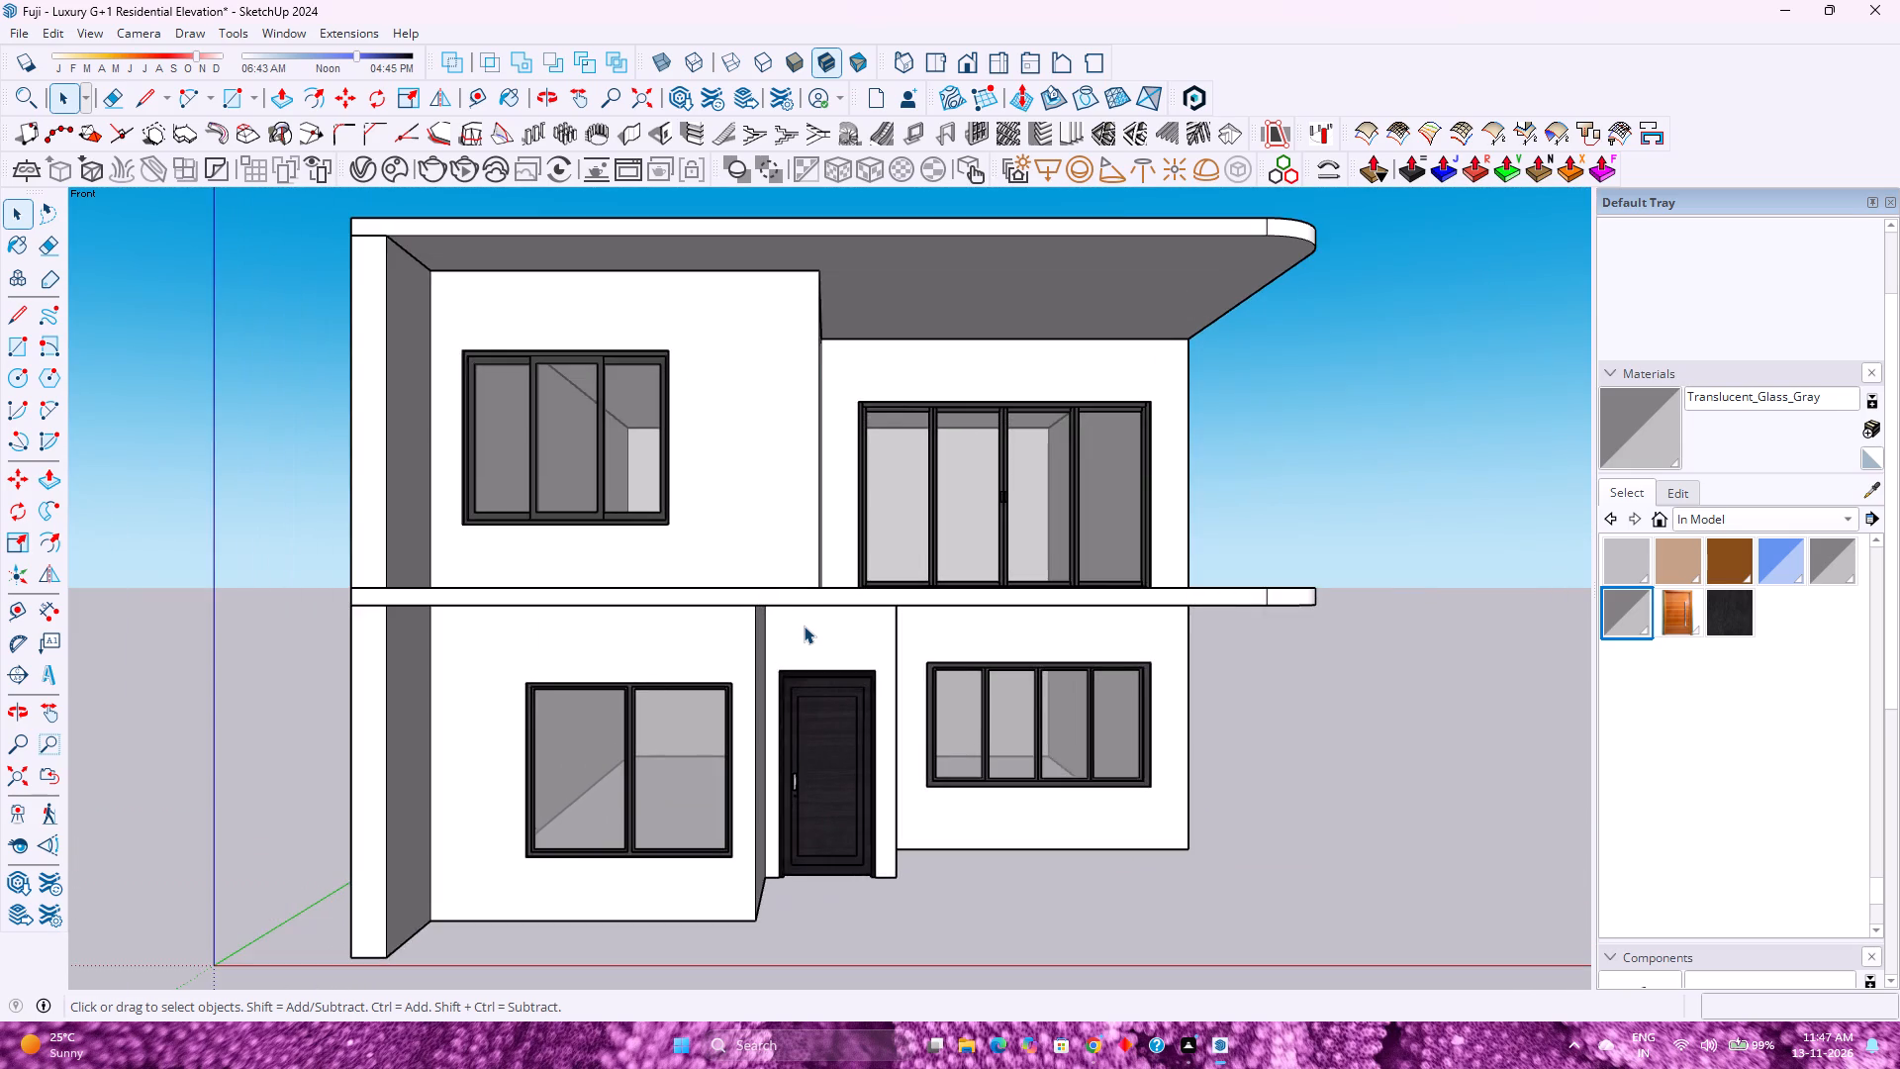
scroll(804, 628, "down", 2)
scroll(804, 629, "up", 3)
scroll(804, 629, "down", 3)
scroll(804, 629, "up", 2)
scroll(804, 629, "down", 3)
scroll(804, 629, "up", 2)
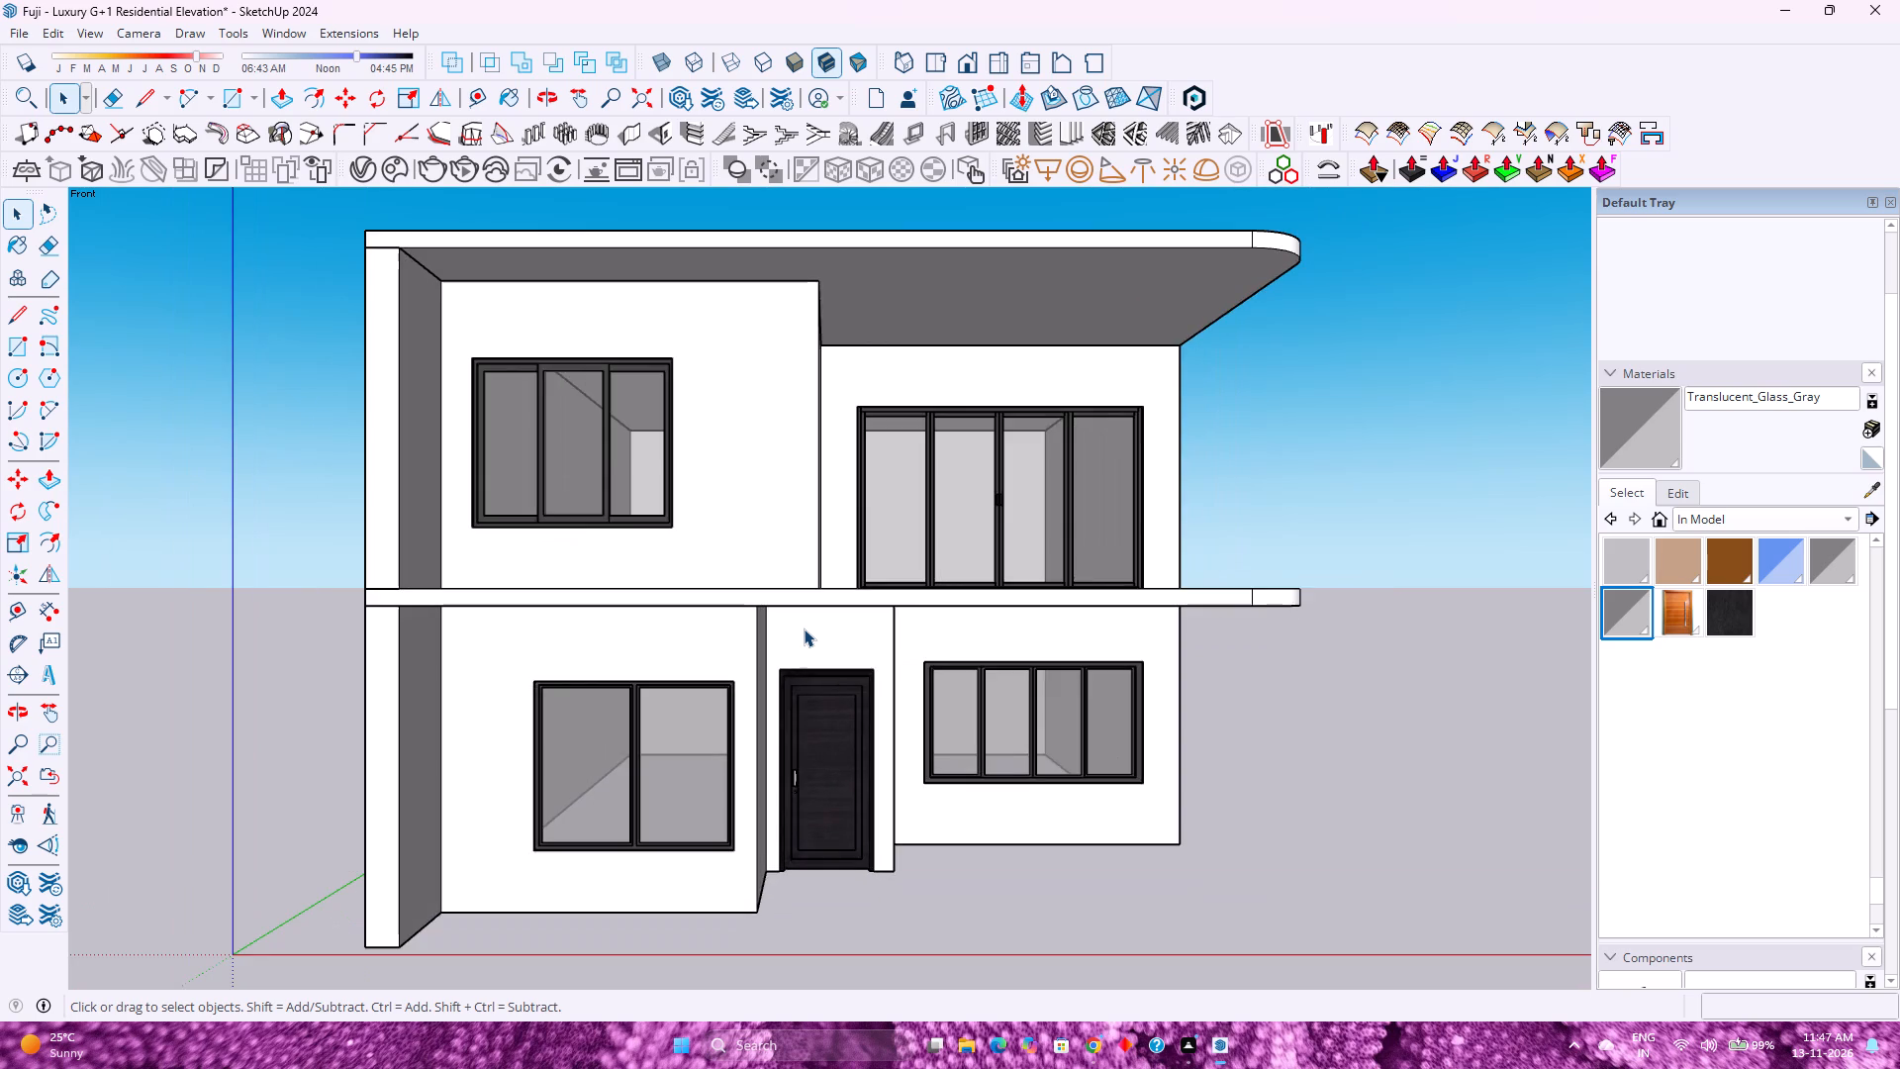
scroll(804, 629, "down", 3)
scroll(804, 629, "up", 3)
scroll(804, 629, "down", 3)
scroll(804, 630, "up", 3)
scroll(804, 630, "down", 3)
scroll(804, 630, "up", 3)
scroll(804, 630, "down", 3)
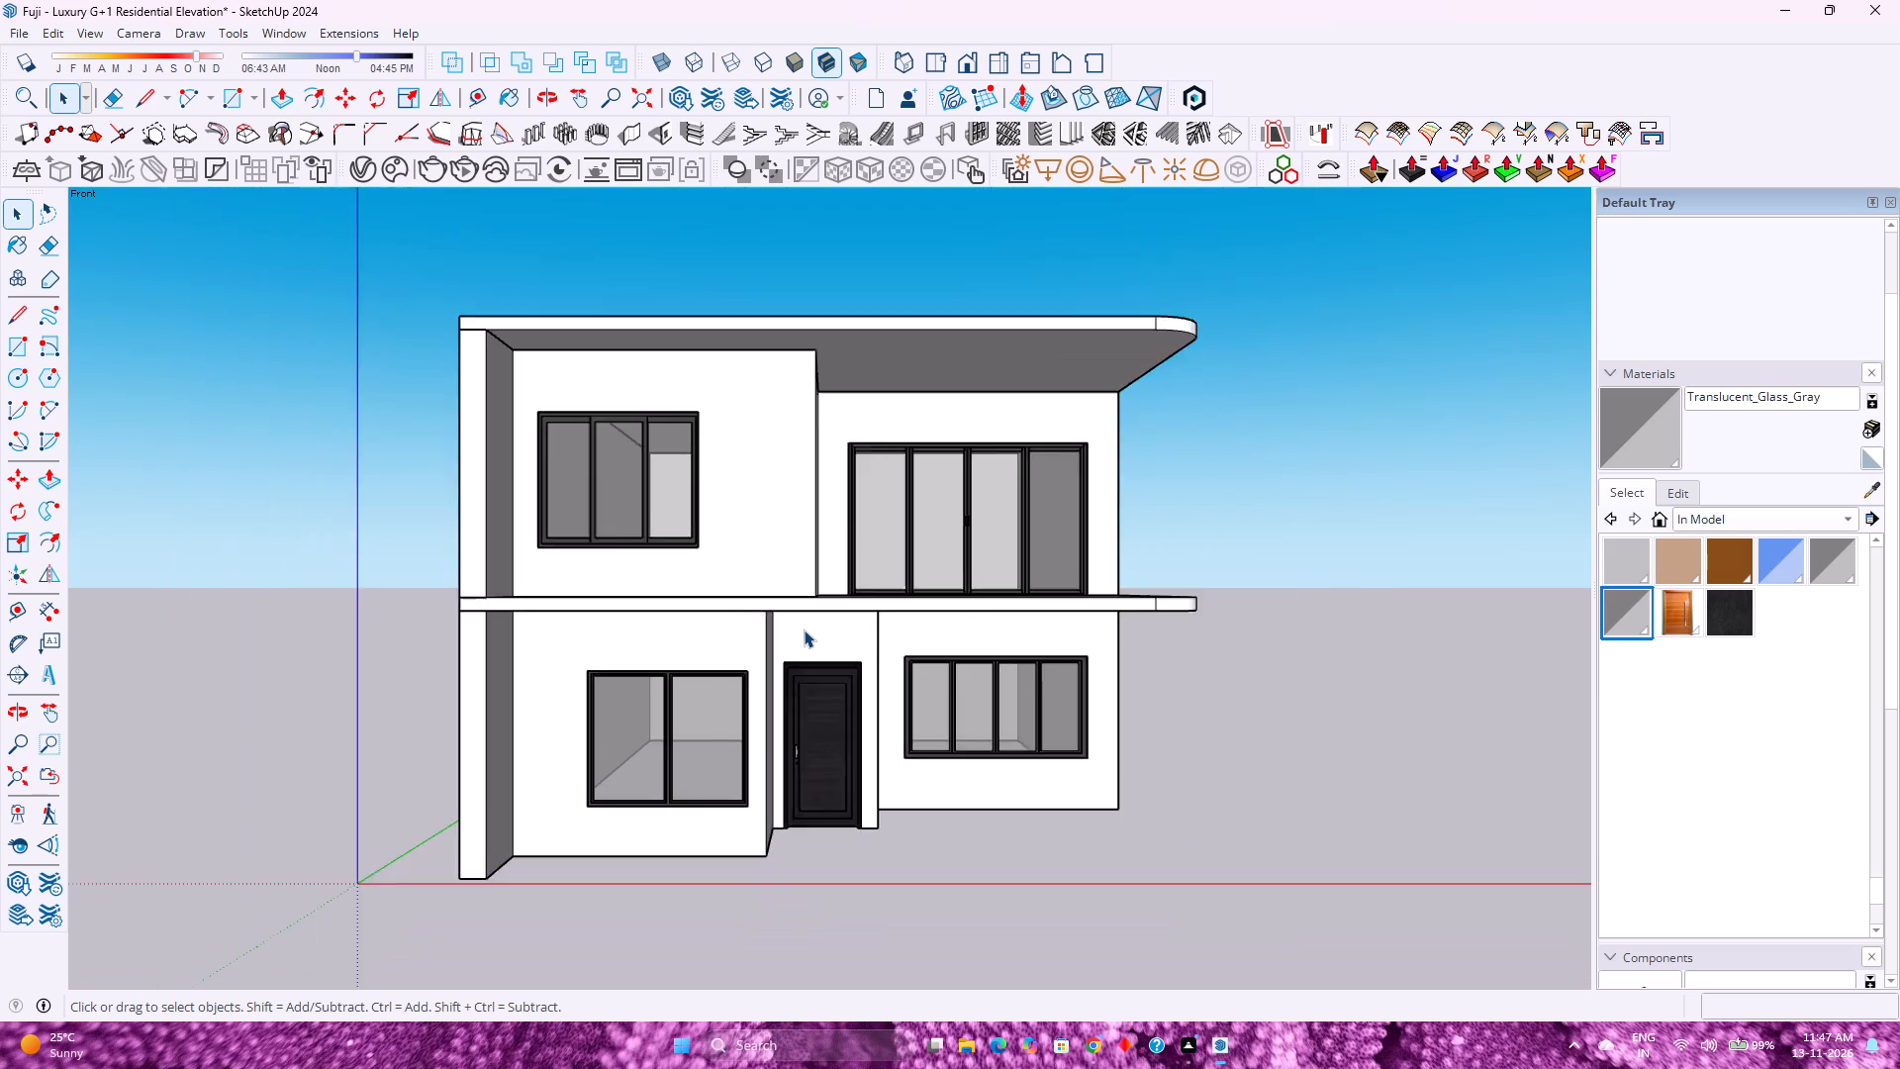
scroll(804, 630, "up", 3)
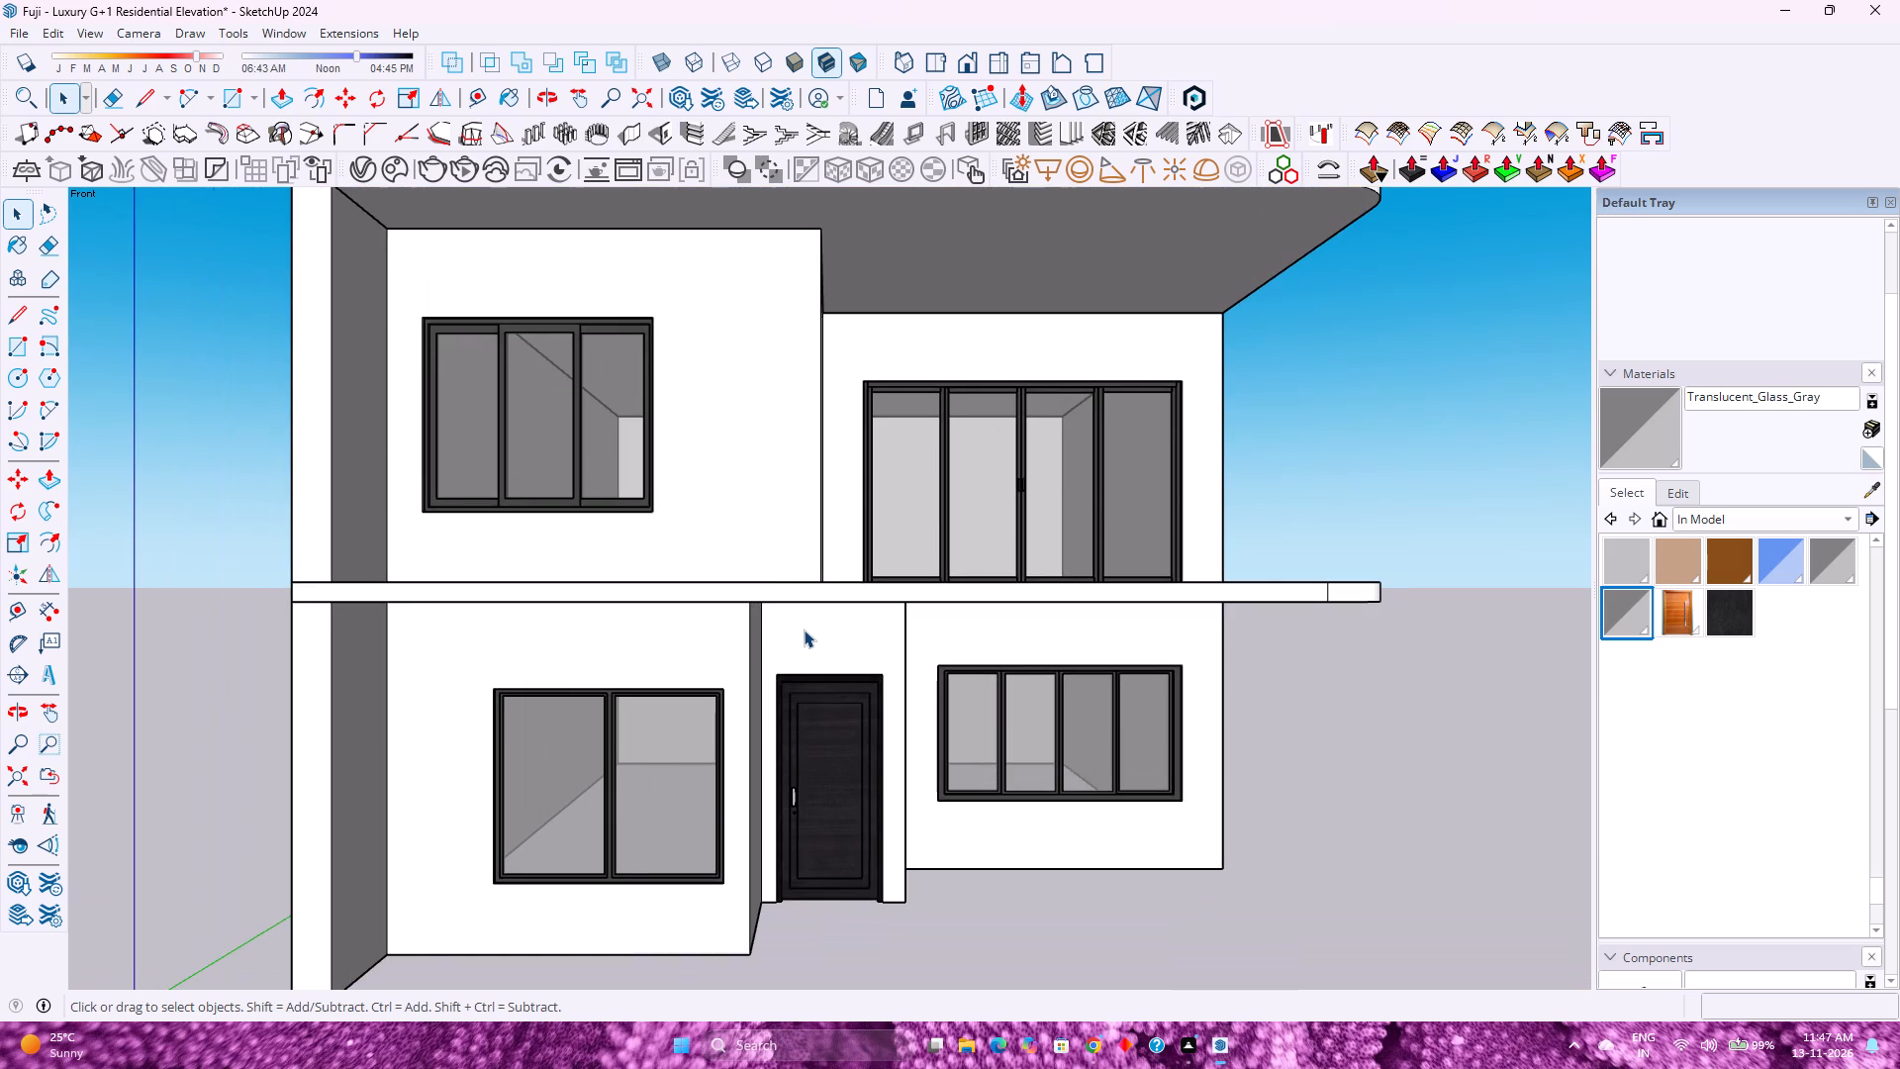
scroll(804, 630, "down", 2)
scroll(804, 630, "up", 3)
scroll(804, 630, "down", 4)
scroll(804, 630, "up", 3)
scroll(804, 630, "down", 3)
scroll(804, 630, "up", 3)
scroll(804, 630, "down", 3)
scroll(804, 630, "up", 3)
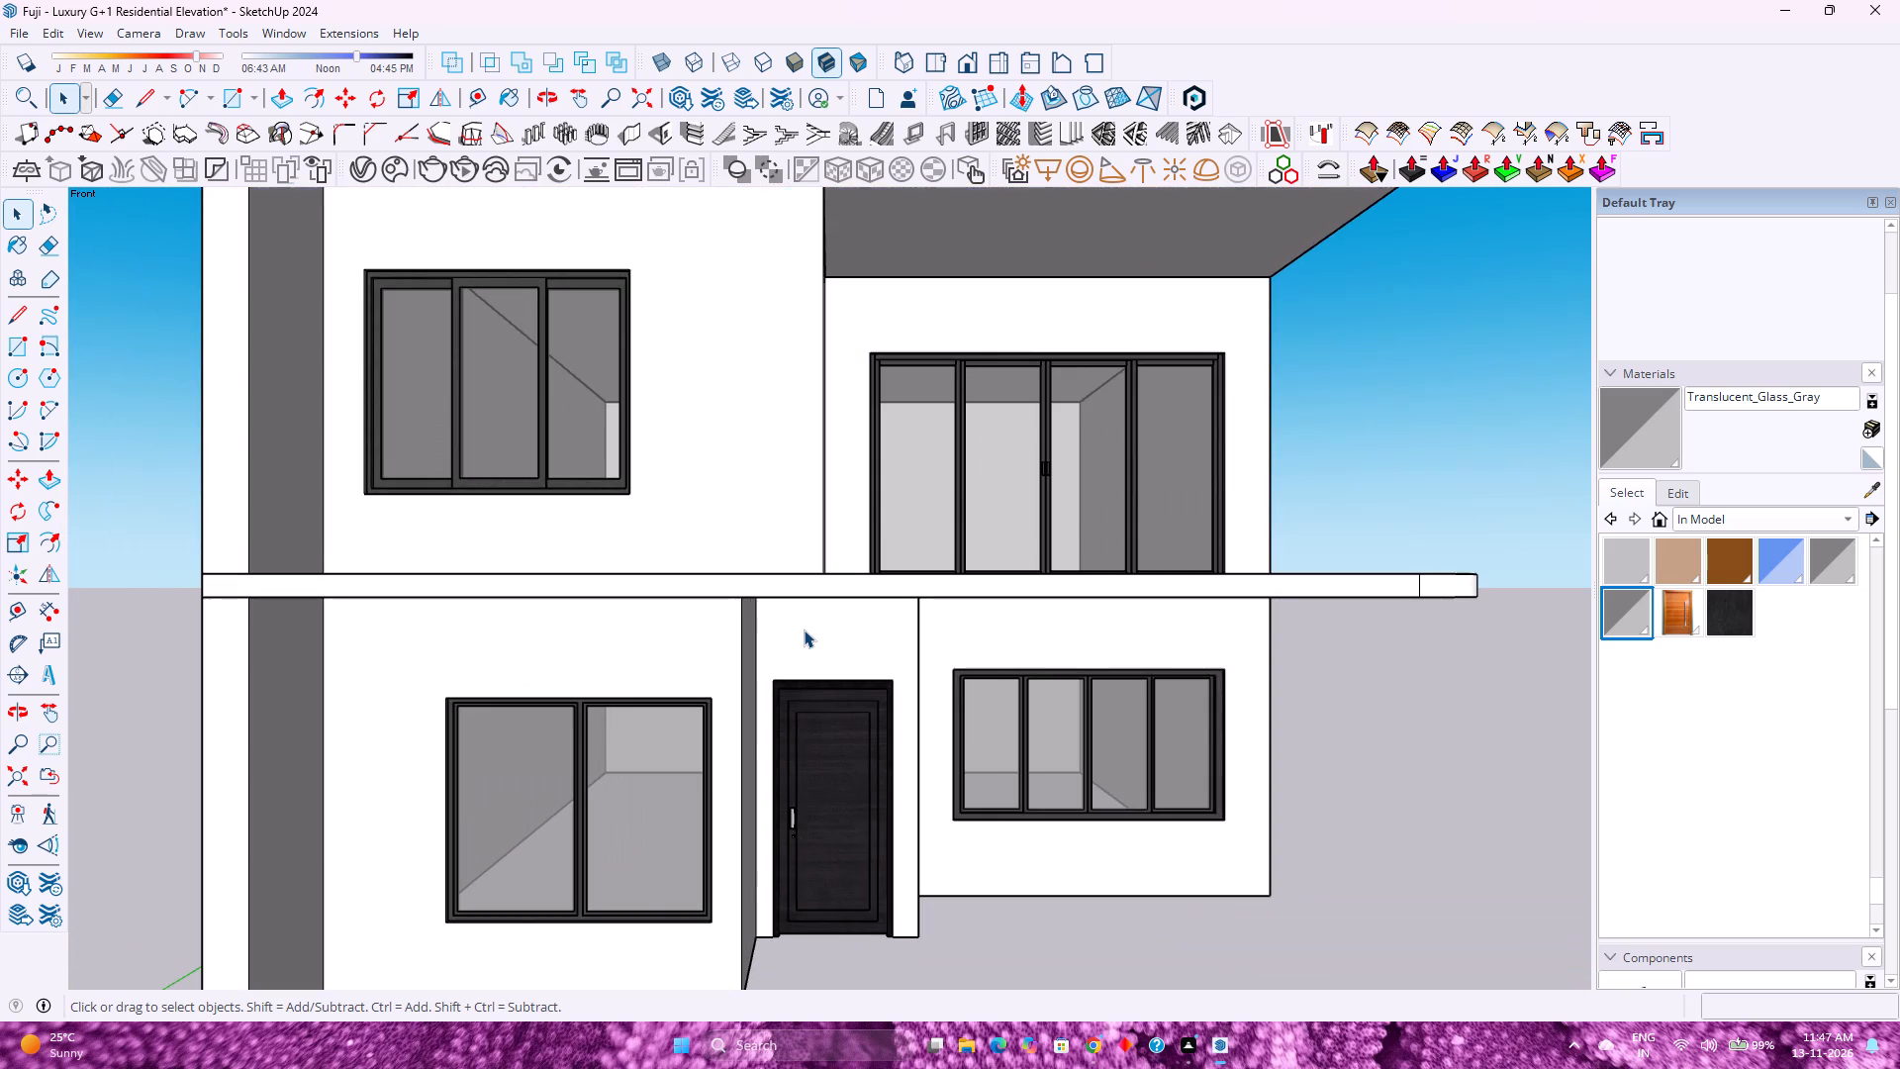
scroll(804, 630, "down", 3)
scroll(804, 632, "up", 3)
scroll(804, 634, "down", 4)
scroll(805, 635, "up", 3)
scroll(805, 635, "down", 2)
scroll(805, 635, "up", 3)
scroll(805, 635, "down", 4)
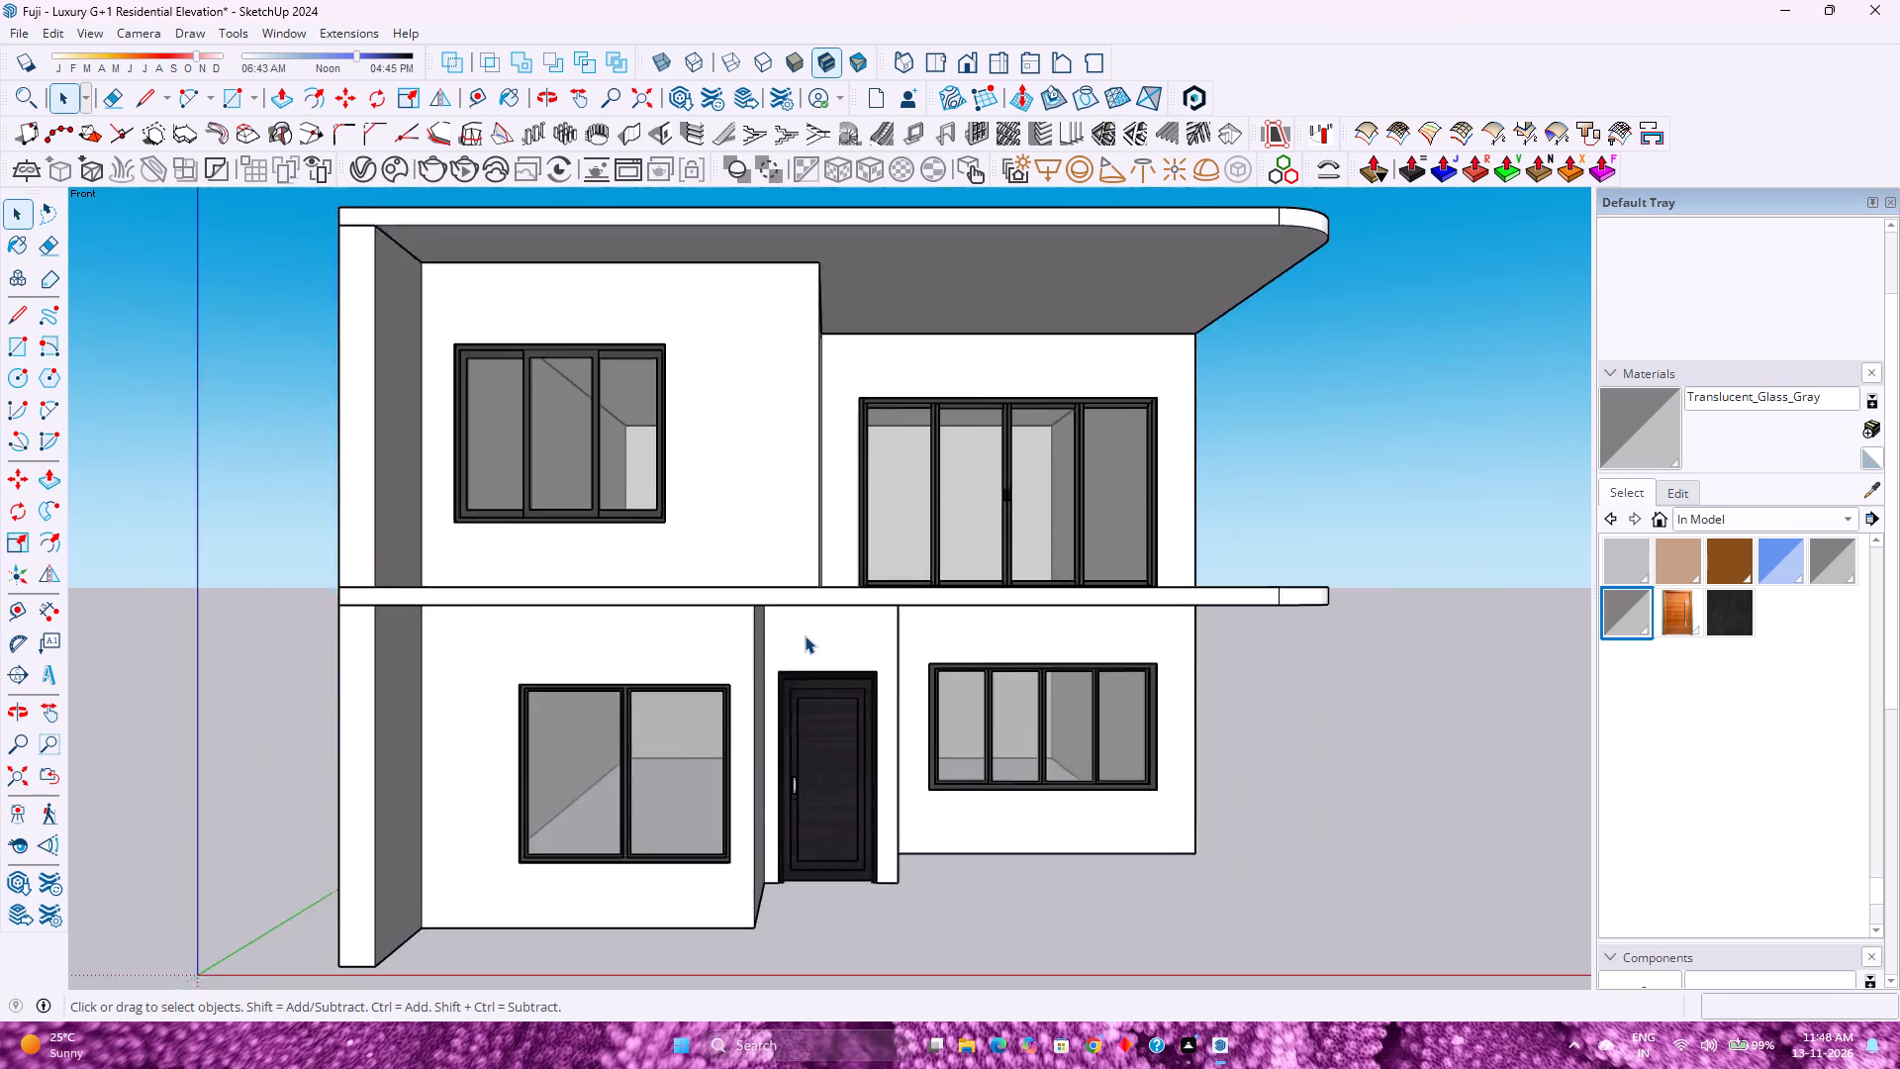
scroll(805, 635, "up", 3)
scroll(805, 635, "down", 4)
scroll(805, 635, "up", 4)
scroll(805, 635, "down", 3)
scroll(805, 635, "up", 3)
Select the whole house model, including its walls, slabs, windows and entrance door.
right_click(805, 635)
scroll(805, 635, "down", 1)
left_click(1078, 794)
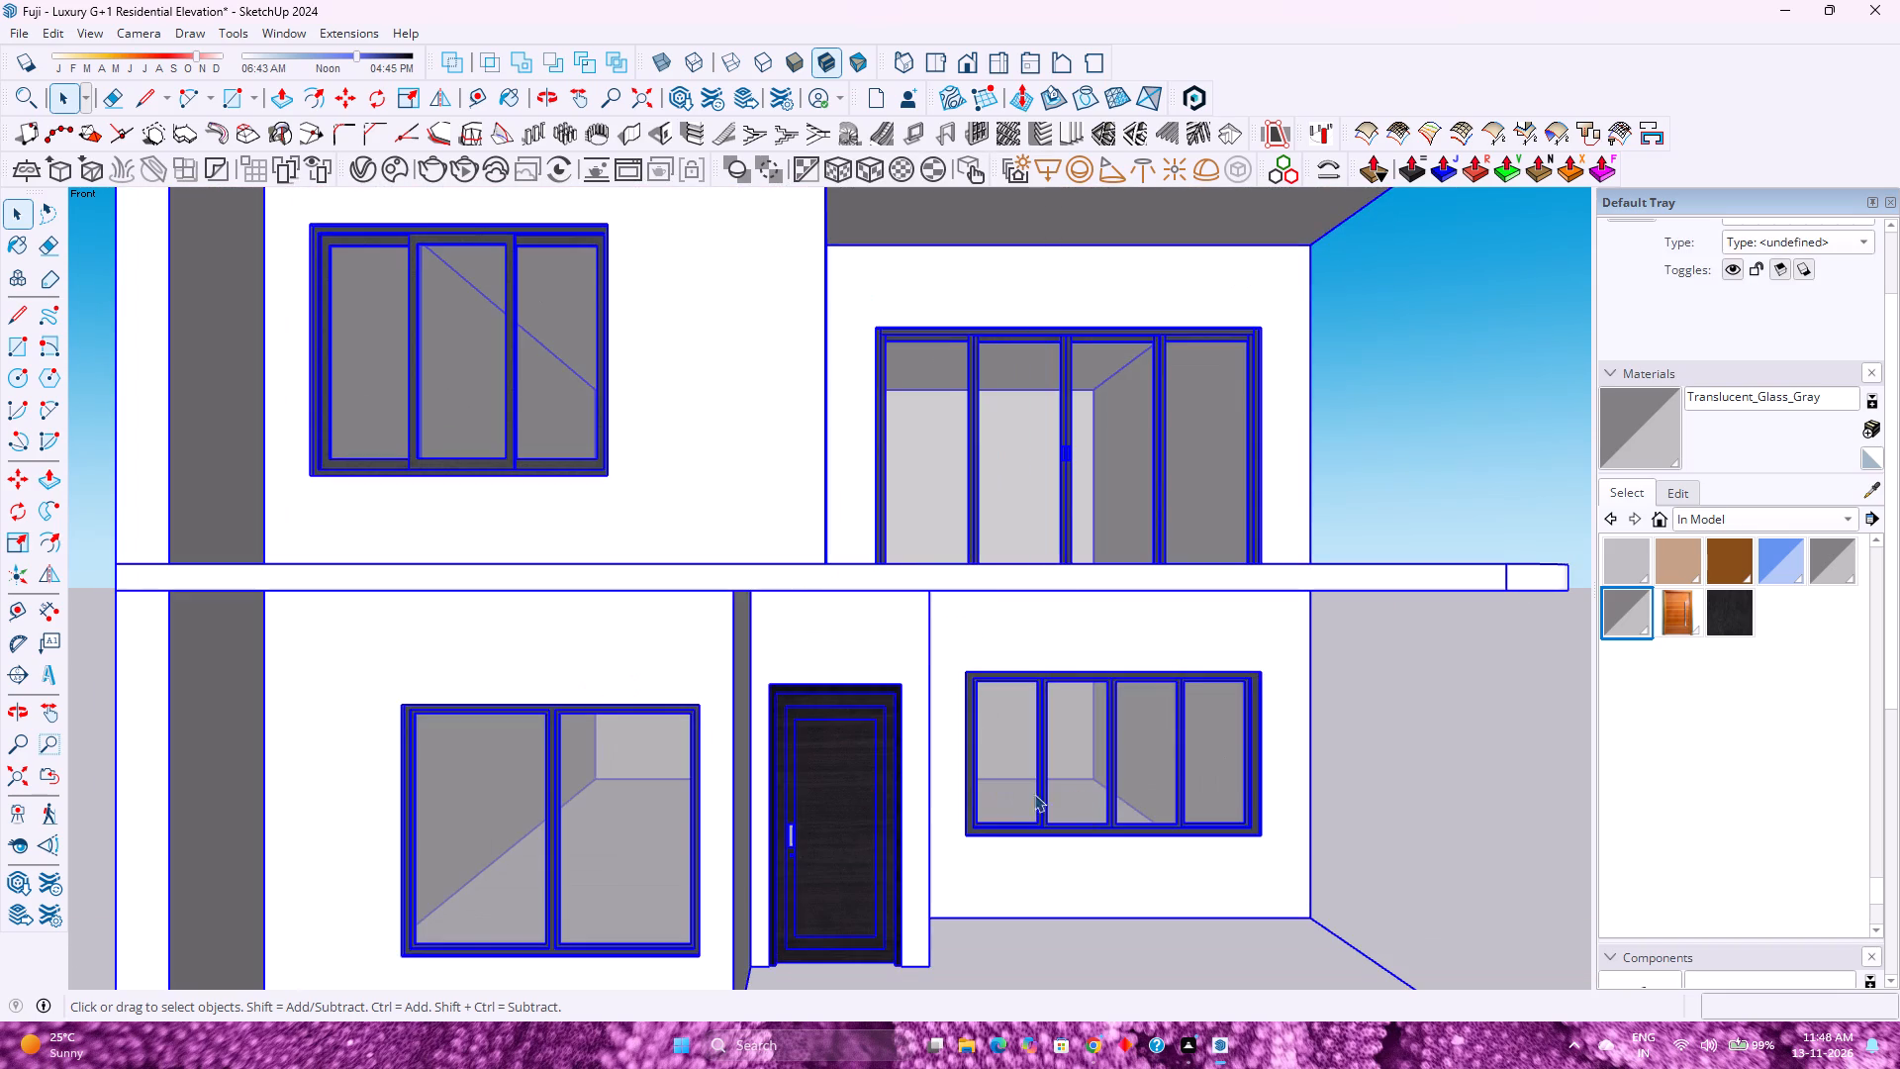
Examine the selected house around the entrance door, the ground-floor windows and the slab above them.
scroll(827, 765, "up", 3)
scroll(827, 765, "down", 2)
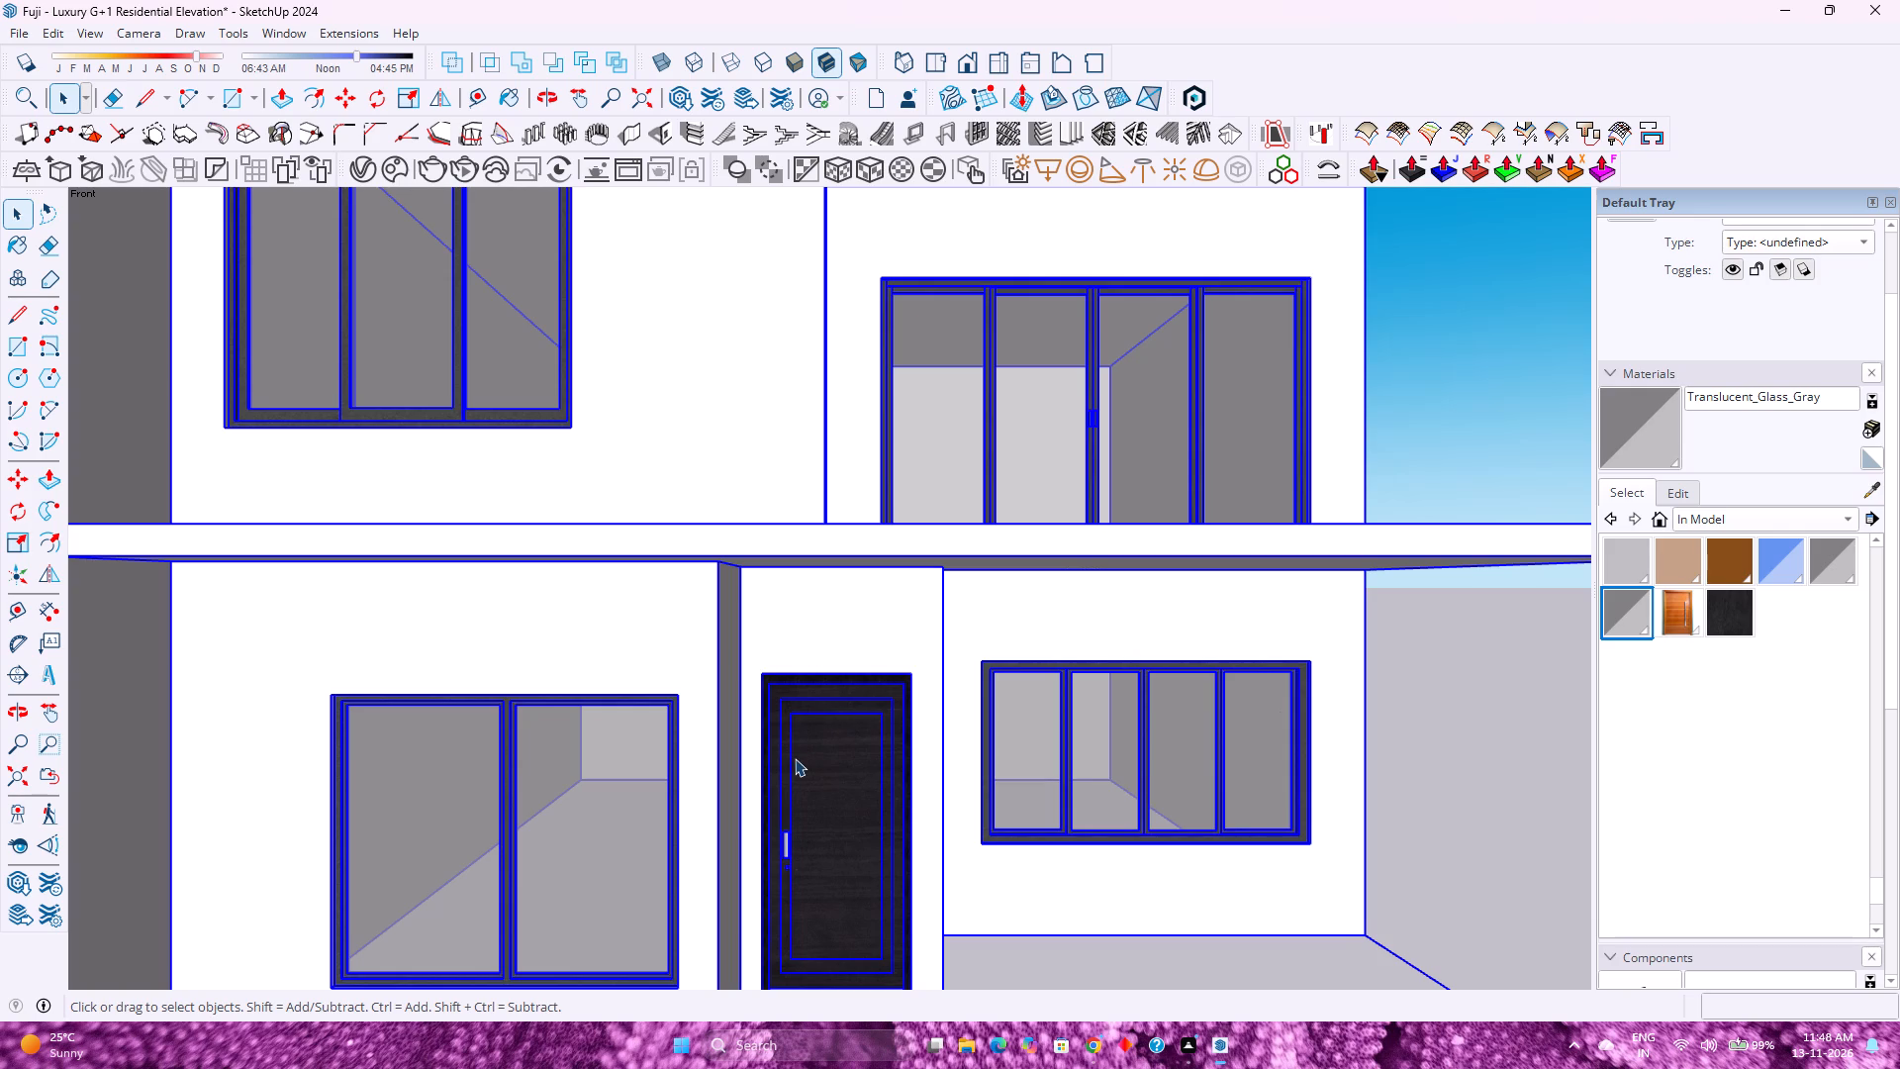
scroll(611, 668, "down", 4)
scroll(572, 688, "up", 3)
scroll(572, 688, "down", 5)
scroll(565, 691, "up", 4)
scroll(565, 691, "down", 2)
scroll(565, 691, "up", 3)
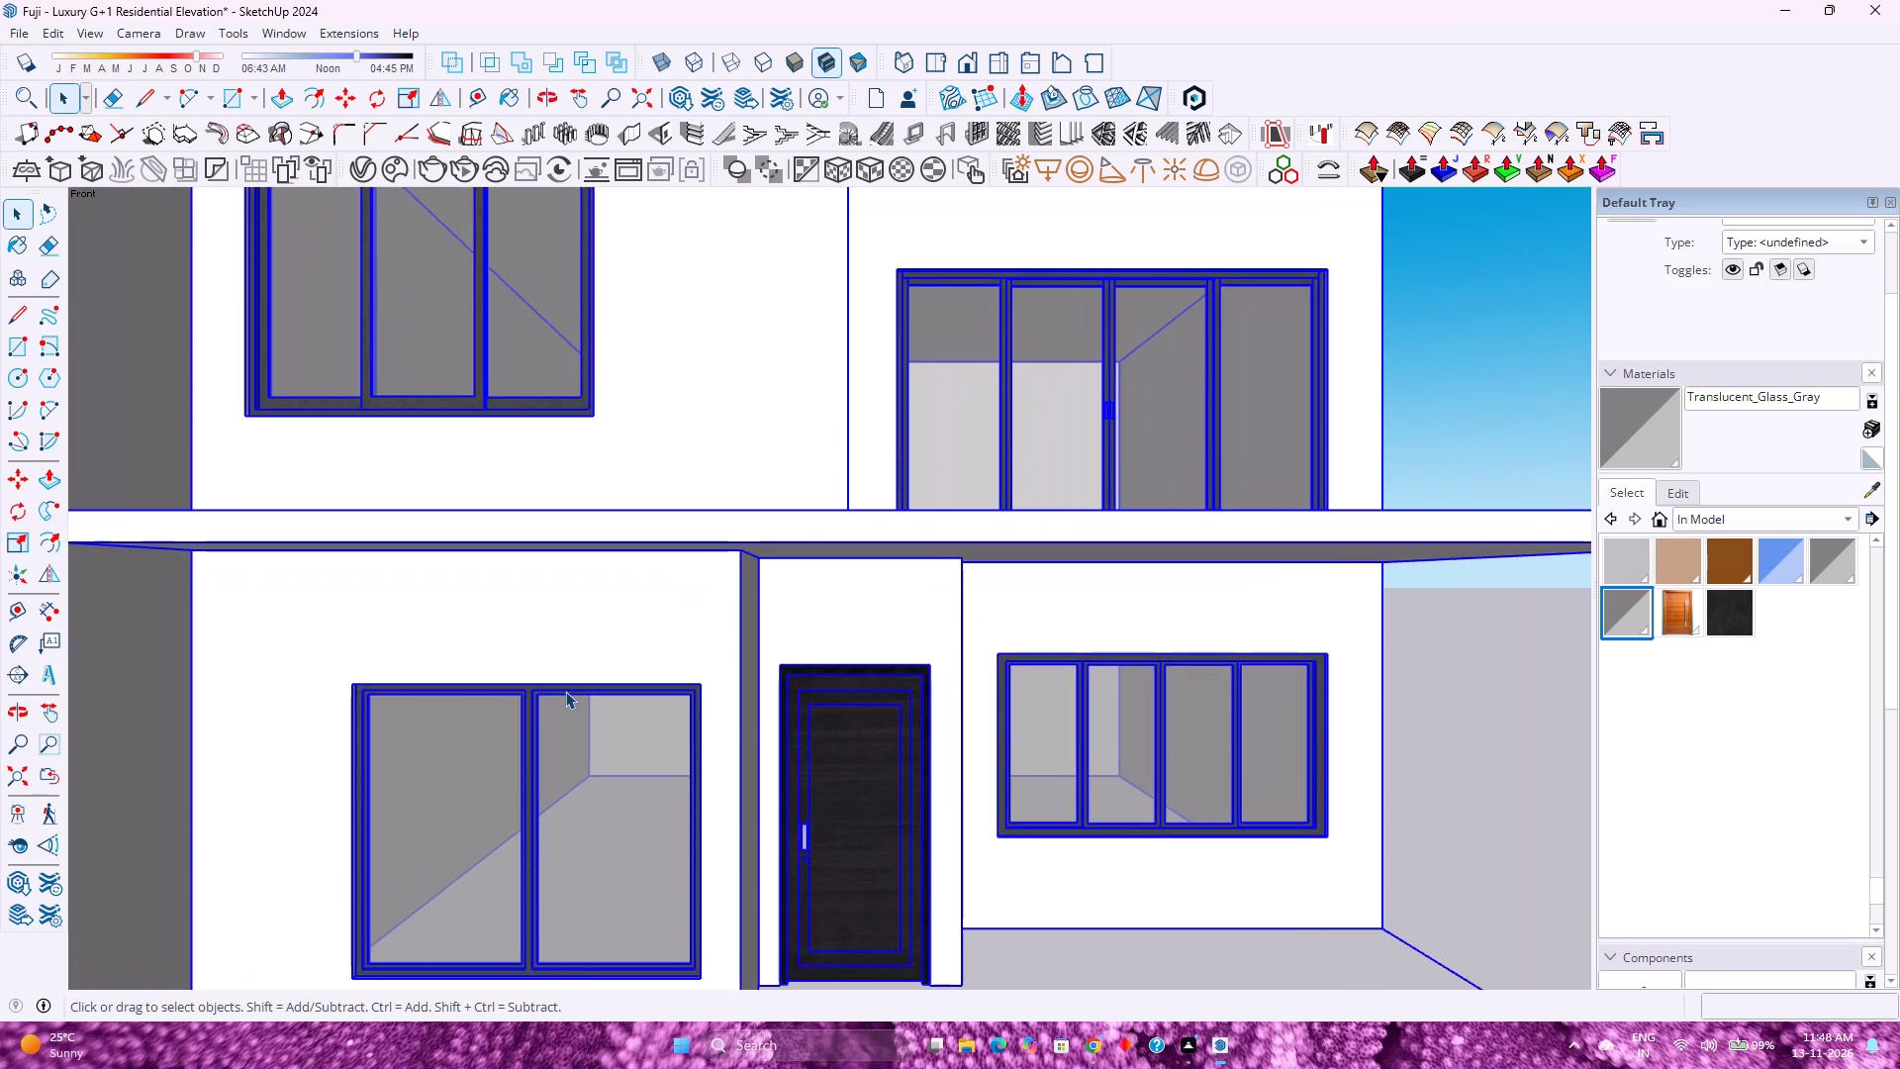
scroll(565, 691, "down", 2)
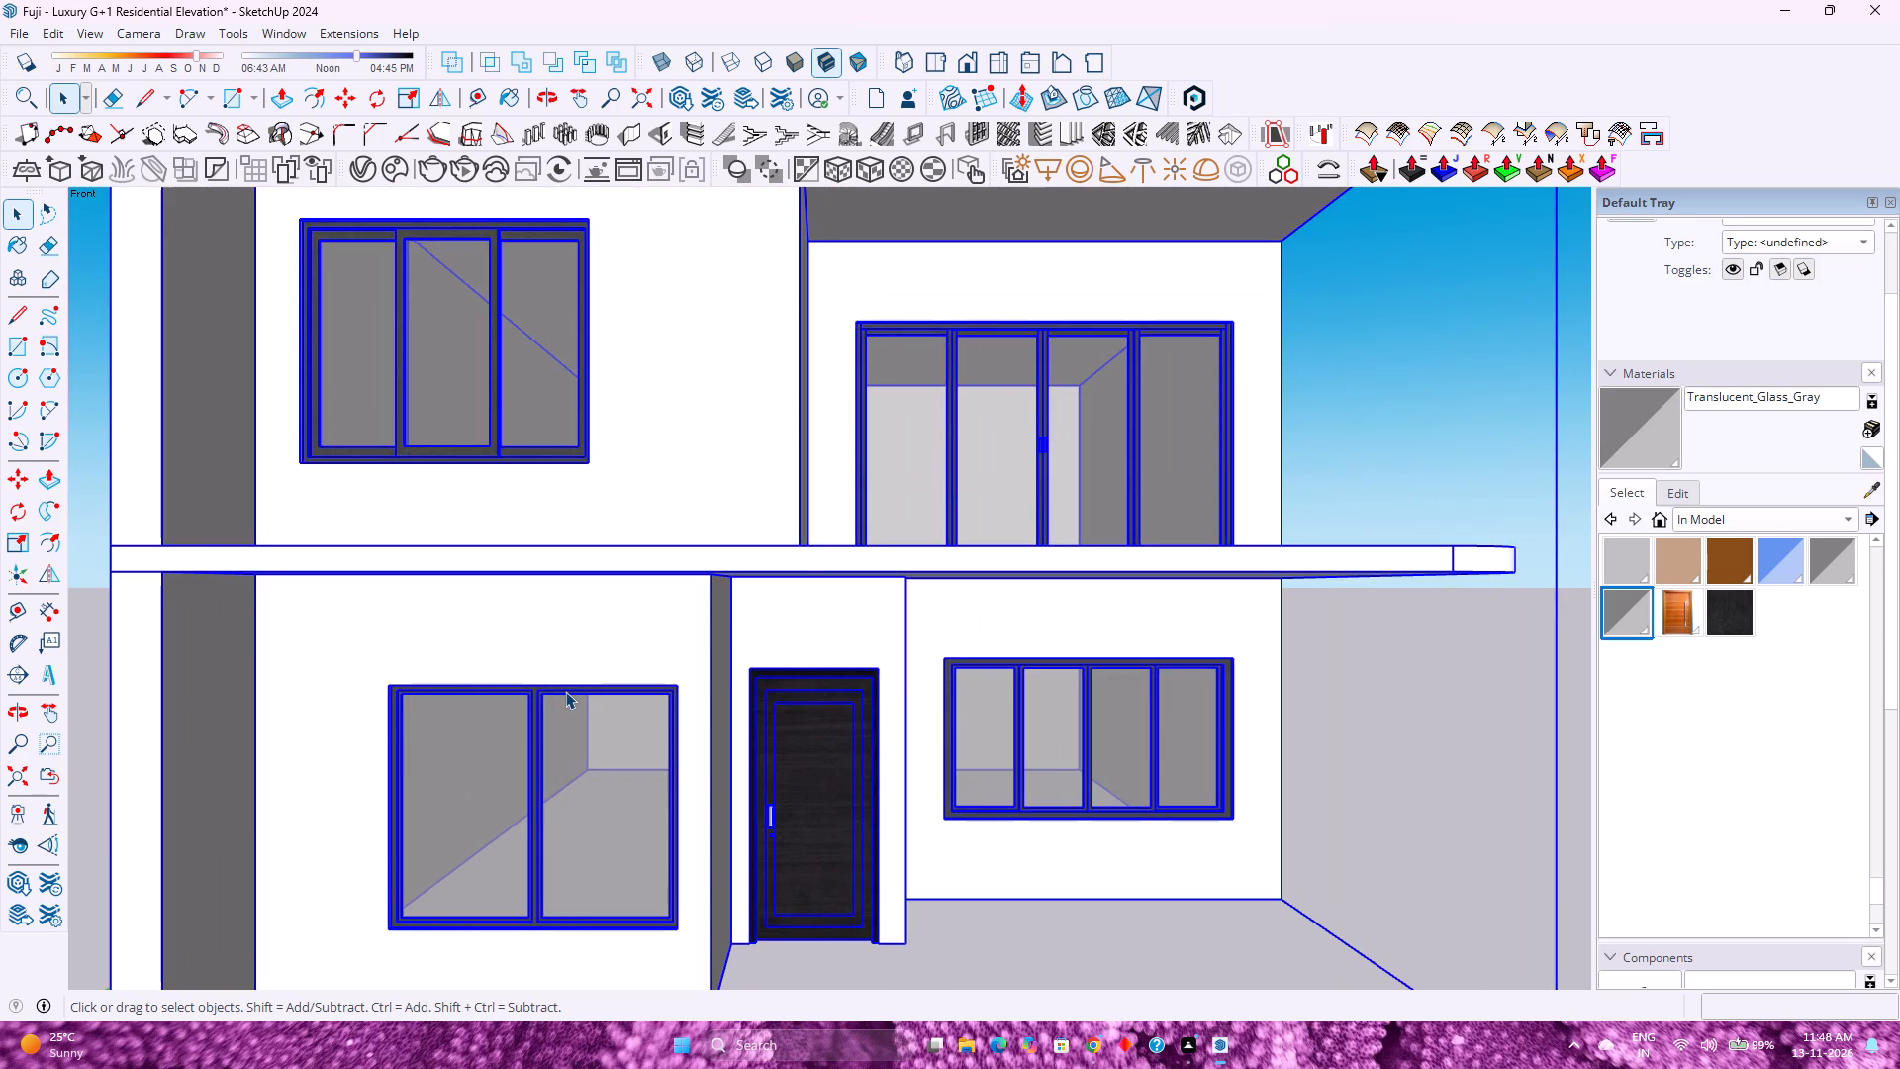
scroll(565, 691, "up", 2)
scroll(565, 691, "down", 3)
scroll(565, 691, "up", 3)
scroll(565, 691, "down", 2)
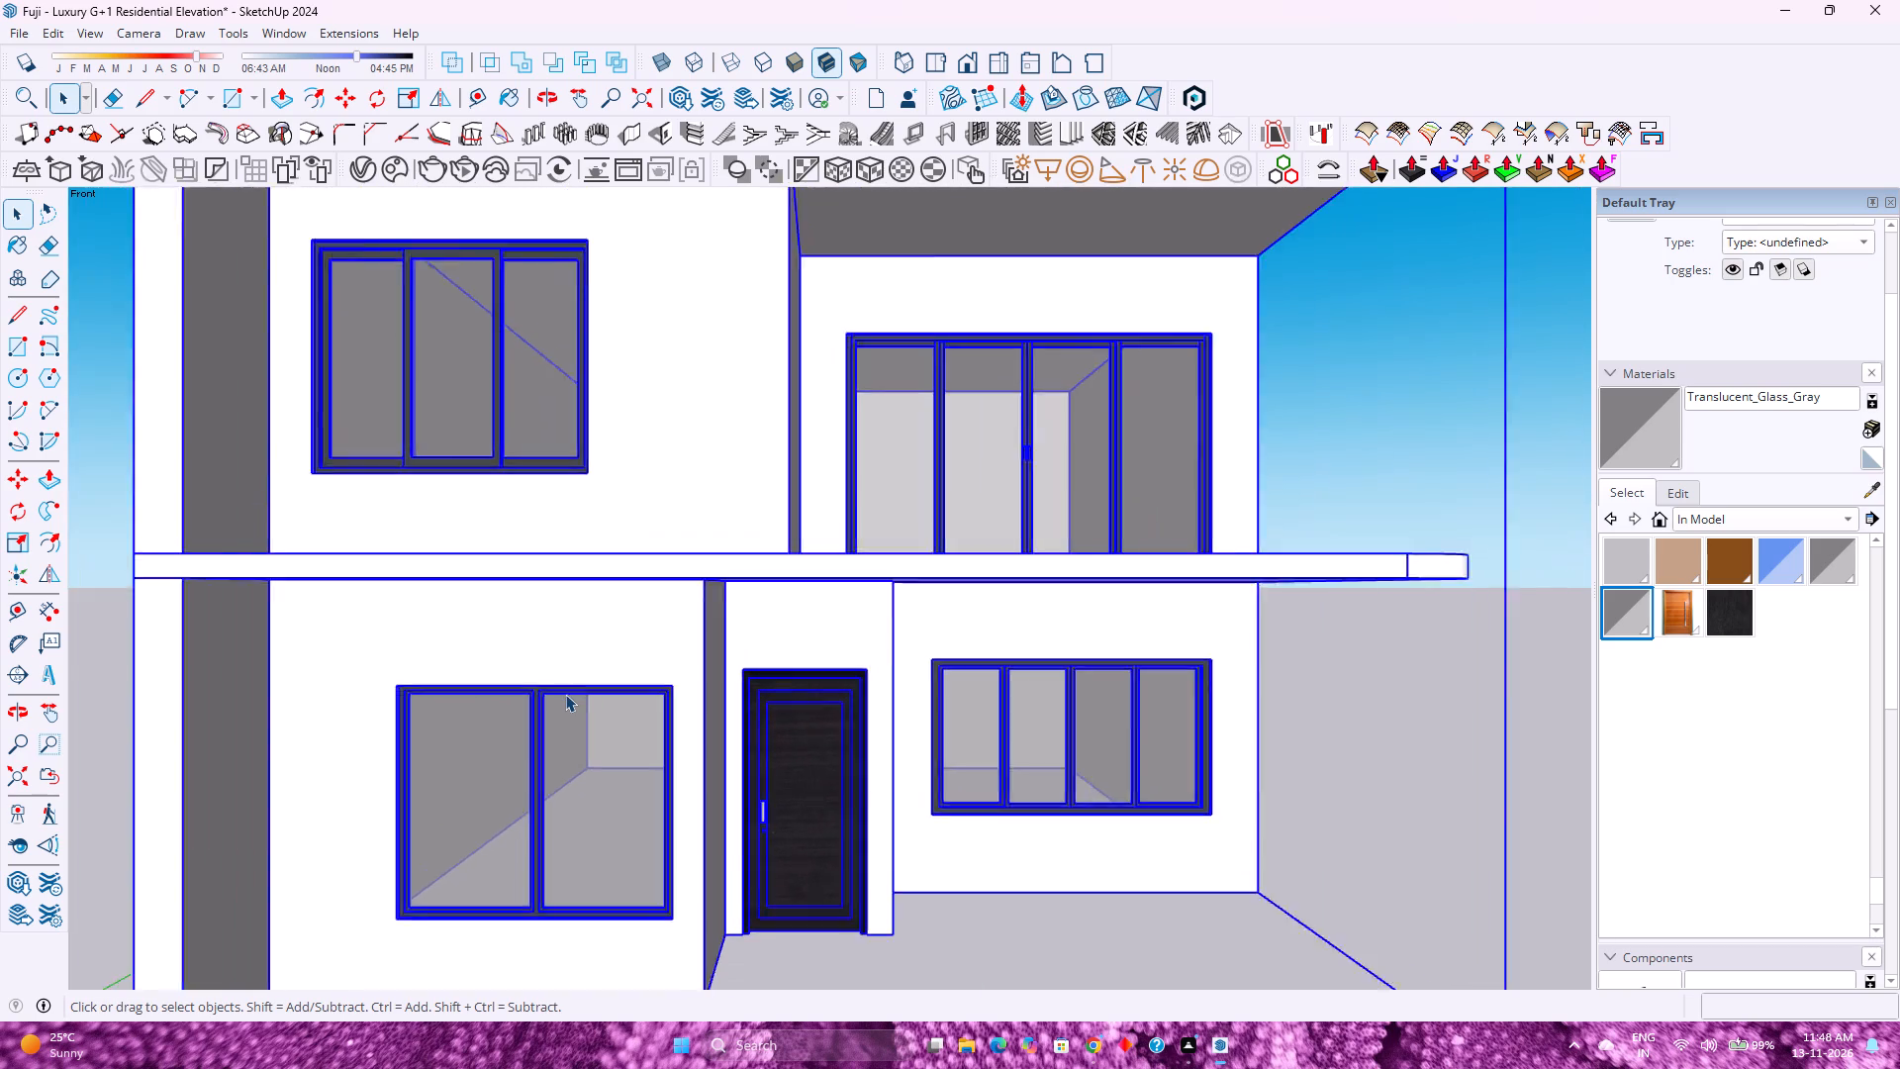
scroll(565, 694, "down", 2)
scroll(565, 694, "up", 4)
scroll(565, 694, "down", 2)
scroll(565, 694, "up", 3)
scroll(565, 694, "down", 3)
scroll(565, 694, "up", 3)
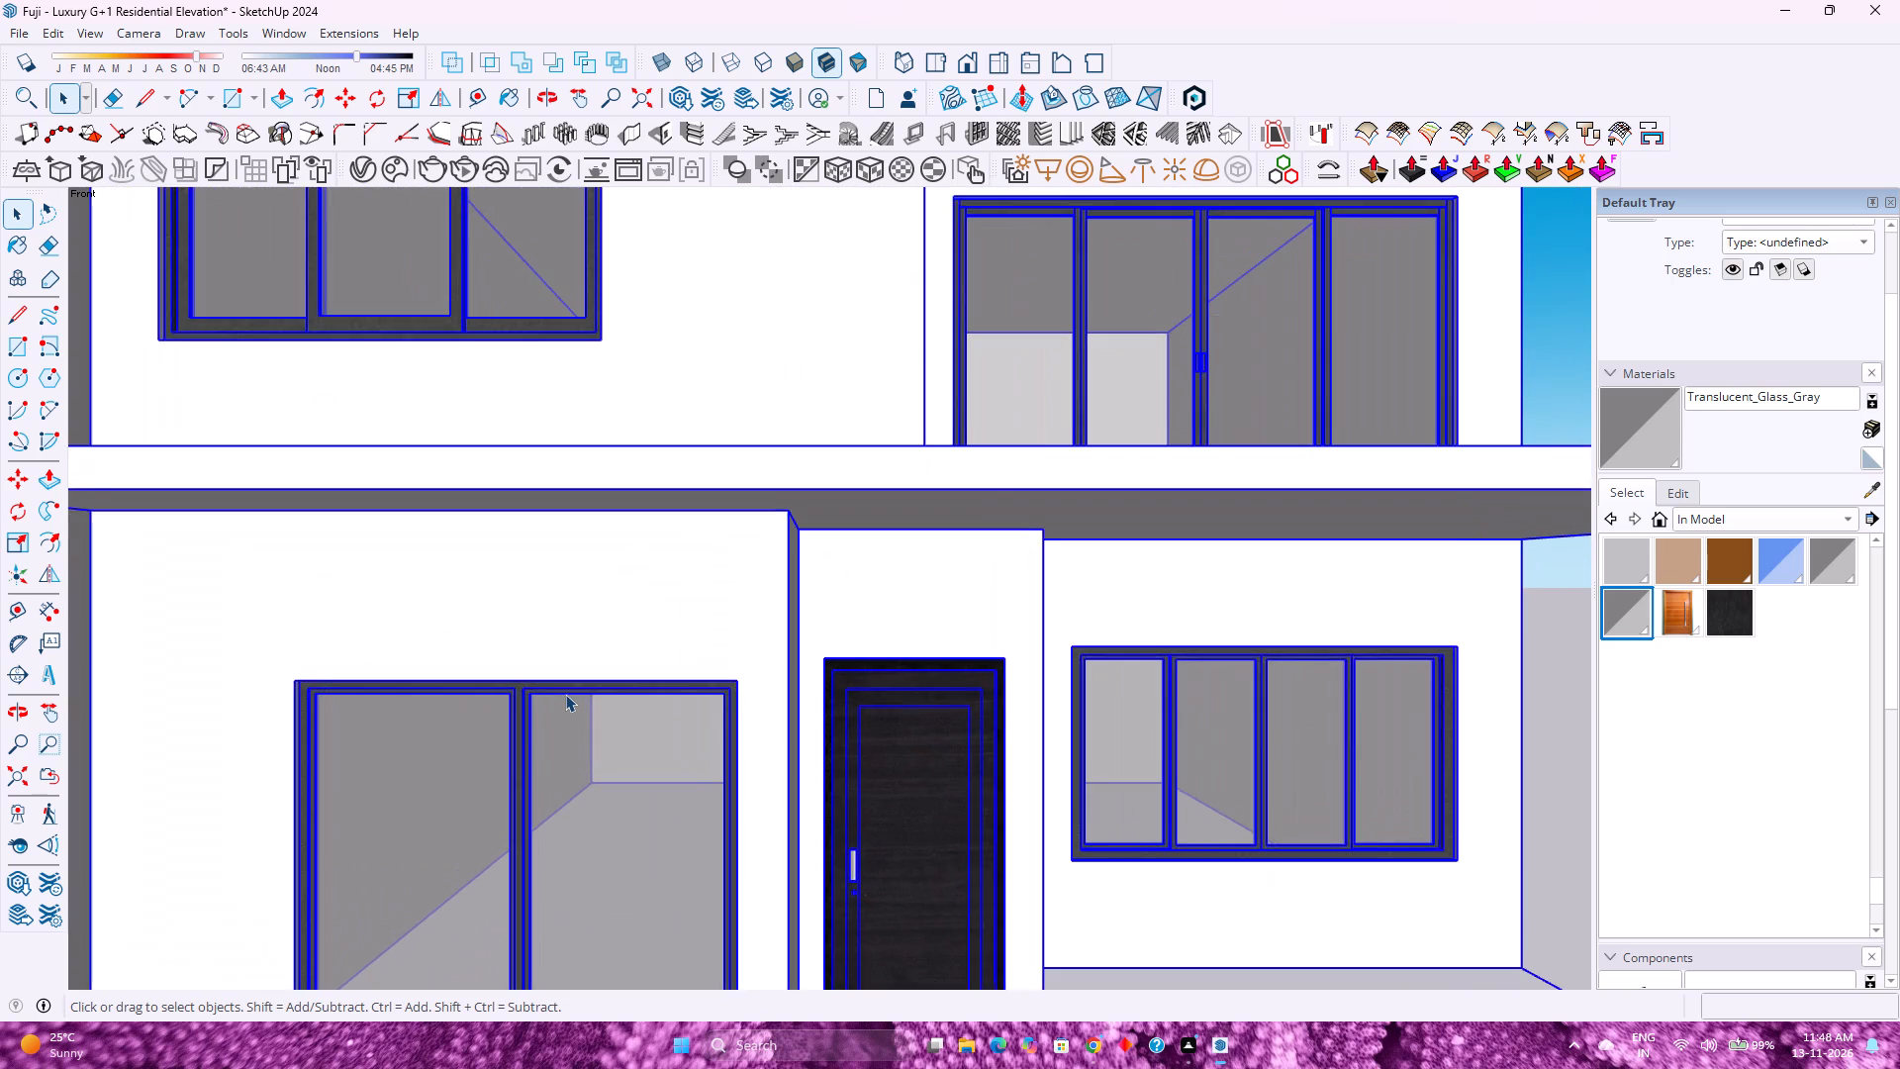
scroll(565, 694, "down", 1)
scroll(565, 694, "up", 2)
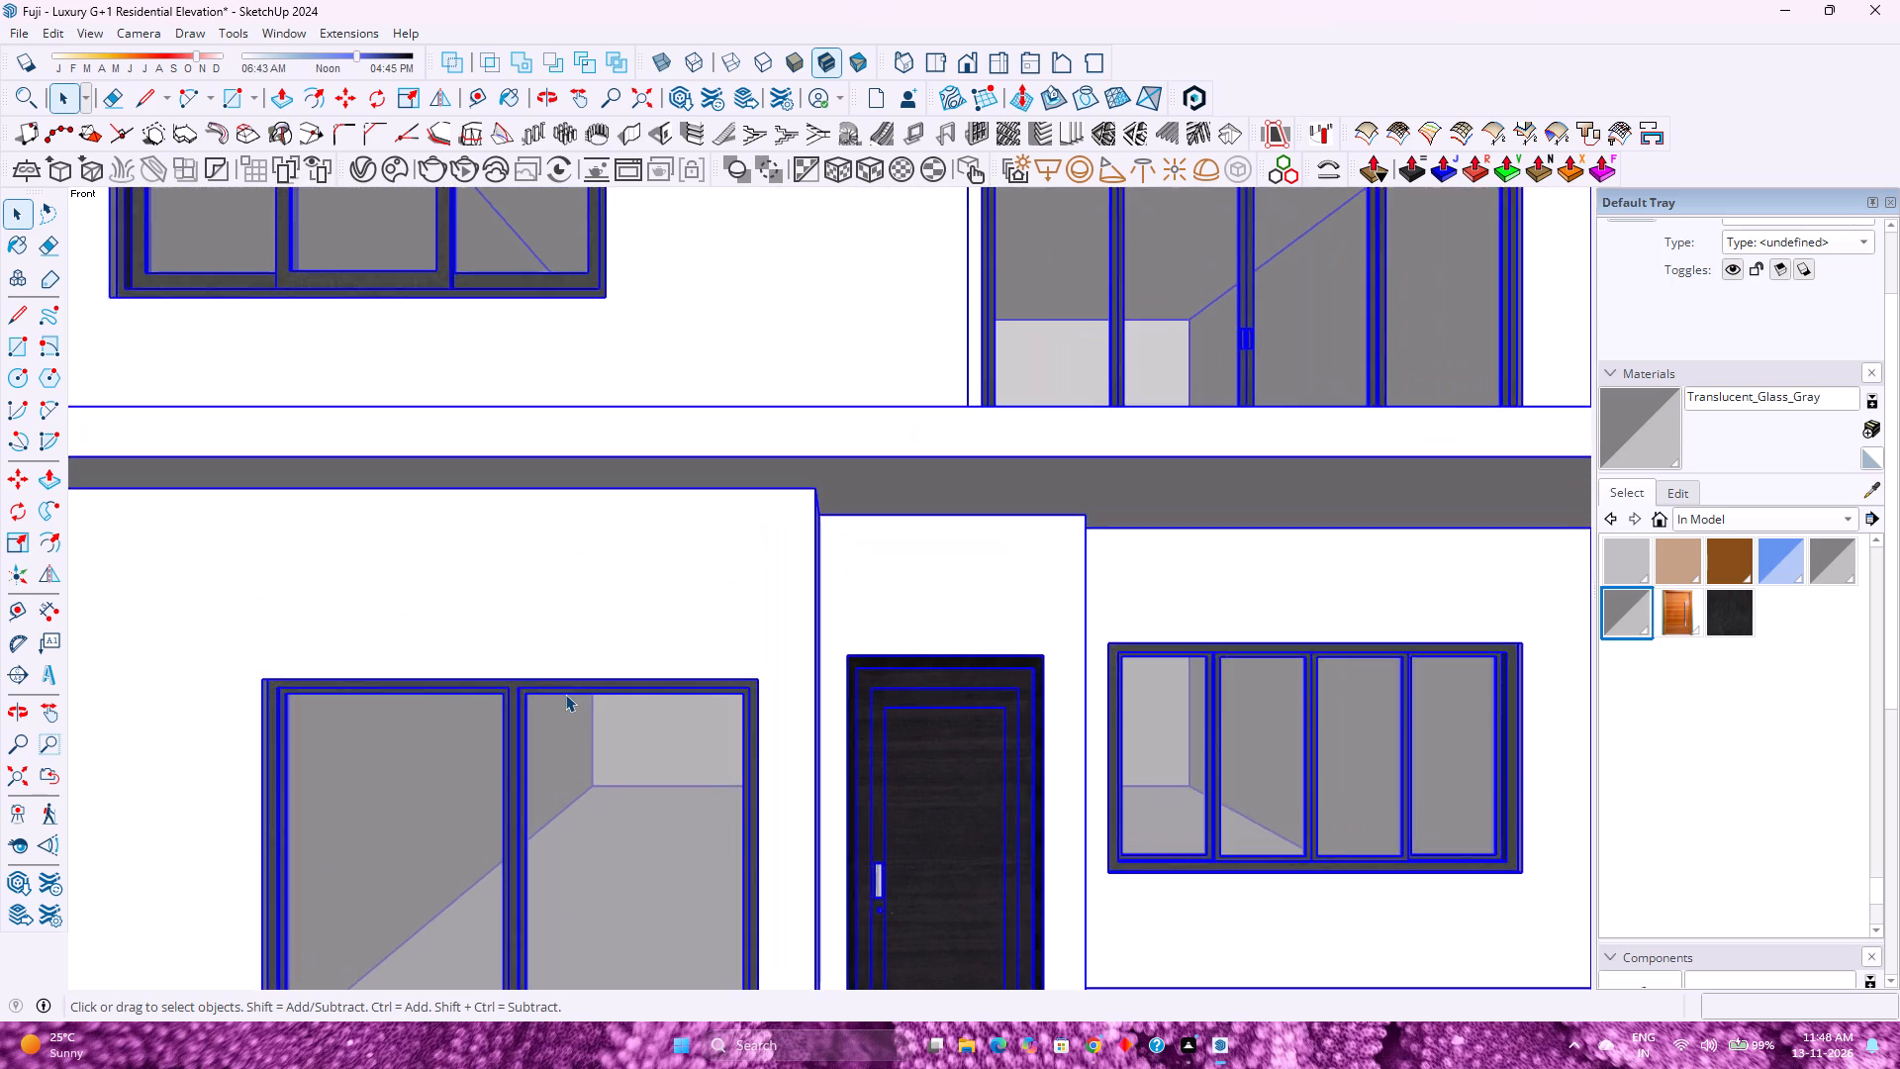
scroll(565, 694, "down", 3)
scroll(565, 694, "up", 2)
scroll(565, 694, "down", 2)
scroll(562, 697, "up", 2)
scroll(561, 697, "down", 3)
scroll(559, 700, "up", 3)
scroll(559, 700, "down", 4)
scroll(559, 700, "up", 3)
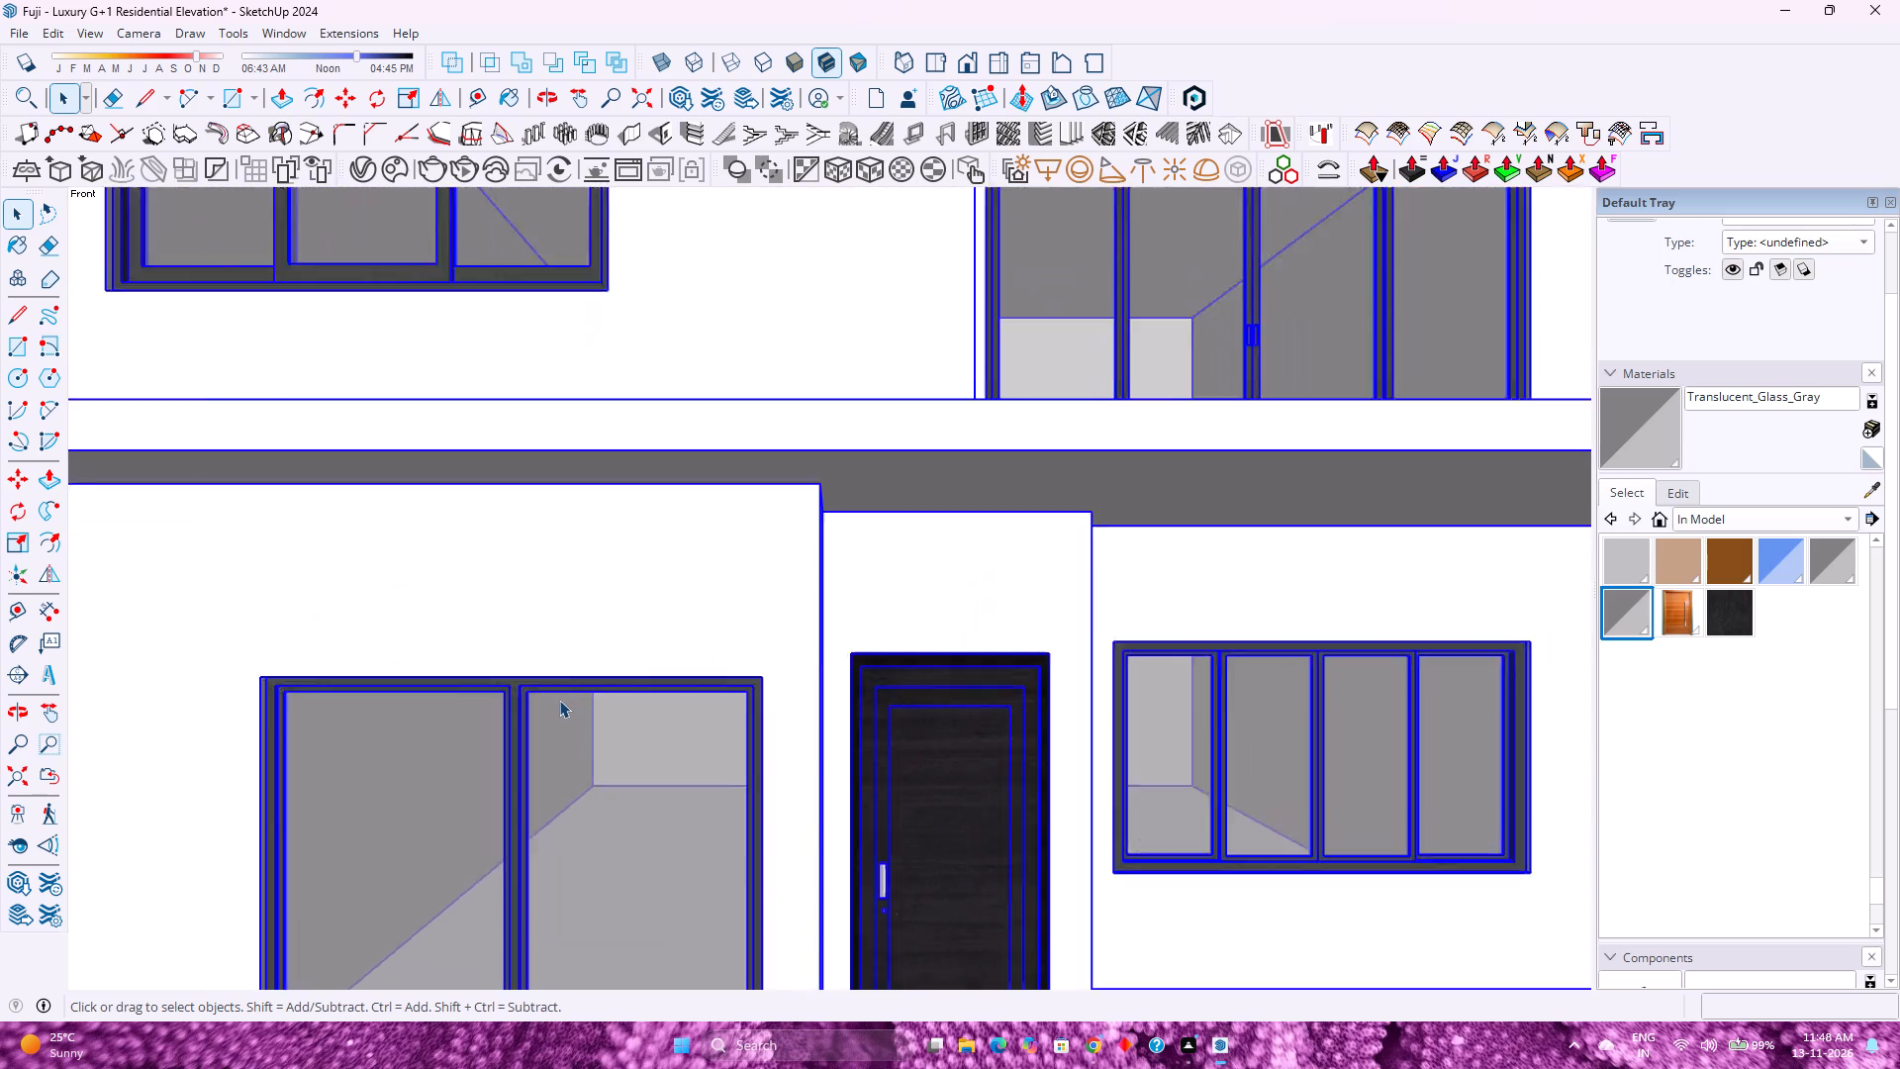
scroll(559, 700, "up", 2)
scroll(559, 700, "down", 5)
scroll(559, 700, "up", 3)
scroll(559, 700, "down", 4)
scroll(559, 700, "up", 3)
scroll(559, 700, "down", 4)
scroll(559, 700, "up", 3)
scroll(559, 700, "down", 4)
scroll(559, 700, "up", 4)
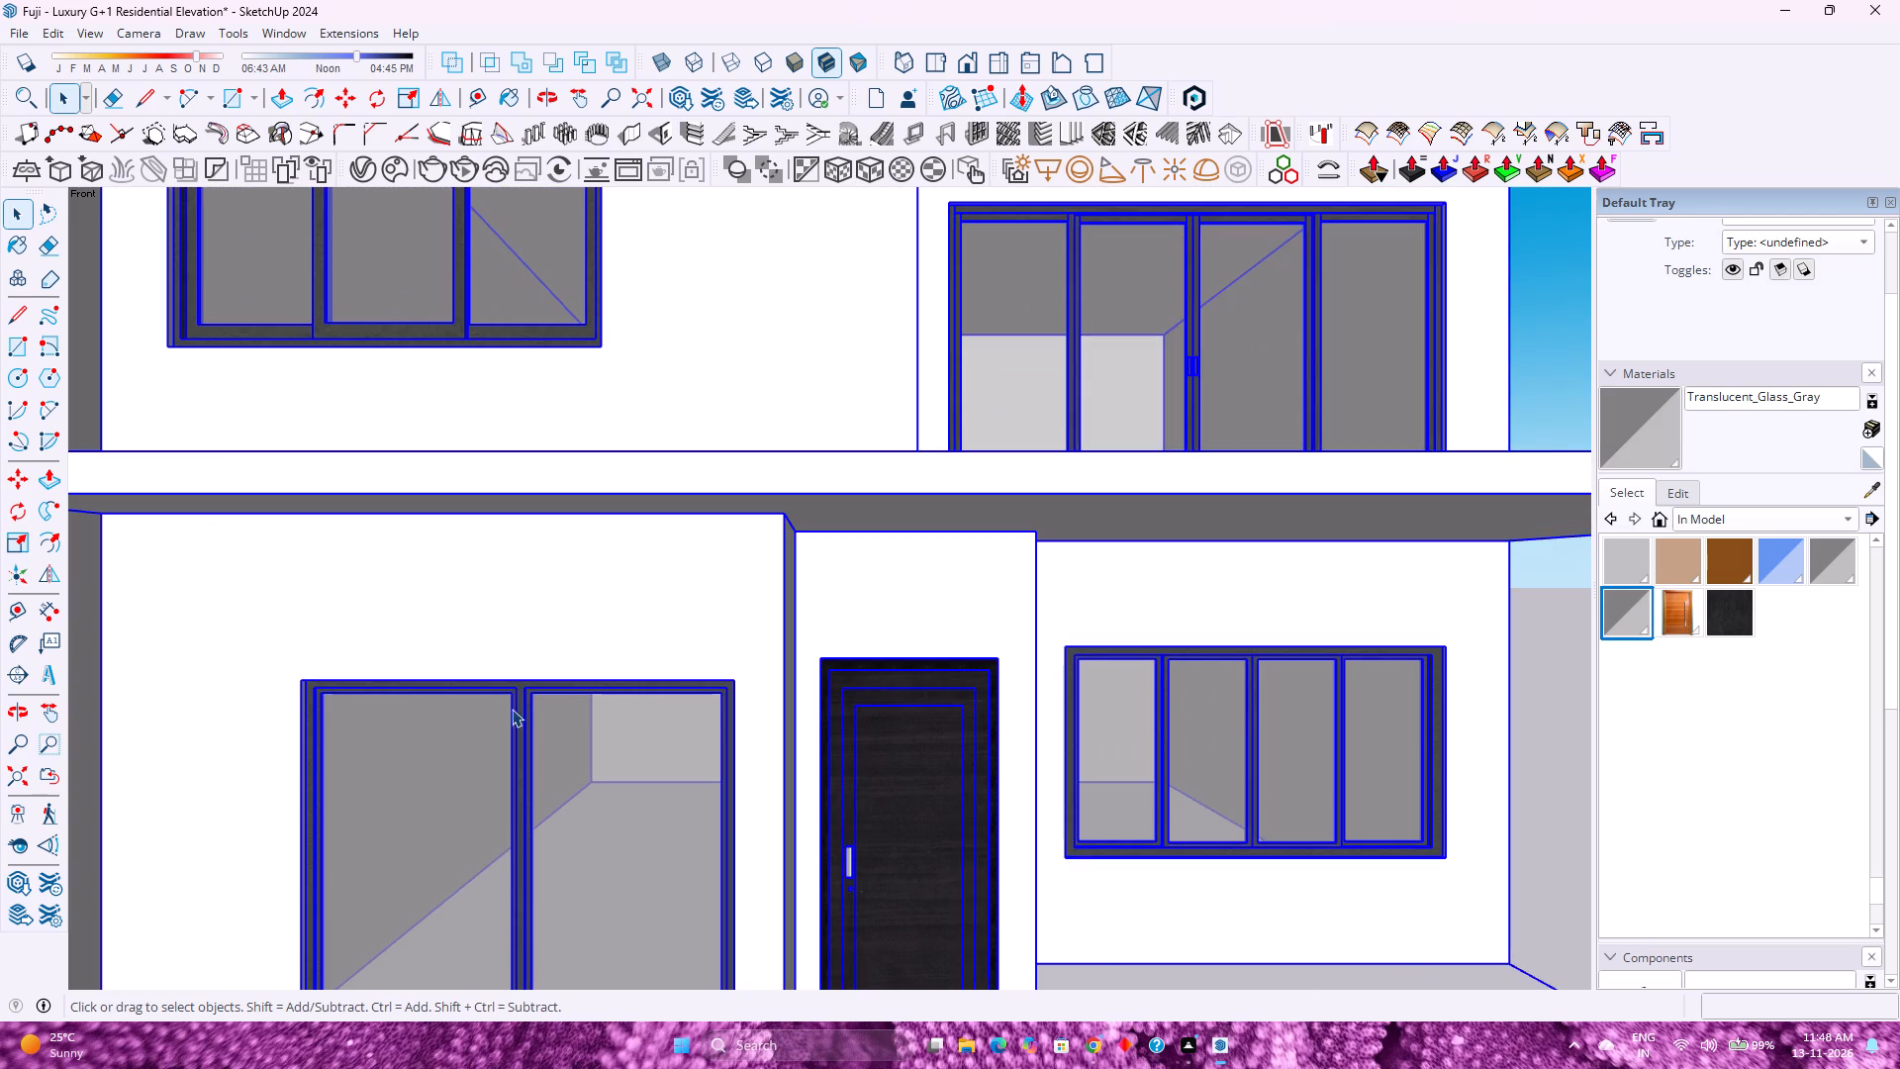
Switch to Chrome, return from the open Behance portfolio to the "interior design portfolio" search results, and browse the projects.
left_click(1092, 1052)
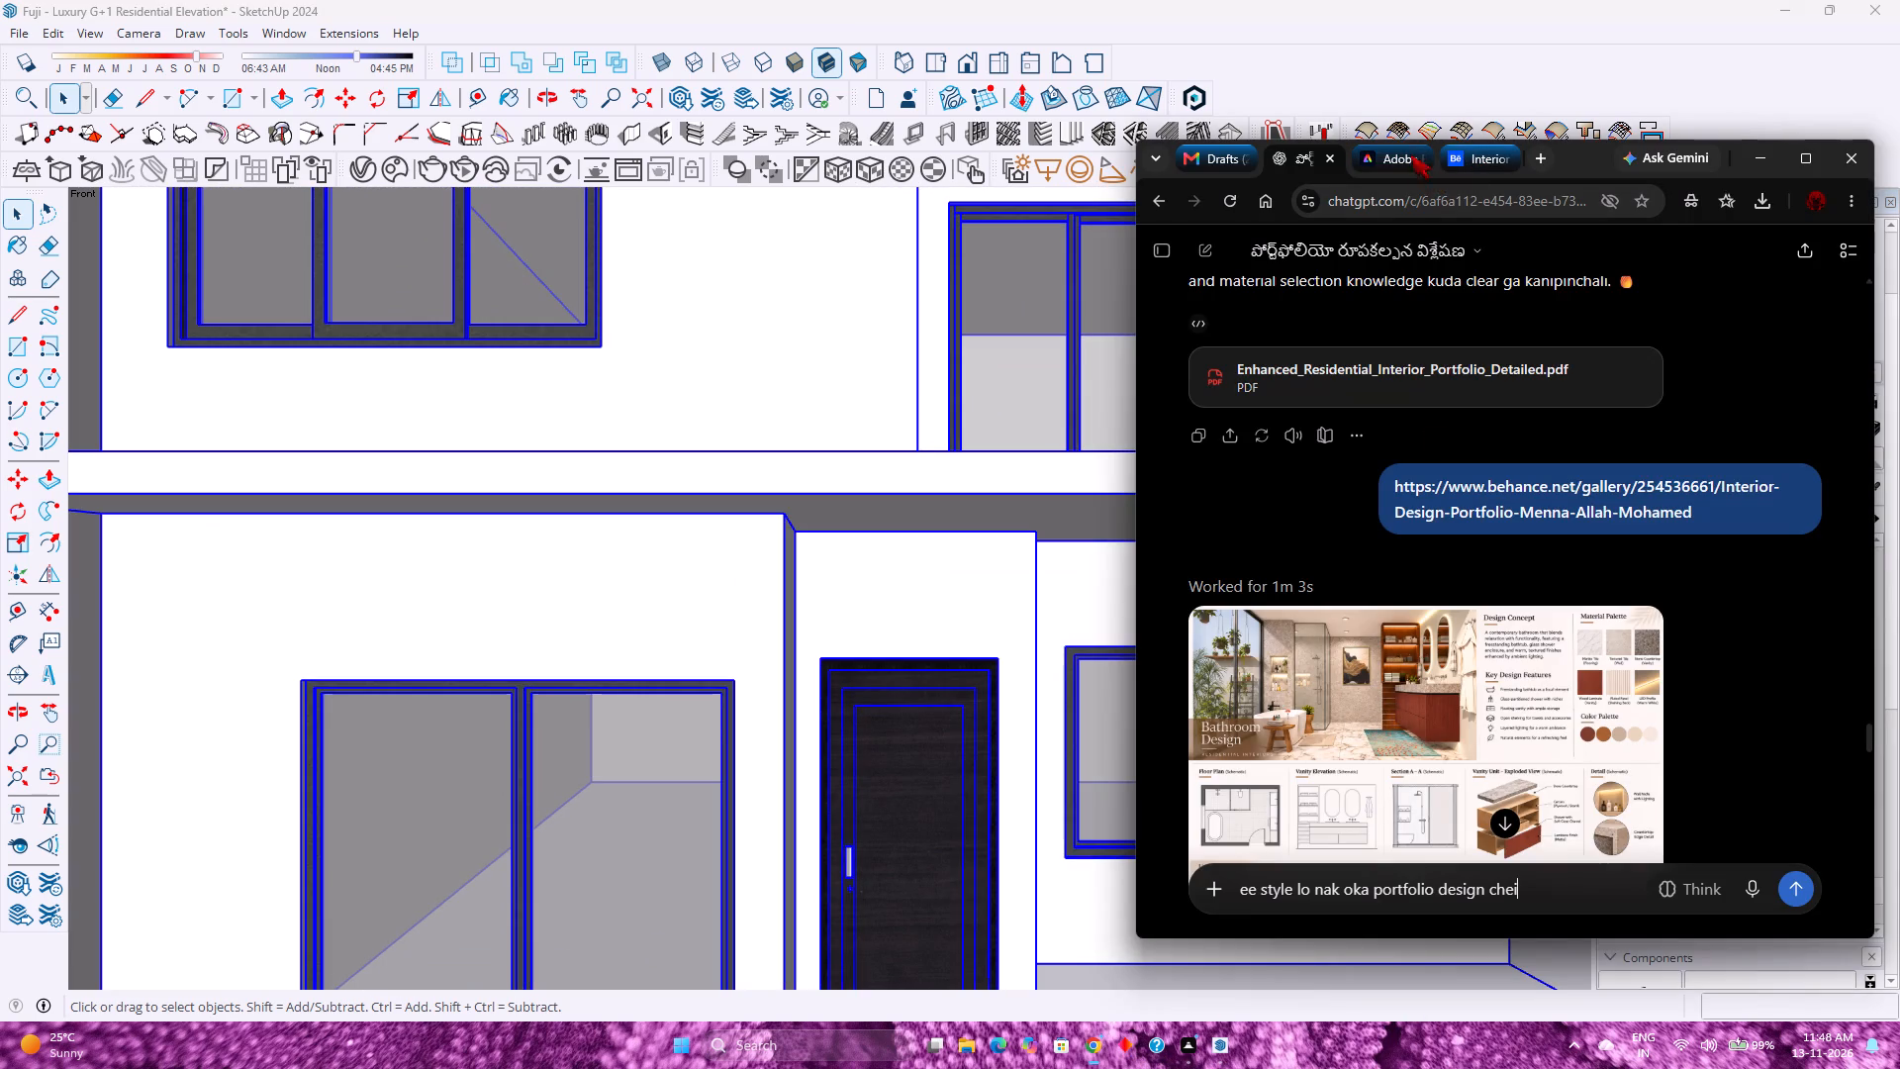
left_click(1471, 154)
scroll(1627, 669, "down", 4)
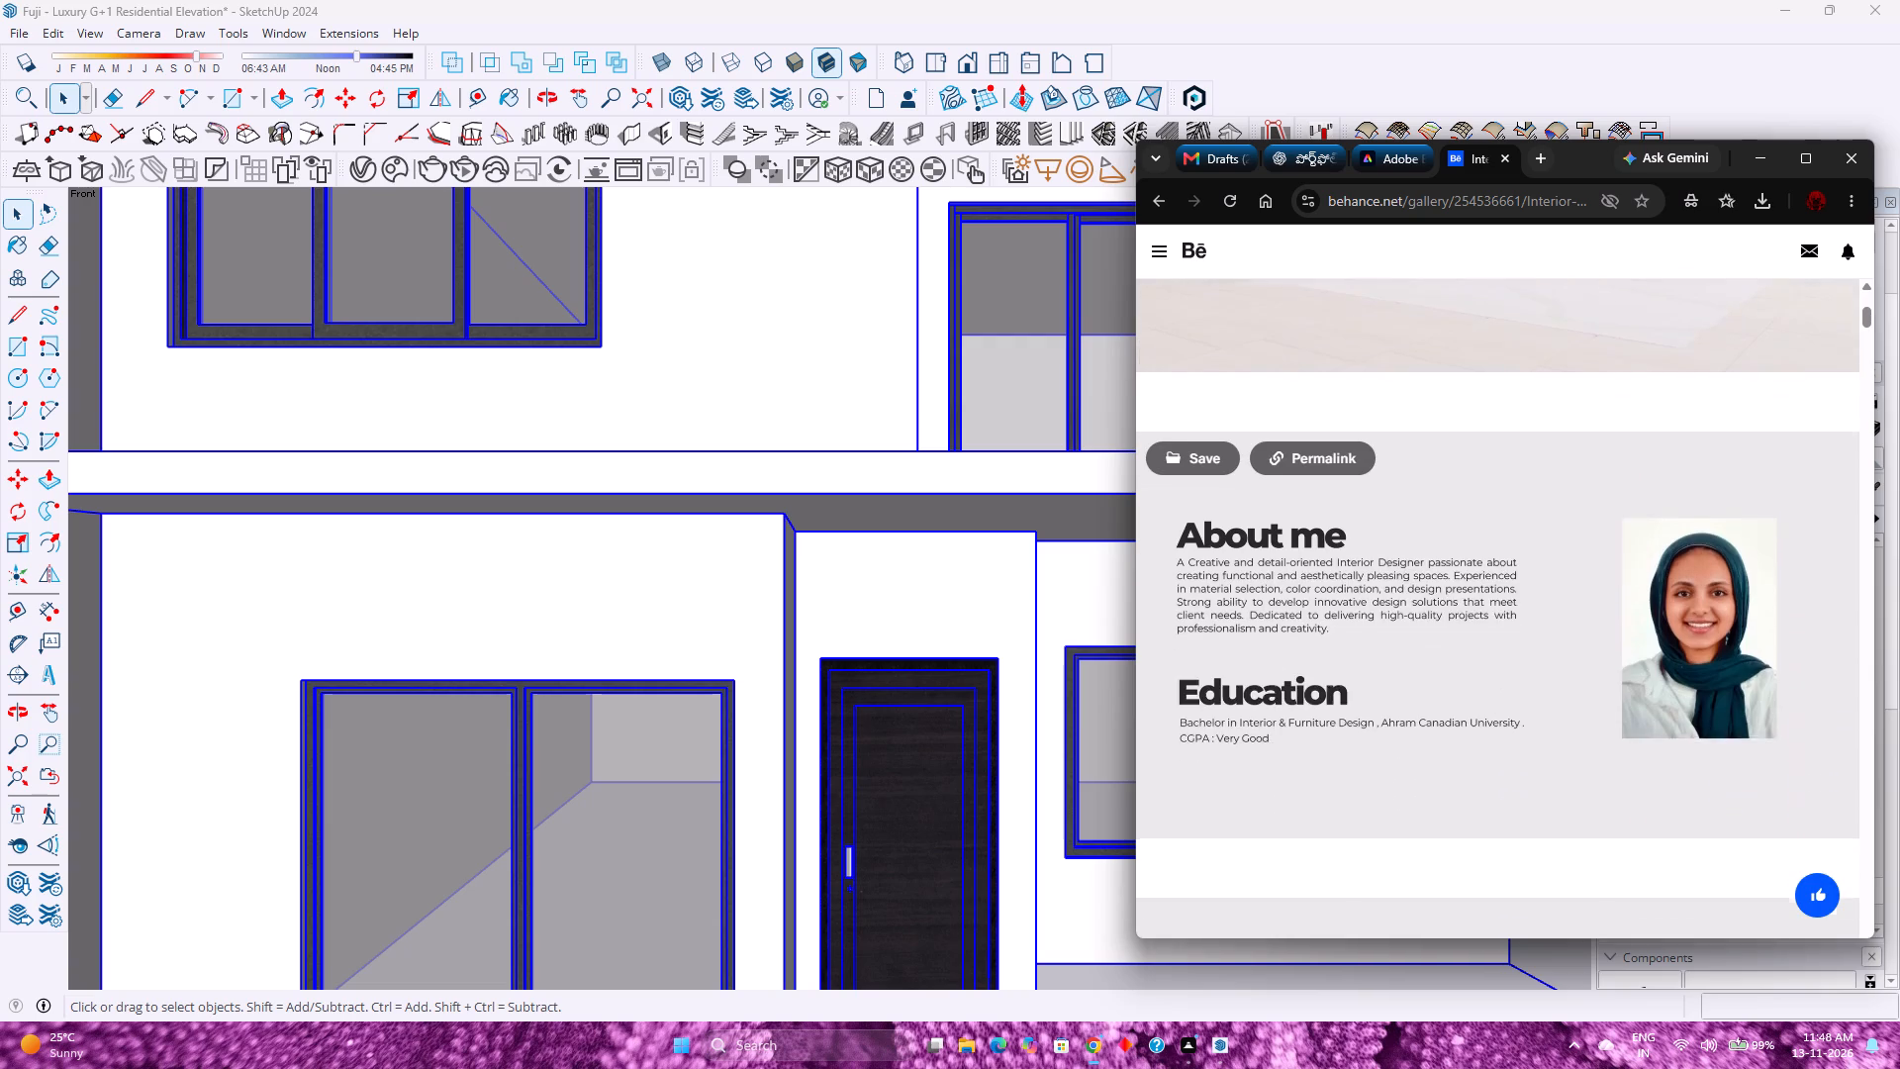
scroll(1595, 642, "up", 7)
left_click(1155, 204)
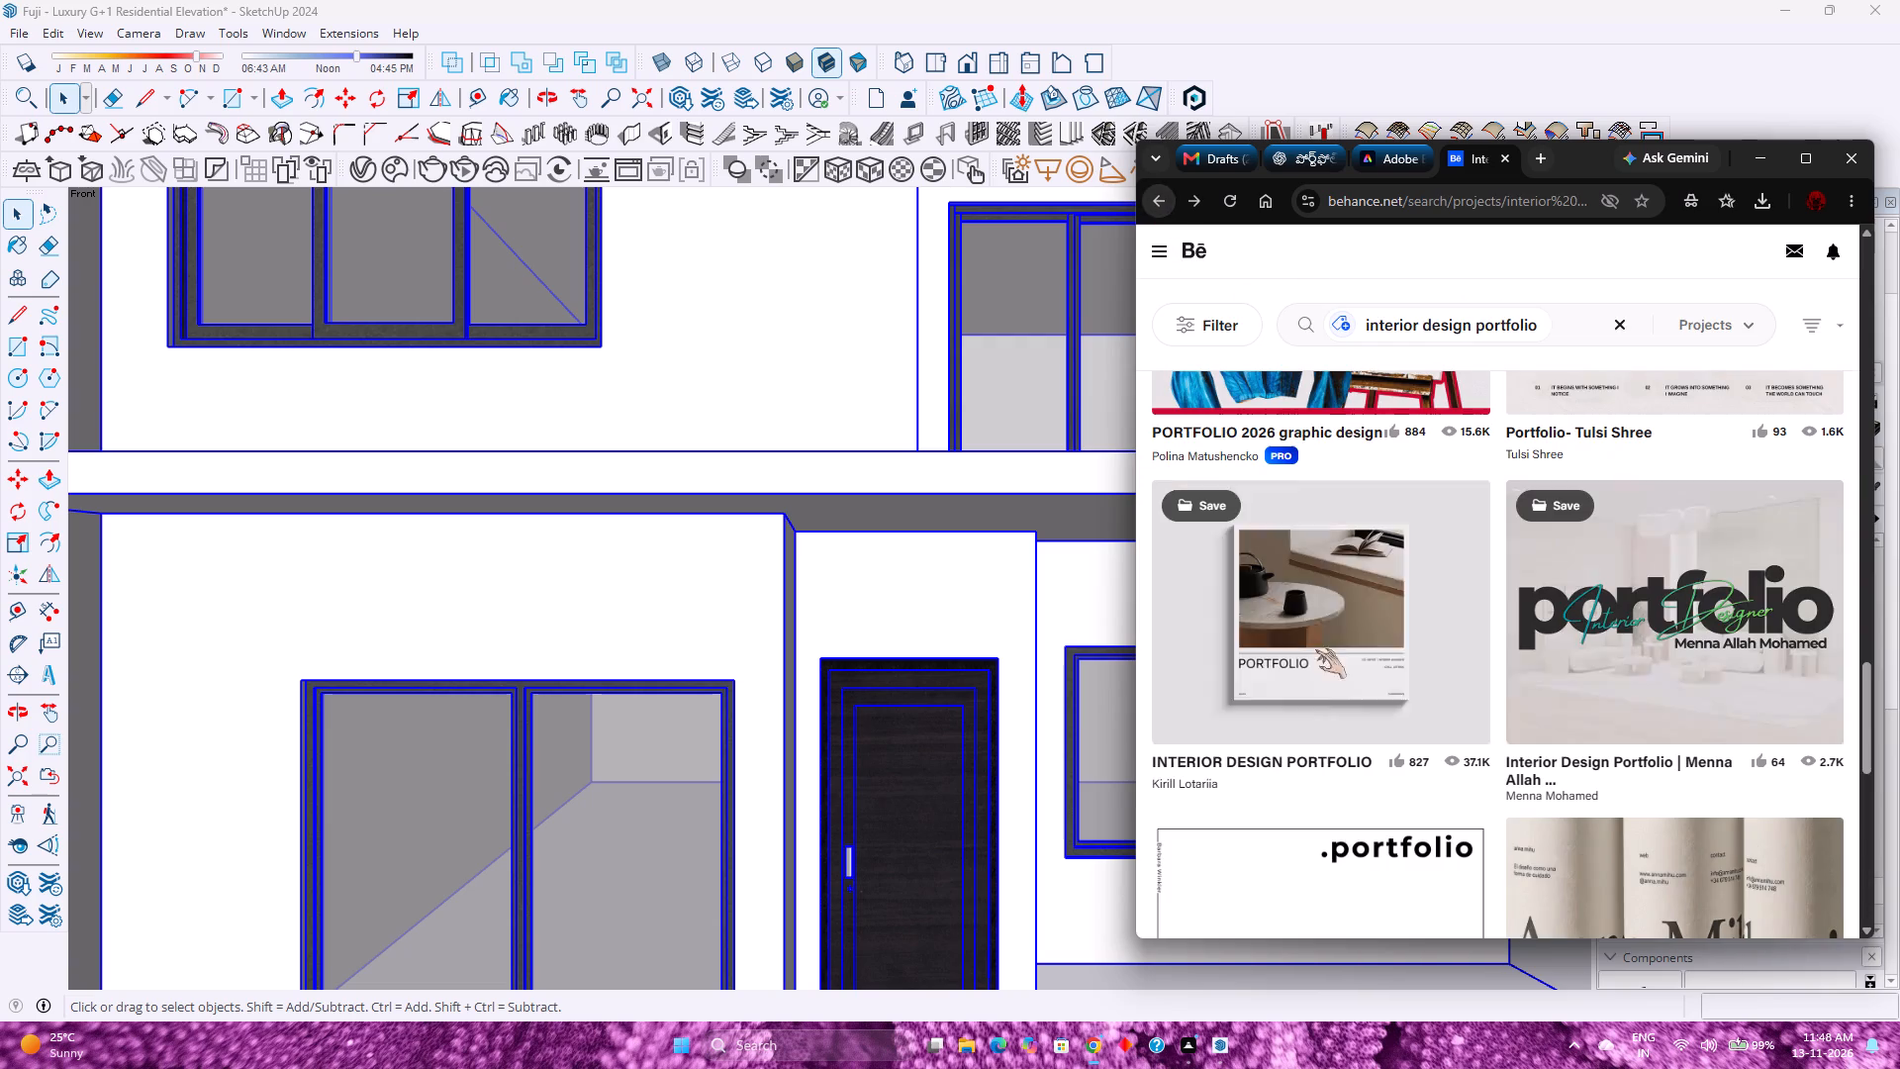
scroll(1379, 645, "down", 5)
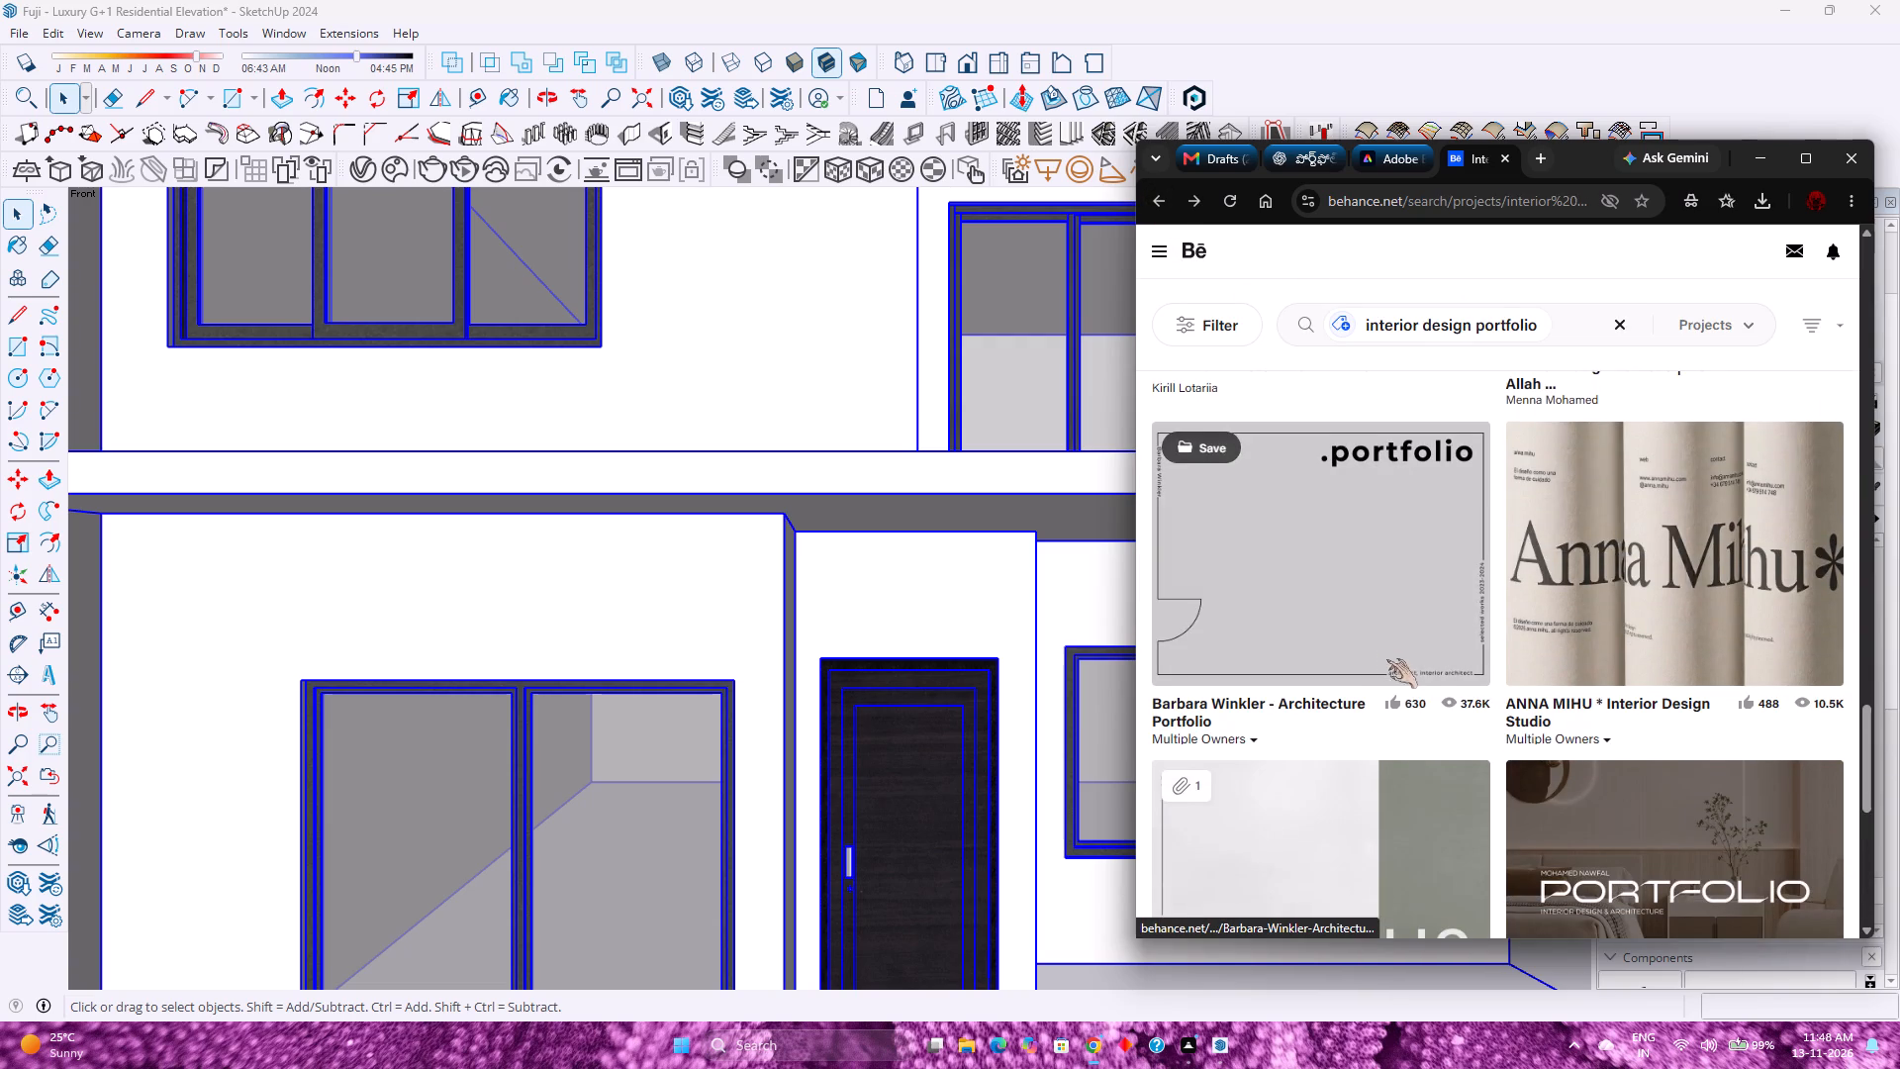
scroll(1386, 662, "down", 2)
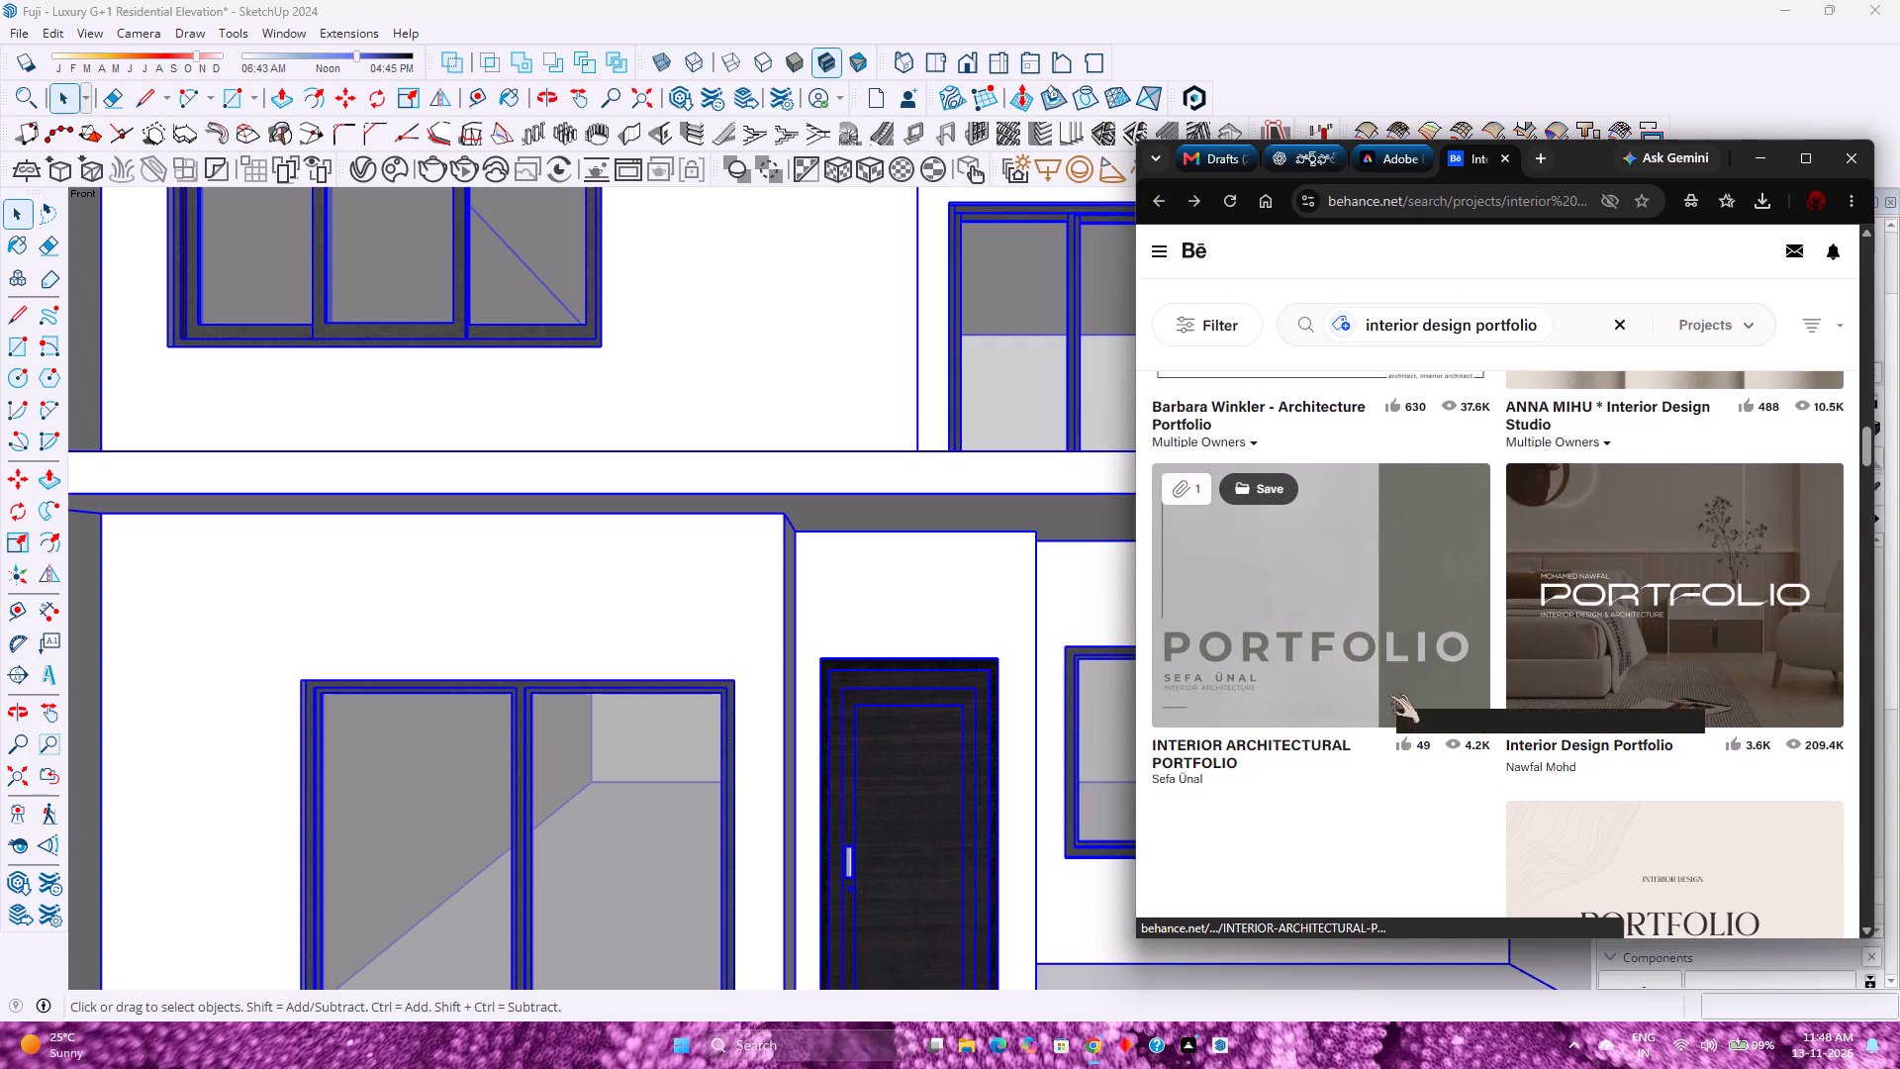
Open the Interior Design Portfolio project with the dark bedroom cover and examine its introduction and 01 Bedroom section.
left_click(1696, 681)
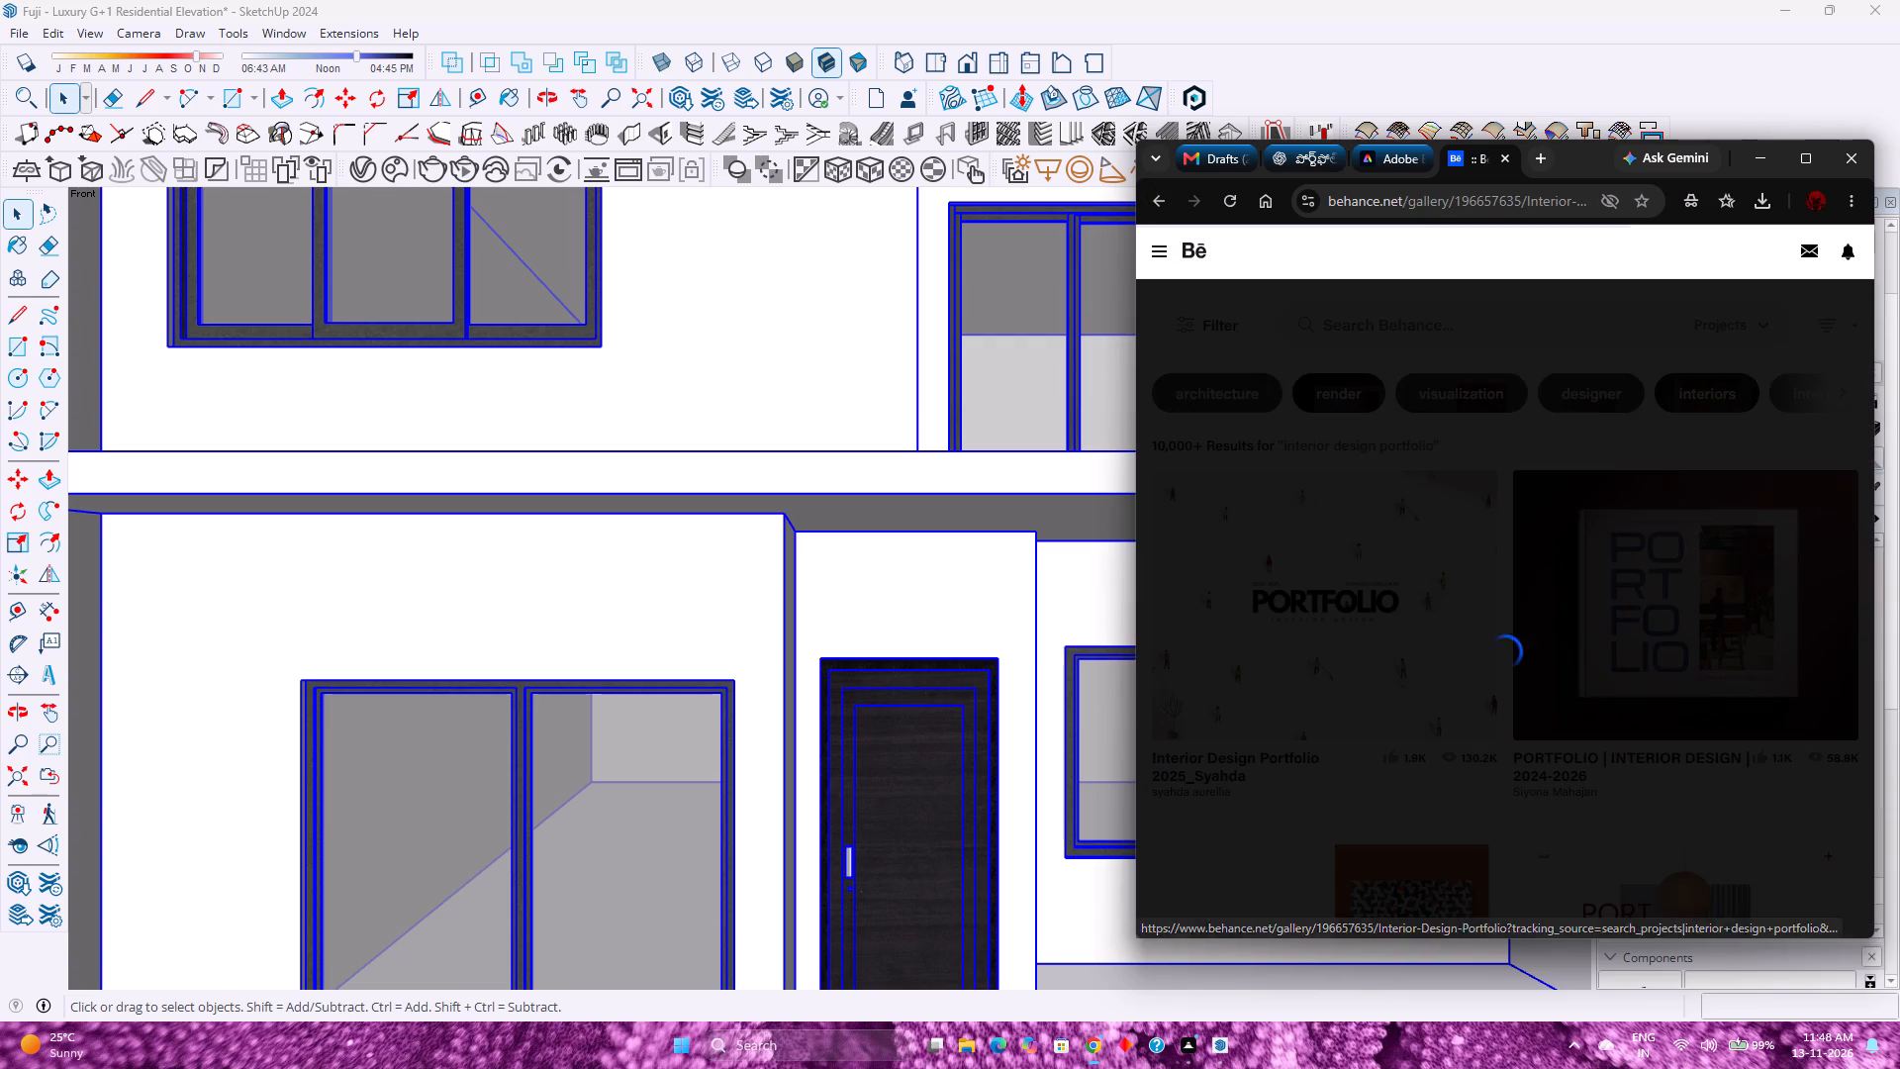
scroll(1454, 637, "down", 4)
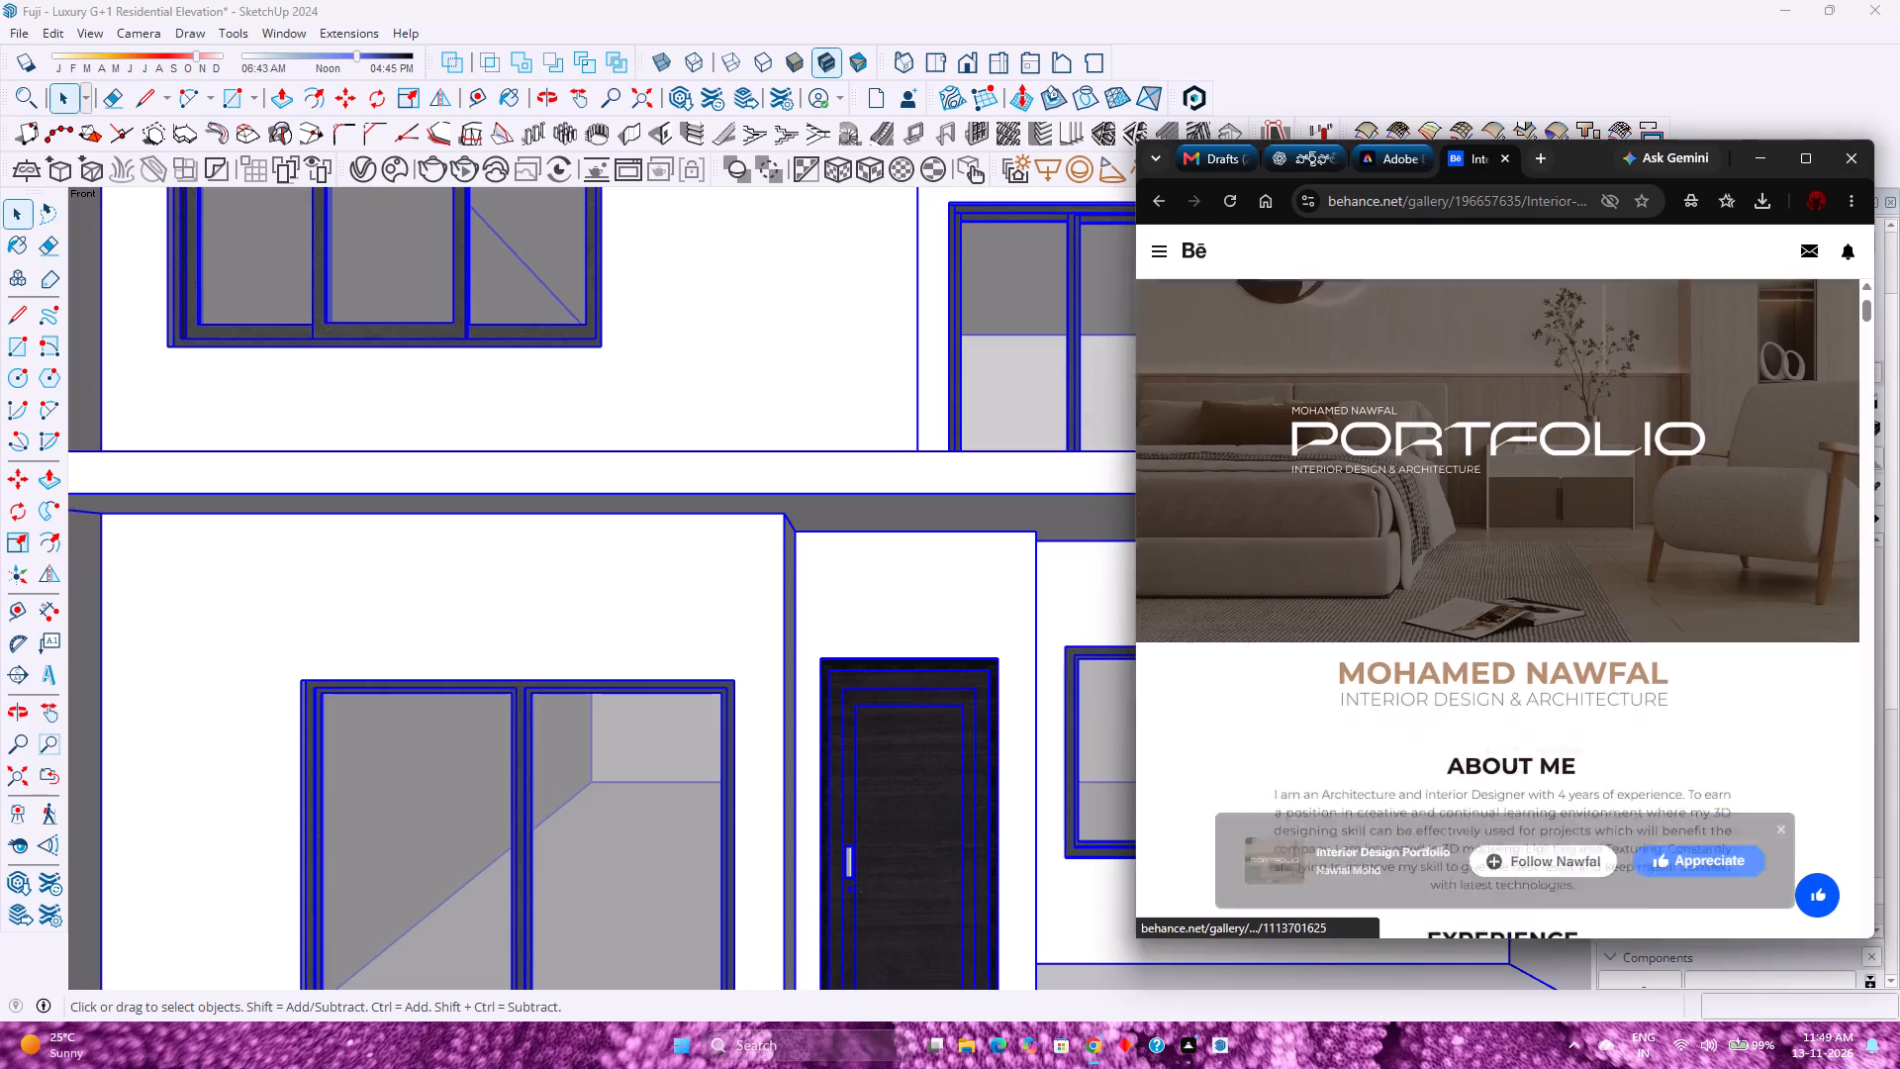
scroll(1454, 651, "down", 9)
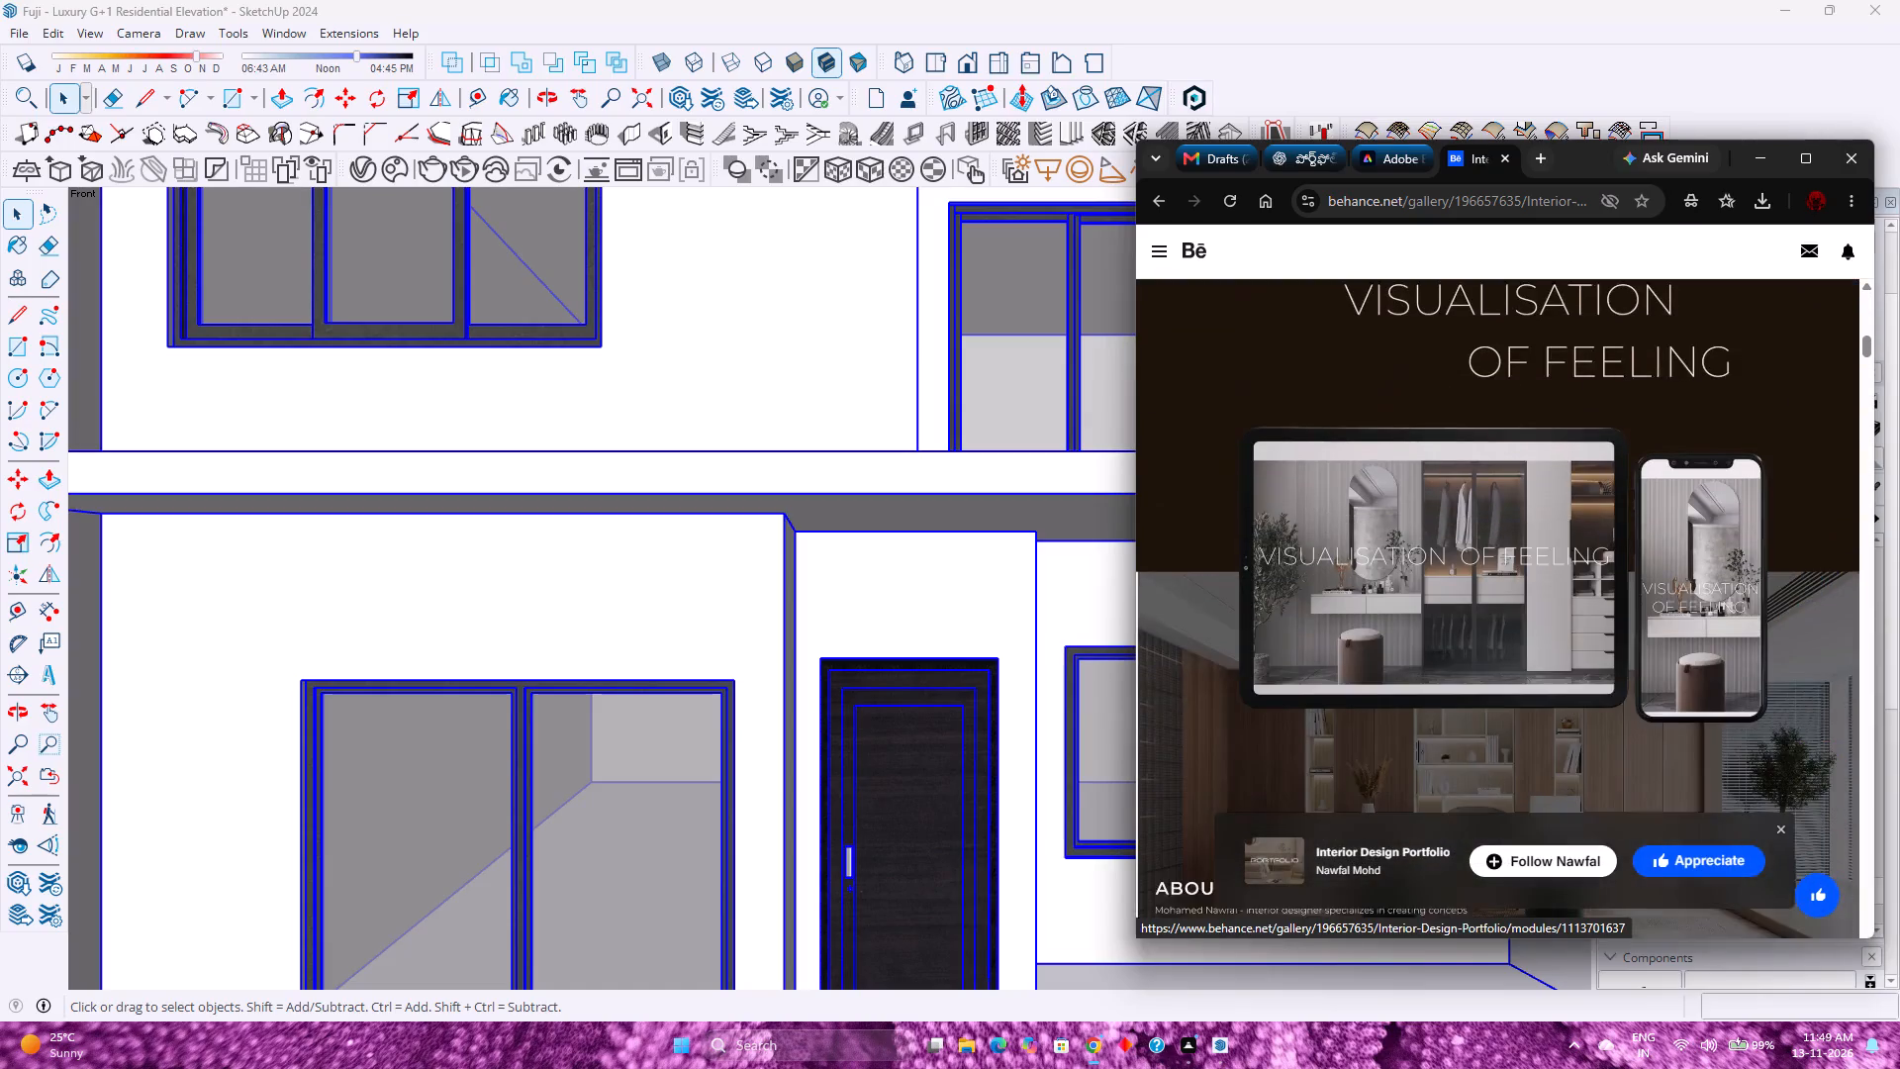
scroll(1455, 674, "down", 13)
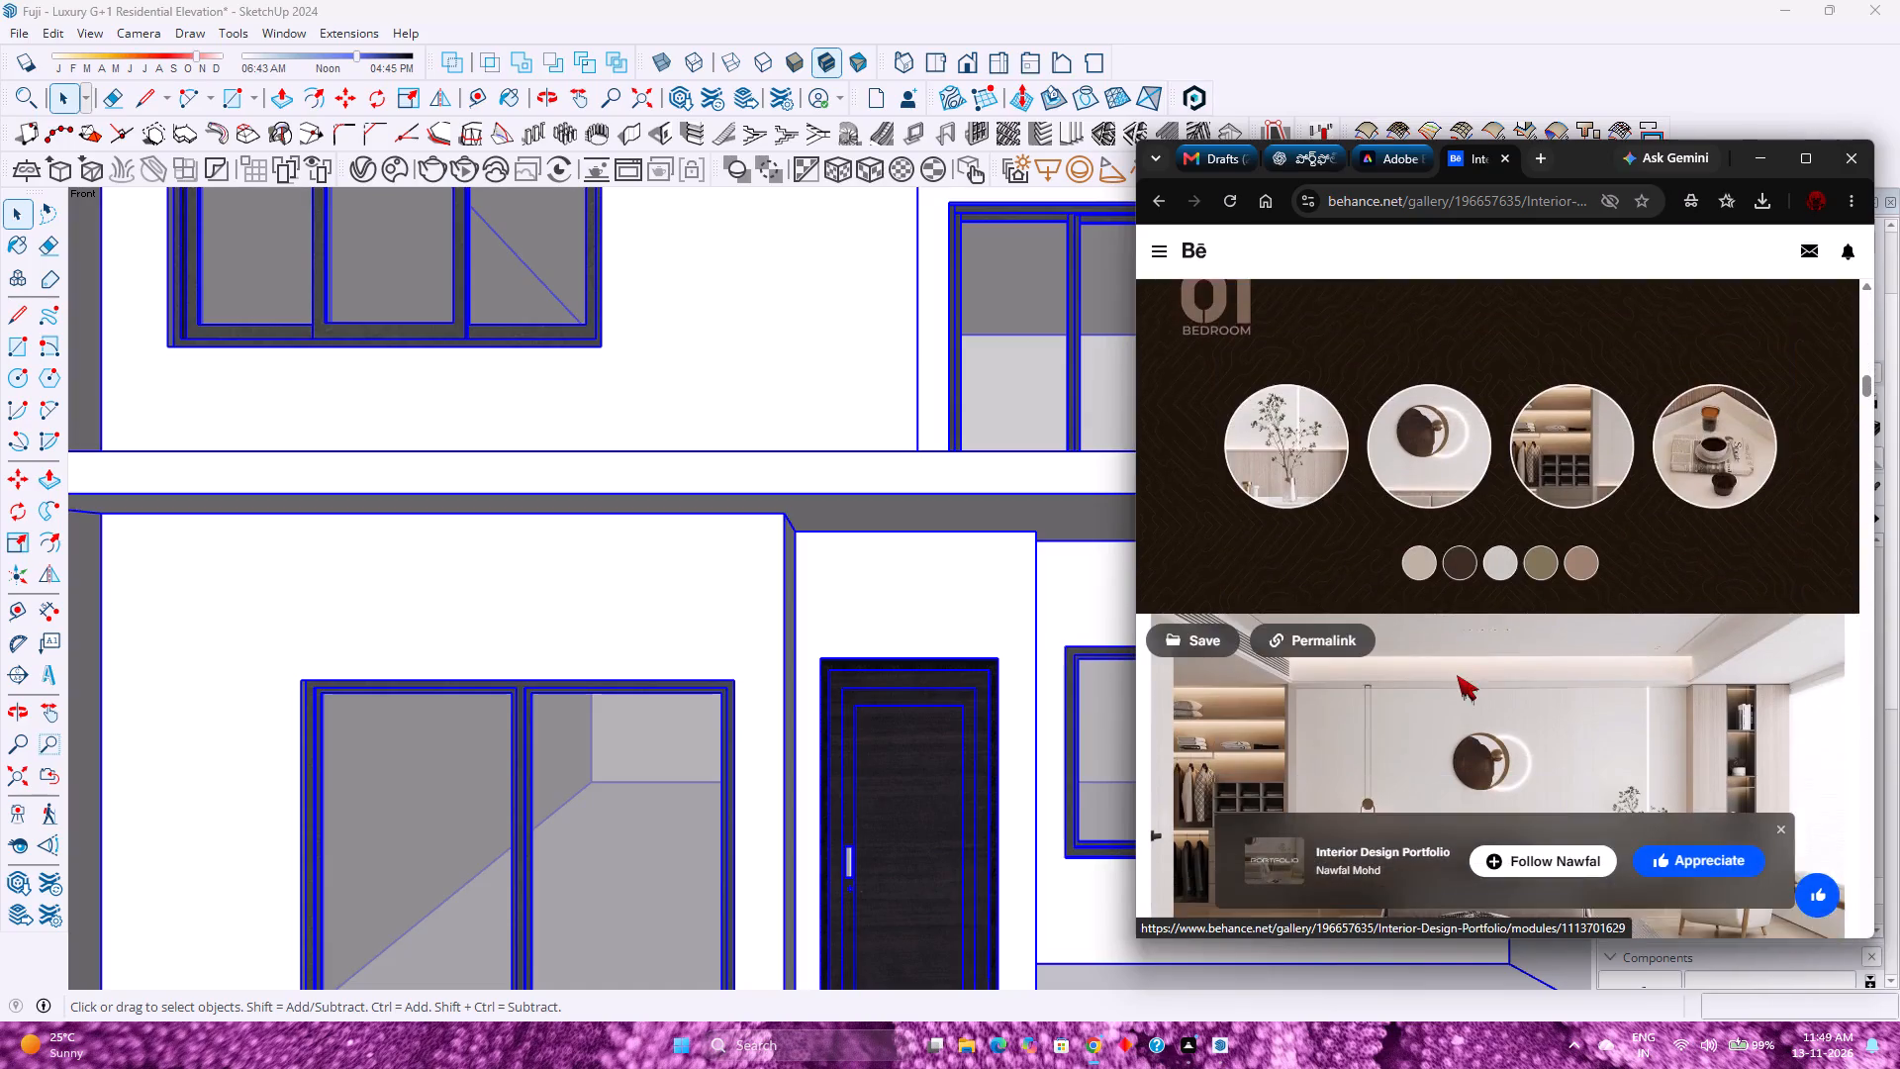
scroll(1457, 675, "down", 10)
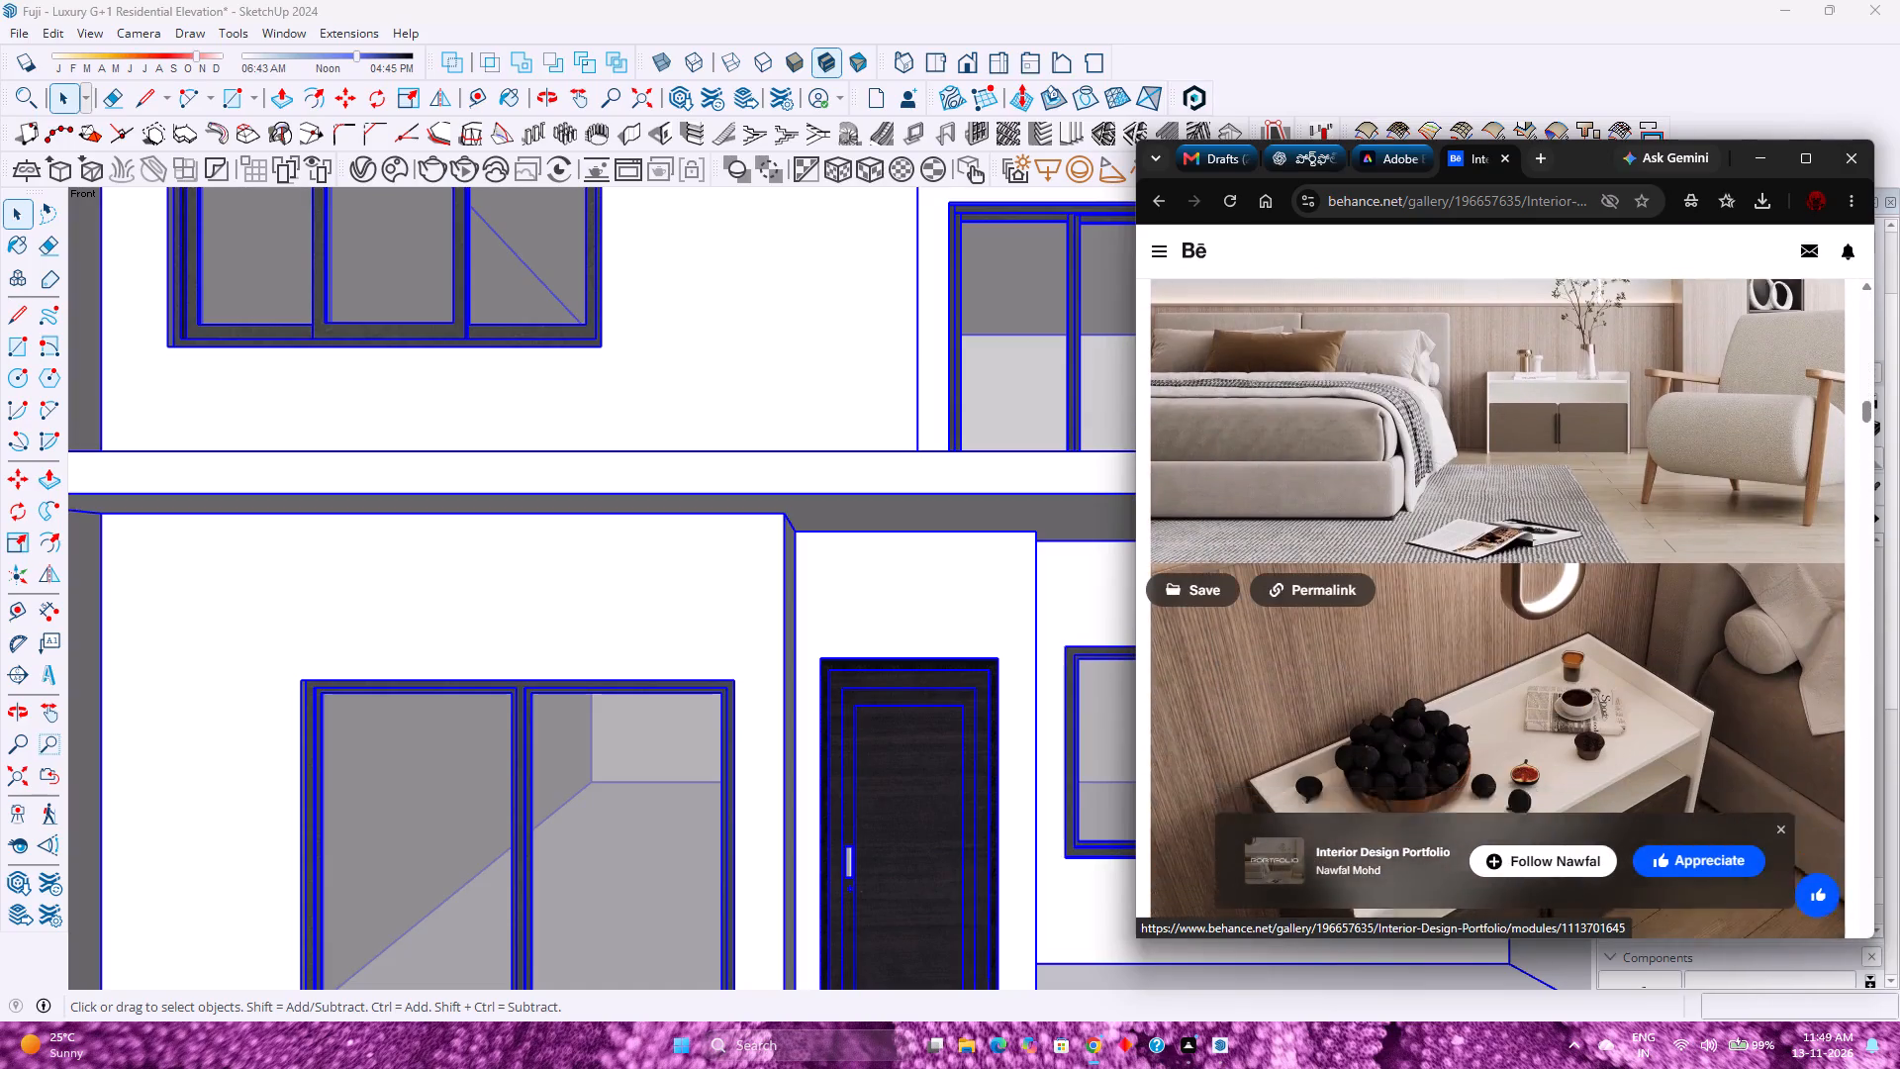
Examine the portfolio's dressing-room and wardrobe renders, dismissing the follow and appreciate banner.
scroll(1458, 675, "down", 11)
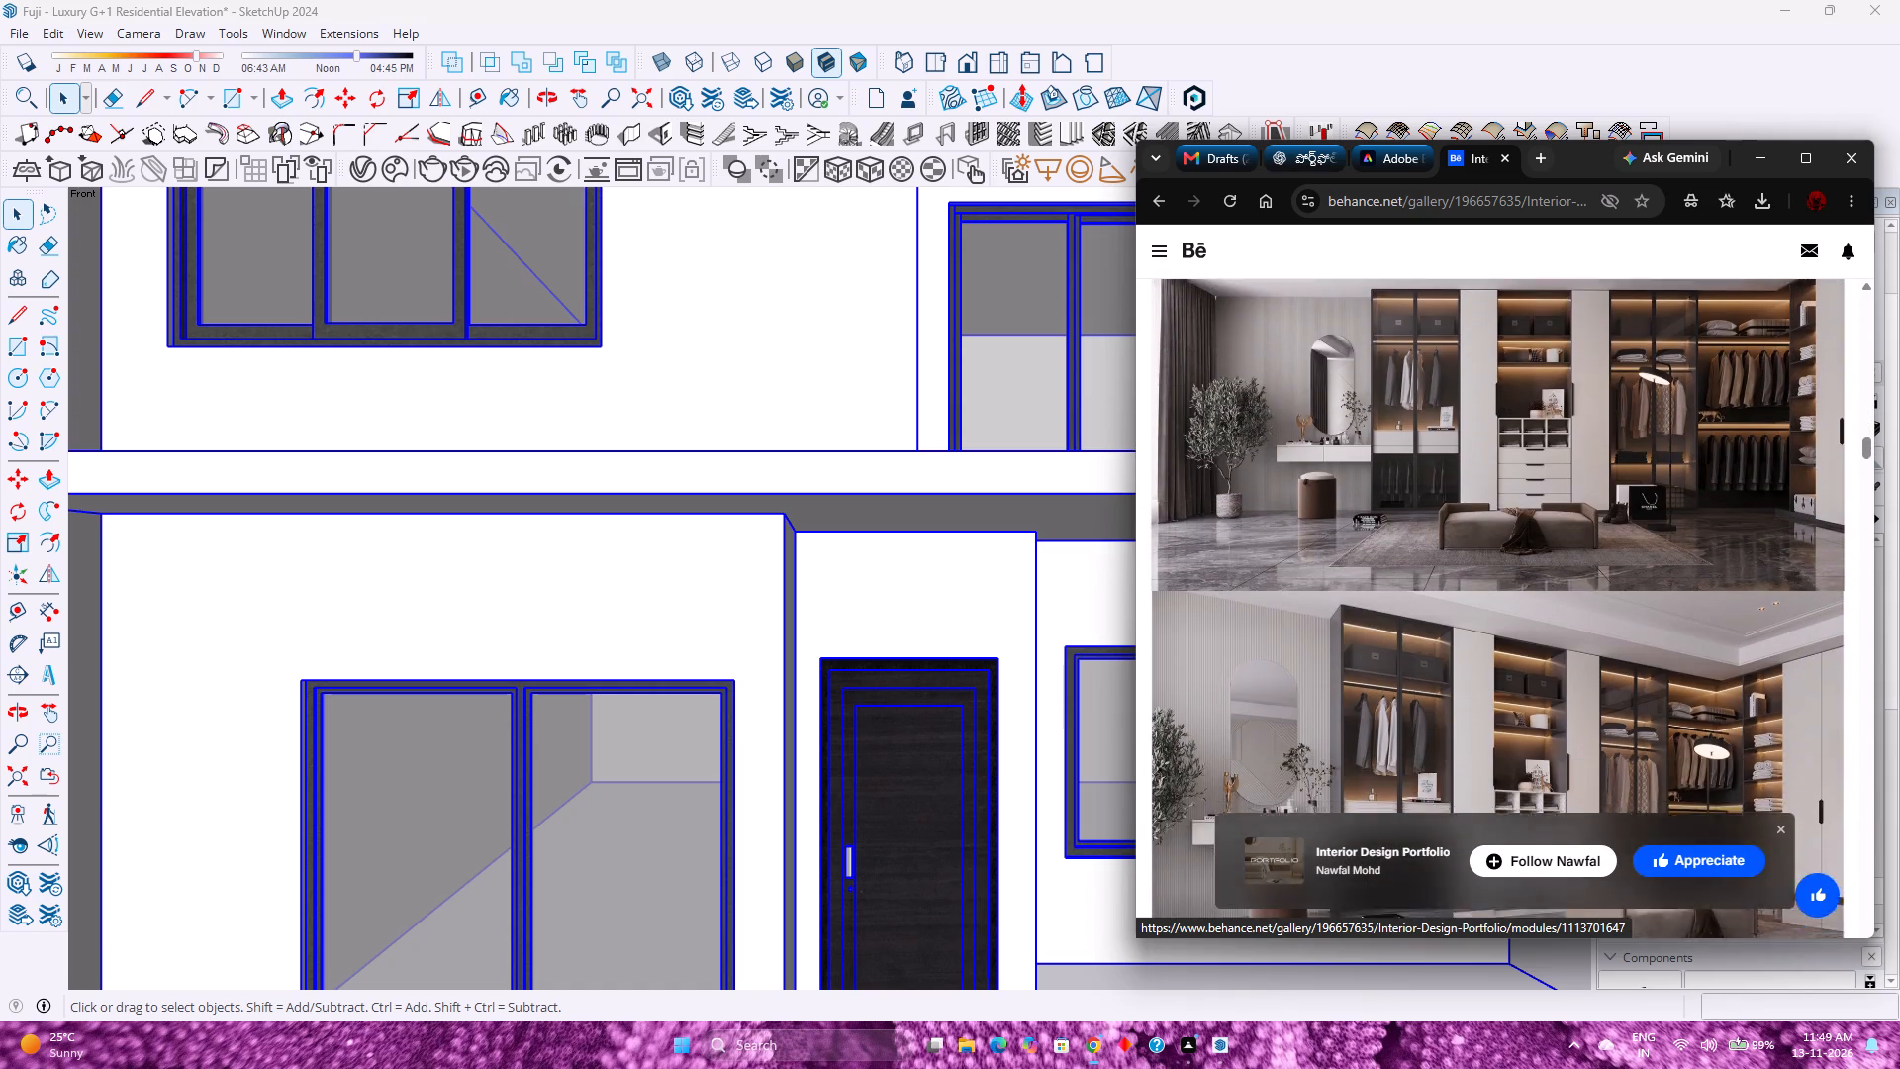
scroll(1461, 675, "down", 1)
left_click(1784, 831)
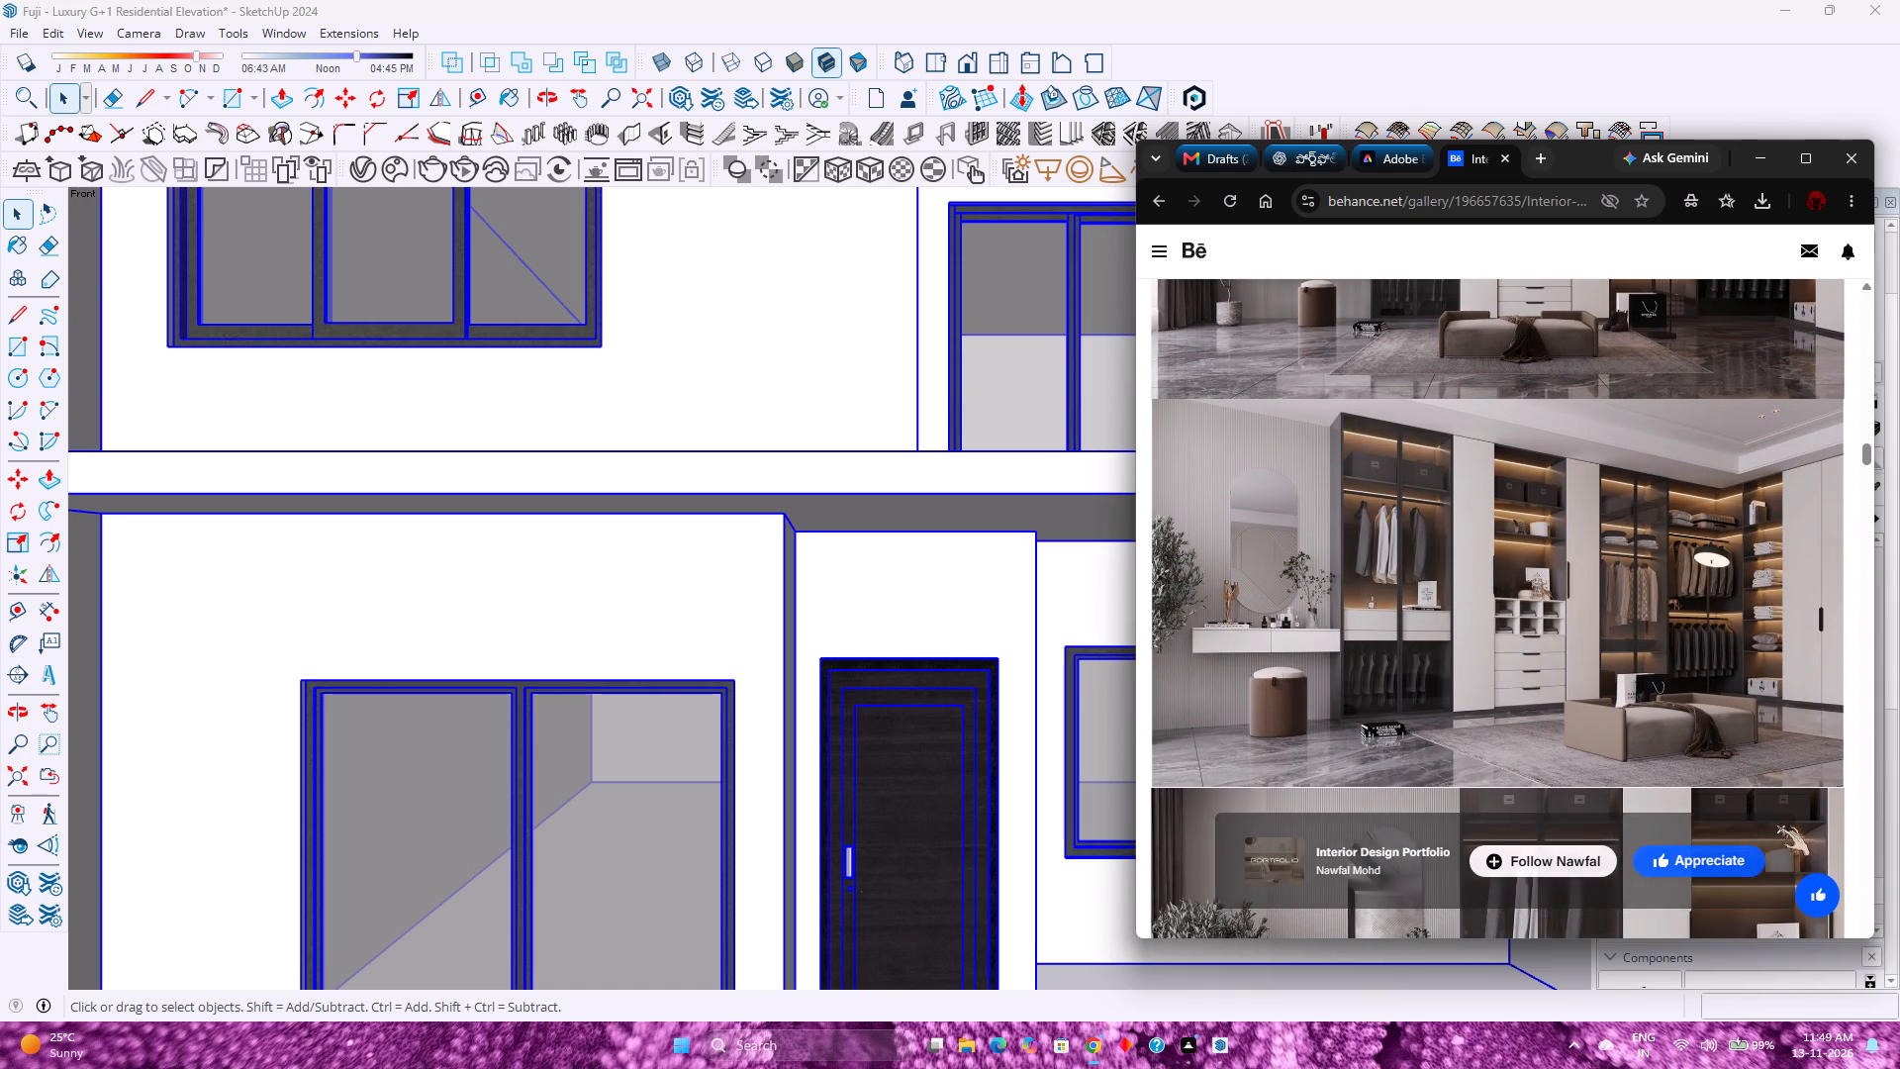
scroll(1648, 585, "down", 8)
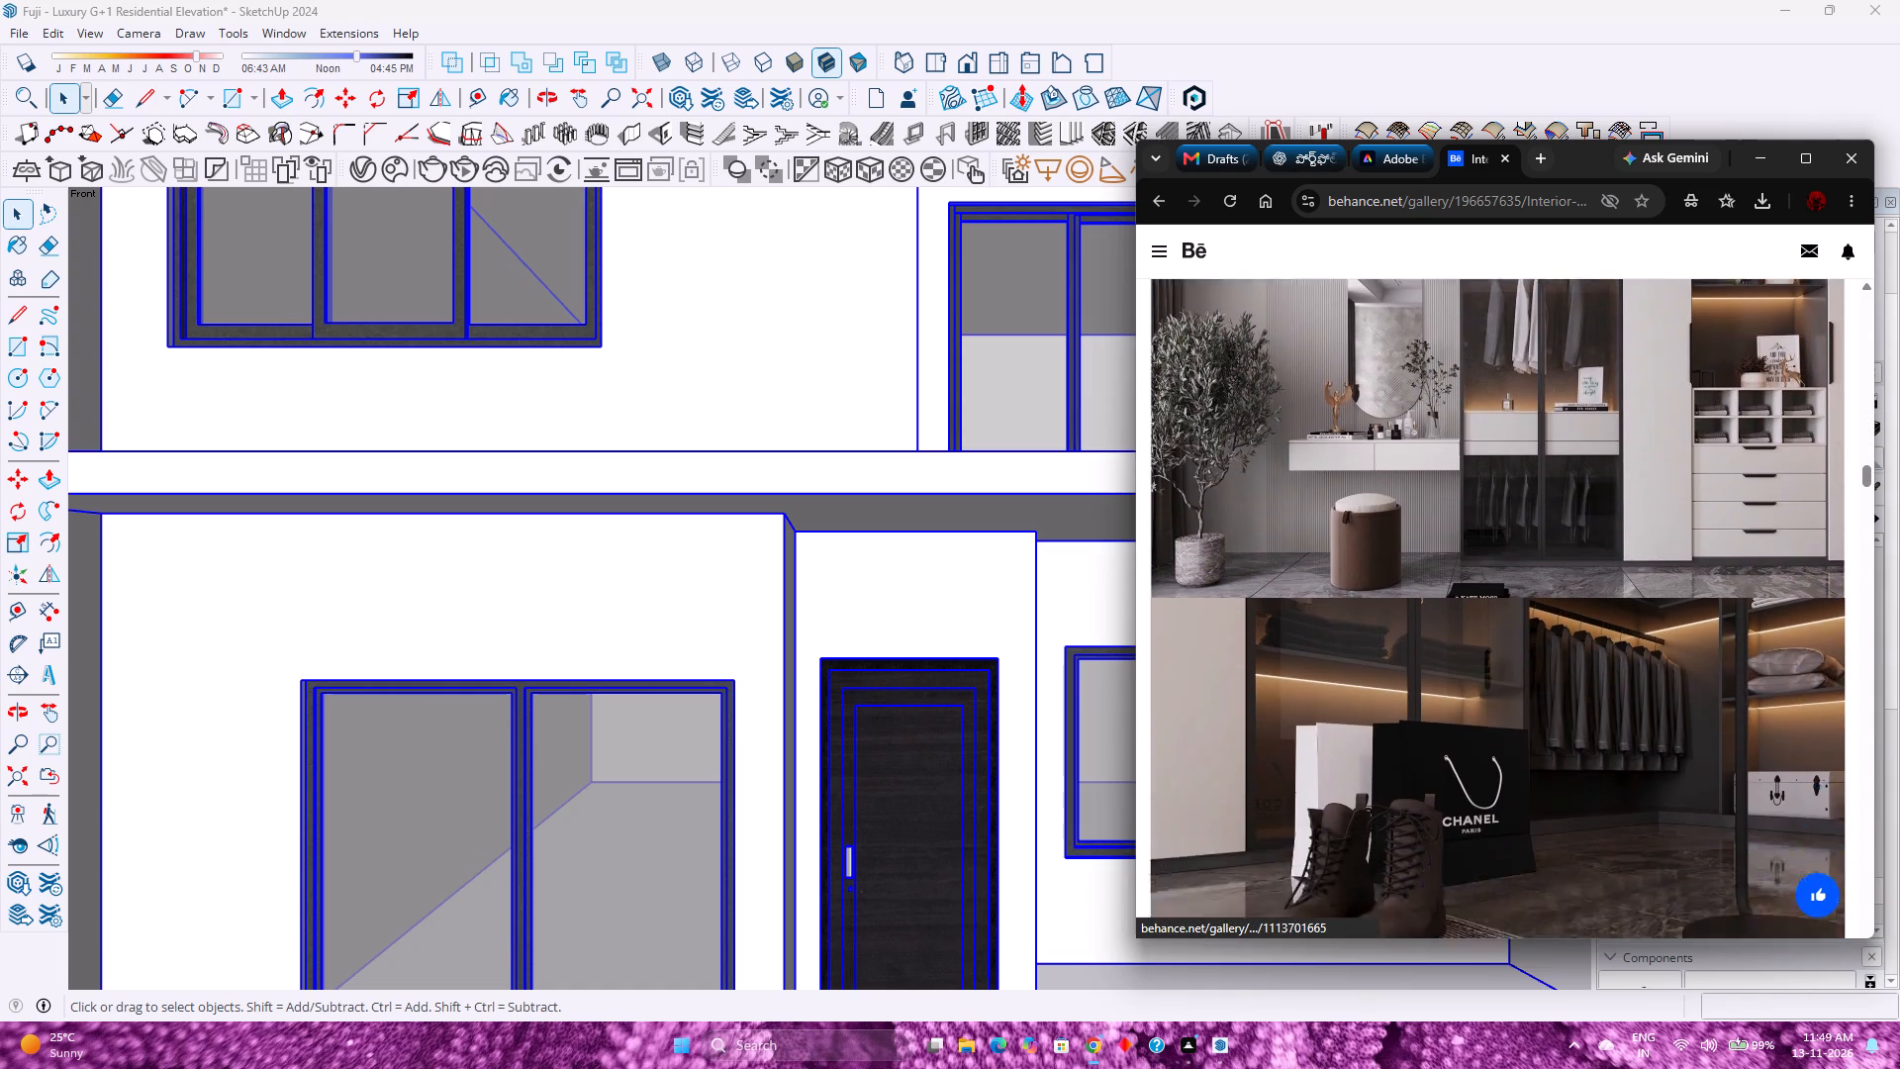
Examine the portfolio's 03 Luxury Living section, including its colour palette and its living and dining renders.
scroll(1648, 592, "down", 5)
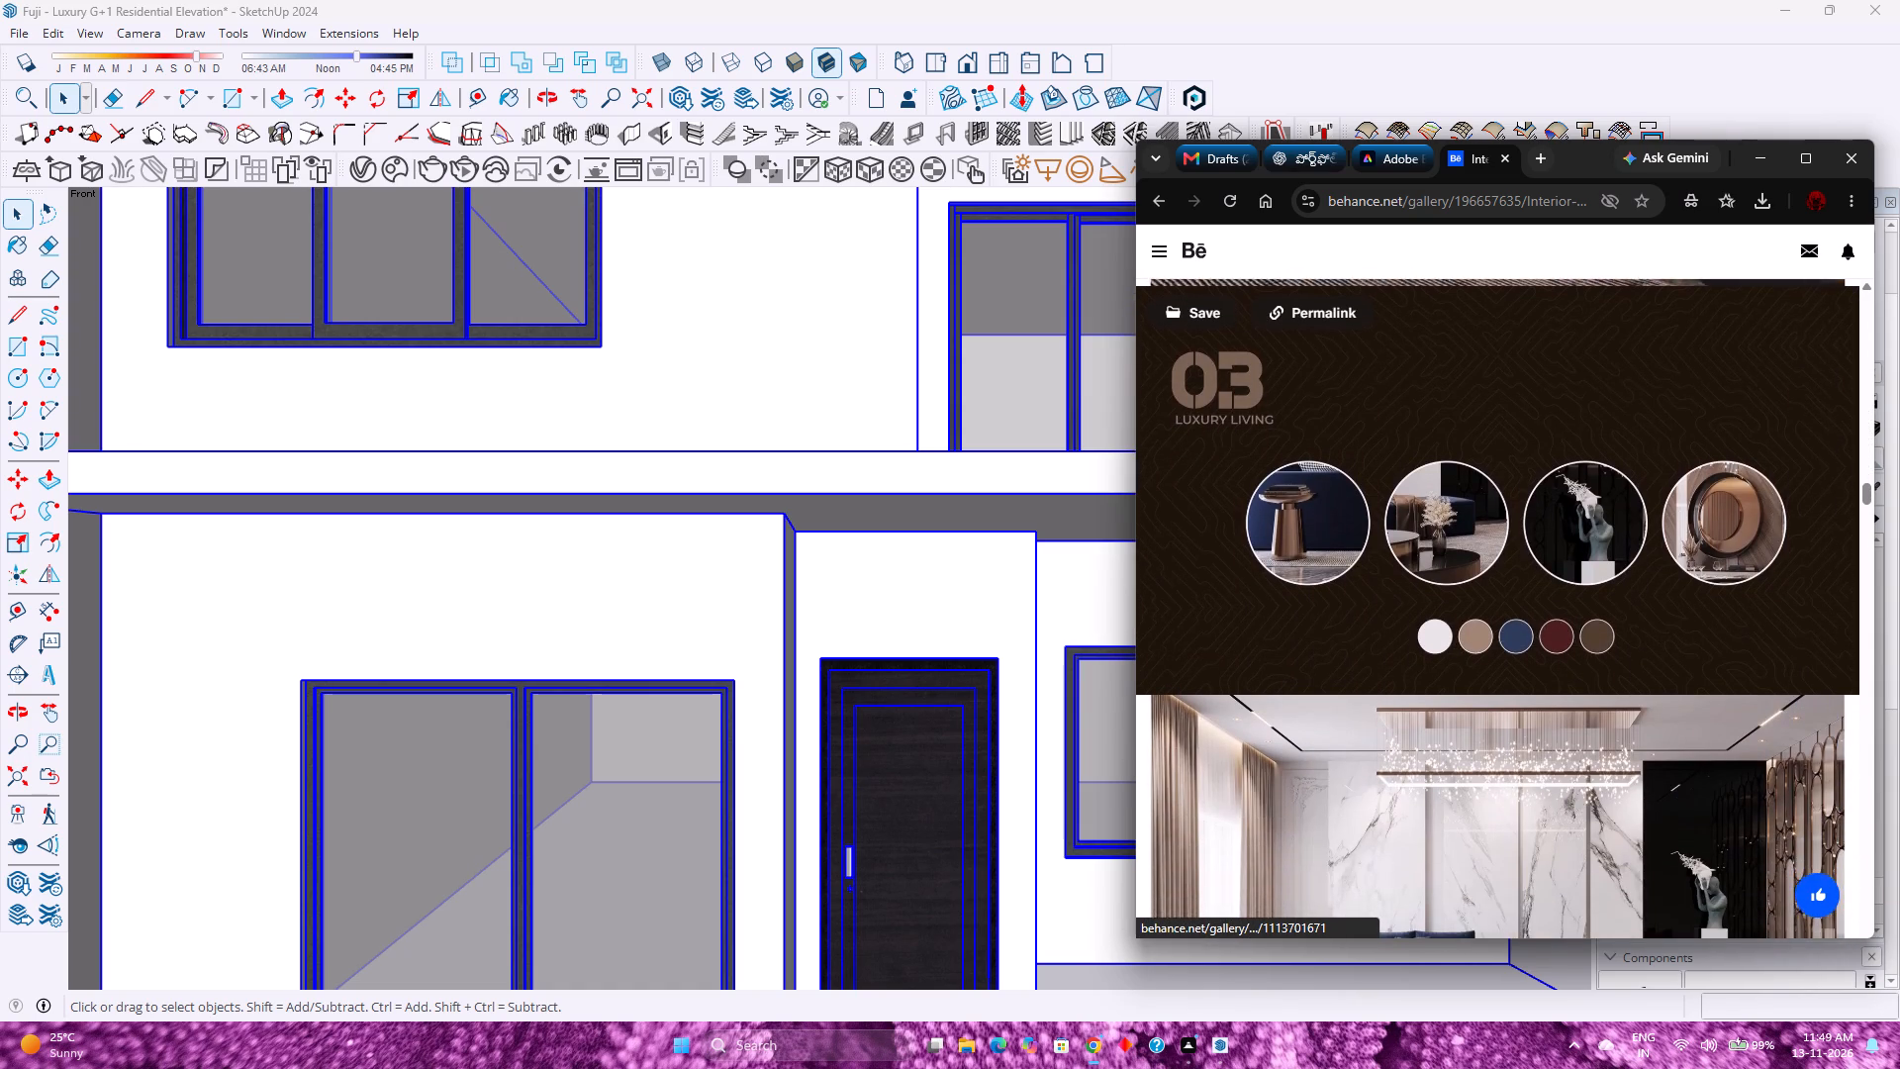
scroll(1648, 593, "down", 10)
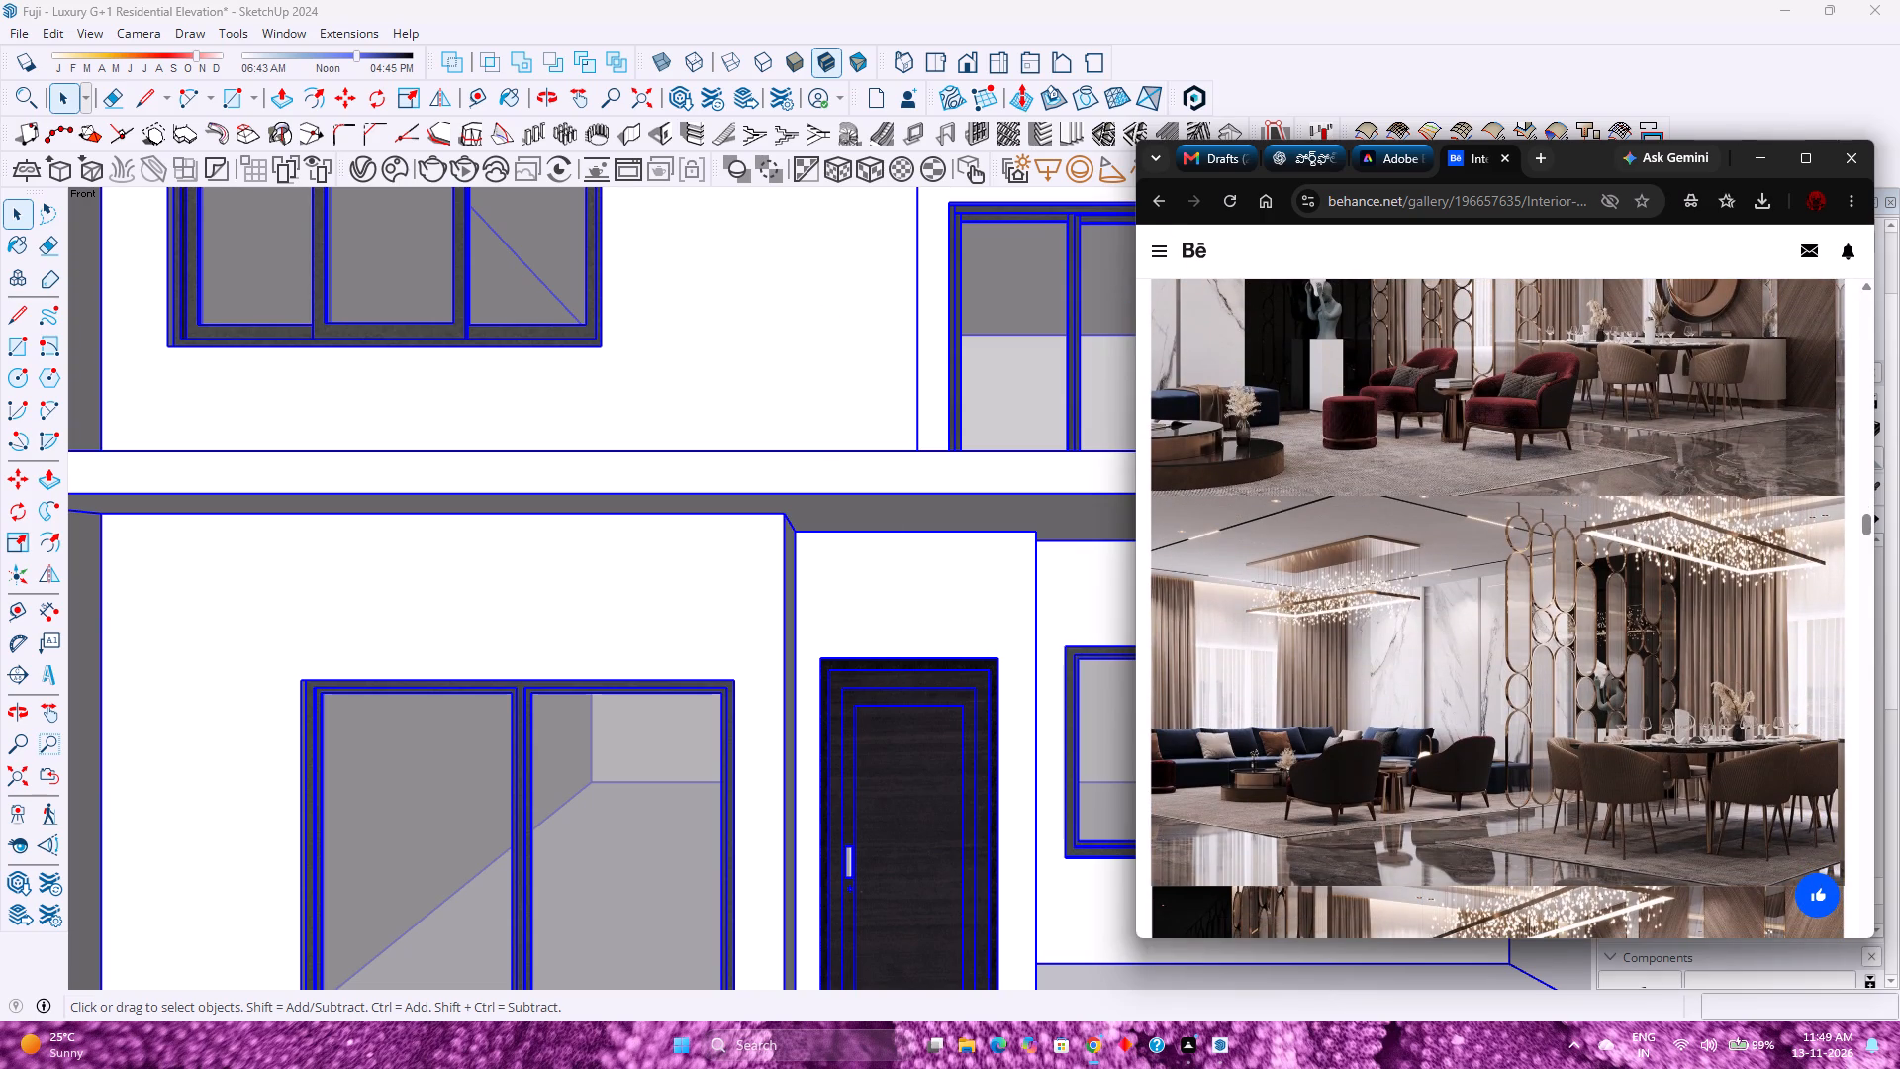
Return to the "interior design portfolio" results and open the Interior Design Internship Portfolio 2026 project.
left_click(1156, 221)
left_click(1165, 205)
scroll(1407, 601, "down", 3)
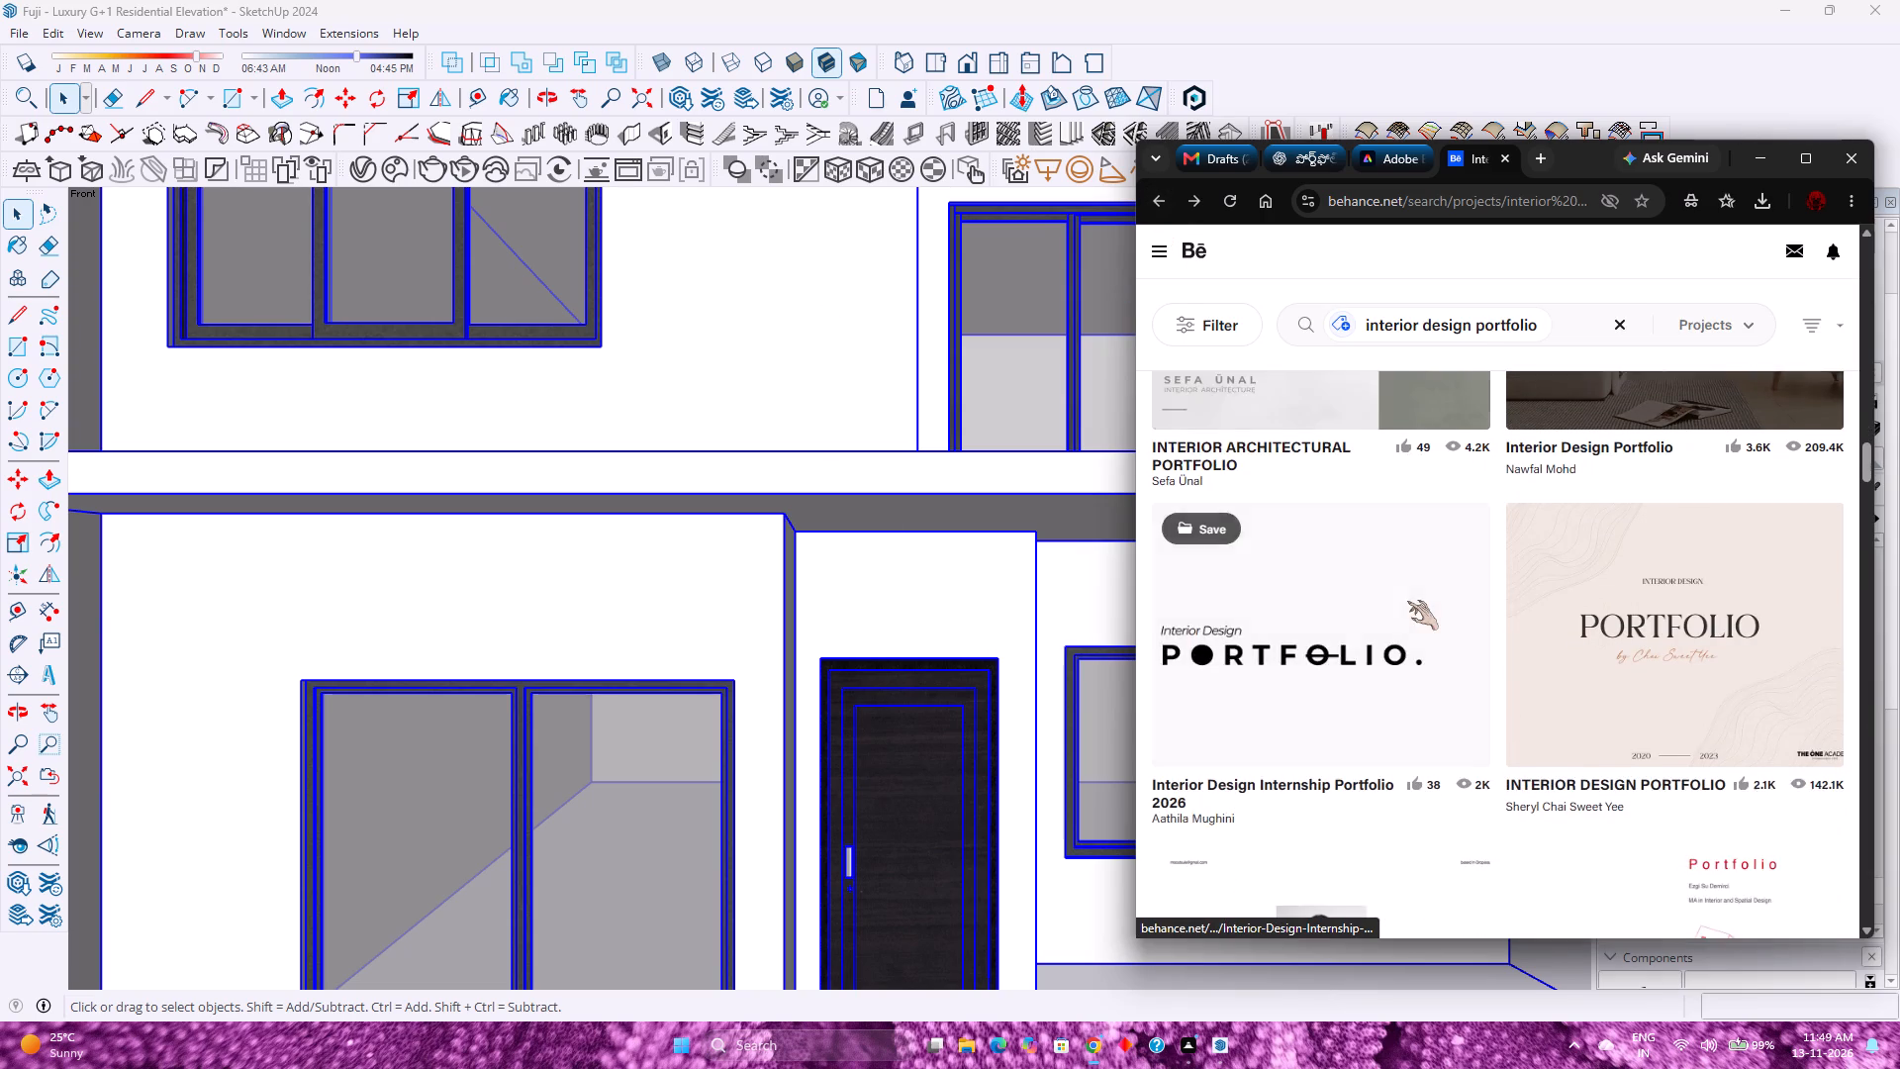
scroll(1409, 601, "down", 2)
scroll(1406, 600, "up", 2)
scroll(1403, 601, "down", 2)
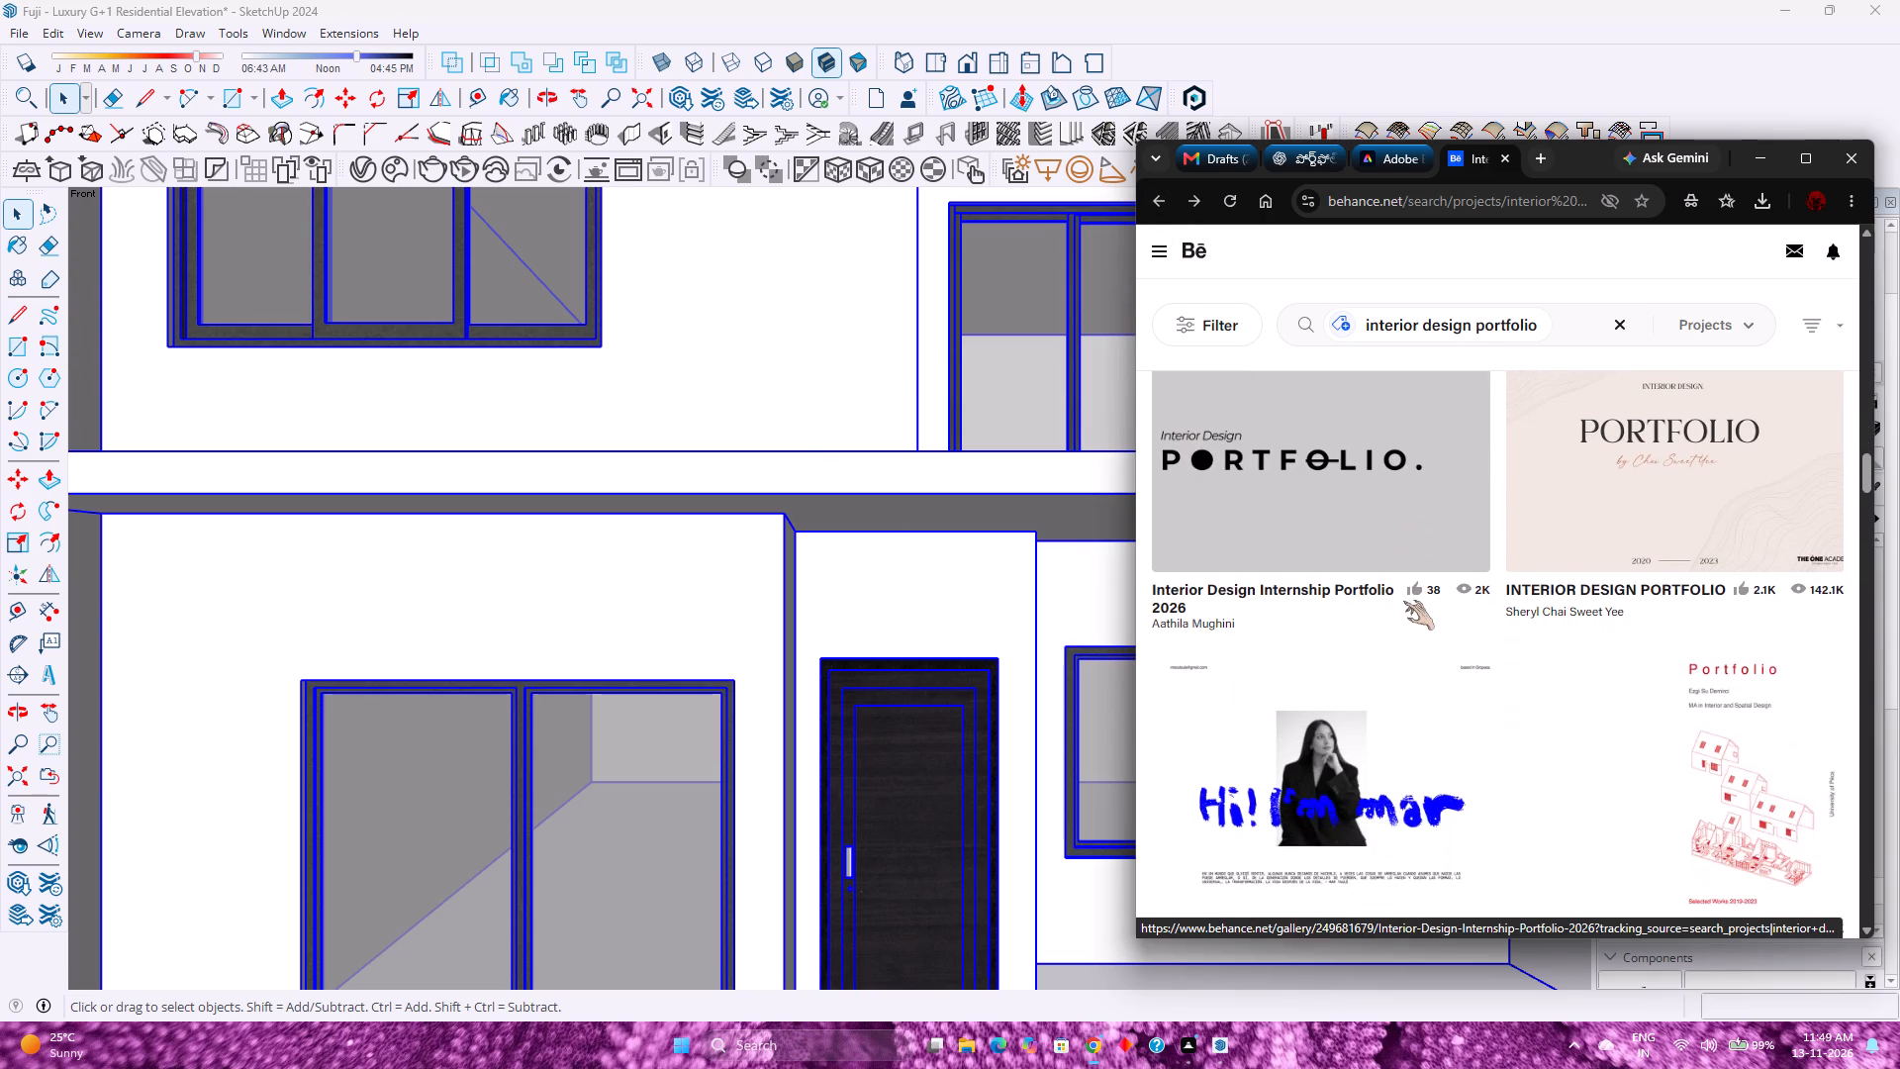
scroll(1402, 602, "down", 1)
scroll(1402, 602, "up", 2)
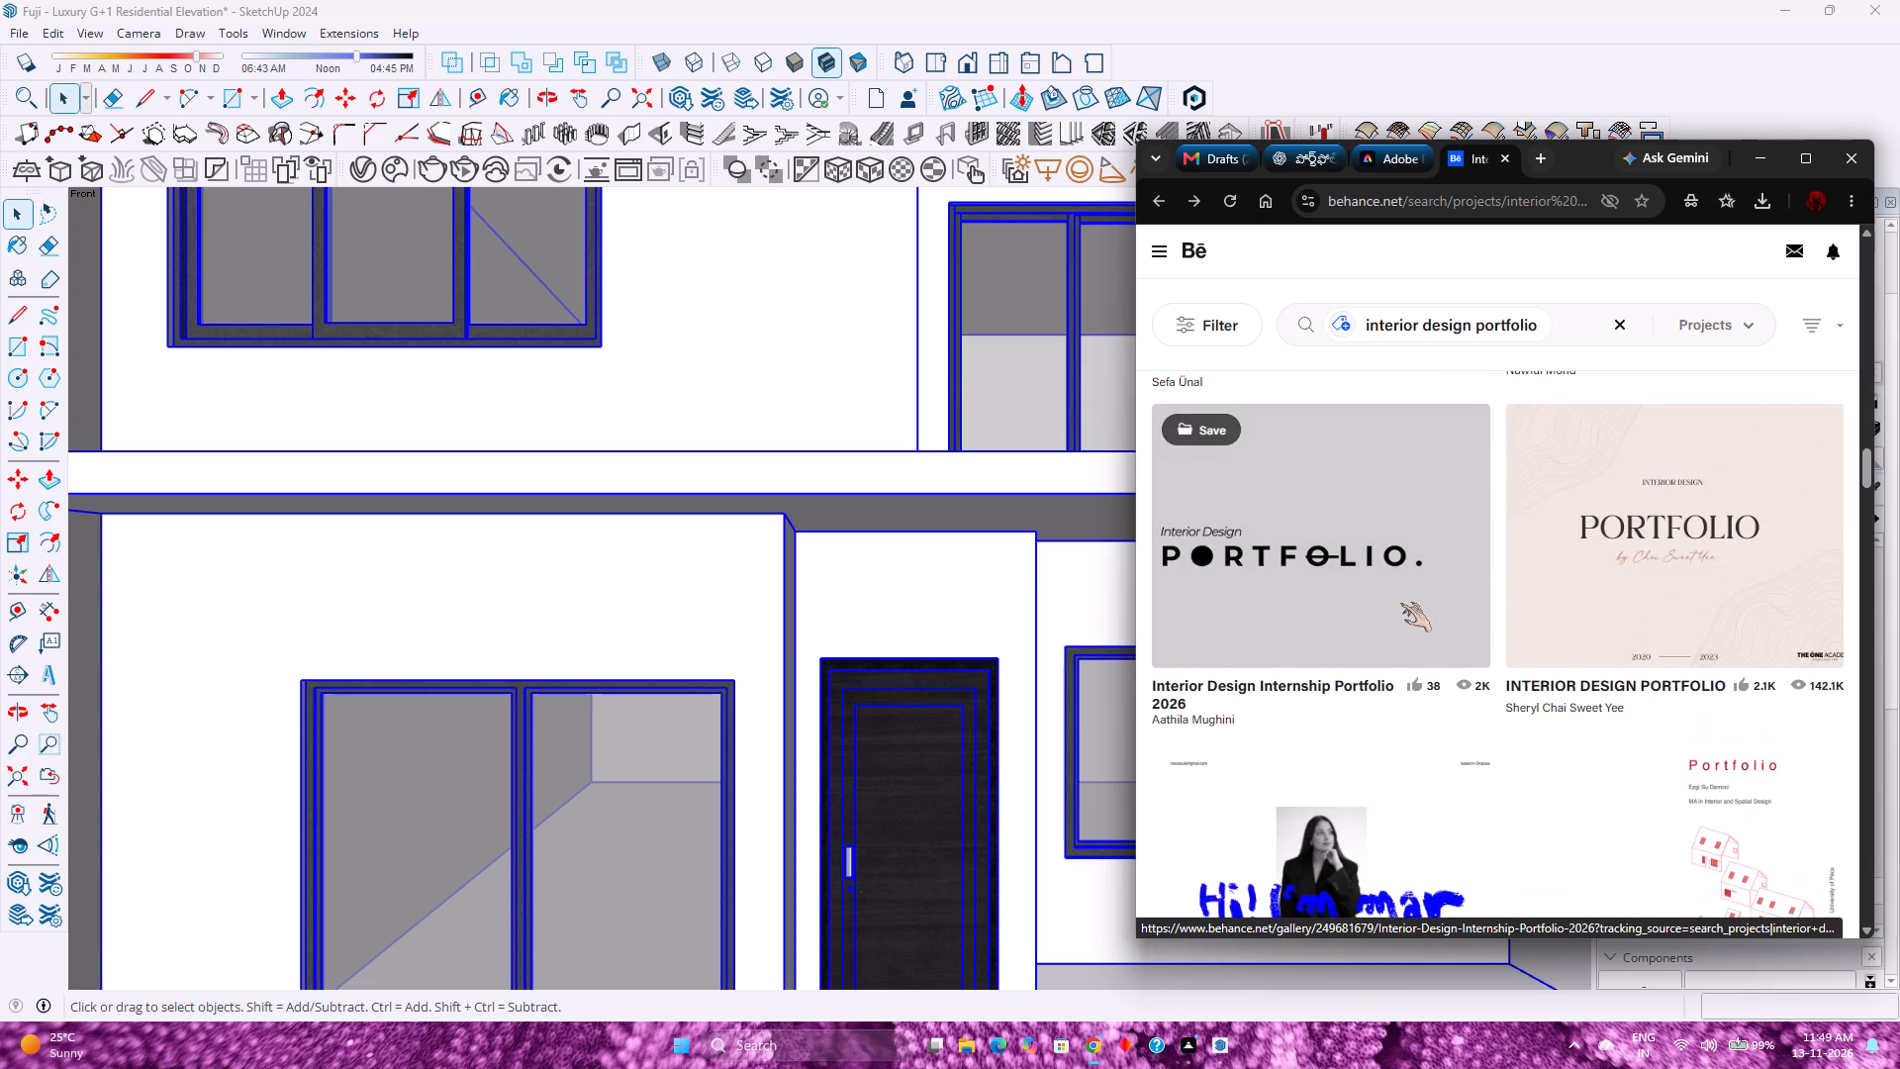
left_click(1390, 573)
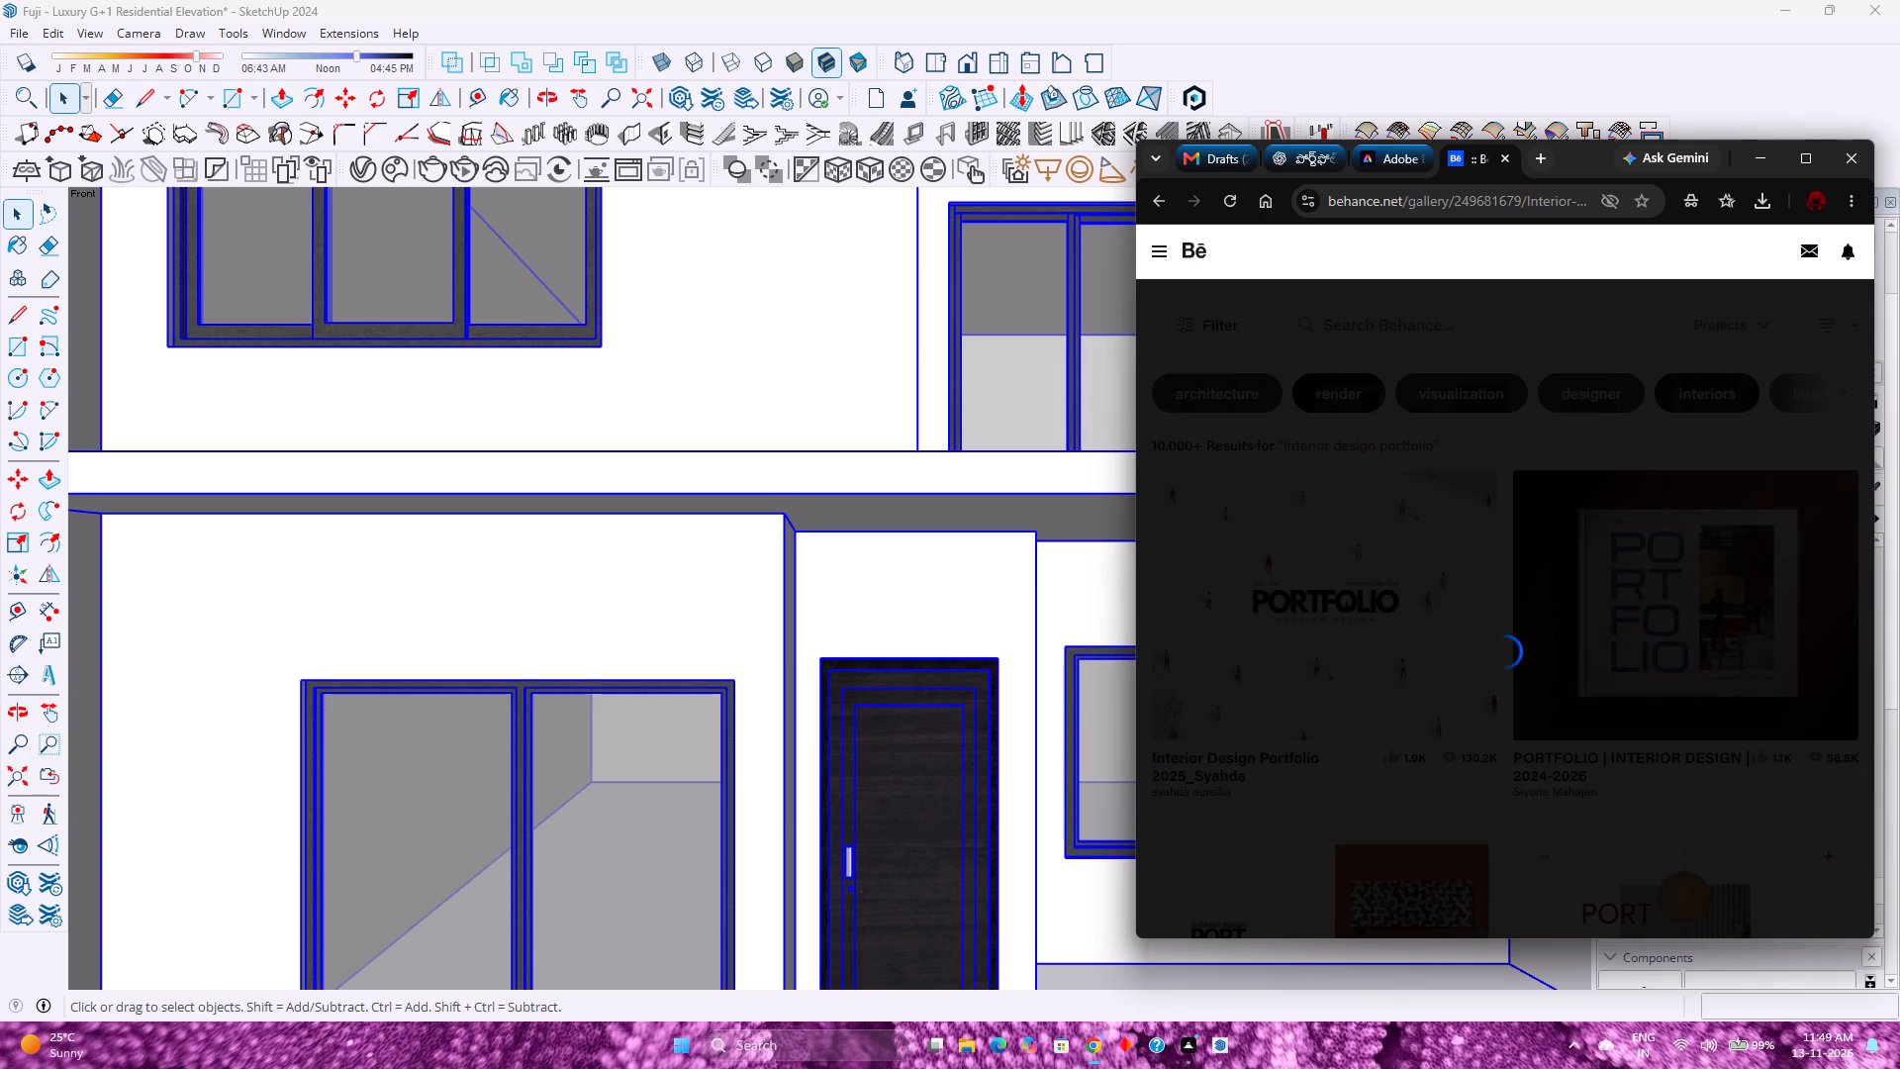
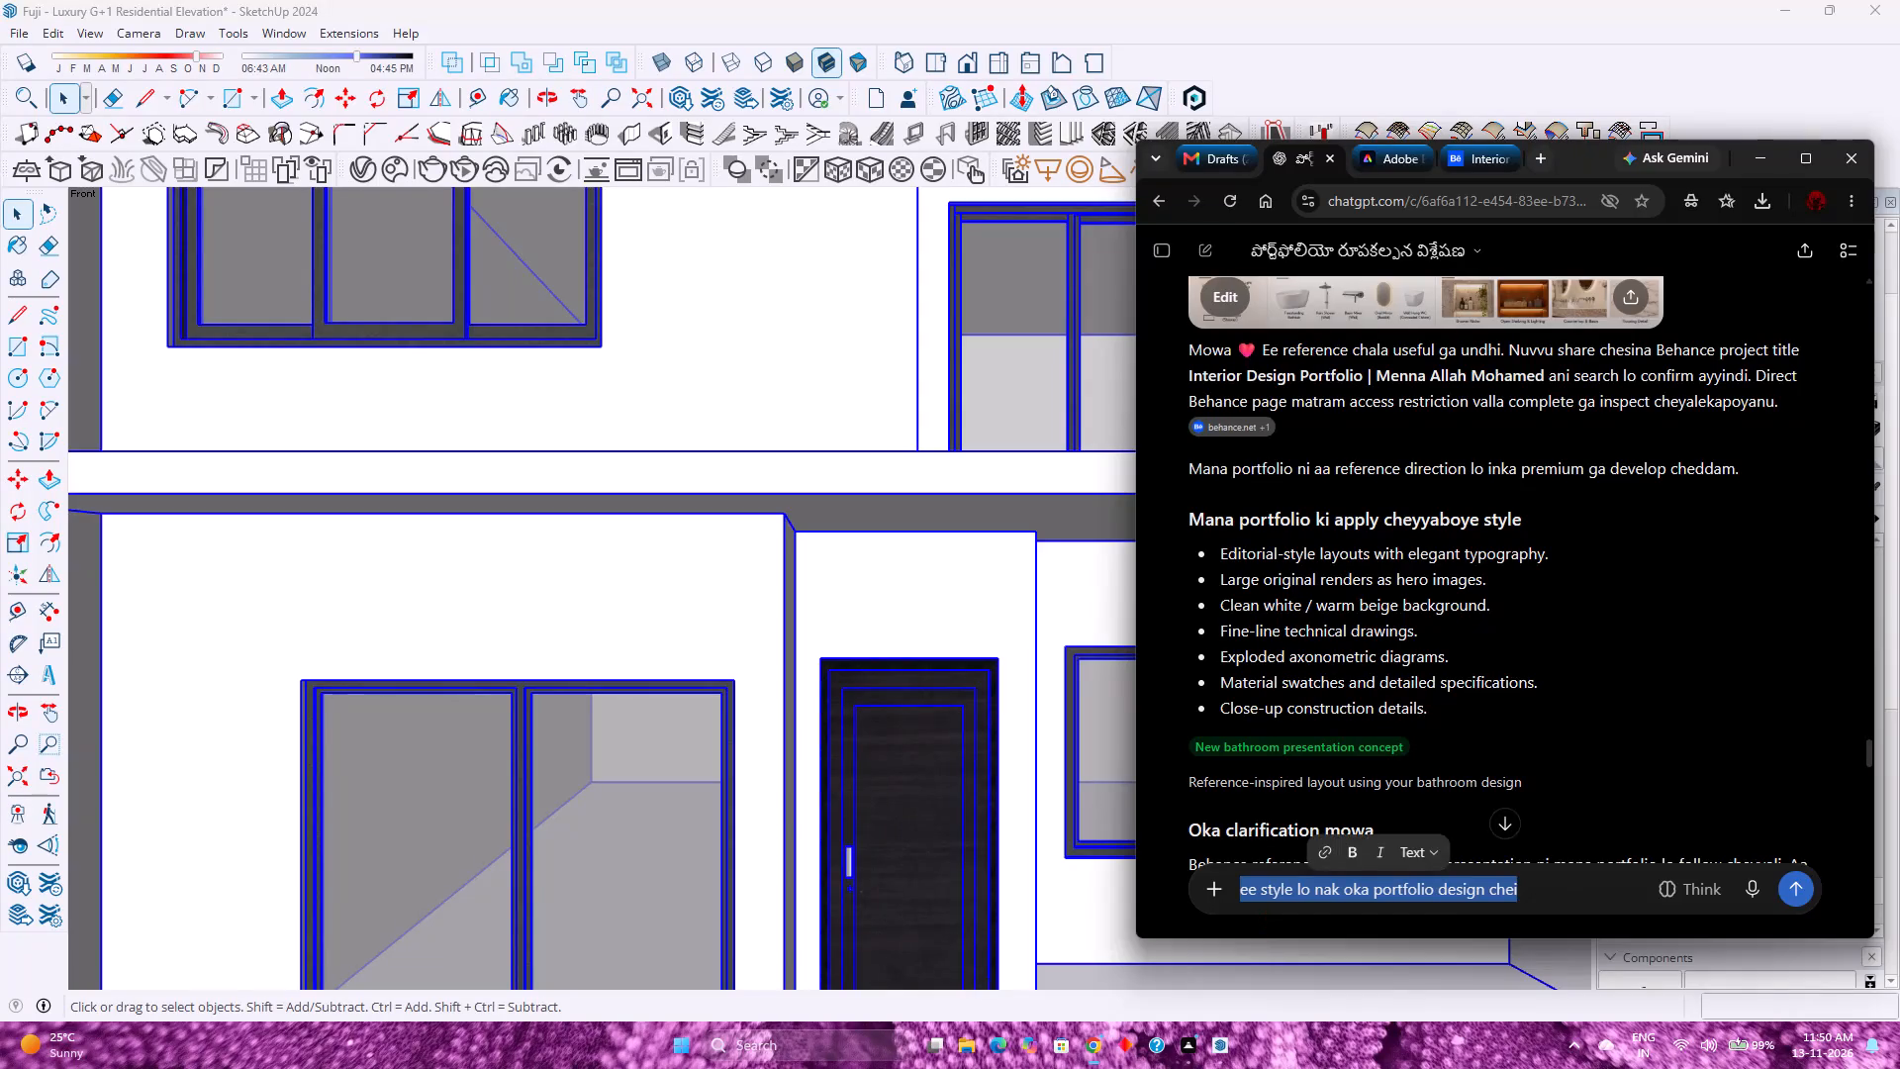
Send ChatGPT the Behance link to the Interior Design Internship Portfolio 2026 project with the message "EE portofolio theme chudu".
key("ctrl+v")
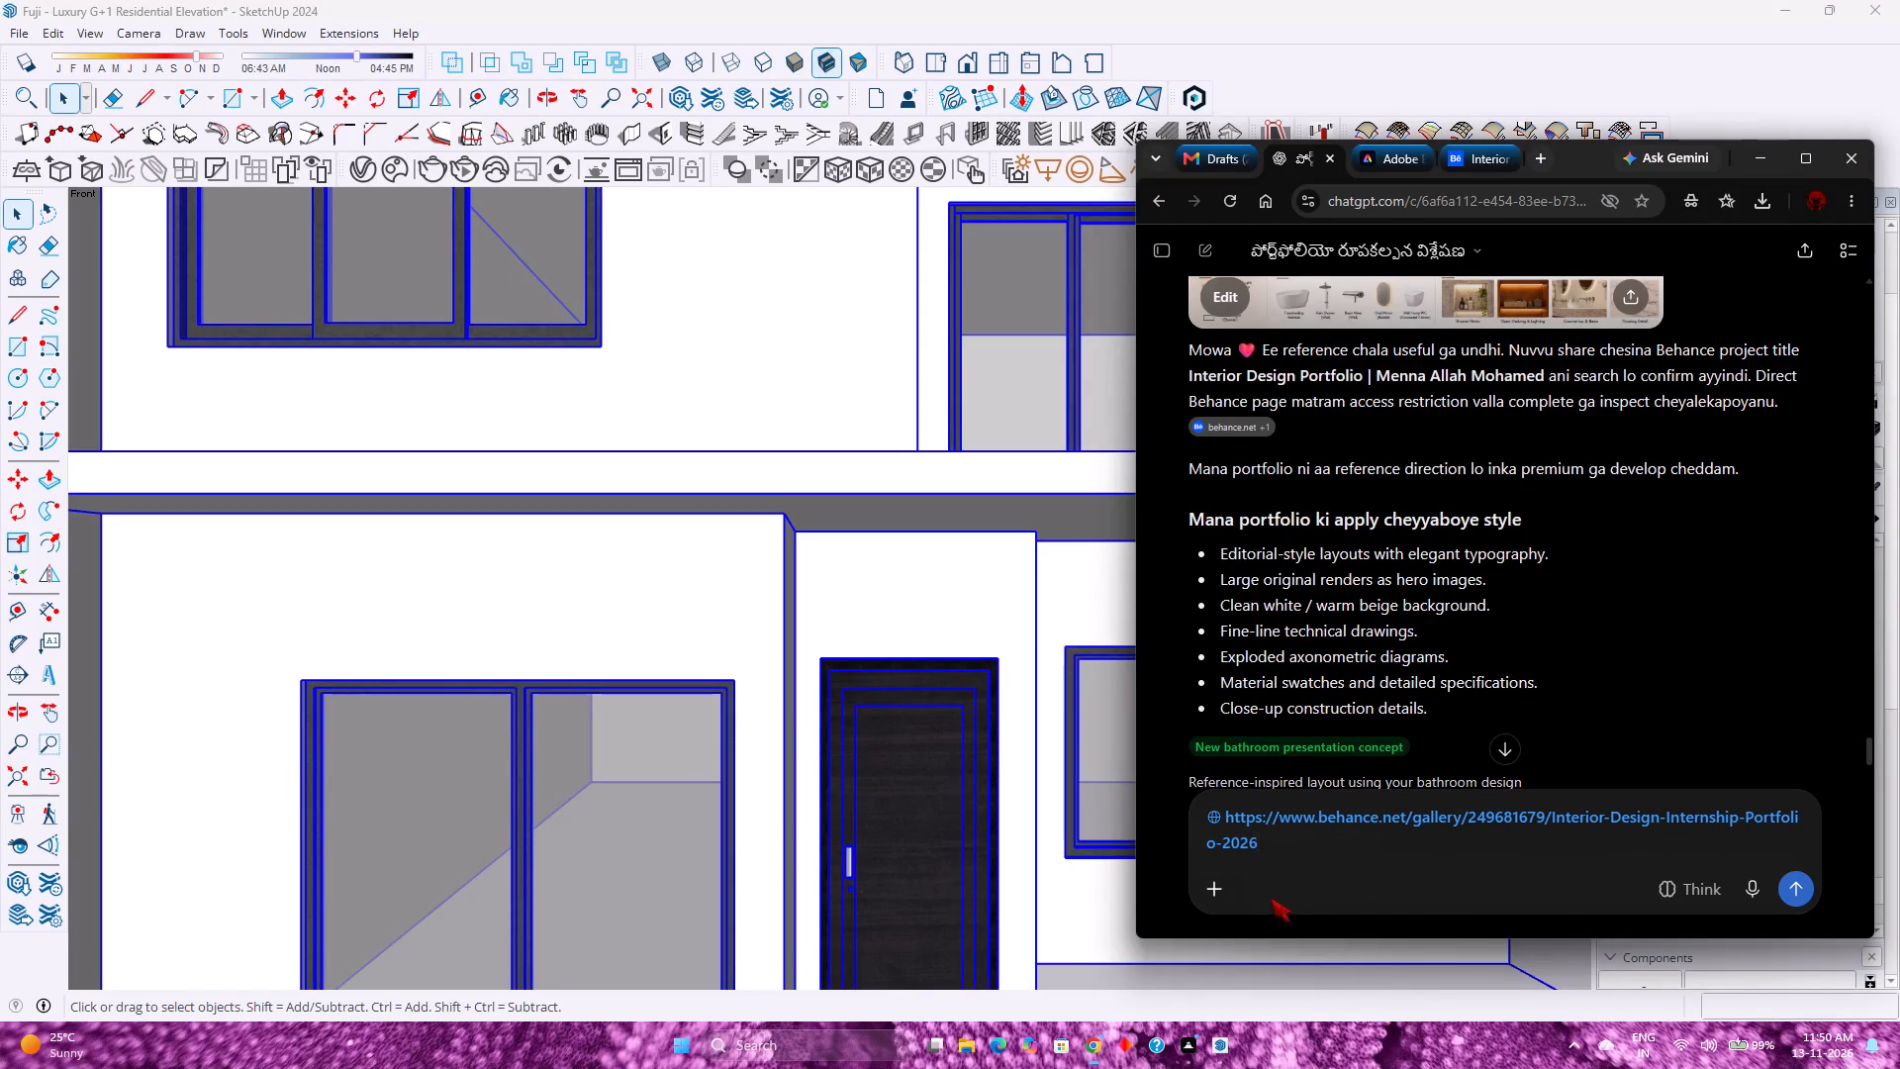
key("space")
key("space")
type("EE")
key("space")
type("po")
type("rtofii")
key("BackSpace")
key("BackSpace")
type("olio")
key("space")
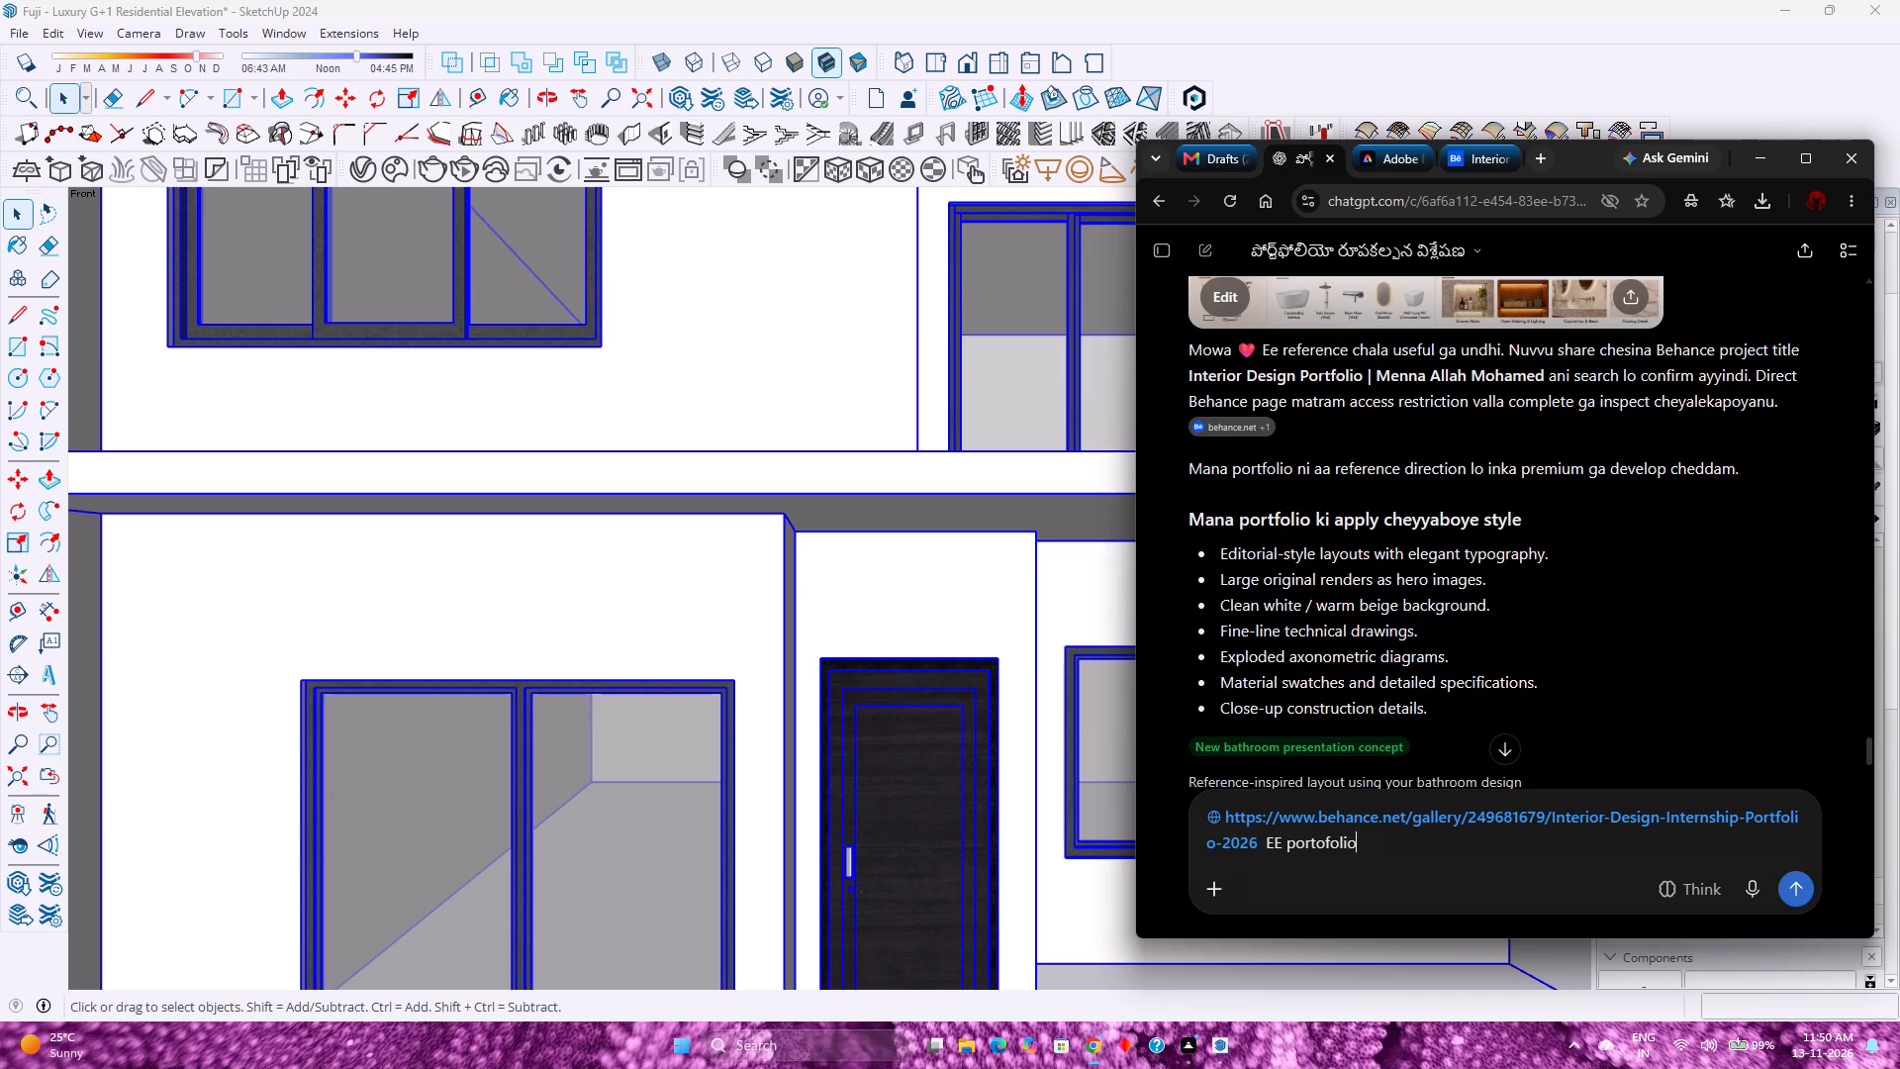
type("theme chi")
key("BackSpace")
type("udu")
key("Return")
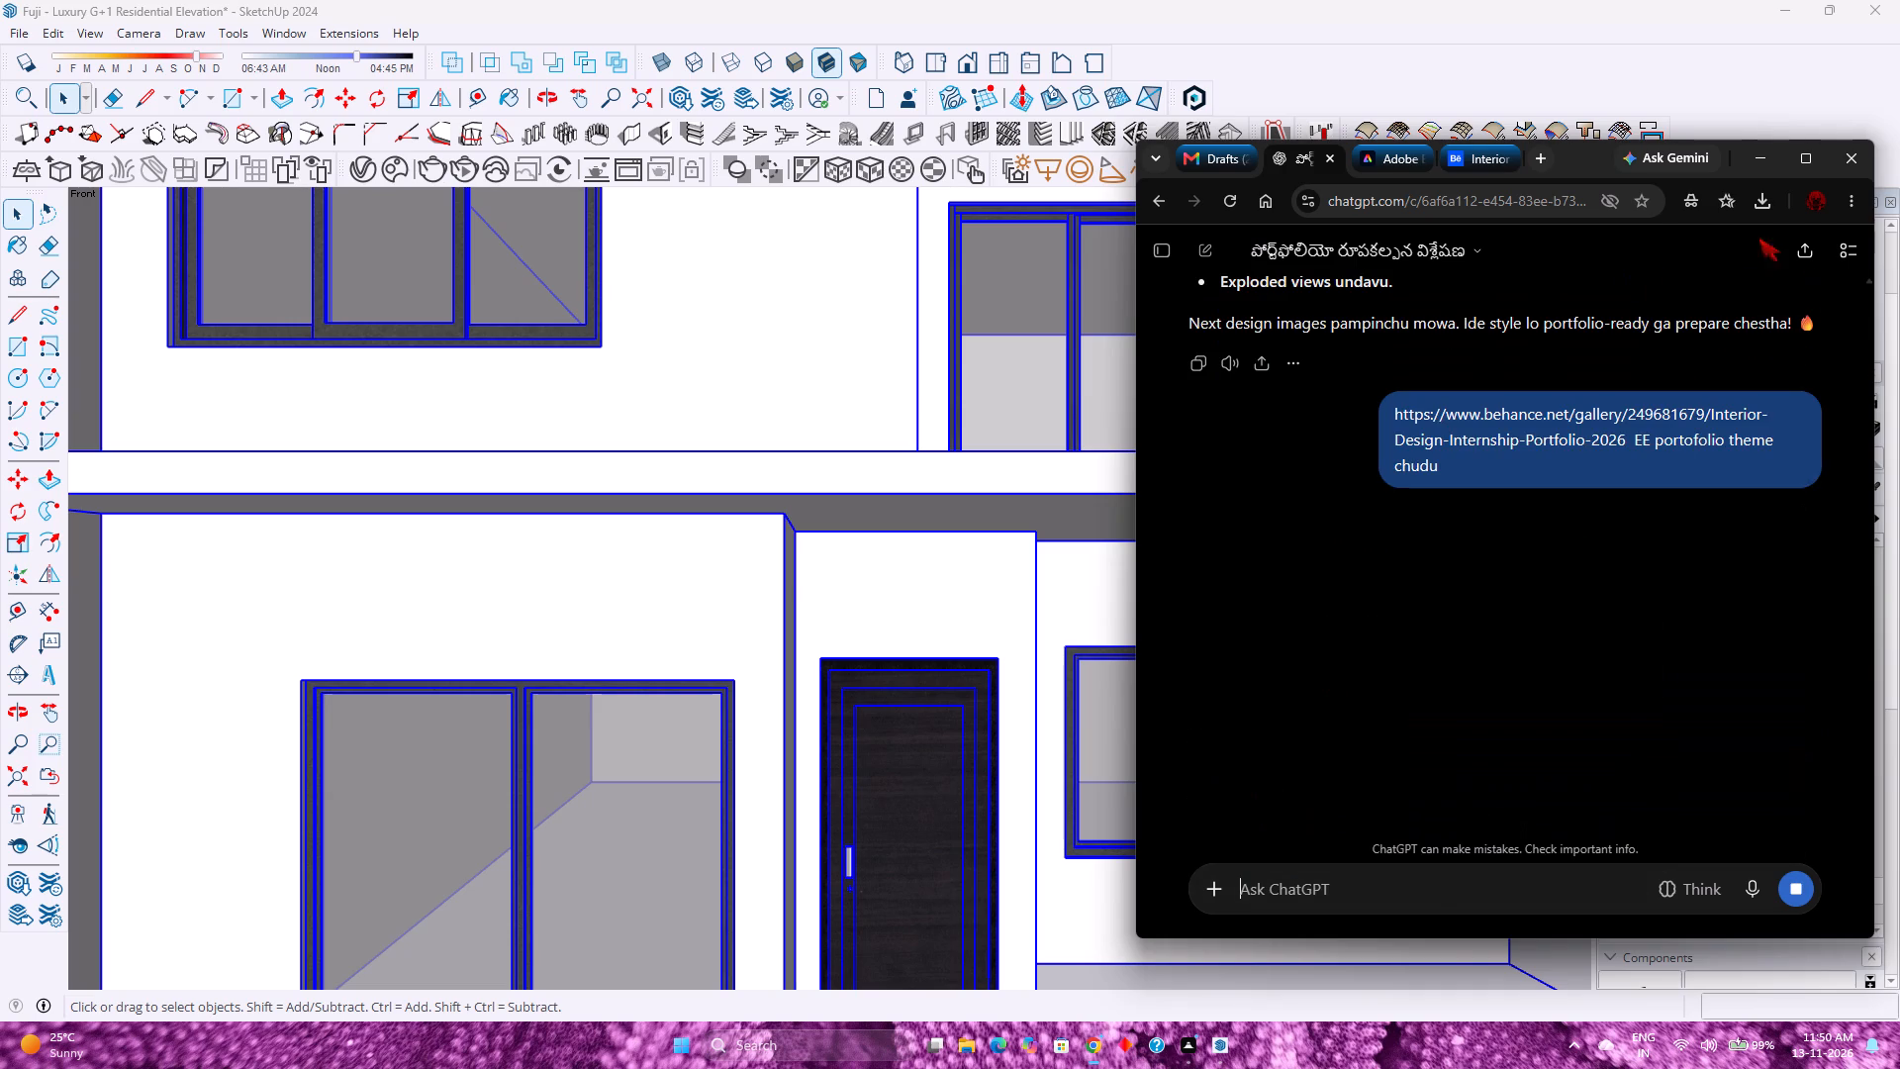
Put the browser away and return to the residential elevation model in SketchUp.
left_click(1776, 168)
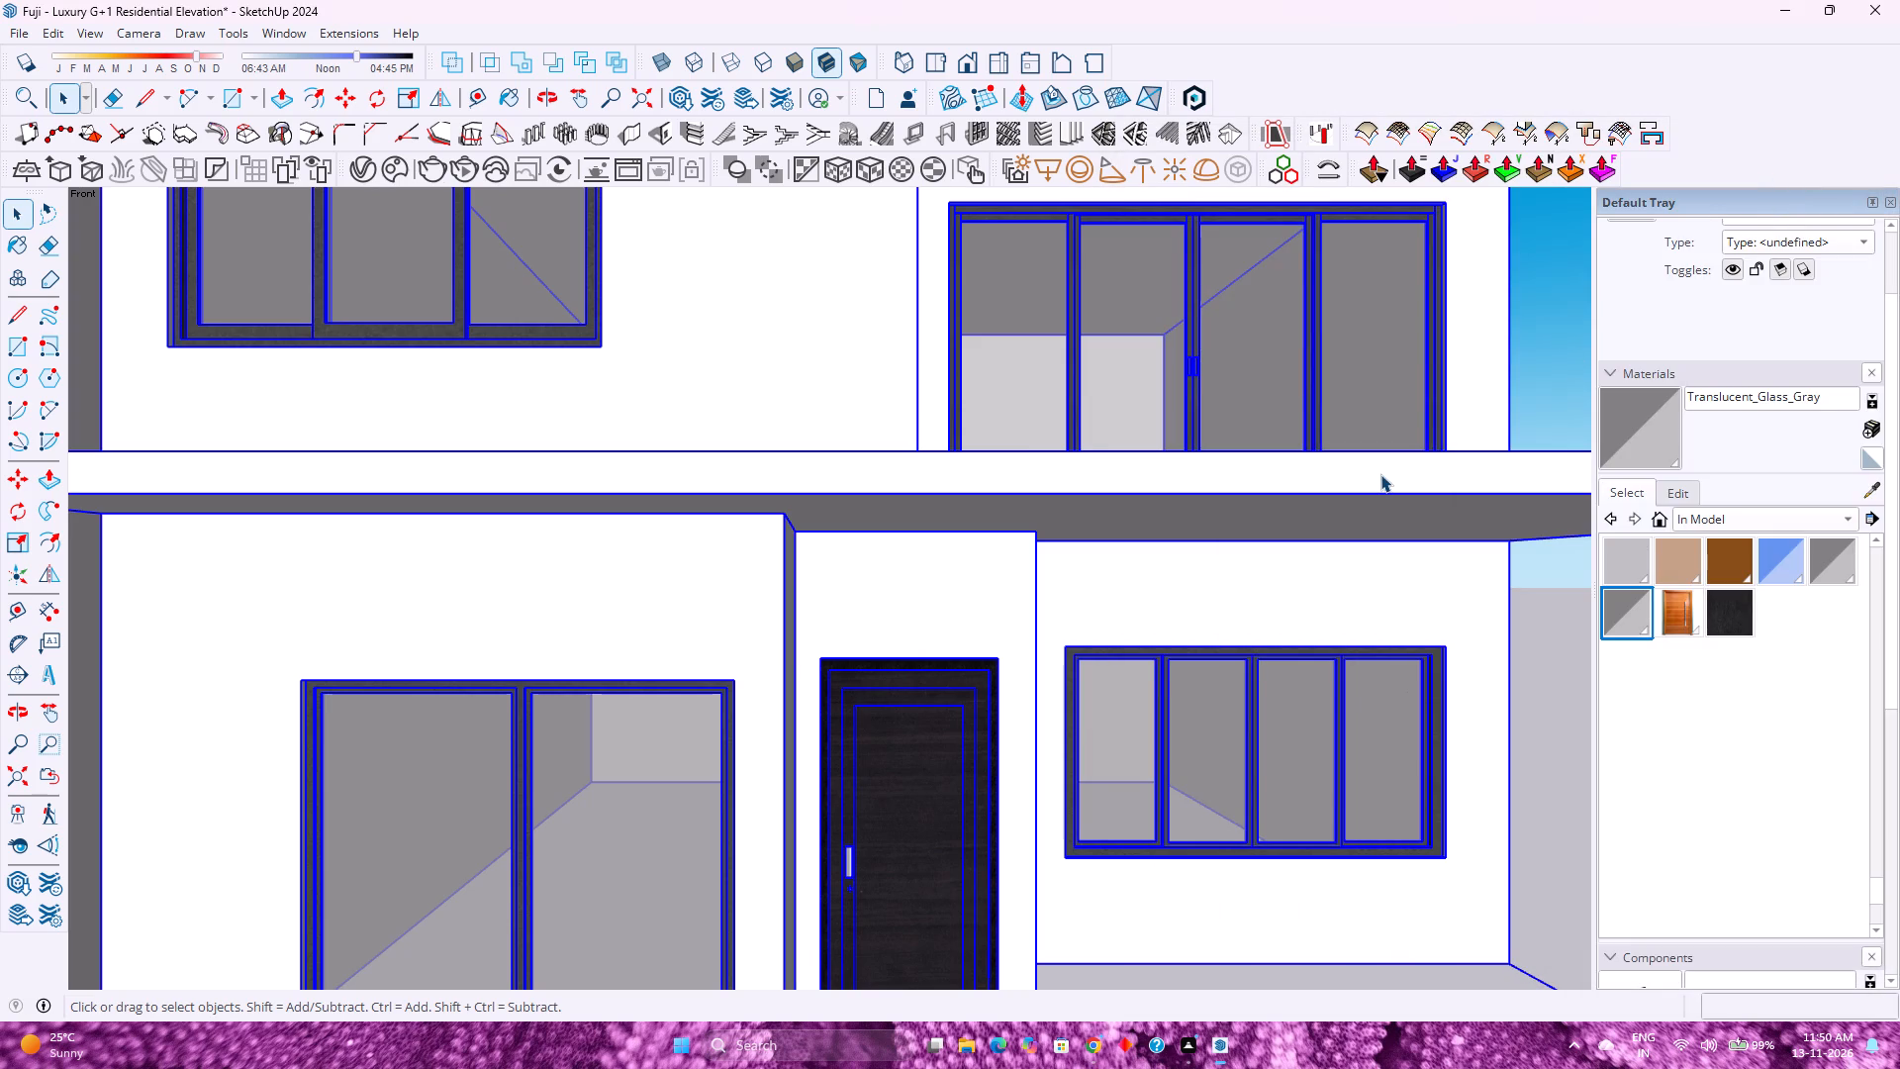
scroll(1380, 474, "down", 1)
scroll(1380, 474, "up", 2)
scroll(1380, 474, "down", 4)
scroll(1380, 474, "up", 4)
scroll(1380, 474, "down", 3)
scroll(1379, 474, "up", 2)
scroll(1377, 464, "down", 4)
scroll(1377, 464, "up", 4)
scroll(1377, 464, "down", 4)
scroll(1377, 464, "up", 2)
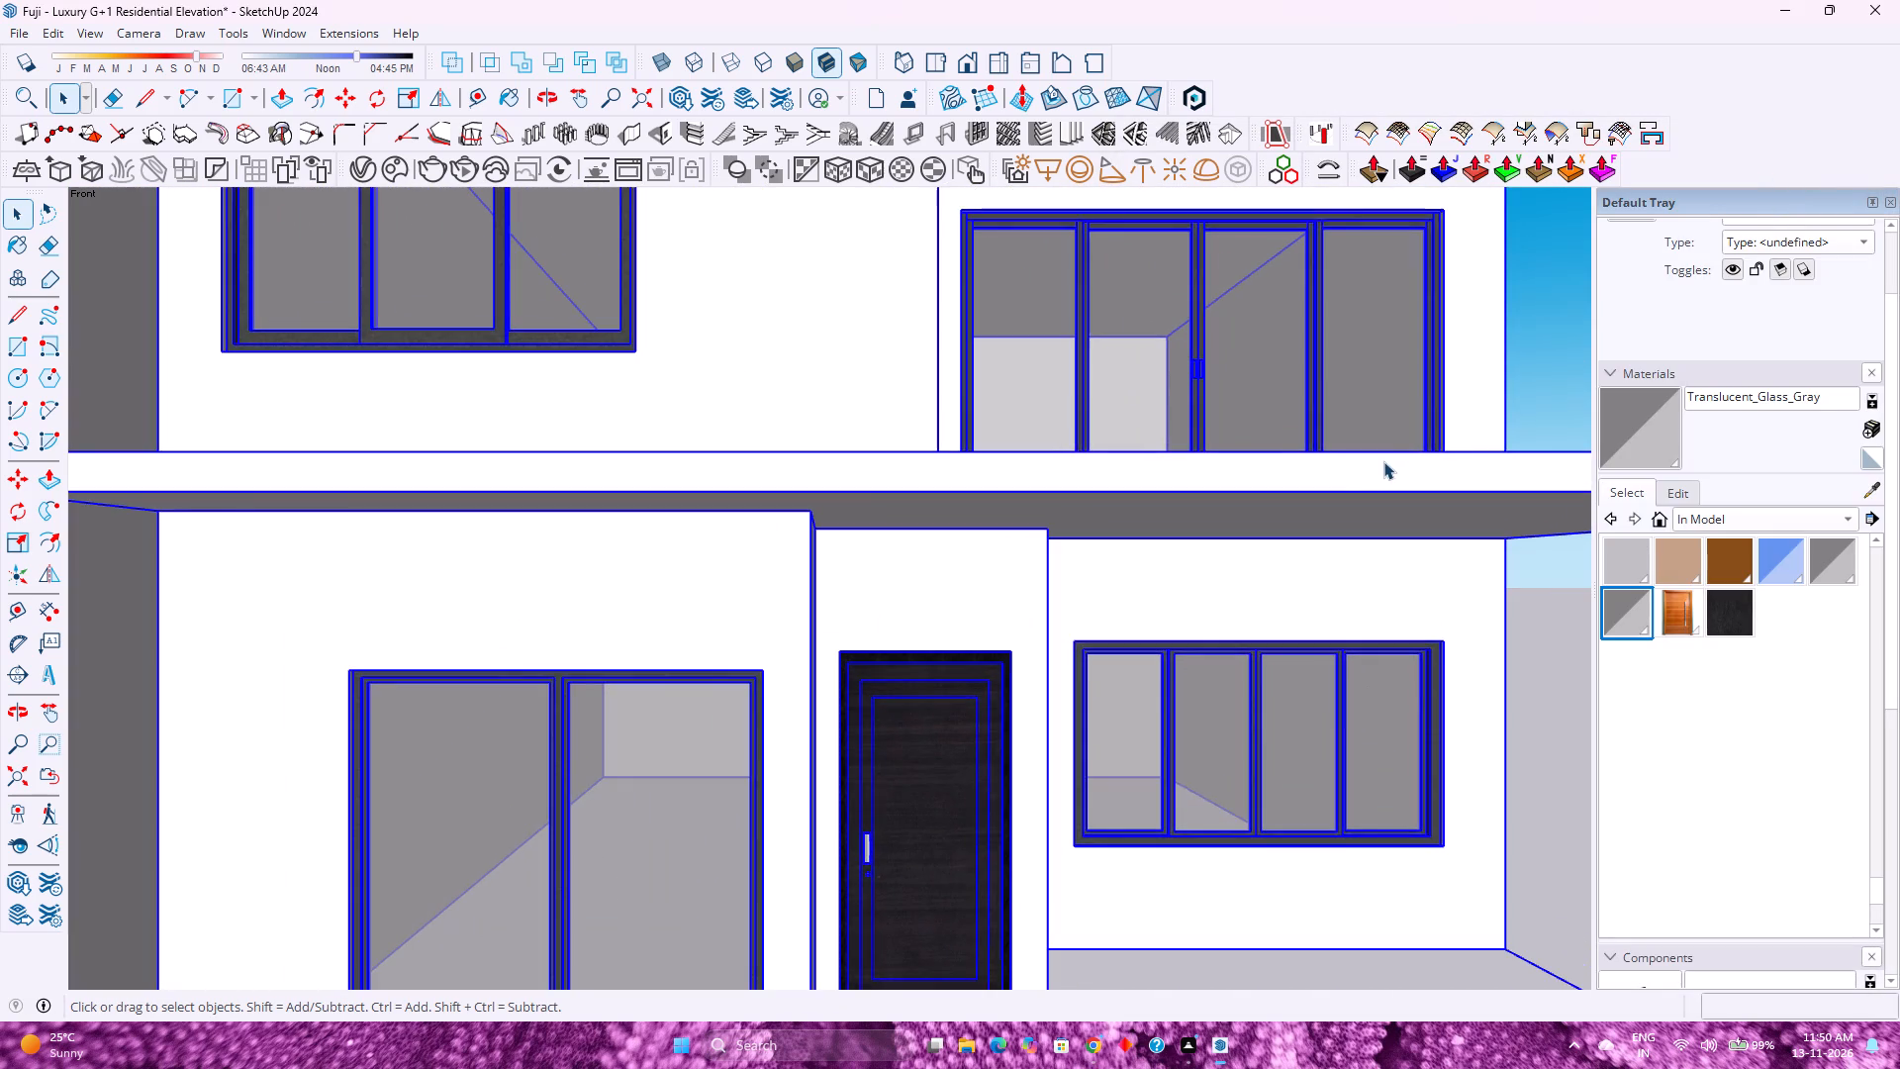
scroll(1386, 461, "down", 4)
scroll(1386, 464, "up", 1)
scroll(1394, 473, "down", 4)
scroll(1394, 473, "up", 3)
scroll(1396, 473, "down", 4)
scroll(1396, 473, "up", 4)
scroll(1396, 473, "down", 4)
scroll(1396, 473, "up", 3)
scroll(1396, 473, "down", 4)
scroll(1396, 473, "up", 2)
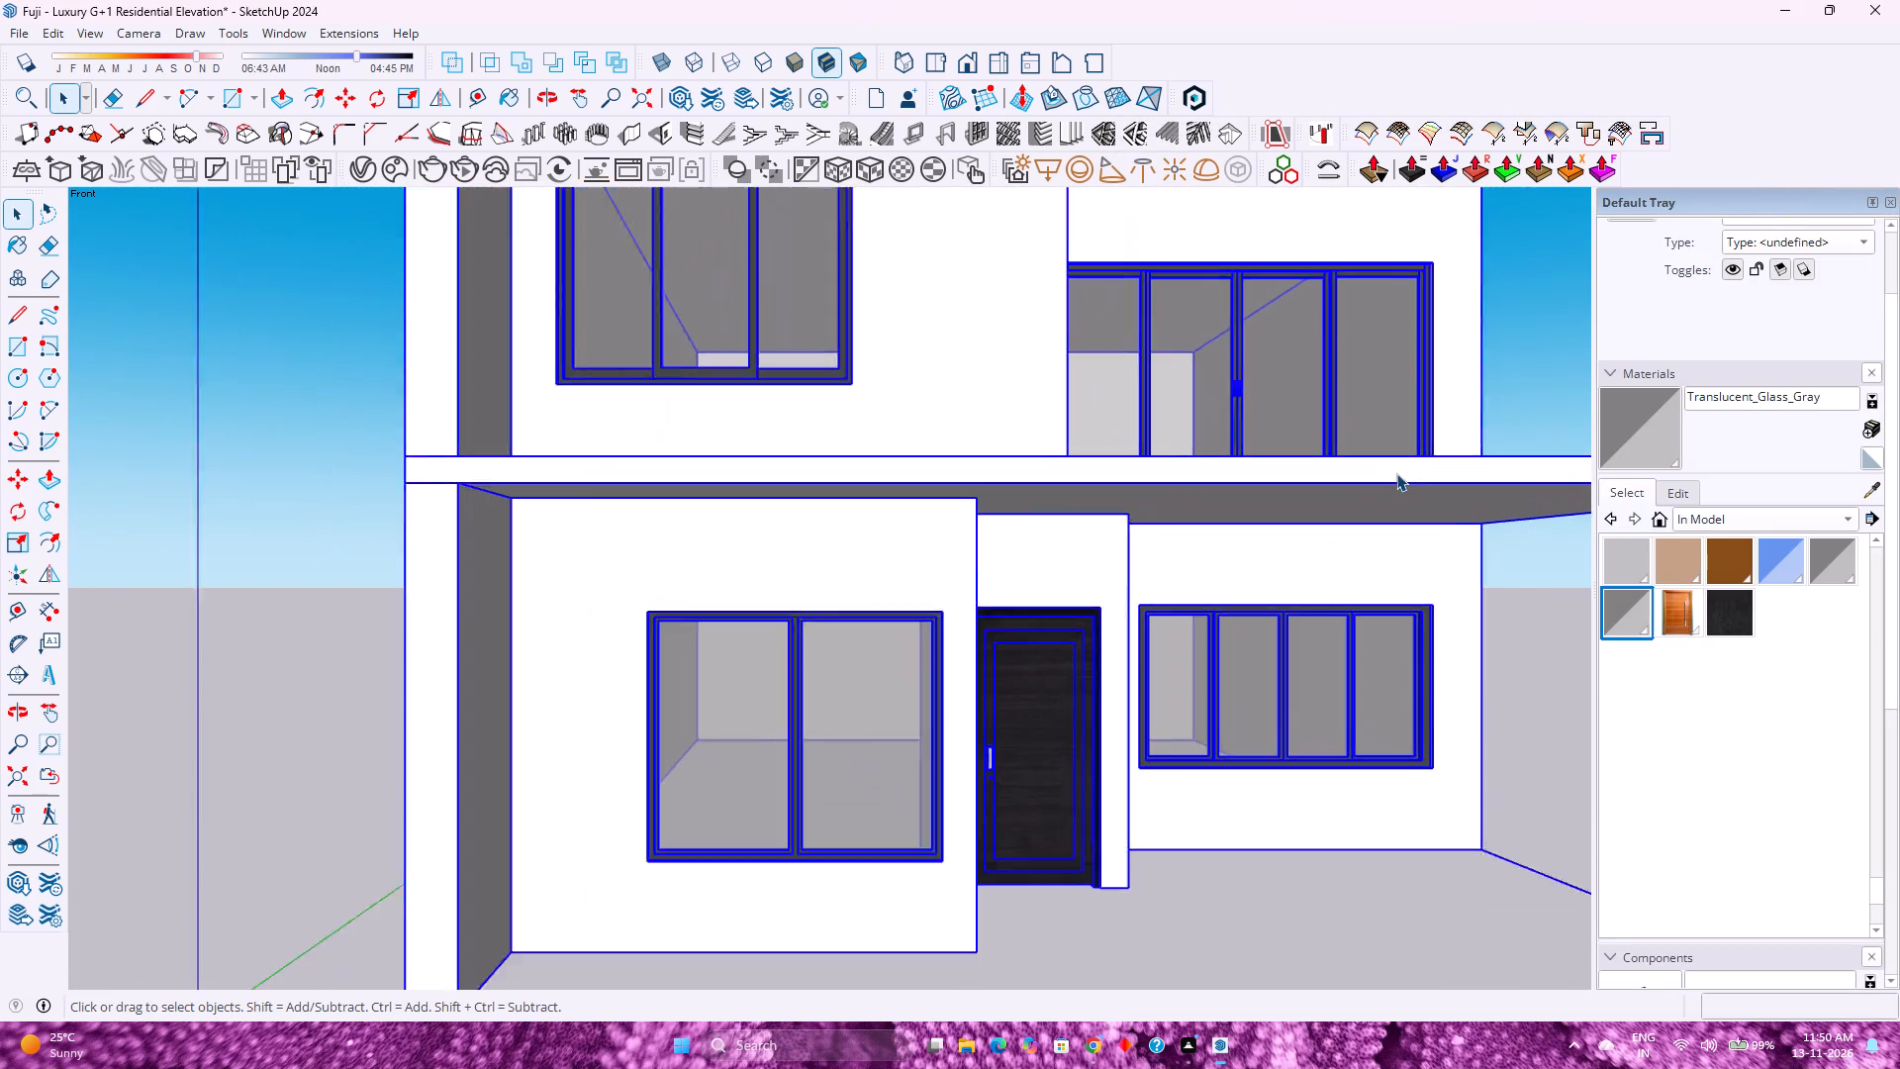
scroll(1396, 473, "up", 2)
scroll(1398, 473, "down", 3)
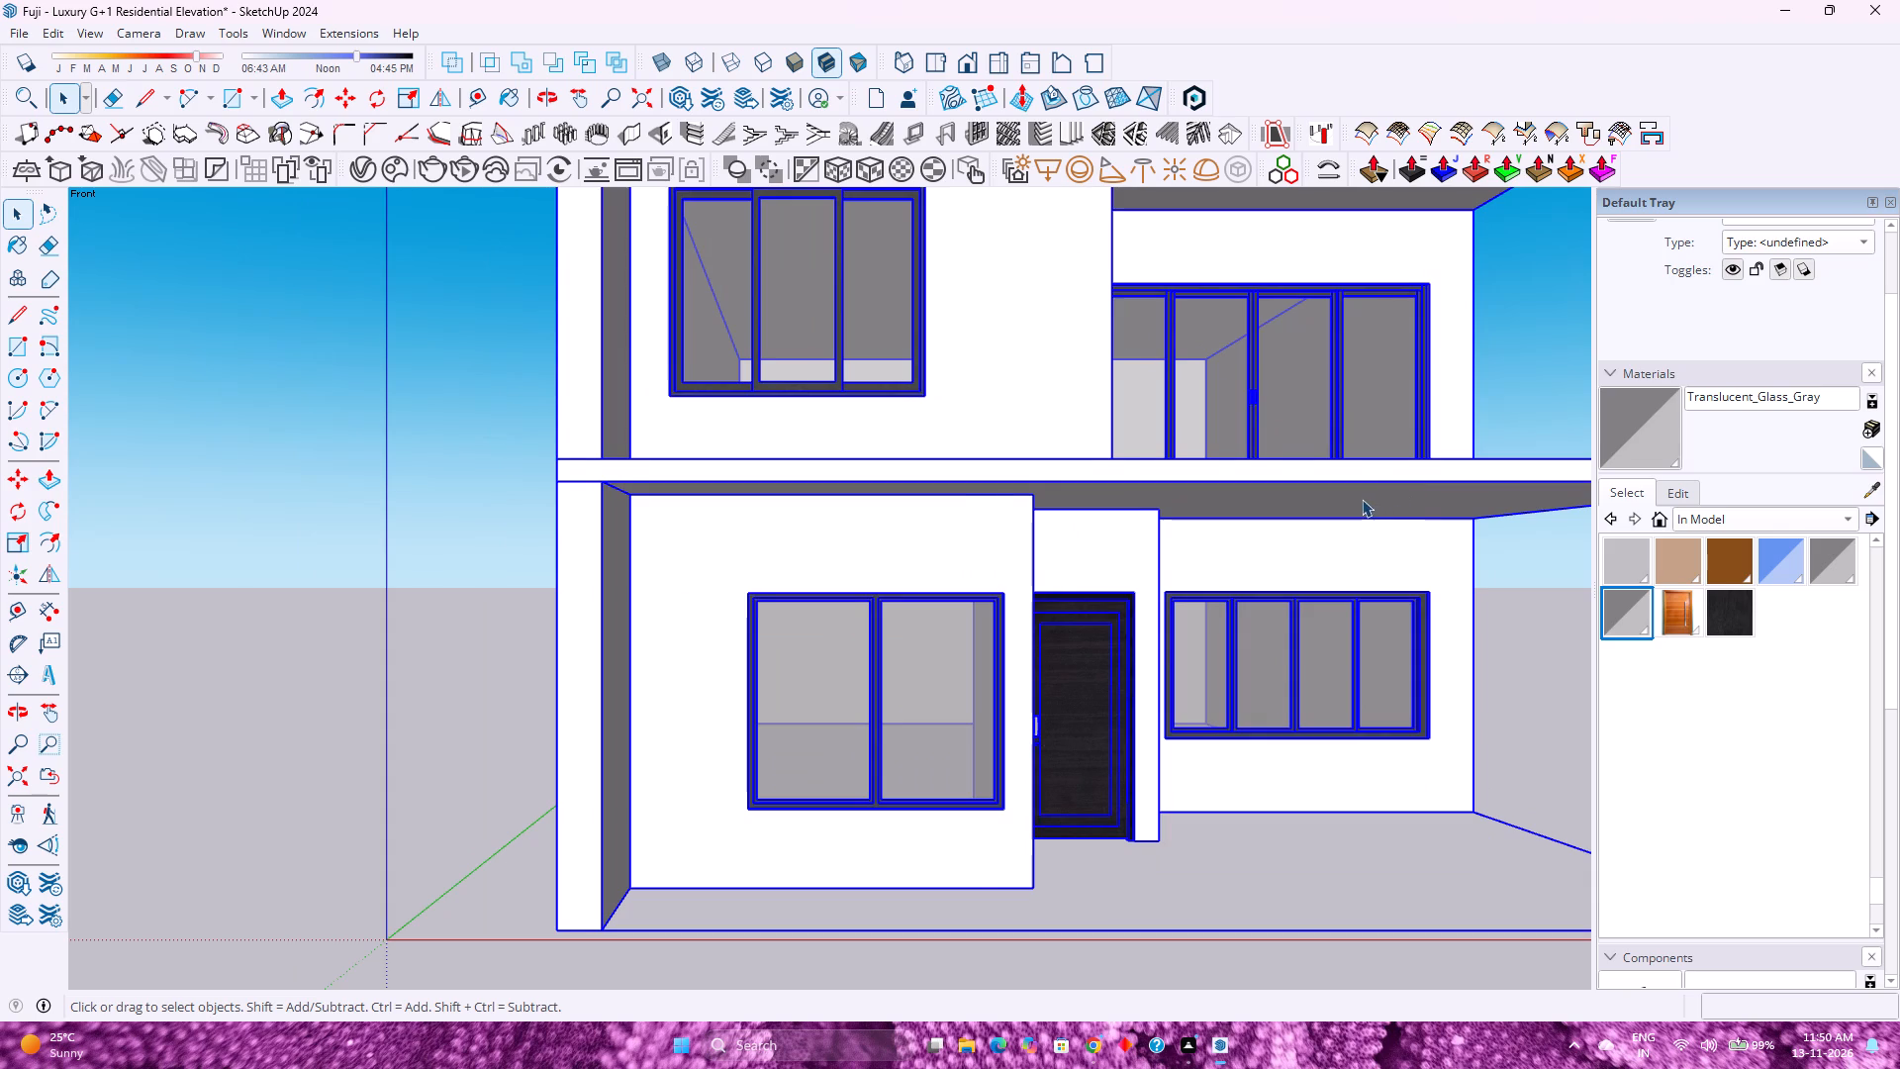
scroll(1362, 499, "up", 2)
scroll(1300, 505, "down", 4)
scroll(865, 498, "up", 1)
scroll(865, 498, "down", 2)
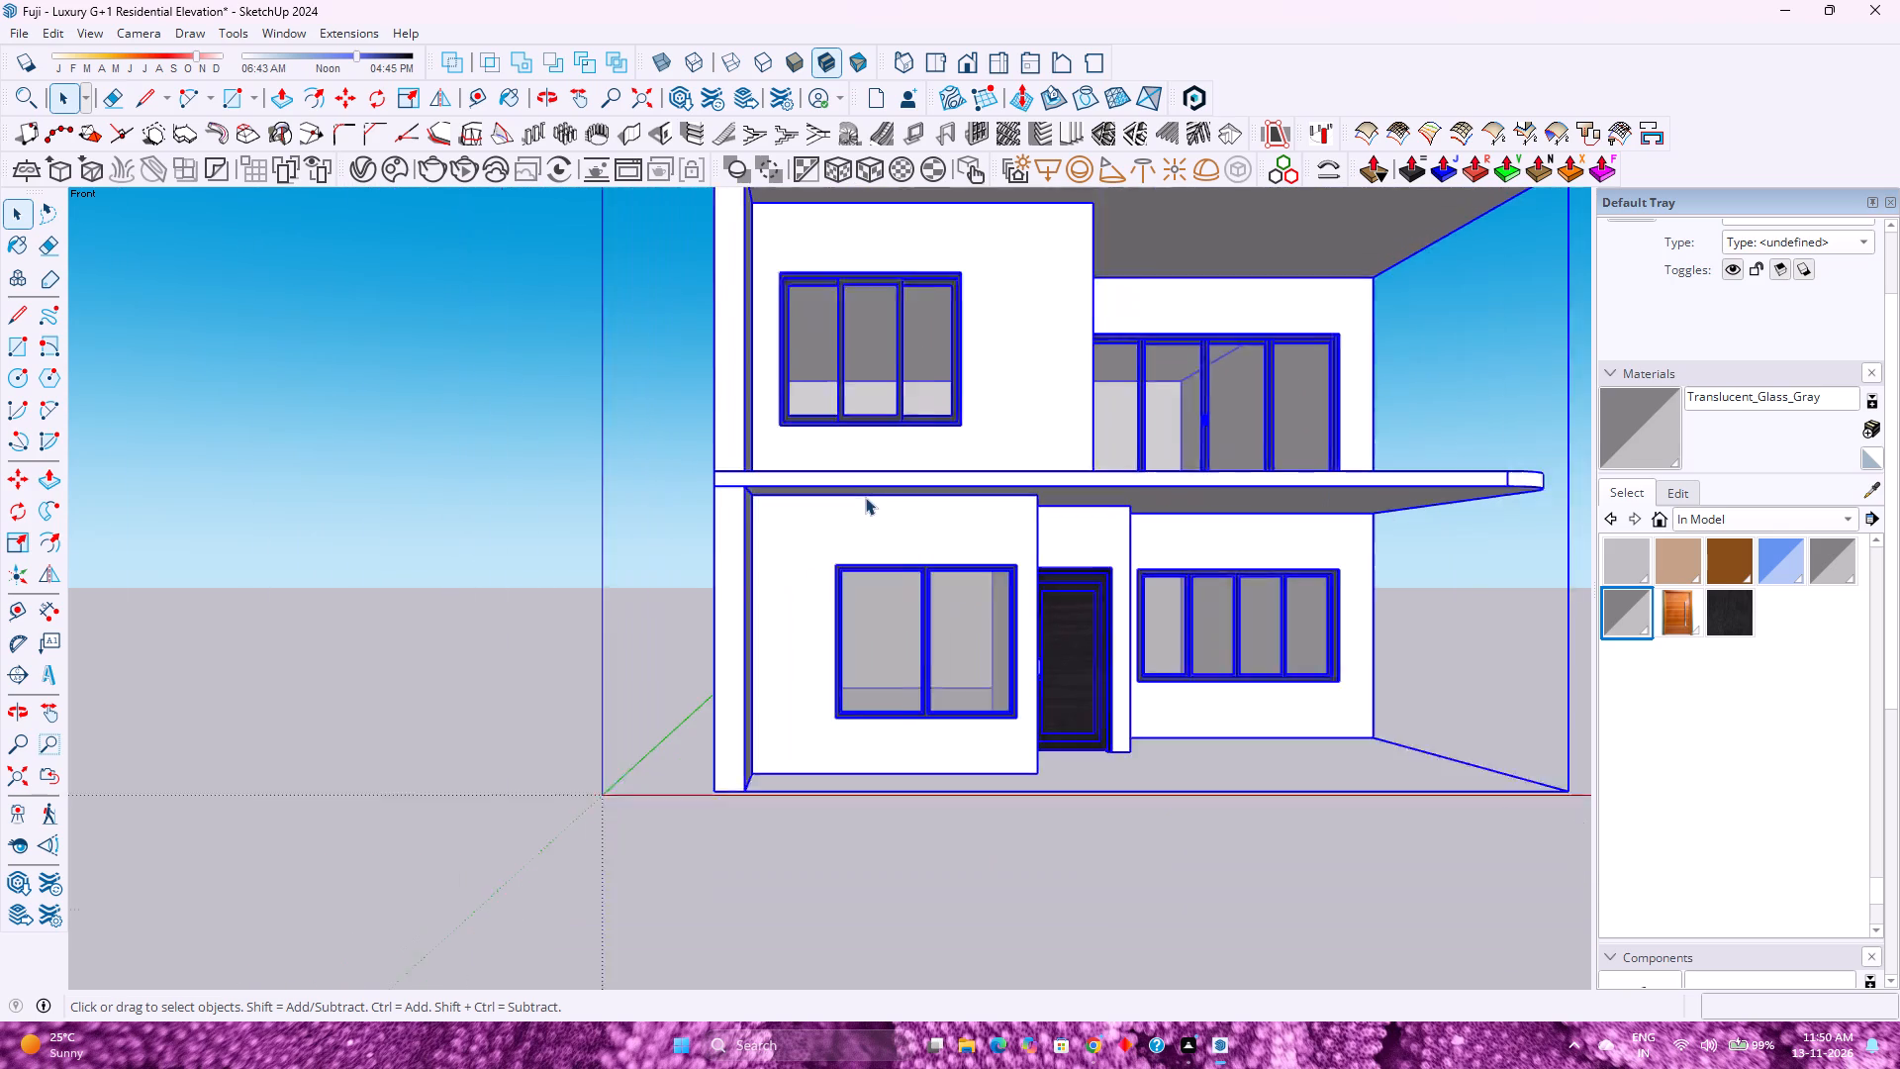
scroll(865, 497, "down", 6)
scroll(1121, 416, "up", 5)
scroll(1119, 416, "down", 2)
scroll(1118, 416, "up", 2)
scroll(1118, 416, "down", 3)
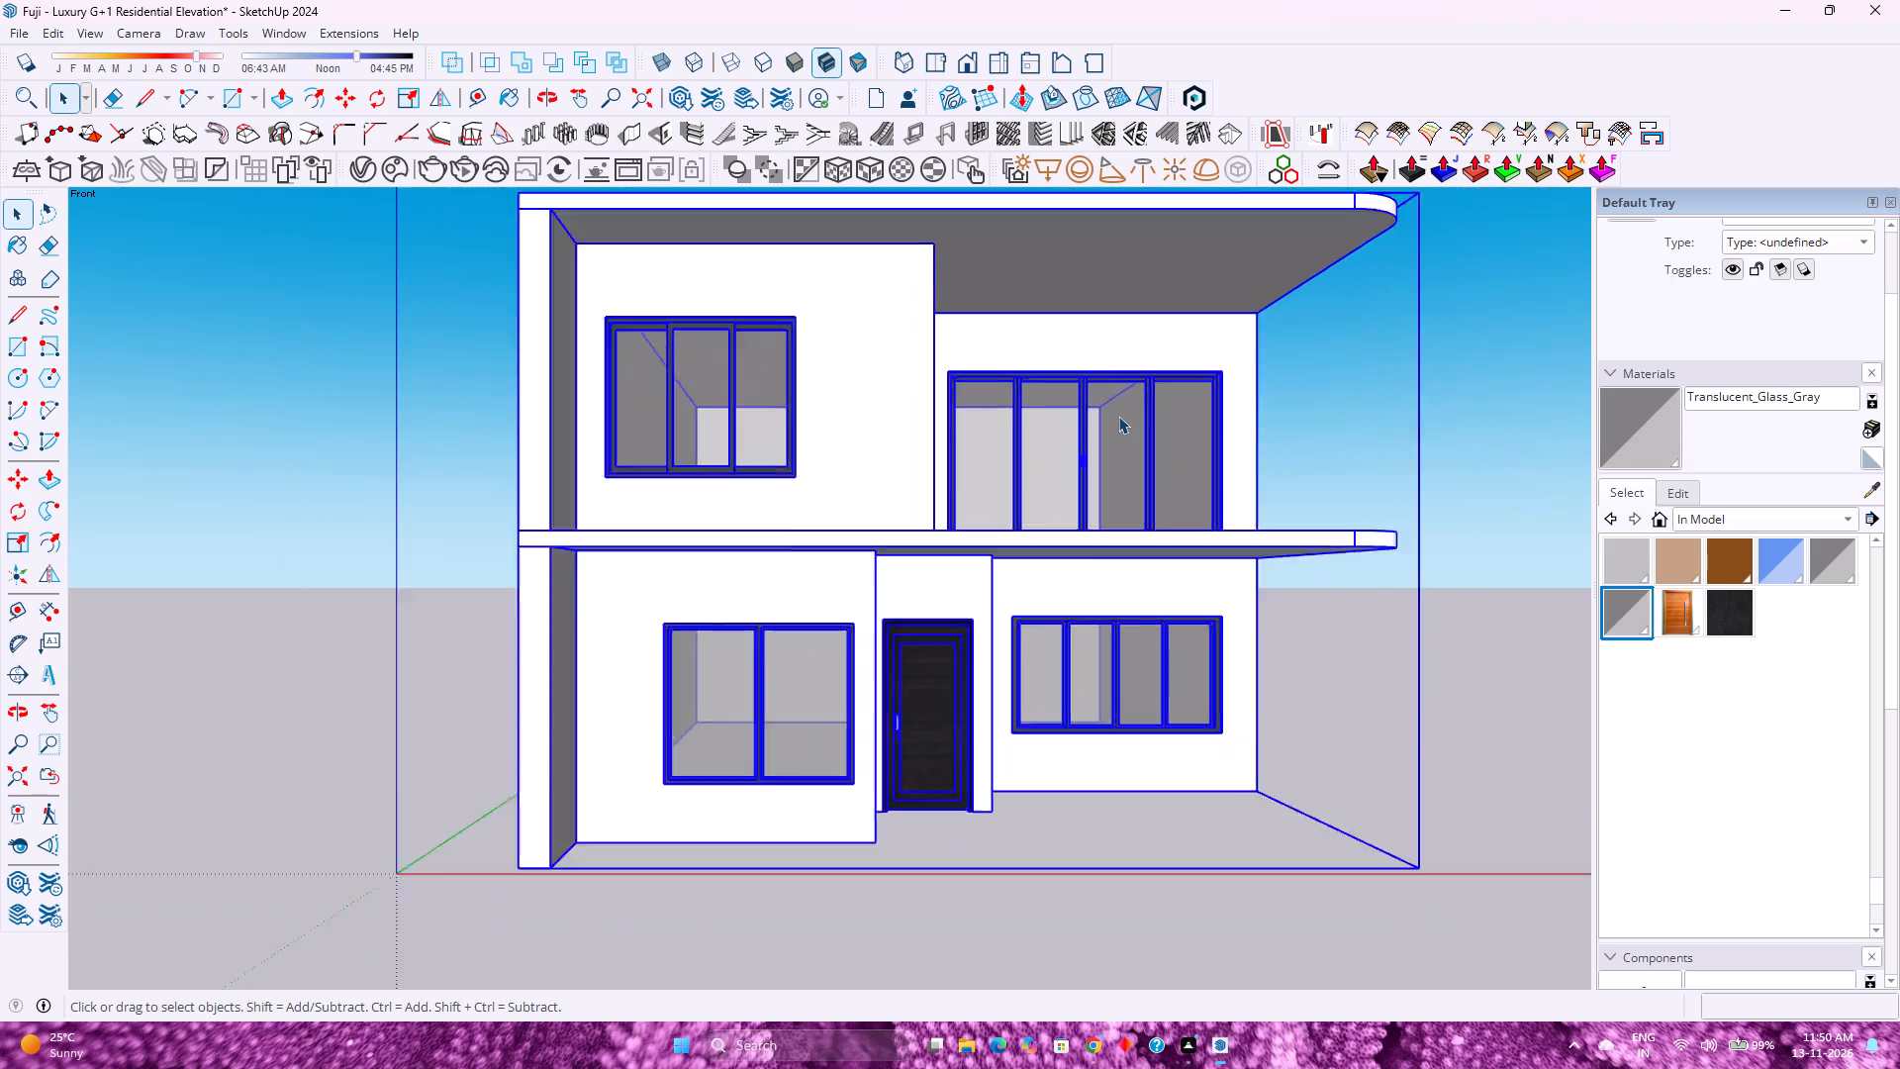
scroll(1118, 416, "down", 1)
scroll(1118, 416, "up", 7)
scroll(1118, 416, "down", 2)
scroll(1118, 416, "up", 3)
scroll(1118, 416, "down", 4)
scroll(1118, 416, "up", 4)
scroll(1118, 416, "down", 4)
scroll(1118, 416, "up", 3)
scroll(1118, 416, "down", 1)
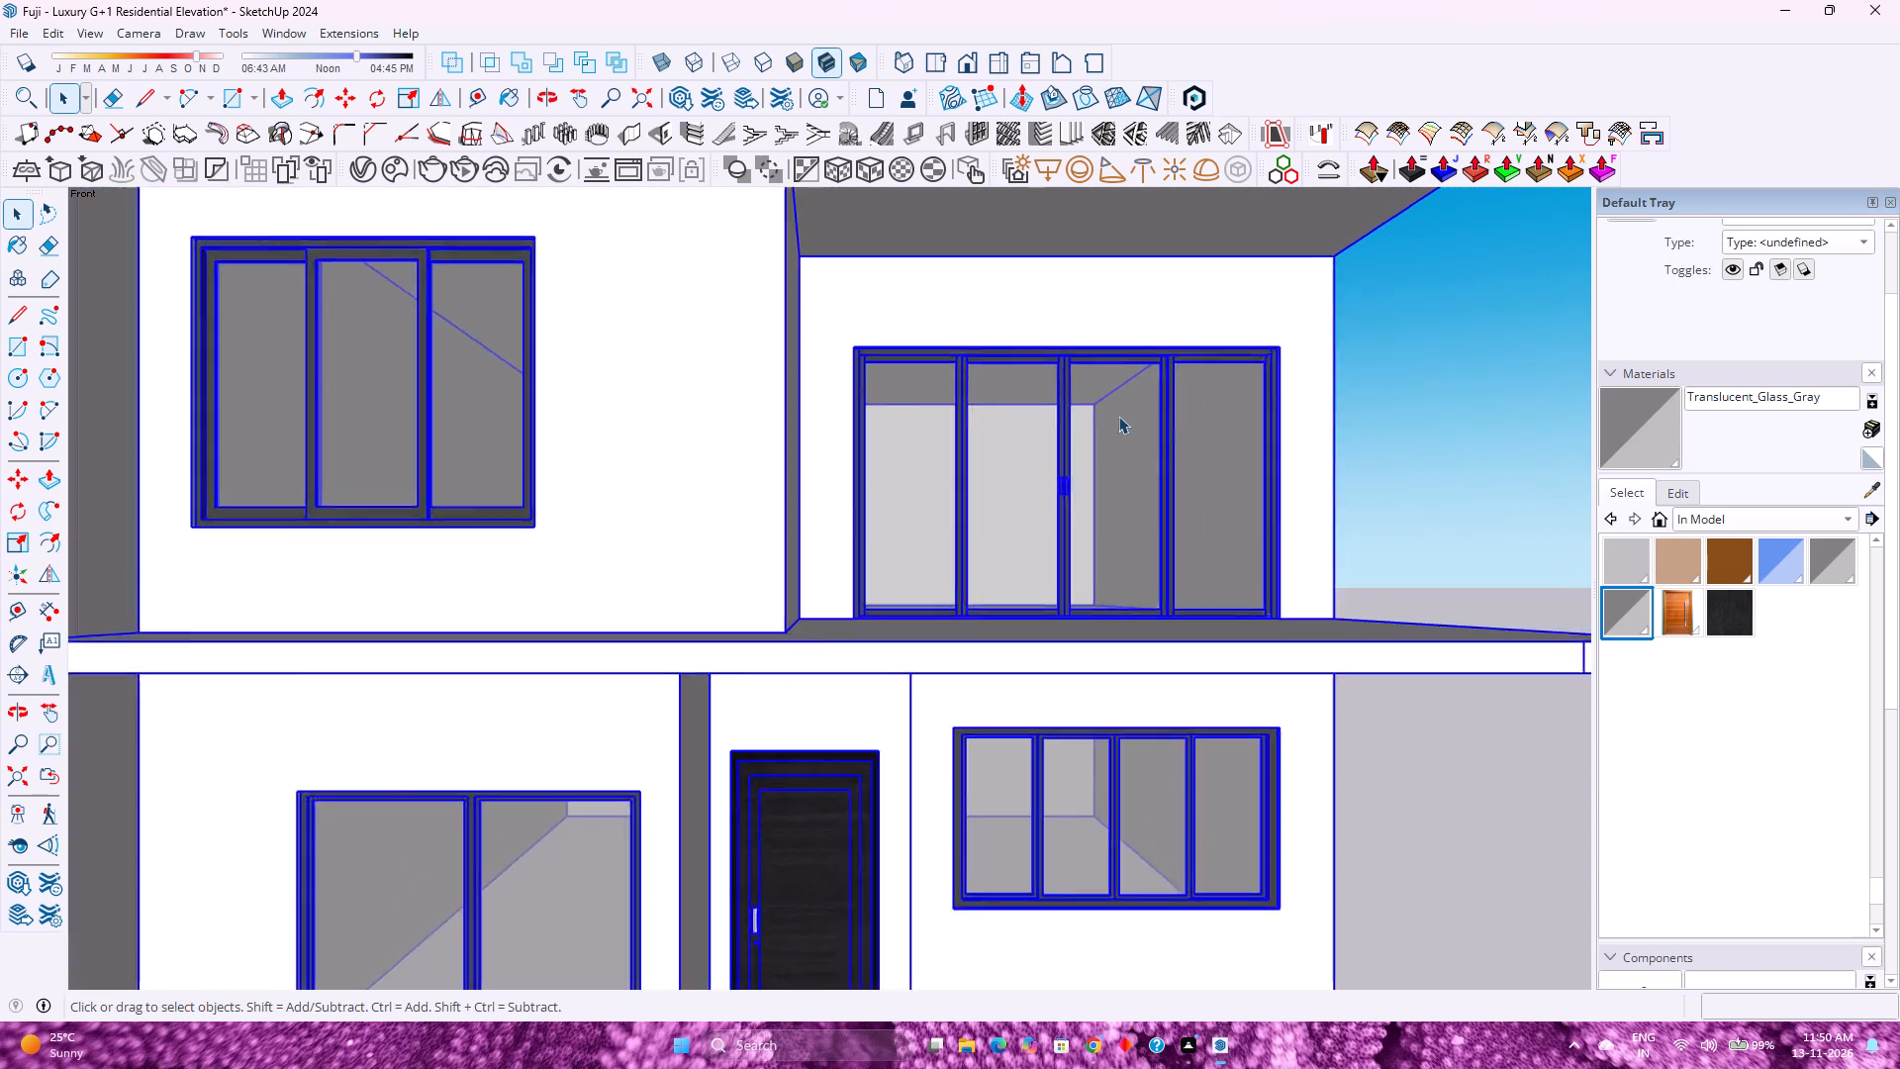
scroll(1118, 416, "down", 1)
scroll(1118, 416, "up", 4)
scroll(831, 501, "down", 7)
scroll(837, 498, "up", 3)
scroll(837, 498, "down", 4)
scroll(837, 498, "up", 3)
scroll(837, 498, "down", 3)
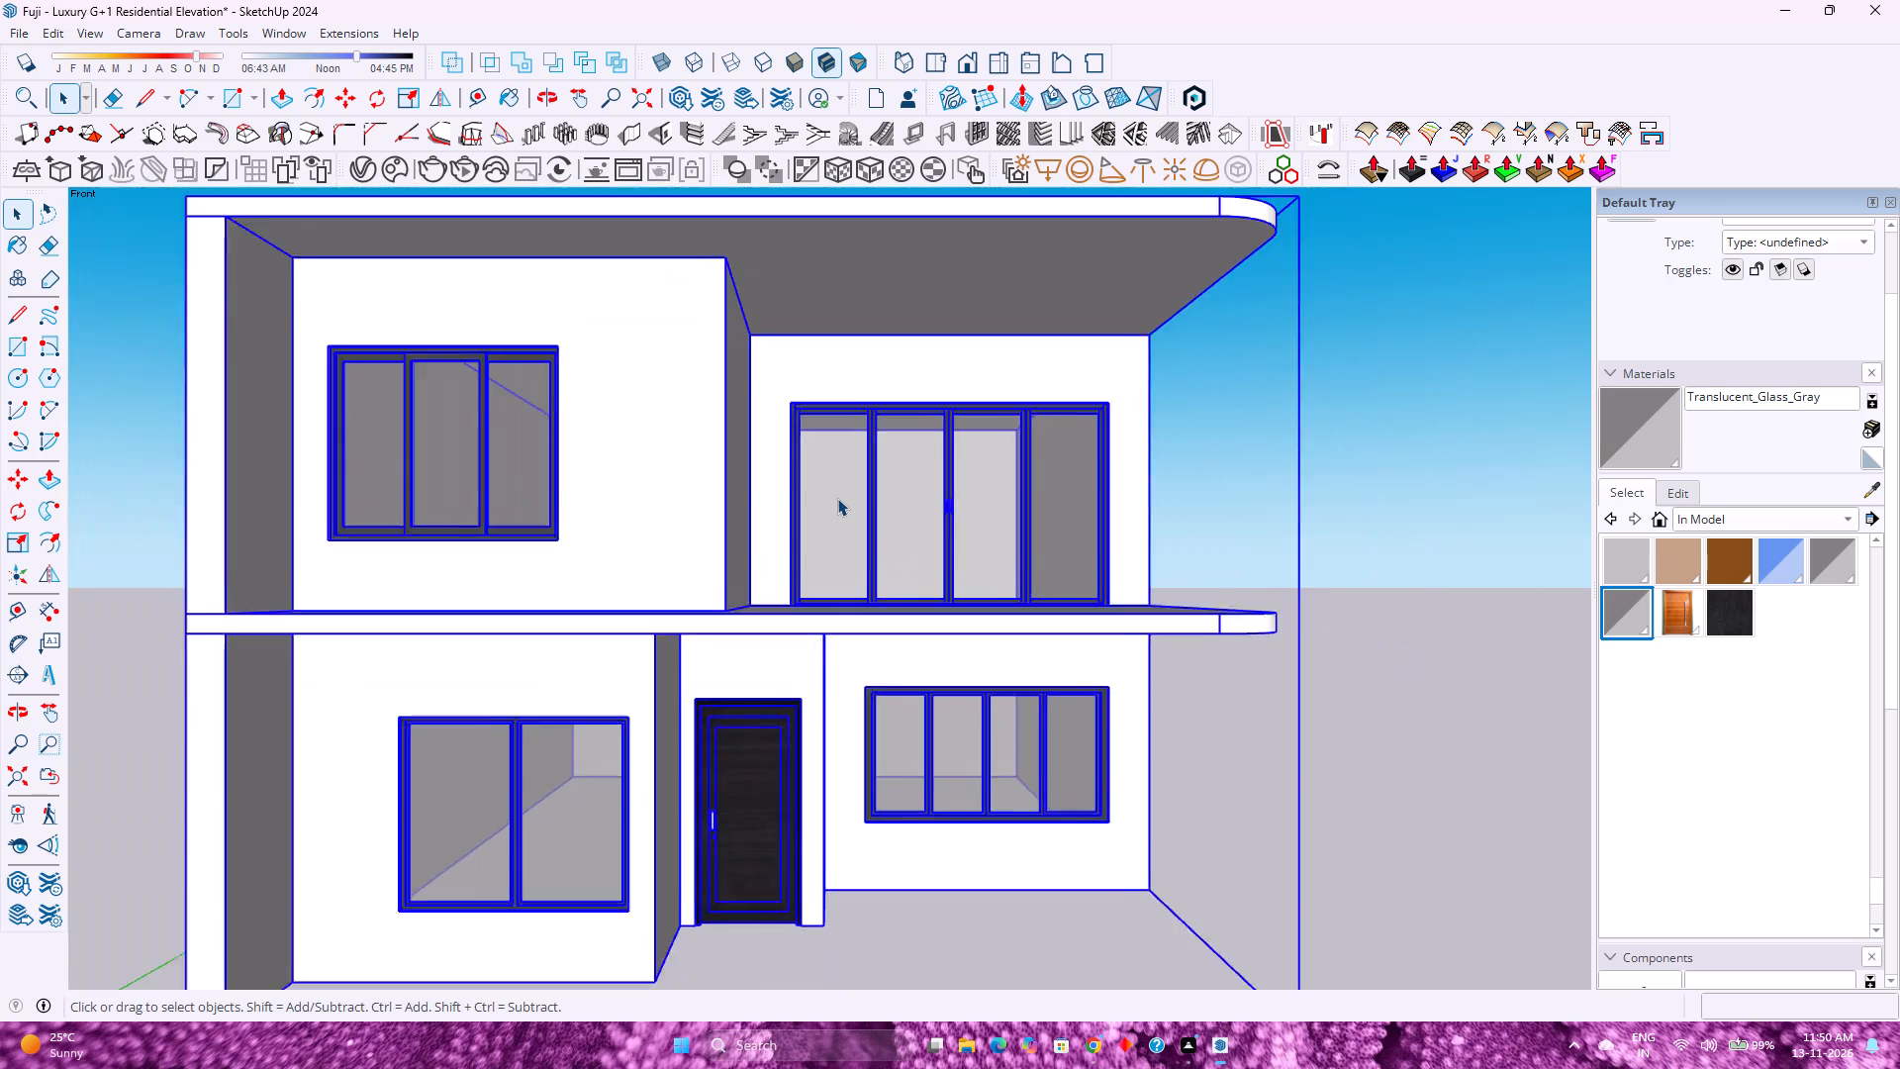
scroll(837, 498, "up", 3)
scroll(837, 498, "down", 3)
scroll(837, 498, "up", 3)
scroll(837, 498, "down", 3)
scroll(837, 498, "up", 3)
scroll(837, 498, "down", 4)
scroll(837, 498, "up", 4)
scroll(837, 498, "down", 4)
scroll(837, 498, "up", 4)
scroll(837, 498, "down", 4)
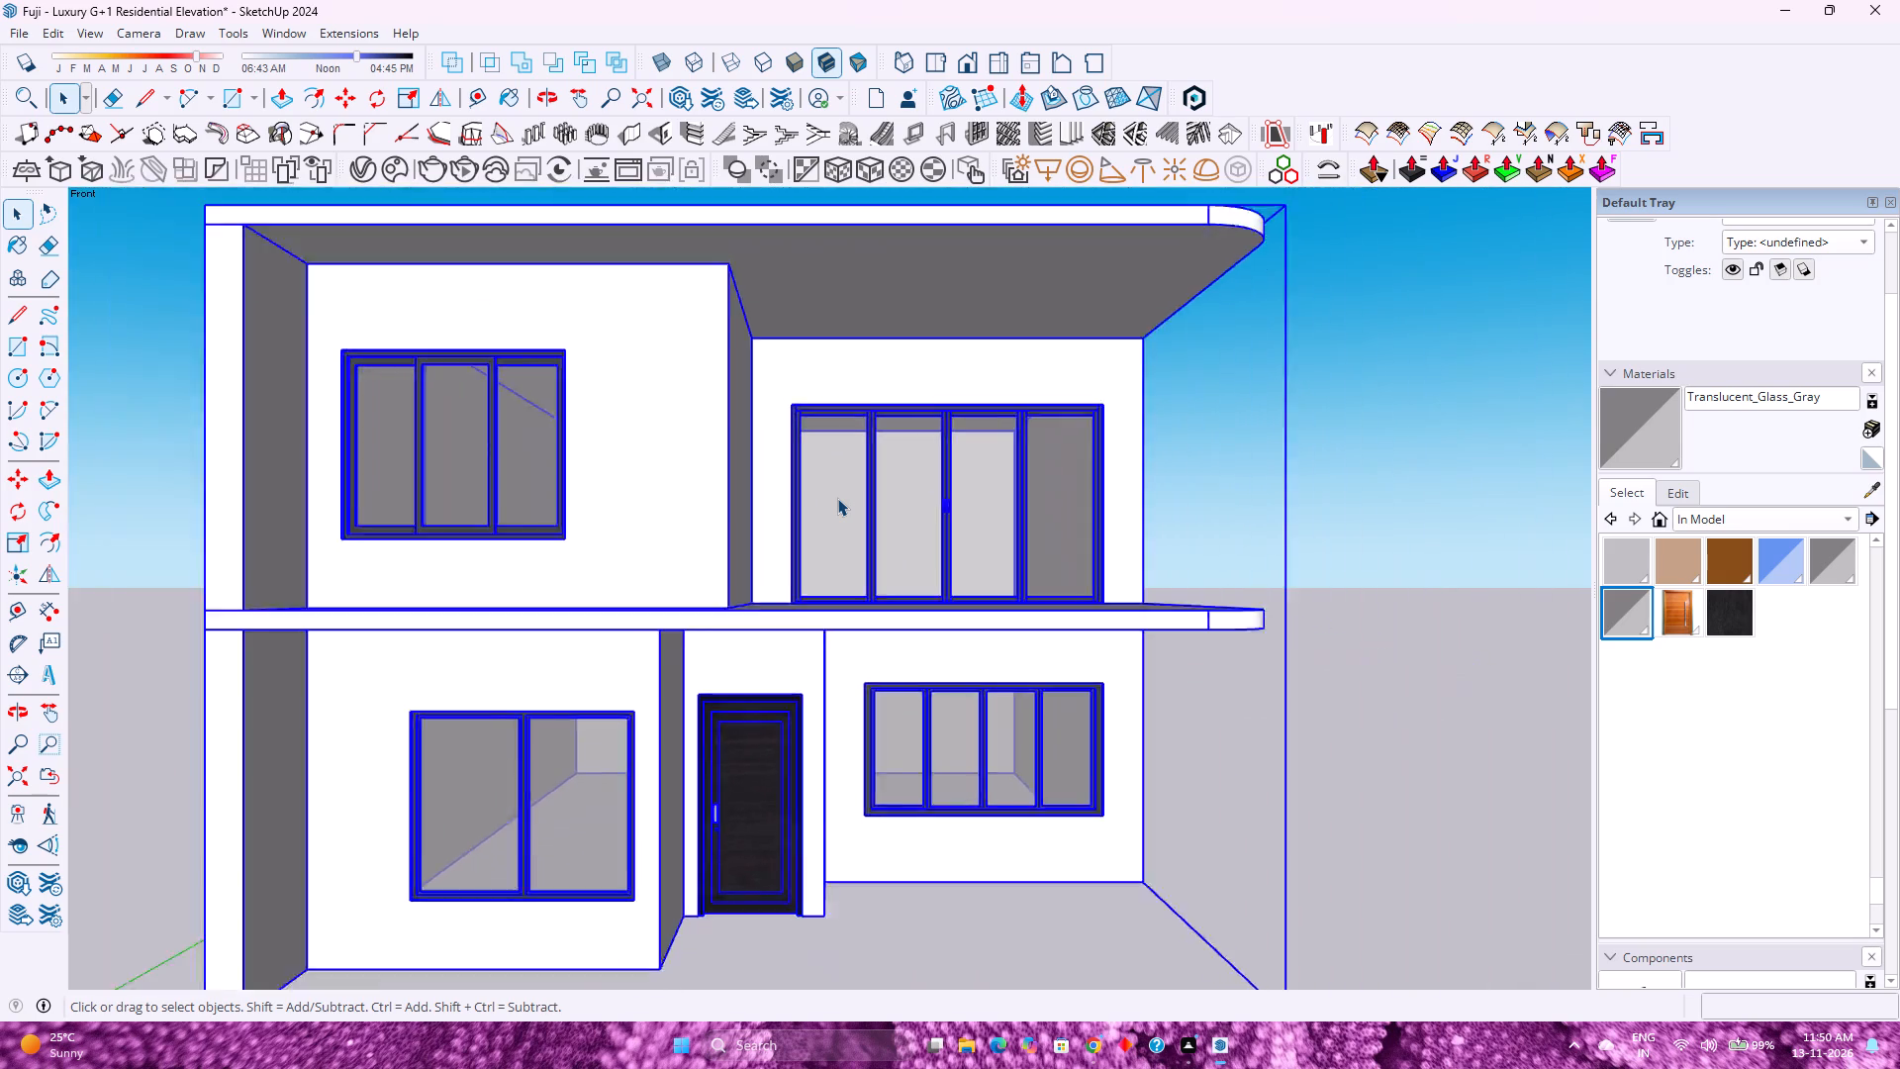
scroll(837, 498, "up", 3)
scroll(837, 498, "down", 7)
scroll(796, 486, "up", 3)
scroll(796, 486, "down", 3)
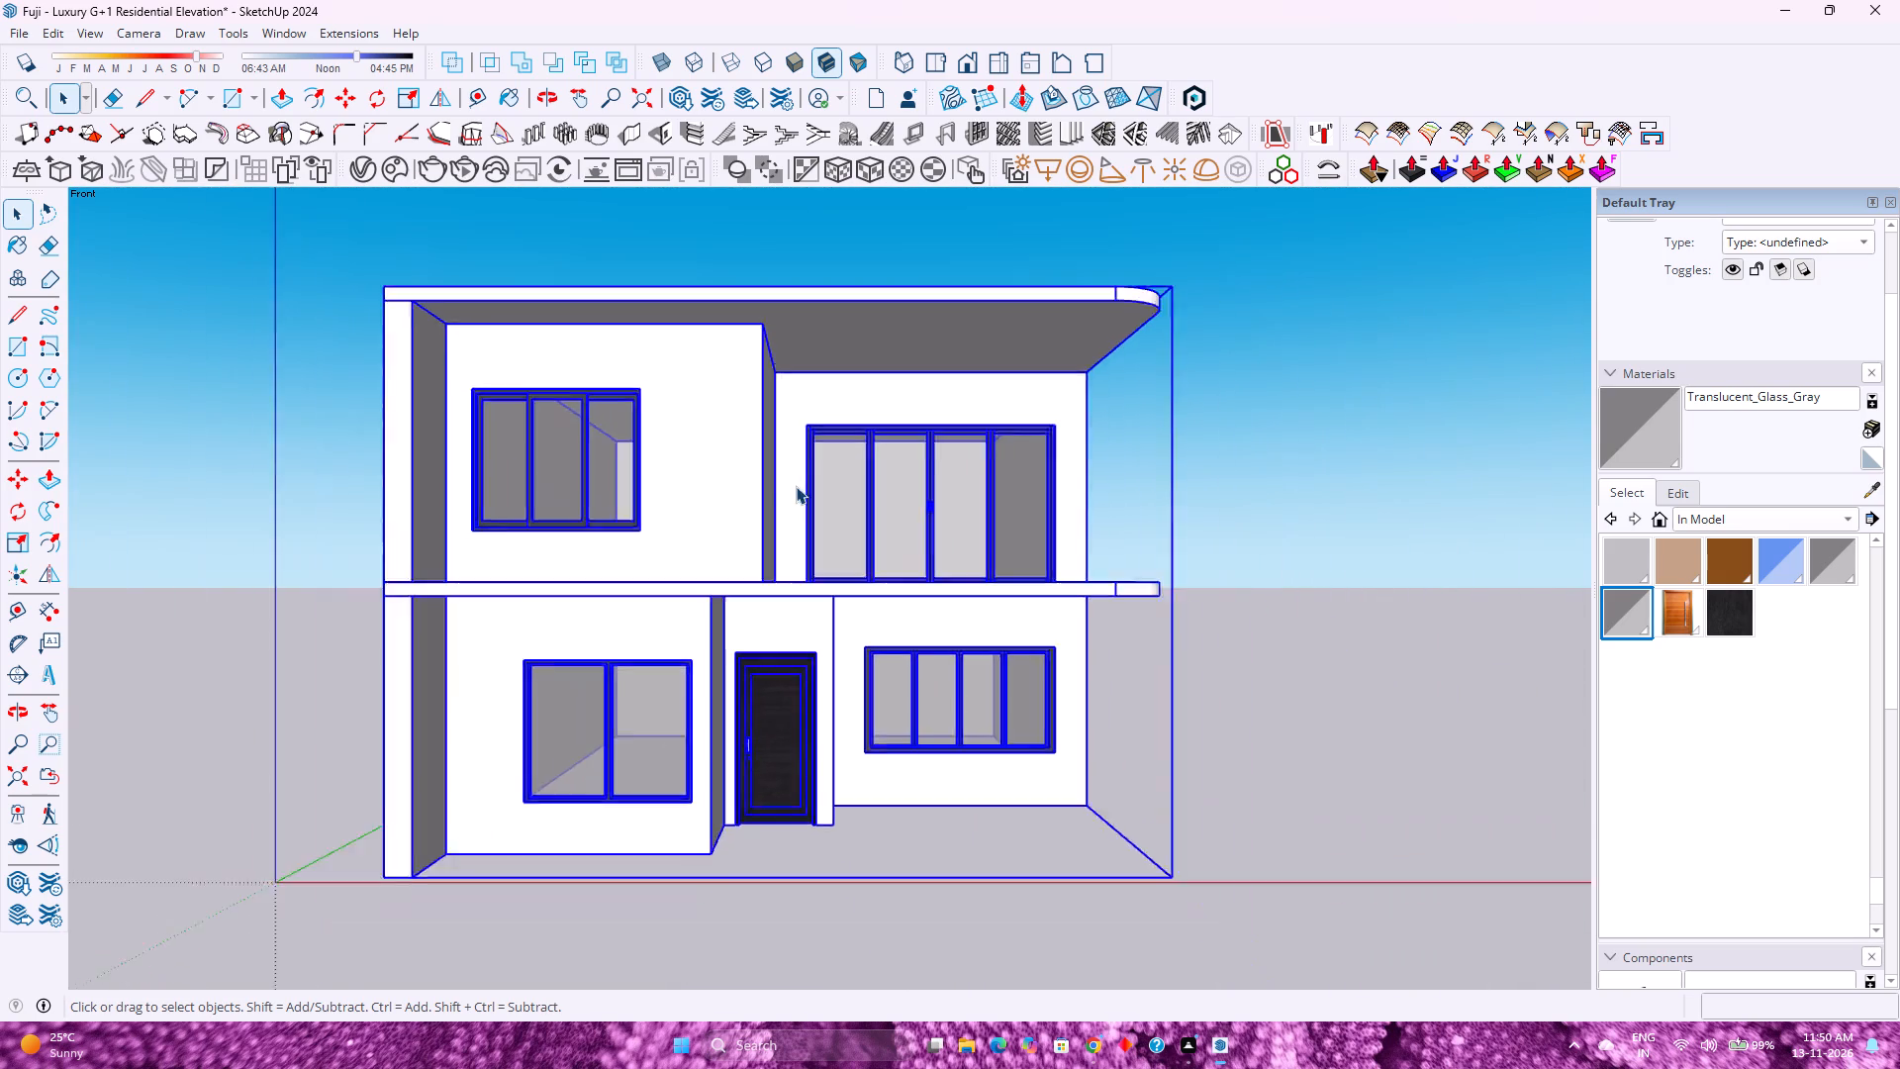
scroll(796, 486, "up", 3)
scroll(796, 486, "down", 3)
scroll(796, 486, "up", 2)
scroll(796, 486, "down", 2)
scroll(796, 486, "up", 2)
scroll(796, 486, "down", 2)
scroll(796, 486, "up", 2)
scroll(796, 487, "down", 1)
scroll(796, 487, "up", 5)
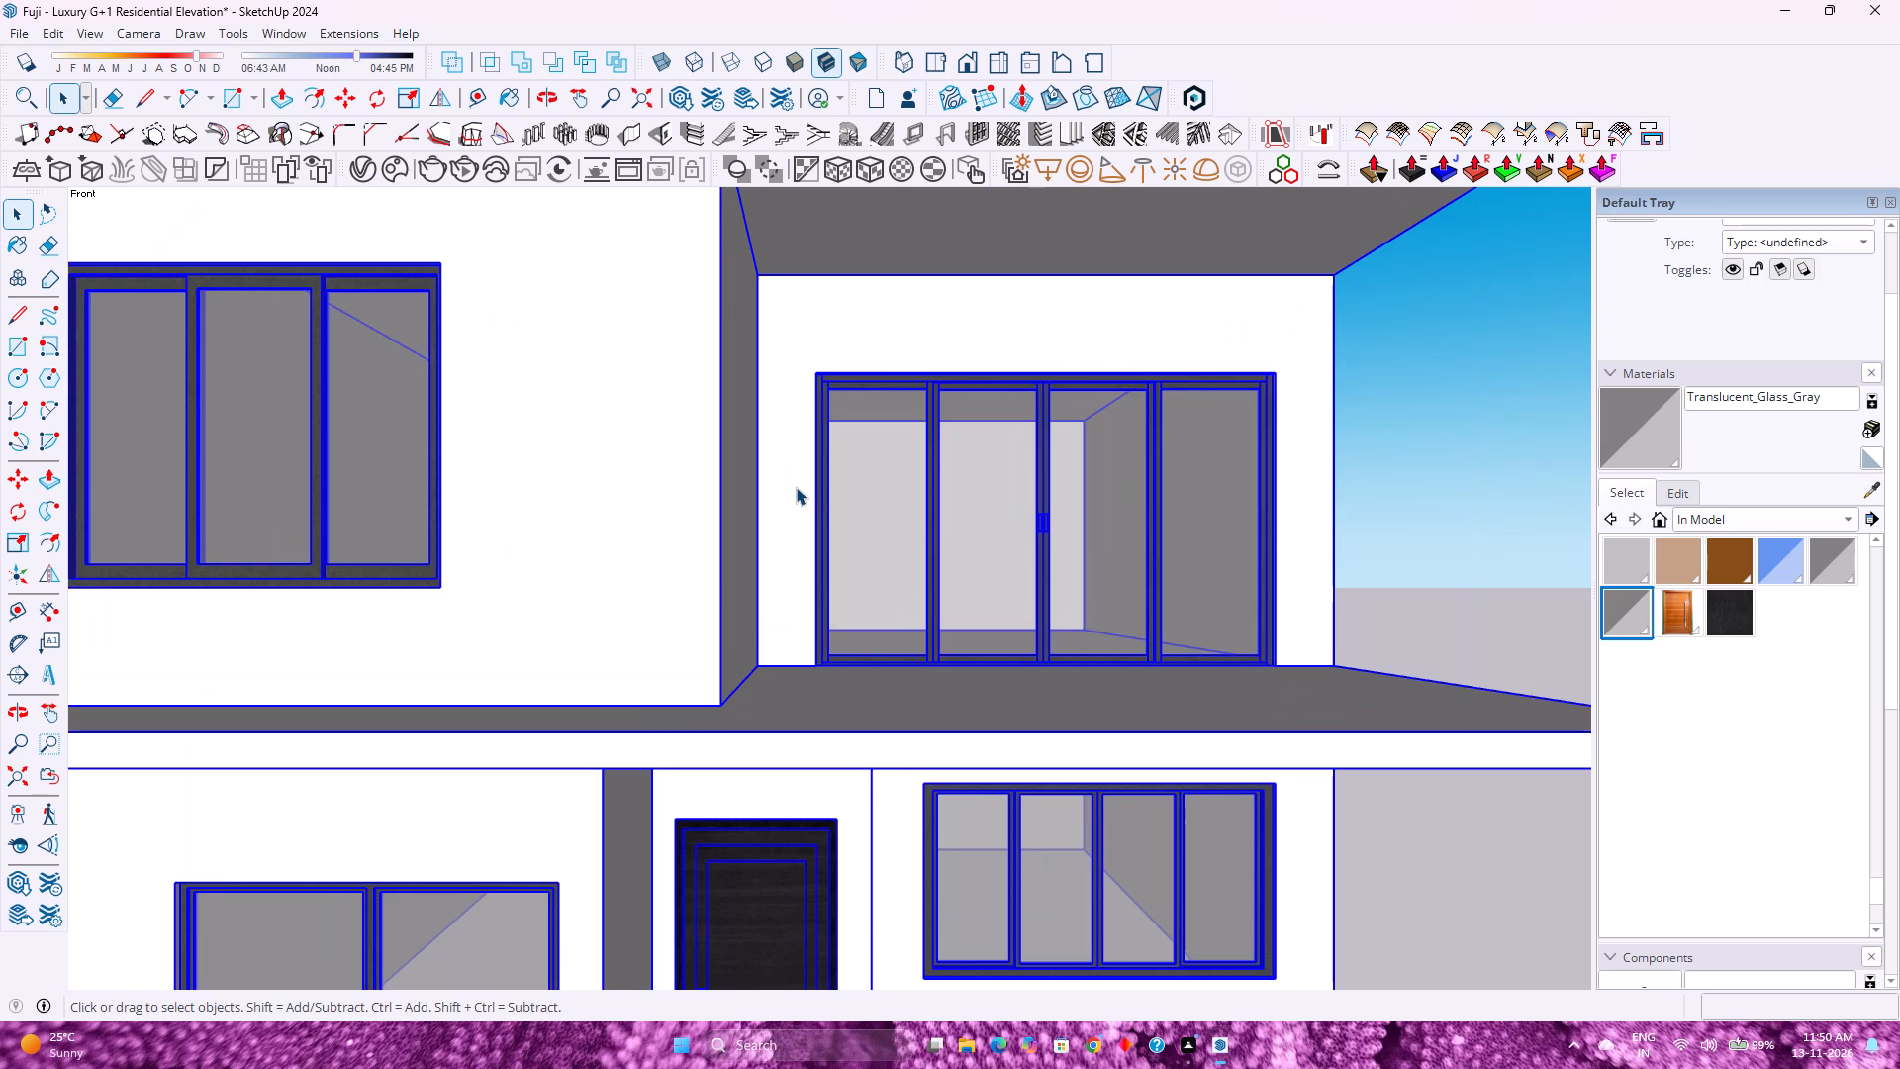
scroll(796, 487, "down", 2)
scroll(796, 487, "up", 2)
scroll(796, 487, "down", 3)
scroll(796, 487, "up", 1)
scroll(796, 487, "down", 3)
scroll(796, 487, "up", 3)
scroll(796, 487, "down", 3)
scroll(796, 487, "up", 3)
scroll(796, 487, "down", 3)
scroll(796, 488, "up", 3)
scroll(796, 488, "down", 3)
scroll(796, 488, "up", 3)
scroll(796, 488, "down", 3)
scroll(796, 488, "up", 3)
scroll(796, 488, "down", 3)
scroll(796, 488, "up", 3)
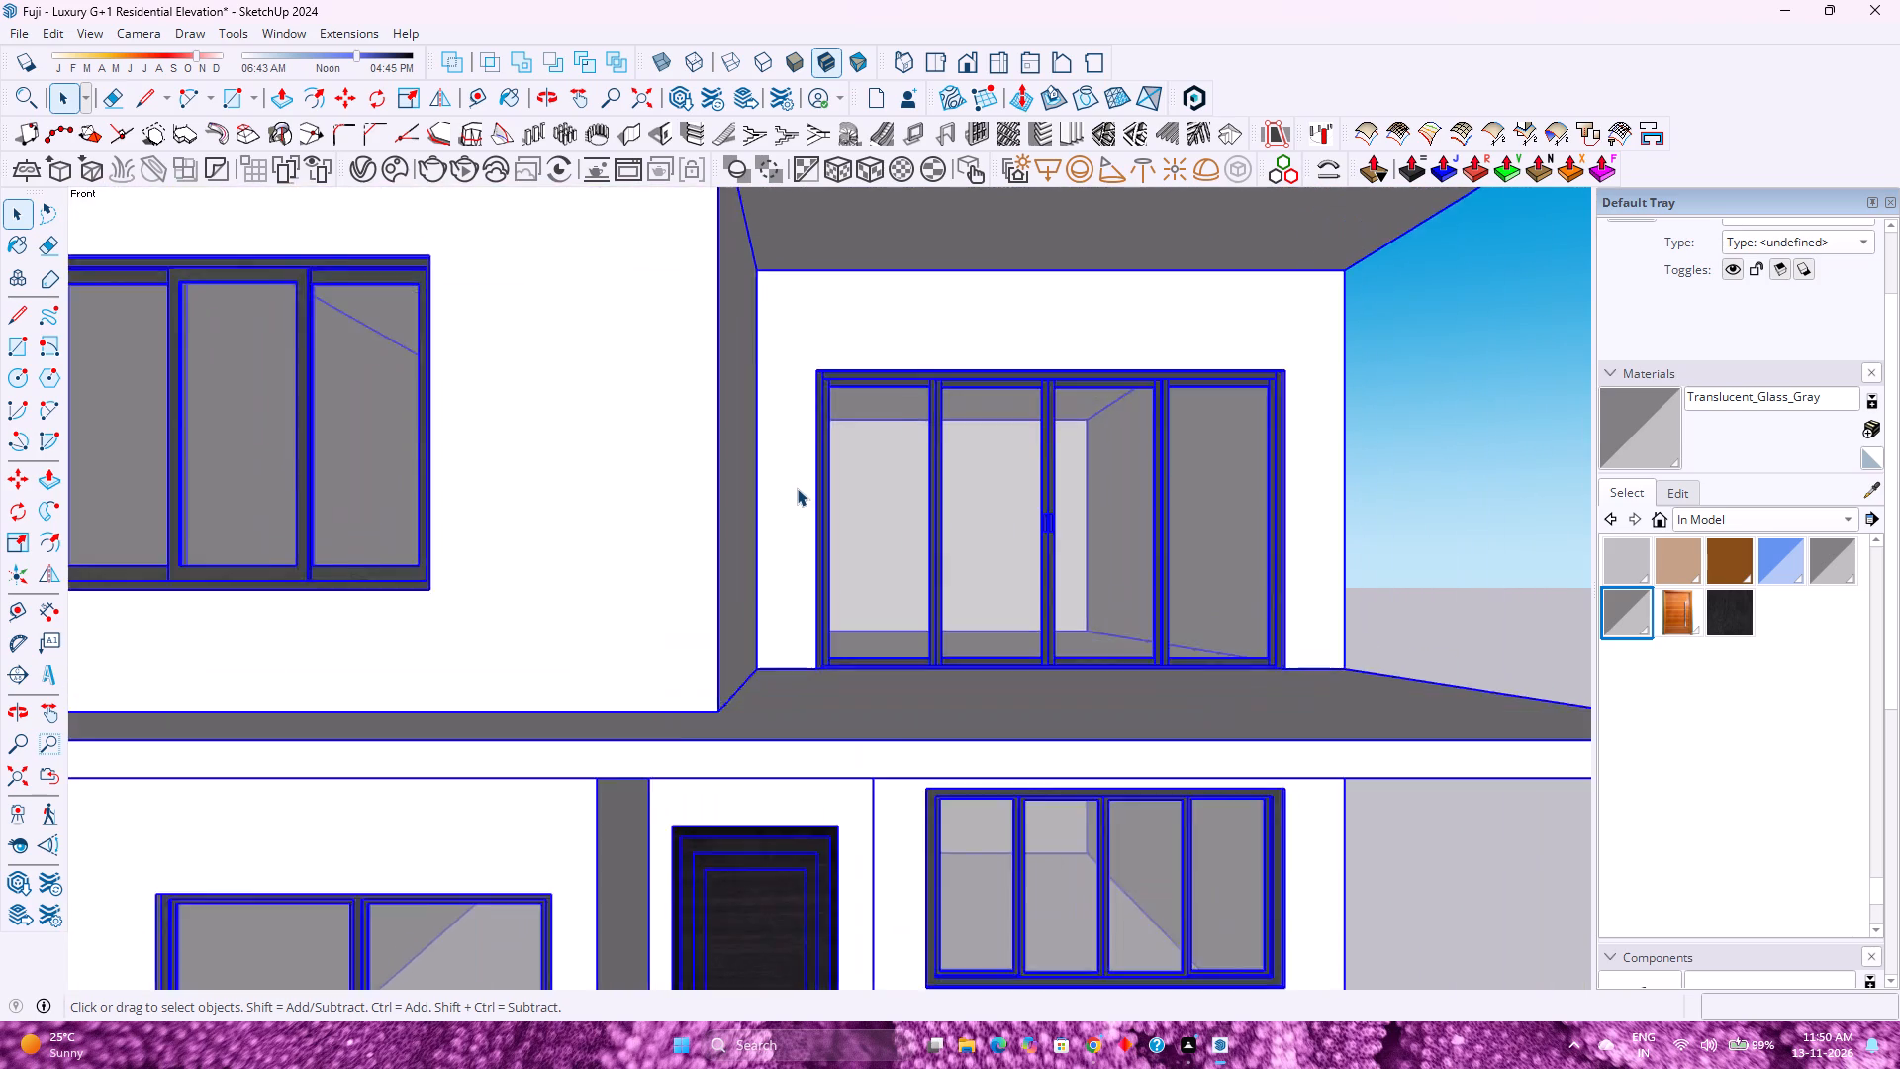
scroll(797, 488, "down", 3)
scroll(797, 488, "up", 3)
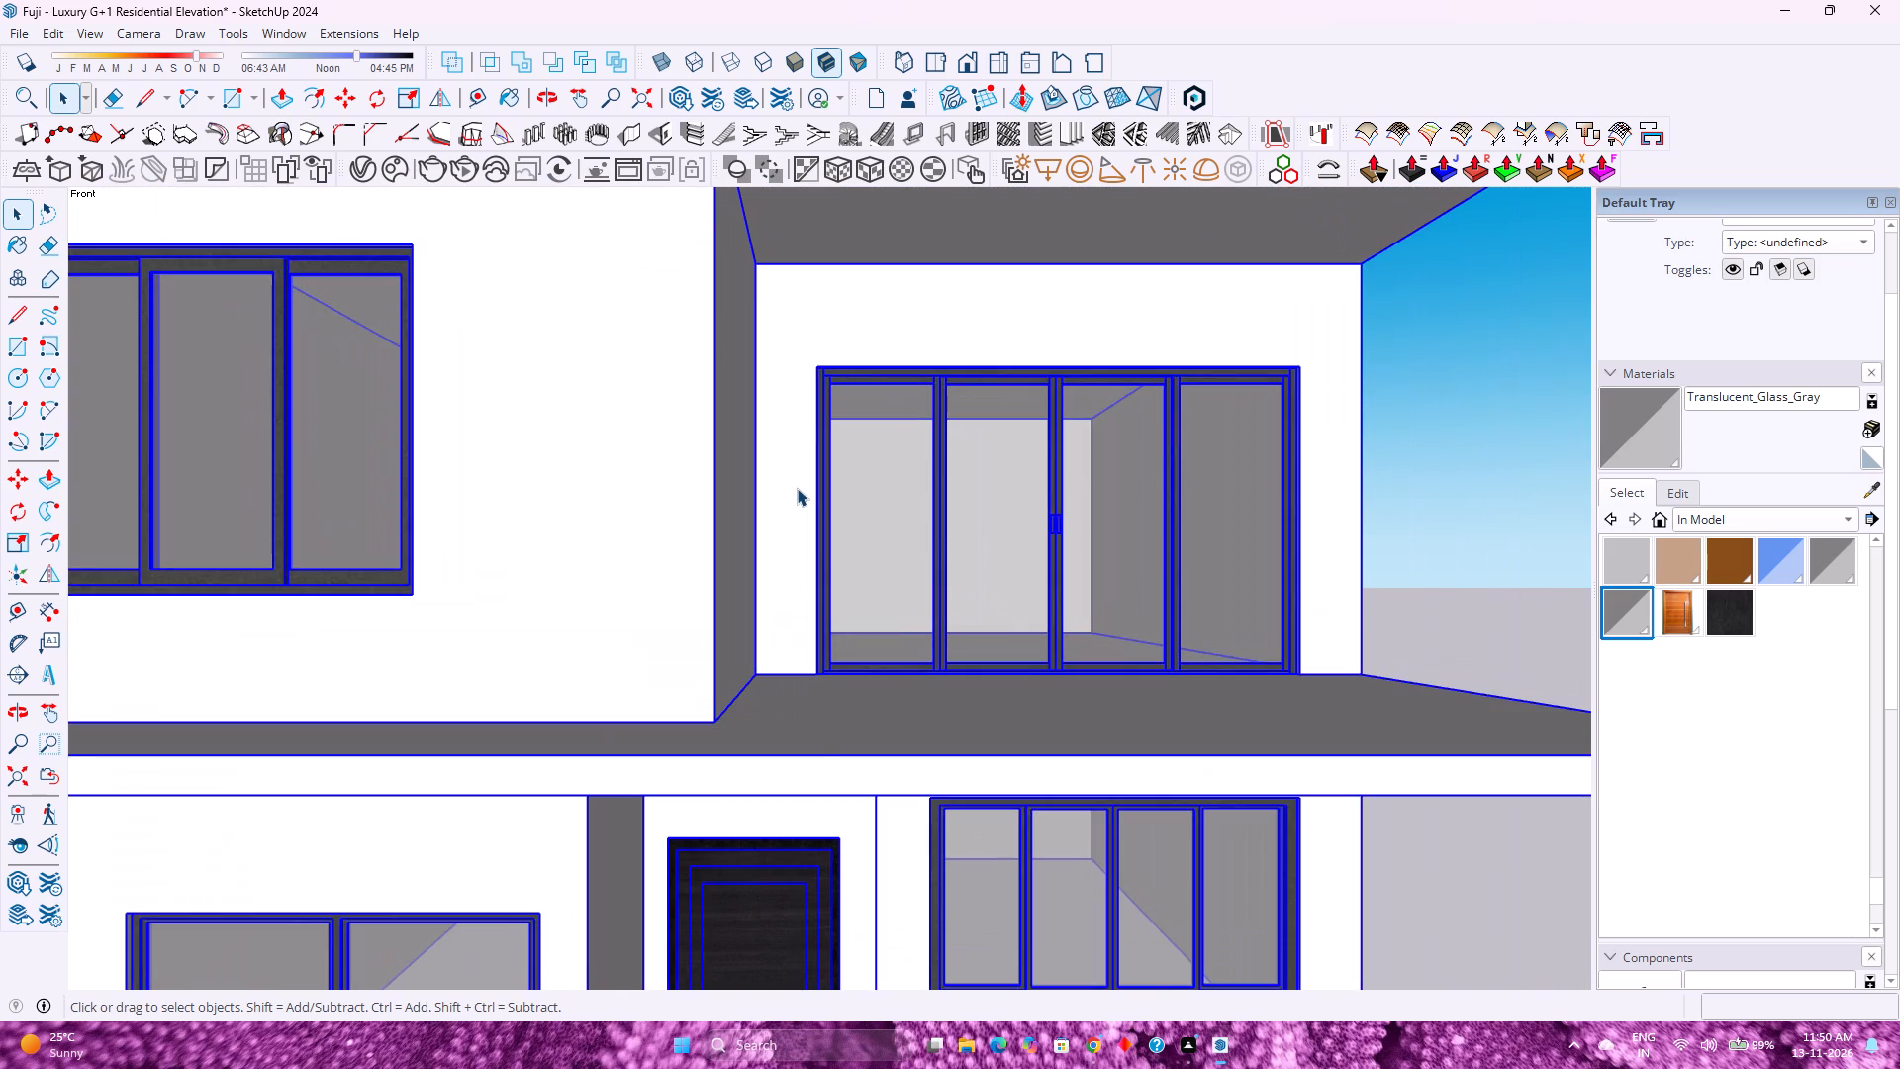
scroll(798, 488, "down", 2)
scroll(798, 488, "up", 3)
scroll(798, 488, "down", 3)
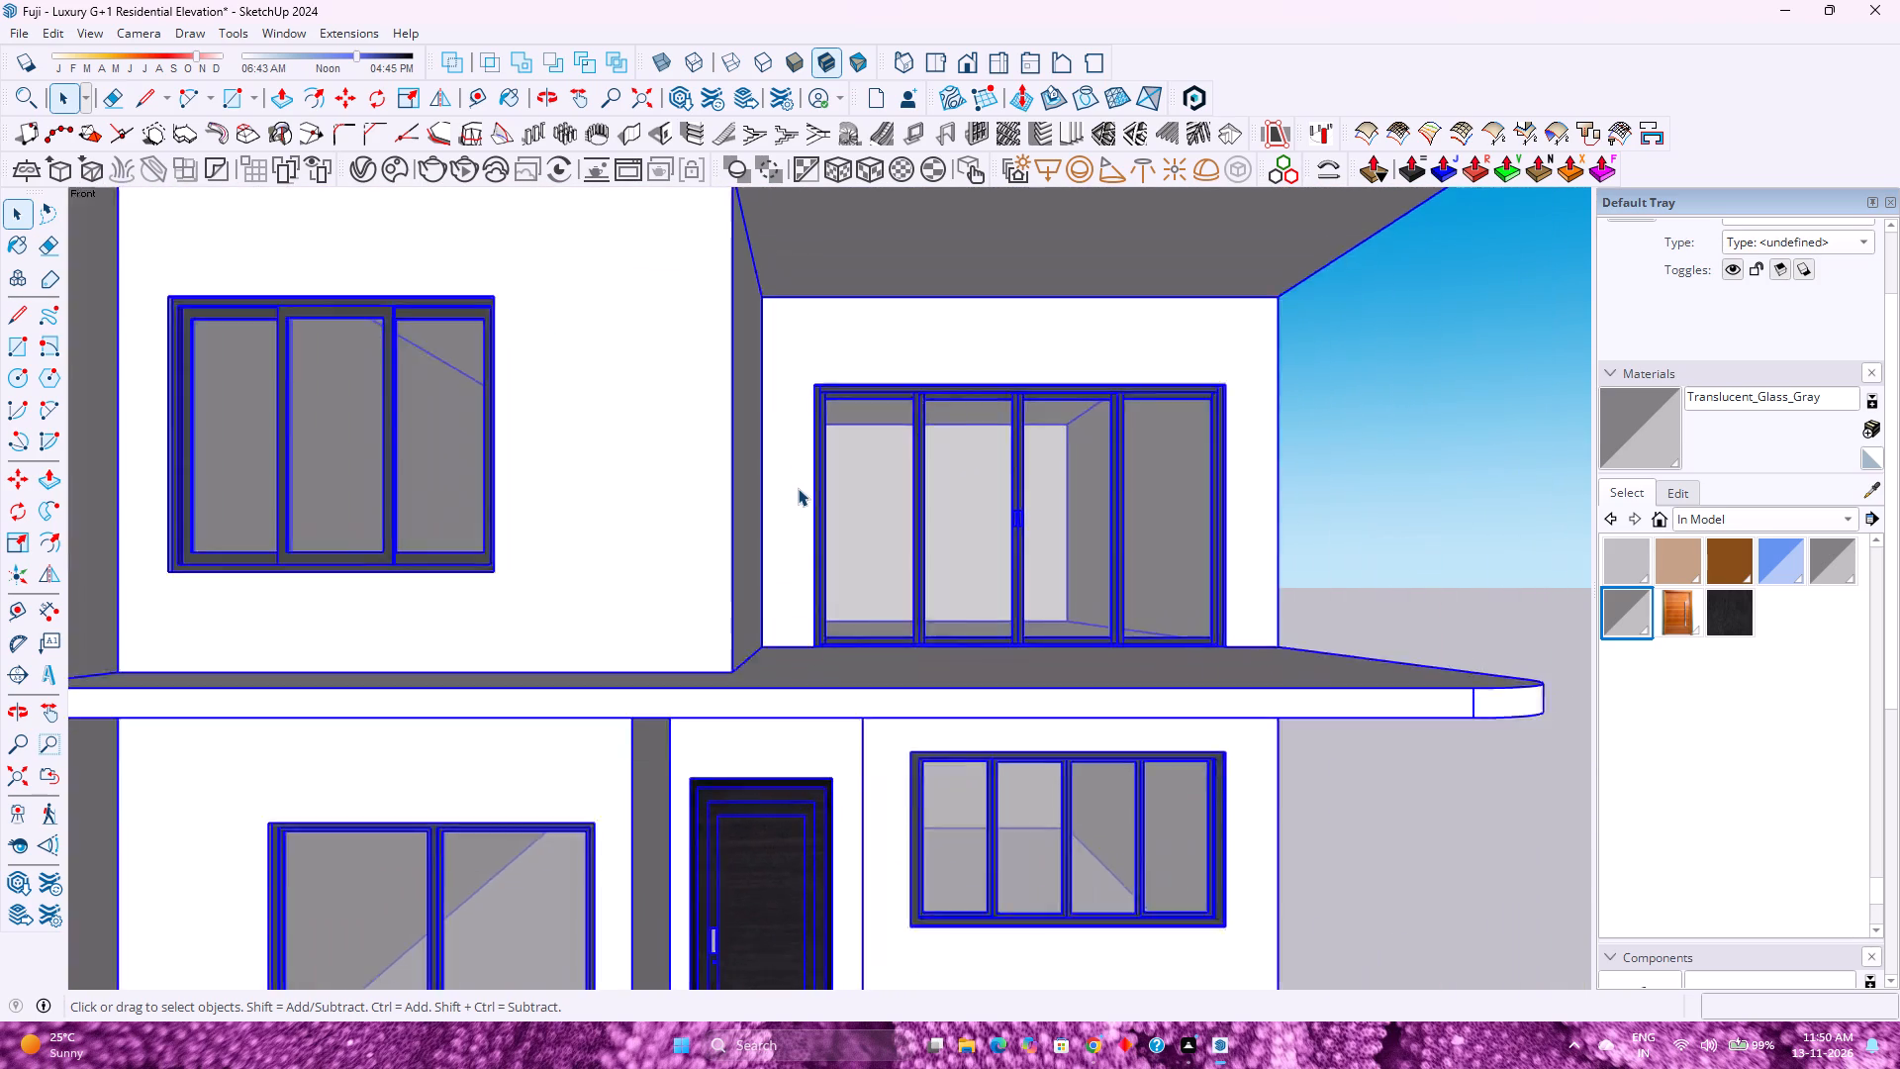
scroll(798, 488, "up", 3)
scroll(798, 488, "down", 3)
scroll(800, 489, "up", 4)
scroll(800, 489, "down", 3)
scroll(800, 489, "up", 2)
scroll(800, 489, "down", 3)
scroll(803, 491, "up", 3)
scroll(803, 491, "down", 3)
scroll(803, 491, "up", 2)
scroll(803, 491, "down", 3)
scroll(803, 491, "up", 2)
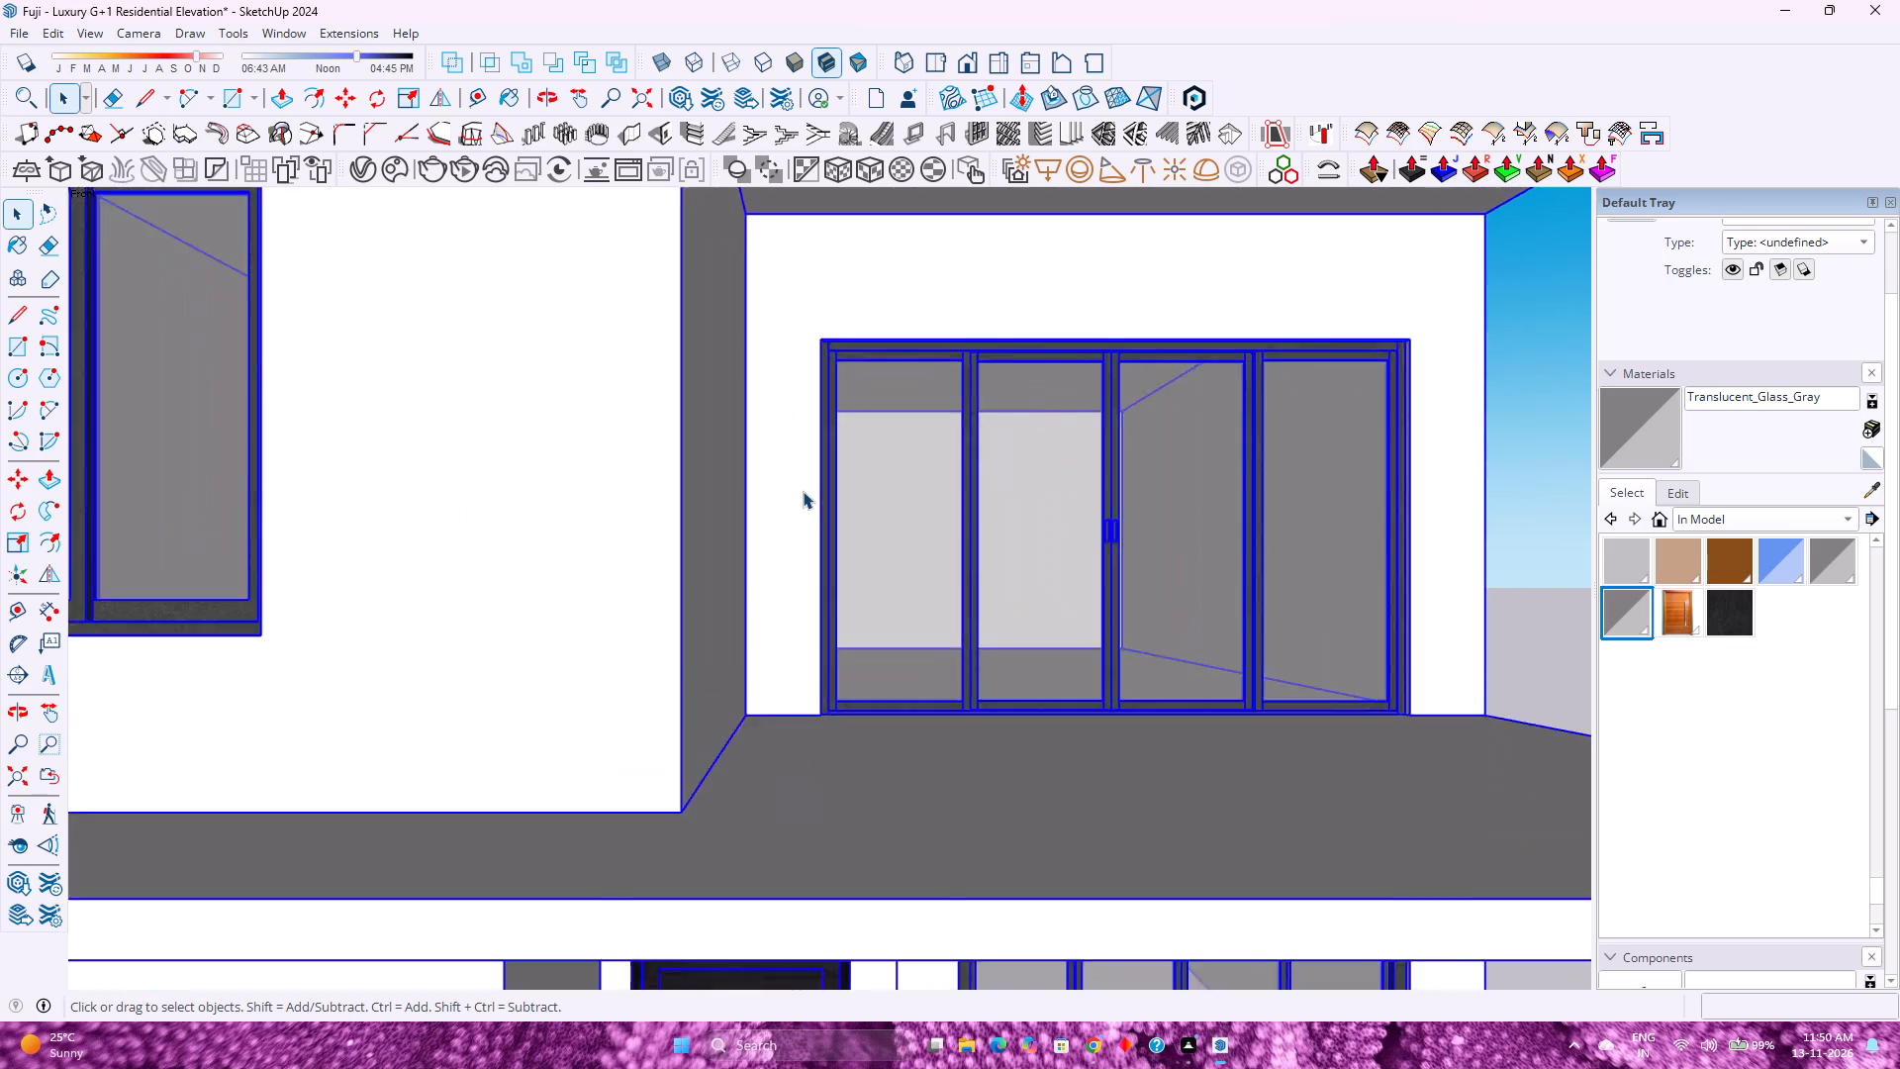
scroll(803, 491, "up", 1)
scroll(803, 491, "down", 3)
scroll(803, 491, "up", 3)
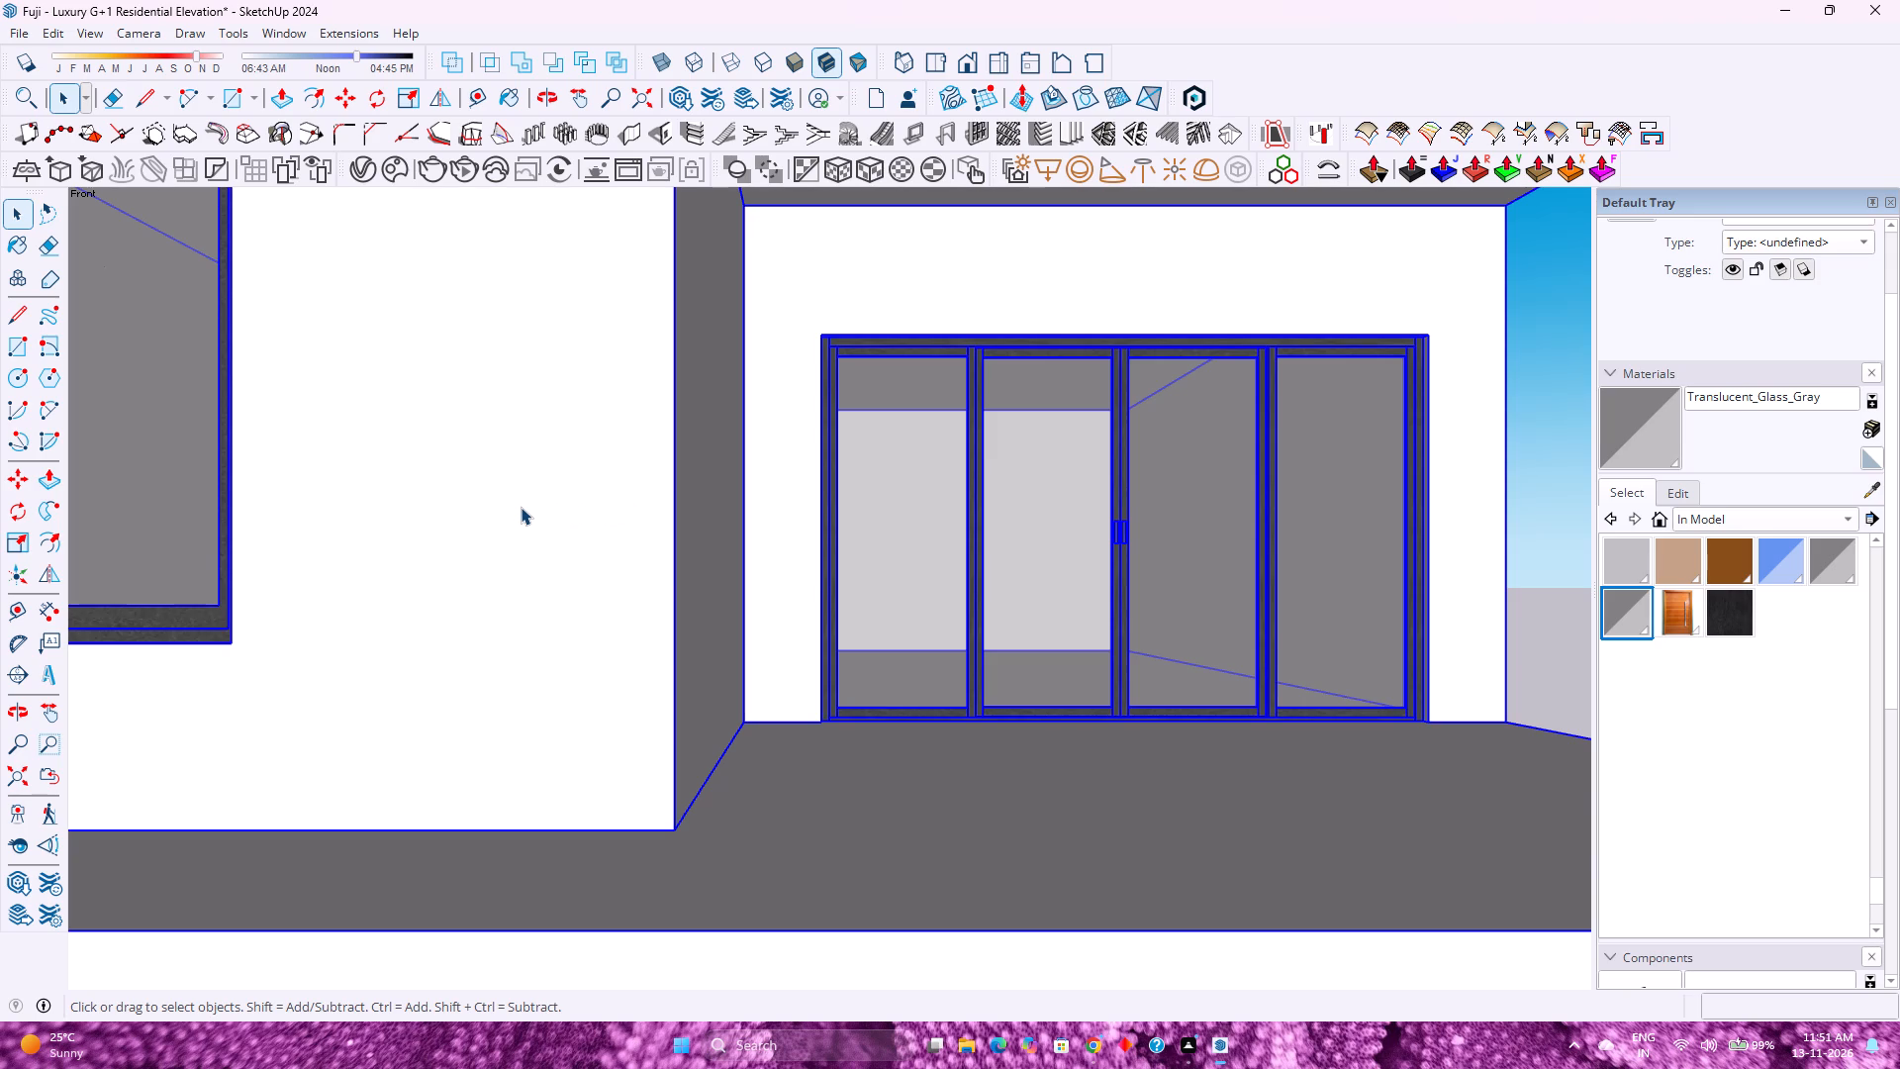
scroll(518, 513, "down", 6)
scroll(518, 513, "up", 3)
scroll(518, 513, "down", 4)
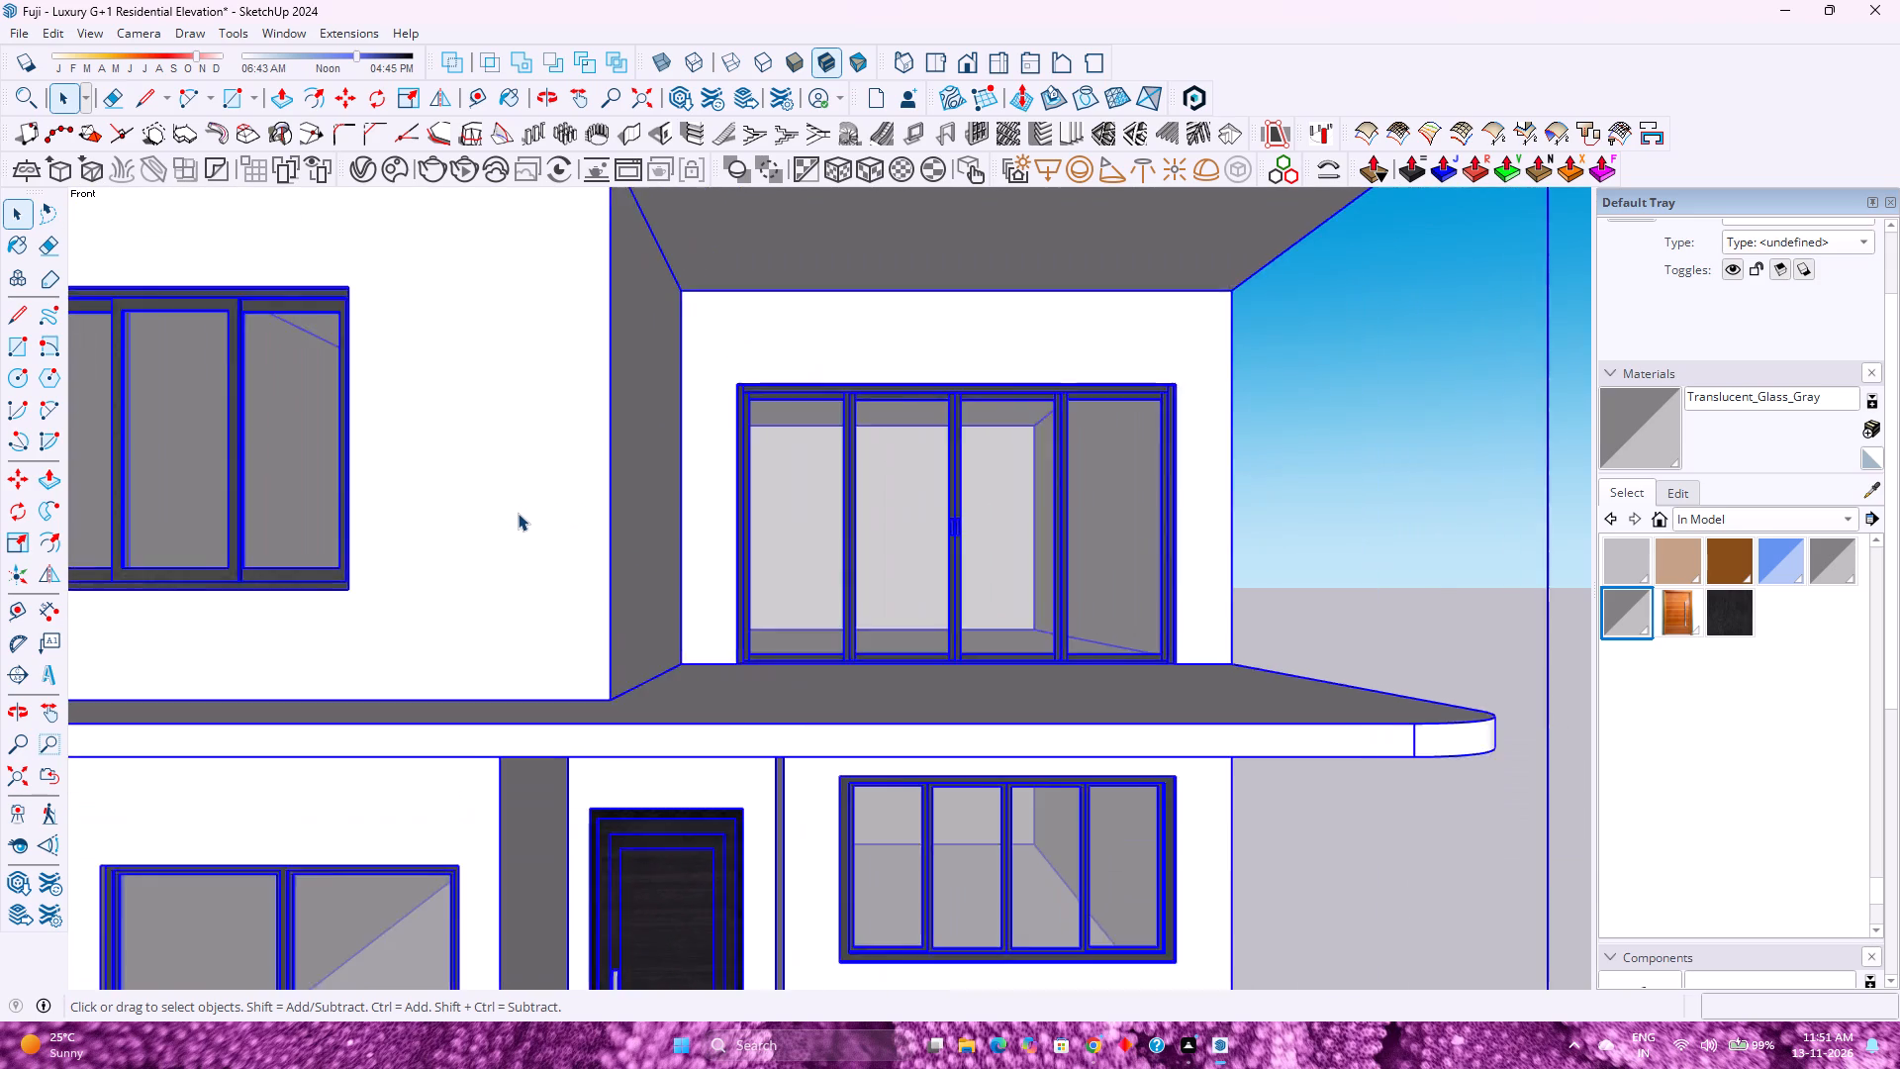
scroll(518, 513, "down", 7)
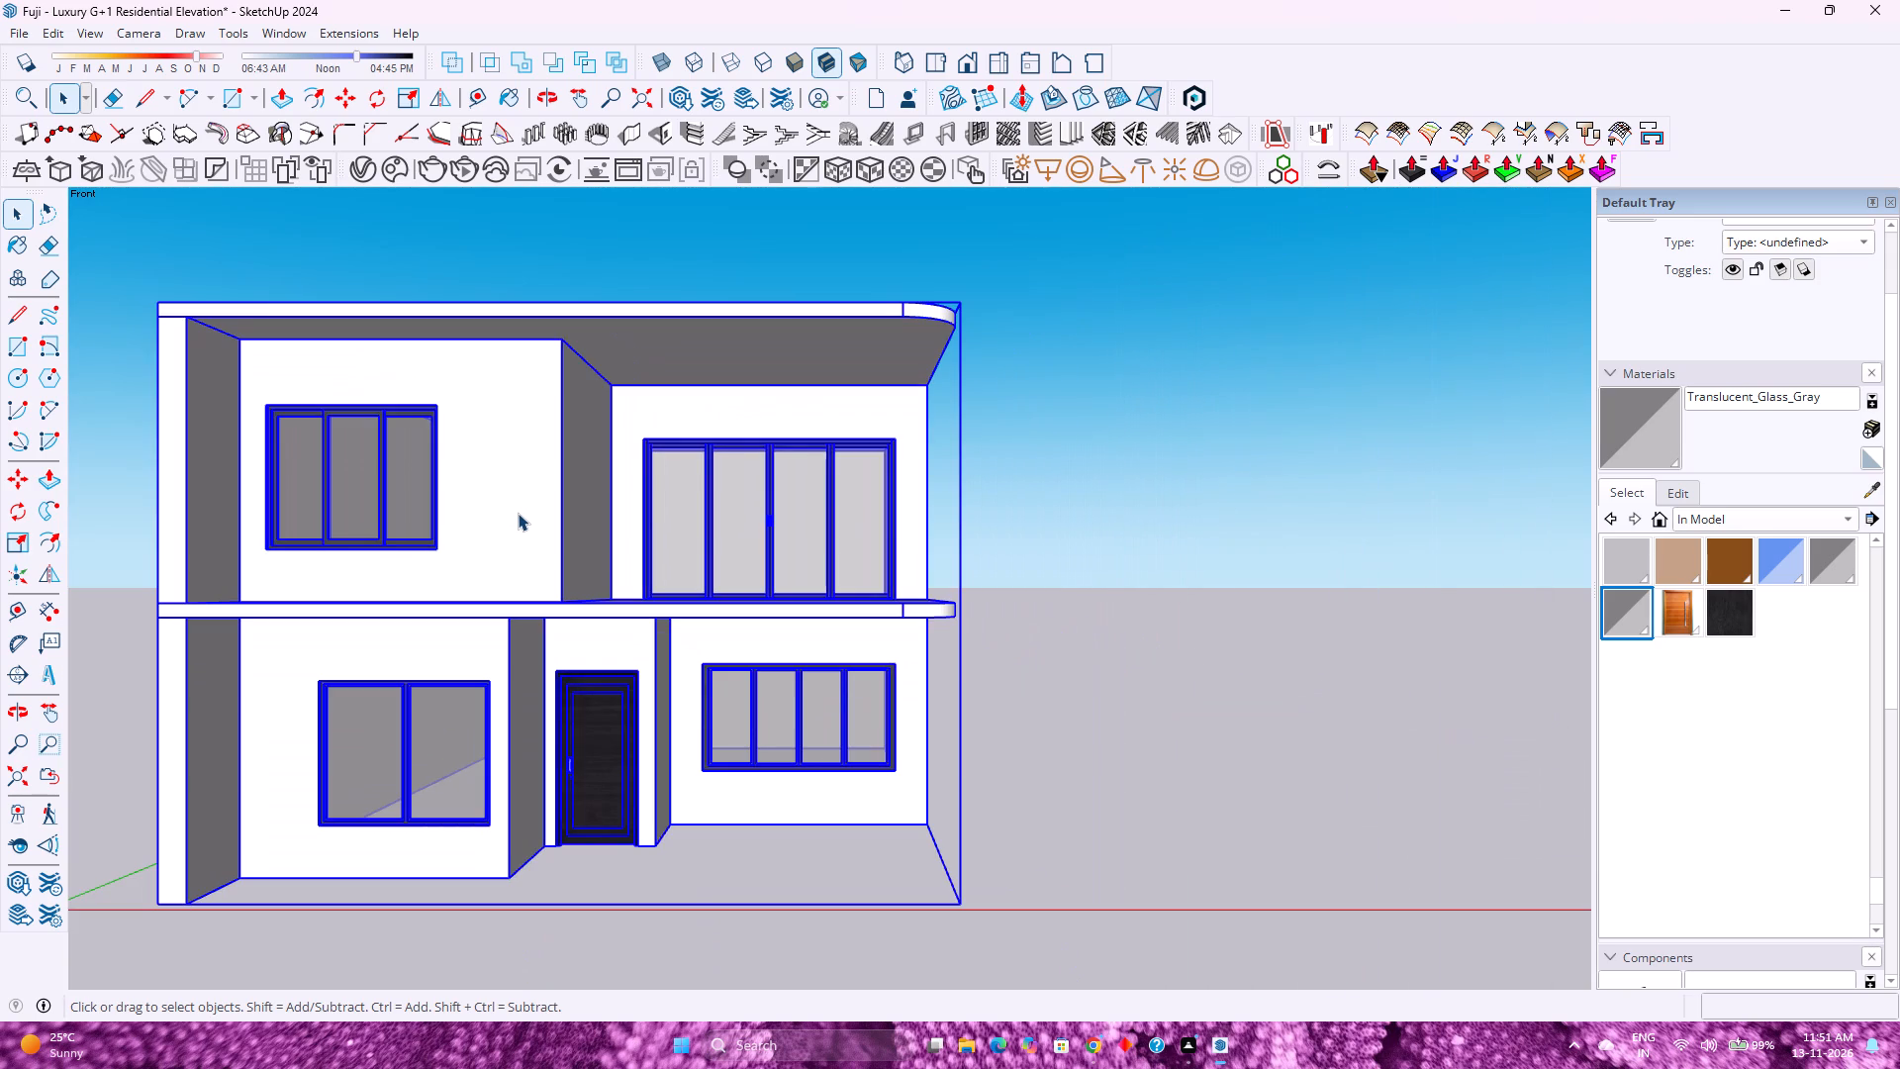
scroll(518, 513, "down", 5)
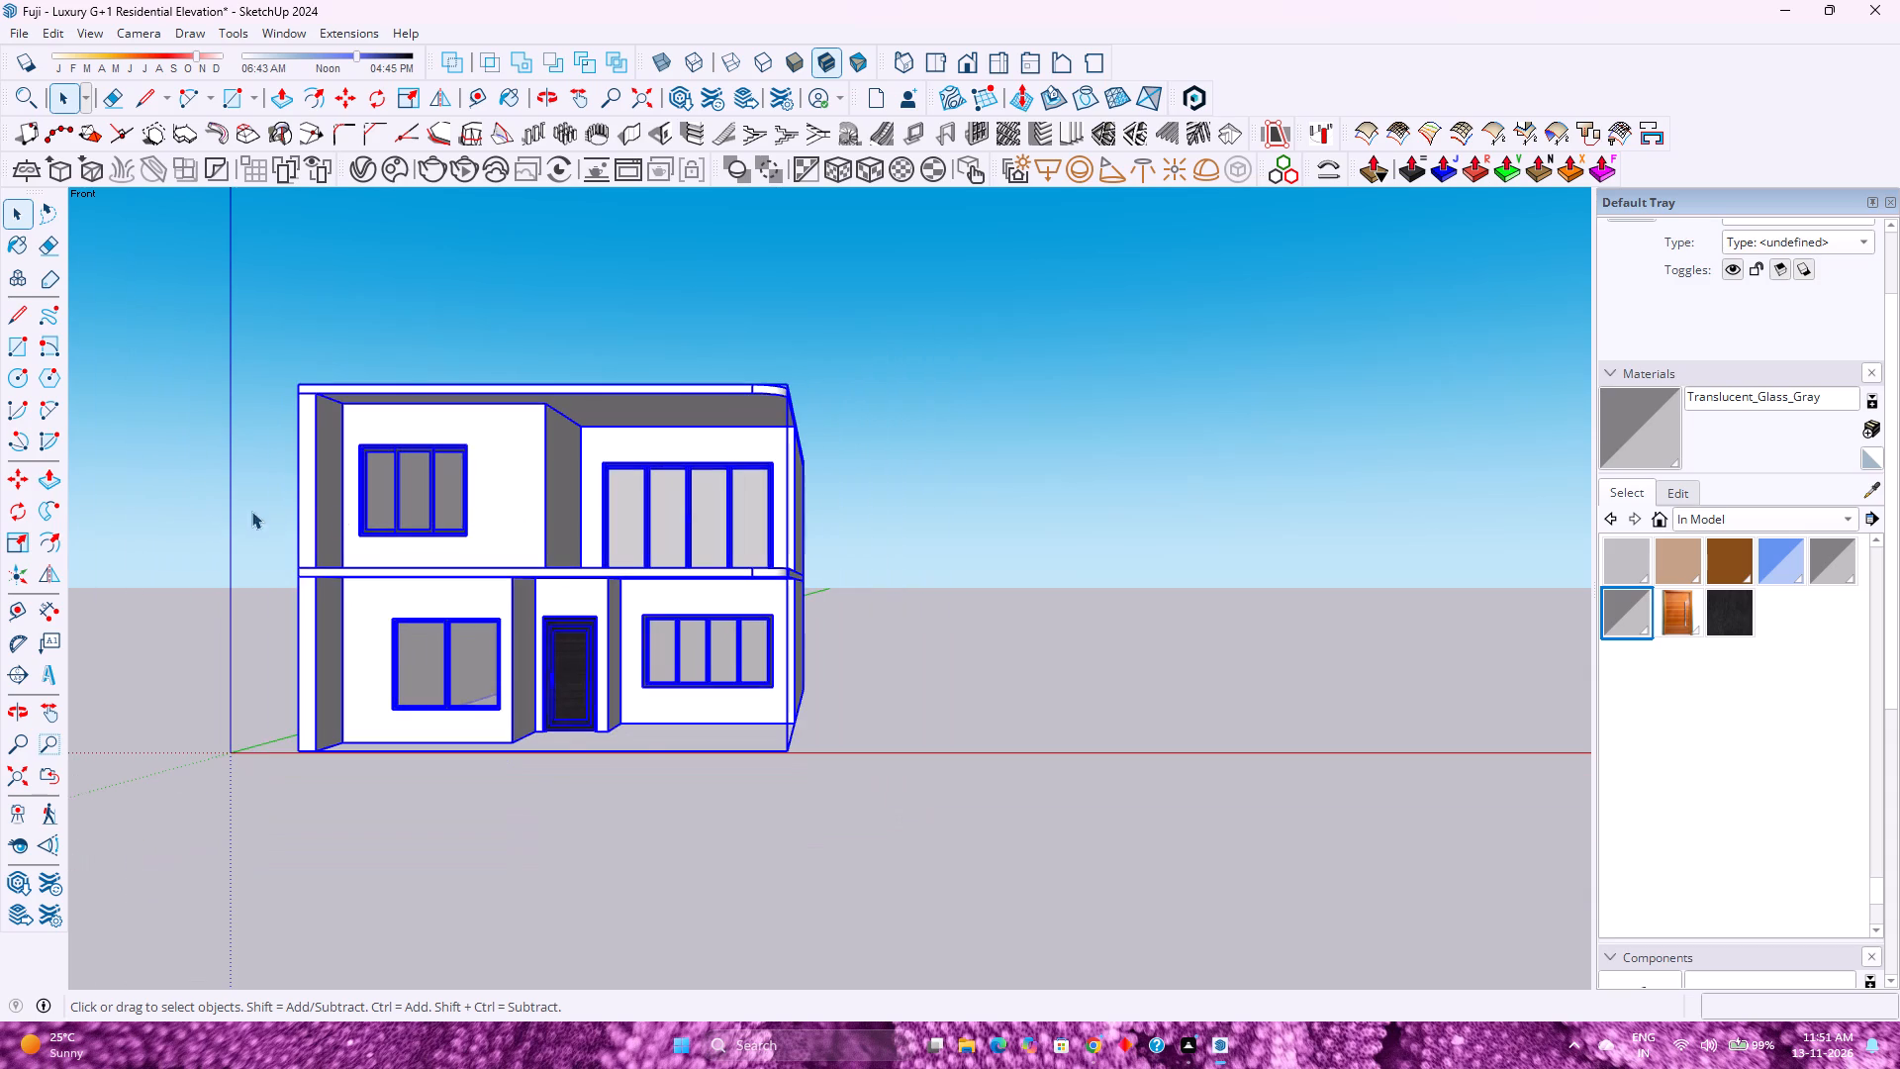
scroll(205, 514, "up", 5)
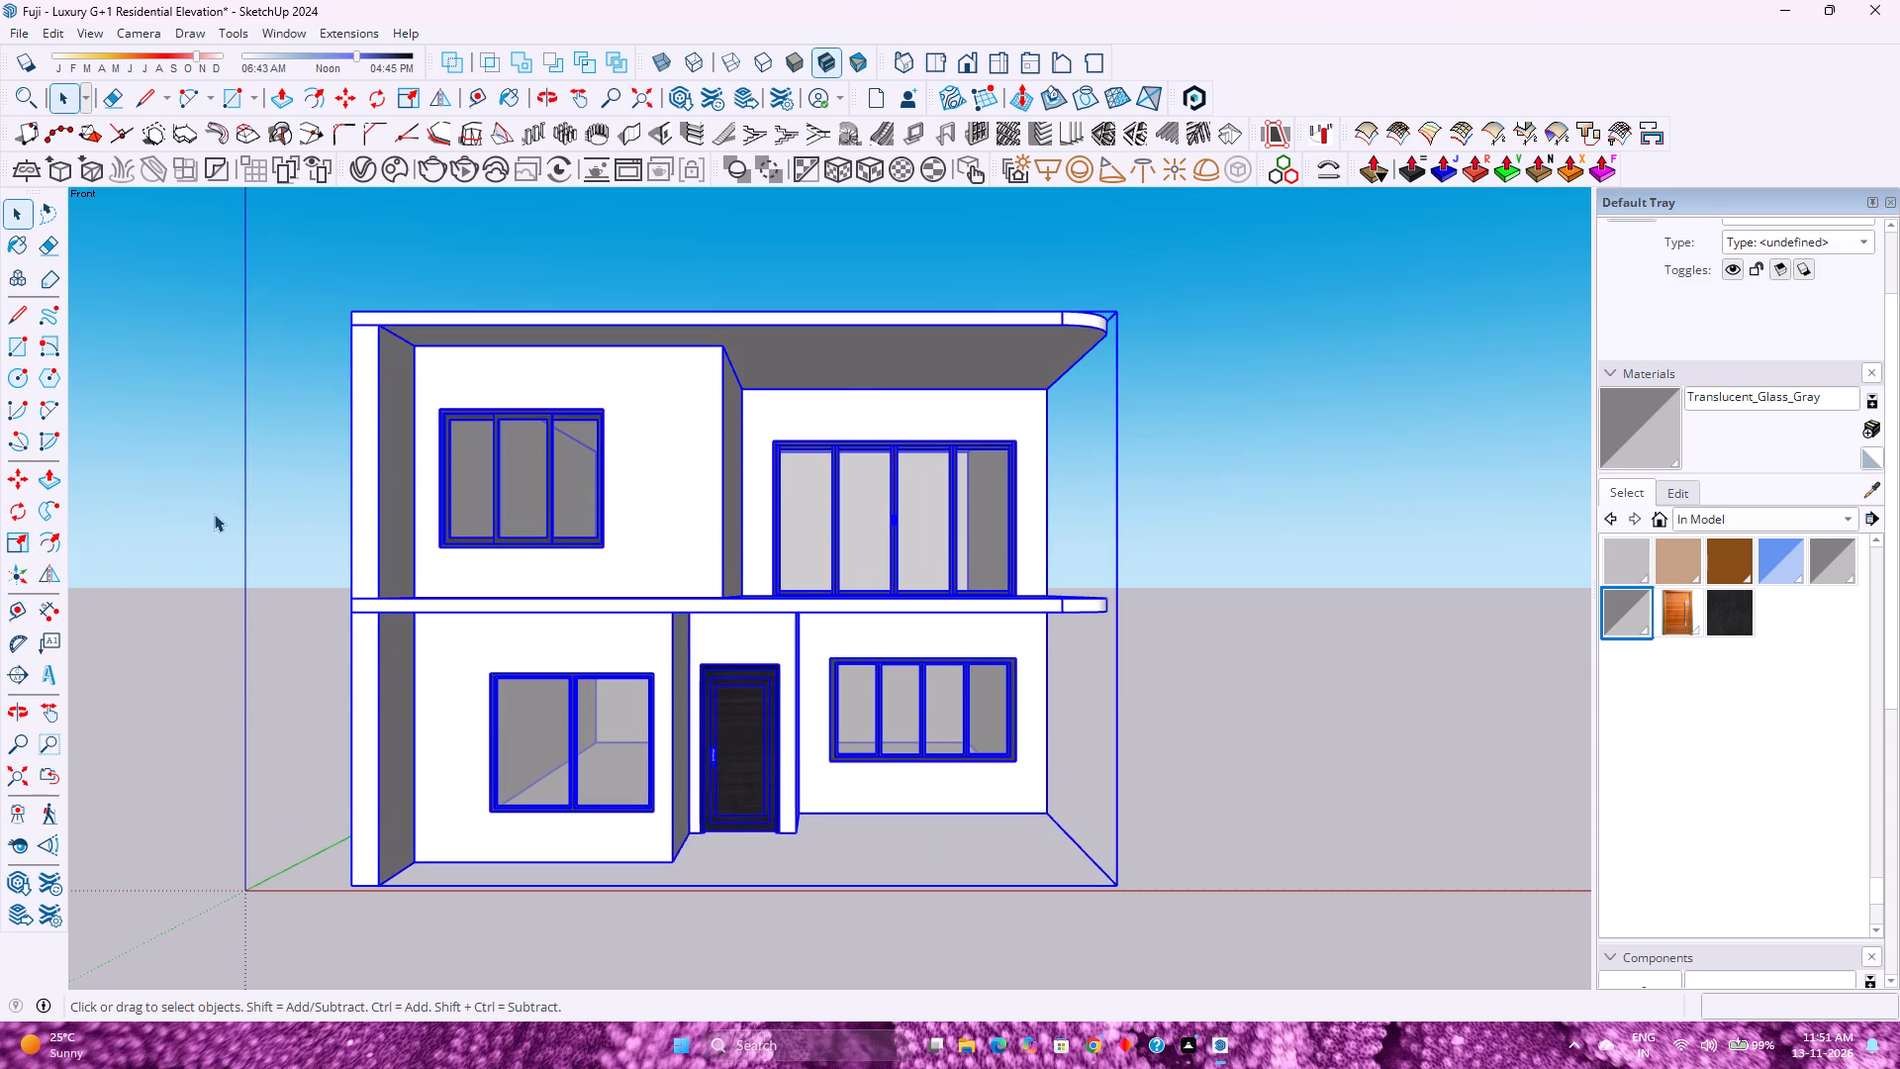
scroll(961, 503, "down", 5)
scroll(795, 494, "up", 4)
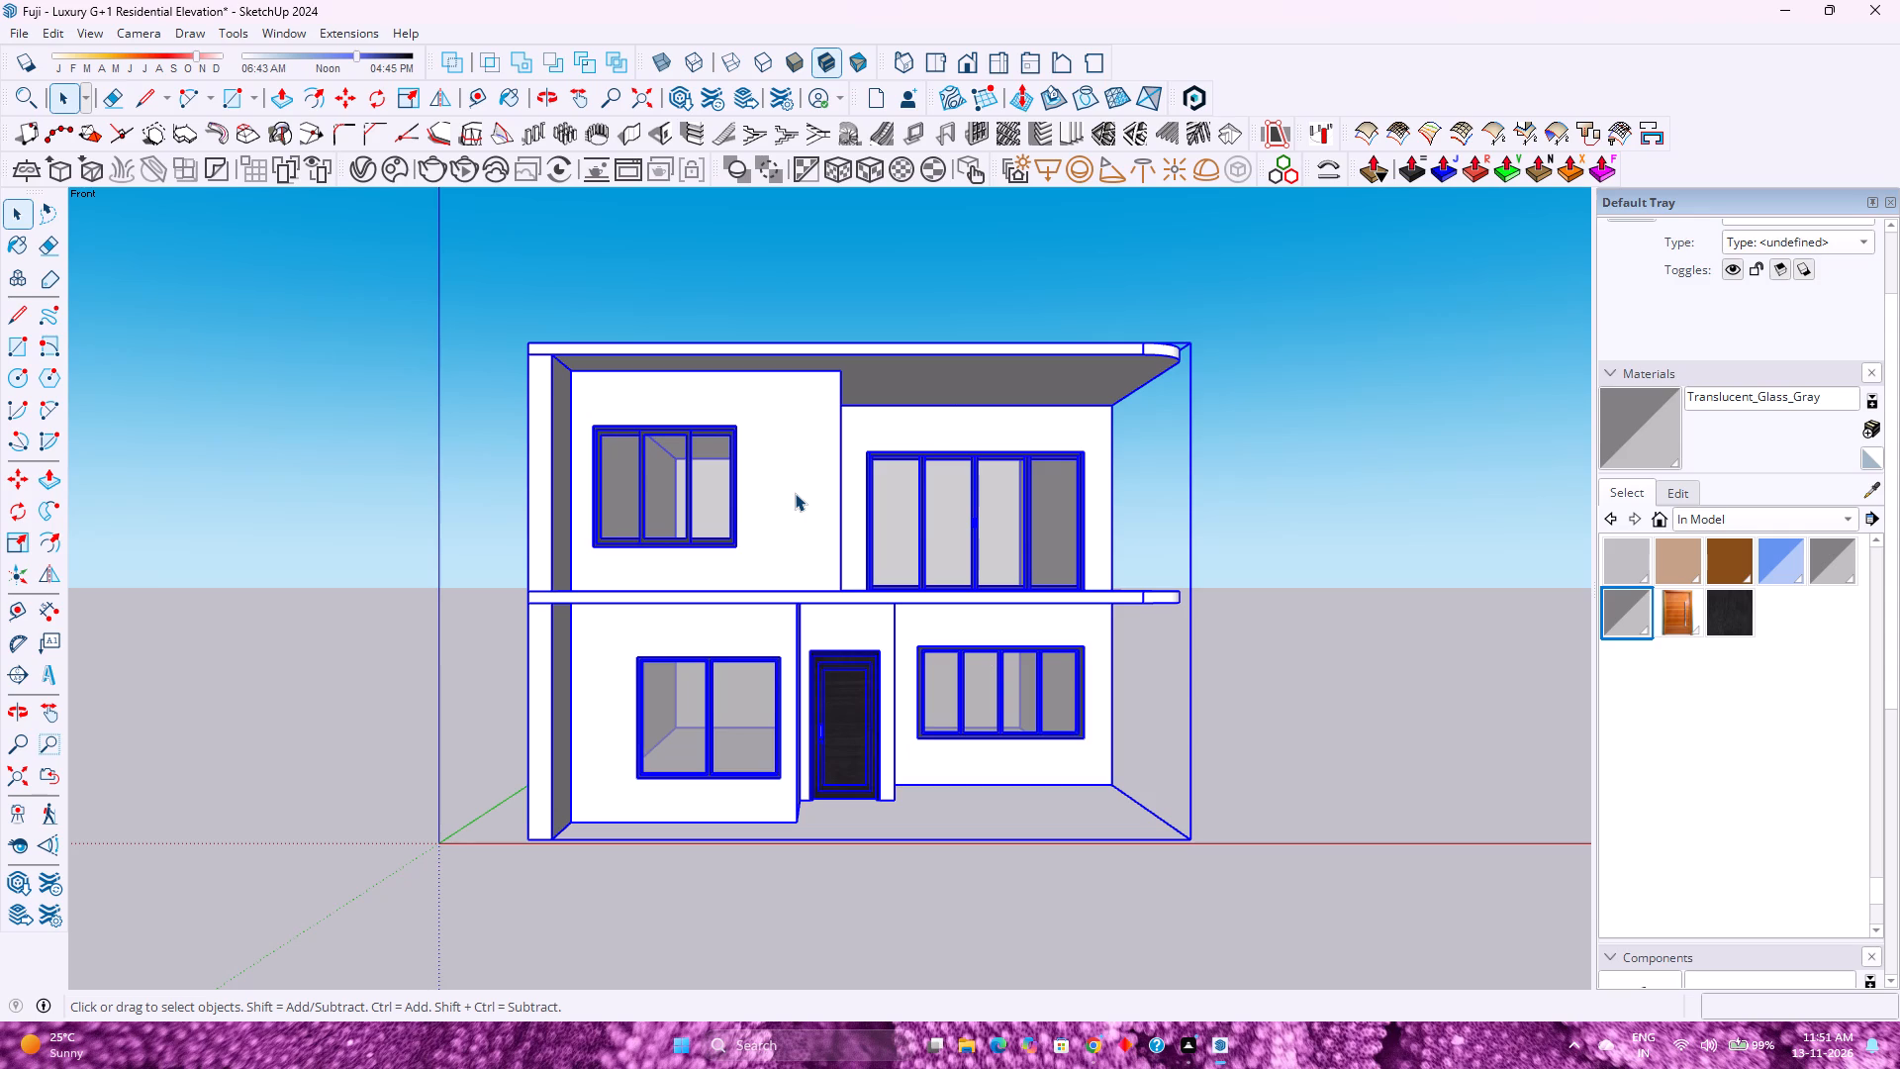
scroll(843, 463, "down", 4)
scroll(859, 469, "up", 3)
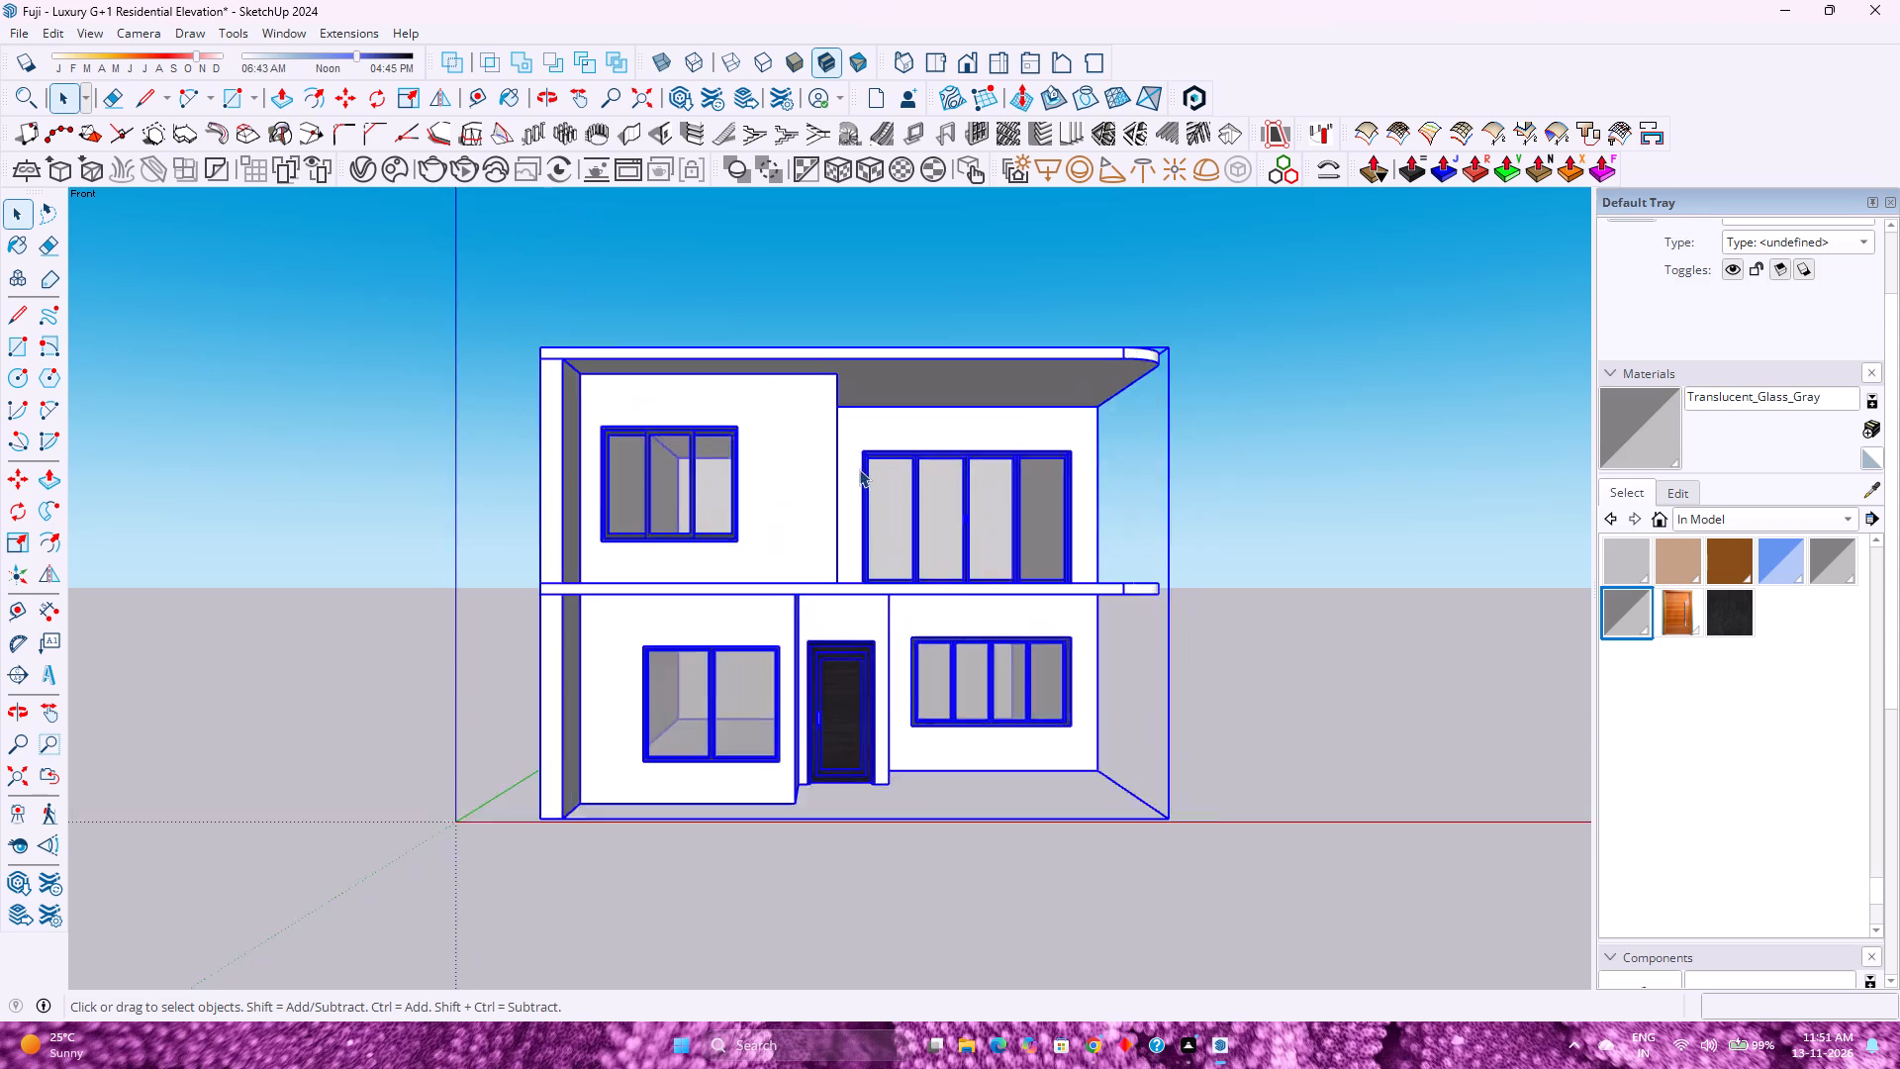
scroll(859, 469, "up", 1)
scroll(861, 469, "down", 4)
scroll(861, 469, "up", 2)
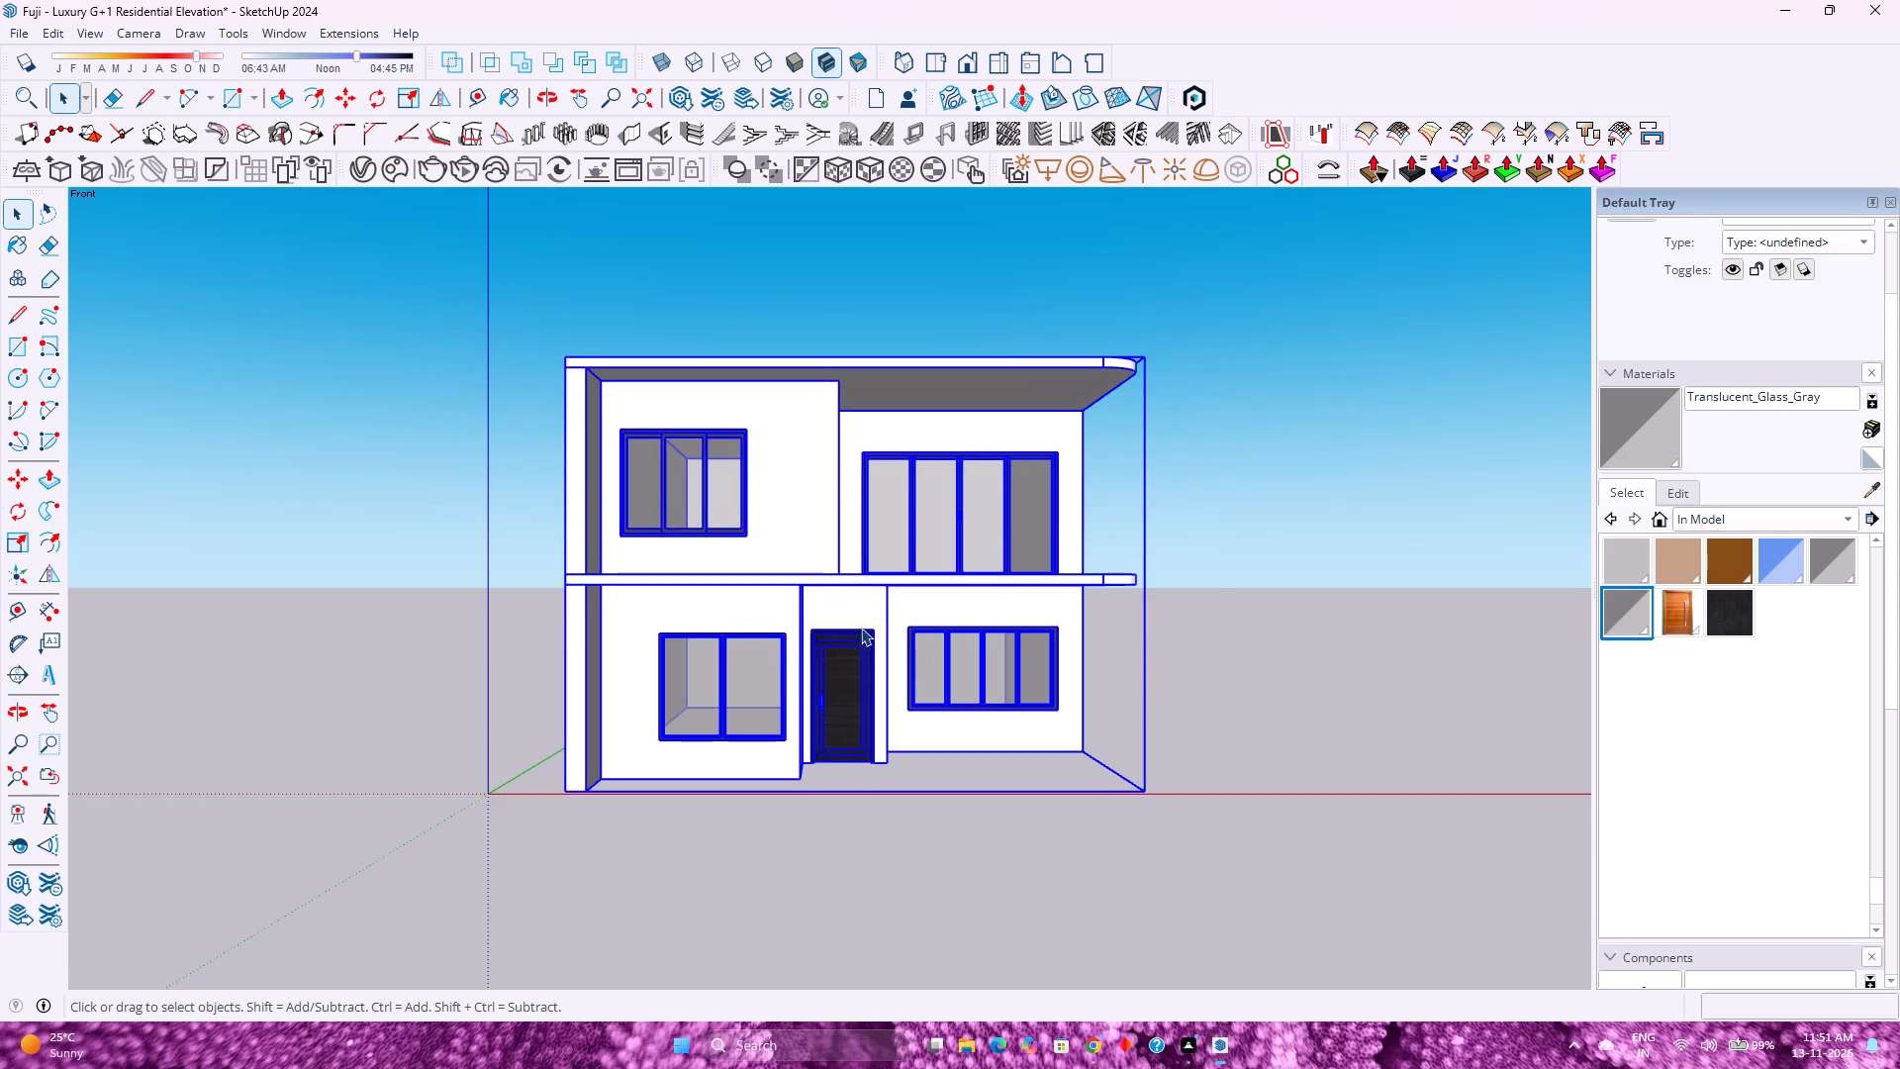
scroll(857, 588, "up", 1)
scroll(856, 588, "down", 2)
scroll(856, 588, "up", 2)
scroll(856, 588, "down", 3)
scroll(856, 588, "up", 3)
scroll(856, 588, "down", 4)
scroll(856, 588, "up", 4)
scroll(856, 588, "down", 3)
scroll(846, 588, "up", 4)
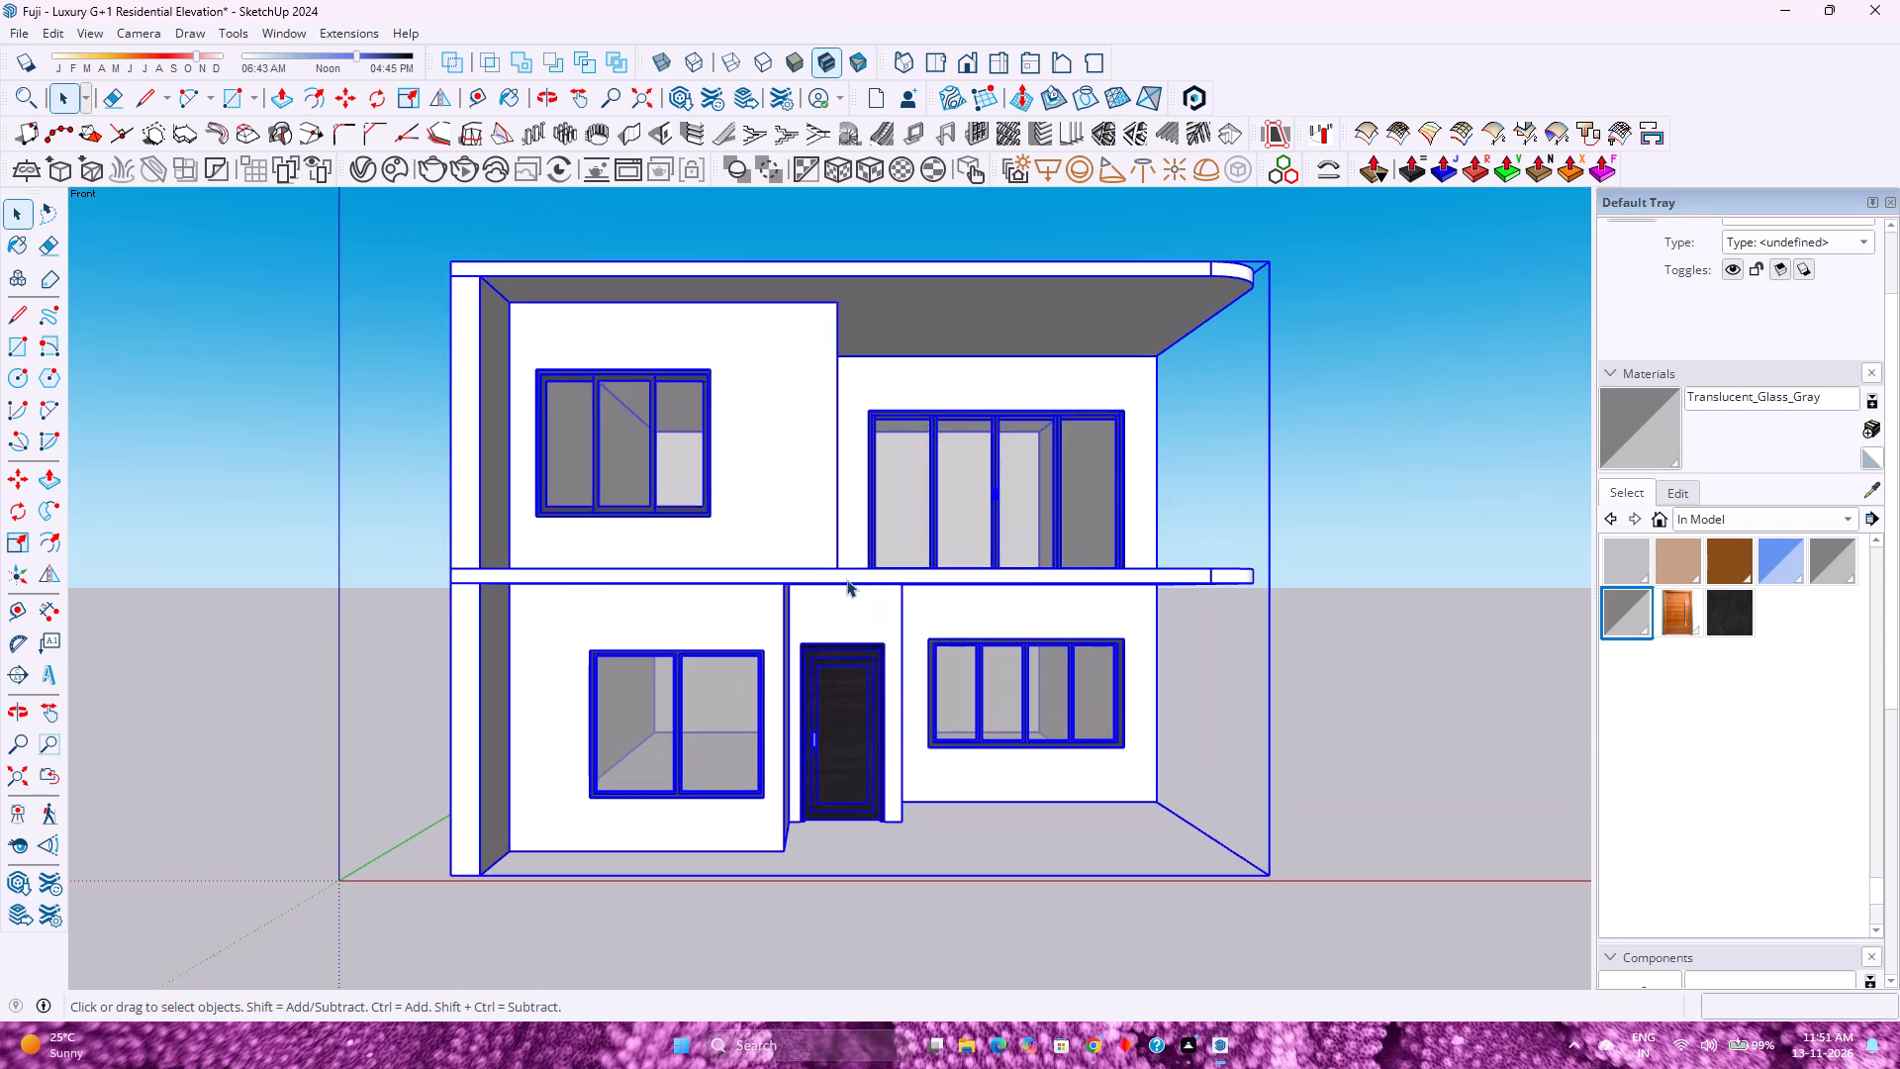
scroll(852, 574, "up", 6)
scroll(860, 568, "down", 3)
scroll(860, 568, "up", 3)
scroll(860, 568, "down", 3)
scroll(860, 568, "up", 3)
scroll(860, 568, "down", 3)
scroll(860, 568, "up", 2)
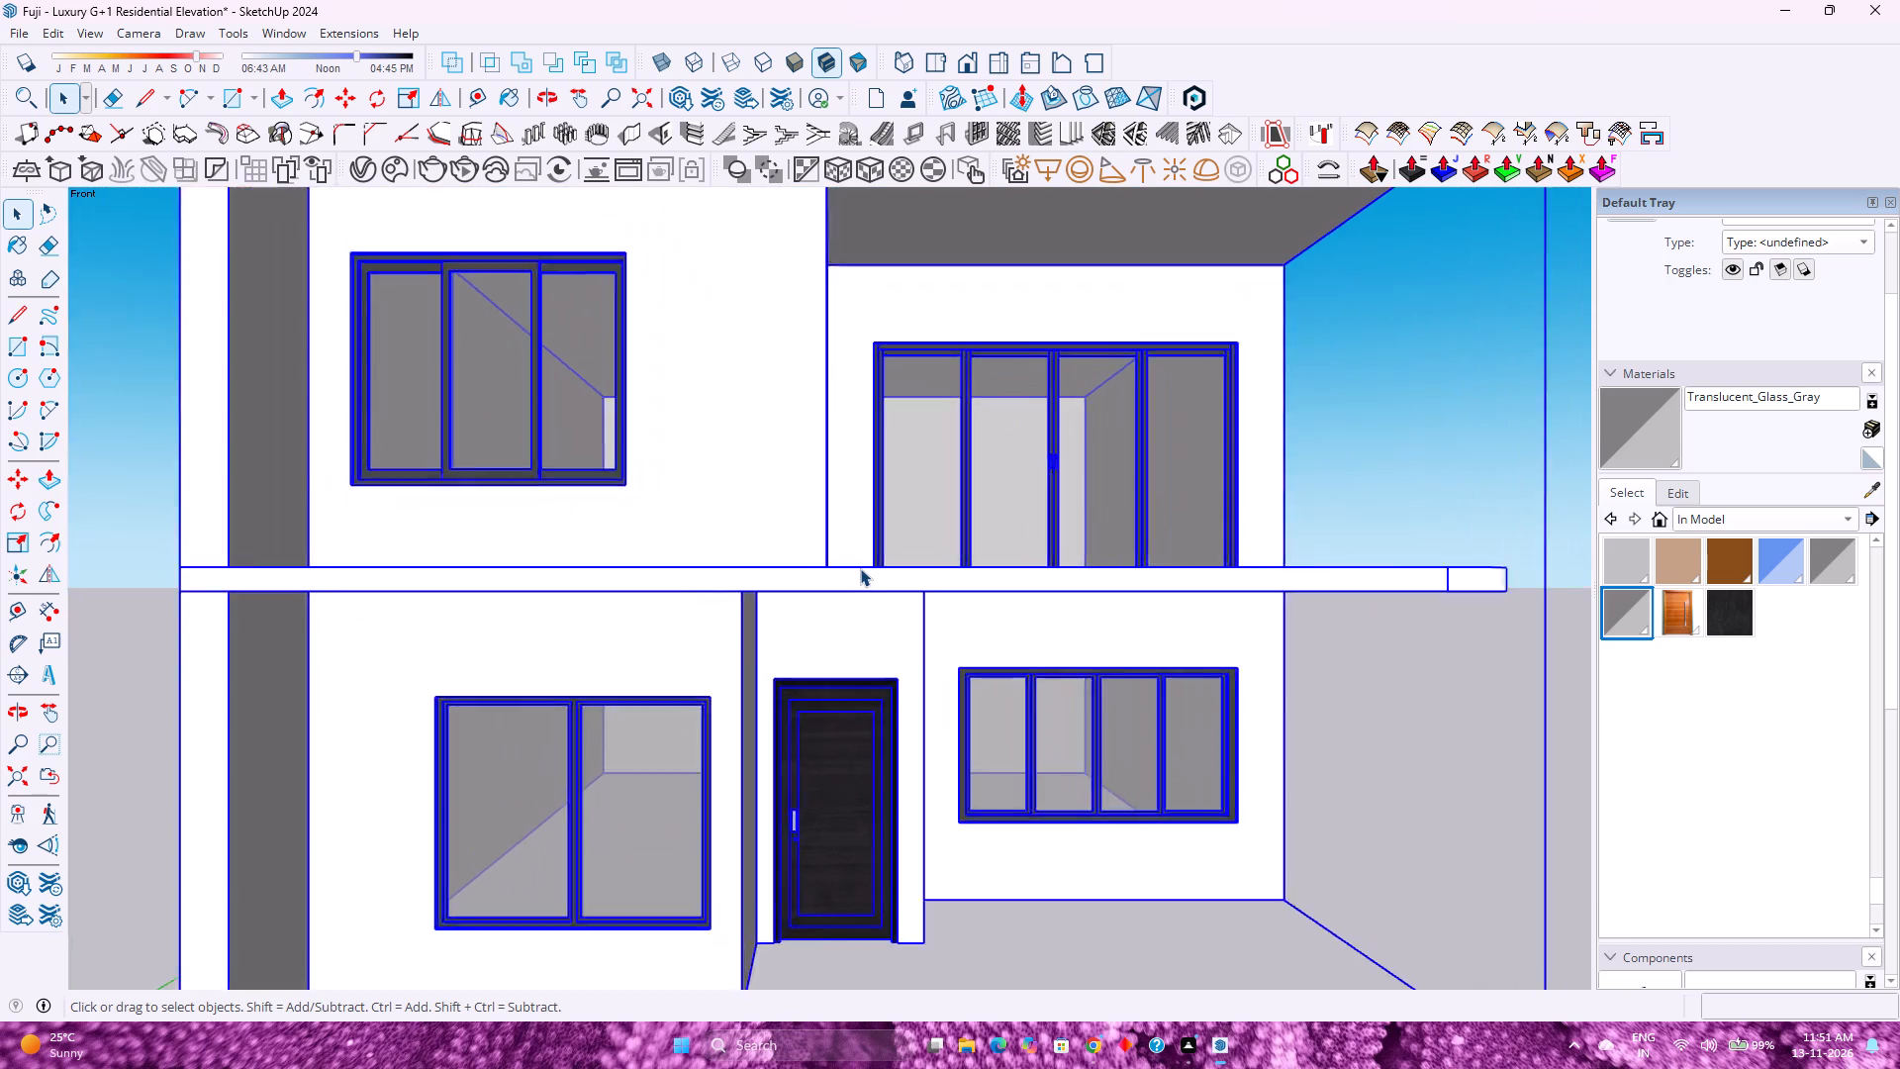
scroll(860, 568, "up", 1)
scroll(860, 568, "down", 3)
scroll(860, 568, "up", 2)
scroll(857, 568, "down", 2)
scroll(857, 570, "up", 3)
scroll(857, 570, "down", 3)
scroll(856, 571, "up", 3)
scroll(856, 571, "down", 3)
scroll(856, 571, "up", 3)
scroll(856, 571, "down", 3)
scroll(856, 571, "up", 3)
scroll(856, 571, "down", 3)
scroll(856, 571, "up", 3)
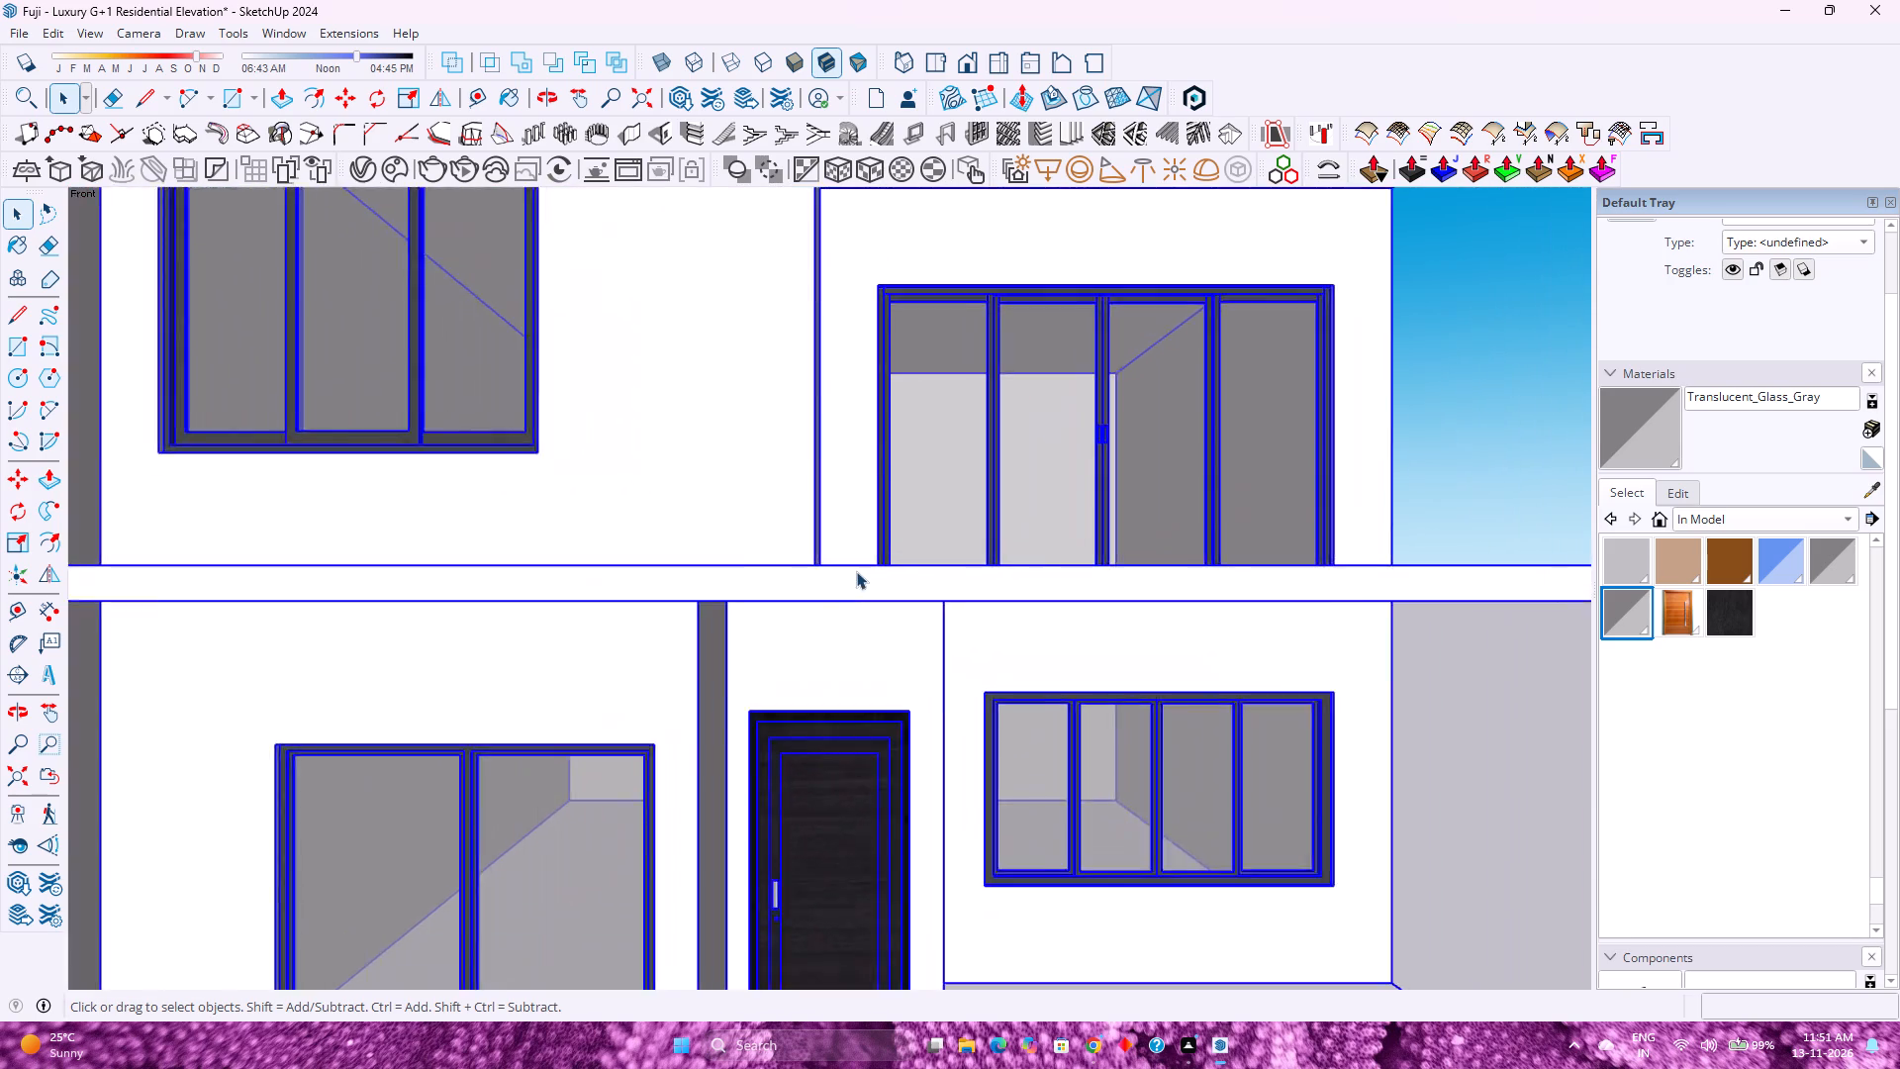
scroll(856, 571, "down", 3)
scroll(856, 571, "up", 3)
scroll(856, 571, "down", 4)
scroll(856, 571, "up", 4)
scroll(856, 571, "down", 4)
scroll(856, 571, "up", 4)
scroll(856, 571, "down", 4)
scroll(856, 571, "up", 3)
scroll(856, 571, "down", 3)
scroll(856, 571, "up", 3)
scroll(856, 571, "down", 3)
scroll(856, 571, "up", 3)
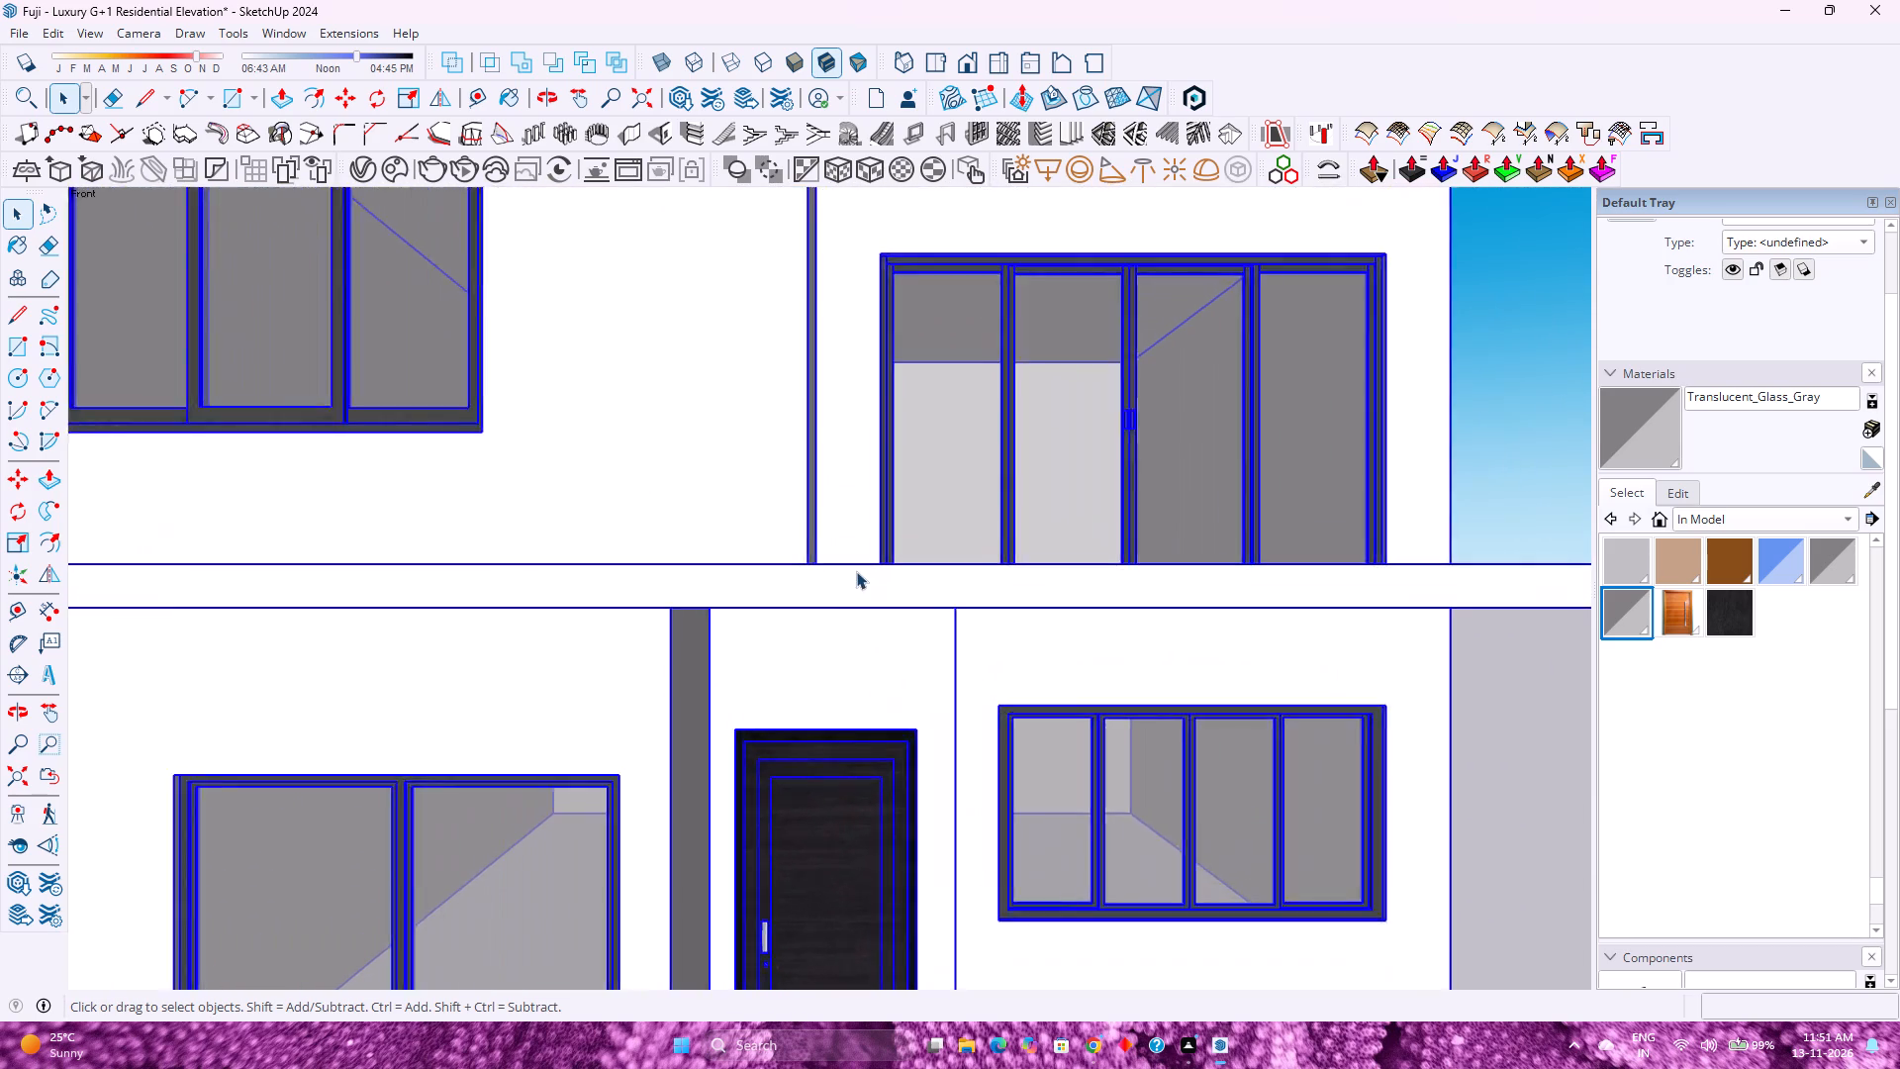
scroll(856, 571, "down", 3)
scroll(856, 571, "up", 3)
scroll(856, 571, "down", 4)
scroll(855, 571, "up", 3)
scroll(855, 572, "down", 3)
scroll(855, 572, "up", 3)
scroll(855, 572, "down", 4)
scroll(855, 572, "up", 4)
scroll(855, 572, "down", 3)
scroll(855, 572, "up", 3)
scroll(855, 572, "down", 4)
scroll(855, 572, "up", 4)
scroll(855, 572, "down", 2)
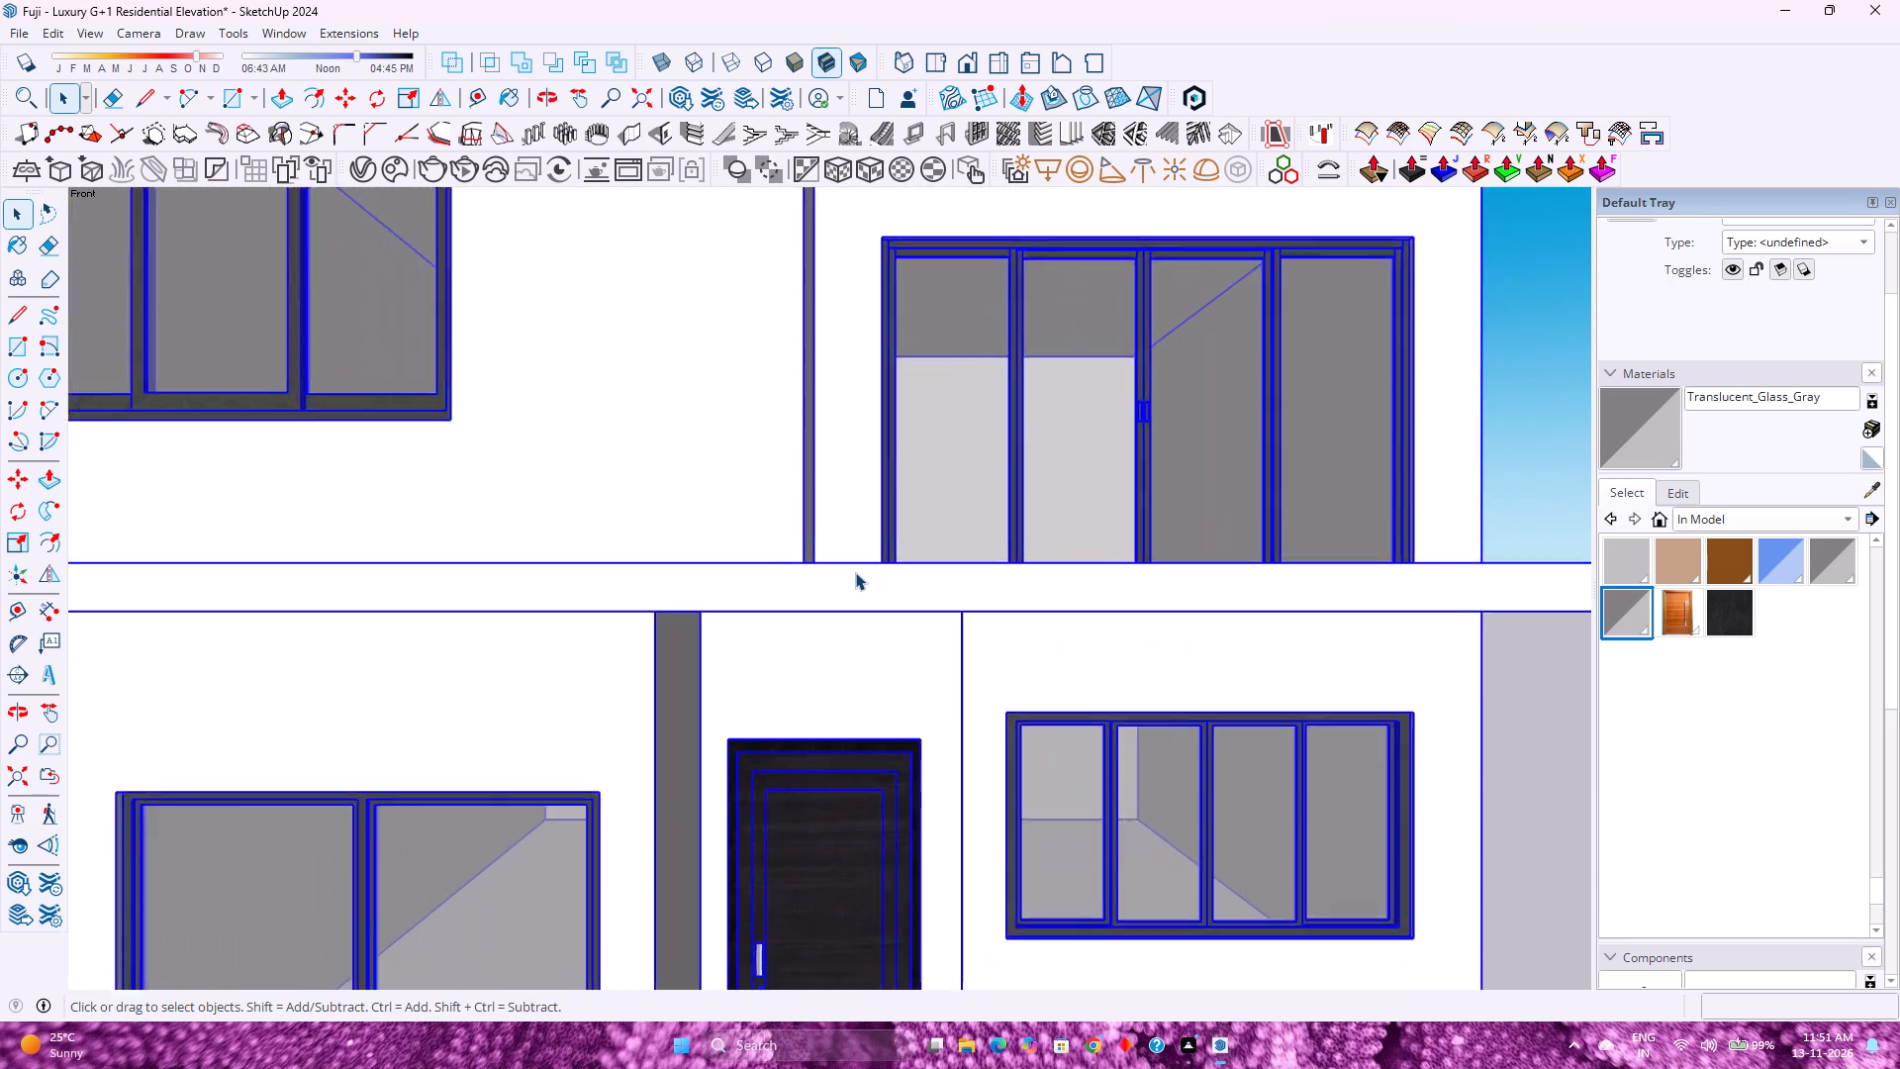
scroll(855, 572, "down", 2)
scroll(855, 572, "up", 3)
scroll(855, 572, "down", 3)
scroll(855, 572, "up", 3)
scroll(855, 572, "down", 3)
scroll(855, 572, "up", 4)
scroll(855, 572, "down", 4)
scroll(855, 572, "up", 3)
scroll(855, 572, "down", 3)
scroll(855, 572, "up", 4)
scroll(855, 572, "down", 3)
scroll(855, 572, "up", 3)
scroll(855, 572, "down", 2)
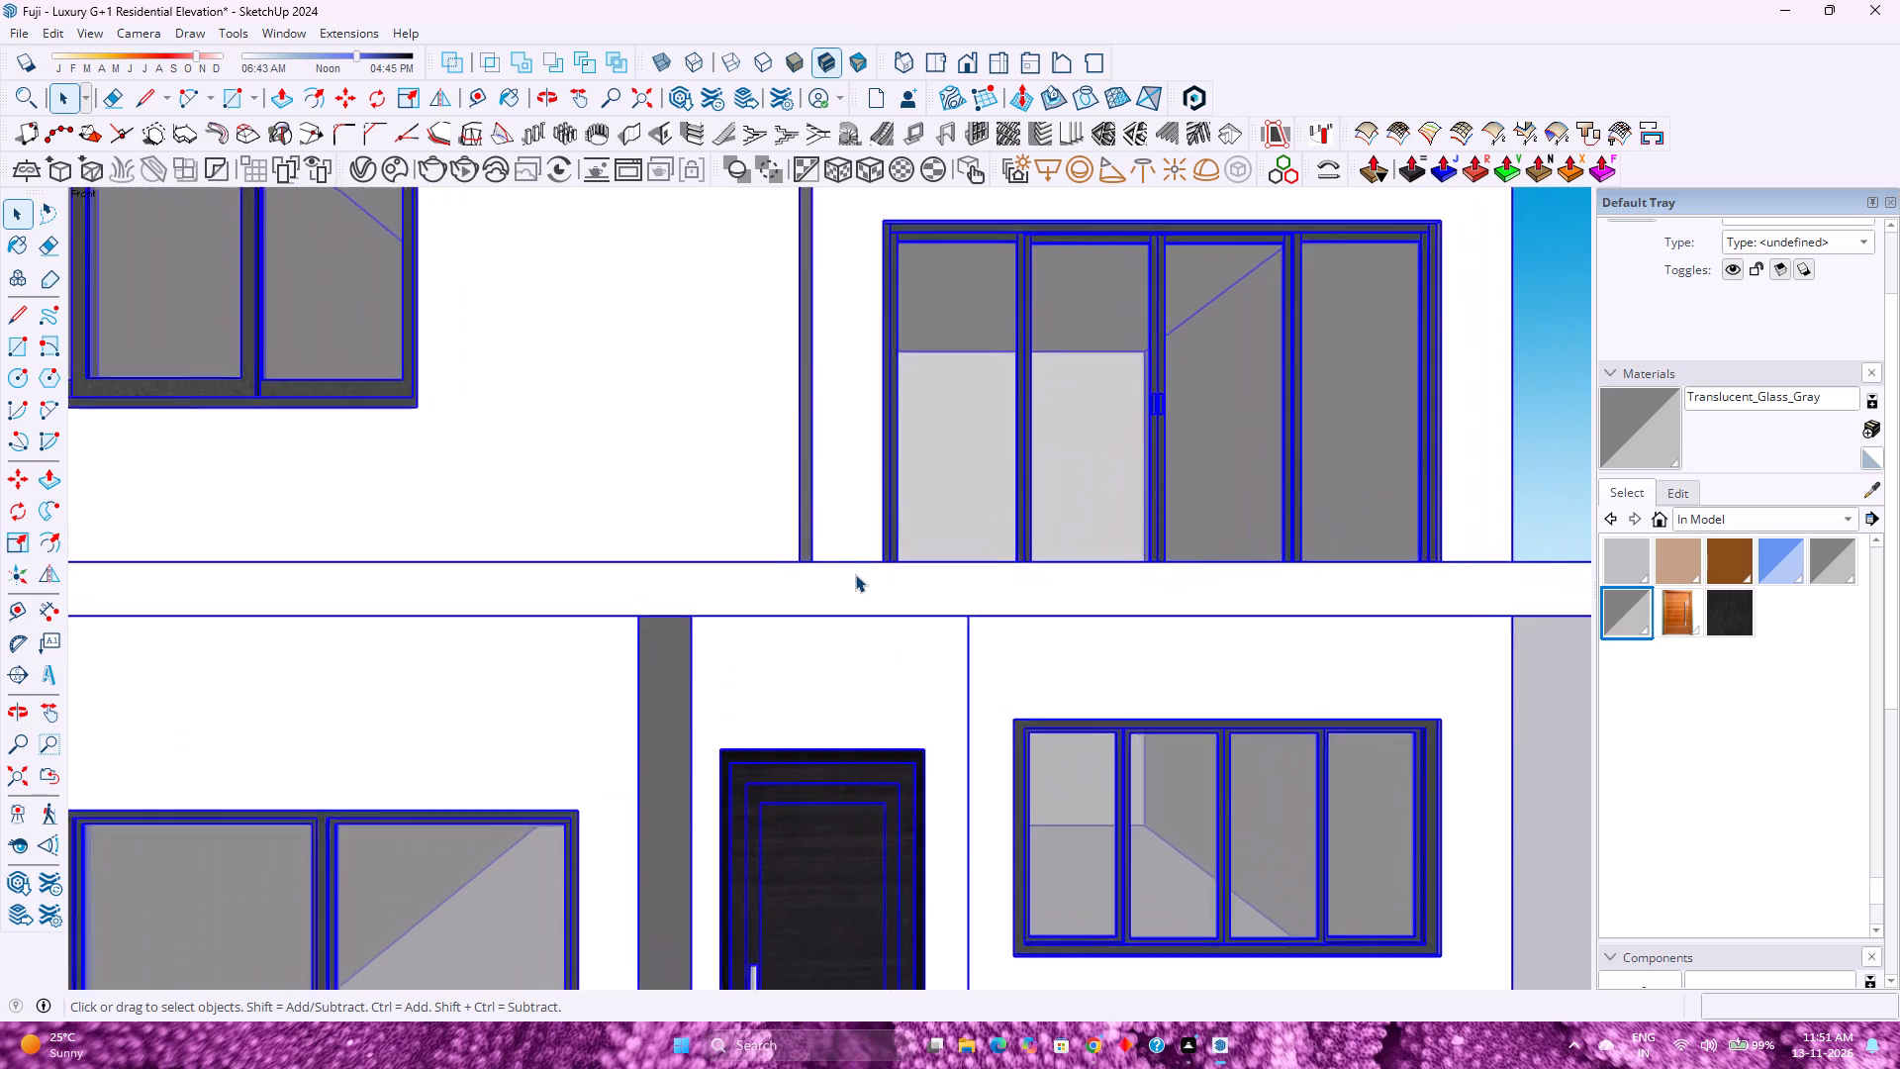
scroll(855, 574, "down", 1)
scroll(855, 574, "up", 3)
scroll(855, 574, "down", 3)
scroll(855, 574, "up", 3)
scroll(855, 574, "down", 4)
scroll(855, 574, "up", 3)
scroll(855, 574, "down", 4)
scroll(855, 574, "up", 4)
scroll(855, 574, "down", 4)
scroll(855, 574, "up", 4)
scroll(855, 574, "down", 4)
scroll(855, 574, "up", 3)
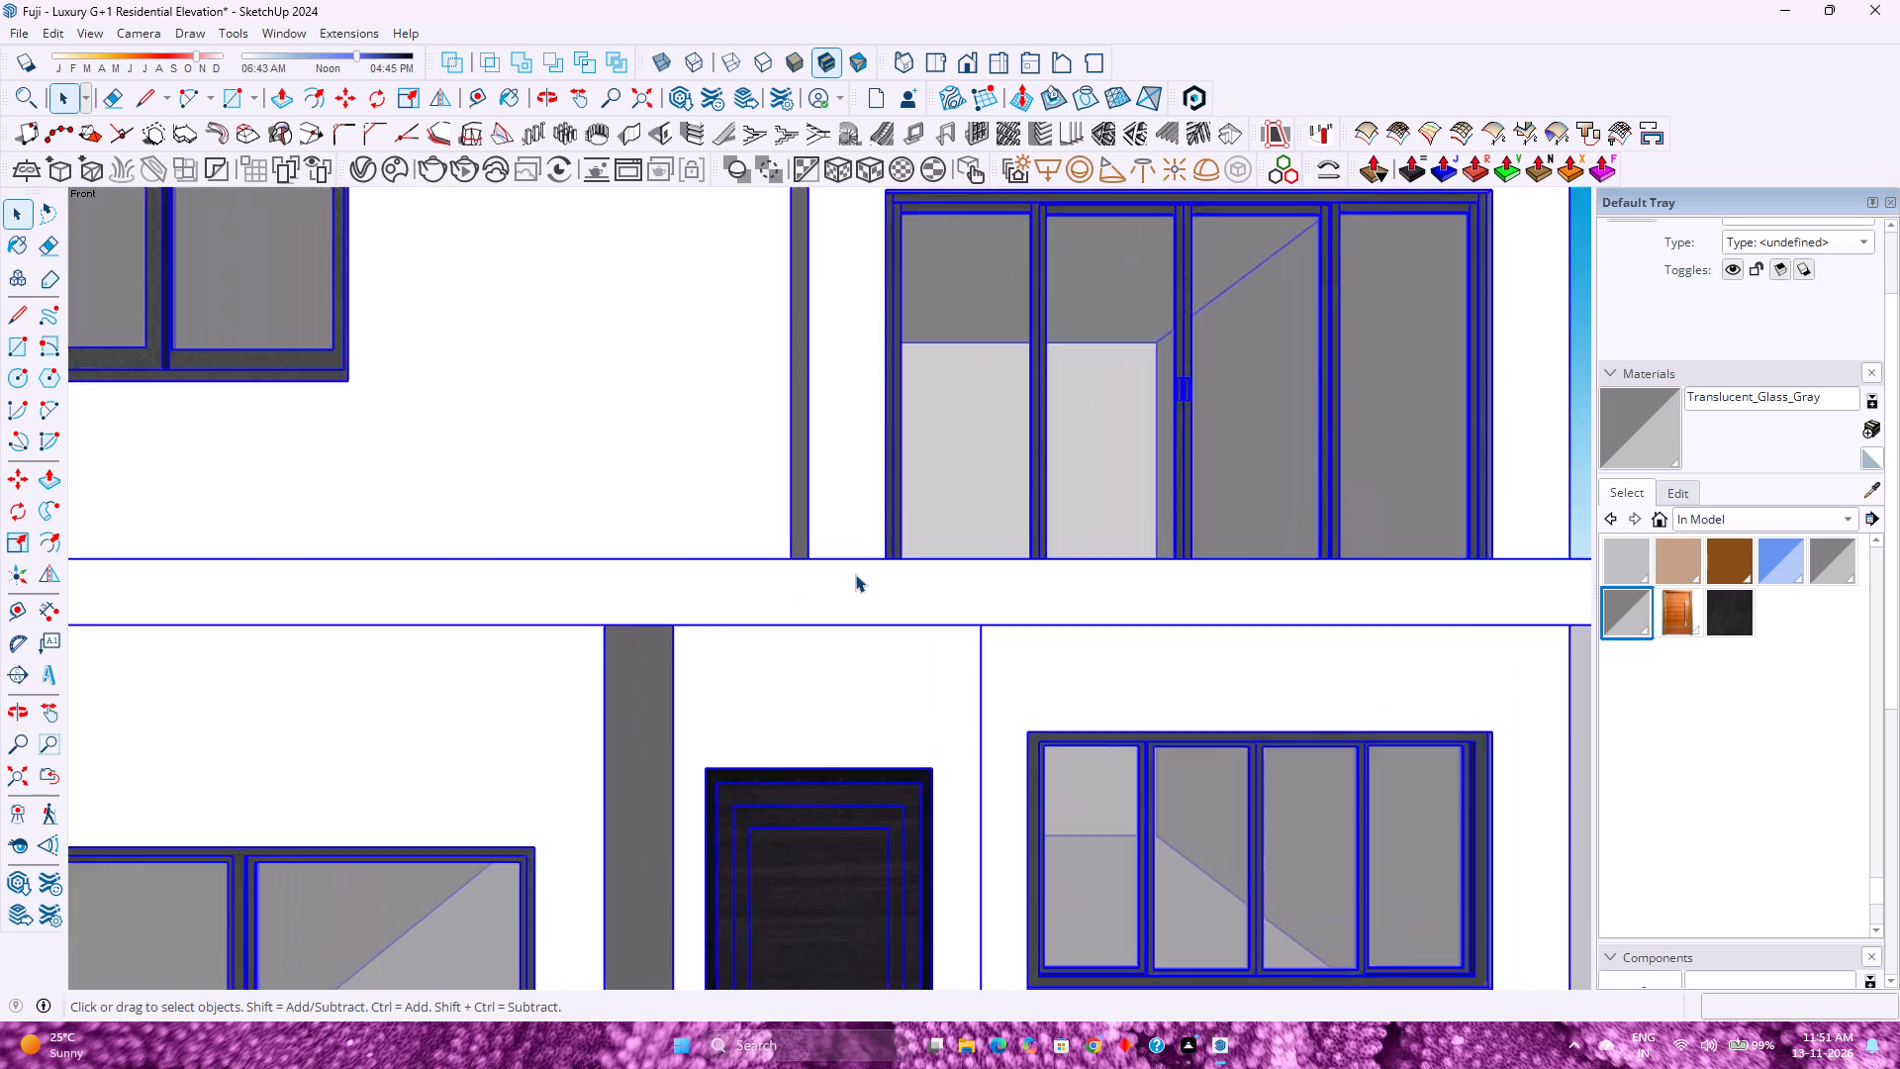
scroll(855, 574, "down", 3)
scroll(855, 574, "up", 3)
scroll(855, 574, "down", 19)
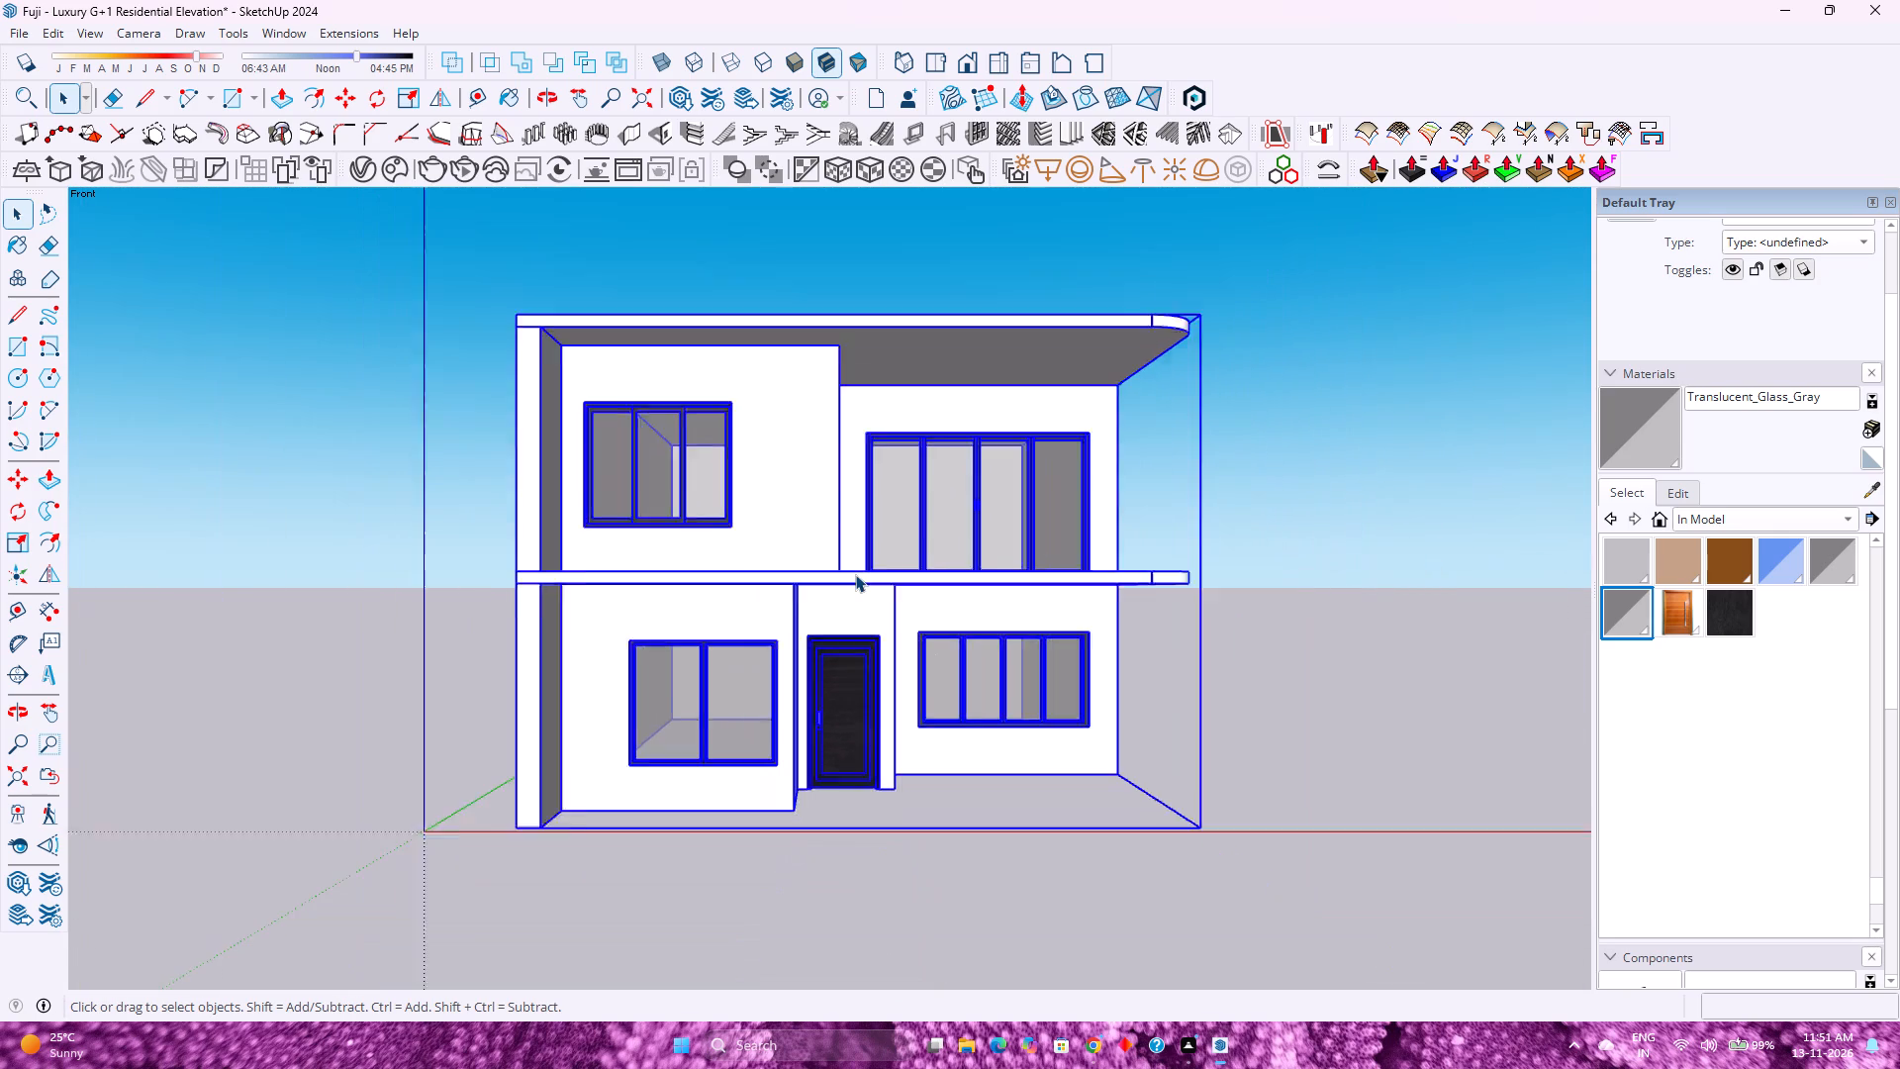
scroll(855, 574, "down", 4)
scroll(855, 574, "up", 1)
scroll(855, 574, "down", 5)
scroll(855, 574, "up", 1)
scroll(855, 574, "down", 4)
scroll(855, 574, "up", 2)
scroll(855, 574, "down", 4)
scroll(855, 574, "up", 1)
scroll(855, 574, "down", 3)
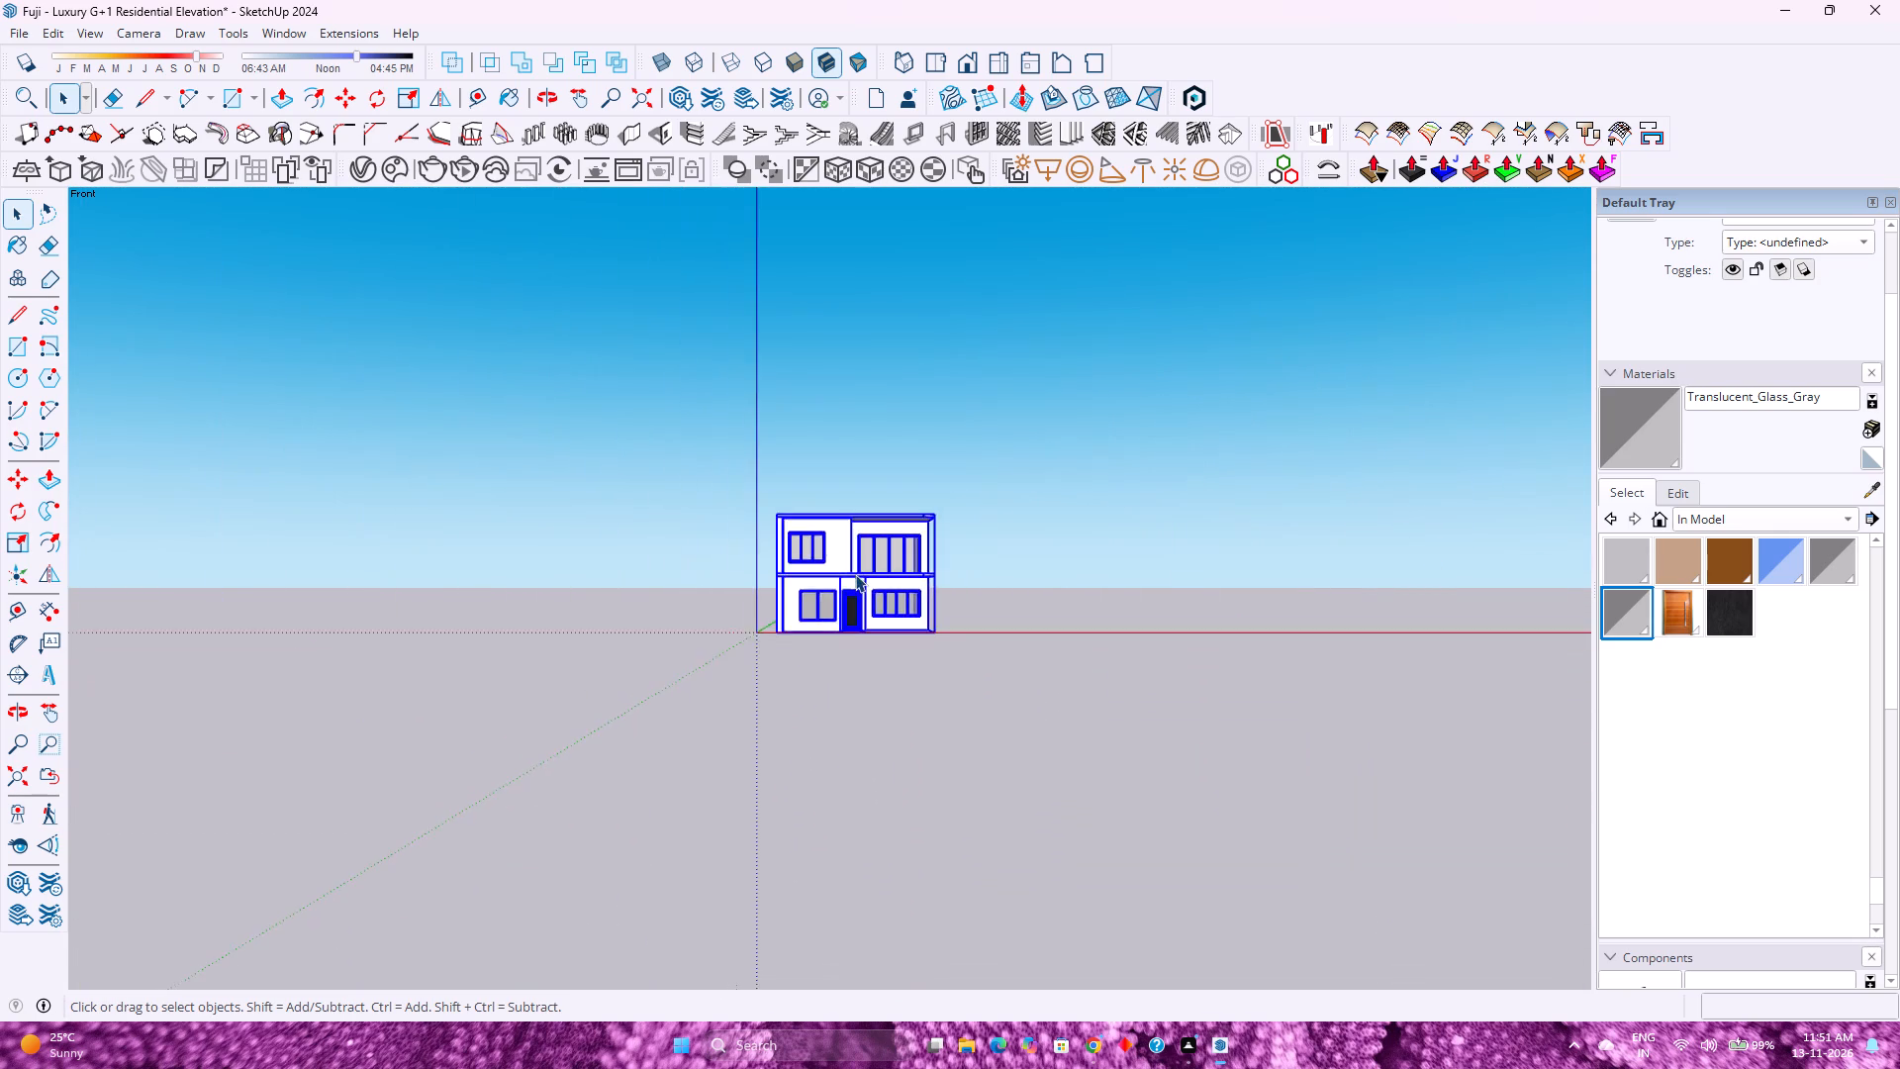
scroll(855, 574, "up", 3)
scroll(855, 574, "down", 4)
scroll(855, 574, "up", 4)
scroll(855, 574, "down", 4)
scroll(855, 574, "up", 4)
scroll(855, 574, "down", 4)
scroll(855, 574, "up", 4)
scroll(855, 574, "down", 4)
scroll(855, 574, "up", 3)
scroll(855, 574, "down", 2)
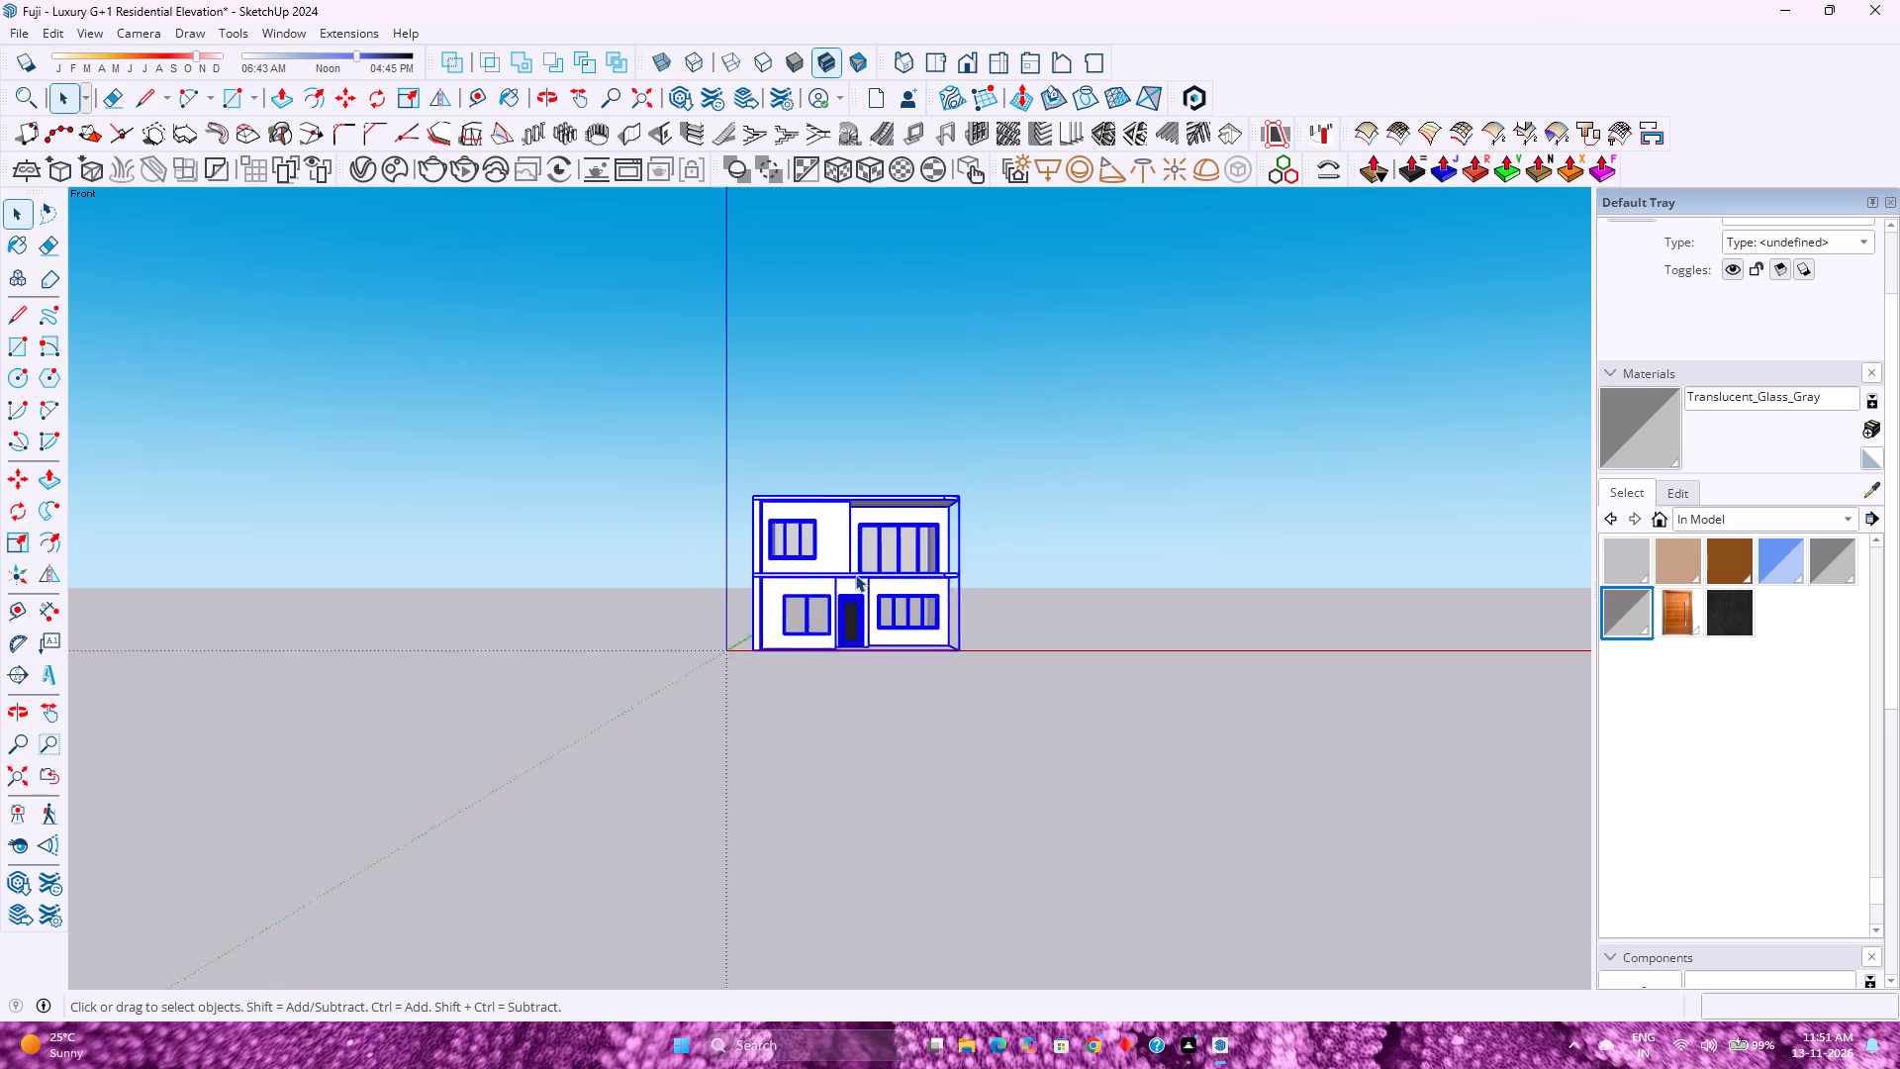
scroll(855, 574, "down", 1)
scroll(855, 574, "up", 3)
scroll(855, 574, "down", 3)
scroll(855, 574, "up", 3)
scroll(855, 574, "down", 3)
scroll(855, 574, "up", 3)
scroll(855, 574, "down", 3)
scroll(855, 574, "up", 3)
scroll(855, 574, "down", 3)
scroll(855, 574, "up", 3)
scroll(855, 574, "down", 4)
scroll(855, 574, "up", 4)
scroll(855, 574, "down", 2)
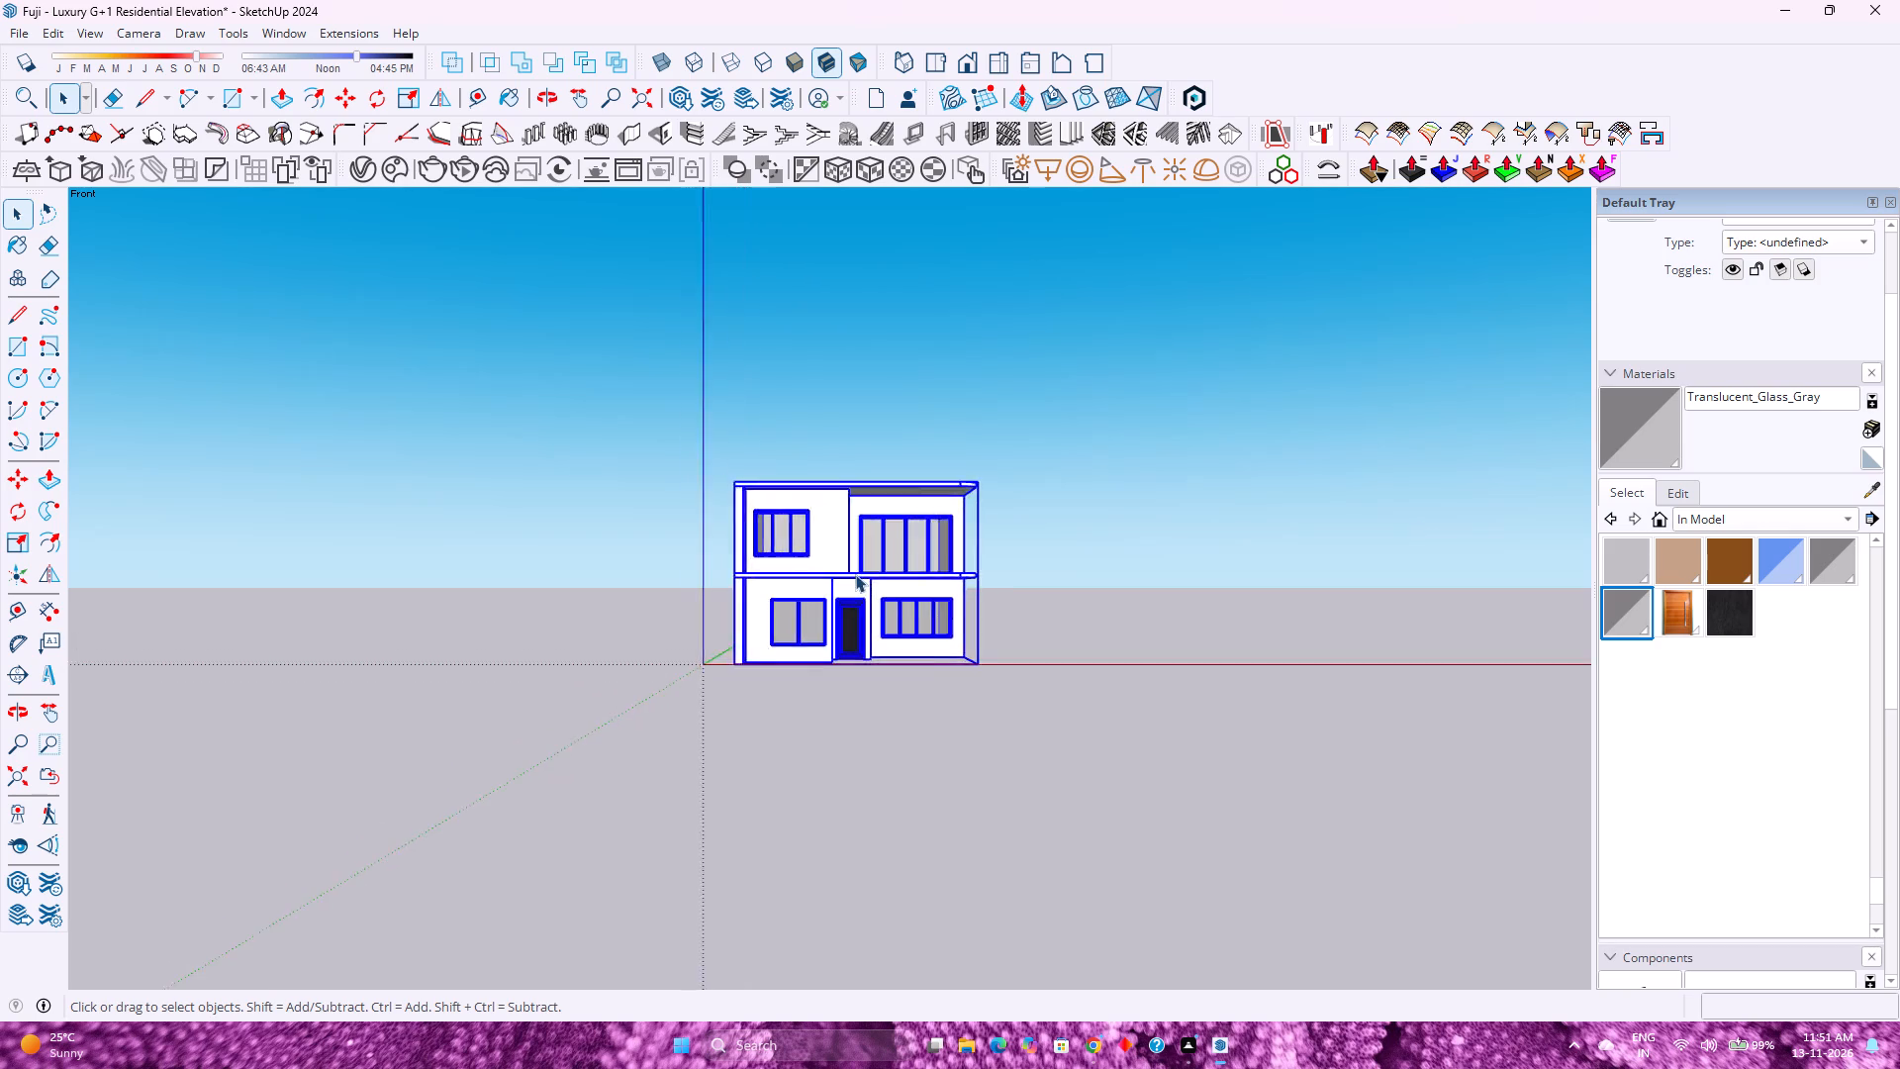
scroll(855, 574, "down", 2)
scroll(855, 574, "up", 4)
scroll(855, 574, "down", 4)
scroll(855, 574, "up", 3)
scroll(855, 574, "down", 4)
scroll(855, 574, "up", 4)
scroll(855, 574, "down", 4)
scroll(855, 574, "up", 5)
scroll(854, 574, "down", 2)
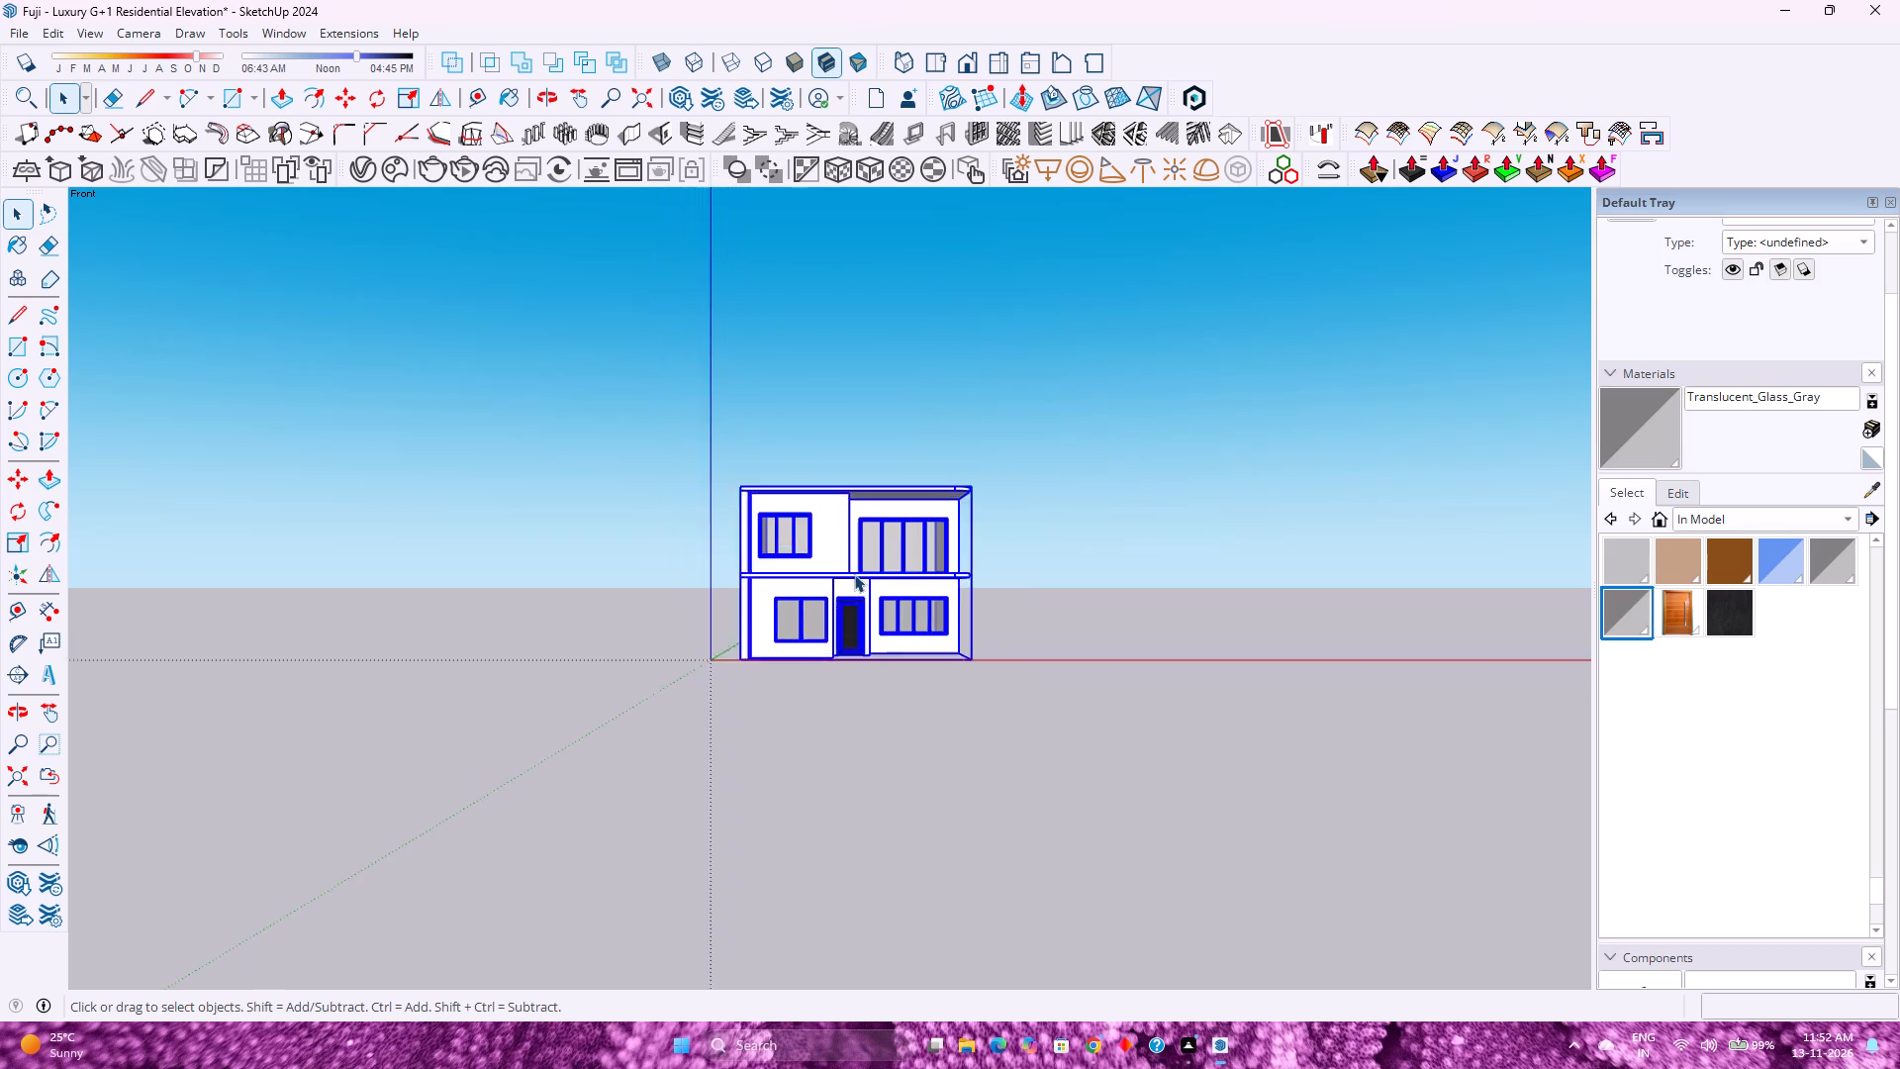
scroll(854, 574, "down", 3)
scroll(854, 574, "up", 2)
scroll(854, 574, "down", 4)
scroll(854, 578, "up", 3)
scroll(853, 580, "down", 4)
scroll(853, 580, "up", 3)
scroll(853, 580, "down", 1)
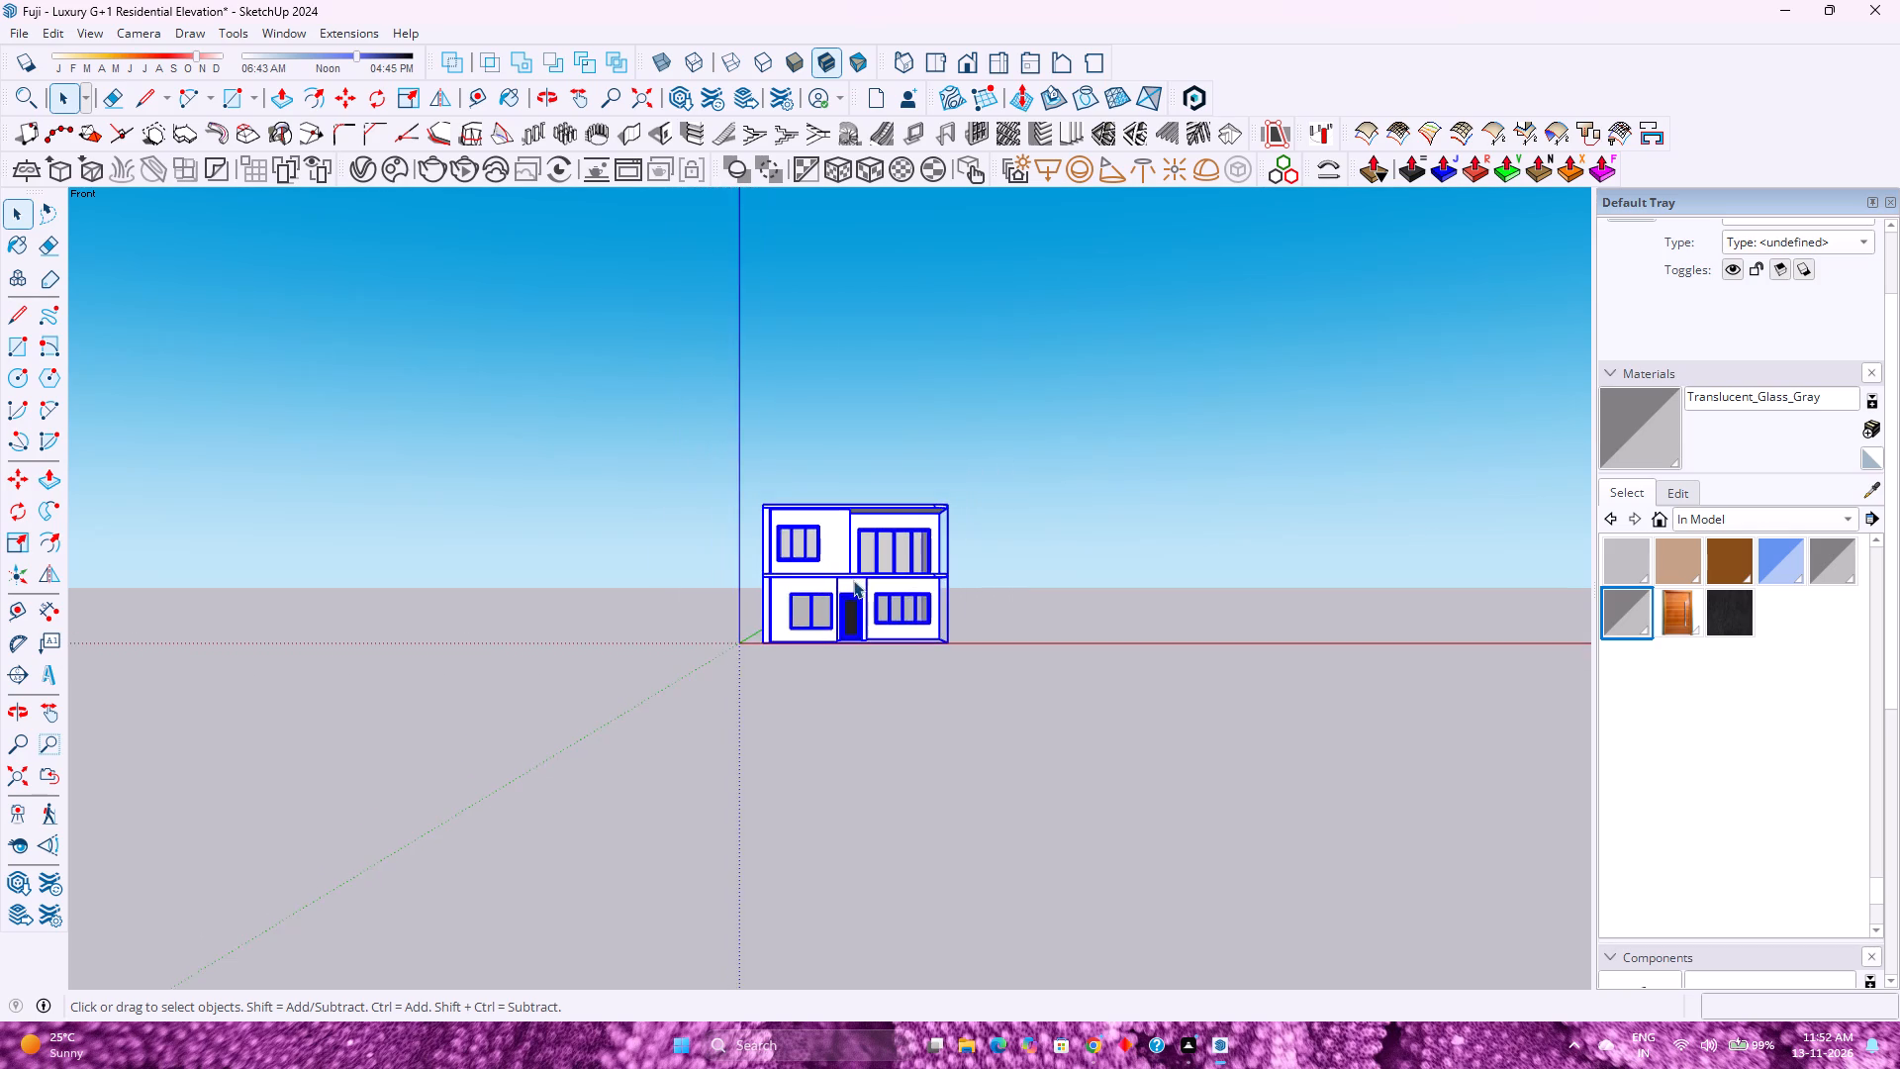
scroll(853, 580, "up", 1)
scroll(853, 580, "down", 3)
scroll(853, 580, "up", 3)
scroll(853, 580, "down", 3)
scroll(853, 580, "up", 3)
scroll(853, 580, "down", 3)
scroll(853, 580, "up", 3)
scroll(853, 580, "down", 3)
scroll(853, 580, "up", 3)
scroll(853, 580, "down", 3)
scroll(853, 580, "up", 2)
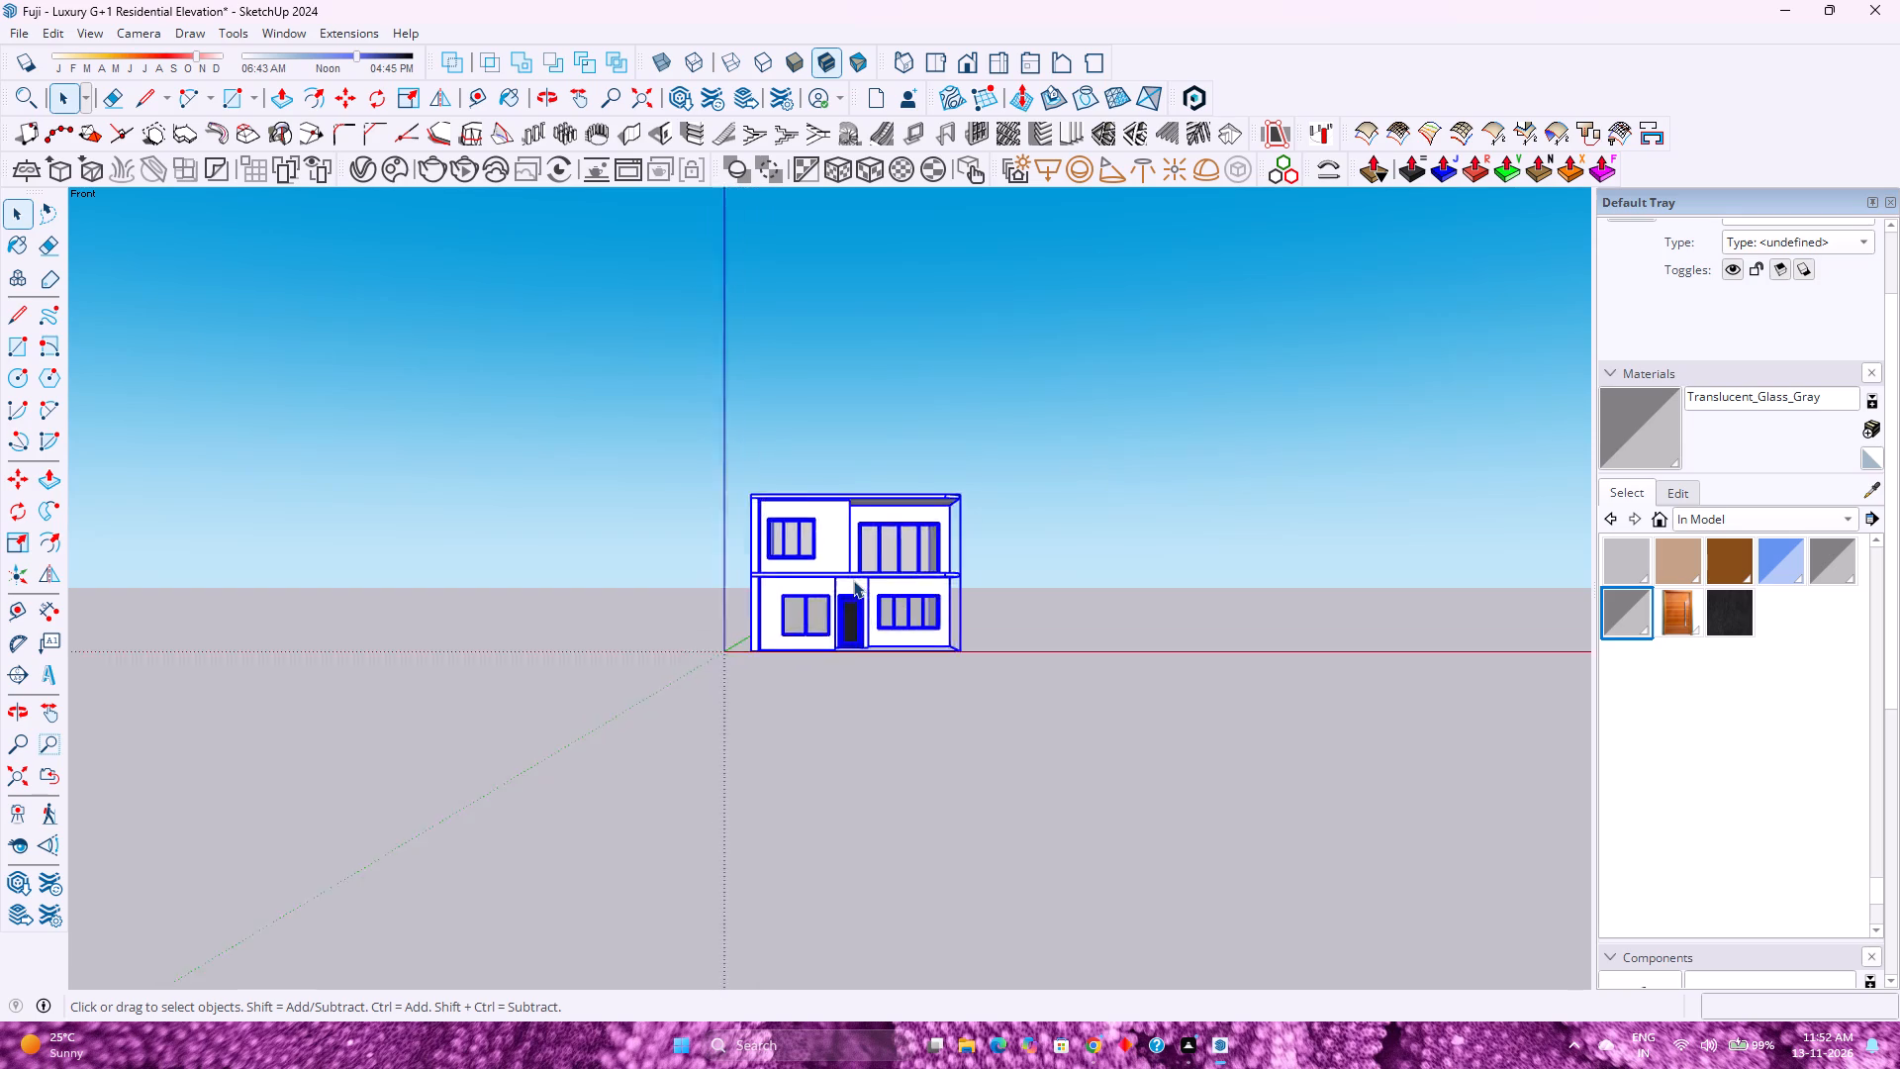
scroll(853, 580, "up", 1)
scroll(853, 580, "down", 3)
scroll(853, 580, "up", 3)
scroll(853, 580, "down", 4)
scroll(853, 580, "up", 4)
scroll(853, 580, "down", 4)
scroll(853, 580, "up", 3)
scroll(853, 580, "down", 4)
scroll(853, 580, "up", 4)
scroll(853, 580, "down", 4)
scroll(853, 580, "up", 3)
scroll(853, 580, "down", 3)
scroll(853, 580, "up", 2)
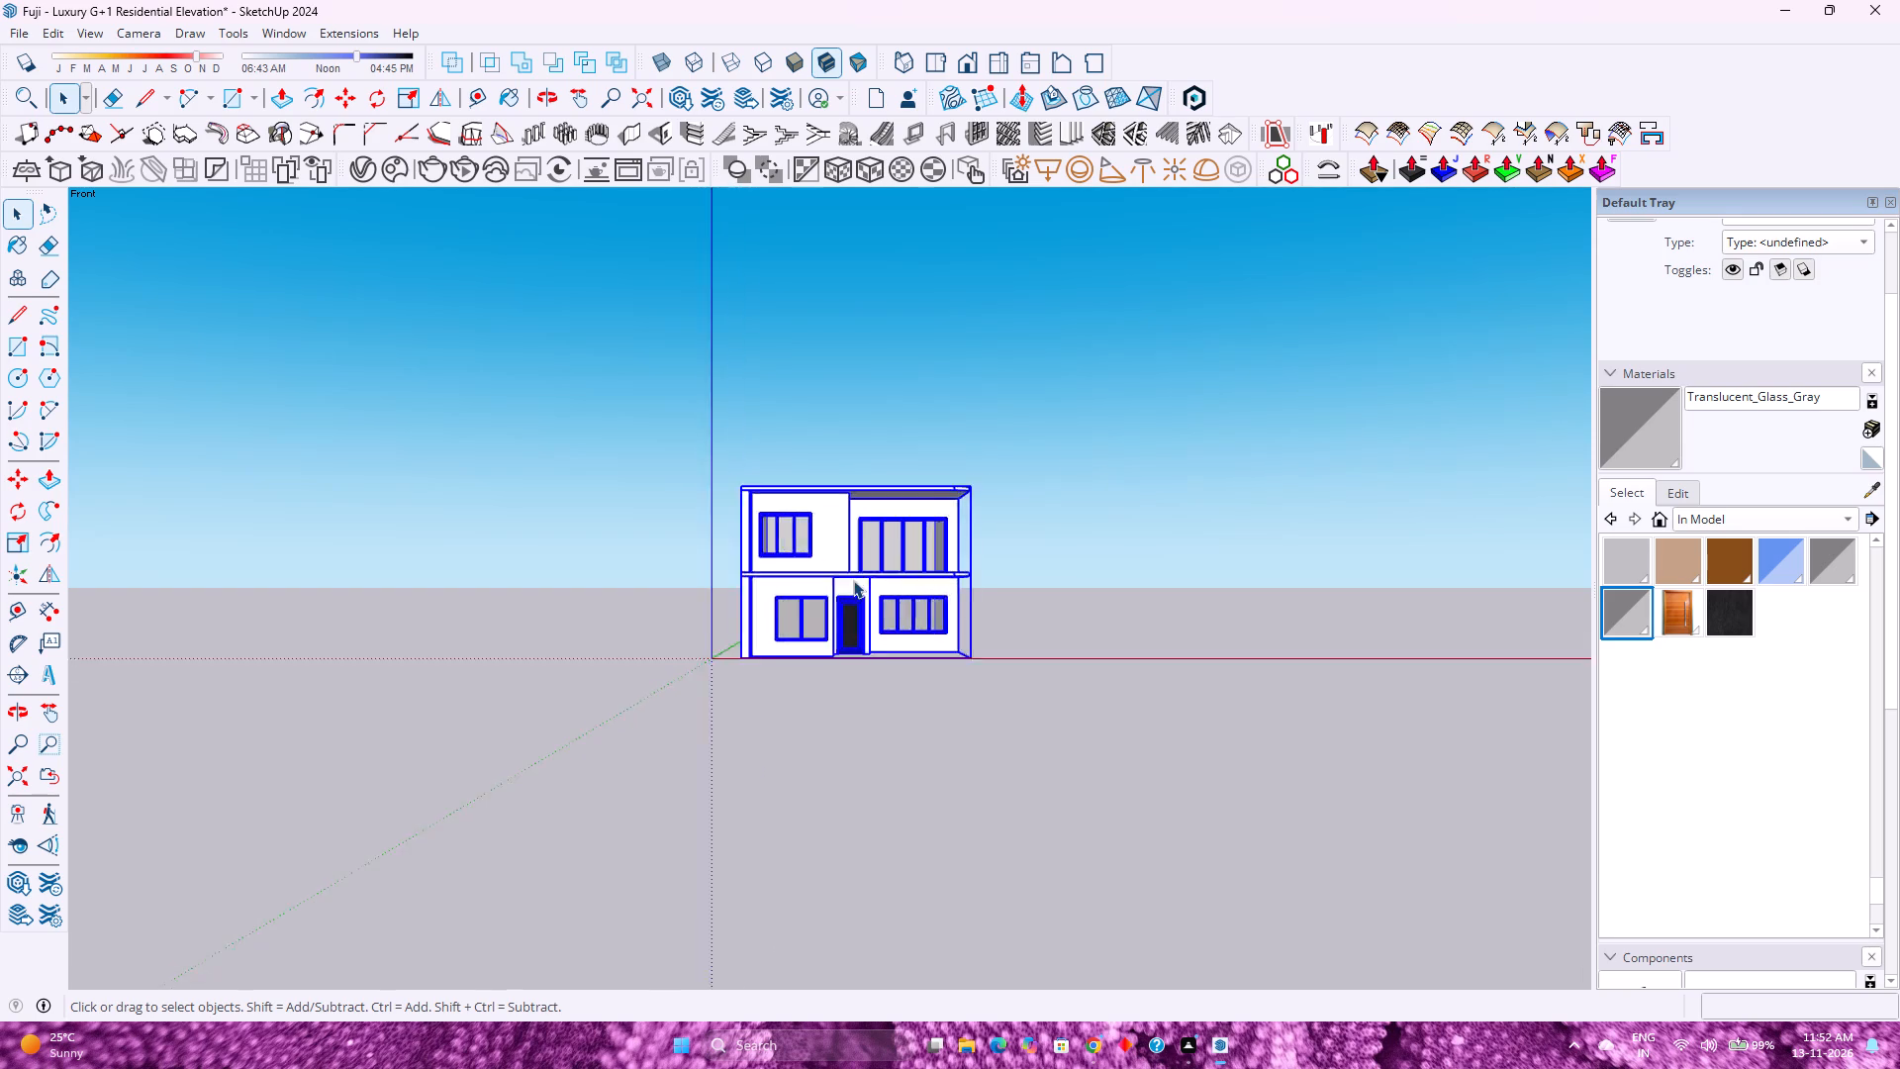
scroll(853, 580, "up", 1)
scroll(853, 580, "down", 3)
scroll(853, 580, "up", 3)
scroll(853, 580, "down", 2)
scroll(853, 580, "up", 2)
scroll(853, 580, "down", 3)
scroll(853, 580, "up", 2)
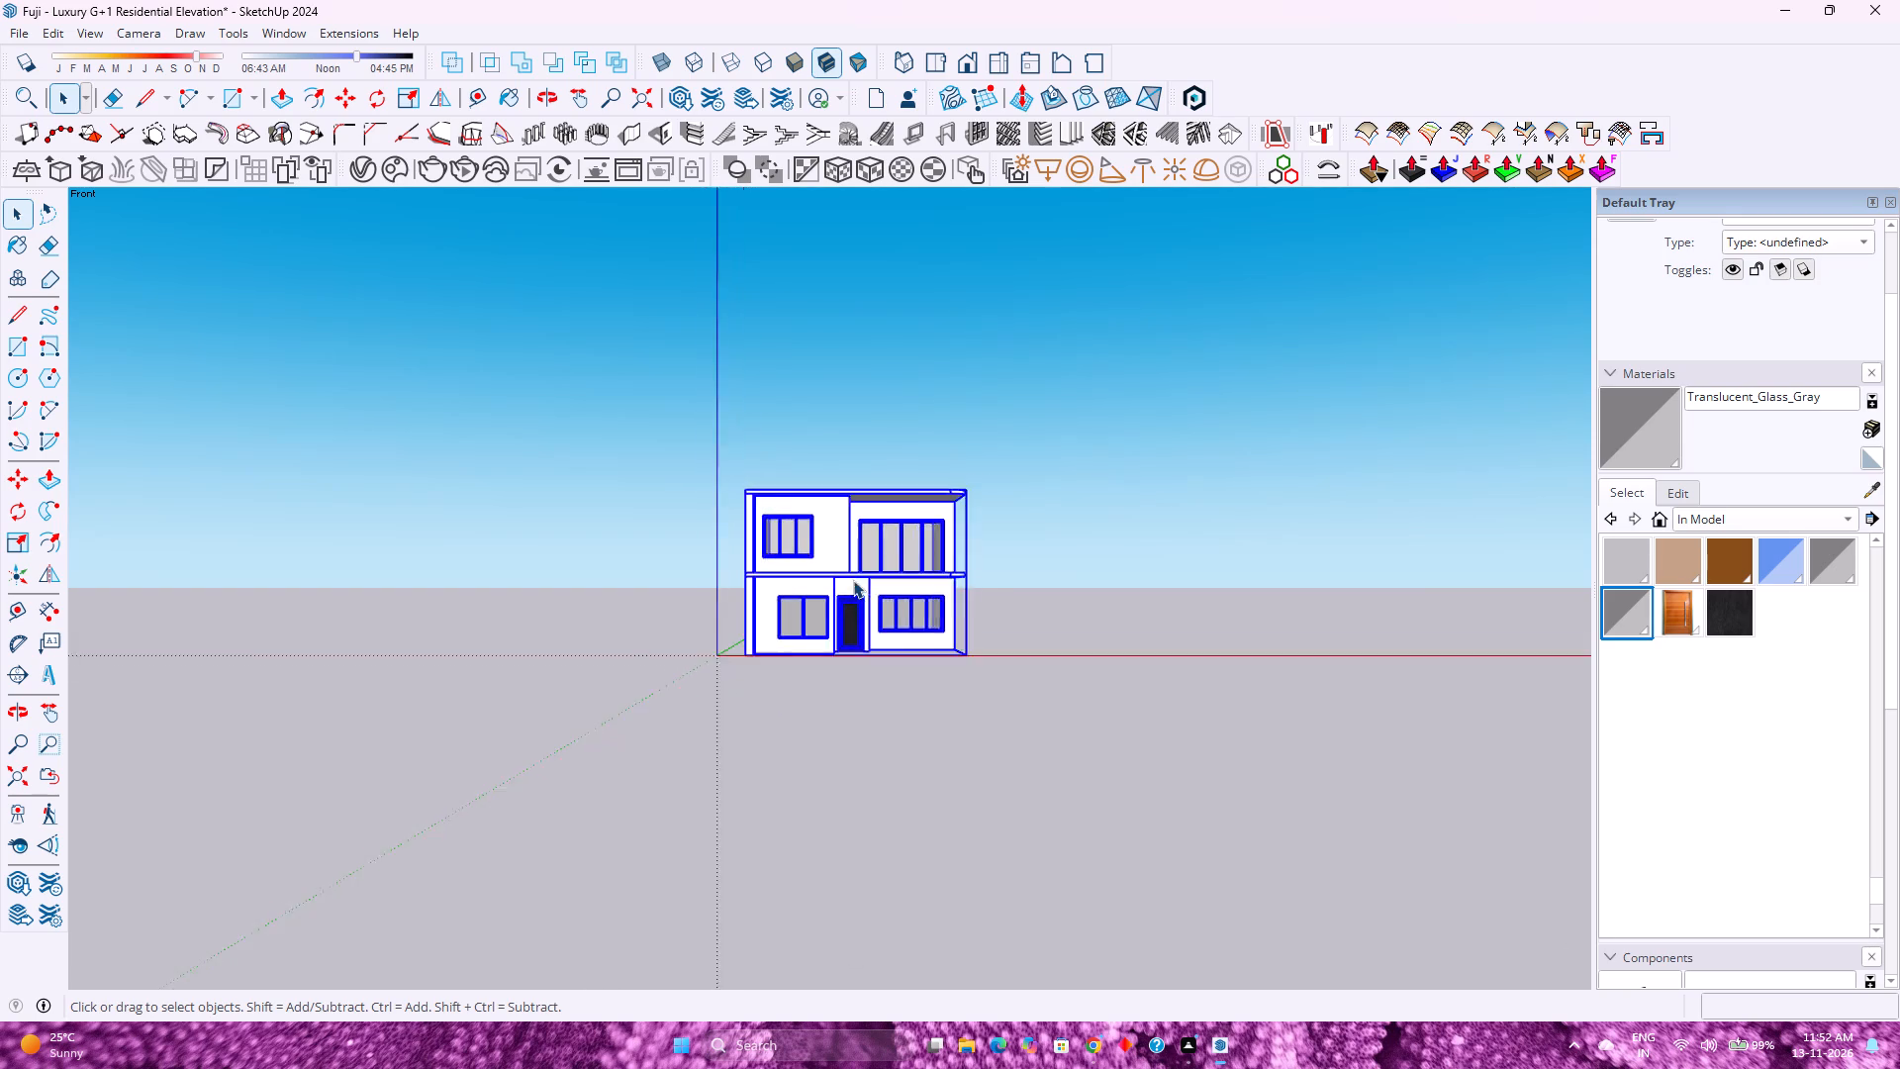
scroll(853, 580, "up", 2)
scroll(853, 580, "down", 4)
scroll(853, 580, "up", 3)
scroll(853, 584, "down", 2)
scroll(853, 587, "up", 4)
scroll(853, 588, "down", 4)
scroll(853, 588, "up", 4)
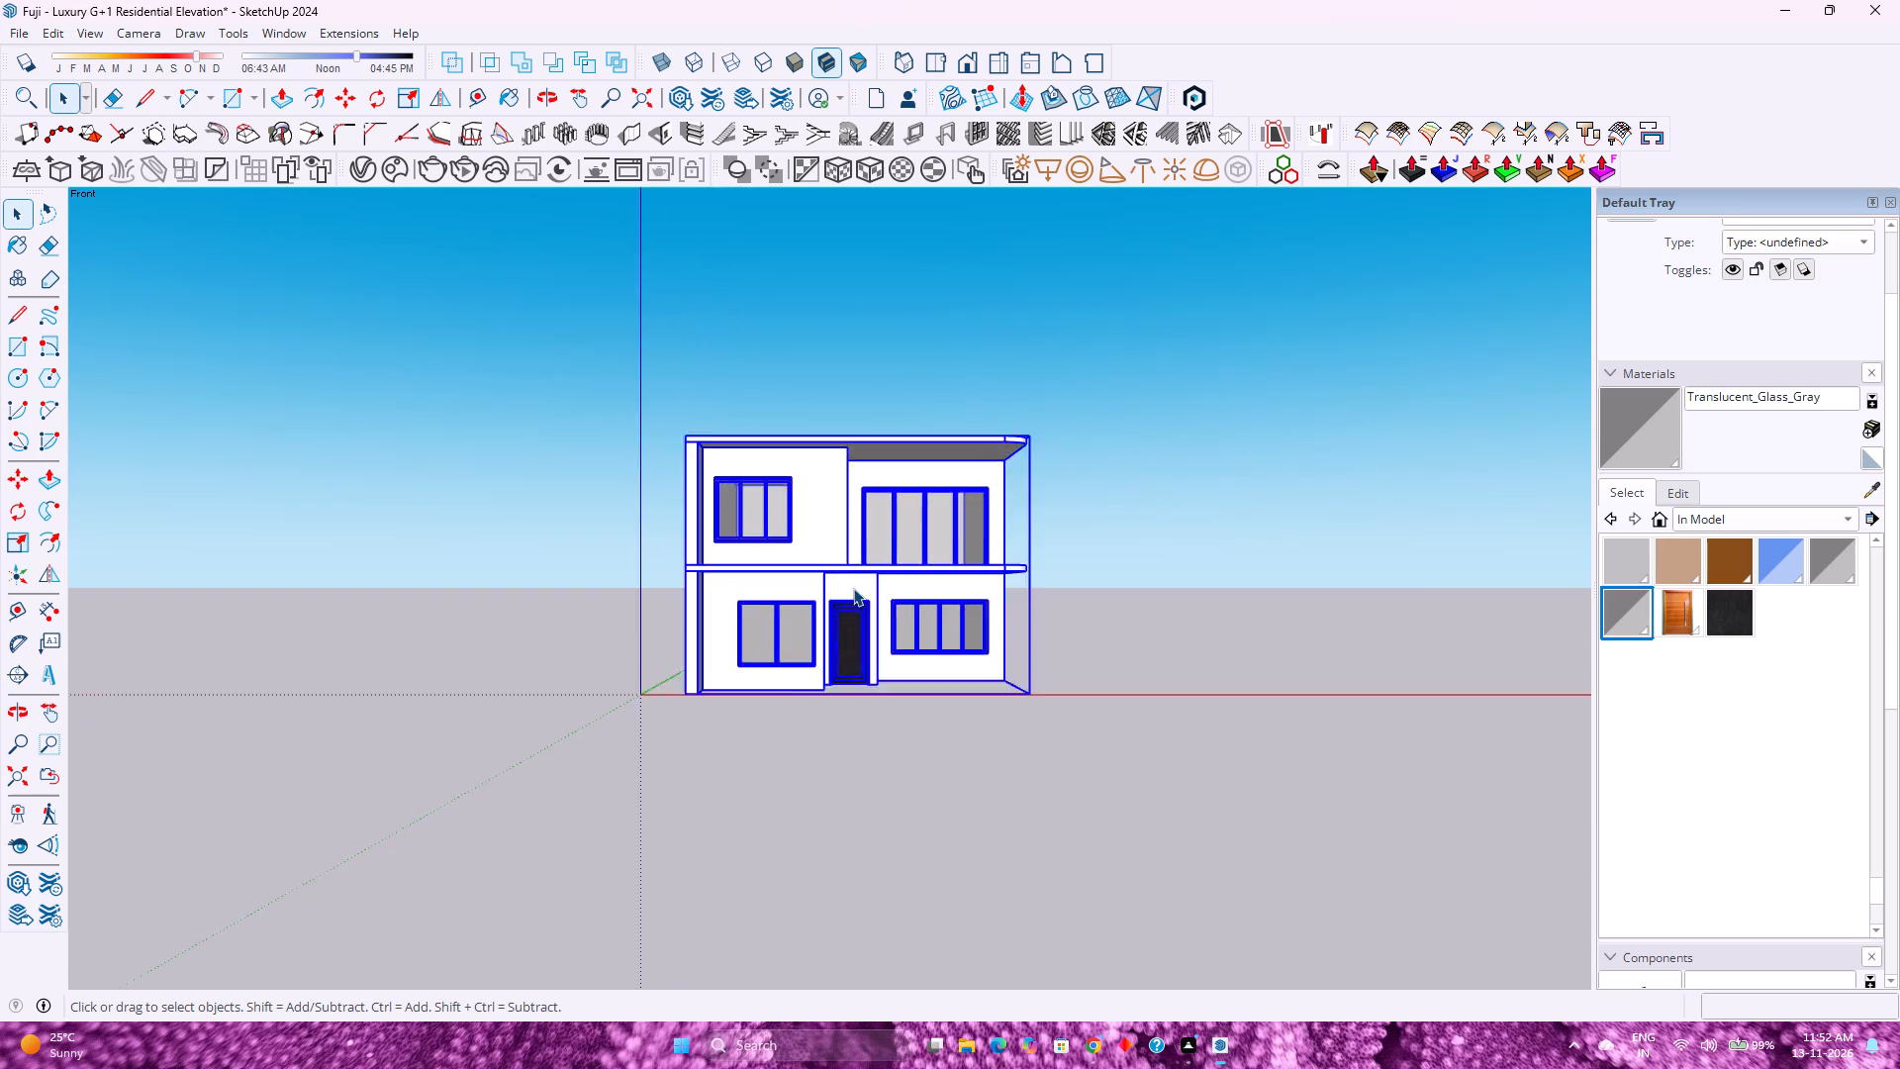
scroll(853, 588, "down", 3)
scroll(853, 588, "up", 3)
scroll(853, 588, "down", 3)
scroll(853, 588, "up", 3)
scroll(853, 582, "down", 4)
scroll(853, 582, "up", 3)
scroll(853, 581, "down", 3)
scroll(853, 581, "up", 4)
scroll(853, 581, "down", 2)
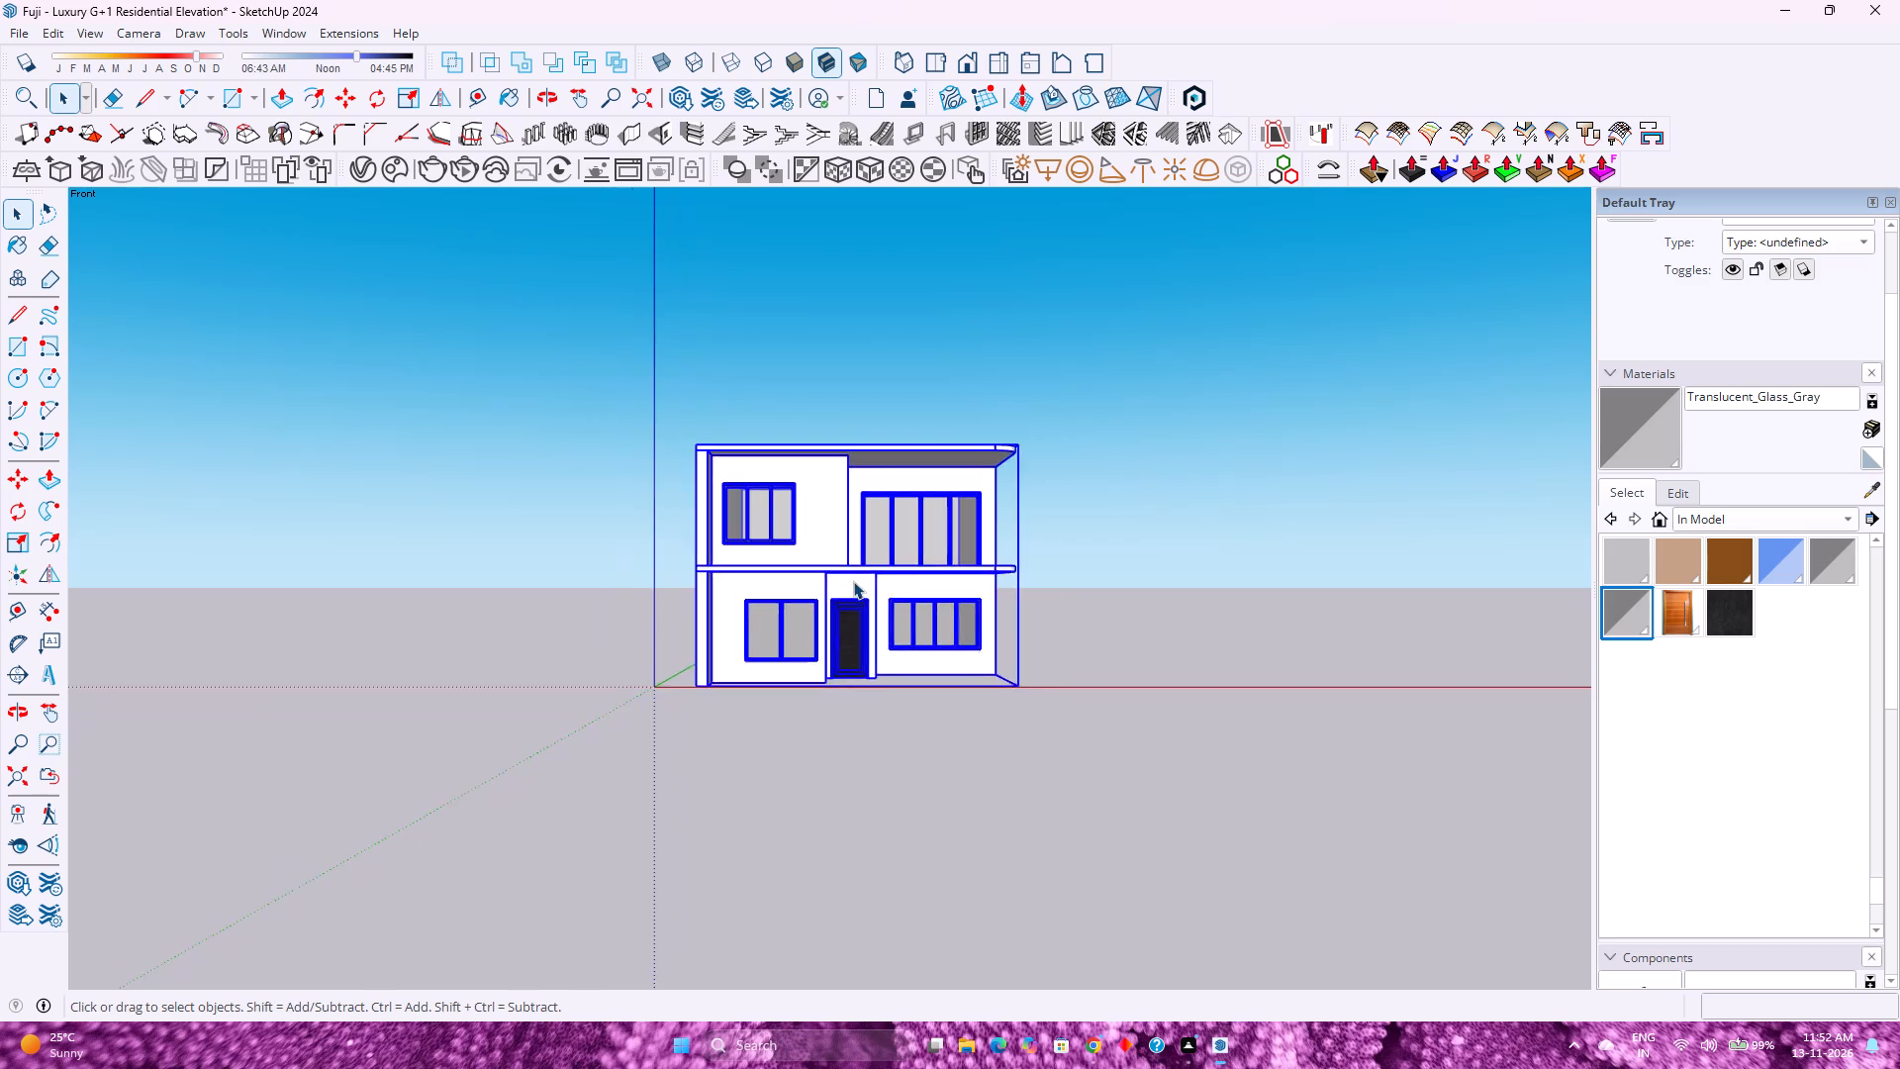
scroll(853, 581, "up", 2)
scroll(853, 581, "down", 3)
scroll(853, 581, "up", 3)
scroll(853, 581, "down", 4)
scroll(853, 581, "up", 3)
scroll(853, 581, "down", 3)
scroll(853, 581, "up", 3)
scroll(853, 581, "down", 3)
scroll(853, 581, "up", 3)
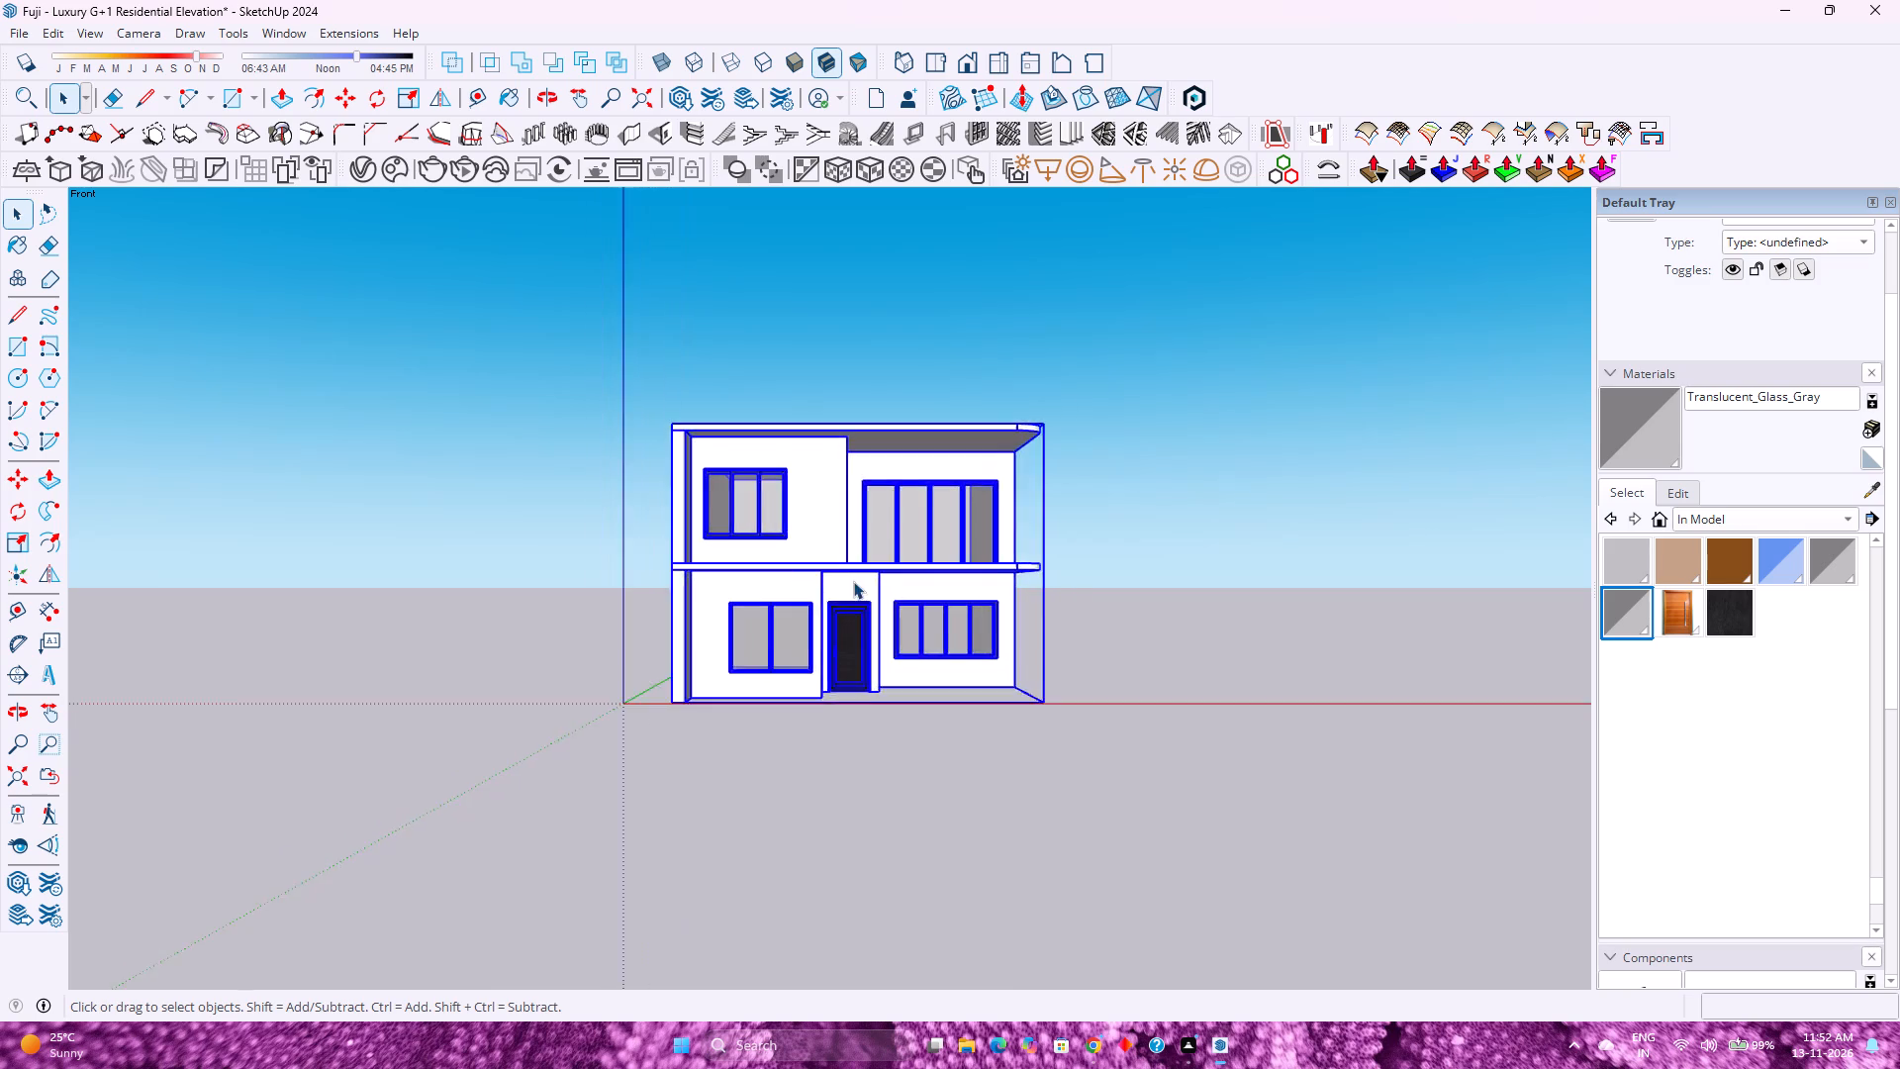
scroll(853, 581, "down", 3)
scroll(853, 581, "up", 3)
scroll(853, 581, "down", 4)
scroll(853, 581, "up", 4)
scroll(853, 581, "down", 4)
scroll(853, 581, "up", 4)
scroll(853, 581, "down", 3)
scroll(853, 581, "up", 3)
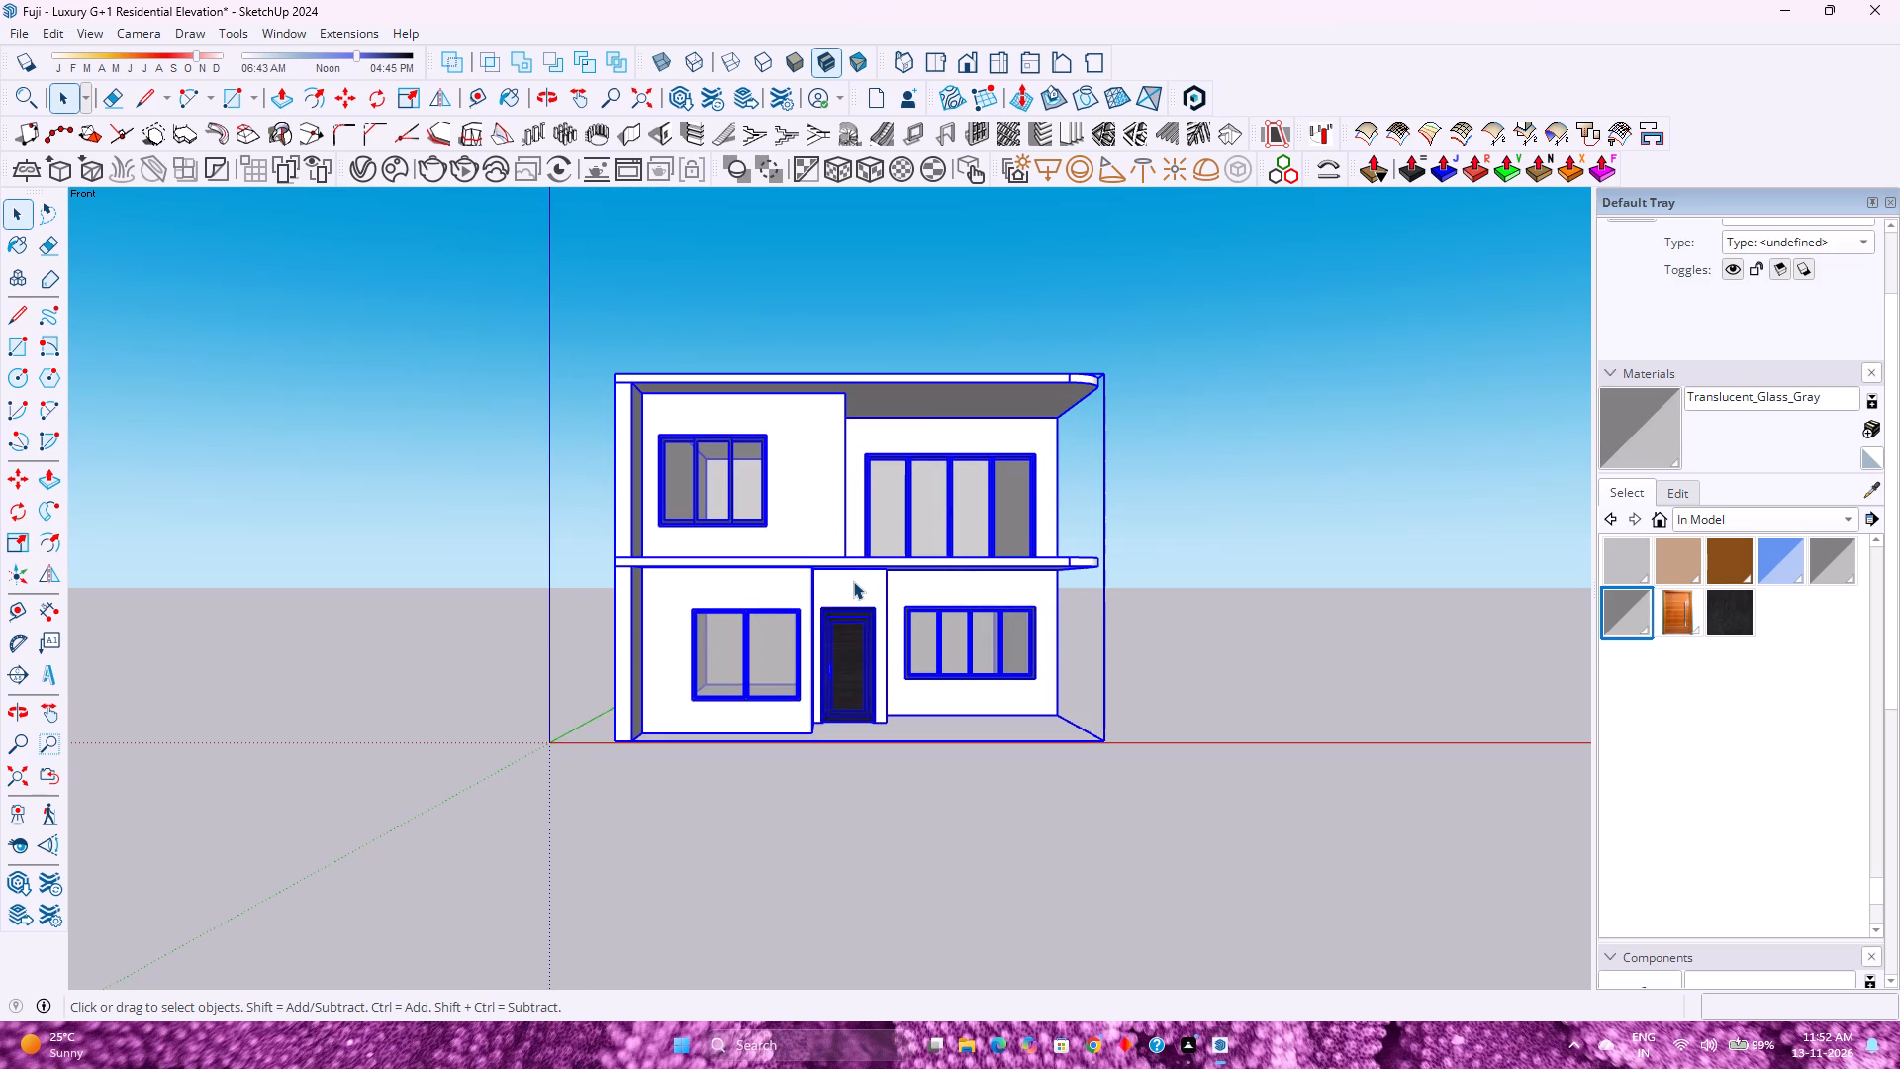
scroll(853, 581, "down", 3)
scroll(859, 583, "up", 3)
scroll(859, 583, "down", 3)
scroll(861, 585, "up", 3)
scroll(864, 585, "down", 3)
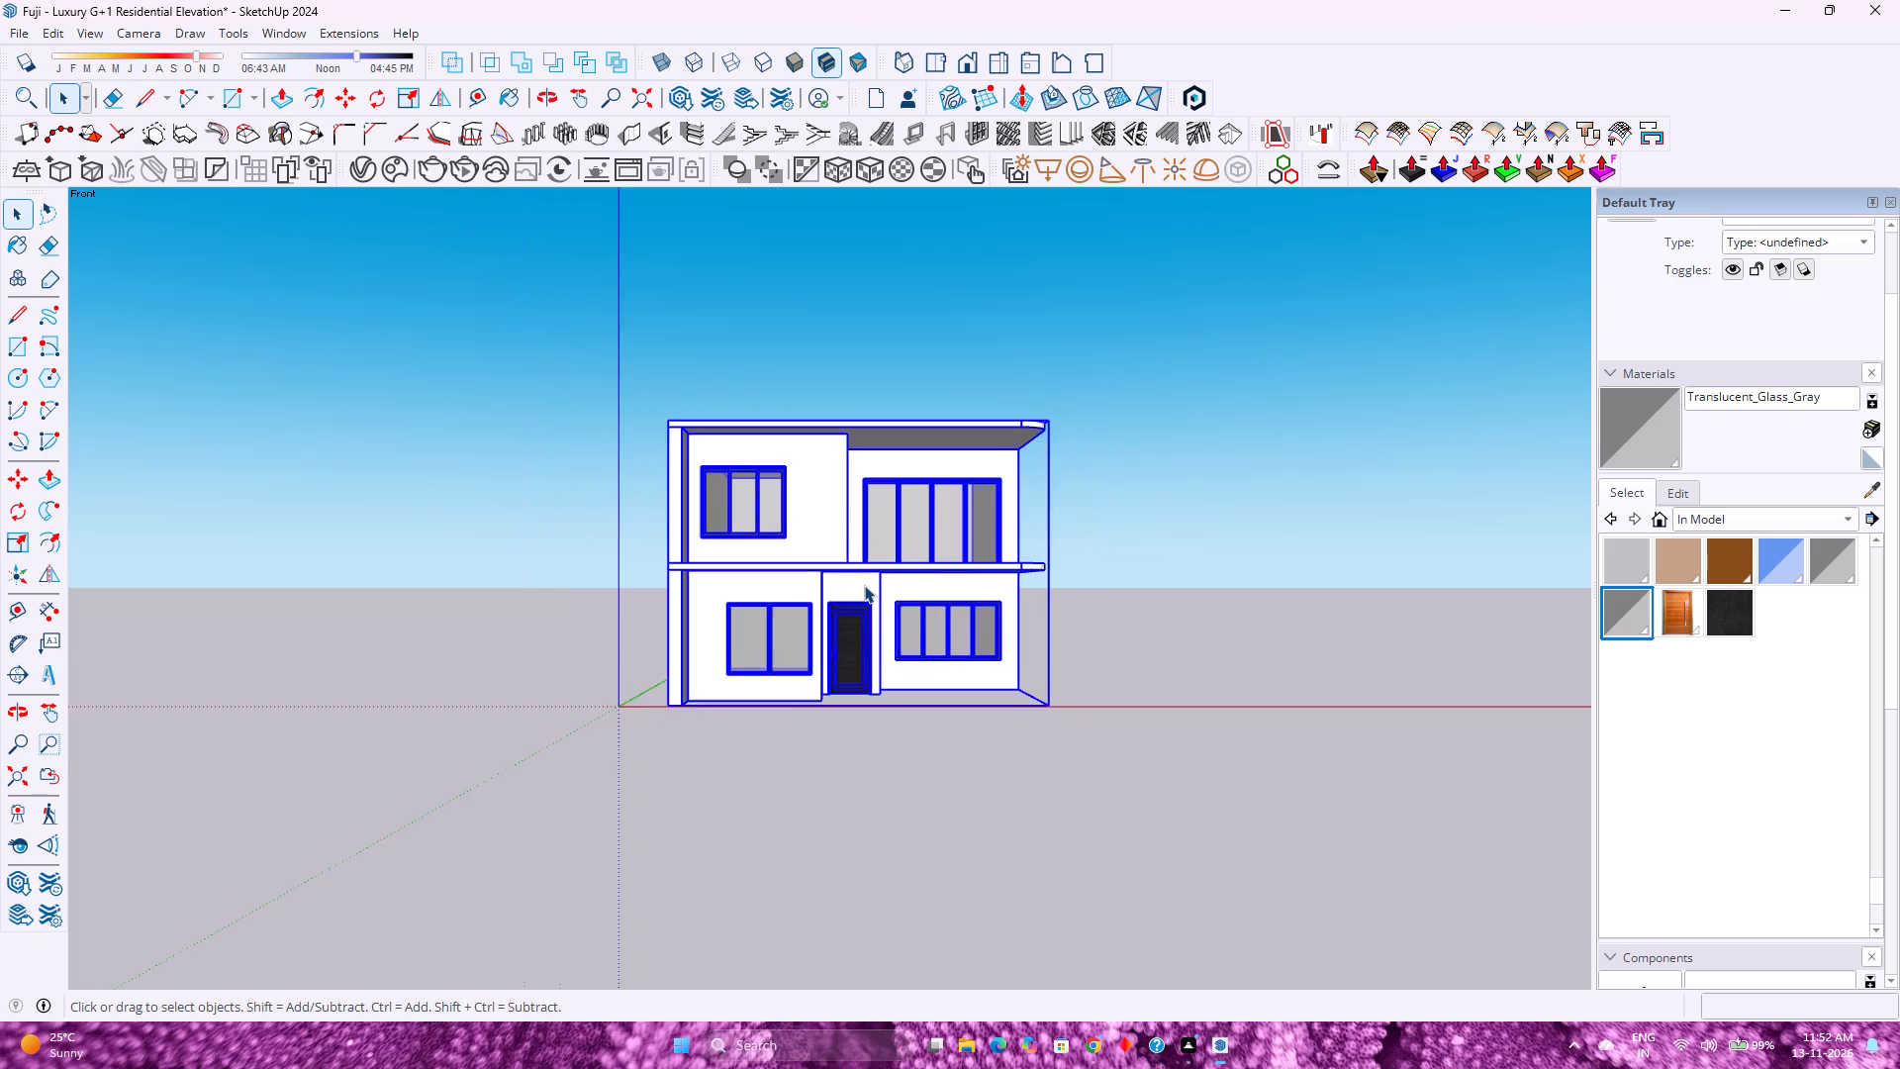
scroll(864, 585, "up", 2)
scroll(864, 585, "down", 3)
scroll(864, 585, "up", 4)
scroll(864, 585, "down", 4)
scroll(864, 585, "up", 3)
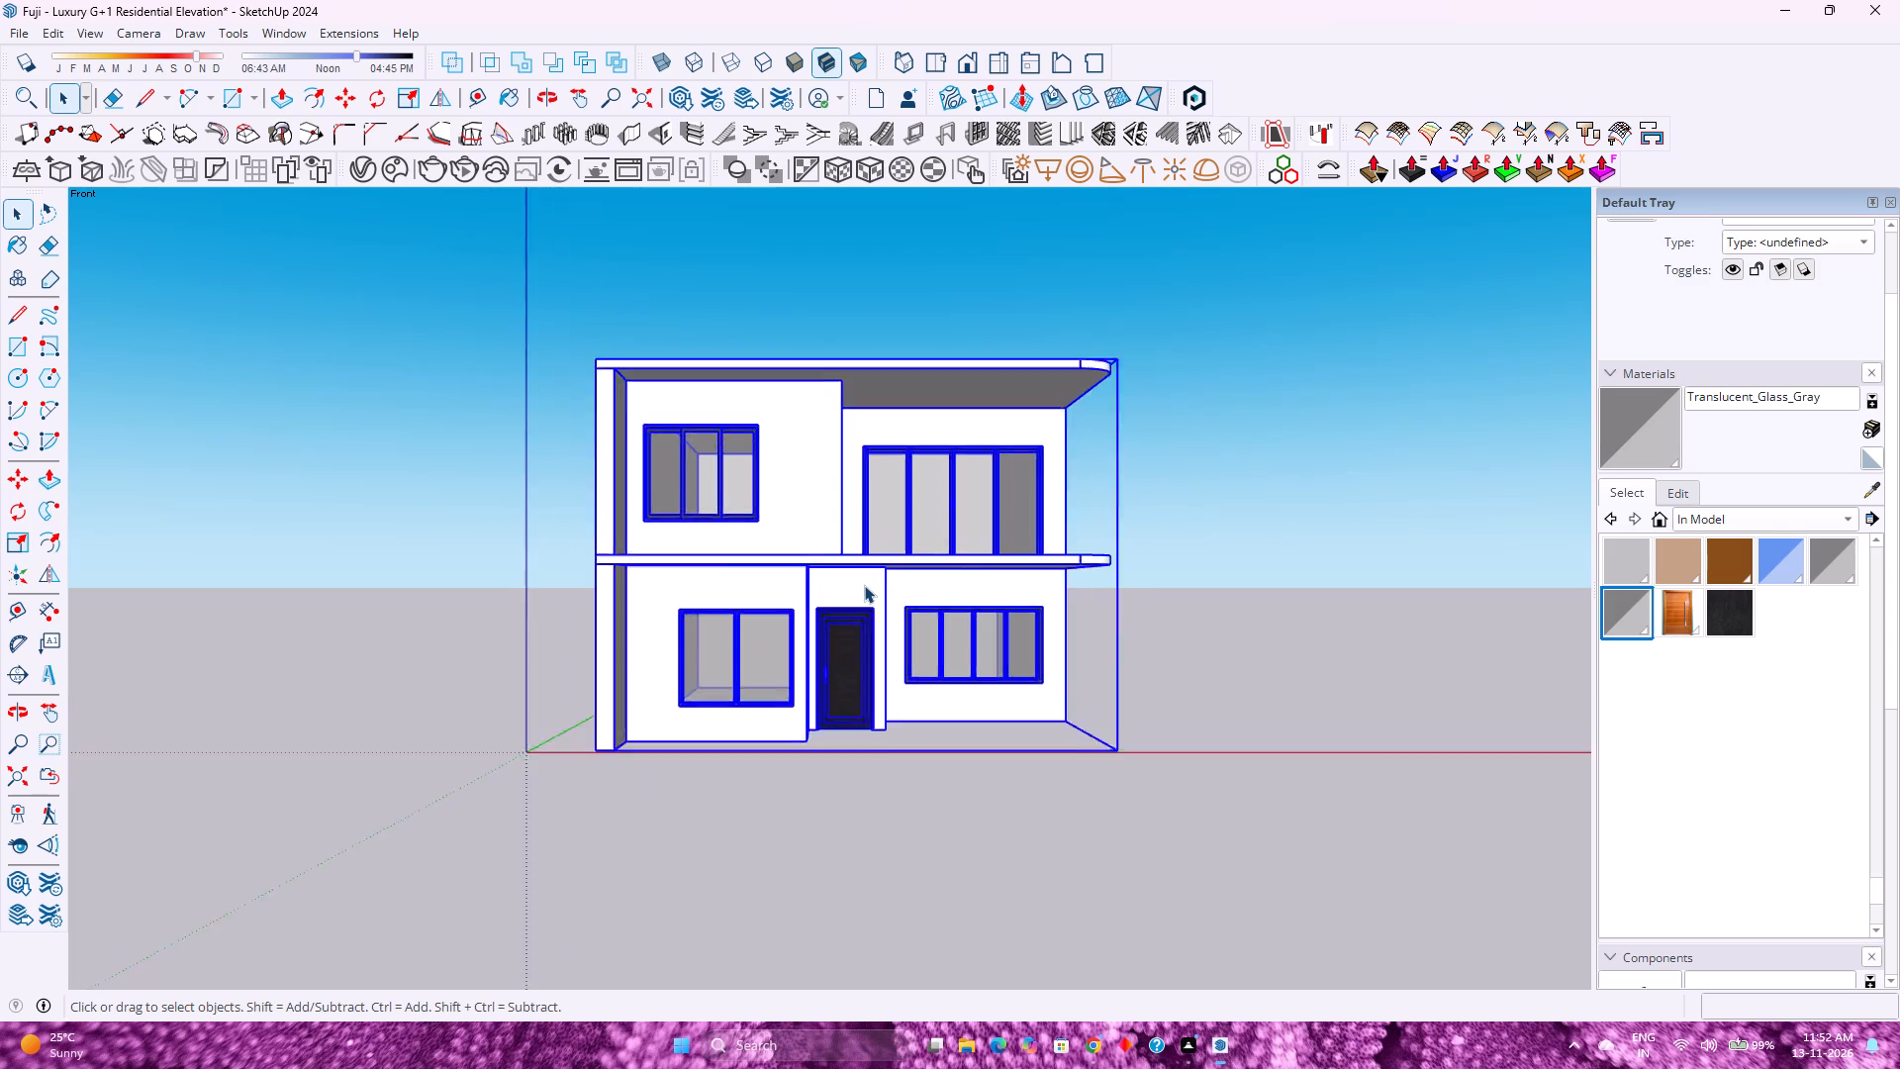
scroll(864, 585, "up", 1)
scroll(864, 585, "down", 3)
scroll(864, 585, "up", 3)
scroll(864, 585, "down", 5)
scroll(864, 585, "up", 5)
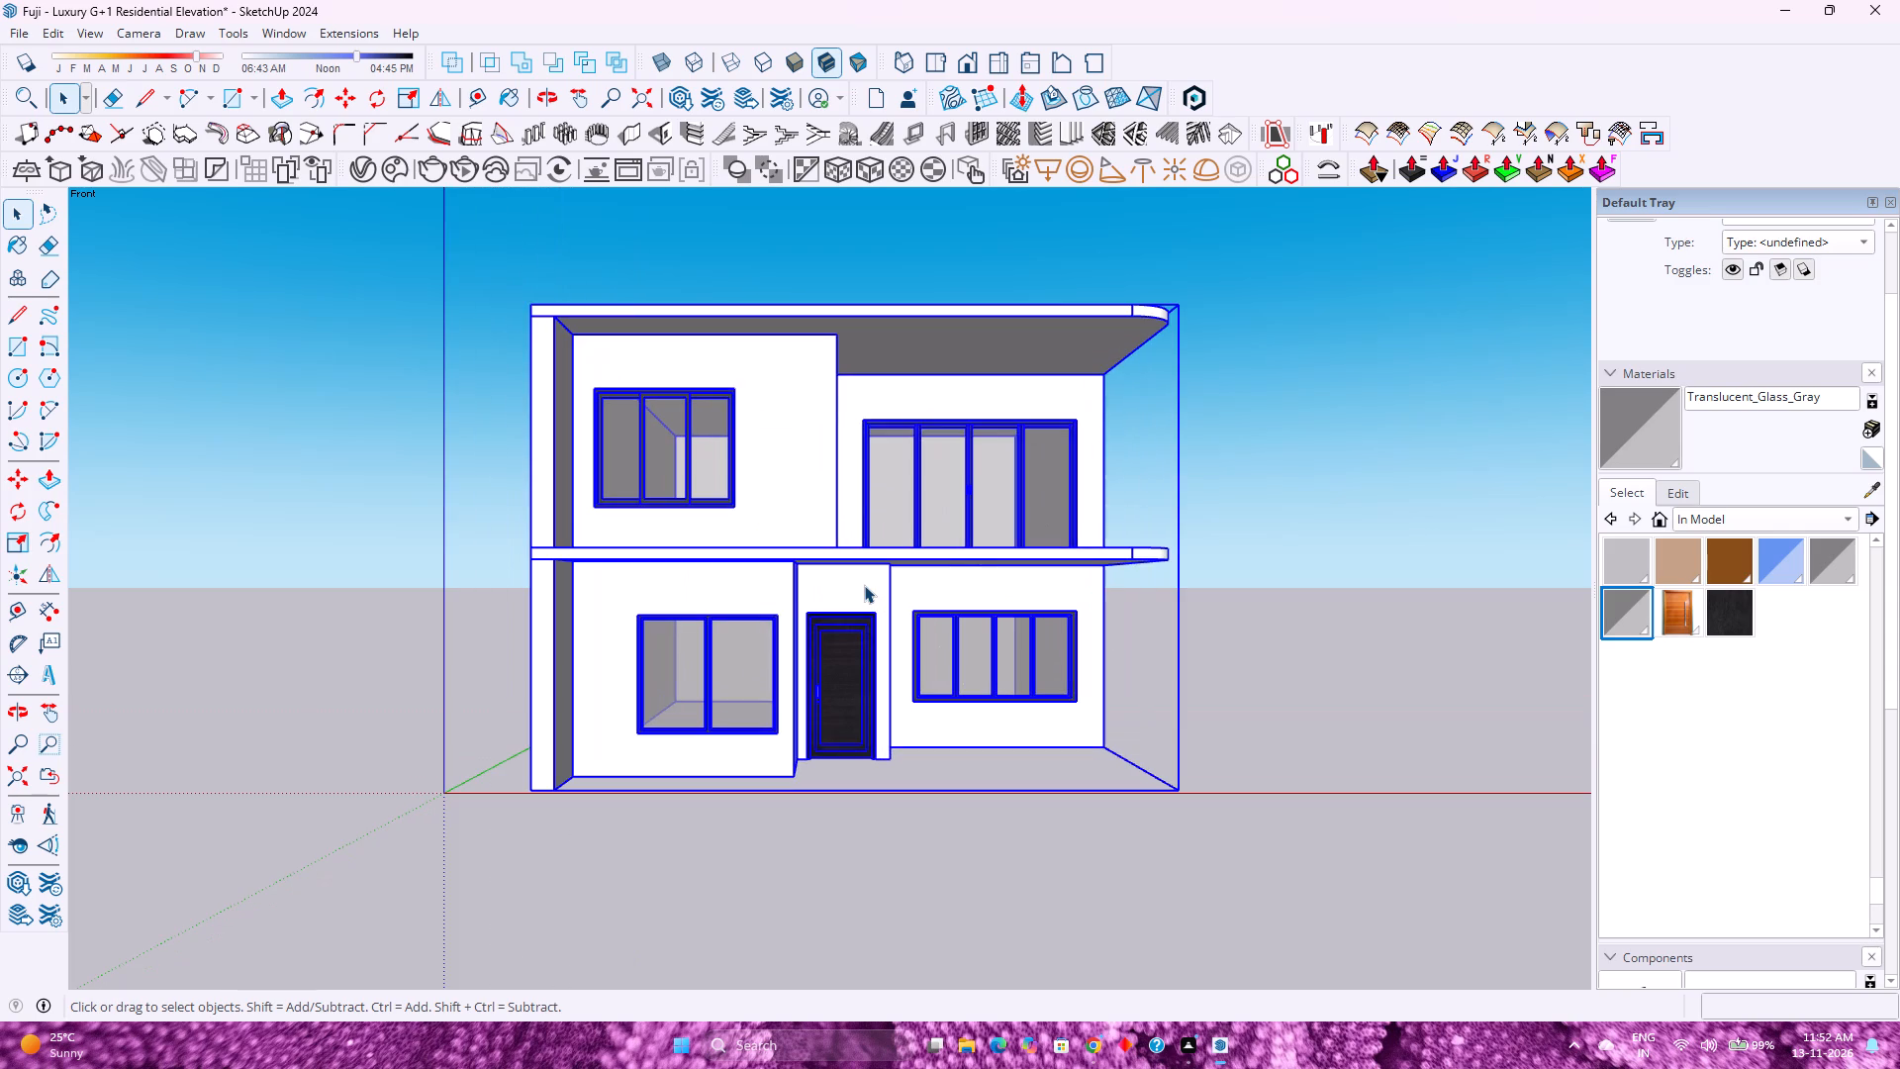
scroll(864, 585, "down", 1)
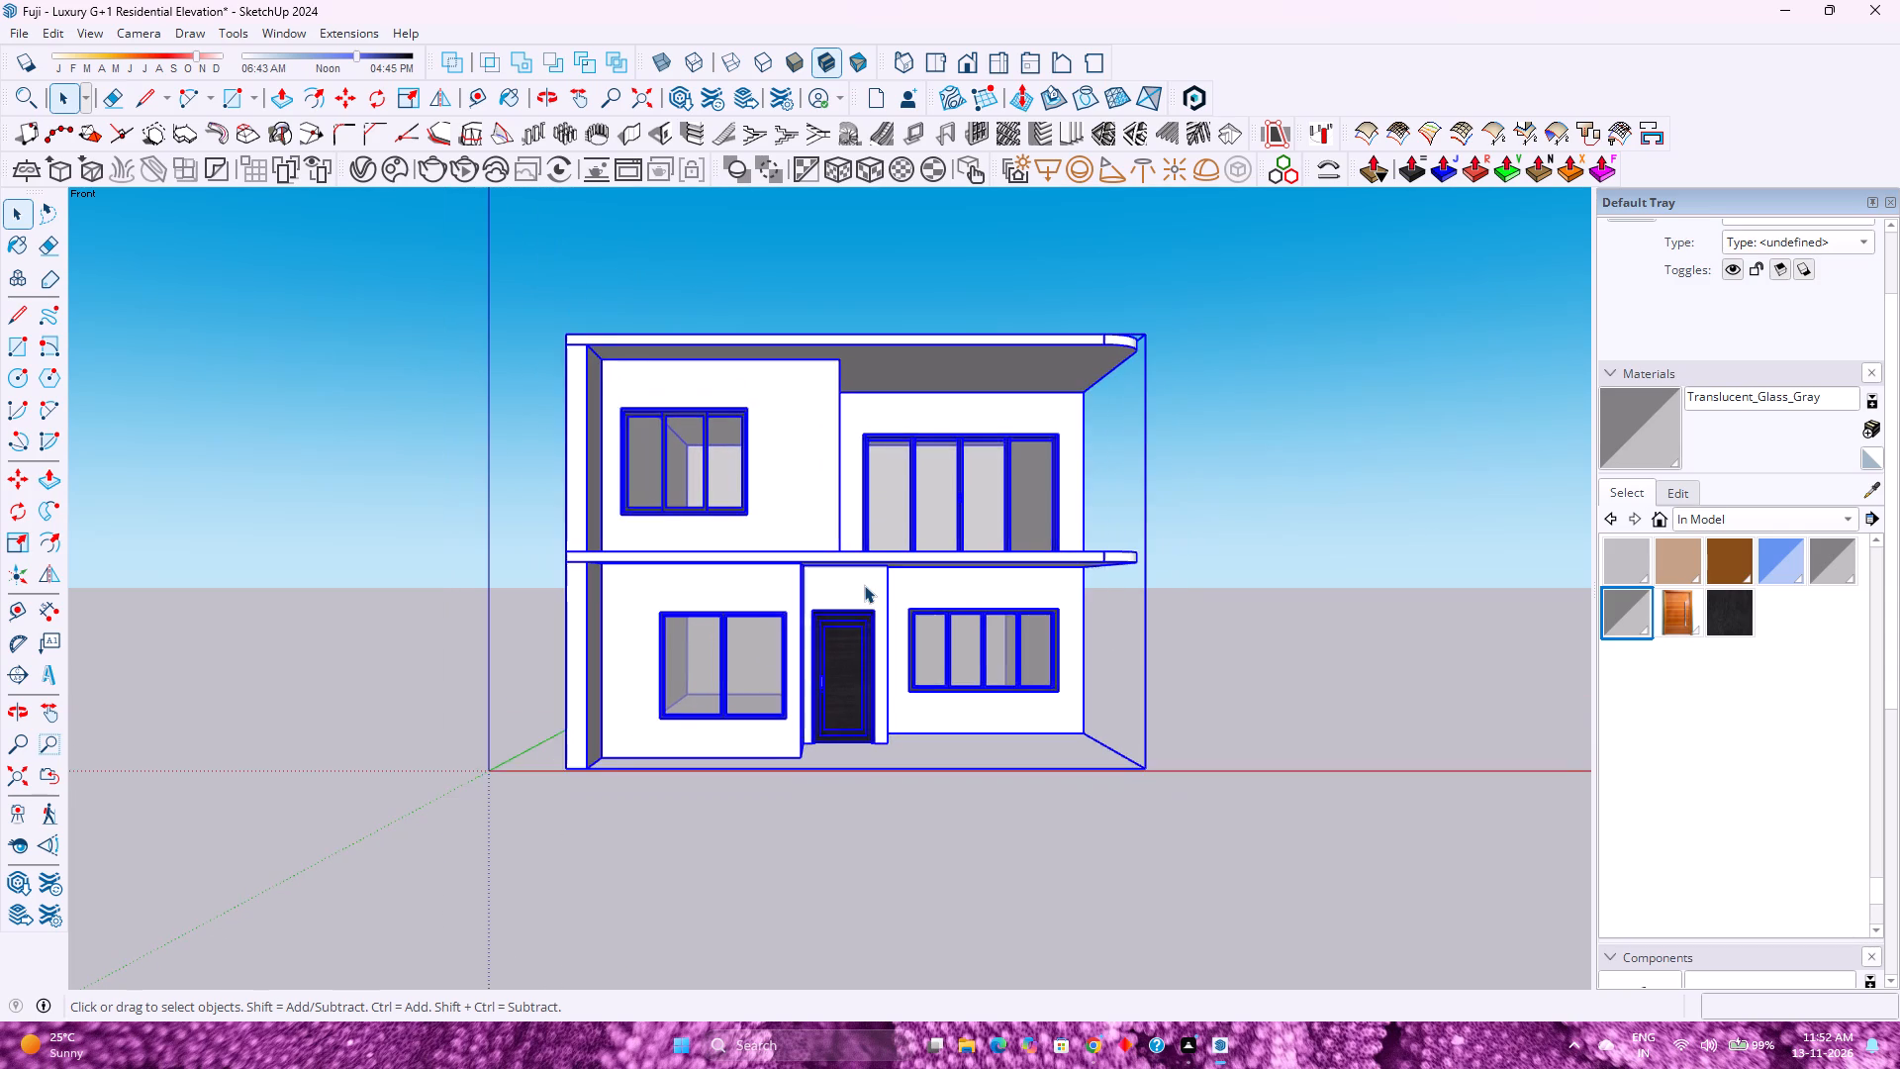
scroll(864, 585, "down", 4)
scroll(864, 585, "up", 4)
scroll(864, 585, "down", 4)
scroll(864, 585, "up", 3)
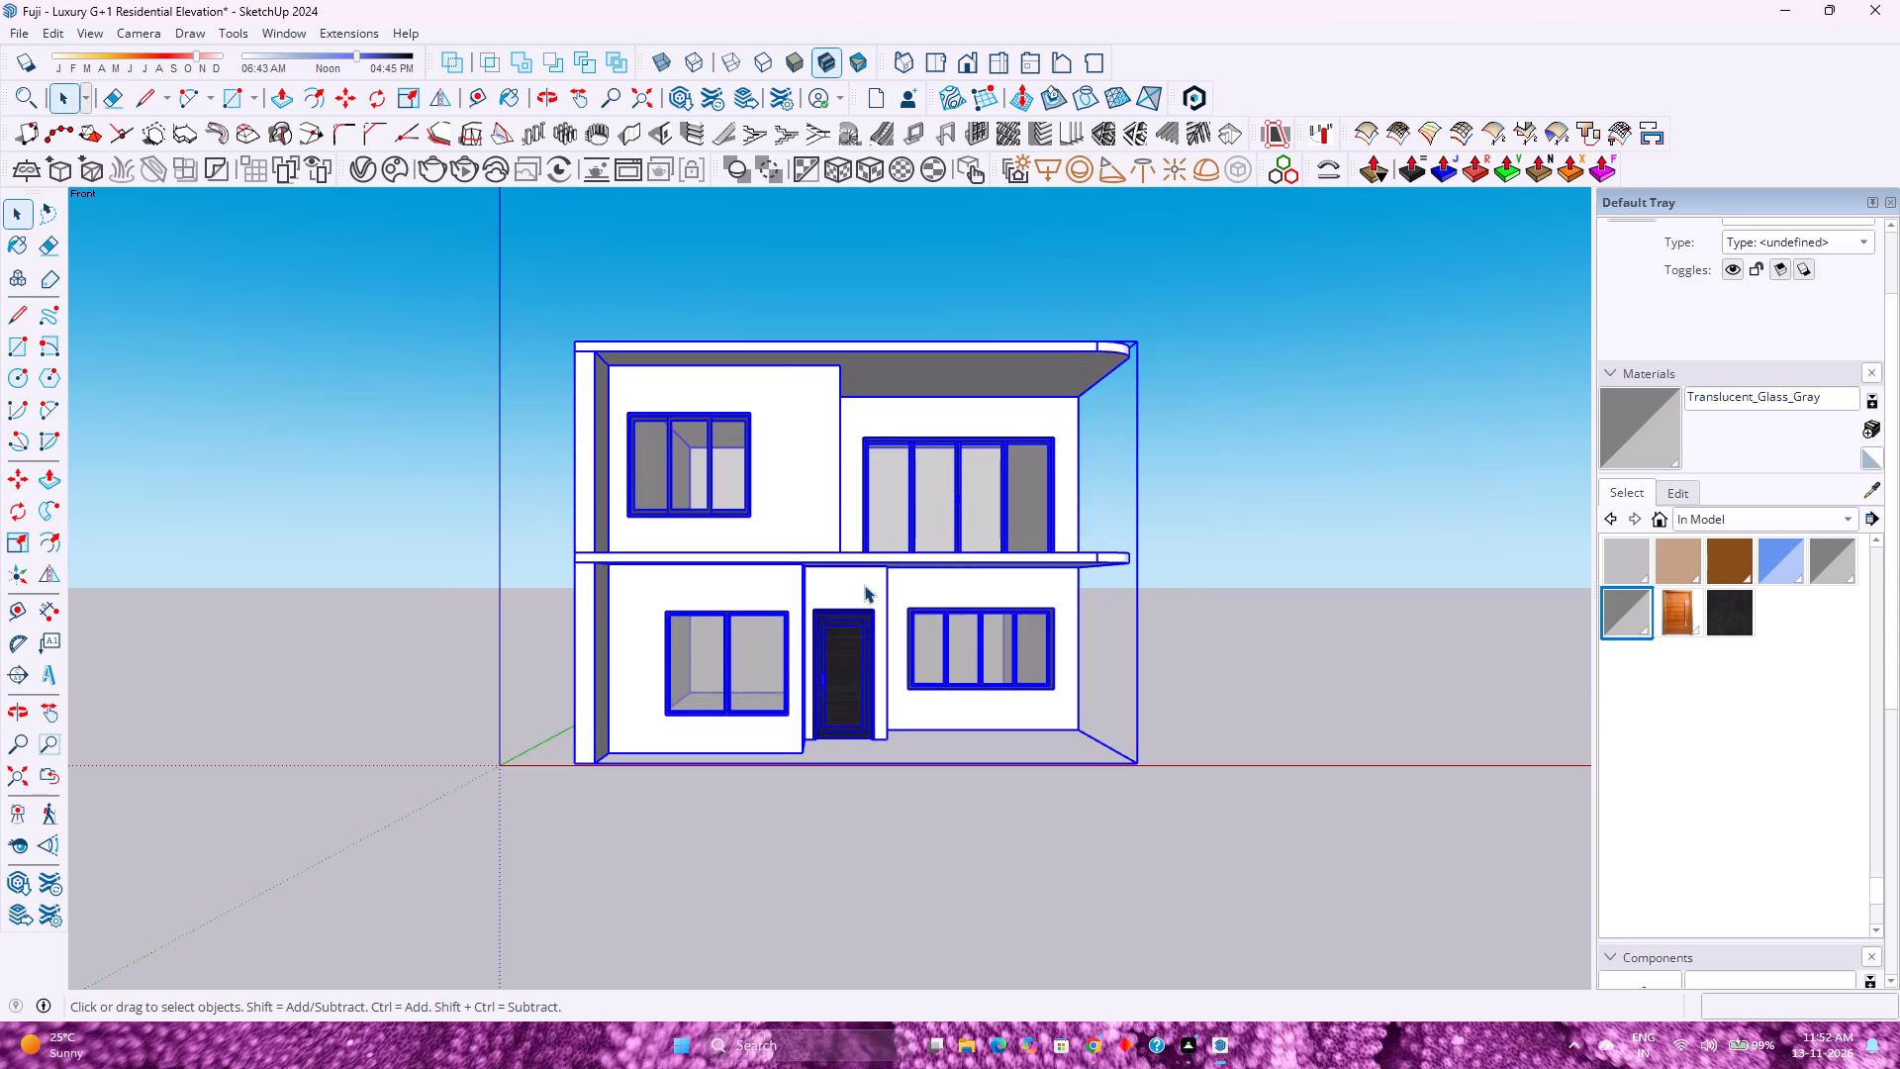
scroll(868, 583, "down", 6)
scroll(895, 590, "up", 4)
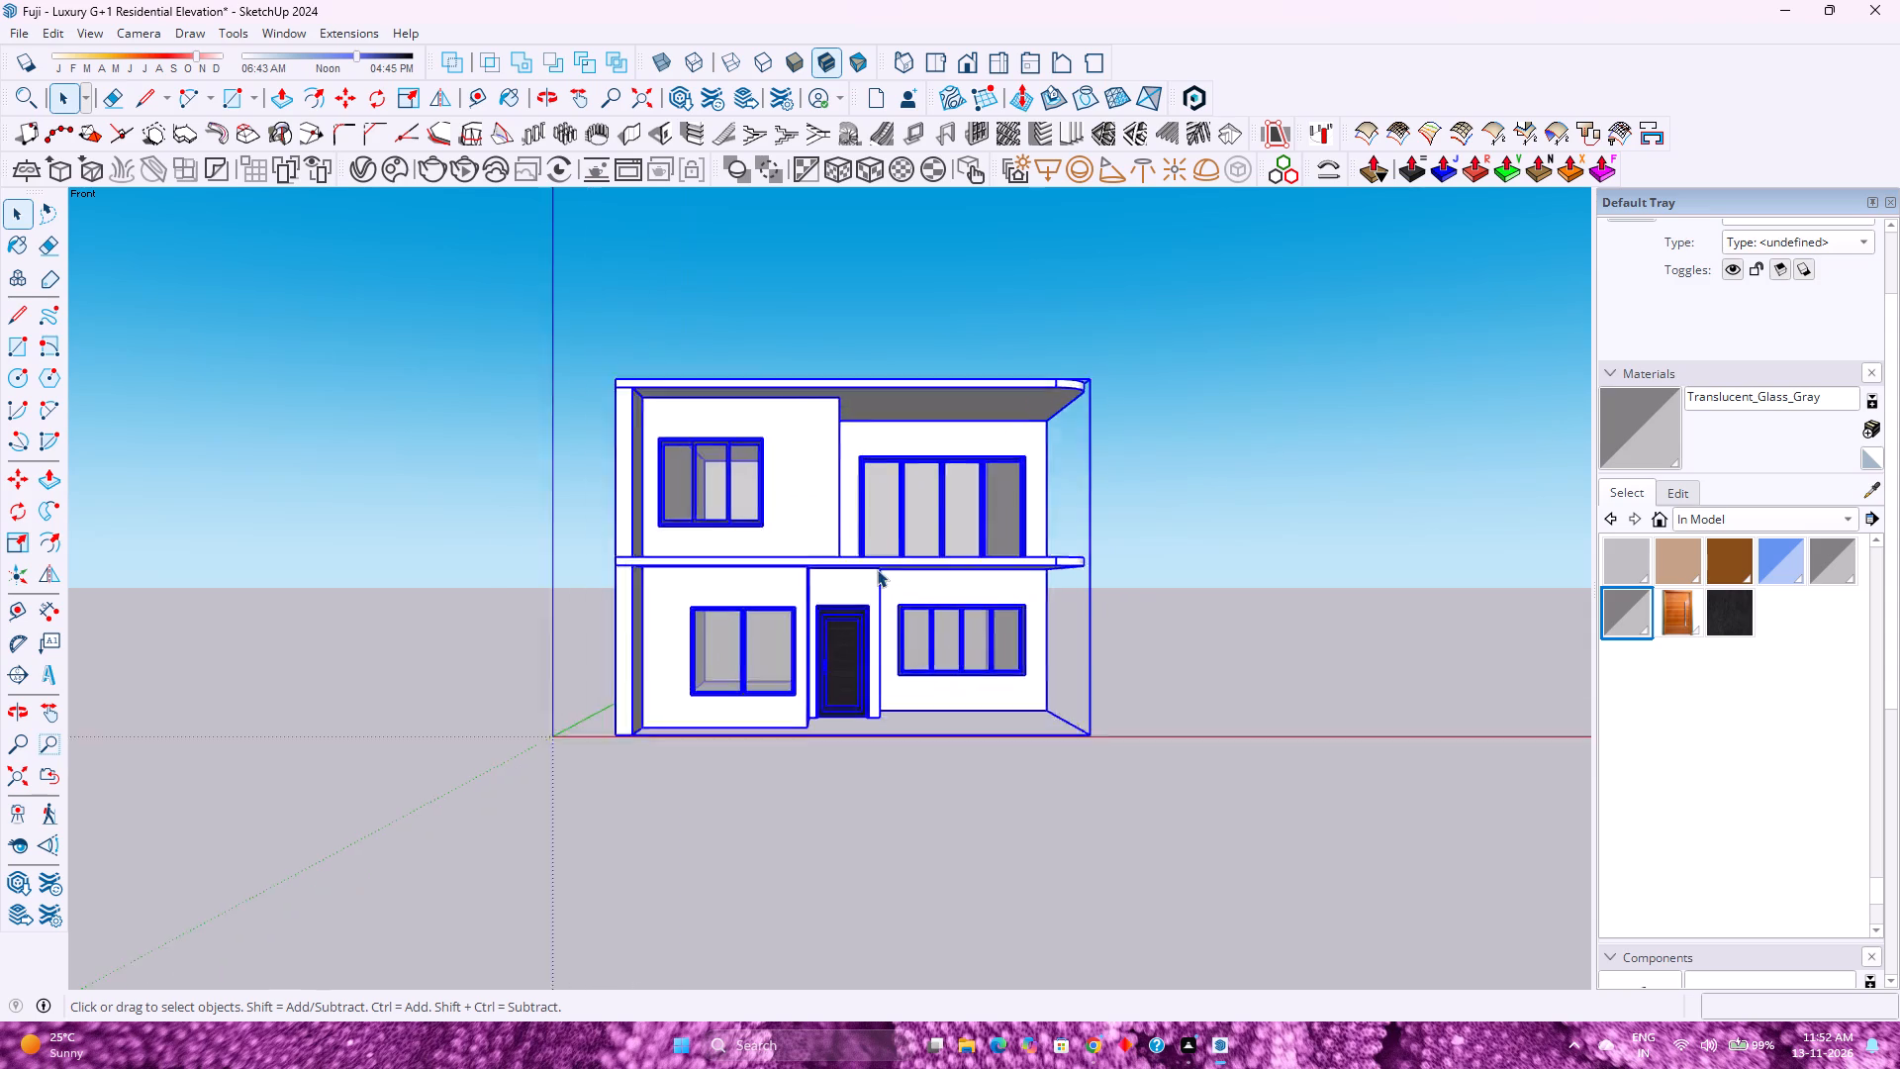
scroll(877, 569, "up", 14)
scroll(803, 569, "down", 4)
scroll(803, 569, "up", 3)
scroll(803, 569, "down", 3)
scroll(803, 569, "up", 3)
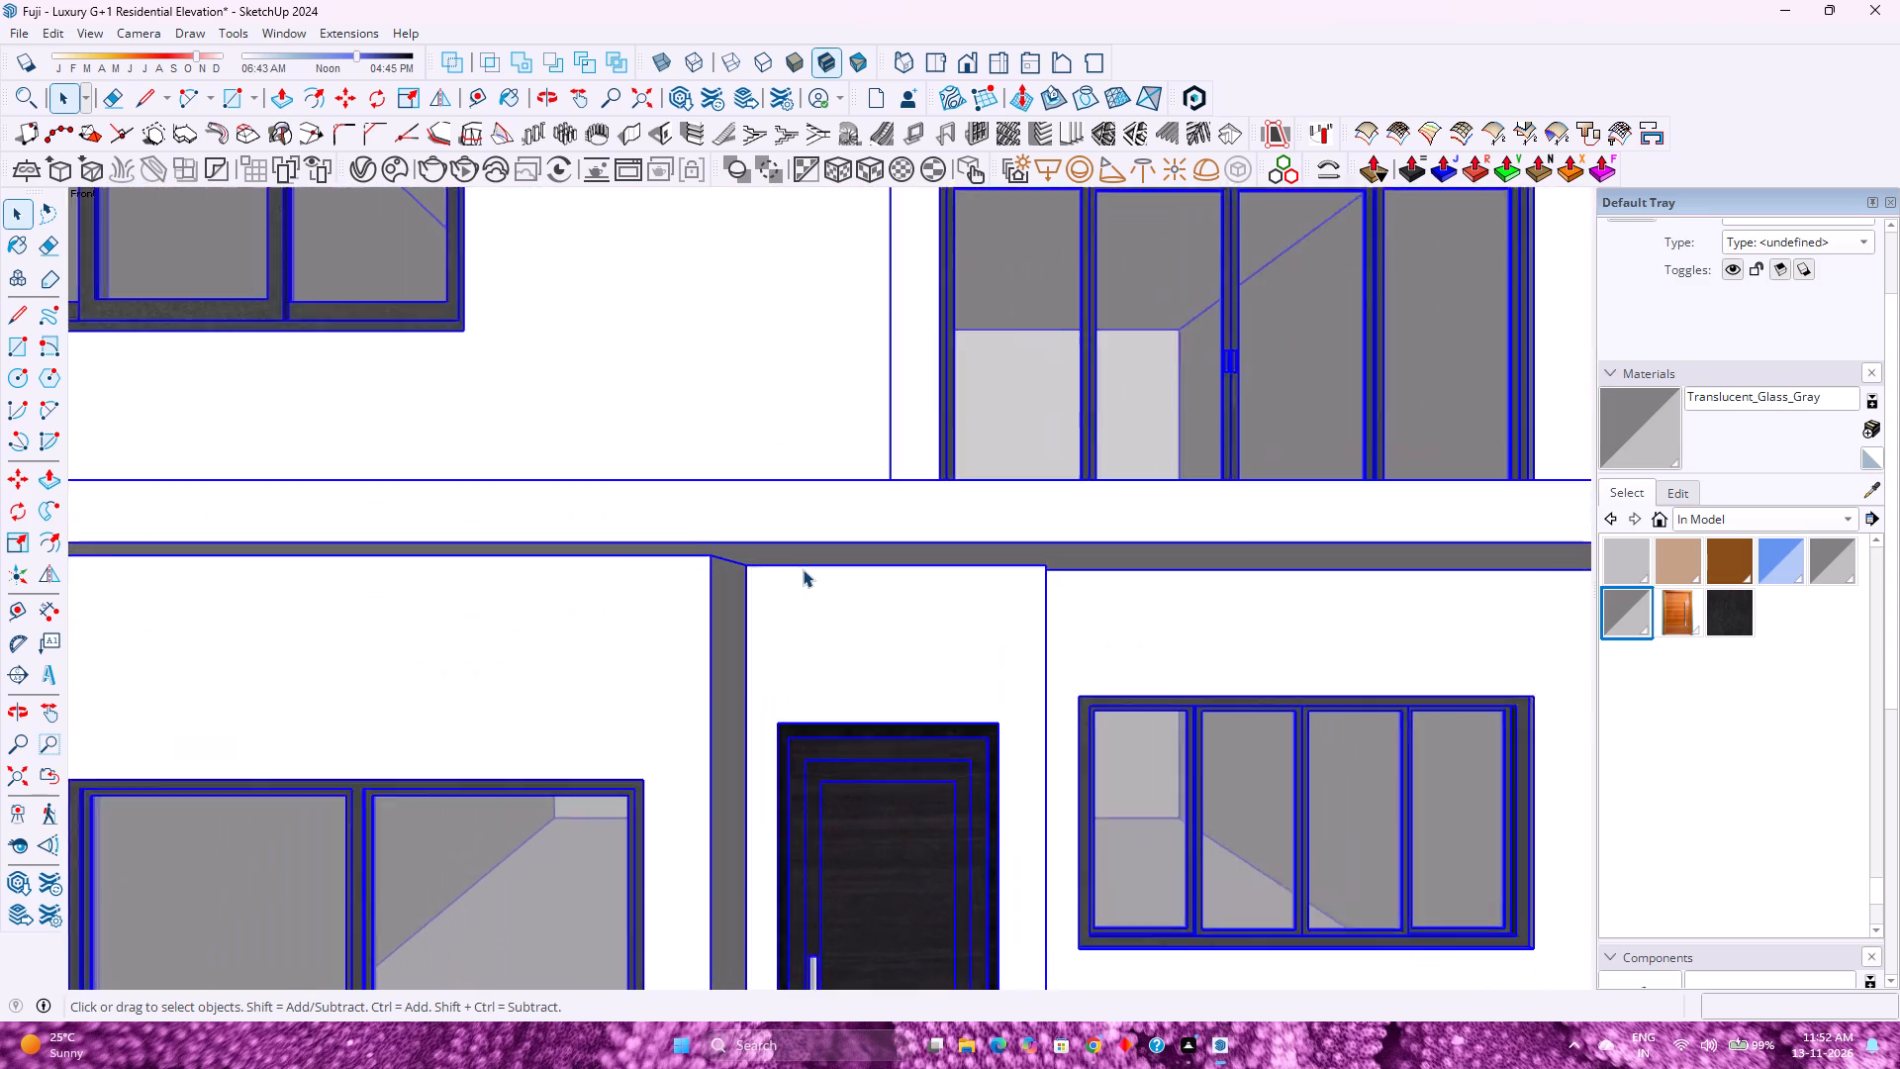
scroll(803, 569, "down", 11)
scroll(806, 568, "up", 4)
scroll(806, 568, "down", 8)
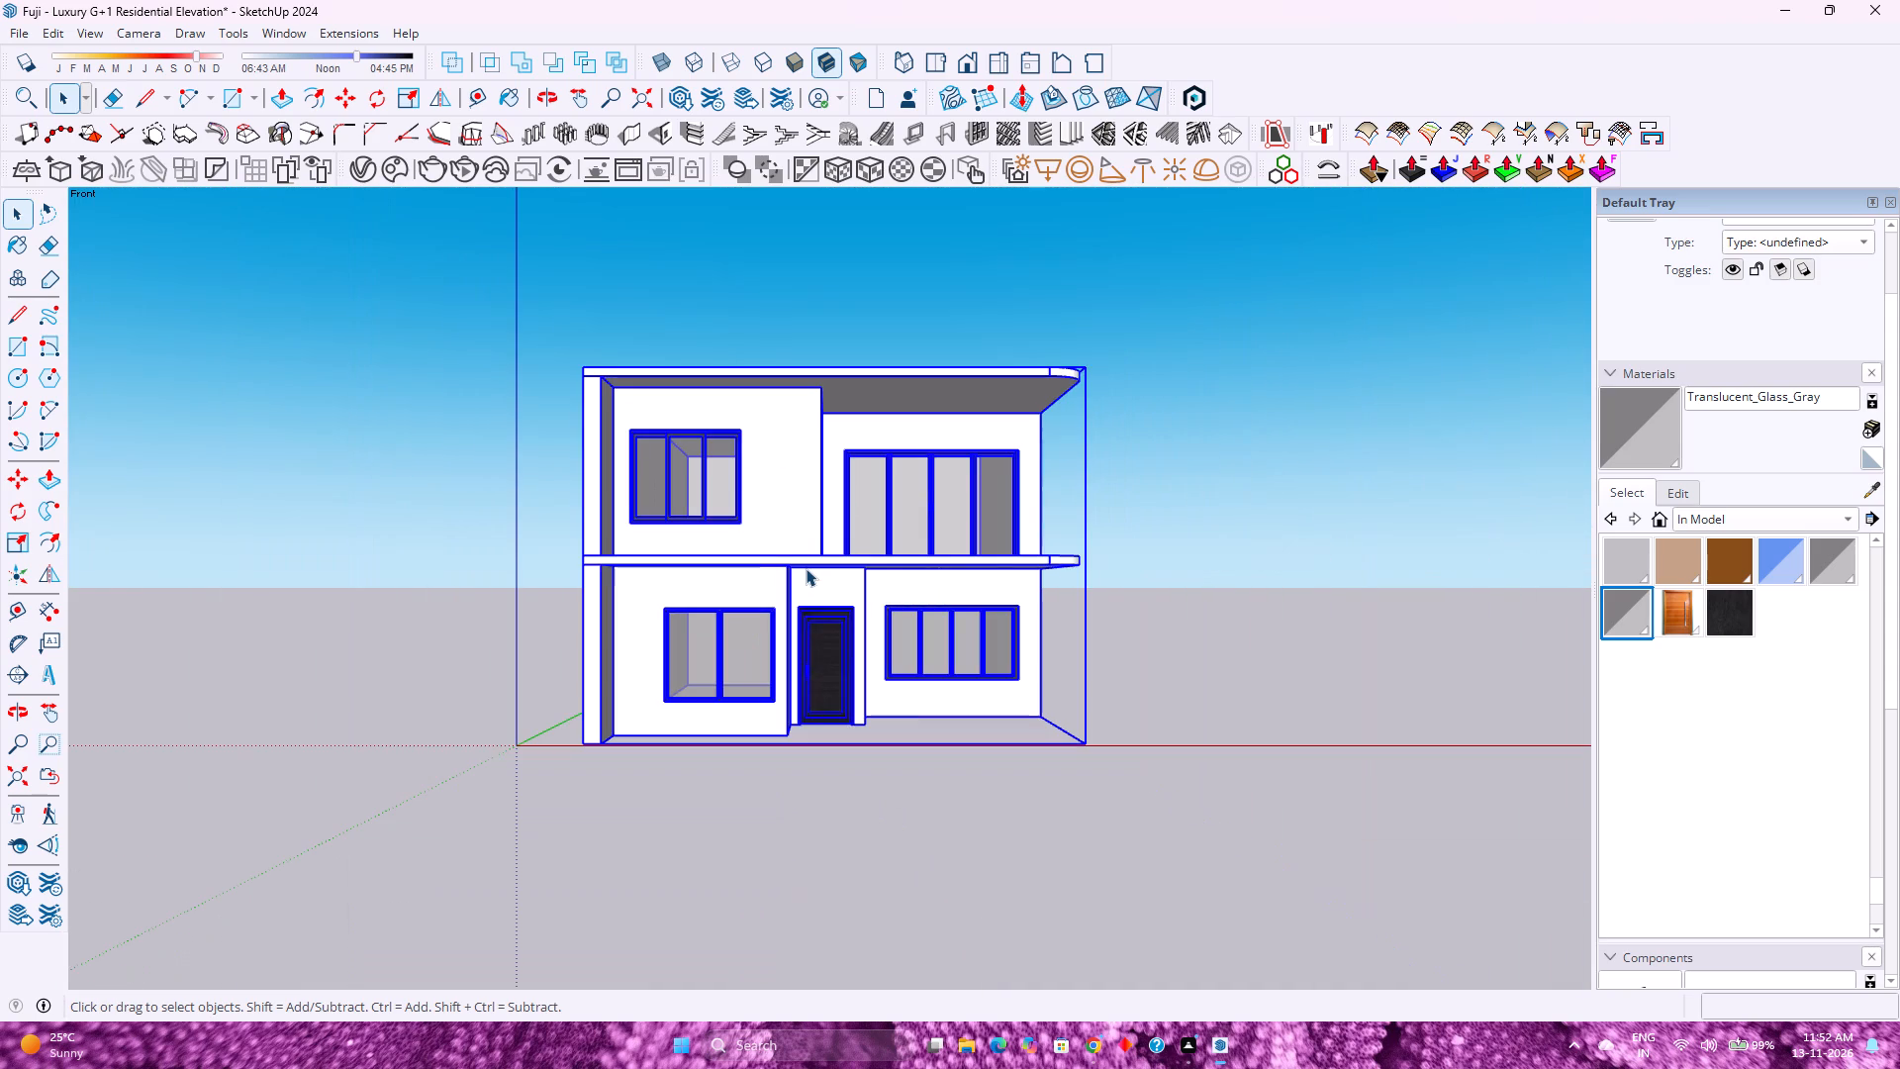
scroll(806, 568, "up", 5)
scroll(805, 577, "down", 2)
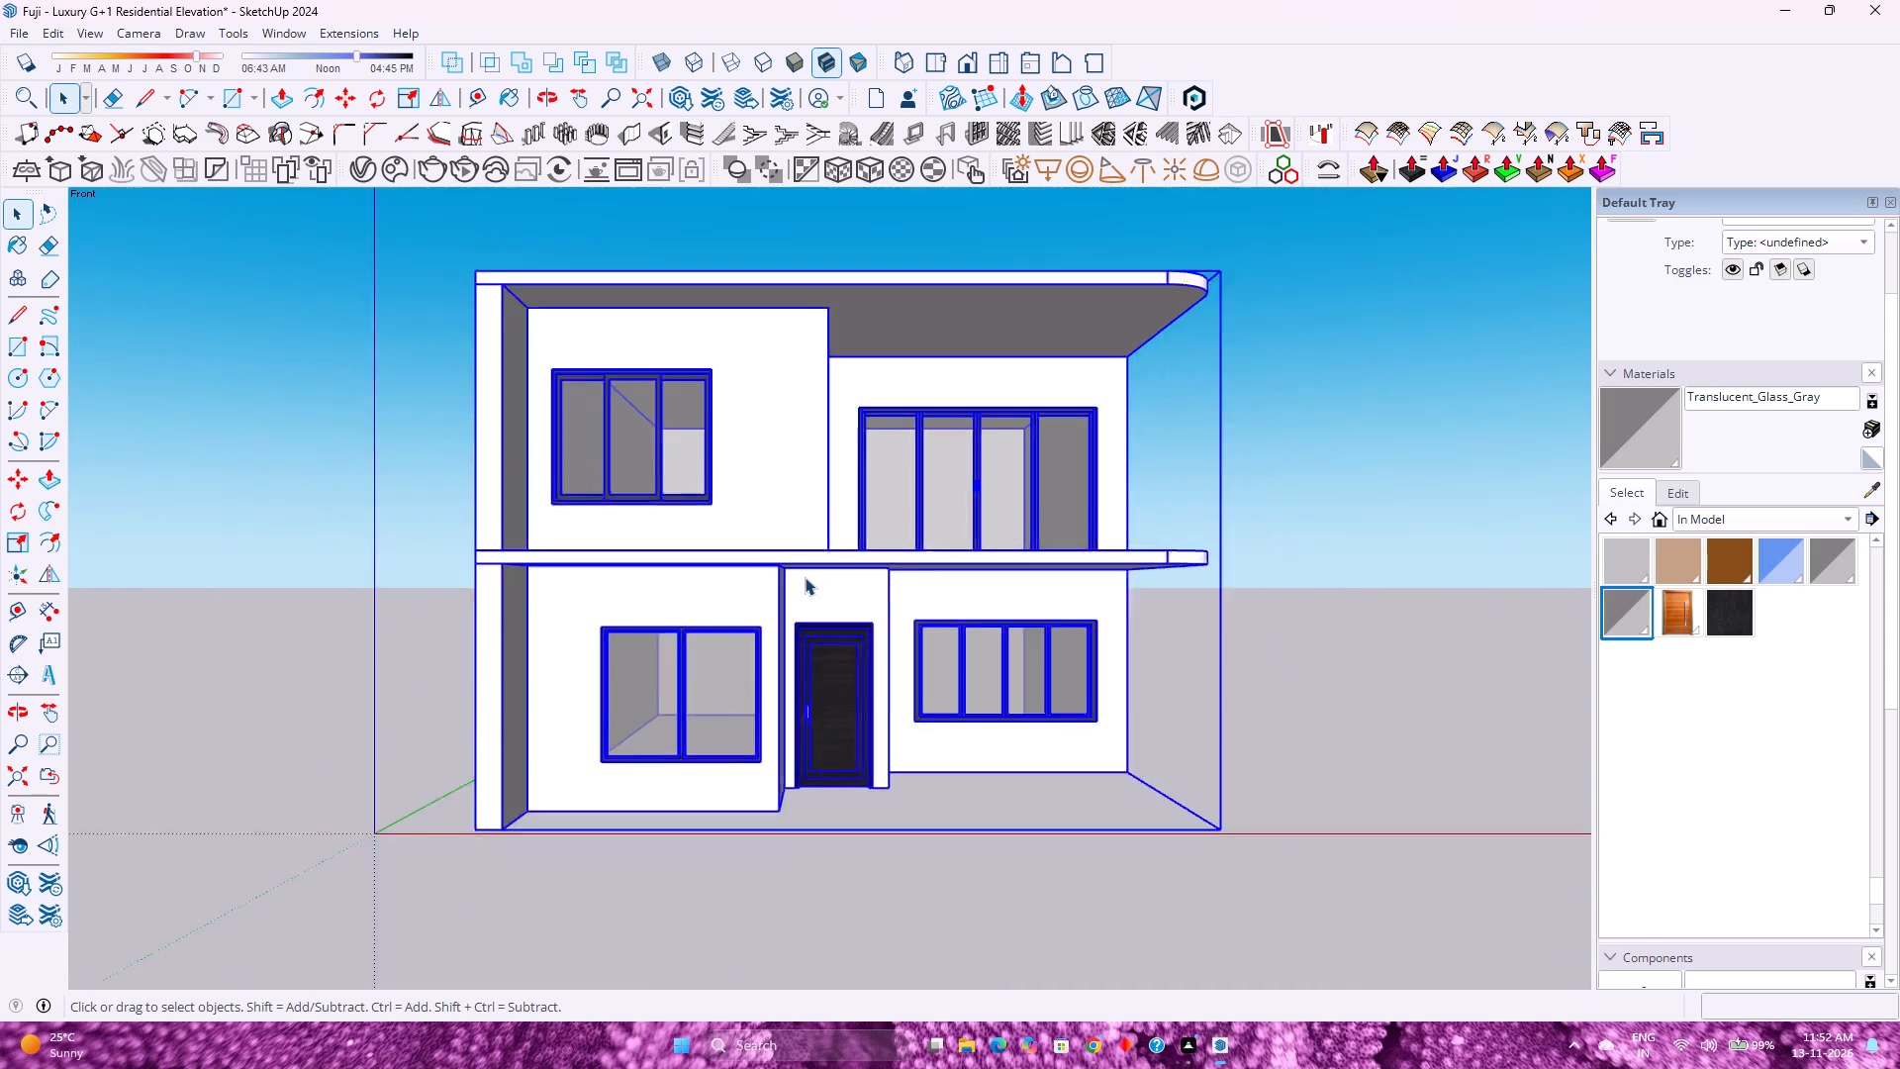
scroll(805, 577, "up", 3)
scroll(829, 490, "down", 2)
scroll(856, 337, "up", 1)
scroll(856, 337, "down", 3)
Reset the camera to the standard Front view of the house.
middle_click_drag(855, 348, 868, 383)
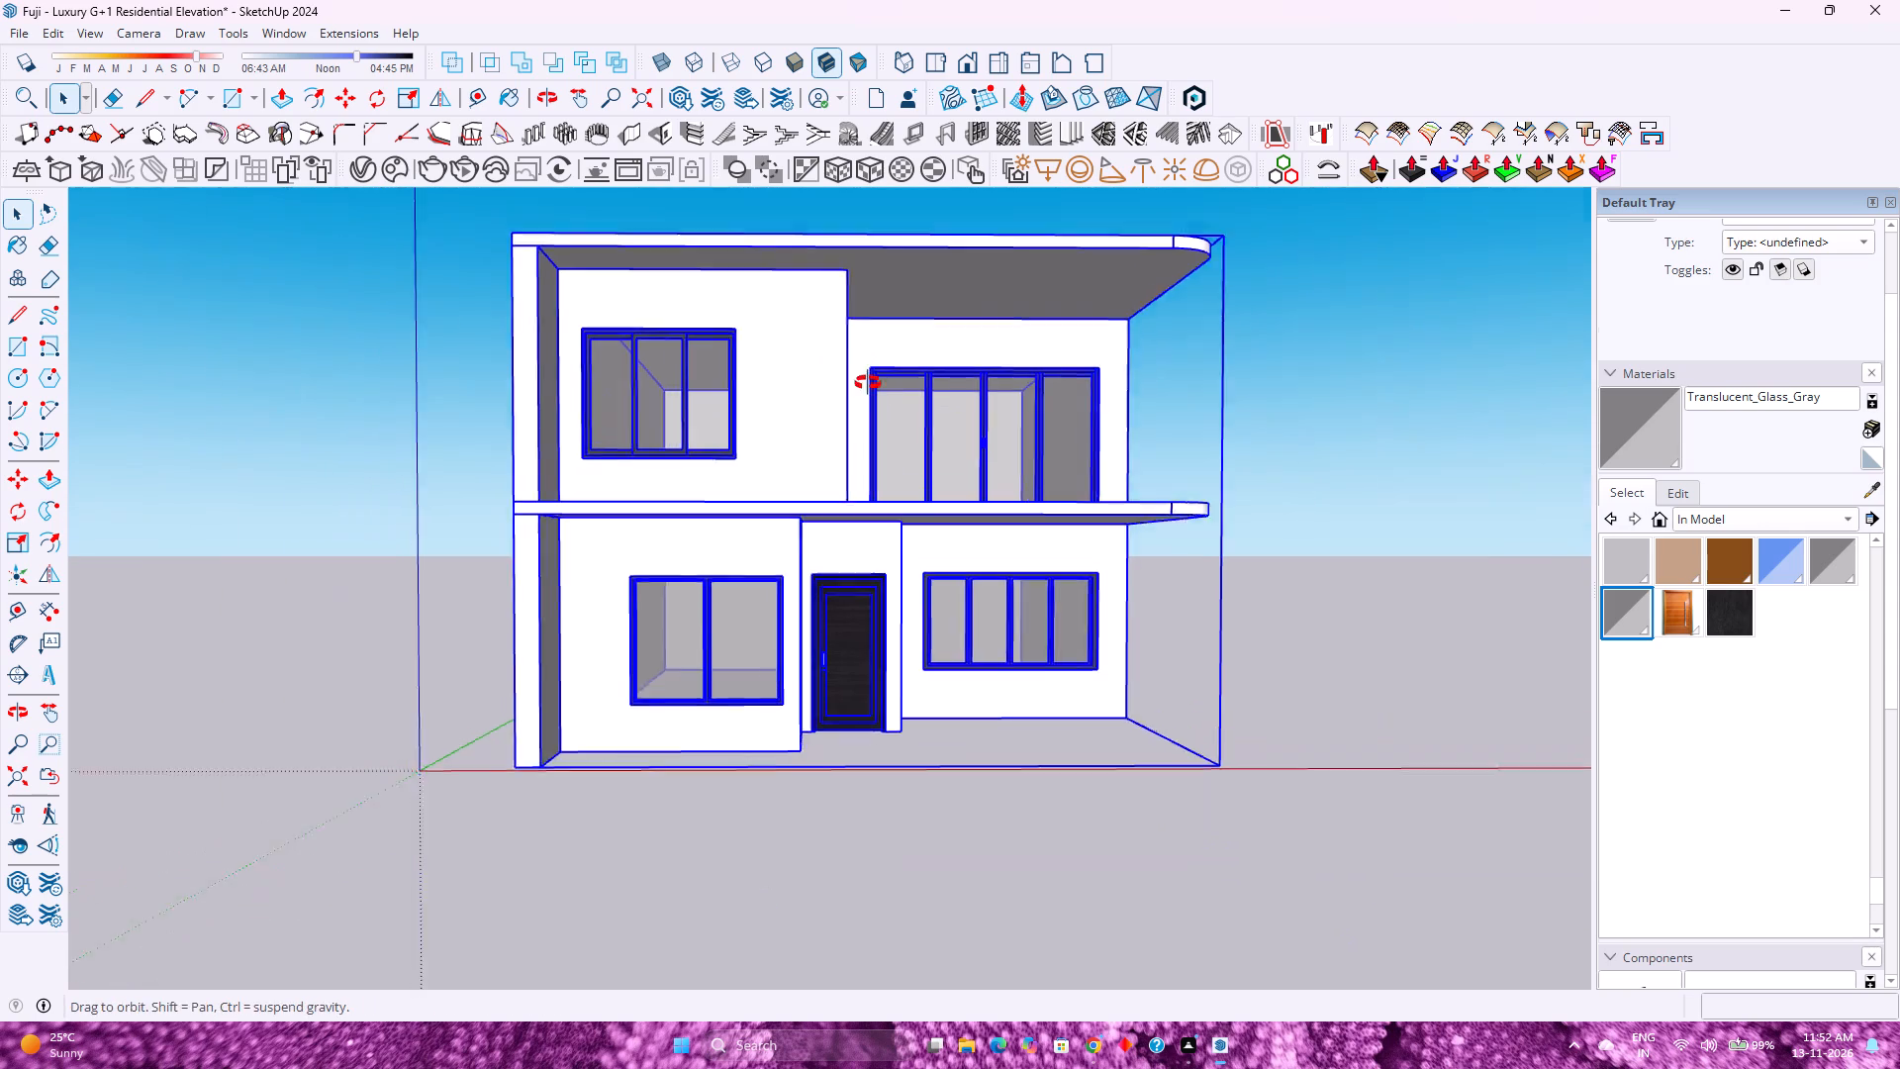
middle_click_drag(868, 383, 869, 428)
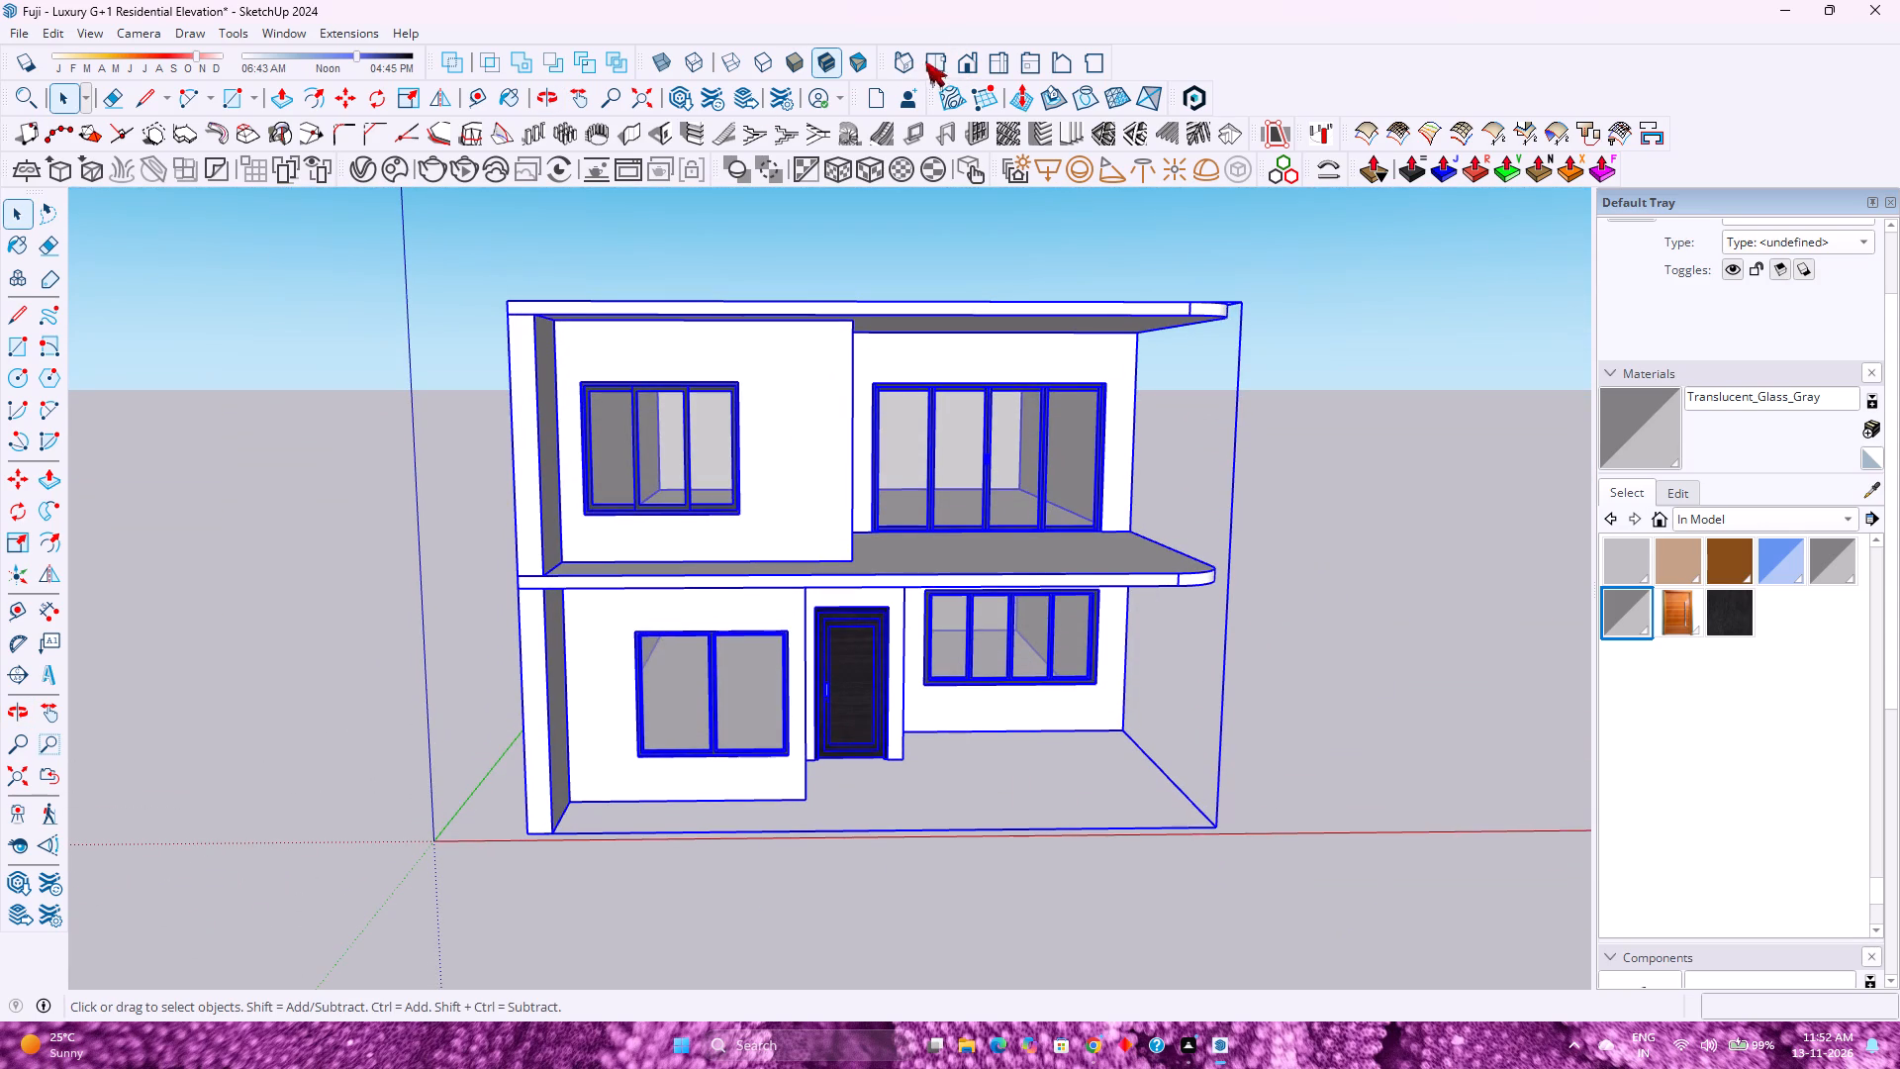
left_click(966, 56)
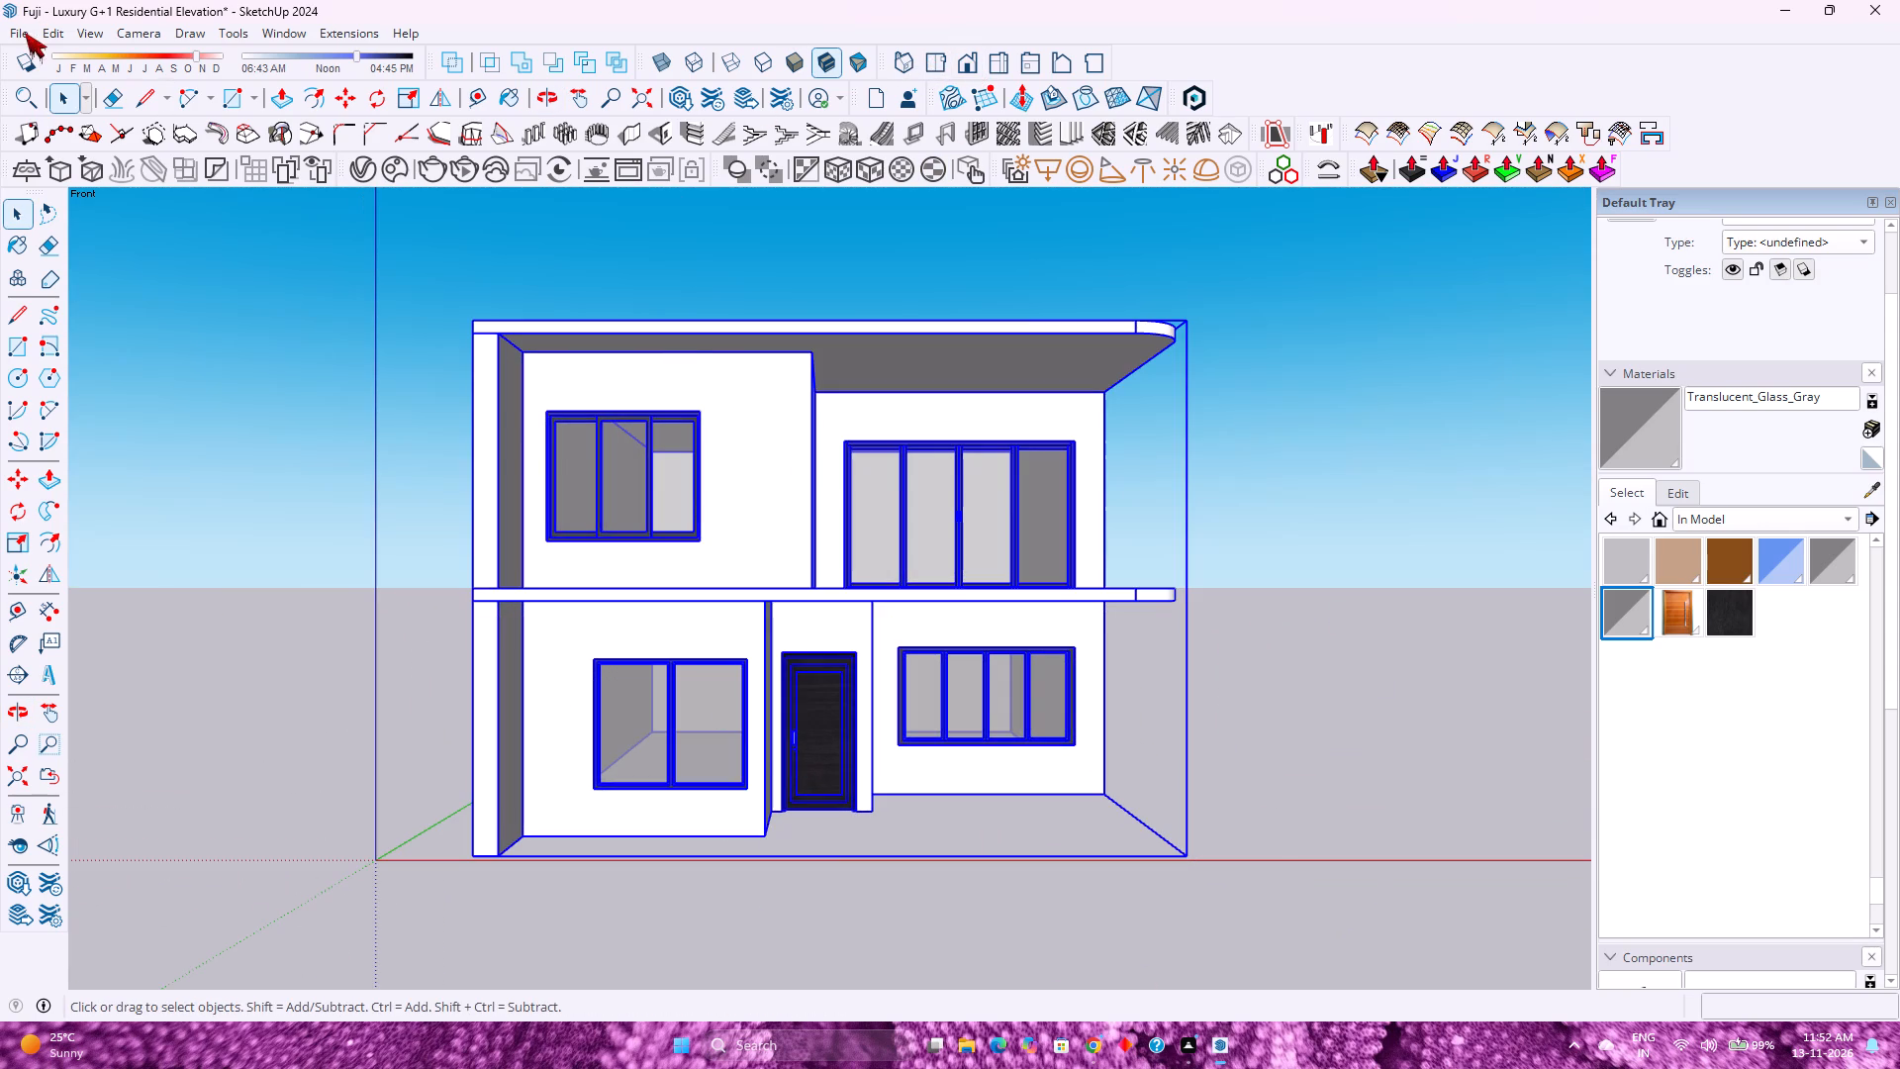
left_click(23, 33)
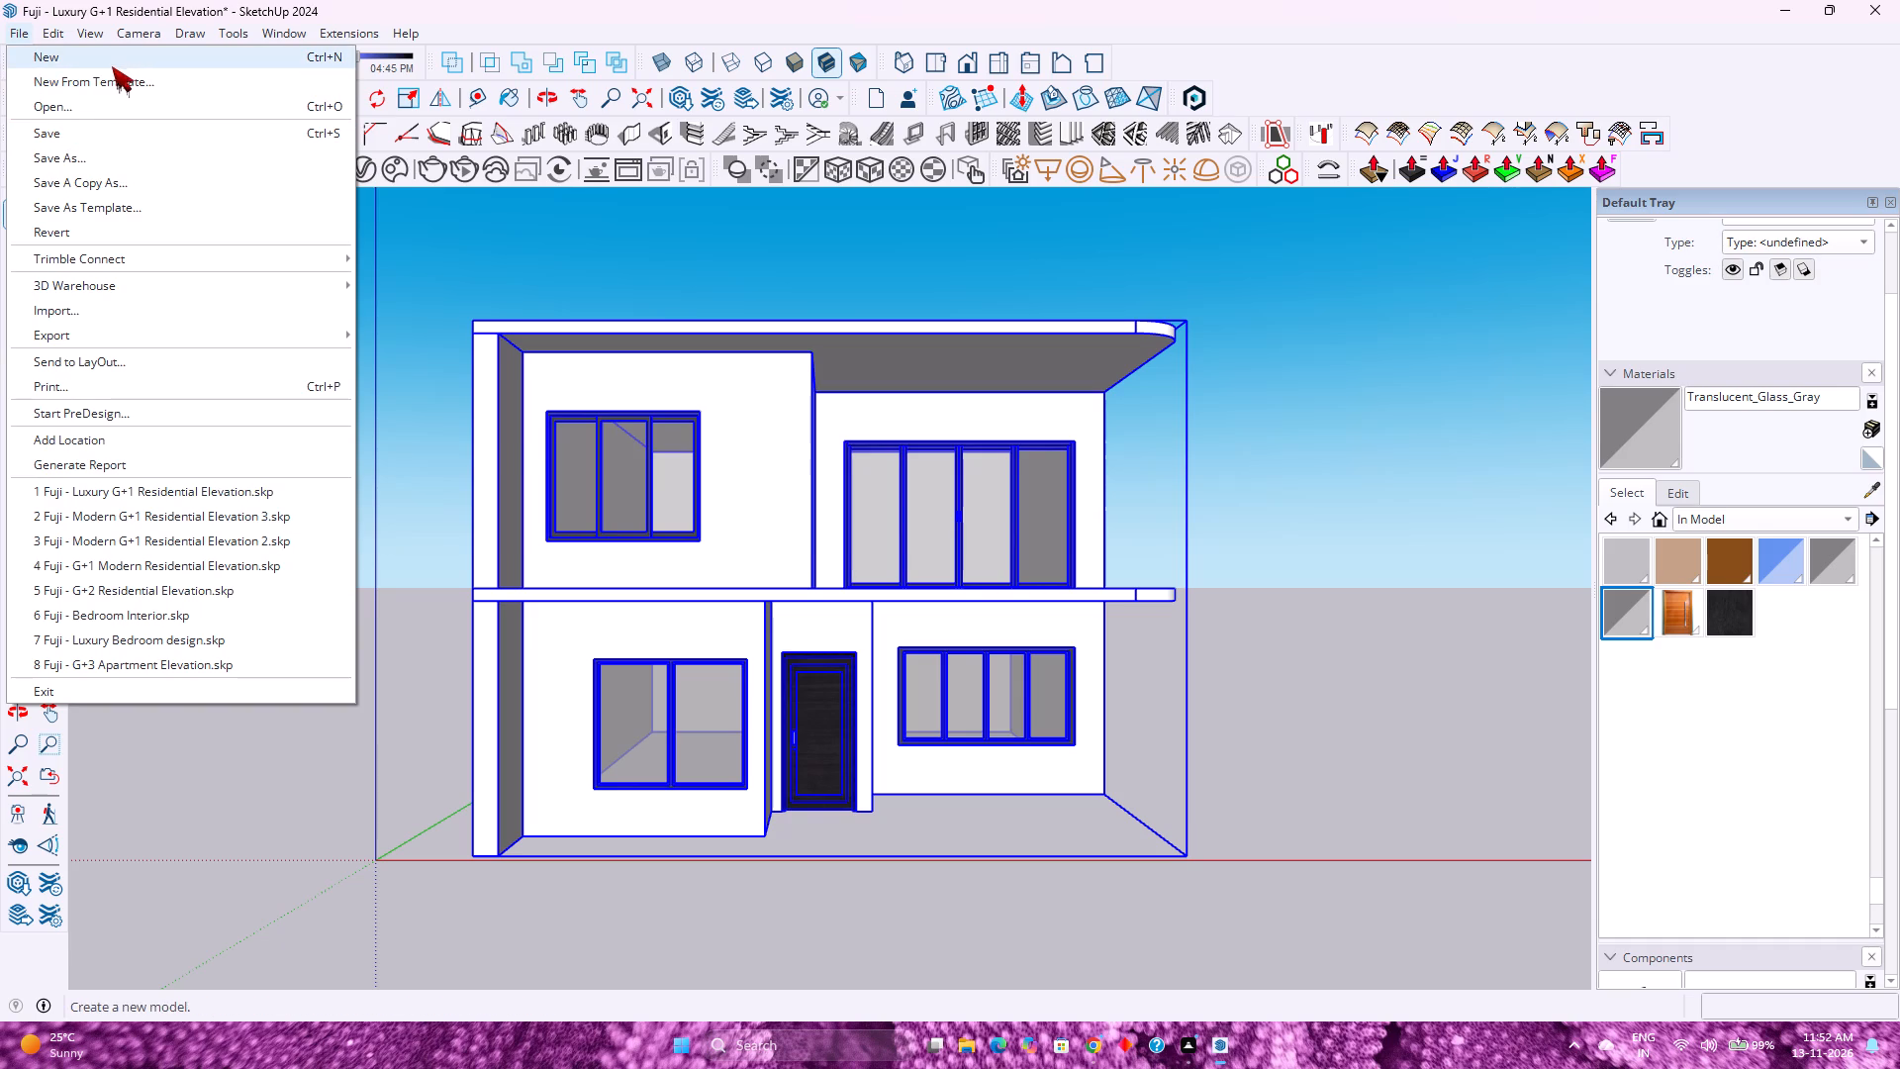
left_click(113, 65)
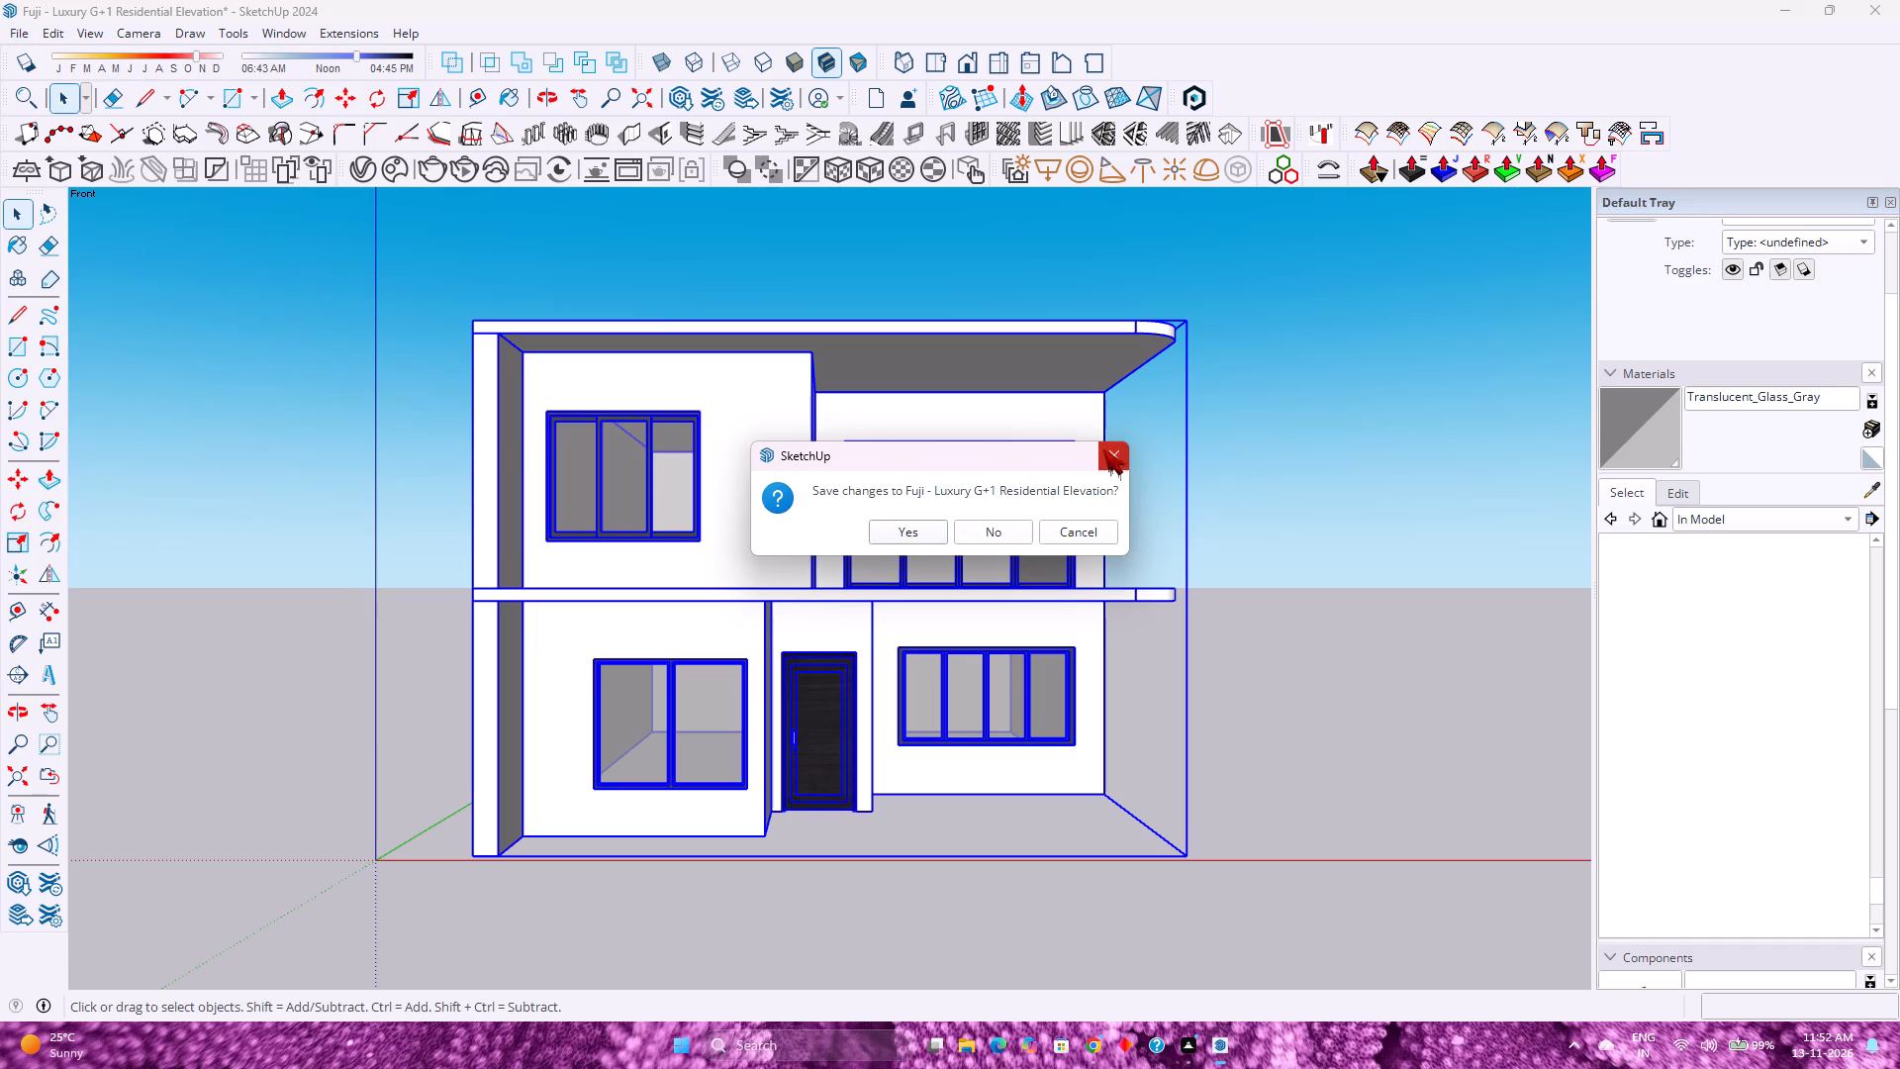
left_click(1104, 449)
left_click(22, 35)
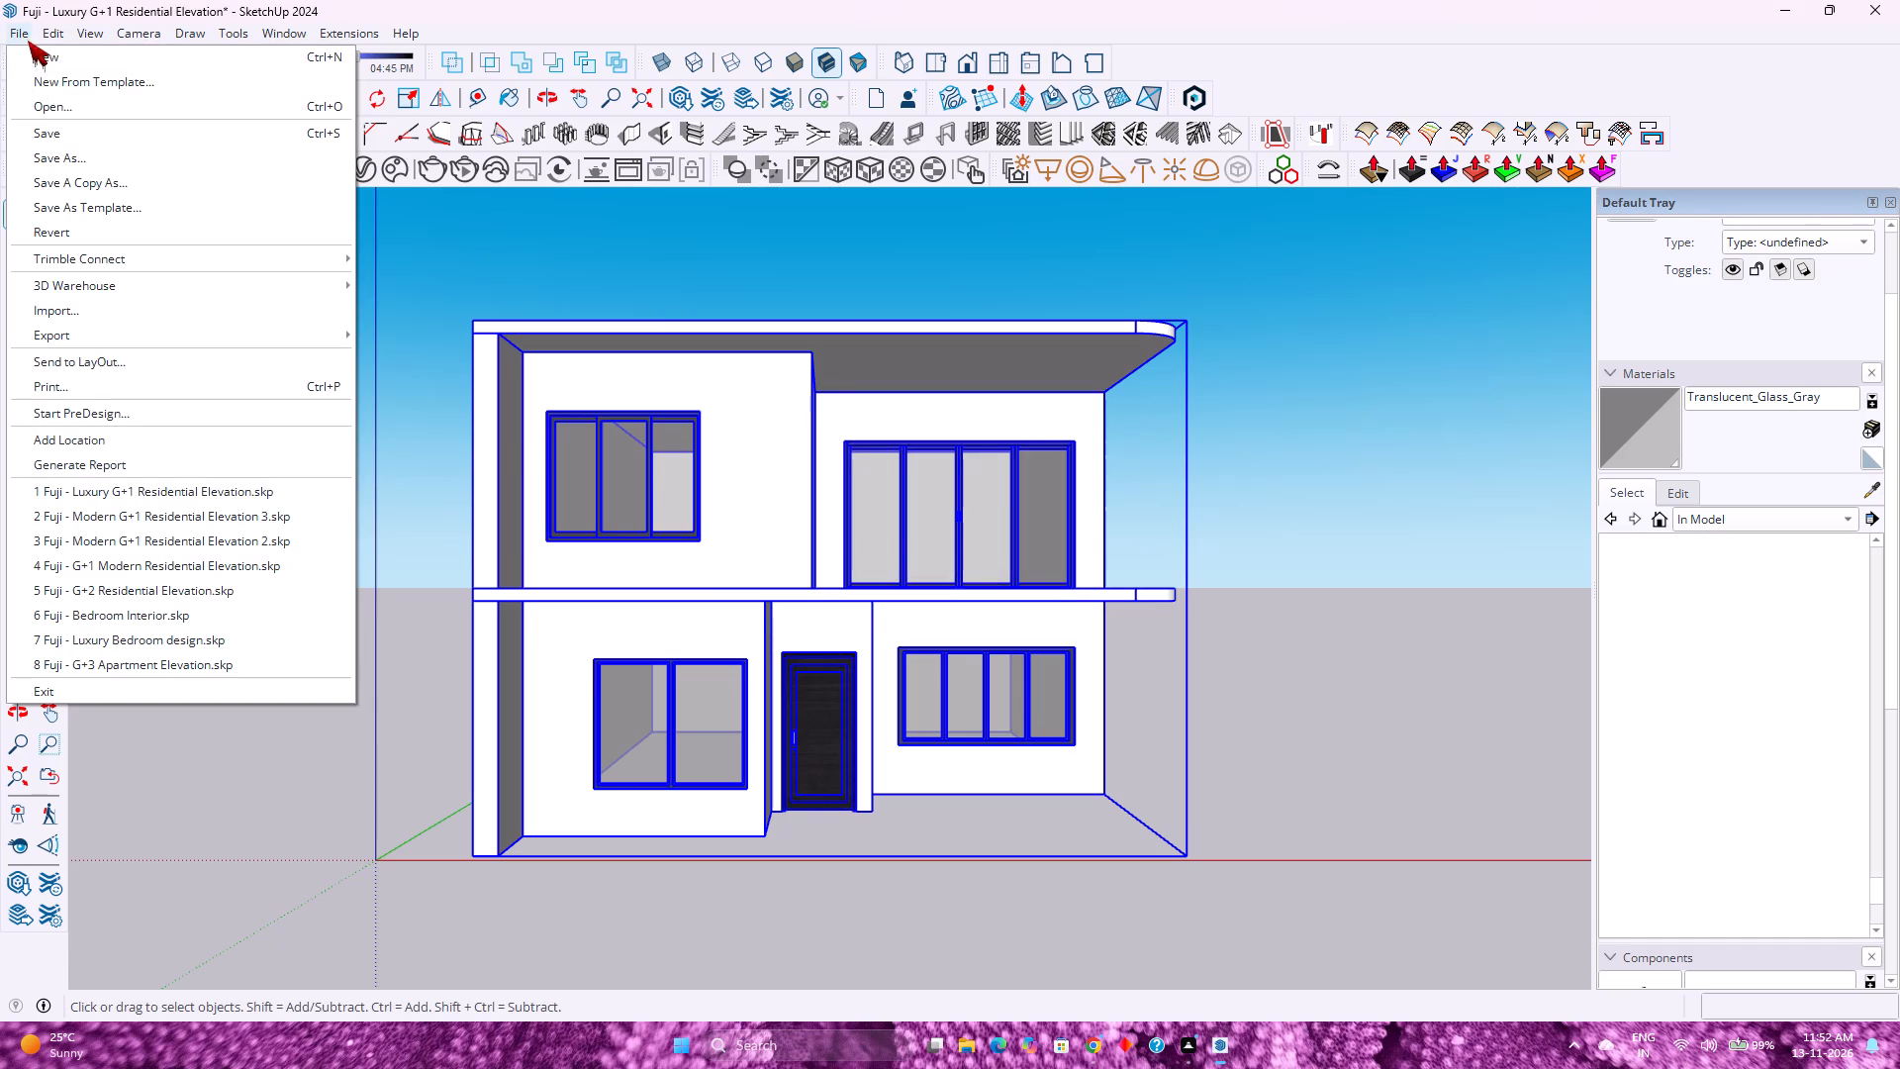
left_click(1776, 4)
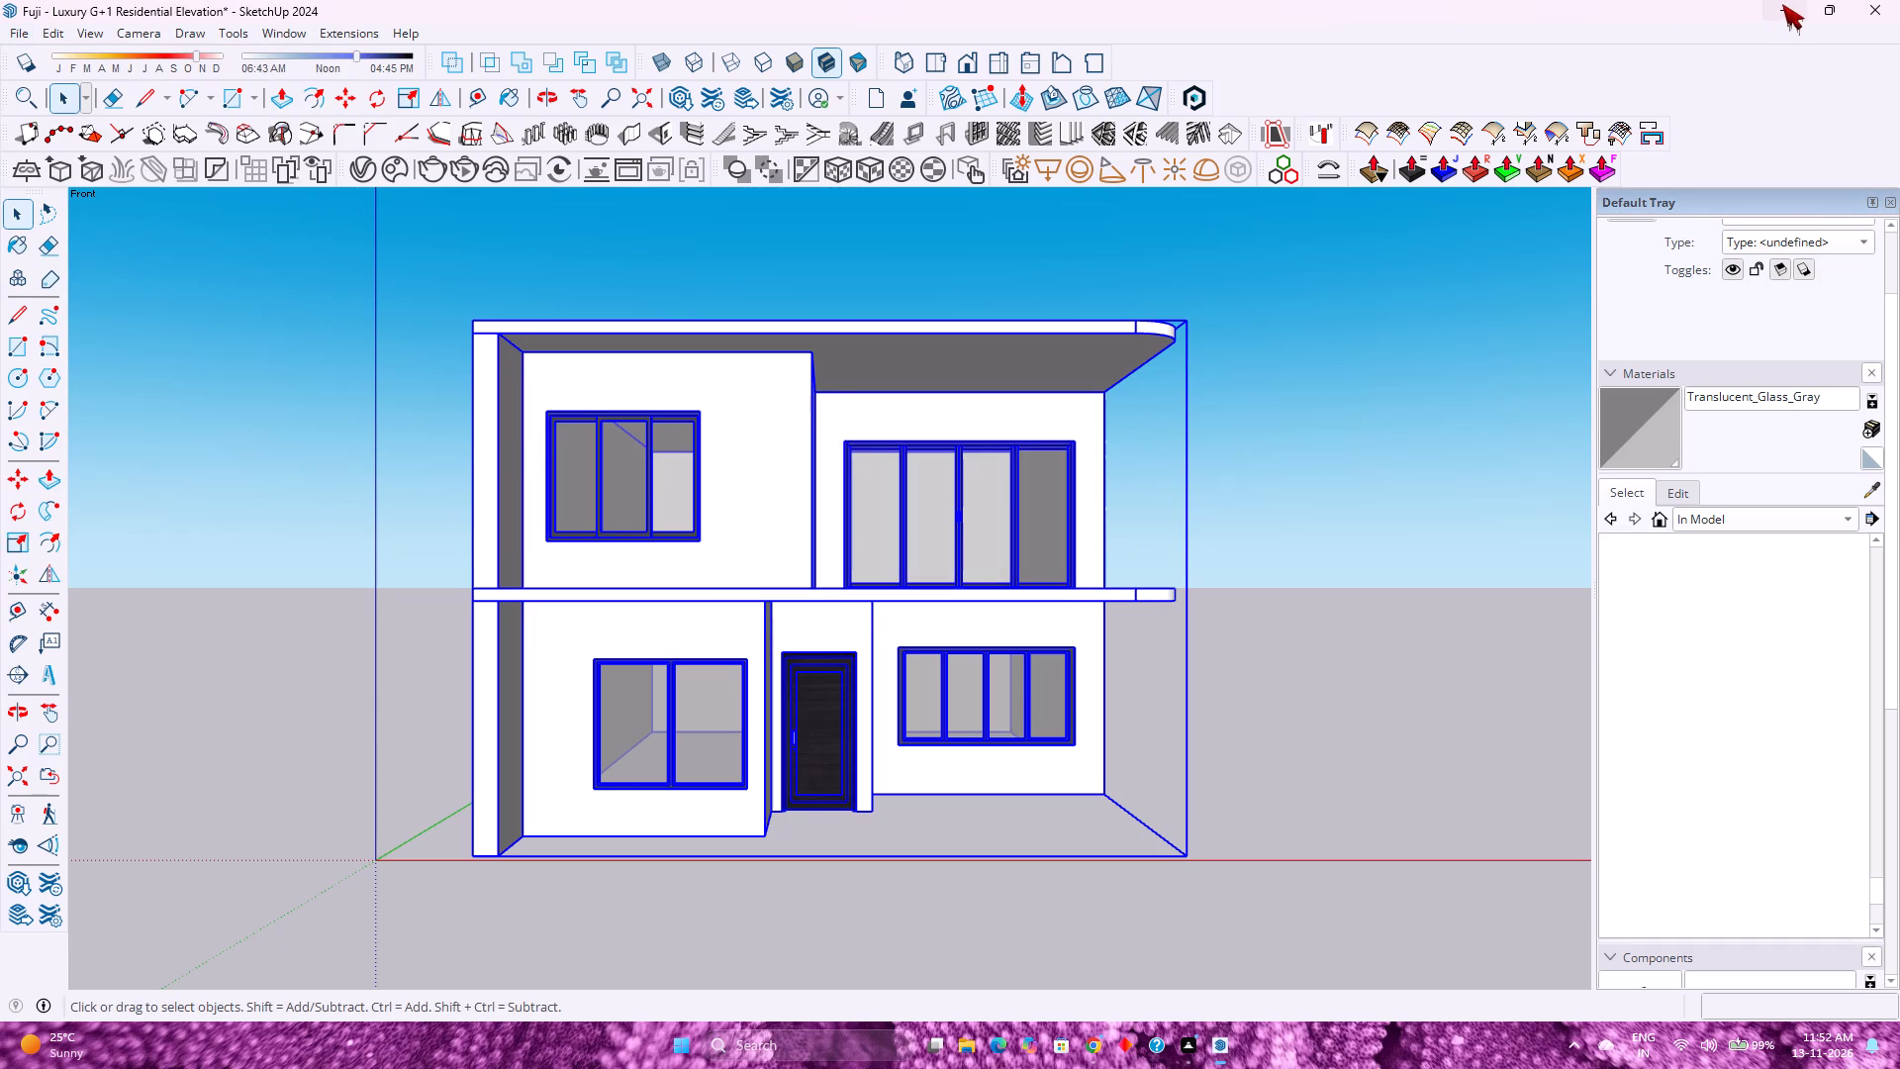
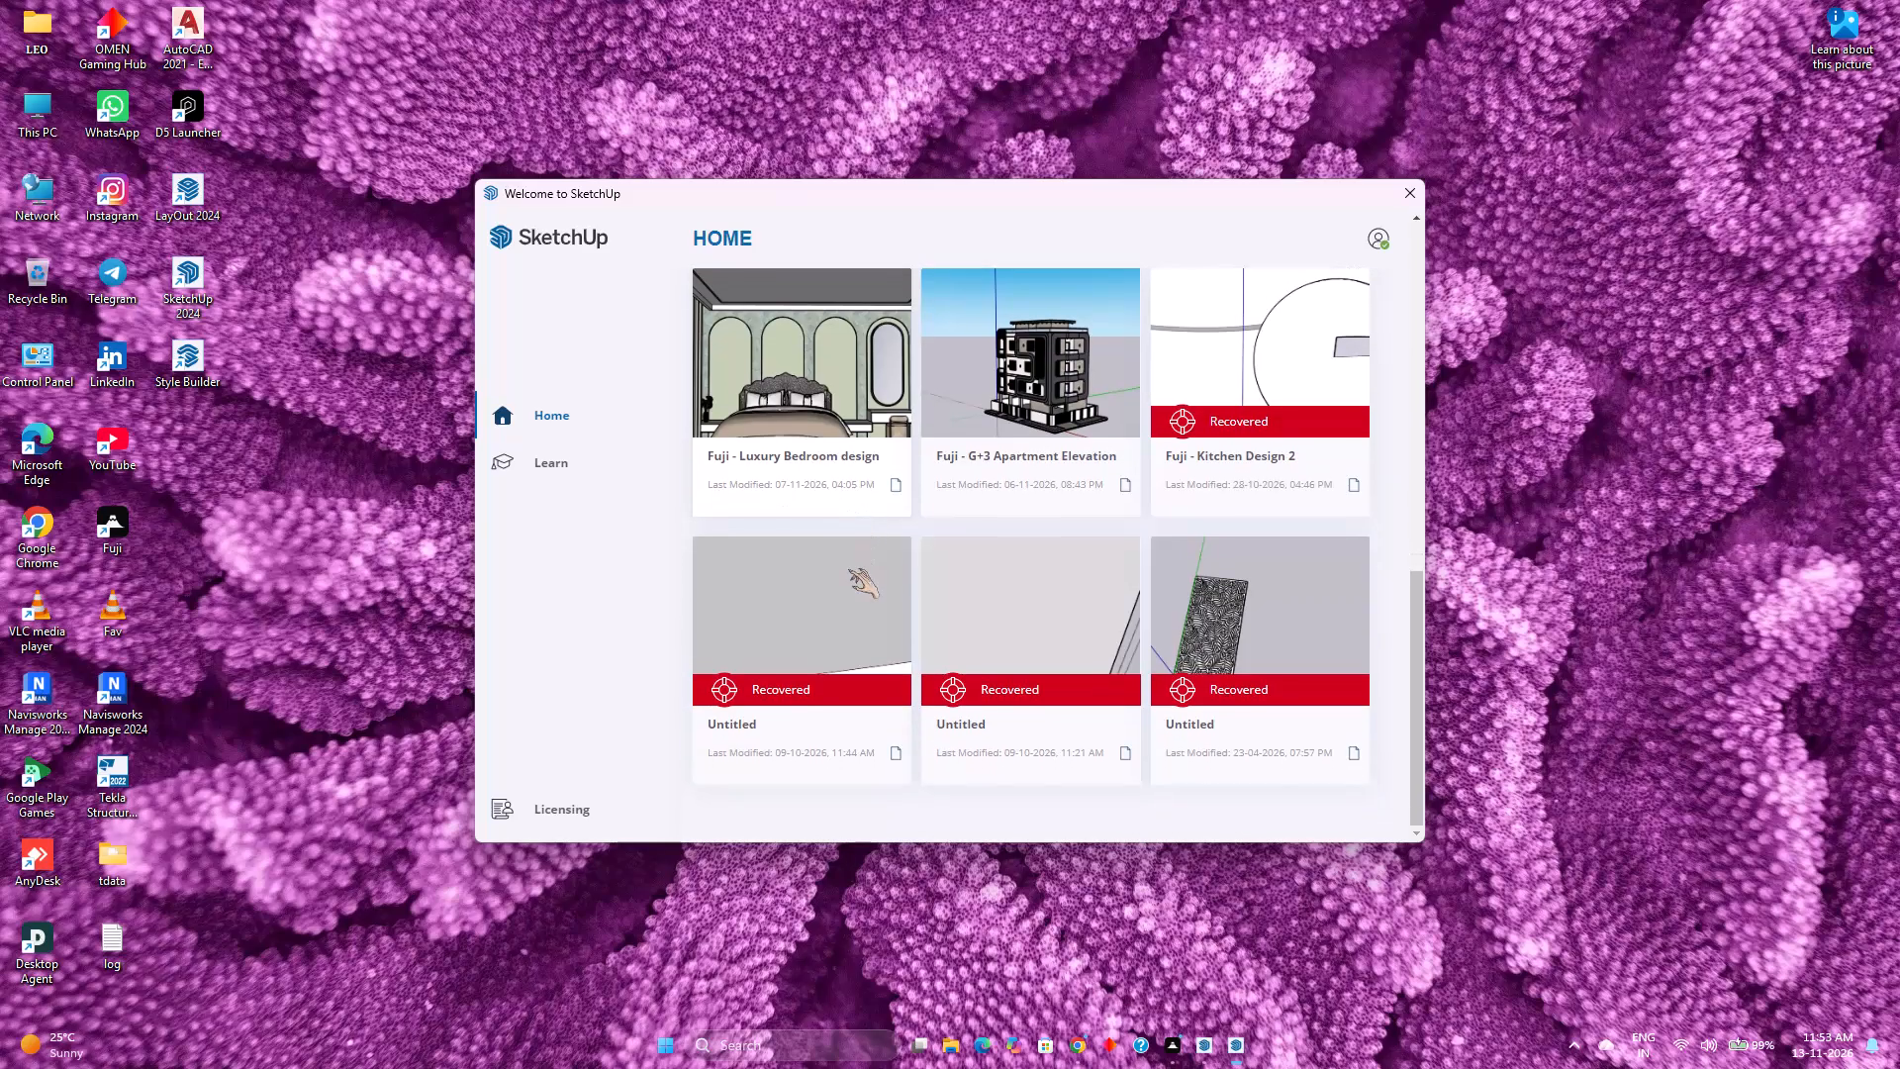
Start opening an existing model from this device and go to the Fuji Files folder on New Volume (E:).
scroll(848, 569, "up", 9)
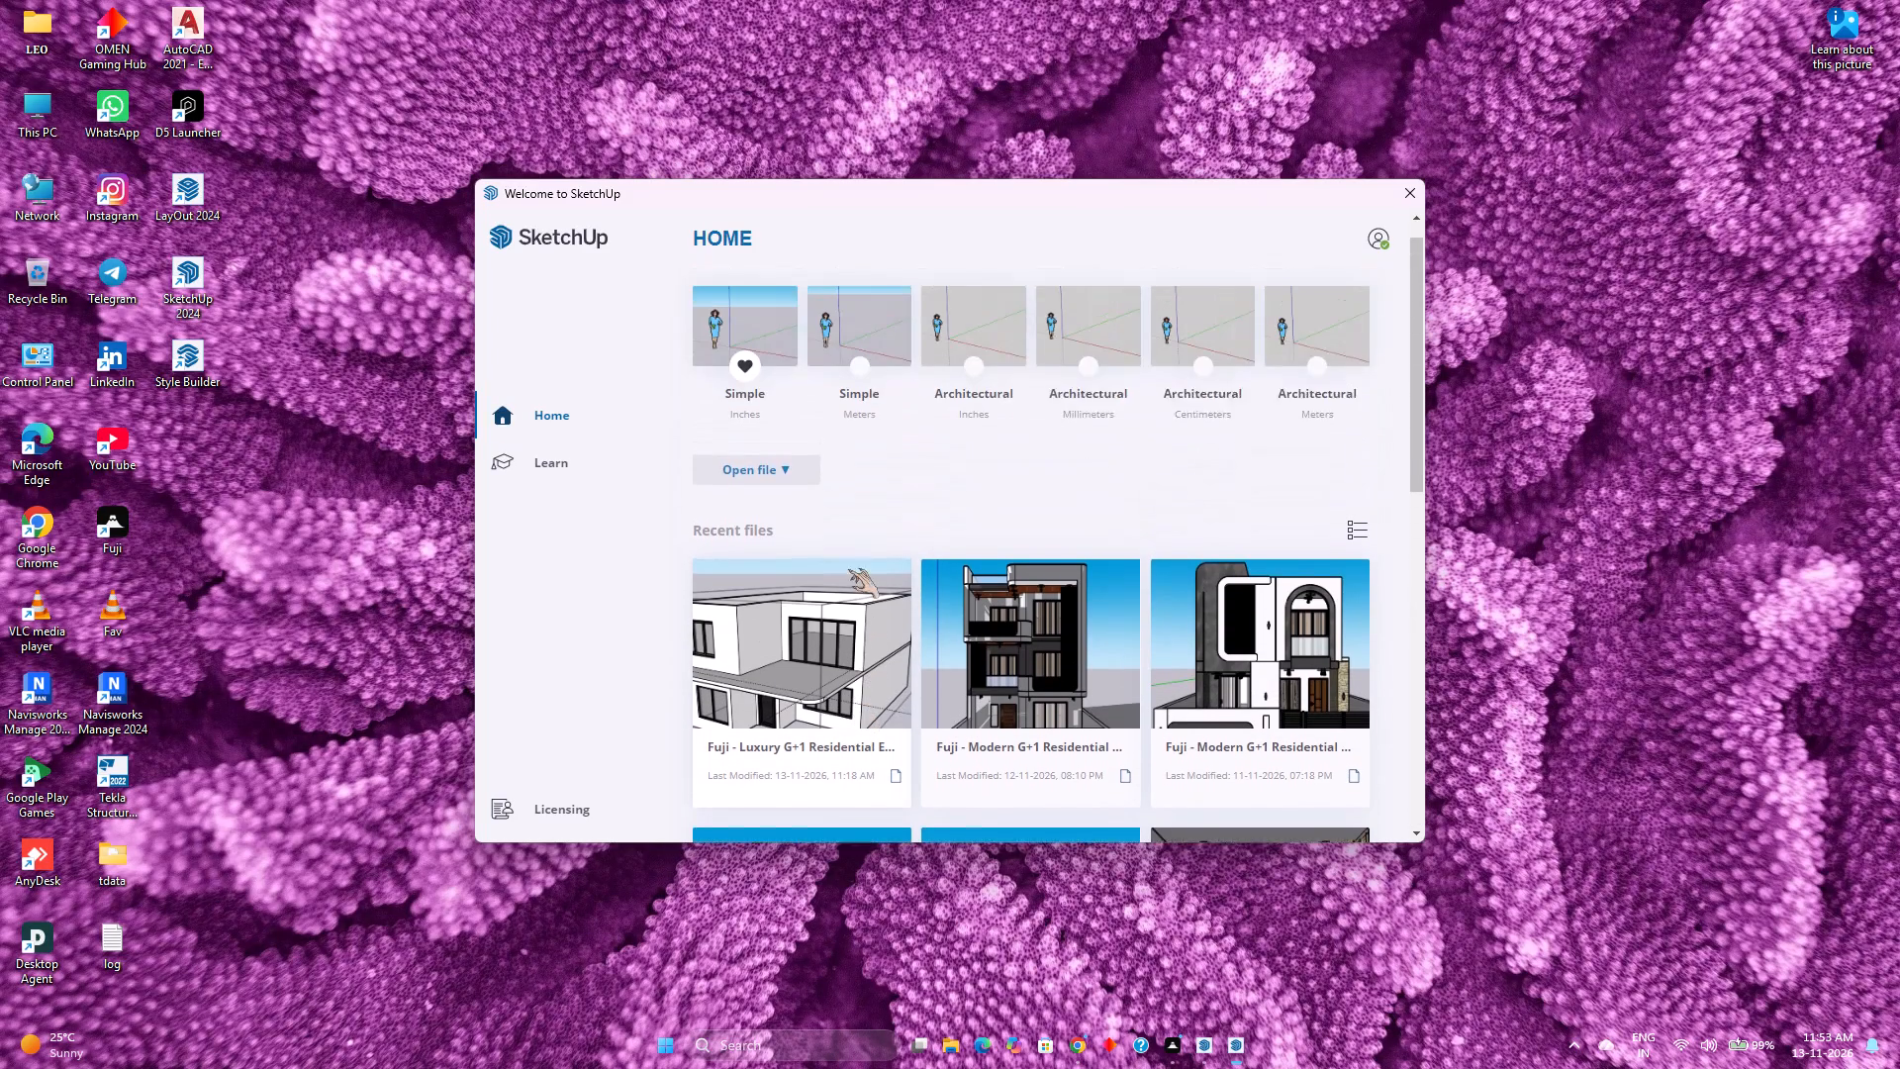
scroll(848, 569, "up", 4)
left_click(773, 498)
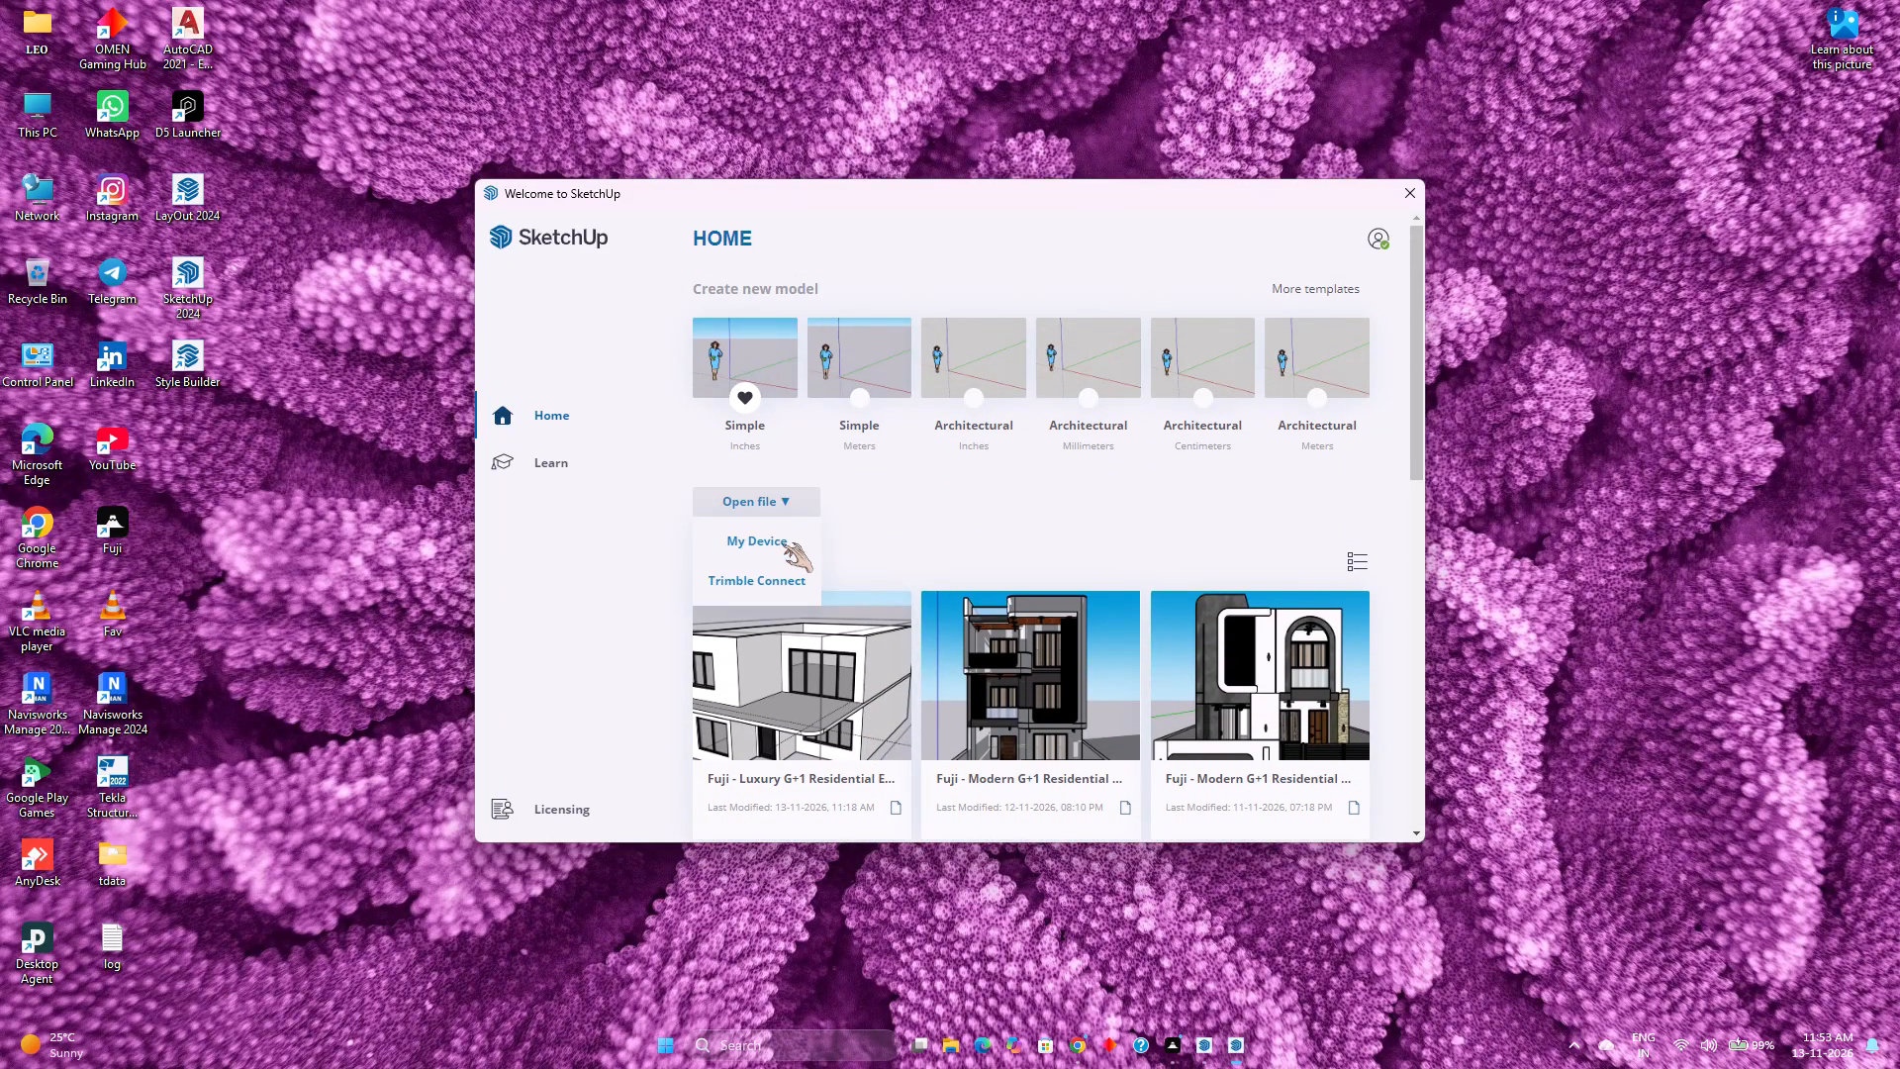
left_click(782, 543)
scroll(113, 337, "down", 3)
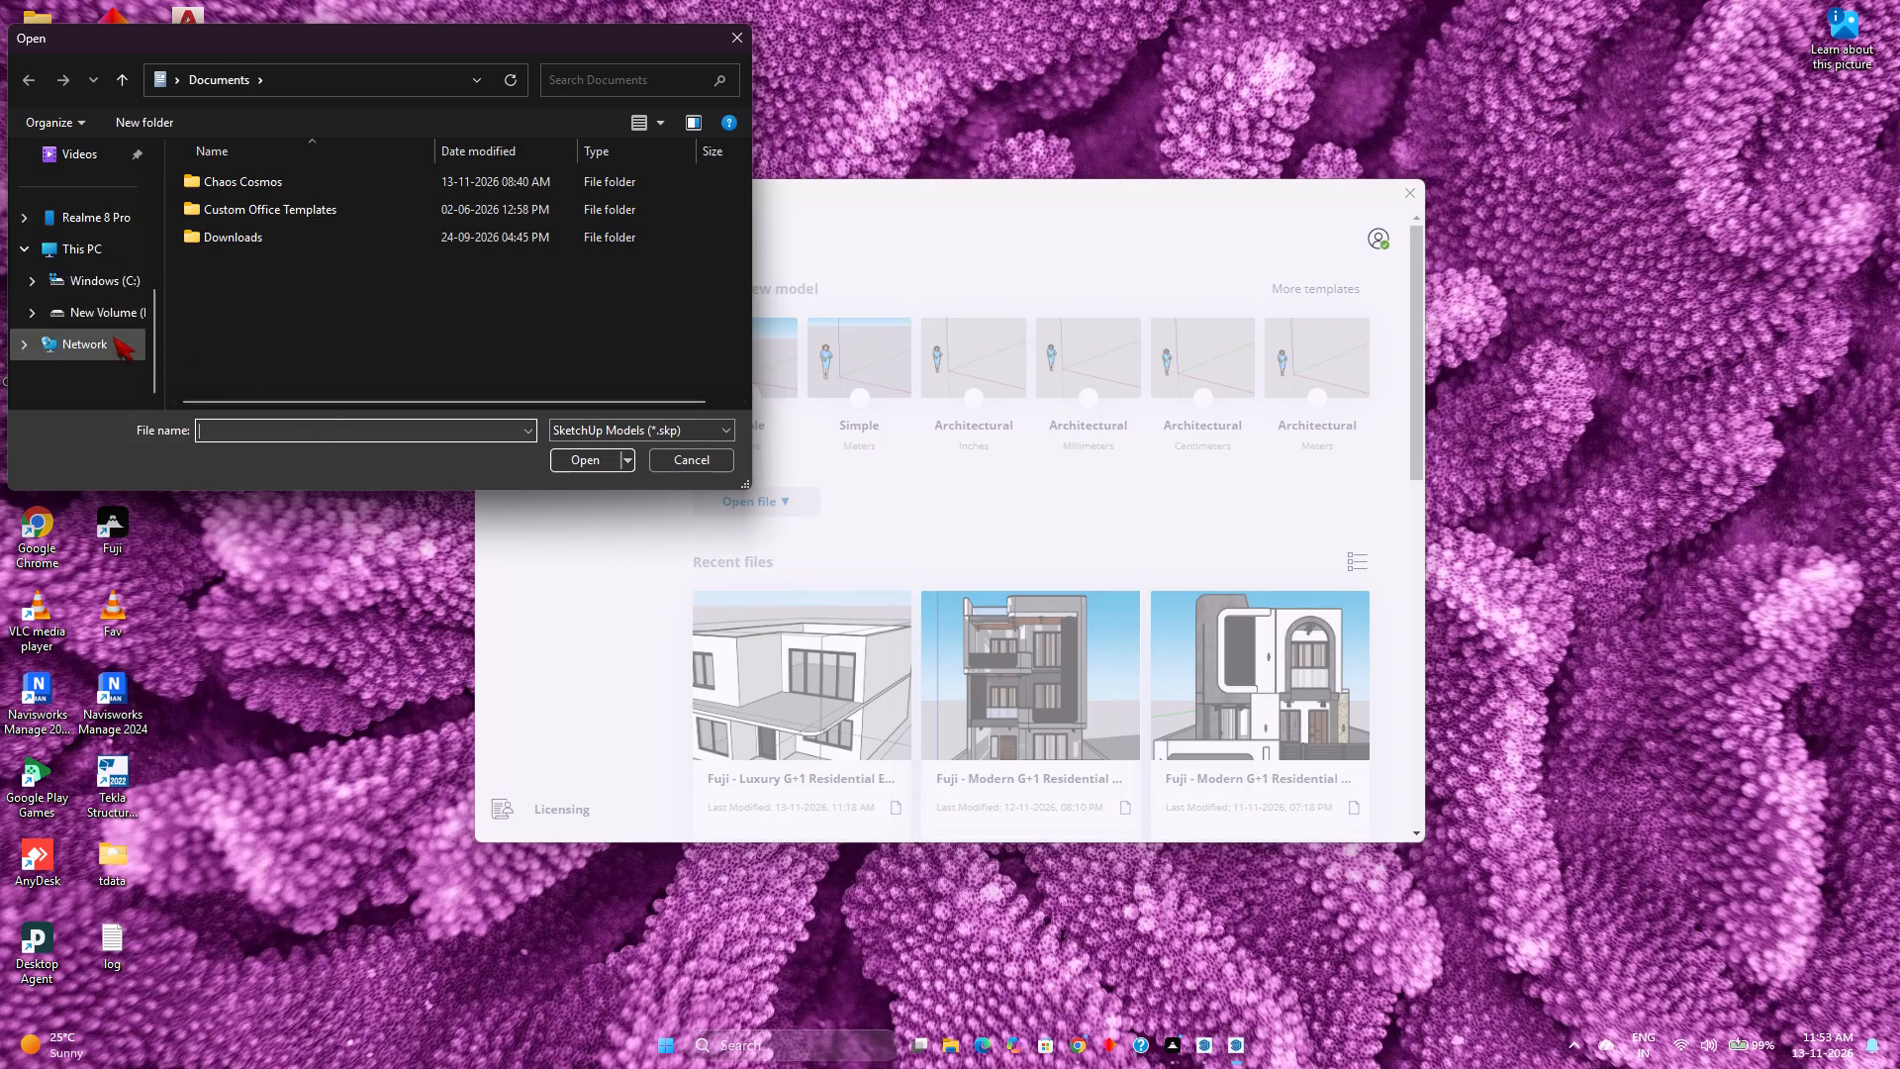
scroll(113, 337, "down", 1)
scroll(113, 337, "up", 2)
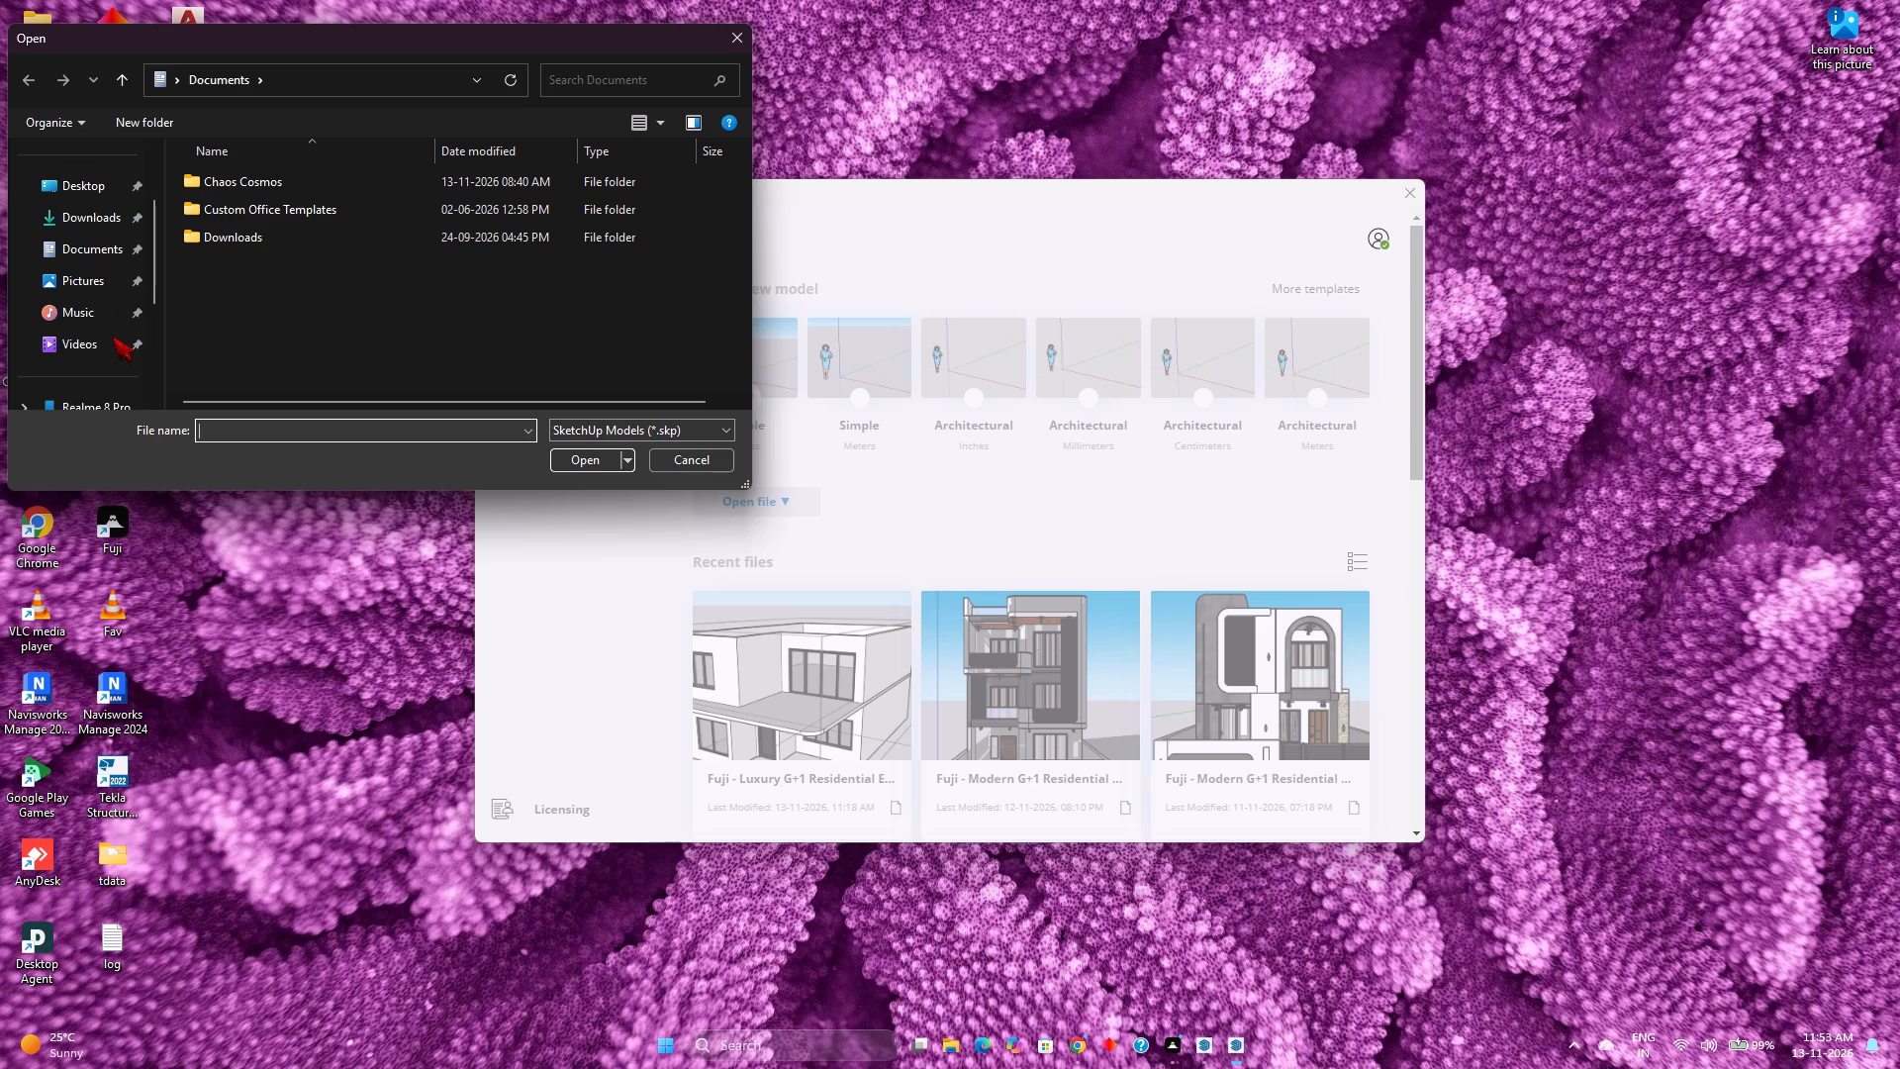
scroll(113, 337, "down", 3)
left_click(116, 314)
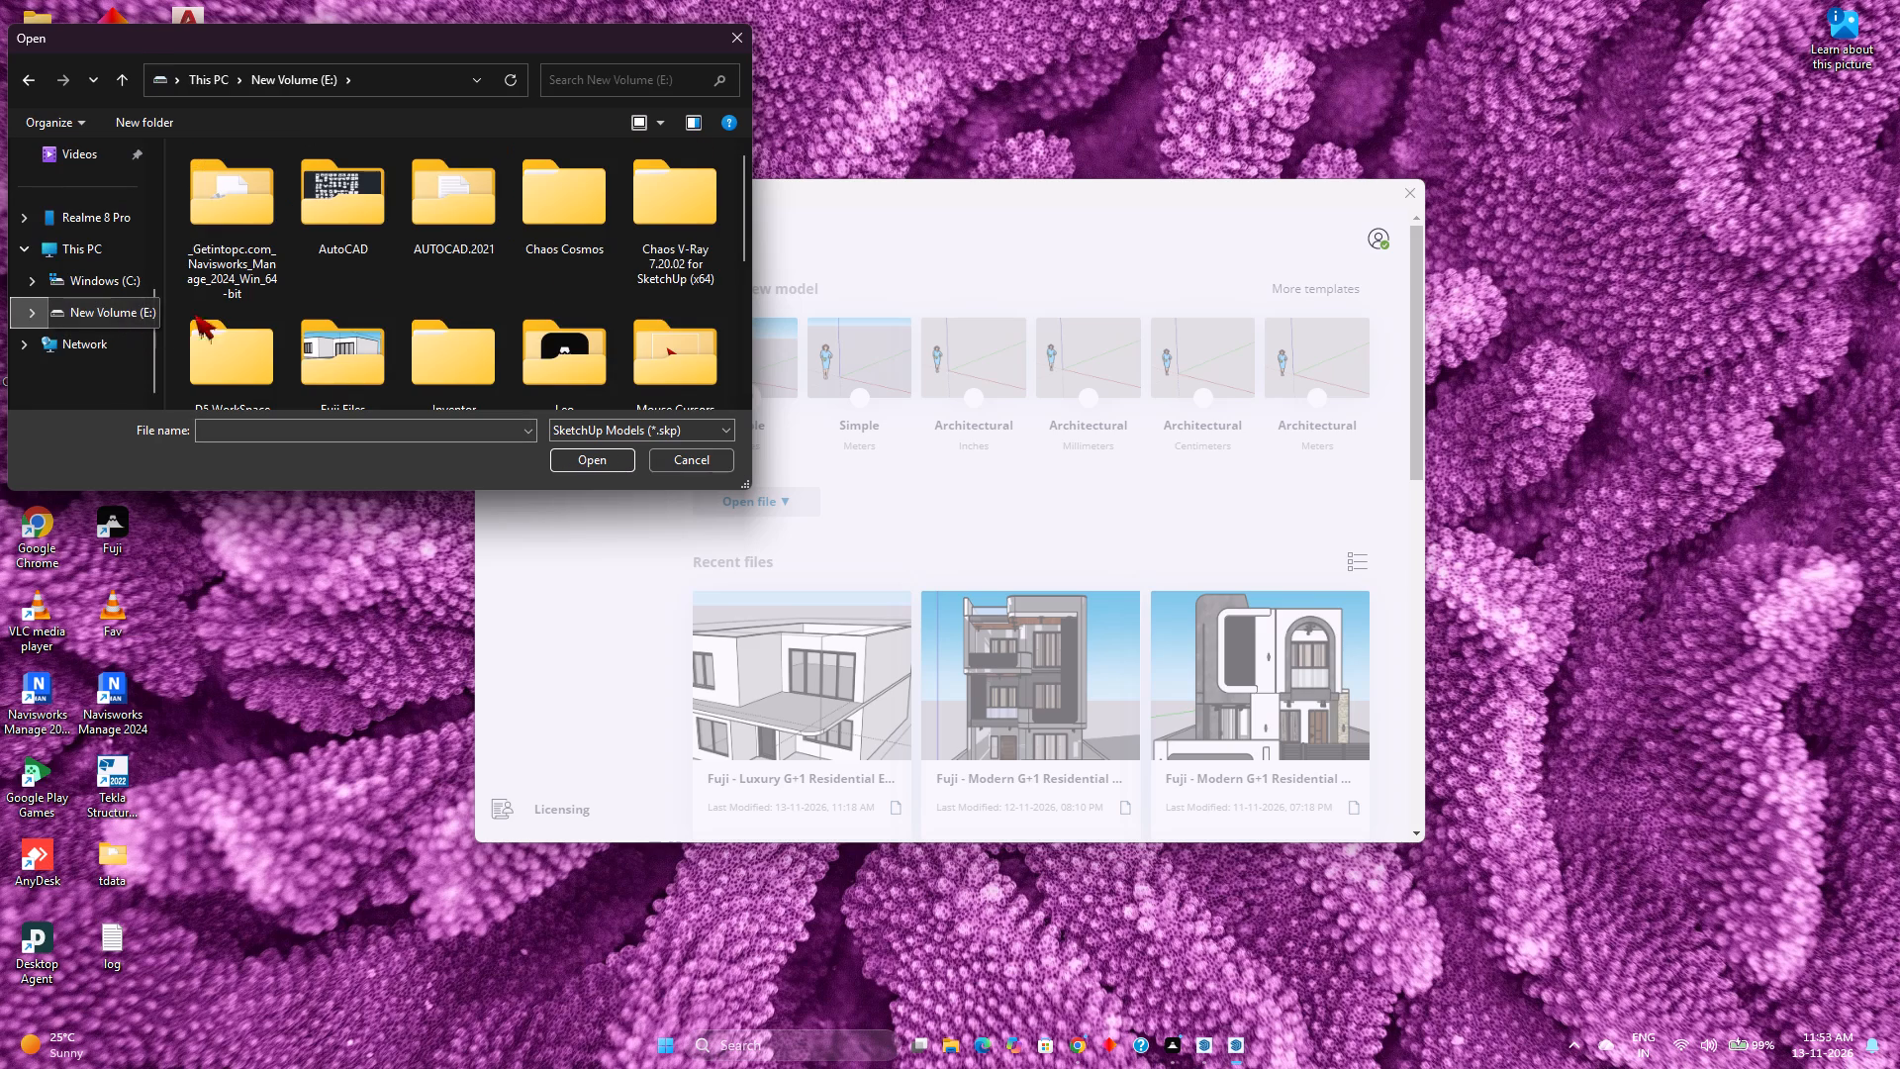
double_click(324, 360)
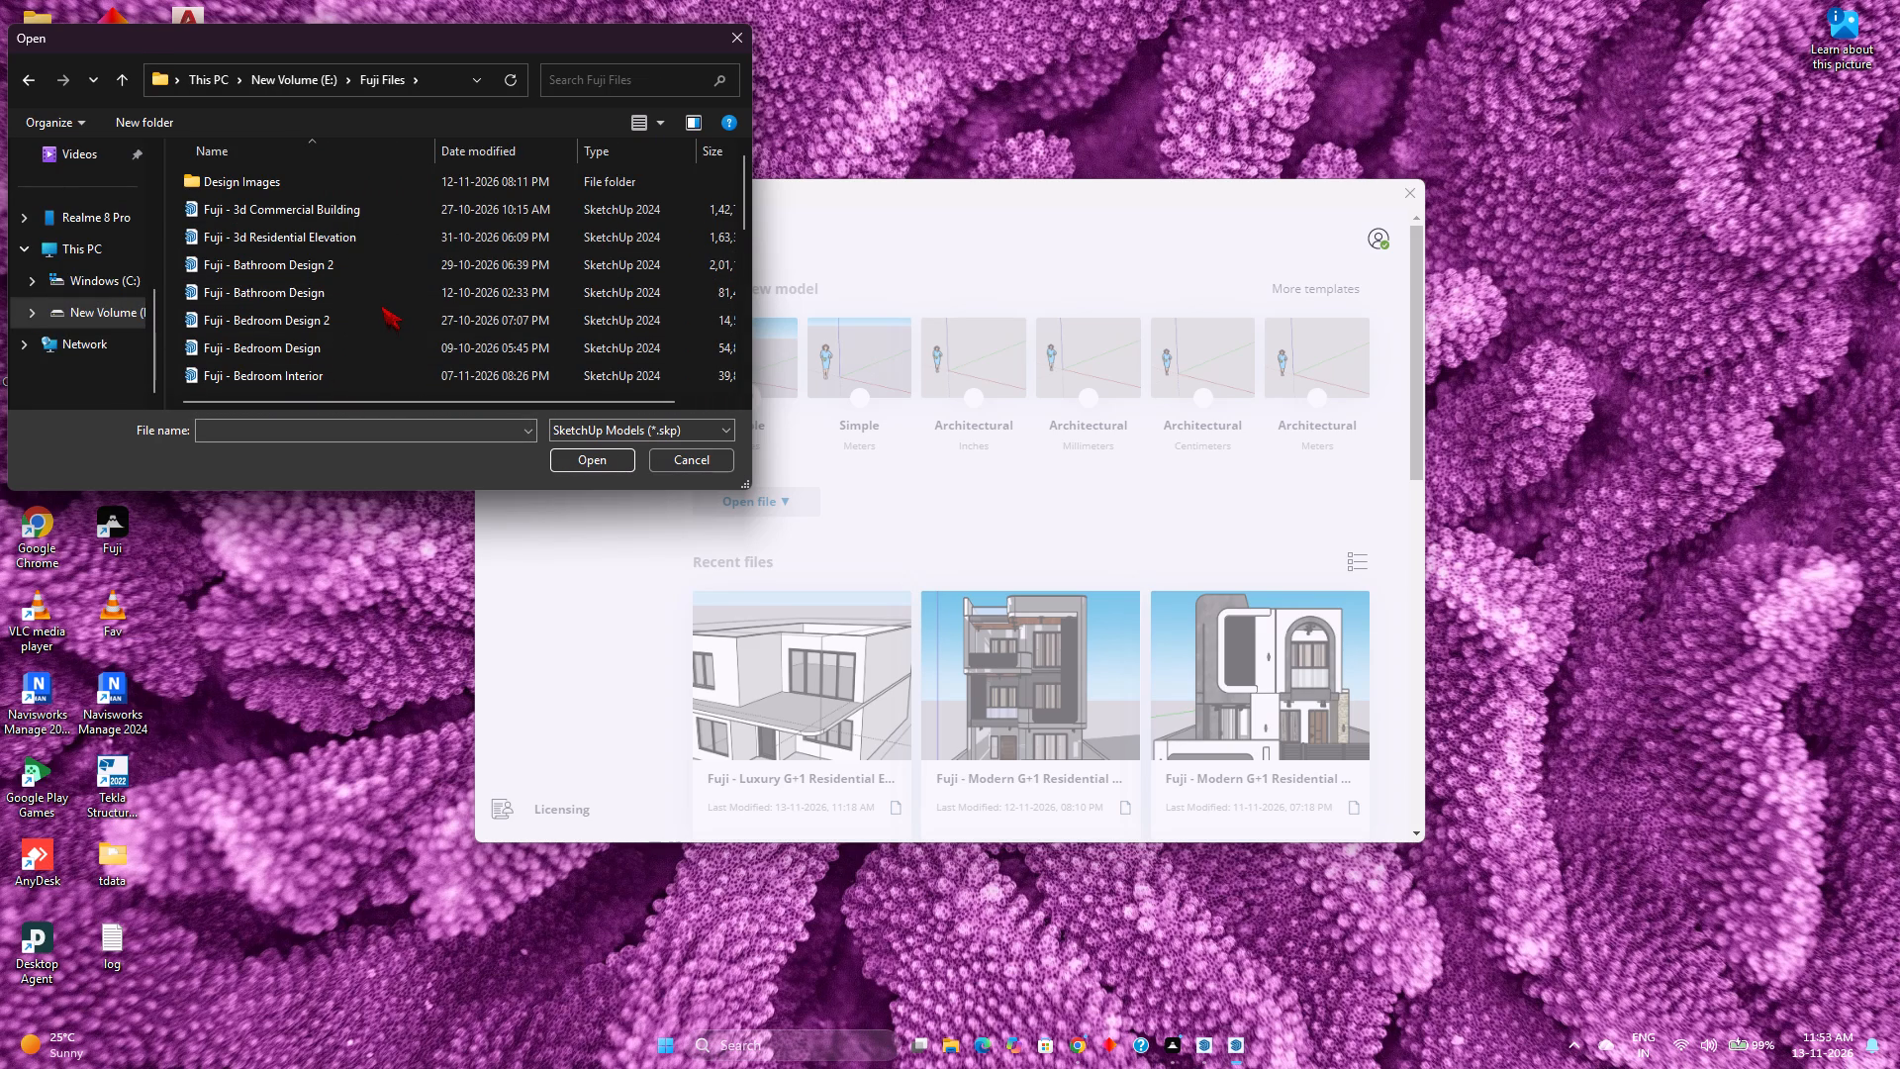
Show the model files as thumbnails and pick the Fuji - Luxury Bedroom design file to open.
scroll(378, 310, "up", 18, "ctrl")
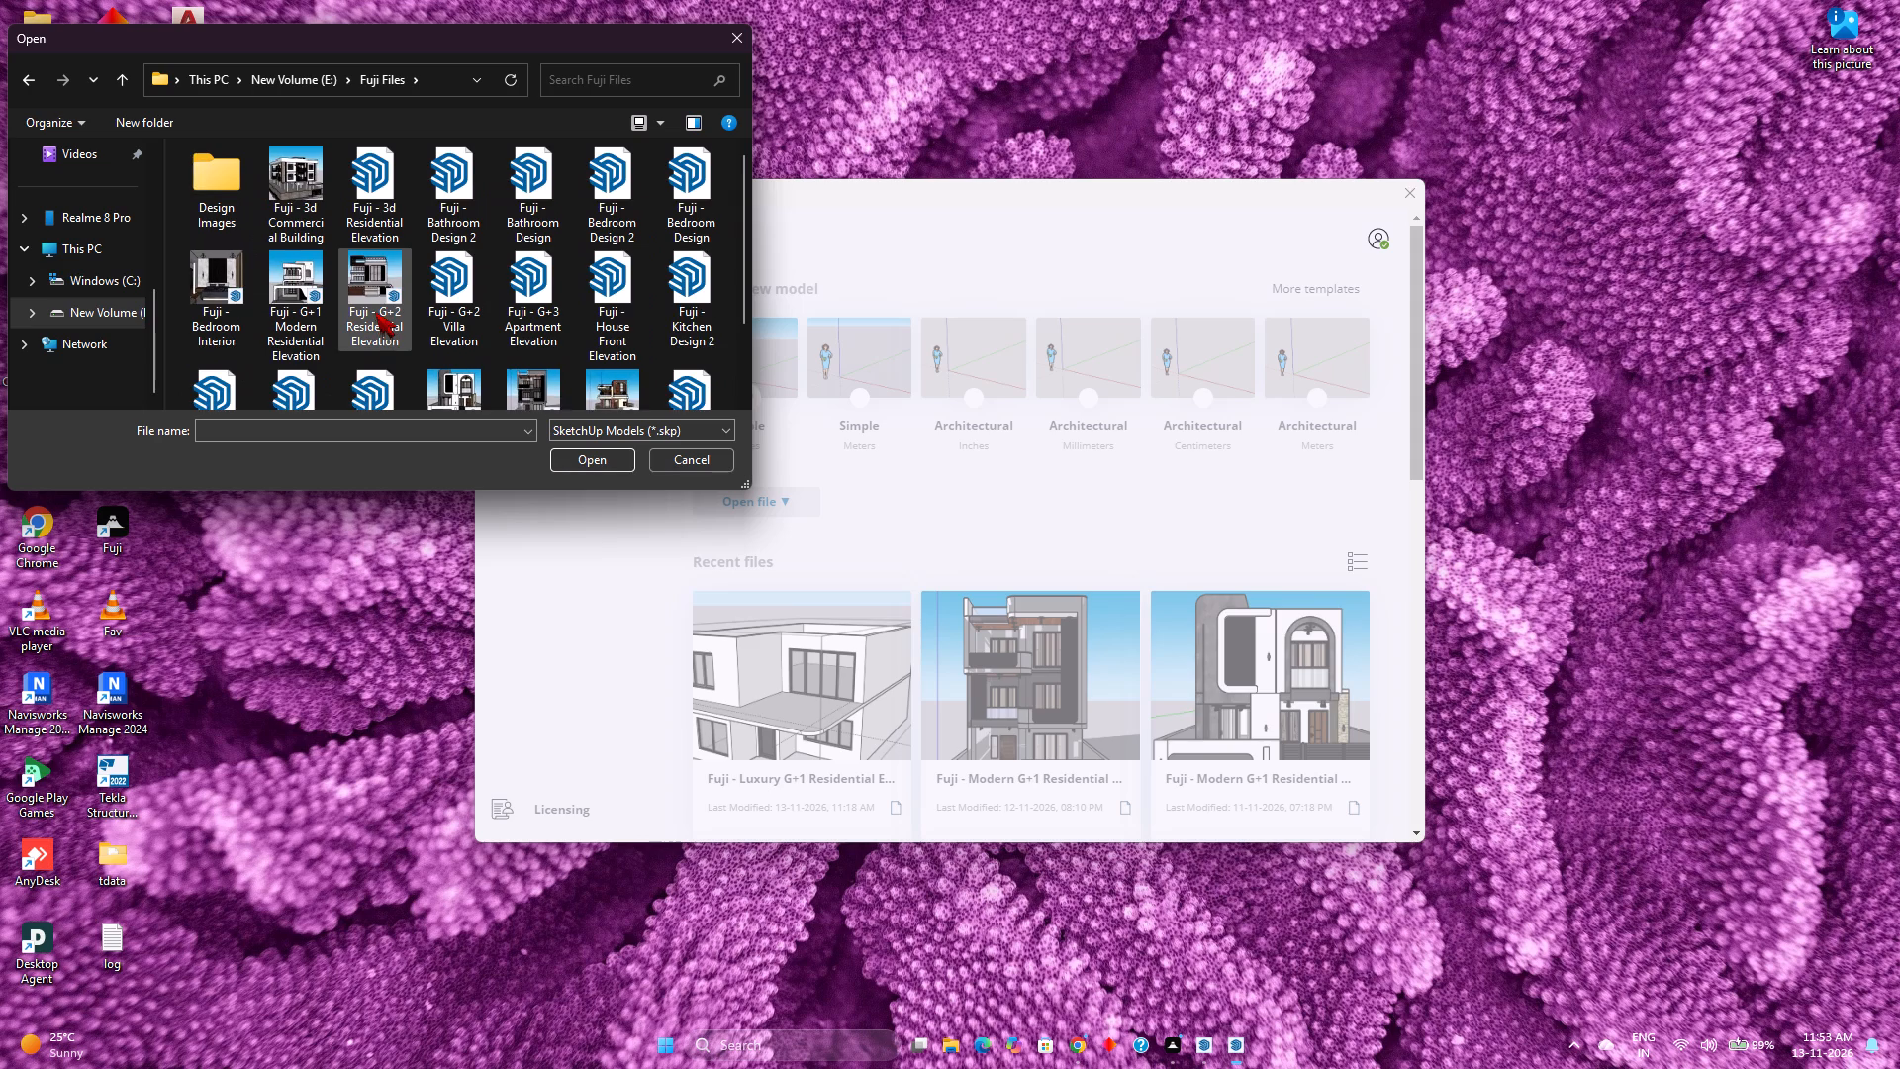
scroll(375, 312, "up", 4, "ctrl")
scroll(432, 304, "down", 5)
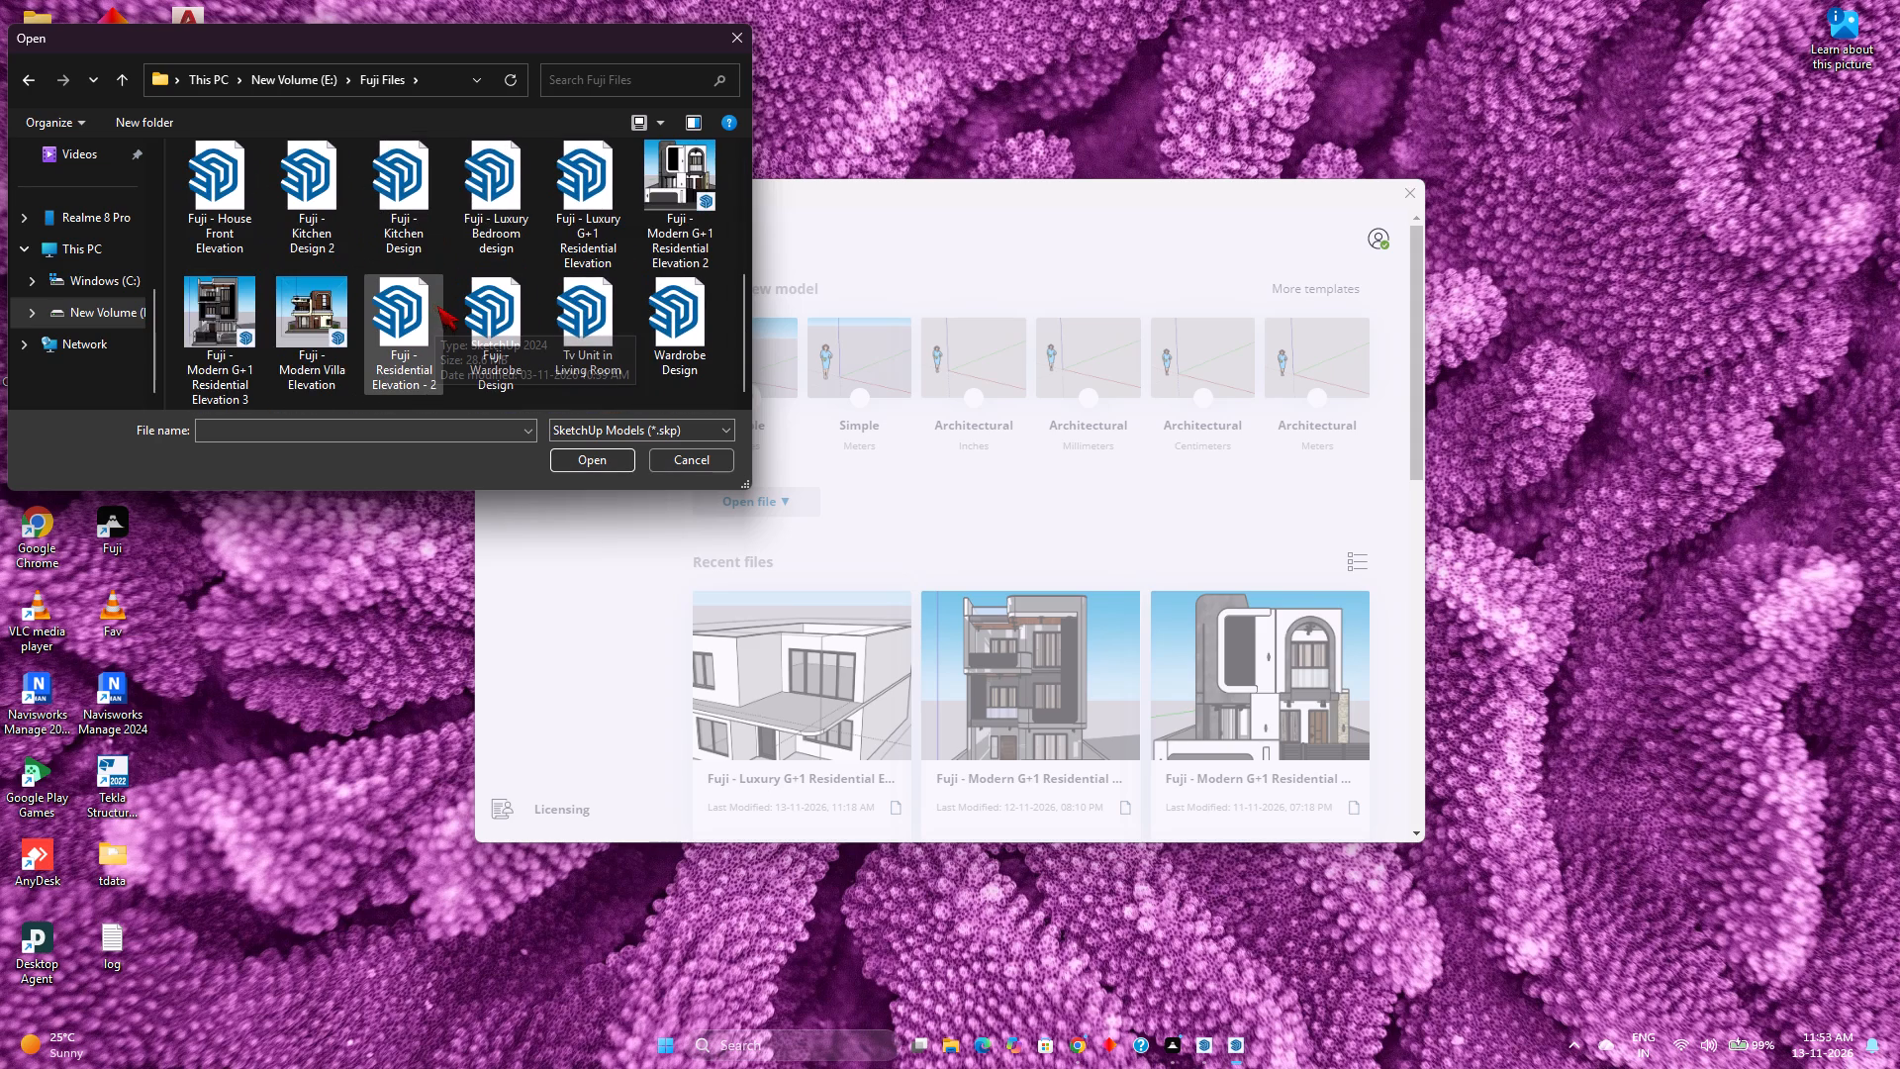
scroll(437, 306, "down", 4)
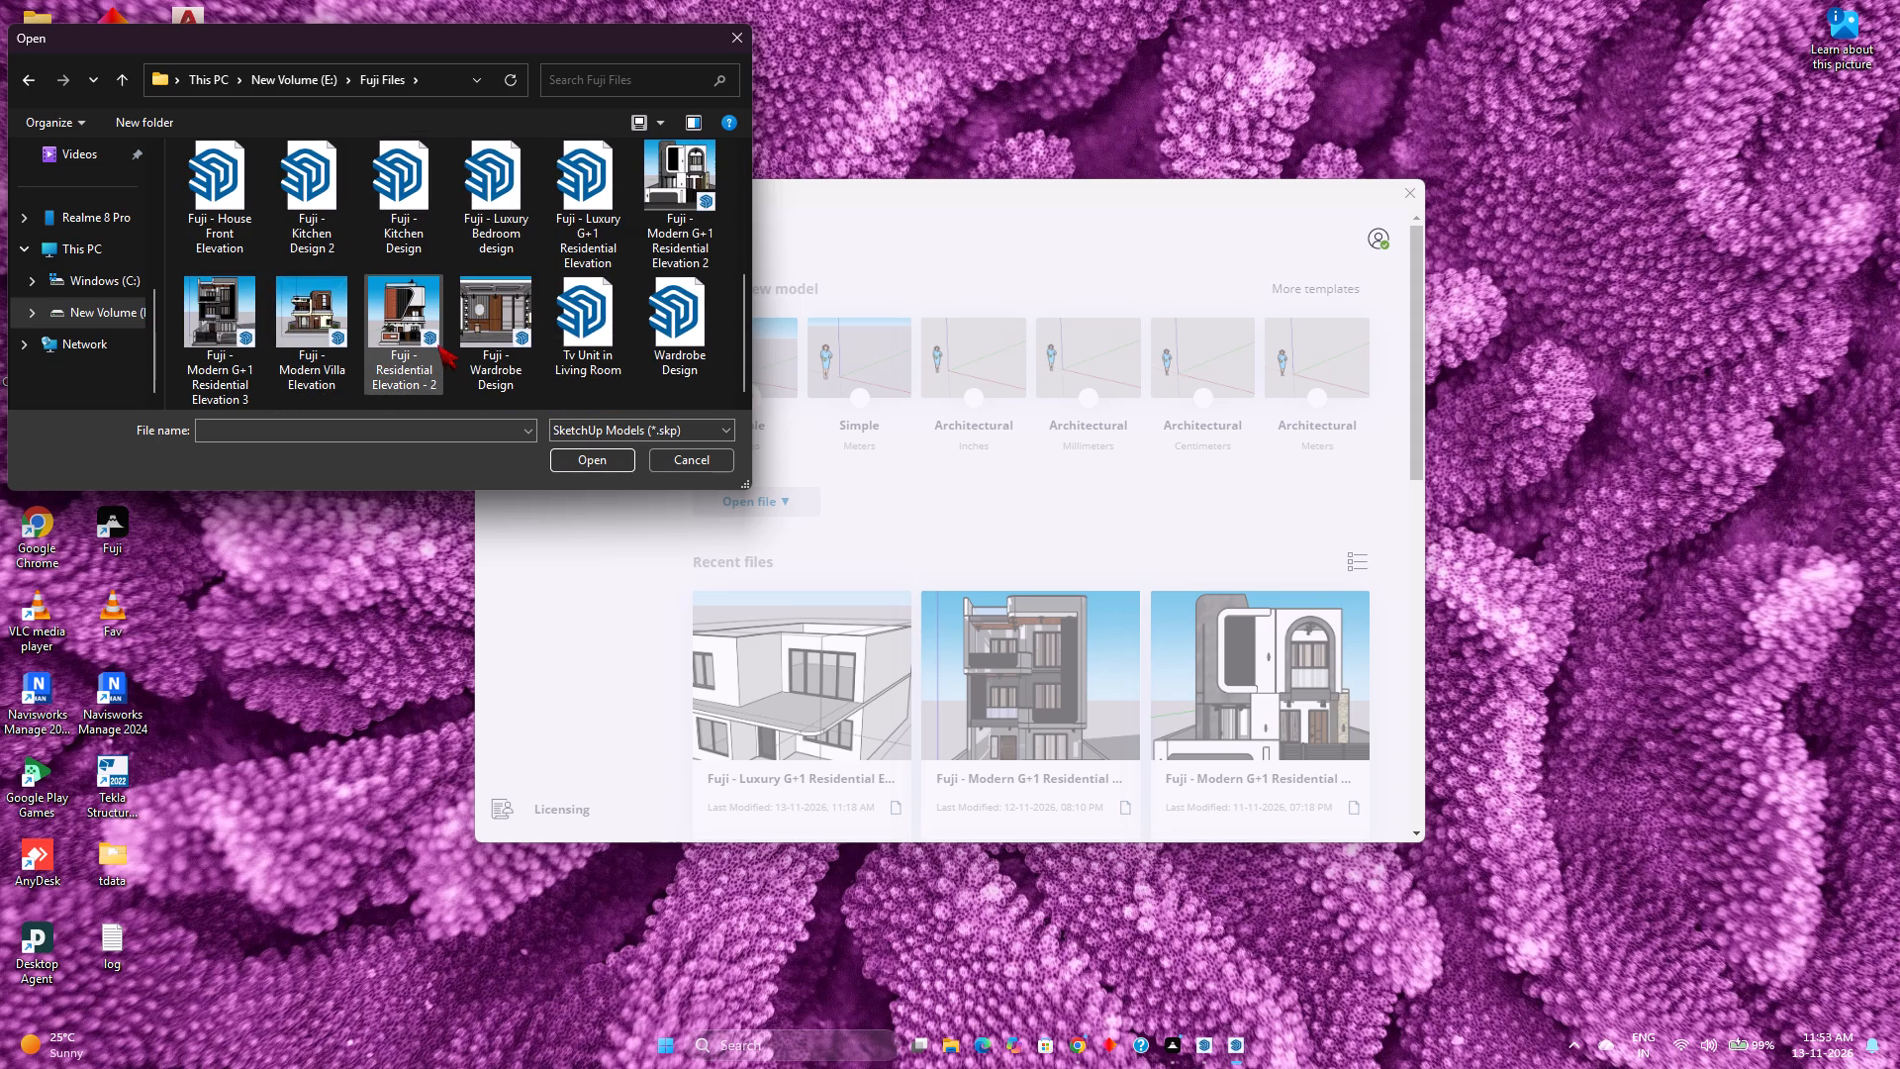
scroll(451, 337, "up", 2)
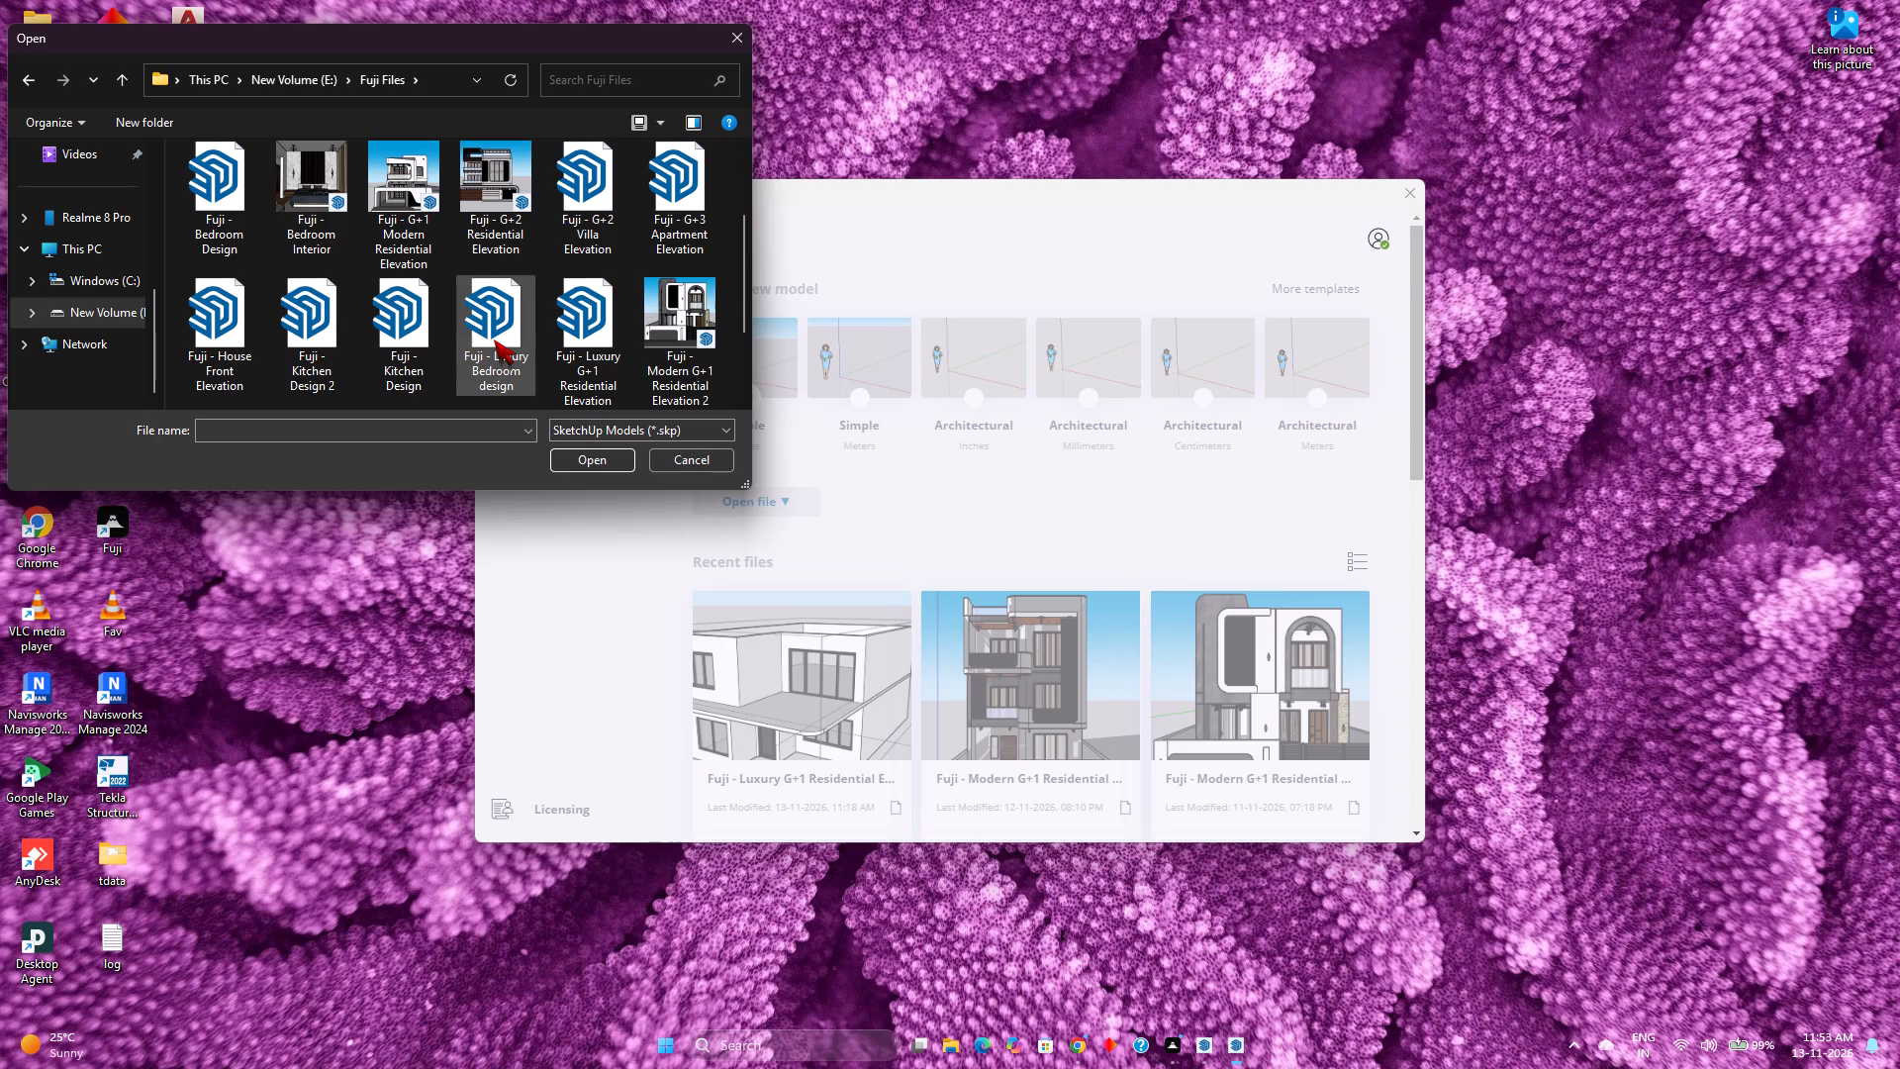
scroll(494, 339, "up", 4)
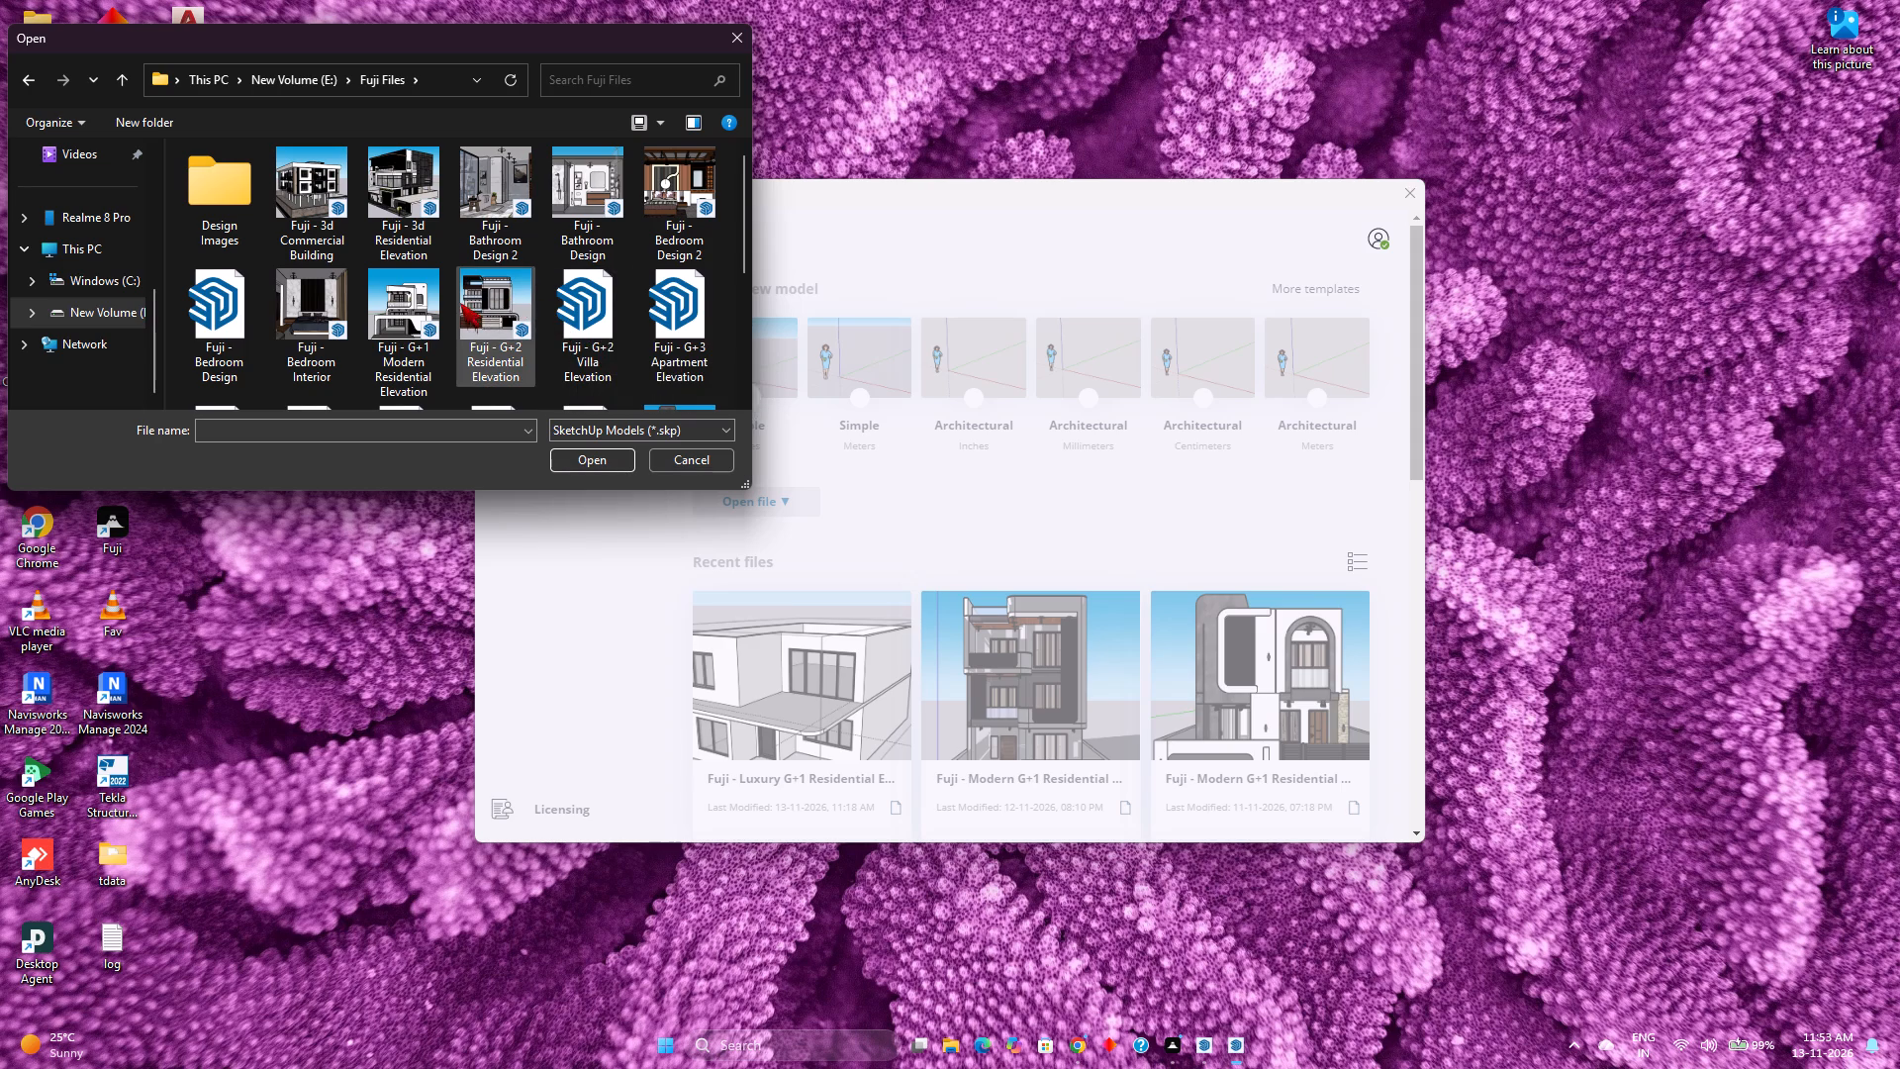
scroll(449, 304, "down", 5)
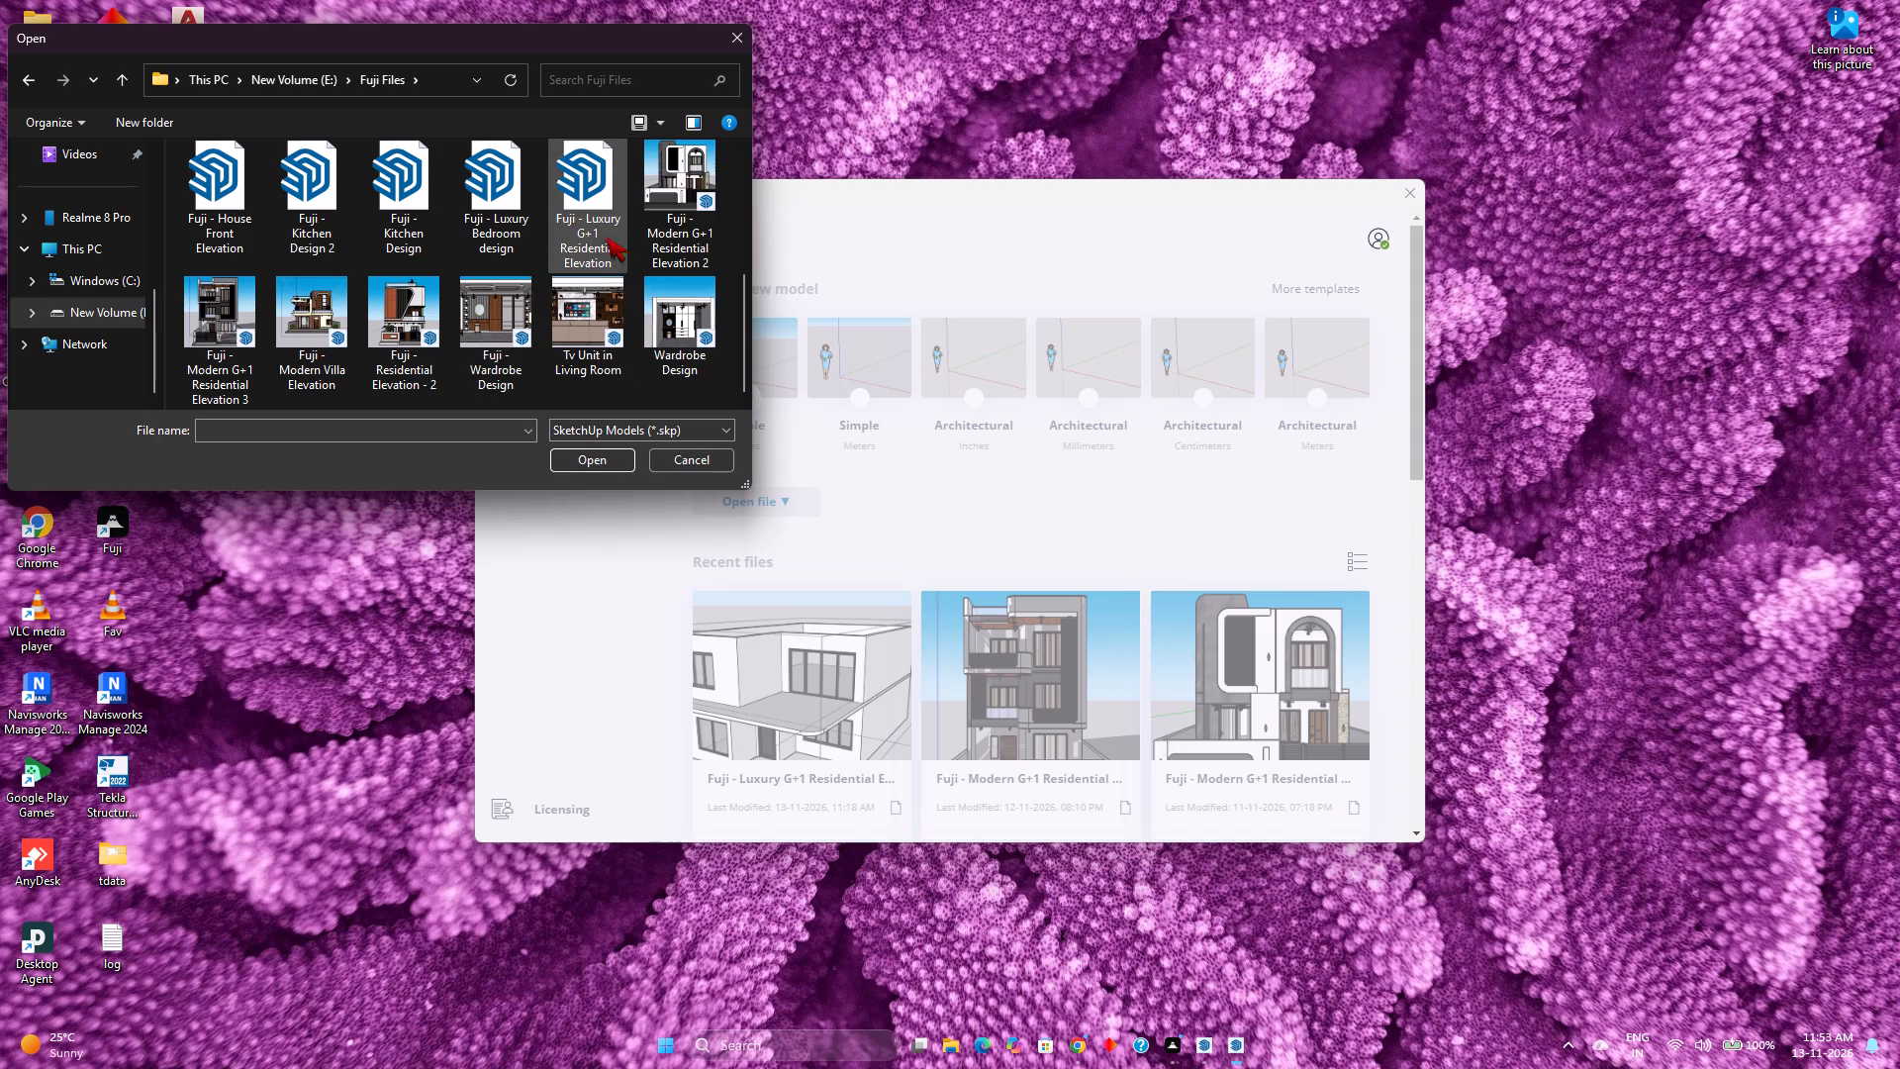
left_click(518, 221)
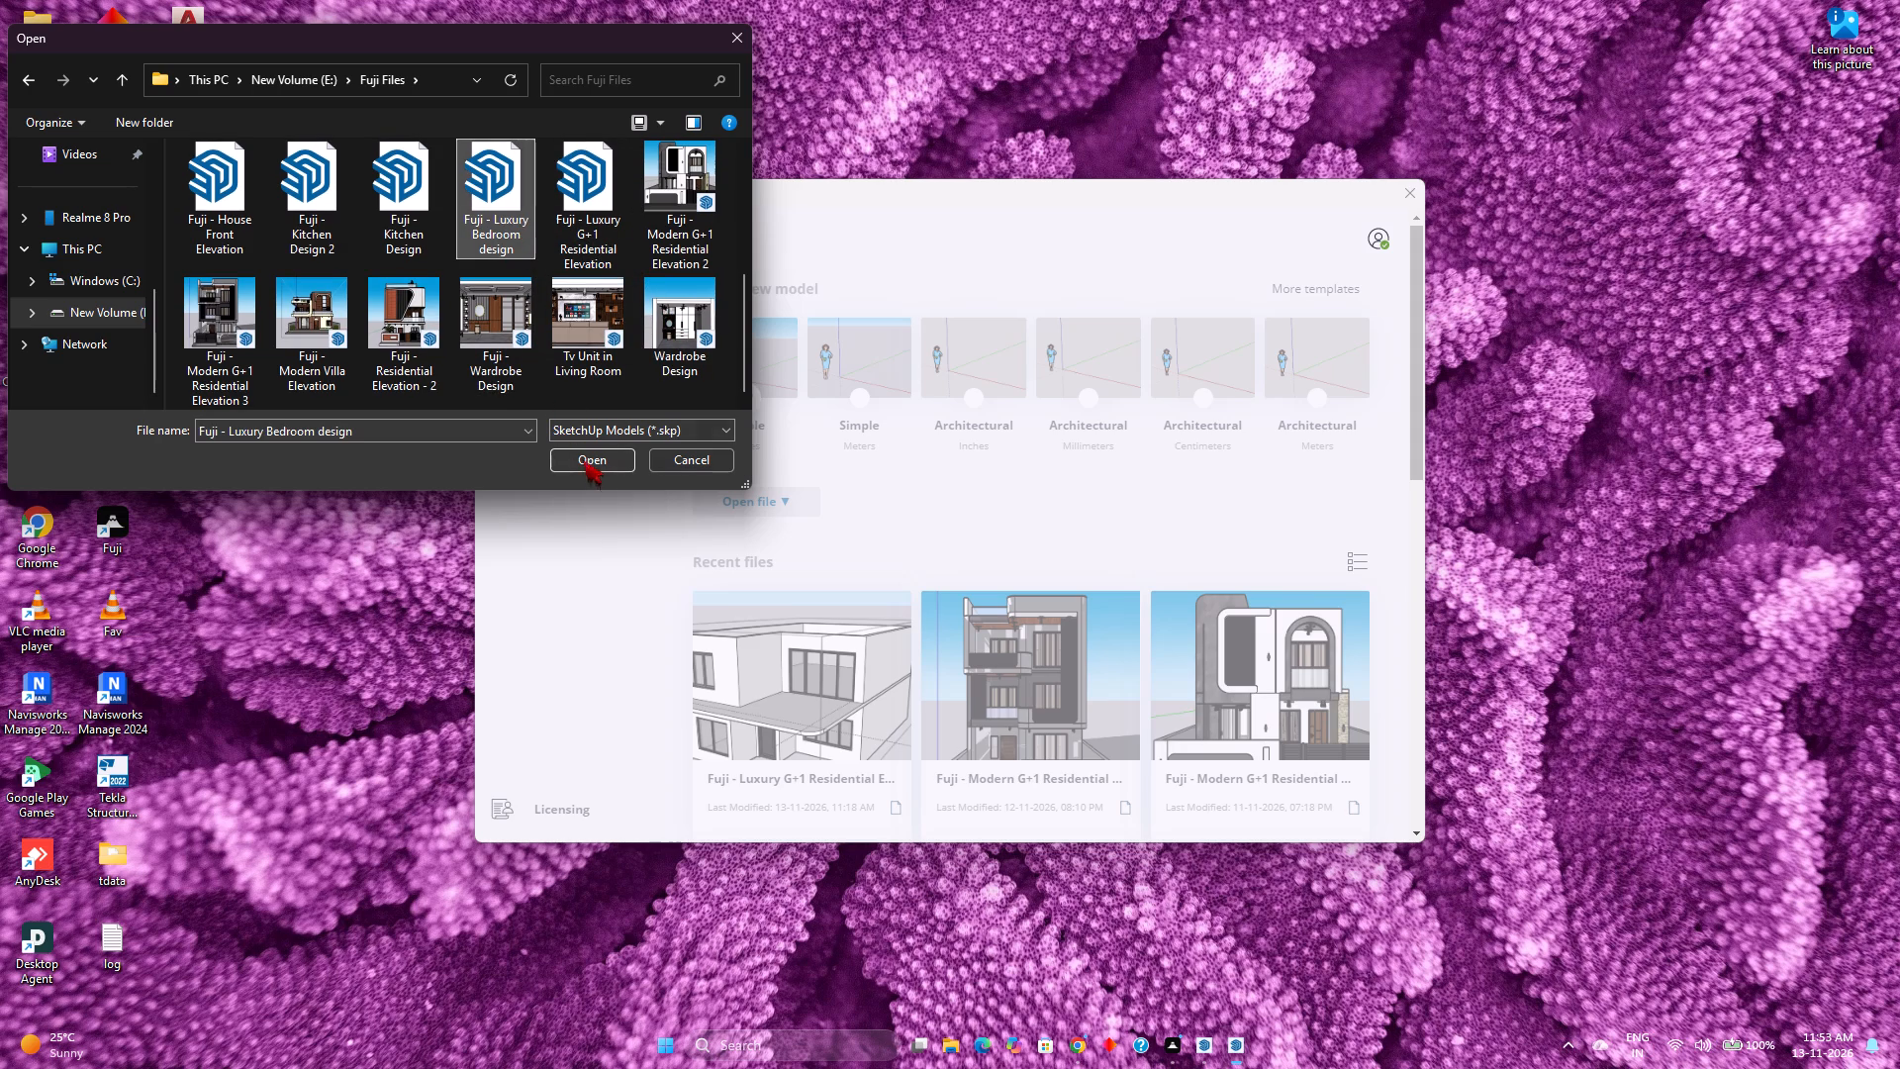
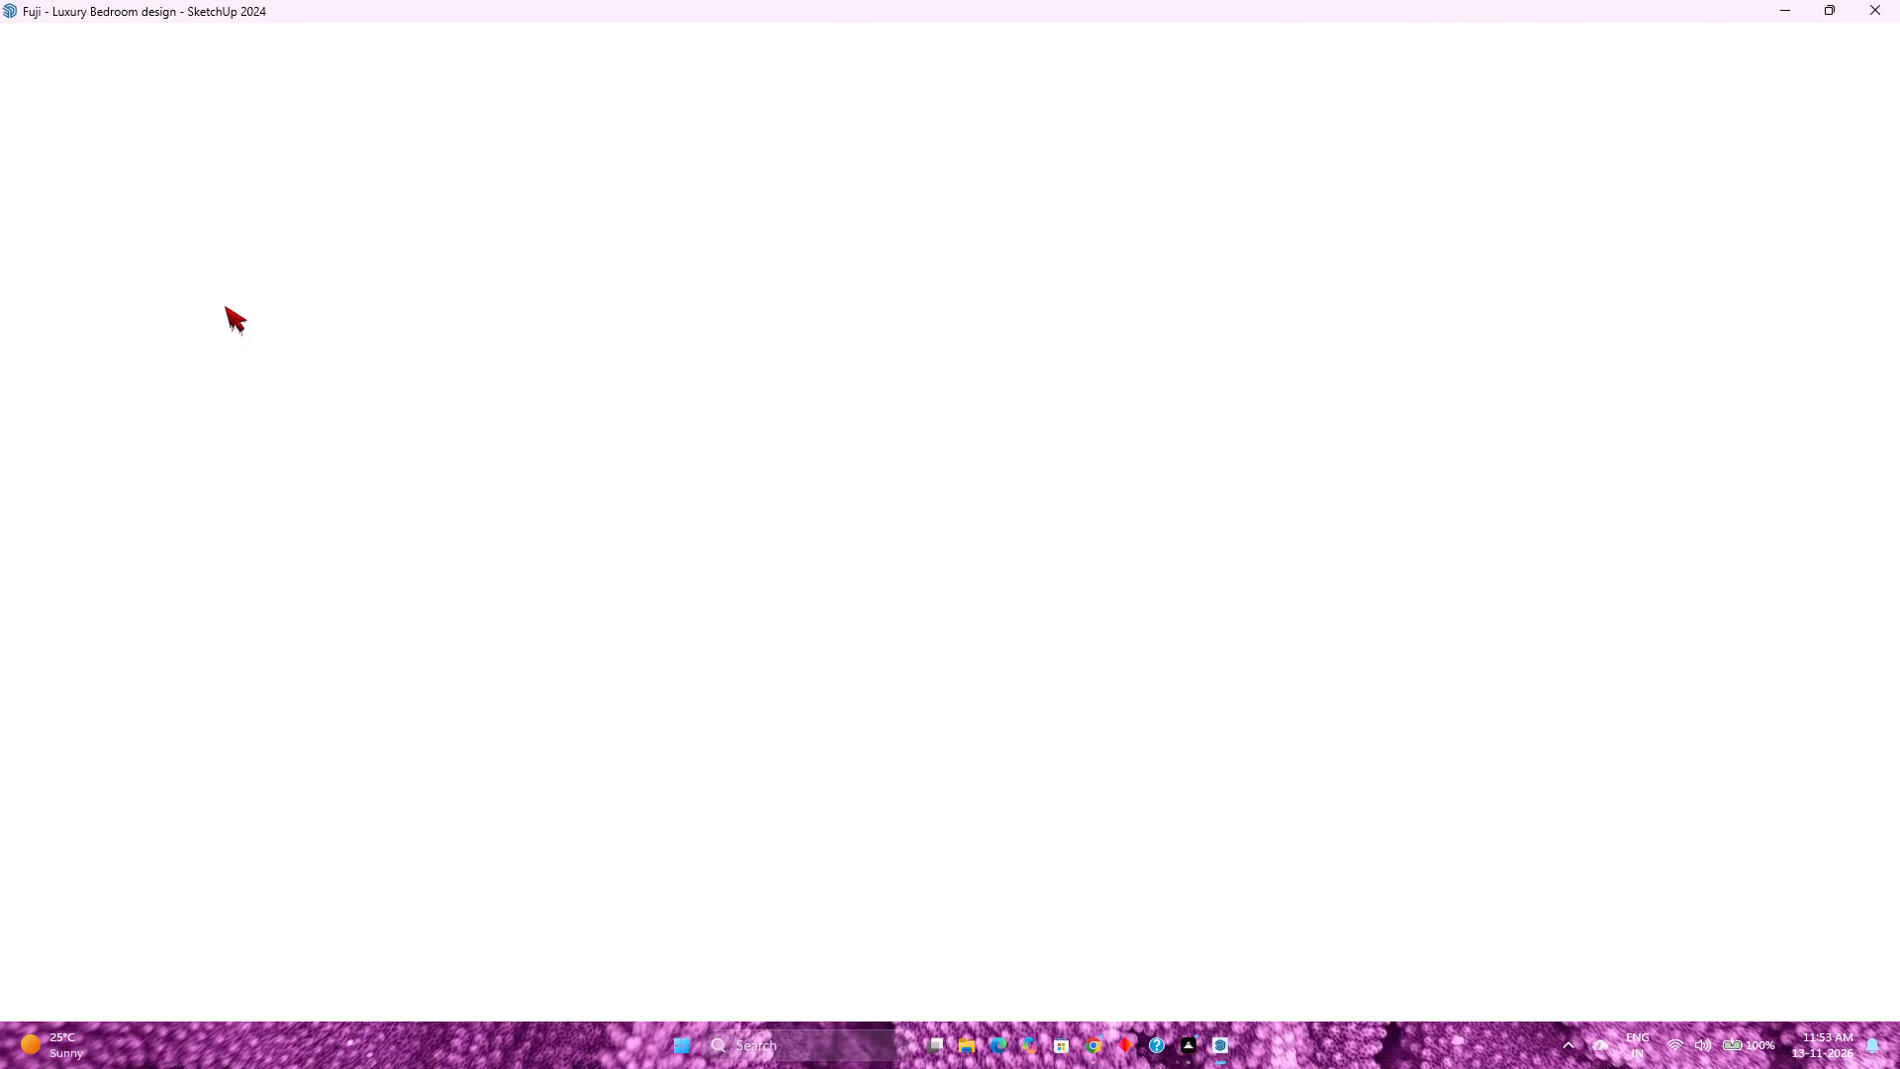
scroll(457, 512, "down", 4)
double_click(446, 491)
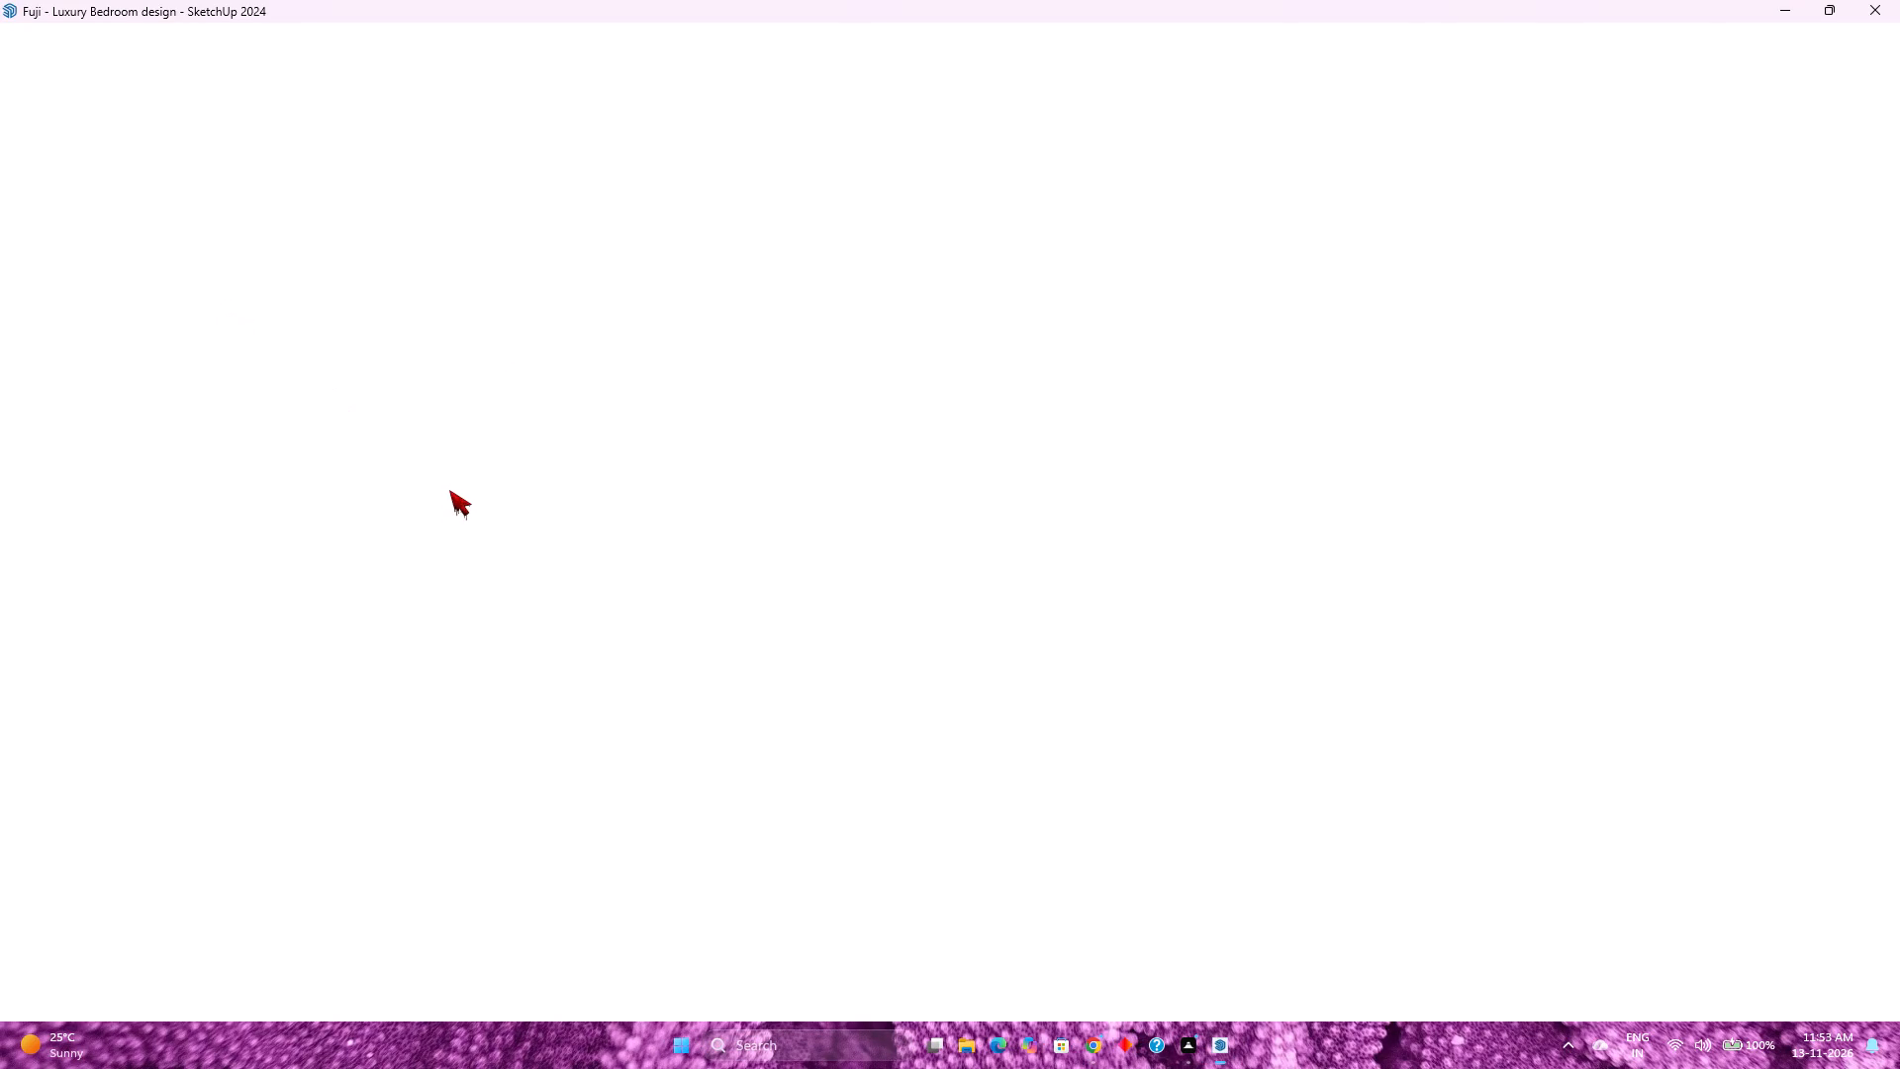
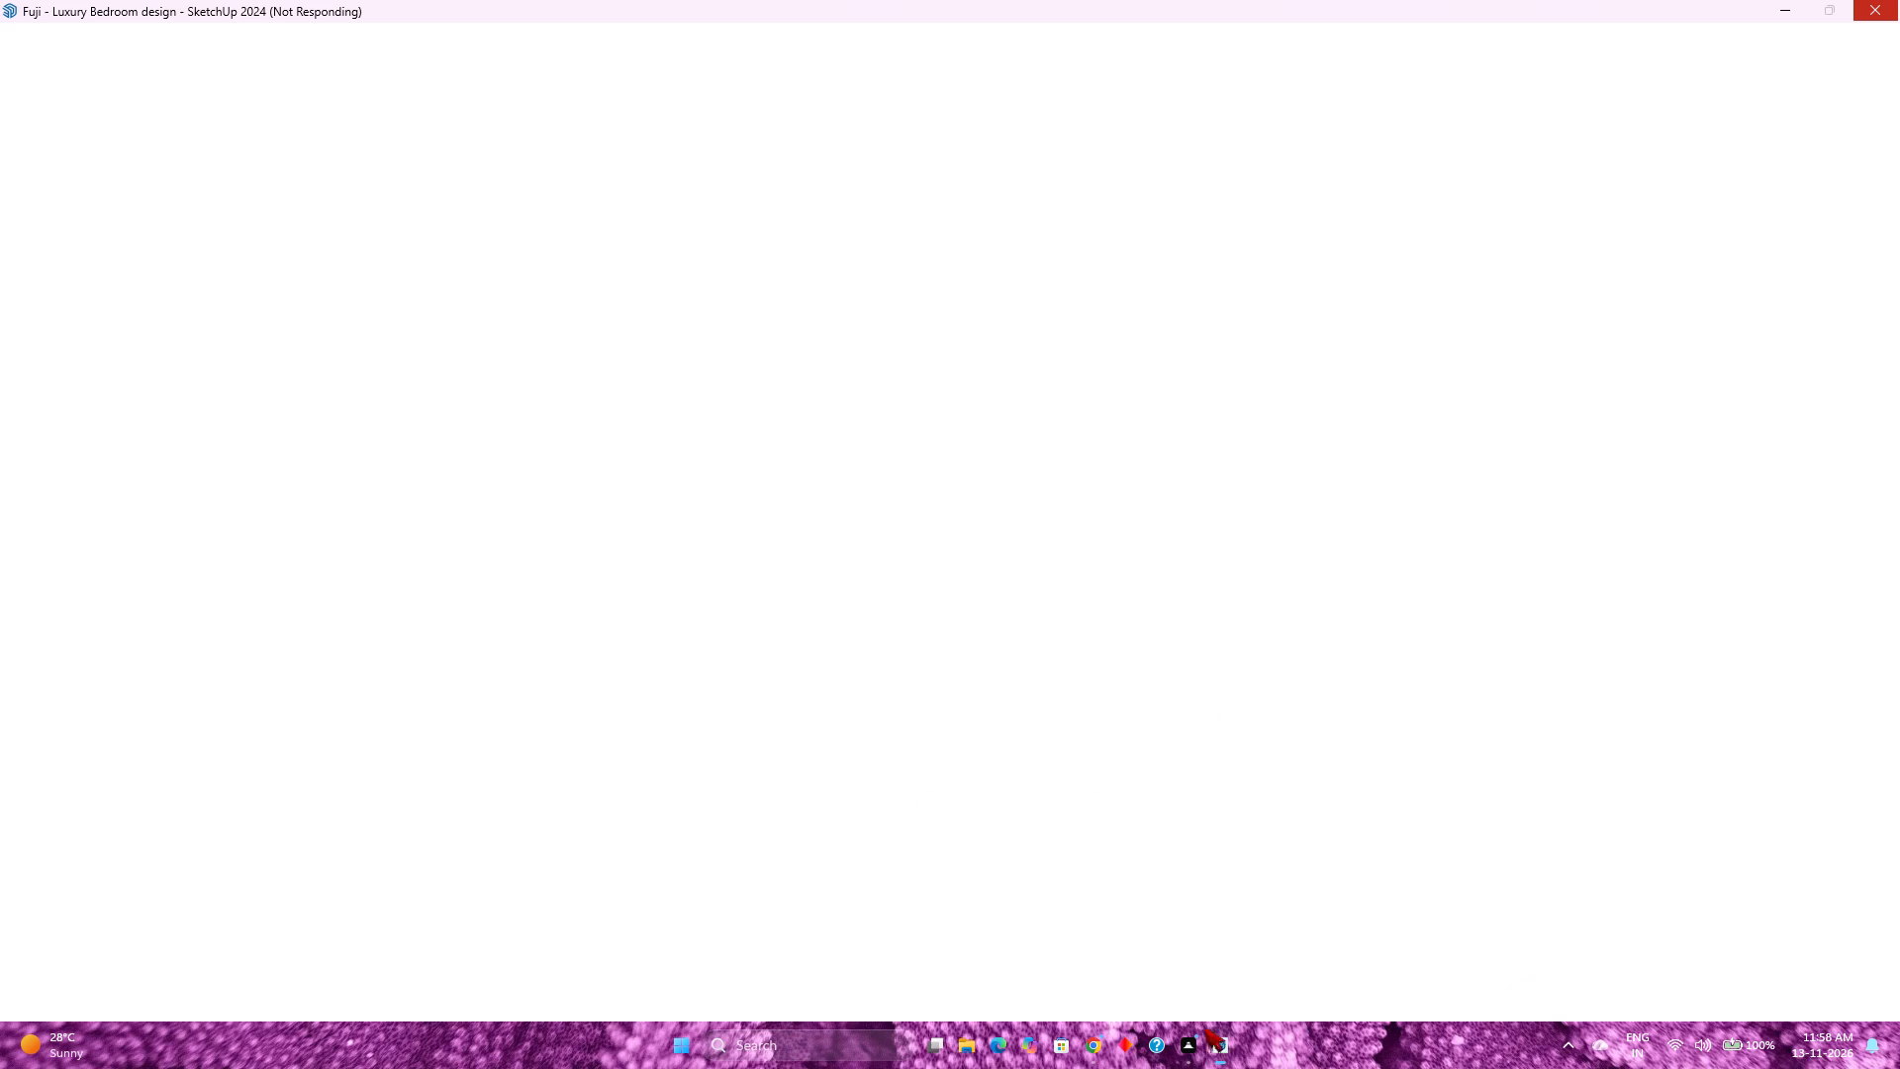
Switch to Chrome and bring up the ChatGPT conversation about the interior design portfolio theme.
left_click(1094, 1045)
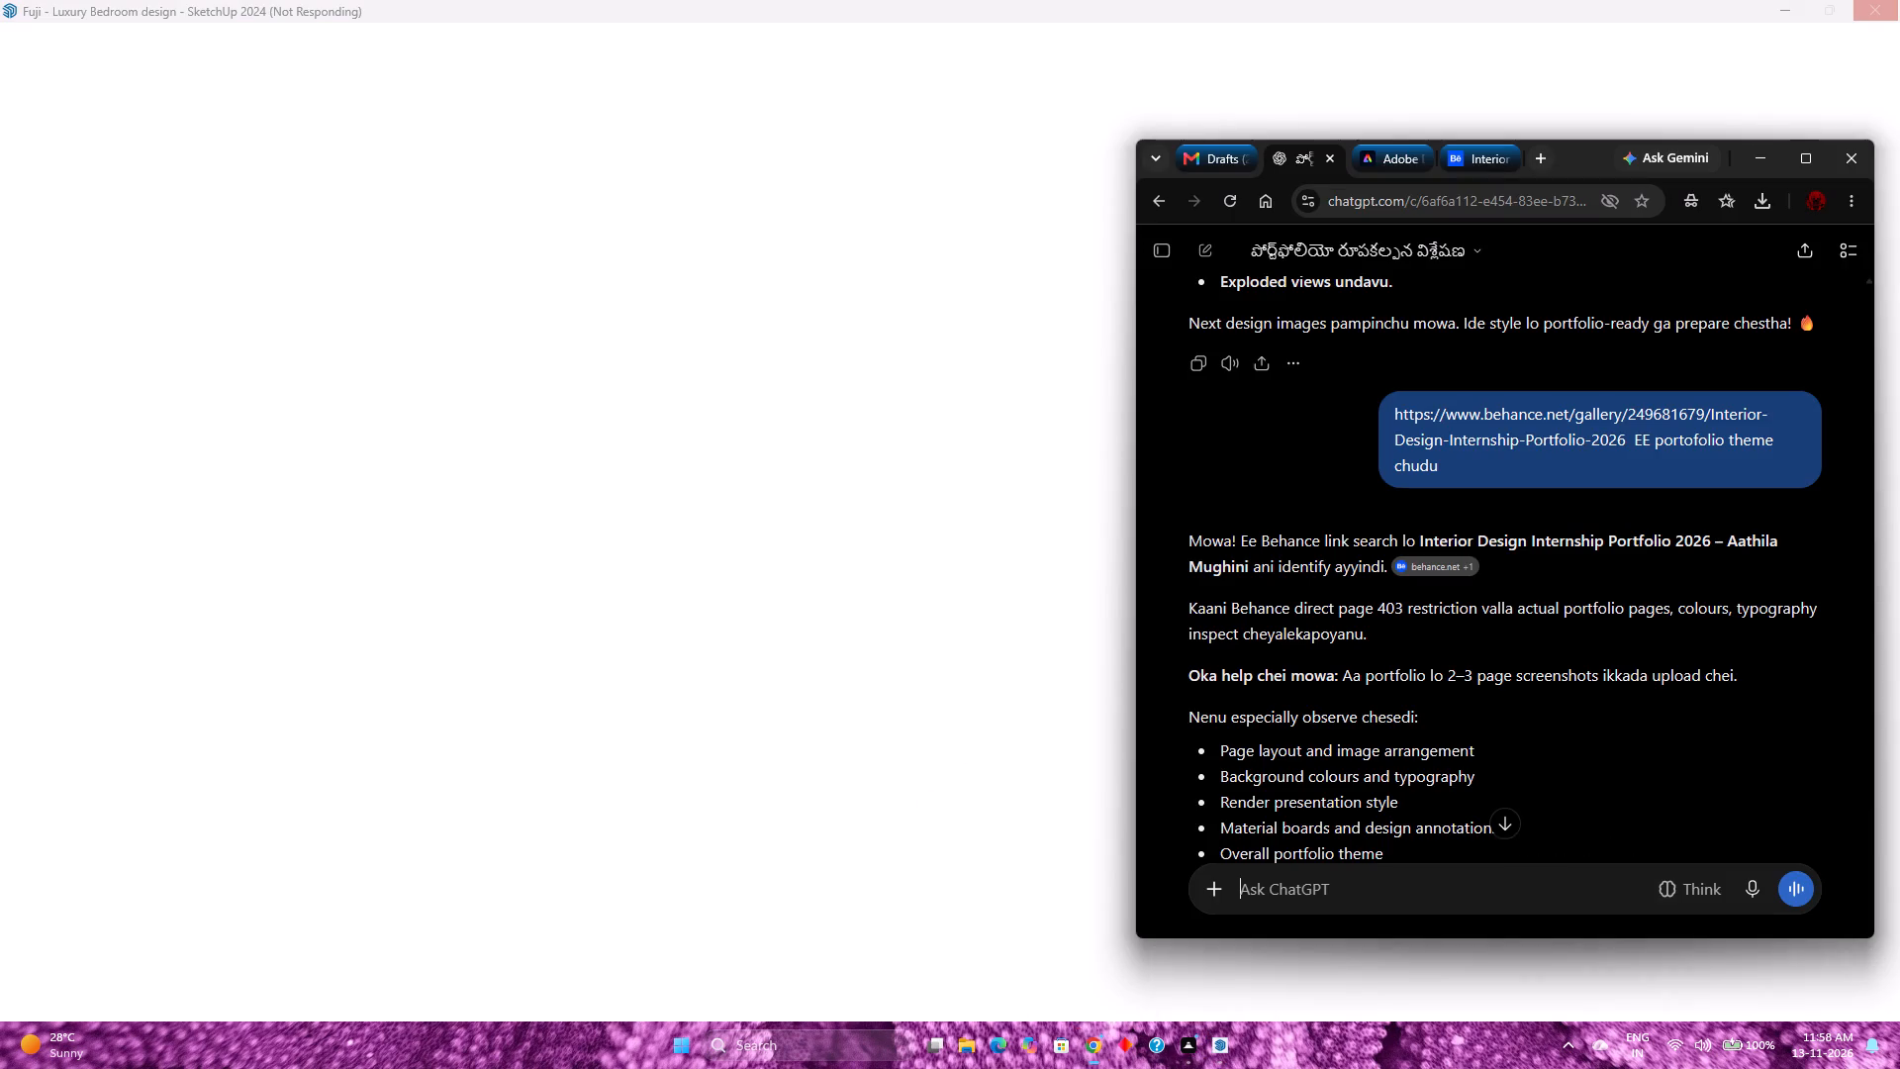
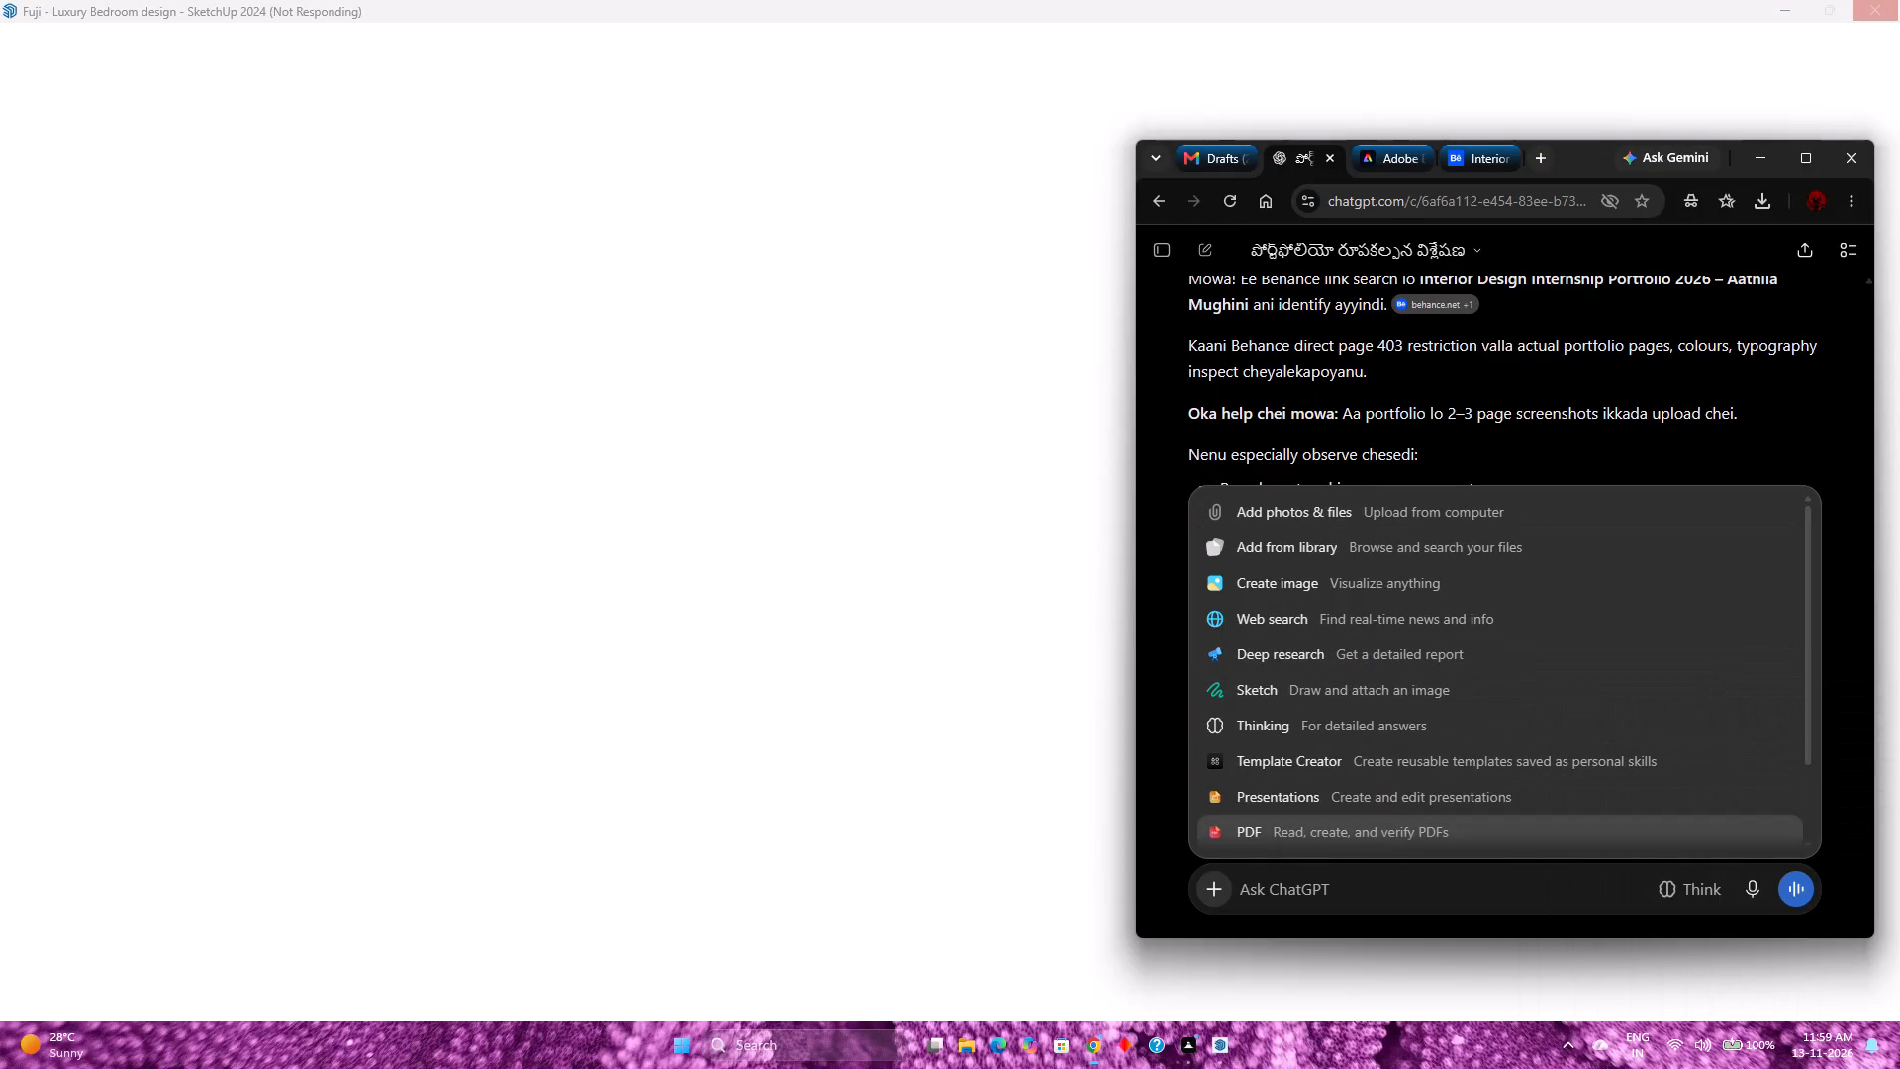
Attach the three latest portfolio page screenshots from the clipboard history to the ChatGPT conversation and send them without text.
key("super+v")
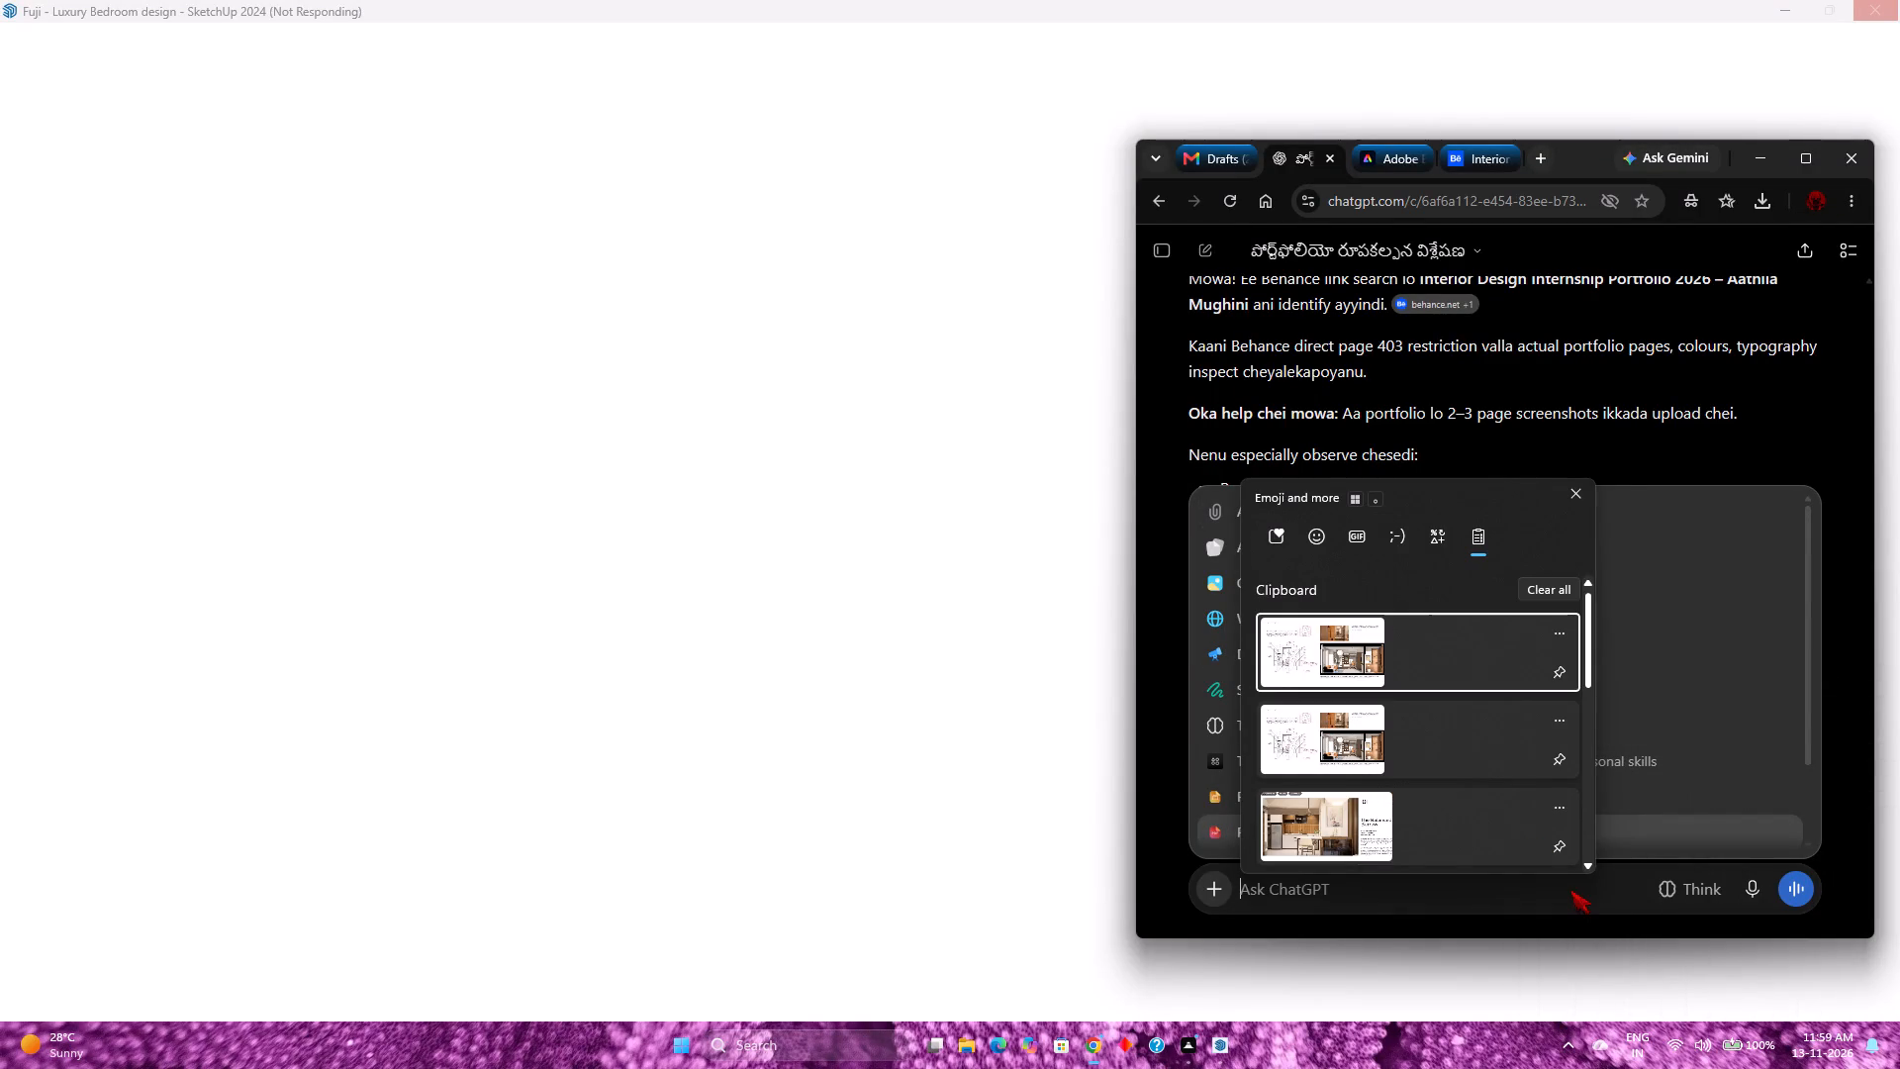
left_click(1395, 738, "ctrl")
key("ctrl+v")
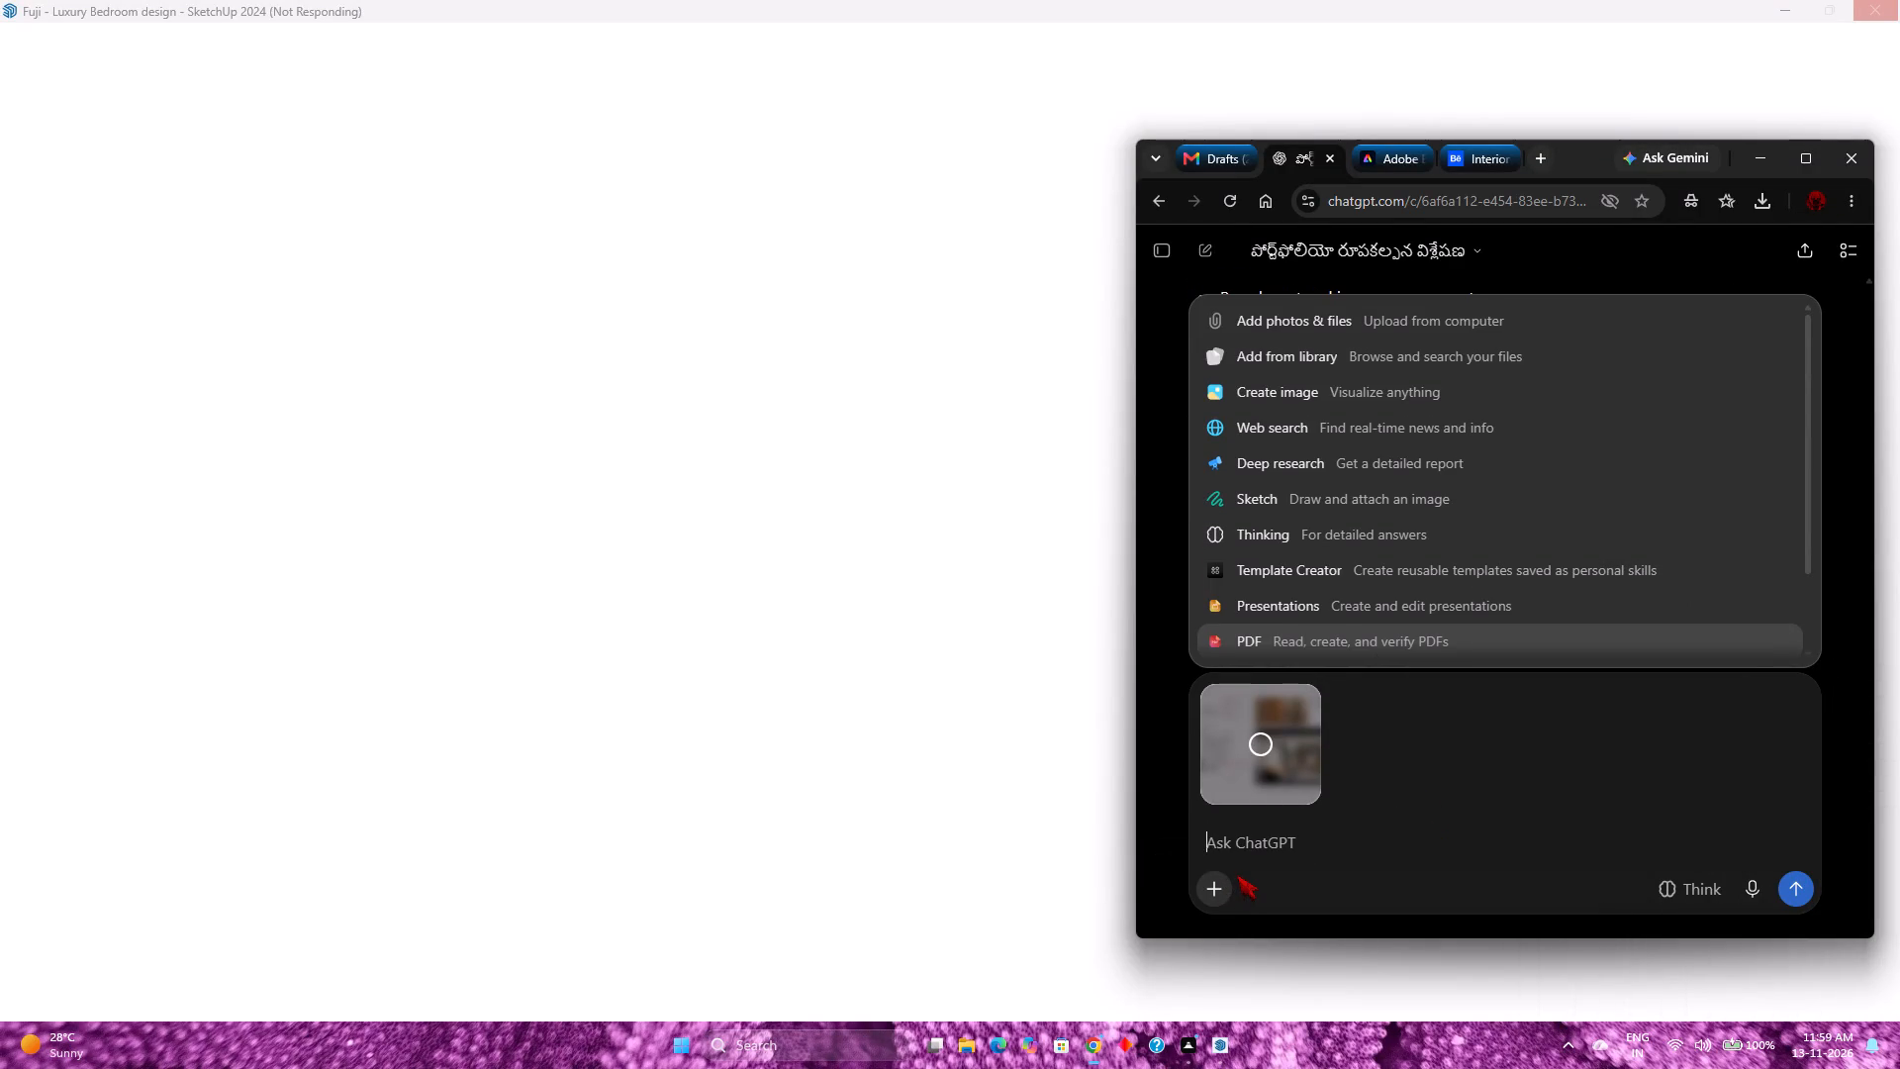
key("super+v")
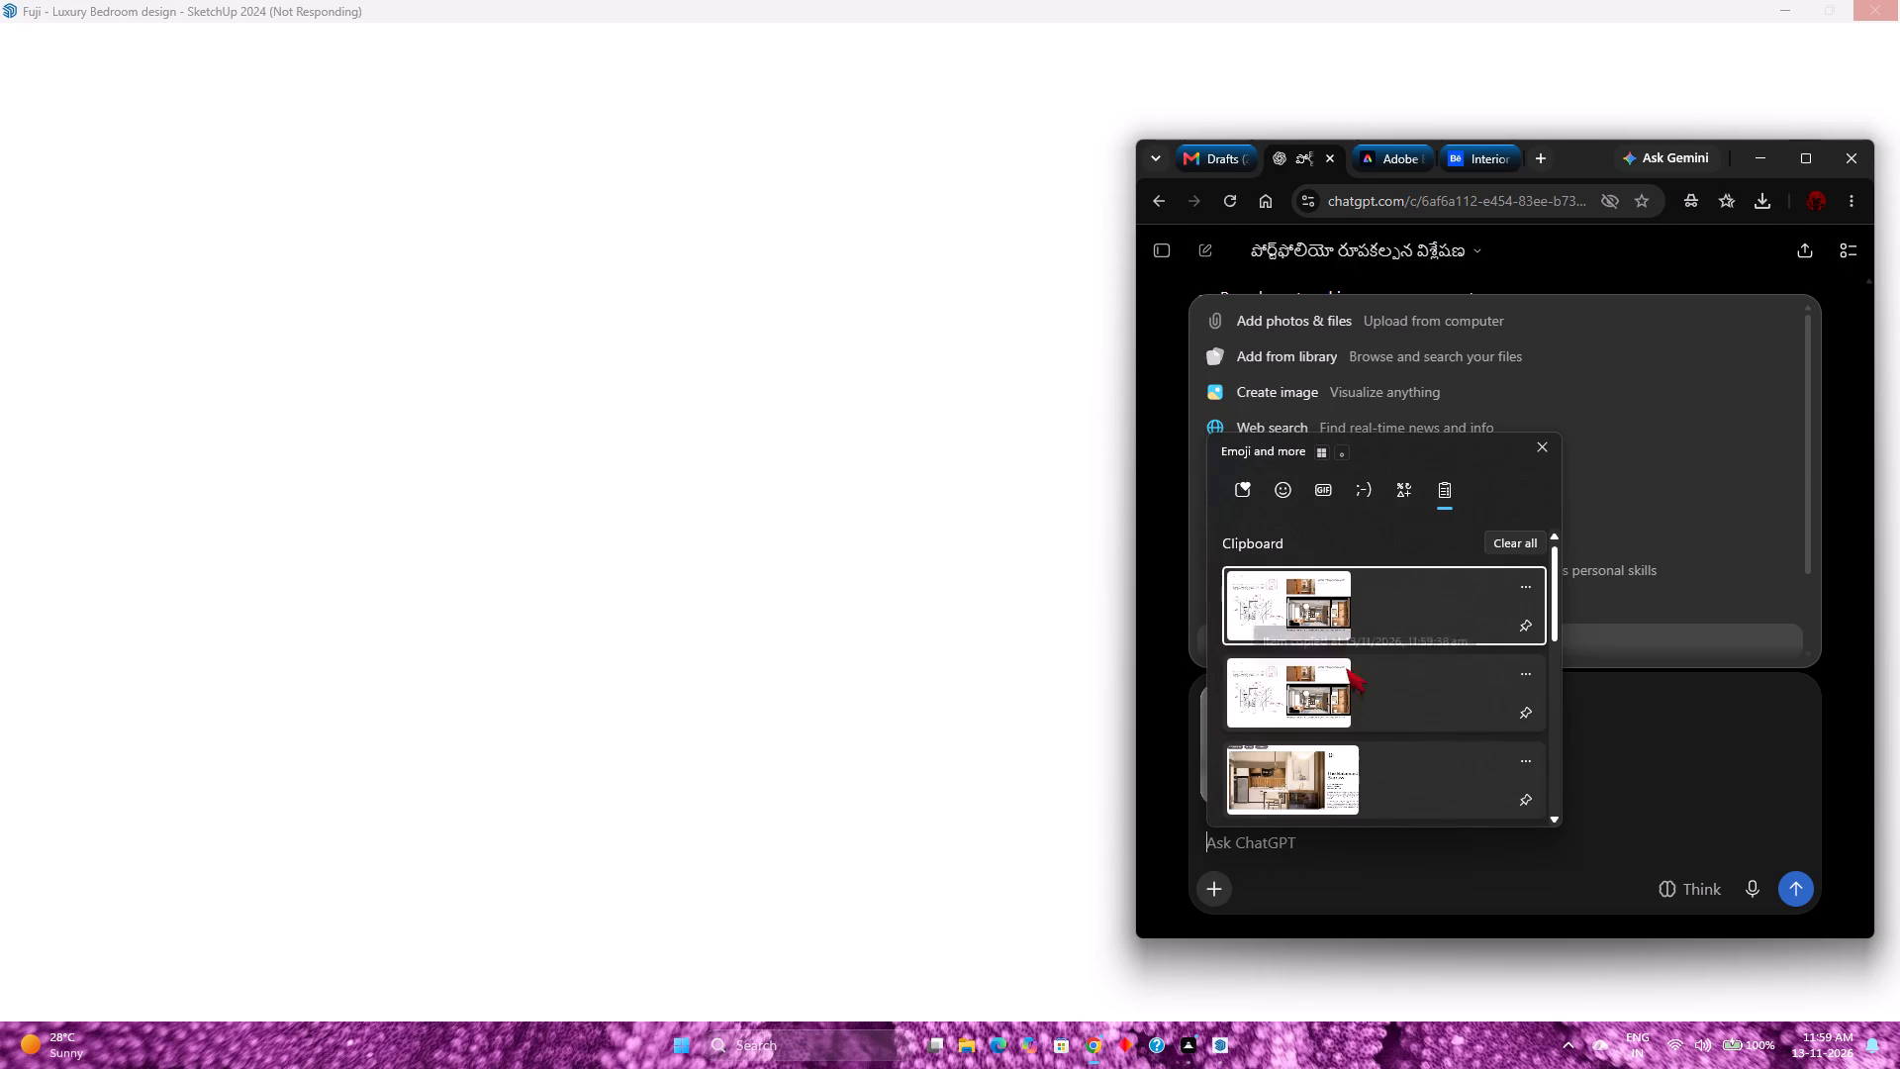
left_click(1350, 611)
key("ctrl+v")
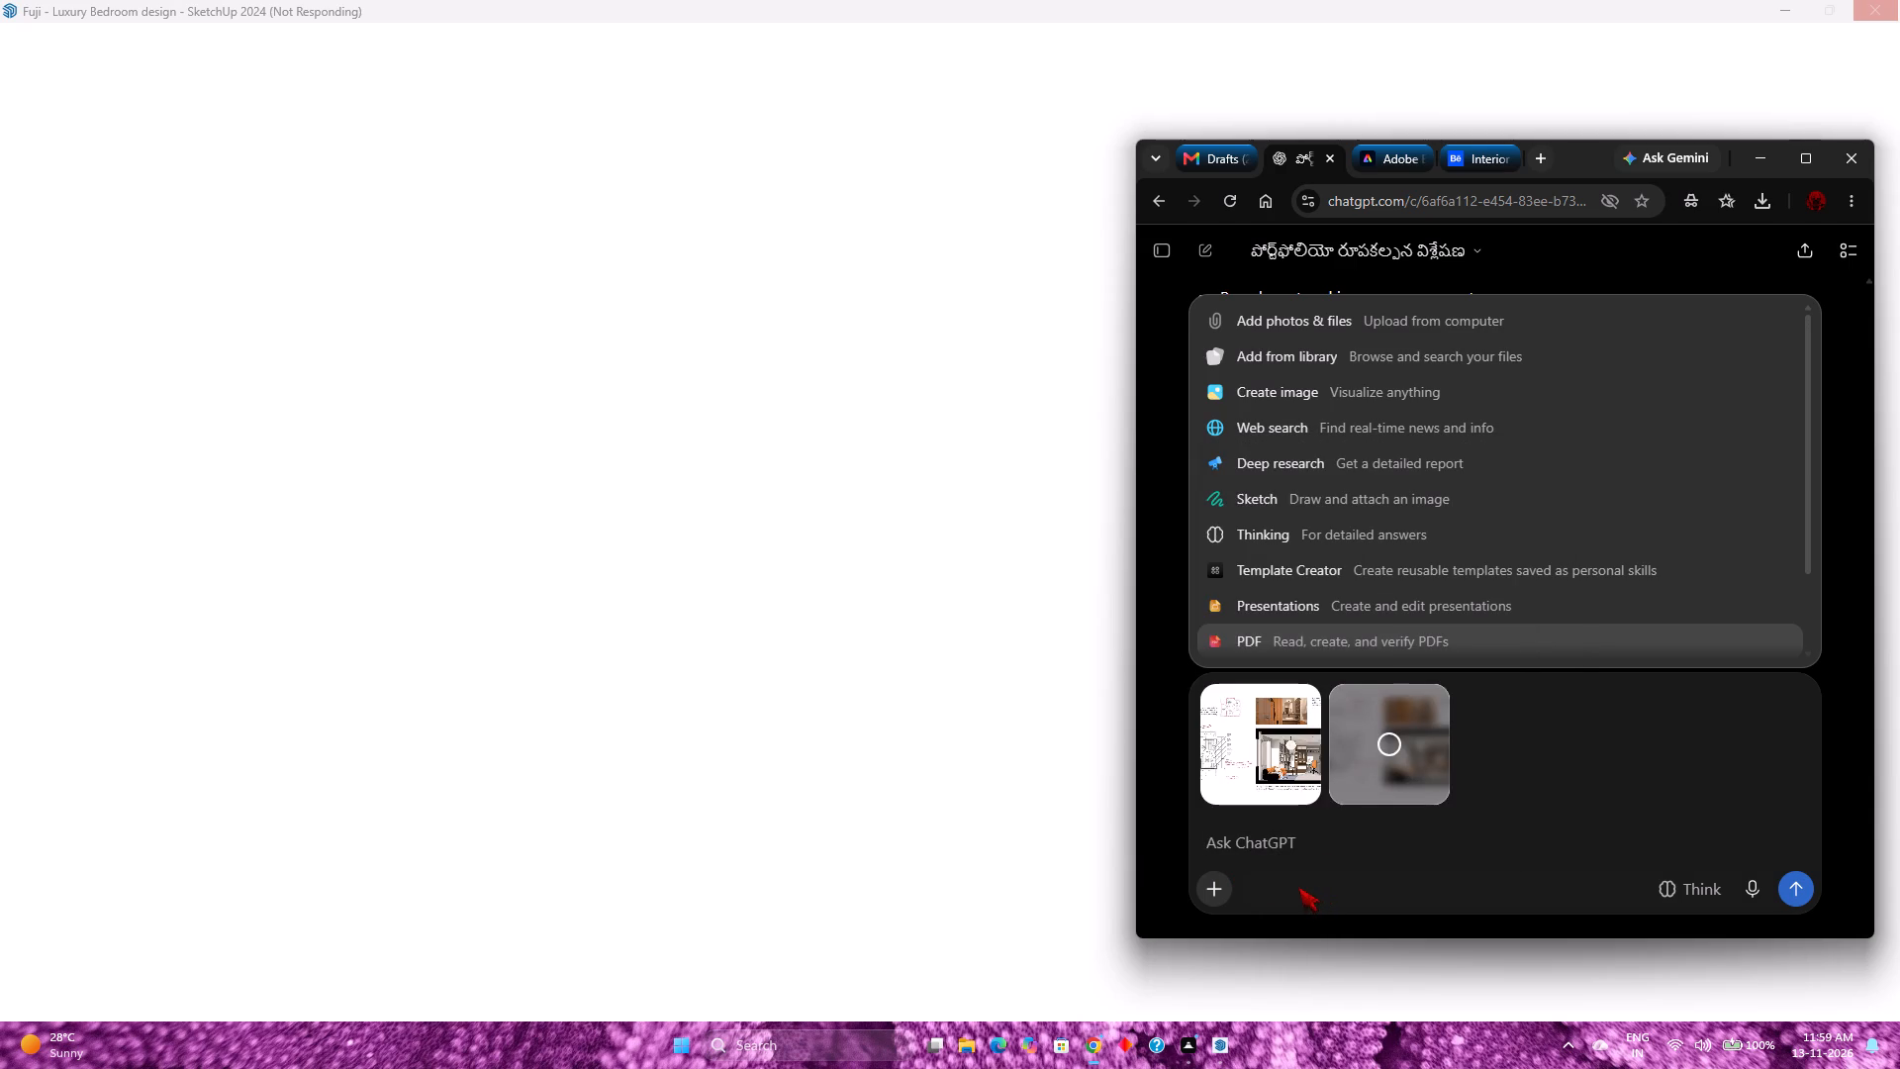
key("super+v")
left_click(1334, 773)
key("ctrl+v")
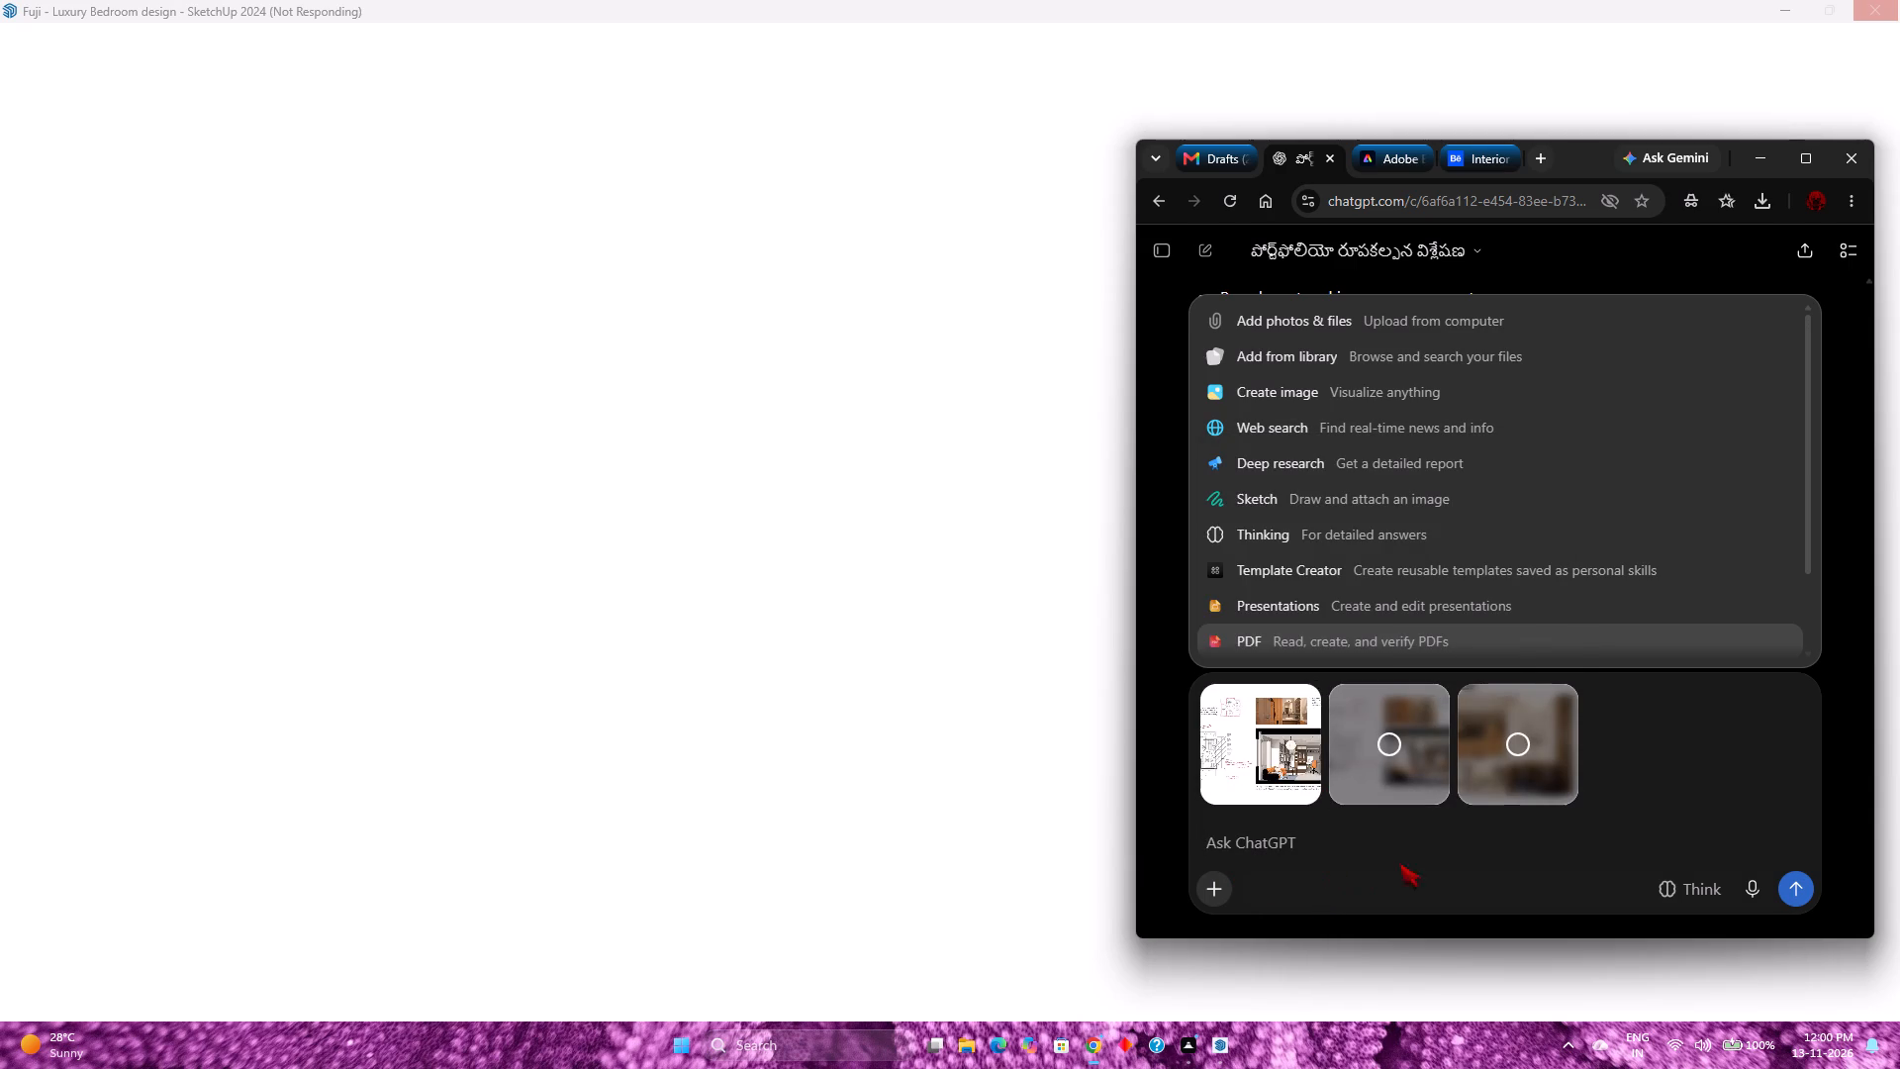
left_click(1796, 881)
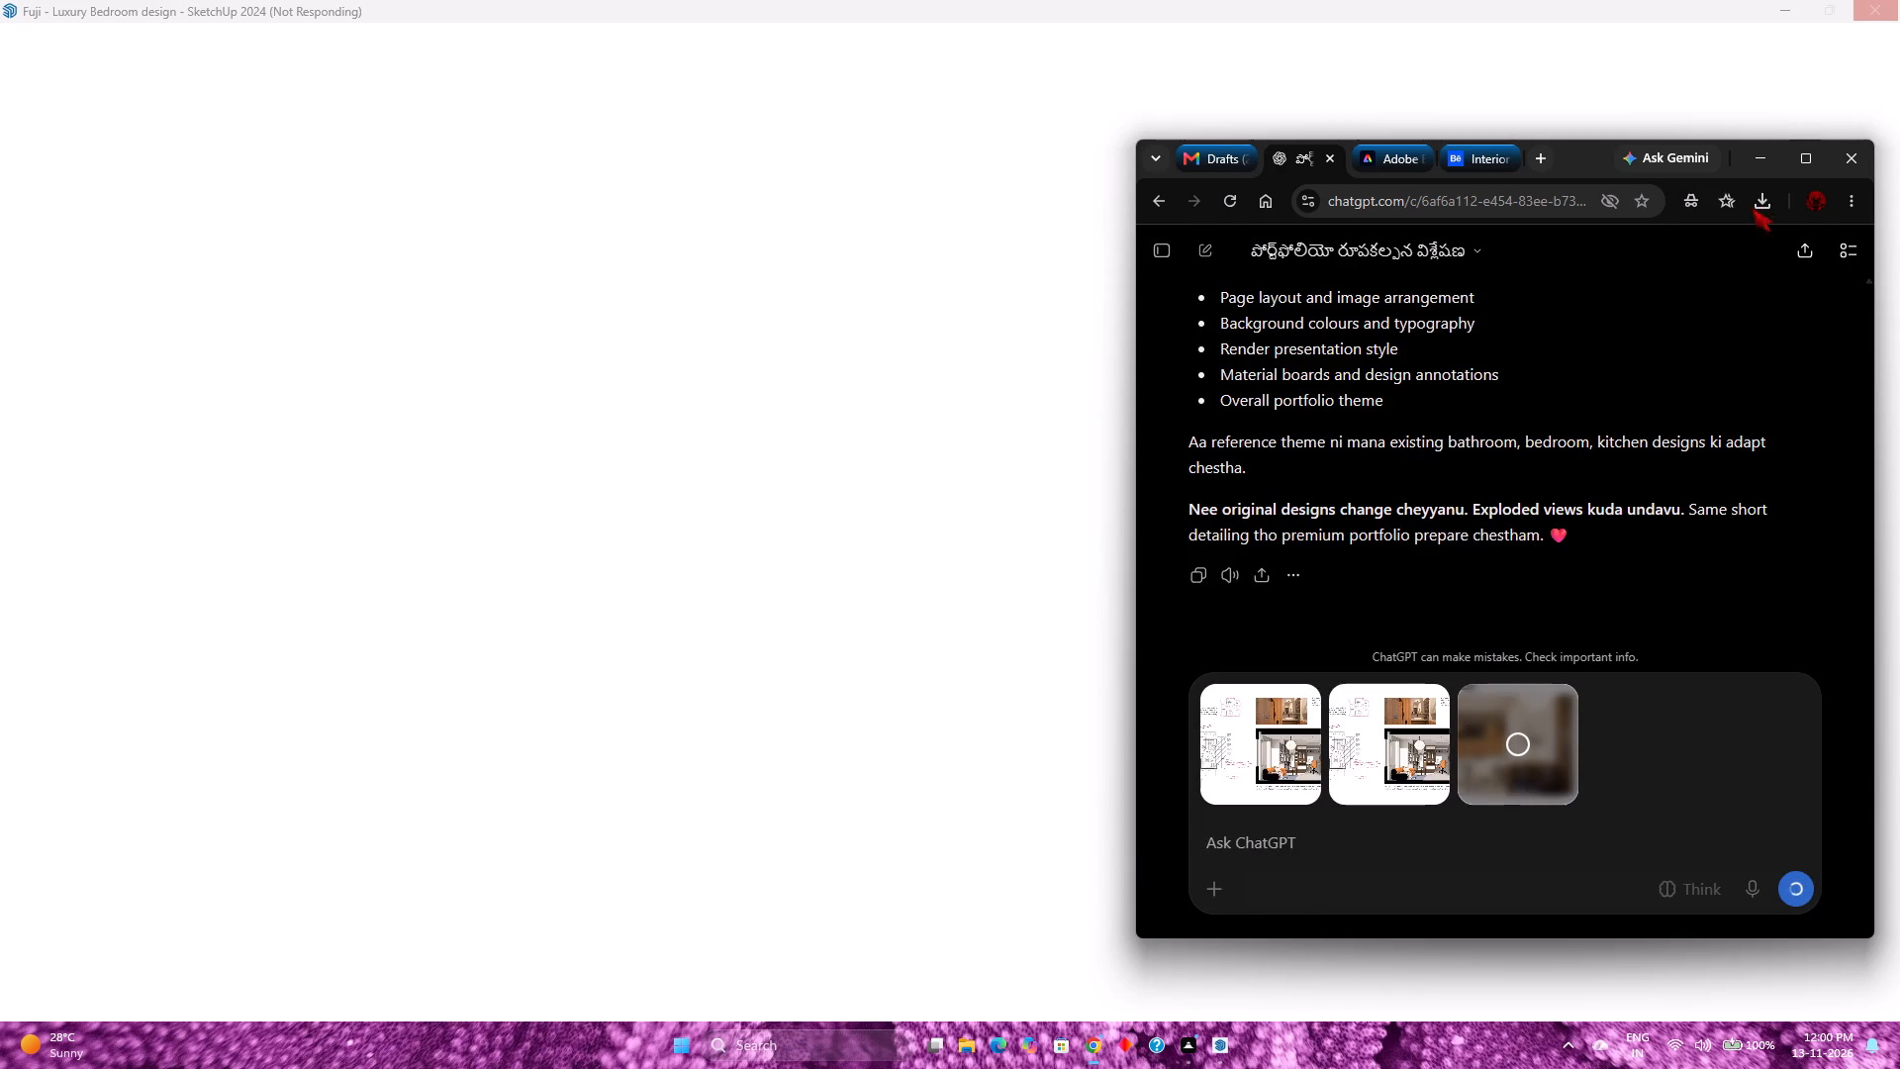
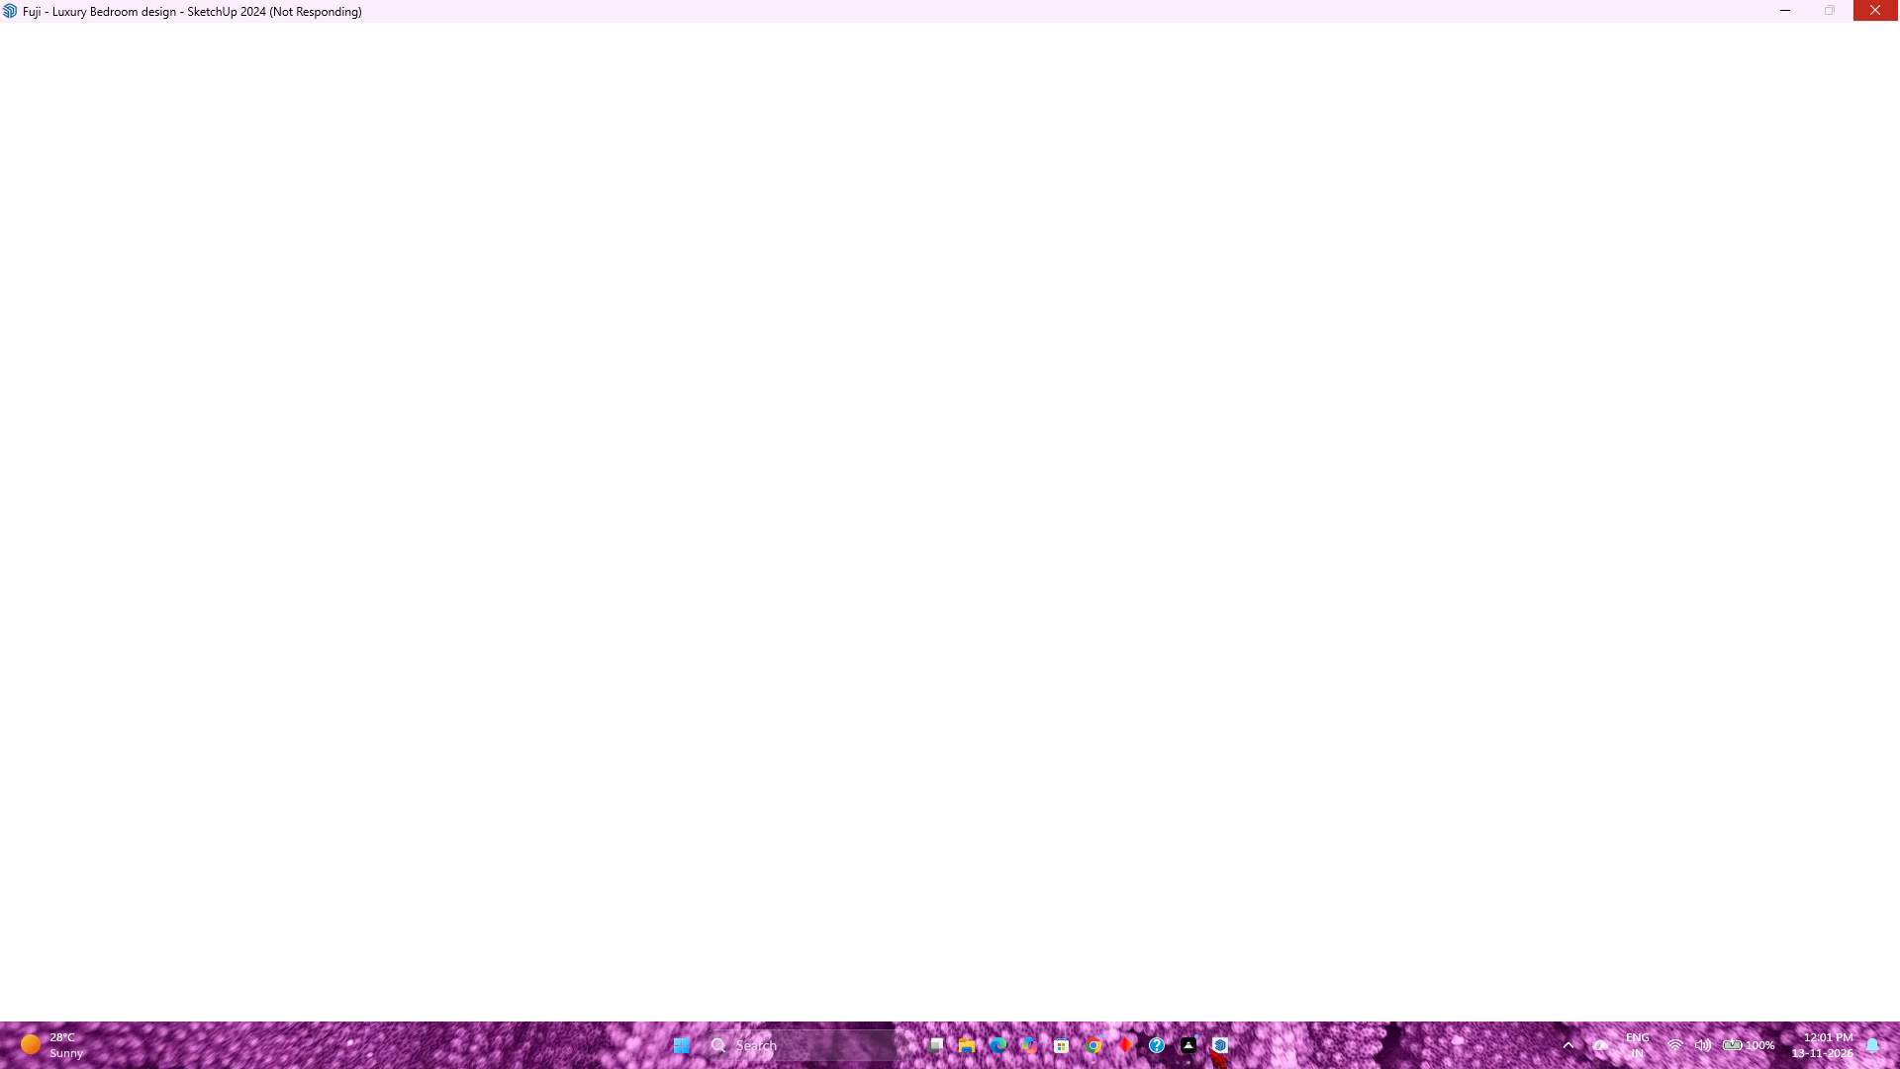
Switch back to the Luxury G+1 Residential Elevation model.
left_click(1134, 940)
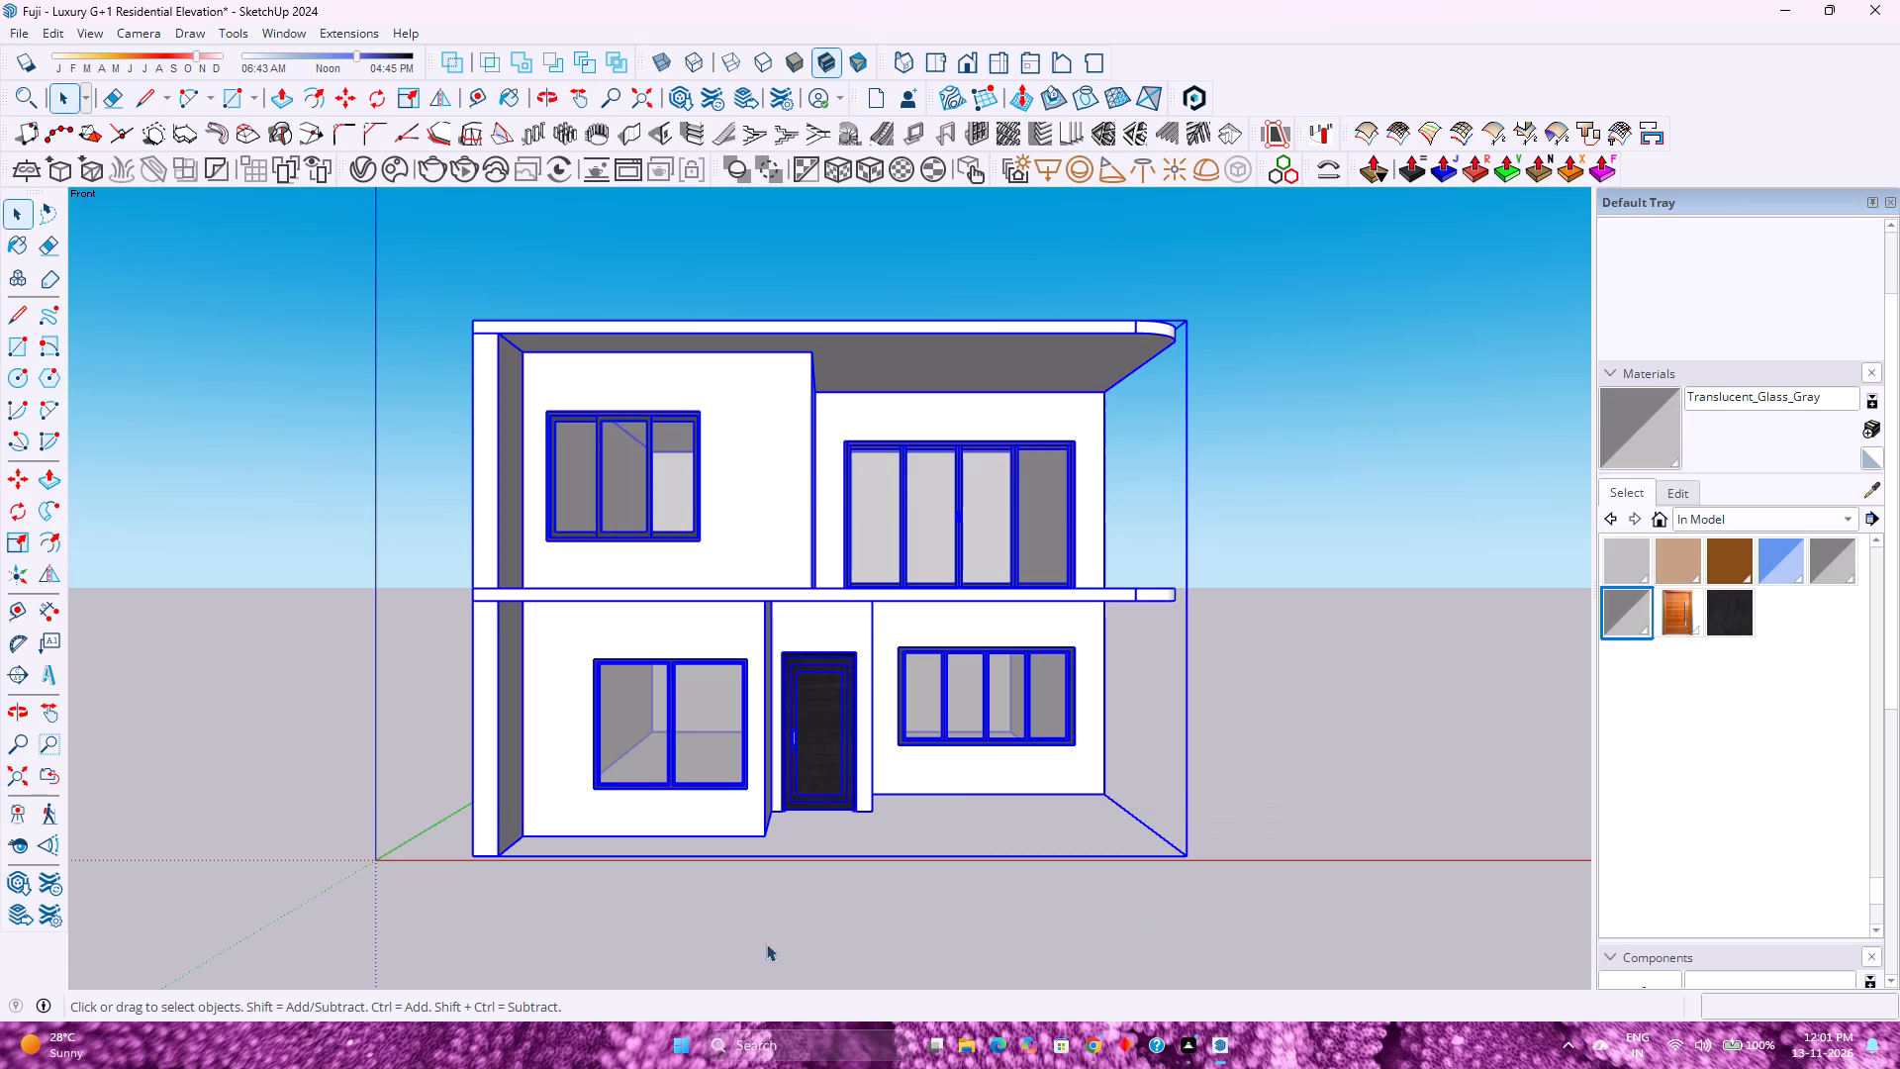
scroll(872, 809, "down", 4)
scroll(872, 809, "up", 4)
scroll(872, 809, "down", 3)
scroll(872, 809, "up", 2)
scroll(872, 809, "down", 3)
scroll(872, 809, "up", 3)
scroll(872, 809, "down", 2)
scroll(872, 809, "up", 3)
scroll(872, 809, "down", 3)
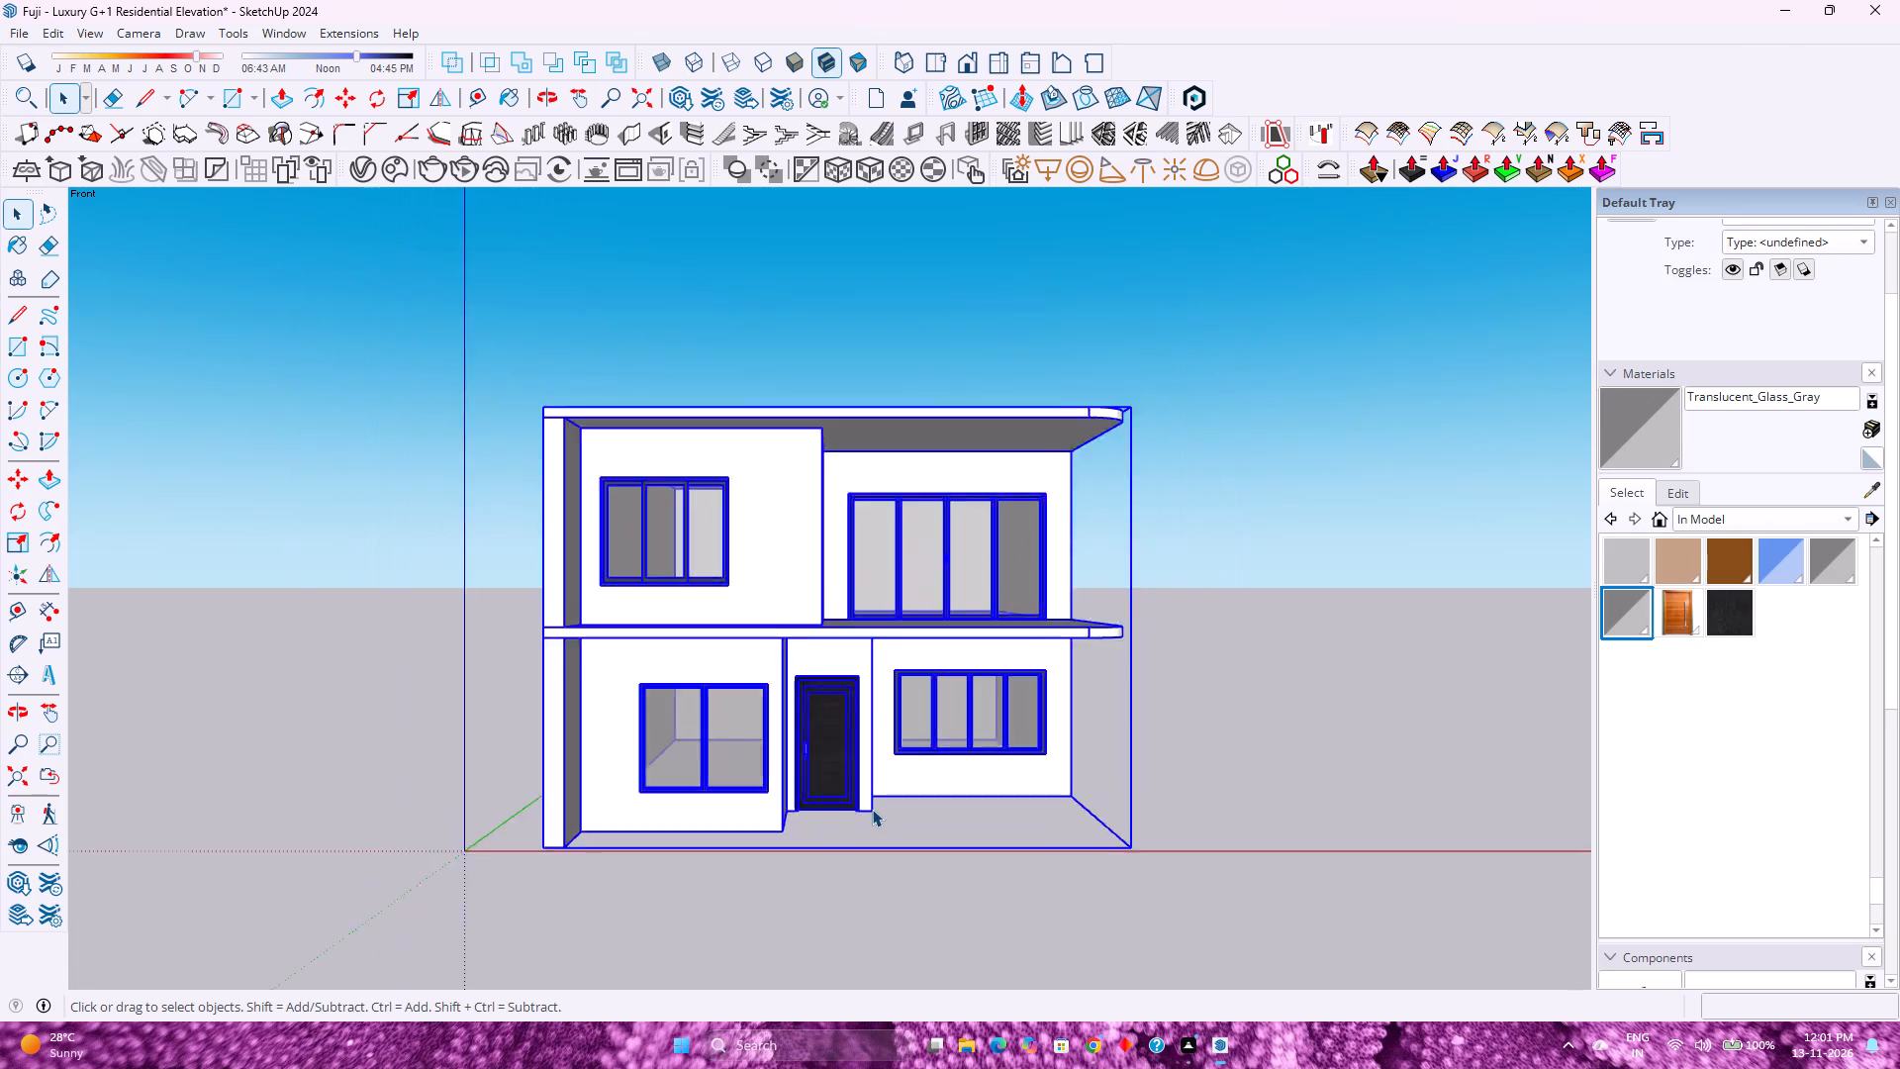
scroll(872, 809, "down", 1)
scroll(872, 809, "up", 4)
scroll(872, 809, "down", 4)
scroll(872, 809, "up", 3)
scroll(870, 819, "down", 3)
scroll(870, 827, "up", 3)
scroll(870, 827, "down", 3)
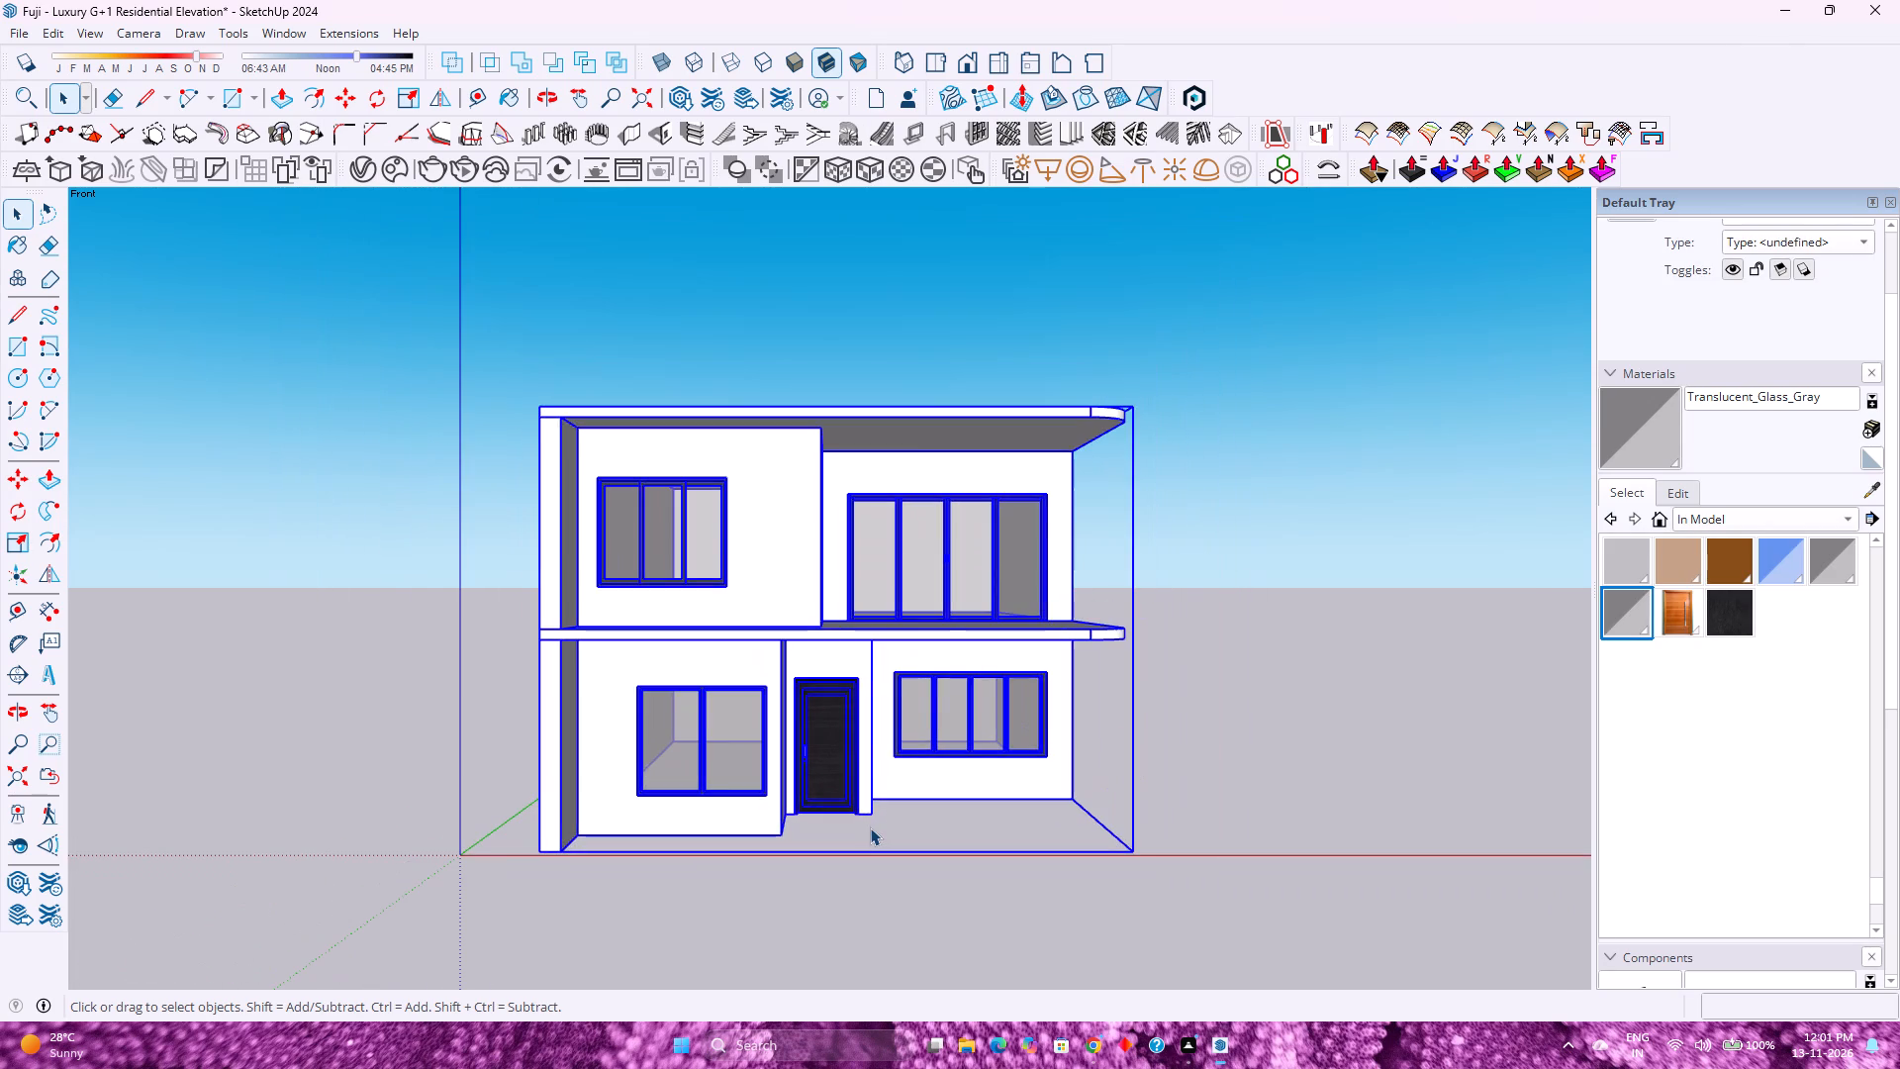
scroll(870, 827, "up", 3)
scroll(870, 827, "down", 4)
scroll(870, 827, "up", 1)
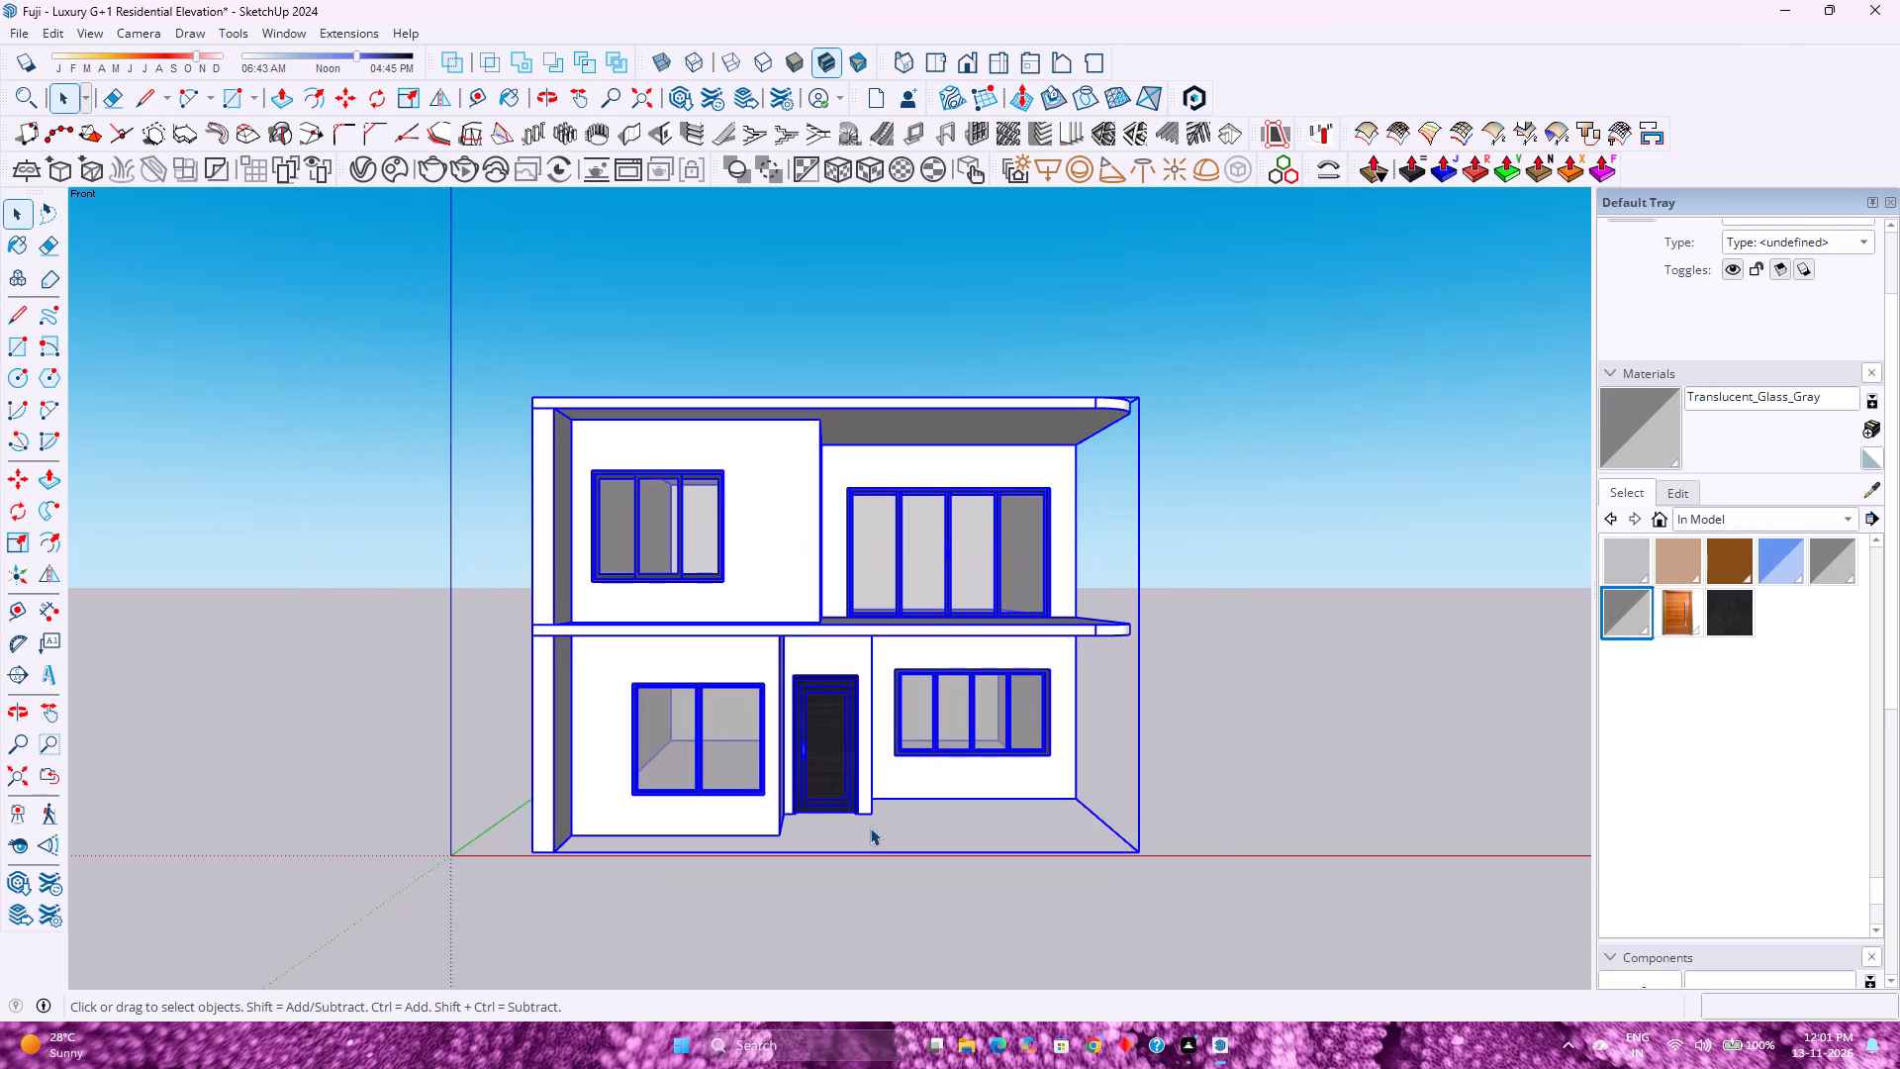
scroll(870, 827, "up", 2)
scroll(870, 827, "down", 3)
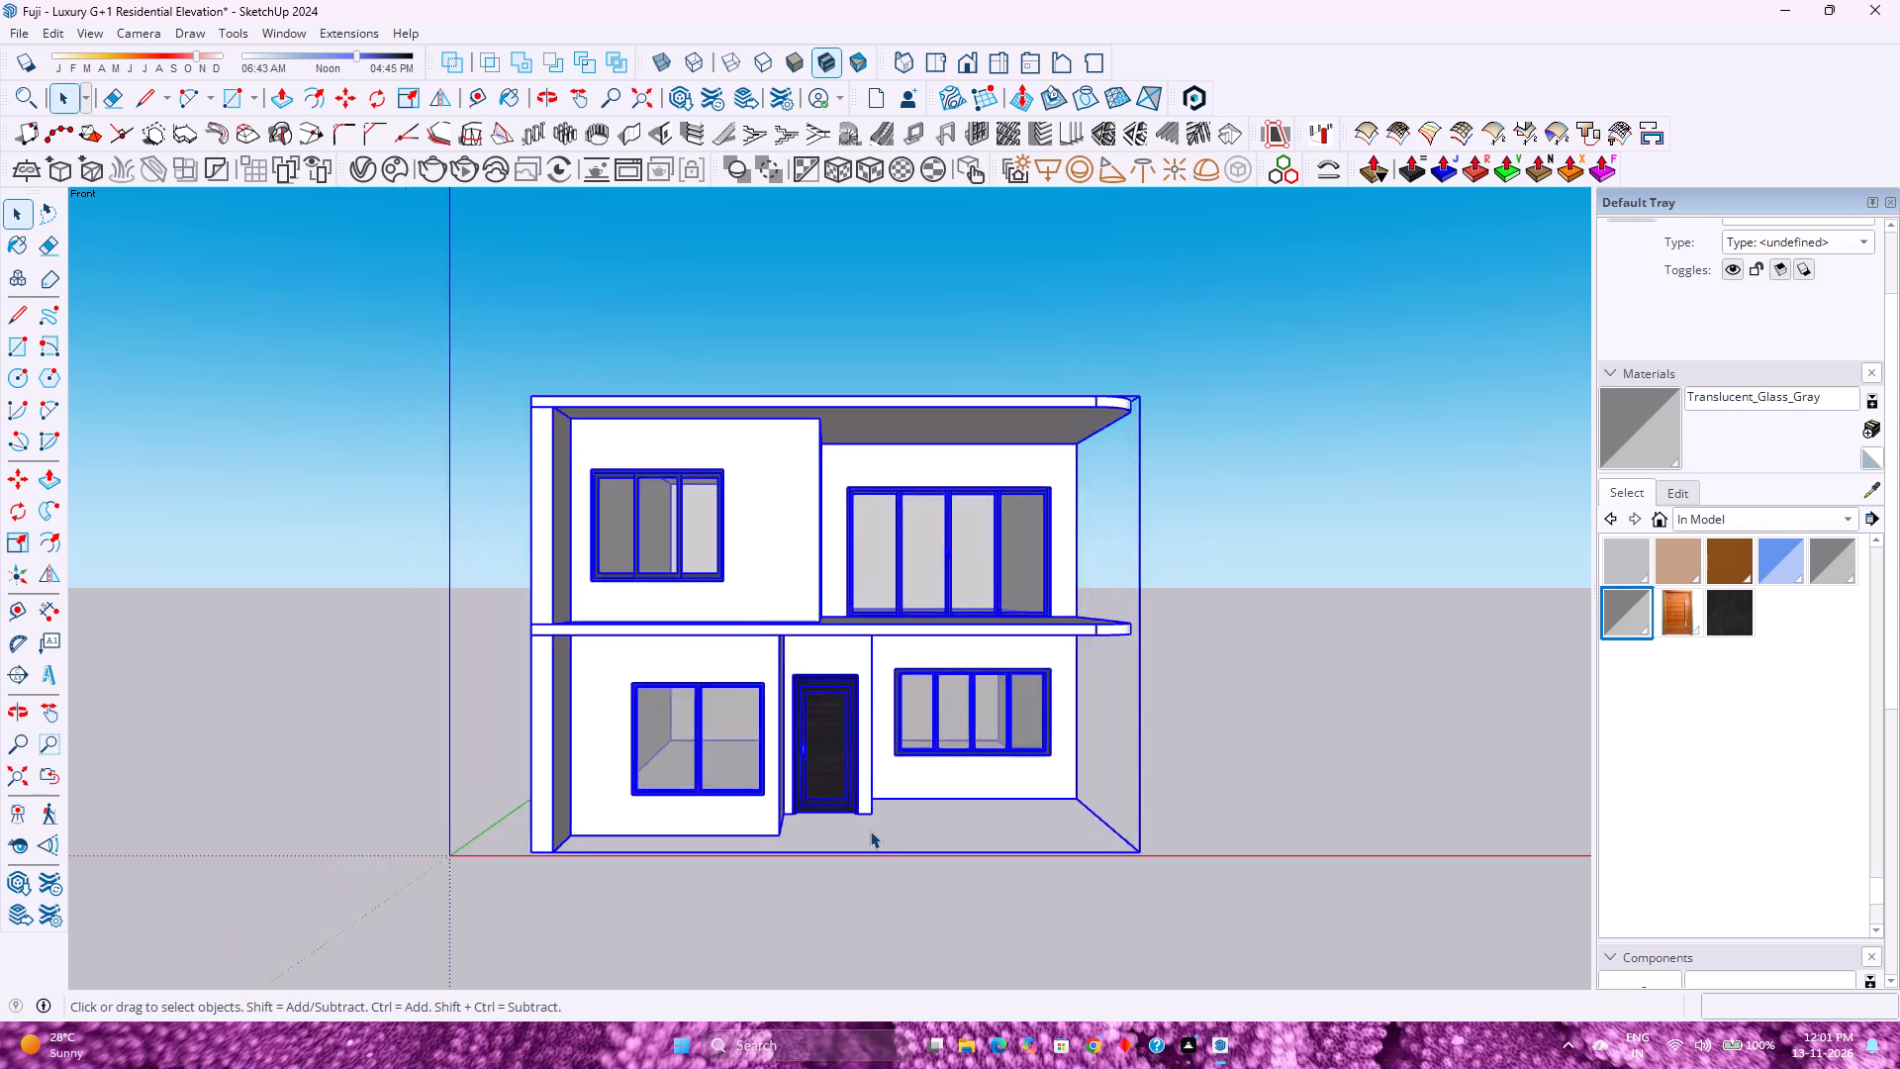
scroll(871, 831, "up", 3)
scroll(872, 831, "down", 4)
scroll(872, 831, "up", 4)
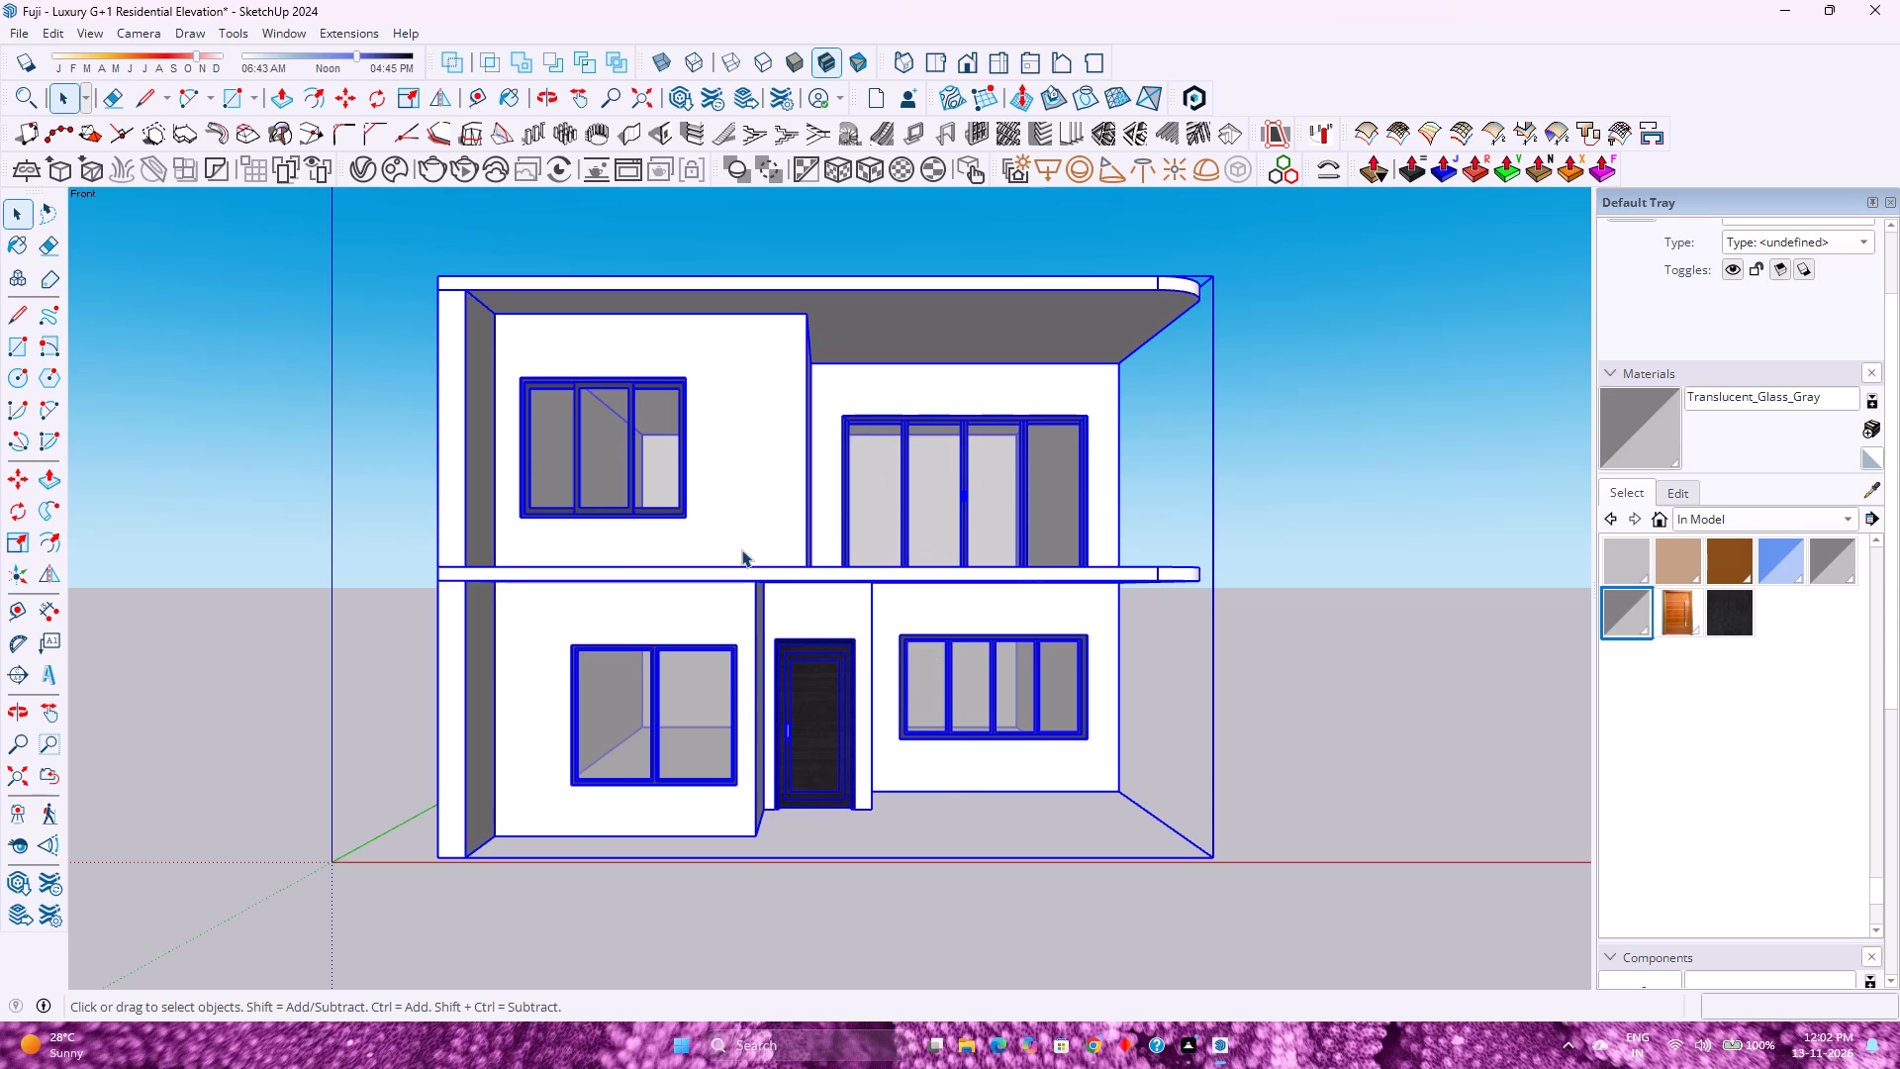
Open the first-floor slab for editing and trace the stepped front wall outline with lines across its underside, separating the overhang.
double_click(756, 575)
scroll(756, 575, "up", 3)
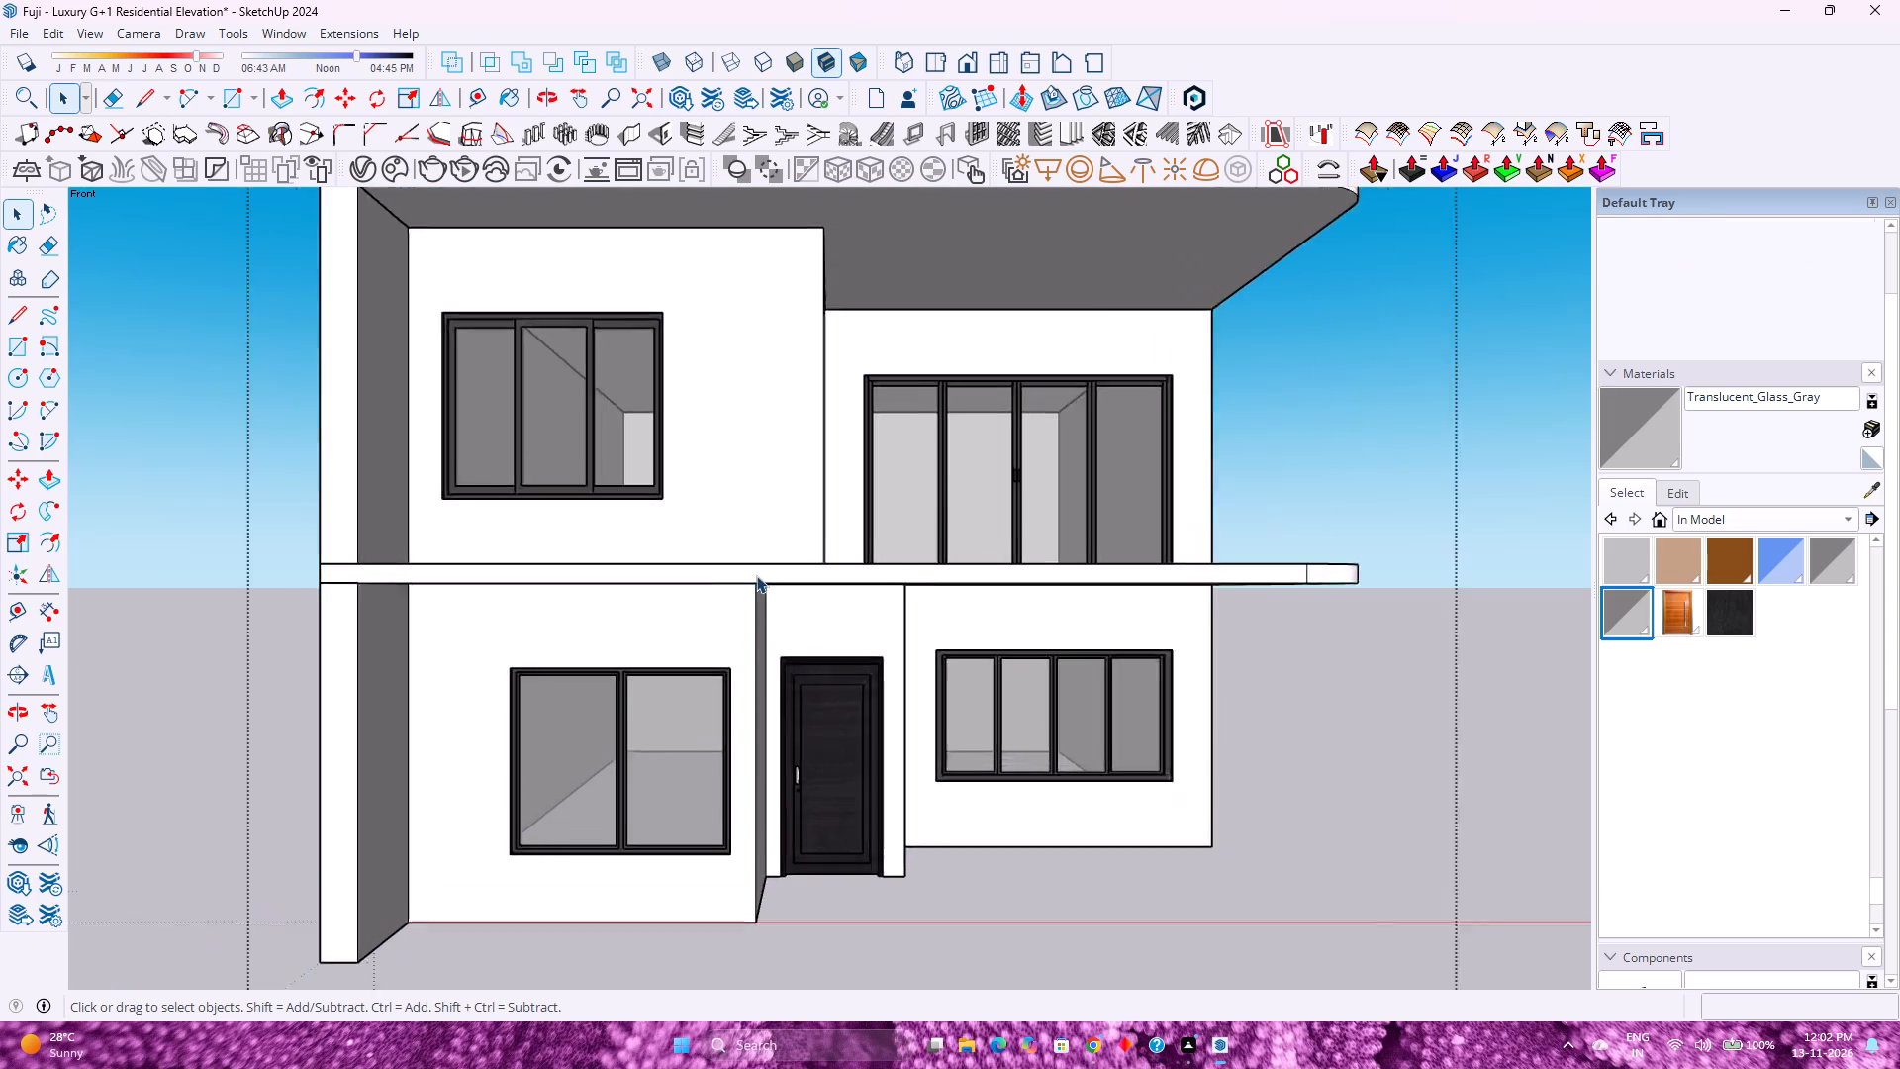
scroll(756, 575, "down", 2)
middle_click_drag(839, 679, 595, 515)
scroll(805, 406, "up", 3)
double_click(805, 406)
scroll(807, 405, "up", 2)
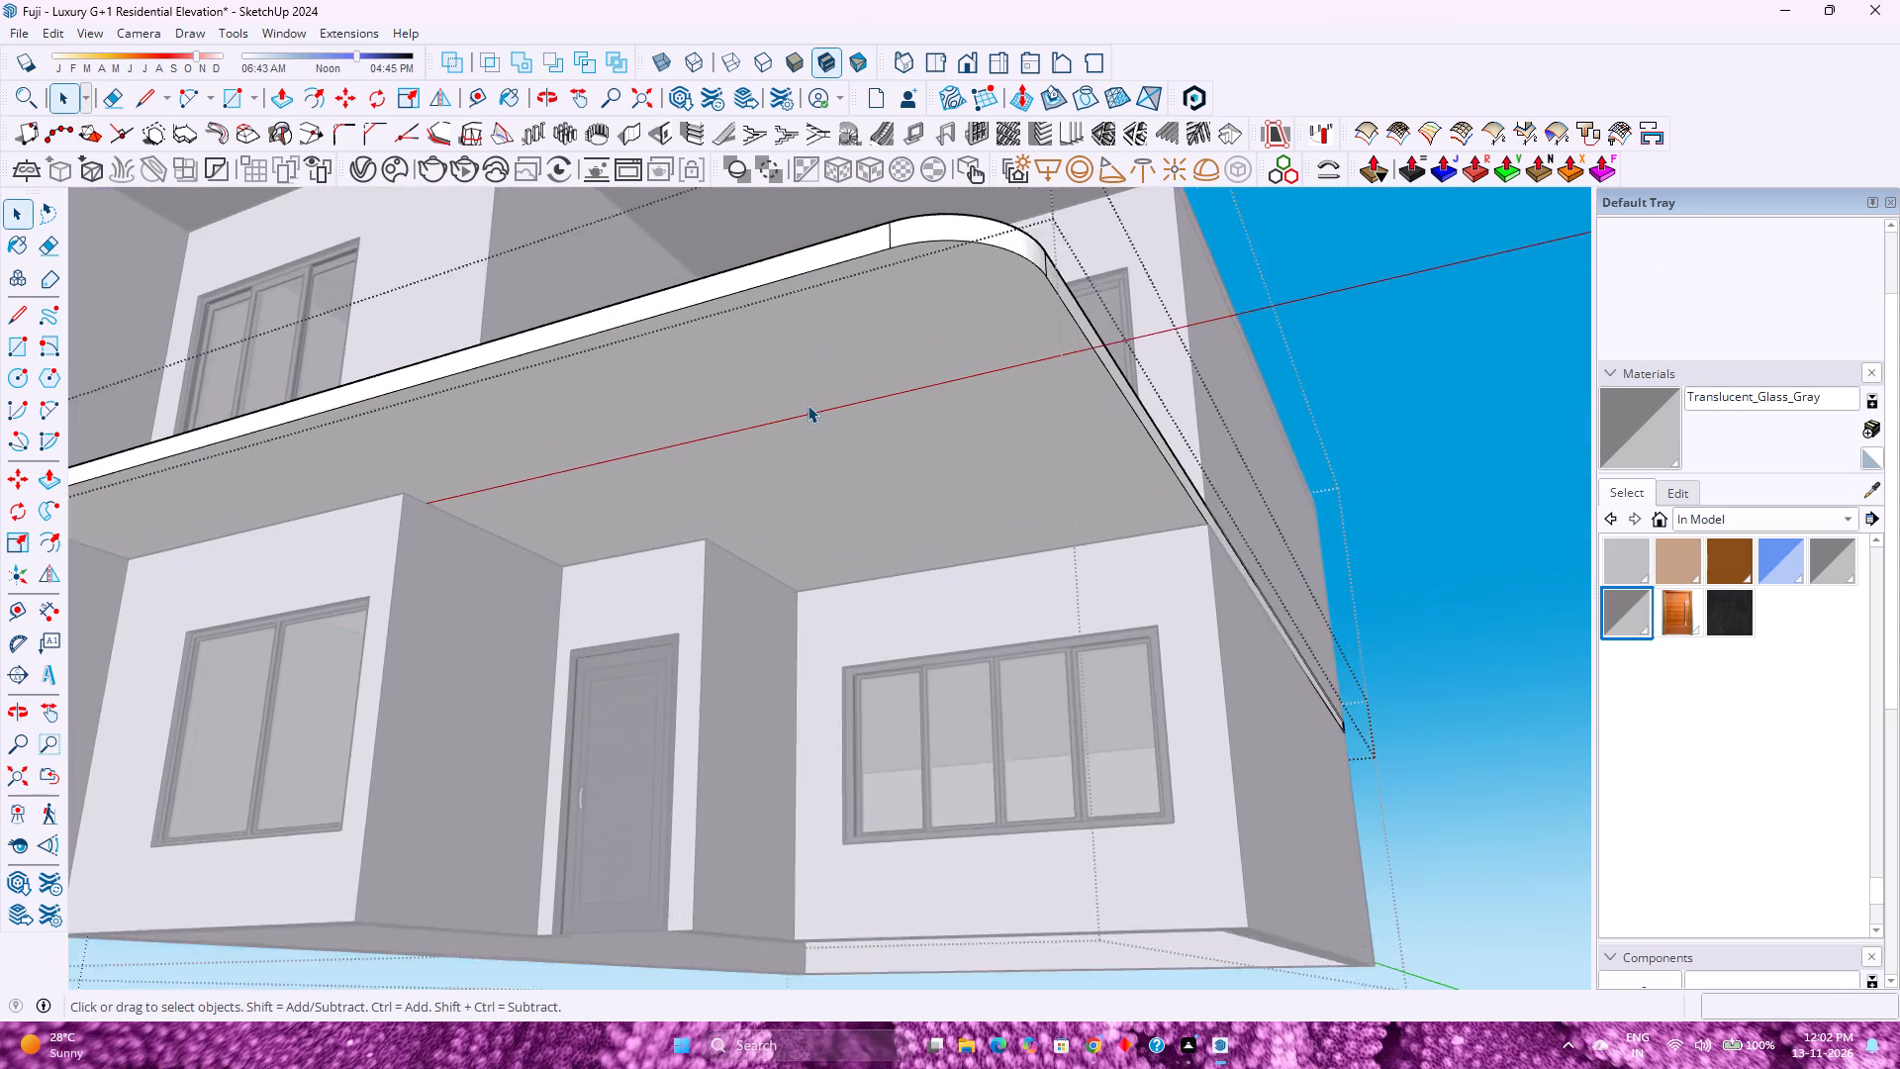
scroll(807, 405, "up", 1)
left_click(838, 430)
key("l")
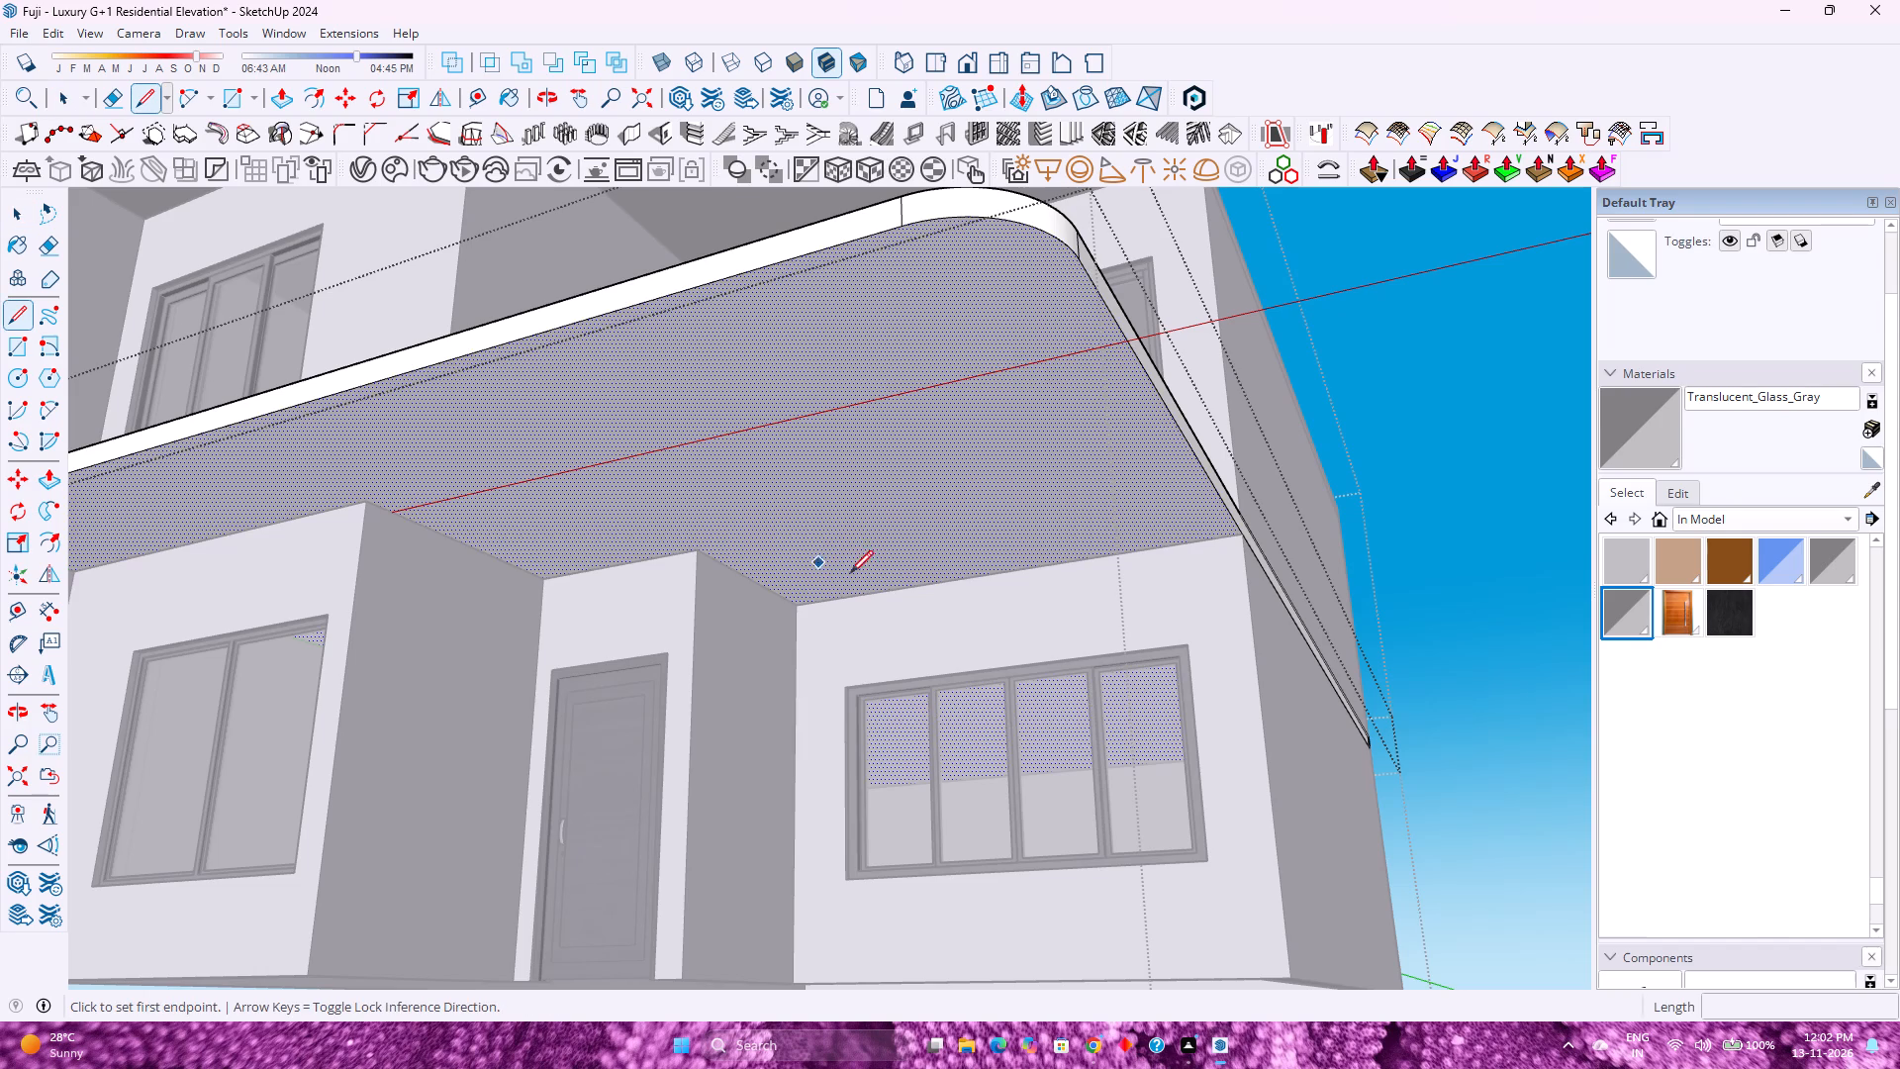
left_click(1240, 537)
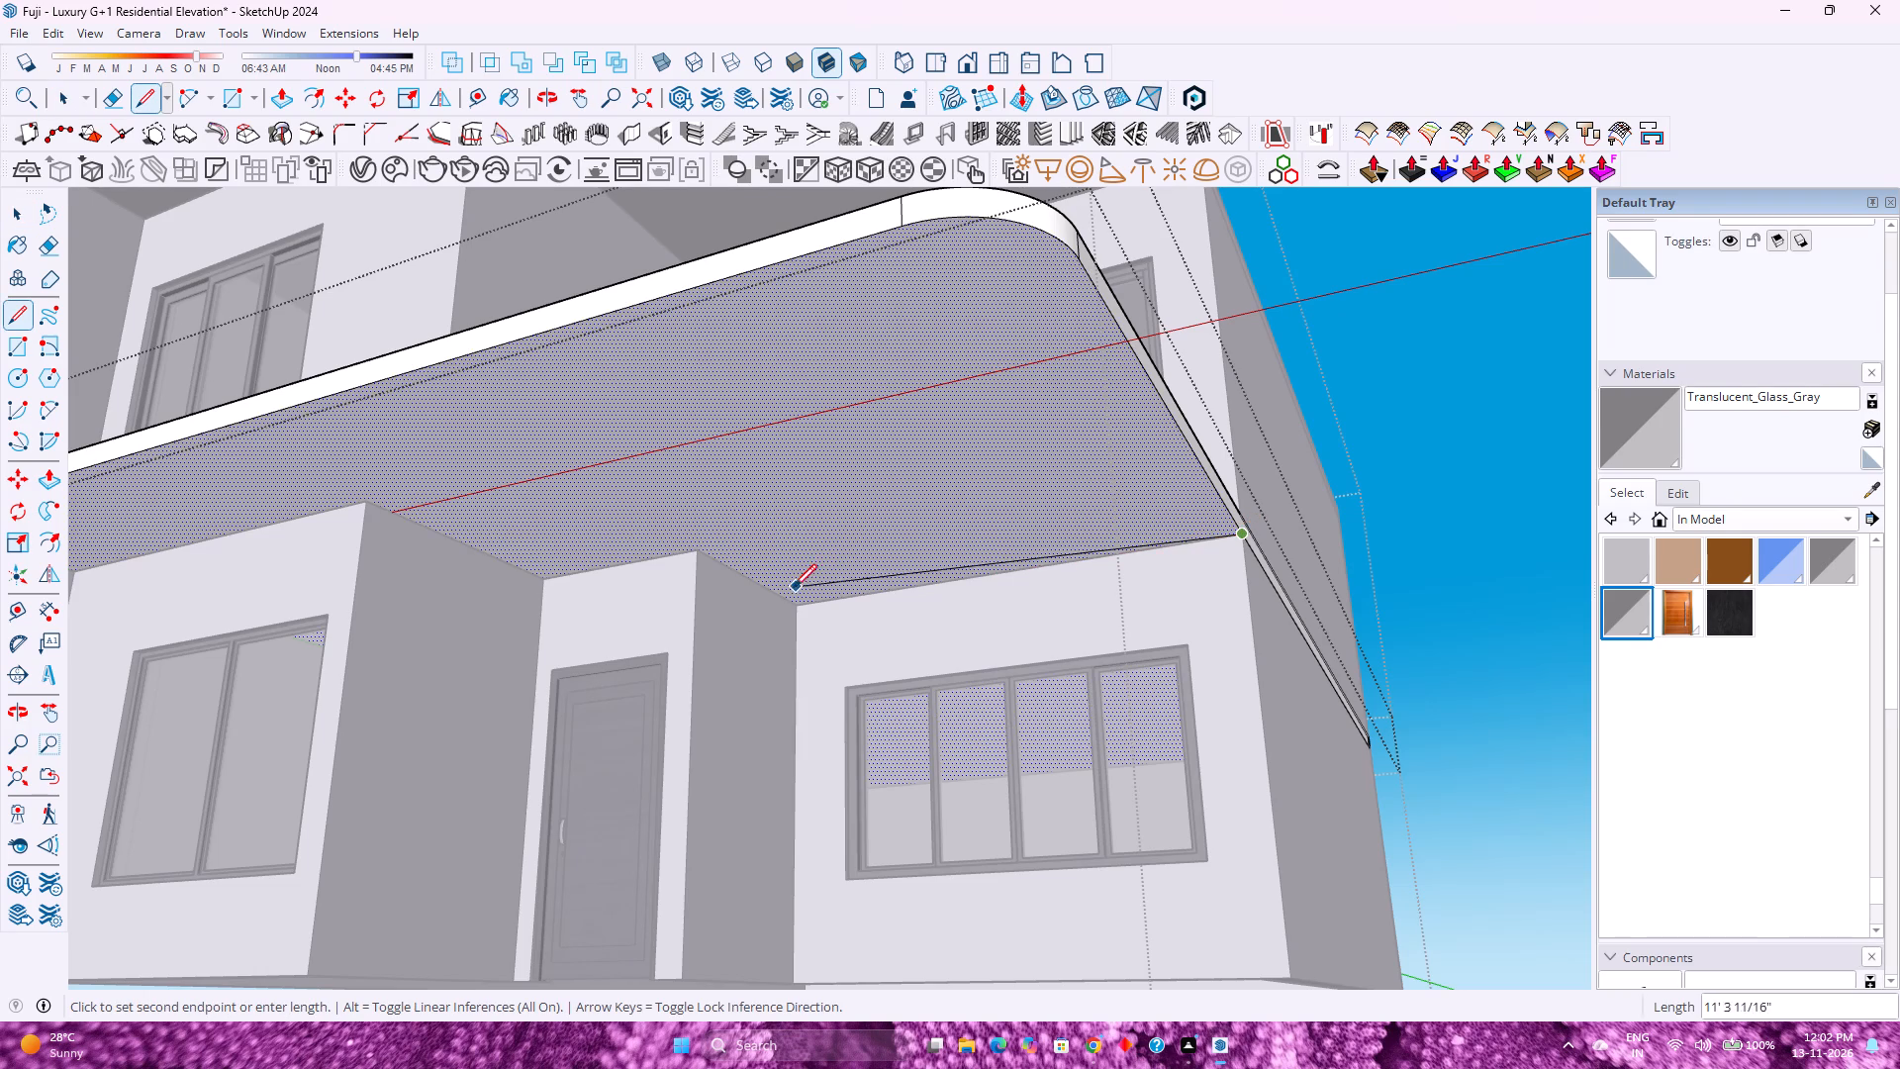
left_click(794, 602)
left_click(702, 555)
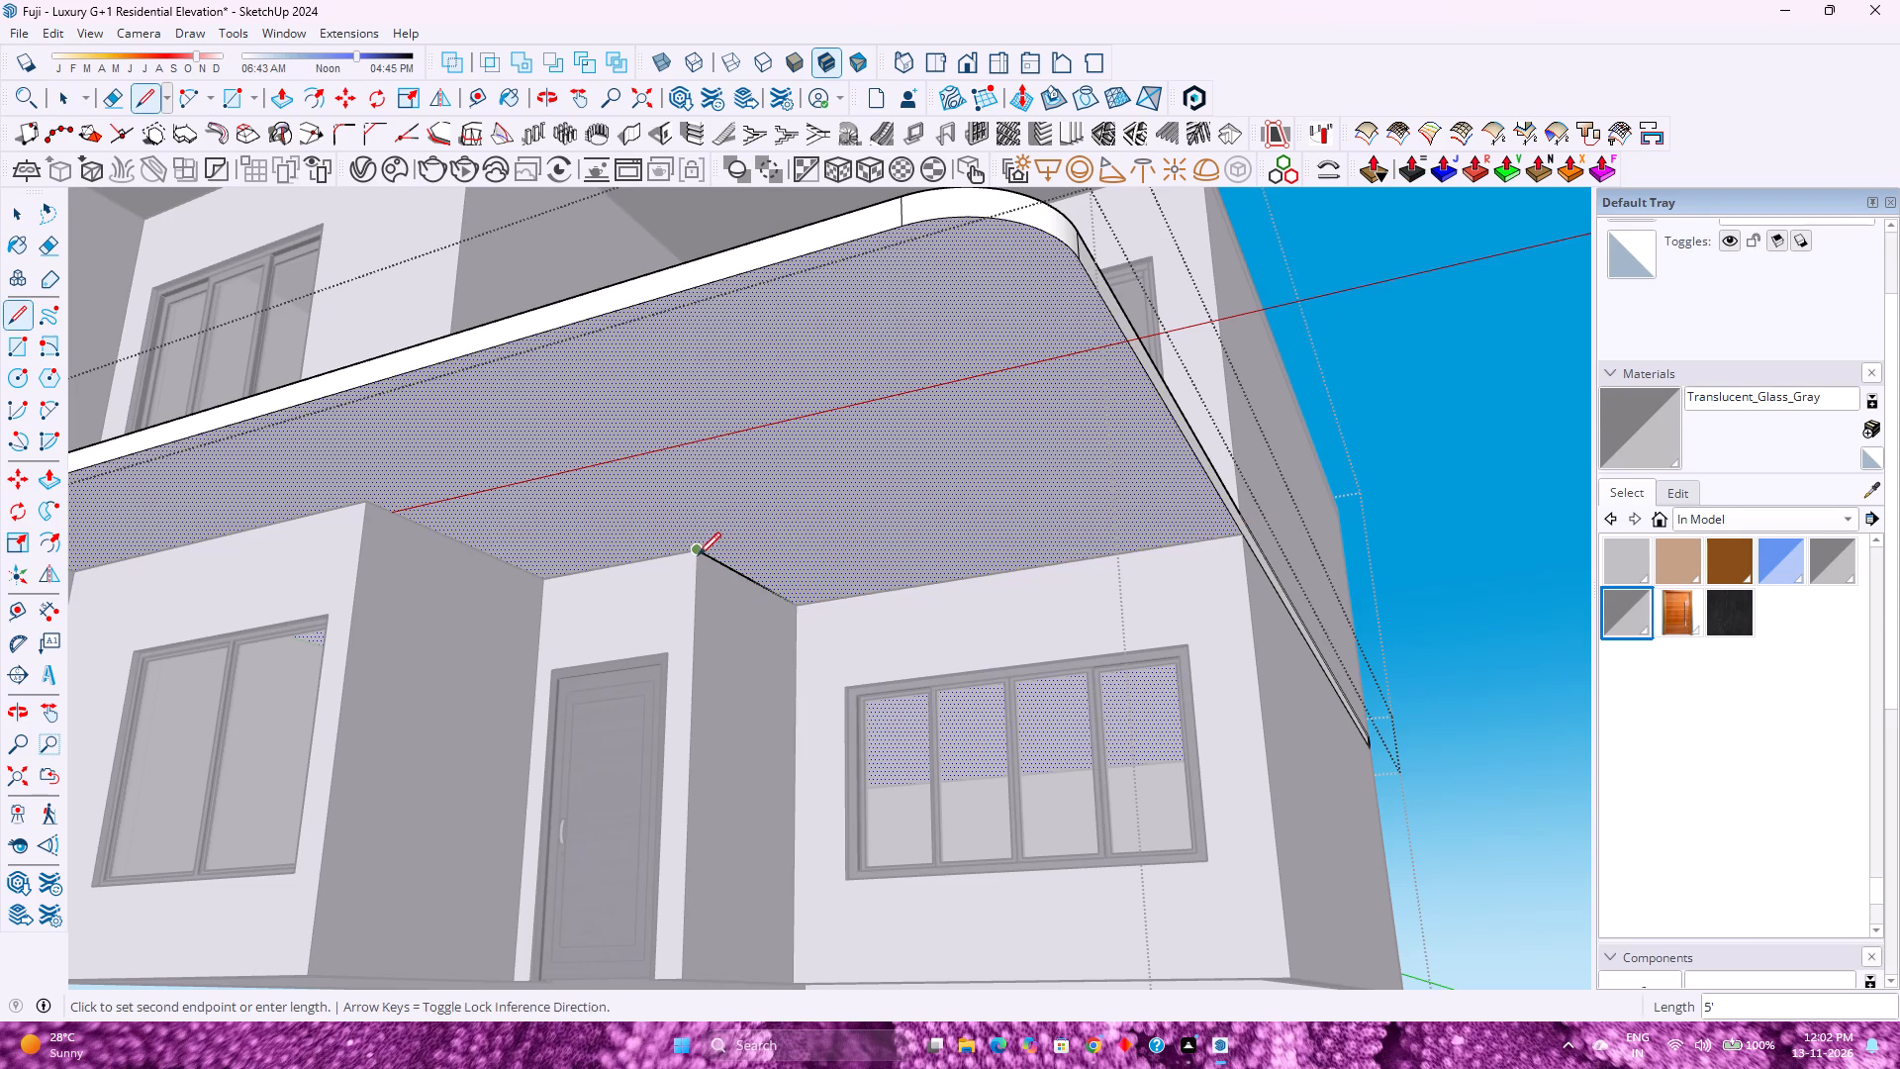
left_click(551, 575)
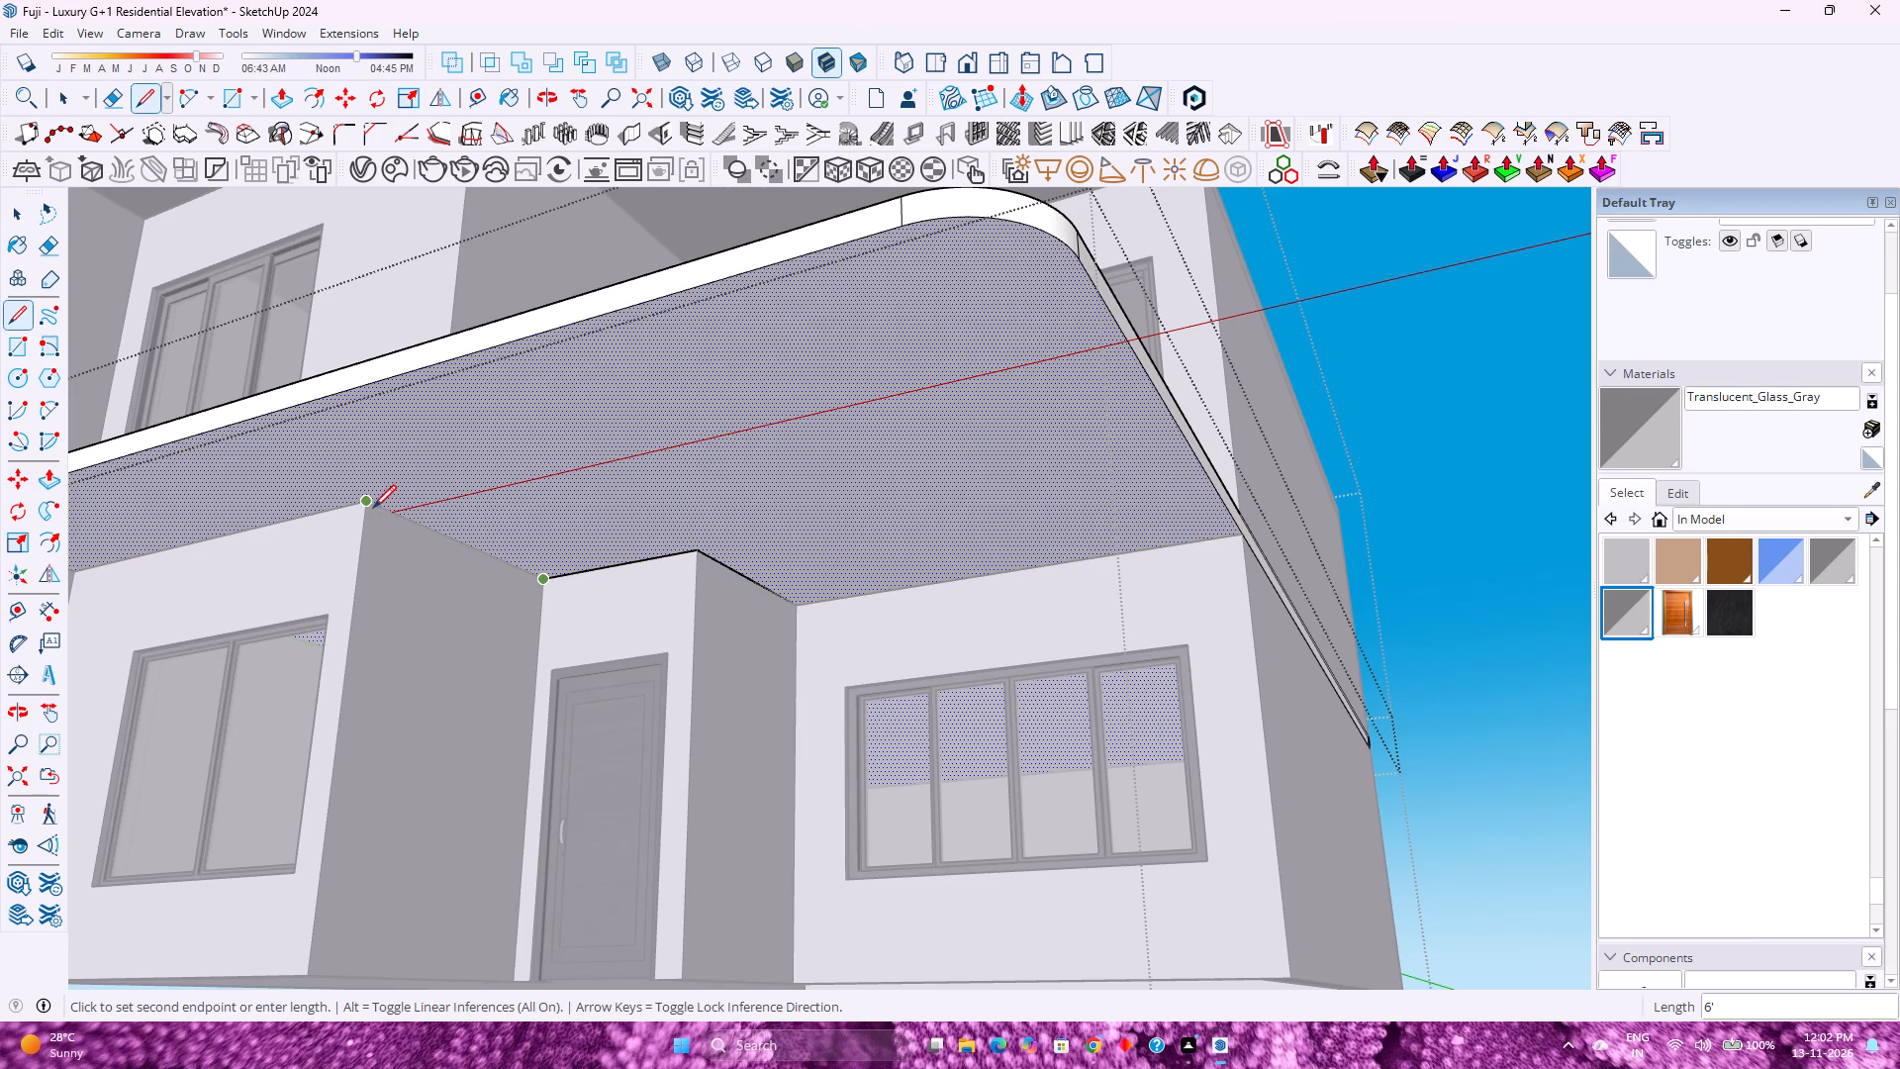
left_click(373, 507)
middle_click_drag(373, 507, 1097, 579, "shift")
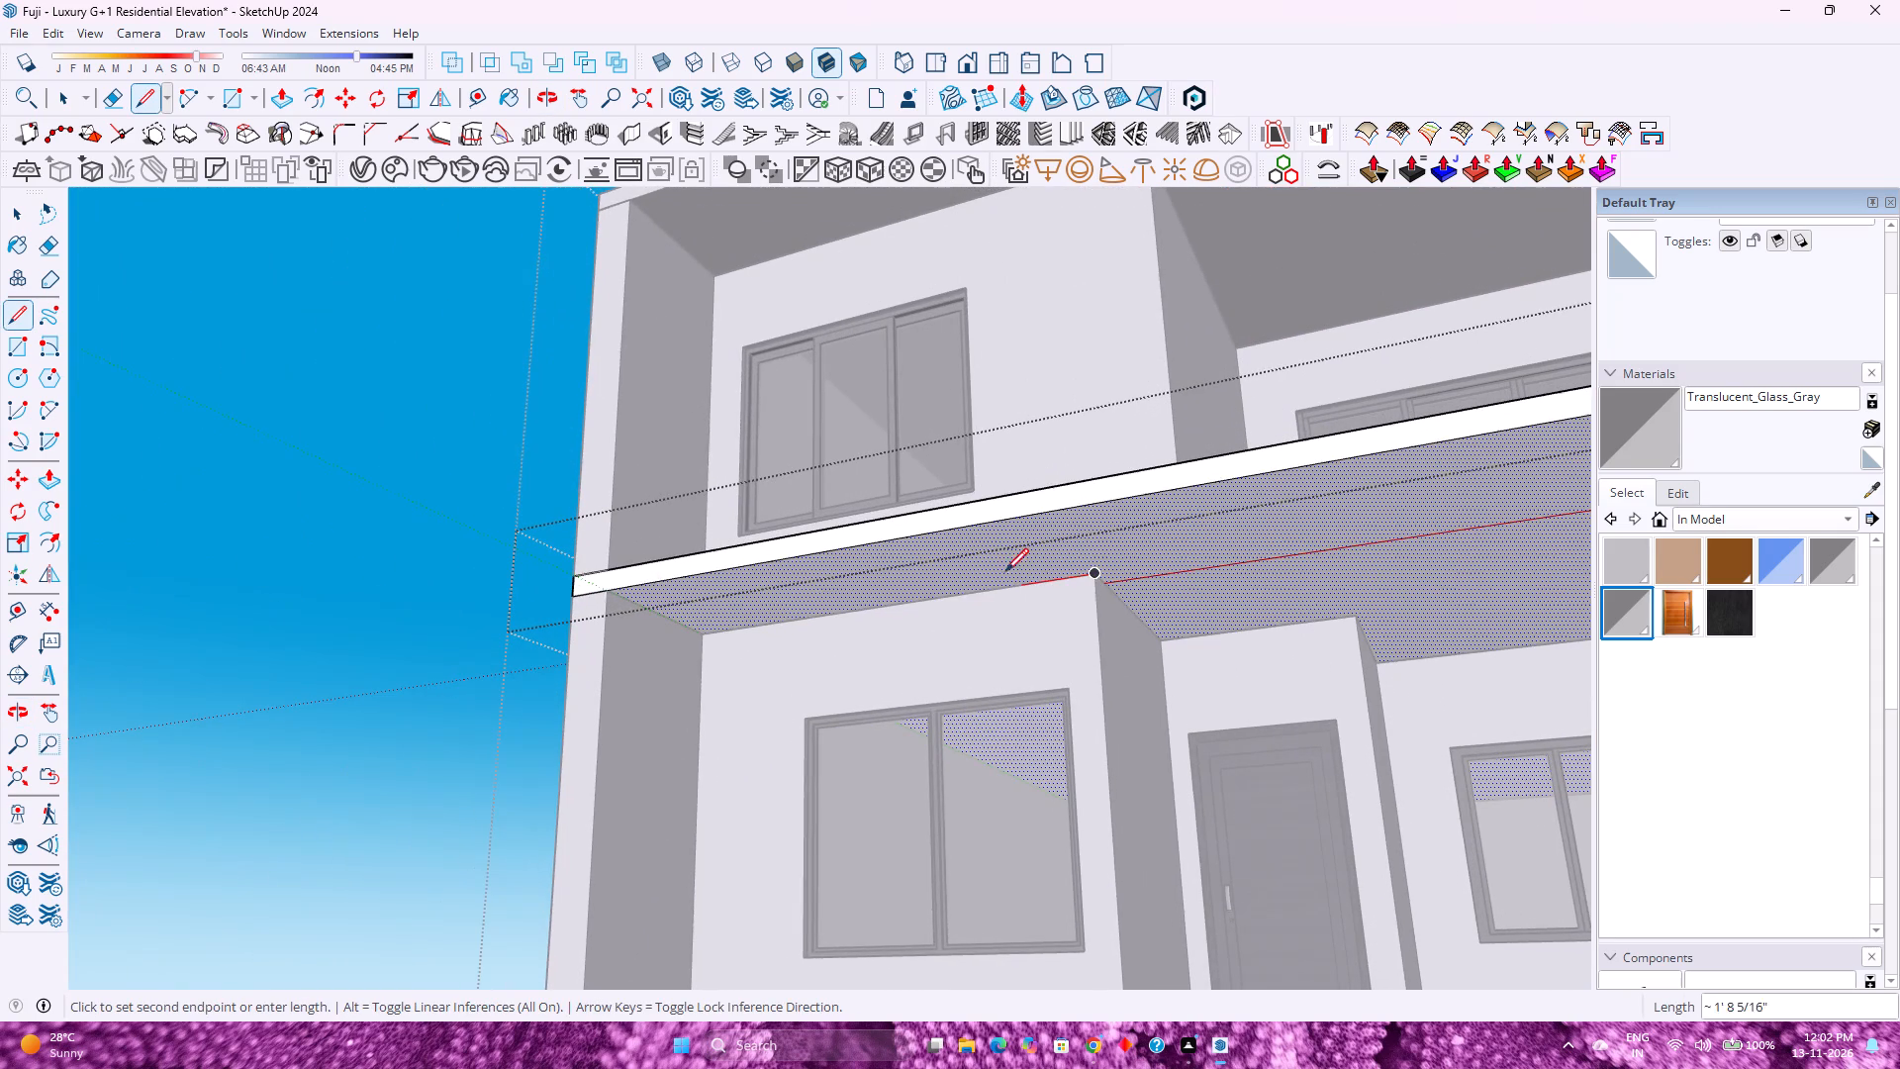
left_click(695, 632)
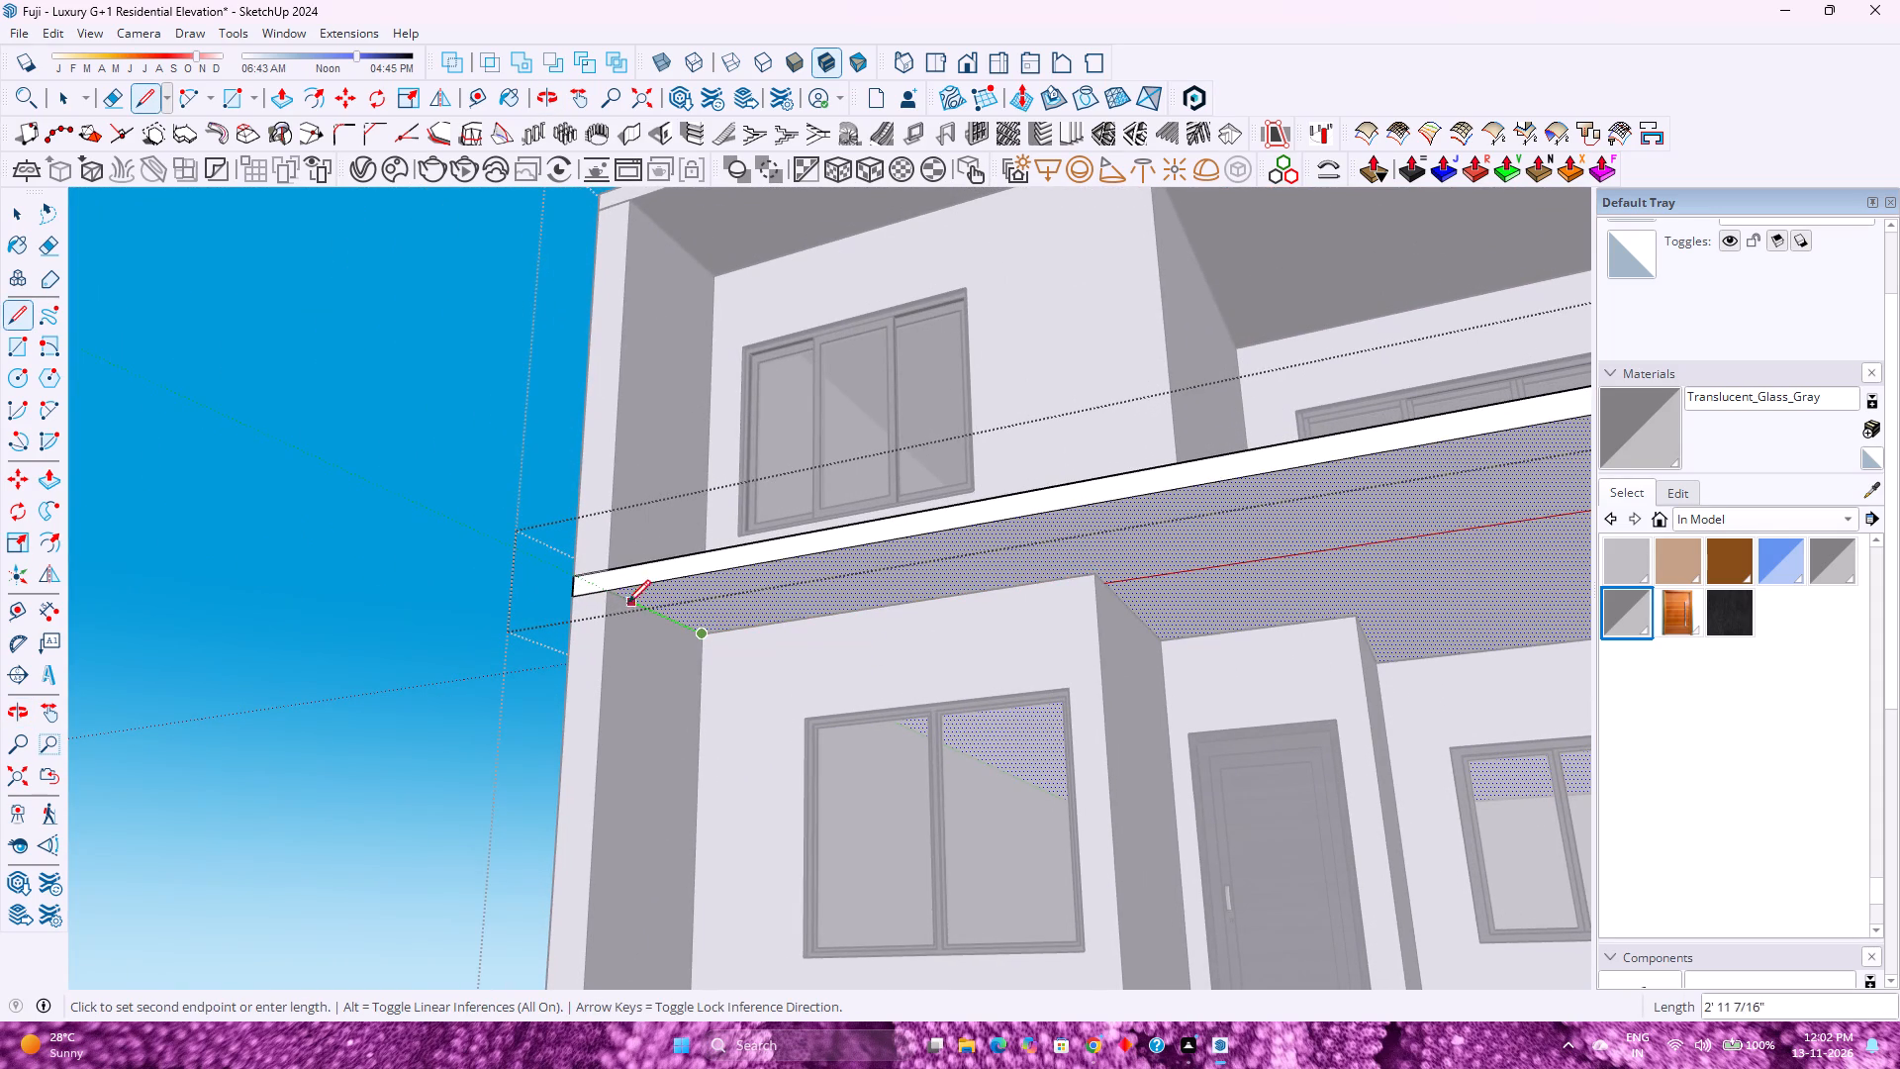
left_click(610, 593)
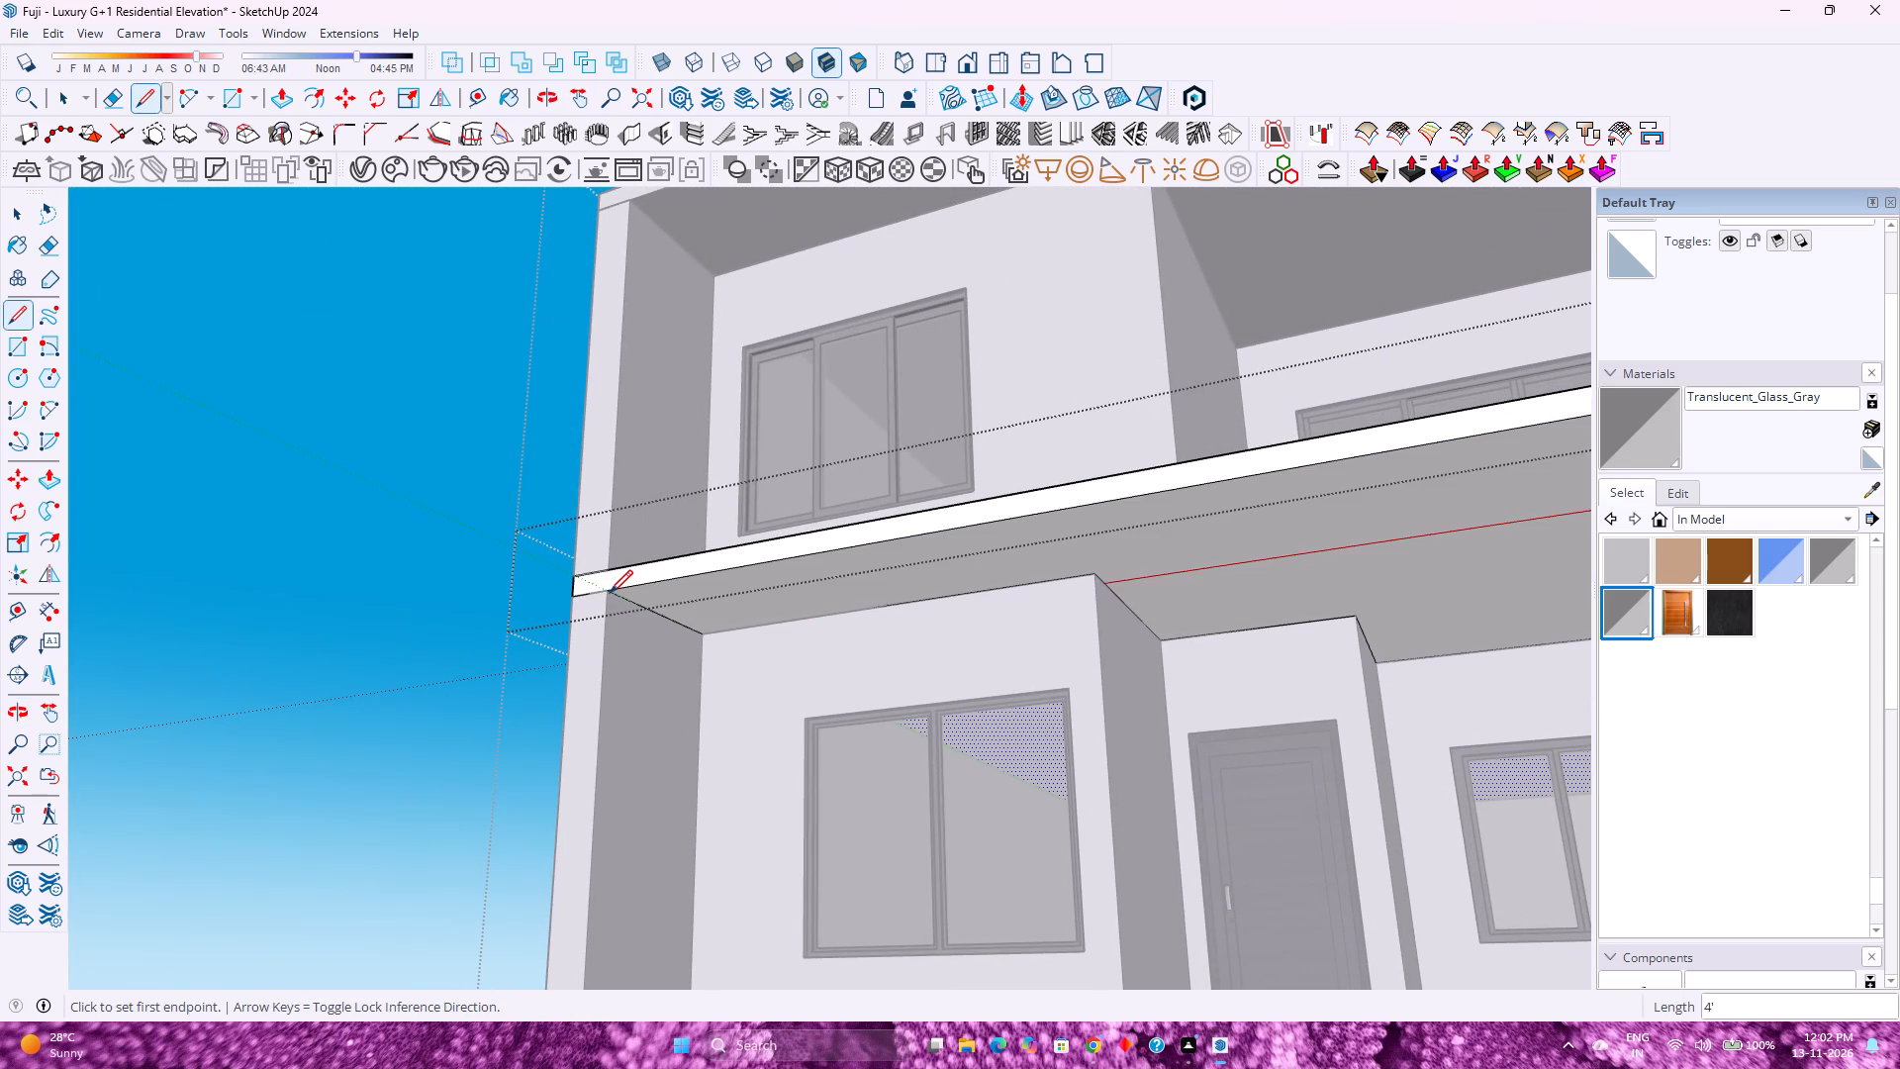
Push/Pull the underside of the first-floor slab's overhang downward by 6" and leave the slab's editing mode.
scroll(616, 607, "up", 3)
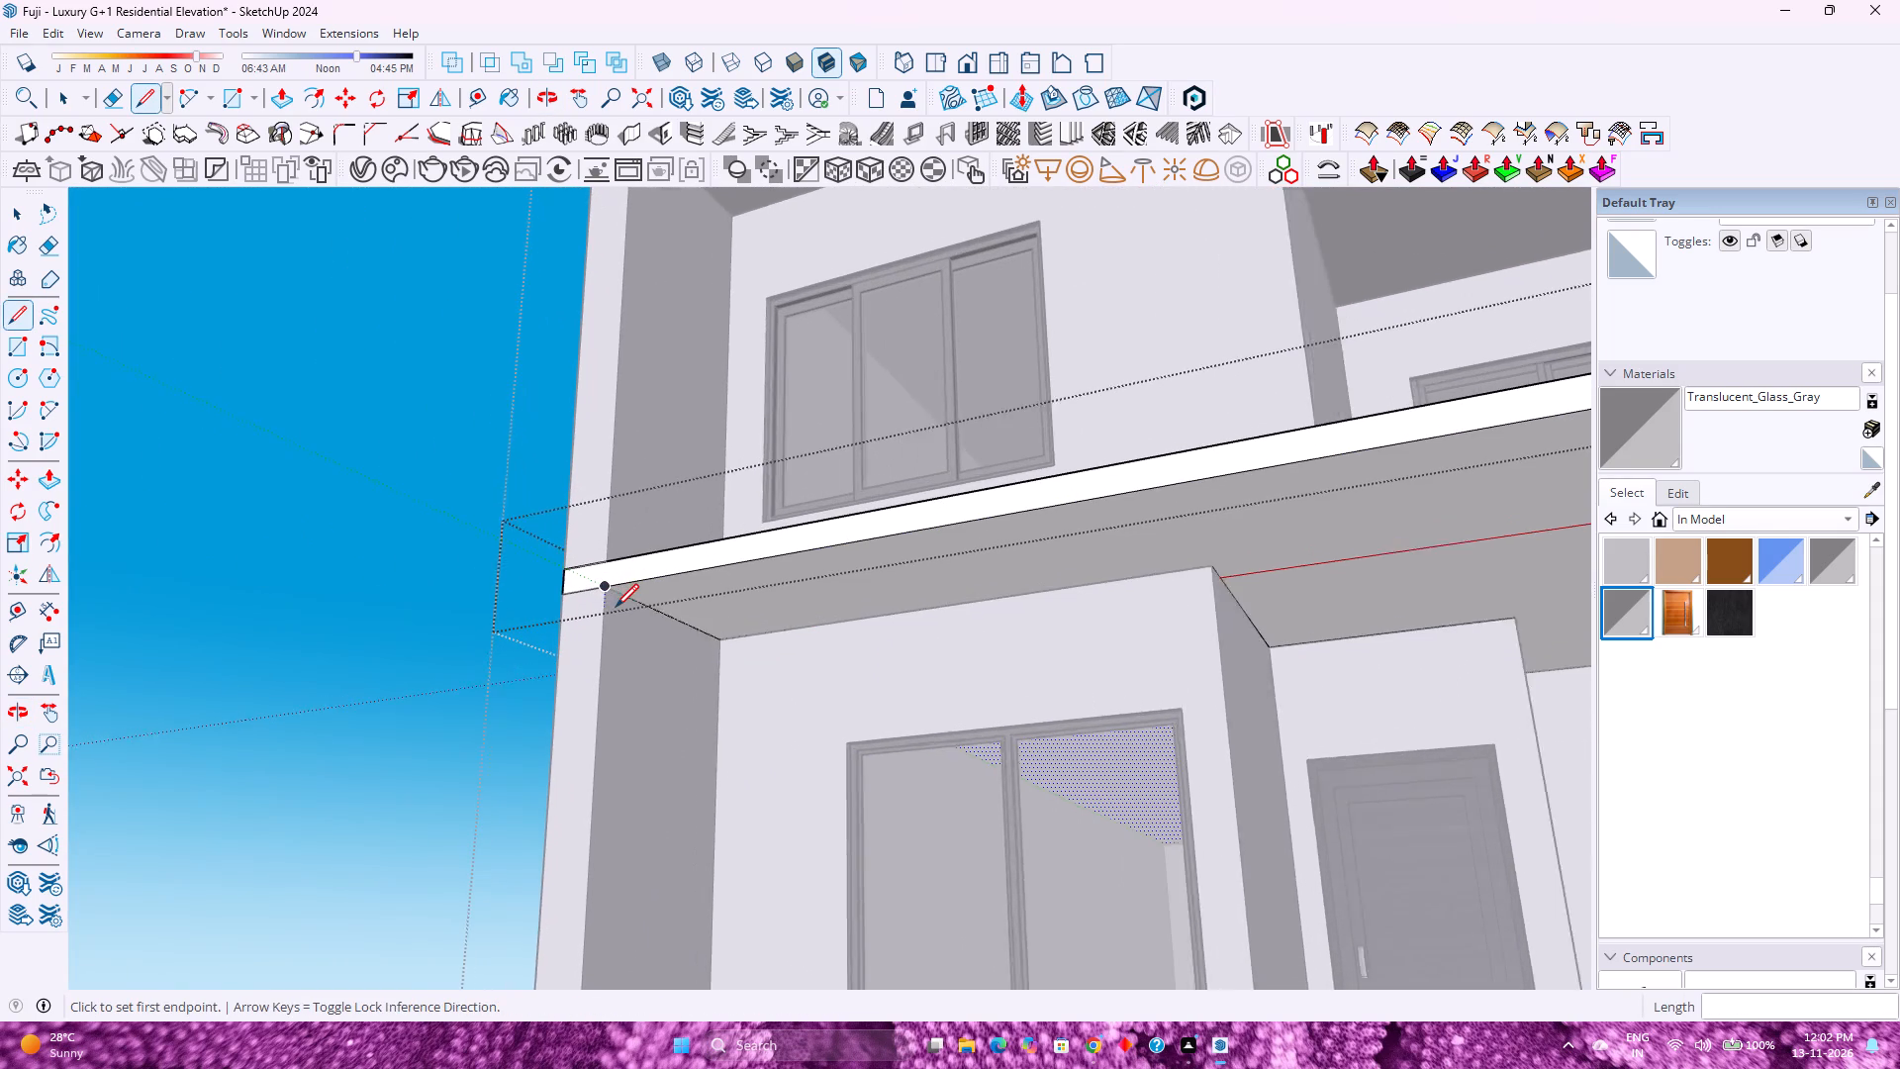
scroll(616, 607, "down", 3)
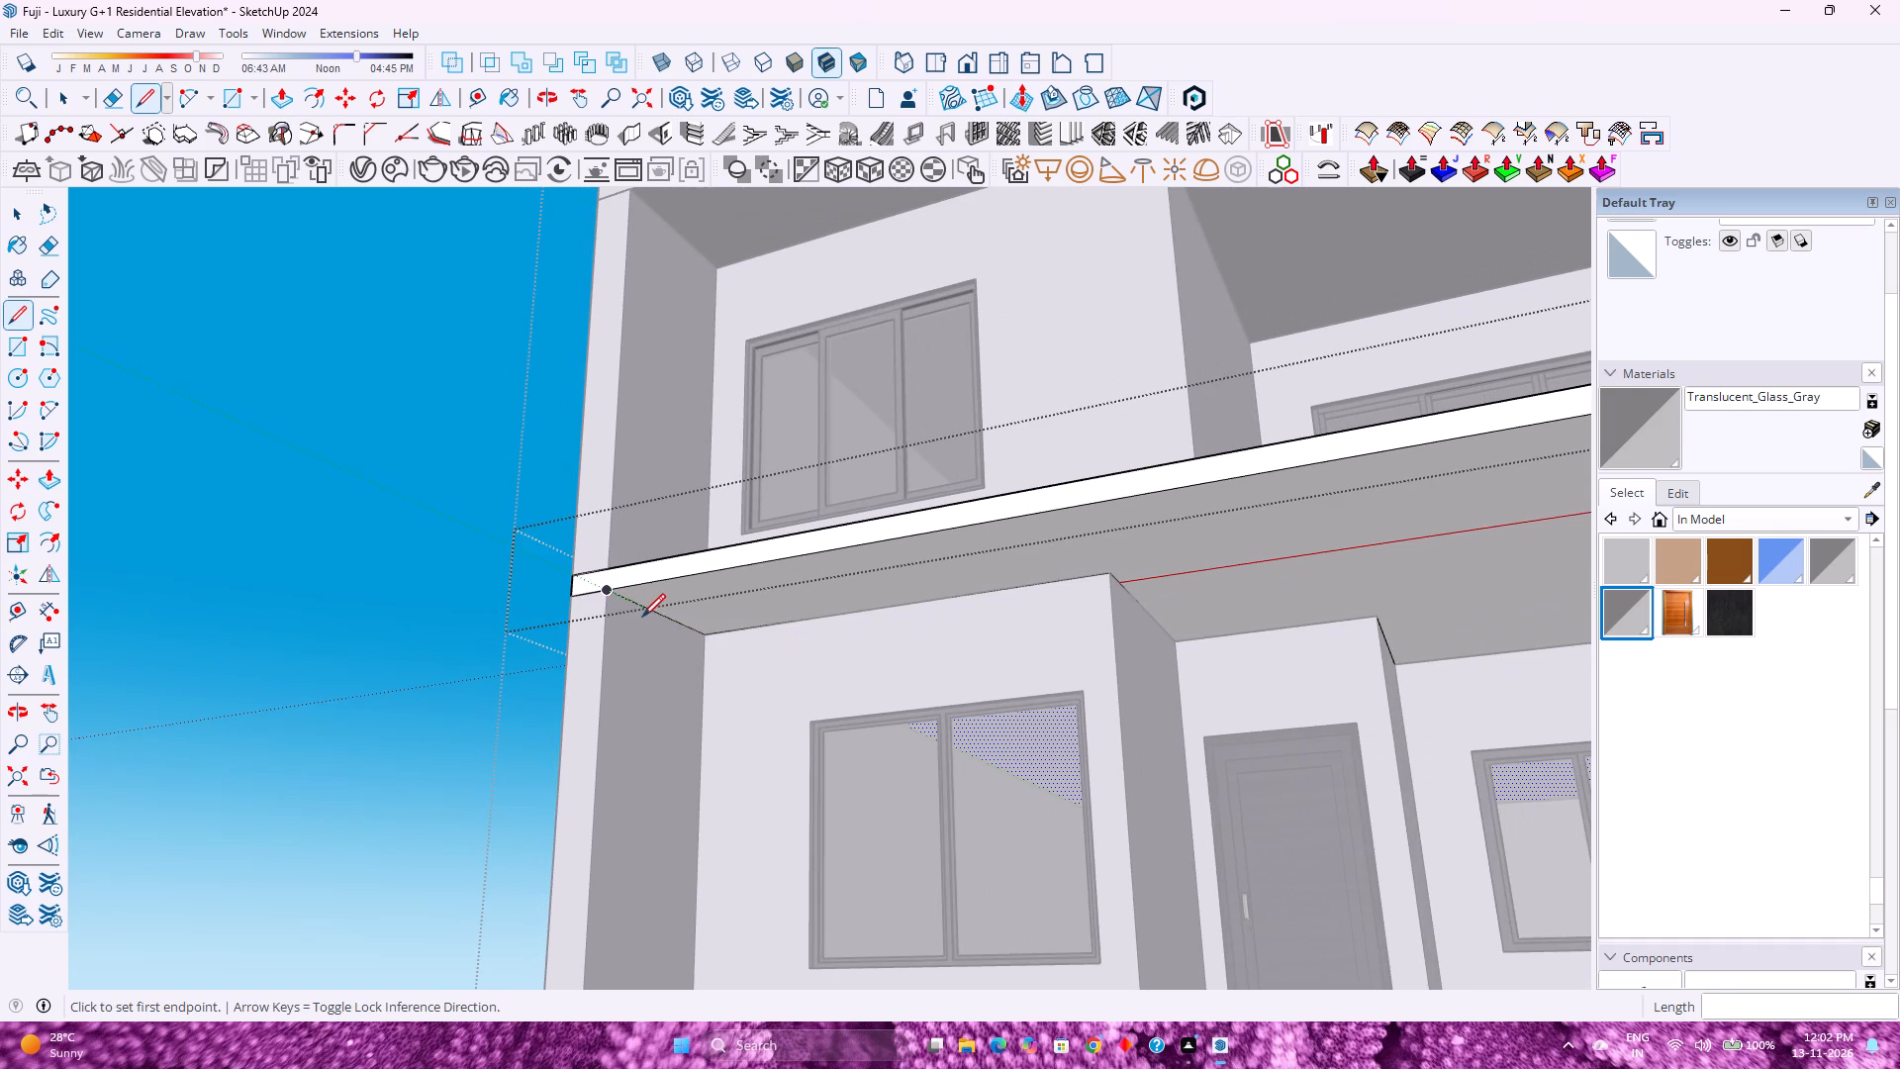
key("p")
key("Escape")
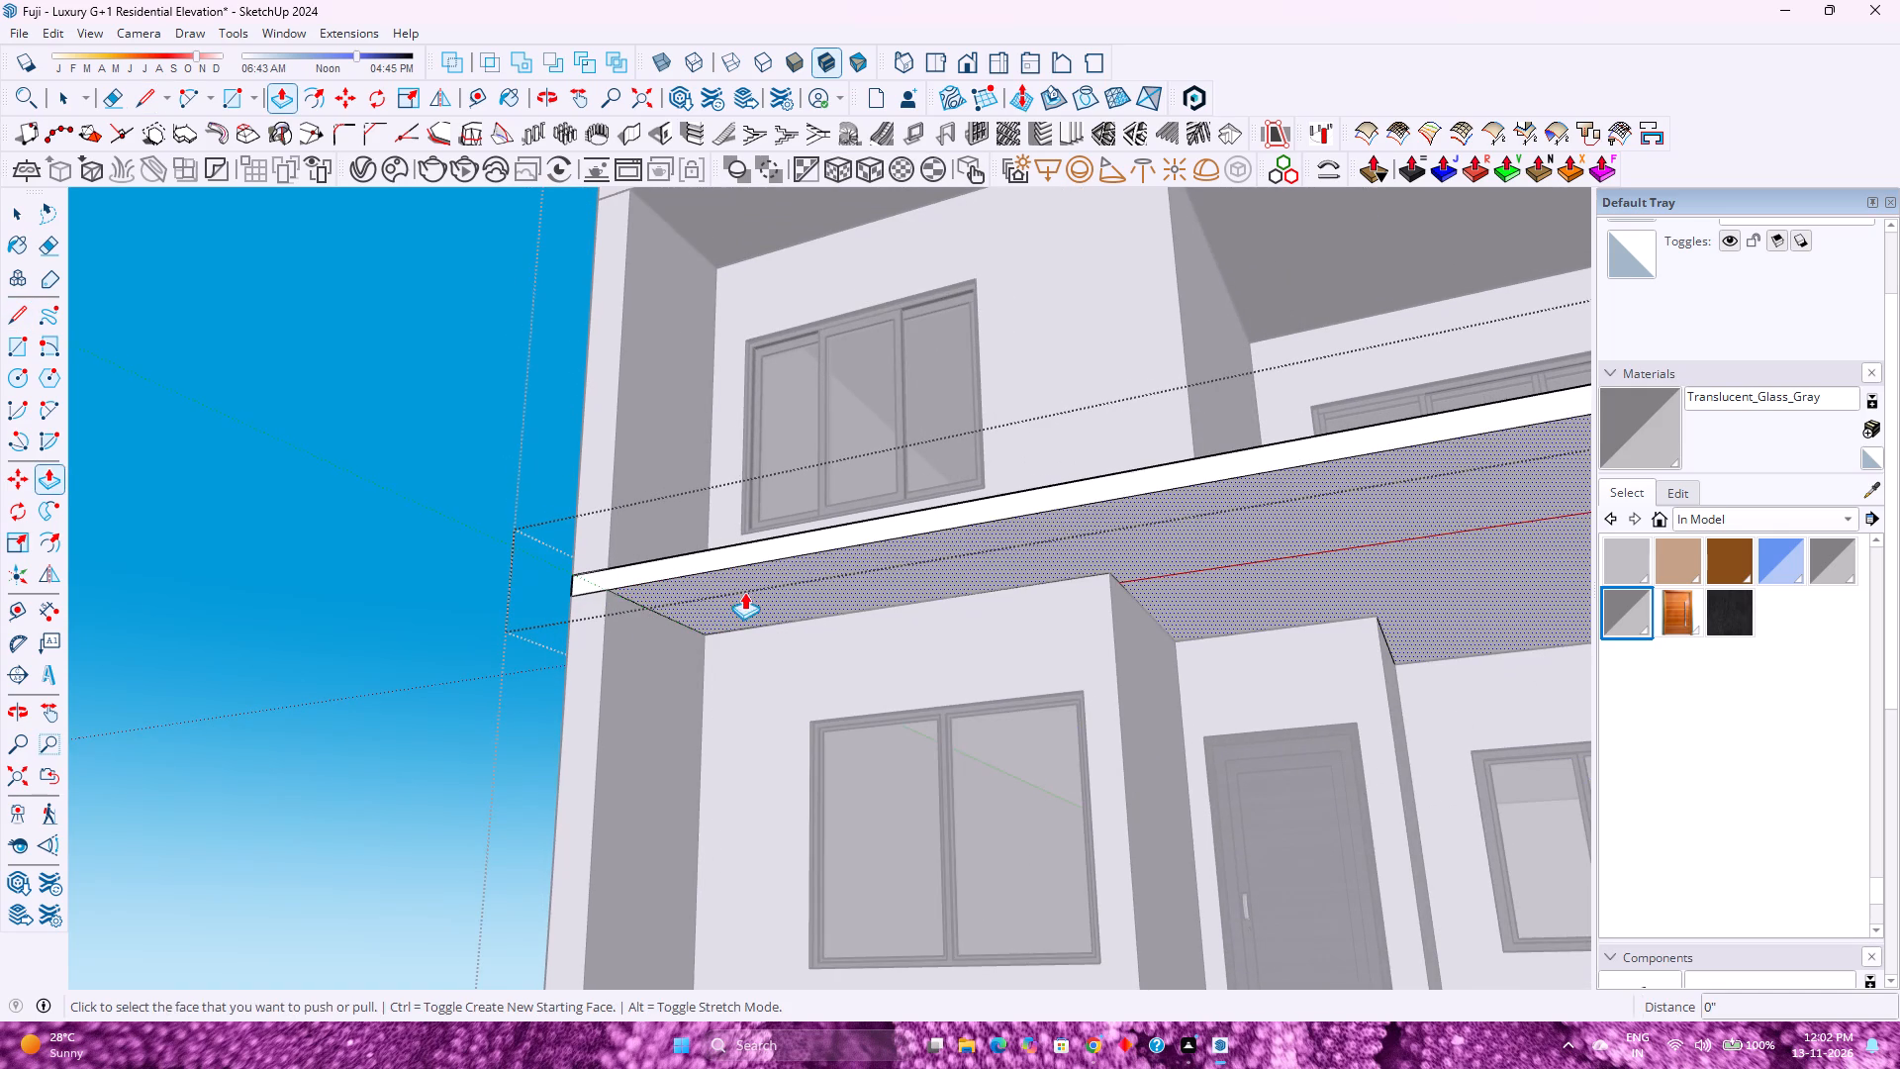
left_click(744, 592)
key("6")
key("Return")
scroll(719, 579, "down", 7)
middle_click_drag(712, 563, 842, 670)
scroll(961, 699, "down", 4)
scroll(1144, 740, "up", 1)
middle_click_drag(1137, 740, 744, 755)
middle_click(744, 755)
scroll(752, 723, "down", 2)
scroll(752, 724, "up", 1)
middle_click_drag(752, 724, 923, 579)
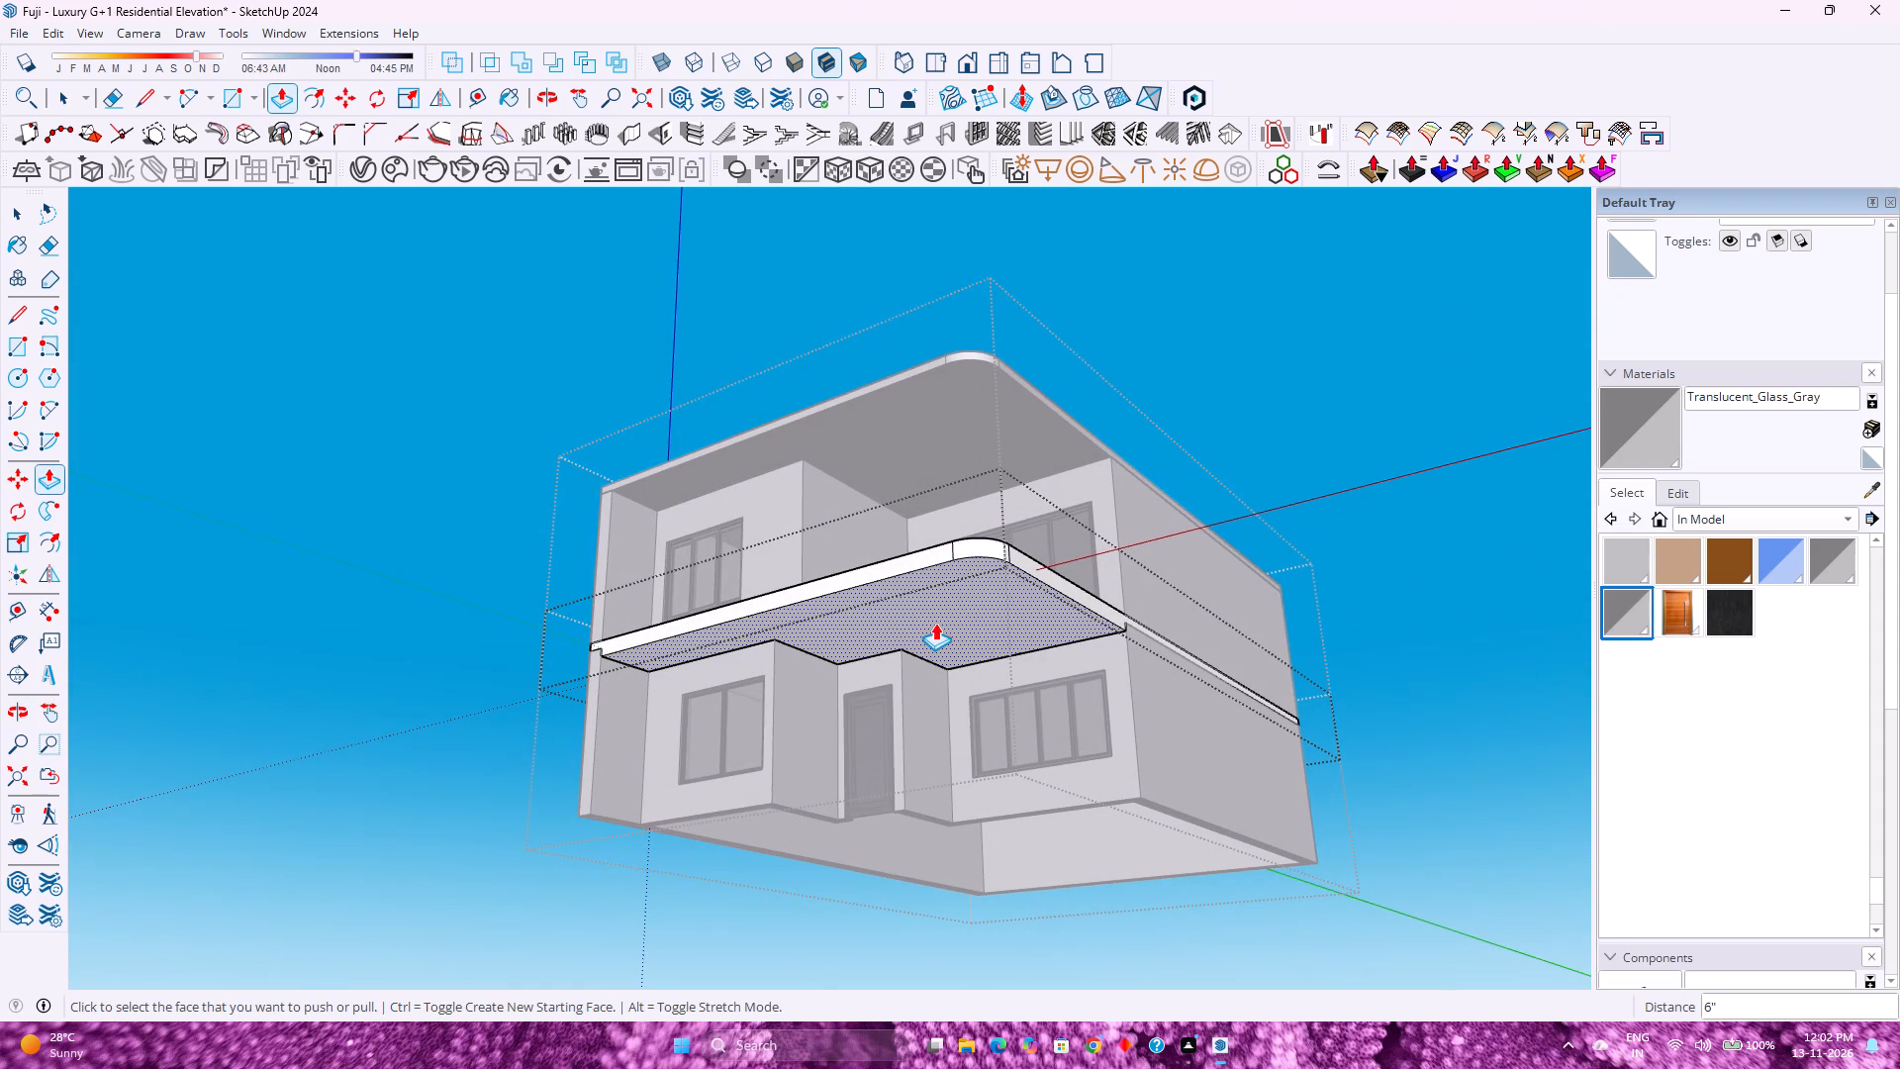
scroll(935, 623, "up", 1)
middle_click_drag(932, 624, 935, 681)
key("space")
left_click(1234, 320)
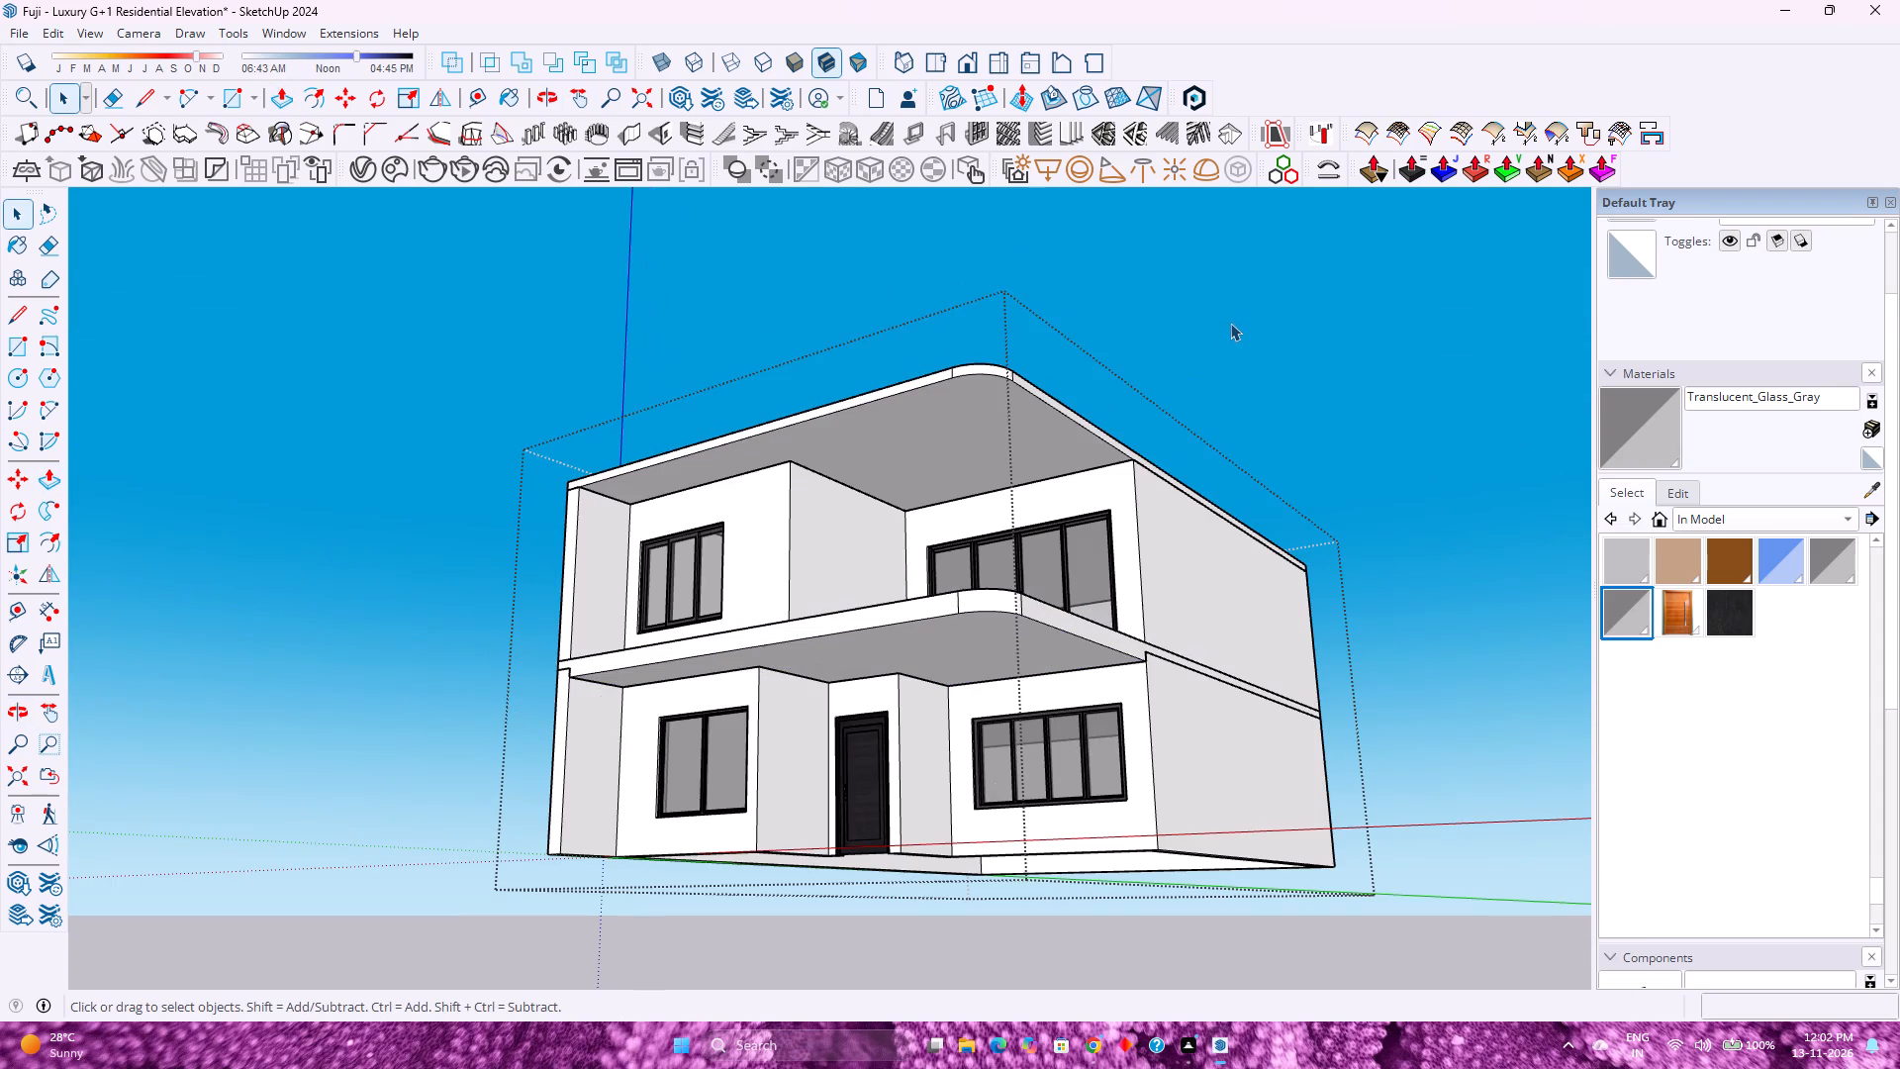
Open the roof slab for editing and trace the upper floor's stepped front wall outline with lines across its underside.
scroll(1156, 363, "up", 3)
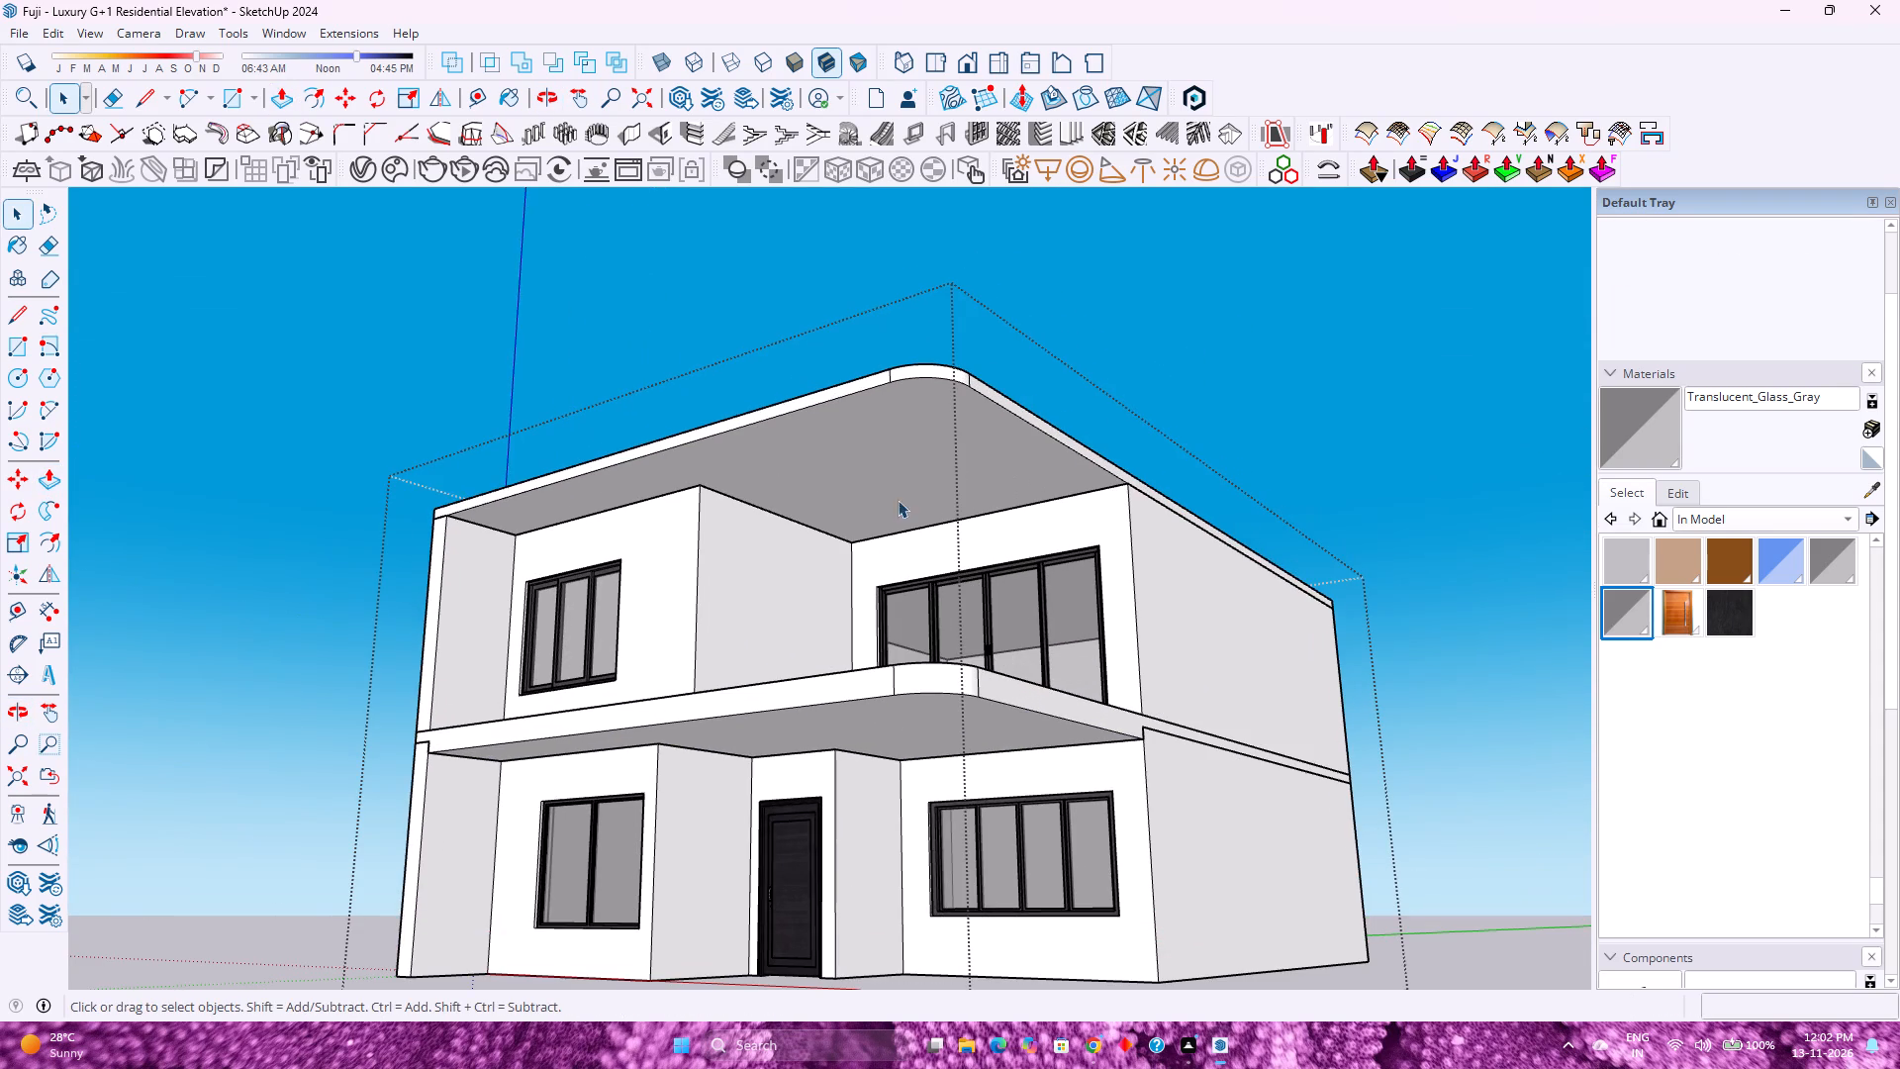
double_click(845, 459)
scroll(845, 459, "up", 3)
left_click(845, 459)
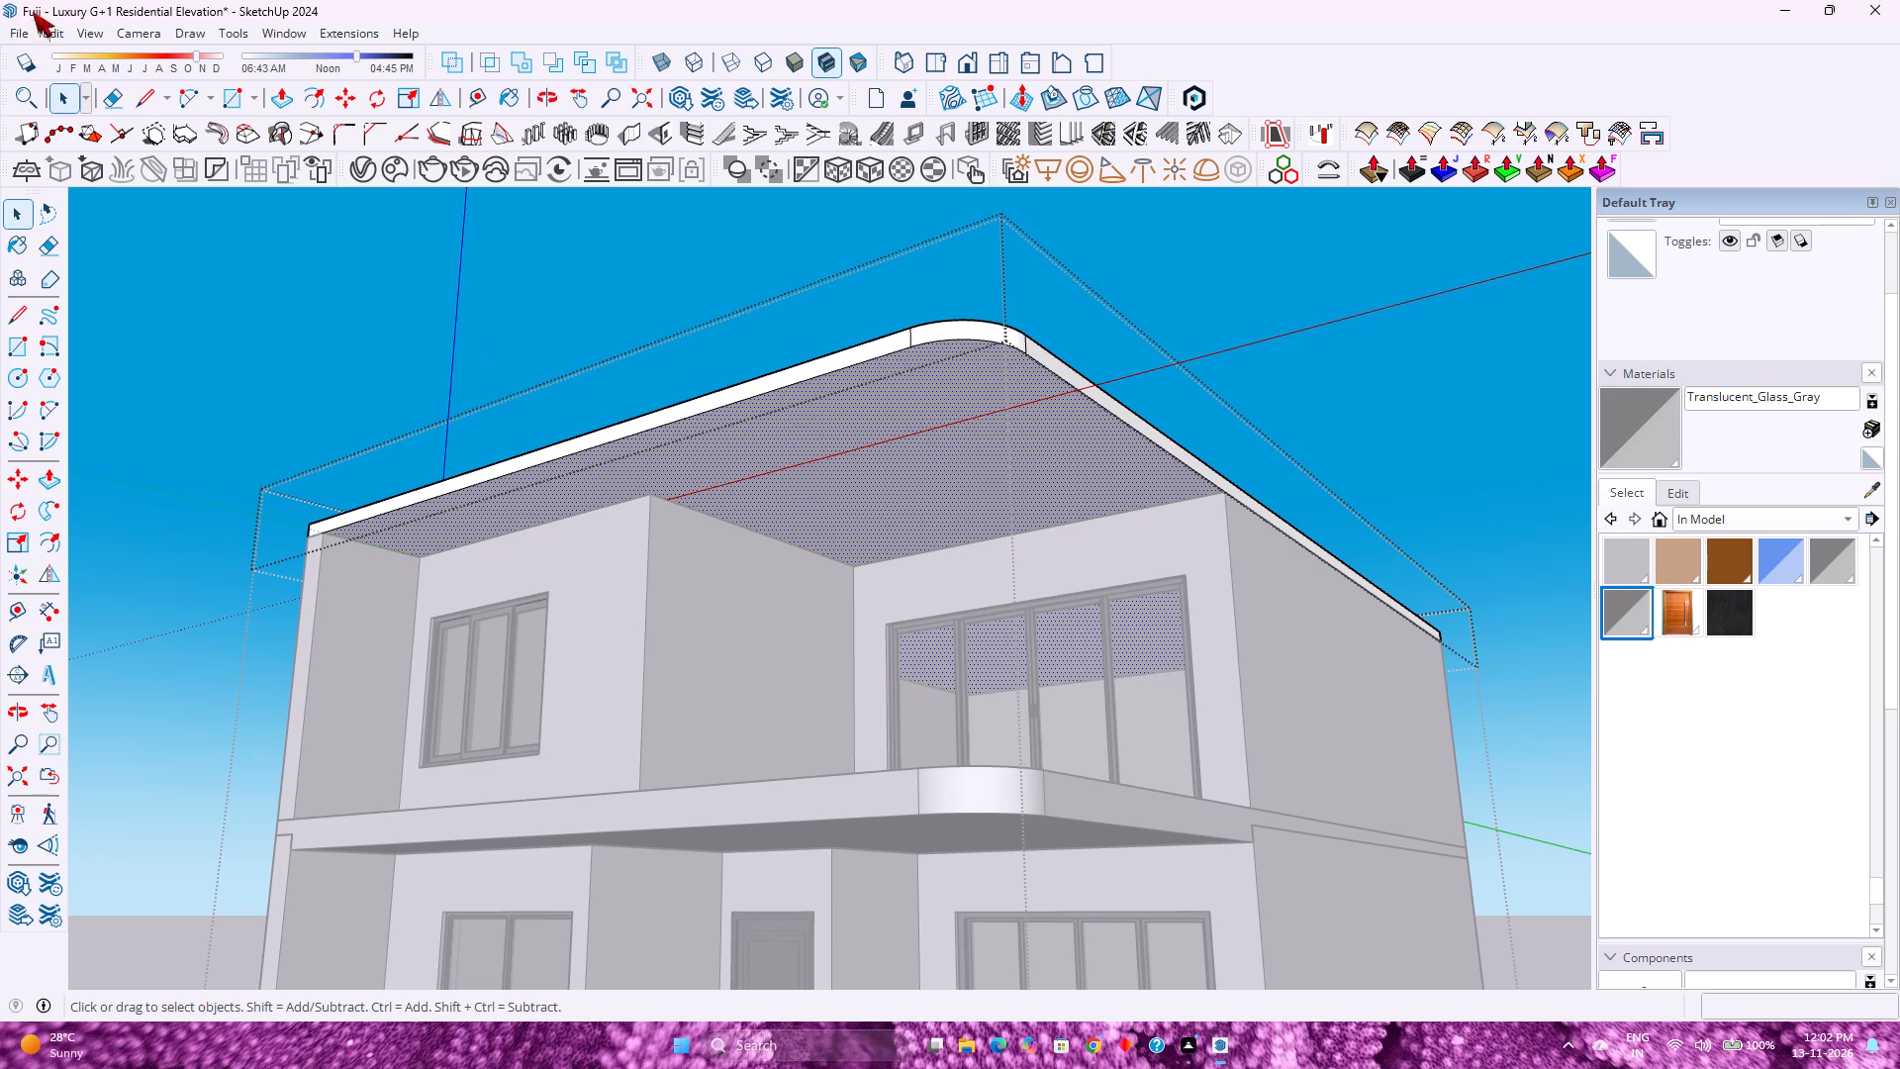
left_click(148, 94)
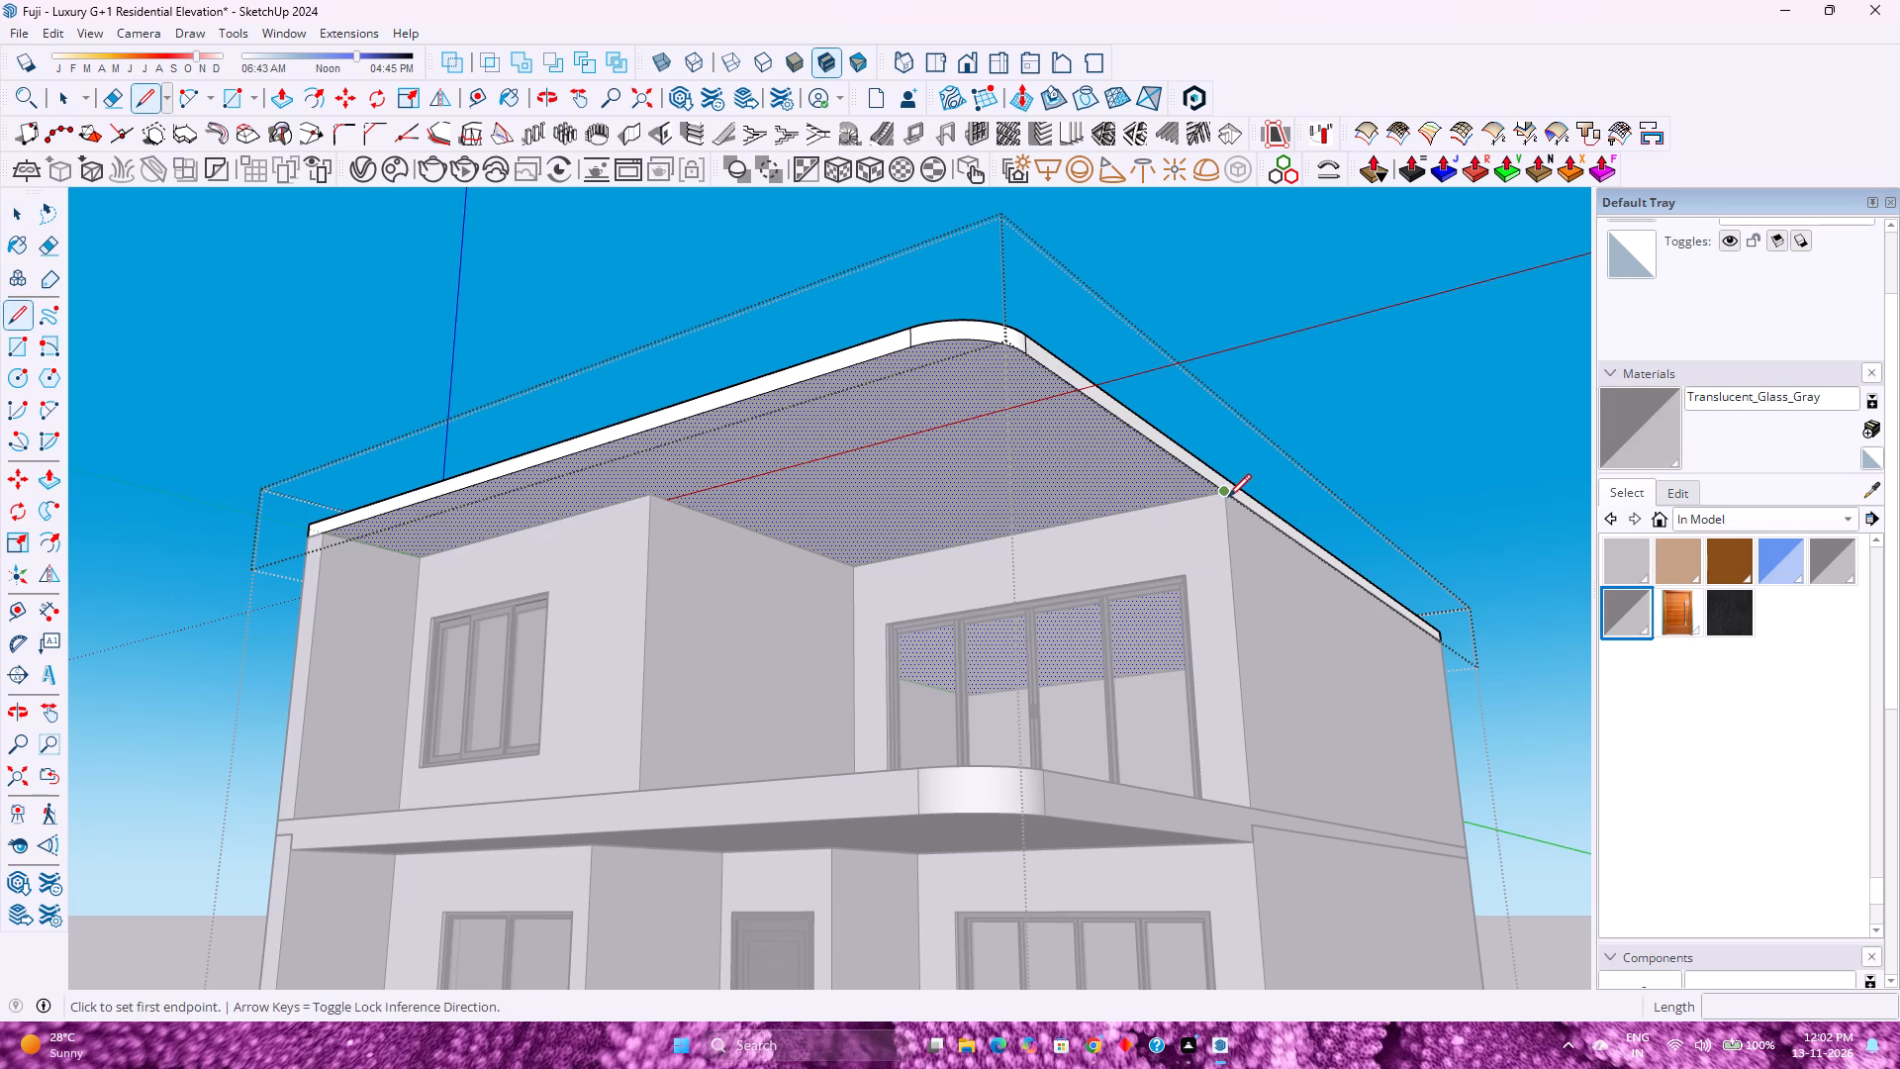
left_click(1228, 497)
left_click(849, 565)
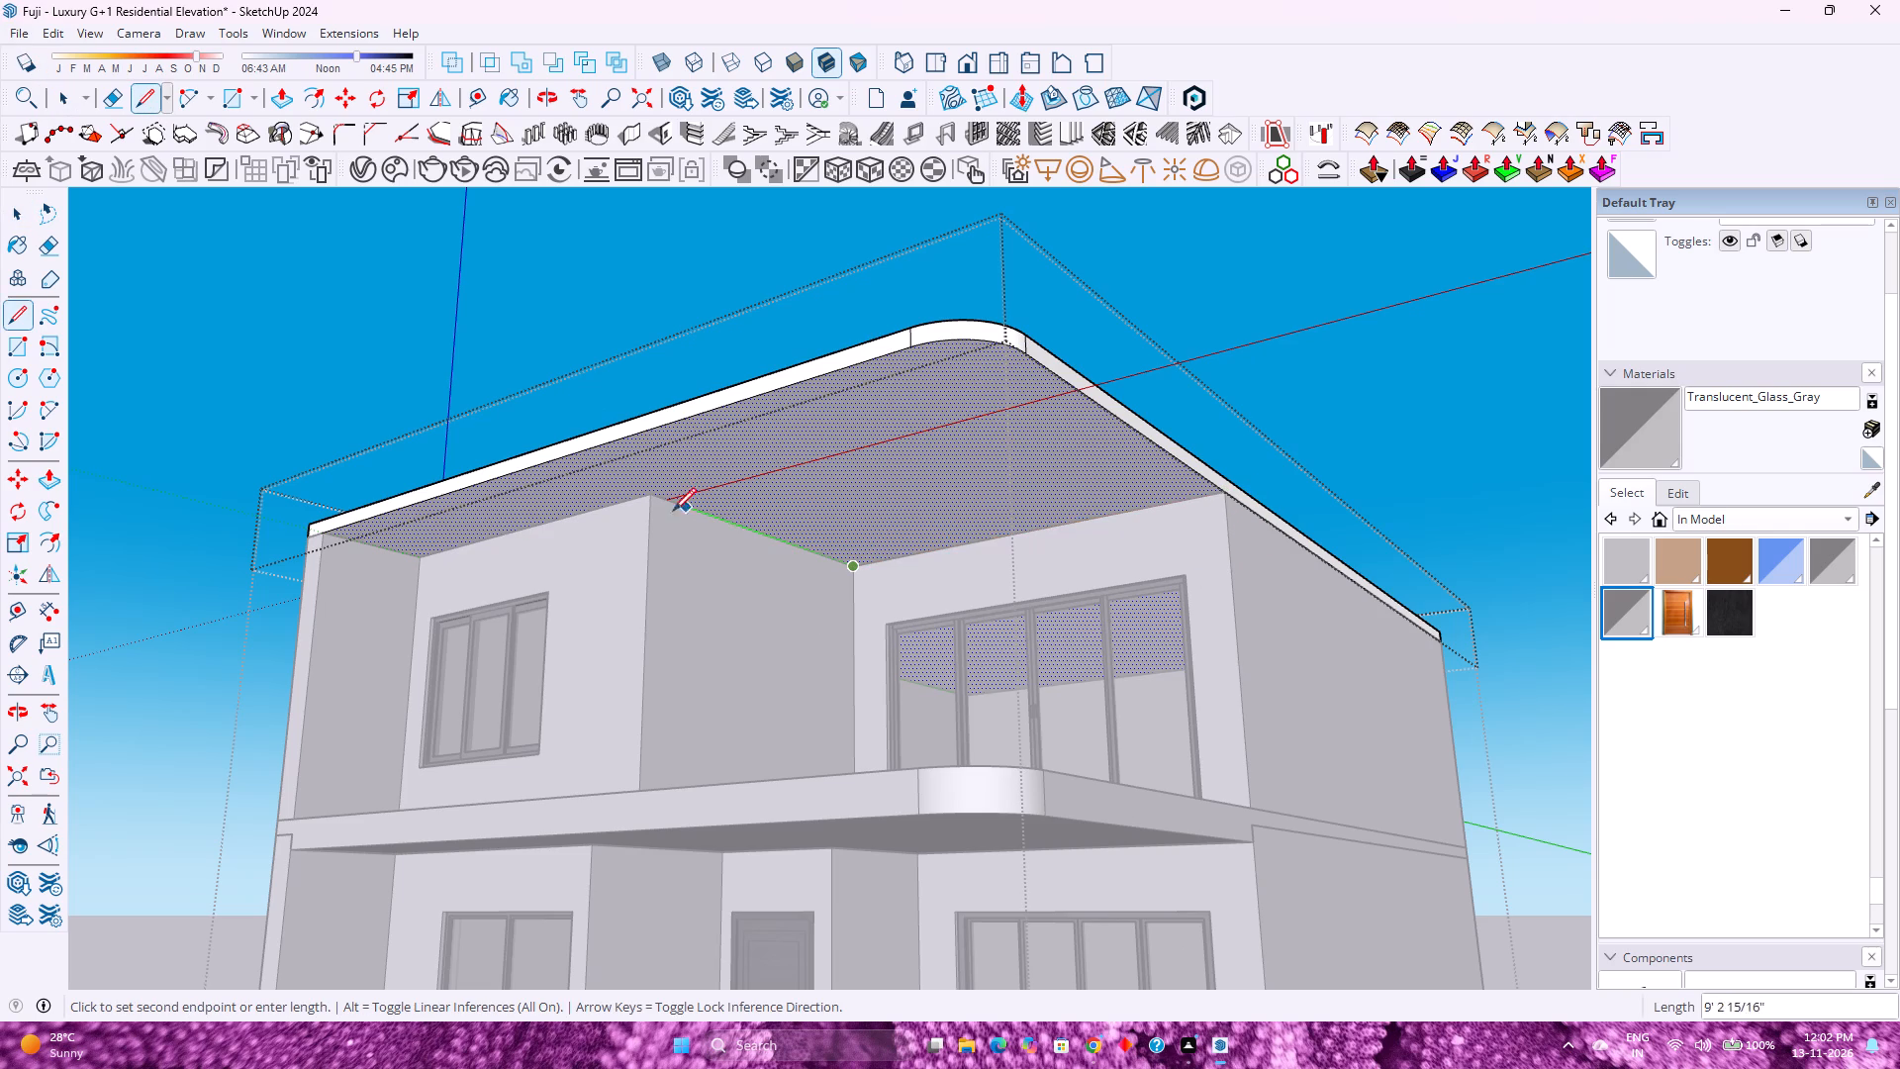
left_click(651, 502)
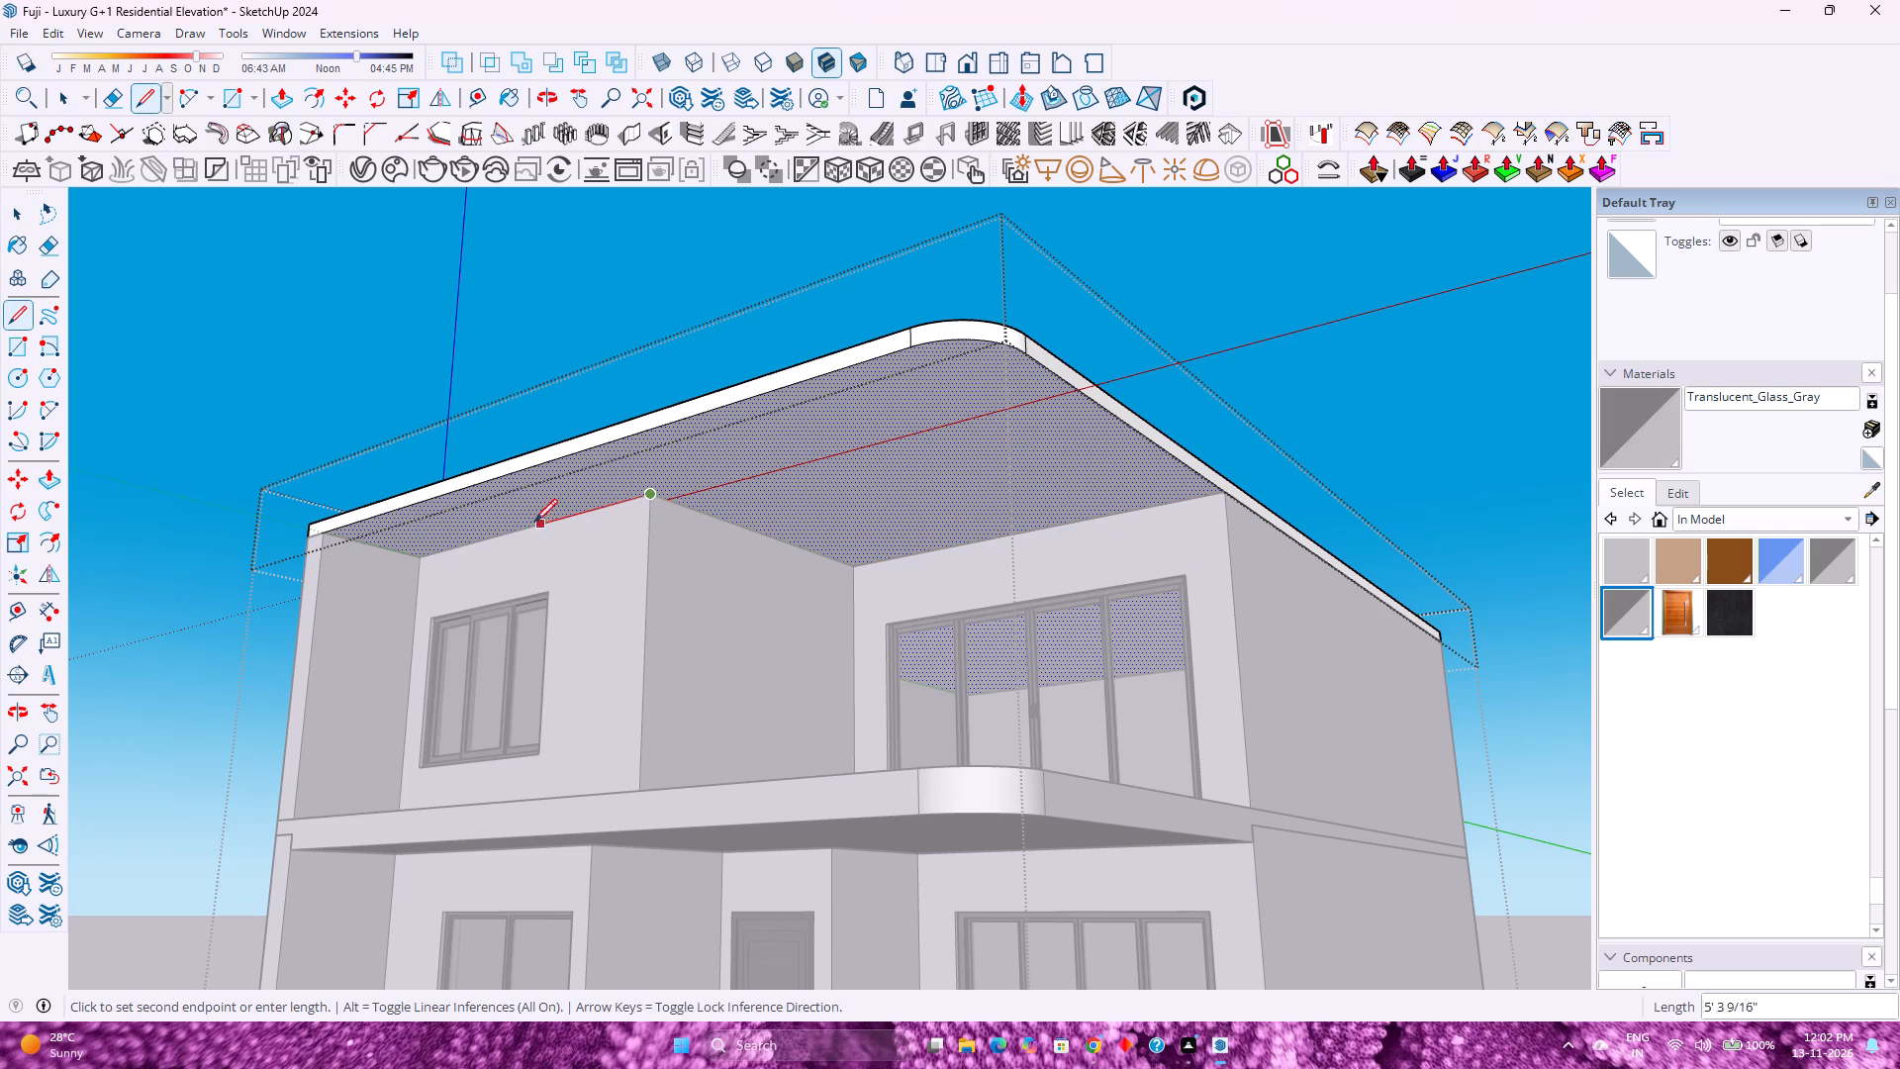
left_click(413, 548)
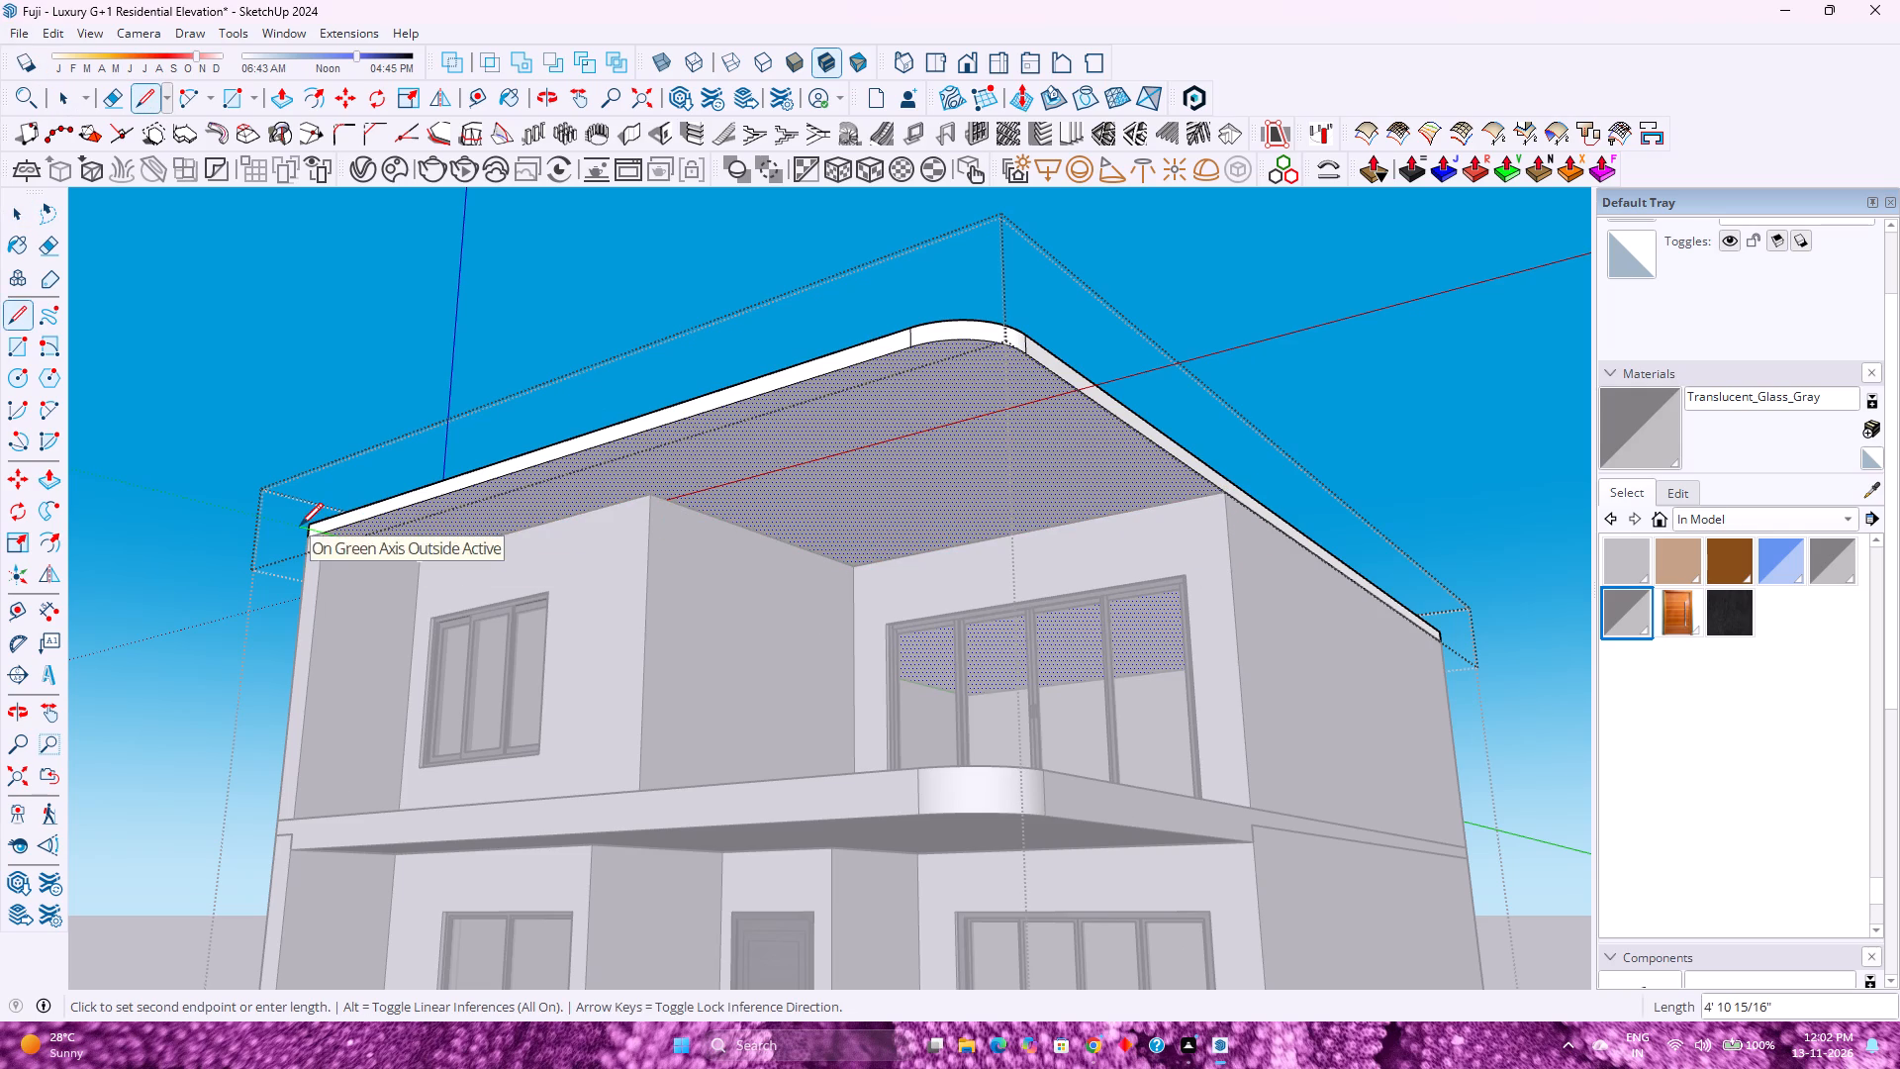
left_click(317, 531)
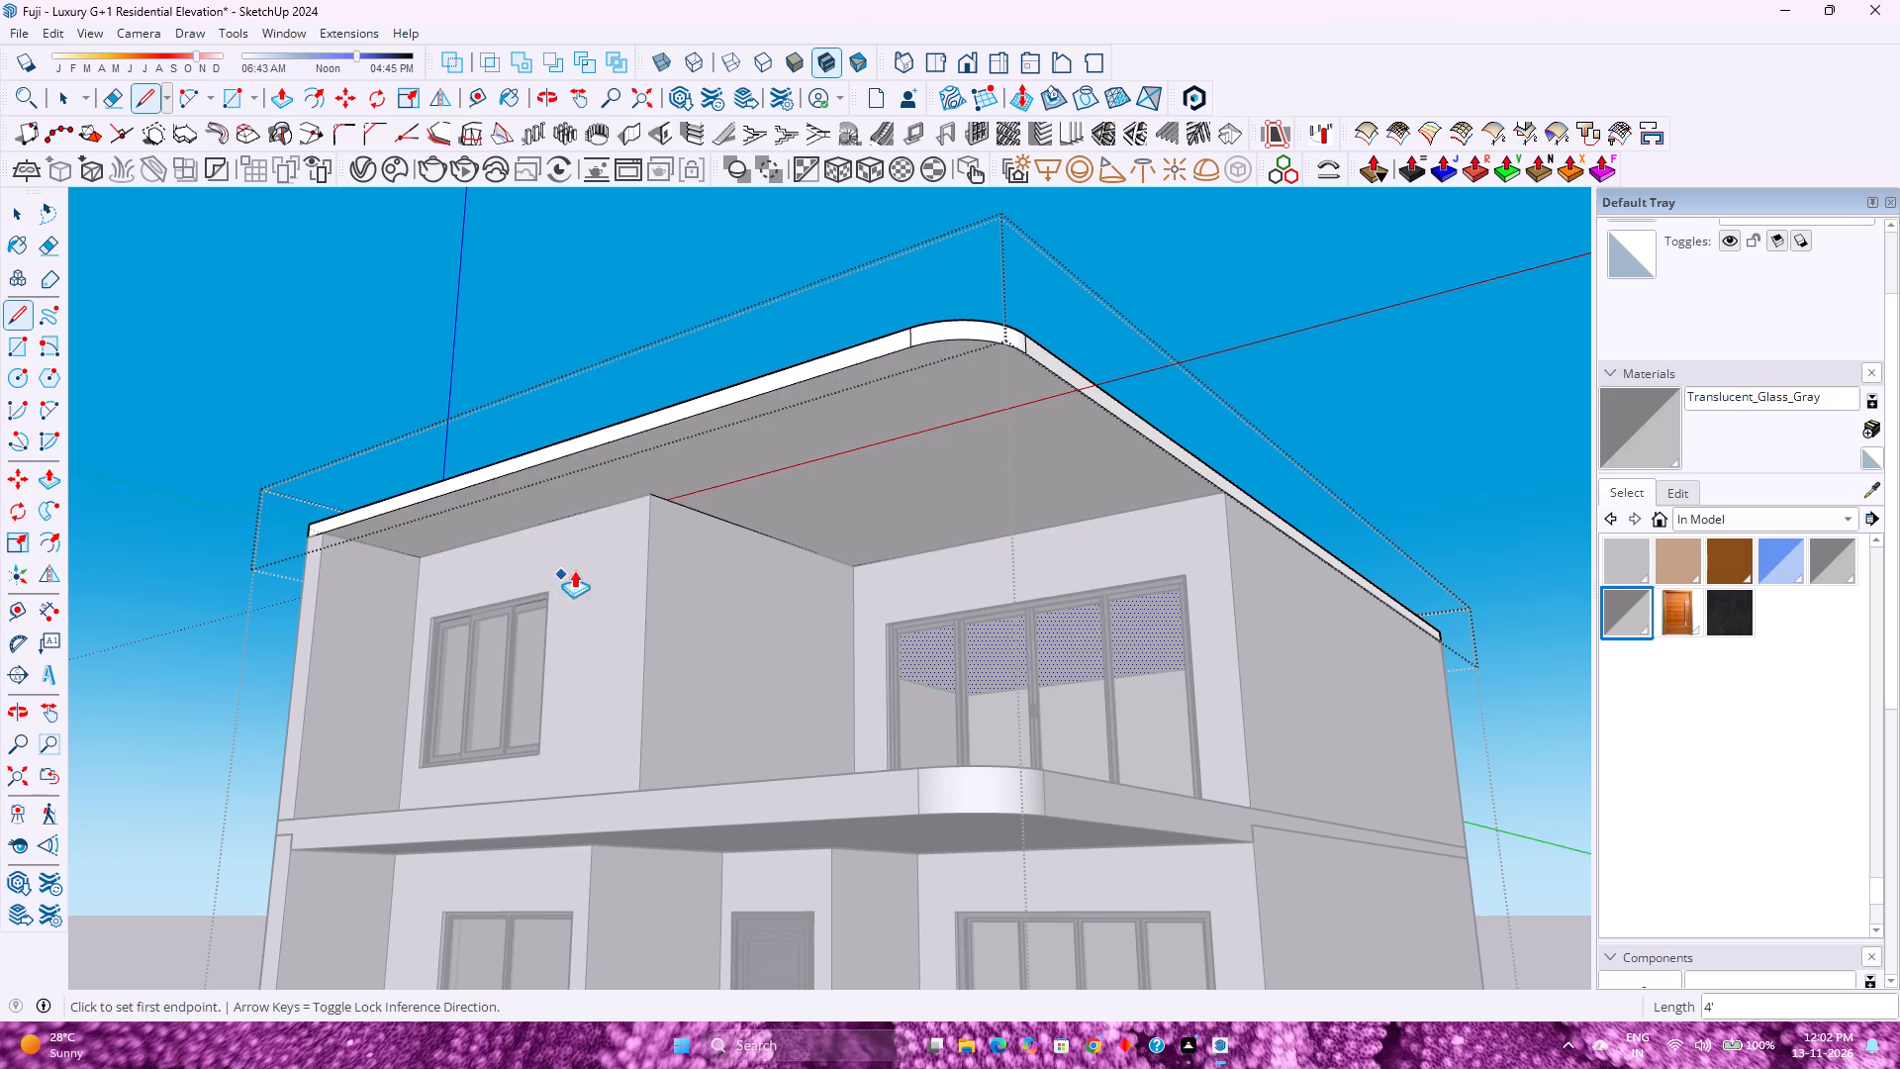
Push/Pull the underside of the roof slab's overhang downward by 6" and leave the slab's editing mode.
key("p")
key("Escape")
left_click(842, 449)
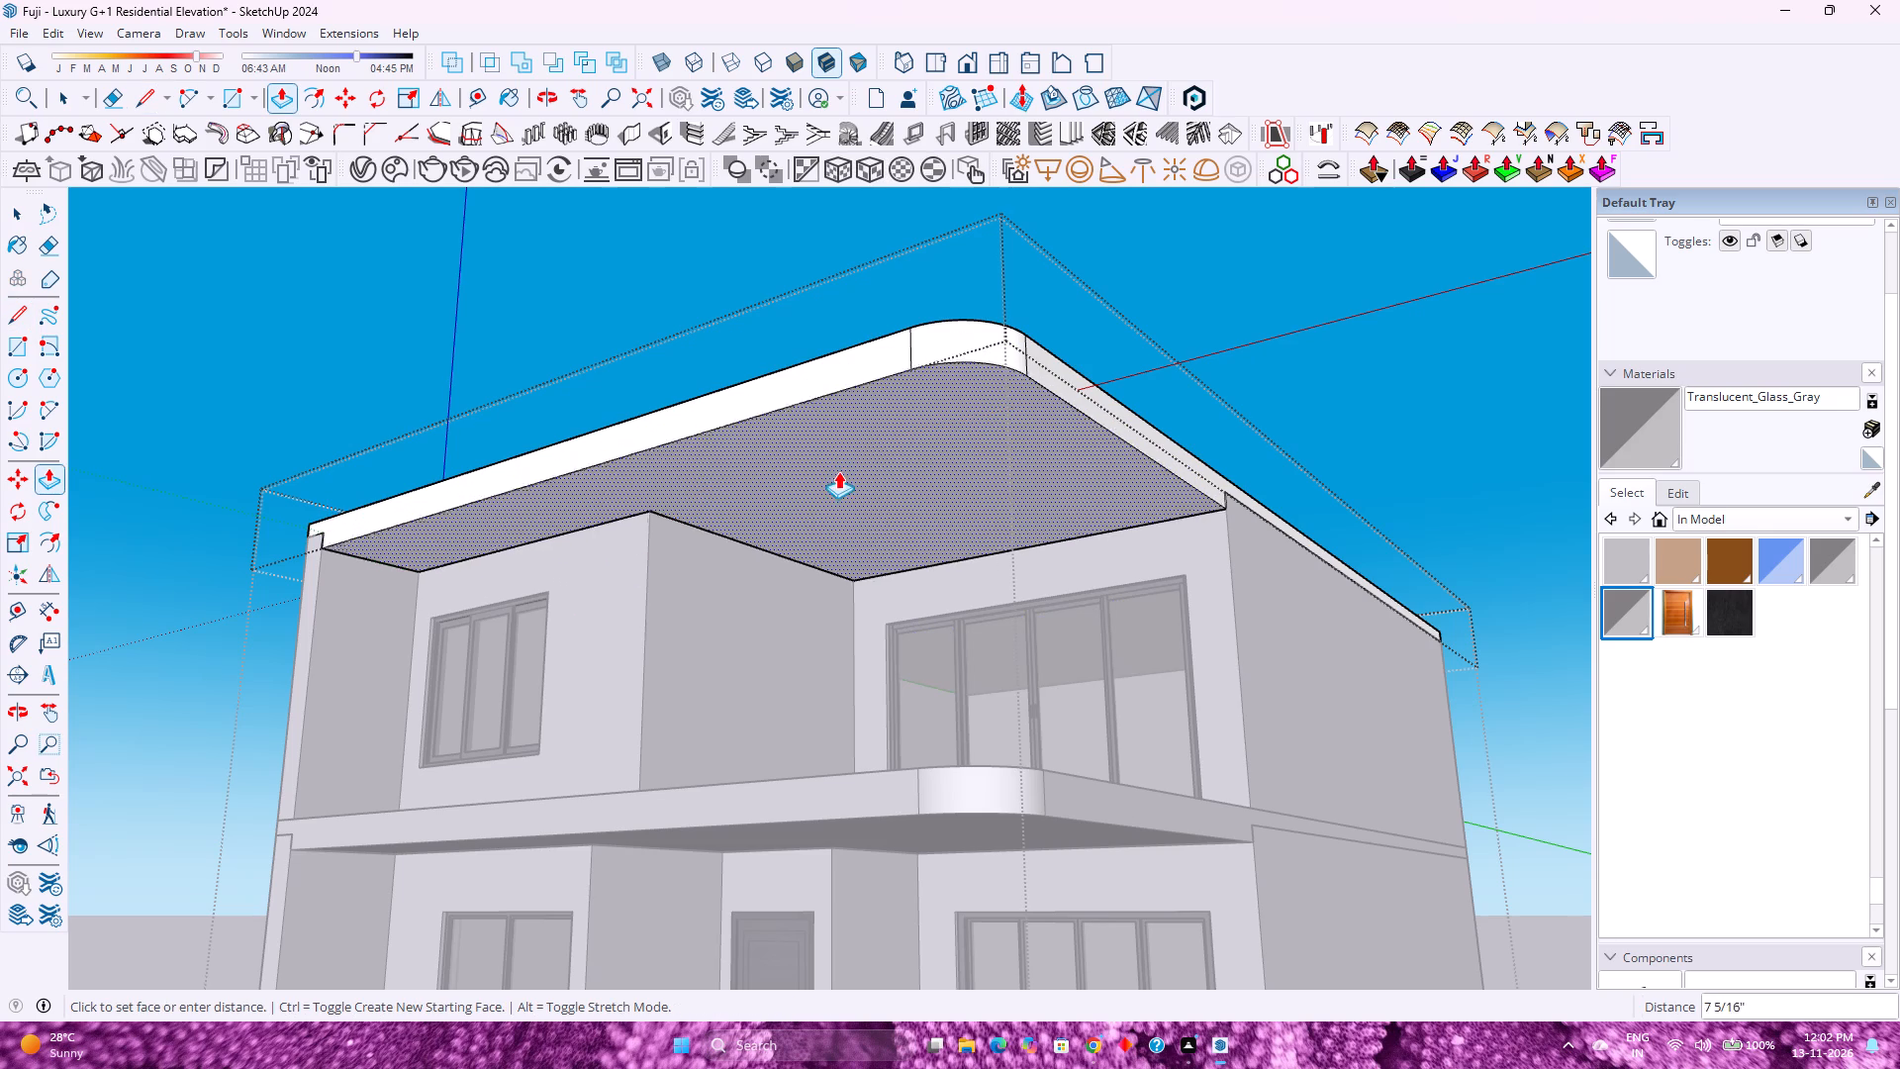
key("6")
key("Return")
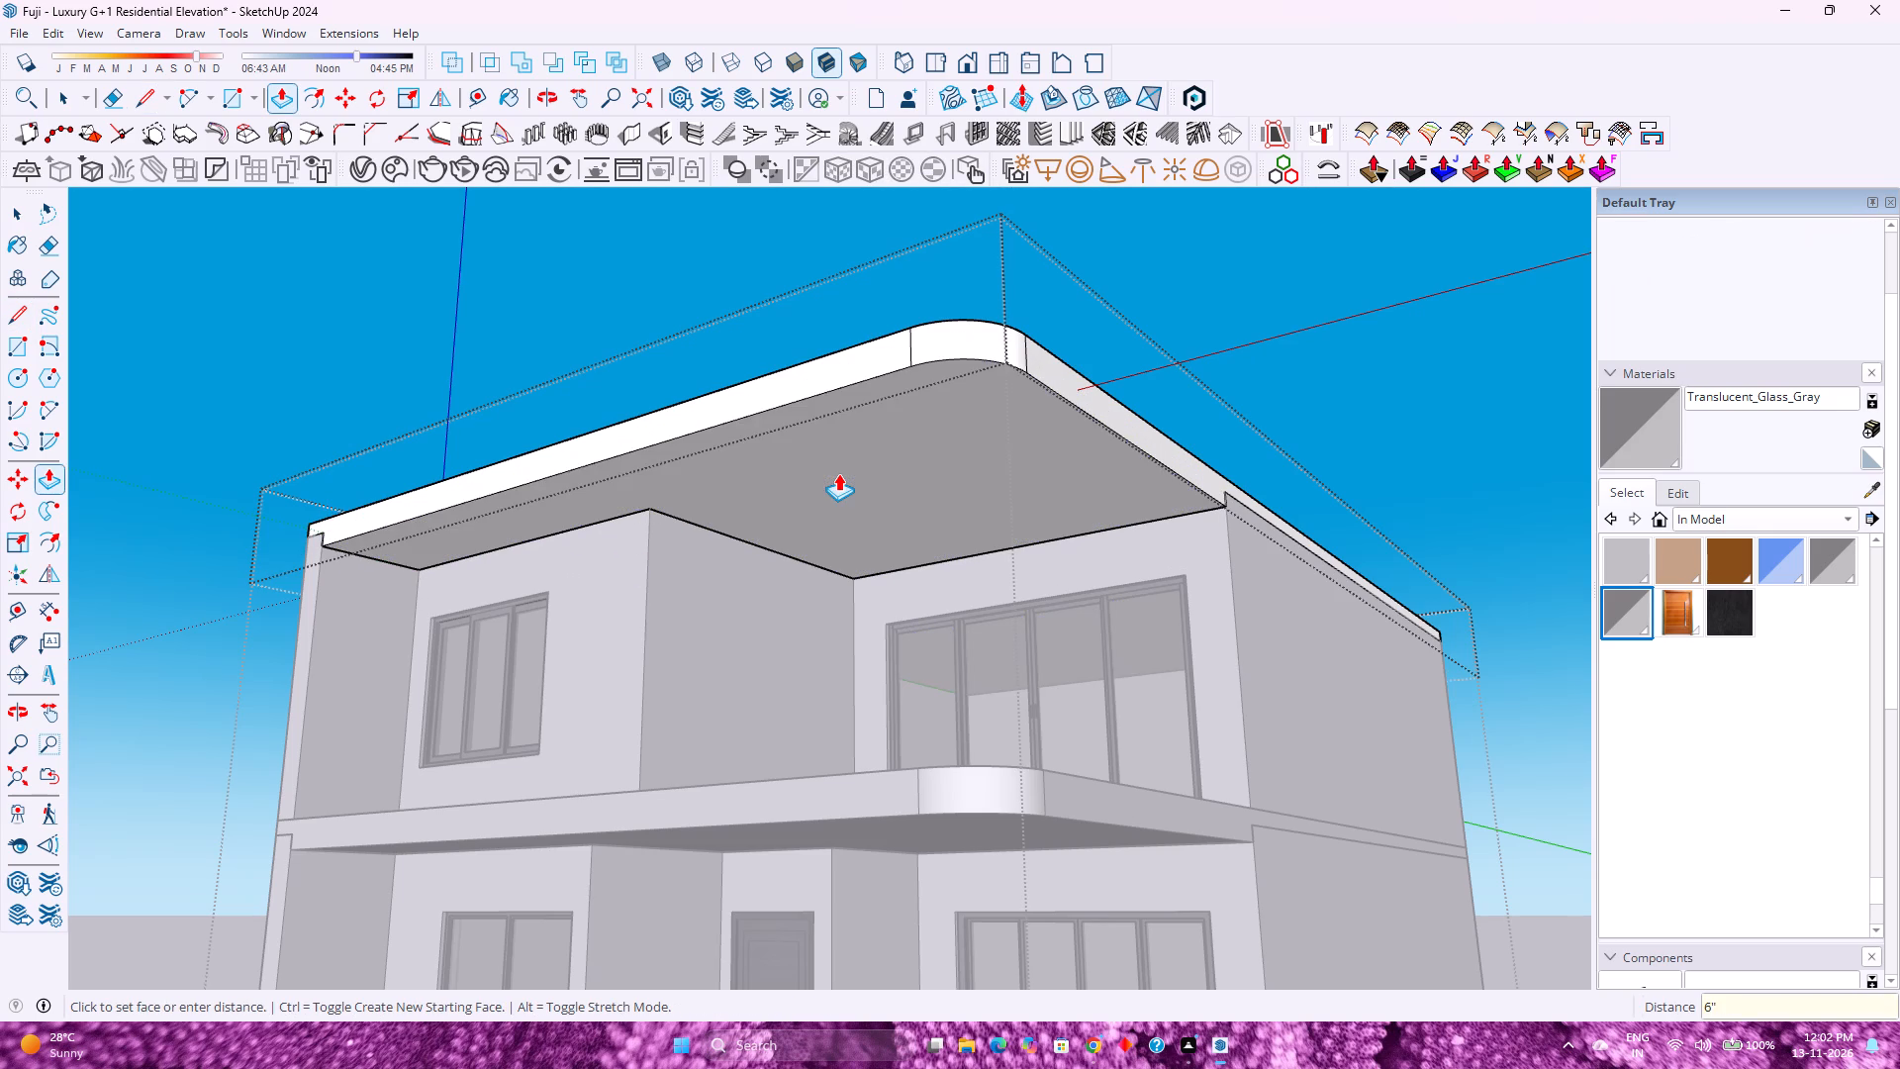
key("space")
scroll(804, 495, "down", 2)
key("Escape")
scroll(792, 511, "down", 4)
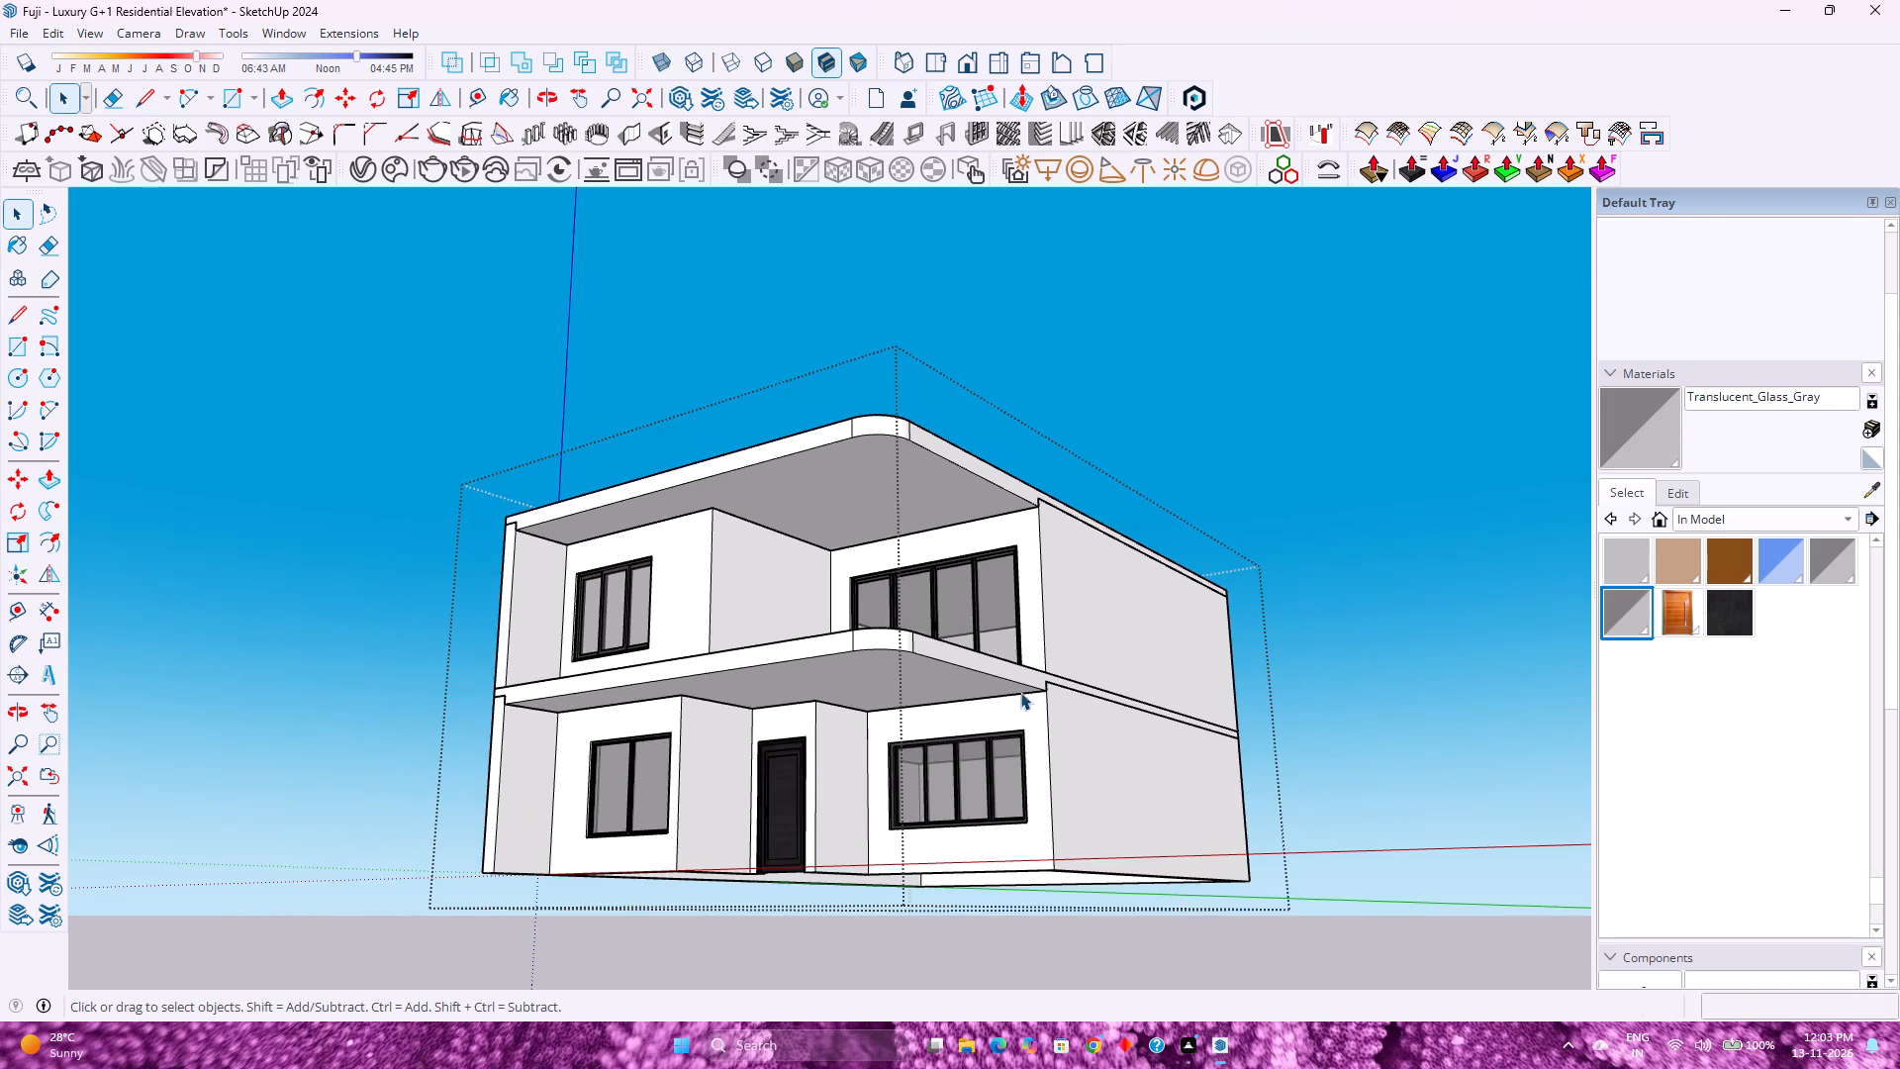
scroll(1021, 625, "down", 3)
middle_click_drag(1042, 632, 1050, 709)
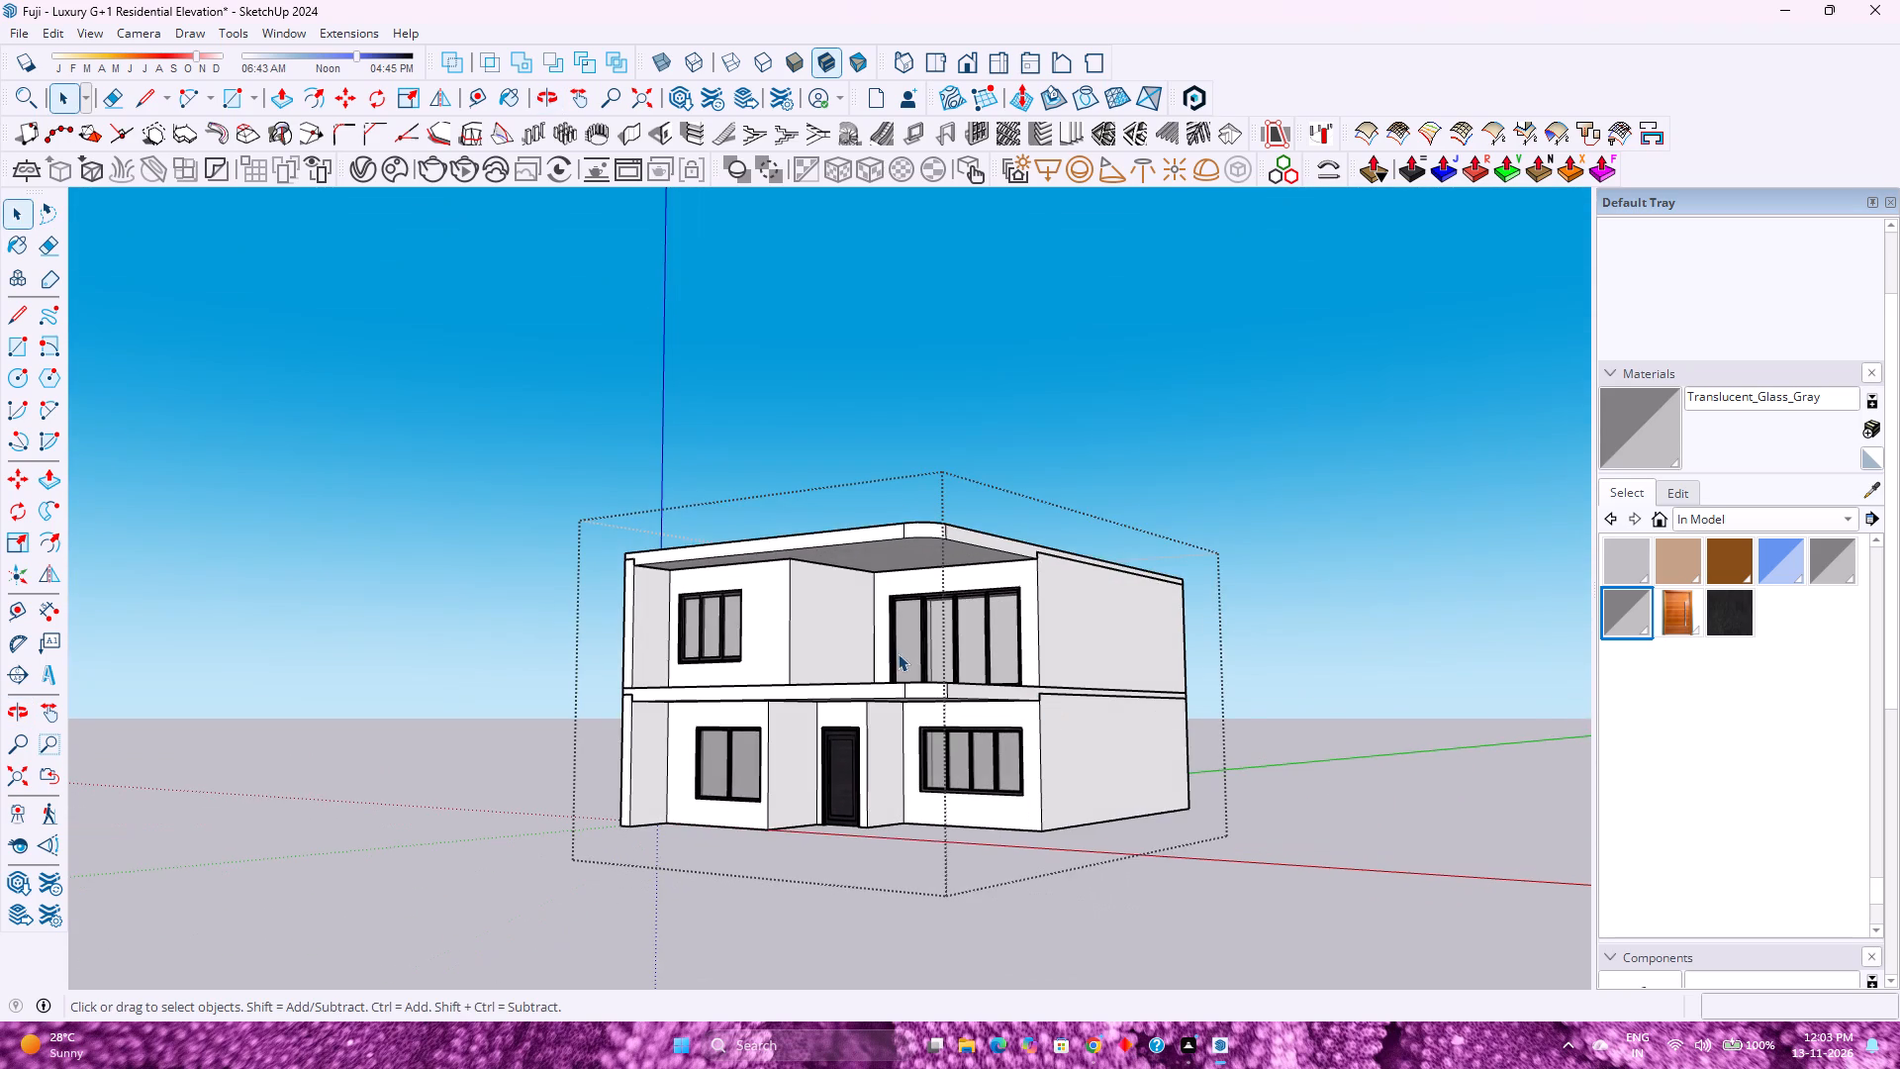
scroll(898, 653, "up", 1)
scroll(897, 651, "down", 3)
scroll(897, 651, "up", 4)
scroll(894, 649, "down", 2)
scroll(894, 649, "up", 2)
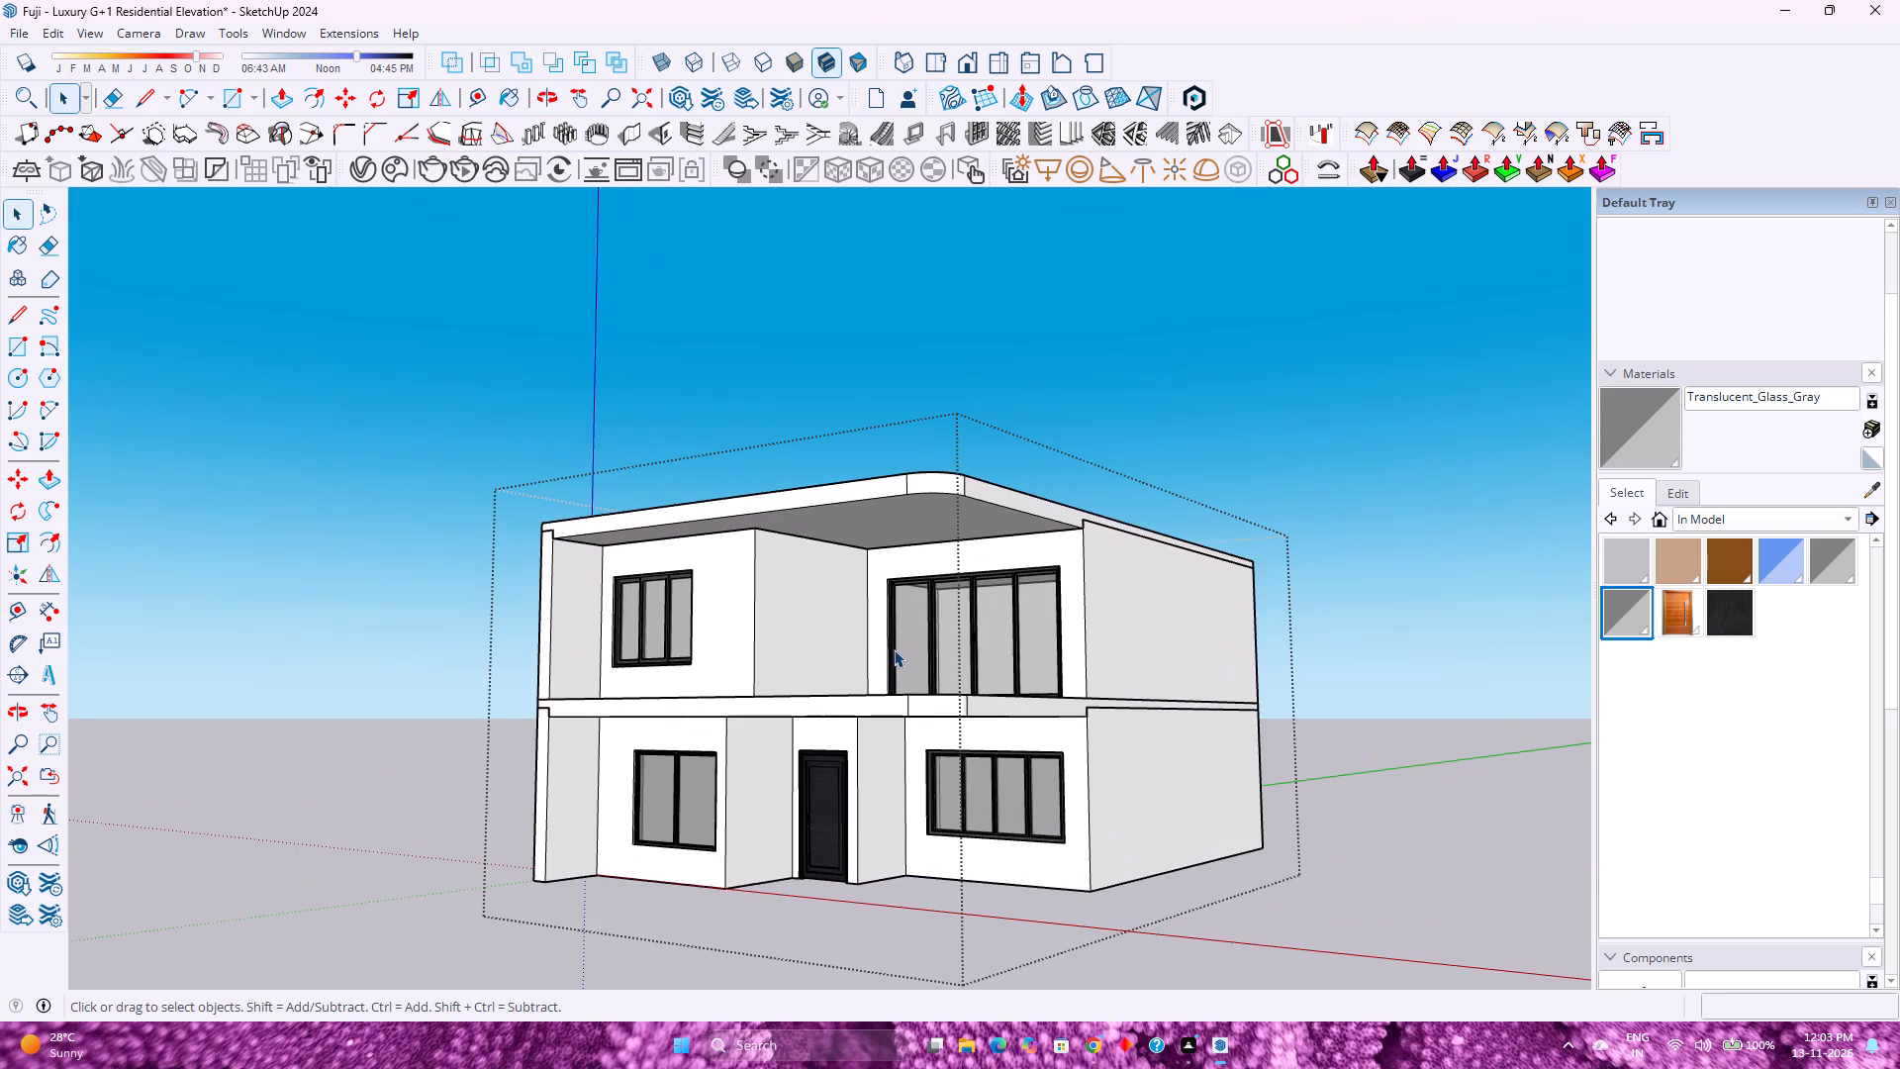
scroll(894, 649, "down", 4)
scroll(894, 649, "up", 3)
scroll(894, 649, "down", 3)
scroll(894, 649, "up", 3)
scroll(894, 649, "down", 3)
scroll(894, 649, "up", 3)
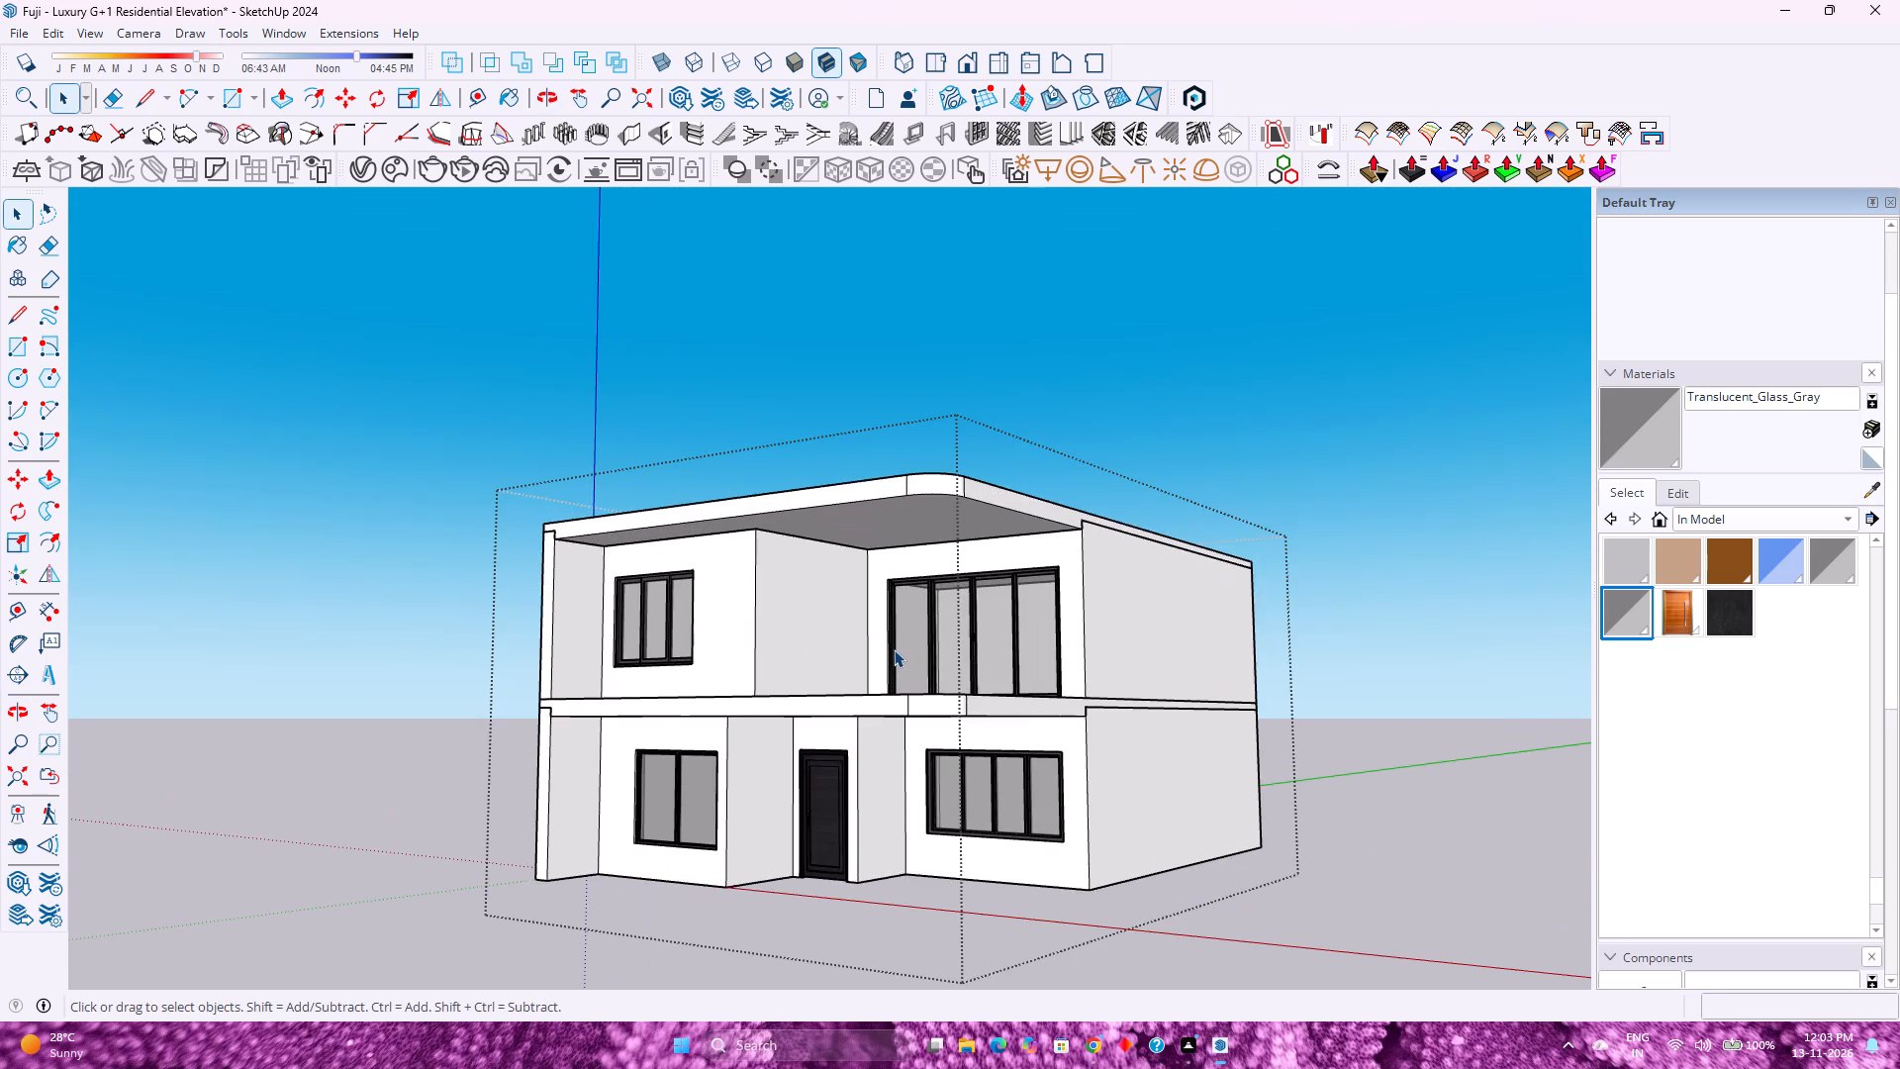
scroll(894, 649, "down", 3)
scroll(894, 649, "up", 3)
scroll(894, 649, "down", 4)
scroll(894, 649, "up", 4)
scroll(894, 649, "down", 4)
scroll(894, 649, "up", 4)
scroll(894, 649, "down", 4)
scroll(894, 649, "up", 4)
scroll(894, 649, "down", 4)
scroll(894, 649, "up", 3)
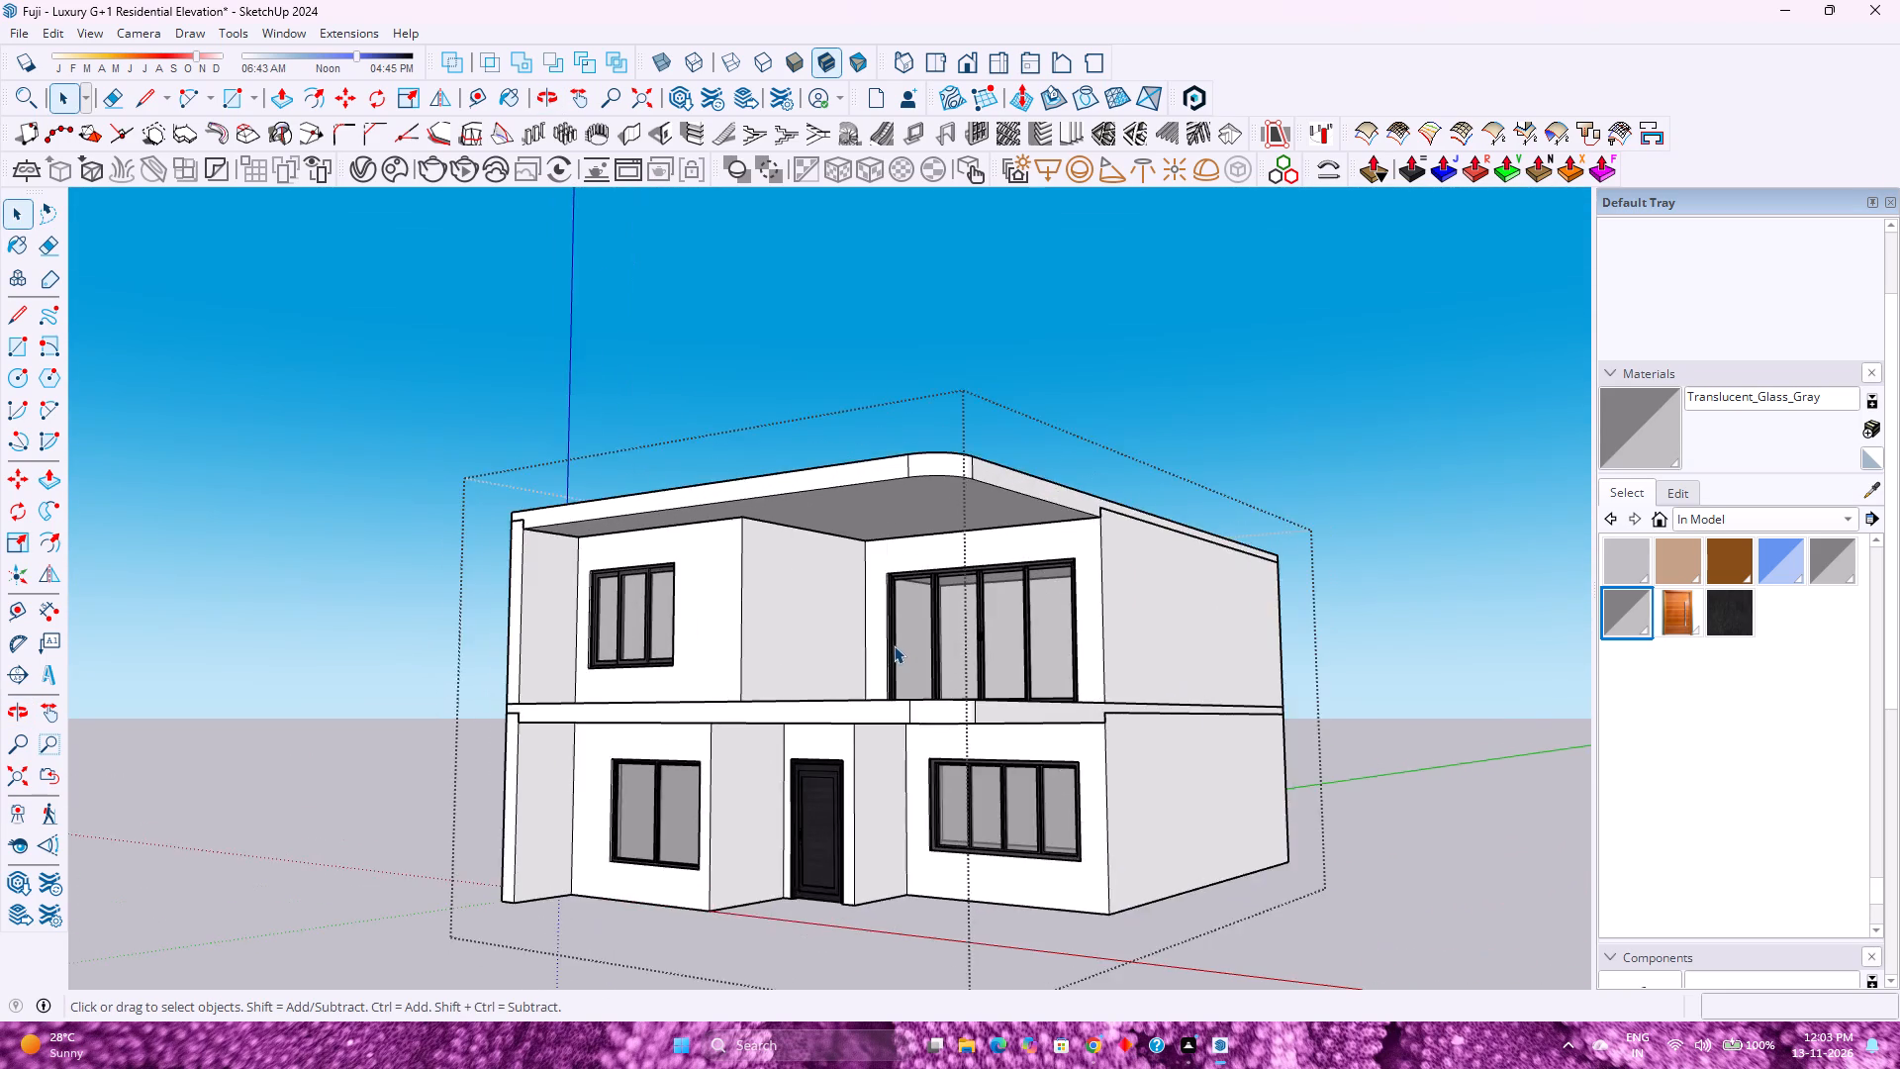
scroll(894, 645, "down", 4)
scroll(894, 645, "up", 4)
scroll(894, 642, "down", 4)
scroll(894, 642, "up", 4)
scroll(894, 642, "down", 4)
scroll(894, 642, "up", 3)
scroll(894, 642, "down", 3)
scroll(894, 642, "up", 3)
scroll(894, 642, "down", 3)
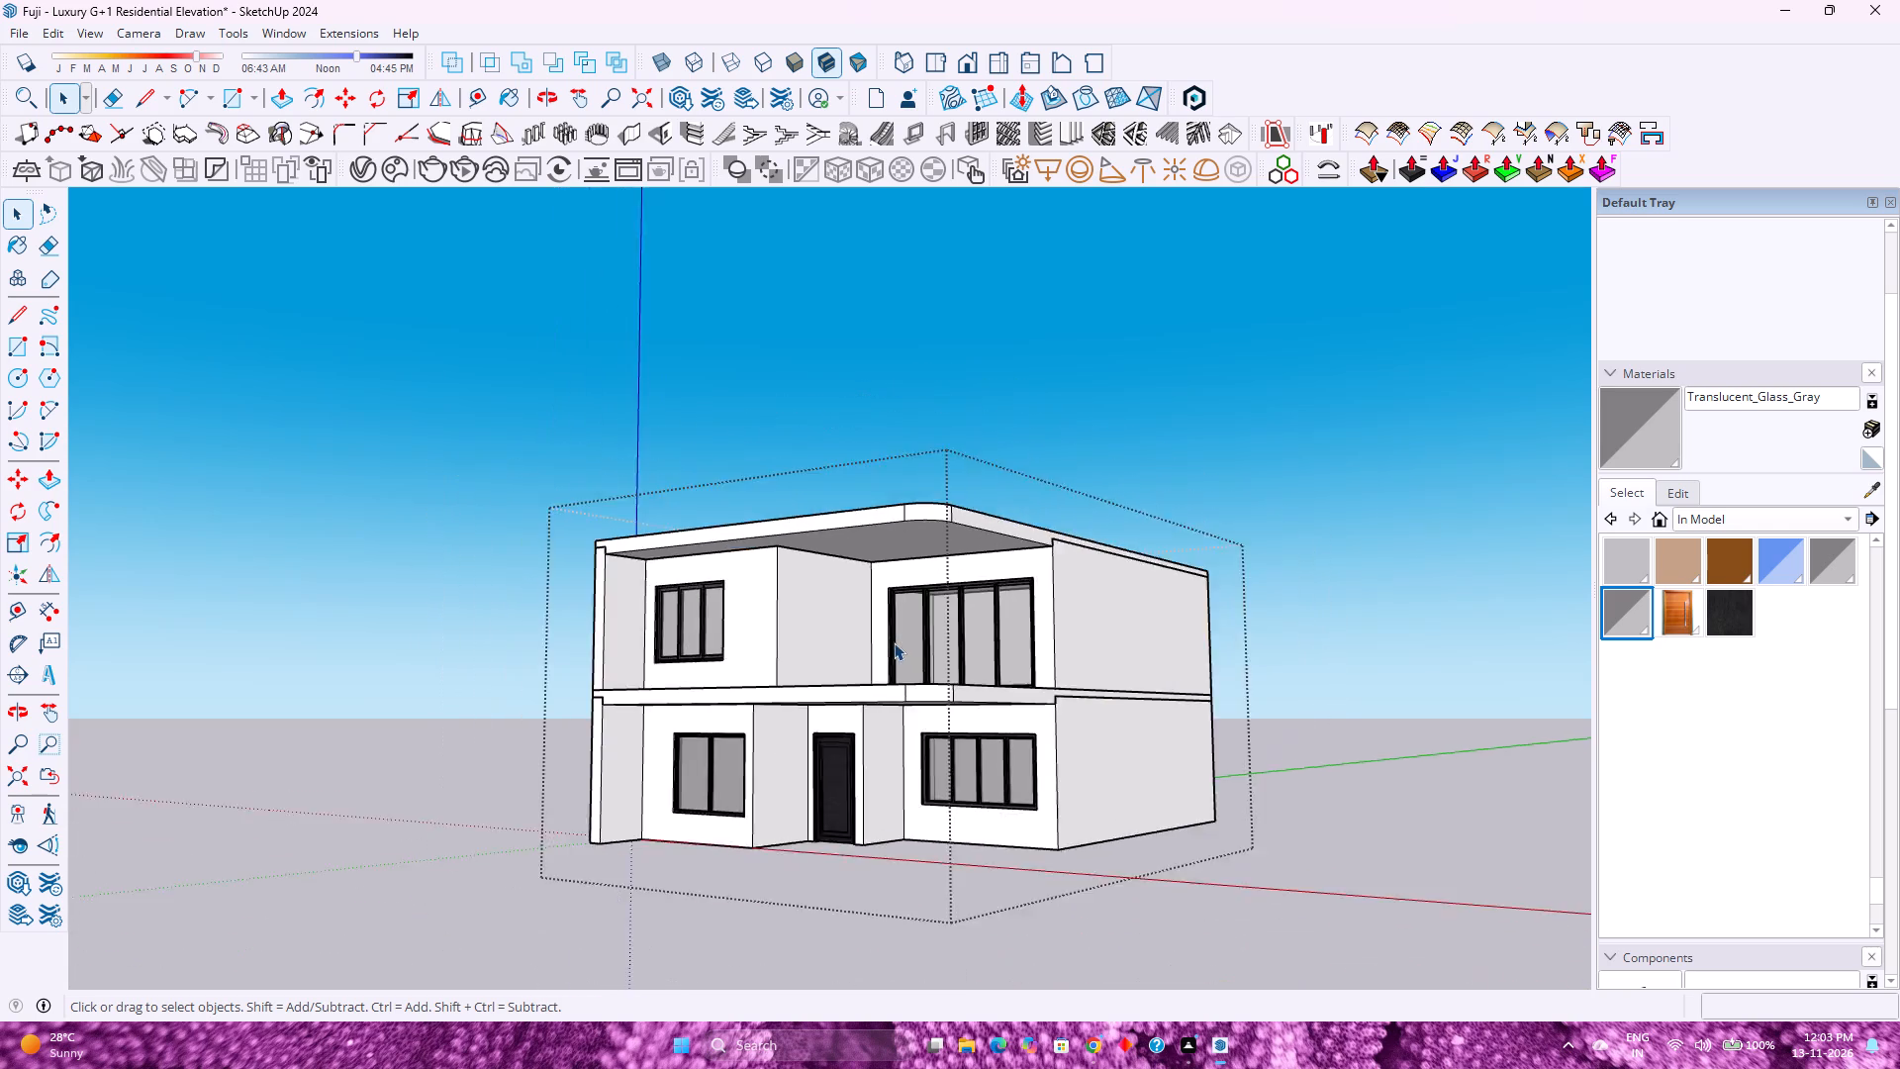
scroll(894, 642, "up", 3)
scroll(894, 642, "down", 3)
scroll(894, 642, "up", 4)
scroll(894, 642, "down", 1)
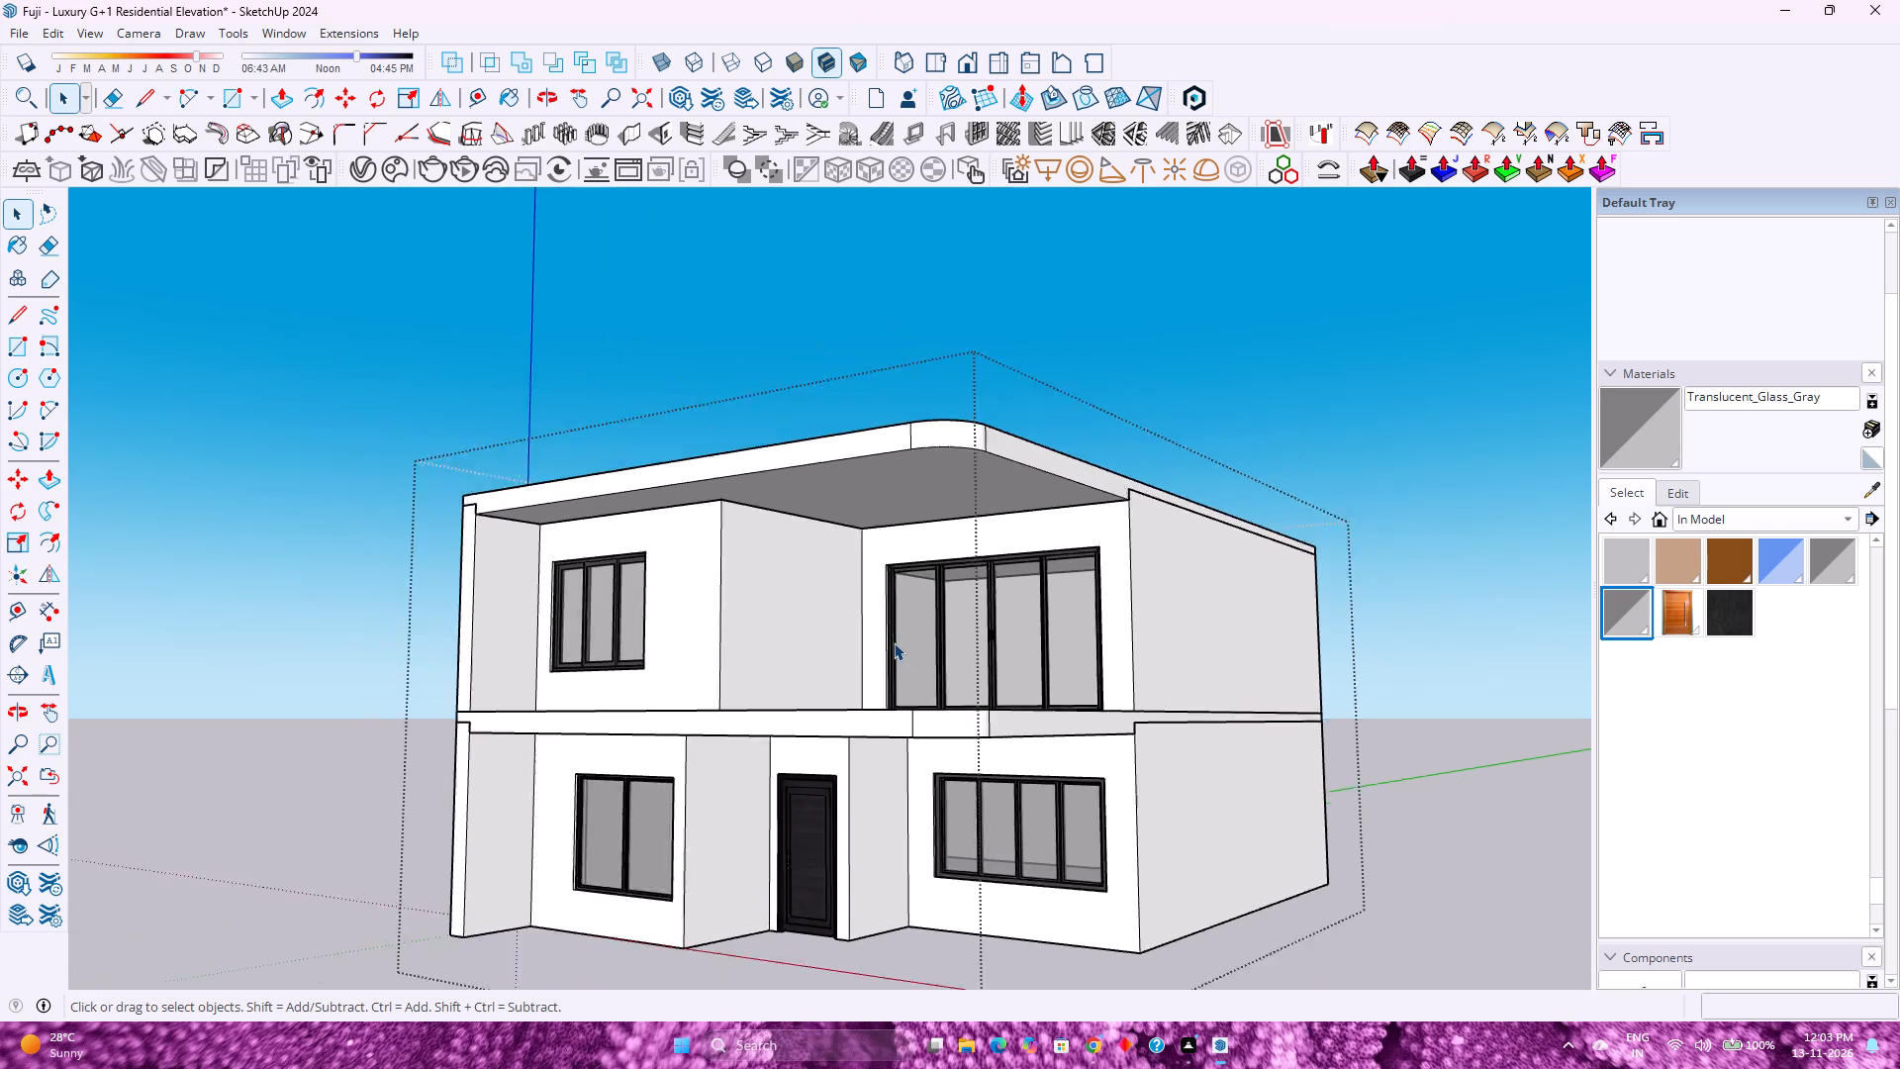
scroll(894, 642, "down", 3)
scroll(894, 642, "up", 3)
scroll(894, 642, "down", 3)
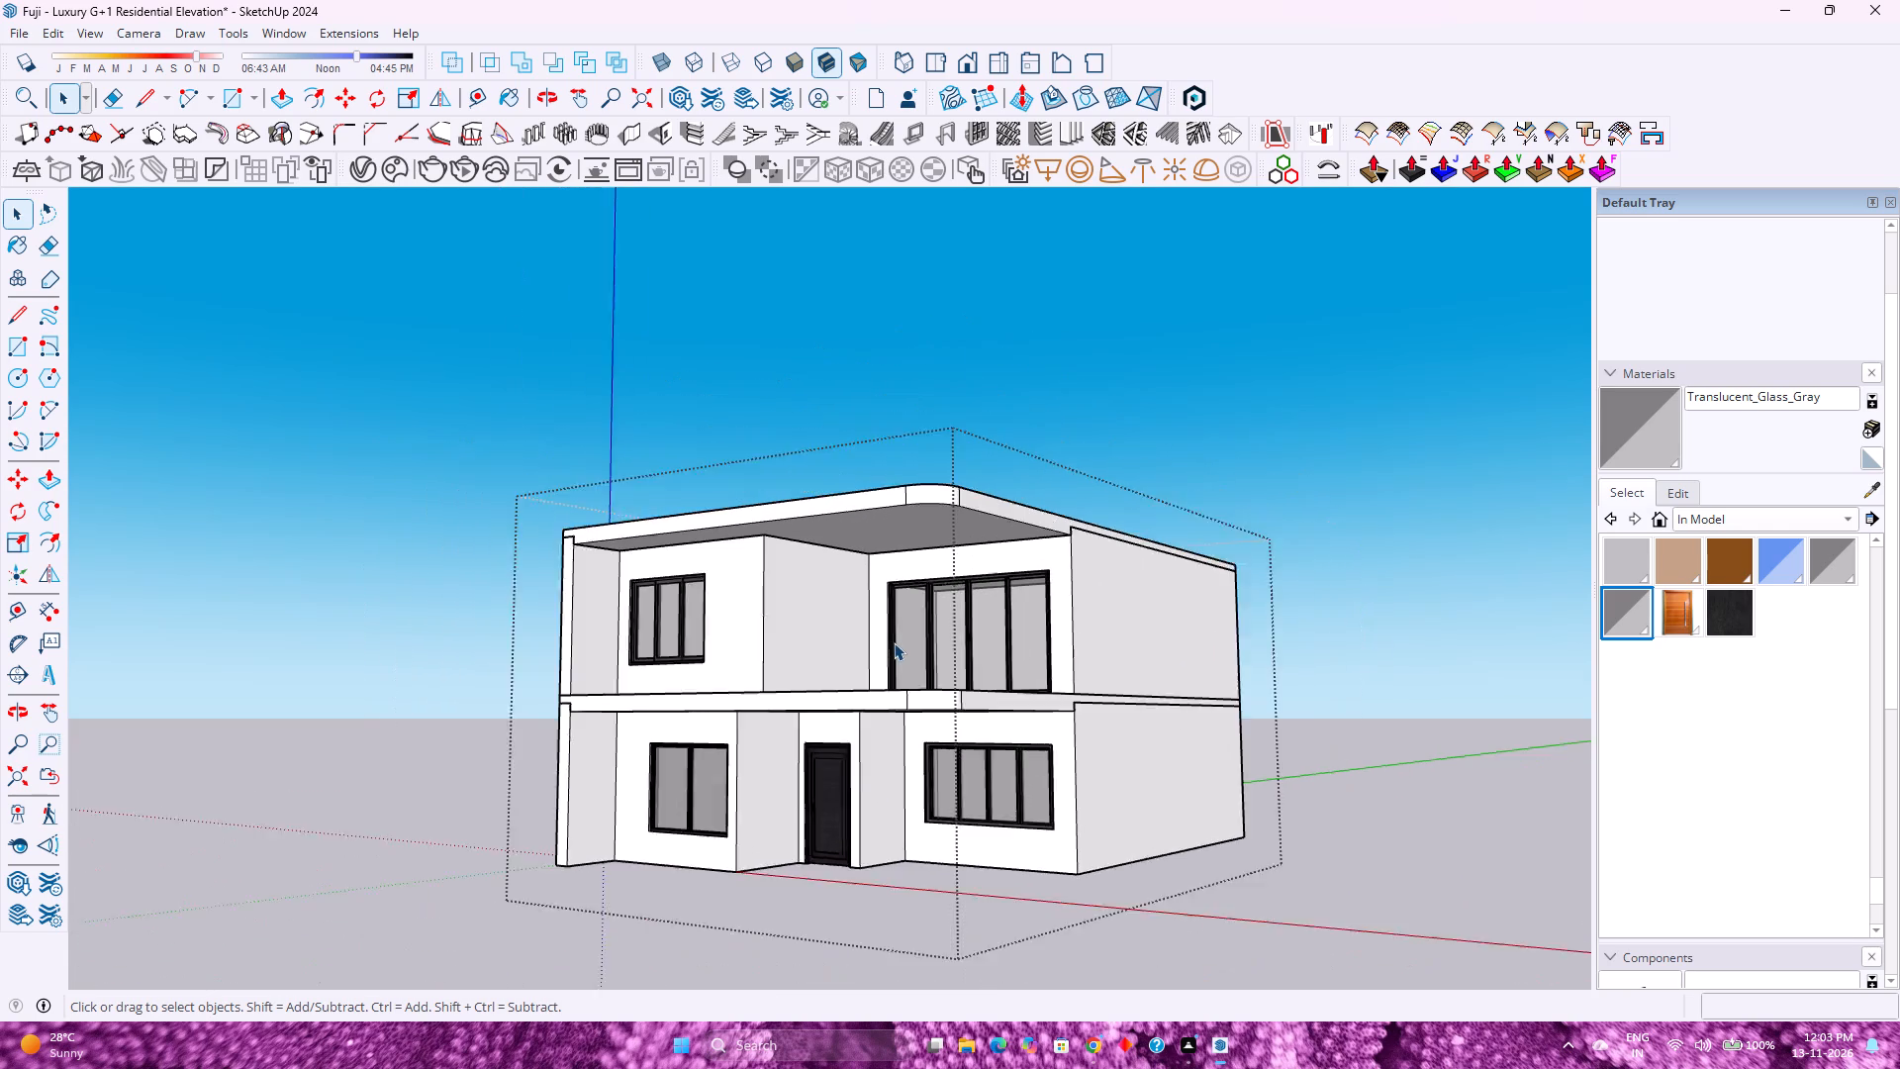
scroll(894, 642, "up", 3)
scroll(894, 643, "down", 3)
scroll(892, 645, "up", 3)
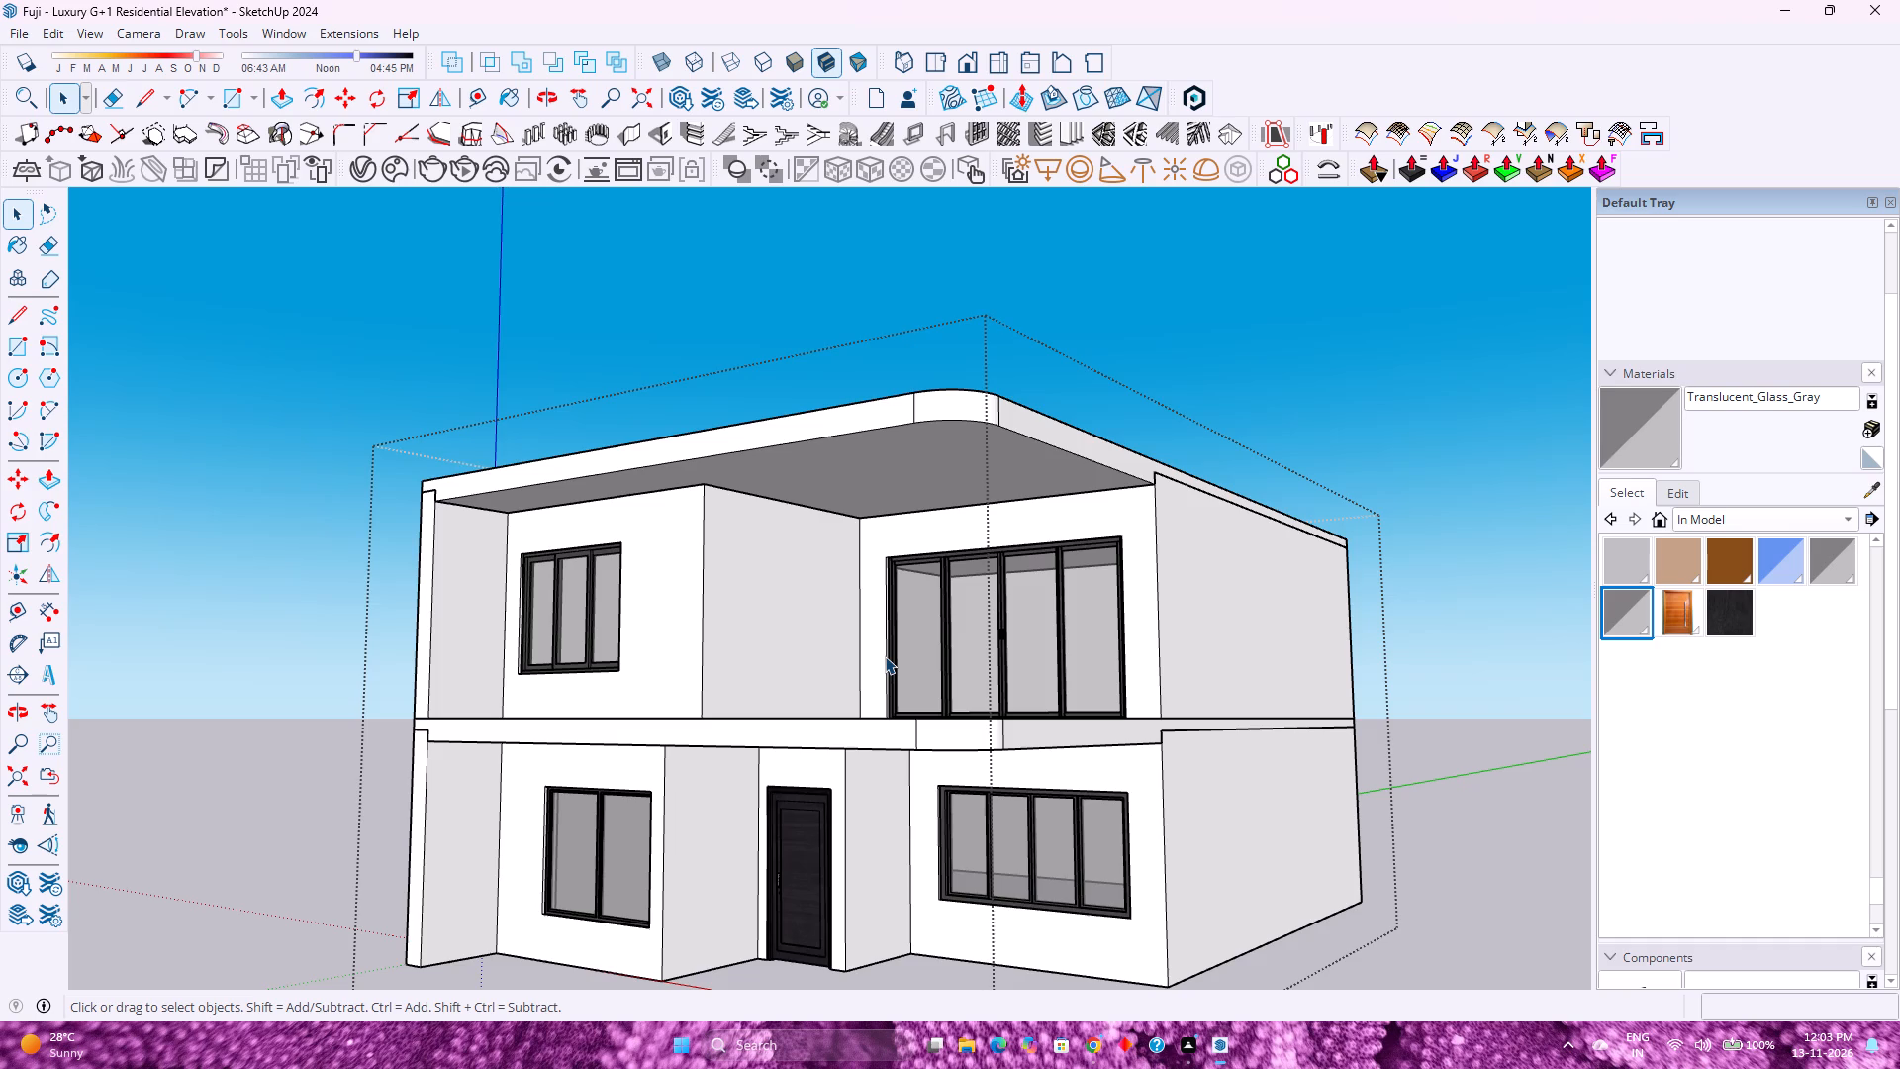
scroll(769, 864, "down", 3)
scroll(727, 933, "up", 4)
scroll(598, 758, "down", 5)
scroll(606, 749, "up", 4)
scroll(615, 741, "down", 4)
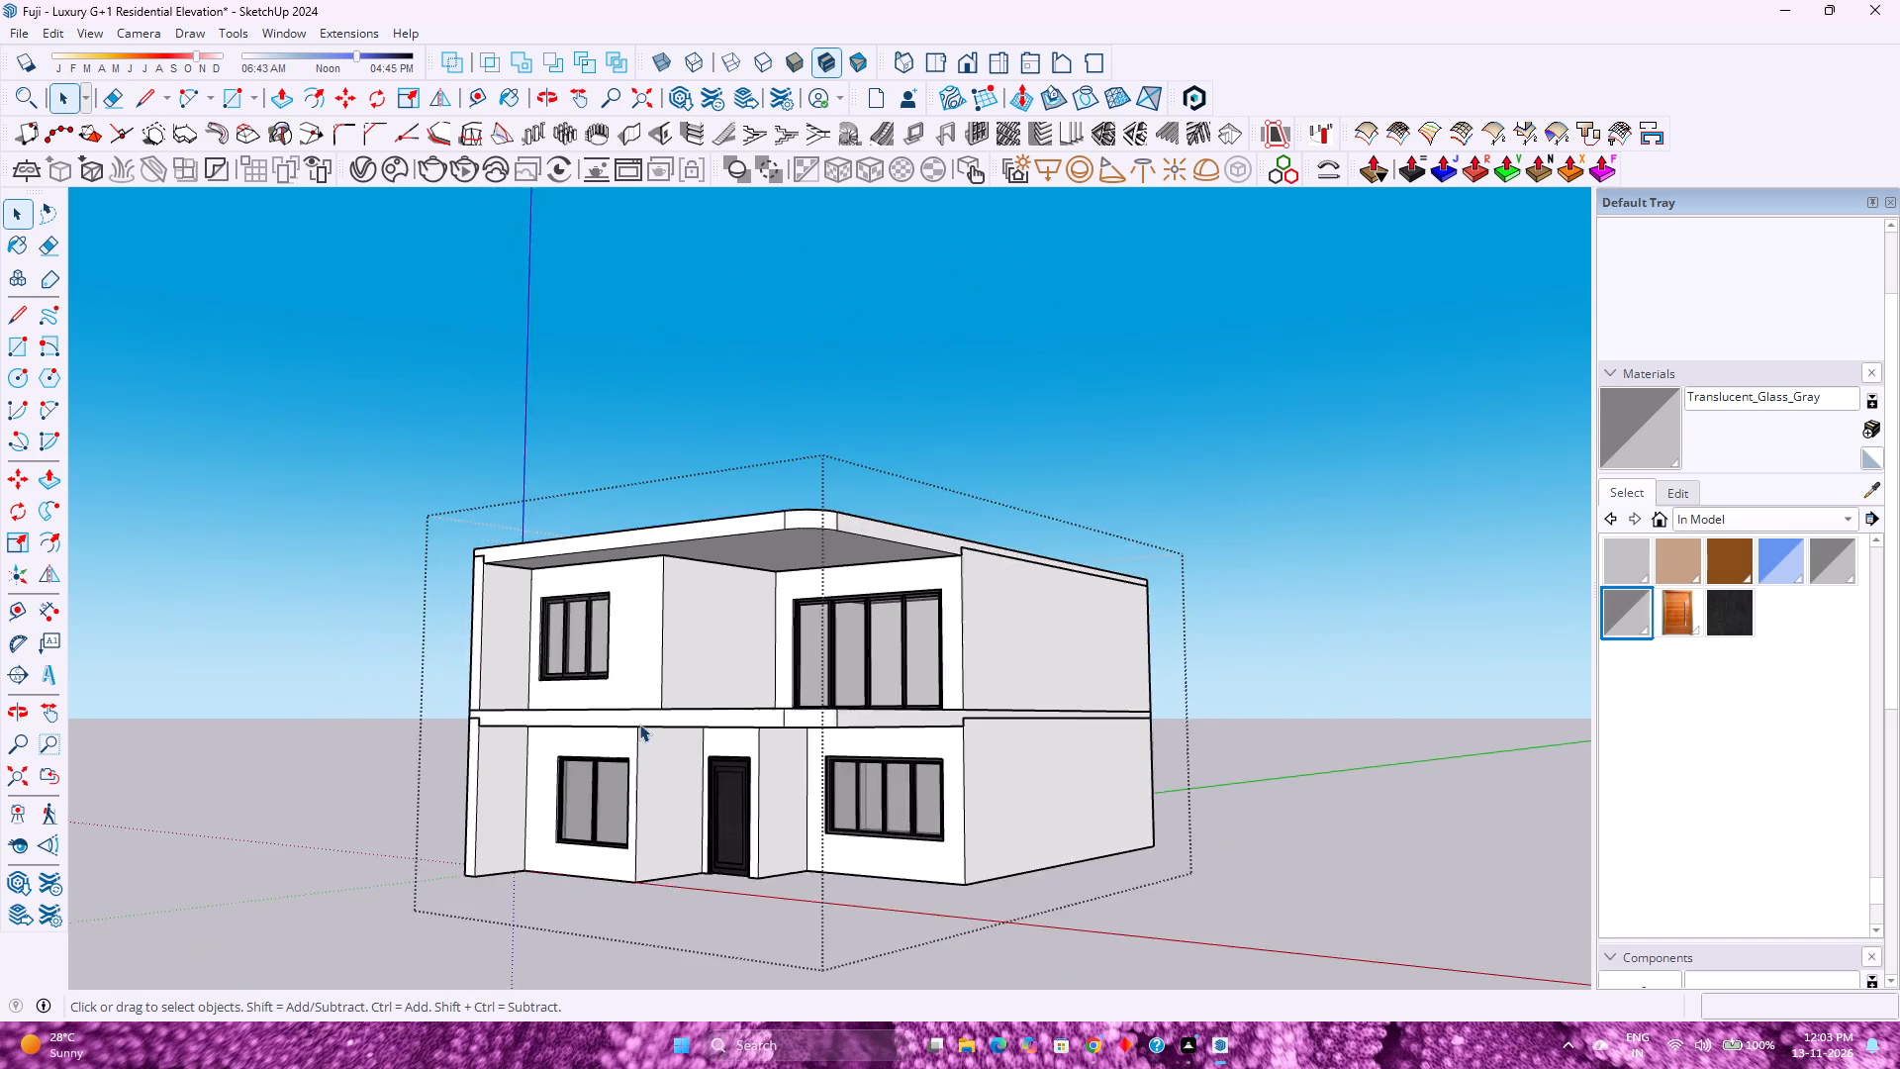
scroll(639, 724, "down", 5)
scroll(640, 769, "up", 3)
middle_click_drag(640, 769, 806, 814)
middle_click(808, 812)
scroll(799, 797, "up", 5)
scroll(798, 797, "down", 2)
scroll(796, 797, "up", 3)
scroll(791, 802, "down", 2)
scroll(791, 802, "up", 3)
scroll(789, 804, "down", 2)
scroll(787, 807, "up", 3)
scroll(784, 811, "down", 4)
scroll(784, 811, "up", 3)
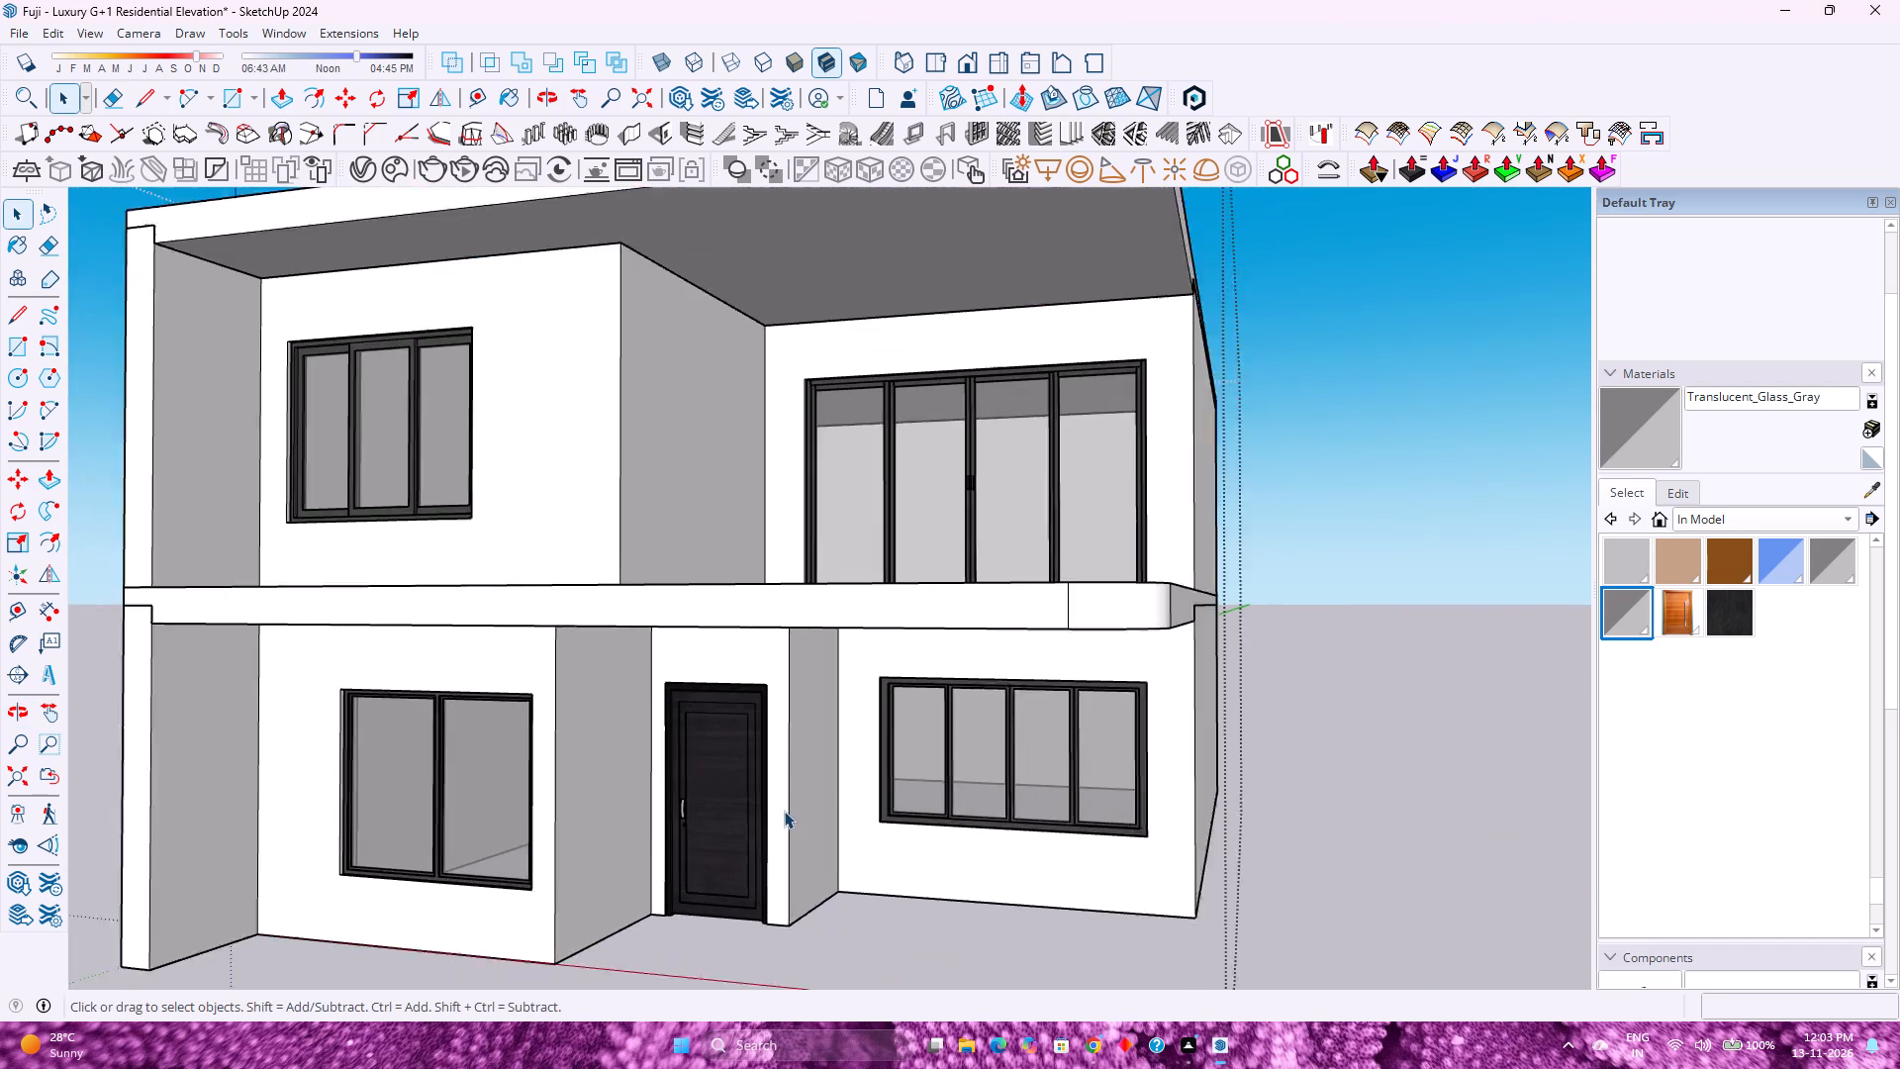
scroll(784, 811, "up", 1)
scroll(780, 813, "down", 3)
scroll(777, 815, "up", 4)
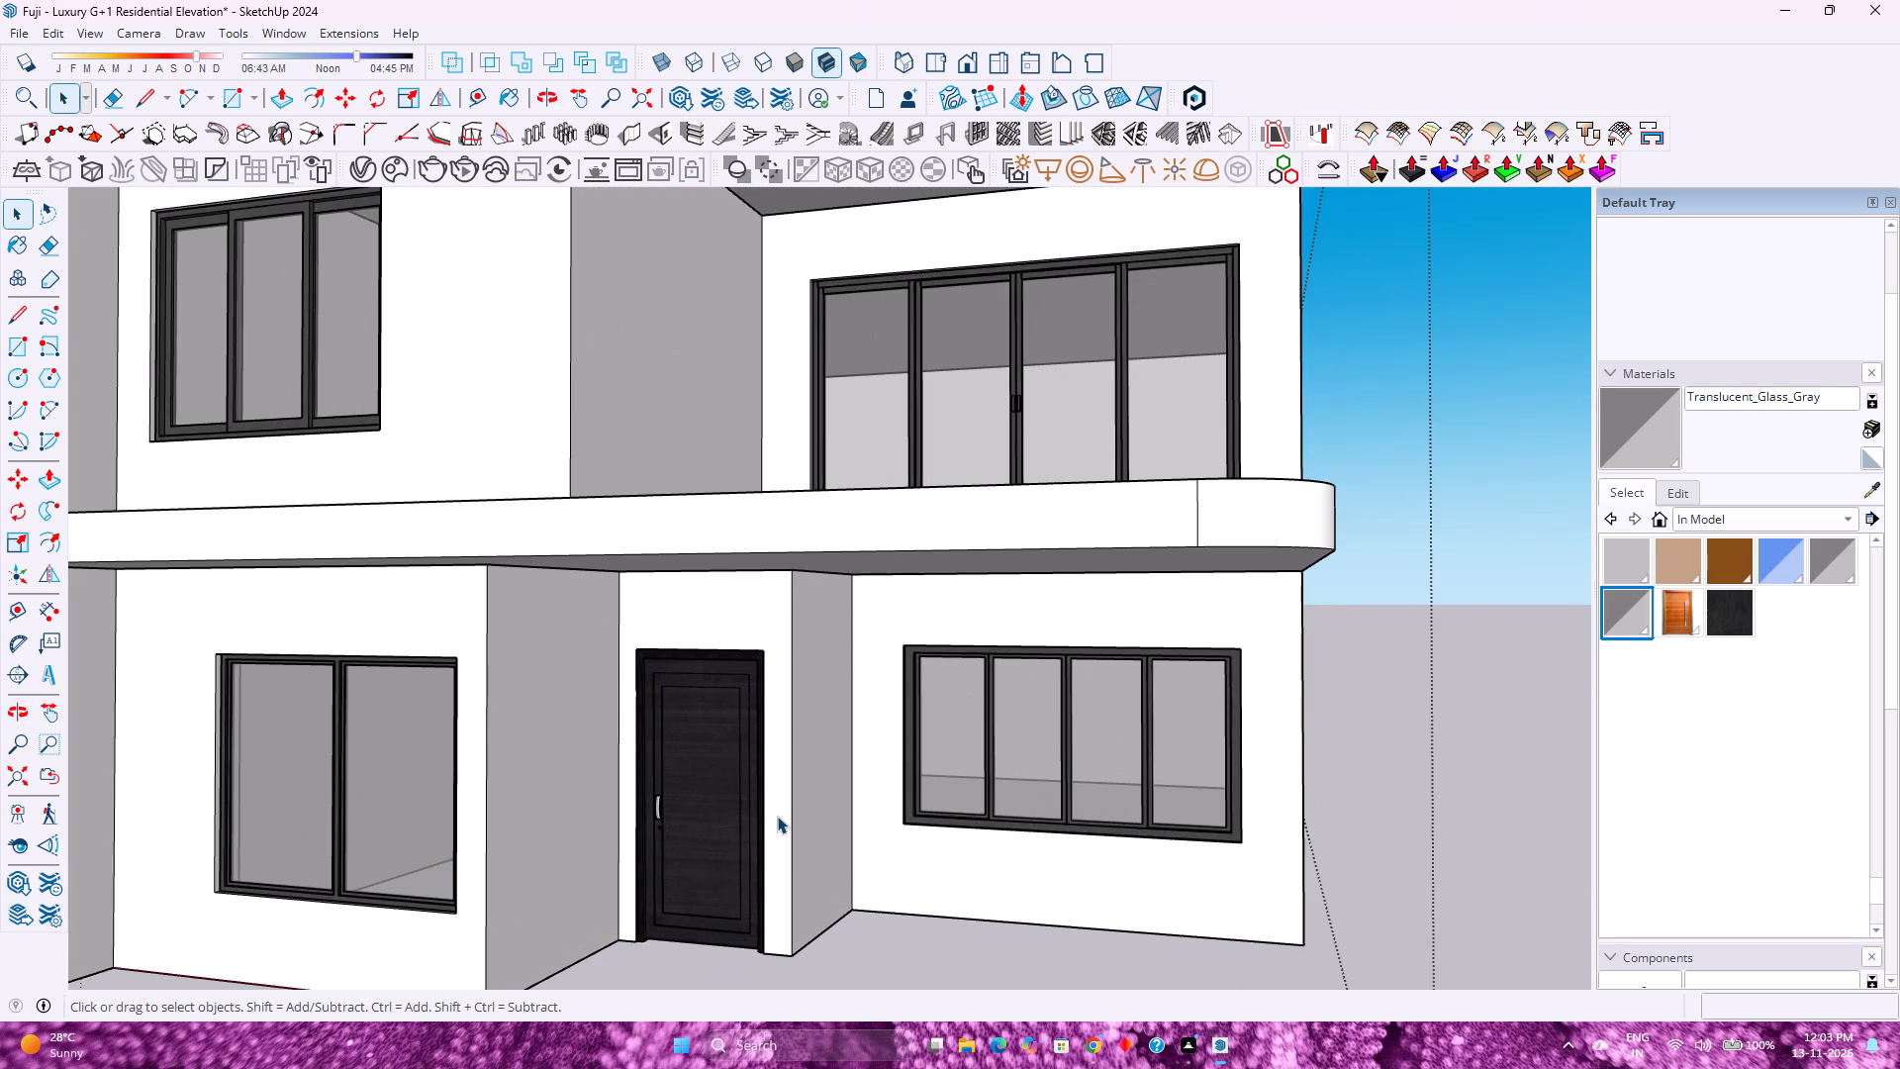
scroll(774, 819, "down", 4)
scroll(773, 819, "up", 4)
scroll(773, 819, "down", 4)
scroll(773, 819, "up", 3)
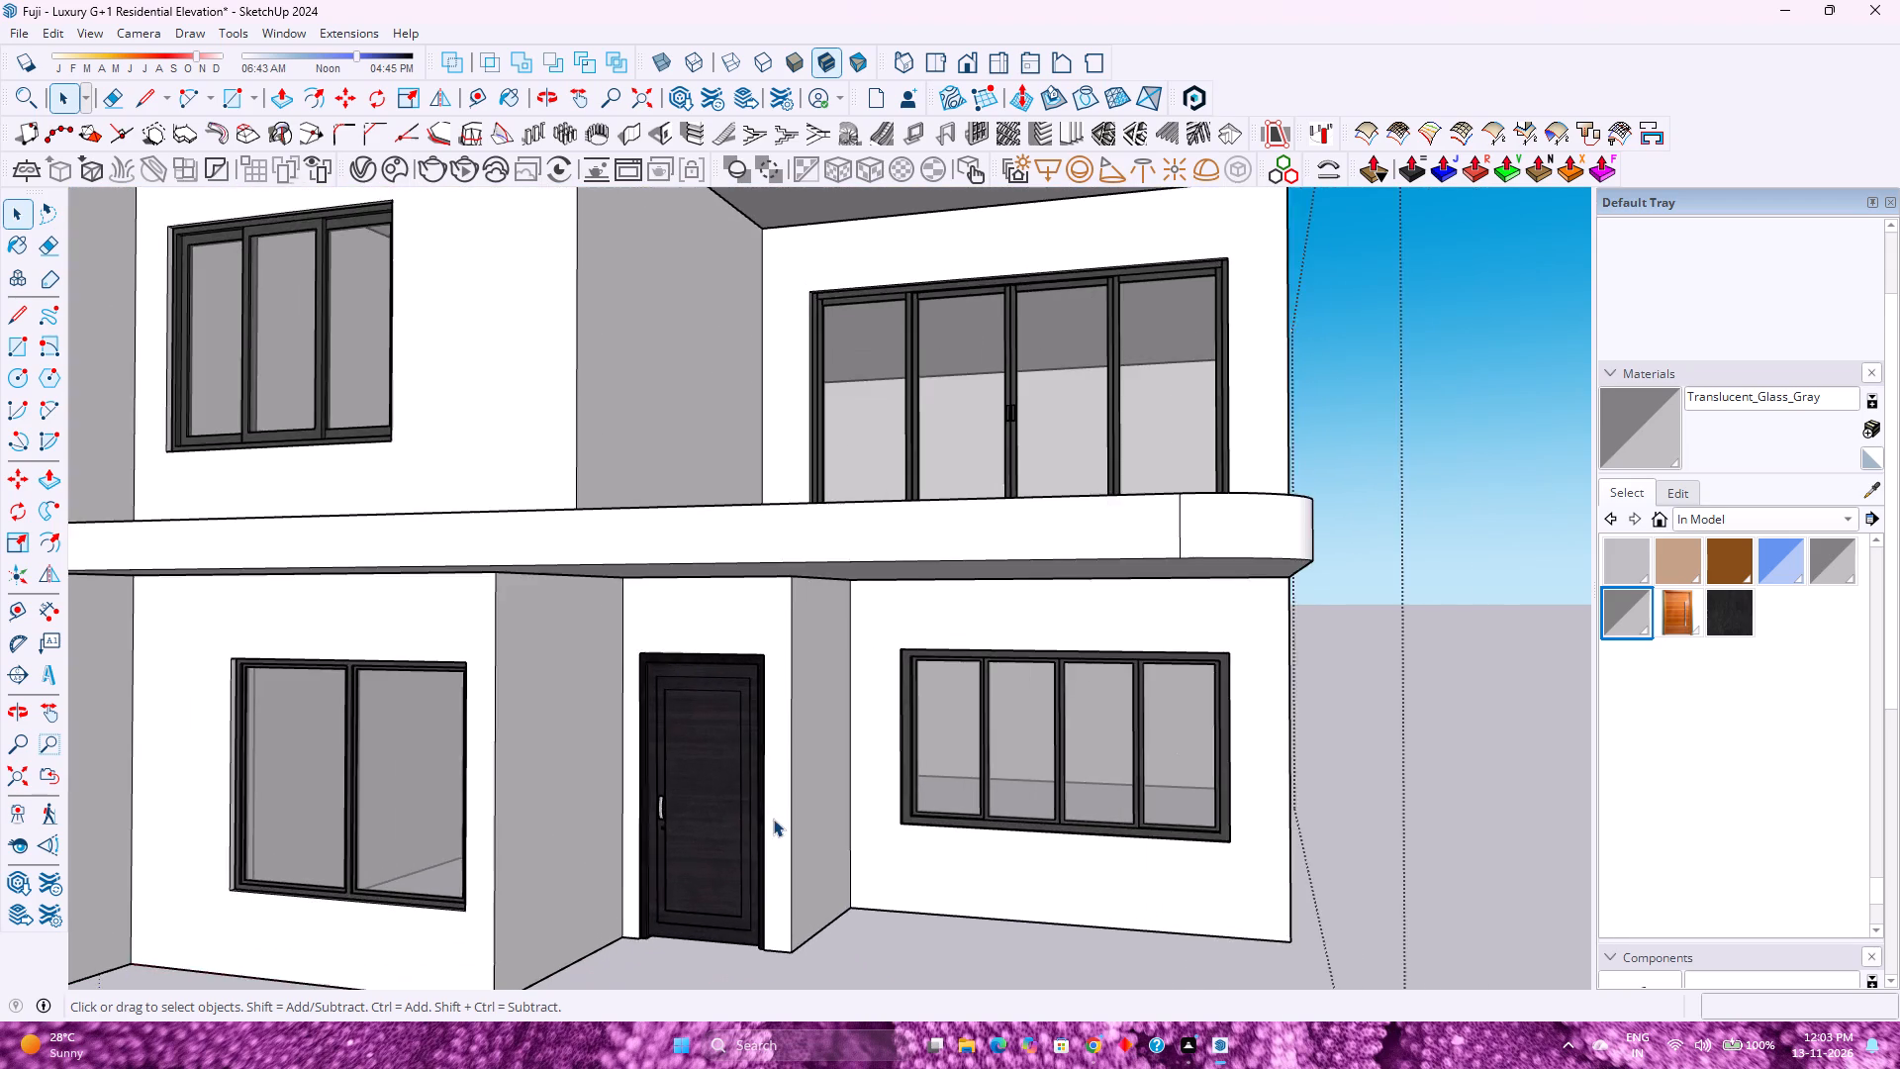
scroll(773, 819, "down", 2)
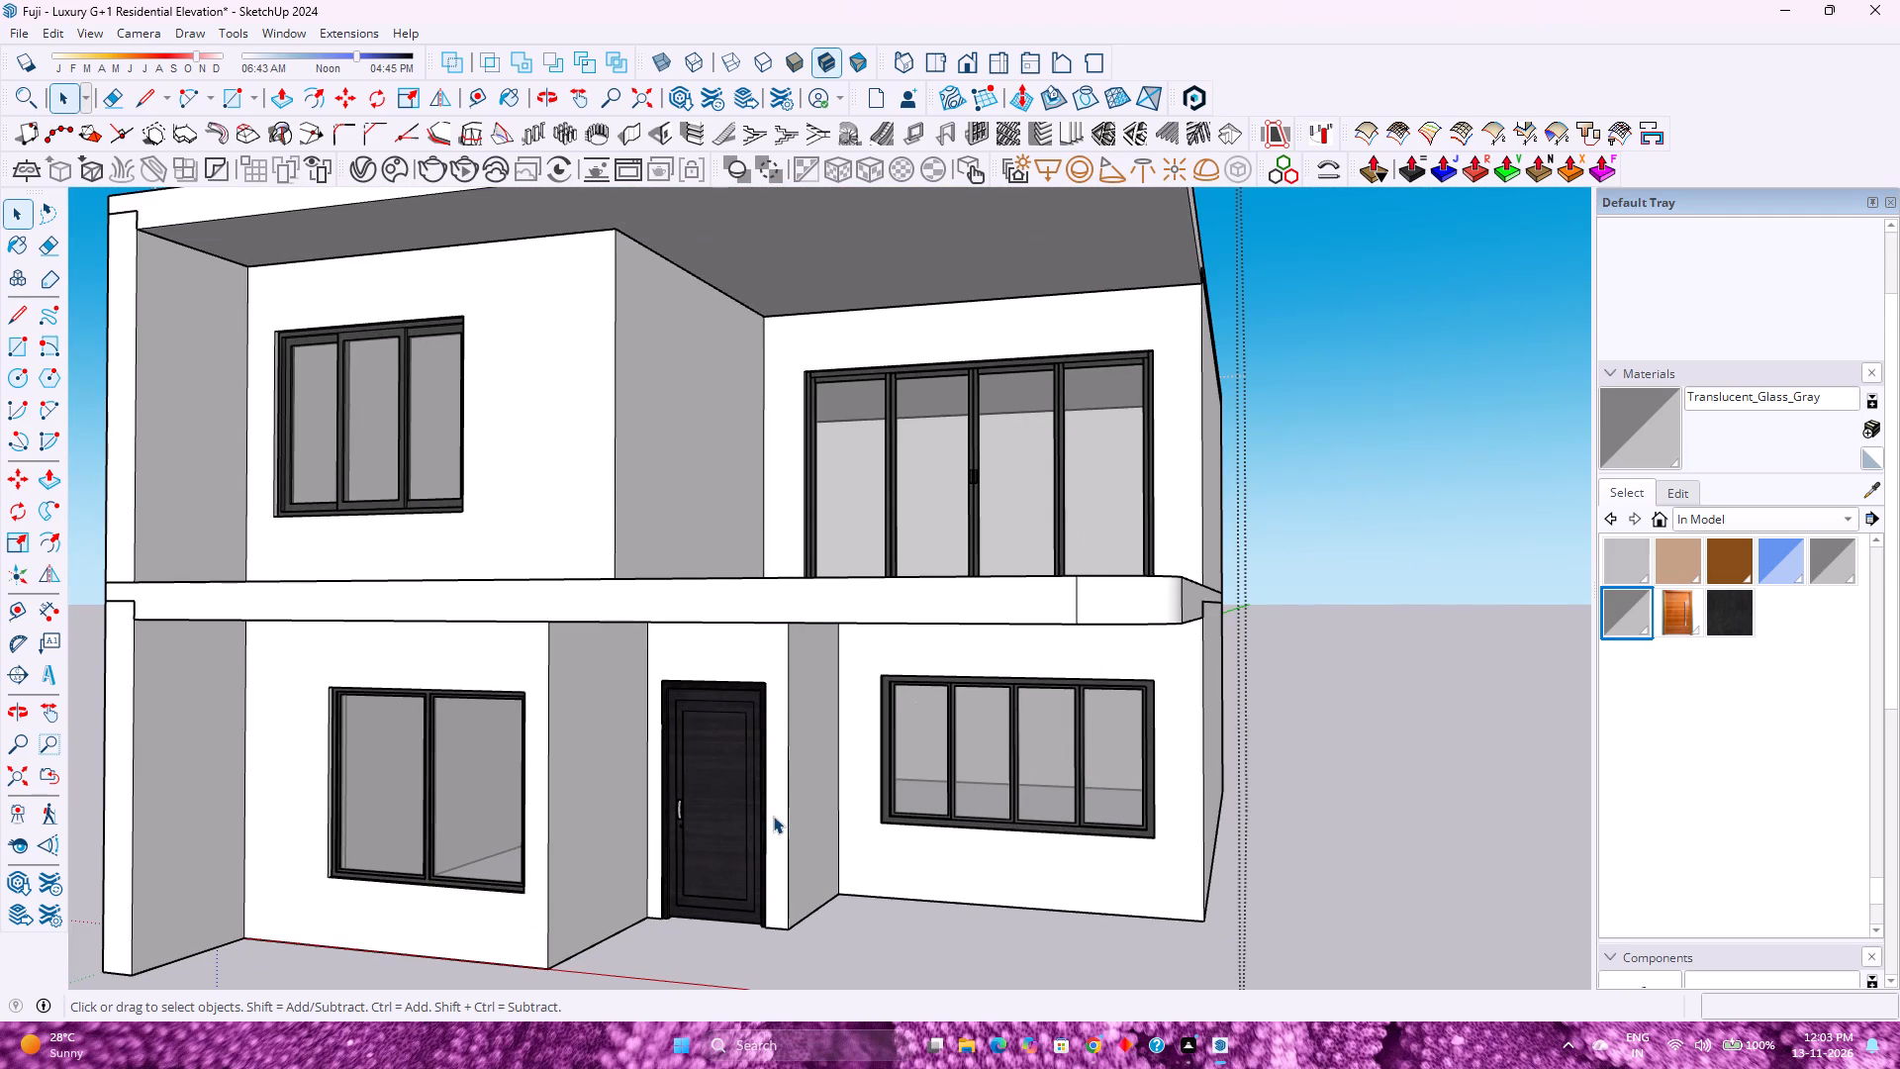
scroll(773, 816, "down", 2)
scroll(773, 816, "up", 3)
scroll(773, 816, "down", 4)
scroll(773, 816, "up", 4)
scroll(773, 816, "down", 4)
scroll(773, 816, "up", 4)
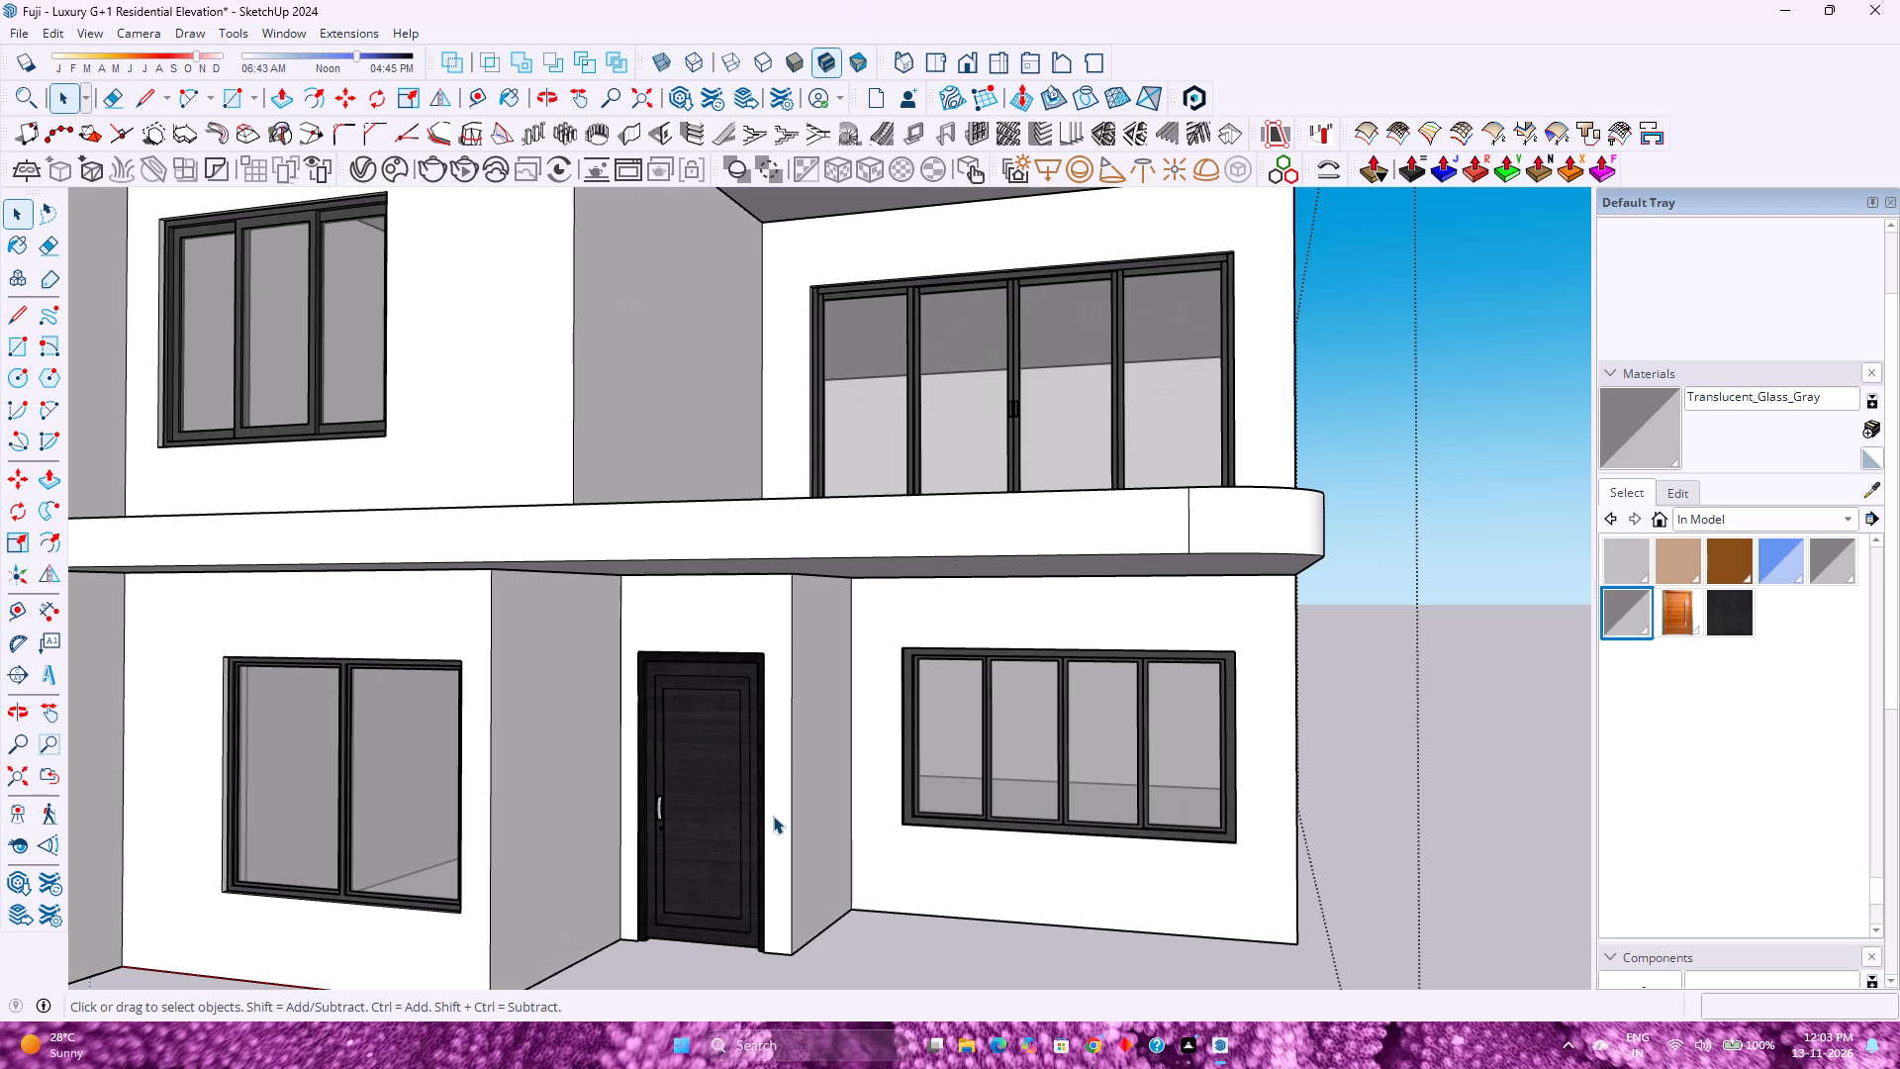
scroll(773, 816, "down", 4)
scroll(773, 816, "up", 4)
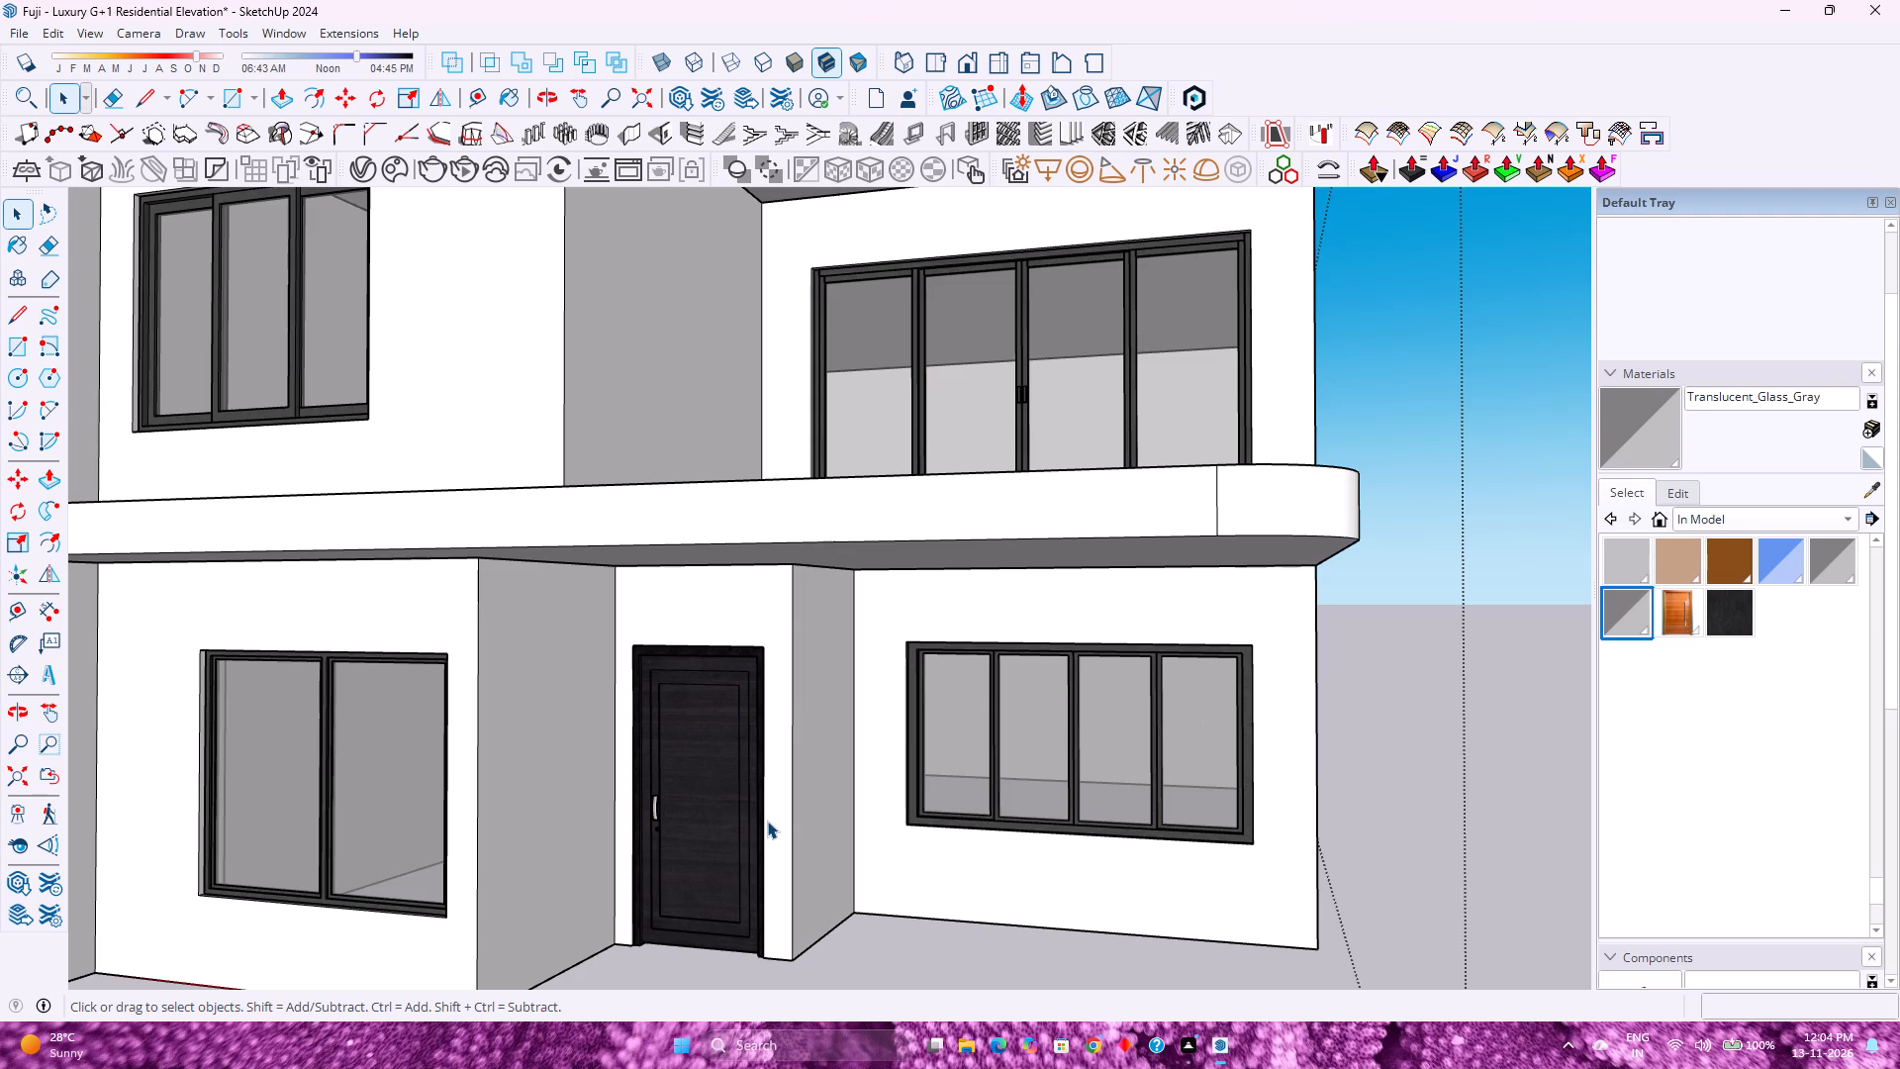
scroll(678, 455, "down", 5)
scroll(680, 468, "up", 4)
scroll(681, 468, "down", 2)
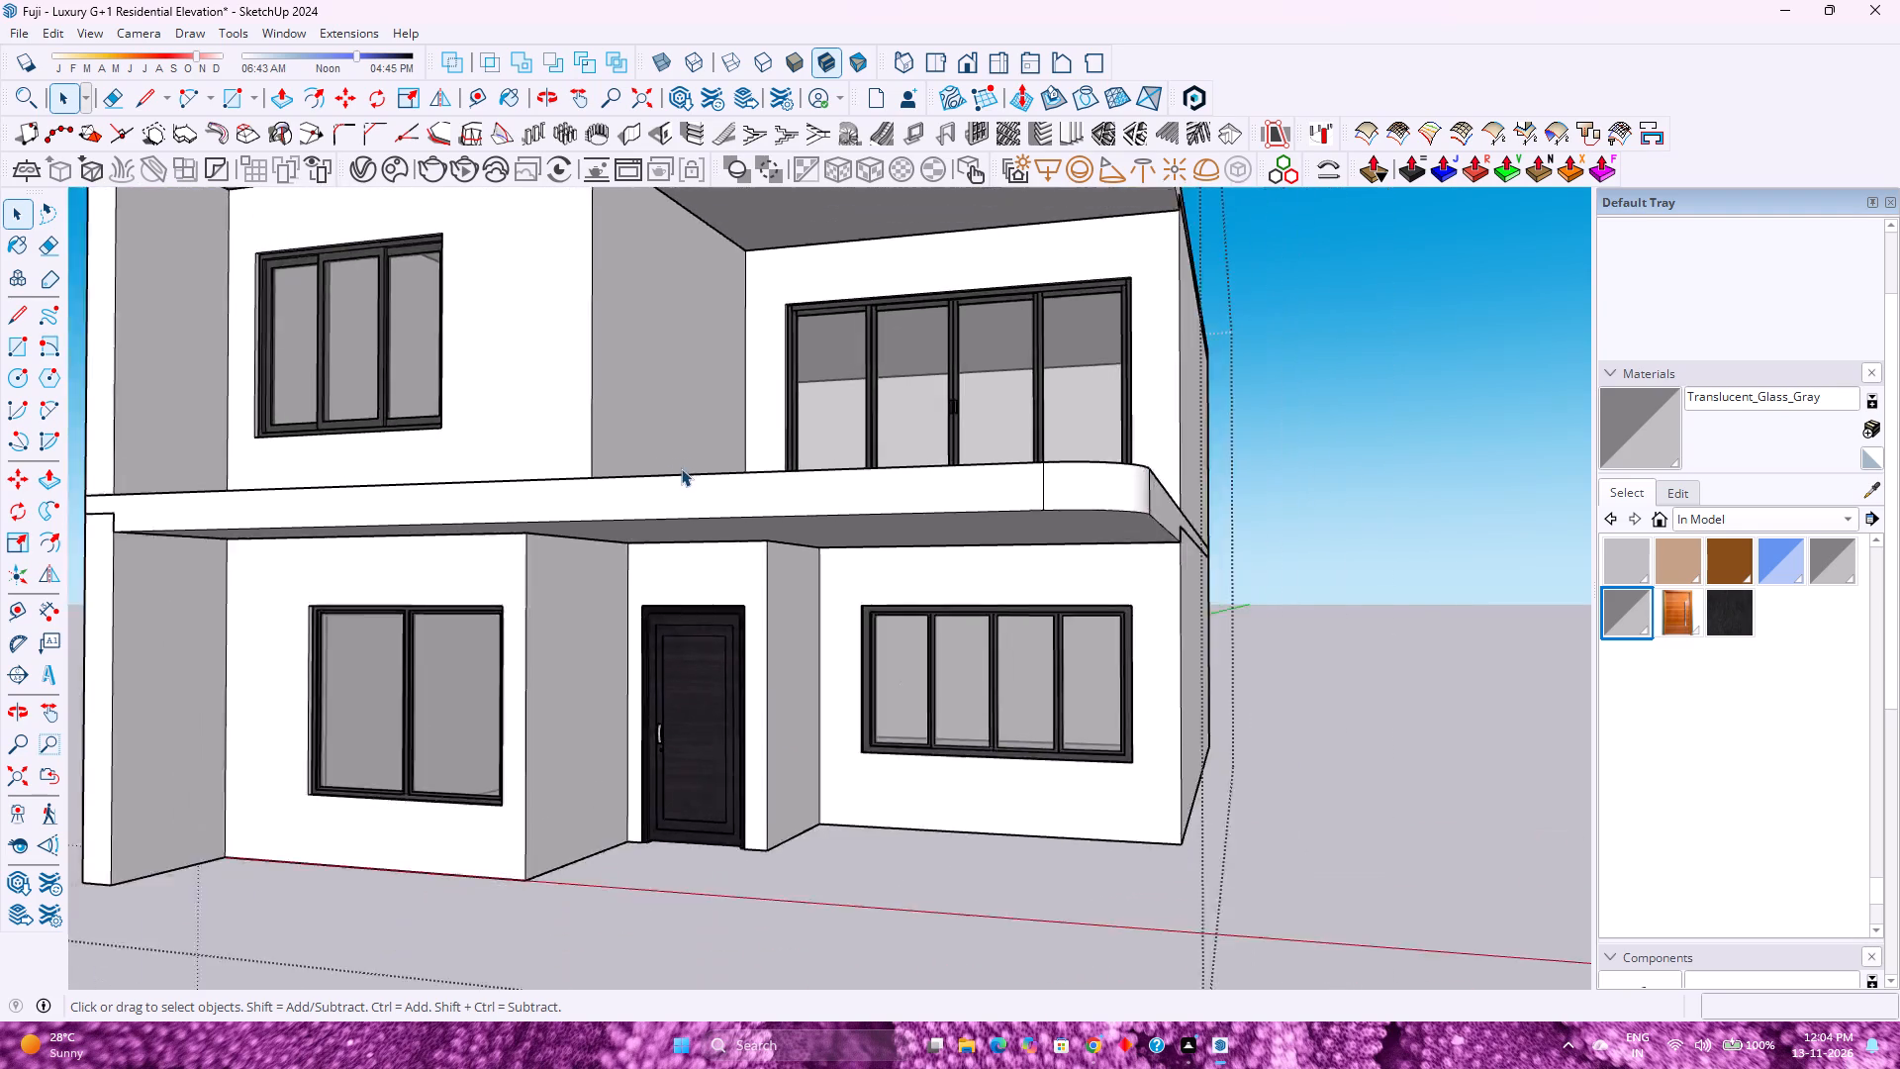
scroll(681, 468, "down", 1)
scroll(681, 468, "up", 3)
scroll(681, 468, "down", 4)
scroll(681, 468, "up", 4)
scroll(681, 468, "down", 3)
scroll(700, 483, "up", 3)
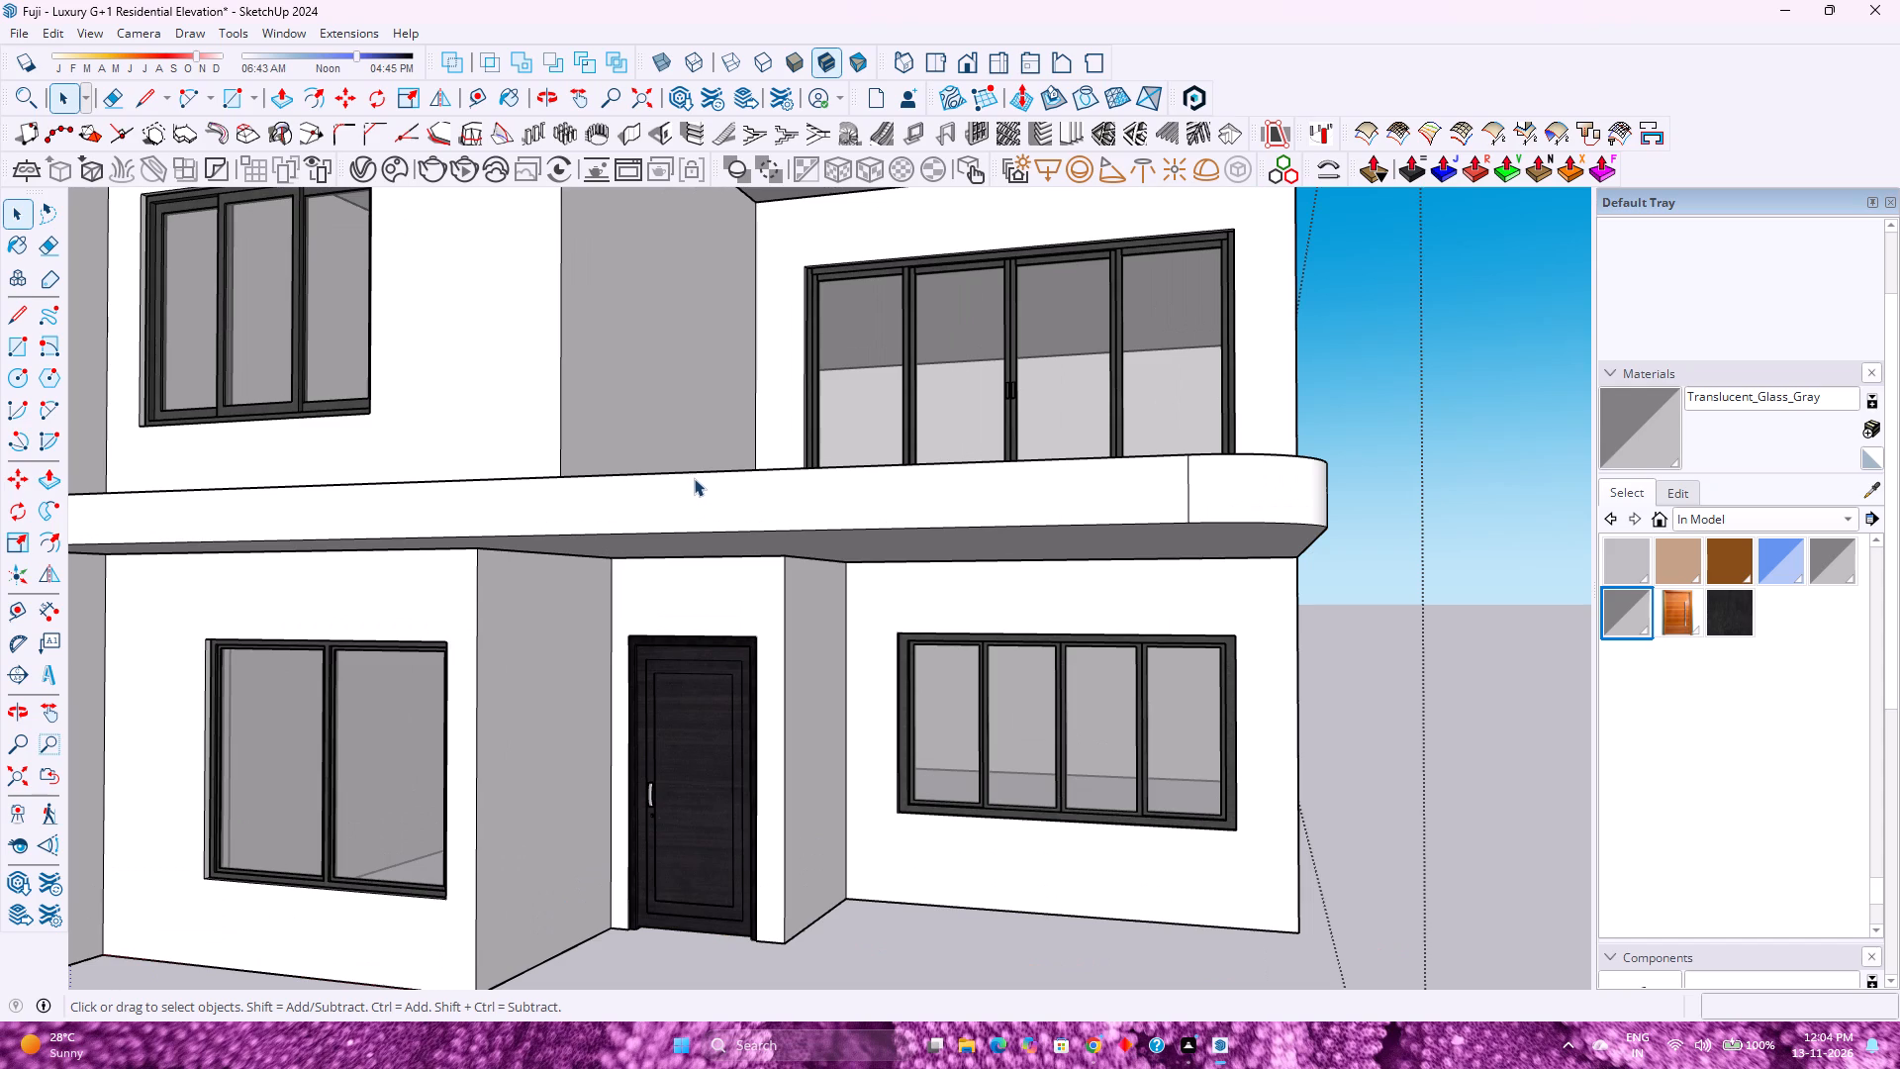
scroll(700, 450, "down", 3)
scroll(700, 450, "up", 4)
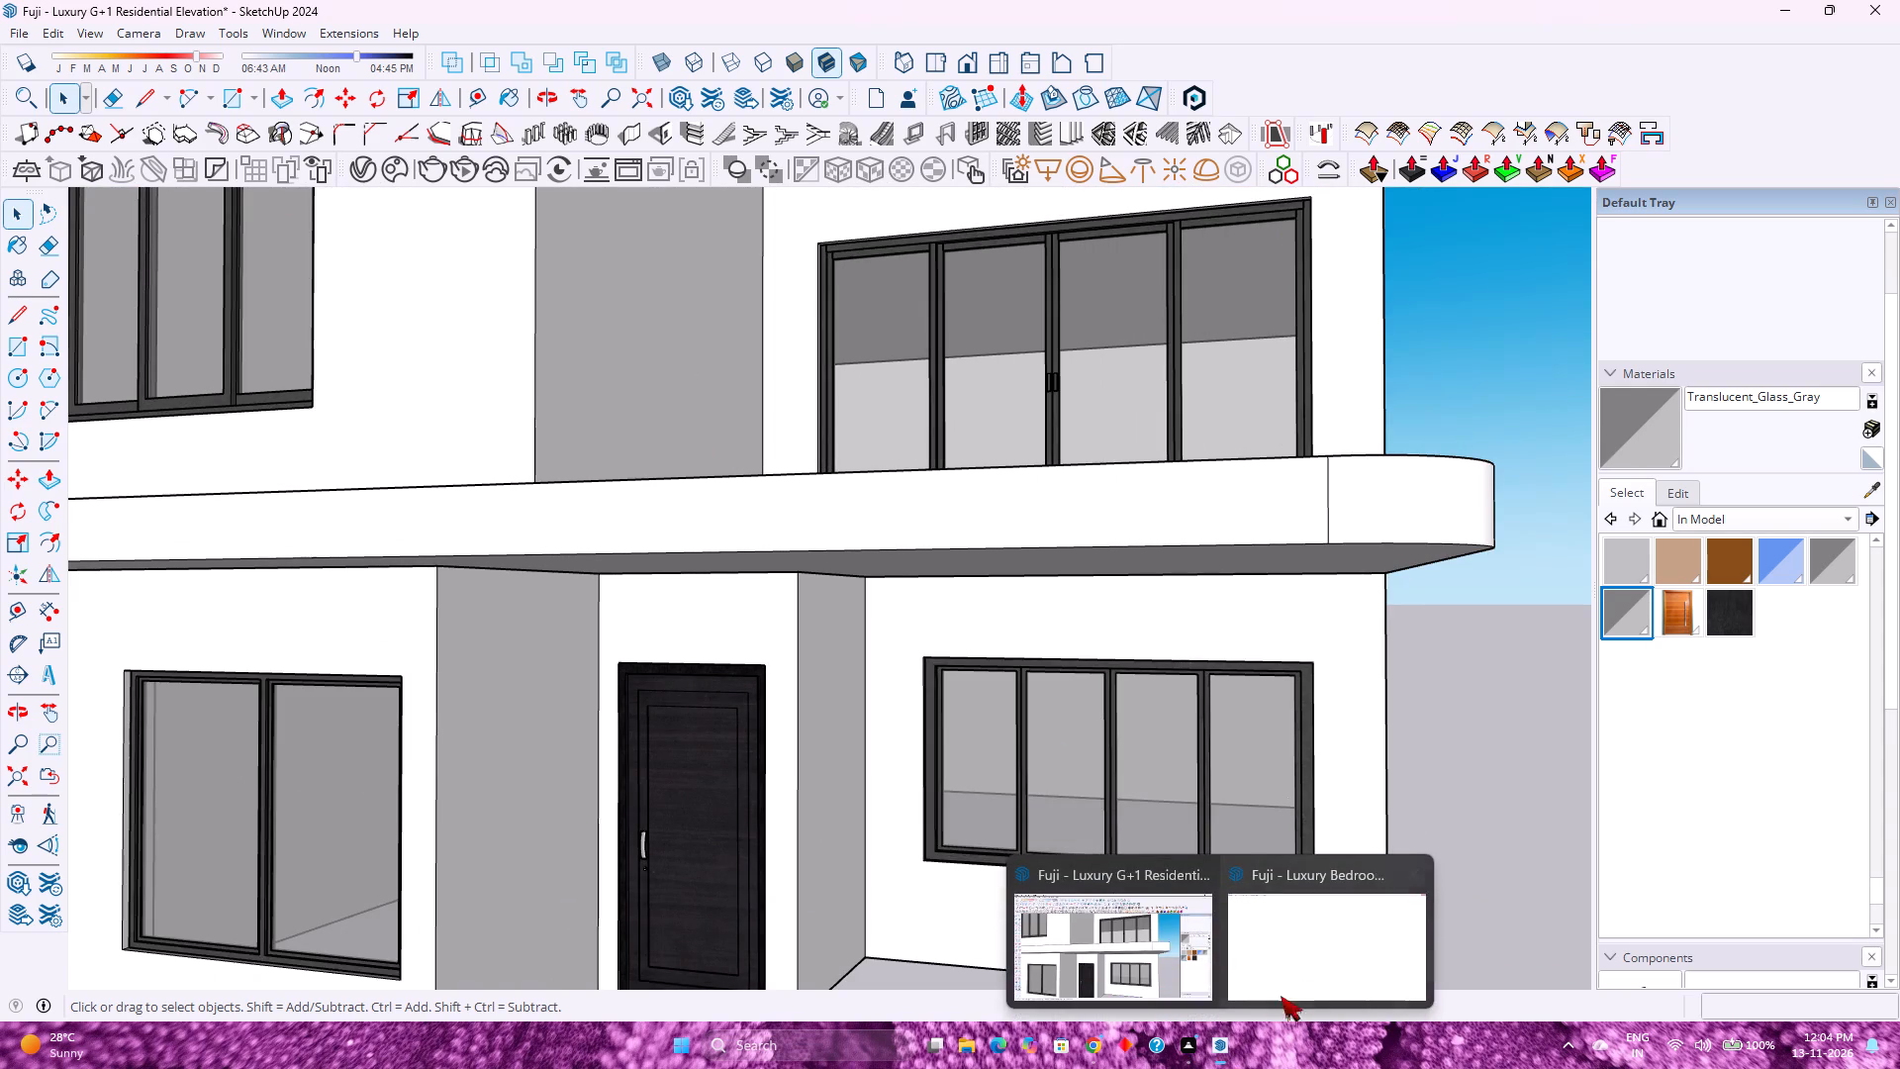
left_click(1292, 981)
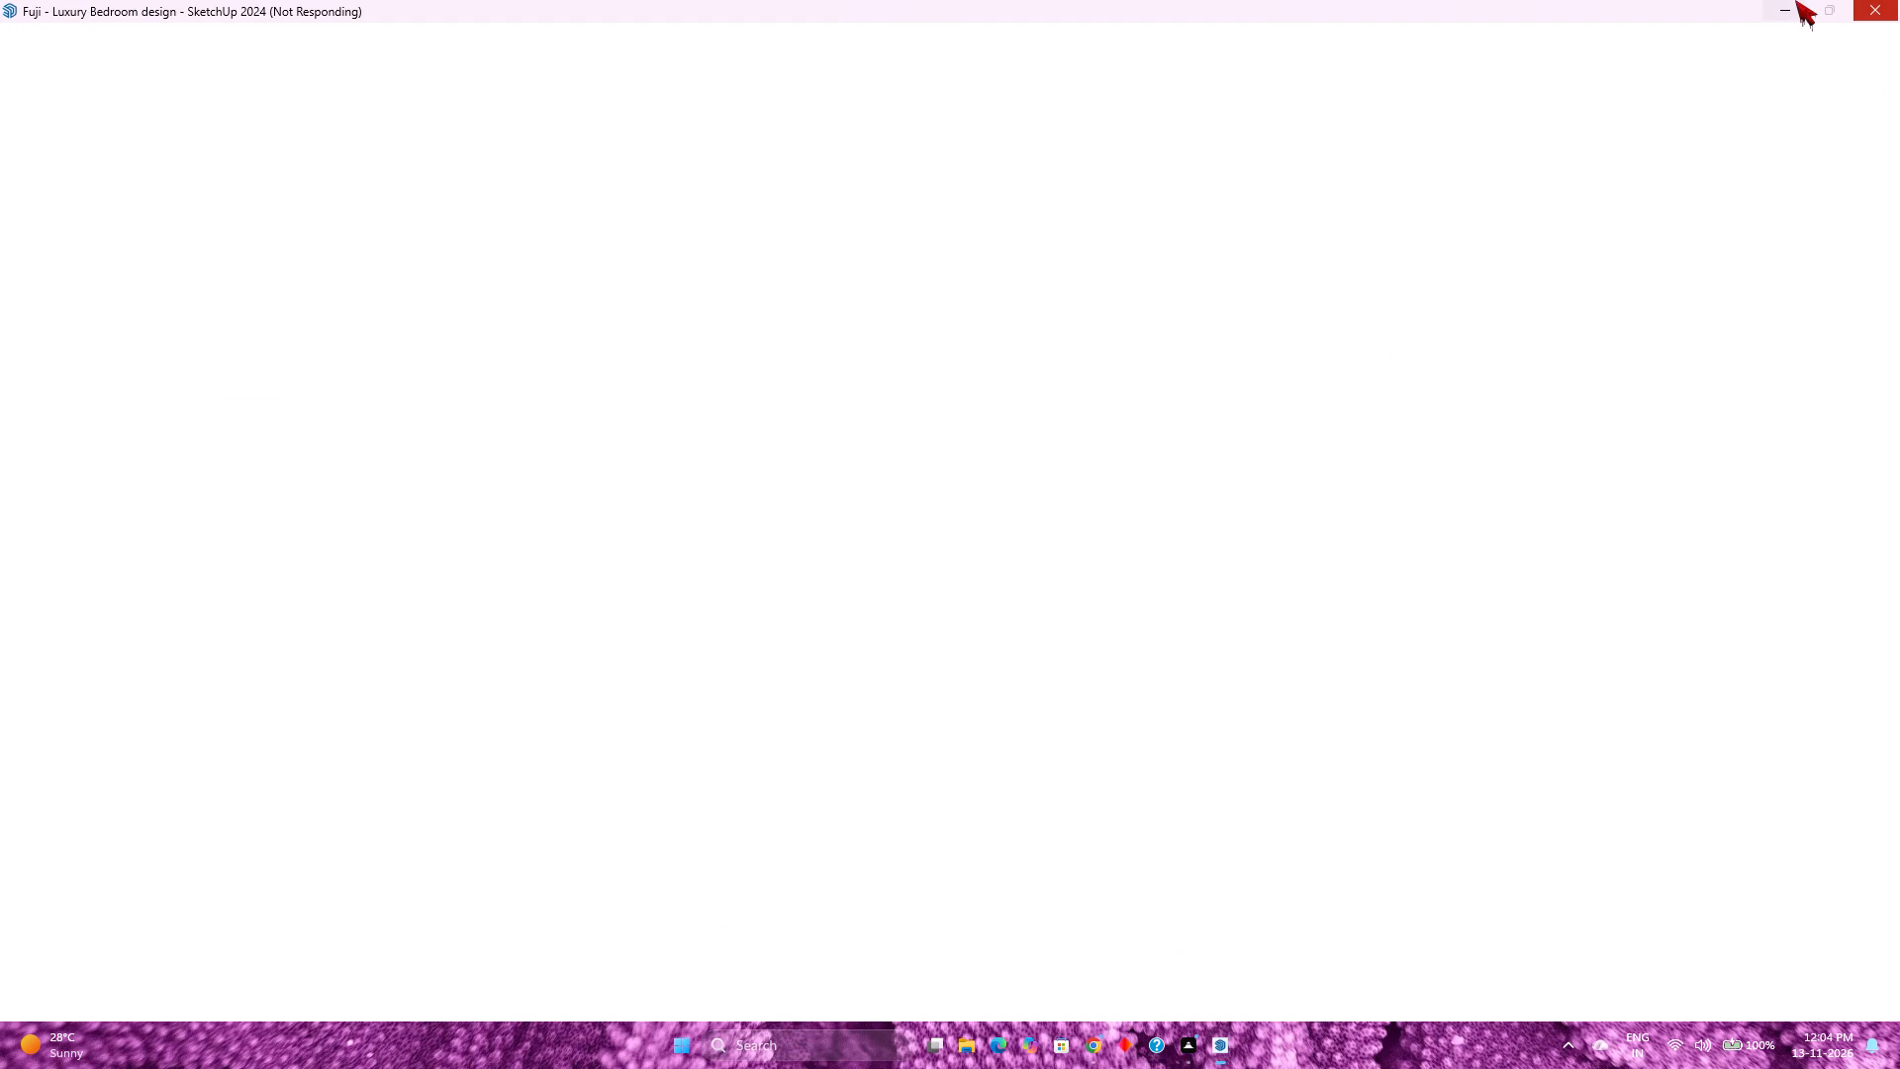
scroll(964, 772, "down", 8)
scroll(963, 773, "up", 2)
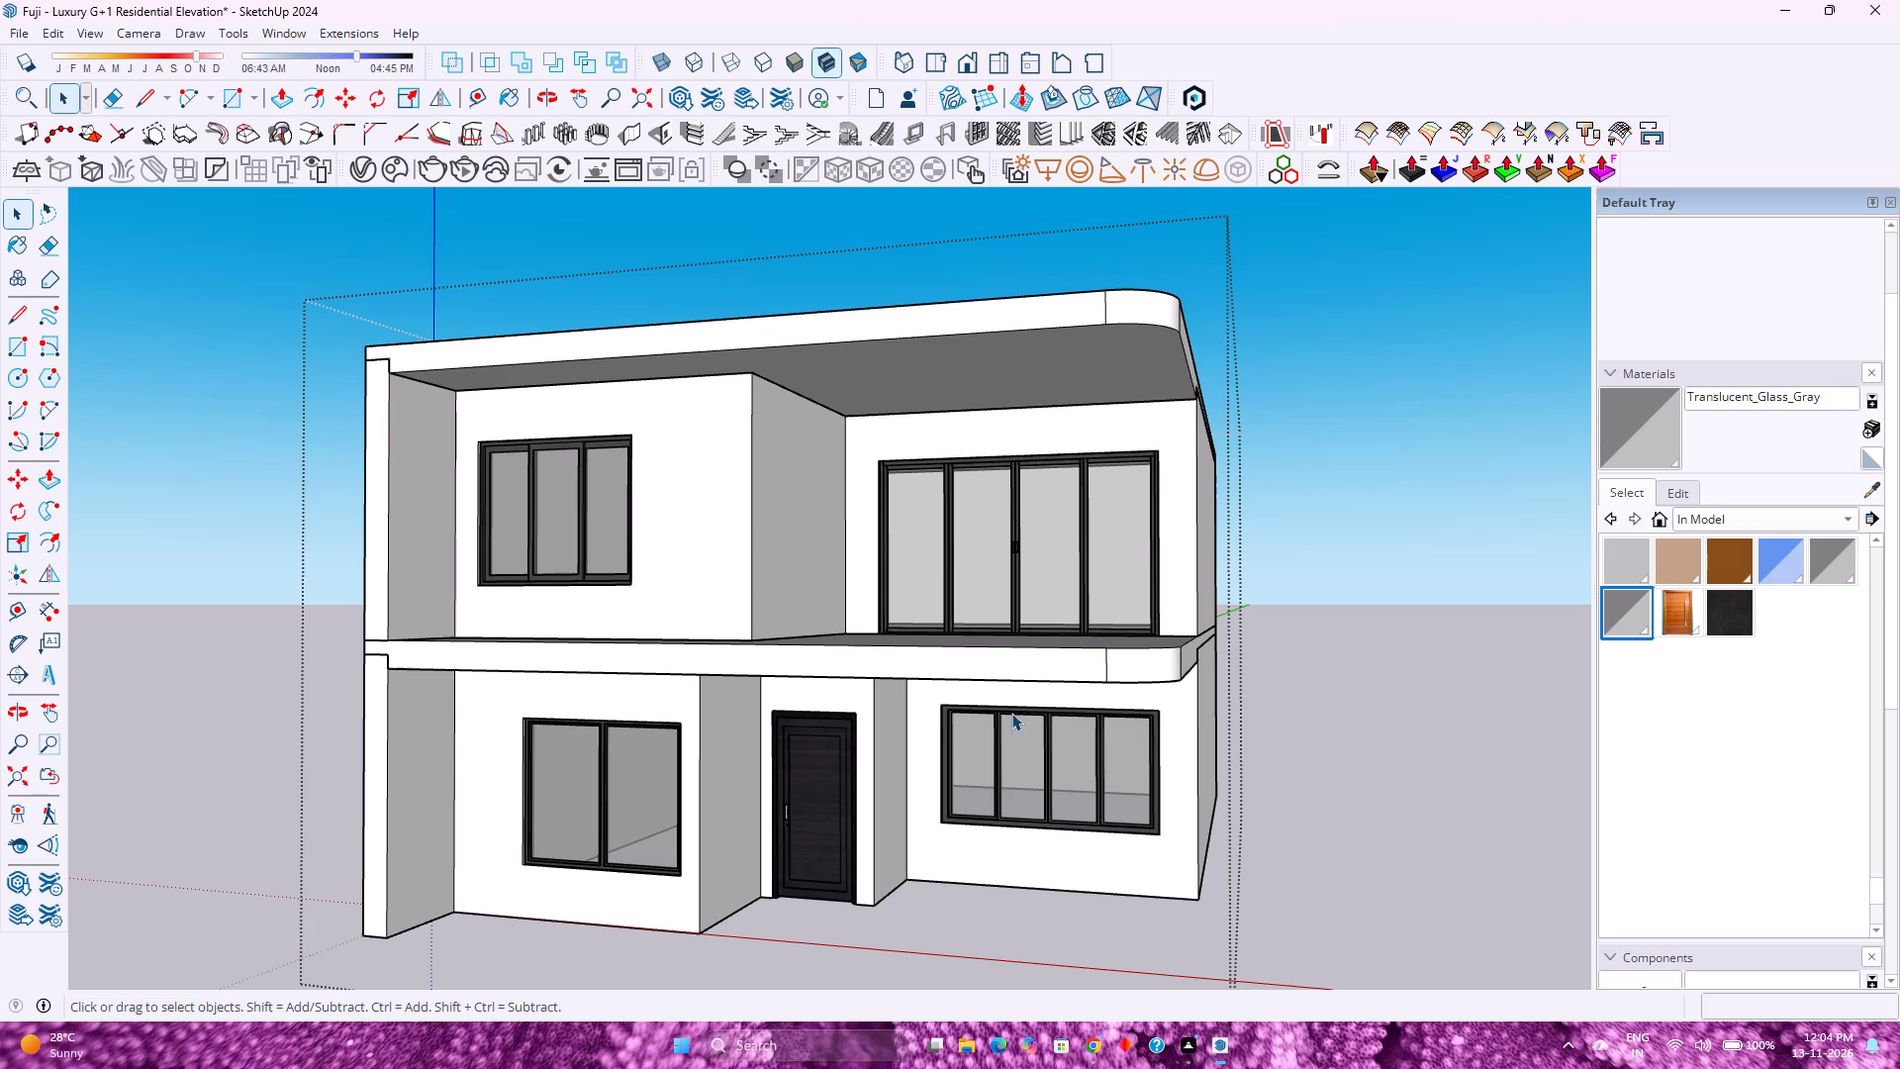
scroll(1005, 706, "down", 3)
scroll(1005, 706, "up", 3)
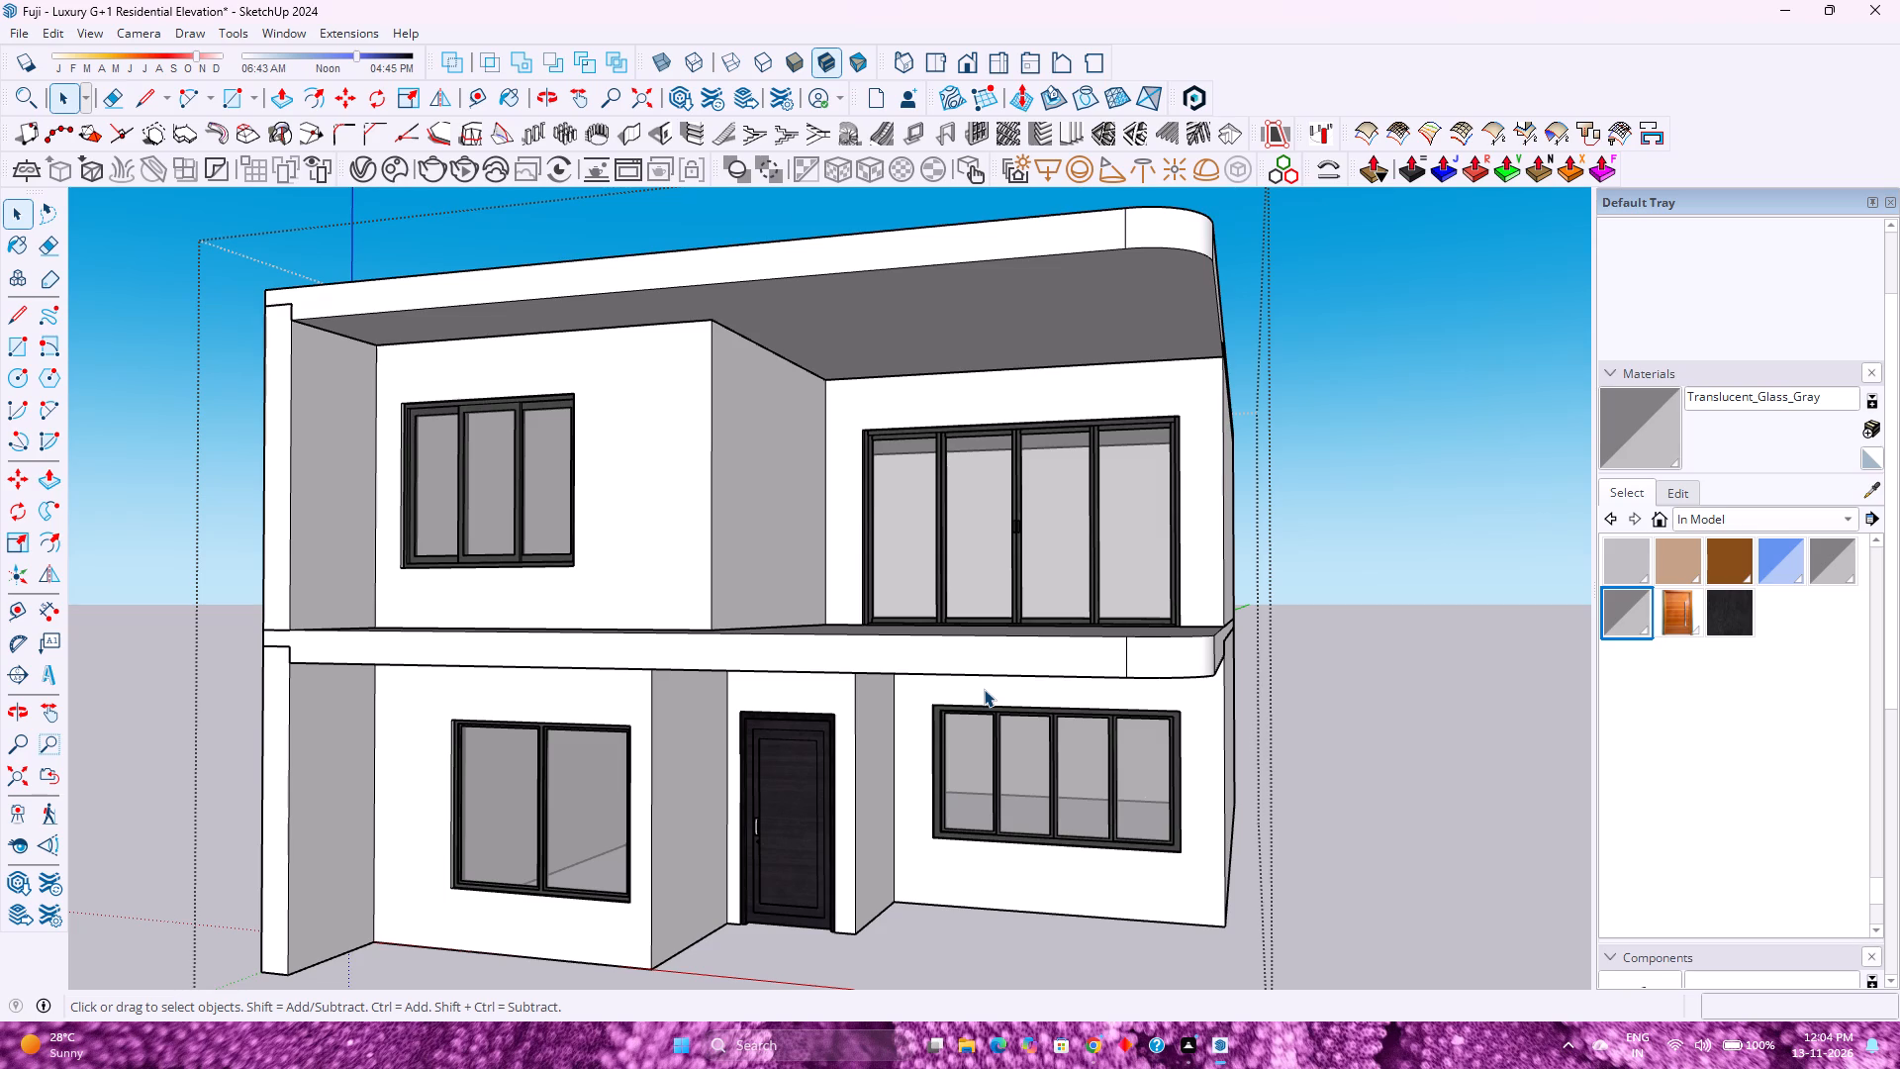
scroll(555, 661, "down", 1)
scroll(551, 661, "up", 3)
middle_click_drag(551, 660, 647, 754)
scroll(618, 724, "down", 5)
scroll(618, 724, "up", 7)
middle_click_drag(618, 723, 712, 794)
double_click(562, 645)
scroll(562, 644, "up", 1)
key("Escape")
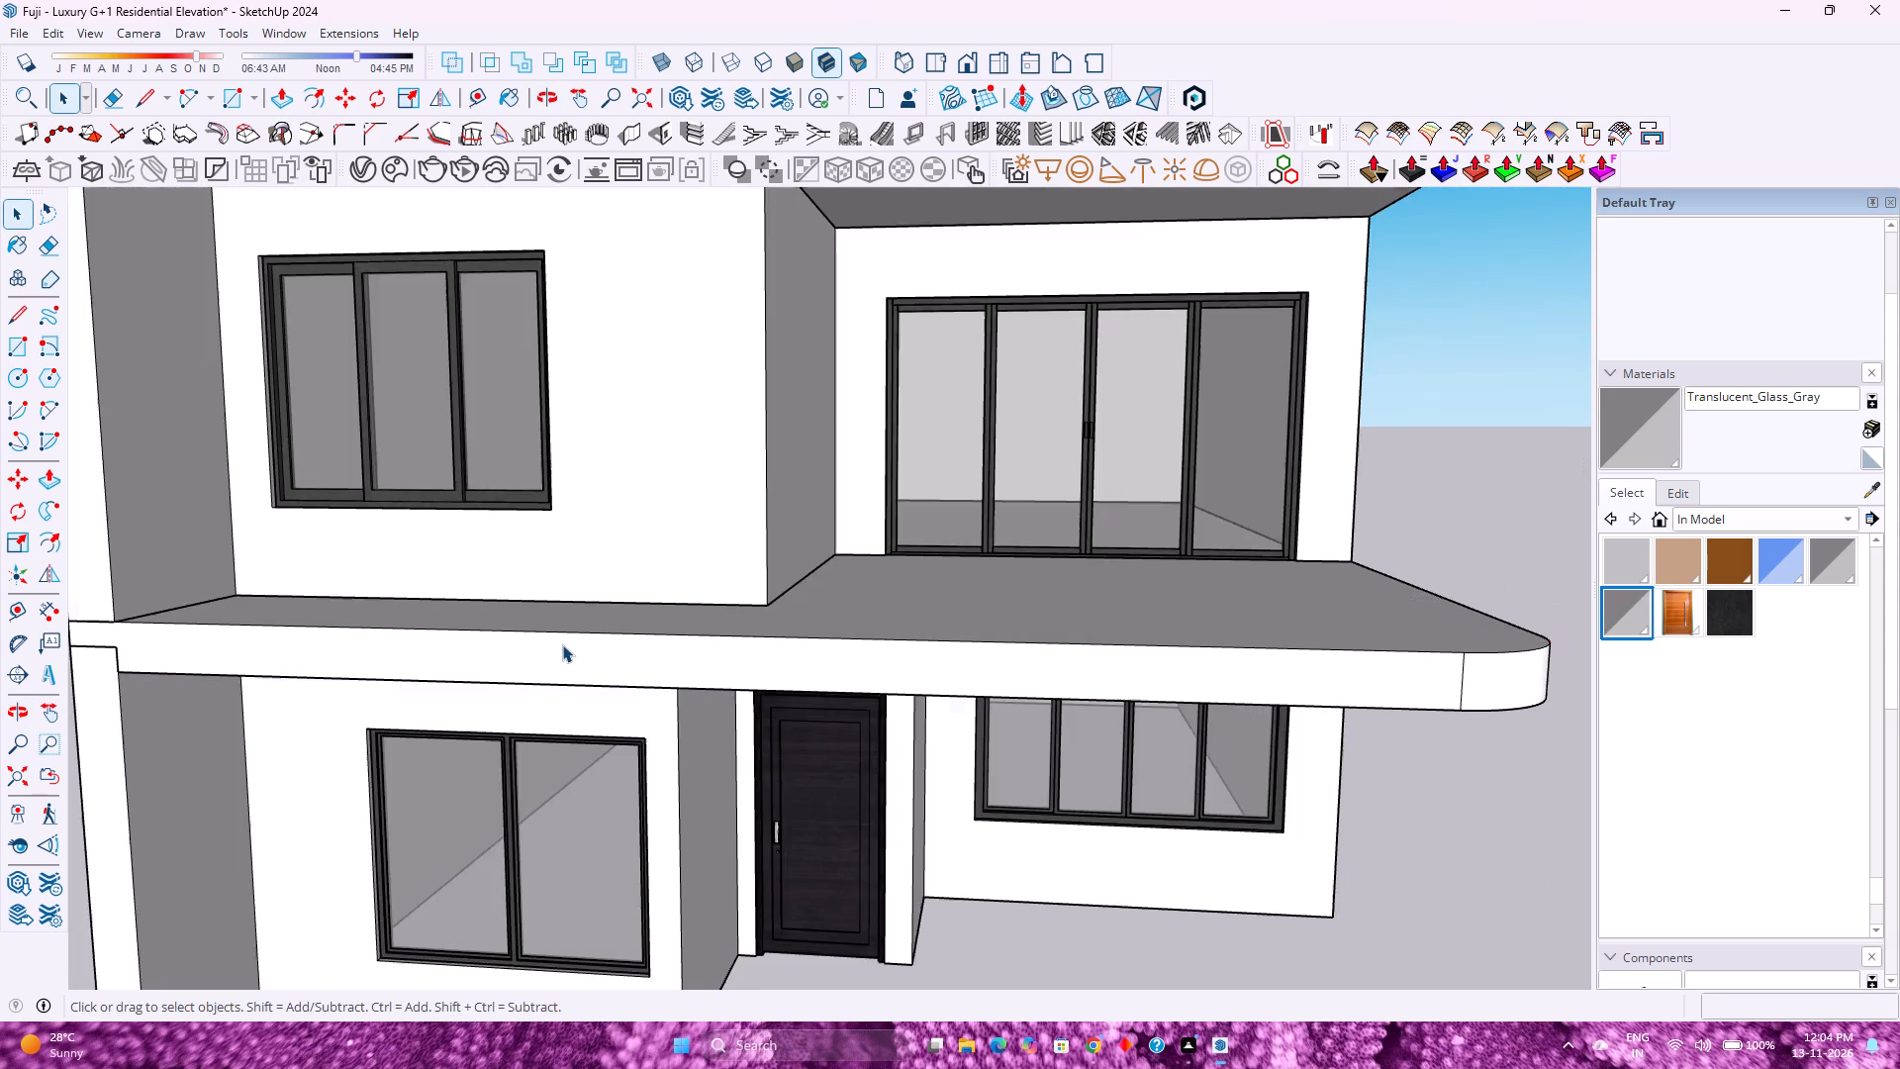
Select the whole house, including its walls, slabs, windows and door, and make it one group.
scroll(562, 644, "down", 8)
middle_click_drag(598, 679, 606, 594)
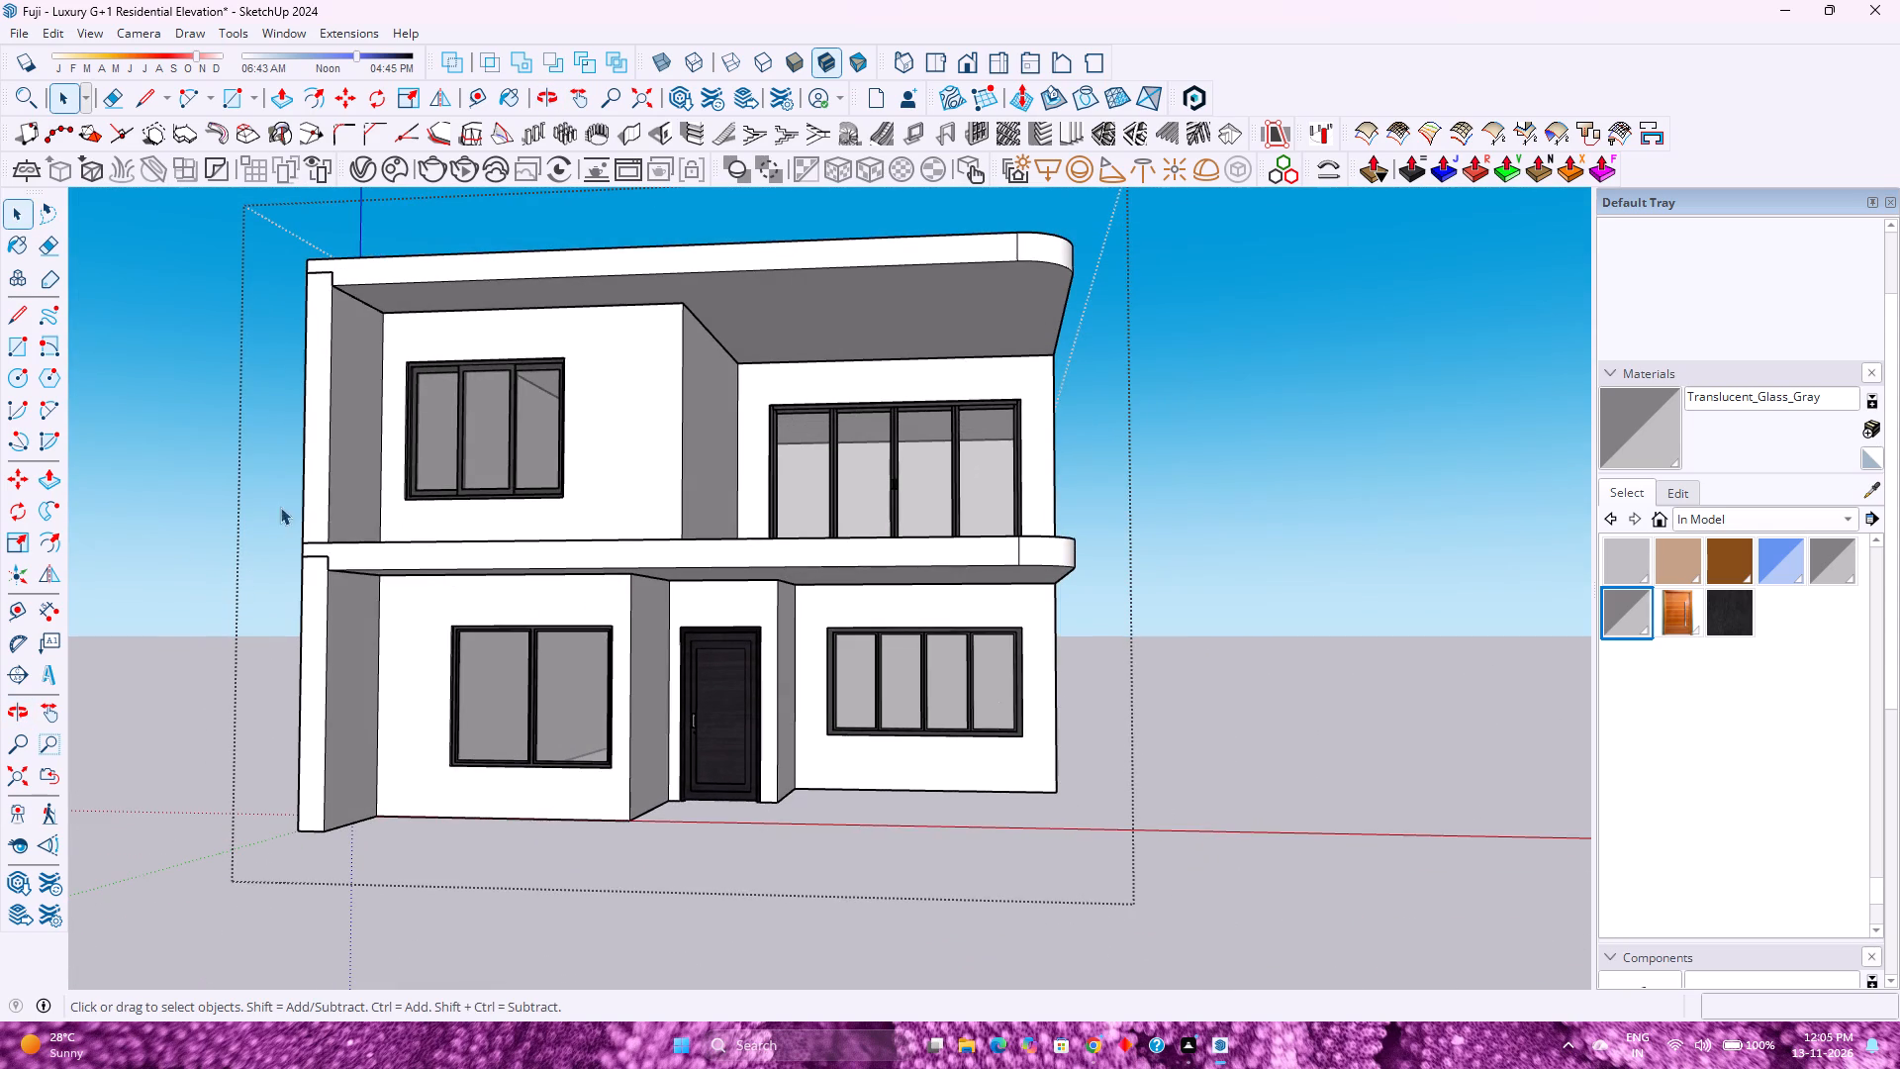
left_click_drag(273, 234, 1100, 834)
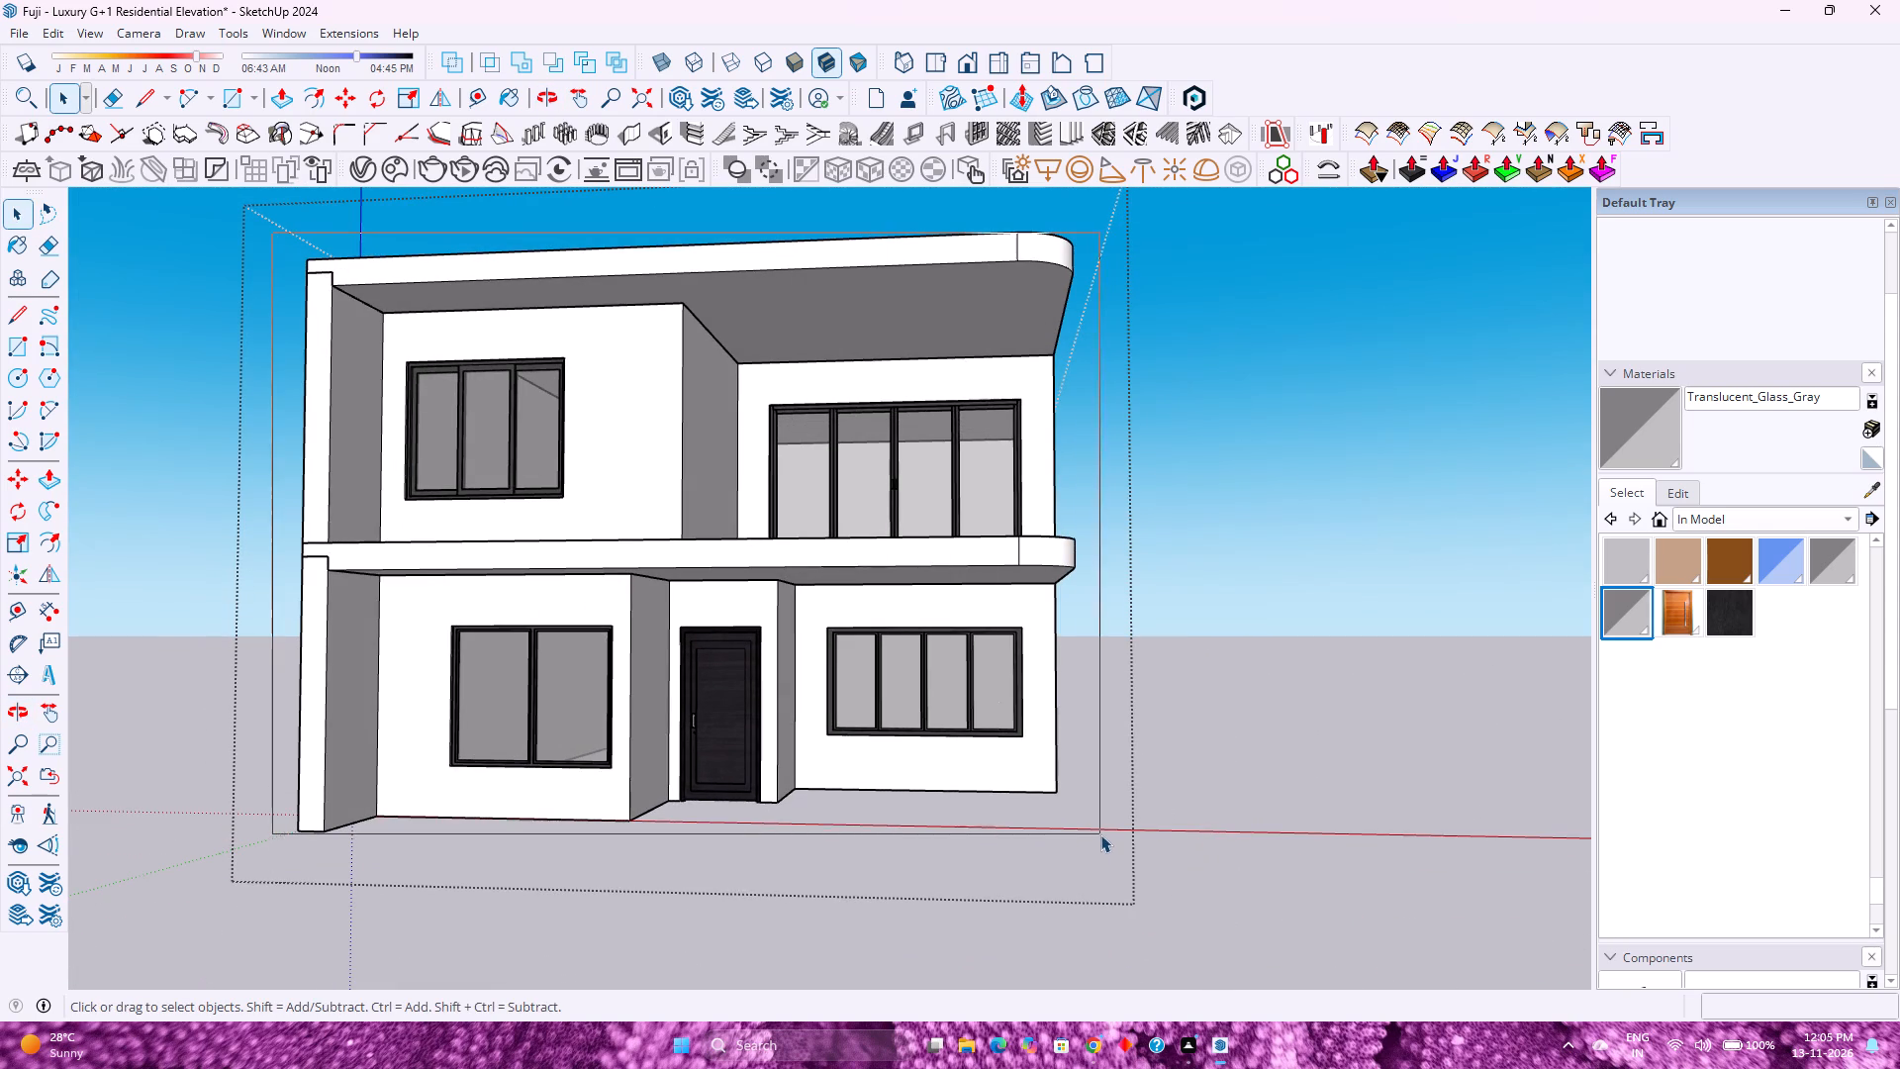
left_click_drag(1100, 834, 1101, 834)
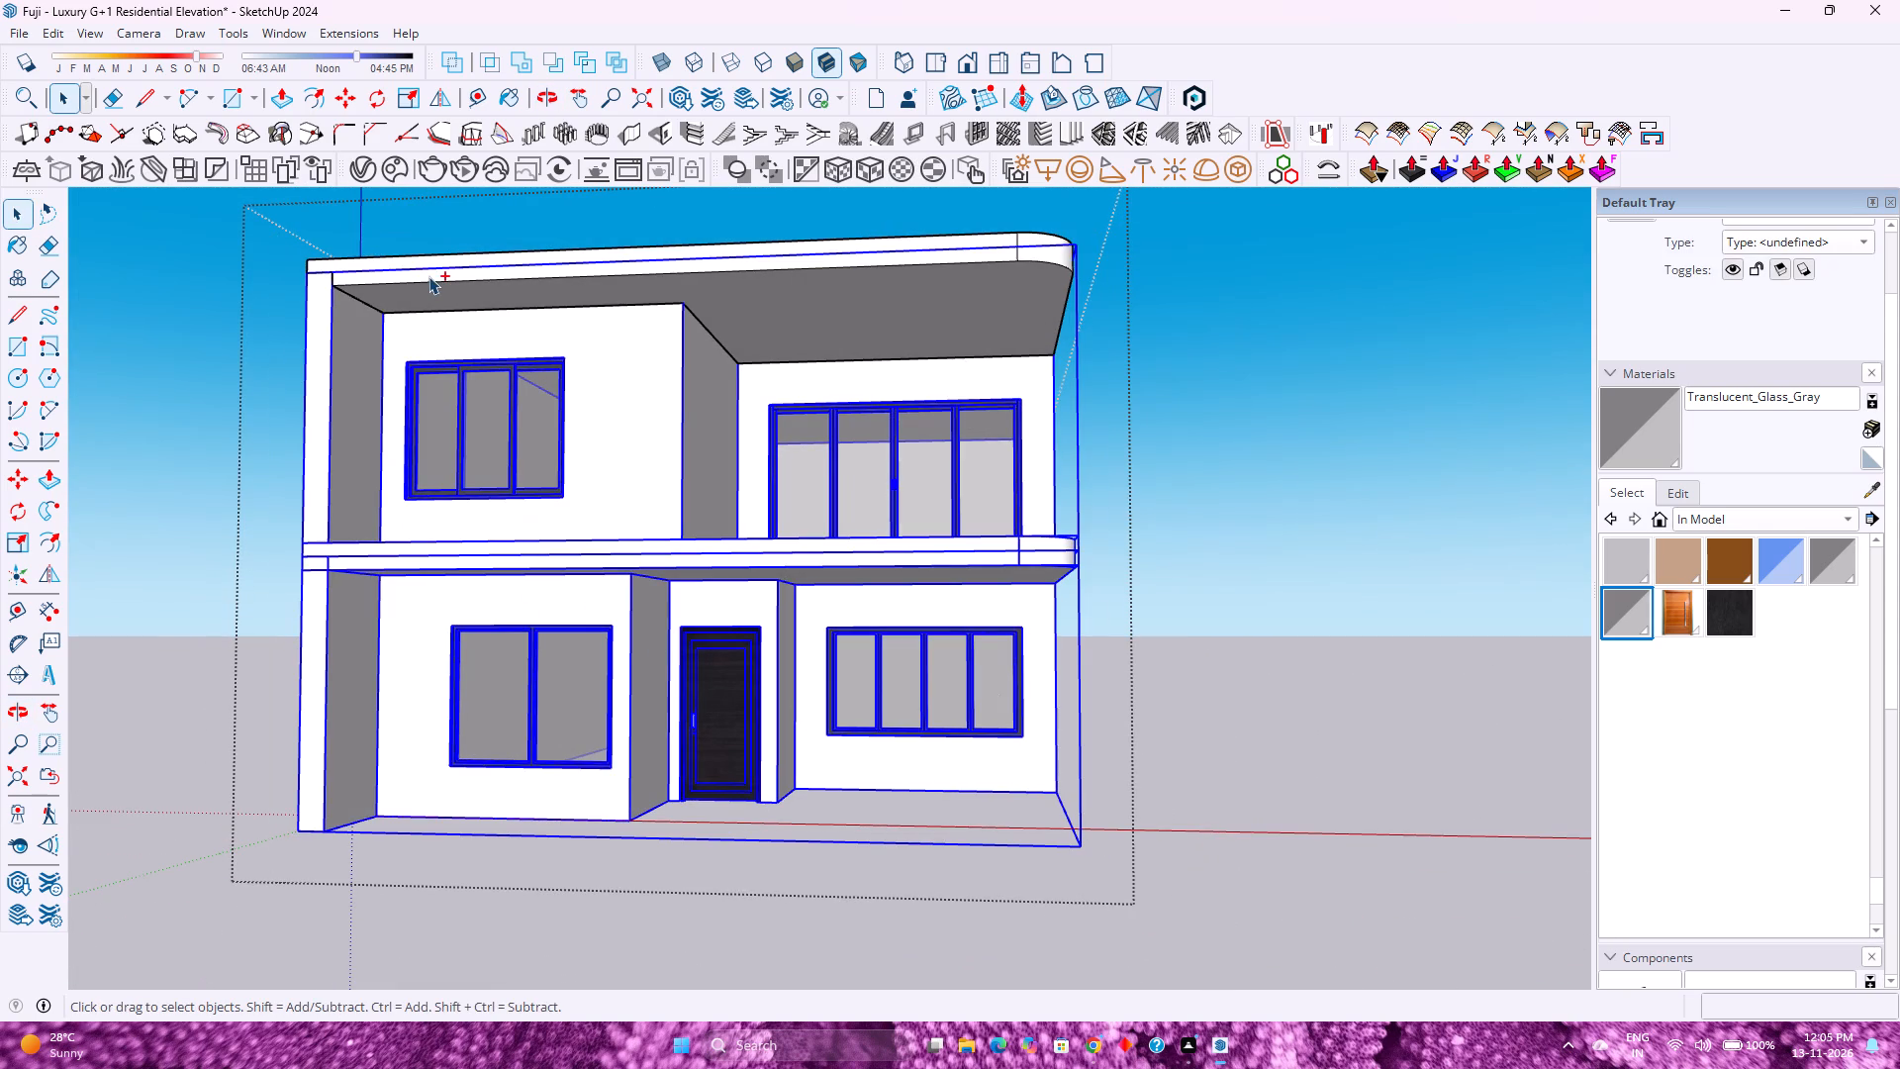
left_click(428, 276, "ctrl")
right_click(448, 297)
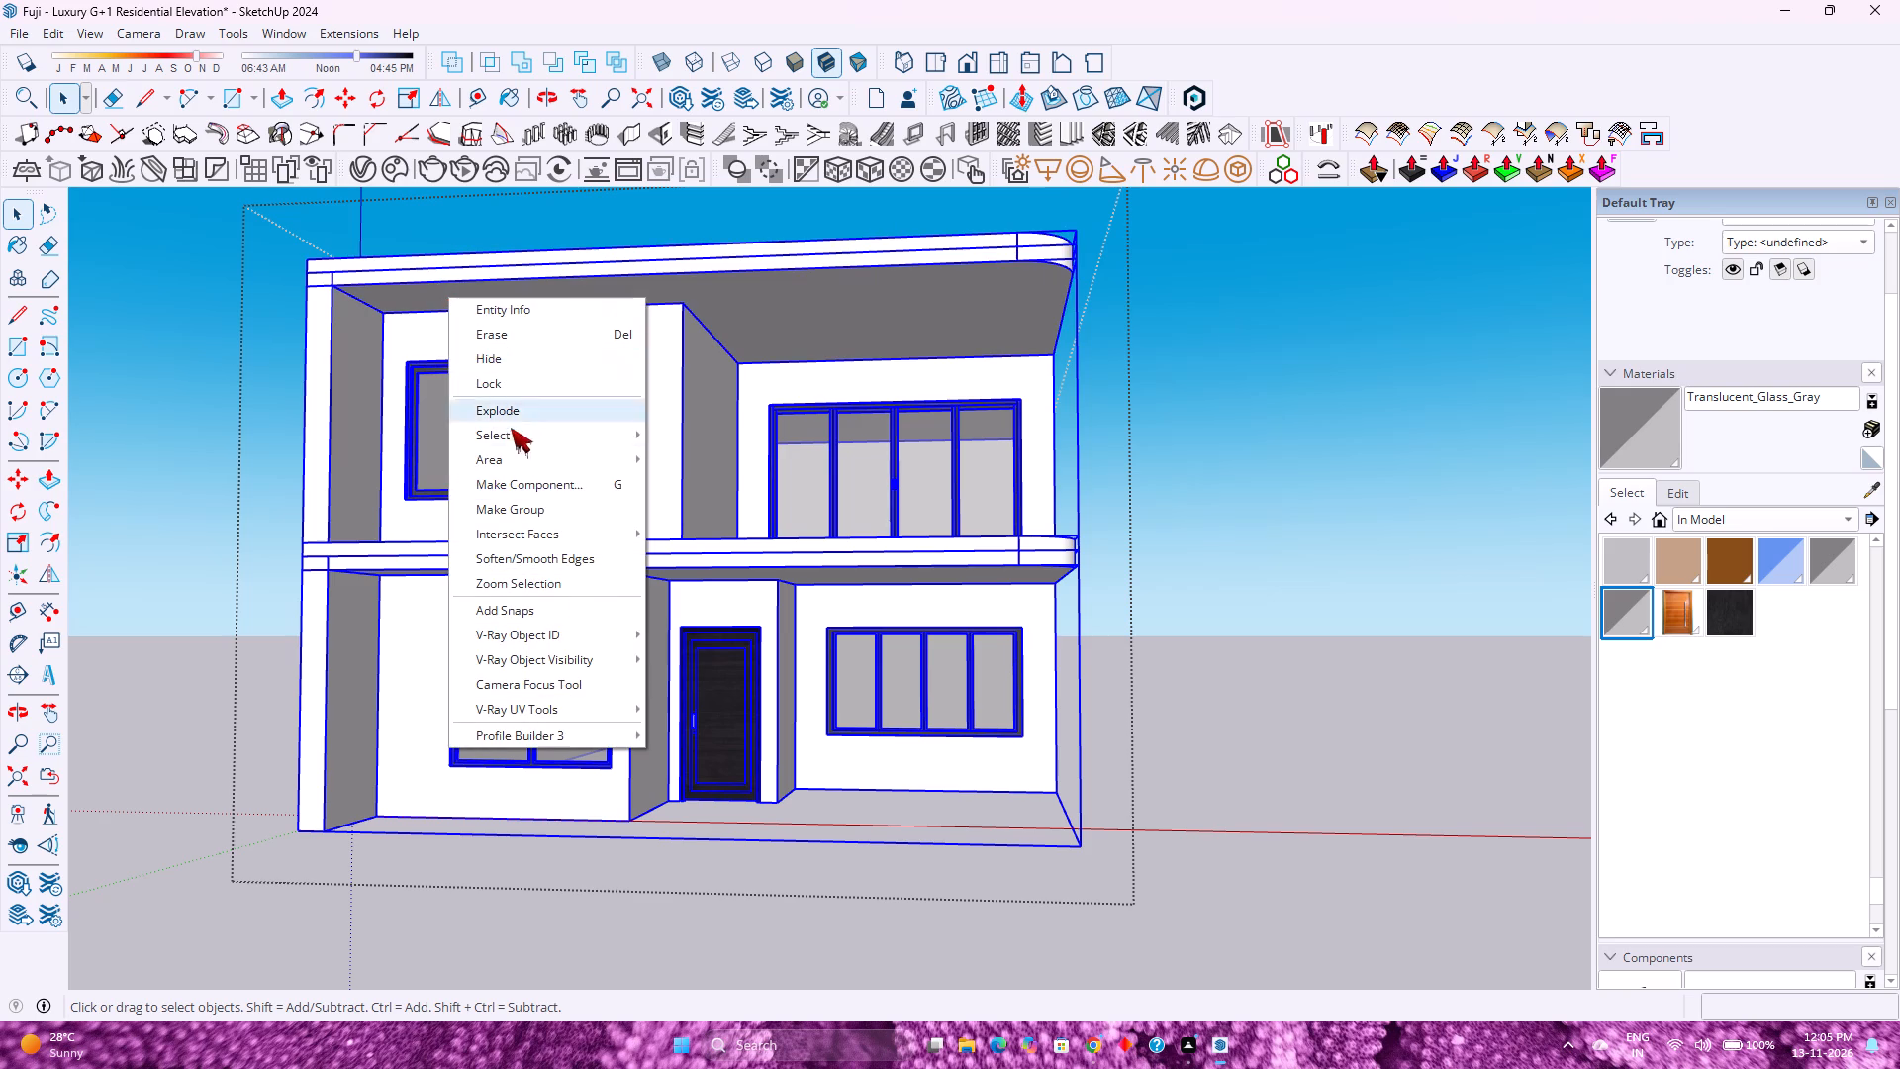
left_click(517, 505)
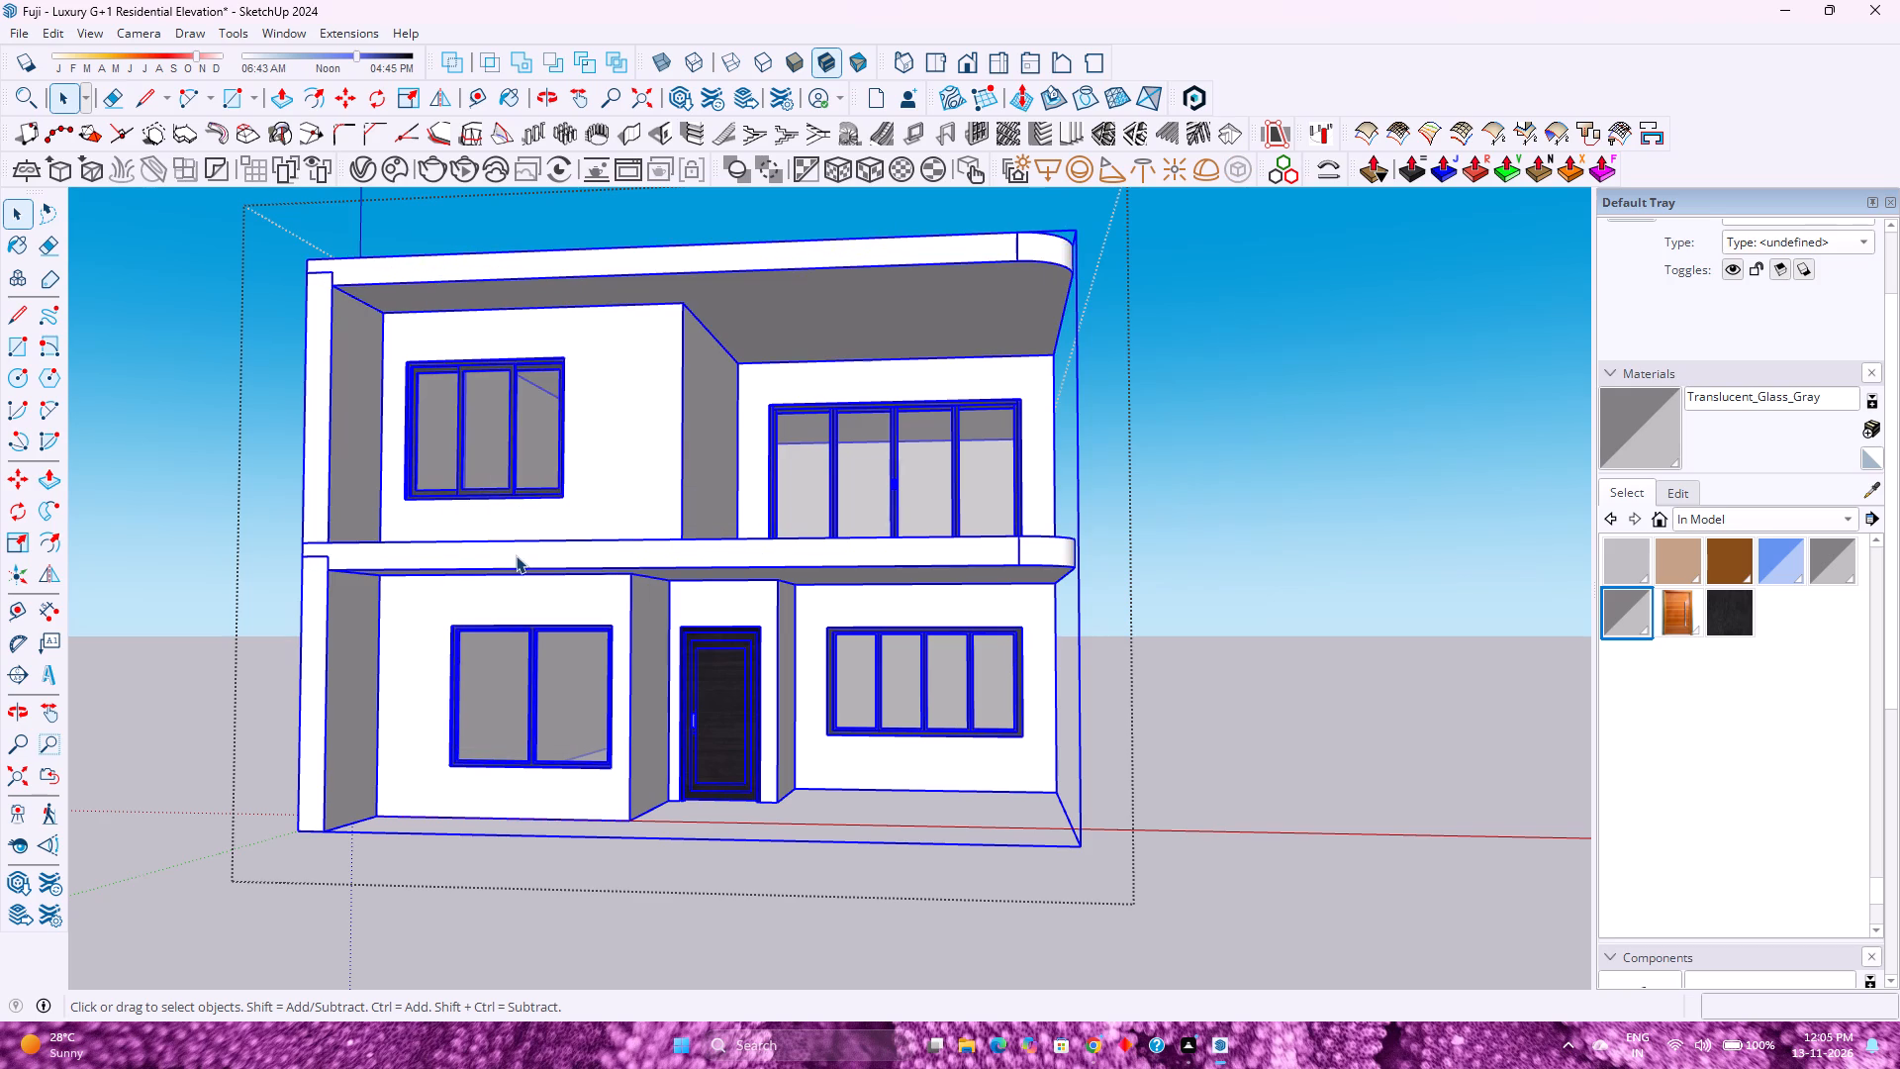
Open the house group and place a vertical guide 8' along the red axis from the front edge of the upper floor's left side wall.
double_click(516, 554)
left_click(516, 554)
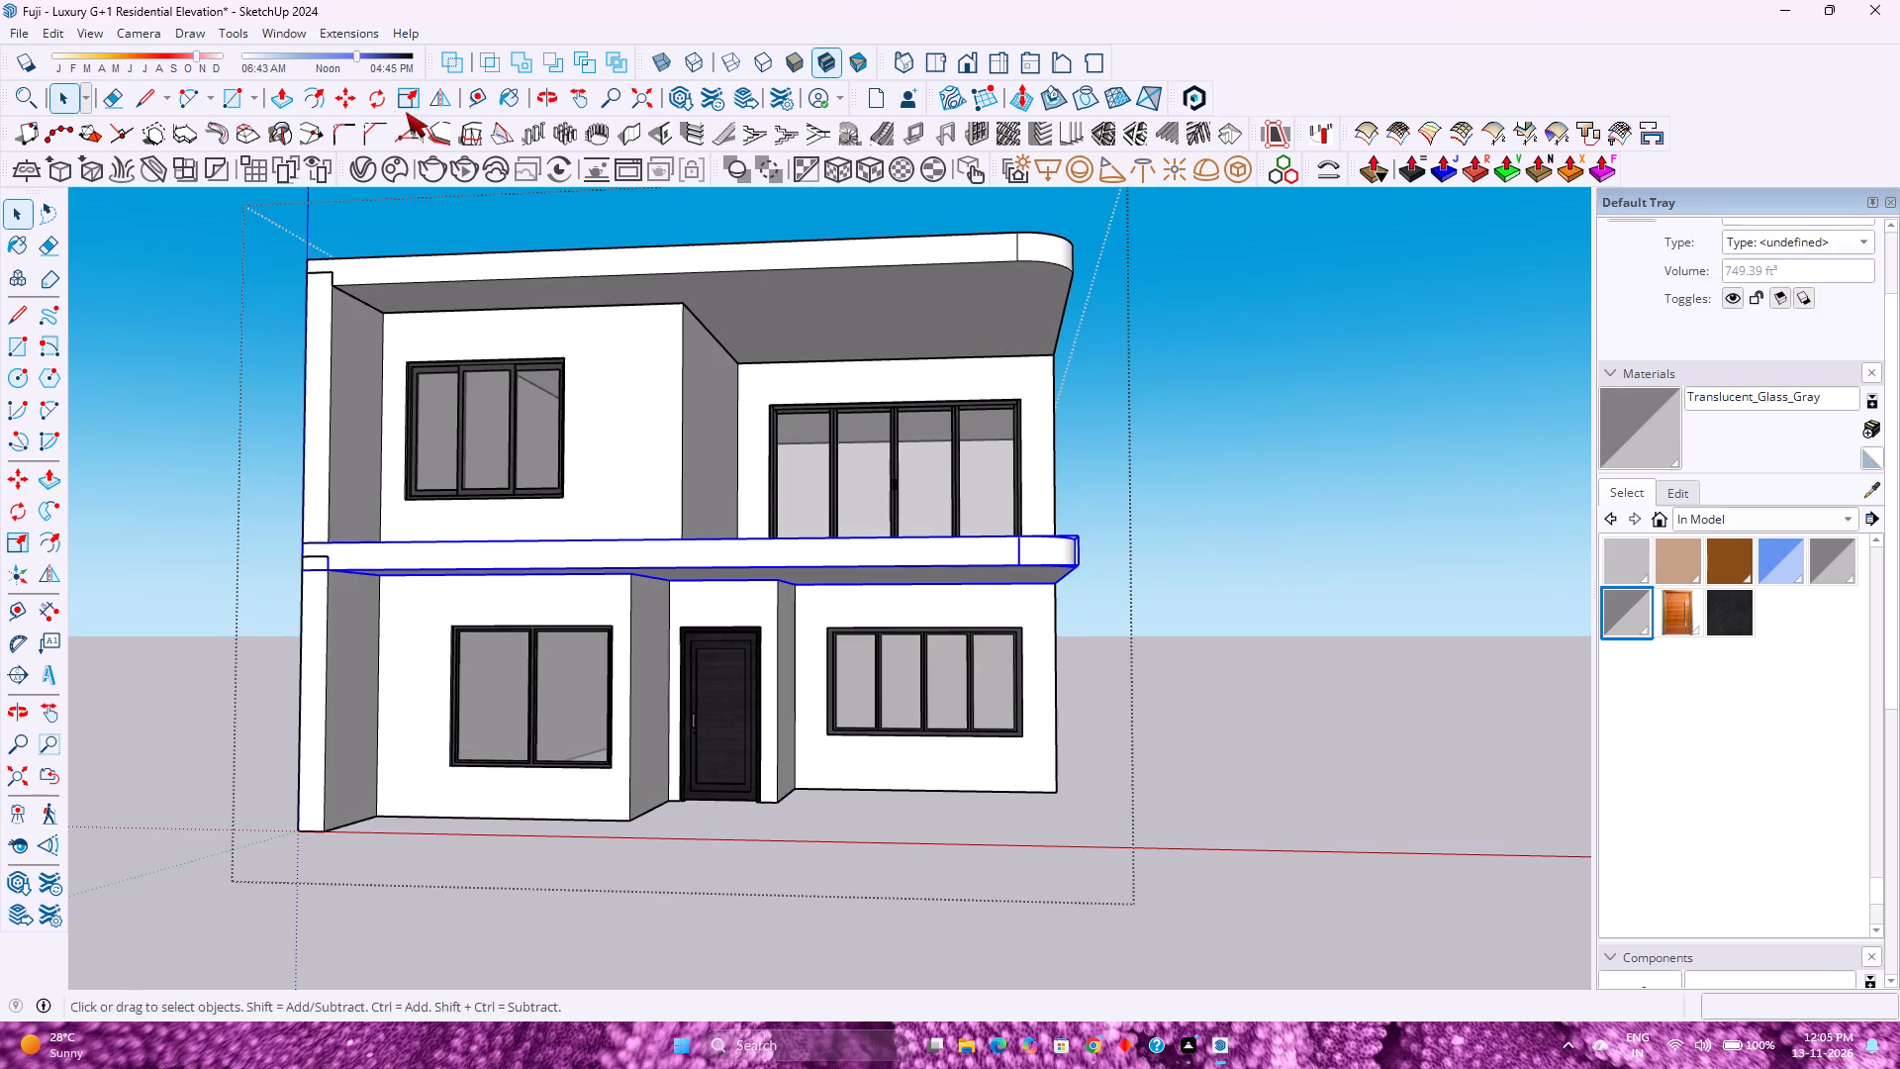
left_click(466, 93)
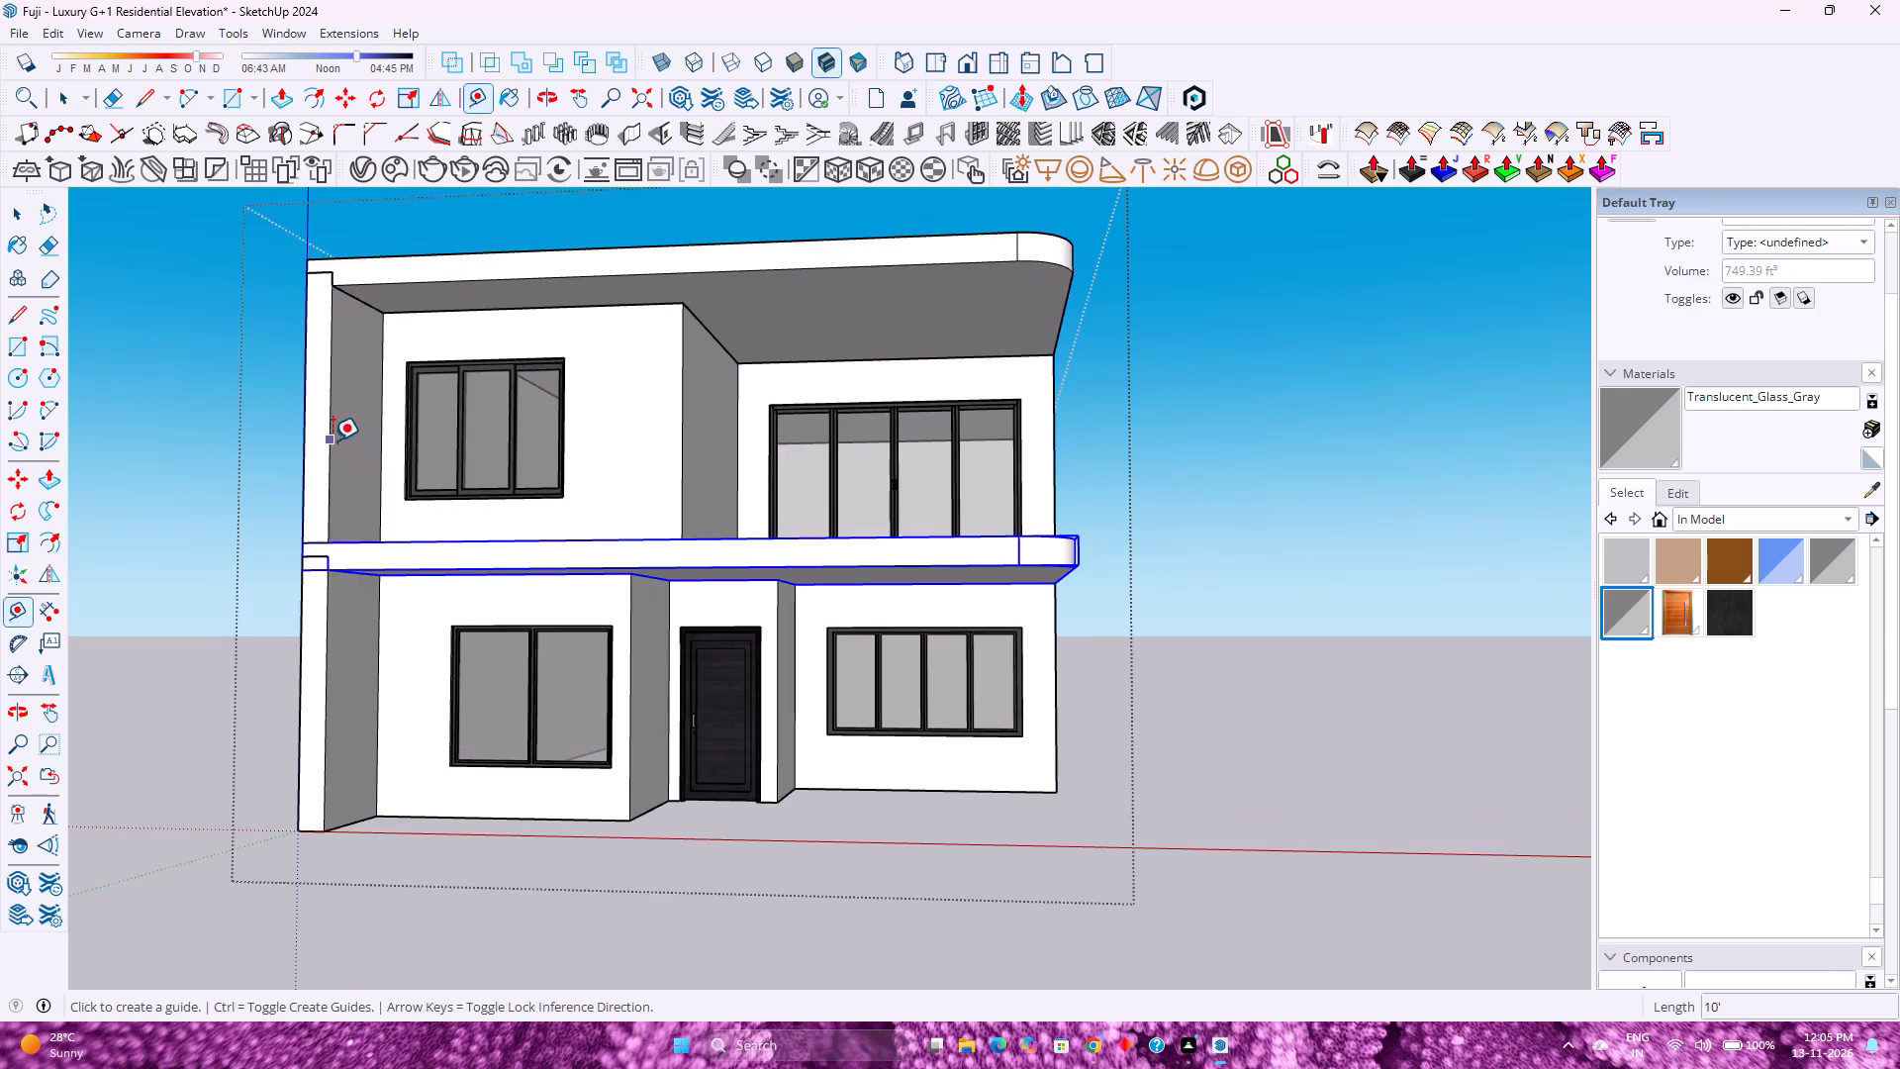
left_click(332, 440)
key("Right")
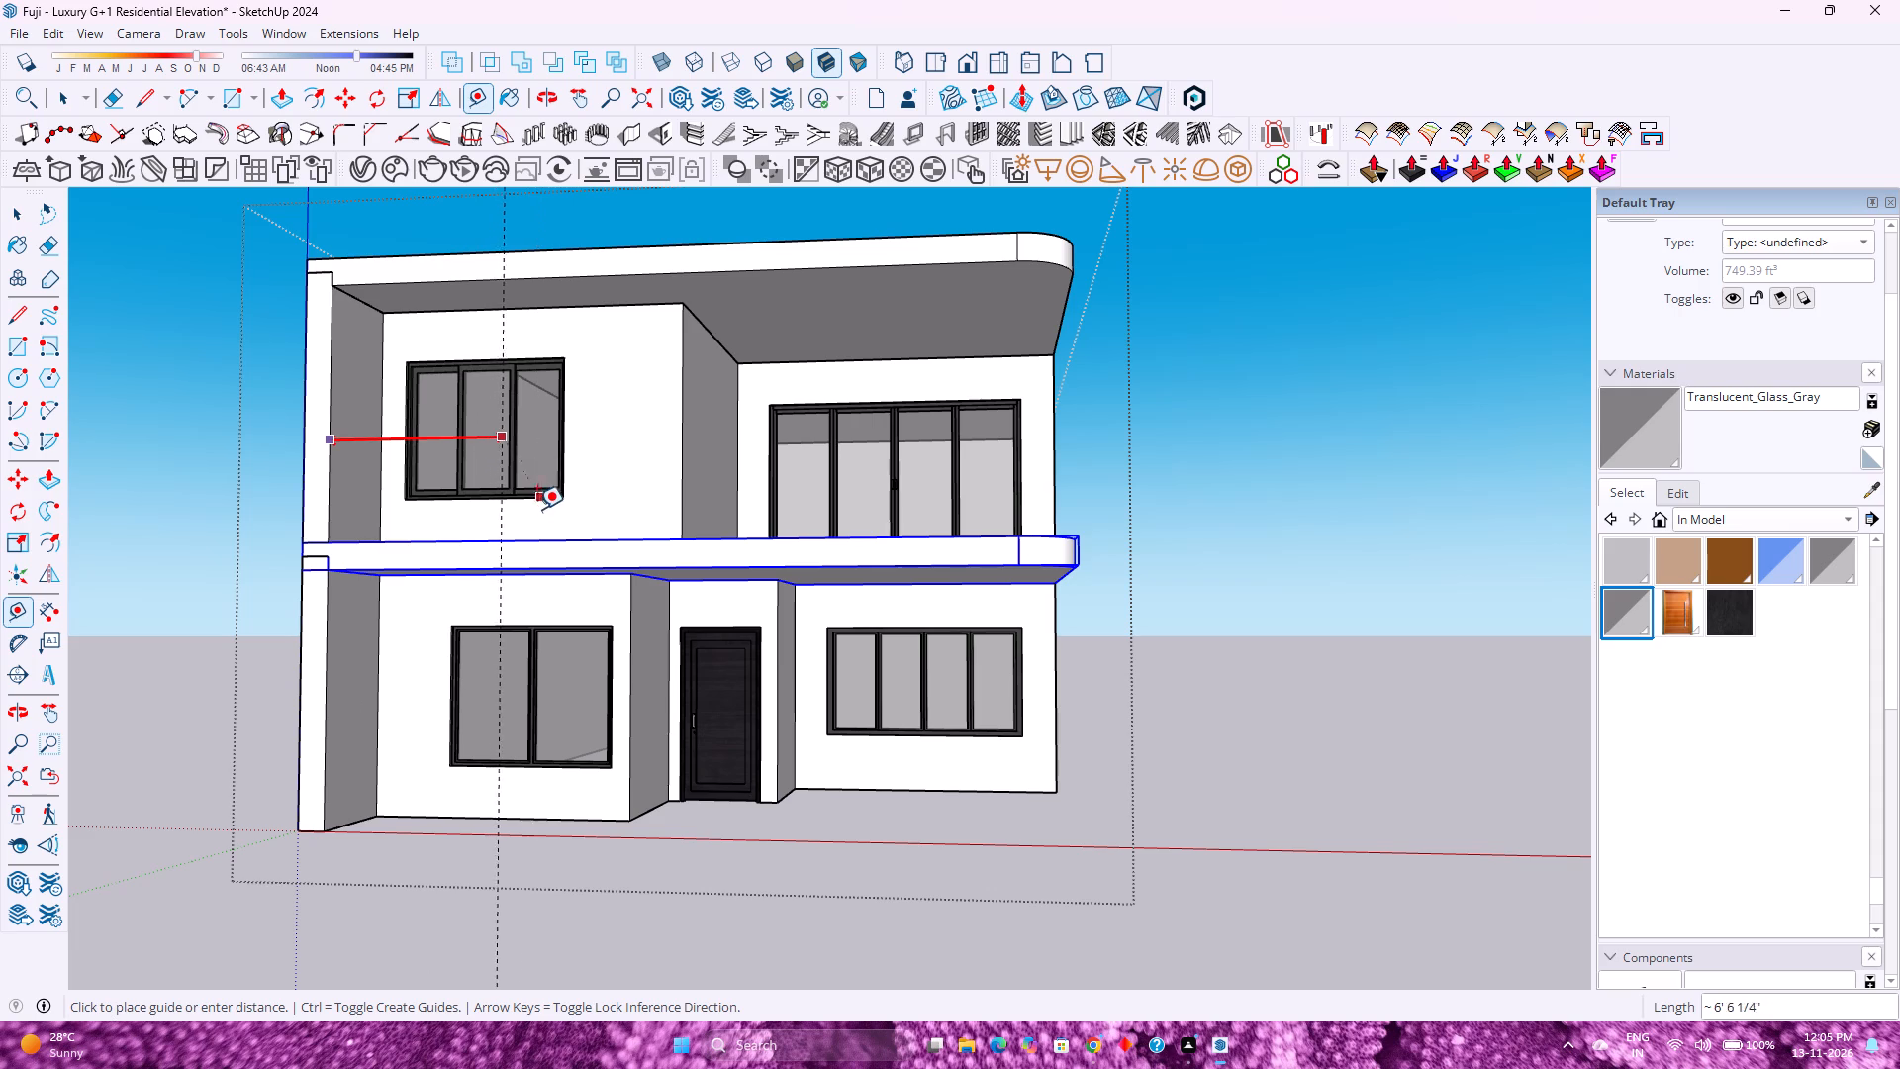
middle_click_drag(618, 551, 699, 594)
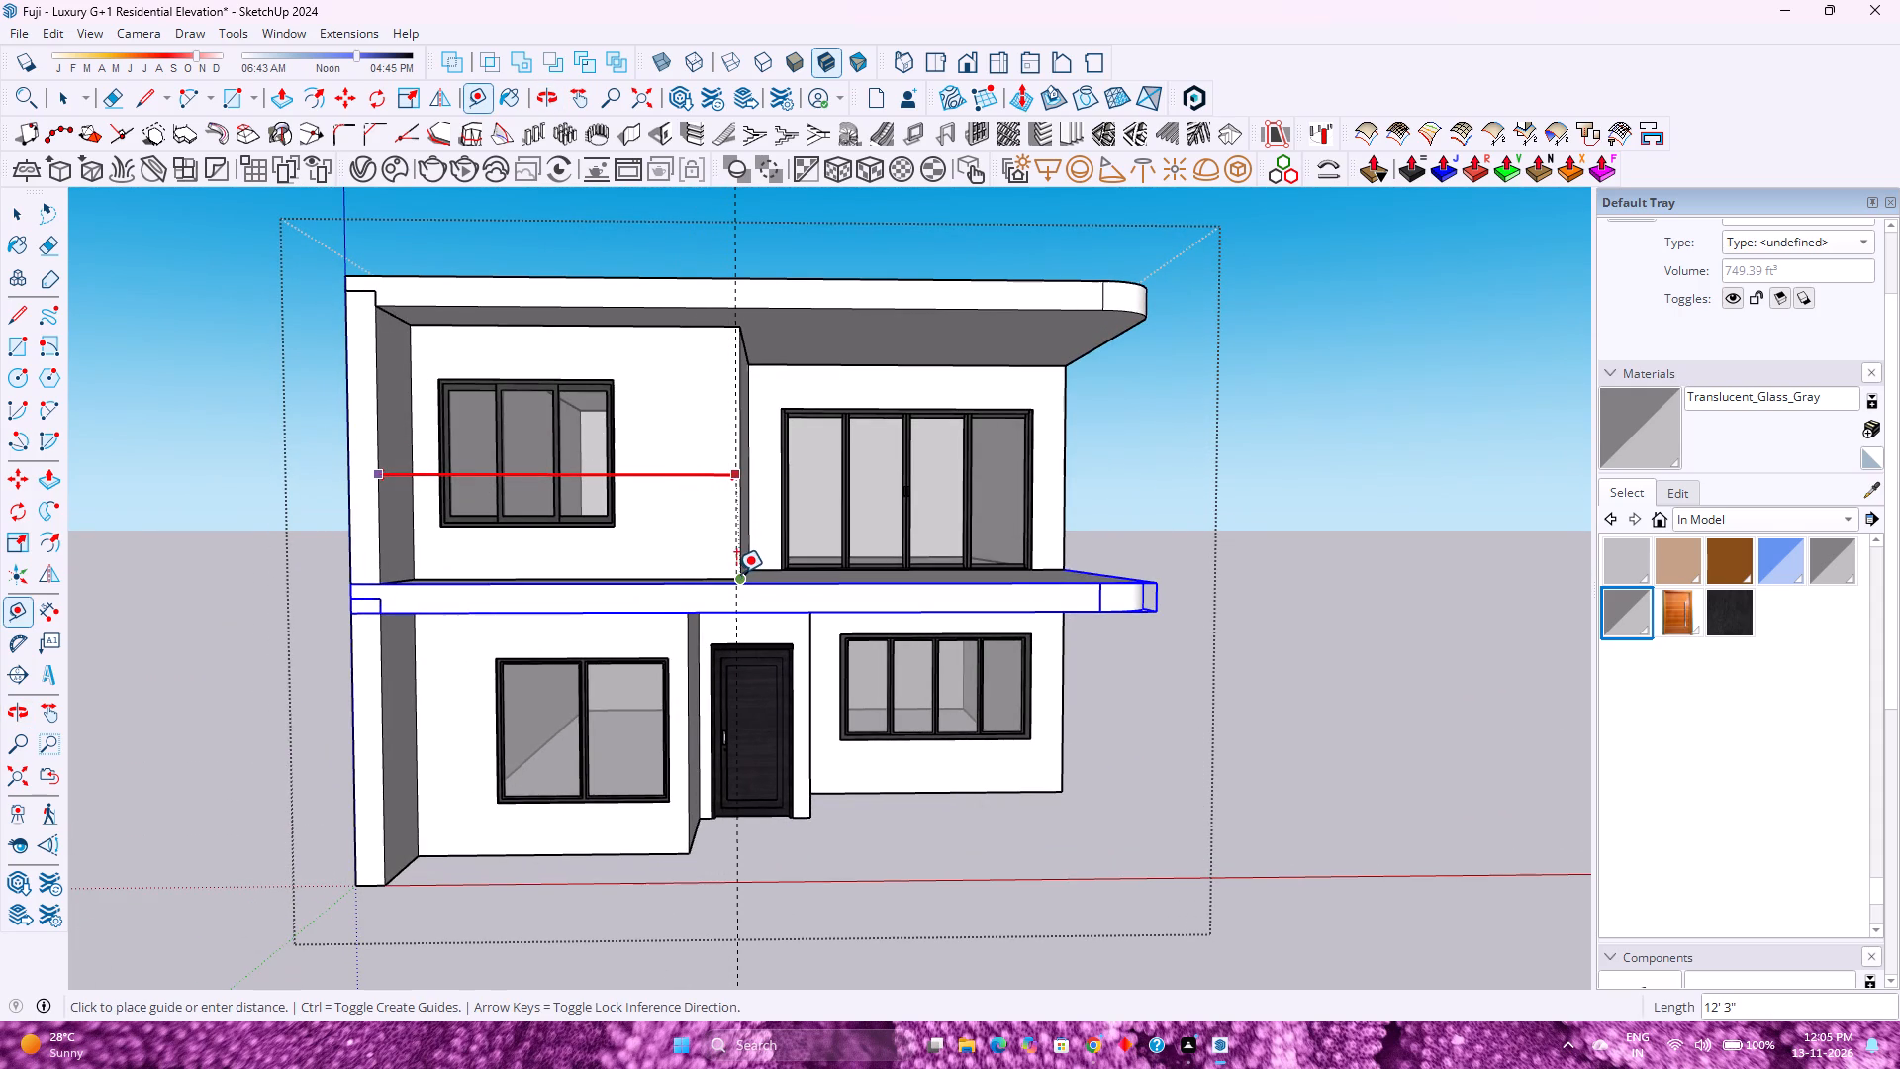
scroll(736, 573, "up", 3)
middle_click_drag(736, 573, 698, 608)
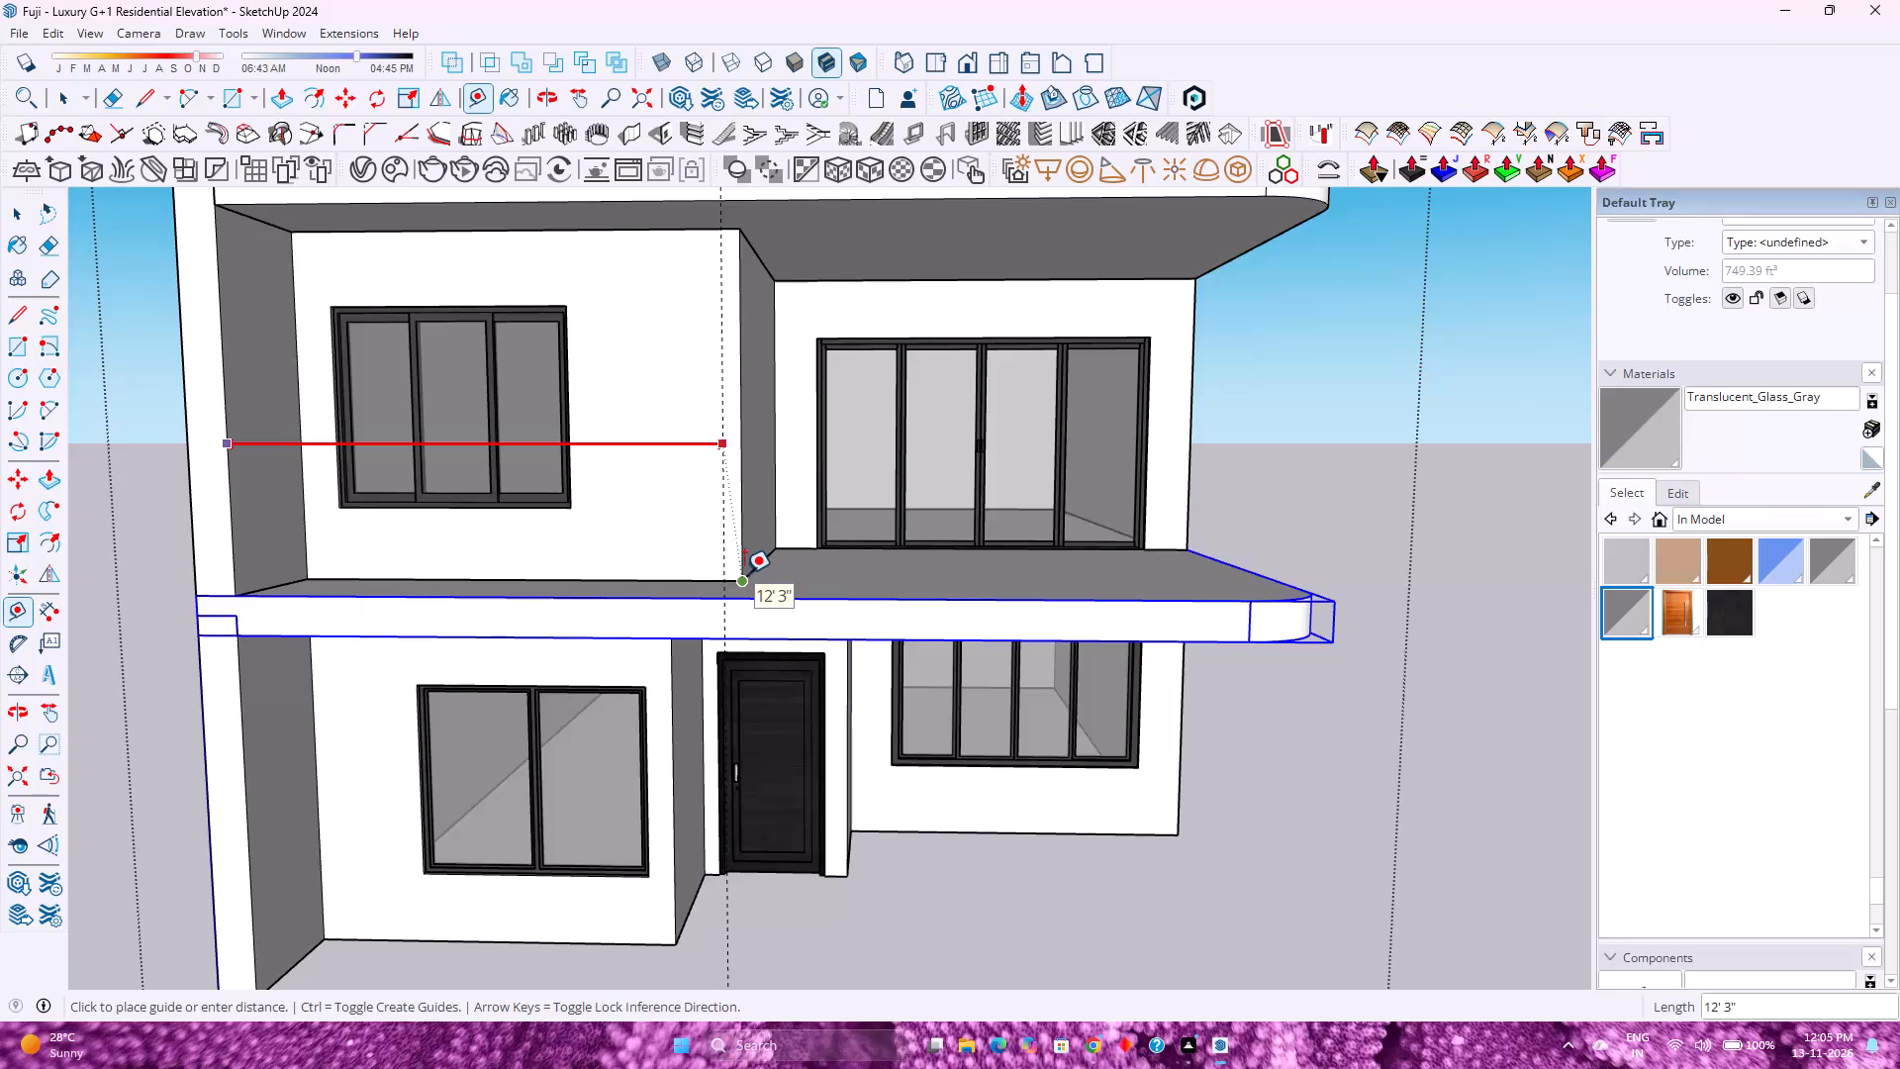
type("8'")
key("Return")
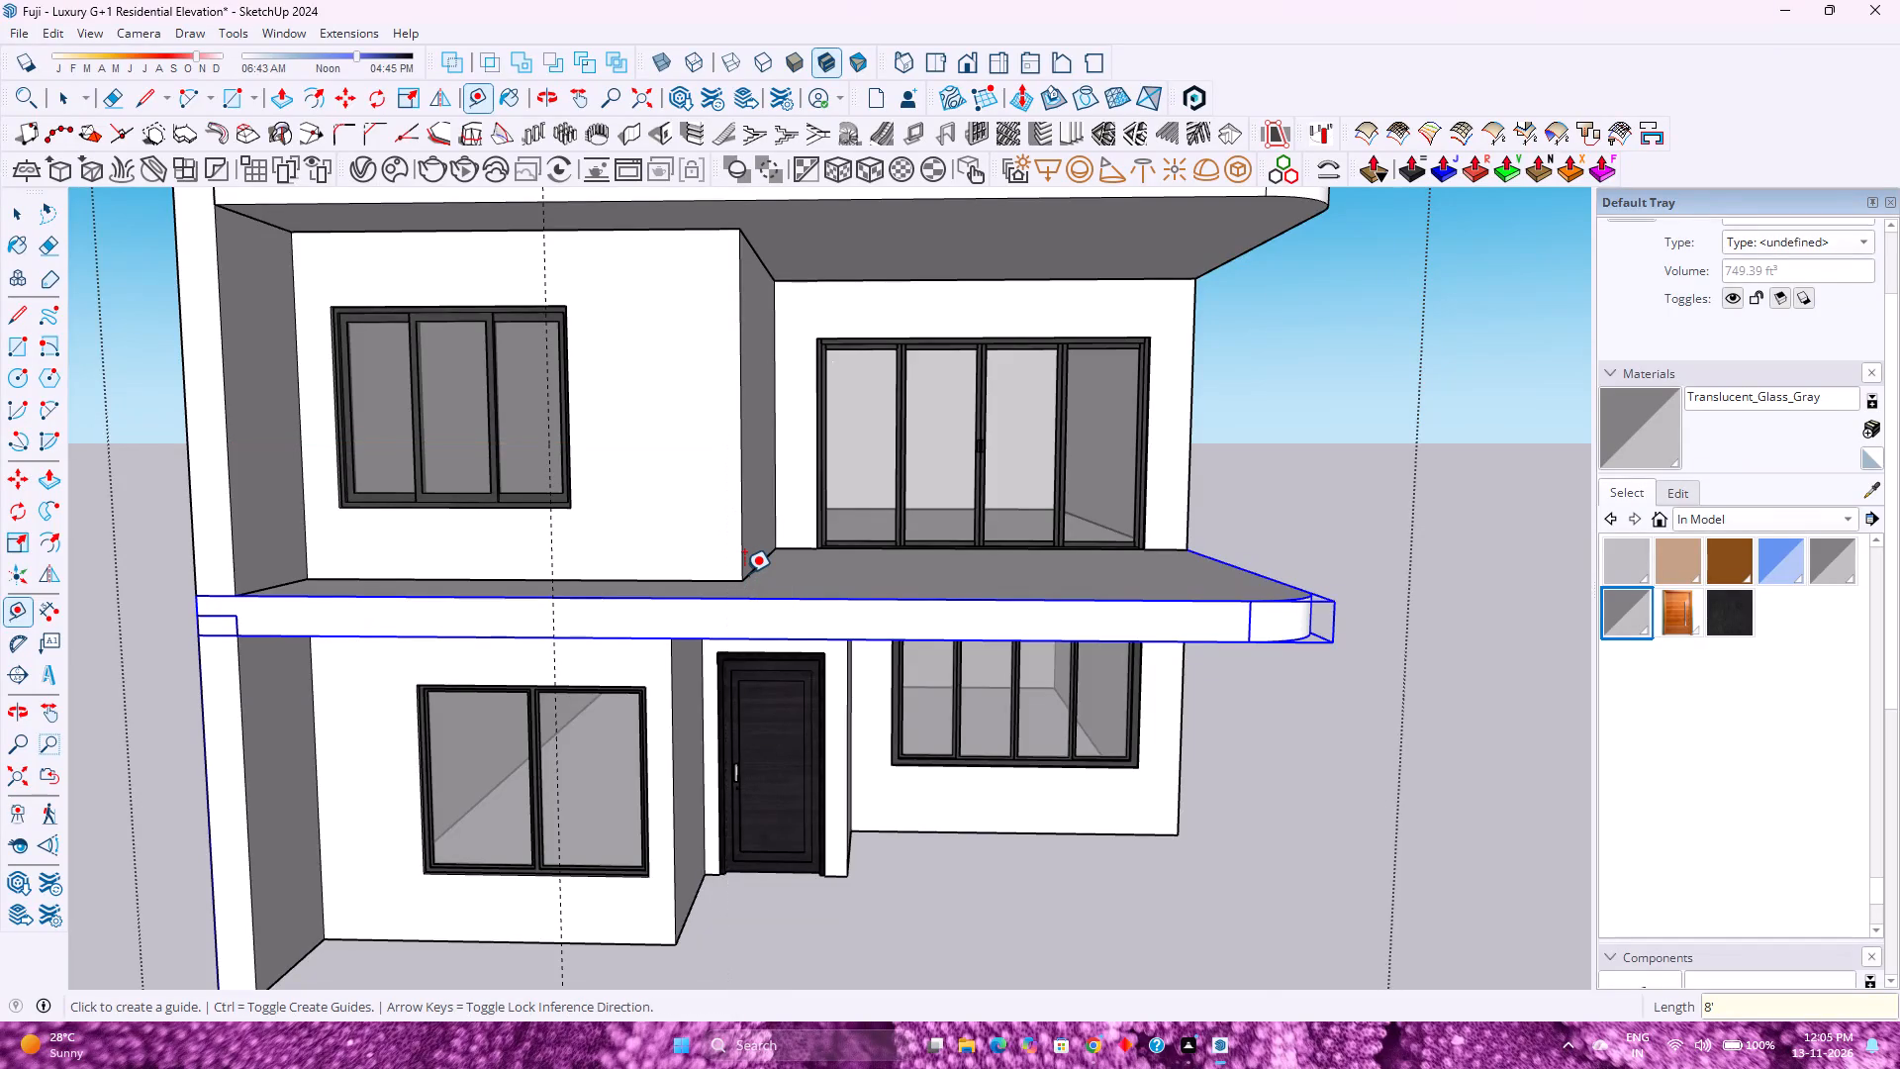
Place a second vertical guide 1'6" from the first one, toward the entrance door side, across the first-floor slab's front face.
scroll(744, 573, "down", 2)
scroll(569, 645, "up", 6)
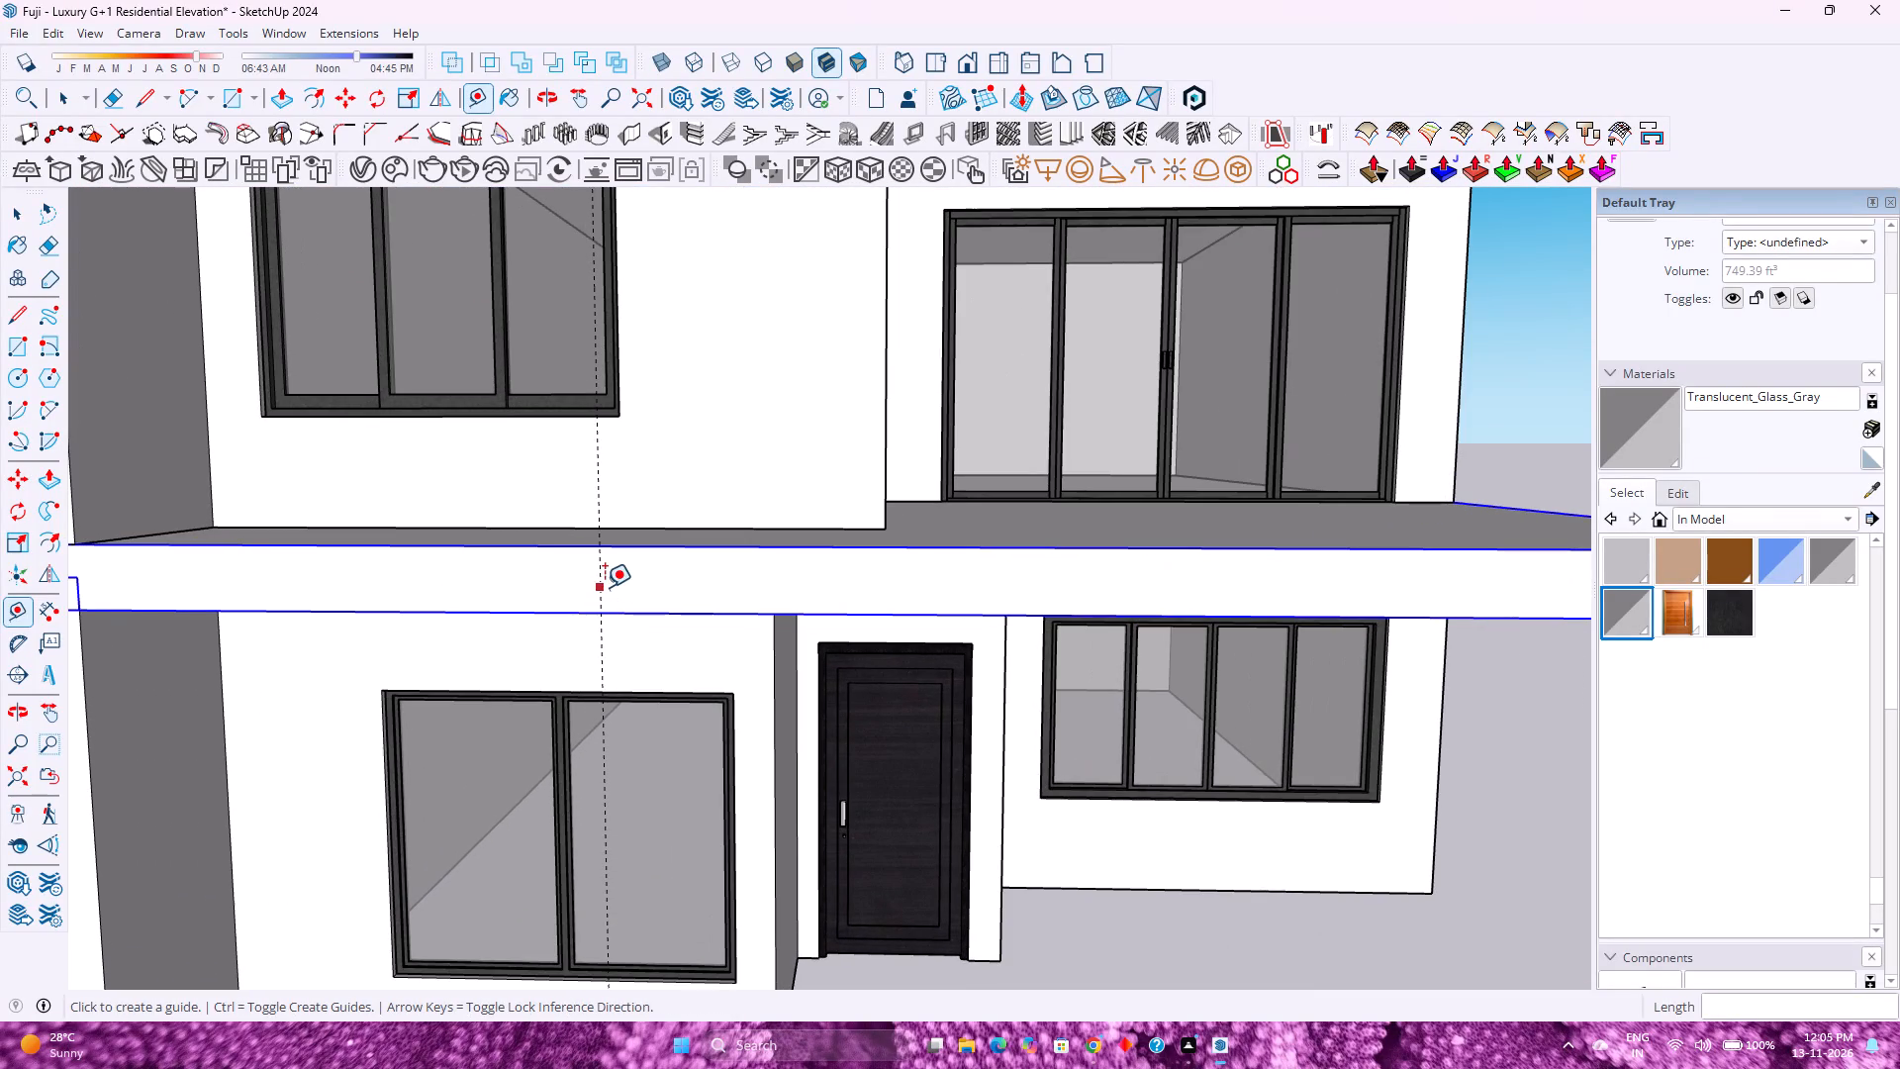
left_click(605, 587)
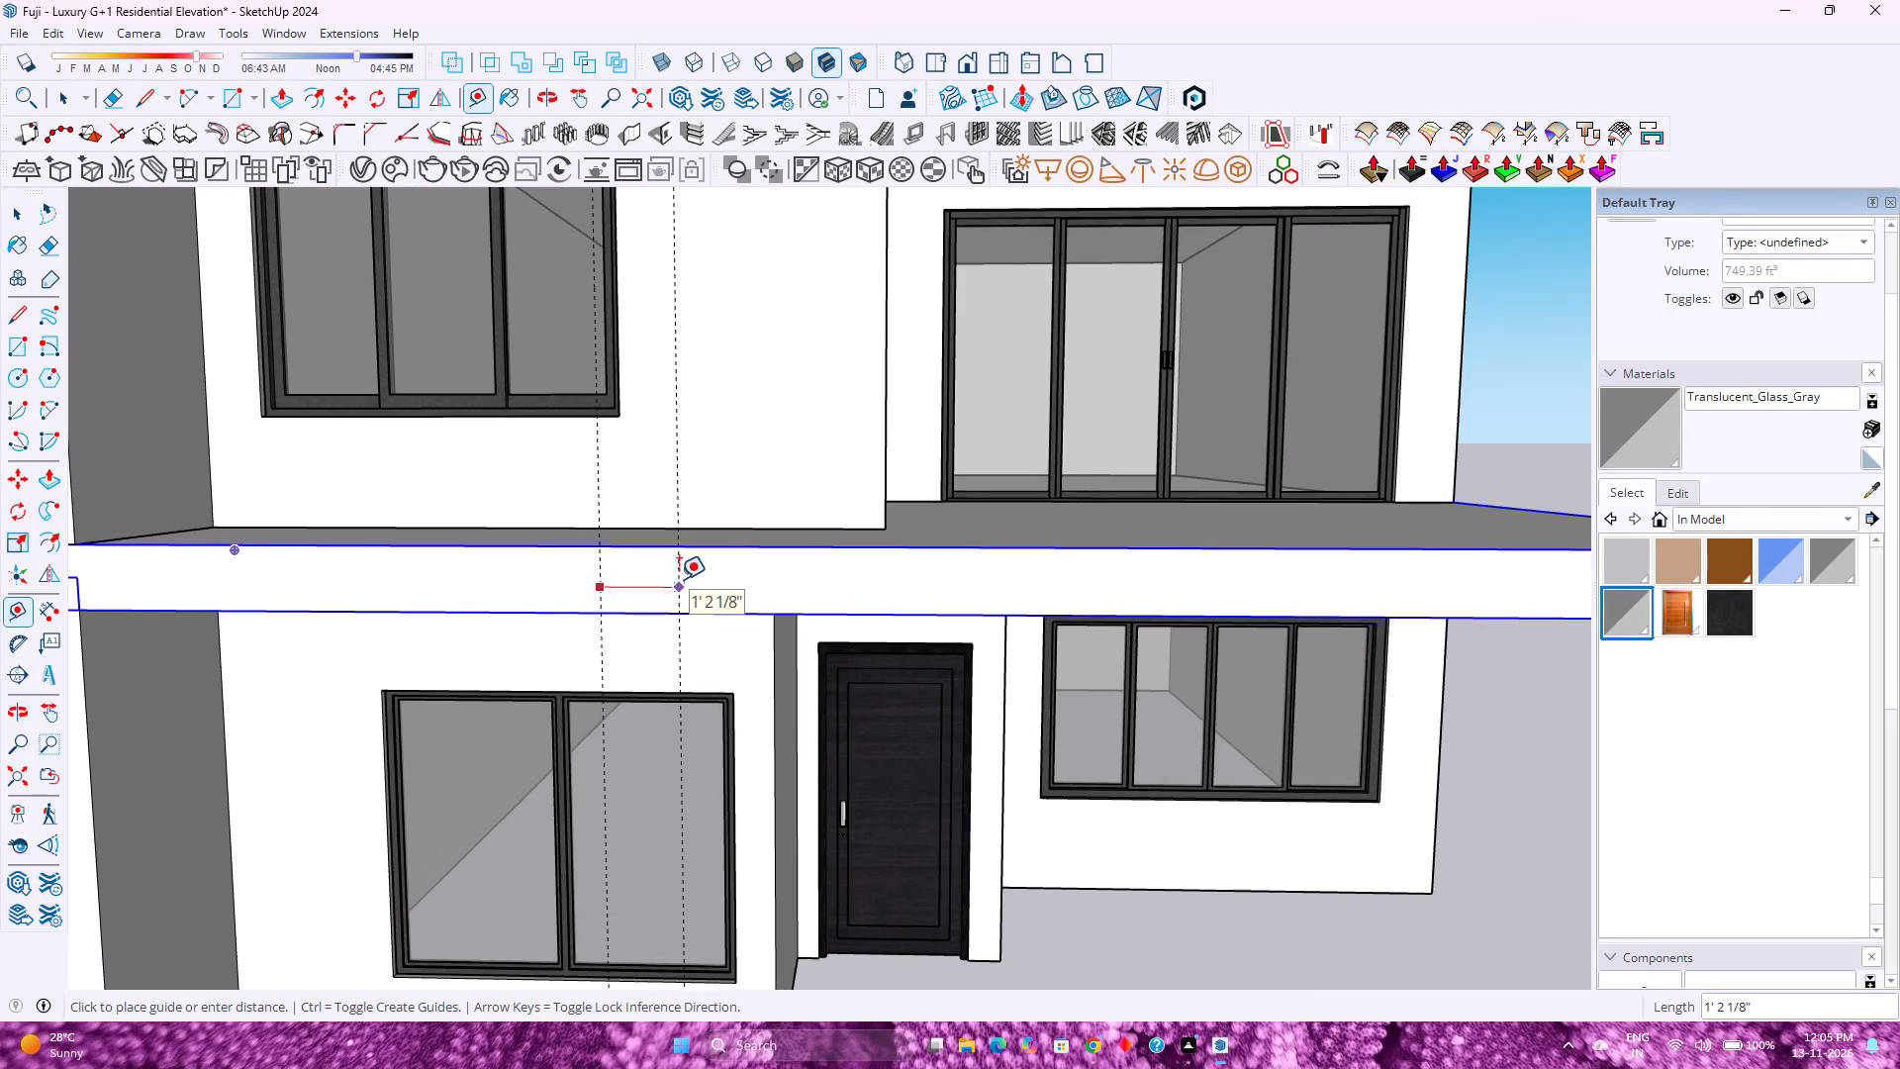
type("1'6")
key("Return")
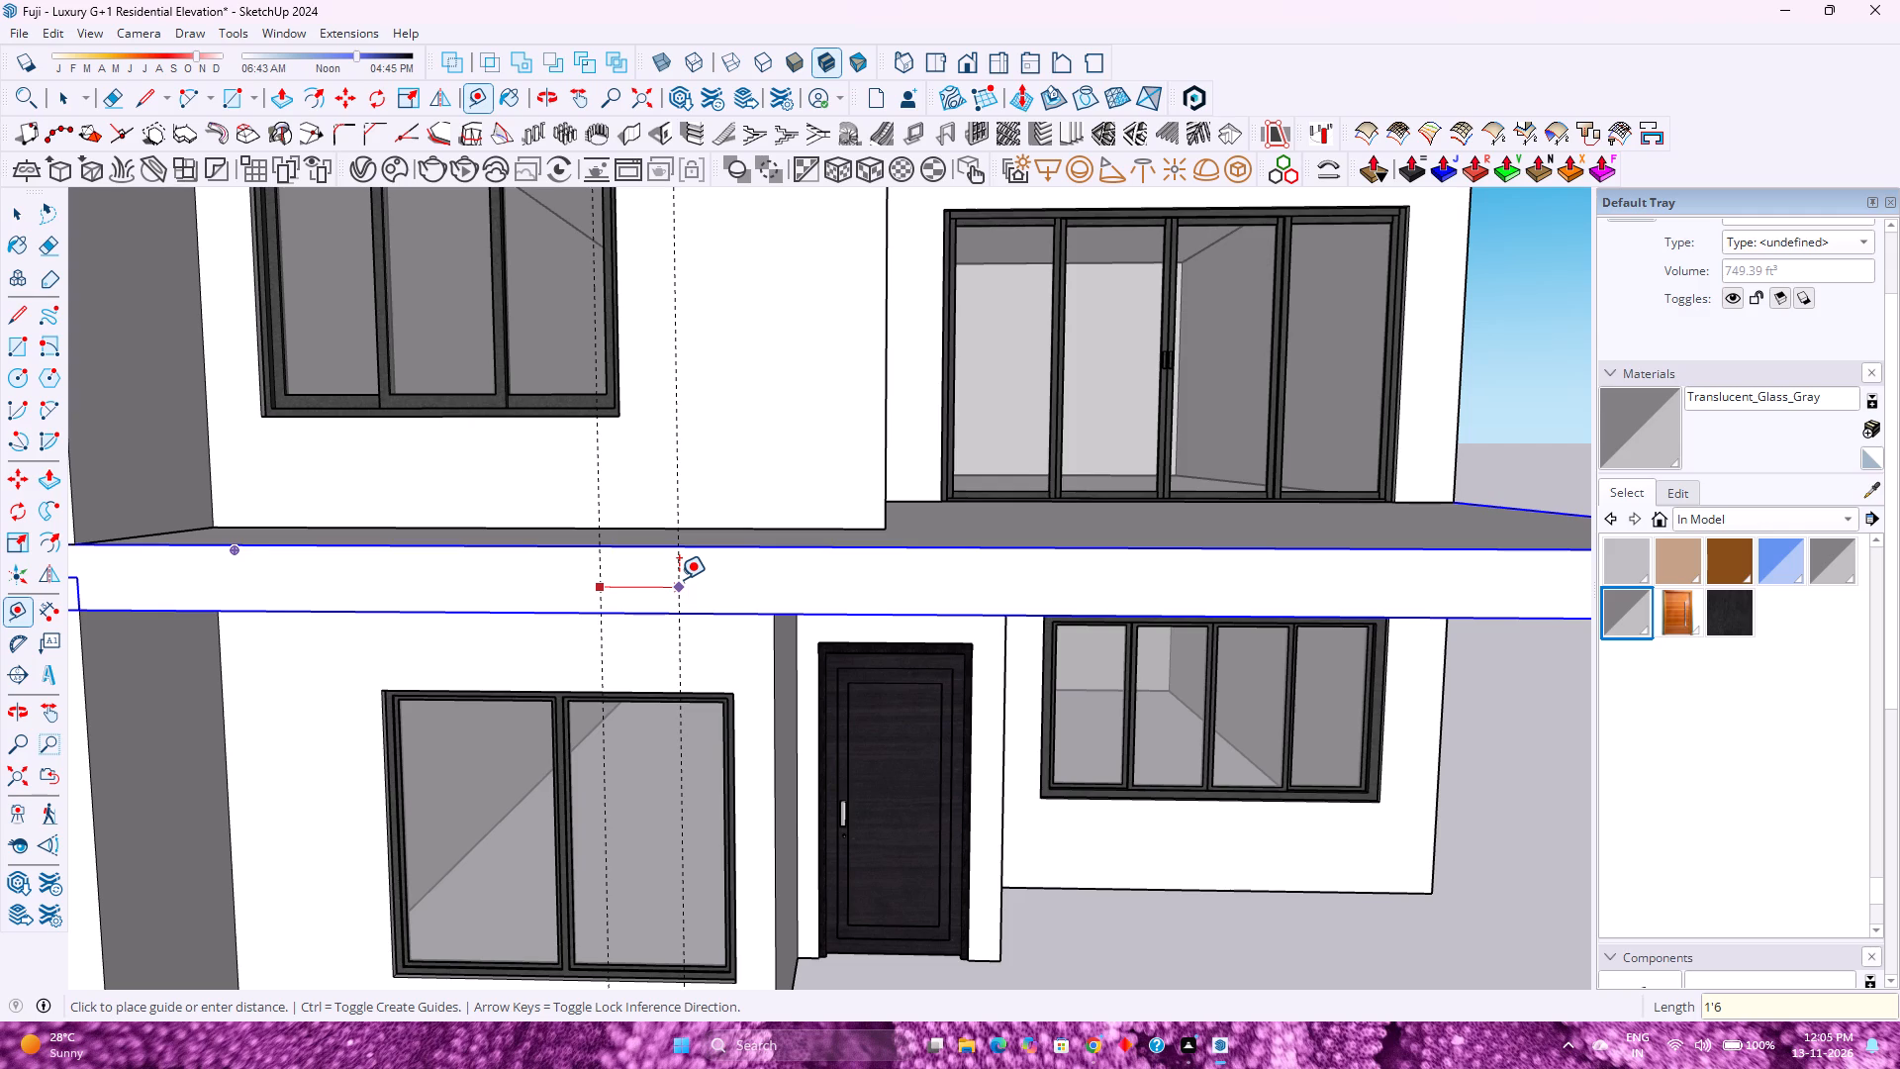
Draw a 1'6" by 1' rectangle between the two guides on the first-floor slab's front face and make it a group.
key("r")
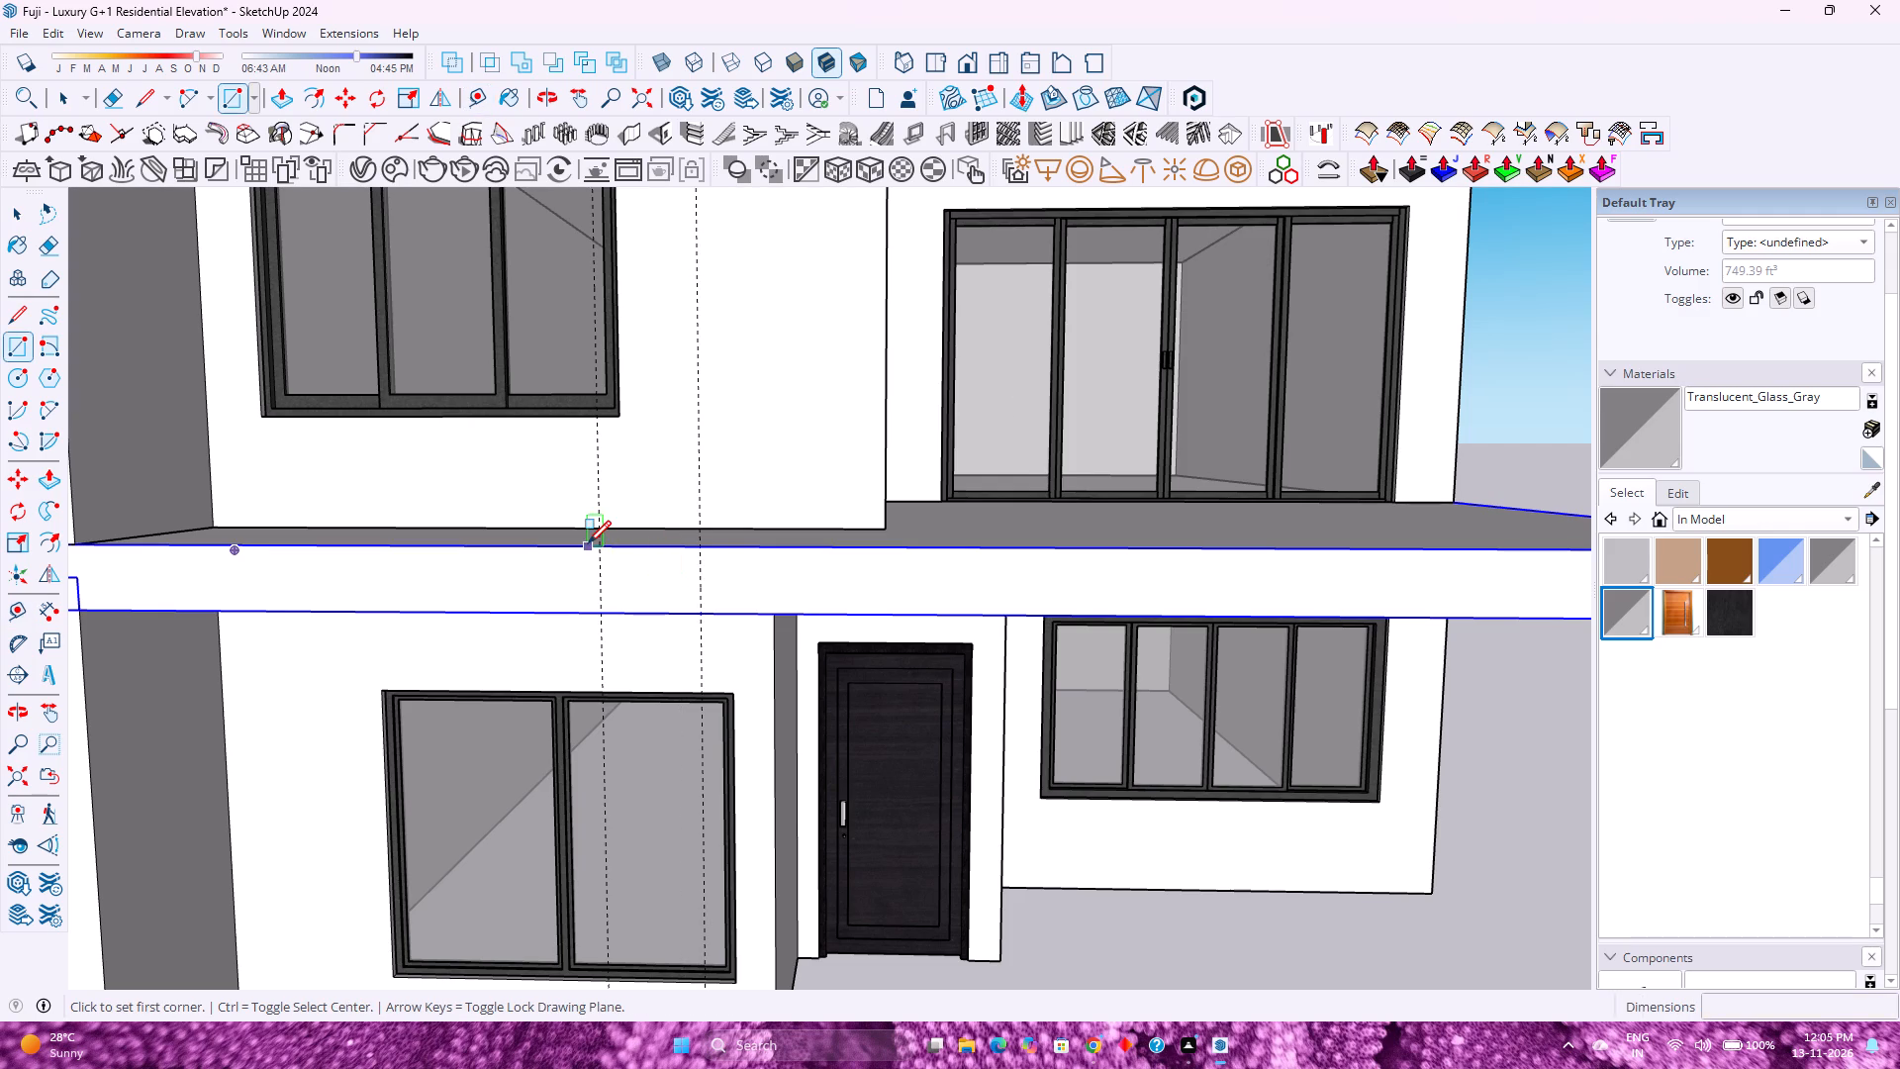
left_click(601, 547)
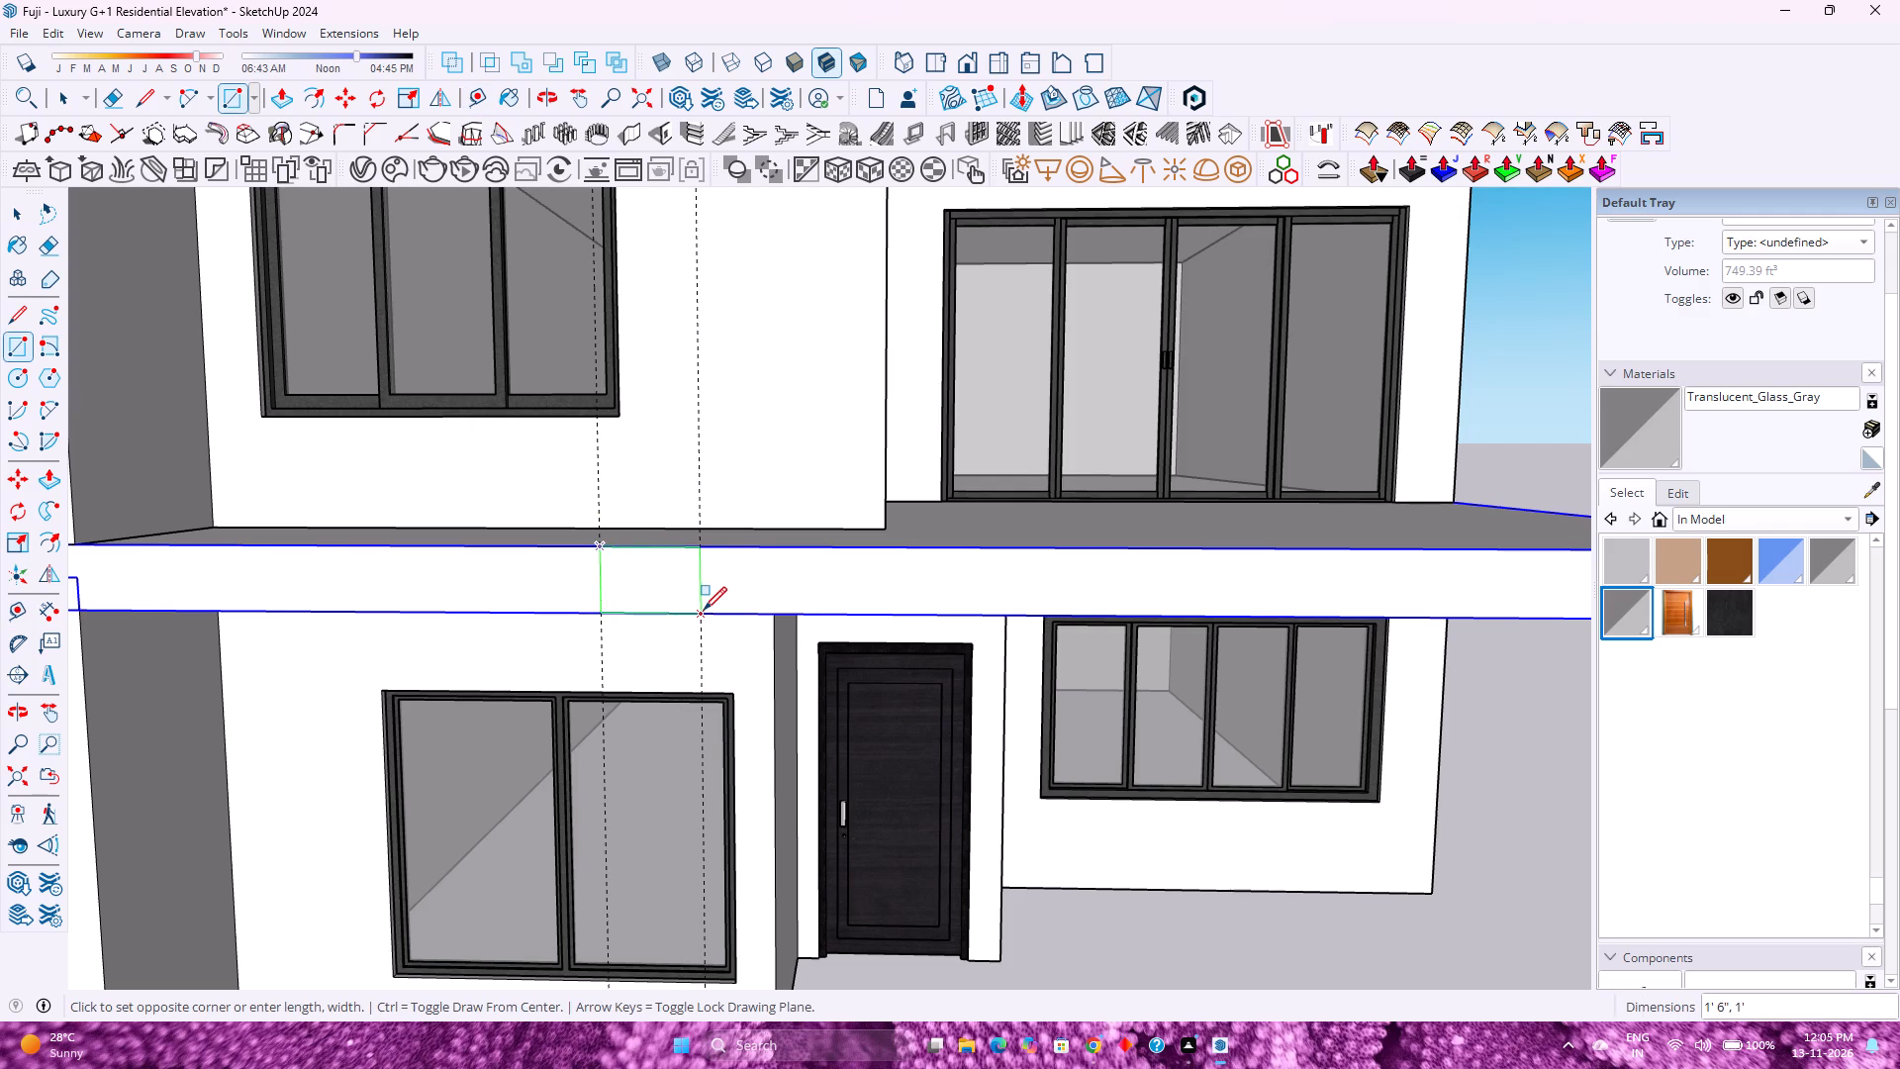
left_click(704, 610)
key("space")
double_click(669, 591)
right_click(669, 591)
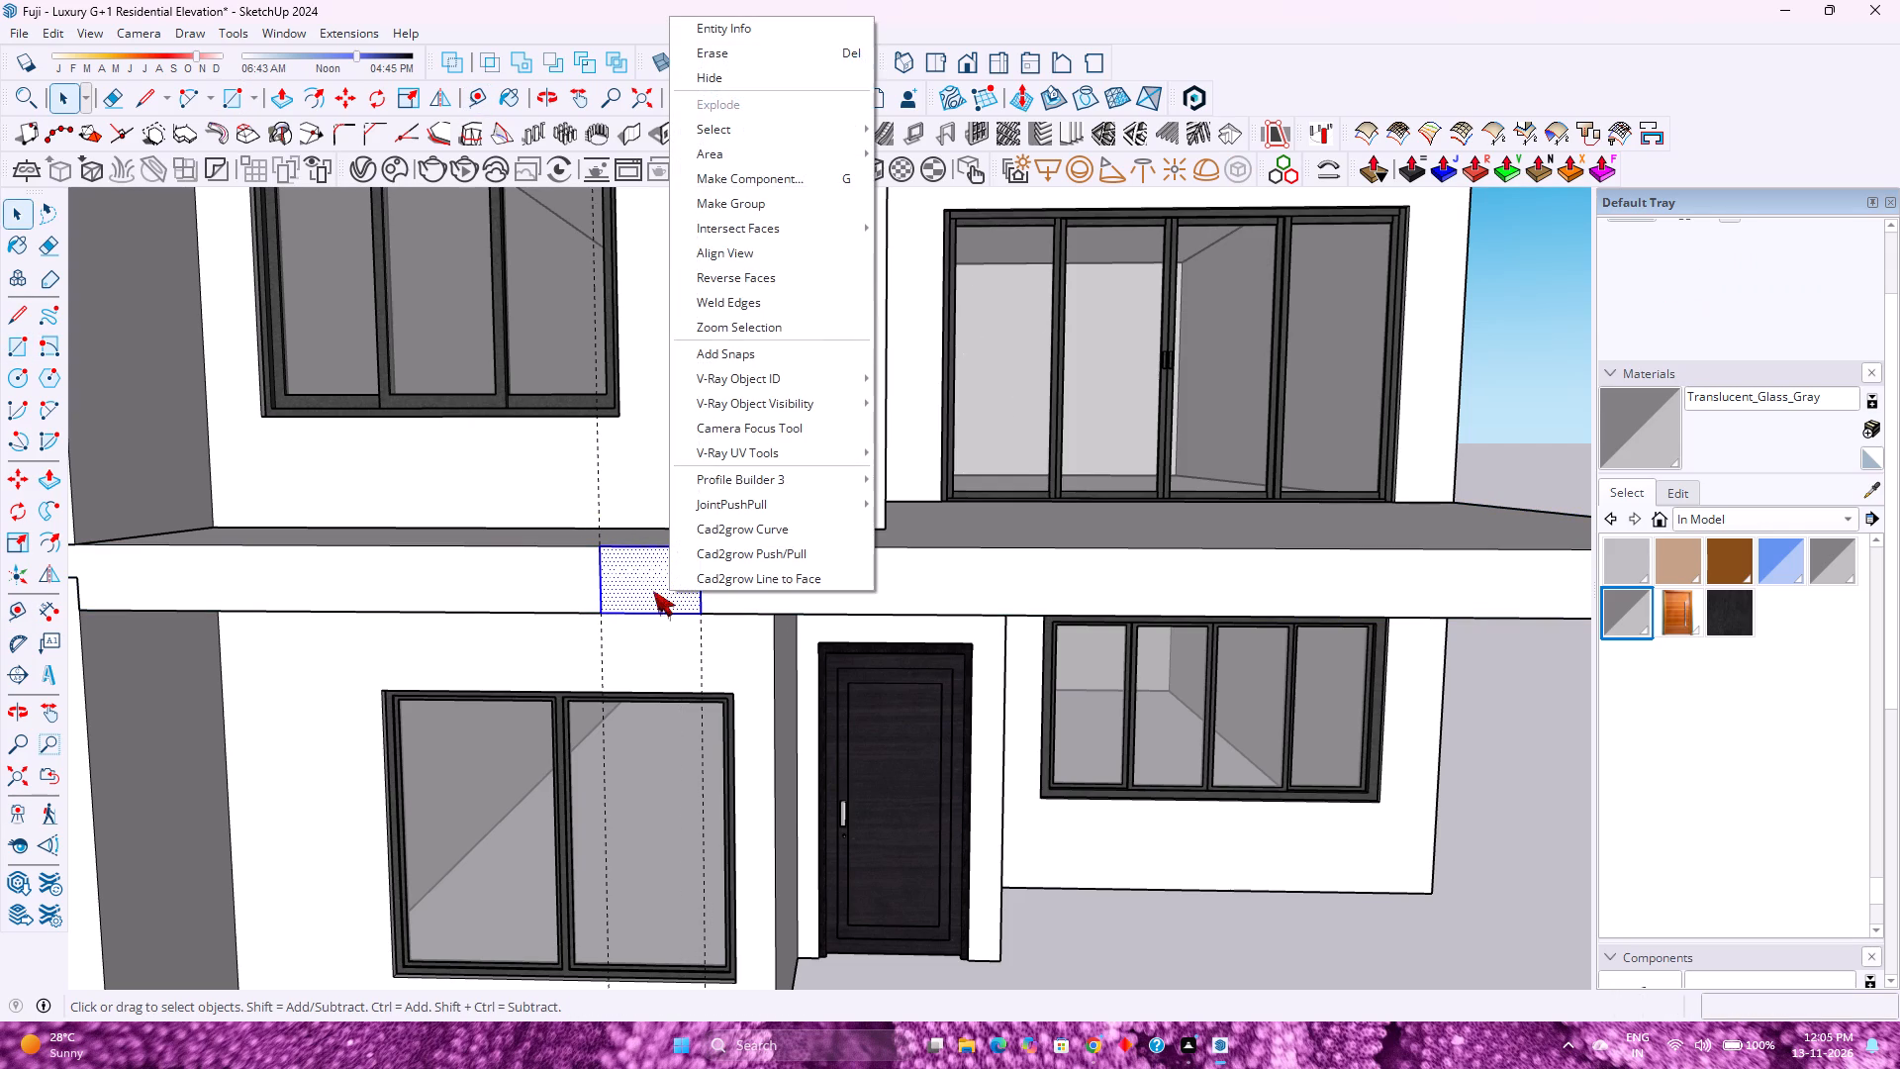
left_click(735, 208)
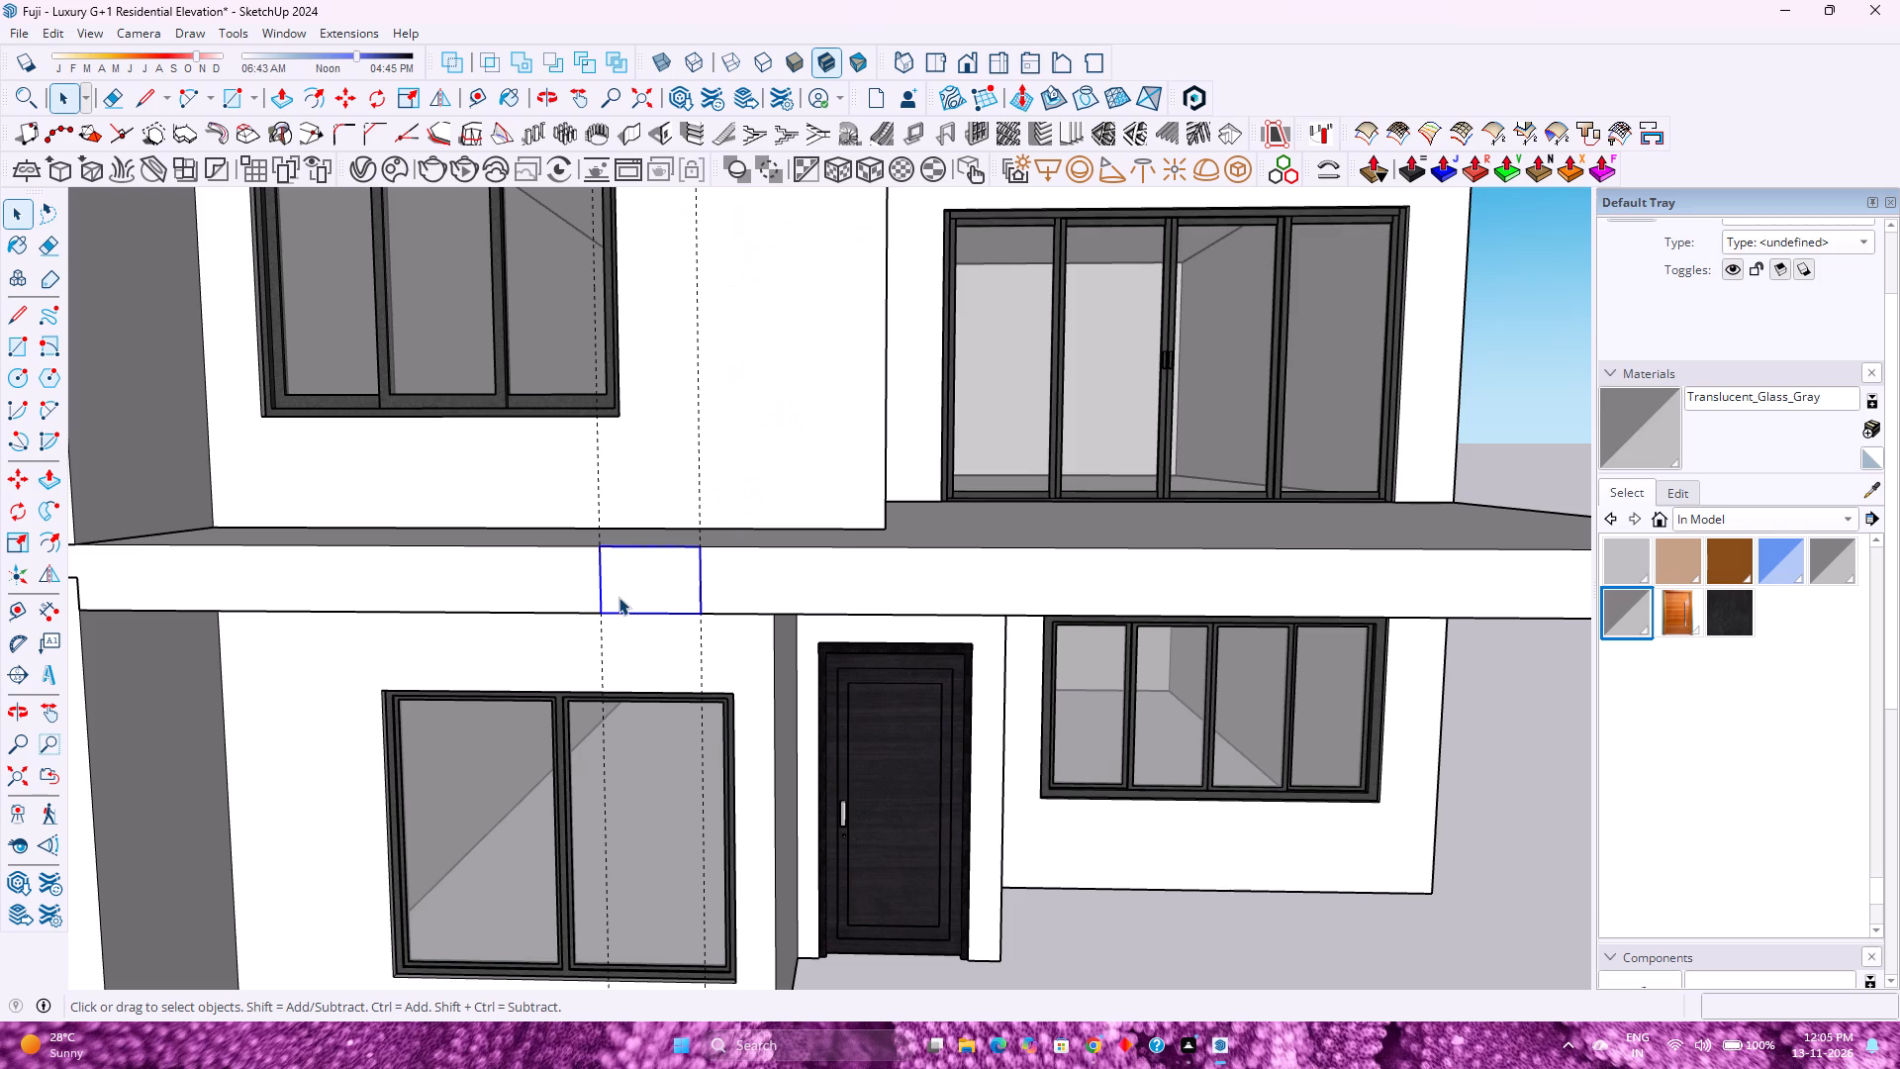
Undo the rectangle's grouping on the first-floor slab's front face, then group its face and edges again.
key("ctrl+z")
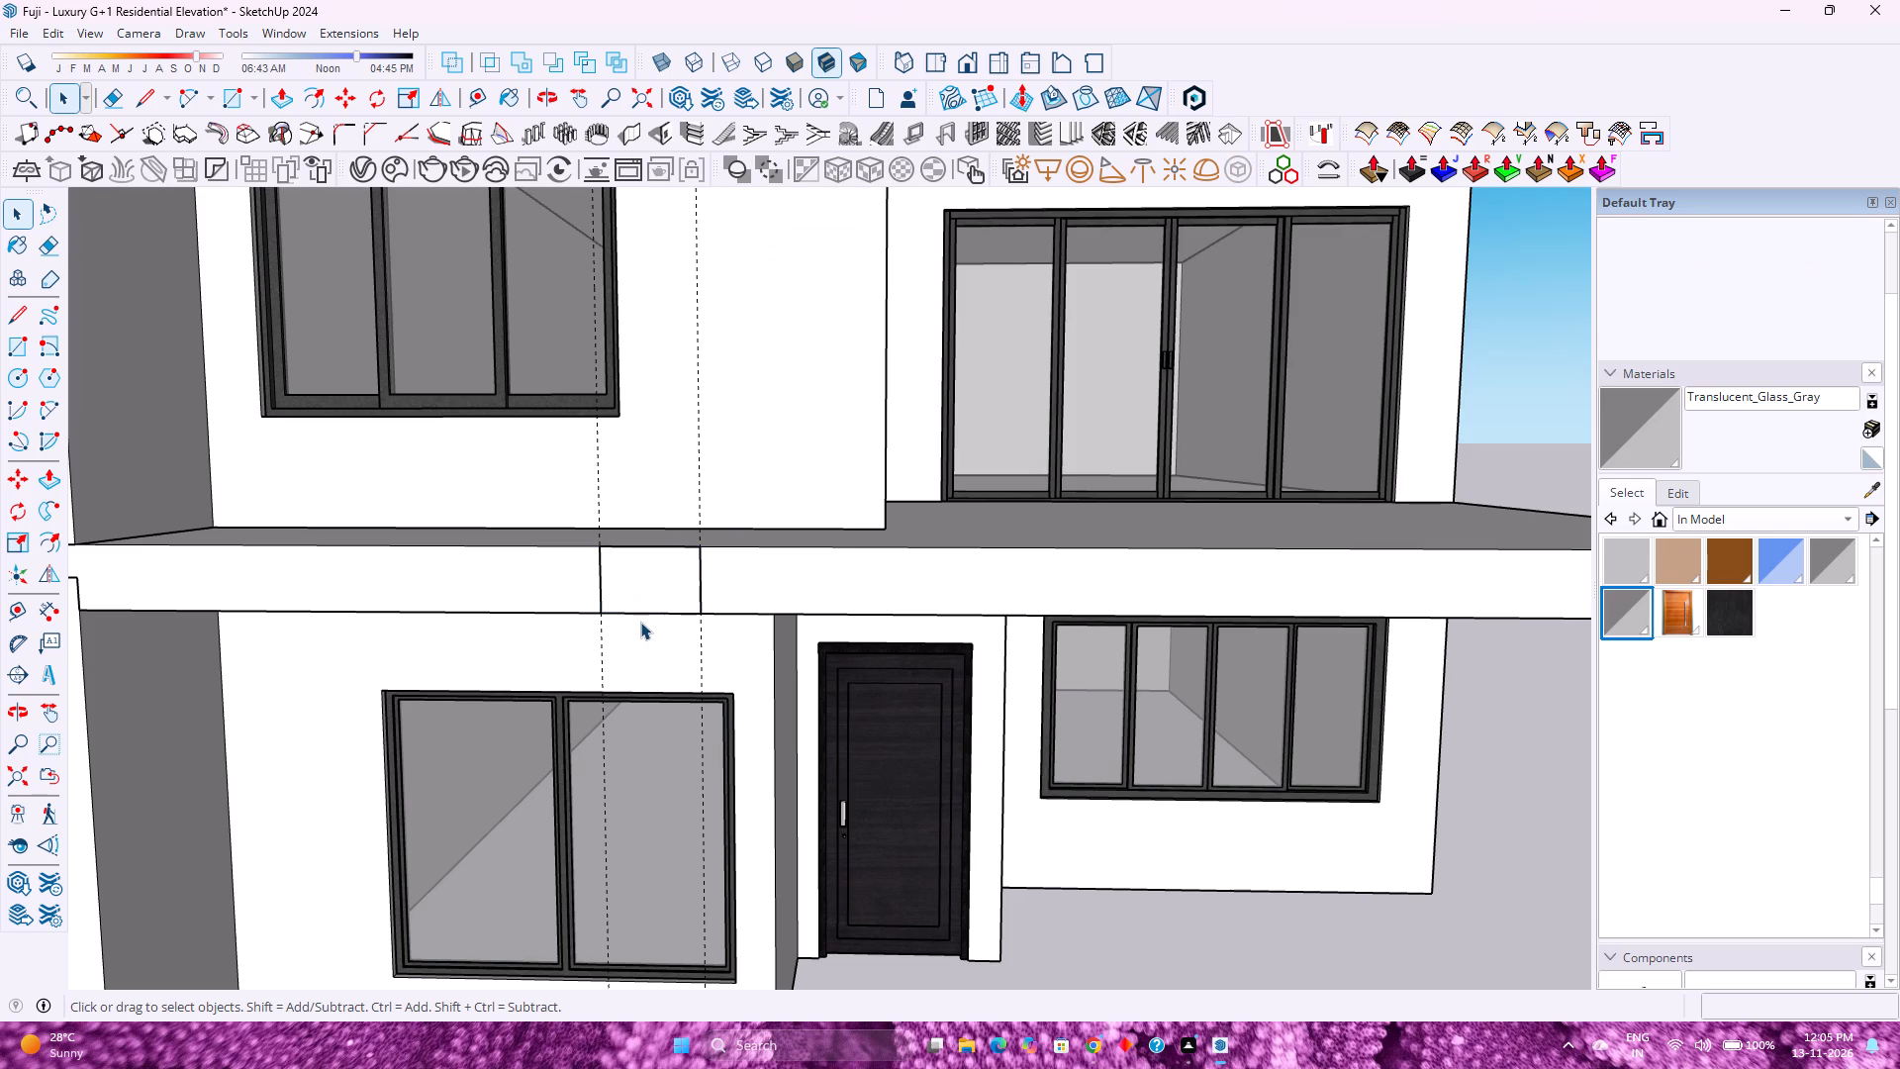
key("ctrl+z")
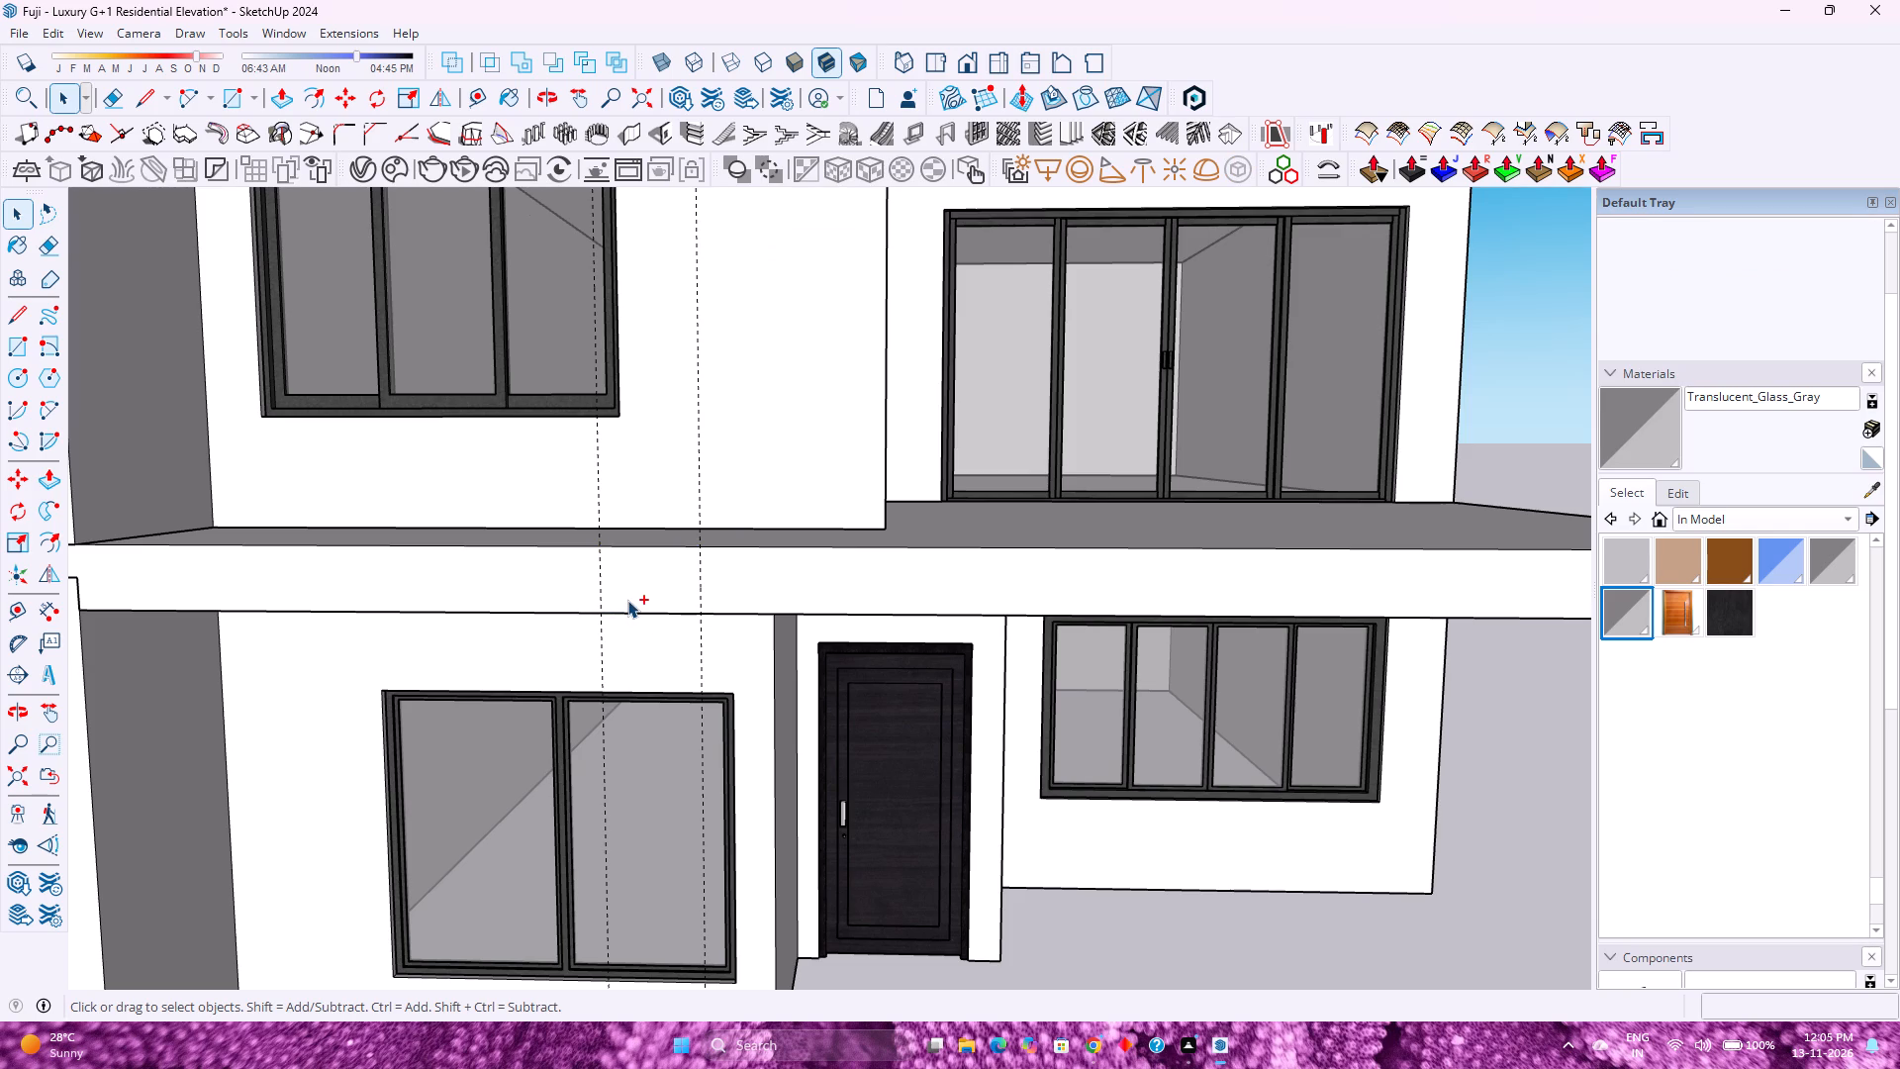
key("ctrl+y")
key("space")
left_click(626, 600)
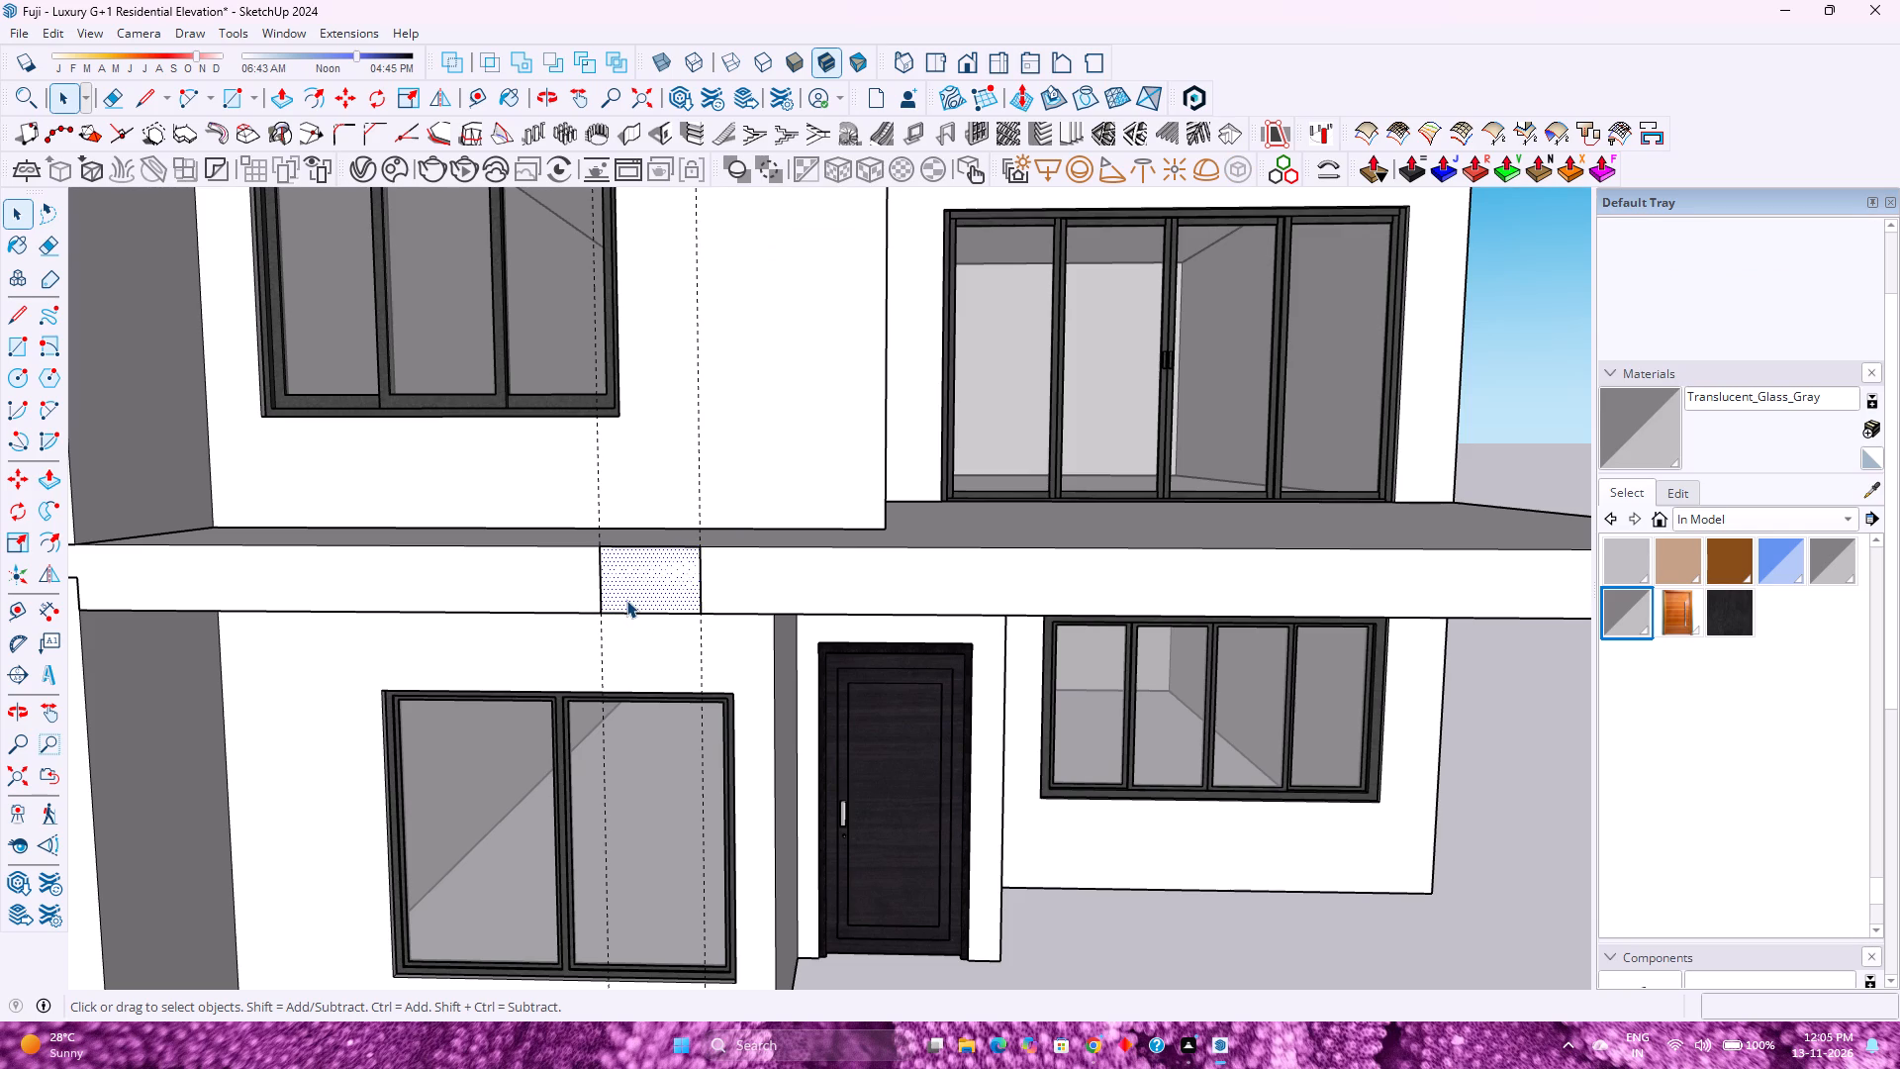
double_click(626, 600)
right_click(626, 600)
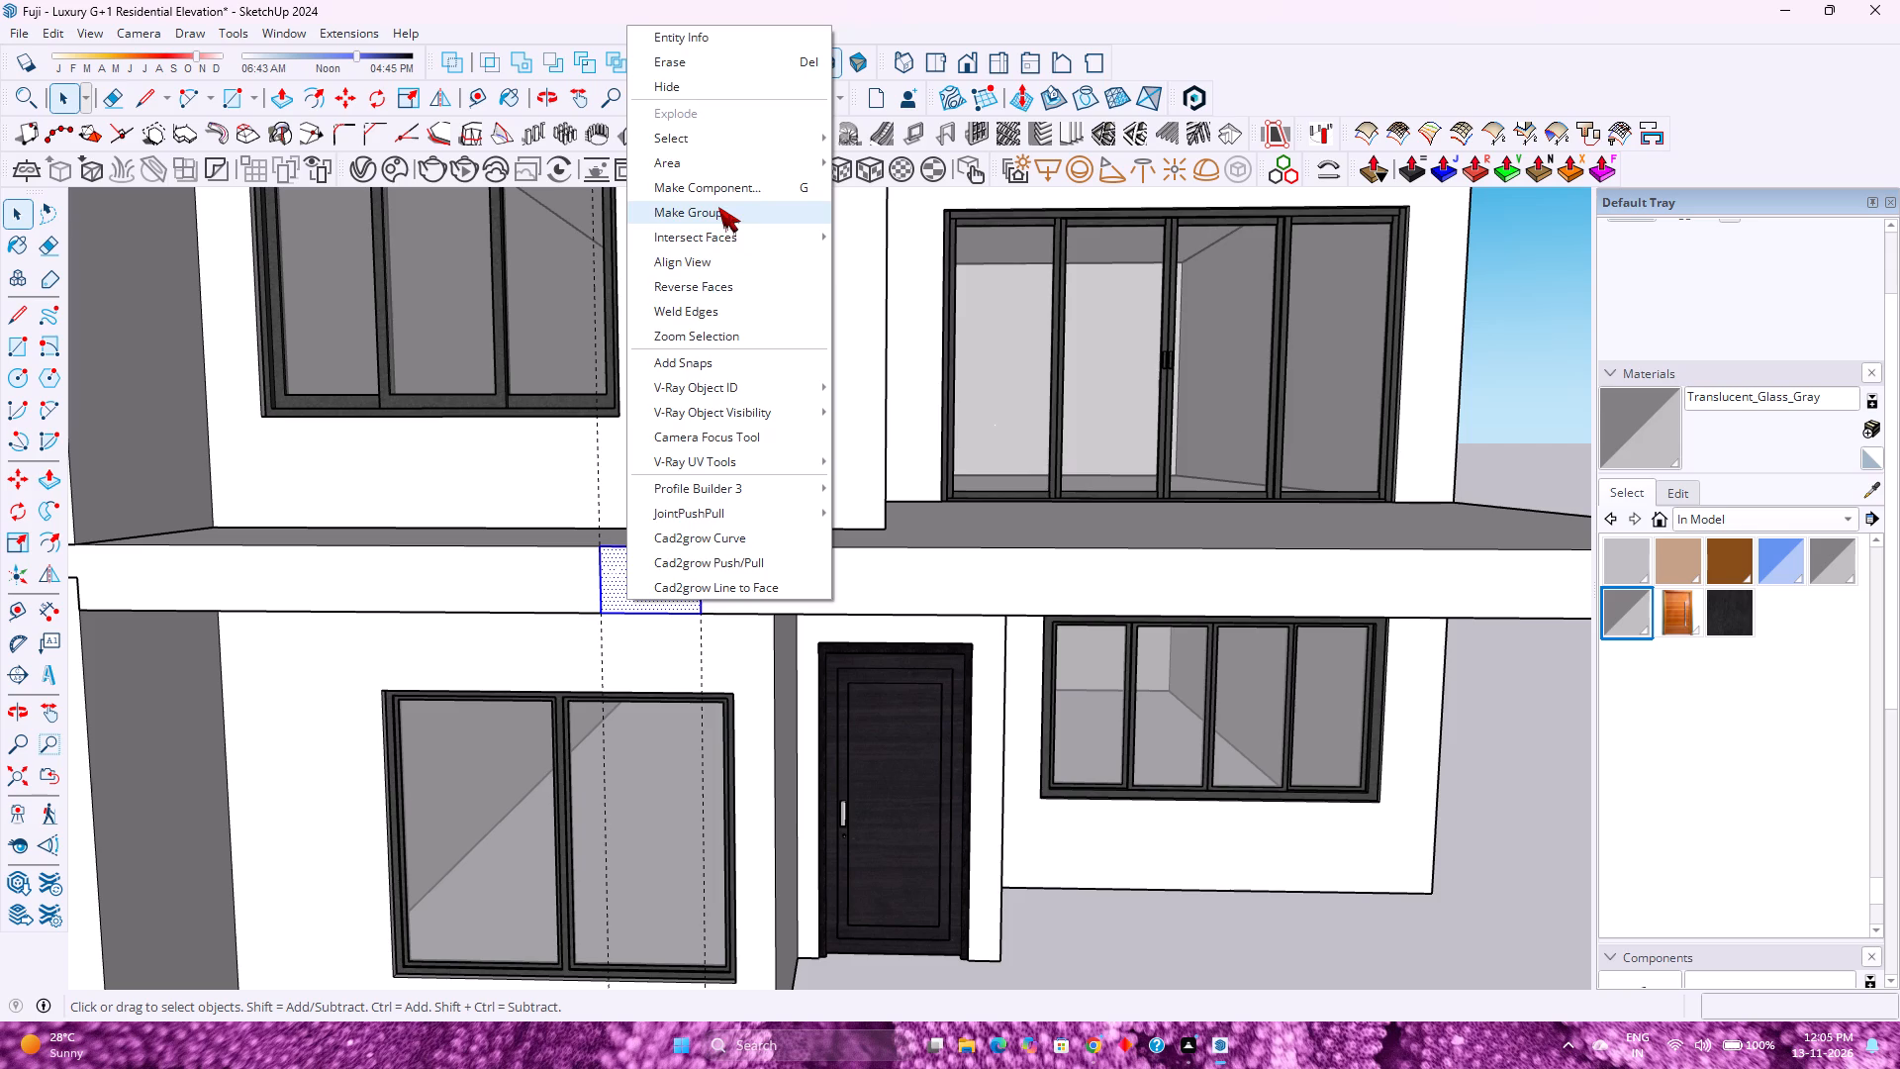
left_click(718, 207)
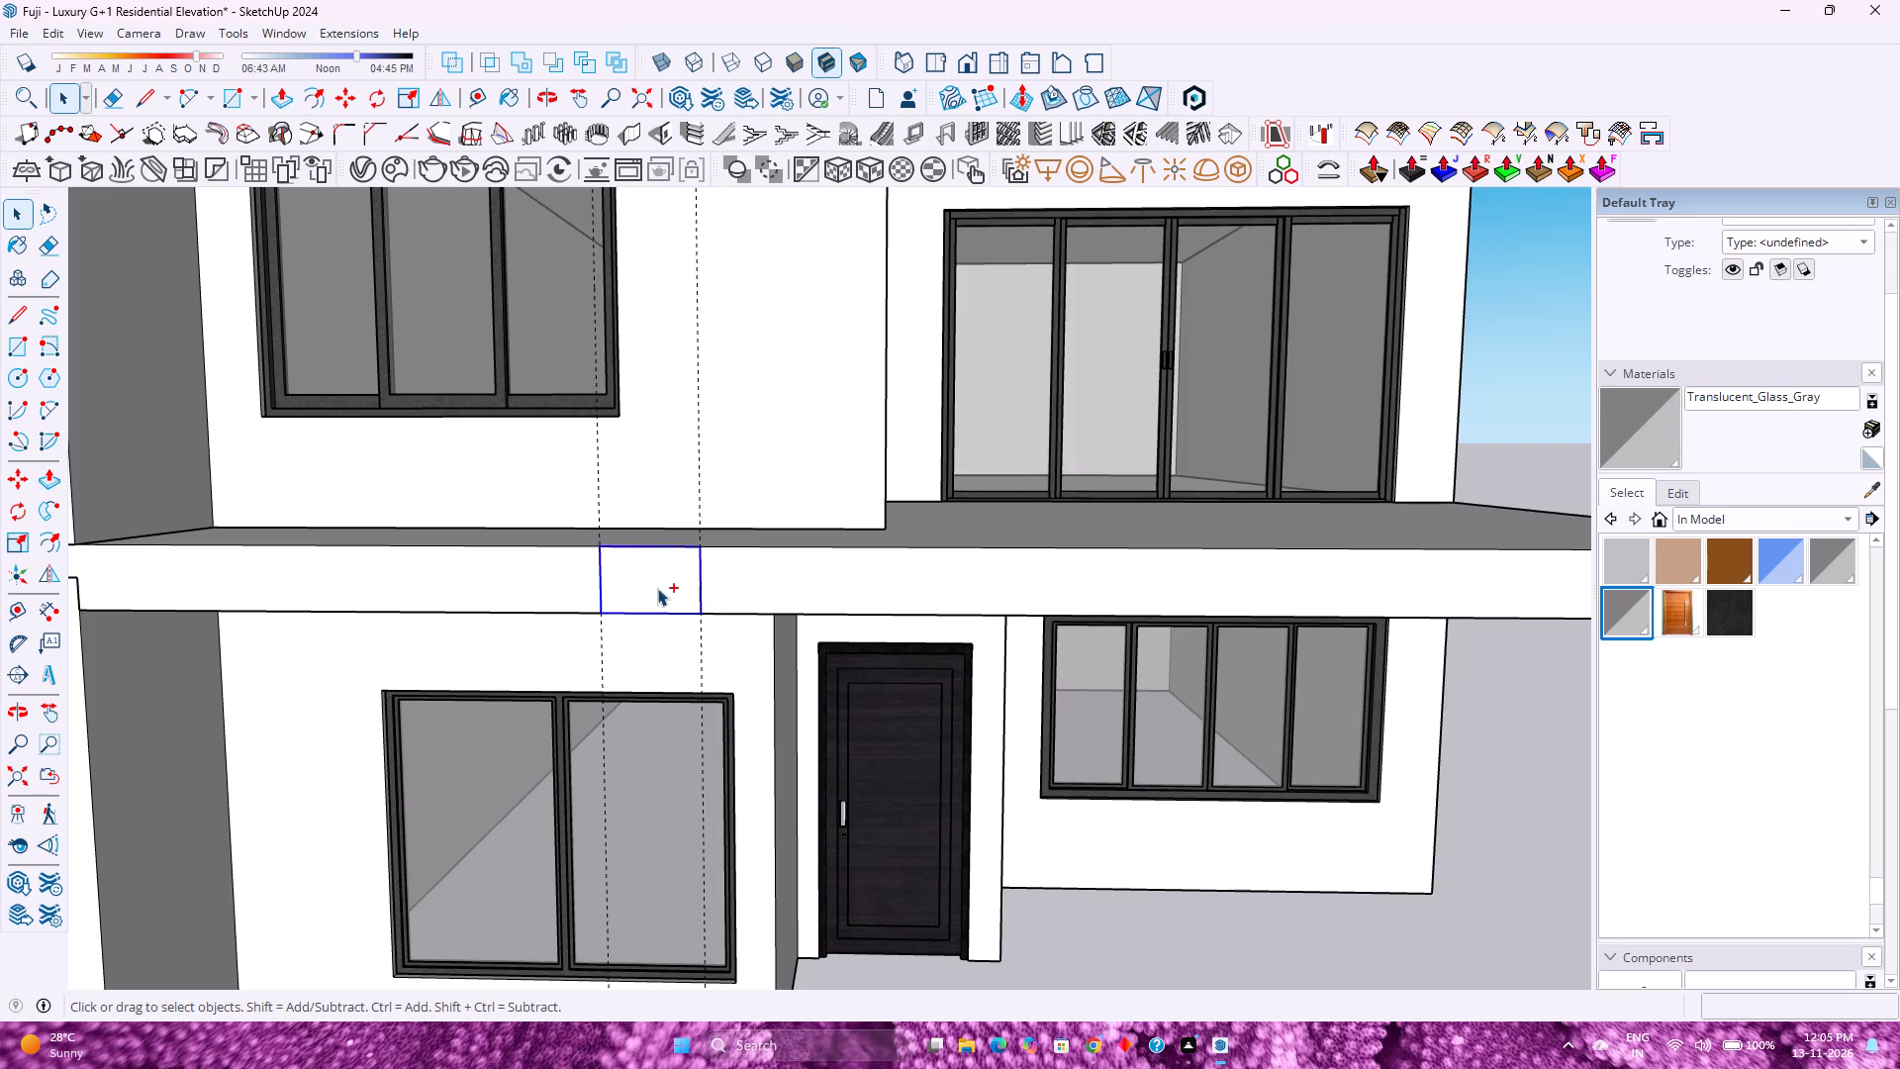
Cut the rectangle group and paste it inside the first-floor slab's group, aligned between the two vertical guides.
key("ctrl+x")
scroll(716, 630, "down", 1)
double_click(766, 589)
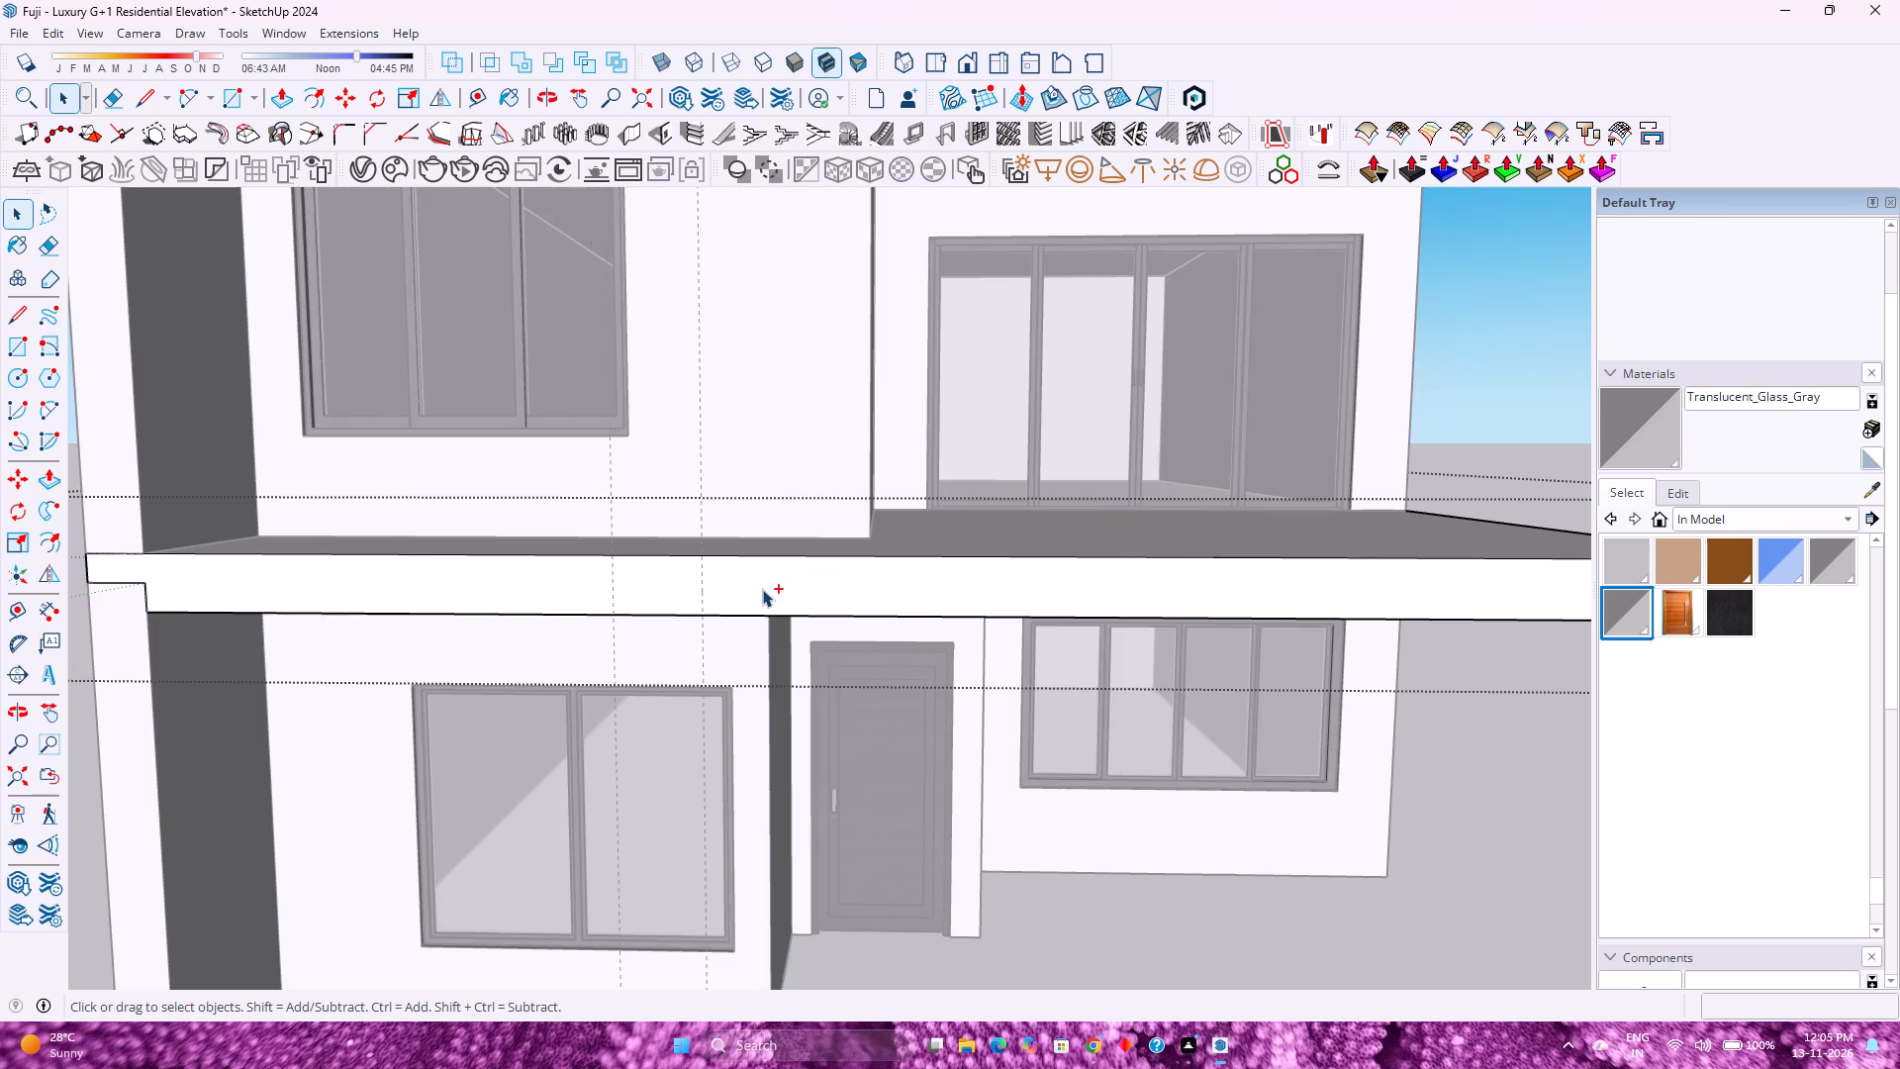
key("ctrl+v")
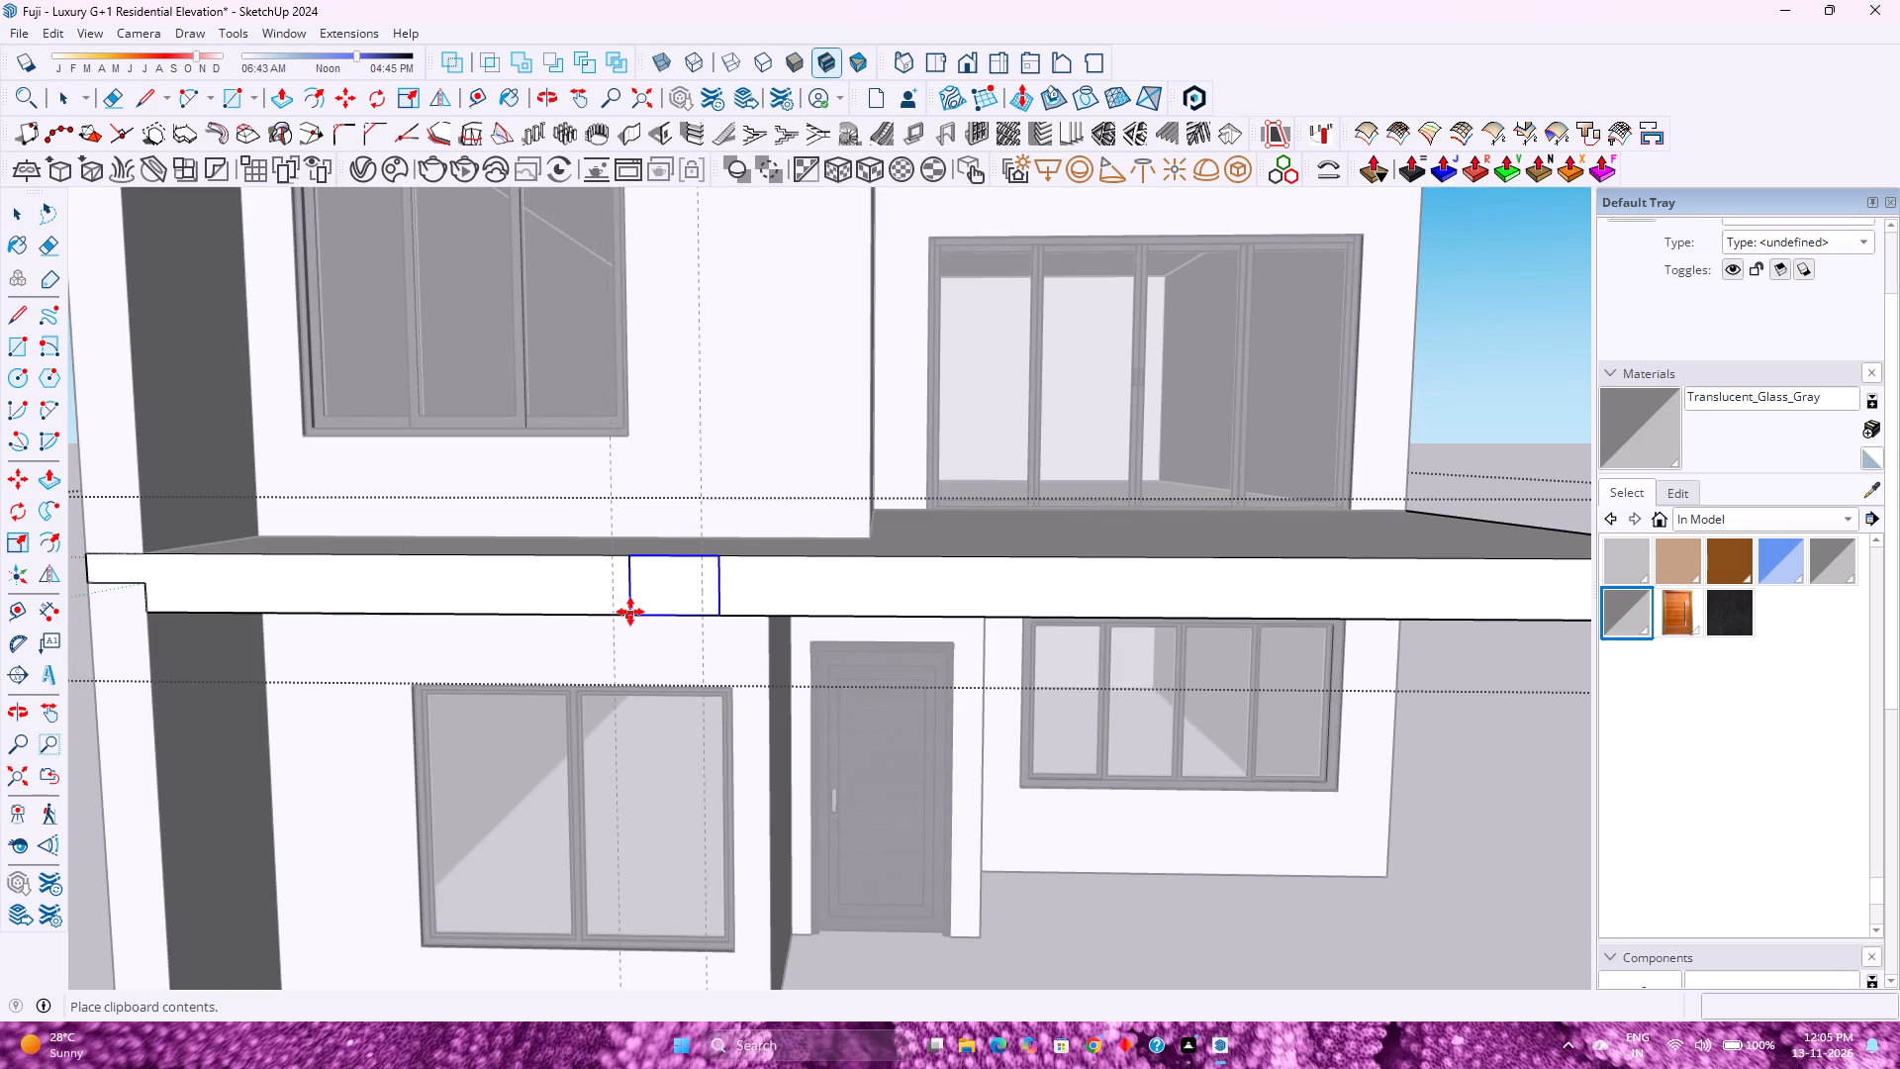
left_click(615, 612)
key("space")
Open the rectangle group and push/pull its face 1' outward from the slab front.
double_click(645, 596)
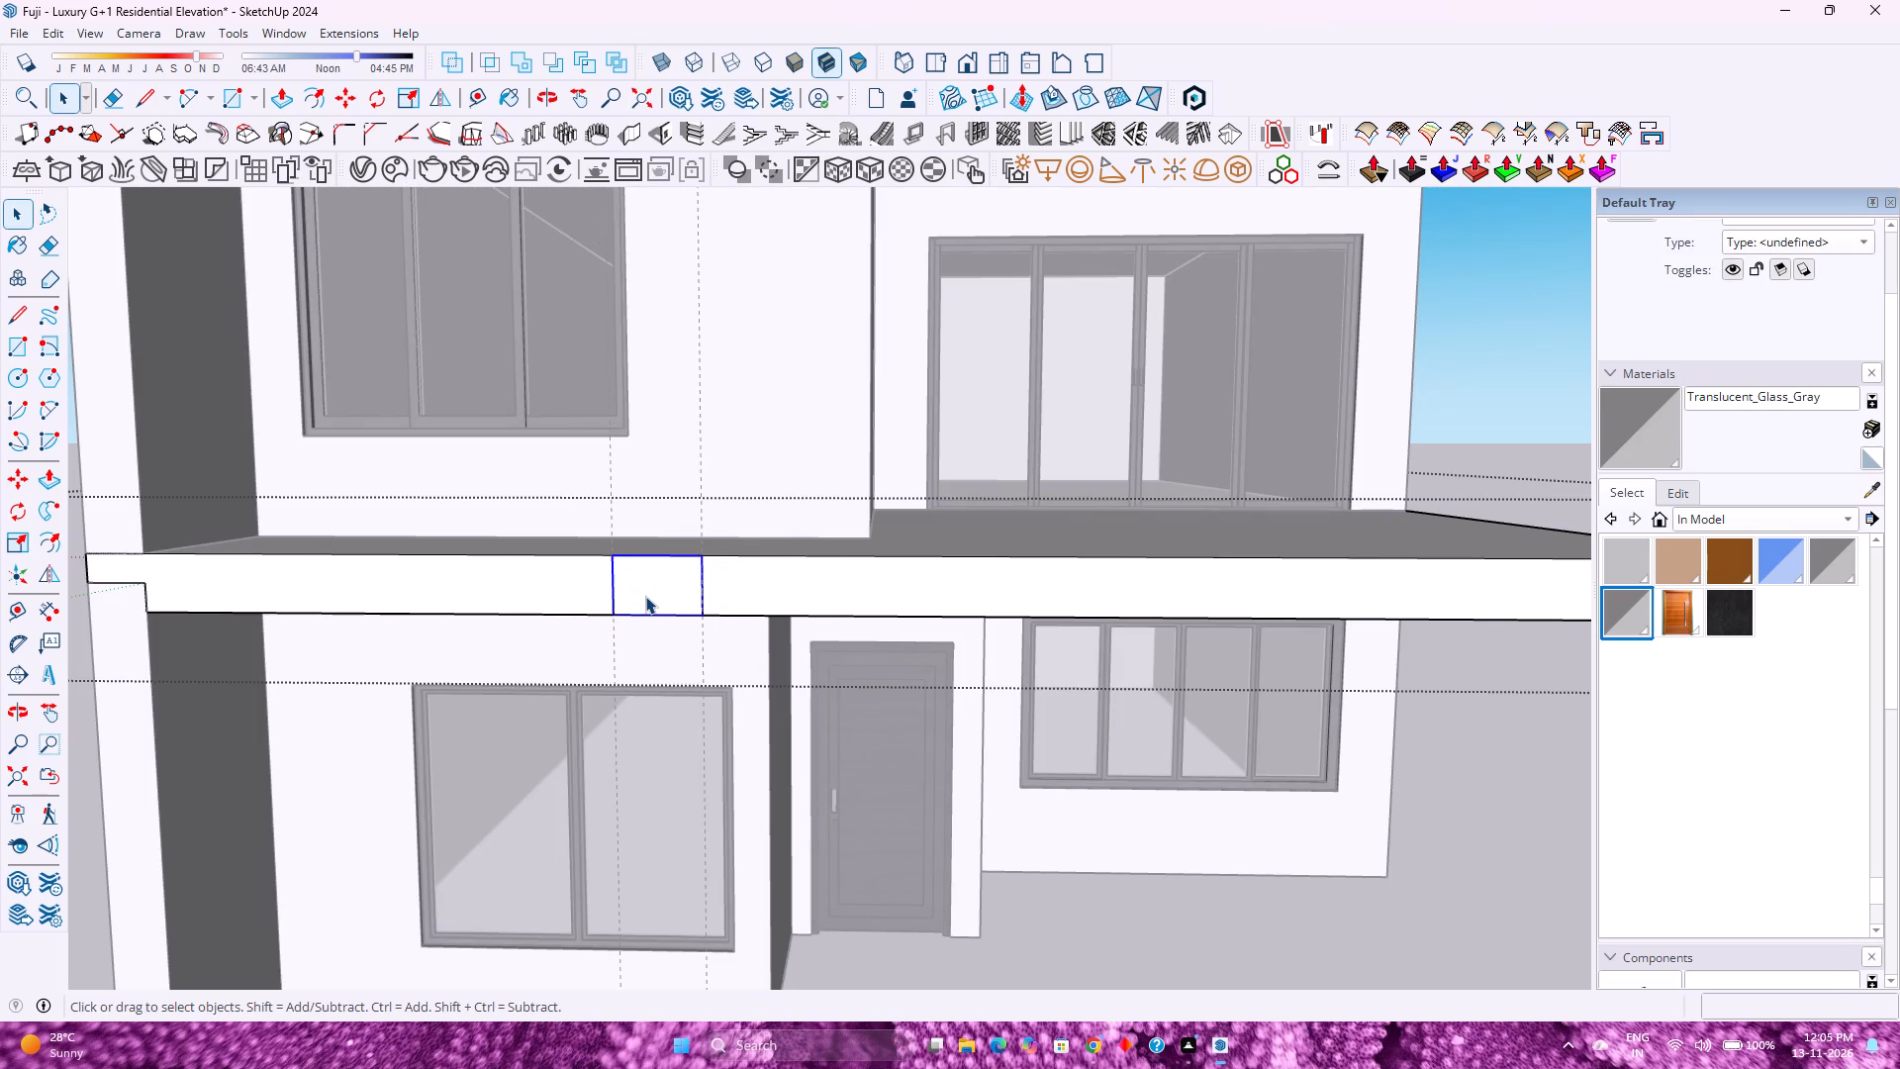
scroll(645, 596, "up", 3)
key("p")
left_click(647, 596)
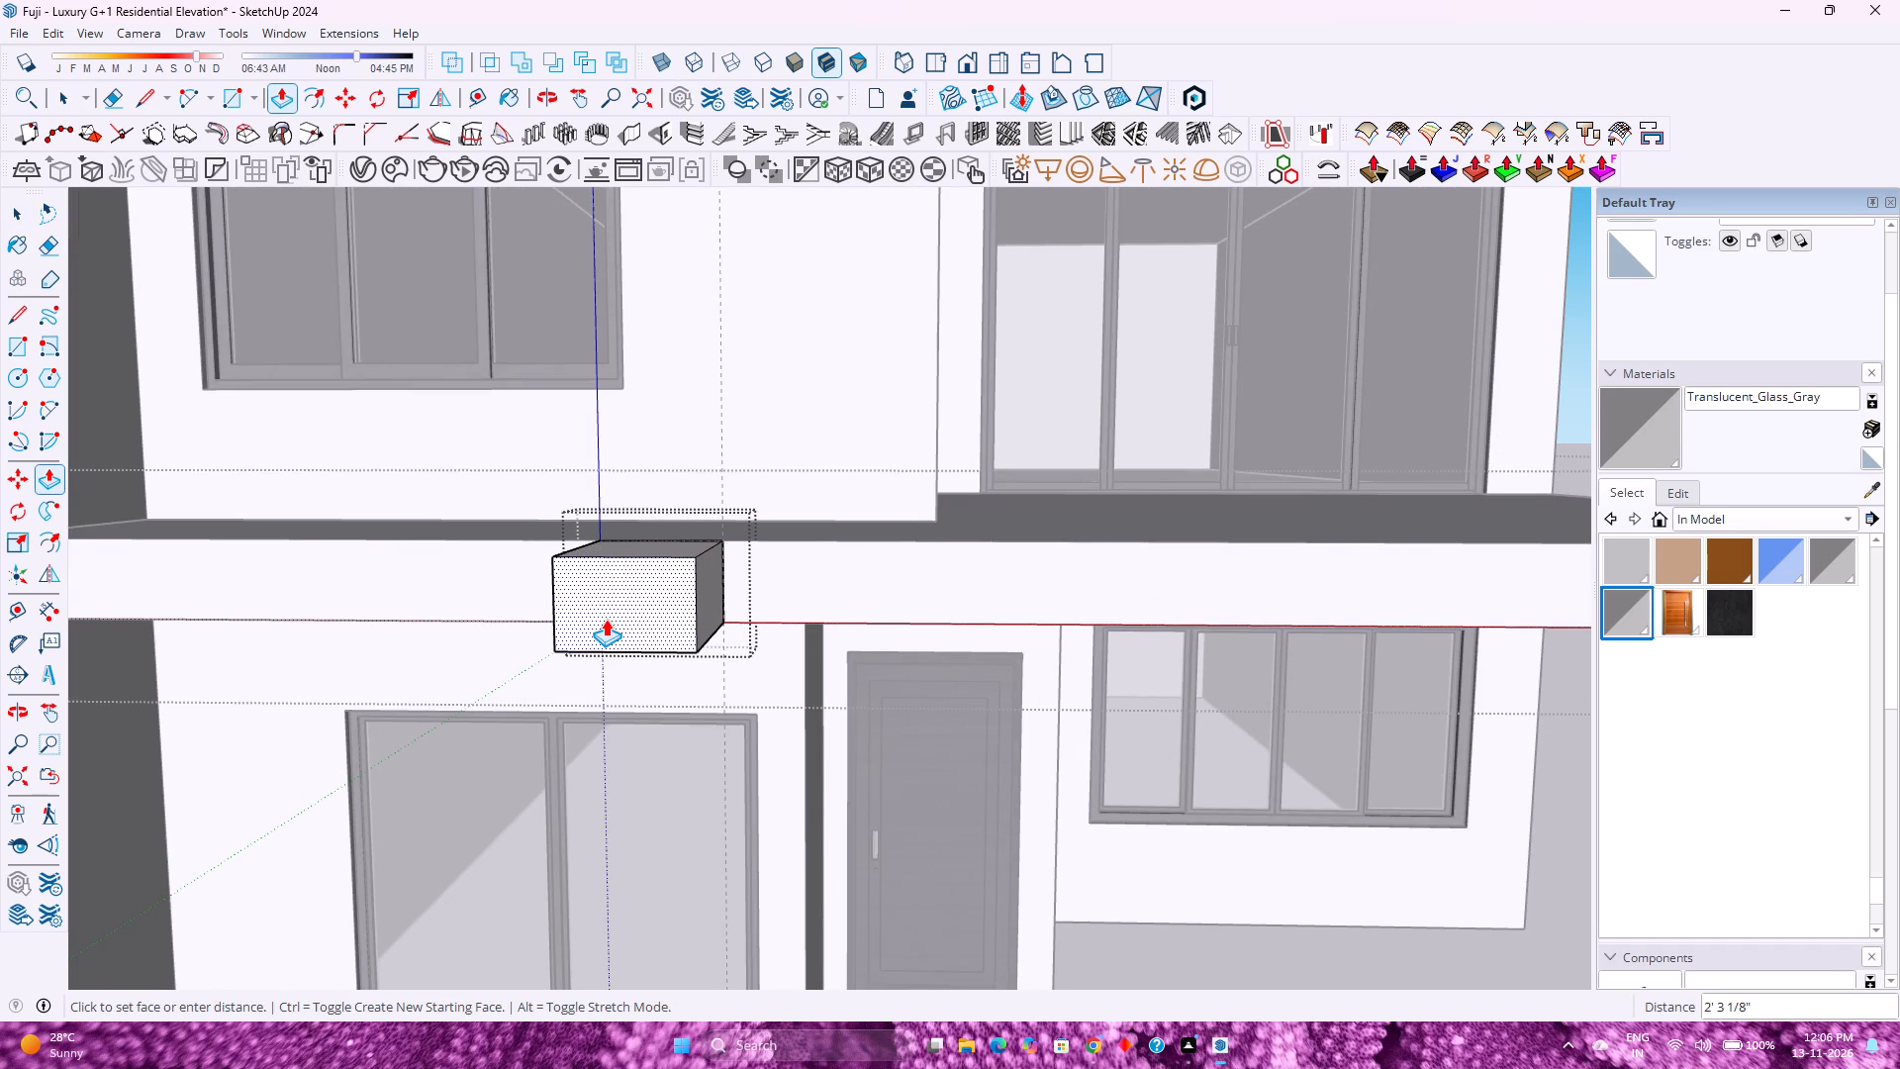
type("1'")
key("Return")
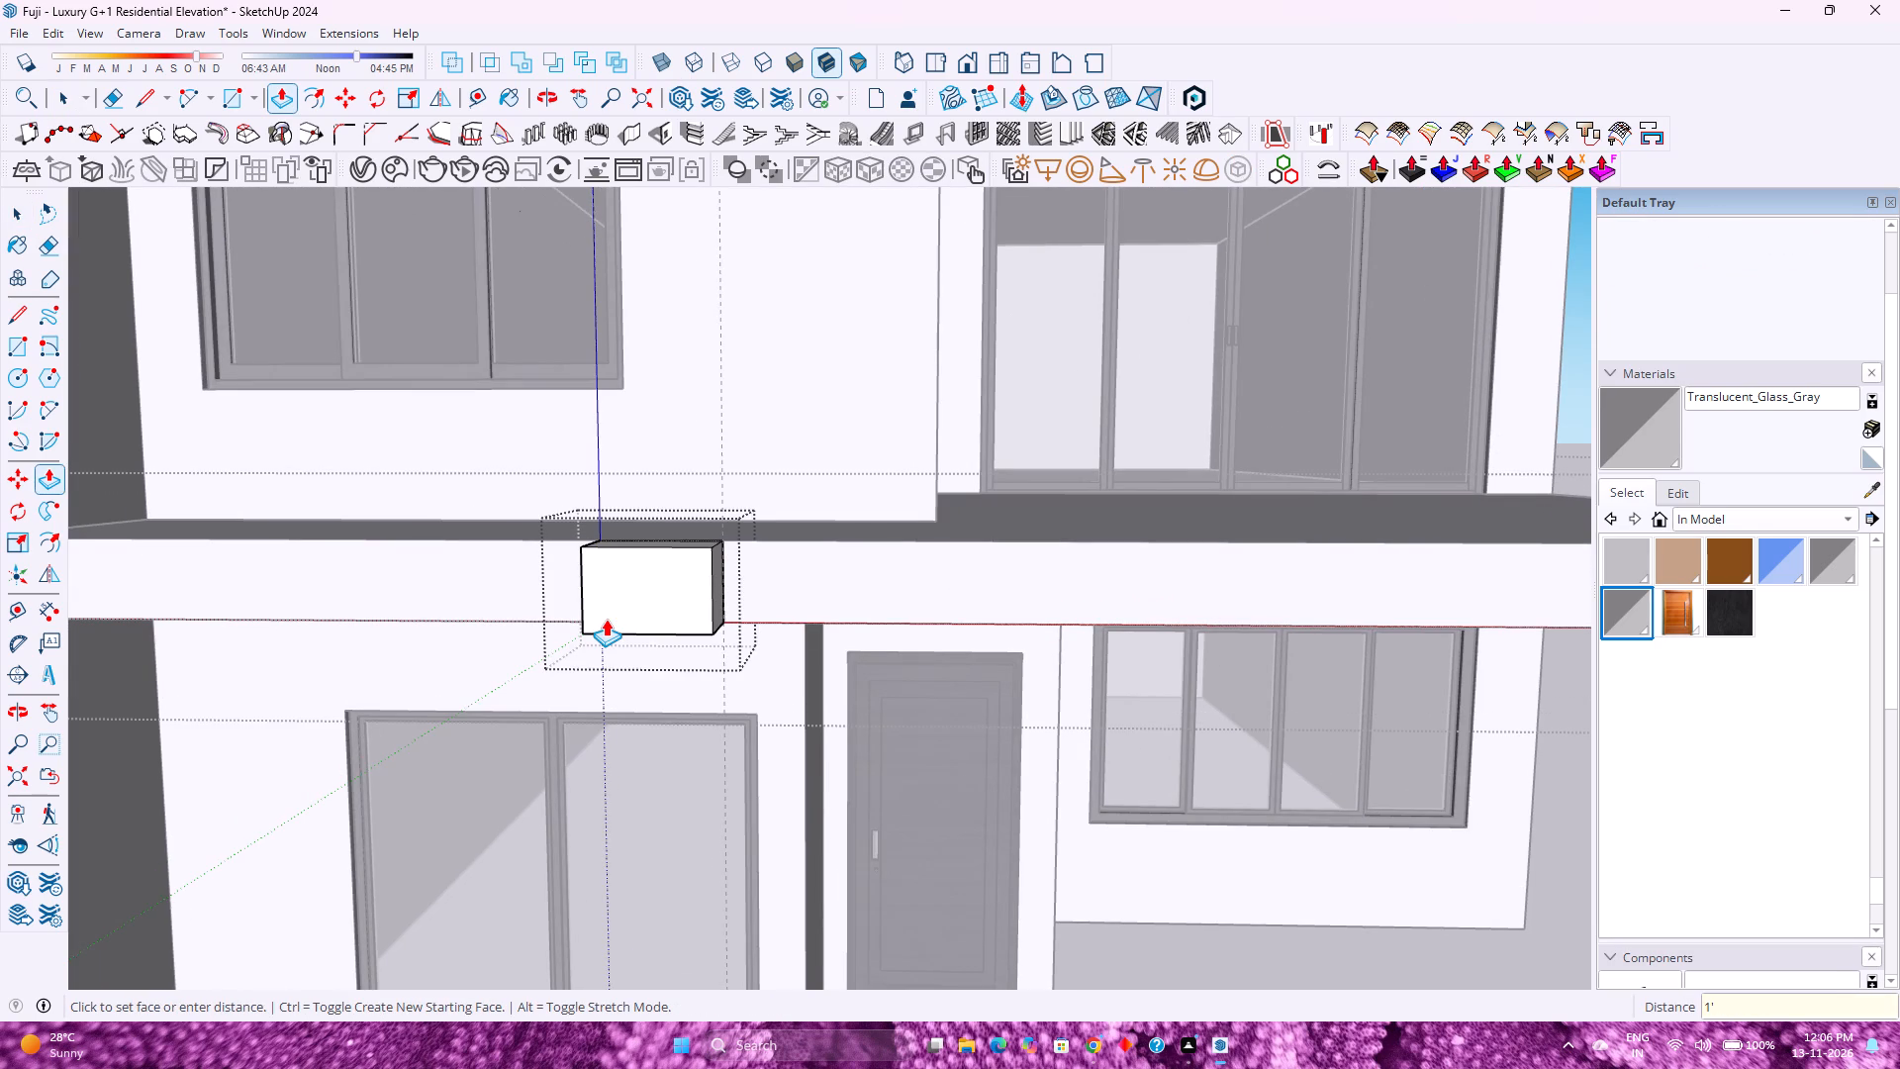
Extrude the block's top face 10'6" upward to the top edge of the roof slab, forming a vertical column.
scroll(606, 619, "down", 3)
middle_click_drag(583, 618, 647, 814)
scroll(715, 534, "down", 6)
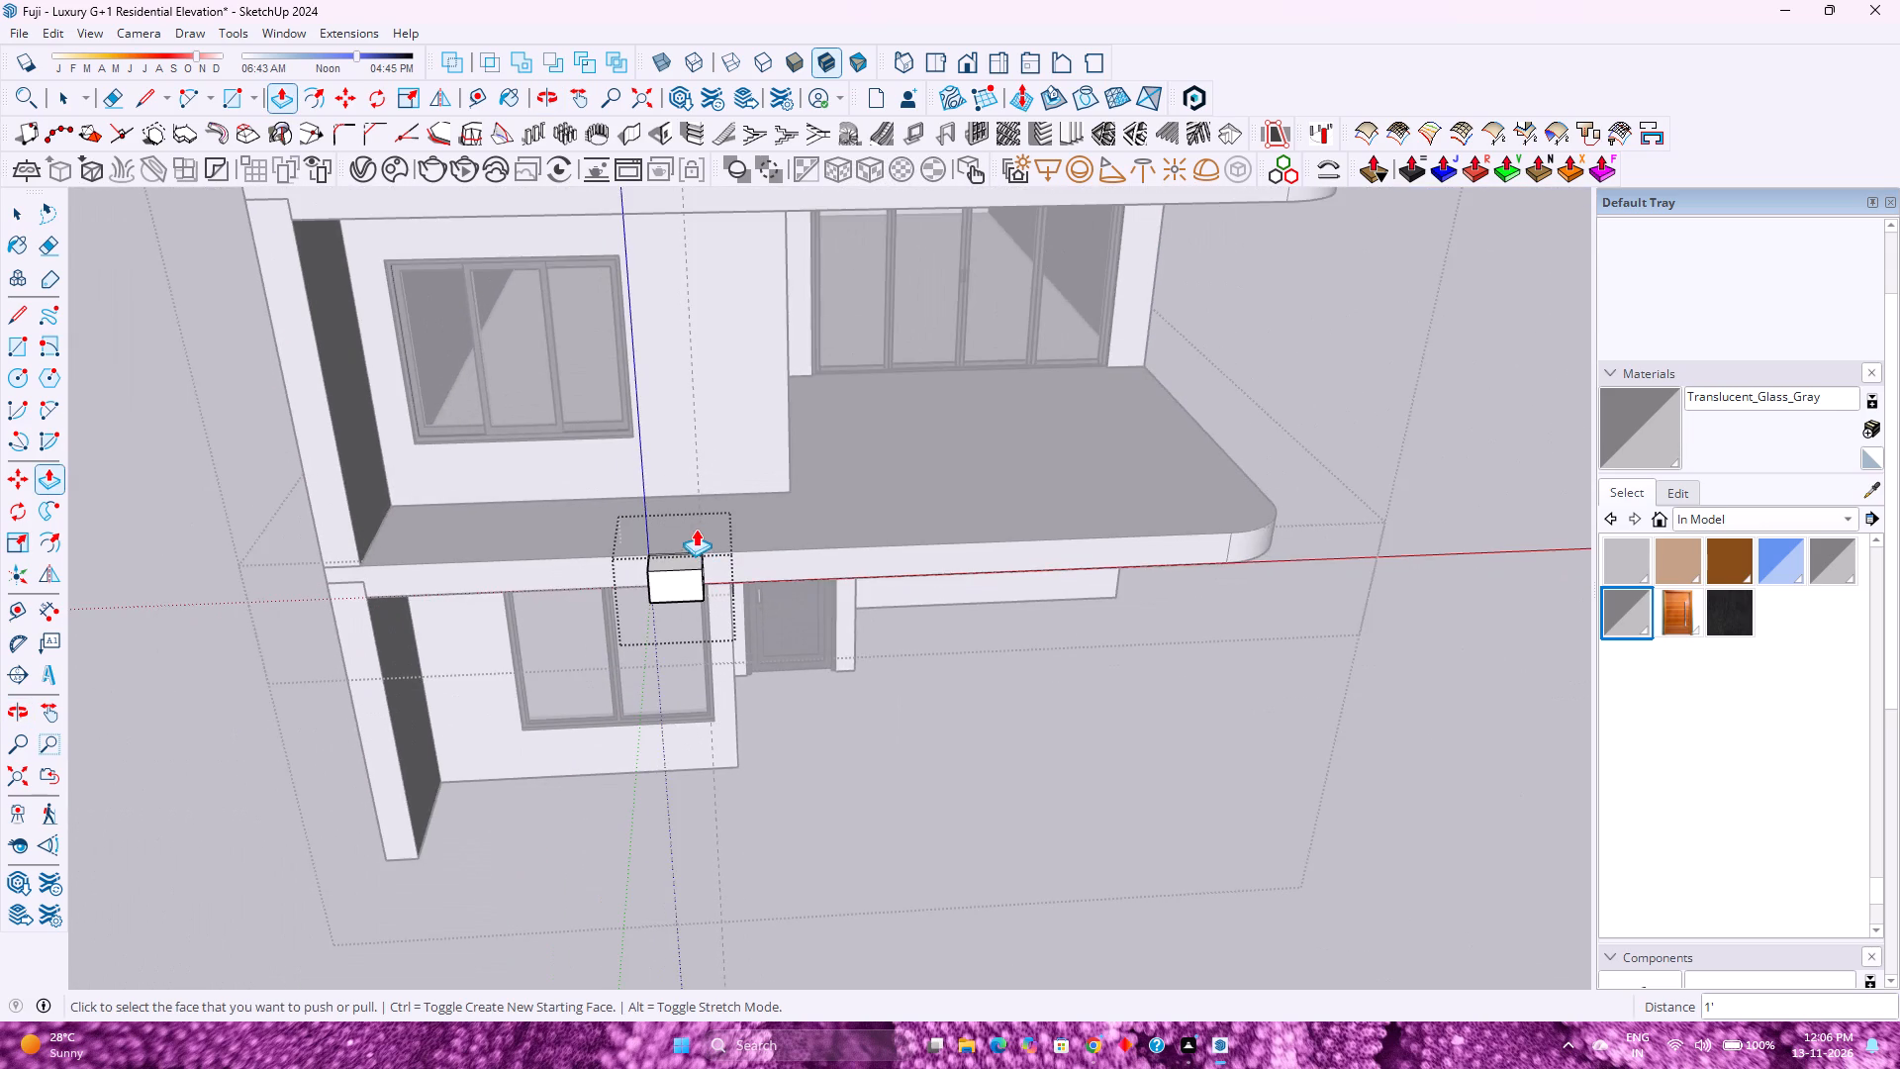
scroll(681, 516, "up", 3)
middle_click_drag(681, 516, 703, 665, "shift")
left_click(701, 740)
scroll(696, 553, "down", 2)
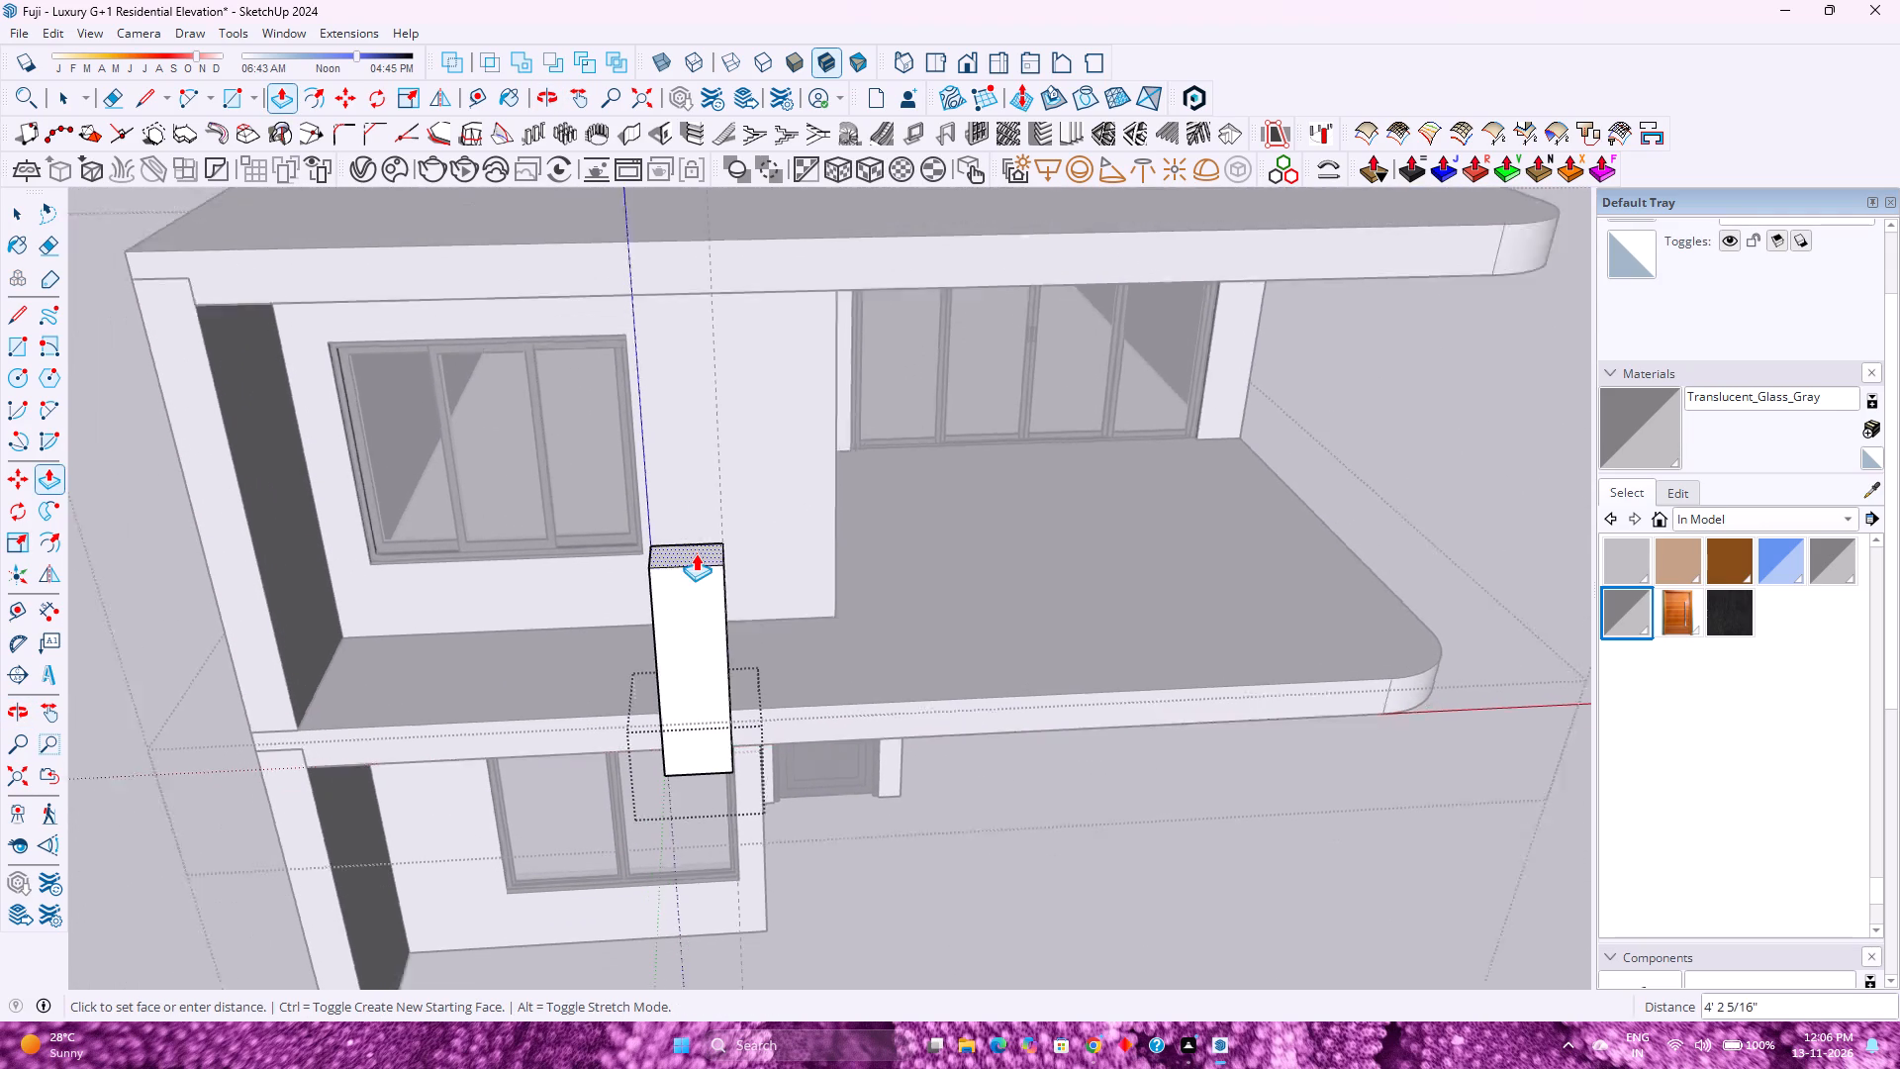
scroll(696, 553, "down", 3)
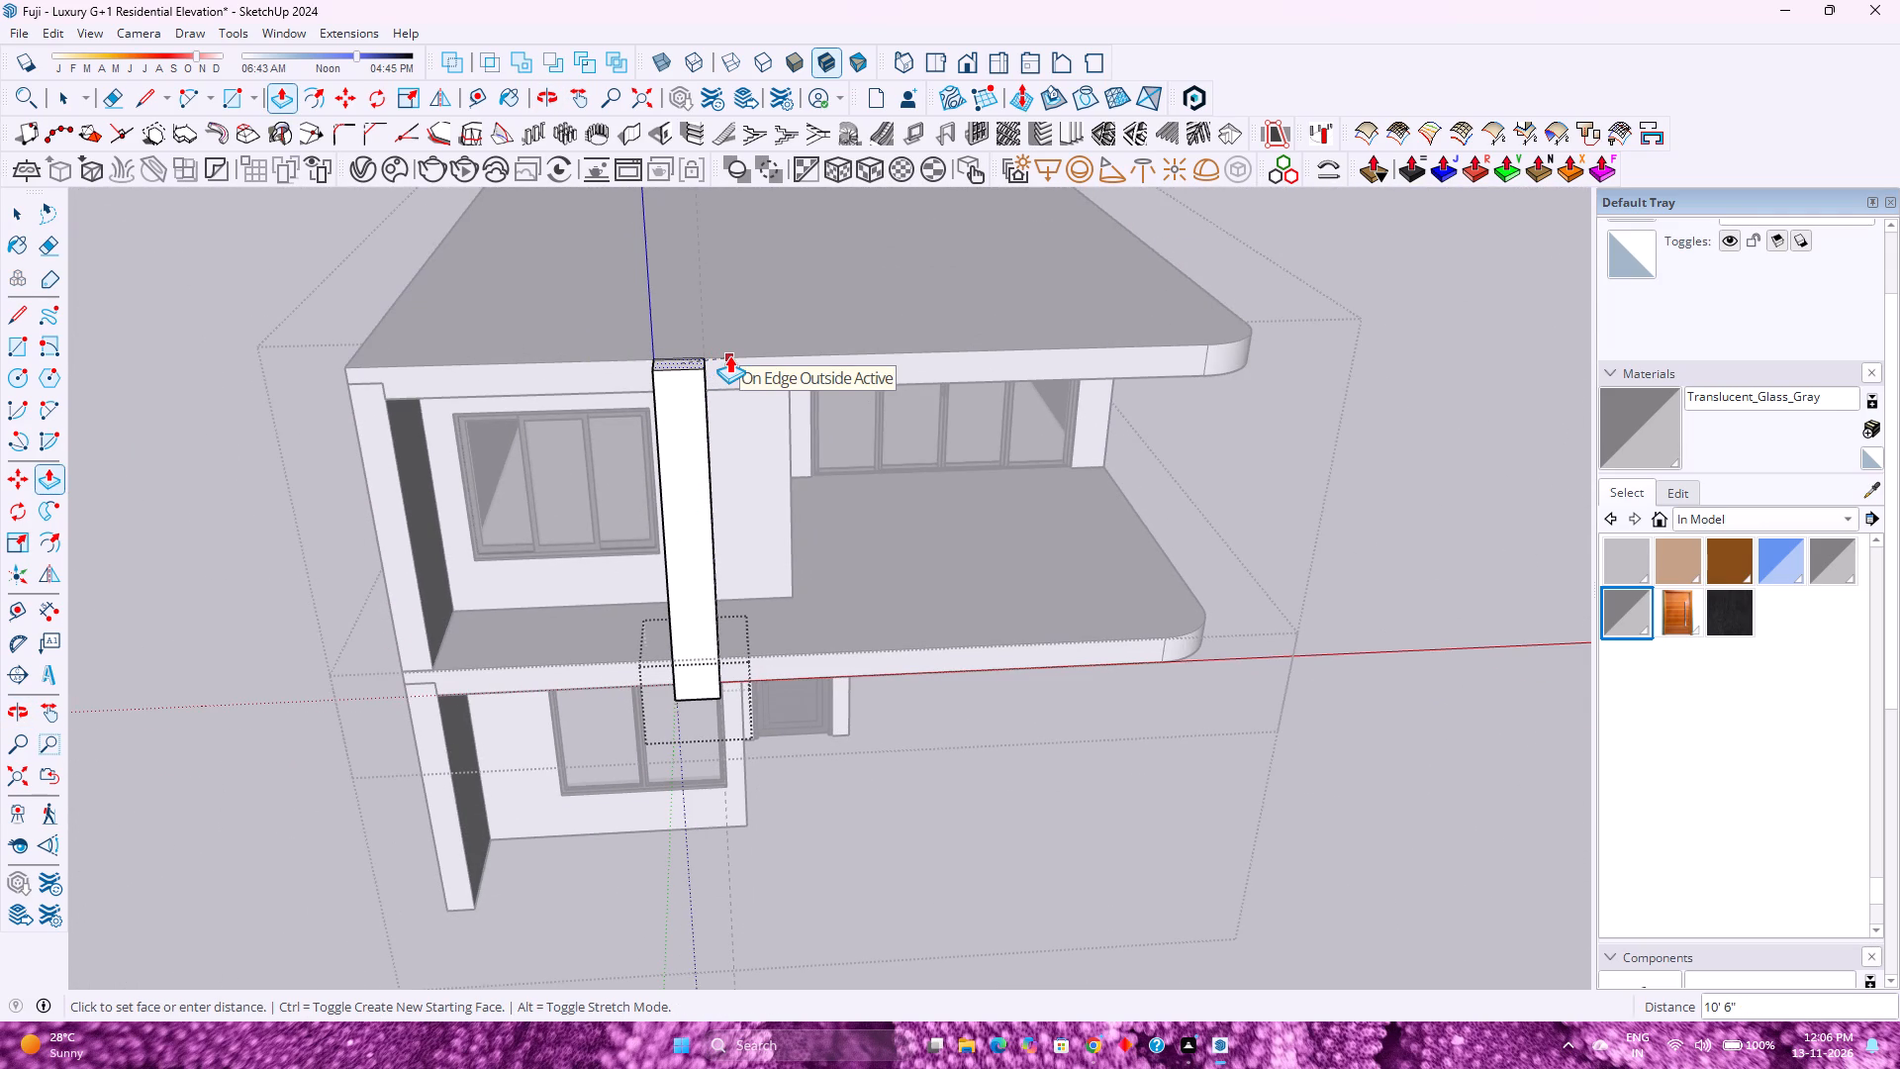
left_click(729, 355)
Copy the top edge of the column's side face, on the balcony side, 1'6" straight down to divide the face.
scroll(807, 552, "down", 3)
middle_click_drag(810, 571, 848, 738, "shift")
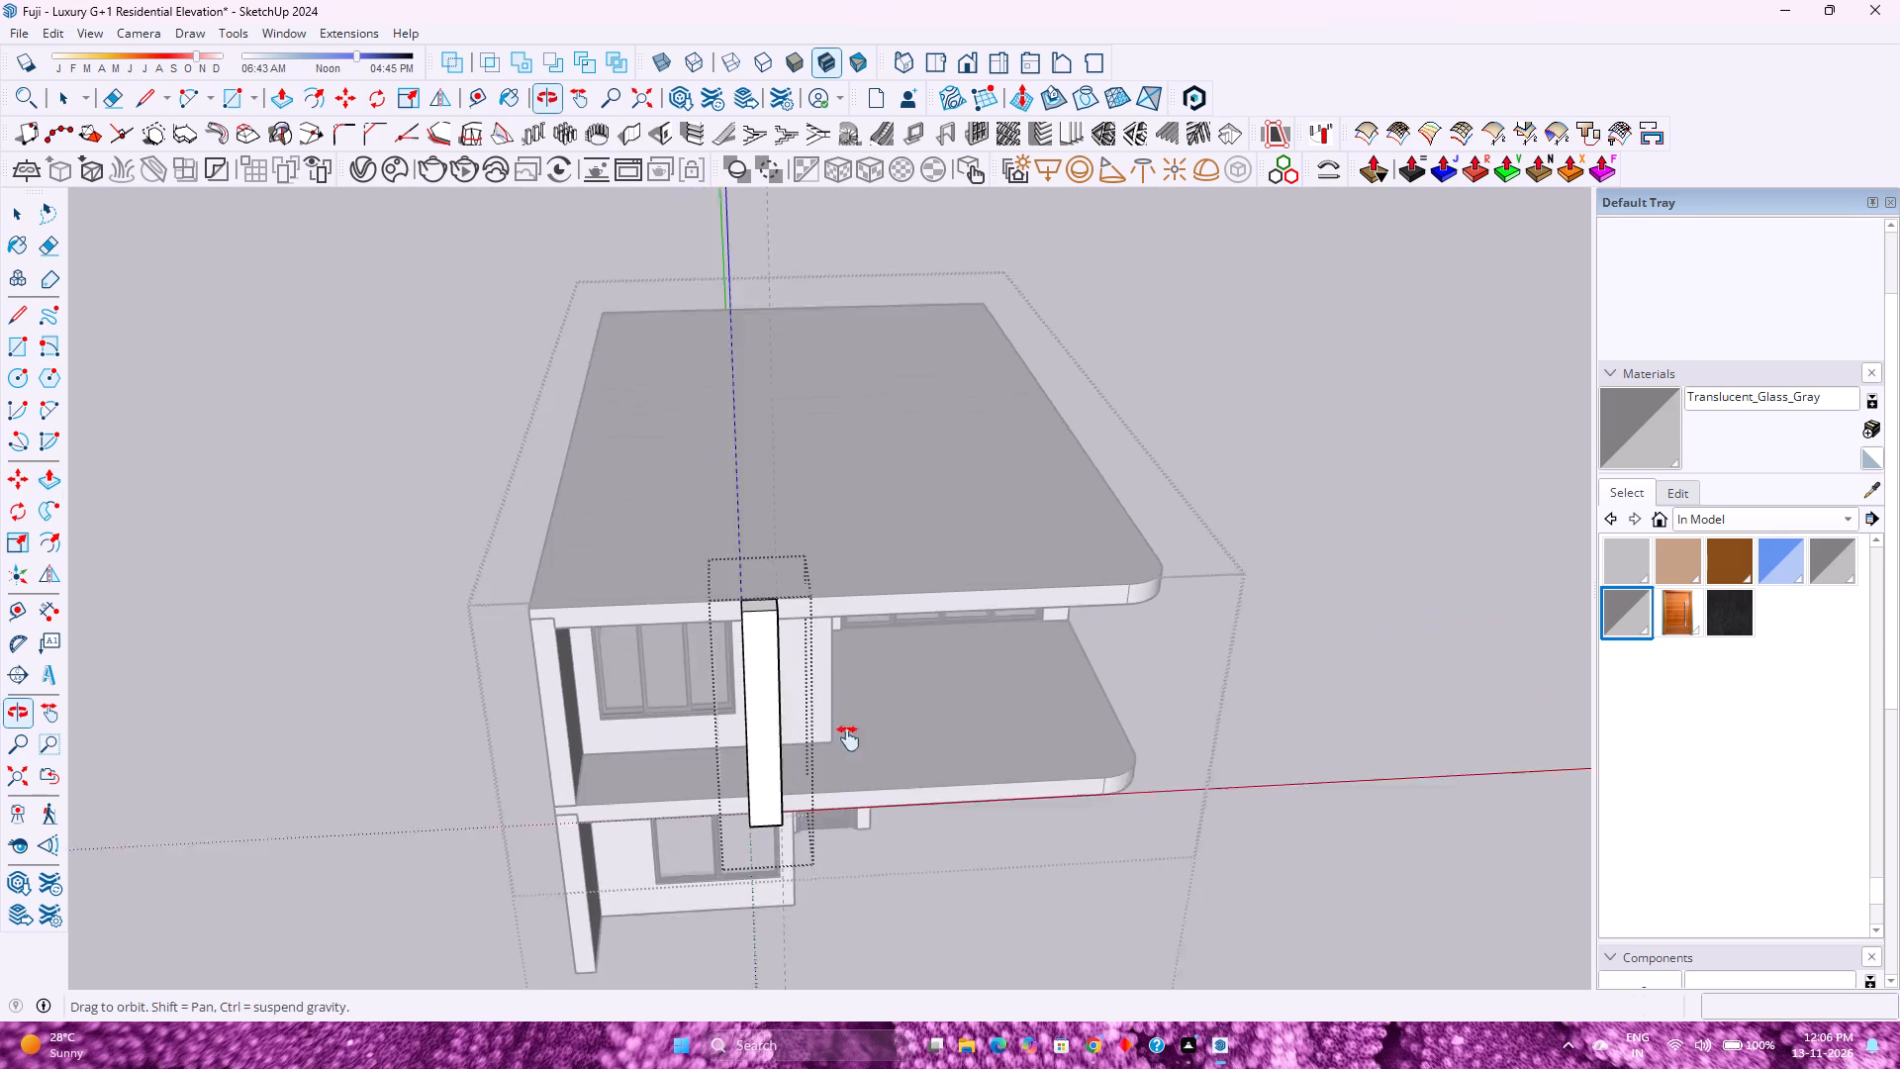
middle_click_drag(848, 738, 850, 741, "shift")
middle_click_drag(829, 733, 568, 517)
middle_click(568, 517)
scroll(568, 426, "up", 6)
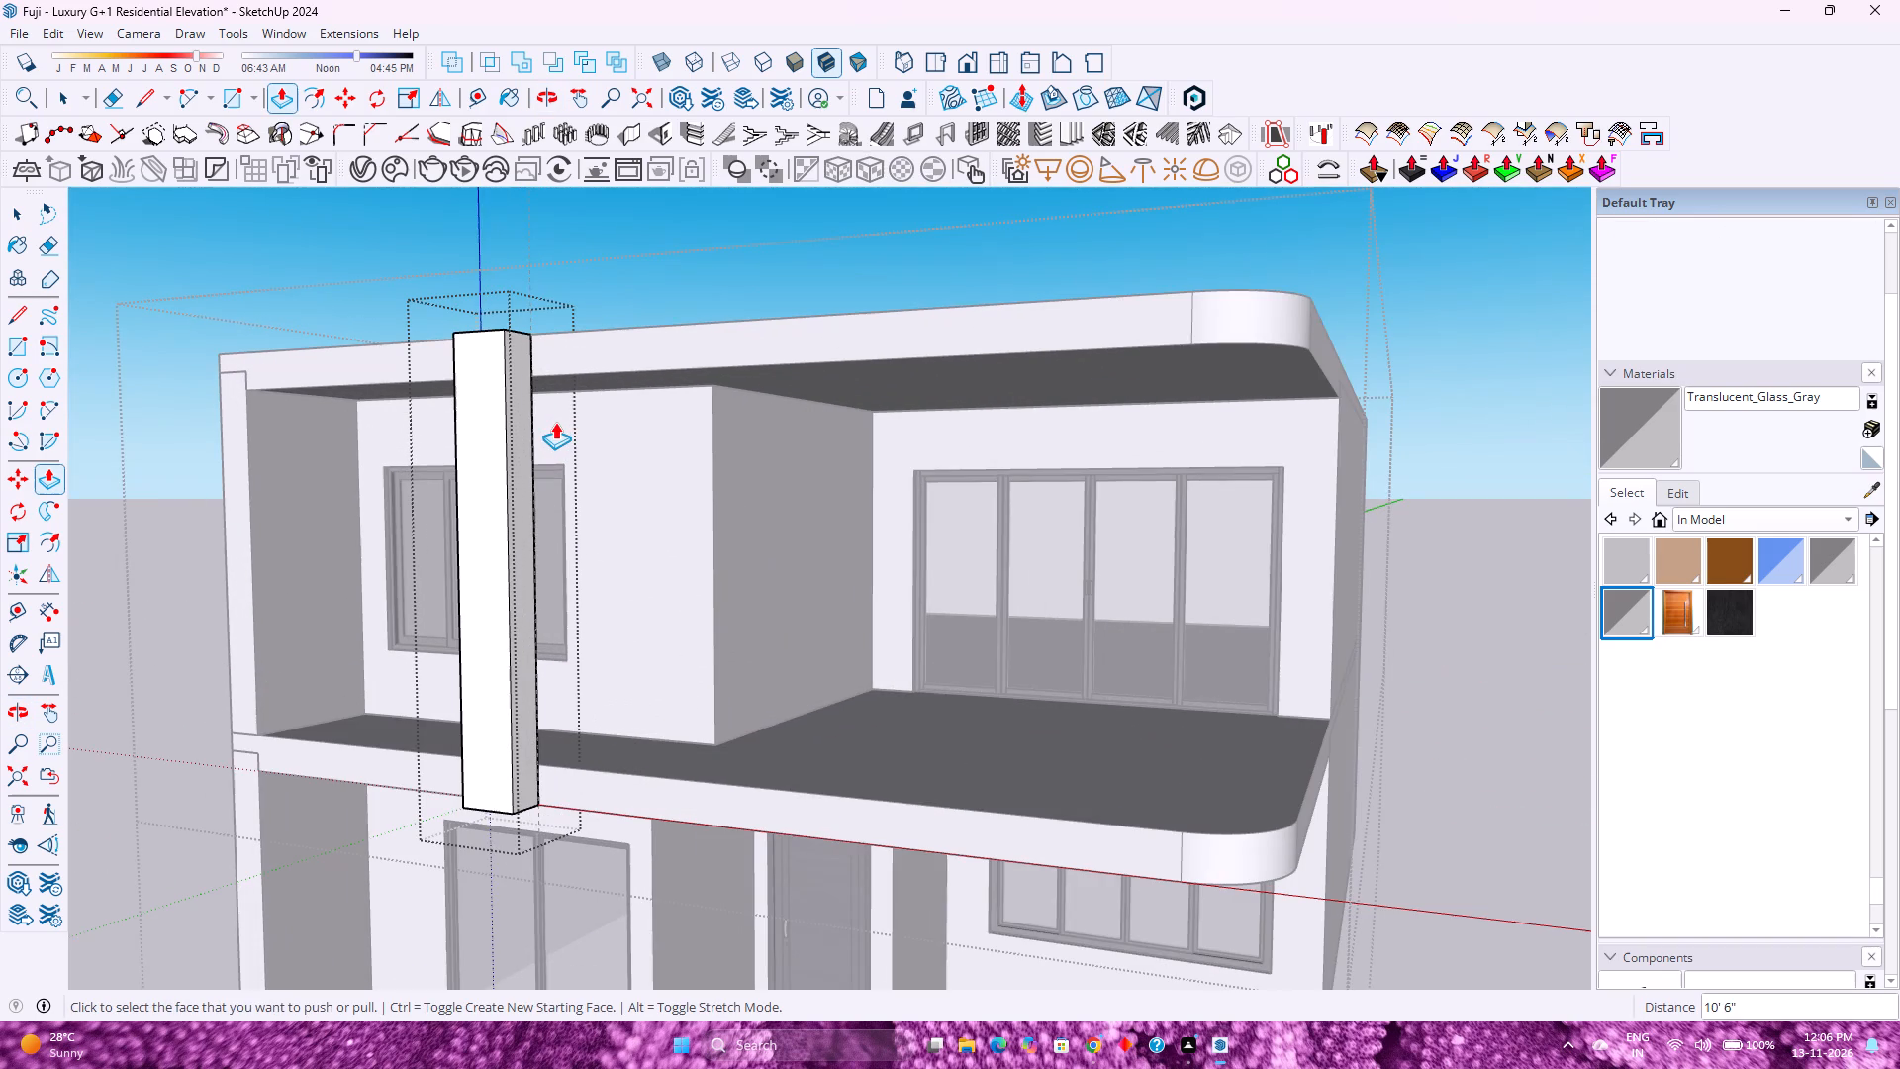
scroll(572, 363, "up", 4)
scroll(494, 343, "up", 4)
key("space")
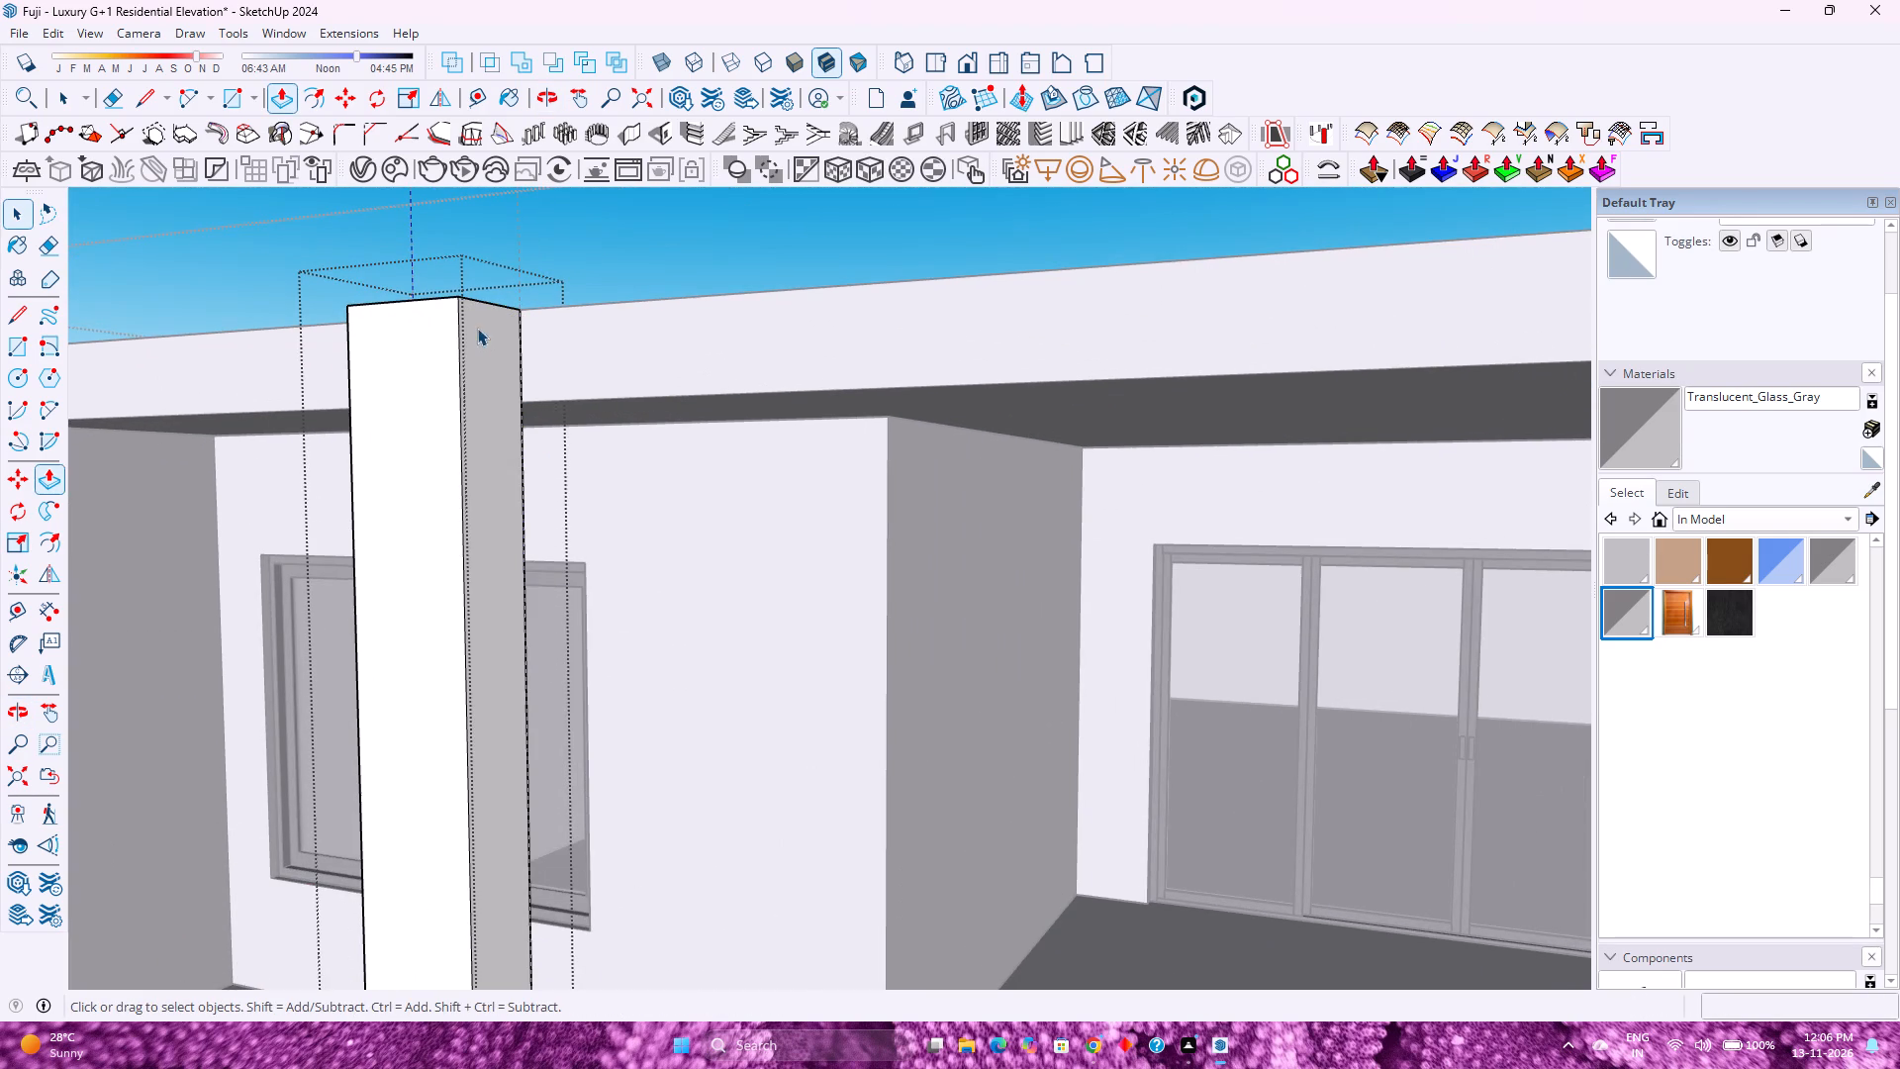
left_click(487, 303)
key("m")
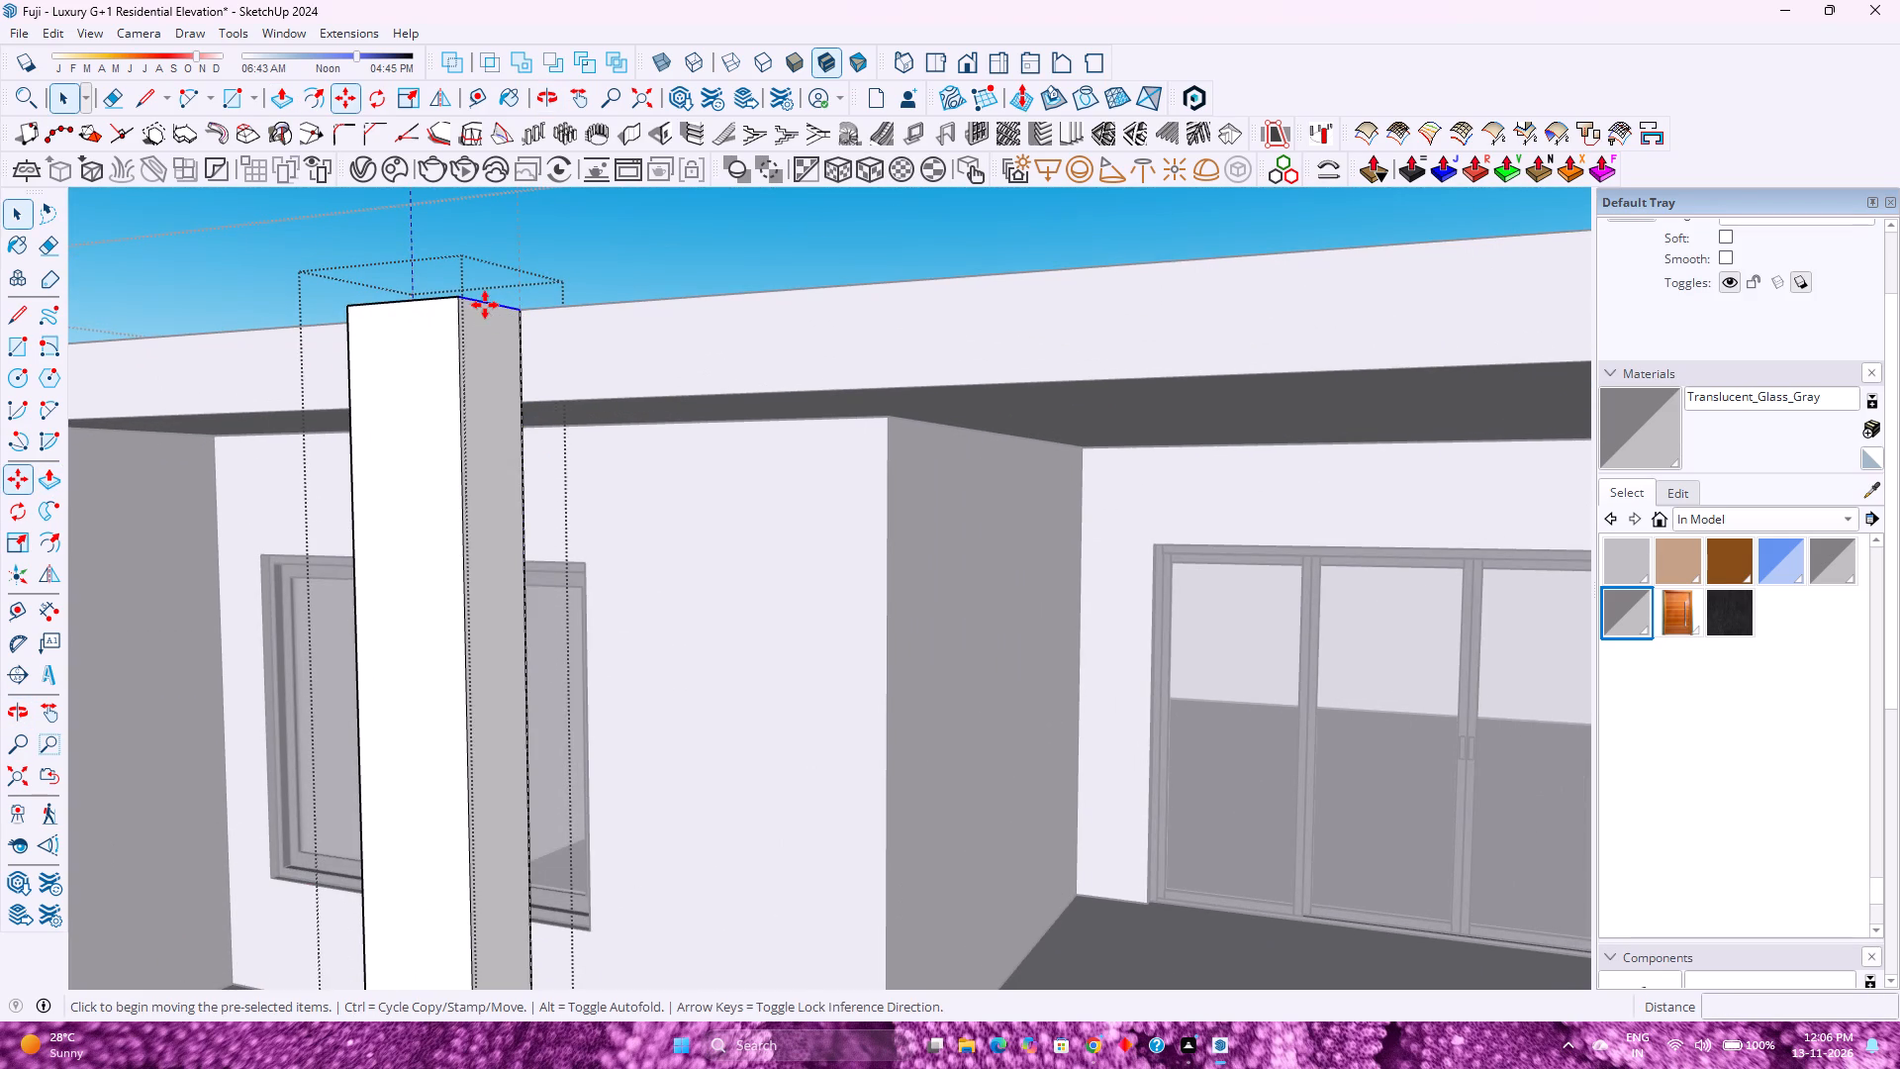
left_click(463, 303)
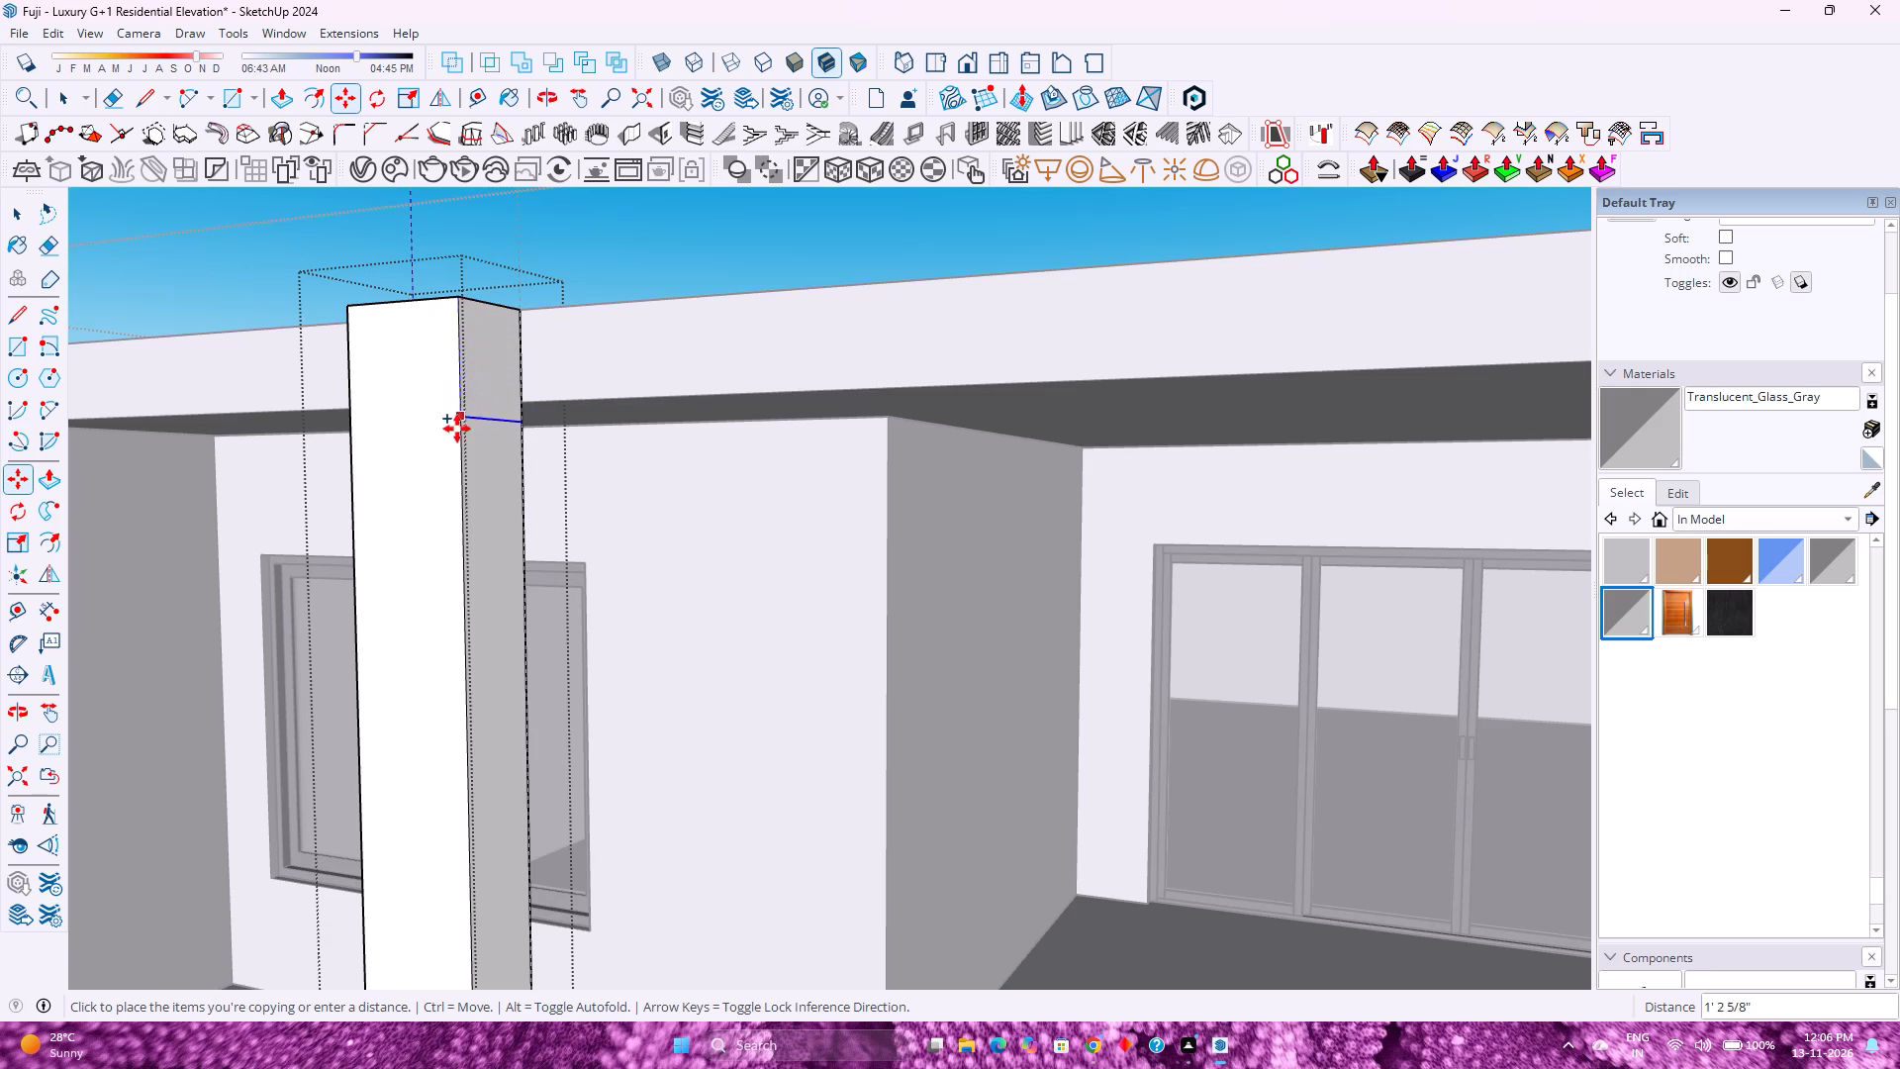
key("Up")
type("1'6")
key("Return")
Extrude the upper 1'6" part of the column's side face 17'6" along the roof slab to its outer side edge.
key("p")
left_click(492, 390)
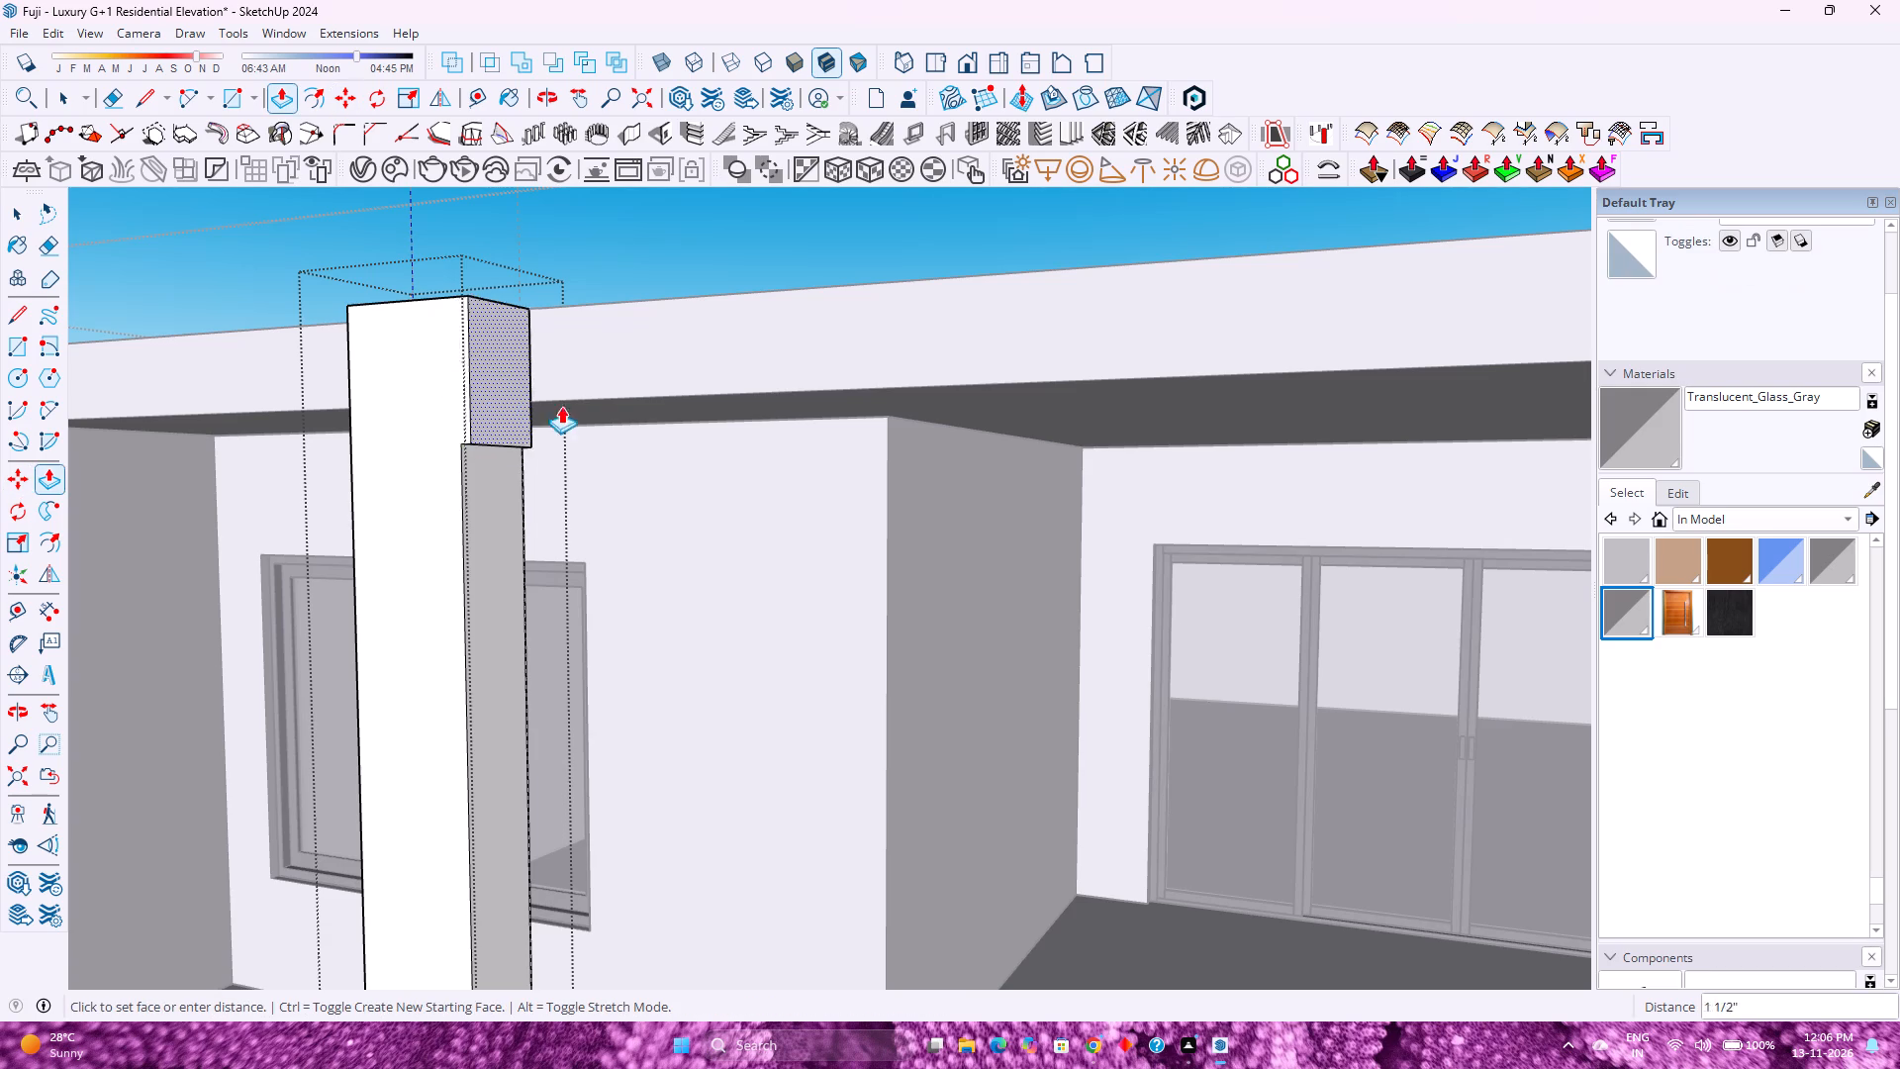
scroll(603, 414, "down", 12)
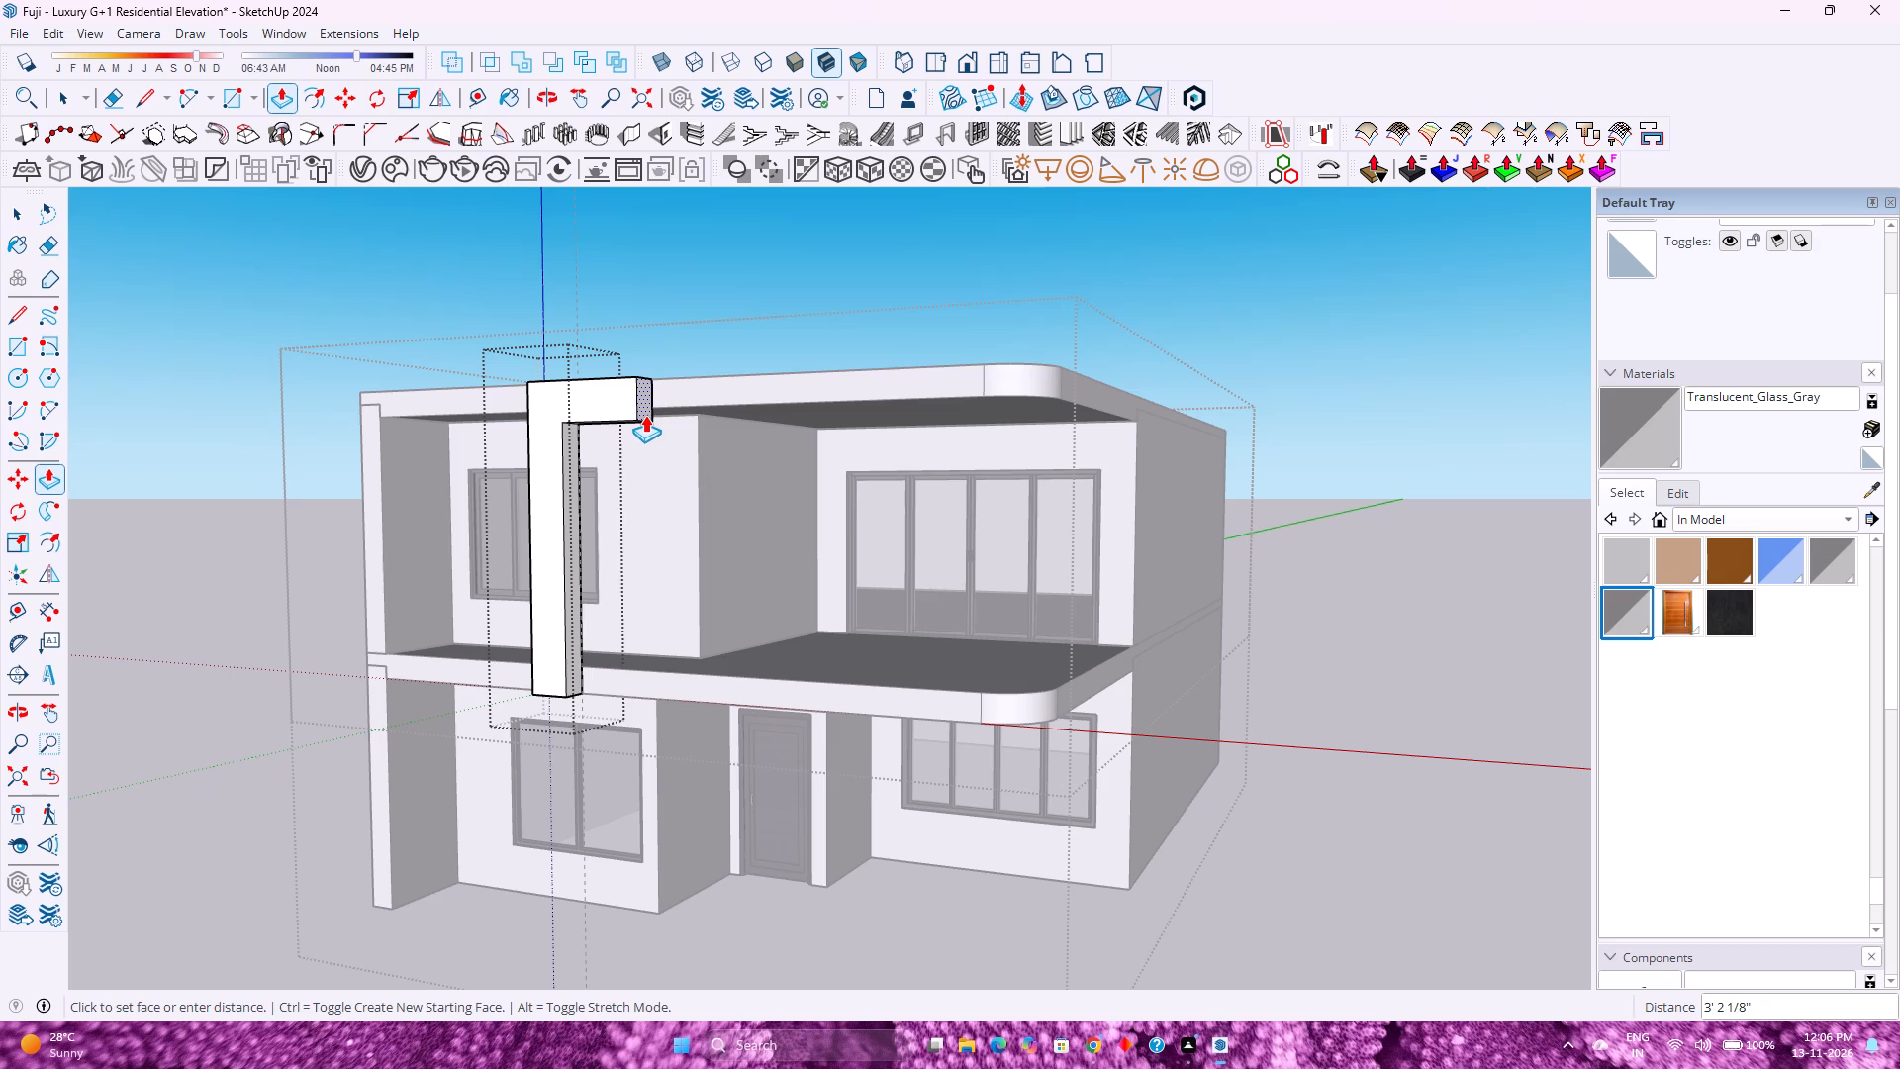
scroll(1016, 363, "up", 2)
middle_click_drag(1023, 370, 938, 682)
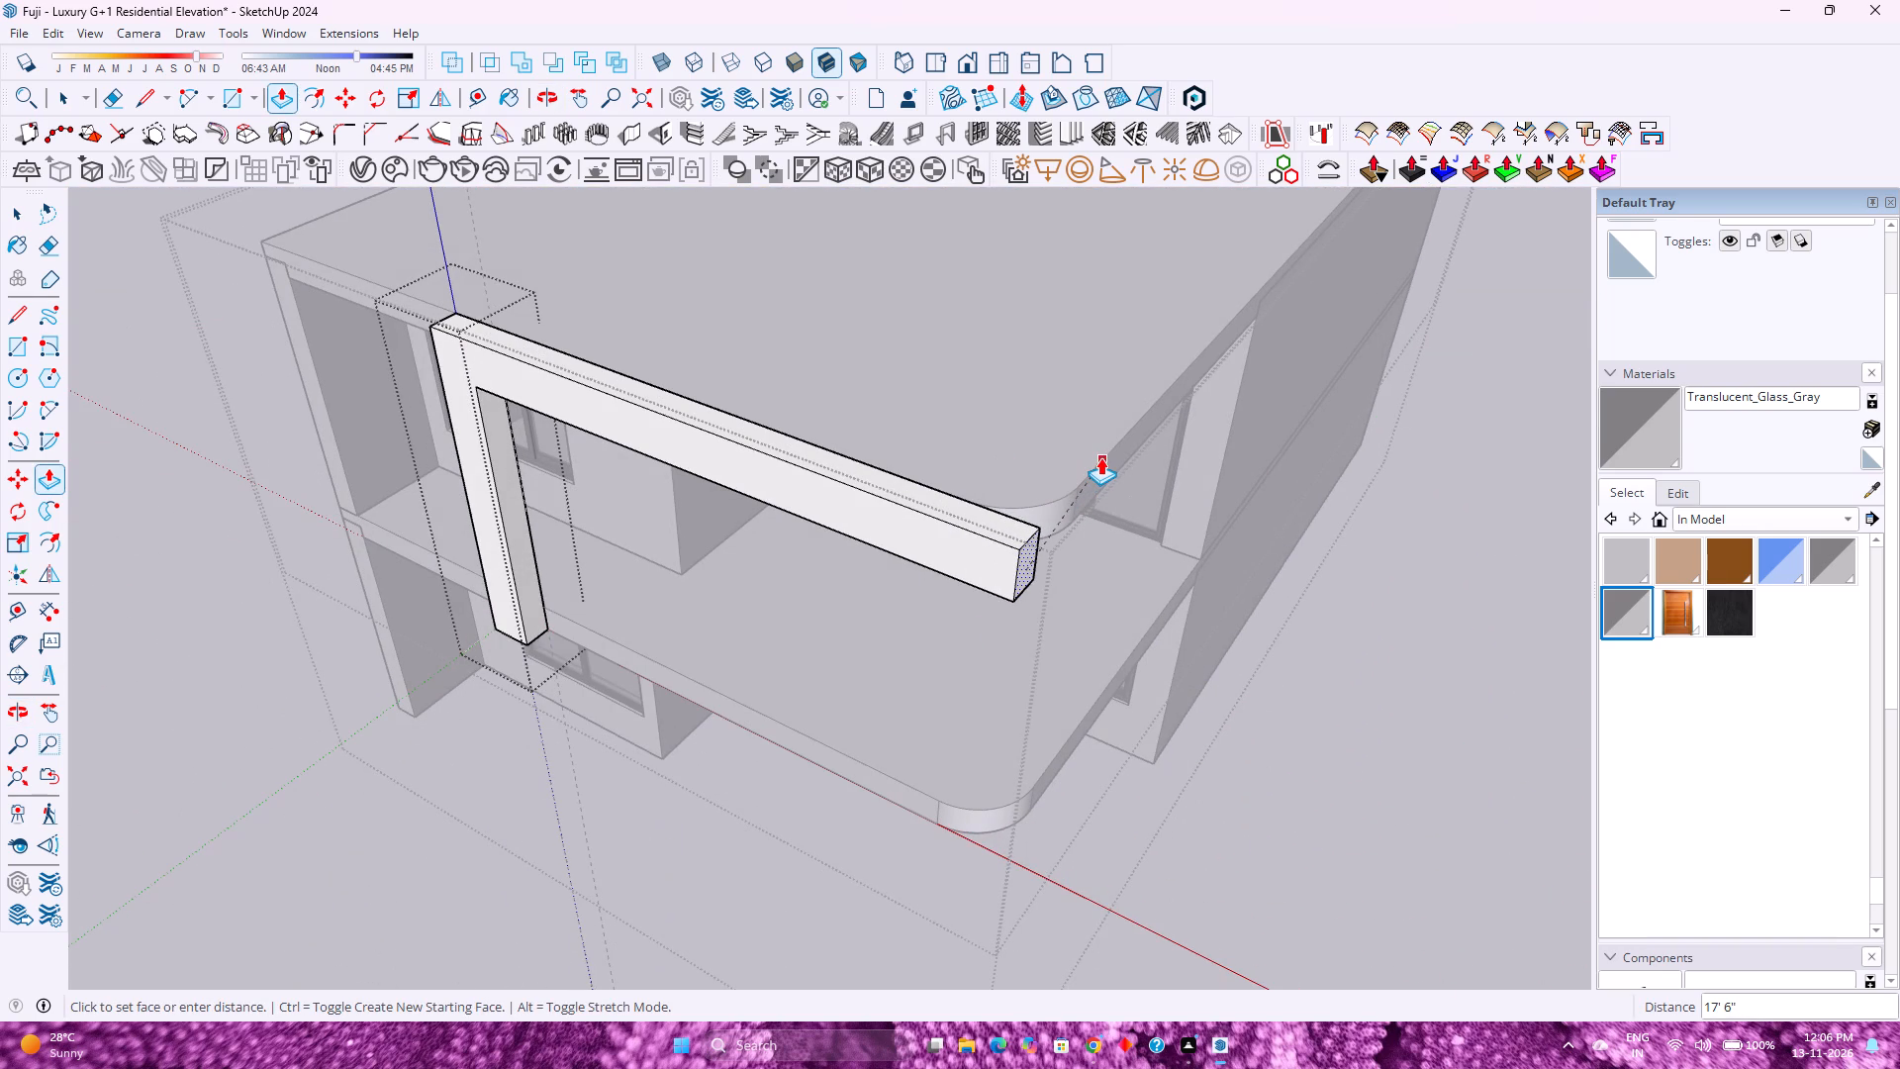
left_click(1100, 457)
Copy the vertical end edge of the beam's rear face 2' back to where the roof slab's rounded corner begins.
scroll(1078, 508, "up", 1)
middle_click_drag(1076, 508, 455, 622)
scroll(585, 549, "up", 9)
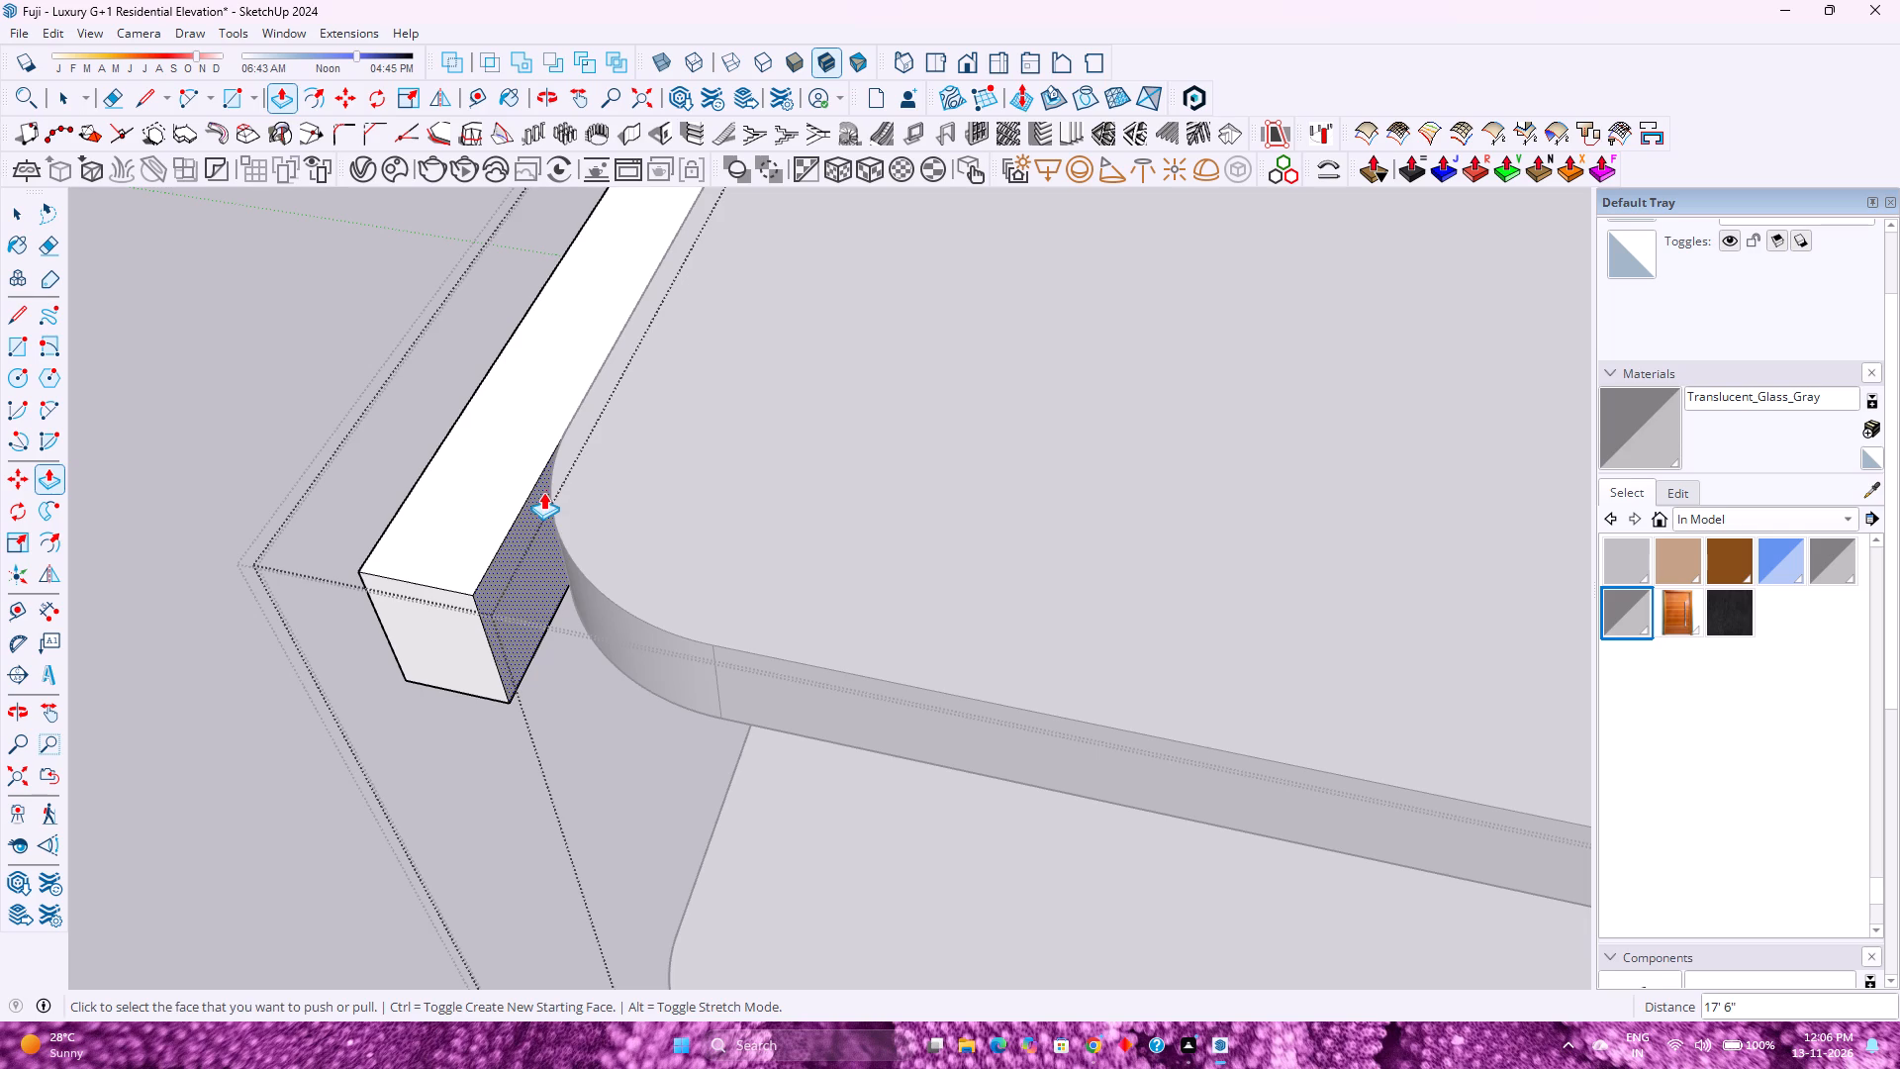
key("space")
left_click(492, 660)
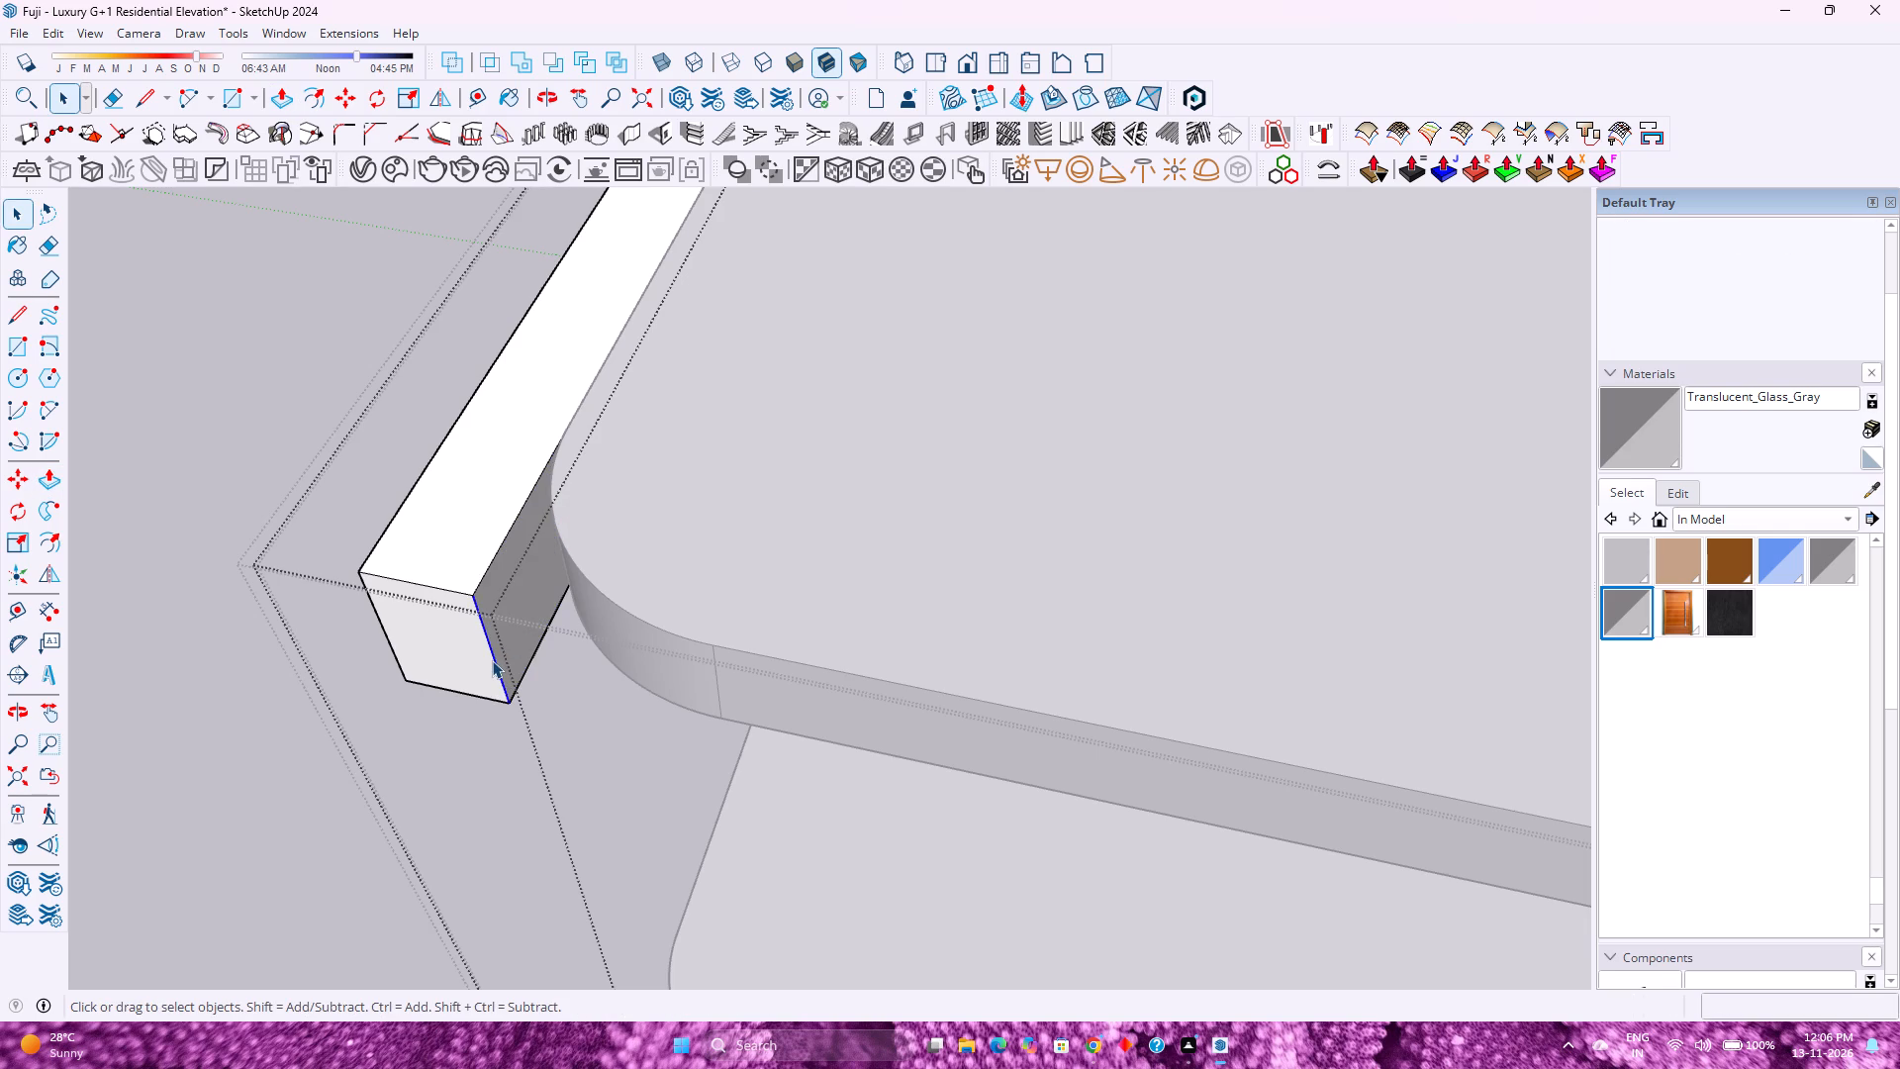
key("m")
left_click(478, 596)
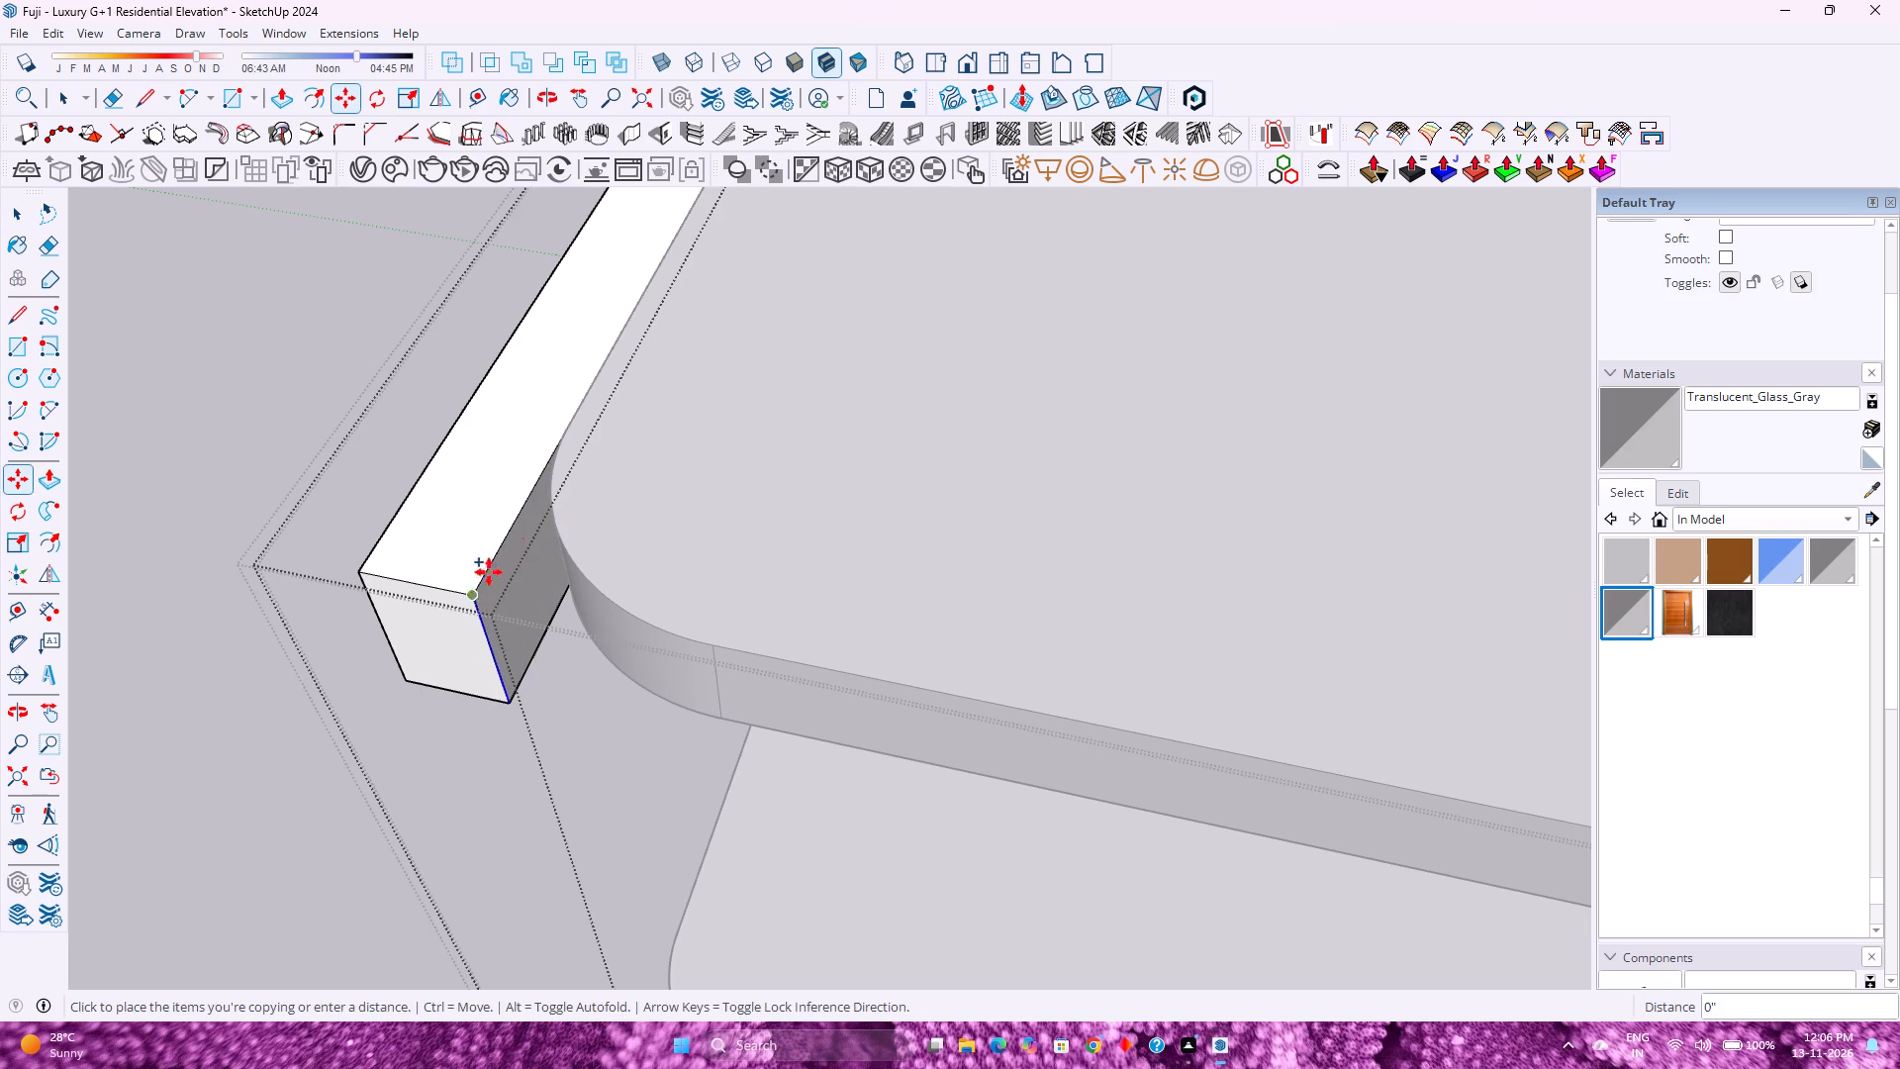
left_click(576, 426)
Extrude the 2' end section of the beam's rear face 2' toward the house, around the roof slab's rounded corner.
key("p")
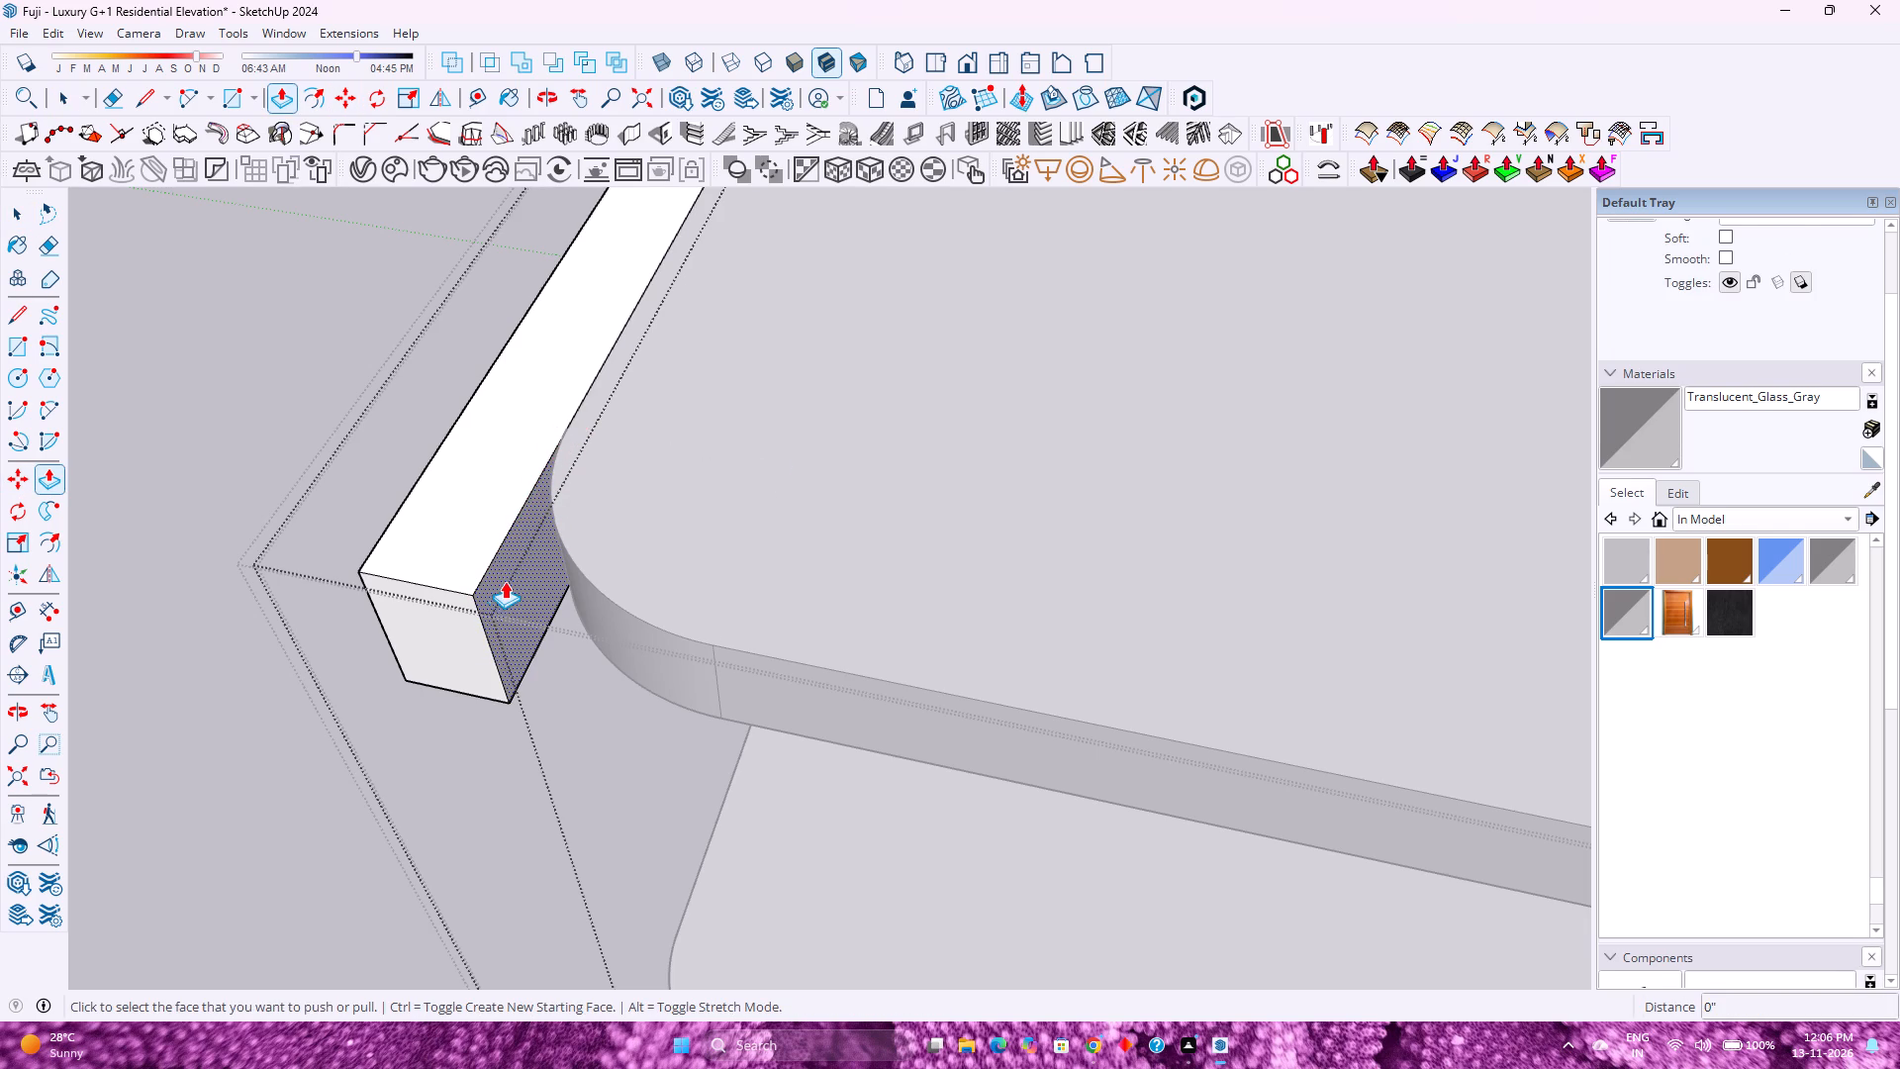
left_click(508, 579)
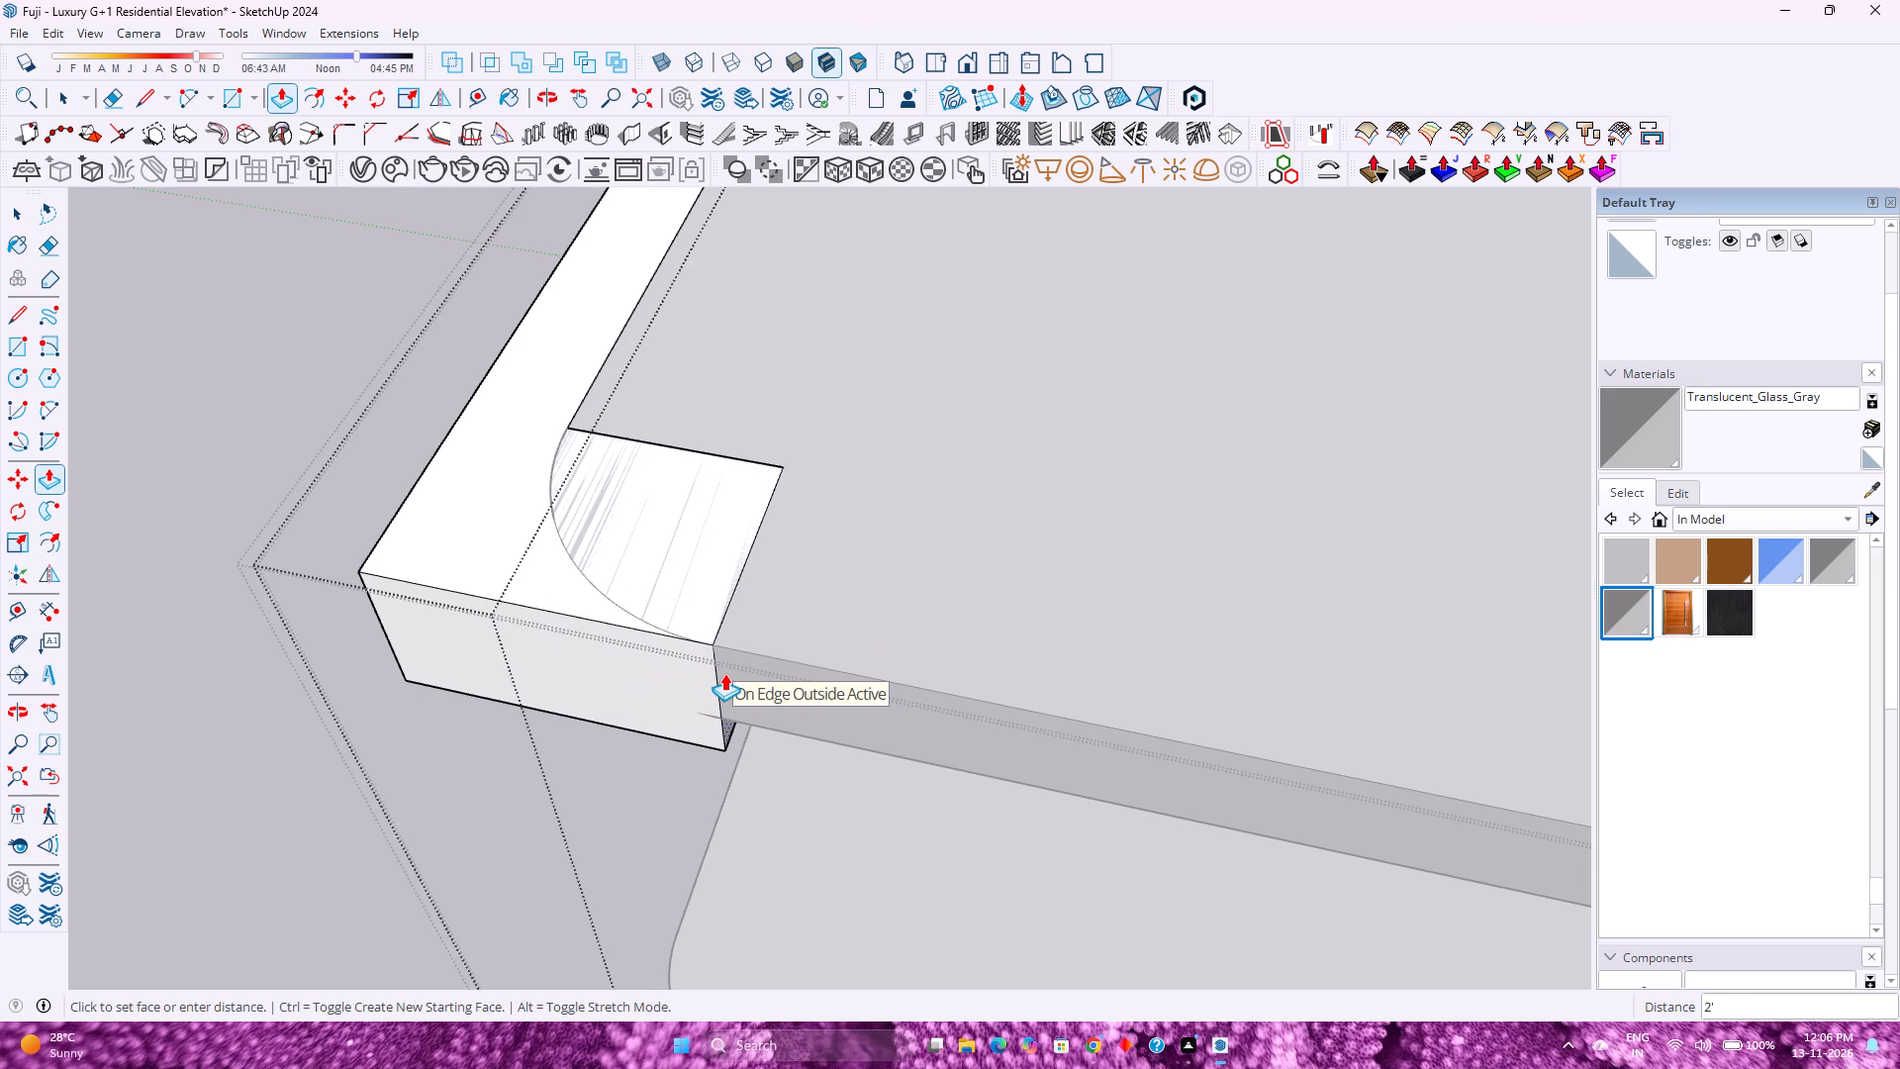
type("2'")
key("Return")
key("space")
Draw a 2' radius tangent arc on the top face of the return block, following the roof slab's rounded corner.
scroll(677, 523, "down", 4)
middle_click_drag(667, 526, 698, 536)
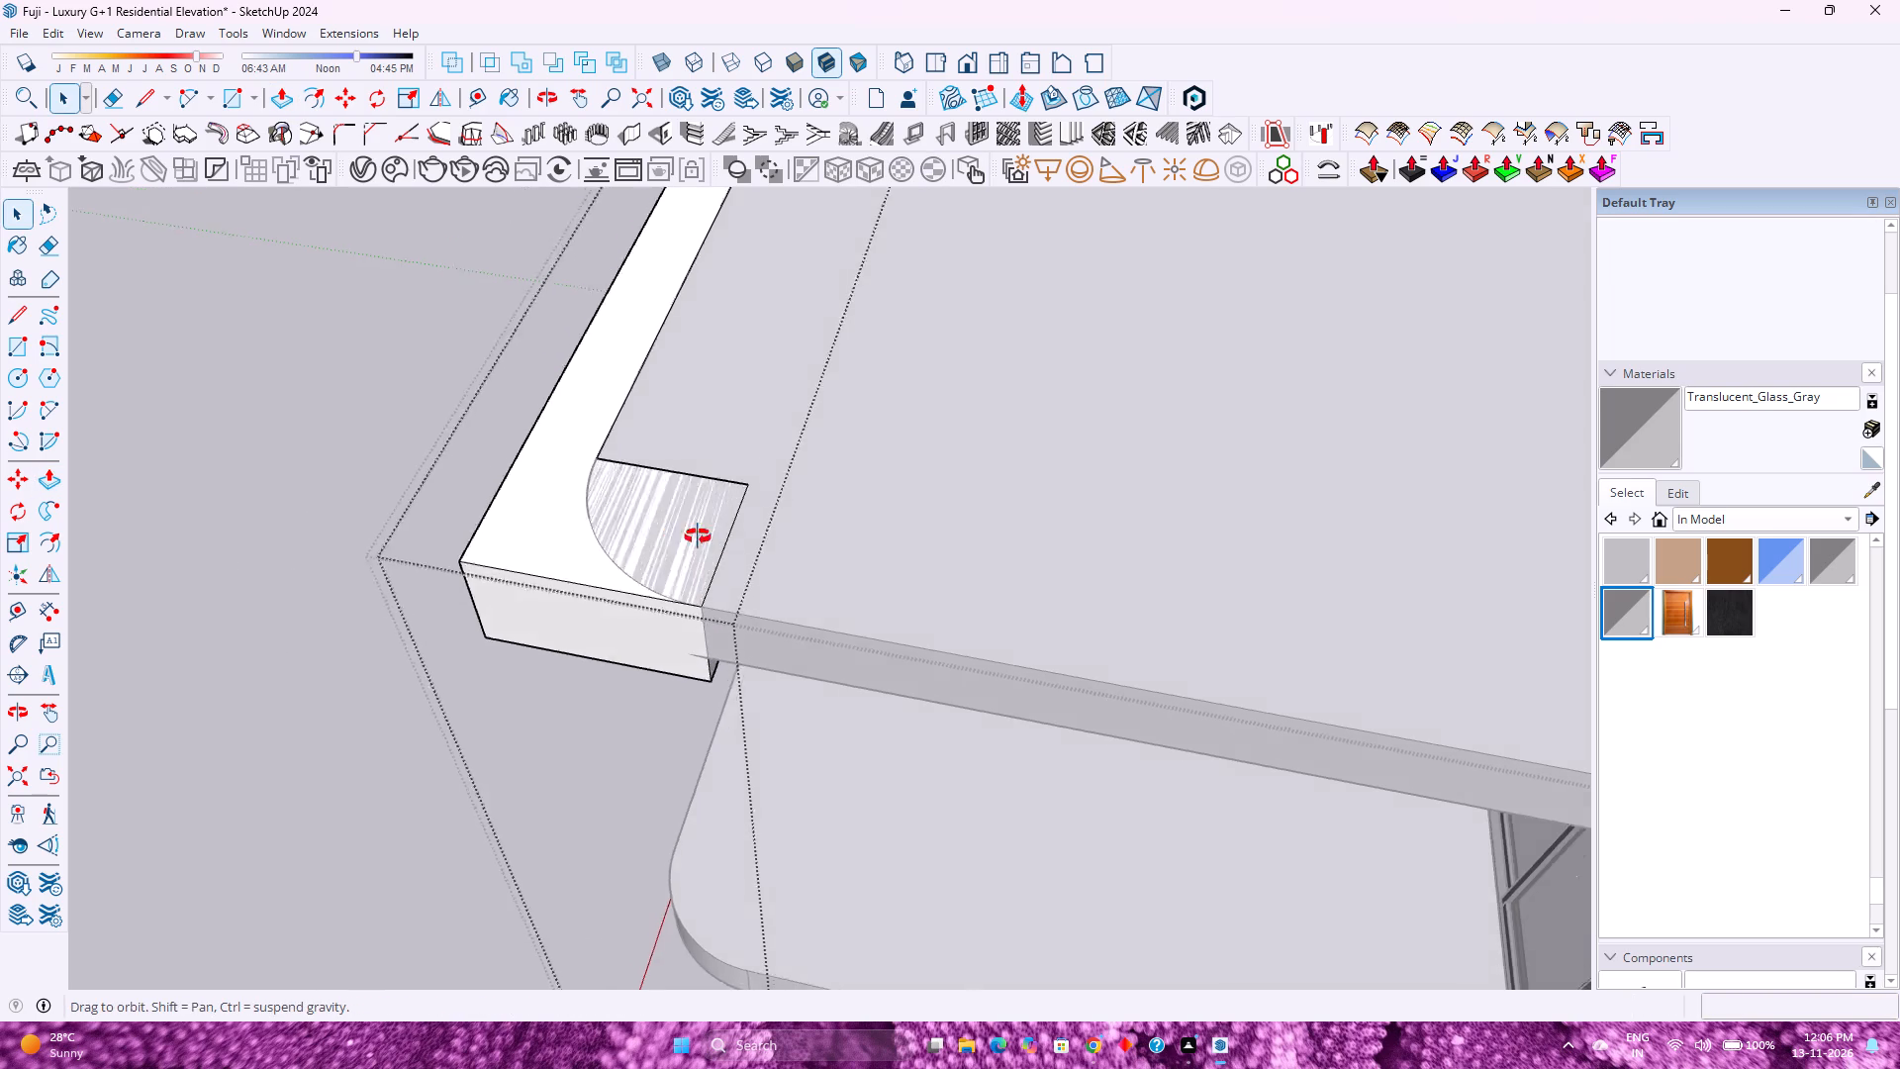
middle_click_drag(698, 536, 988, 453)
scroll(464, 613, "up", 5)
middle_click_drag(492, 644, 654, 614)
scroll(654, 614, "up", 3)
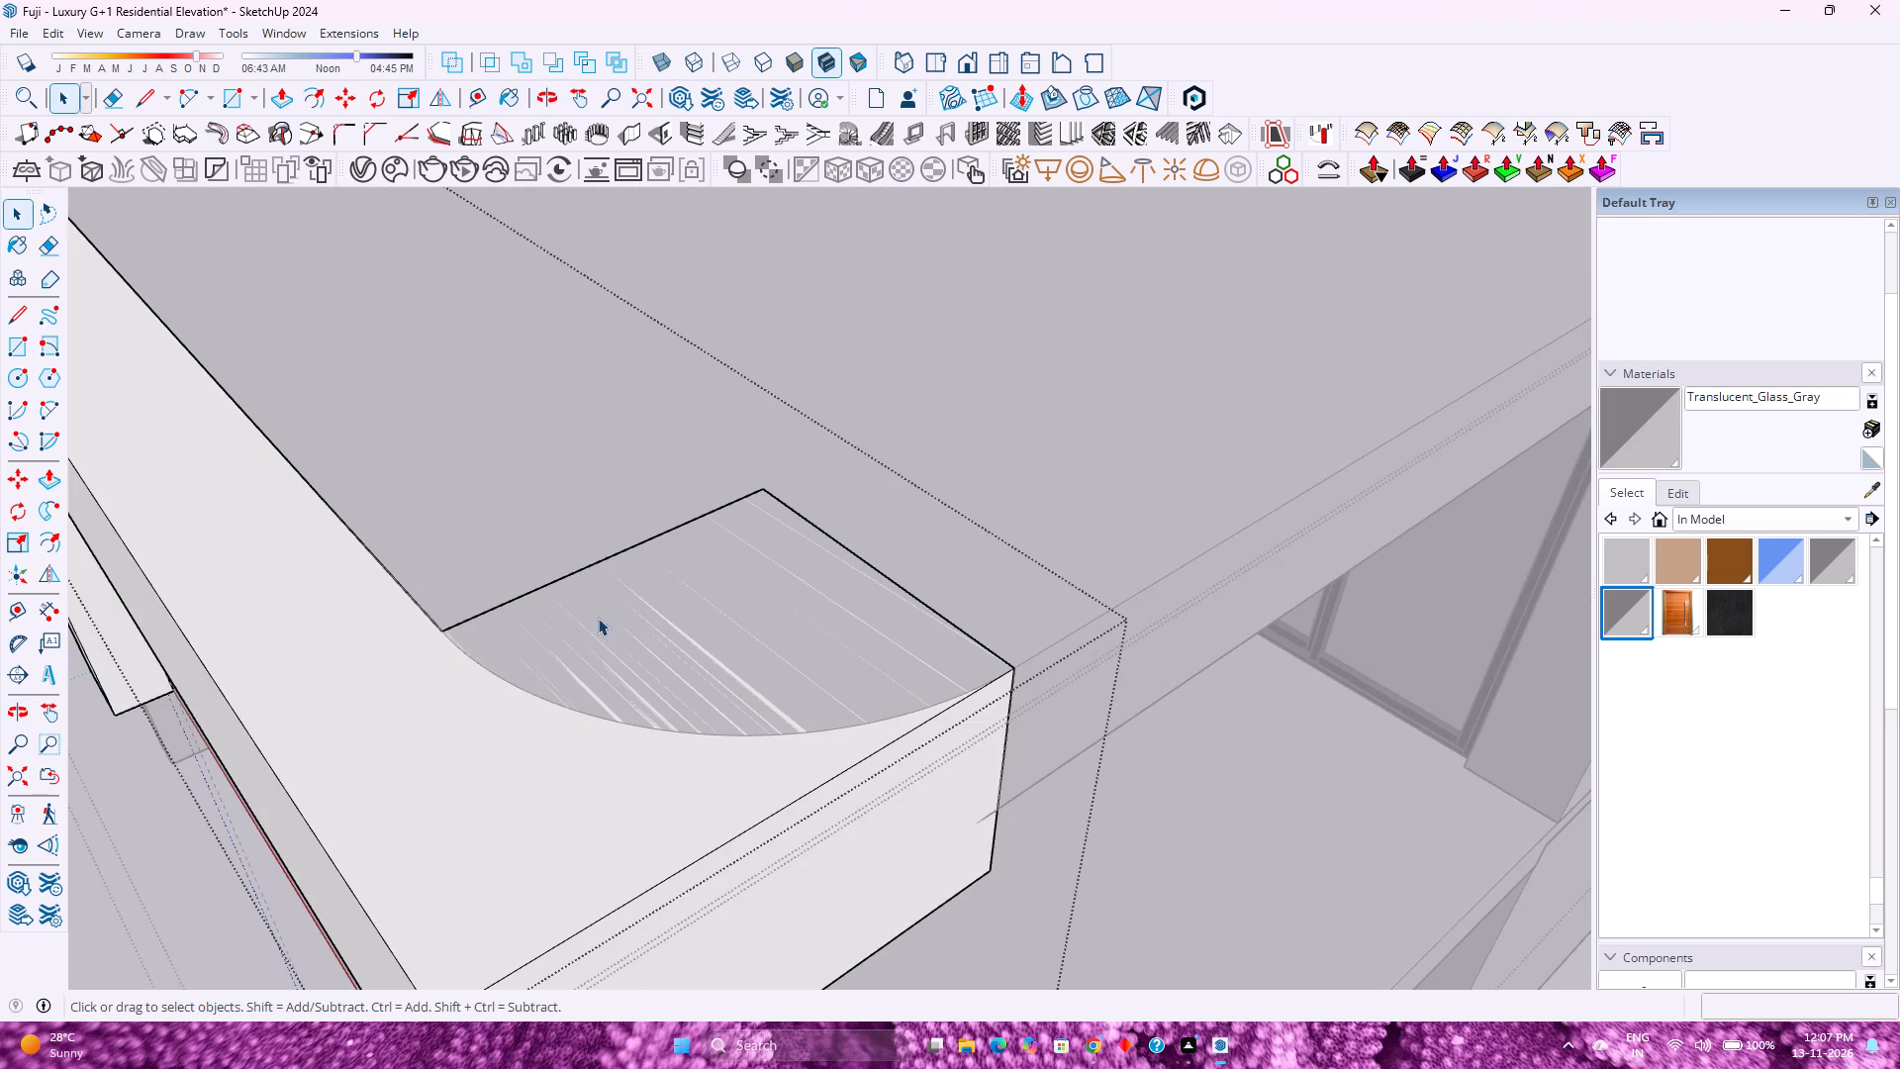
left_click(182, 98)
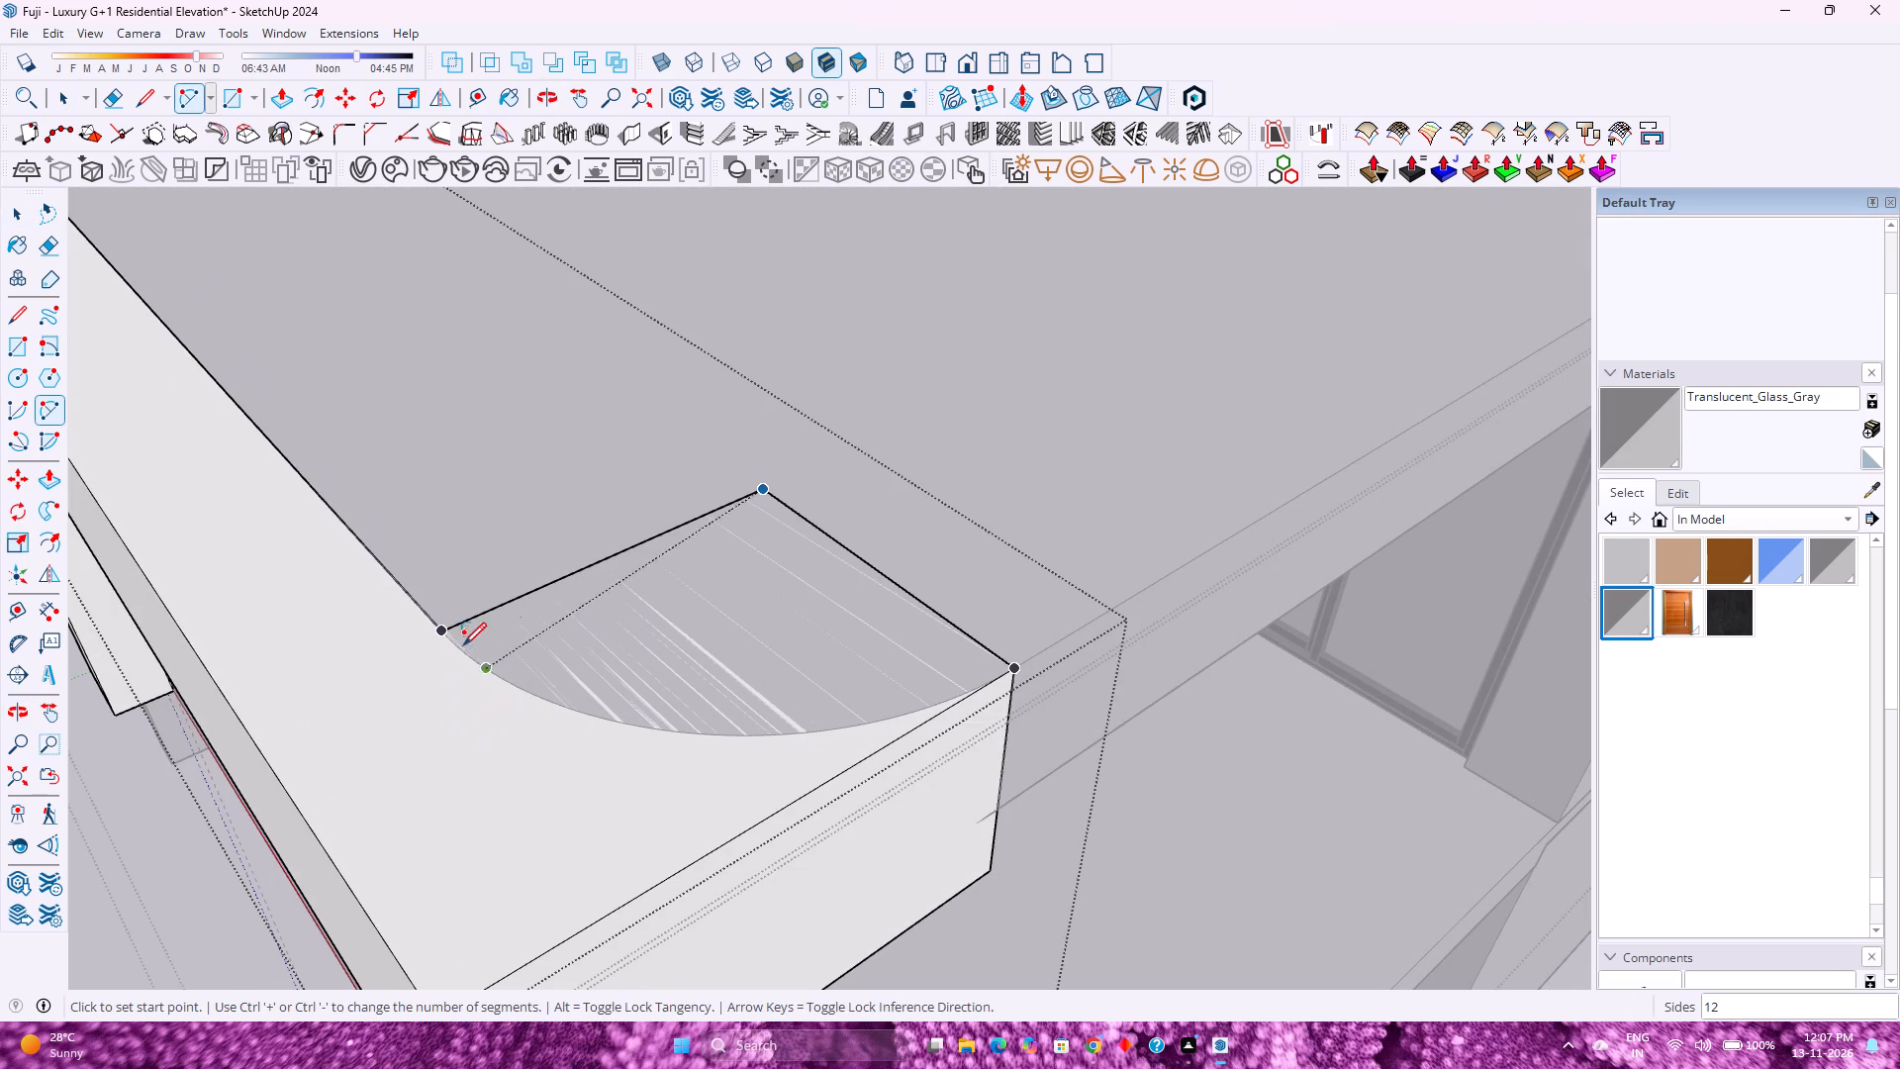
left_click(446, 626)
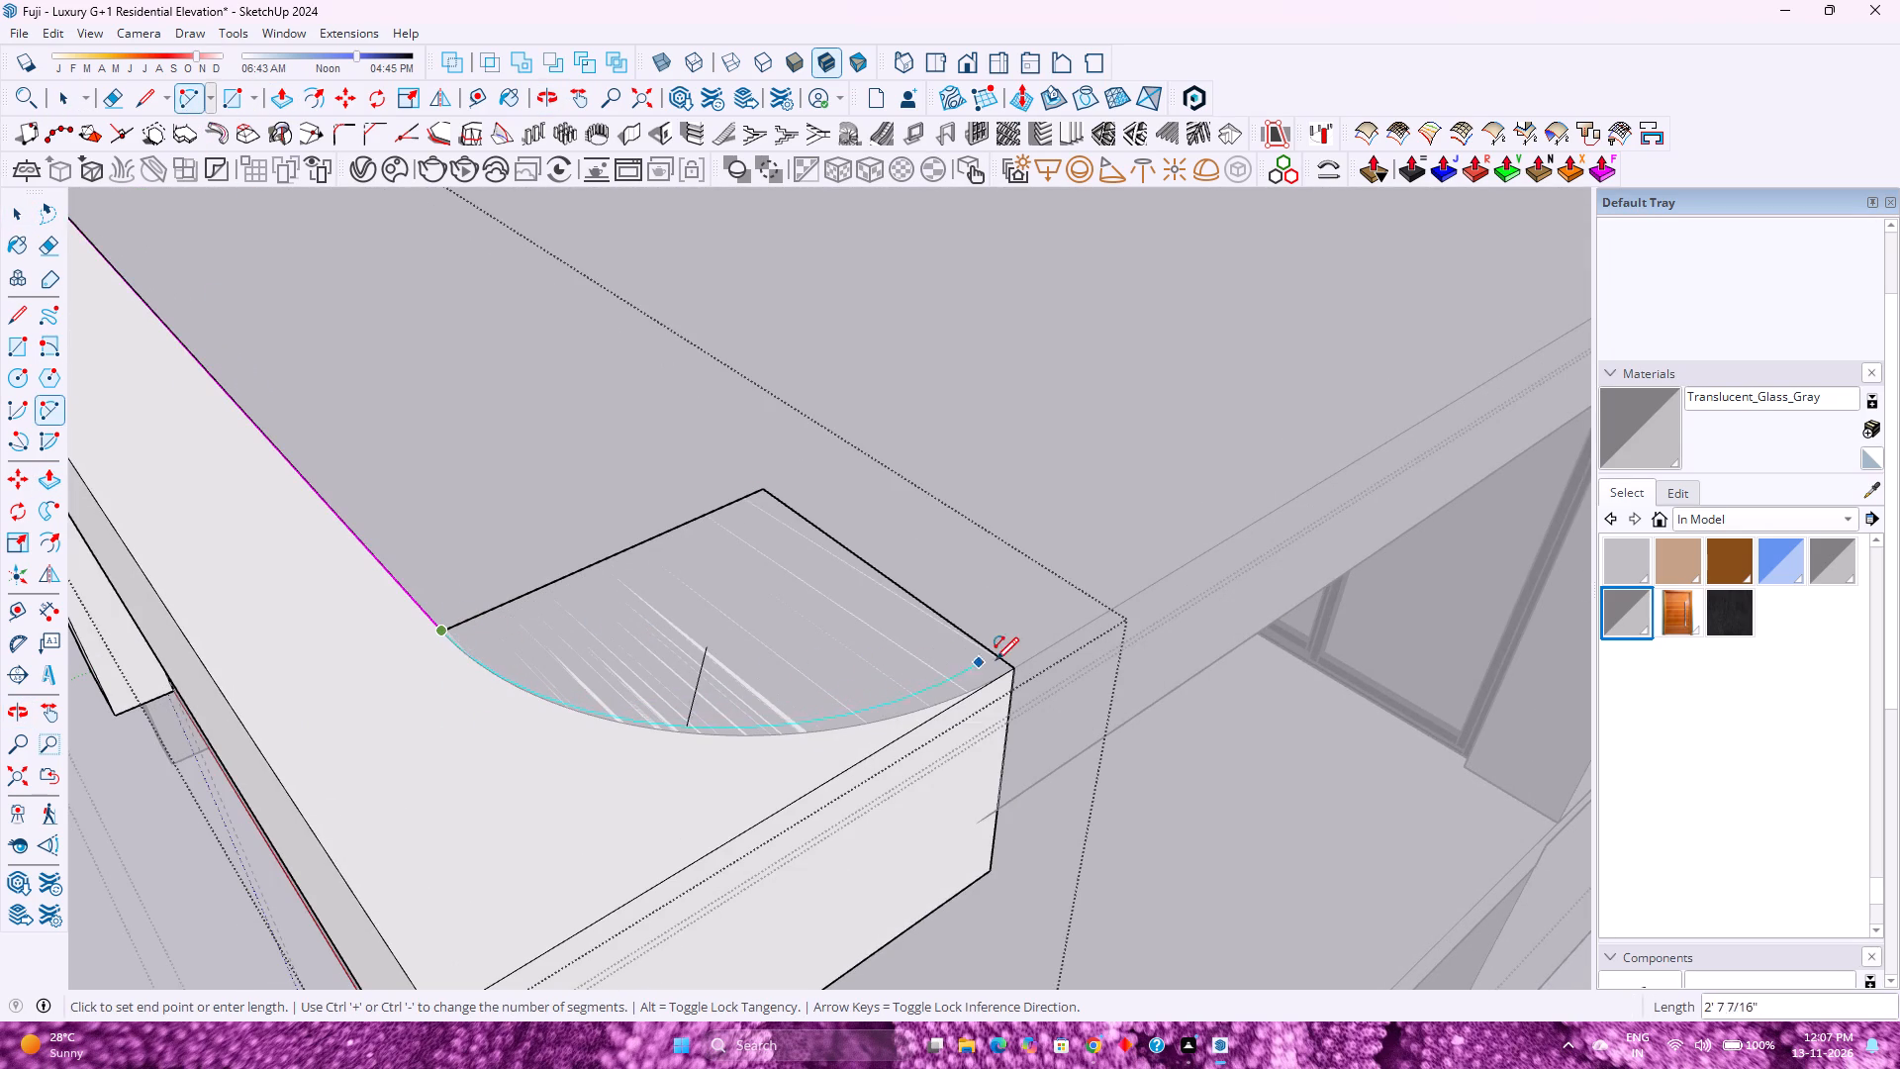
double_click(1010, 667)
key("space")
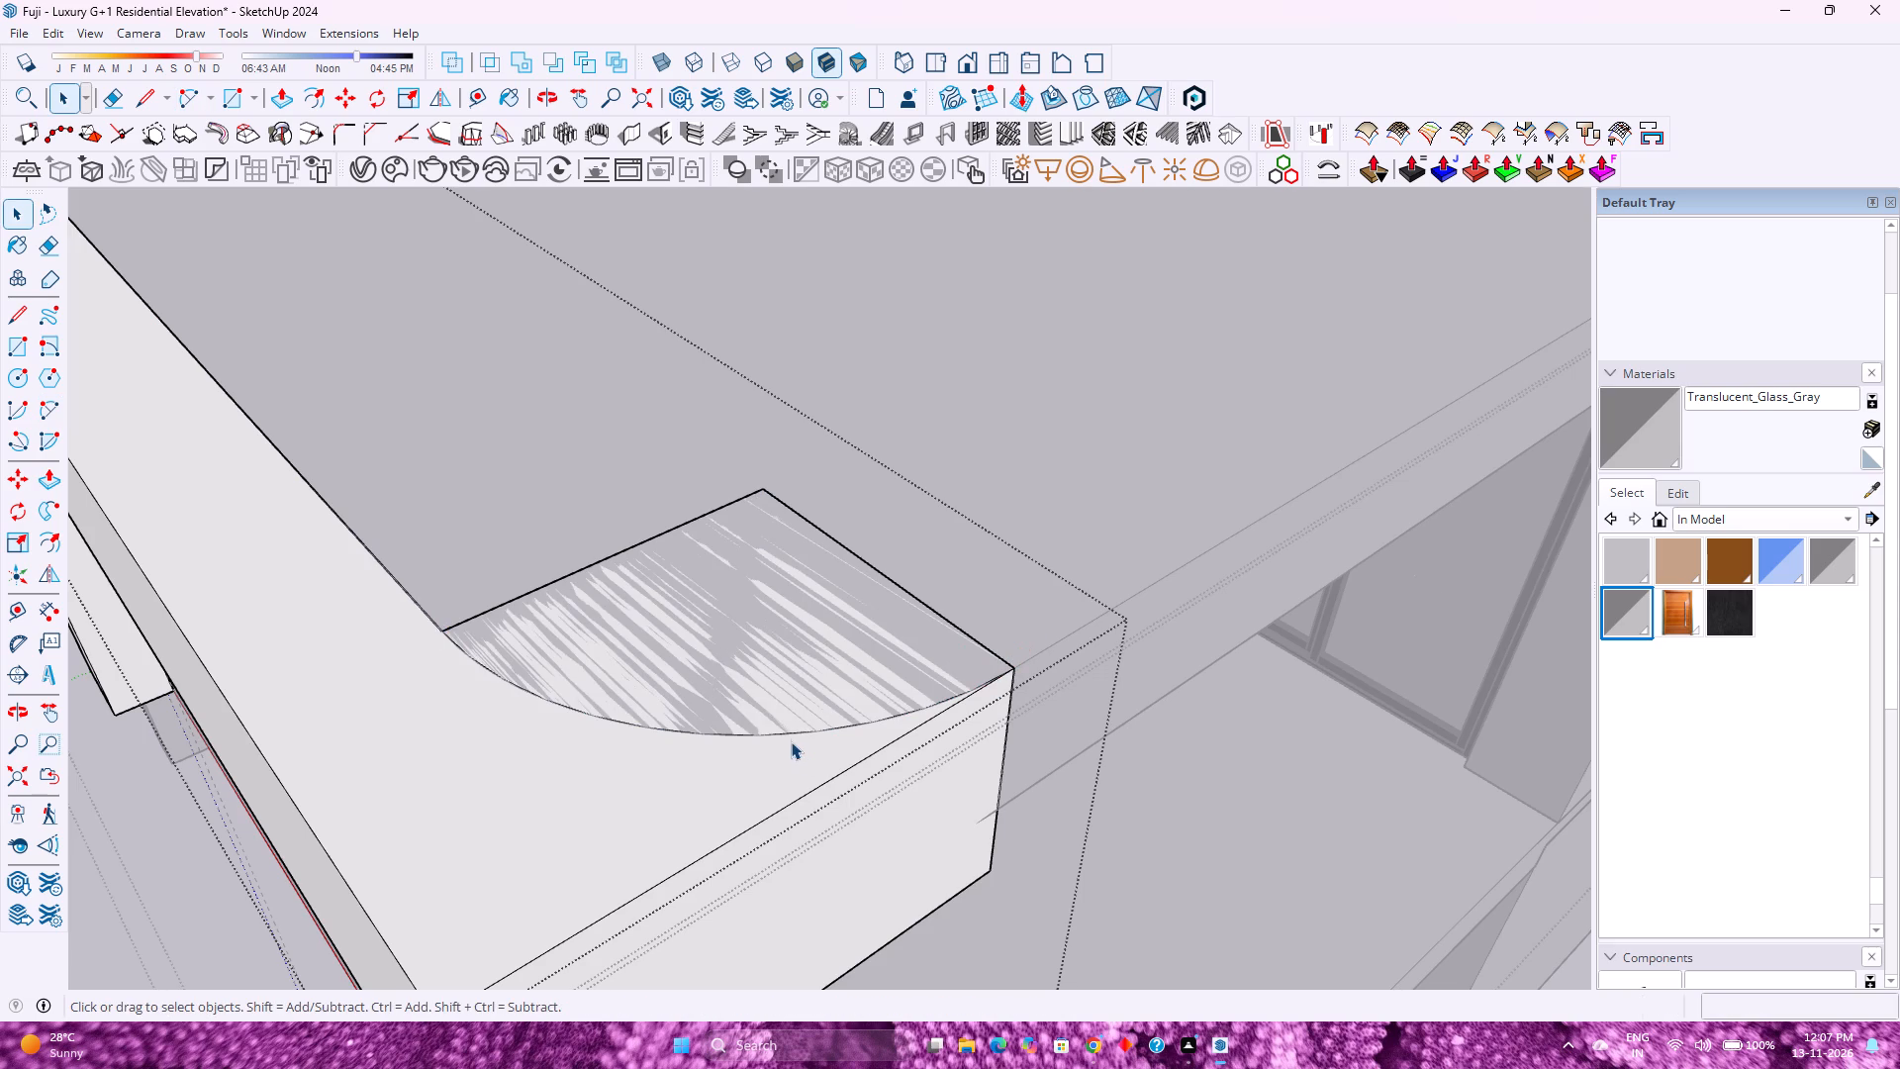
Set the 2' radius arc on the beam's top face to 120 segments.
scroll(1833, 360, "up", 4)
scroll(1894, 470, "up", 5)
left_click_drag(1888, 319, 1899, 243)
left_click(698, 731)
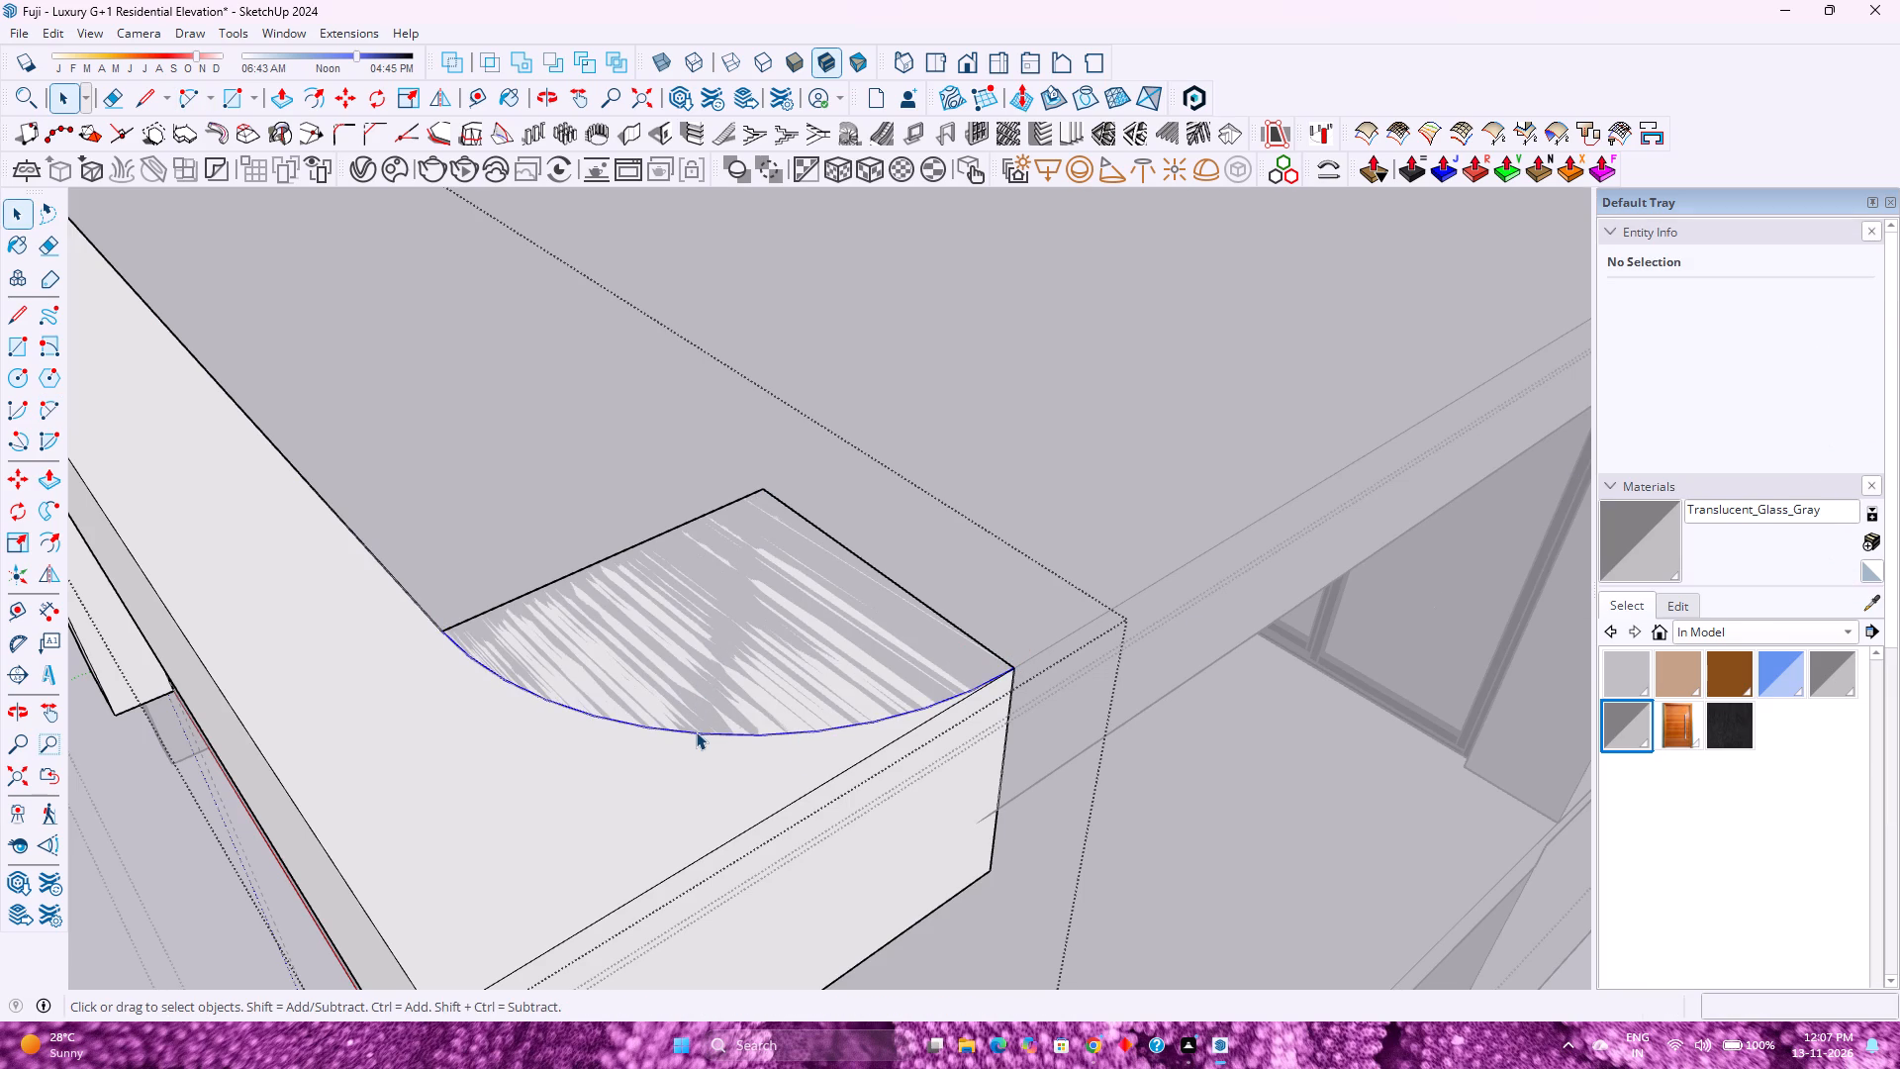
left_click(1813, 354)
key("0")
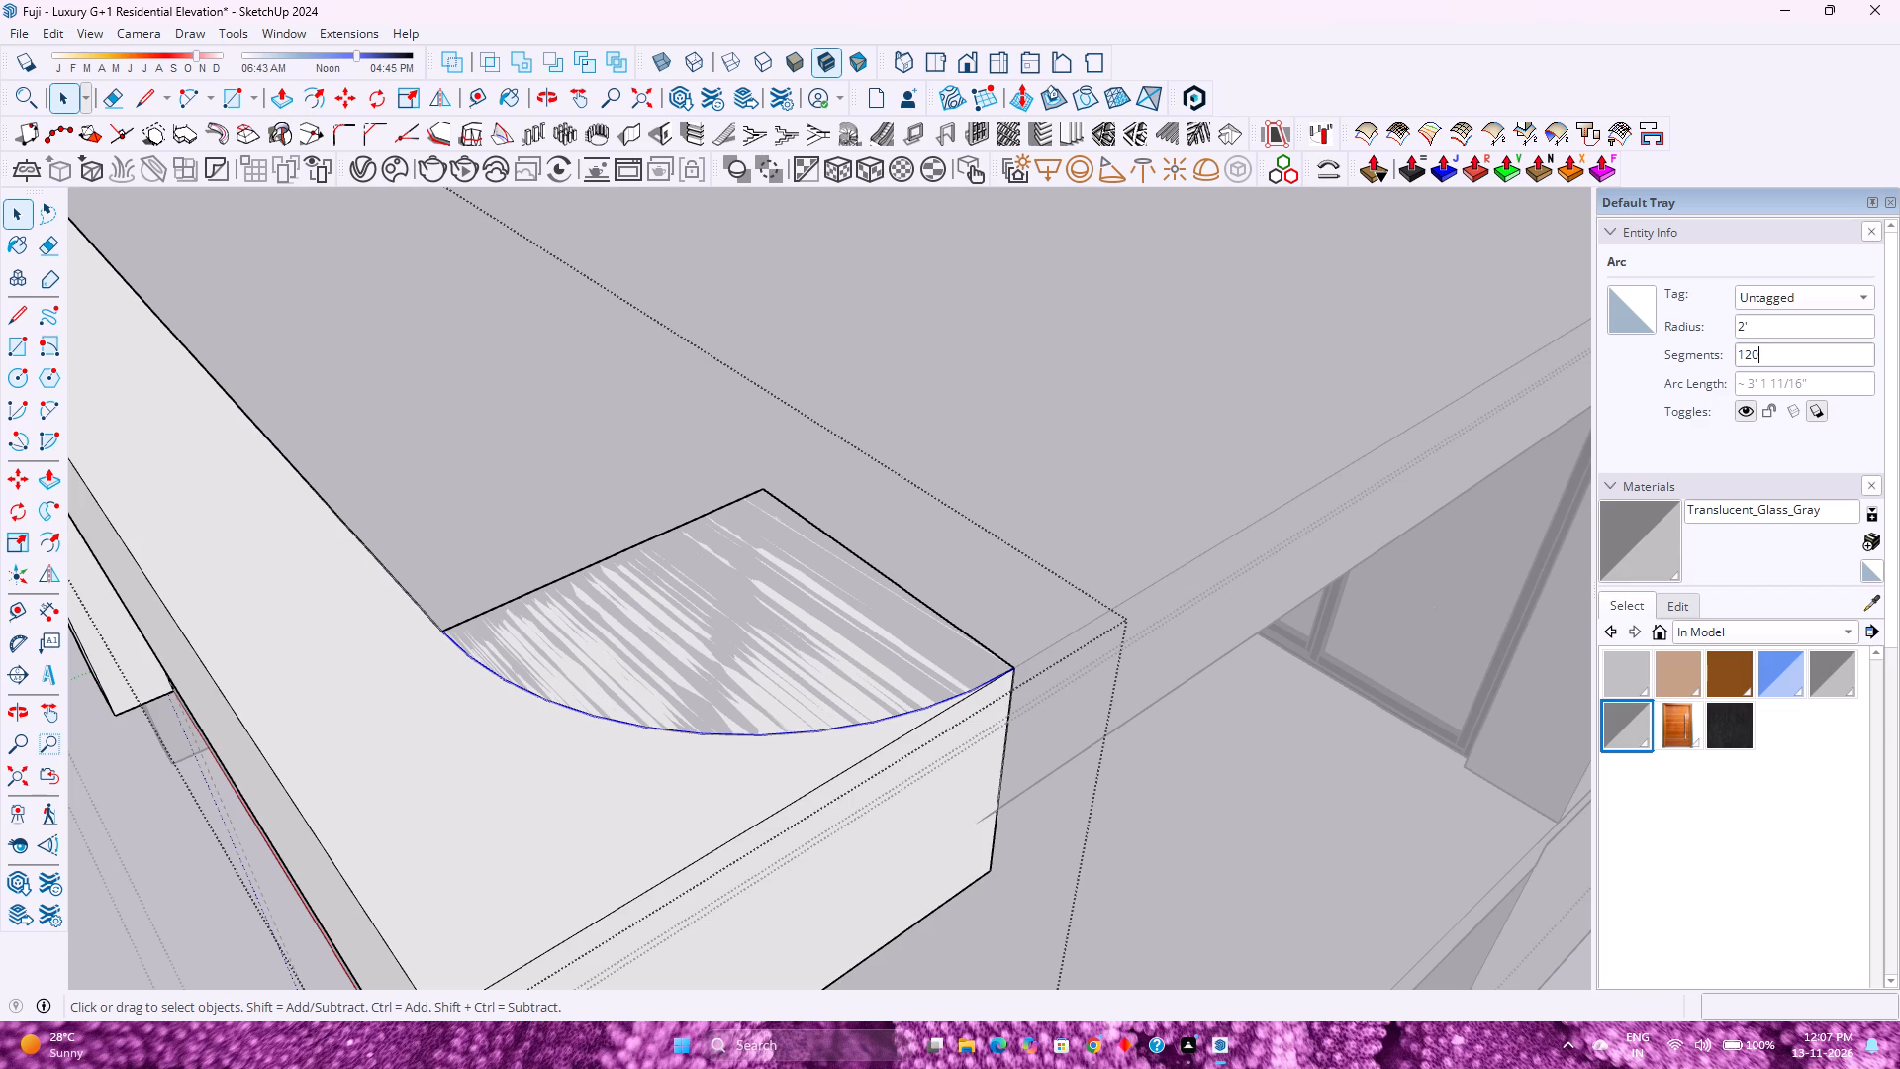
key("Return")
Push the face inside the arc down 1'6" through the beam, cutting the inner corner to the roof slab's curve.
left_click(750, 648)
scroll(749, 648, "down", 3)
middle_click_drag(1082, 795, 949, 873)
middle_click_drag(849, 816, 972, 759, "shift")
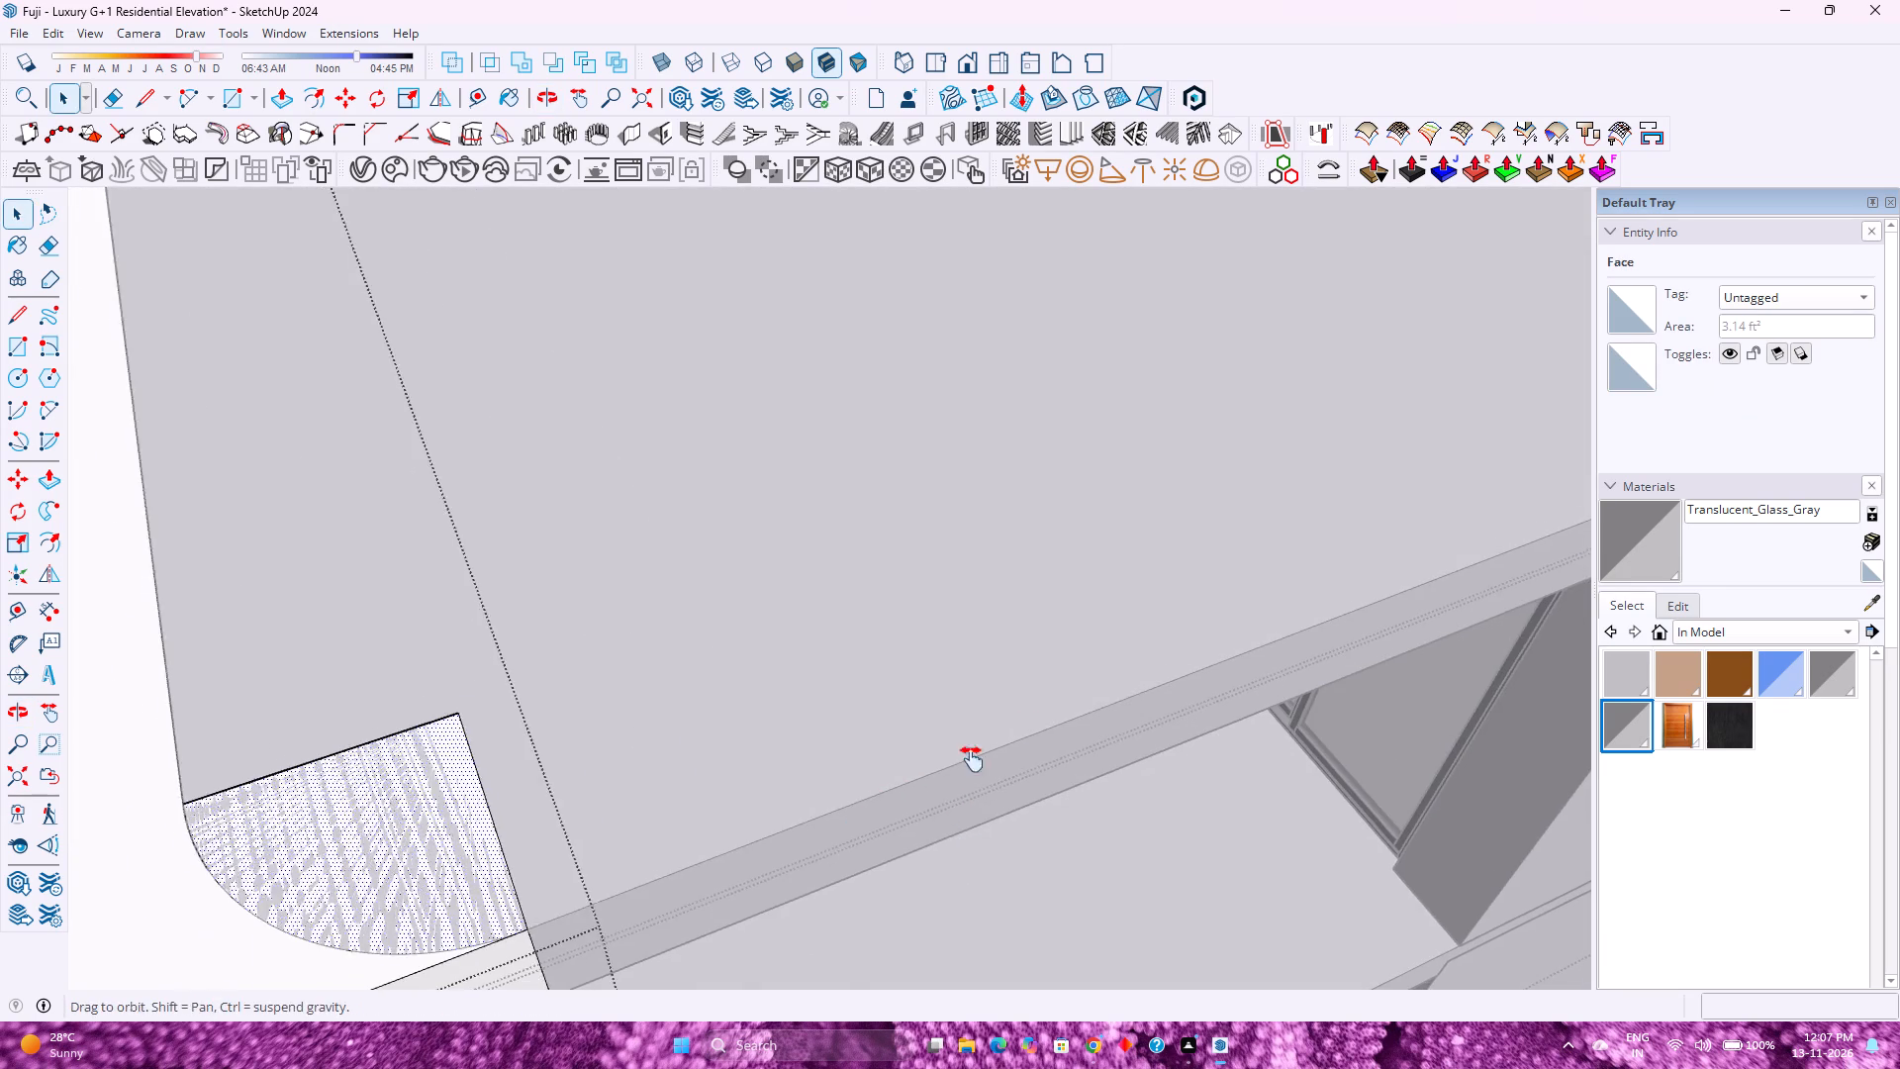
middle_click_drag(972, 759, 1086, 700, "shift")
scroll(965, 833, "down", 1)
middle_click_drag(964, 833, 886, 803)
key("p")
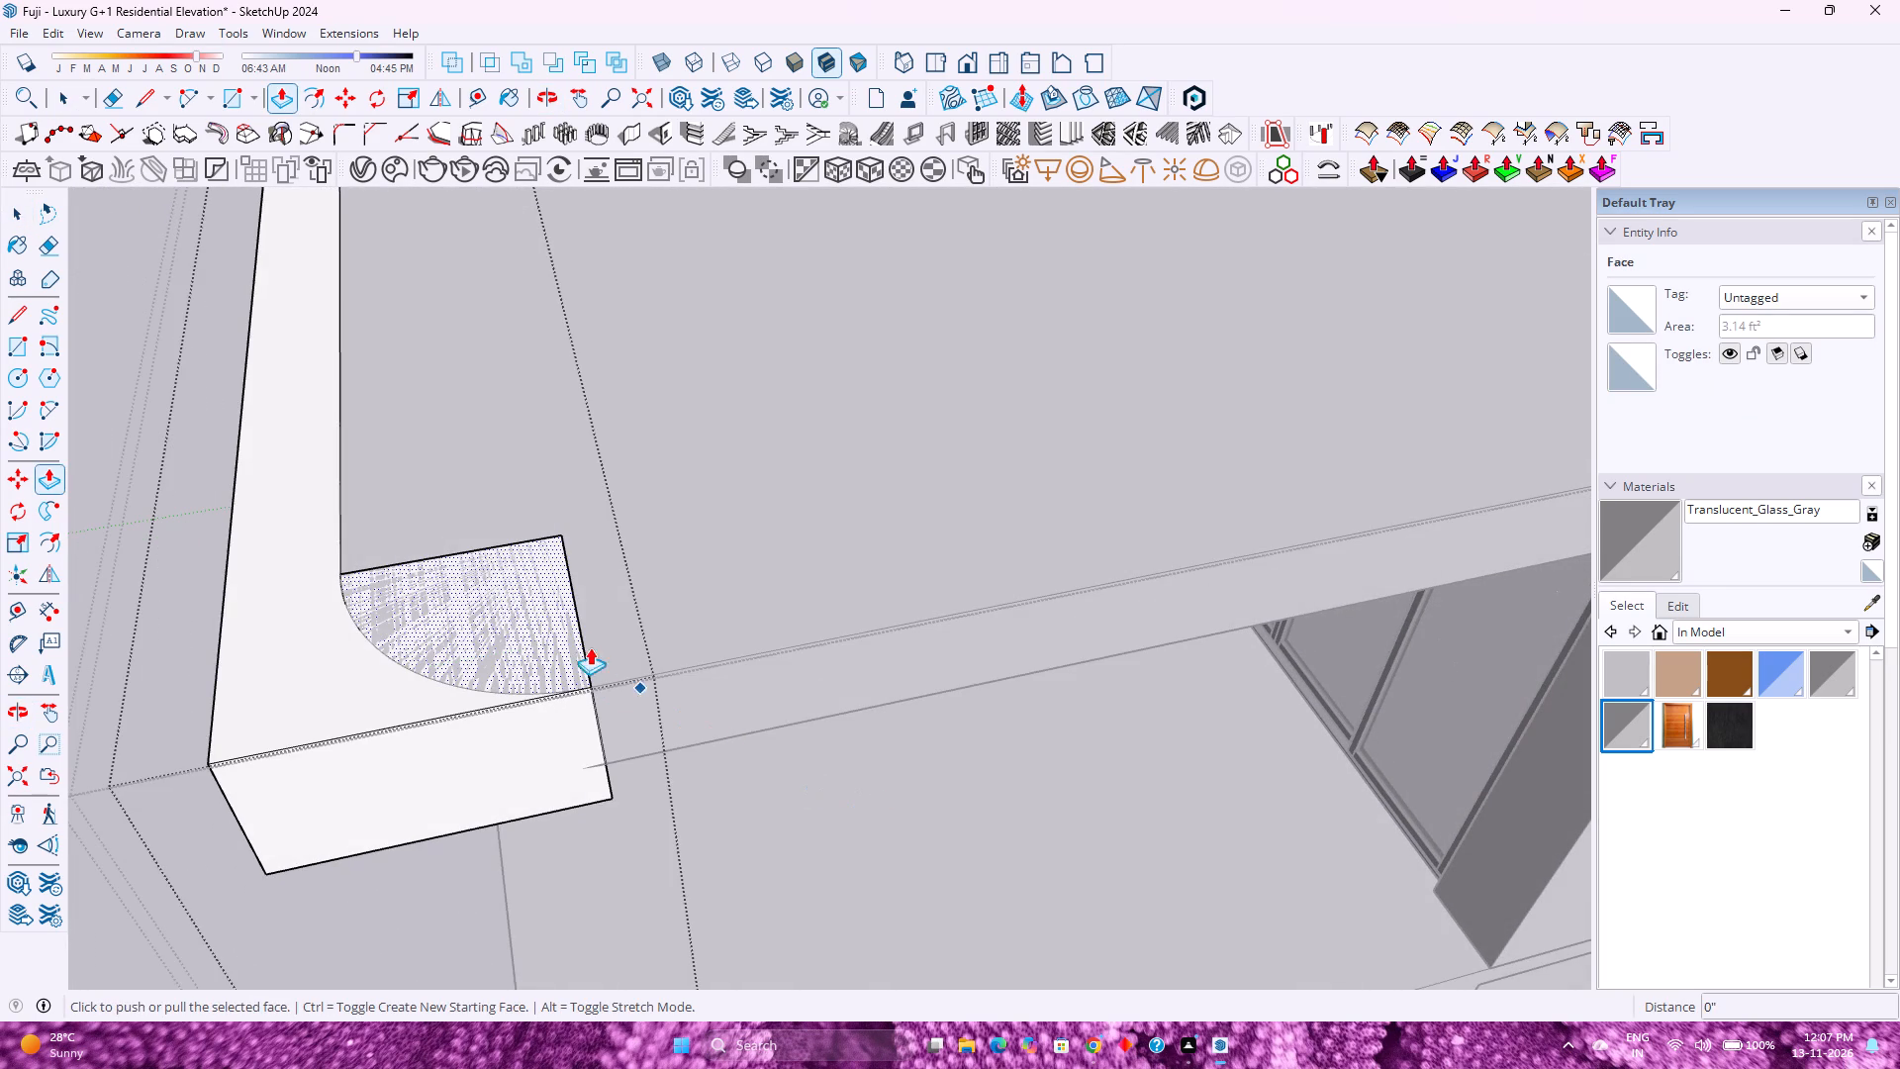
left_click(522, 621)
left_click(605, 806)
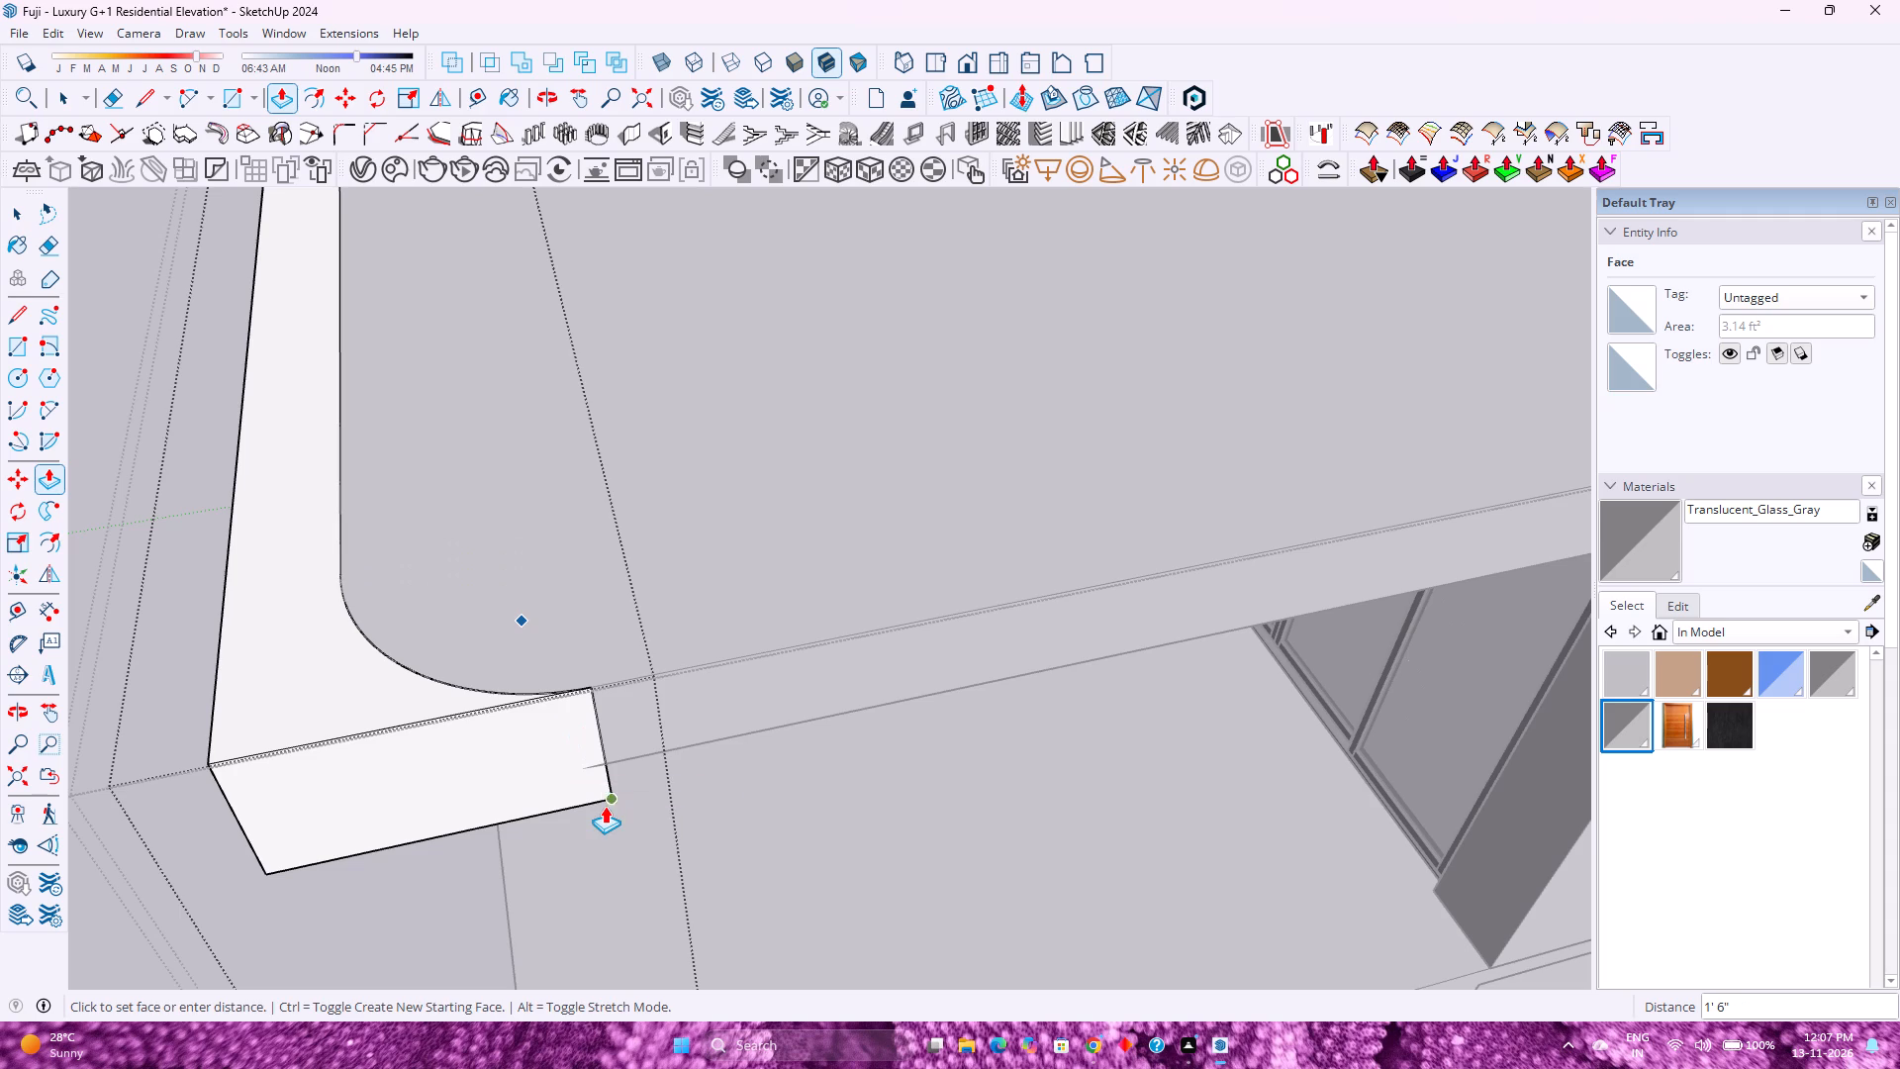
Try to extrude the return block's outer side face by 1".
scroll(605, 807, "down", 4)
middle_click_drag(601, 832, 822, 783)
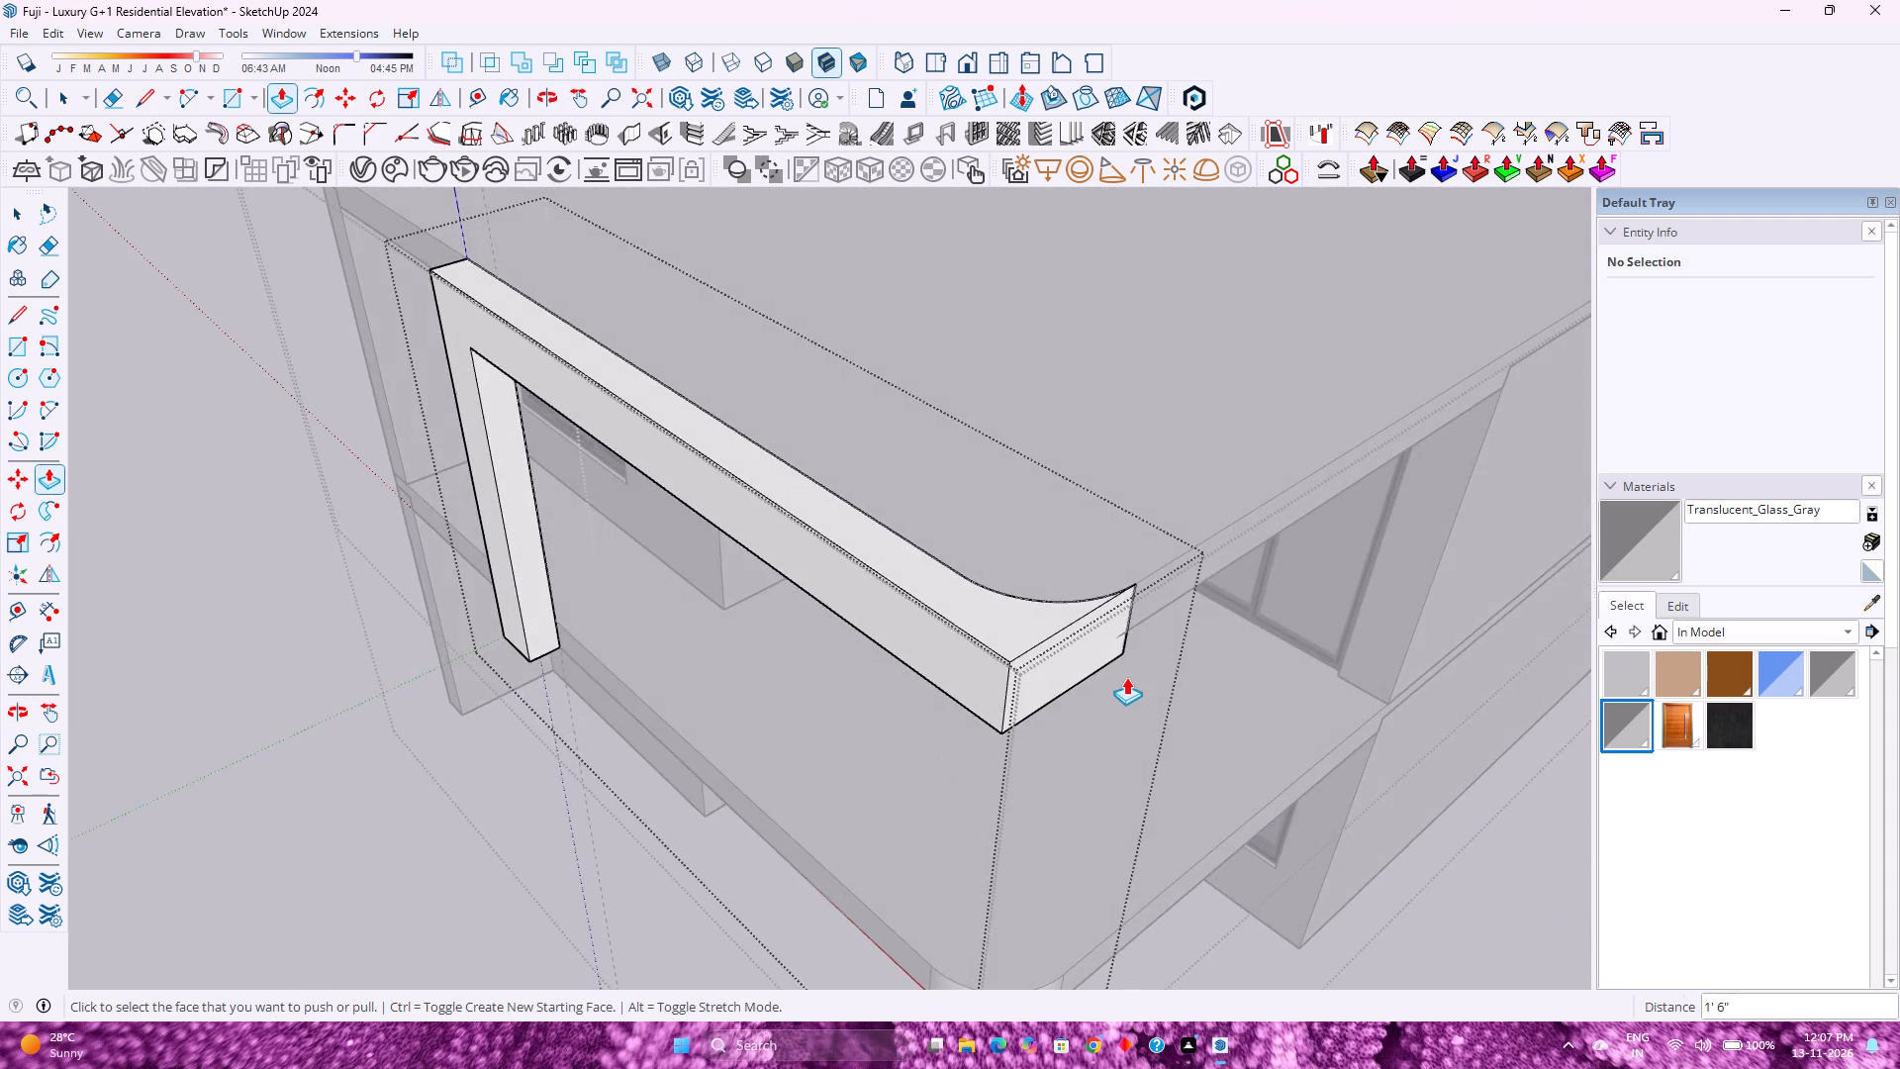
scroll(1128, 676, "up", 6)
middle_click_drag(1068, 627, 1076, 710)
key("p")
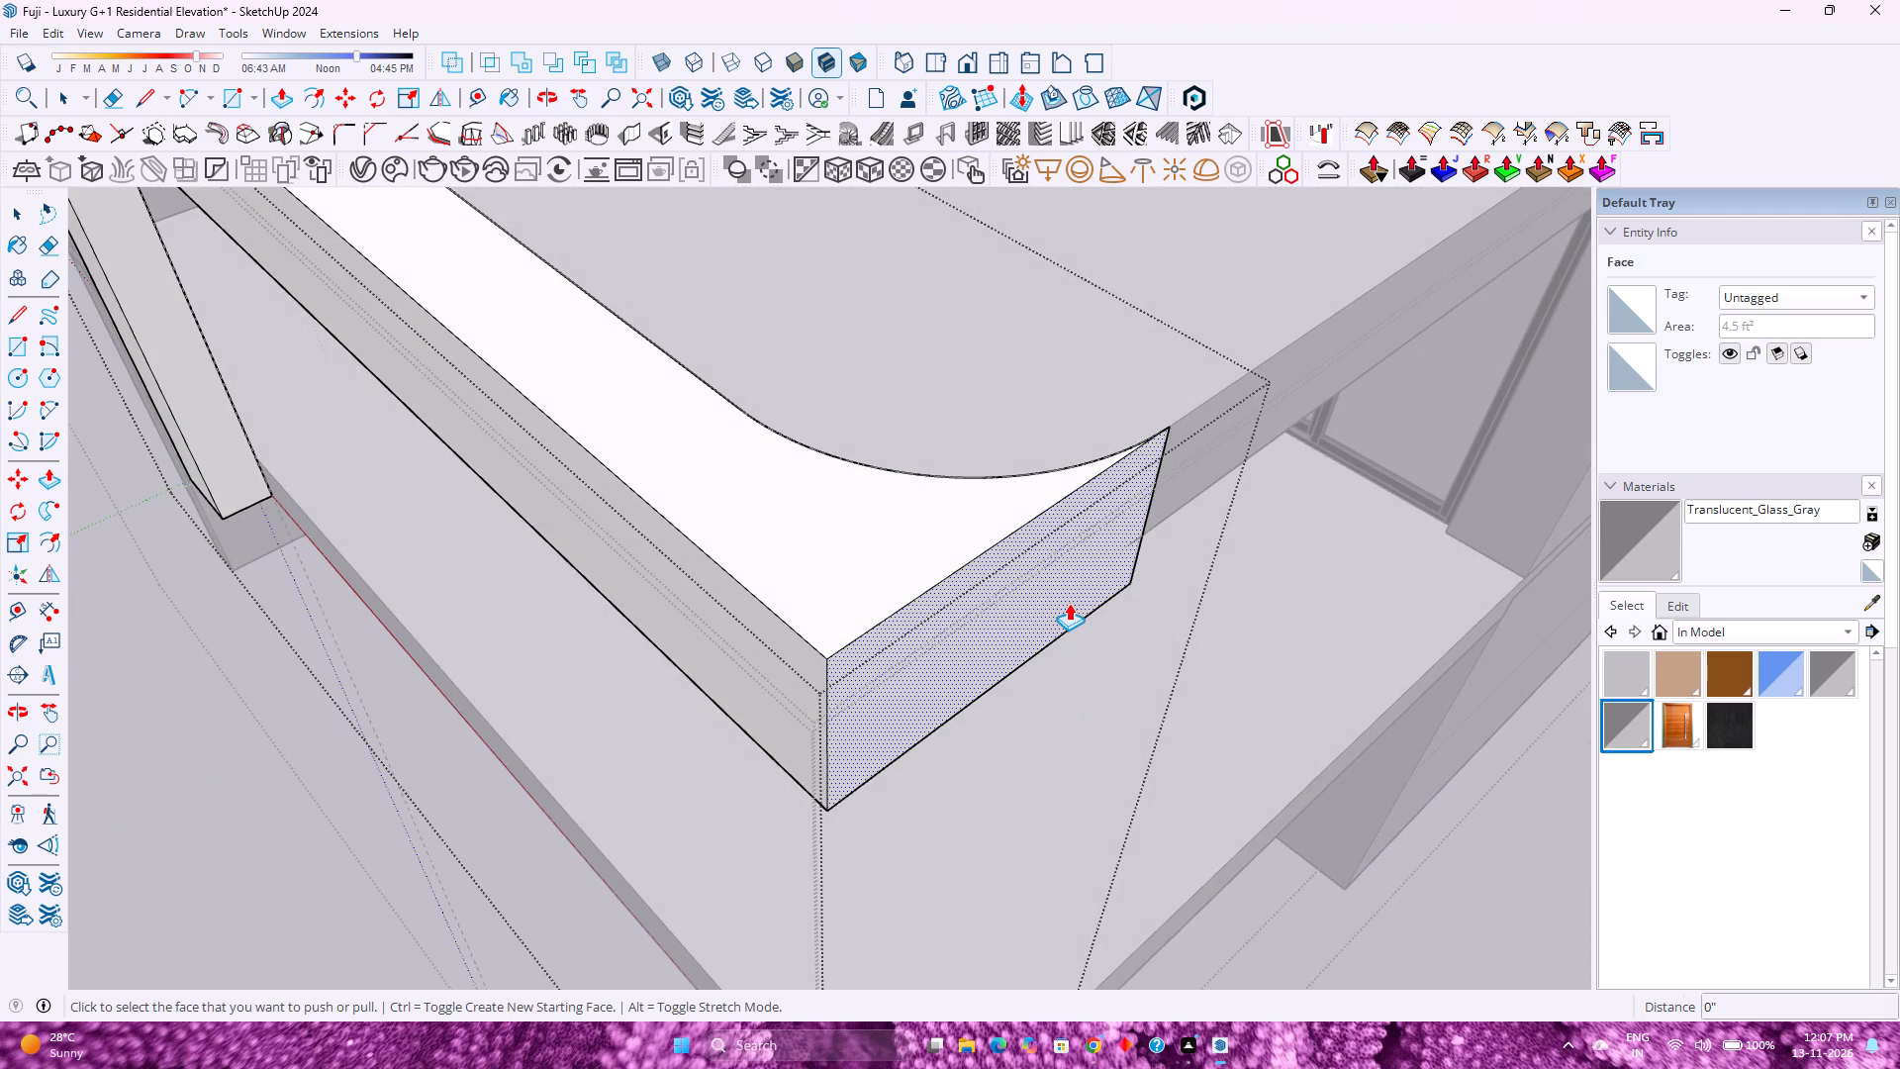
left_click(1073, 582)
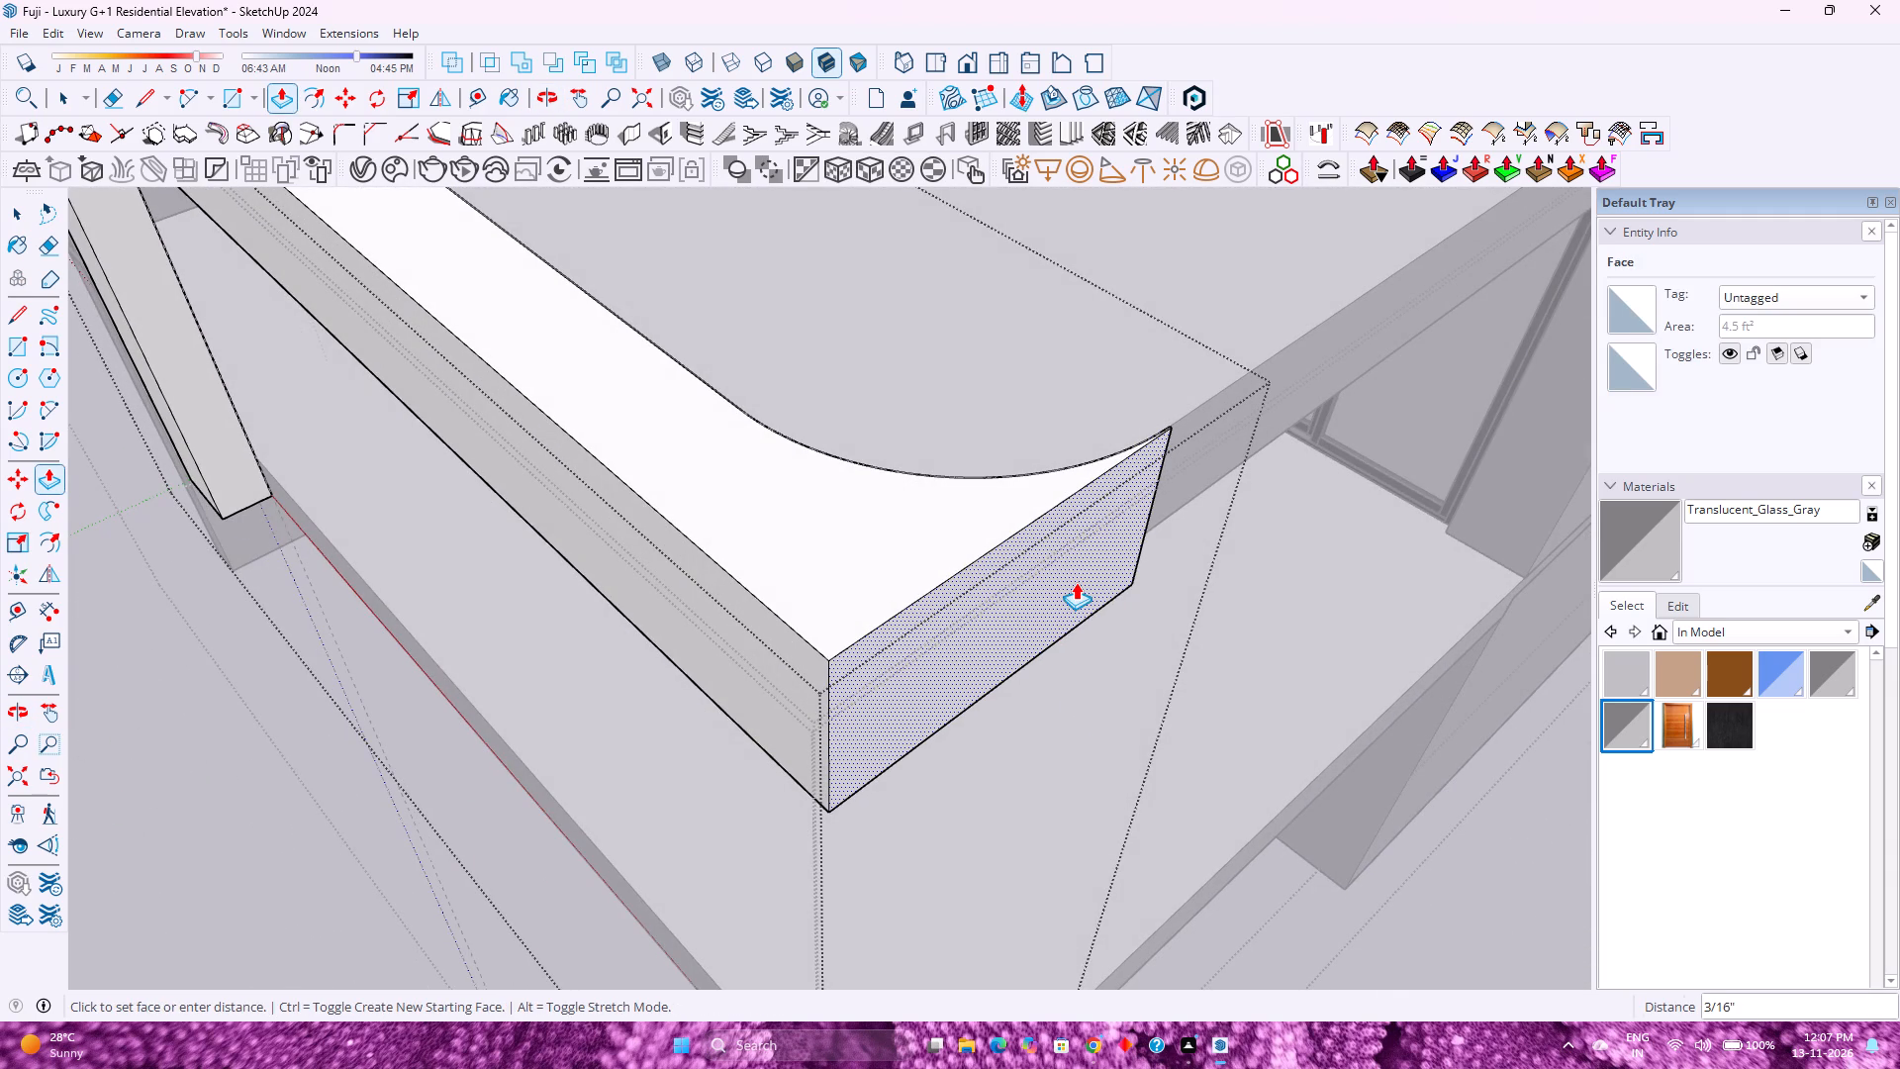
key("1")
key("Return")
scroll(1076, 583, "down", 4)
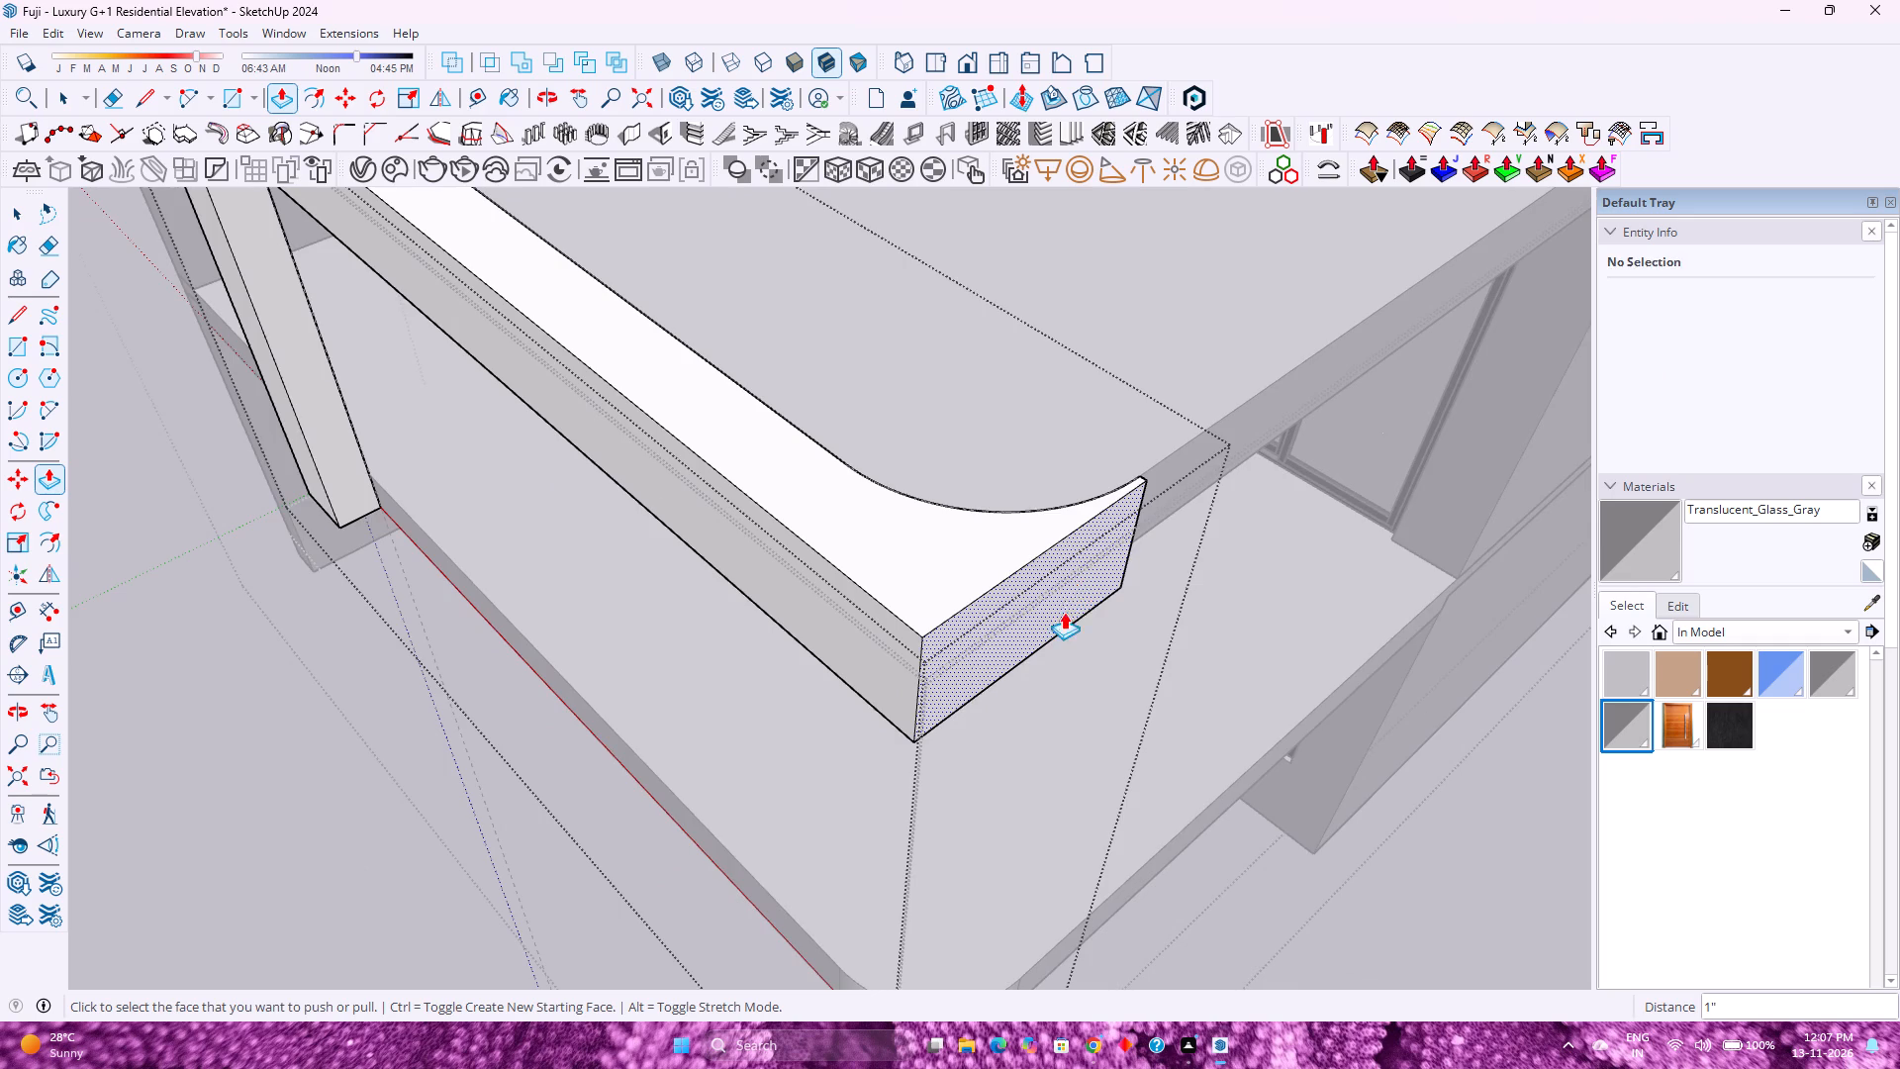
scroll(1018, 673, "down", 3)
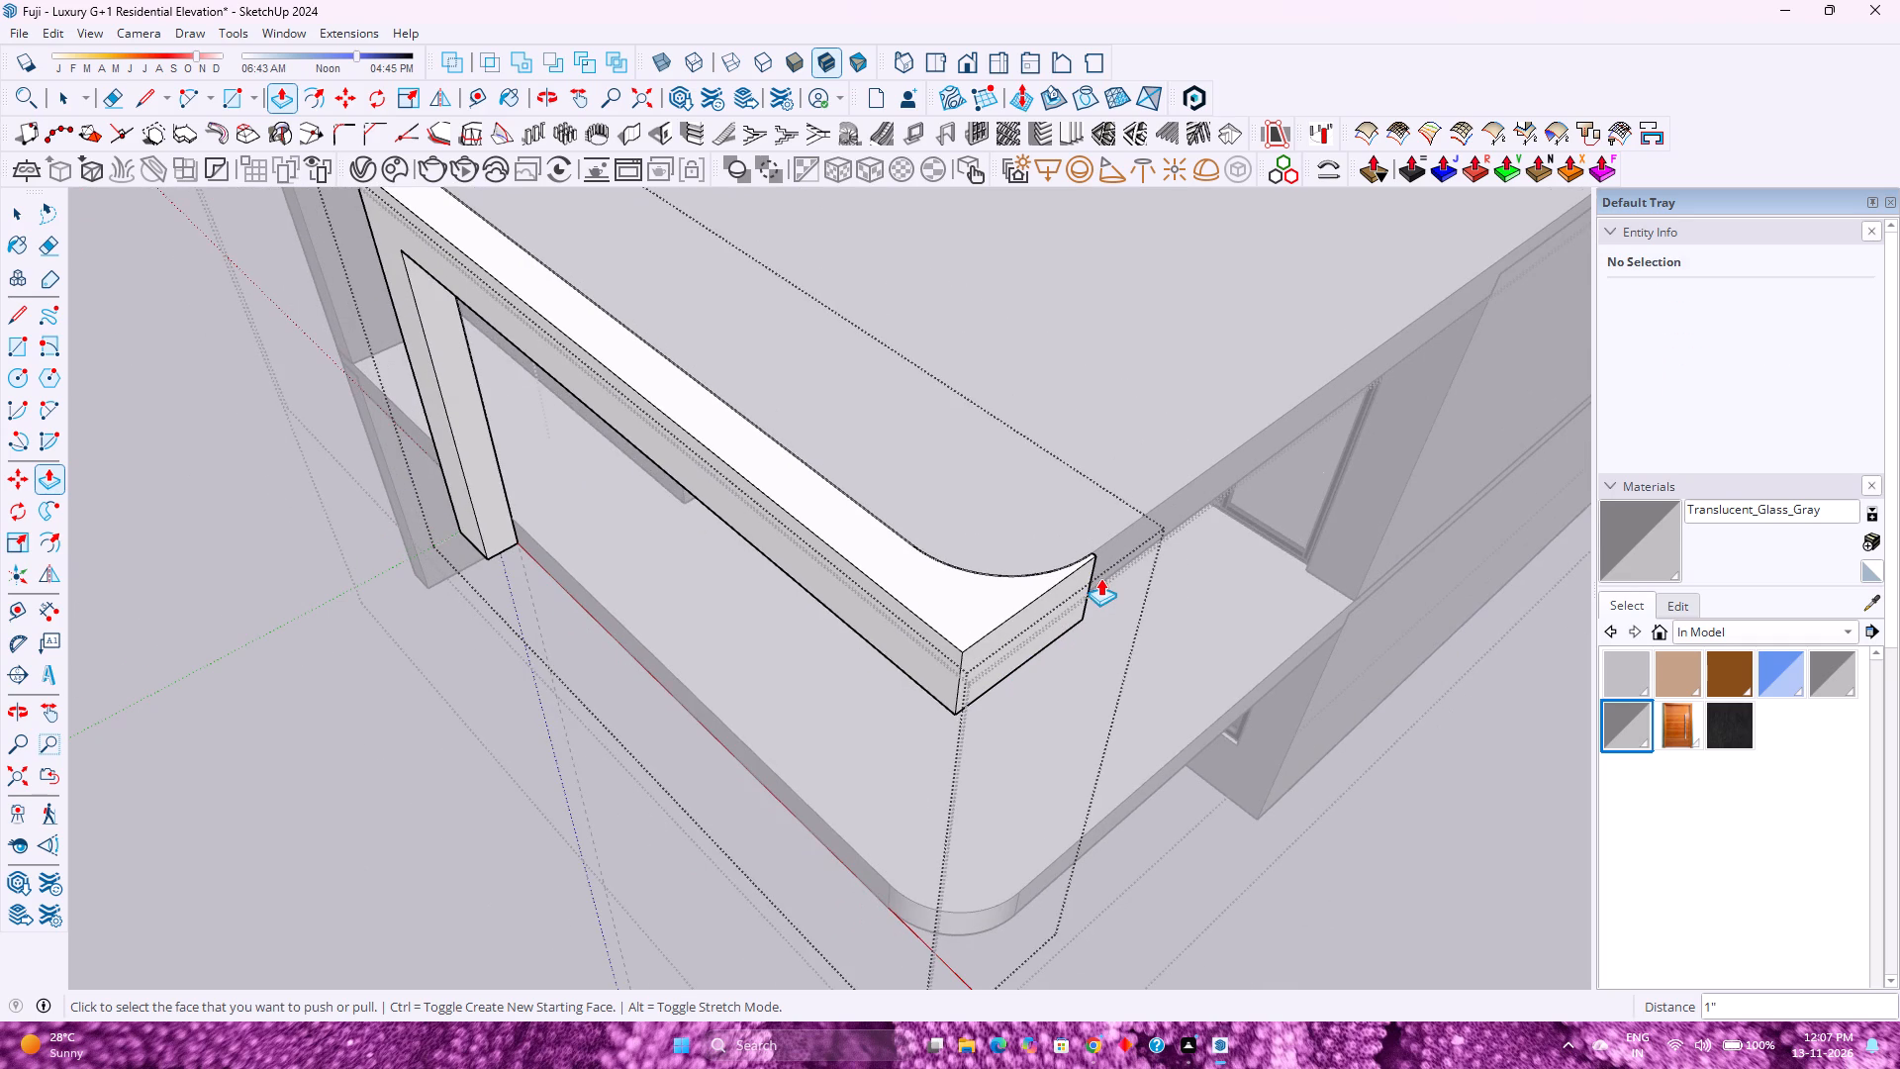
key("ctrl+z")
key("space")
Place guides 2' in from the roof slab's side edge and 2' back from the beam's front top edge.
scroll(1060, 597, "up", 4)
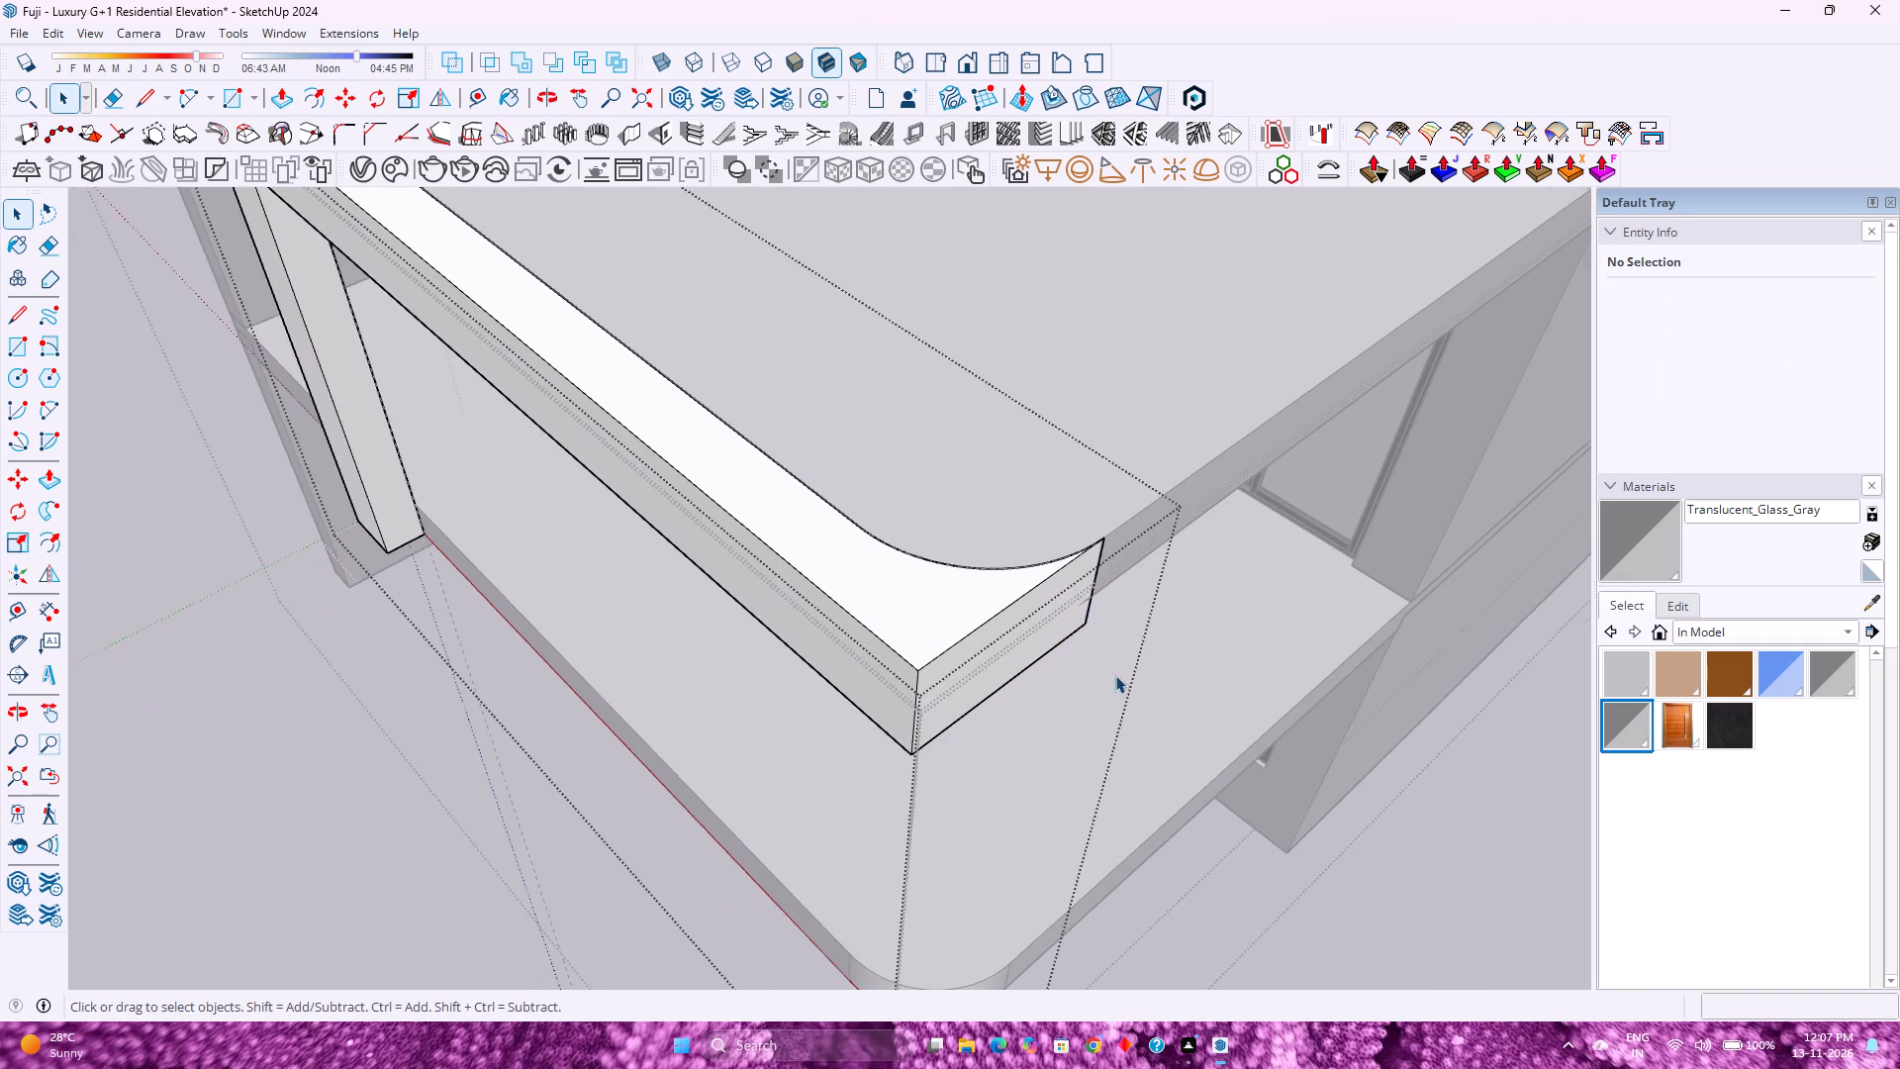
middle_click_drag(1139, 765, 1134, 915)
scroll(1091, 737, "down", 4)
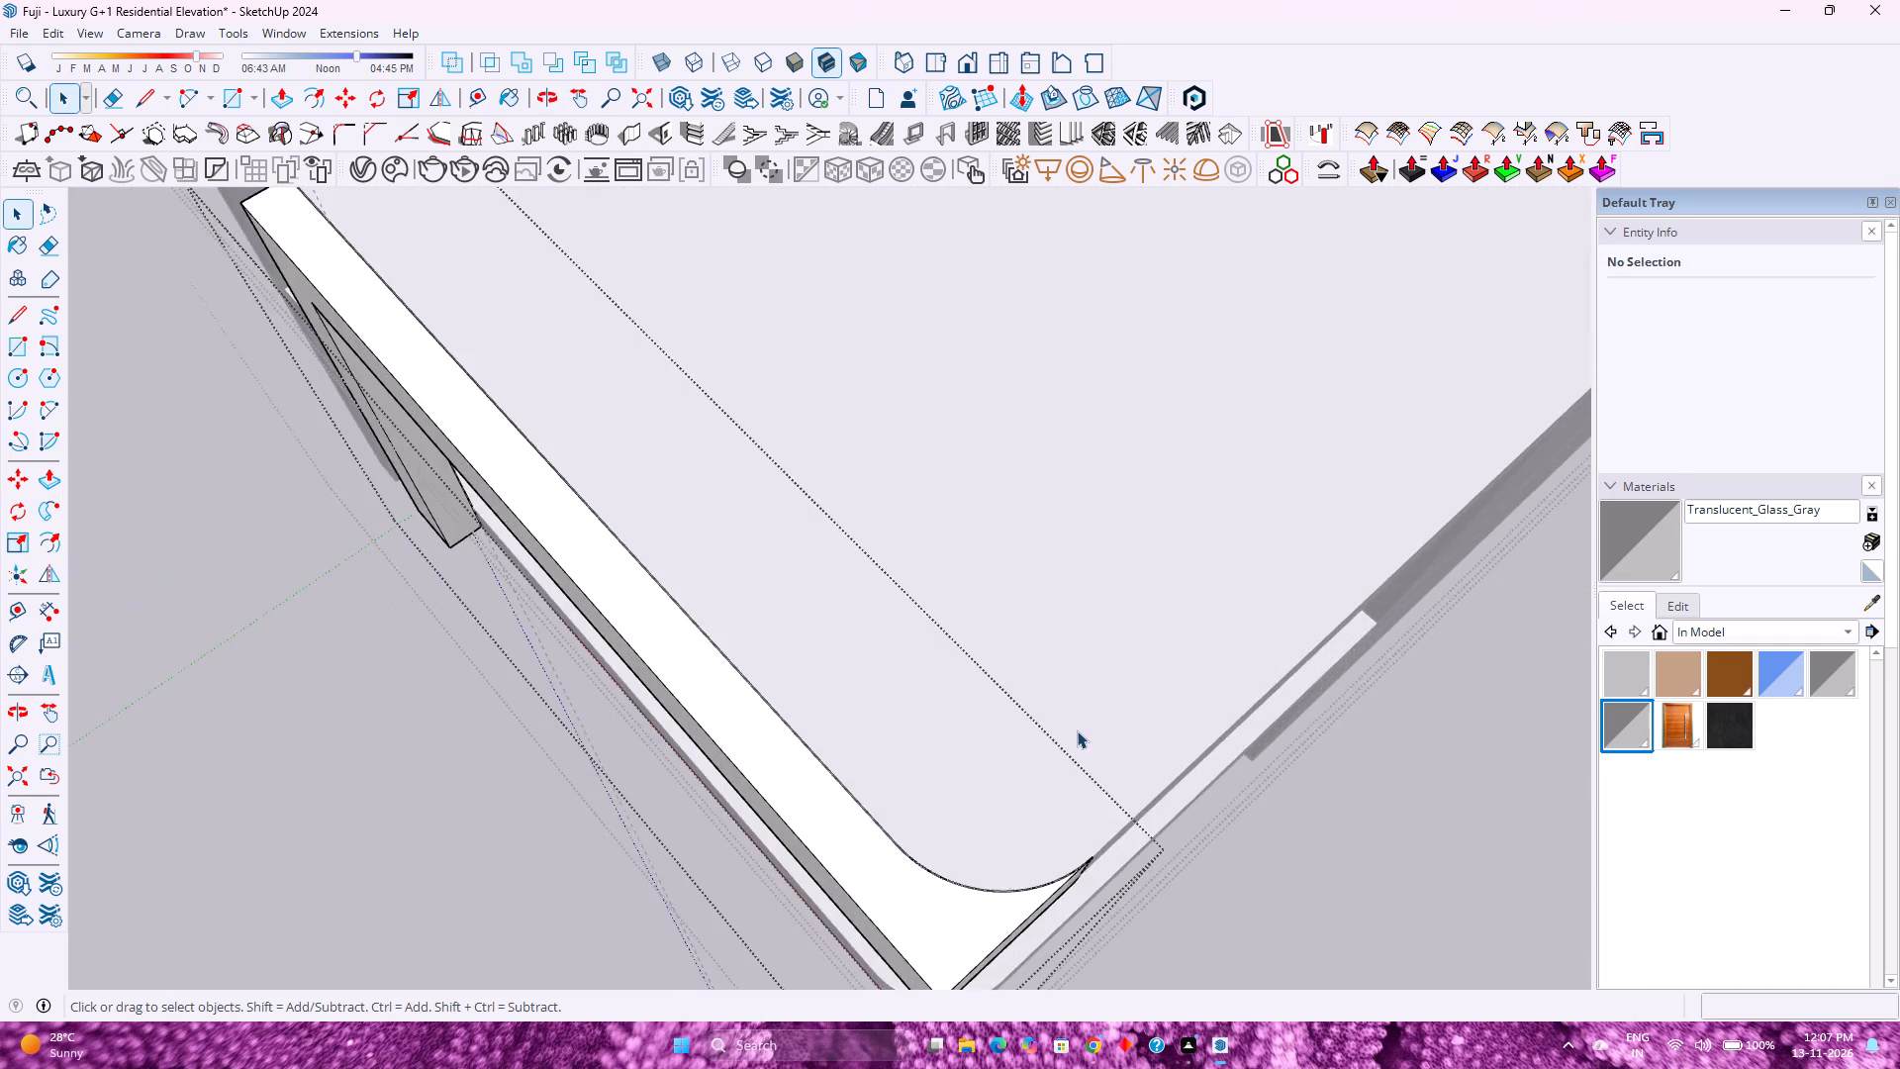
scroll(1077, 730, "down", 2)
middle_click_drag(951, 765, 1022, 672)
left_click(1031, 838)
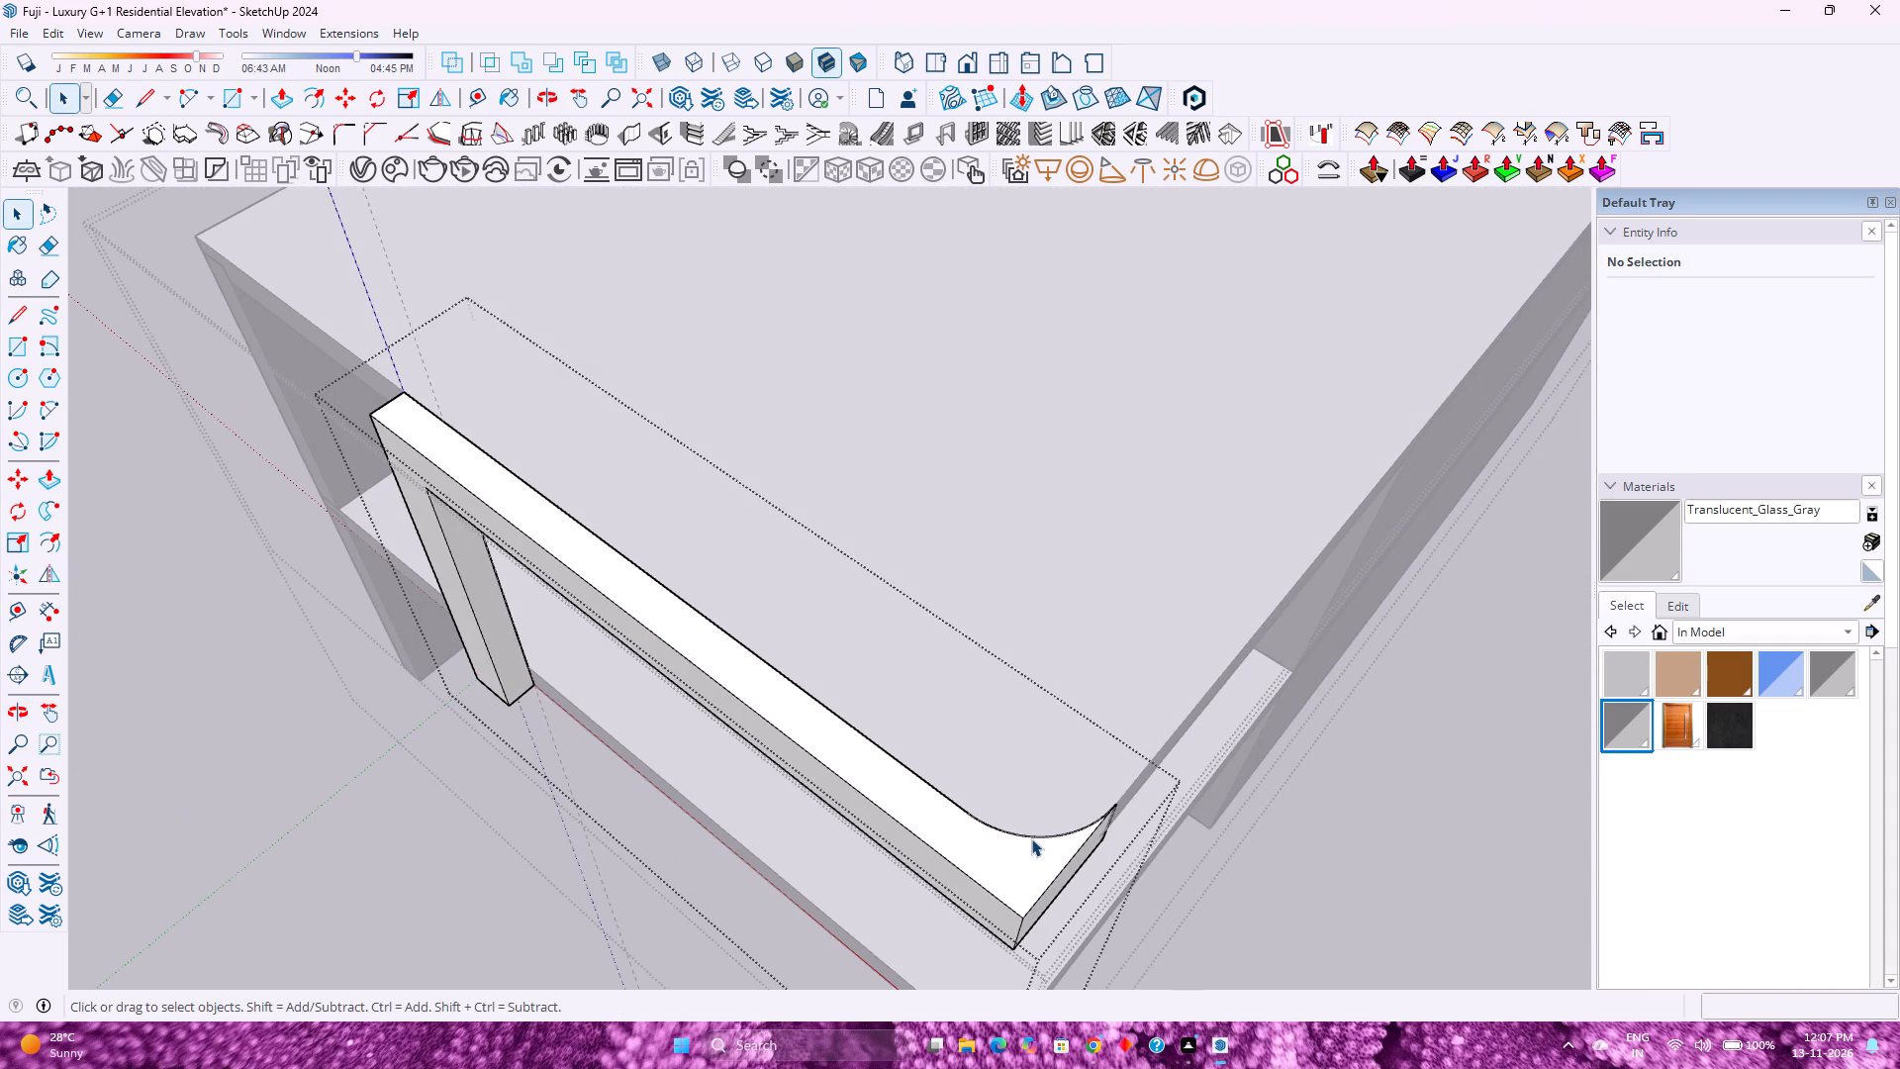
double_click(1032, 836)
left_click(1032, 836)
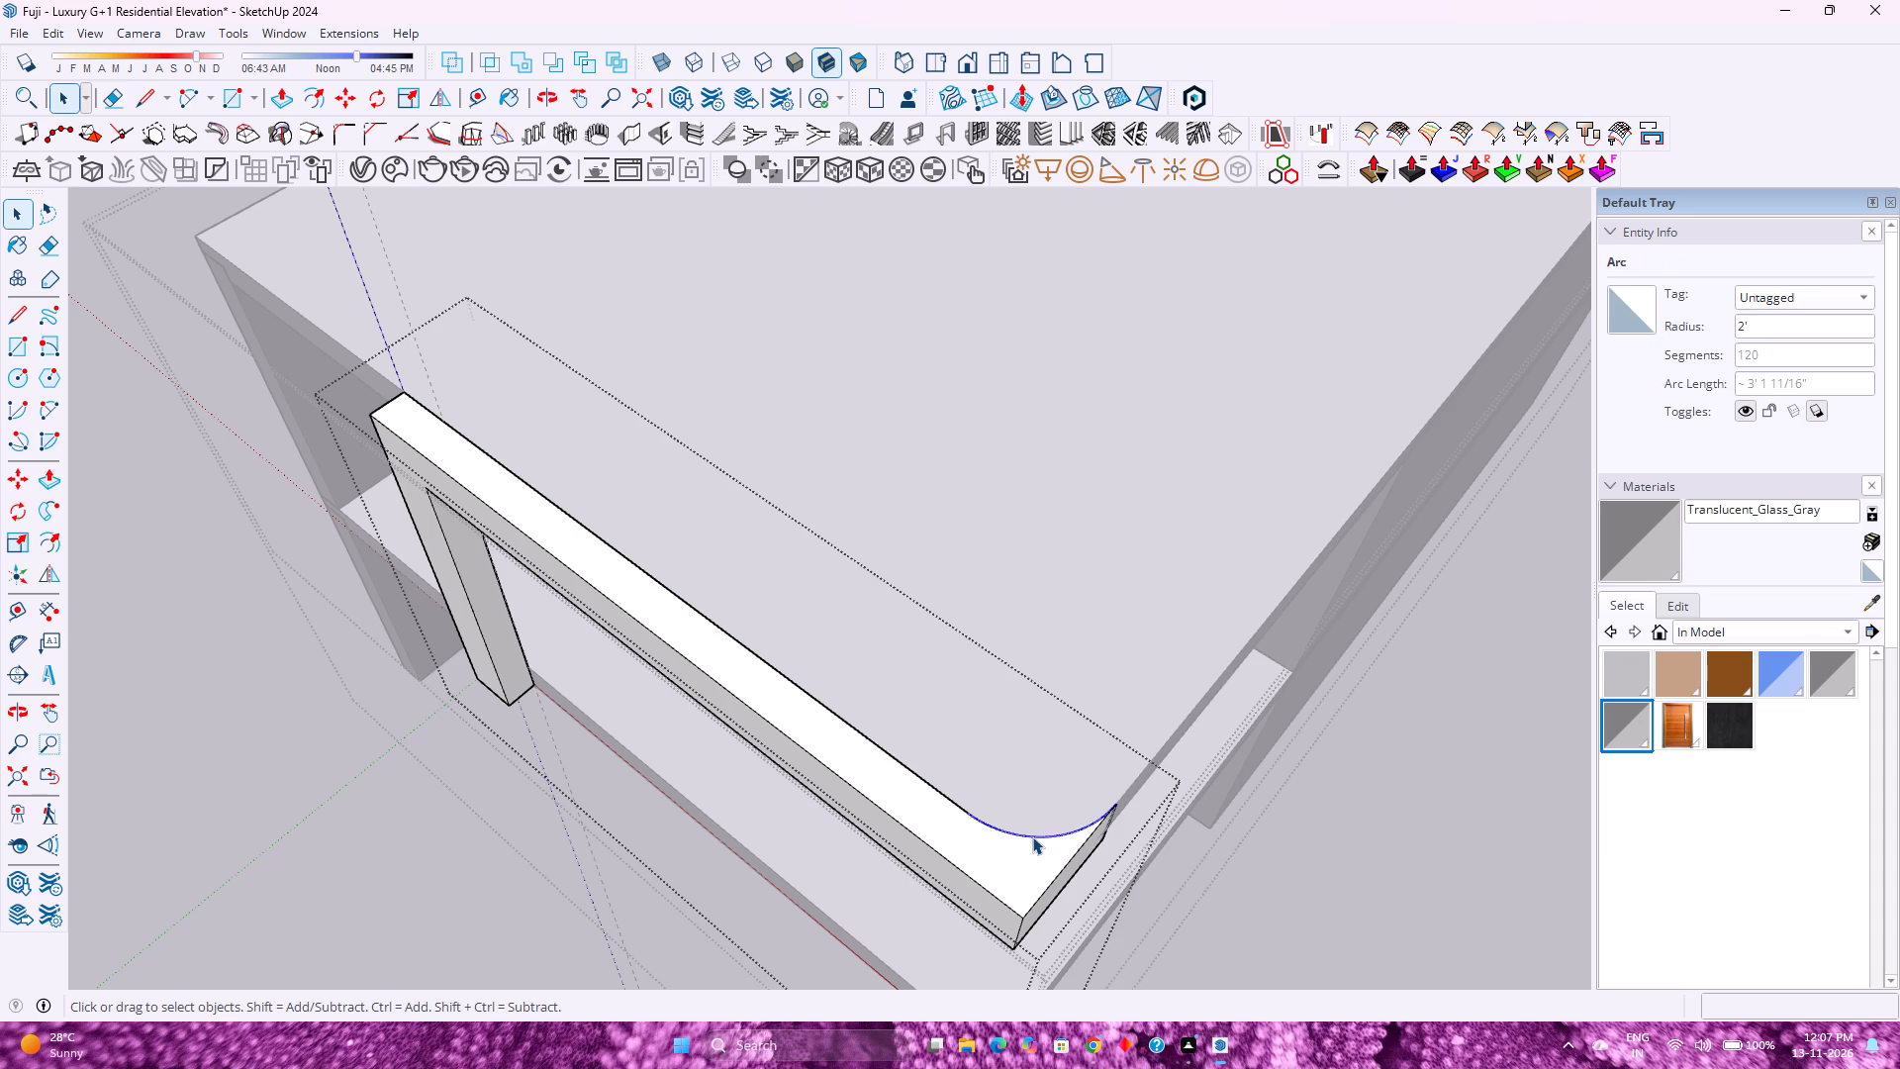
left_click(465, 100)
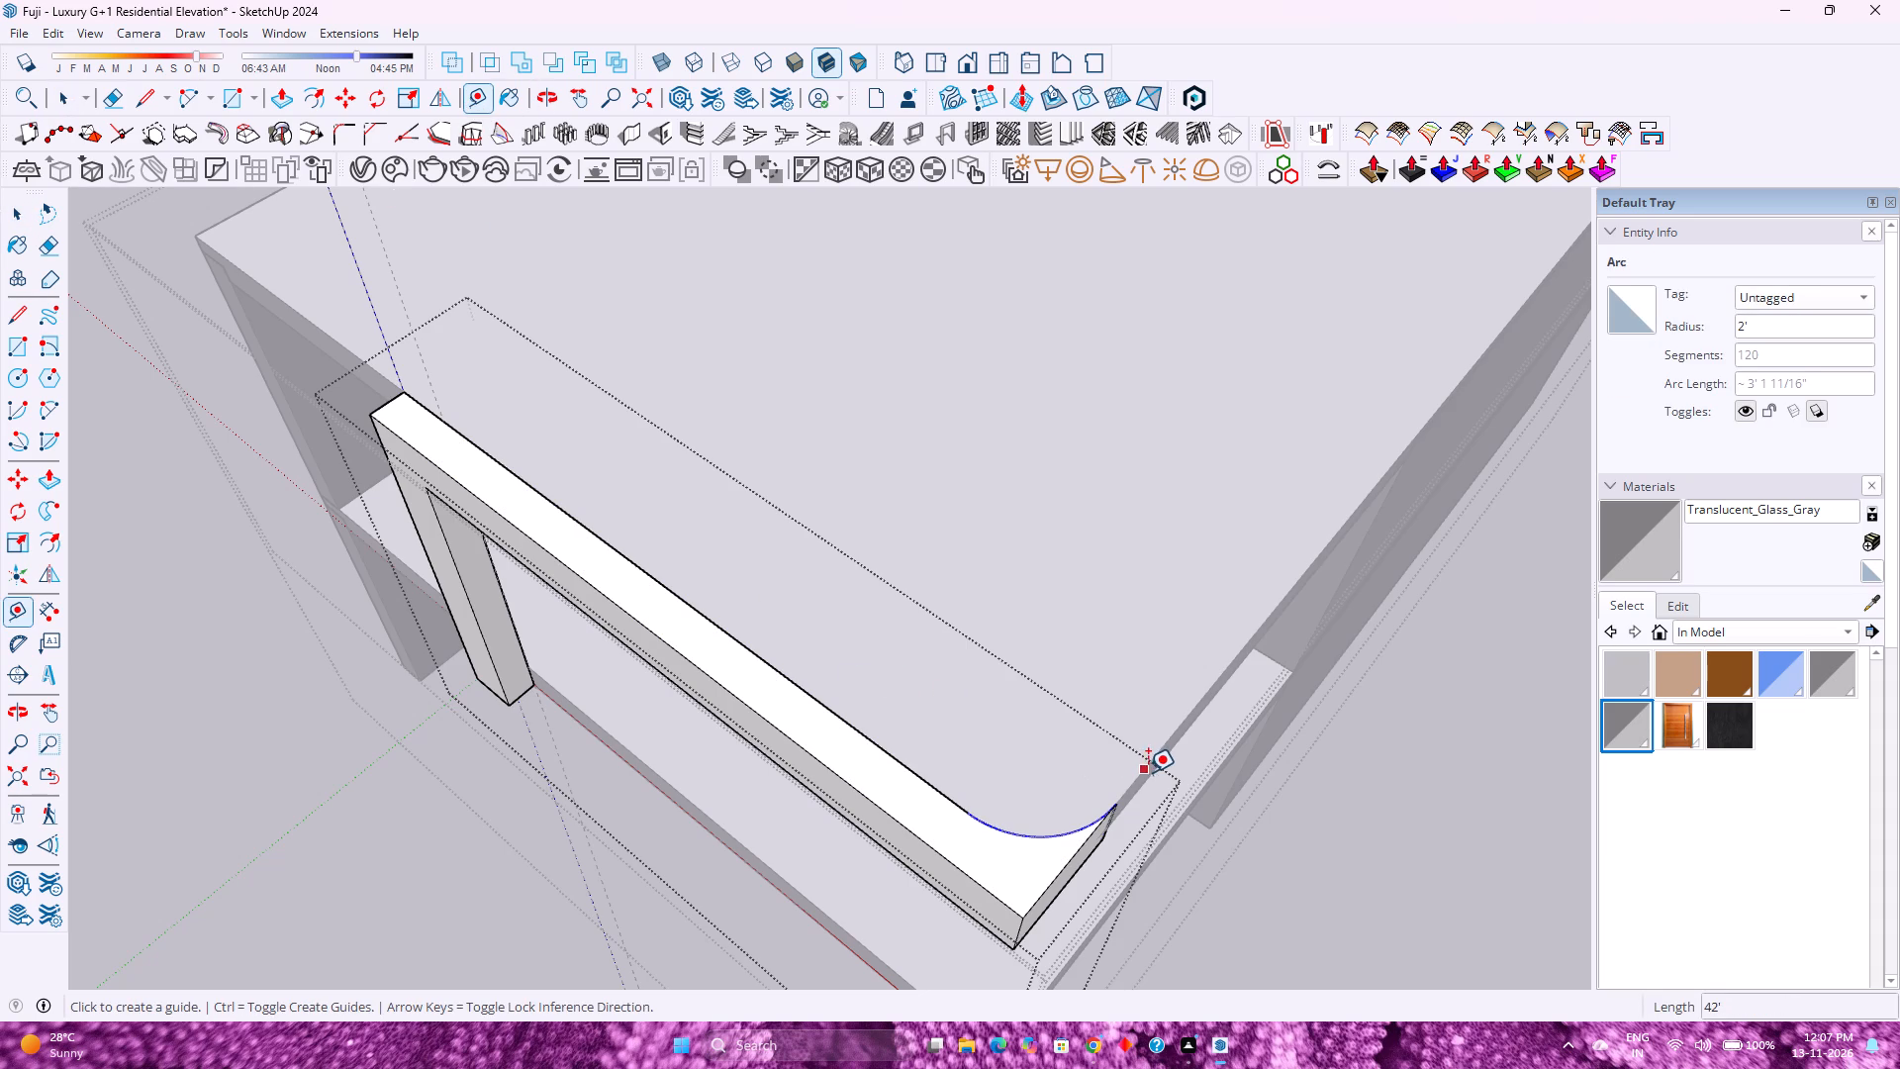
left_click(1148, 772)
left_click(1038, 743)
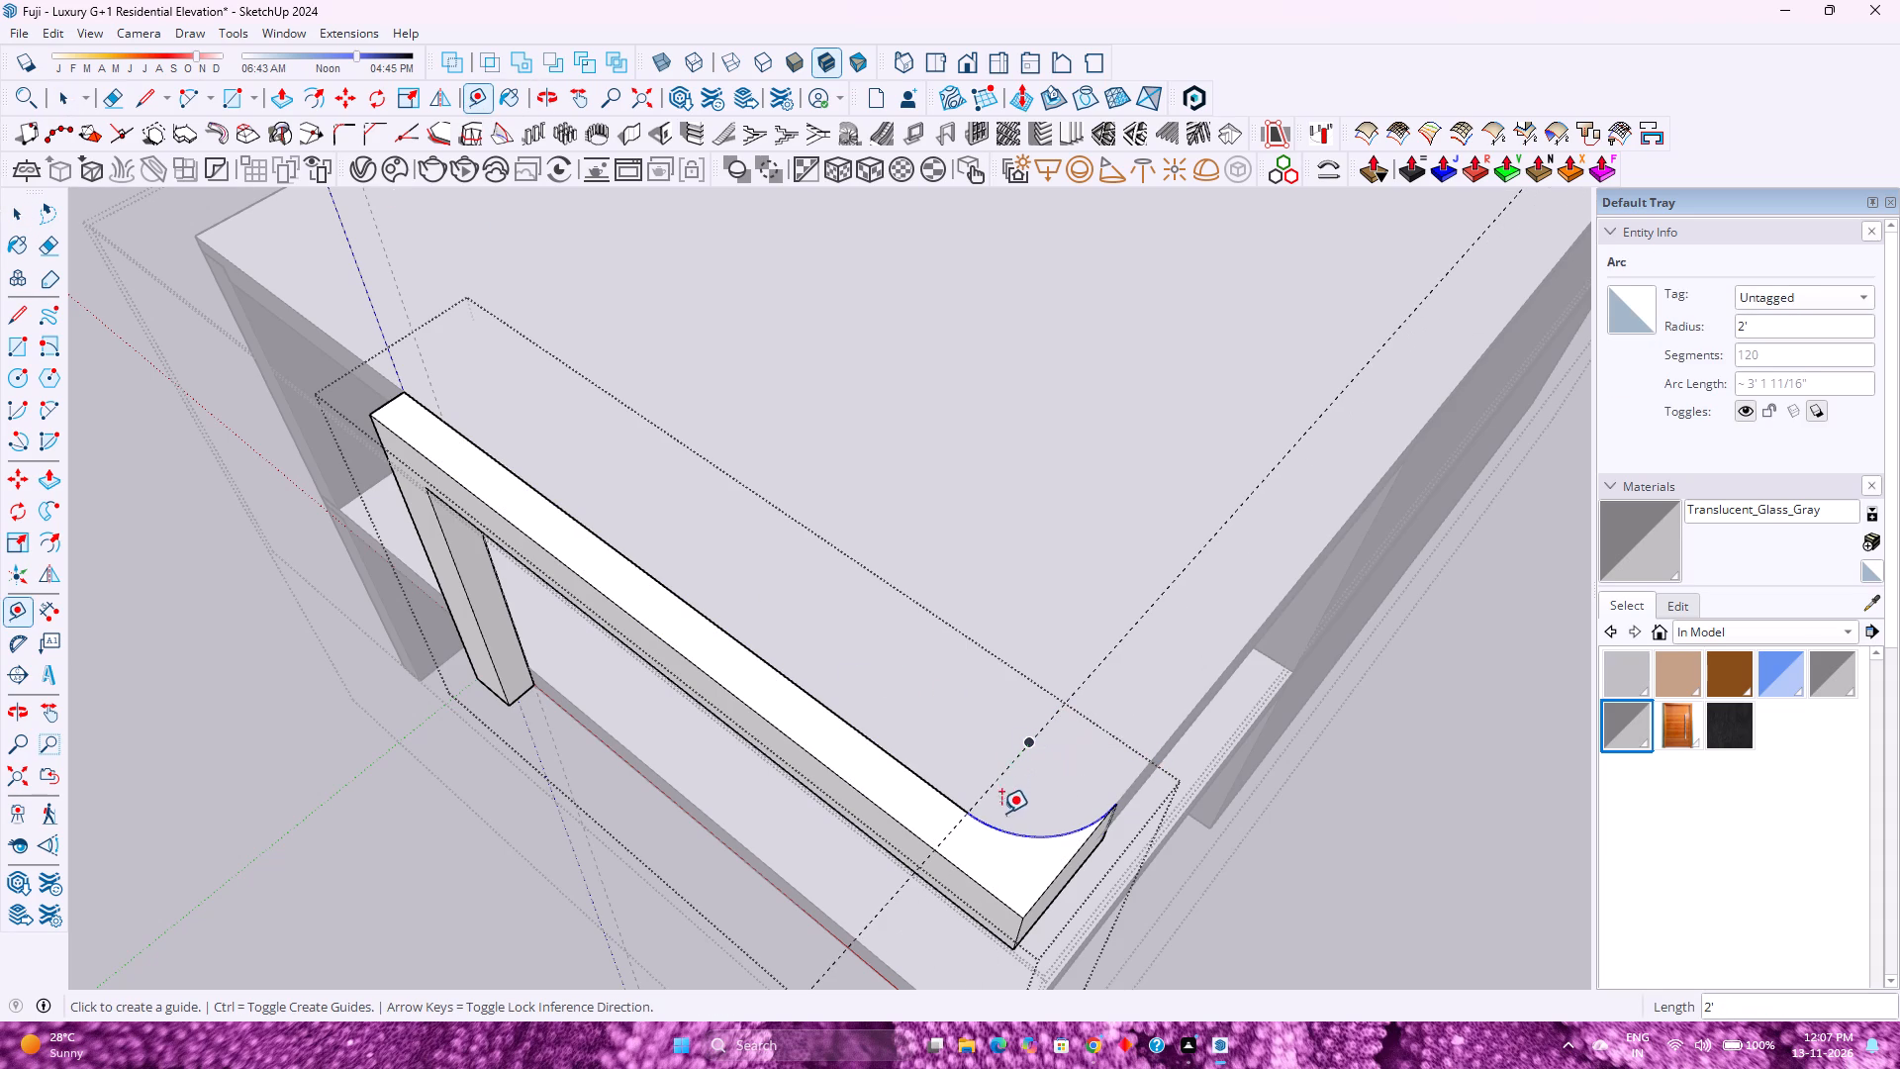
left_click(980, 886)
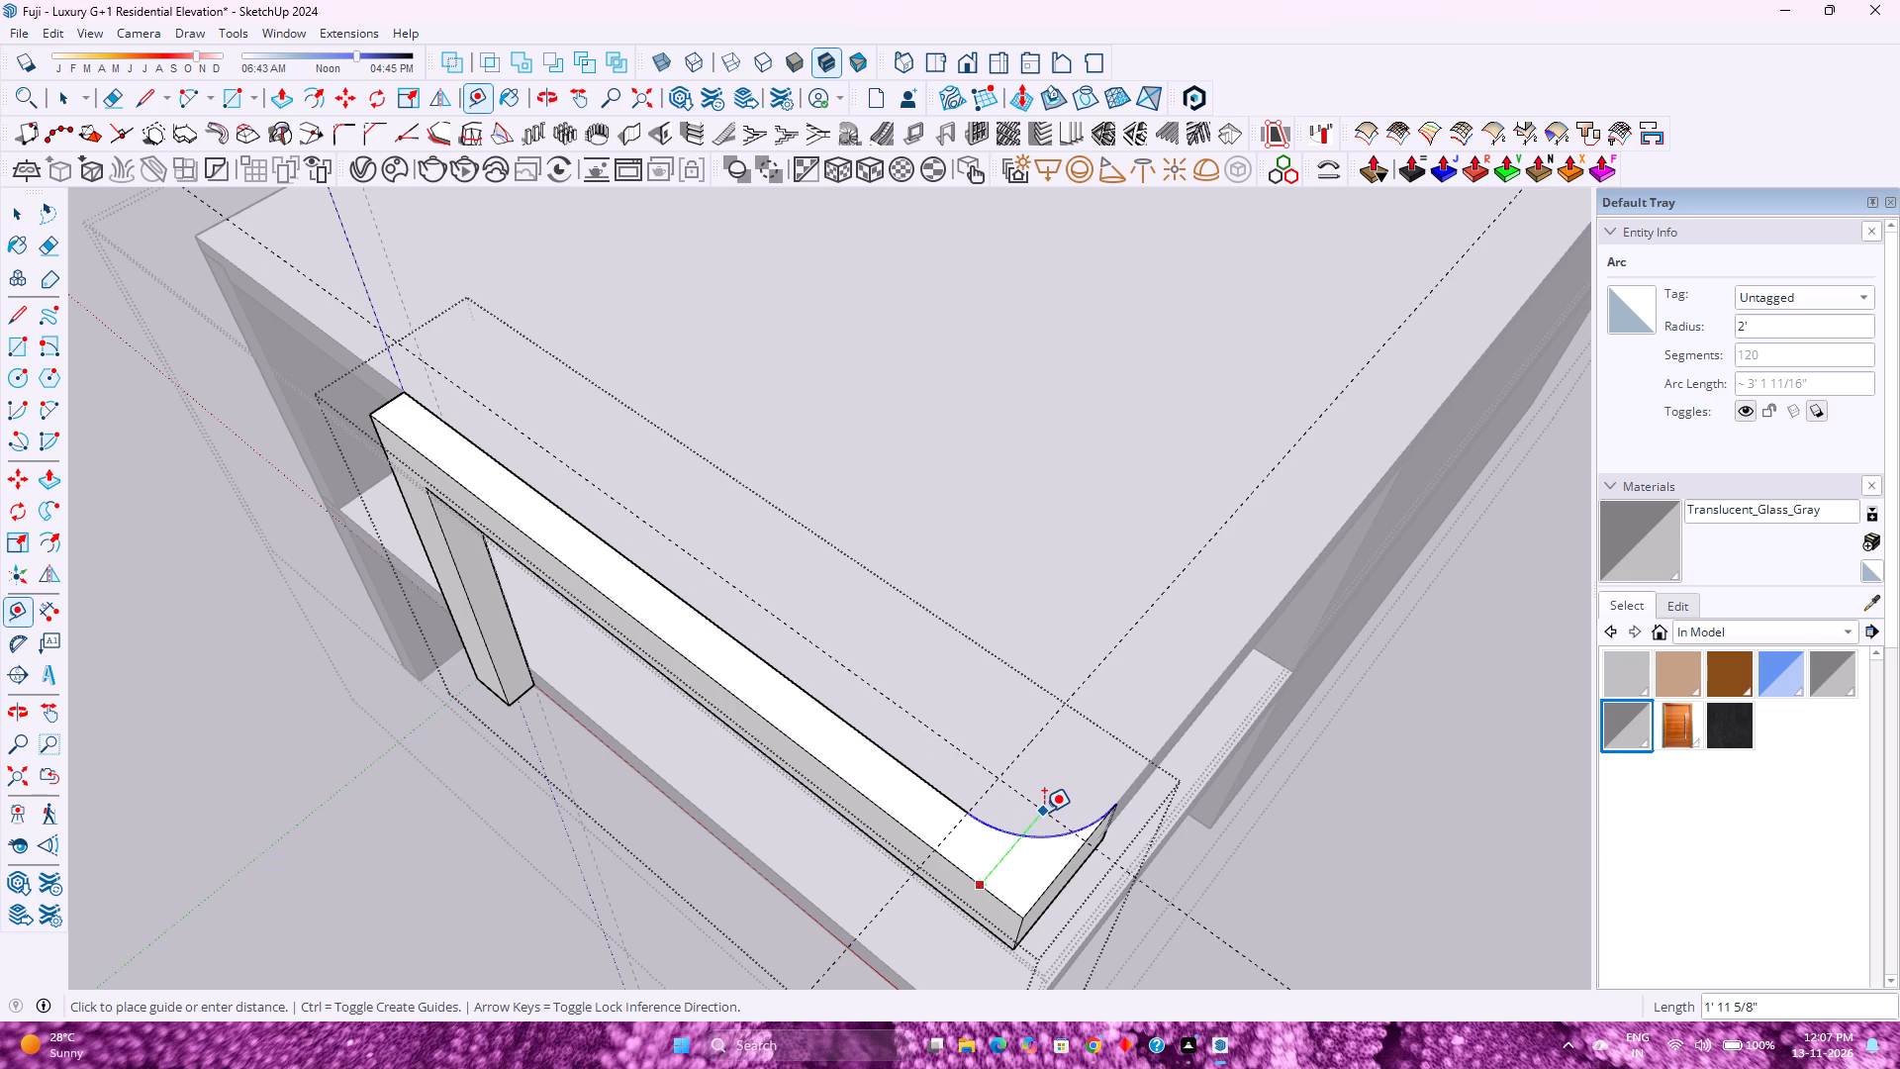
type("2'")
key("Return")
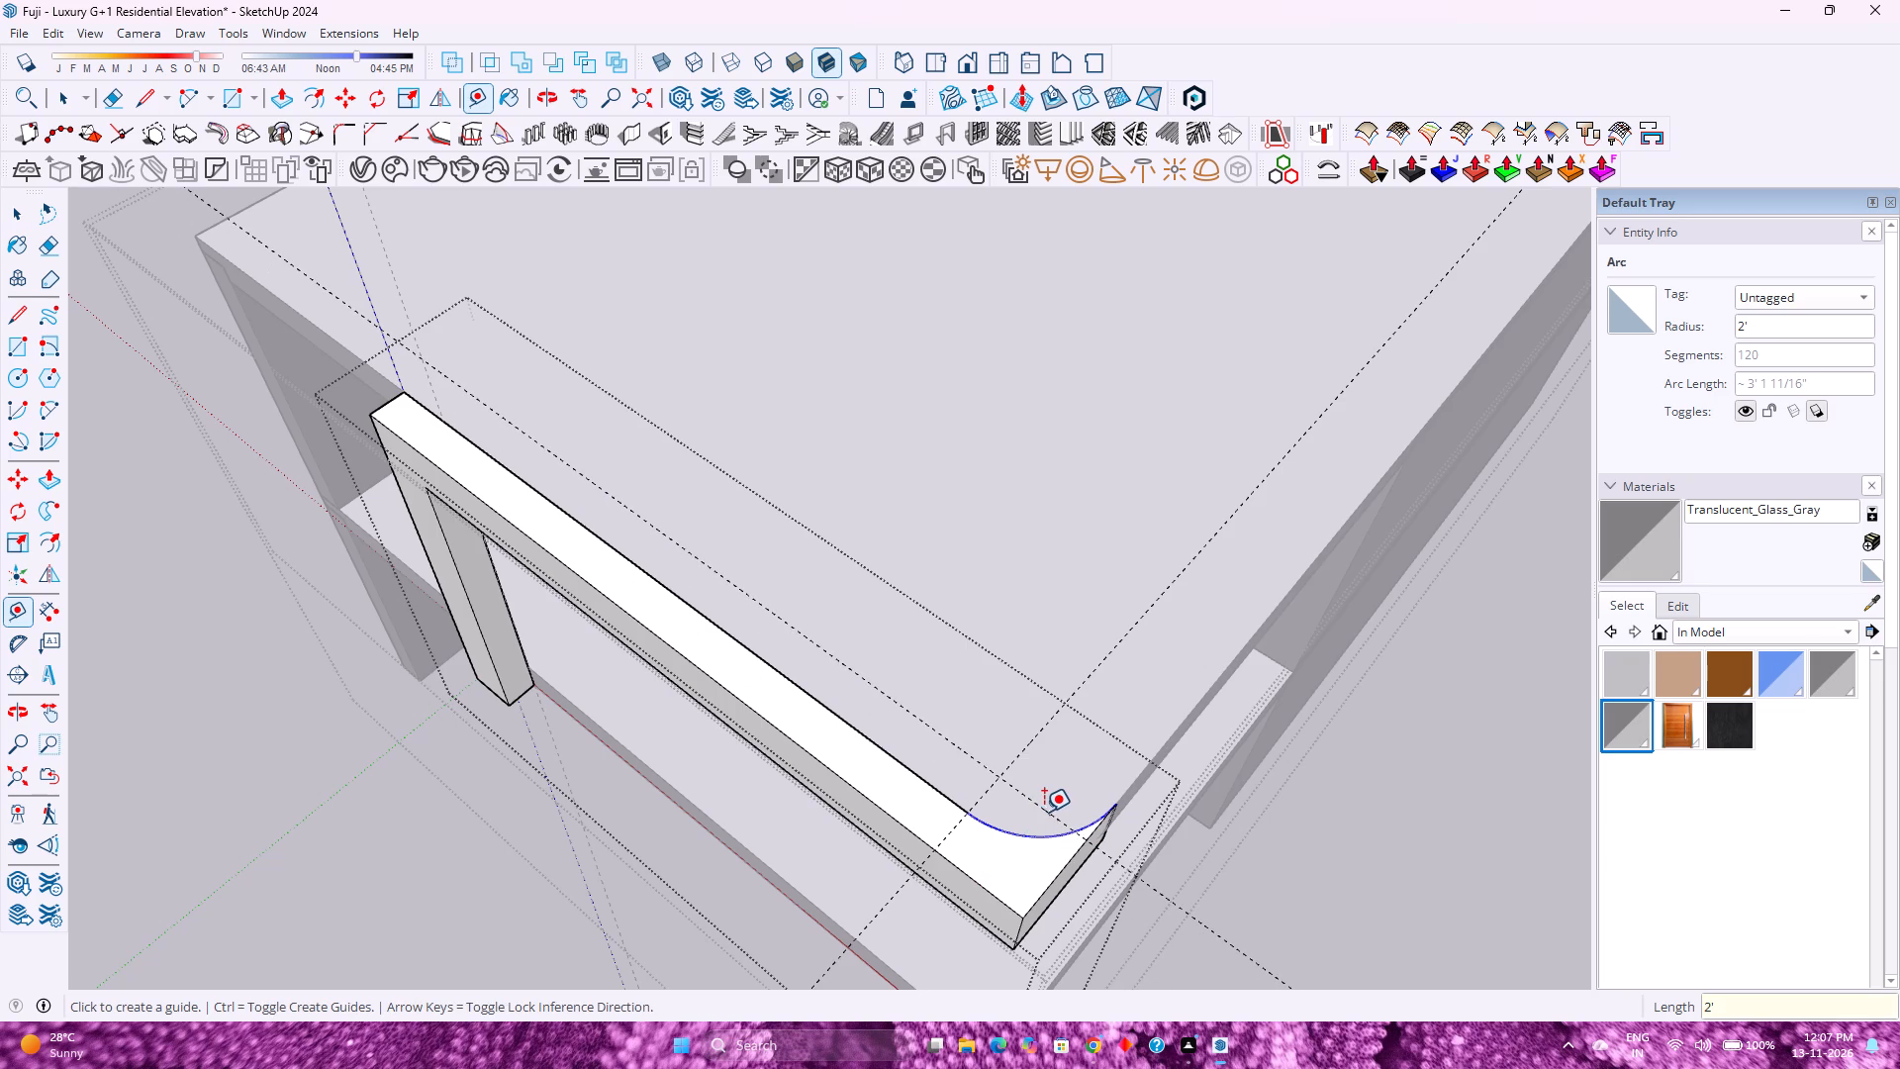
Draw a 2' radius tangent arc across the beam's outer top corner and set it to 120 segments.
key("a")
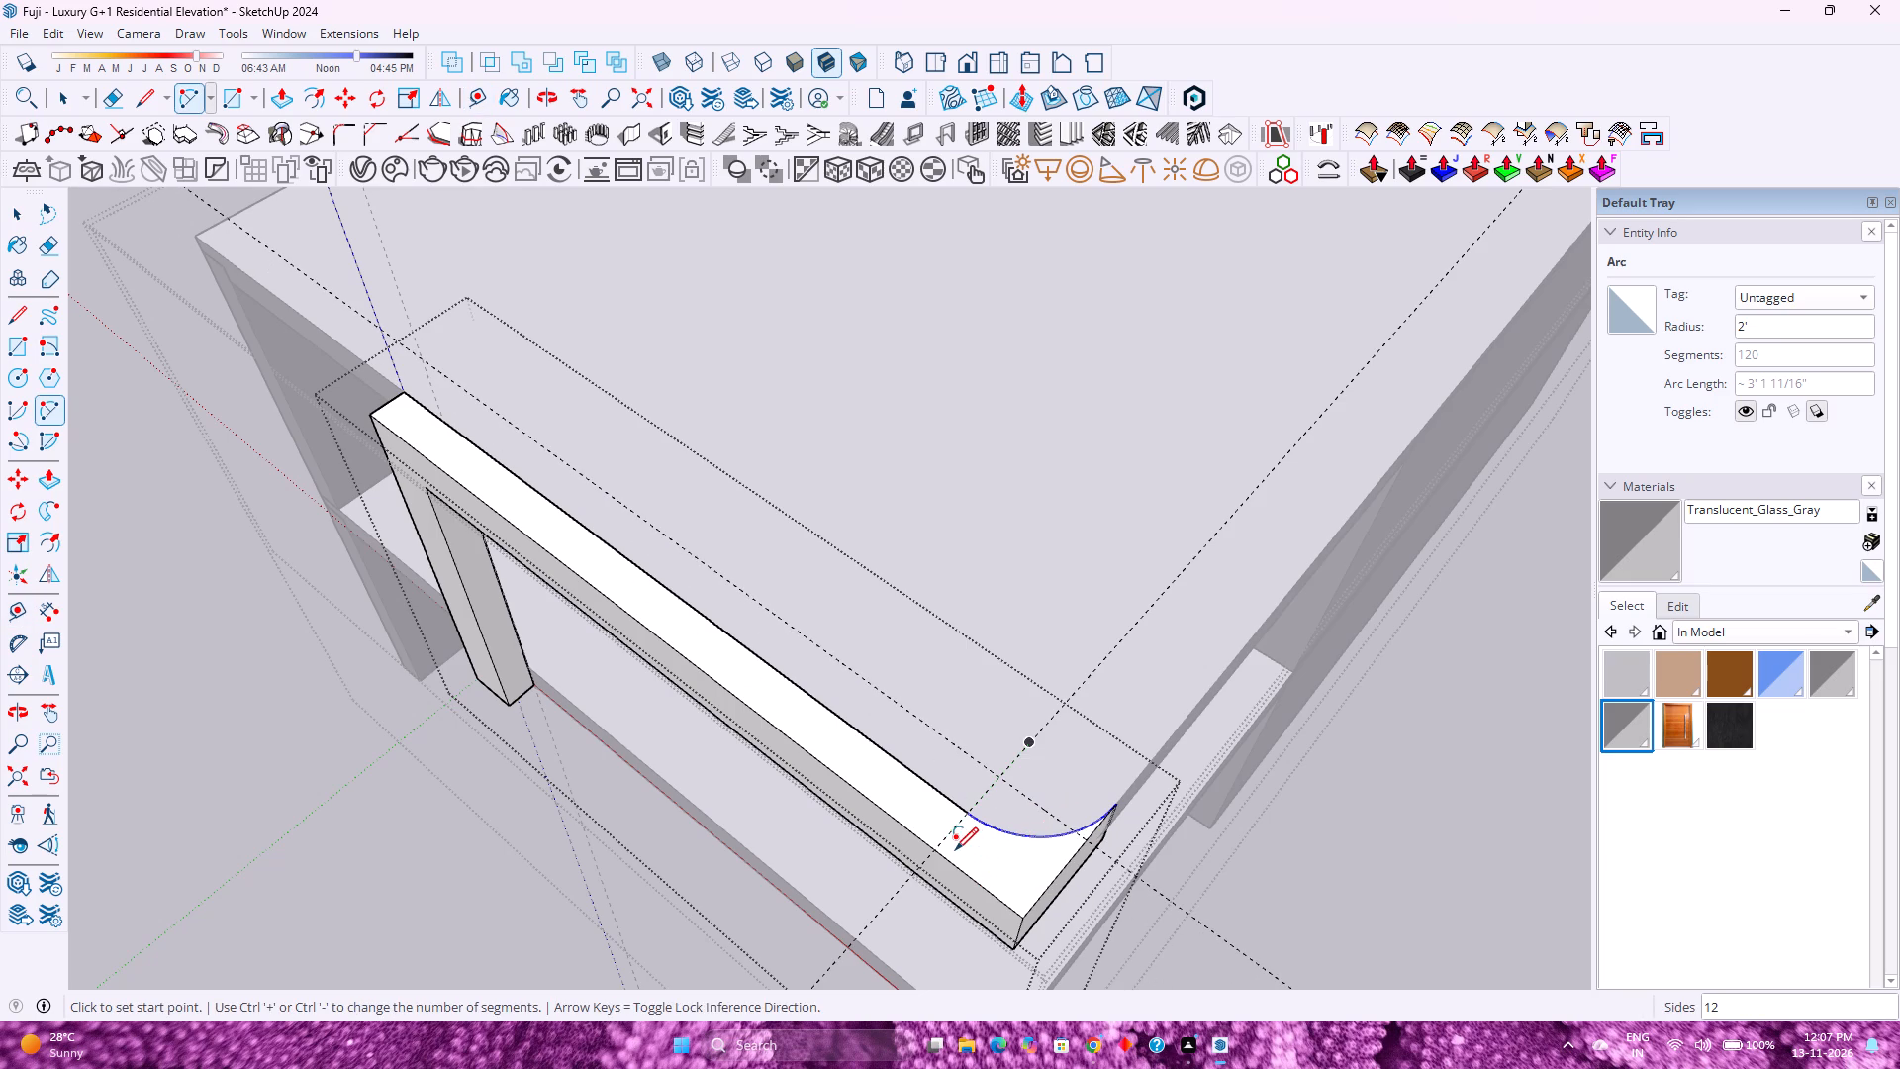
left_click(937, 850)
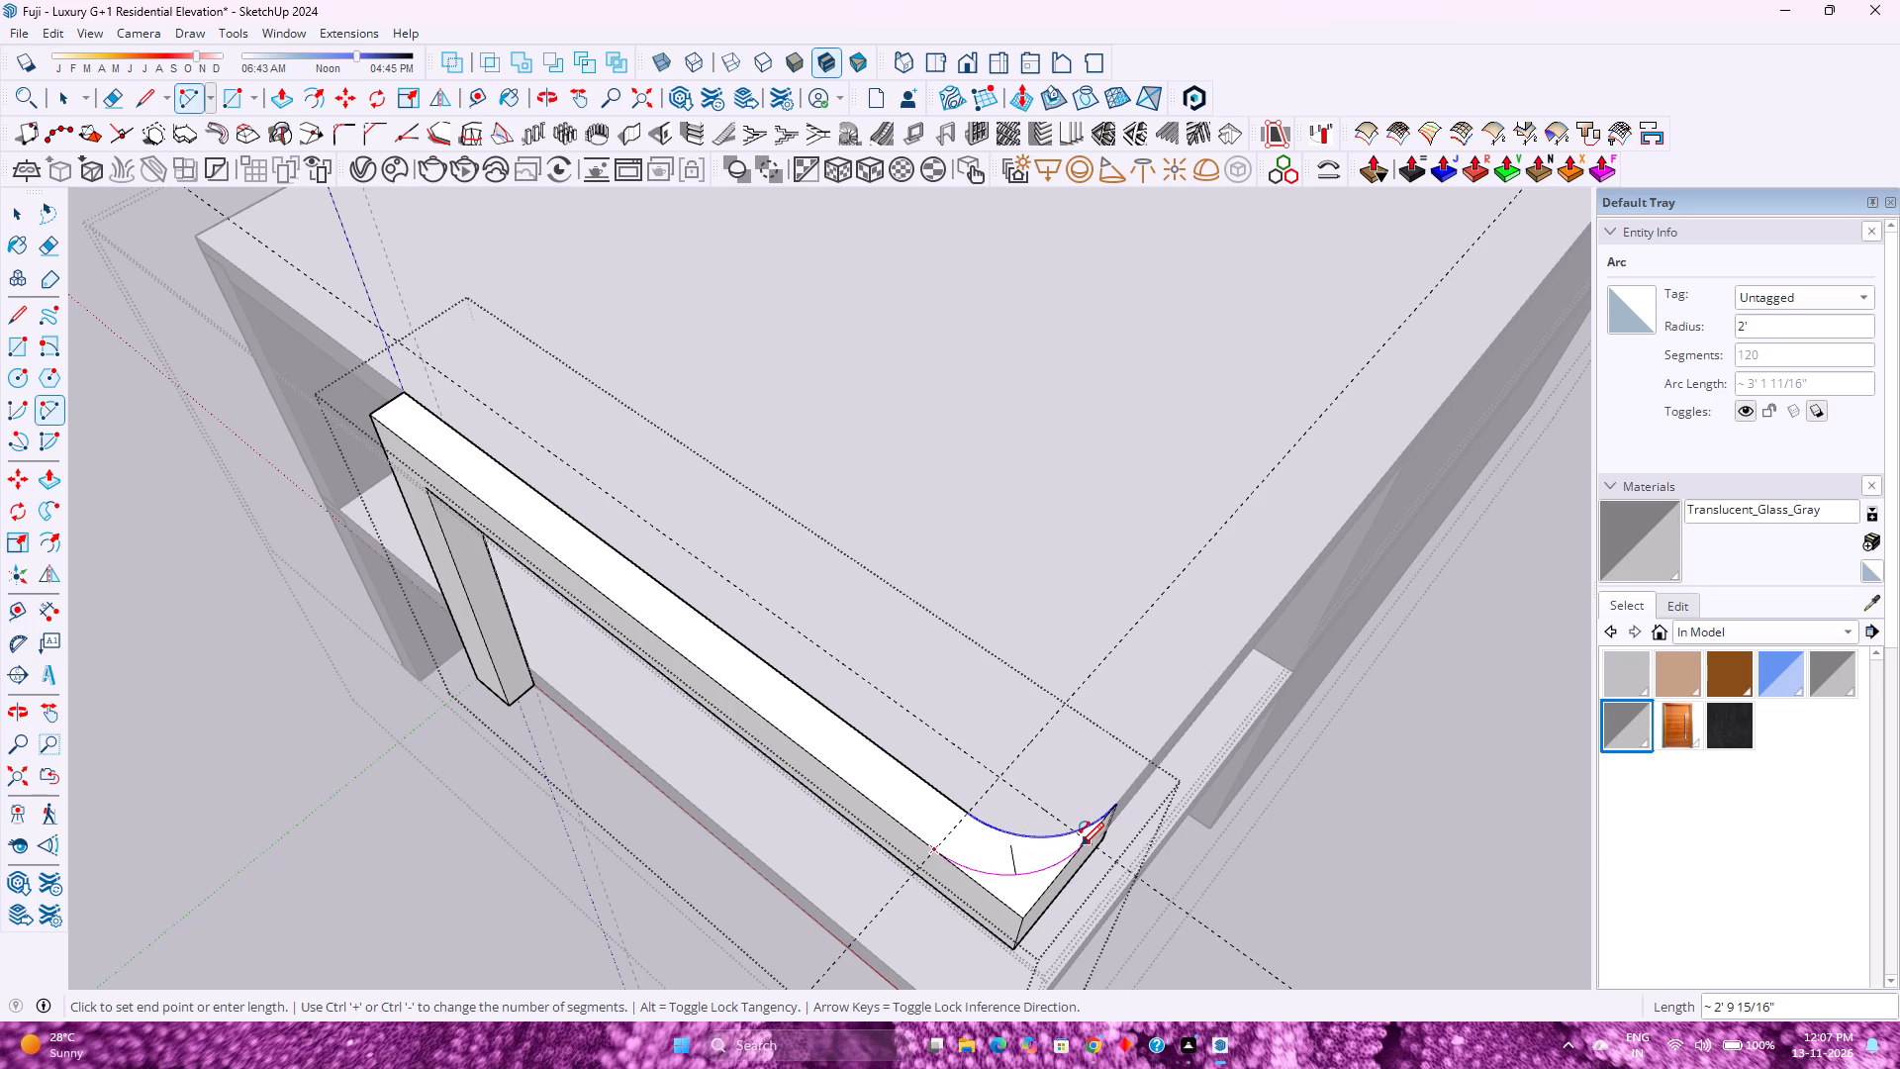
double_click(1081, 845)
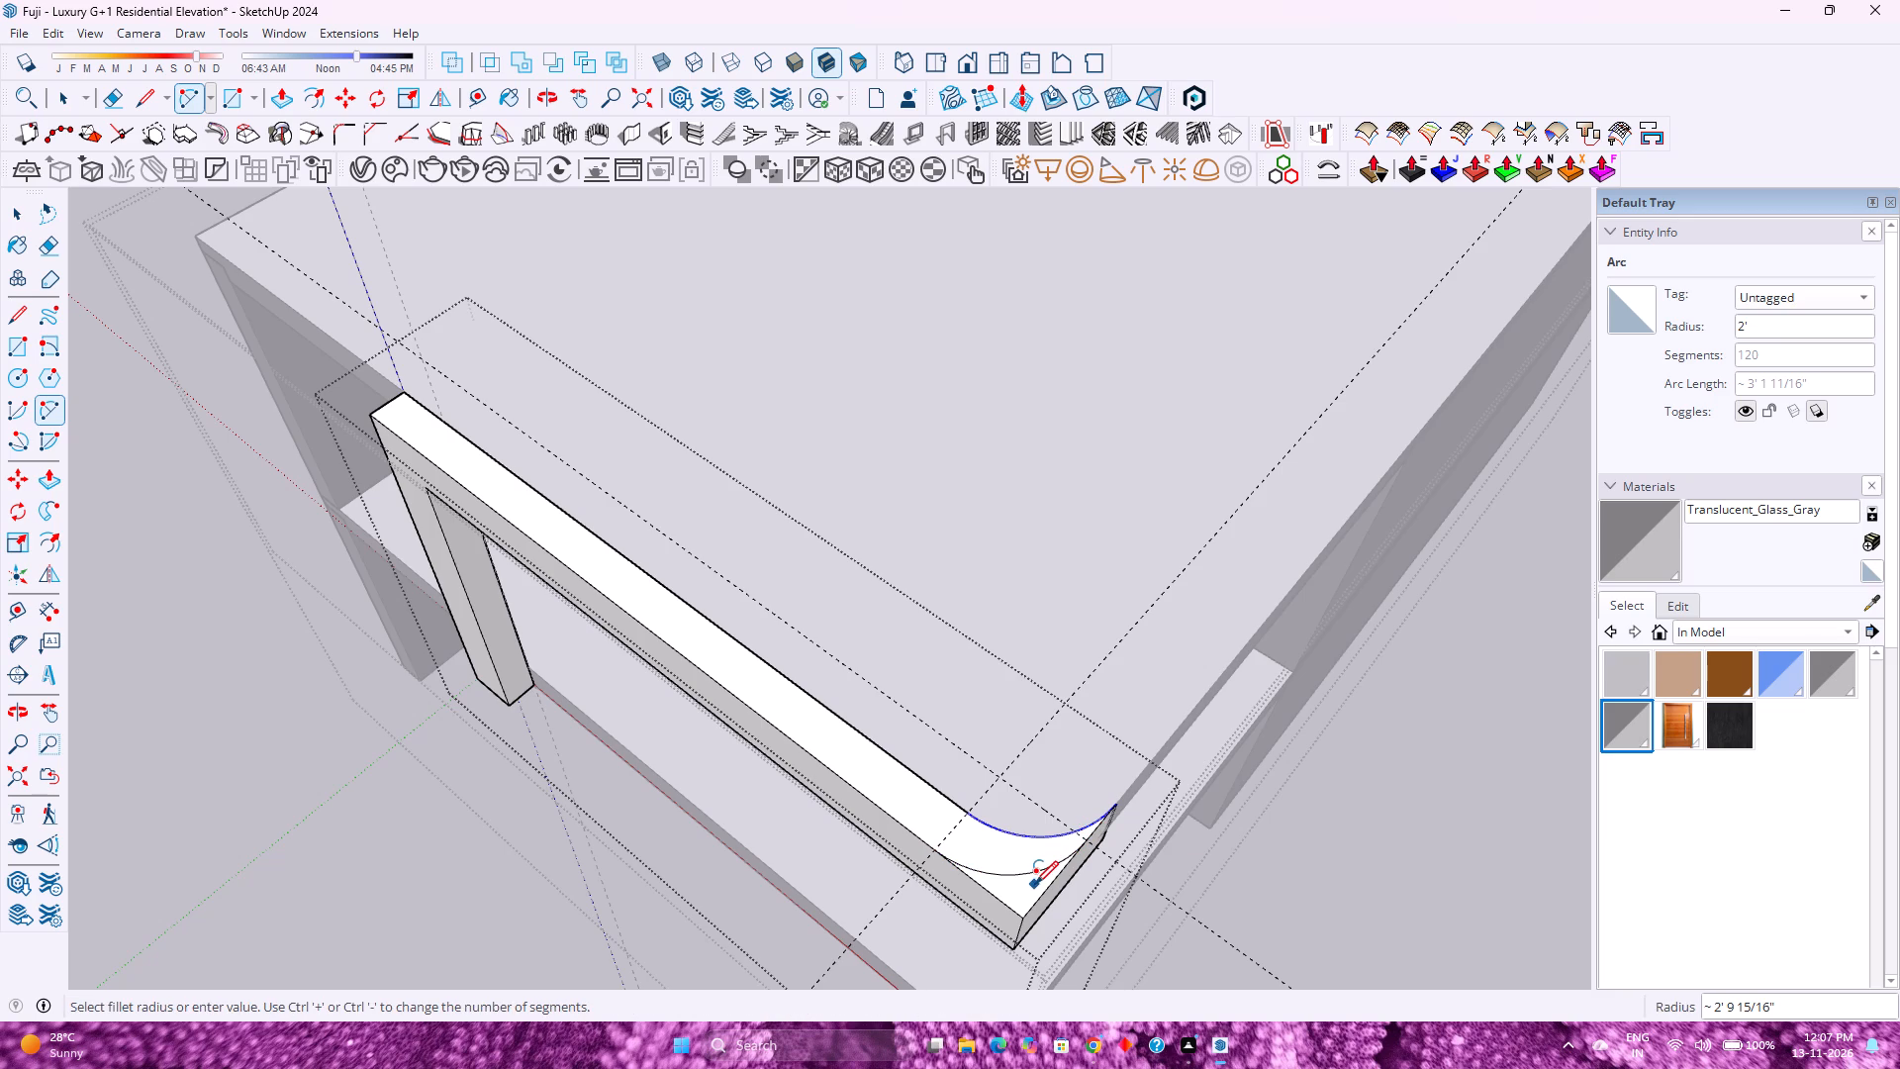
key("space")
scroll(1035, 881, "up", 5)
left_click(1032, 868)
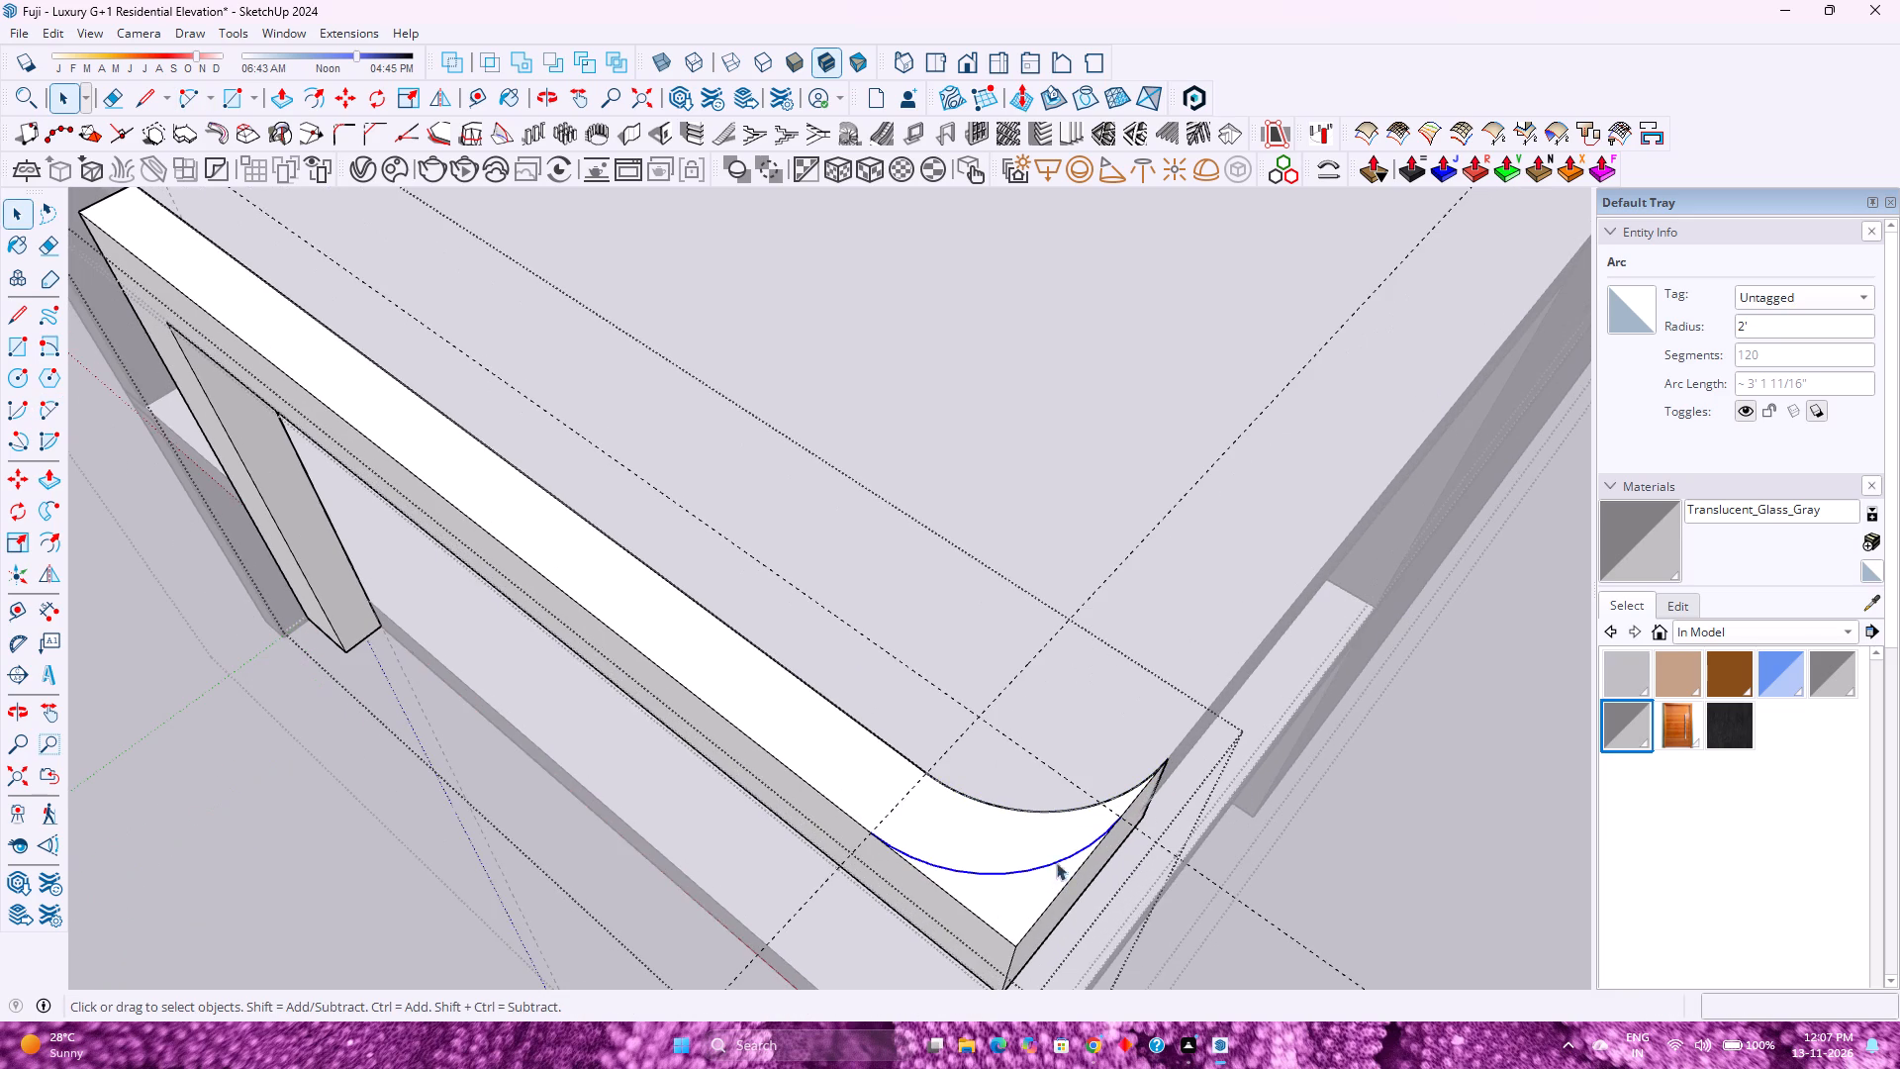
left_click(1762, 360)
key("0")
key("Return")
Push the outer corner face beyond the arc down 1'6" through the beam, leaving the front corner rounded.
left_click(1001, 891)
scroll(981, 883, "down", 3)
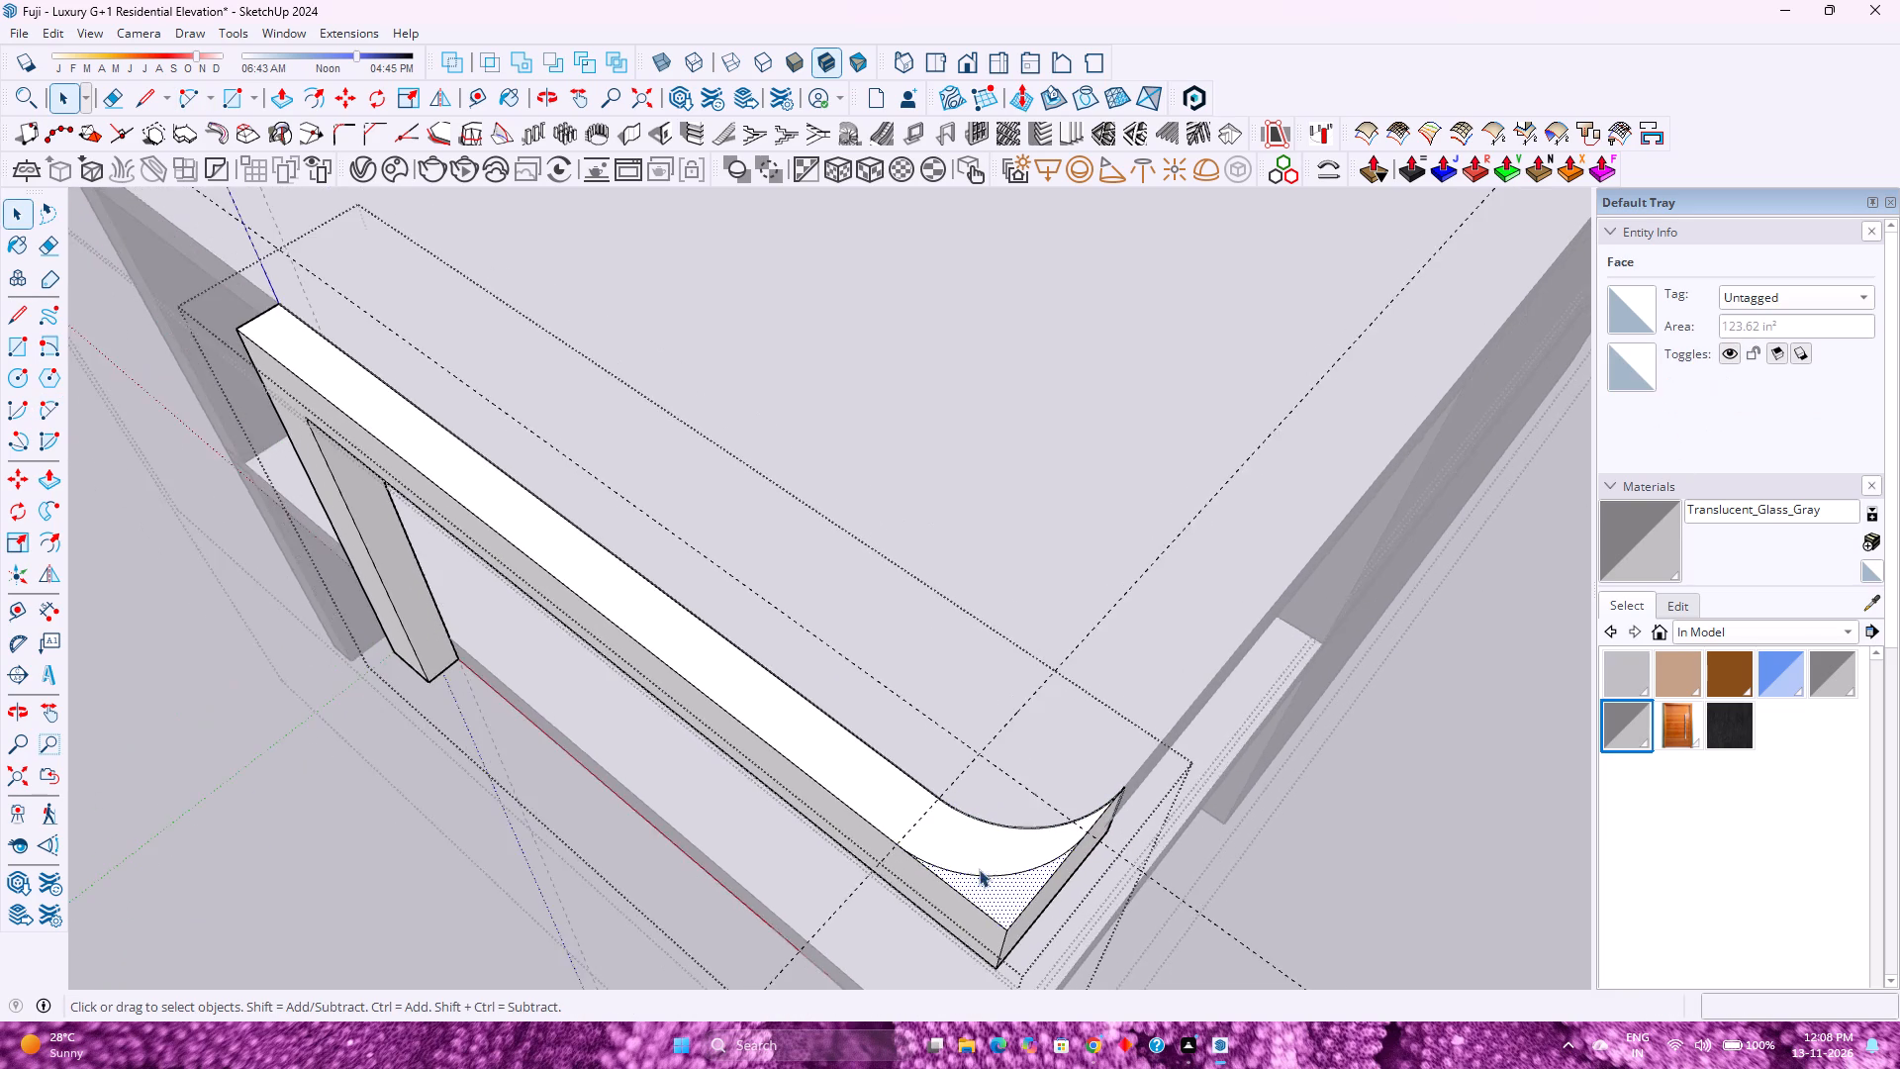
middle_click_drag(989, 853, 1160, 619)
key("p")
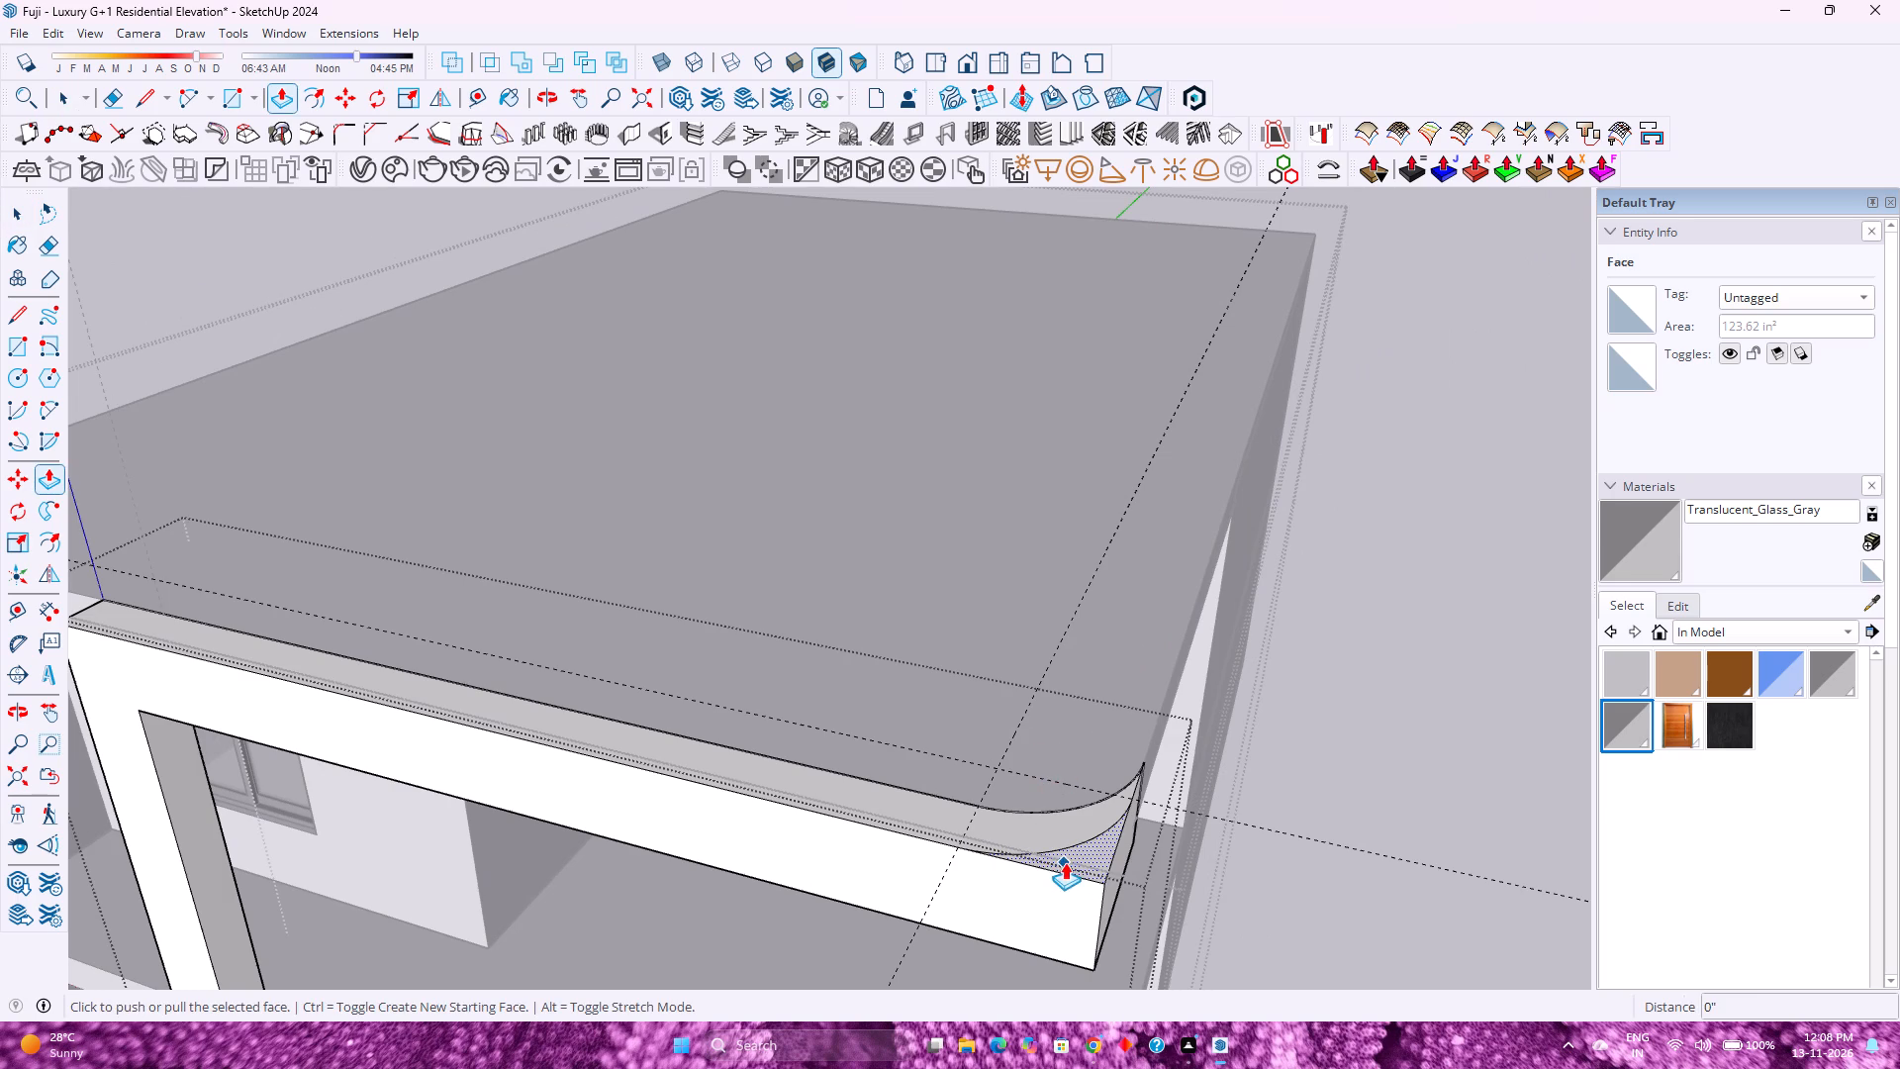
left_click(1065, 862)
left_click(1055, 974)
Examine how the frame's rounded corner and return end meet the roof slab's side and underside.
scroll(981, 754, "down", 5)
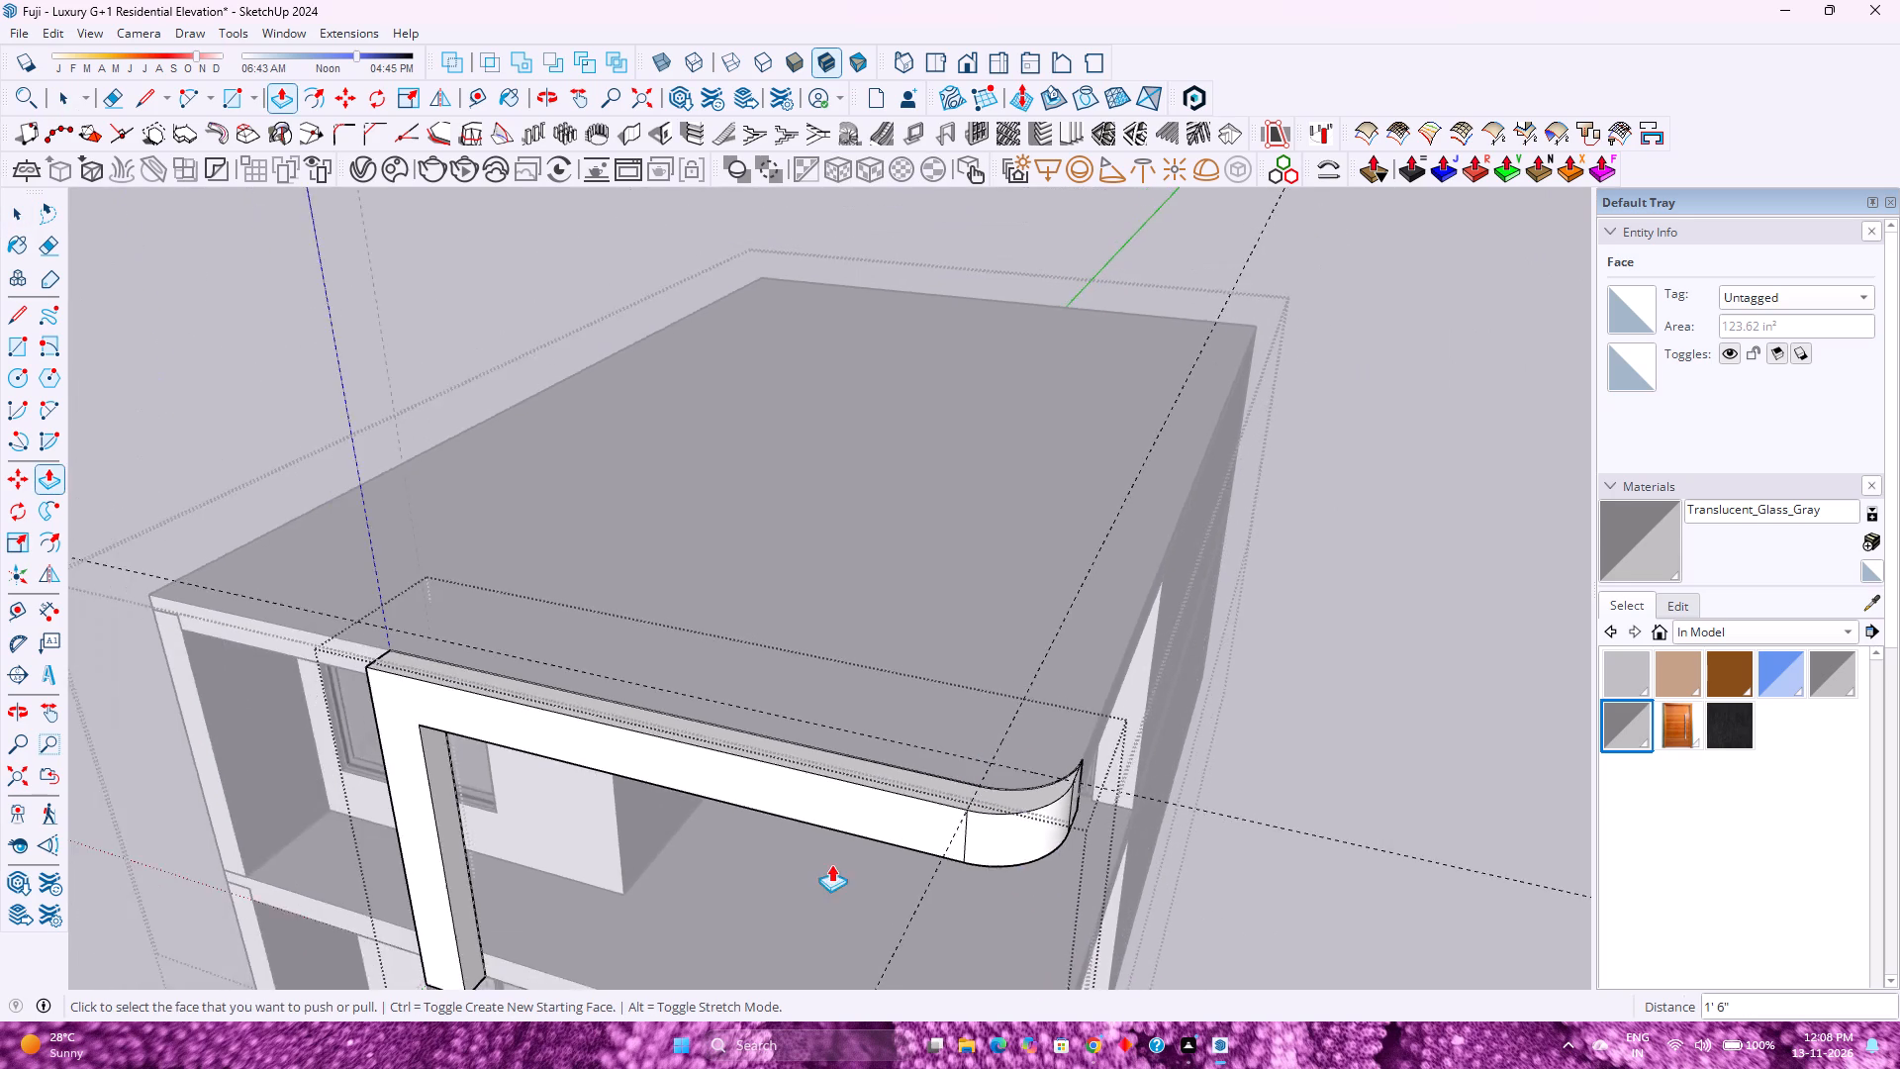
middle_click_drag(829, 864, 1007, 607)
key("space")
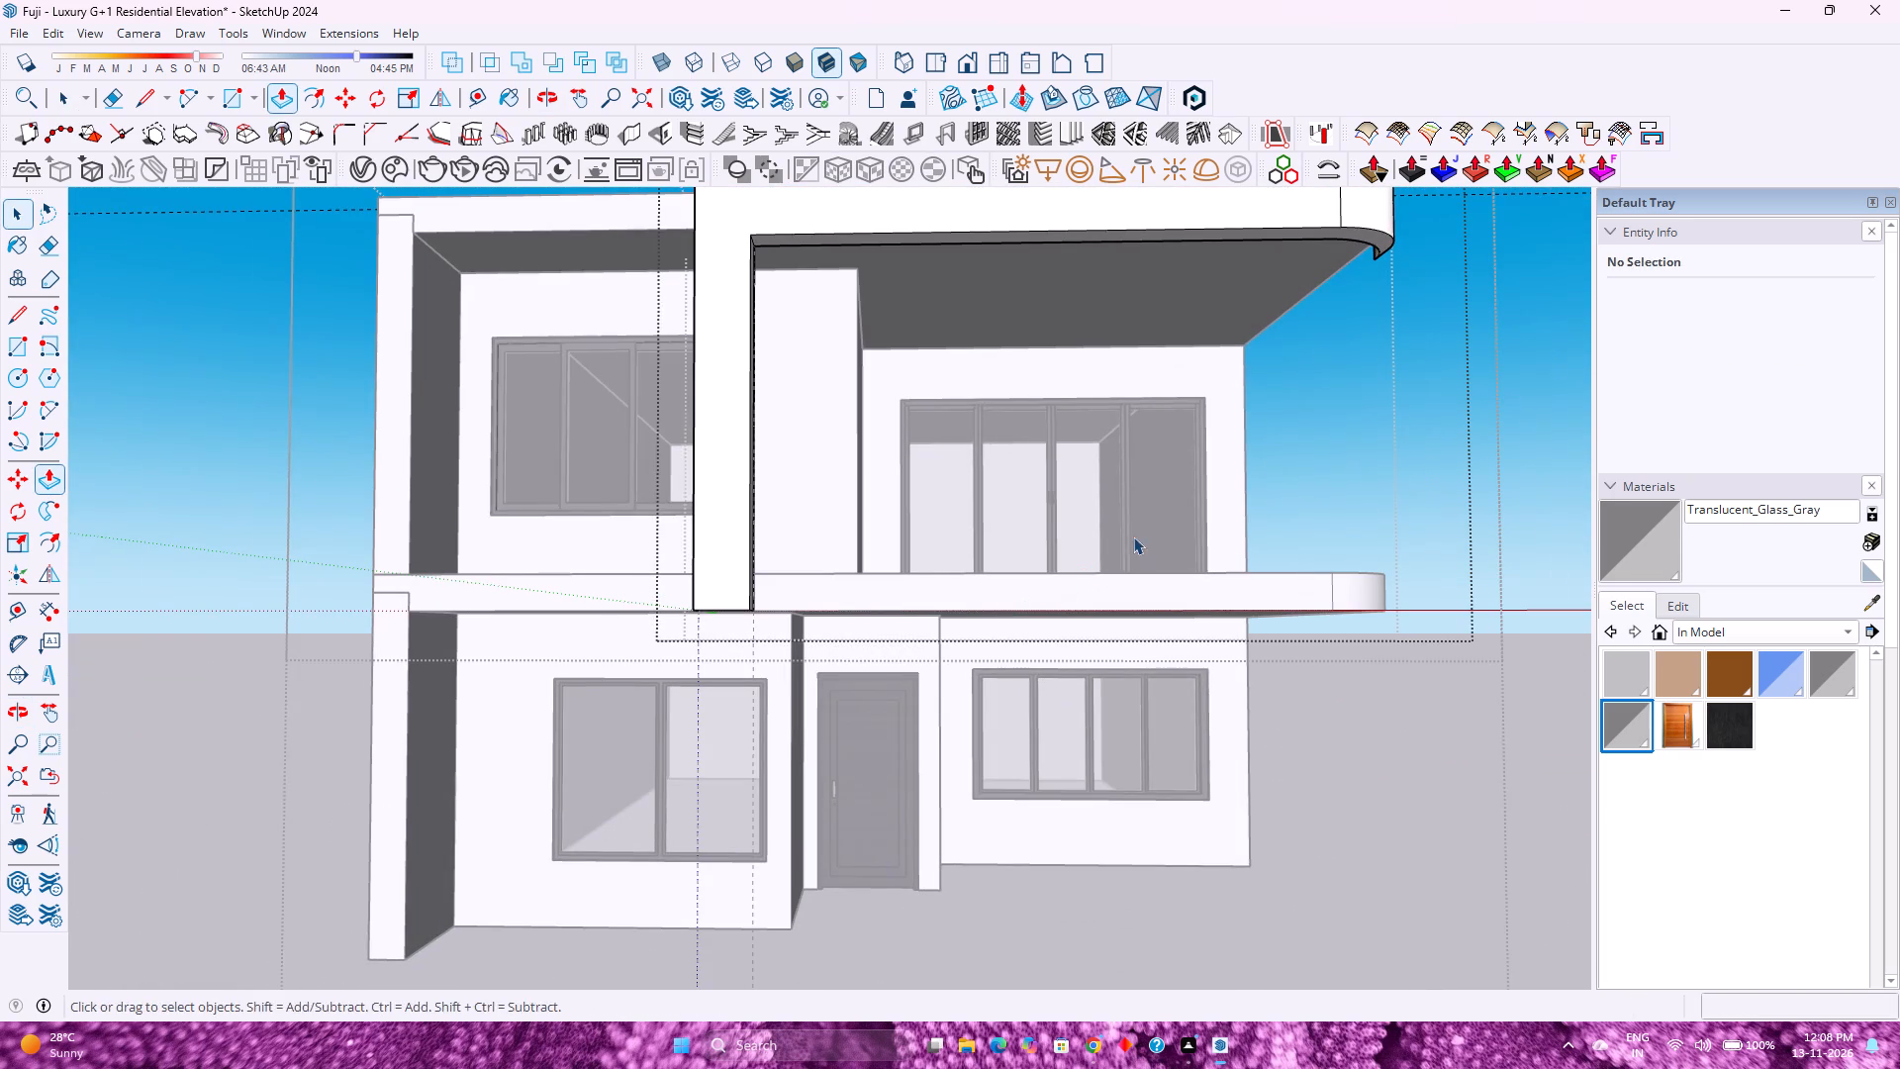
scroll(1133, 536, "up", 2)
middle_click_drag(1126, 536, 867, 649)
scroll(456, 599, "up", 1, "shift")
middle_click_drag(456, 599, 575, 593, "shift")
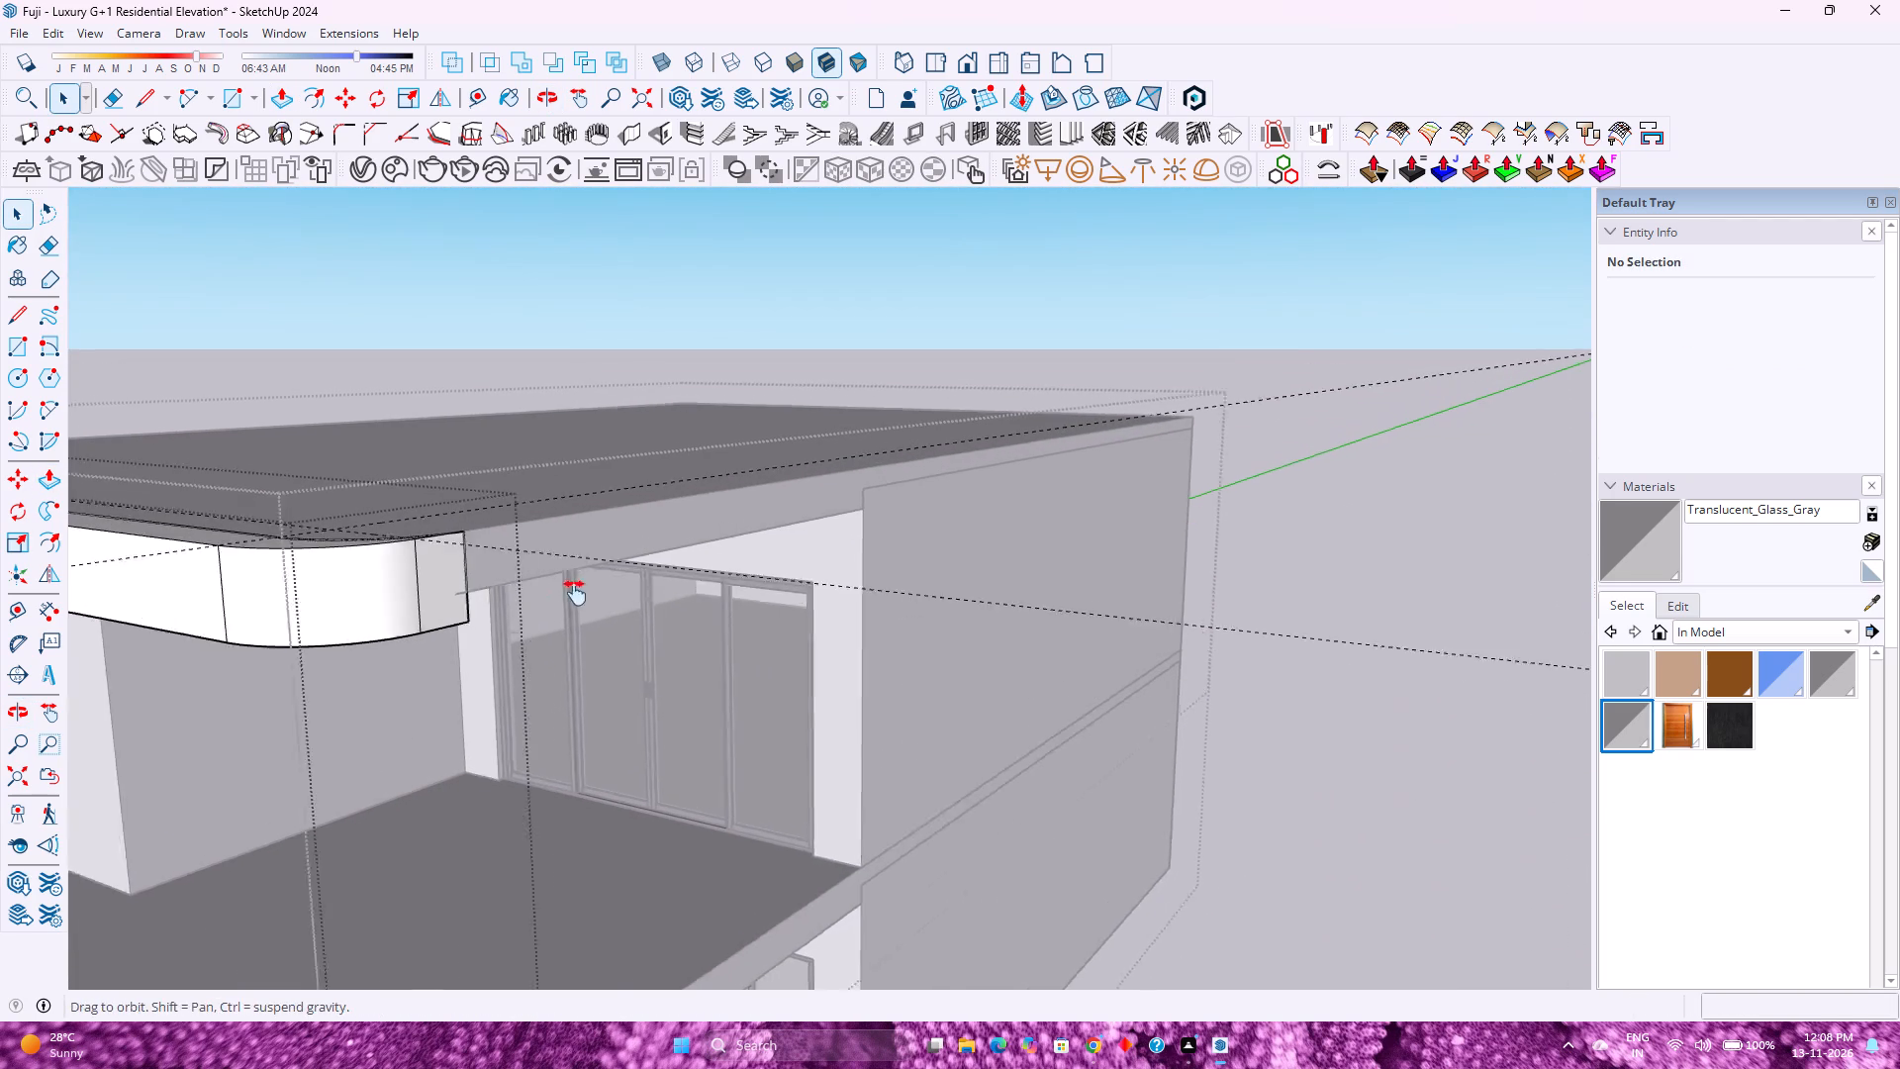
middle_click_drag(575, 593, 654, 580, "shift")
scroll(730, 571, "up", 4)
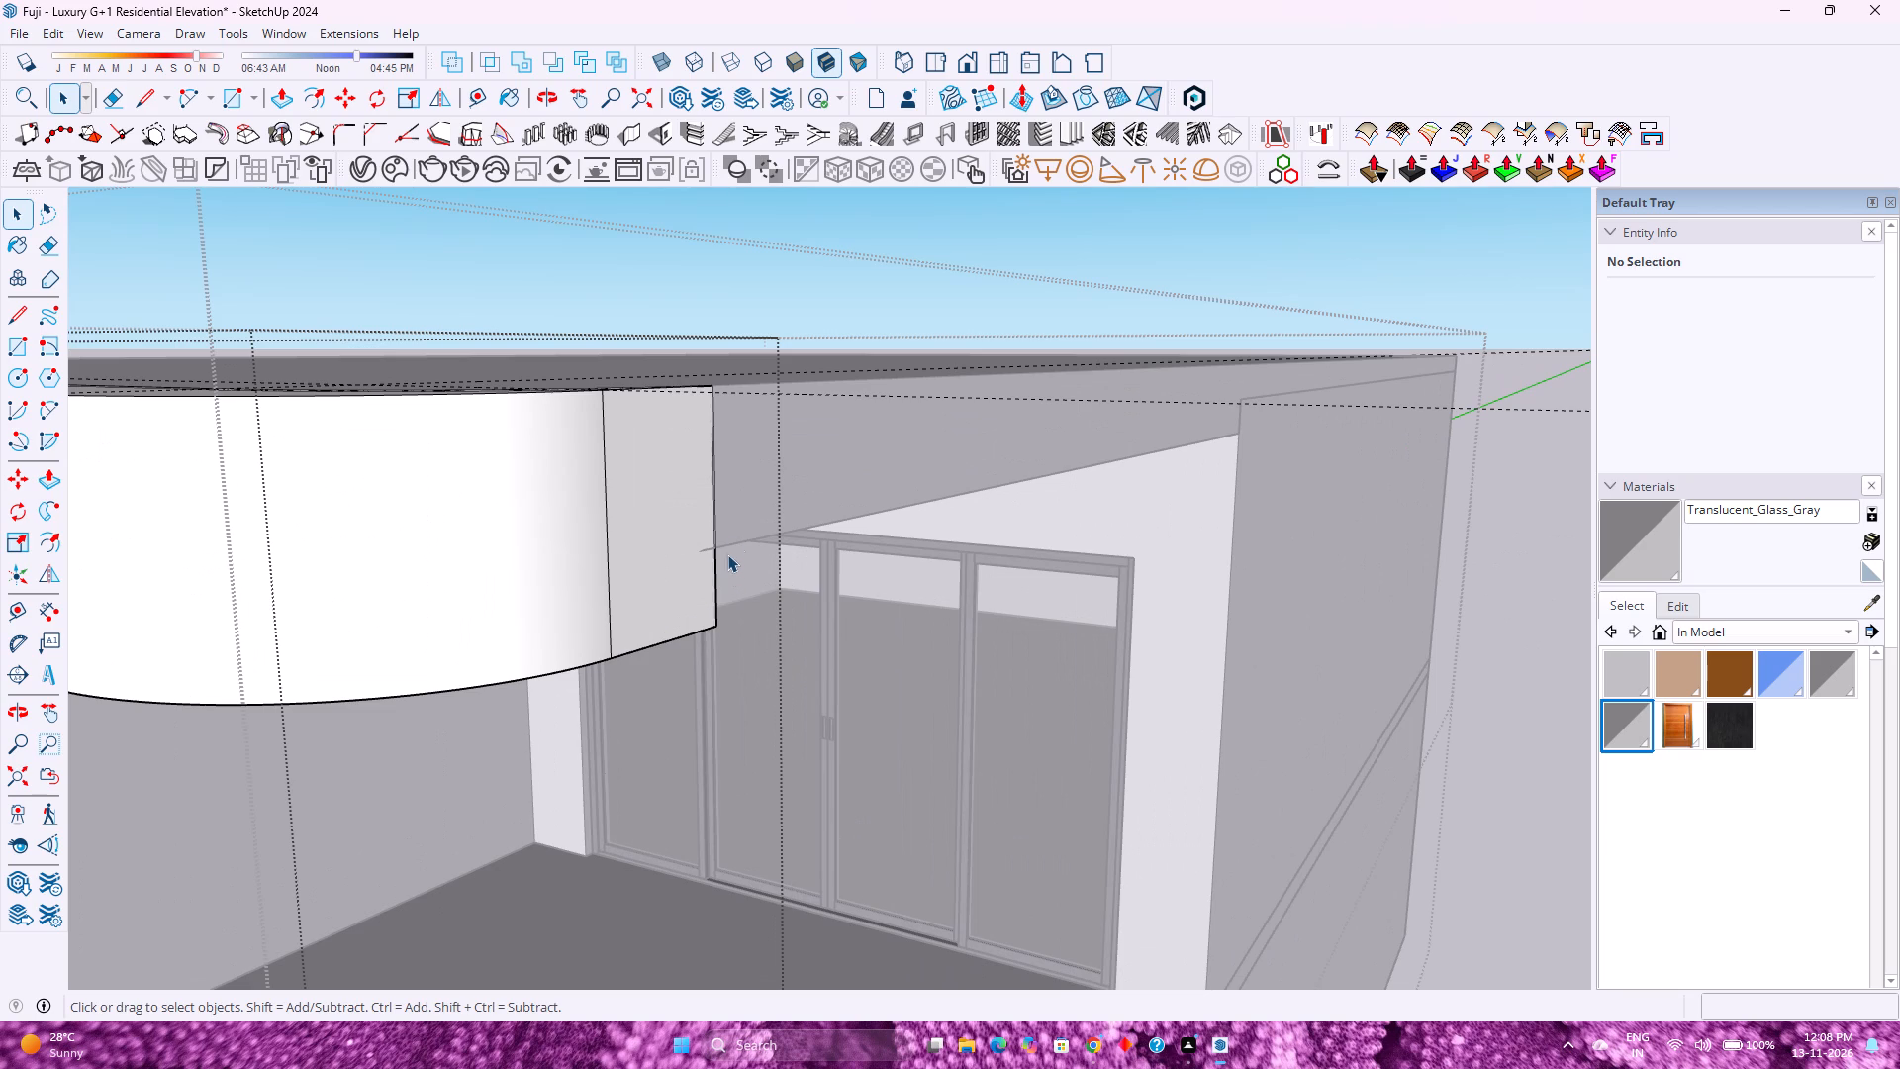
key("Escape")
double_click(704, 536)
scroll(719, 535, "up", 1)
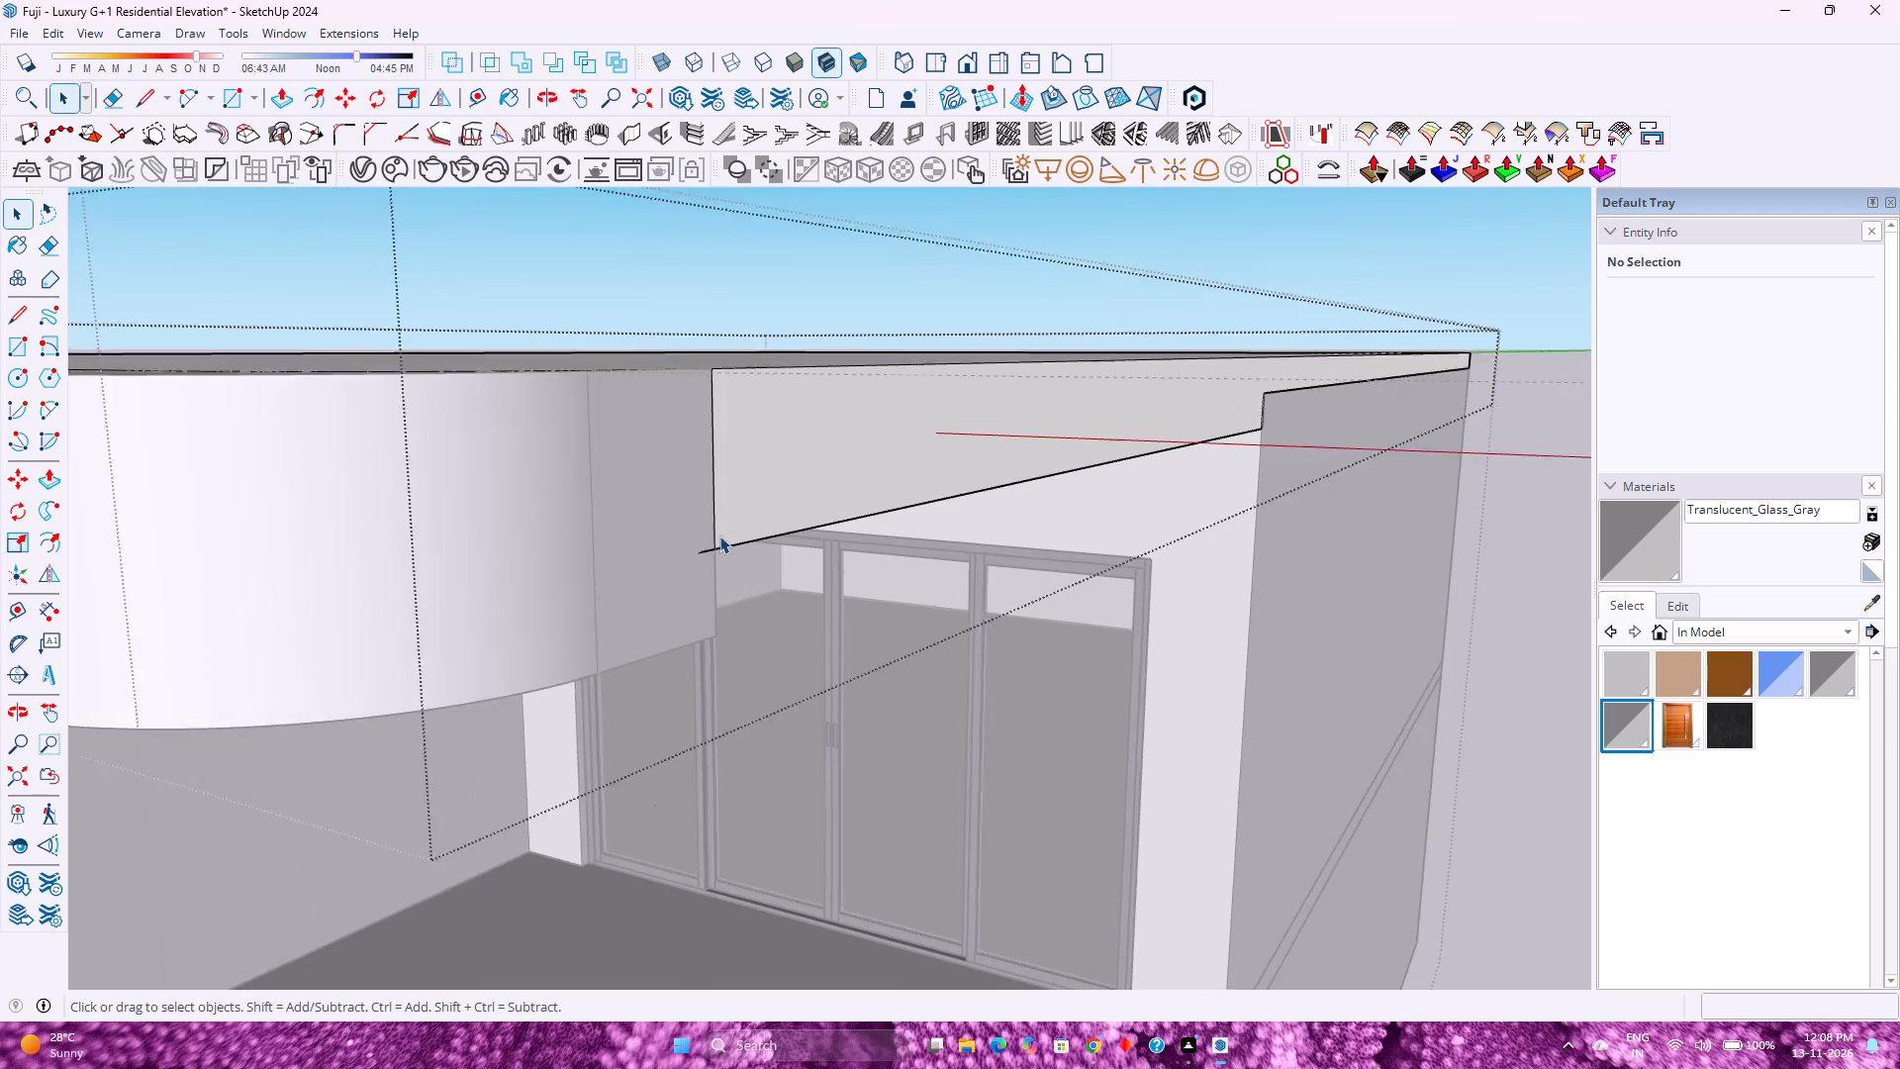
scroll(719, 535, "up", 1)
middle_click_drag(719, 535, 541, 557)
scroll(797, 575, "down", 12)
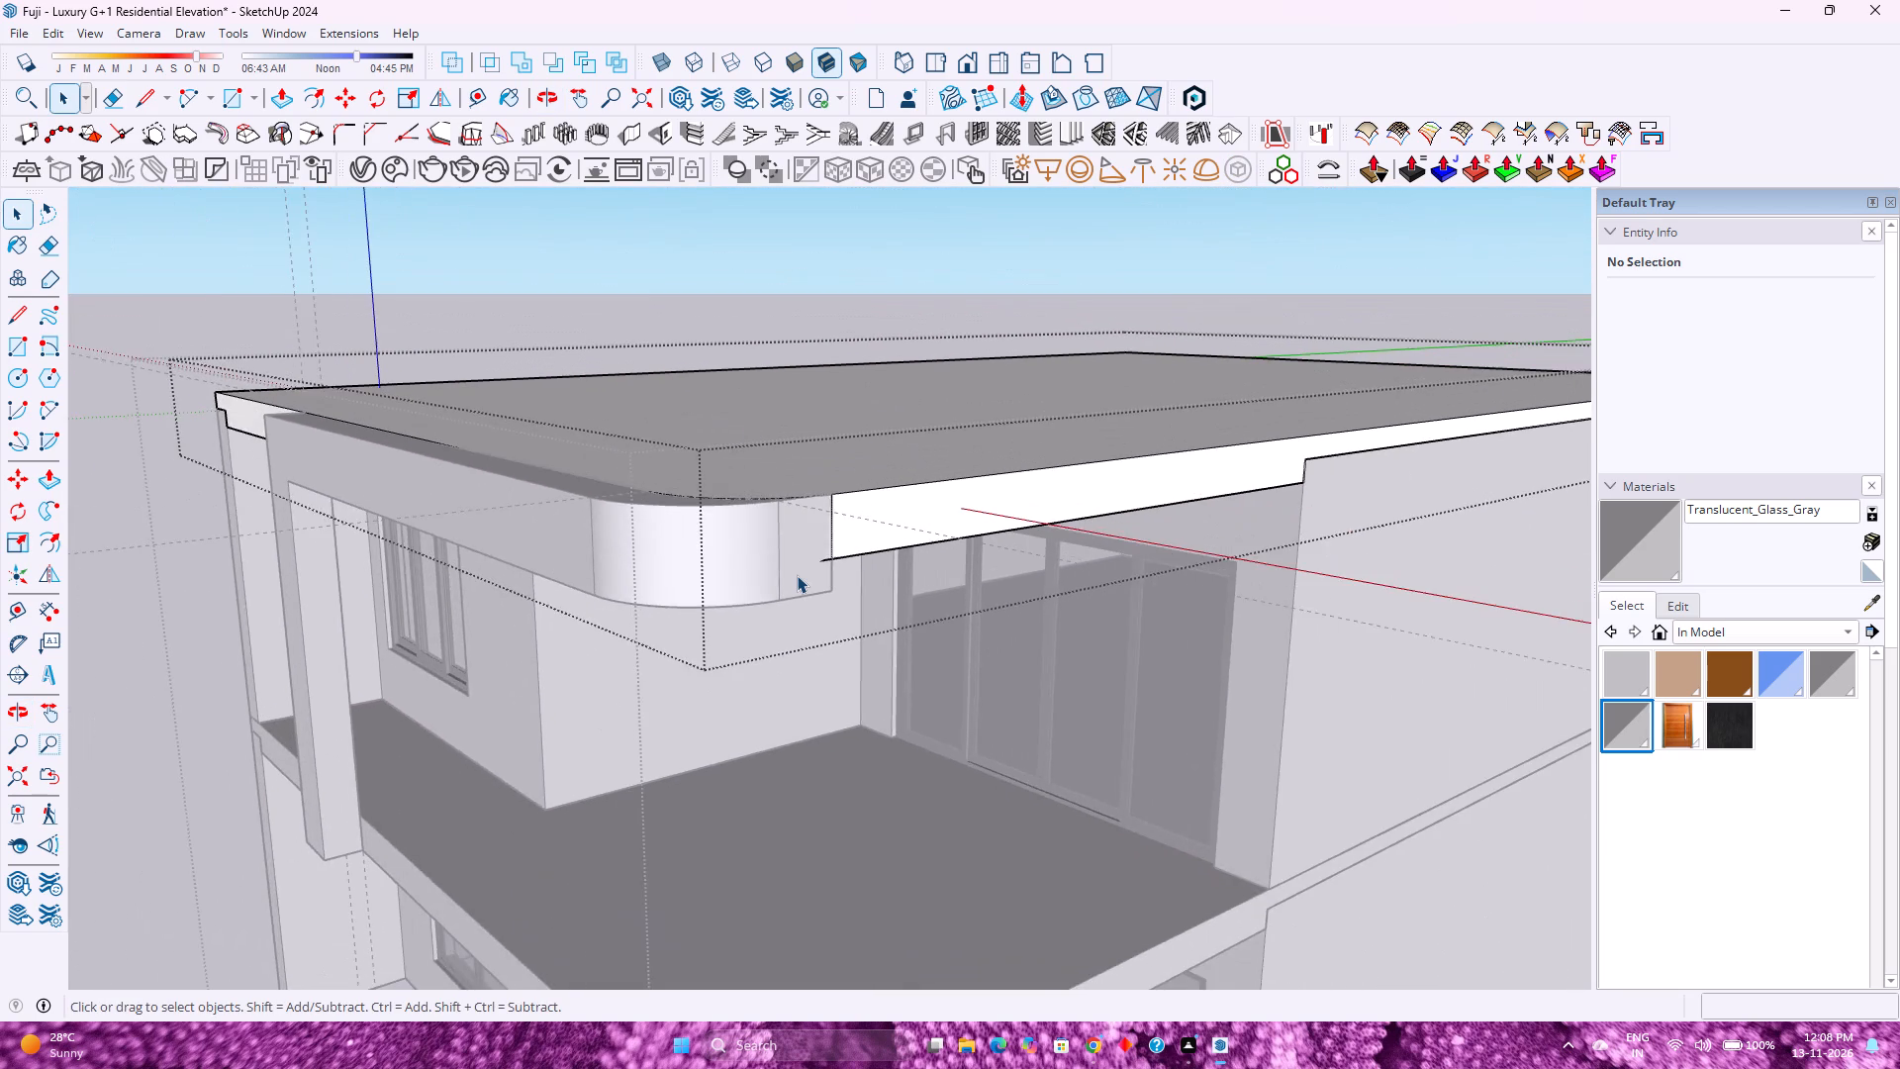
key("Escape")
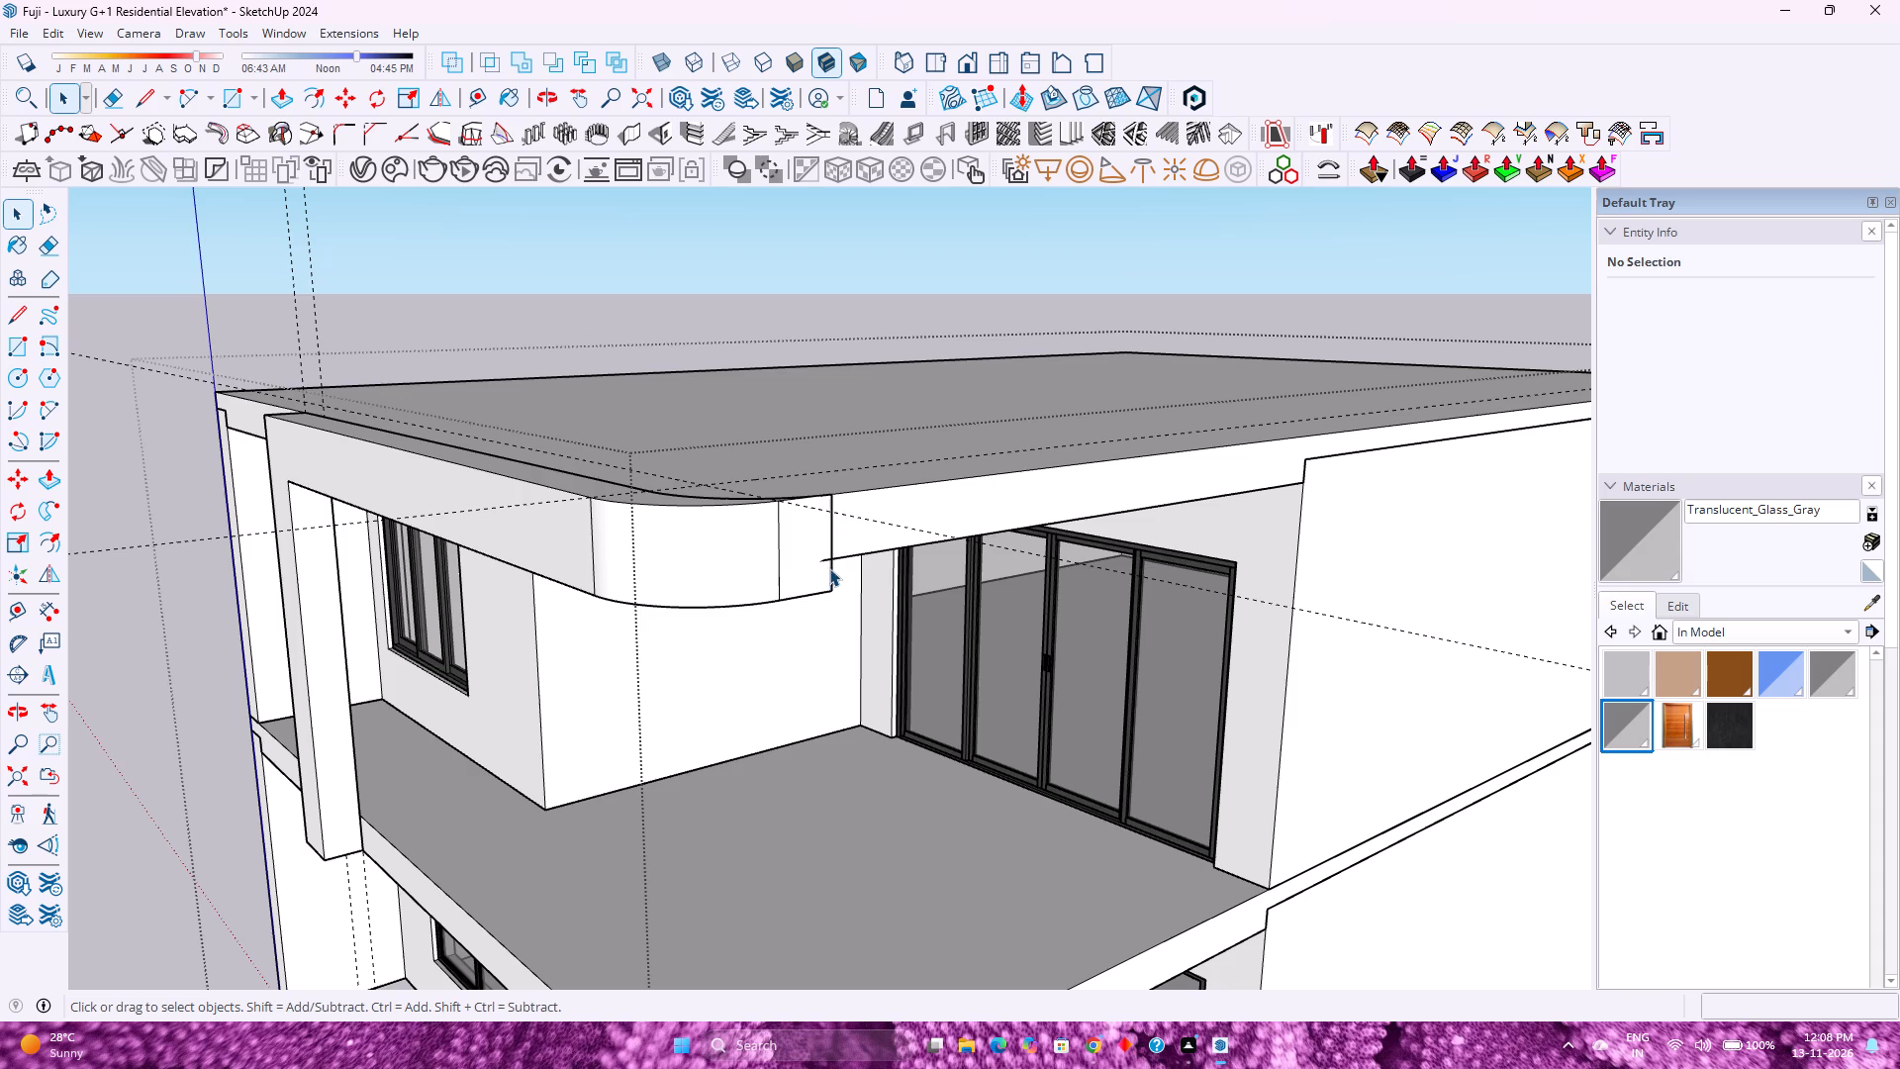
Open the façade frame for editing and undo the rounded cut and the arc at its outer corner.
double_click(750, 599)
scroll(749, 598, "up", 3)
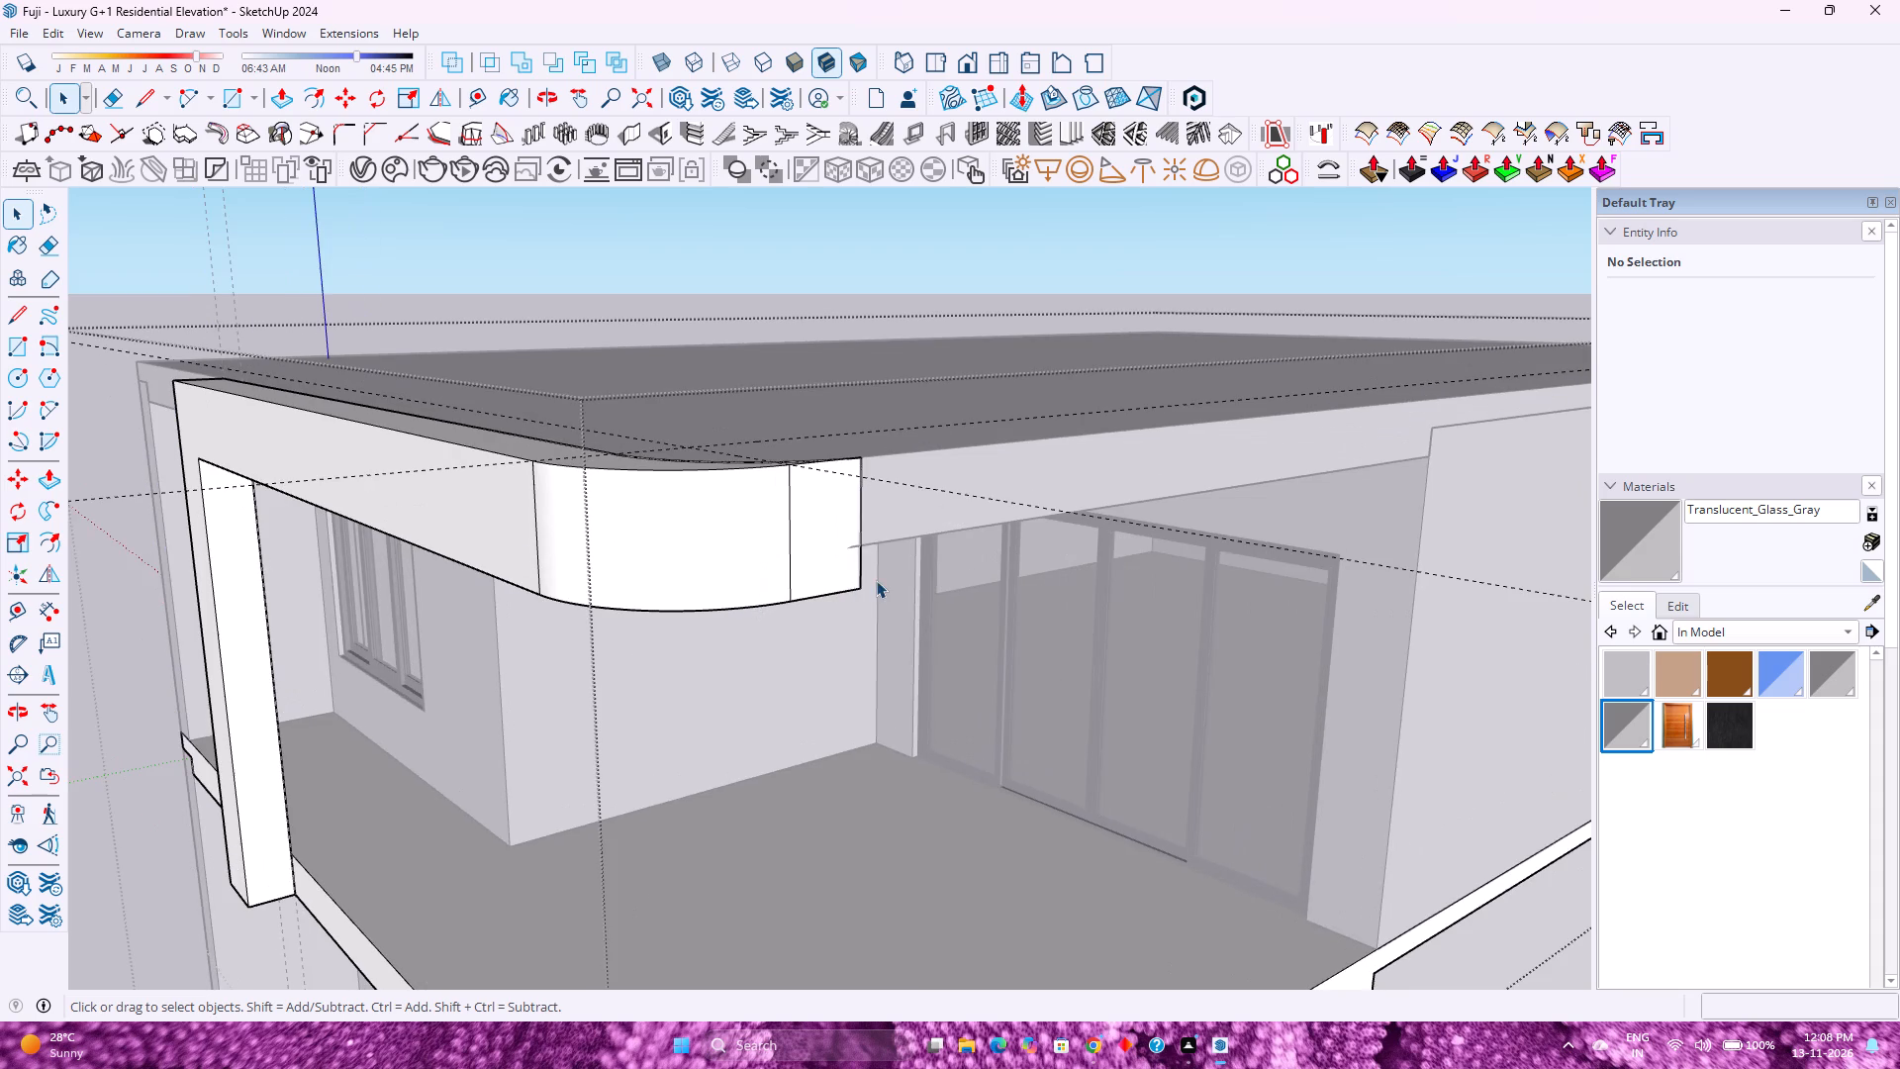
middle_click_drag(876, 580, 873, 640)
scroll(866, 630, "down", 2)
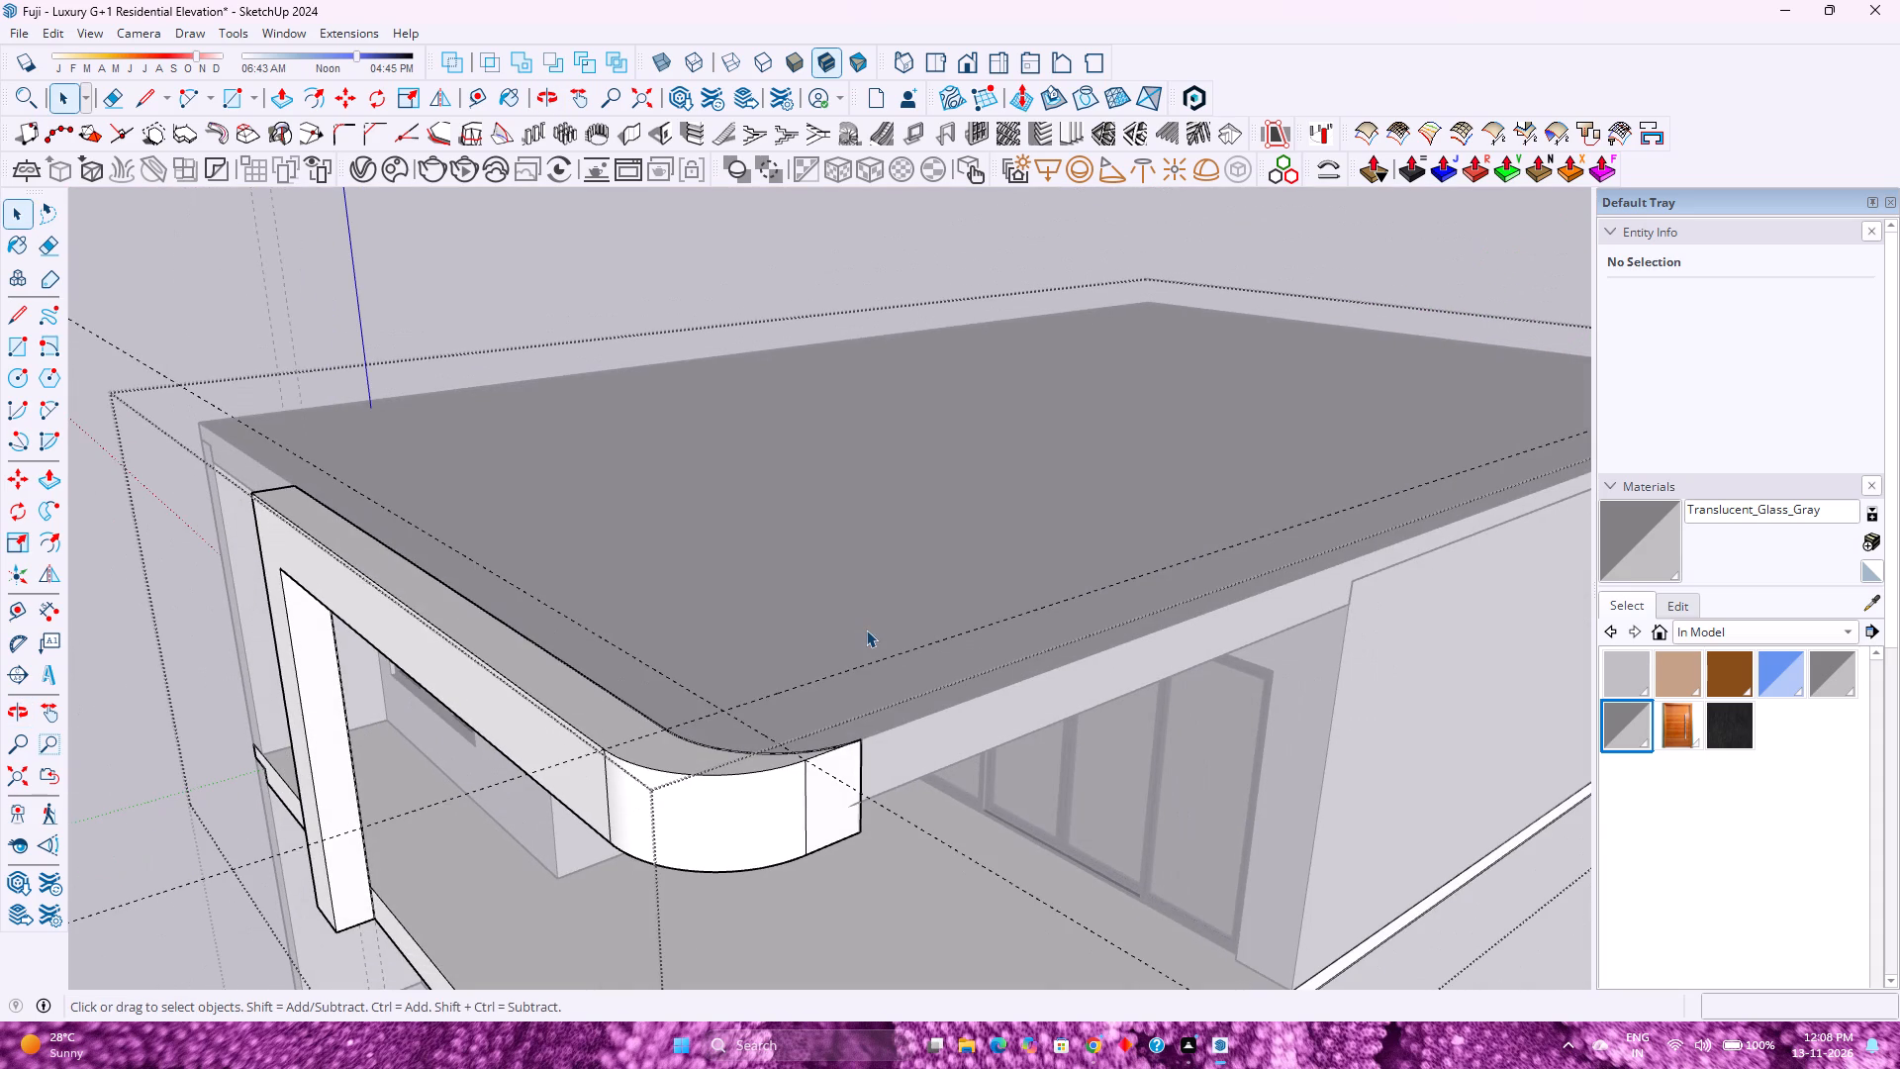
key("p")
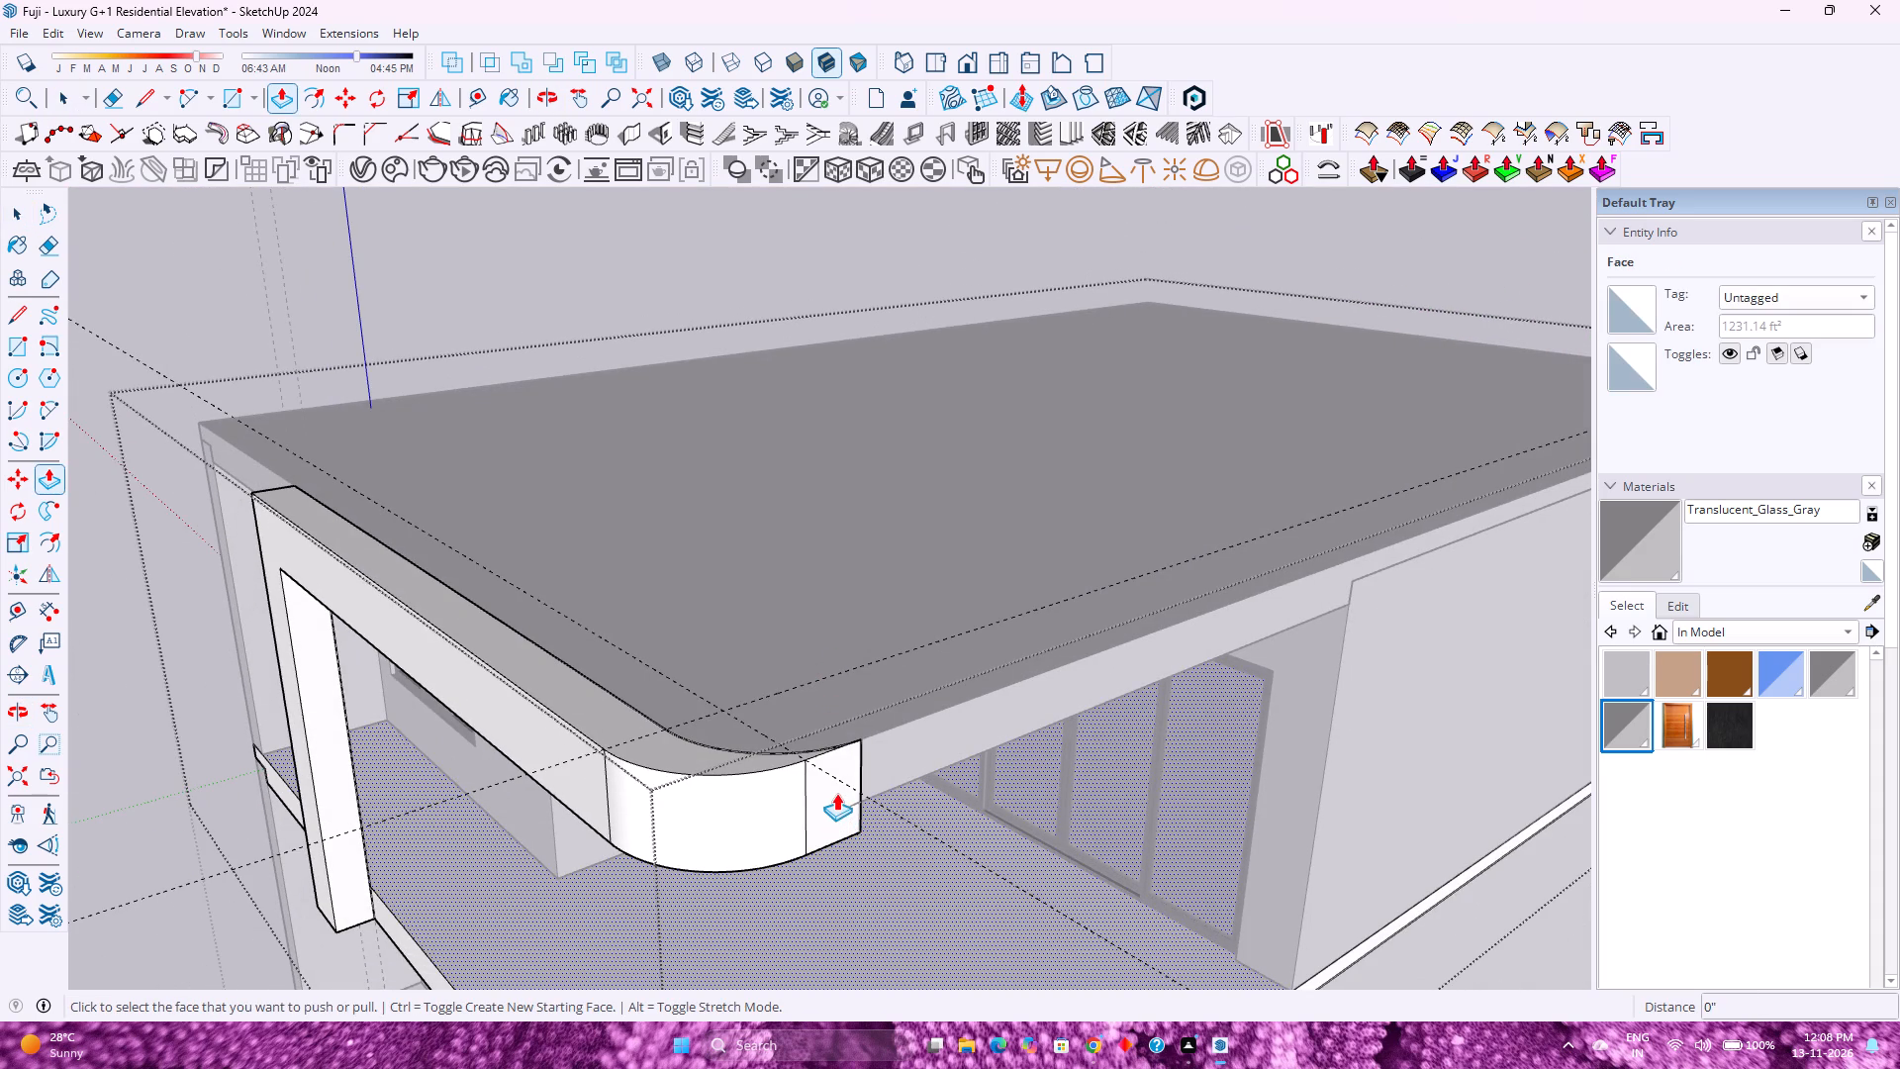
key("ctrl+z")
key("ctrl+z")
key("ctrl+z")
key("ctrl+z")
key("ctrl+z")
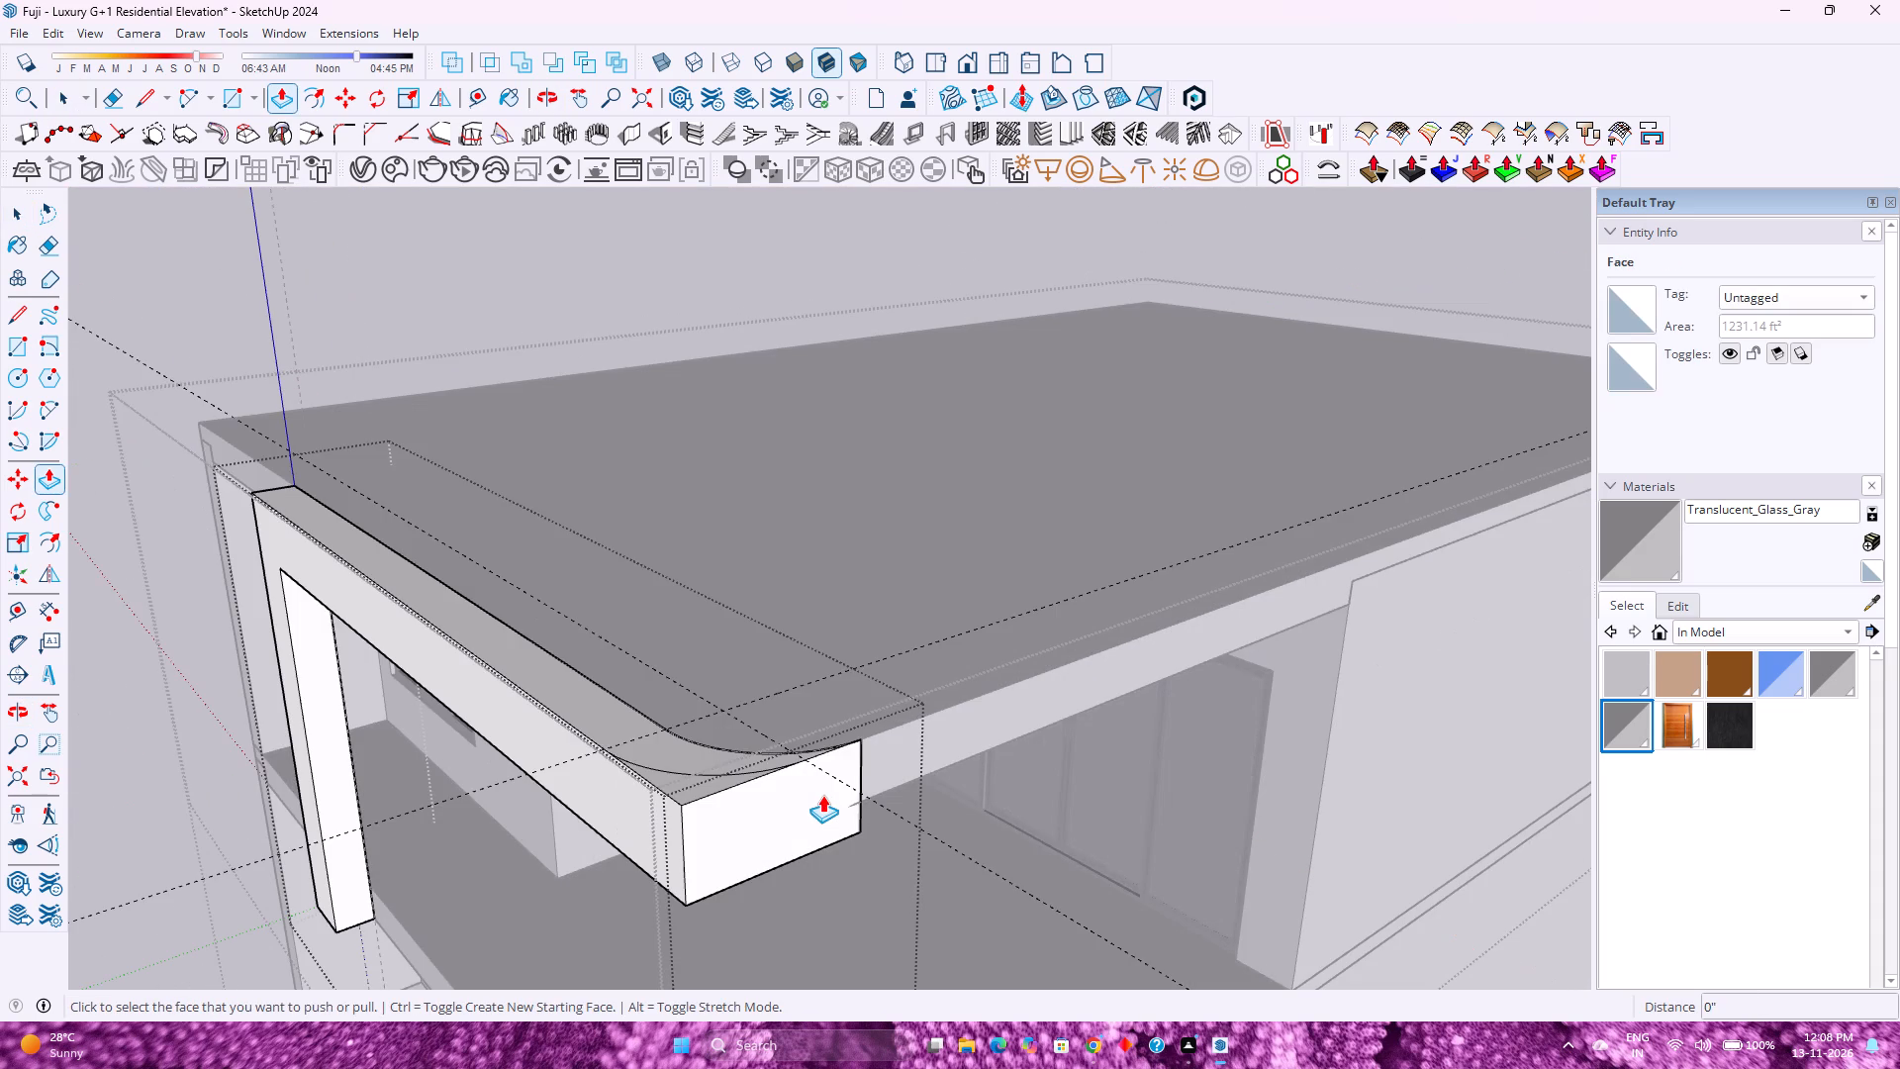
left_click(820, 807)
key("ctrl+z")
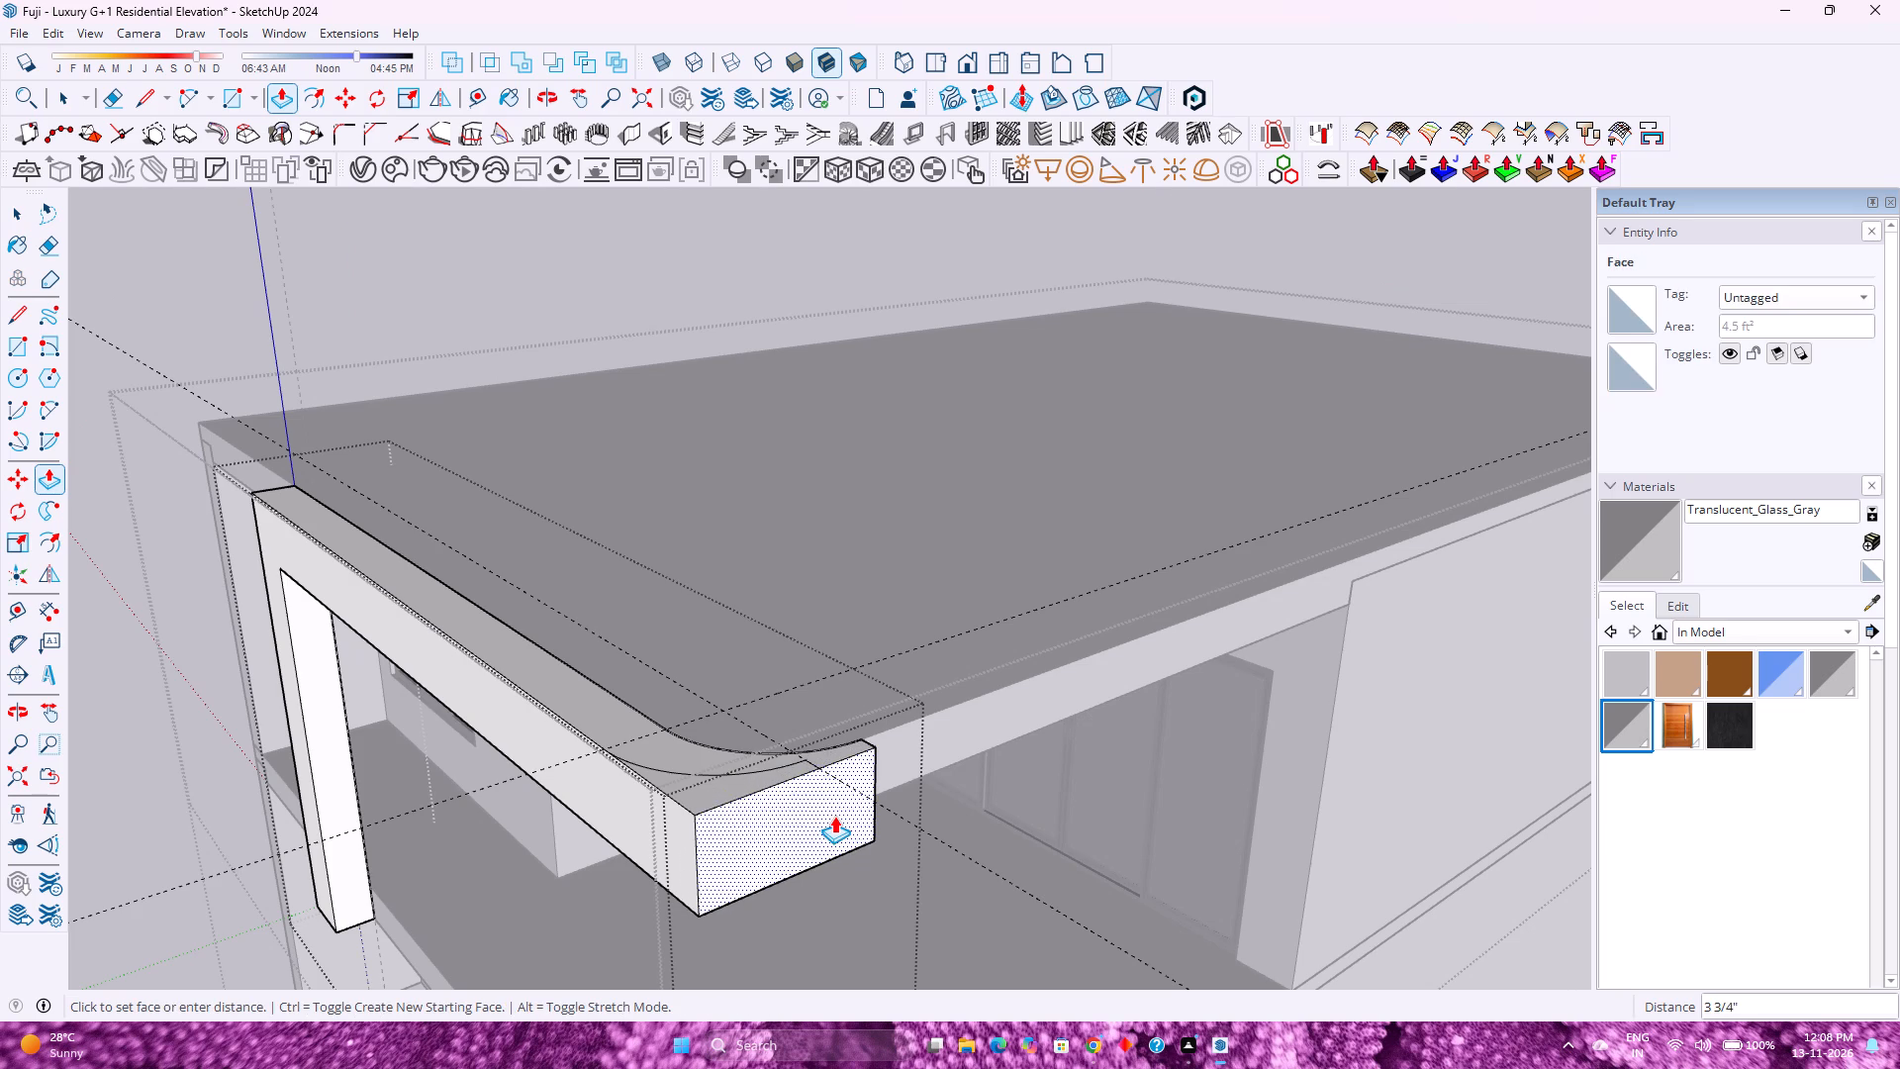
key("ctrl+z")
Extend the outer end face of the frame's top beam outward by 6".
left_click(834, 812)
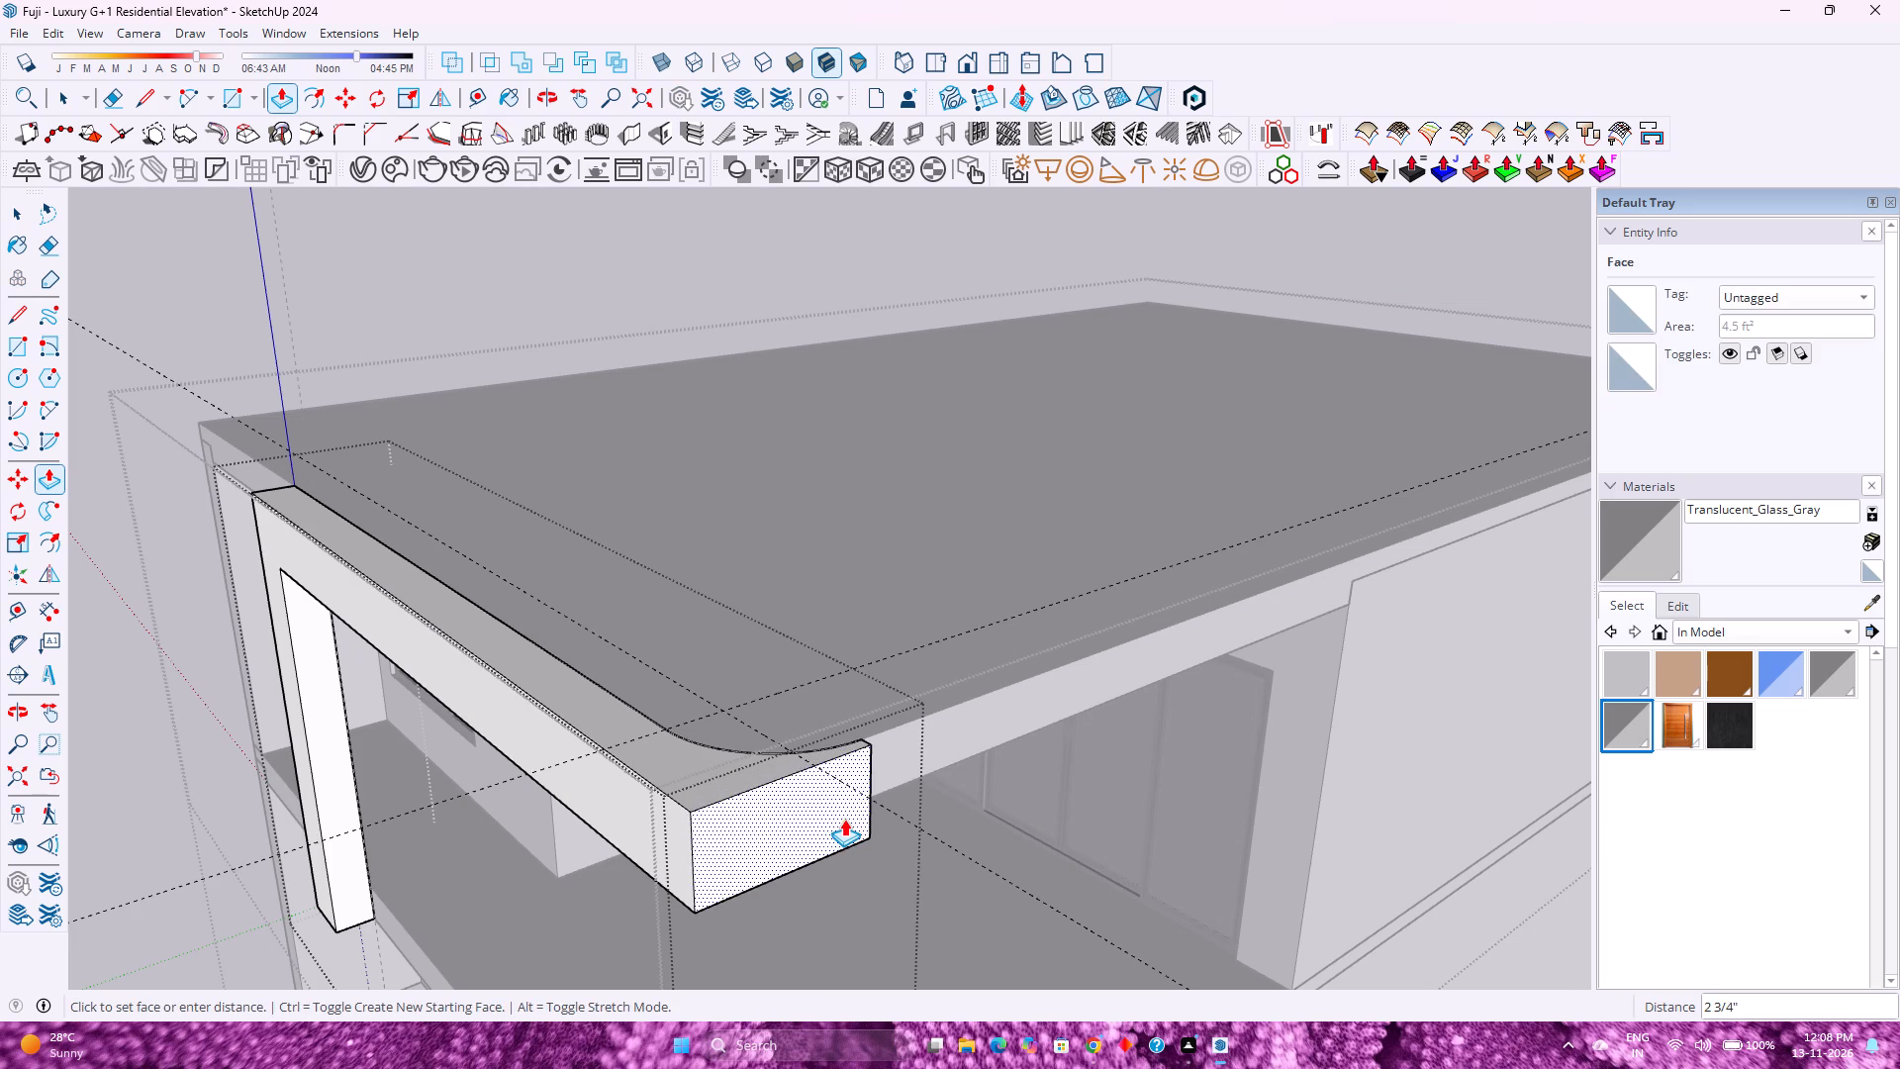
key("3")
key("Return")
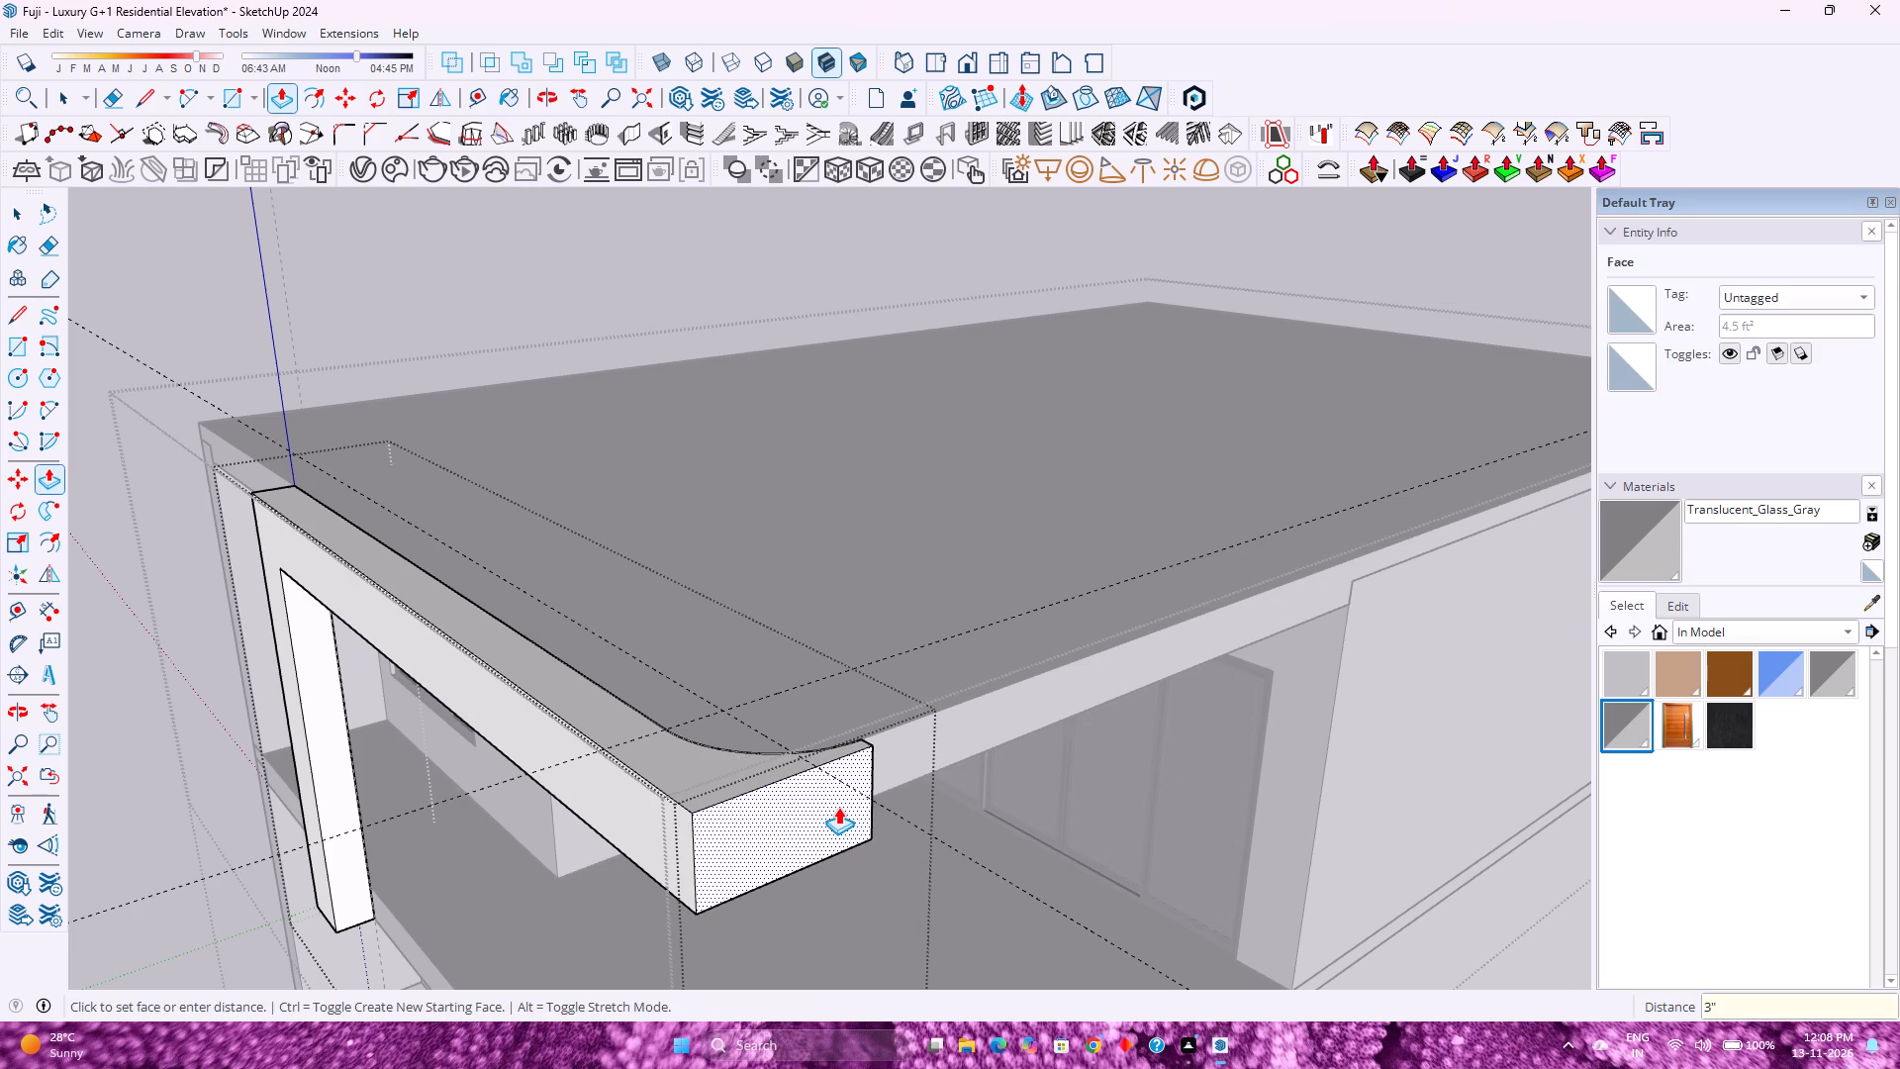
key("6")
key("Return")
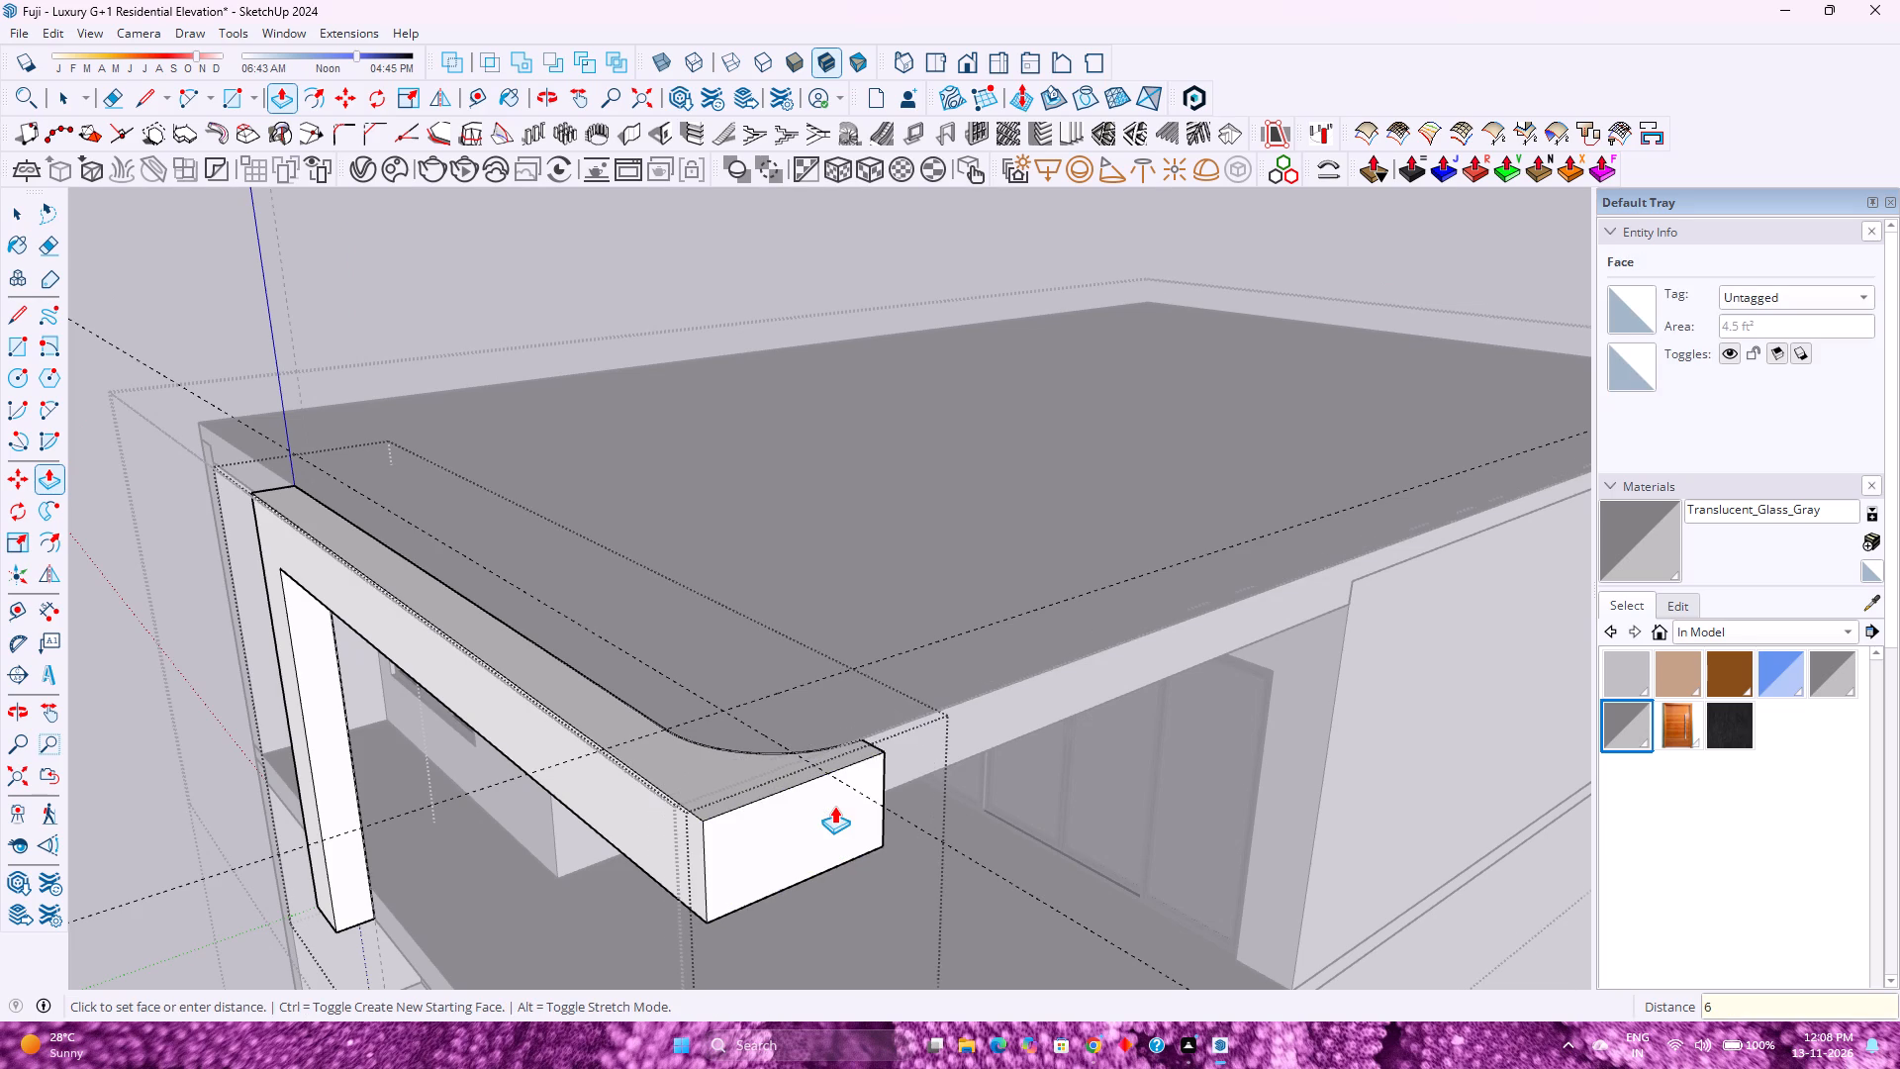
Pull the rear face of the beam's 6" extension back 14' along the roof slab's side edge.
scroll(828, 804, "up", 1)
middle_click_drag(826, 797, 235, 761)
middle_click(235, 761)
scroll(406, 668, "down", 5)
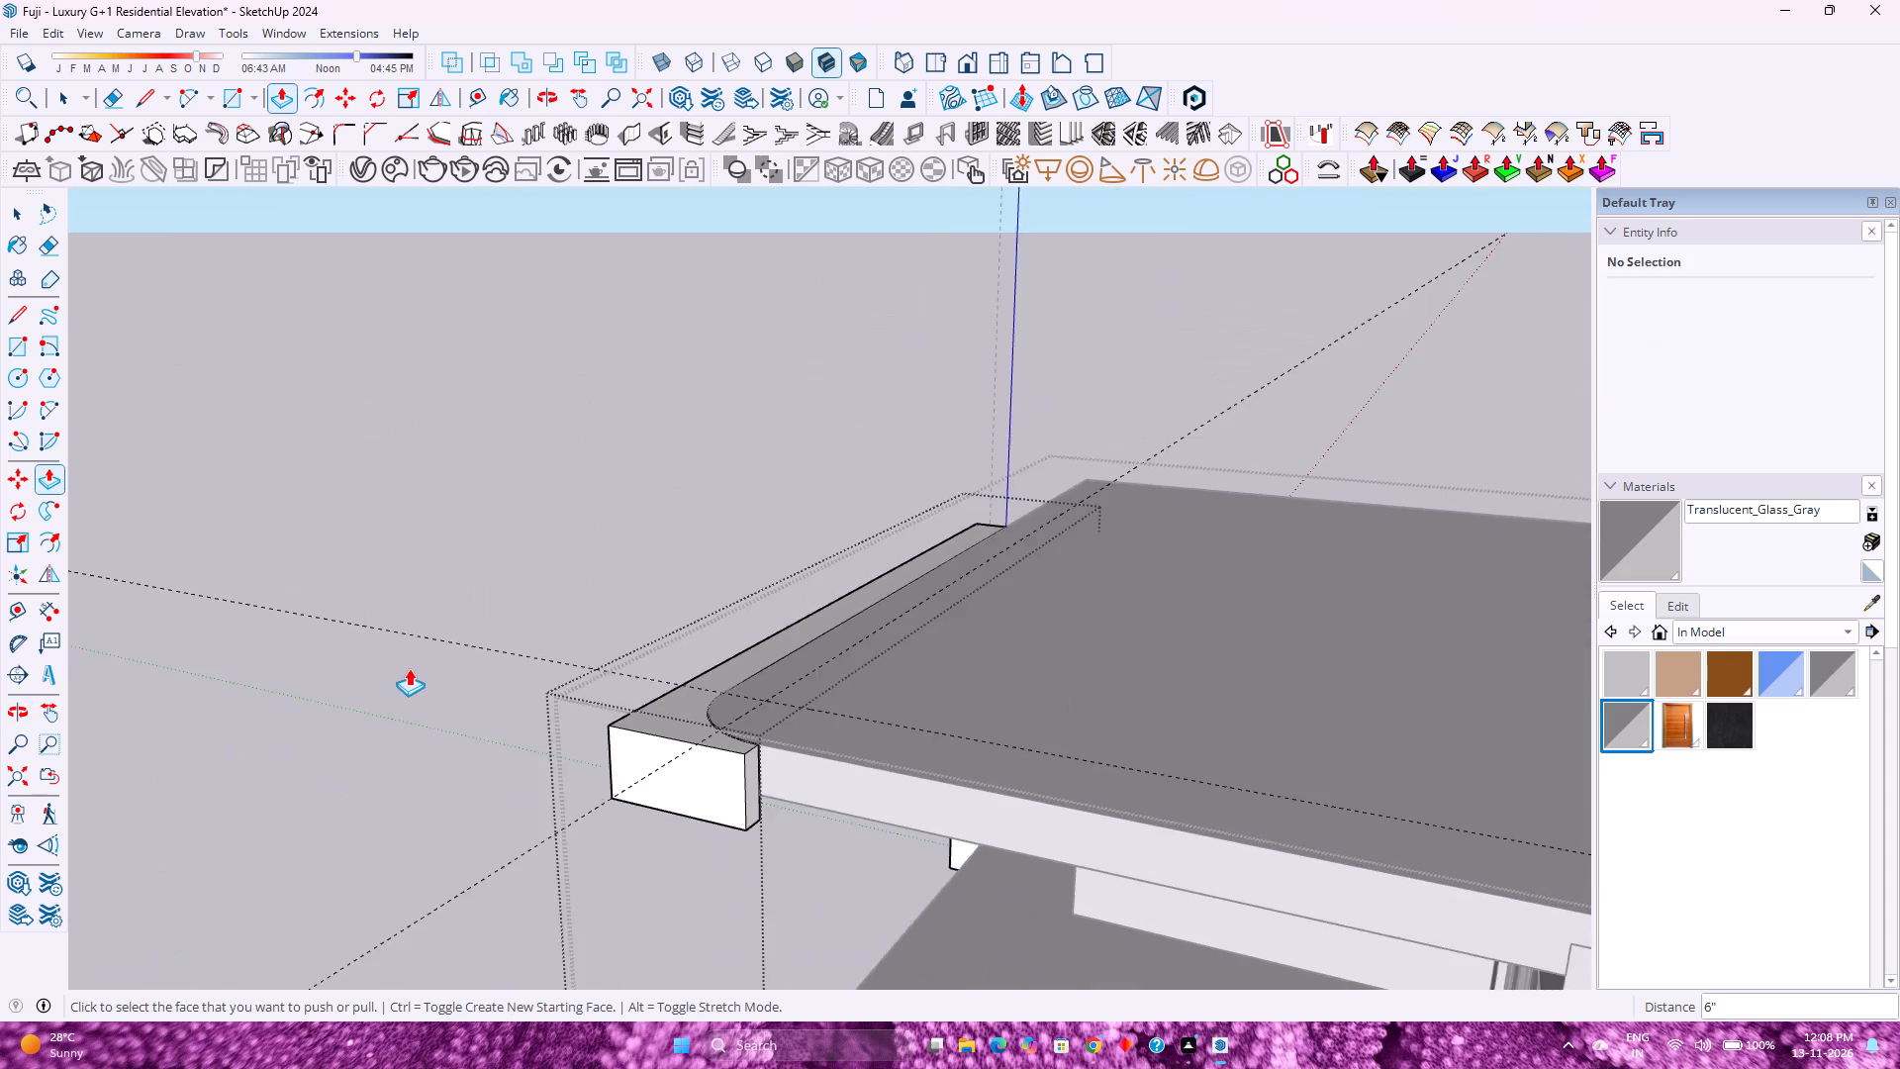
scroll(409, 668, "down", 2)
scroll(659, 762, "up", 3)
left_click(688, 761)
scroll(789, 777, "down", 5)
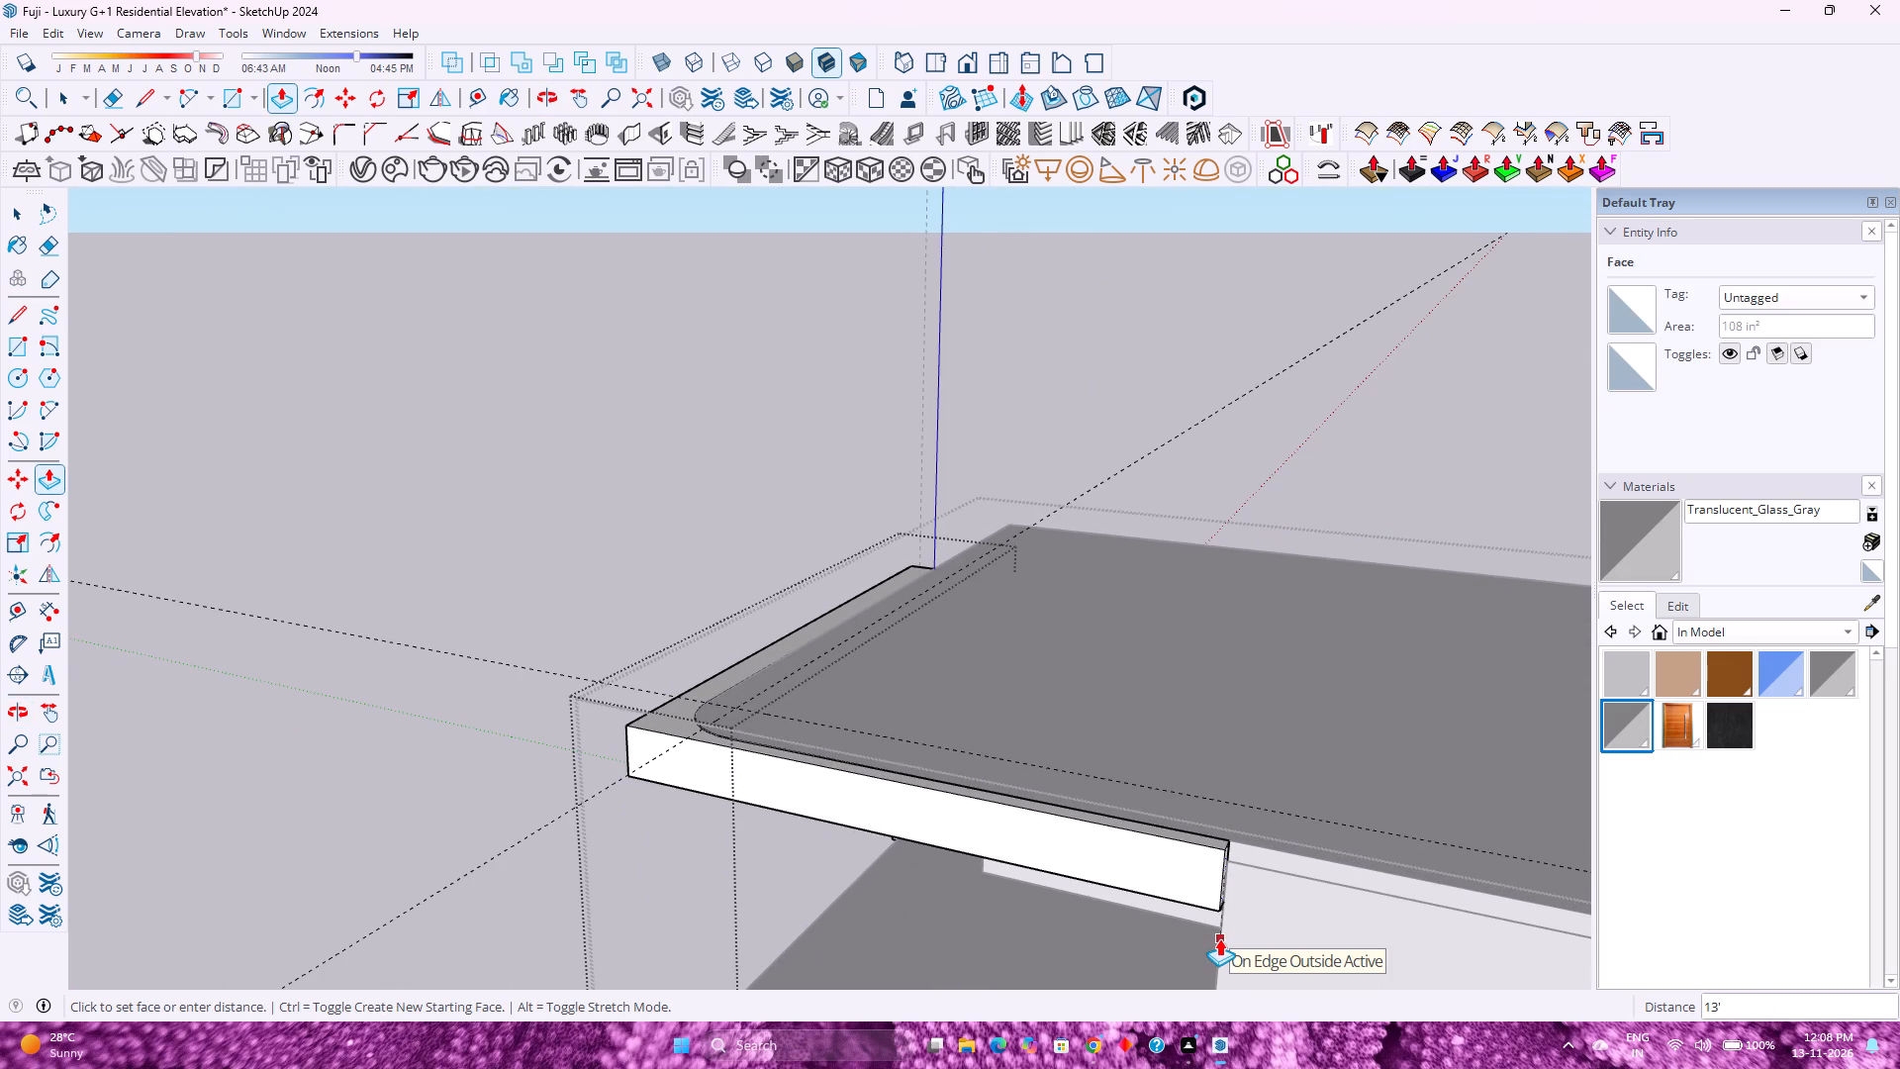
type("14'")
key("Return")
Draw a tangent arc of about 2' 6 3/4" radius across the frame's outer top corner and set it to 120 segments.
scroll(864, 656, "down", 5)
middle_click_drag(687, 702, 818, 783)
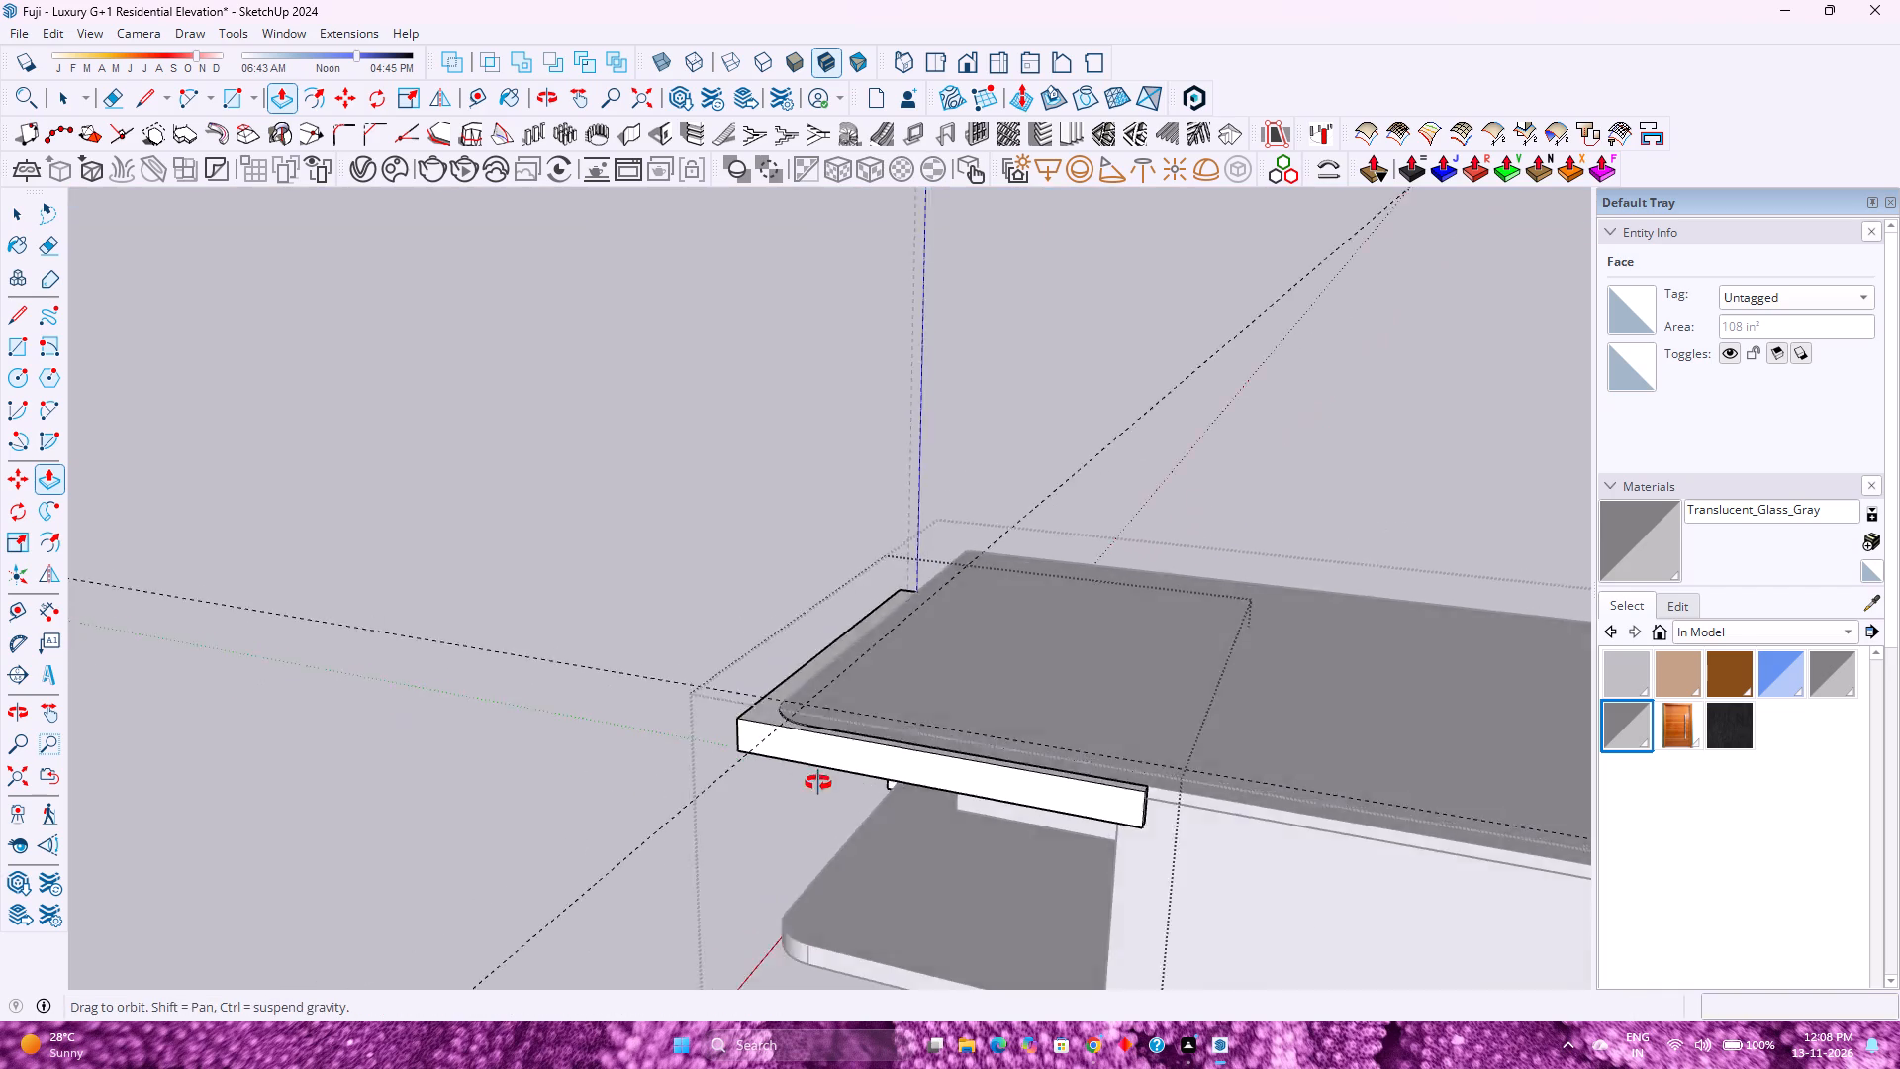
middle_click_drag(818, 783, 916, 869)
middle_click(921, 873)
scroll(975, 780, "up", 12)
key("space")
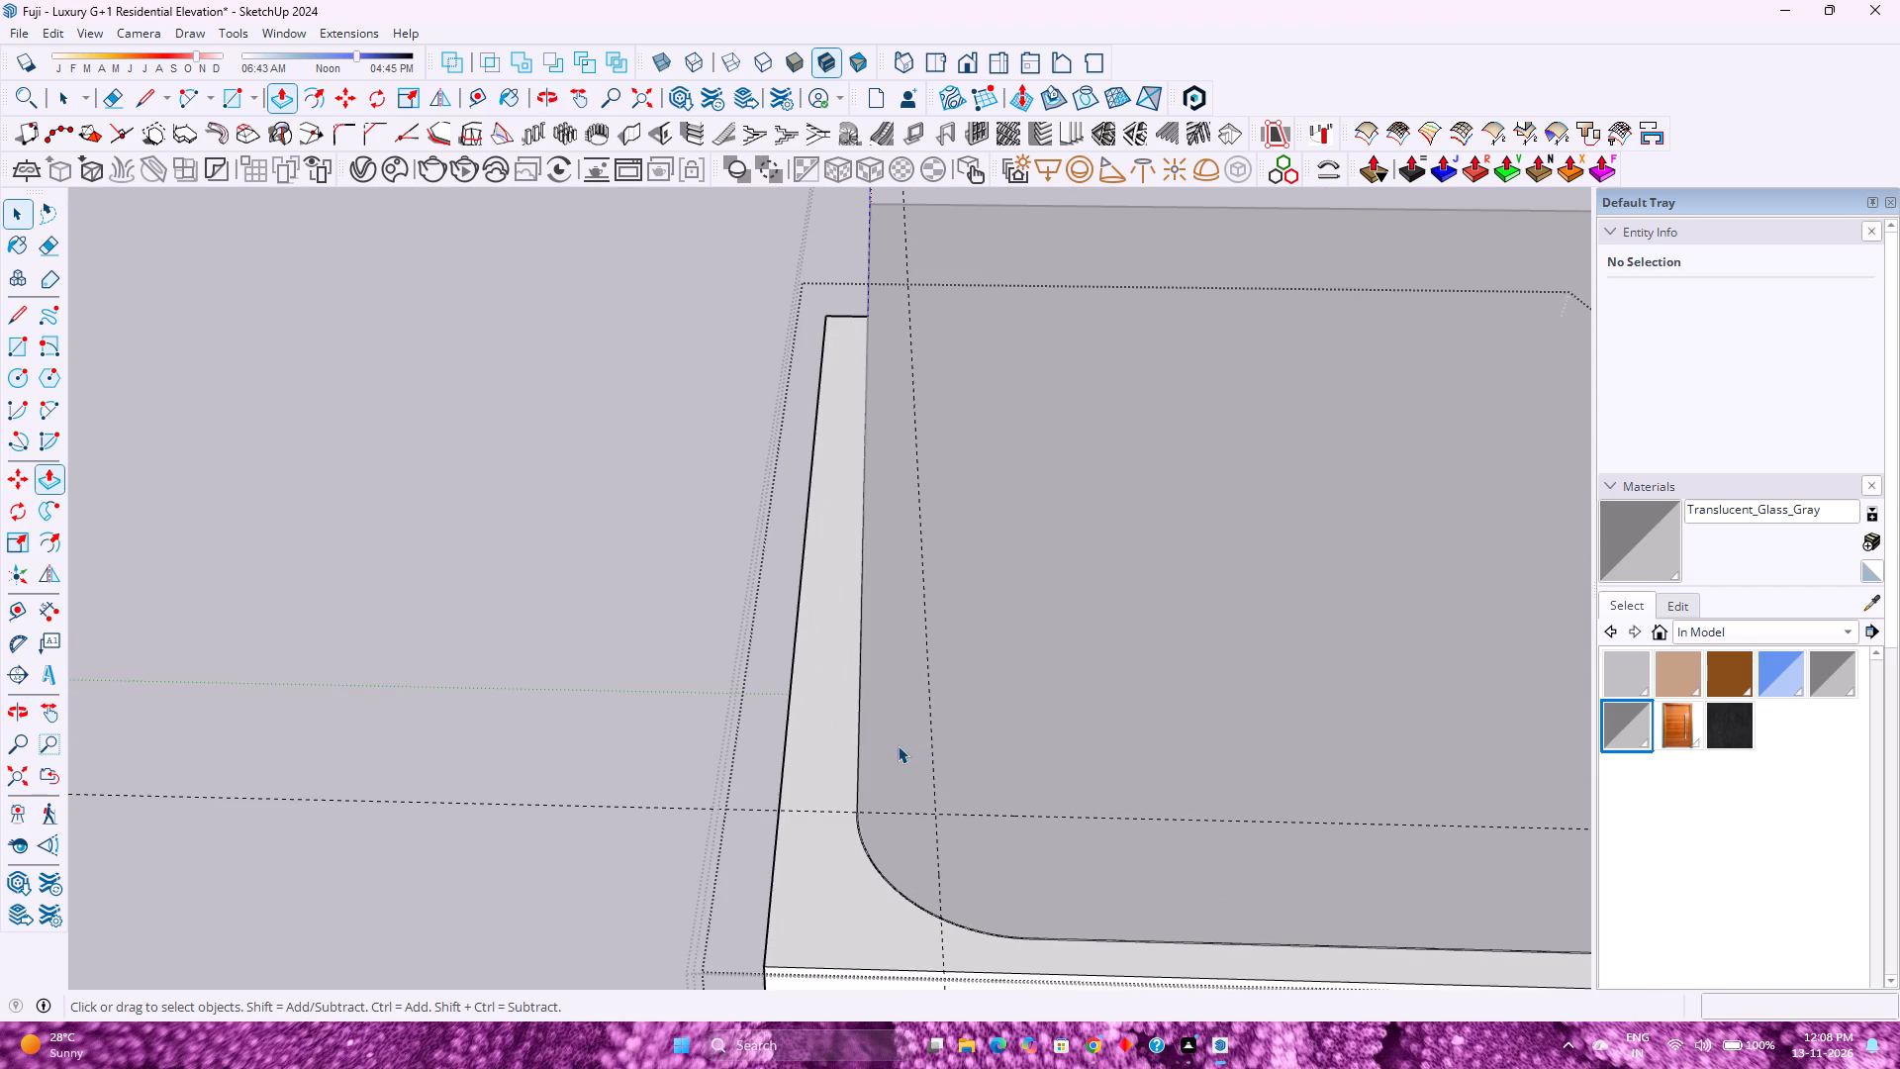
scroll(862, 693, "down", 7)
middle_click_drag(897, 783, 753, 794, "shift")
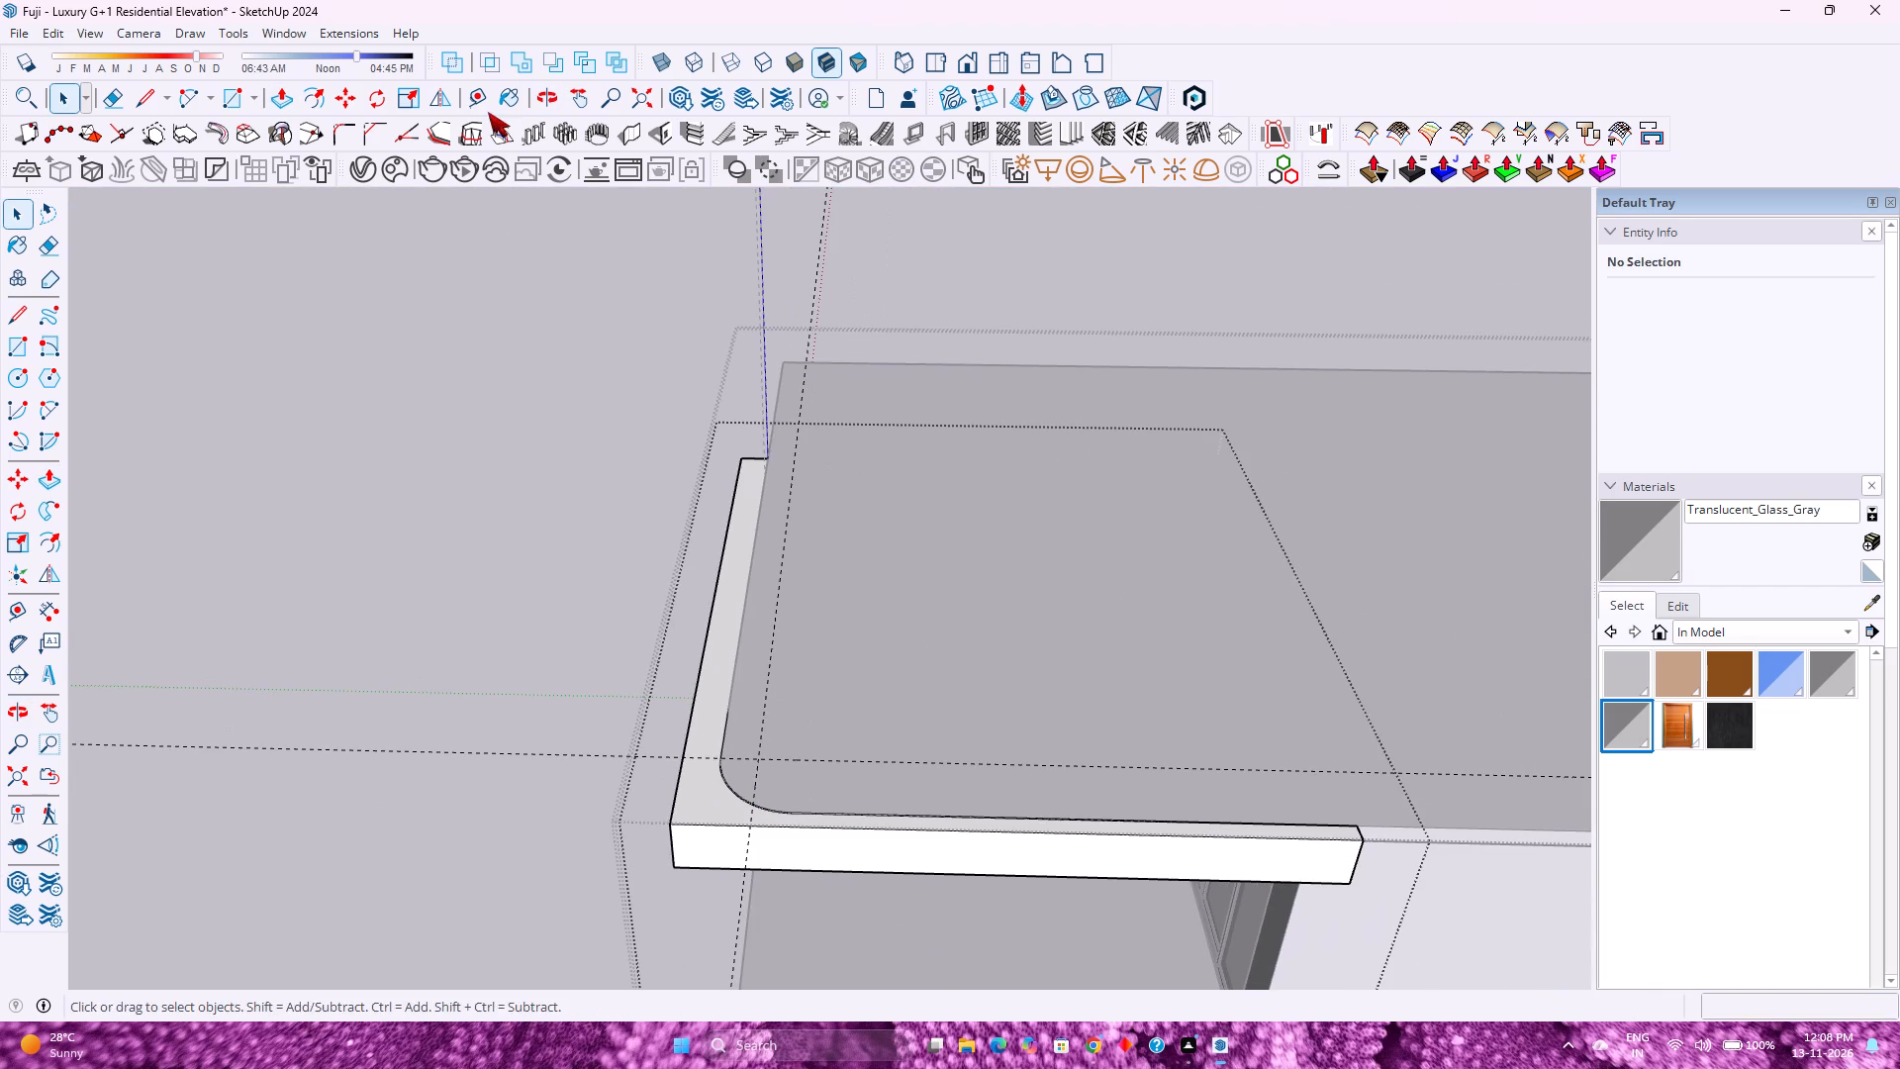
left_click(483, 104)
key("a")
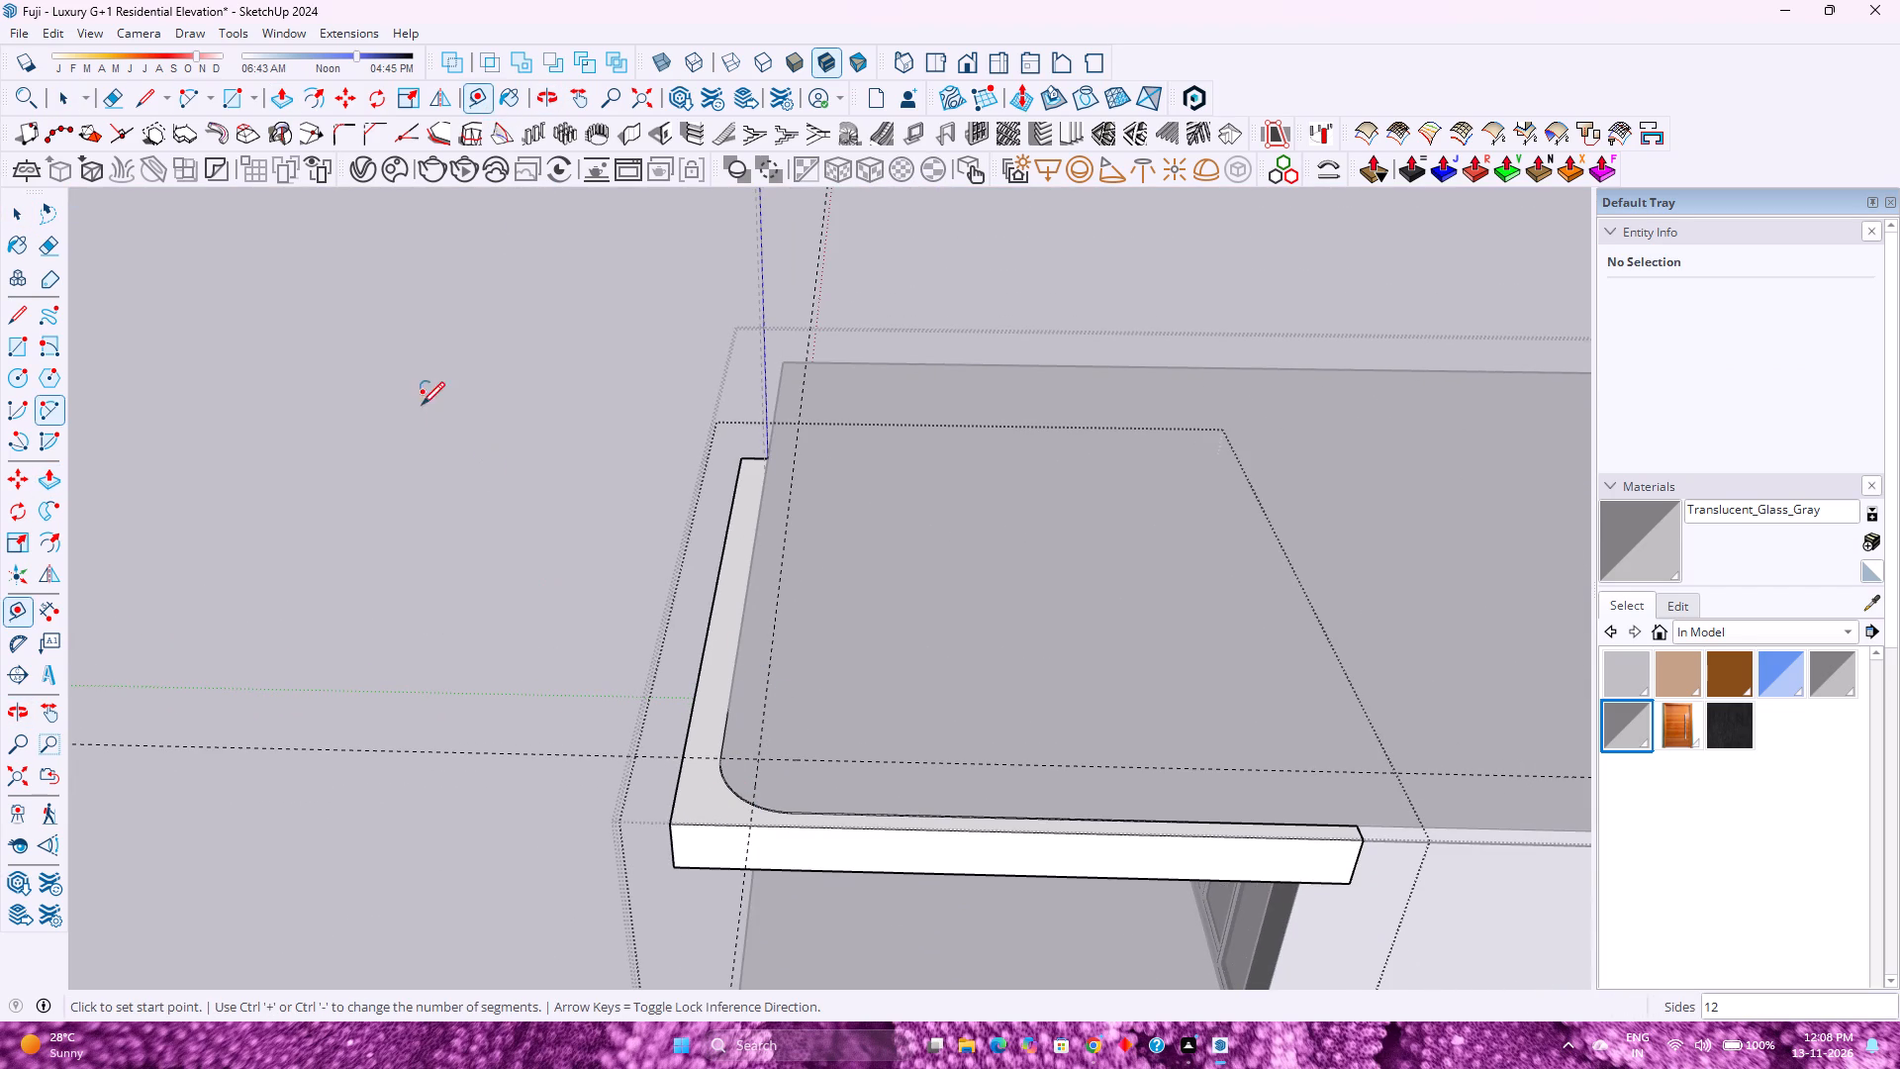
left_click(683, 762)
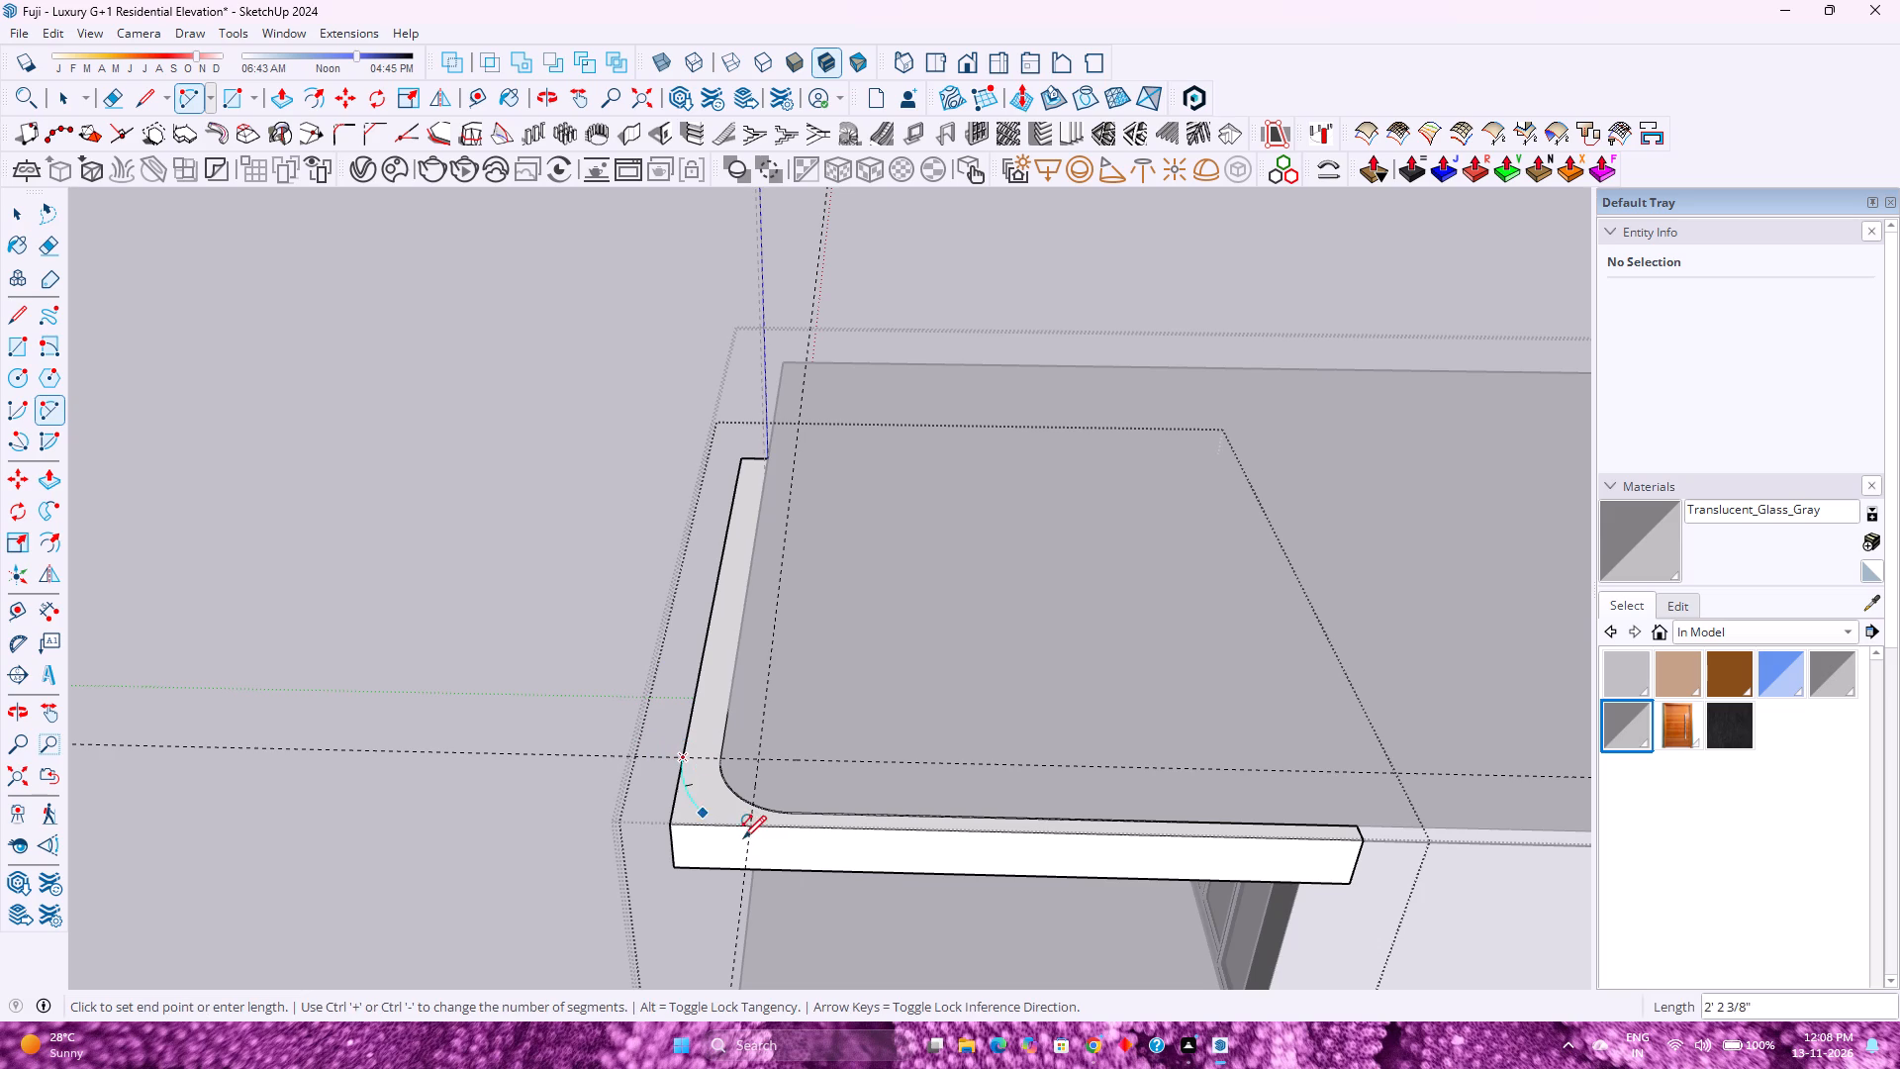
double_click(749, 826)
key("space")
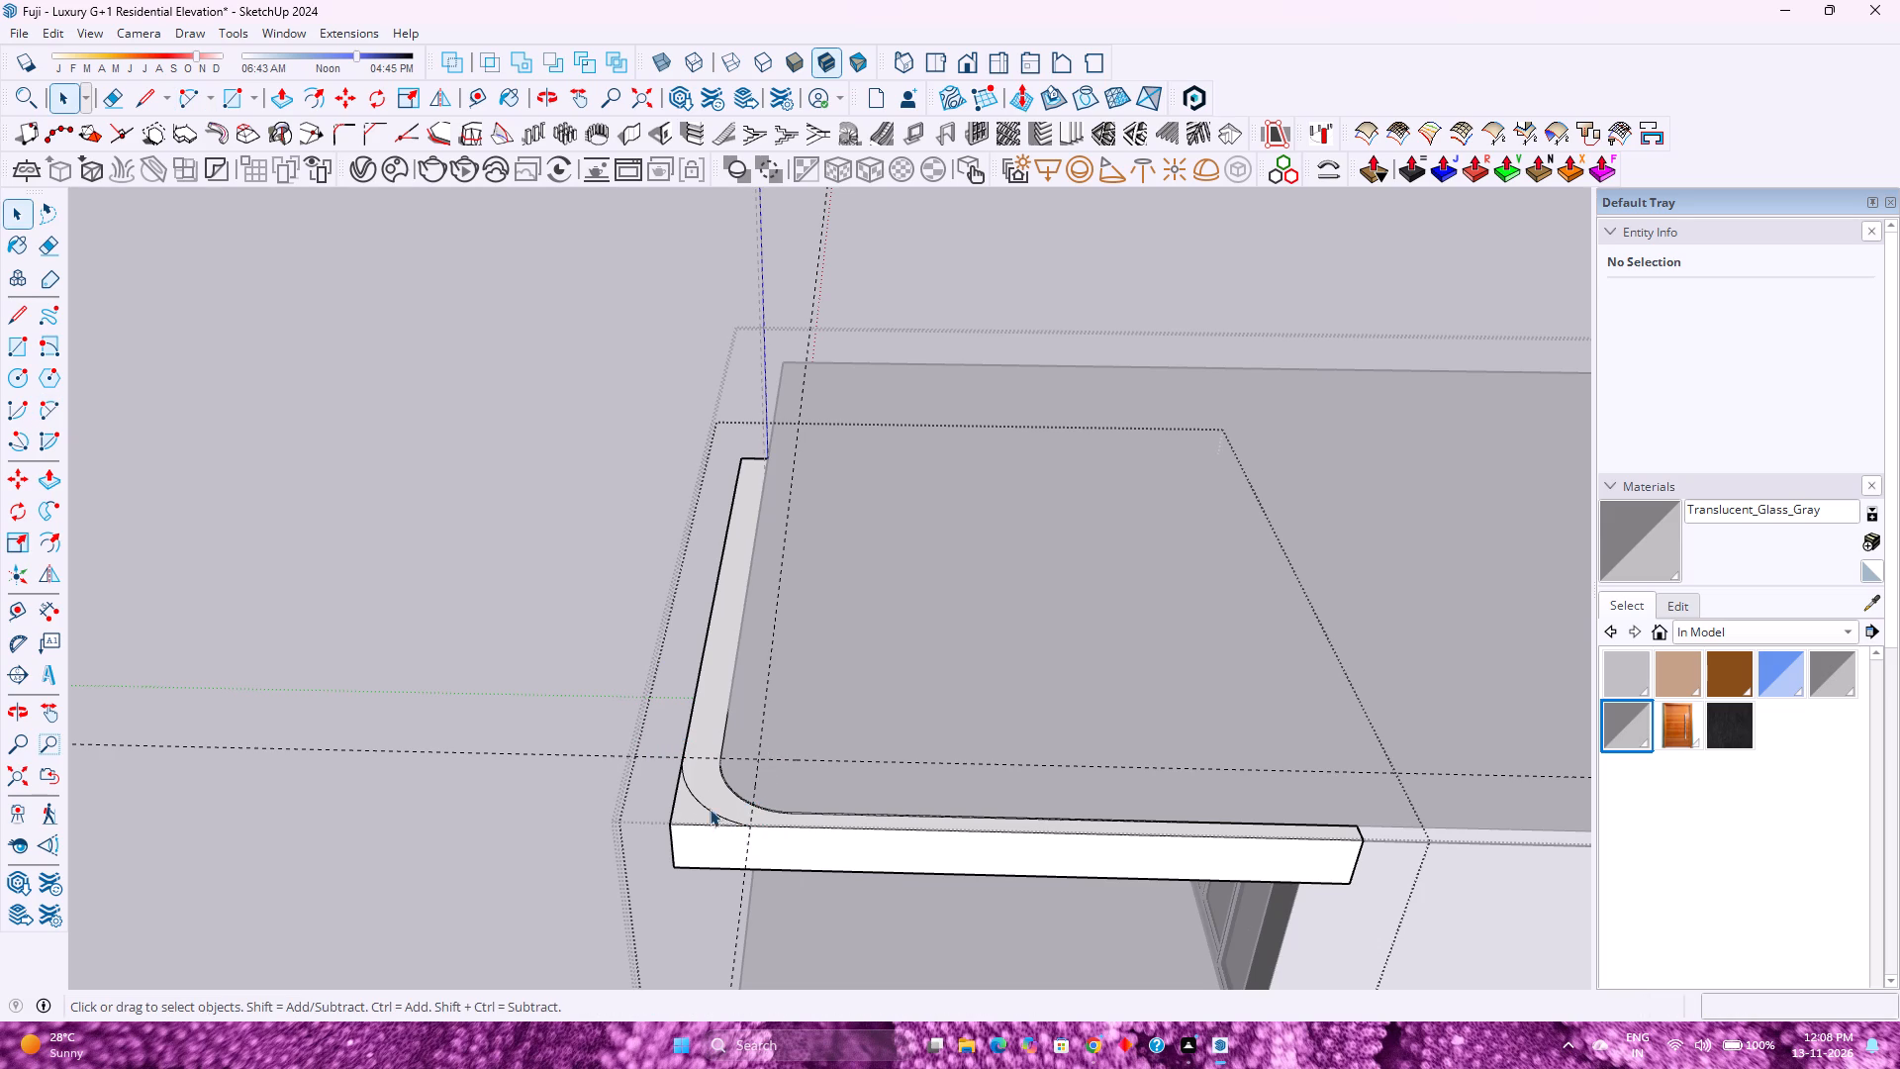
scroll(709, 807, "up", 3)
left_click(709, 811)
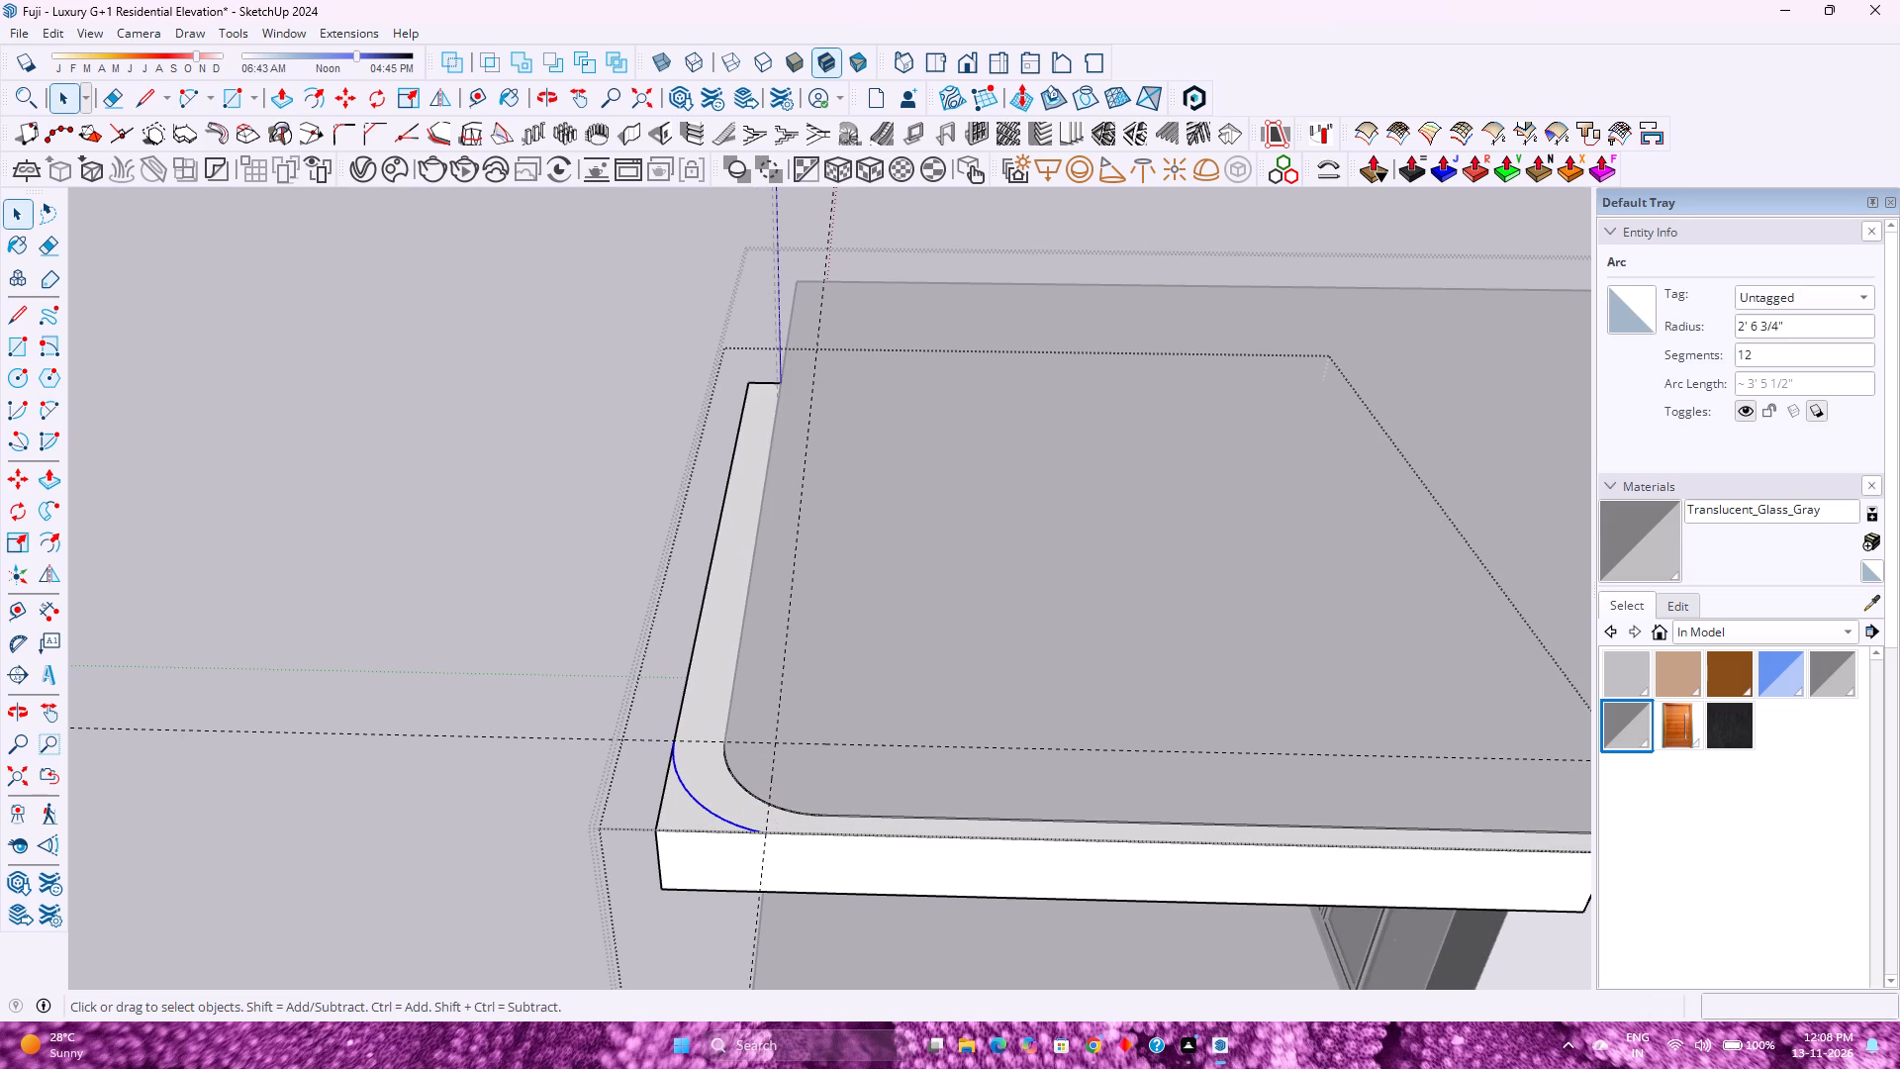
left_click(1781, 353)
key("0")
key("Return")
Push the corner face outside the arc down 1' 6" to round the frame's outer corner.
scroll(656, 791, "up", 2)
middle_click_drag(661, 793, 913, 928)
middle_click(914, 929)
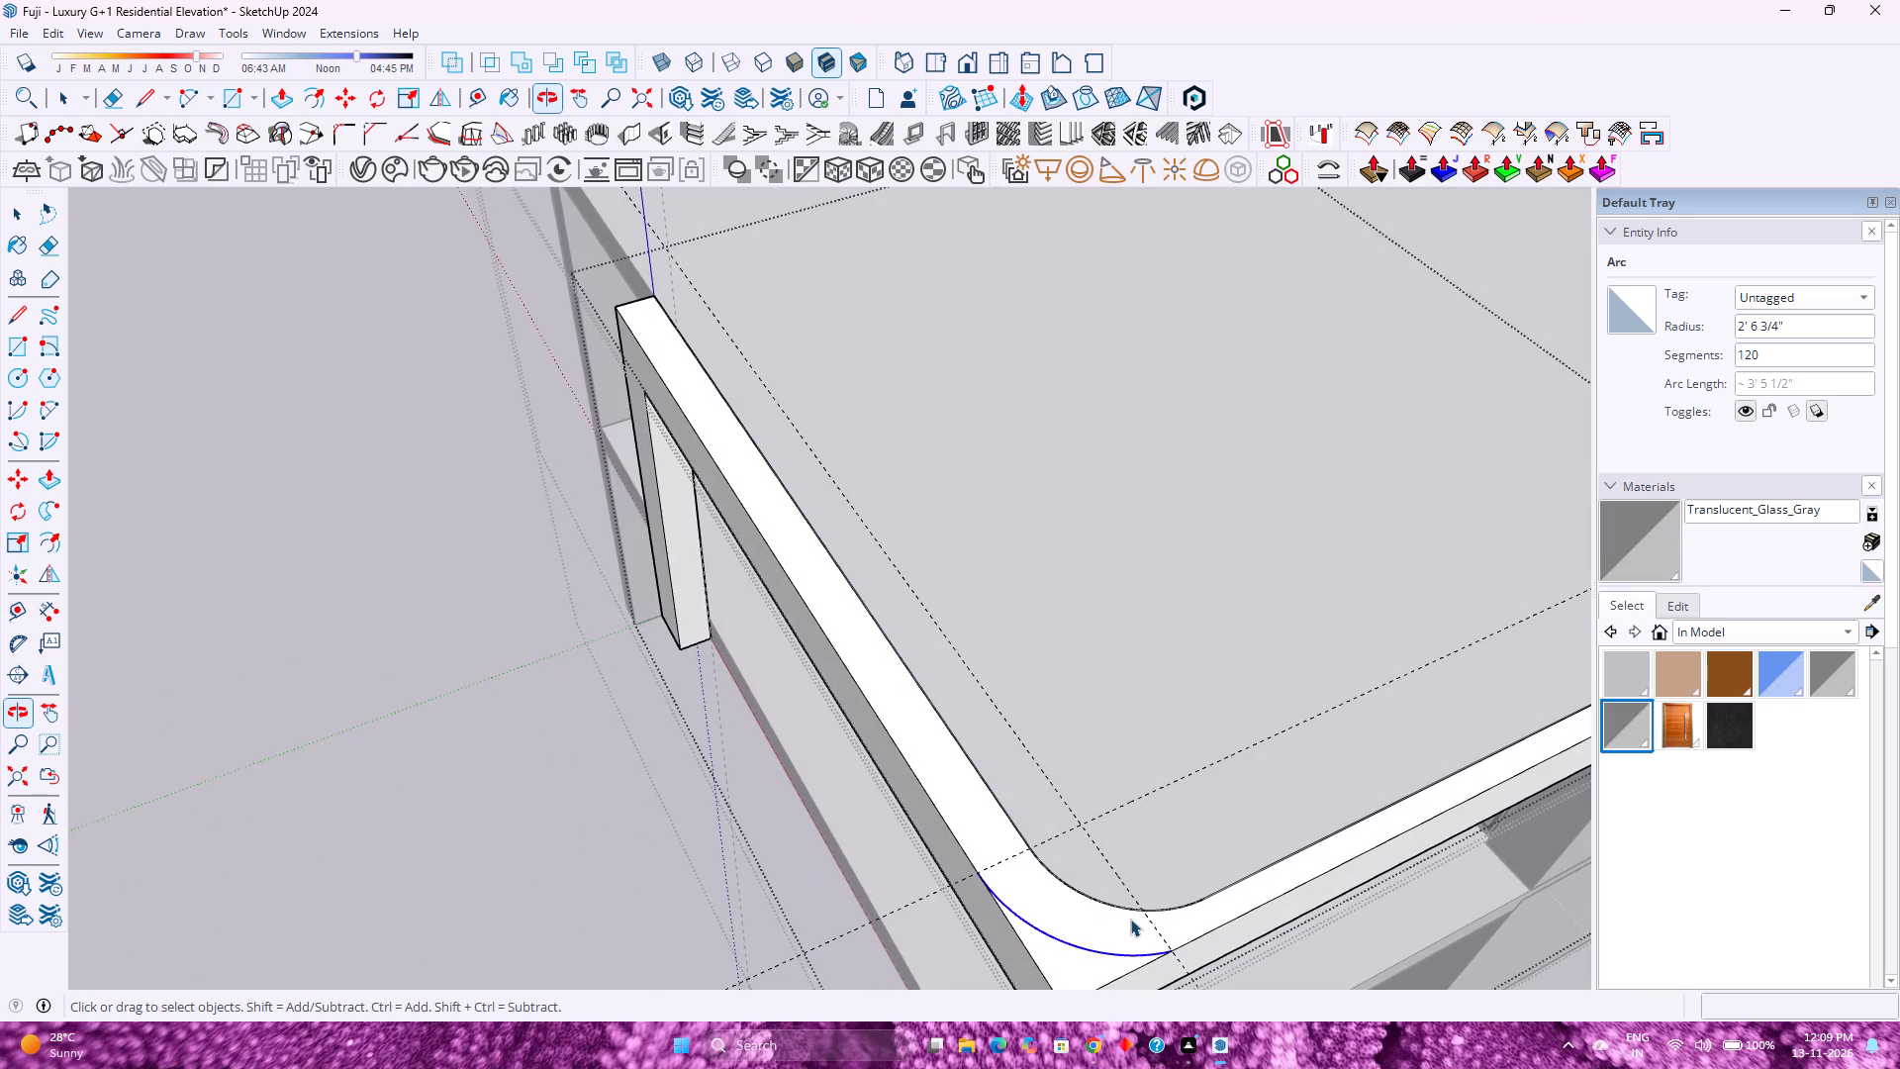
scroll(1131, 913, "up", 3)
middle_click_drag(1128, 898, 976, 669, "shift")
scroll(924, 709, "up", 1)
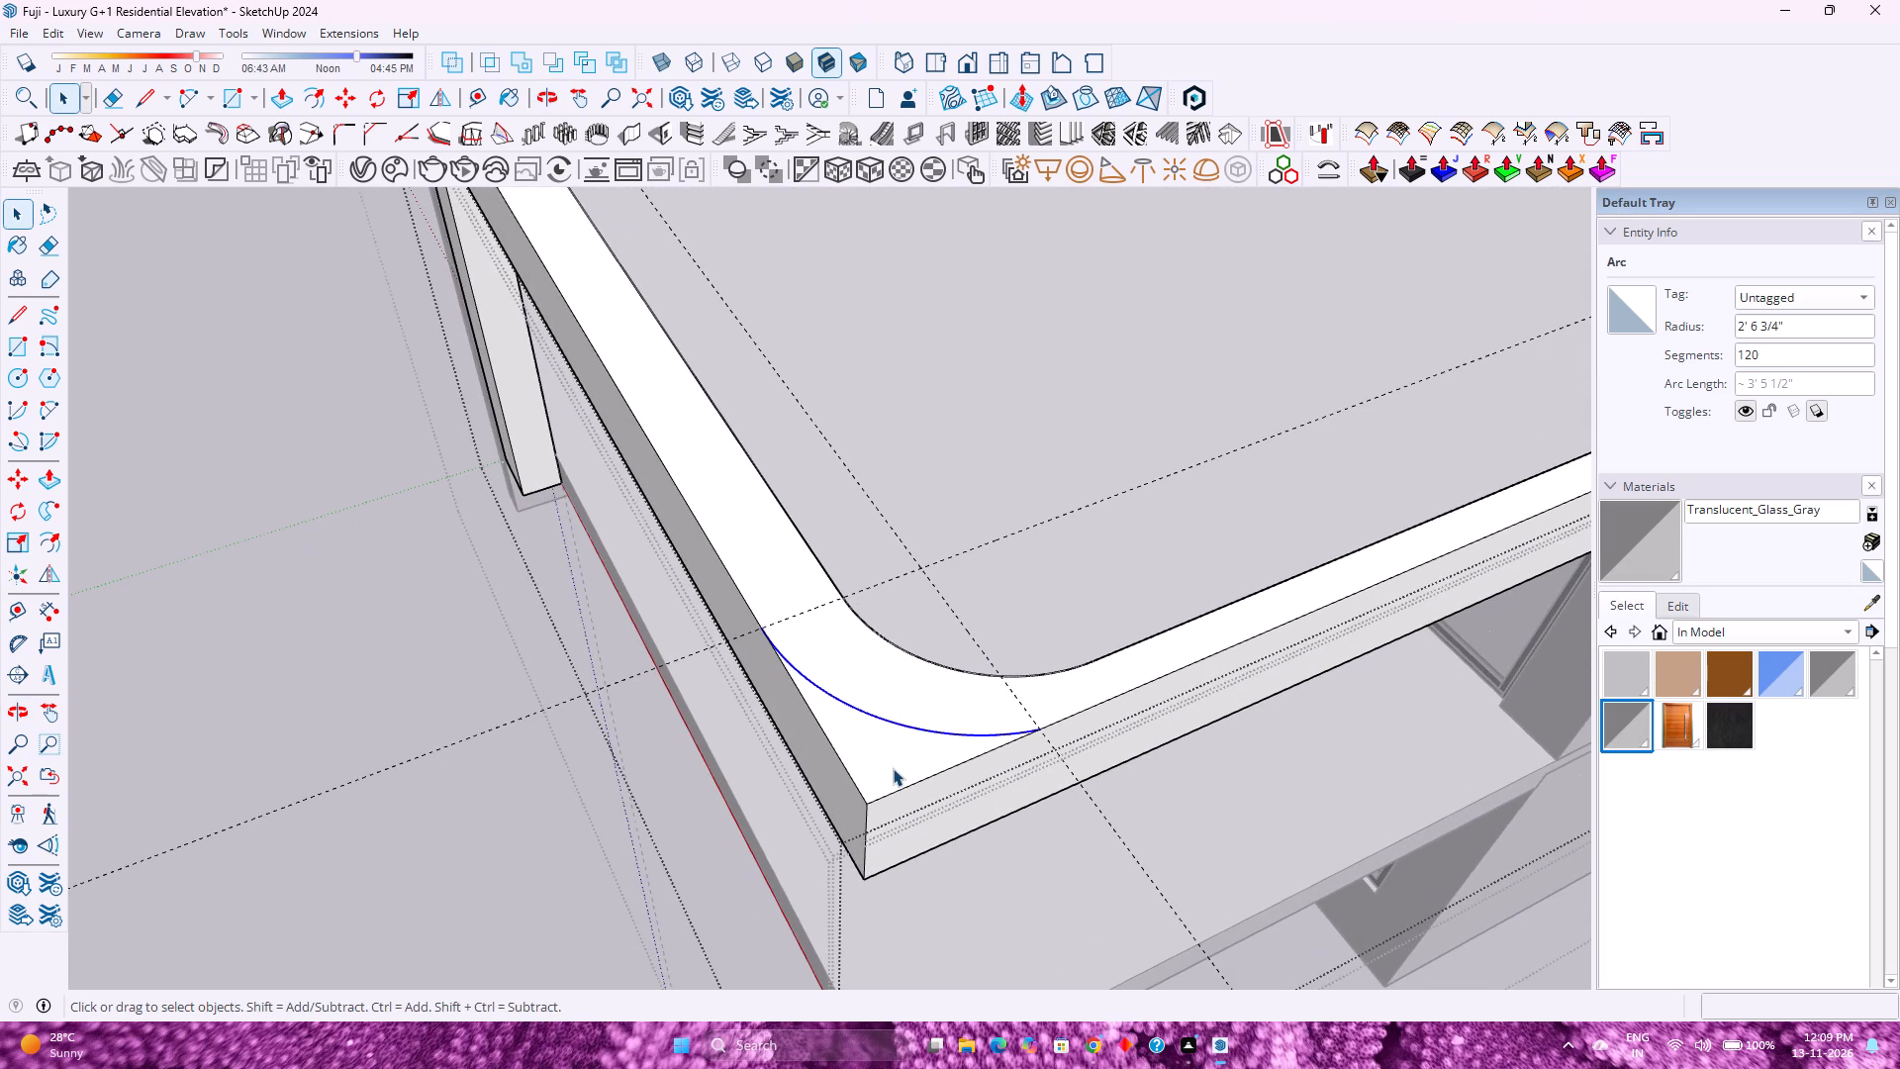
left_click(893, 768)
key("p")
left_click(893, 768)
left_click(896, 881)
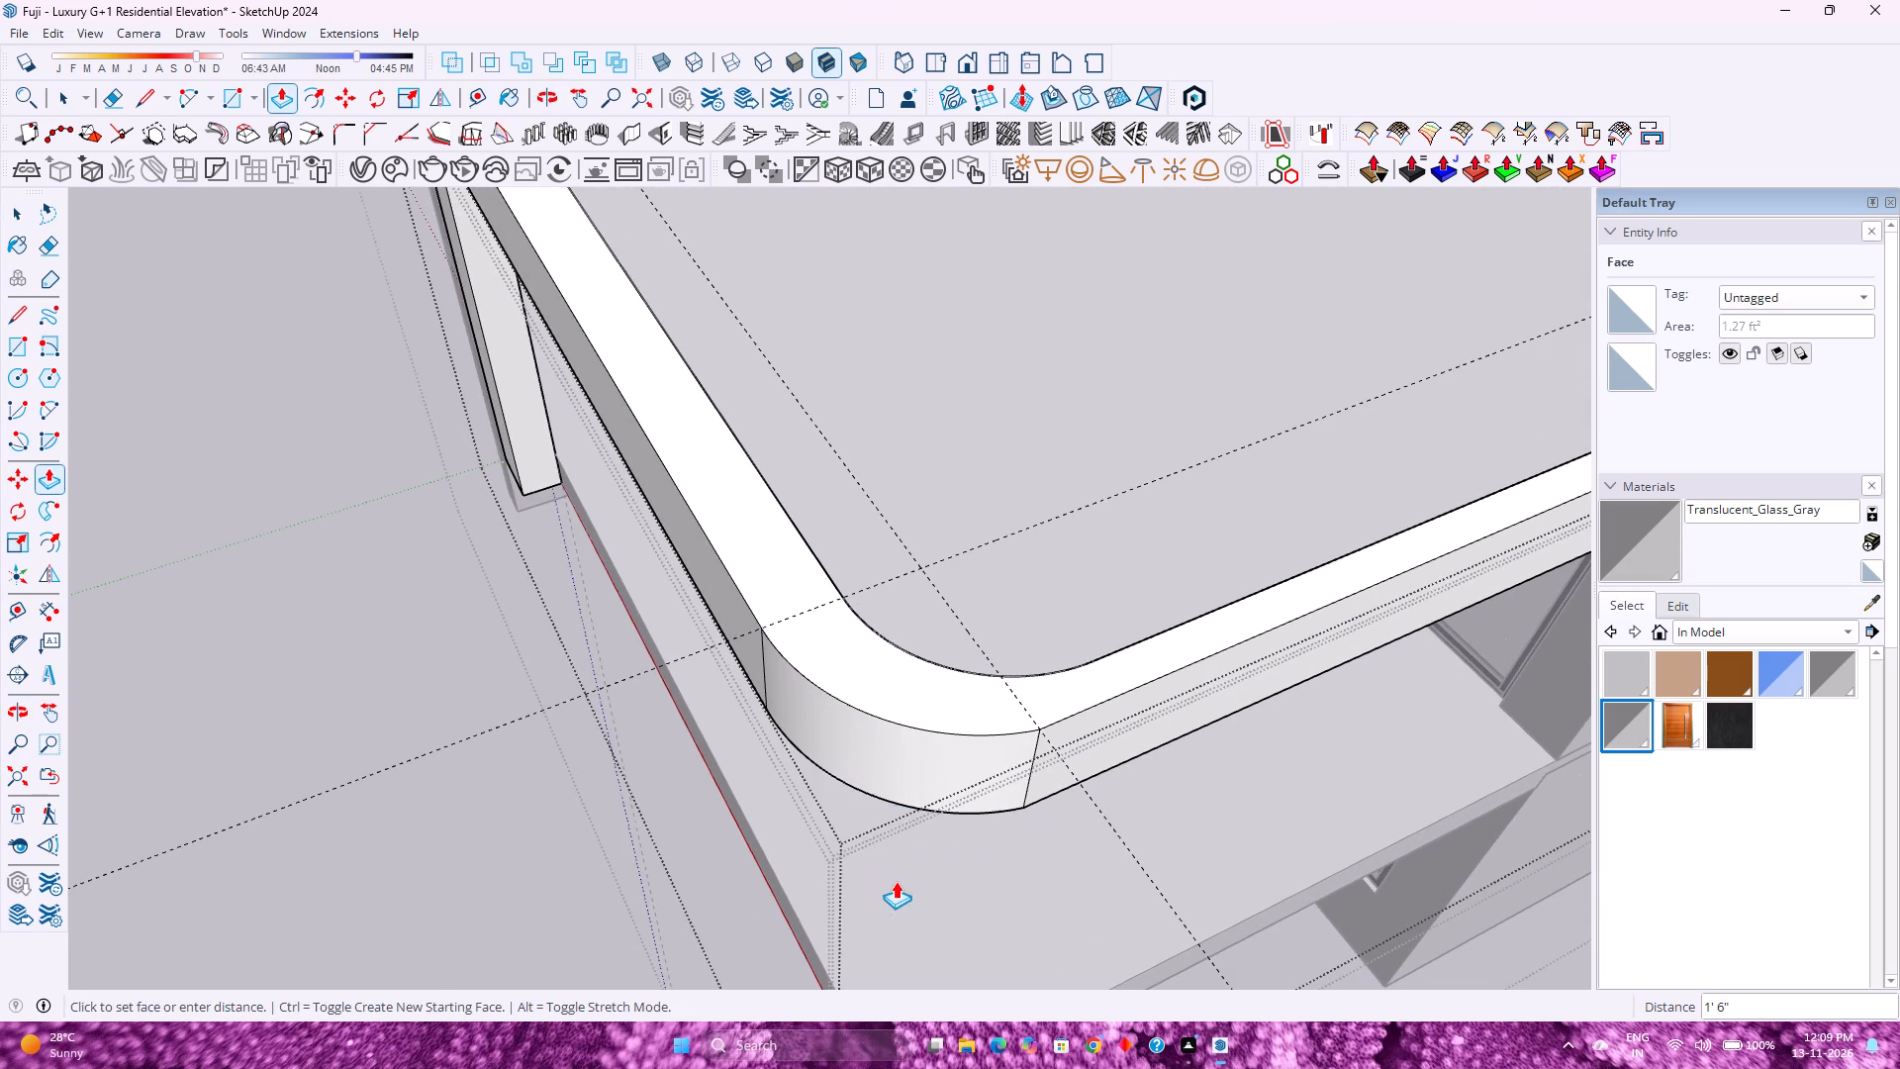
Examine the frame's rounded corner and side return from around the house, then close the frame for editing.
scroll(779, 789, "down", 2)
middle_click_drag(598, 839, 1200, 632)
middle_click(1200, 632)
scroll(811, 756, "up", 1)
middle_click_drag(811, 754, 809, 652)
middle_click(809, 652)
key("space")
scroll(848, 631, "down", 1)
left_click(1224, 803)
scroll(1224, 803, "down", 2)
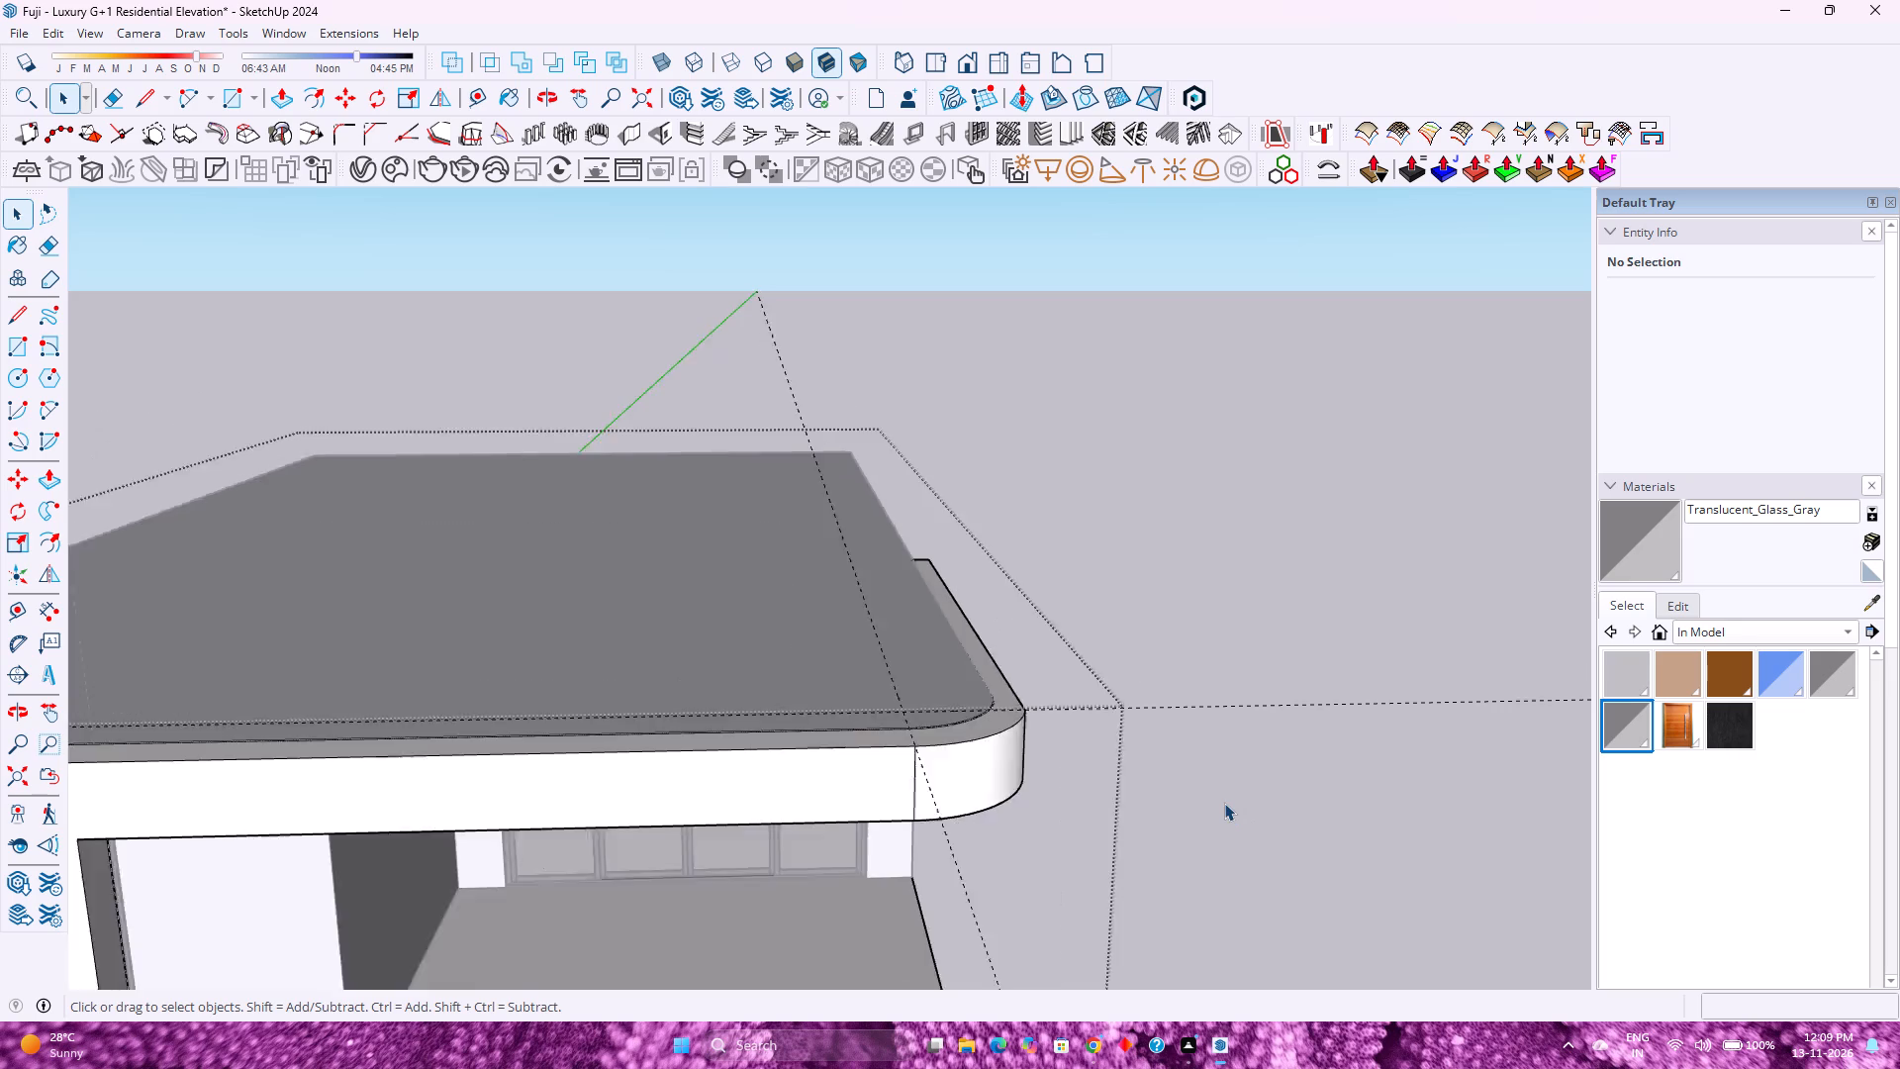
scroll(1224, 803, "down", 8)
middle_click_drag(1189, 852, 952, 655)
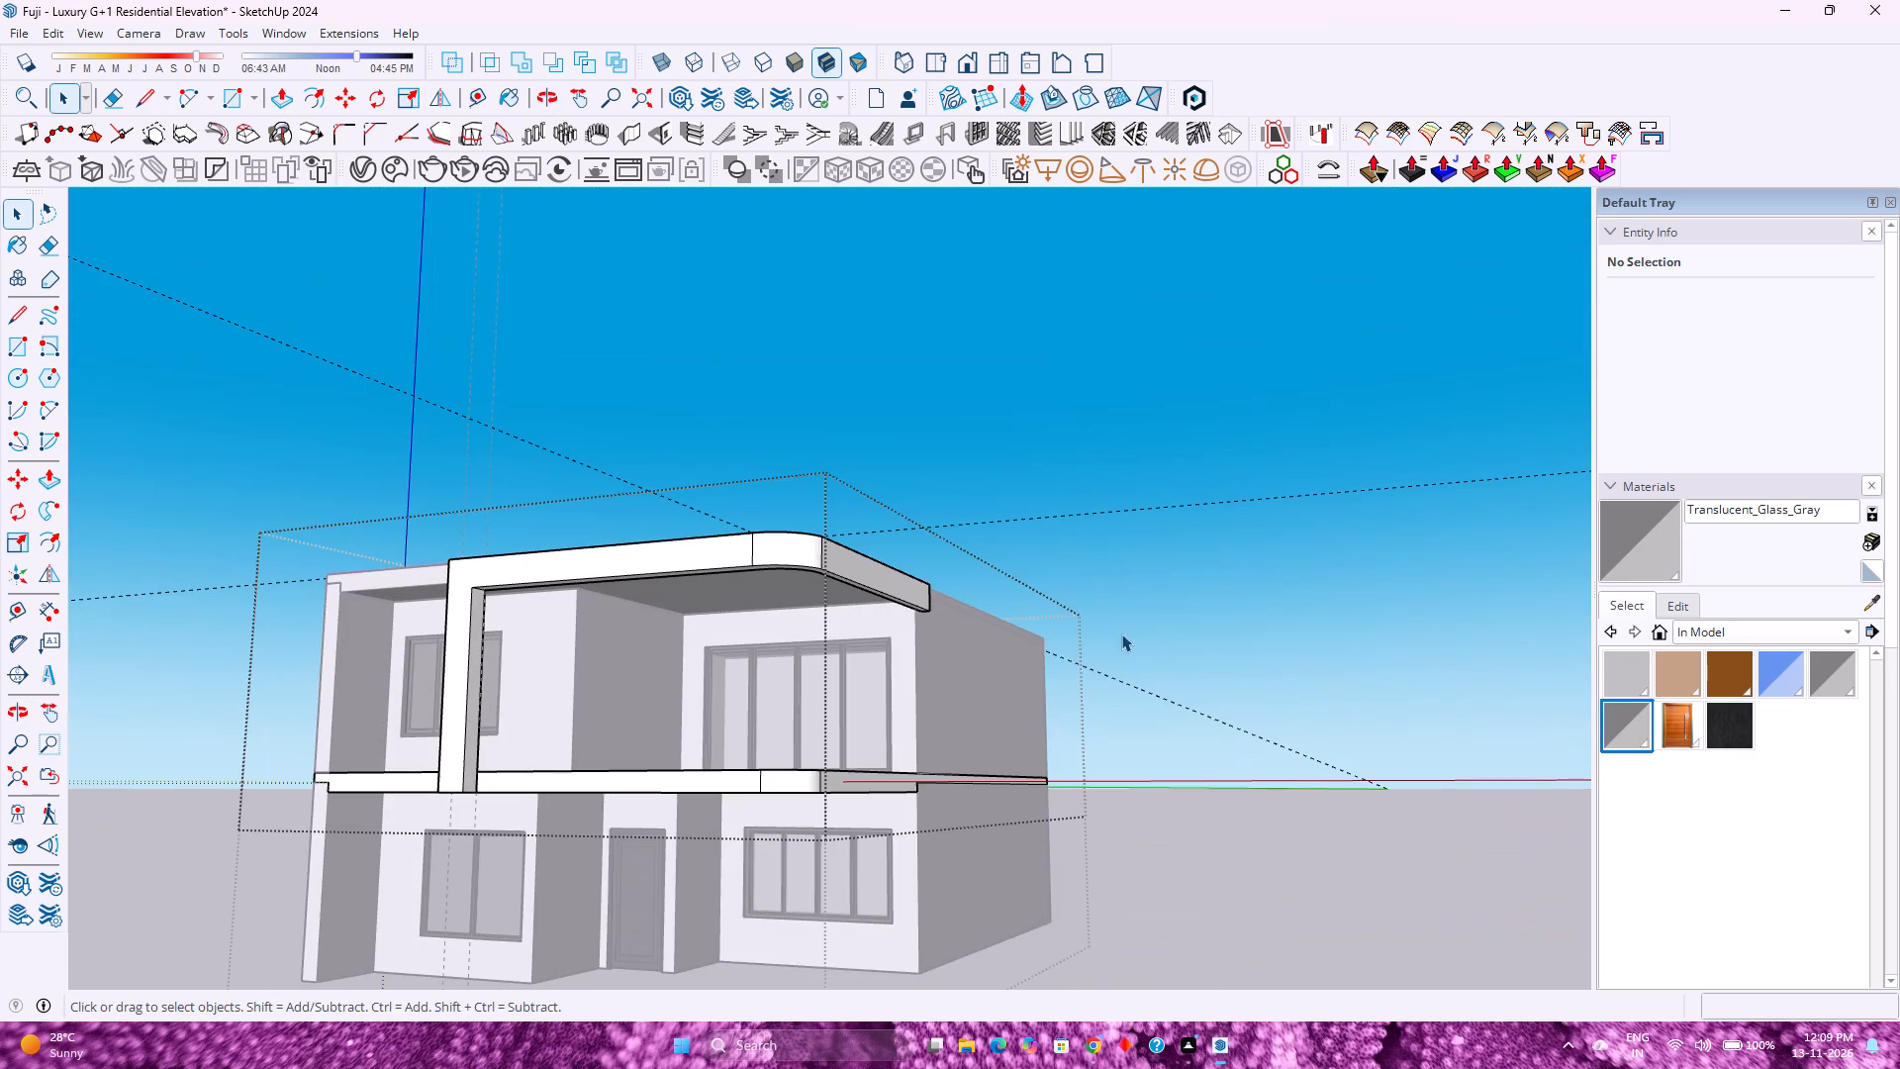
middle_click_drag(928, 646, 1281, 601)
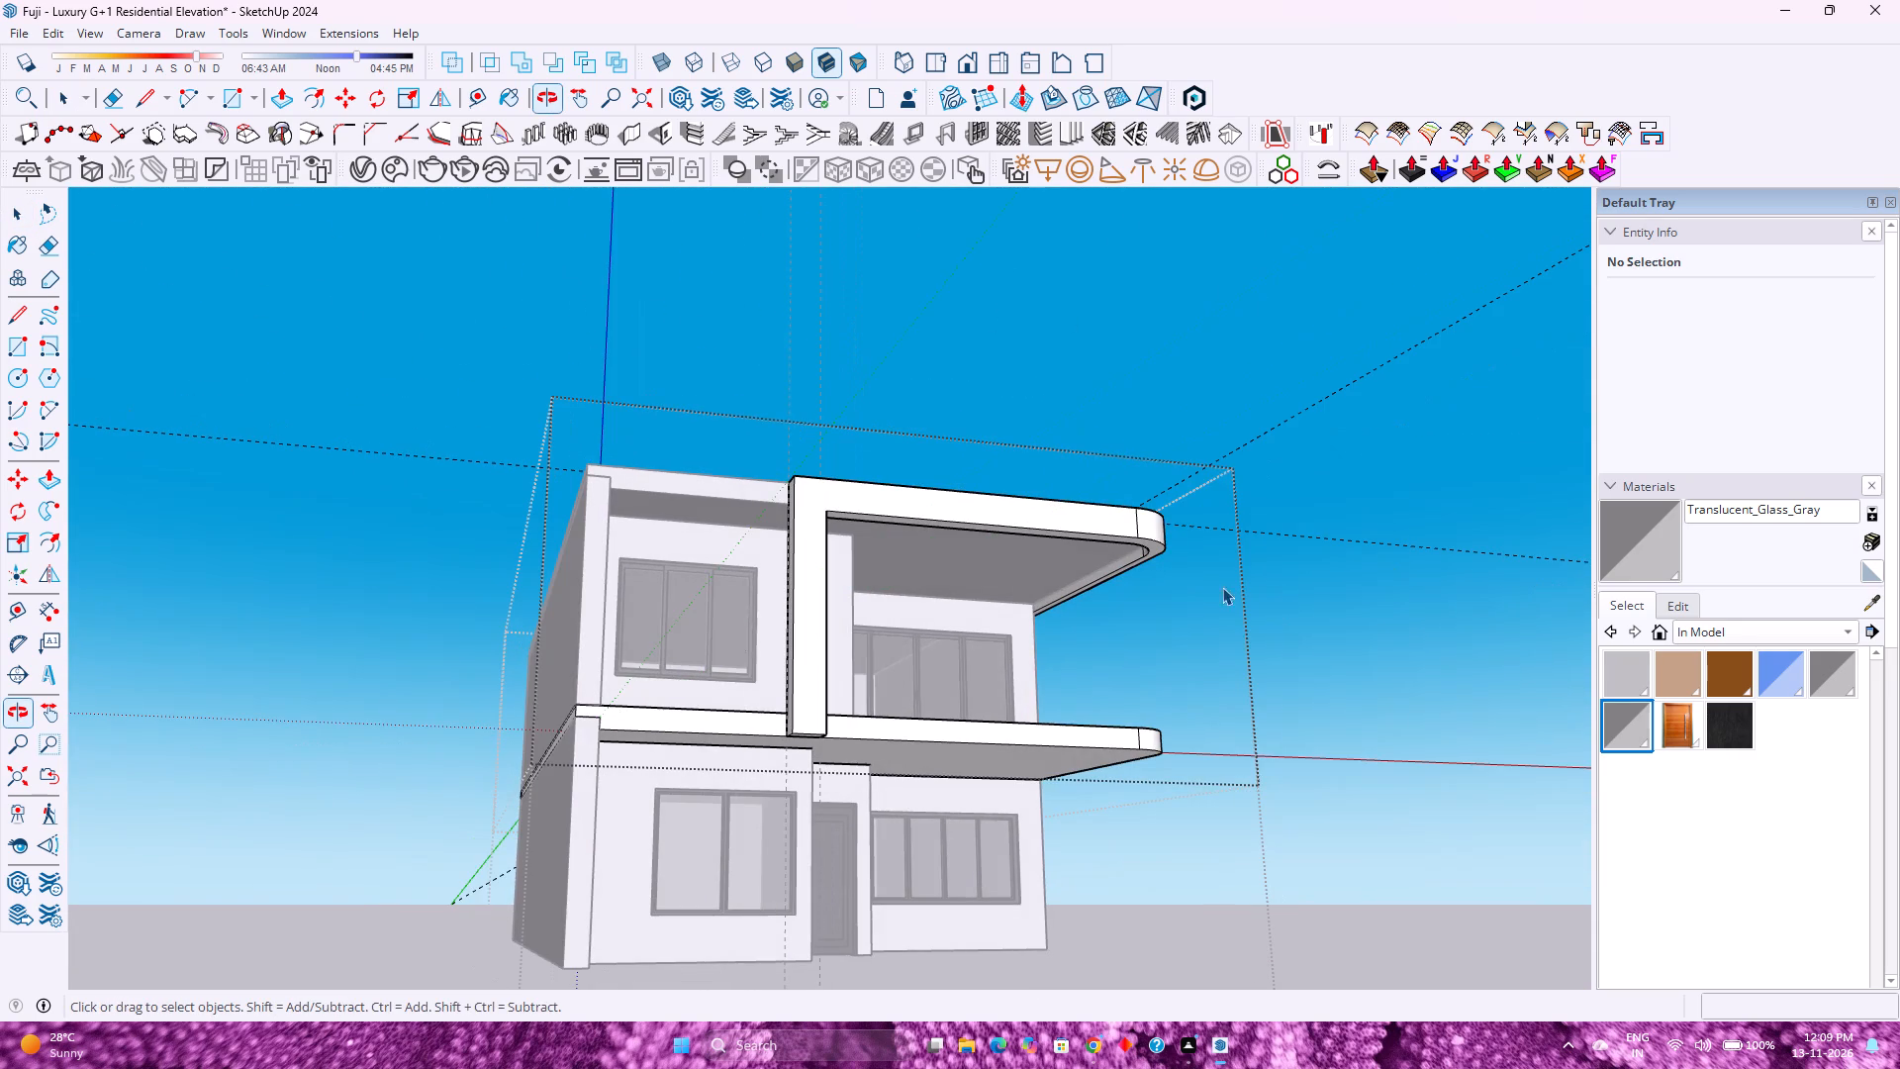
left_click(1383, 693)
Delete all construction guides from the model.
scroll(1288, 679, "up", 2)
middle_click_drag(1288, 679, 1228, 765)
middle_click(1227, 765)
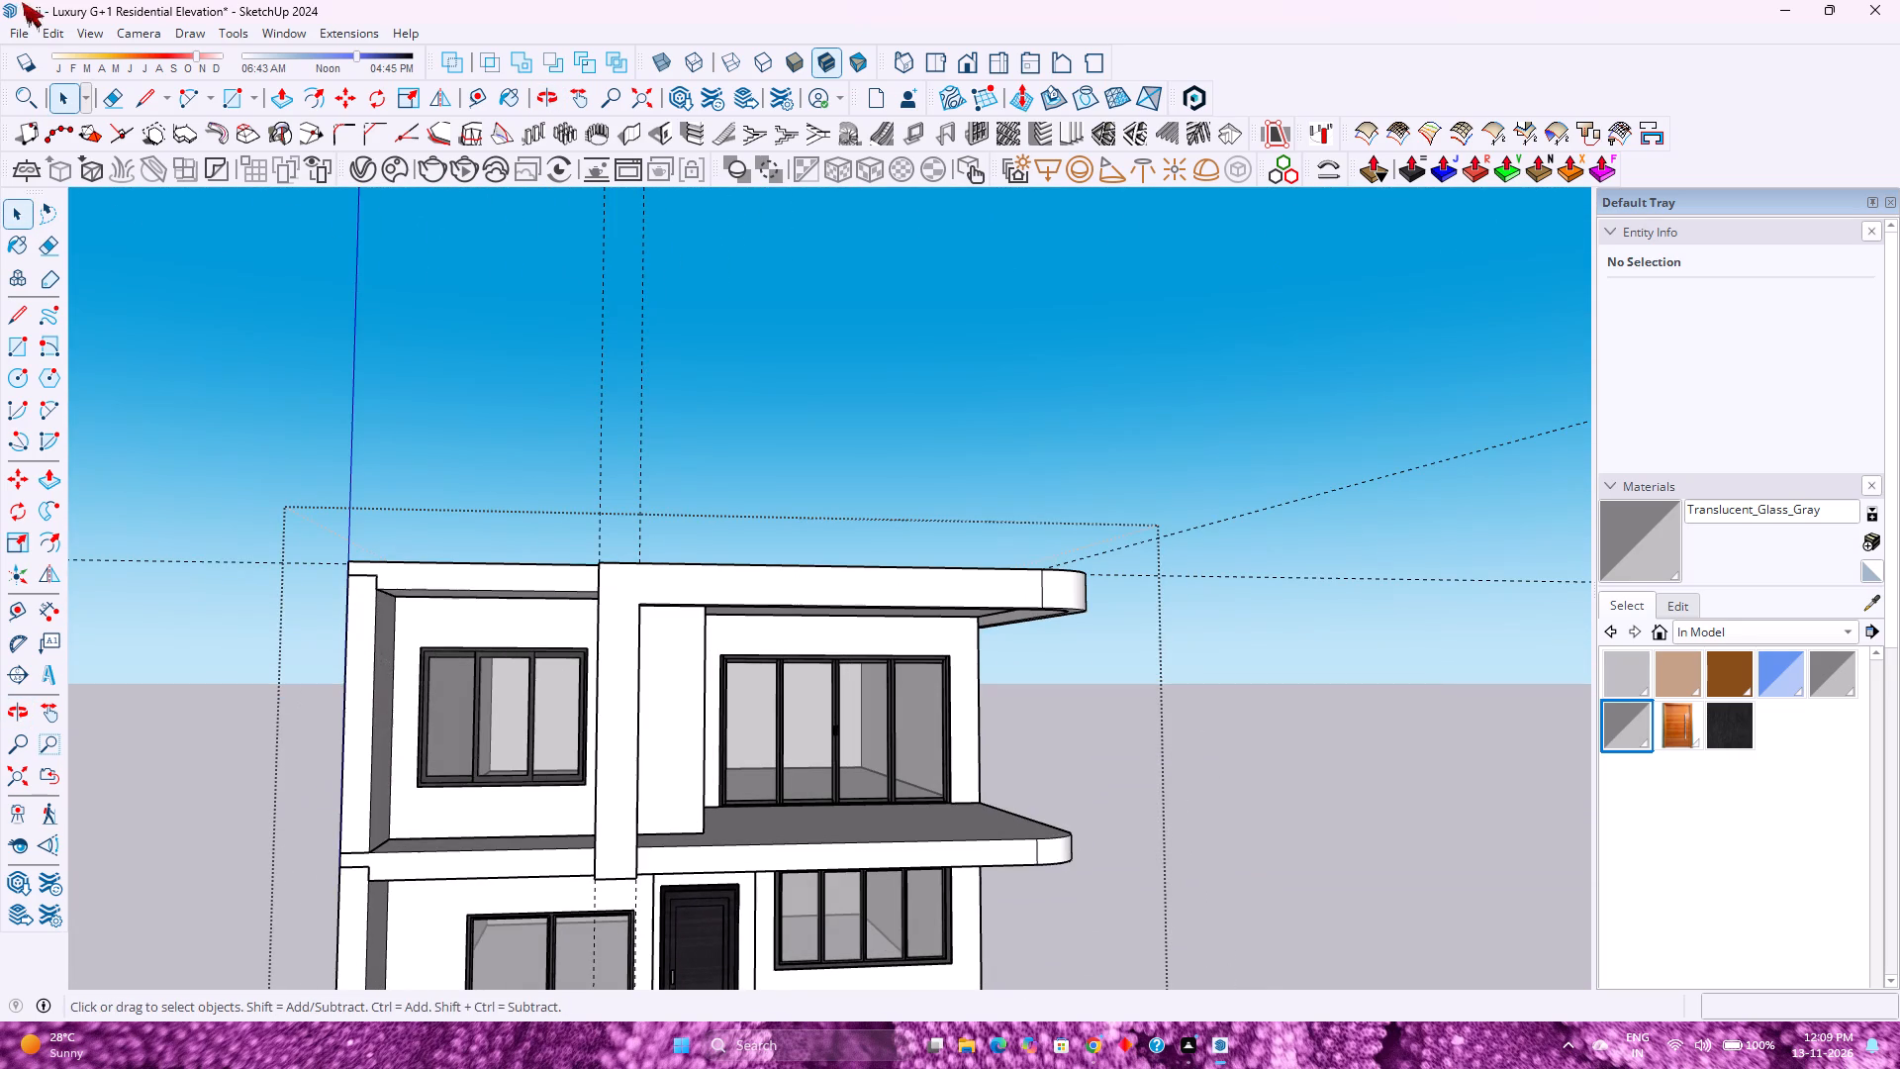
left_click(61, 33)
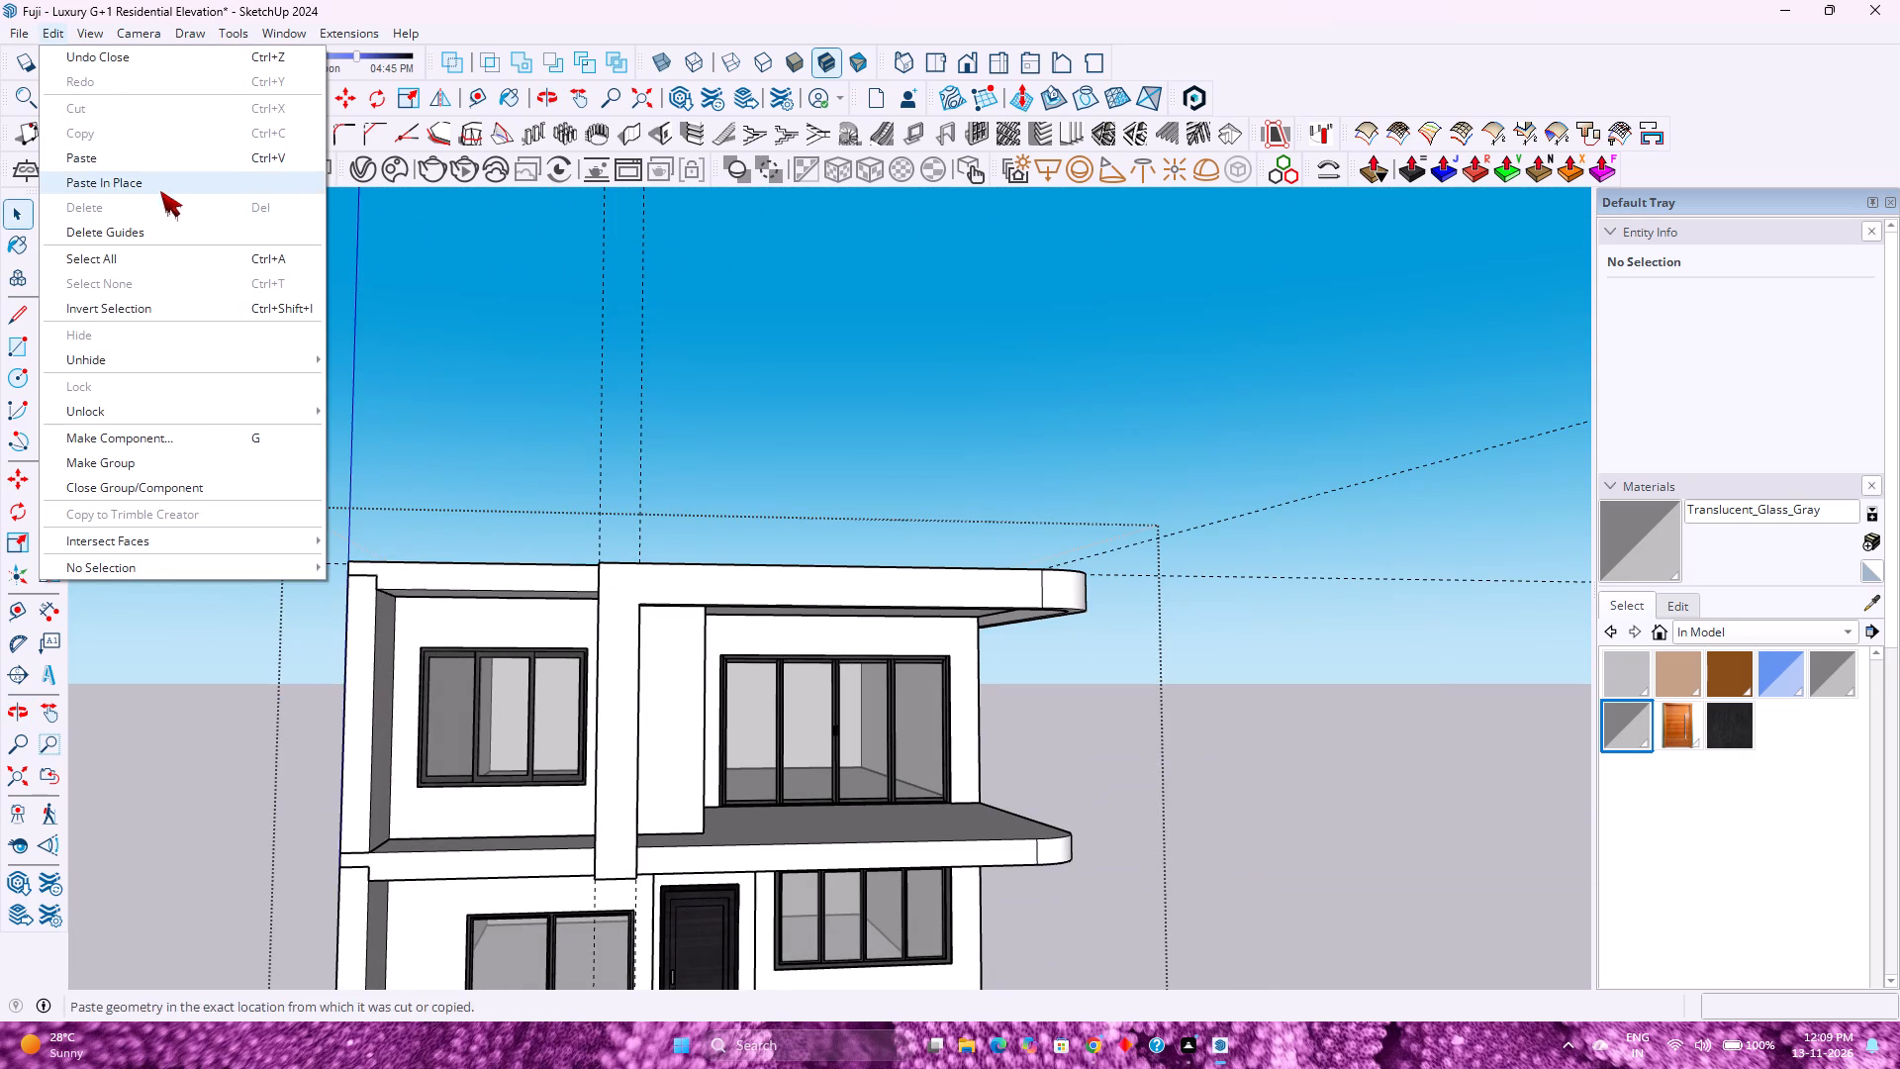
left_click(169, 230)
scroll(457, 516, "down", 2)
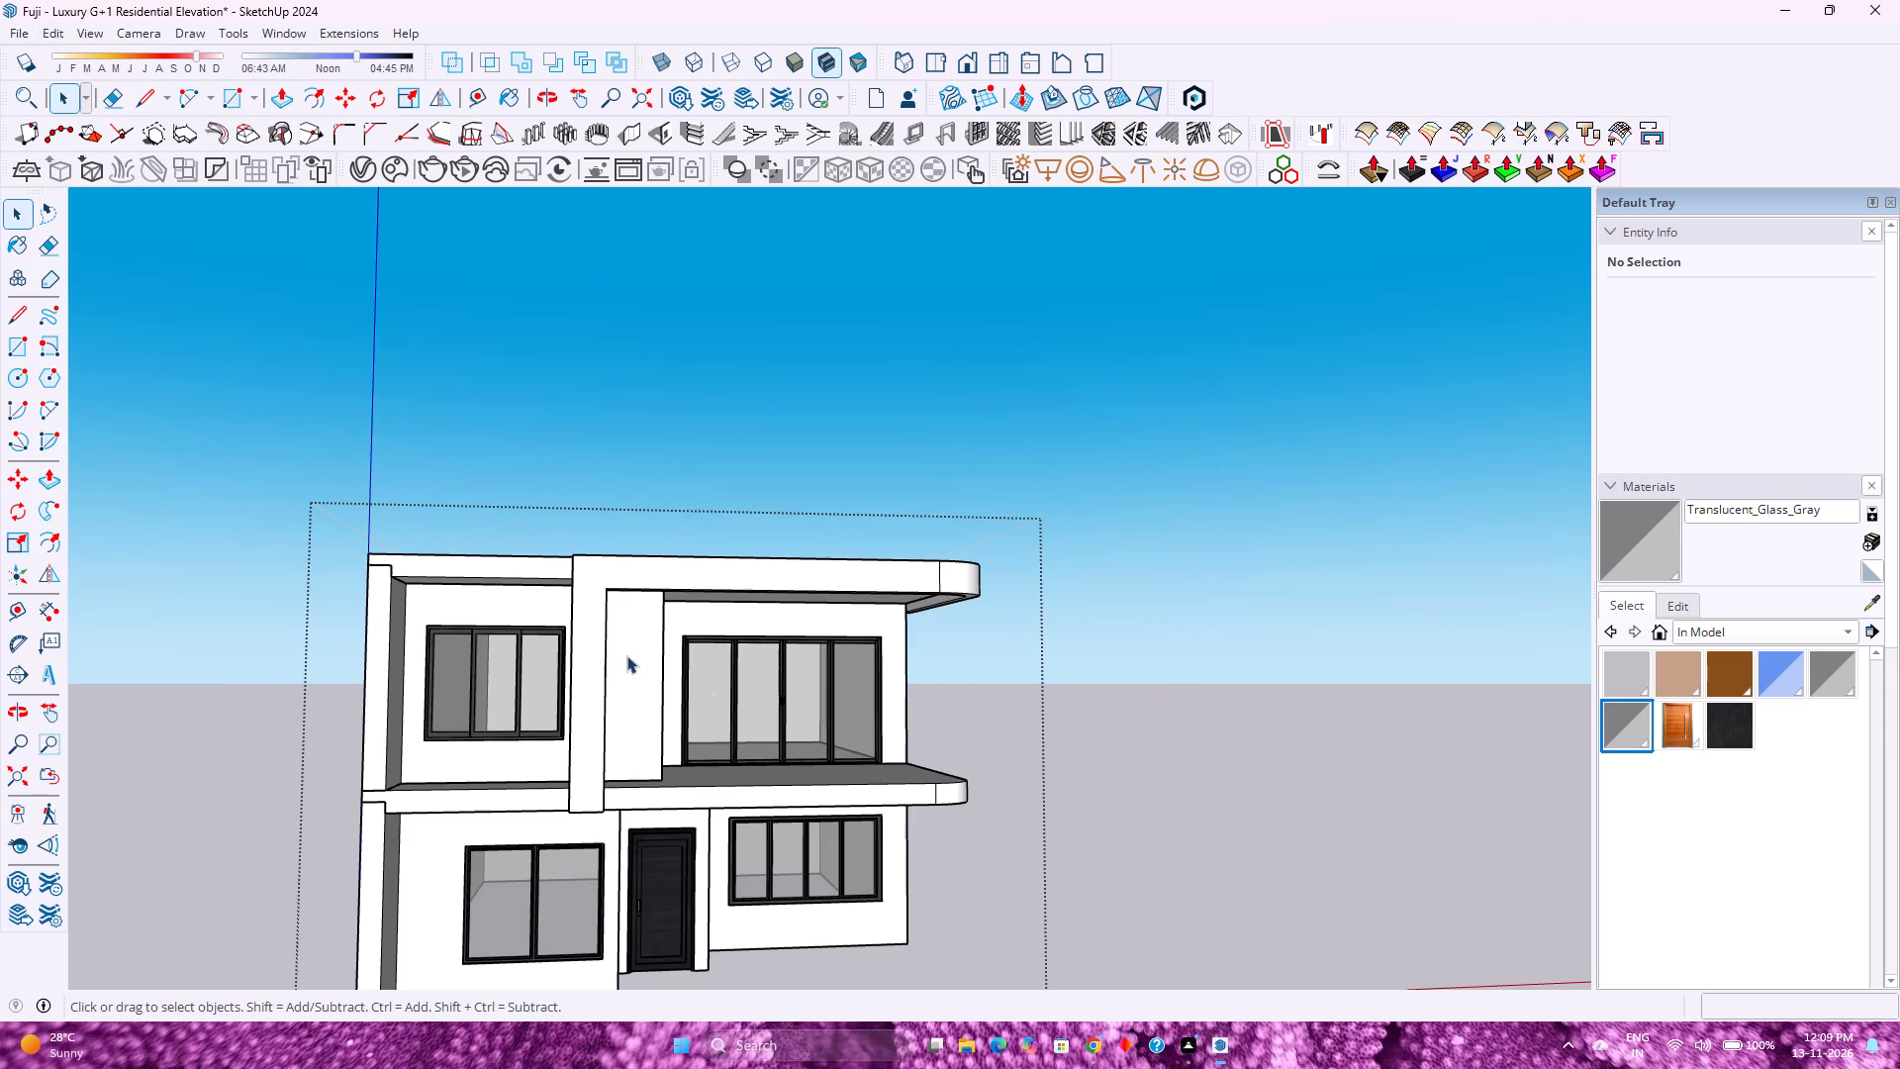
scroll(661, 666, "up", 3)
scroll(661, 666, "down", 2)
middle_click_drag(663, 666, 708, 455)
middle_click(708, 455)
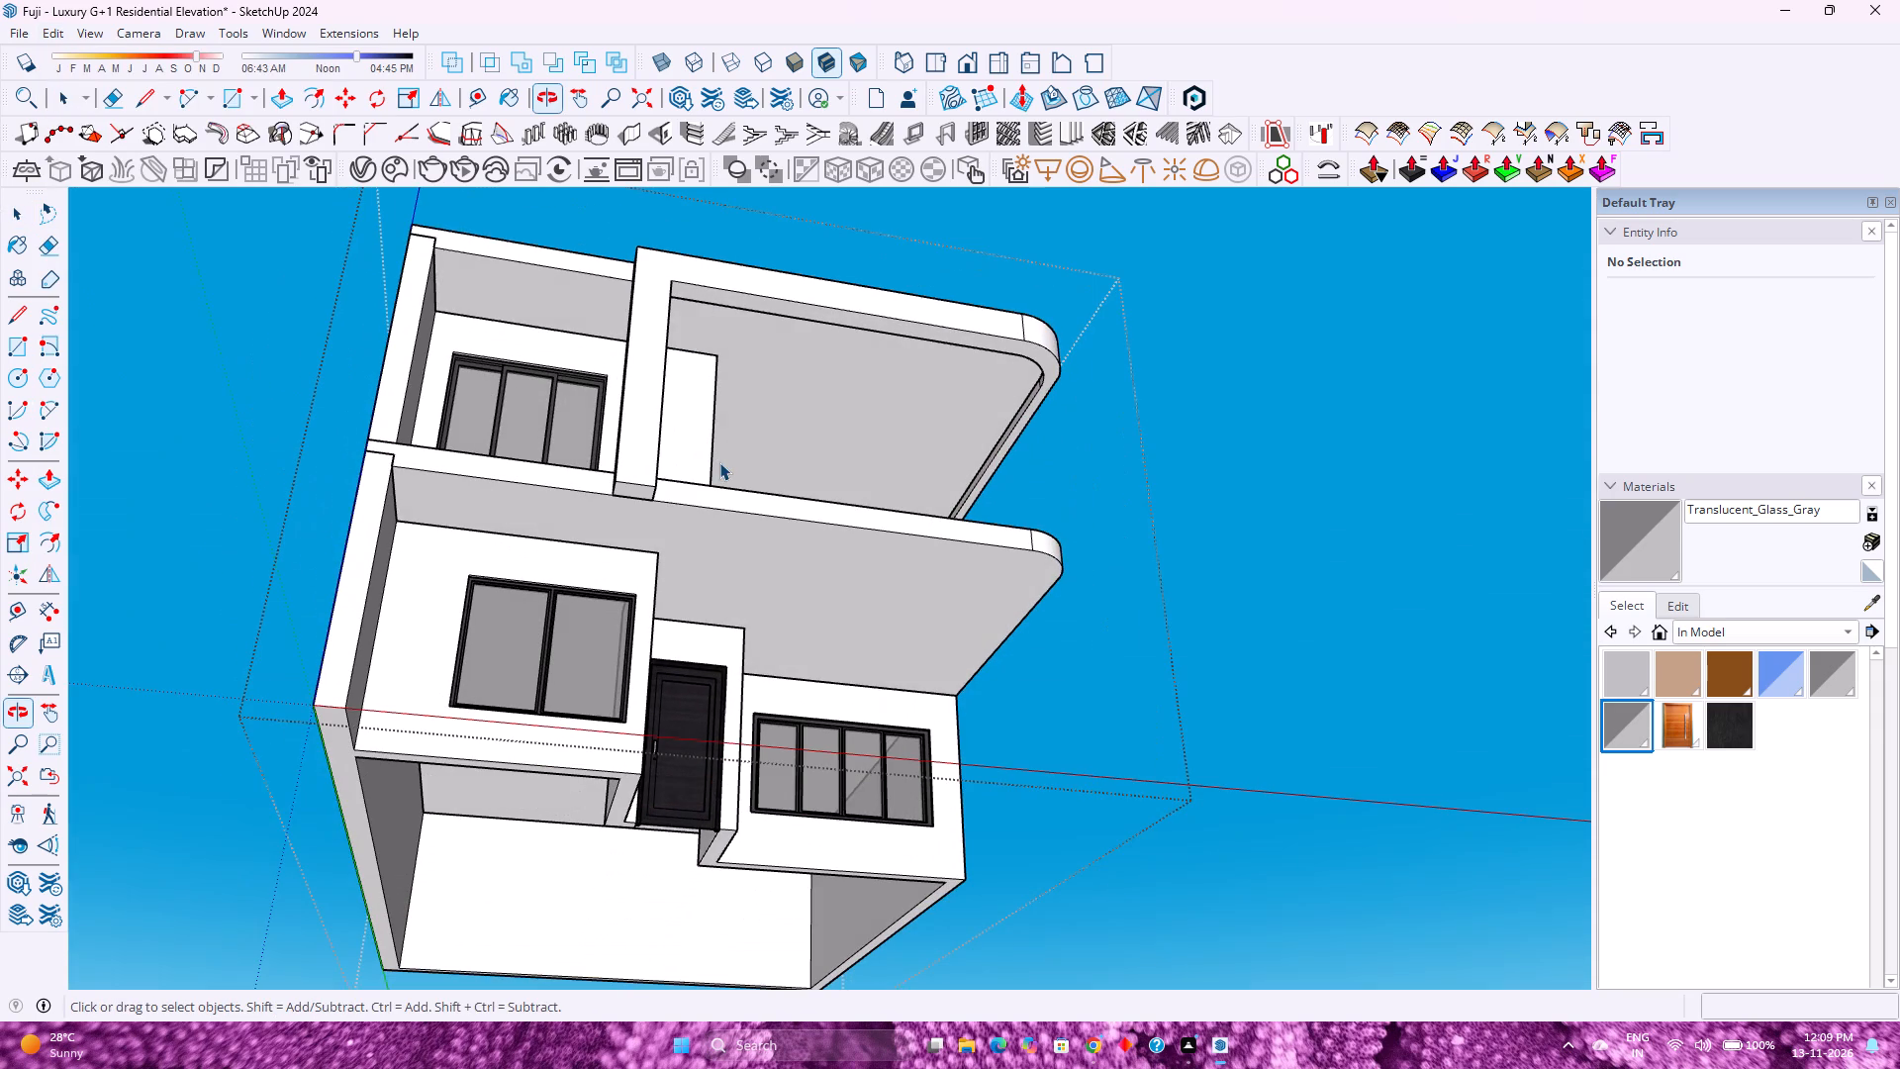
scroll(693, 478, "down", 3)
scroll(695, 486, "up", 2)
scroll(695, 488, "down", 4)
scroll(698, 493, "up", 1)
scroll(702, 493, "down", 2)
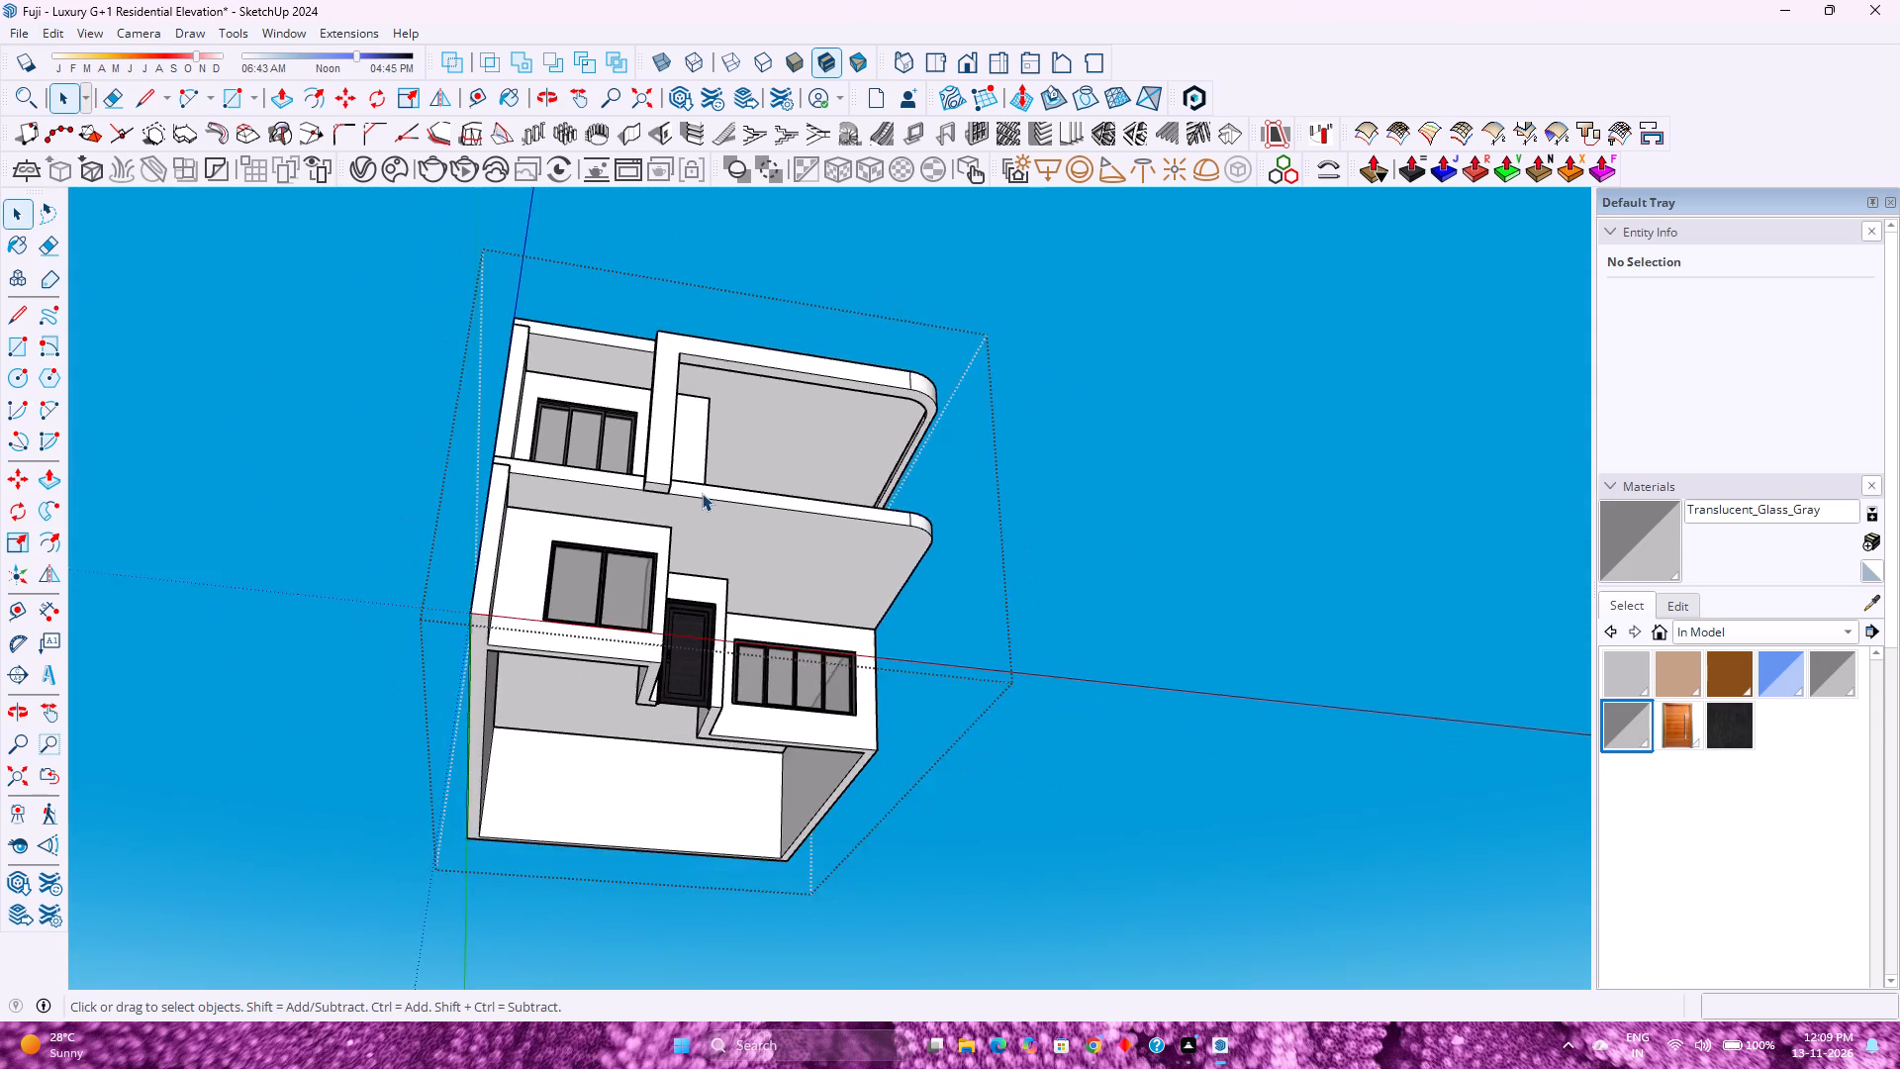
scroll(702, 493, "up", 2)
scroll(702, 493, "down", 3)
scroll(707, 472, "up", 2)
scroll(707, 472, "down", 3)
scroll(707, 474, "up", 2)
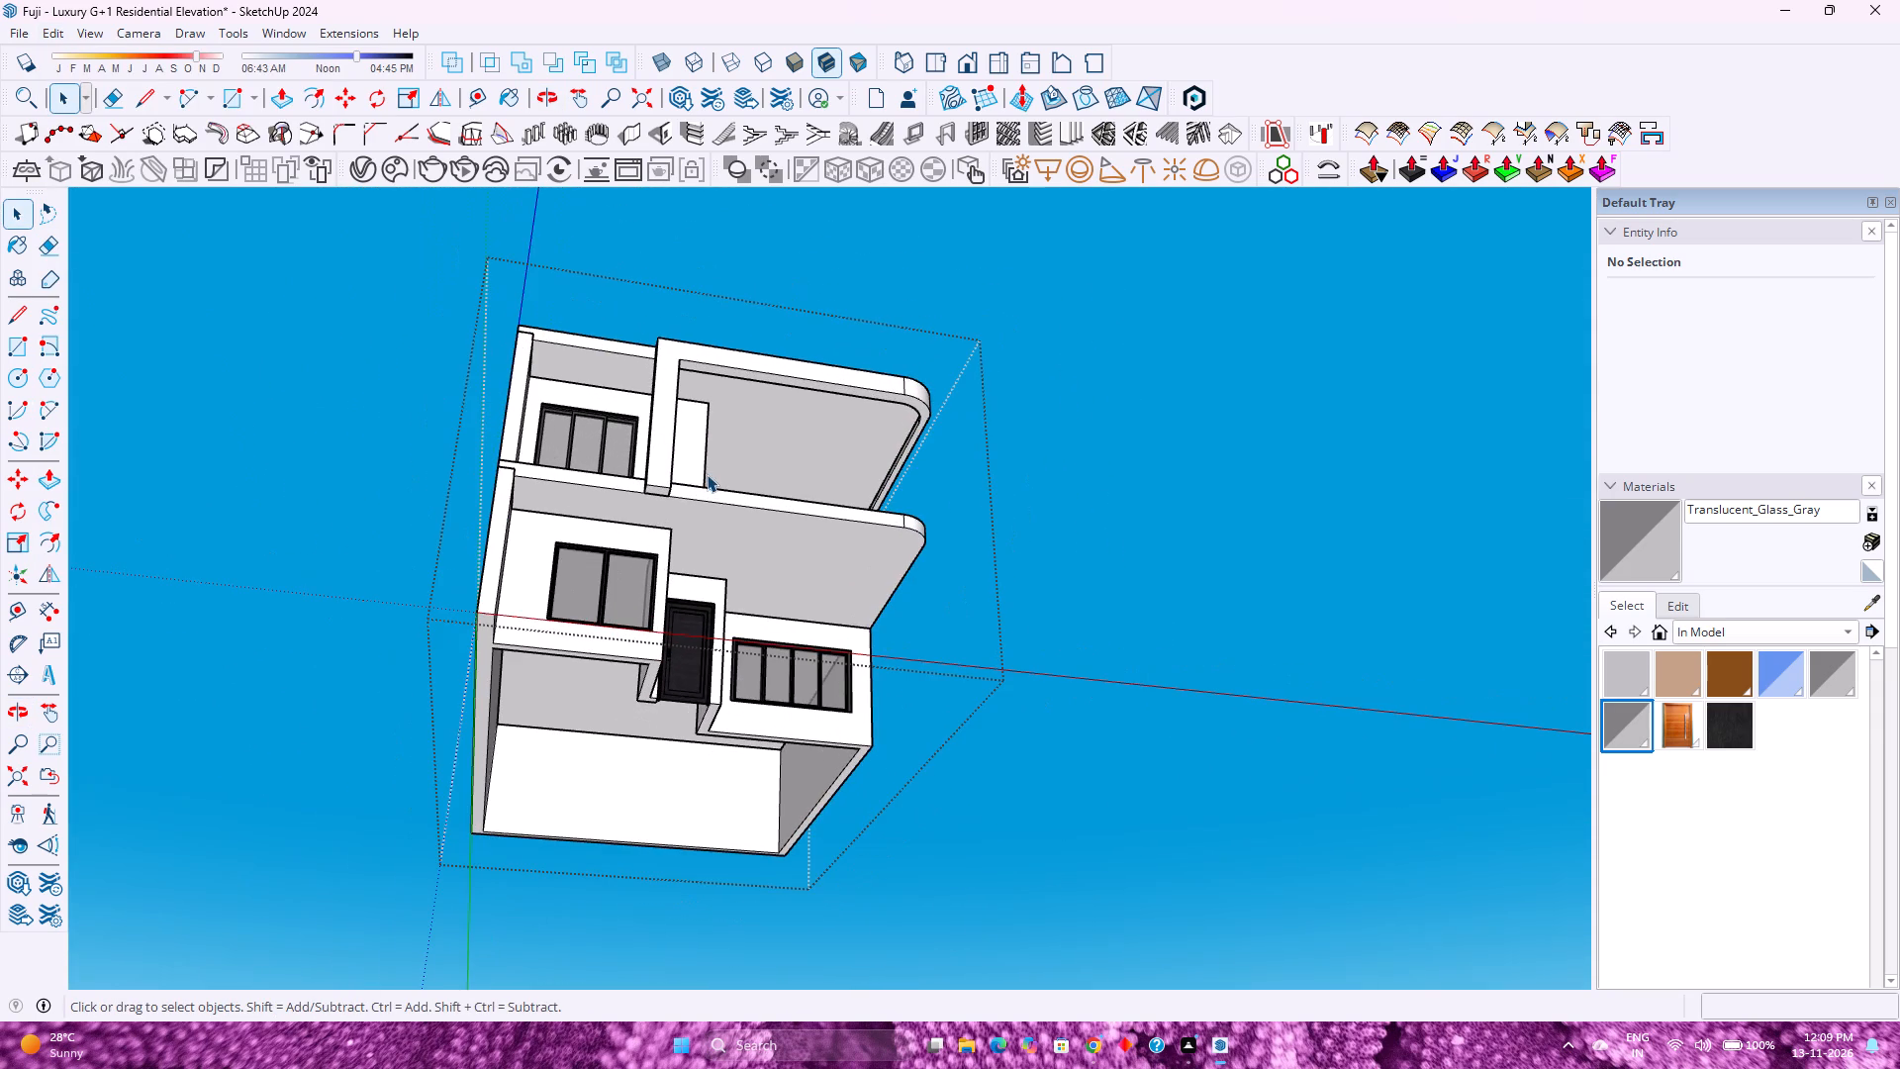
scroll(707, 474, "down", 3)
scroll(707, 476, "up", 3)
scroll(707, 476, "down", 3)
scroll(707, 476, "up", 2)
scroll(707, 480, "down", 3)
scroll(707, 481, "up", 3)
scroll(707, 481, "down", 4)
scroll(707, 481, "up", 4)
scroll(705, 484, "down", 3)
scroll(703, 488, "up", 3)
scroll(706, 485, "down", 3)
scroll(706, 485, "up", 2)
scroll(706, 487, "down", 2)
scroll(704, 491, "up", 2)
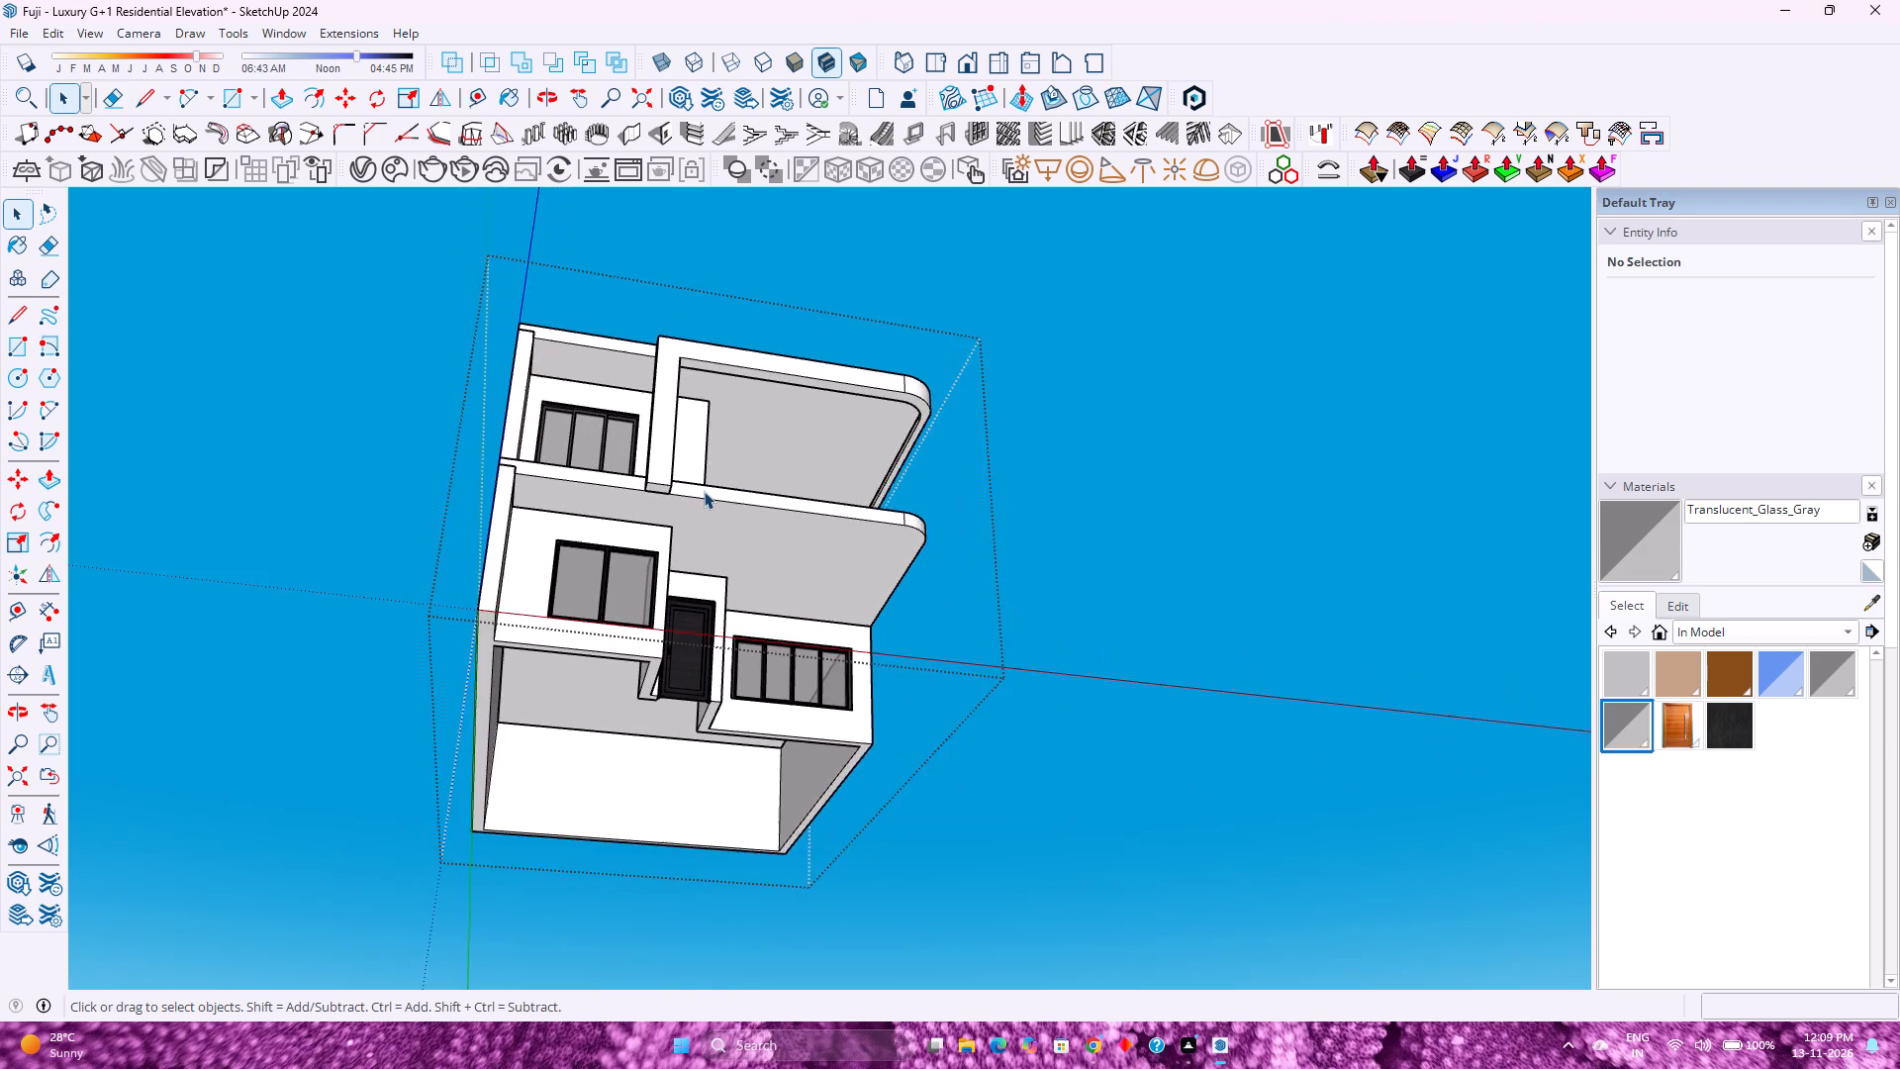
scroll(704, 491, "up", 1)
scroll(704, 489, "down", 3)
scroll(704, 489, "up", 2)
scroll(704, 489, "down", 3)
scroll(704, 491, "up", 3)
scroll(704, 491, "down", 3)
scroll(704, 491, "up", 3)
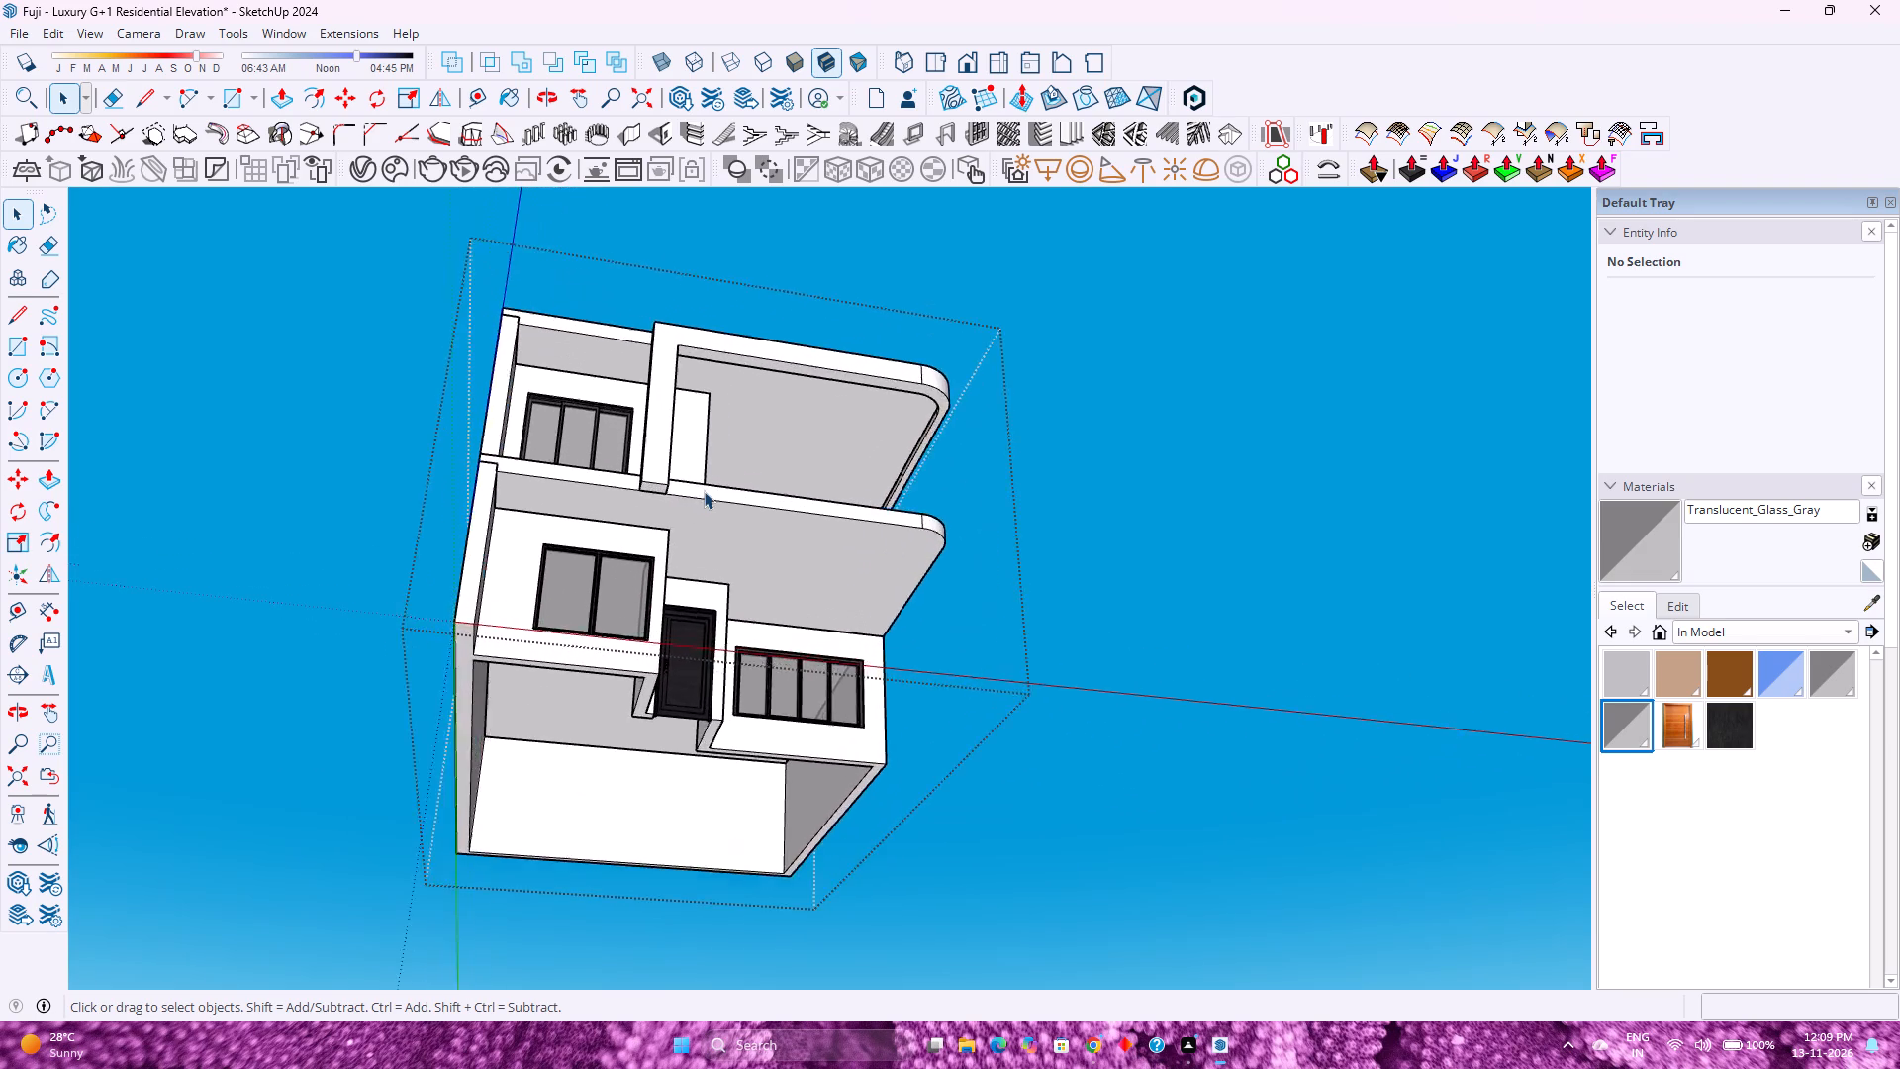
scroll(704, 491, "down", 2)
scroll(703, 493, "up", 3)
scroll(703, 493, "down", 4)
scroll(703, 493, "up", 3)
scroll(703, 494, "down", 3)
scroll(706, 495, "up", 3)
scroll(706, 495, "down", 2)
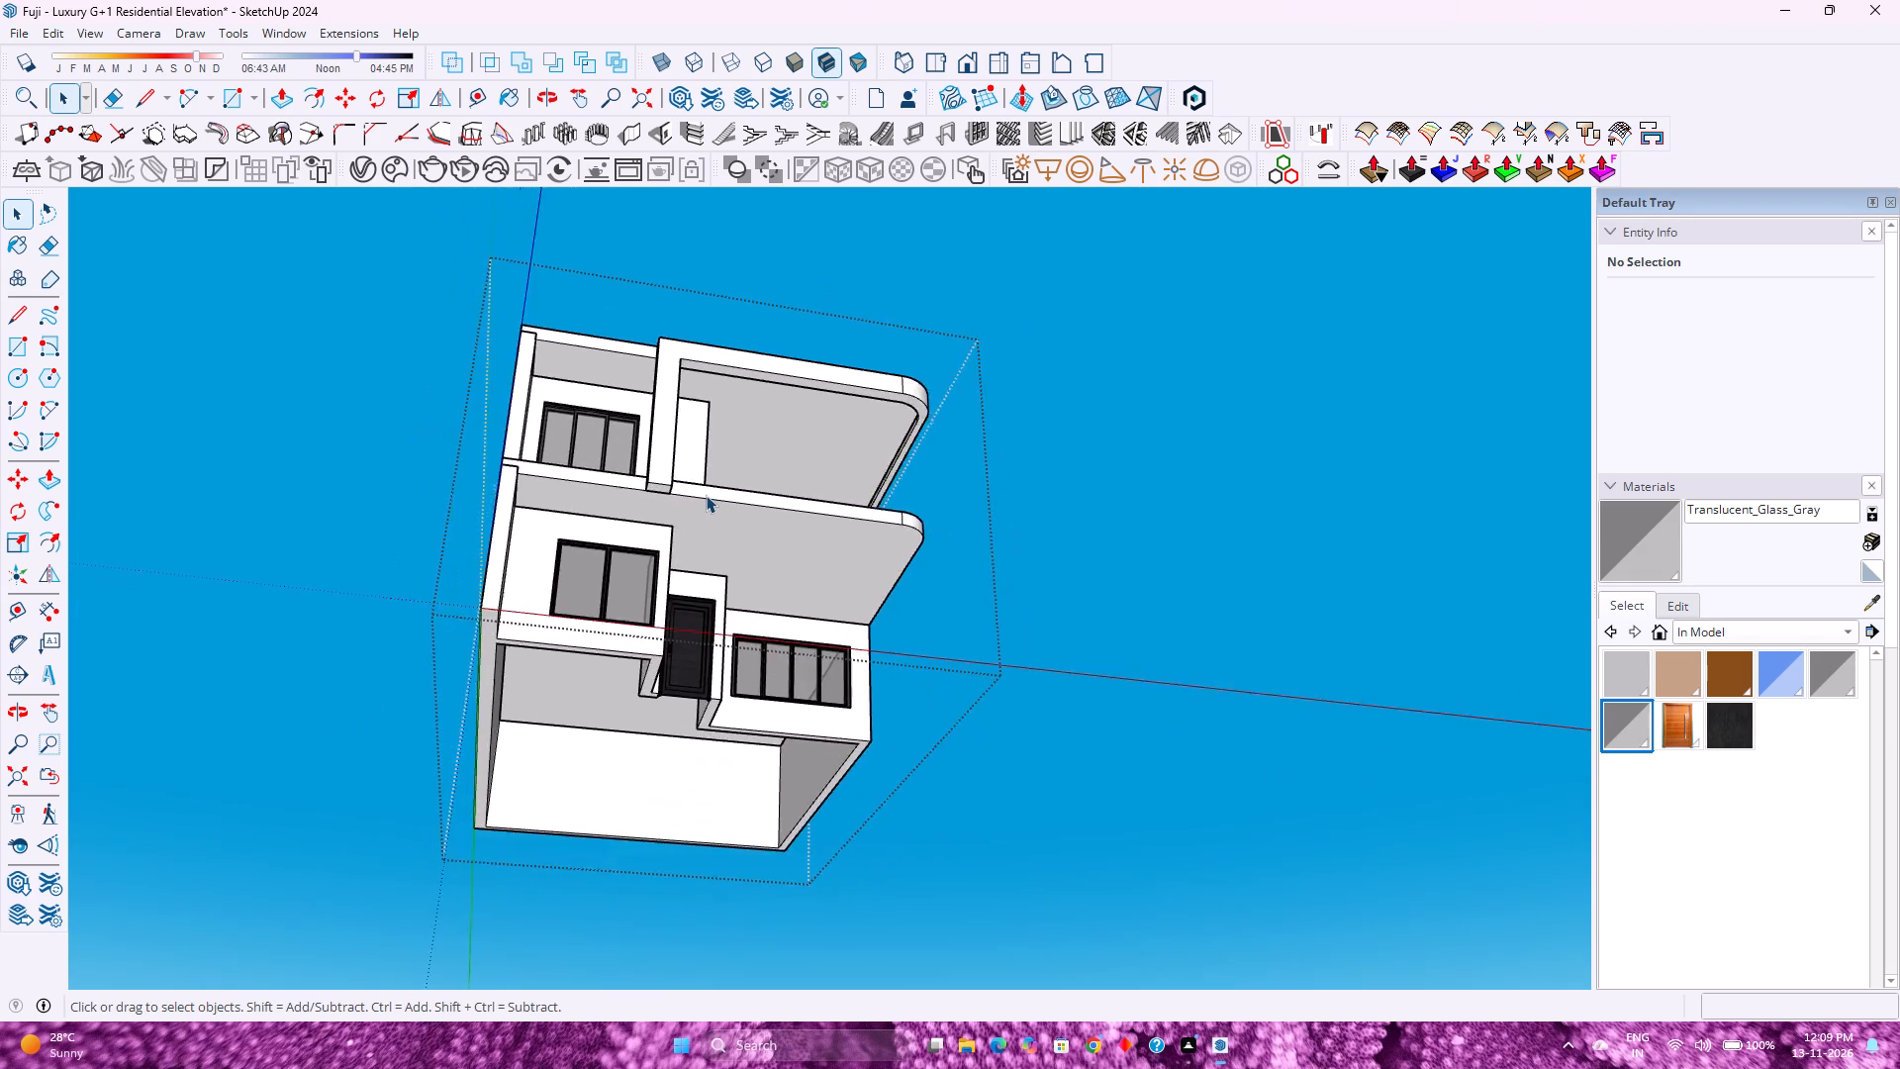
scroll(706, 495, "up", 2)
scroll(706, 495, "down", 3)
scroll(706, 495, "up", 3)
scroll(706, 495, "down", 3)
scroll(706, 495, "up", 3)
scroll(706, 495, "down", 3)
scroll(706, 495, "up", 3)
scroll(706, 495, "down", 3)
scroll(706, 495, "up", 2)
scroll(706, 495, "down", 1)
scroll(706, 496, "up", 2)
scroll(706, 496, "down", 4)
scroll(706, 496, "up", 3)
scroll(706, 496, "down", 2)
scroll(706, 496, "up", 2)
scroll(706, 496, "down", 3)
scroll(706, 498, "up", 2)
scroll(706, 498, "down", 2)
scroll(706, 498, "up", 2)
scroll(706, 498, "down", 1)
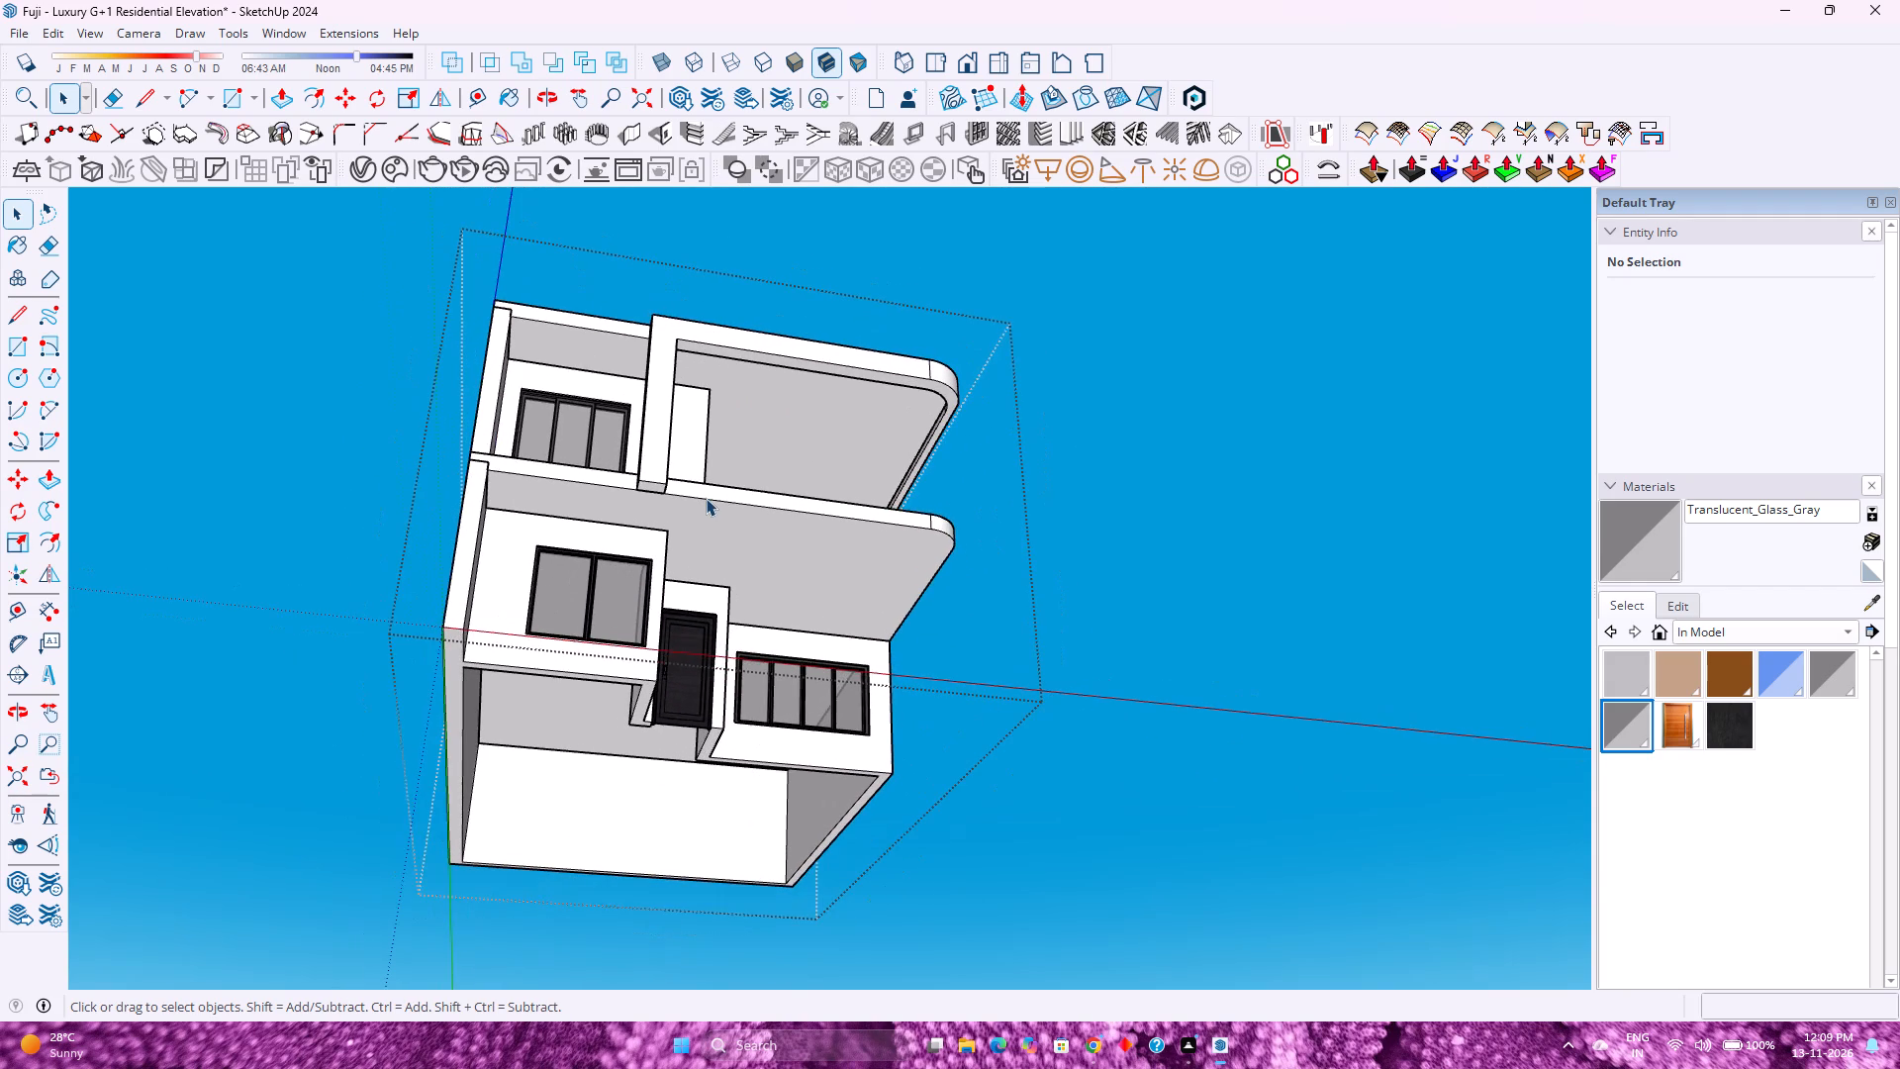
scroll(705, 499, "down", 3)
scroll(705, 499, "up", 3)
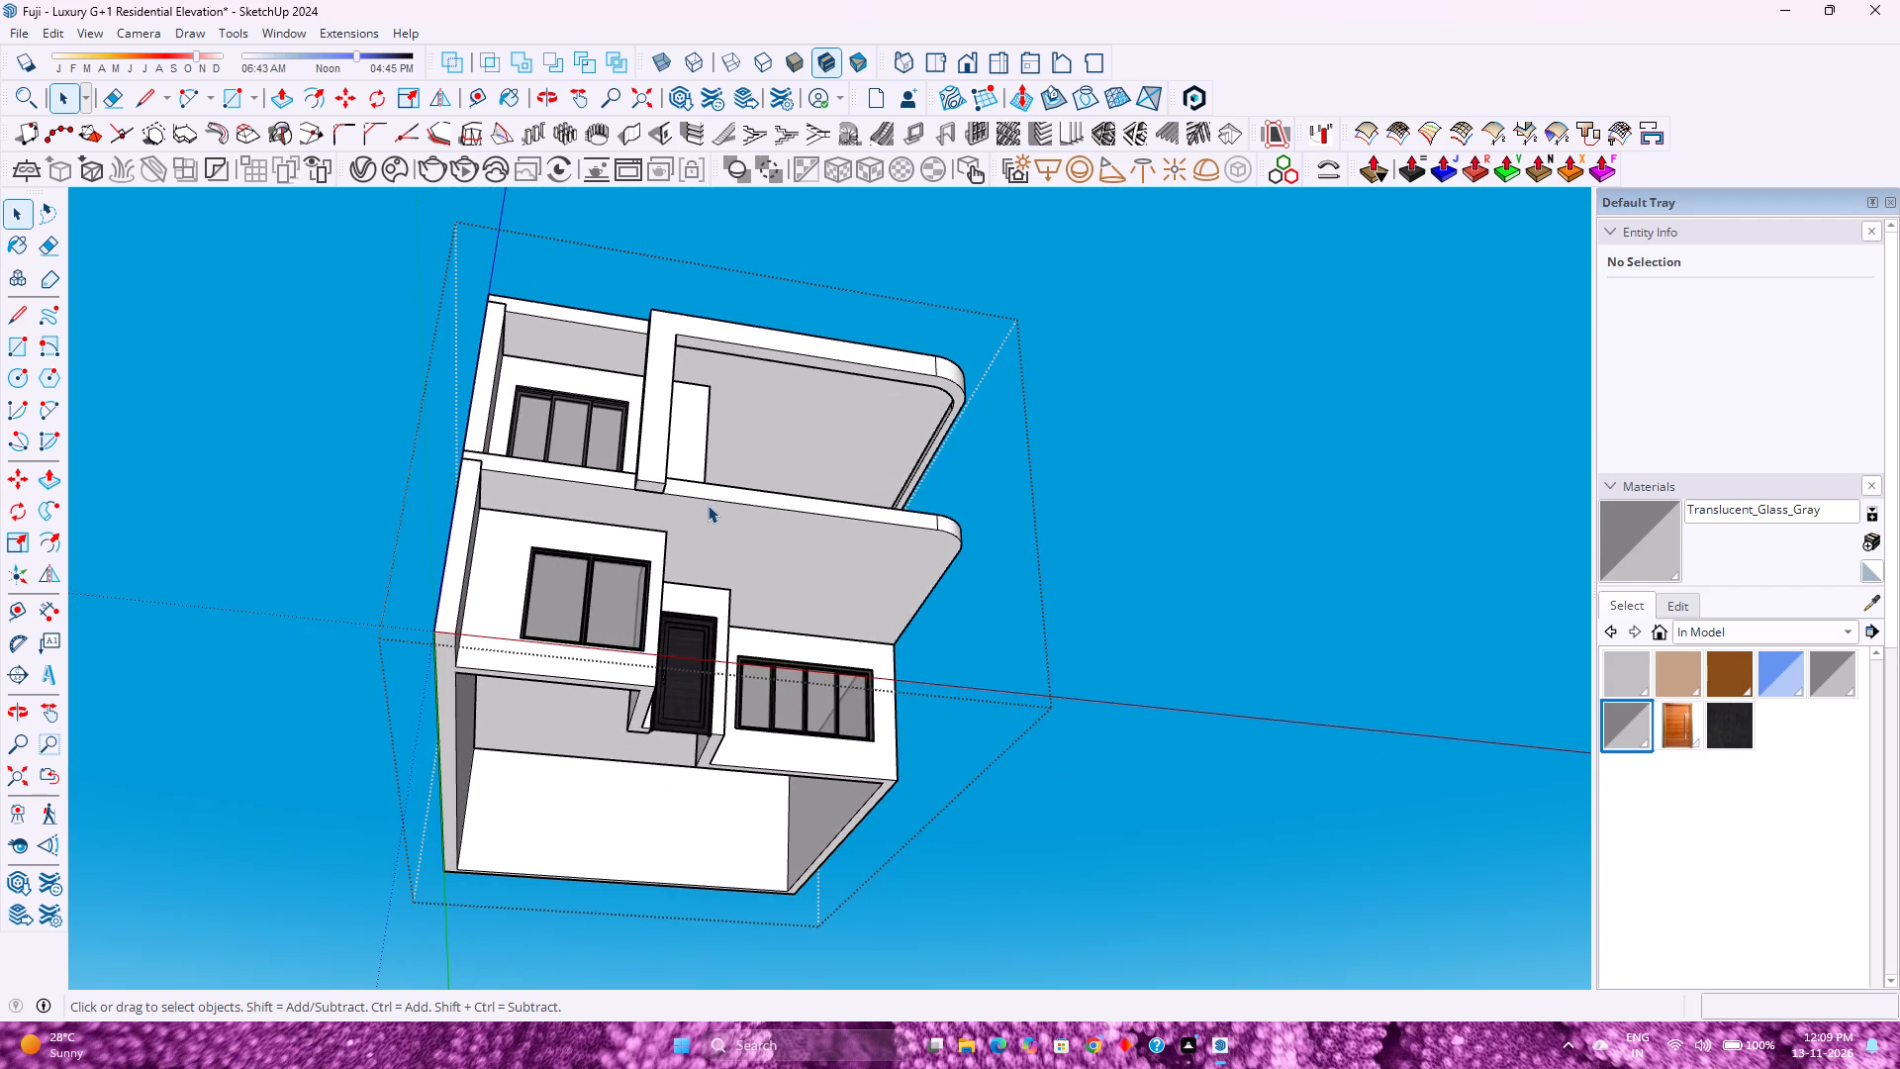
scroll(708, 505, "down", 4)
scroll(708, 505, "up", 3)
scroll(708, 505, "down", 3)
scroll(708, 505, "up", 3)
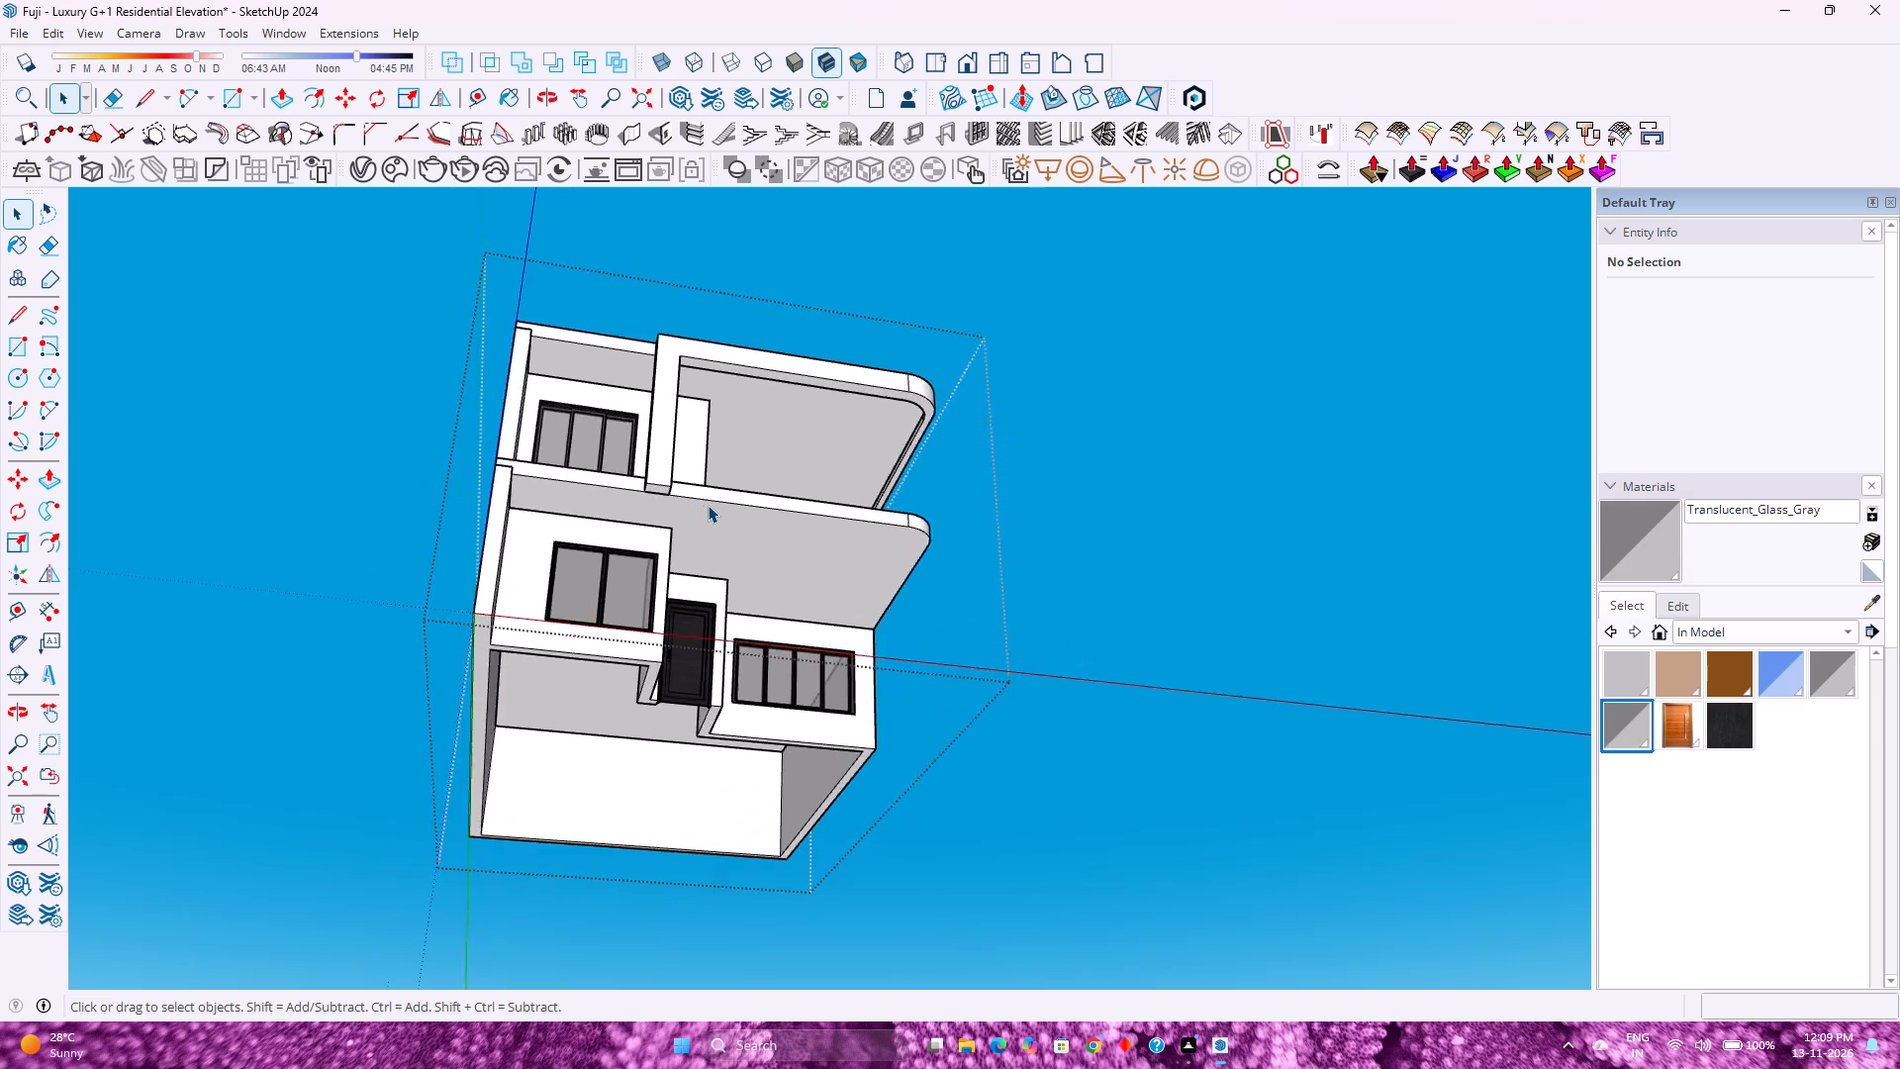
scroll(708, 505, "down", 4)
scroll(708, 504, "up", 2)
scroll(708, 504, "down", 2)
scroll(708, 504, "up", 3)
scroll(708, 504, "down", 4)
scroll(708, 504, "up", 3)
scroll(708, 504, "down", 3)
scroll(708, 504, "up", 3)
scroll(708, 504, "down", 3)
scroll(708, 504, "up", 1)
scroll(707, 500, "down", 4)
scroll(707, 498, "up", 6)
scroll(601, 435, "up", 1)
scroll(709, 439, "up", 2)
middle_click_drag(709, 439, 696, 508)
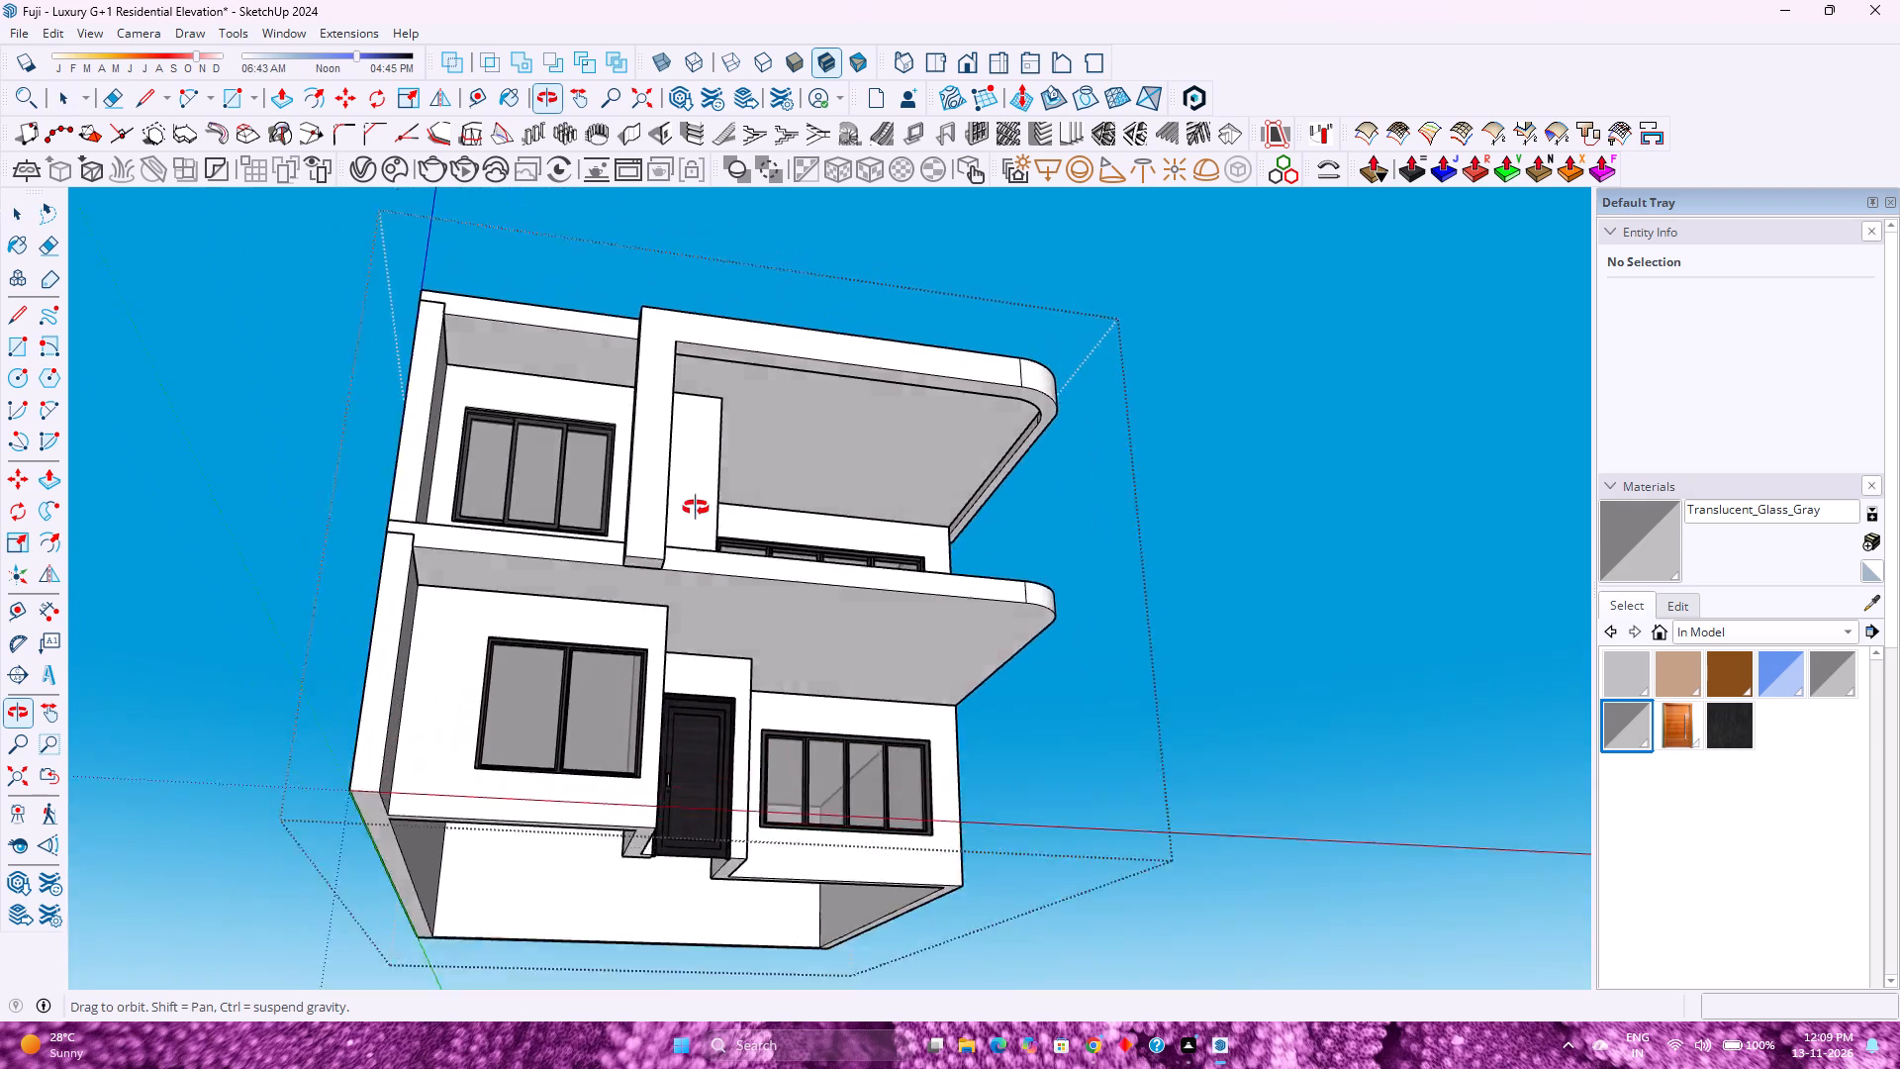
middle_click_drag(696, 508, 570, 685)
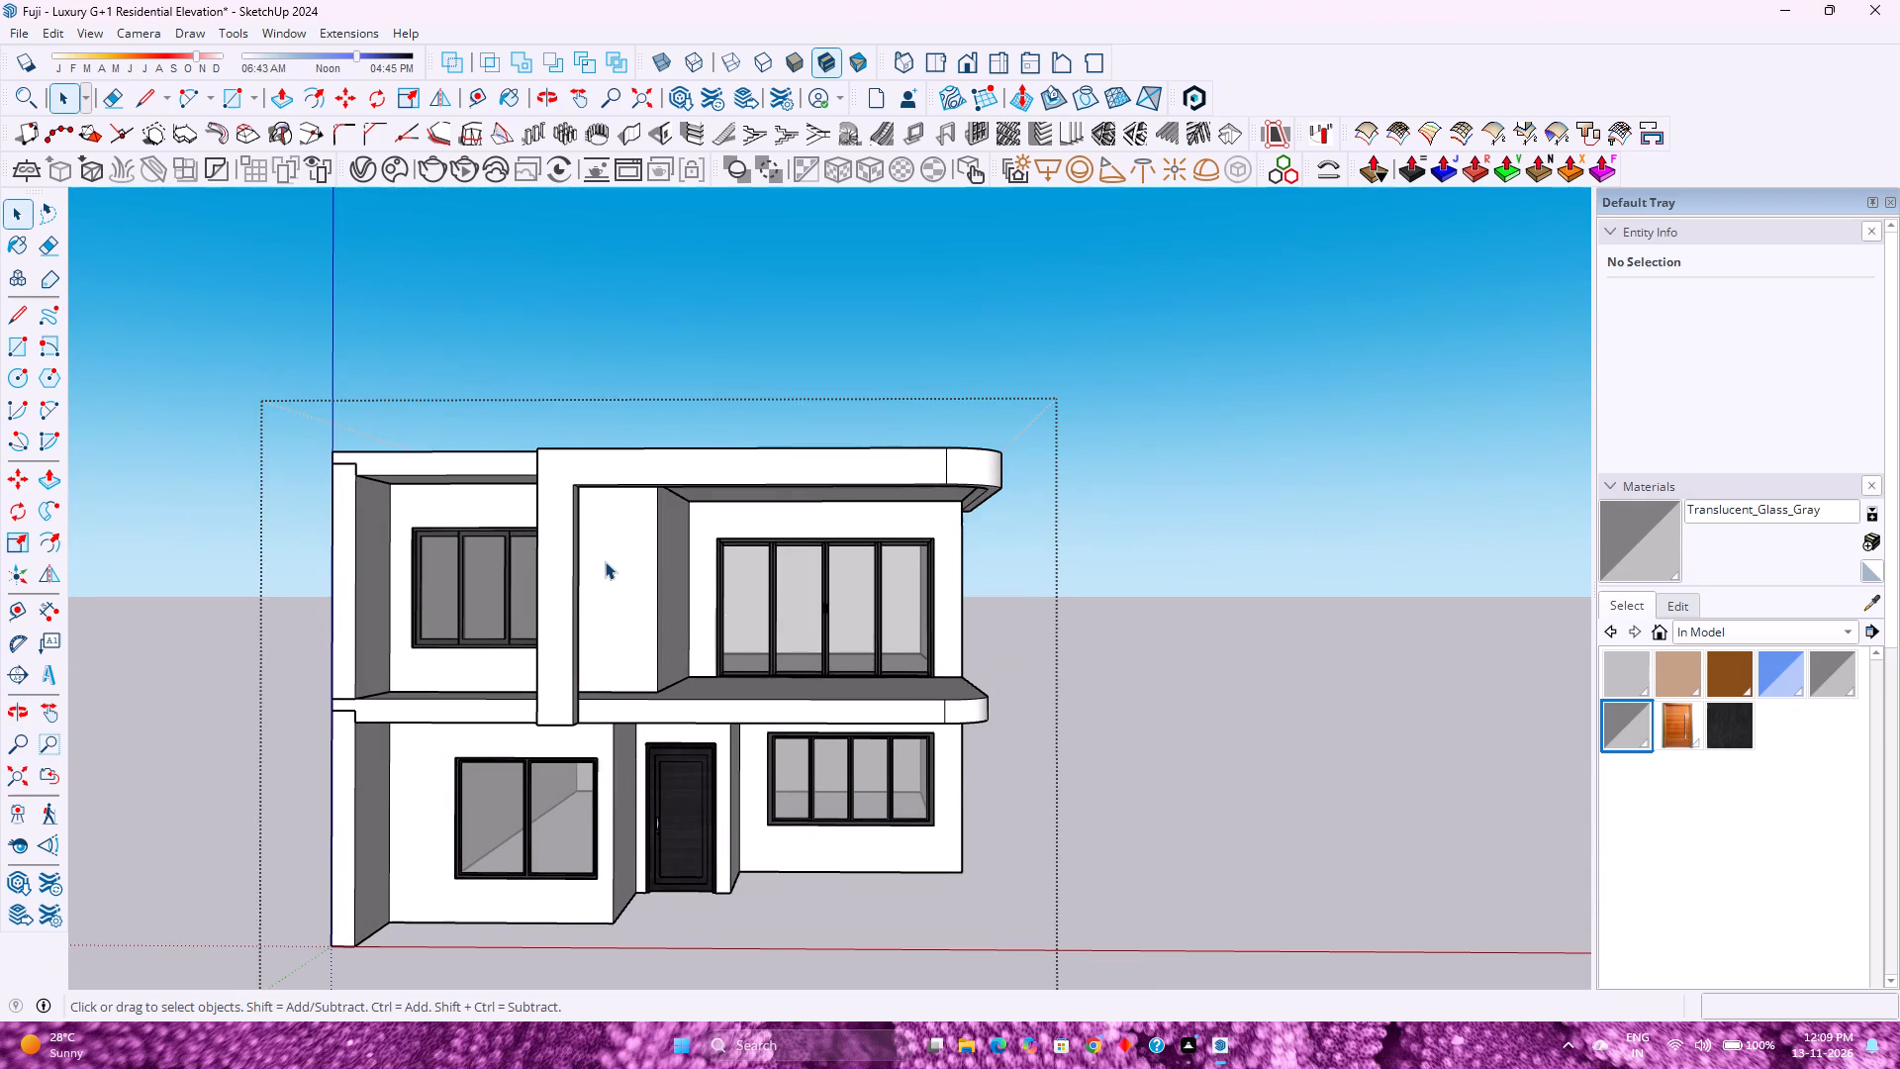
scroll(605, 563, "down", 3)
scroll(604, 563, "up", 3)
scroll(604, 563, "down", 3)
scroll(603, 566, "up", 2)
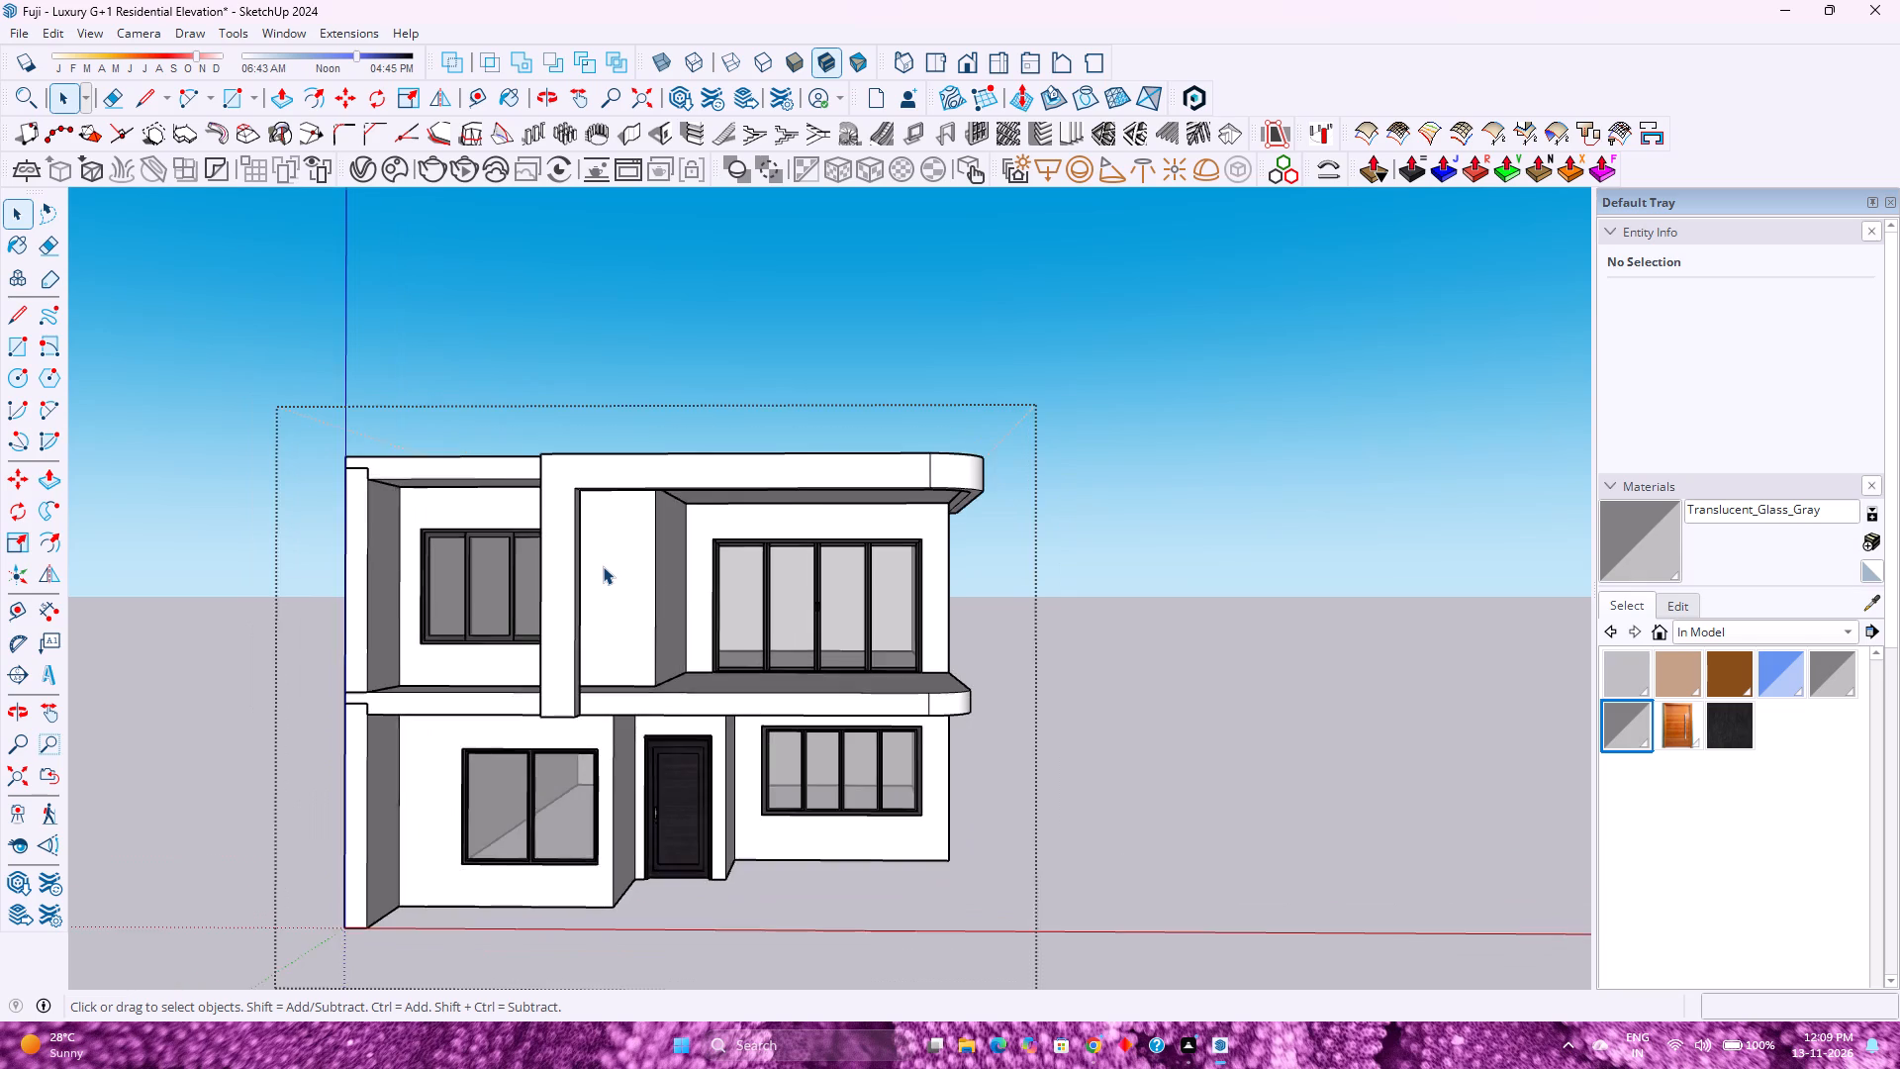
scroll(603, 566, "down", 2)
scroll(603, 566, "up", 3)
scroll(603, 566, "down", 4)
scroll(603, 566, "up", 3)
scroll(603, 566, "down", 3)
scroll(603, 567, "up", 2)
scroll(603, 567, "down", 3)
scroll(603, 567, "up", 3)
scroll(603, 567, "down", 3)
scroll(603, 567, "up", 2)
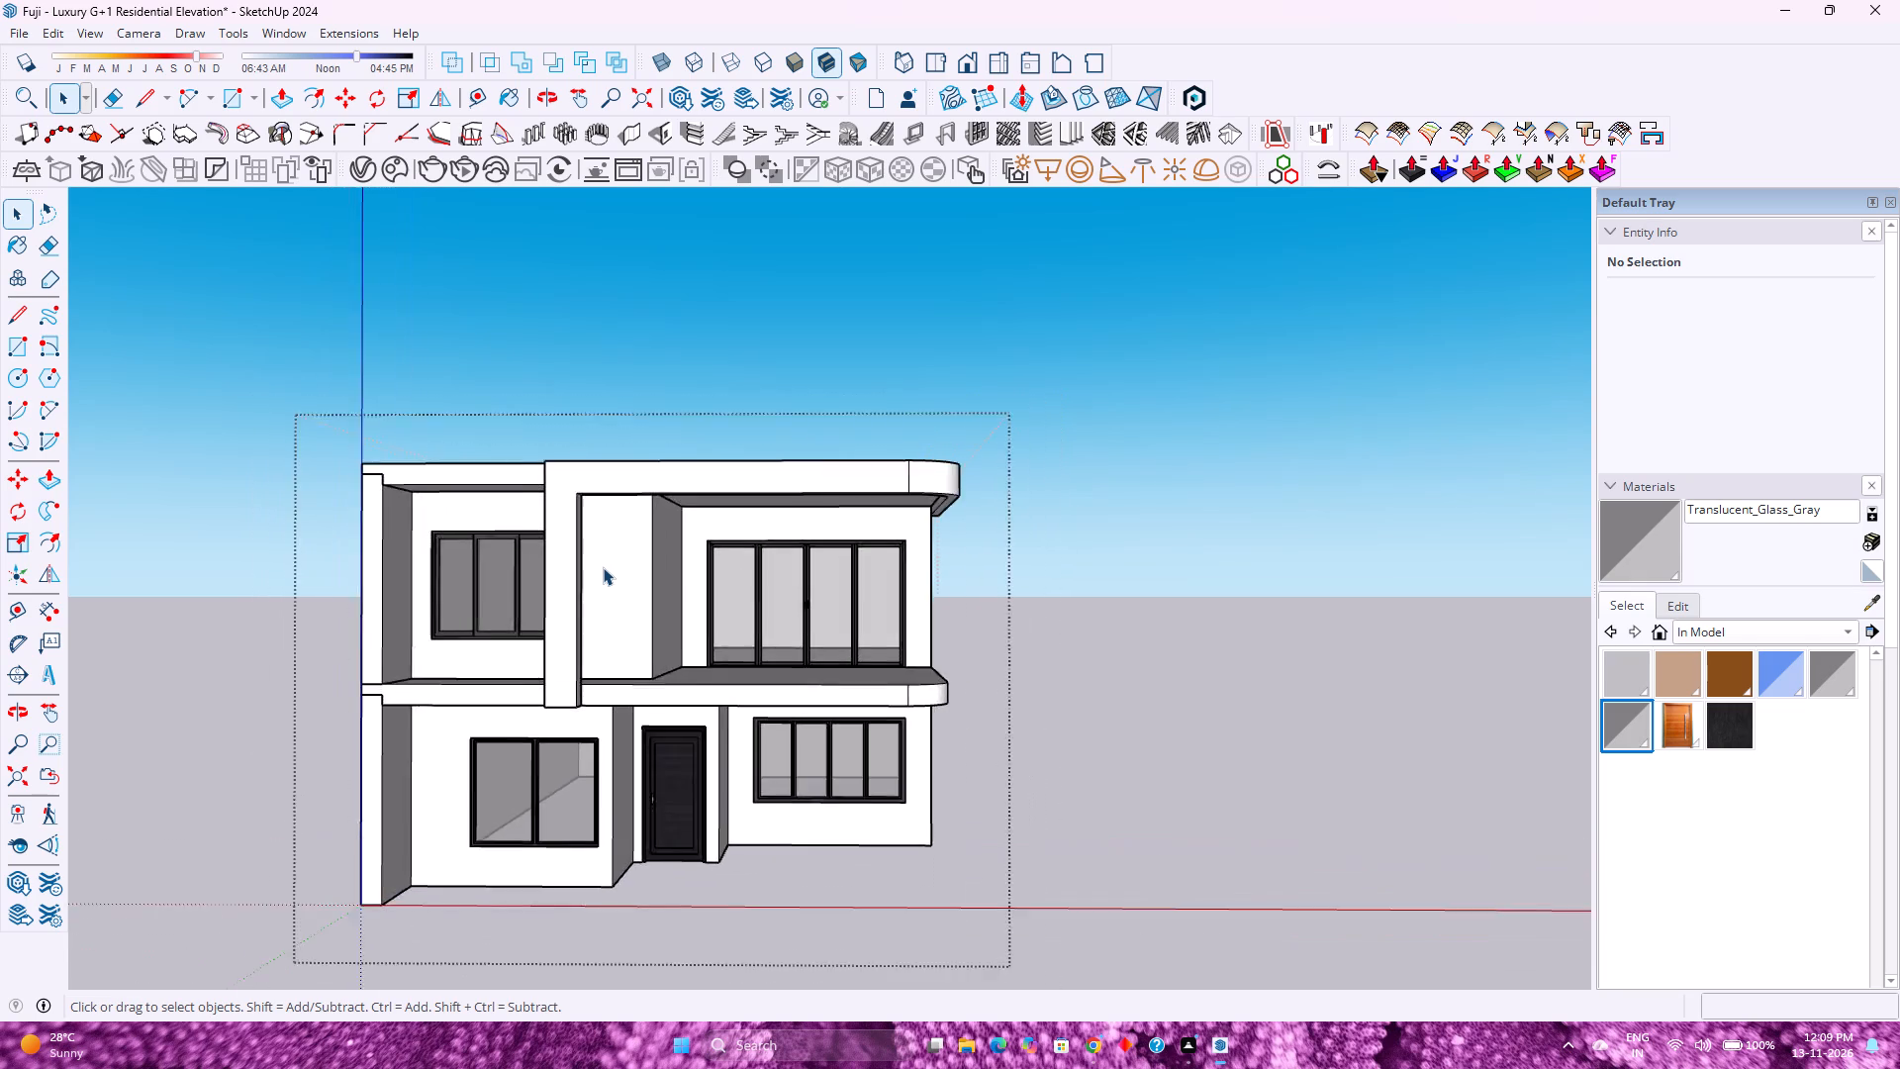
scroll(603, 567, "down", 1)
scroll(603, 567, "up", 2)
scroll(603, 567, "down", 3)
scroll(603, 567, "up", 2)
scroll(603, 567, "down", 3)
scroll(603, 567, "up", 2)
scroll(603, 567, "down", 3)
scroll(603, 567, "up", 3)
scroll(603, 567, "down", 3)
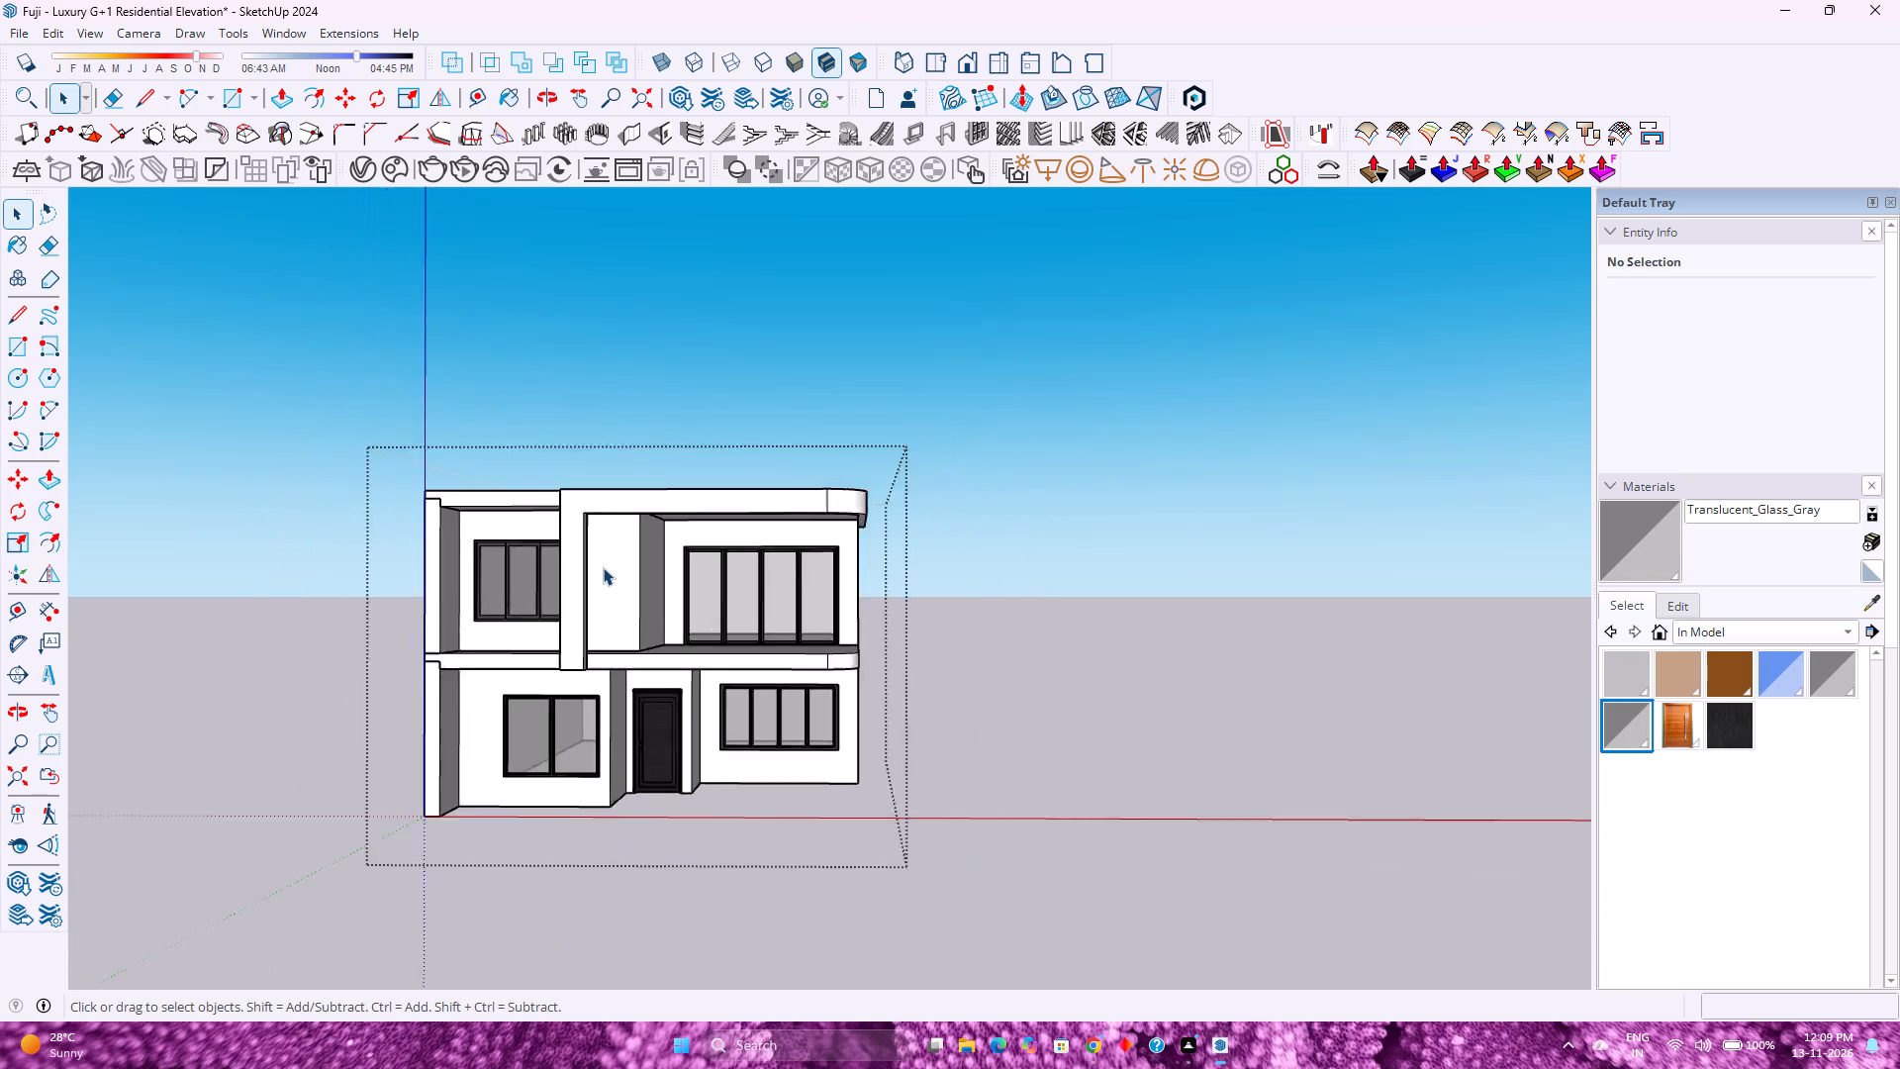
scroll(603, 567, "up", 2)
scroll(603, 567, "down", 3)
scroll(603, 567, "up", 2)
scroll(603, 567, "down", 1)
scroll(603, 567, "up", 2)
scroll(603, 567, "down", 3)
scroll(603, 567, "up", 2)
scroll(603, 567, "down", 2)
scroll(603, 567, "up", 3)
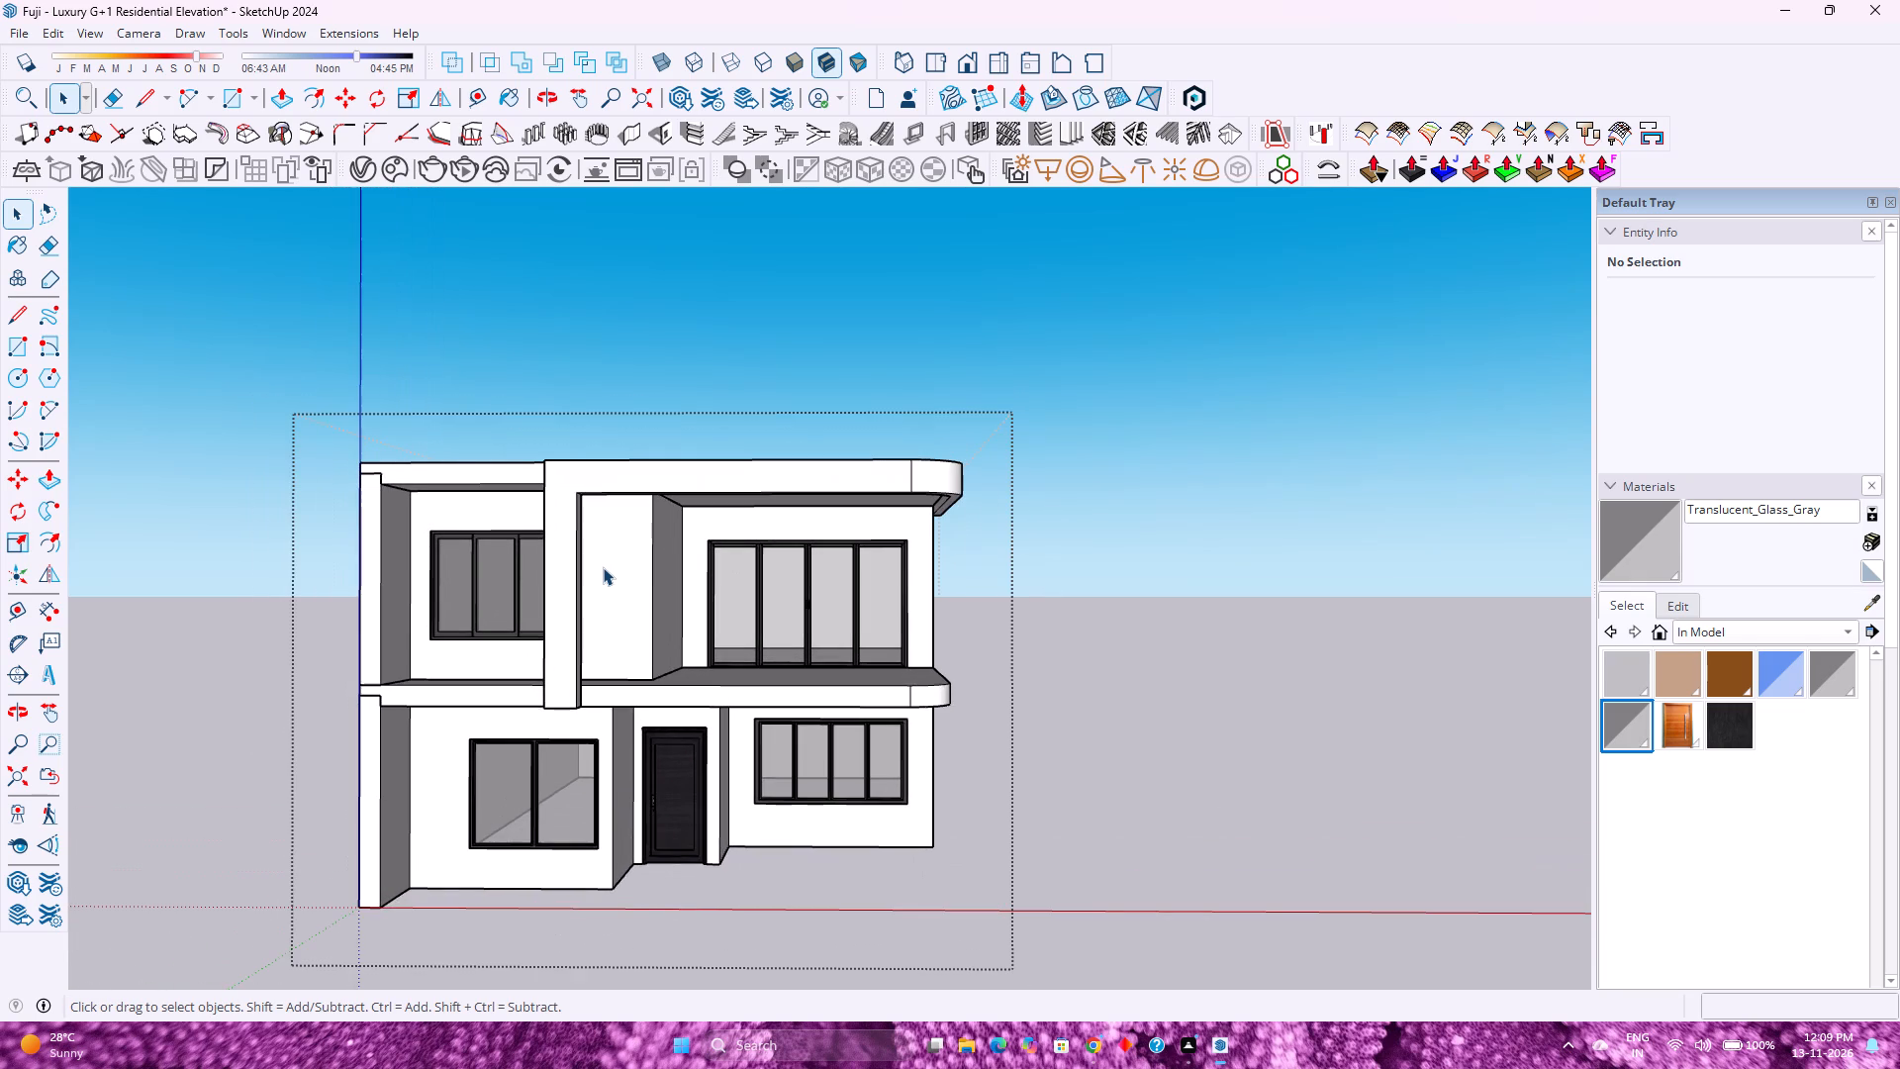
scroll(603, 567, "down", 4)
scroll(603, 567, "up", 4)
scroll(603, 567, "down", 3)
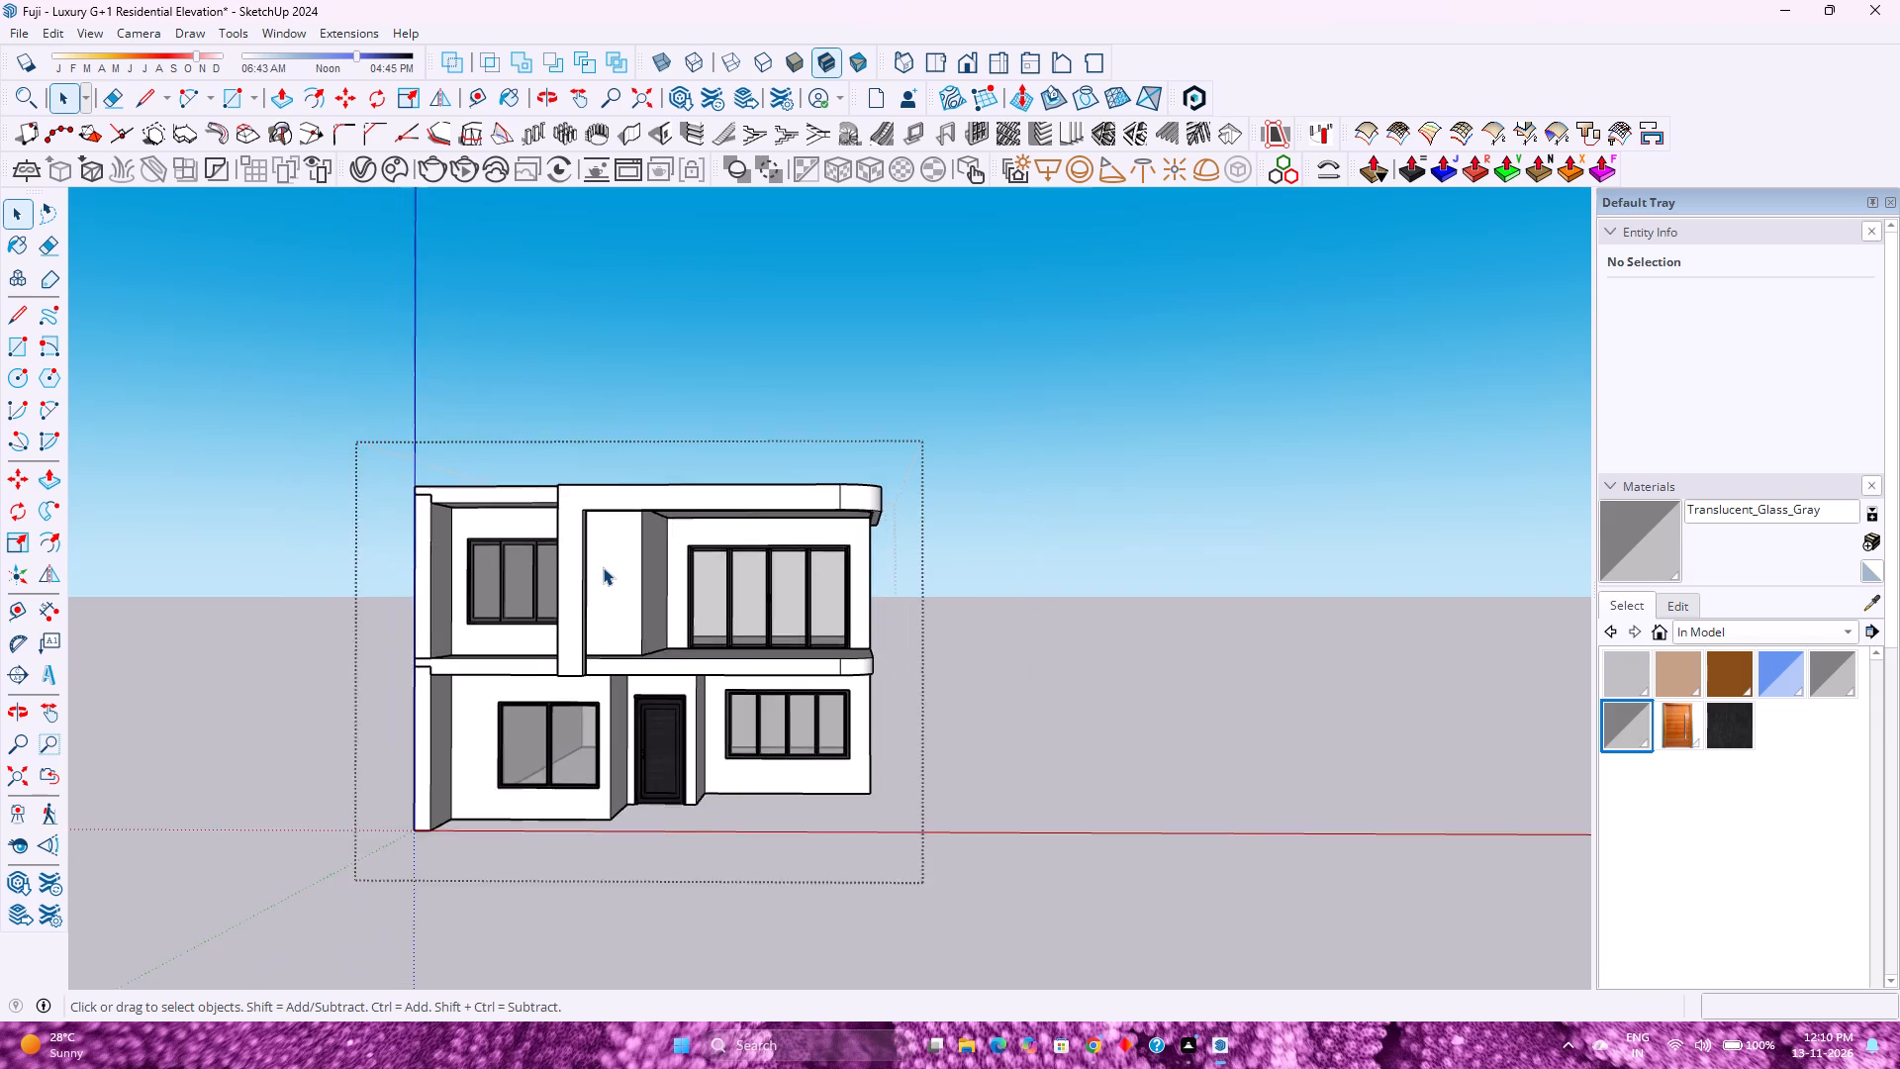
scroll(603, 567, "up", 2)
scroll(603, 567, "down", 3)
Open the projecting façade frame for editing and select the inner side face of its vertical leg.
scroll(603, 567, "up", 10)
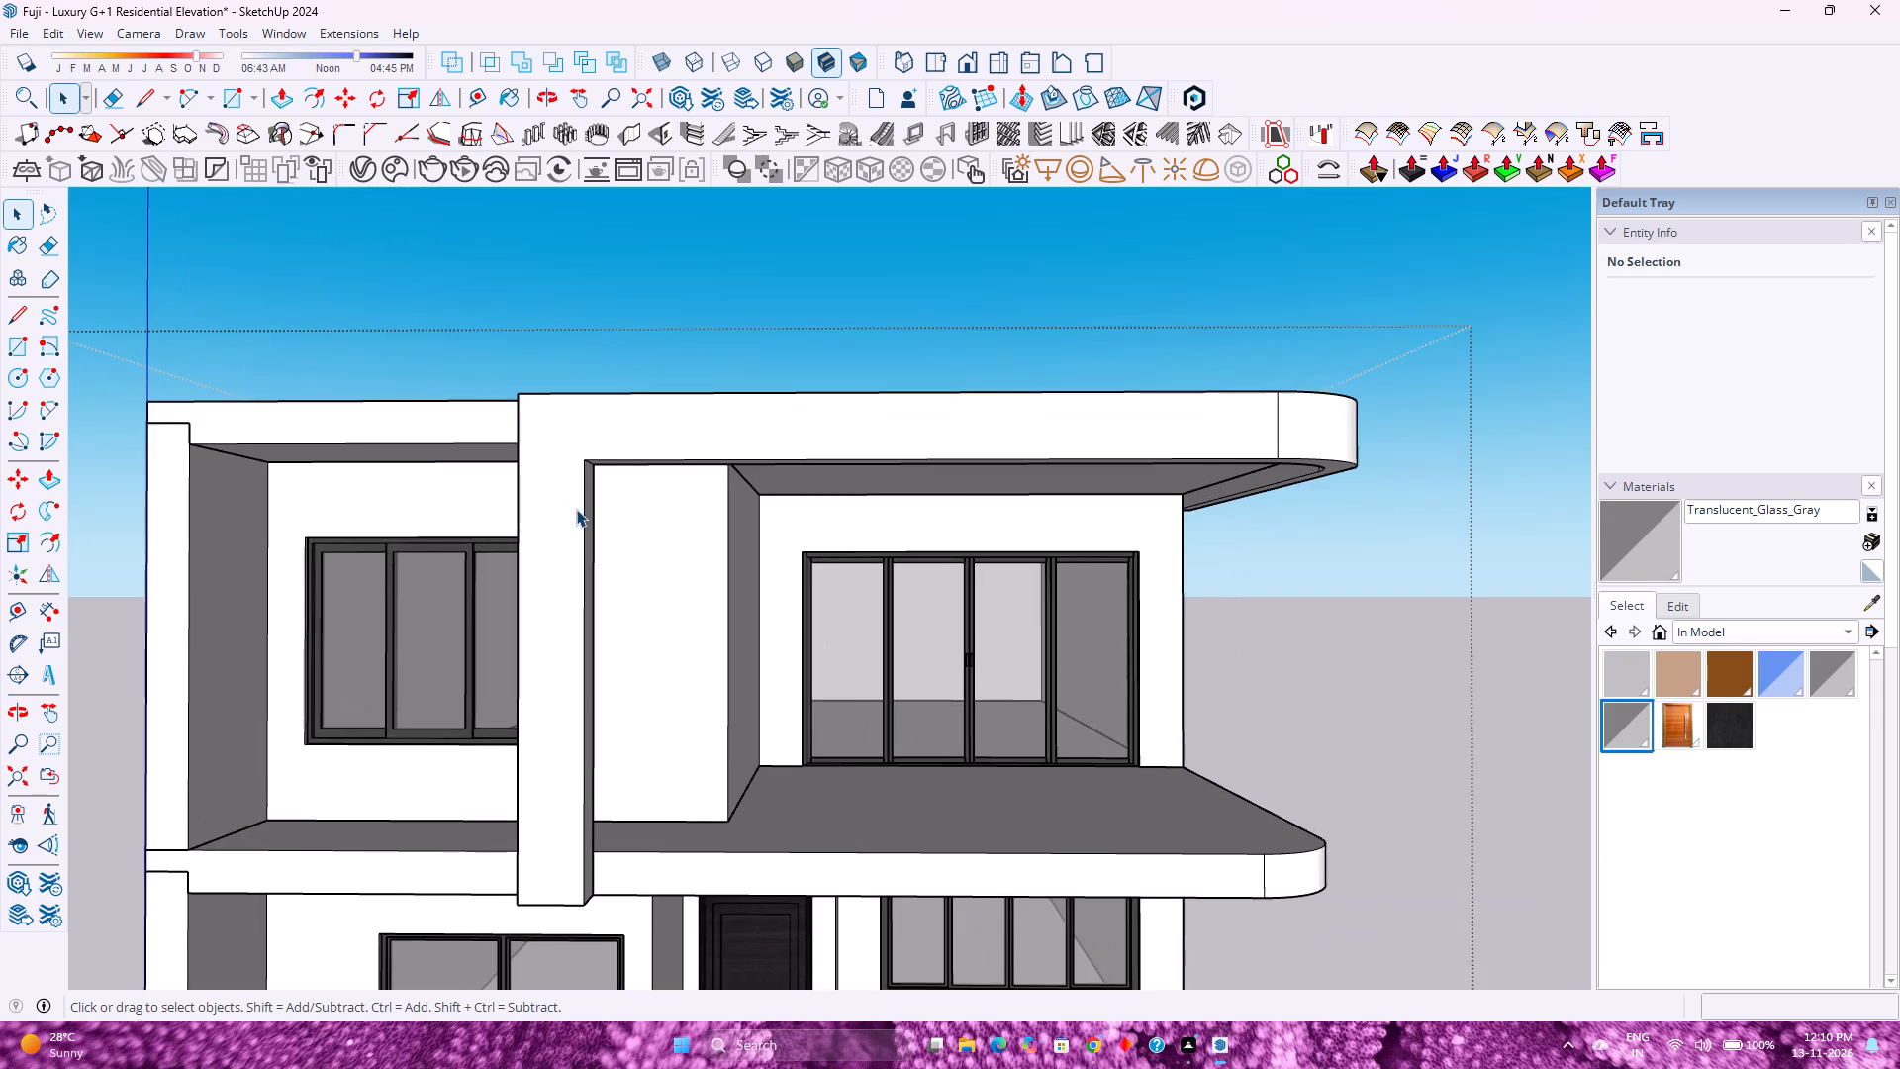
scroll(577, 511, "up", 1)
scroll(775, 500, "up", 2)
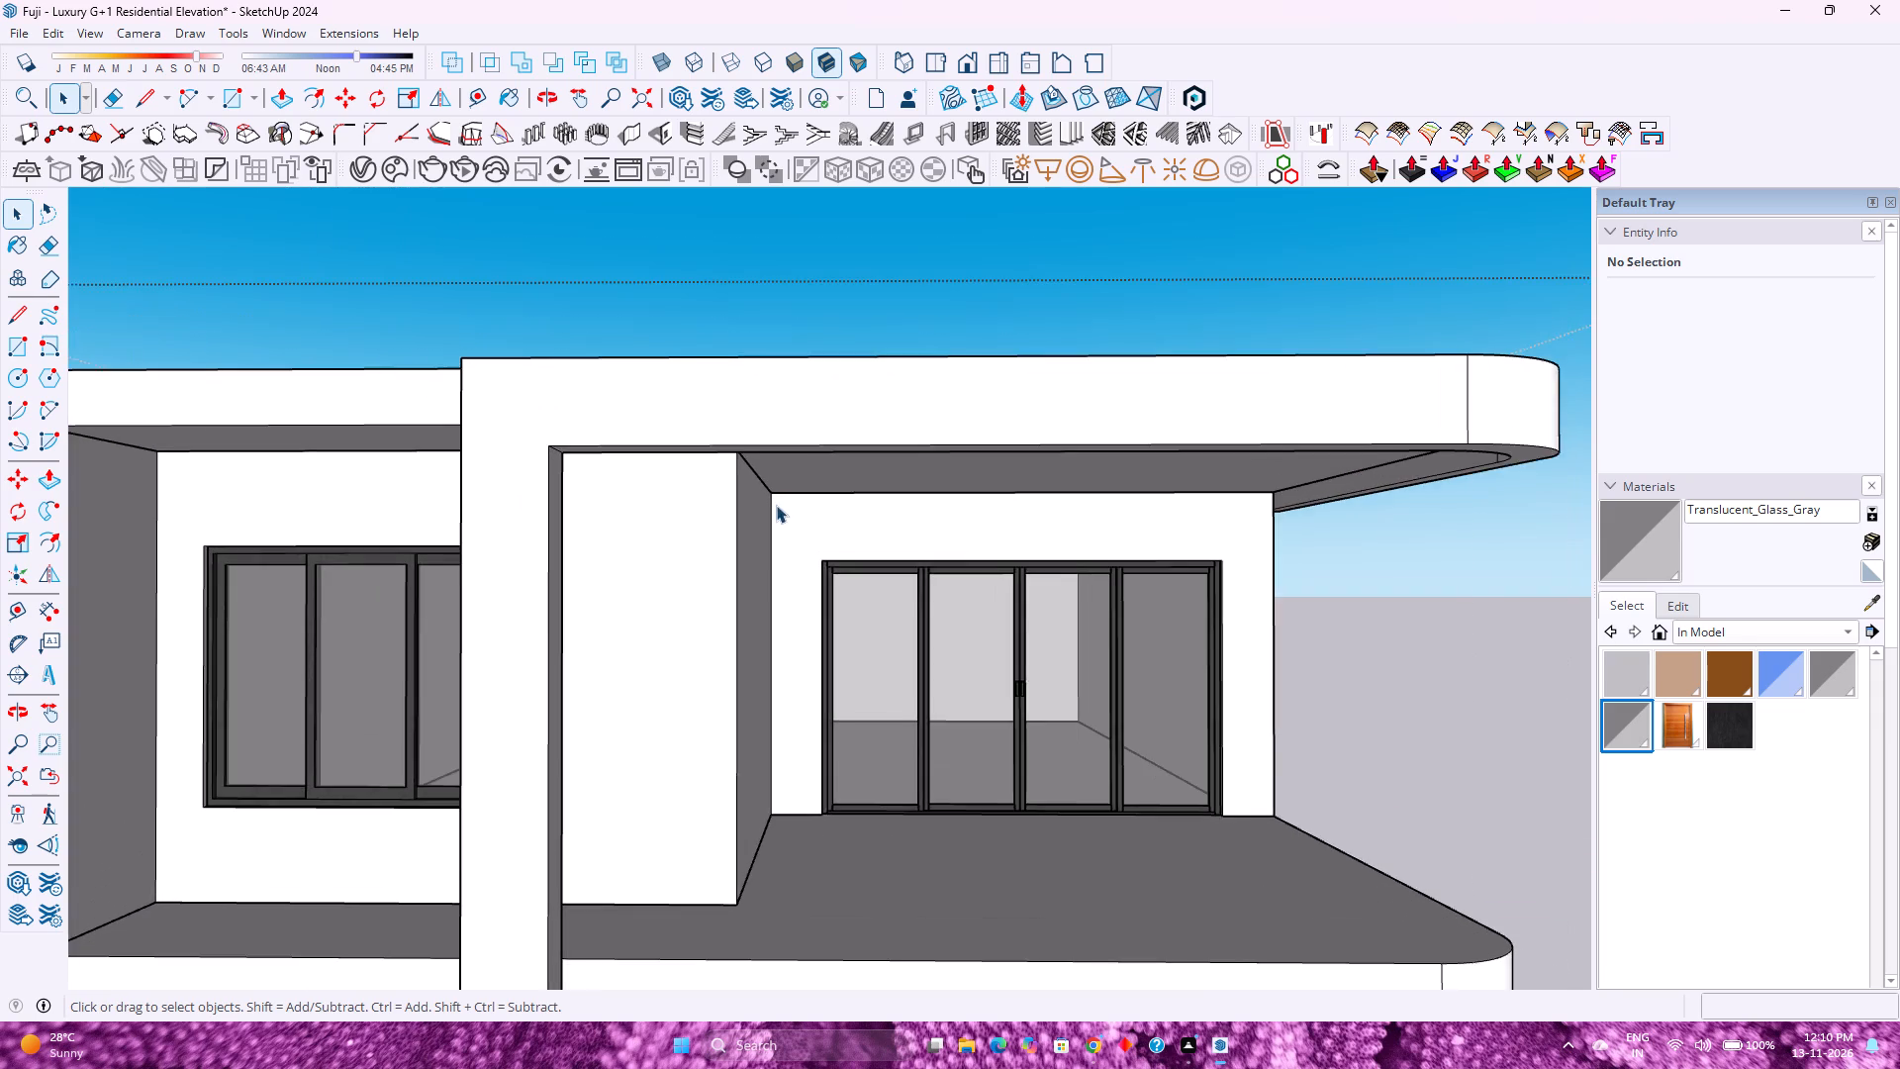
scroll(776, 505, "up", 1)
scroll(613, 536, "up", 1)
middle_click_drag(573, 534, 450, 533)
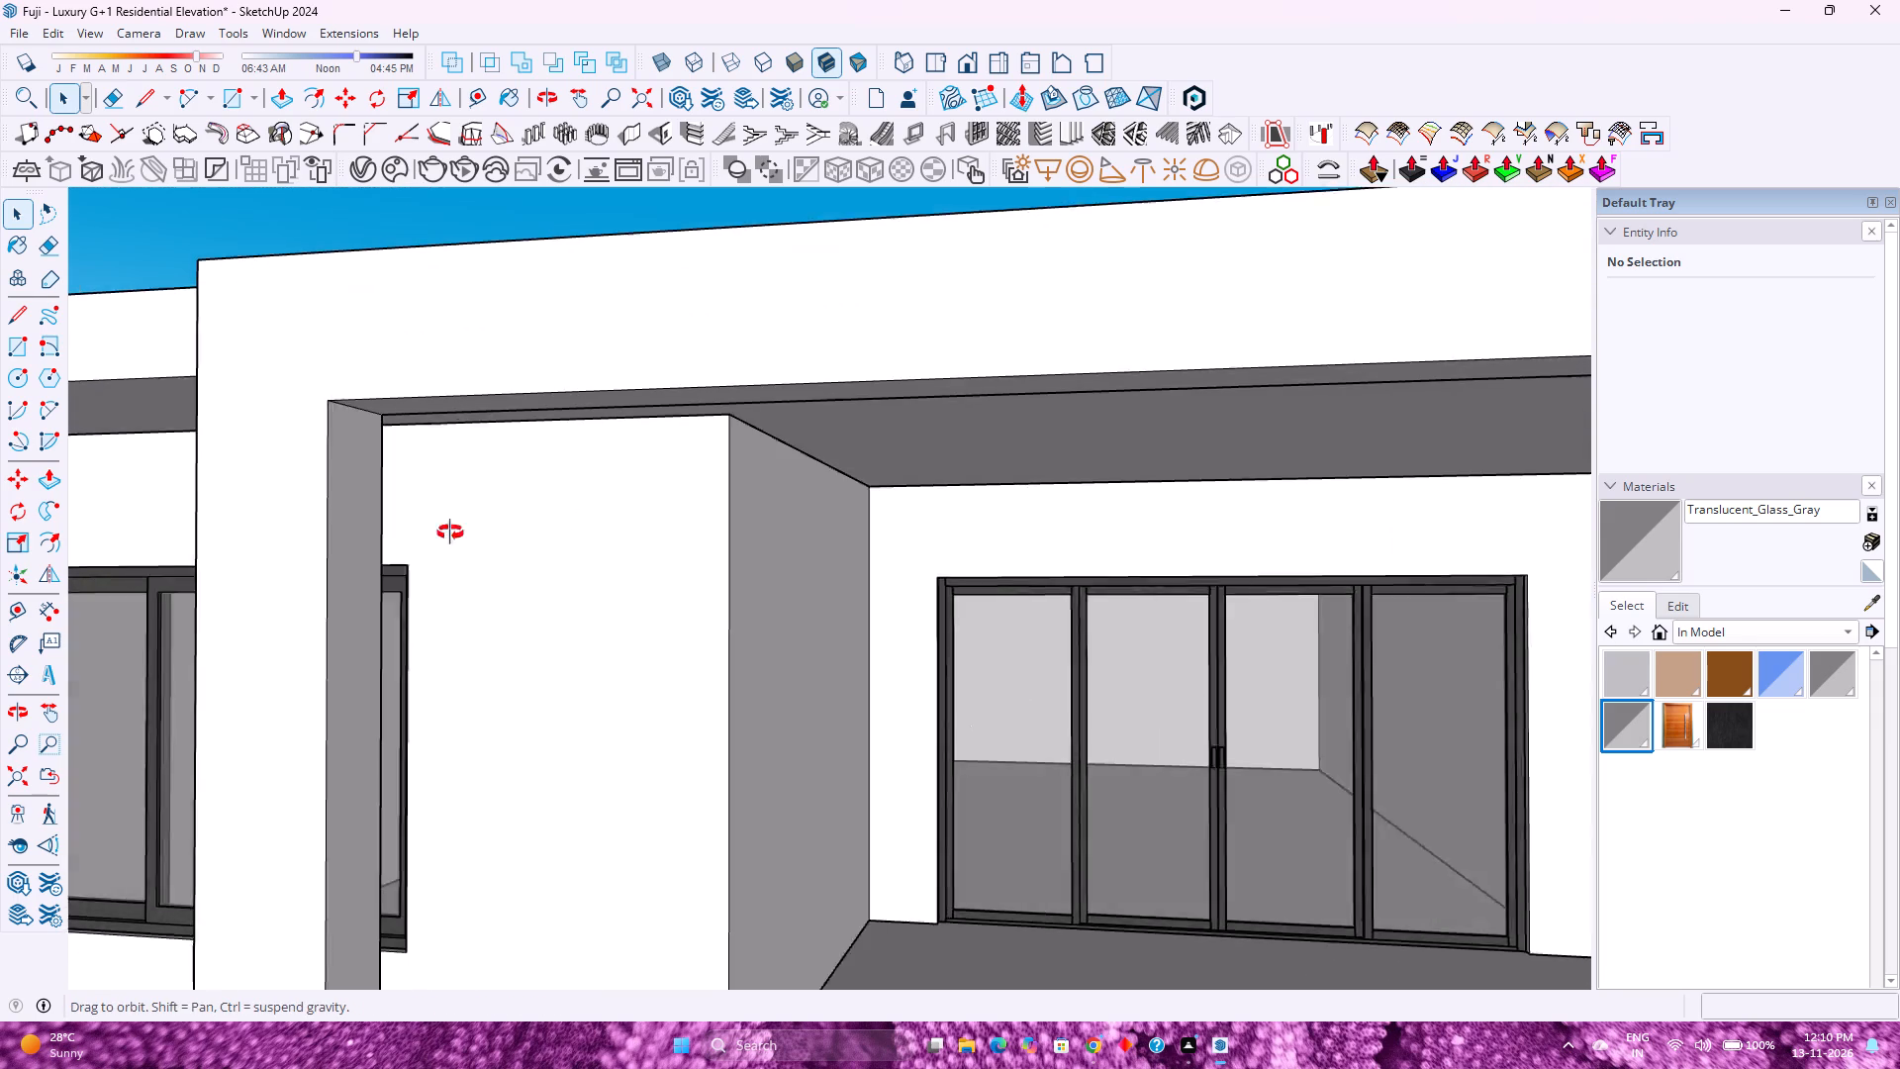
middle_click_drag(450, 533, 388, 534)
middle_click(388, 534)
scroll(365, 528, "up", 1)
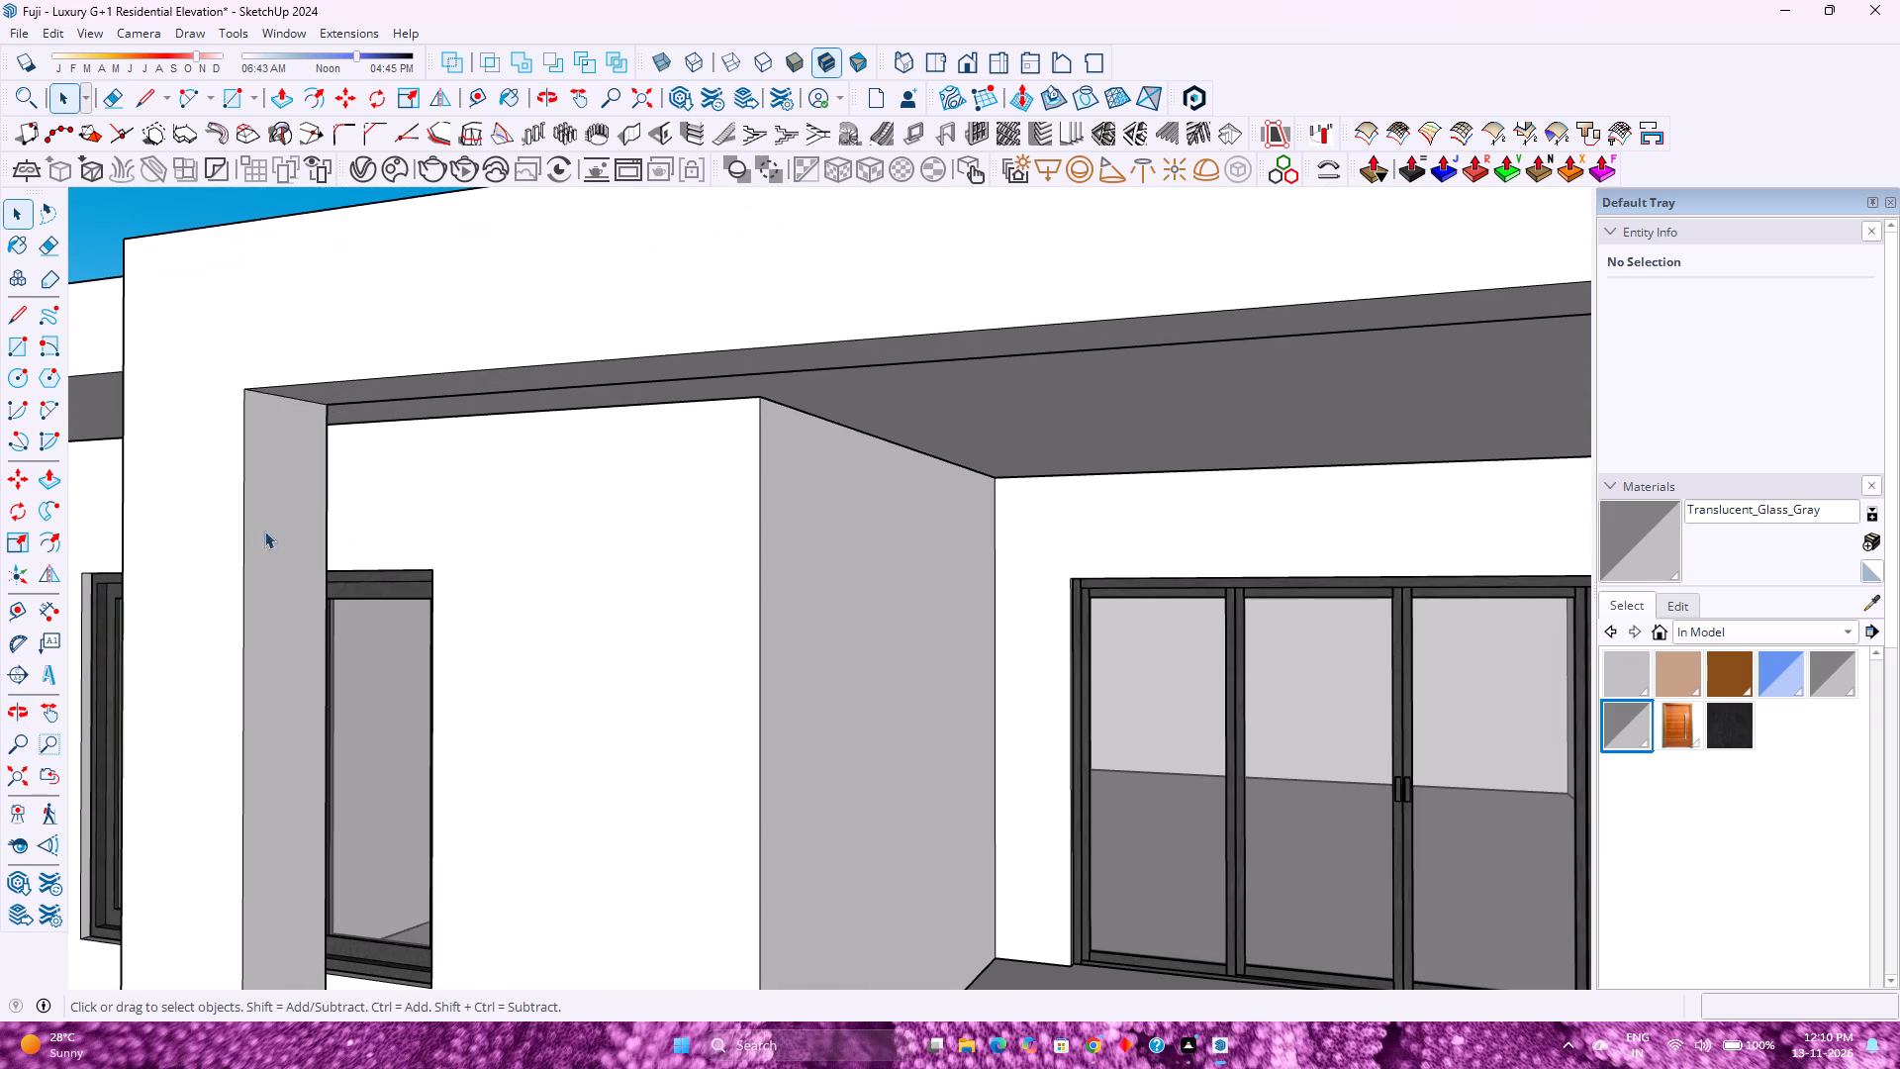
left_click(235, 531)
double_click(265, 529)
scroll(265, 528, "up", 3)
left_click(261, 526)
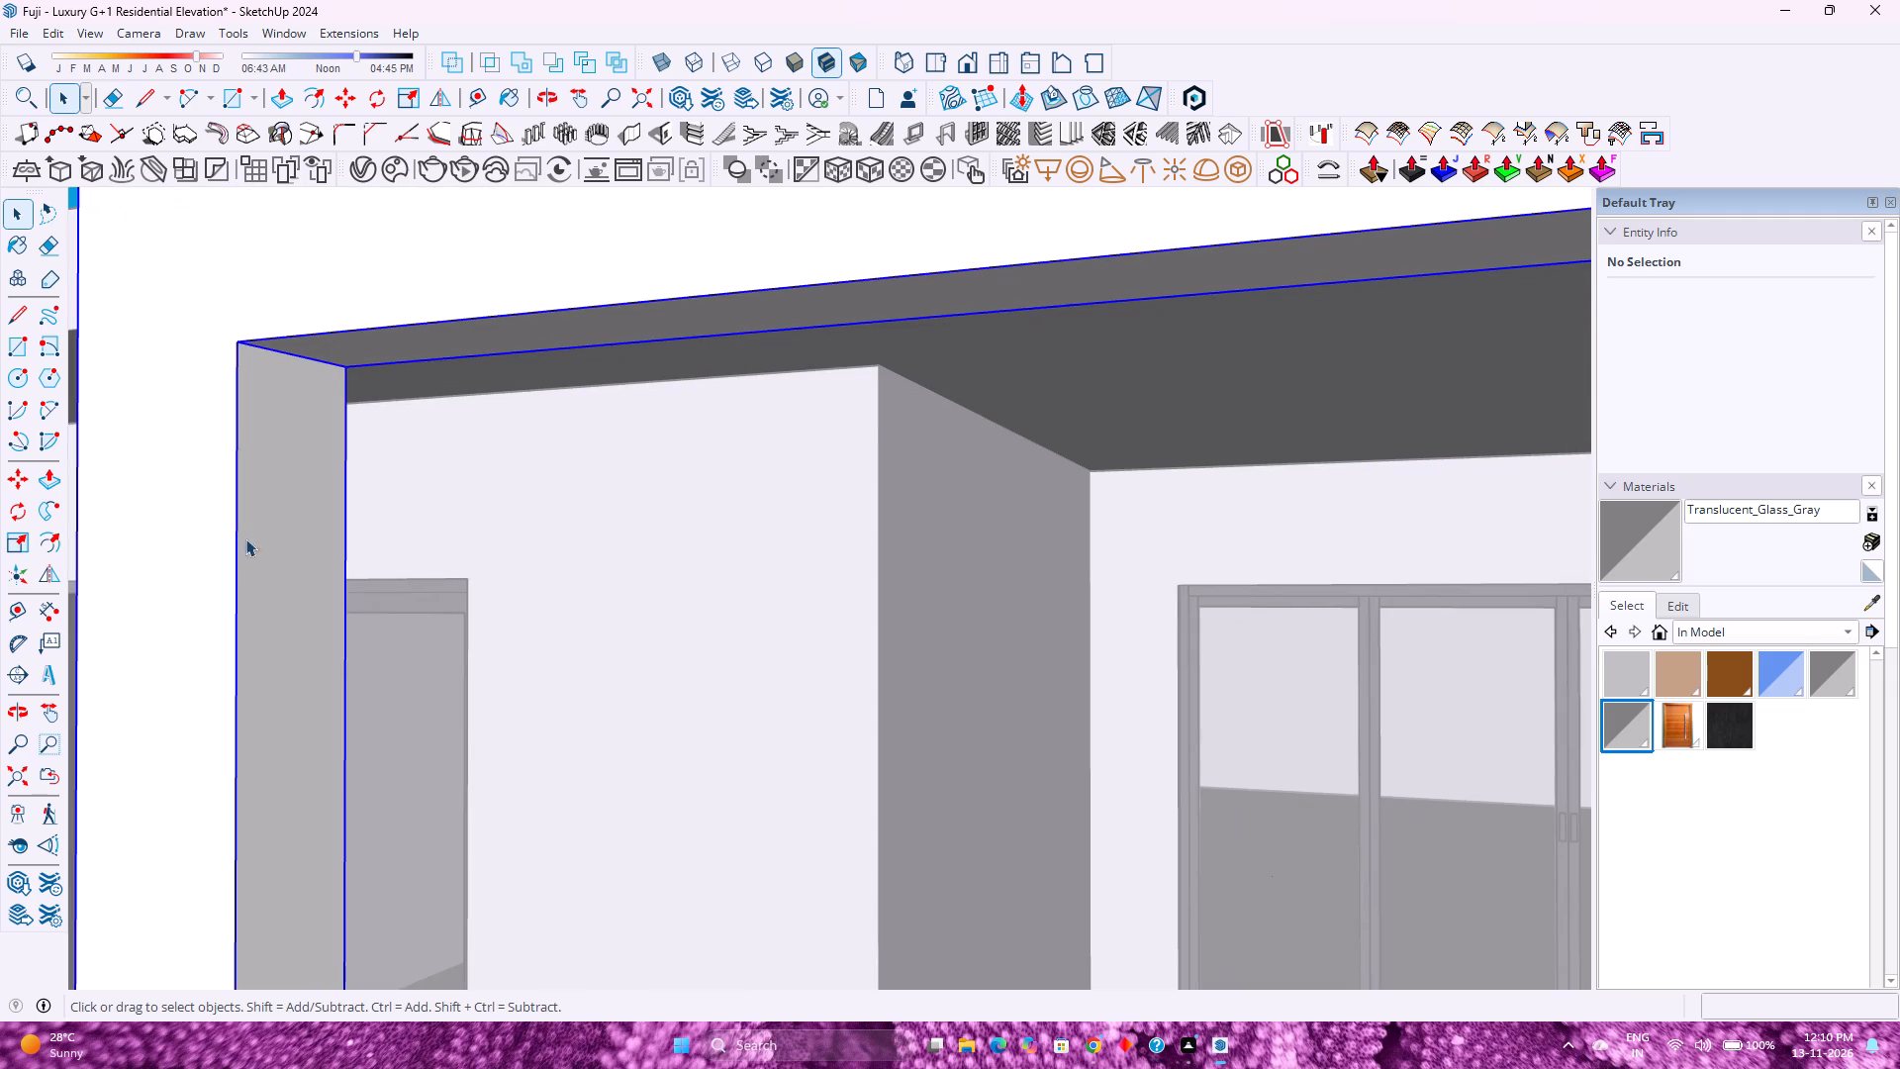
triple_click(265, 529)
left_click(278, 499)
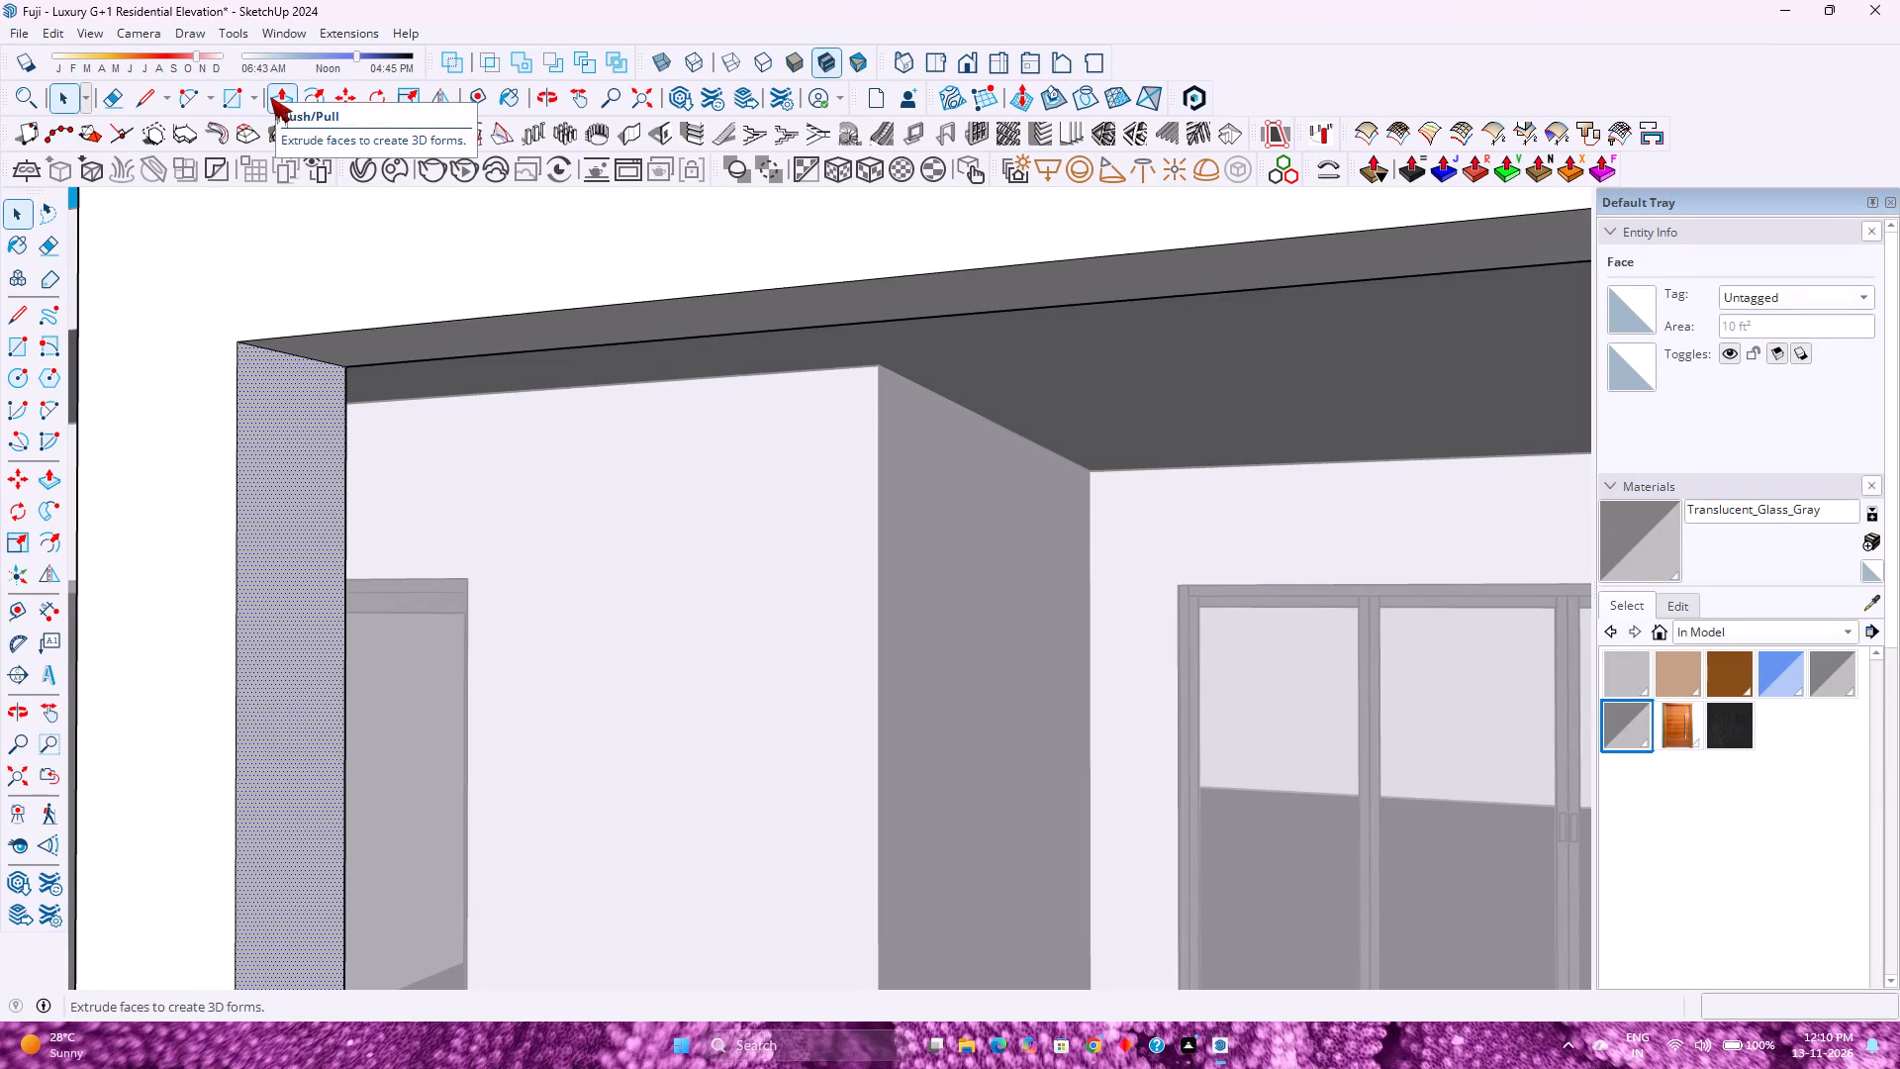
Push/Pull the outer side face of the frame's vertical leg outward by 9" to widen the leg.
scroll(270, 97, "down", 5)
scroll(400, 420, "down", 16)
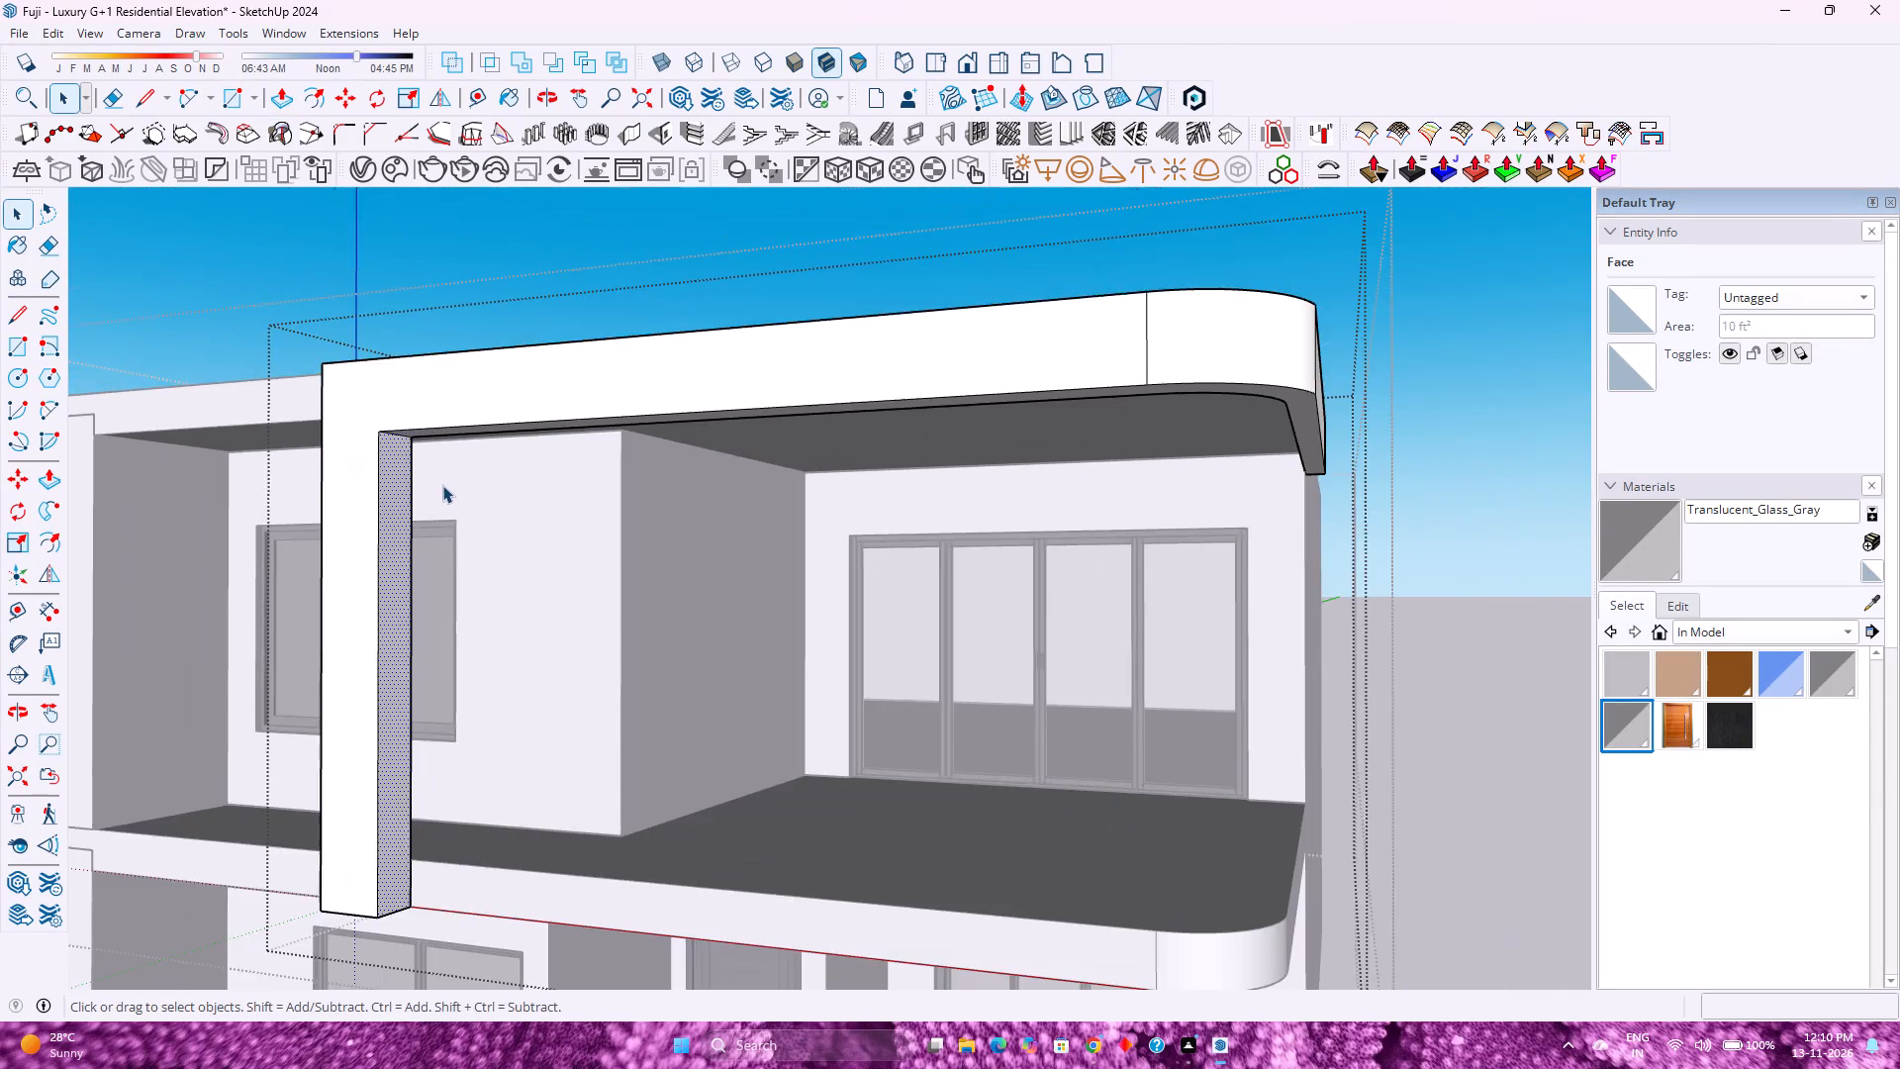
middle_click_drag(393, 511, 566, 565)
middle_click(566, 565)
scroll(555, 534, "down", 8)
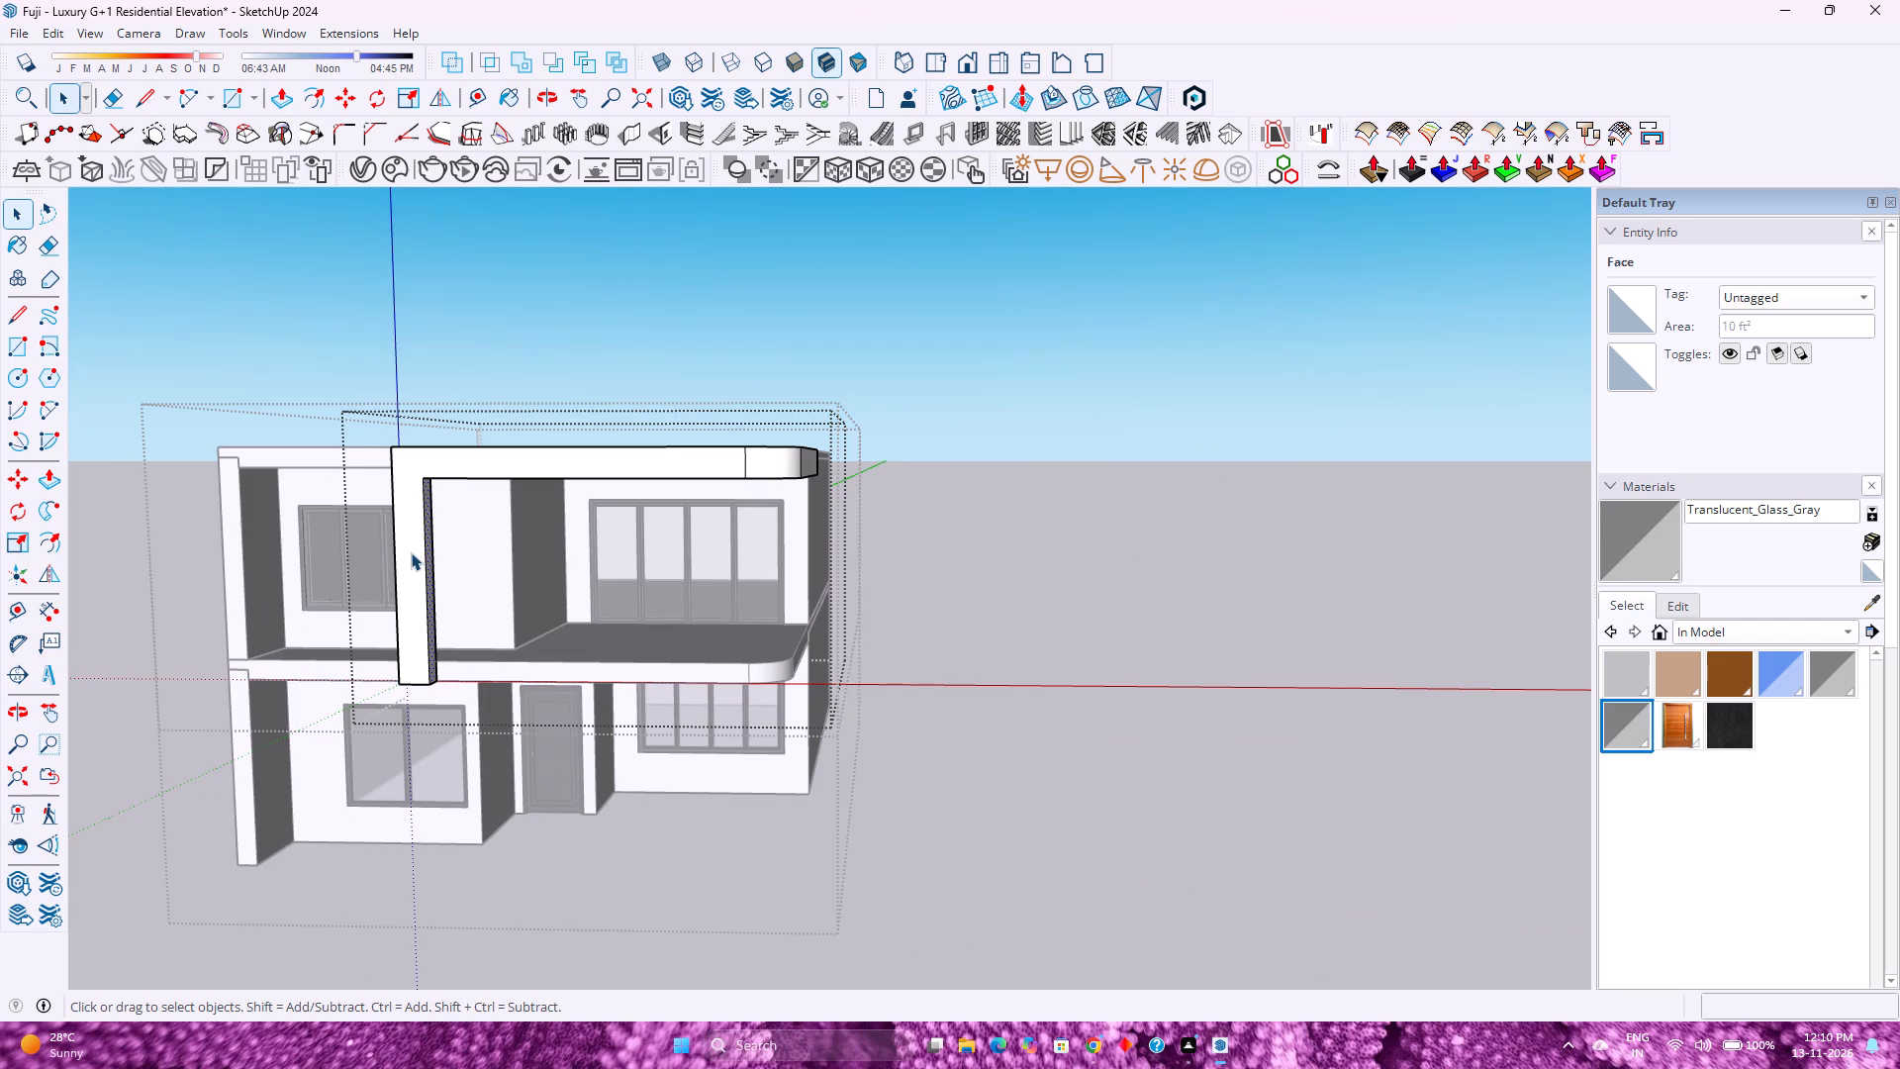
scroll(352, 554, "up", 3)
middle_click_drag(352, 554, 708, 606)
middle_click(708, 606)
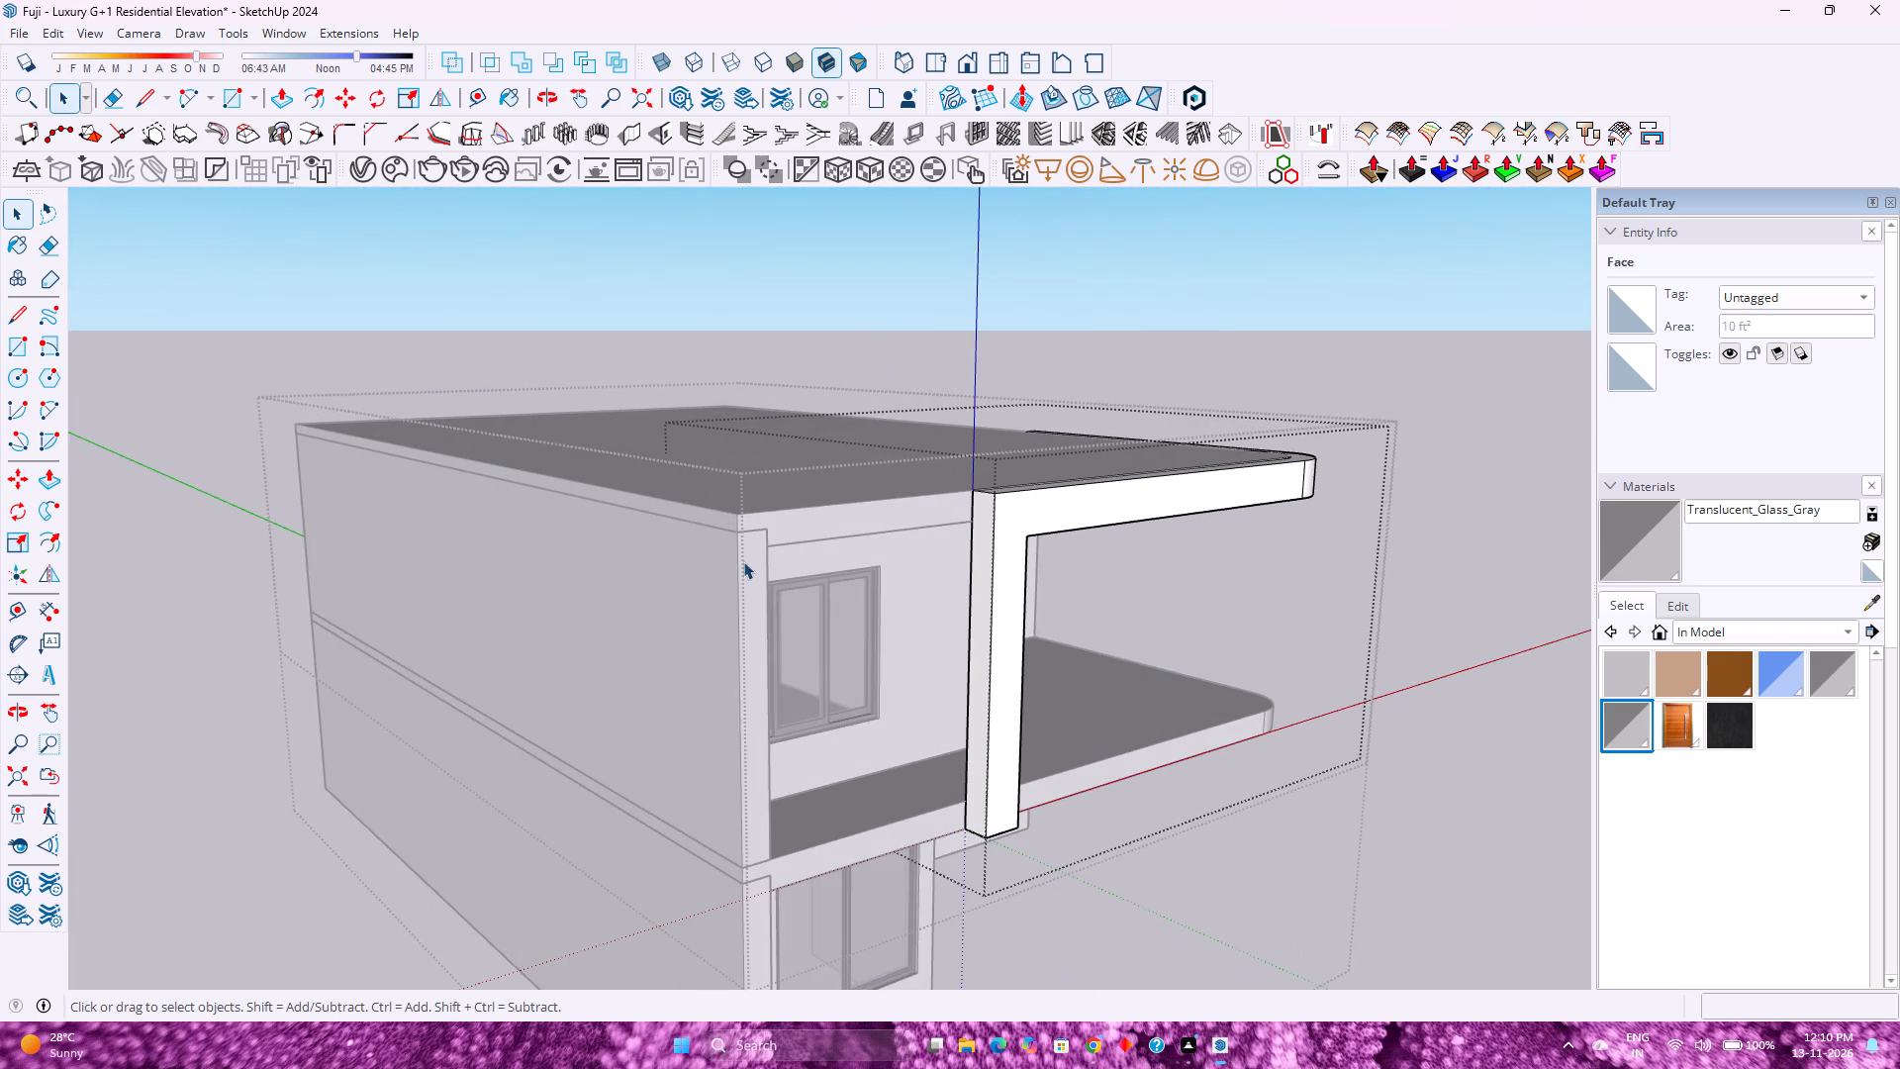
scroll(1021, 588, "up", 4)
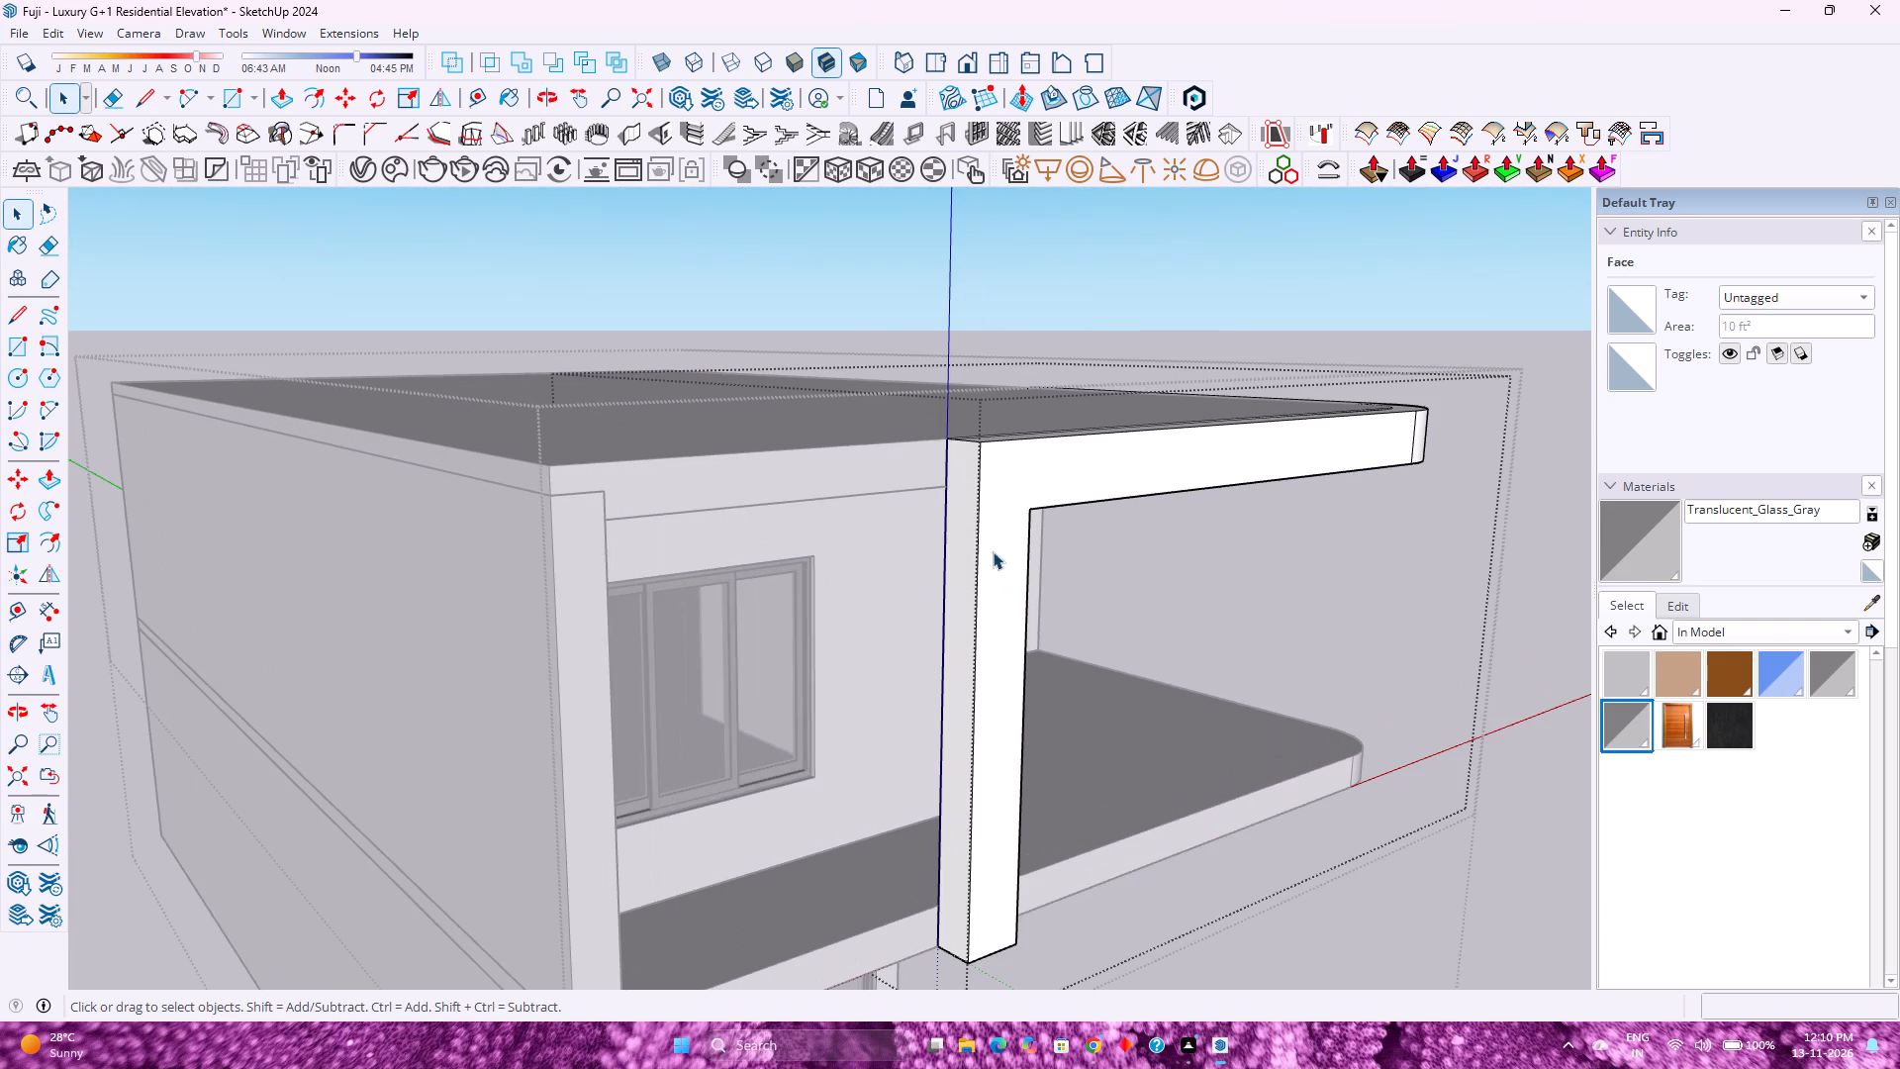
scroll(929, 566, "down", 1)
middle_click_drag(979, 577, 615, 446)
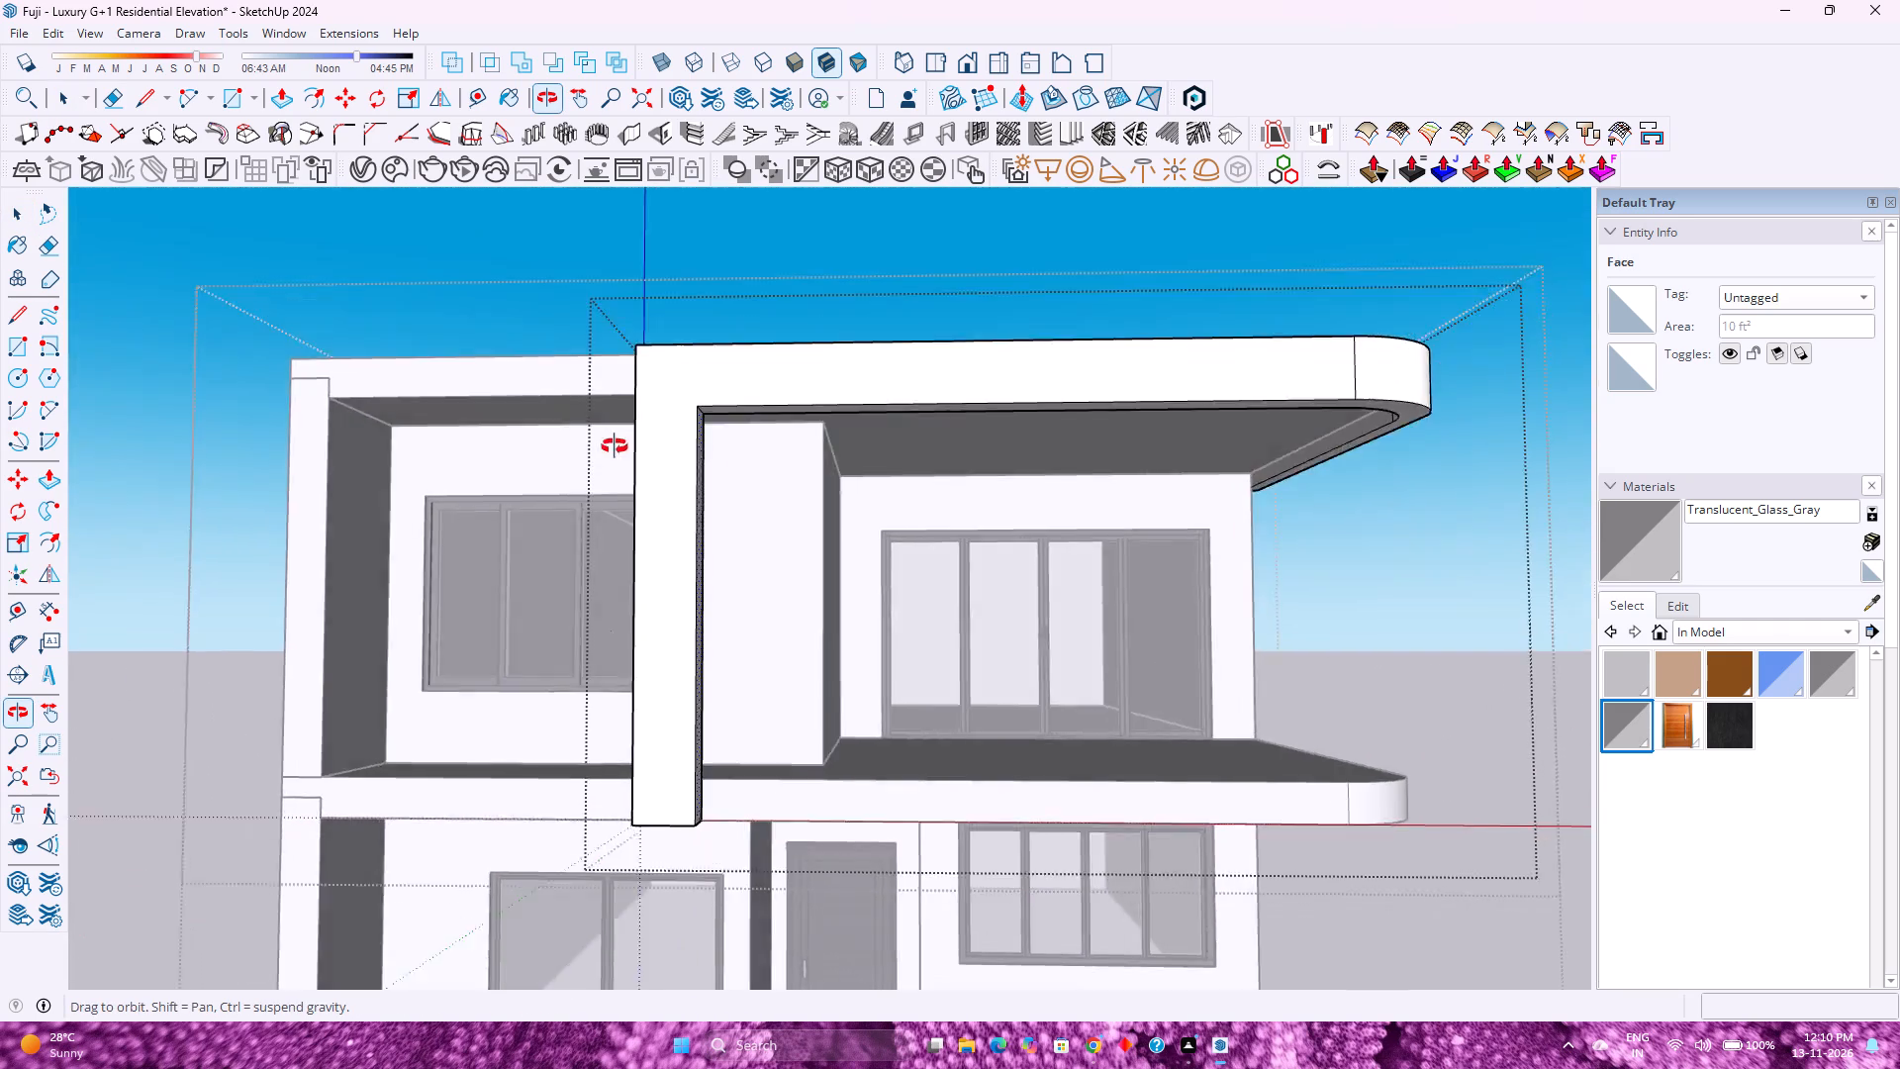
middle_click_drag(615, 446, 528, 416)
middle_click(528, 416)
left_click(284, 100)
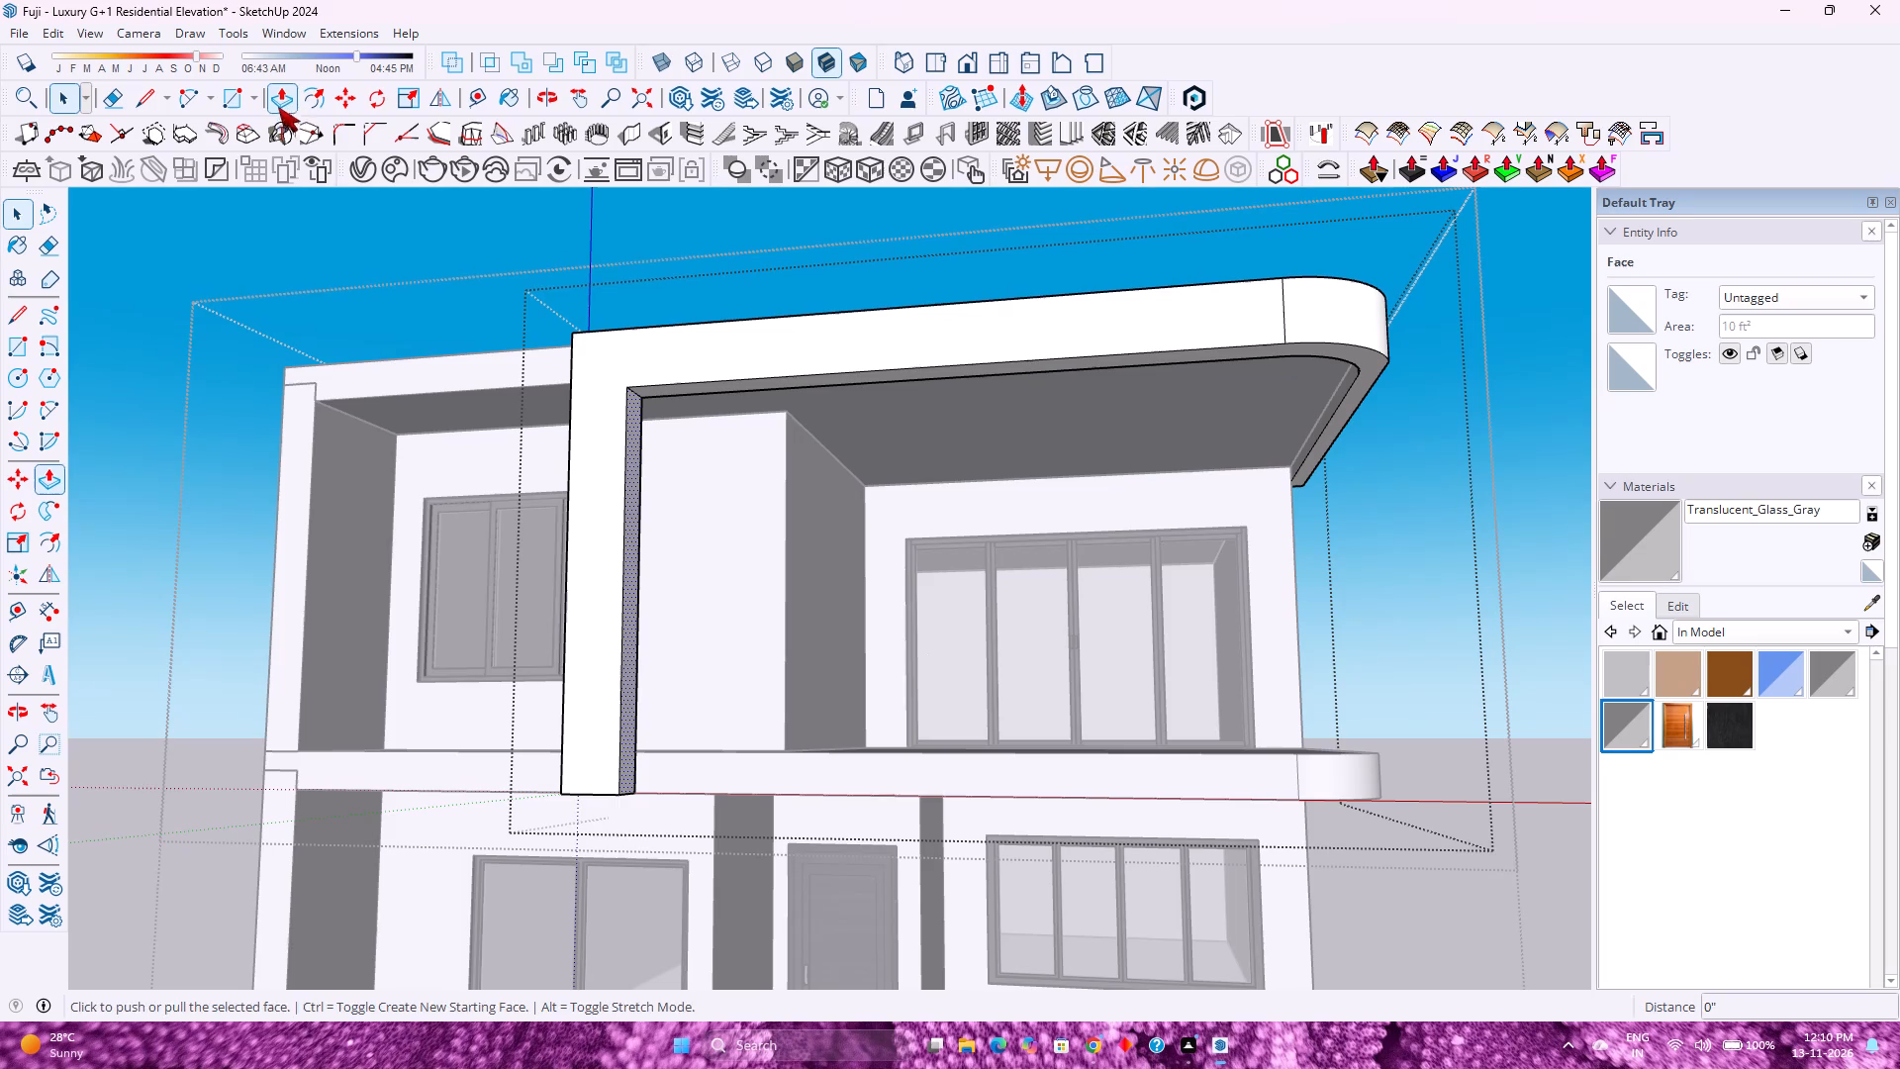
middle_click_drag(543, 474, 817, 613)
middle_click(821, 613)
scroll(990, 655, "up", 4)
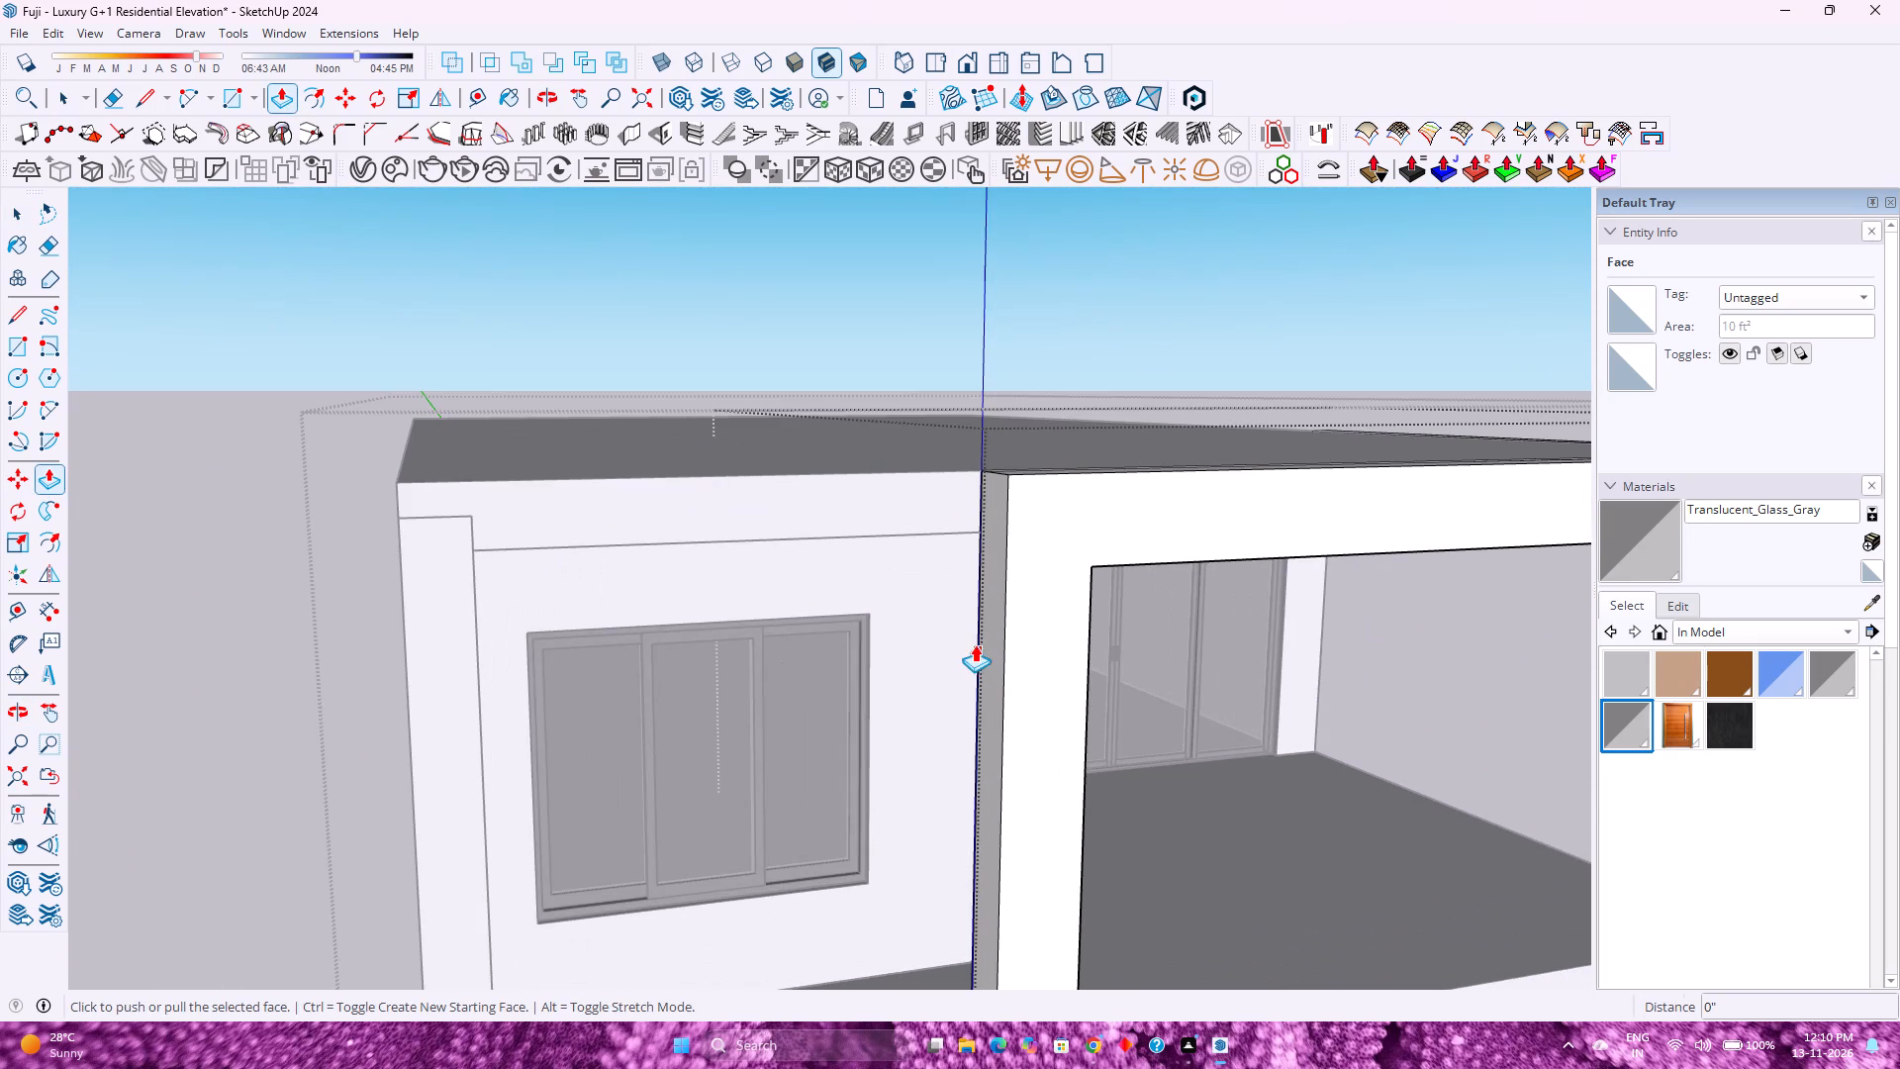
key("Escape")
left_click(990, 570)
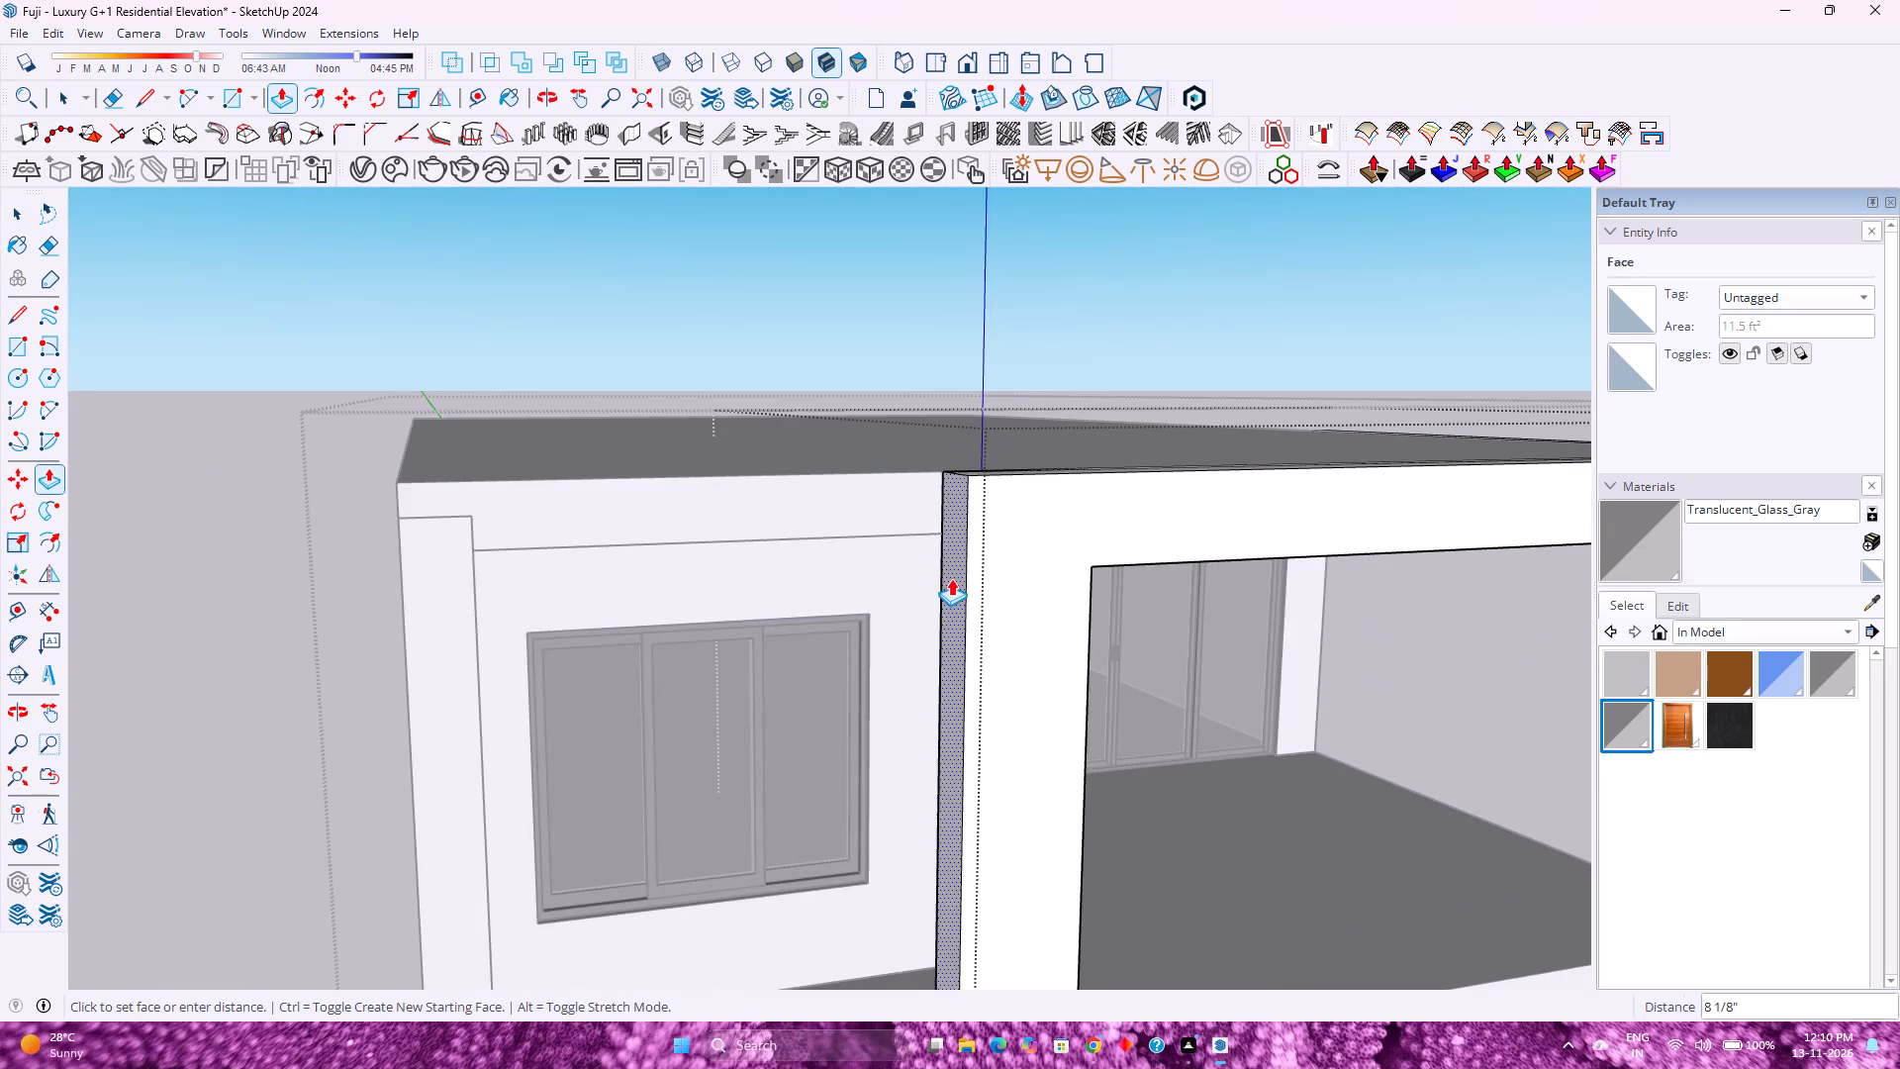
key("6")
key("Return")
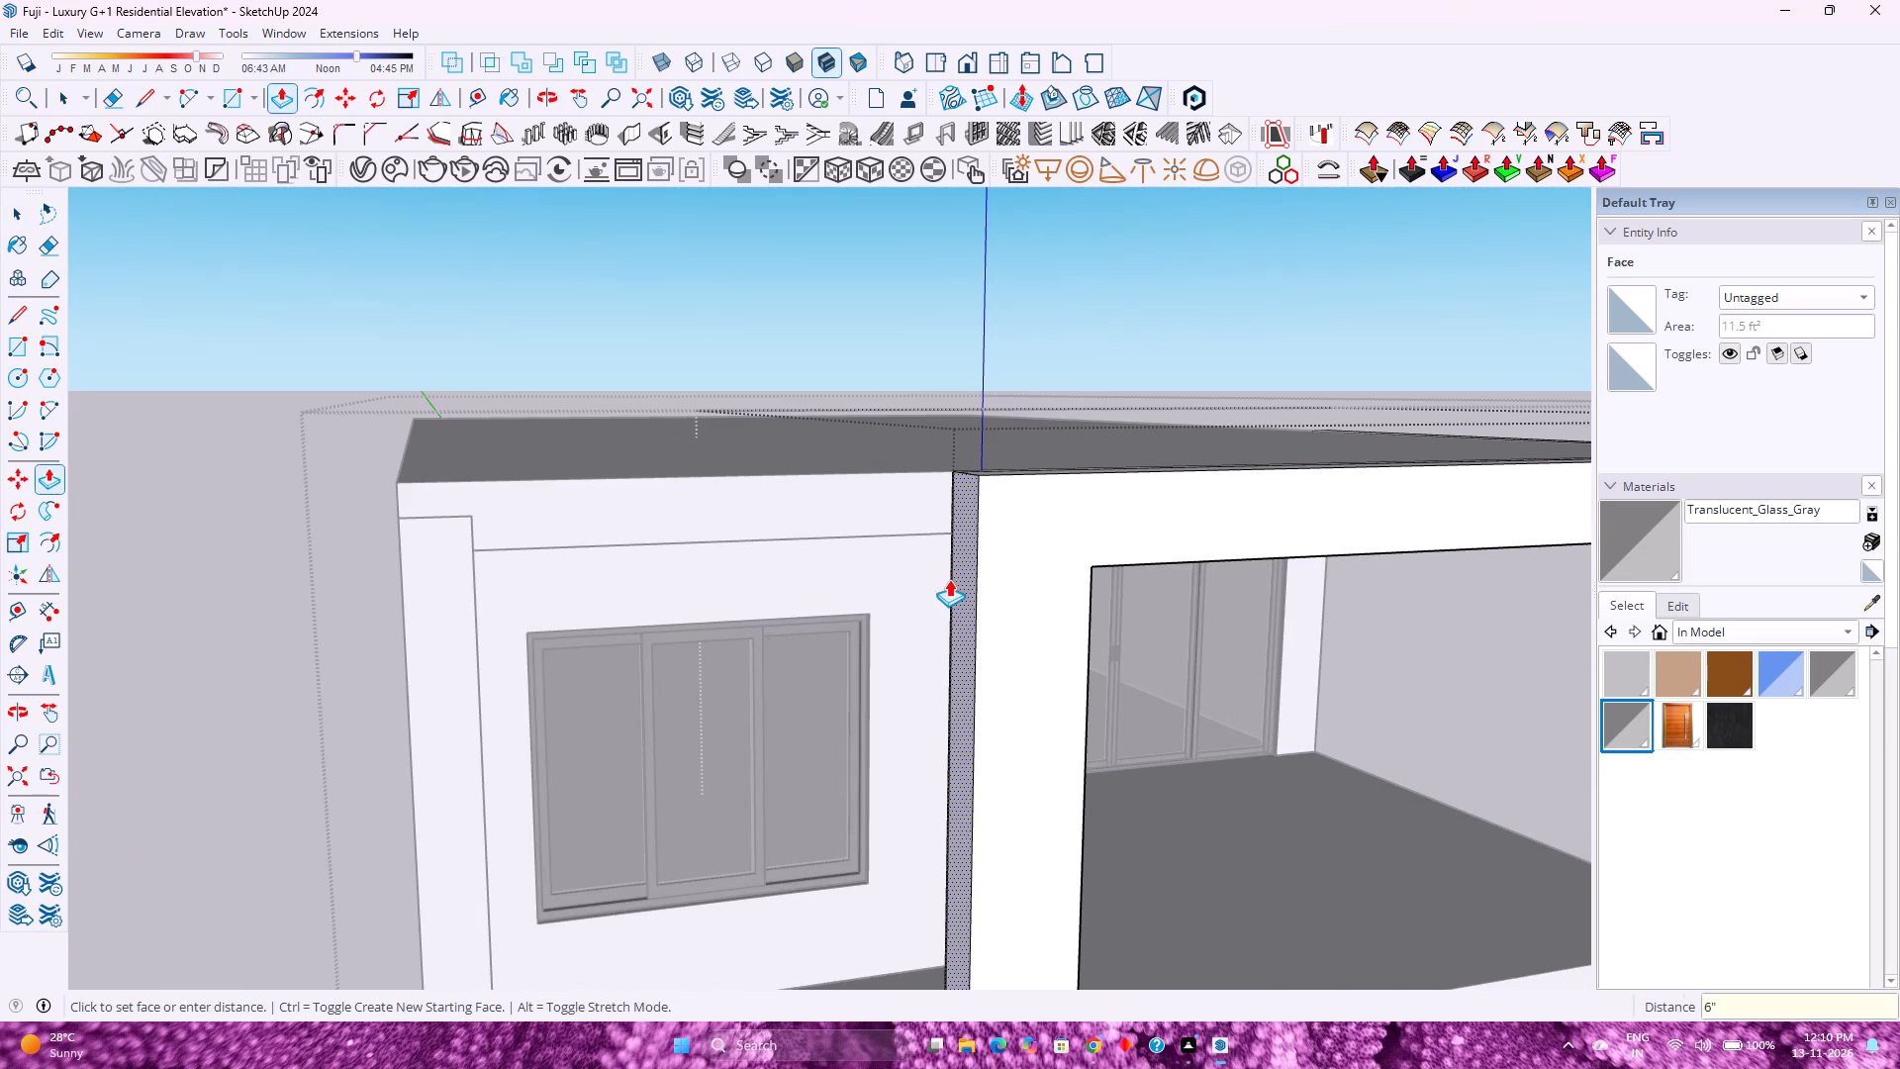
key("9")
key("Return")
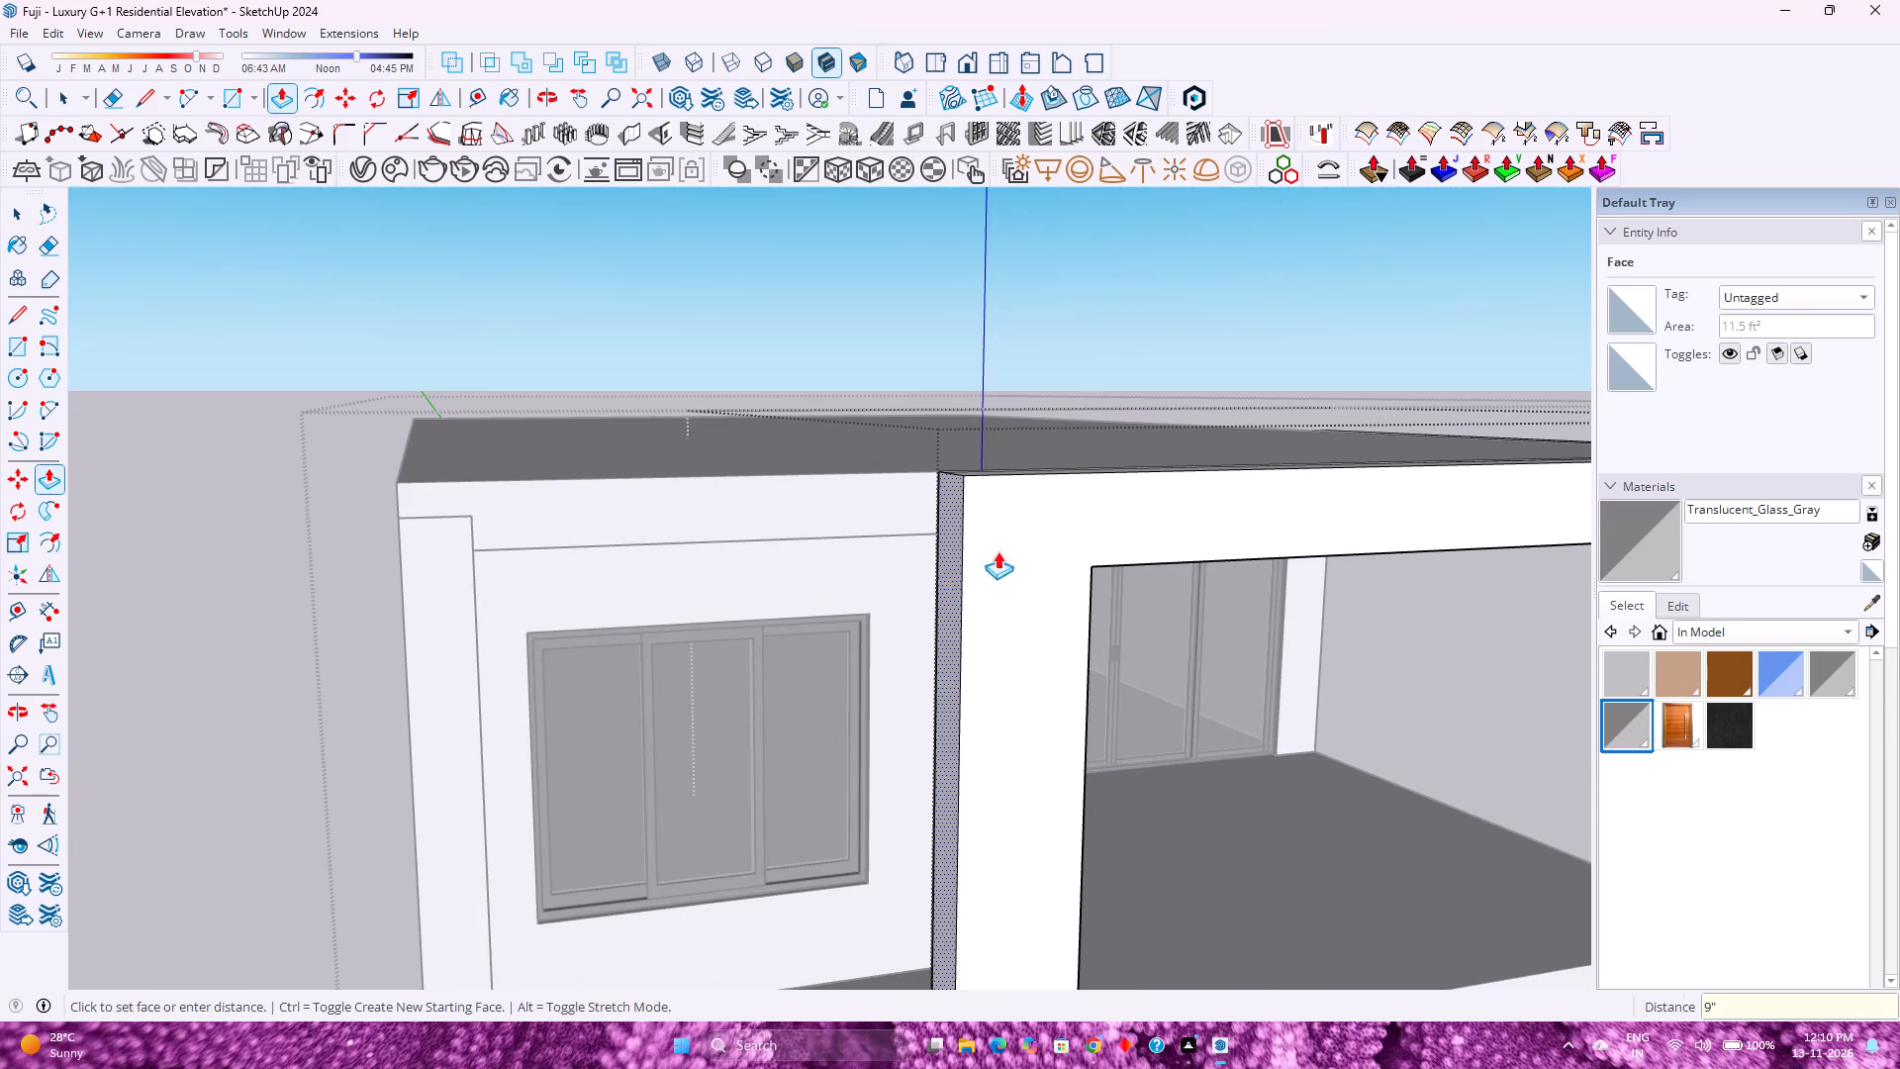
Repeat the 9" Push/Pull on the underside of the frame's top band and side return, and close the frame for editing.
middle_click_drag(1146, 620, 819, 489)
middle_click(819, 489)
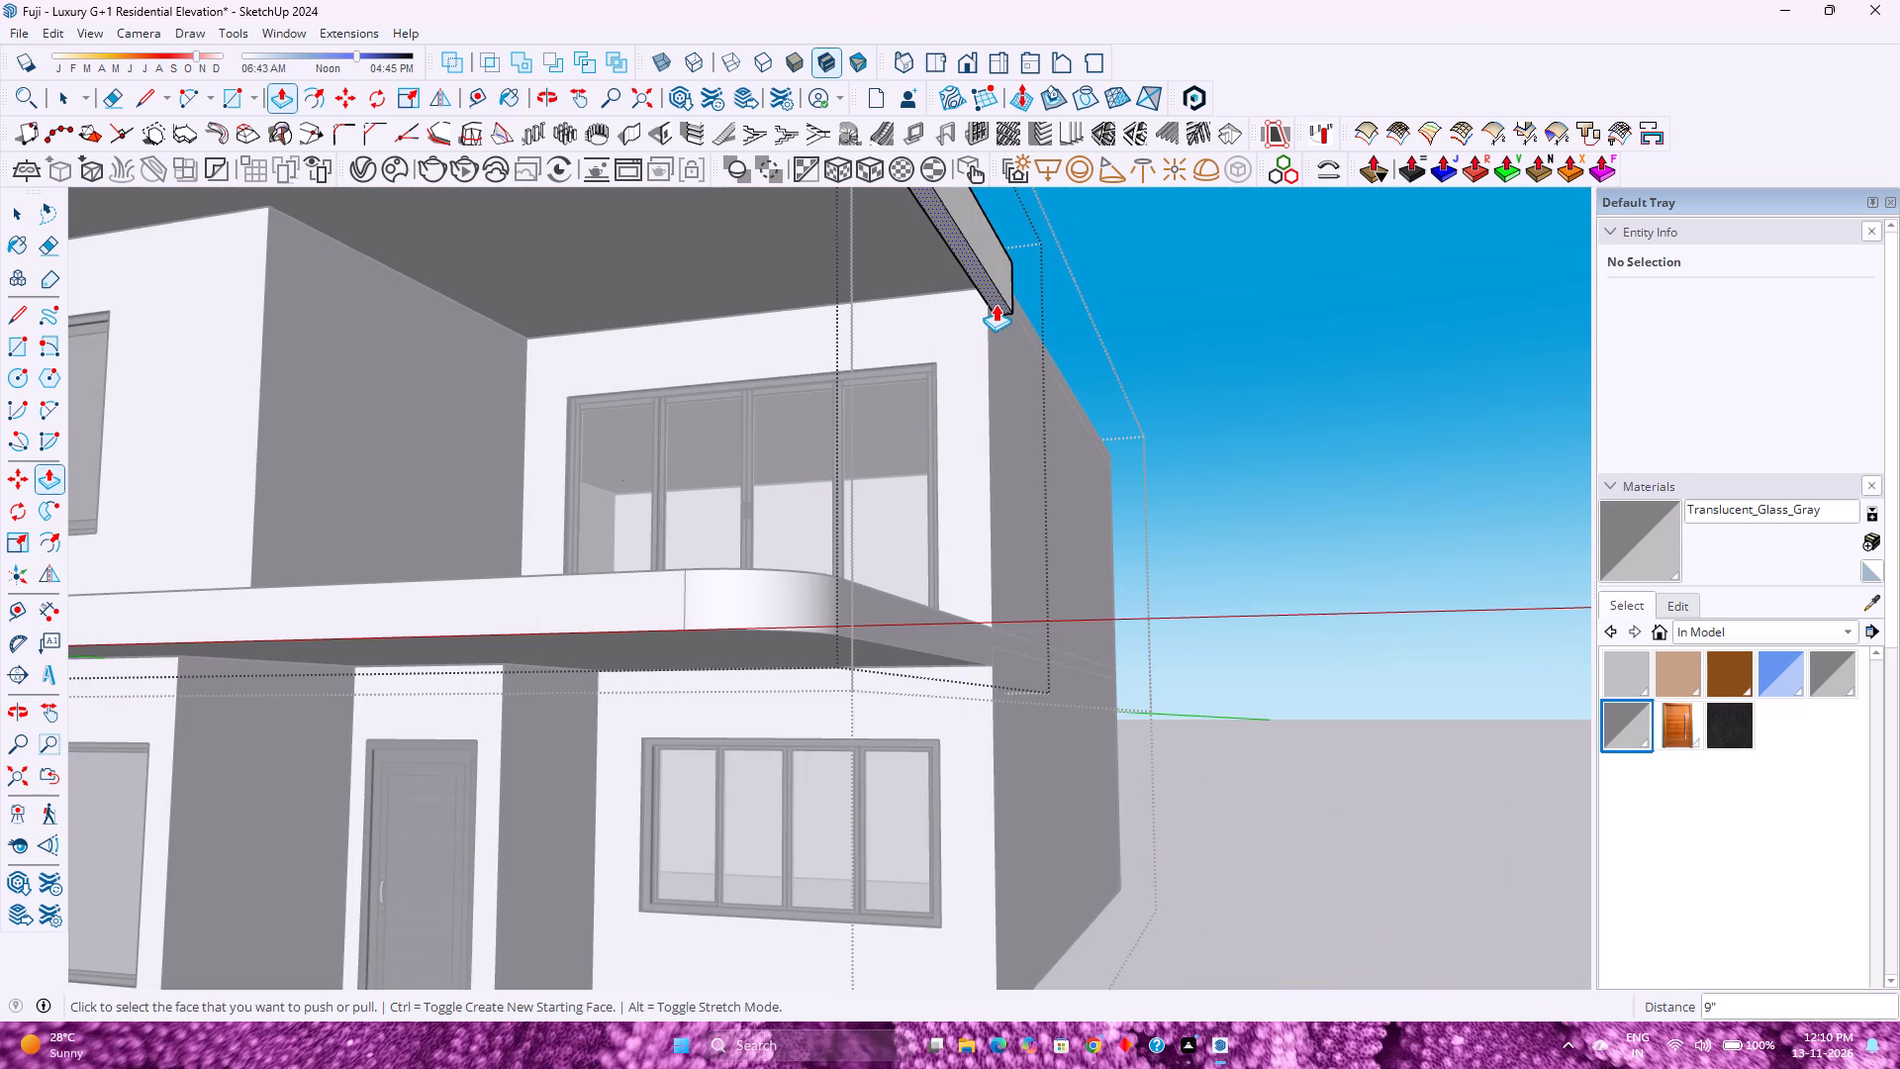
double_click(996, 304)
scroll(999, 390, "down", 8)
scroll(815, 369, "up", 3)
middle_click_drag(815, 369, 856, 418)
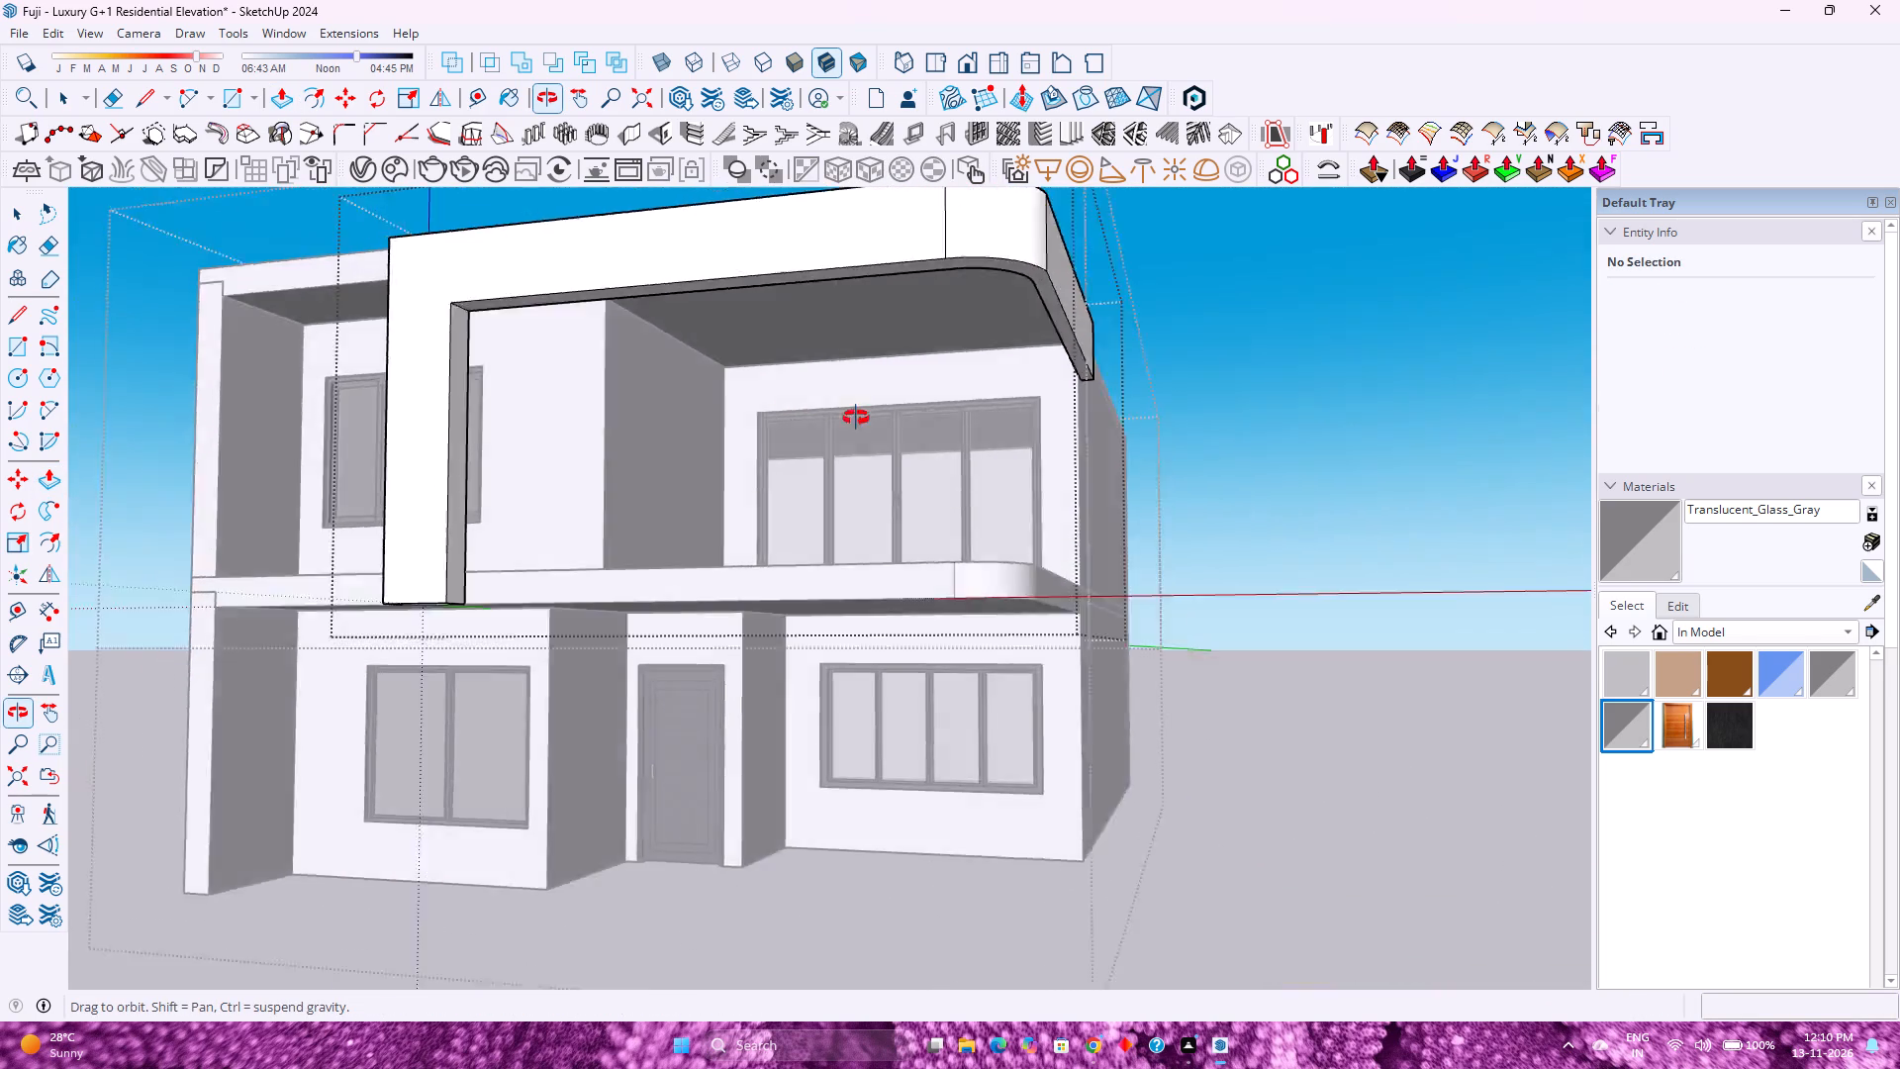
middle_click_drag(856, 418, 1109, 391)
middle_click(1108, 391)
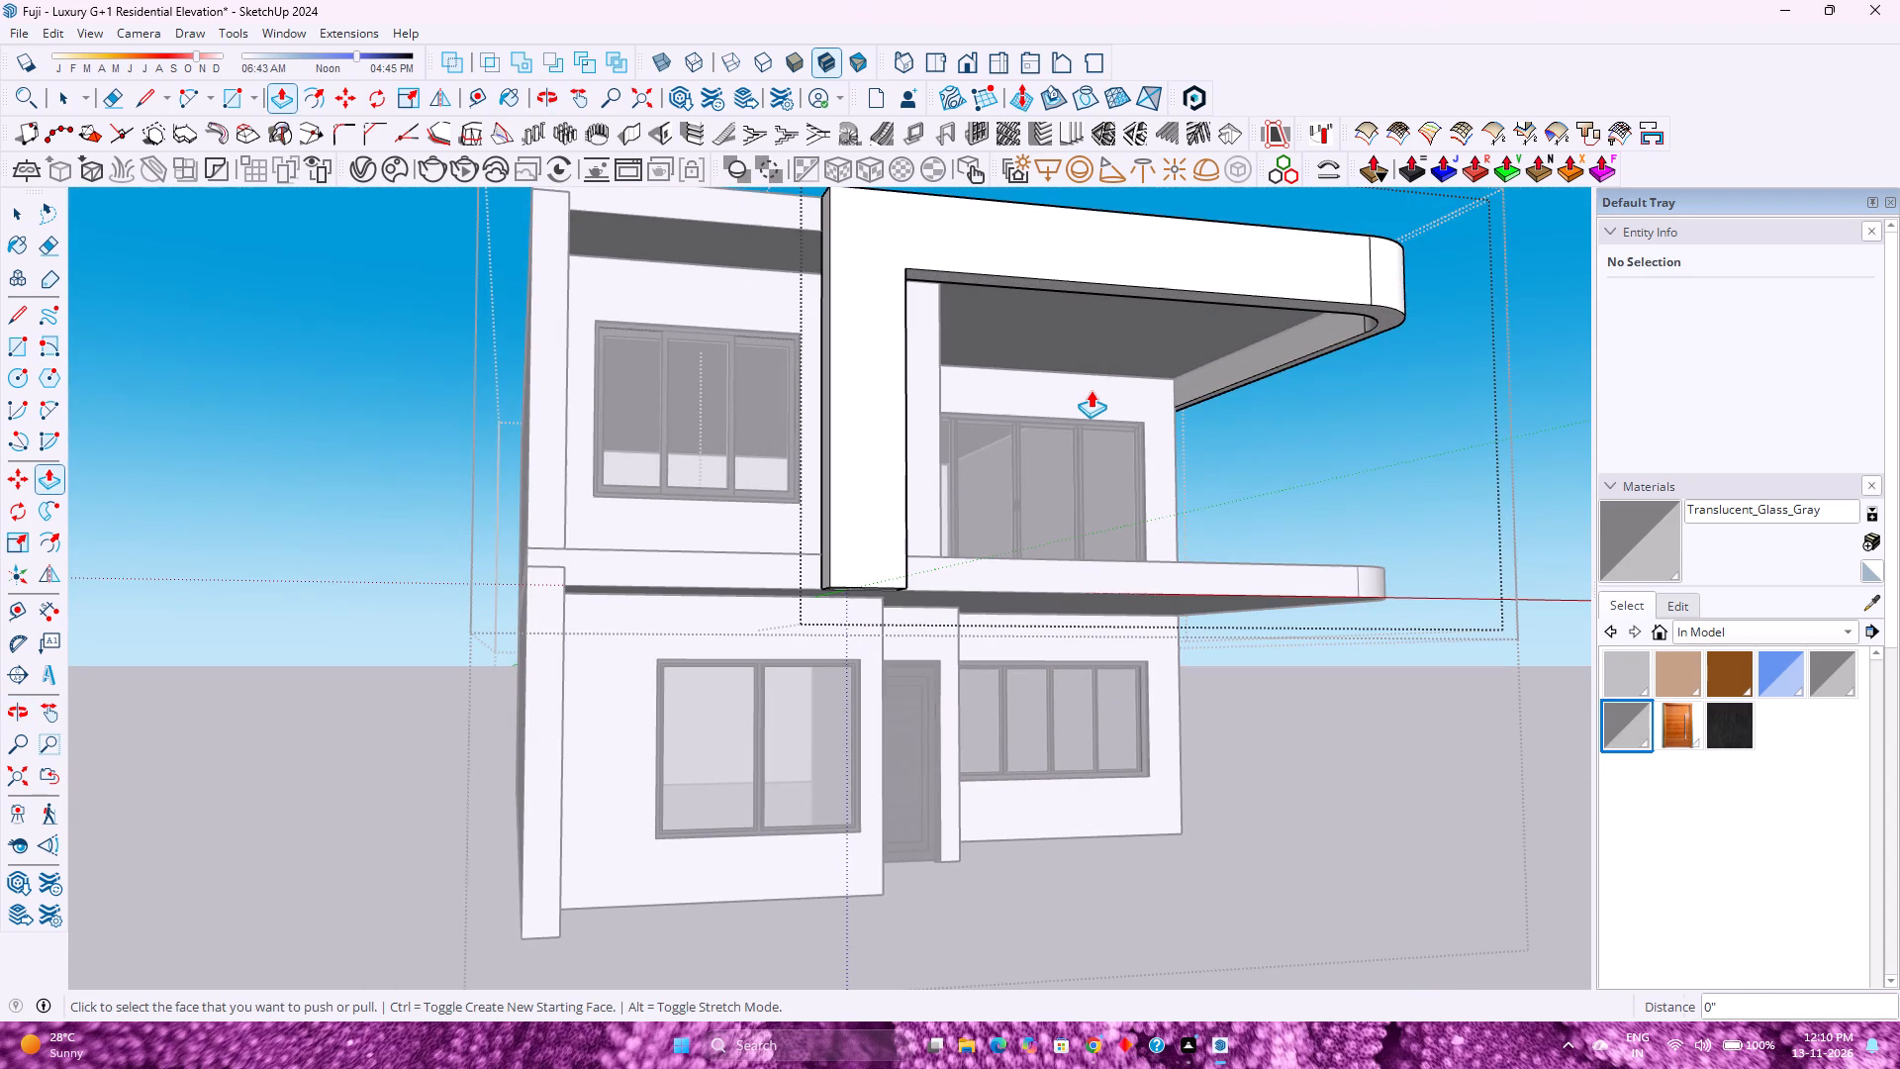
scroll(1087, 390, "up", 4)
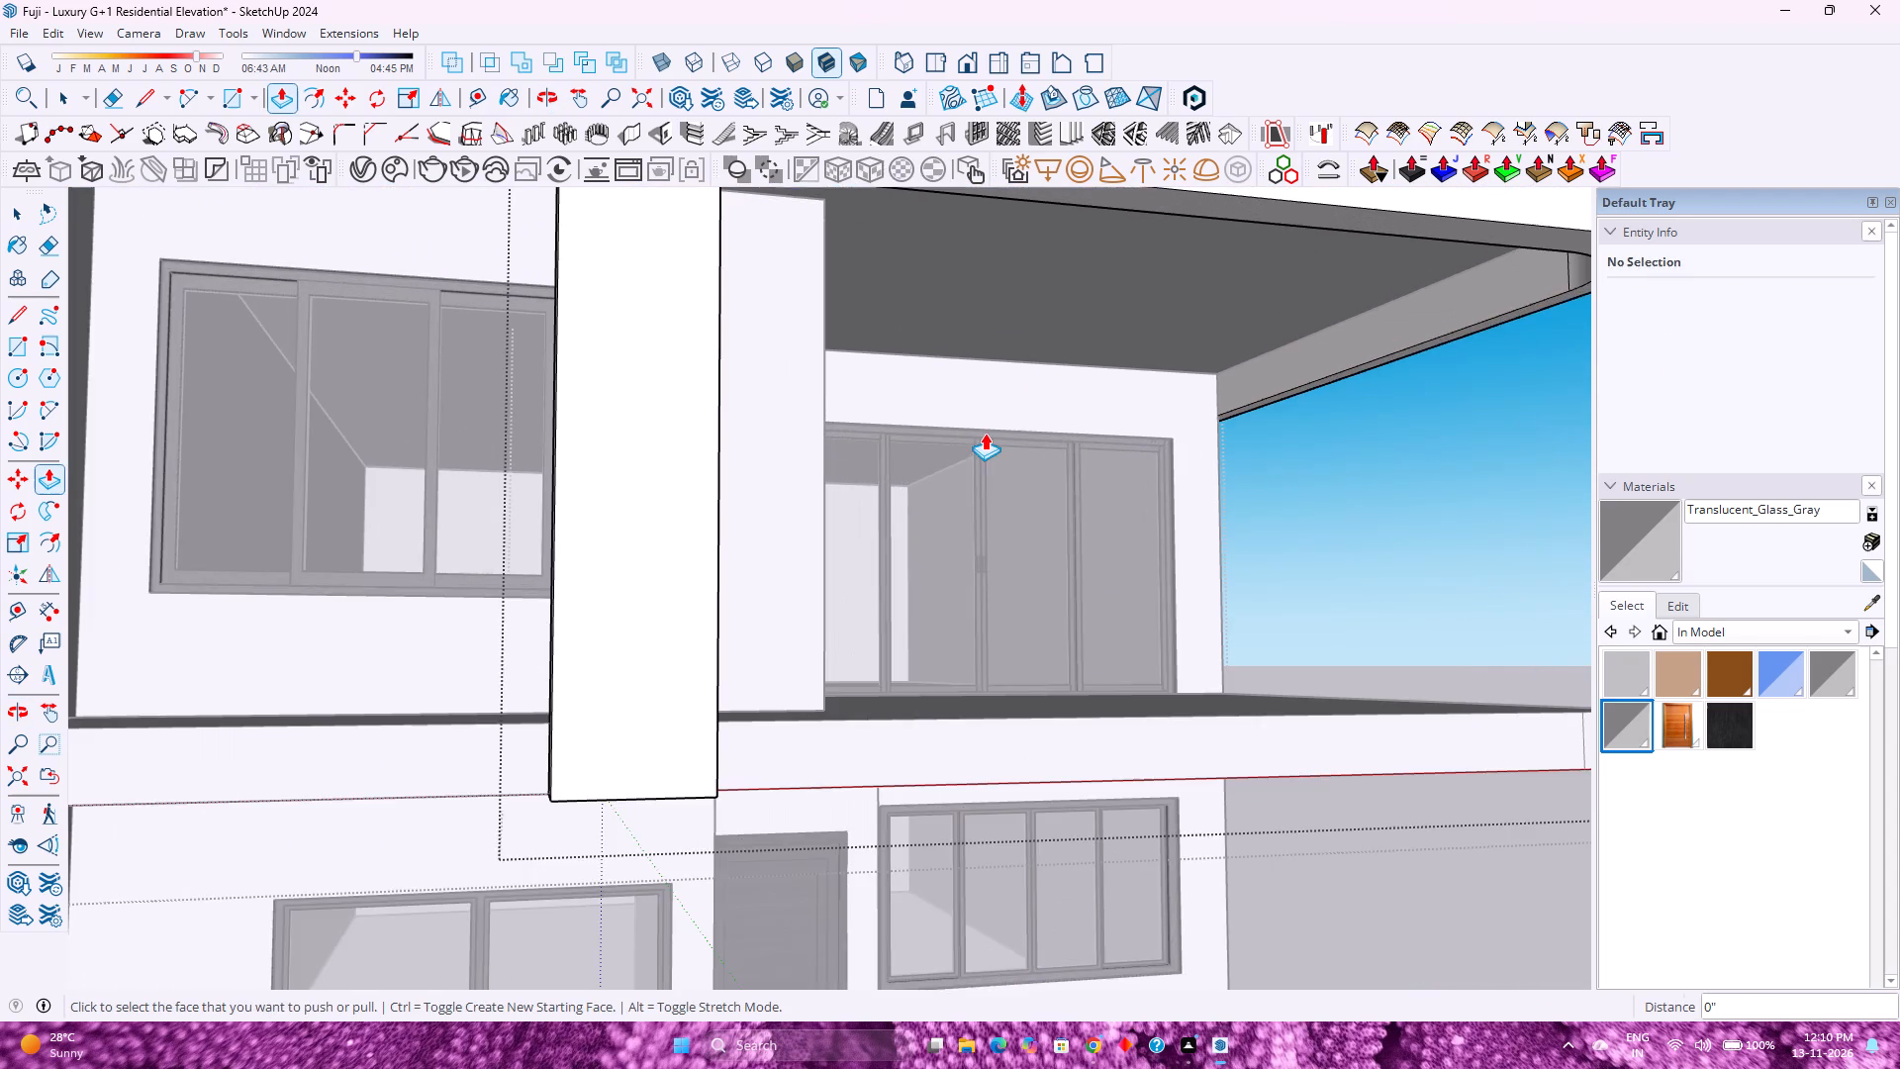
scroll(985, 434, "down", 4)
middle_click_drag(985, 435, 821, 441)
middle_click(821, 441)
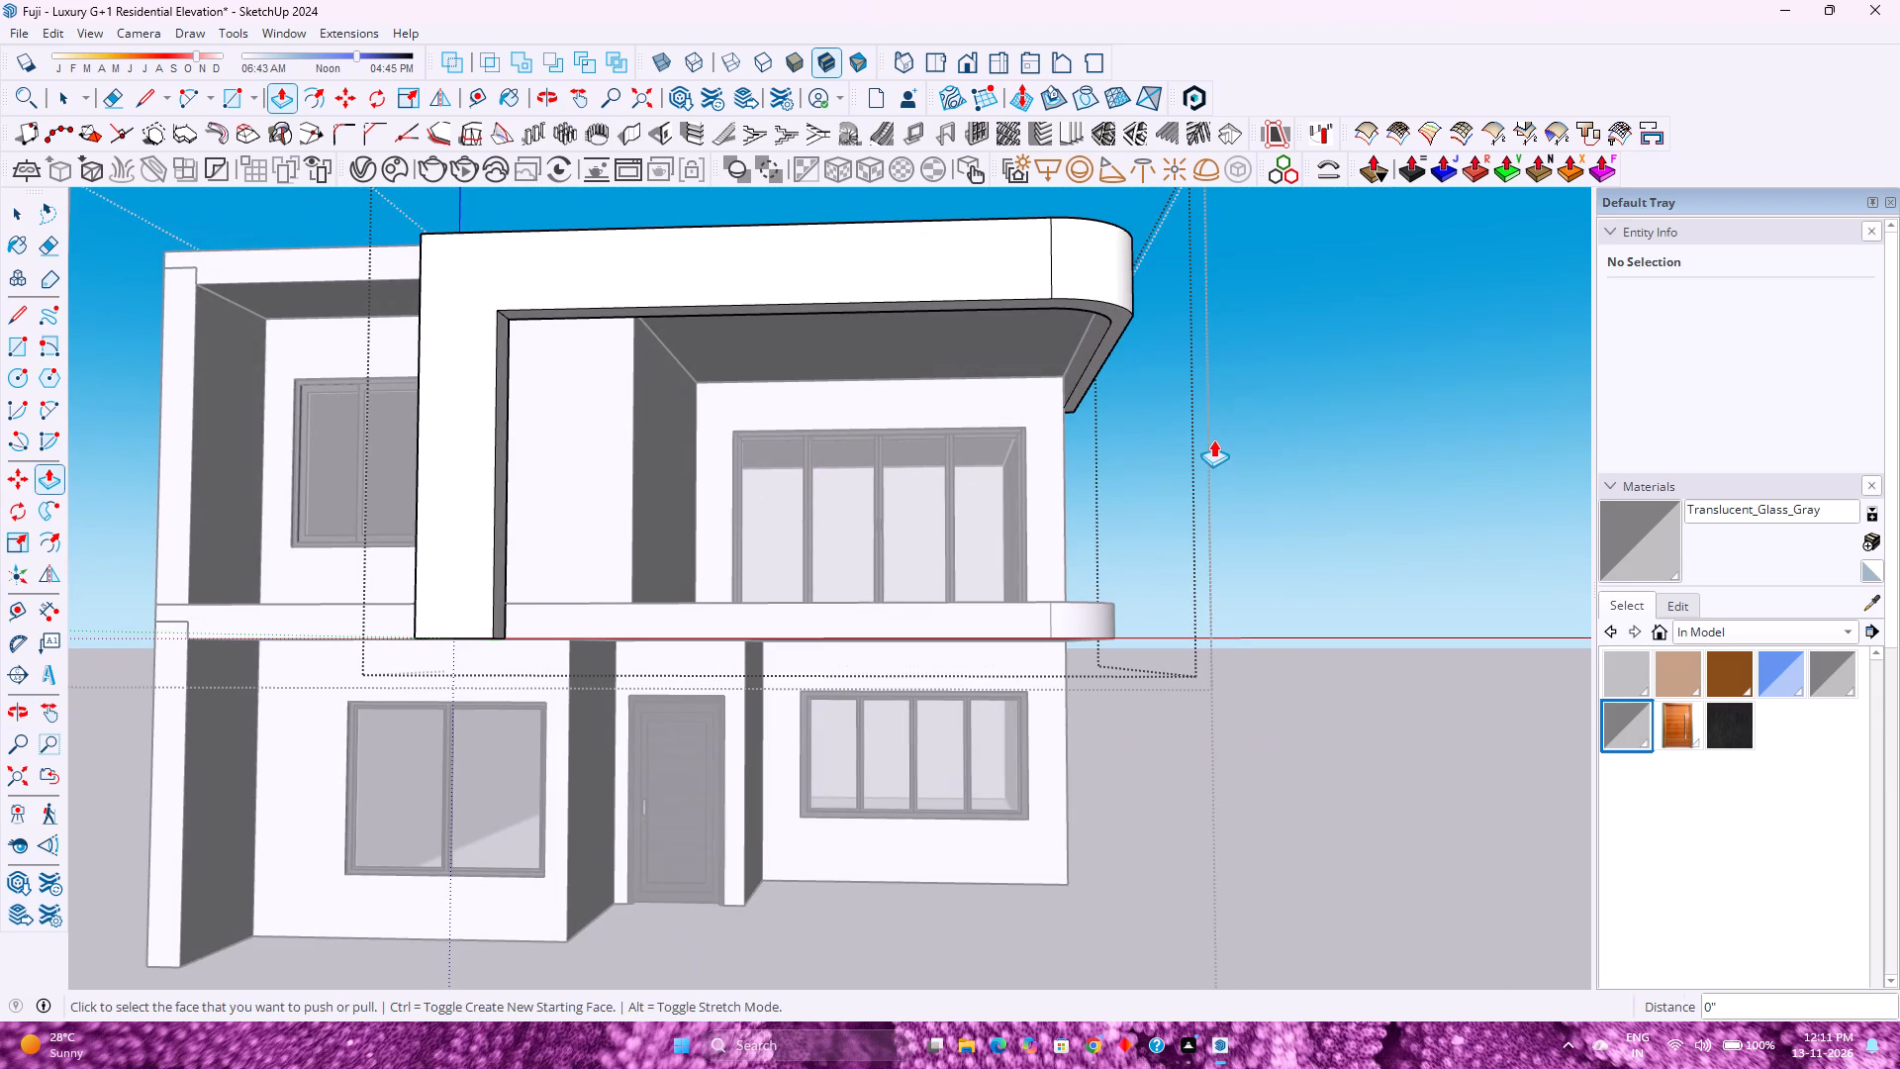
key("space")
left_click(1299, 424)
scroll(1089, 407, "up", 3)
key("Escape")
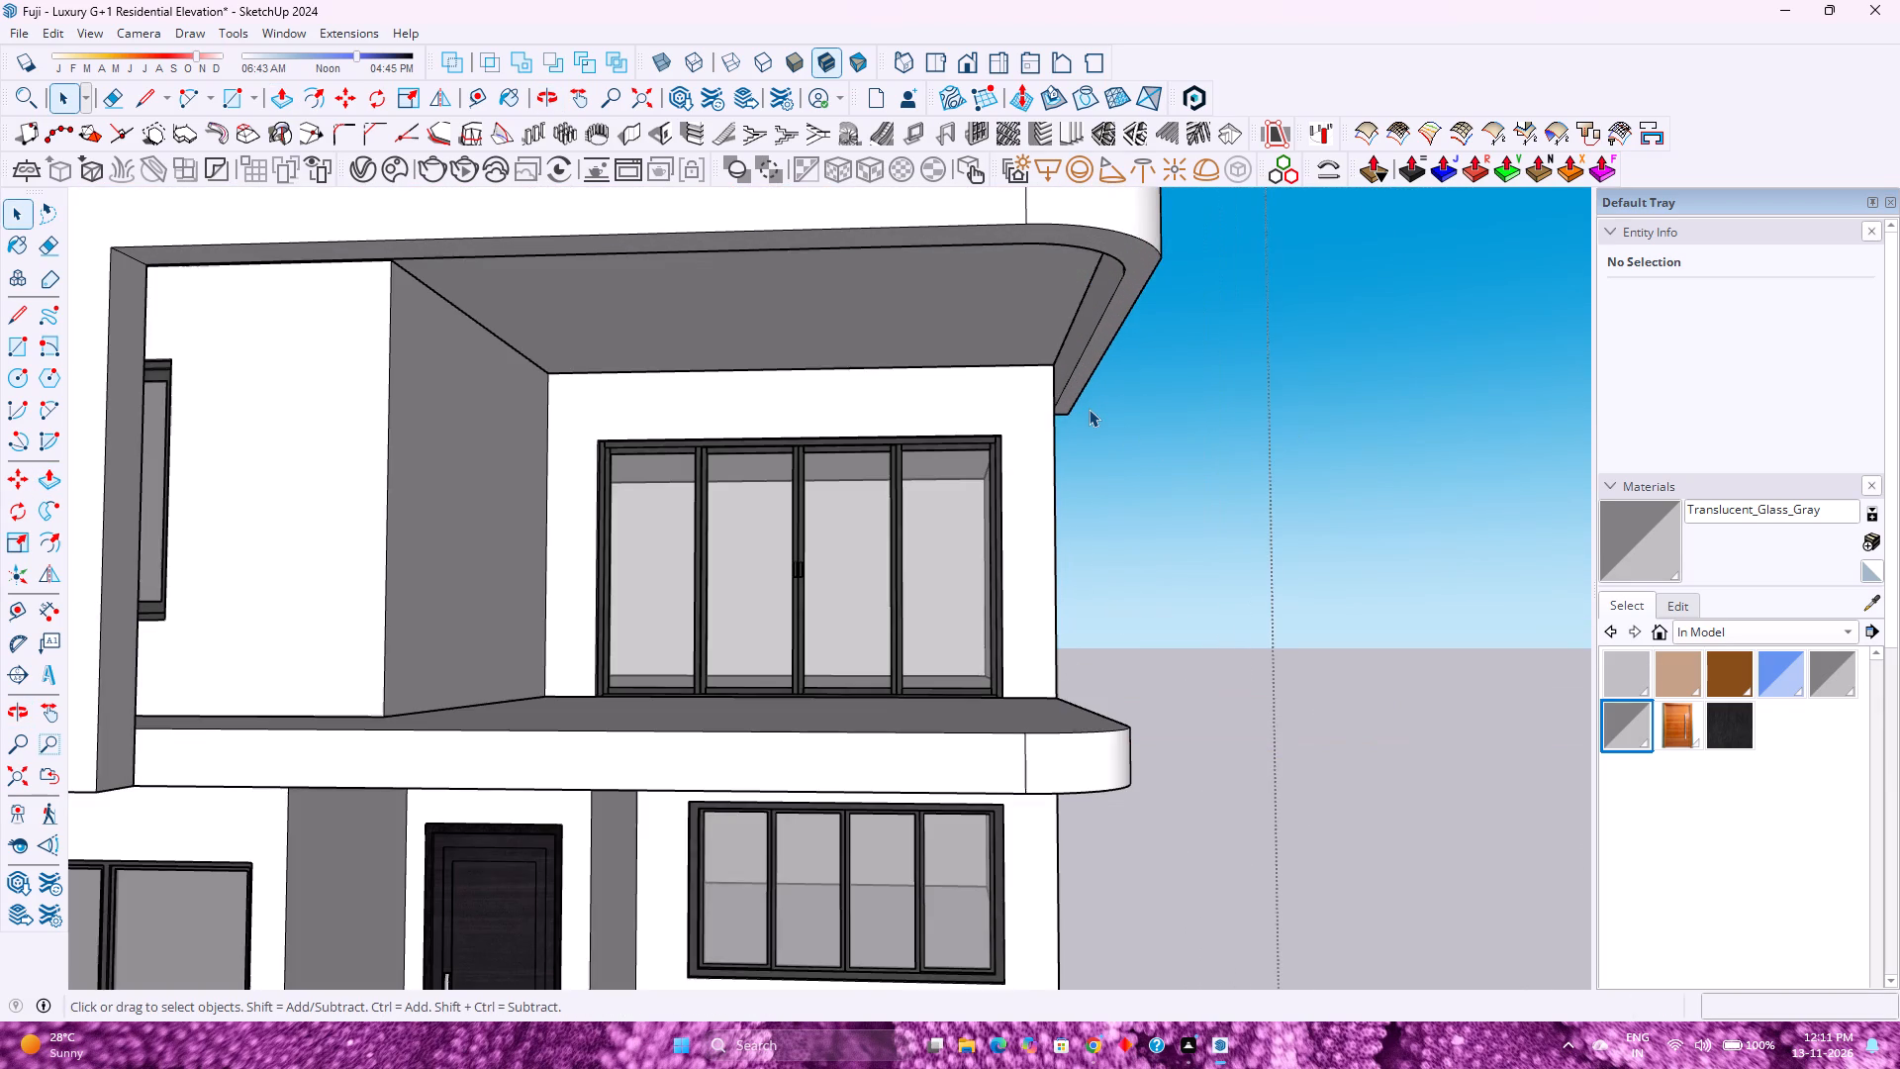
Open the building group and pull the roof soffit face above the balcony down 9", closing the group when done.
double_click(976, 306)
scroll(970, 312, "up", 3)
left_click(970, 312)
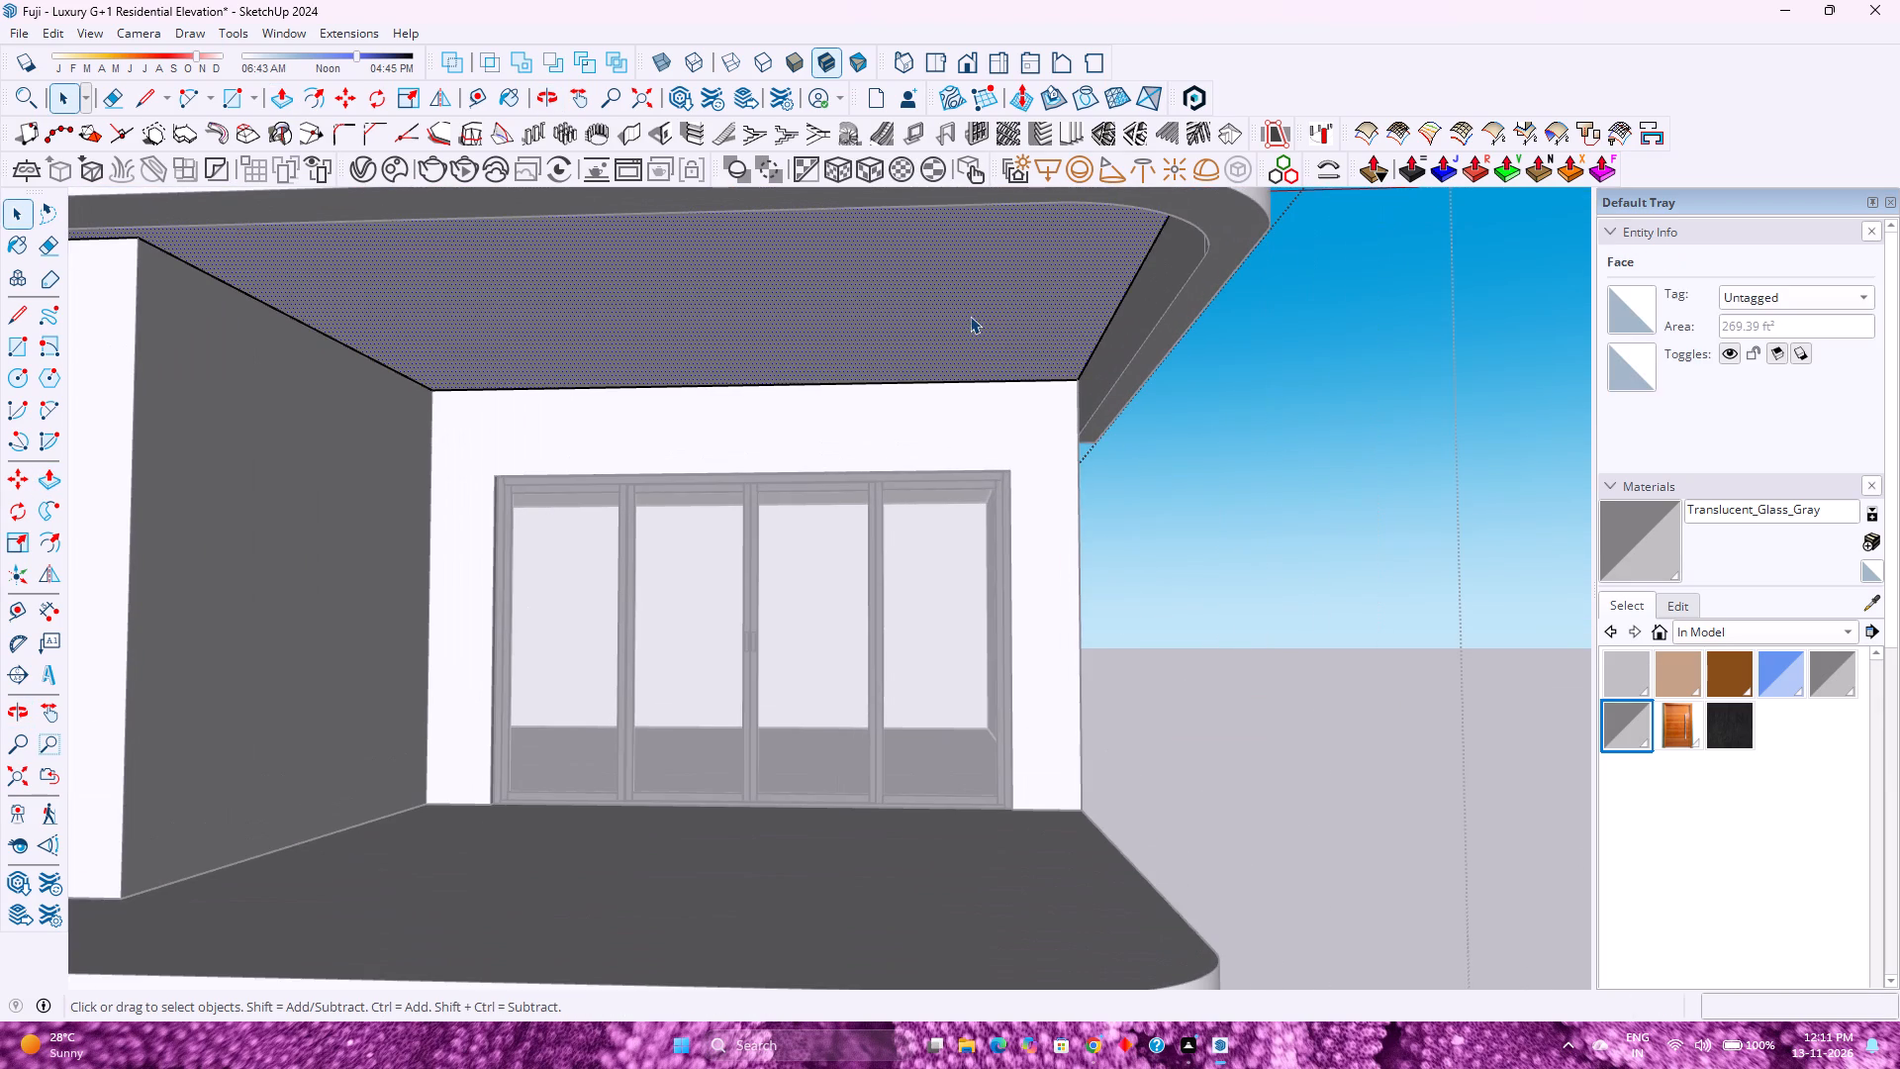
key("p")
left_click(970, 316)
key("9")
key("Return")
scroll(981, 355, "down", 4)
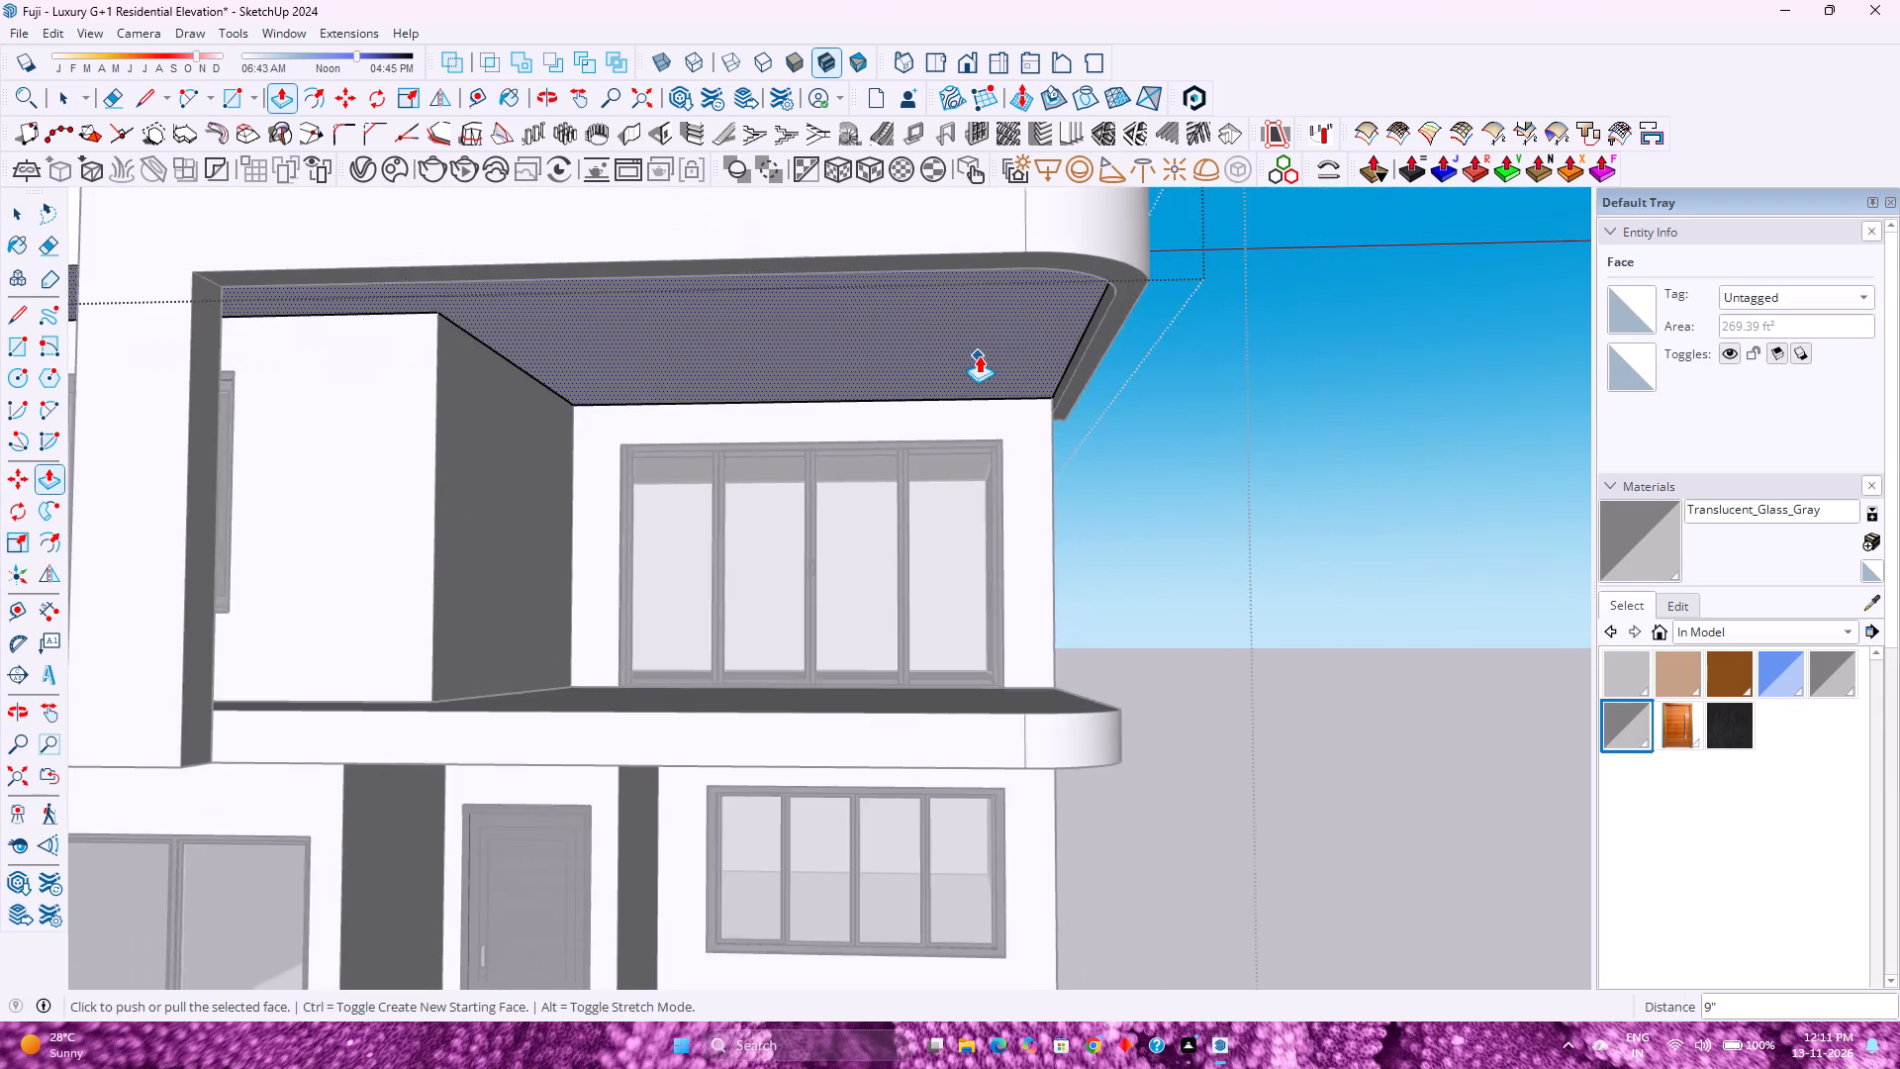
scroll(979, 356, "down", 4)
key("space")
left_click(1291, 409)
Examine the thickened frame and lowered roof soffit from both sides of the front elevation.
scroll(1091, 409, "down", 2)
middle_click_drag(1091, 409, 1331, 439)
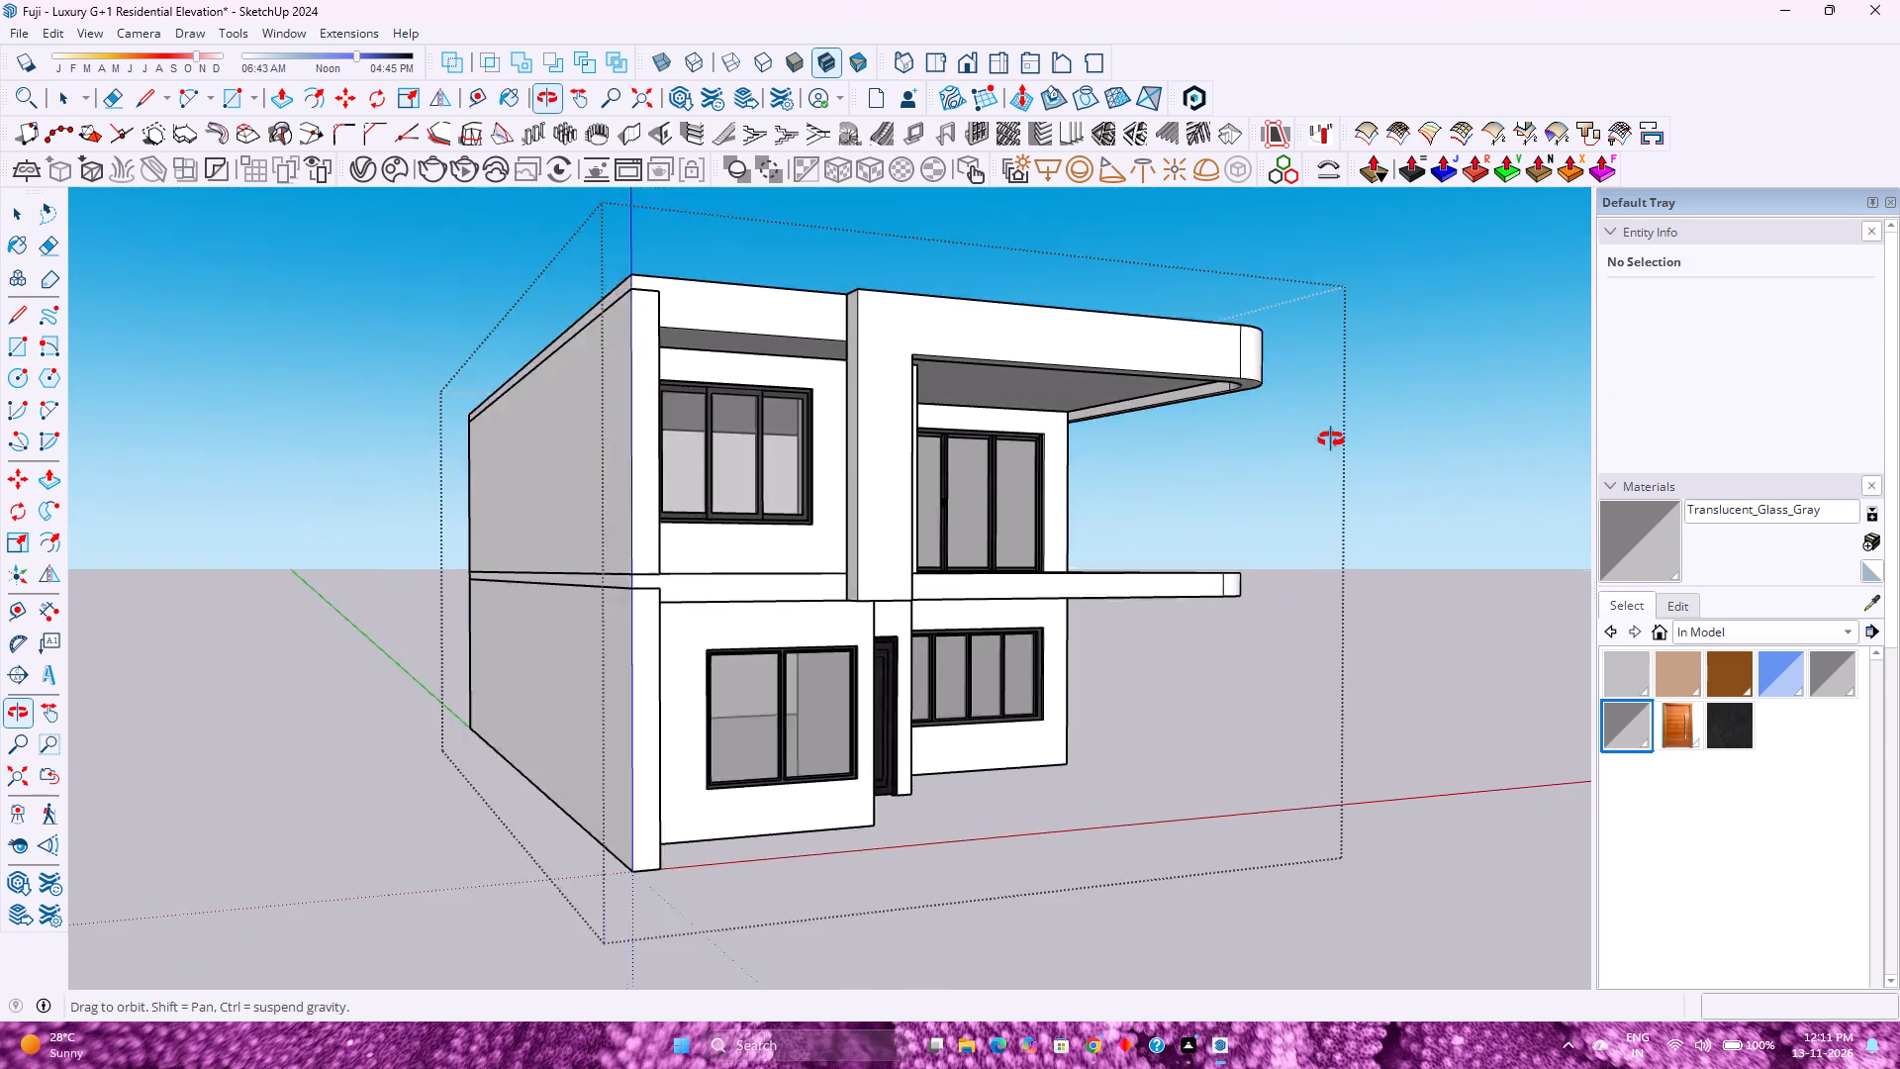
middle_click_drag(1331, 439, 1206, 456)
middle_click(1211, 456)
middle_click(1213, 456)
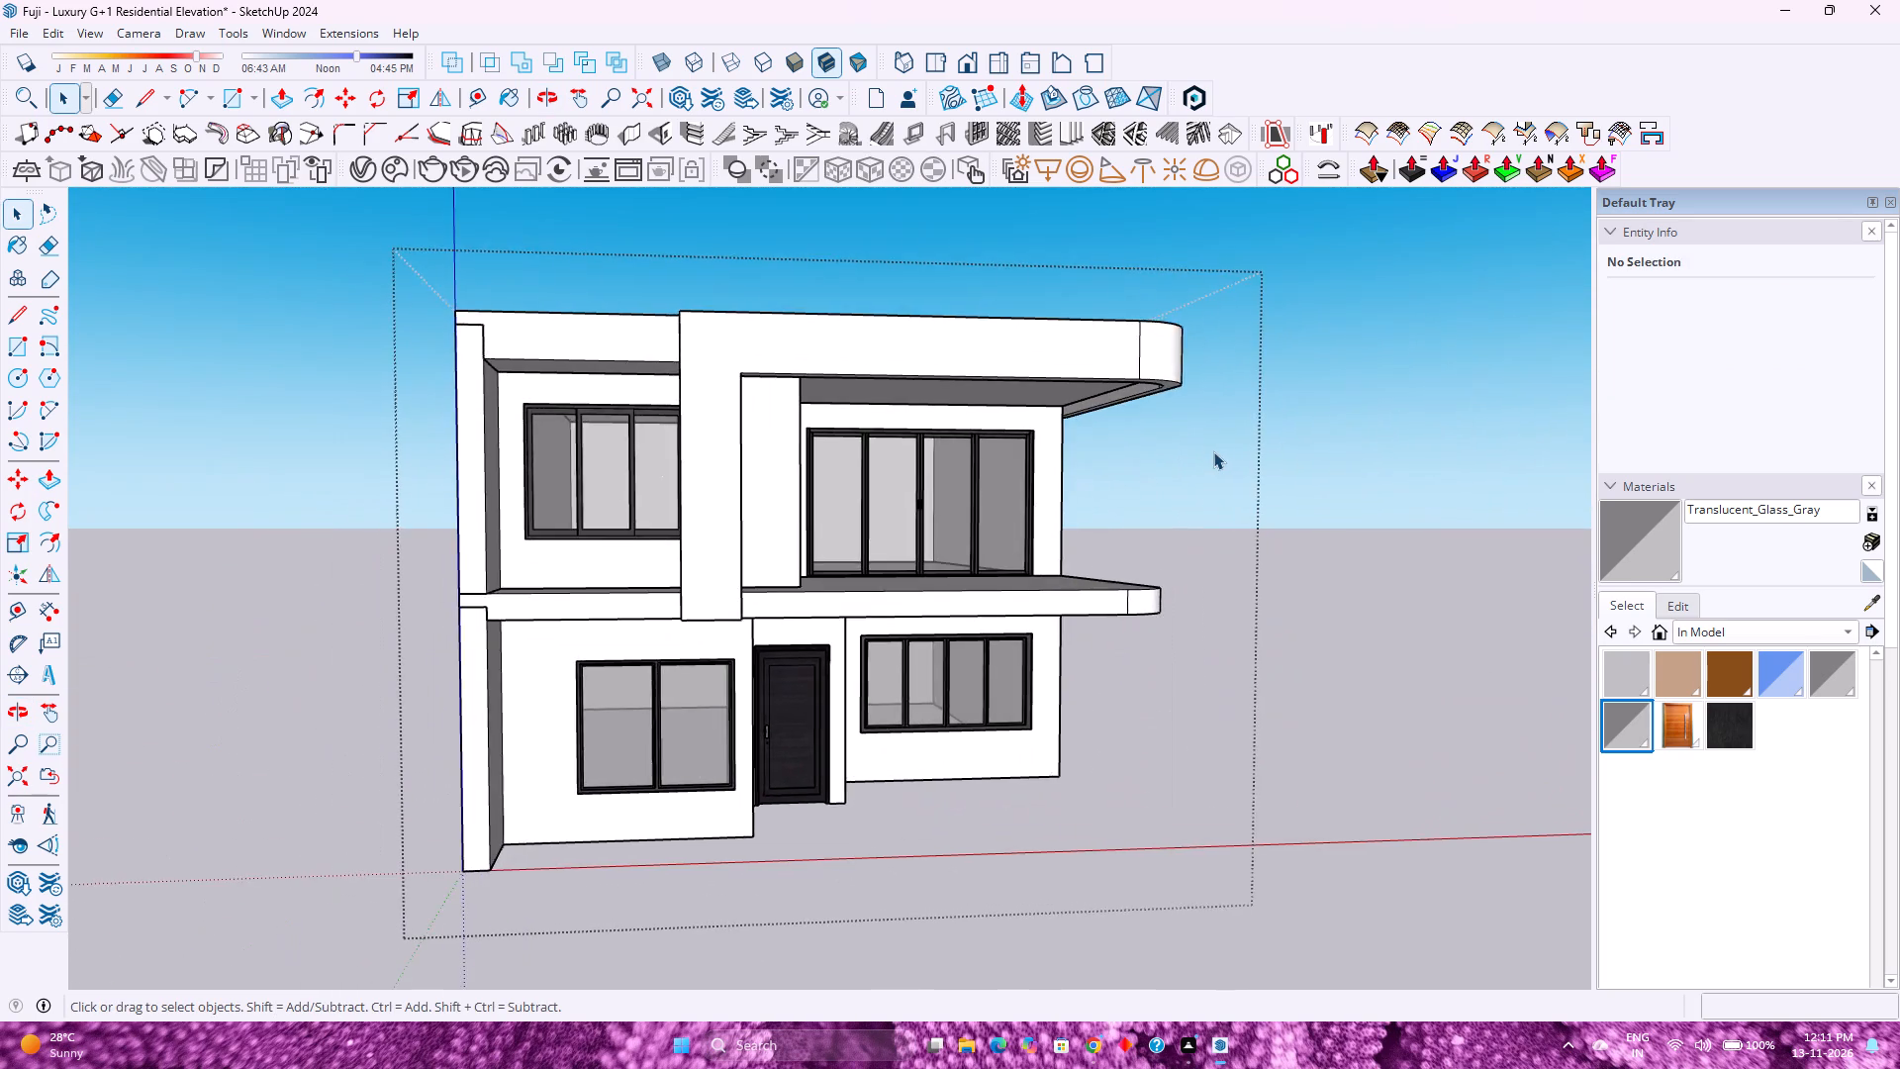
scroll(1213, 451, "down", 3)
middle_click_drag(1274, 533, 1065, 548)
middle_click(1065, 548)
scroll(949, 353, "up", 3)
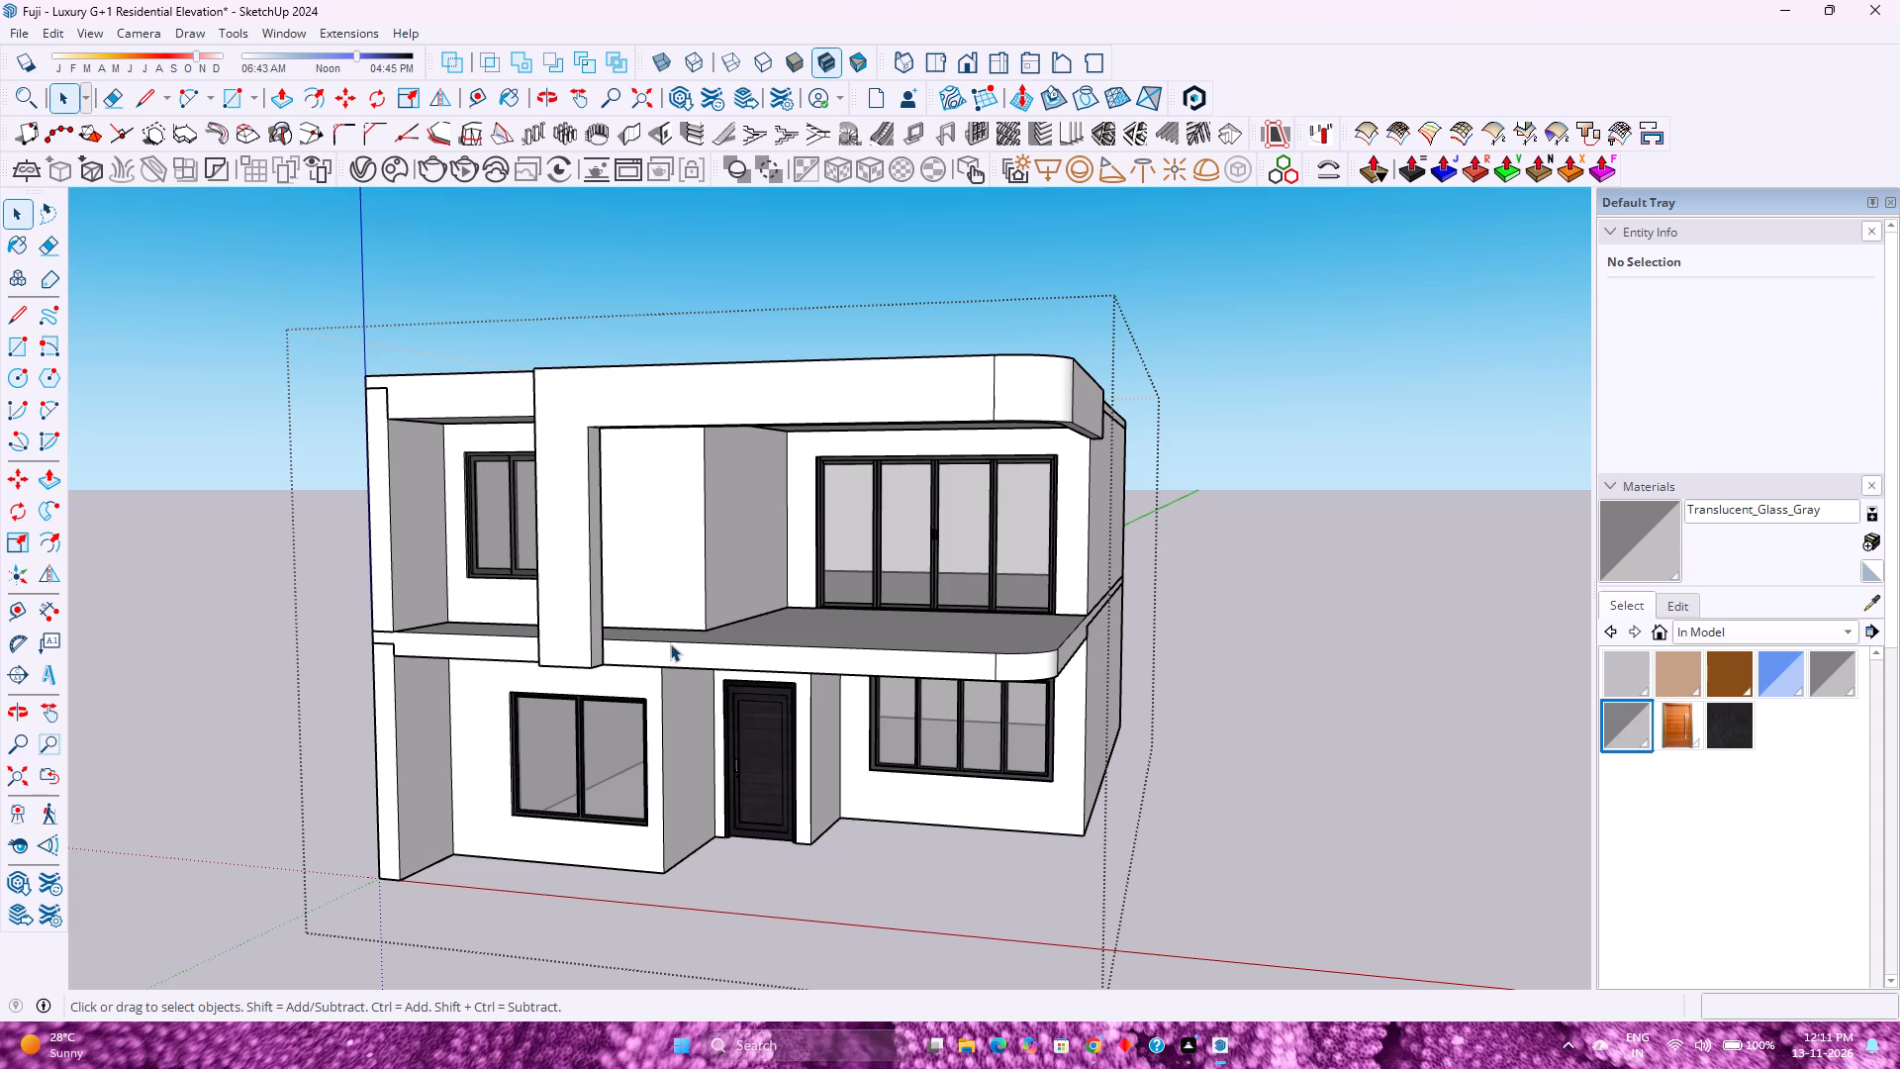
Open the frame-and-slab group and draw a 1' vertical line on the balcony slab's front face where it meets the frame leg.
scroll(533, 669, "up", 3)
middle_click_drag(541, 671, 631, 709)
middle_click(631, 709)
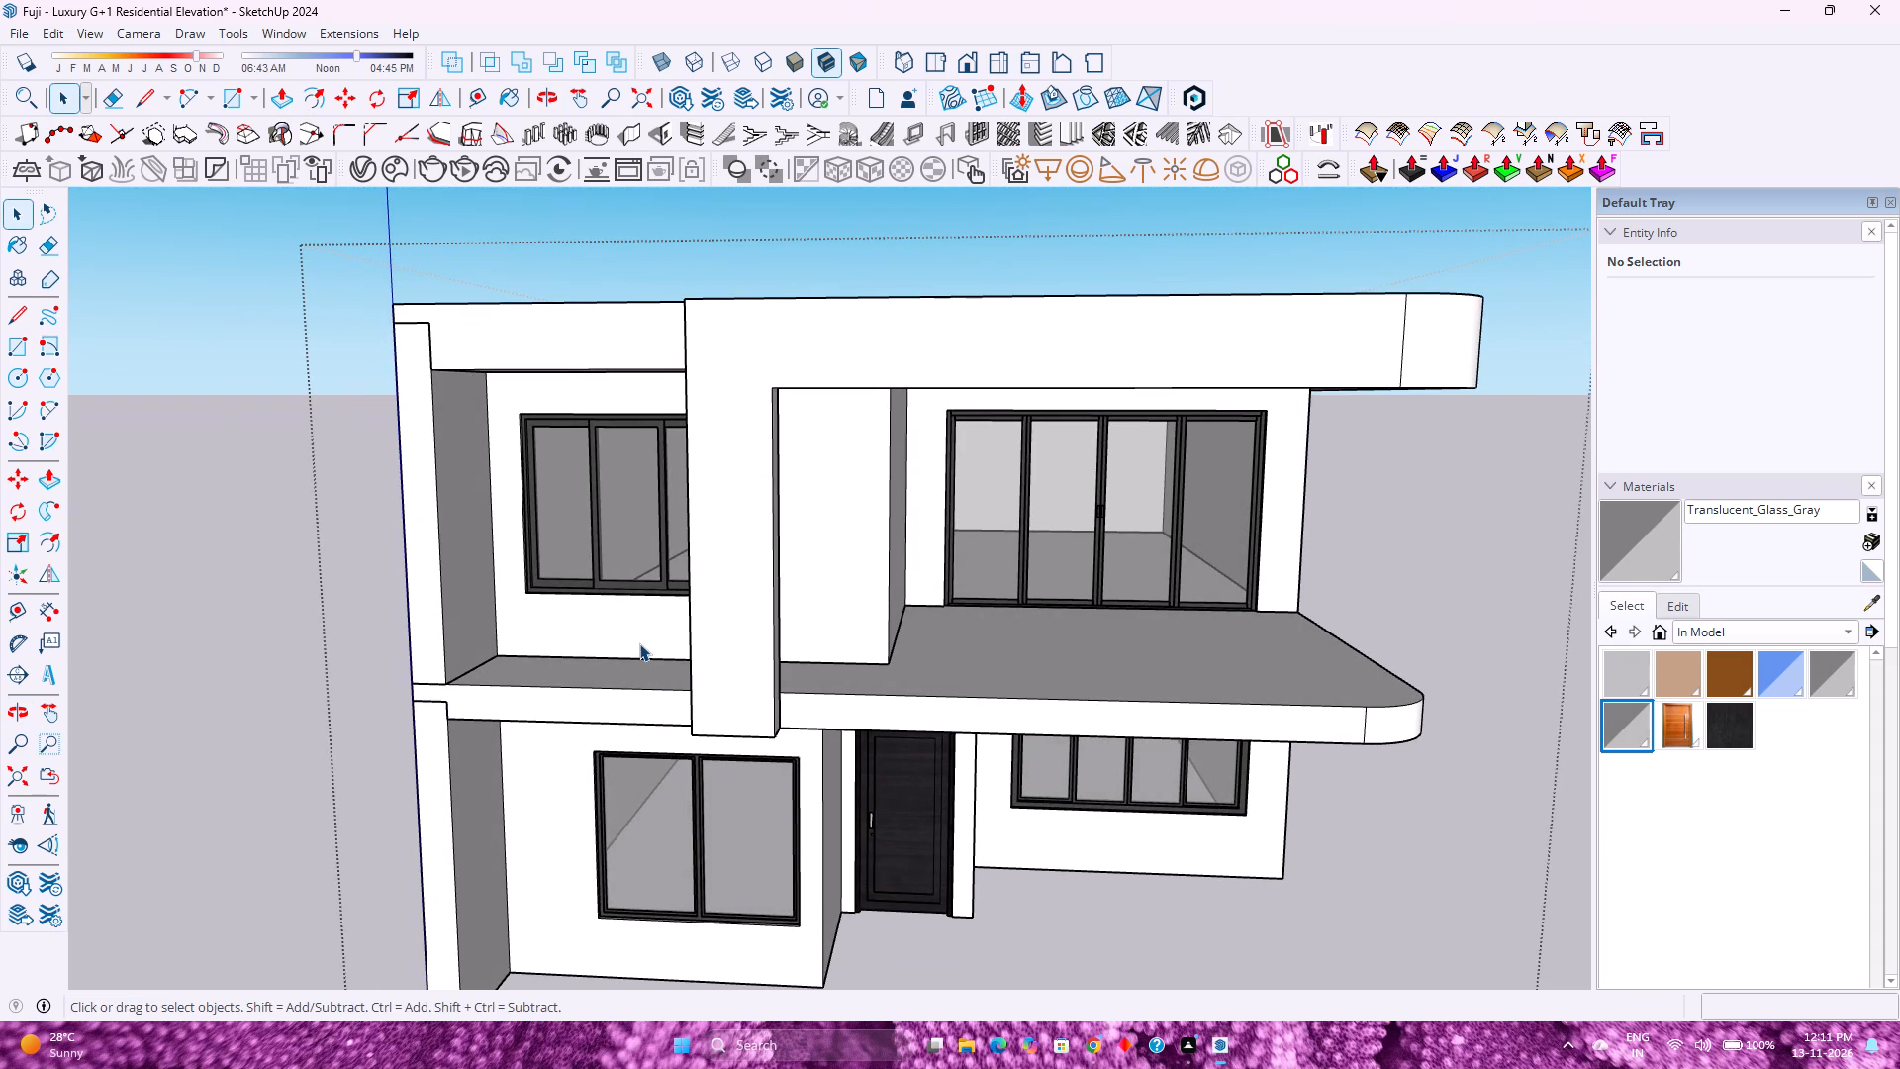
double_click(813, 716)
scroll(813, 716, "up", 3)
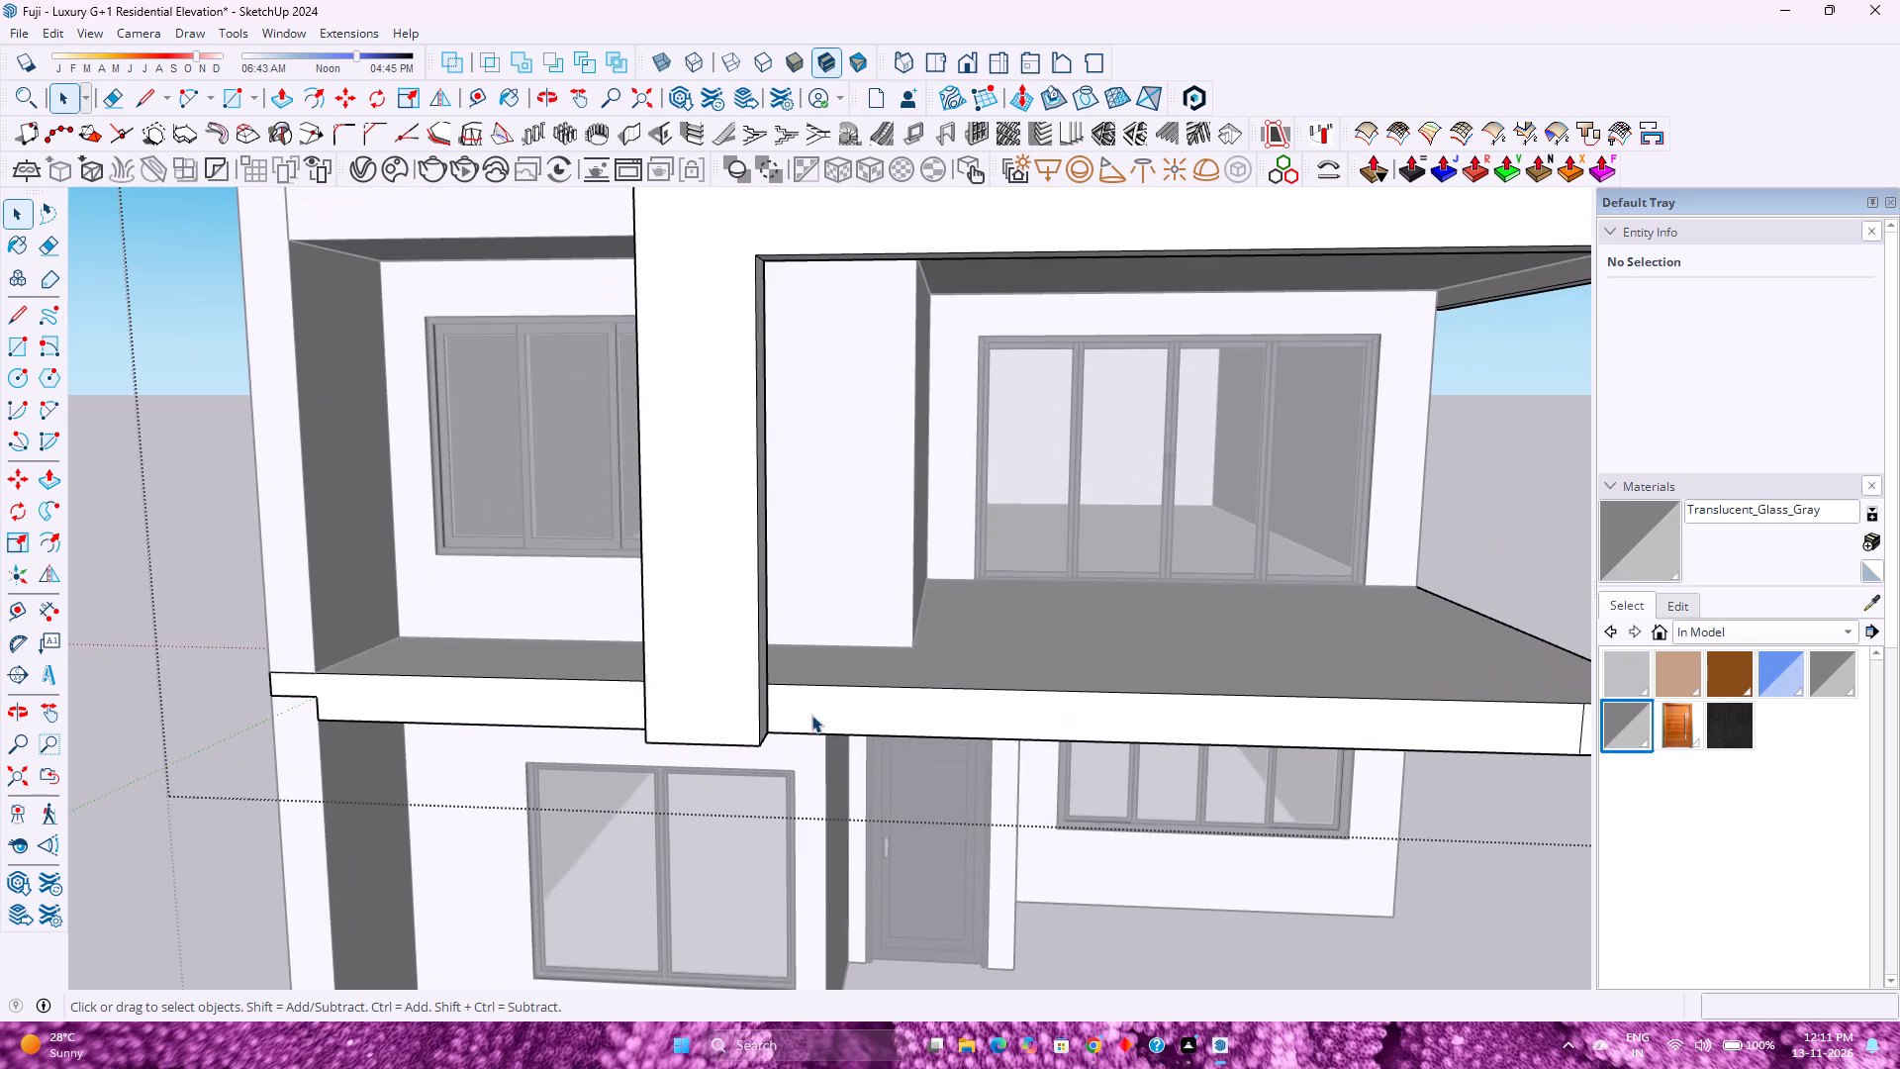
scroll(808, 711, "down", 2)
middle_click_drag(810, 711, 589, 815)
scroll(859, 690, "down", 6)
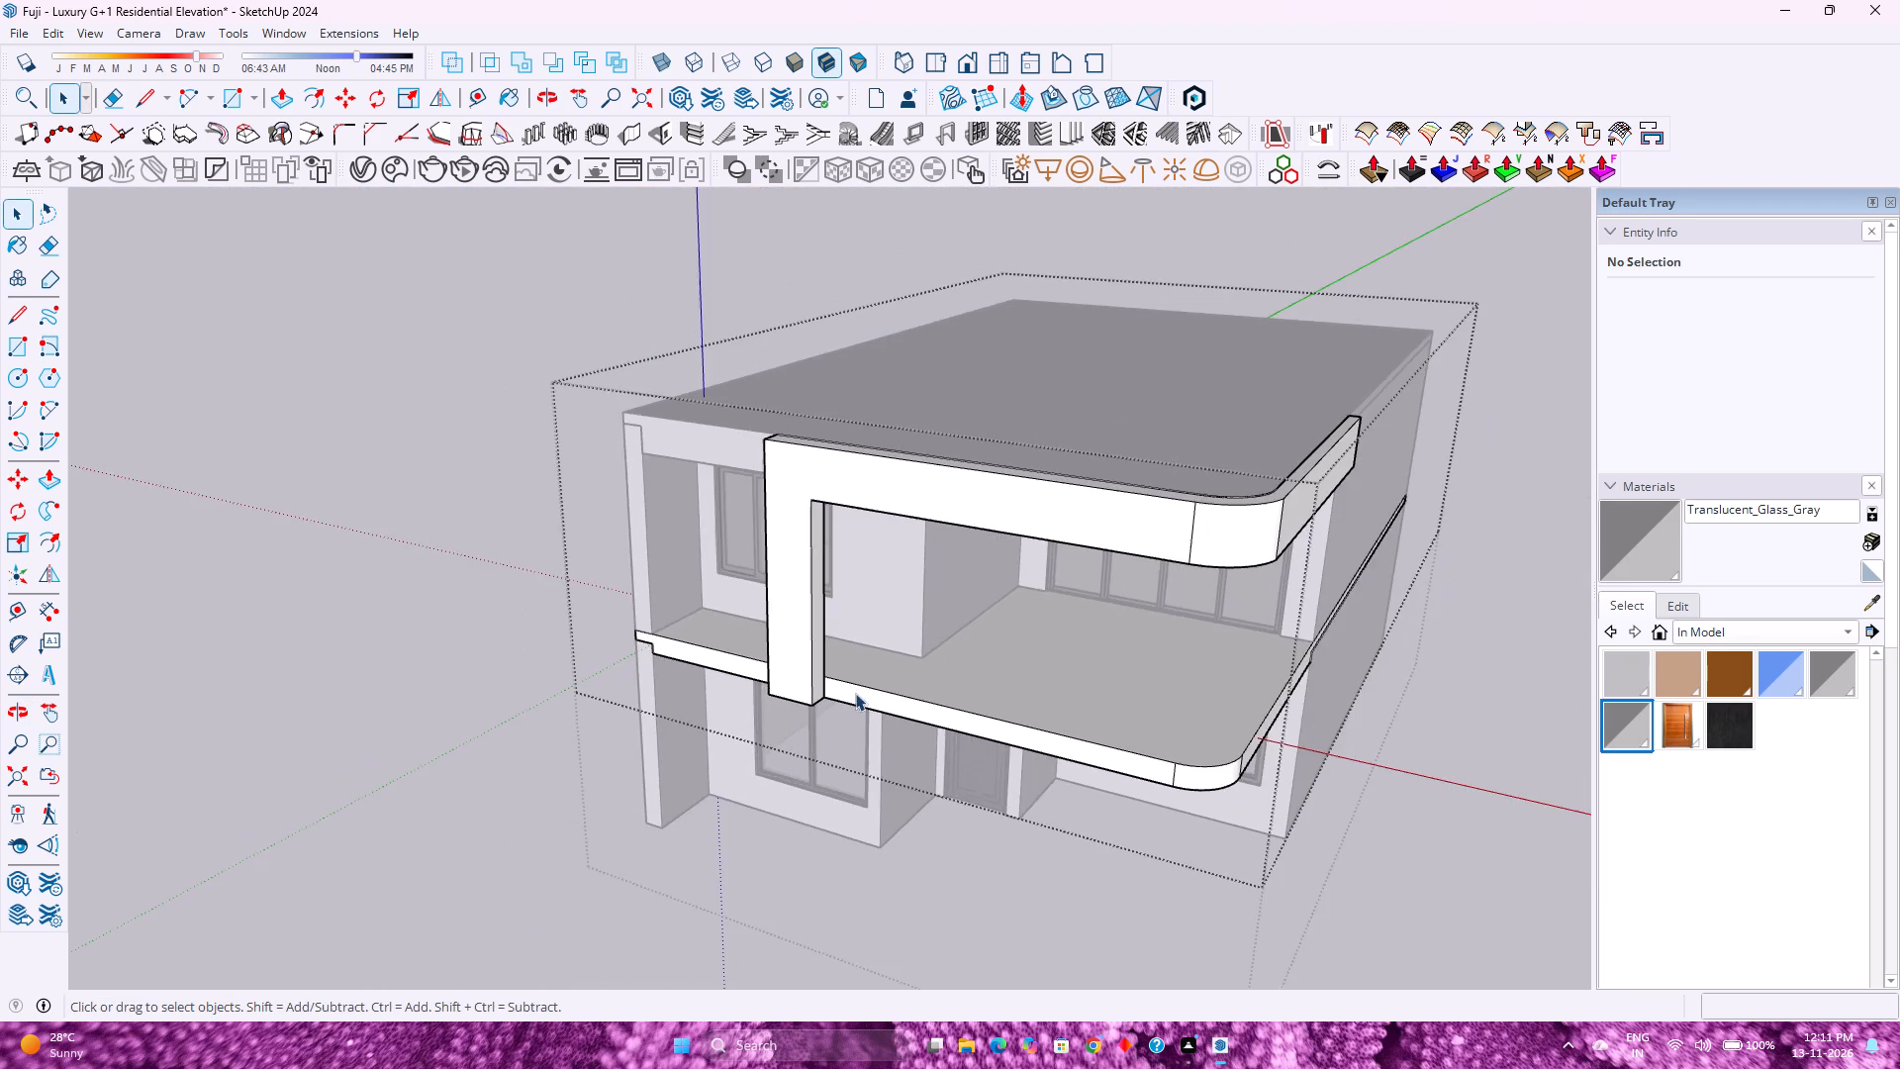
middle_click_drag(844, 707, 944, 743)
middle_click(944, 743)
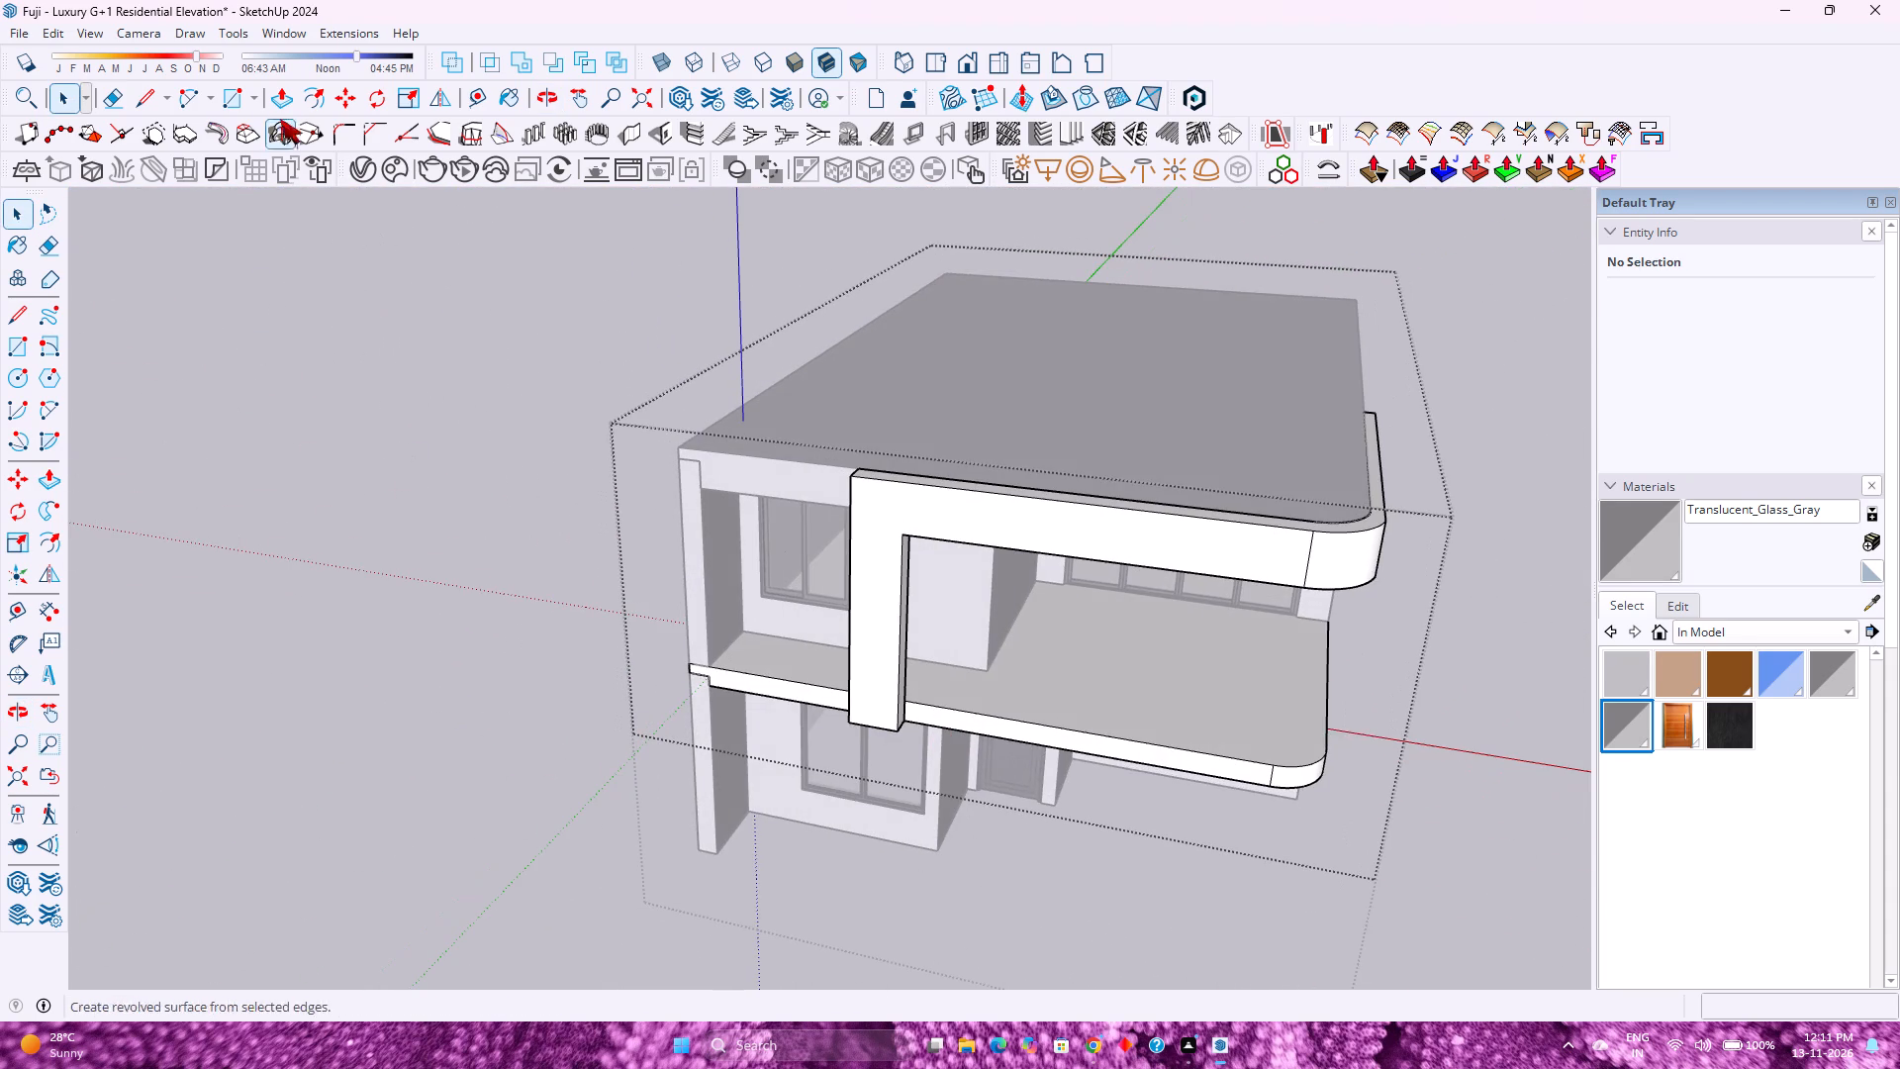
left_click(147, 100)
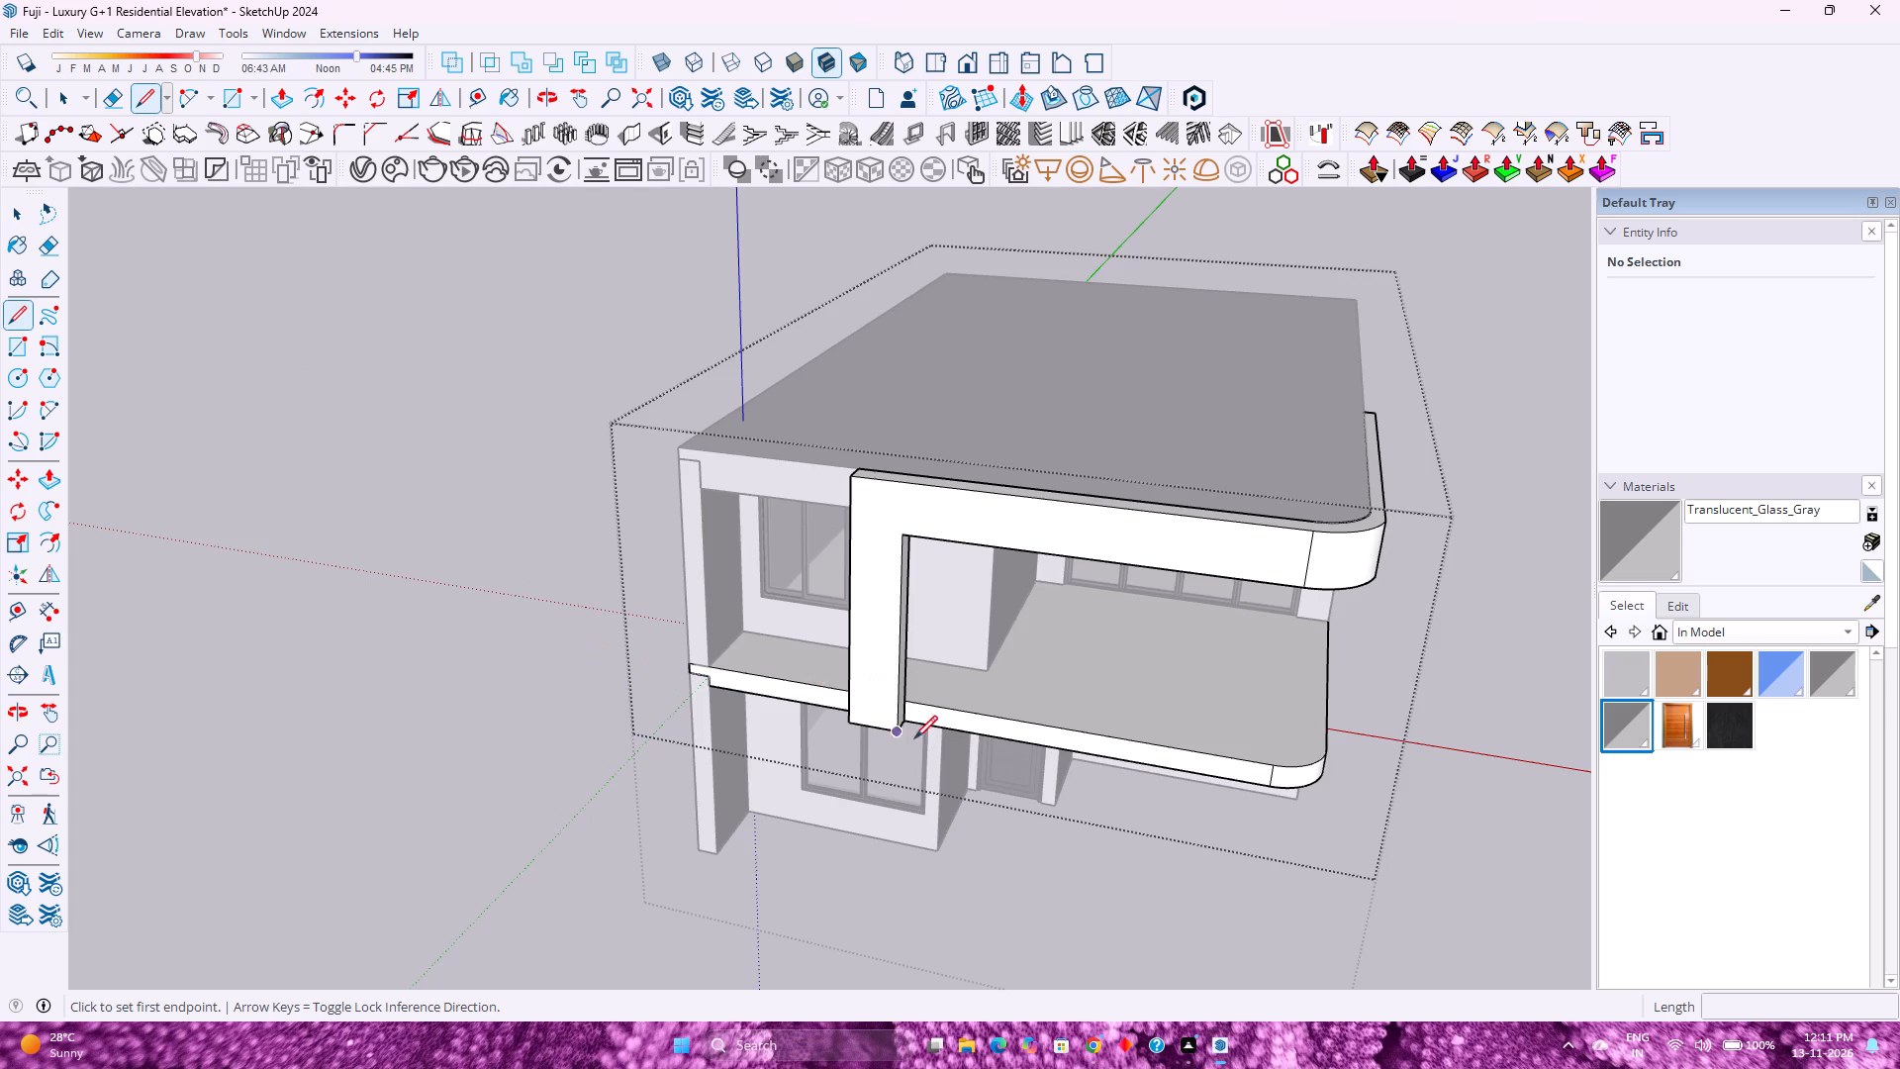
scroll(941, 747, "up", 7)
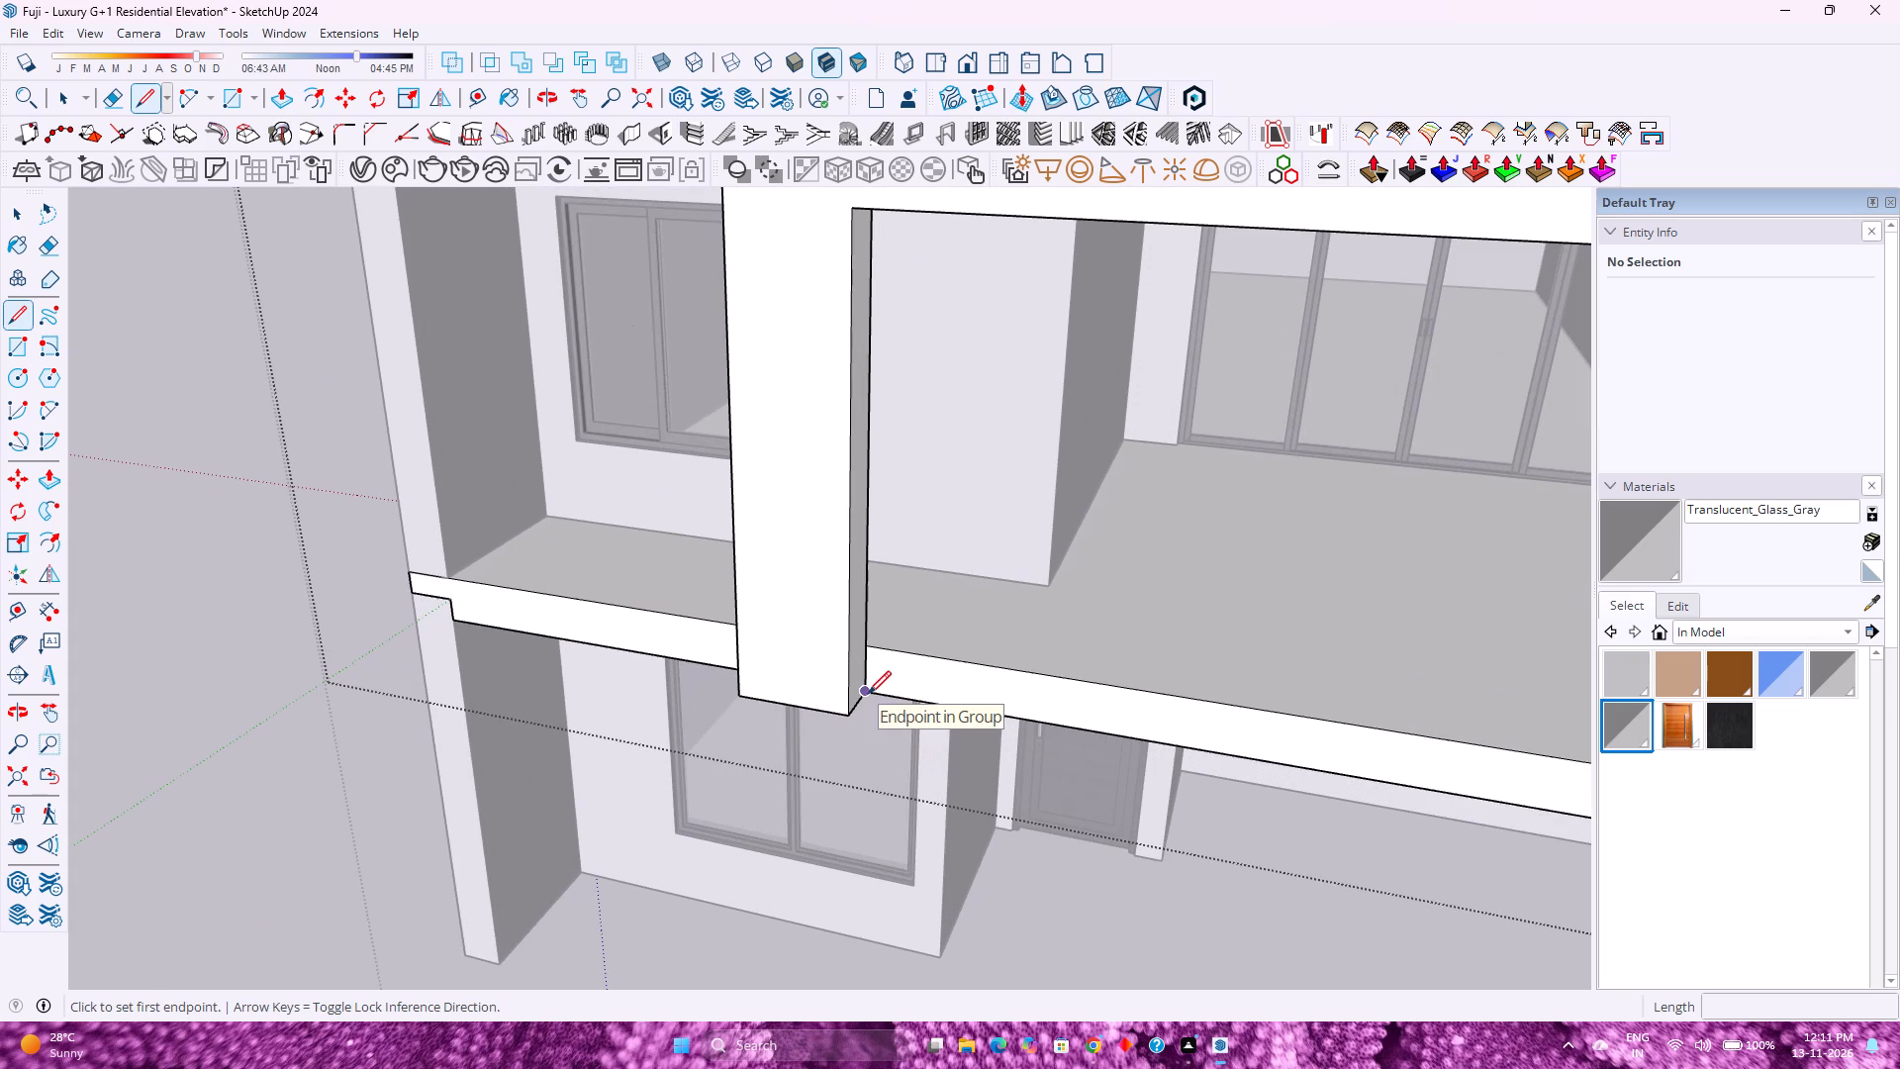
left_click(868, 694)
left_click(867, 646)
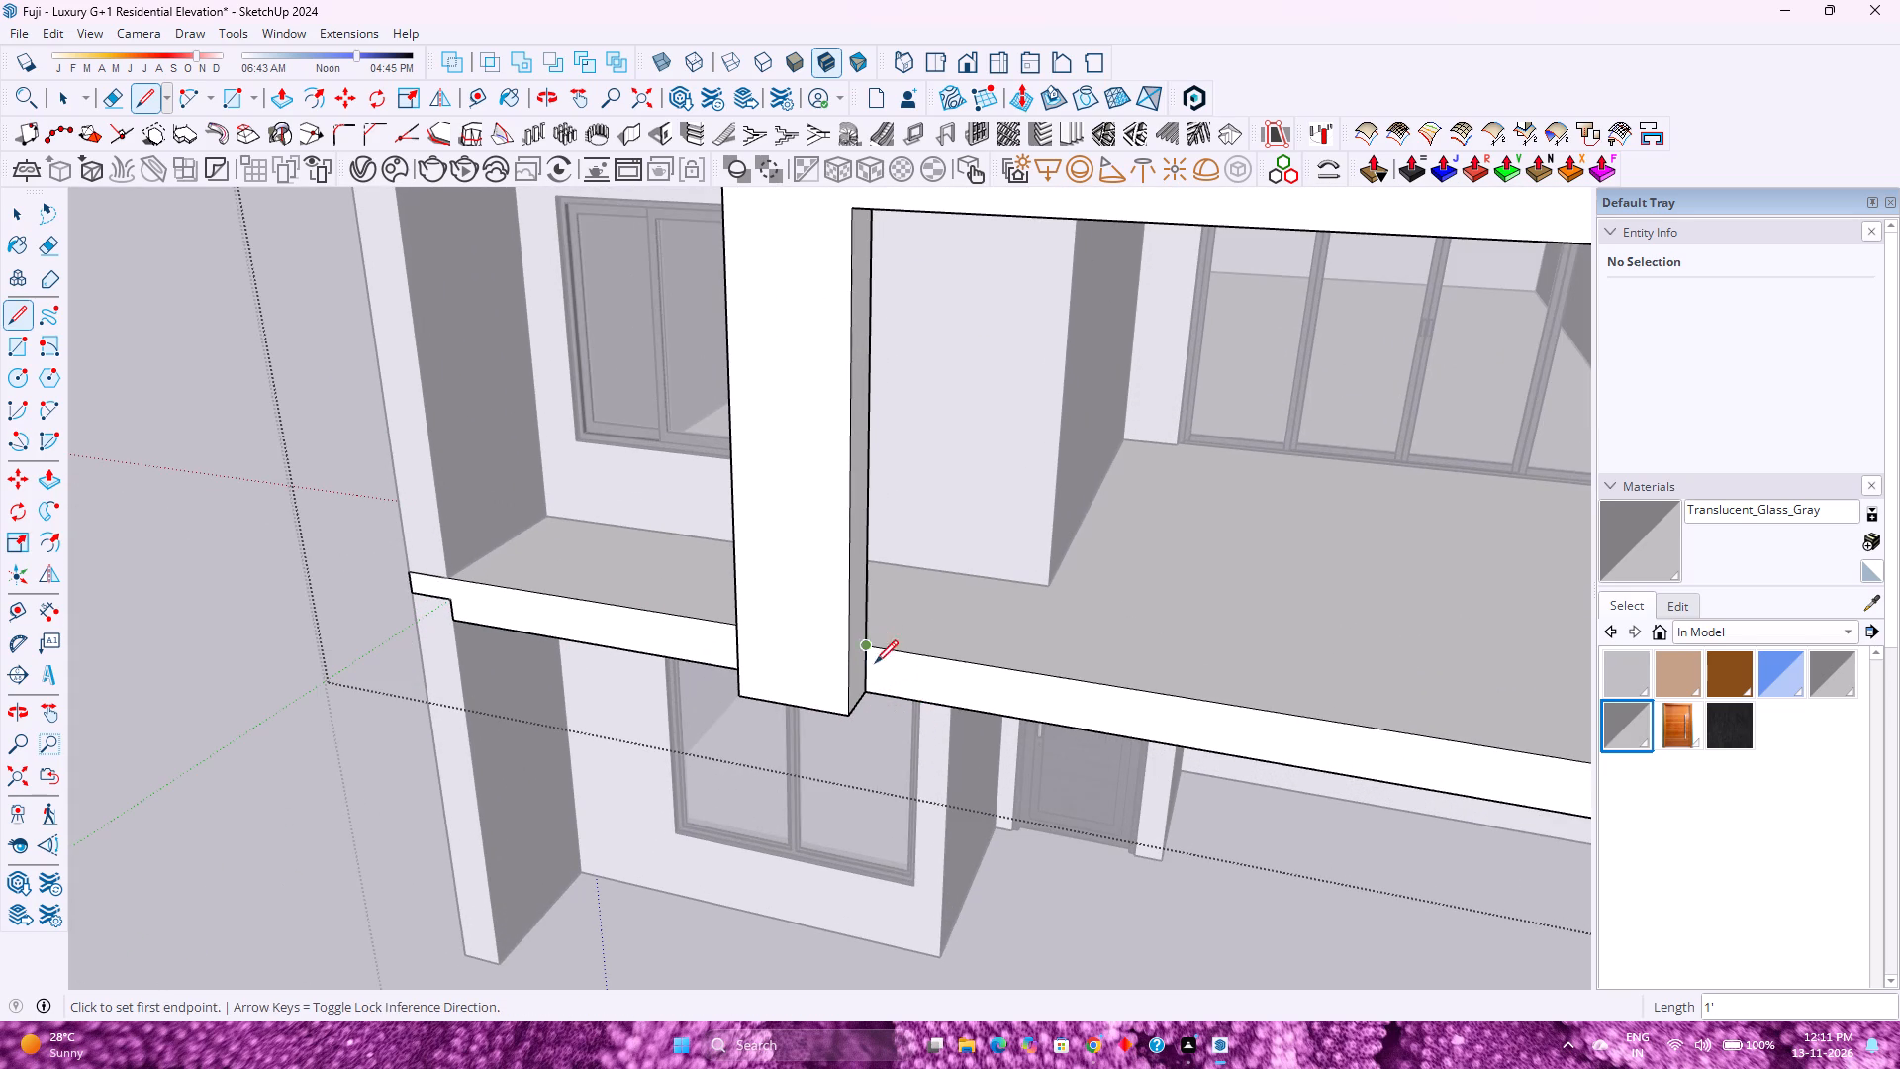
Push/Pull the balcony slab's front face outward until it is flush with the front of the frame leg.
key("space")
type("p")
left_click(952, 683)
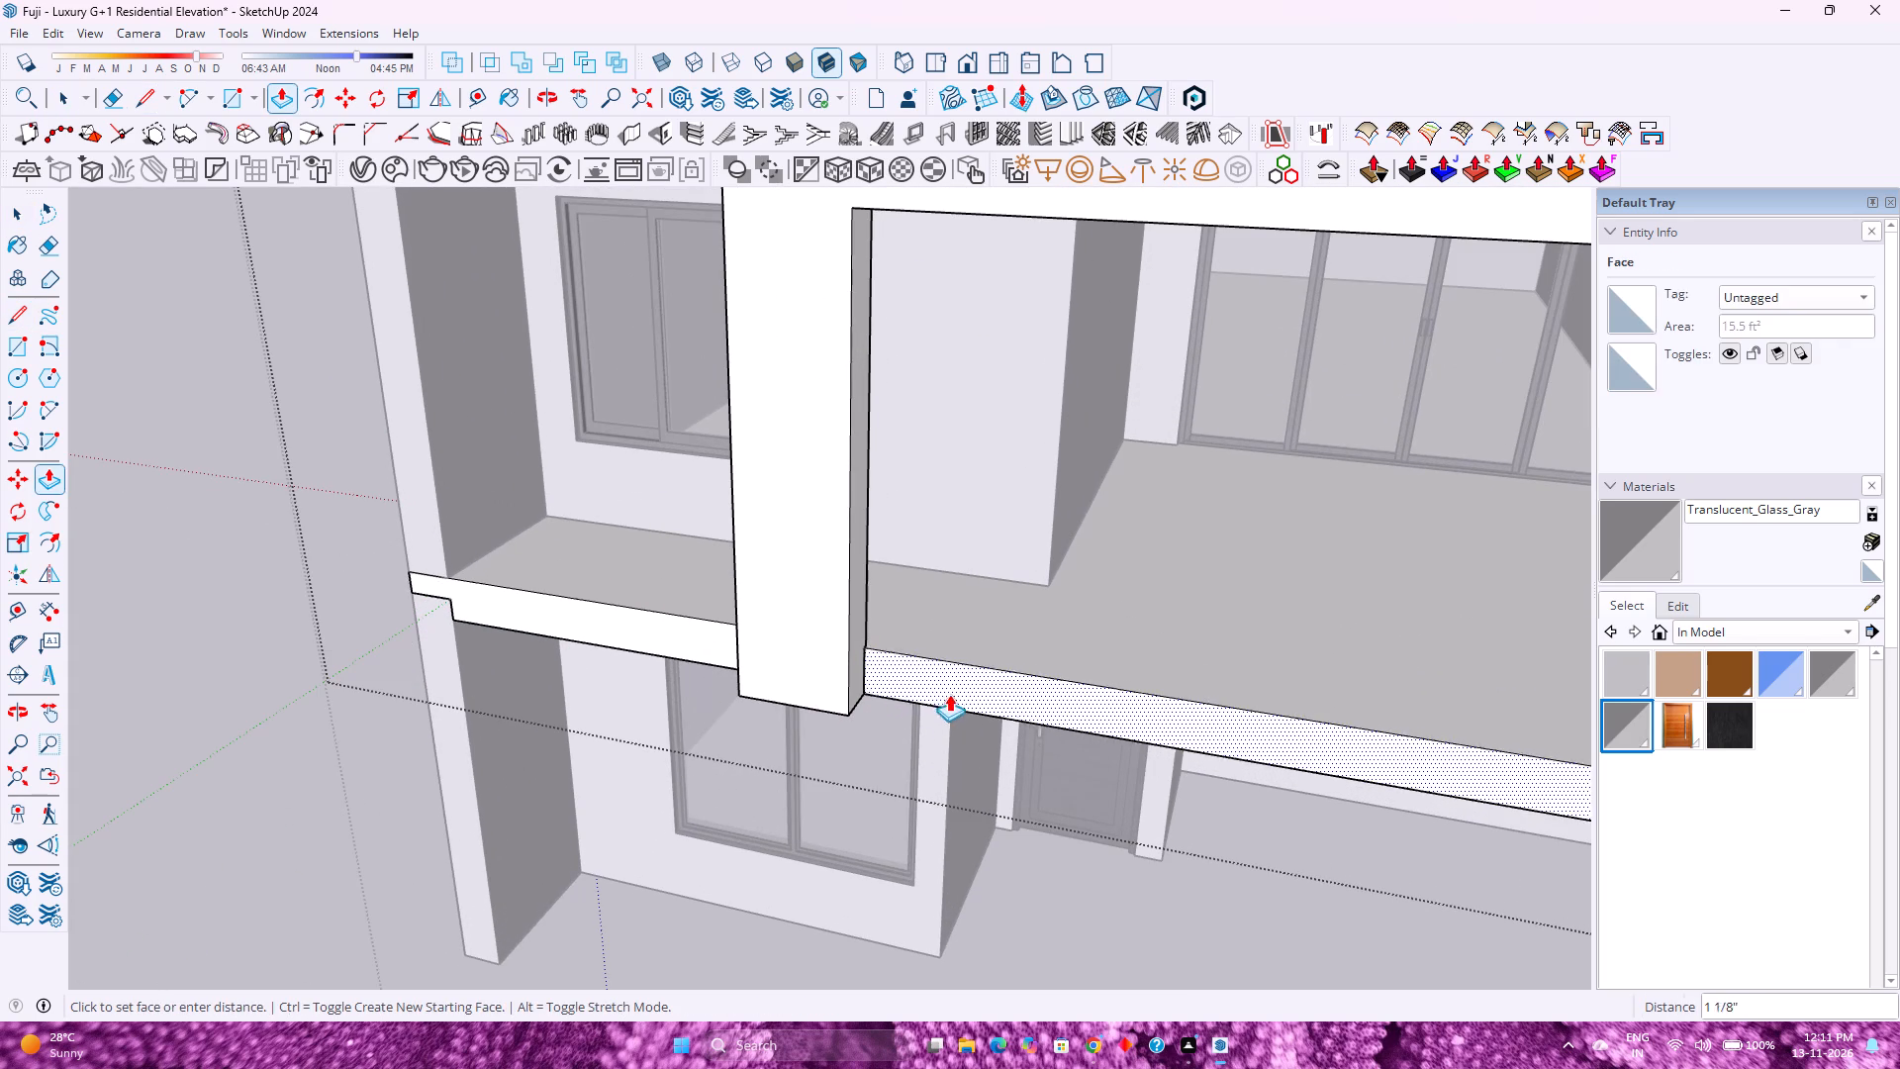
left_click(847, 651)
Push/Pull the balcony slab's side face outward by 6".
scroll(786, 693, "down", 6)
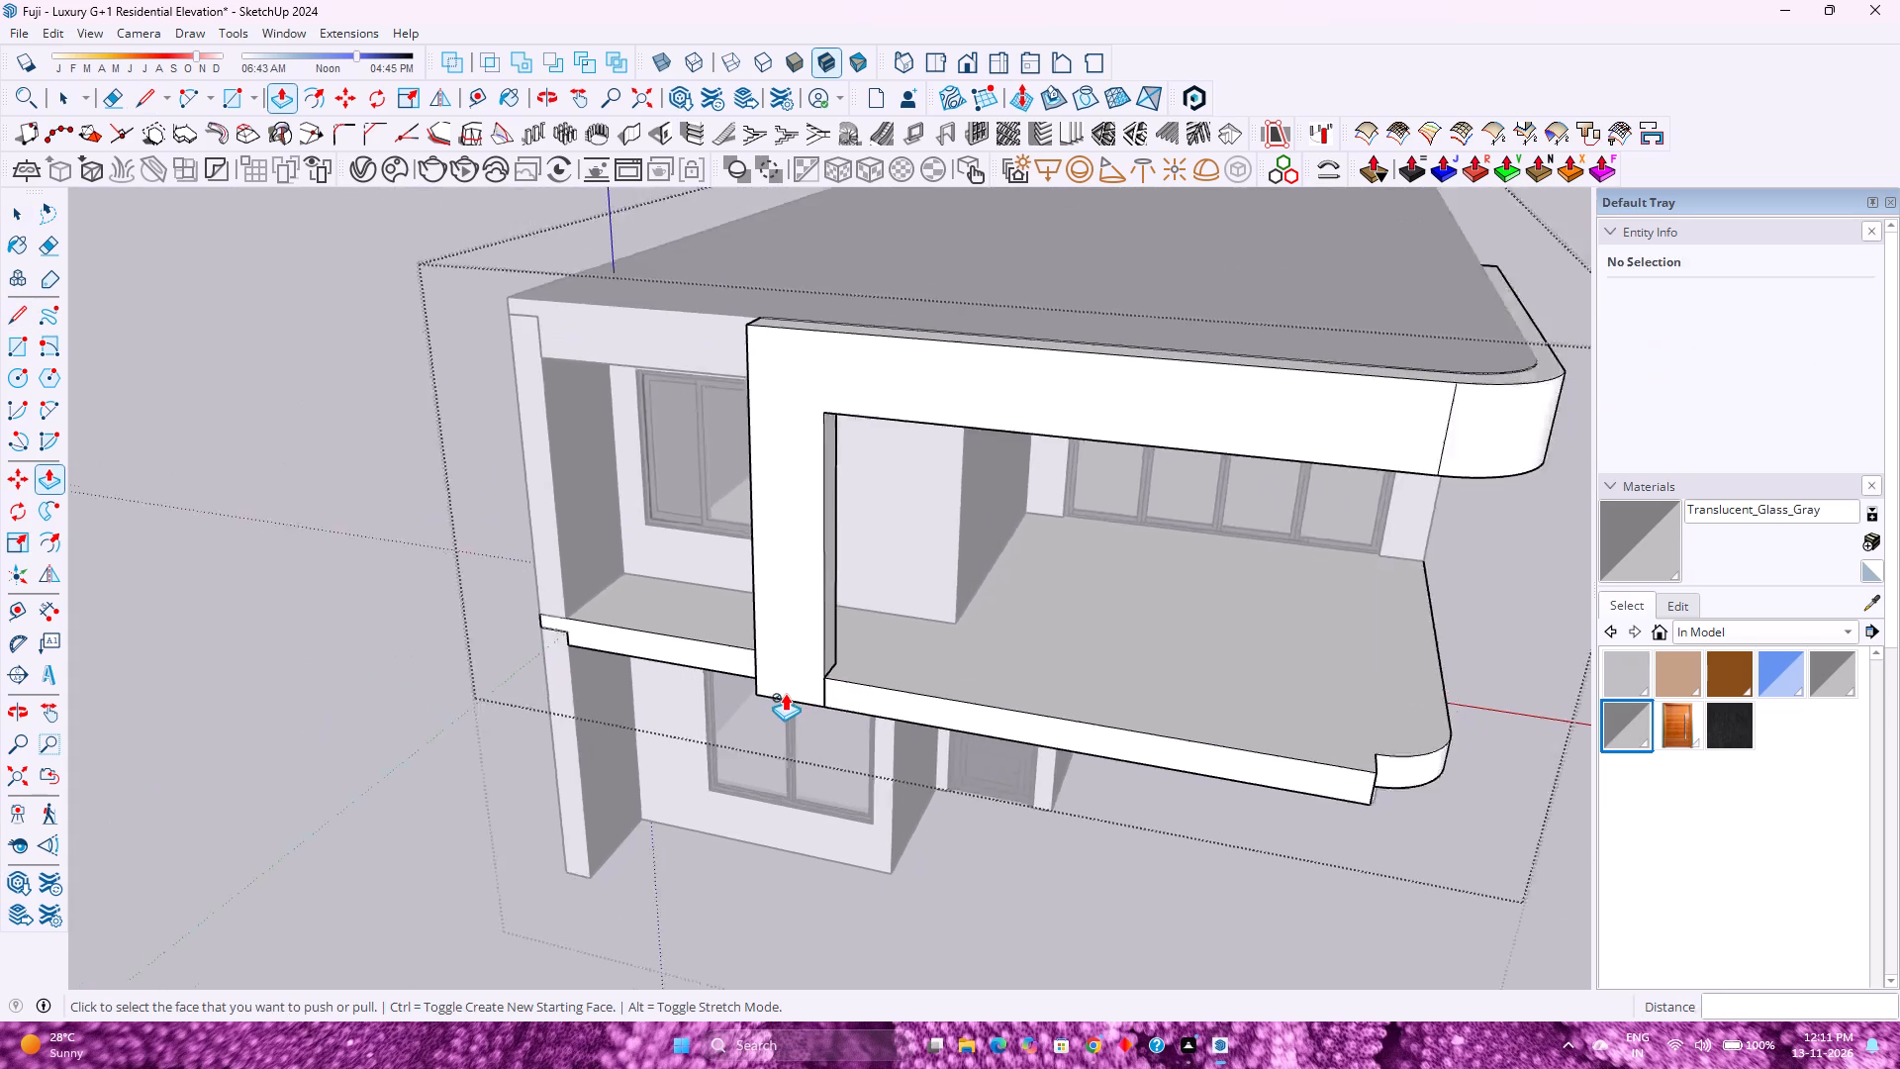
scroll(785, 693, "down", 2)
middle_click_drag(984, 758, 674, 726)
middle_click(673, 725)
scroll(832, 772, "up", 4)
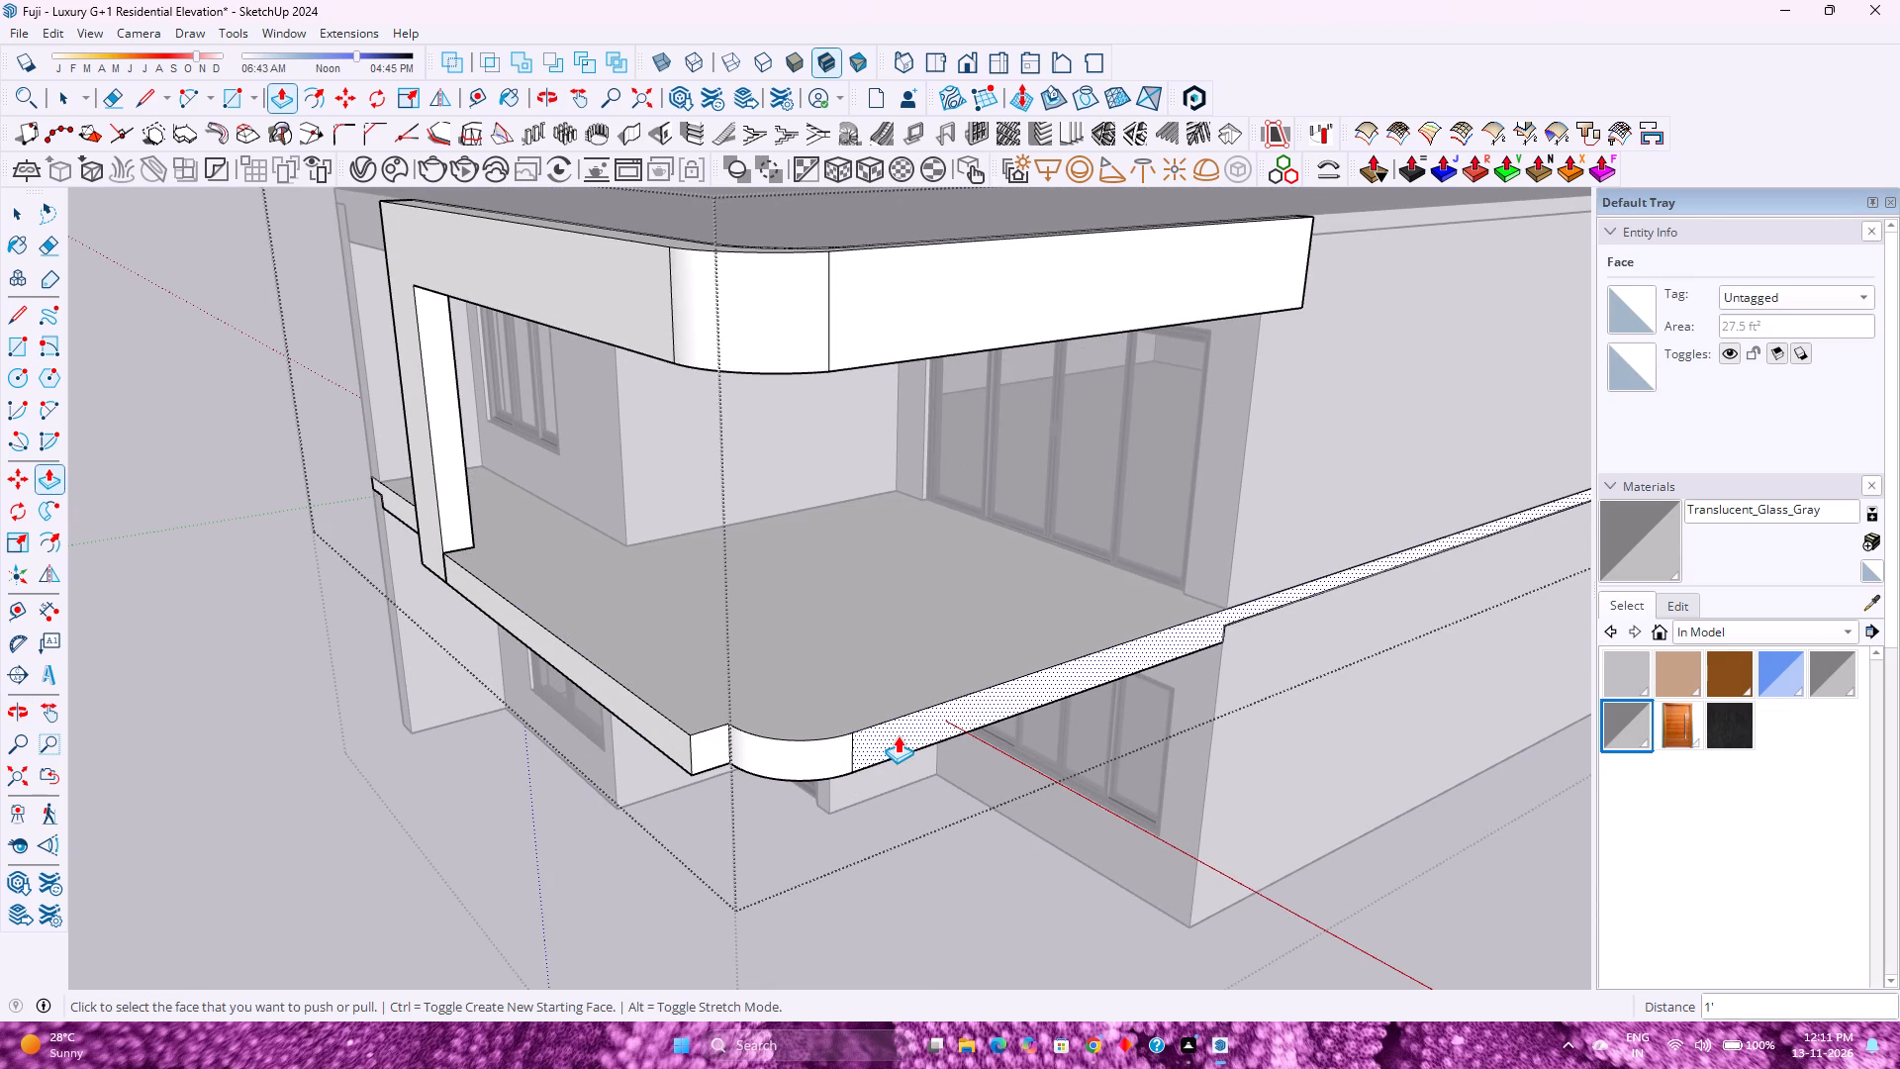
left_click(898, 735)
key("6")
key("Return")
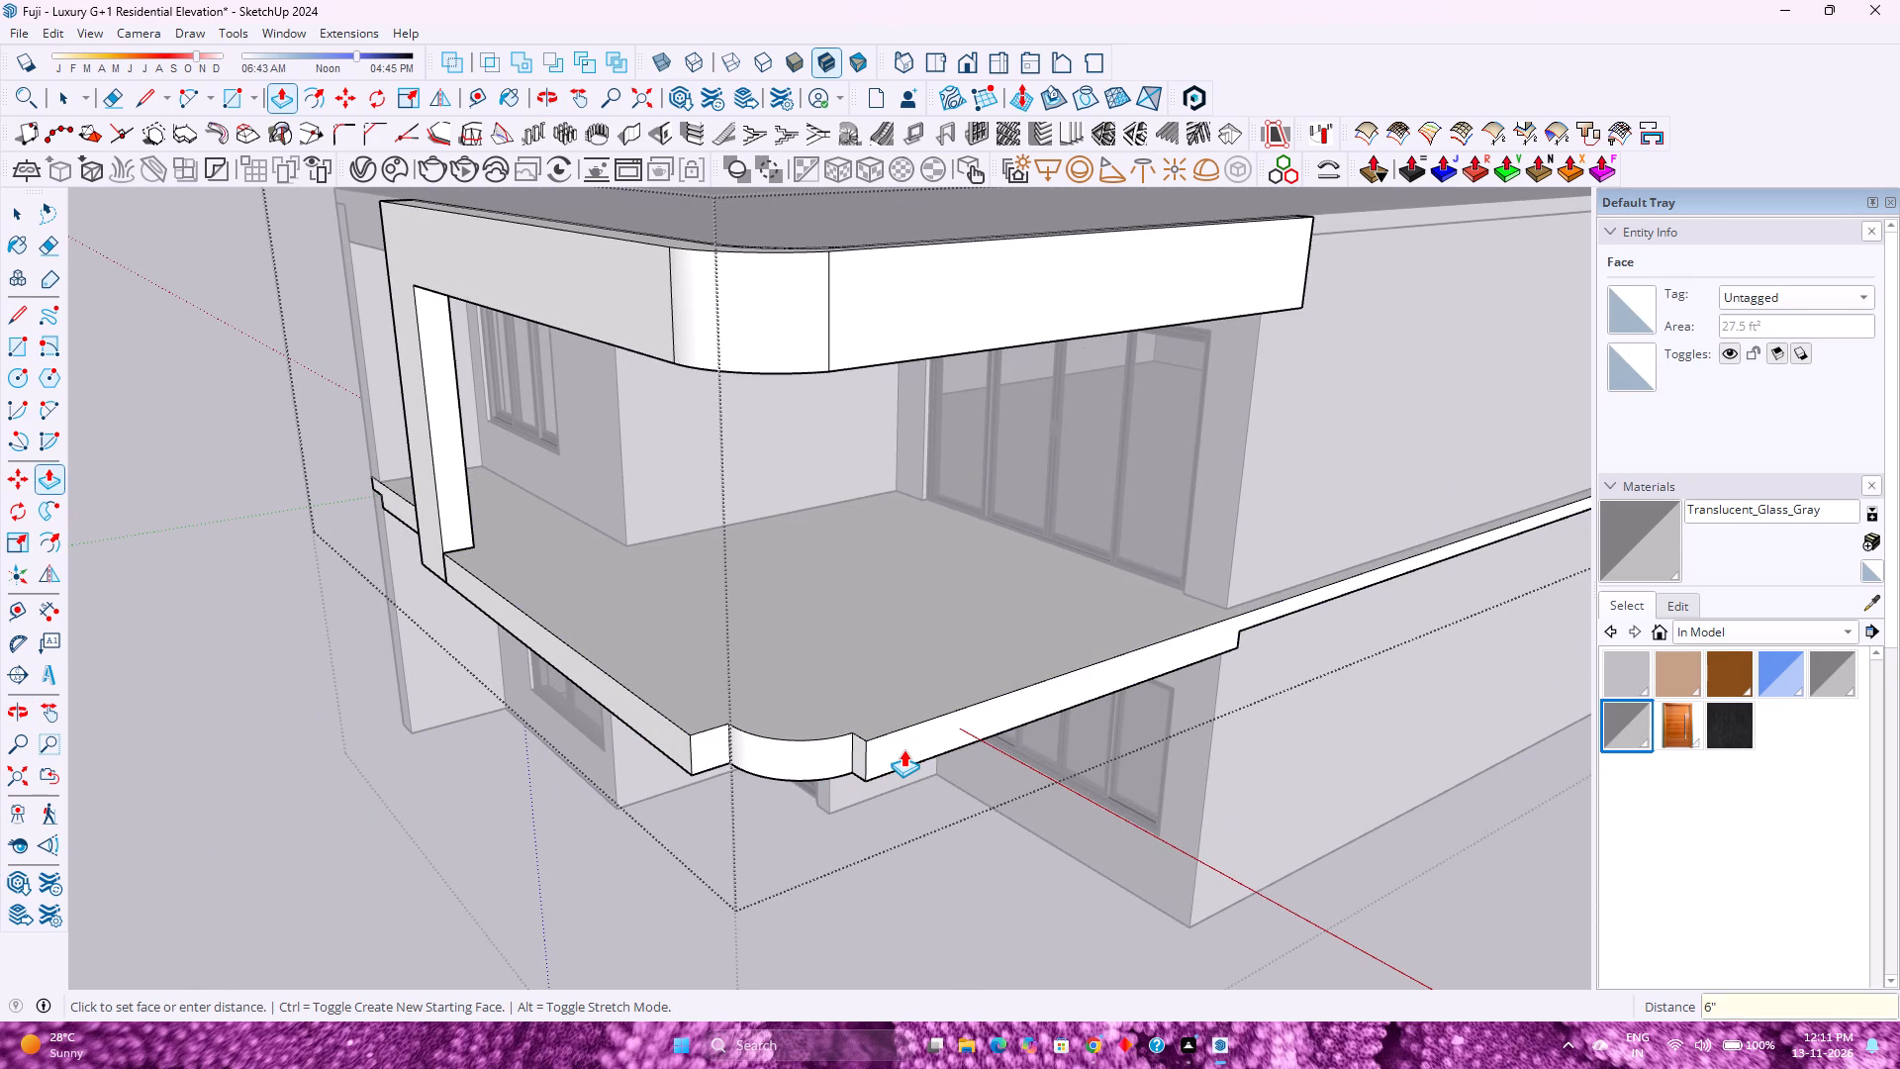
Draw a 2' 6 1/2" radius arc on the slab's top corner, joining the ends of the extended front and side edges.
middle_click_drag(855, 735, 800, 835)
middle_click(800, 835)
key("a")
scroll(599, 826, "up", 6)
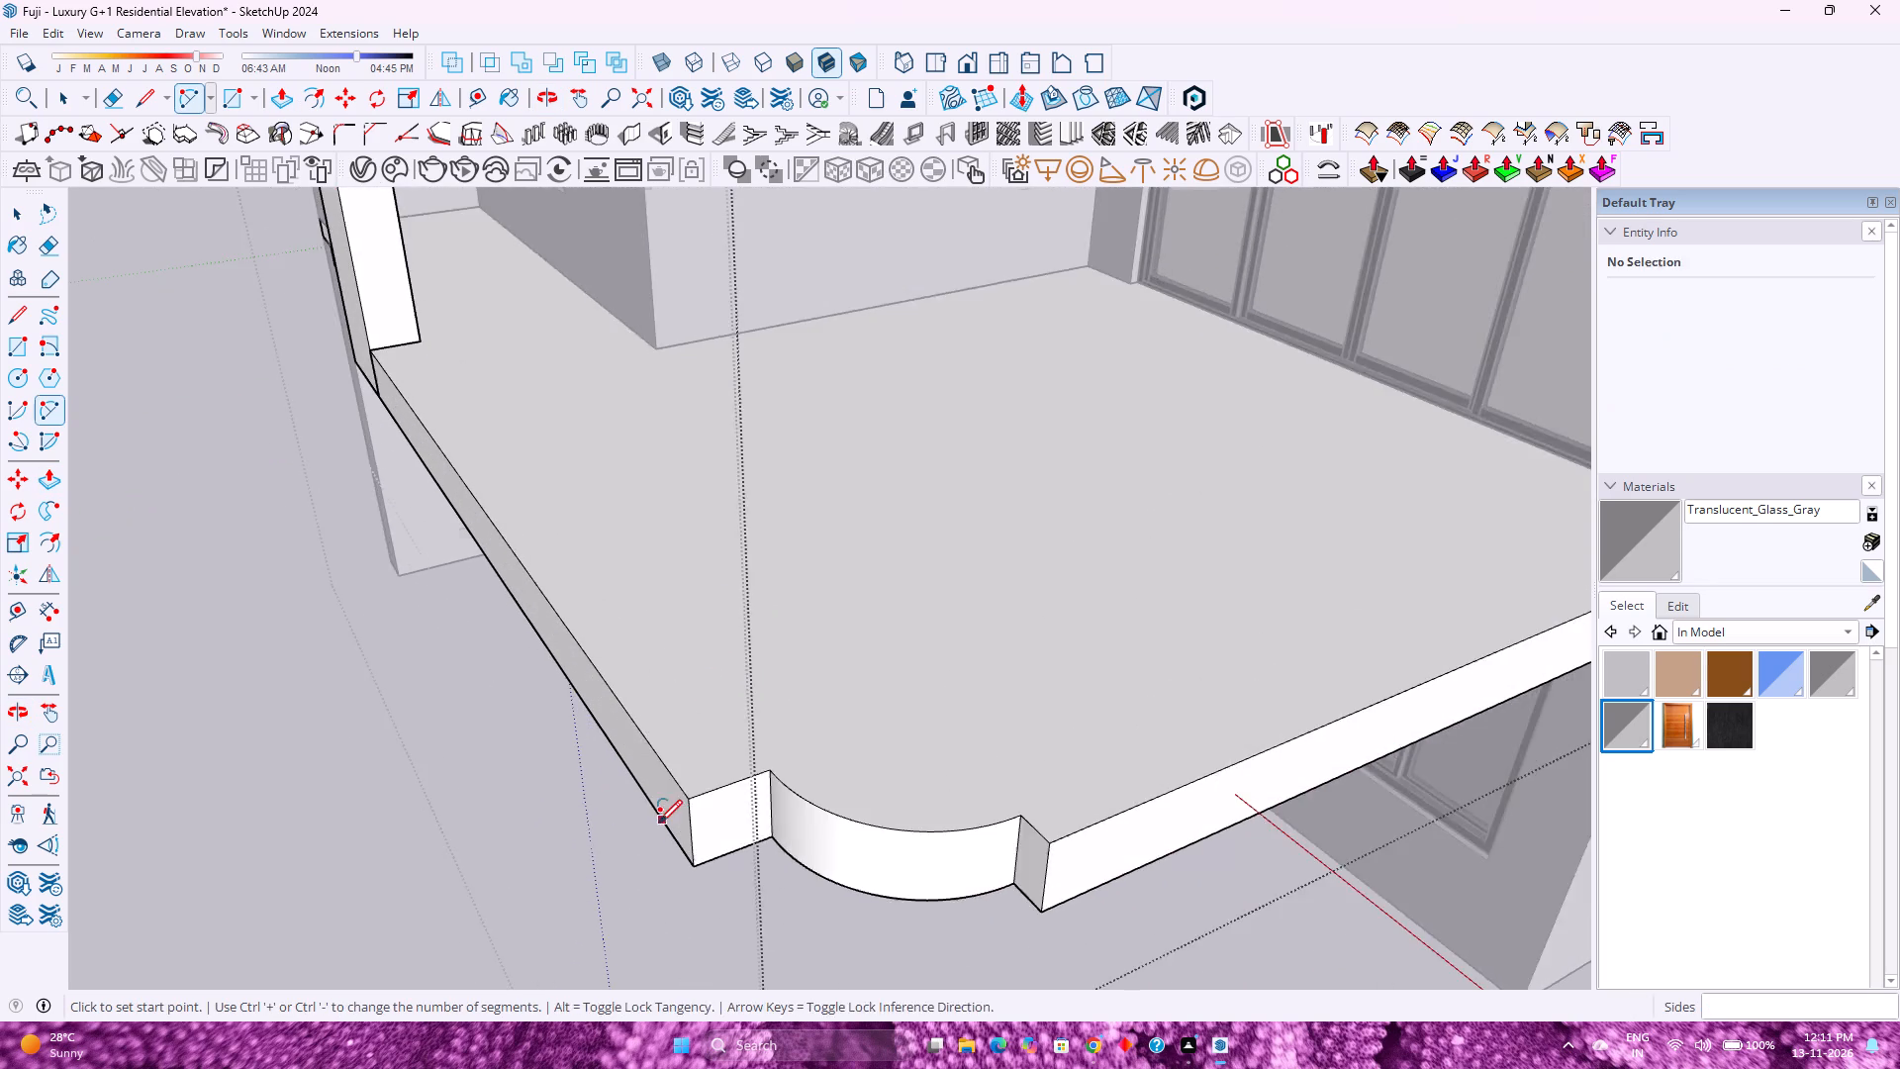
scroll(659, 823, "up", 2)
left_click(717, 777)
scroll(725, 783, "down", 5)
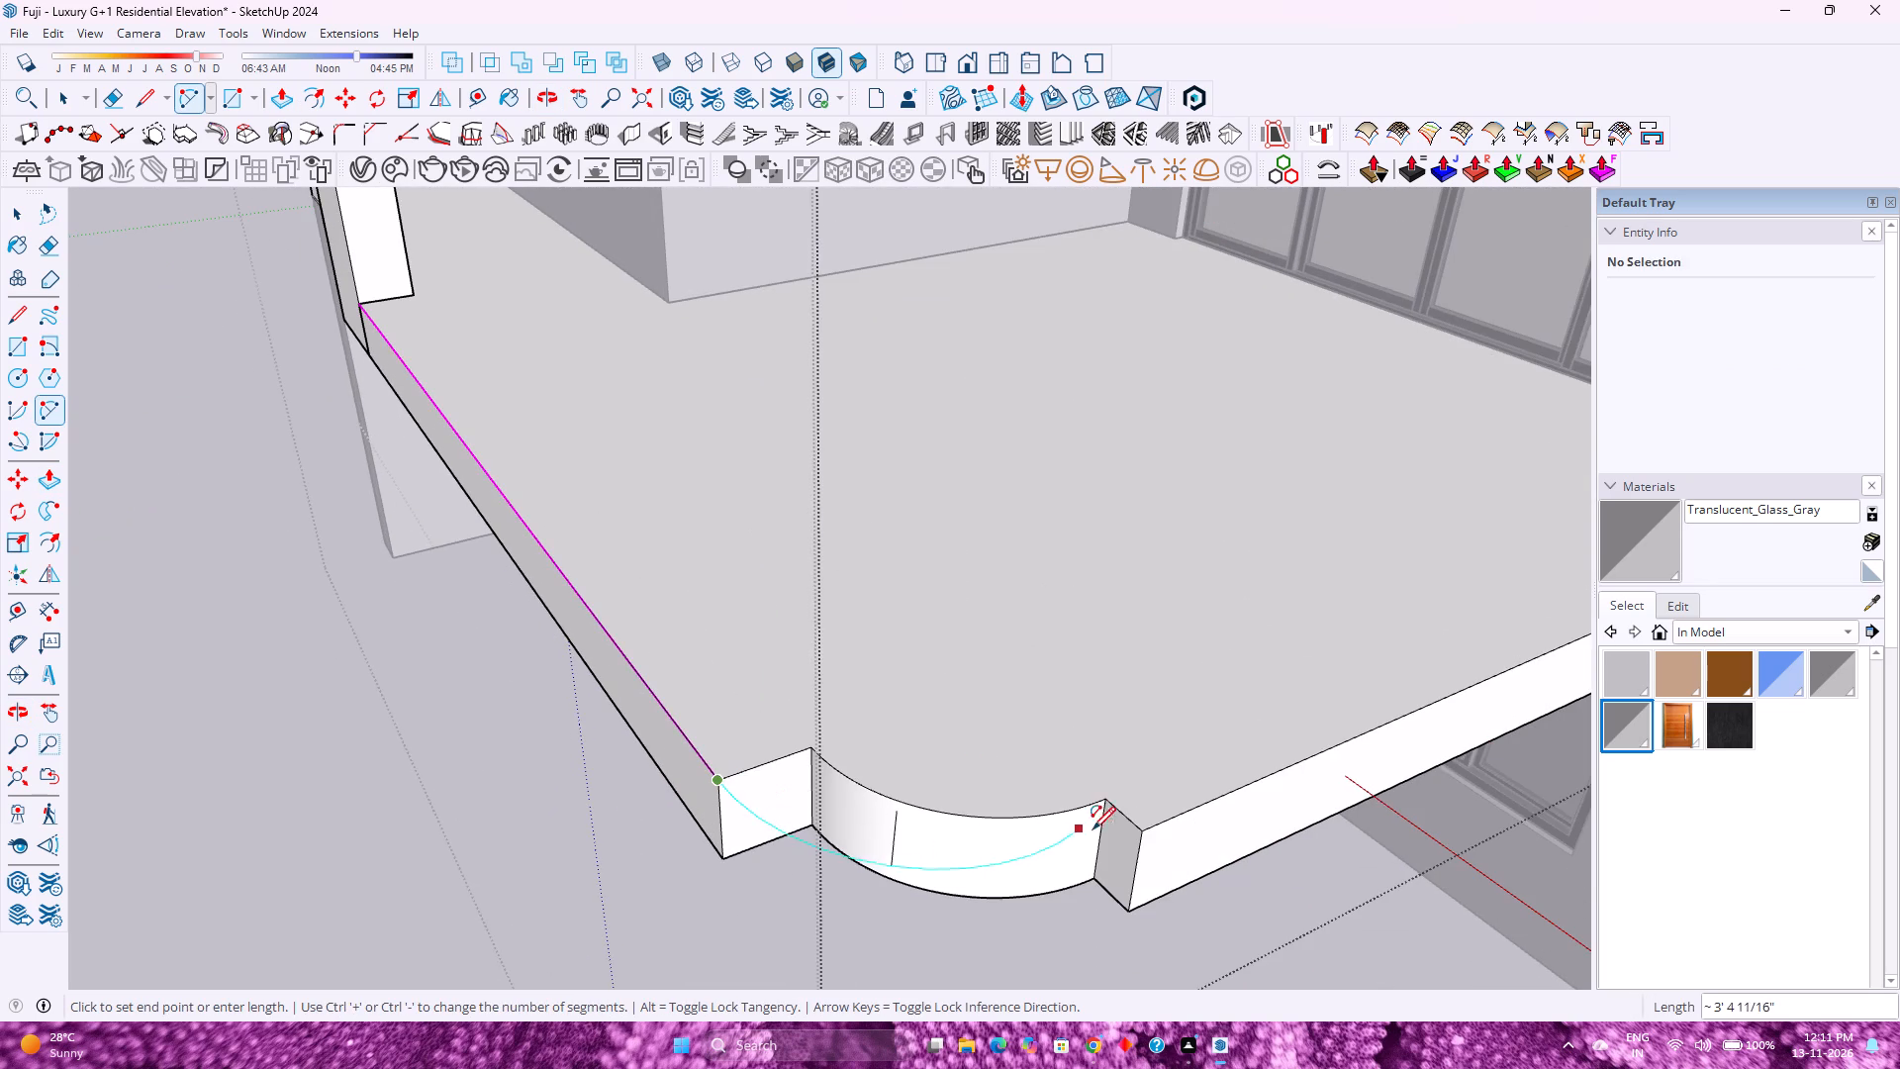
double_click(1142, 832)
key("space")
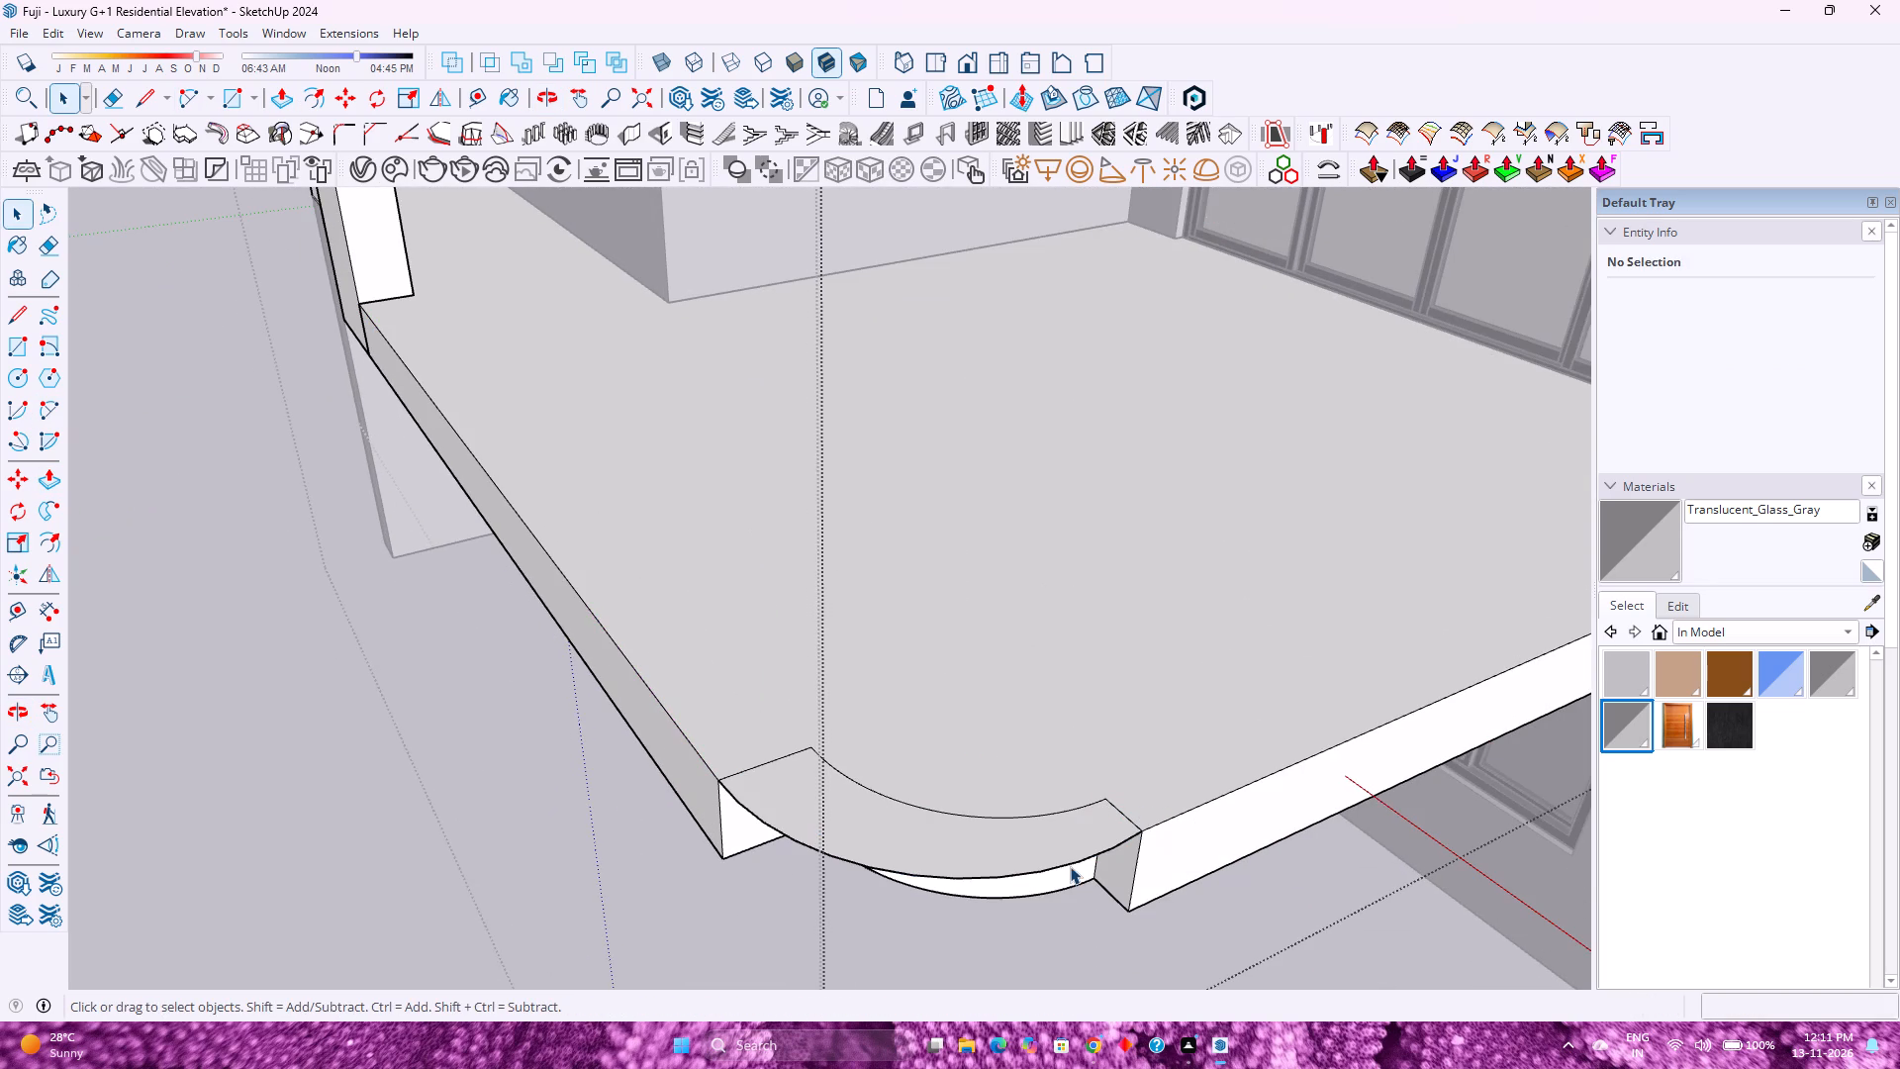
Set the new top corner arc's segments to 140.
left_click(1070, 866)
left_click(1764, 354)
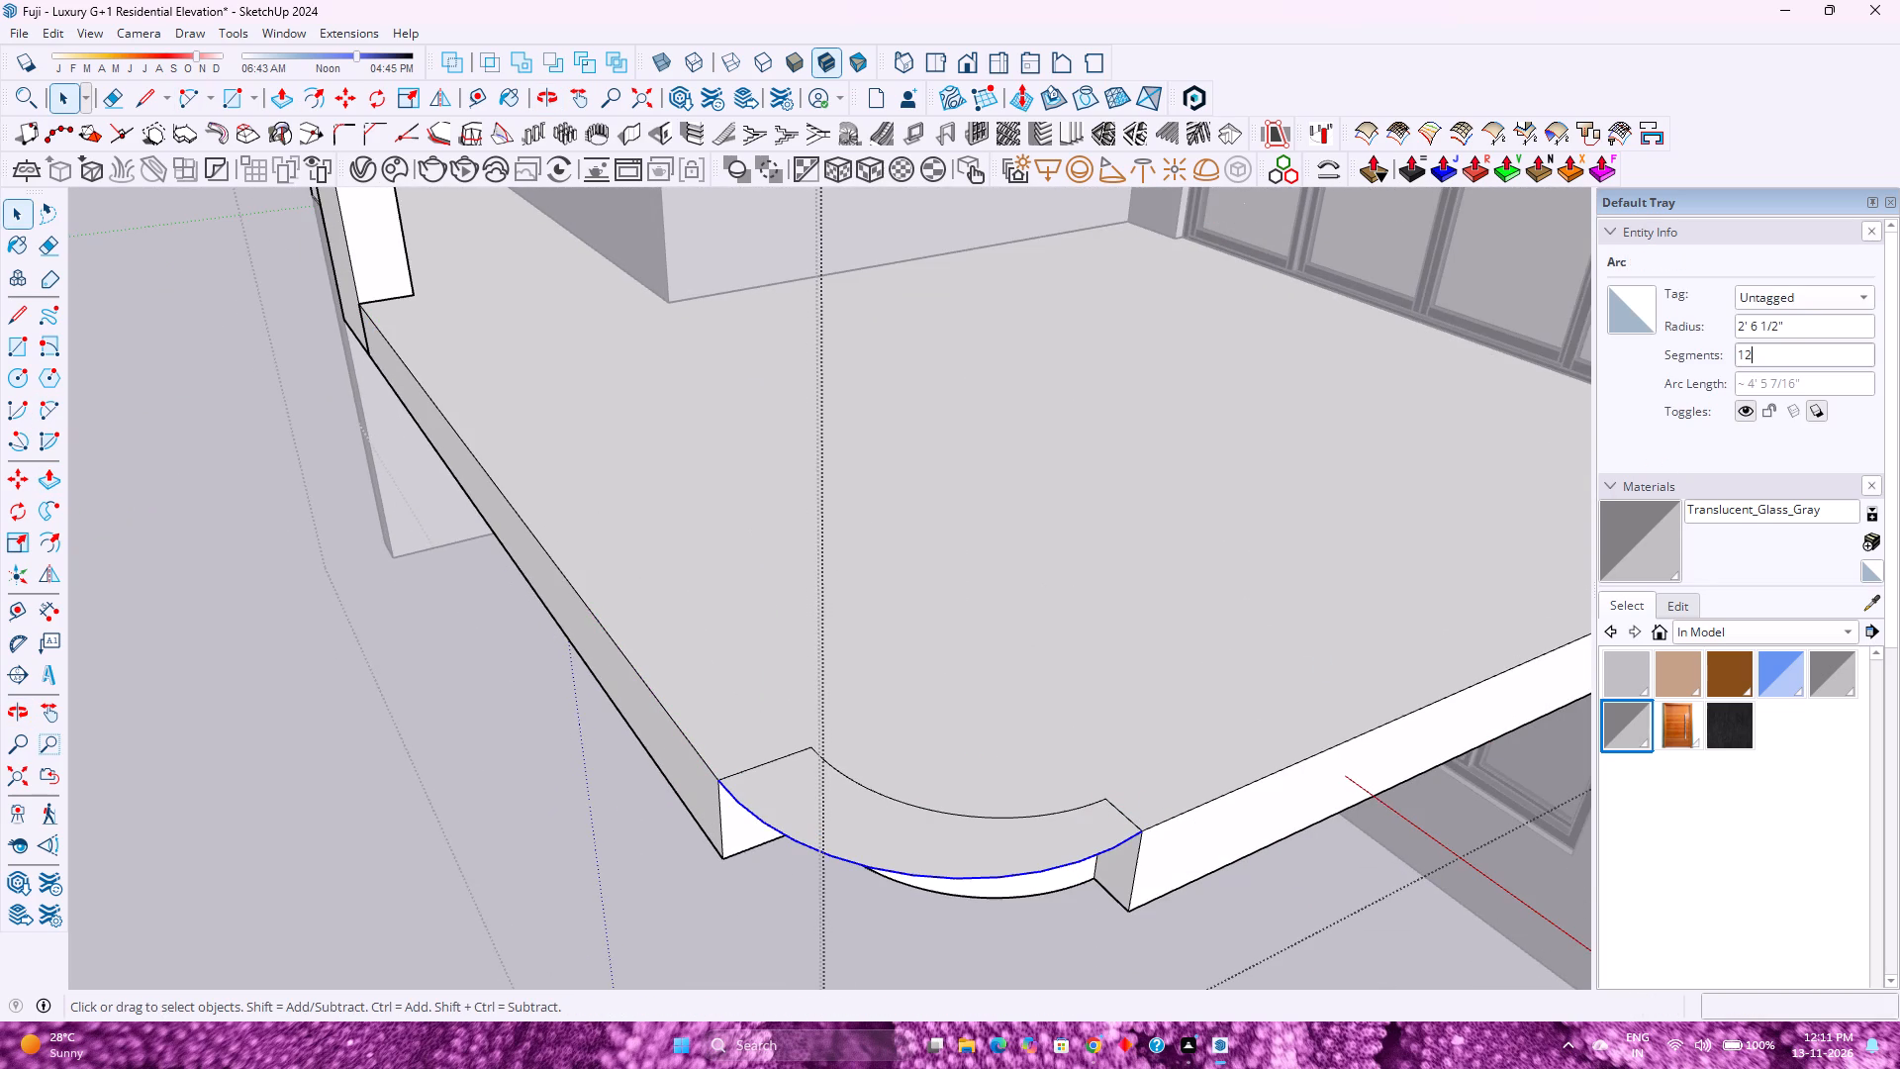
key("BackSpace")
key("BackSpace")
key("1")
key("4")
key("0")
key("Return")
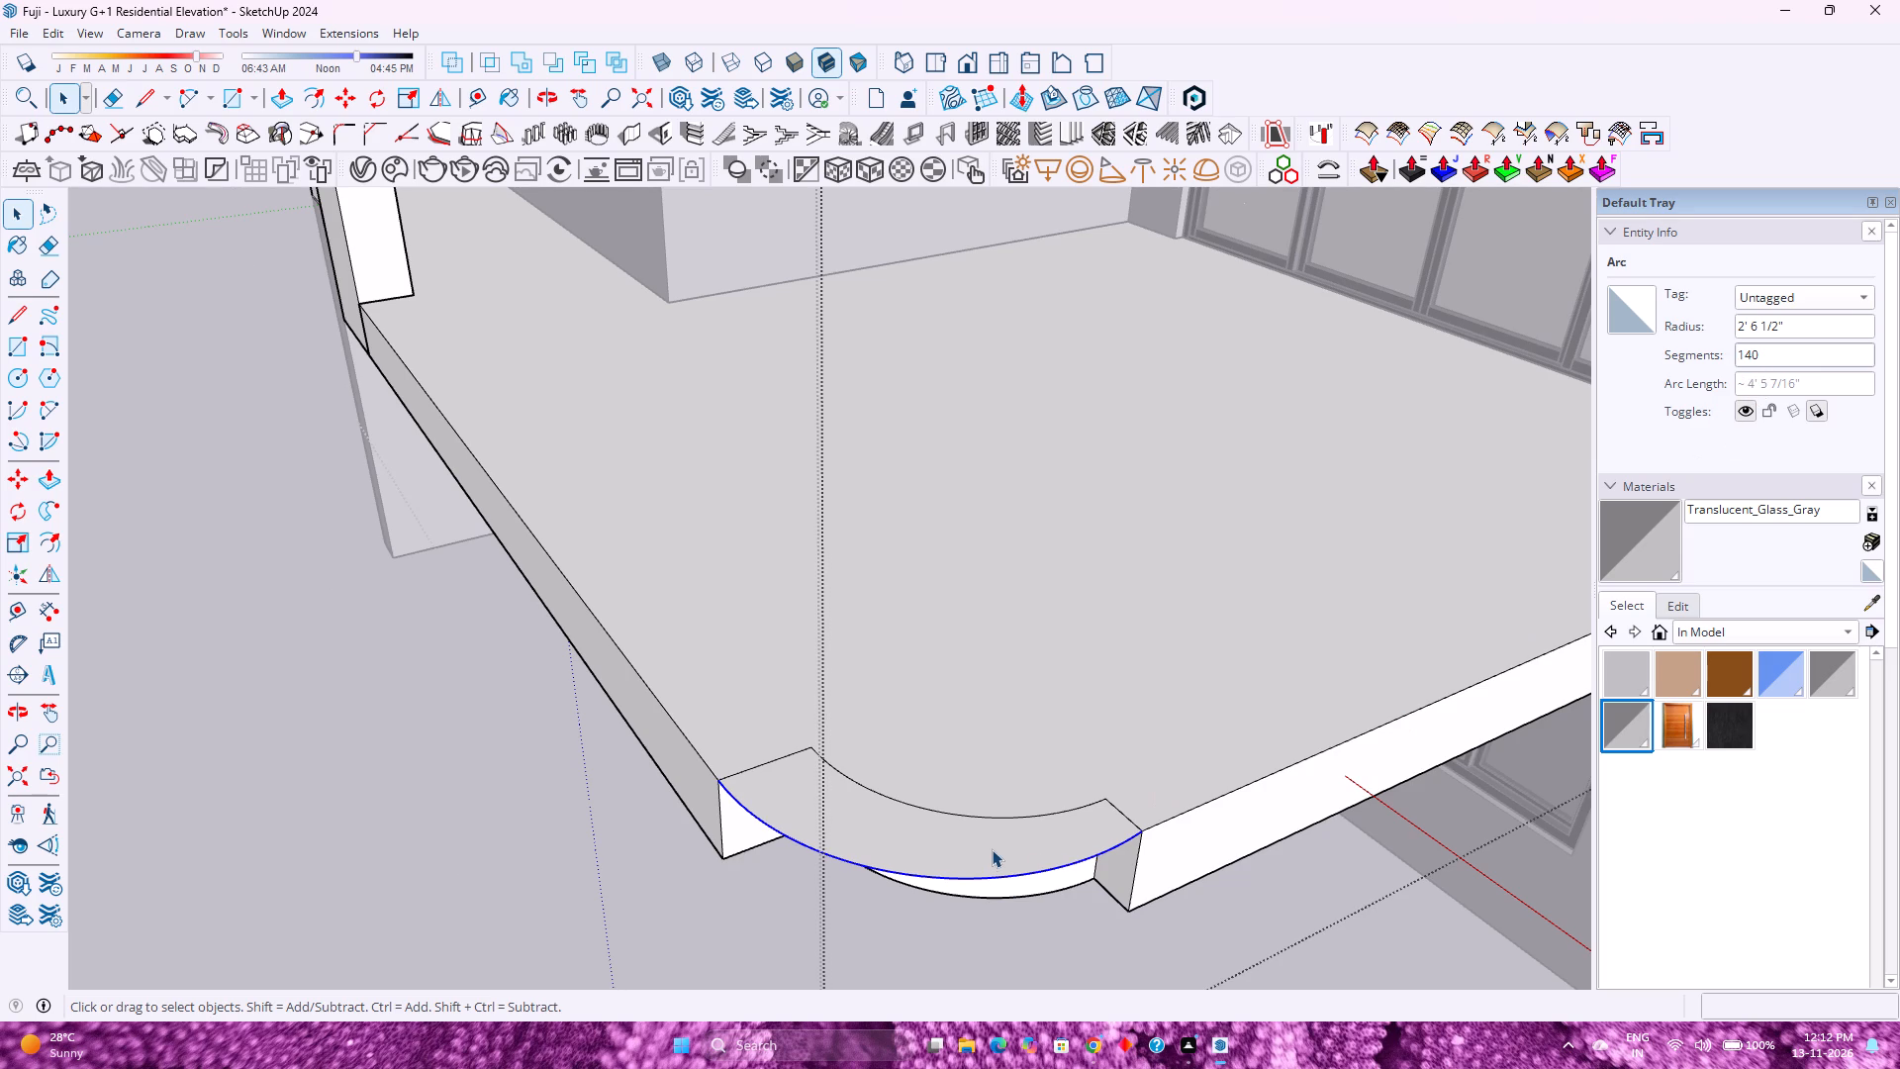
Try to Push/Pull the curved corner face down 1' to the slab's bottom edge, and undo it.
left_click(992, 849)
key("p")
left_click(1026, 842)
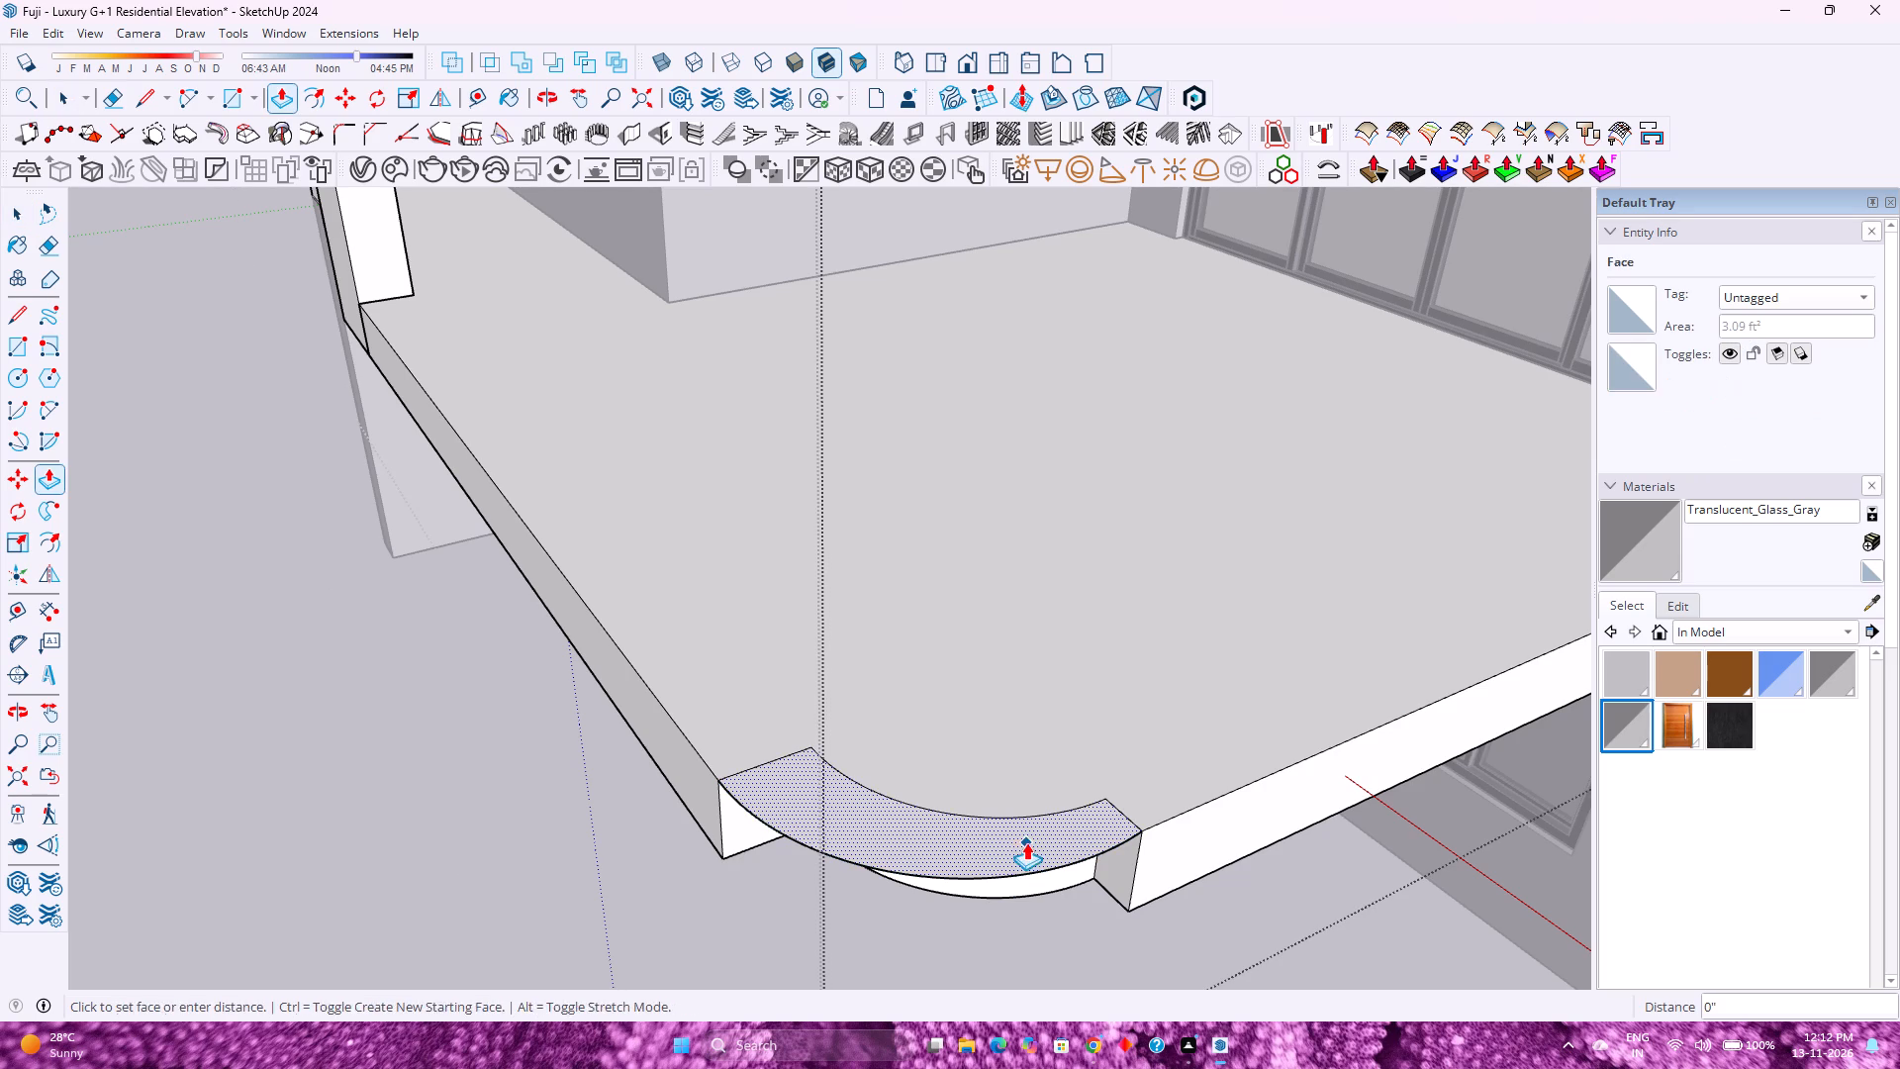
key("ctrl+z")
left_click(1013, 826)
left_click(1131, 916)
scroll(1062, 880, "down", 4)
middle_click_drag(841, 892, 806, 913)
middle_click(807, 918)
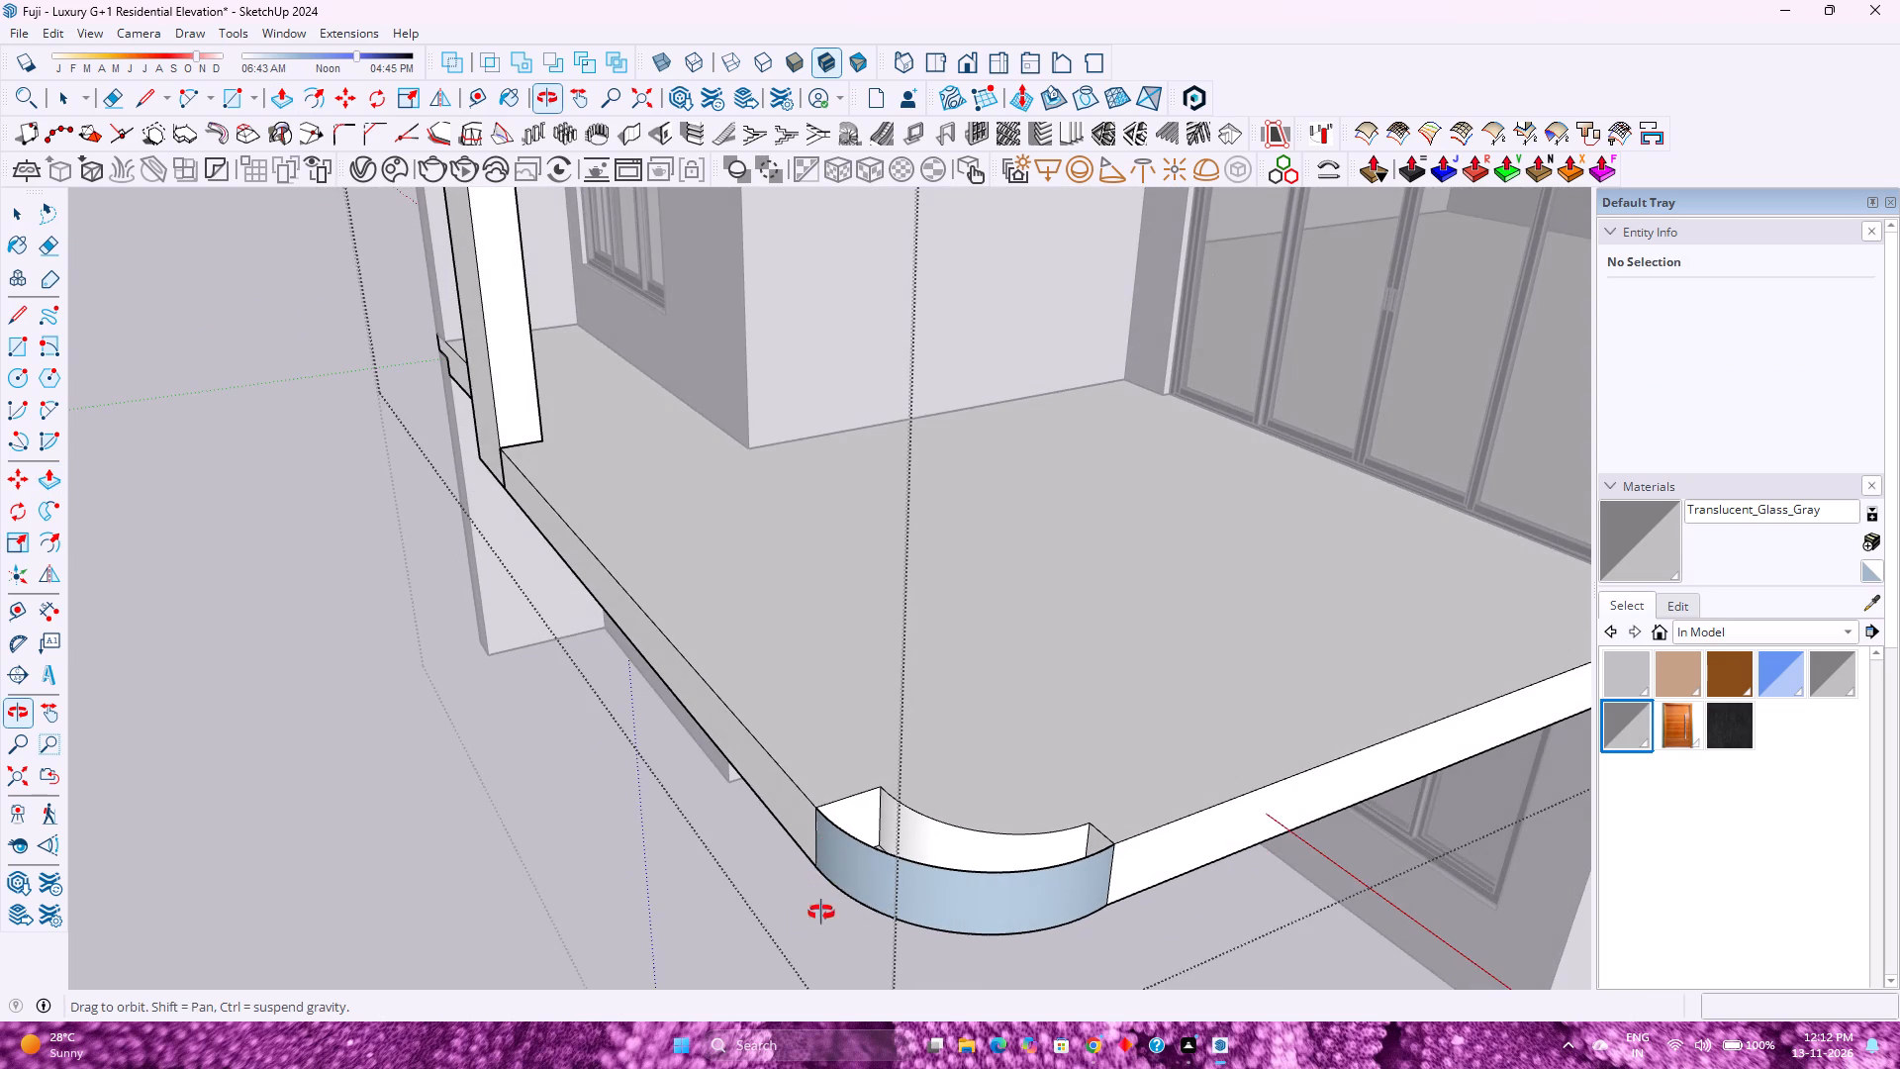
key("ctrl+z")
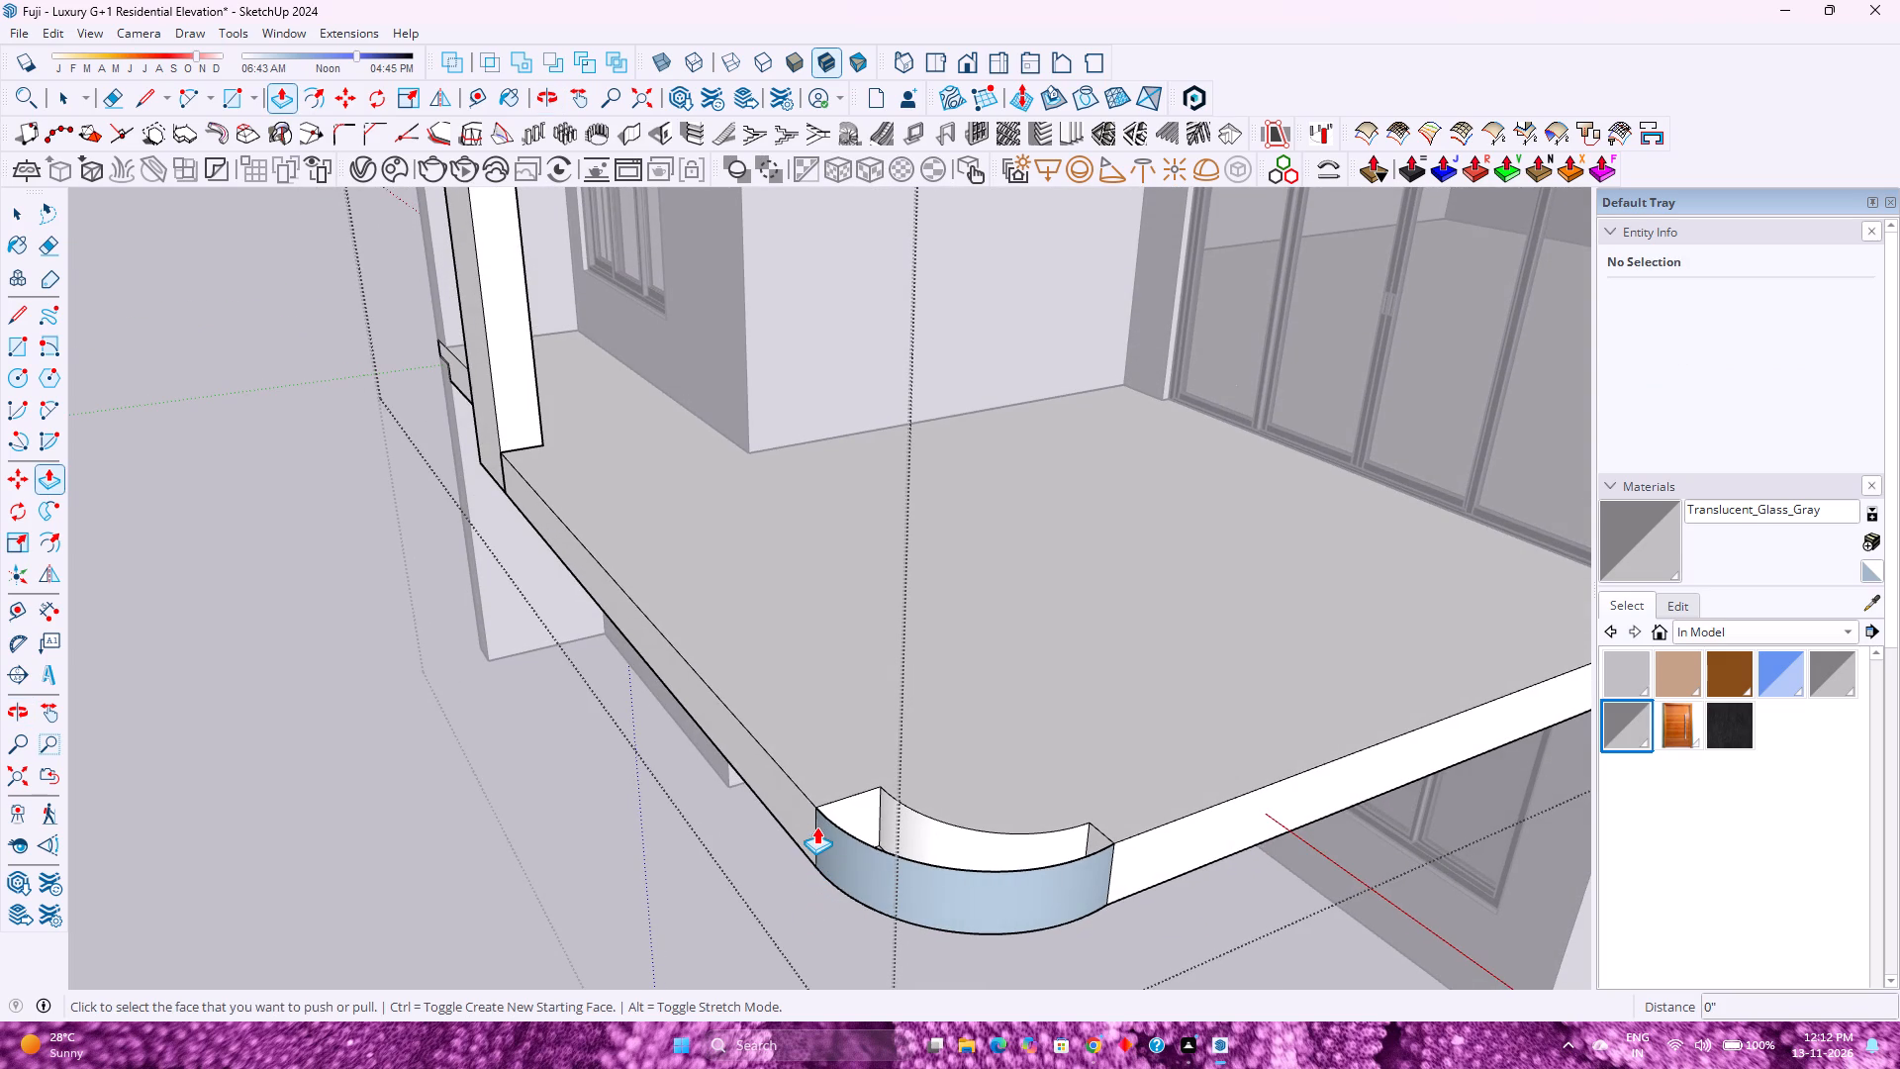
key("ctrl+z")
Draw a matching 2' 6 1/2" radius arc between the lower corners of the slab's extended front and side faces.
key("a")
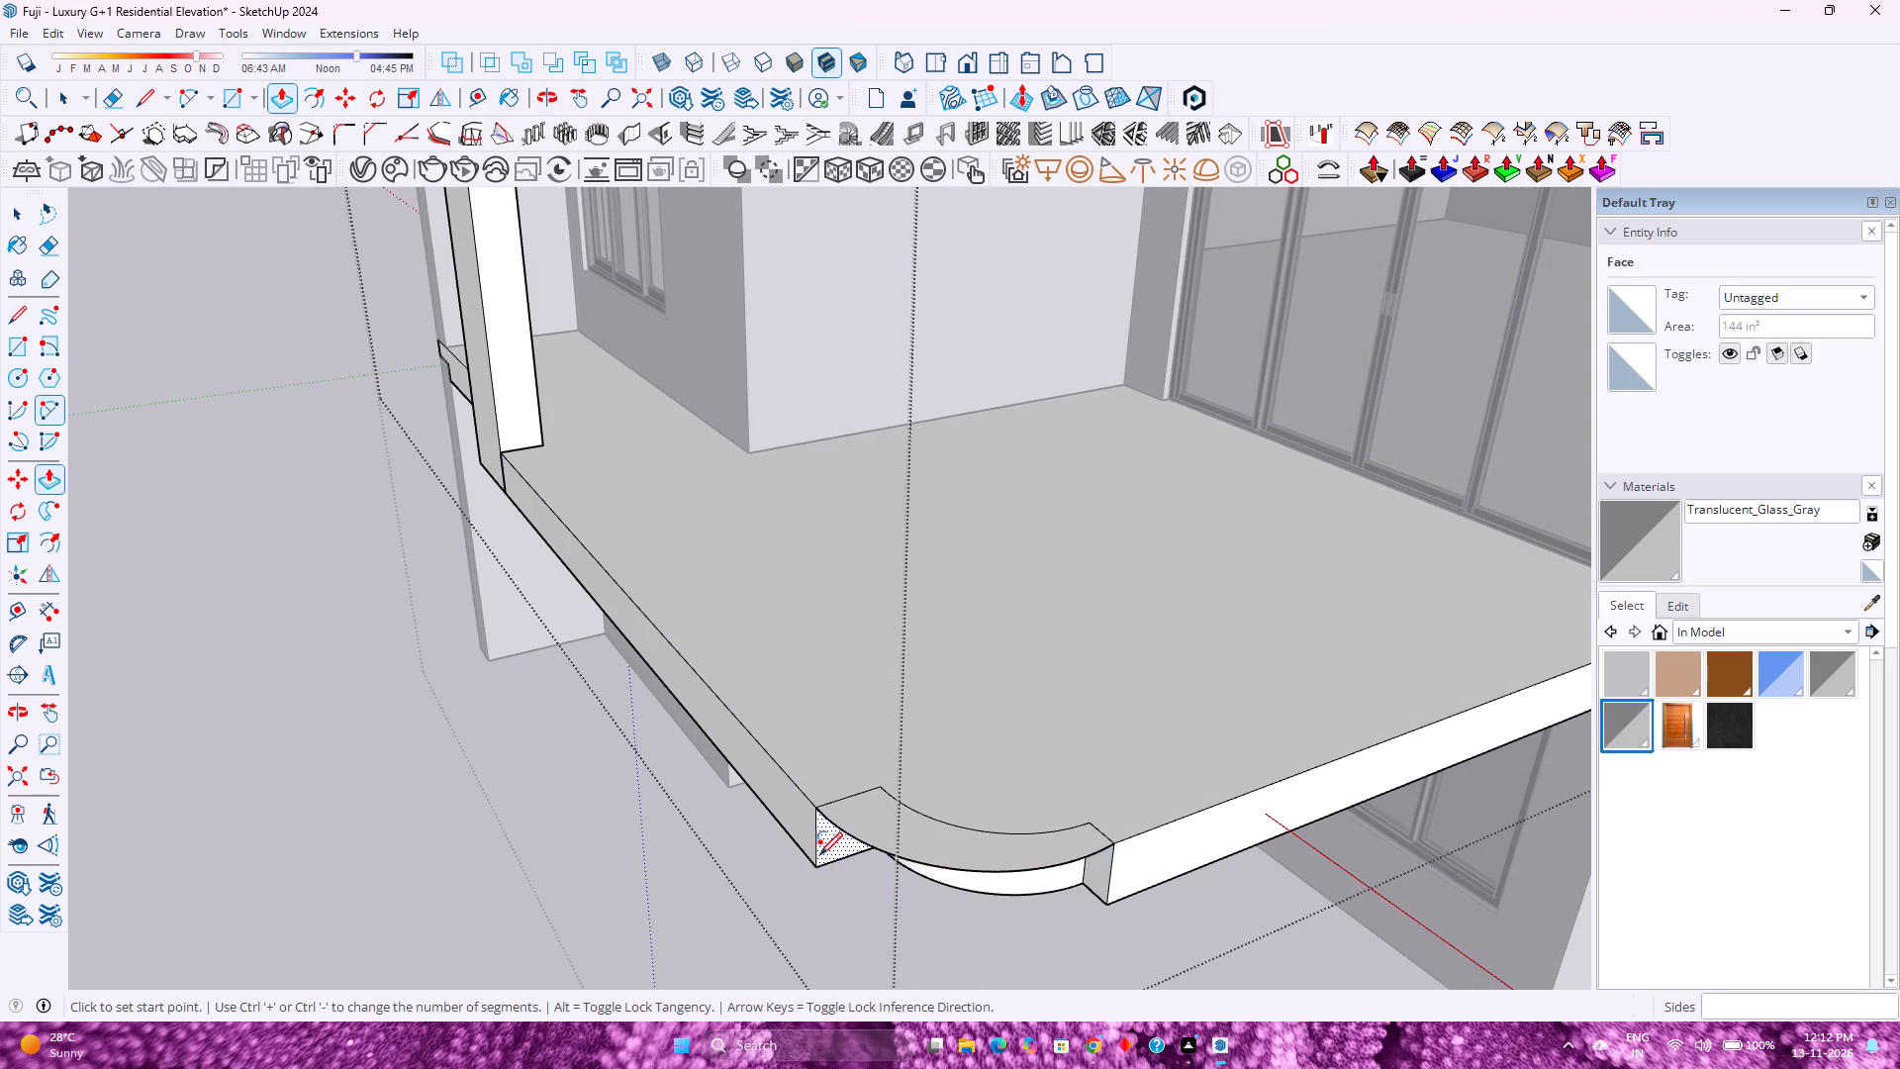
left_click(820, 872)
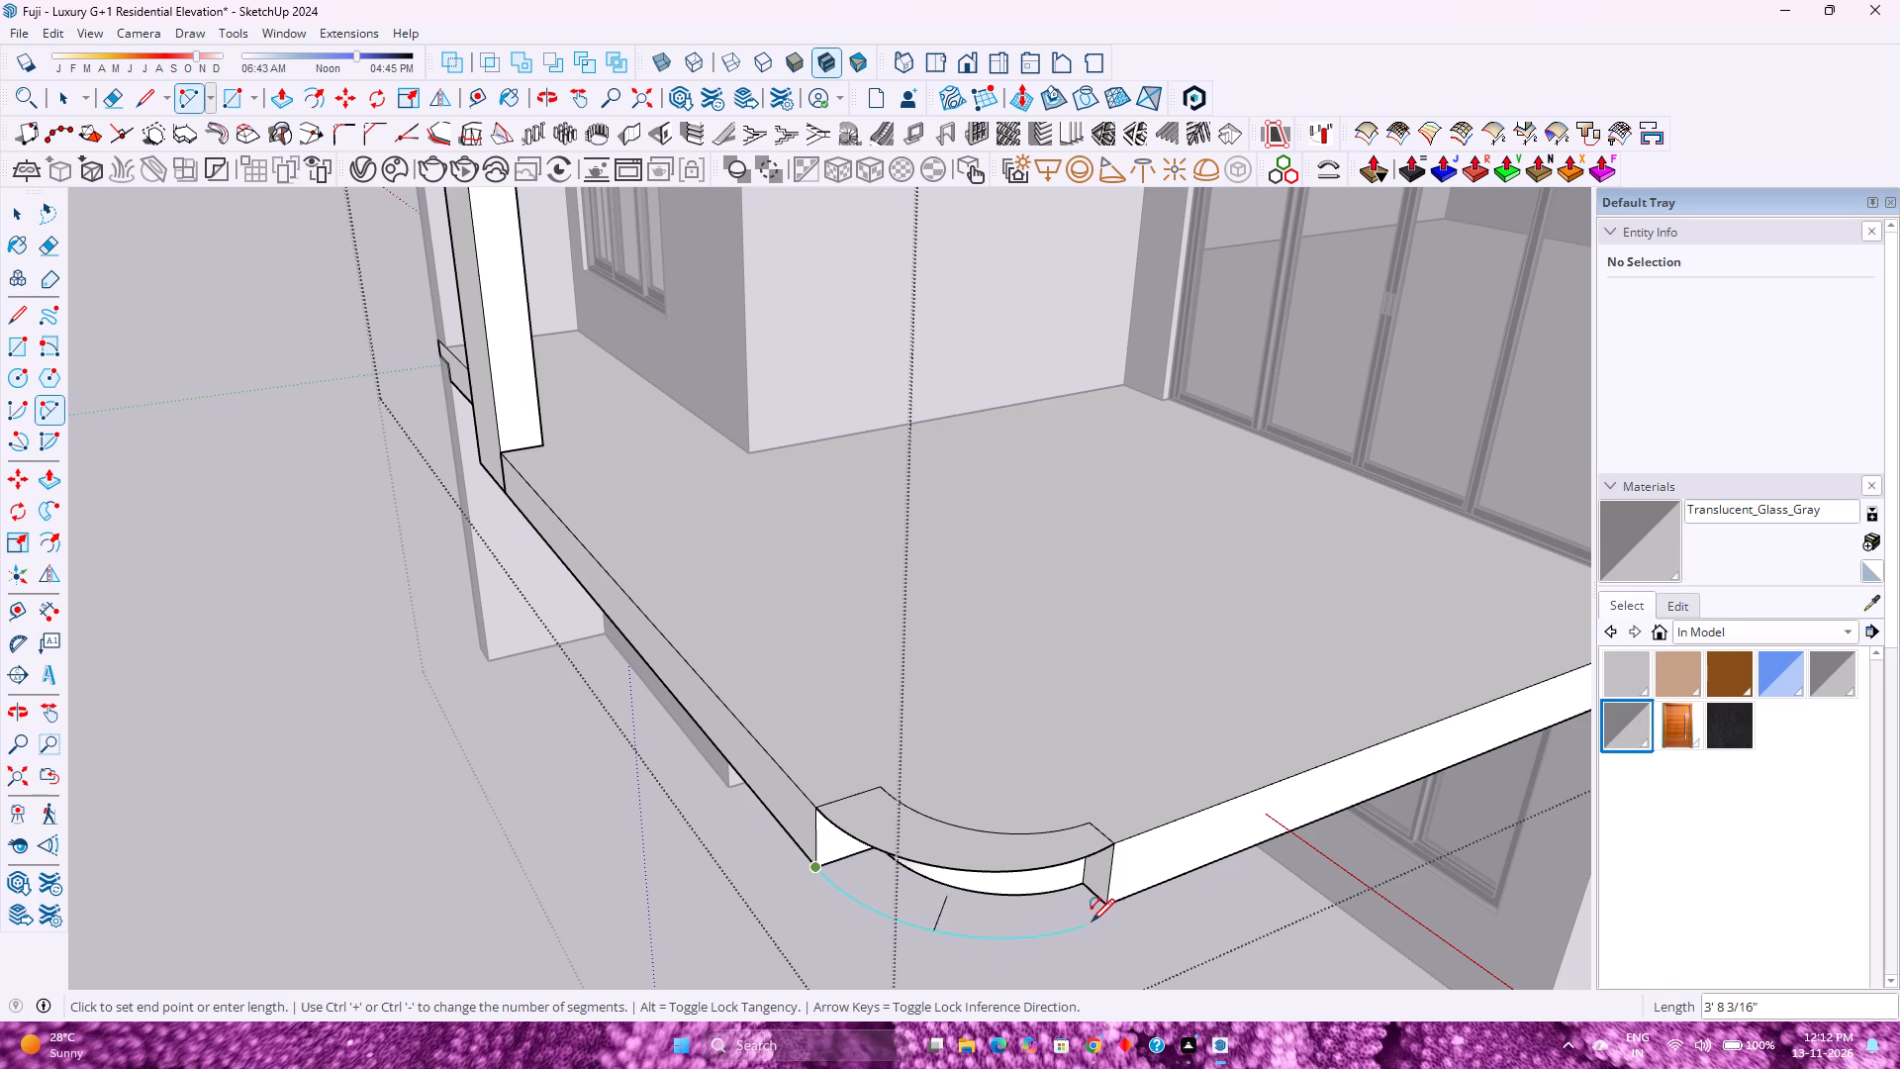
double_click(1106, 903)
key("space")
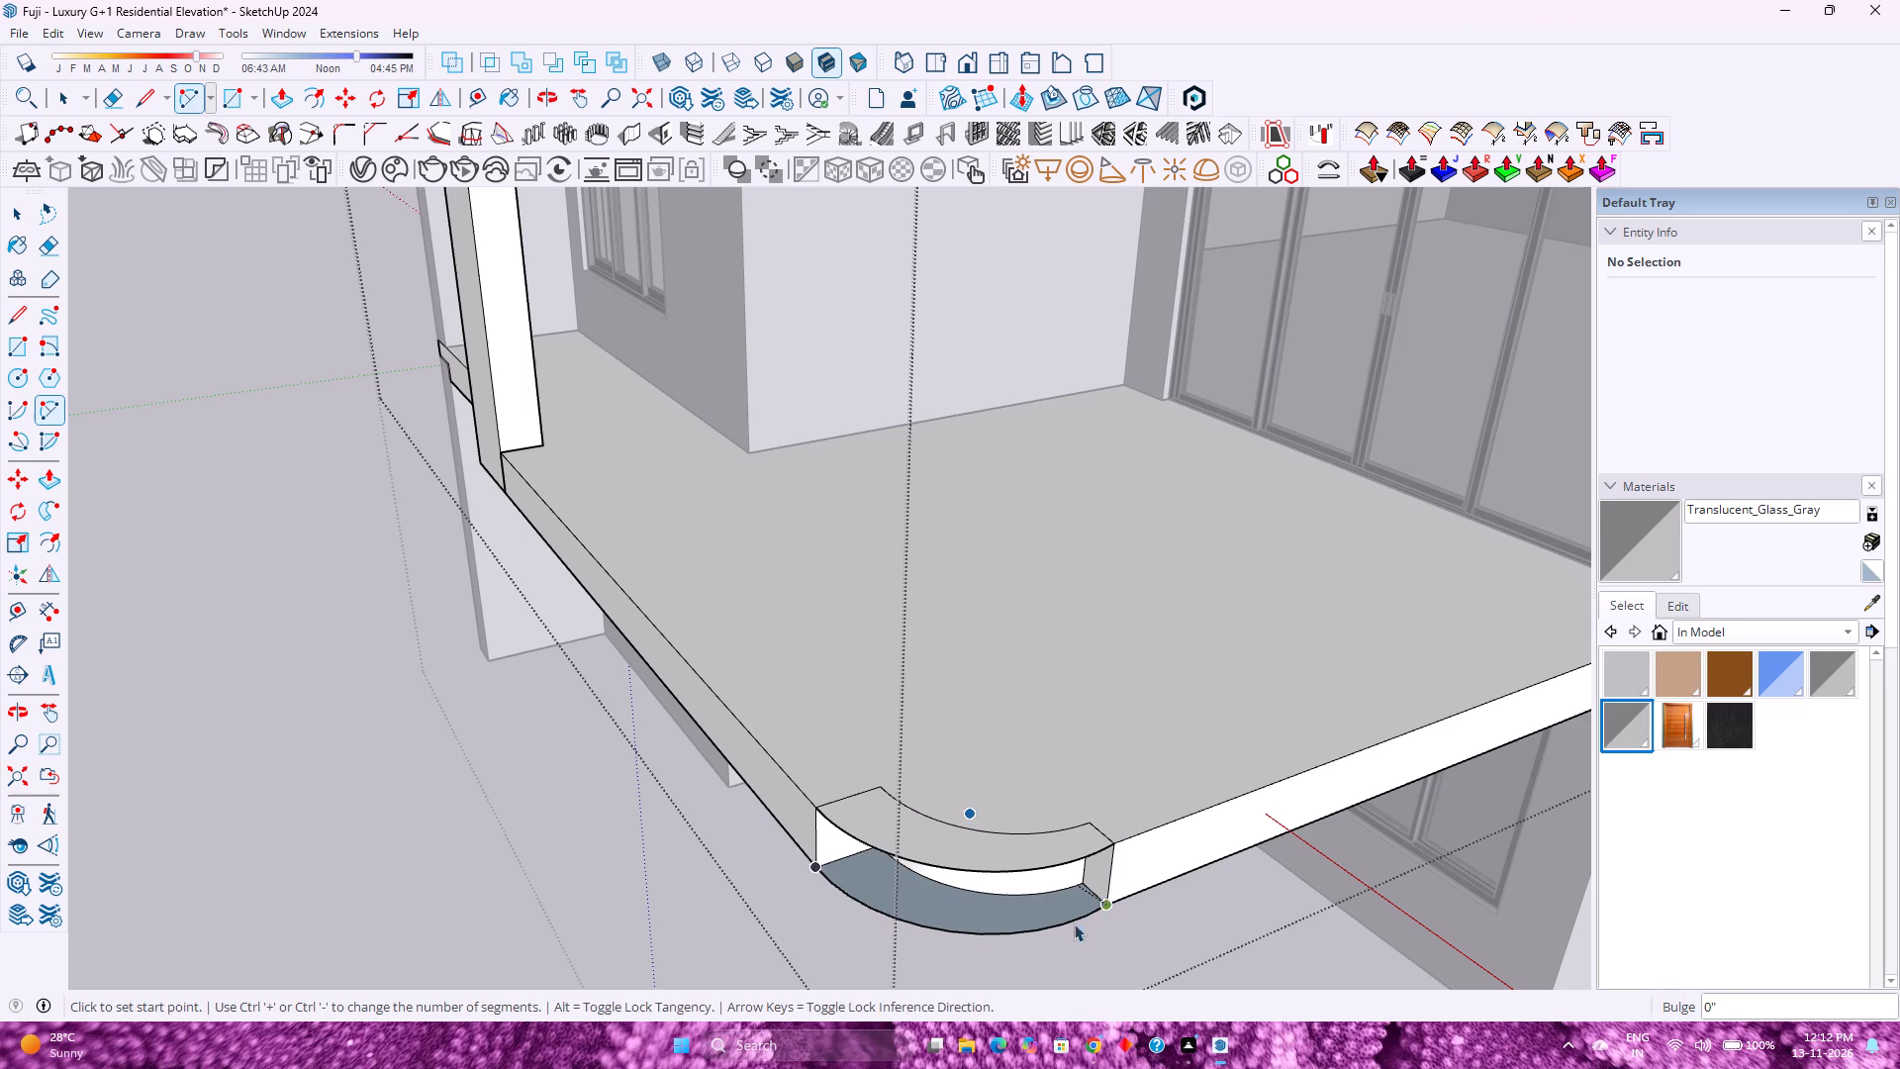
left_click(1048, 929)
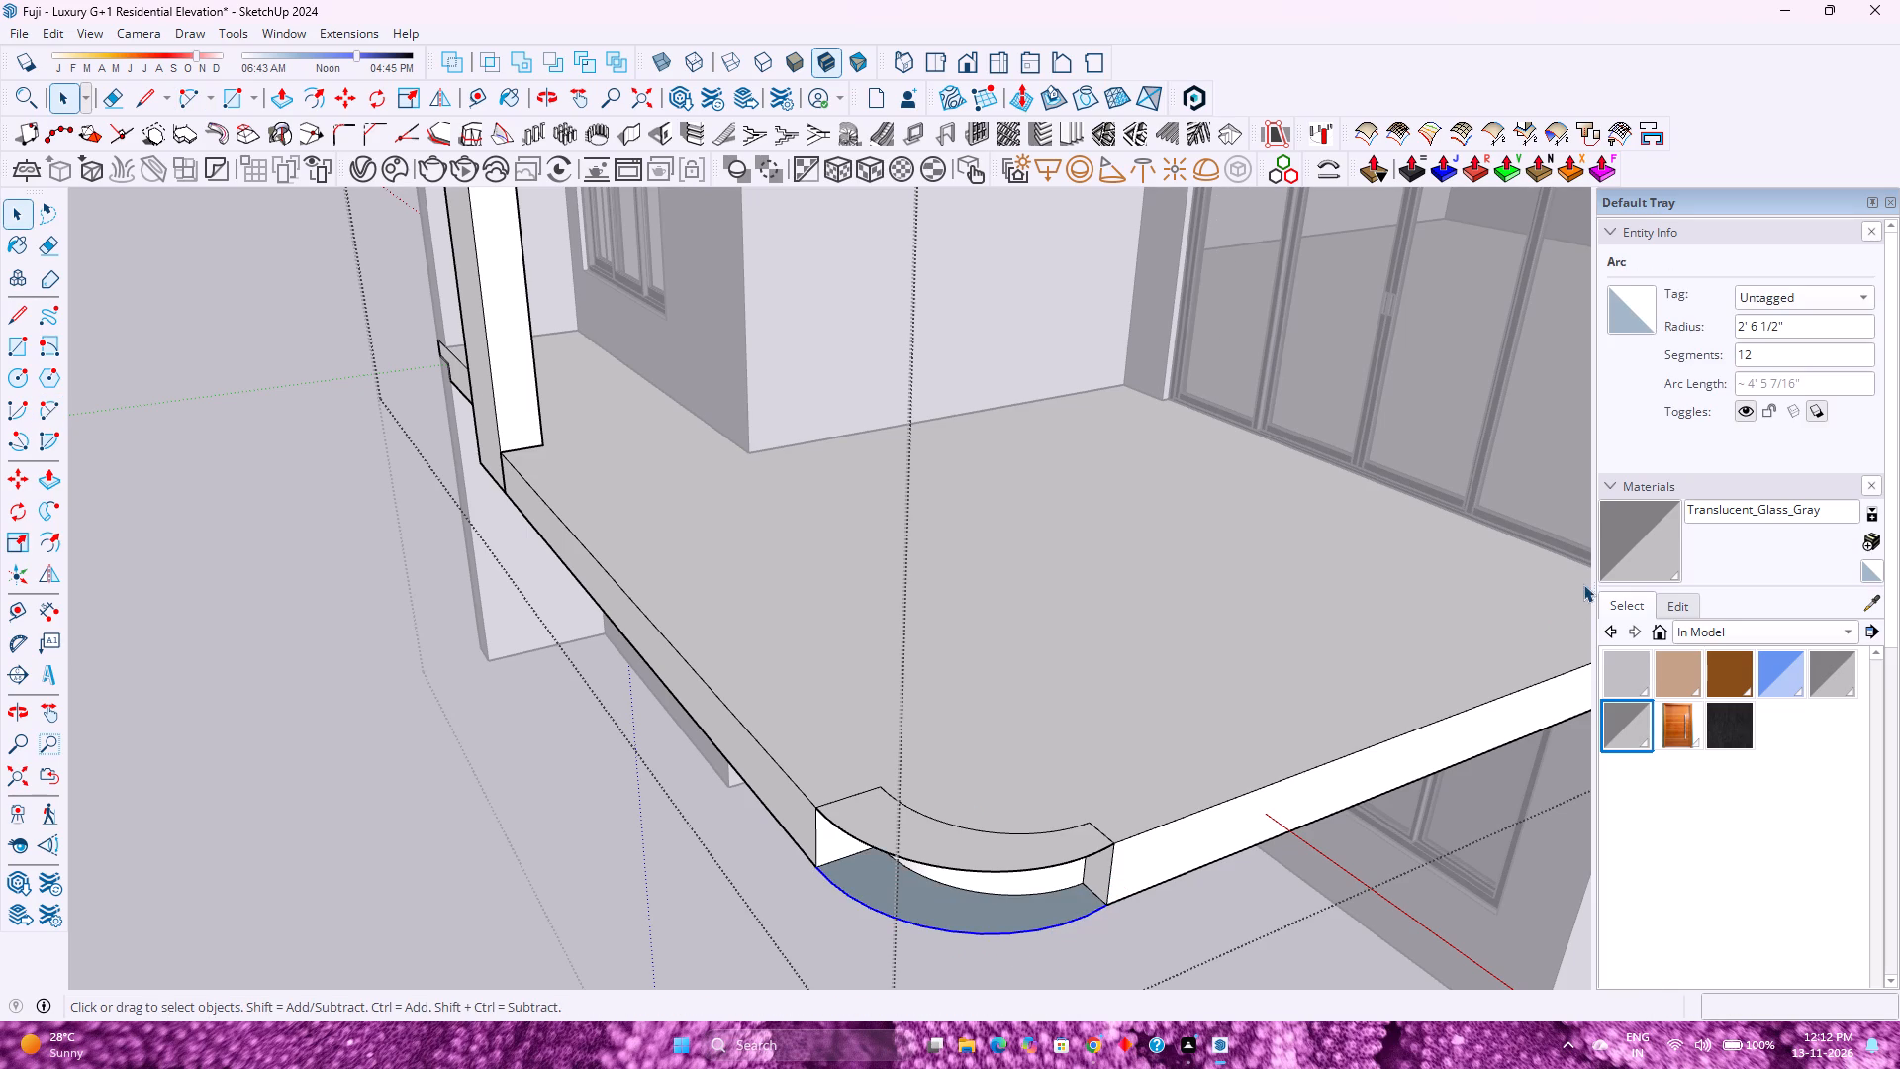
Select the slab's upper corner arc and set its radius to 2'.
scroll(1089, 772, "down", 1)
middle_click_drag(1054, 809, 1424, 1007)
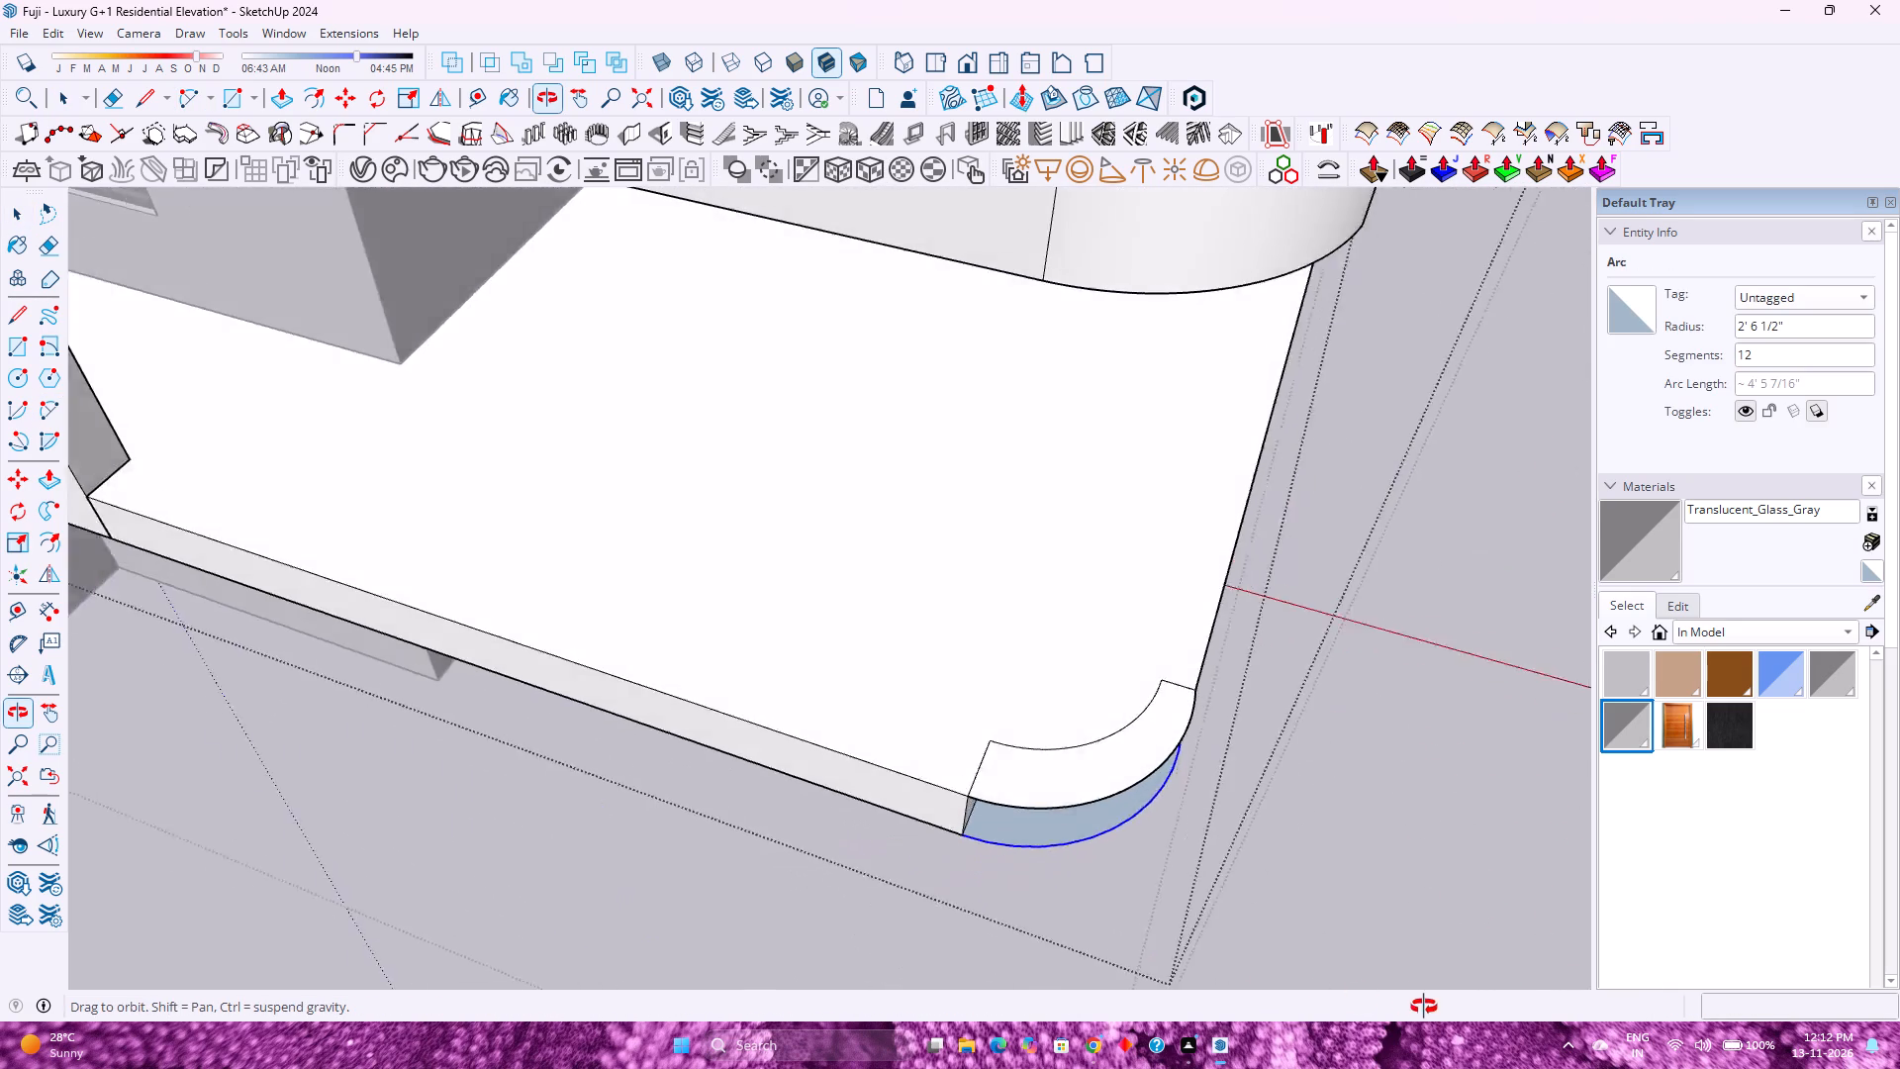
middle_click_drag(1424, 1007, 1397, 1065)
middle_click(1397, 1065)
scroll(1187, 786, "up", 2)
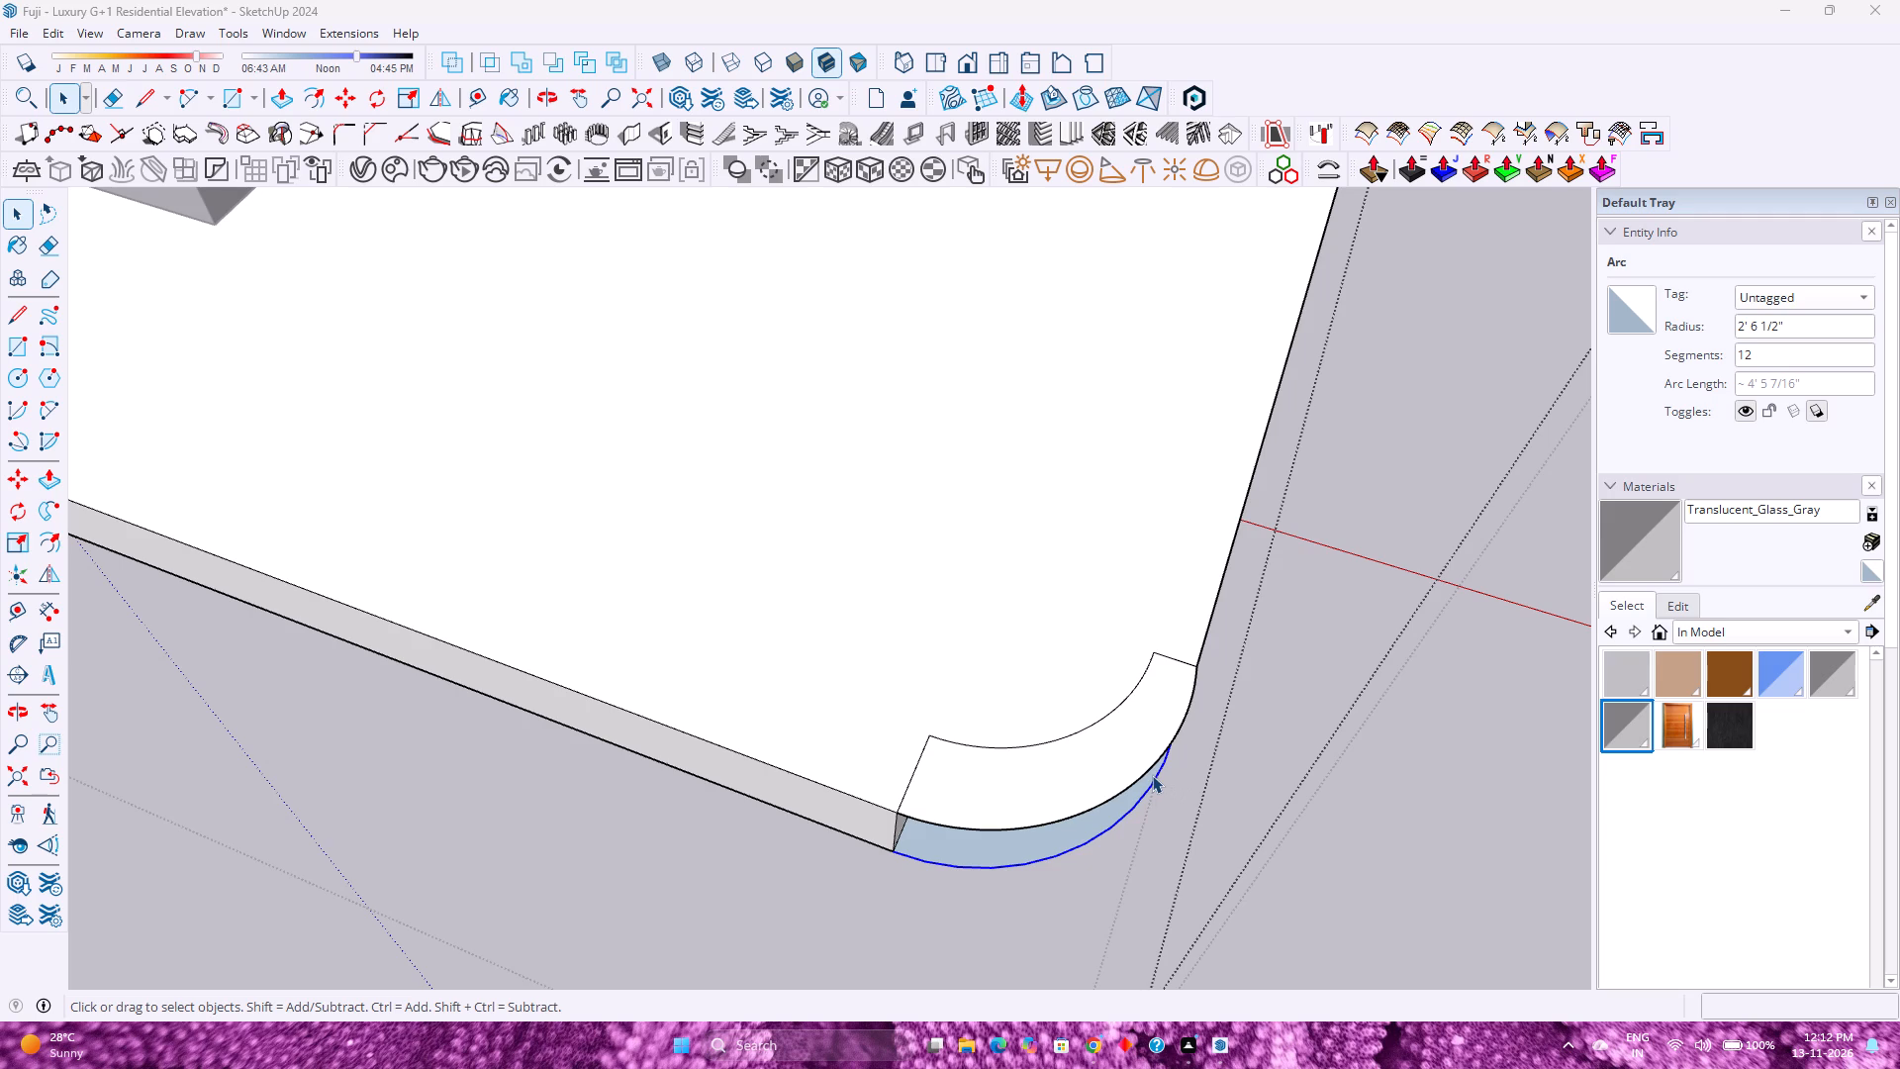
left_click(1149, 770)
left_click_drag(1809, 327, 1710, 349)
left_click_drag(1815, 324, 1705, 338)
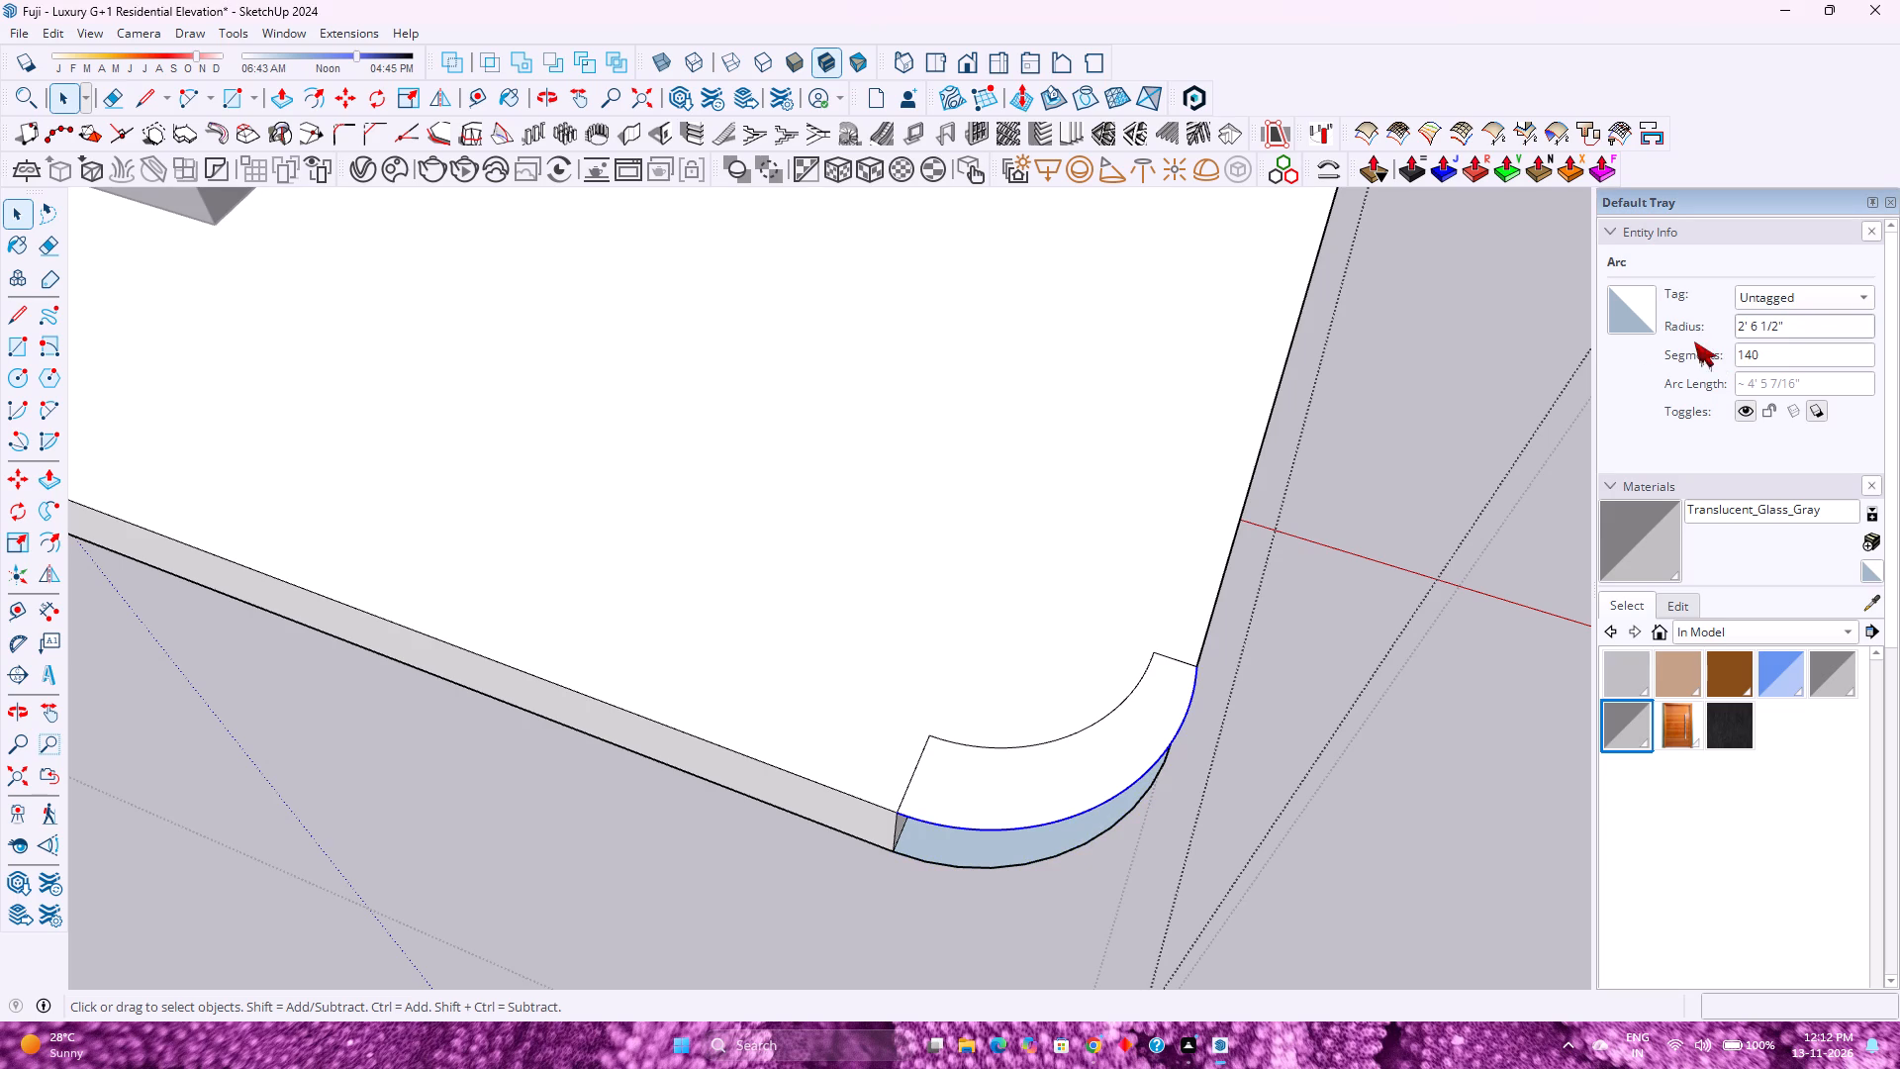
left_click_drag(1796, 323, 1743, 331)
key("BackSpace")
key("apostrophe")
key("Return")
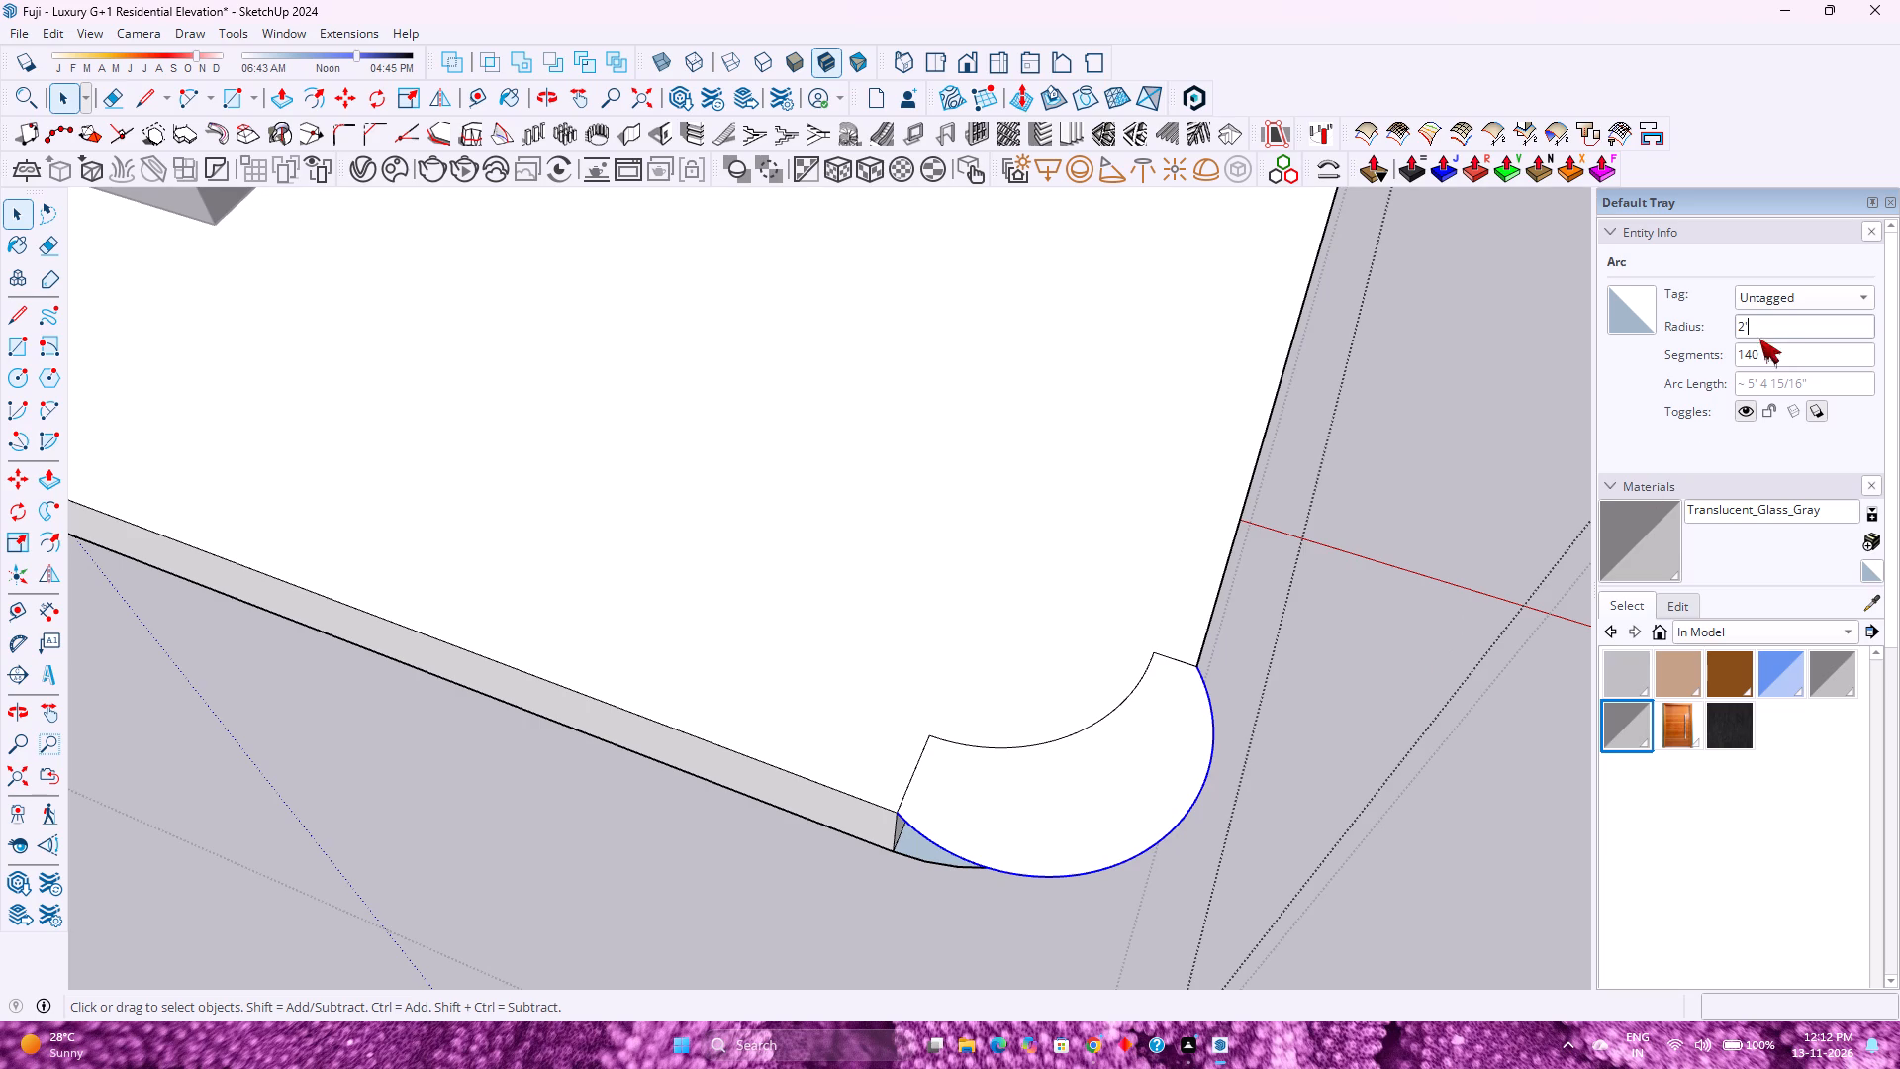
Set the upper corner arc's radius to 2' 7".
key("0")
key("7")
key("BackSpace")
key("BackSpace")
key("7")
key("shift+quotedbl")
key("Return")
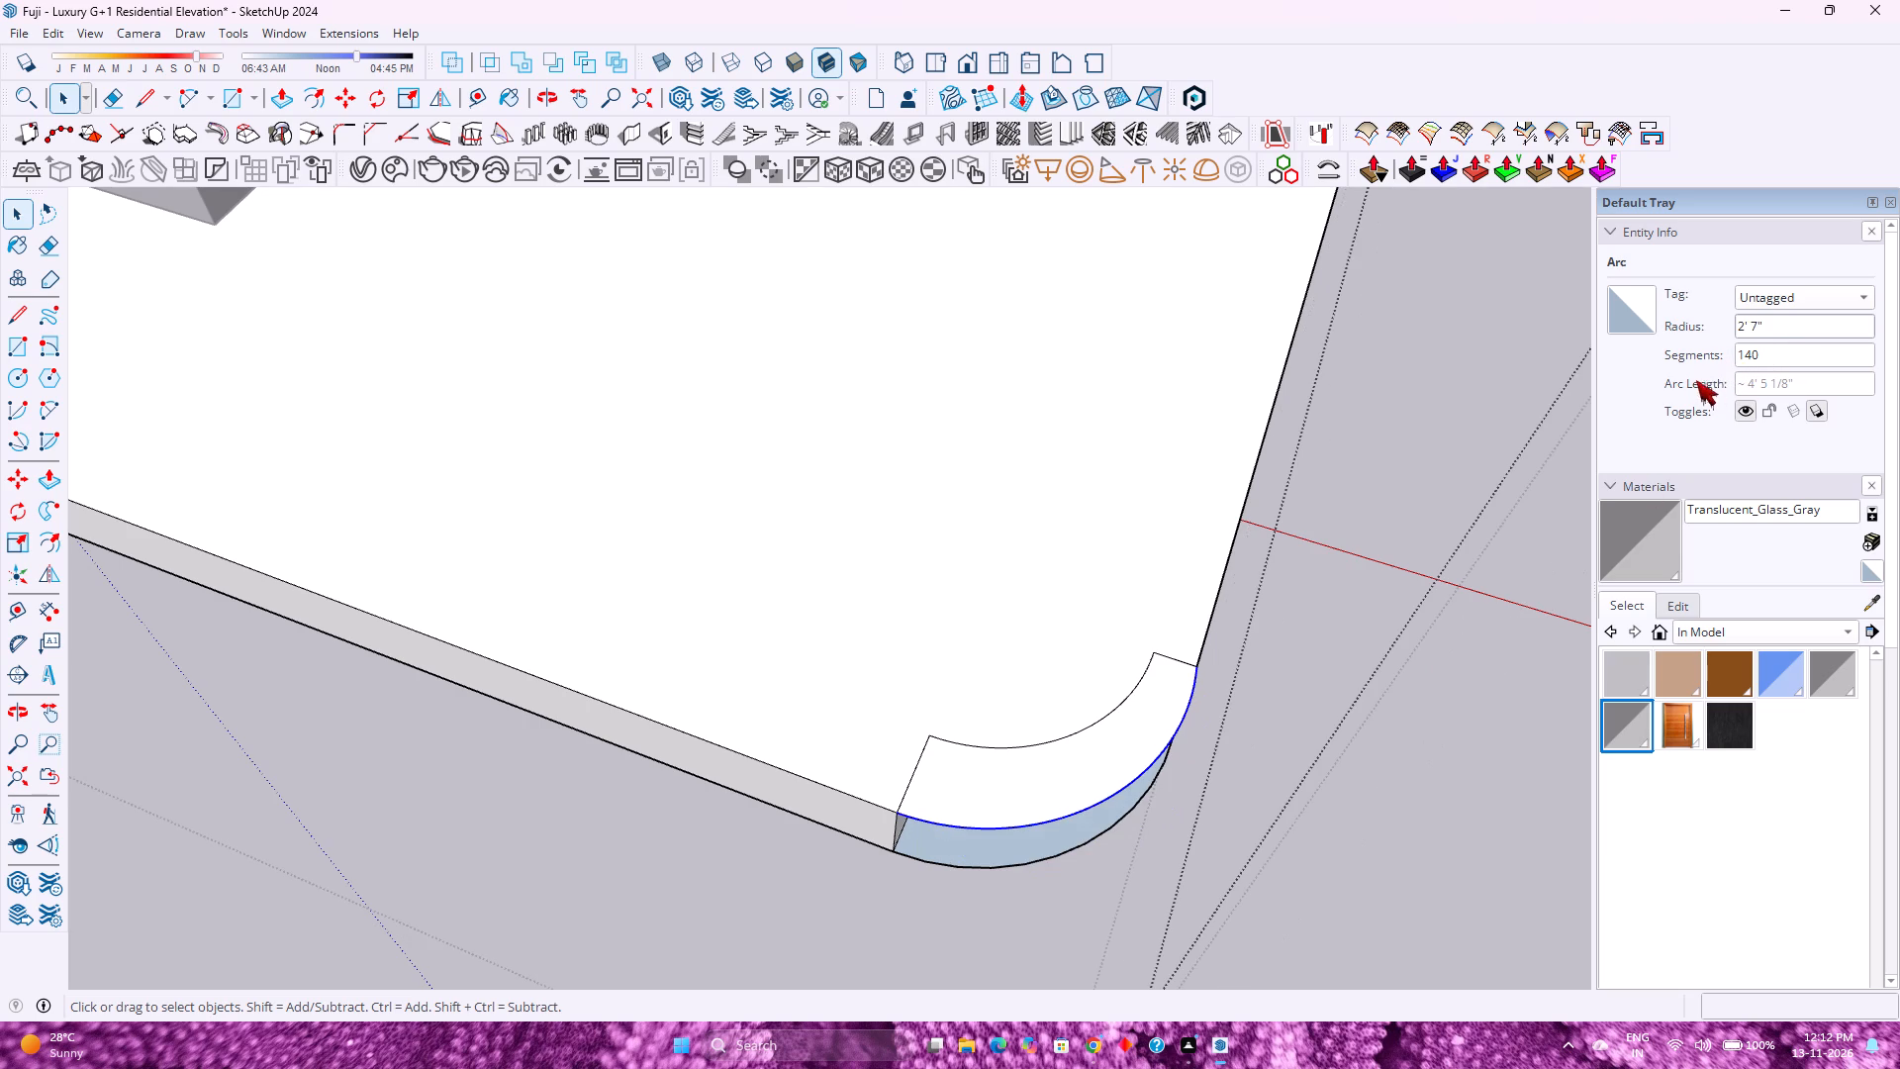
Set the upper corner arc's radius to 2' 8".
left_click(1757, 329)
key("BackSpace")
key("8")
key("Return")
key("Left")
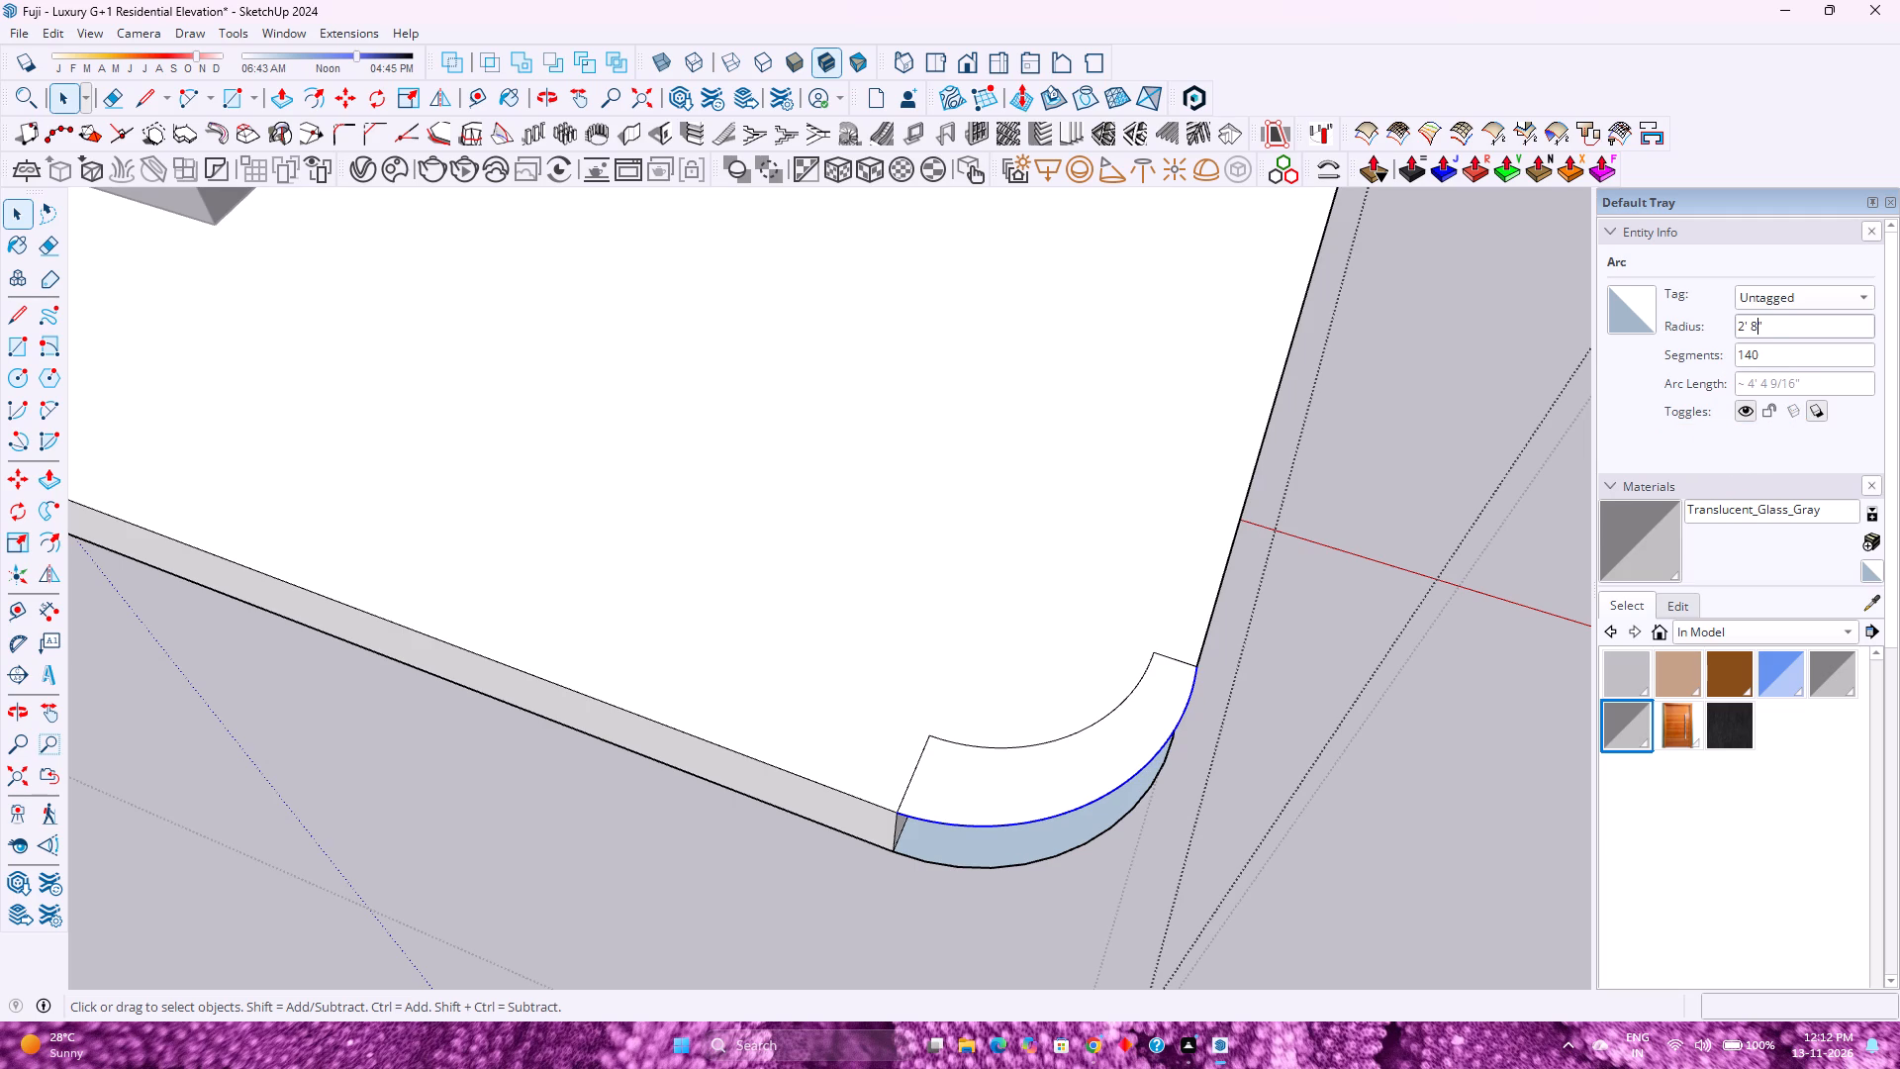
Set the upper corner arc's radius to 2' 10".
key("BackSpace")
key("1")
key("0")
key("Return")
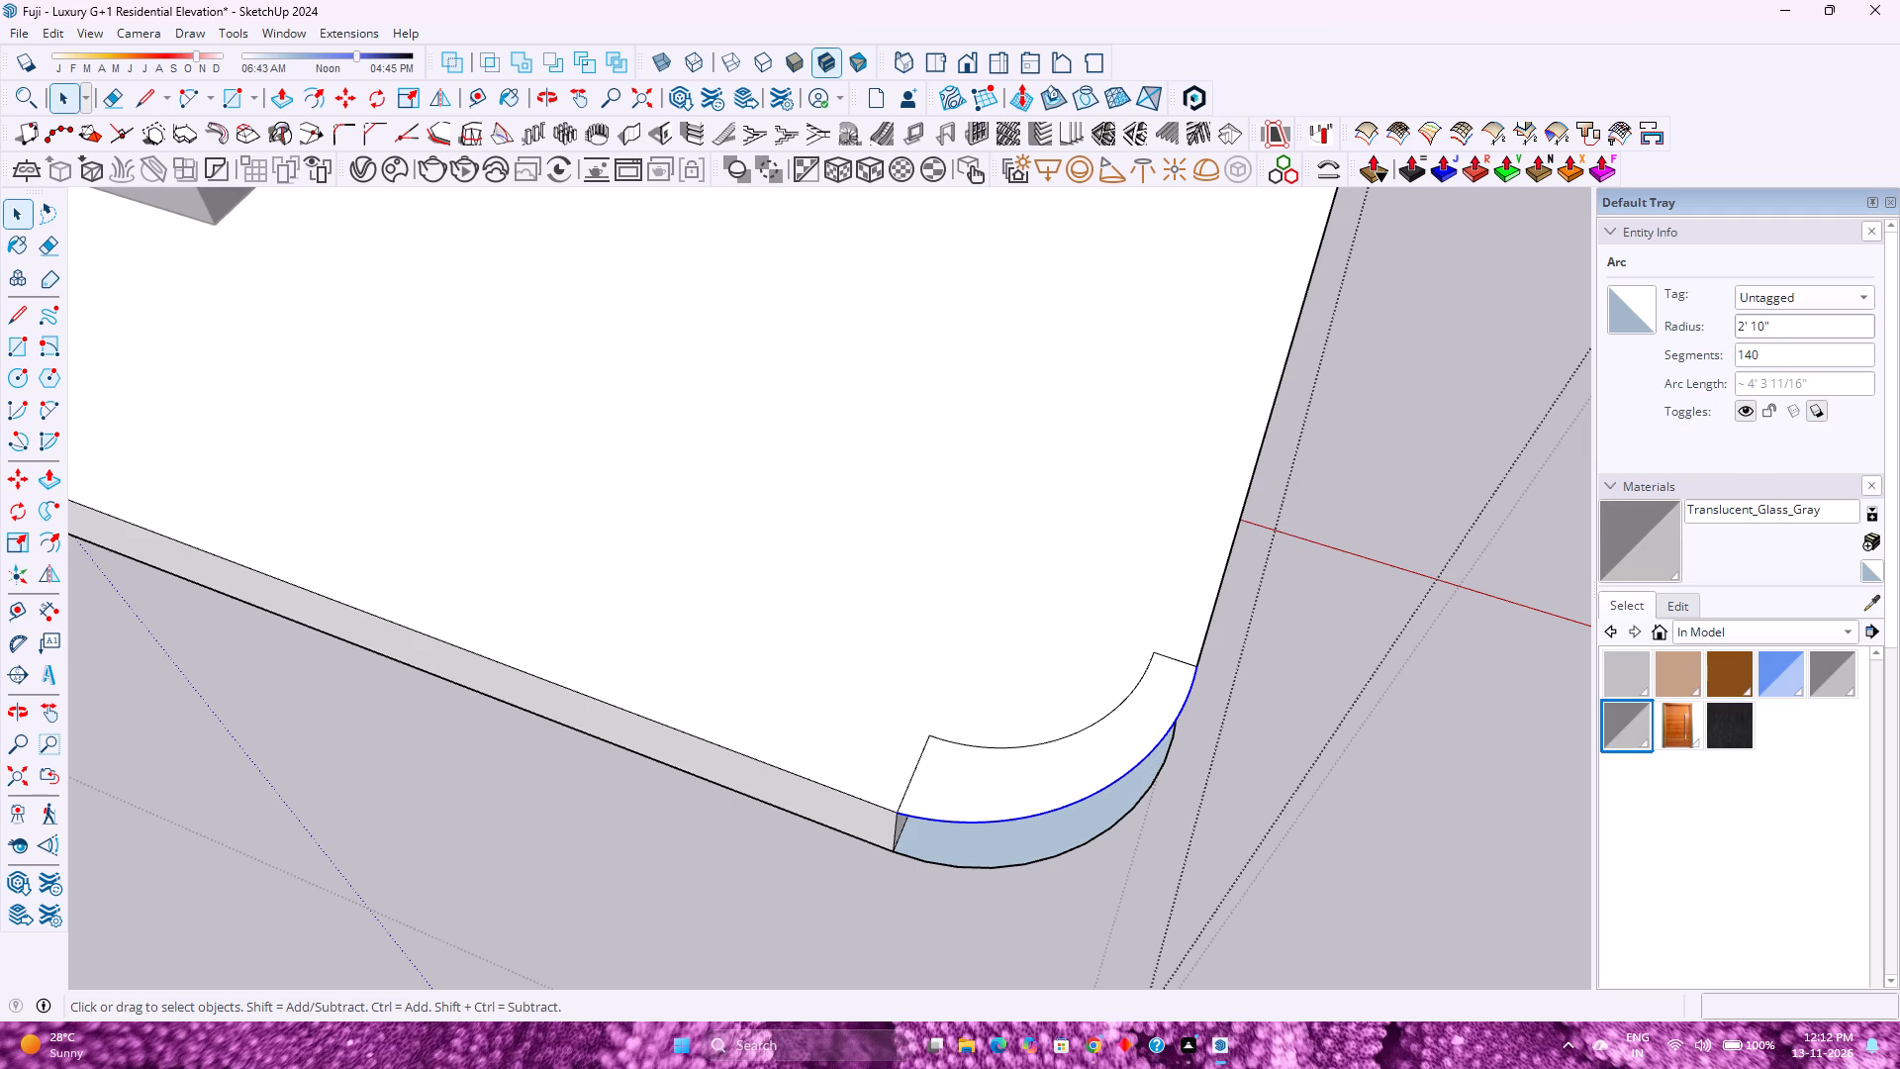
Set the upper corner arc's radius to 3'.
key("BackSpace")
key("BackSpace")
key("BackSpace")
key("BackSpace")
key("BackSpace")
key("BackSpace")
key("BackSpace")
key("BackSpace")
key("BackSpace")
key("BackSpace")
key("BackSpace")
key("BackSpace")
key("3")
key("apostrophe")
key("Return")
Select the slab's lower corner arc and set its radius to 3' and its segments to 160.
left_click(1083, 836)
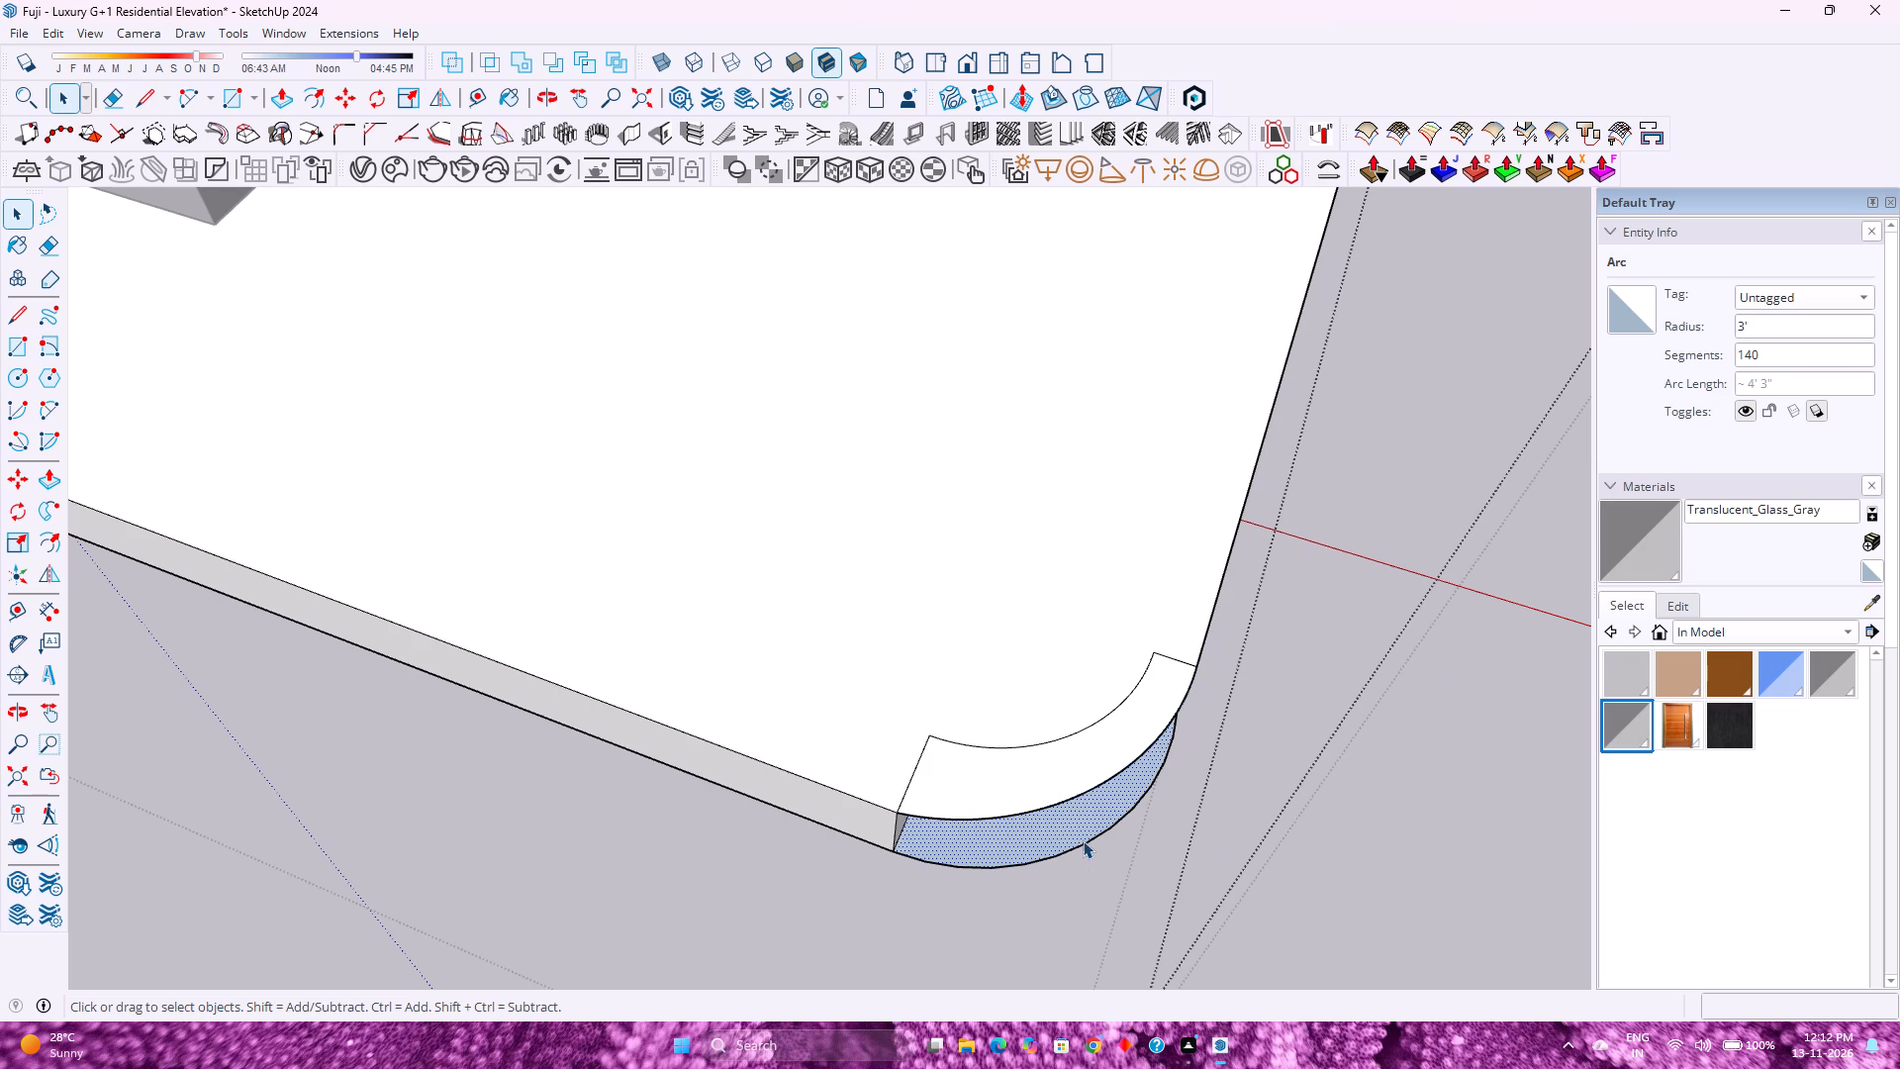
left_click(1088, 845)
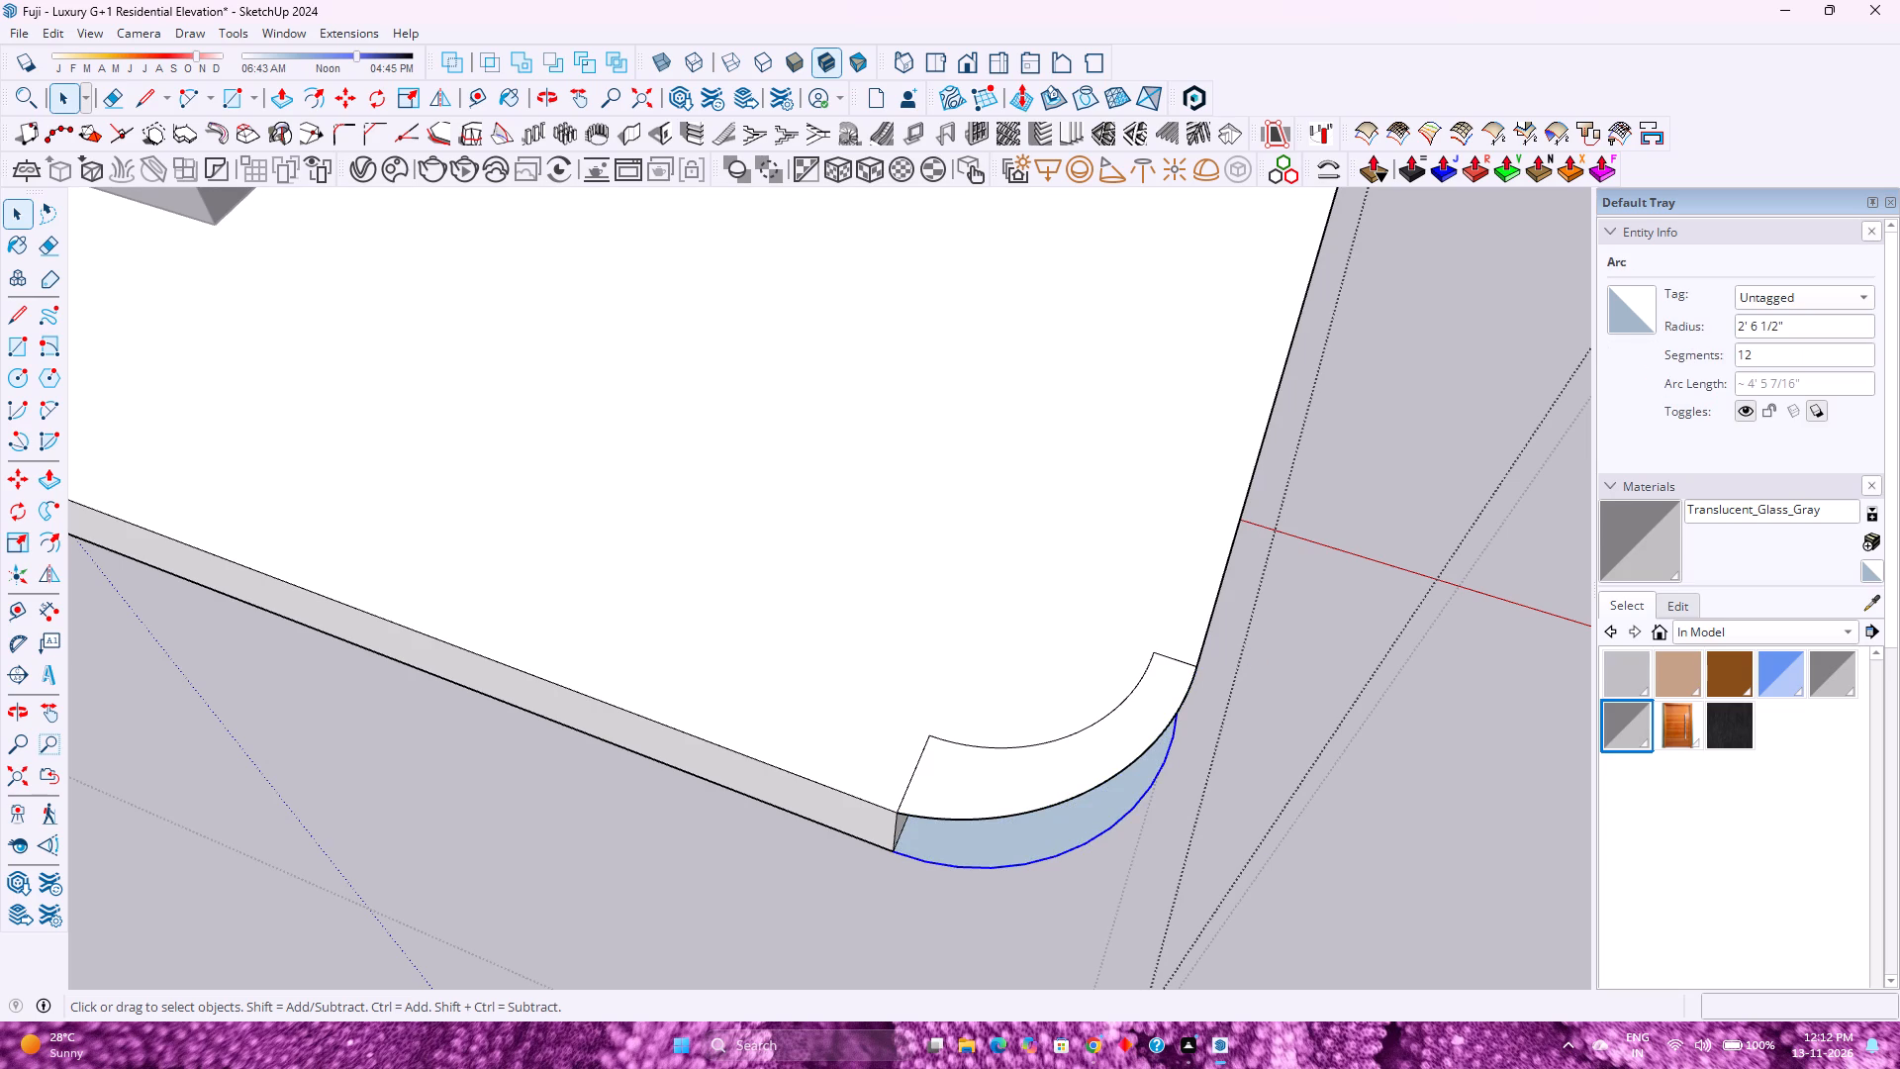
left_click_drag(1786, 317, 1703, 326)
key("3")
key("apostrophe")
key("Return")
double_click(1791, 354)
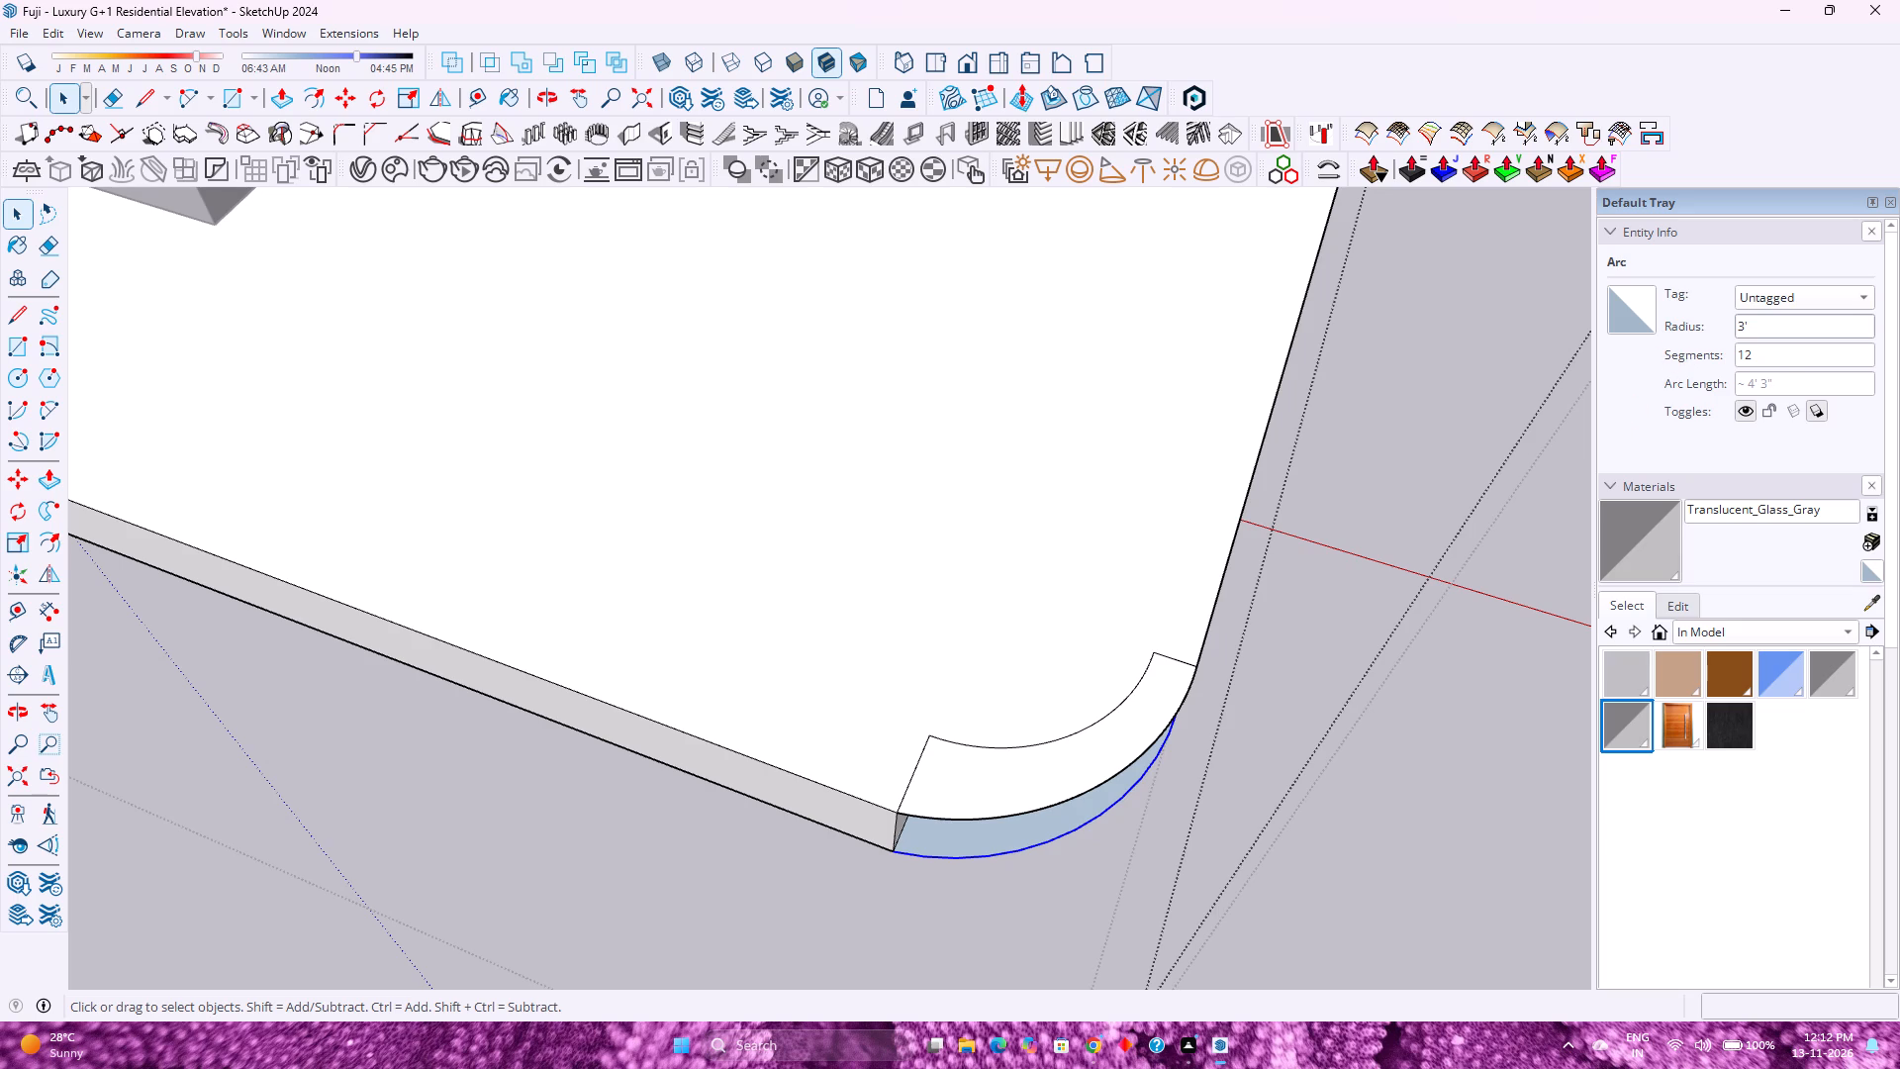
key("1")
key("6")
key("0")
key("Return")
Select the slab's upper corner arc and set its segments to 160.
left_click(1151, 743)
double_click(1763, 356)
key("1")
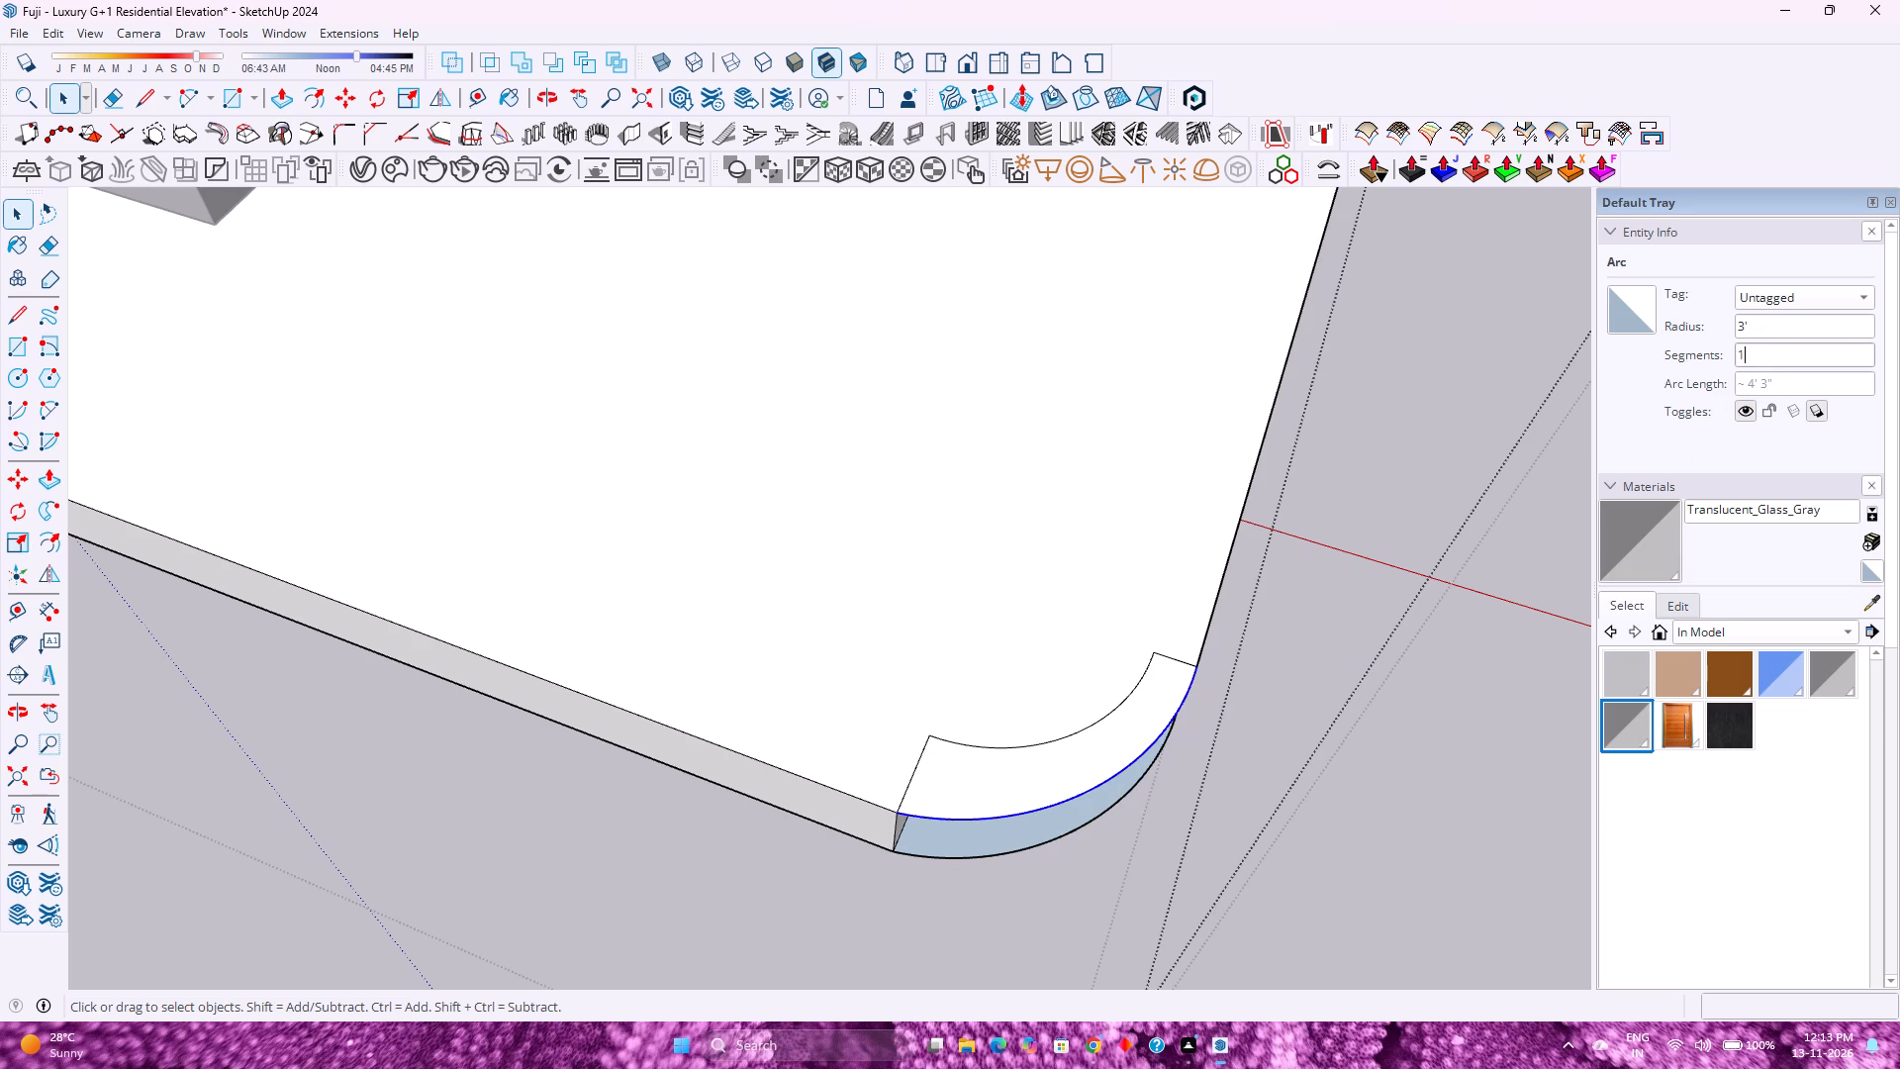
key("6")
key("0")
key("Return")
Draw a 1' vertical line joining the upper and lower corner arcs at their front-face endpoints.
scroll(952, 634, "down", 4)
middle_click_drag(1008, 786, 883, 617)
middle_click(883, 617)
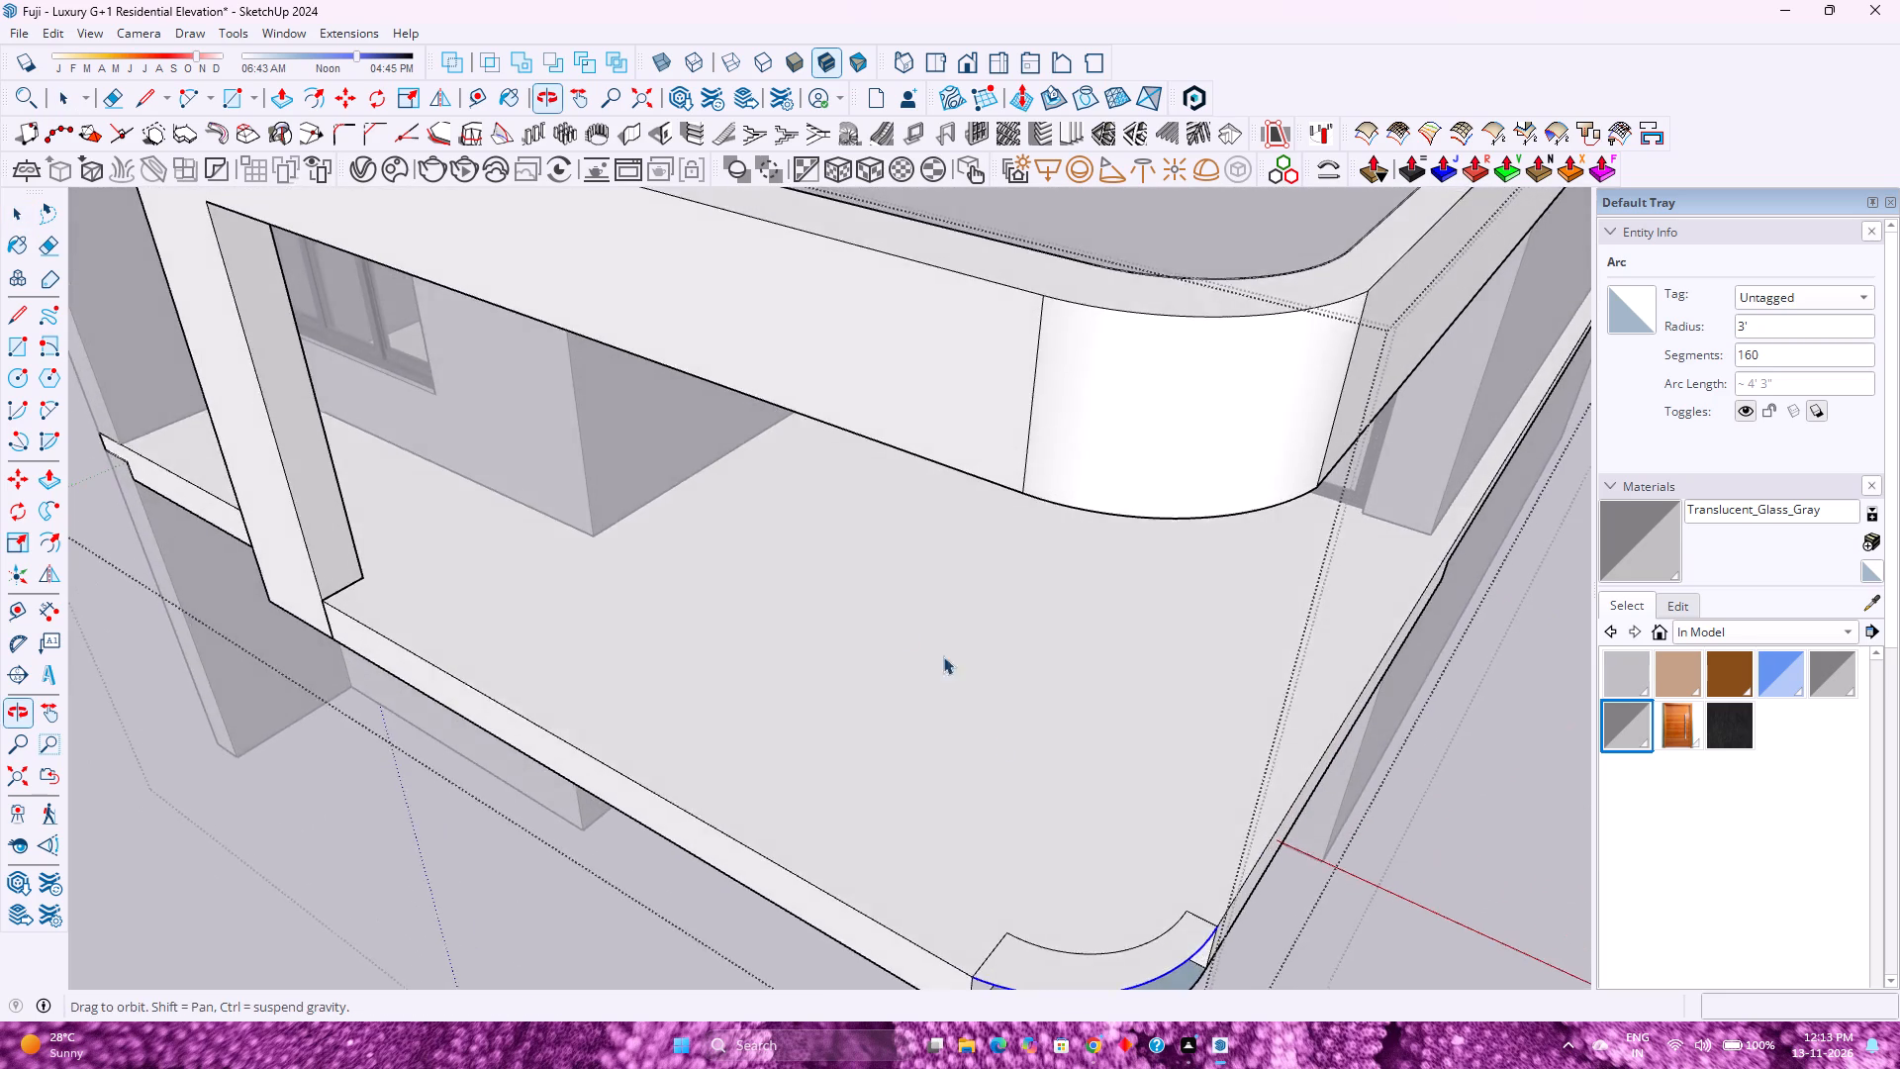
scroll(988, 725, "down", 7)
scroll(1030, 888, "up", 6)
middle_click_drag(1022, 889, 871, 771)
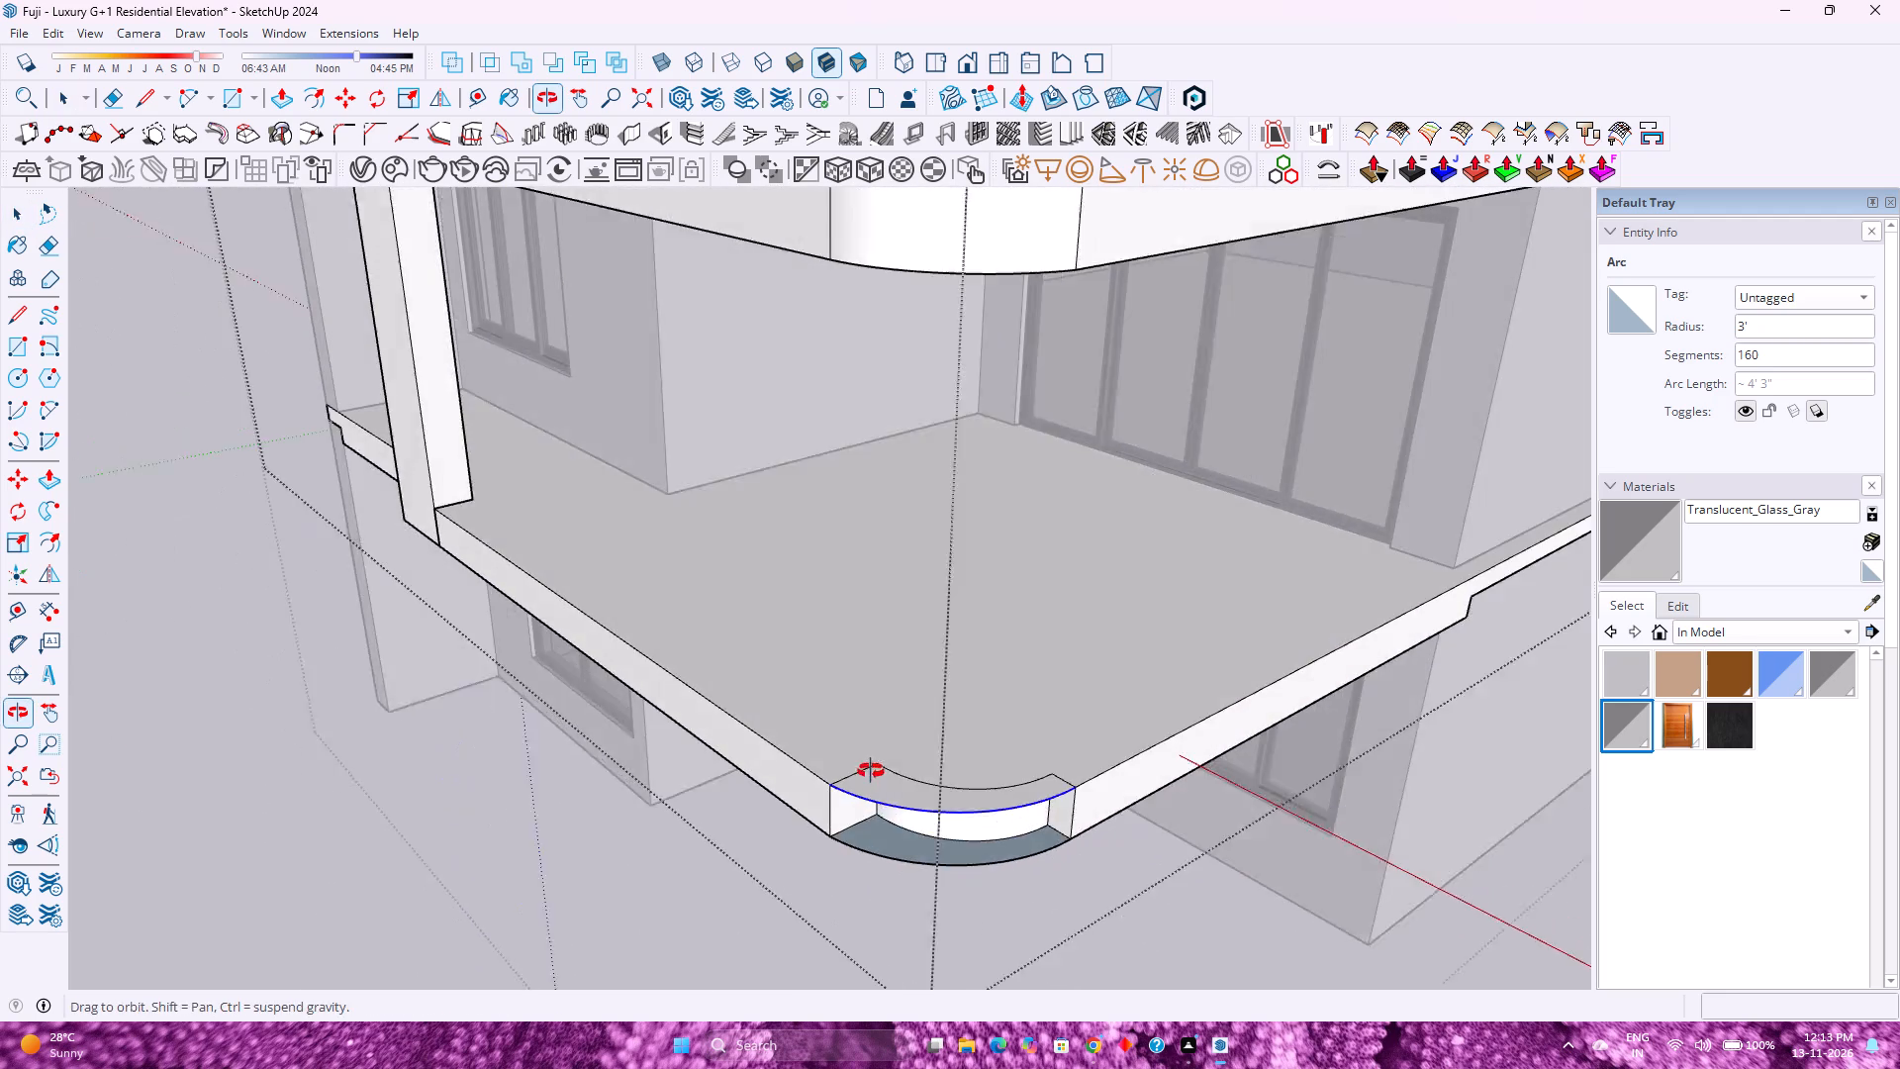
middle_click_drag(871, 771, 868, 766)
scroll(857, 784, "up", 7)
key("l")
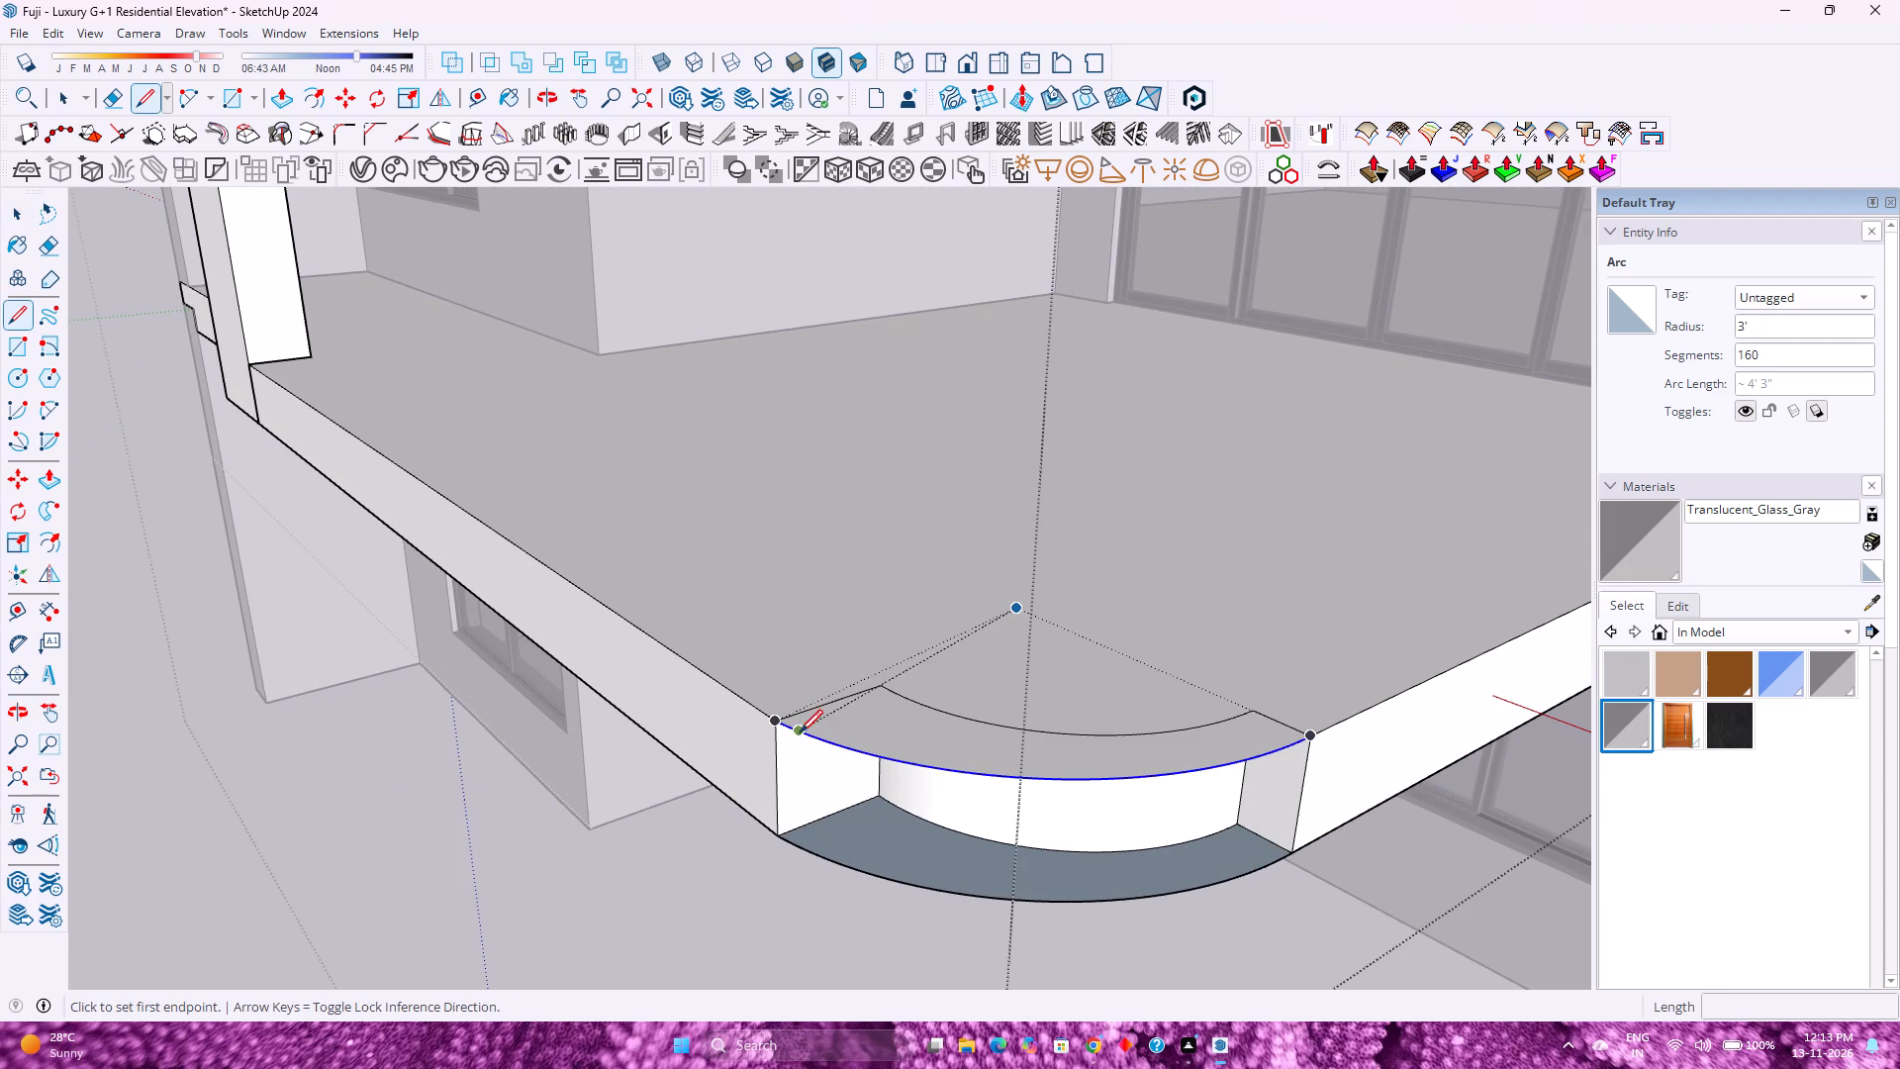
left_click(776, 714)
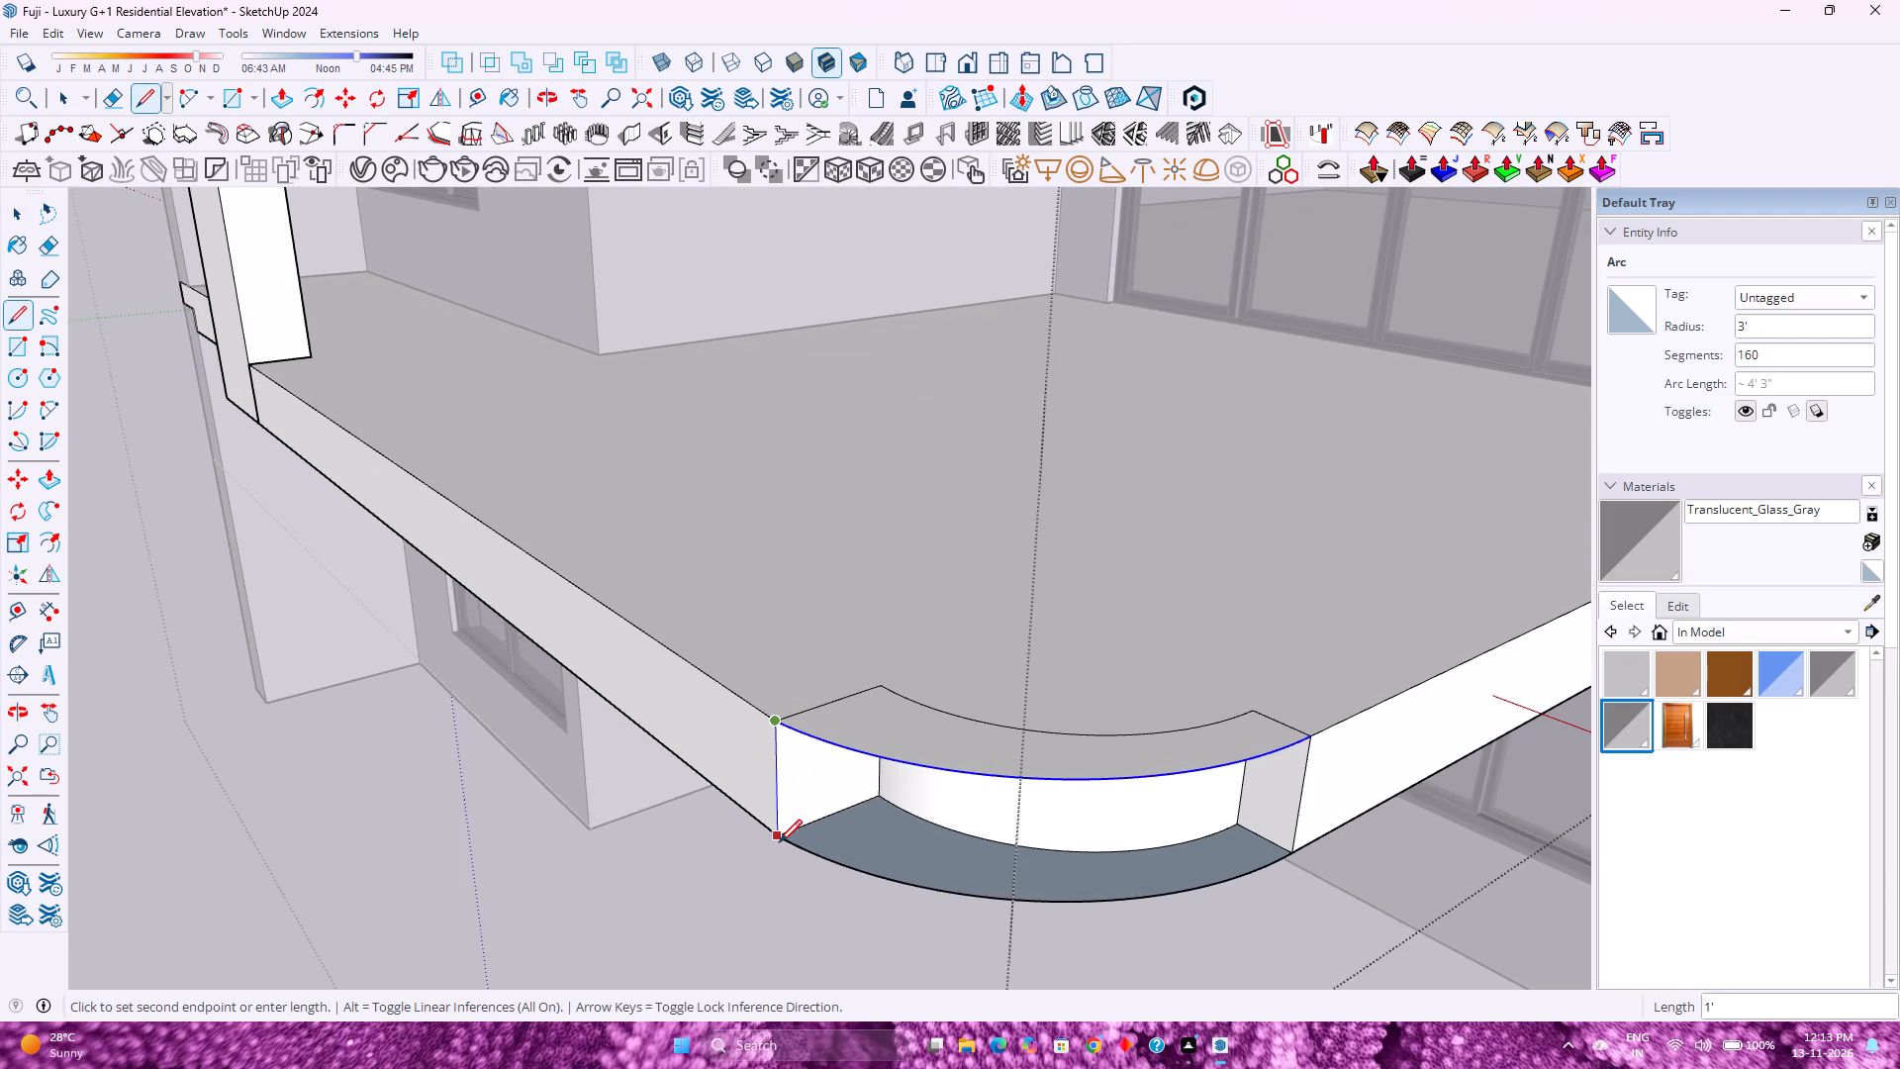
left_click(779, 842)
Push the curved strip on top of the slab corner down 1' to the lower arc's endpoint.
key("space")
left_click(880, 730)
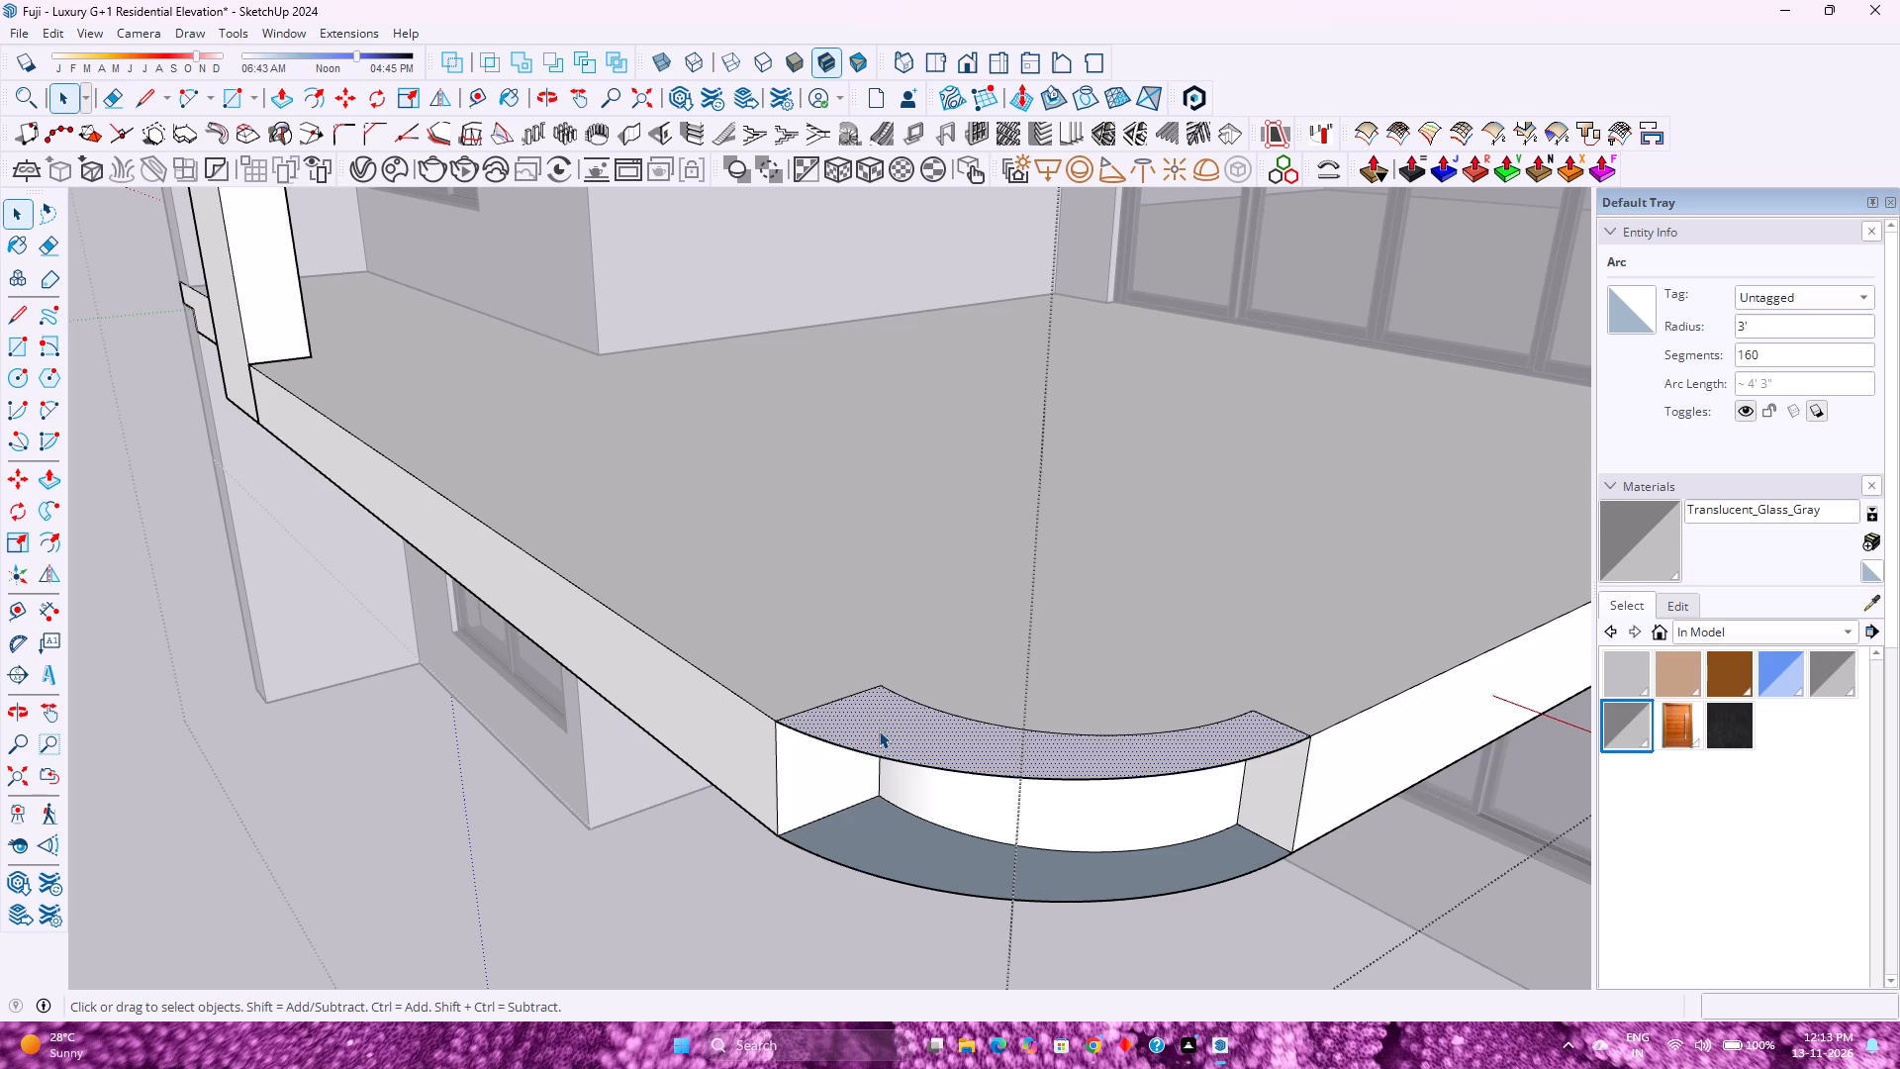
key("p")
left_click(871, 731)
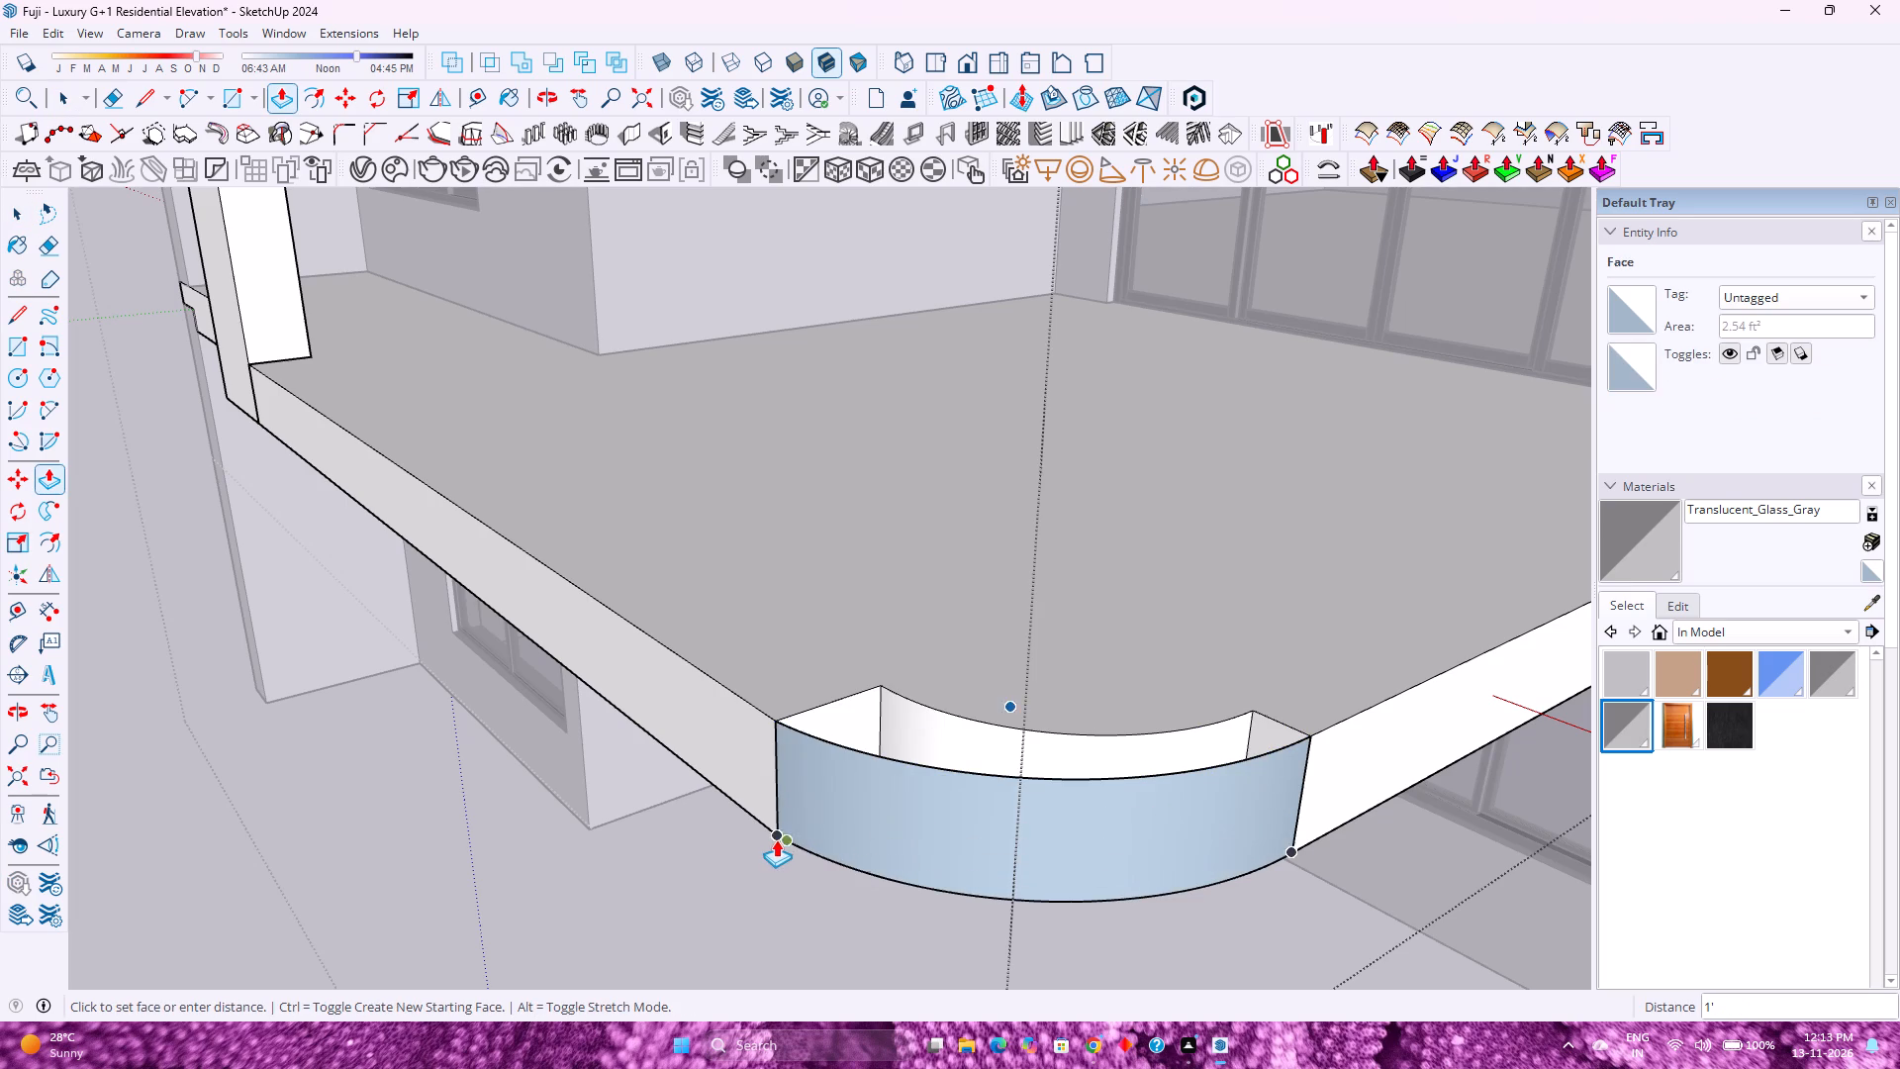
left_click(775, 839)
Reverse the curved corner face so its front side points outward.
scroll(775, 839, "down", 4)
middle_click_drag(764, 849, 1099, 583)
middle_click(1099, 583)
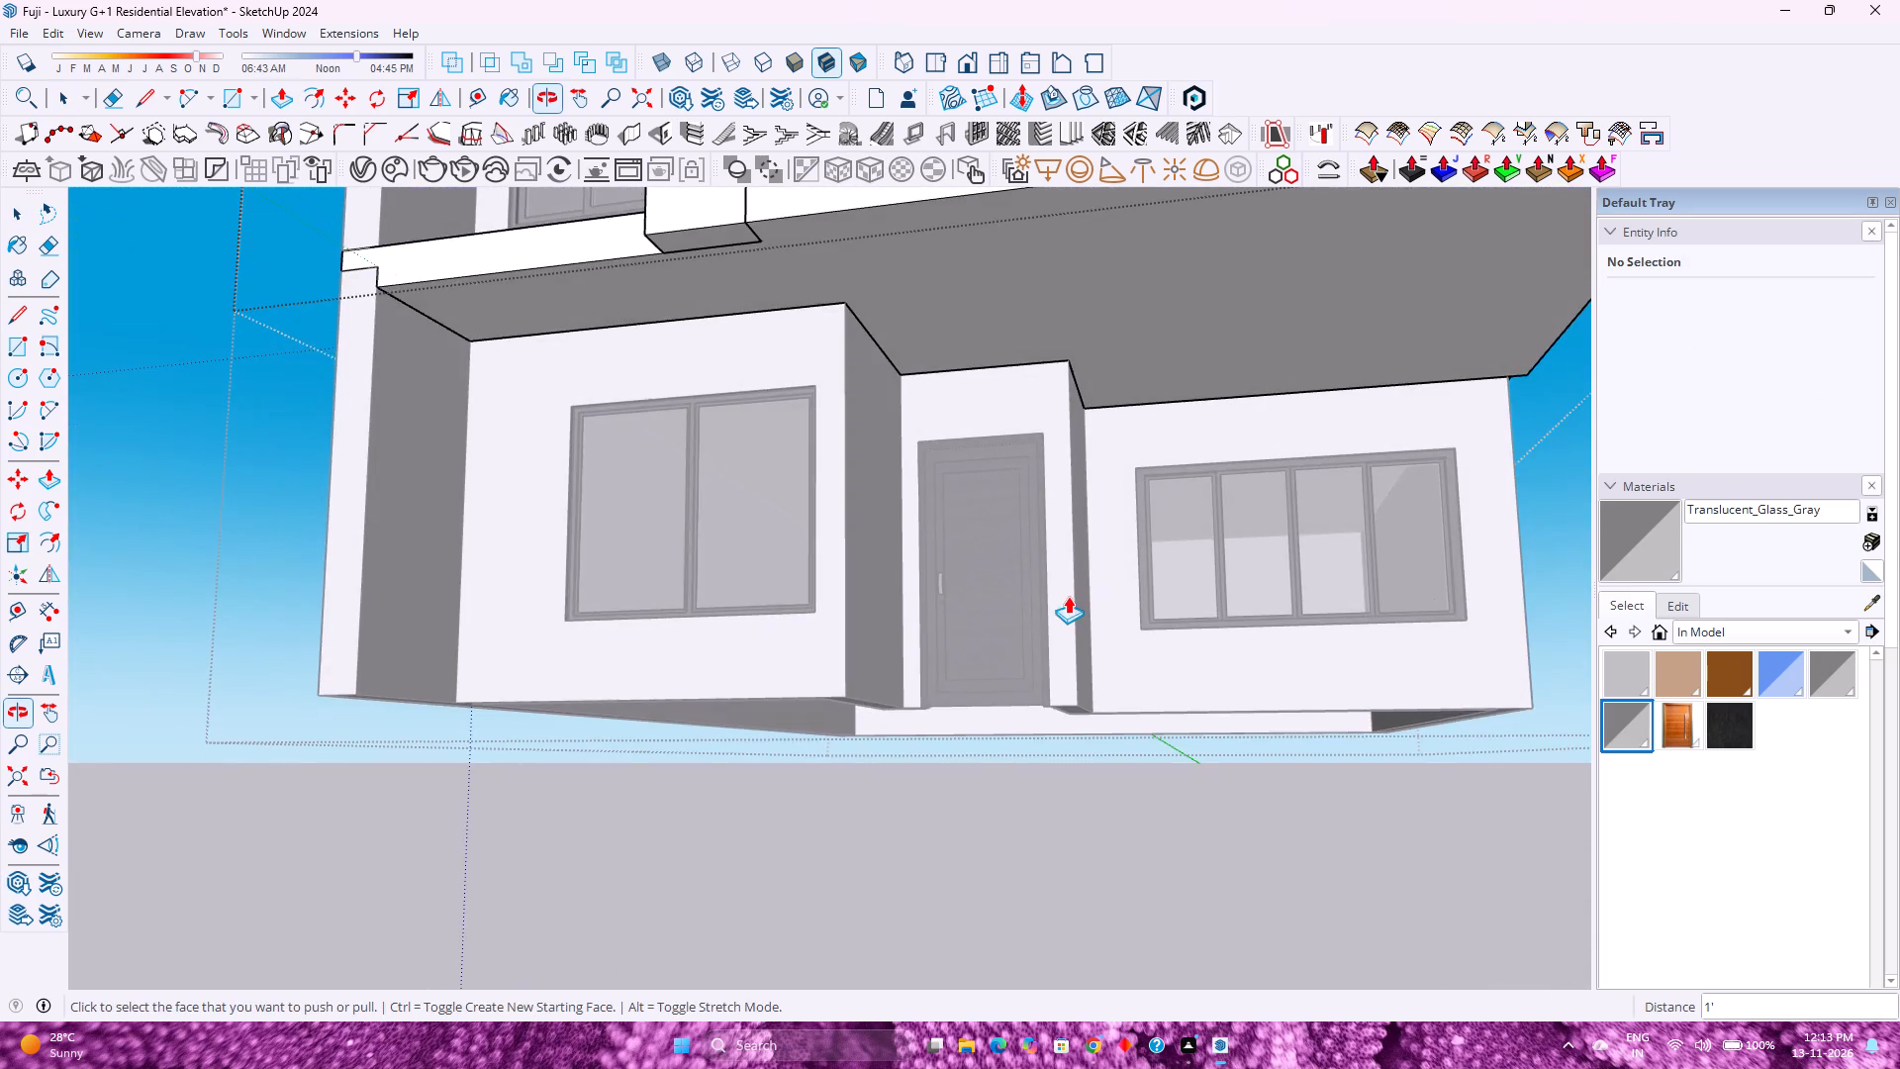
scroll(1068, 596, "down", 3)
middle_click_drag(1108, 550, 658, 847, "shift")
middle_click(658, 847, "shift")
scroll(762, 700, "up", 10)
middle_click_drag(768, 735, 828, 654)
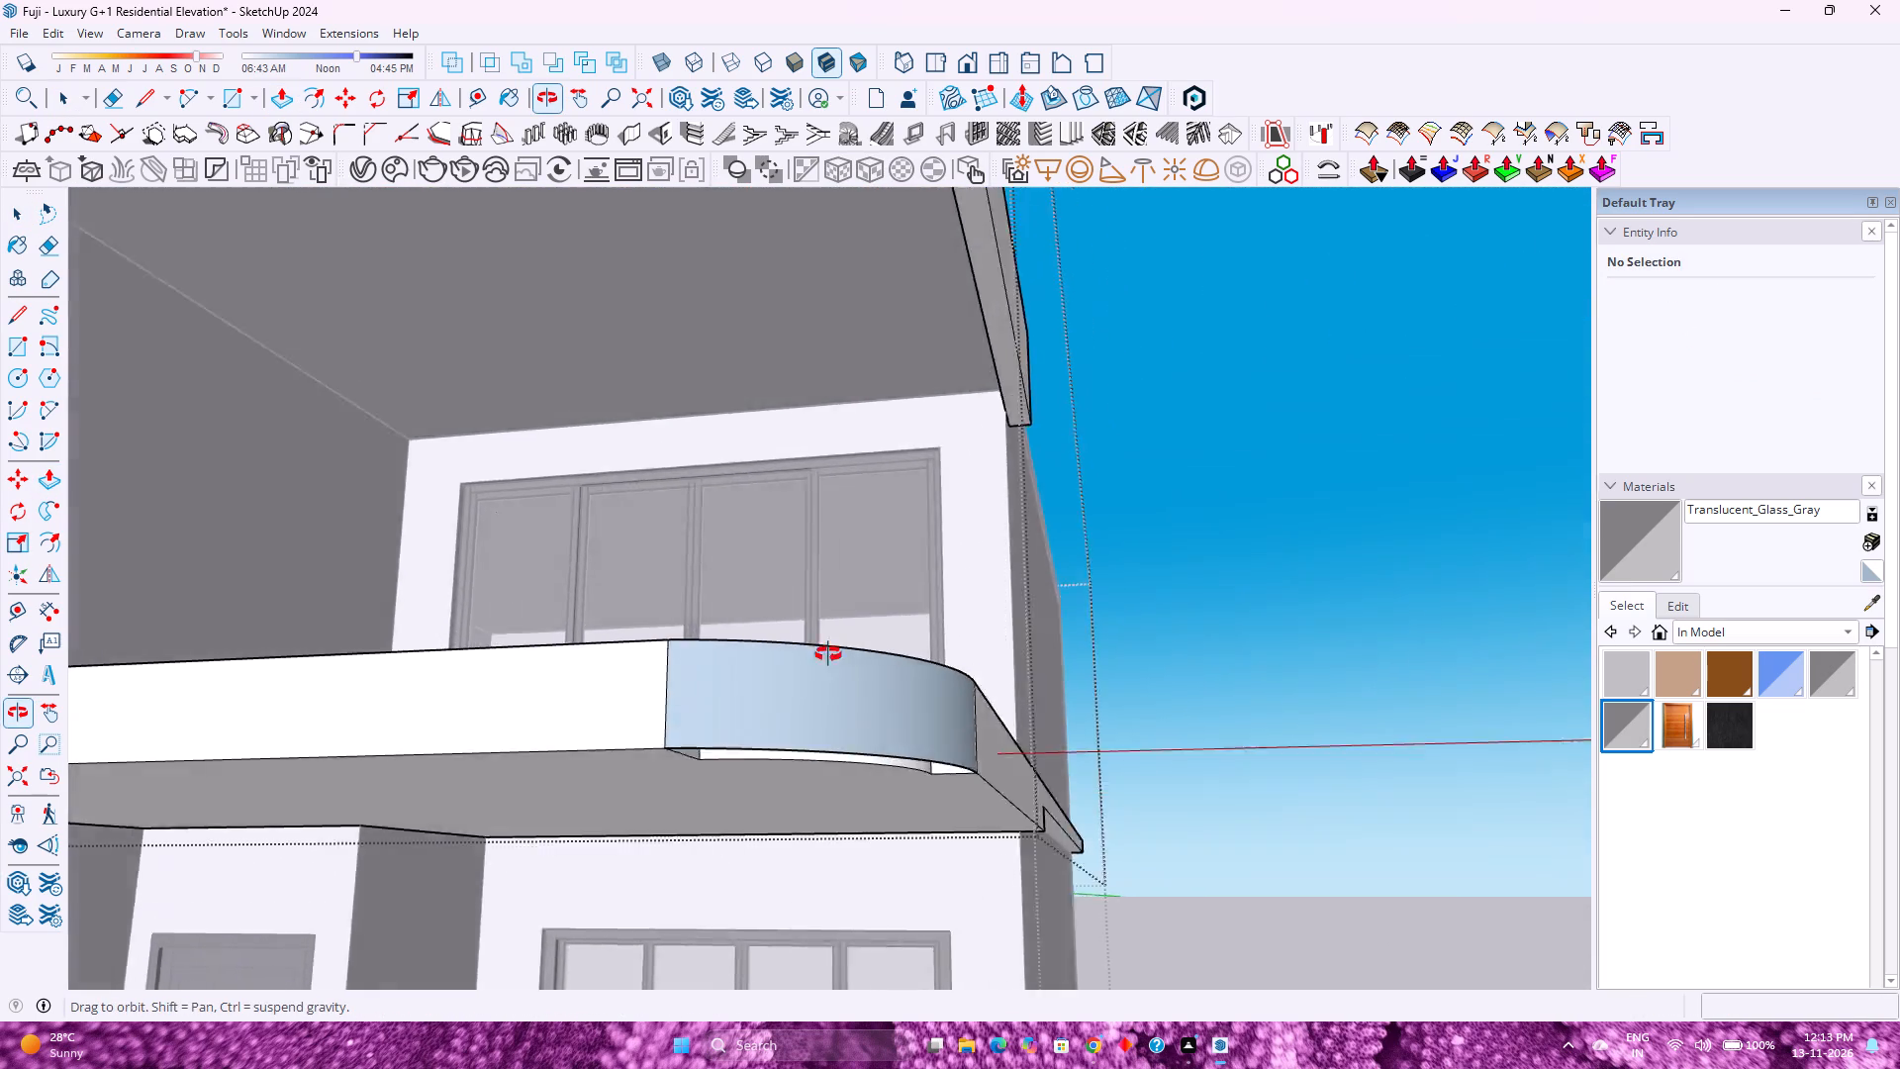
middle_click_drag(828, 654, 996, 545)
scroll(841, 713, "up", 4)
key("space")
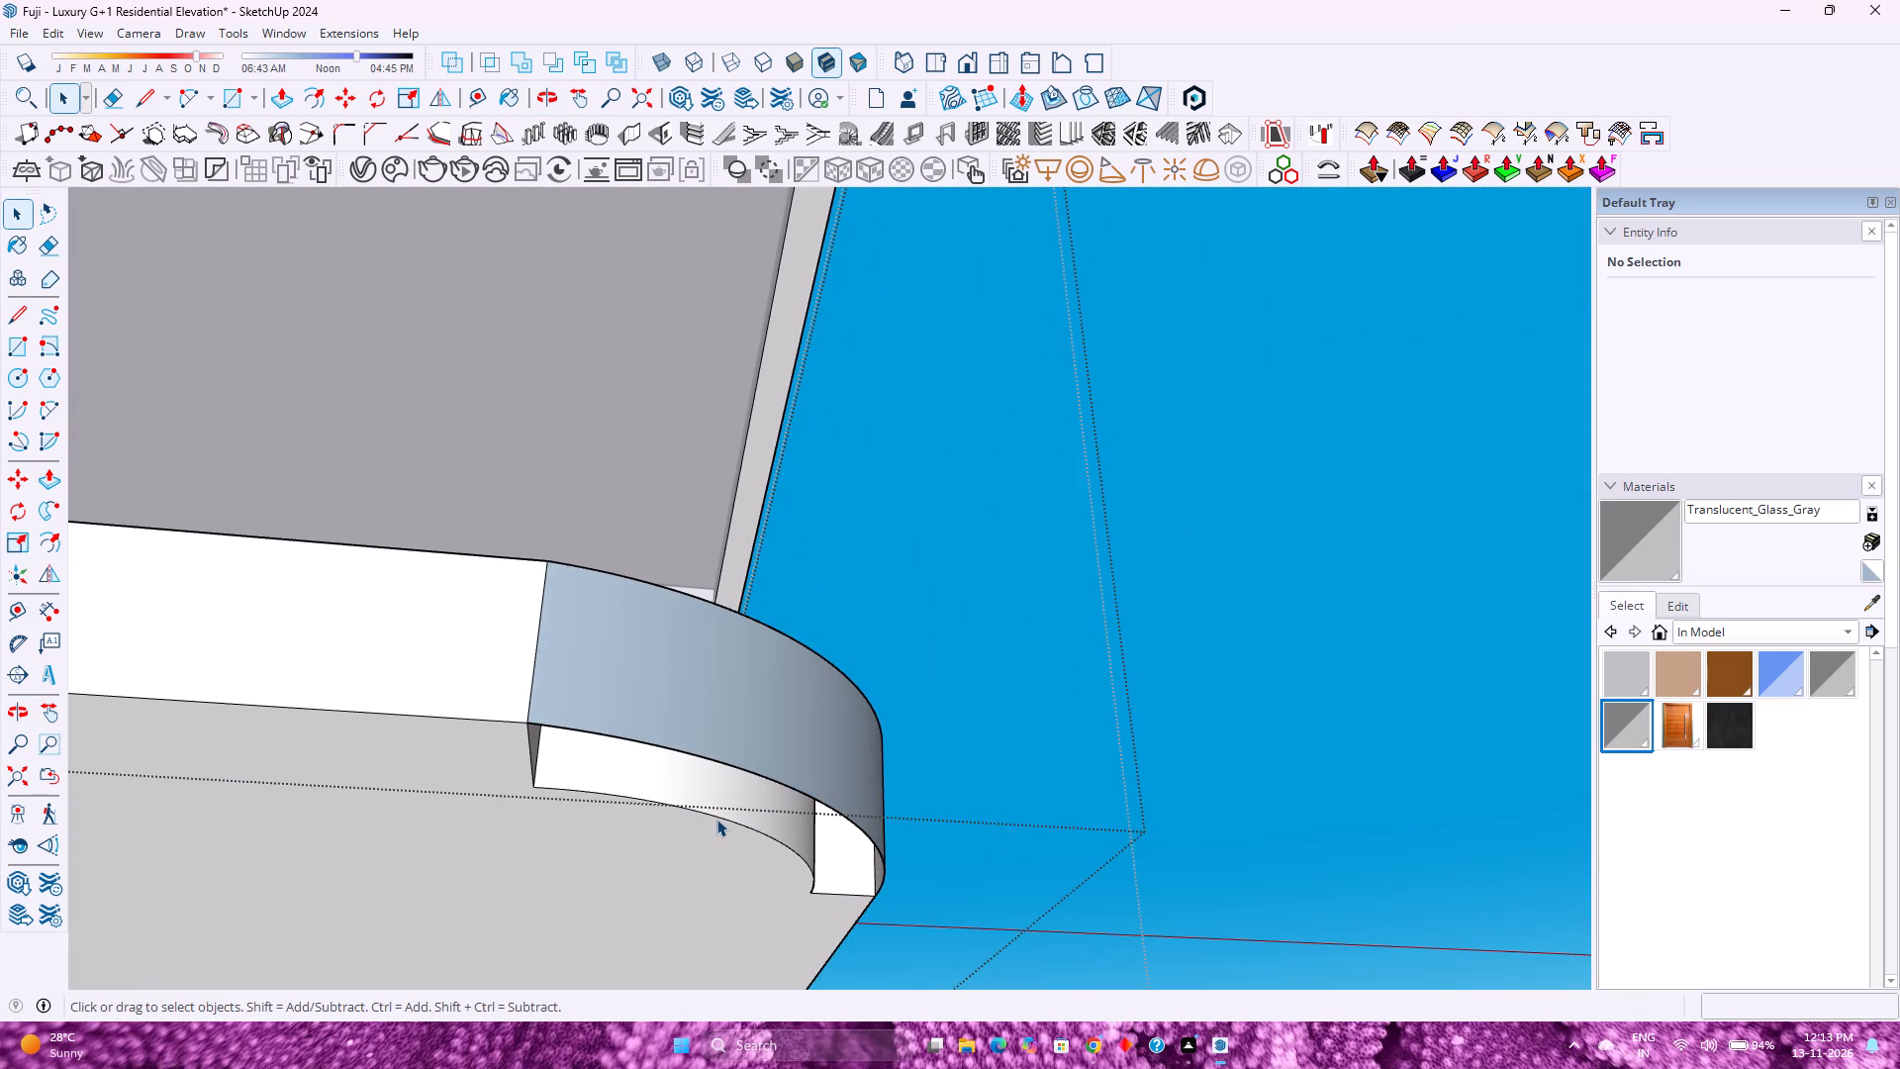
left_click(716, 818)
middle_click_drag(712, 825, 400, 950)
scroll(645, 731, "down", 1)
left_click(684, 751)
right_click(685, 751)
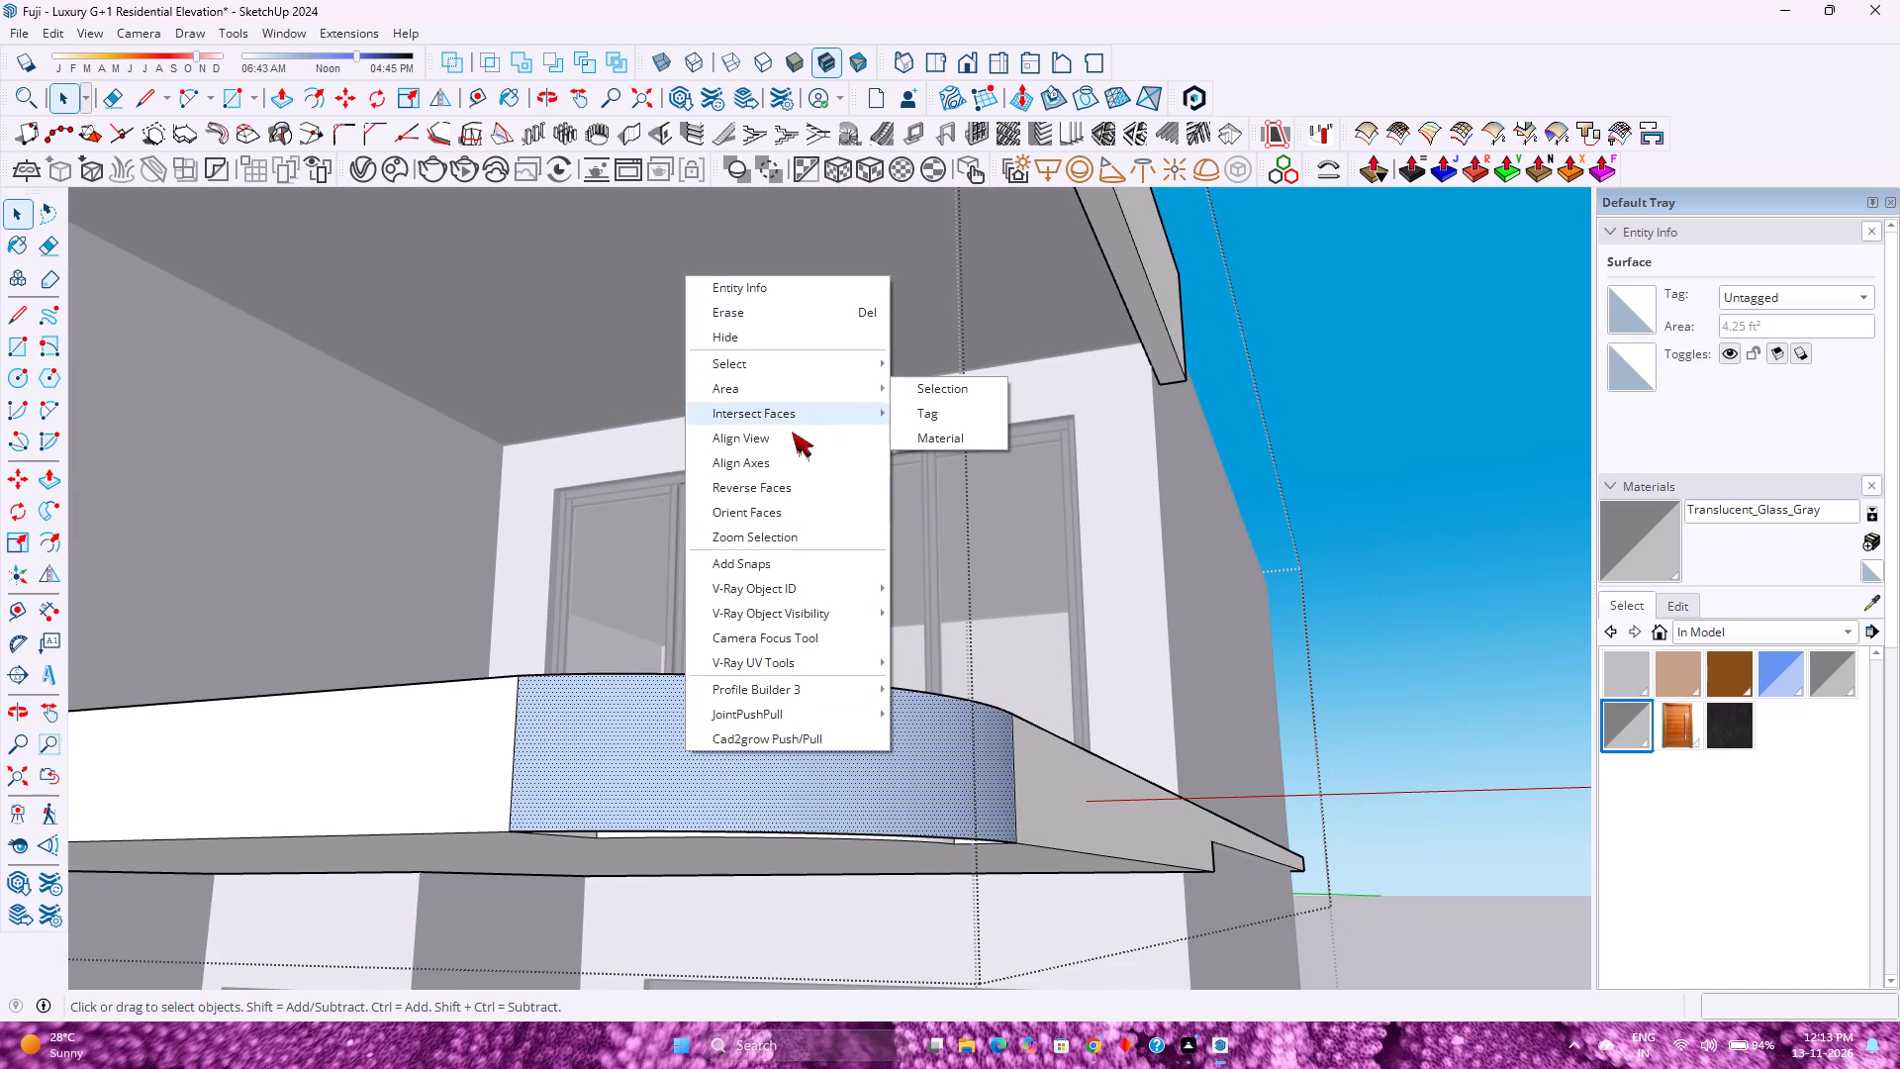
left_click(763, 493)
Draw a 1' line between the outer and inner arc endpoints on the slab's top to close the corner opening.
scroll(829, 553, "down", 6)
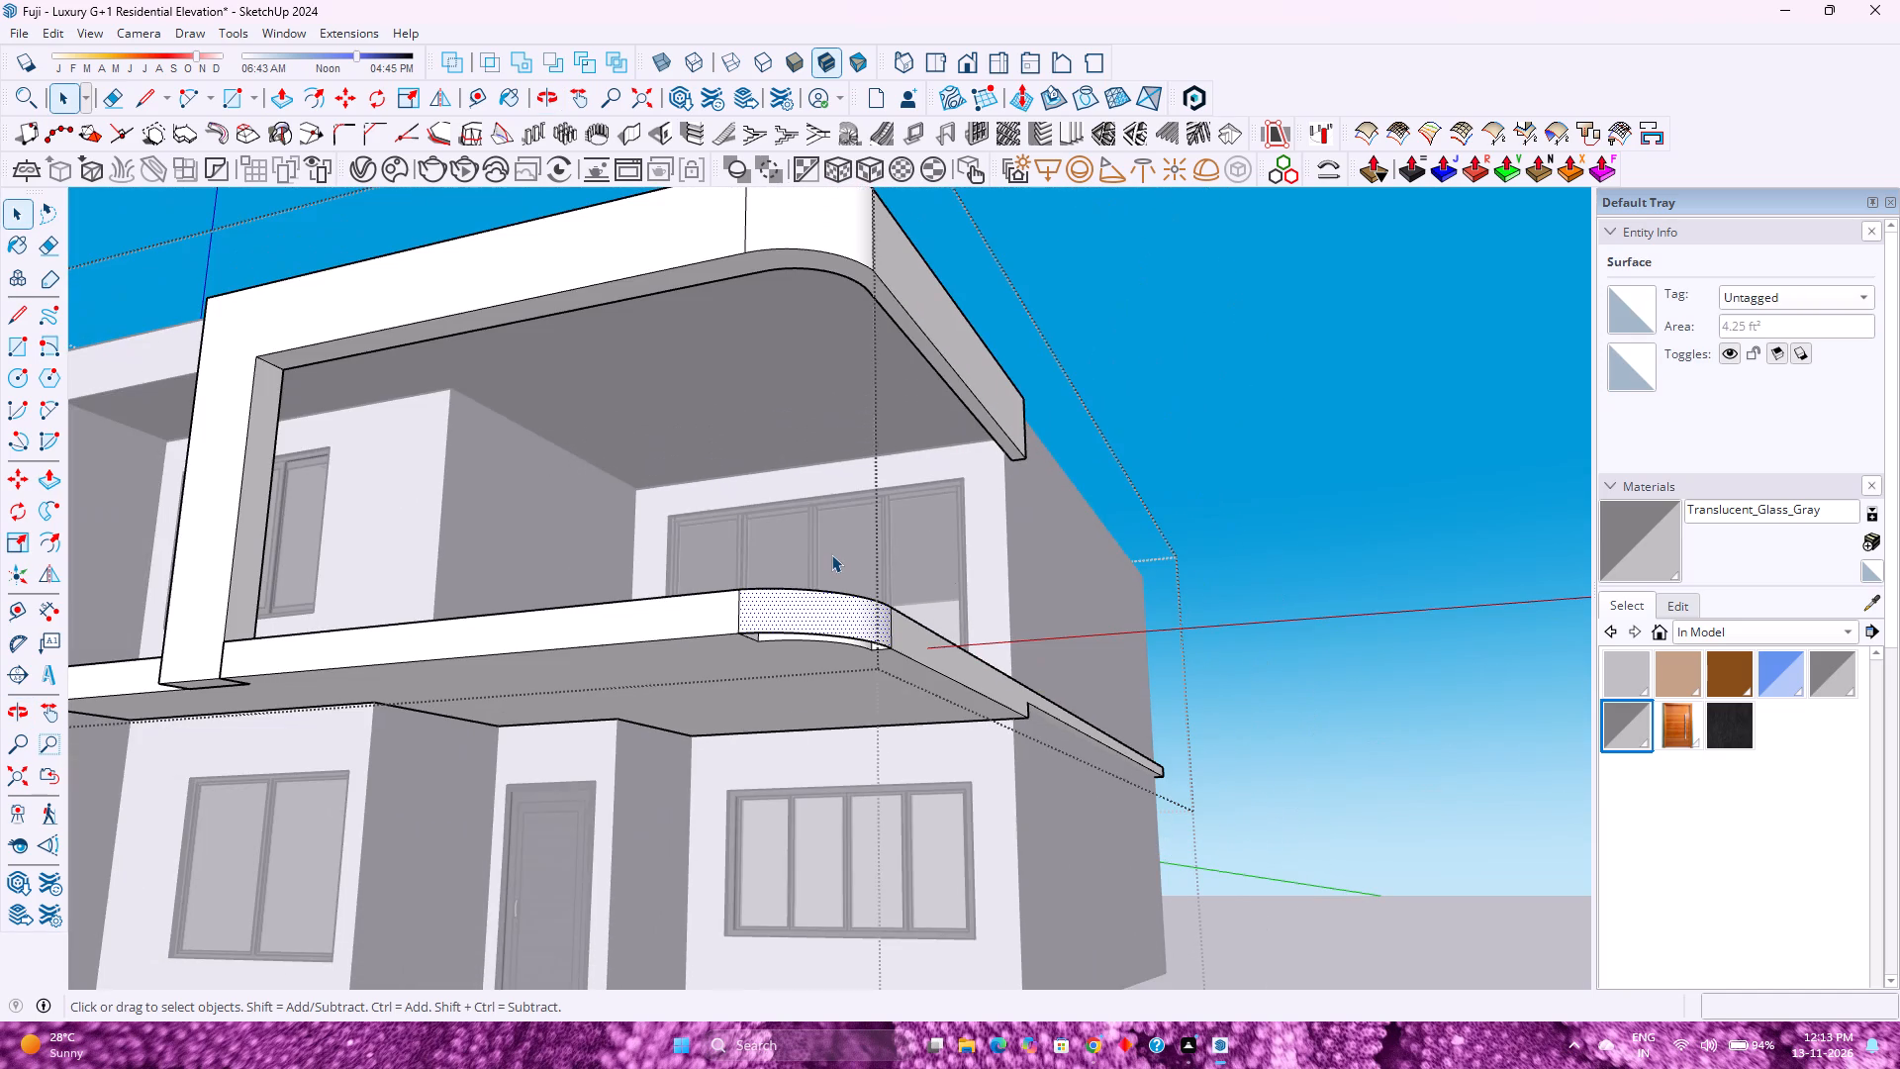
middle_click_drag(856, 603, 882, 997)
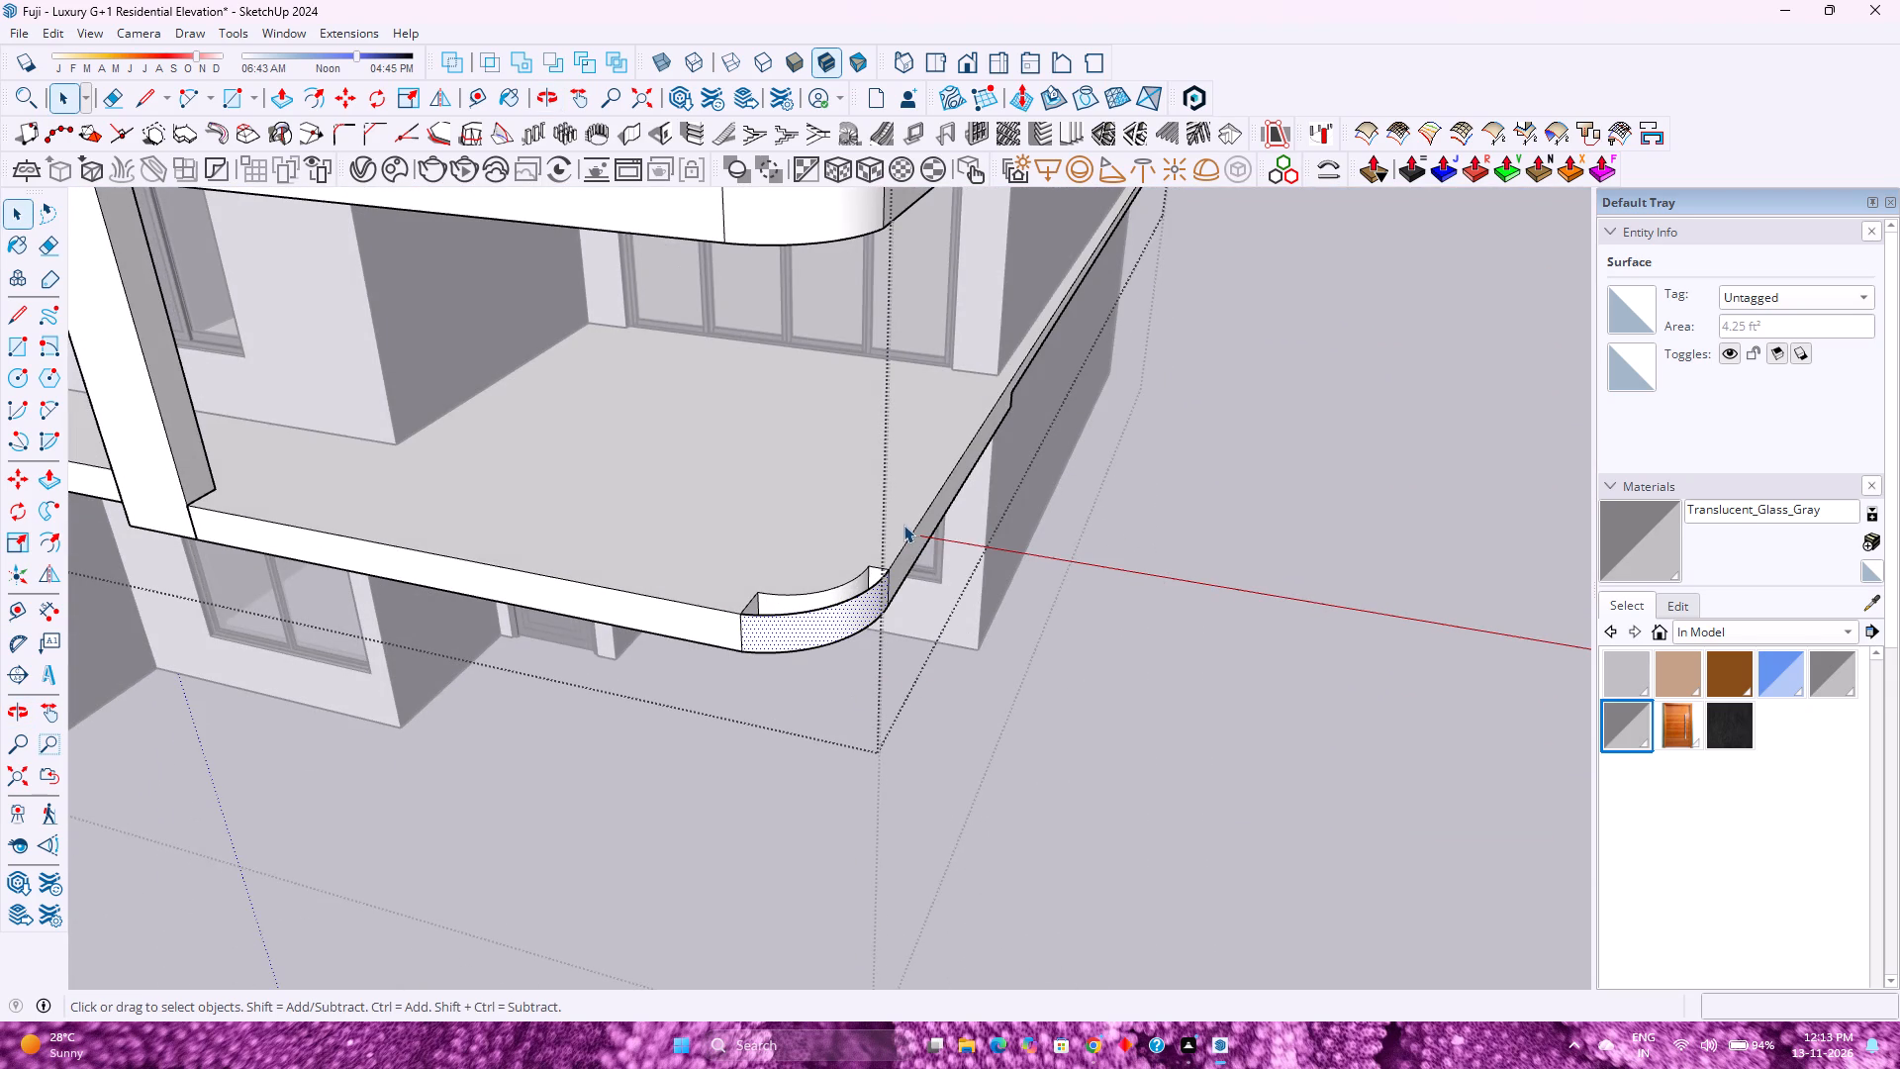
scroll(848, 553, "up", 4)
scroll(756, 627, "up", 3)
middle_click_drag(768, 644, 856, 842)
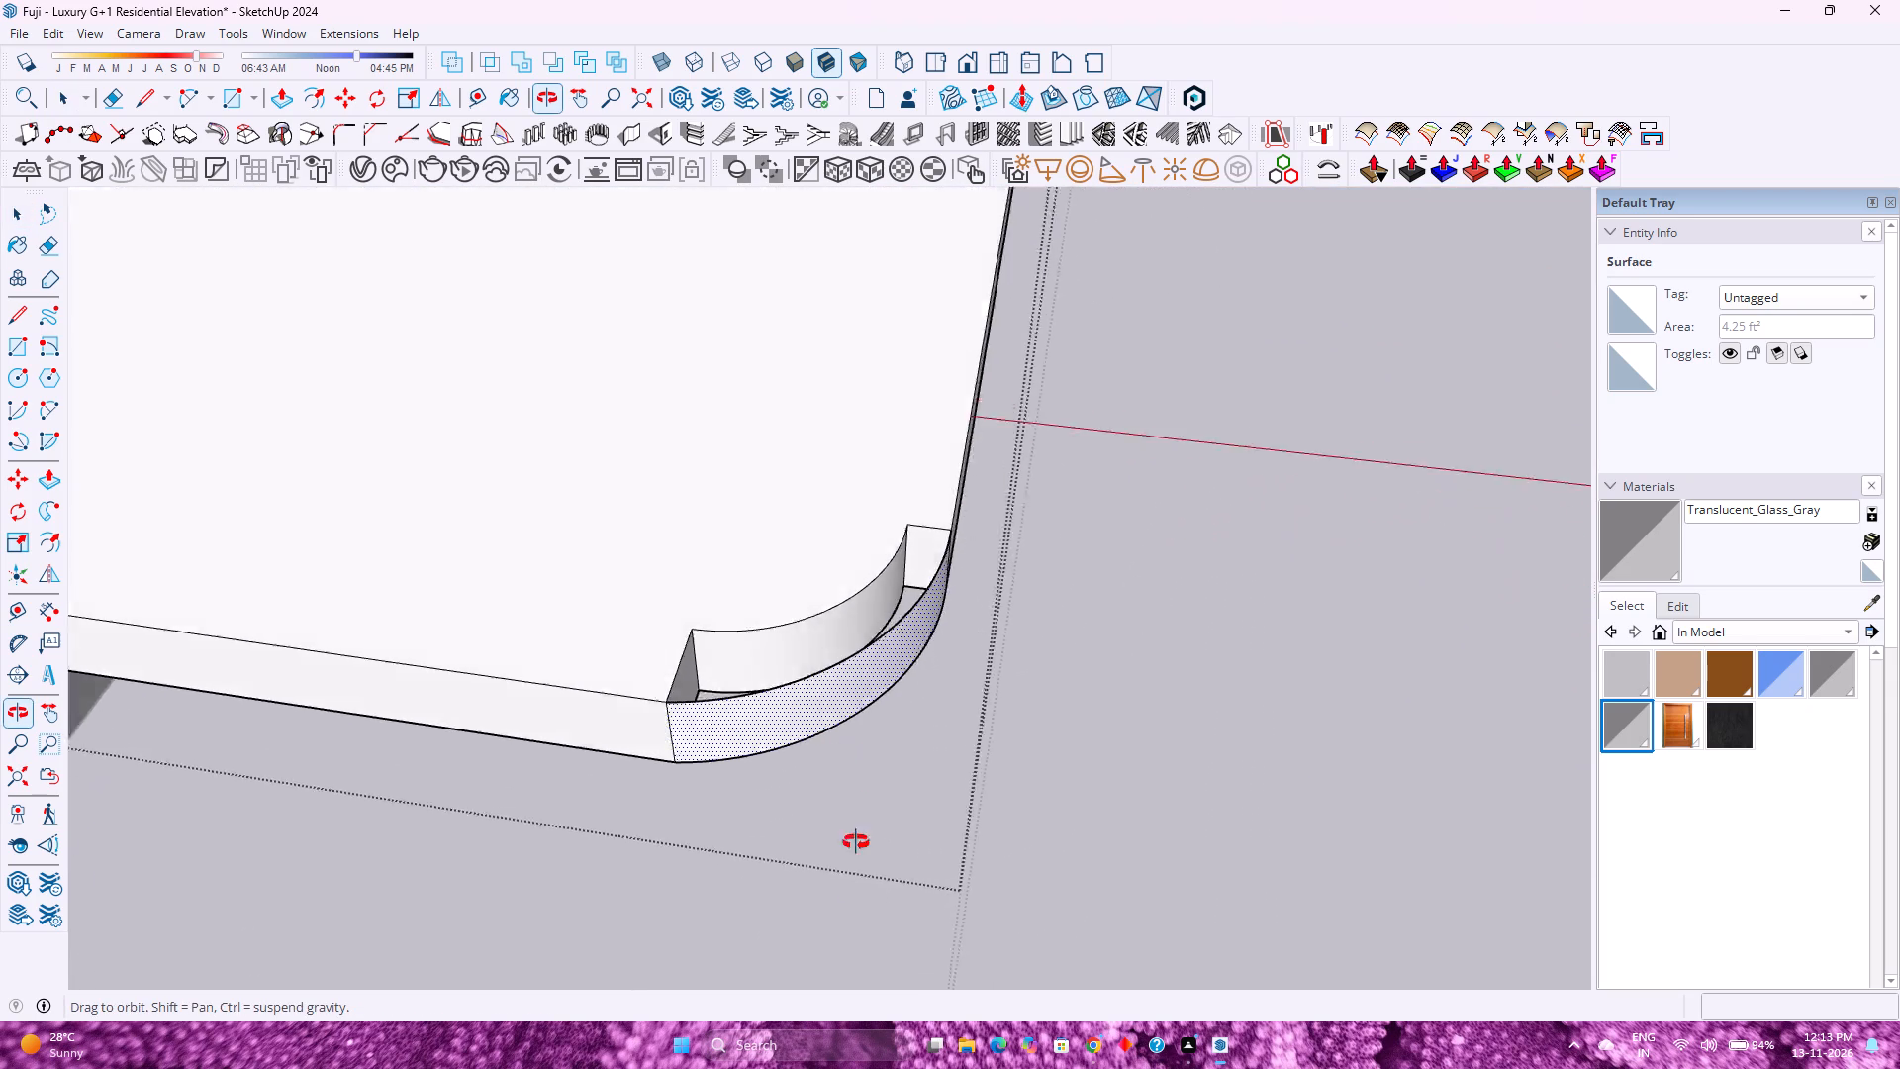
middle_click_drag(856, 842, 862, 906)
middle_click(862, 906)
scroll(712, 720, "up", 3)
key("l")
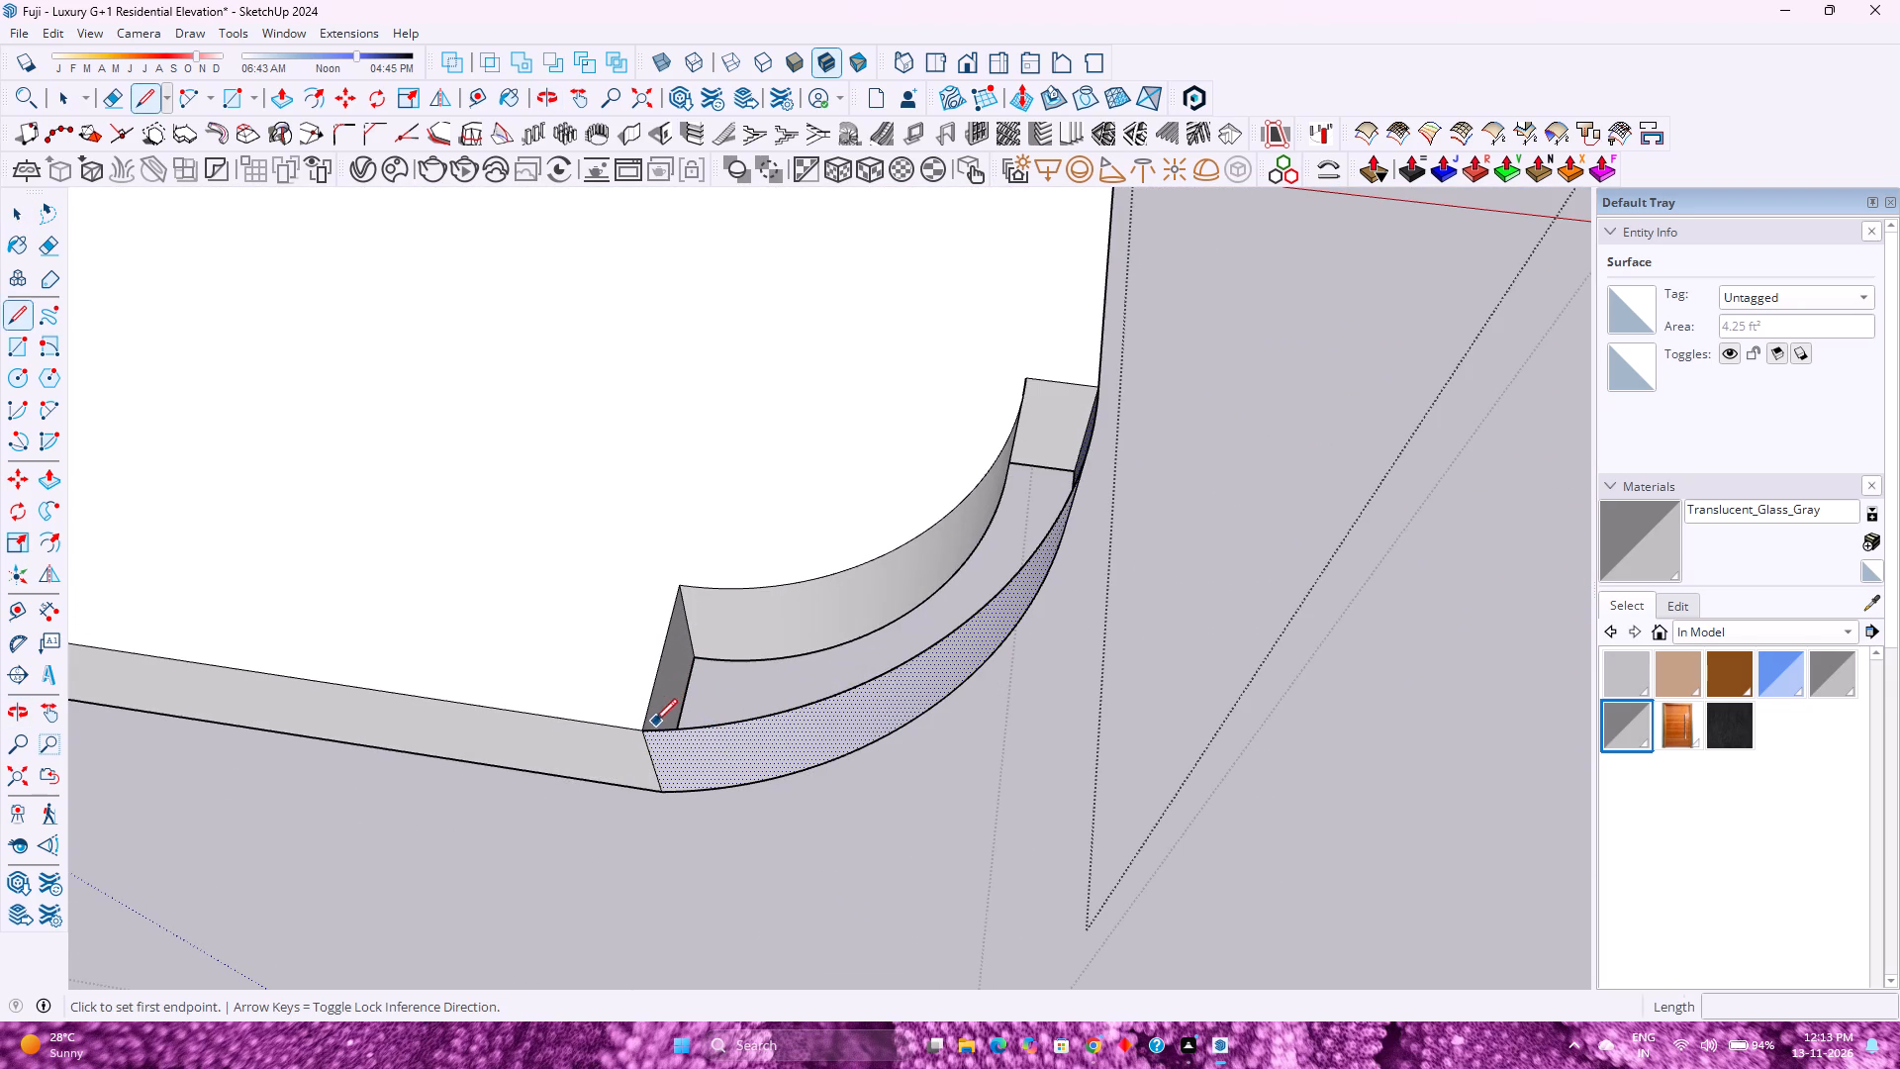
left_click(647, 725)
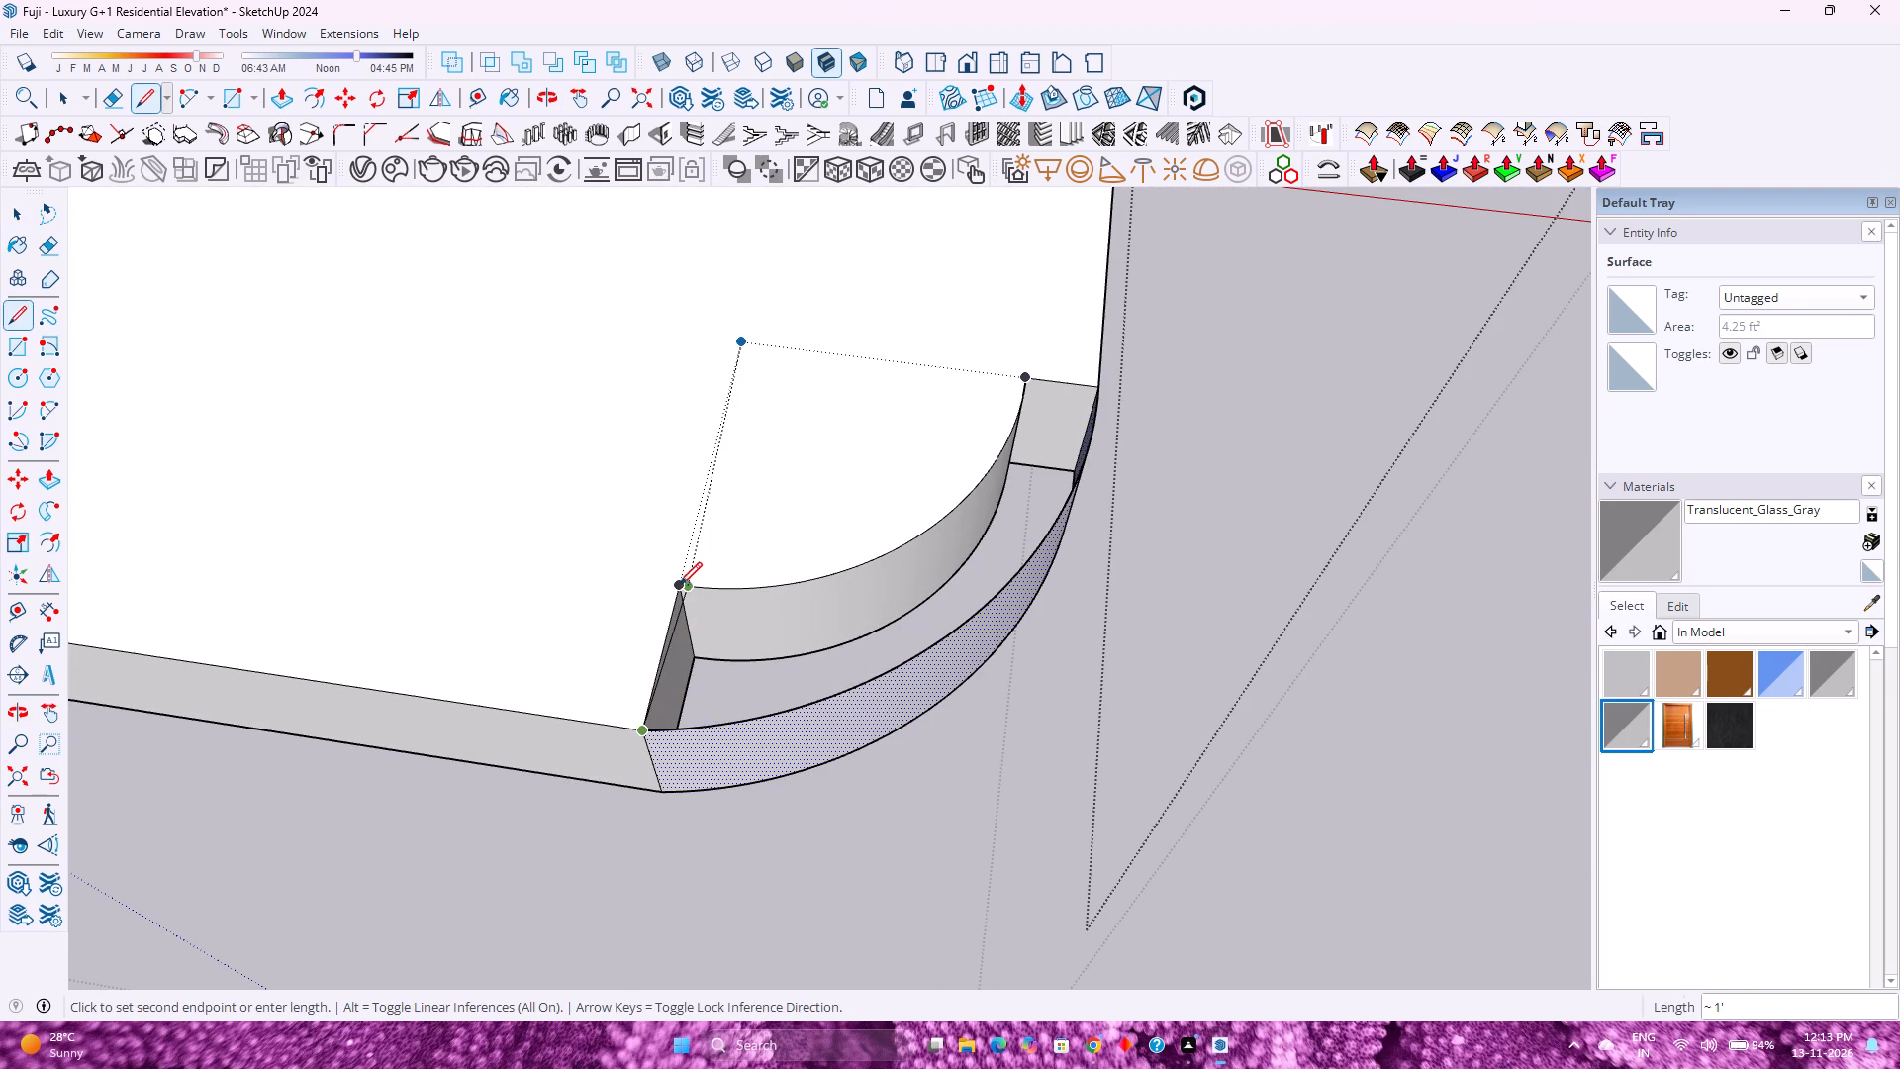
left_click(679, 585)
Draw a 1' line between the inner and outer arc endpoints on the slab's underside to close the corner opening.
scroll(679, 585, "down", 3)
middle_click_drag(643, 746, 719, 583)
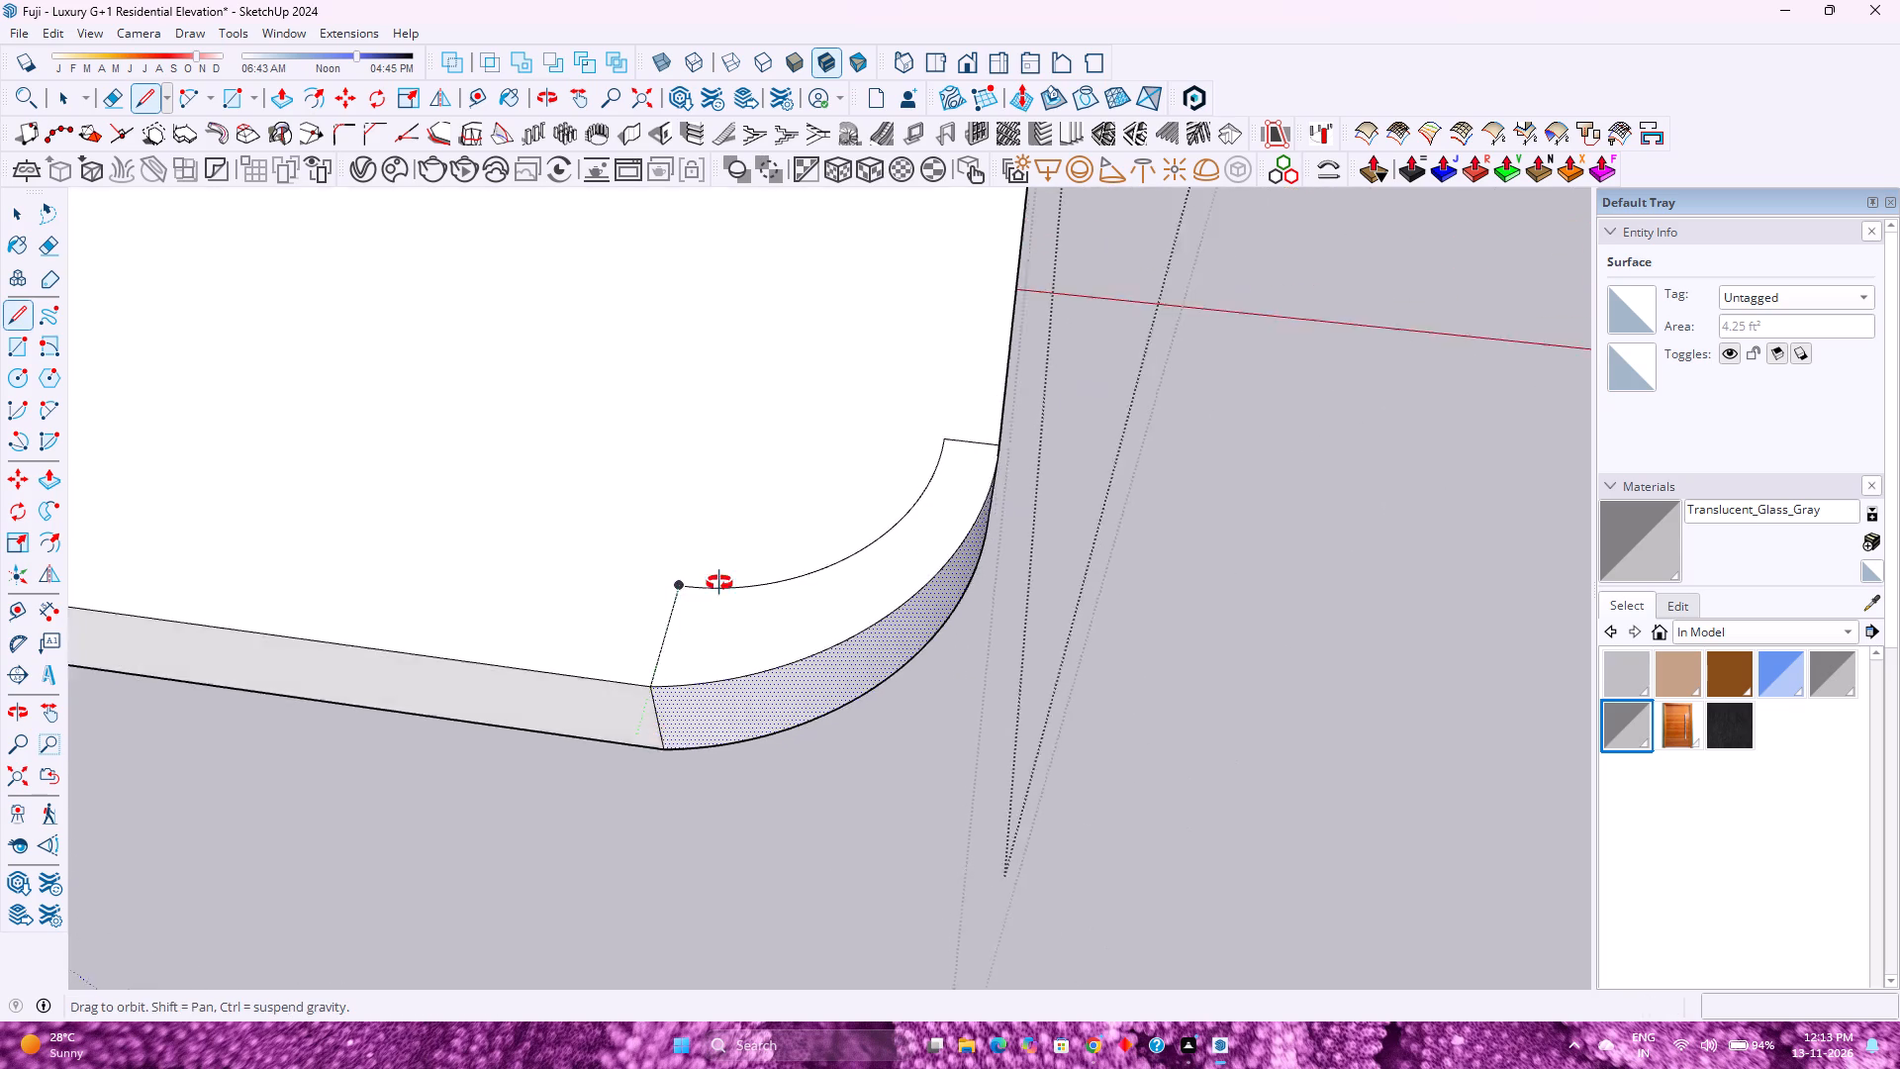
middle_click_drag(719, 583, 992, 406)
middle_click(992, 406)
scroll(965, 511, "down", 3)
middle_click_drag(783, 659, 938, 354)
middle_click_drag(865, 656, 939, 475)
middle_click(939, 475)
scroll(784, 709, "up", 8)
left_click(719, 664)
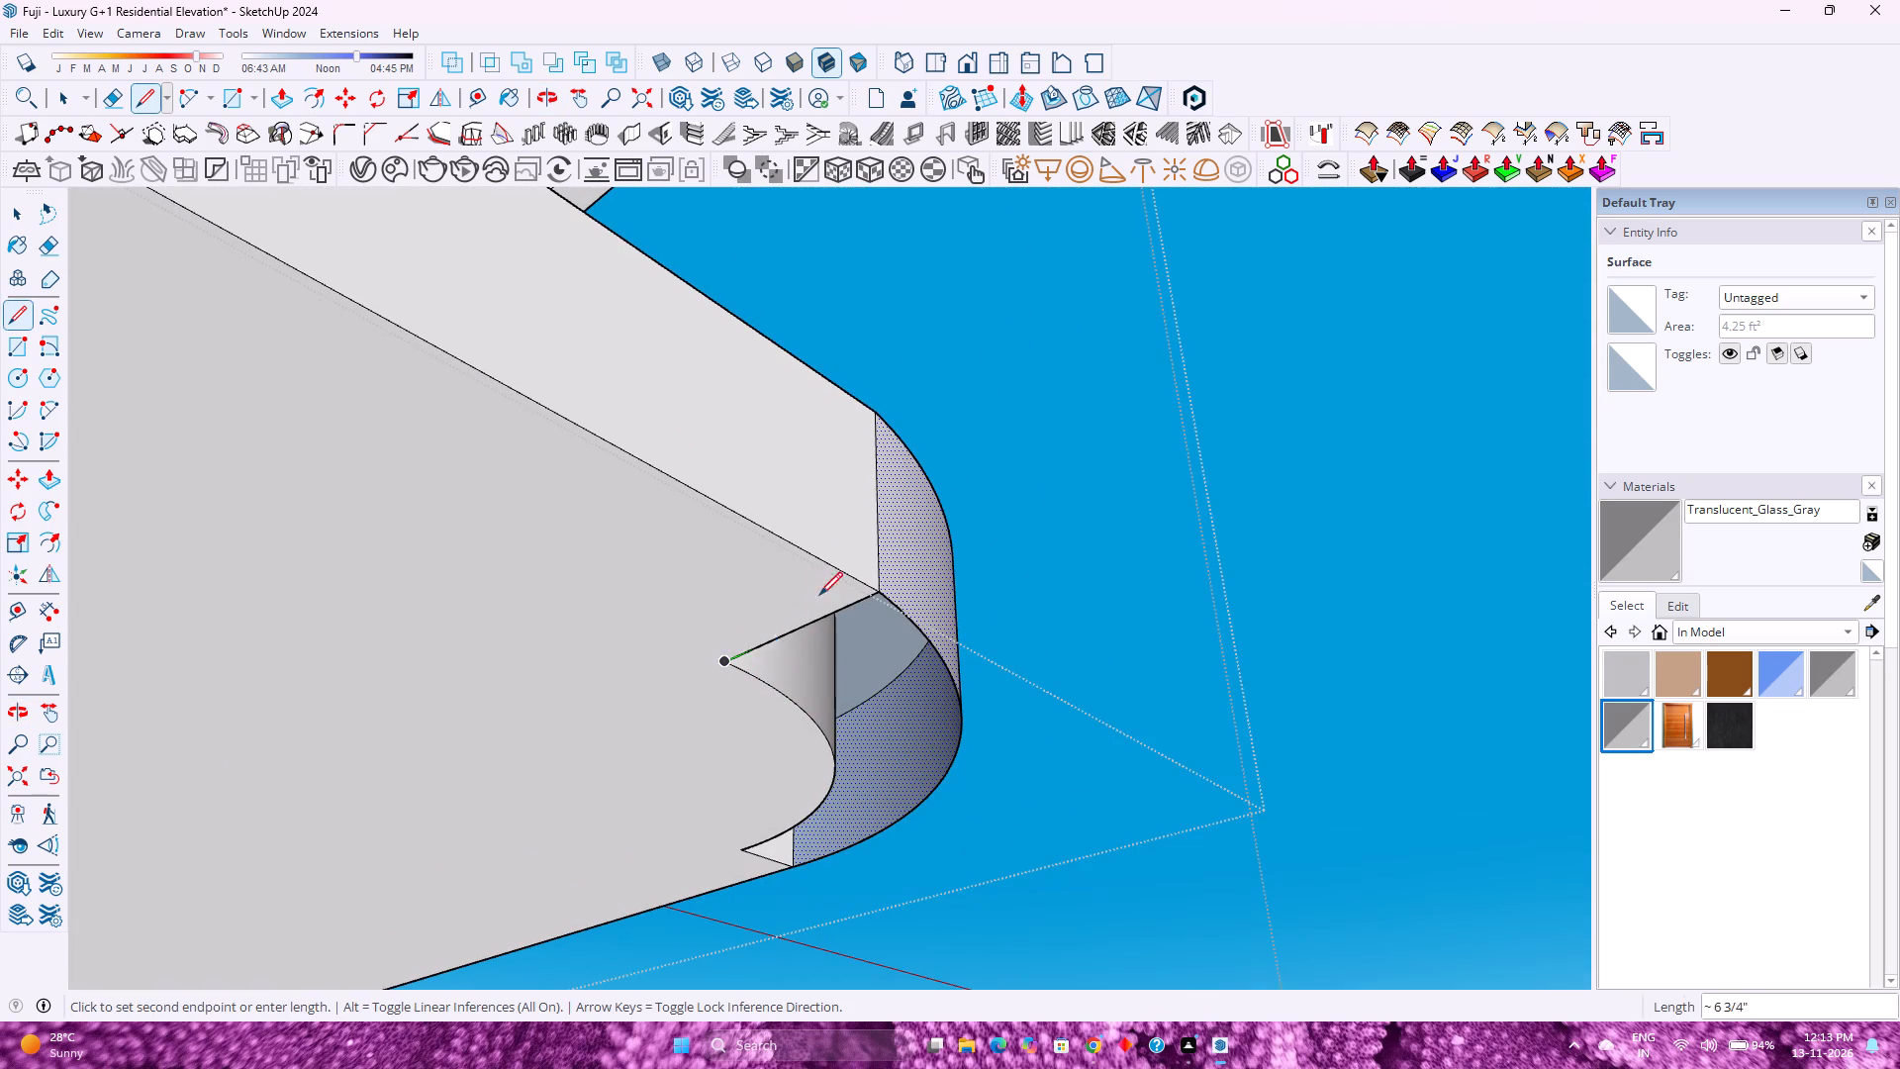
left_click(877, 591)
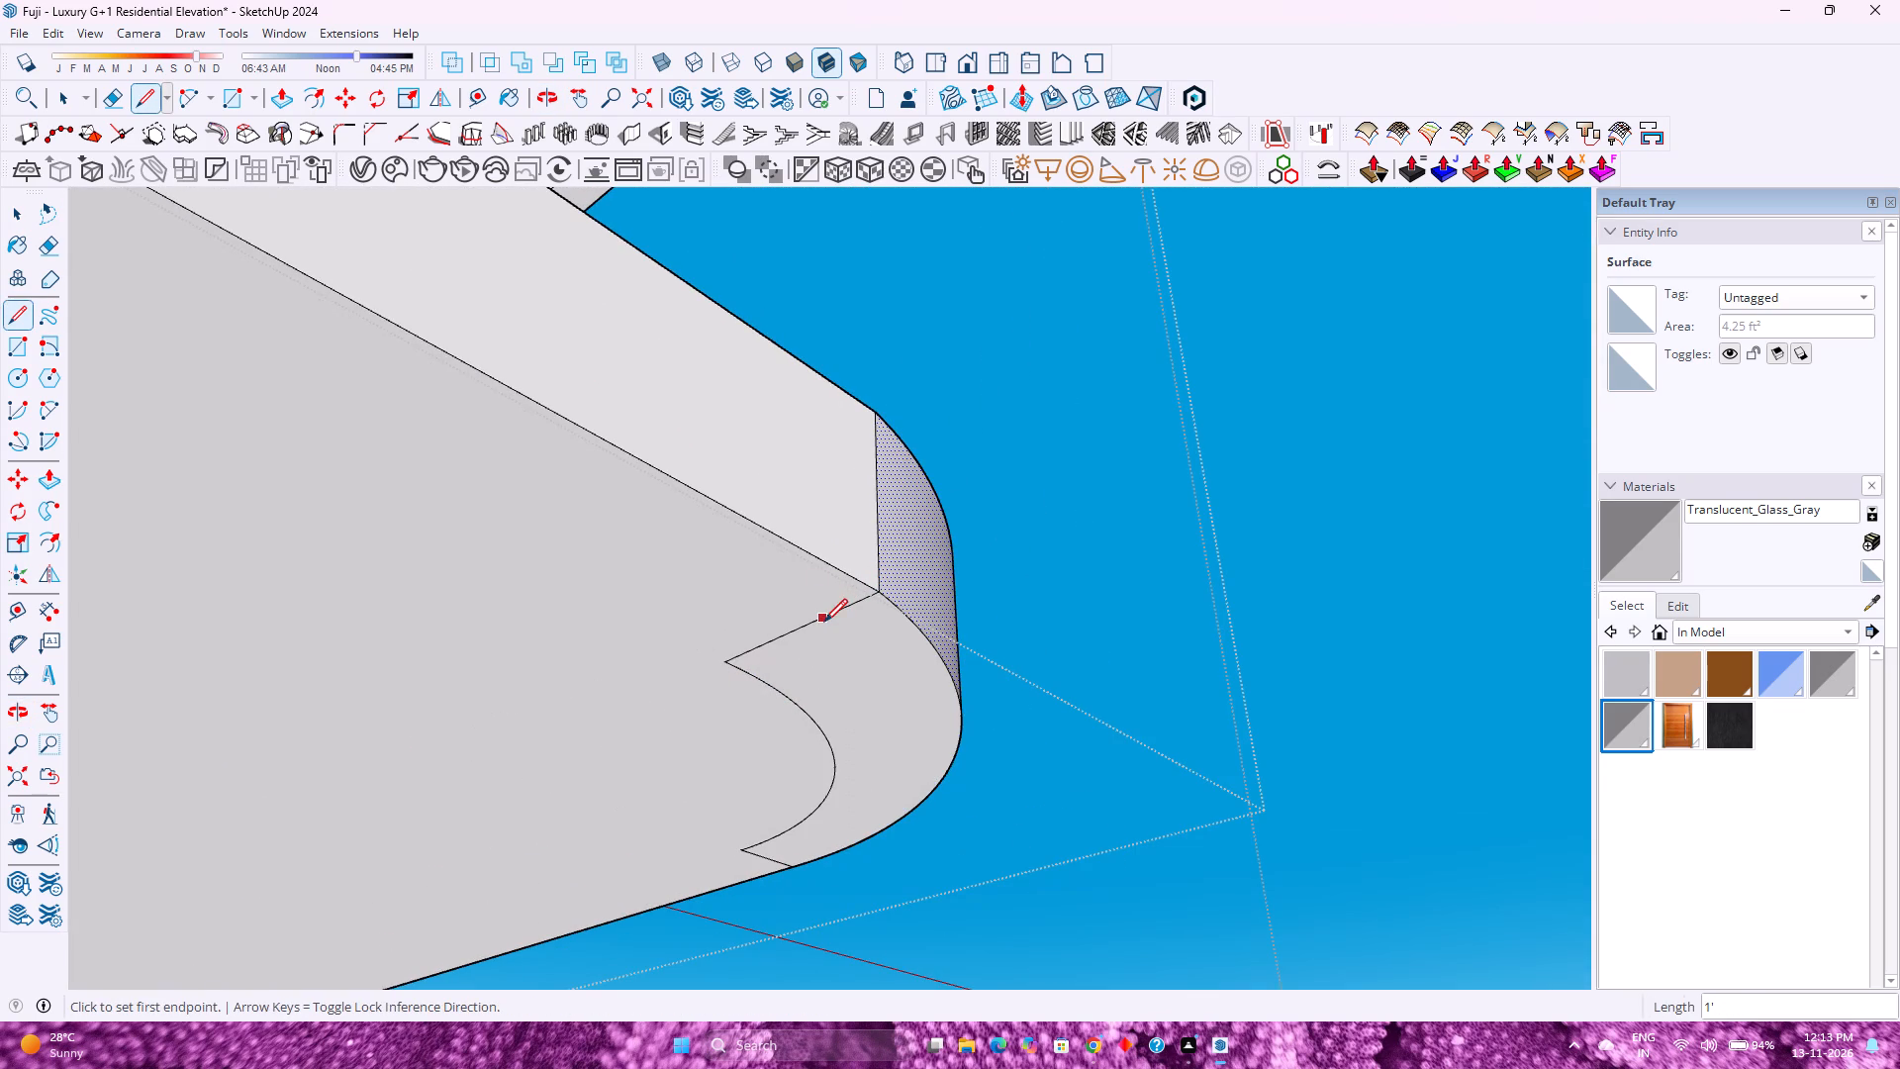
Erase the inner arc and the two short edges left on the slab's underside at the rounded corner.
key("e")
left_click_drag(821, 626, 821, 617)
left_click_drag(797, 680, 777, 716)
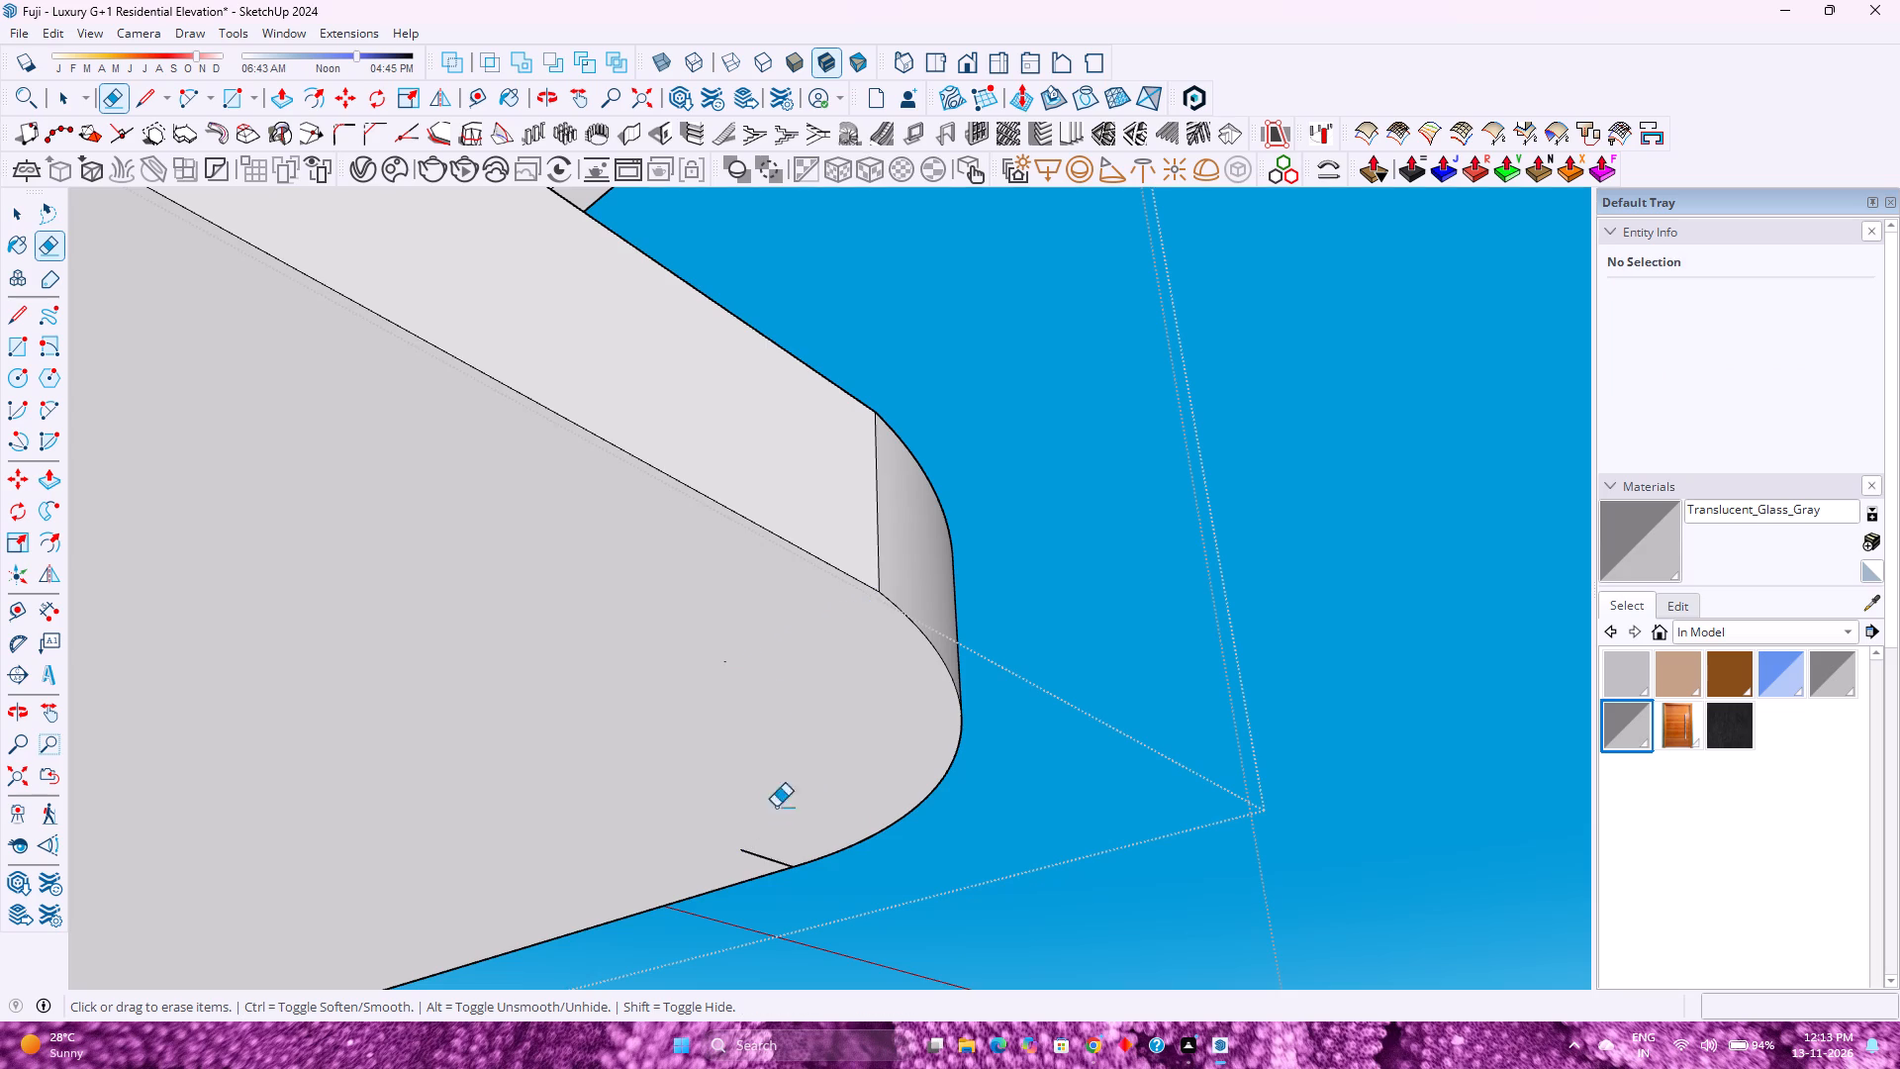
left_click_drag(763, 846, 754, 859)
Hide the slab's bottom face to expose the inside of the rounded corner.
key("space")
left_click(806, 708)
right_click(806, 708)
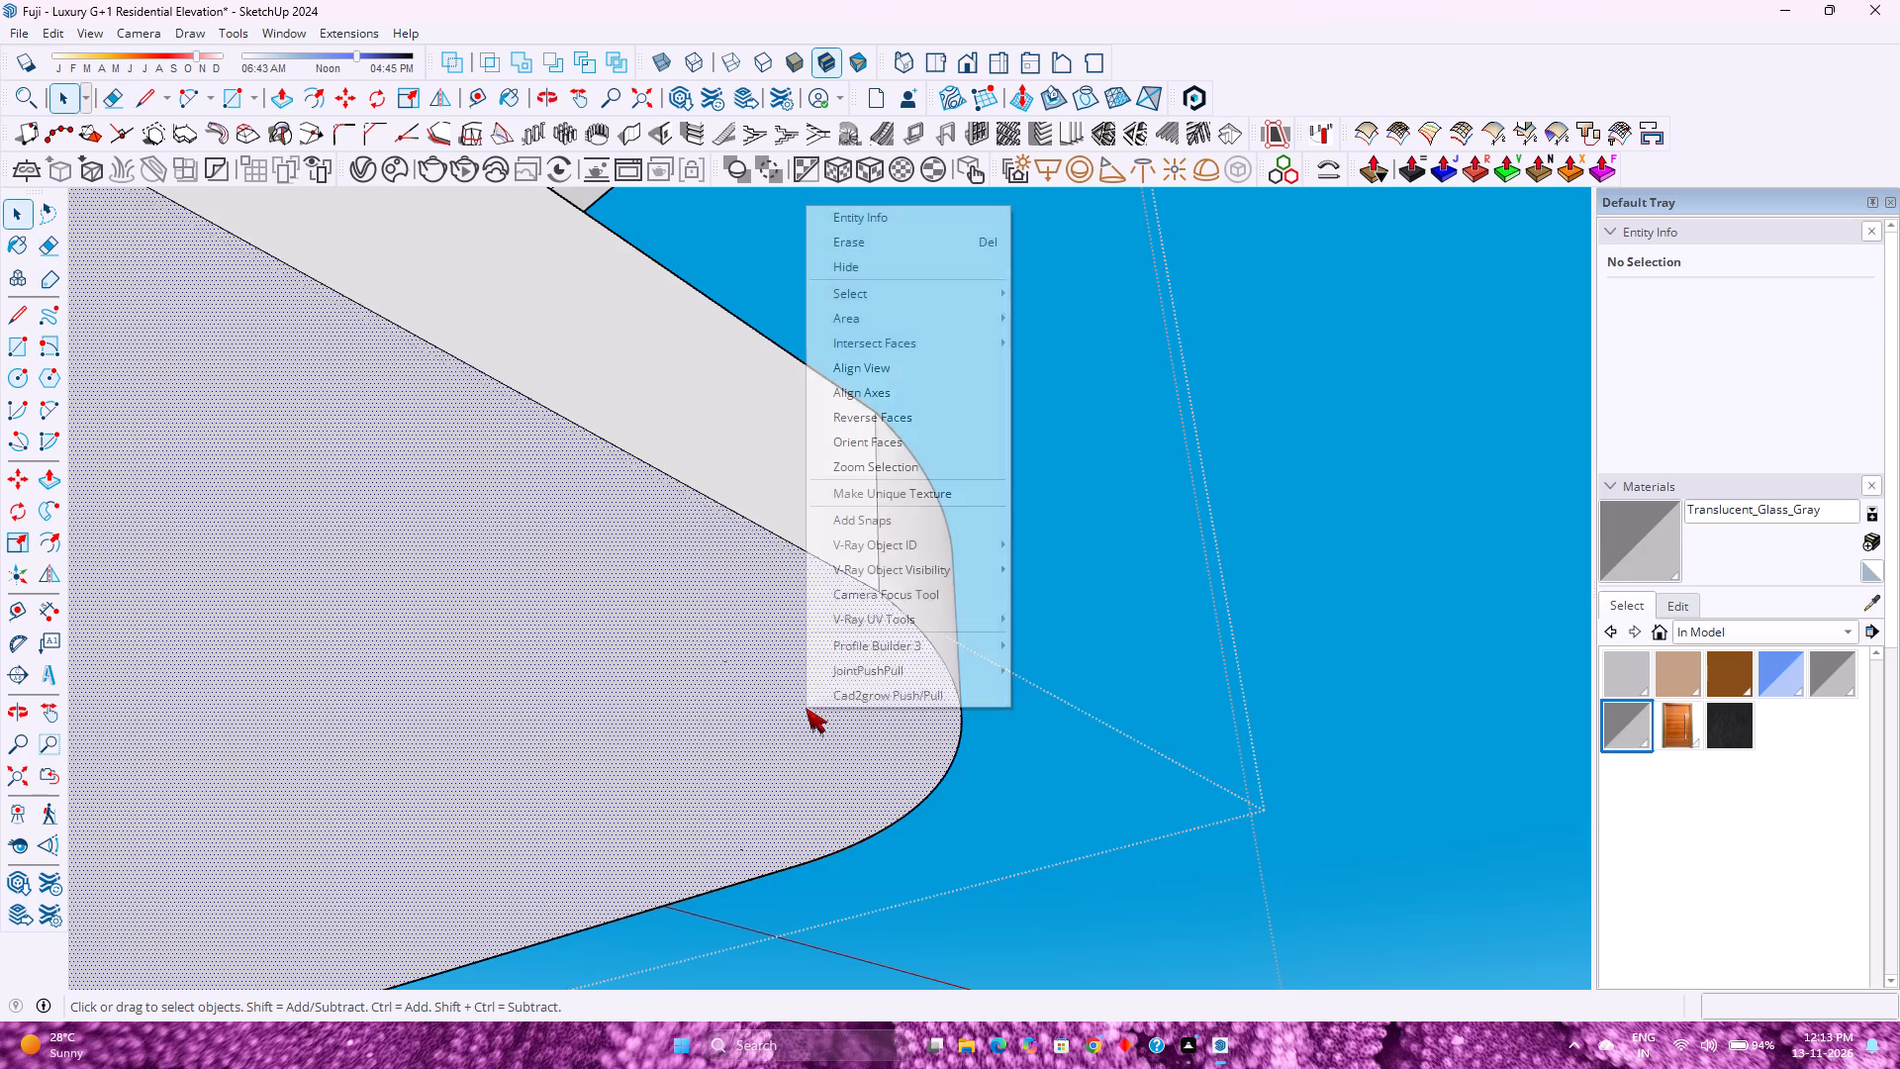
left_click(882, 267)
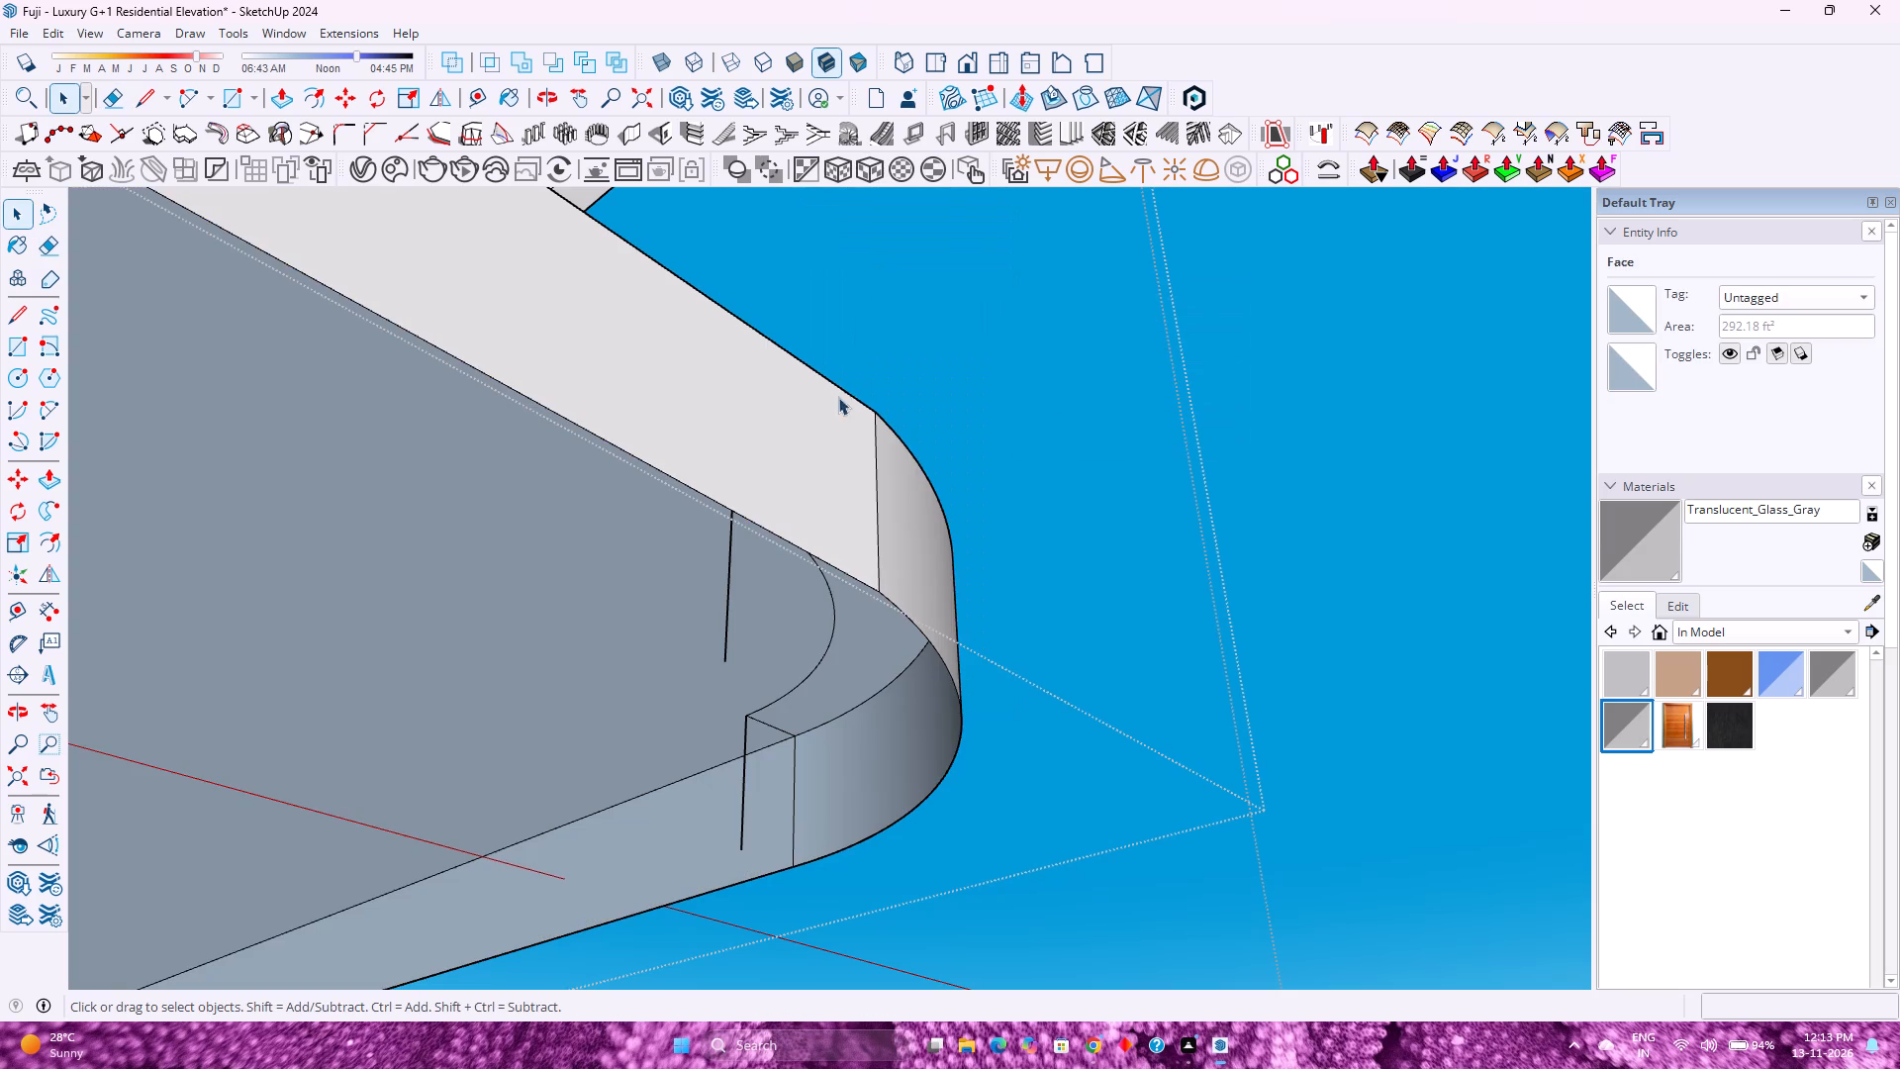
Erase the two leftover vertical edges, the inner arc and its short connecting edges inside the slab's corner.
left_click(724, 626)
key("Delete")
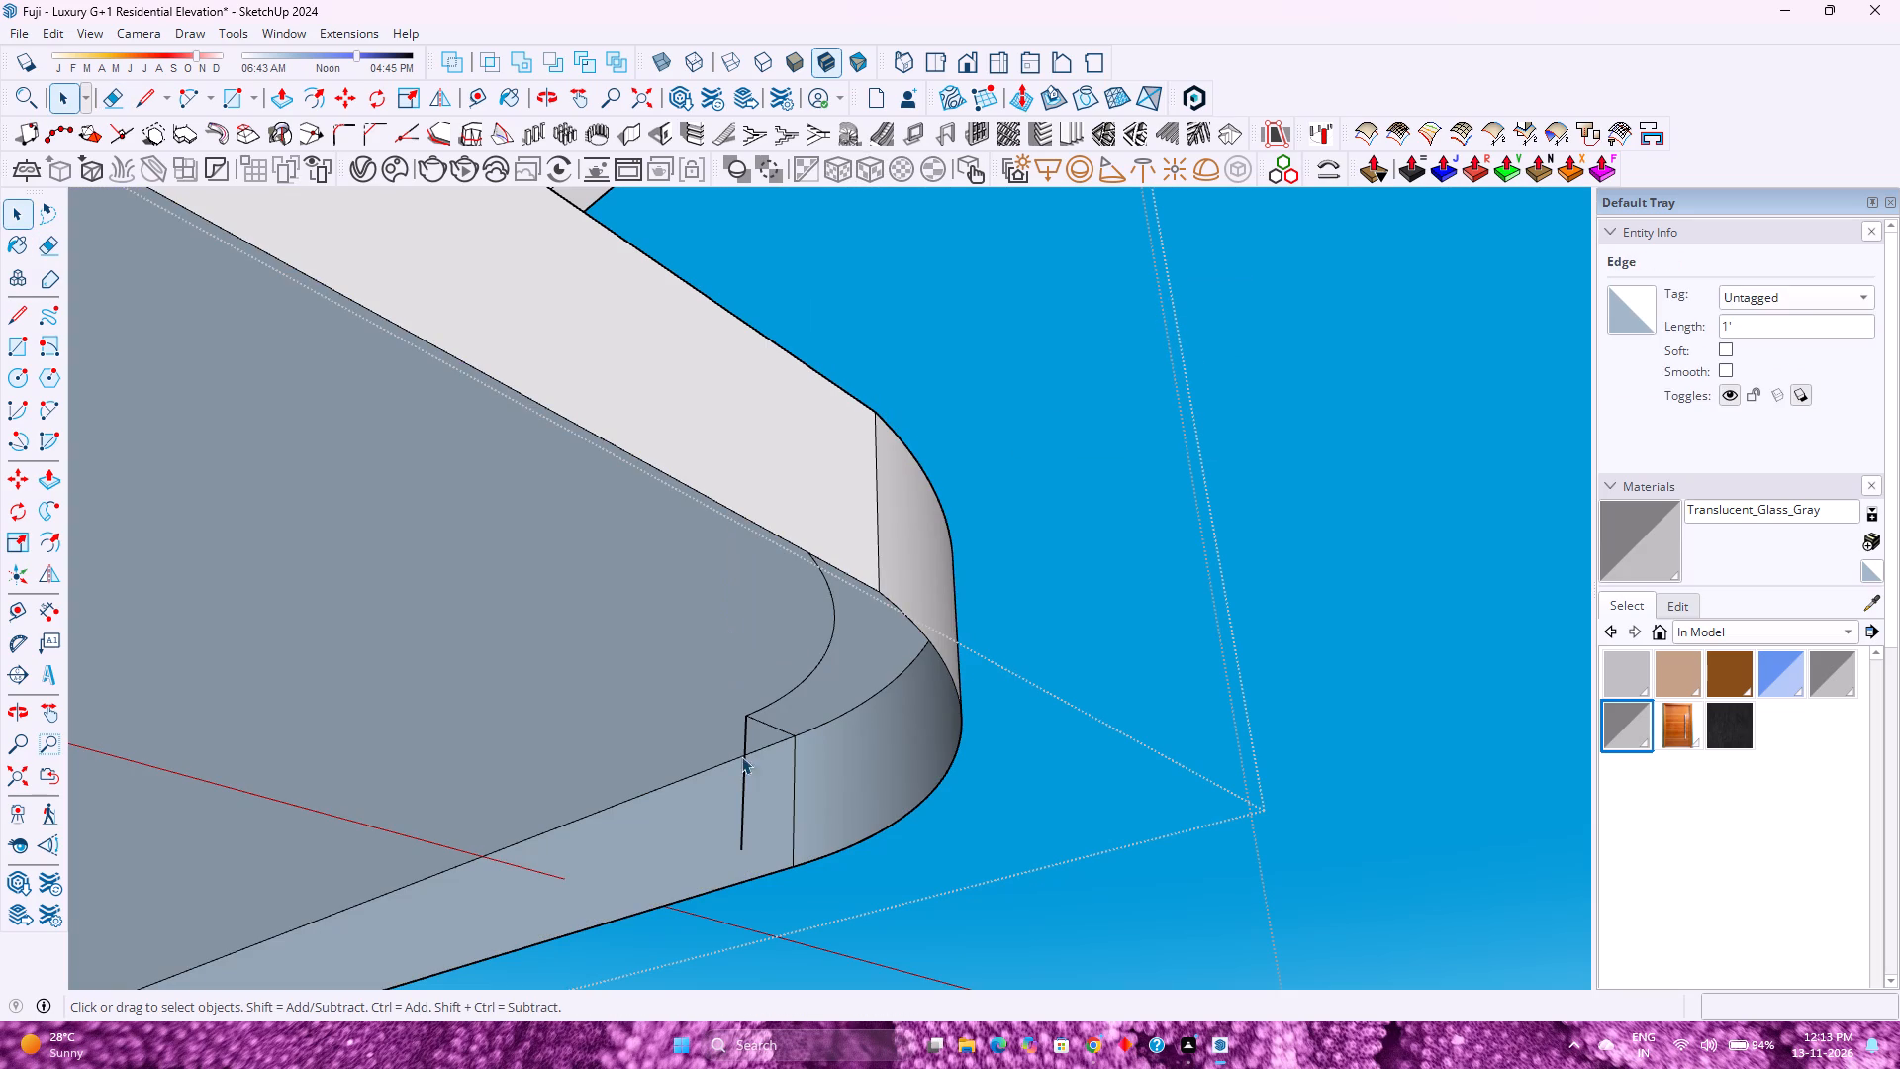
left_click(744, 775)
key("Delete")
key("e")
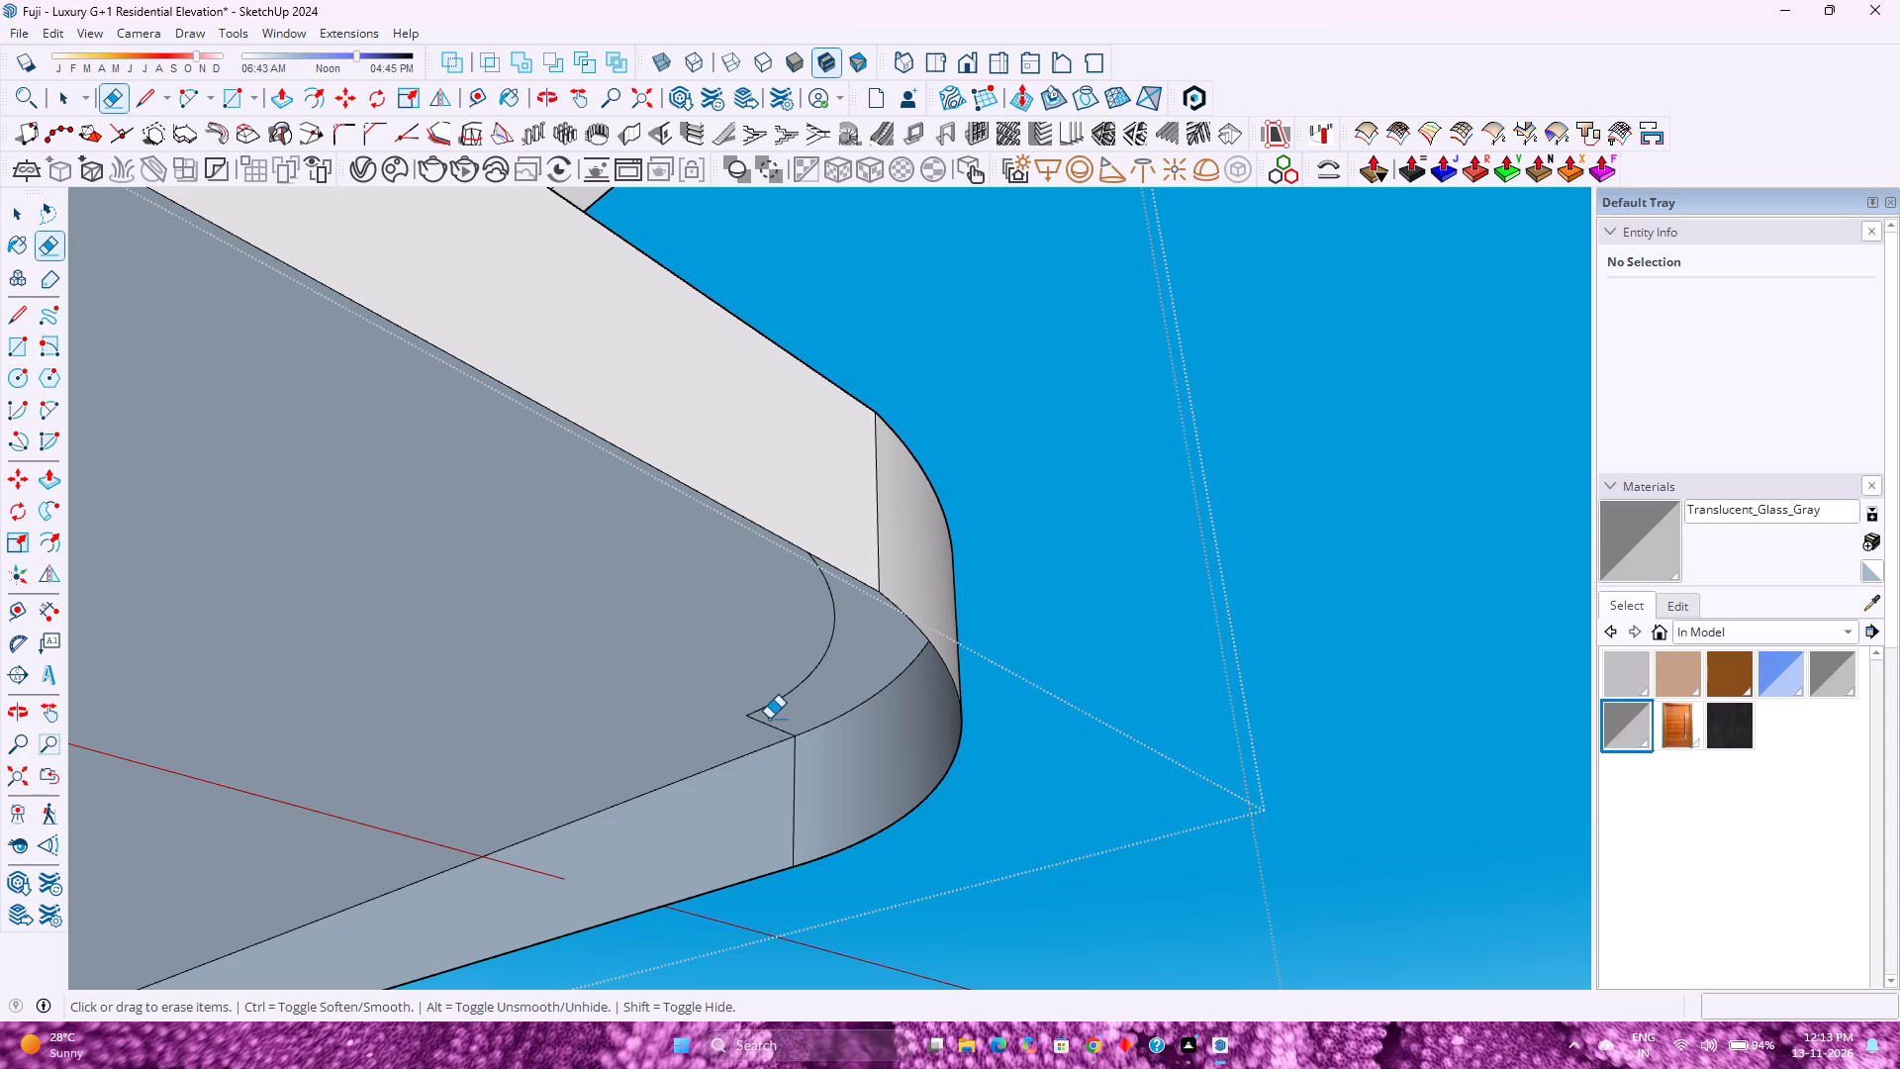
left_click(769, 719)
left_click(766, 708)
middle_click_drag(770, 685, 907, 559)
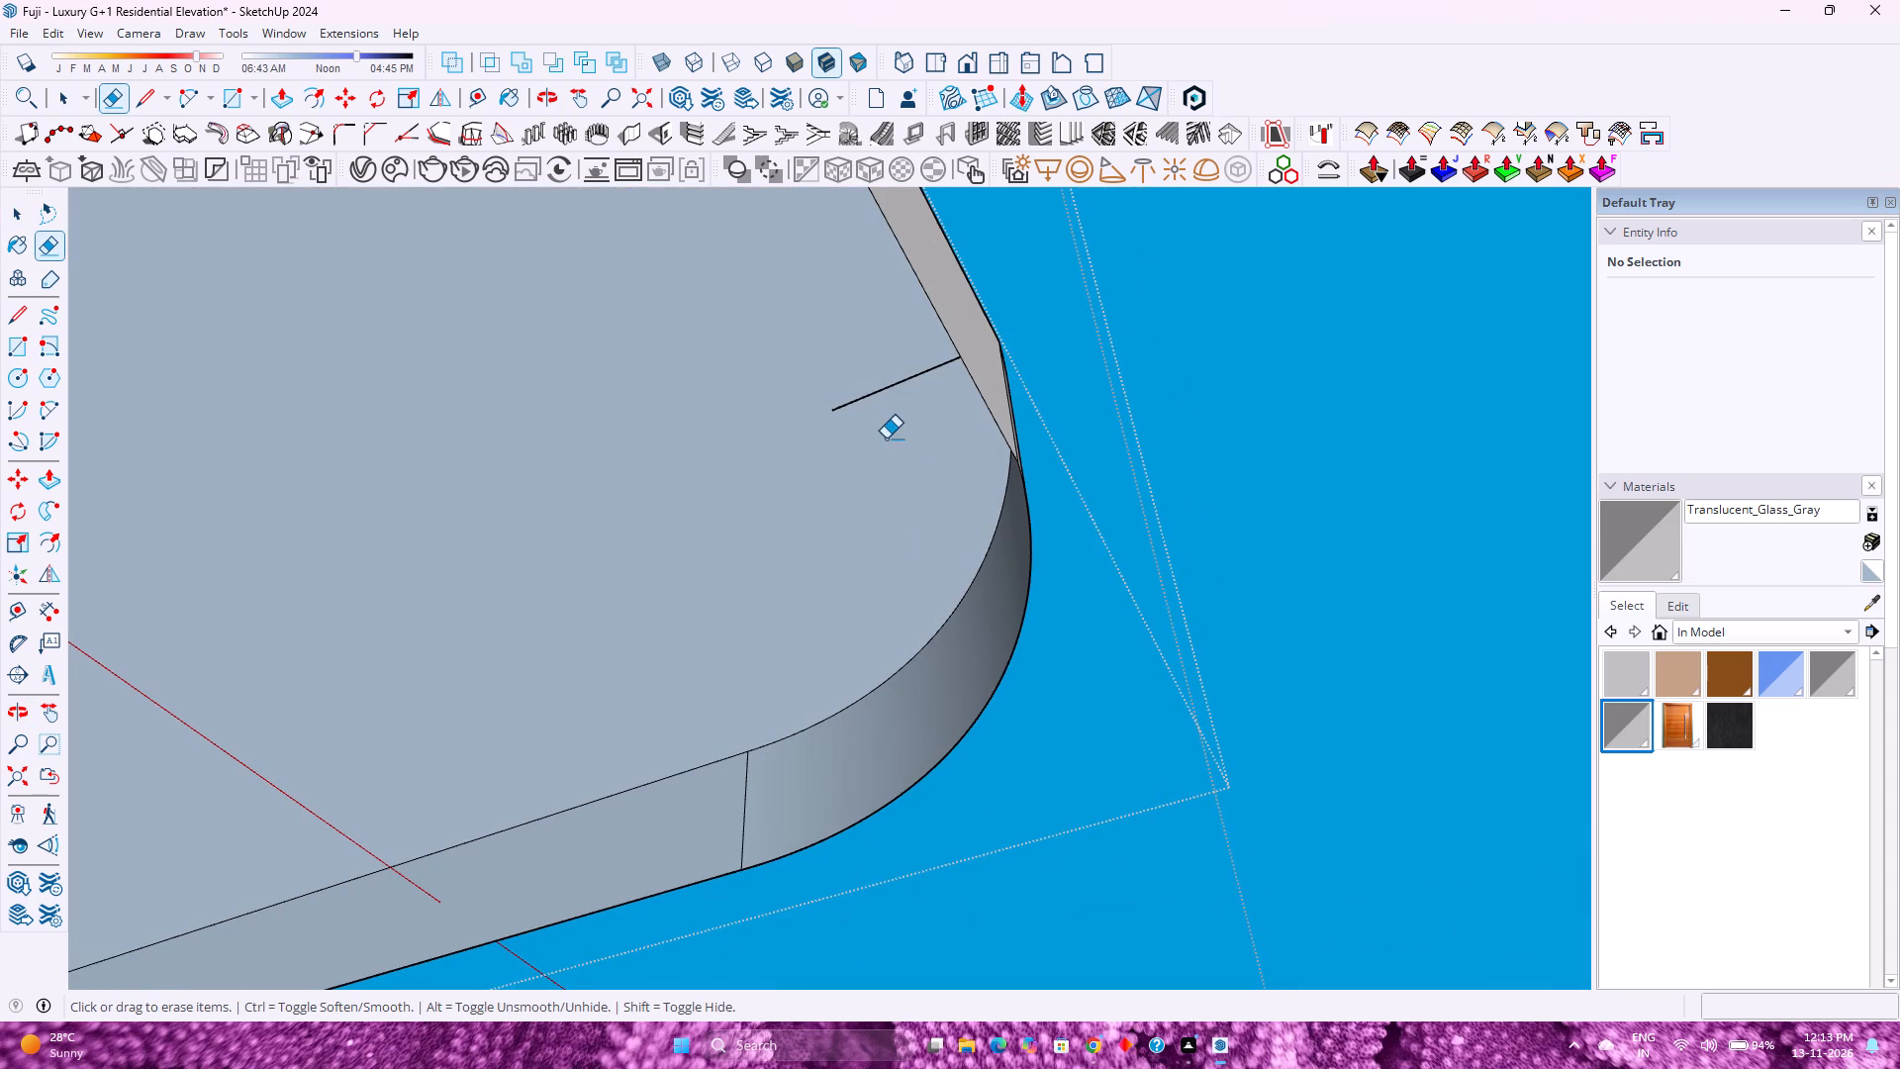
left_click_drag(879, 426, 861, 399)
Unhide the balcony slab's hidden bottom face.
key("space")
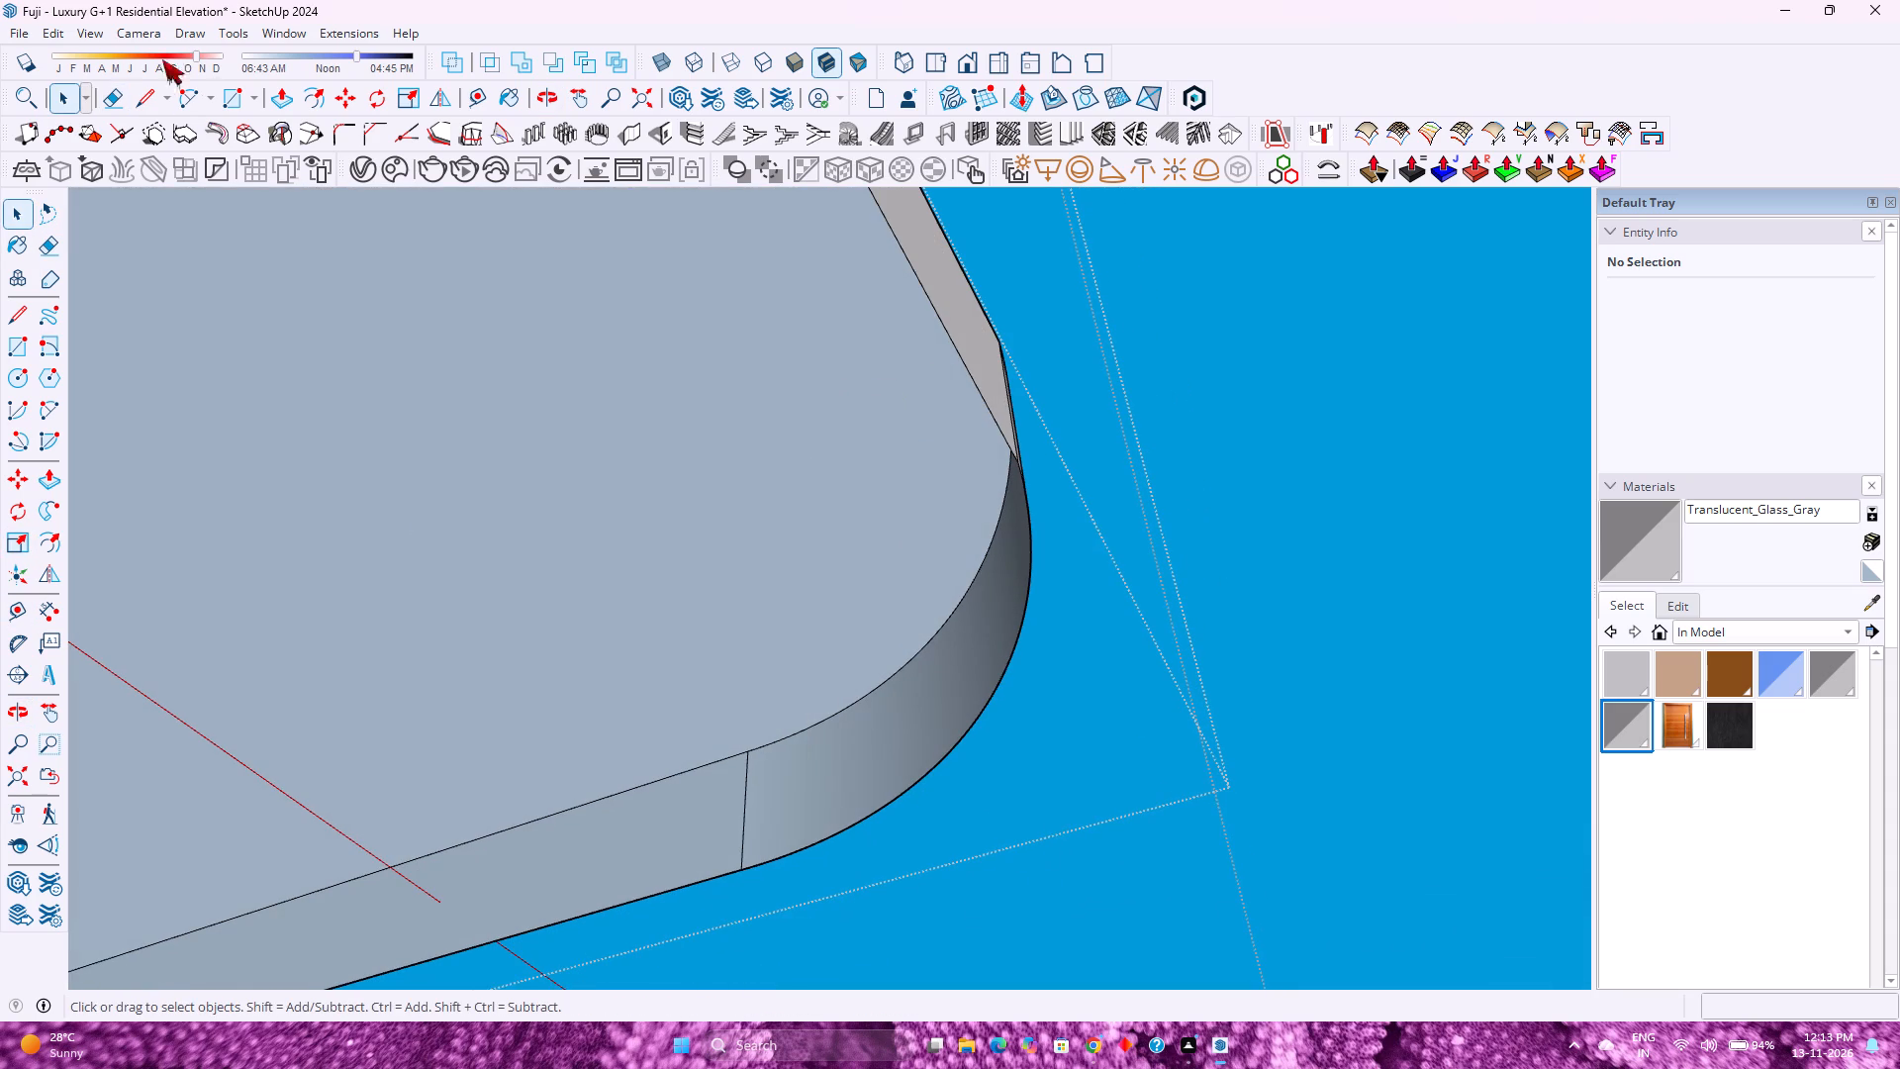
left_click(60, 37)
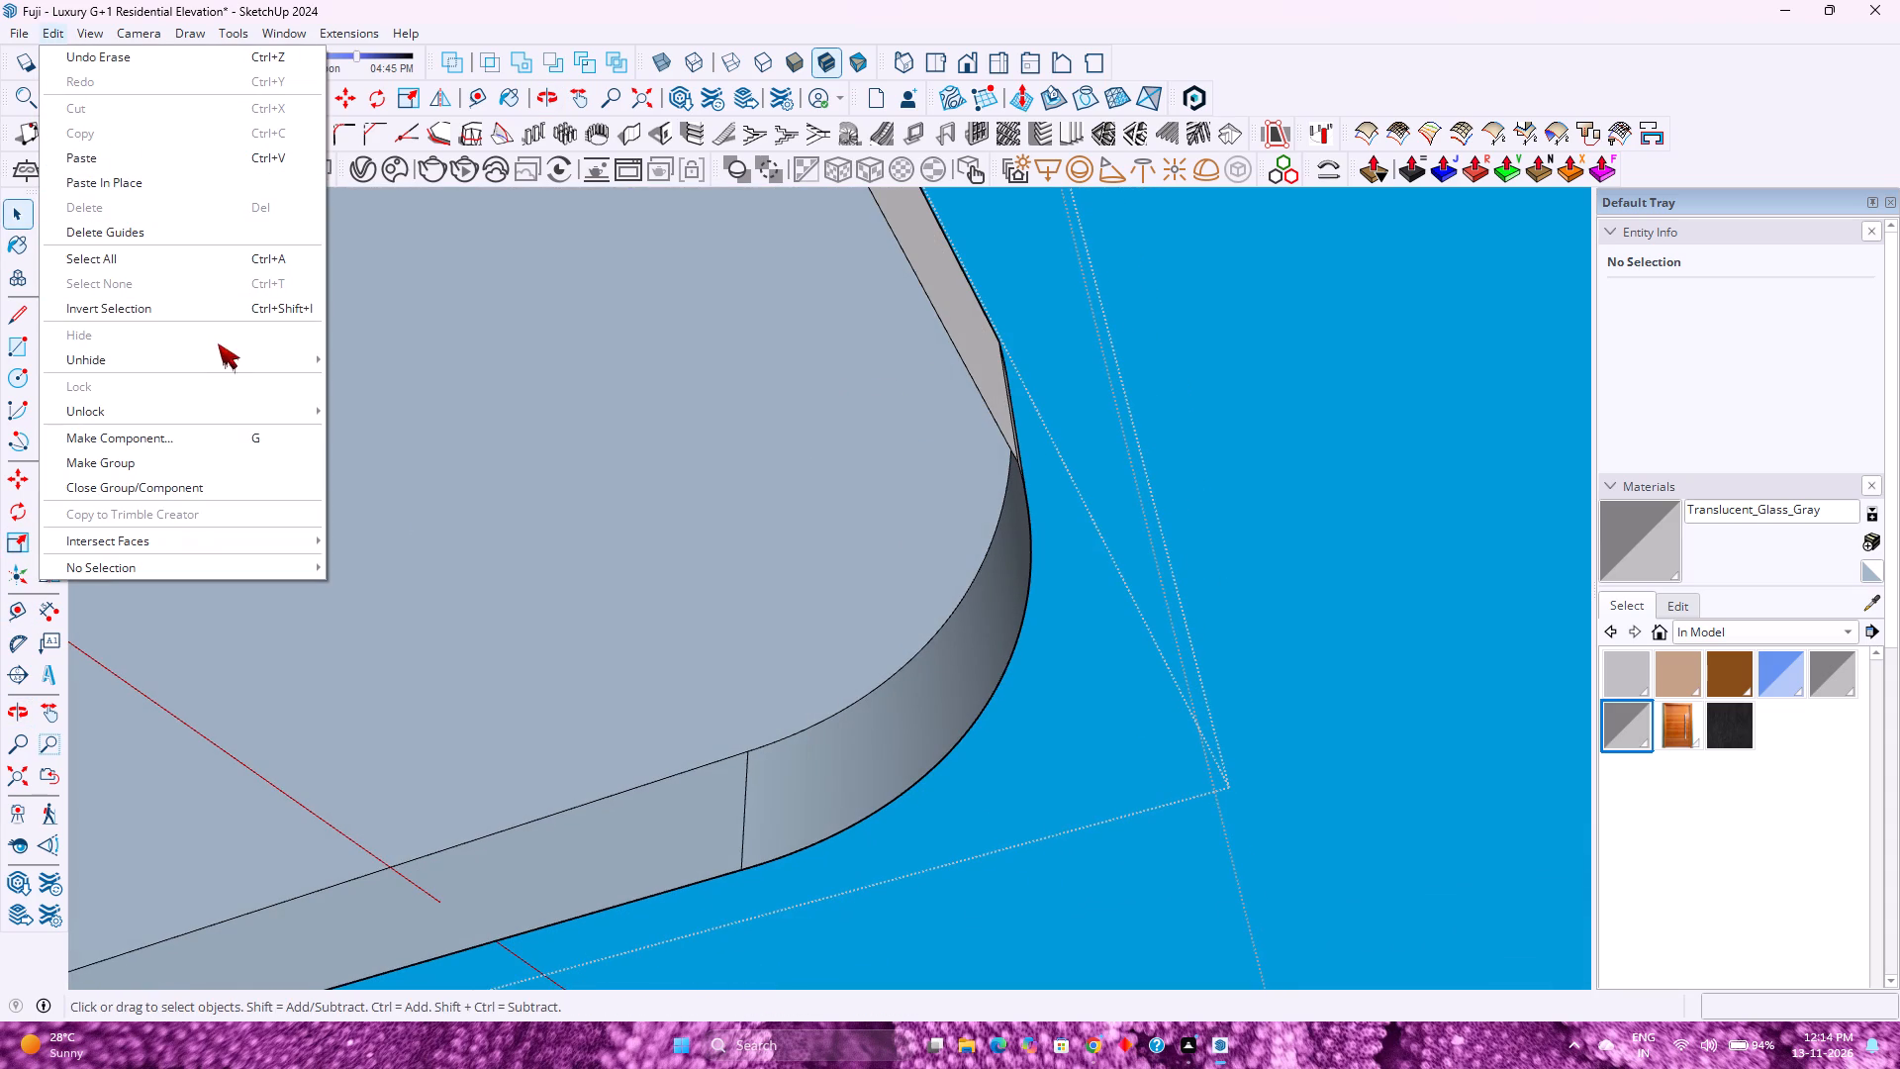
left_click(434, 410)
Examine the slab's rounded corner and its alignment with the façade frame from above, below and the front.
scroll(1016, 640, "down", 3)
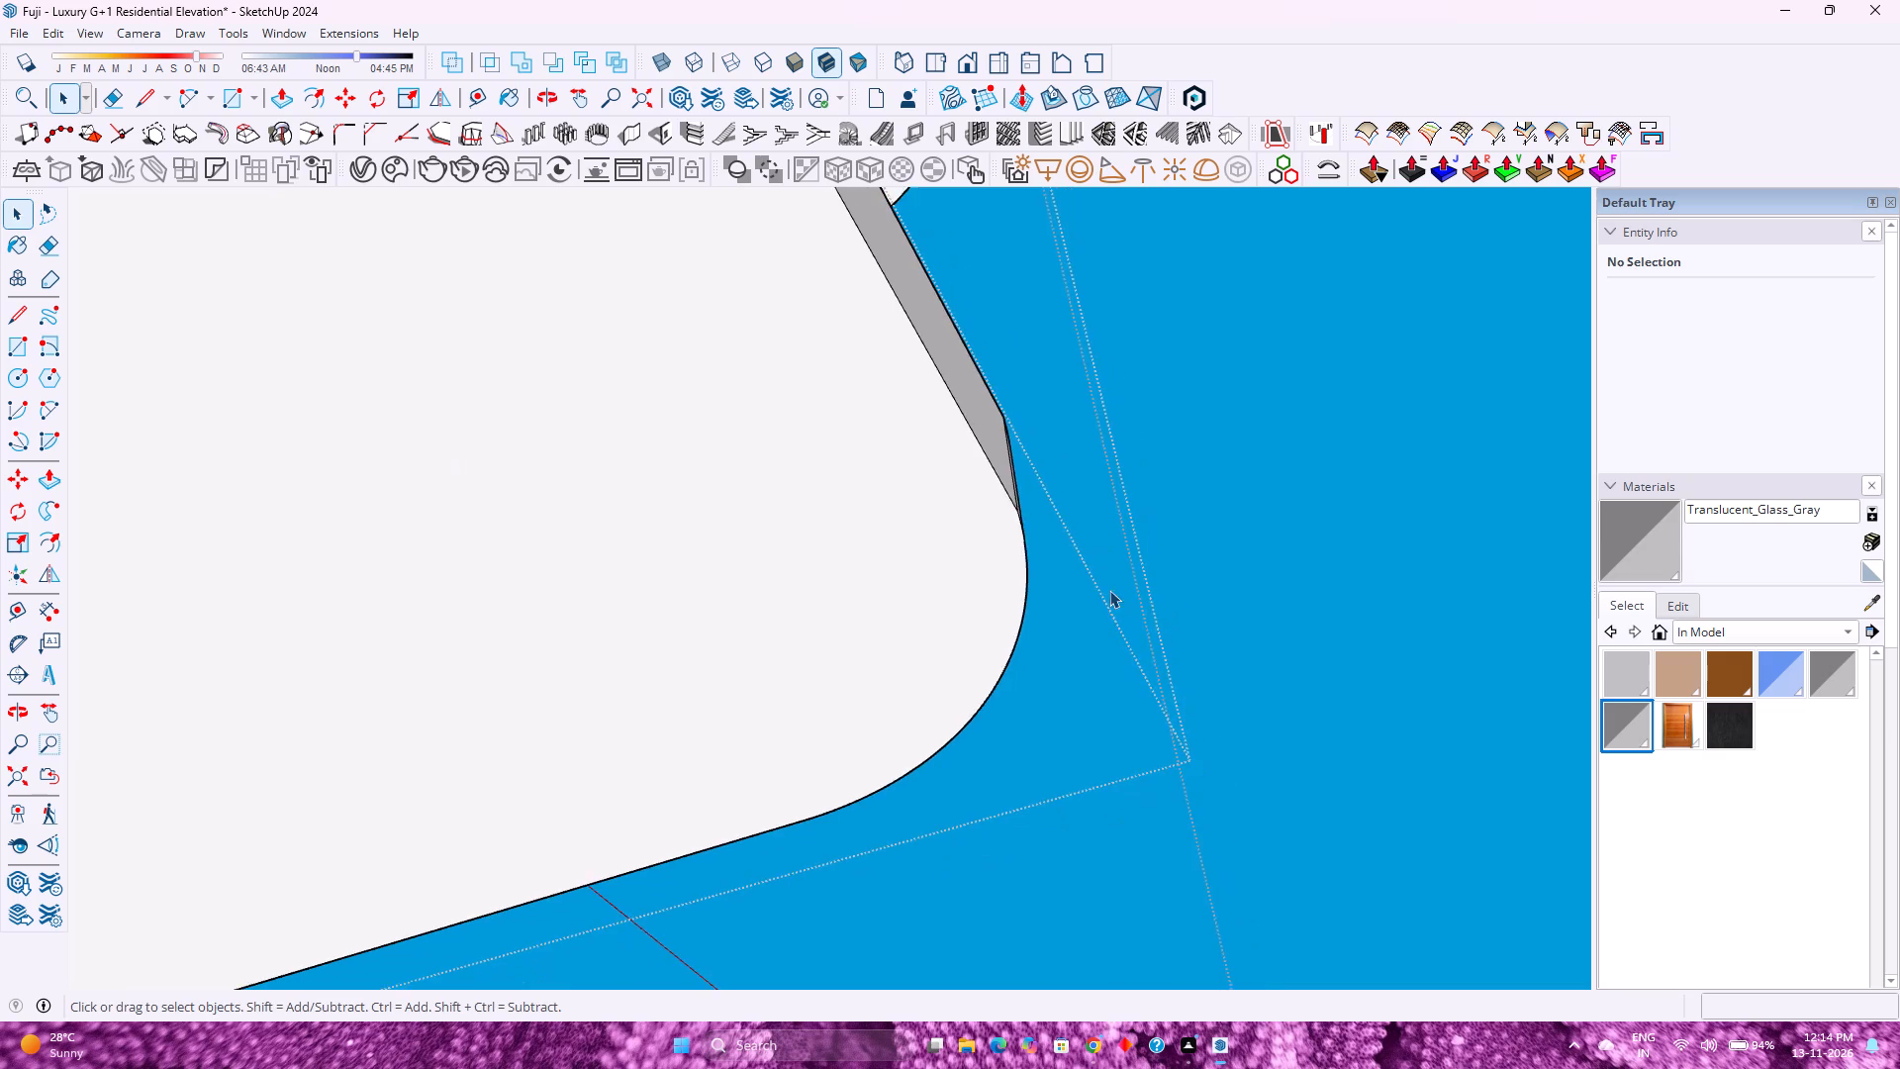
scroll(1109, 589, "down", 1)
middle_click_drag(1109, 589, 755, 877)
middle_click(754, 877)
scroll(801, 681, "down", 5)
middle_click_drag(939, 562, 805, 883)
scroll(900, 596, "down", 4)
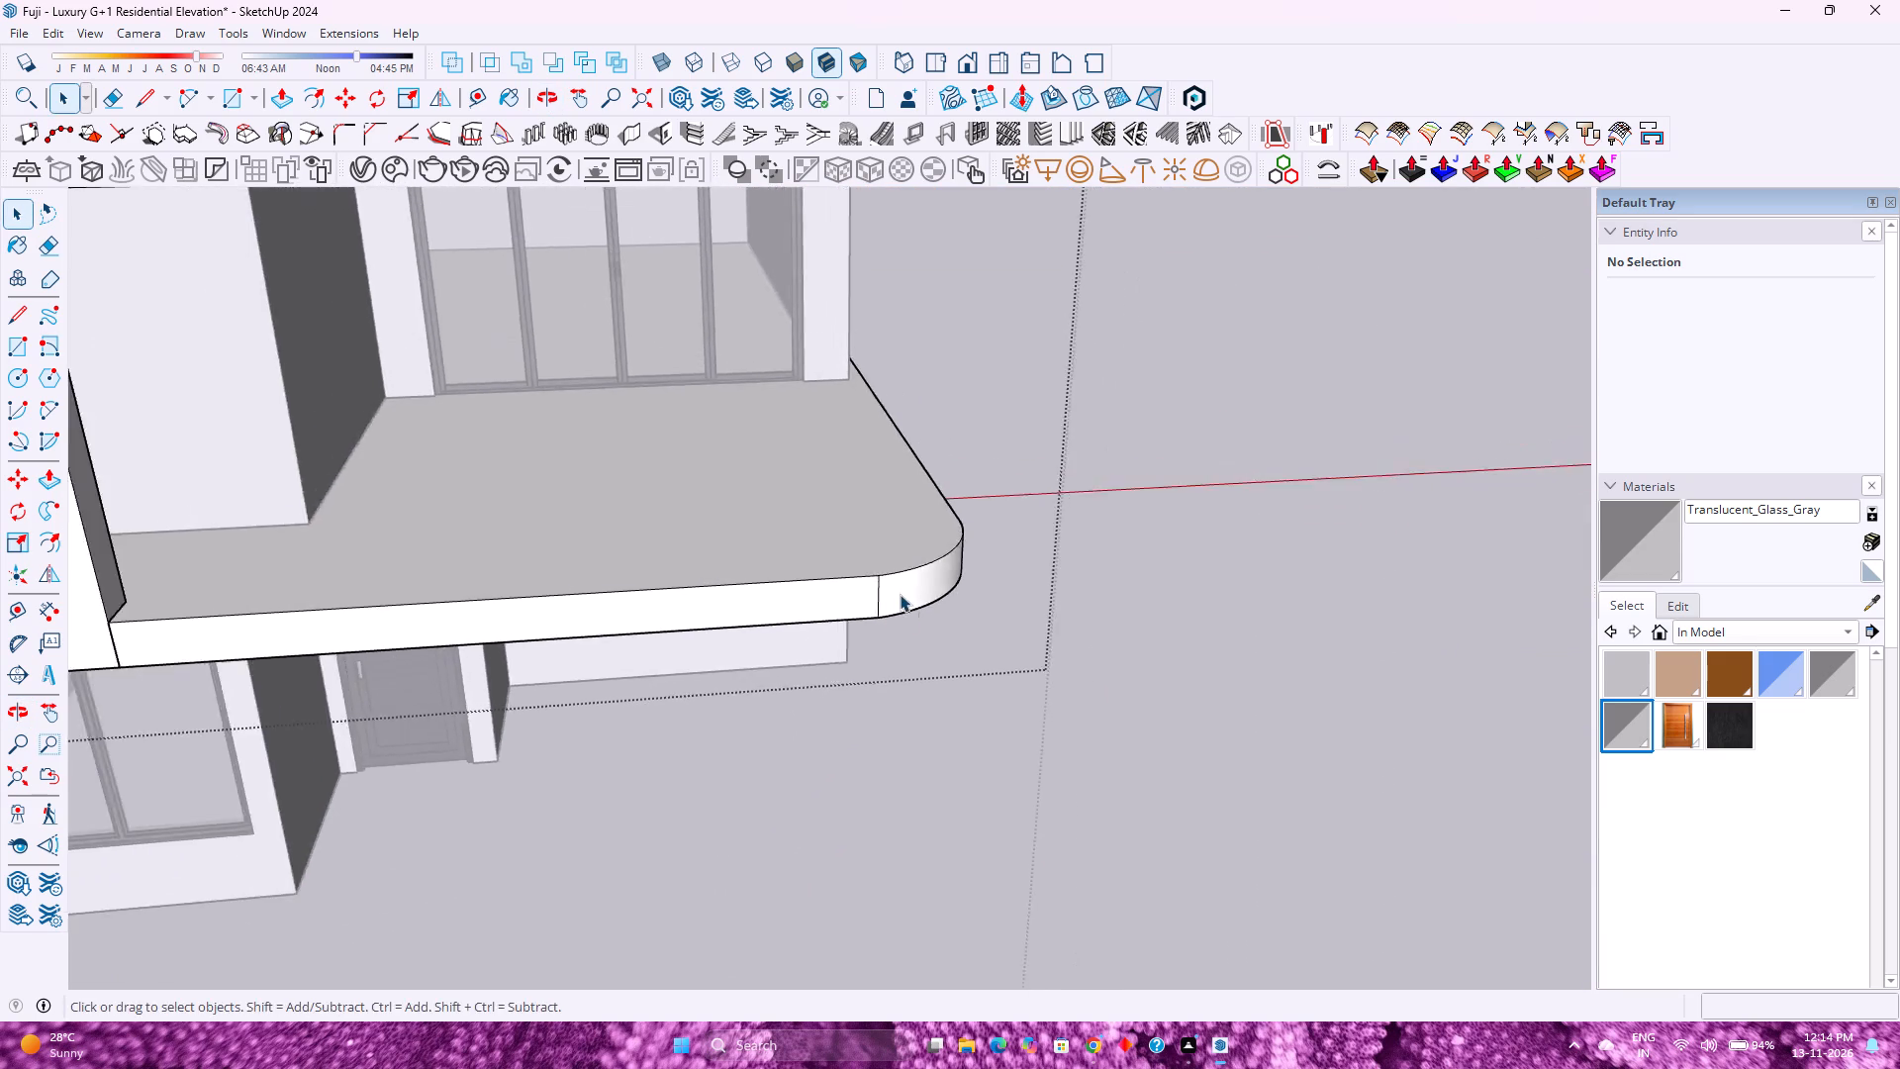
middle_click_drag(900, 594, 573, 946)
scroll(698, 680, "down", 3)
middle_click_drag(820, 659, 871, 717)
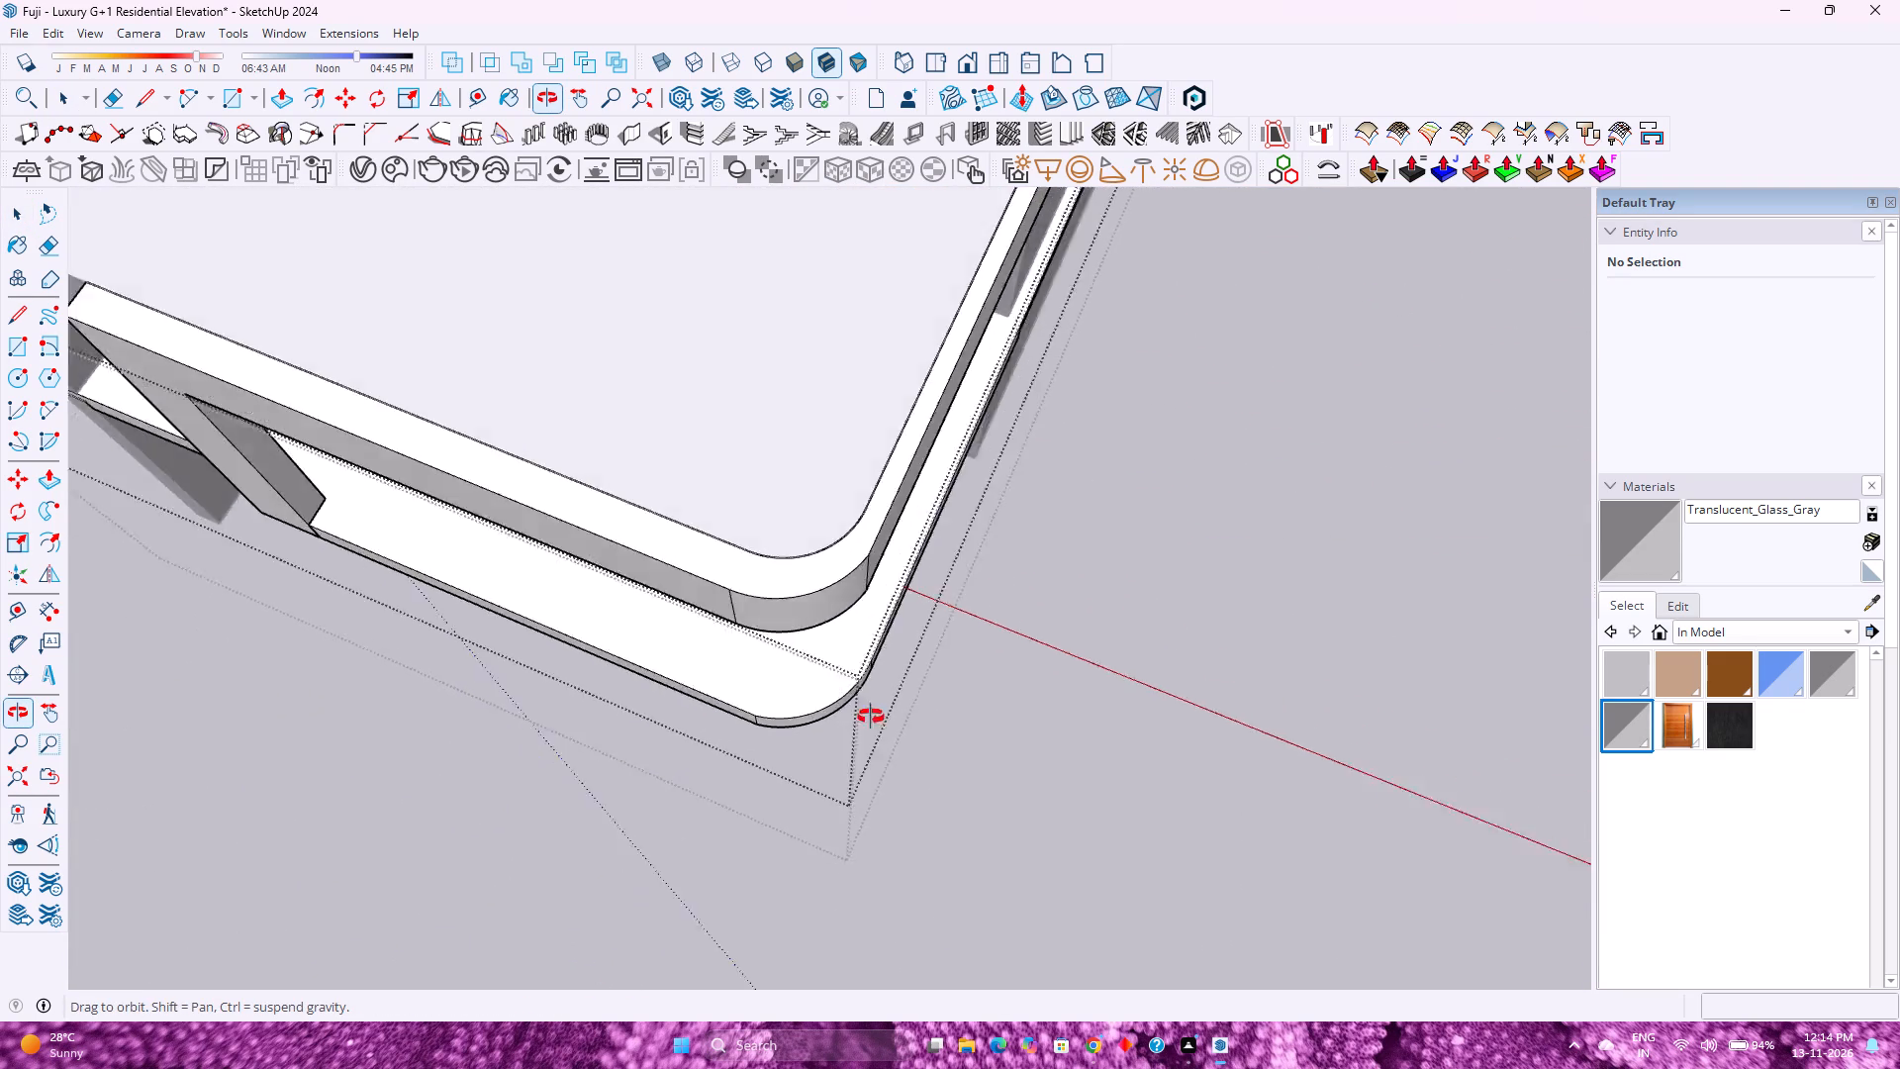
middle_click_drag(871, 717, 1071, 542)
scroll(874, 604, "down", 1)
middle_click_drag(881, 609, 888, 615)
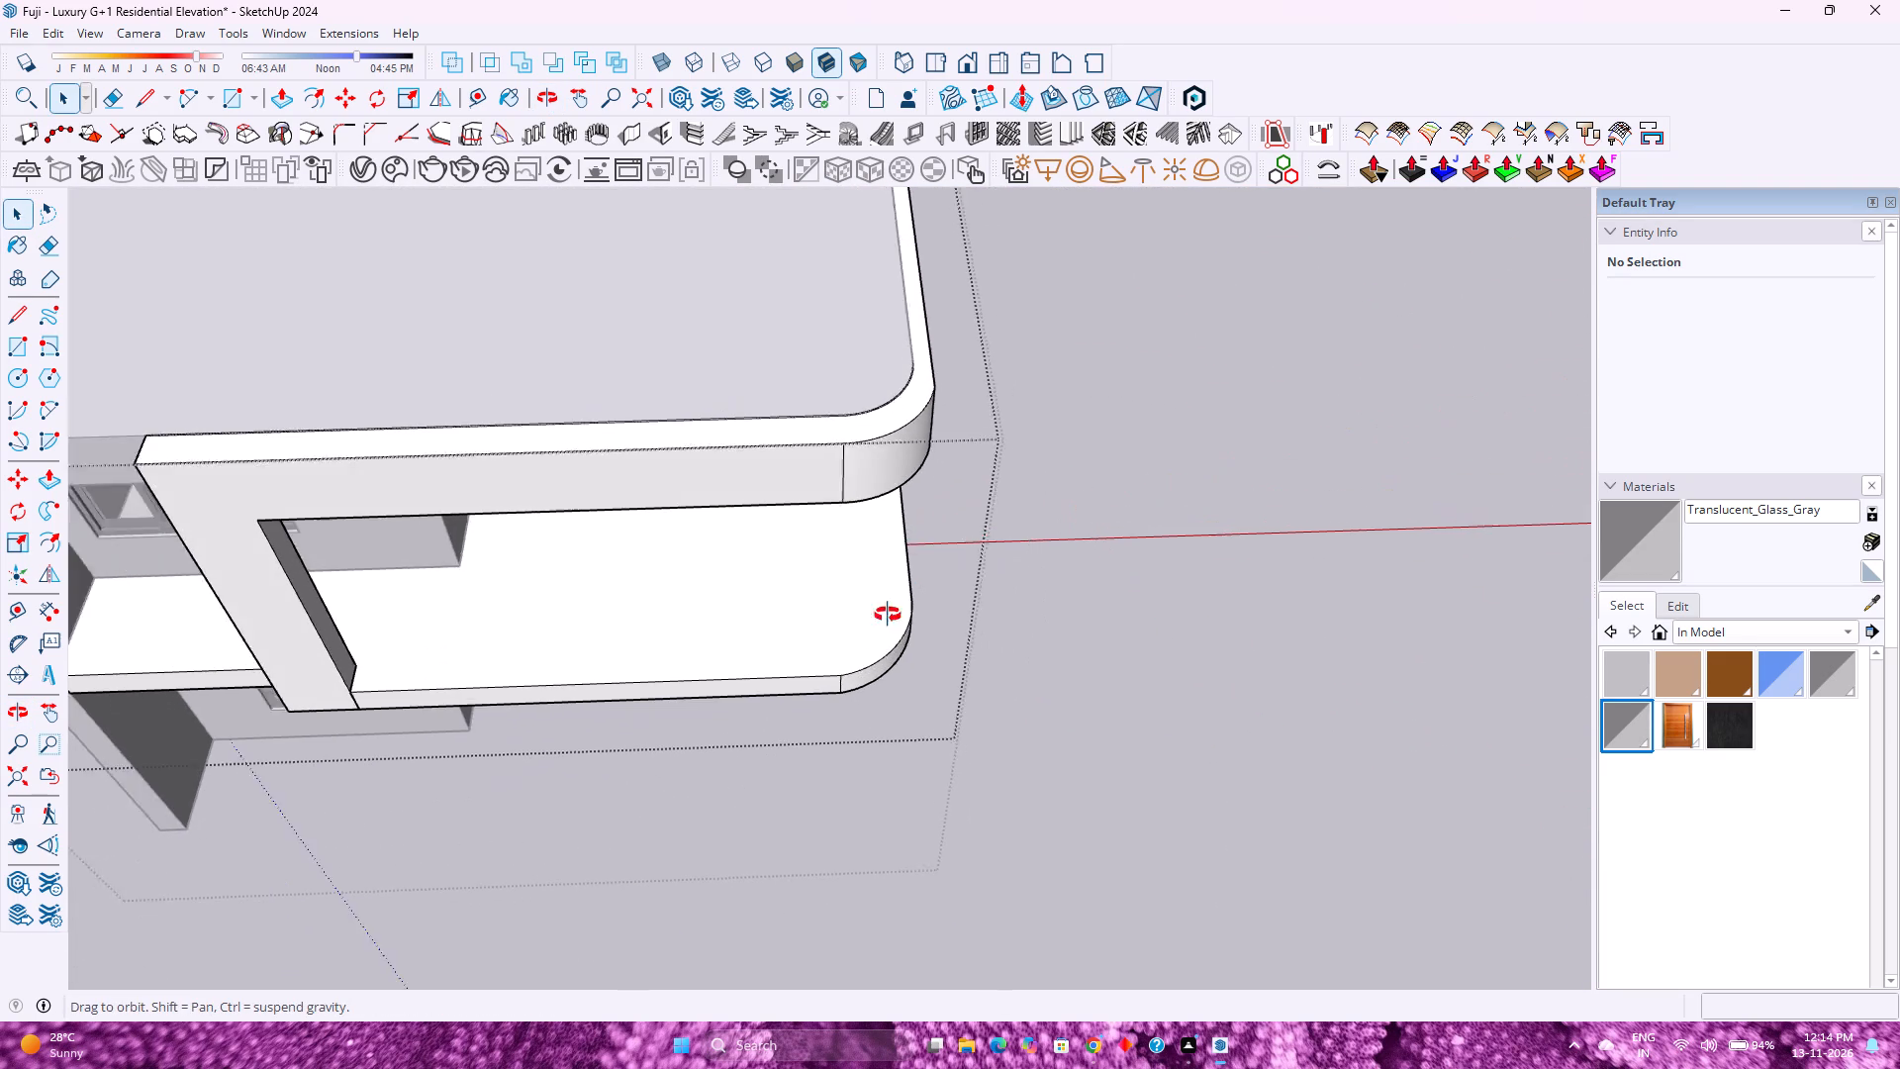
middle_click_drag(888, 615, 607, 482)
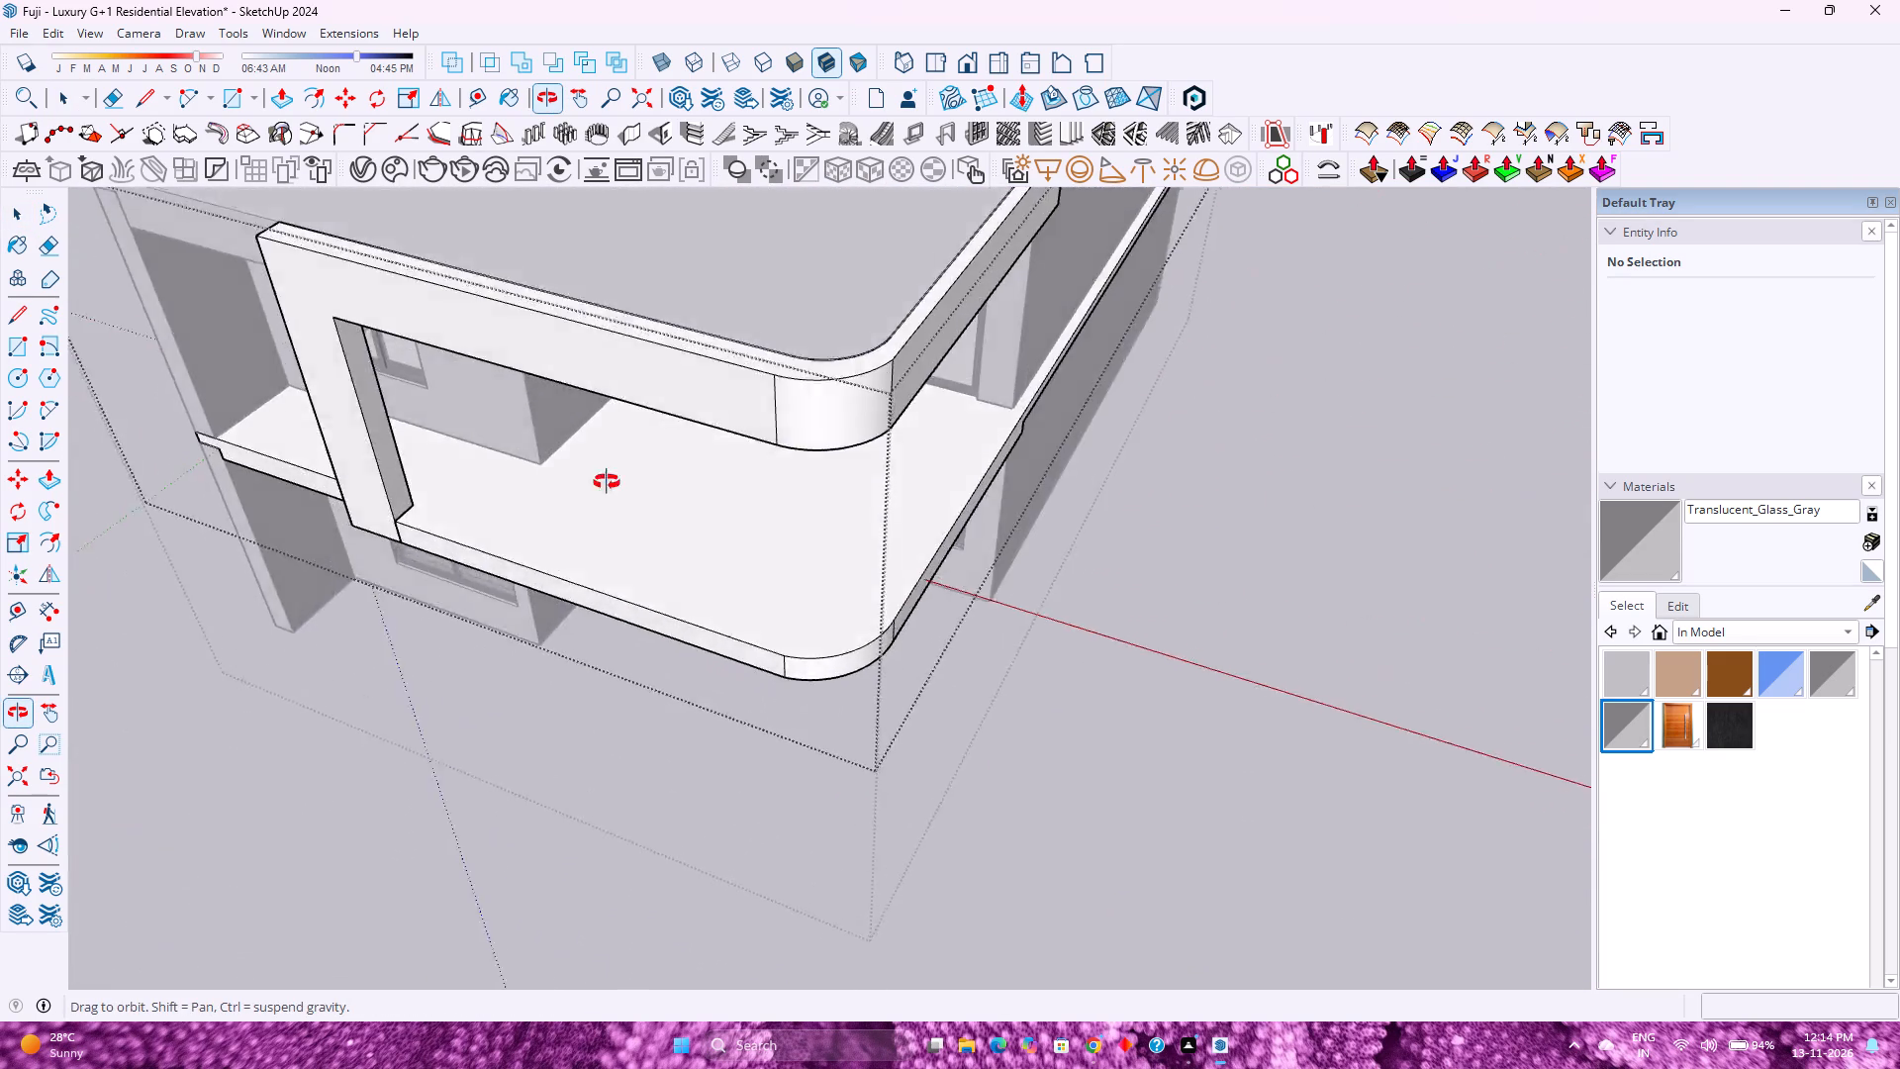
middle_click_drag(607, 482, 824, 291)
scroll(1003, 359, "down", 5)
middle_click_drag(913, 509, 1024, 288)
middle_click(1024, 288)
scroll(991, 295, "up", 4)
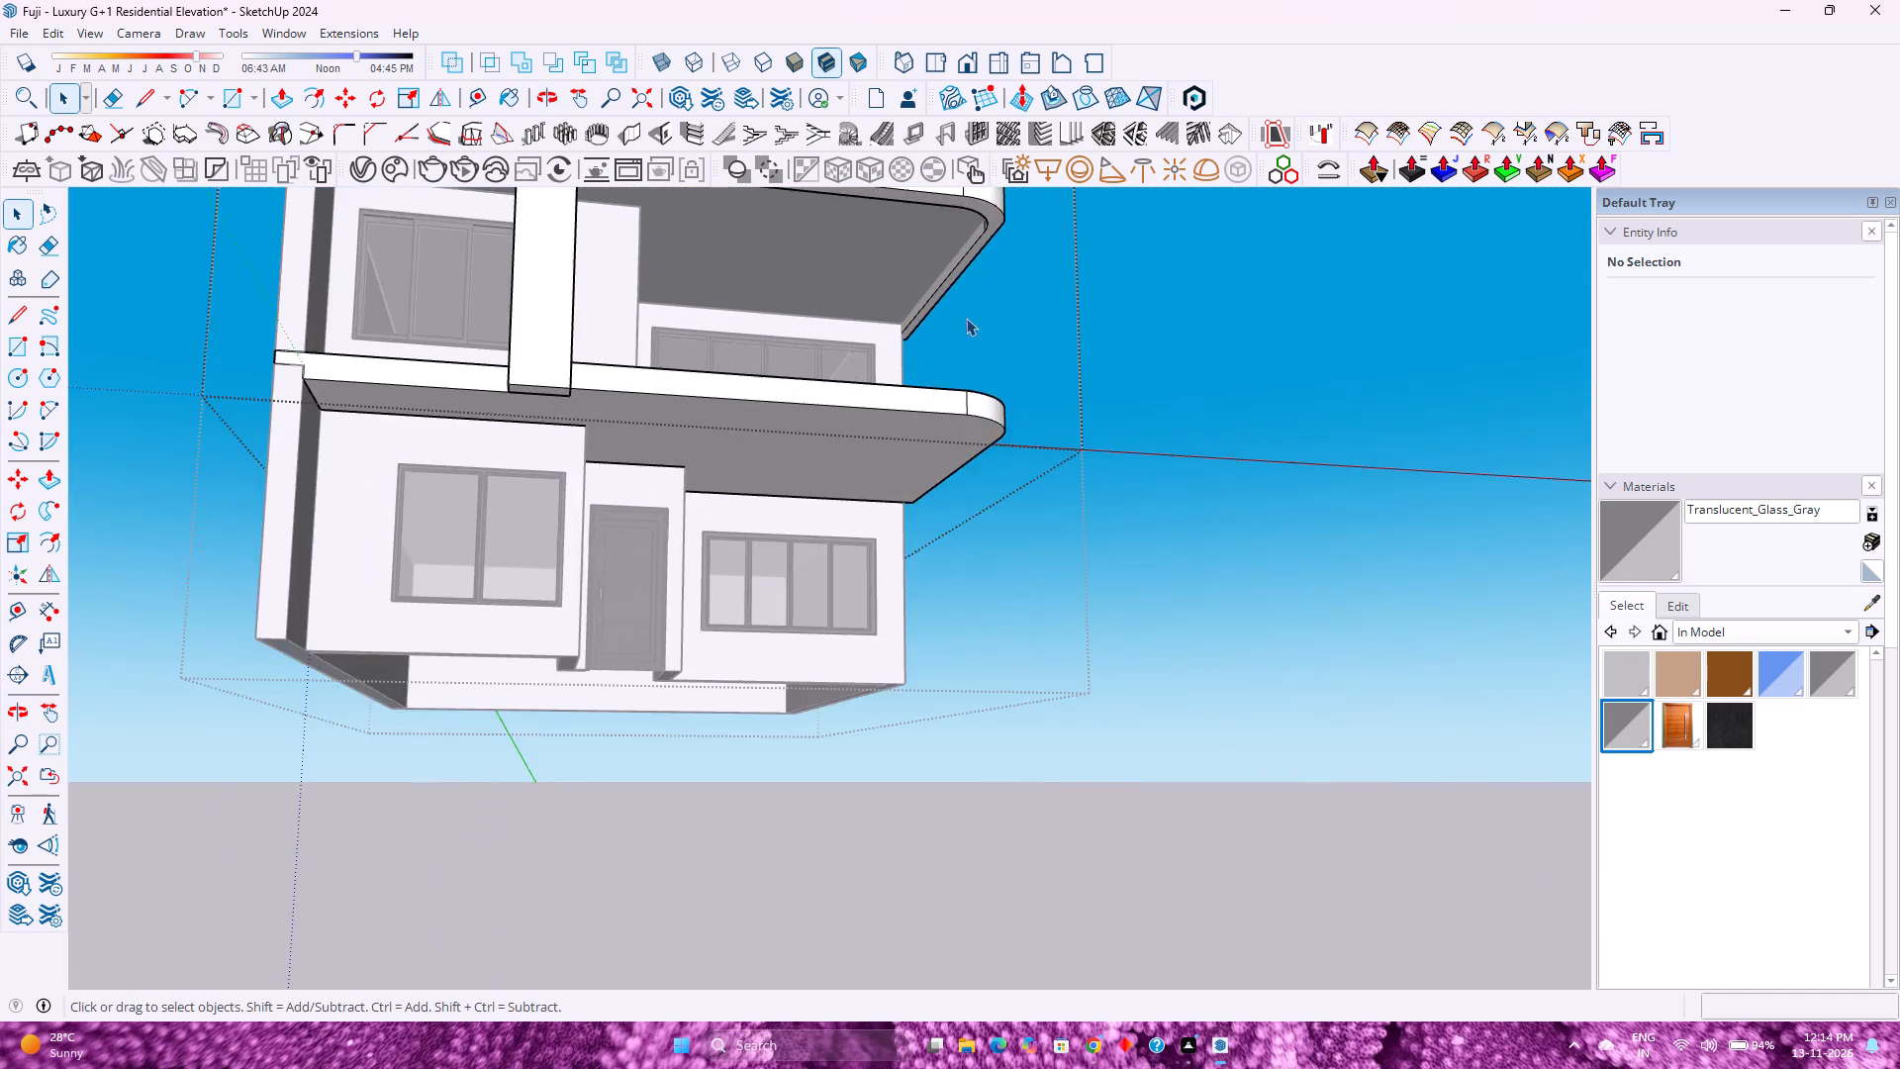
scroll(966, 318, "up", 5)
middle_click_drag(924, 377, 1211, 425, "shift")
scroll(1187, 418, "down", 3)
middle_click_drag(1162, 470, 966, 560)
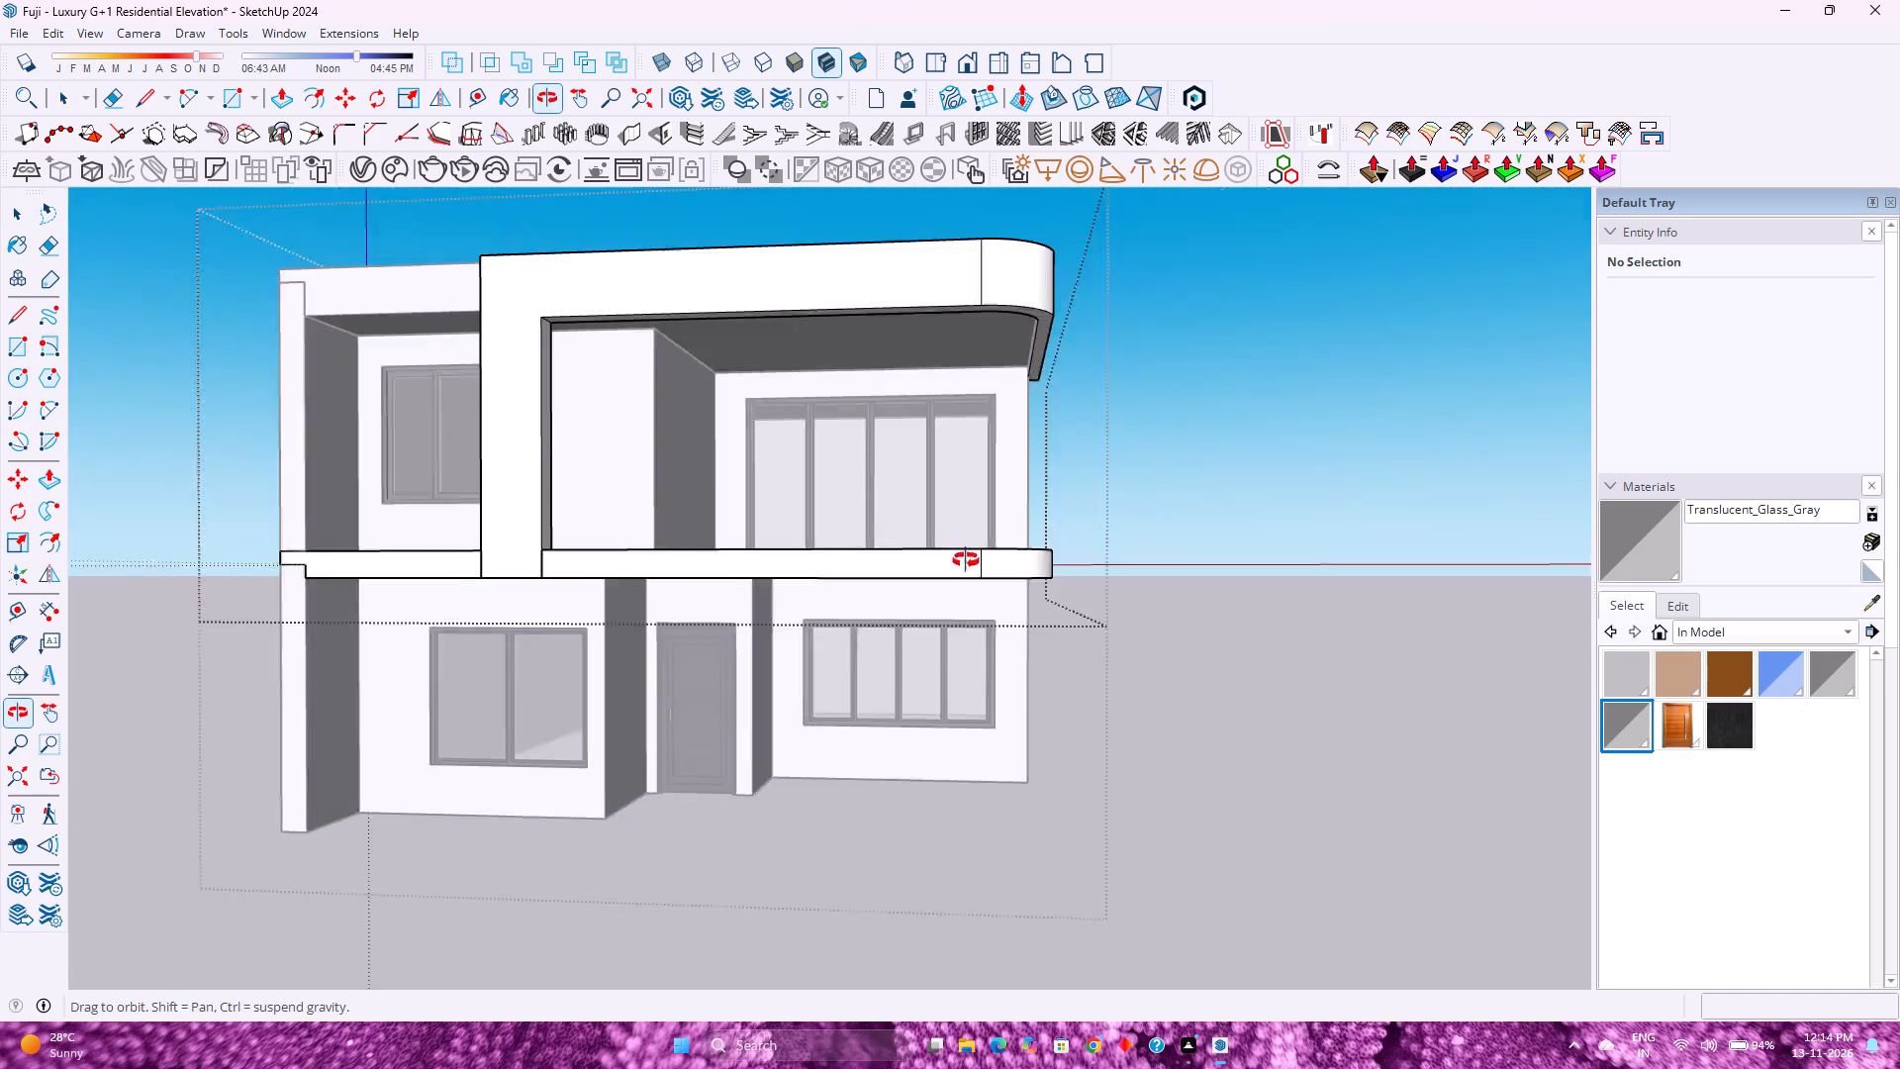
middle_click_drag(966, 560, 829, 602)
scroll(624, 642, "up", 3)
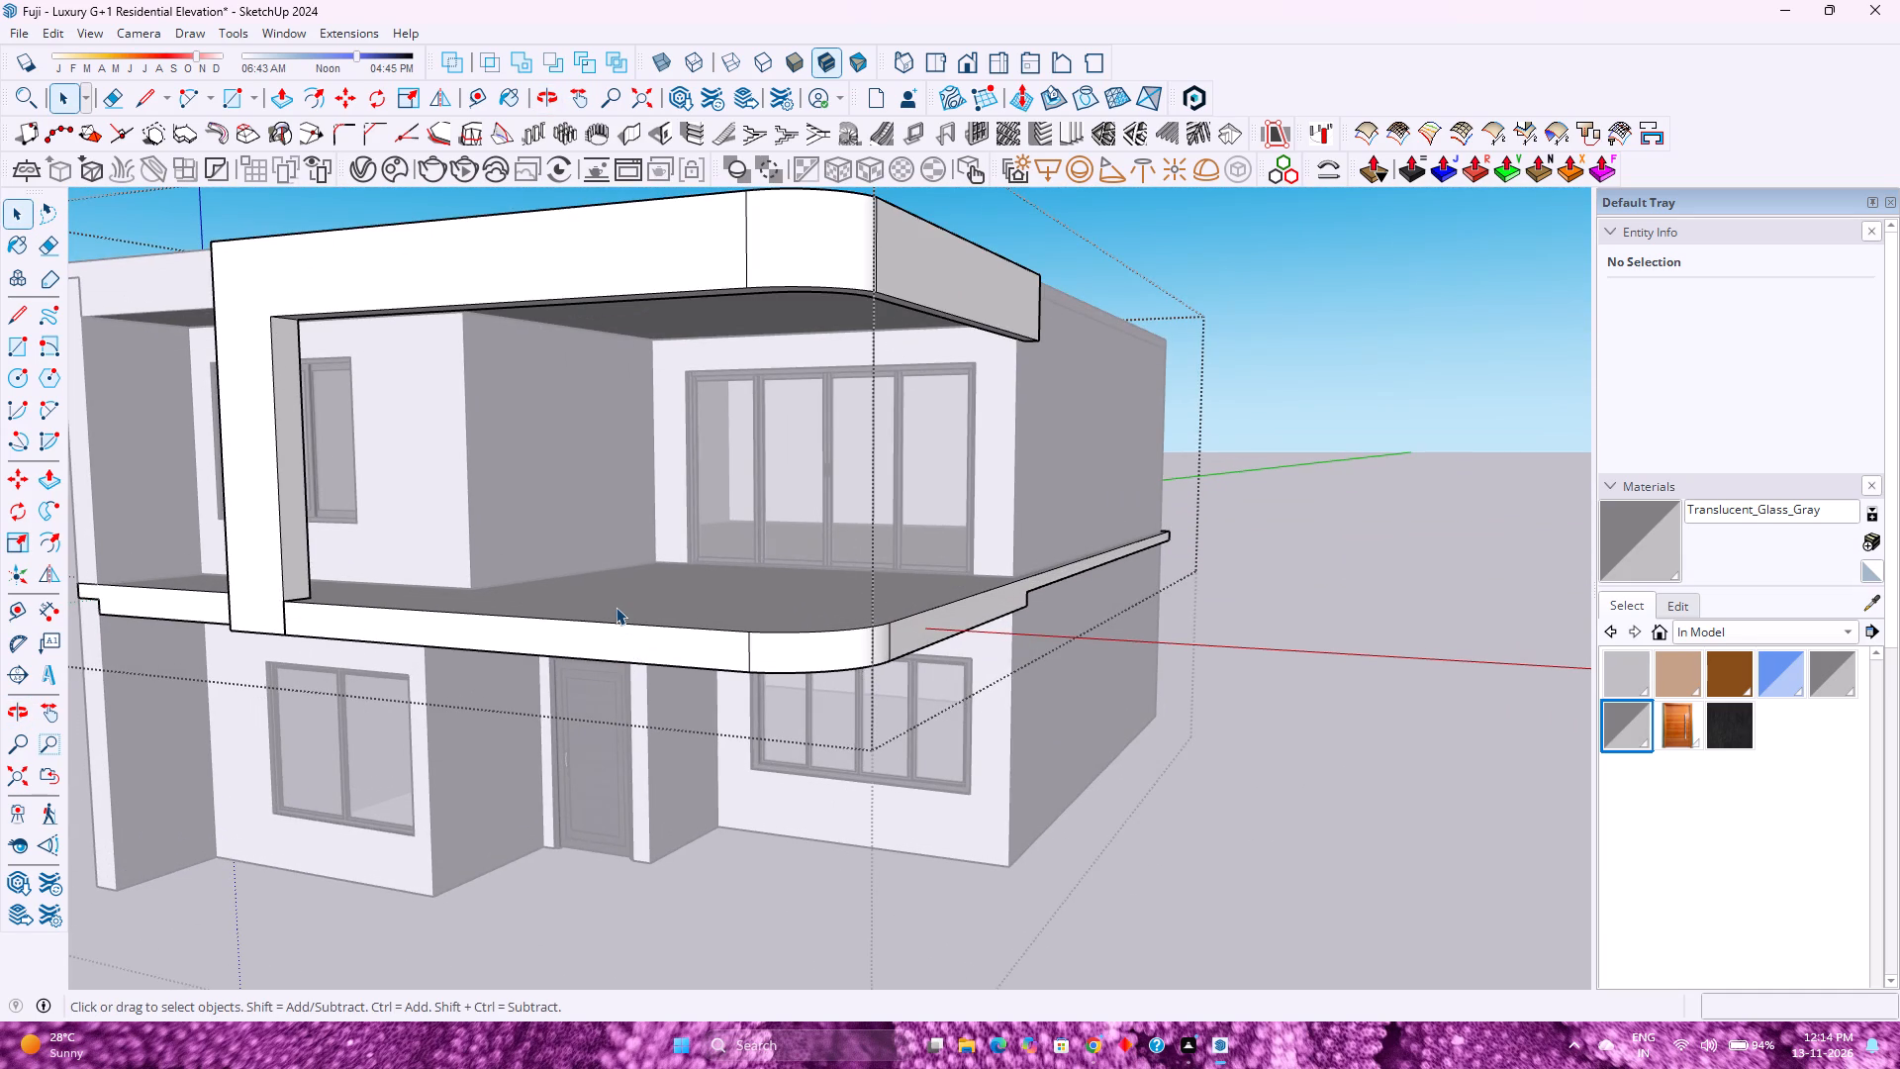
Push/Pull the balcony slab's underside down by 6".
middle_click_drag(536, 618, 754, 375)
middle_click(754, 375)
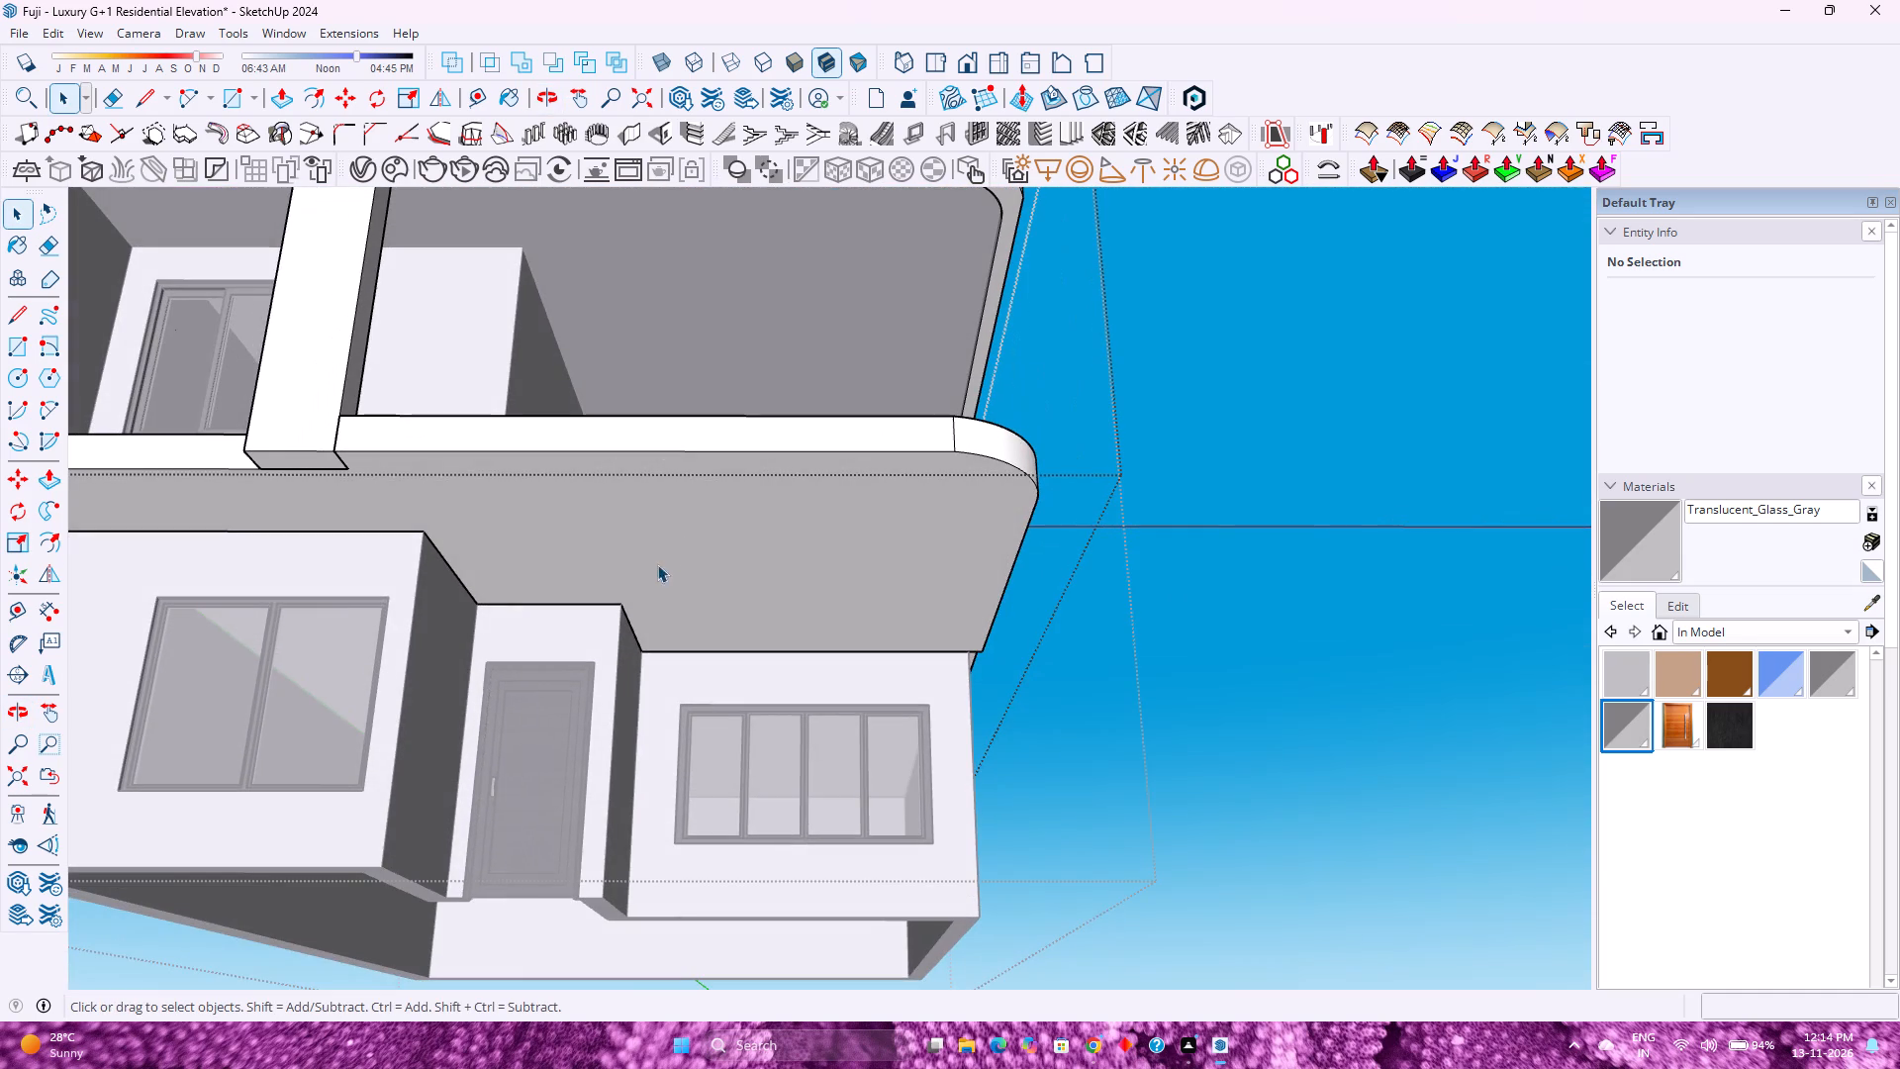
double_click(673, 534)
scroll(673, 534, "up", 3)
key("p")
left_click(679, 528)
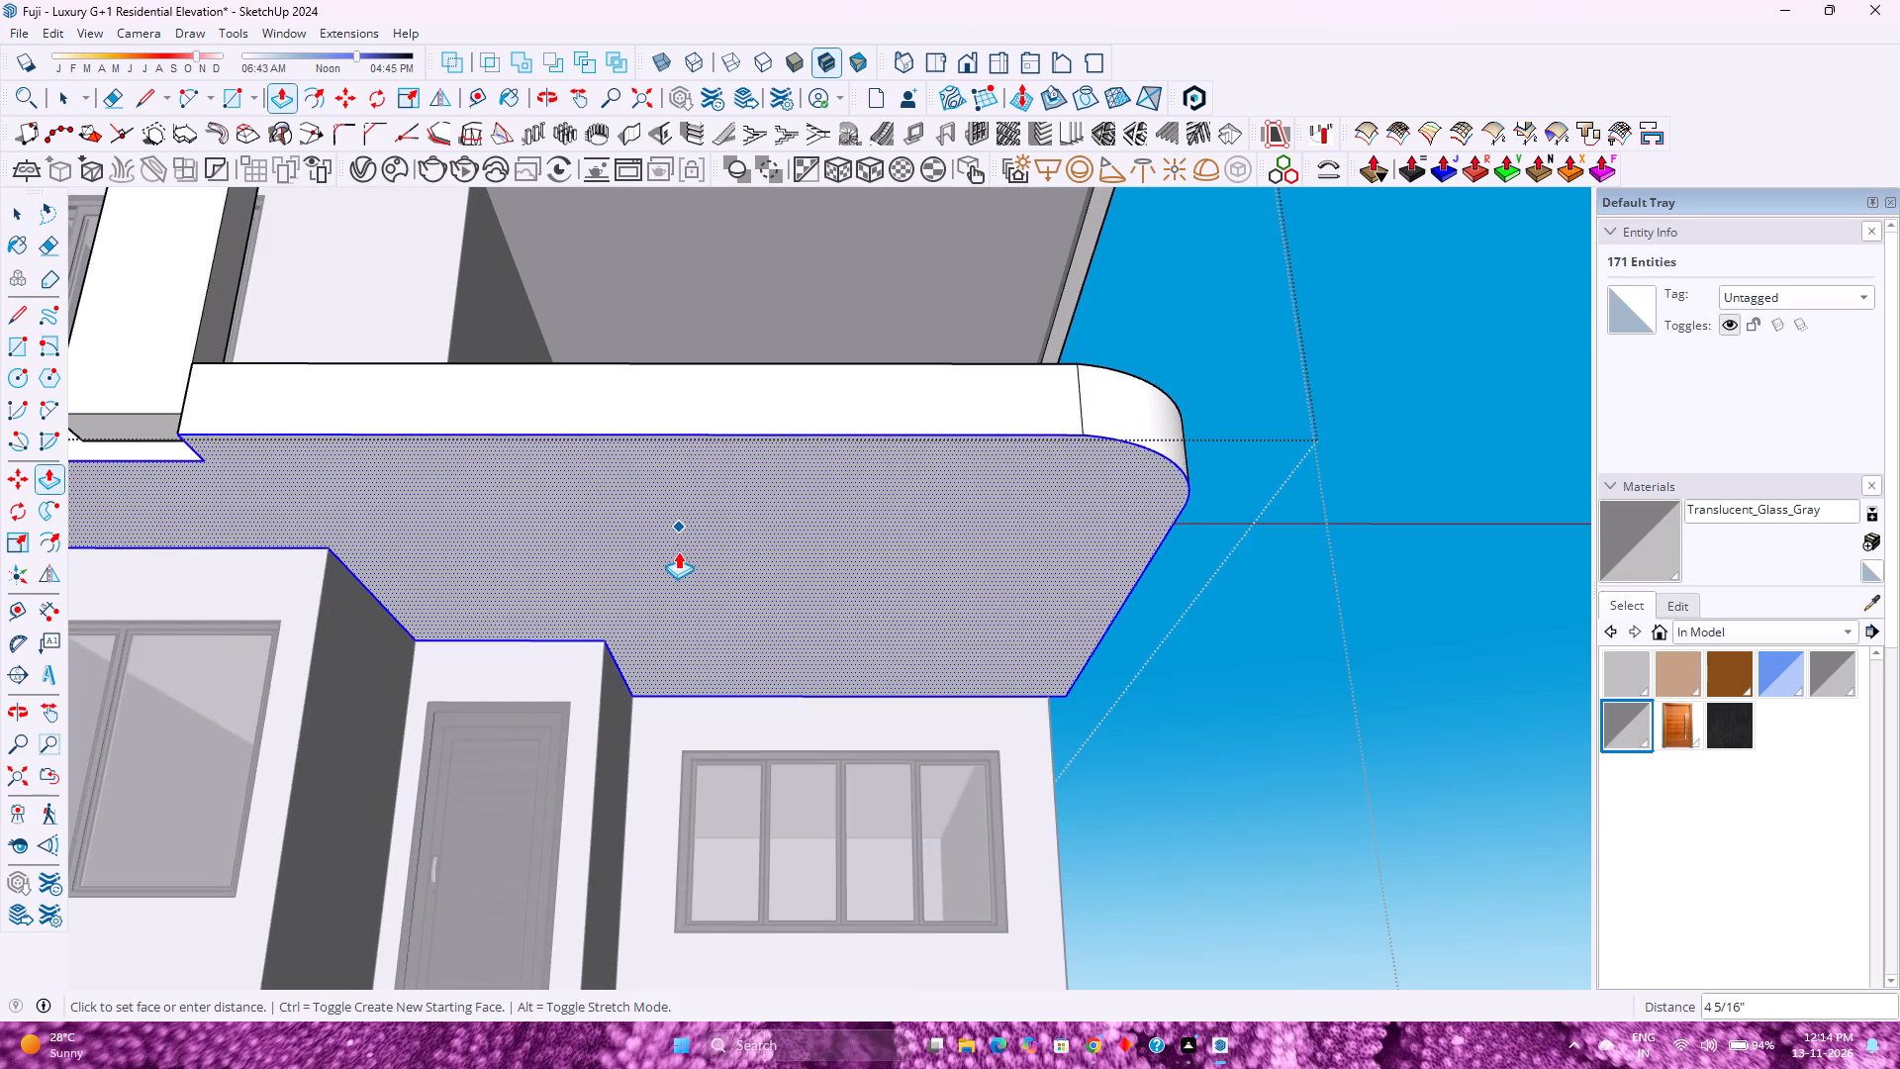
key("6")
key("Return")
scroll(678, 550, "down", 8)
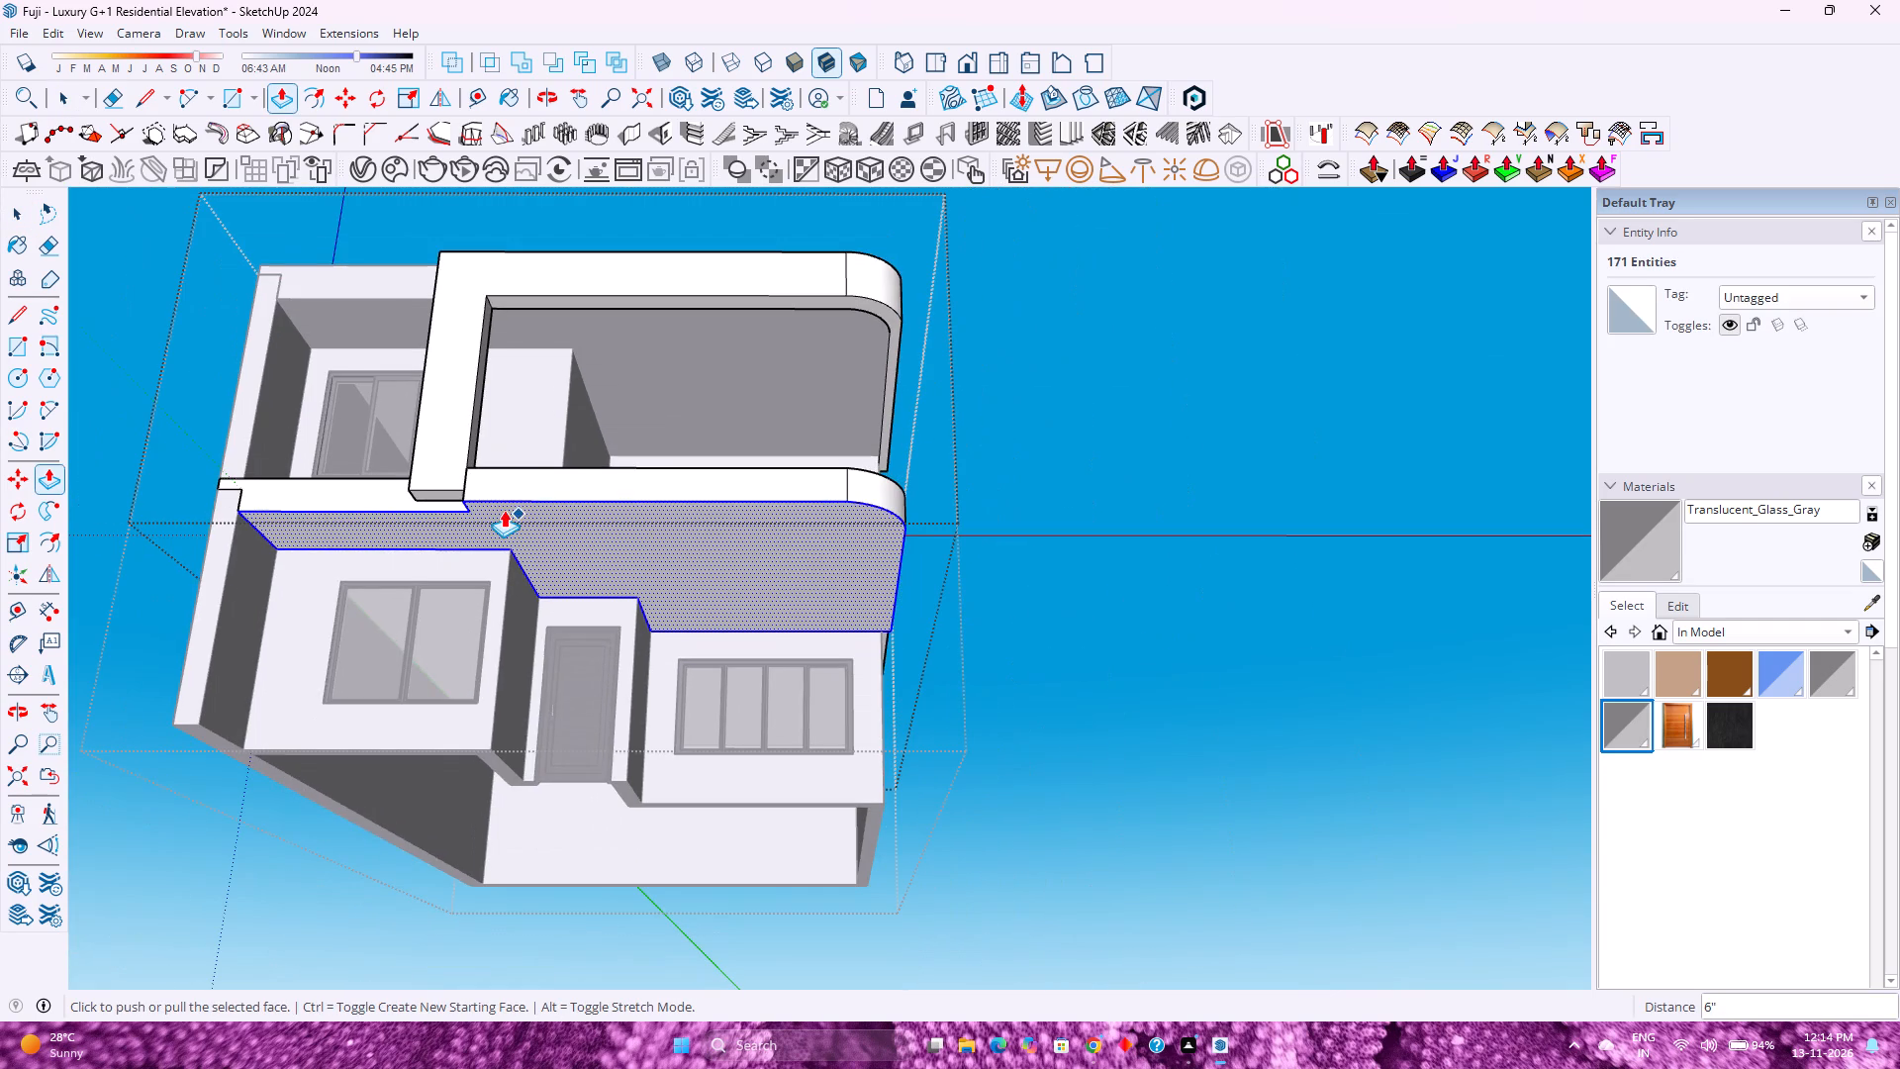
key("Escape")
scroll(414, 489, "up", 4)
key("Escape")
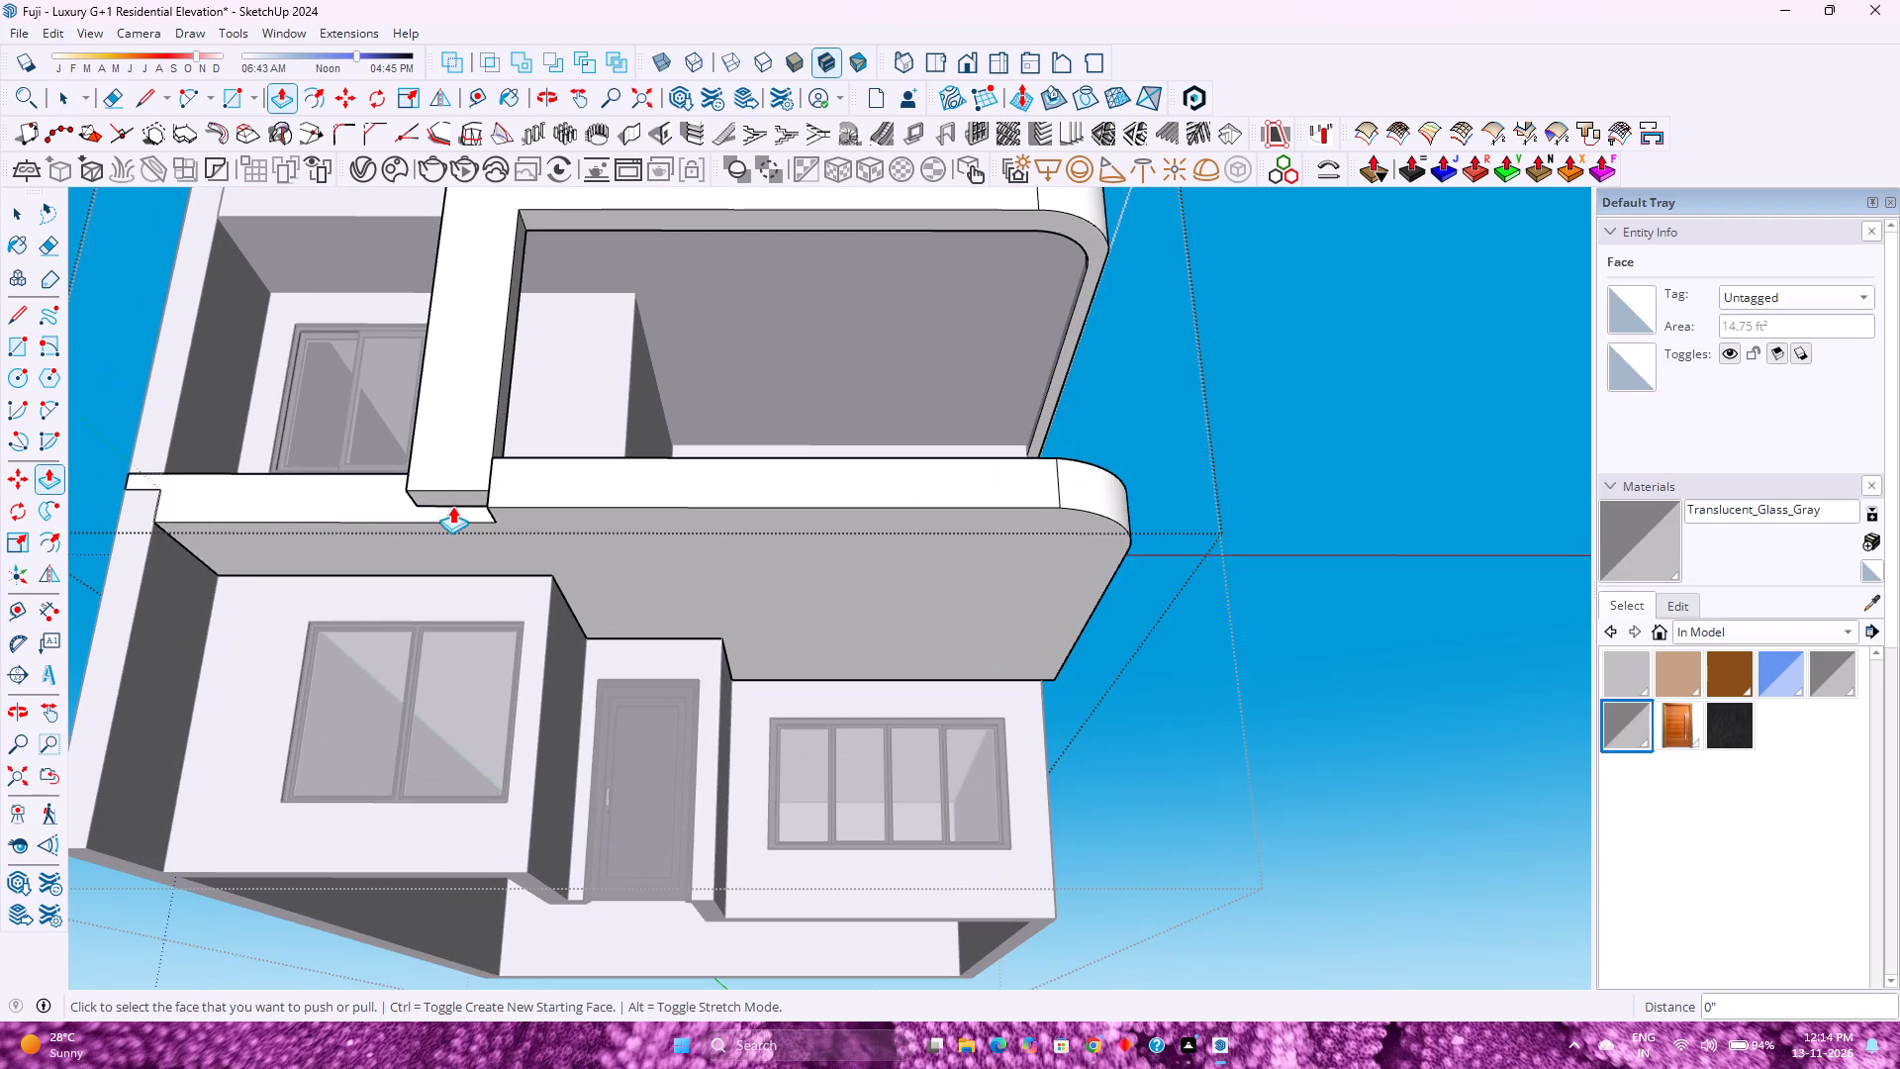
Extend the bottom face of the façade frame's vertical leg down by the same 6".
scroll(432, 472, "up", 4)
key("space")
double_click(447, 461)
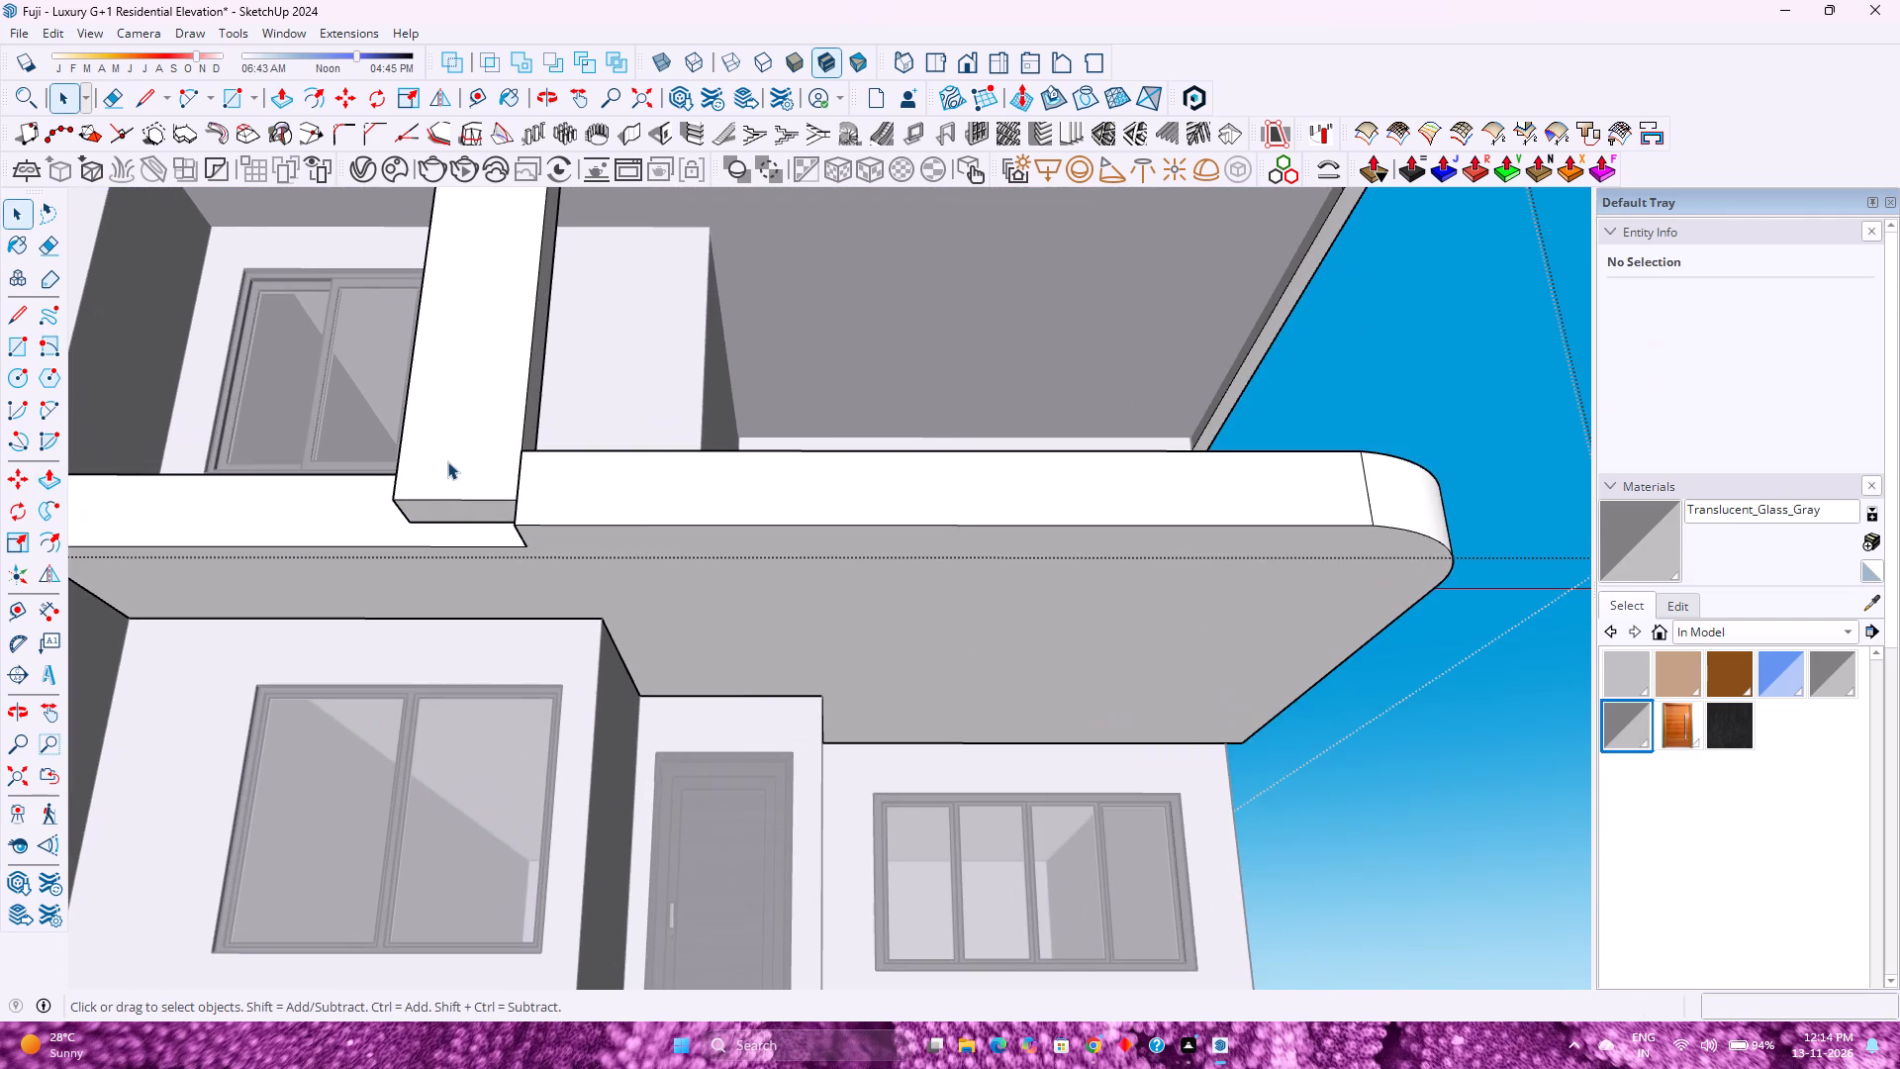
scroll(447, 461, "up", 4)
key("p")
double_click(455, 536)
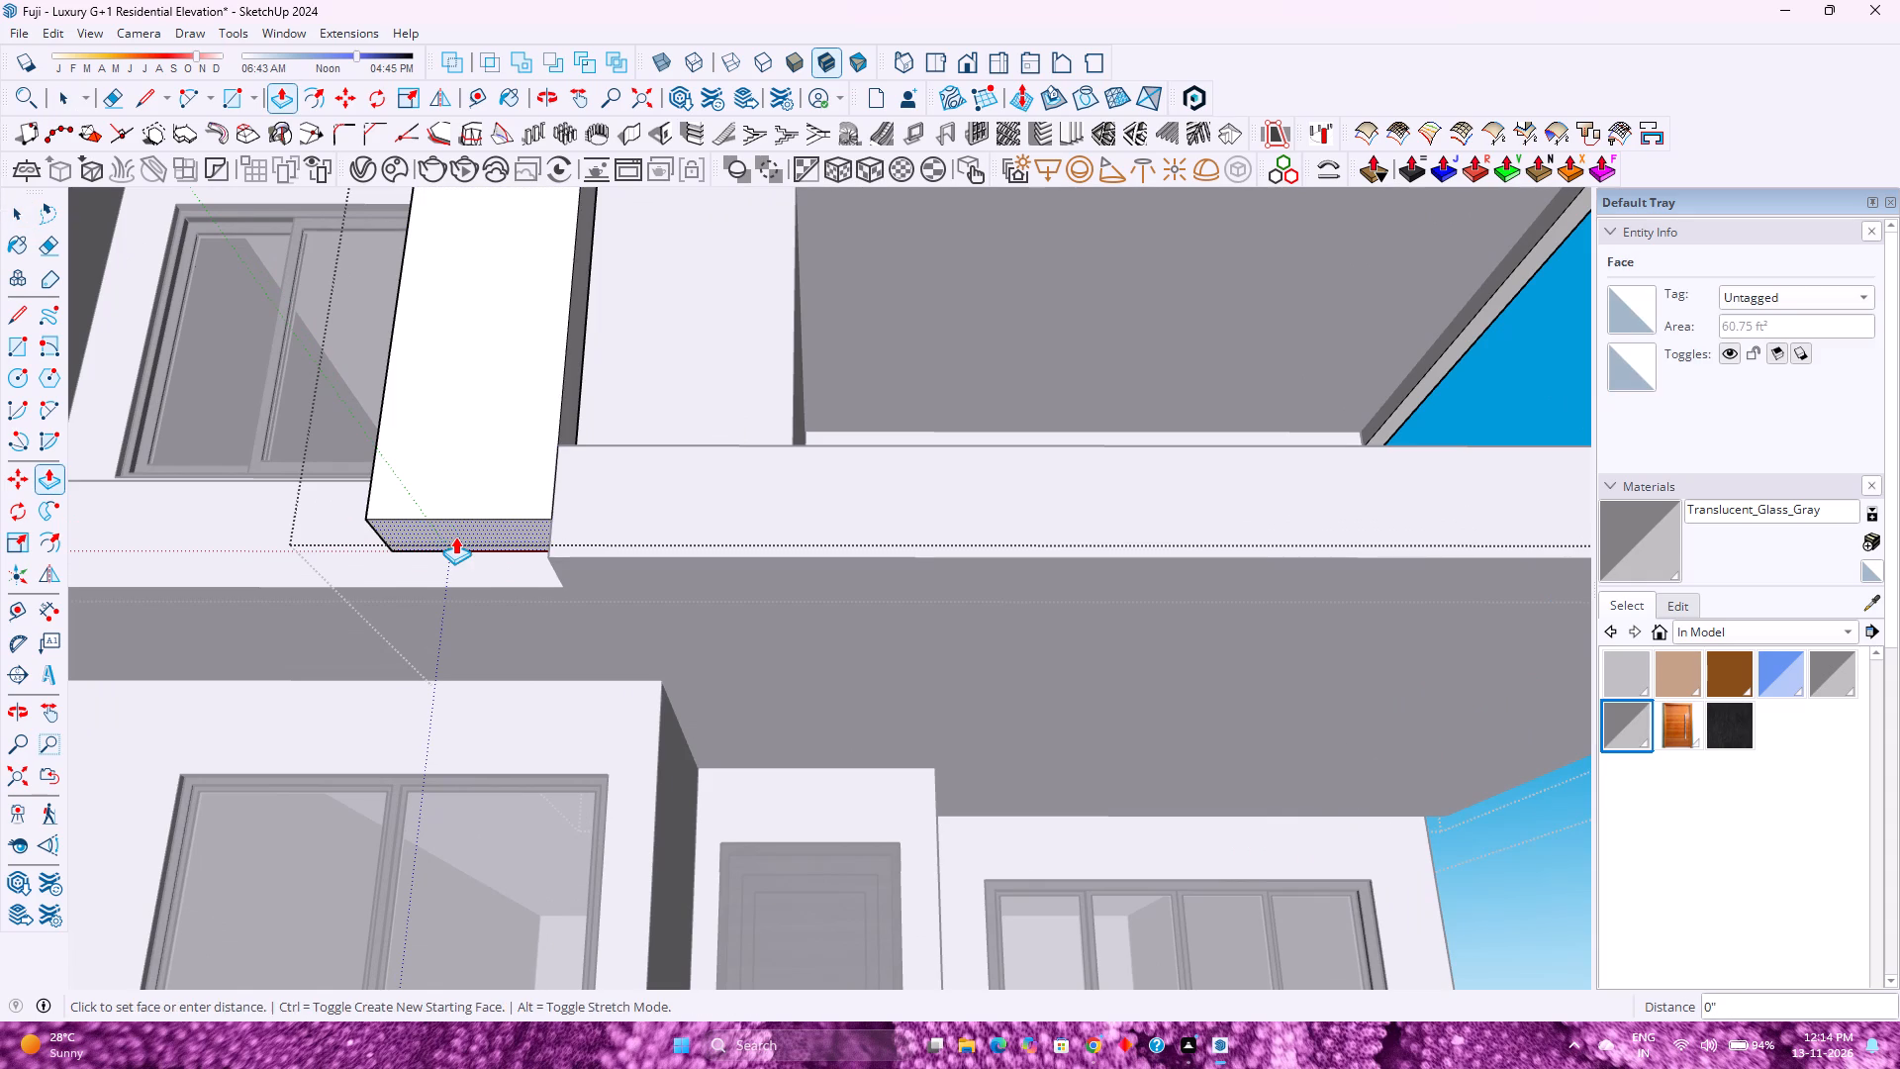
scroll(501, 528, "down", 9)
middle_click_drag(570, 512, 632, 771)
scroll(639, 690, "down", 4)
key("space")
key("Escape")
Open the façade frame for editing and place guides along its outer vertical edge and its top edge.
scroll(821, 526, "down", 3)
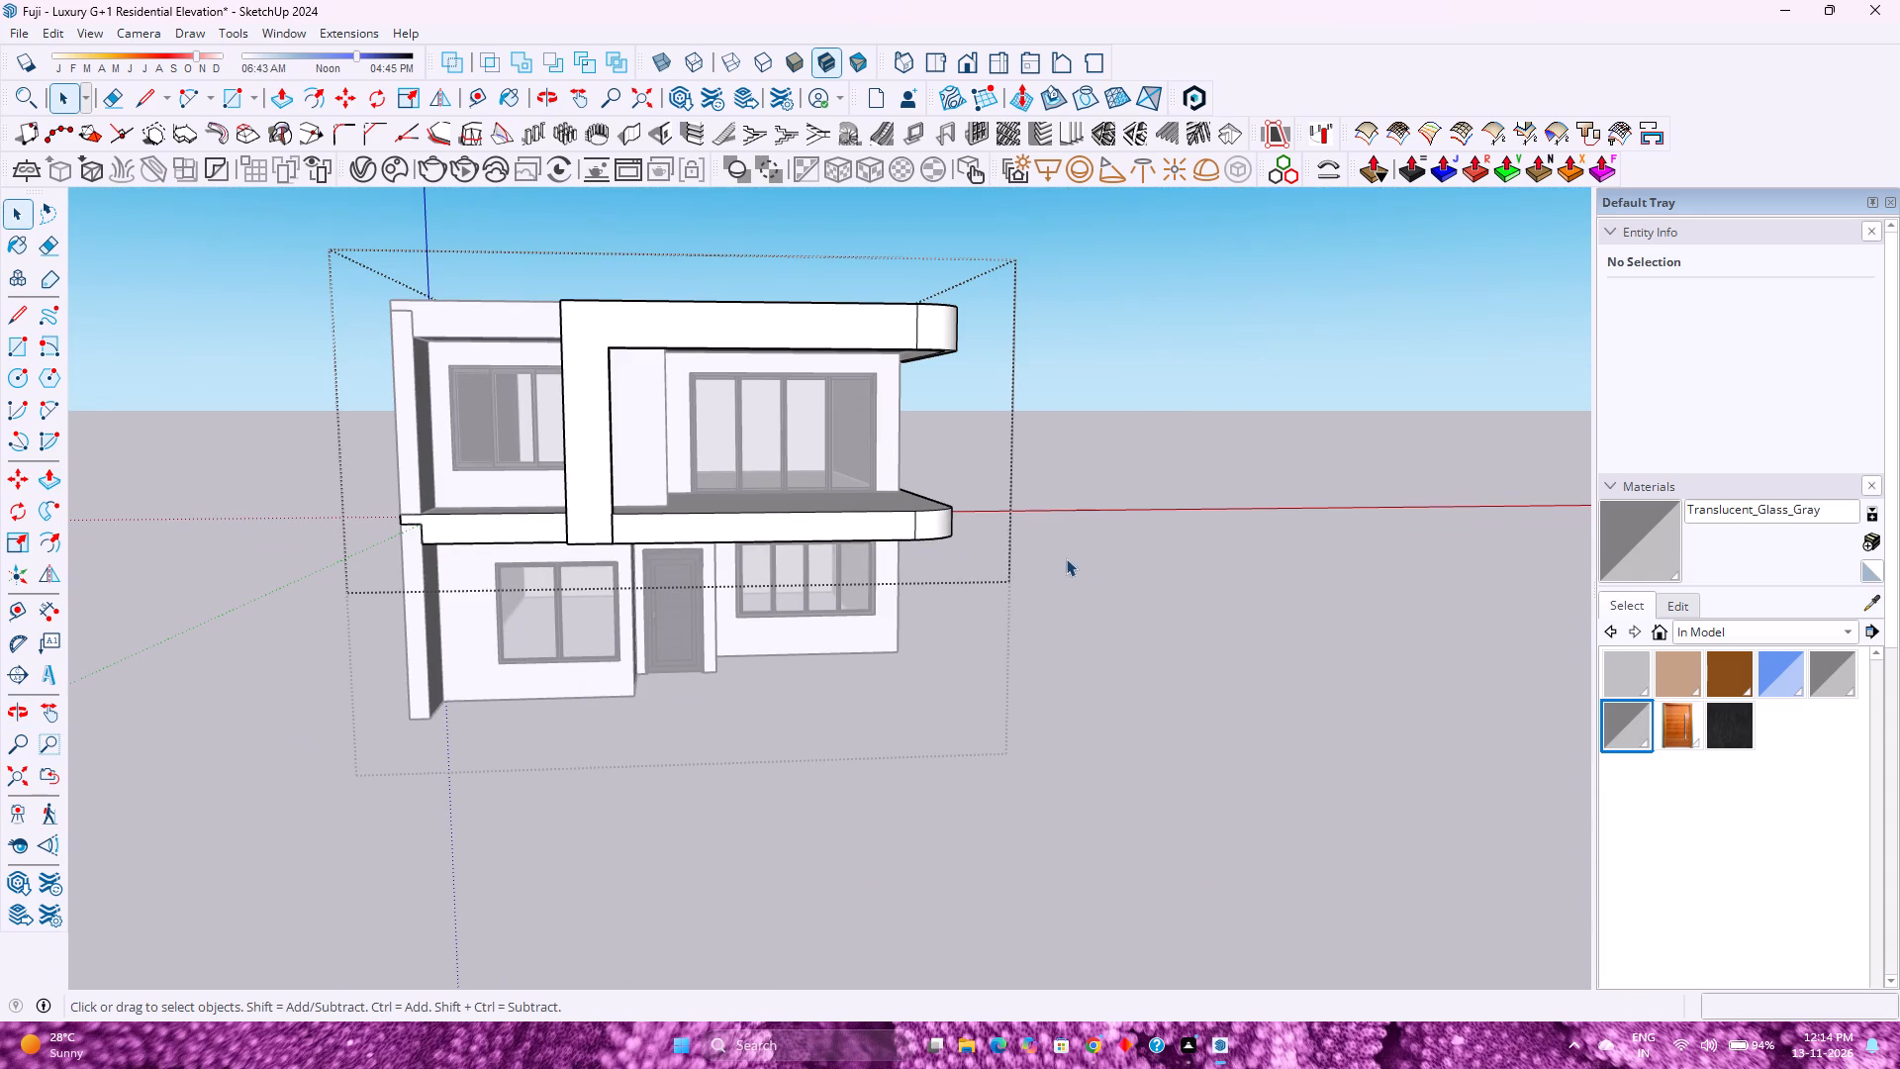
scroll(792, 476, "up", 1)
middle_click_drag(776, 473, 843, 542, "shift")
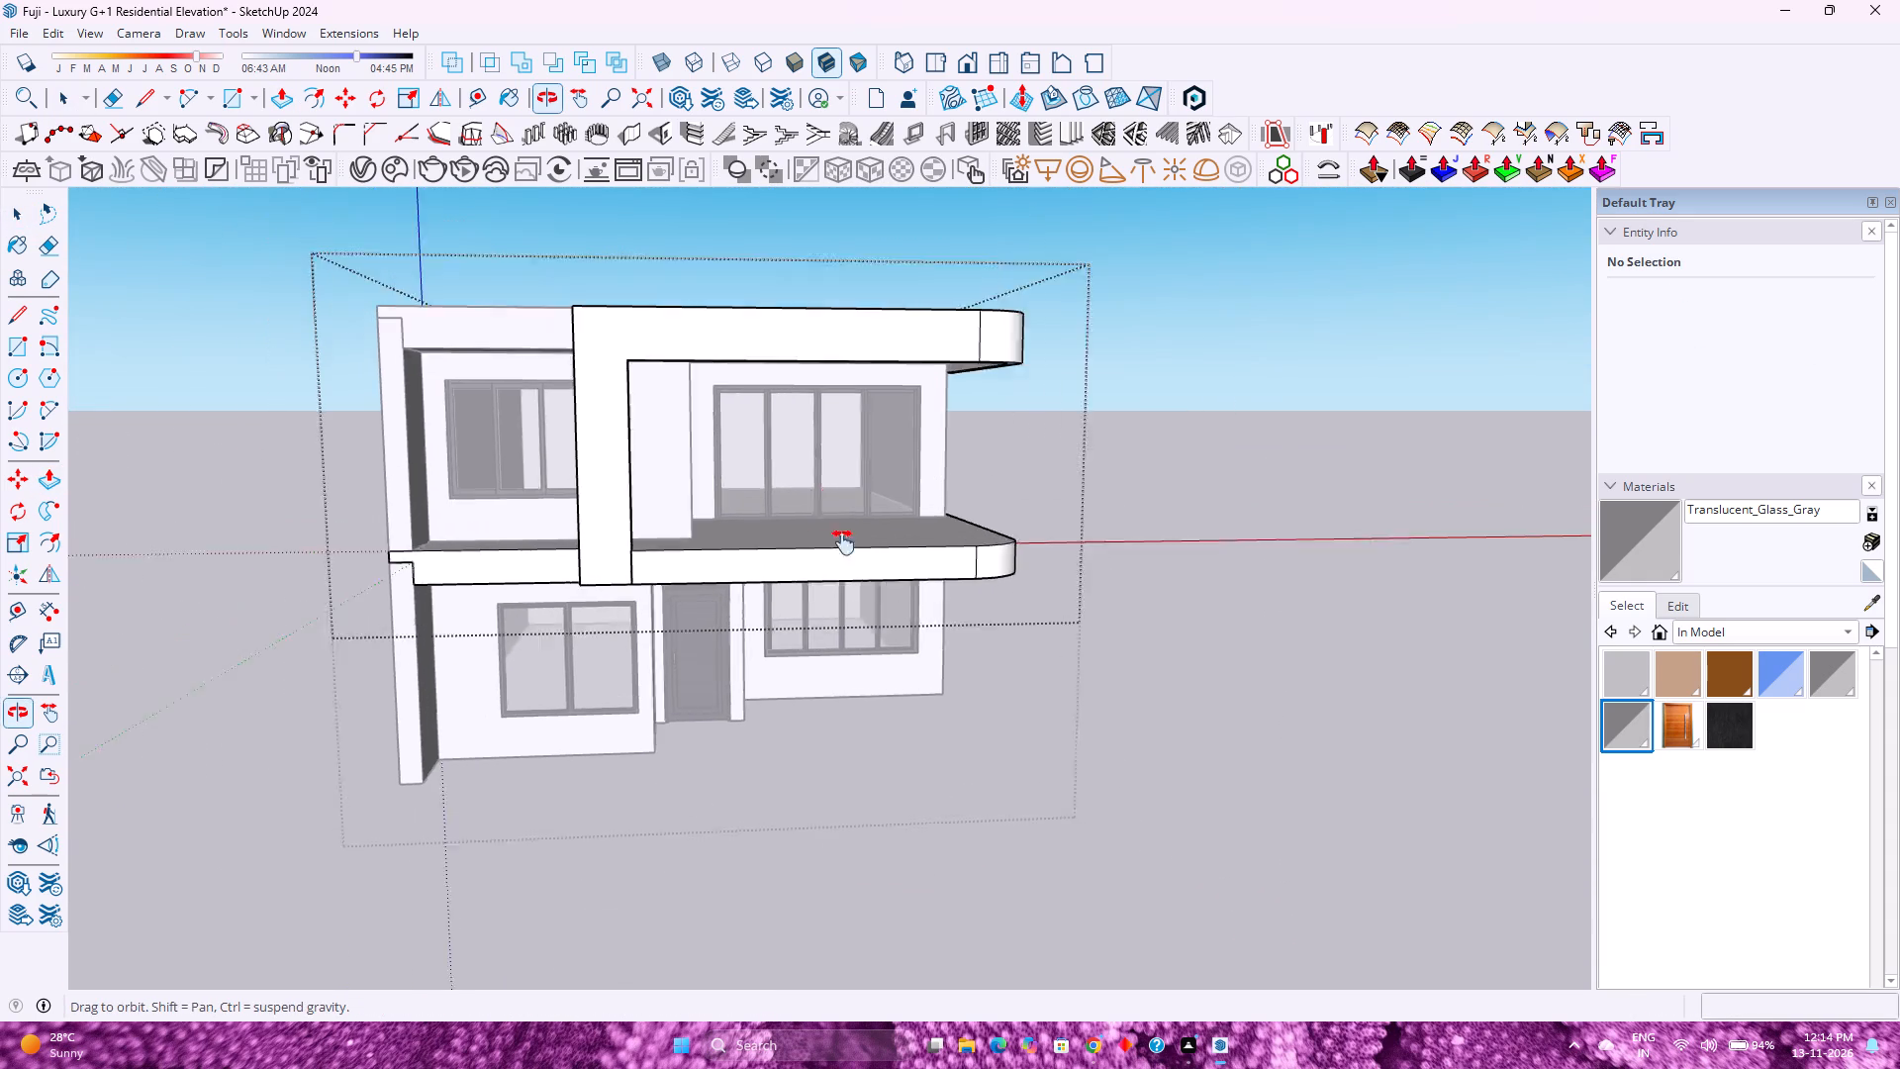
middle_click_drag(843, 542, 905, 850, "shift")
middle_click_drag(812, 809, 802, 652, "shift")
middle_click(802, 652, "shift")
scroll(790, 599, "up", 3)
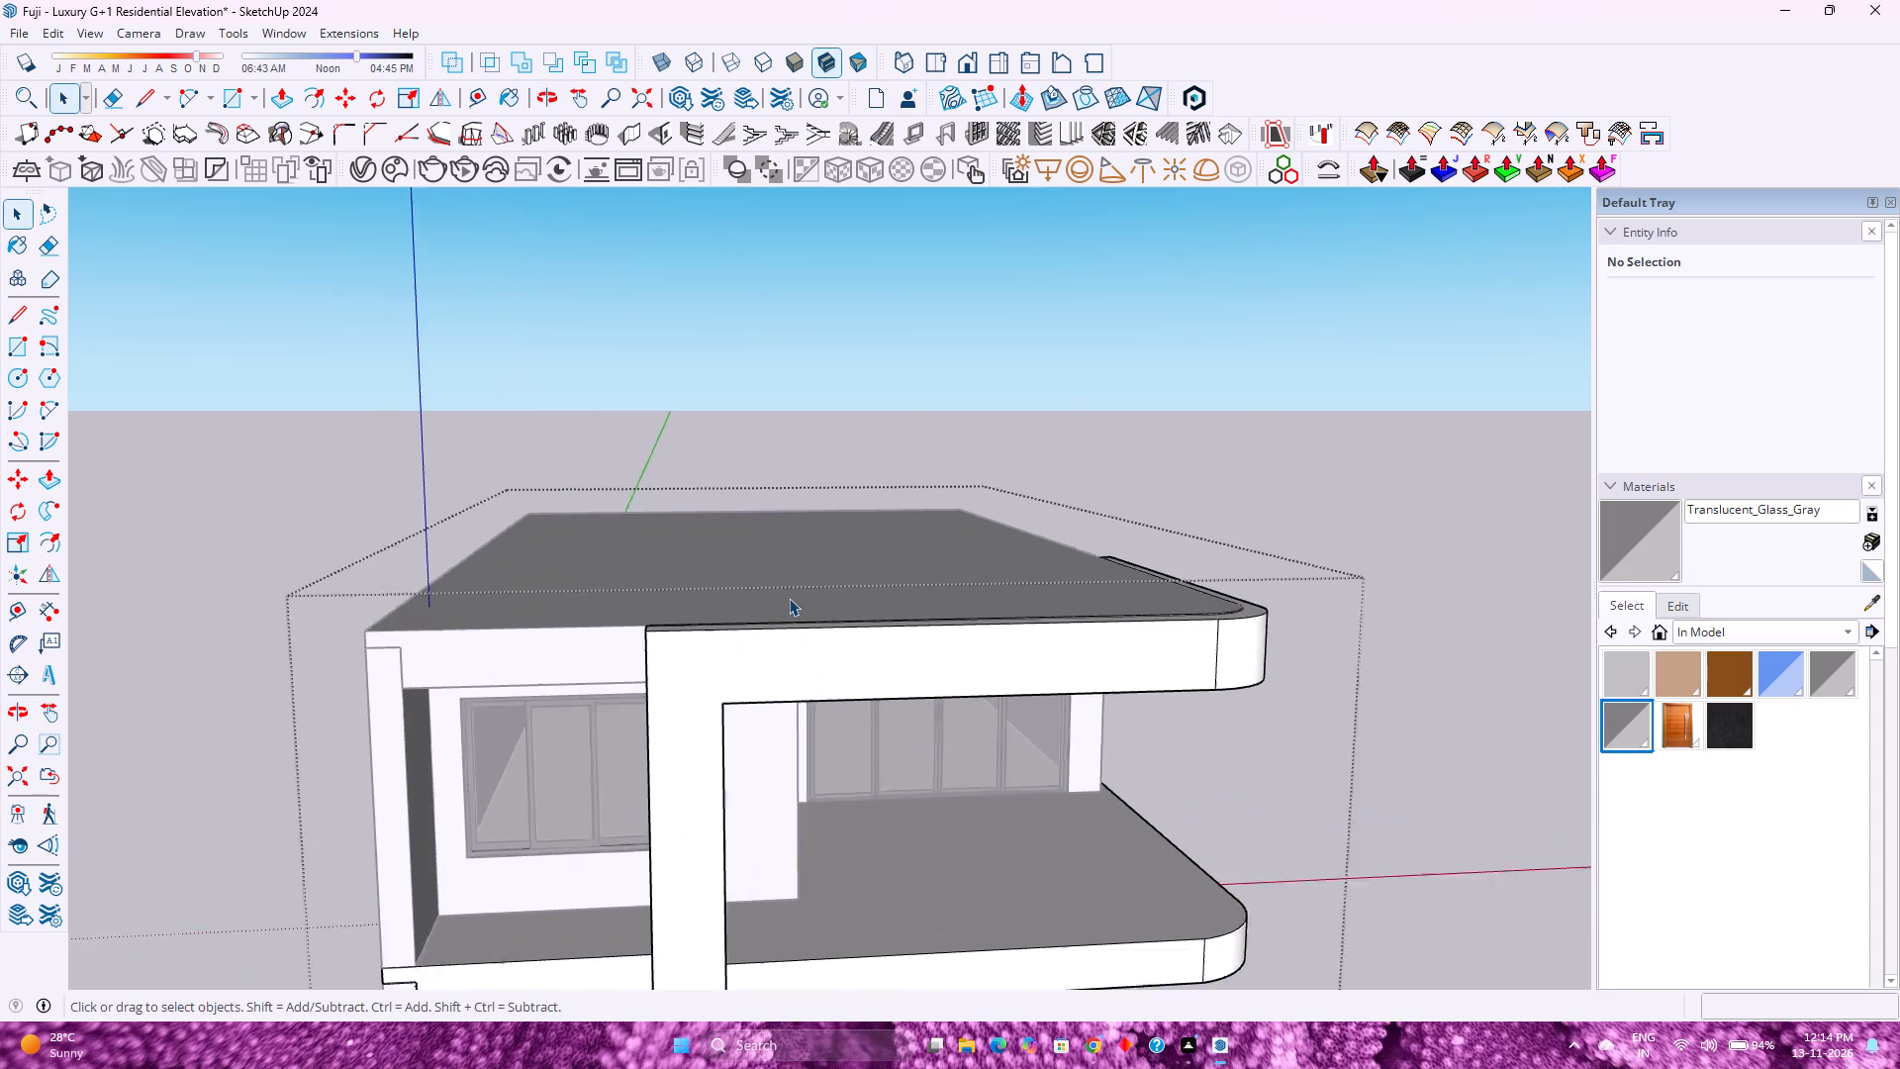
scroll(789, 598, "up", 1)
double_click(736, 680)
scroll(732, 687, "up", 3)
middle_click_drag(689, 727, 762, 454, "shift")
middle_click(768, 449, "shift")
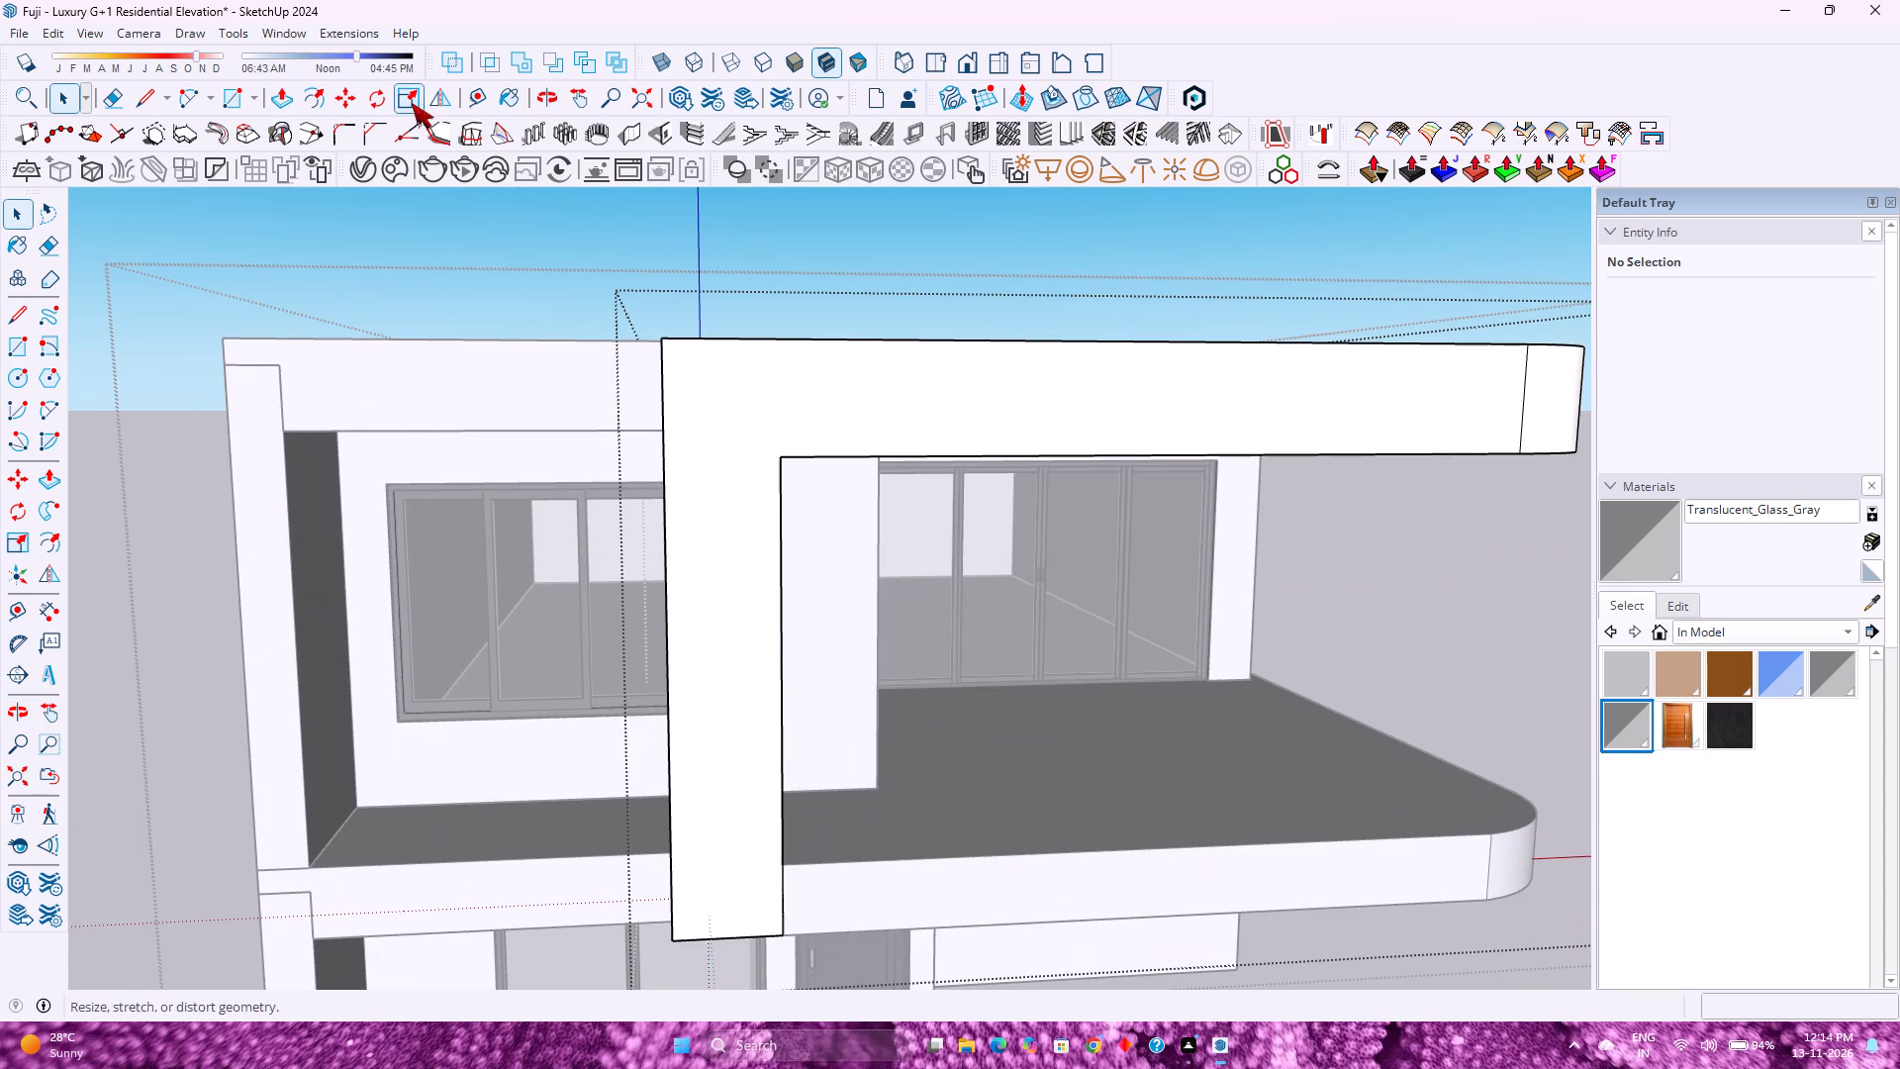
left_click(474, 95)
left_click(664, 560)
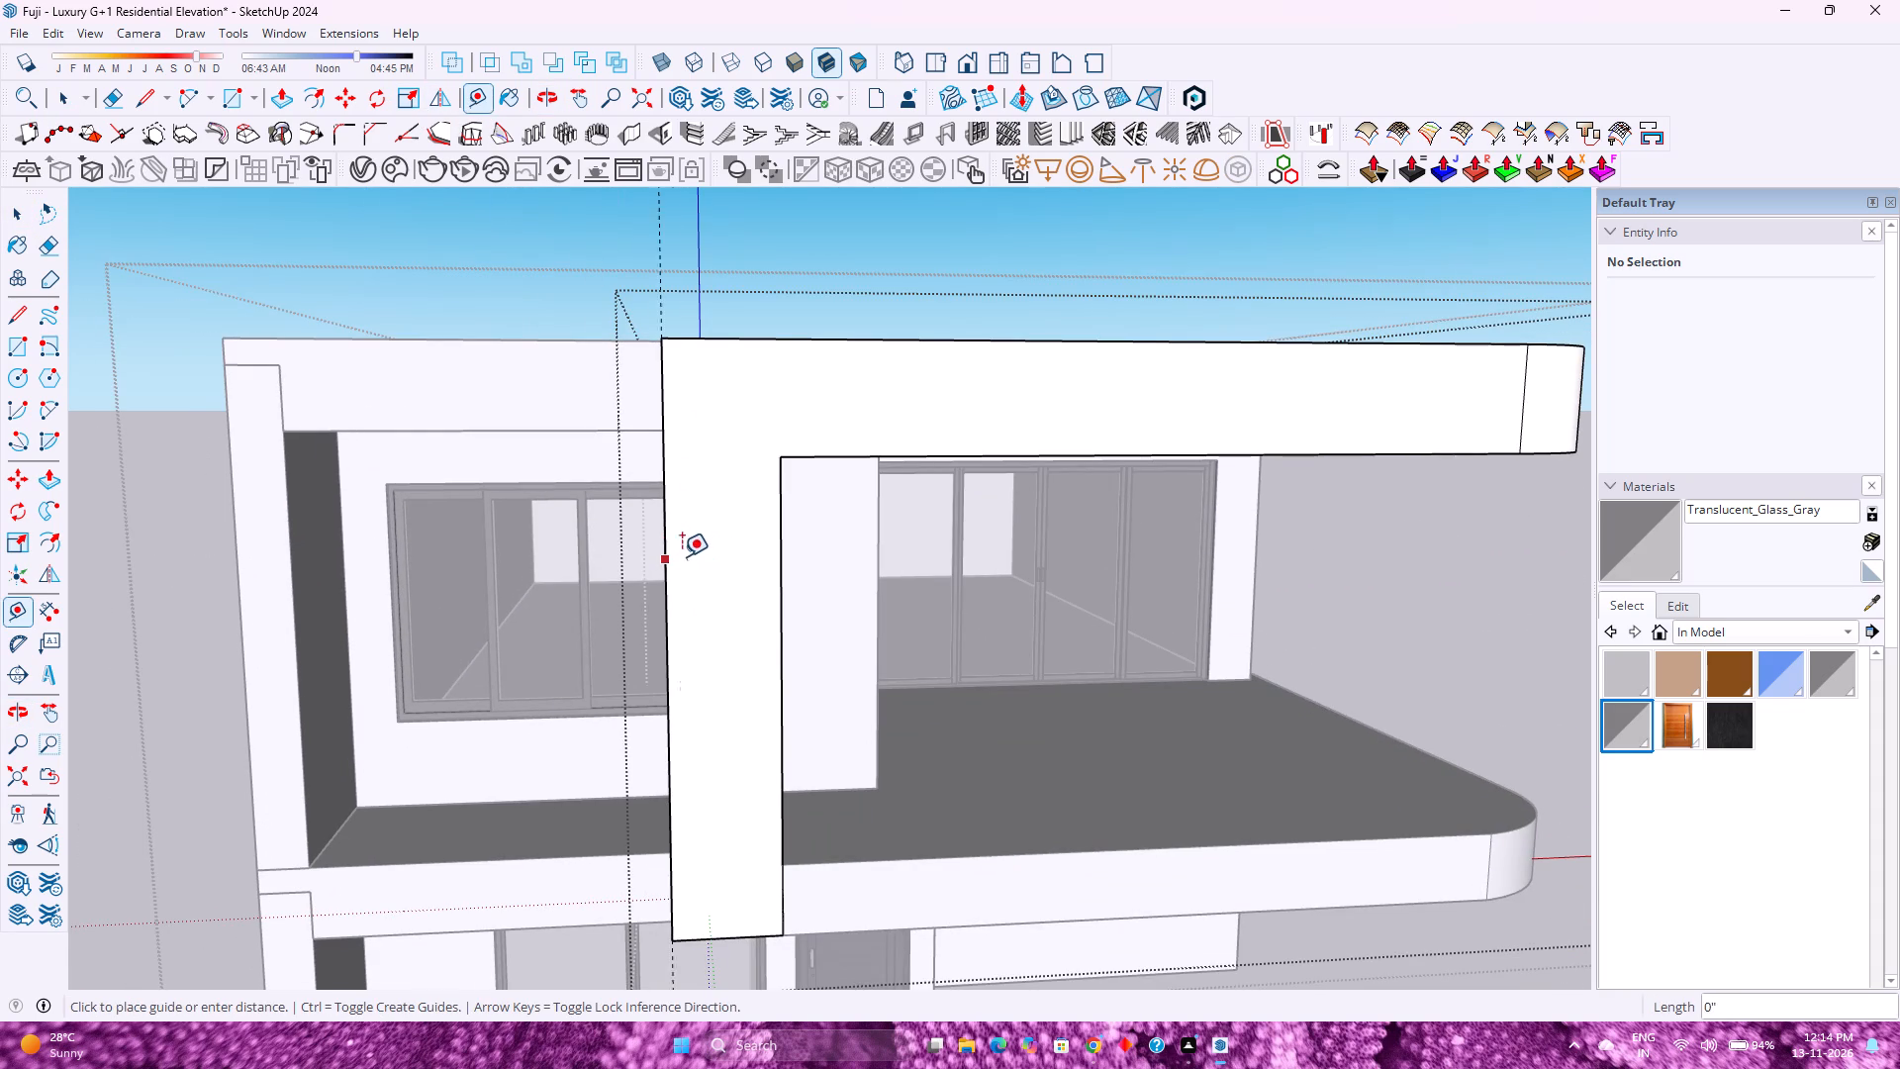
left_click(664, 537)
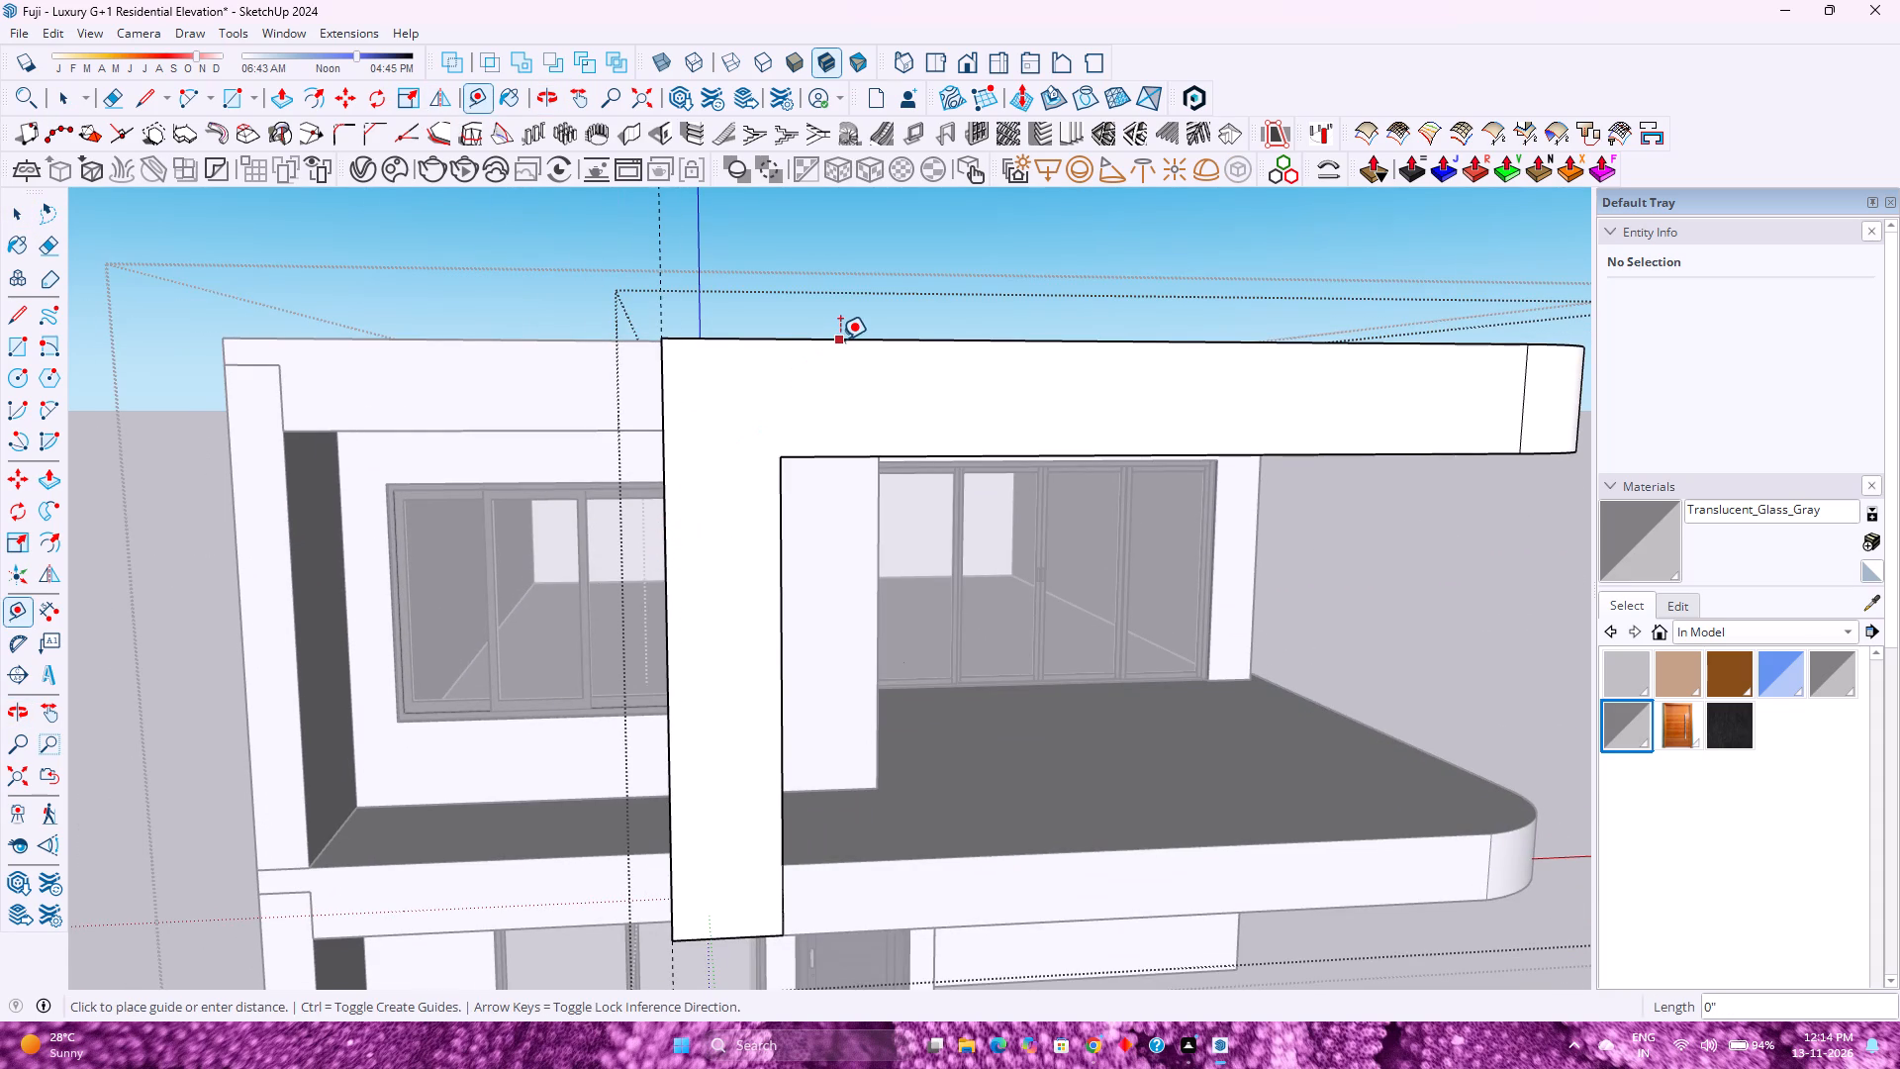
left_click(840, 340)
left_click(844, 349)
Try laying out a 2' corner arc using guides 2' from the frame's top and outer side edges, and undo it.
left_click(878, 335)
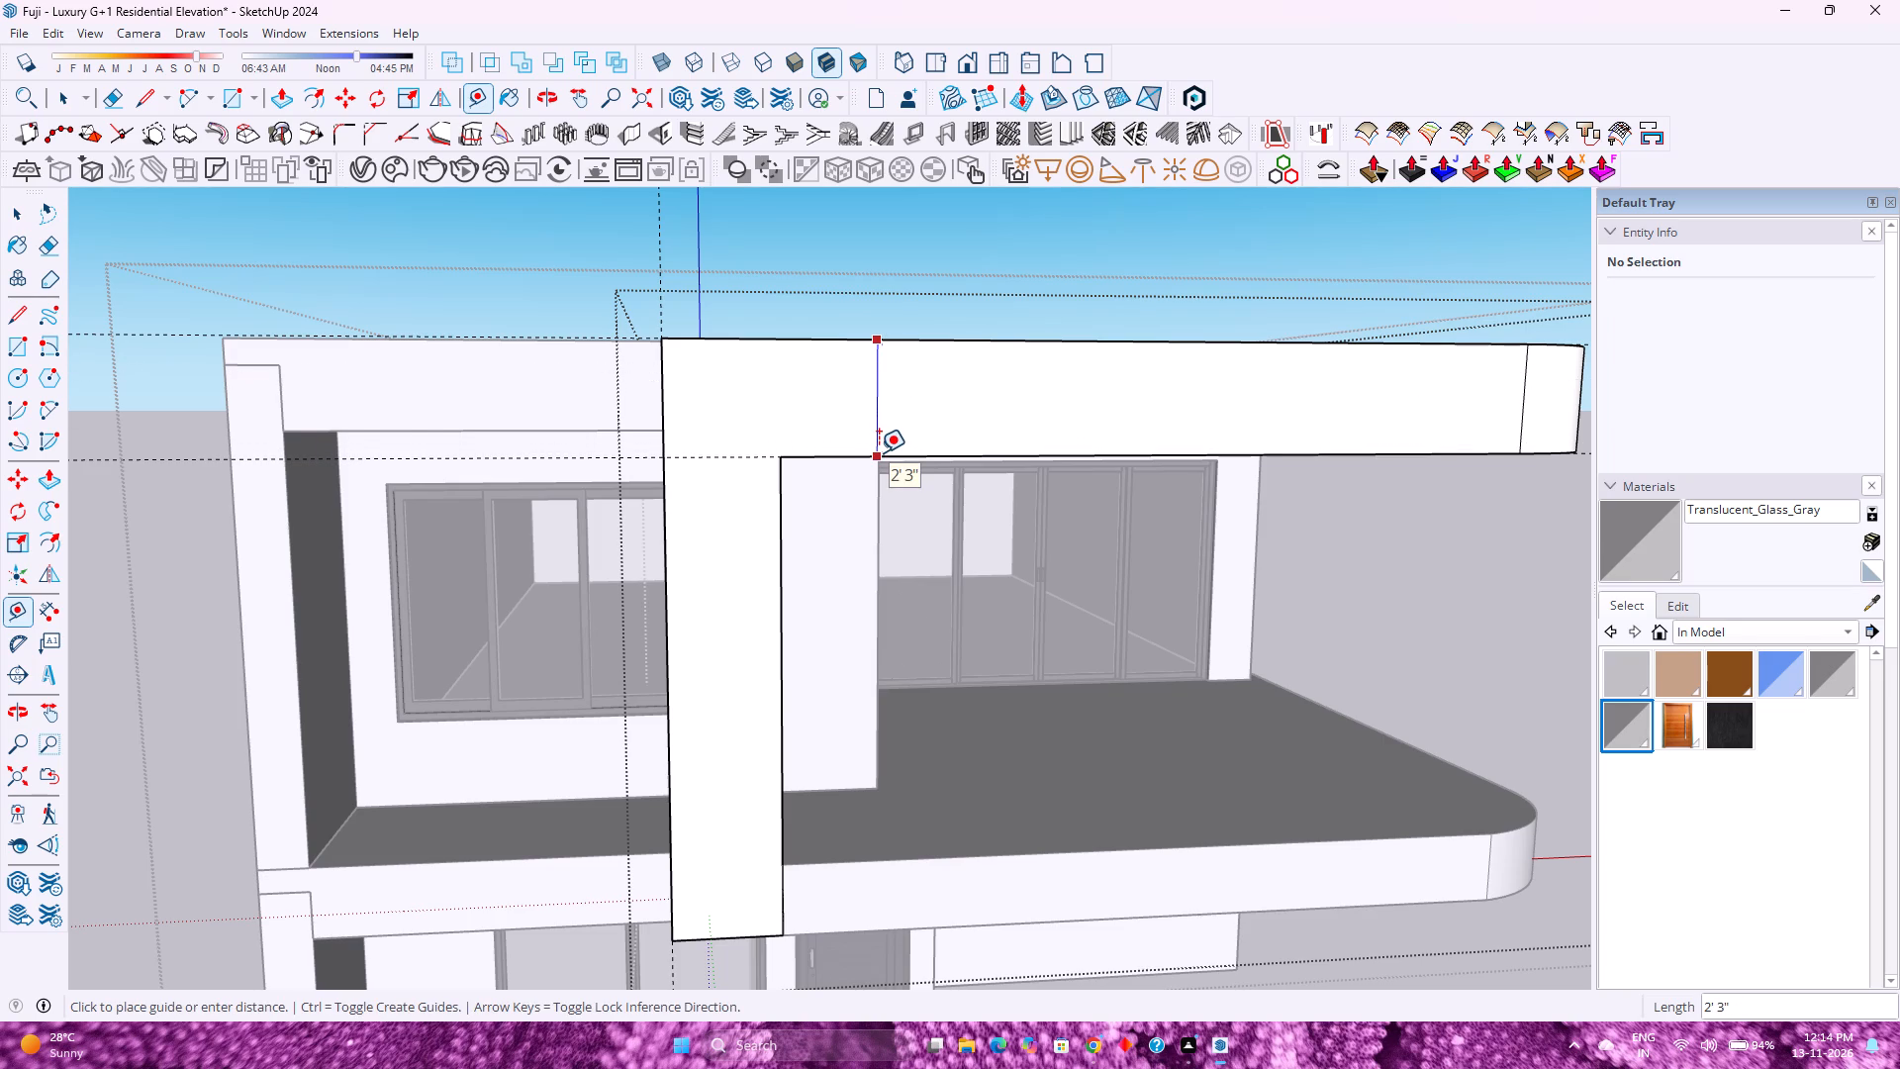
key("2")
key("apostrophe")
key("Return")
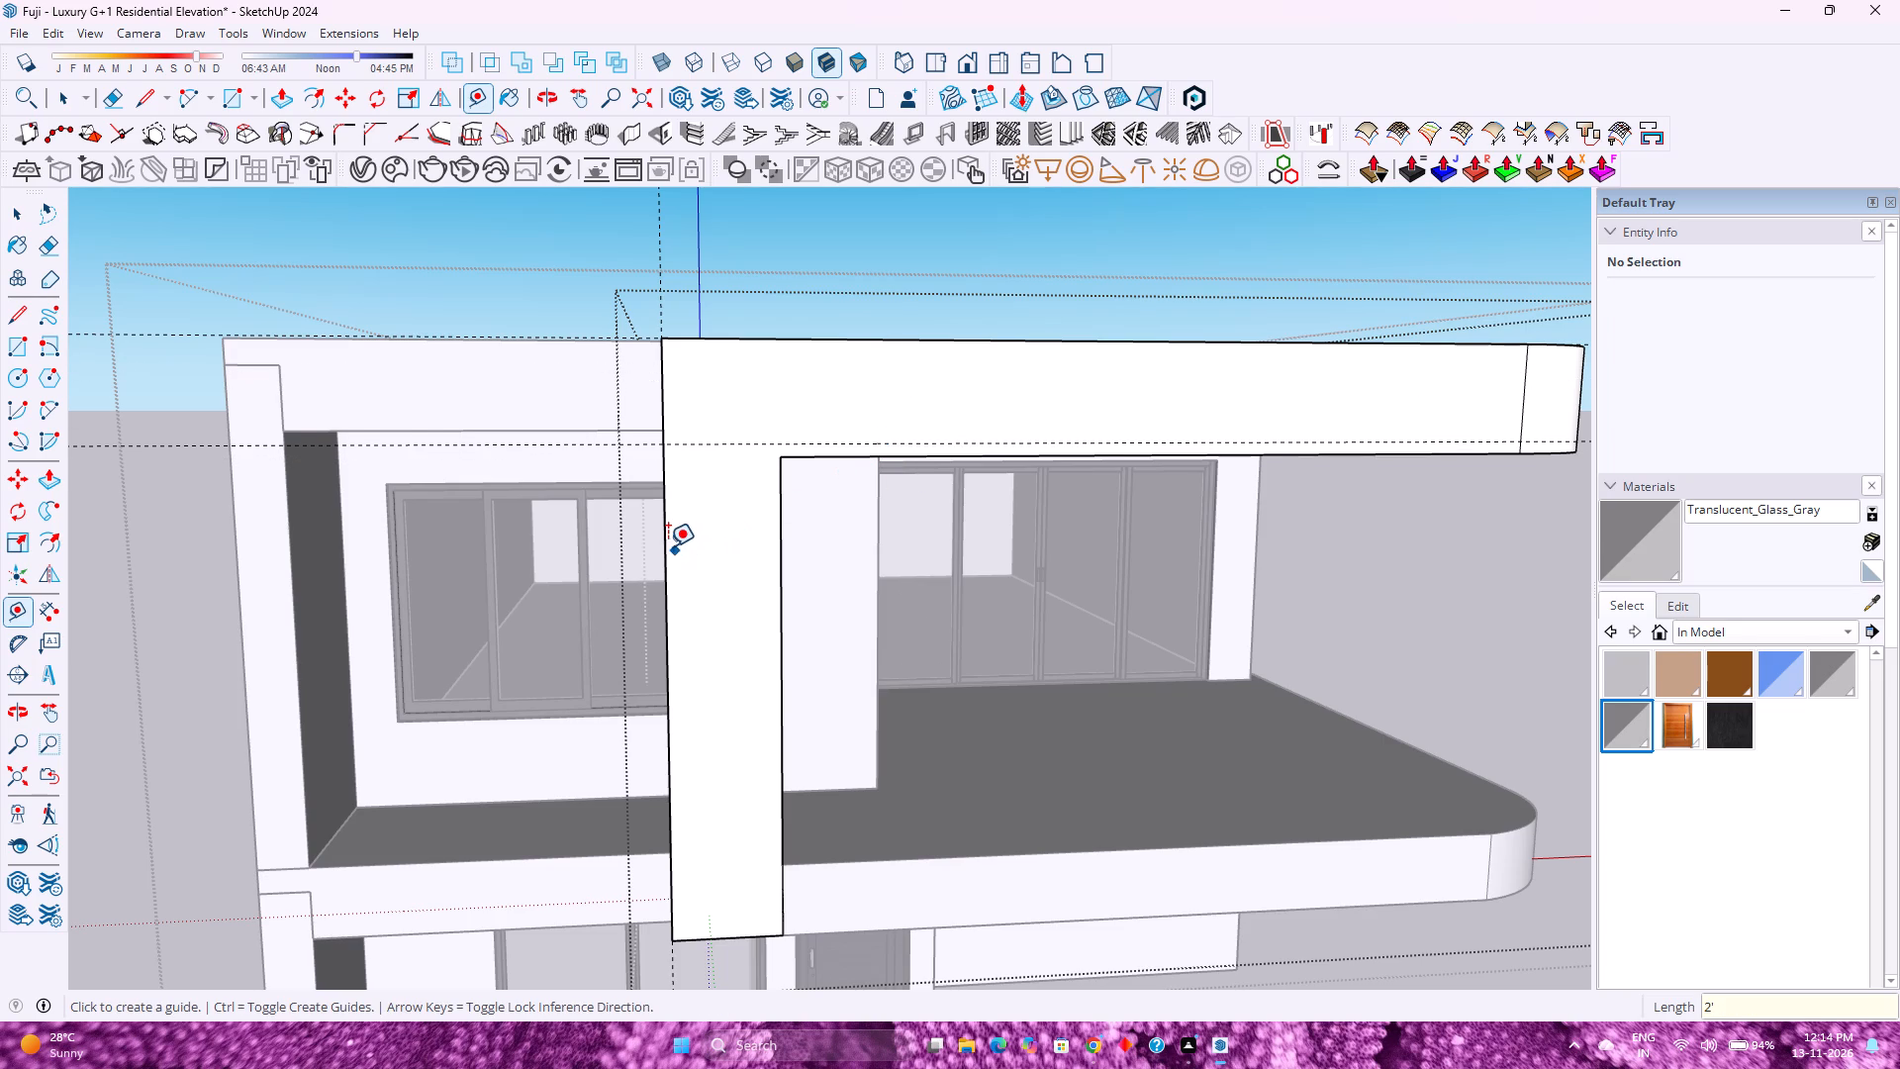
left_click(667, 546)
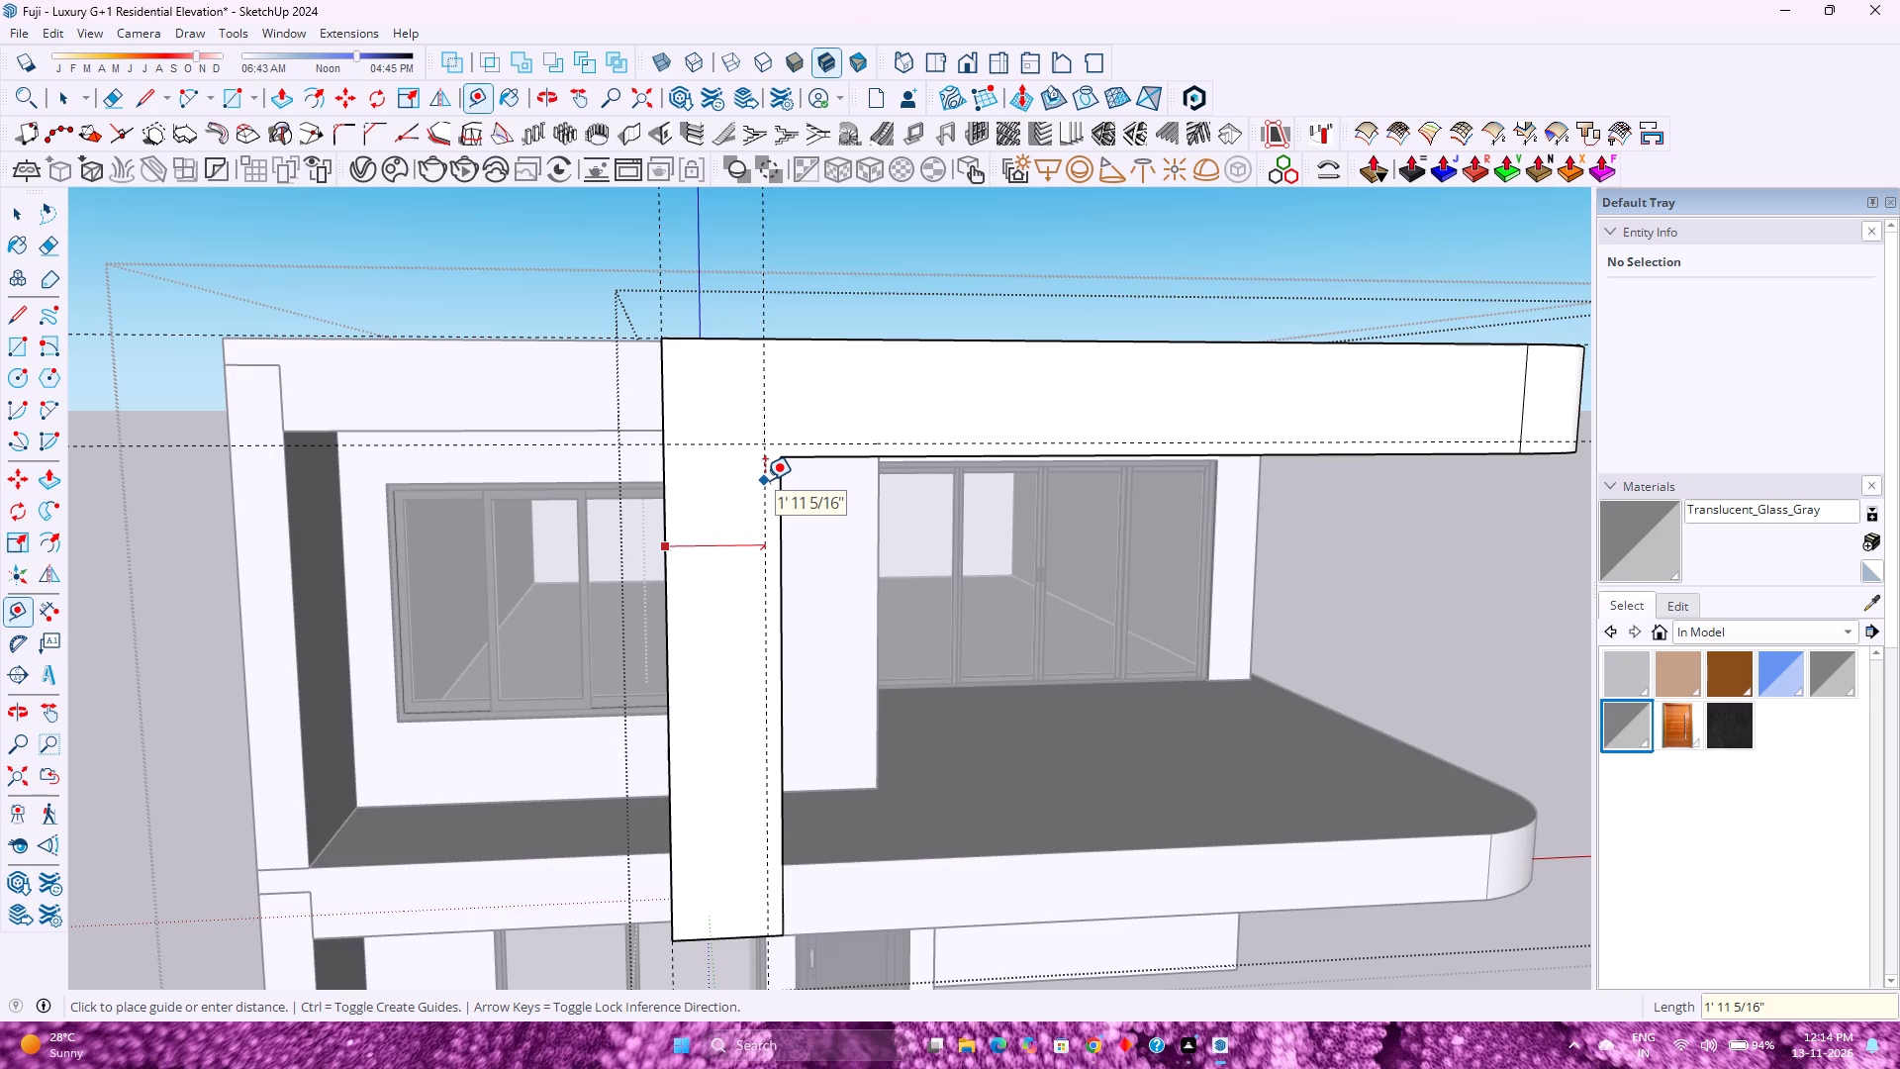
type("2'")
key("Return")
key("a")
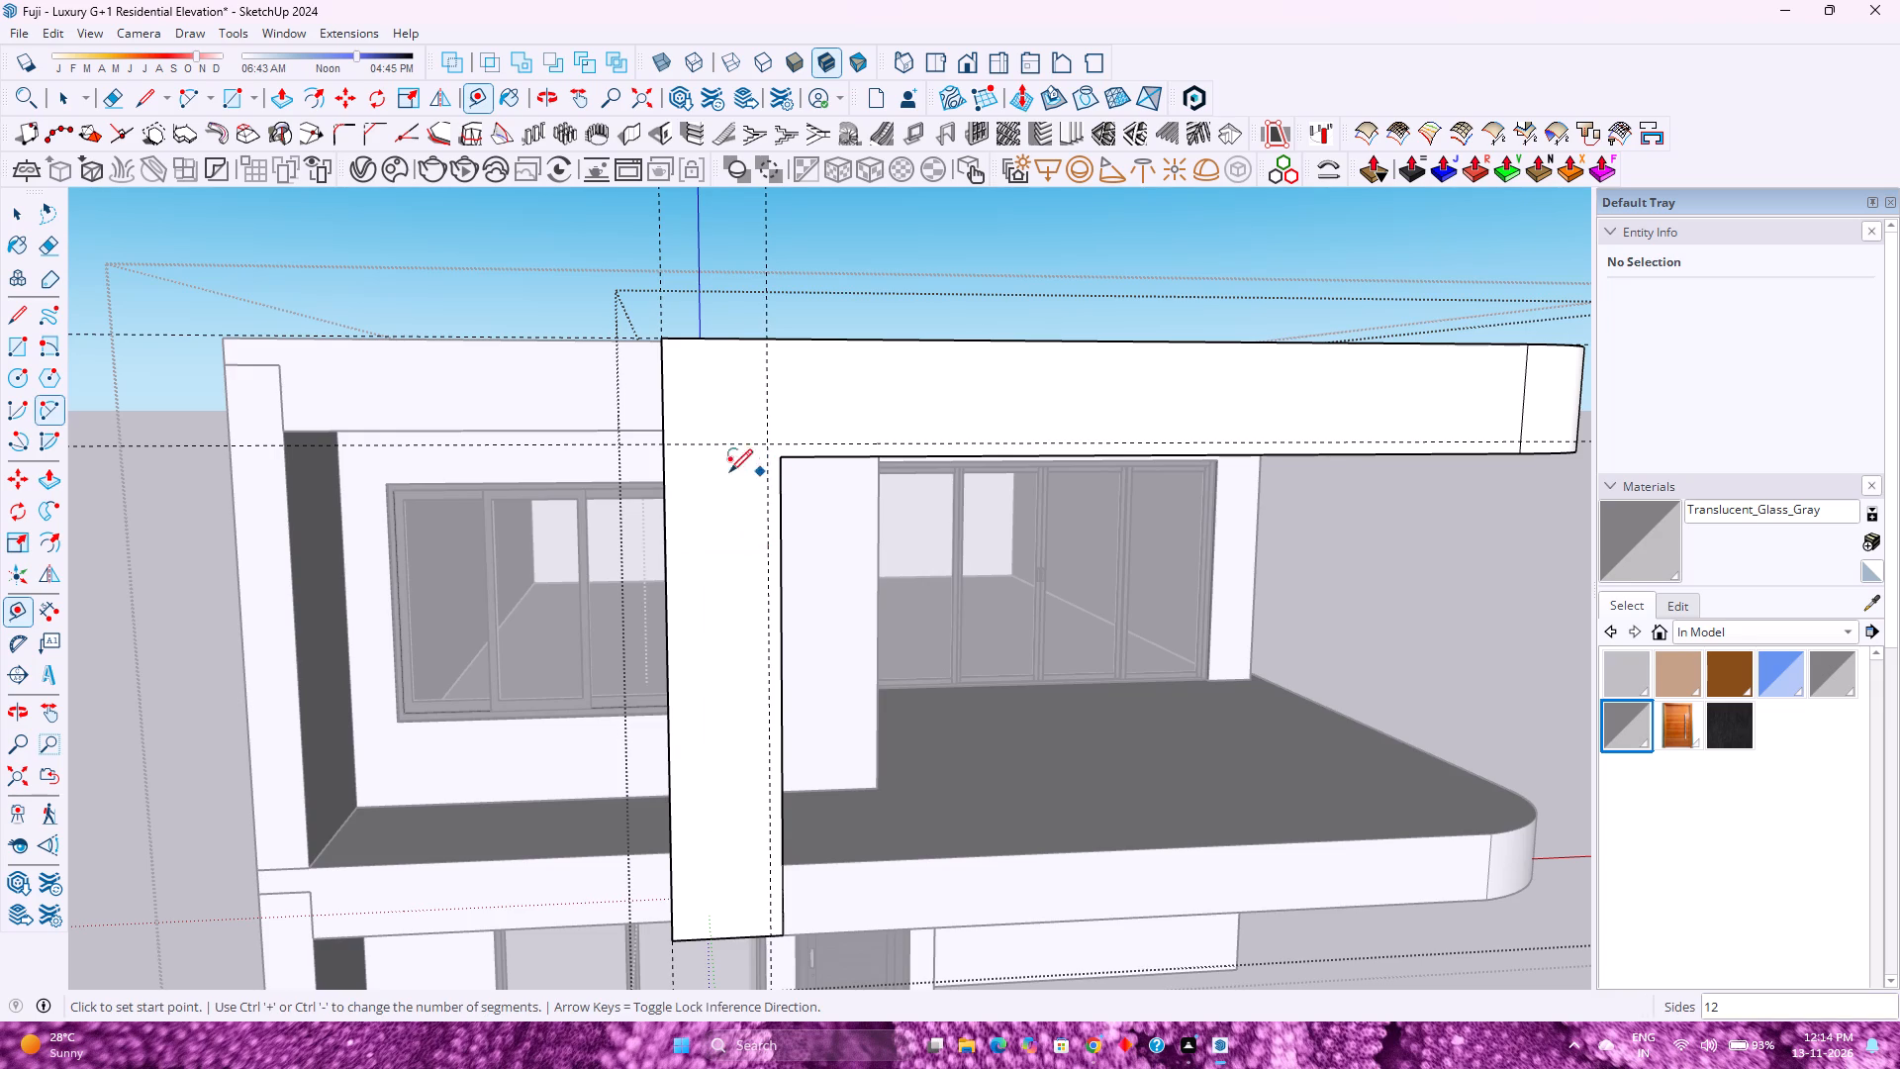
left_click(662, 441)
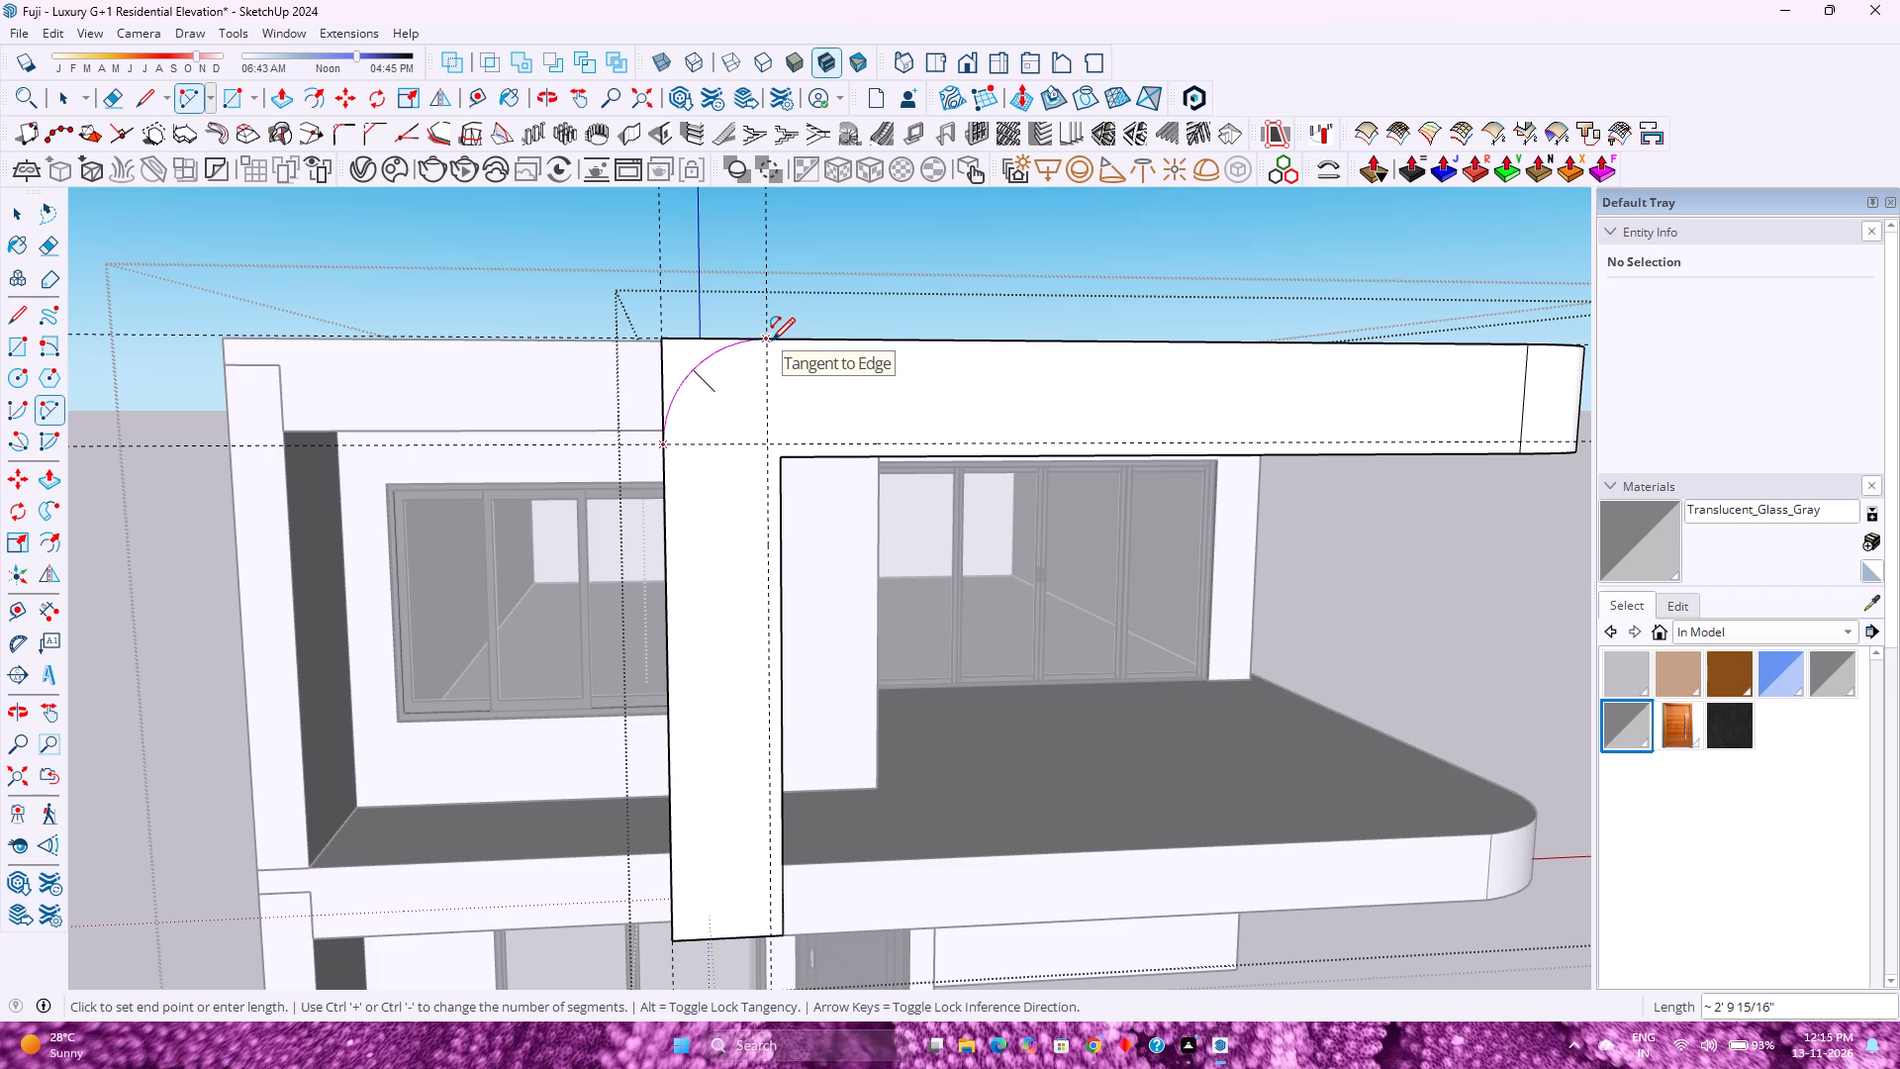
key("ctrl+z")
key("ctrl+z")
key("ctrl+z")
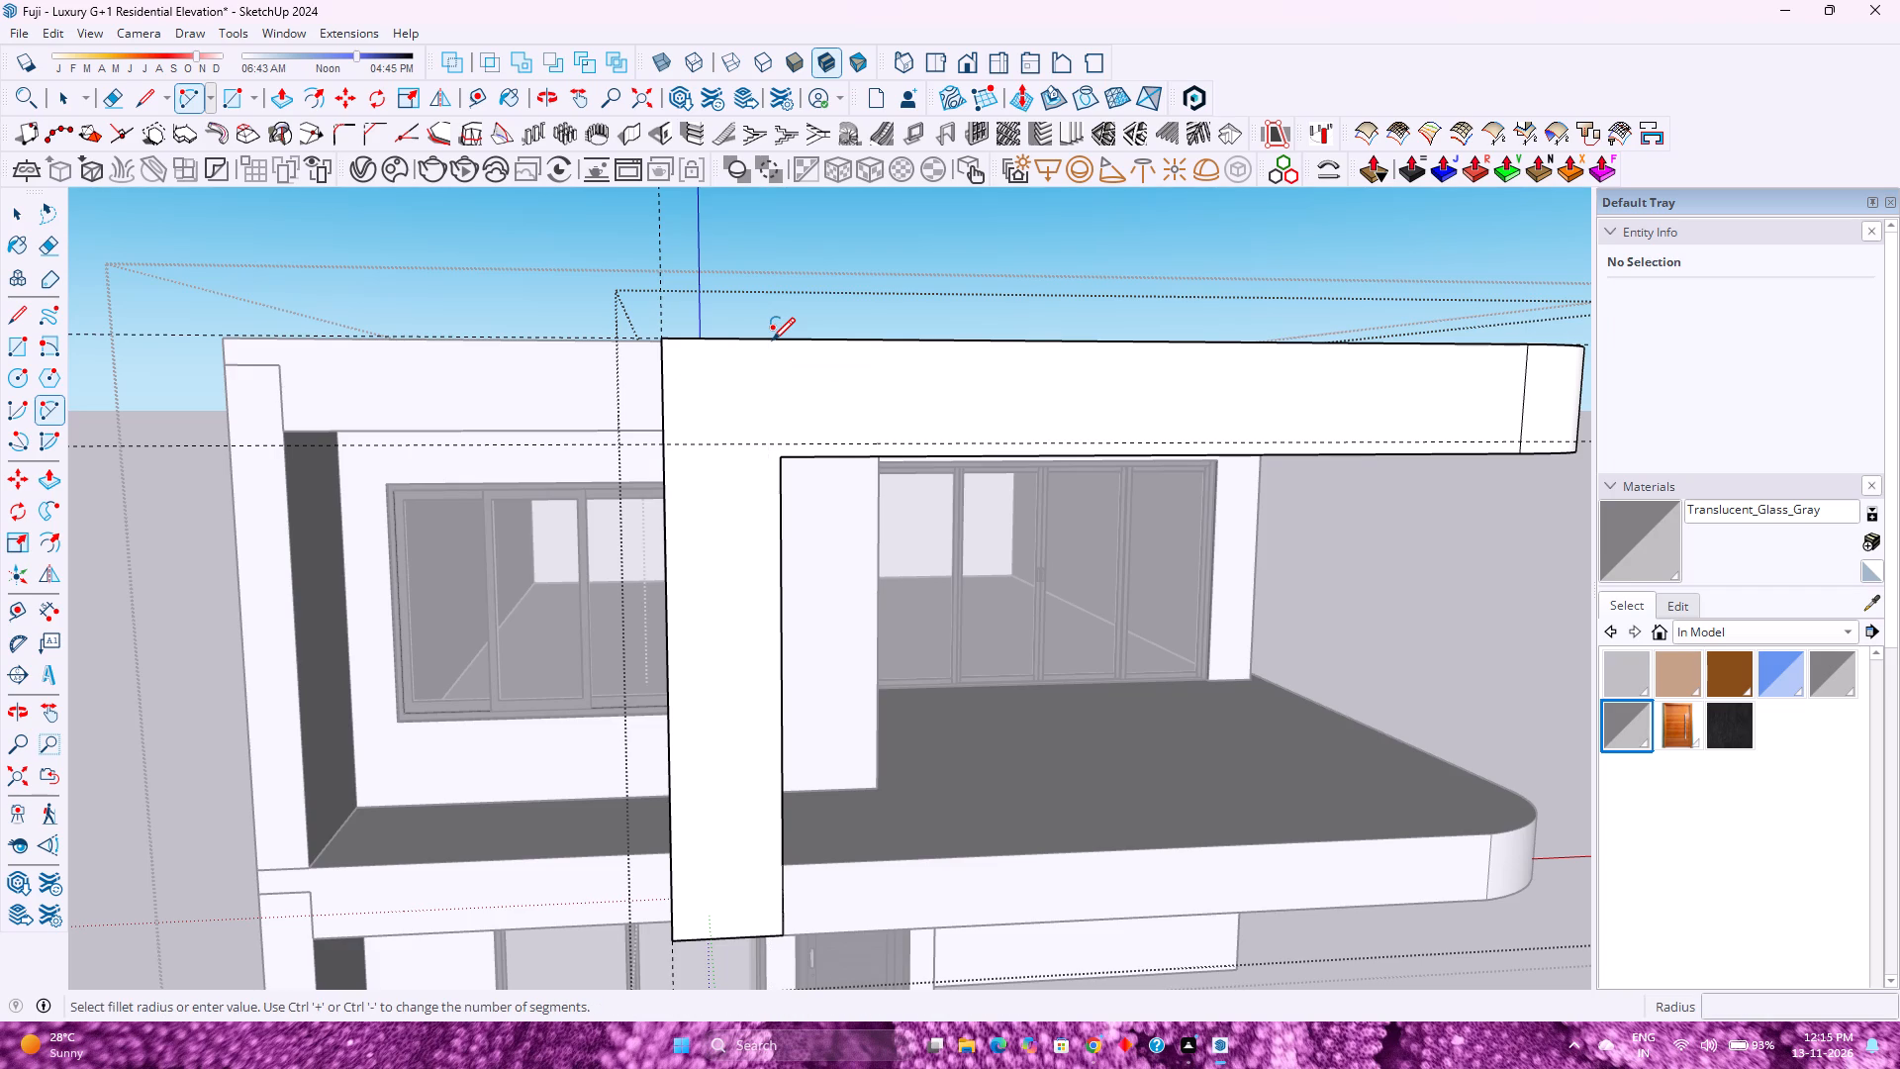
Place guides 3' below the frame's top edge and 3' in from its outer vertical edge.
left_click(486, 100)
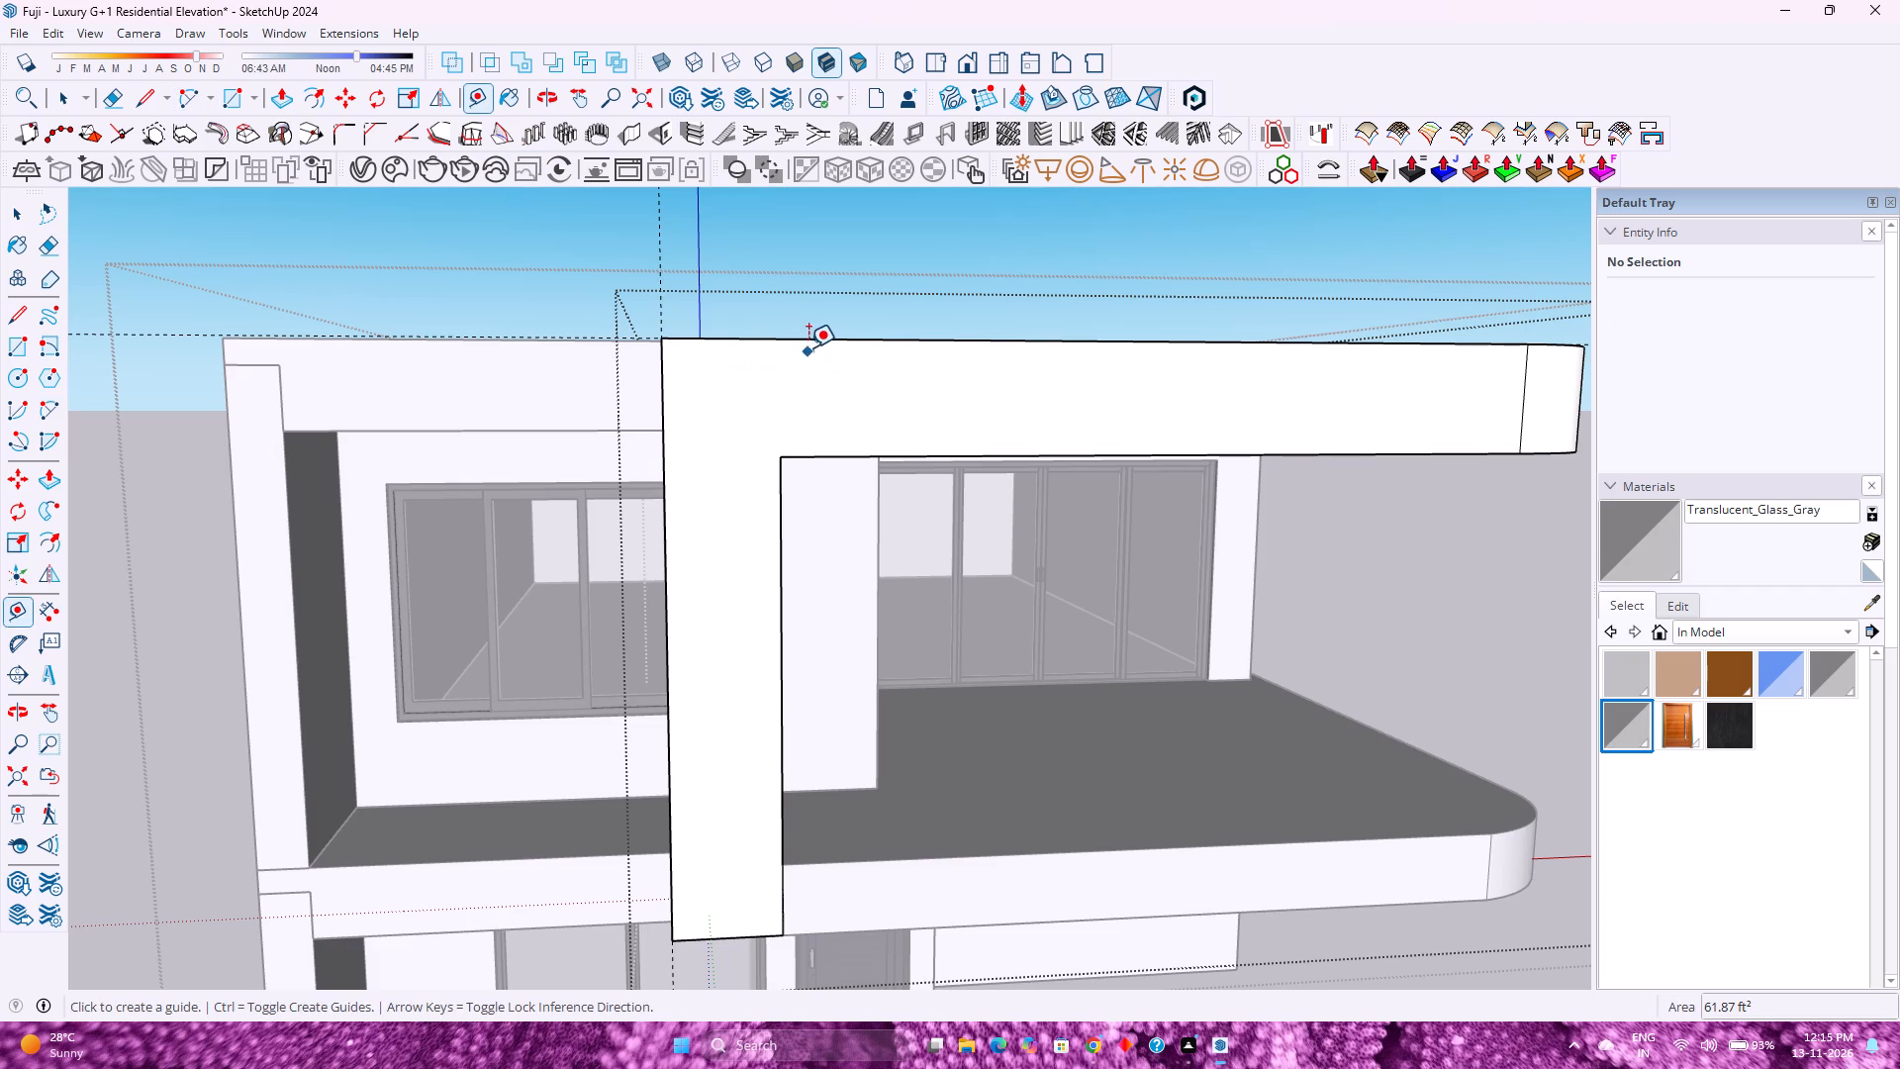
left_click(810, 343)
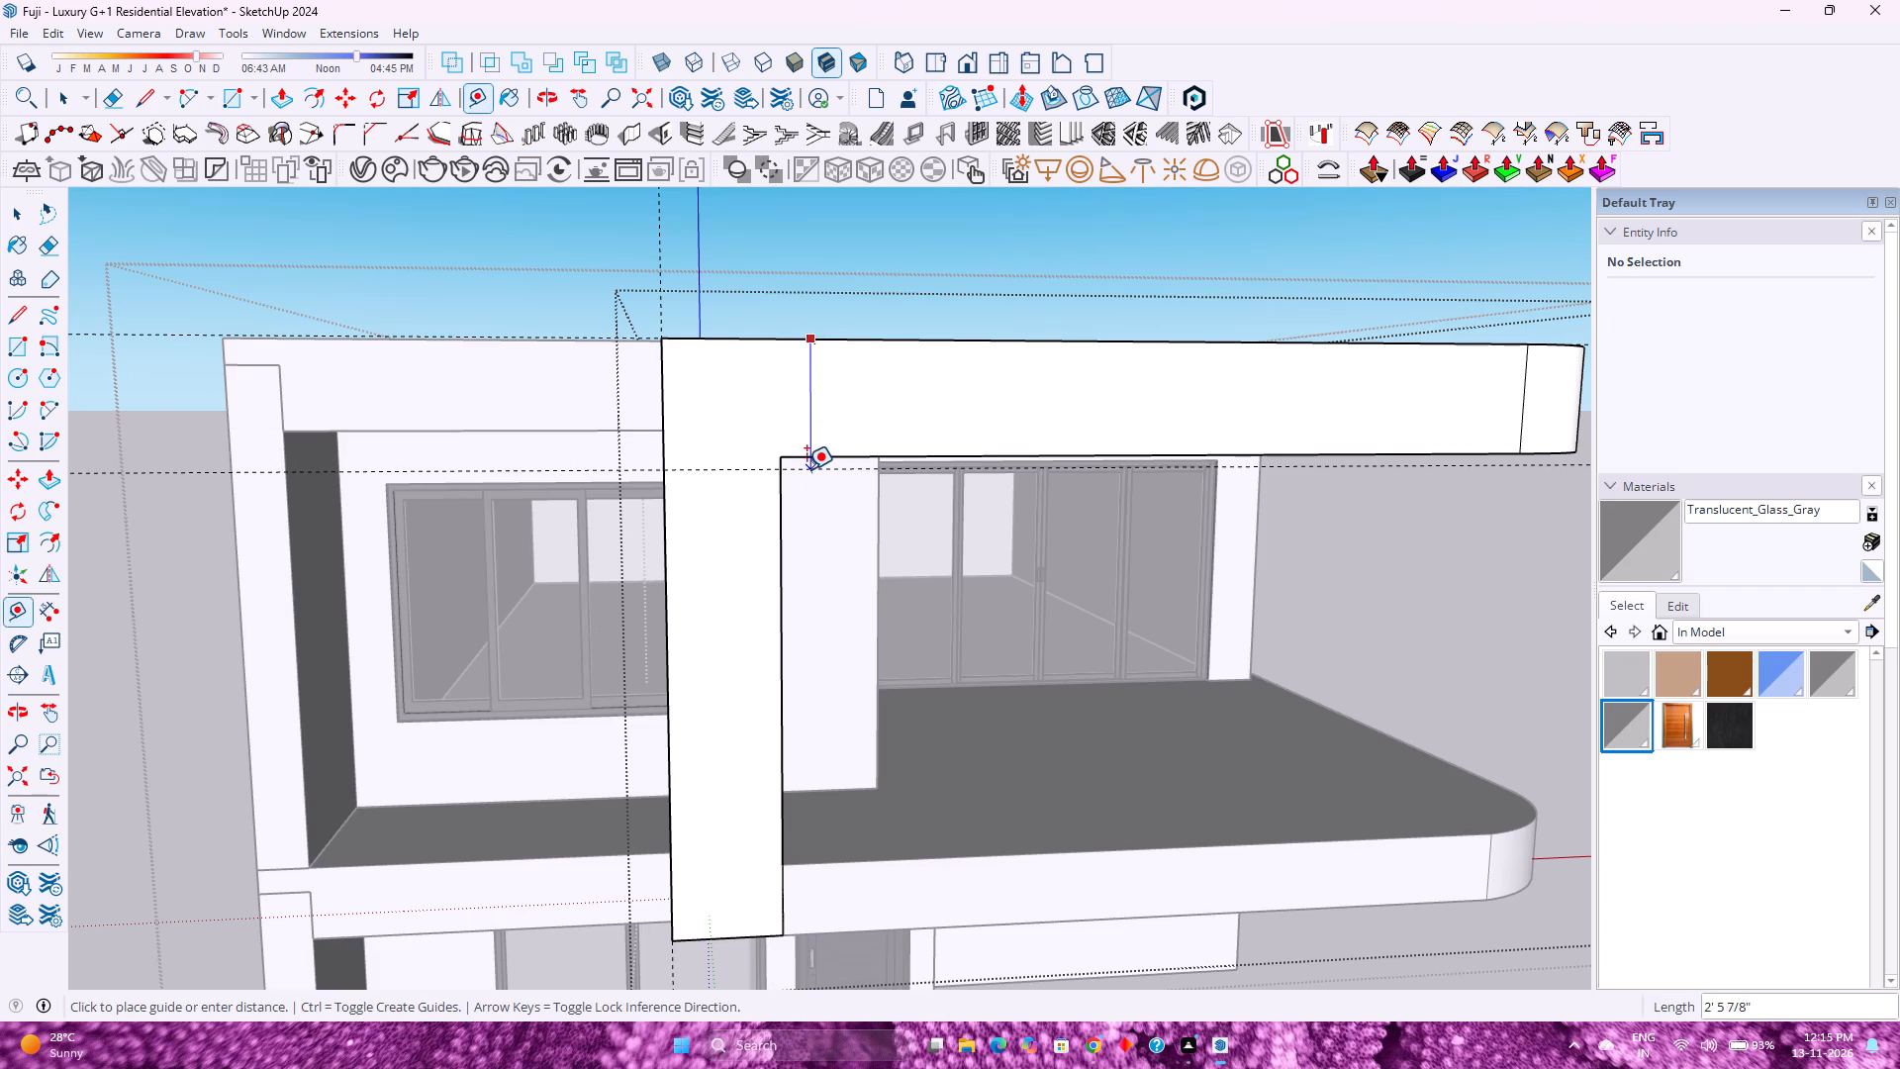
type("3'")
key("Return")
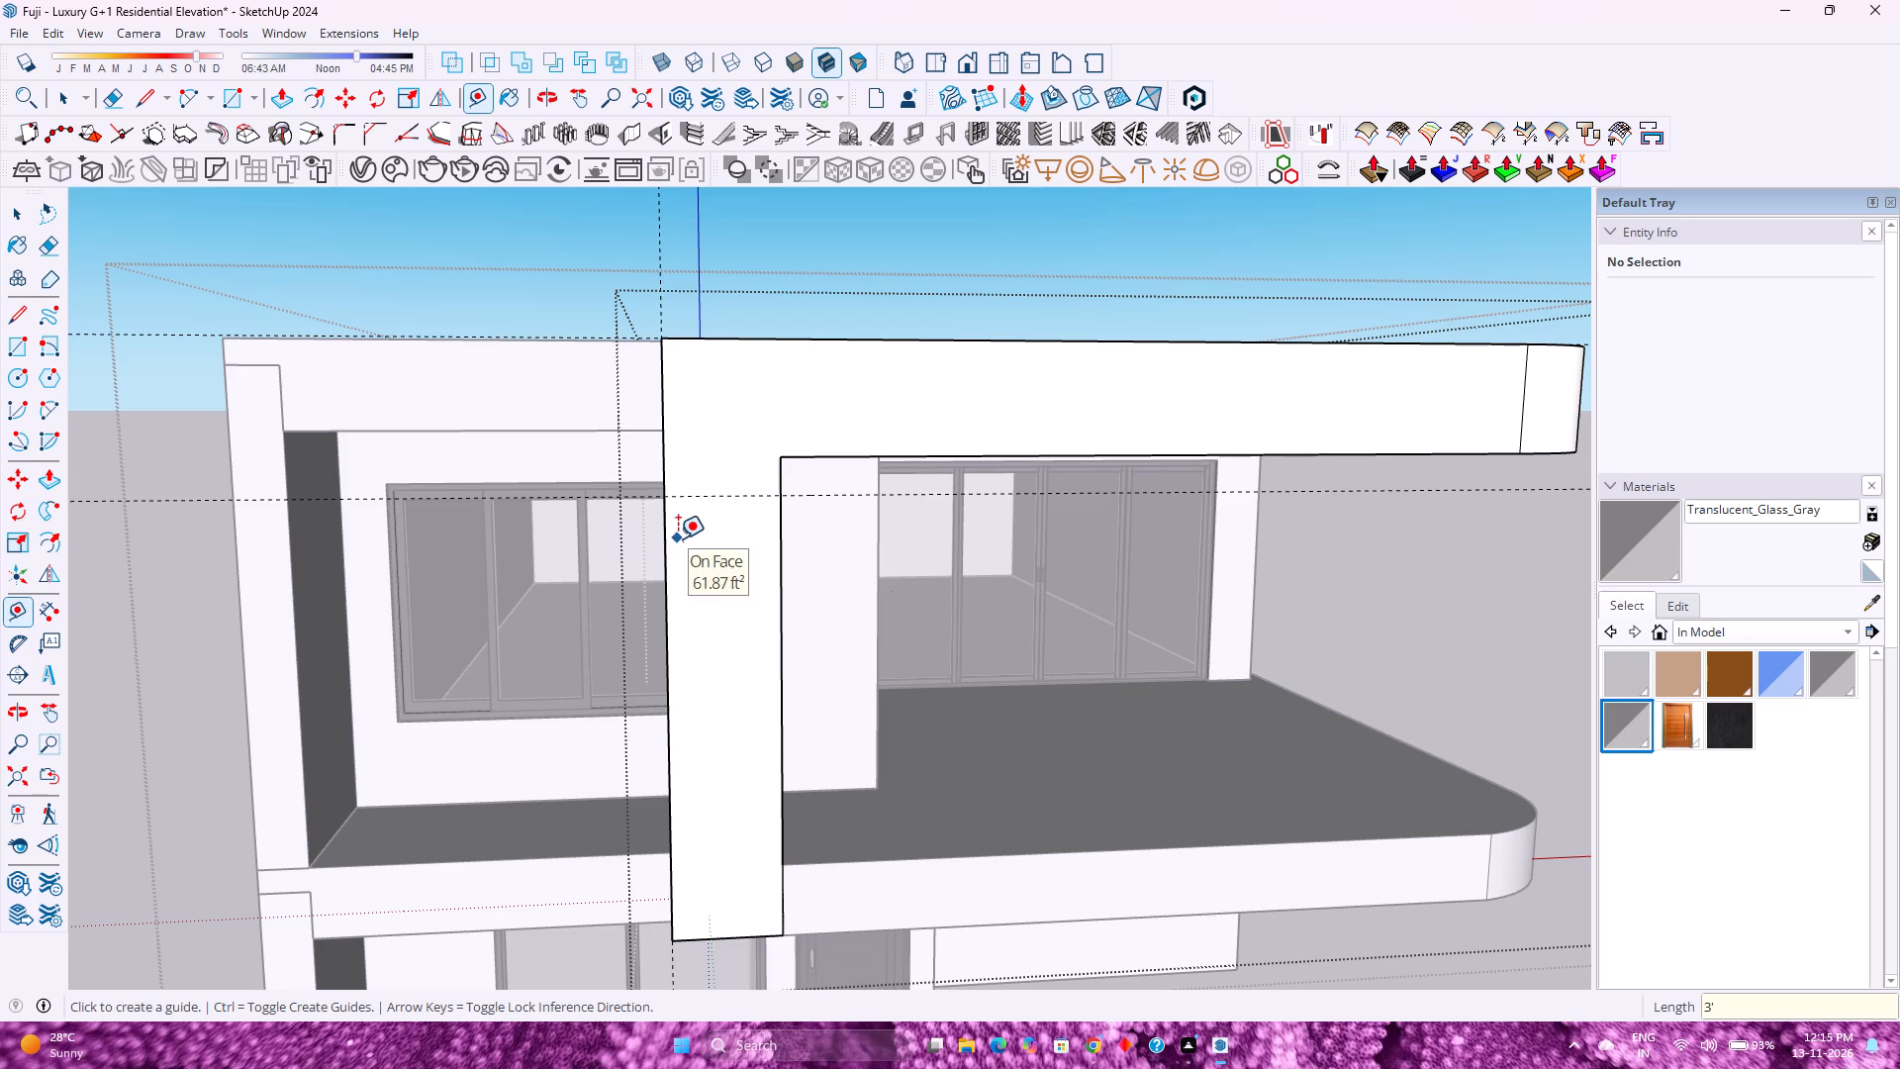
left_click(670, 540)
key("3")
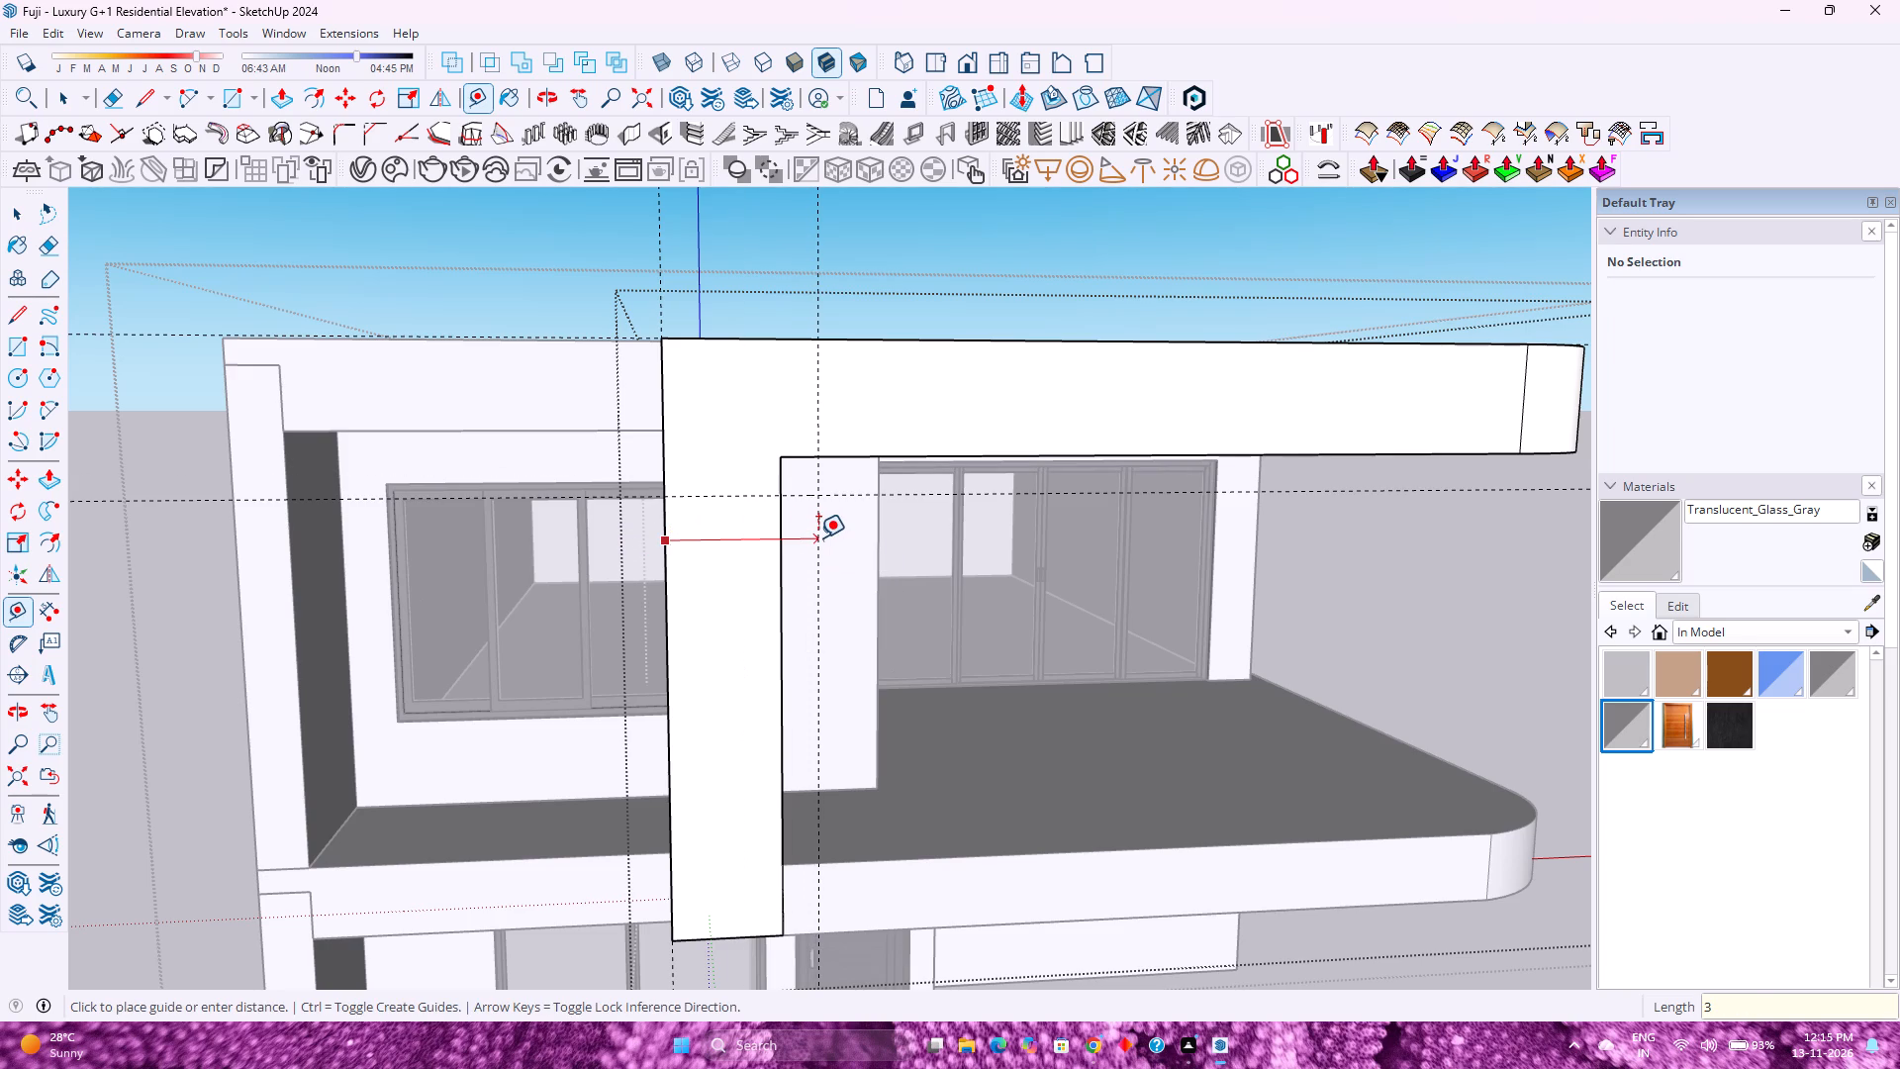
key("apostrophe")
key("Return")
Draw a 3' radius arc across the façade frame's outer top corner between the guide intersections on its edges.
key("a")
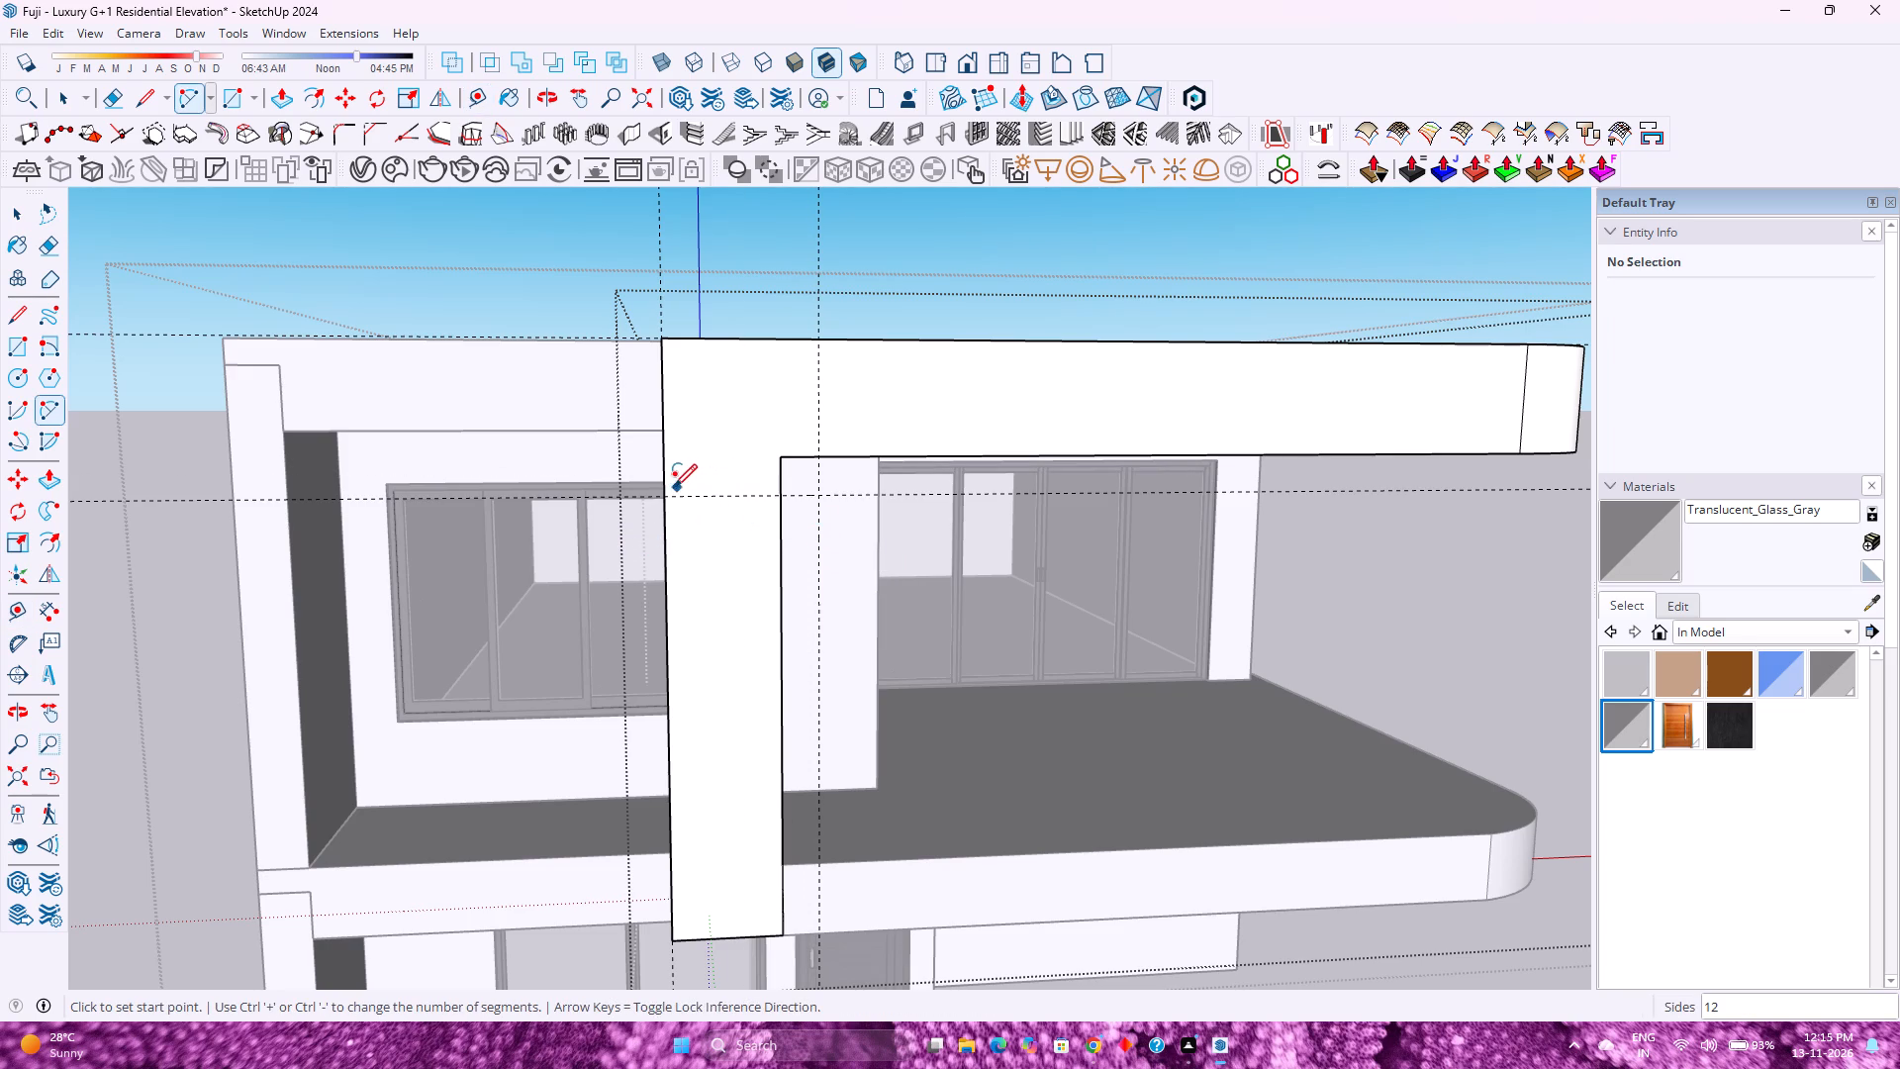
left_click(668, 497)
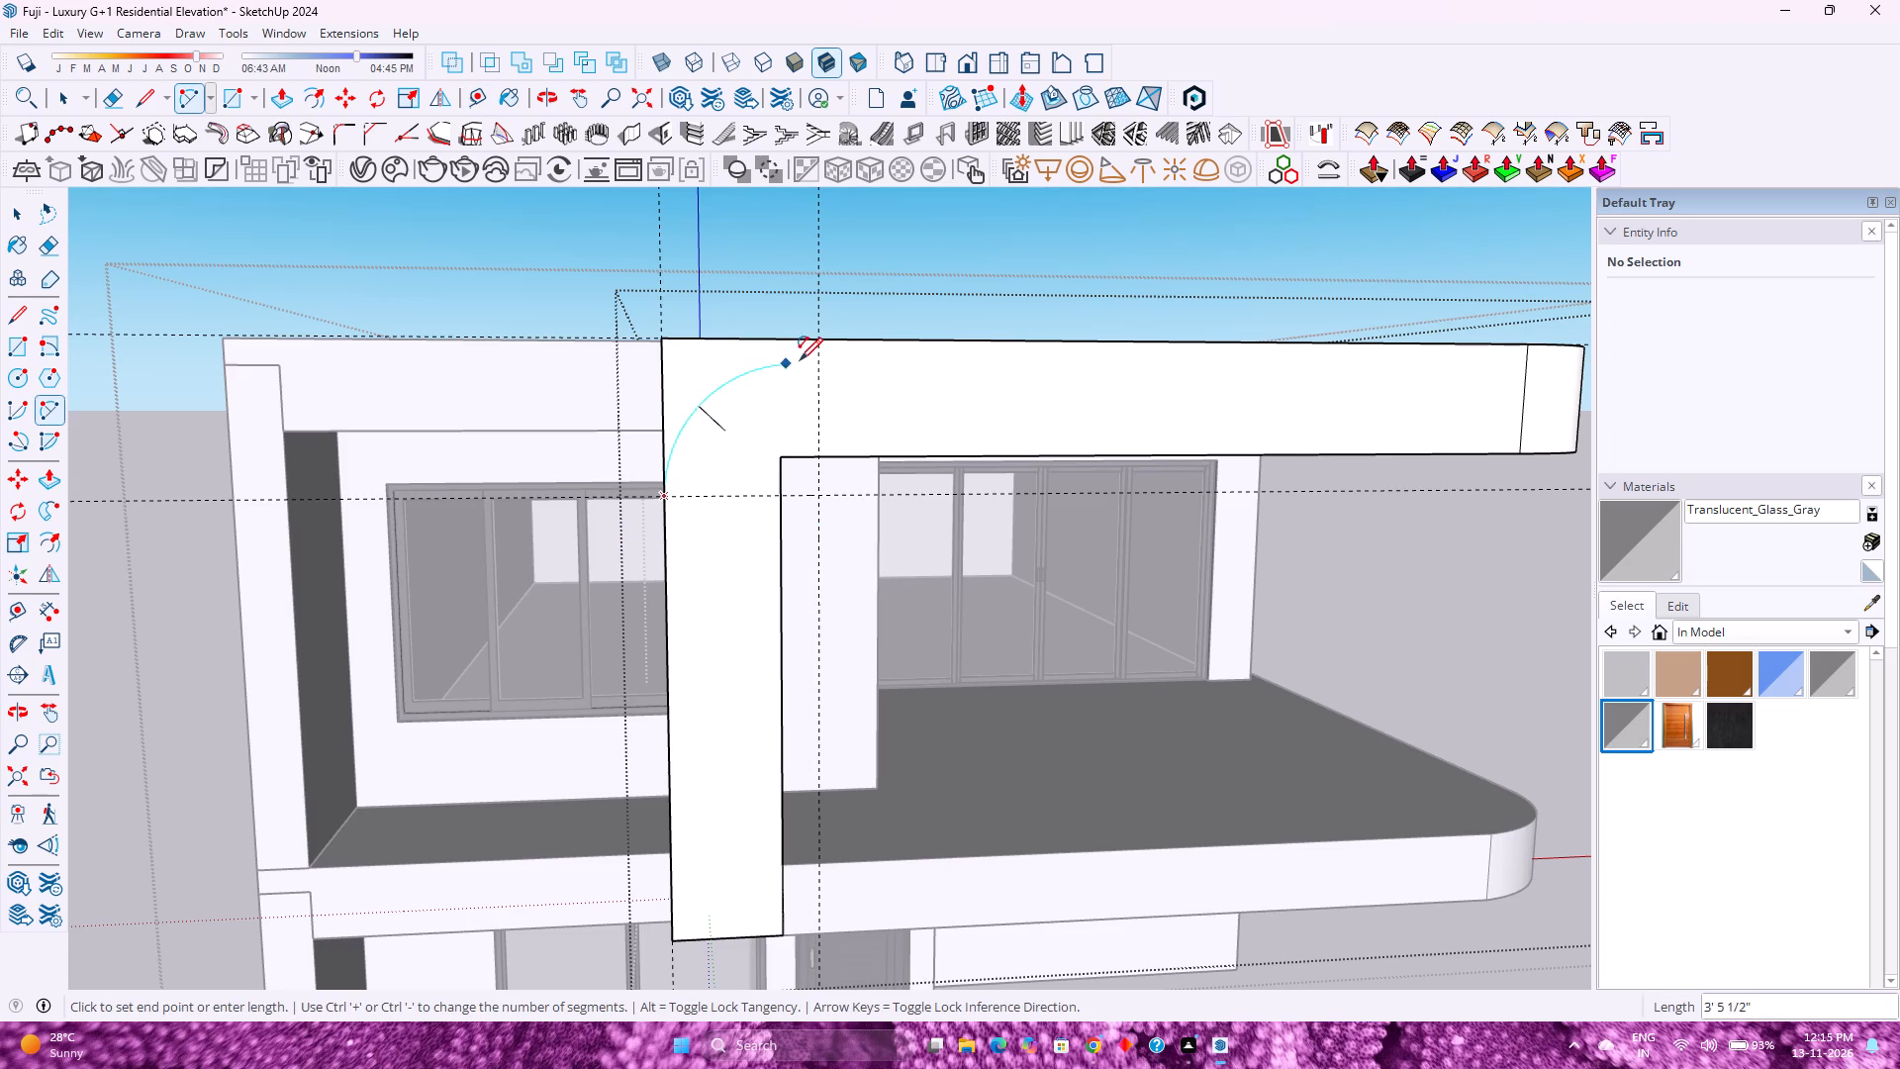
double_click(821, 340)
key("space")
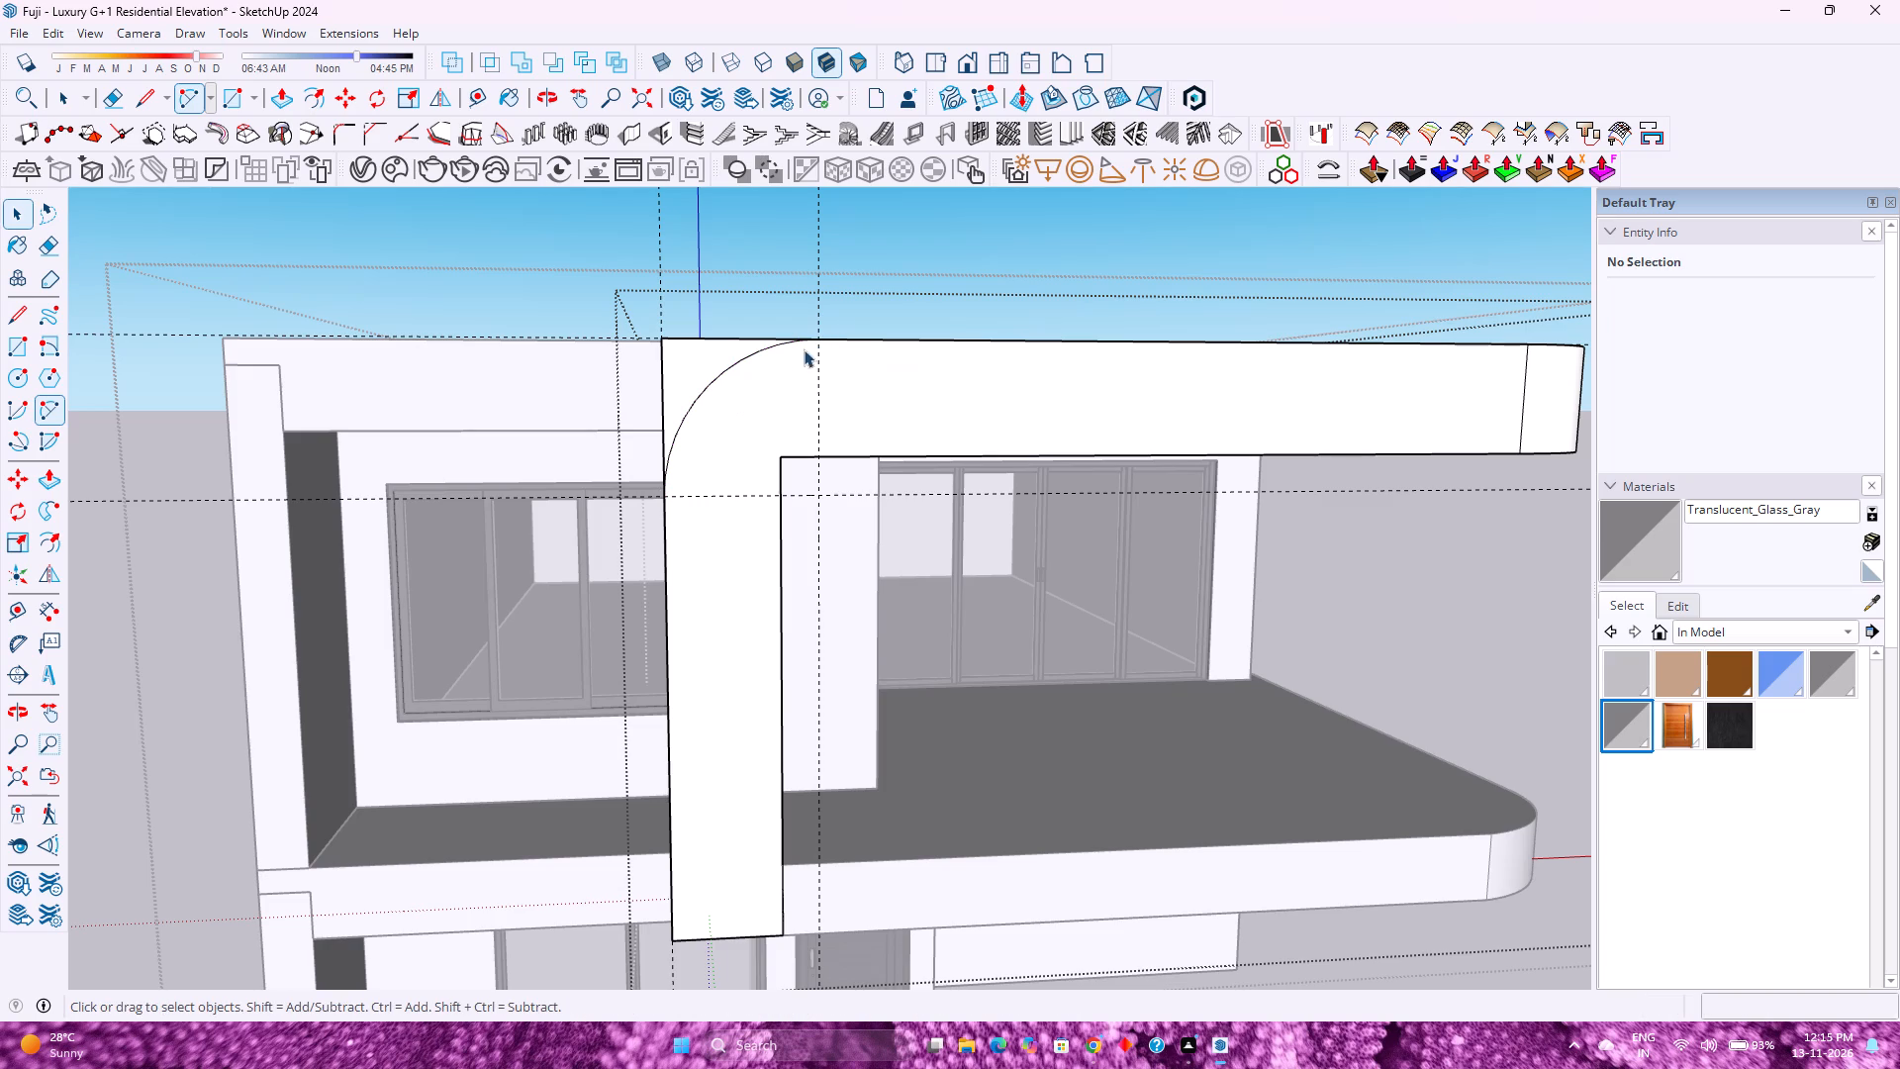
Set the outer corner arc's segments to 200.
left_click(756, 353)
double_click(1772, 358)
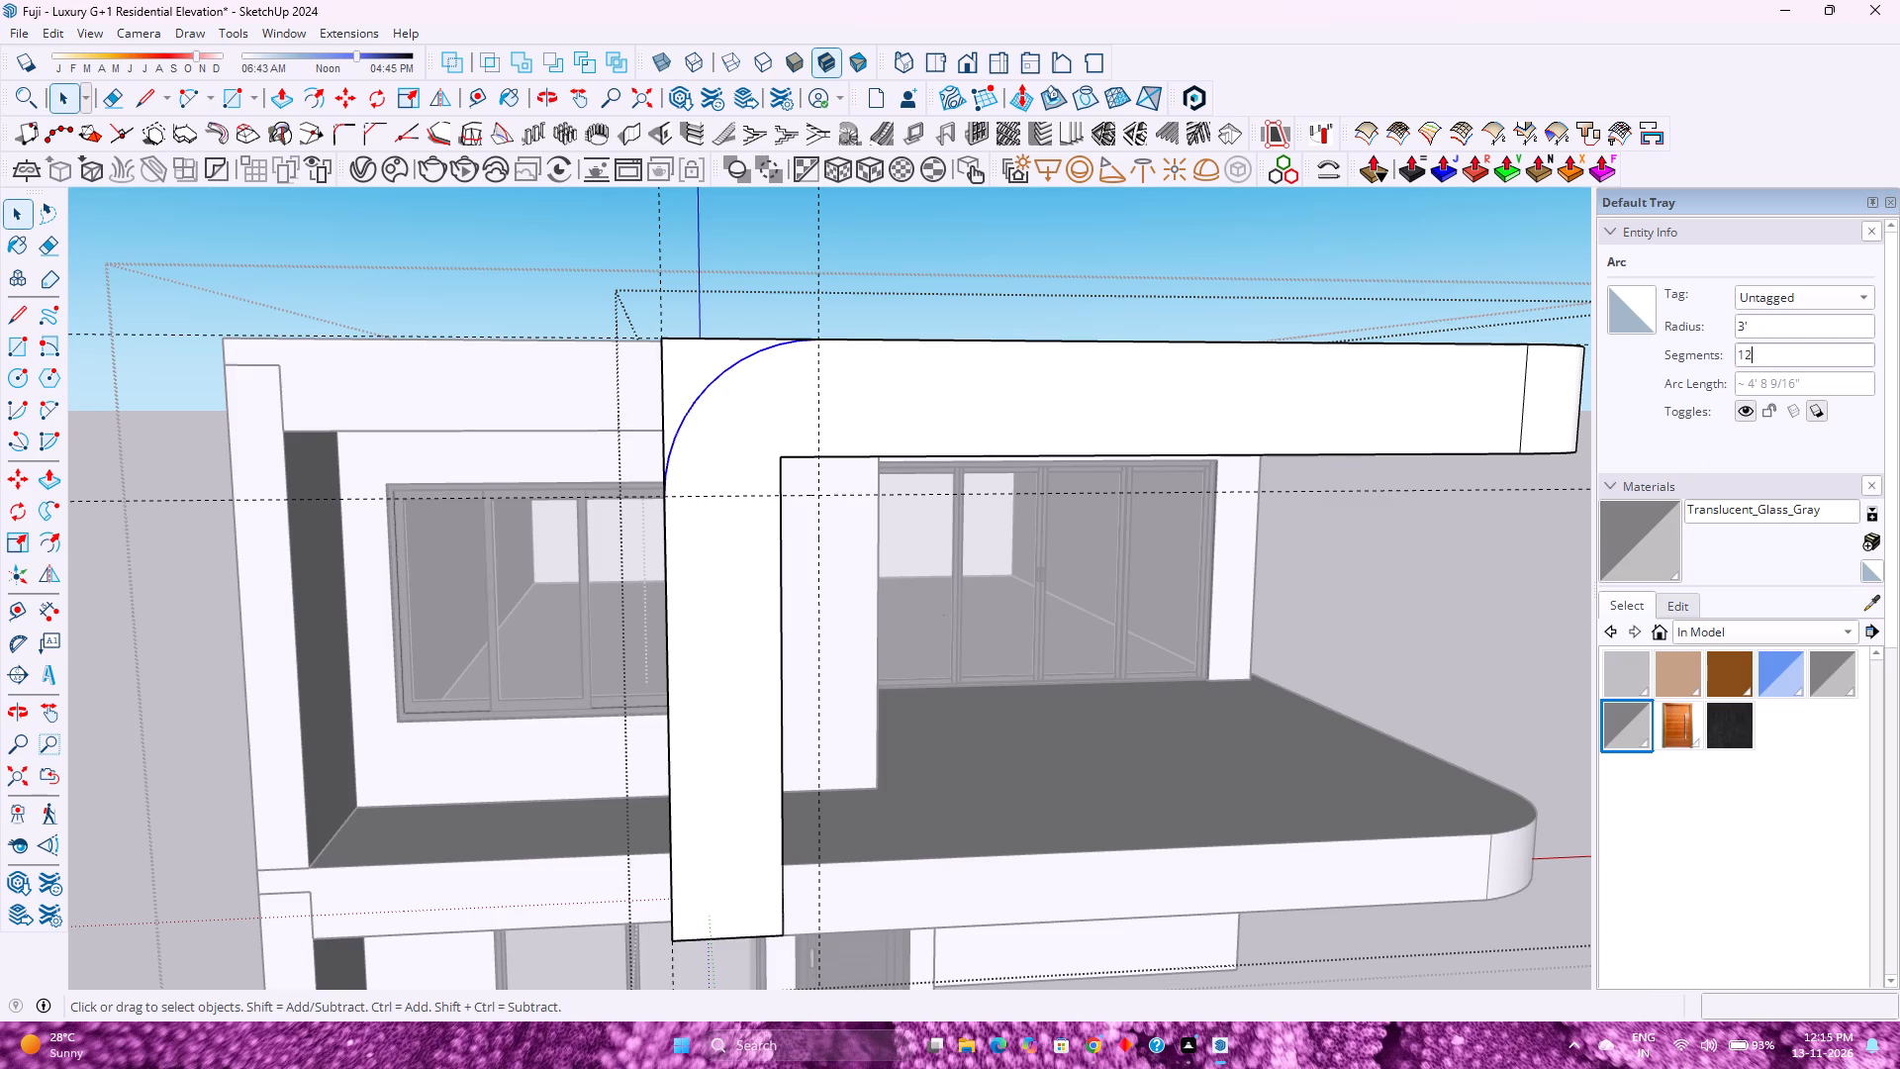
key("2")
key("0")
key("0")
key("Return")
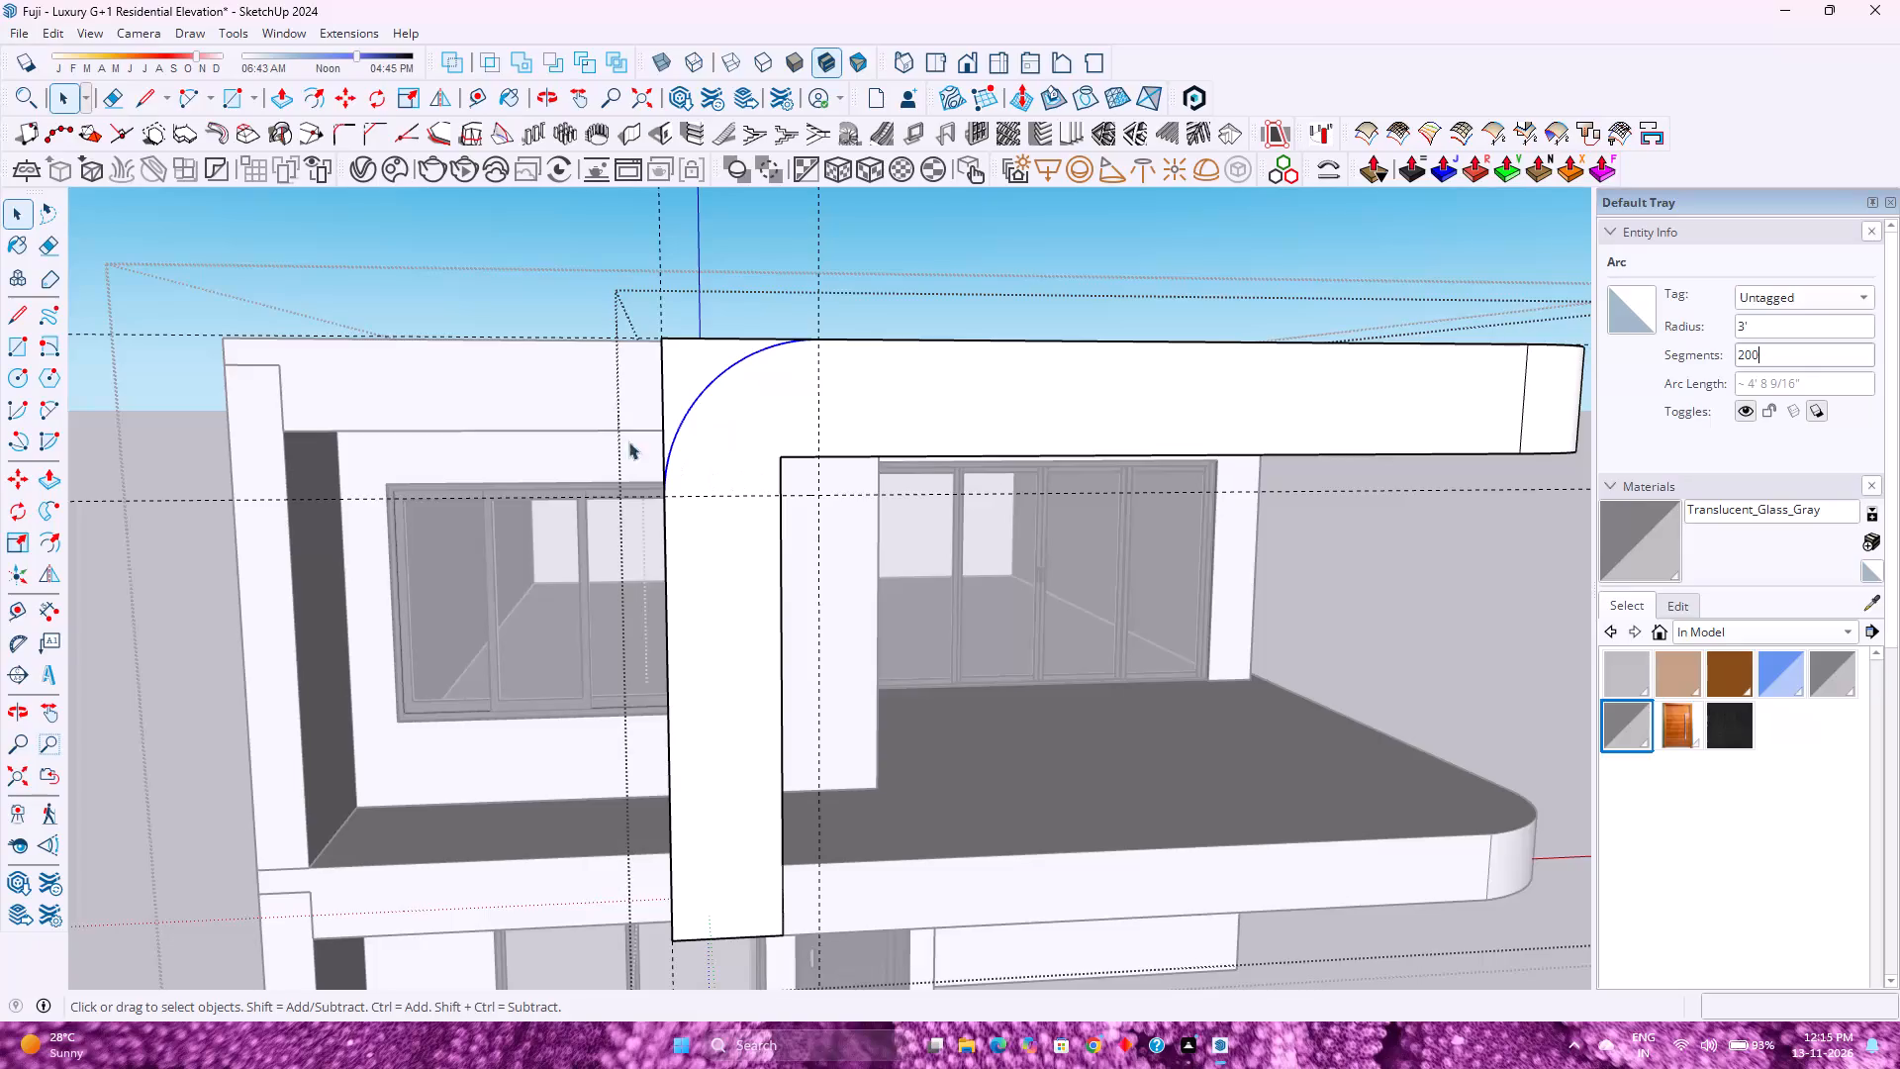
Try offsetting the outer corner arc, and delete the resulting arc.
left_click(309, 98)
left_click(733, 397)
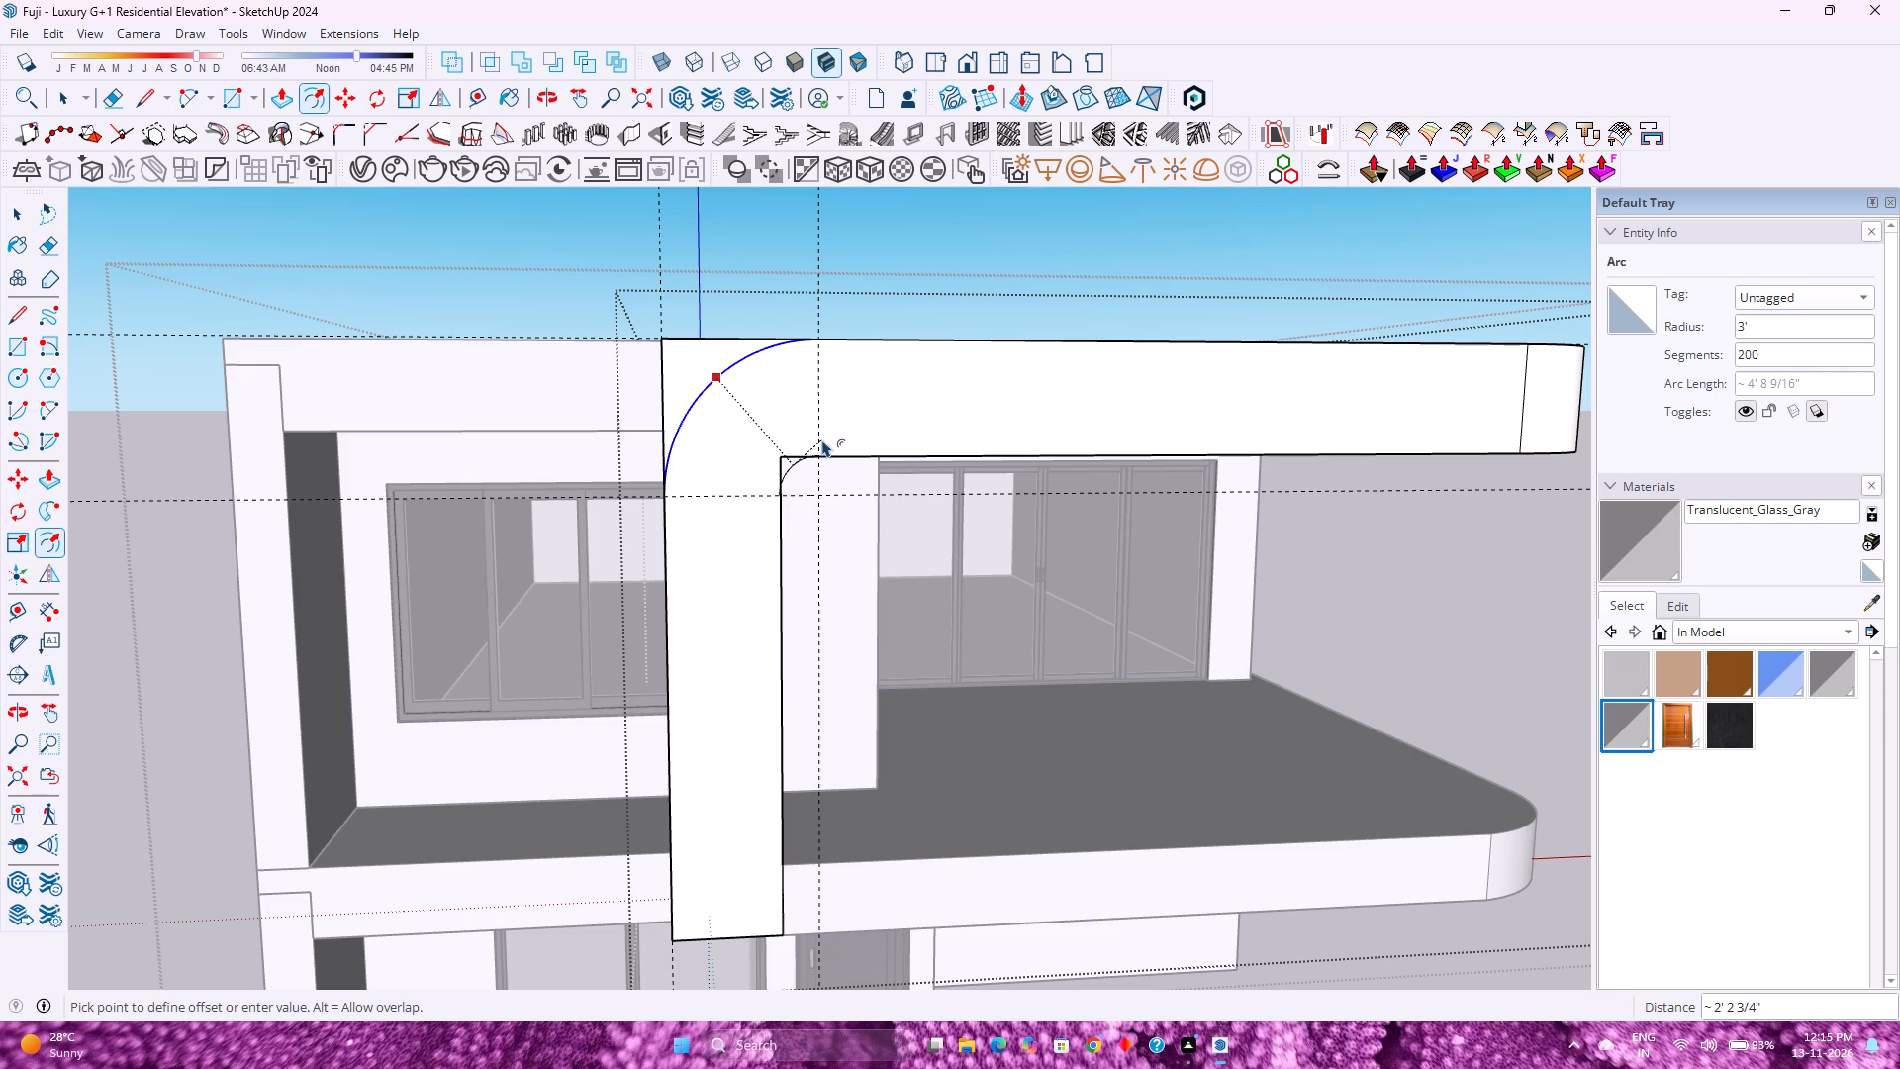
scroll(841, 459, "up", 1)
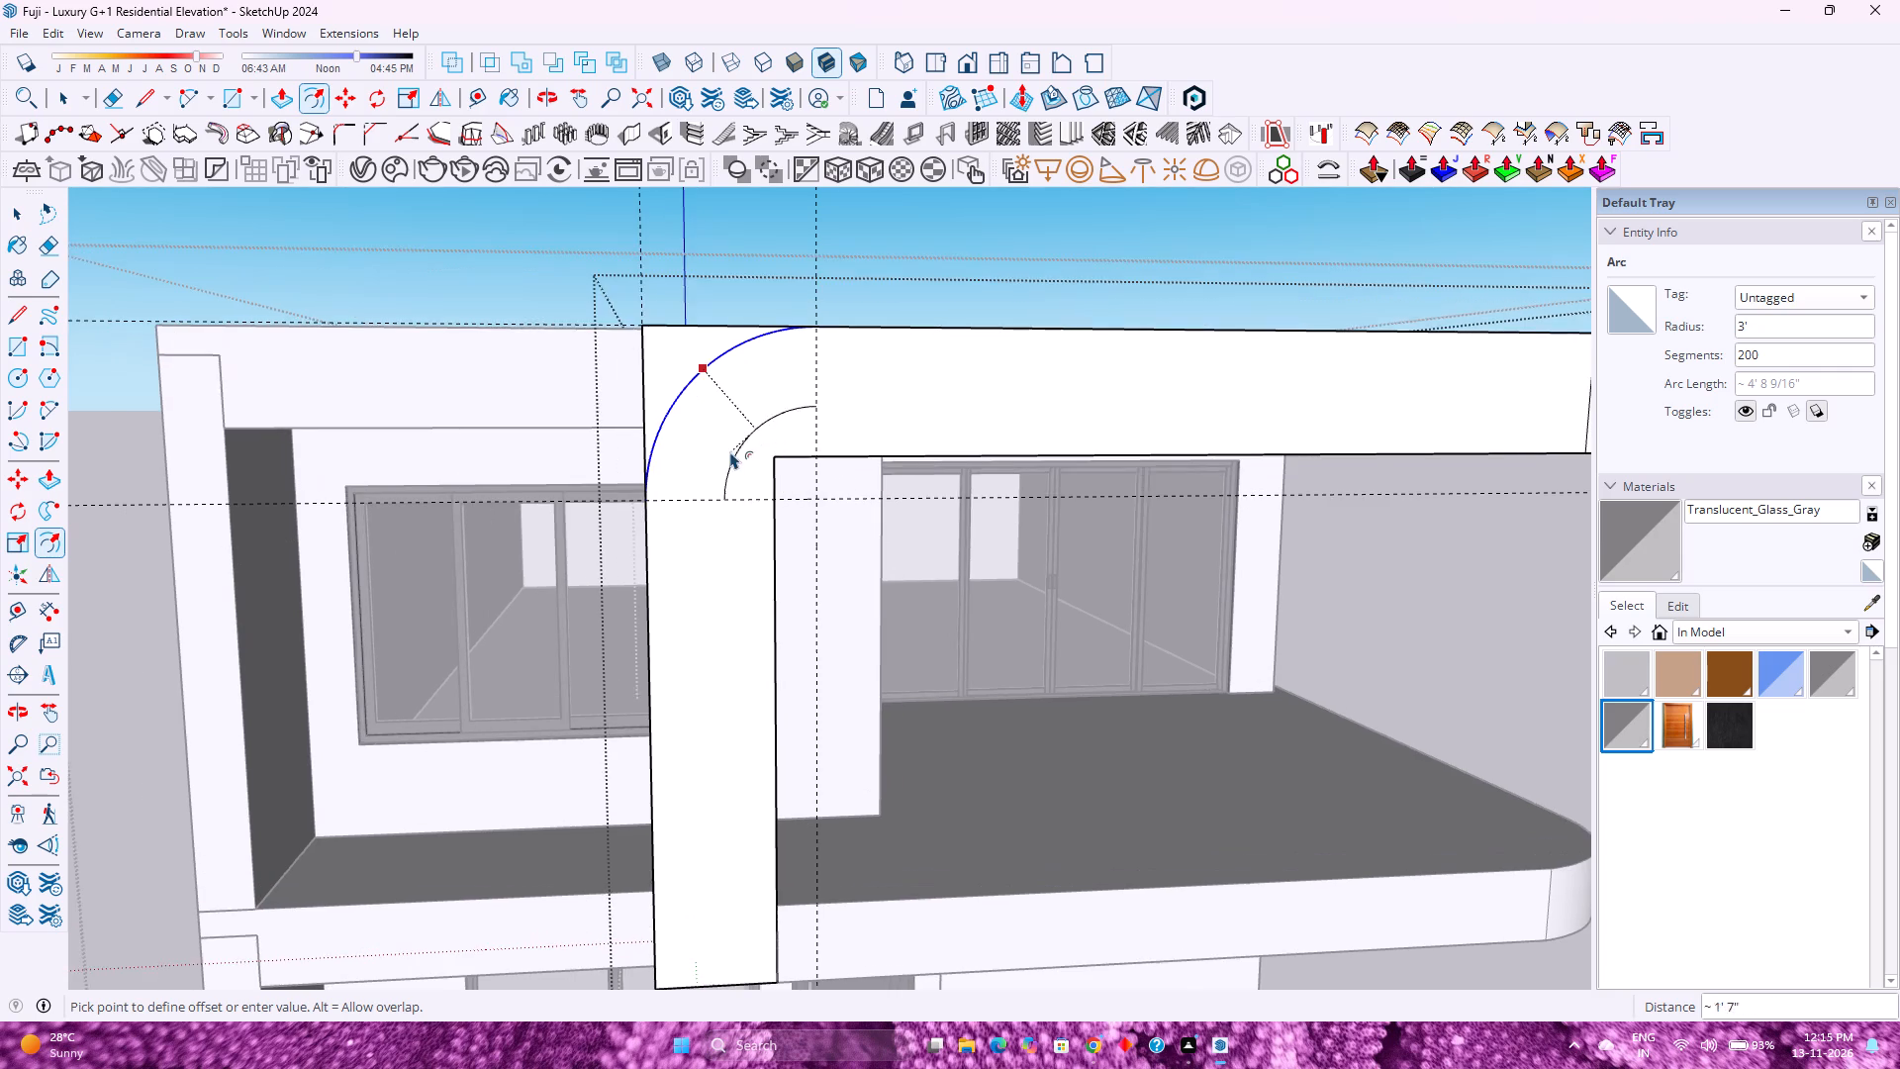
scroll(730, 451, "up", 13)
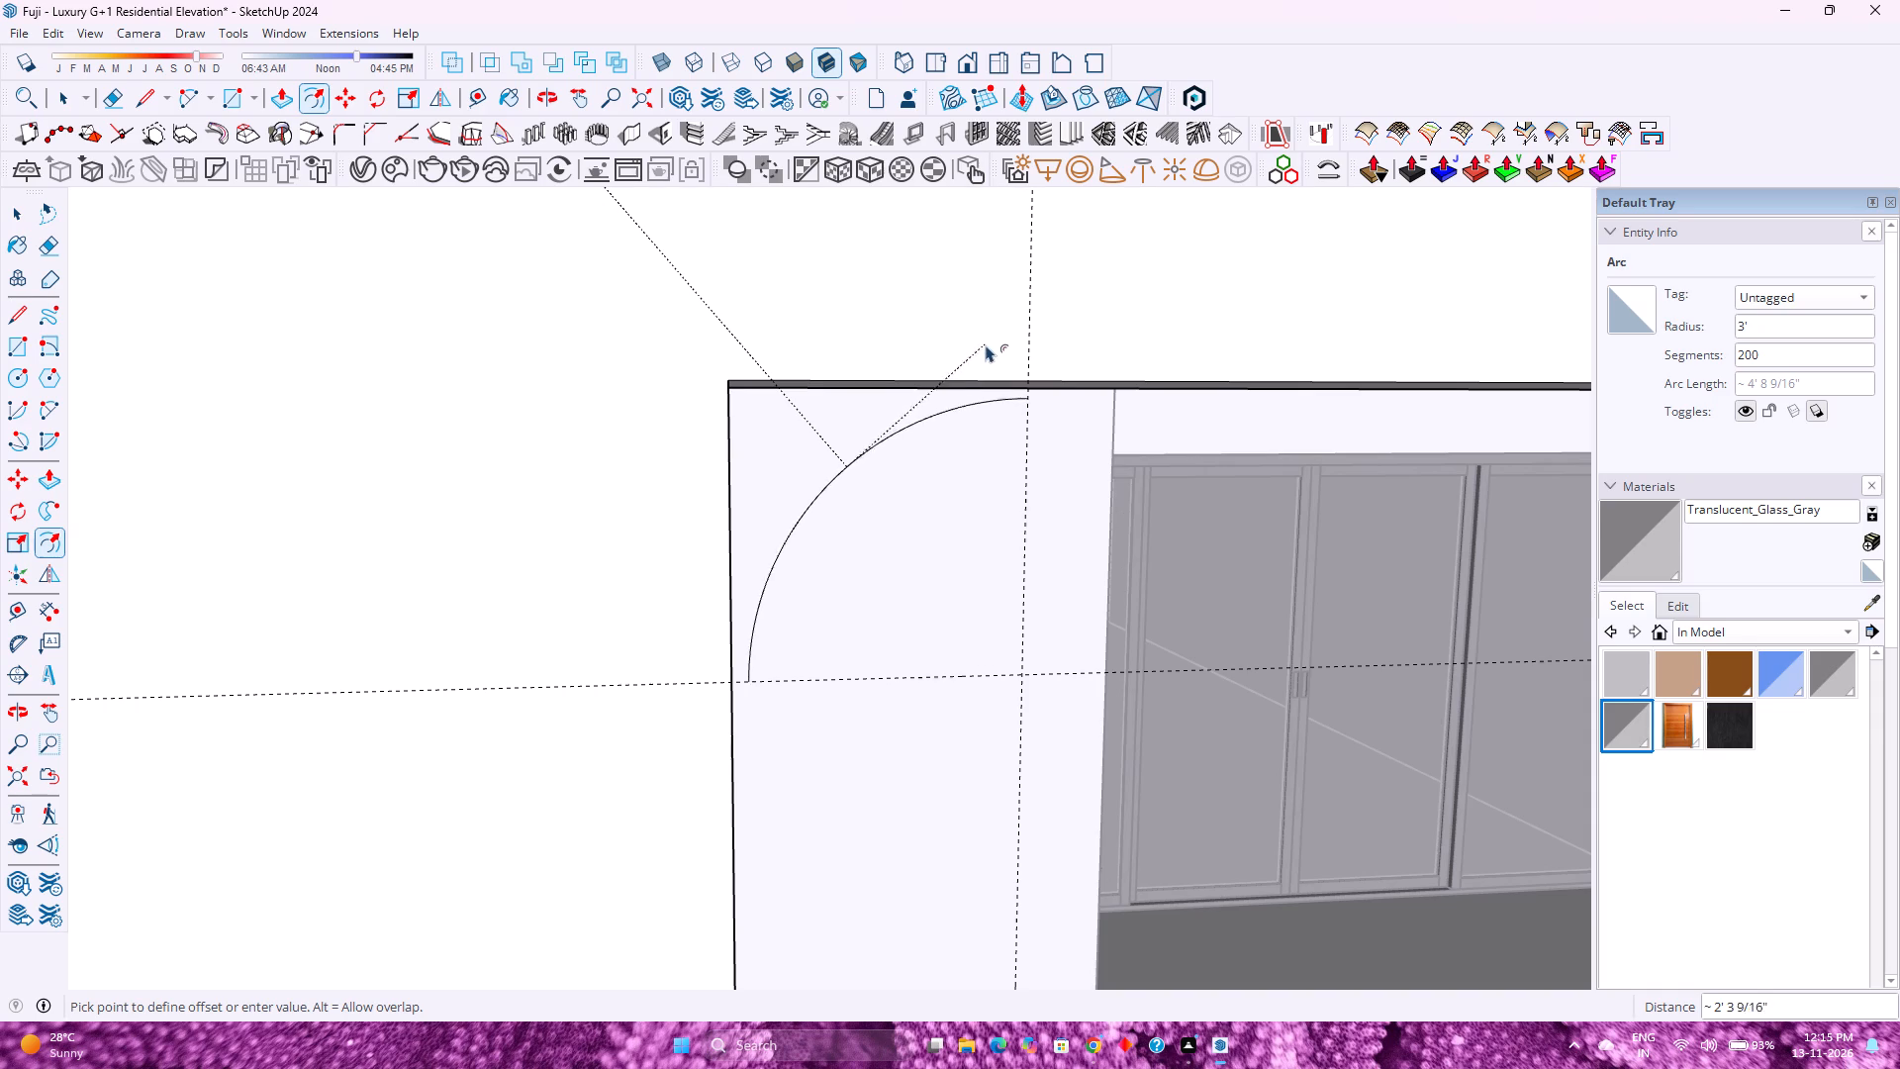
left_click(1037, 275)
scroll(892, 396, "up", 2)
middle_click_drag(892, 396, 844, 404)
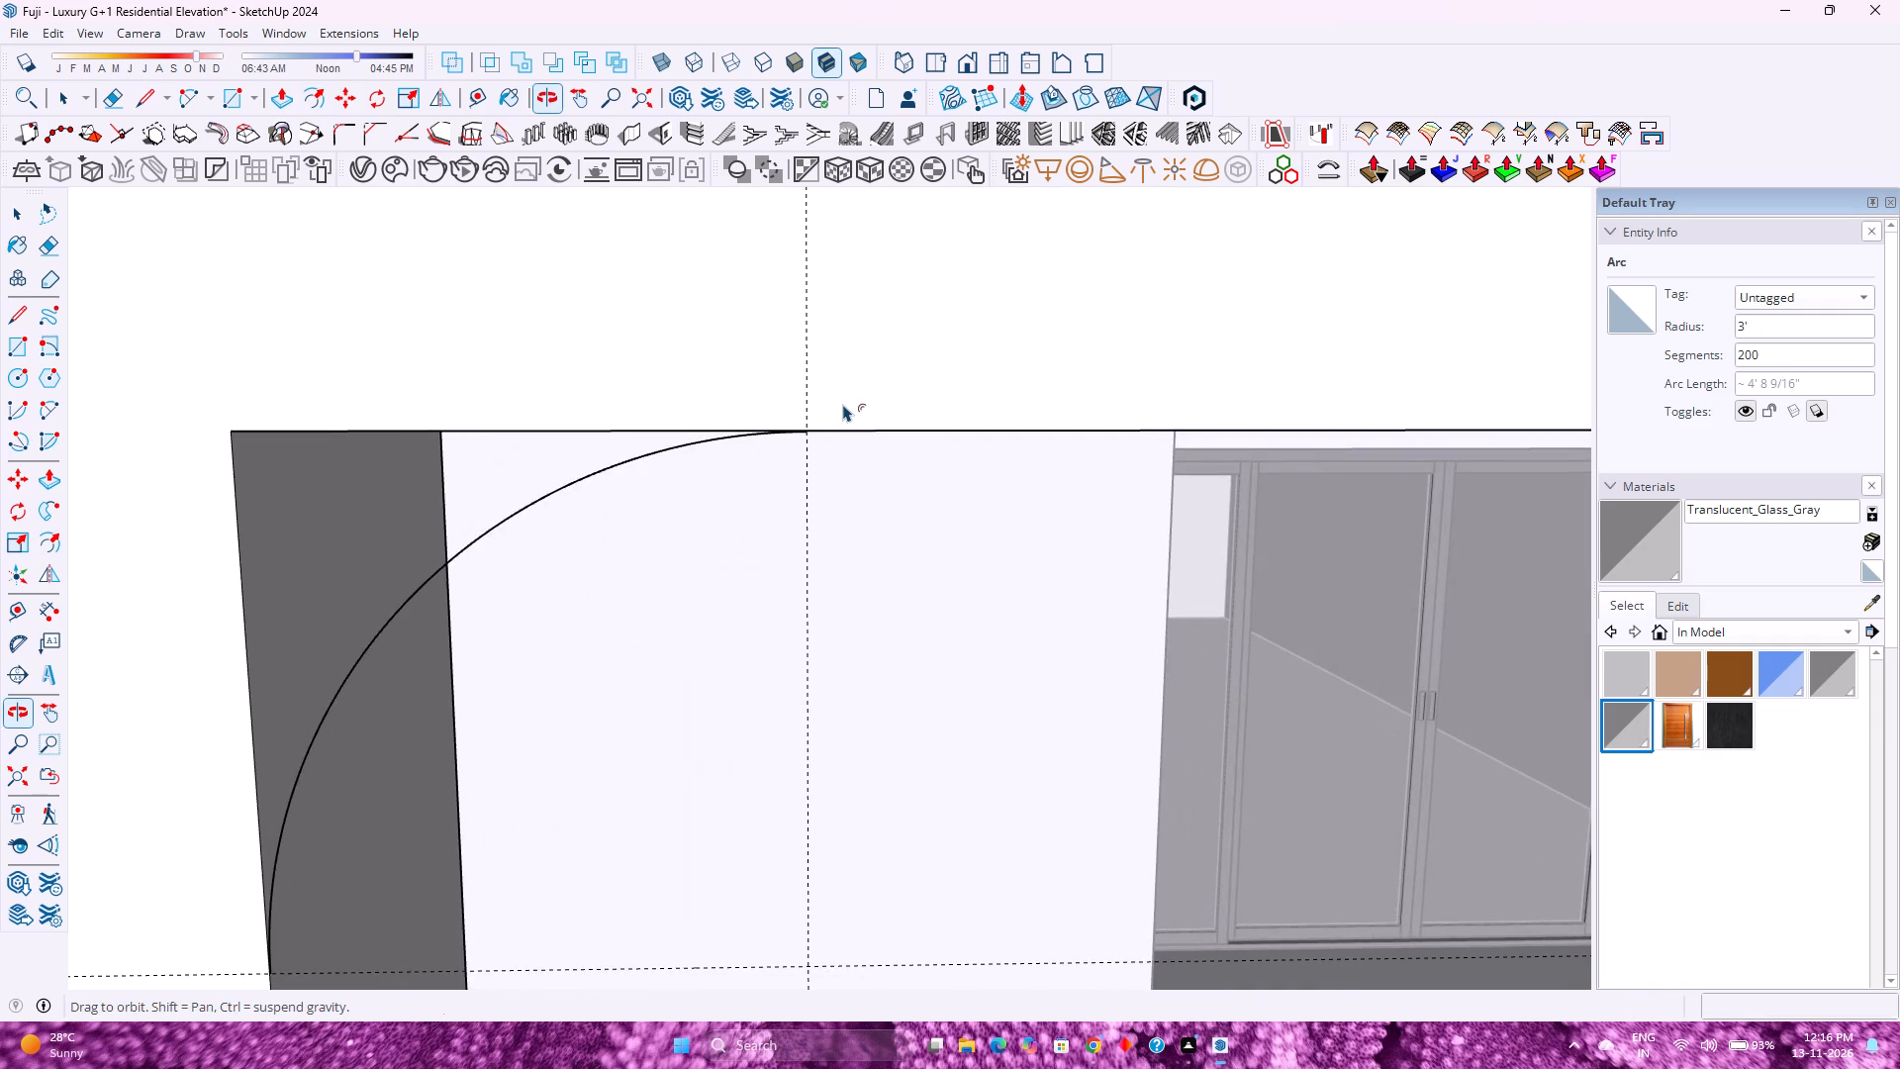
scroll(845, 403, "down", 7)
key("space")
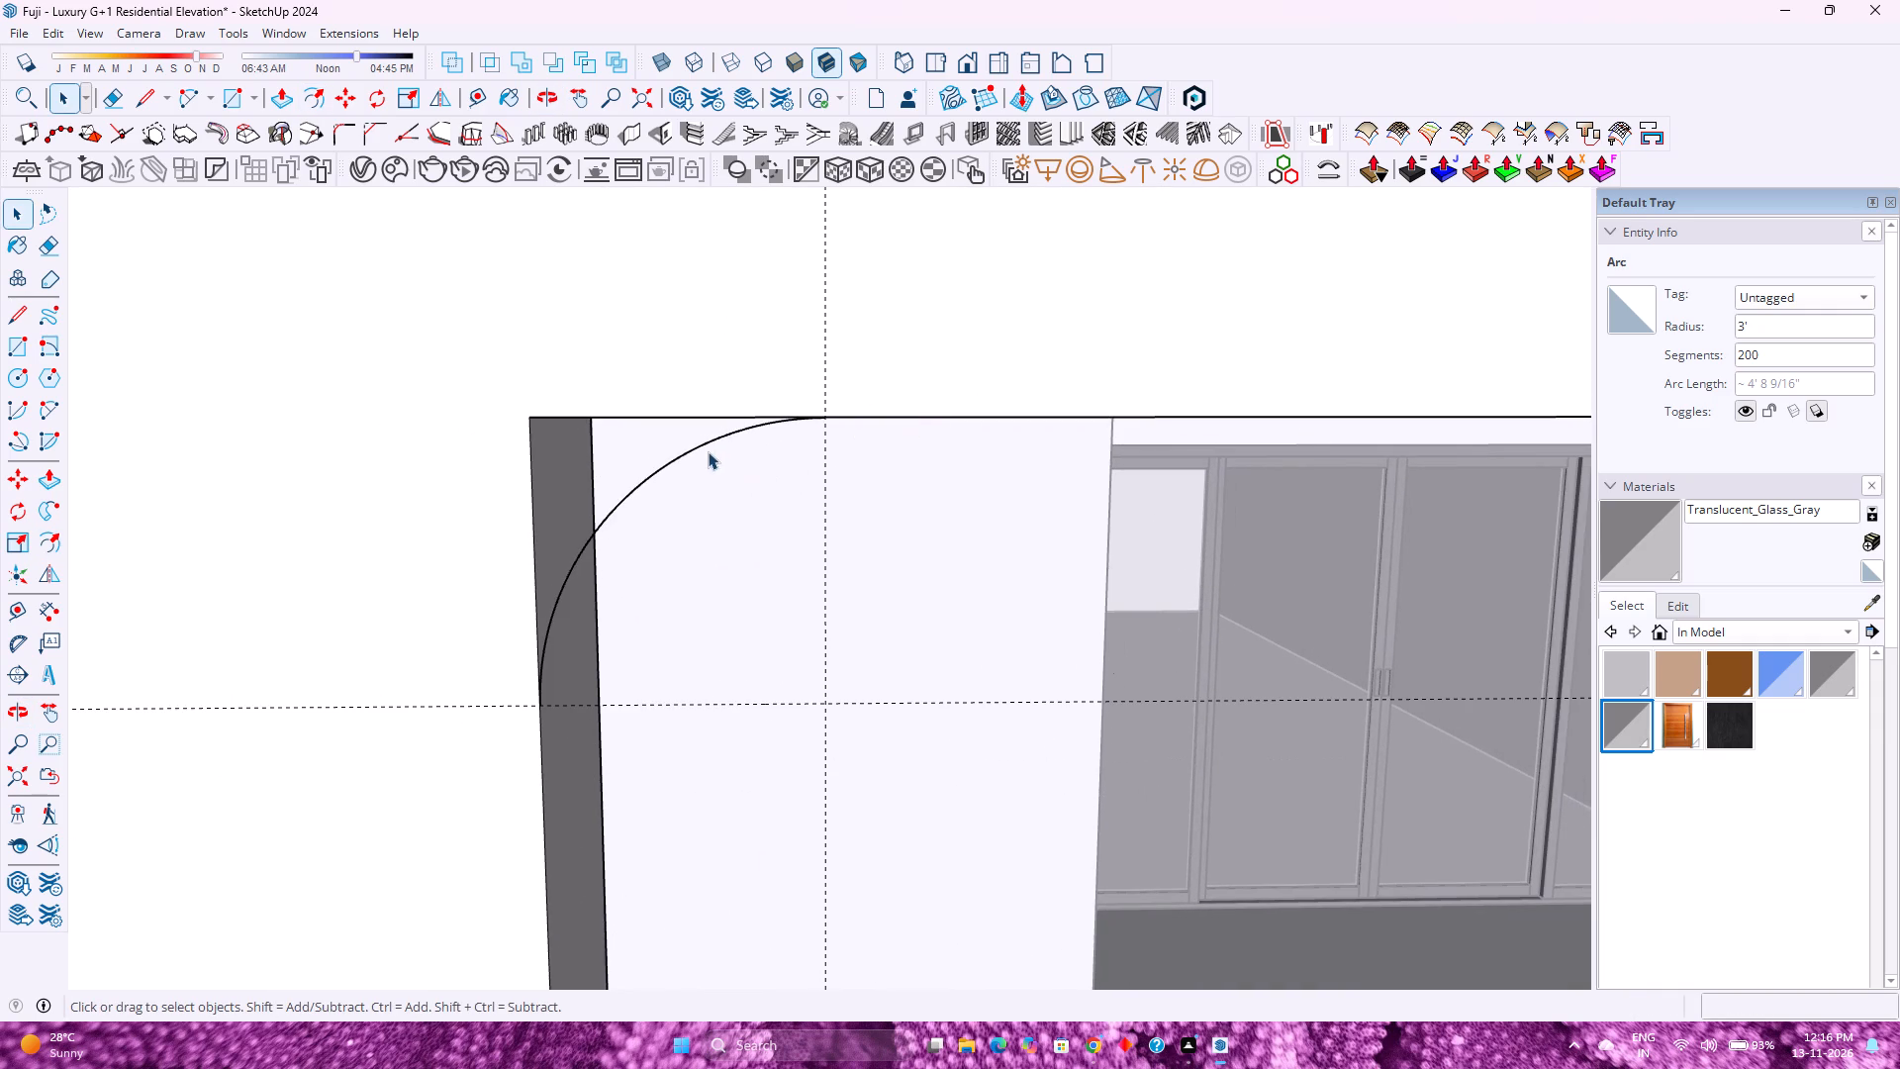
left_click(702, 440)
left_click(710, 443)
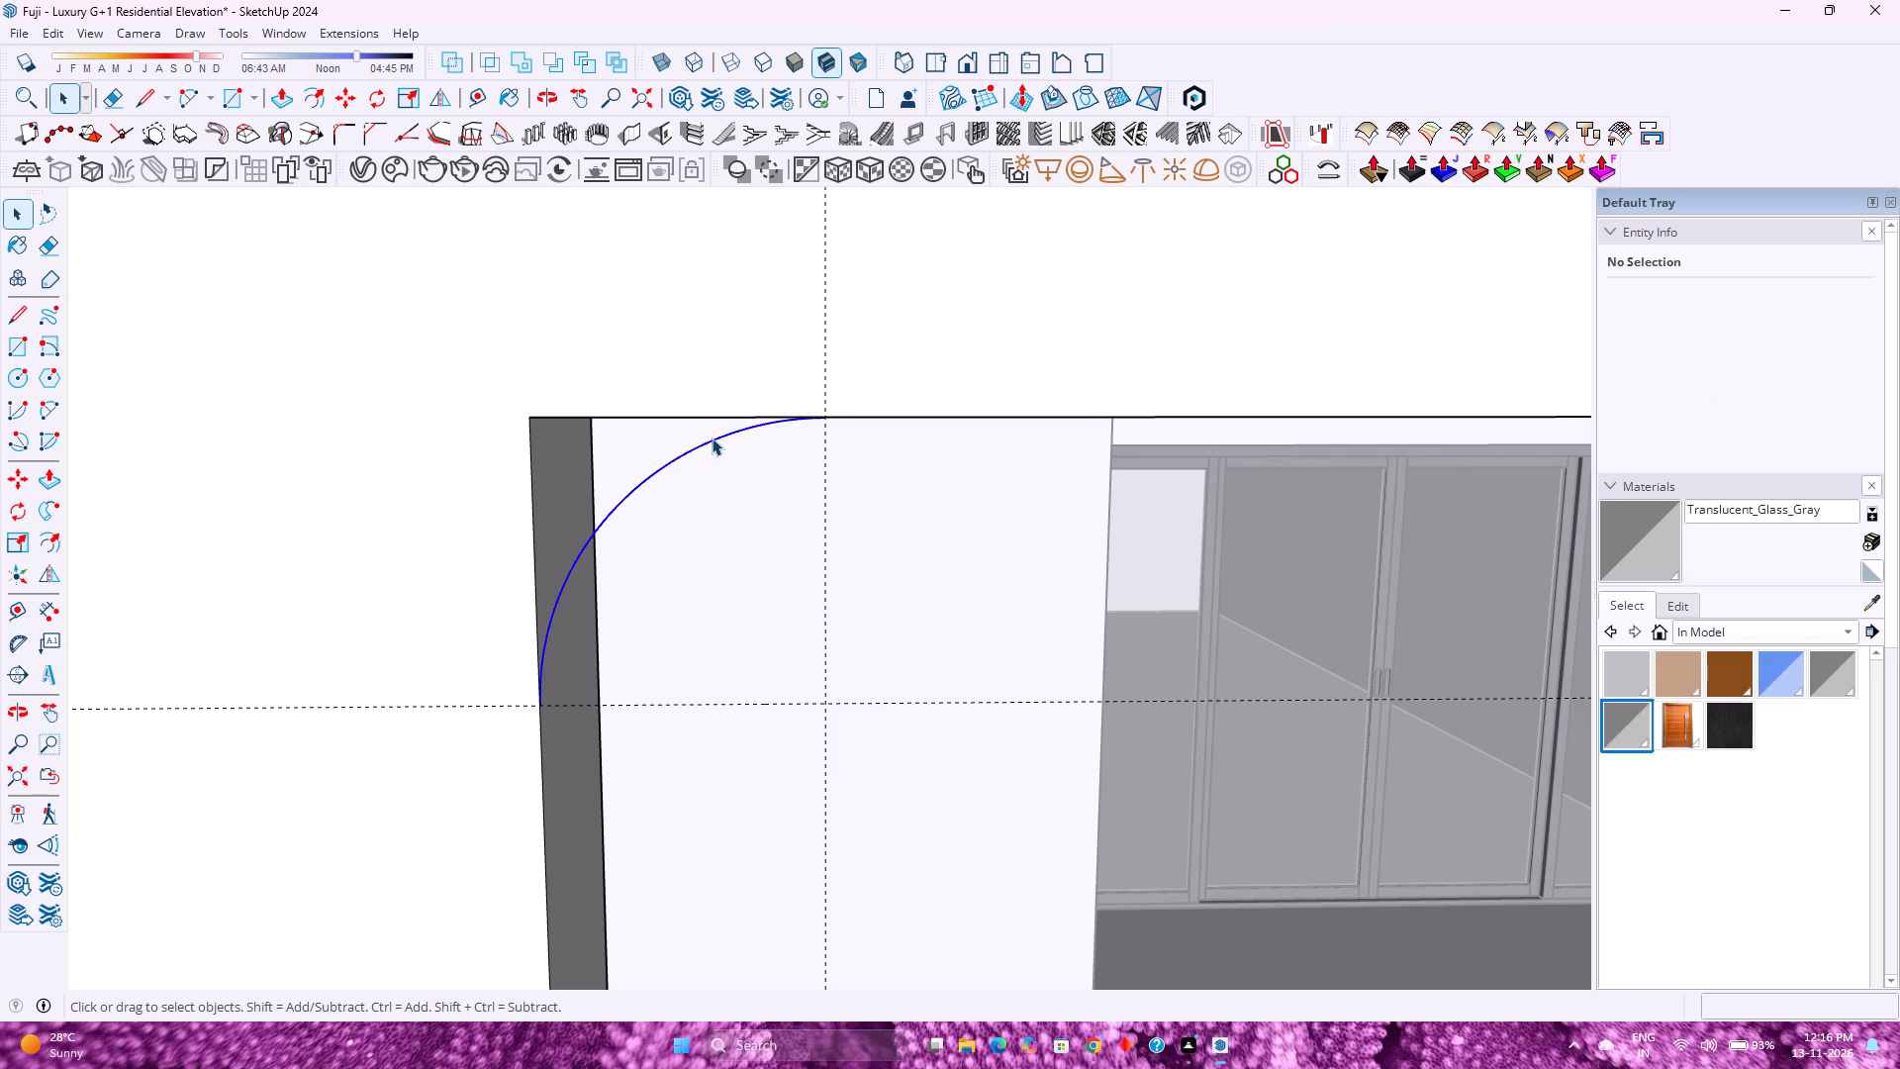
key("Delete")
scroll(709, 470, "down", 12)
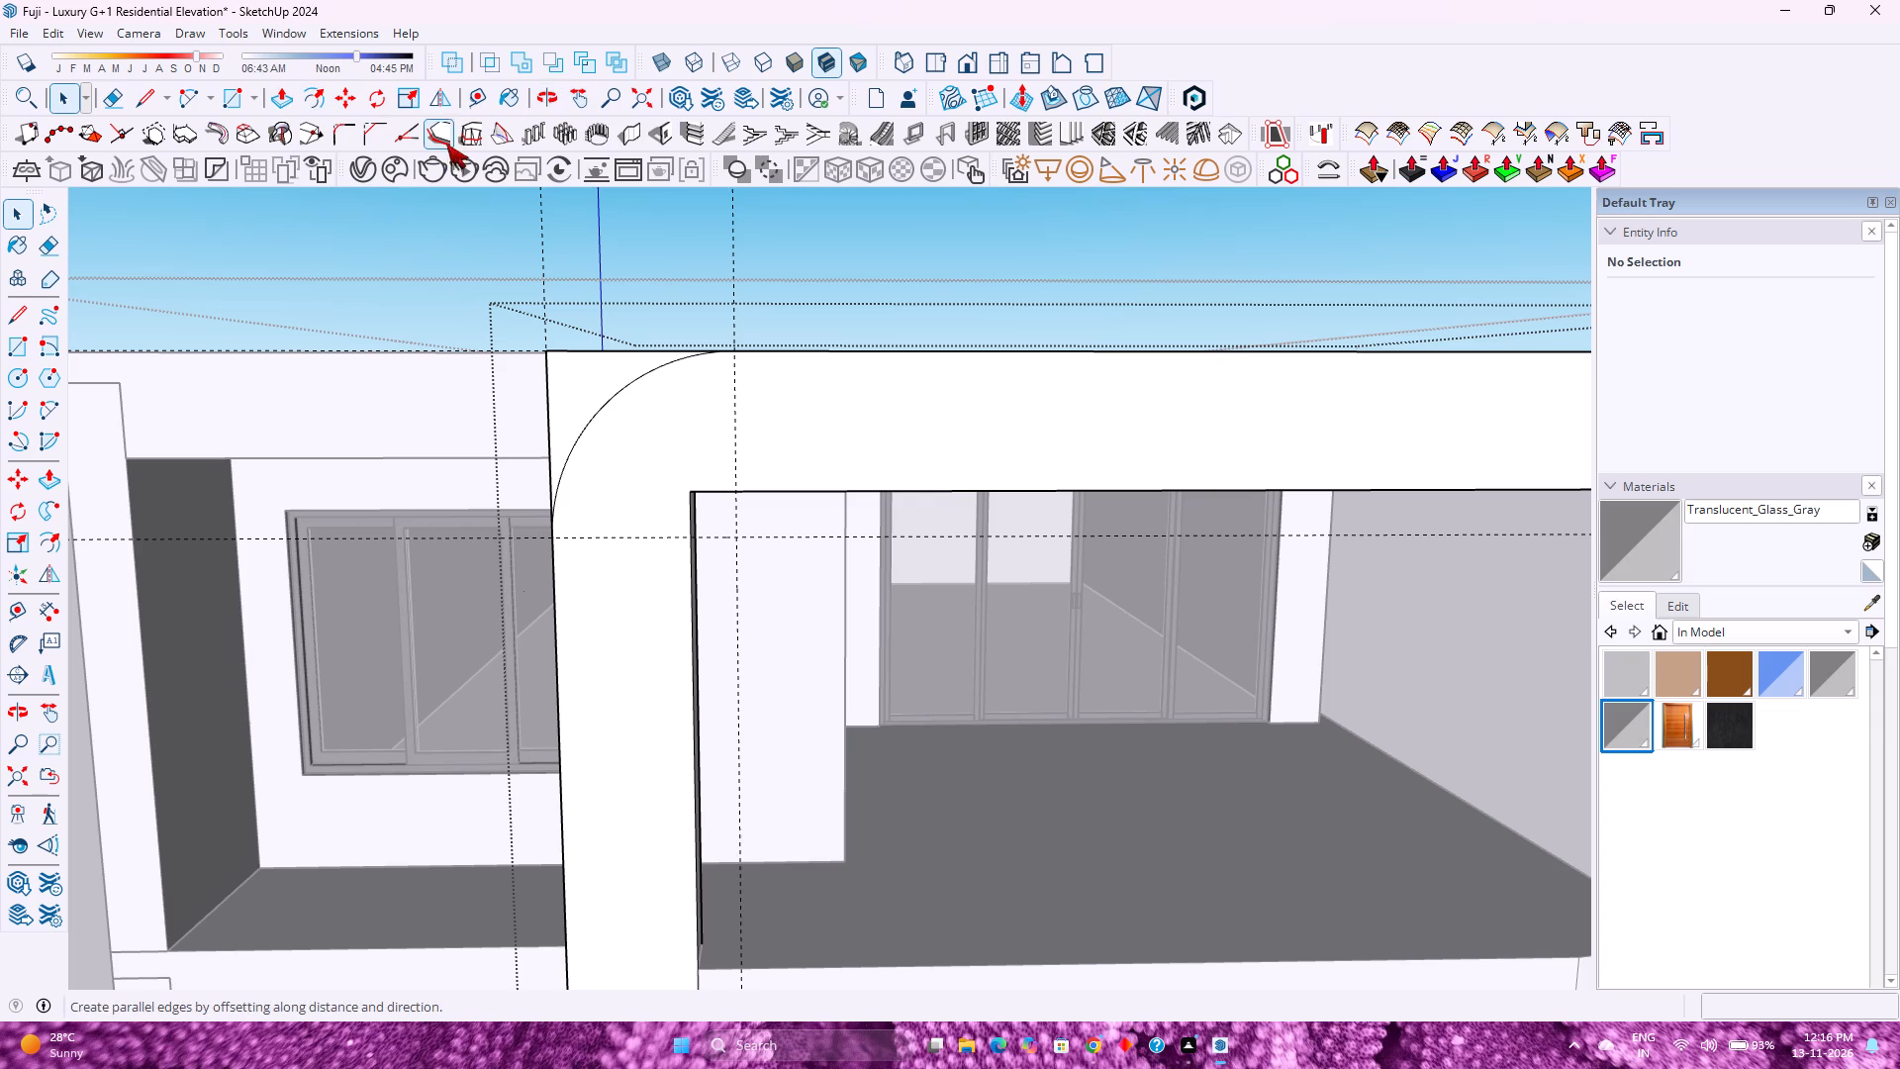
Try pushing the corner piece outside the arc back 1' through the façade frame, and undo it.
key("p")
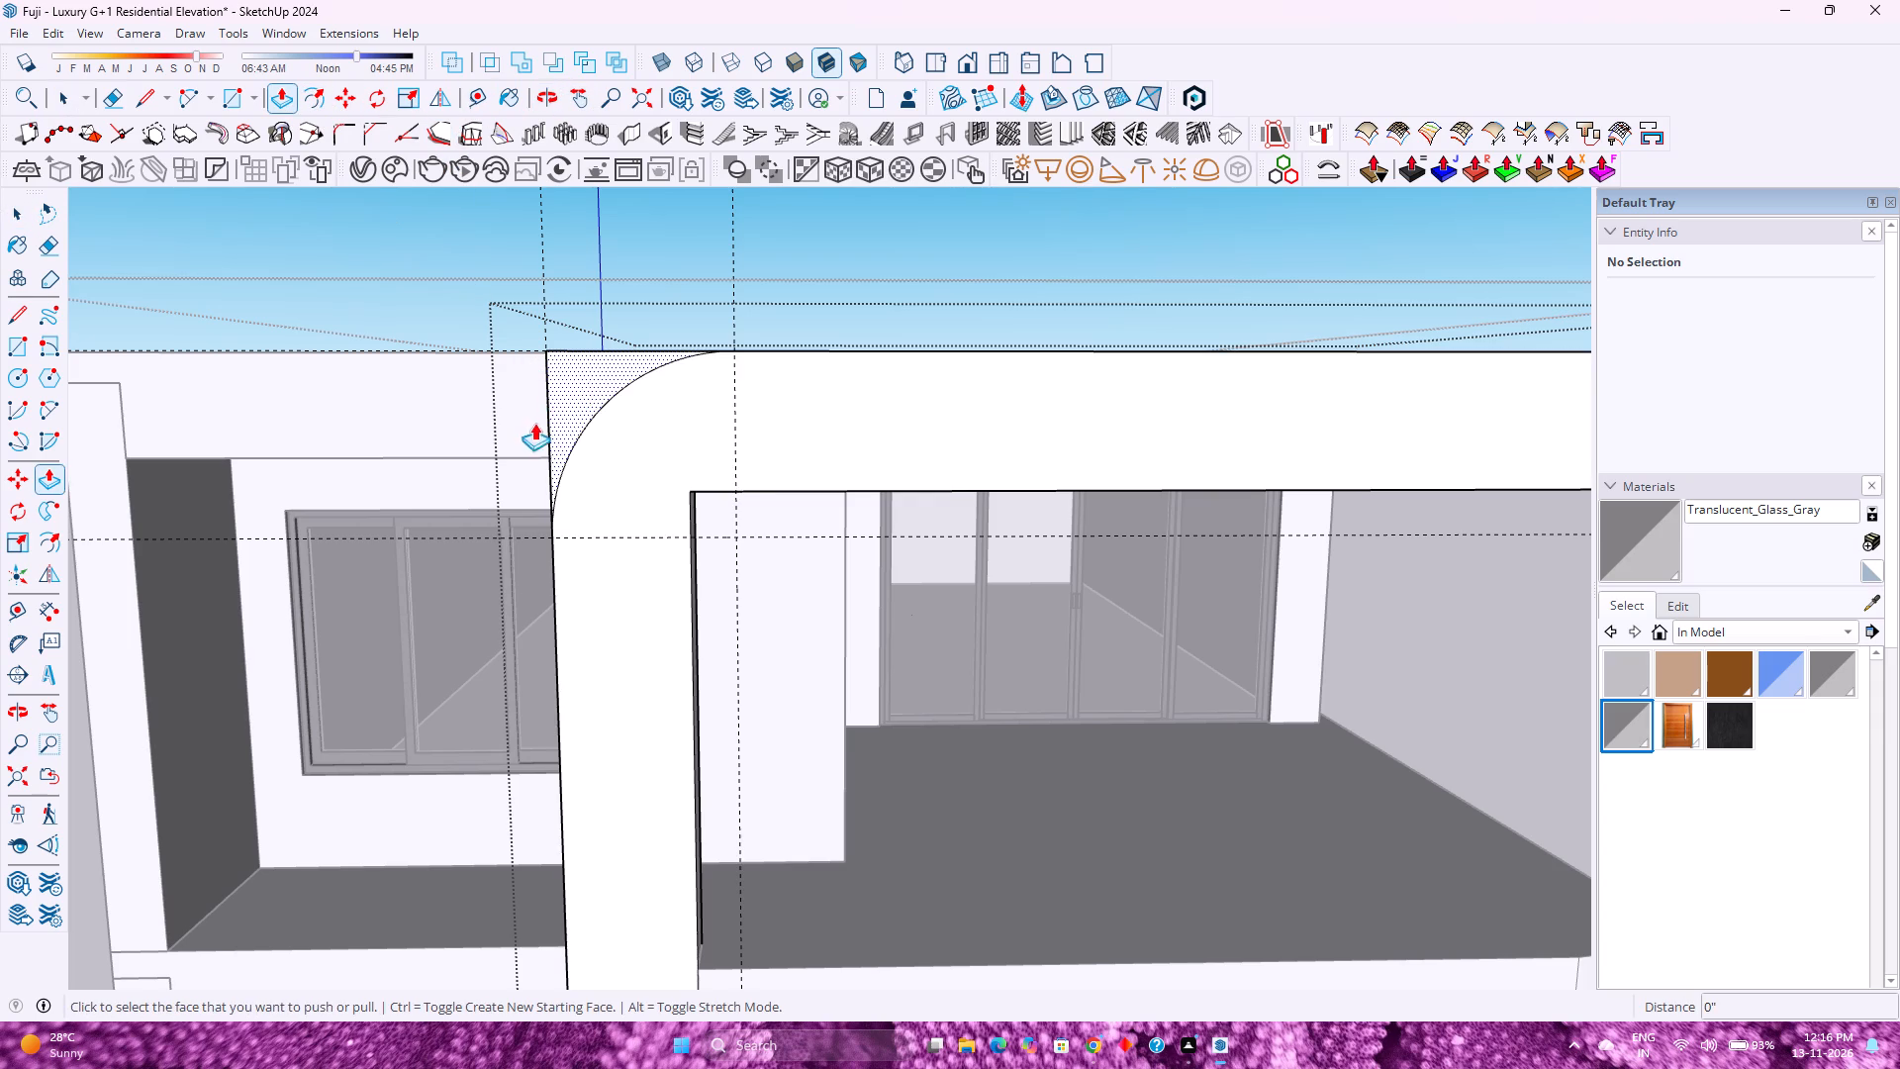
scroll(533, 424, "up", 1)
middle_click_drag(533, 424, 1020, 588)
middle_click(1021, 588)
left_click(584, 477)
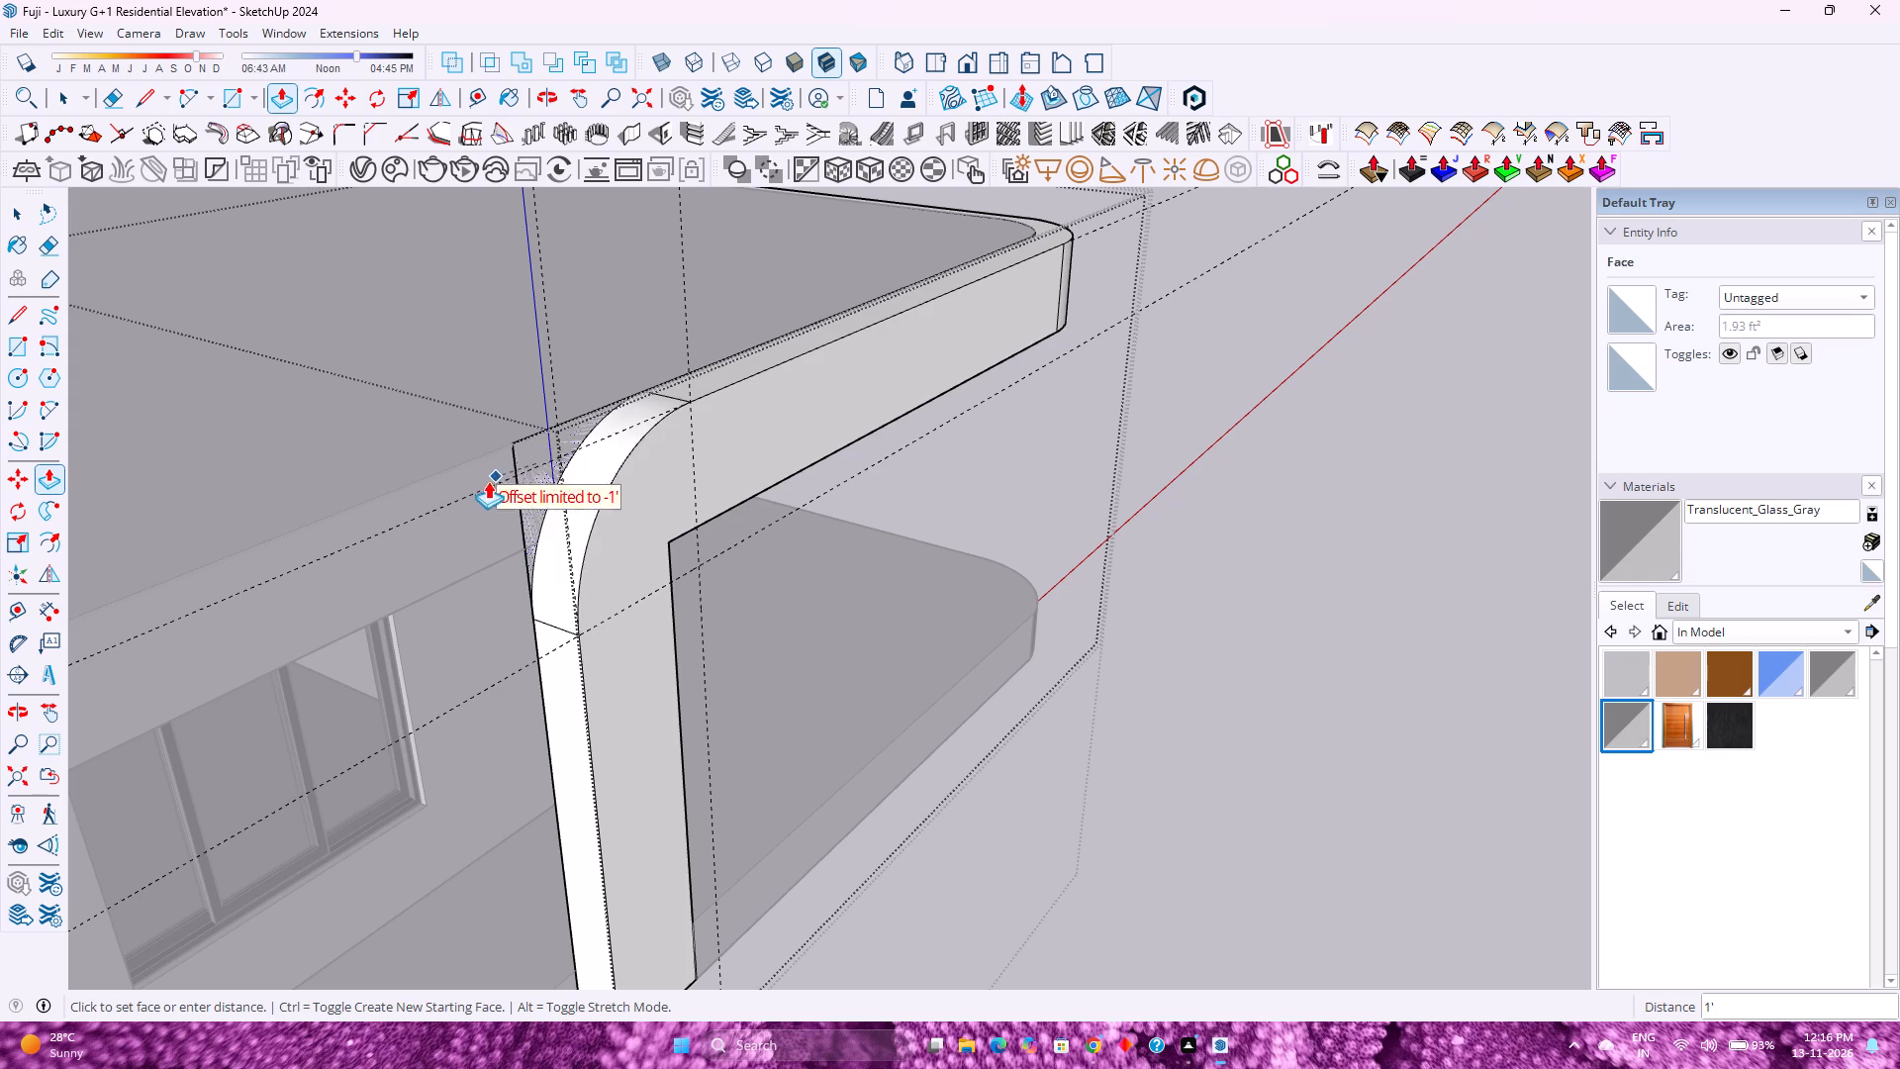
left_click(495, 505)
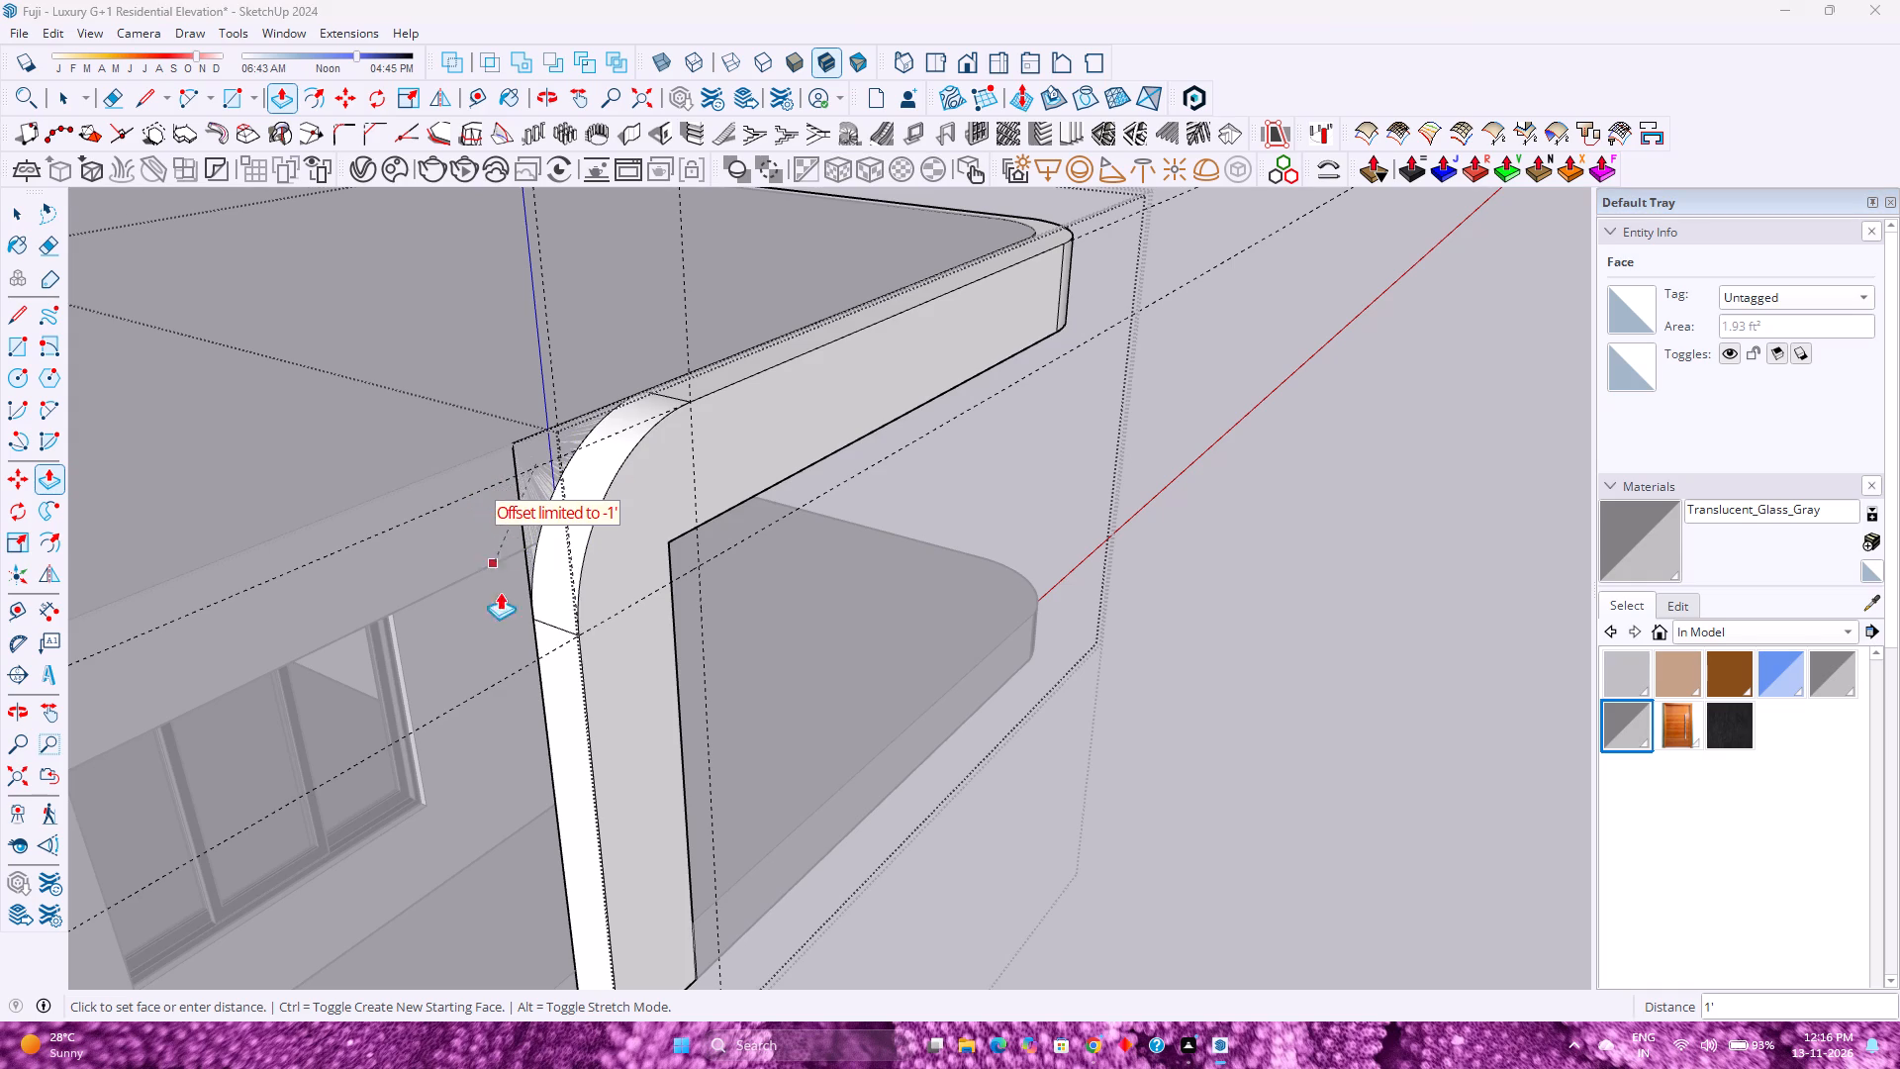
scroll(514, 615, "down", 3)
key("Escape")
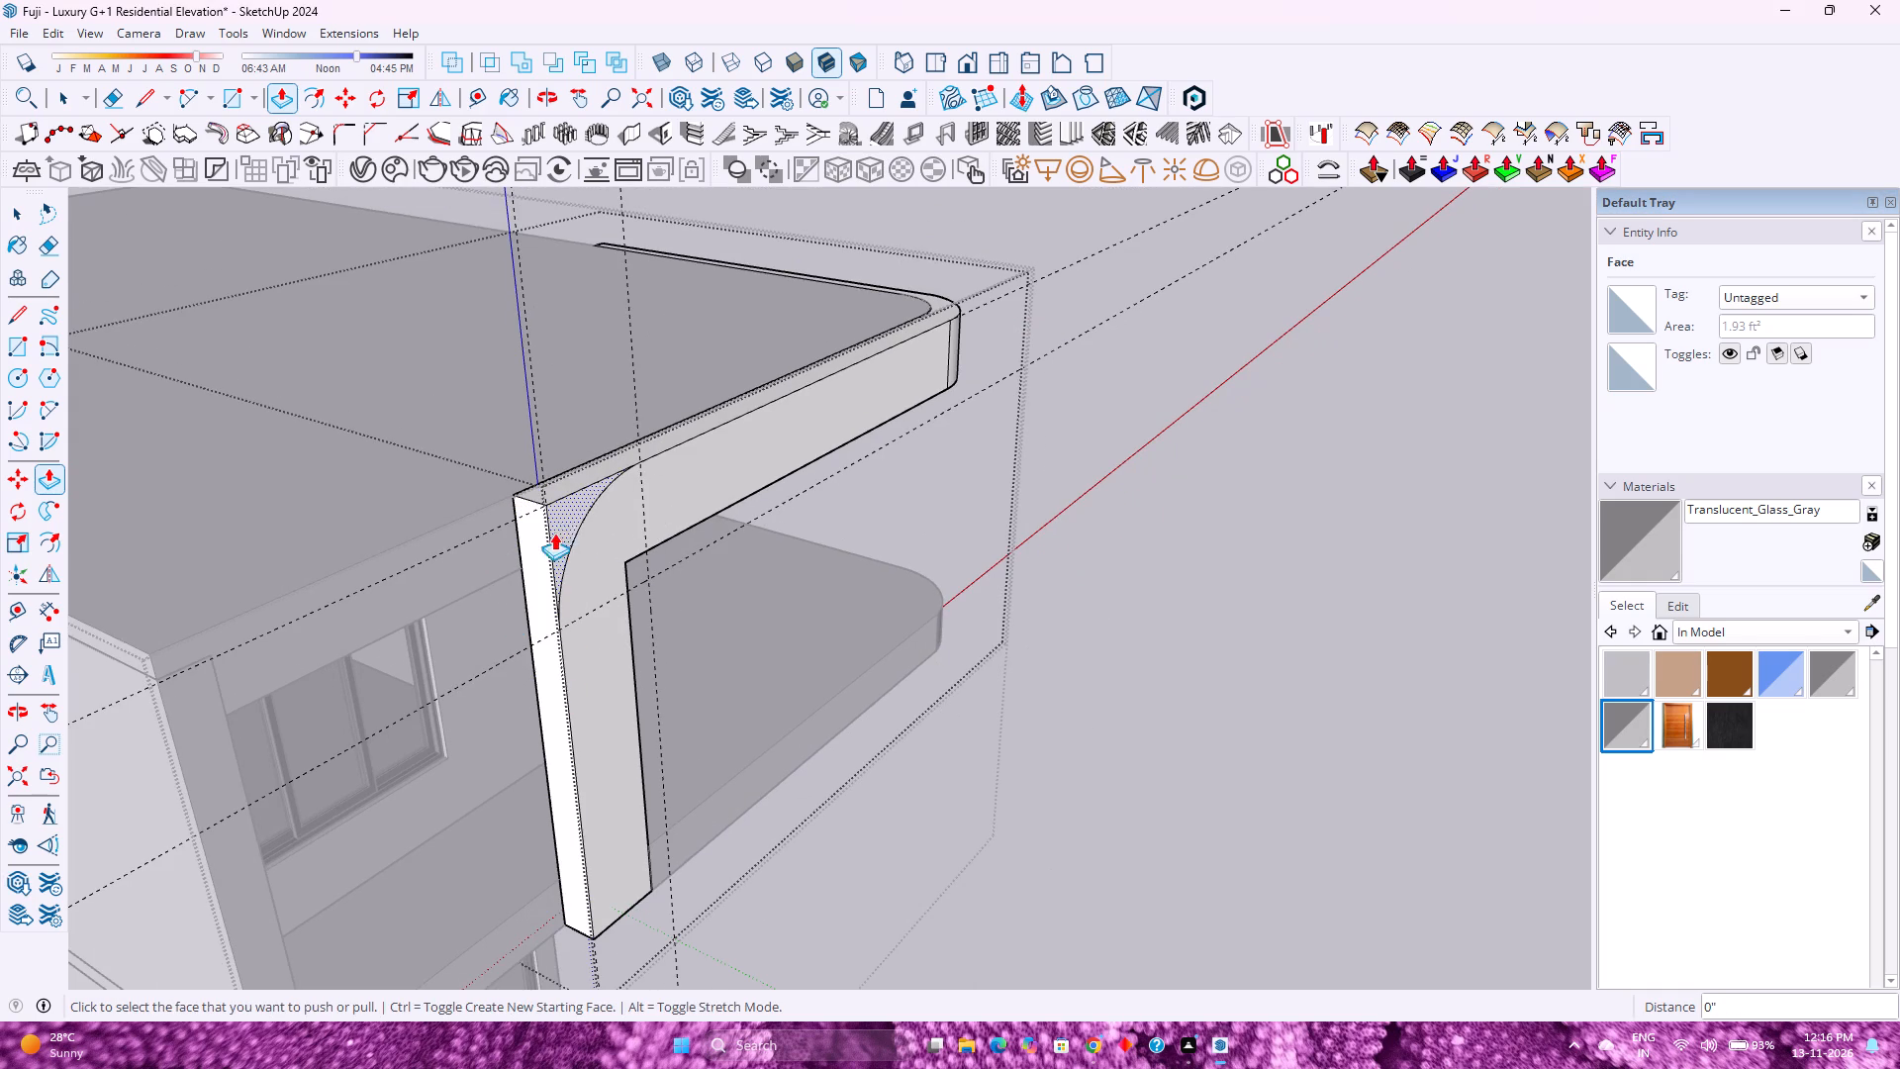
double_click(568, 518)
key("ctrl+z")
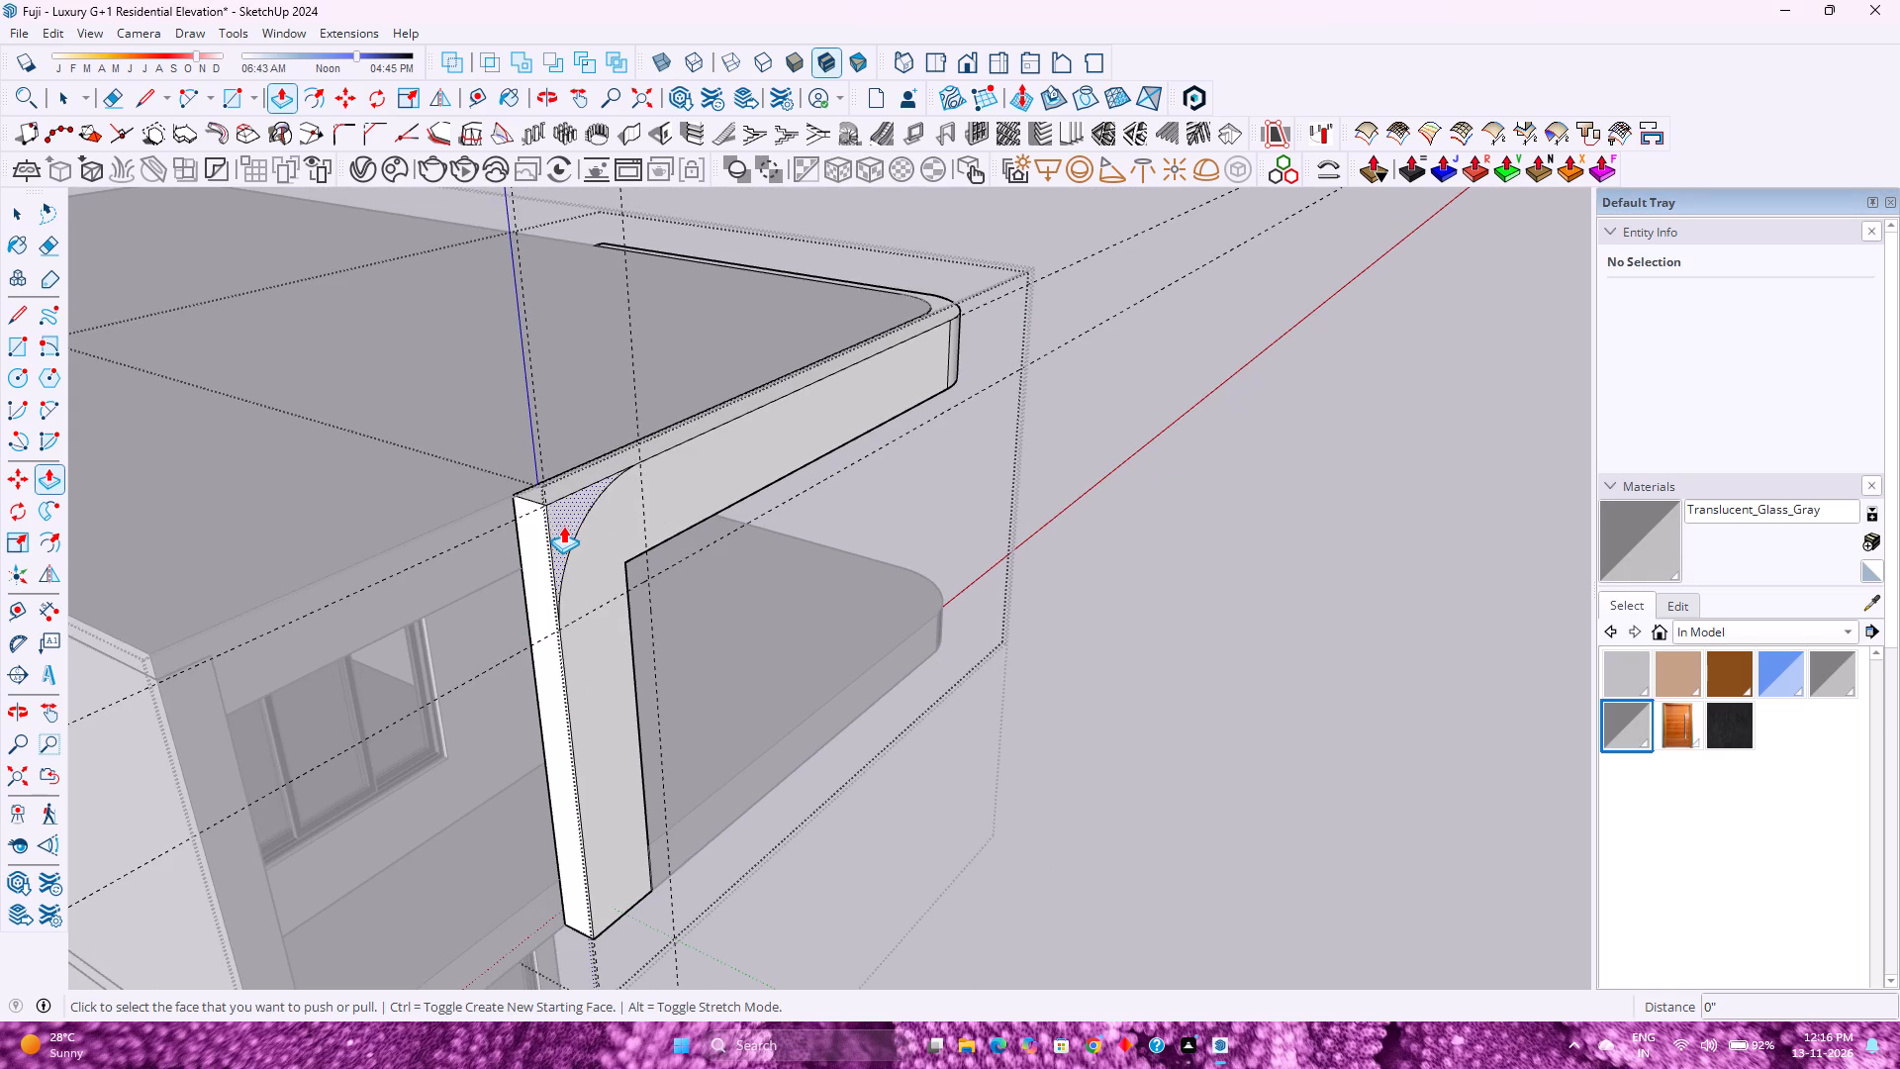
Push the corner piece outside the arc back 1' through the façade frame's thickness to round the outer corner.
left_click(563, 526)
left_click(507, 503)
scroll(625, 644, "down", 4)
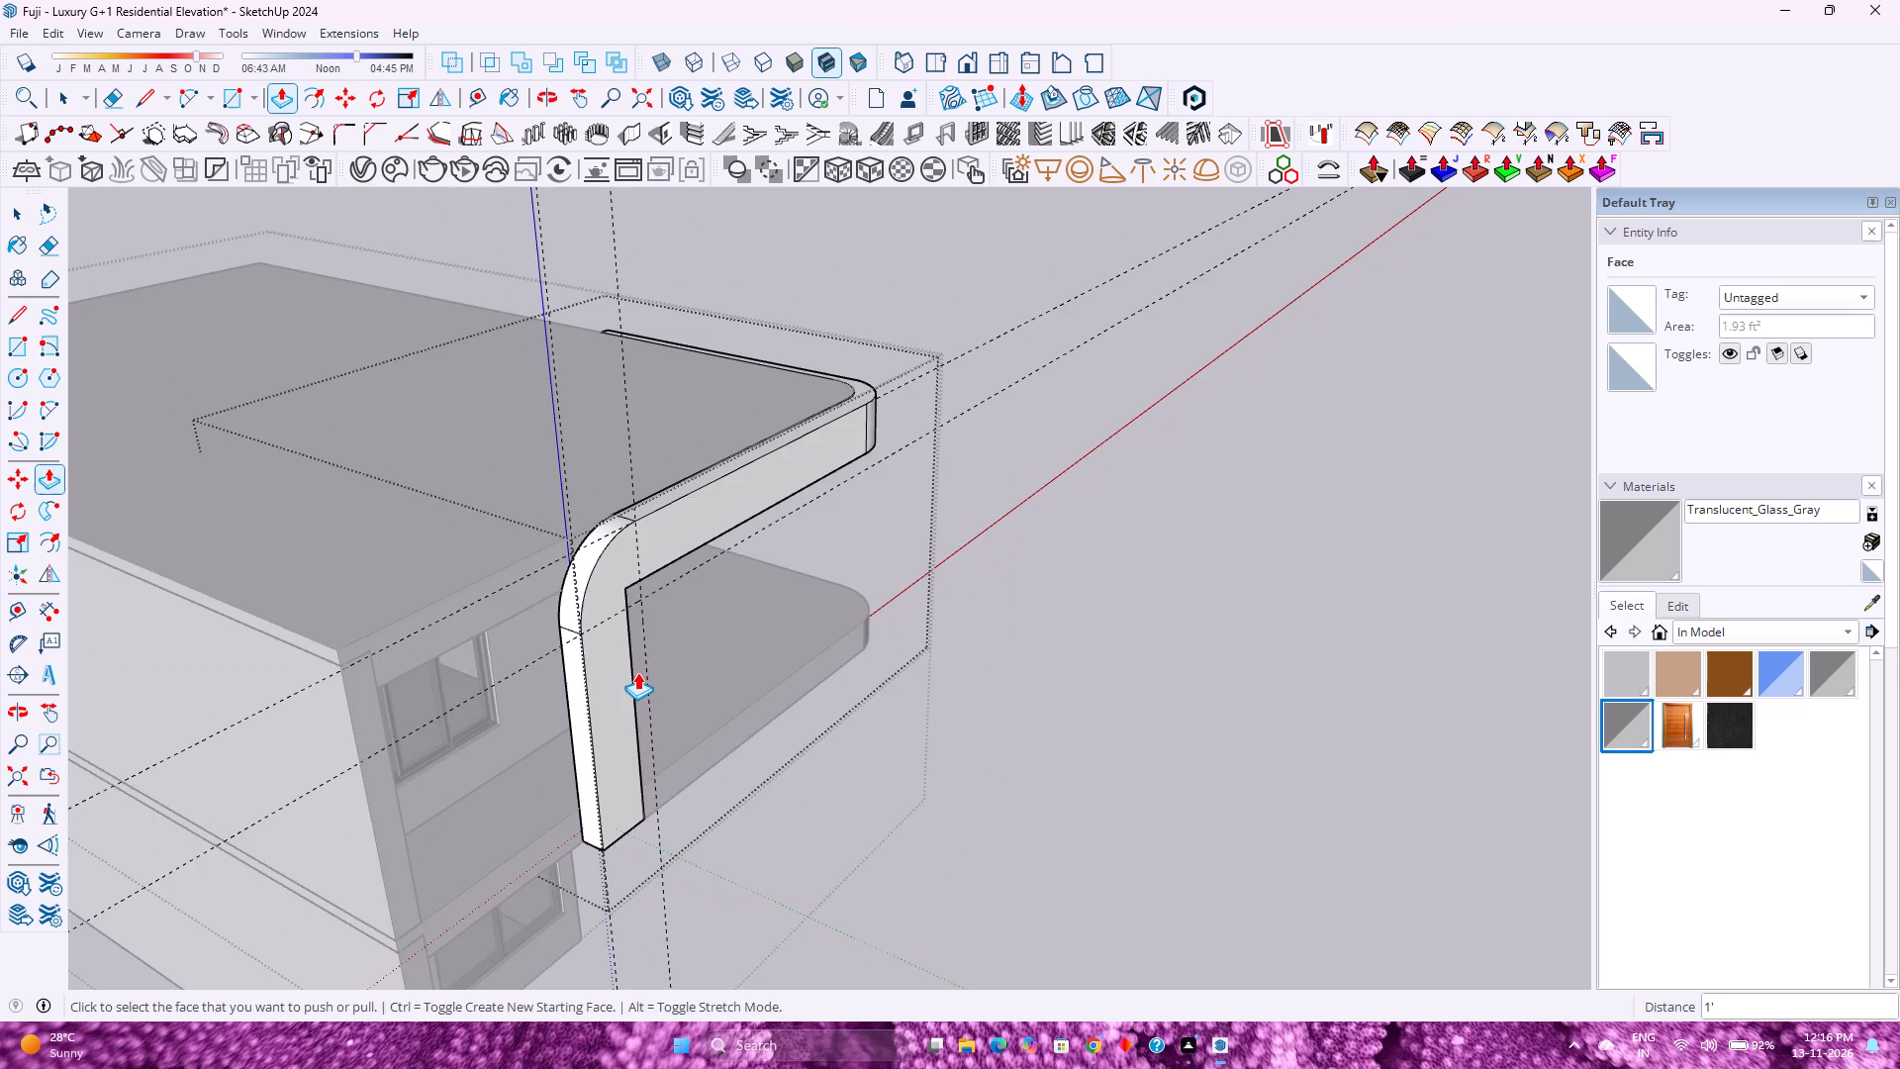
middle_click_drag(622, 674, 327, 511)
middle_click(326, 510)
middle_click_drag(579, 402, 841, 670, "shift")
middle_click(841, 670, "shift")
middle_click_drag(790, 663, 676, 614)
middle_click(676, 614)
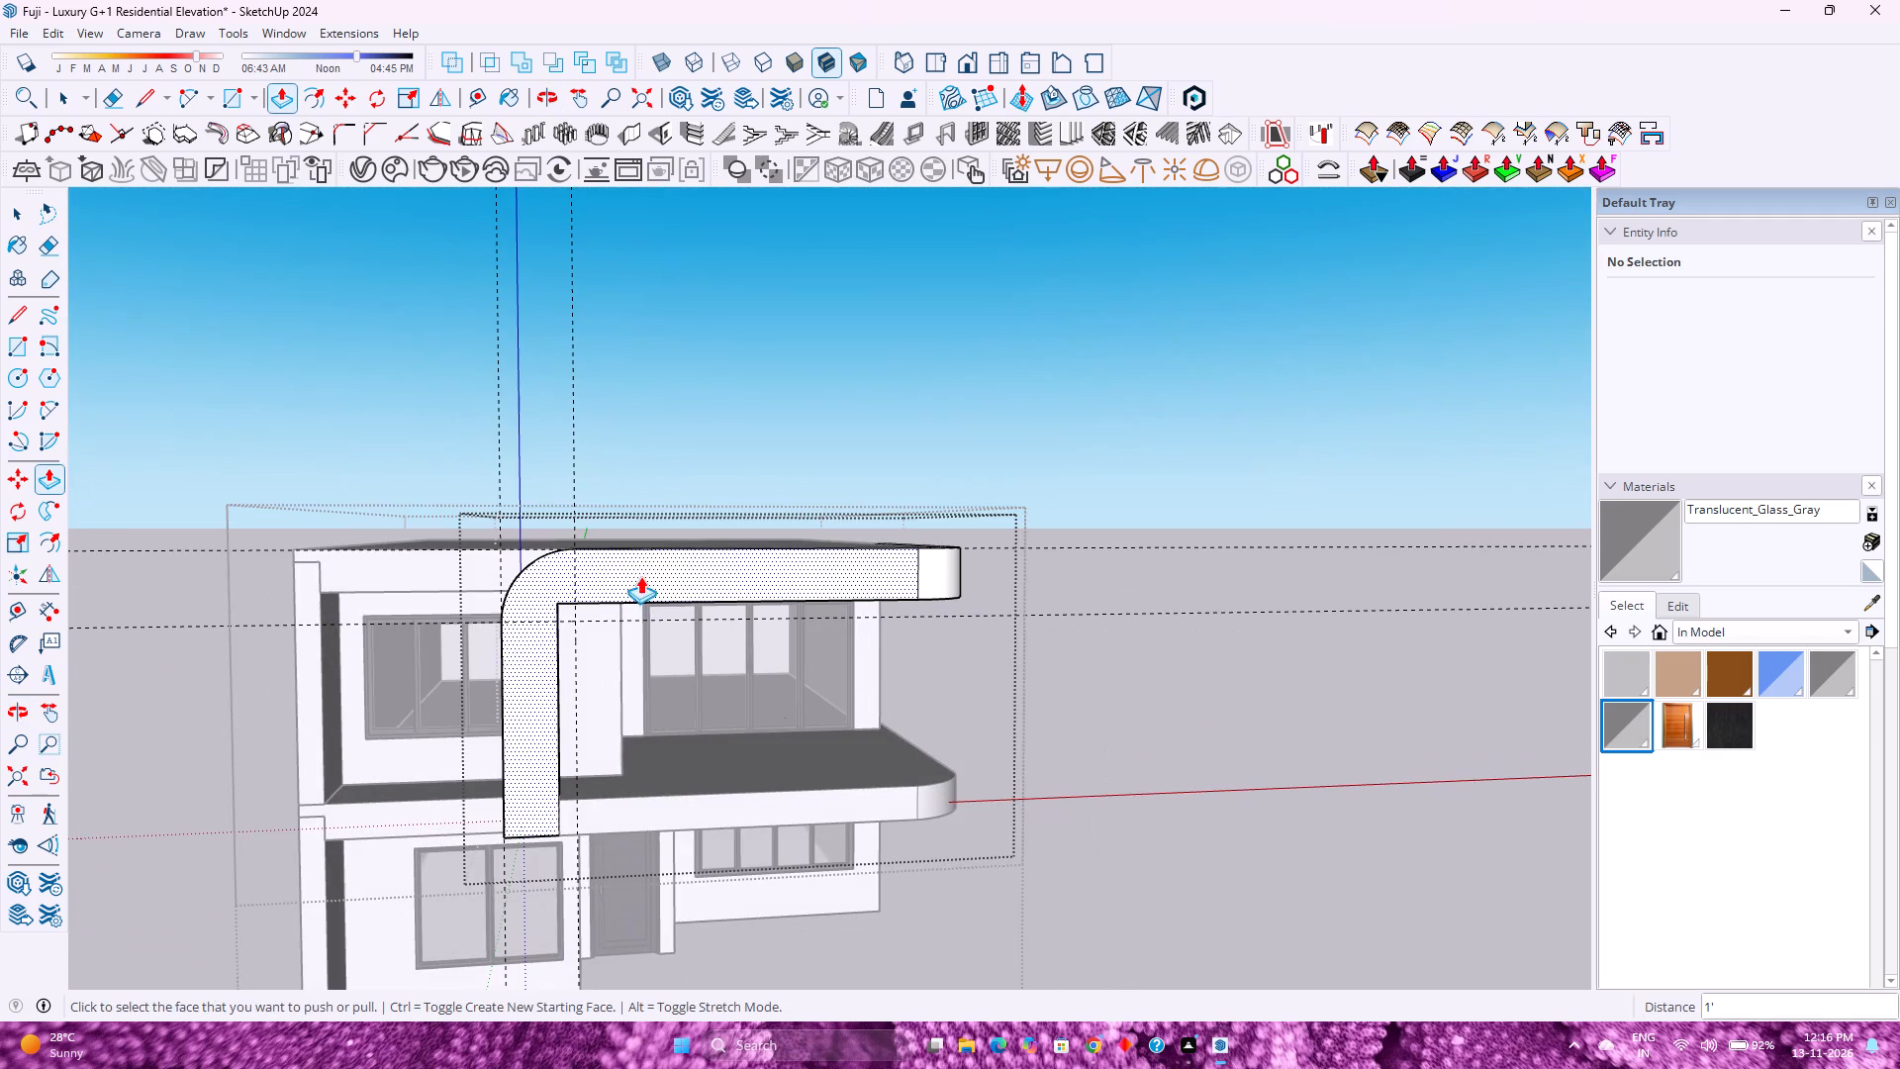
key("space")
Delete all guides.
scroll(596, 576, "up", 1)
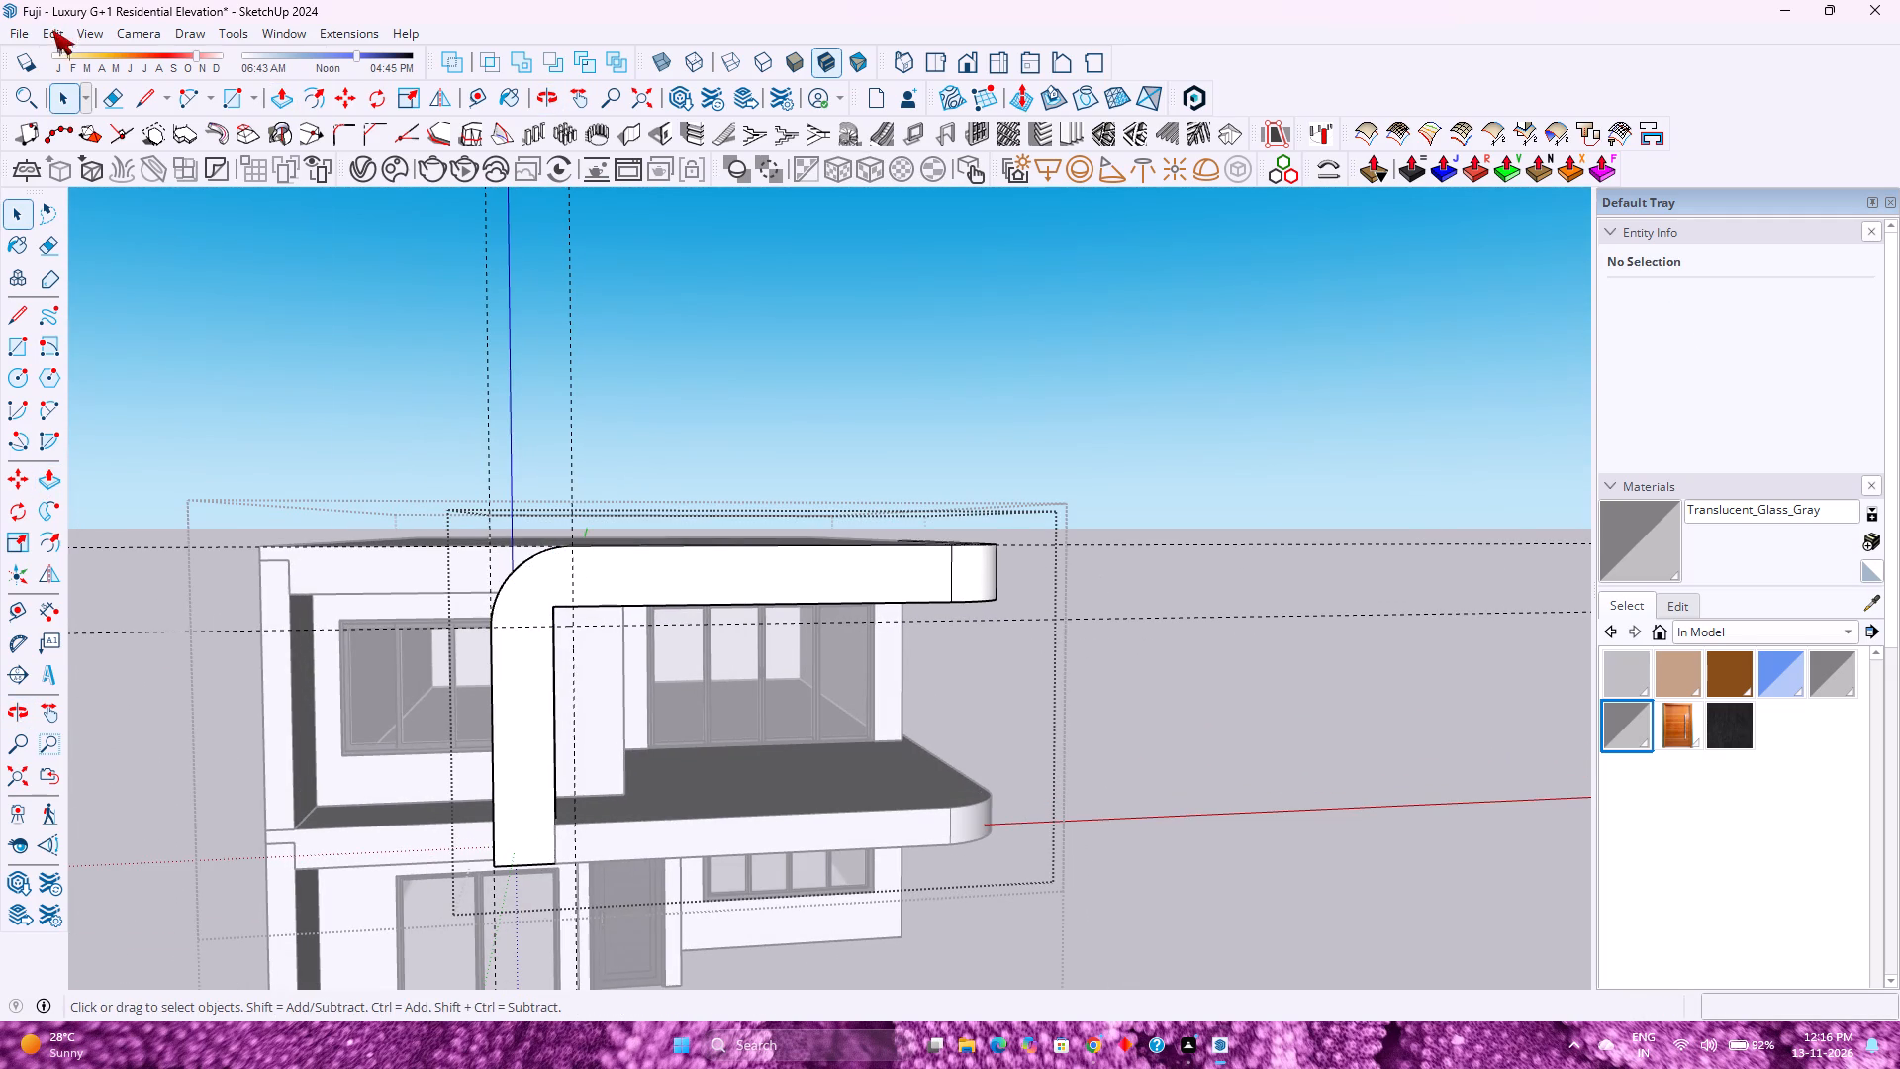
left_click(52, 30)
left_click(161, 233)
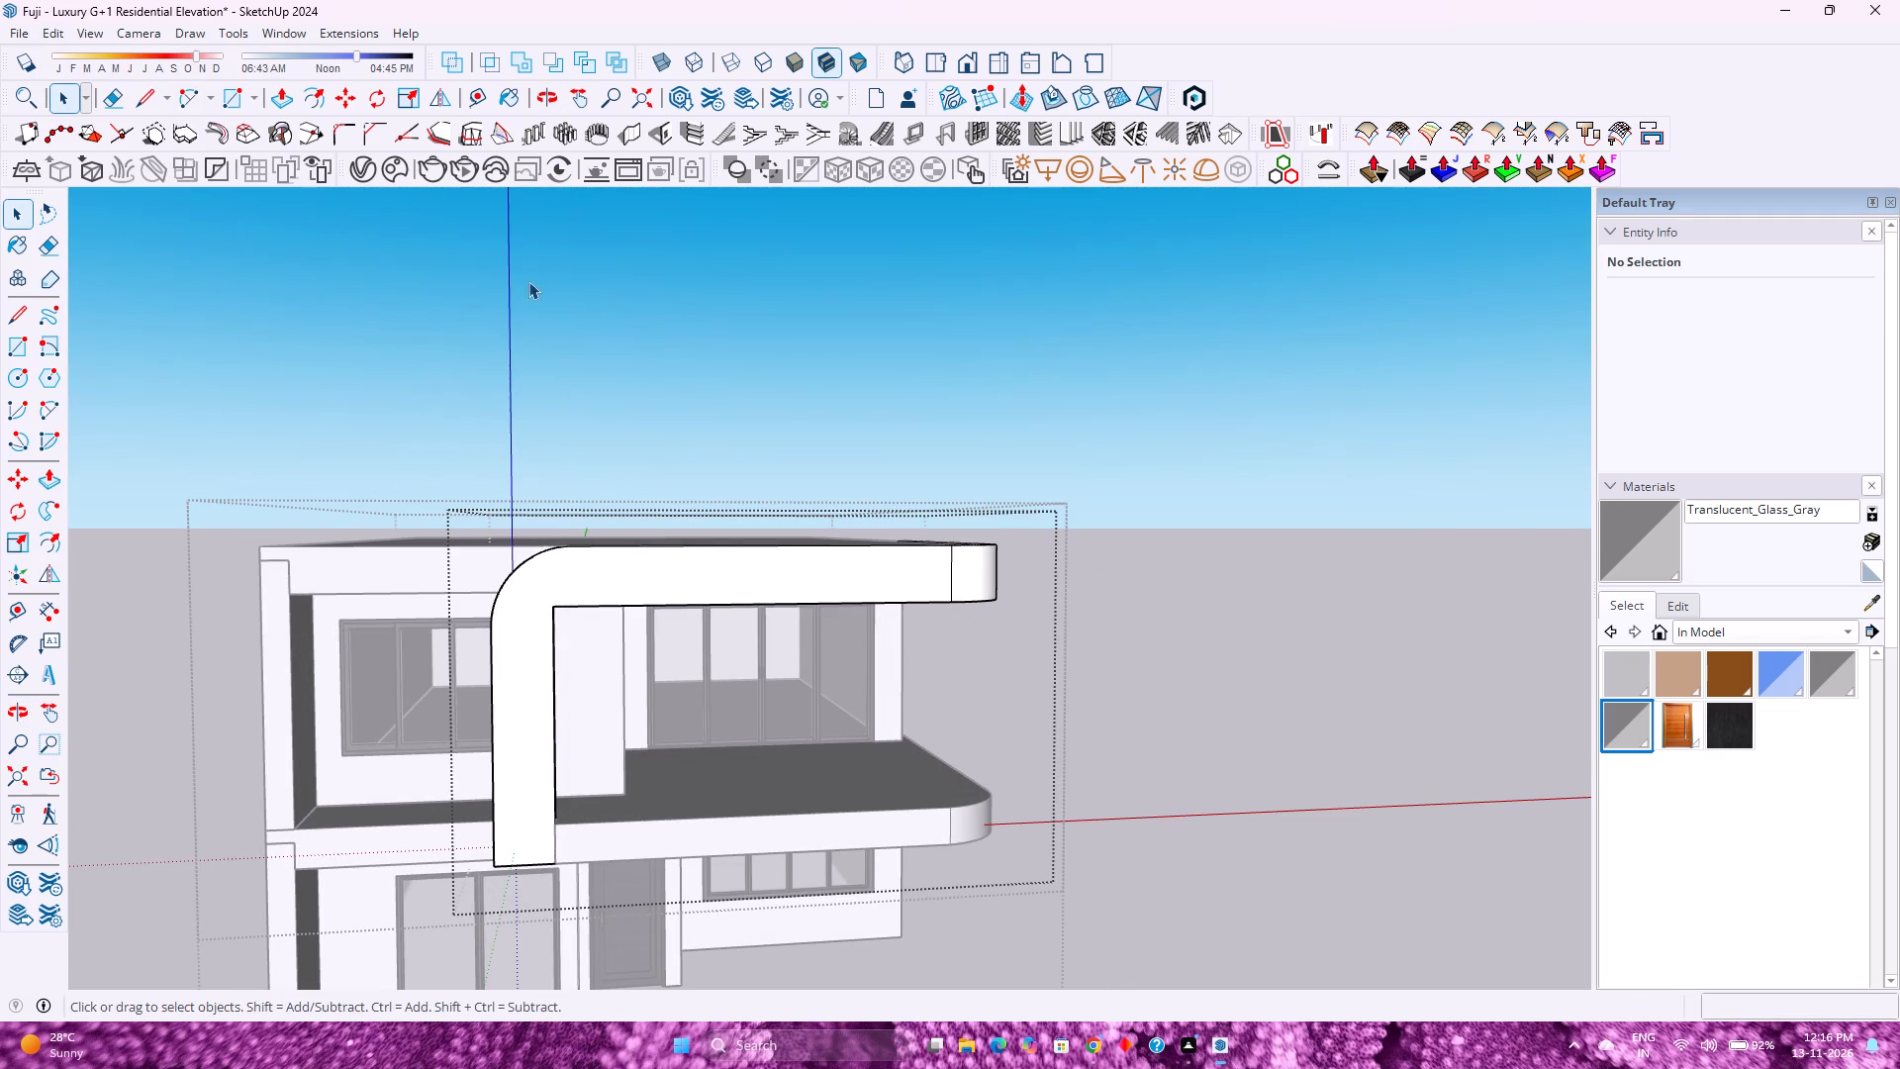
Place guides 1'6" from the vertical leg's inner edge and 1'6" below the horizontal arm's lower edge.
left_click(480, 94)
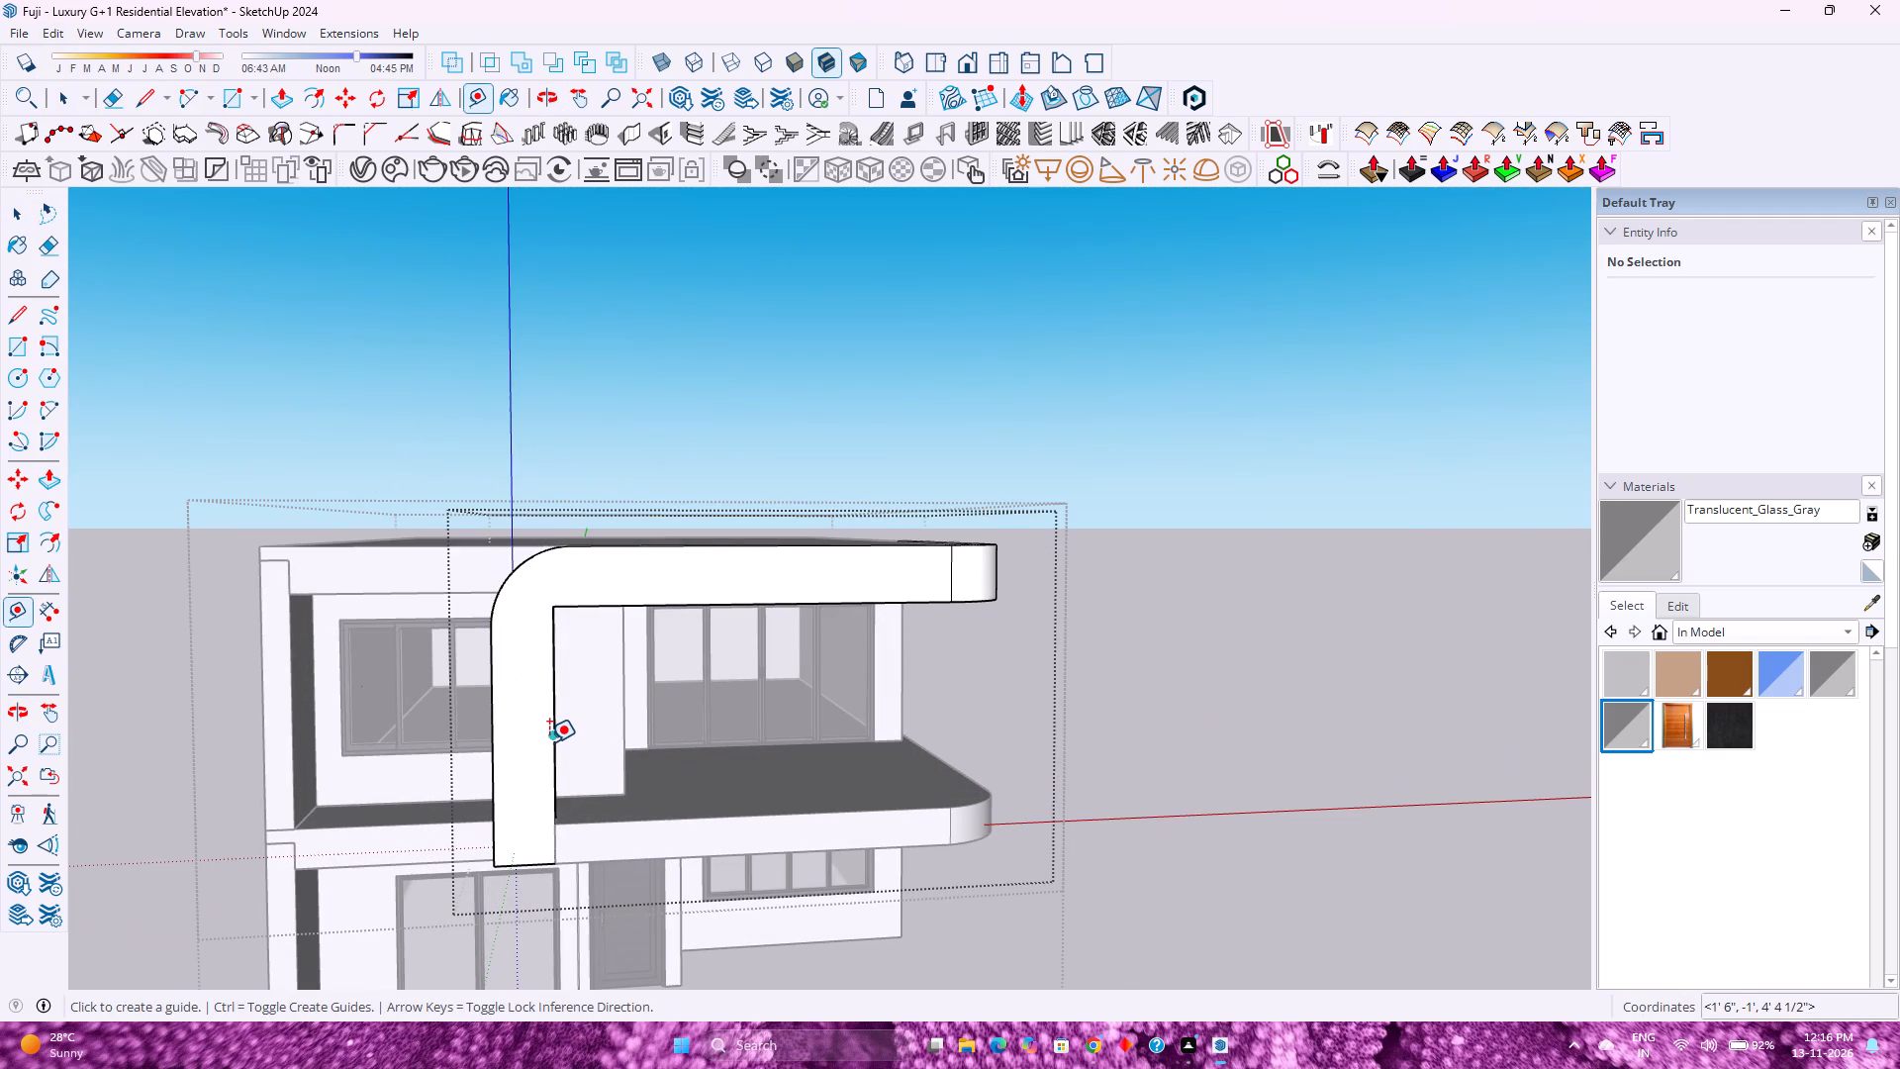
left_click(555, 717)
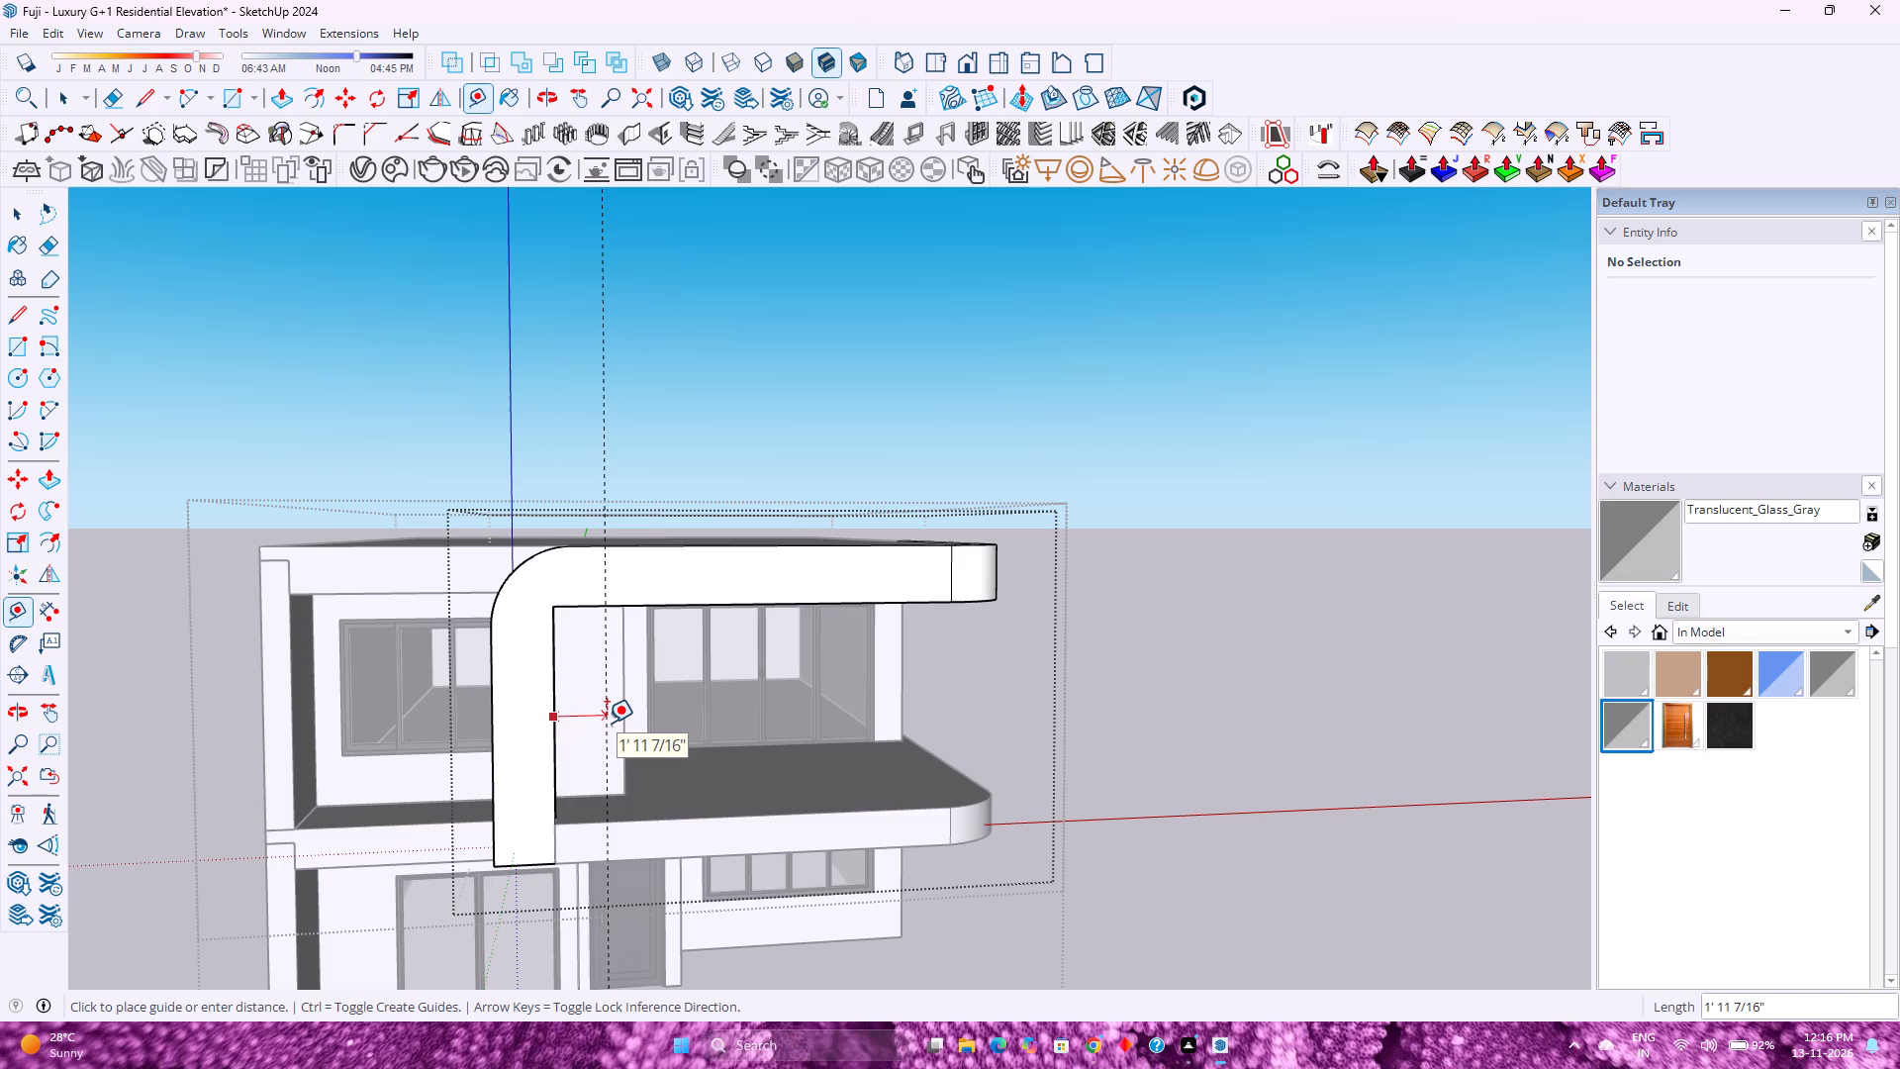
type("1'6")
key("Return")
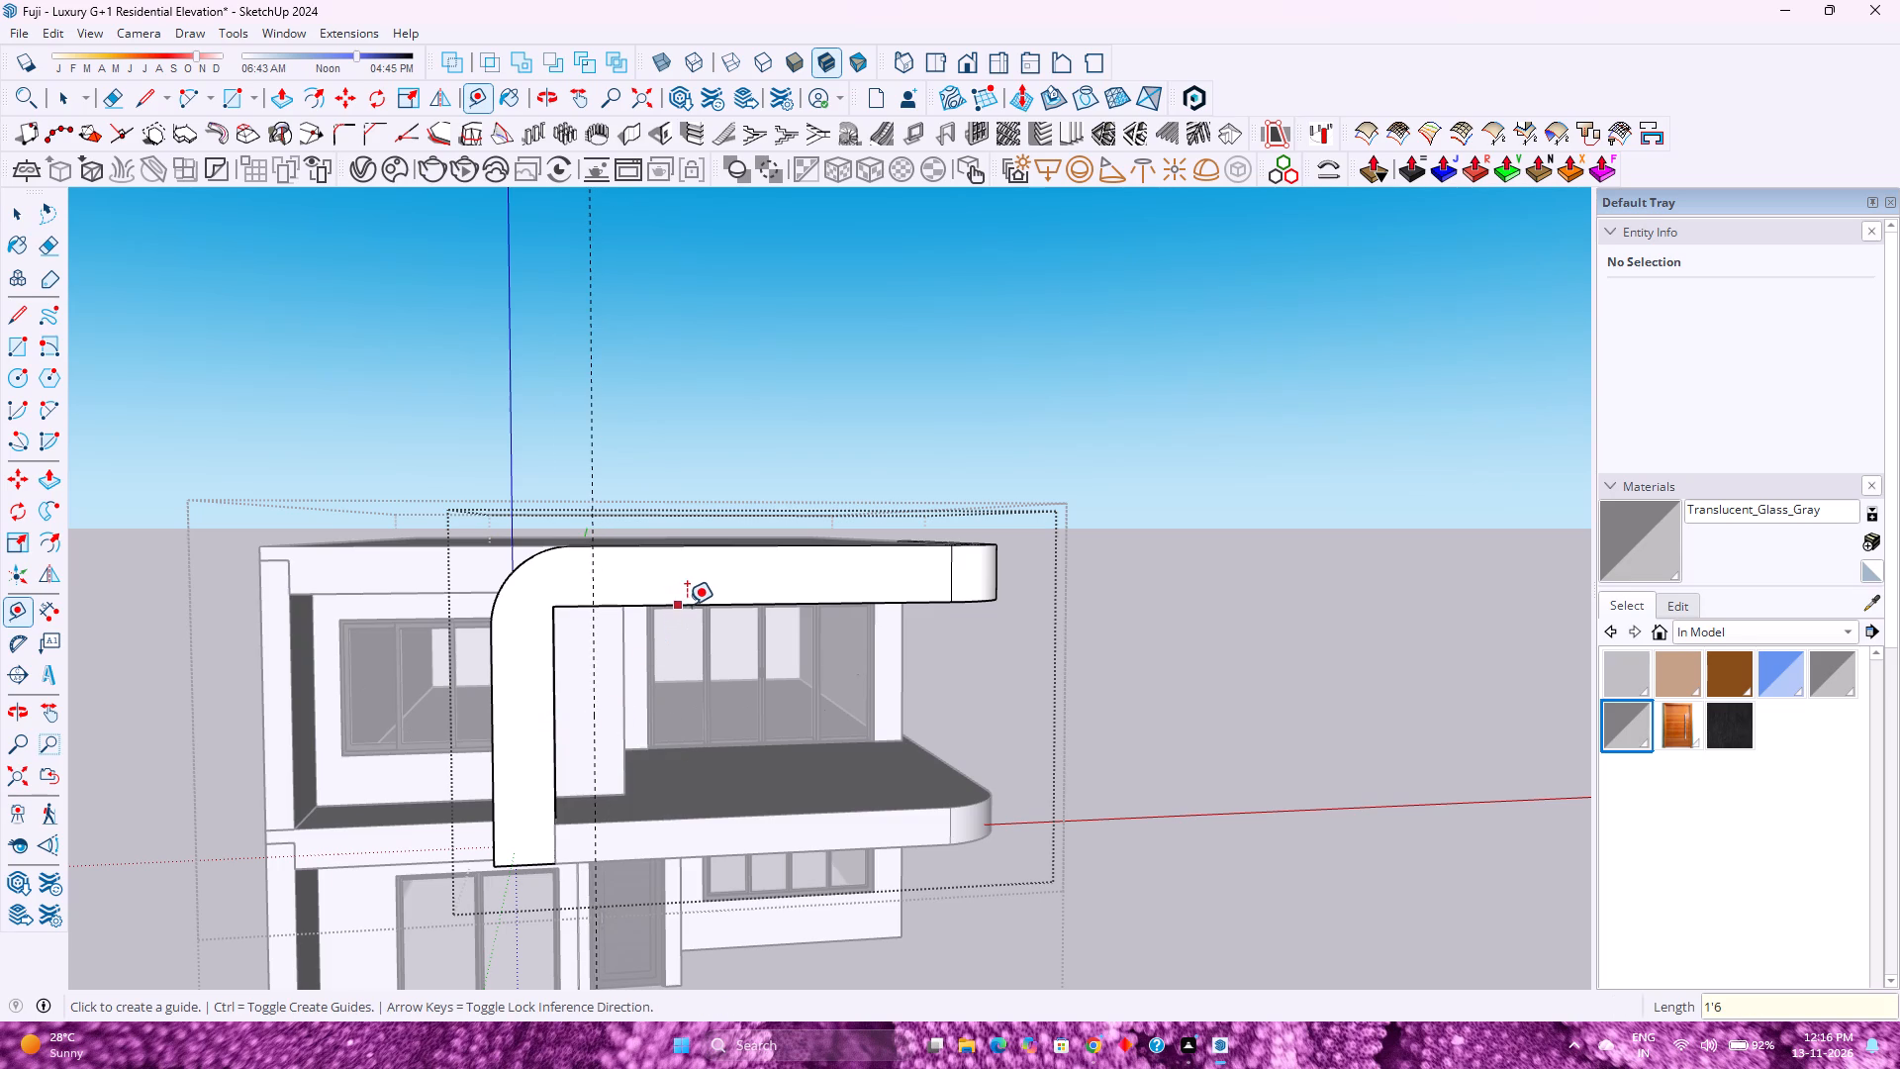
left_click(708, 606)
key("Up")
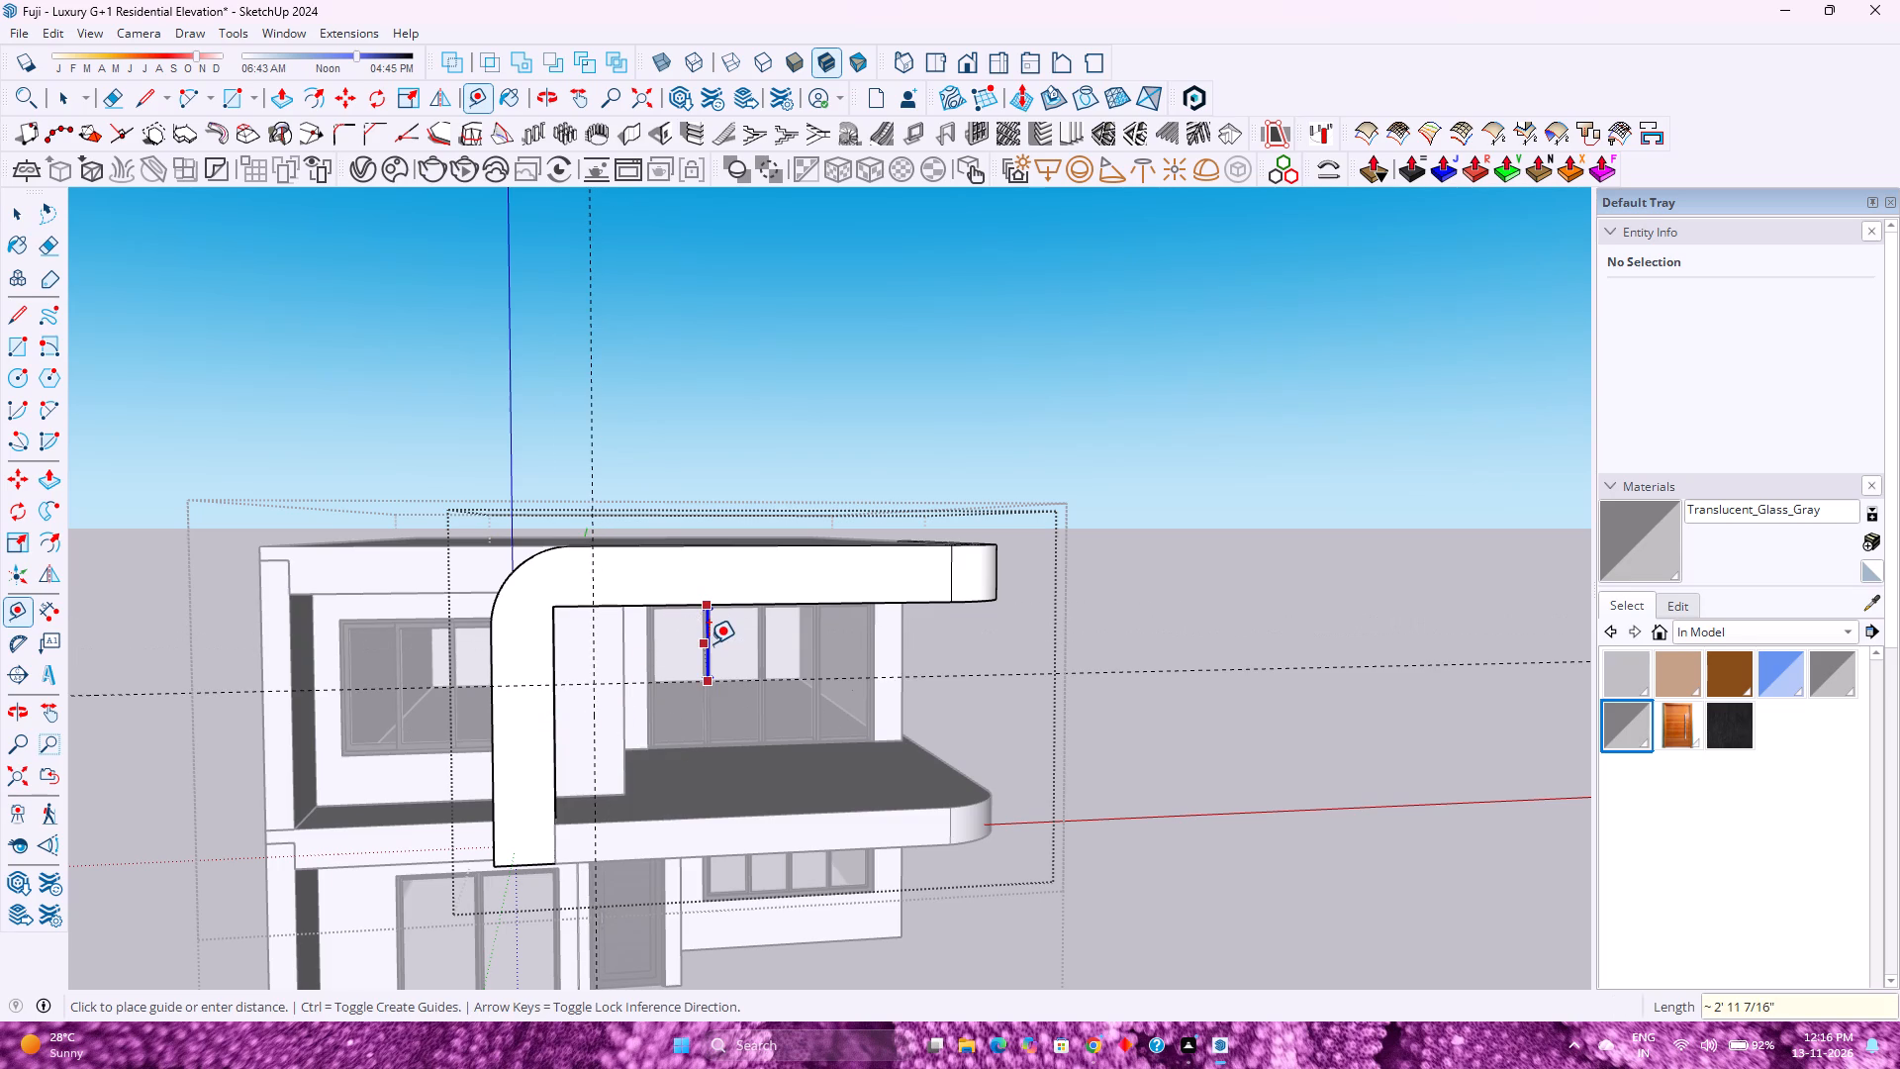
type("1'65")
key("Return")
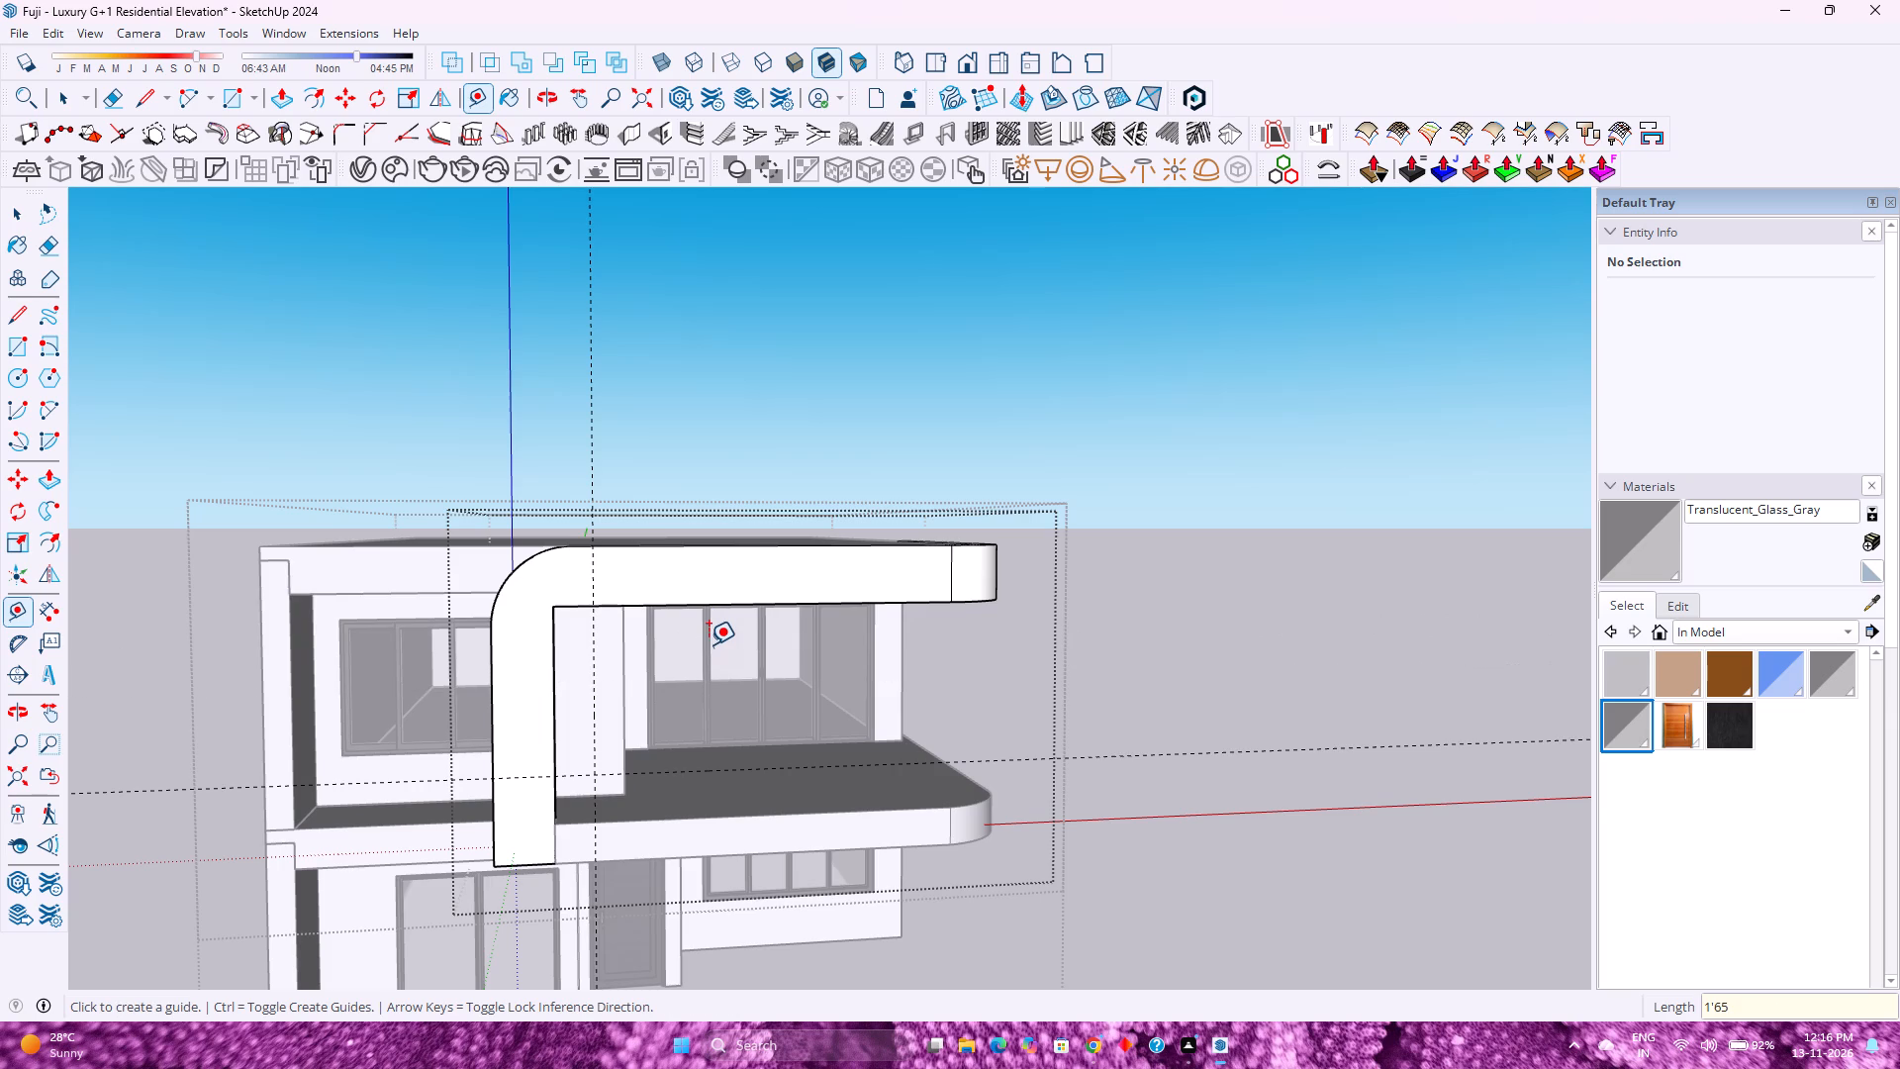
key("1")
type("'6")
key("Return")
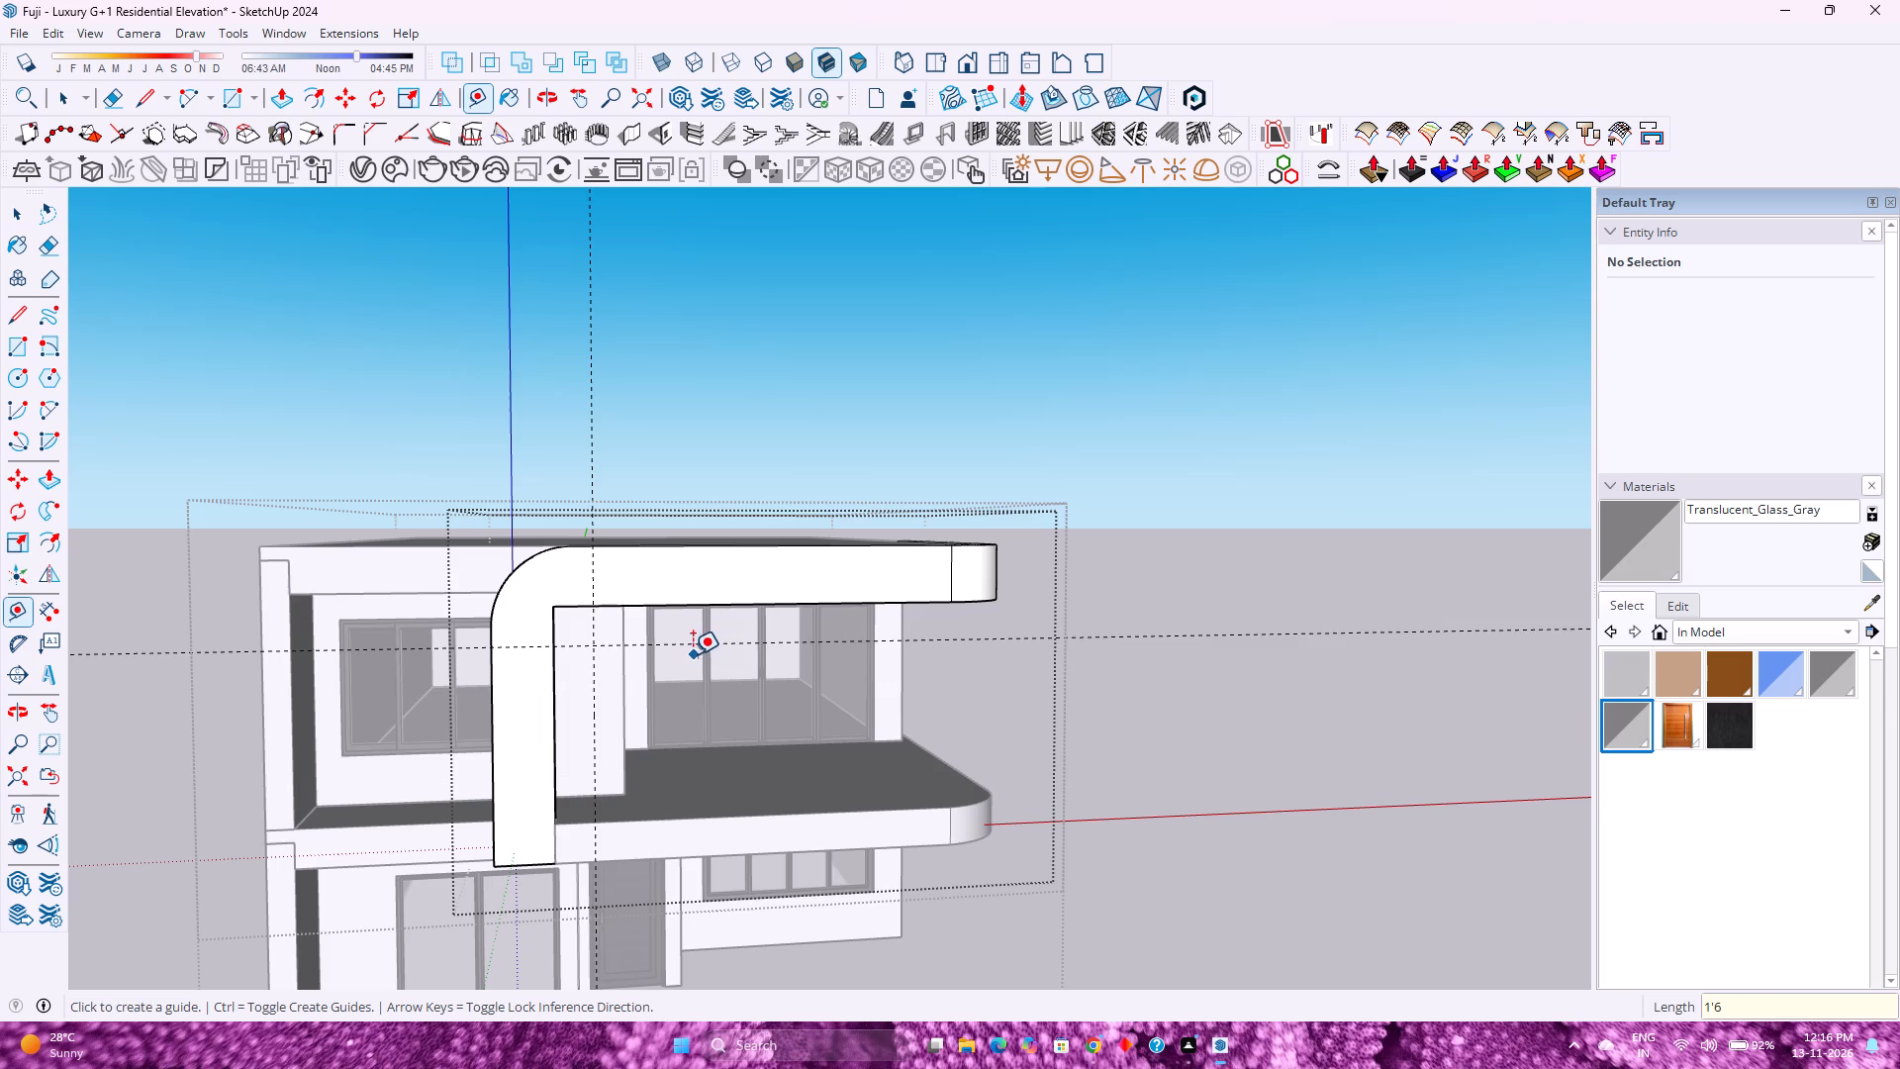
Draw a 1'6" radius arc across the façade frame's inner corner between the guide intersections.
key("a")
scroll(562, 646, "up", 6)
left_click(549, 646)
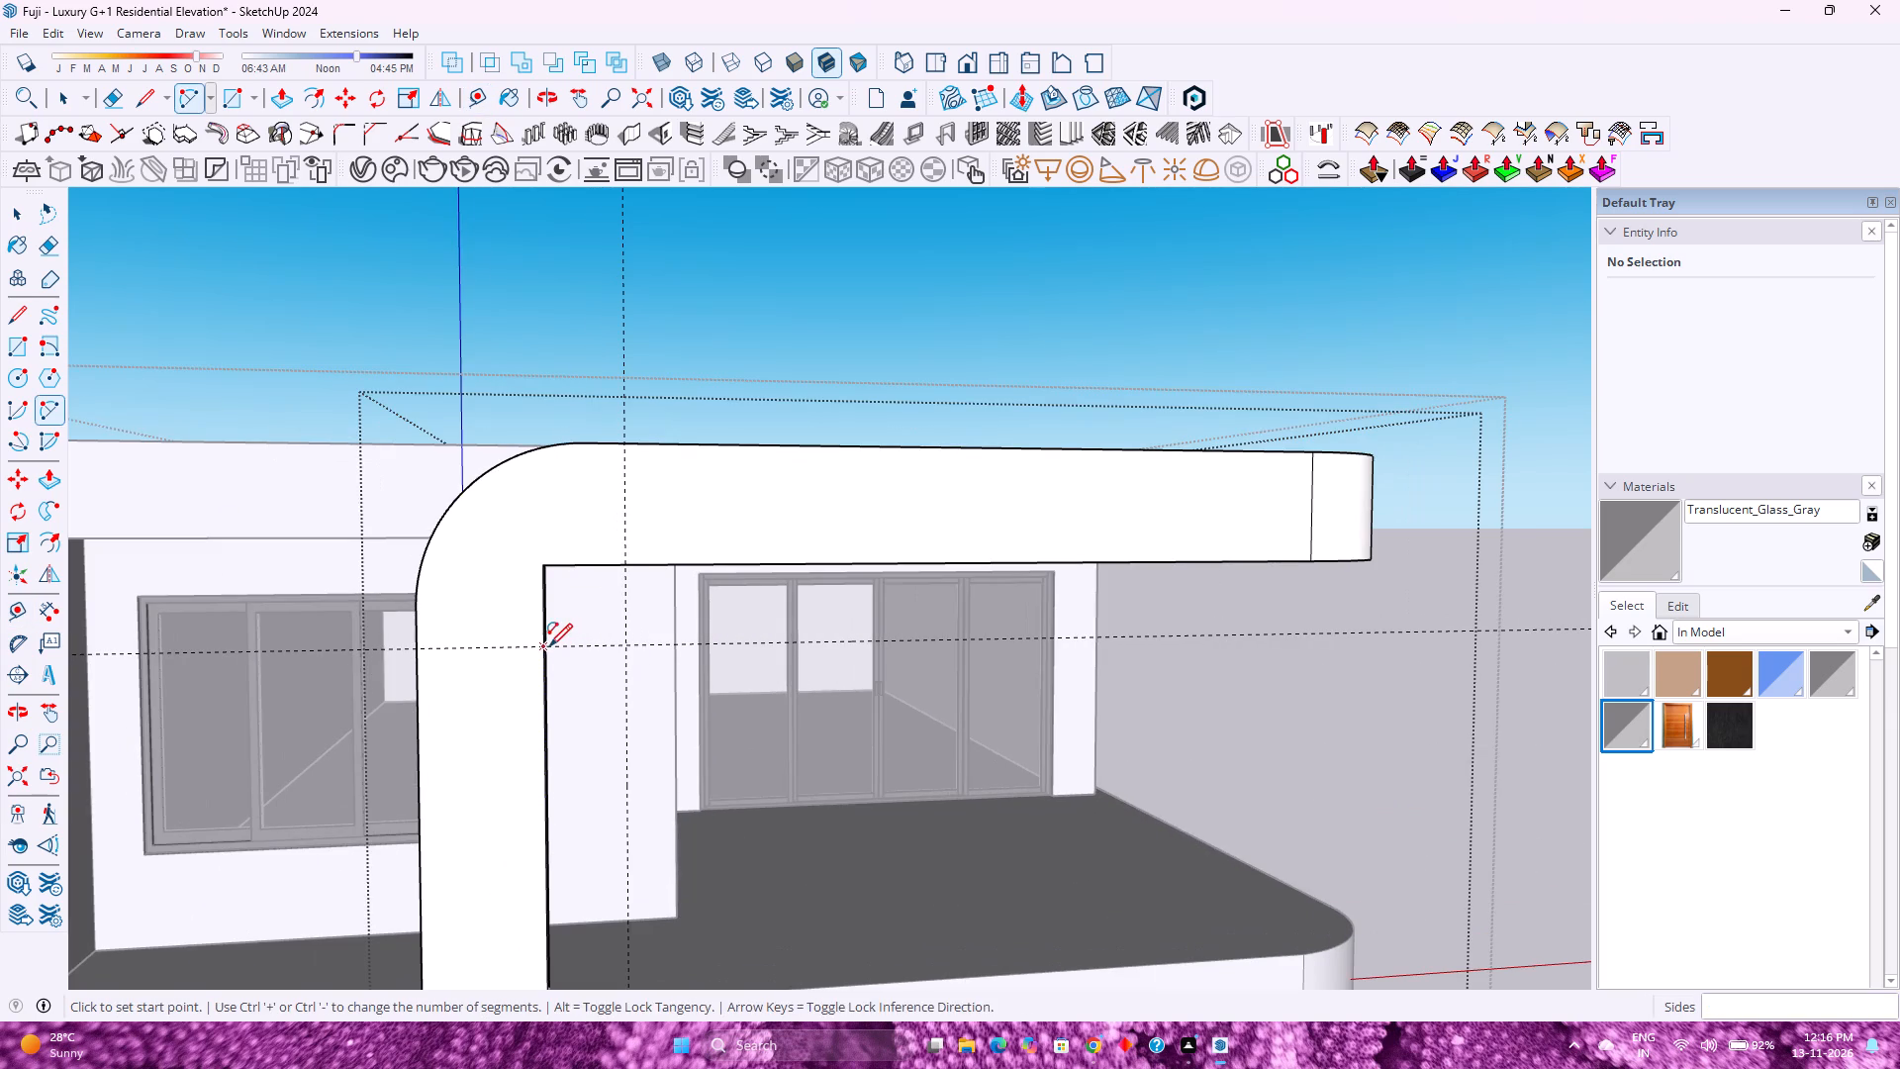
double_click(624, 564)
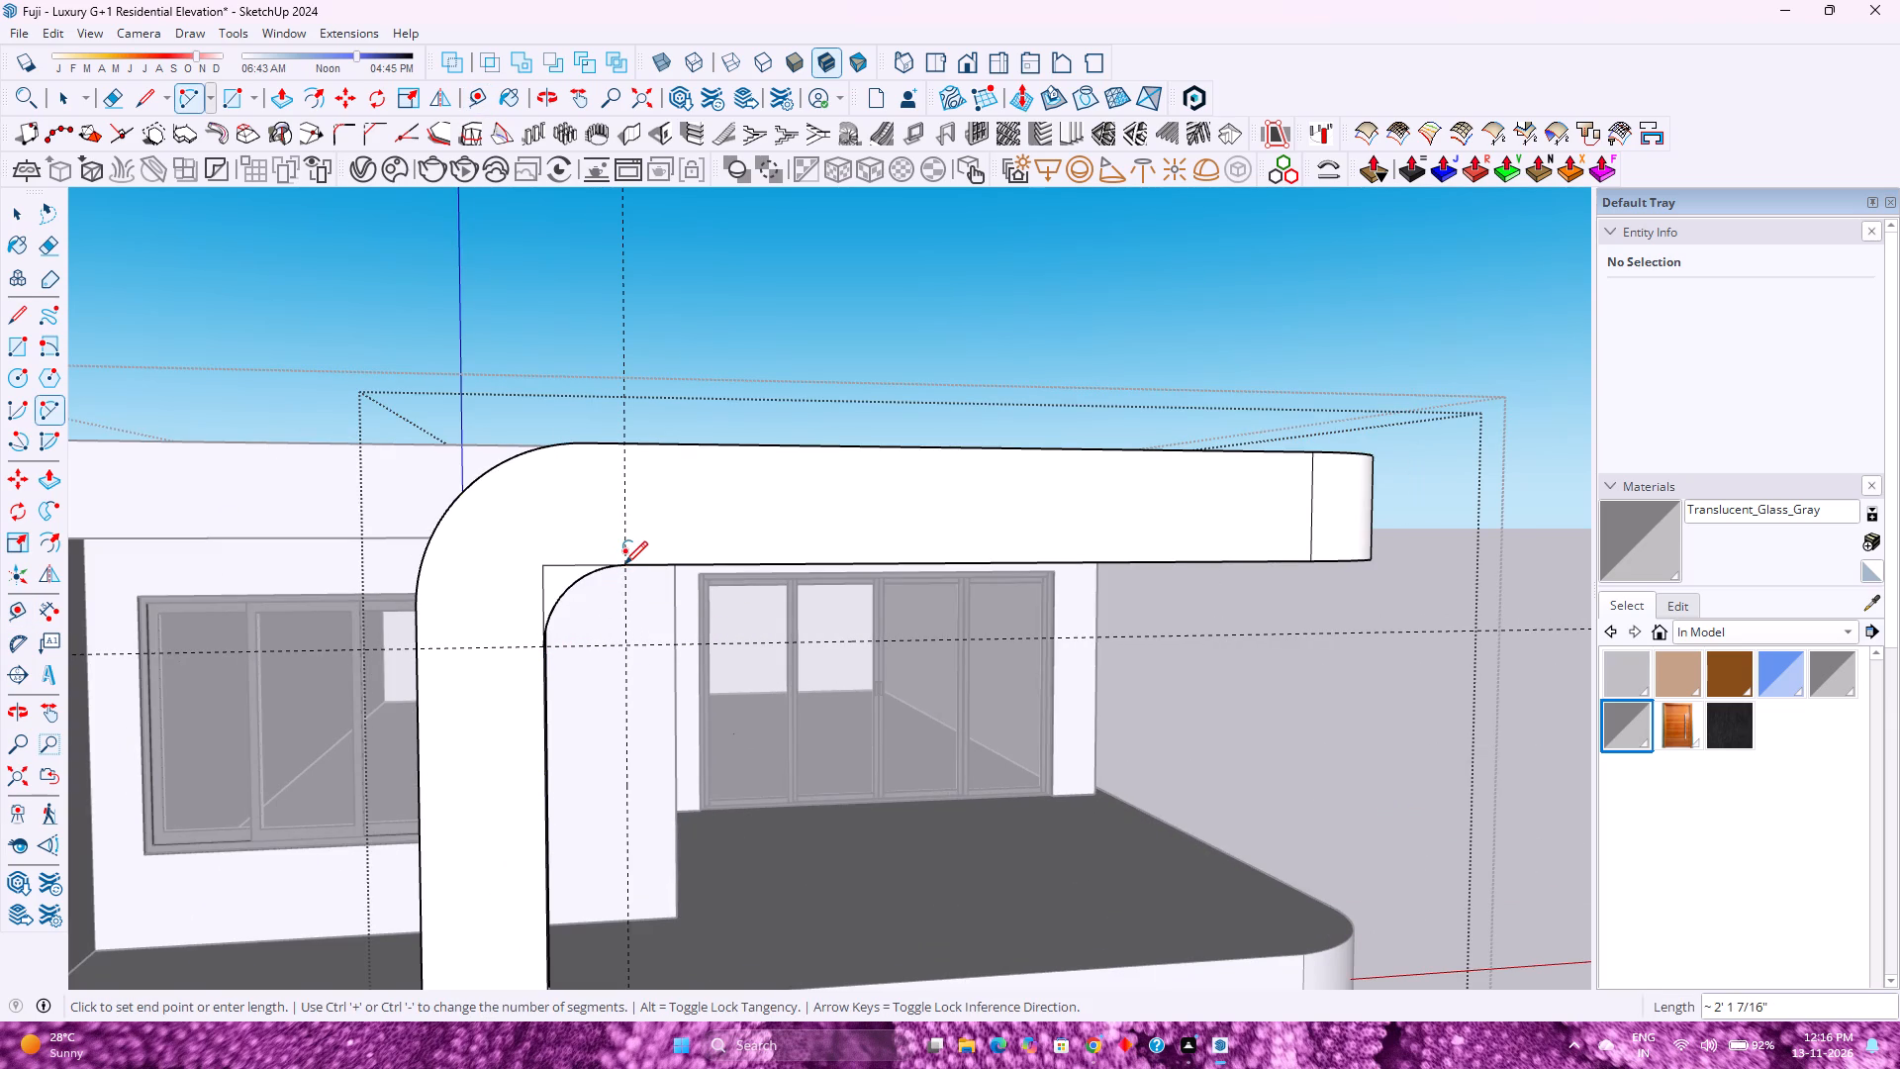
key("space")
Set the inner corner arc's segments to 120.
left_click(566, 592)
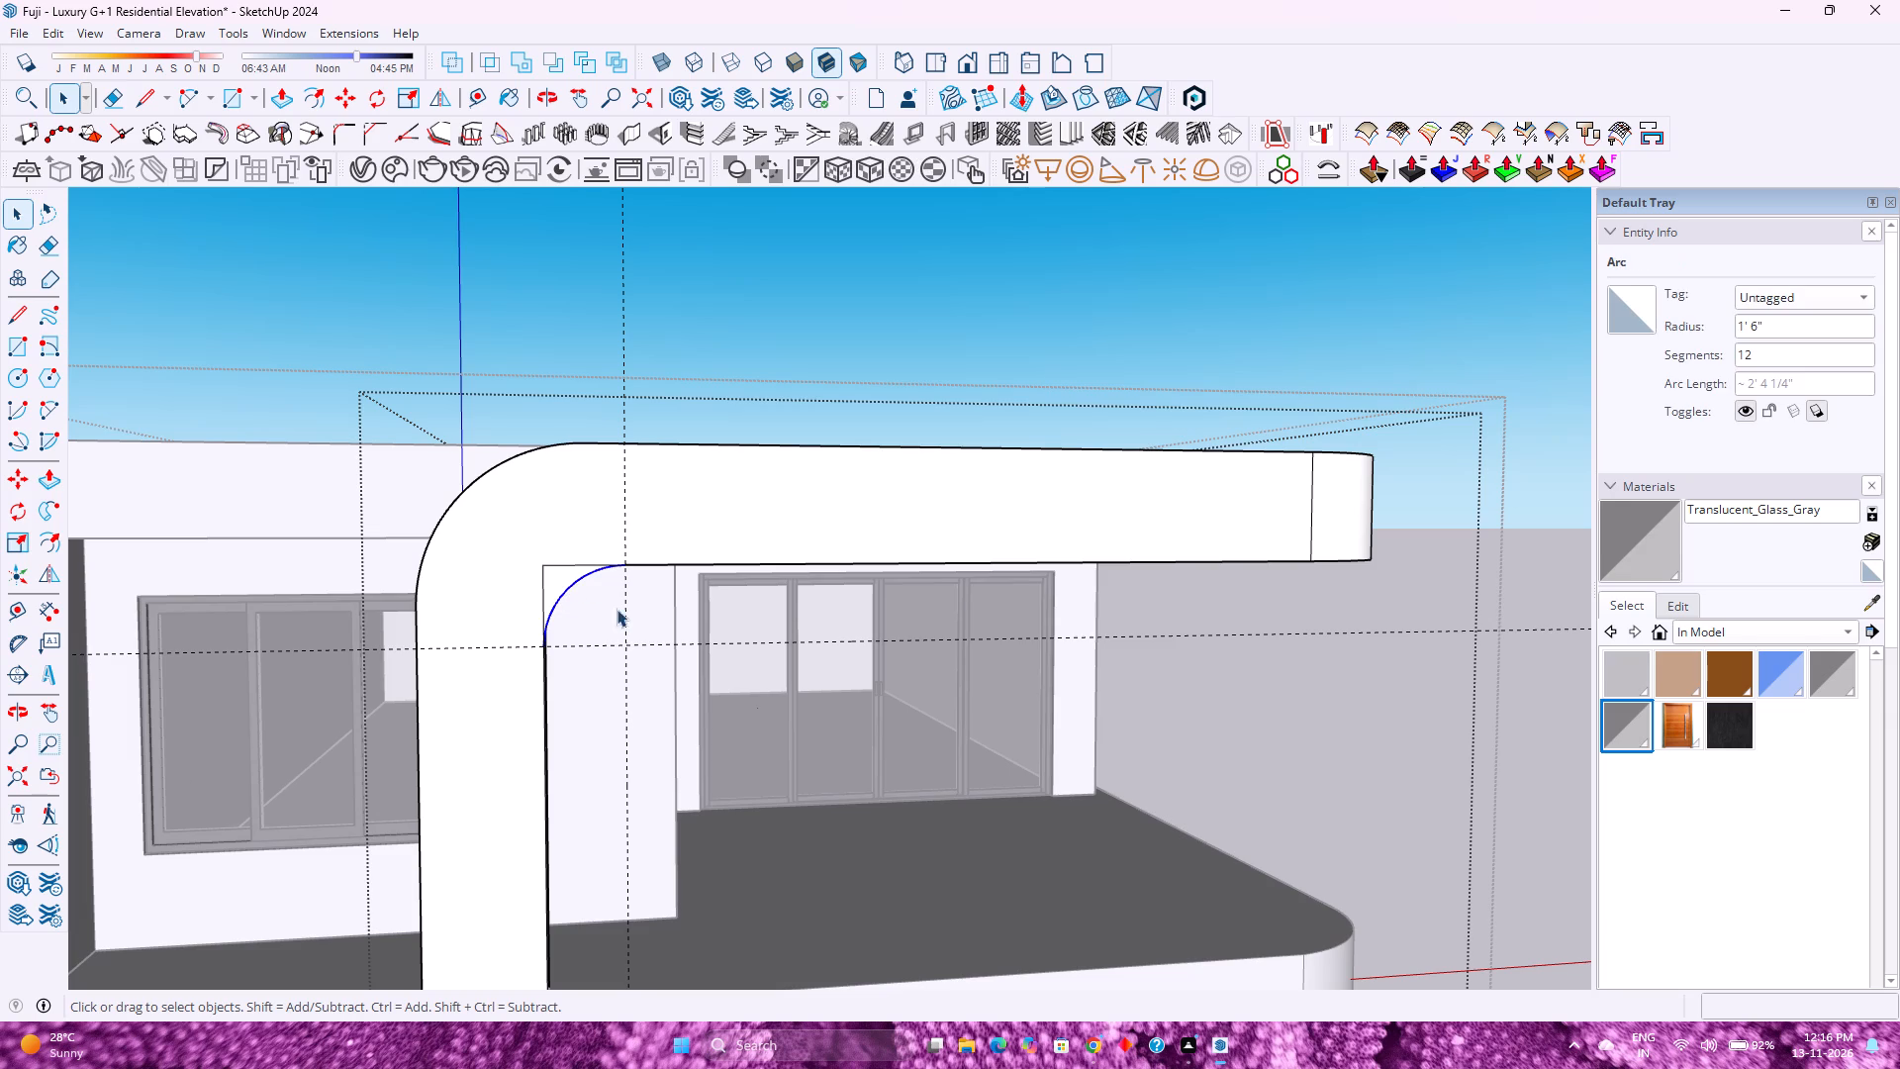
left_click(1782, 357)
key("0")
key("Return")
Push/Pull the infill face between the inner corner and the 1'6" arc by 1' through the frame's depth.
scroll(597, 596, "up", 5)
middle_click_drag(597, 596, 401, 616)
middle_click(401, 616)
scroll(386, 575, "up", 4)
middle_click_drag(399, 596, 272, 567)
middle_click(272, 567)
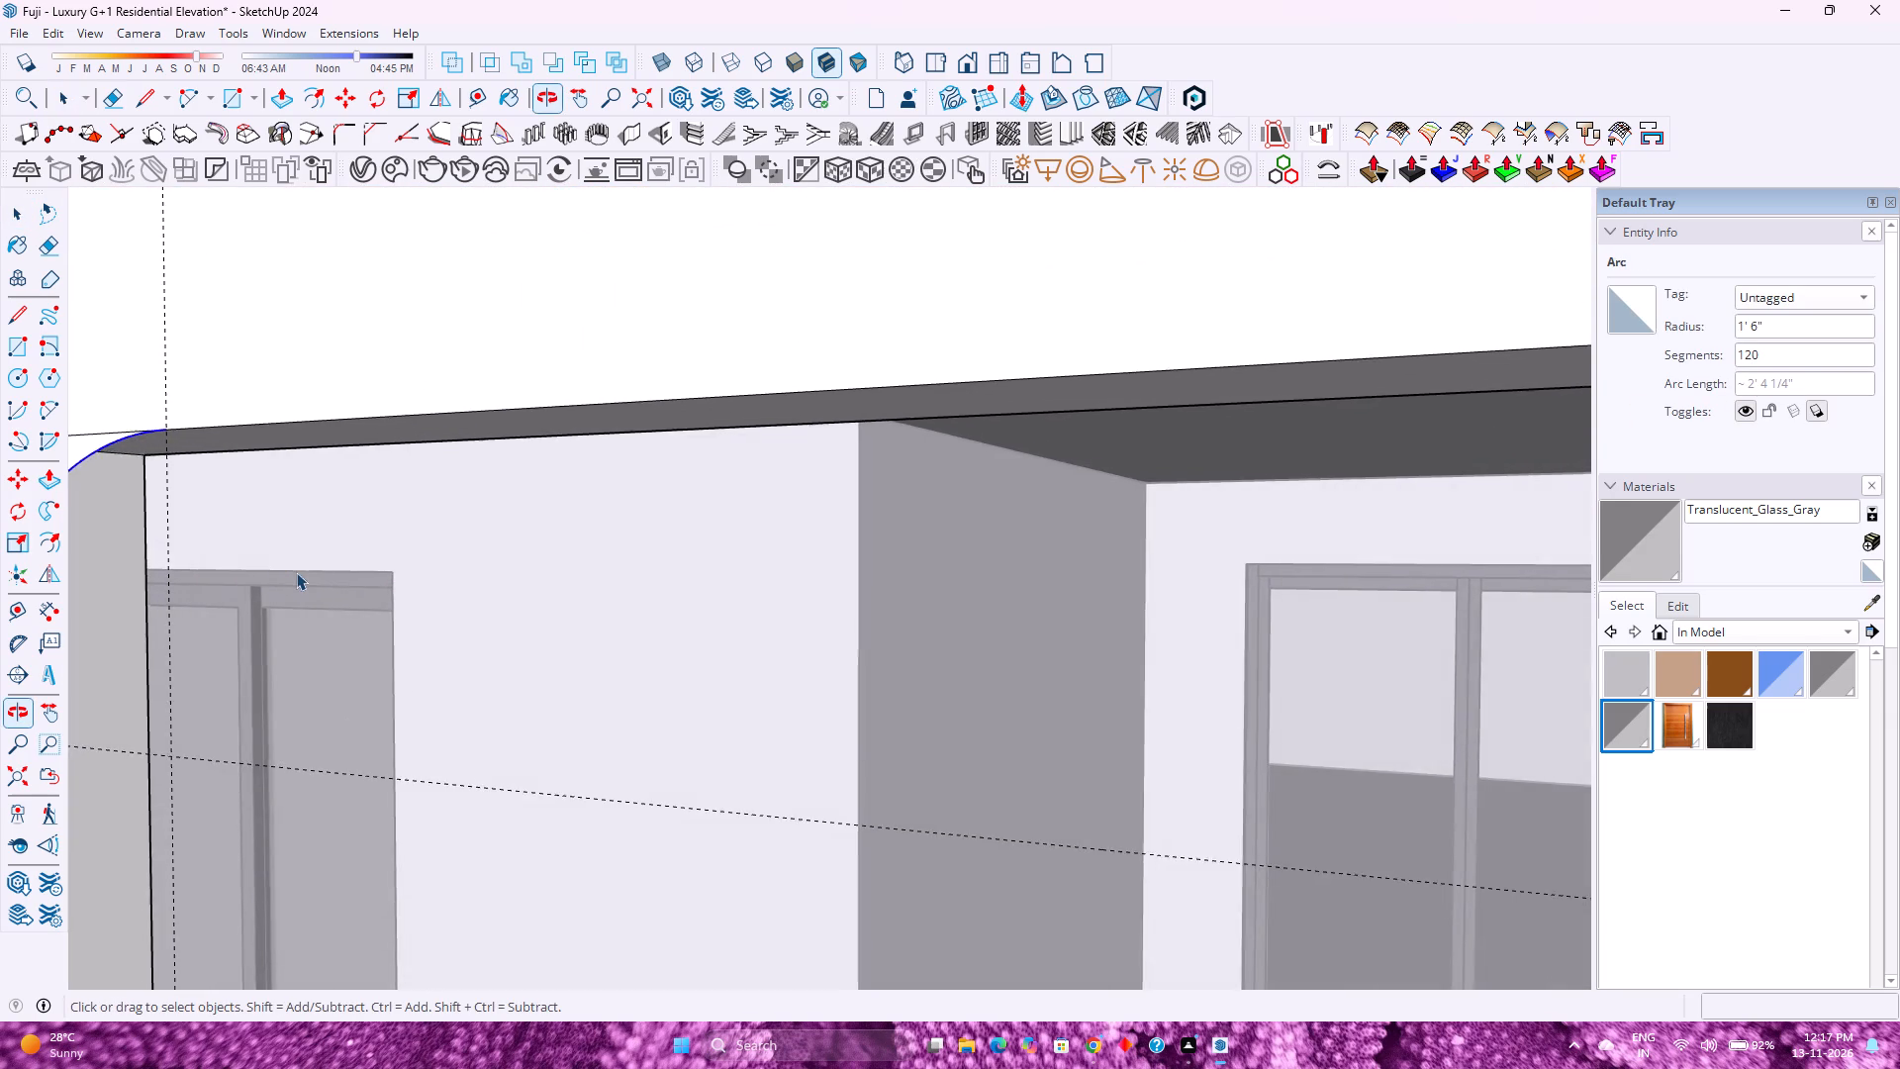
scroll(318, 572, "down", 5)
scroll(357, 592, "up", 1, "shift")
scroll(358, 592, "down", 7, "shift")
middle_click_drag(364, 601, 622, 620)
middle_click(625, 620)
scroll(631, 613, "down", 6)
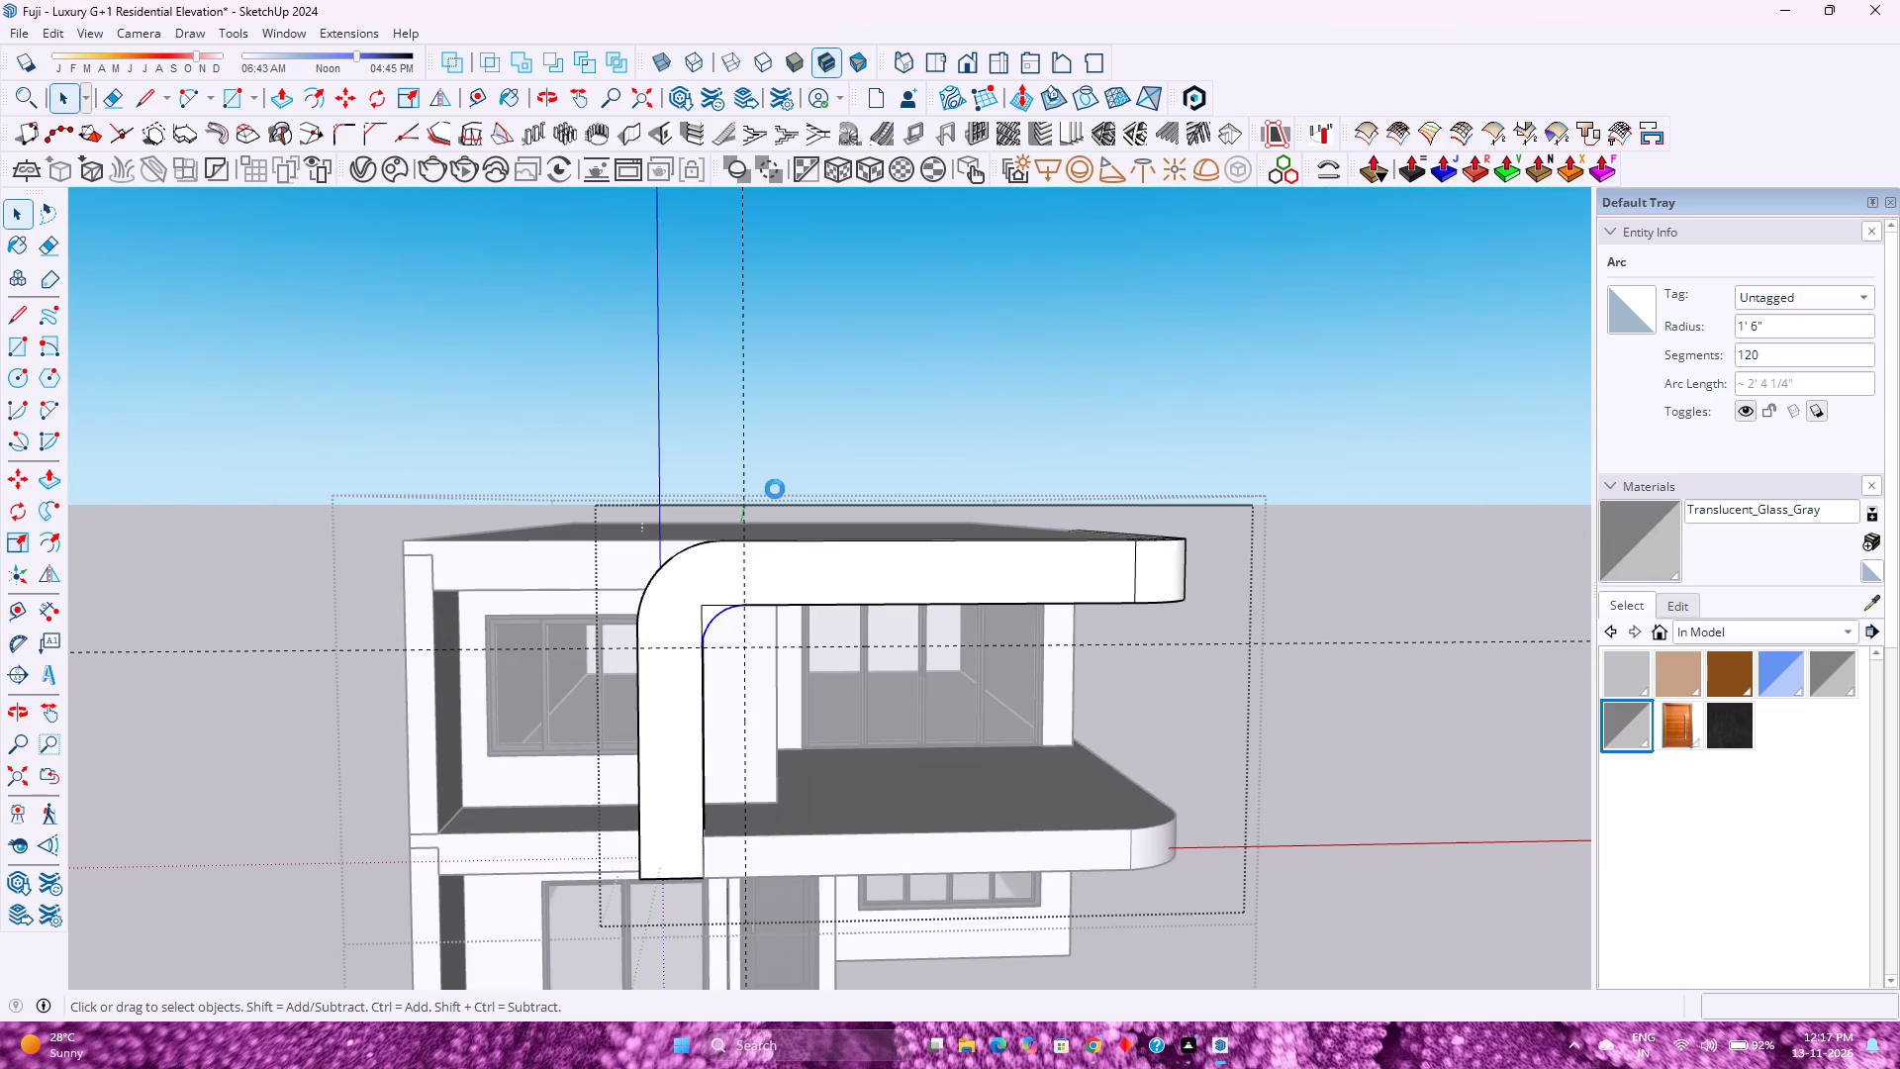
scroll(713, 671, "up", 6)
key("p")
scroll(697, 633, "up", 4)
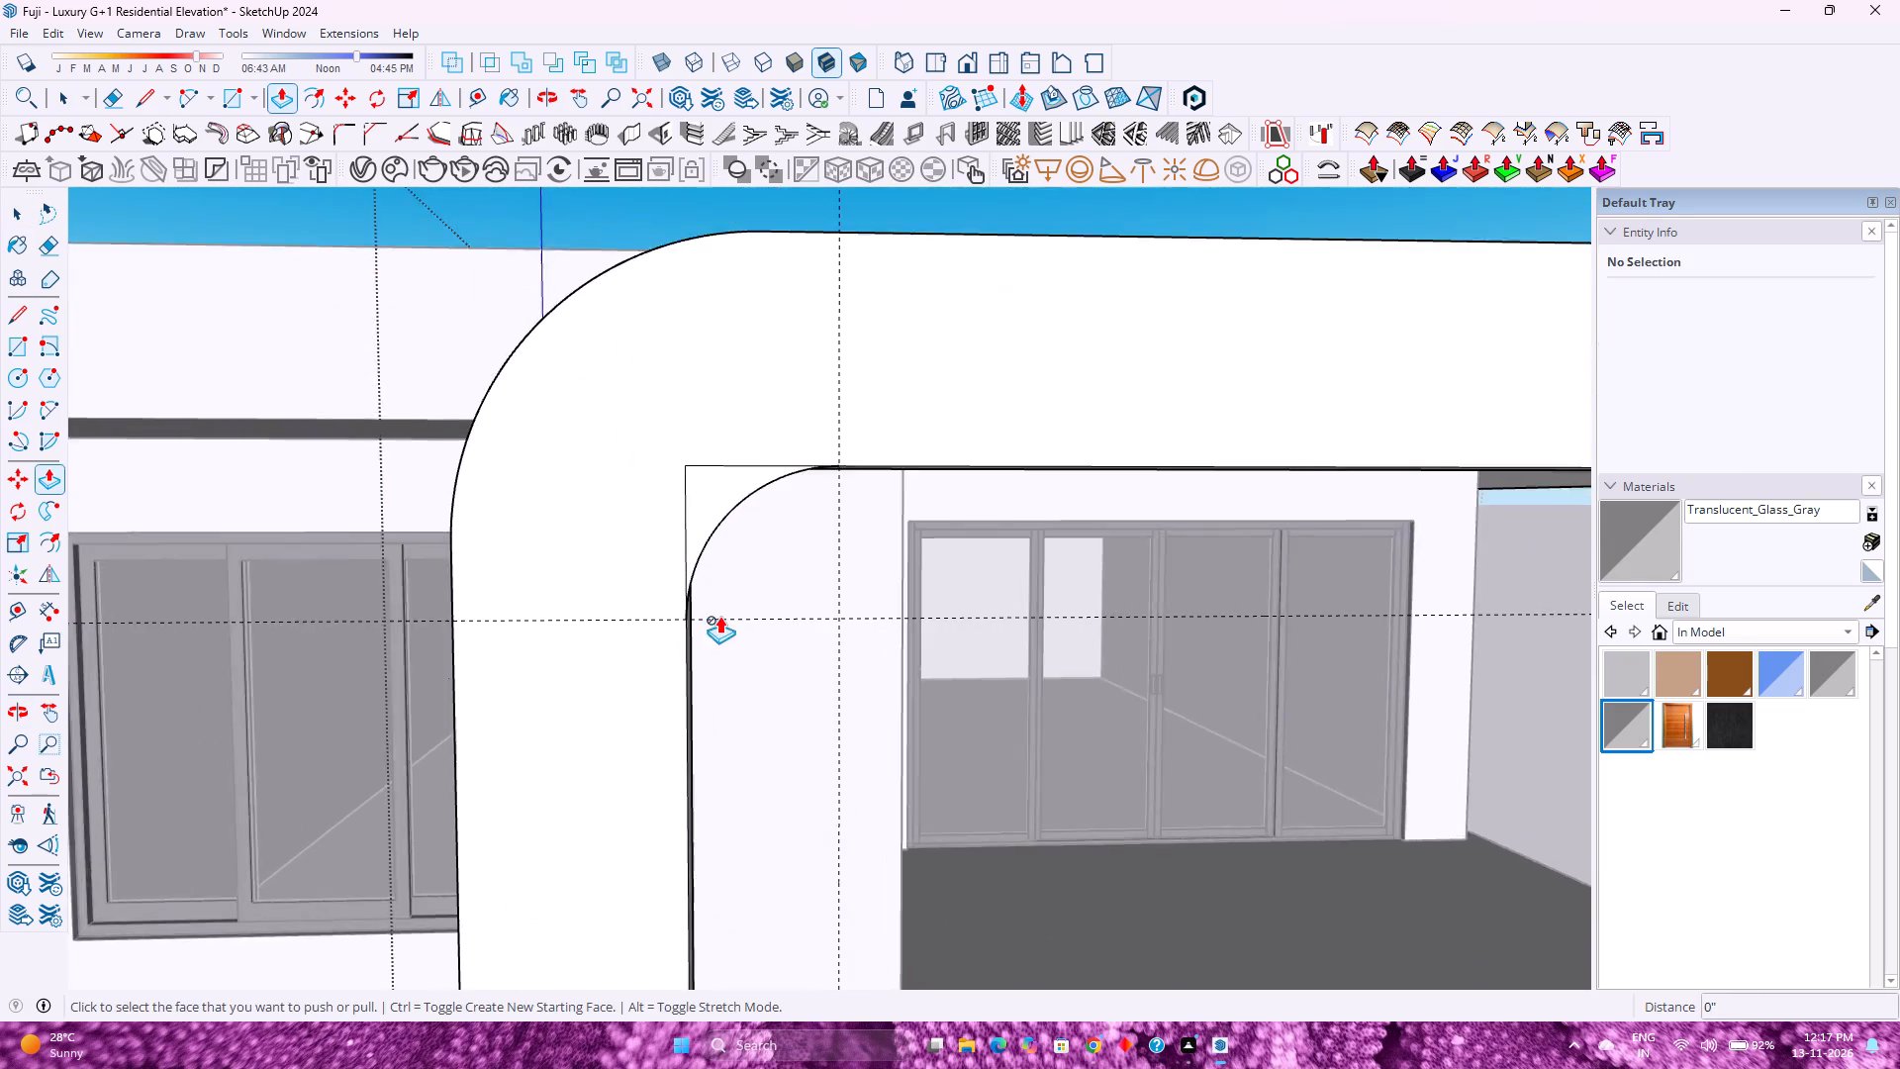
scroll(719, 616, "up", 1)
middle_click_drag(719, 616, 382, 562)
middle_click(381, 562)
left_click(371, 448)
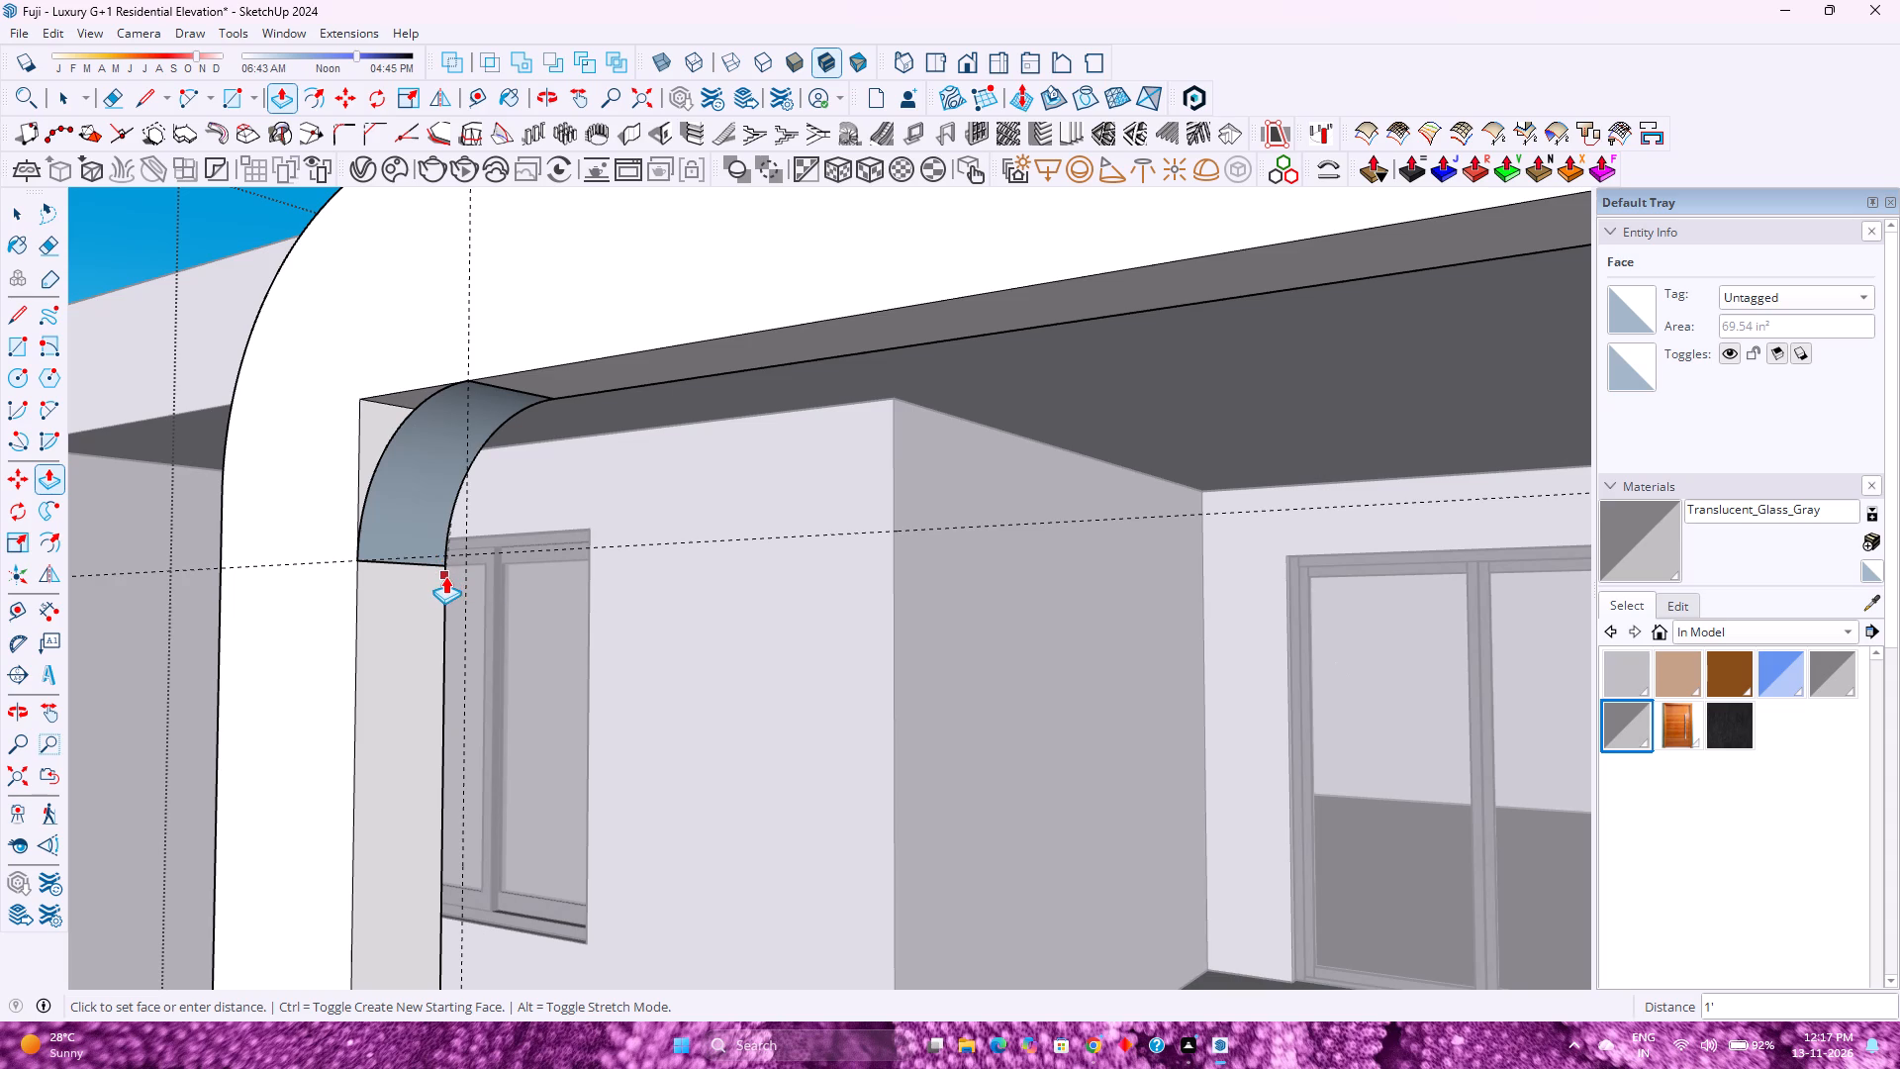
left_click(445, 576)
Draw a line along the front face from the frame's inner corner down to the arc's lower end to close the infill face.
scroll(430, 596, "down", 2)
middle_click_drag(430, 597, 622, 784)
middle_click(622, 784)
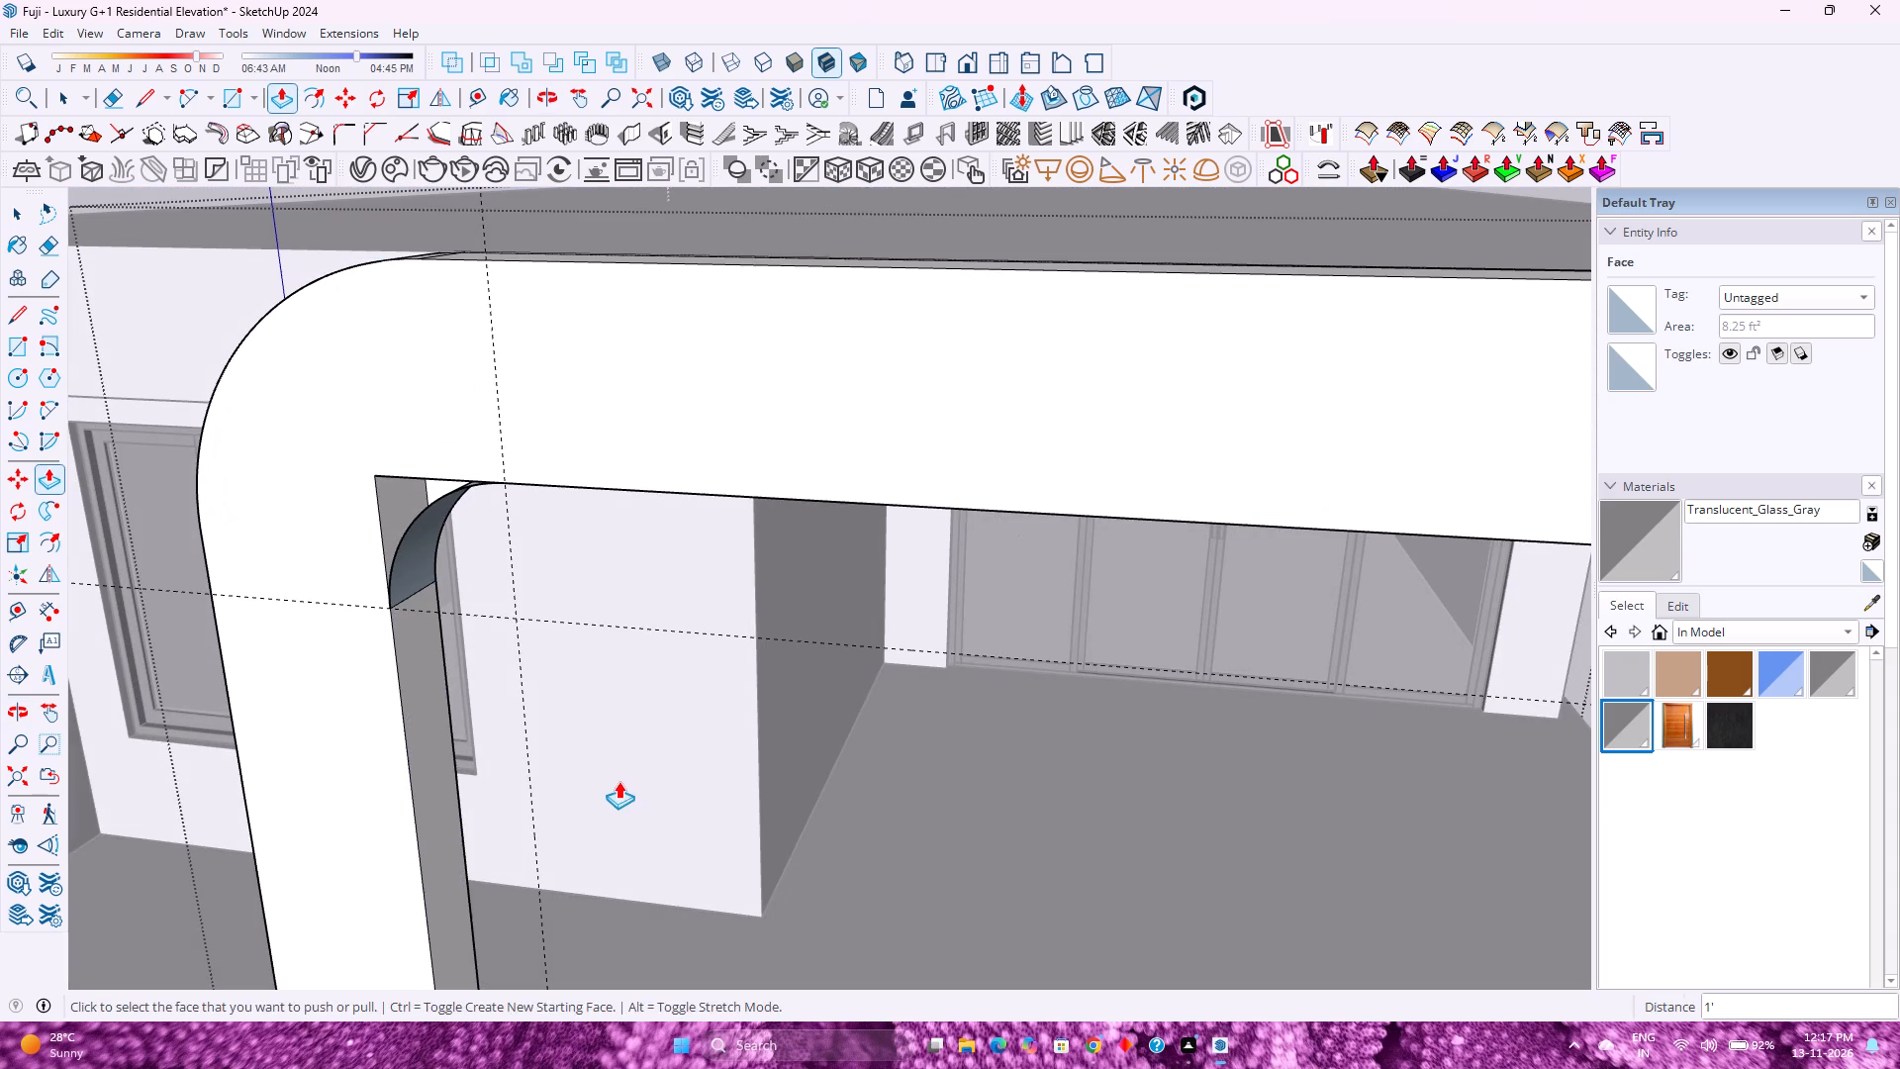
key("l")
left_click(385, 477)
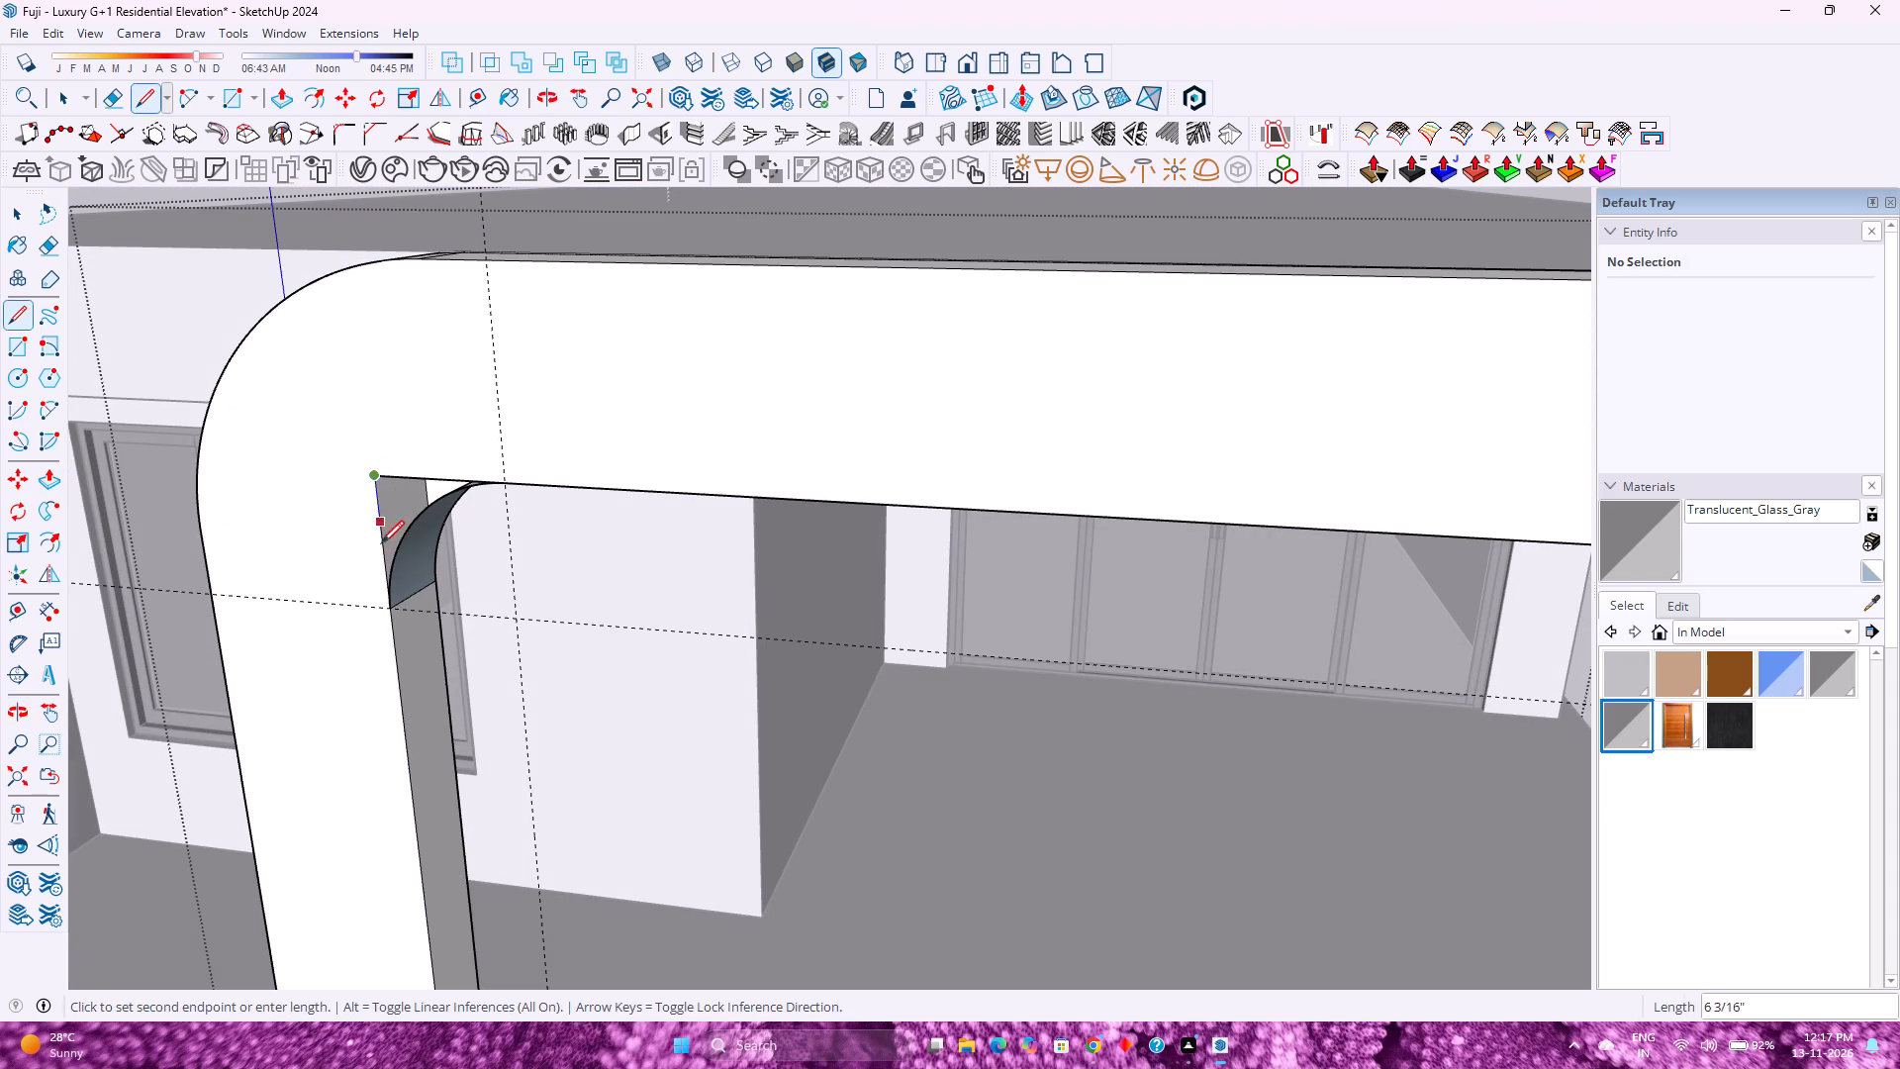
left_click(393, 610)
Reverse the faces of the curved surface at the frame's inner corner.
scroll(393, 610, "up", 1)
middle_click_drag(394, 610, 431, 610)
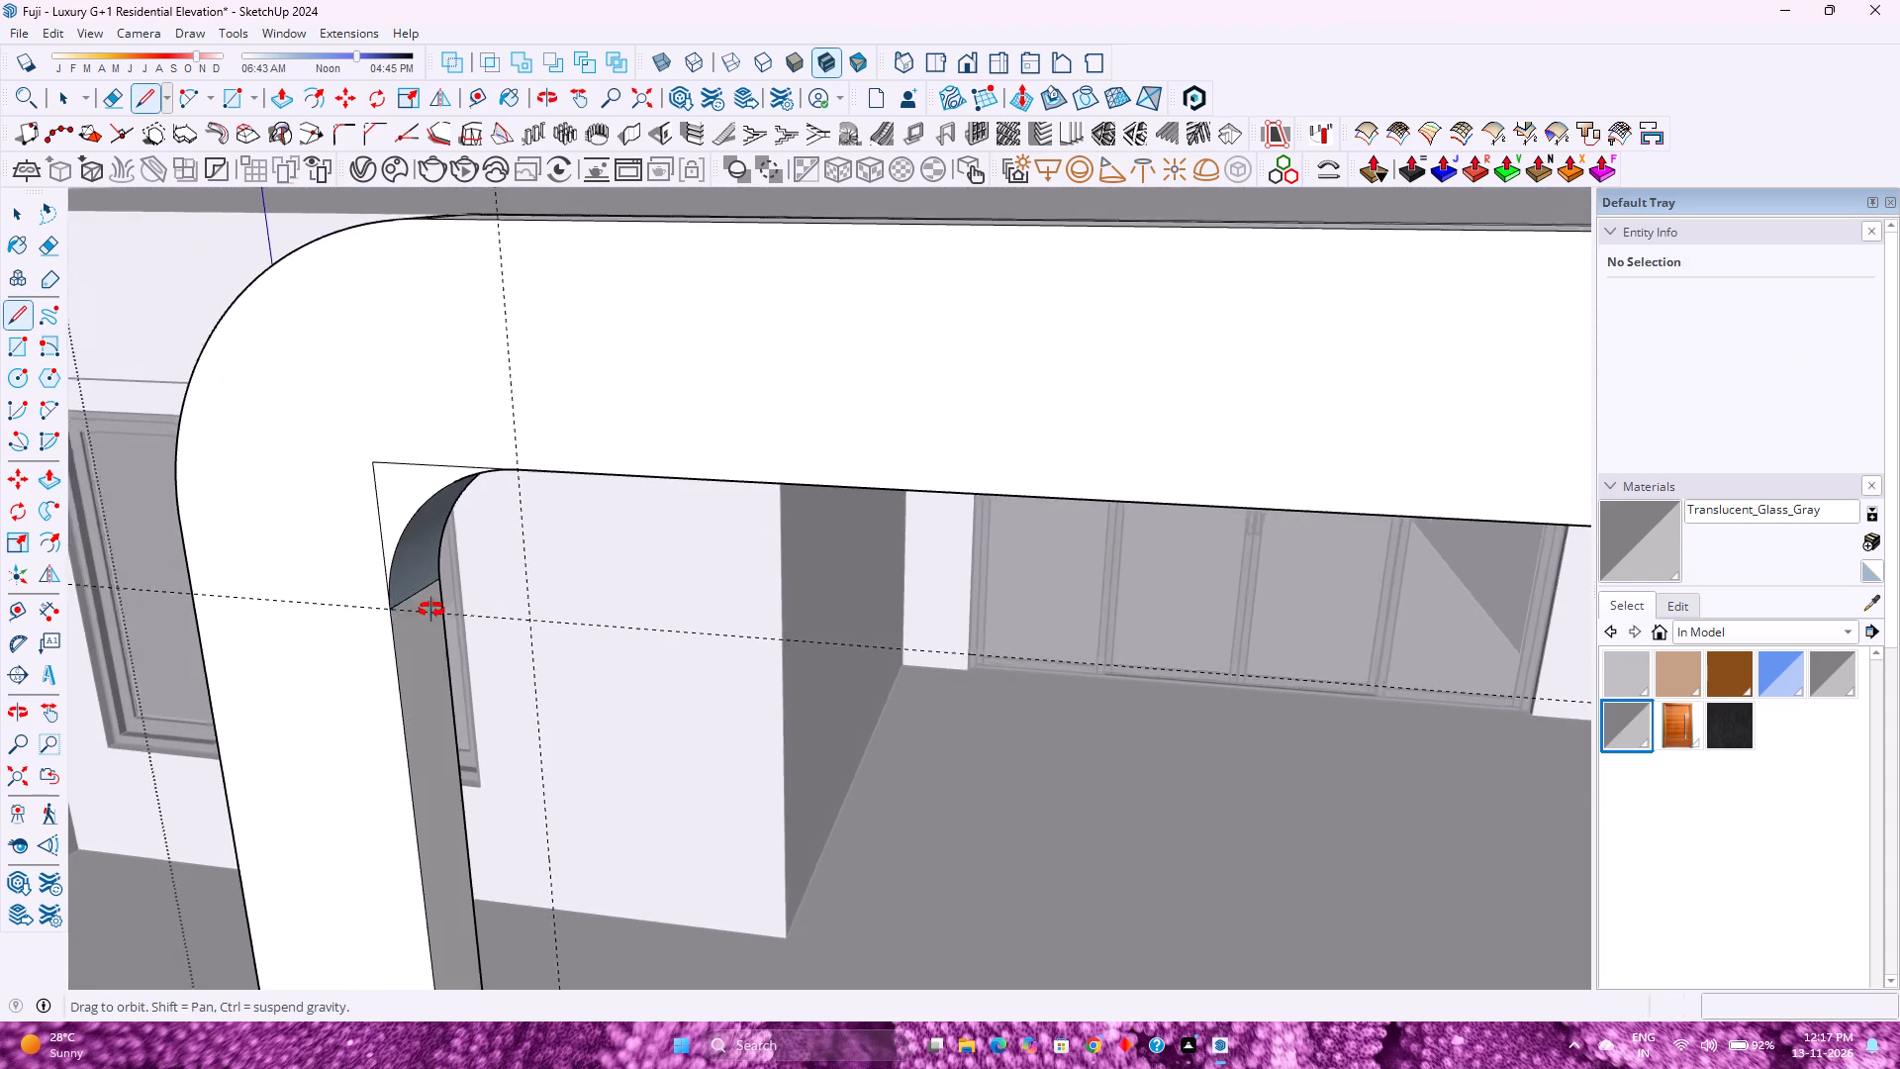
middle_click_drag(431, 610, 377, 506)
middle_click(377, 506)
key("space")
left_click(436, 559)
right_click(436, 559)
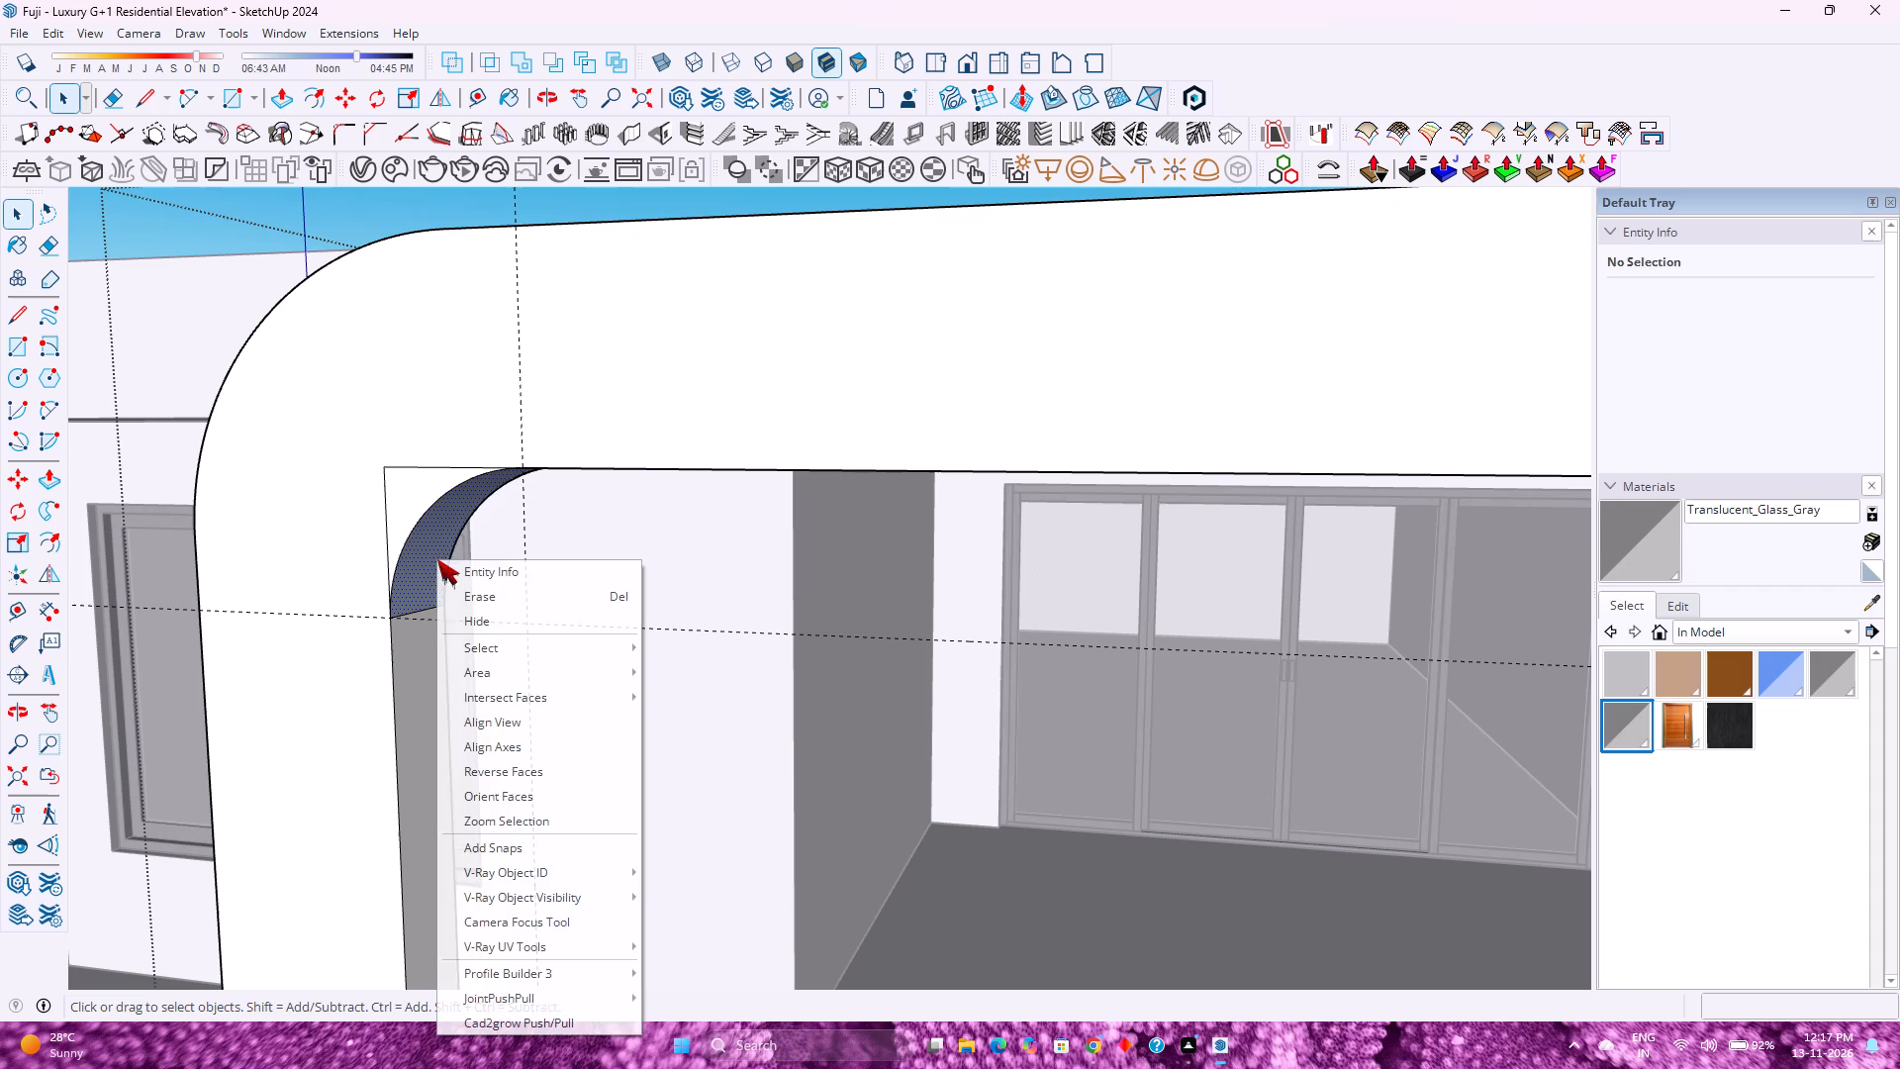
left_click(544, 771)
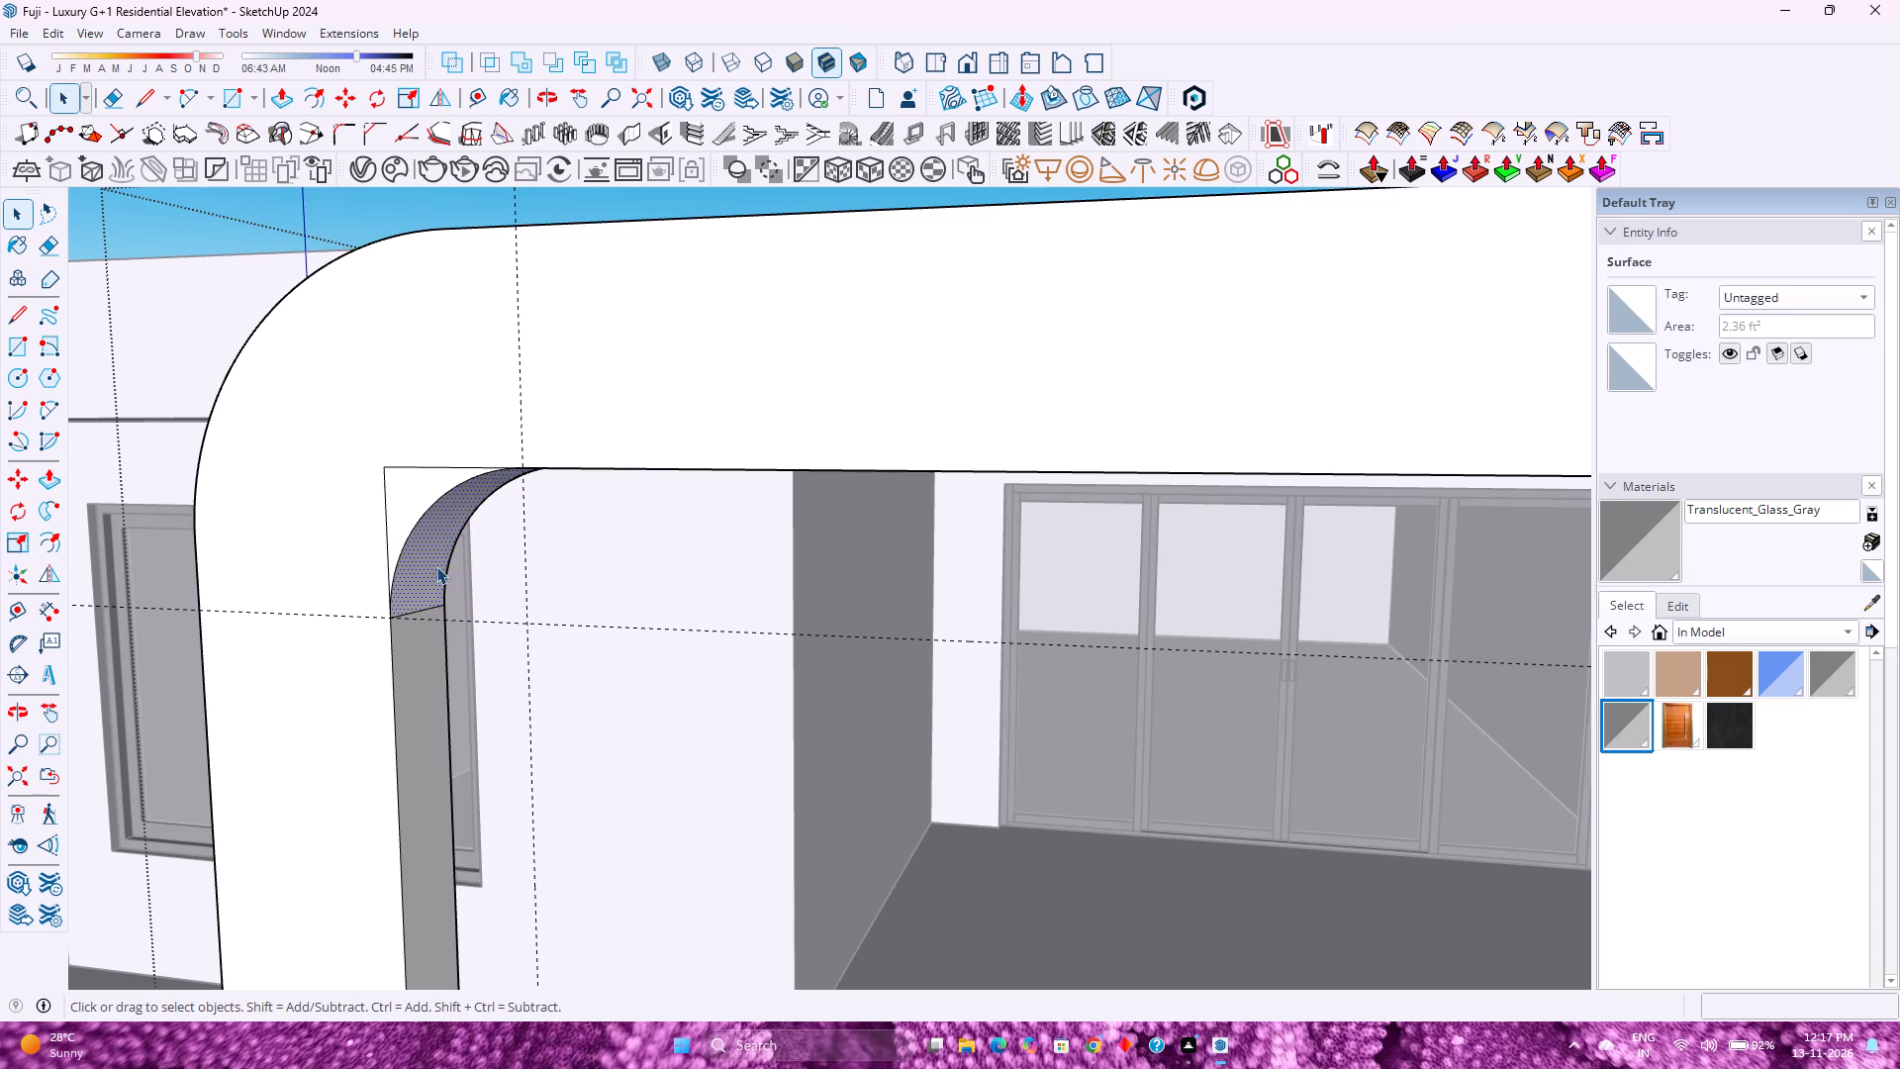
Erase the leftover vertical and horizontal corner edges between the inner arc infill and the frame's front face.
key("e")
left_click_drag(393, 492, 383, 493)
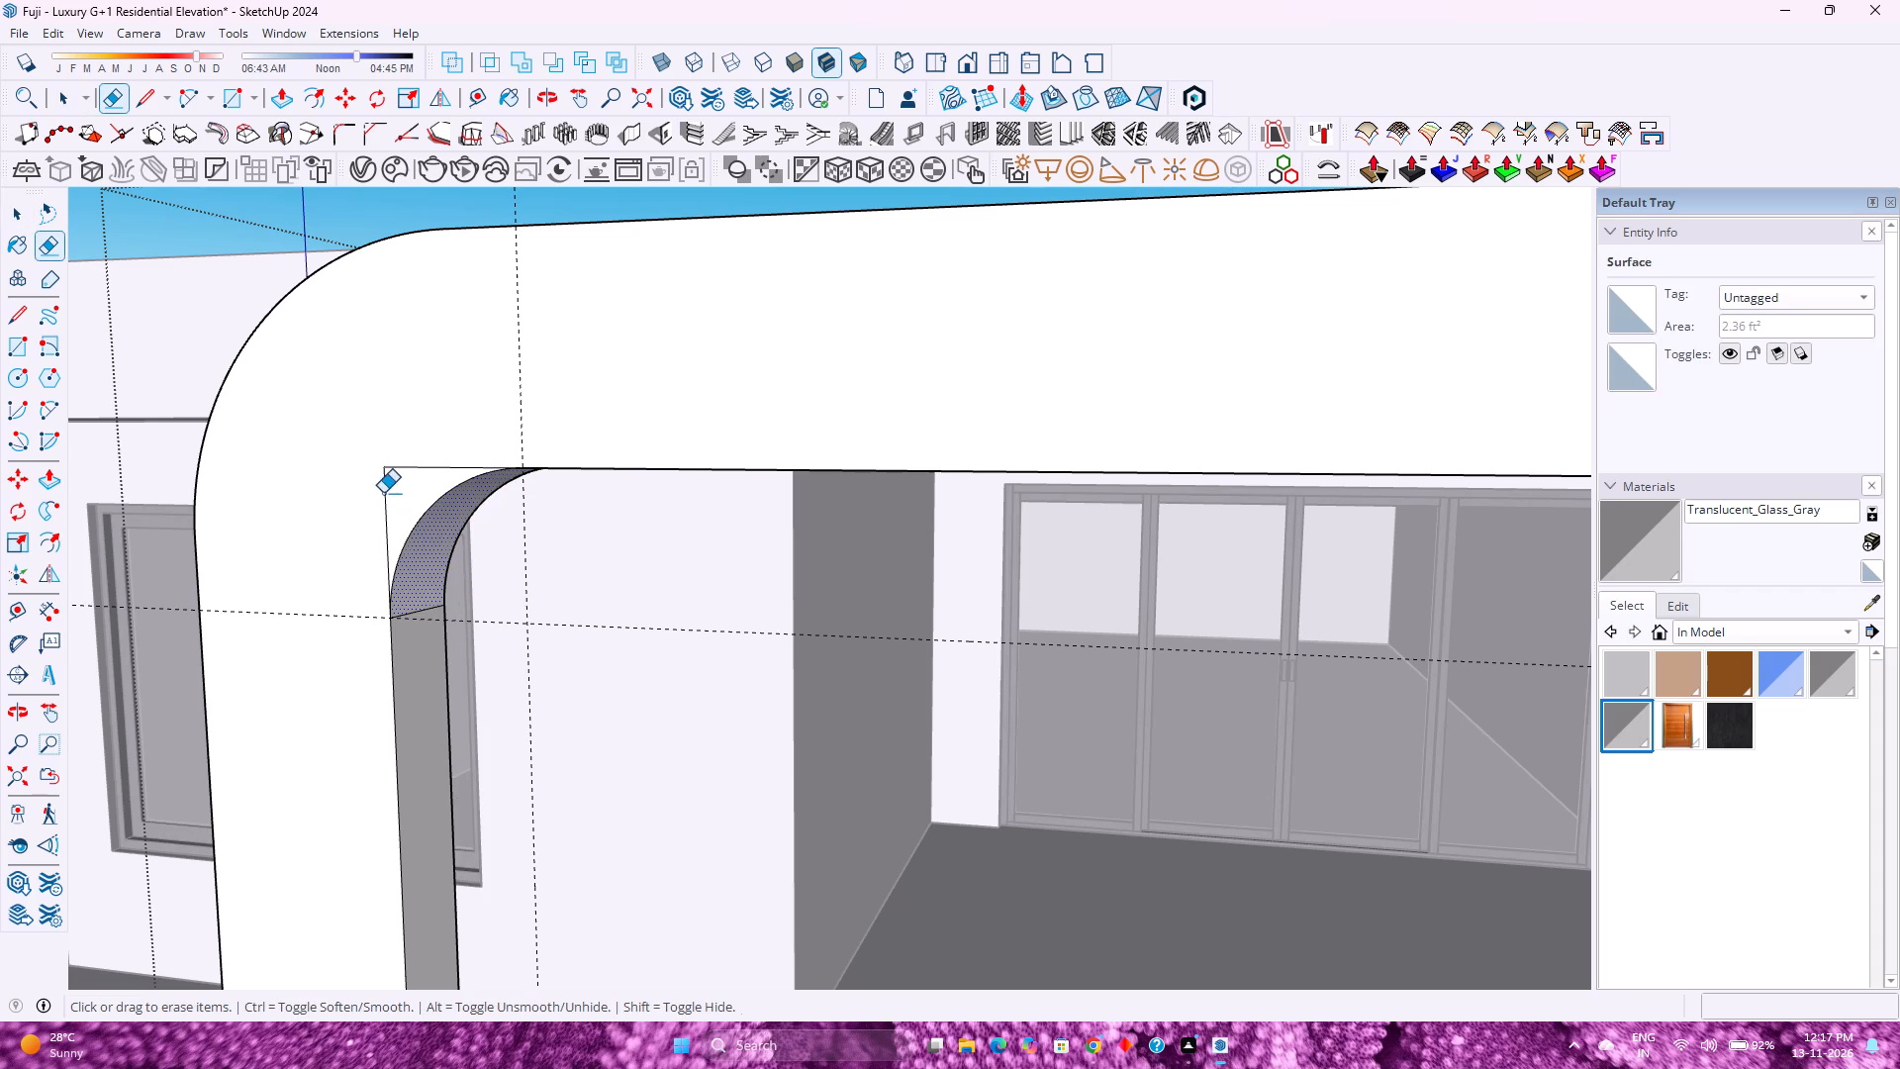
left_click_drag(383, 493, 381, 494)
left_click_drag(395, 487, 424, 457)
key("space")
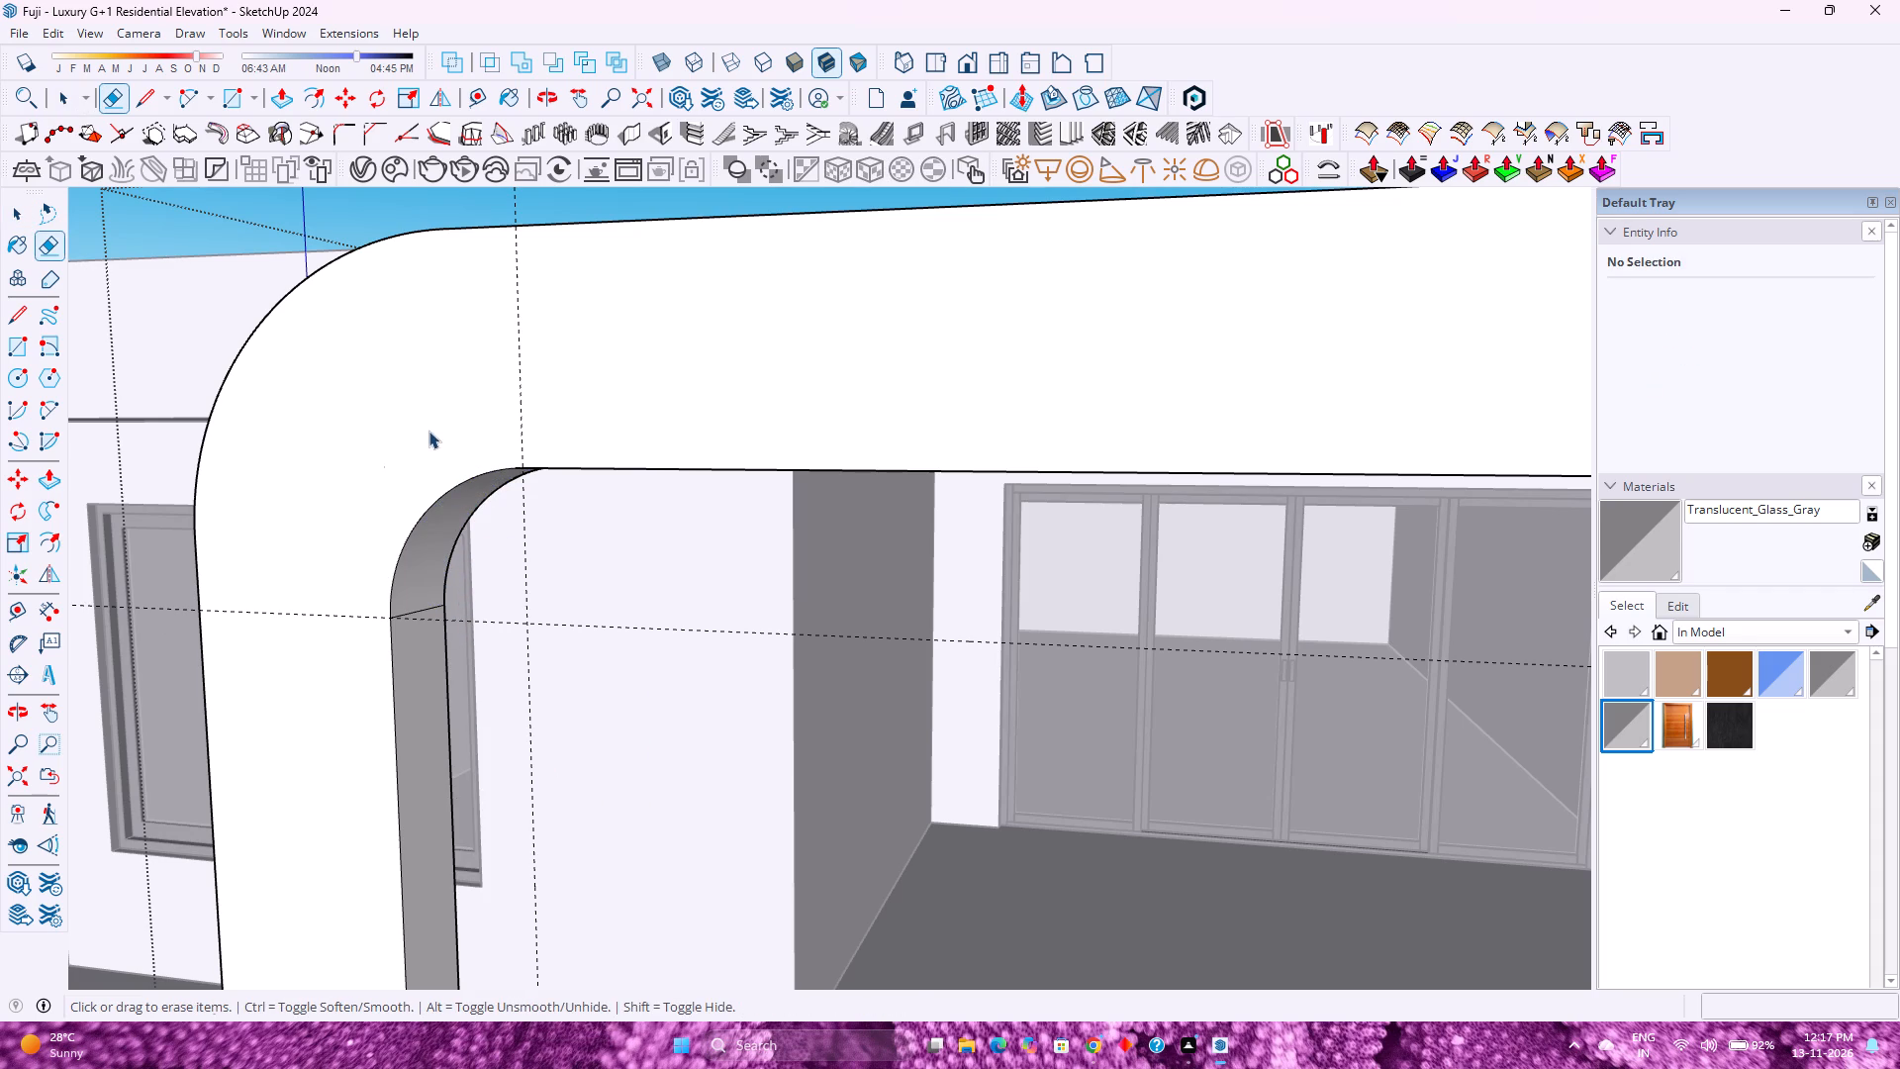
Hide the frame's front face and delete the leftover square-corner edges inside the frame behind the inner arc.
left_click(428, 427)
right_click(428, 427)
left_click(470, 488)
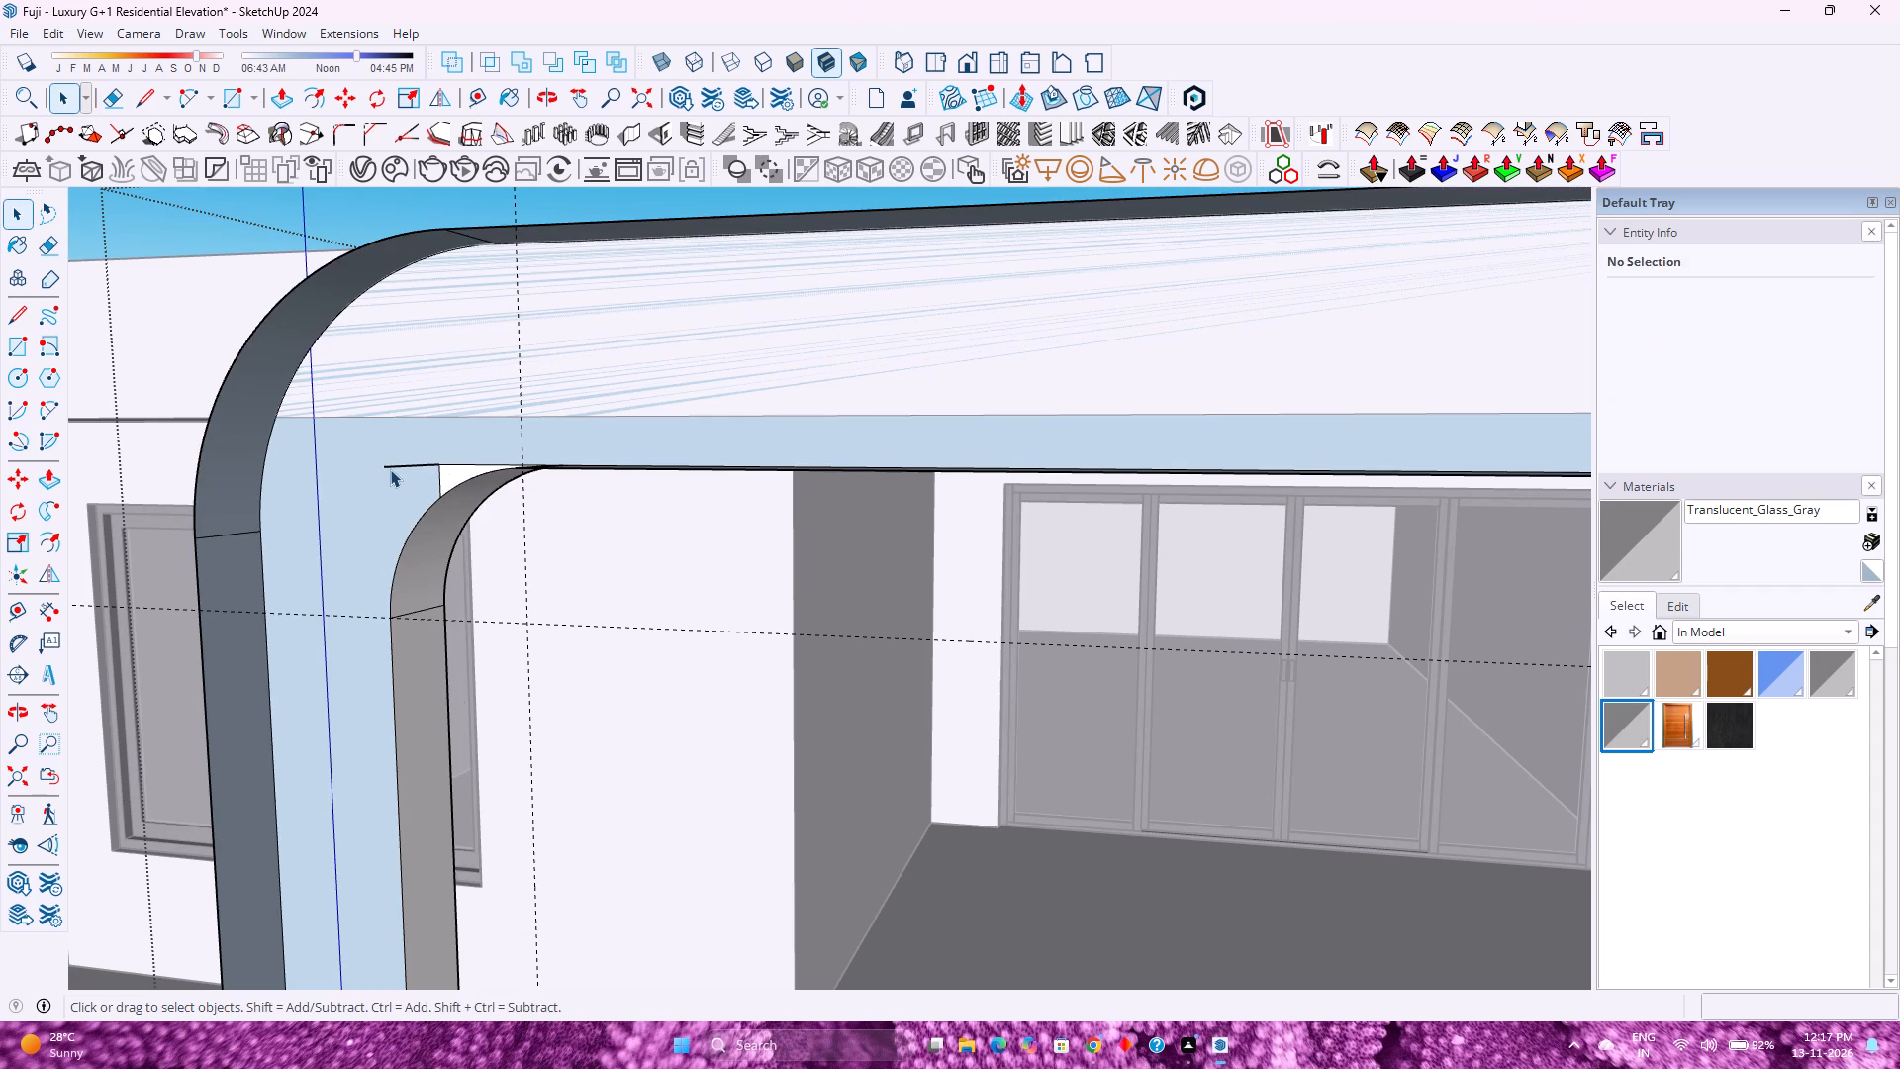
left_click(391, 466)
key("Delete")
middle_click_drag(416, 484, 517, 535)
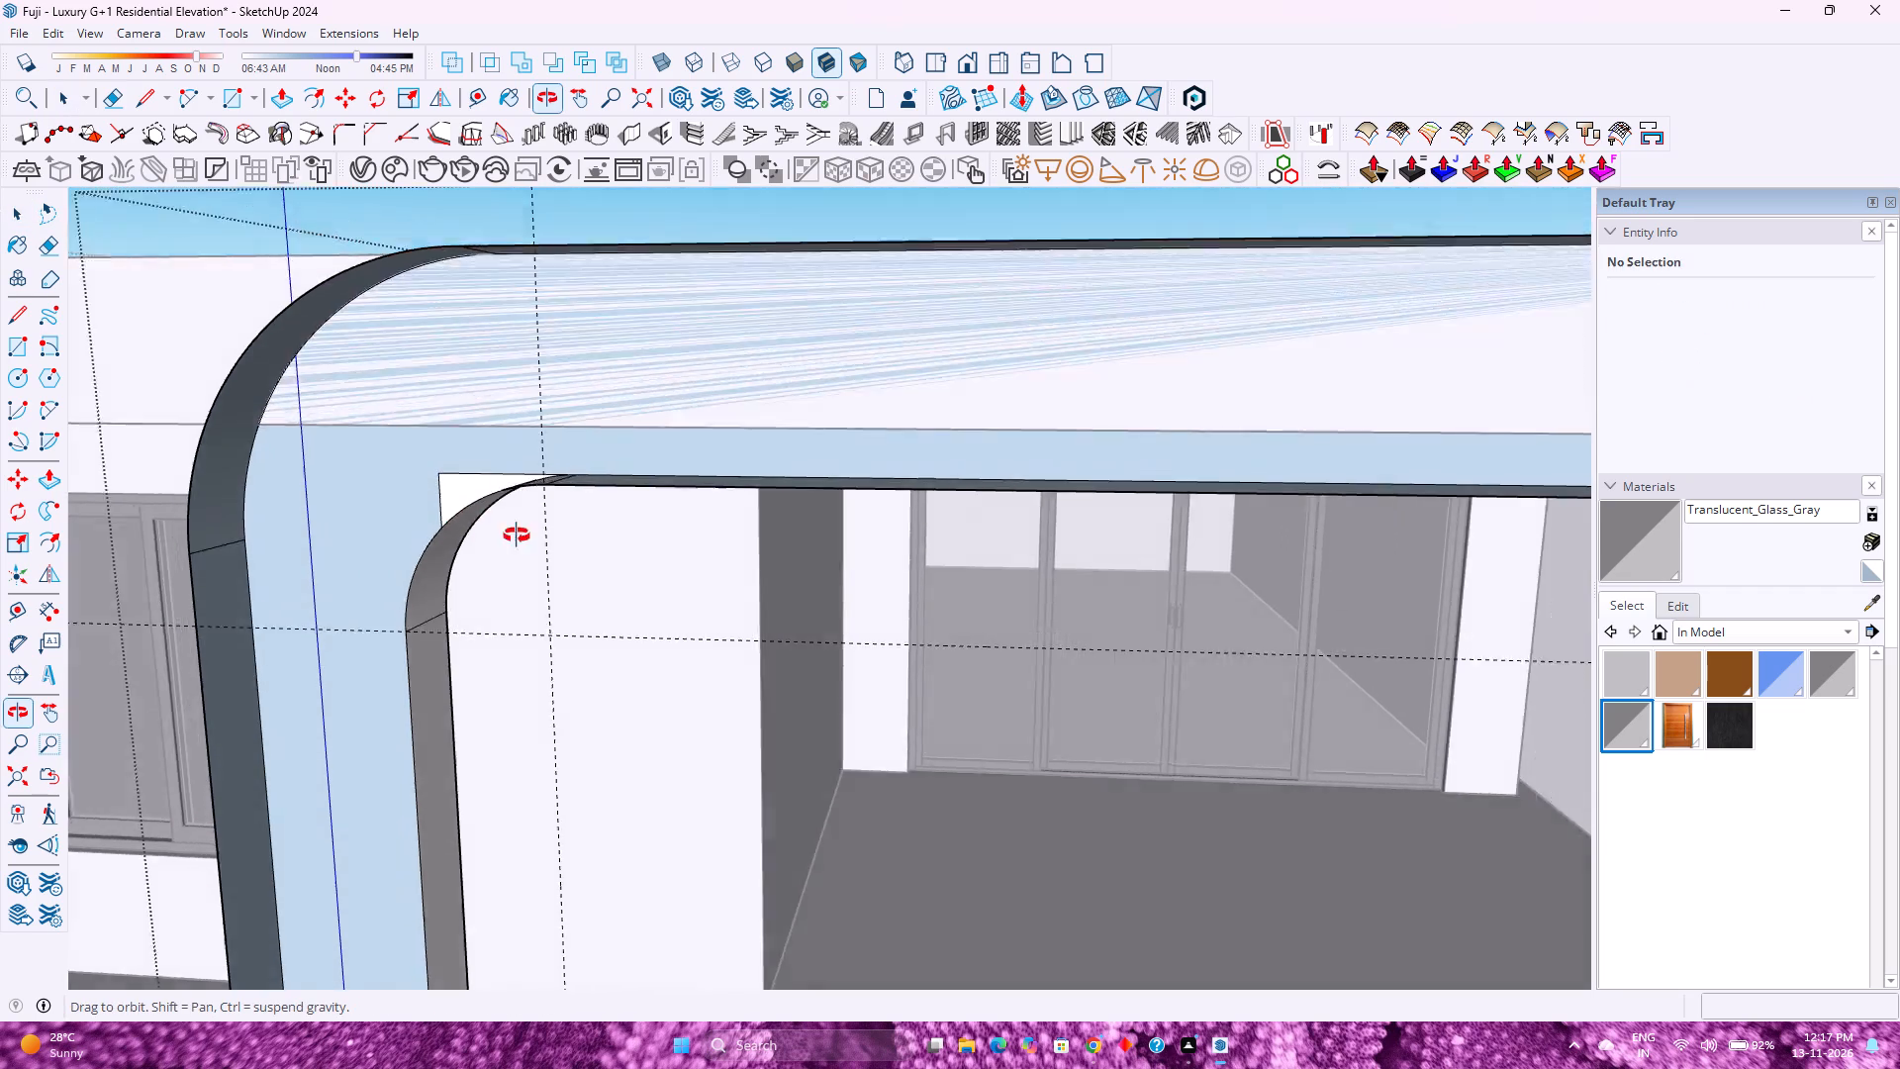
middle_click_drag(517, 535, 584, 571)
middle_click(584, 571)
scroll(584, 571, "up", 1)
key("e")
left_click_drag(429, 488, 440, 479)
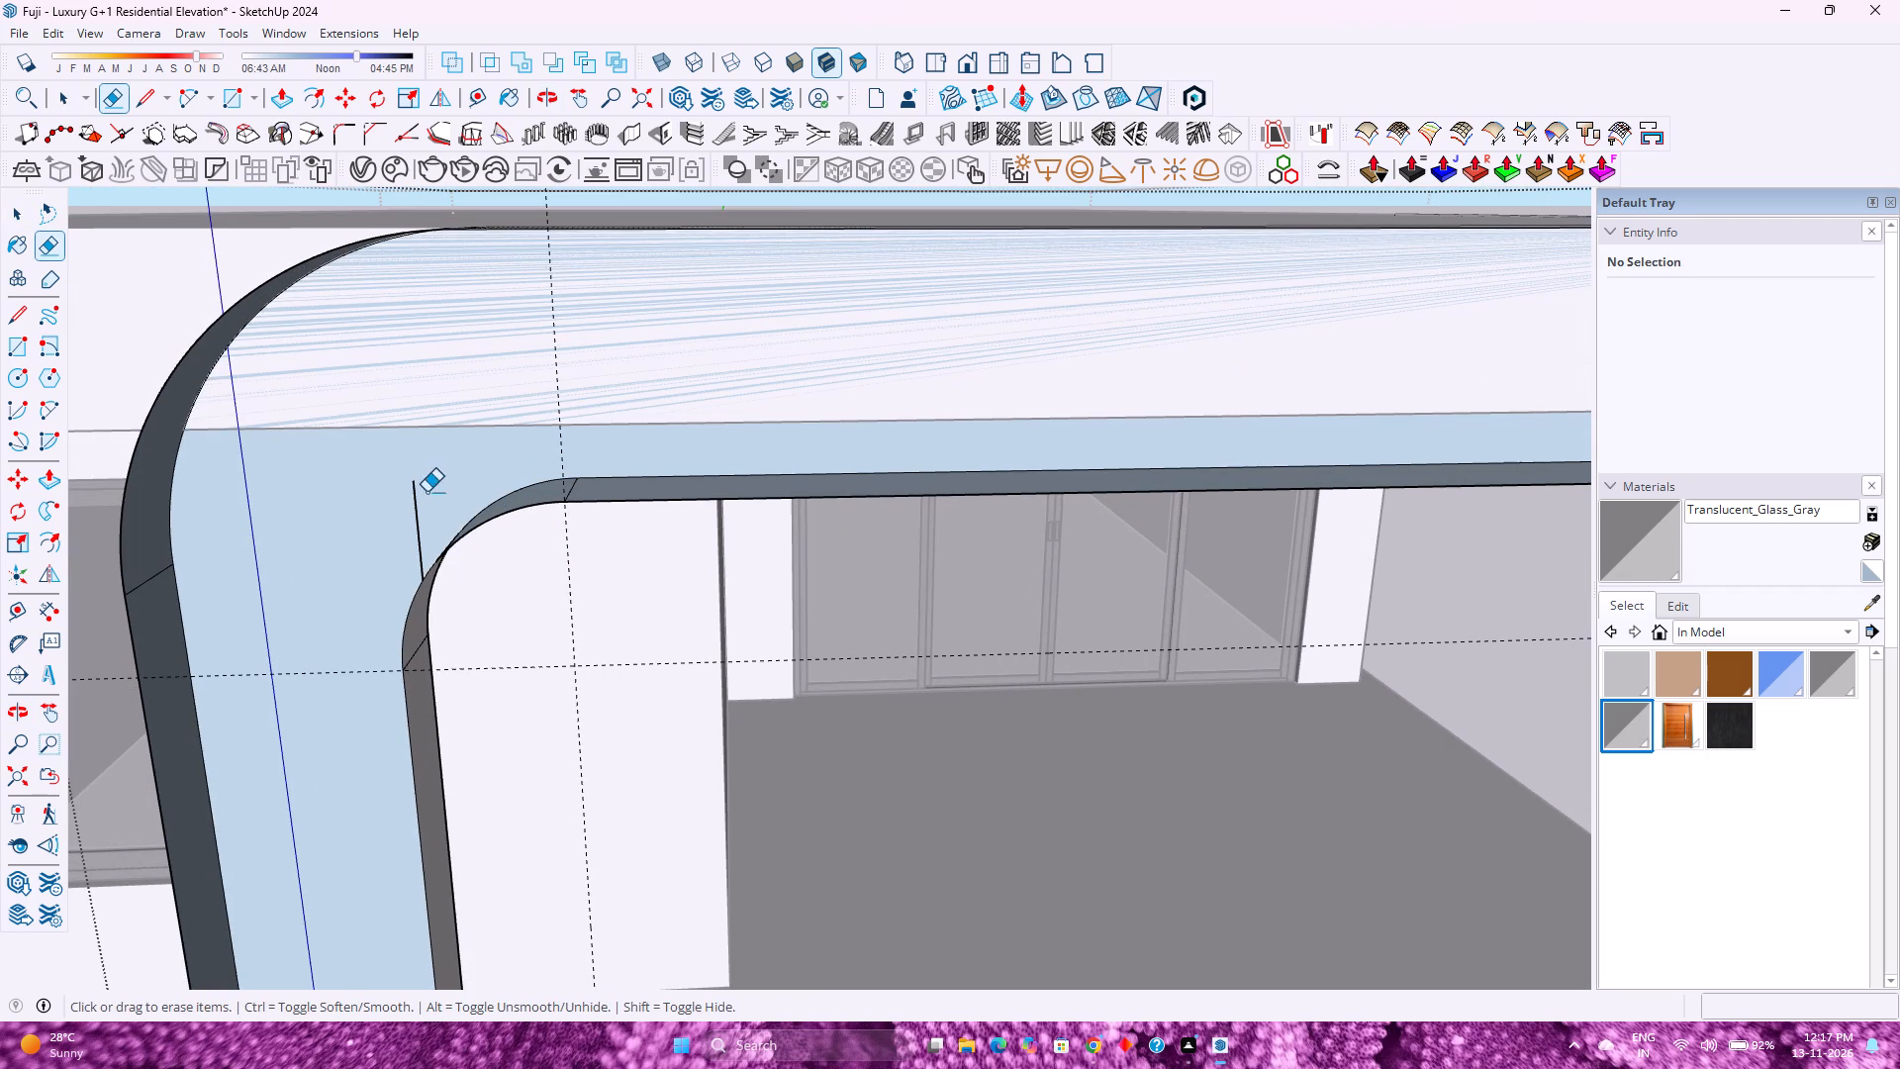
left_click_drag(427, 492, 405, 503)
key("space")
Unhide all hidden geometry in the façade frame.
scroll(441, 503, "down", 4)
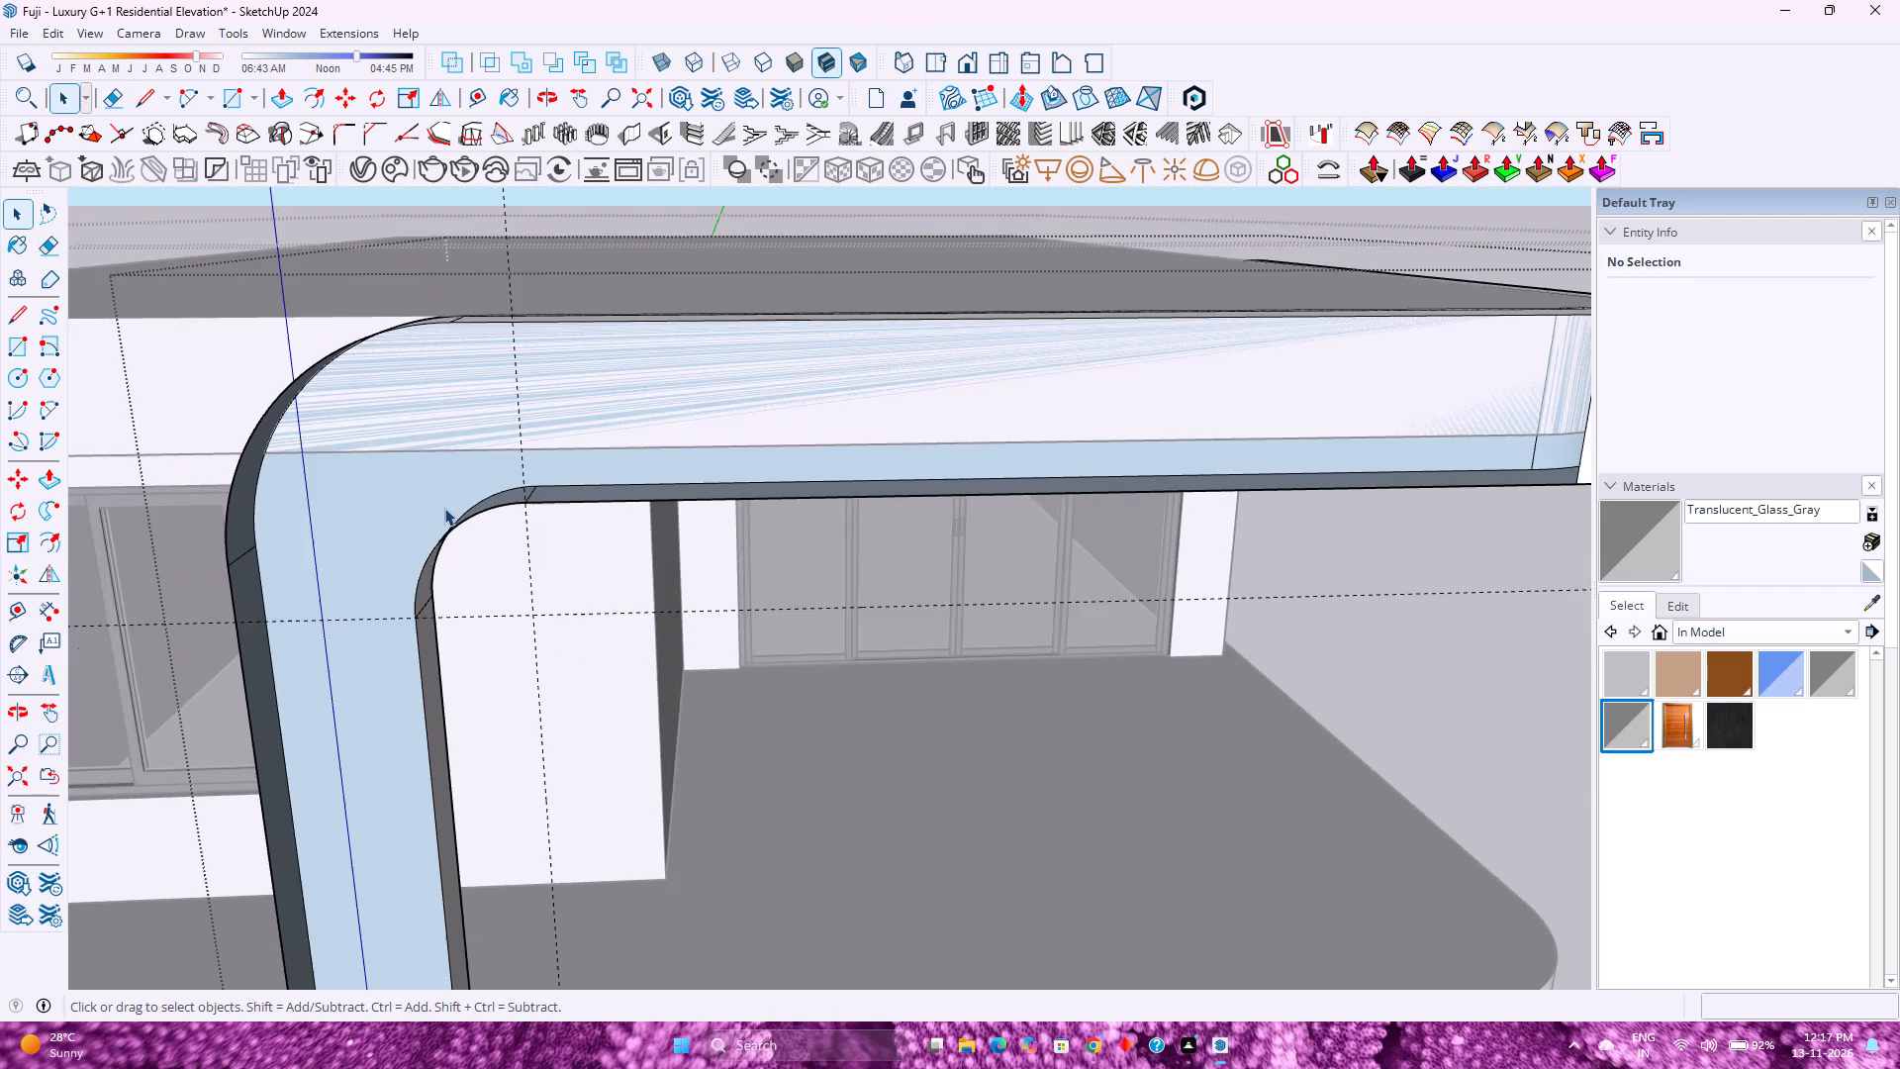
scroll(444, 508, "down", 6)
left_click(47, 39)
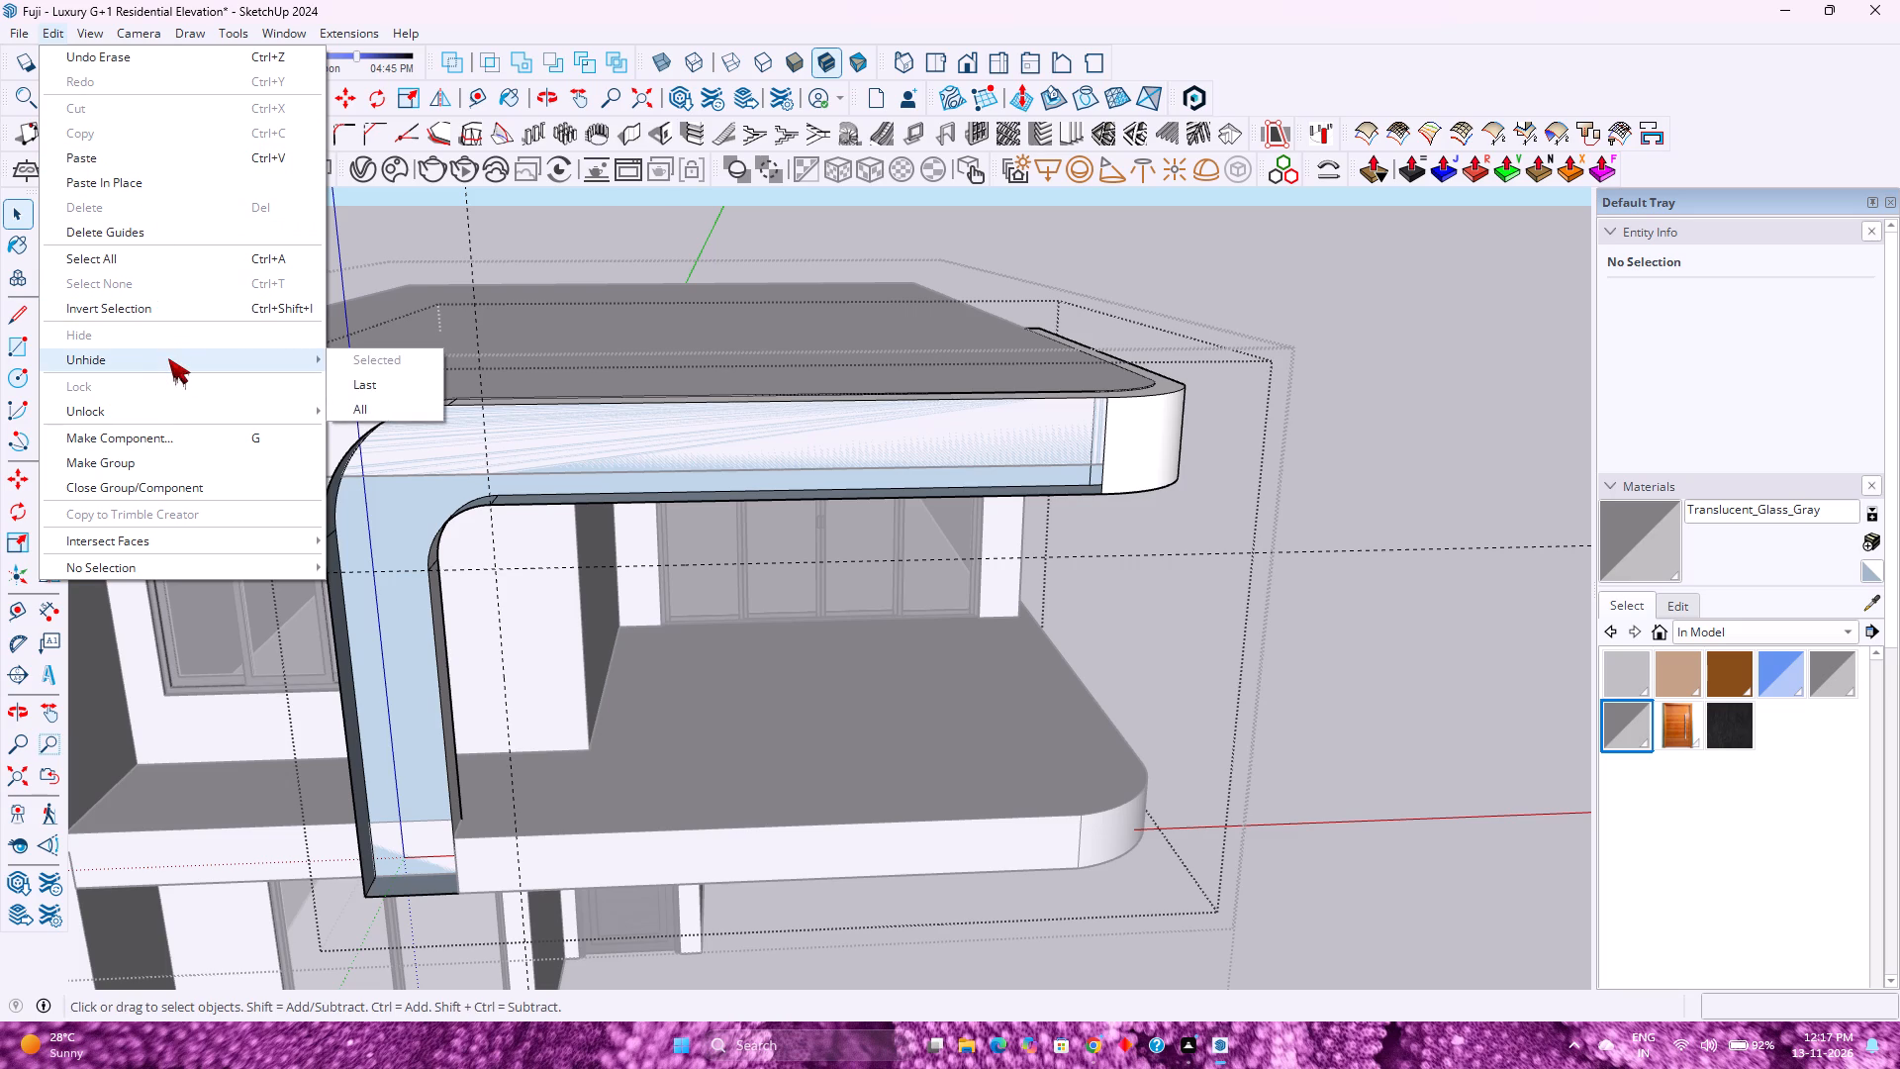
left_click(364, 410)
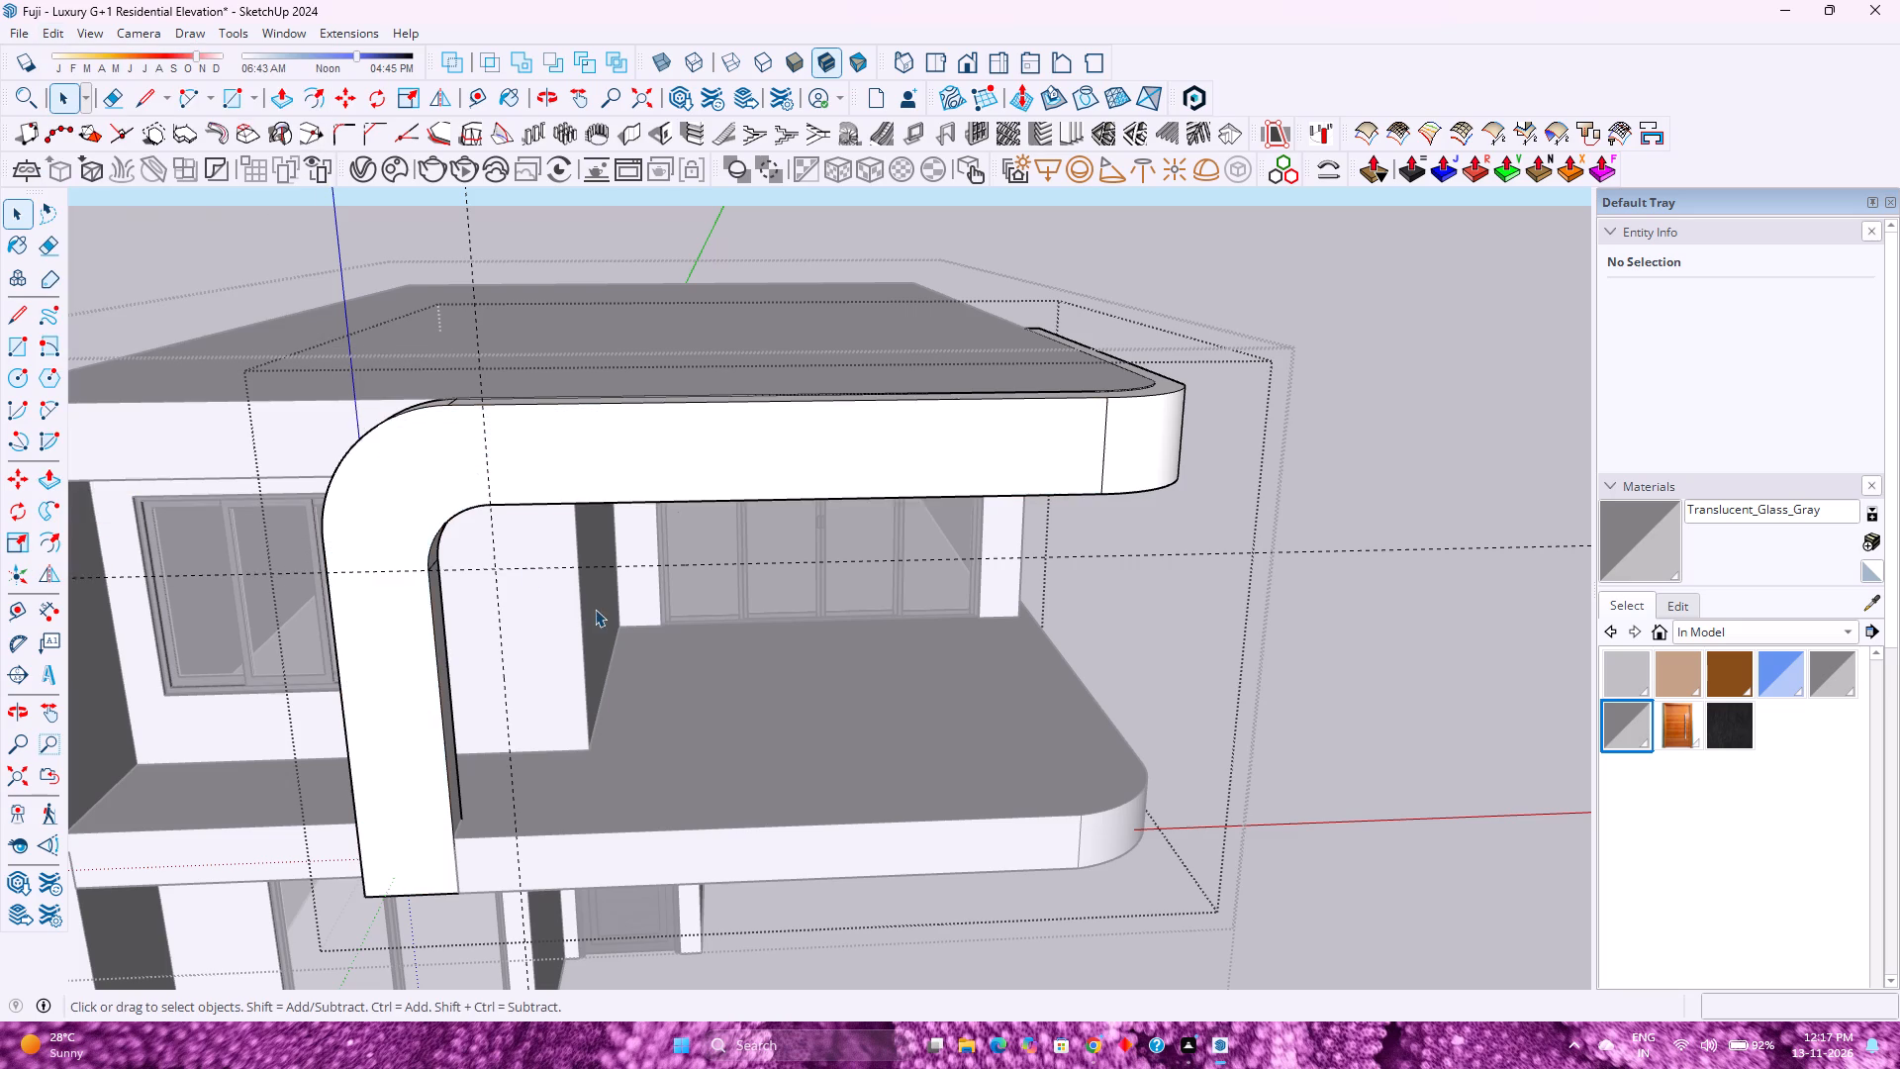
Delete all guides.
scroll(597, 609, "down", 3)
middle_click_drag(595, 610, 576, 529)
middle_click(576, 529)
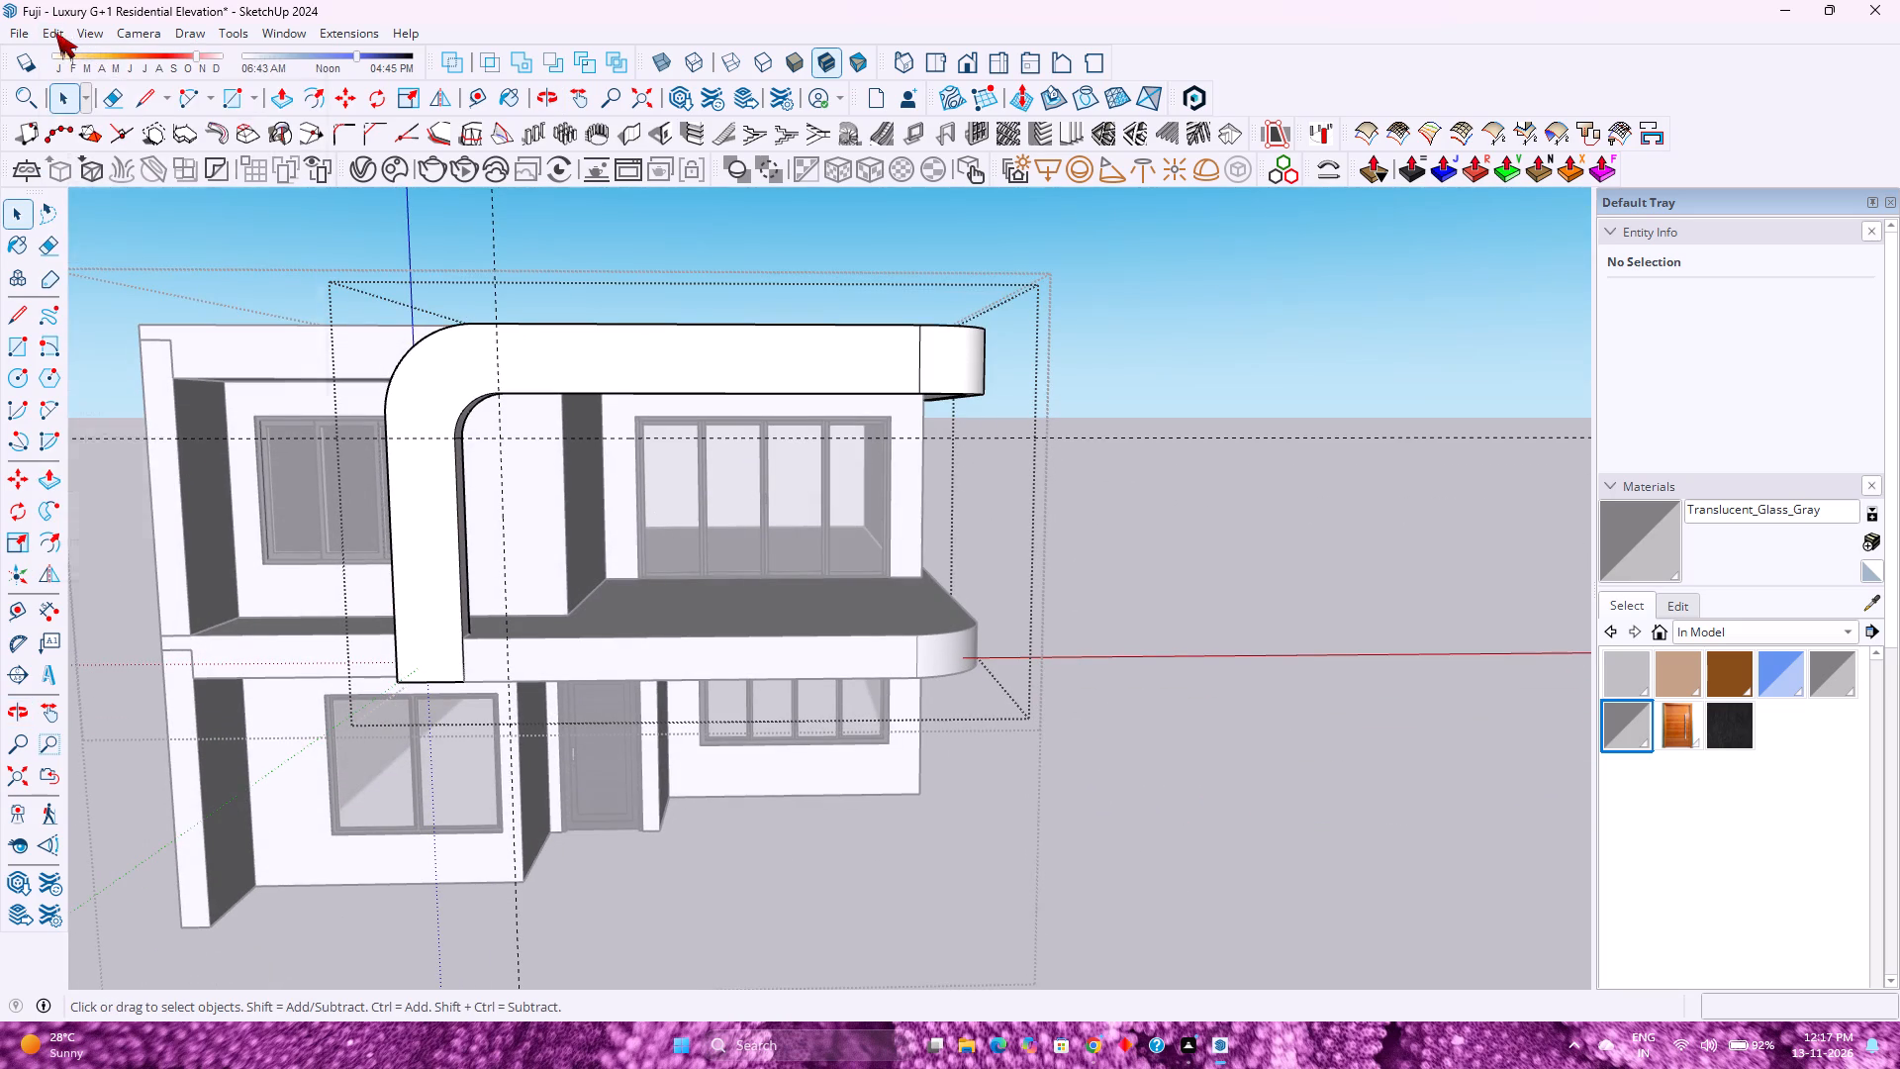
left_click(55, 33)
left_click(147, 227)
Exit the façade frame group and save the model.
scroll(721, 588, "down", 3)
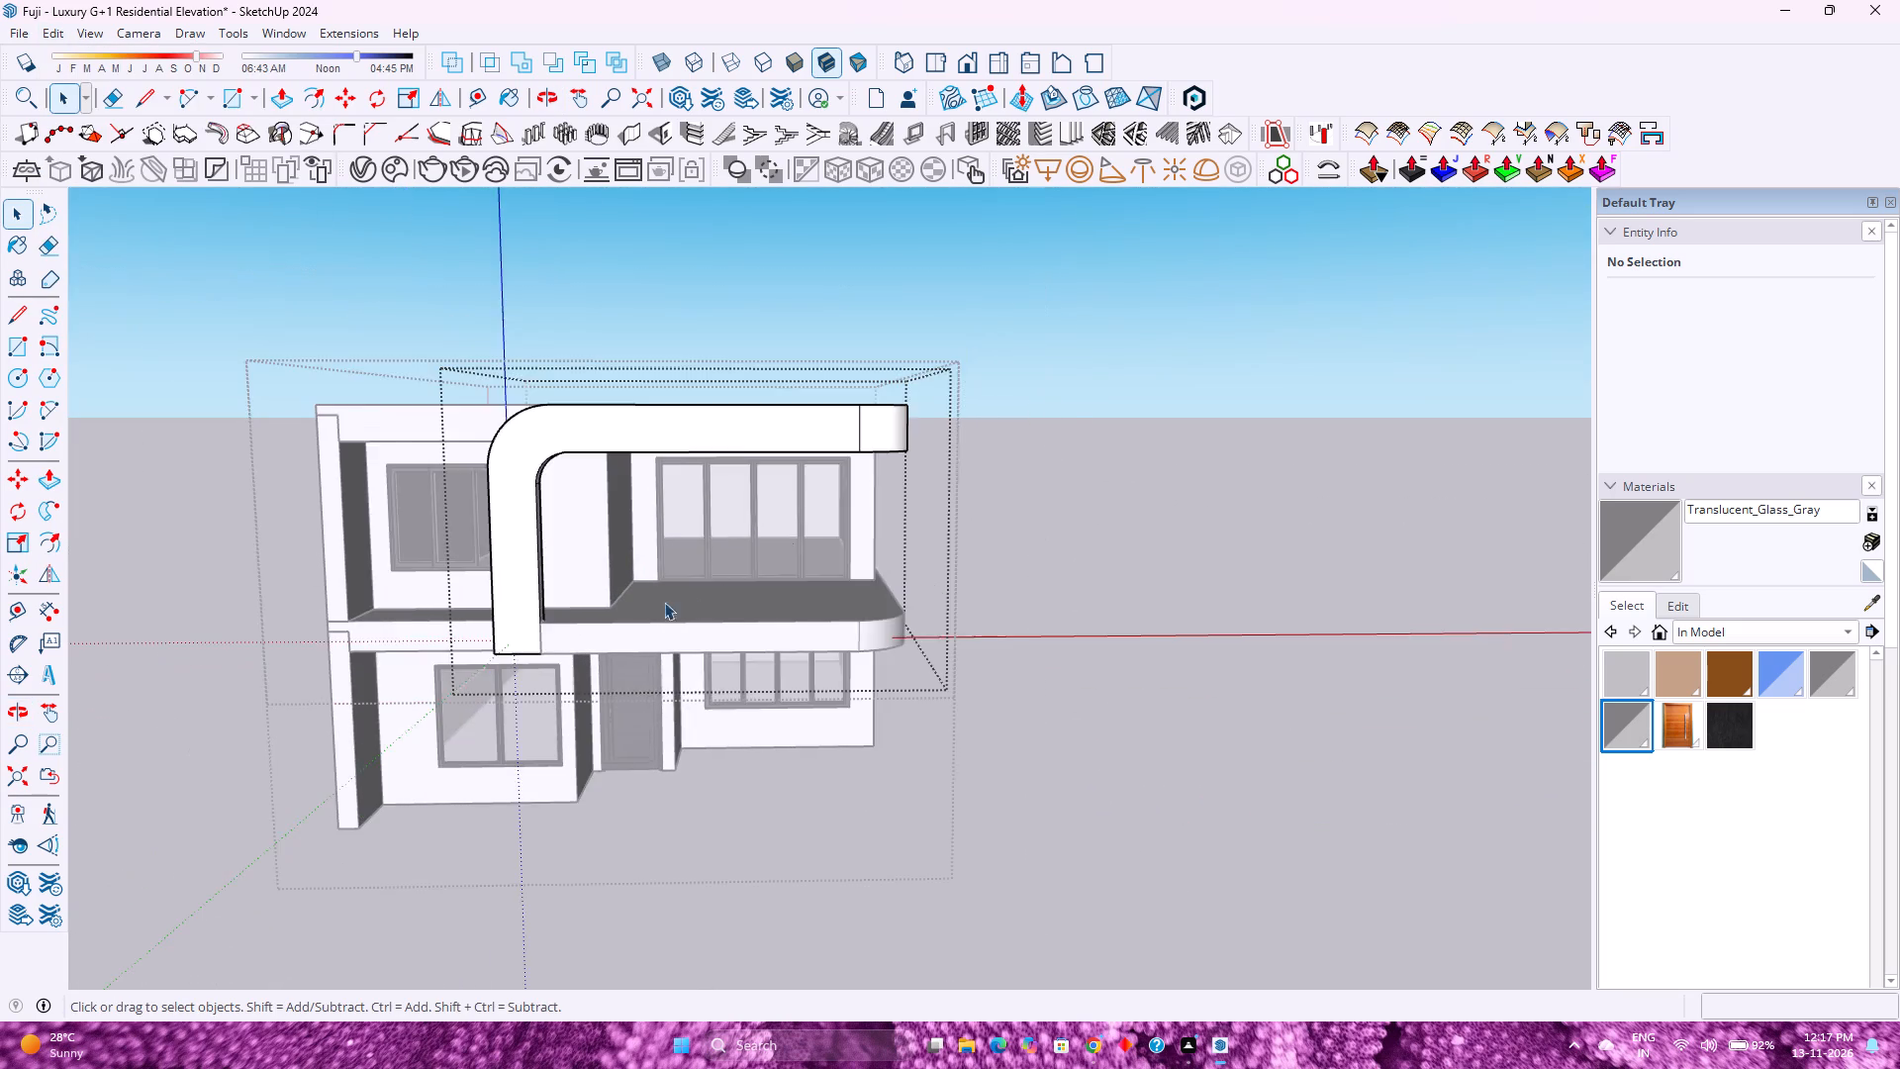
scroll(659, 602, "up", 3)
left_click(1113, 615)
scroll(1037, 614, "down", 4)
scroll(1037, 614, "up", 4)
scroll(1037, 614, "down", 3)
scroll(1037, 614, "up", 2)
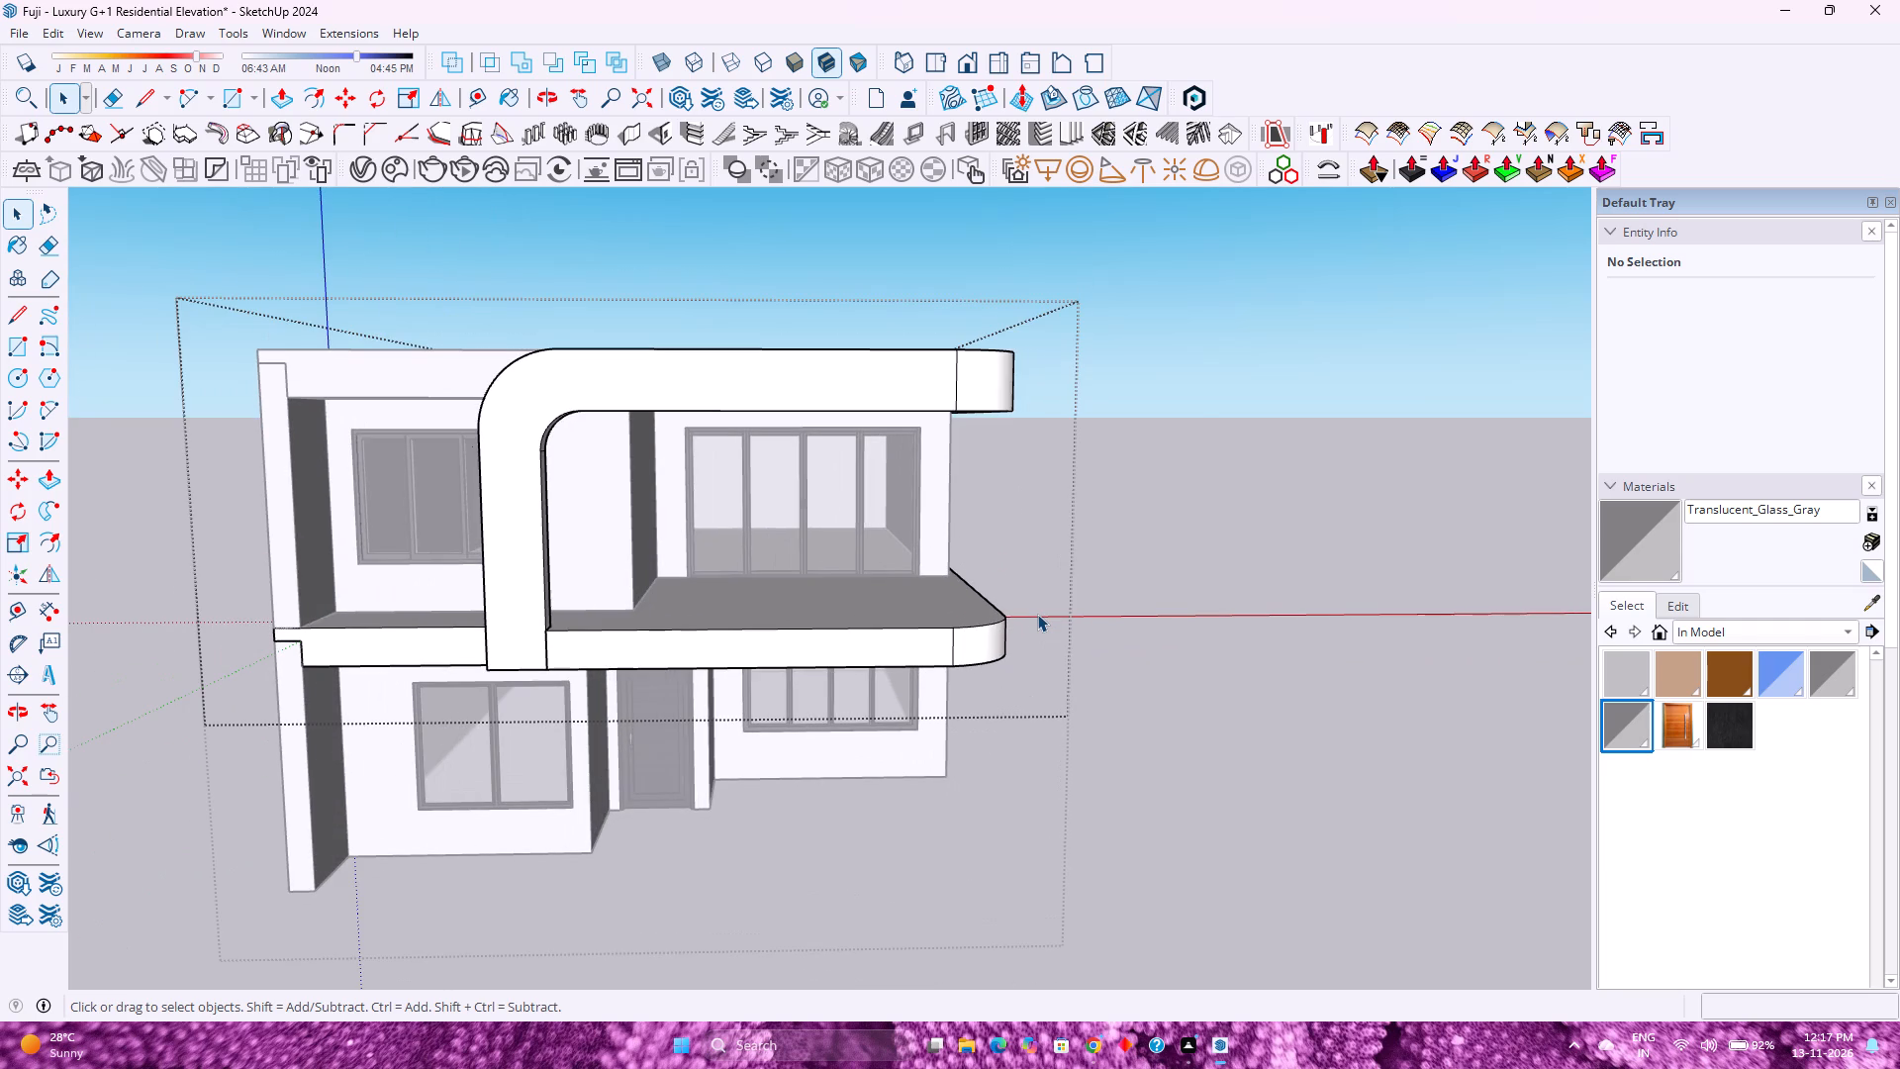
key("ctrl+s")
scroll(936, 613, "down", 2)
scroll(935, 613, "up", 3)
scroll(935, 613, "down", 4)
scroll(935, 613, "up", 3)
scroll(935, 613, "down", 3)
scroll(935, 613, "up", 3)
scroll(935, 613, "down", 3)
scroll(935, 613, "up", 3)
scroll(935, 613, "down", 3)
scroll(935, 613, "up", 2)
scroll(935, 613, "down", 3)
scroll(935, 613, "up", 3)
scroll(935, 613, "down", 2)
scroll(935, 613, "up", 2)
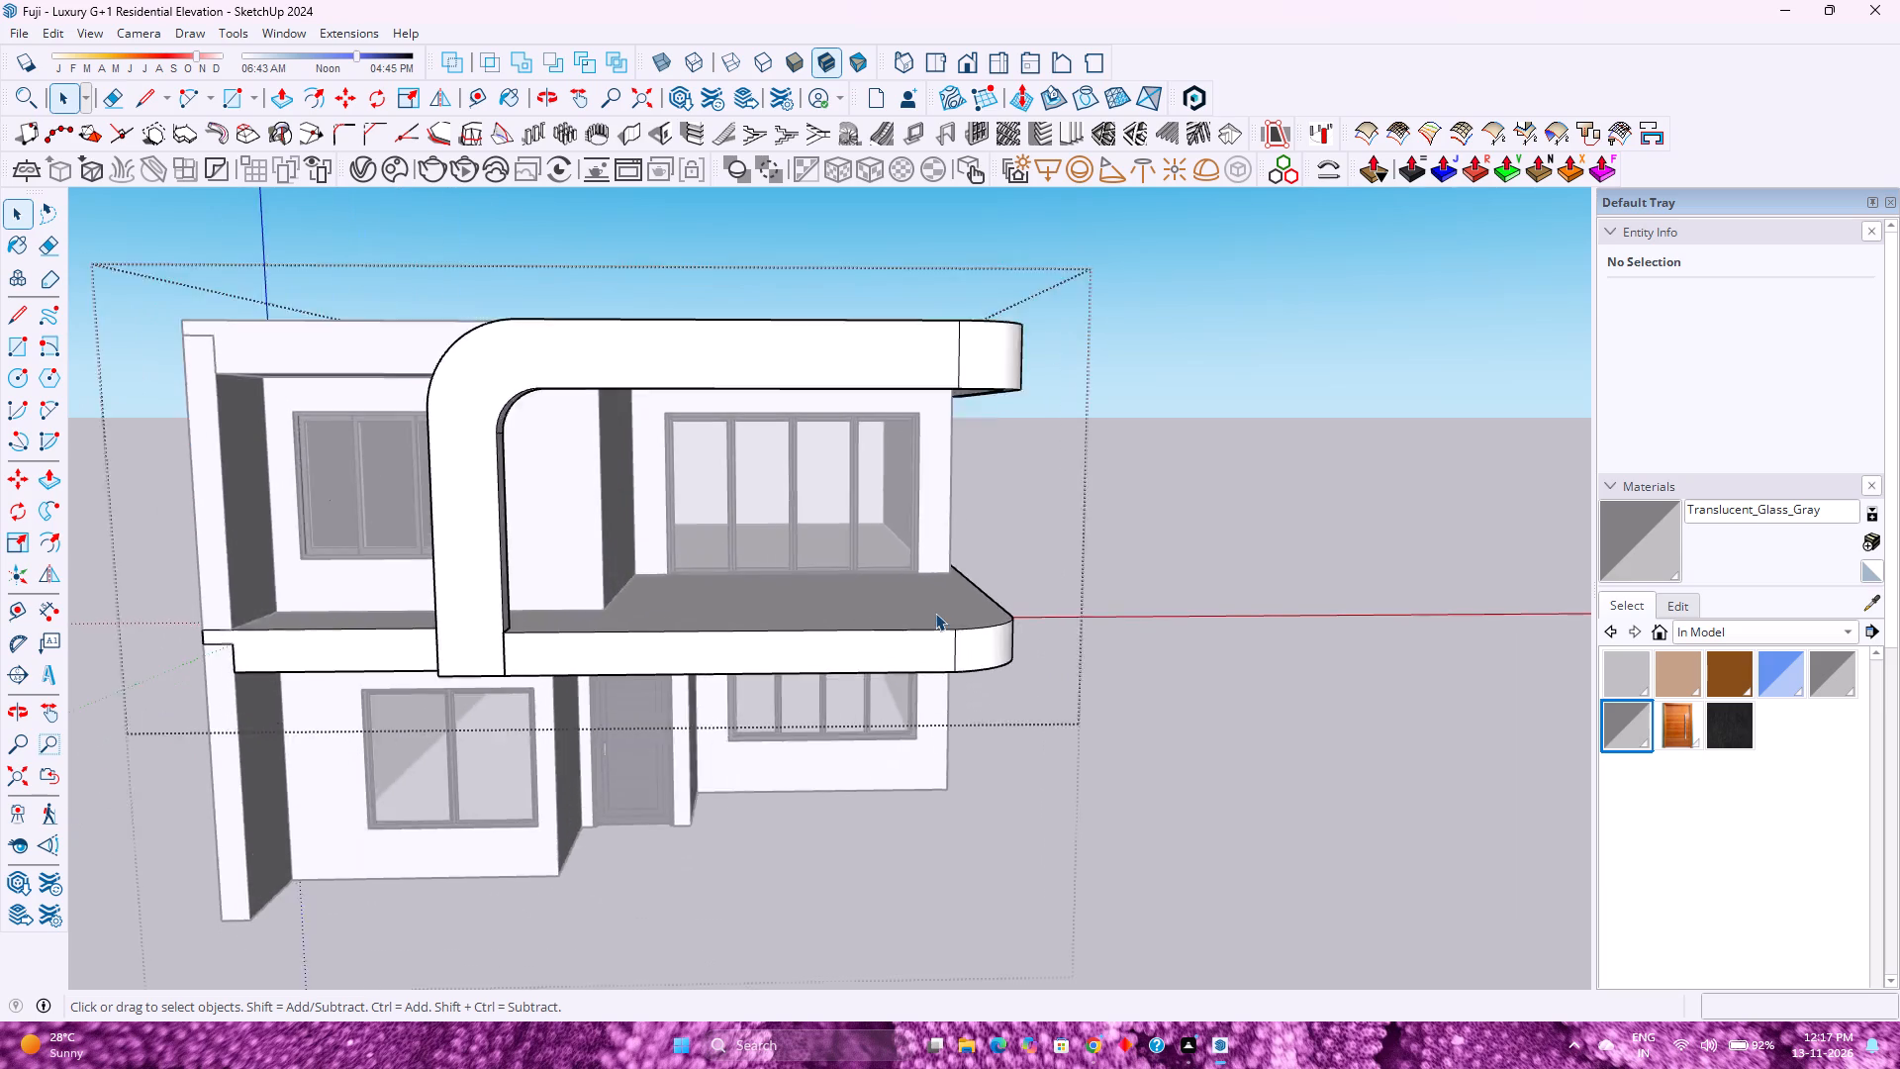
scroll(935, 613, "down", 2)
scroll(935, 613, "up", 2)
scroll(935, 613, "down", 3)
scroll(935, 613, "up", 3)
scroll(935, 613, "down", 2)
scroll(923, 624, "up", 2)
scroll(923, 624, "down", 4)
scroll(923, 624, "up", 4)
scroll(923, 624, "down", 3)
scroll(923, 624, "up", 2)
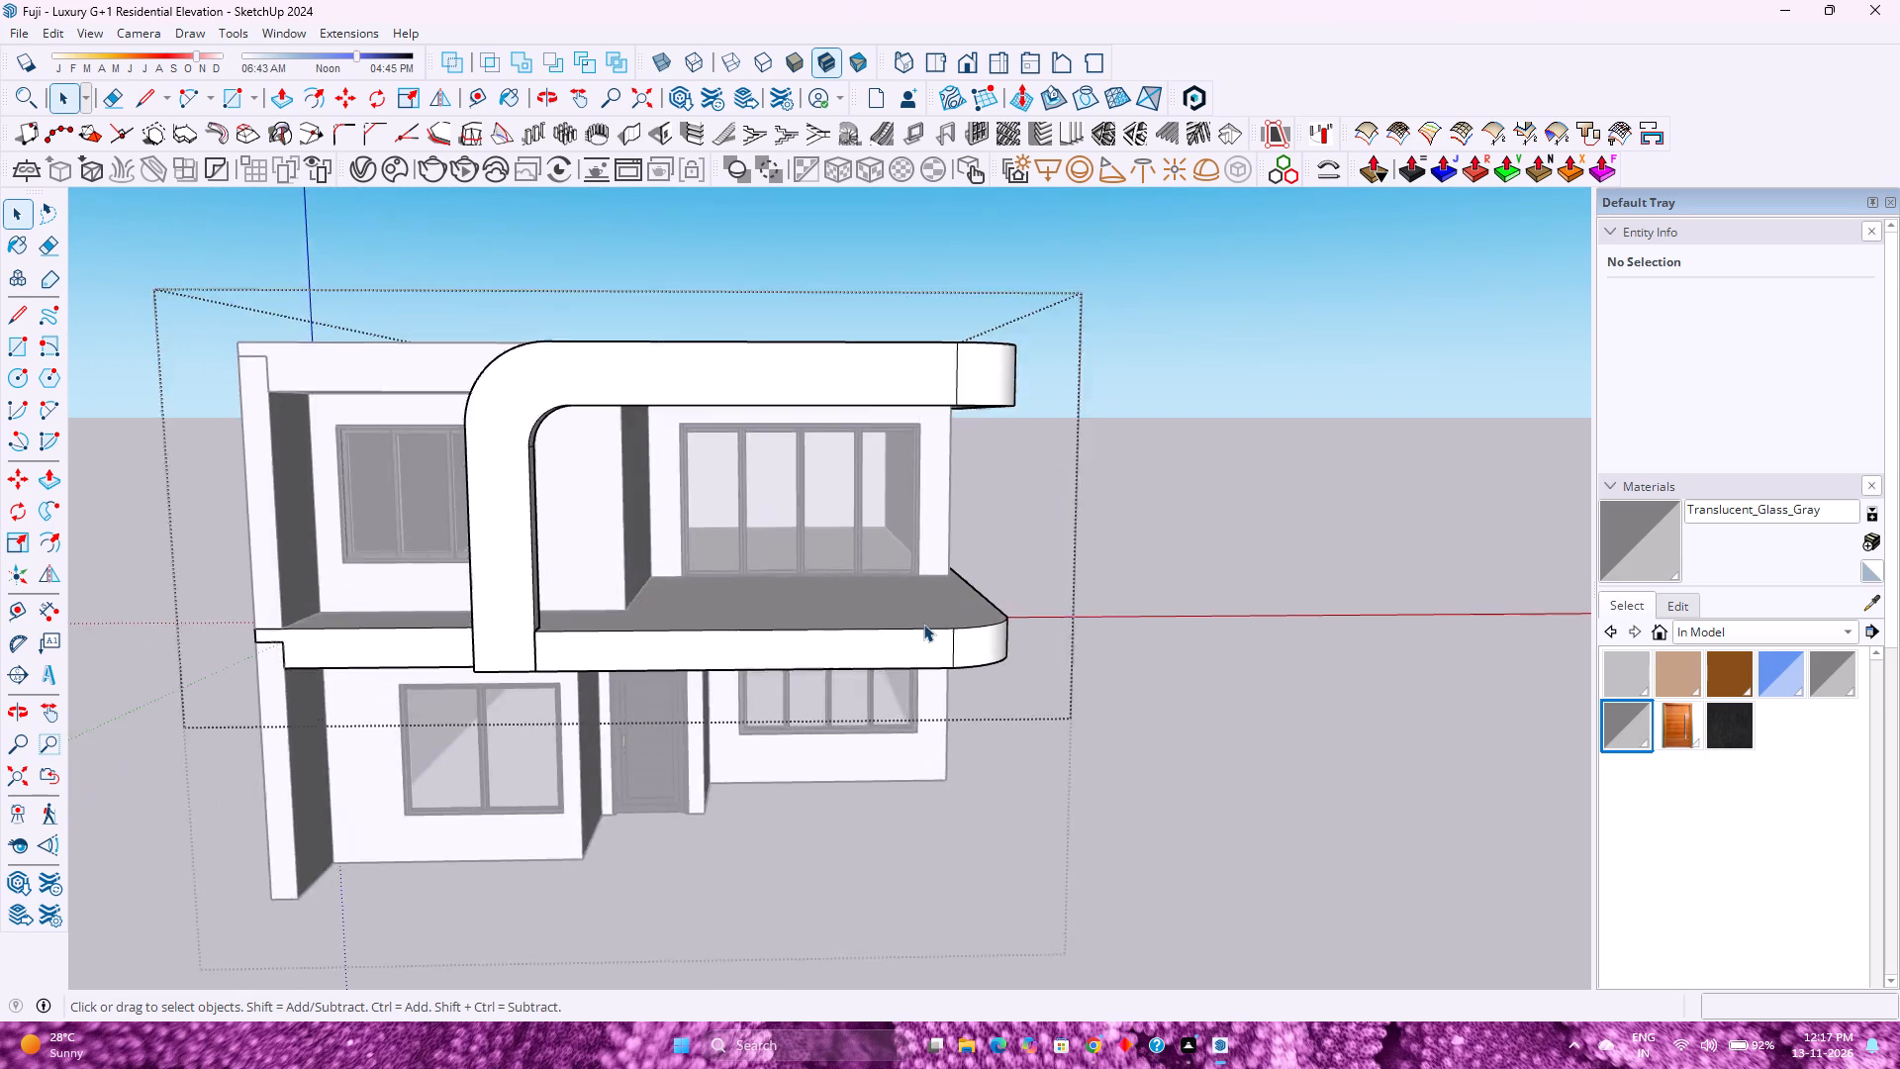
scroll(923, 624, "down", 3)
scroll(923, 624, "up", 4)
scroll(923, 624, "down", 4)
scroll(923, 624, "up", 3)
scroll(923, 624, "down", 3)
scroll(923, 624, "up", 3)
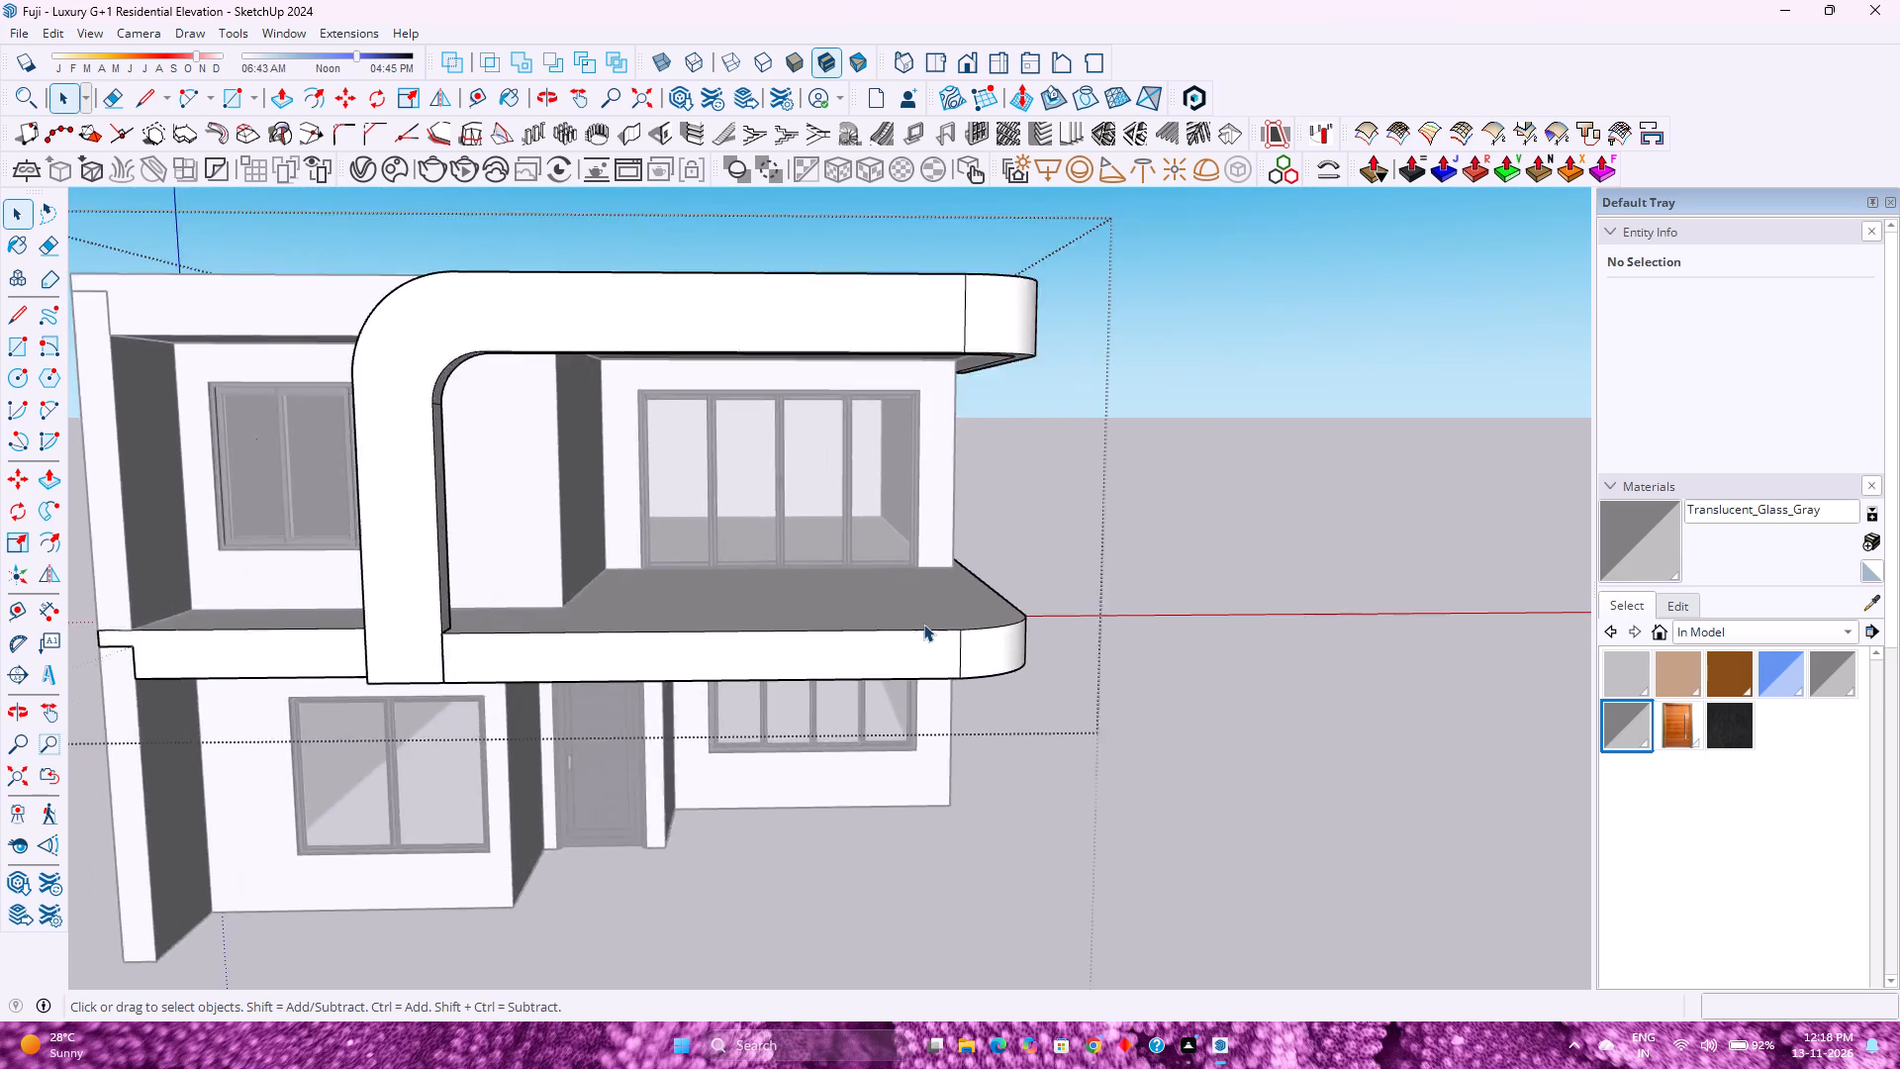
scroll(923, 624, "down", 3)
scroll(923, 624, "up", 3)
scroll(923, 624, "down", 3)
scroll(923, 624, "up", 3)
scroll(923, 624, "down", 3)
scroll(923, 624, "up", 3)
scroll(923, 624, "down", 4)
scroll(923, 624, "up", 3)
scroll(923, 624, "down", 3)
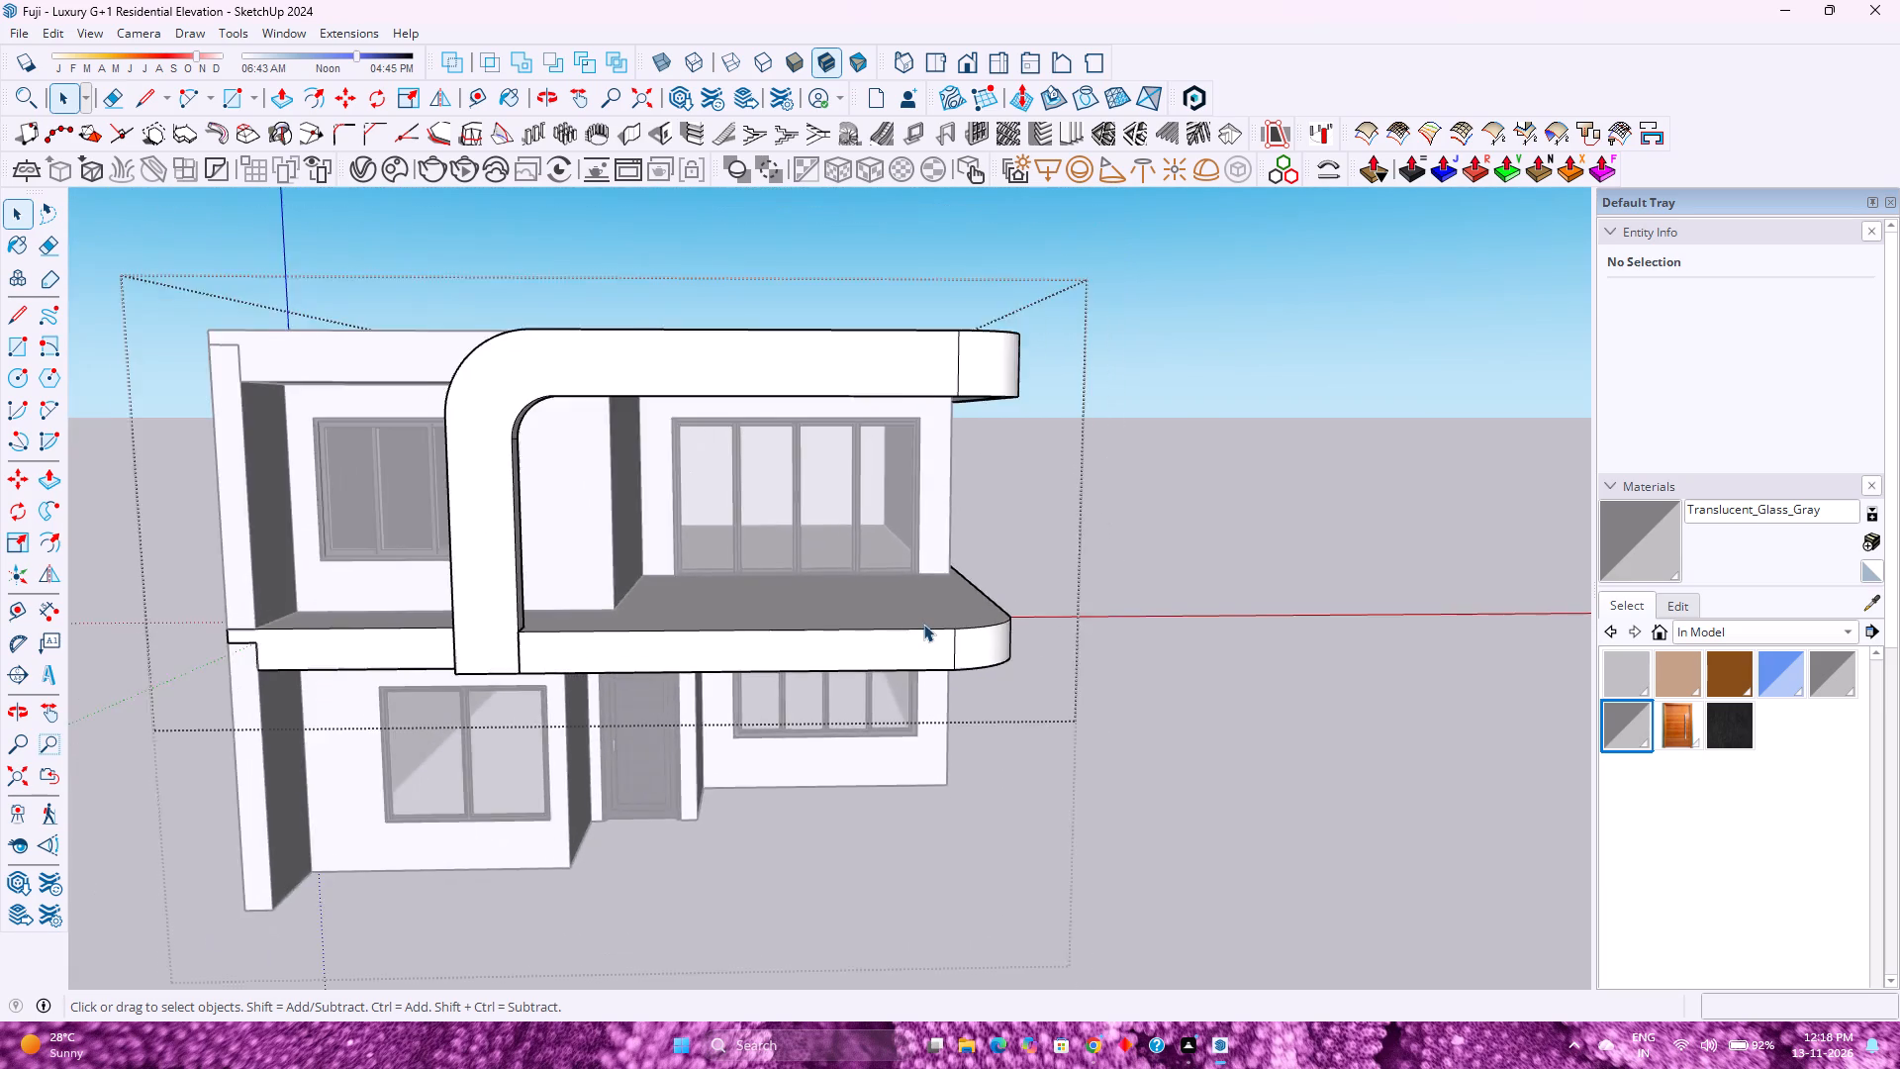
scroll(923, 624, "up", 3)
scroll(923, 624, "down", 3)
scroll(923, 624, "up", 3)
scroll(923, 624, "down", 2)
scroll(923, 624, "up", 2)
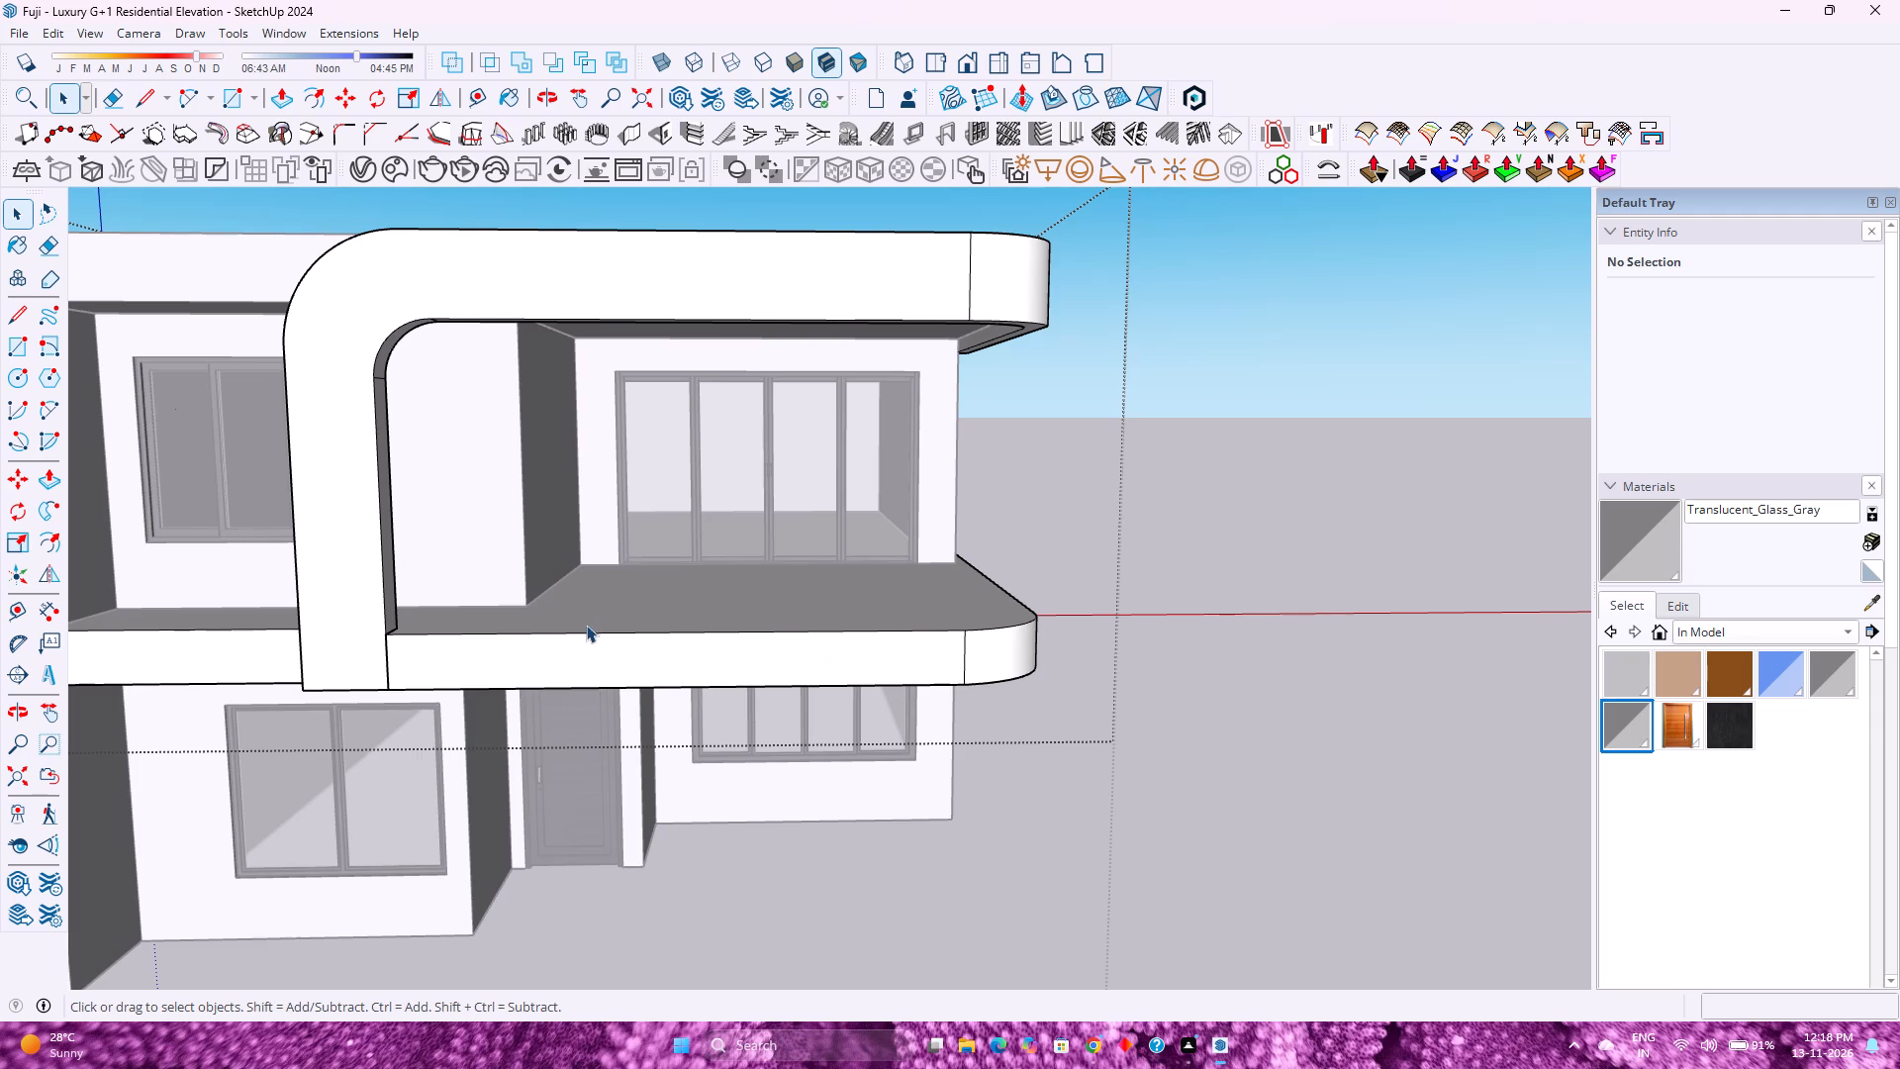
Inside the frame group, draw a line 1'6" up from the vertical leg's bottom-edge midpoint and across 1'1 1/2" to its inner edge at slab-top level.
scroll(342, 717, "up", 7)
middle_click_drag(387, 656, 866, 697)
scroll(733, 665, "down", 3)
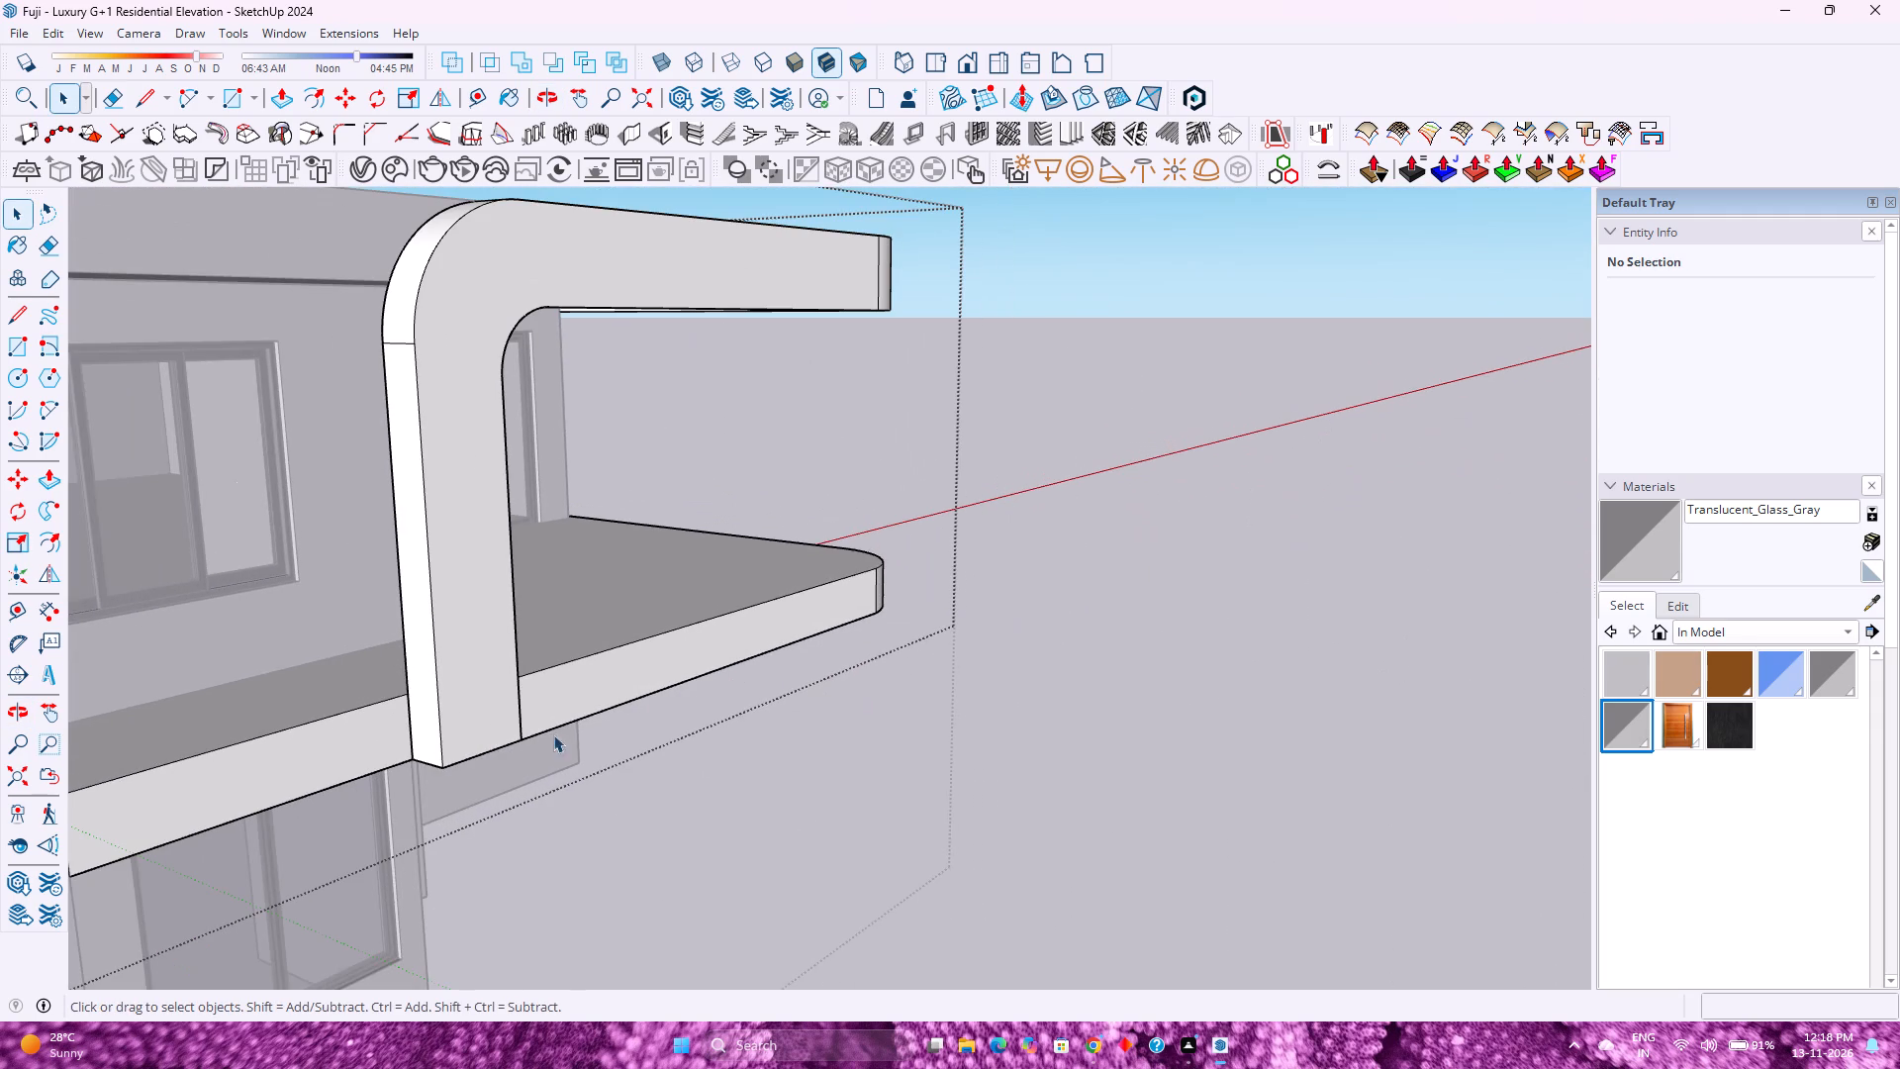
scroll(471, 732, "up", 3)
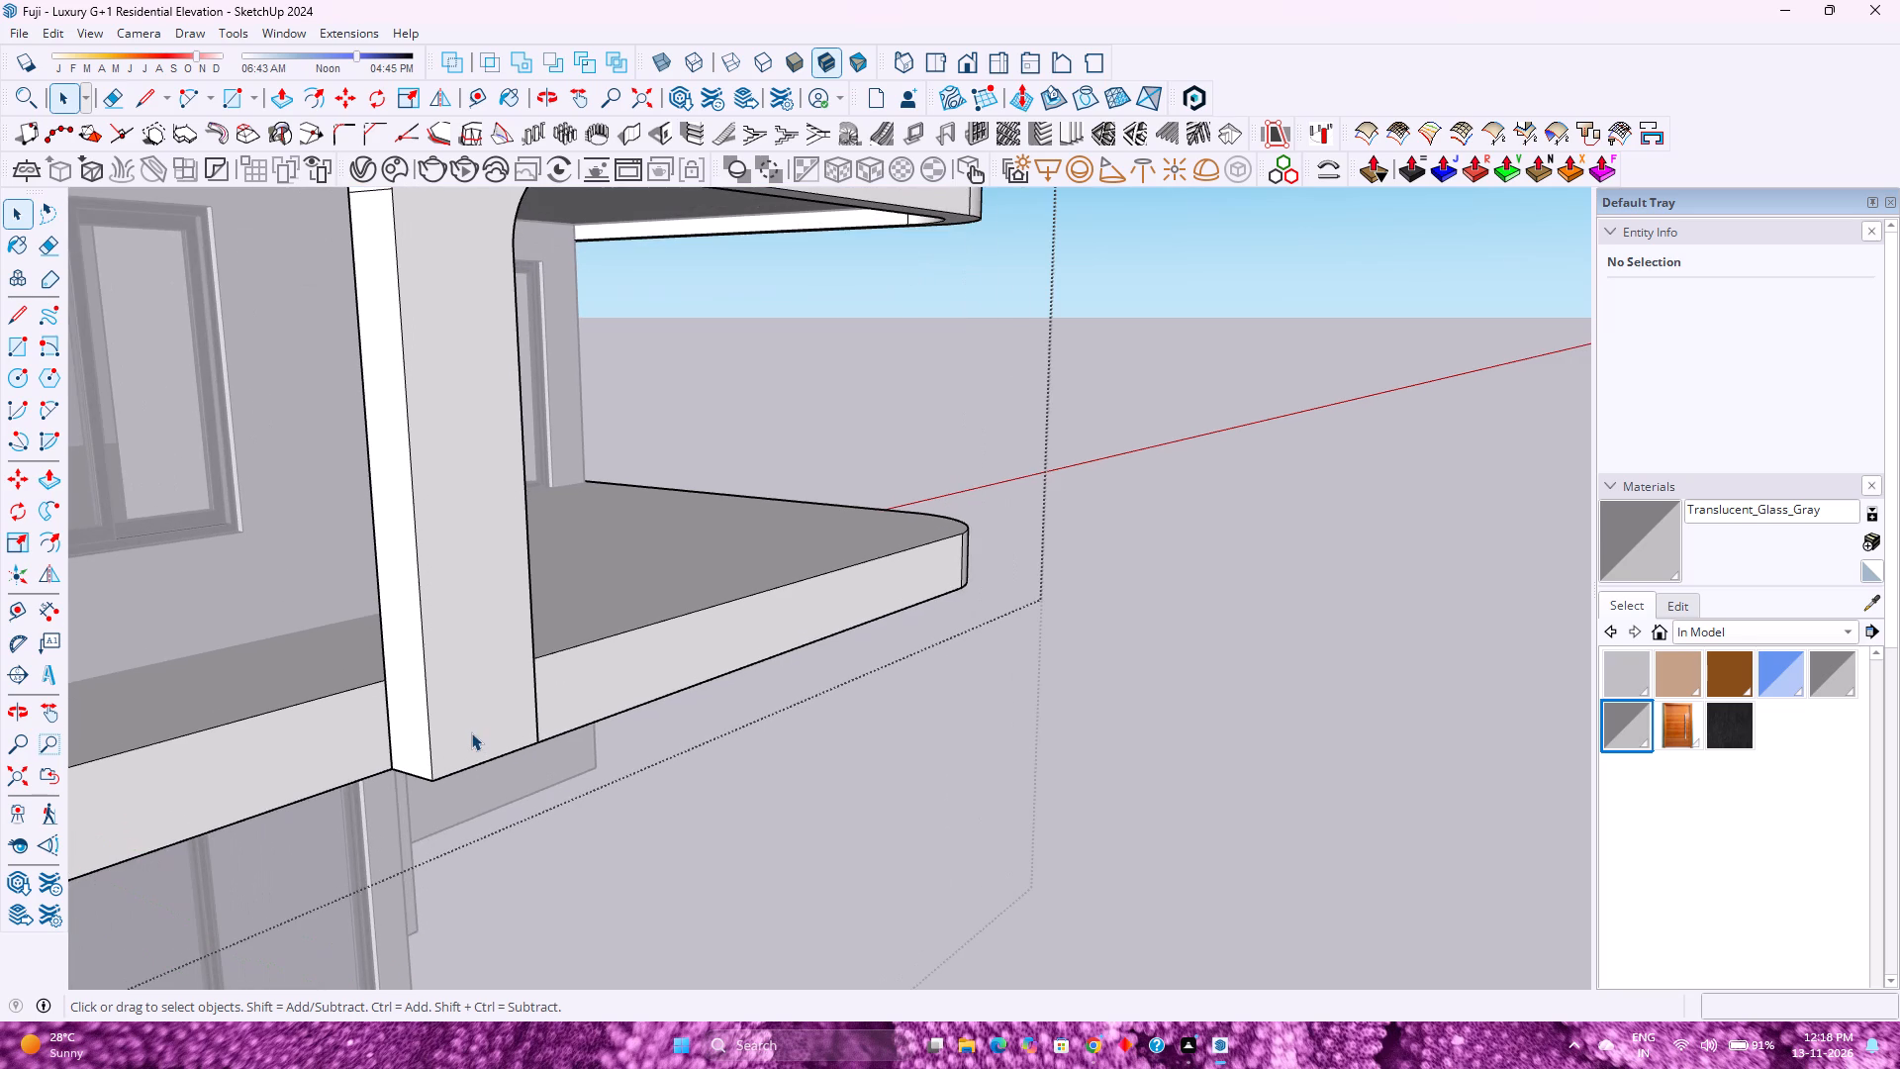
scroll(471, 732, "down", 3)
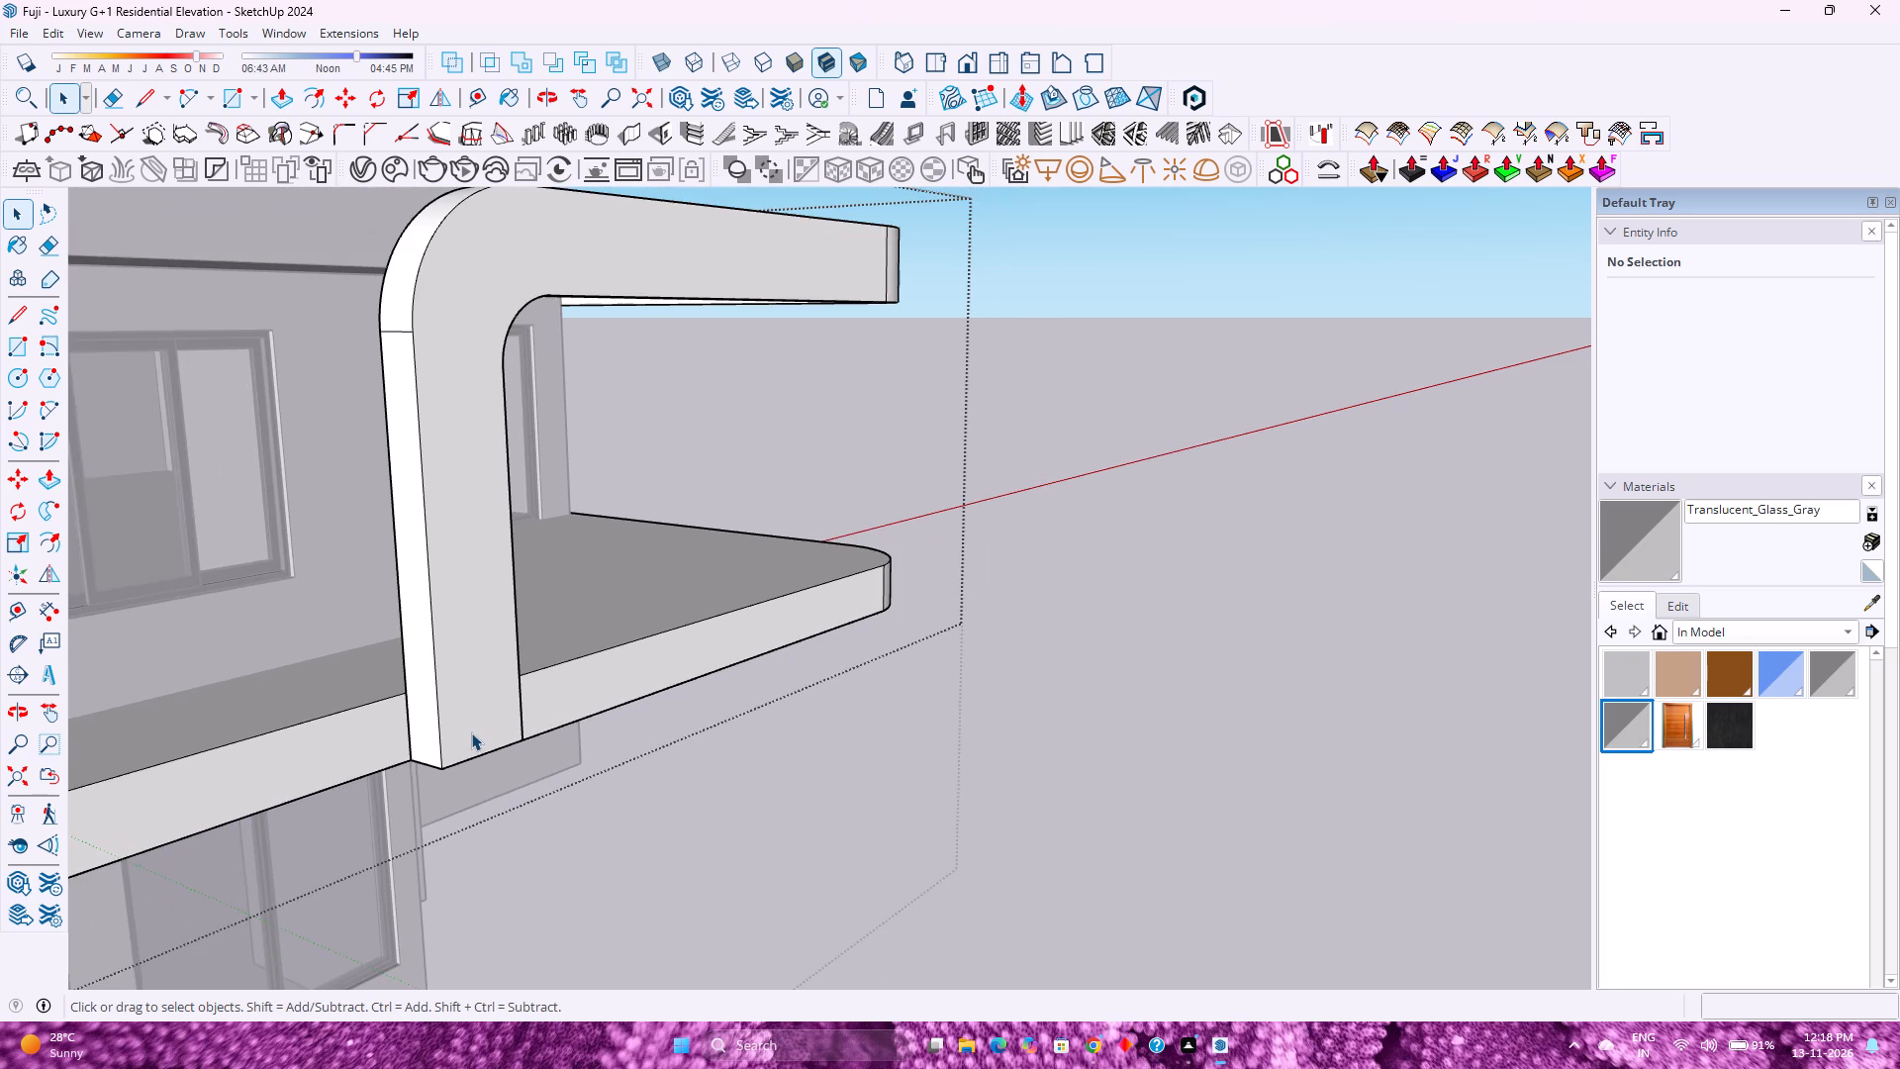
scroll(471, 732, "up", 4)
double_click(508, 695)
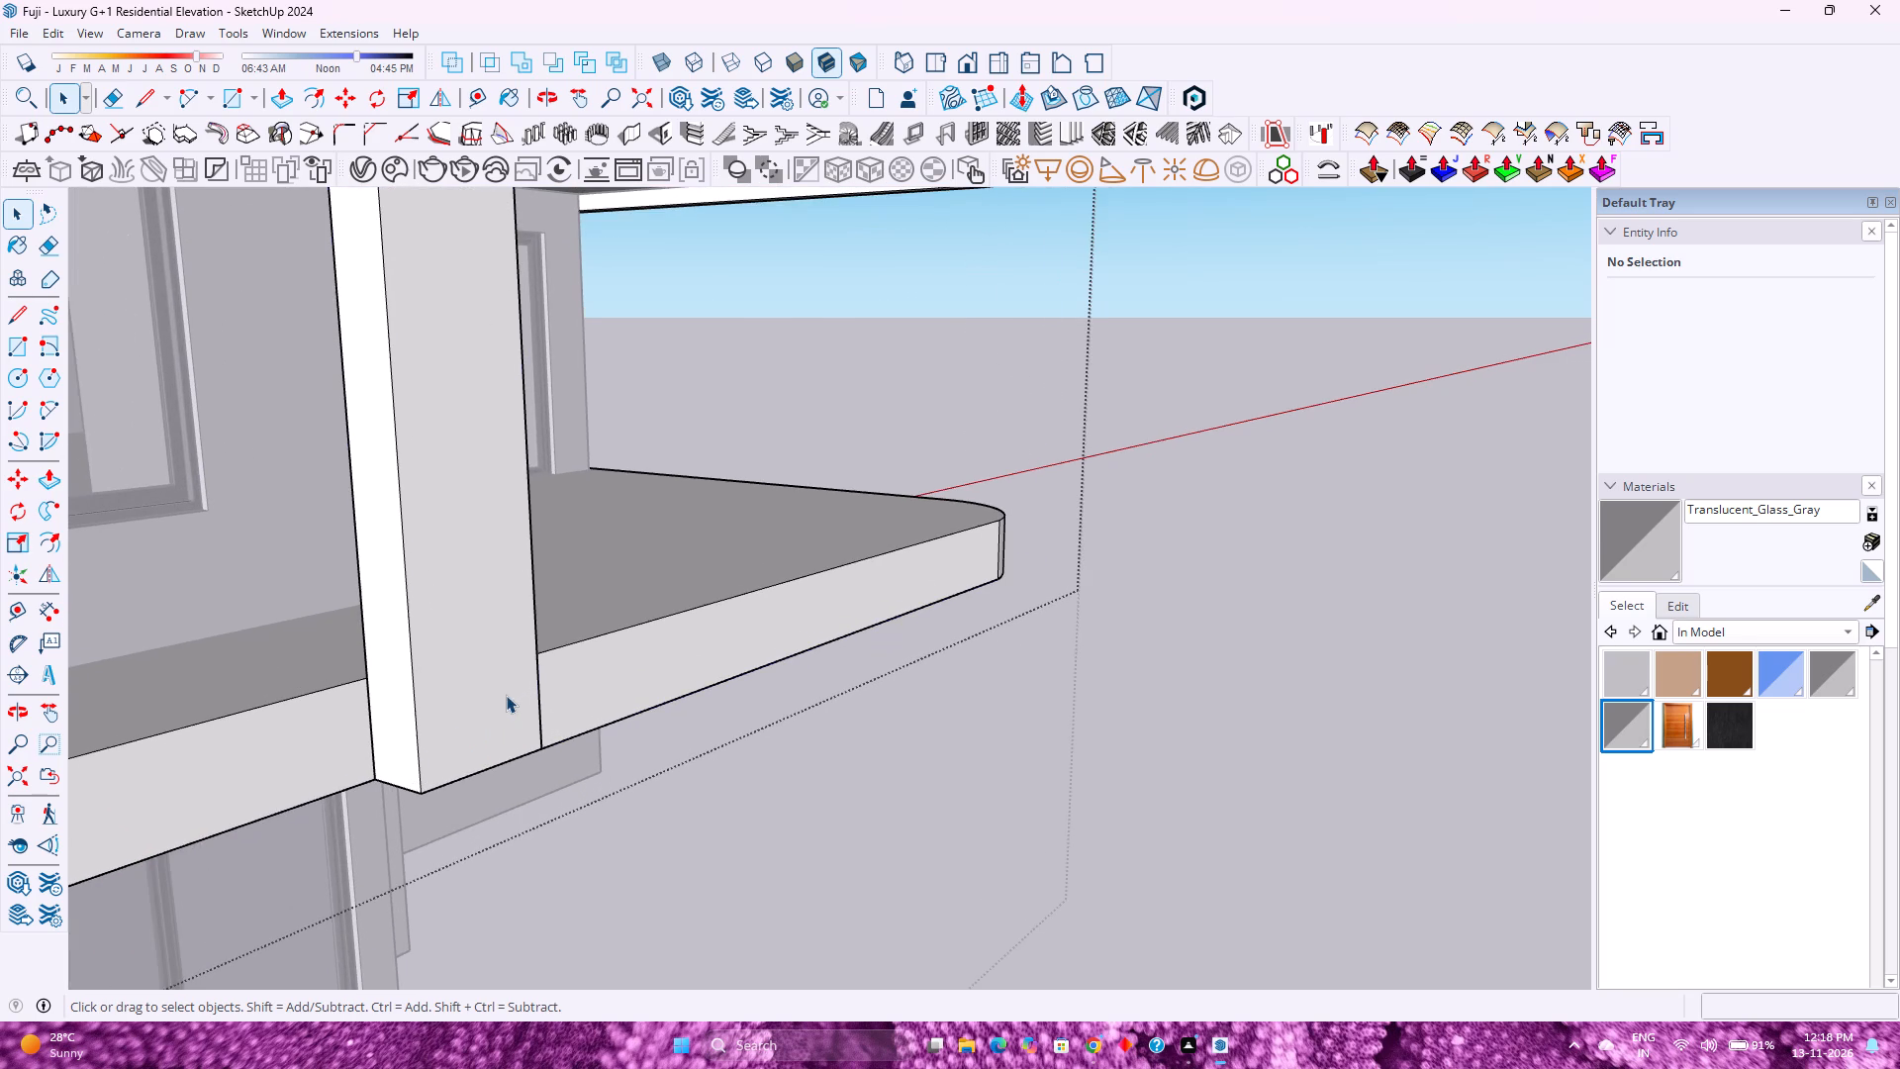
scroll(506, 695, "up", 3)
middle_click_drag(506, 695, 360, 738)
middle_click(360, 738)
scroll(423, 687, "up", 4)
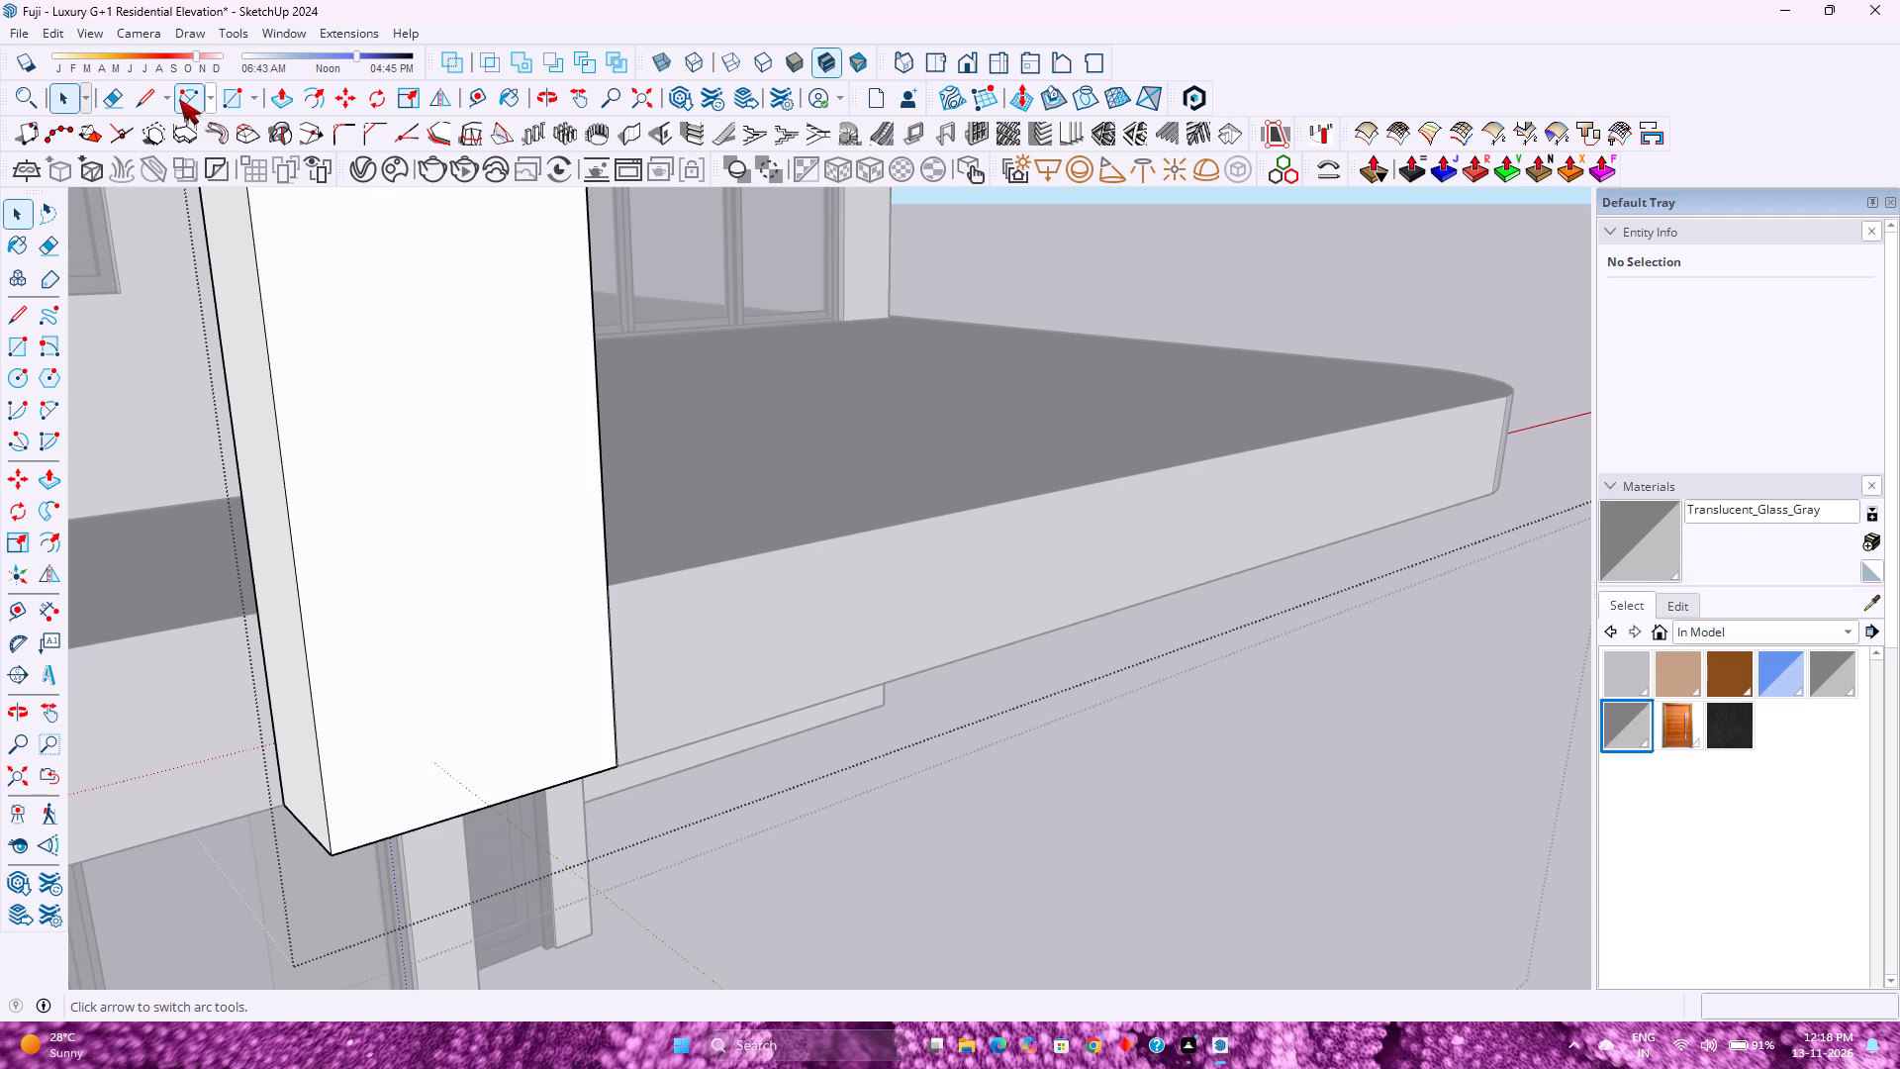
left_click(147, 99)
left_click(480, 808)
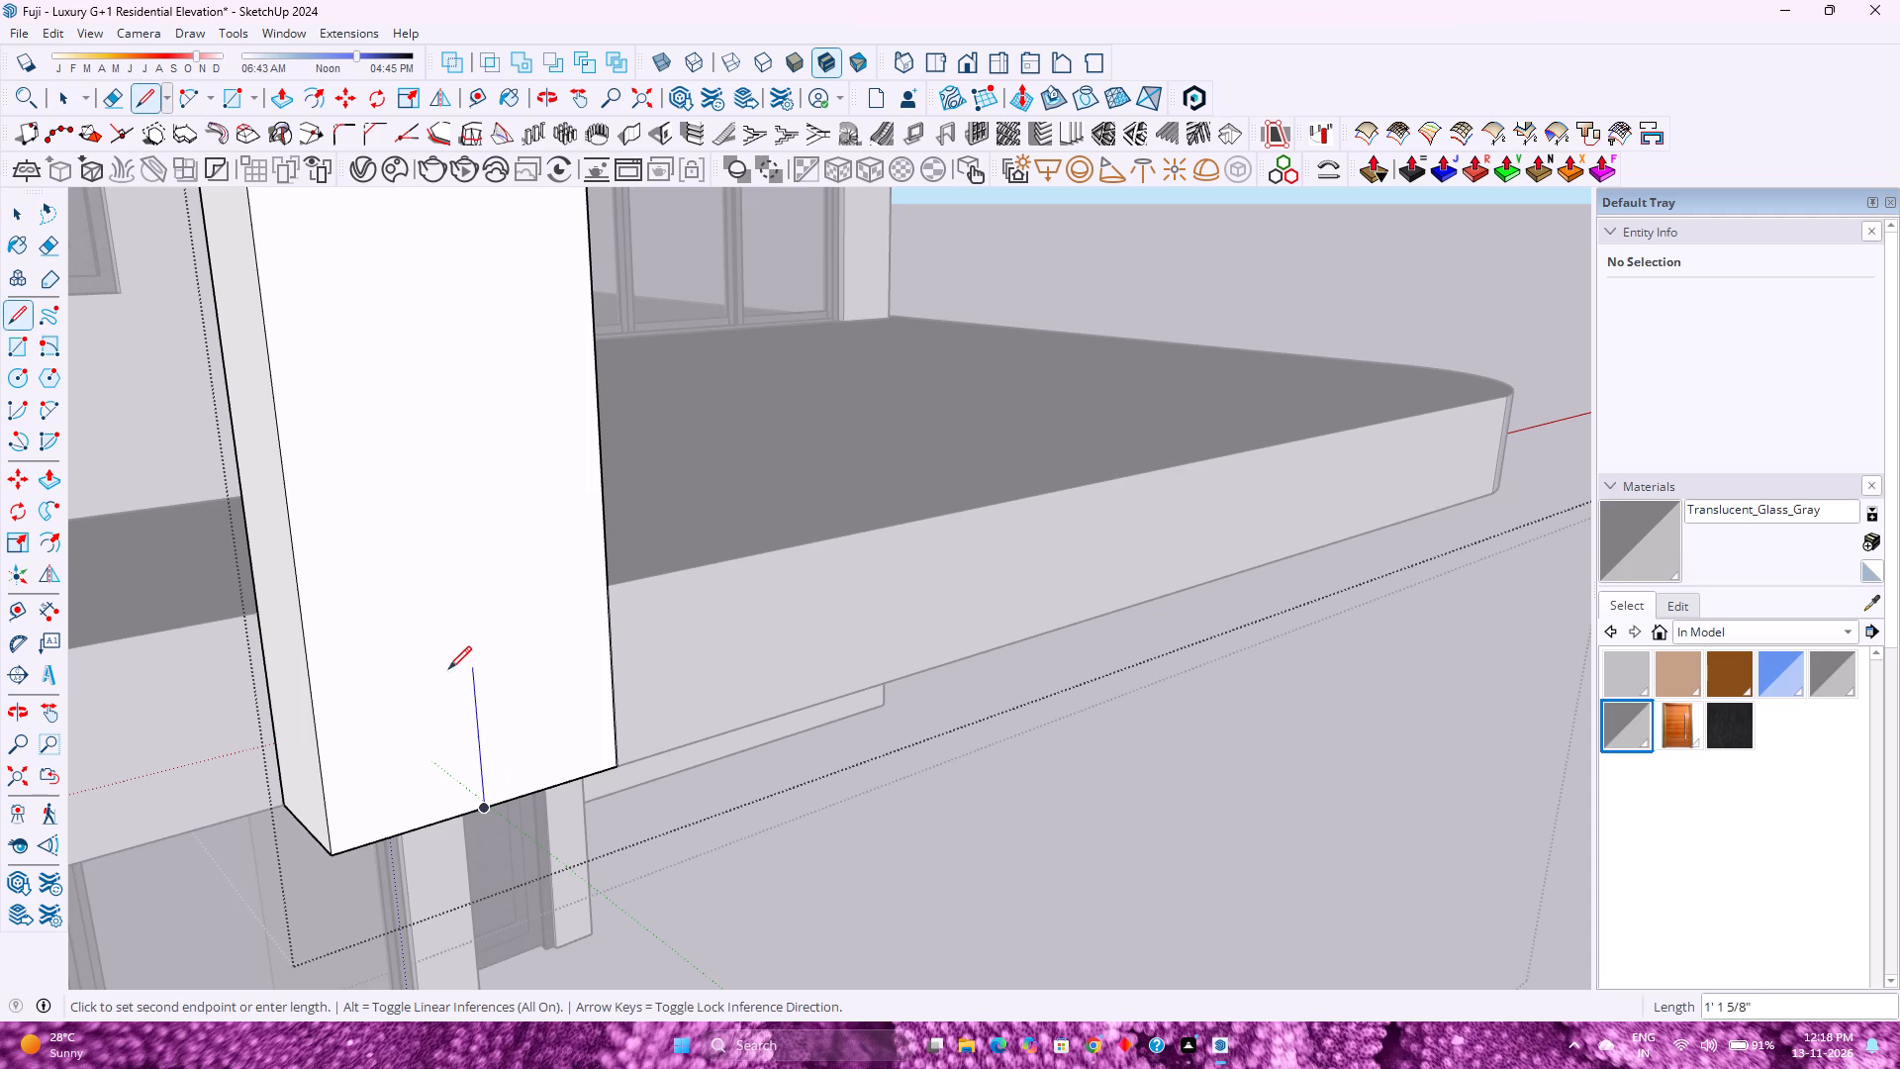
key("Up")
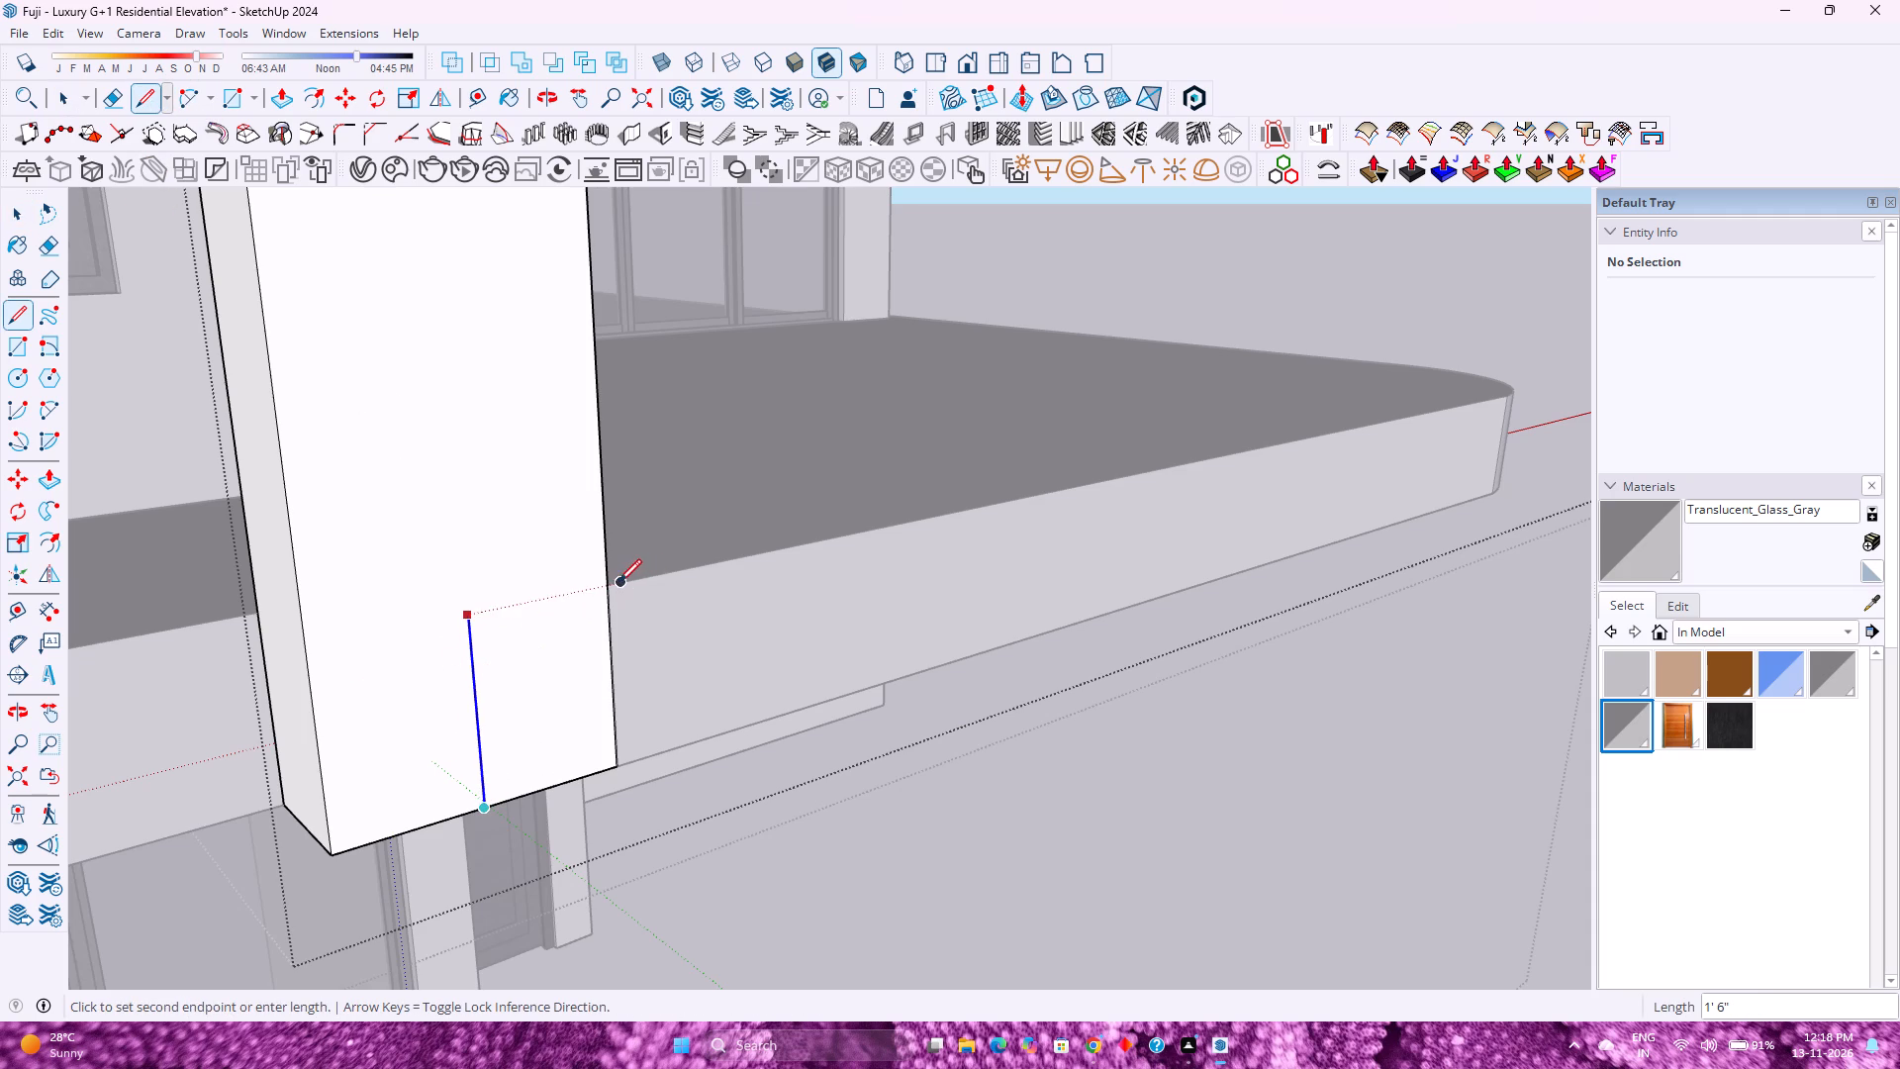
left_click(609, 586)
left_click(617, 585)
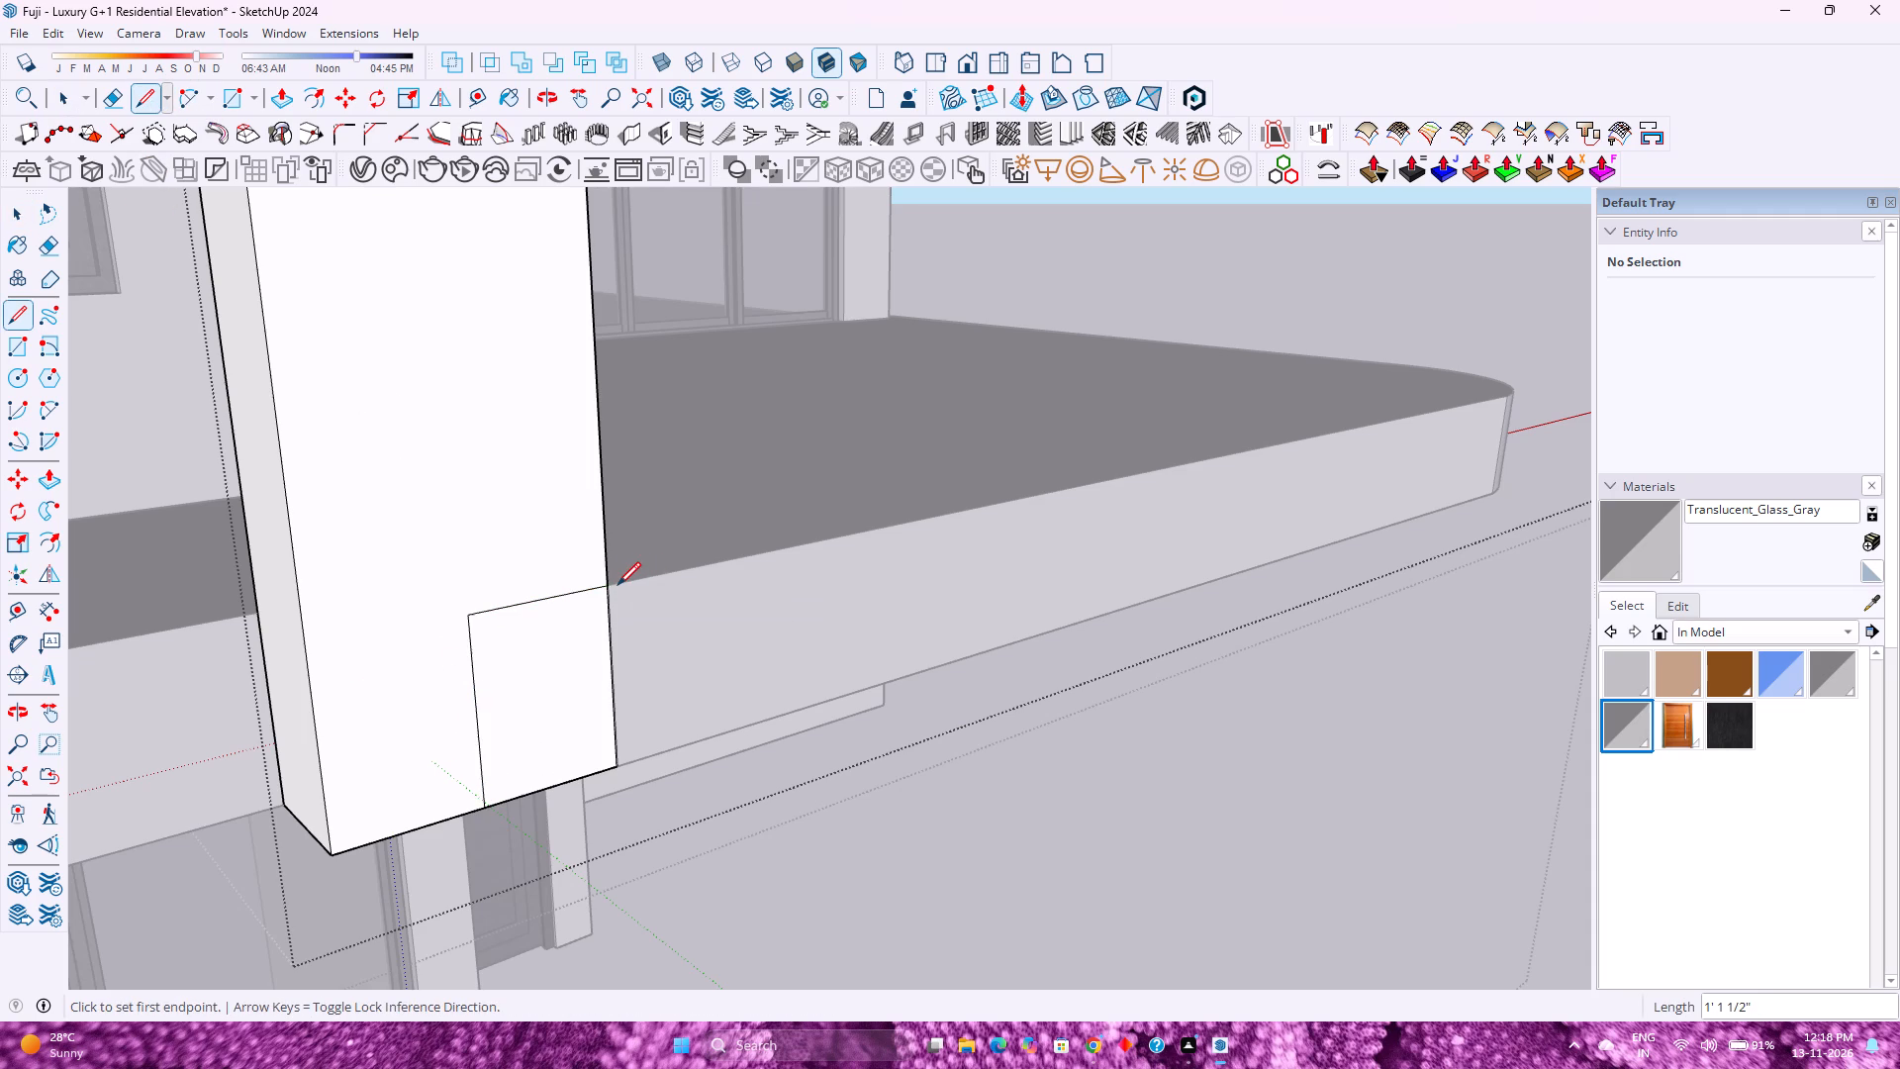
Push the rectangle at the frame leg's lower inner corner through the leg's full thickness to cut a notch, and exit the group.
key("space")
key("p")
left_click(541, 668)
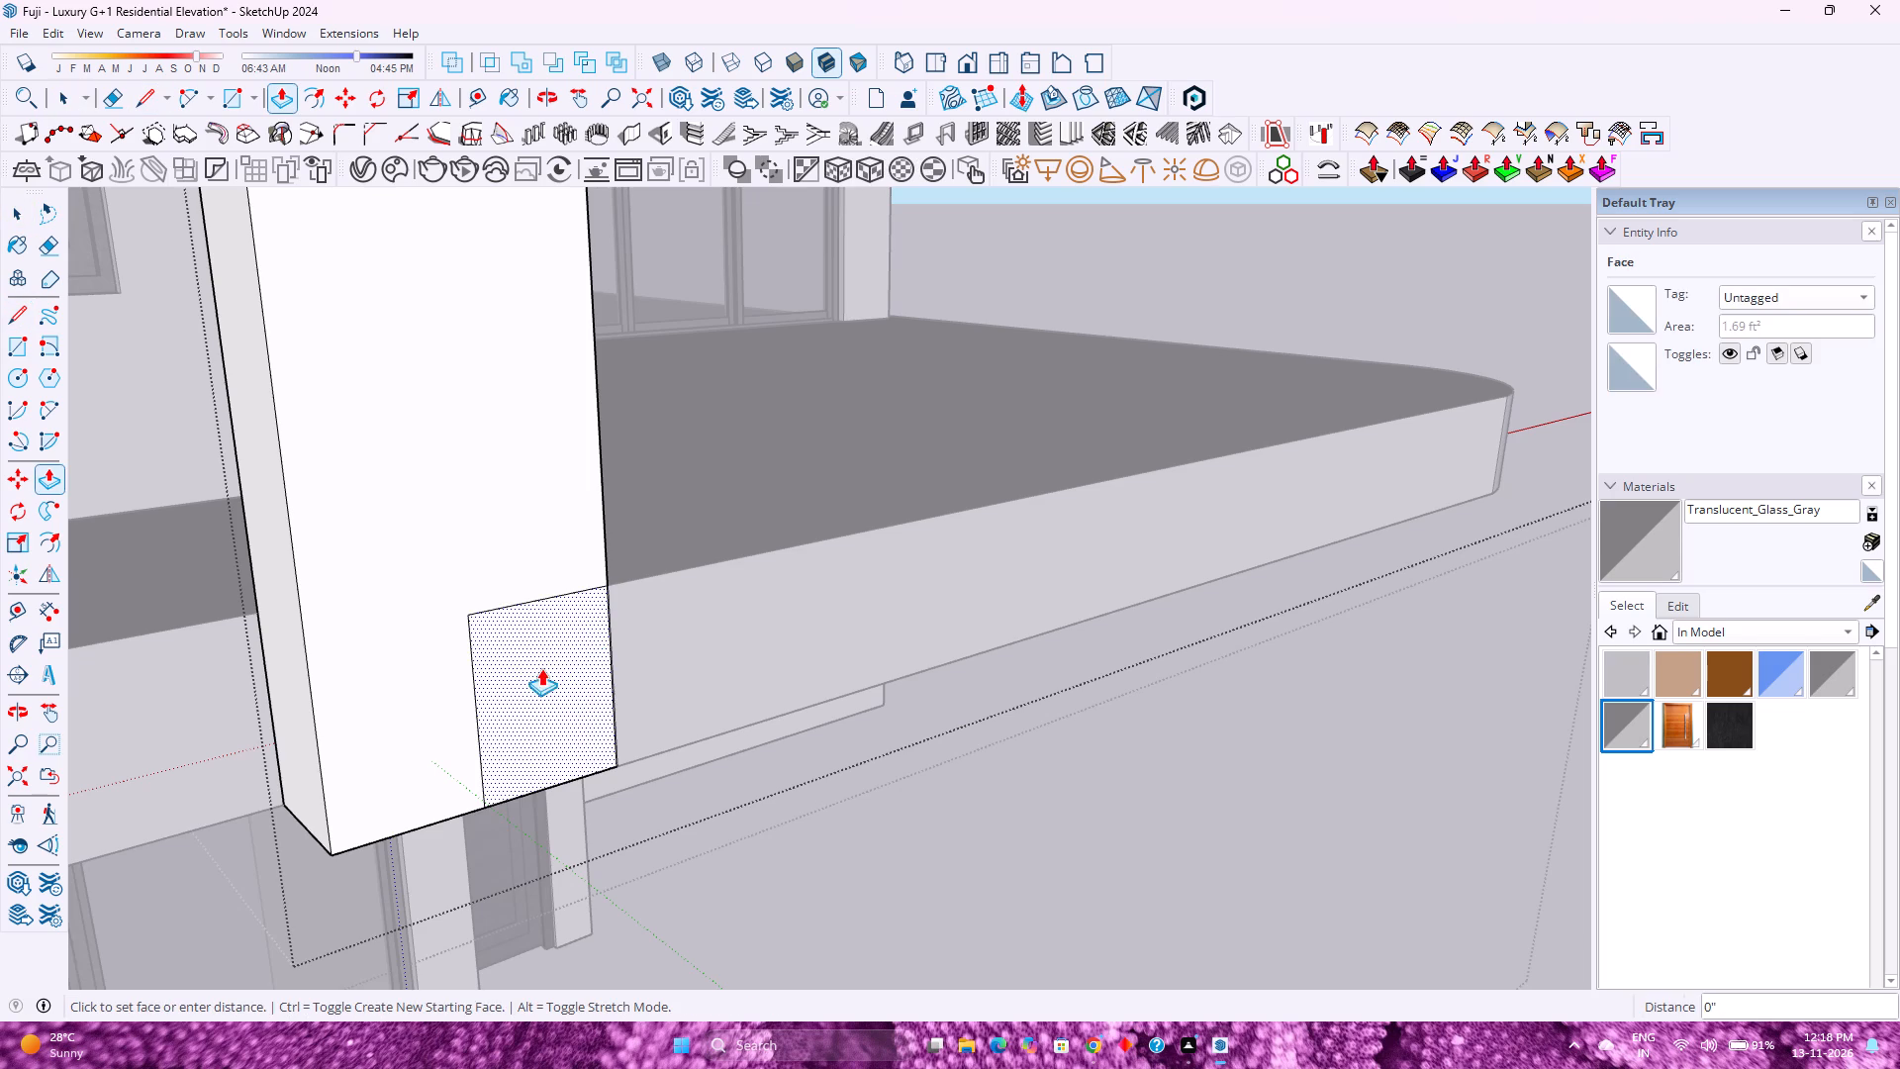
left_click(218, 688)
middle_click_drag(513, 827, 311, 769)
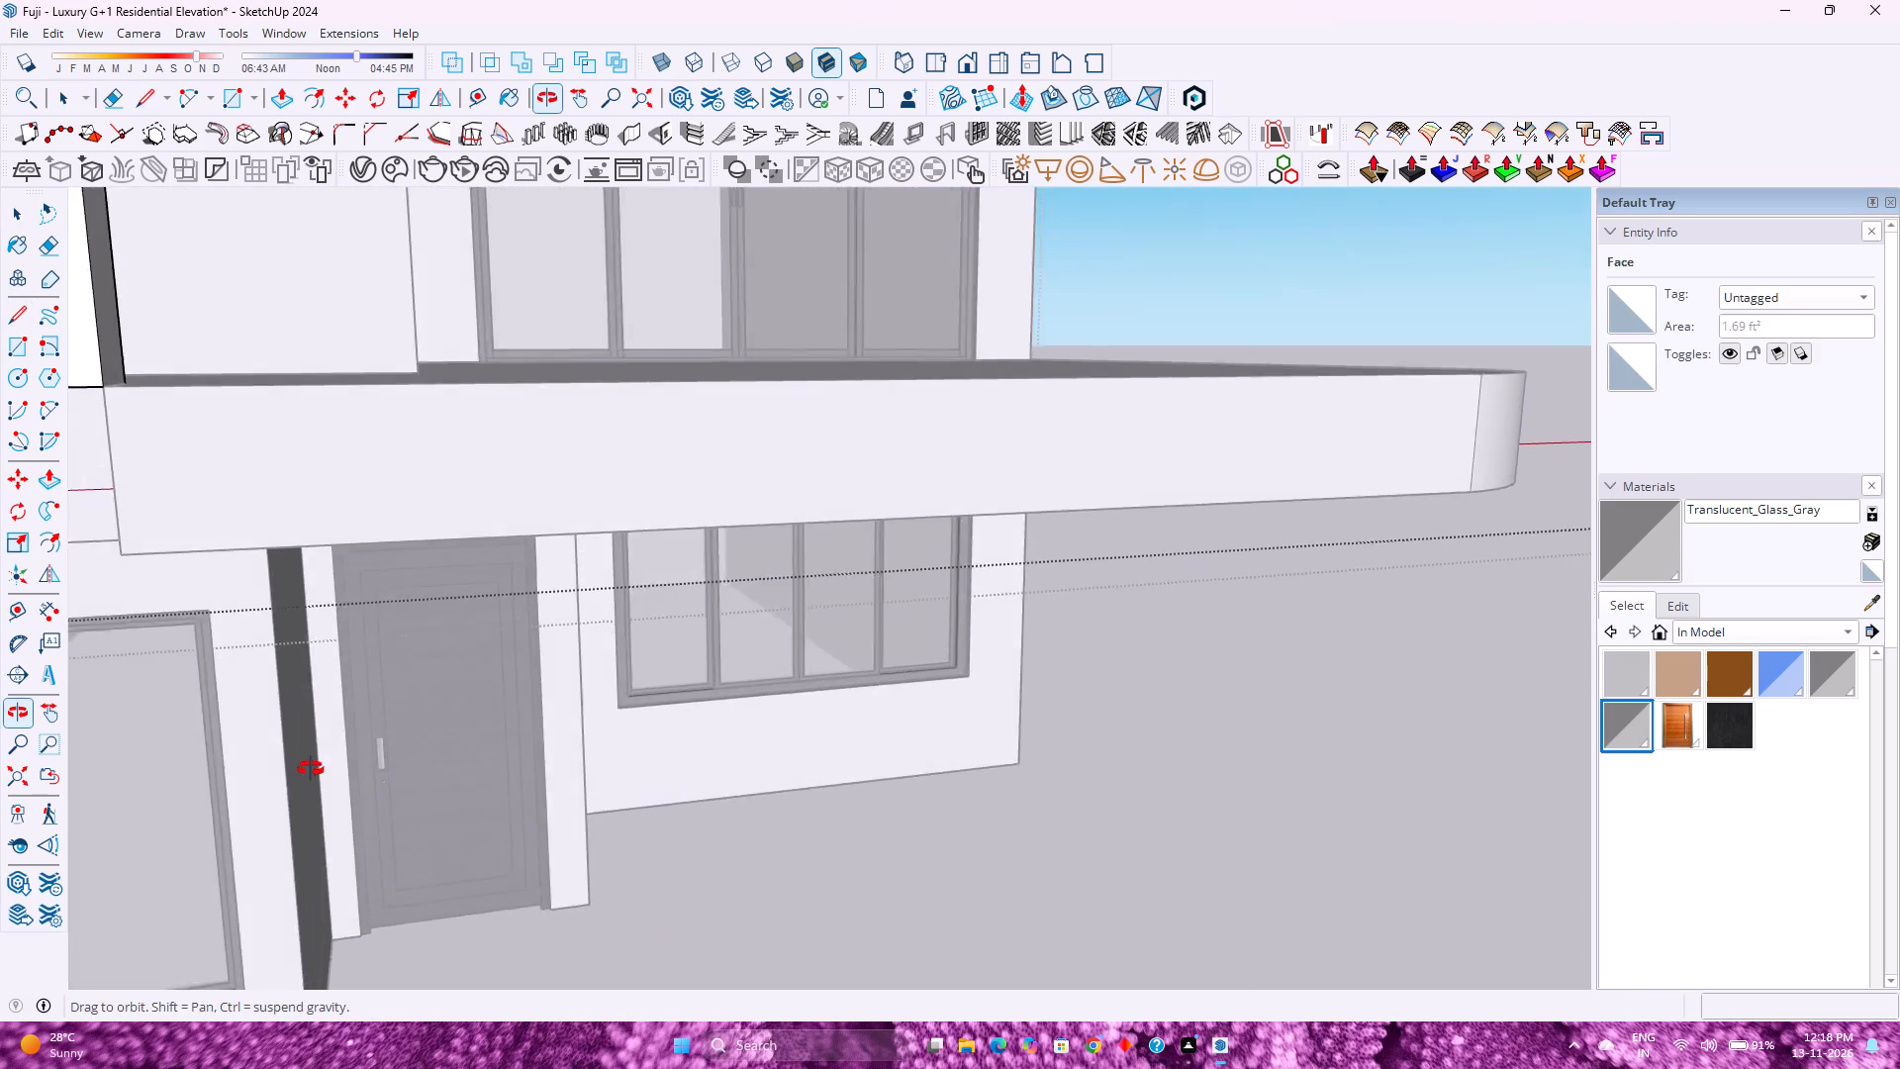
middle_click_drag(311, 769, 544, 823)
middle_click(545, 823)
key("space")
key("Escape")
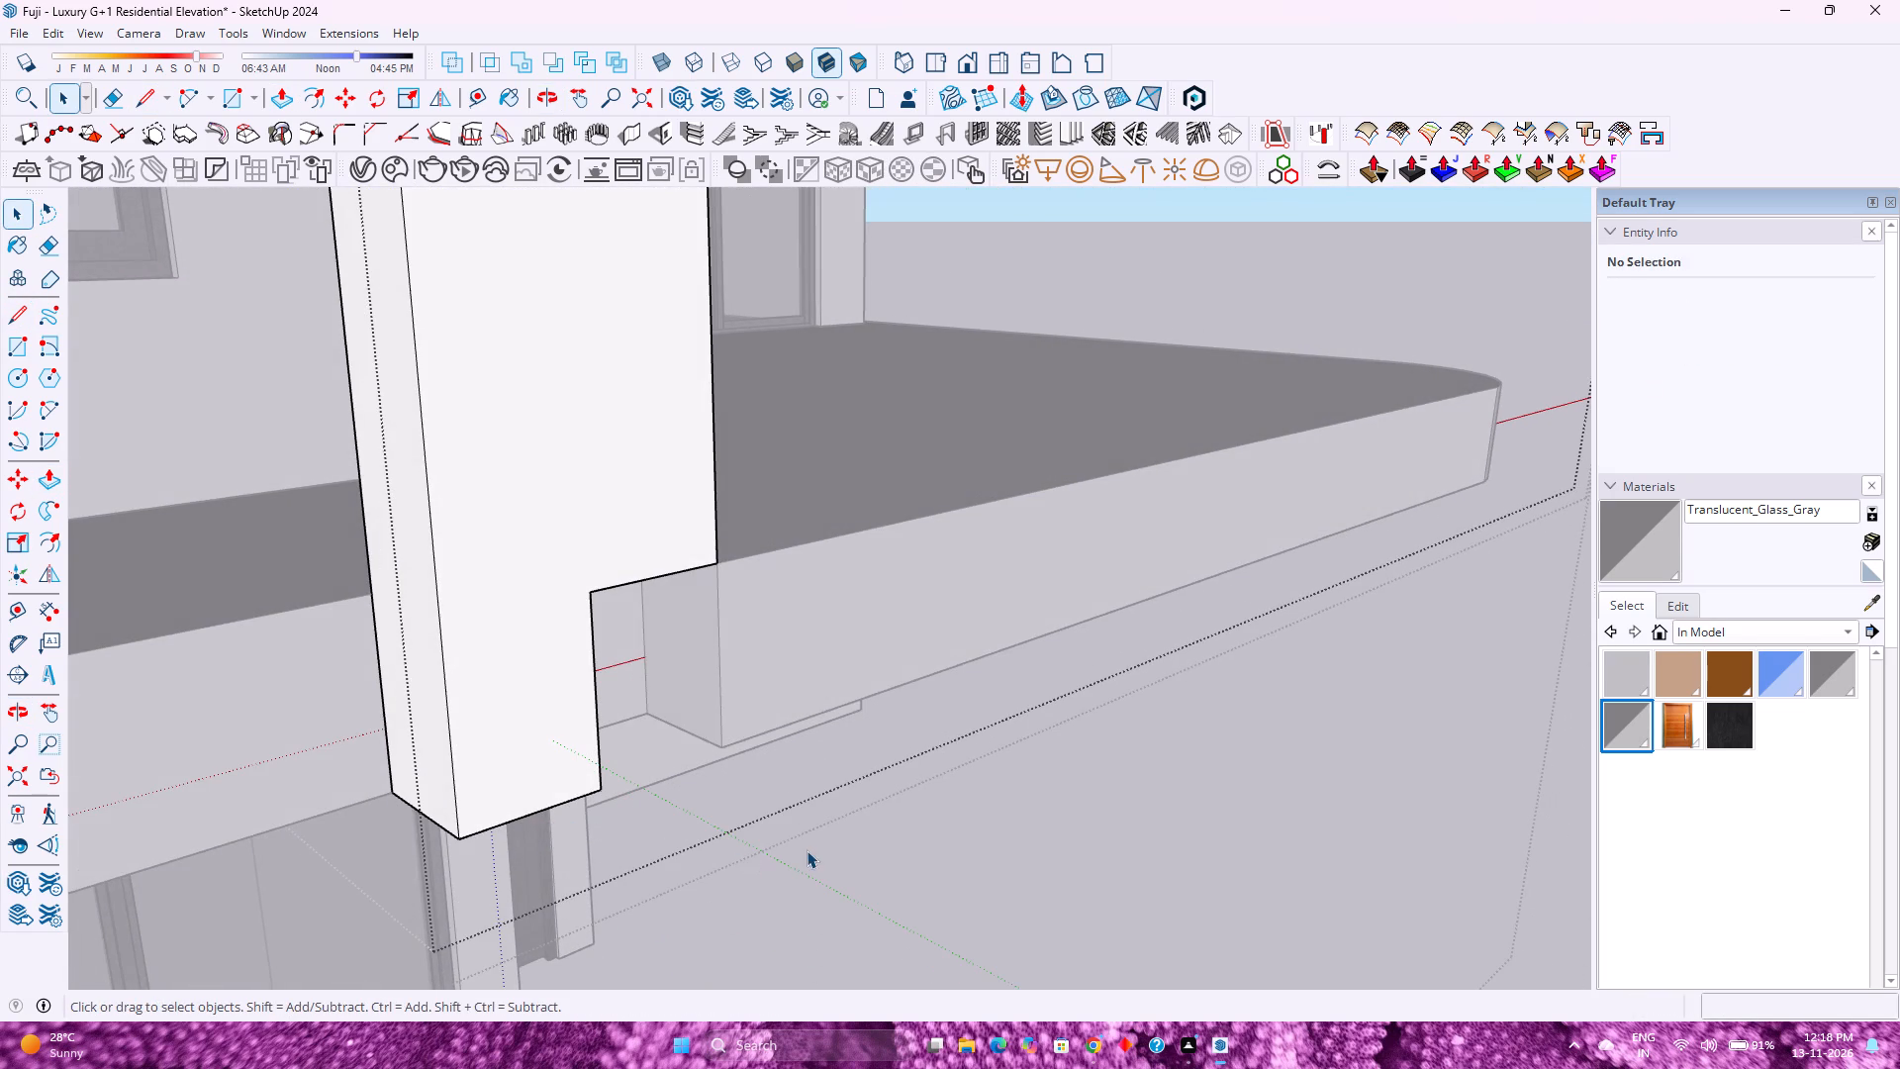
Extend the balcony slab's end face 1'1 1/2" into the notch to meet the frame leg, and exit the group.
double_click(679, 672)
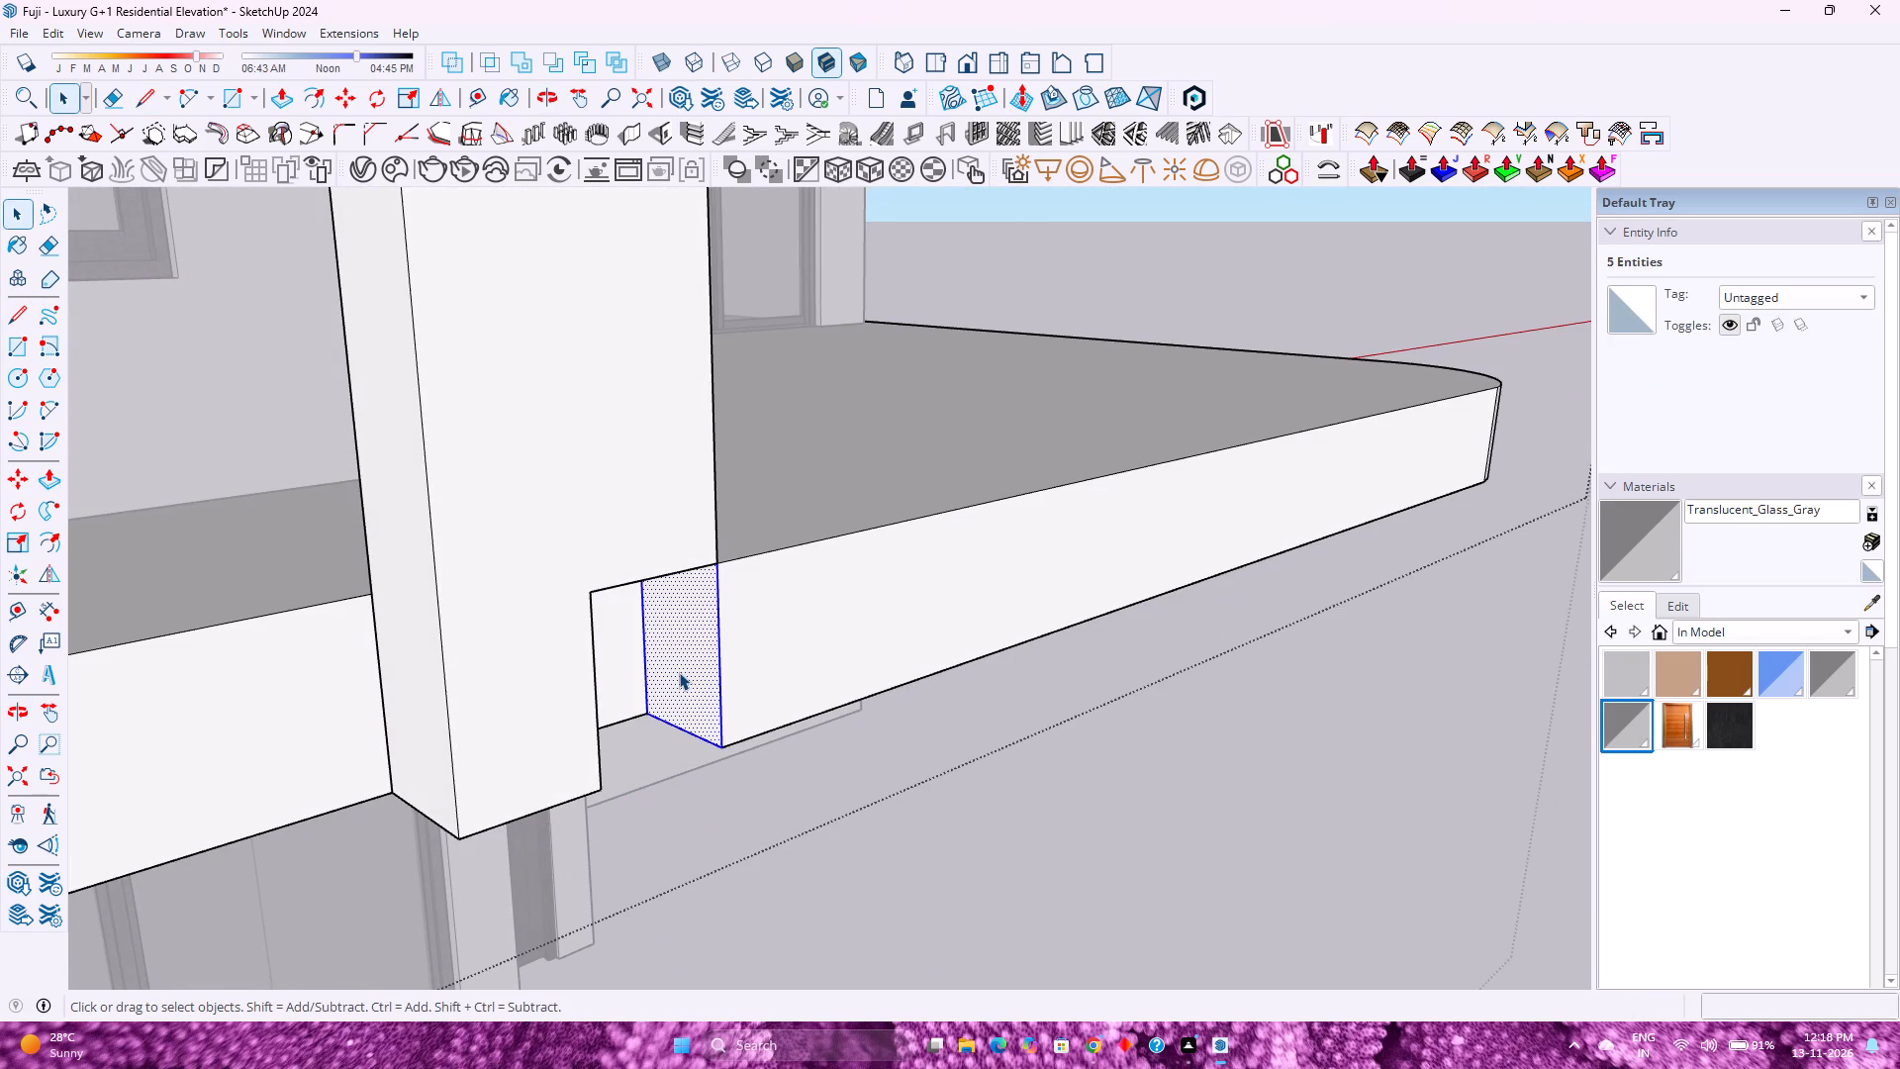
key("p")
left_click(679, 672)
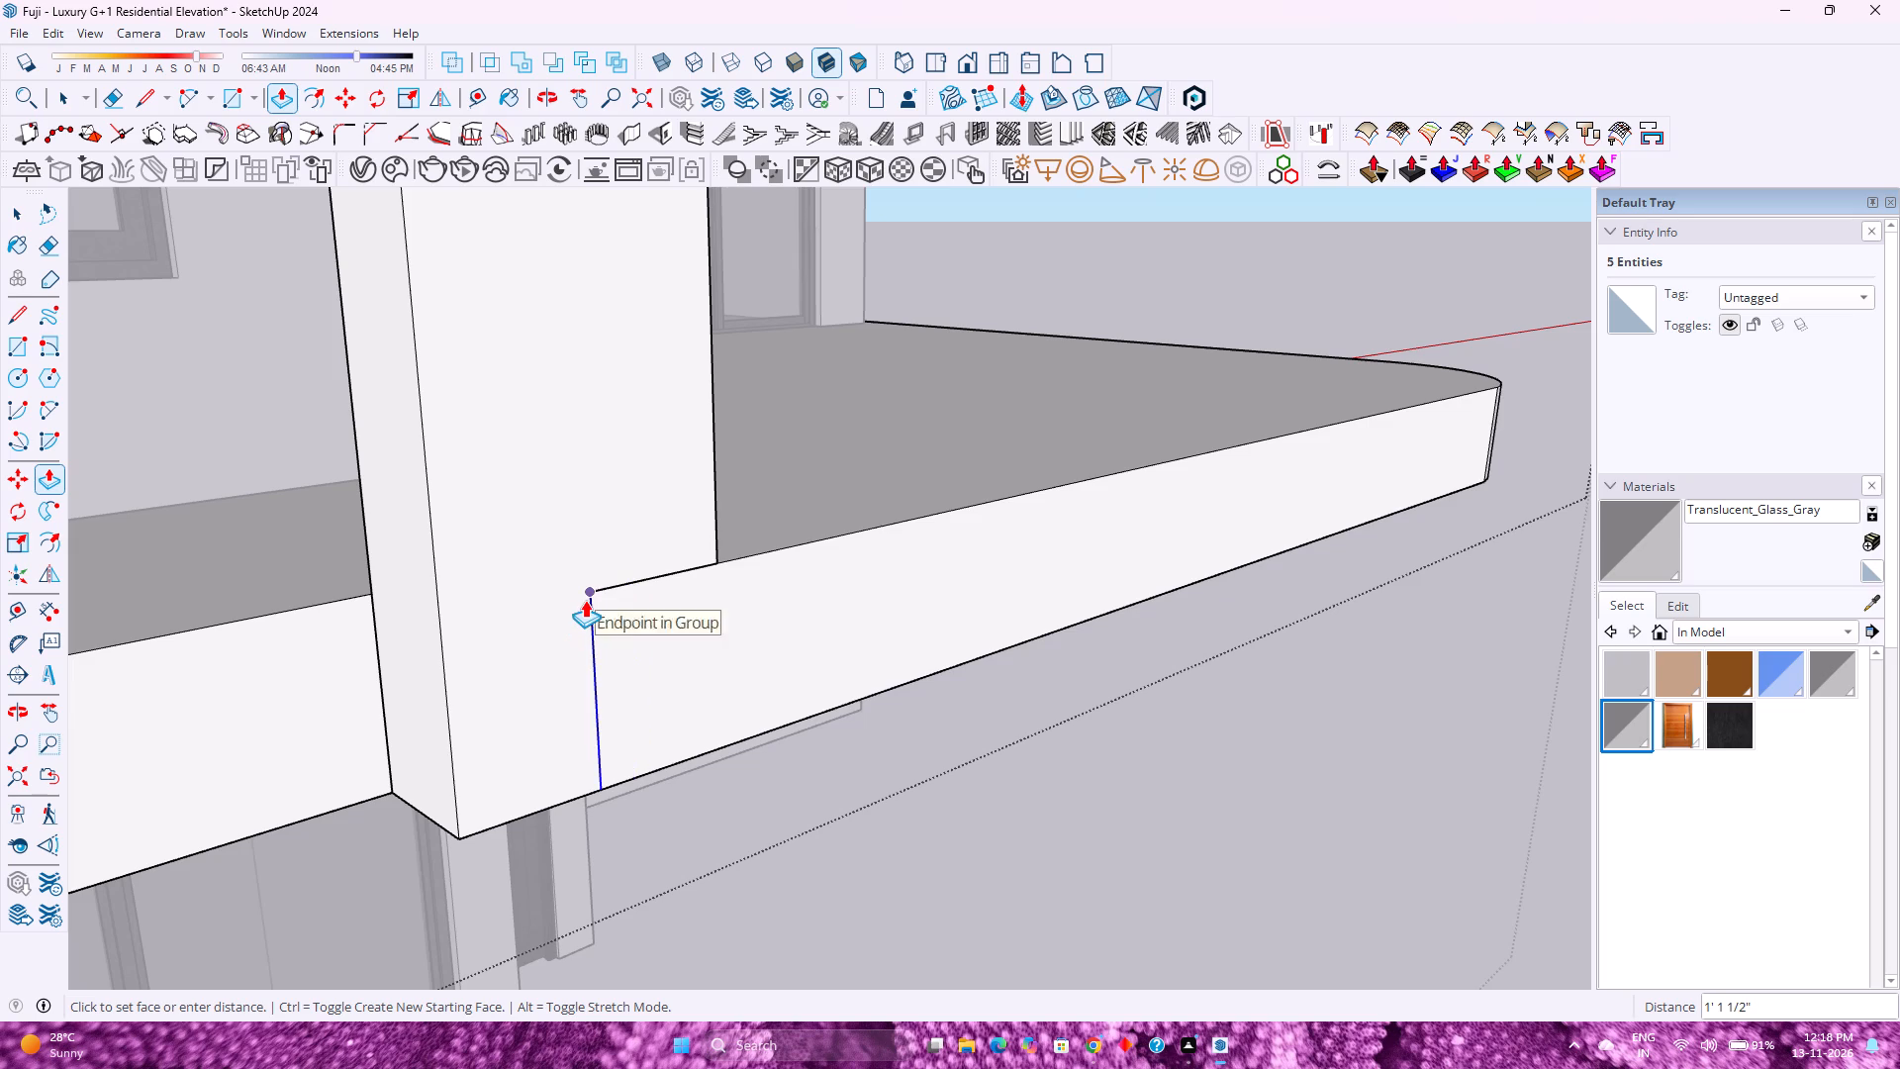
left_click(585, 600)
key("space")
key("Escape")
Reopen the slab's group and select its outer top edges along the front, the rounded corner and the long side.
scroll(764, 792, "down", 2)
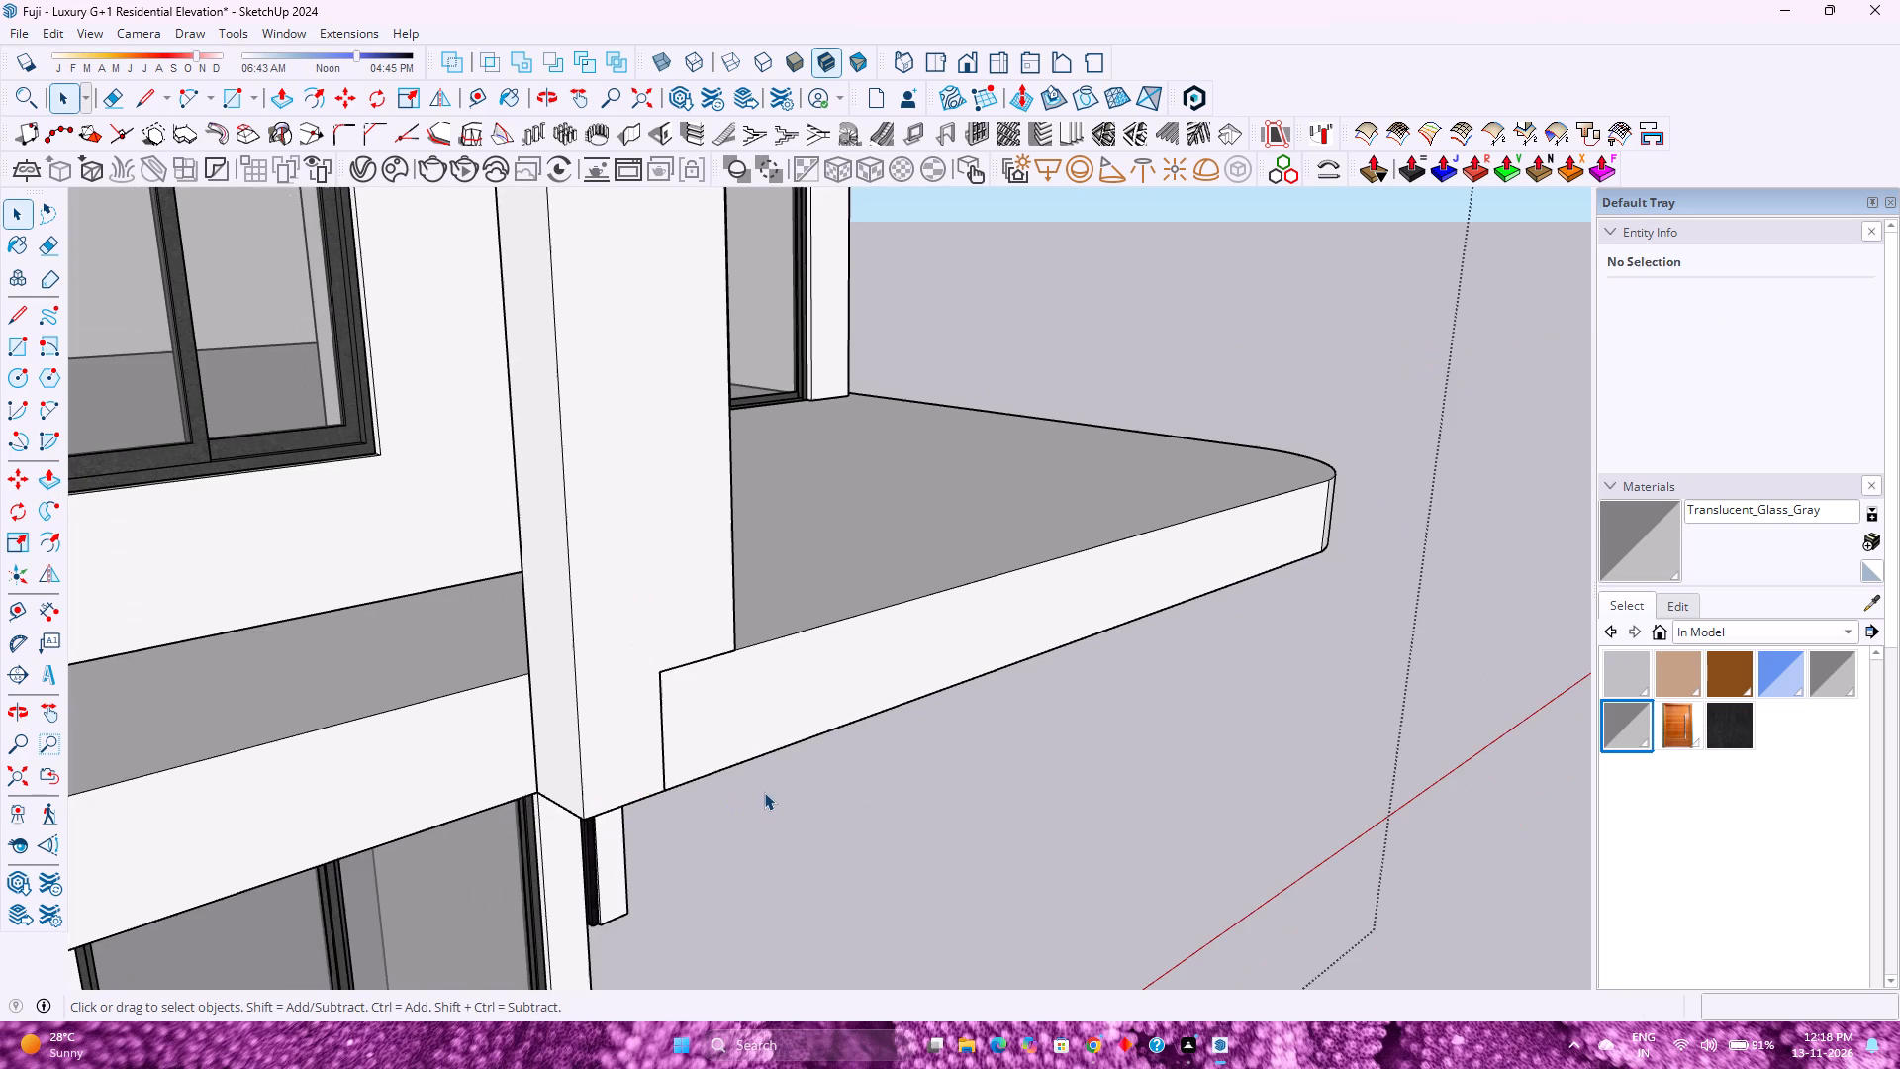
scroll(650, 674, "up", 2)
left_click(596, 672)
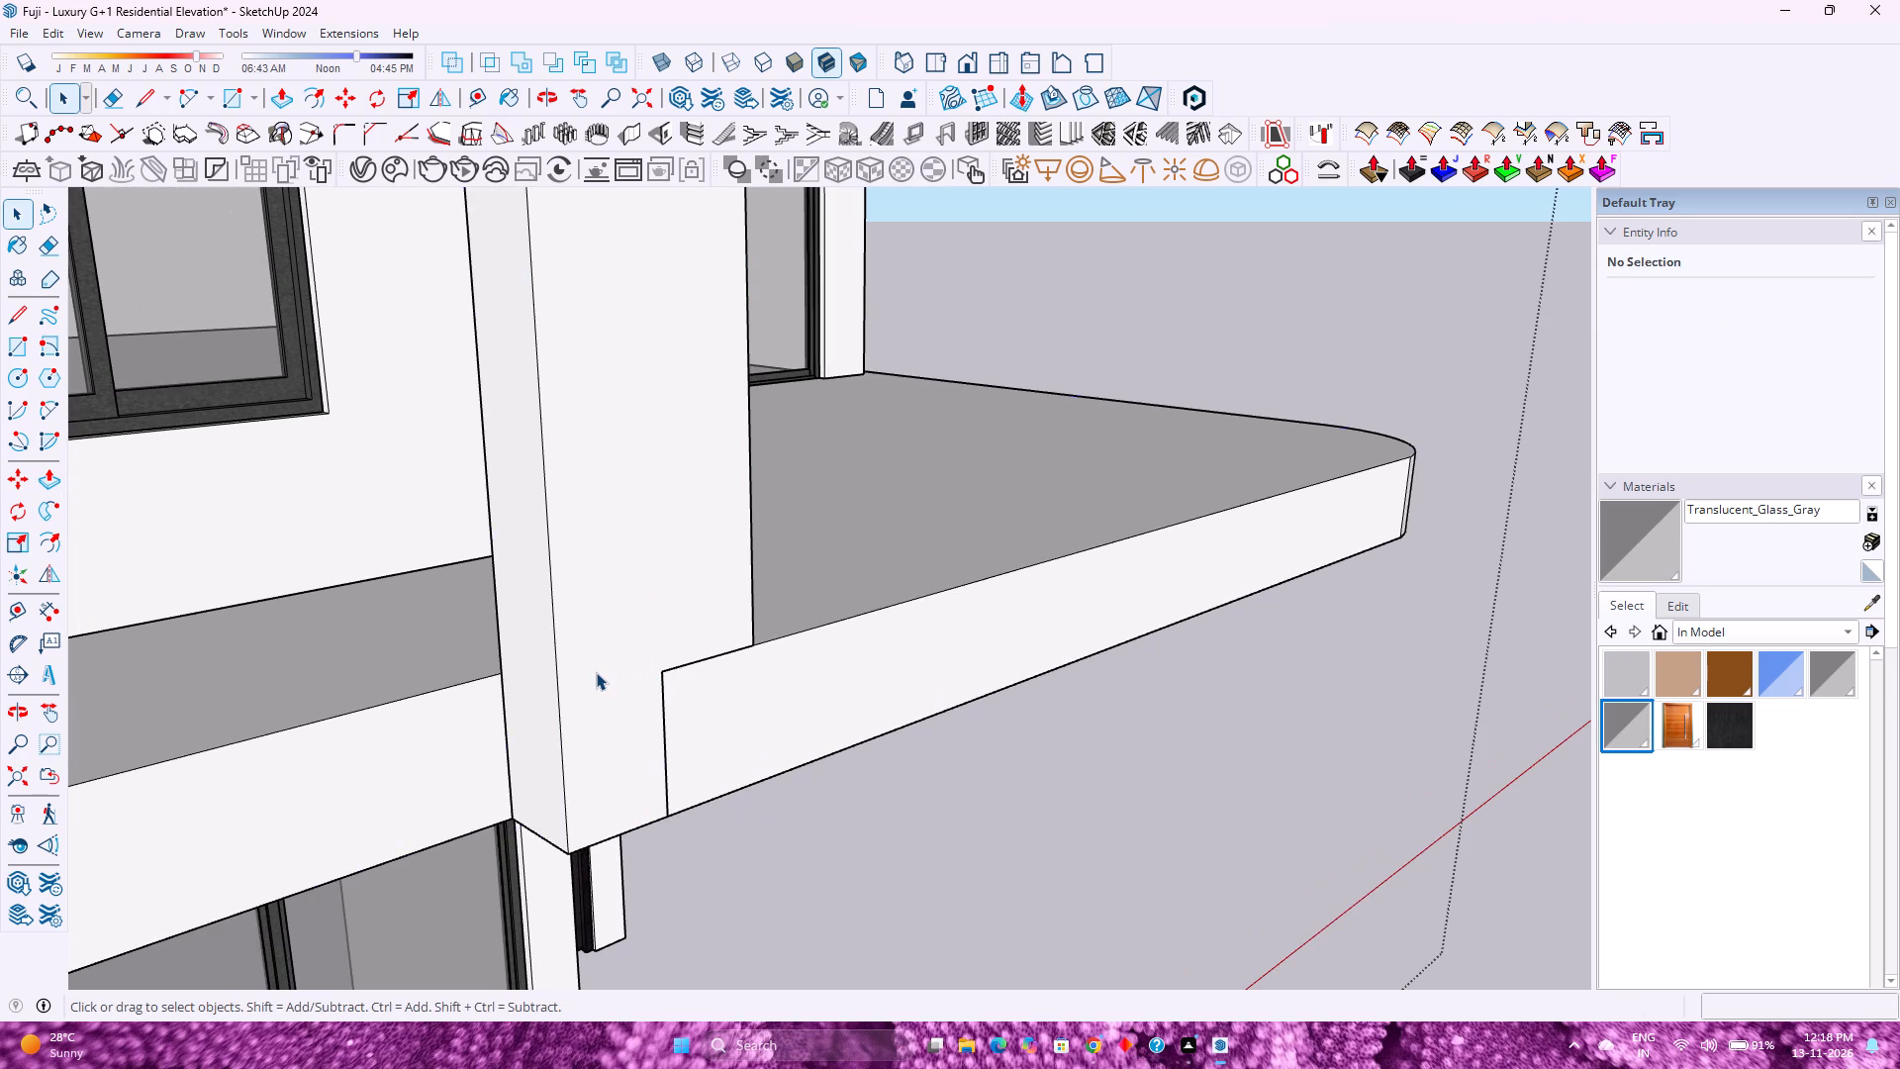
scroll(602, 674, "down", 3)
double_click(636, 696)
scroll(636, 696, "down", 8)
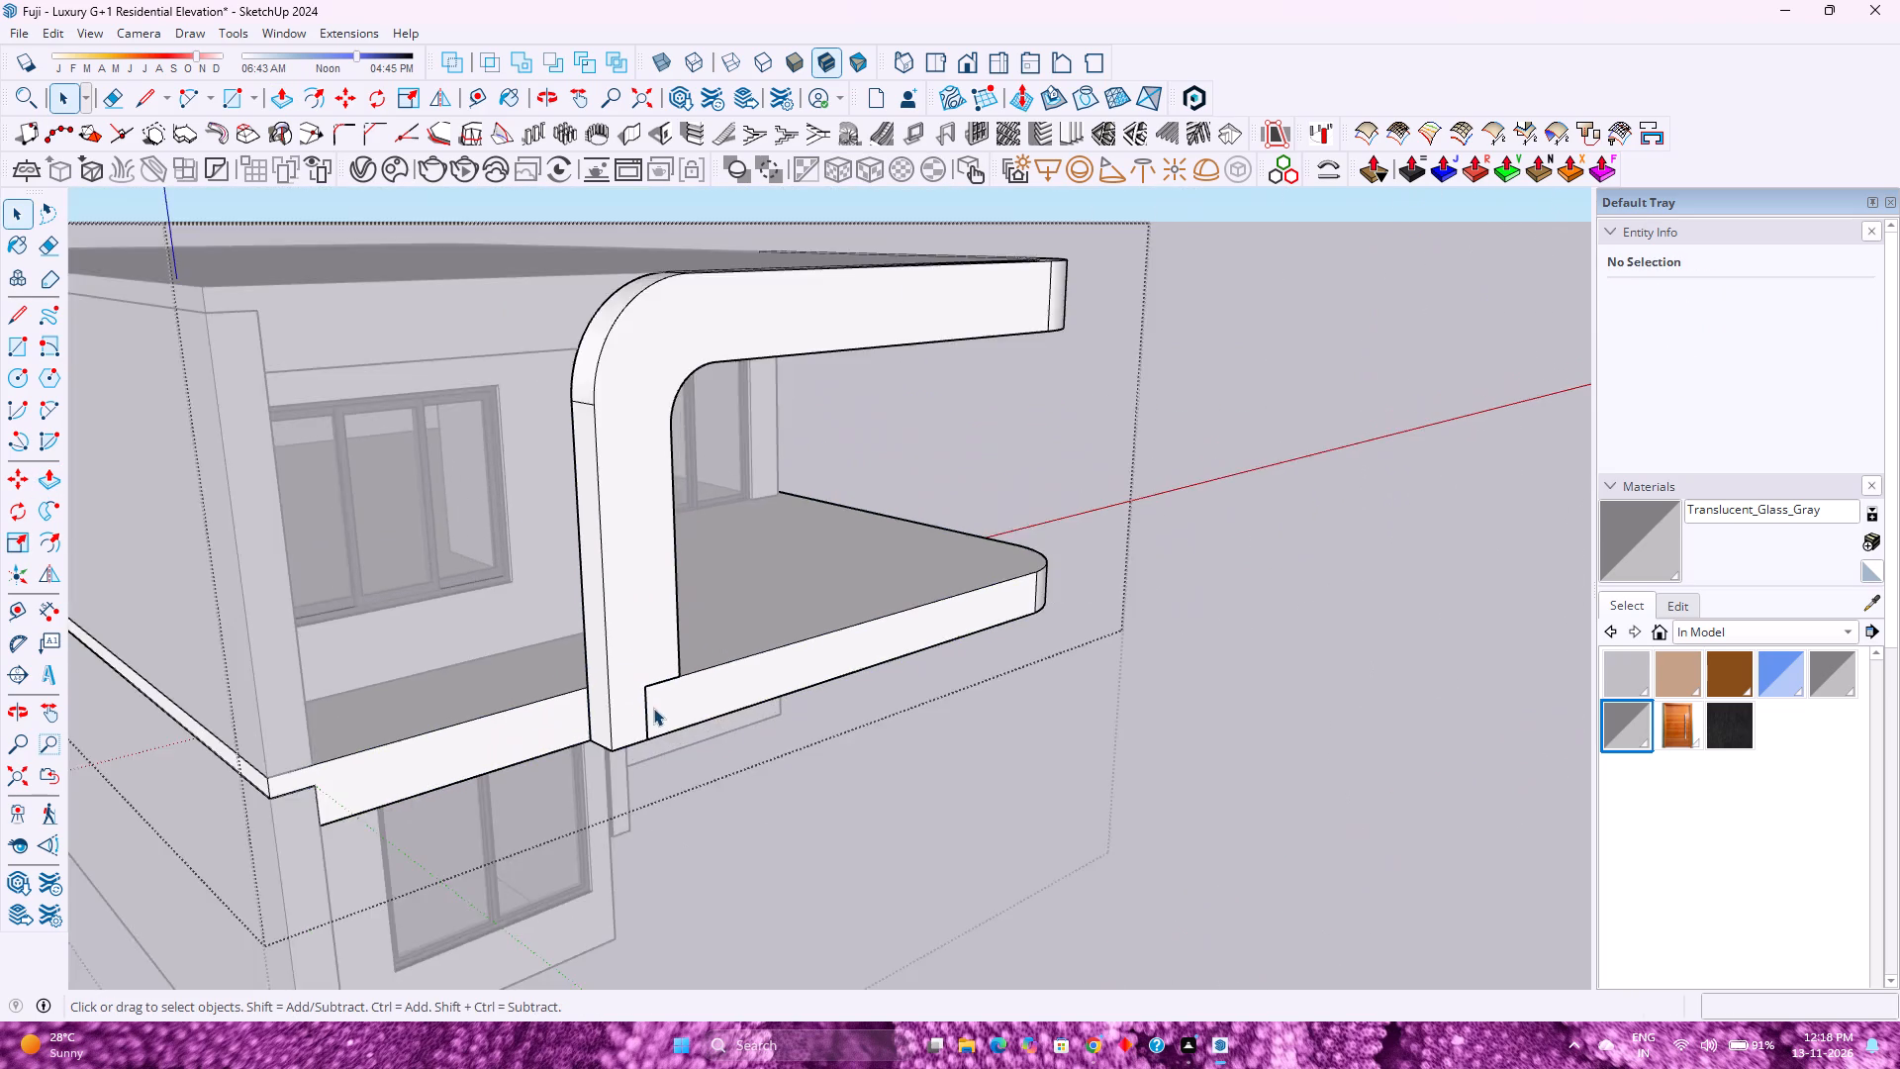
scroll(653, 708, "down", 4)
middle_click_drag(843, 644, 502, 767)
middle_click(509, 755)
scroll(547, 674, "up", 2)
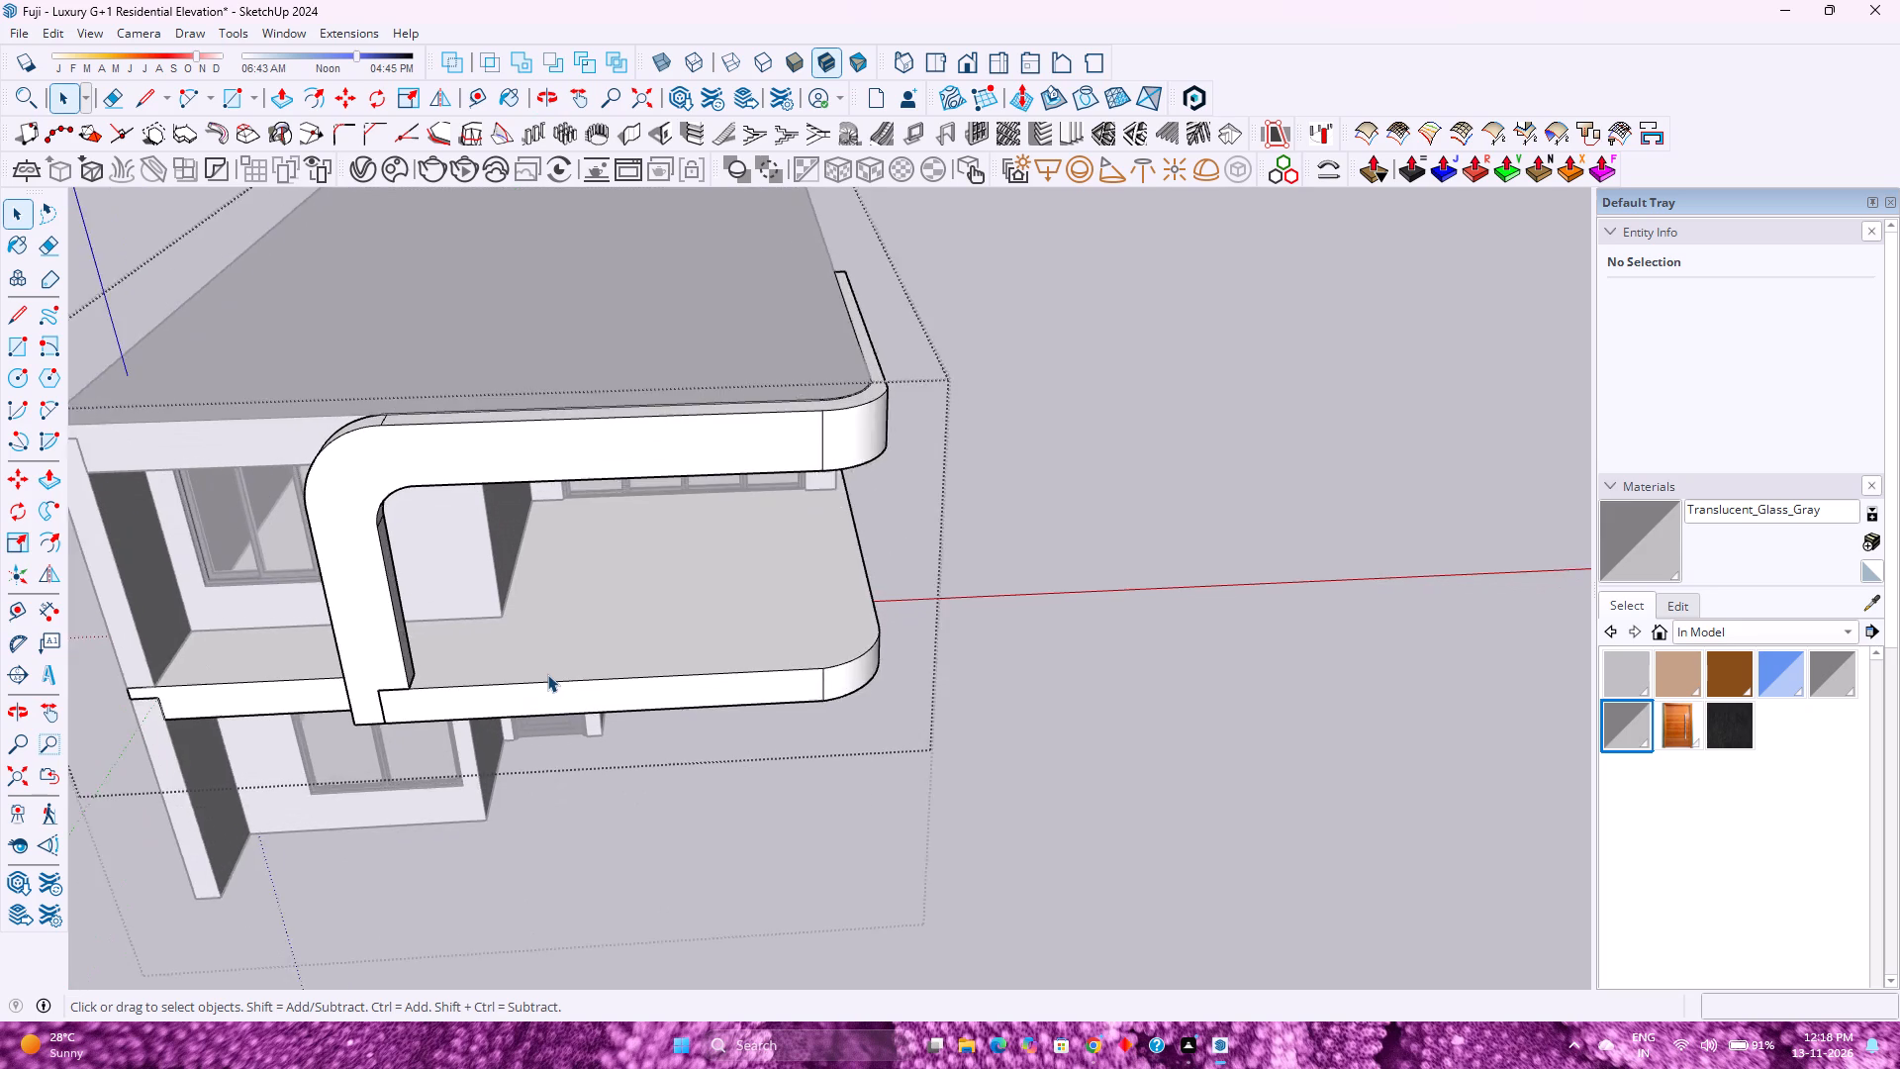
scroll(547, 673, "up", 4)
middle_click_drag(568, 667, 808, 733, "shift")
middle_click(811, 733, "shift")
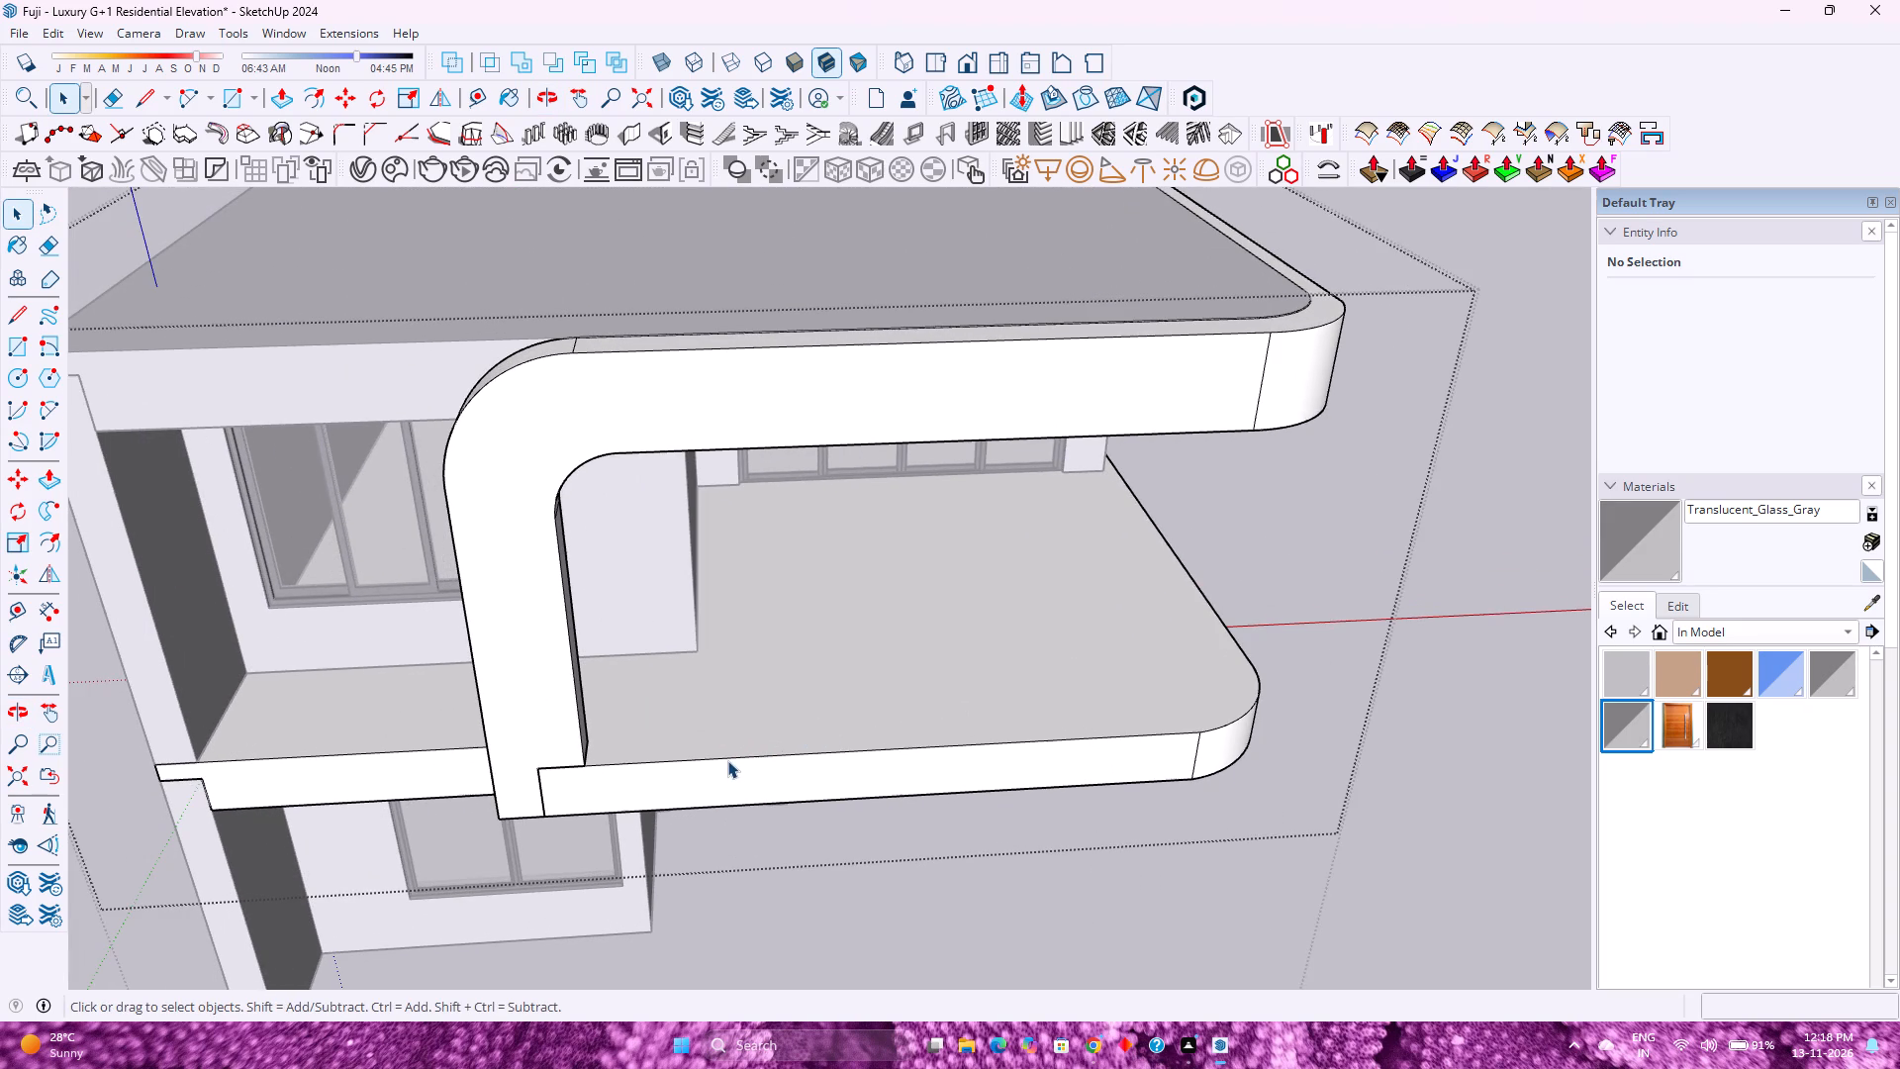
double_click(731, 757)
scroll(731, 757, "up", 2)
left_click(731, 757)
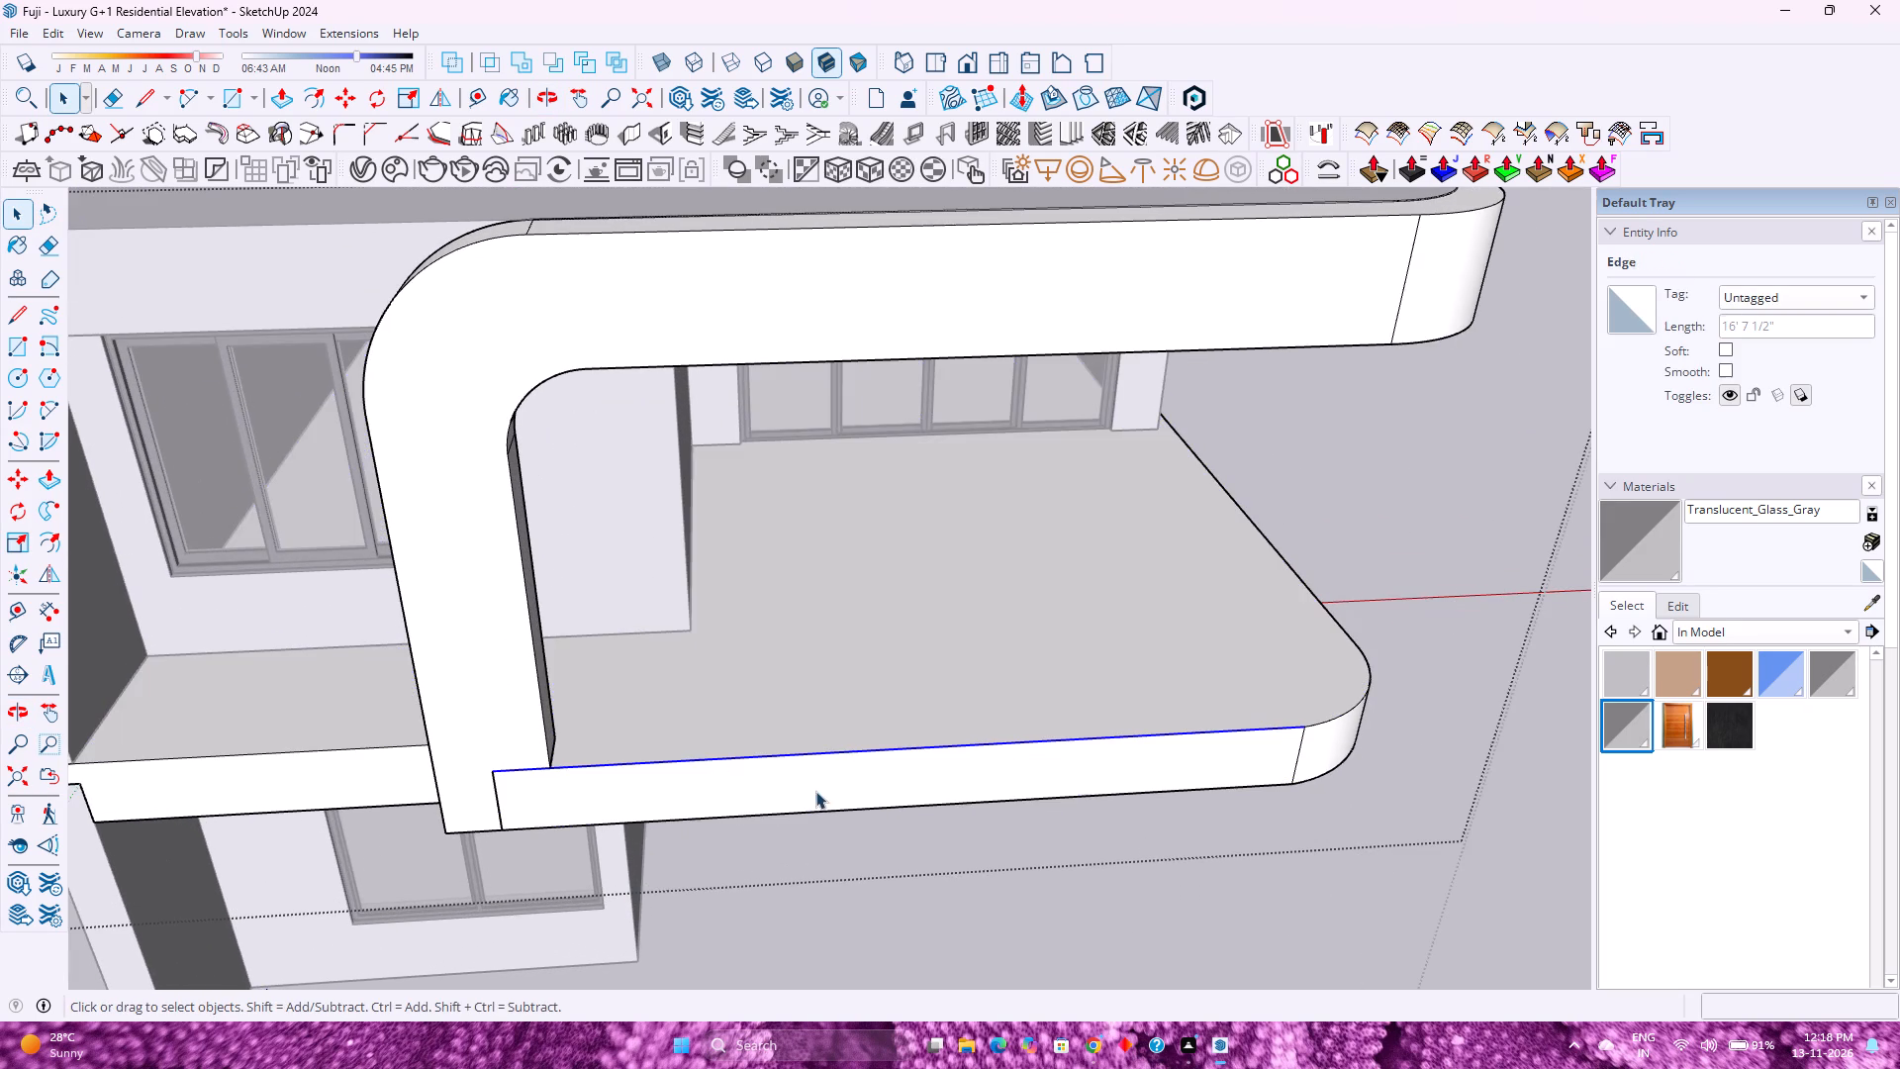
scroll(840, 798, "down", 3)
middle_click_drag(898, 800, 582, 876)
scroll(1402, 905, "up", 3)
middle_click_drag(1233, 894, 1156, 860)
middle_click(1156, 859, "ctrl")
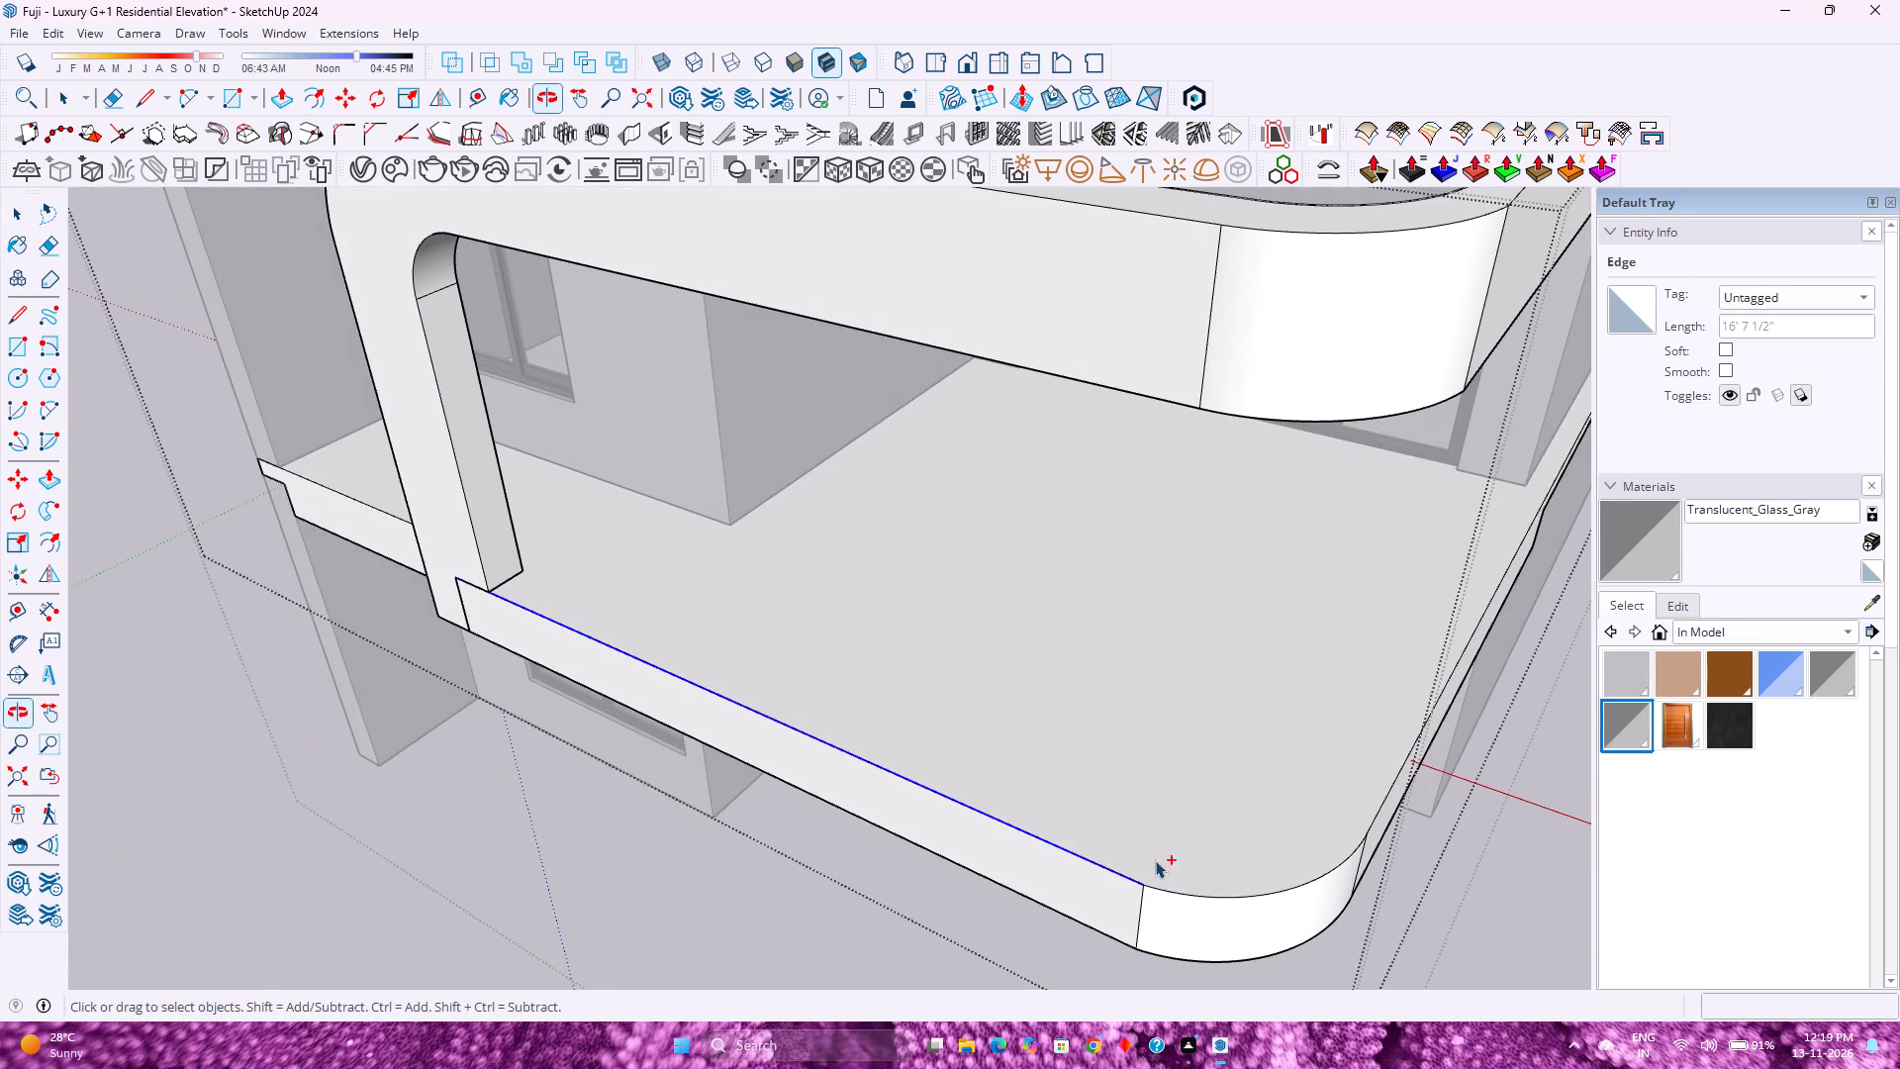
left_click(1174, 891, "ctrl")
scroll(1192, 891, "down", 4)
middle_click_drag(1255, 877, 1184, 868)
middle_click(1184, 867)
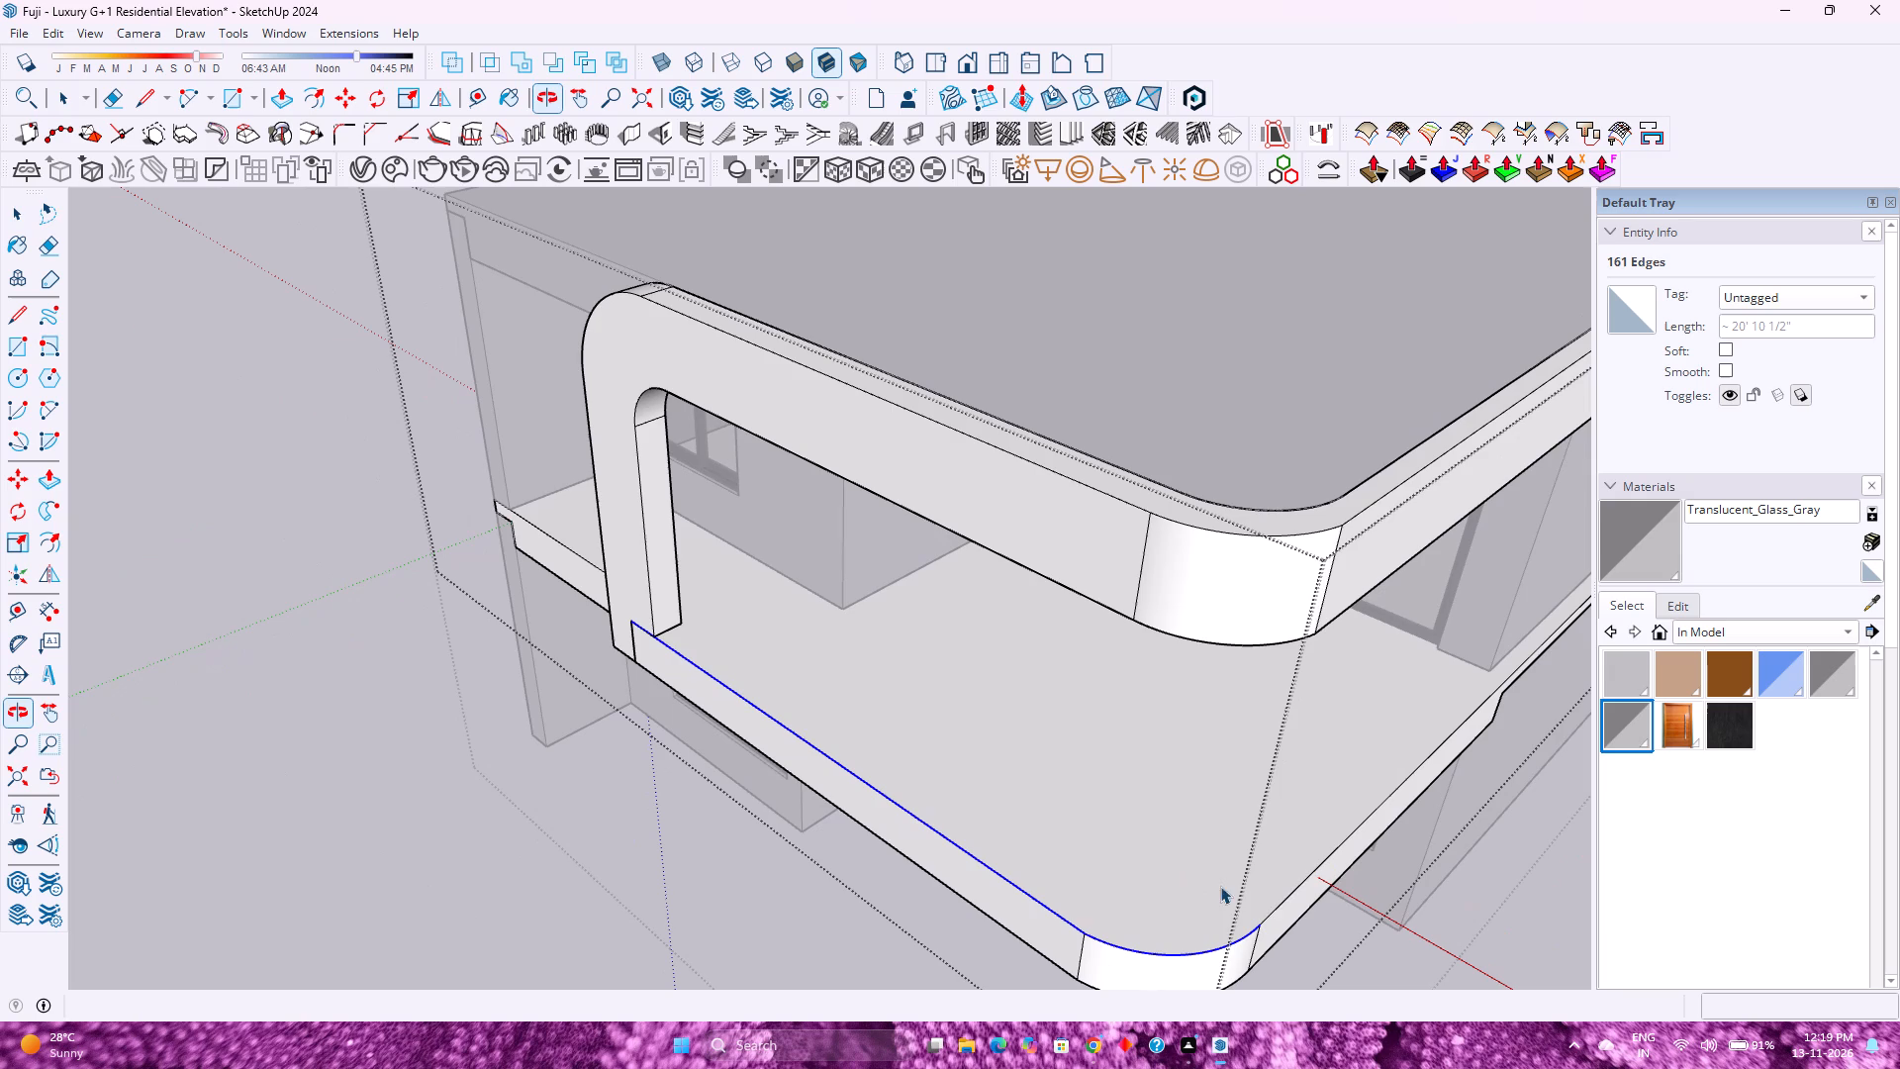
left_click(1300, 884, "ctrl")
scroll(1255, 874, "down", 4)
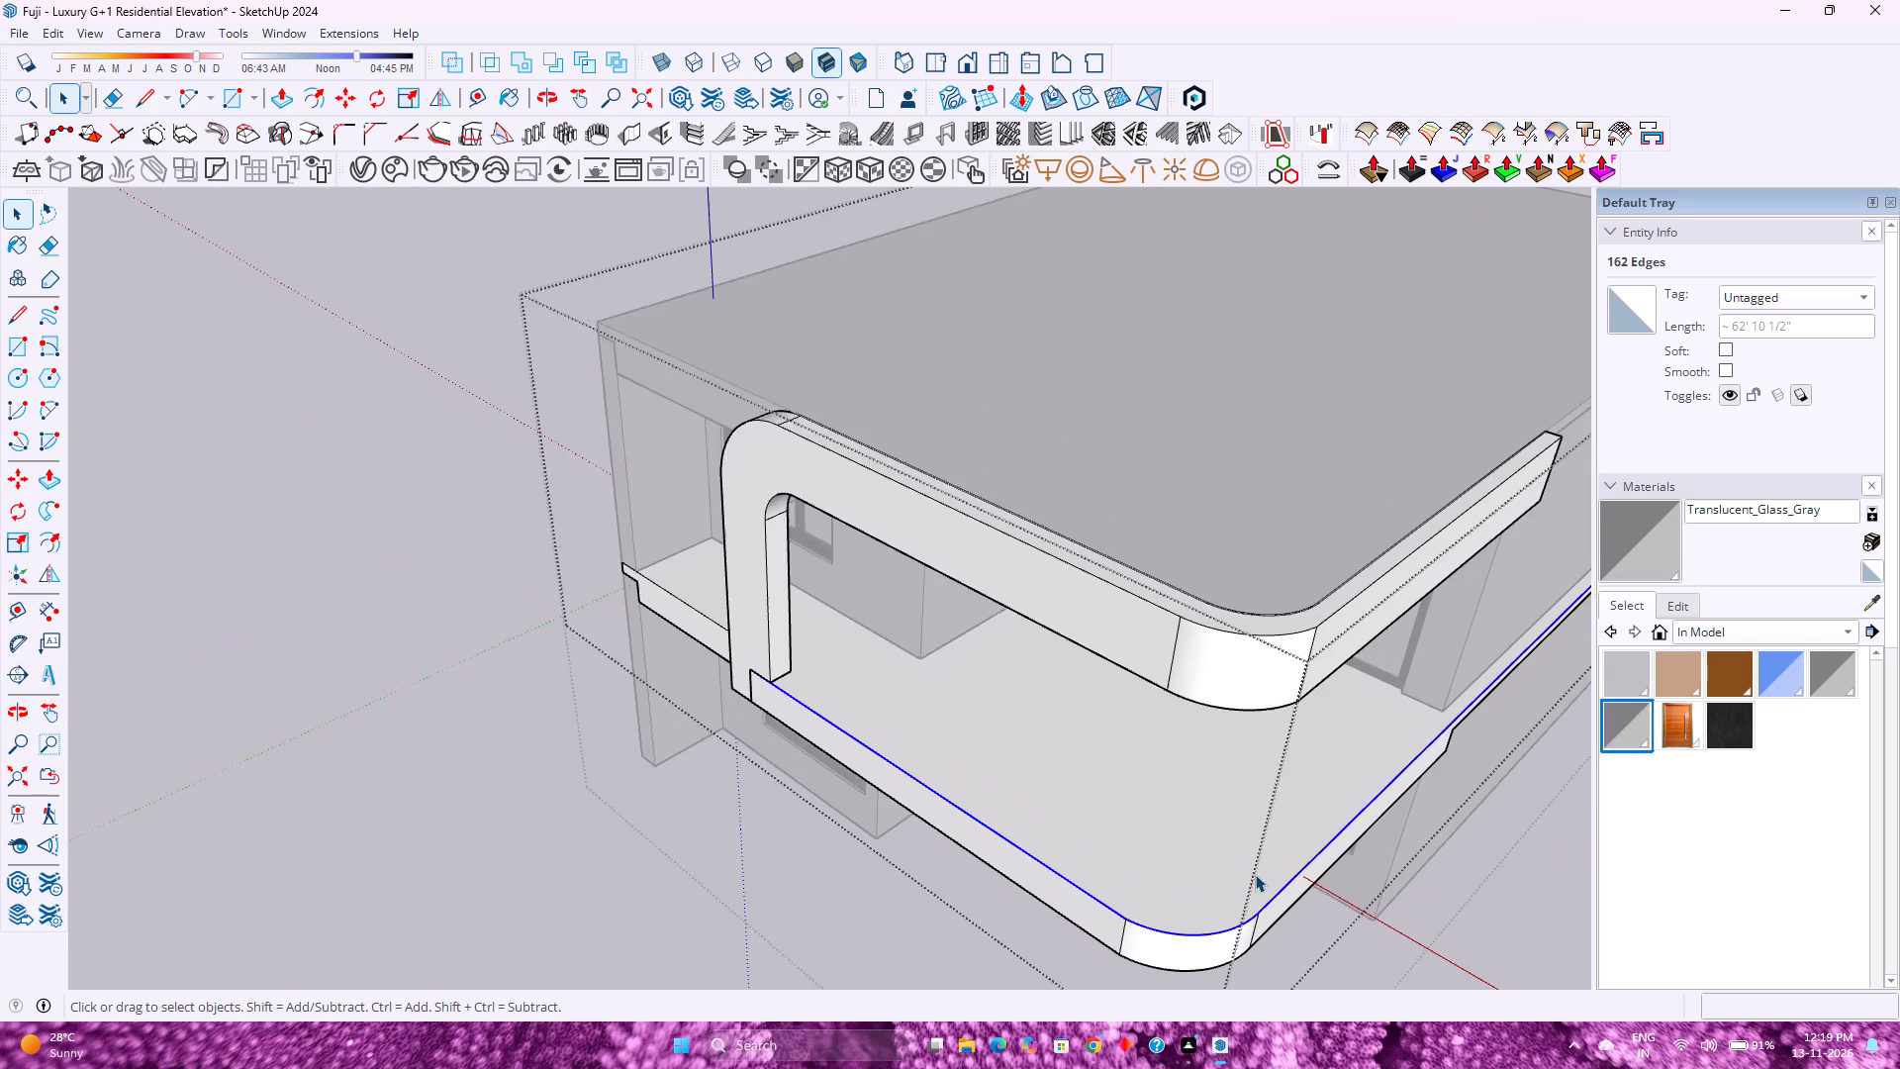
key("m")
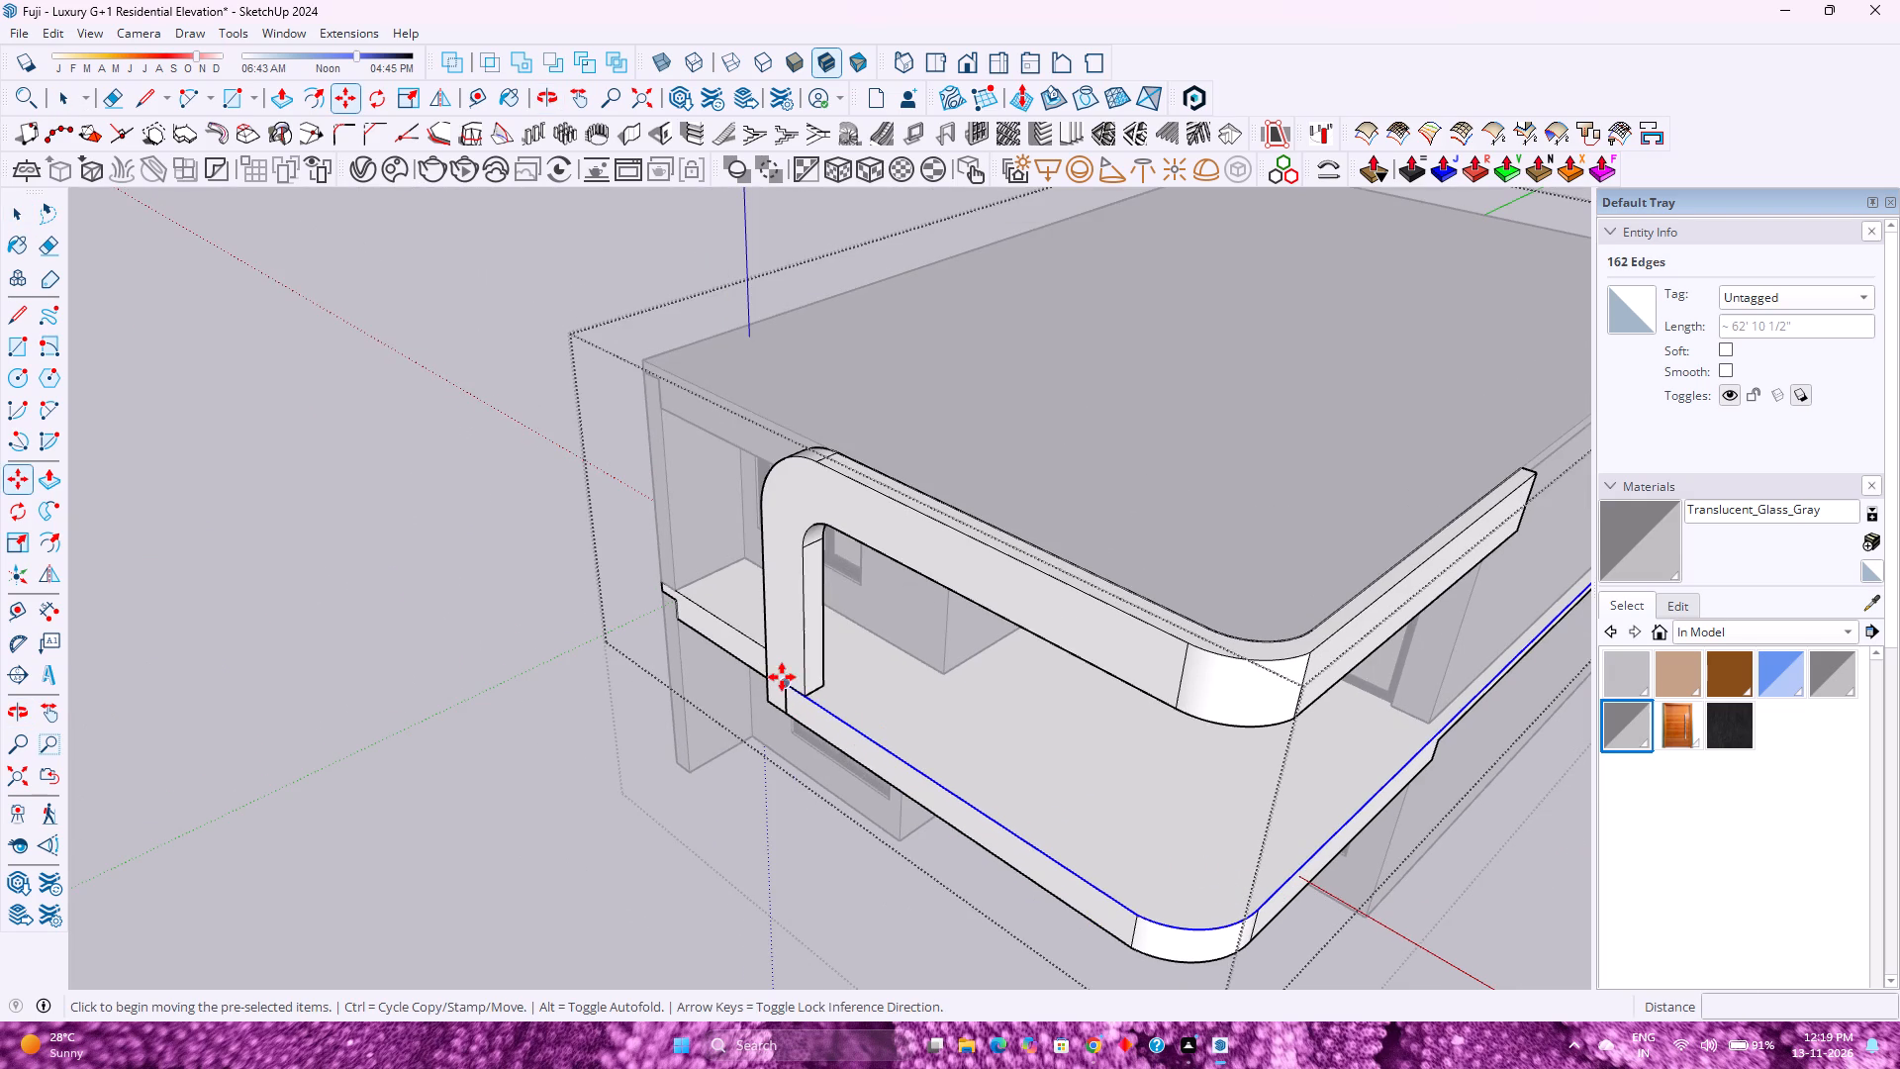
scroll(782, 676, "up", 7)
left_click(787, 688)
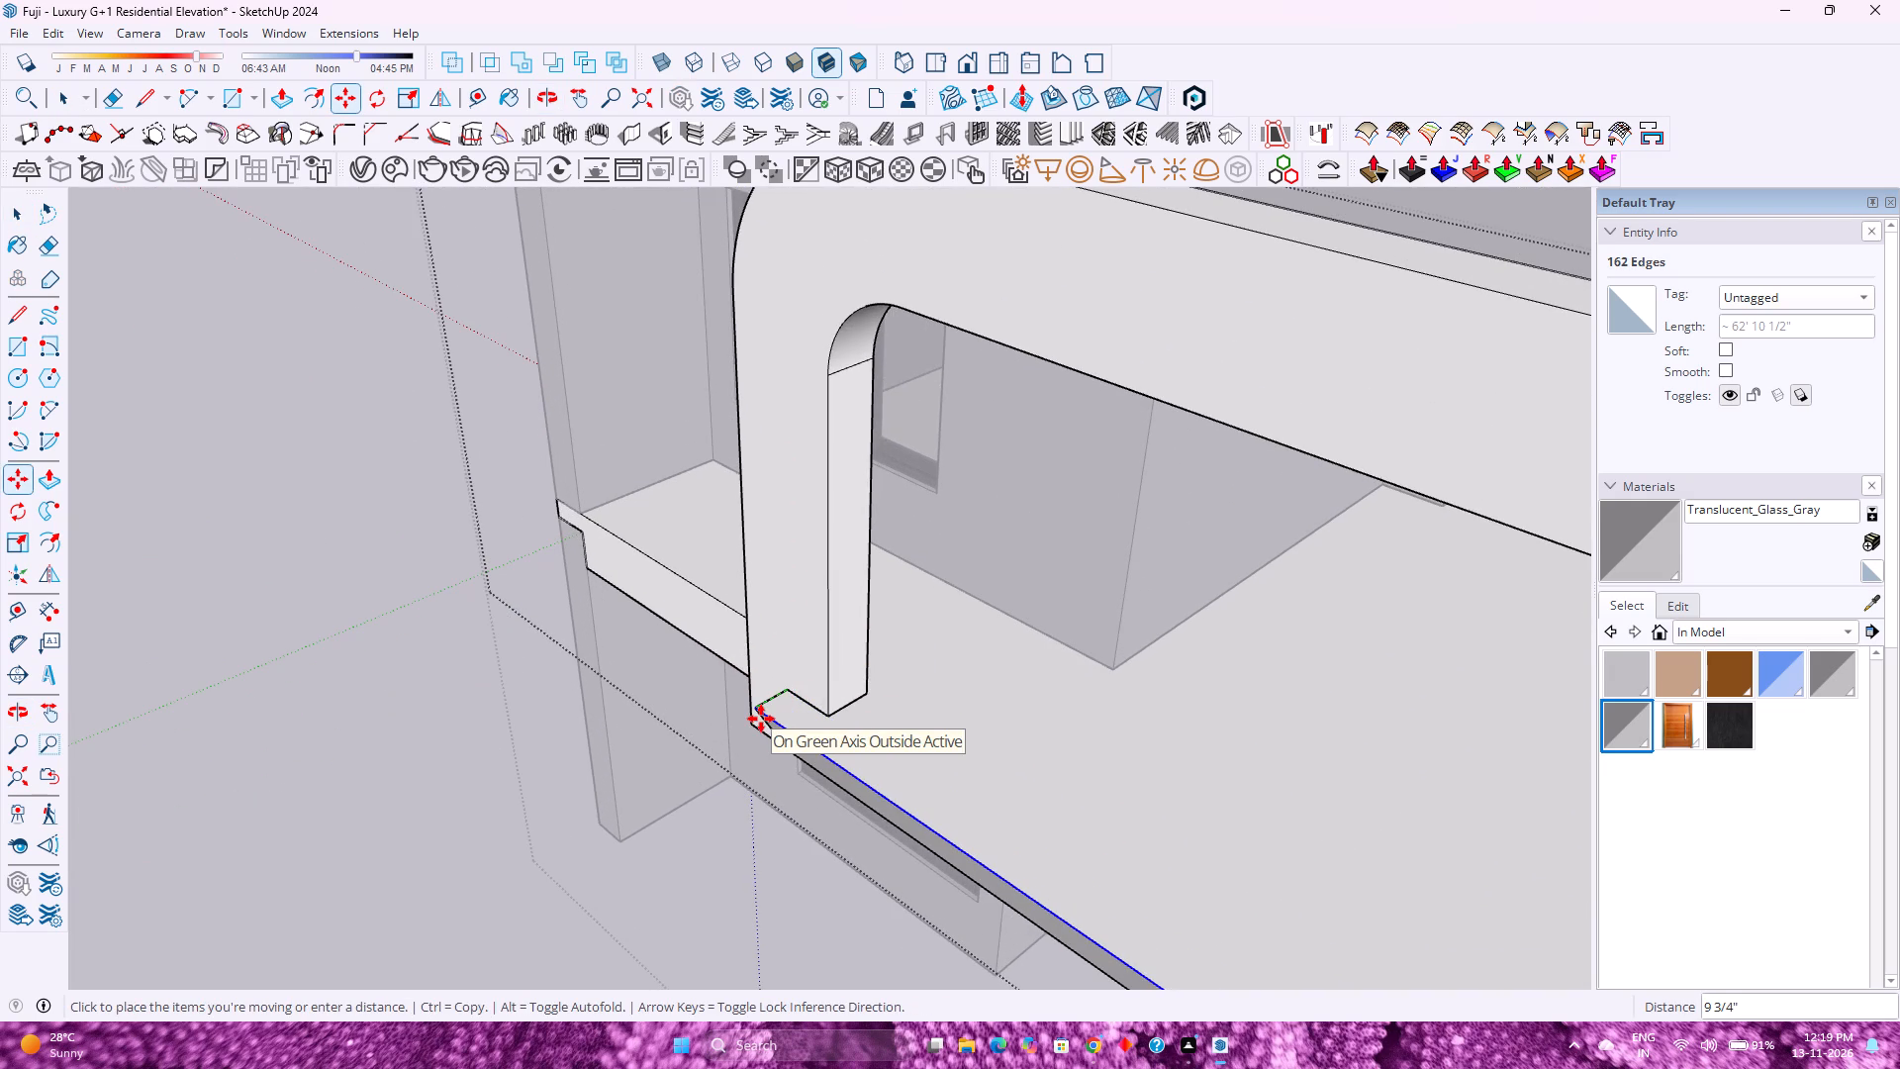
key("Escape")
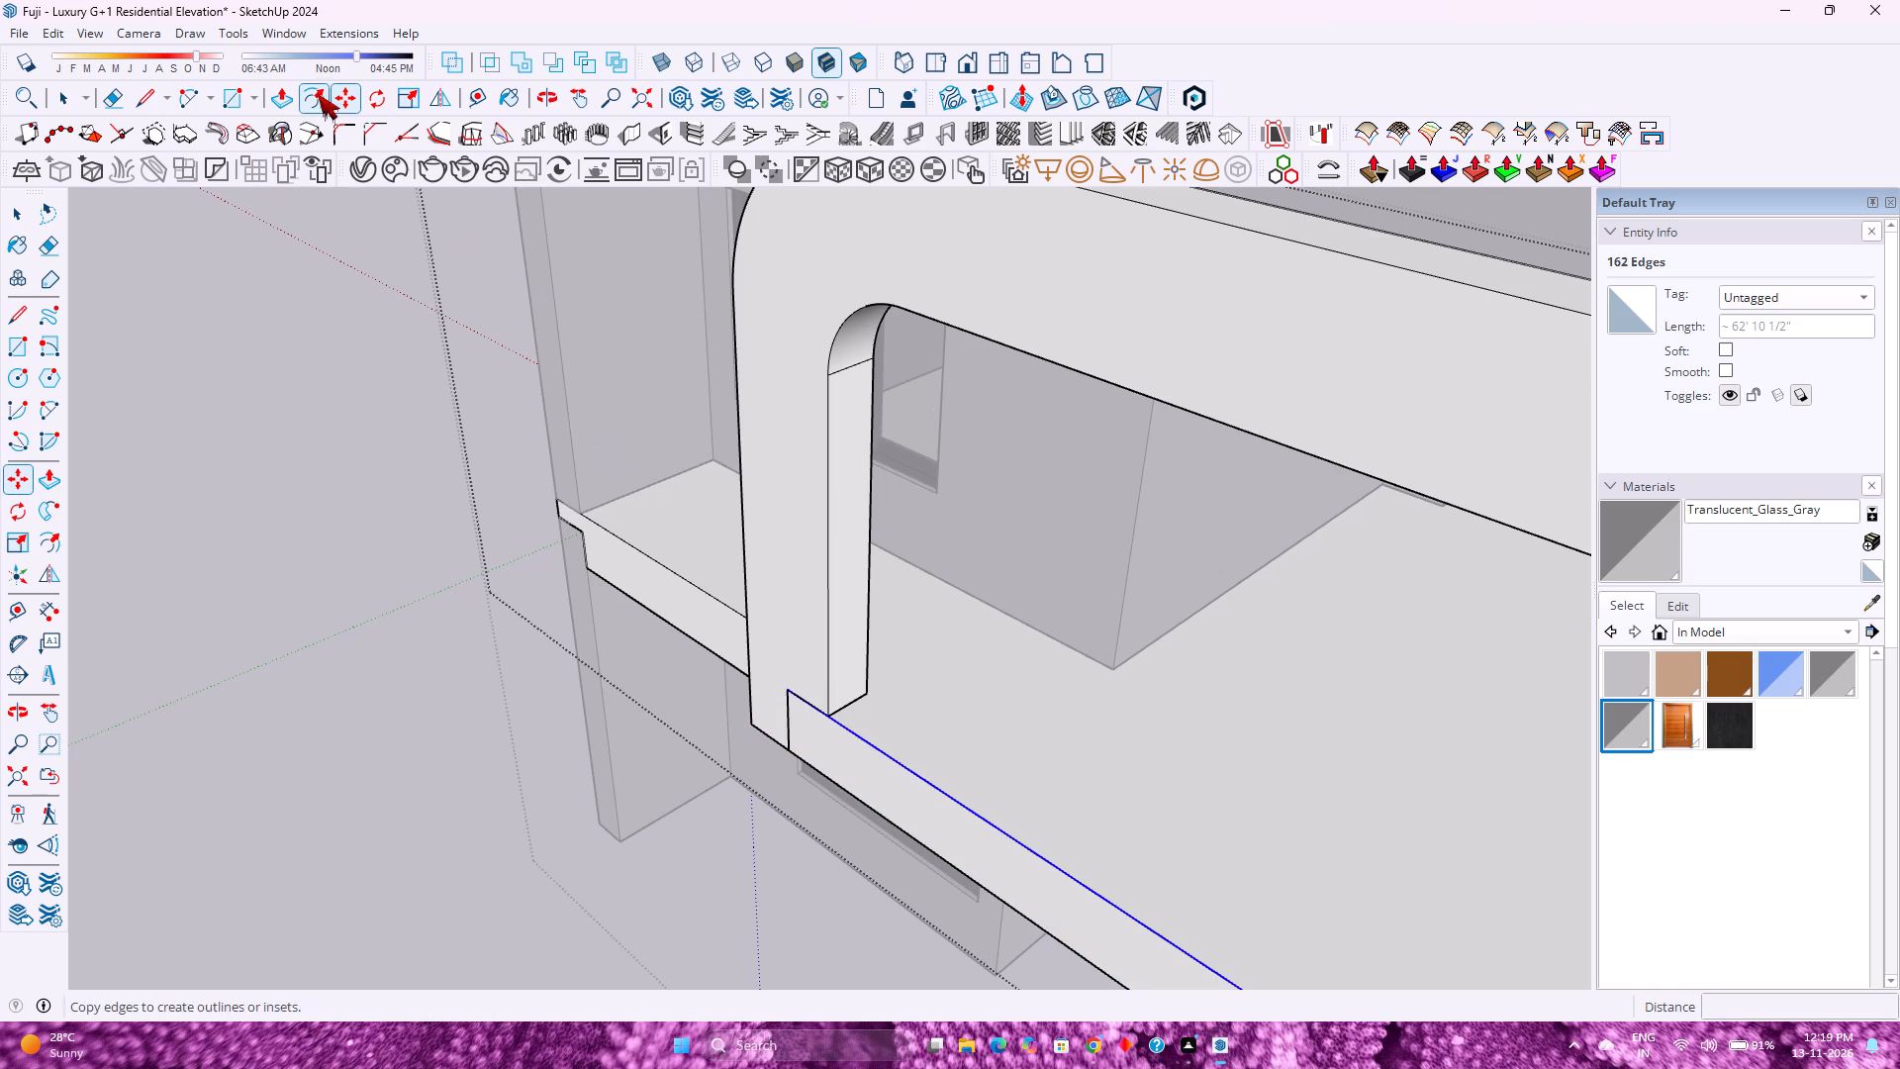
Offset the selected slab-top edges 2" outward.
left_click(318, 94)
left_click(893, 752)
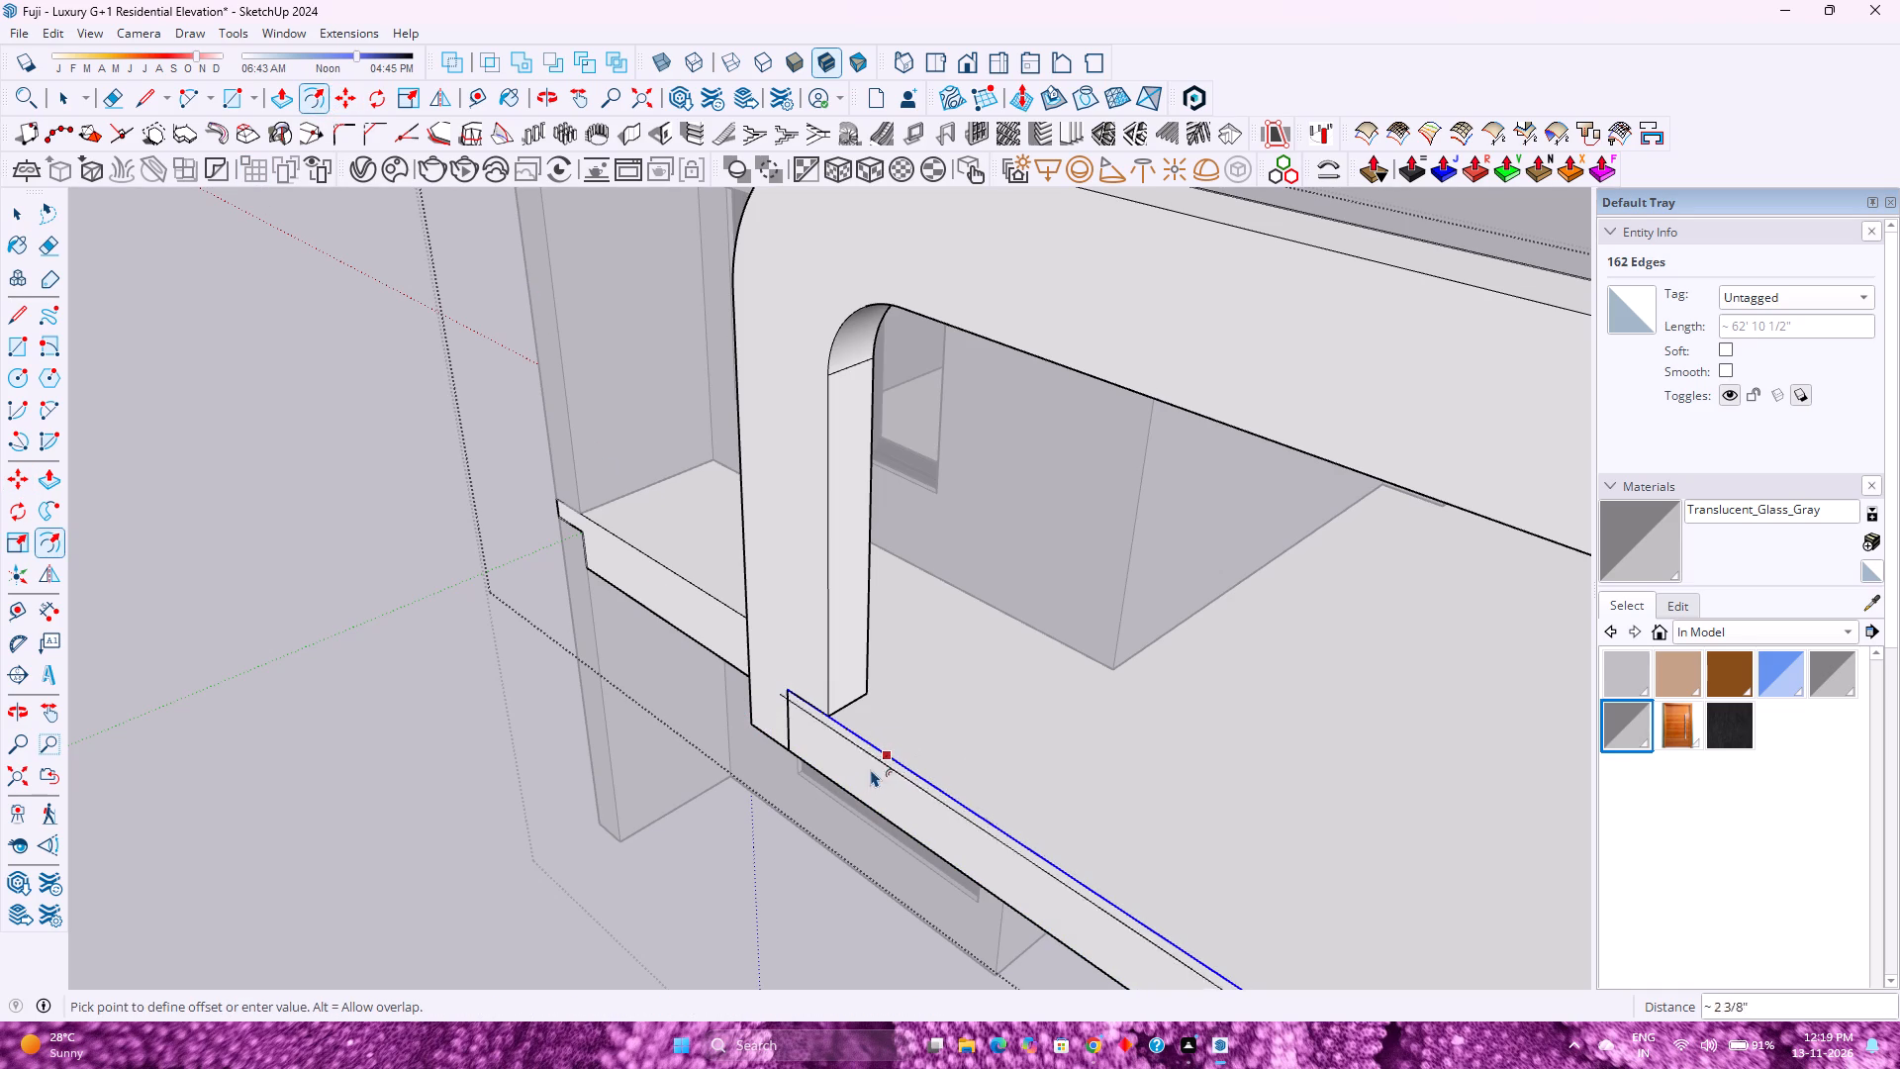
key("1")
key("Return")
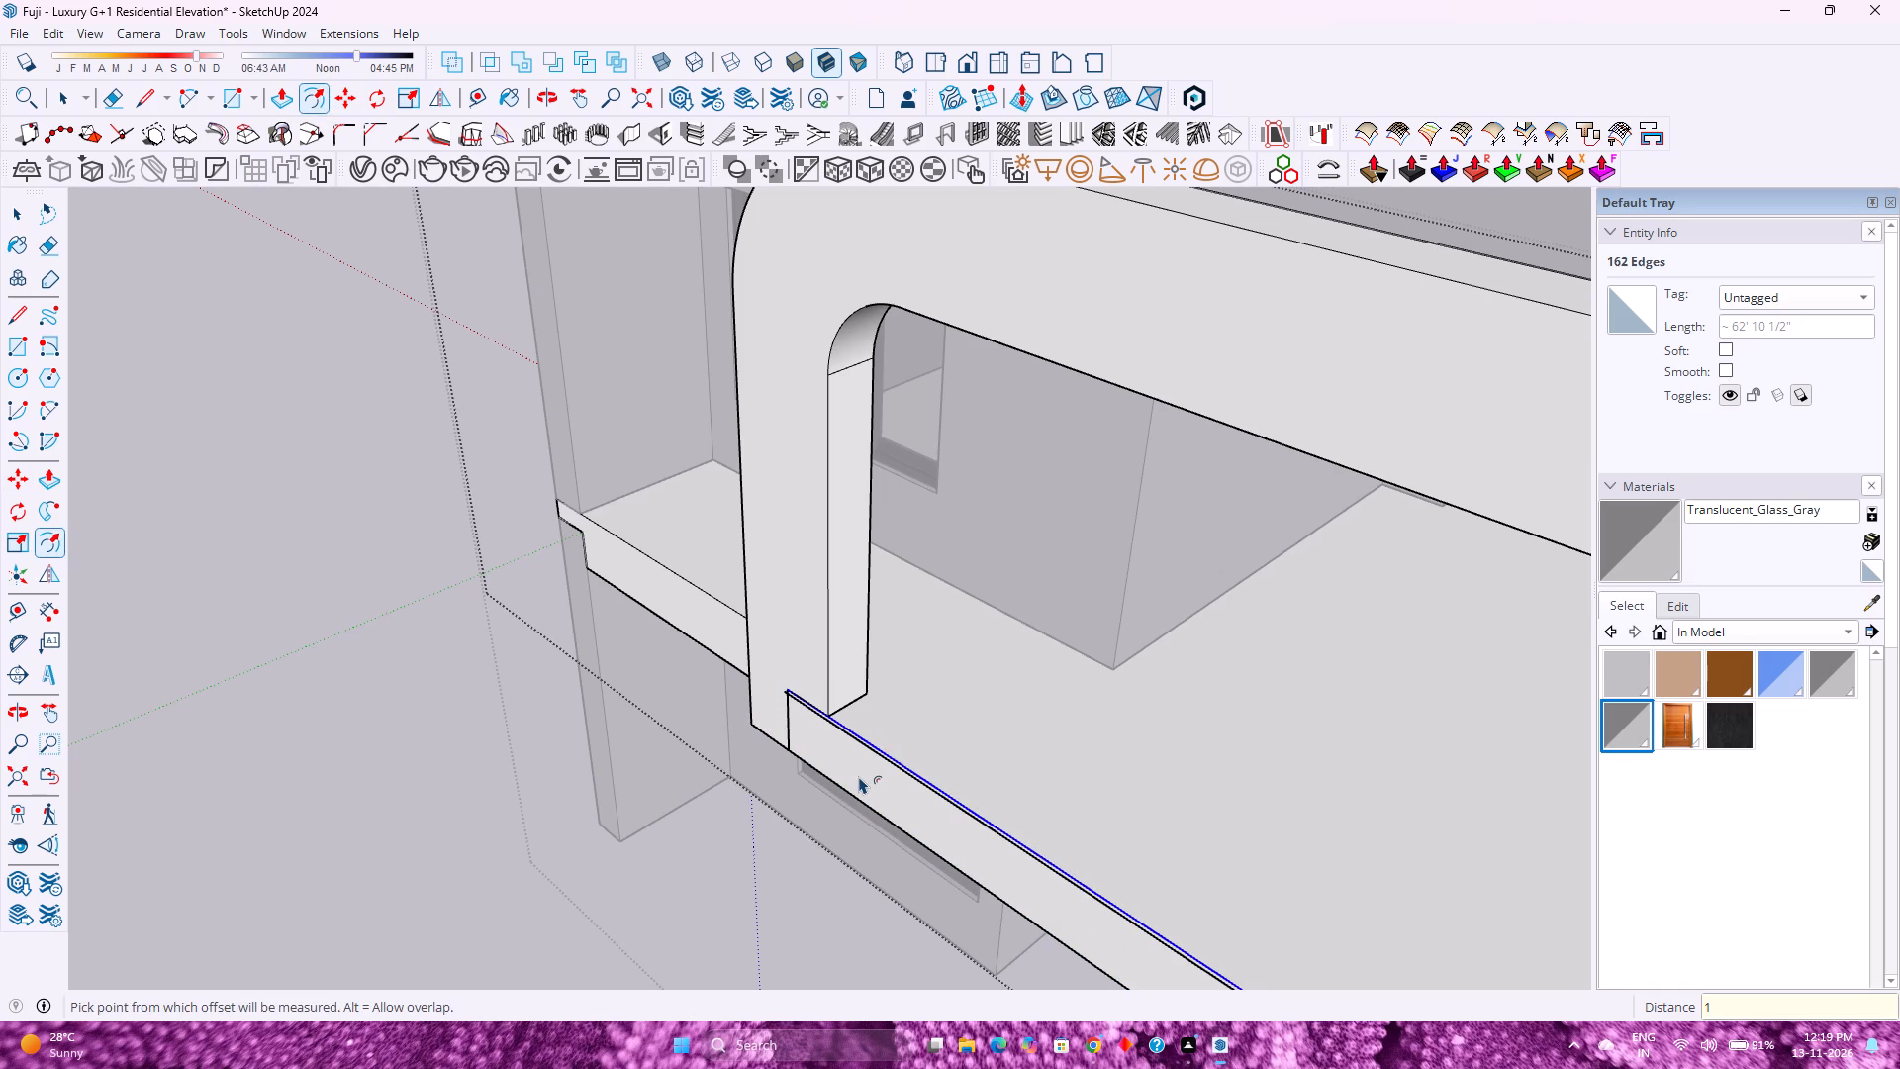
key("2")
key("Return")
Close the offset strip's end at the frame leg with a short line between the offset edge and the slab's corner.
key("l")
scroll(770, 664, "up", 10)
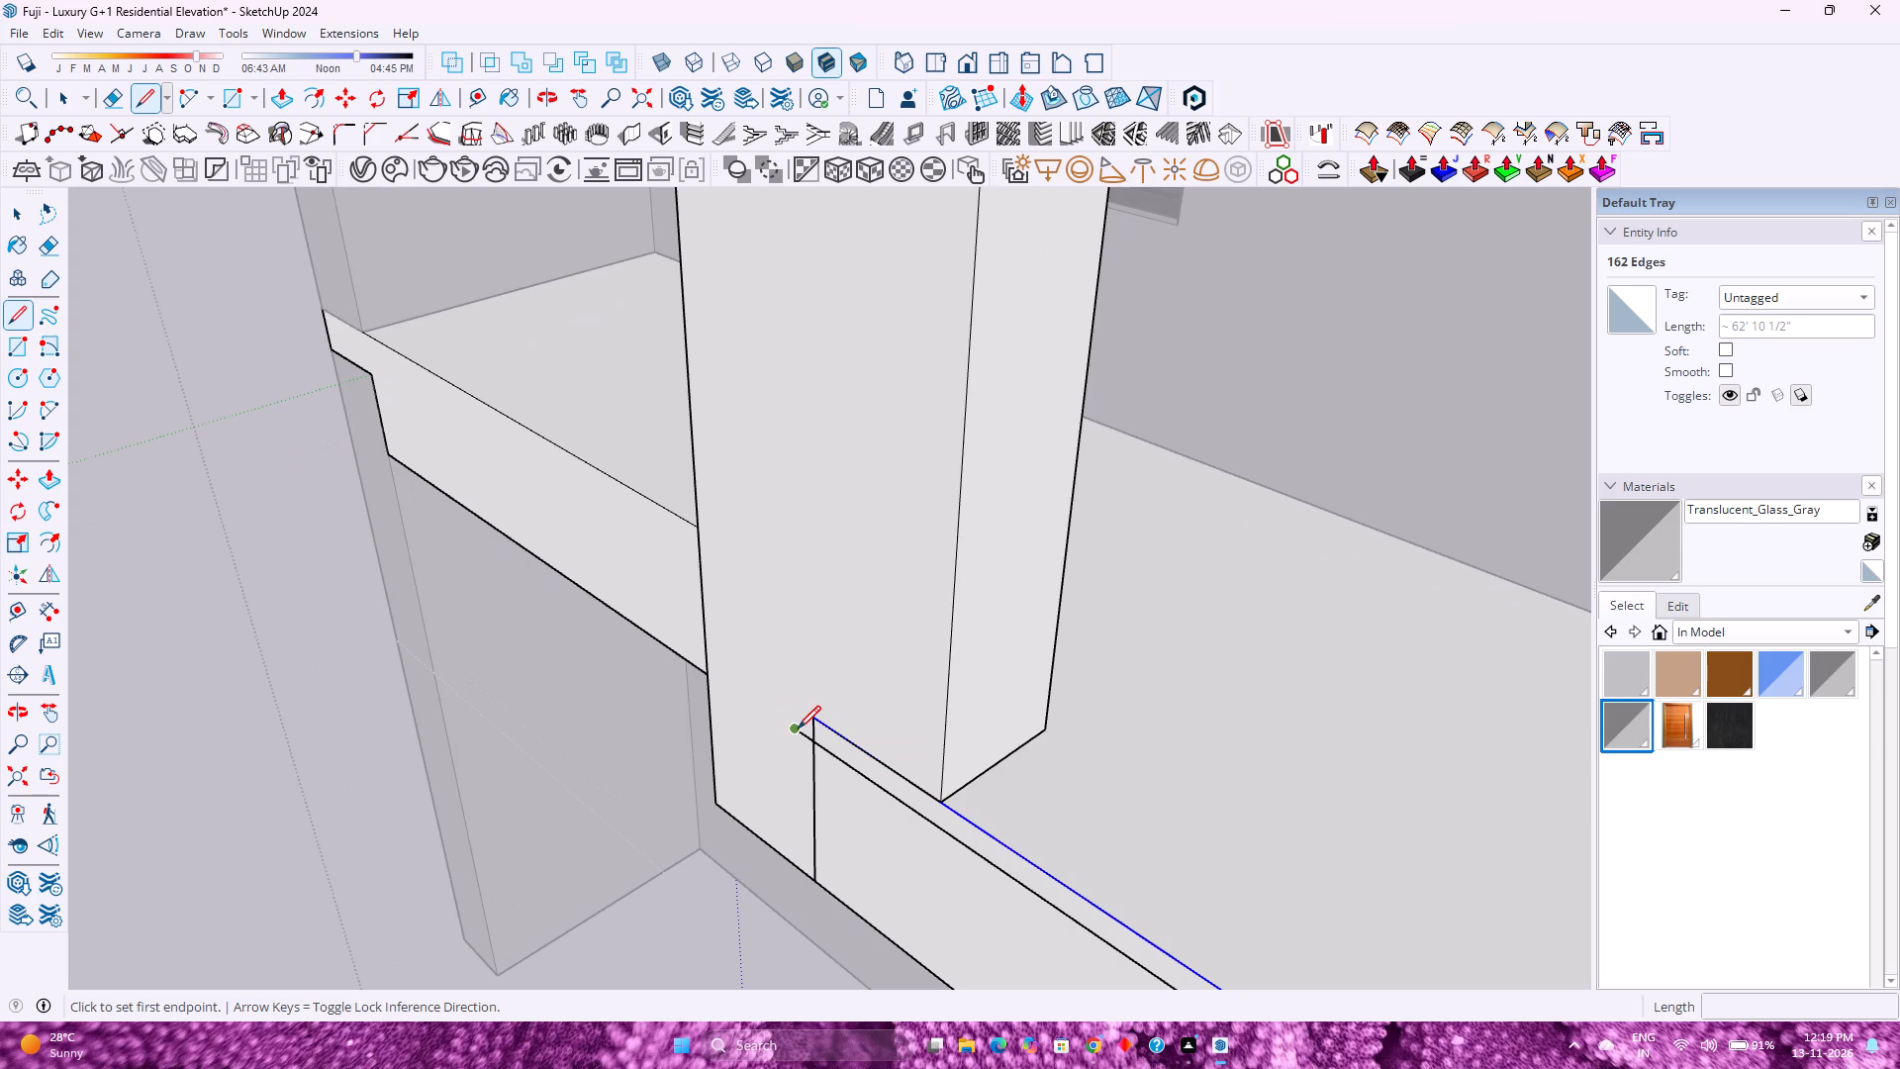
left_click(798, 729)
left_click(809, 715)
scroll(727, 731, "down", 8)
scroll(723, 729, "up", 1)
scroll(723, 729, "down", 4)
key("Escape")
scroll(723, 729, "down", 12)
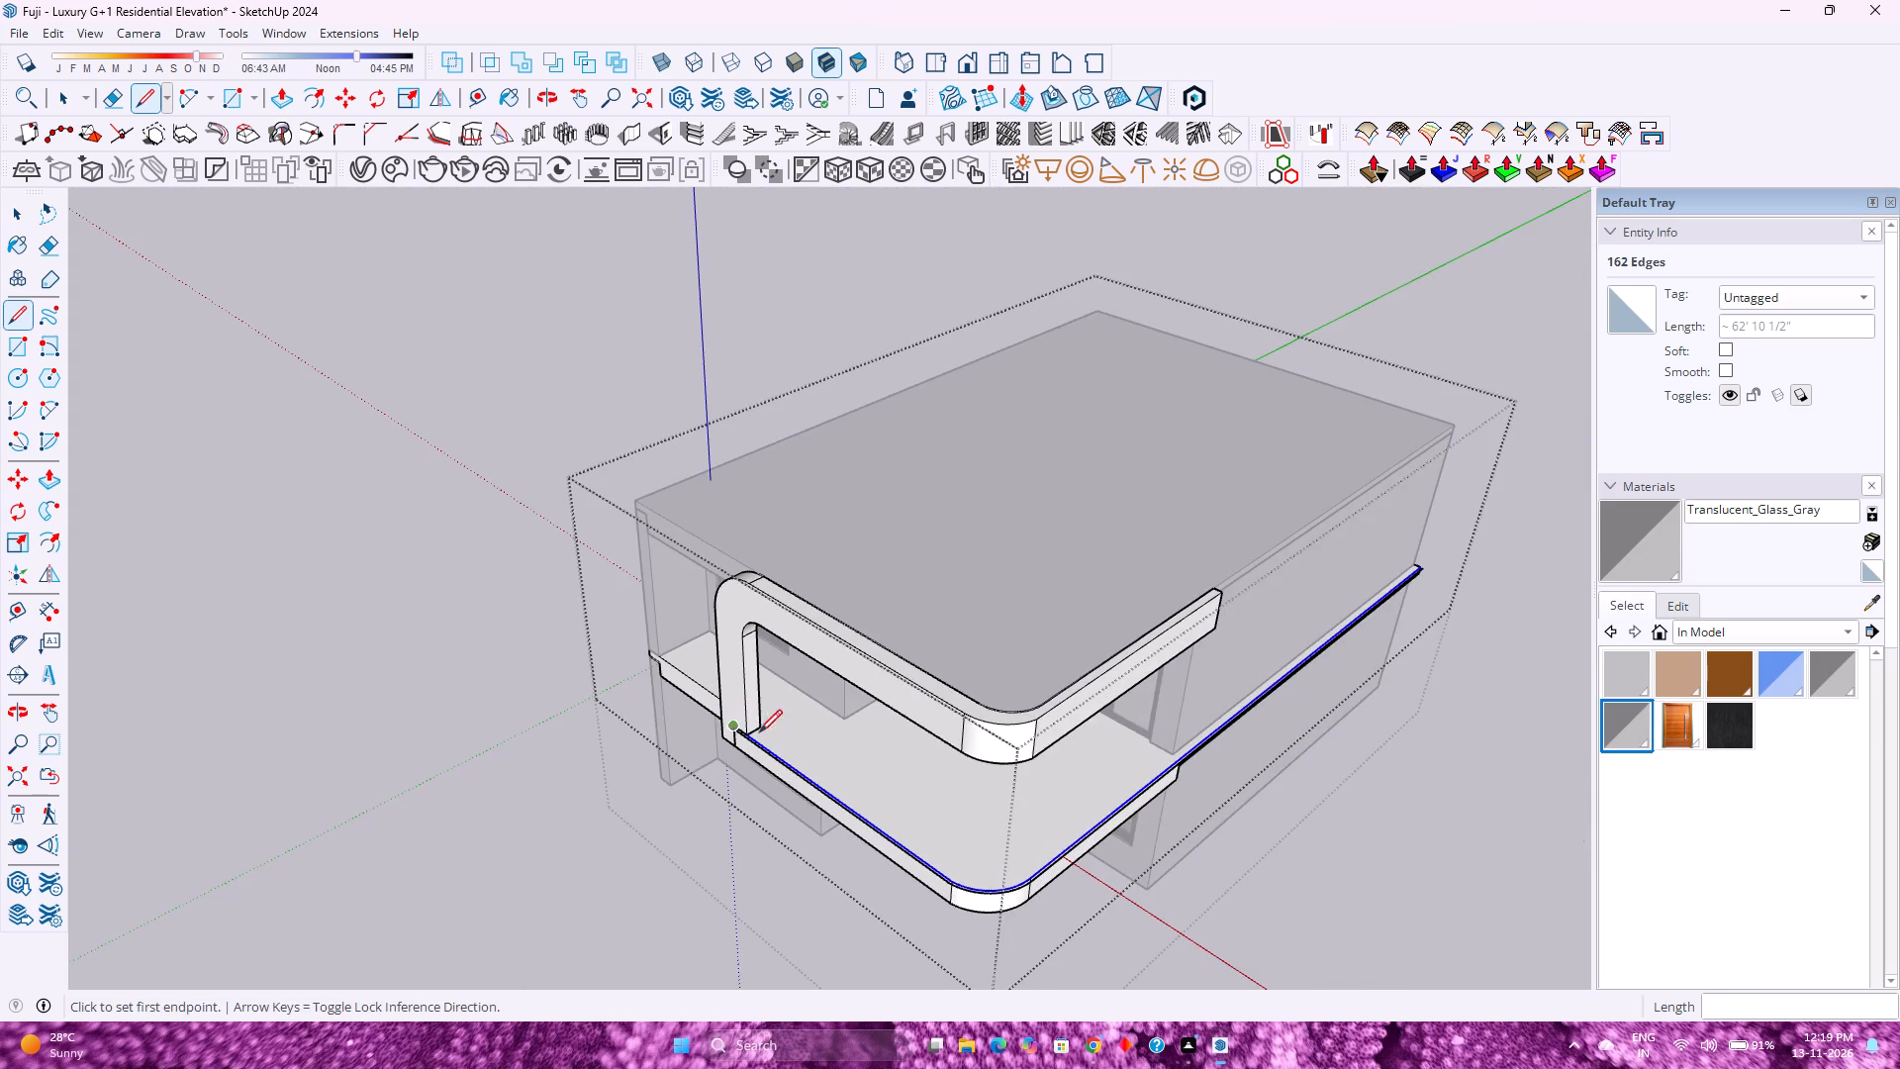
Trim the offset strip in line with the house wall's corner by drawing a line across it and erasing the offset edge beyond.
scroll(1185, 772, "up", 16)
scroll(1179, 759, "down", 1)
scroll(1179, 759, "up", 3)
middle_click_drag(1178, 762, 987, 739)
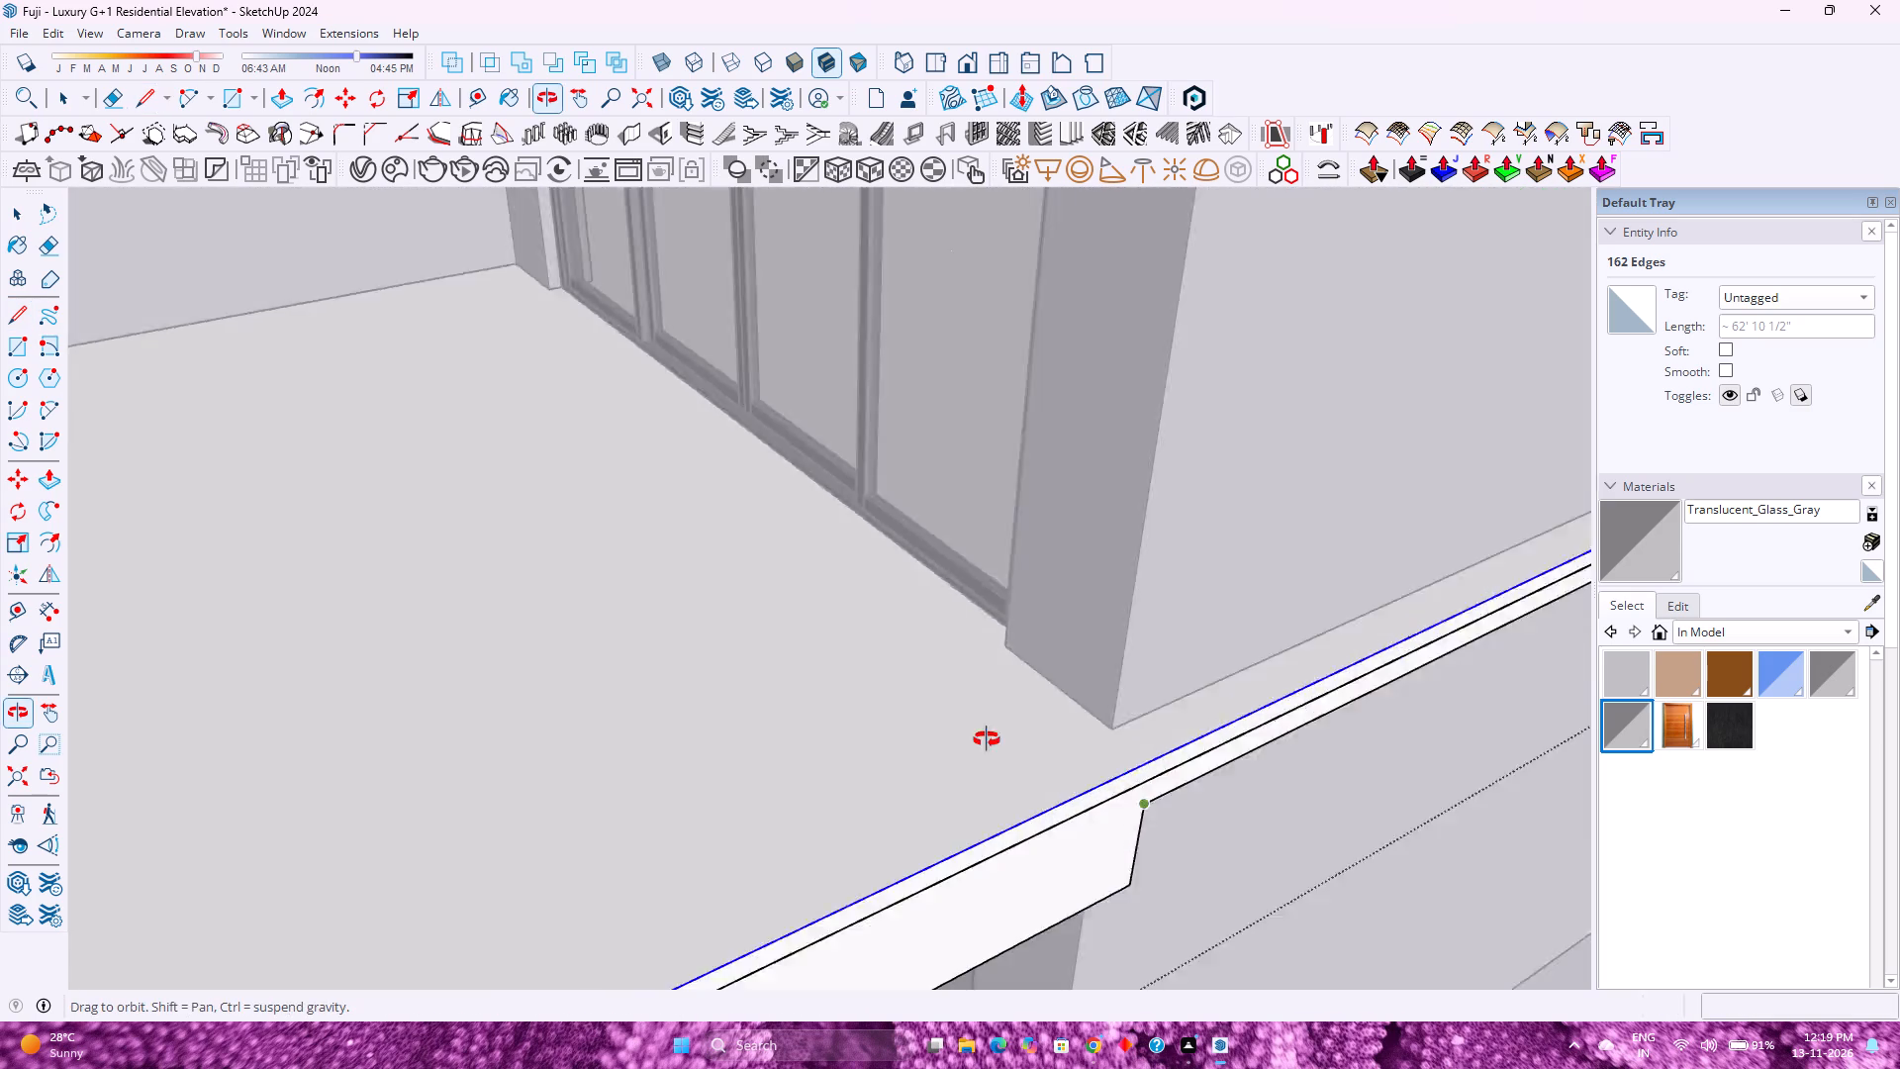
middle_click_drag(987, 739, 932, 725)
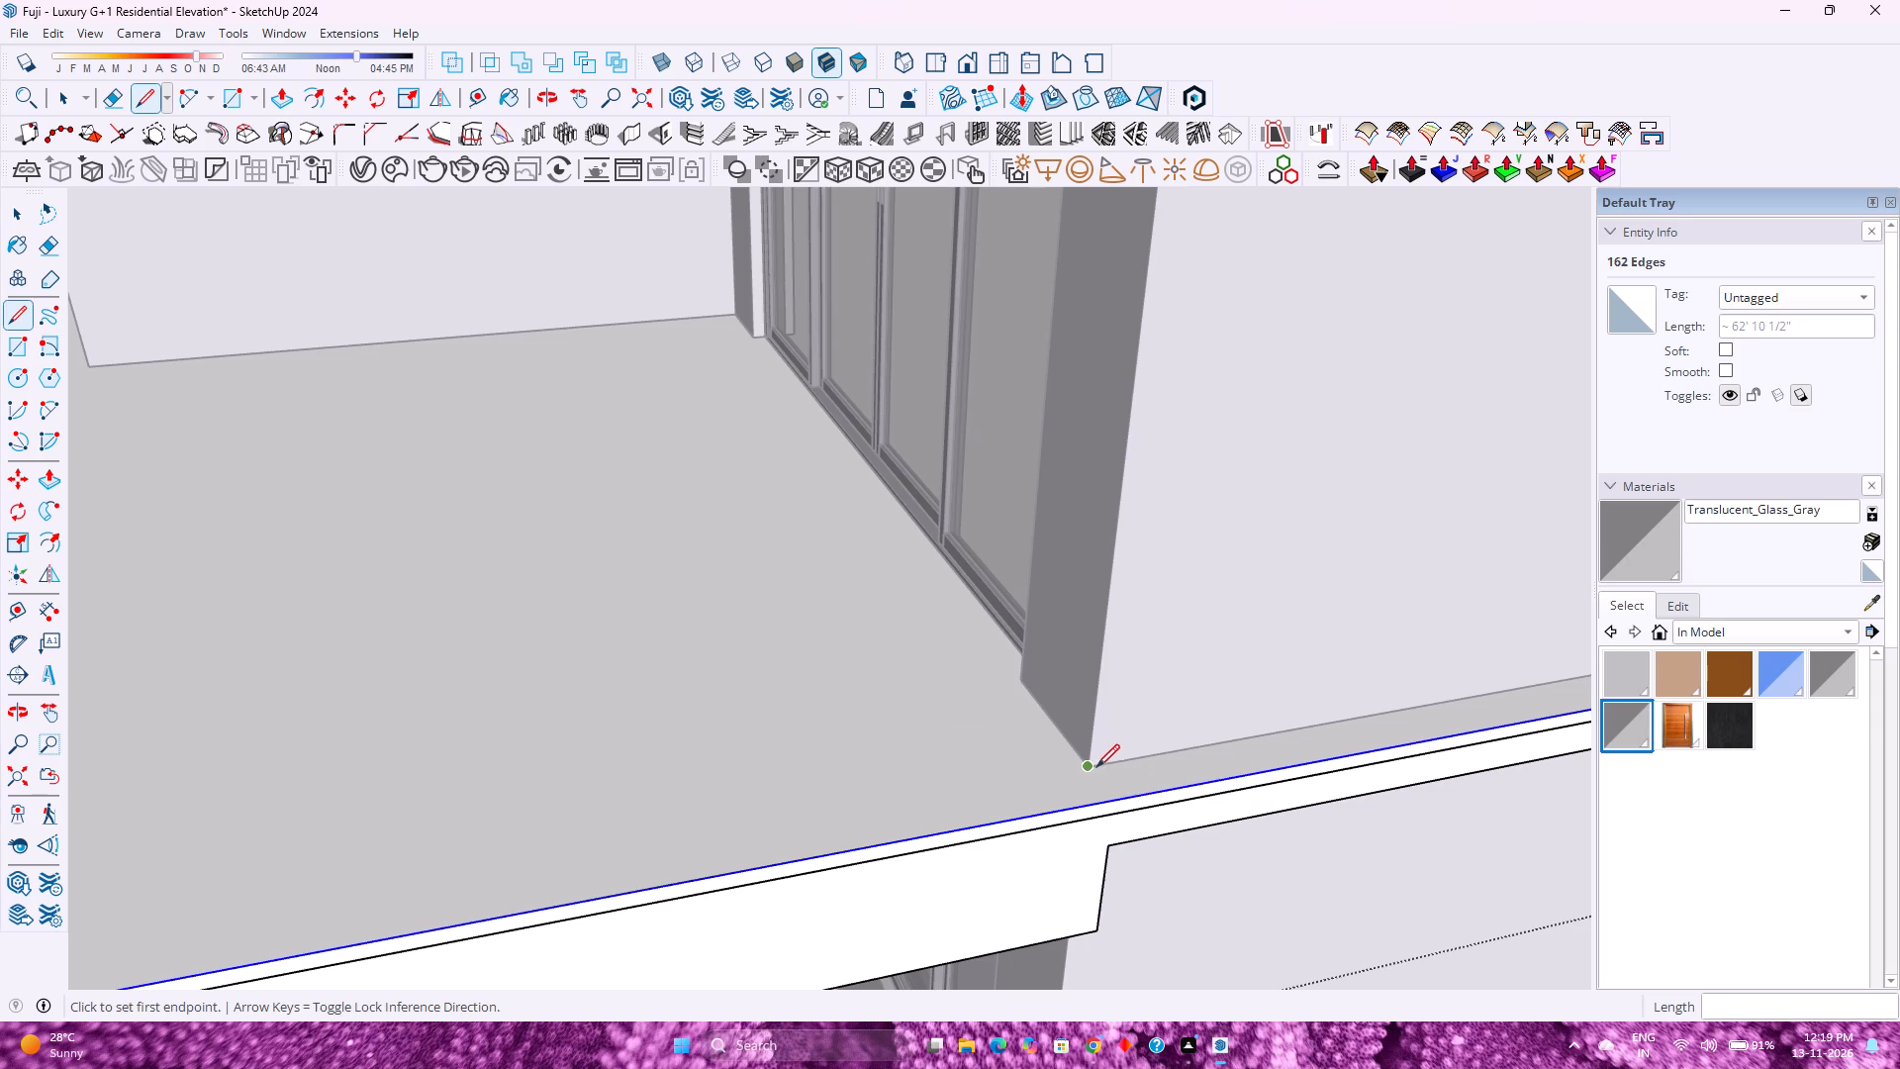
left_click(1119, 806)
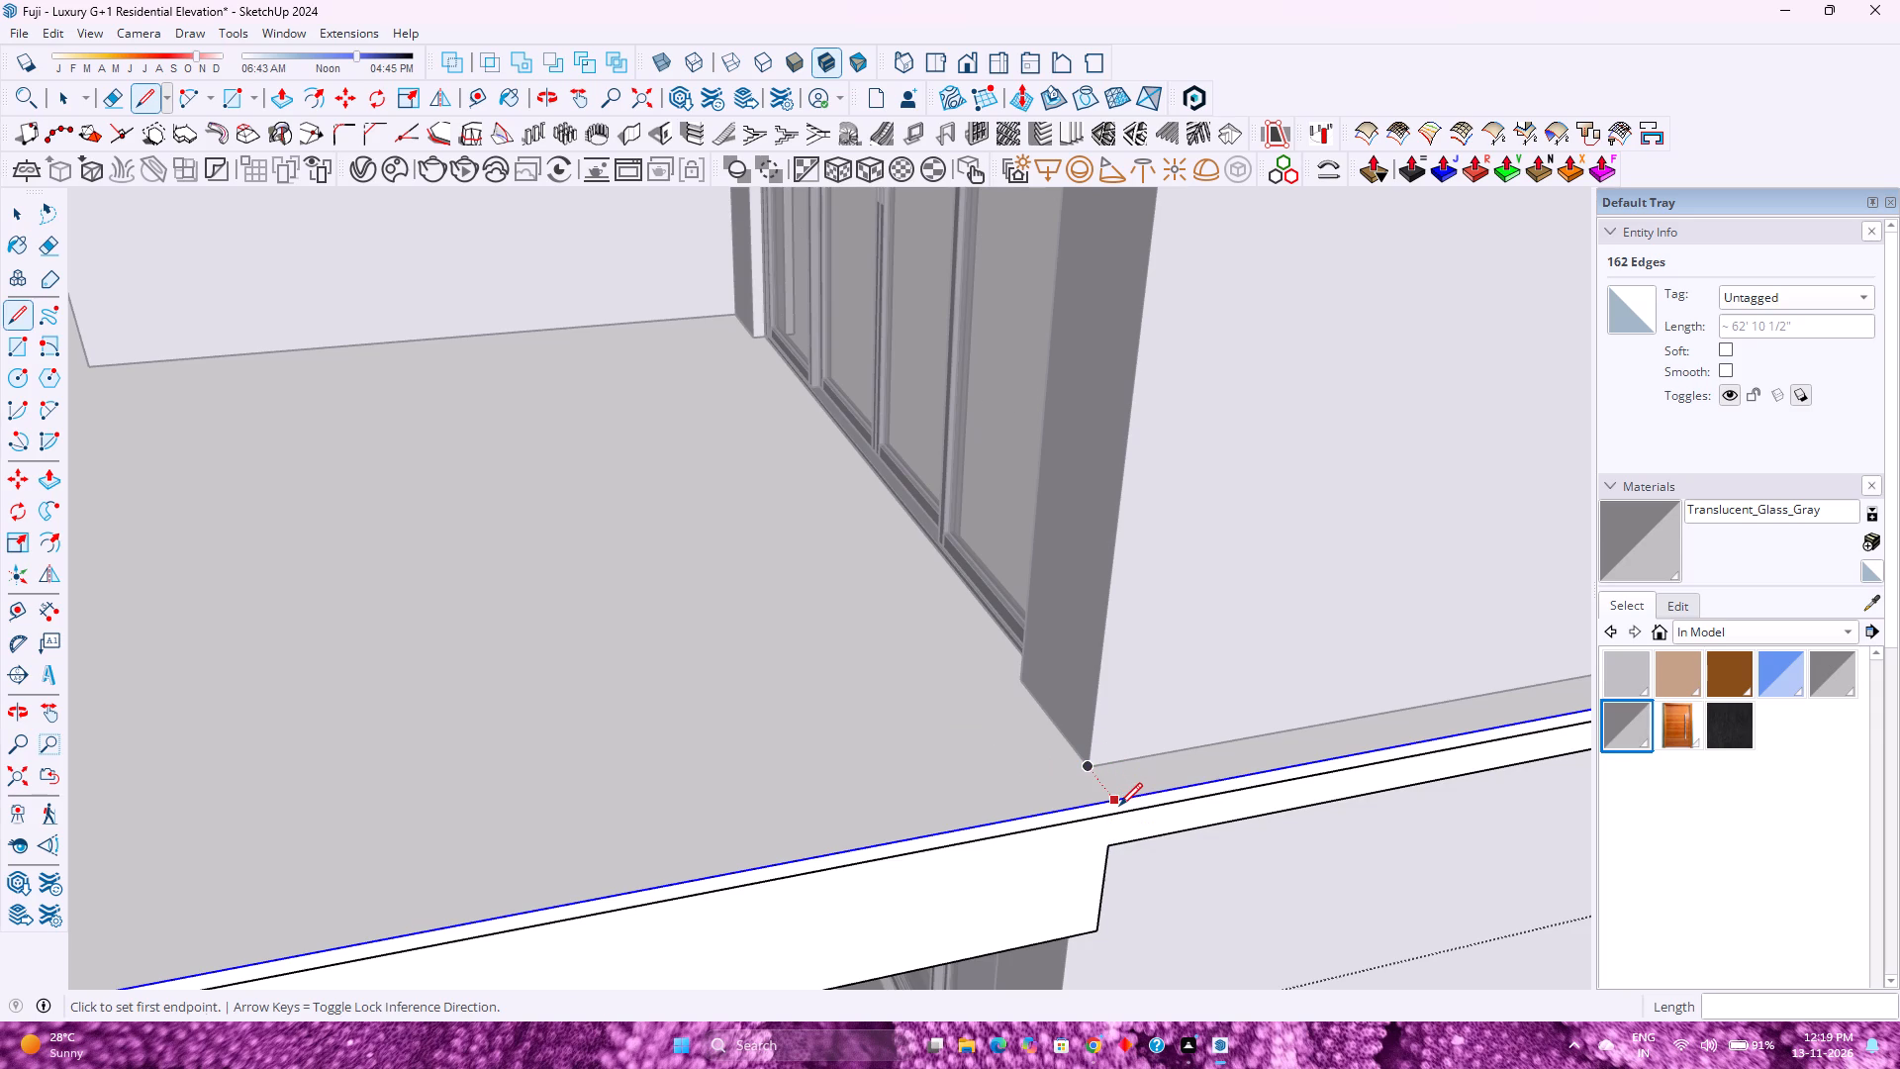
left_click(1124, 811)
scroll(1110, 848, "up", 3)
key("space")
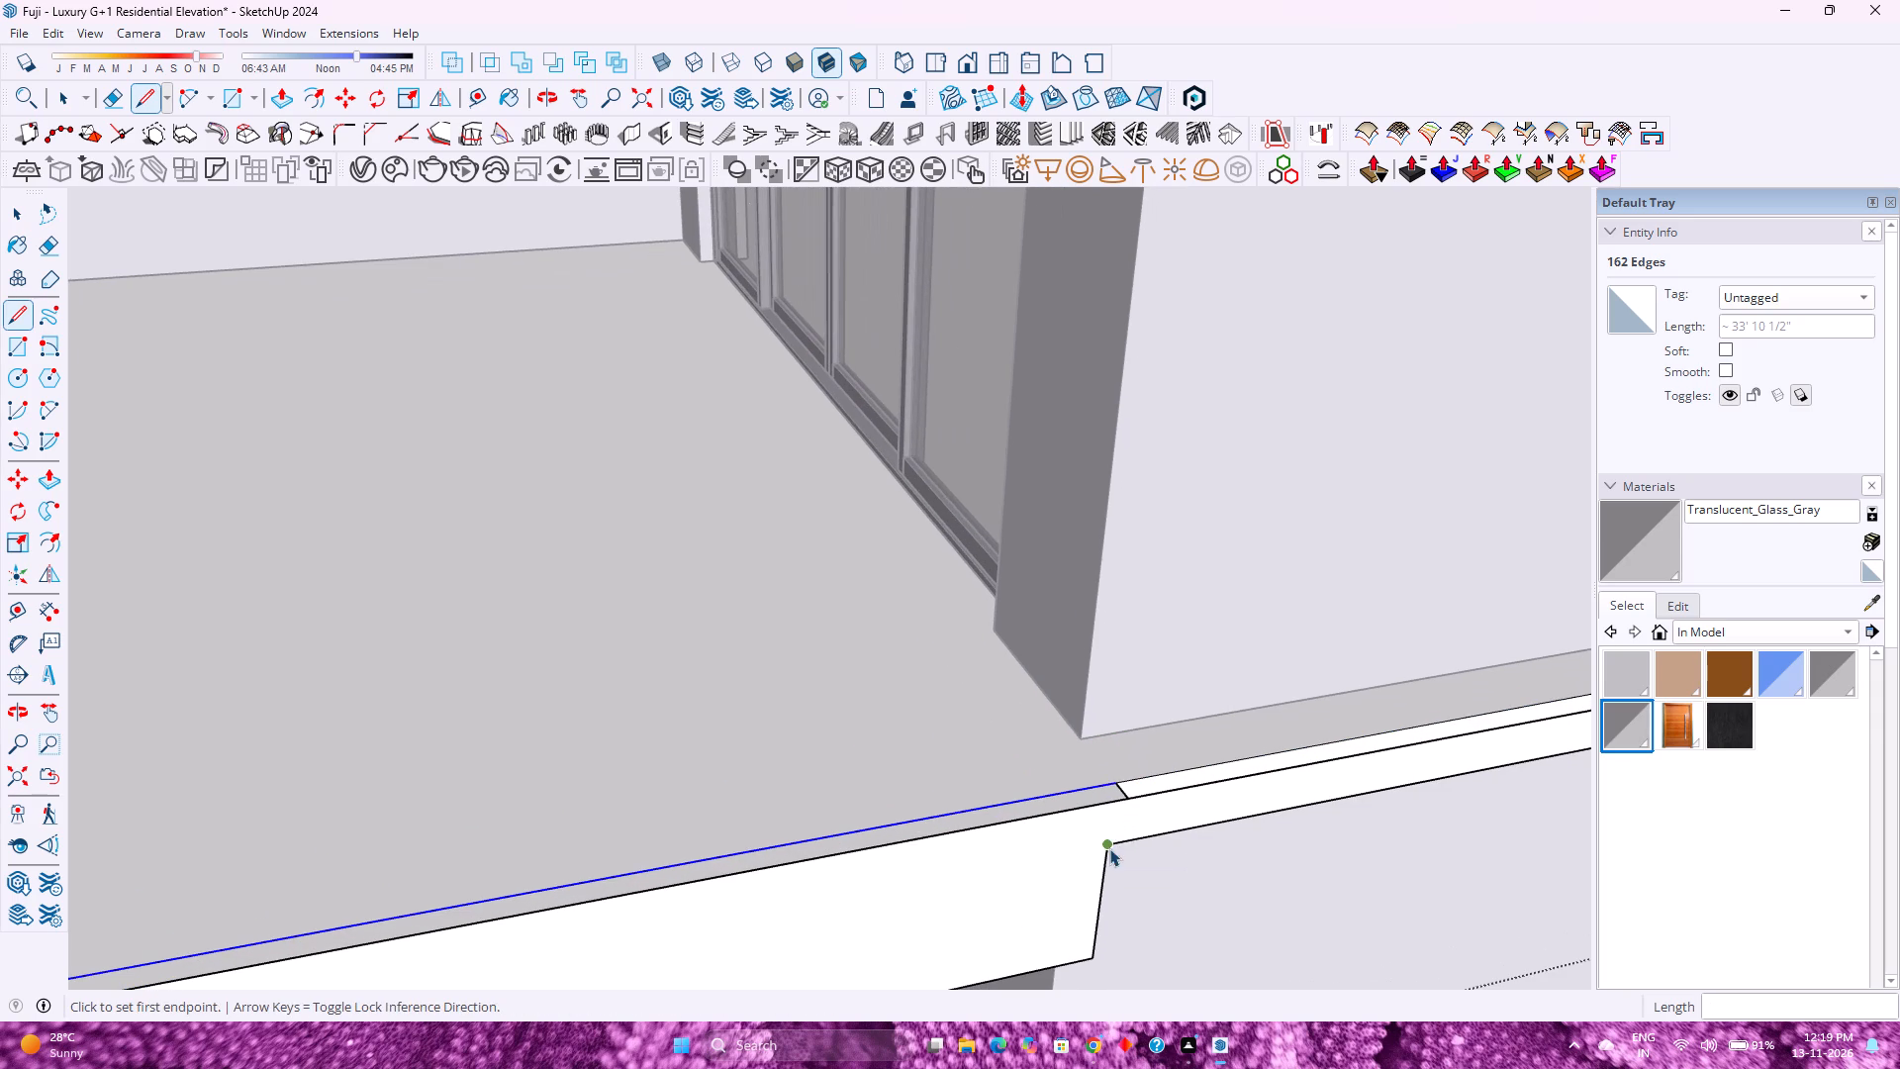
key("e")
left_click(1149, 793)
Push/pull the 2" strip down 1'6" to the underside of the balcony slab.
scroll(1075, 840, "down", 3)
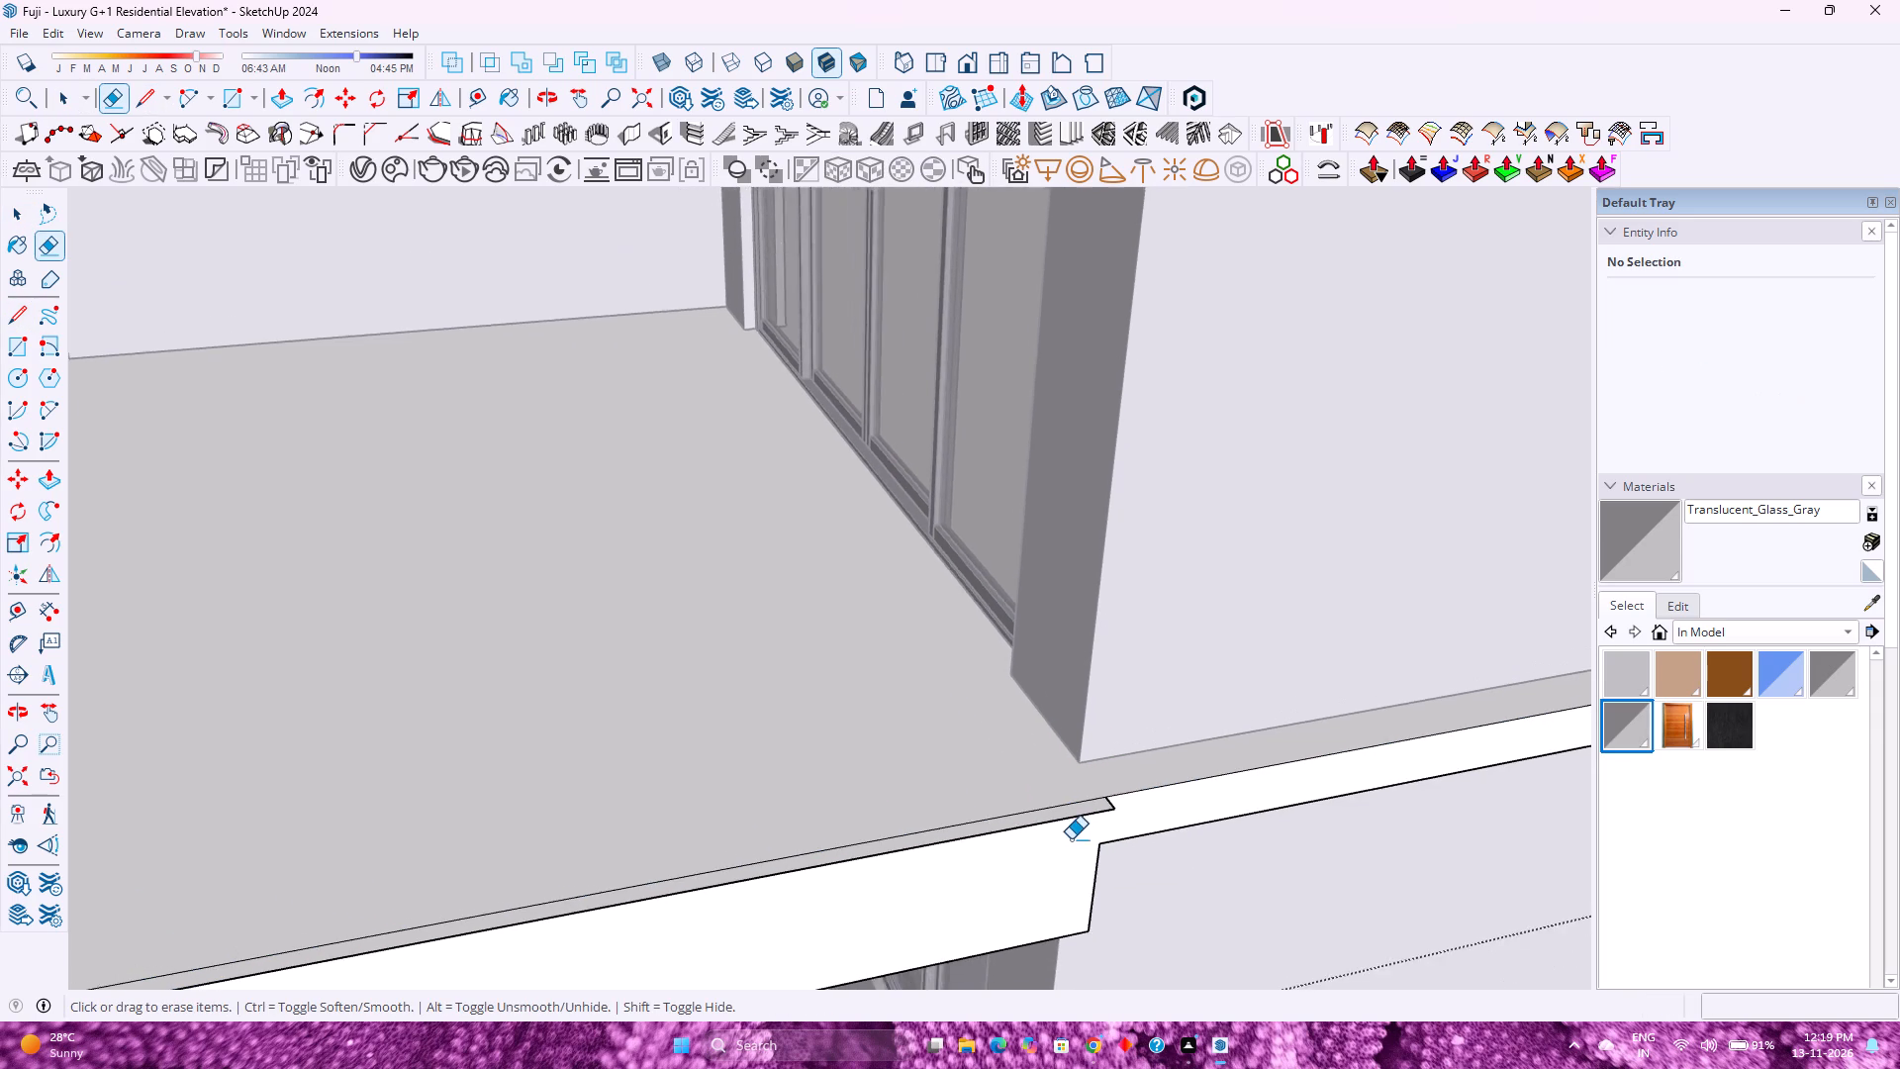
scroll(1071, 839, "down", 8)
key("p")
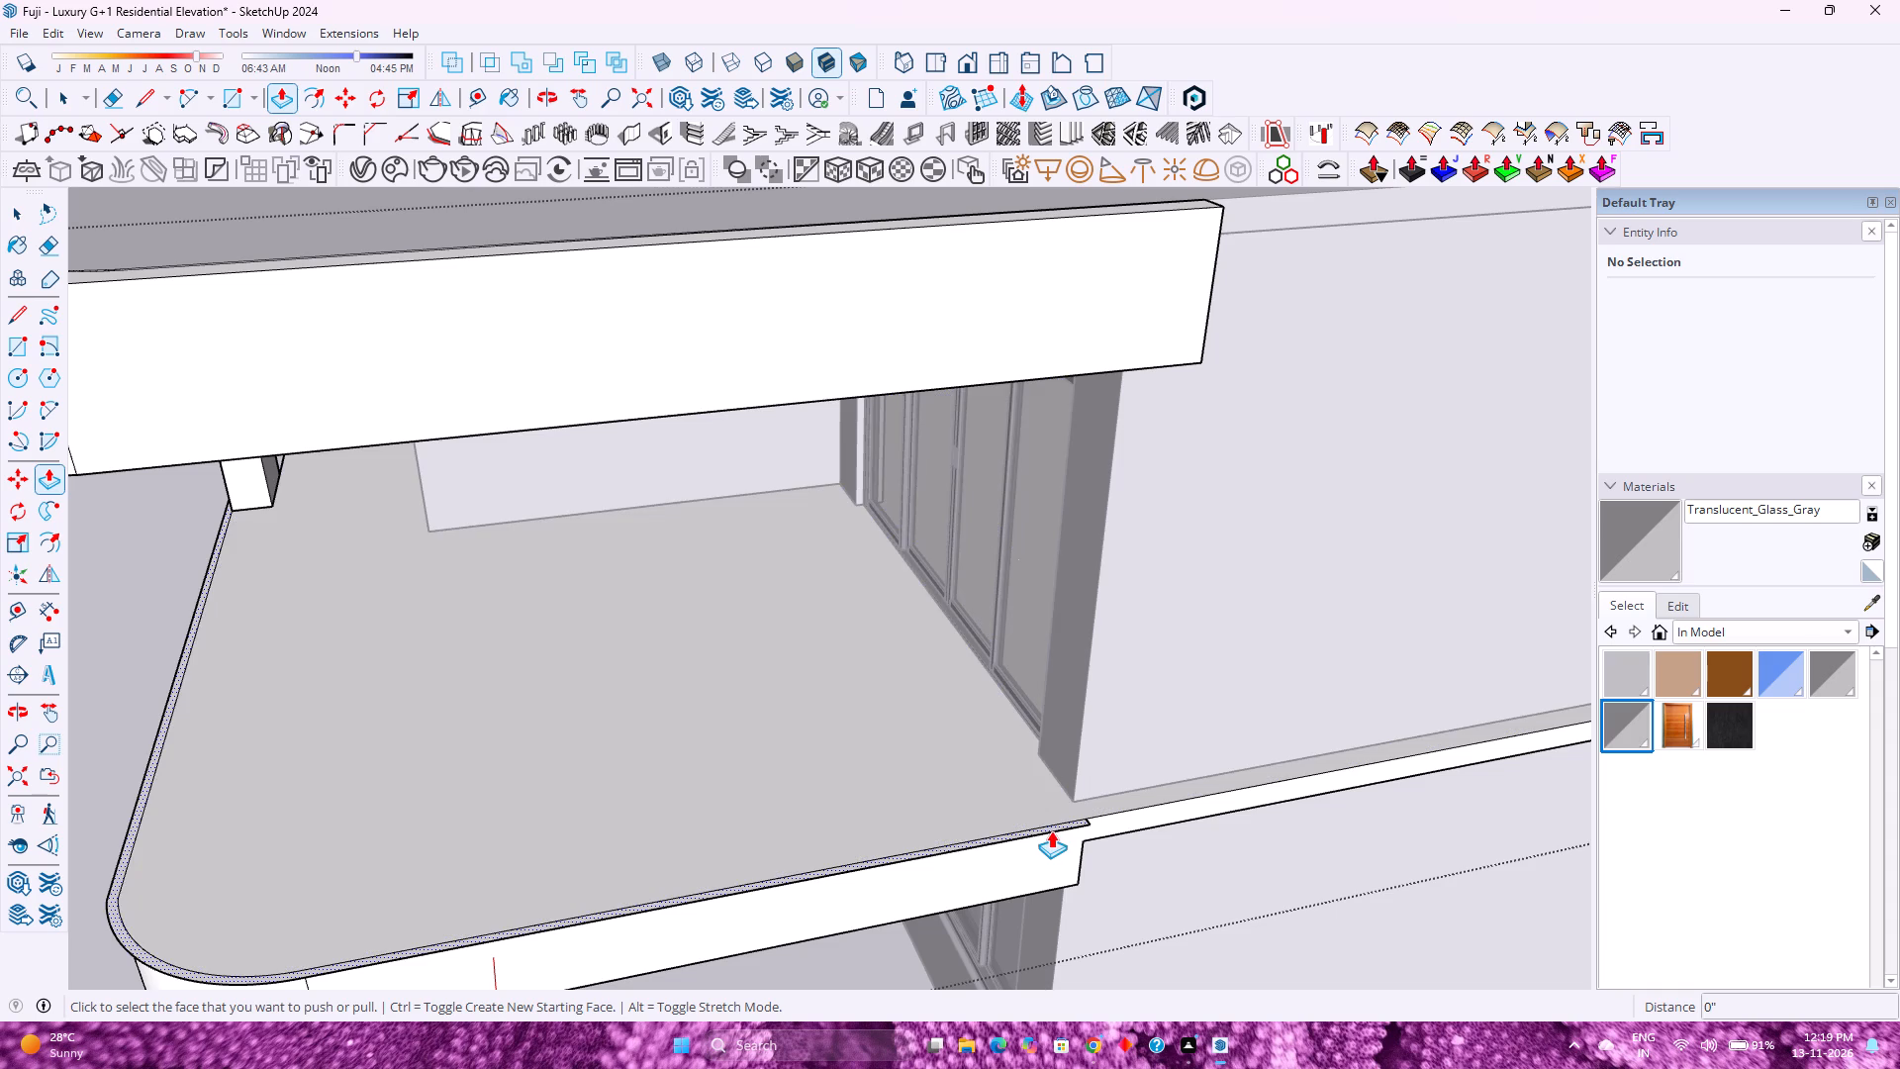
left_click(1051, 830)
middle_click_drag(1056, 888, 776, 764)
middle_click(776, 764)
scroll(795, 771, "down", 2)
middle_click_drag(968, 919, 753, 761)
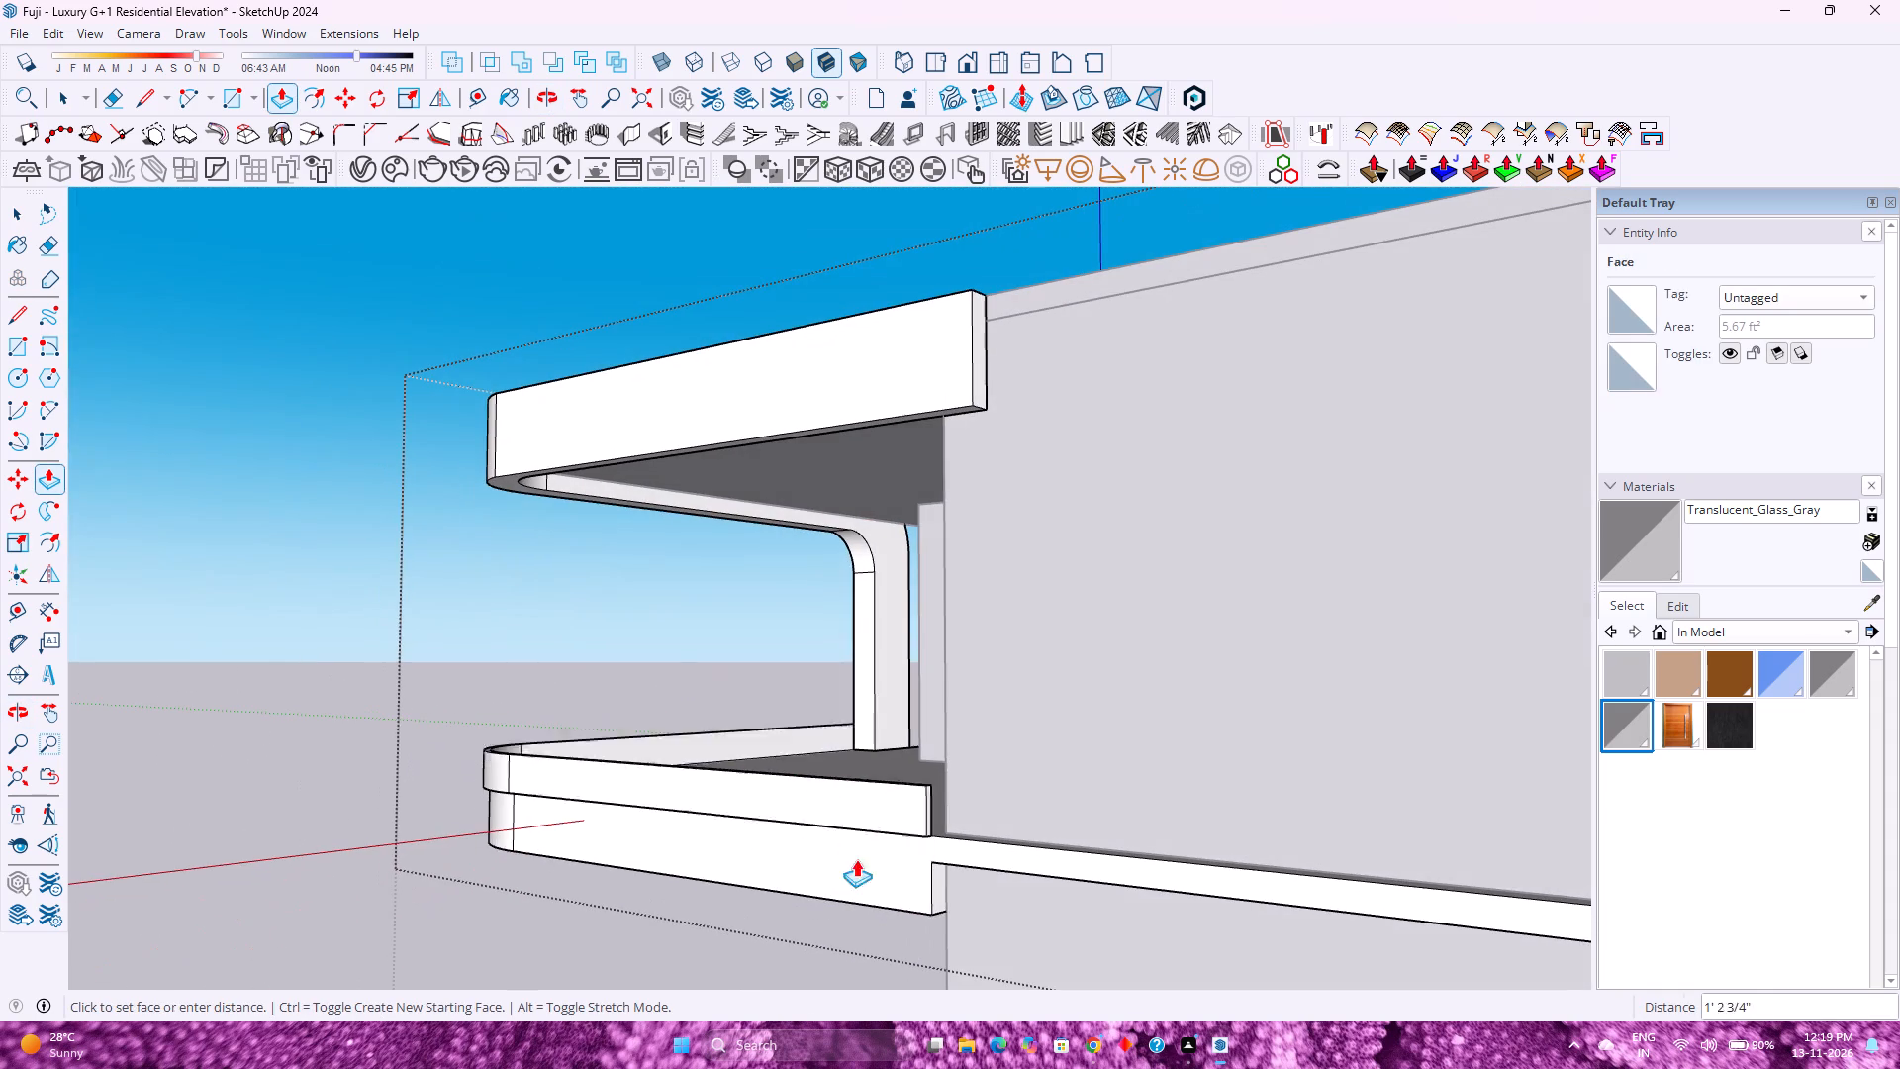
left_click(932, 921)
Erase the seam edges between the added strip and the slab on the end face and along the slab's top, including the rounded corner.
scroll(923, 851, "up", 8)
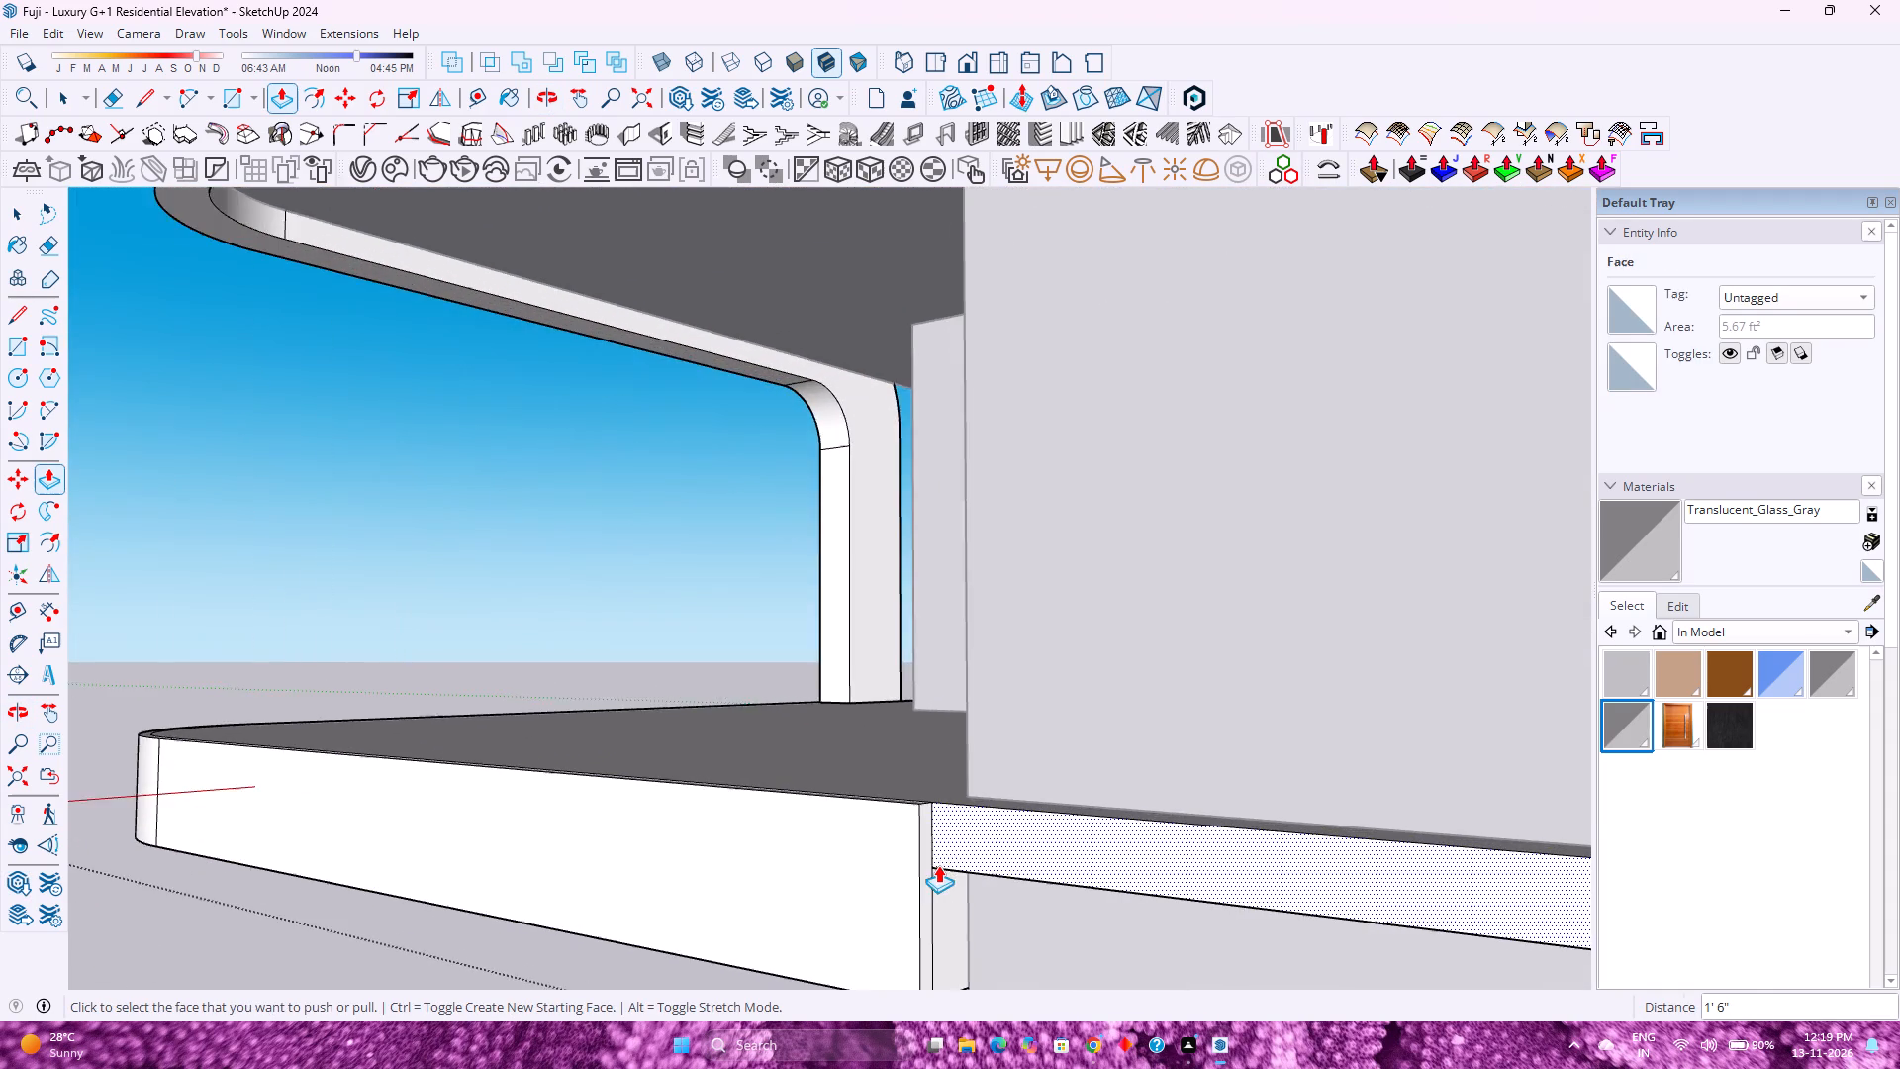
scroll(938, 865, "up", 6)
key("e")
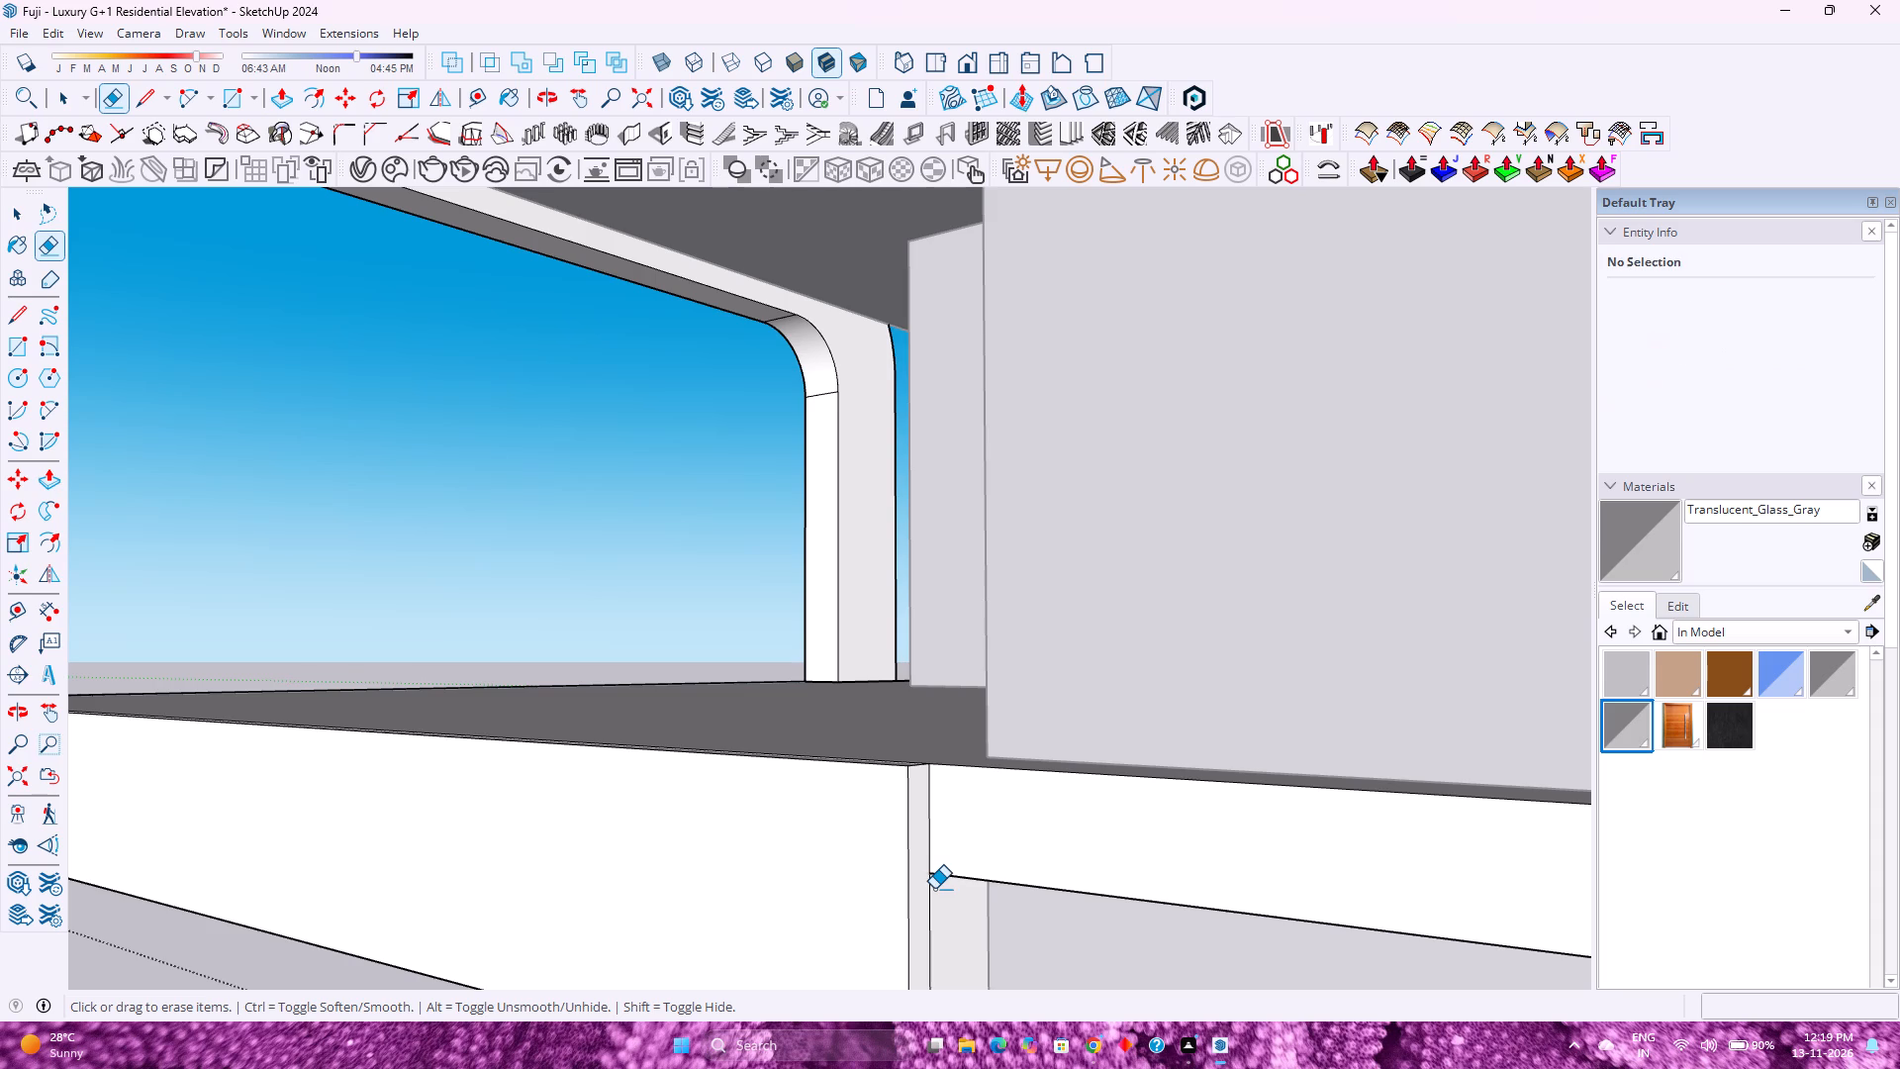
left_click(932, 889)
scroll(935, 878, "down", 1)
middle_click_drag(942, 883, 1115, 981)
middle_click(1115, 981)
scroll(1072, 866, "down", 3)
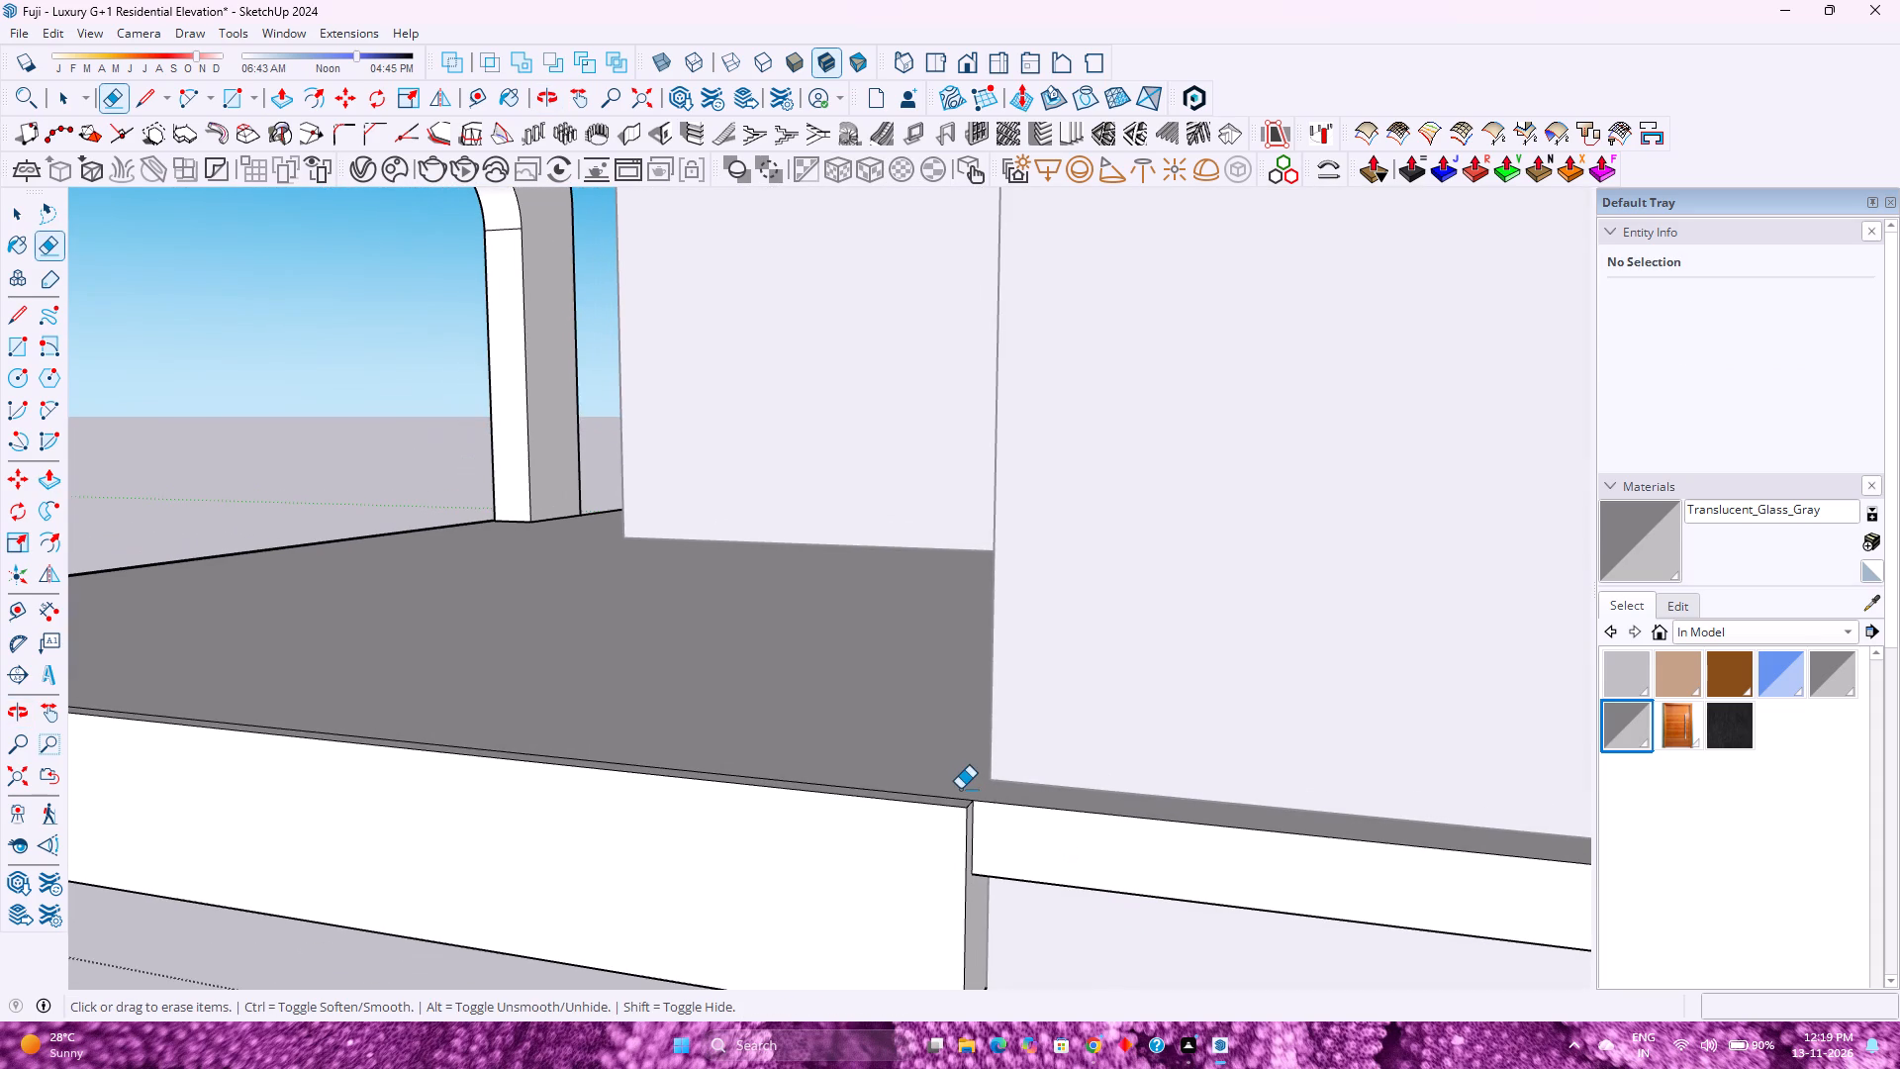
left_click(952, 798)
scroll(945, 795, "down", 7)
middle_click_drag(750, 735, 1149, 927, "shift")
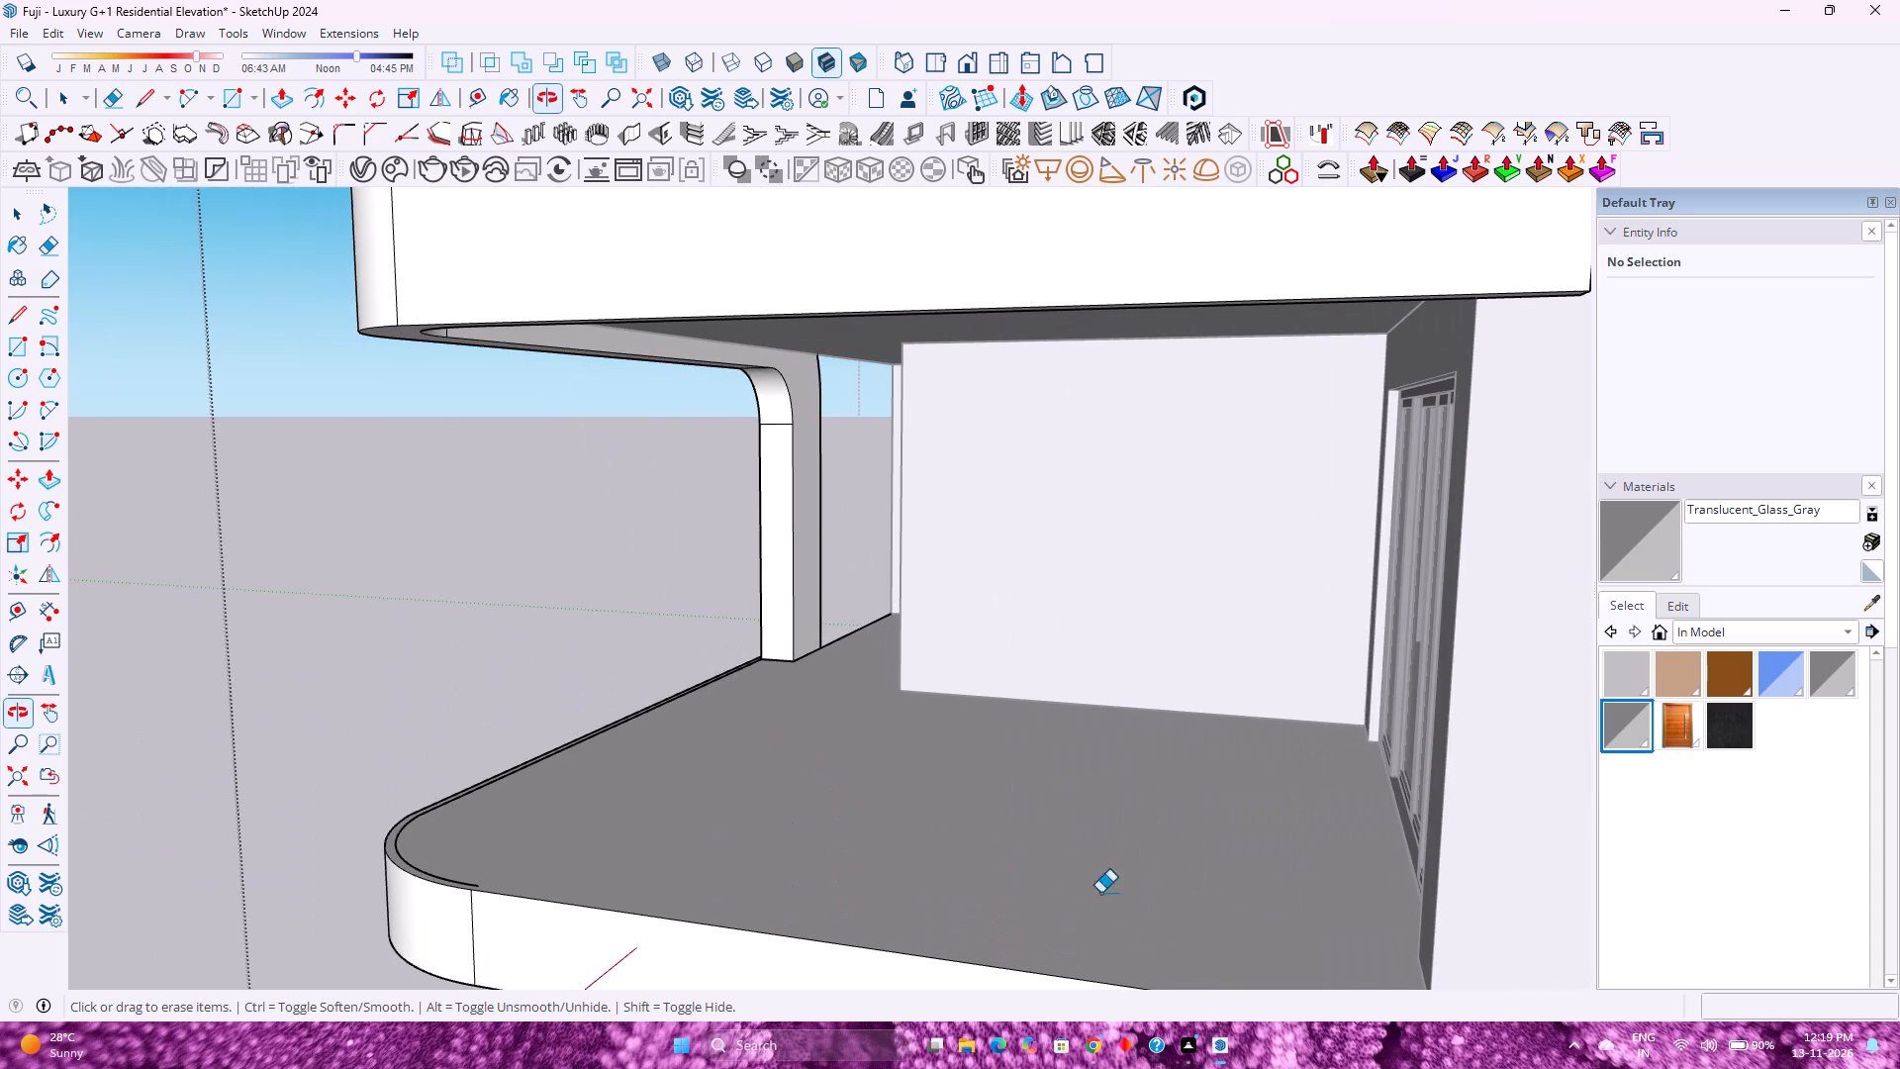
scroll(411, 850, "up", 3)
left_click_drag(402, 854, 402, 863)
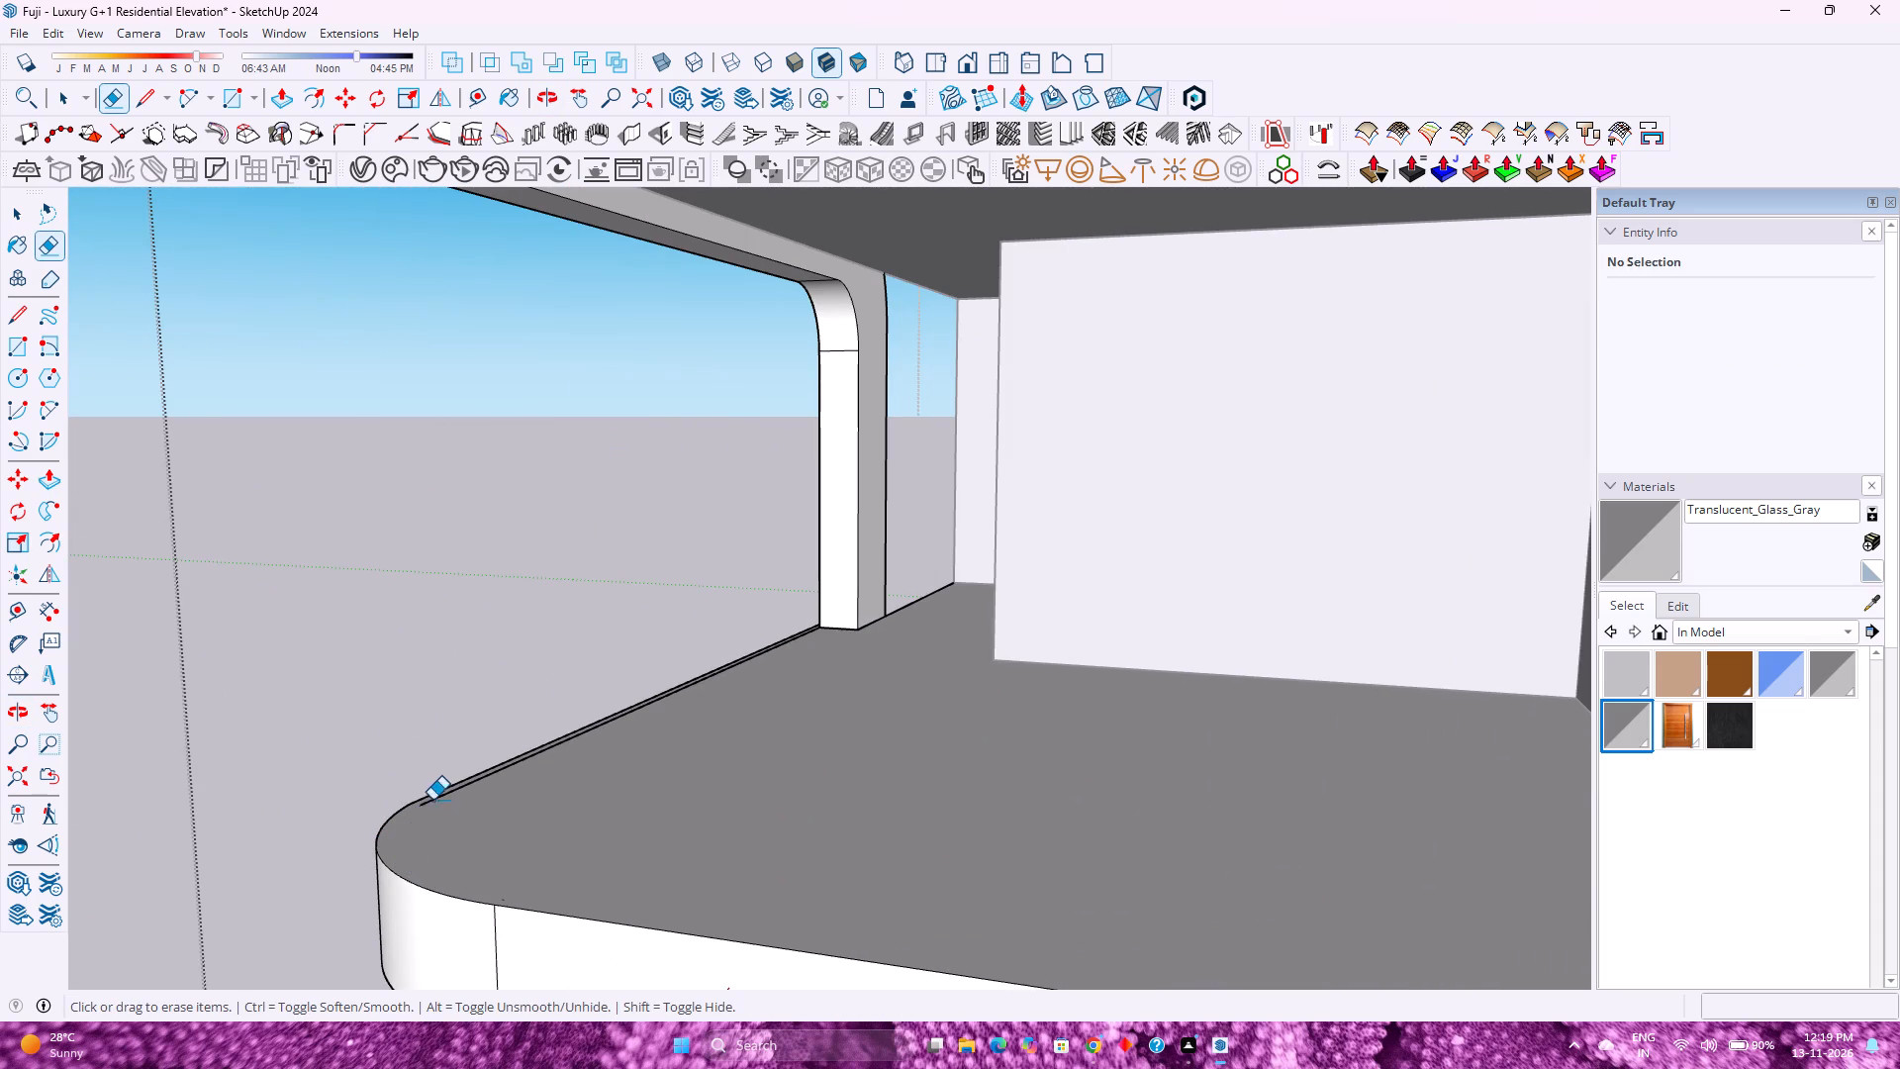
left_click(436, 799)
Examine the thickened balcony slab edge and its junction with the façade frame from around the building's front corner.
scroll(407, 804, "up", 3)
middle_click_drag(558, 854, 821, 859)
scroll(842, 856, "down", 9)
middle_click_drag(735, 831, 1048, 773)
middle_click(1048, 773)
scroll(1045, 768, "down", 4)
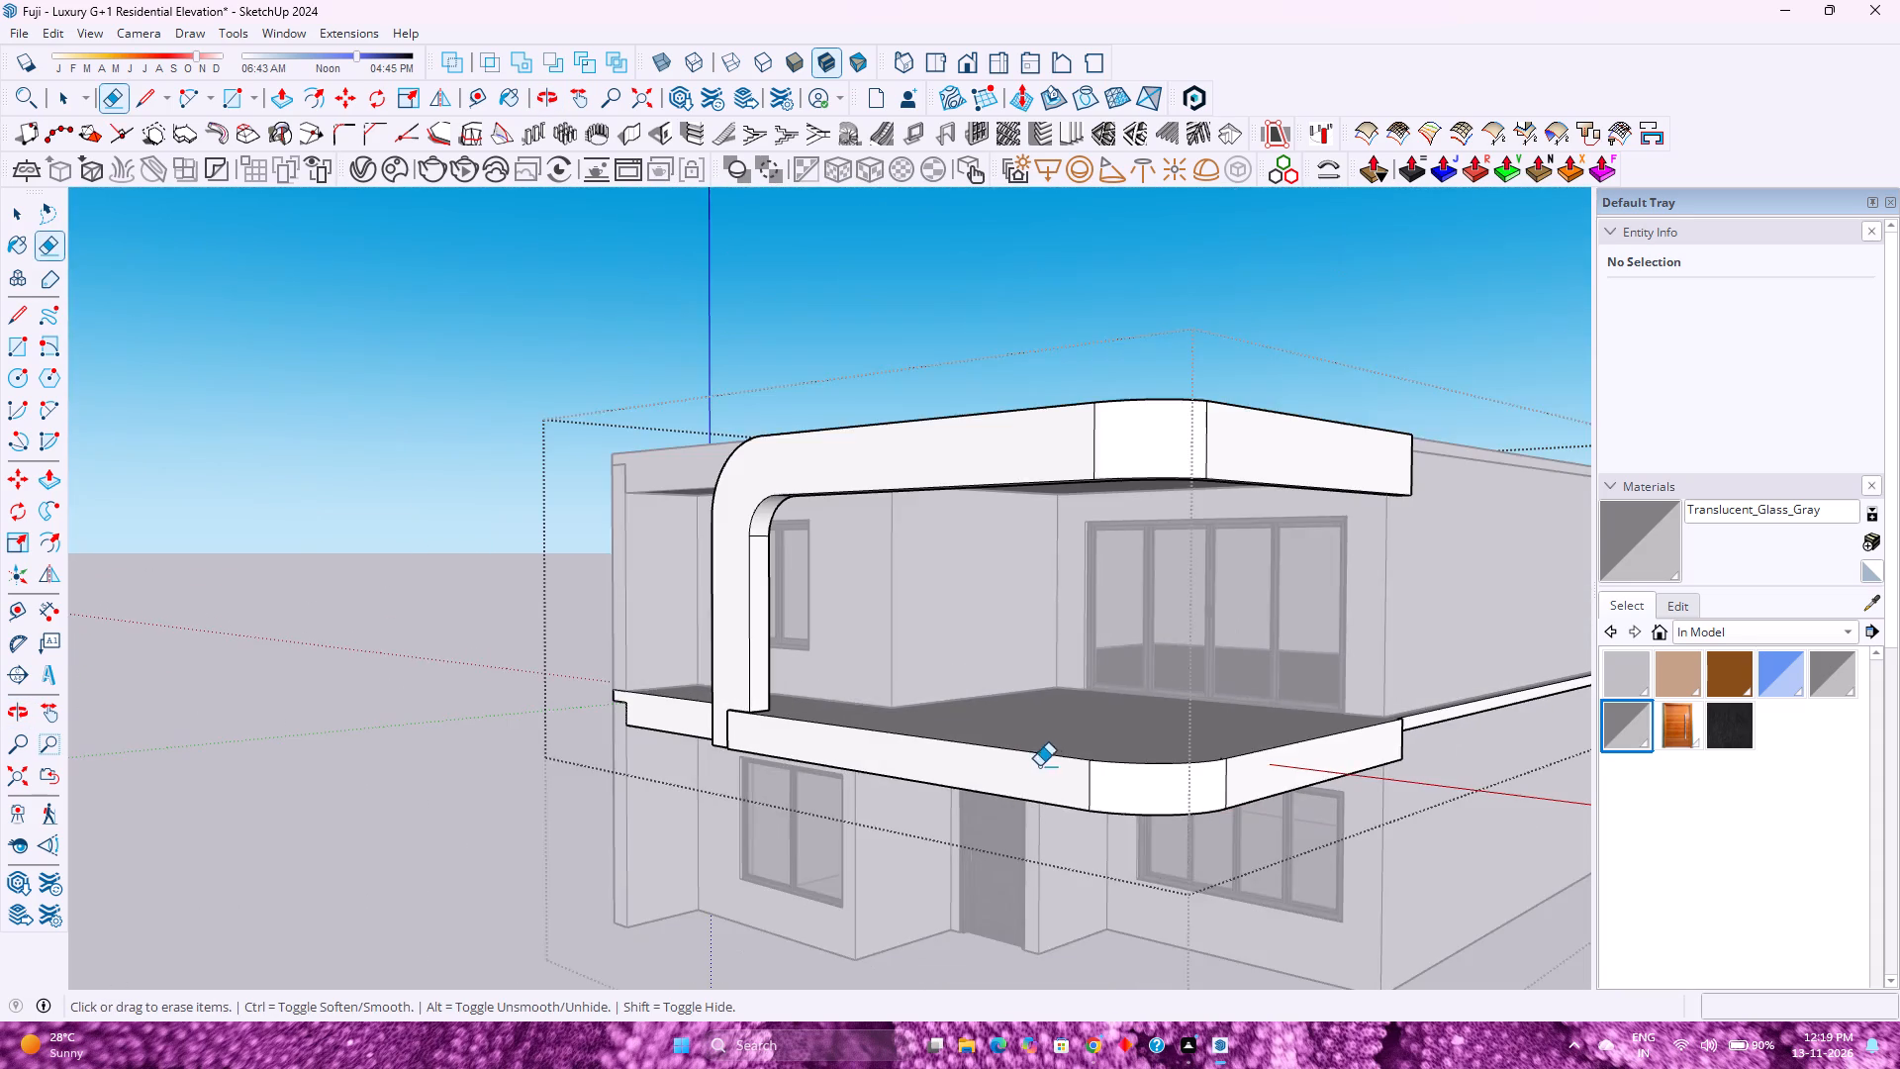
middle_click_drag(805, 796, 738, 803)
scroll(735, 793, "down", 3)
middle_click_drag(932, 775, 775, 851, "shift")
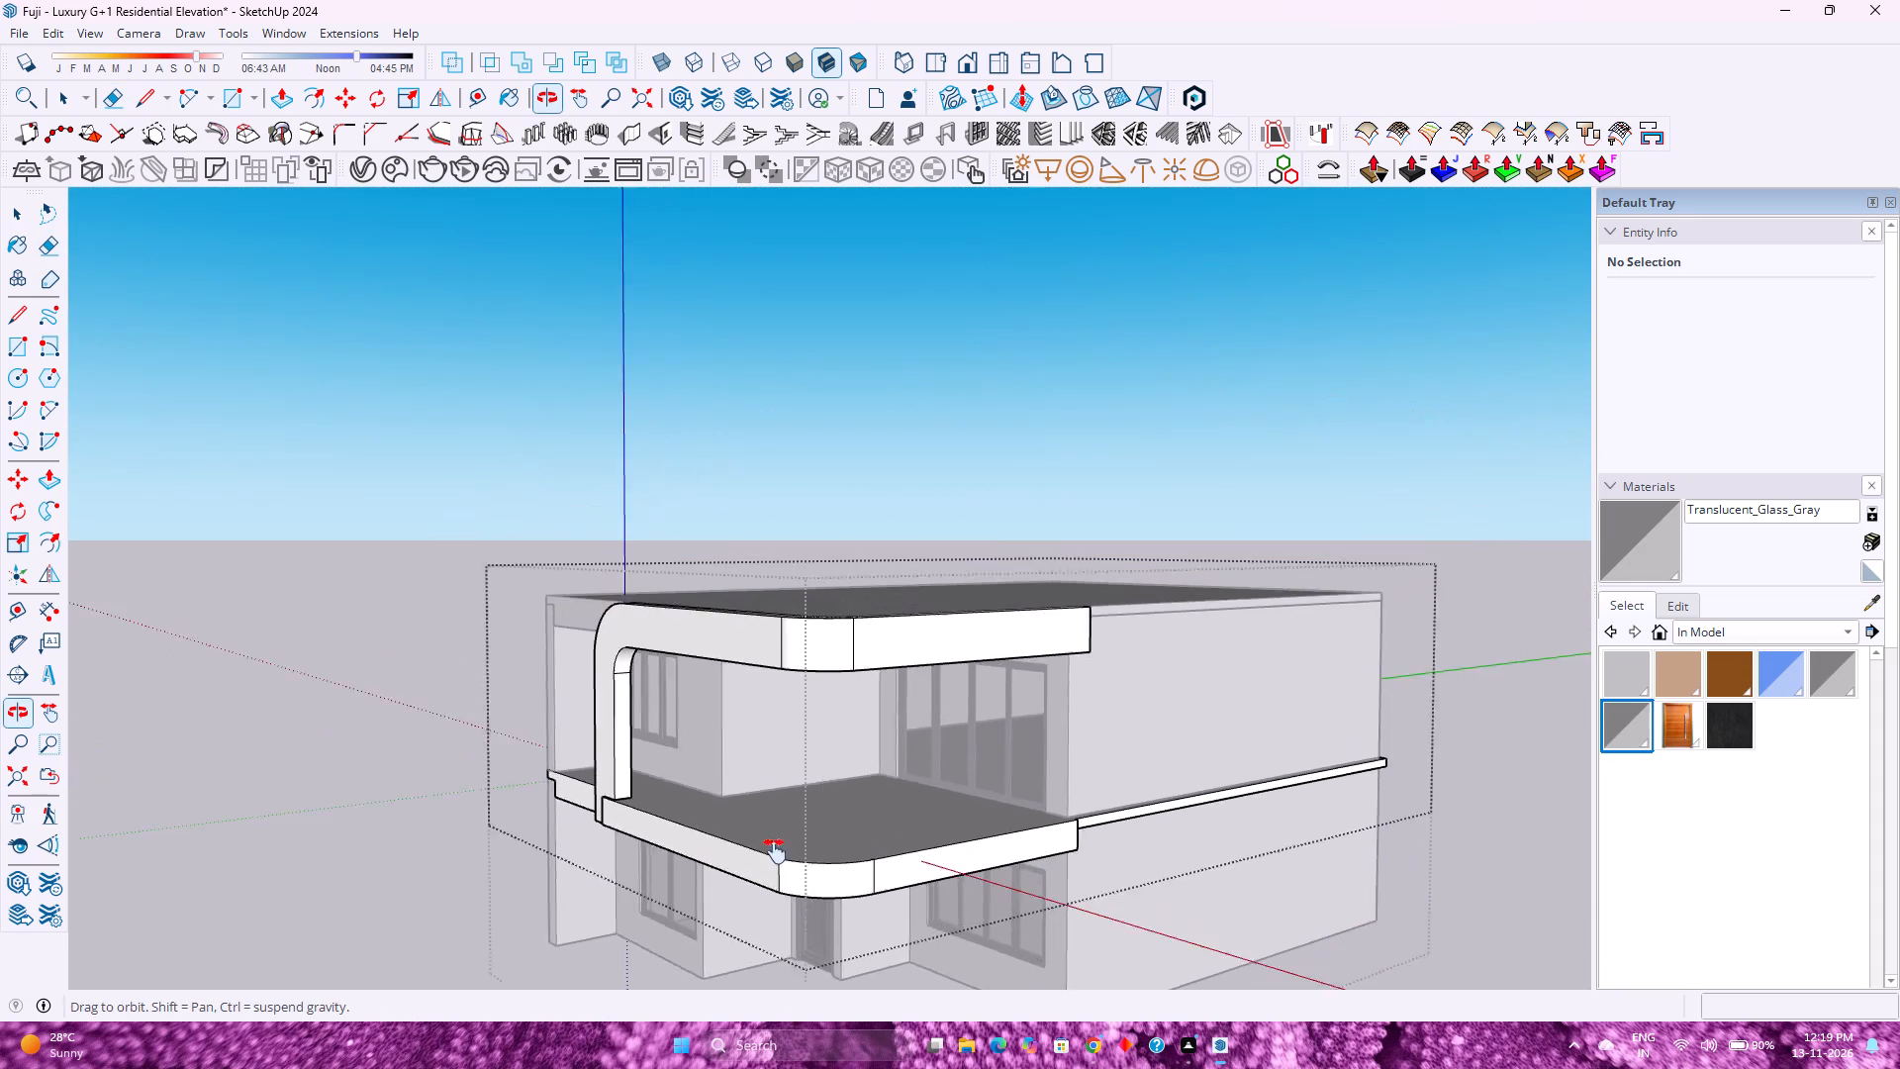
Push/pull the narrow slab-edge strip along the side wall 6" inward, flush with the wall face.
middle_click_drag(775, 851, 754, 729, "shift")
key("space")
key("p")
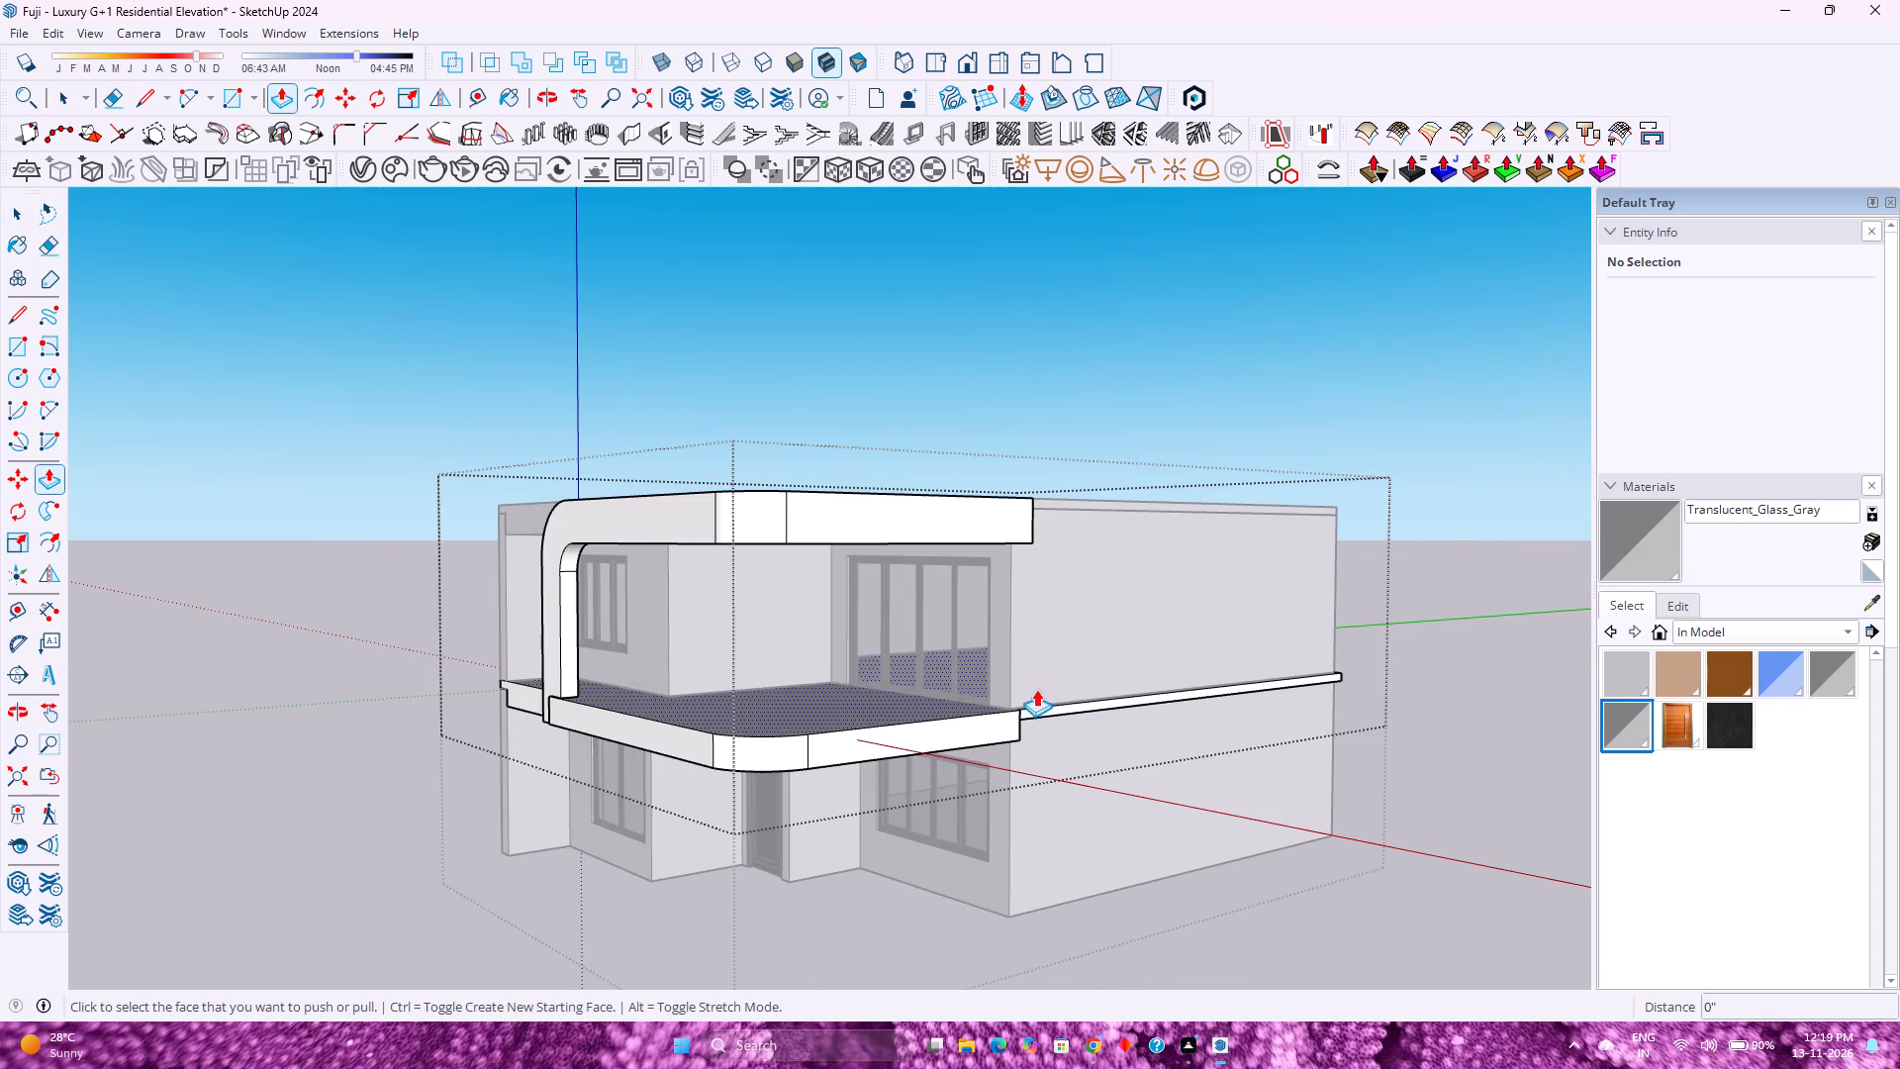
scroll(1120, 713, "up", 7)
left_click(1043, 708)
left_click(1025, 682)
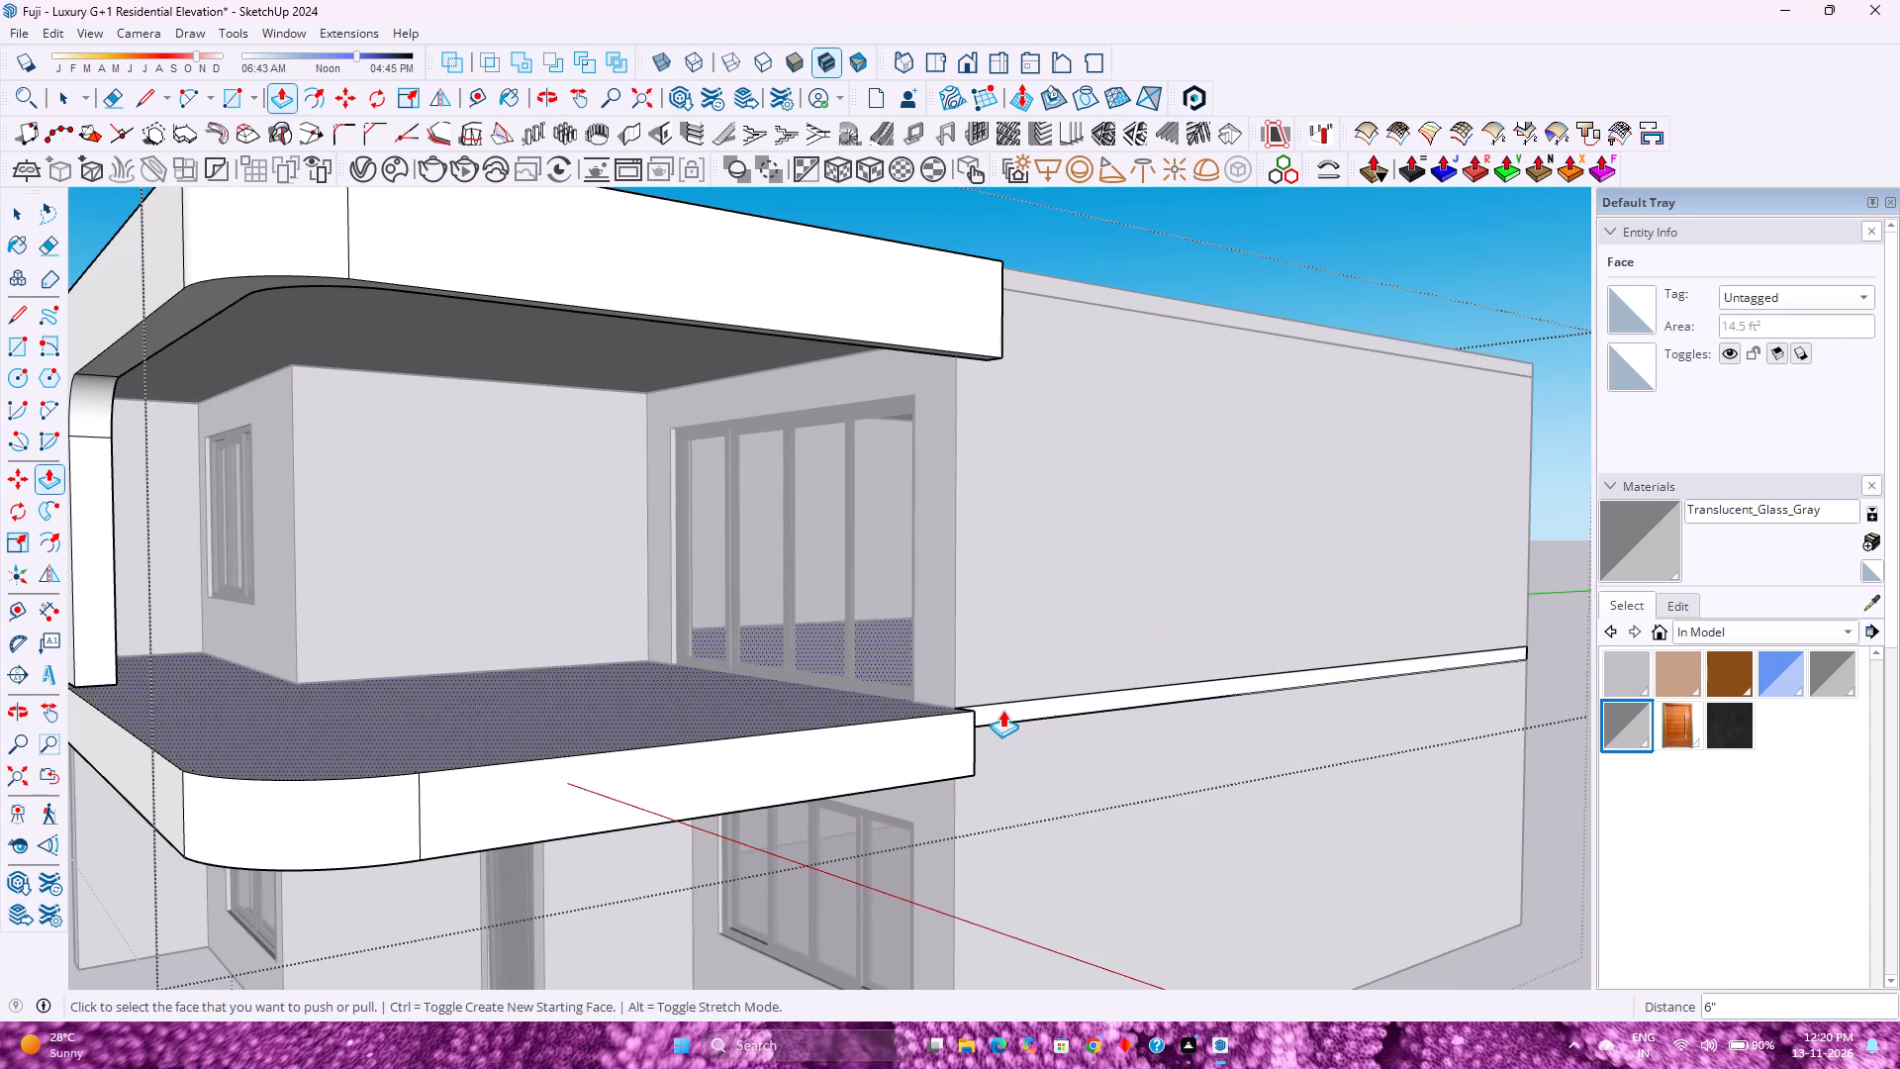
Hide the top face of the balcony slab to expose its interior.
middle_click_drag(1002, 710, 458, 808)
middle_click(454, 808)
scroll(376, 795, "up", 4)
middle_click_drag(376, 794, 883, 772)
middle_click_drag(902, 769, 942, 764)
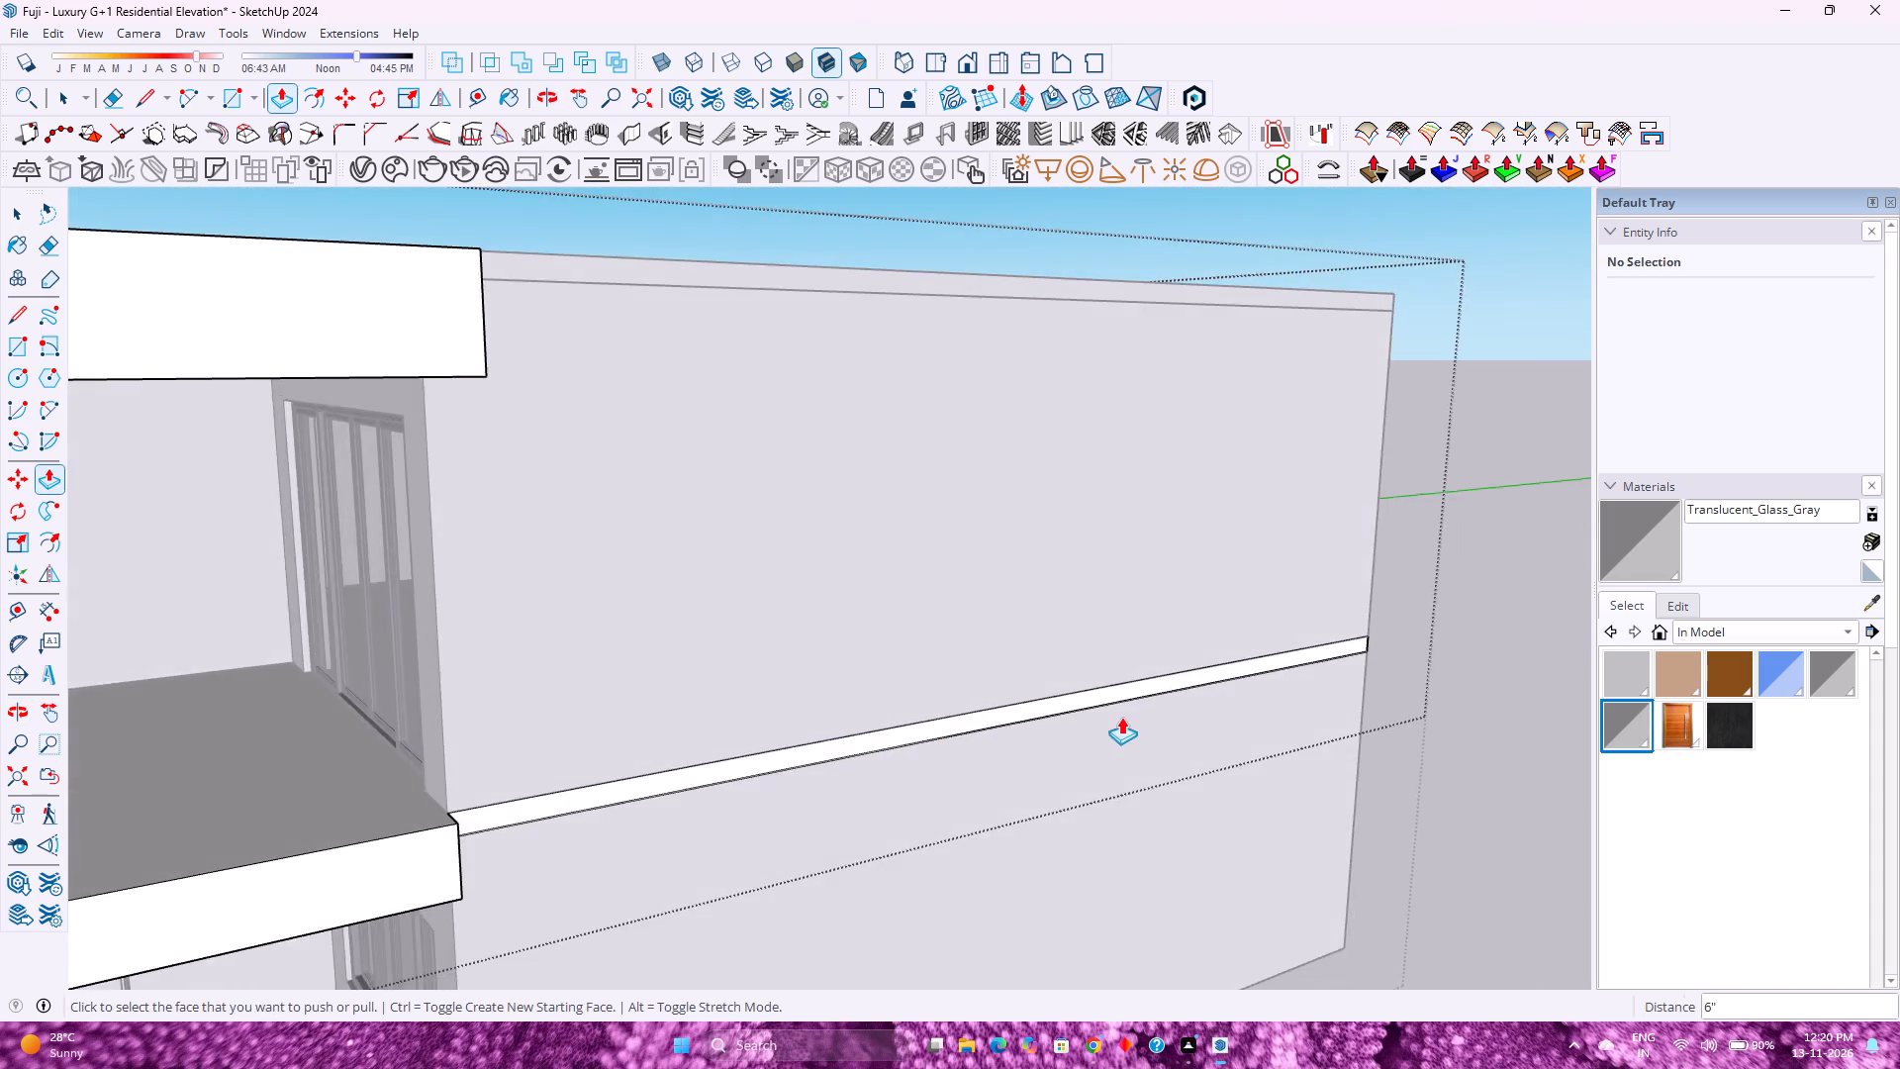
scroll(1120, 716, "down", 8)
middle_click_drag(591, 795, 1107, 767)
key("space")
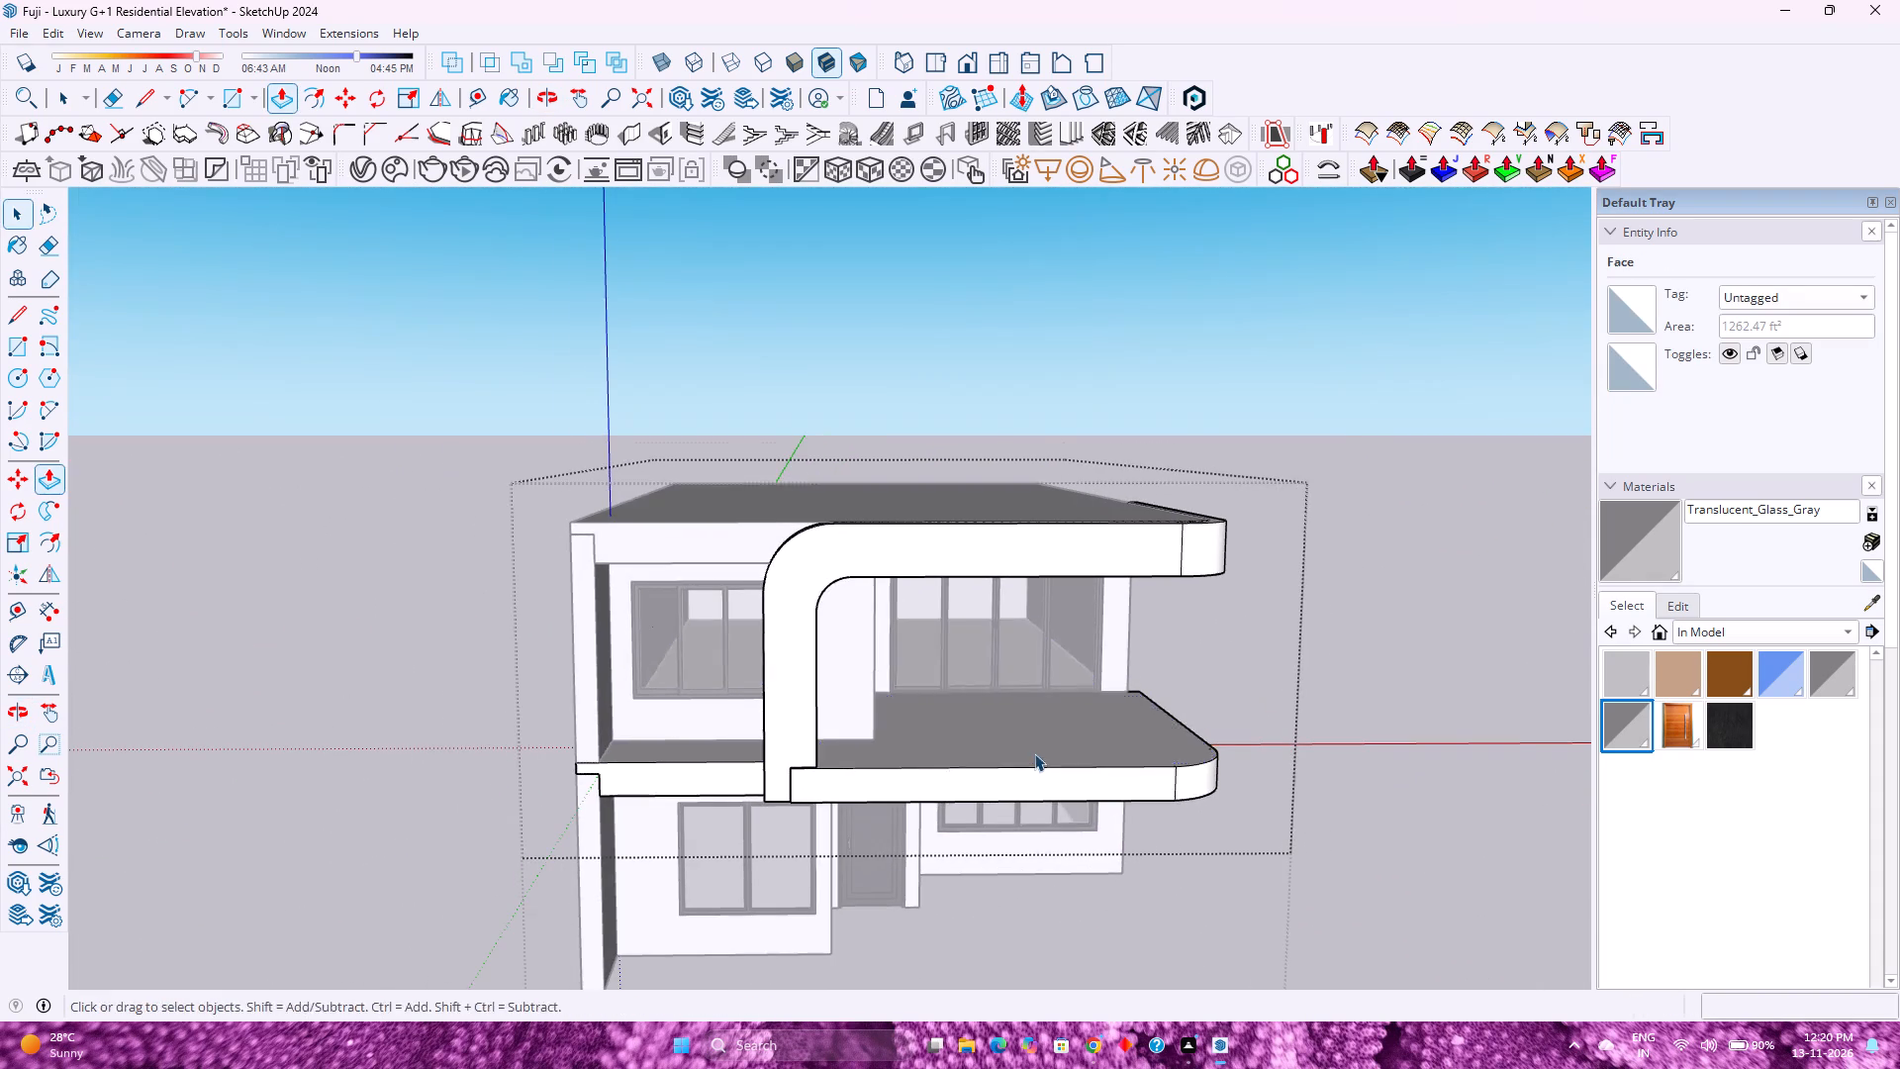
scroll(1034, 753, "up", 2)
middle_click_drag(1034, 753, 1012, 840)
left_click(1010, 837)
right_click(1008, 837)
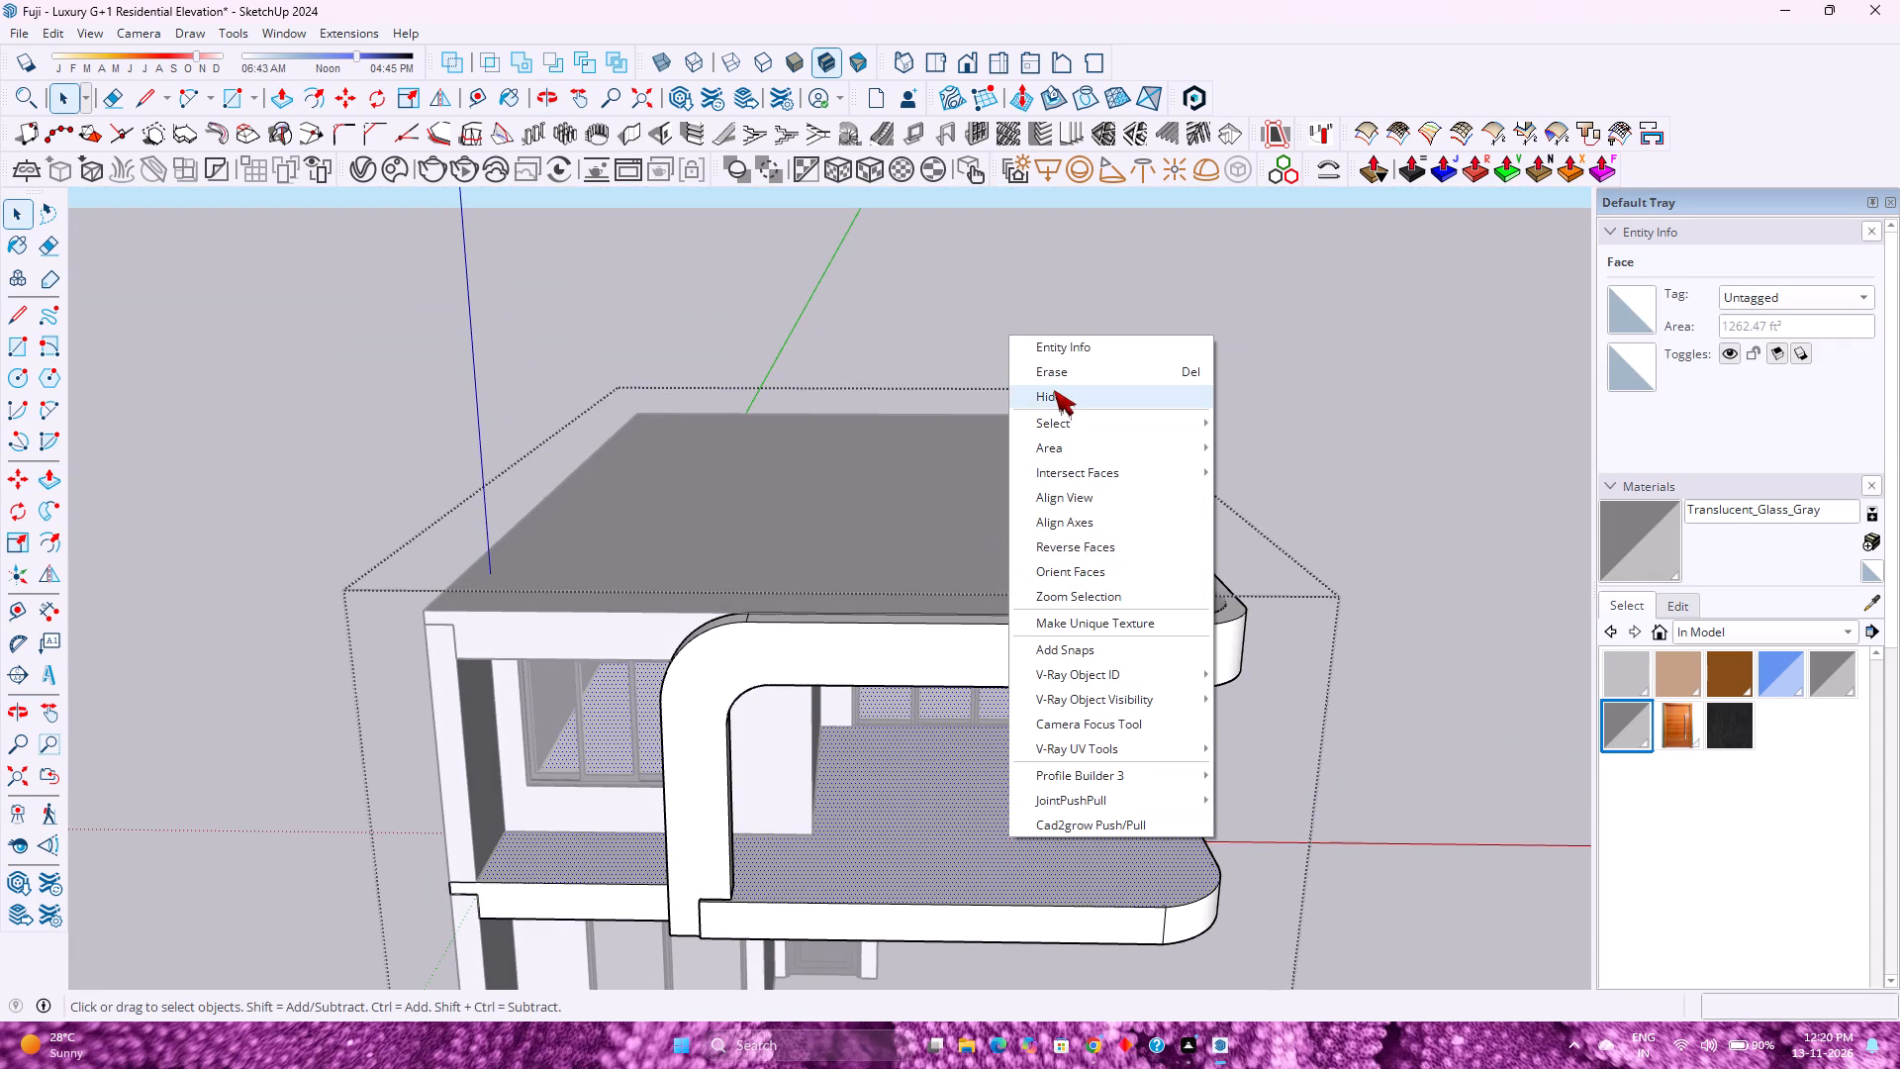
left_click(1054, 390)
Delete the two stray short edges inside the balcony slab's rounded corner.
scroll(1139, 911, "up", 5)
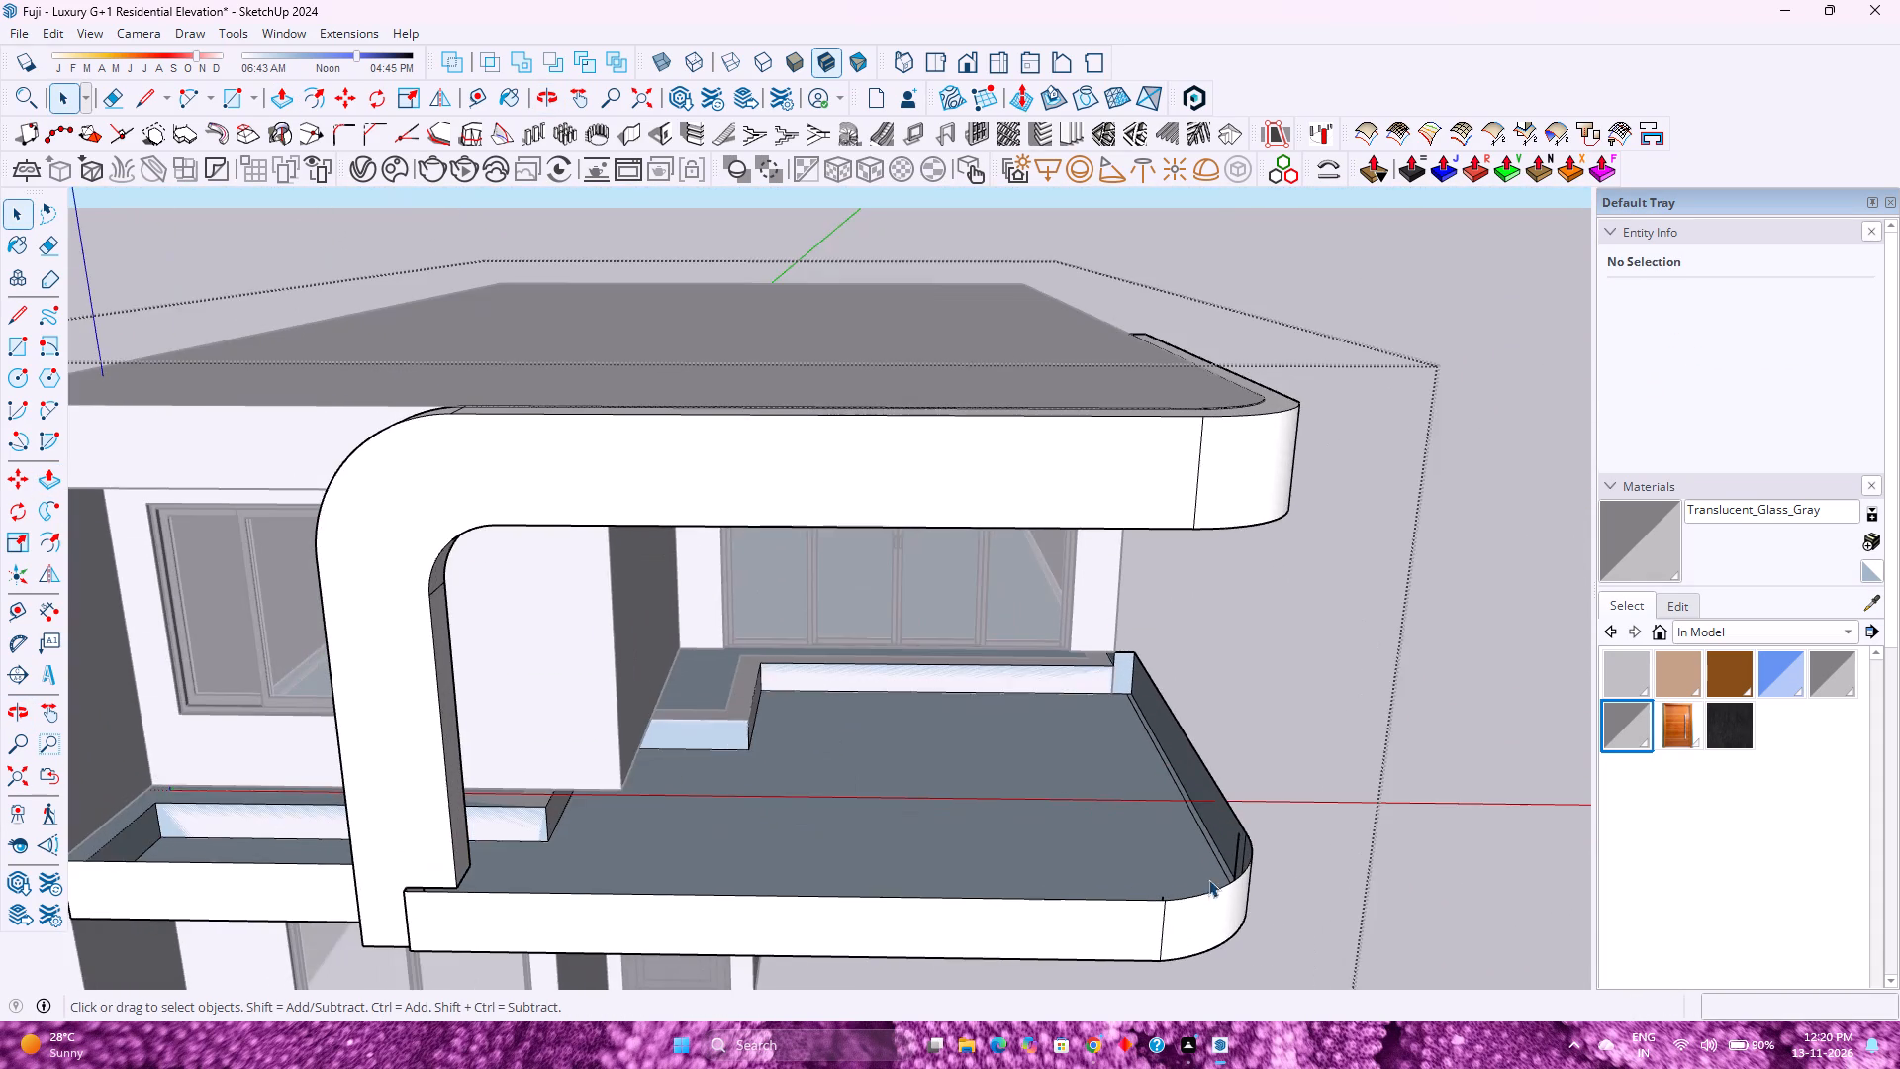
middle_click_drag(1215, 872, 1300, 955)
scroll(1142, 730, "up", 5)
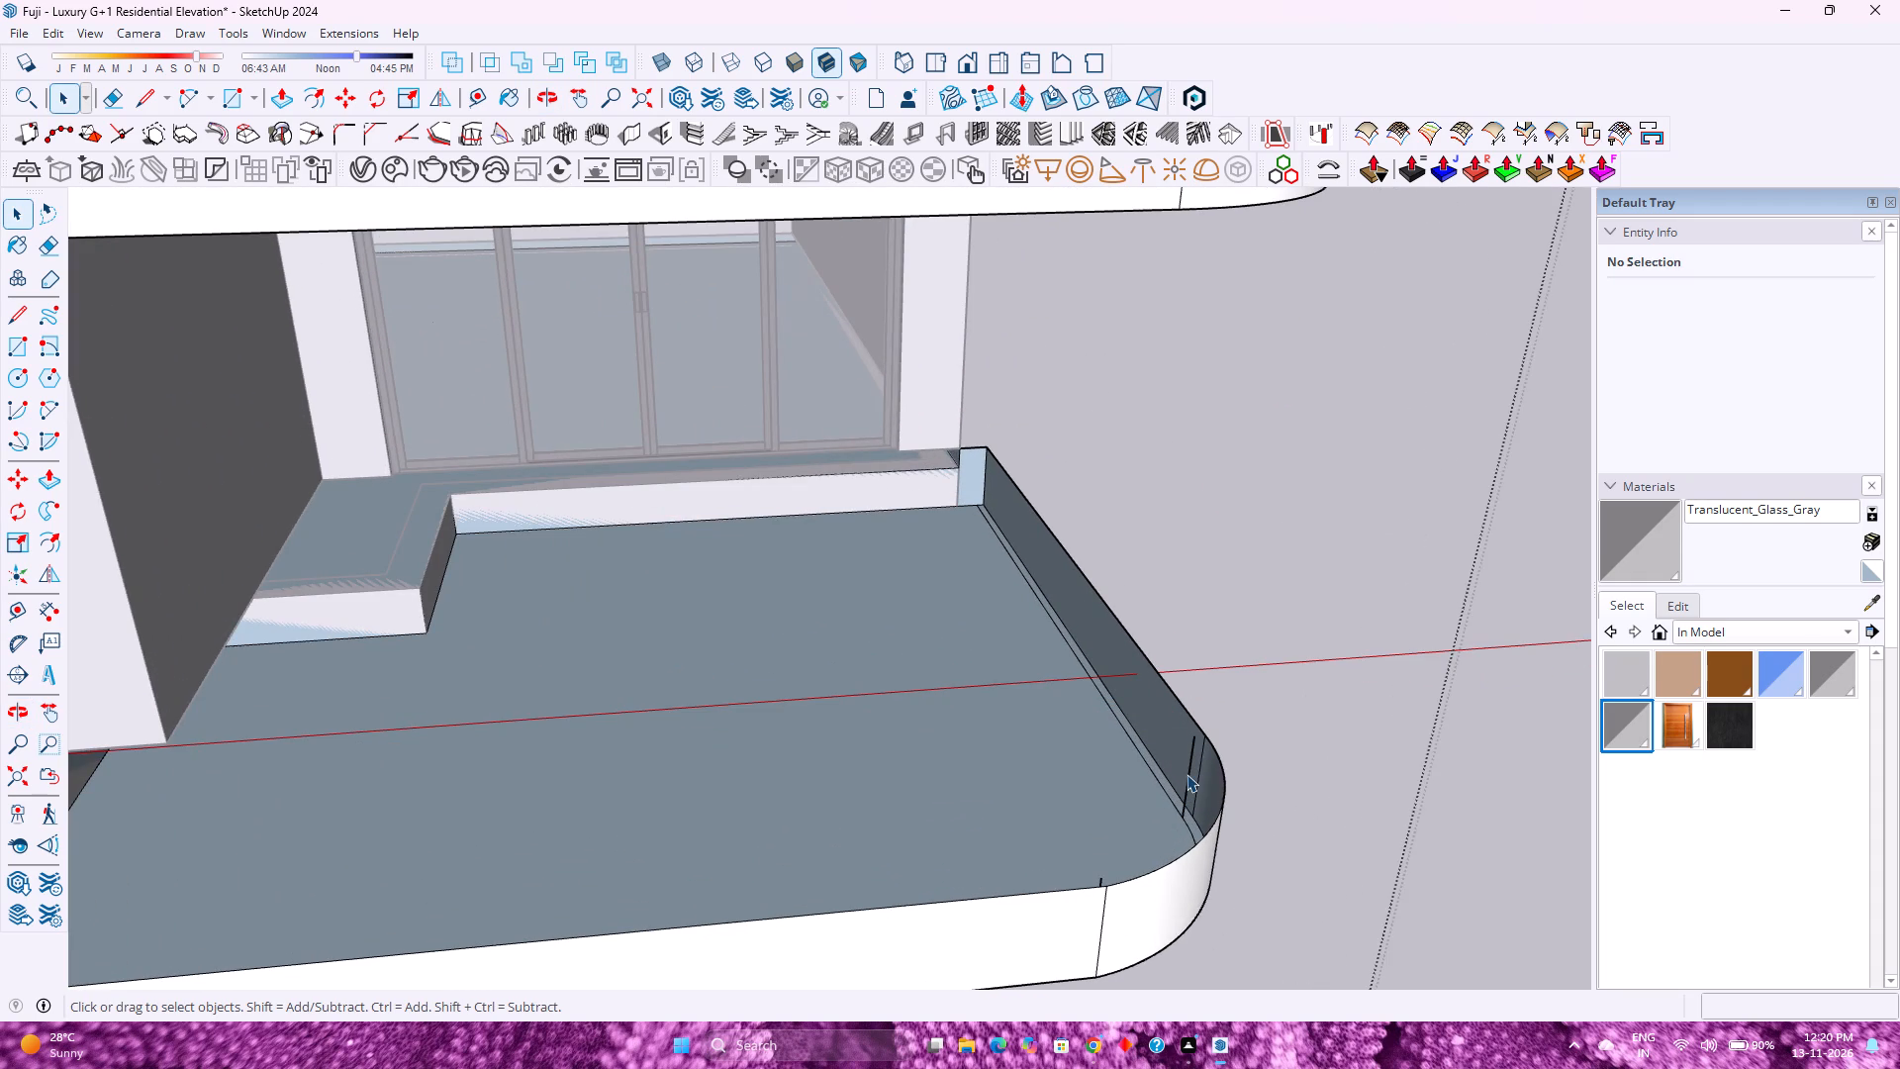
left_click(1187, 774)
key("Delete")
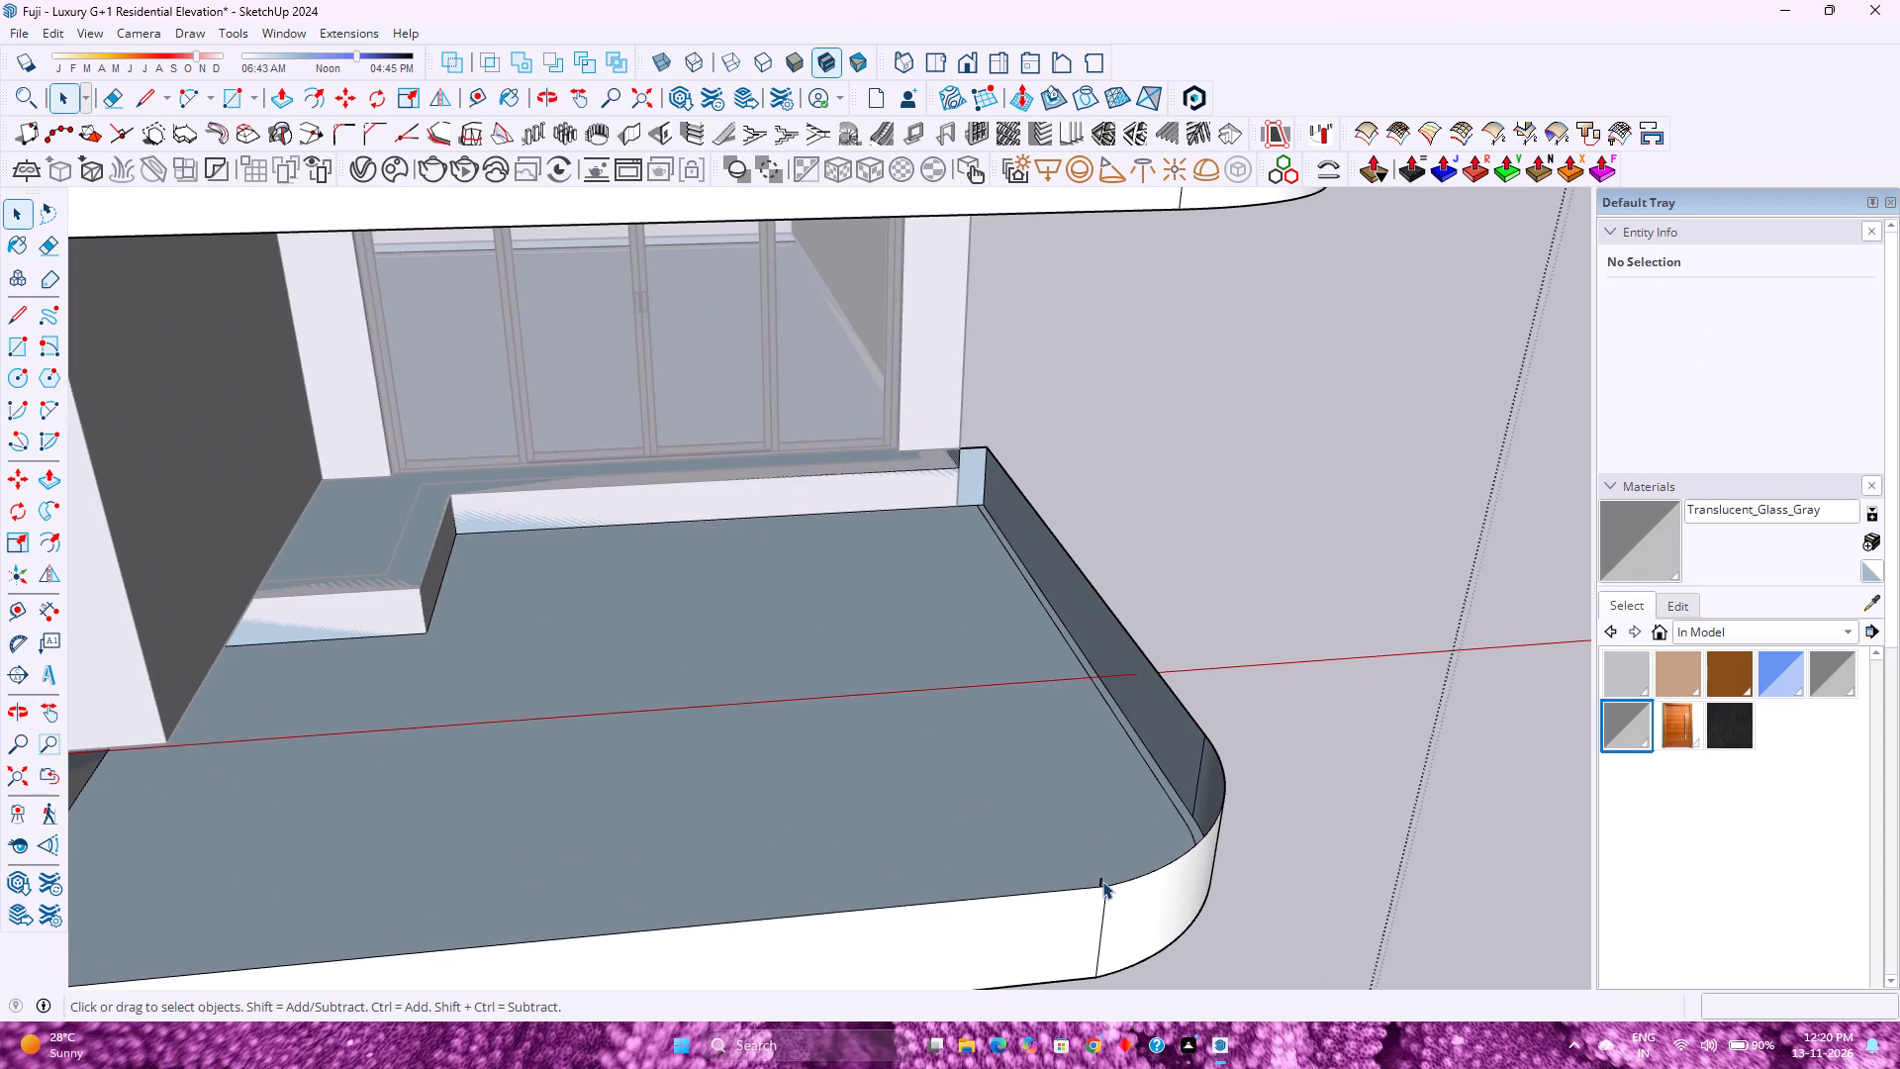
left_click(1102, 880)
key("Delete")
Unhide the balcony slab's top face.
scroll(1121, 805, "down", 8)
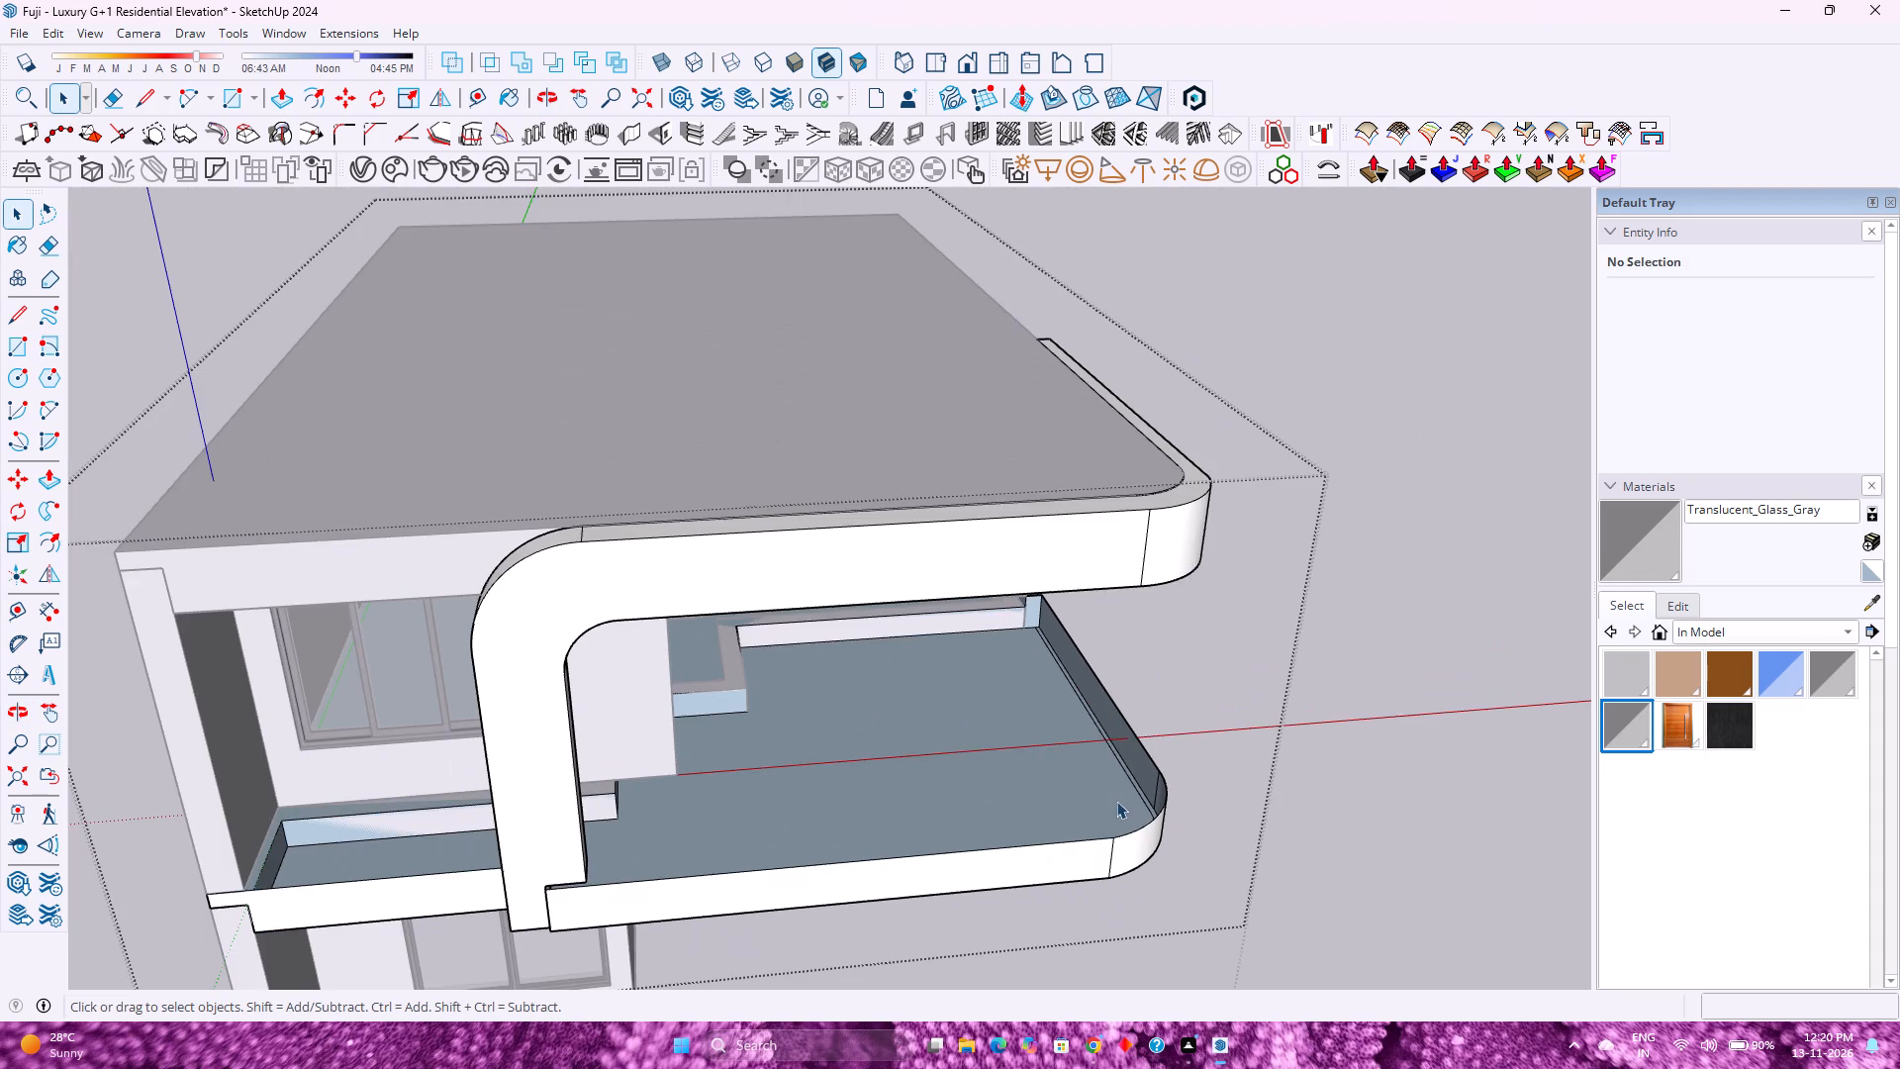
left_click(51, 37)
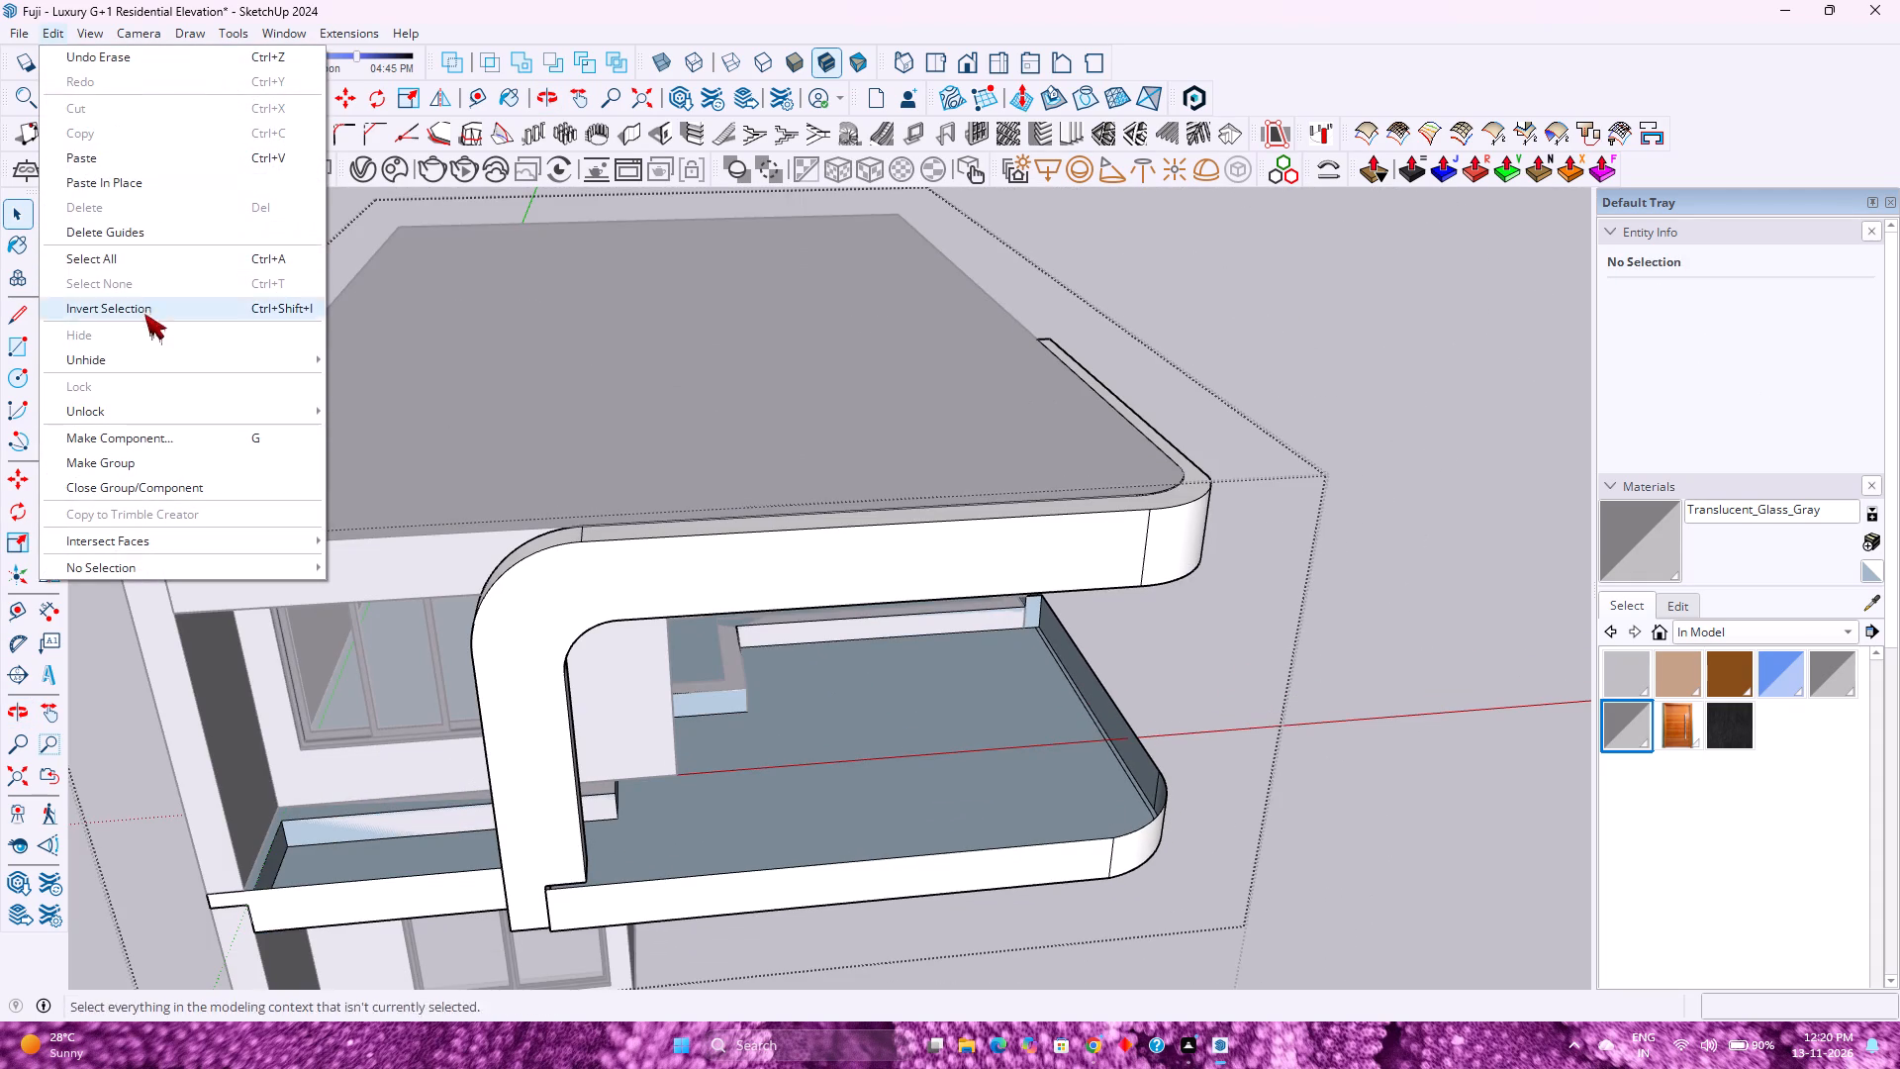
left_click(414, 405)
Close the slab group and examine the front elevation, including the rounded frame and its junction with the balcony slab.
scroll(875, 721, "down", 3)
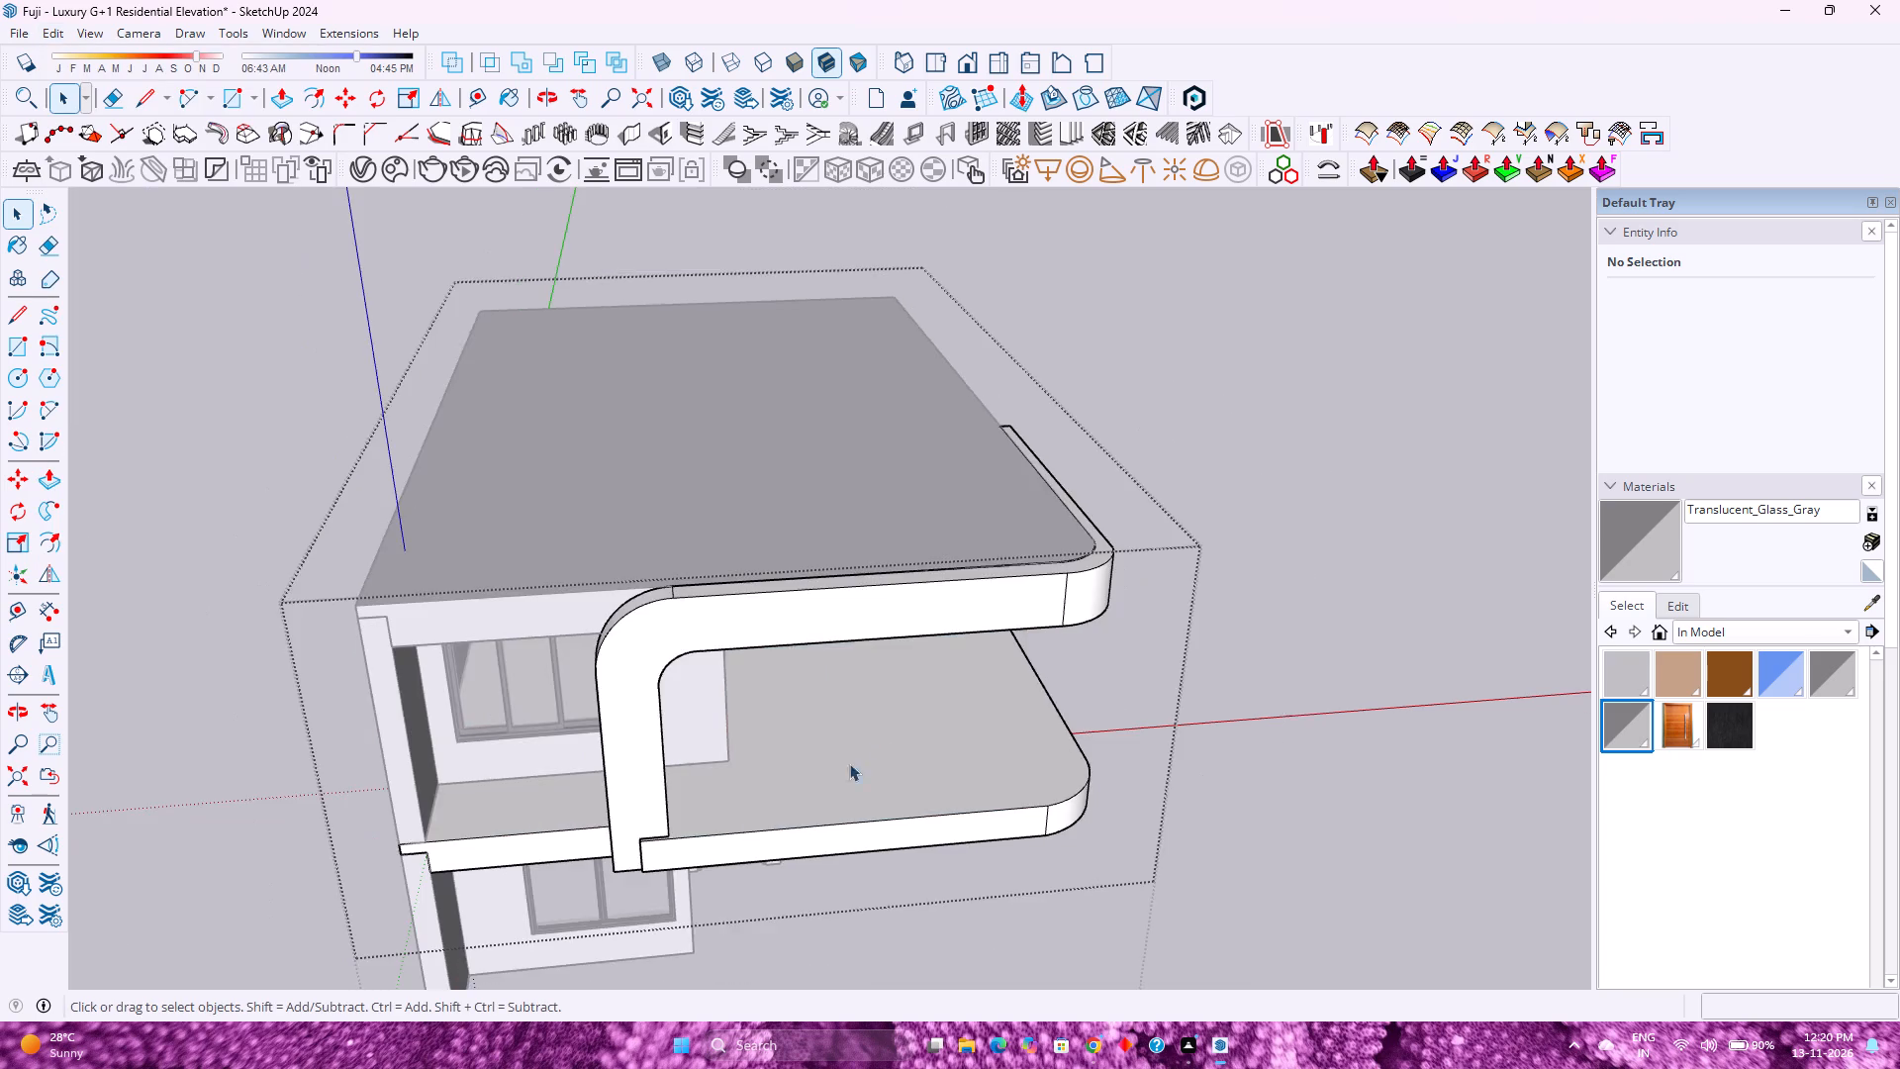
middle_click_drag(746, 820, 832, 642)
middle_click(833, 642)
scroll(841, 639, "up", 3)
middle_click_drag(846, 640, 1058, 785, "shift")
middle_click_drag(1078, 785, 733, 757)
middle_click_drag(719, 753, 689, 747)
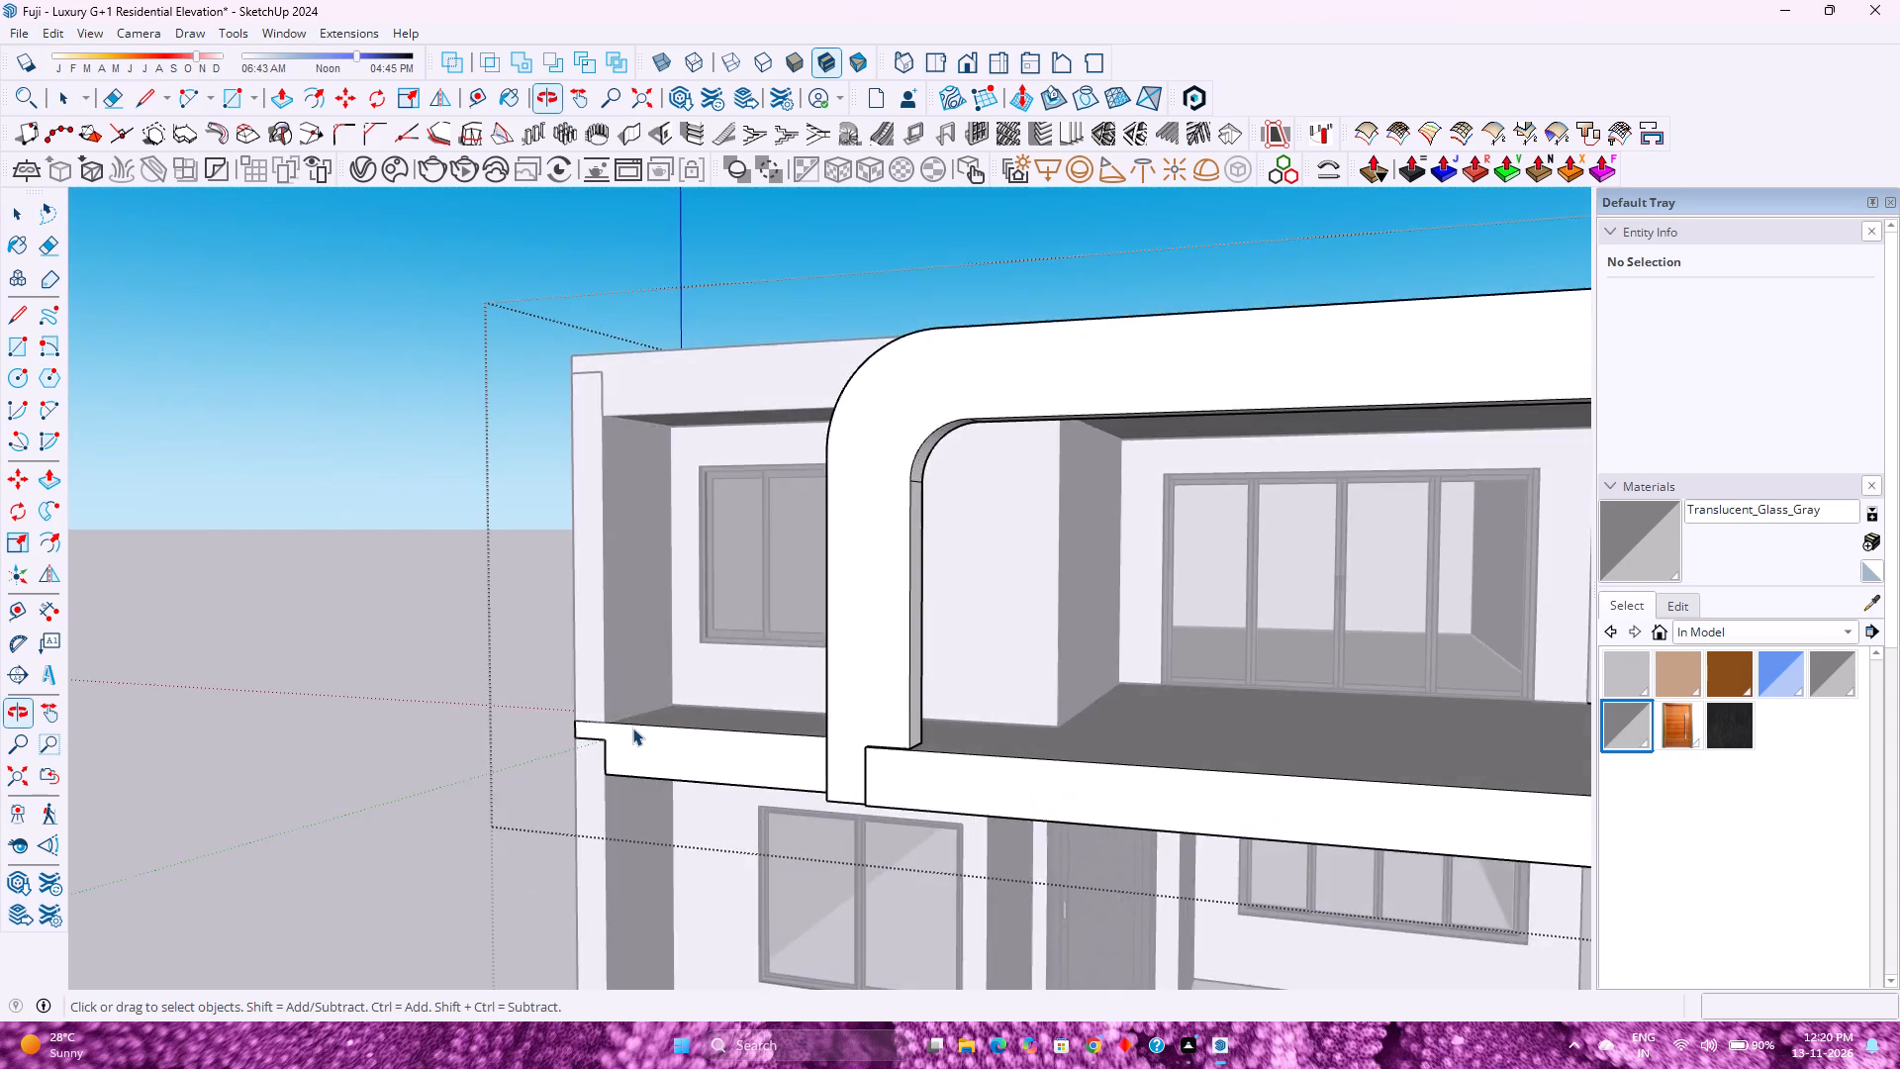
scroll(628, 724, "down", 10)
left_click(1151, 809)
scroll(960, 747, "up", 2)
middle_click_drag(914, 736, 1013, 671)
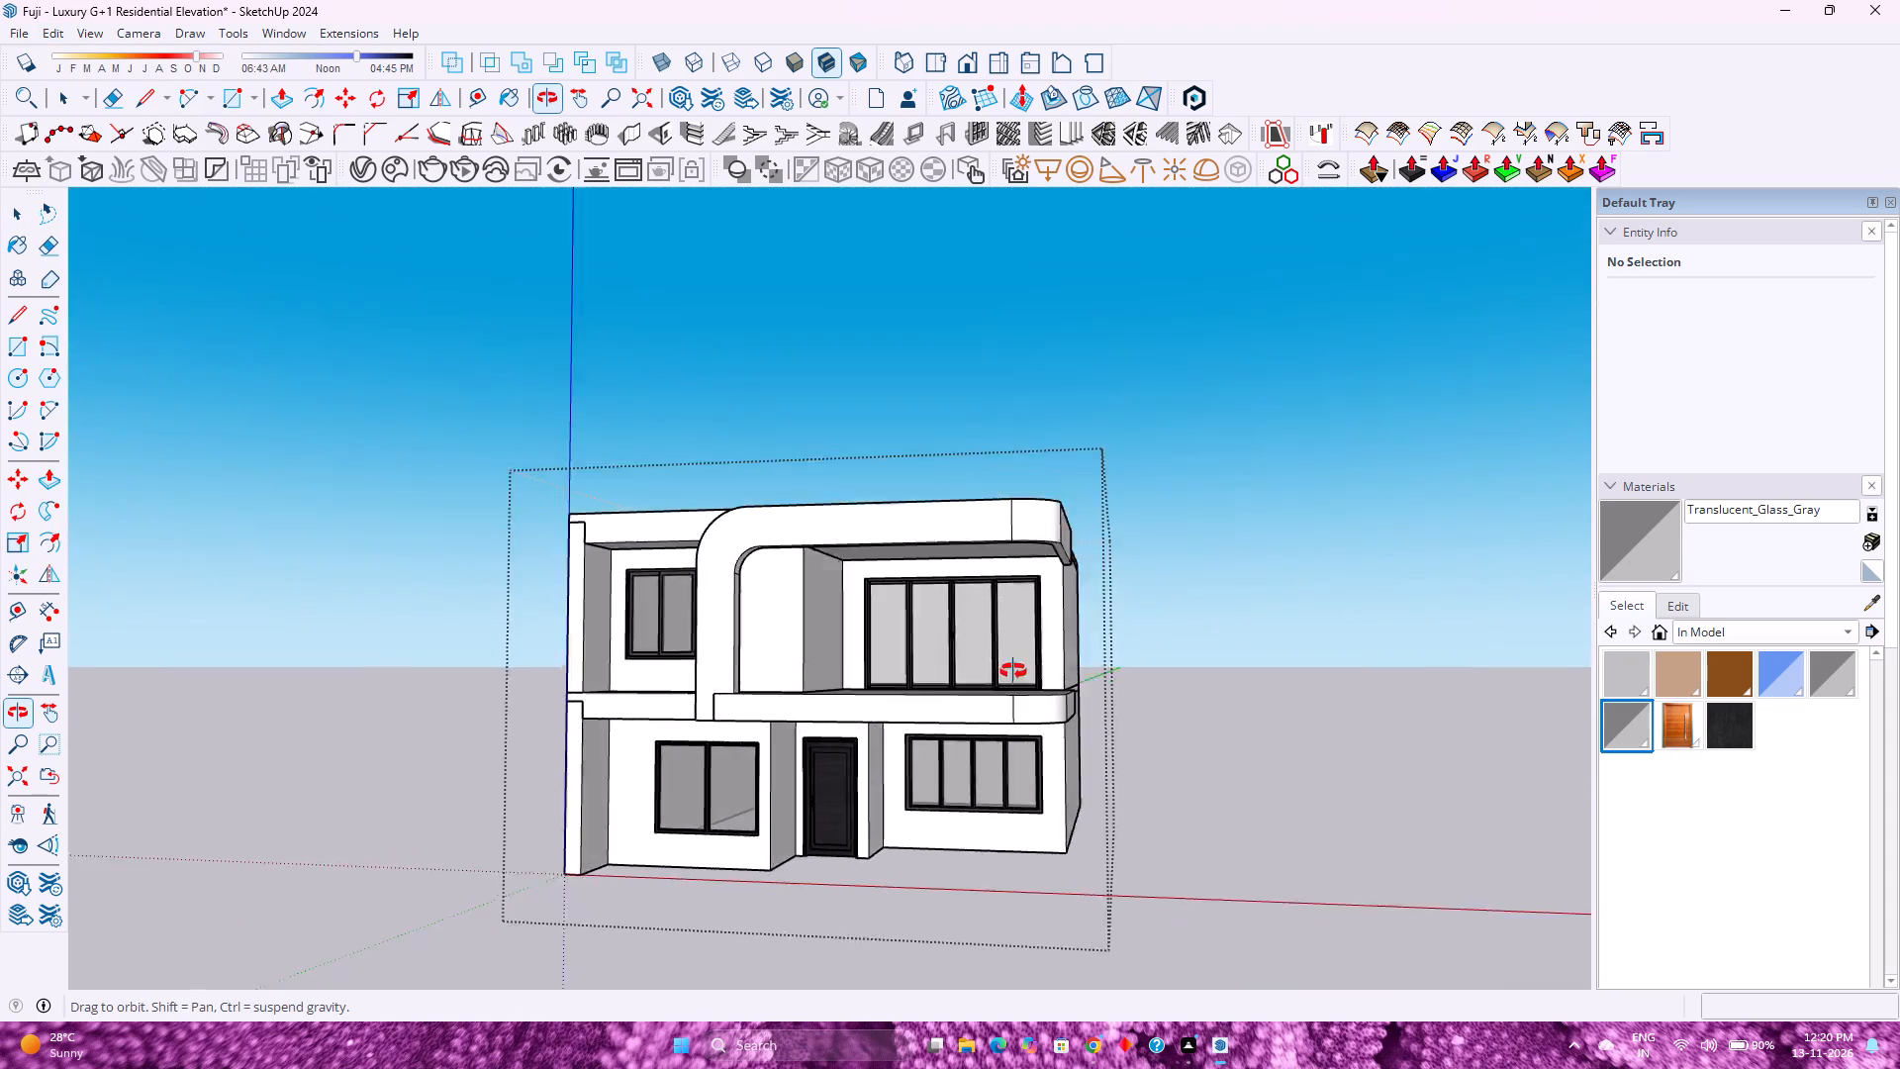
middle_click_drag(1013, 671, 1078, 695)
middle_click(1078, 695)
scroll(536, 650, "up", 2)
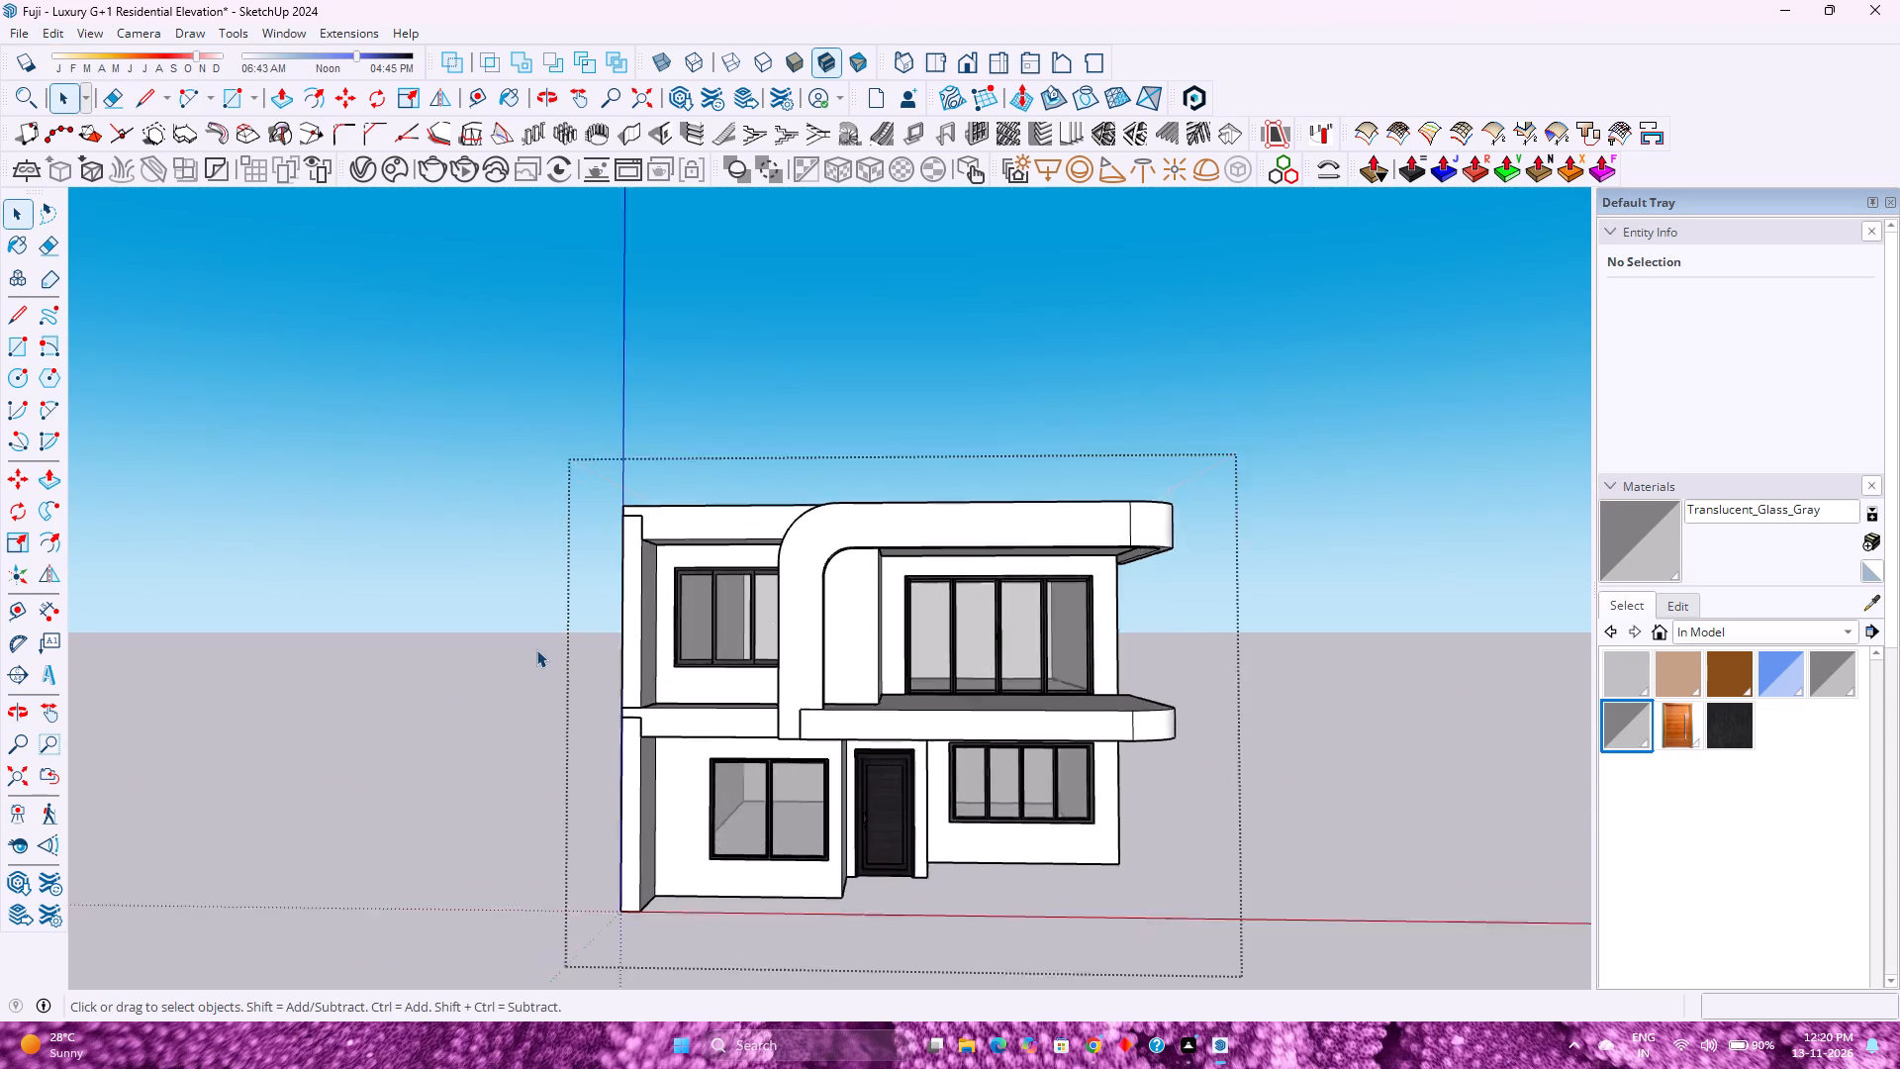
scroll(536, 649, "up", 2)
scroll(754, 708, "down", 4)
scroll(752, 705, "up", 4)
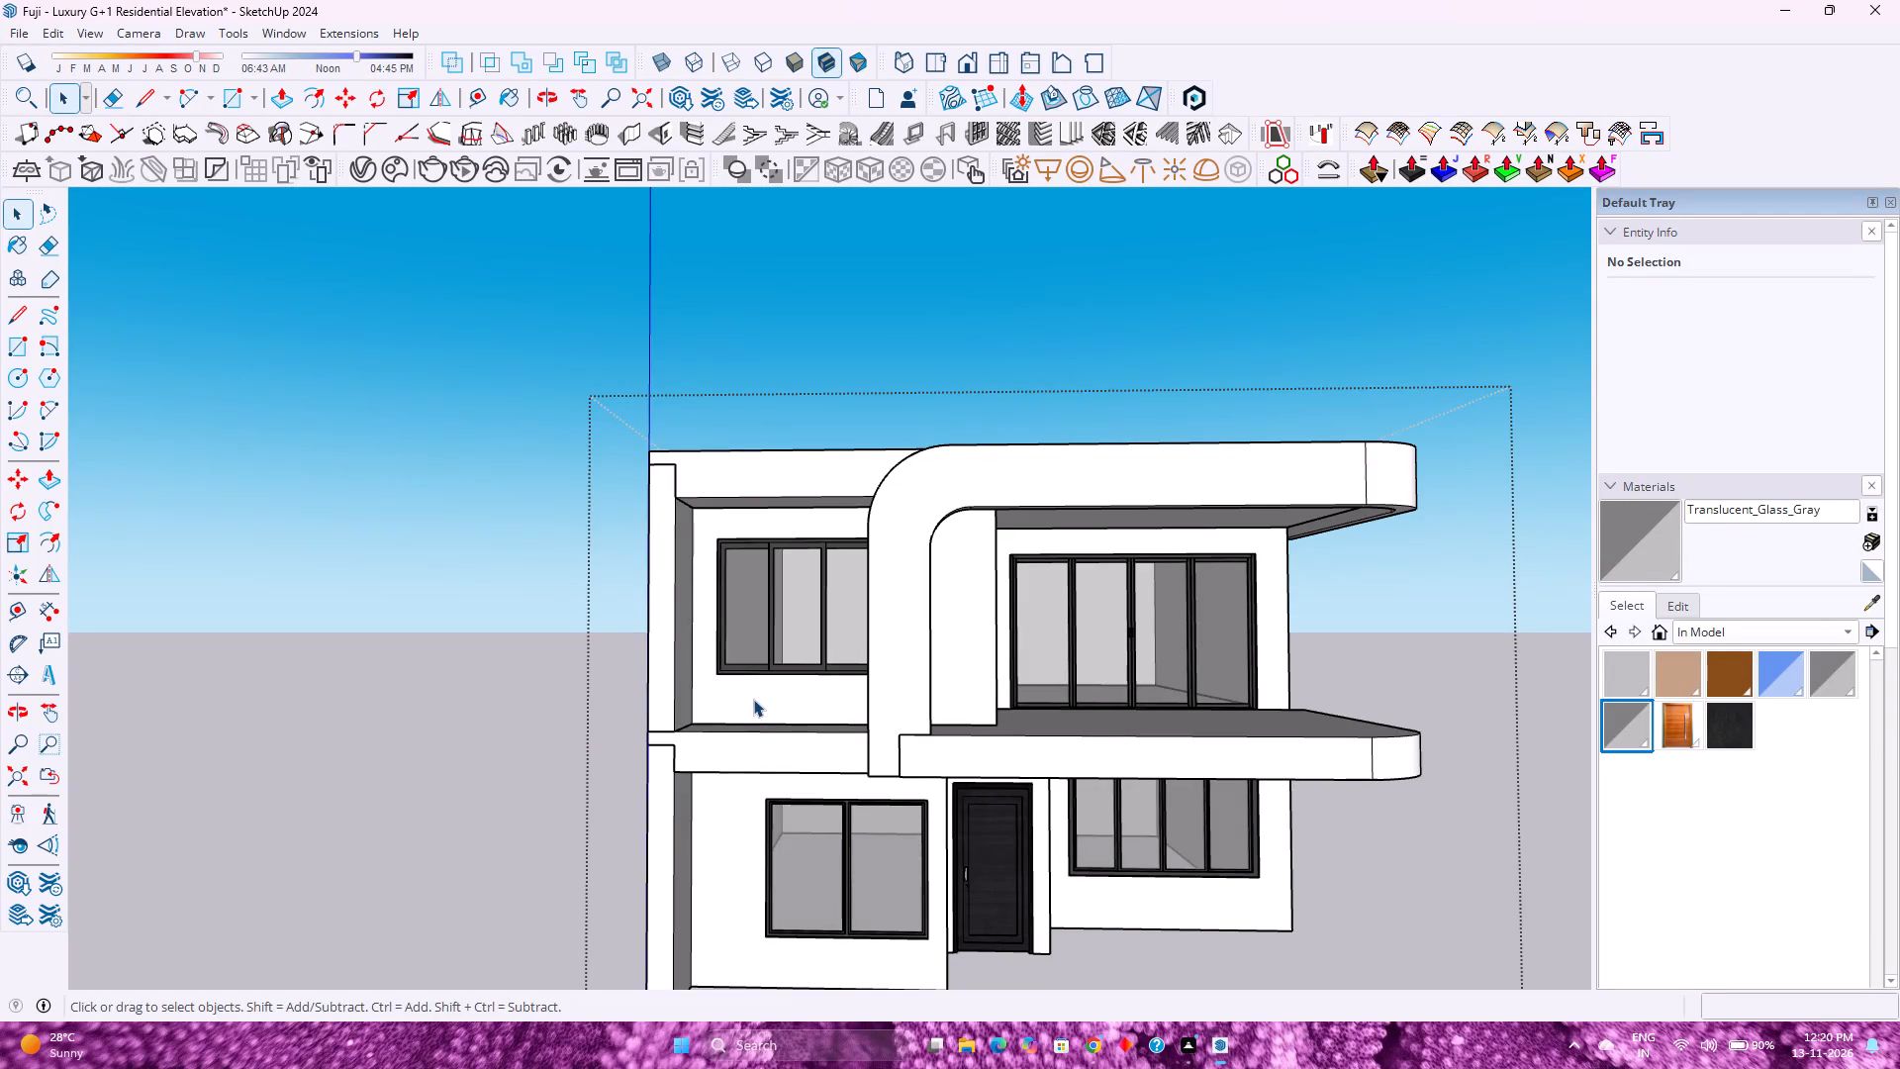
Open the group holding the façade frame and balcony slab, and hide all the connected slab geometry, leaving the frame.
left_click(946, 748)
right_click(946, 748)
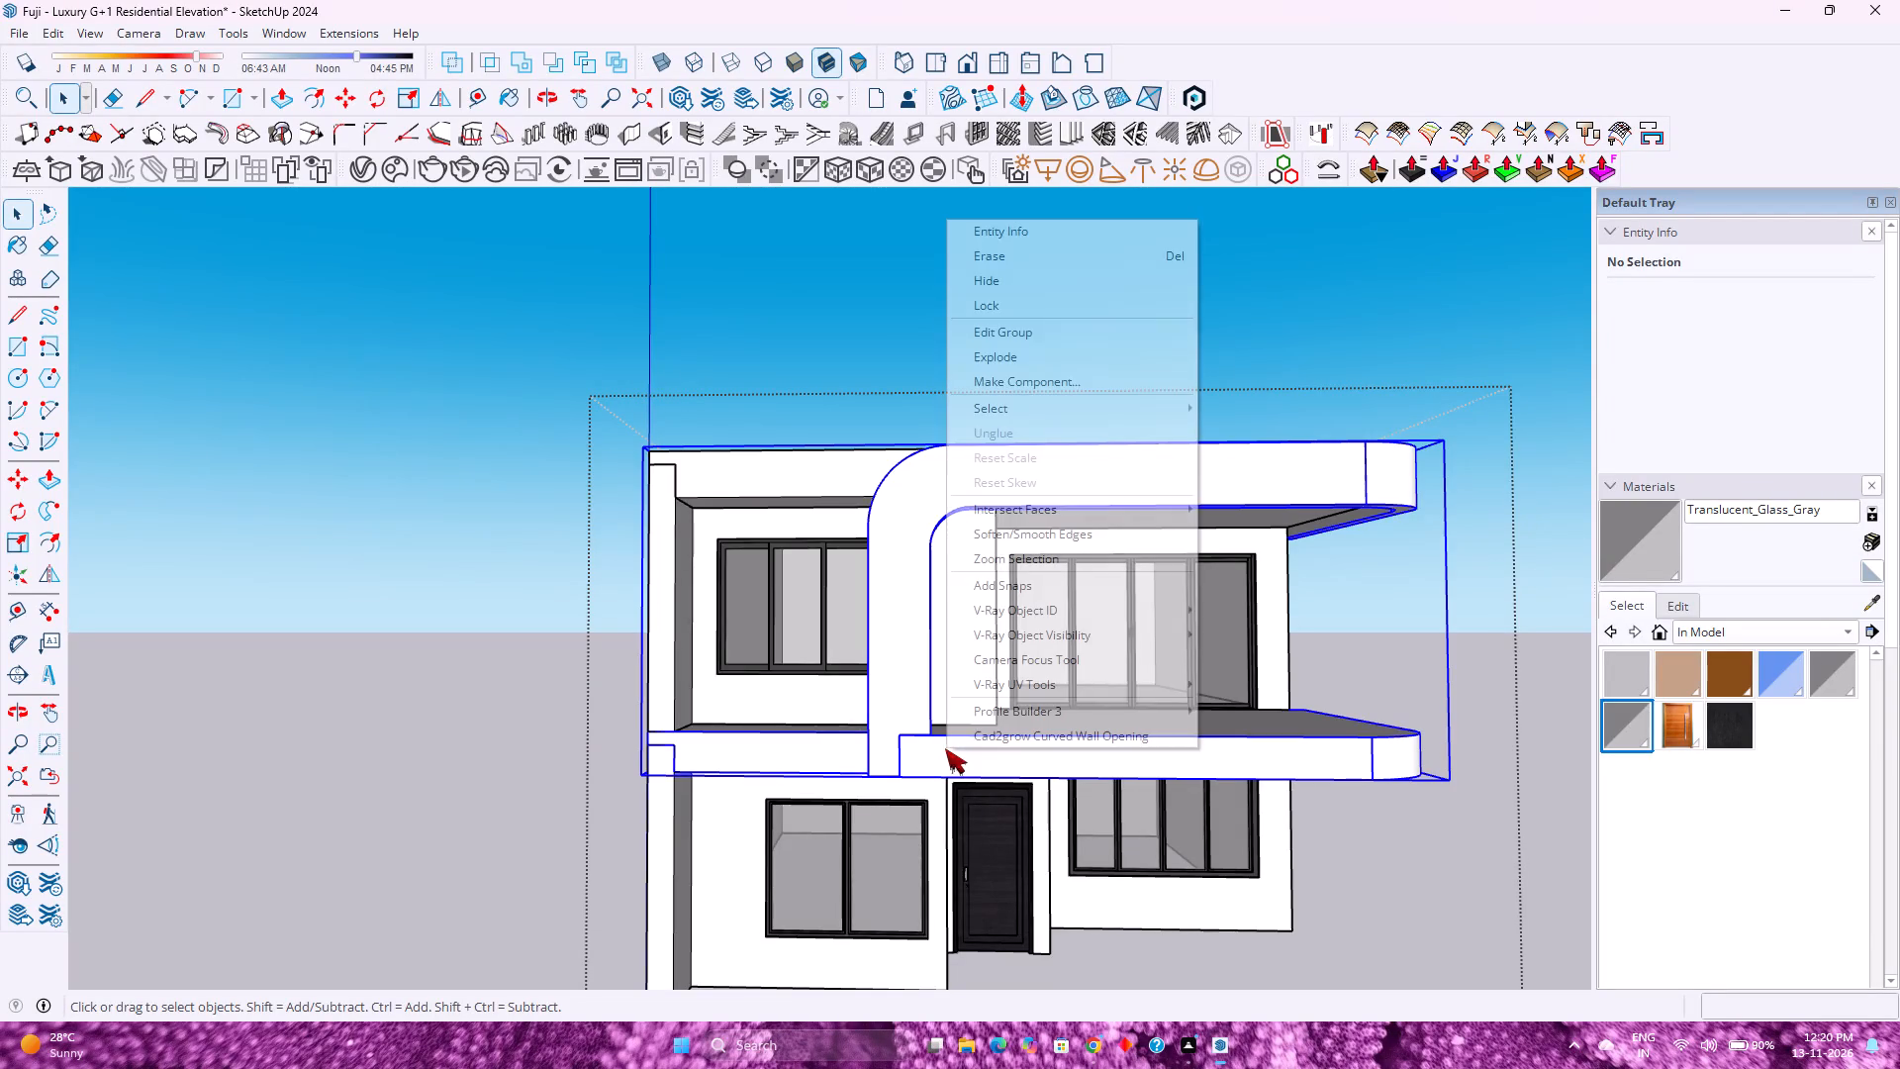
double_click(935, 759)
double_click(935, 759)
right_click(935, 759)
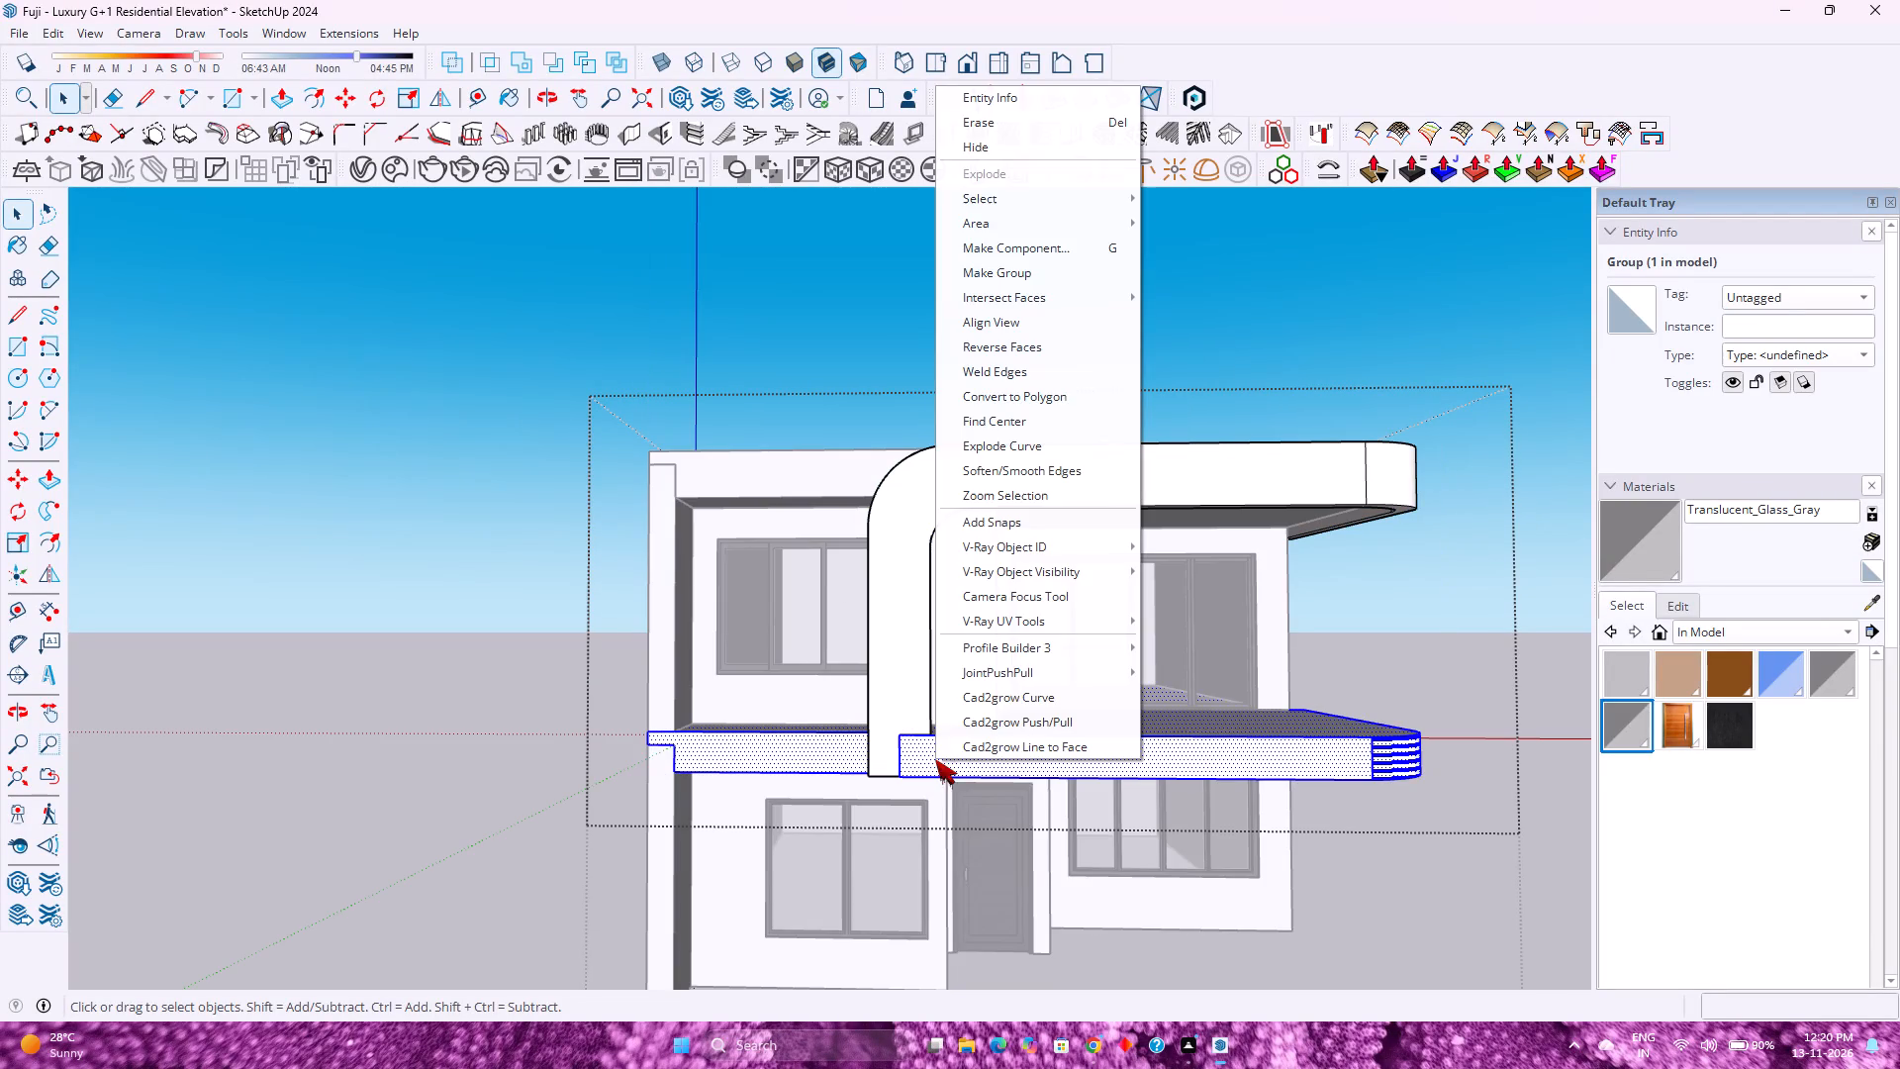
left_click(1383, 900)
double_click(1110, 756)
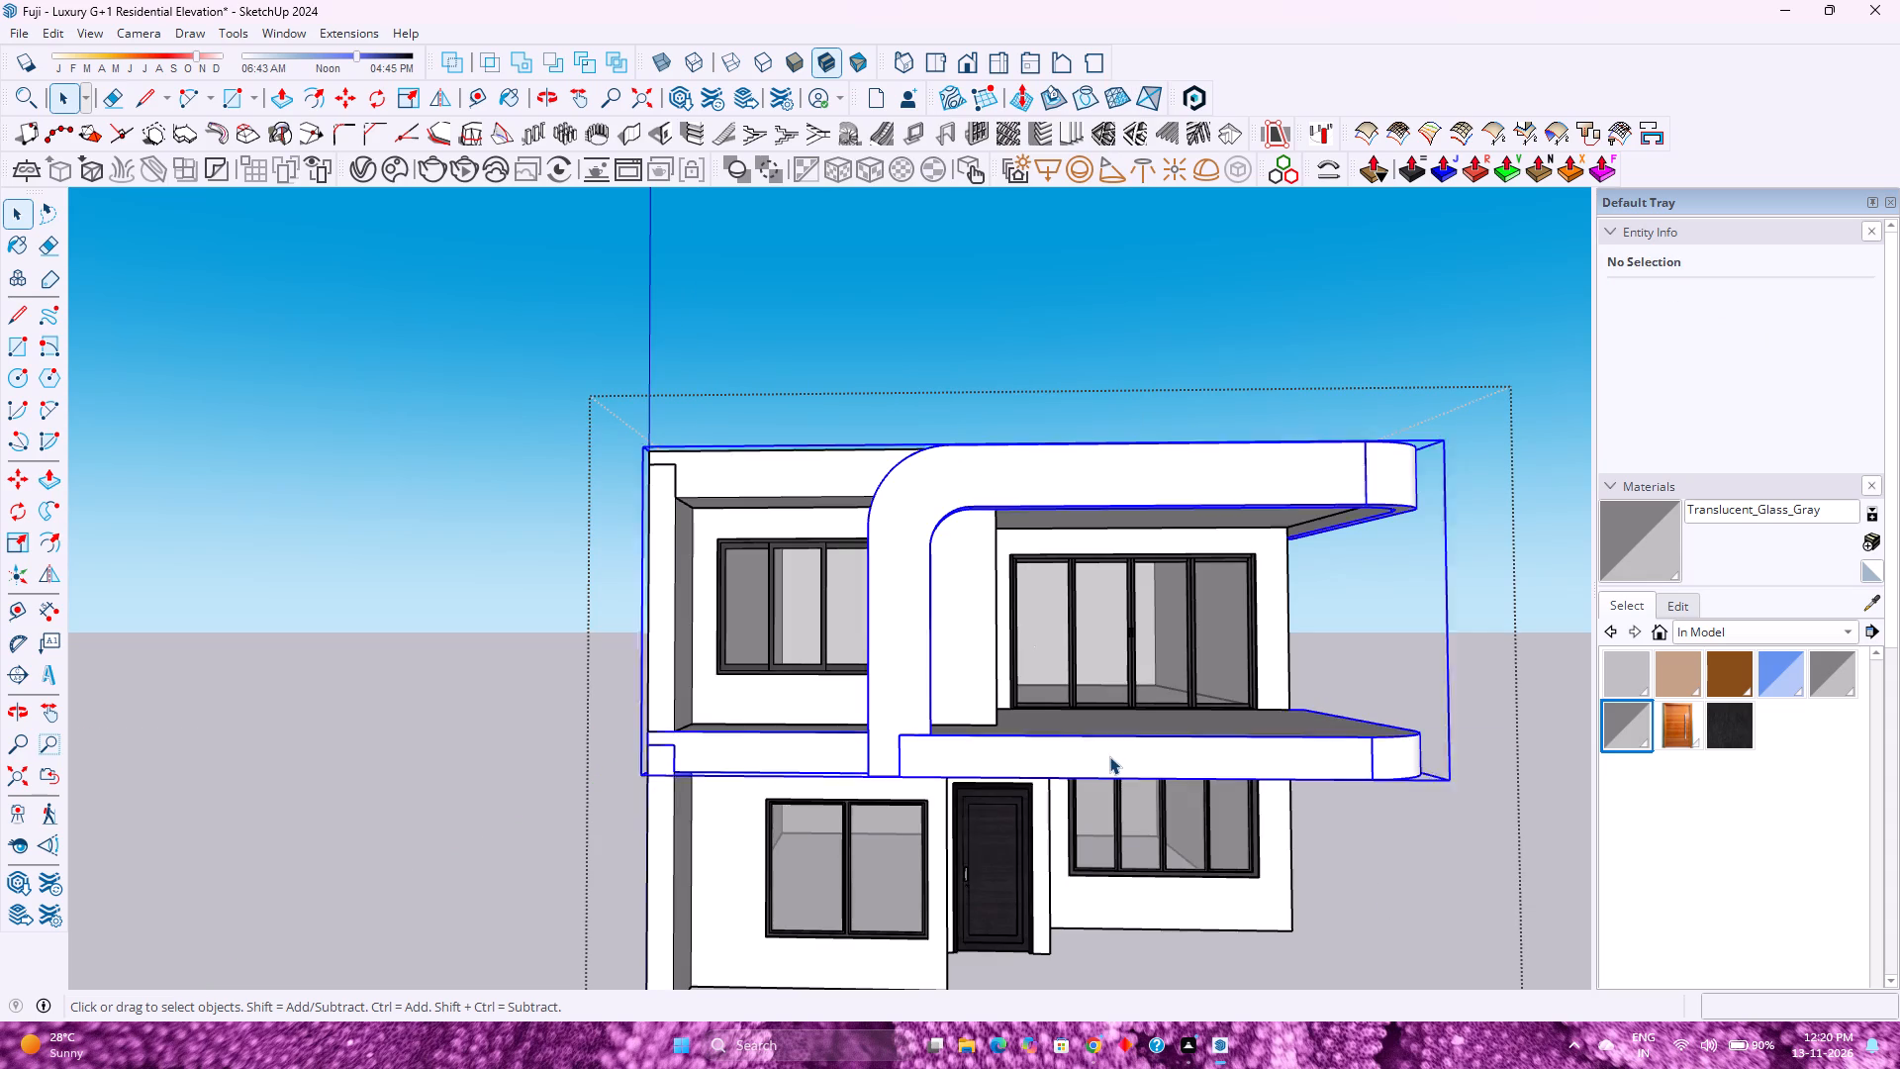
left_click(1109, 756)
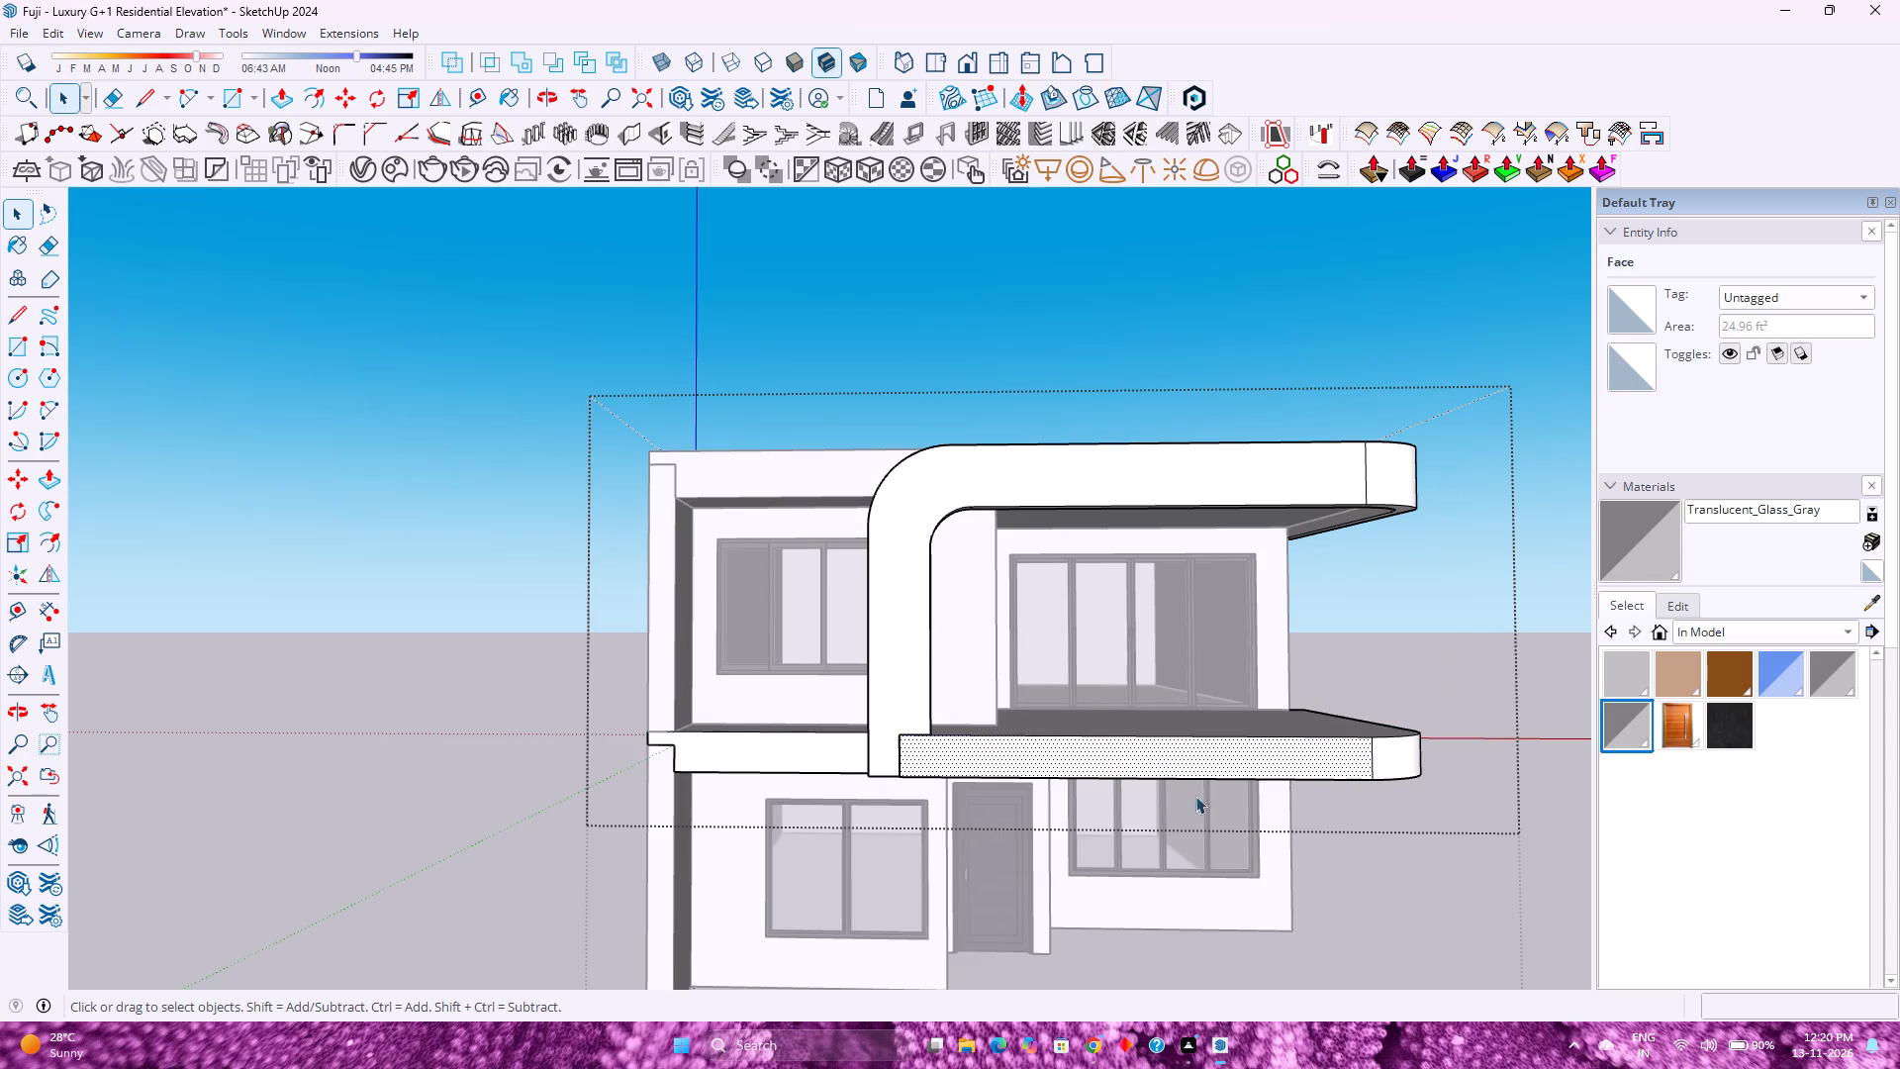
triple_click(1168, 768)
right_click(1168, 768)
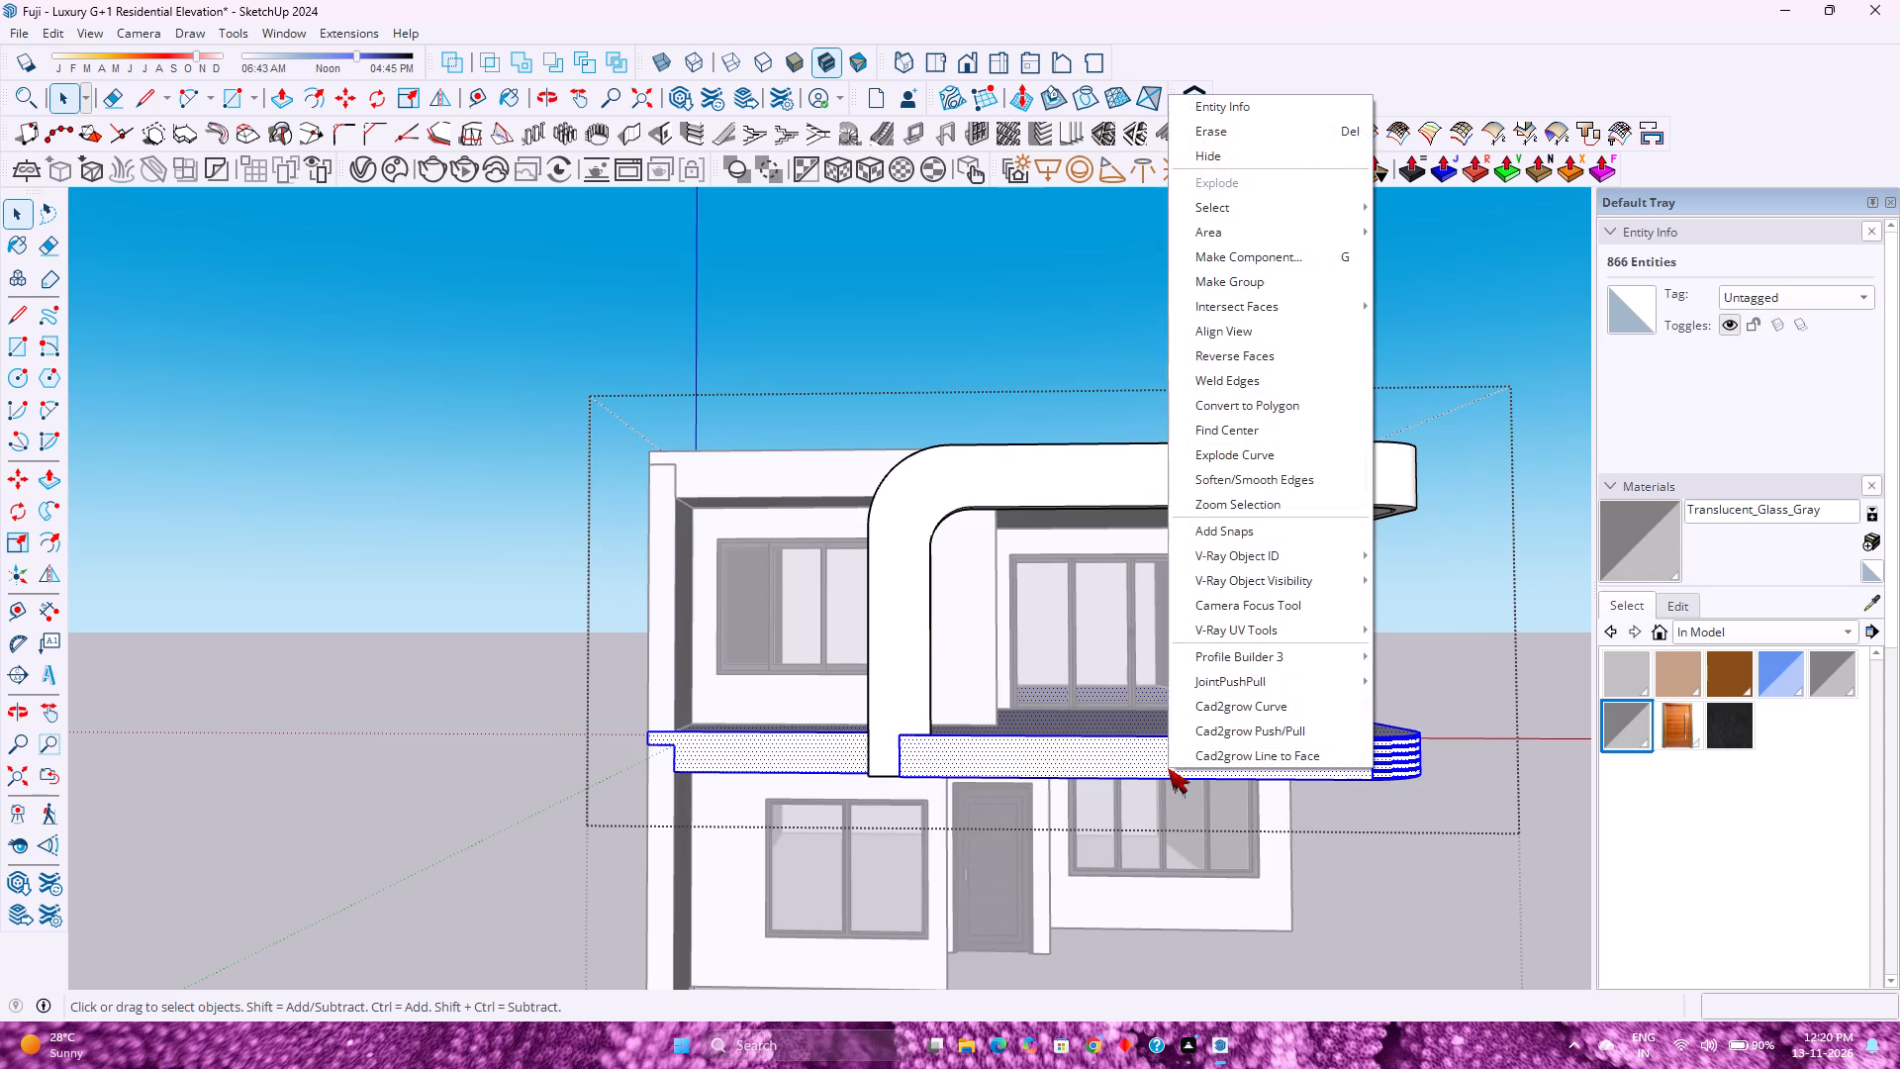
left_click(1258, 160)
Place a guide across the underside of the façade frame's notch, 6" from the notch's outer edge.
scroll(908, 696, "up", 7)
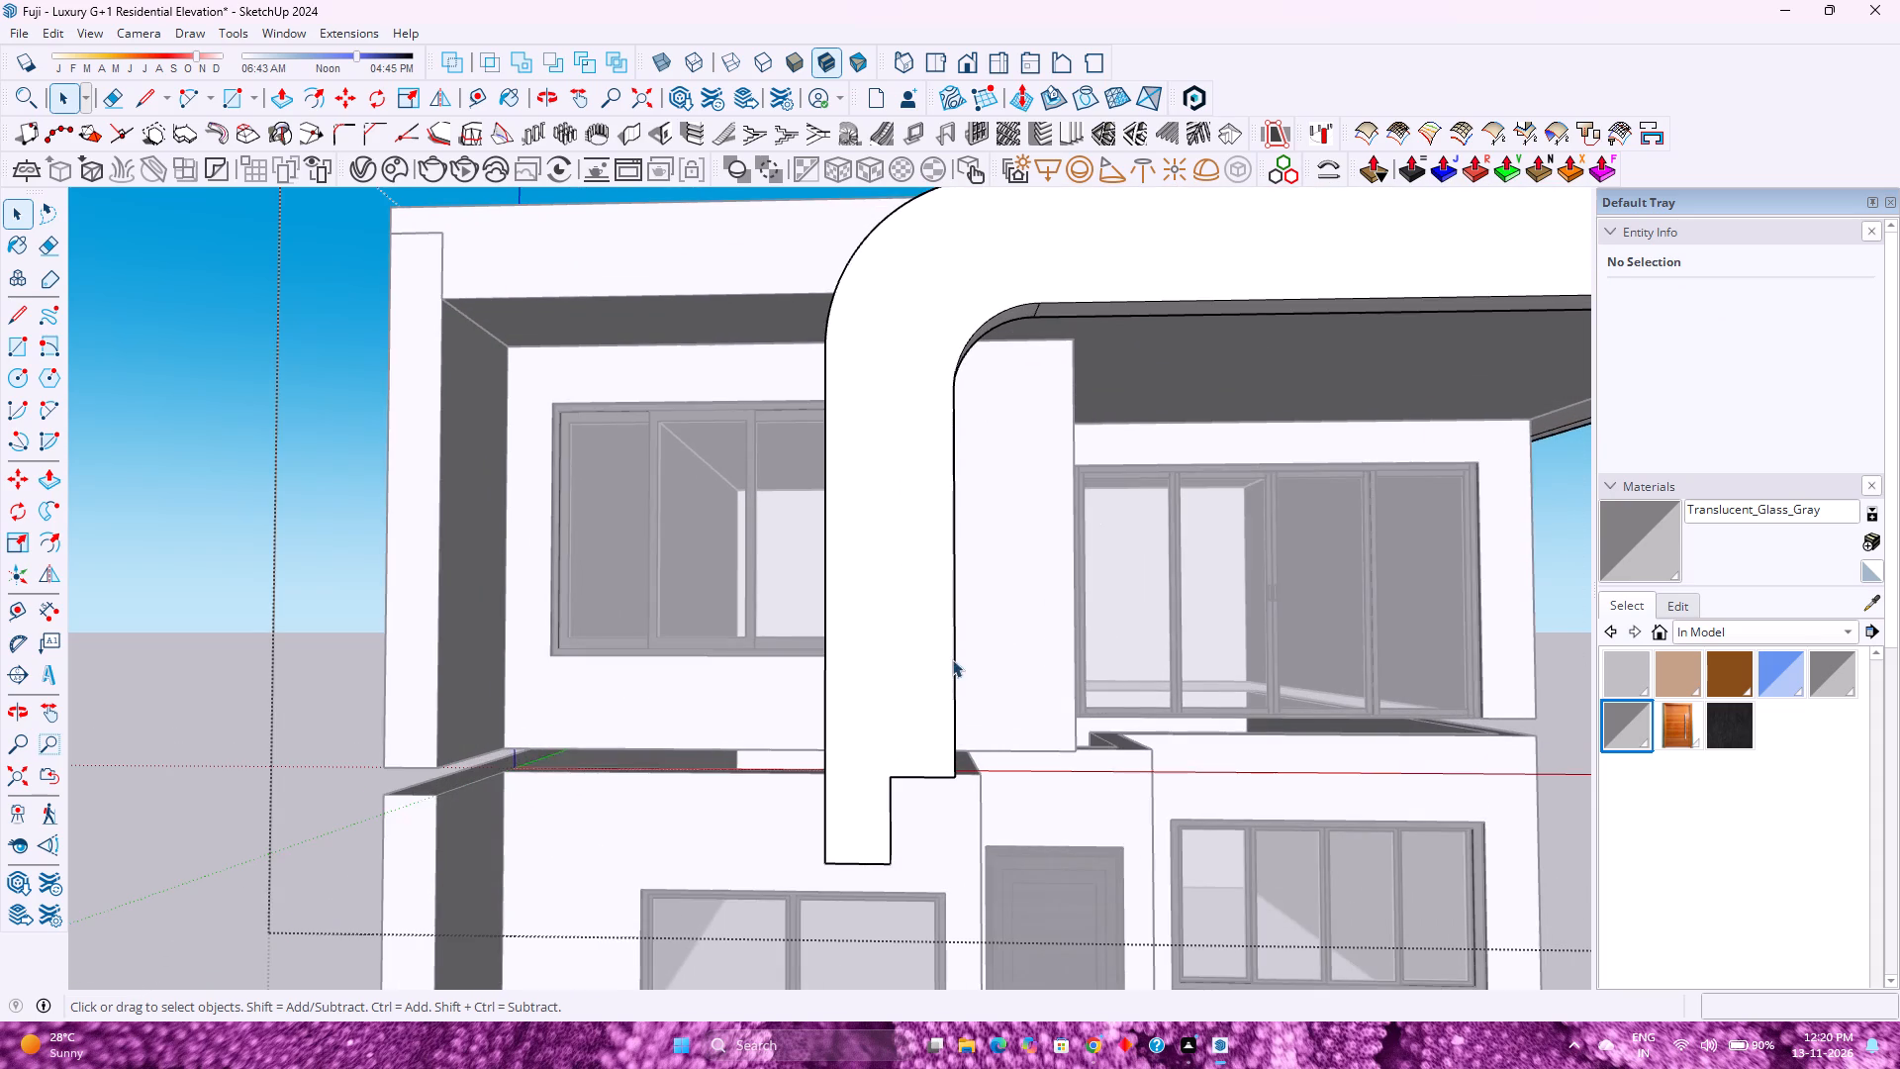
middle_click_drag(942, 704, 730, 512)
middle_click(730, 512)
scroll(865, 784, "up", 8)
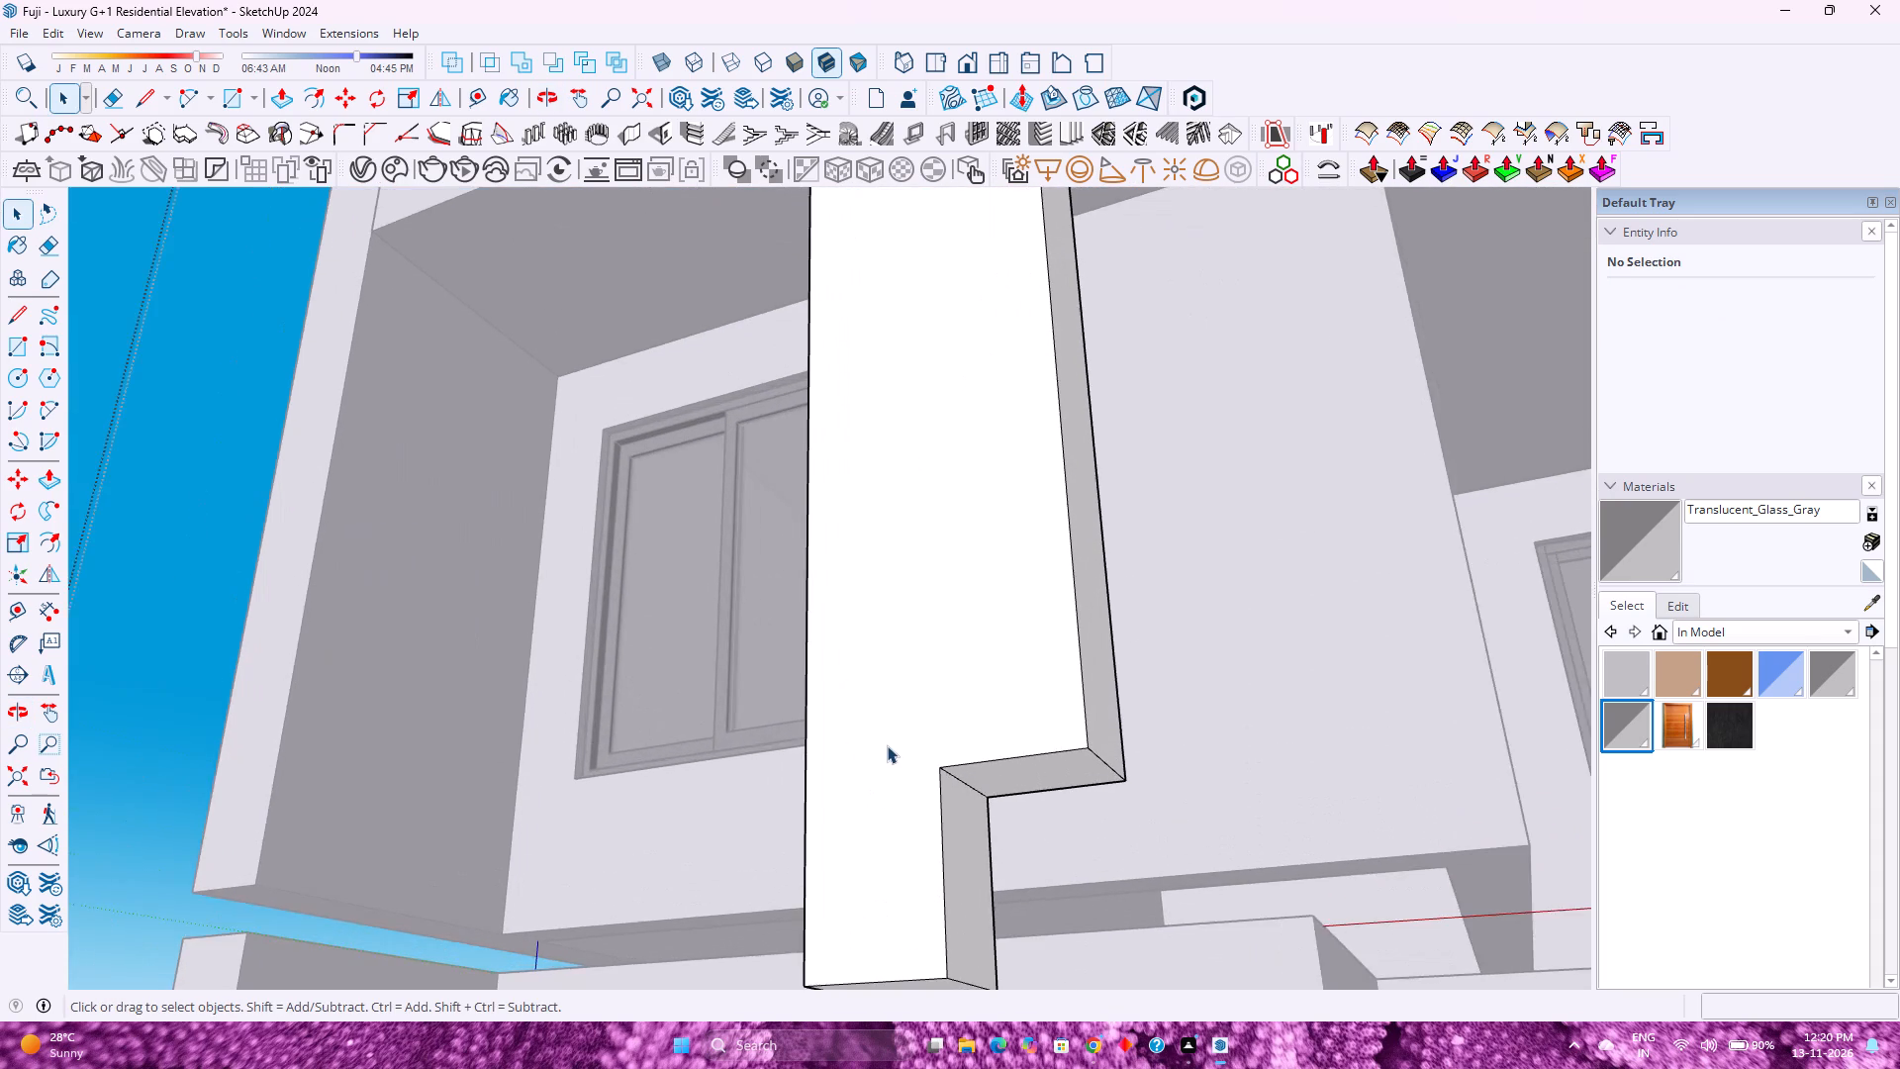
middle_click_drag(887, 745, 1064, 627)
middle_click_drag(1074, 618, 1108, 563)
scroll(1030, 634, "up", 1)
middle_click_drag(1029, 634, 957, 551)
middle_click(955, 549)
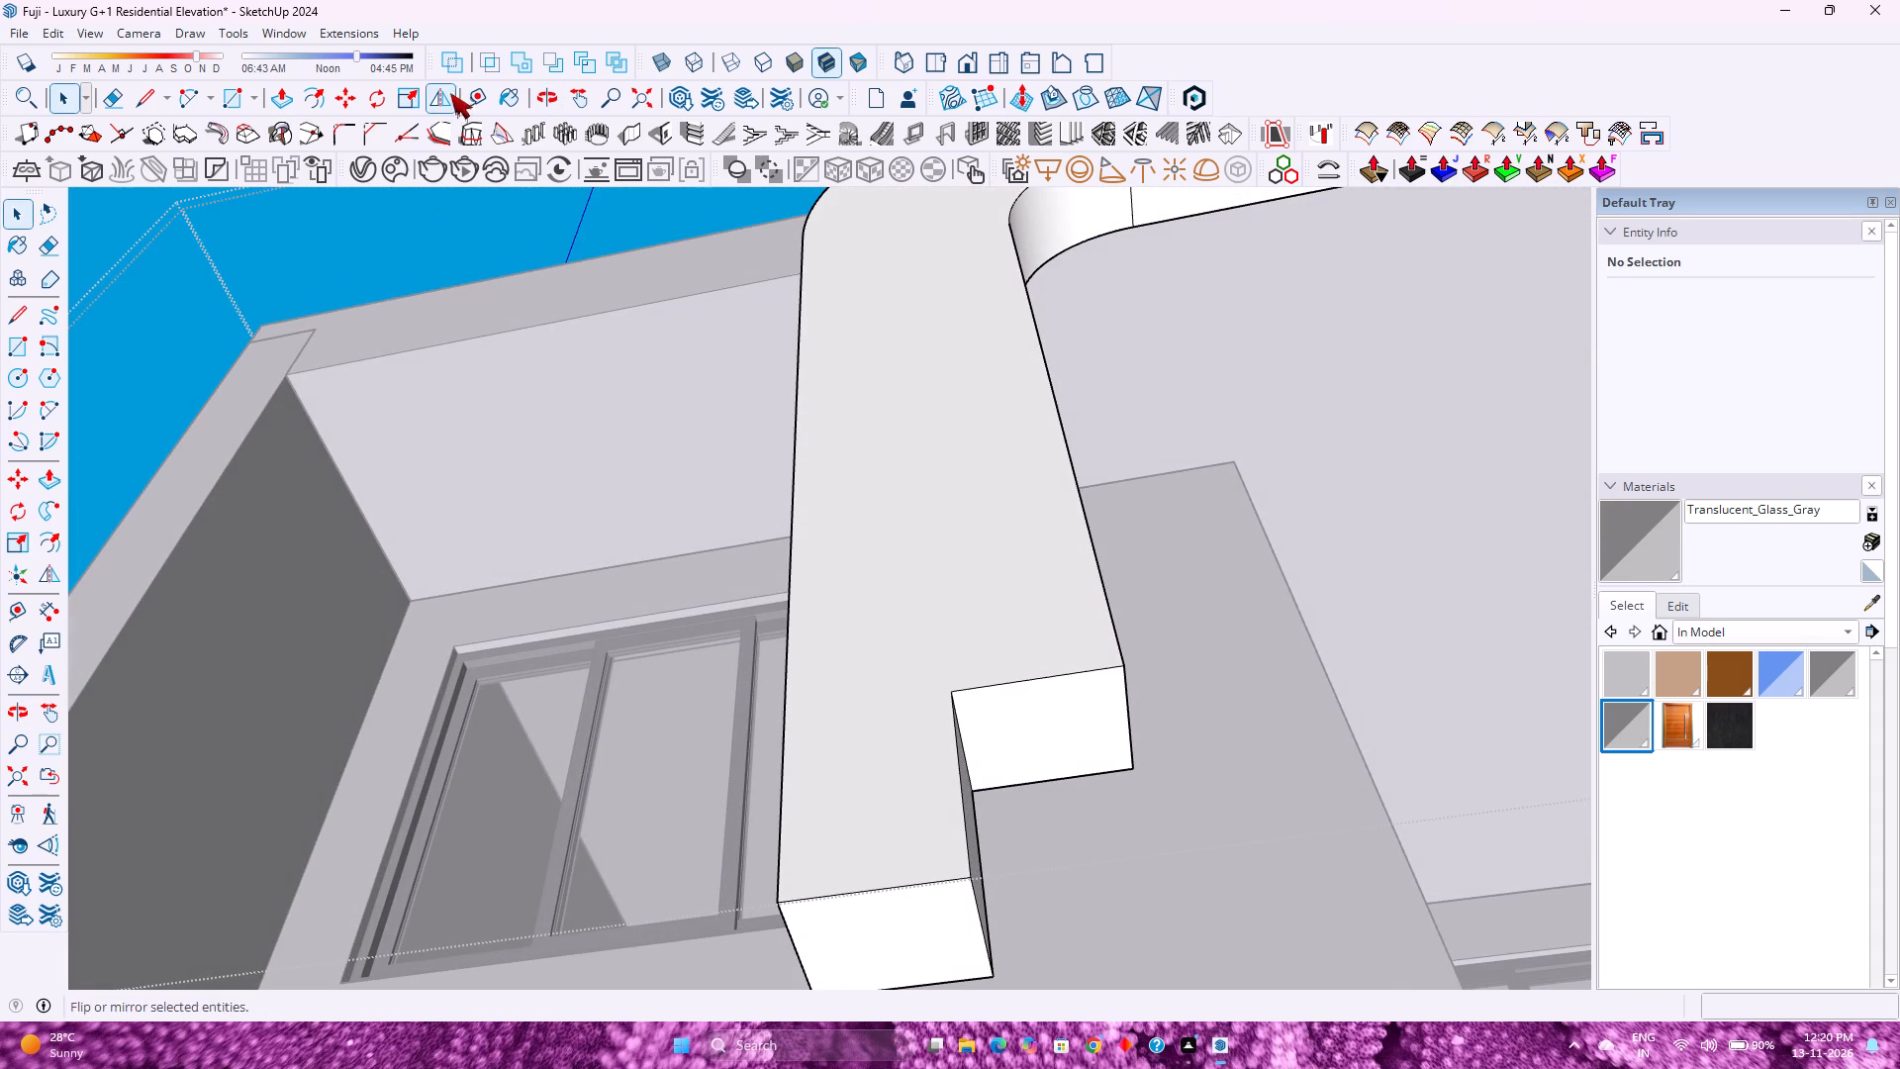
left_click(472, 90)
left_click(1129, 716)
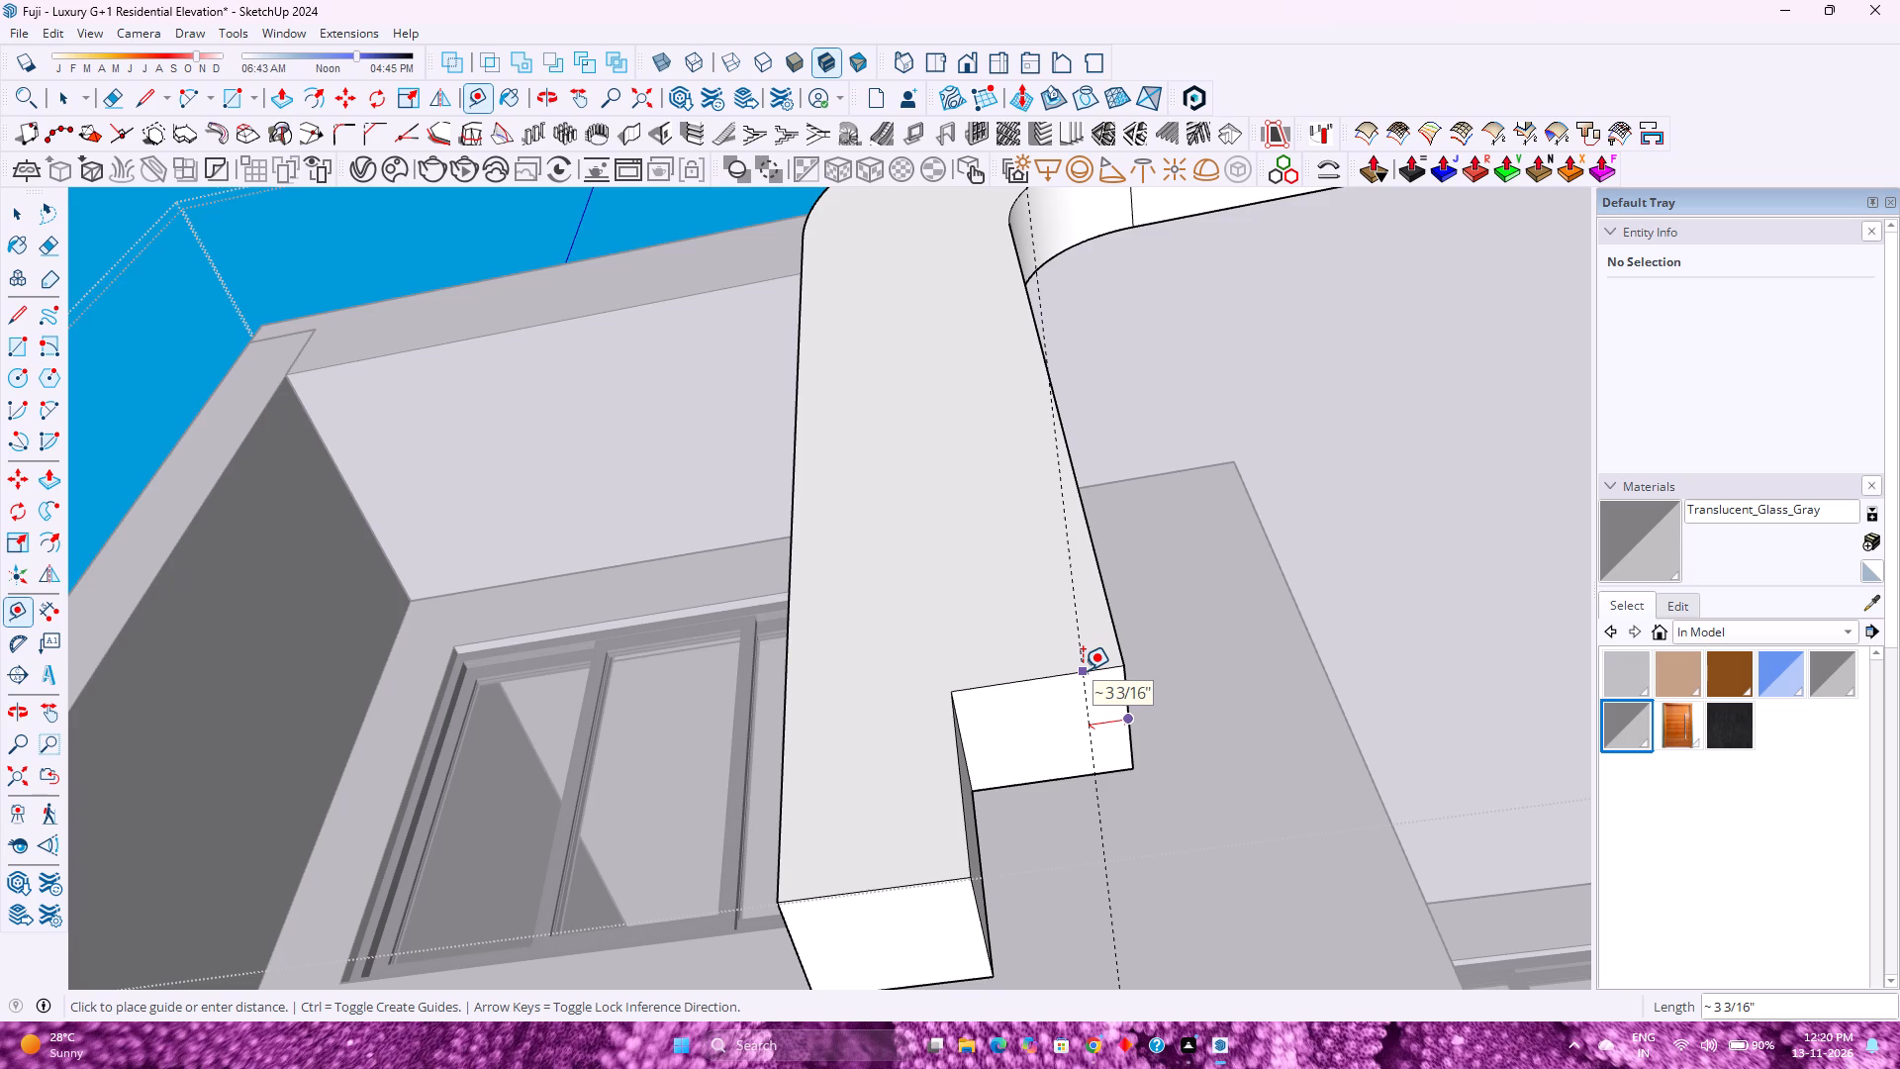
key("3")
key("Return")
key("4")
key("Return")
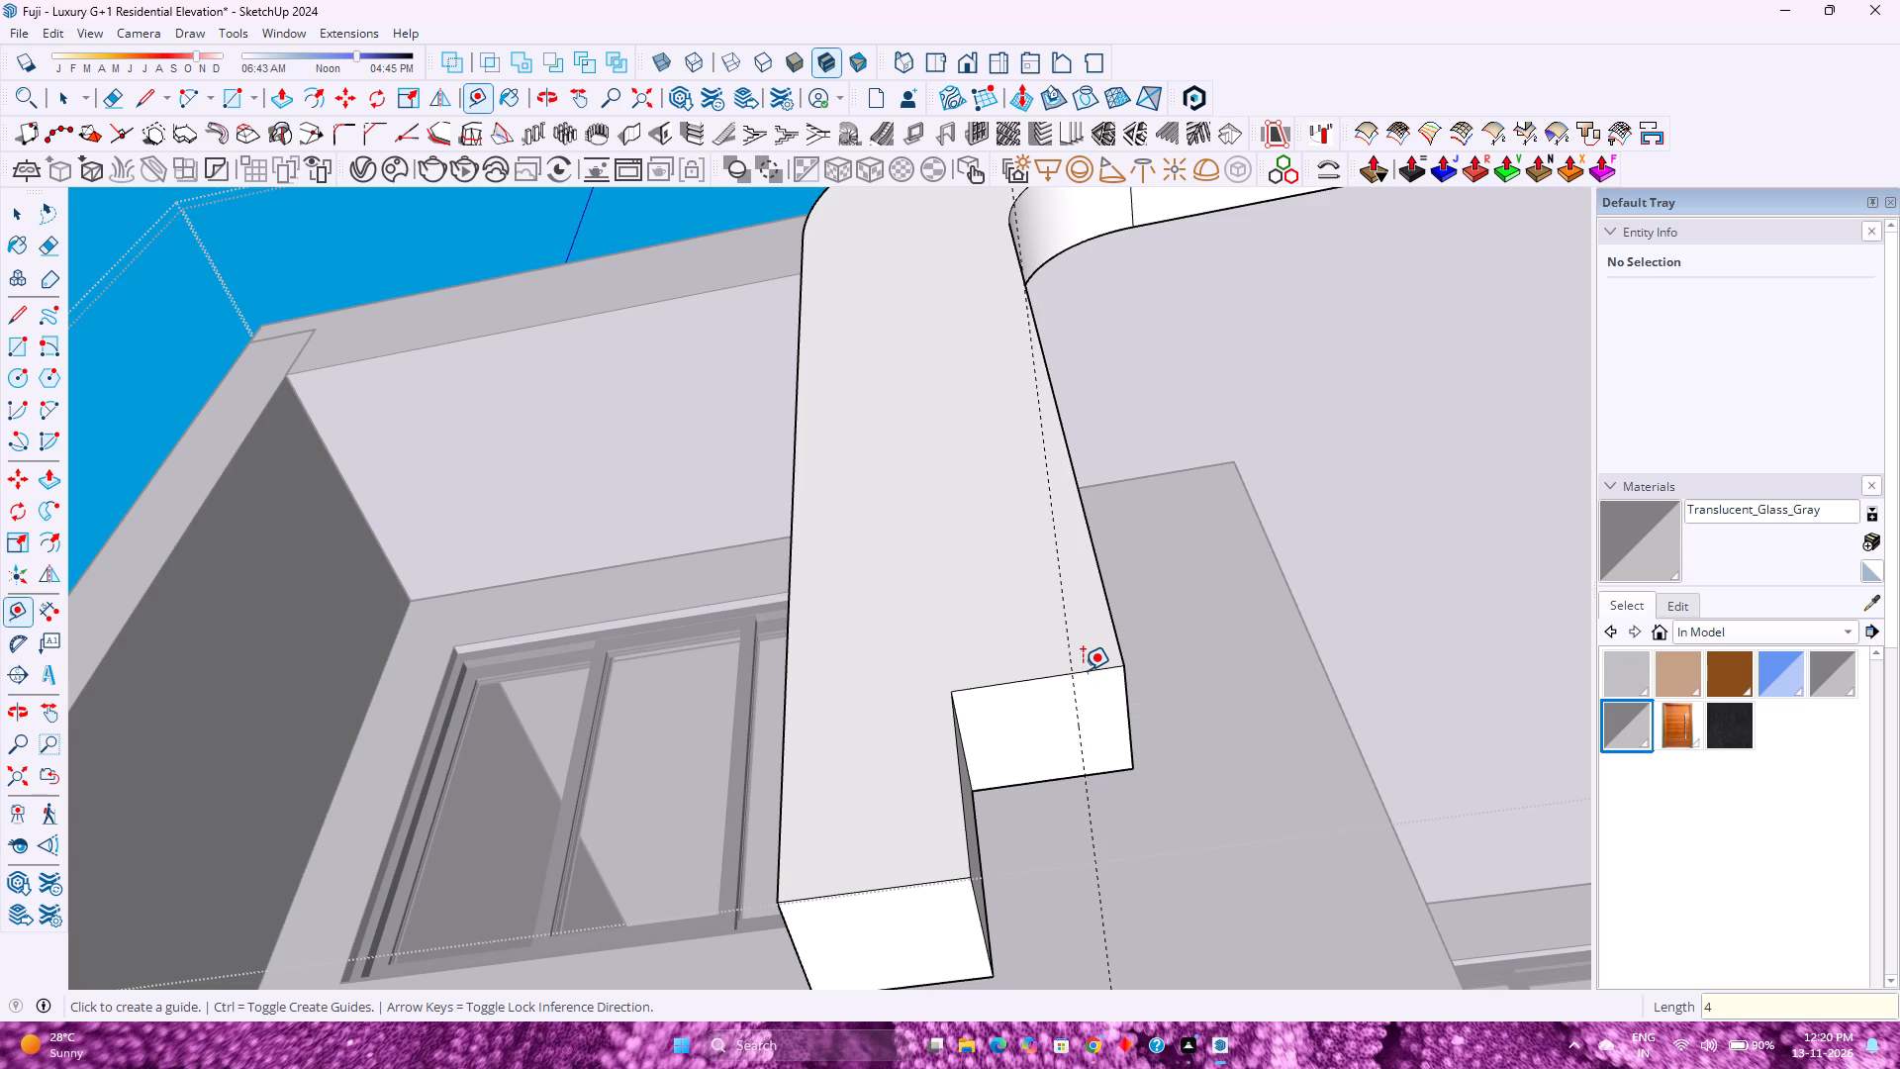
key("6")
key("Return")
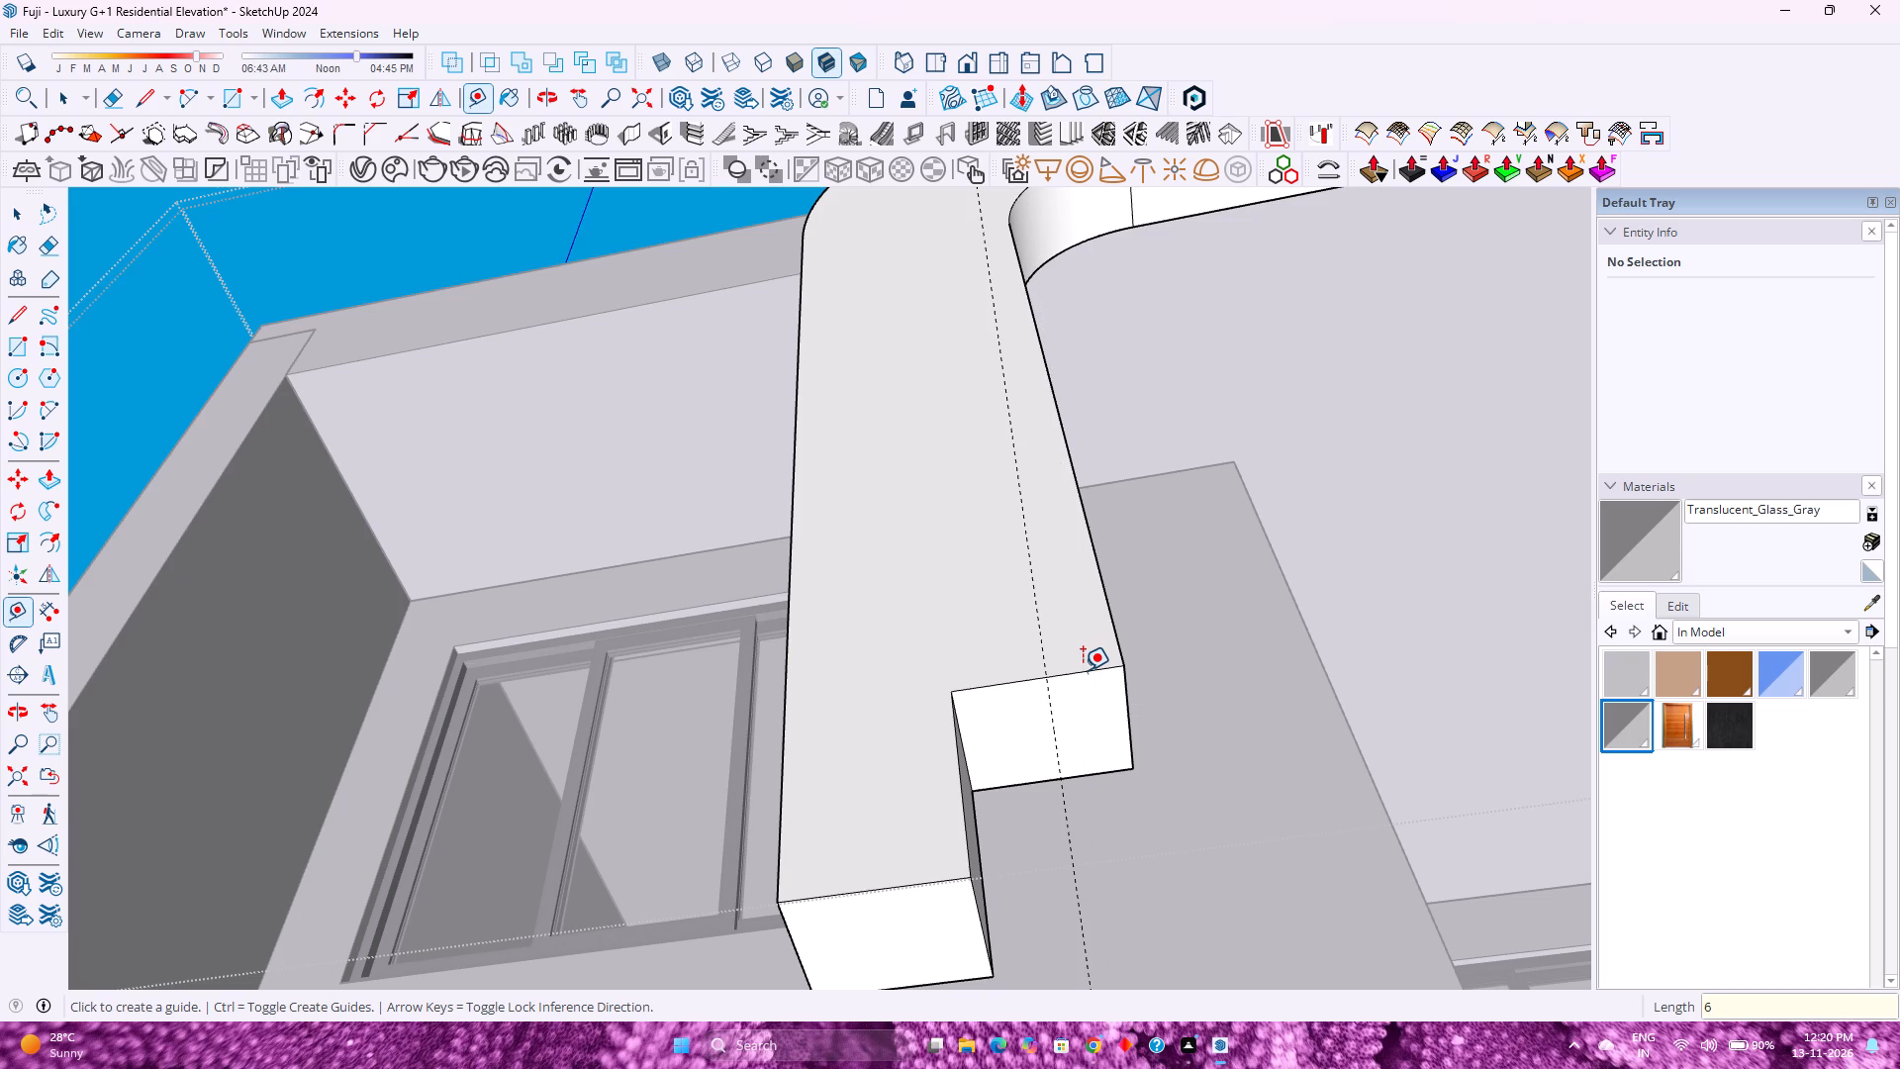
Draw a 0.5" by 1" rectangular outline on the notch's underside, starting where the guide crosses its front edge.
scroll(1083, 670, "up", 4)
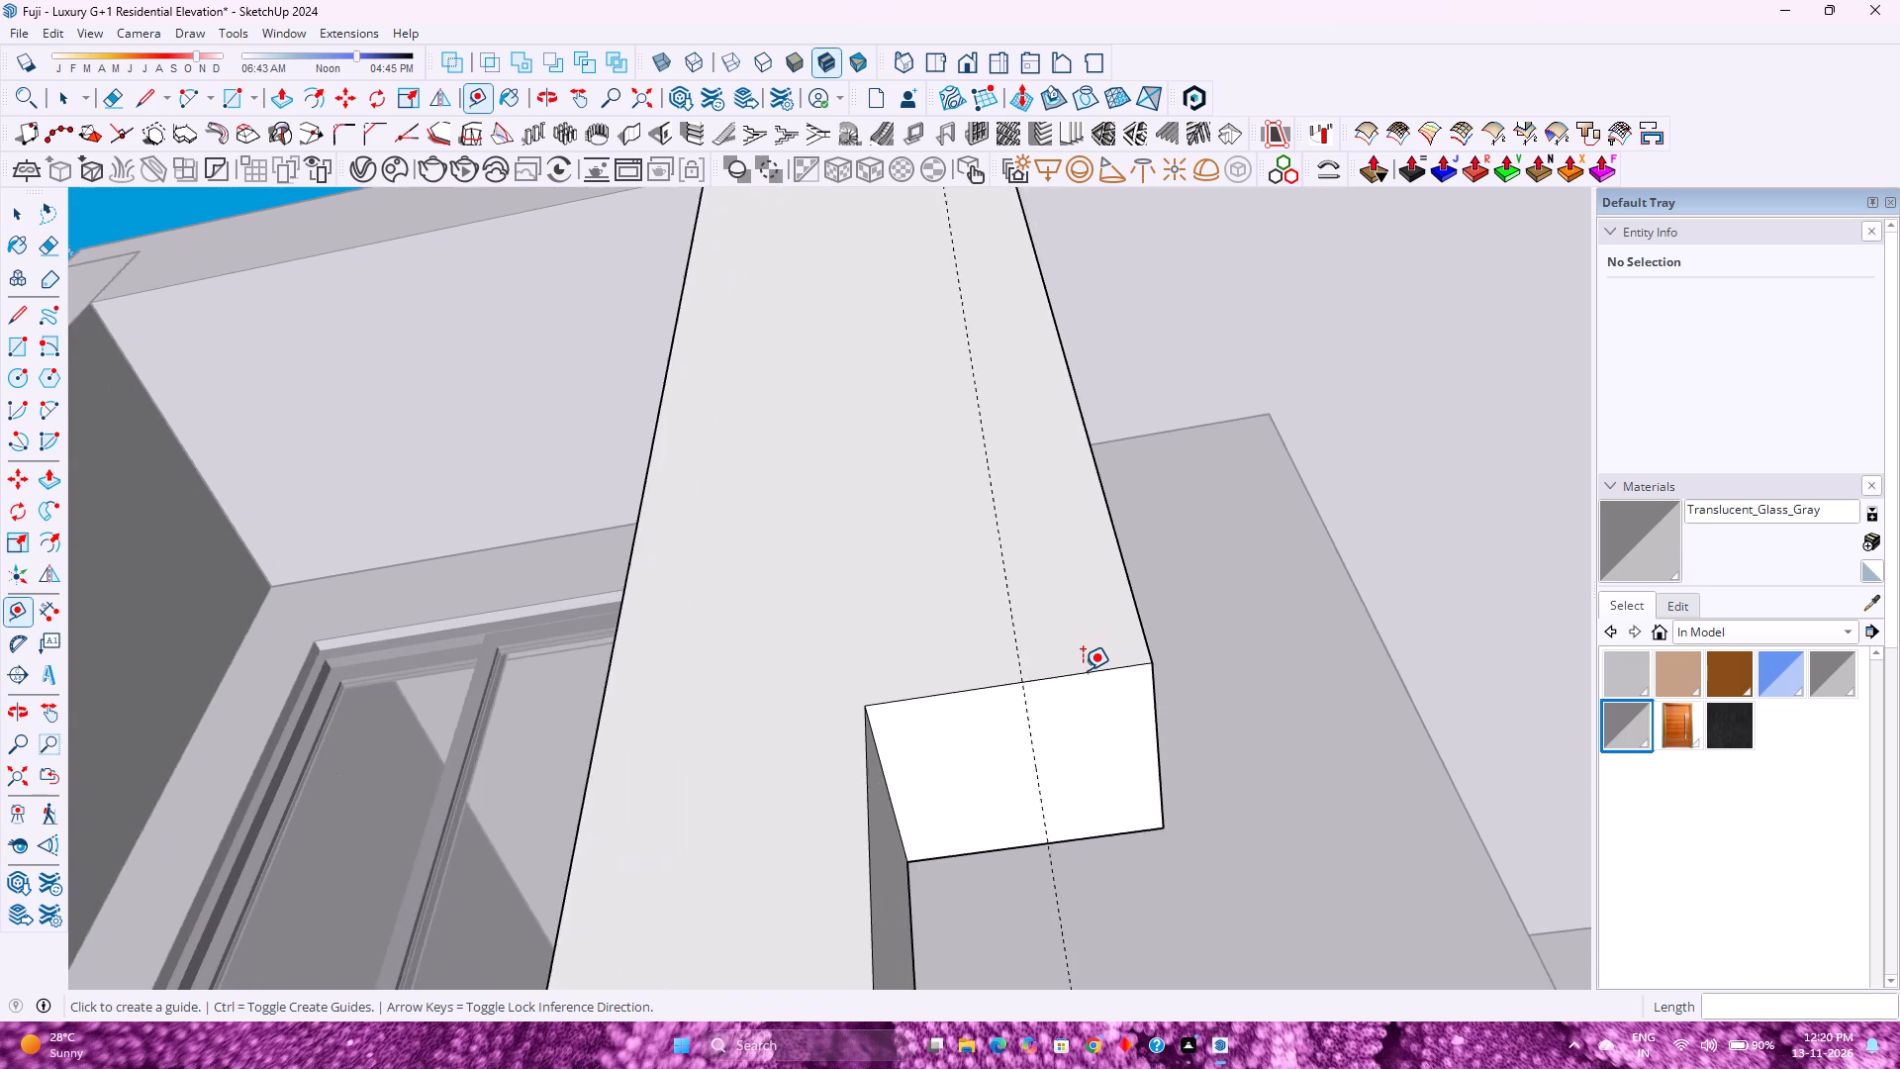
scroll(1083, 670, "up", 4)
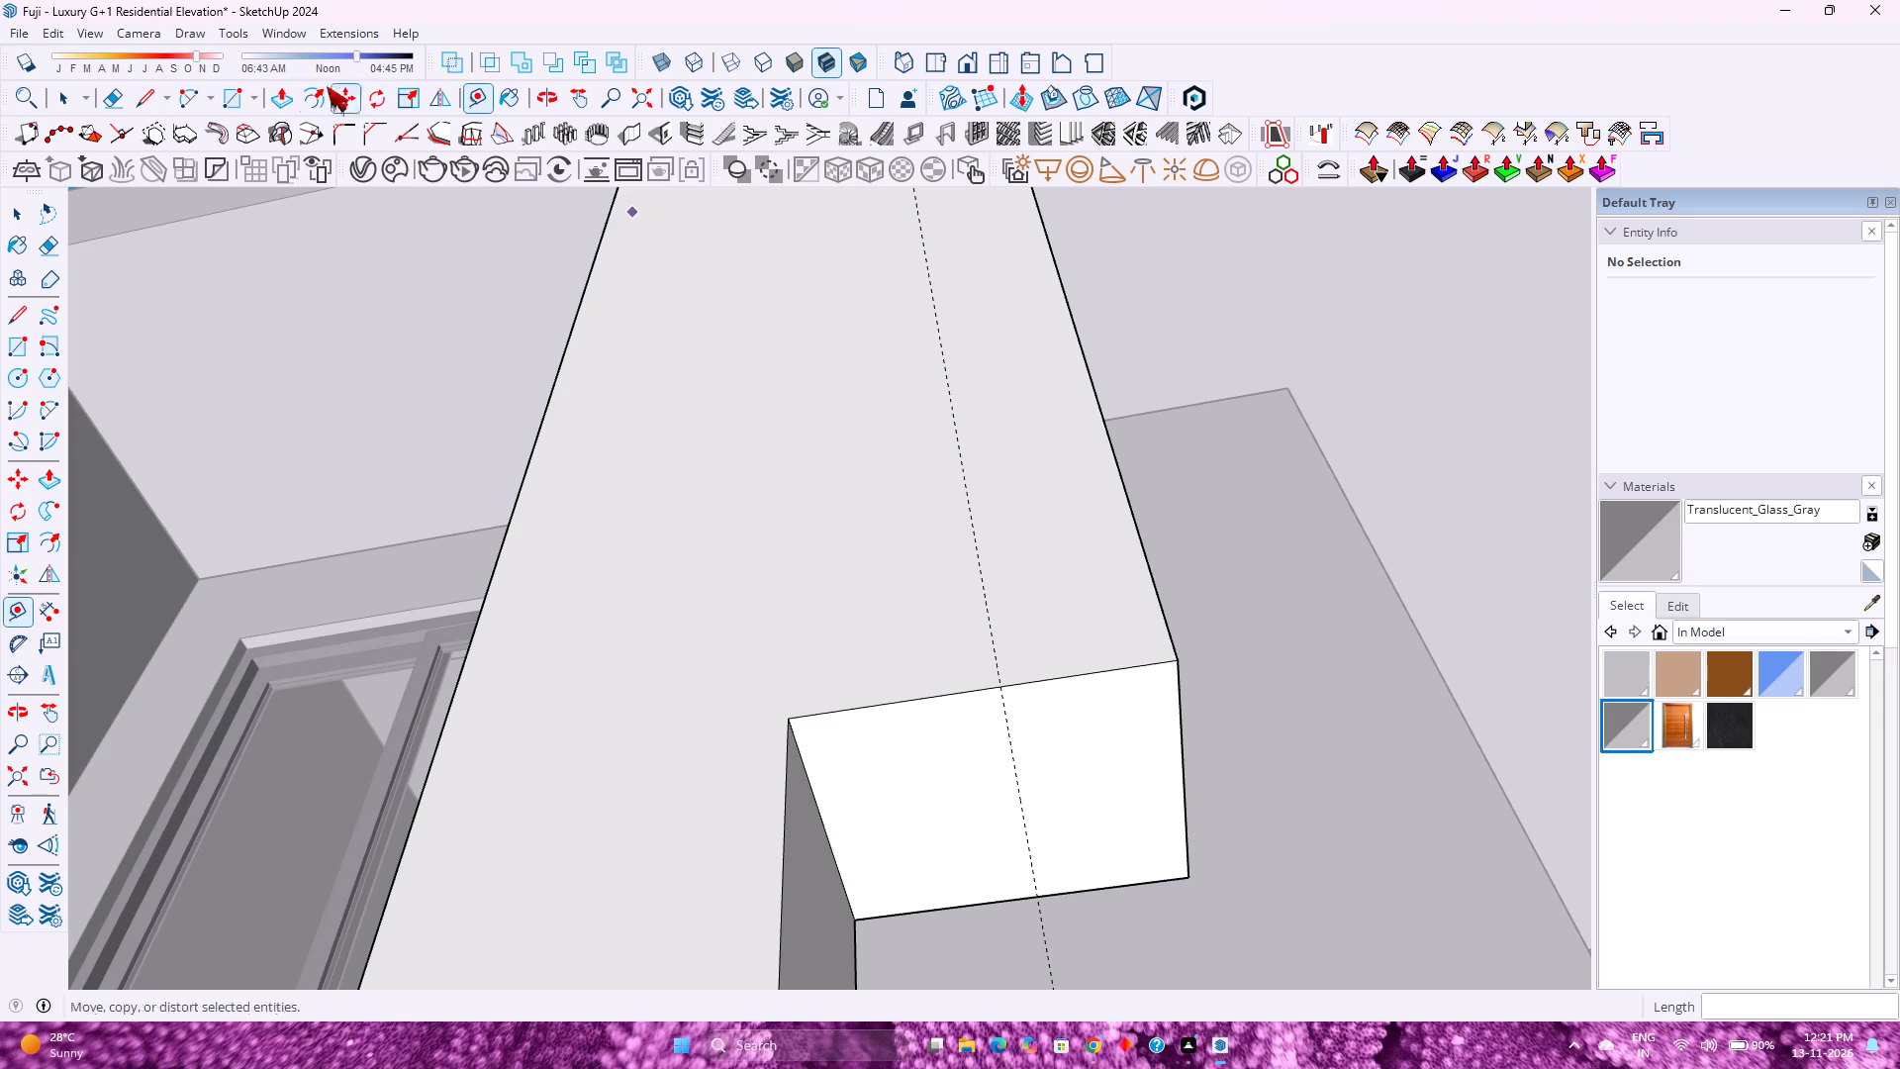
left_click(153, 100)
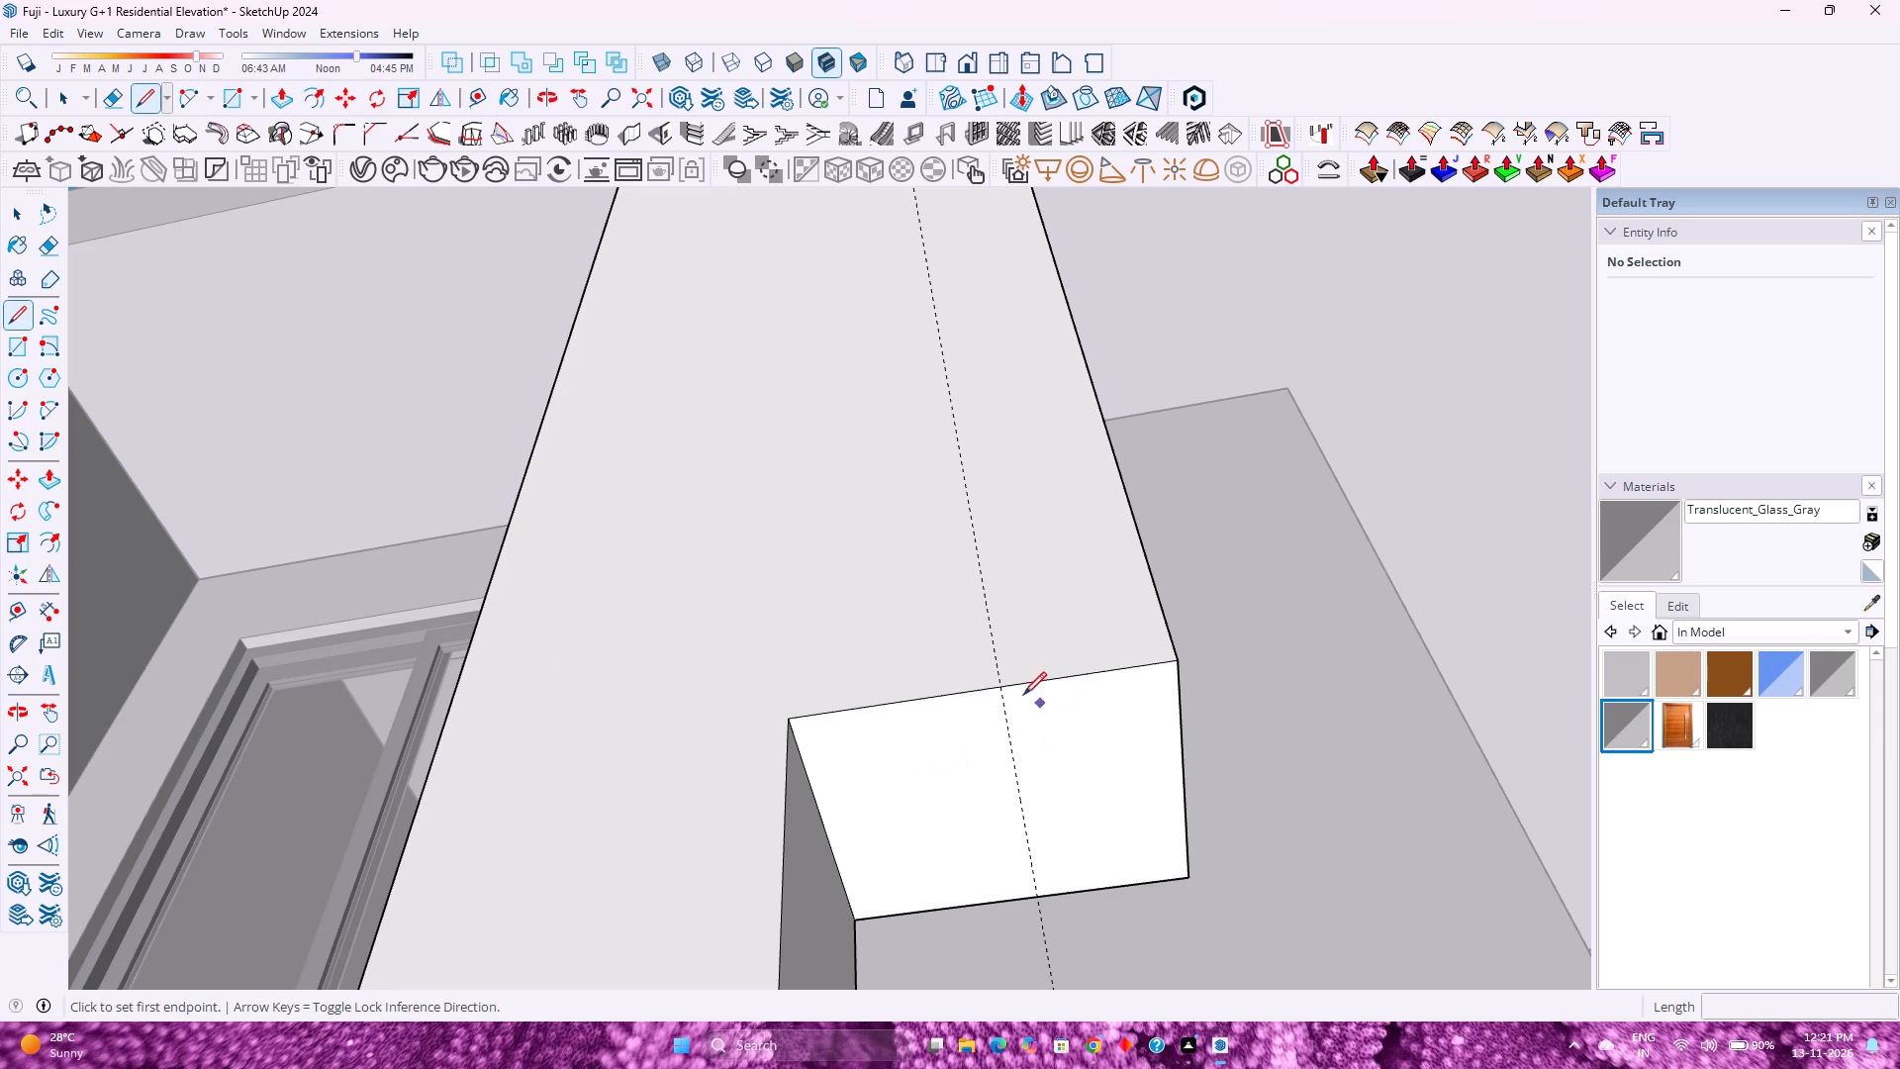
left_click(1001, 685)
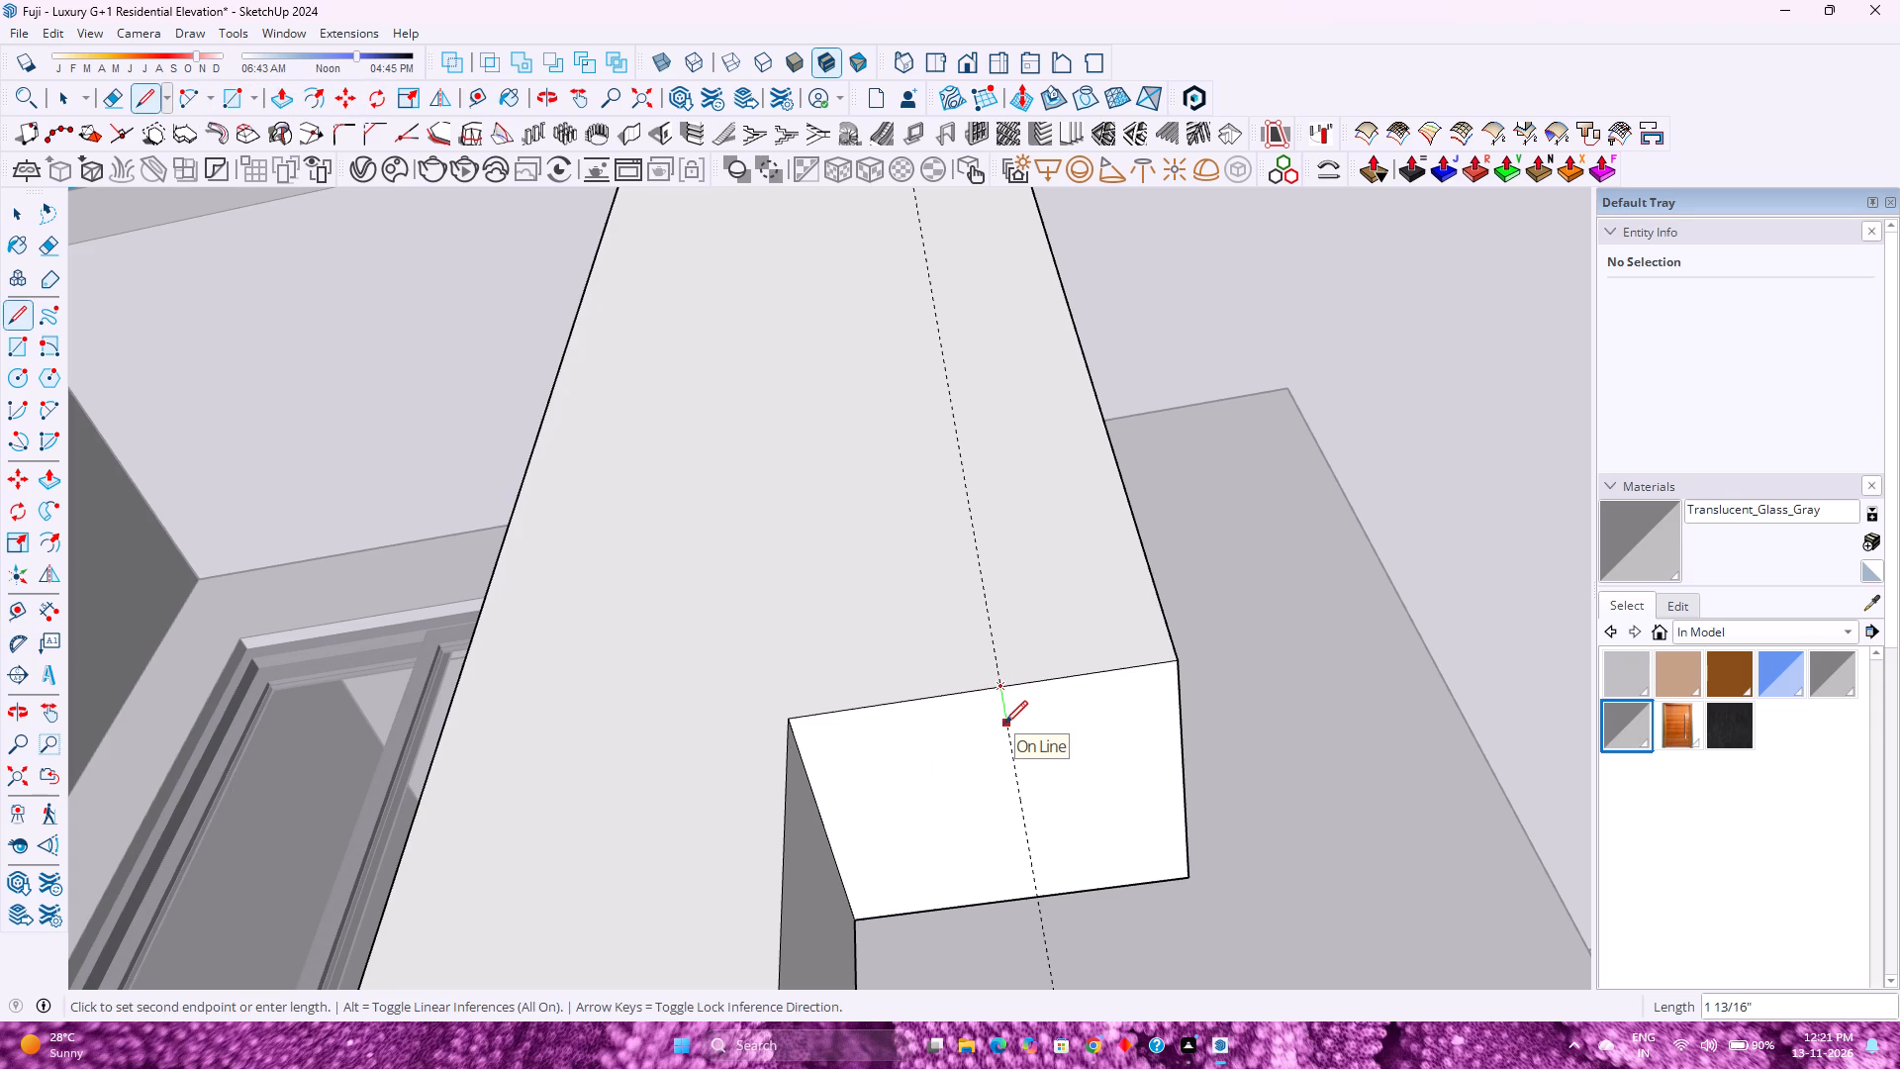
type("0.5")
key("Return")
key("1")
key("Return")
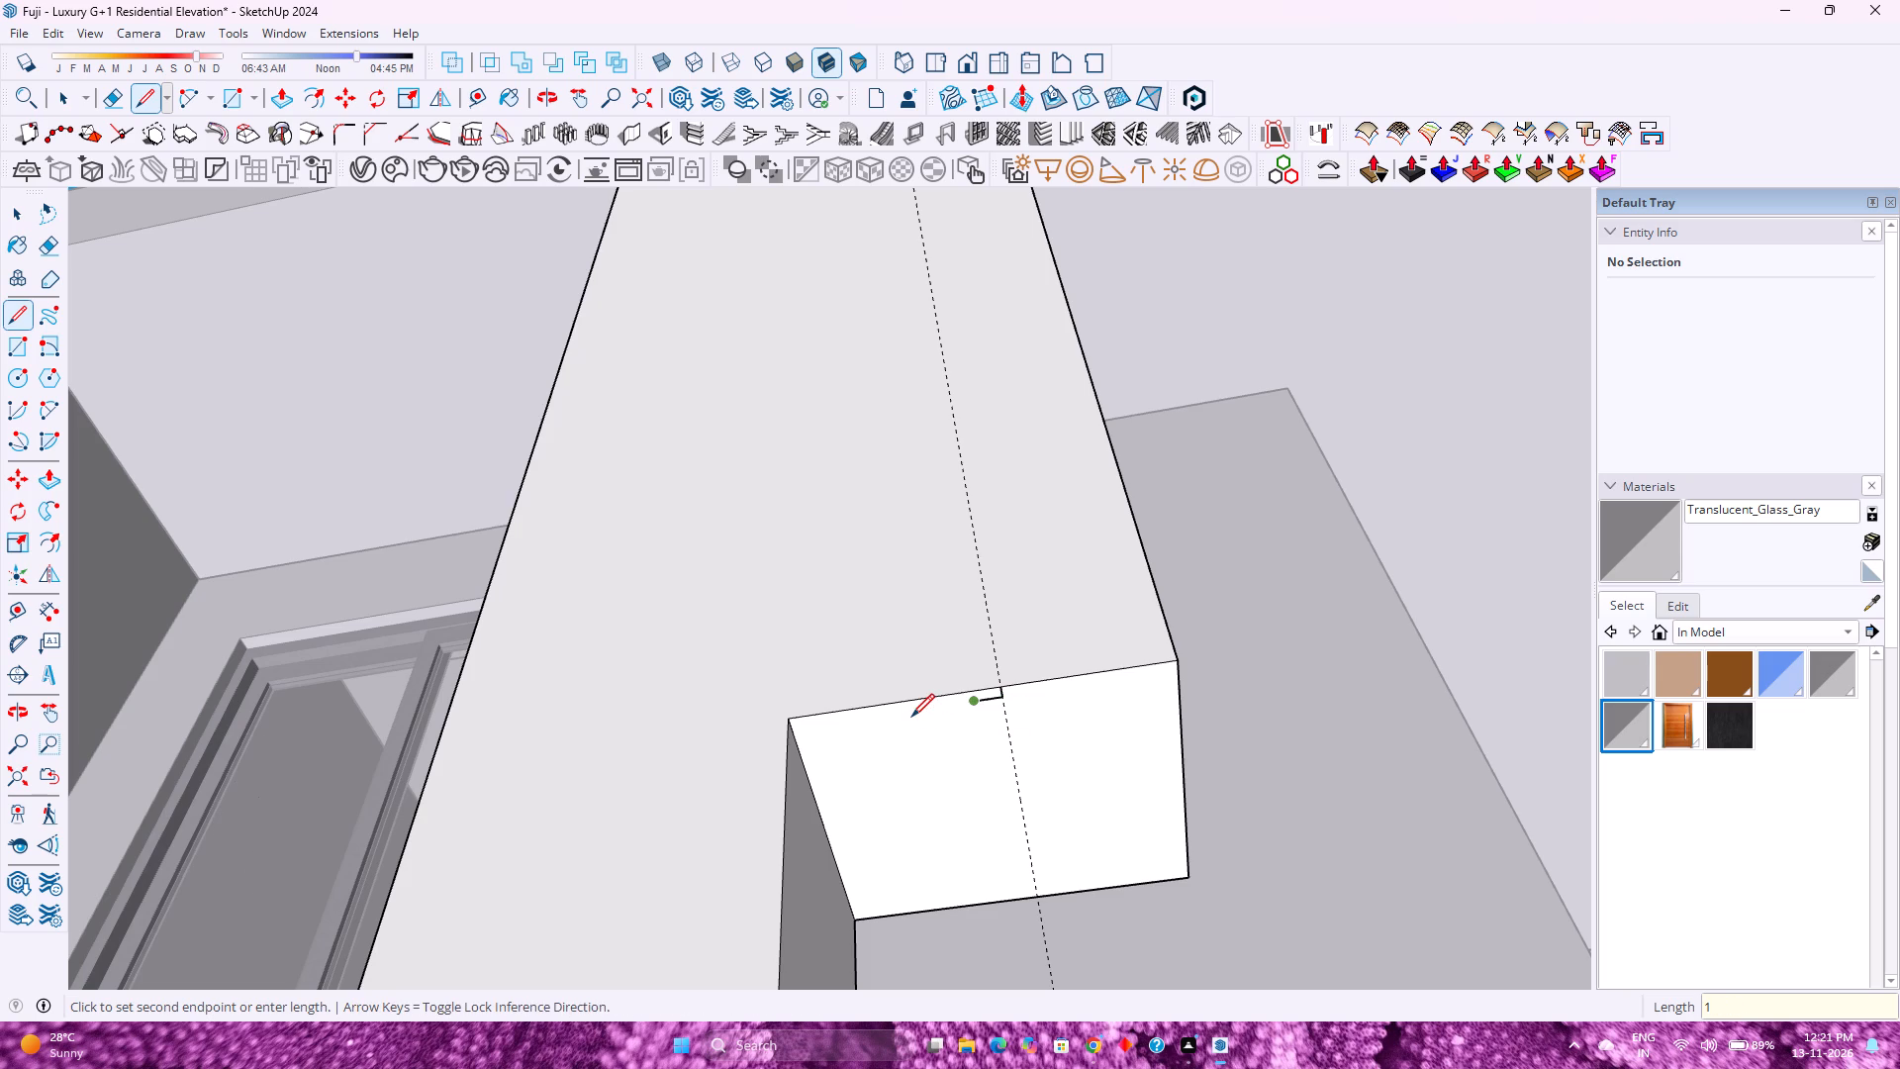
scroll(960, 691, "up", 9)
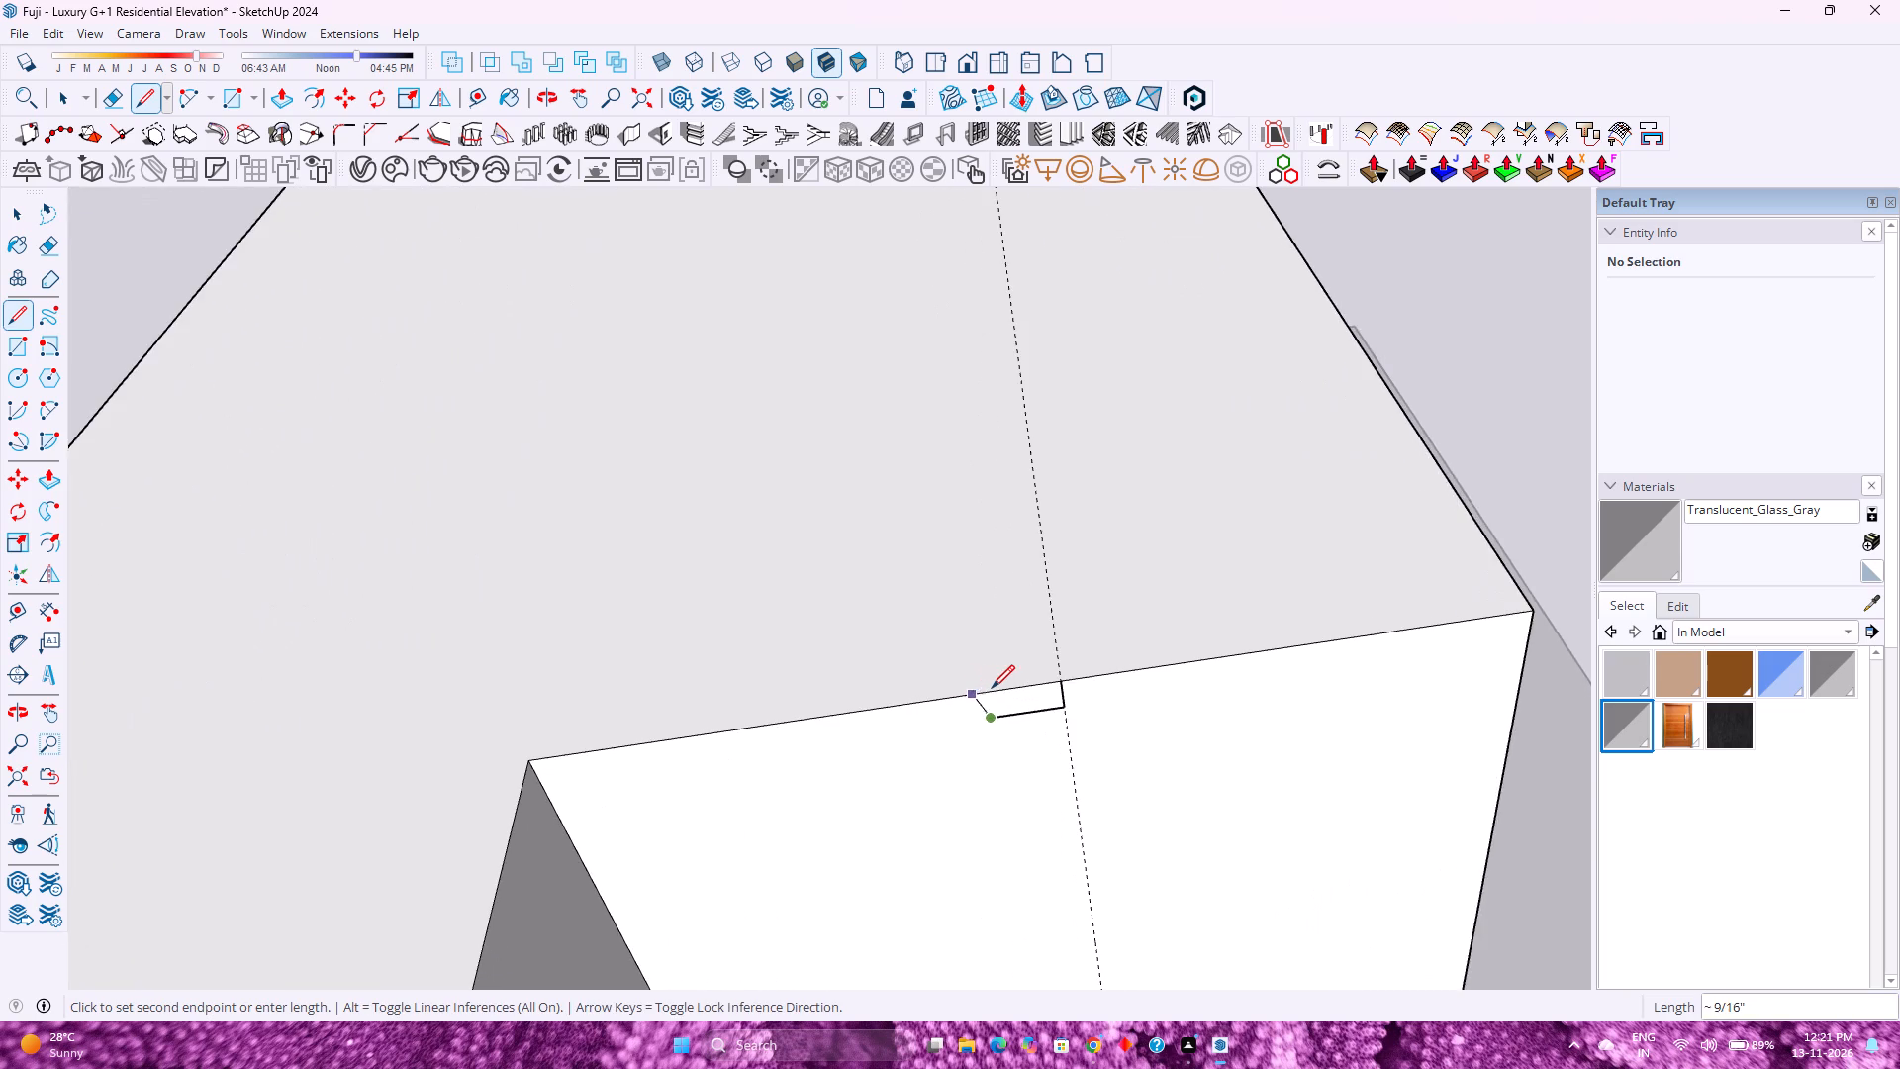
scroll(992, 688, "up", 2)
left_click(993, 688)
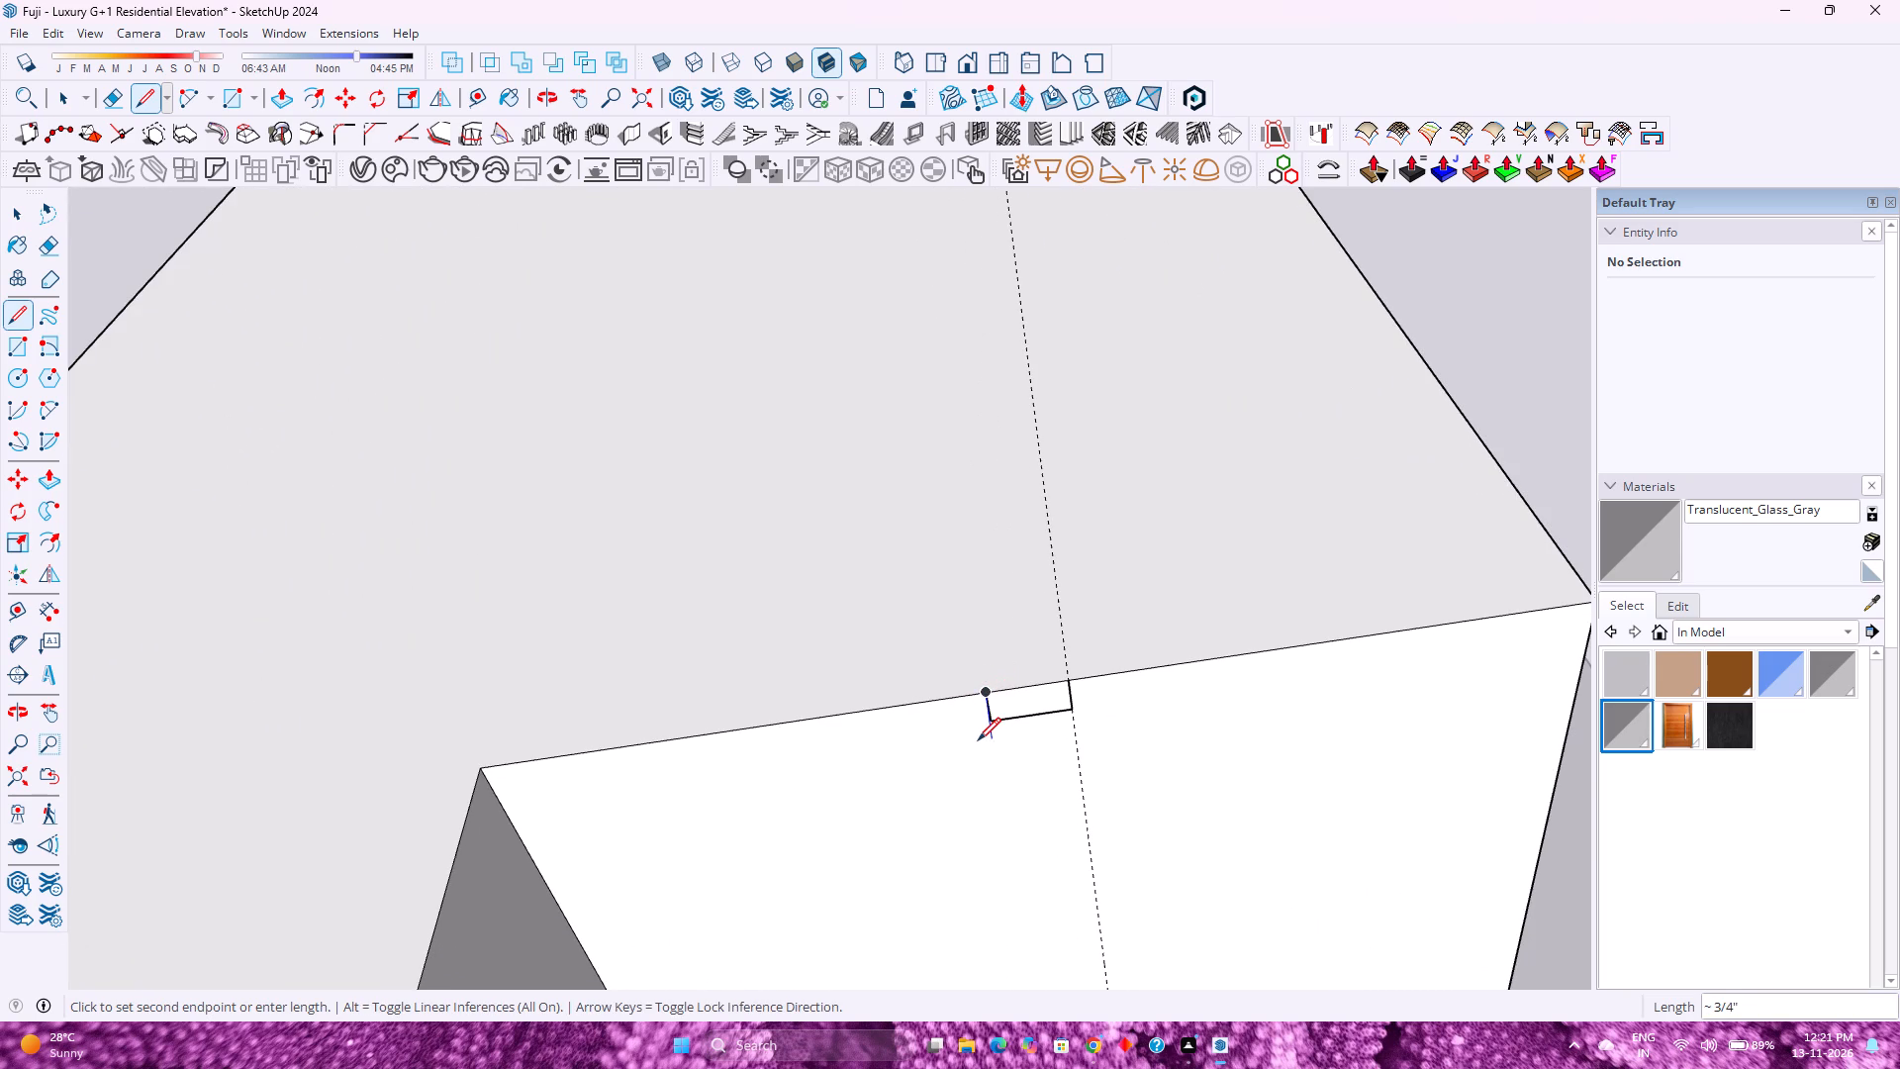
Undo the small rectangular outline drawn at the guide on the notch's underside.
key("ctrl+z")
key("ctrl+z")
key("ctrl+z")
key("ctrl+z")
Draw a 0.5" by 1" rectangular outline on the notch's underside, starting where the guide crosses its front edge.
key("space")
double_click(992, 758)
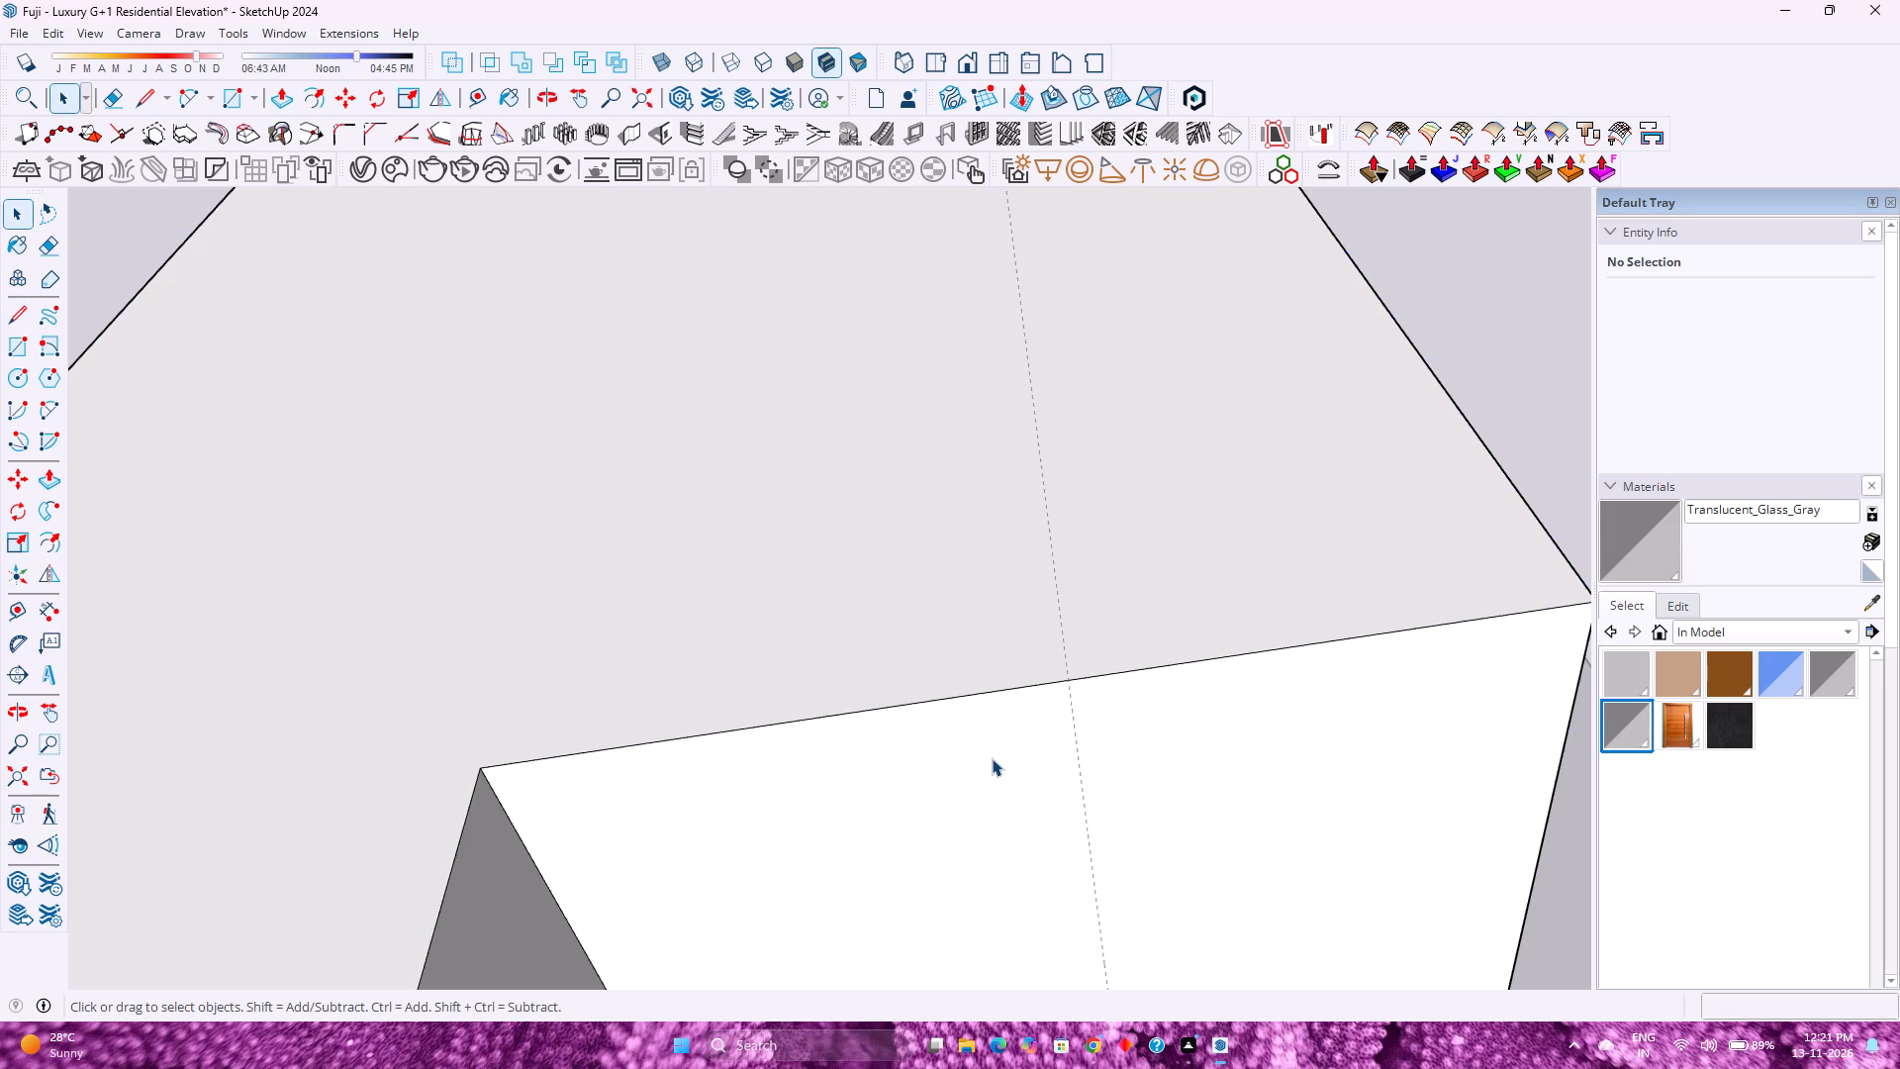
key("l")
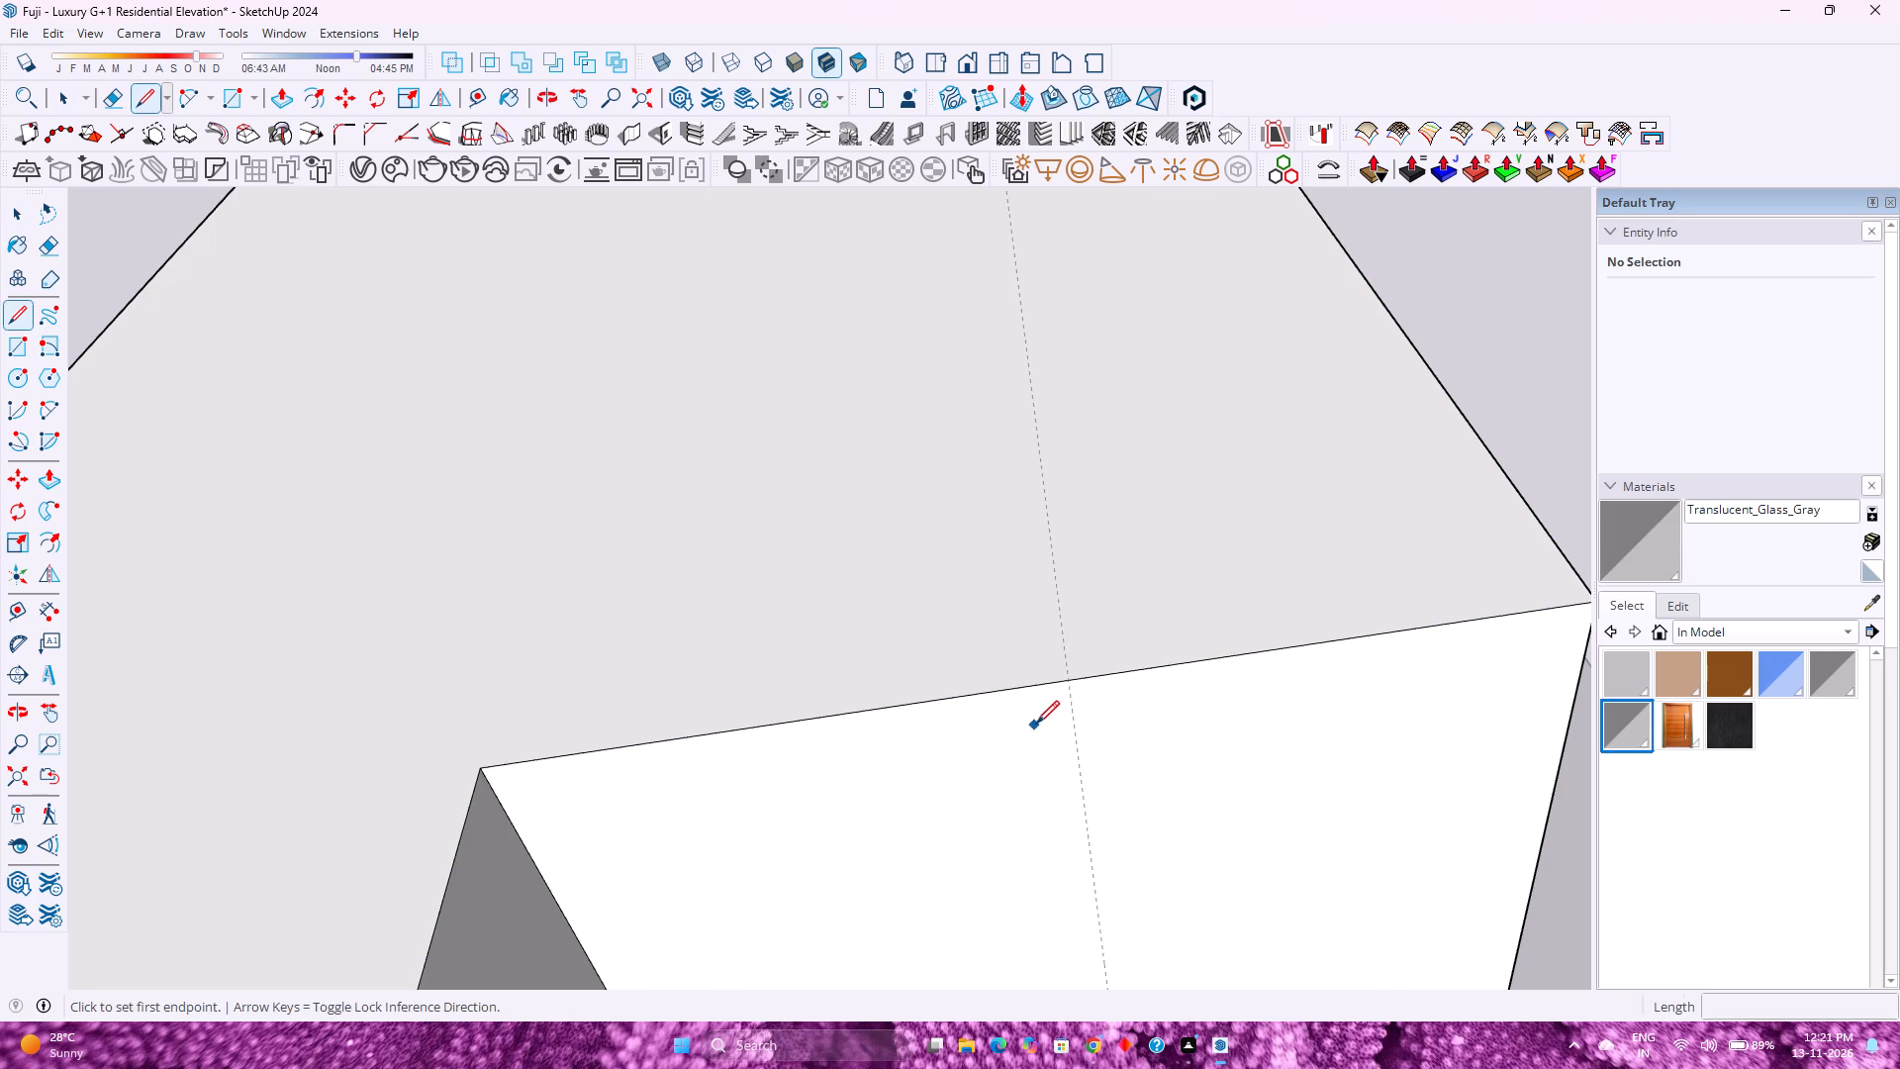
left_click(1069, 682)
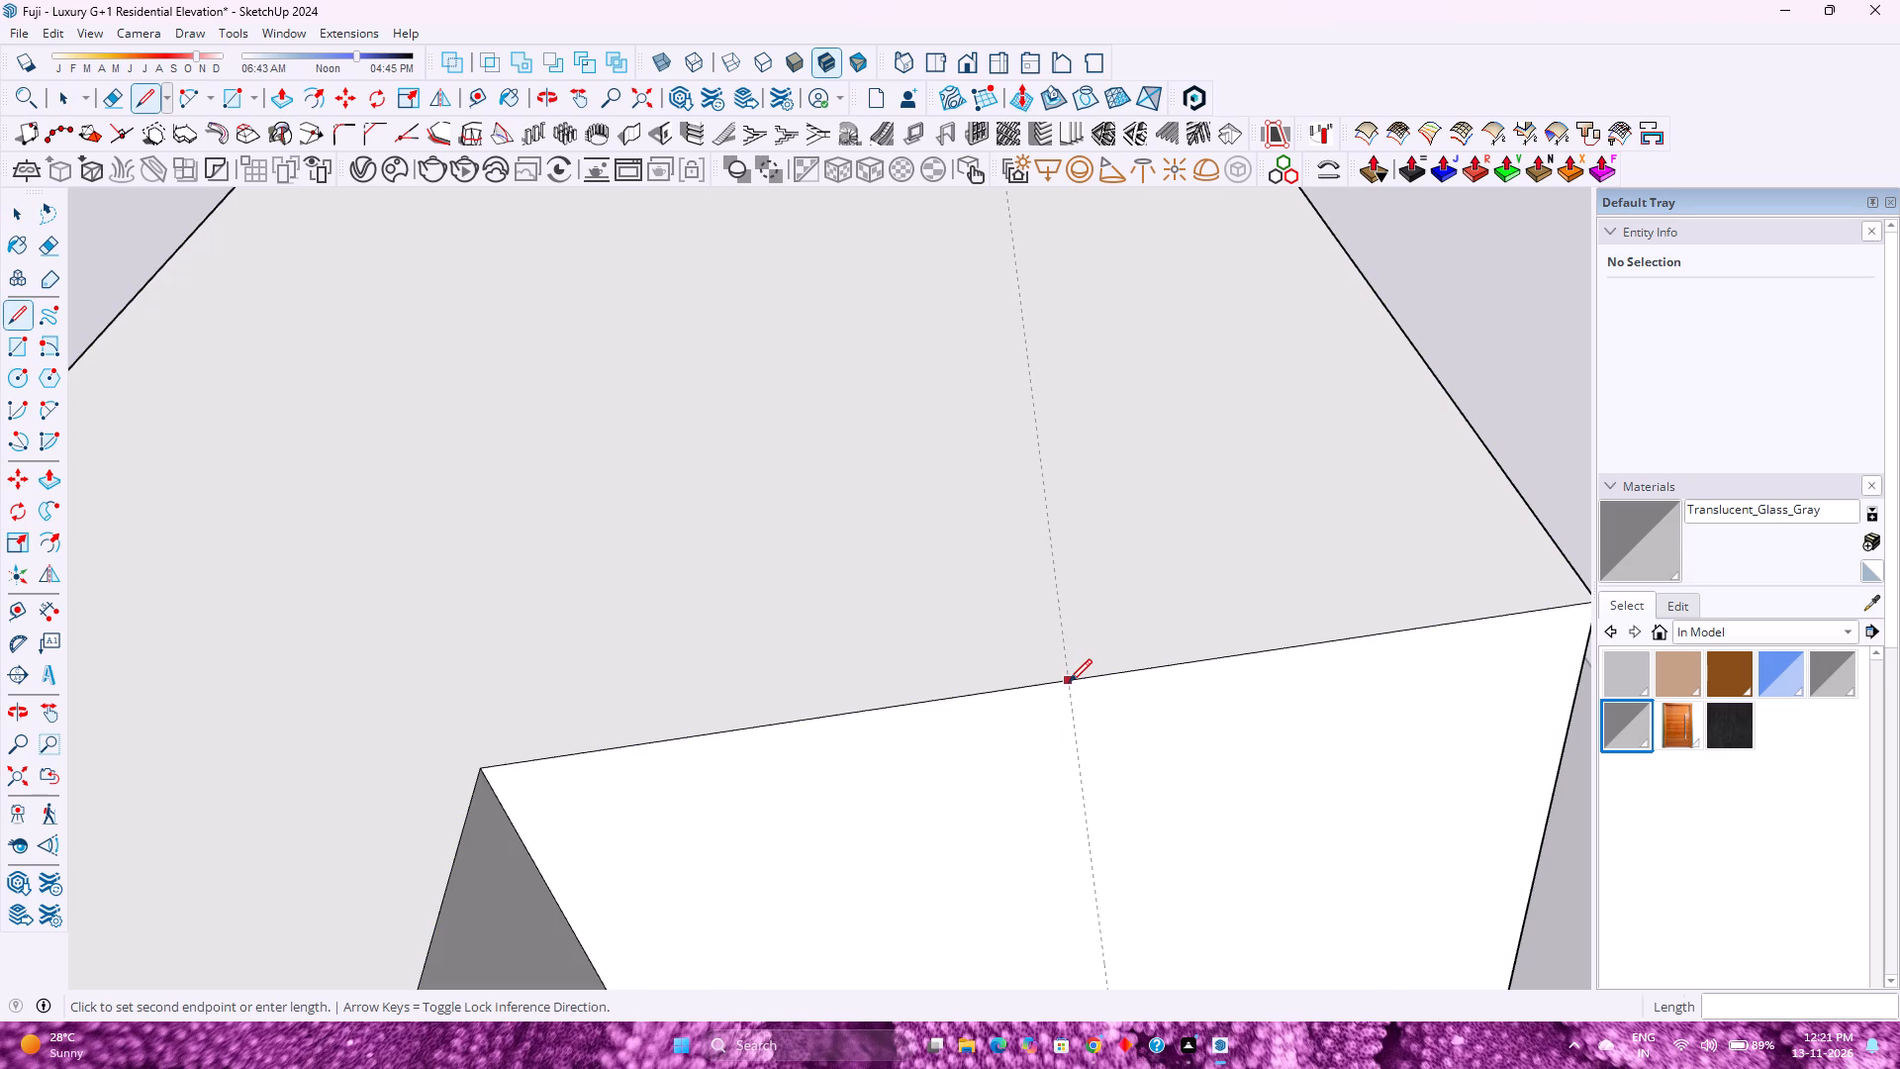
key("Escape")
left_click(1072, 678)
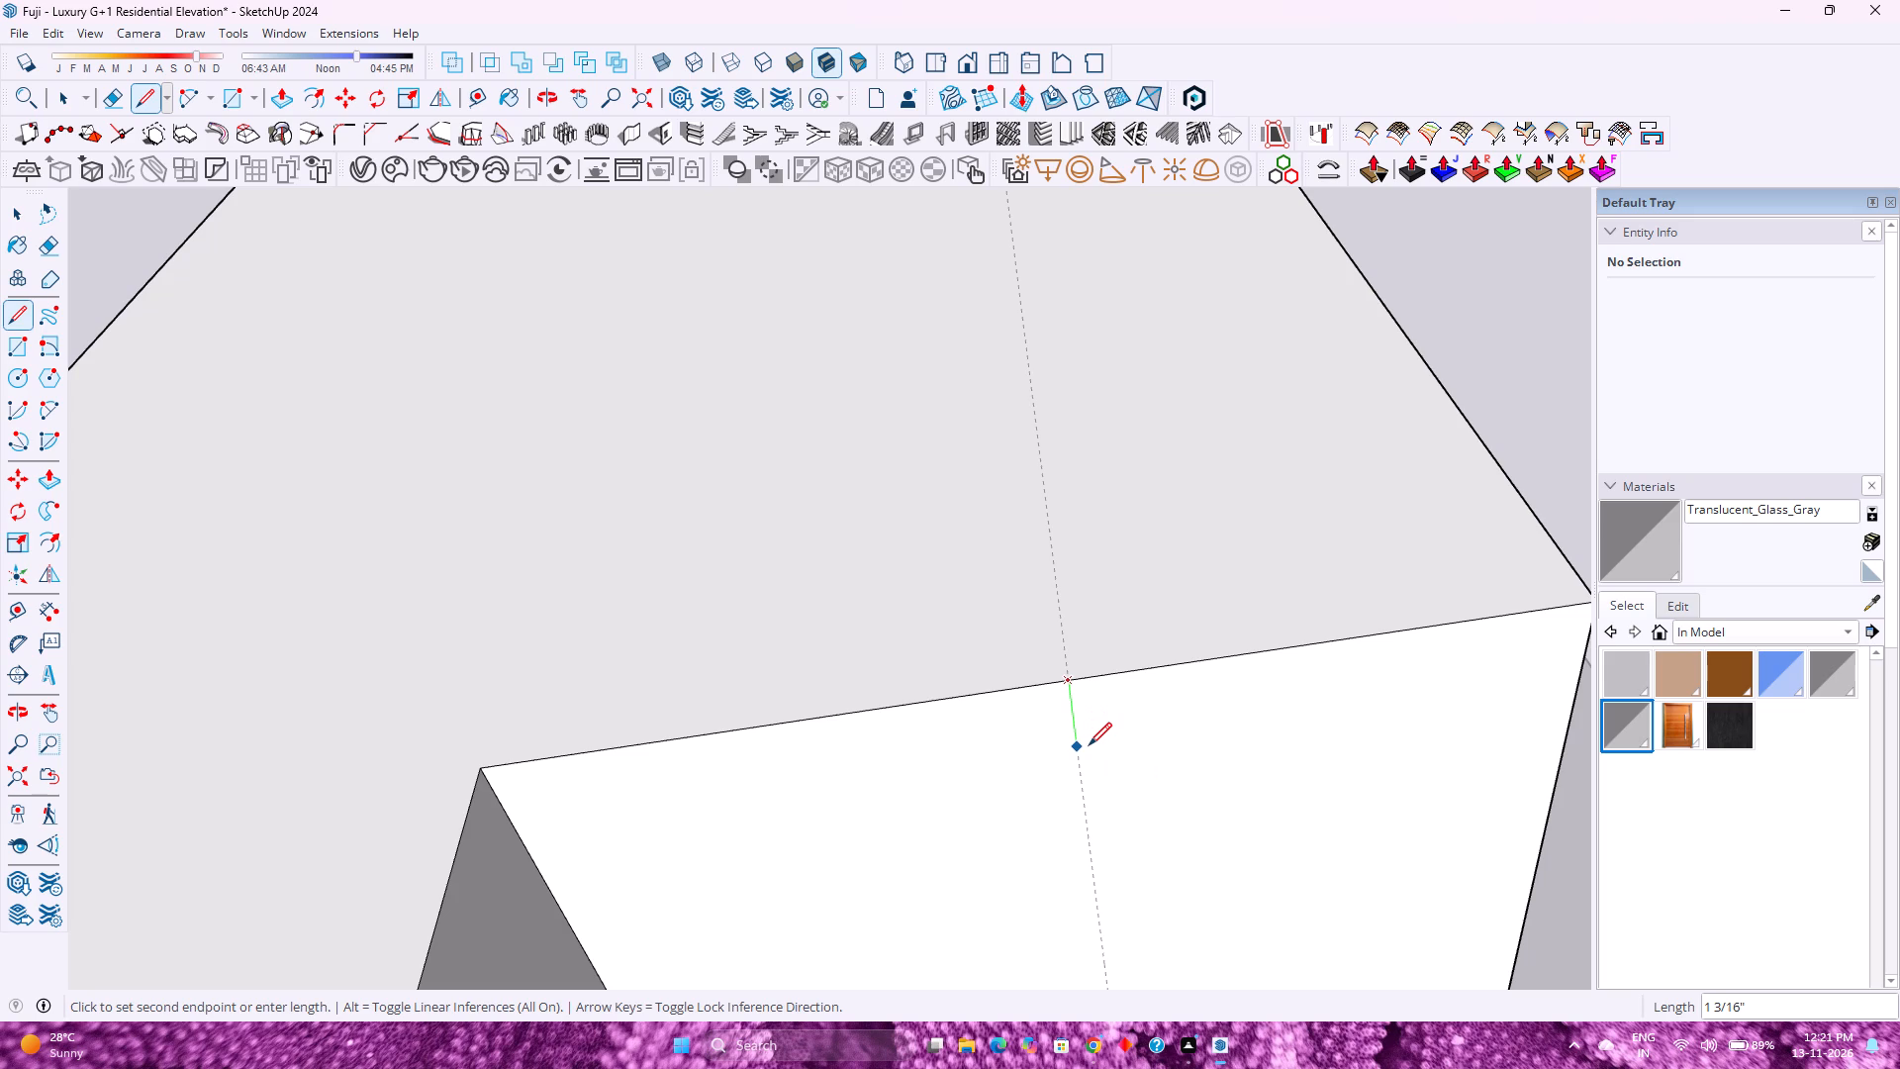
type("0.5")
key("Return")
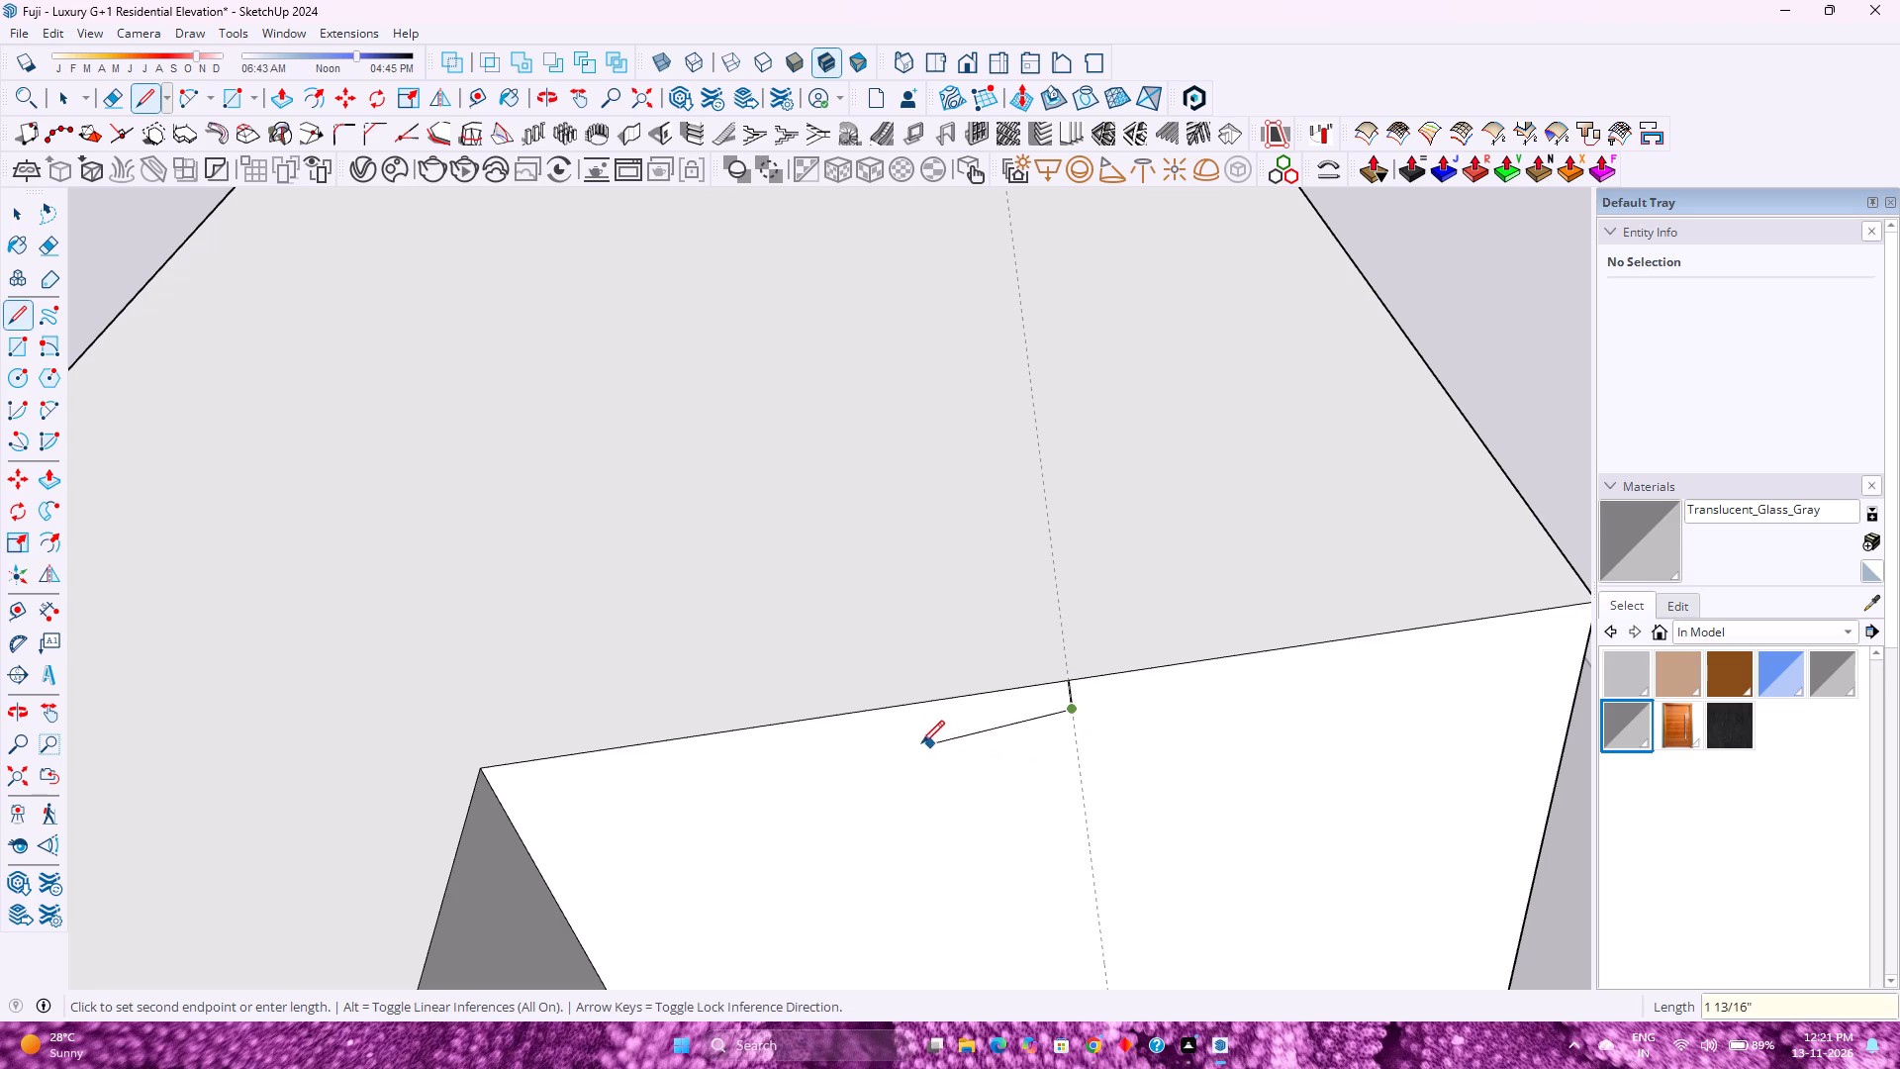
key("1")
key("Return")
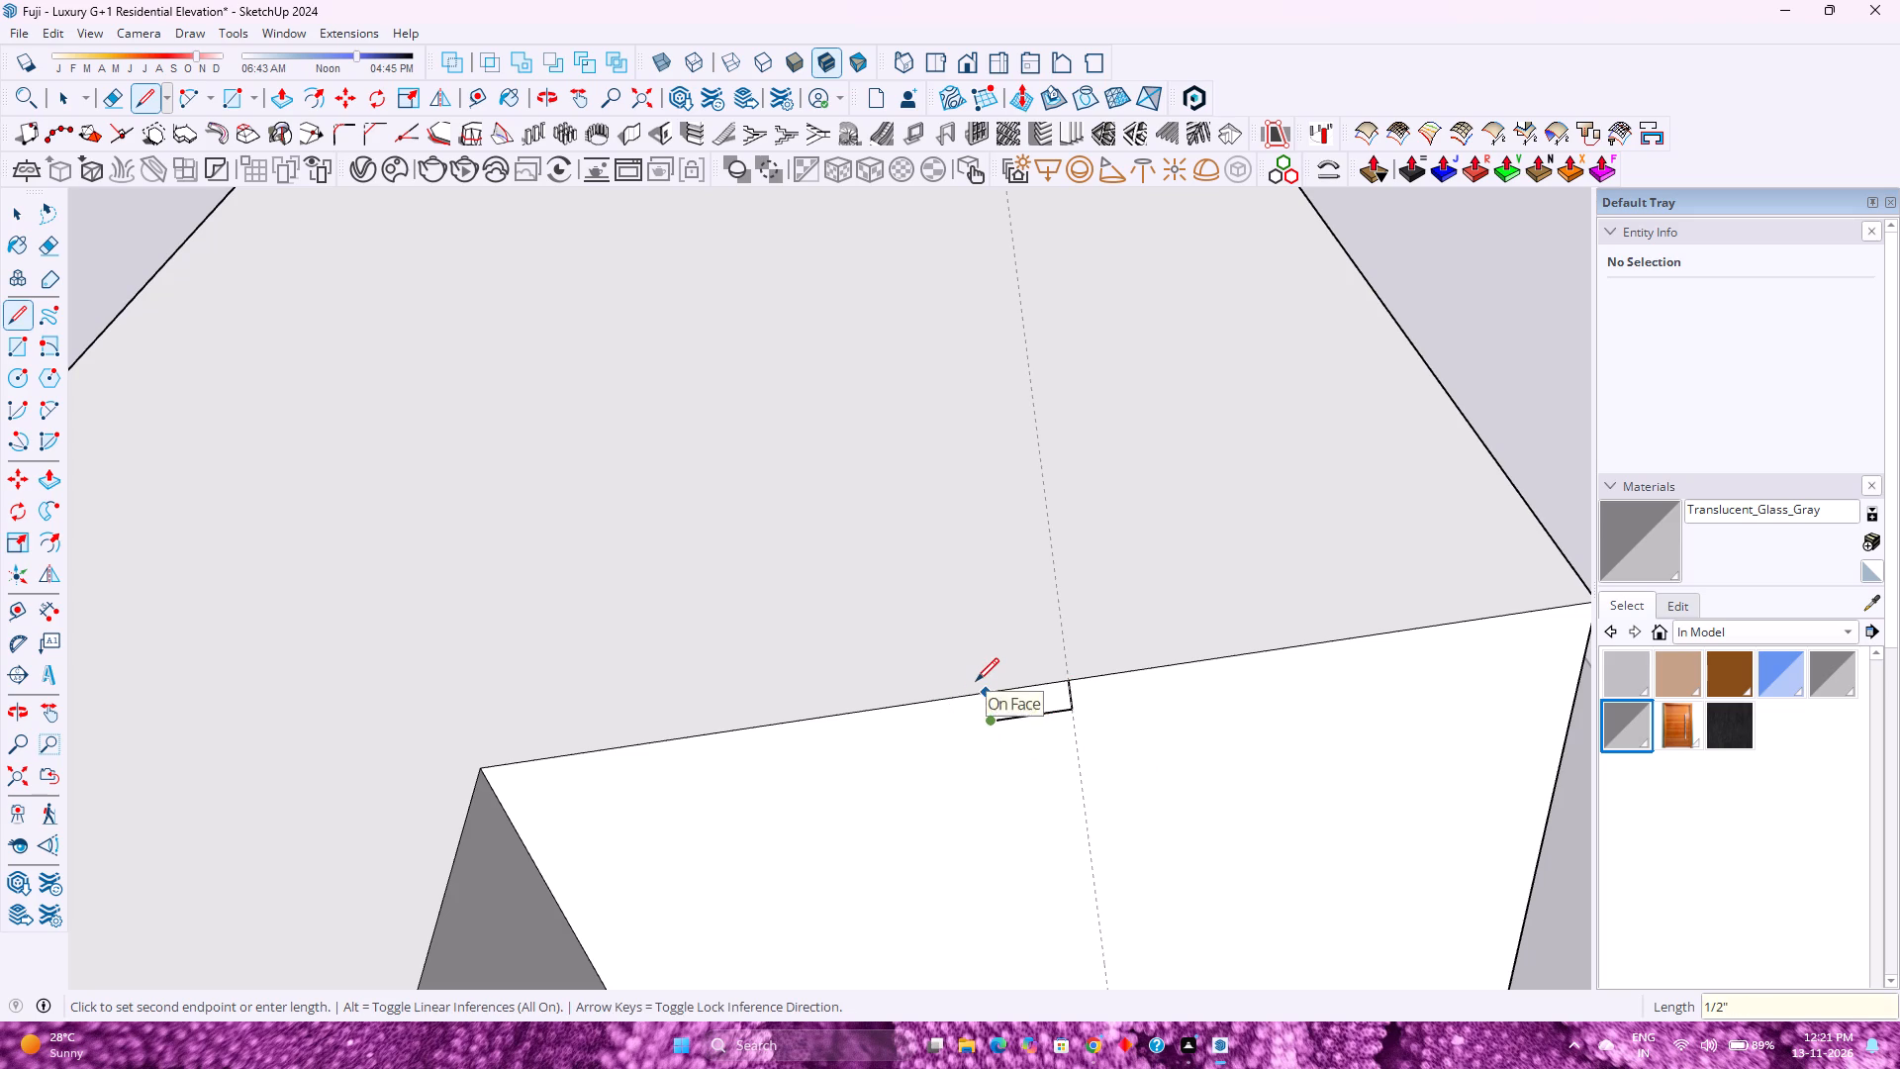
left_click(976, 681)
key("space")
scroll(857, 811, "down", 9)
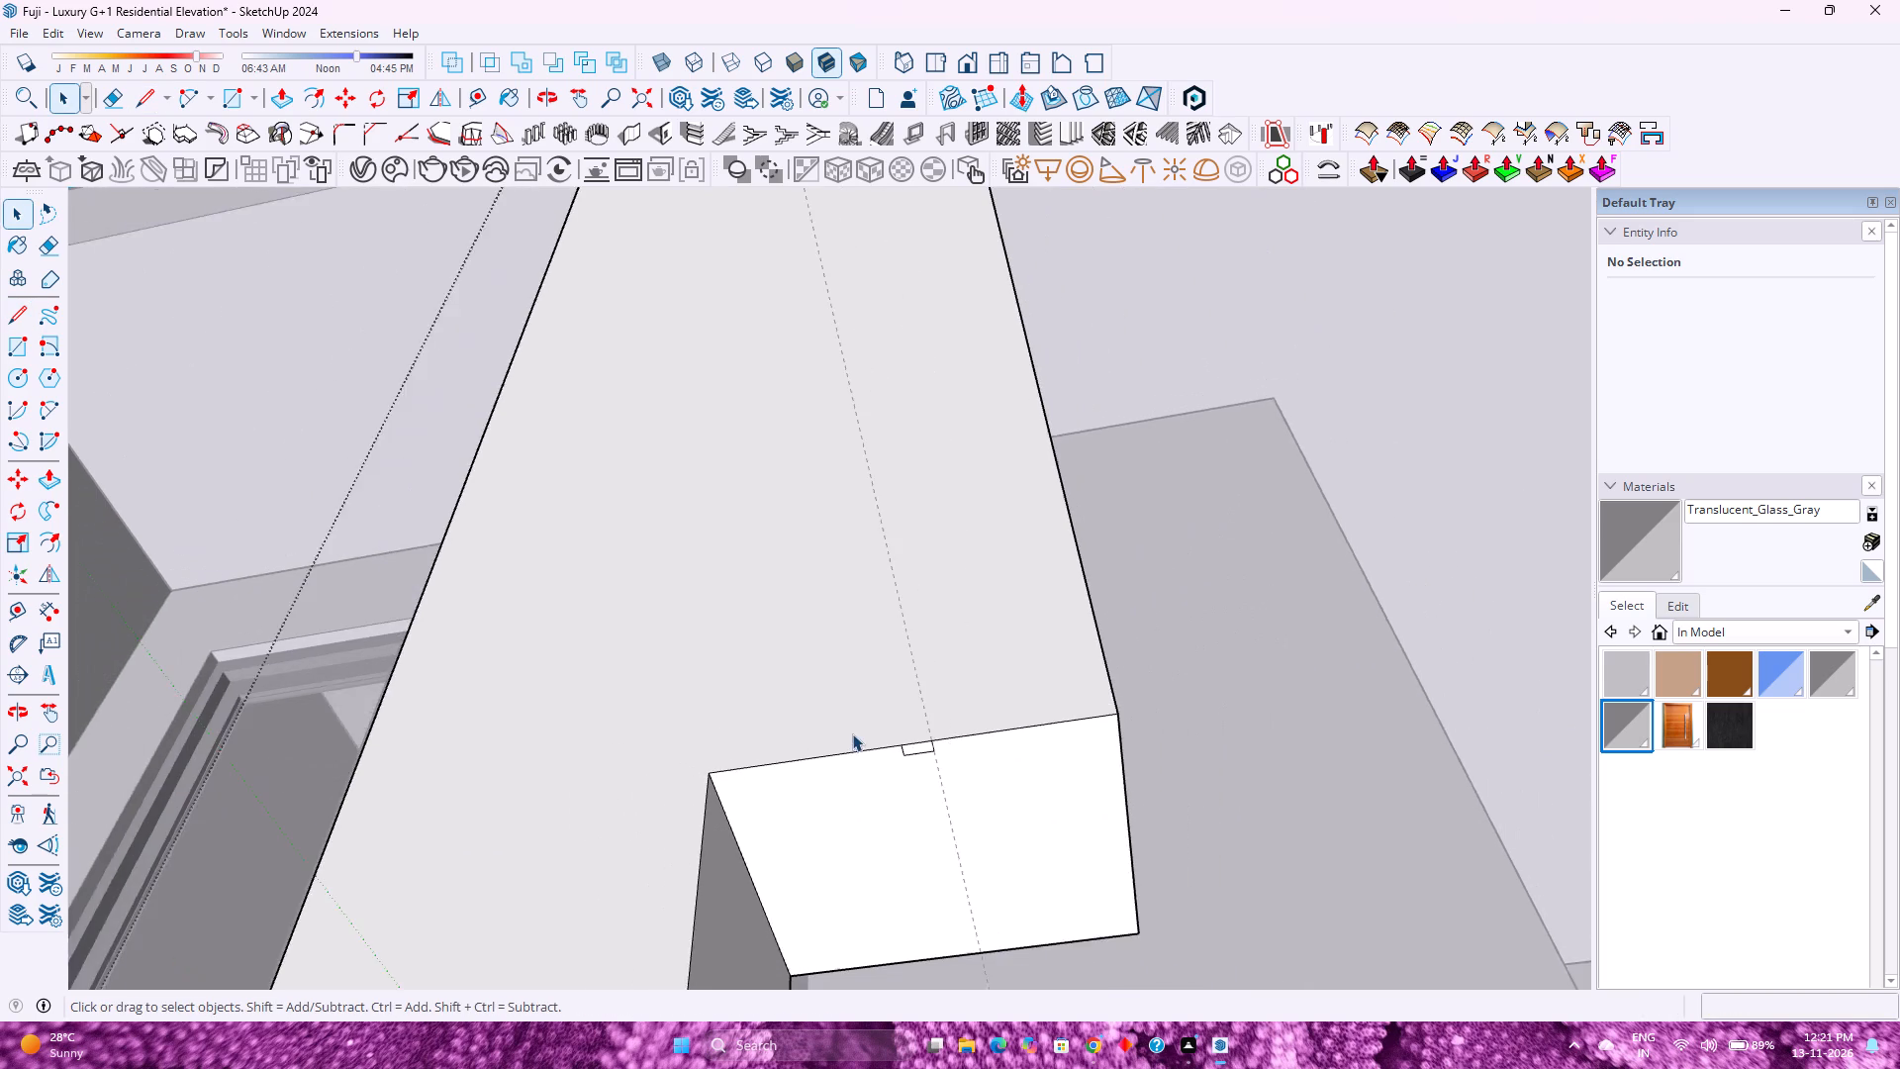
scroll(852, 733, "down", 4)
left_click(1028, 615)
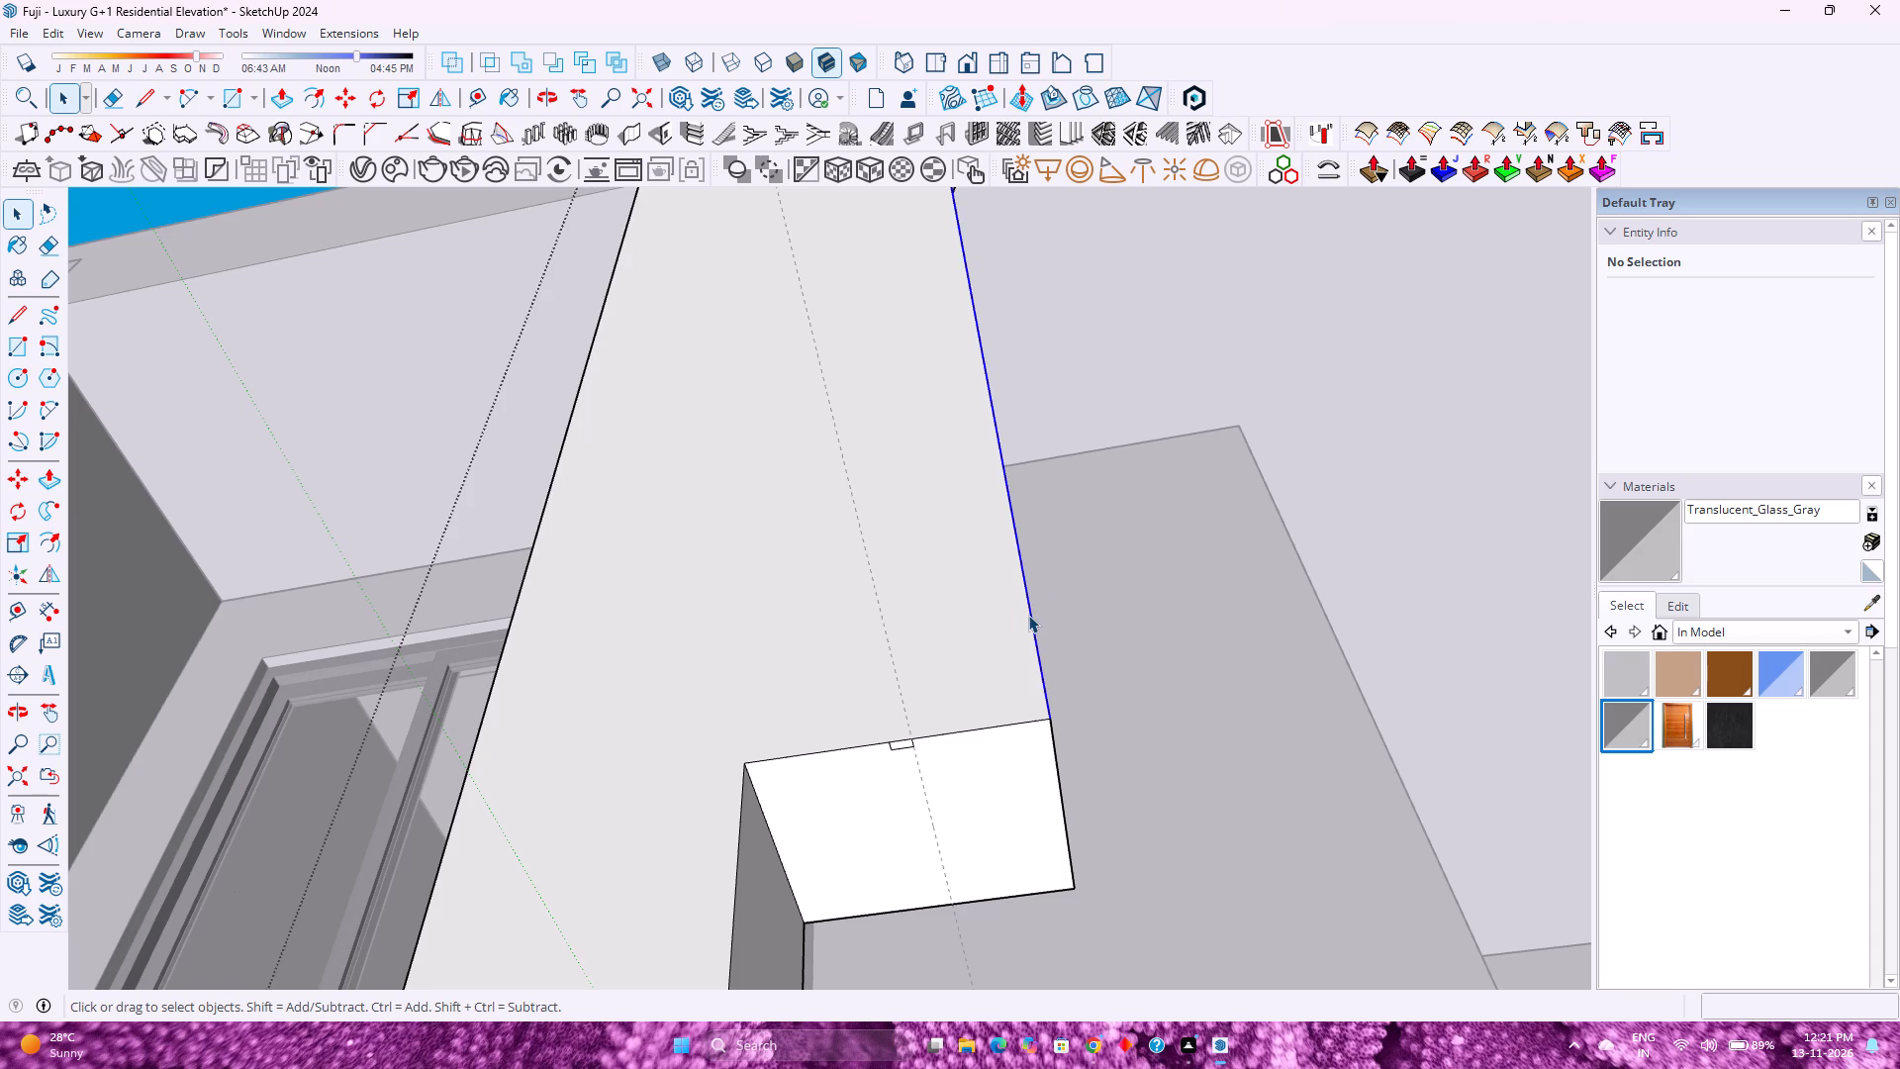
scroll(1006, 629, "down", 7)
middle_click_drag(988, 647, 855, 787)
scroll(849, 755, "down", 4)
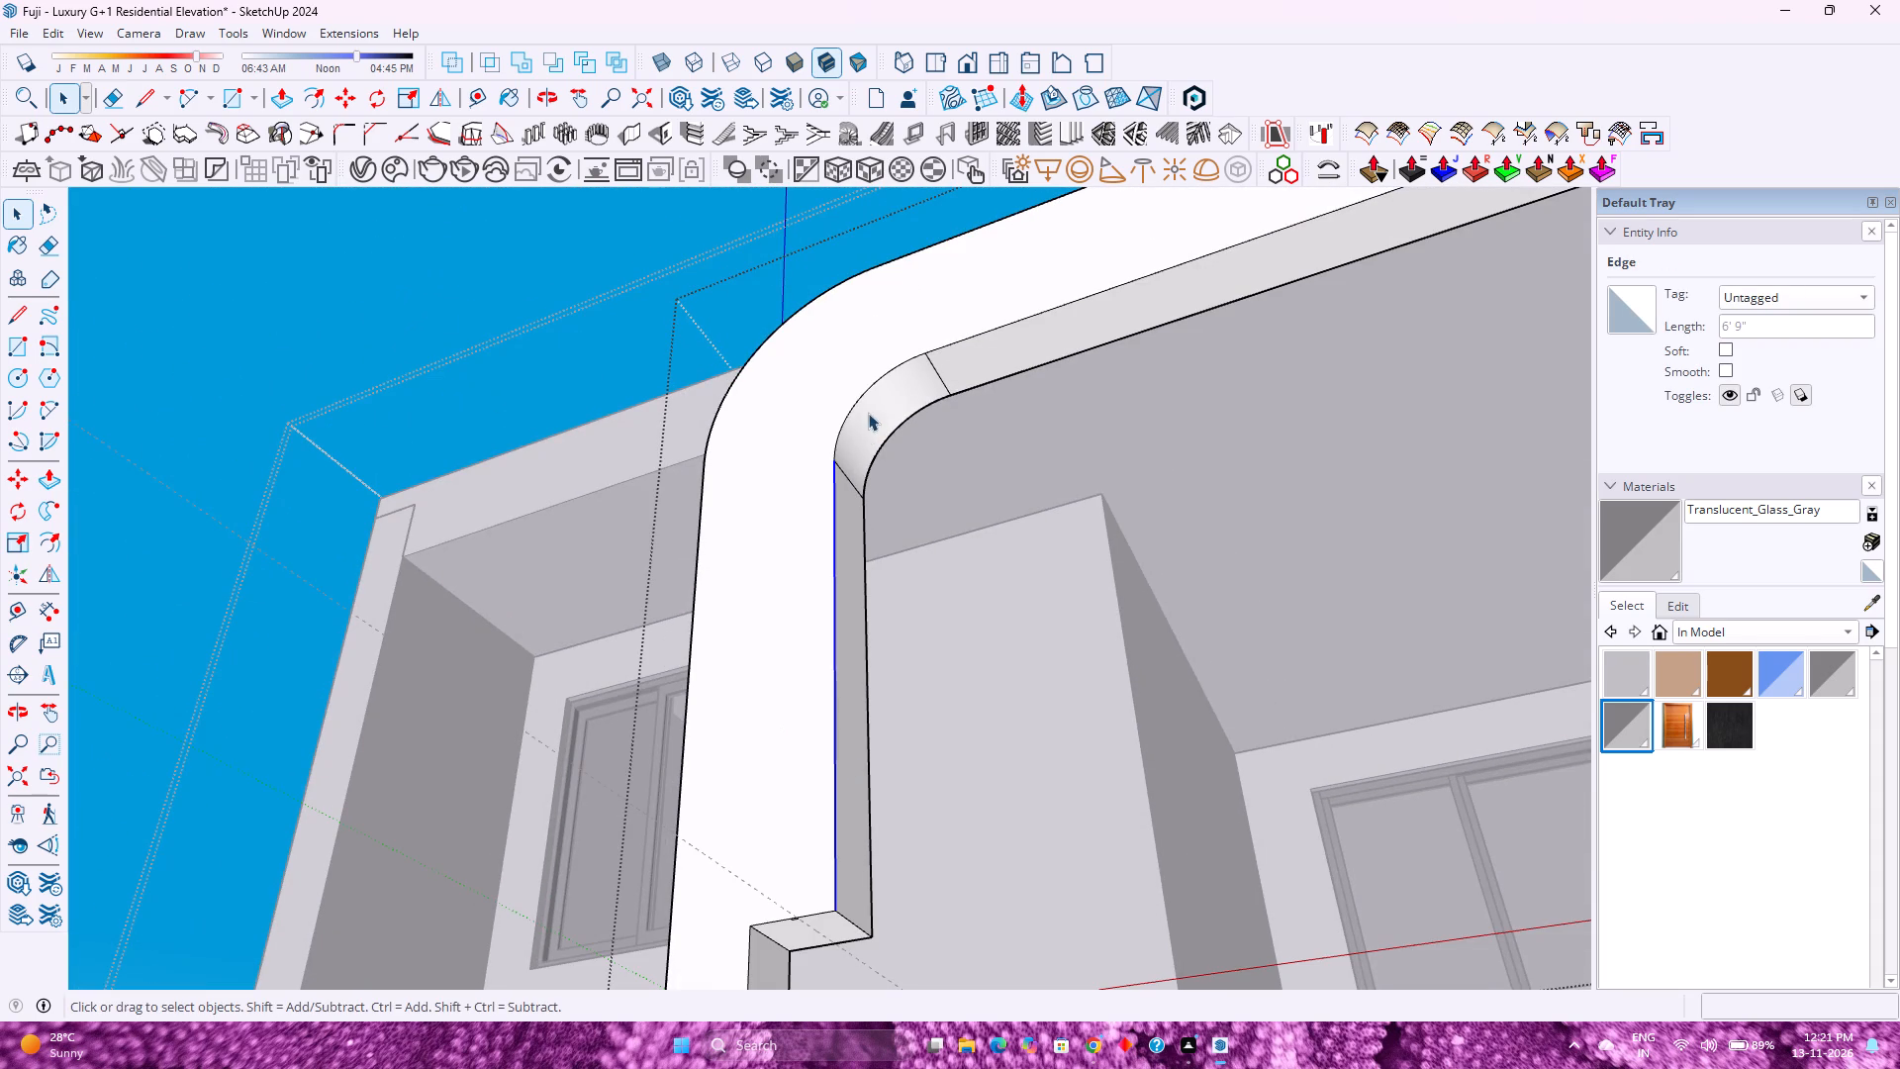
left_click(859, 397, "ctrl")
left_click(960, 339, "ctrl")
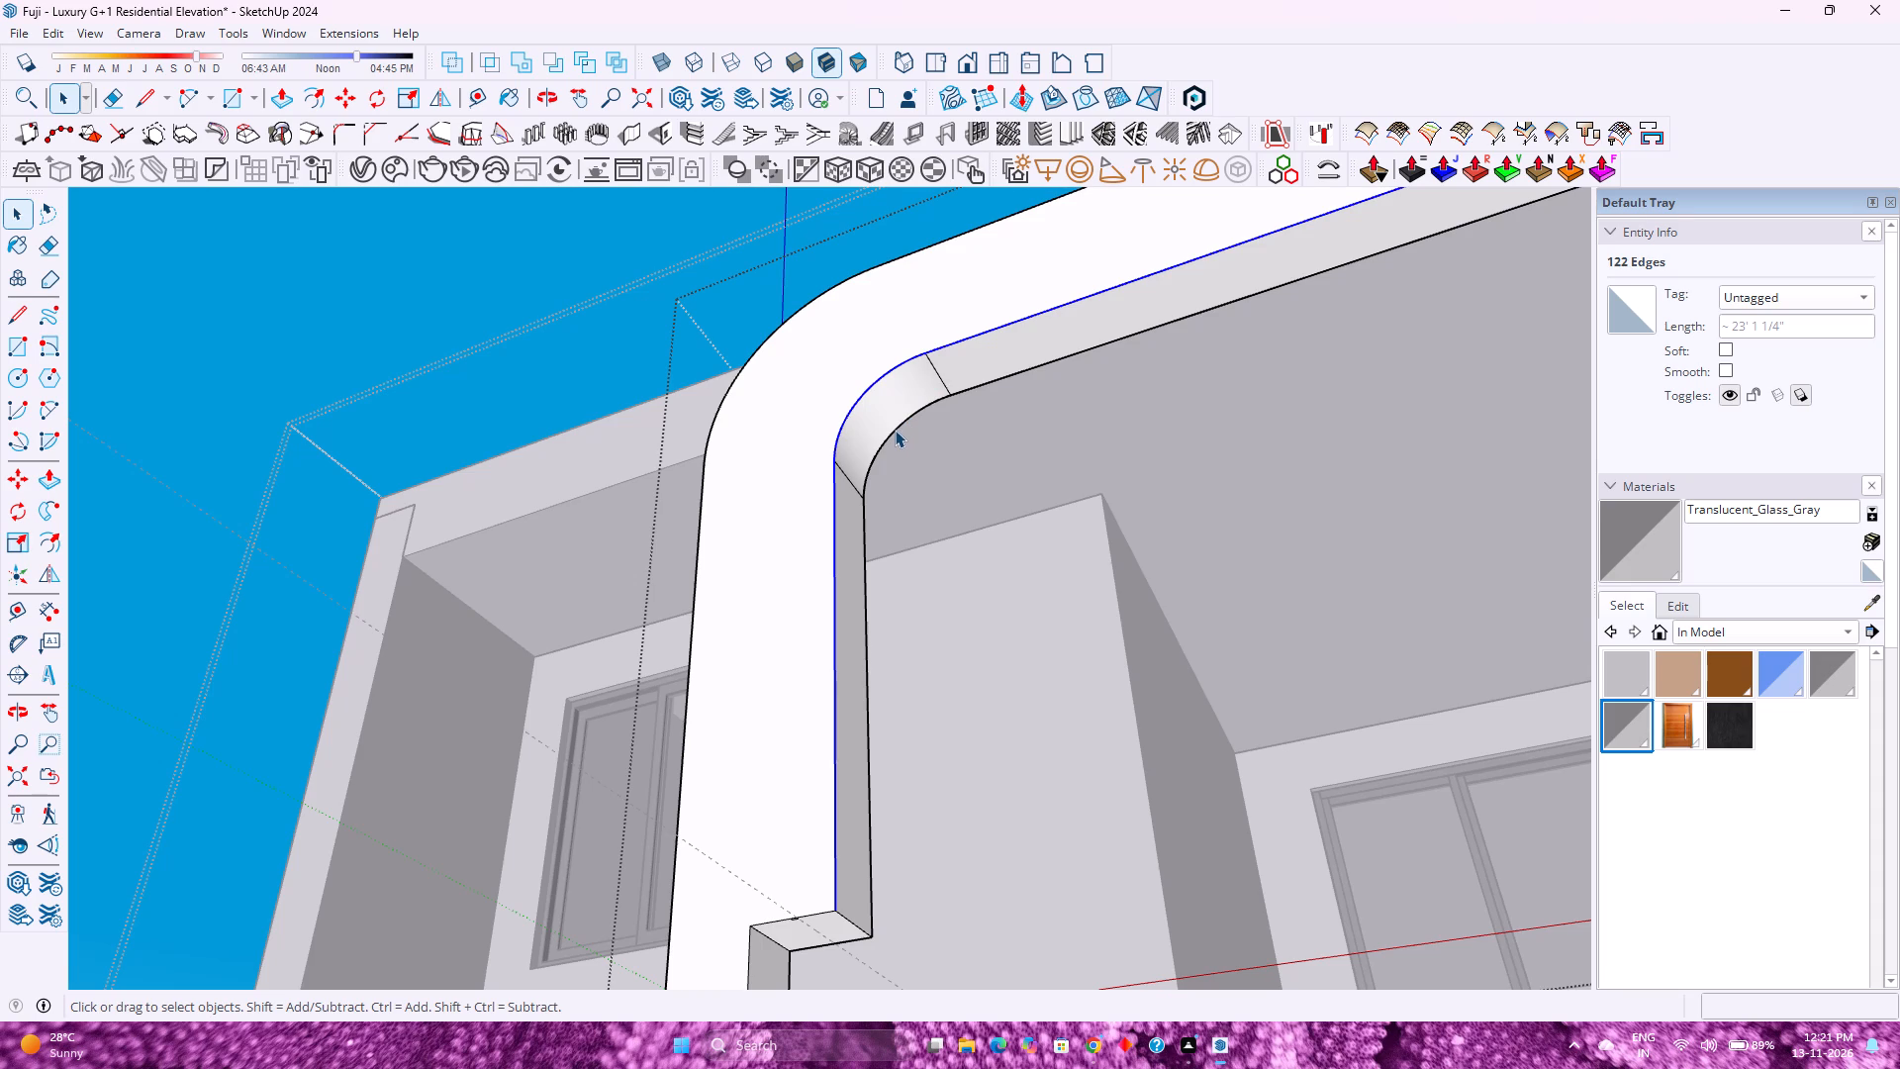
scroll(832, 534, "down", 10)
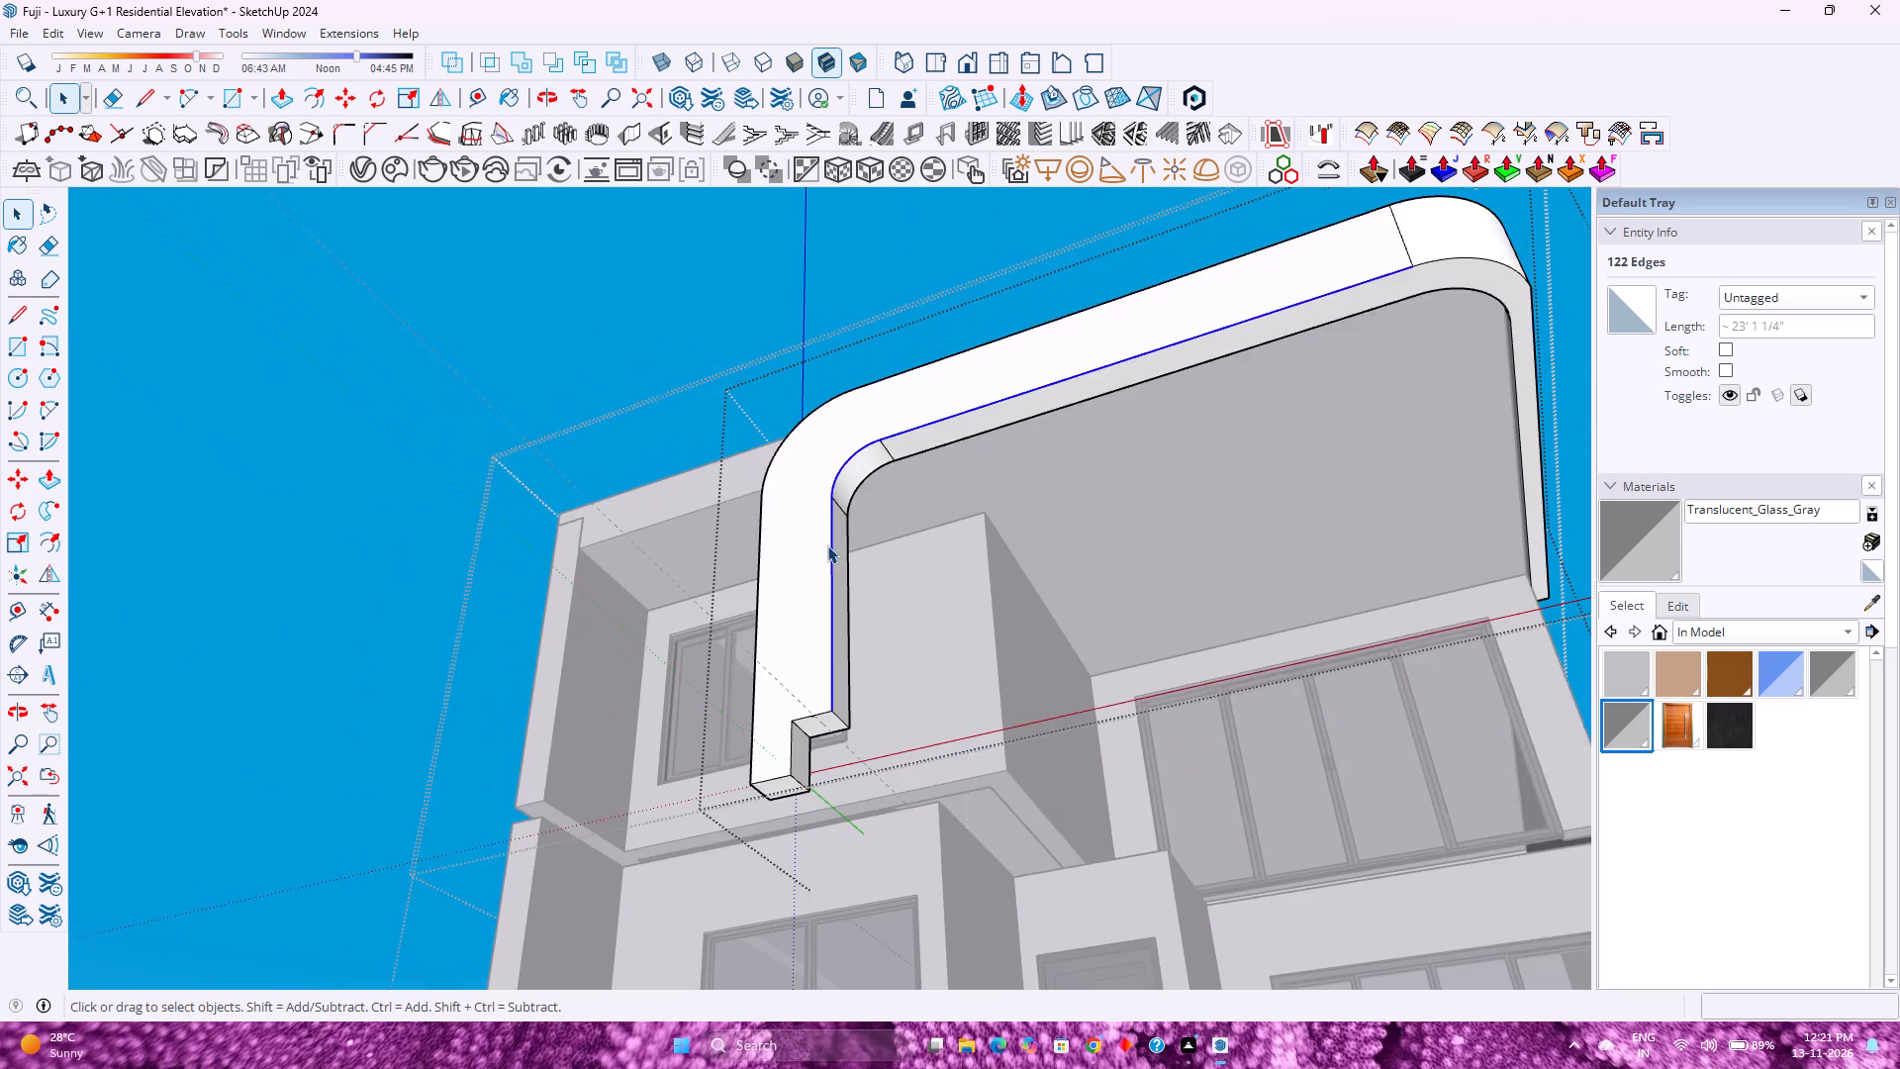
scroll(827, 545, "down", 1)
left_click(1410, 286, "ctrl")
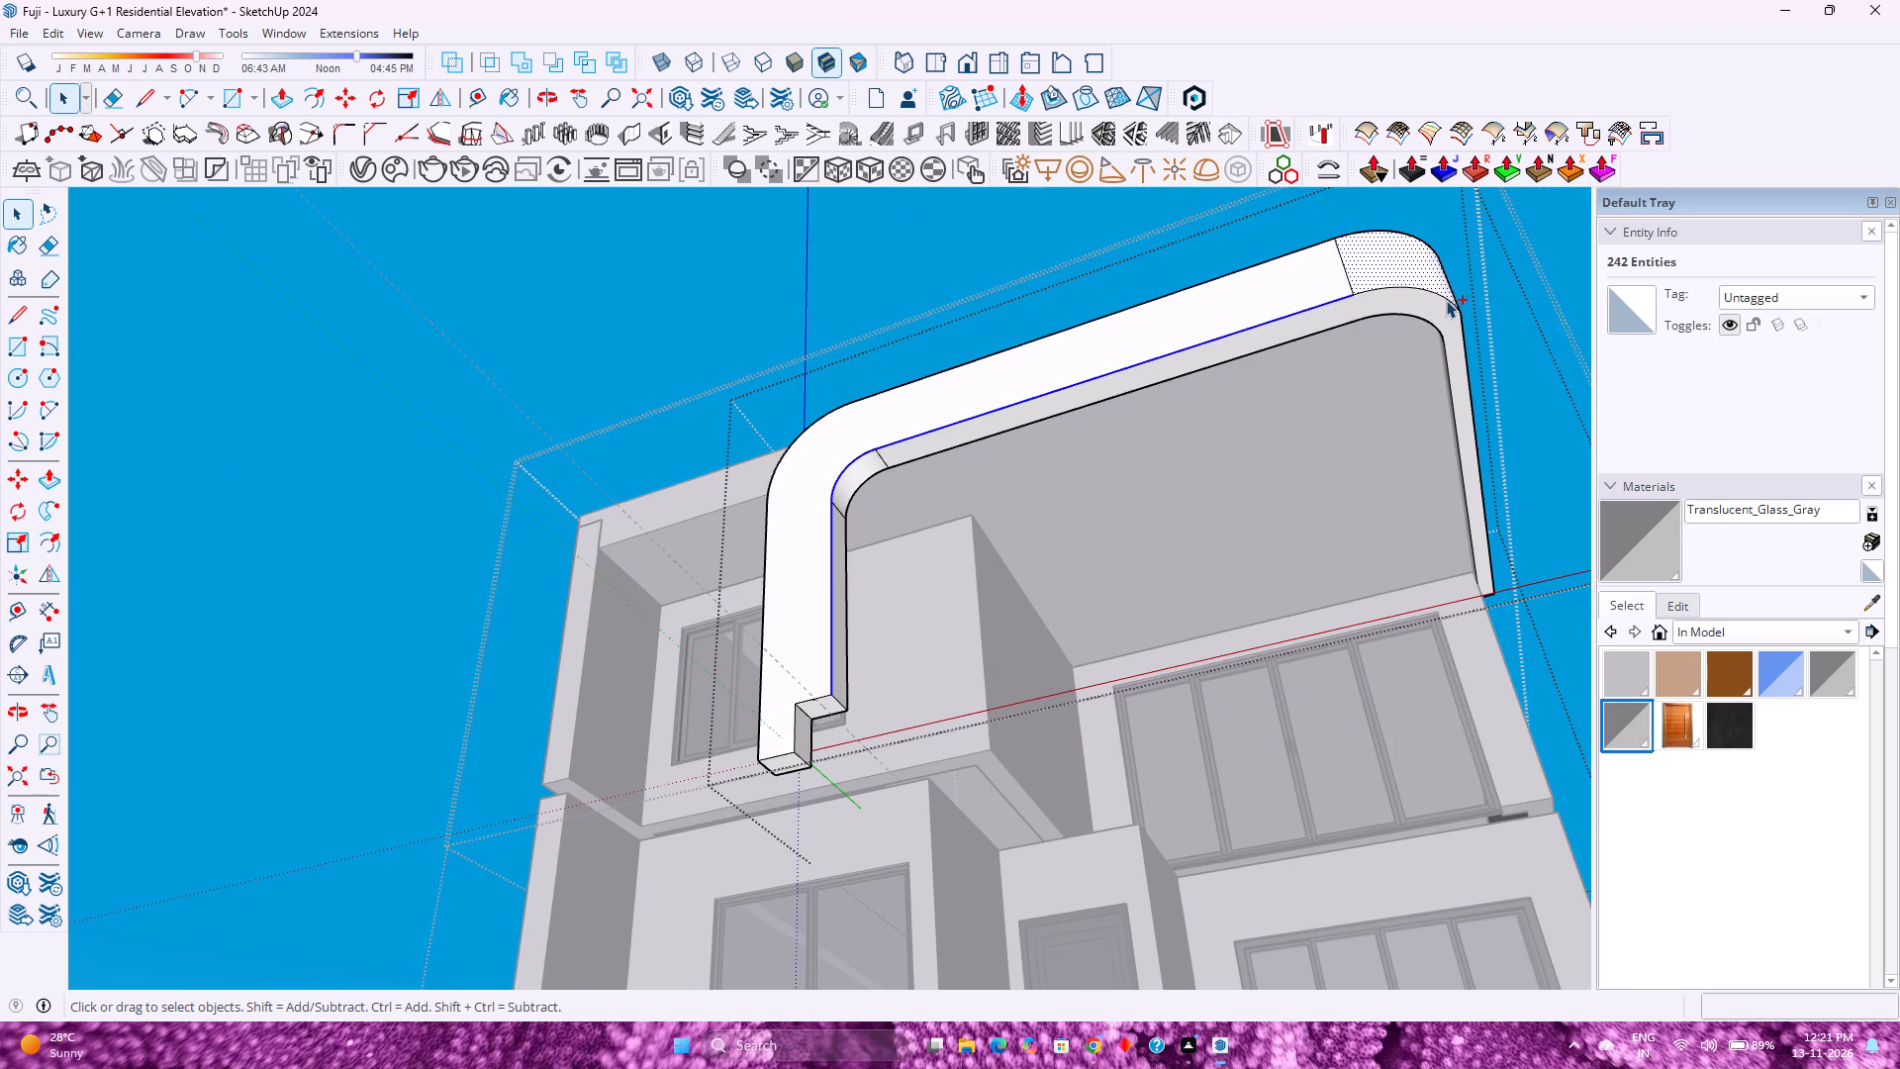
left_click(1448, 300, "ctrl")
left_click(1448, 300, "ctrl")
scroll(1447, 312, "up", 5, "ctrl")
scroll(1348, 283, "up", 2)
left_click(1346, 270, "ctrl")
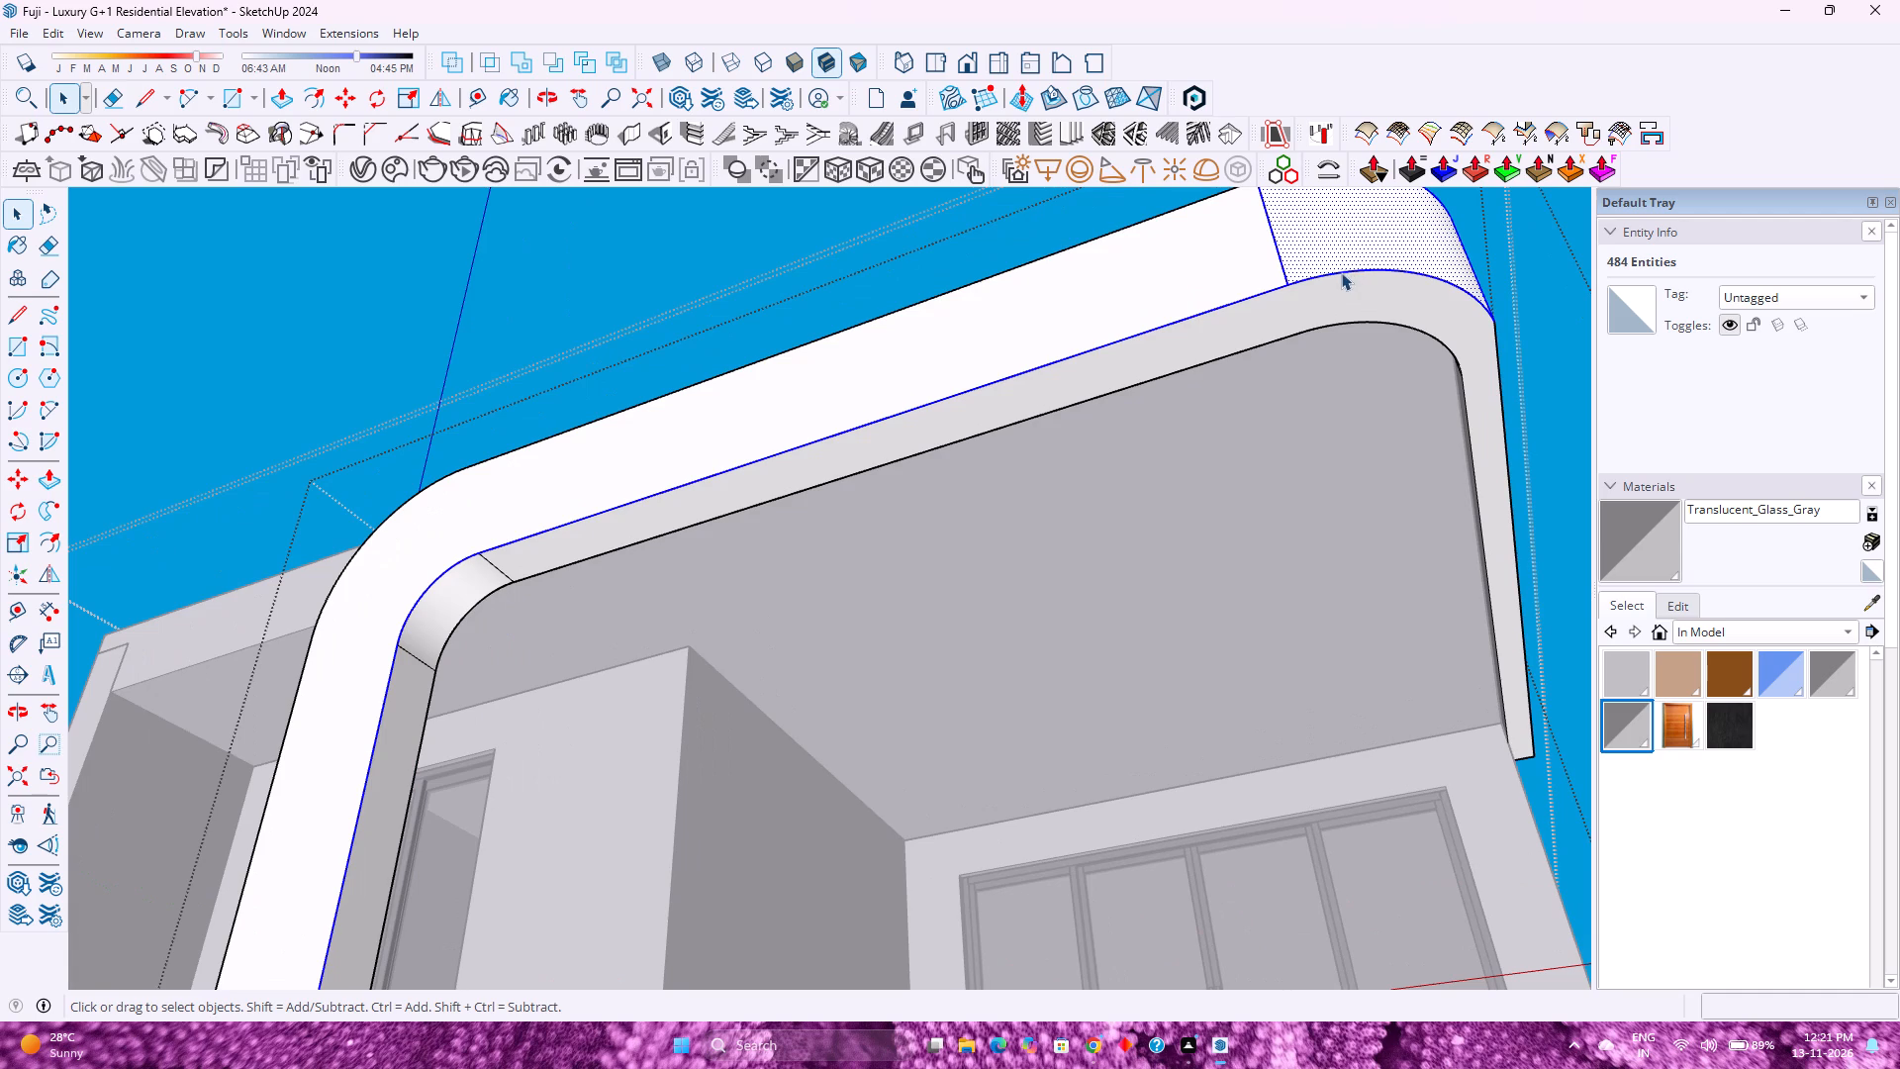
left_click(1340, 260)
Run Follow Me with the 0.5" by 1" profile along the frame's inner front edges, from the notched leg around both rounded corners.
left_click(1338, 272)
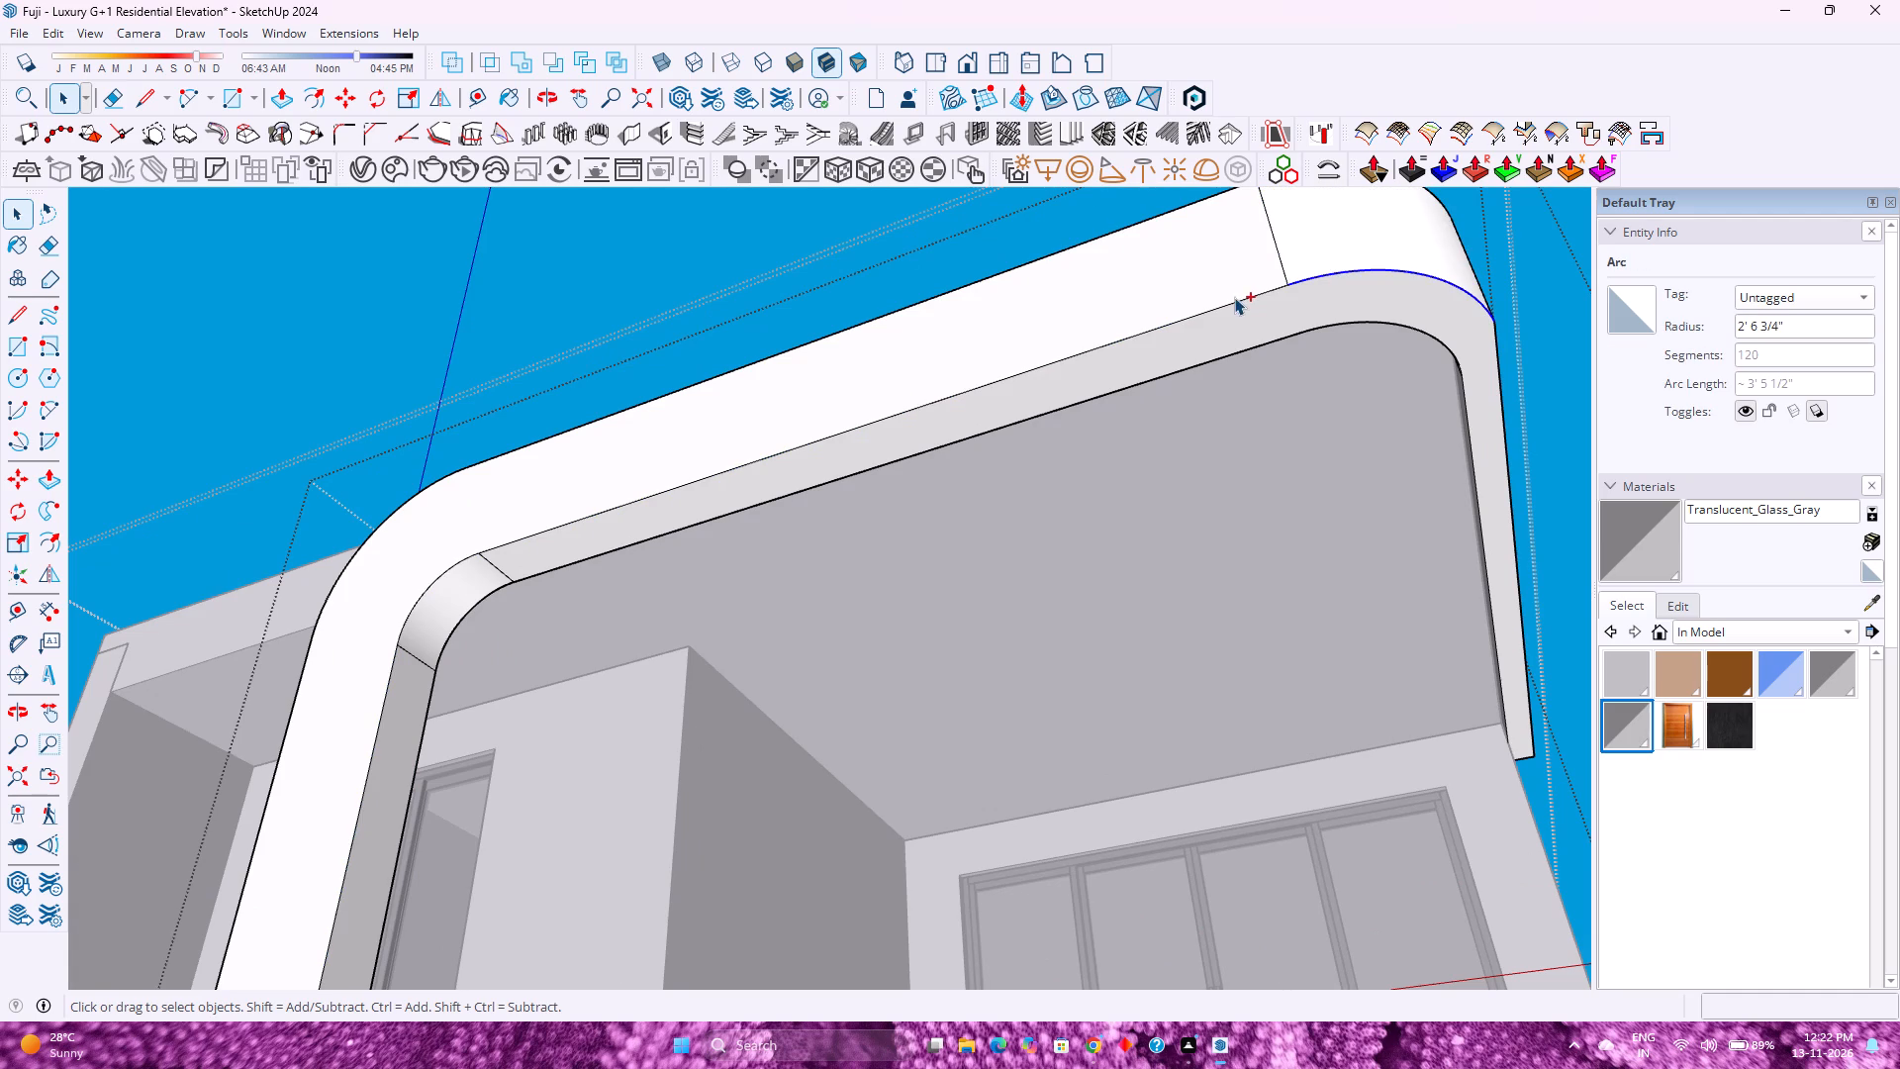
left_click(1234, 300, "ctrl")
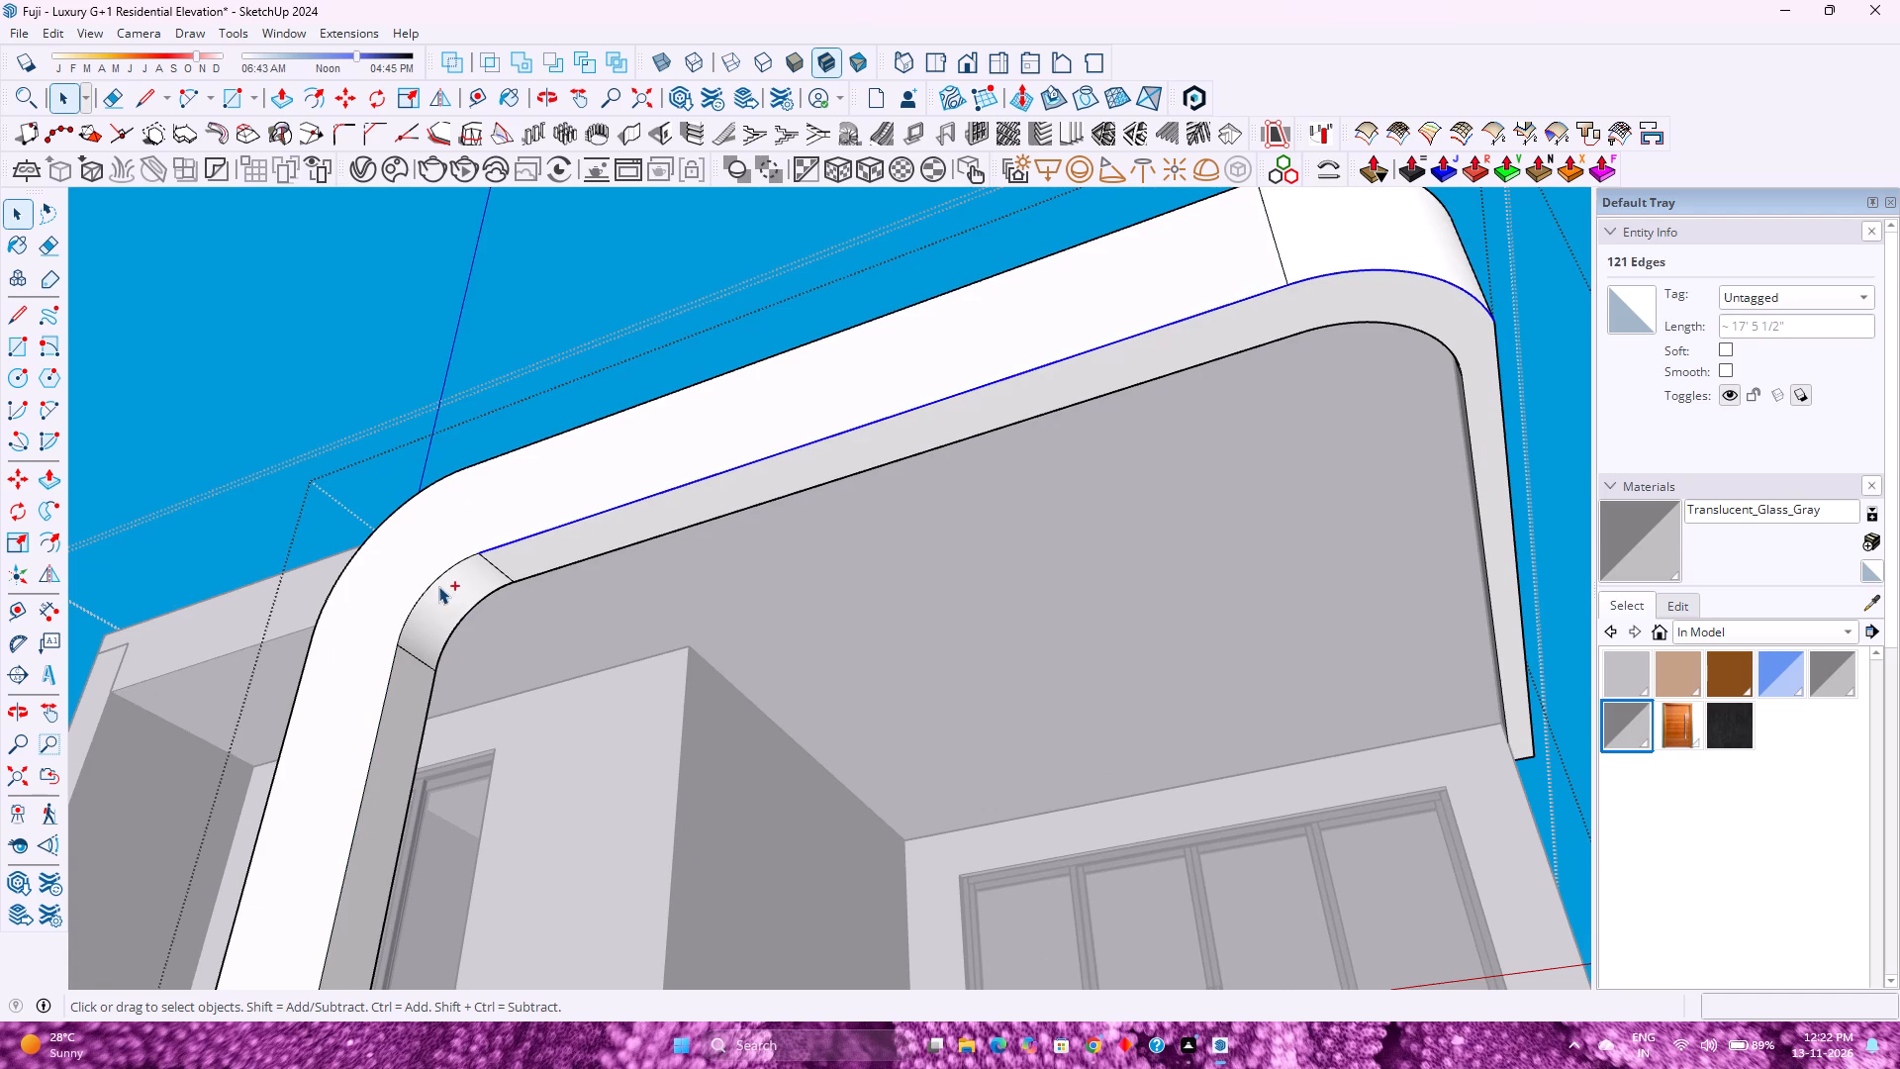
left_click(425, 590, "ctrl")
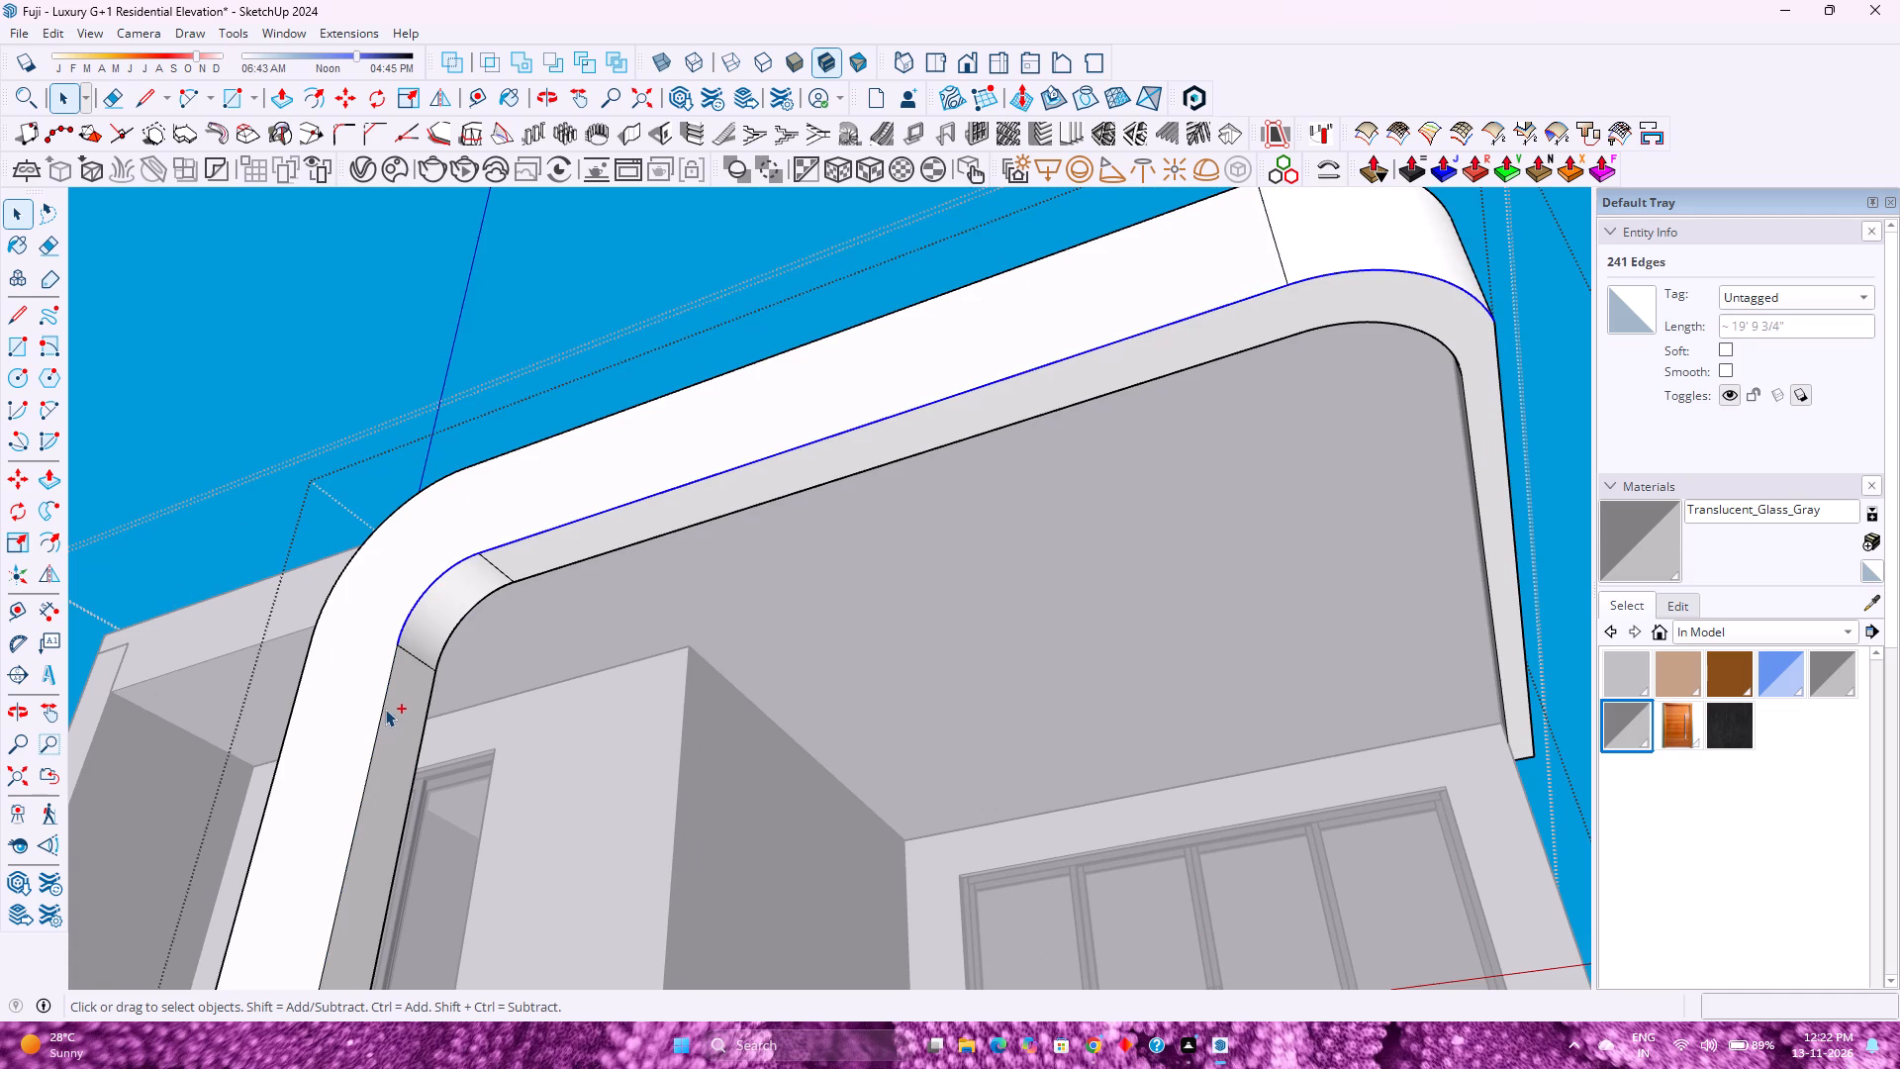
left_click(380, 714, "ctrl")
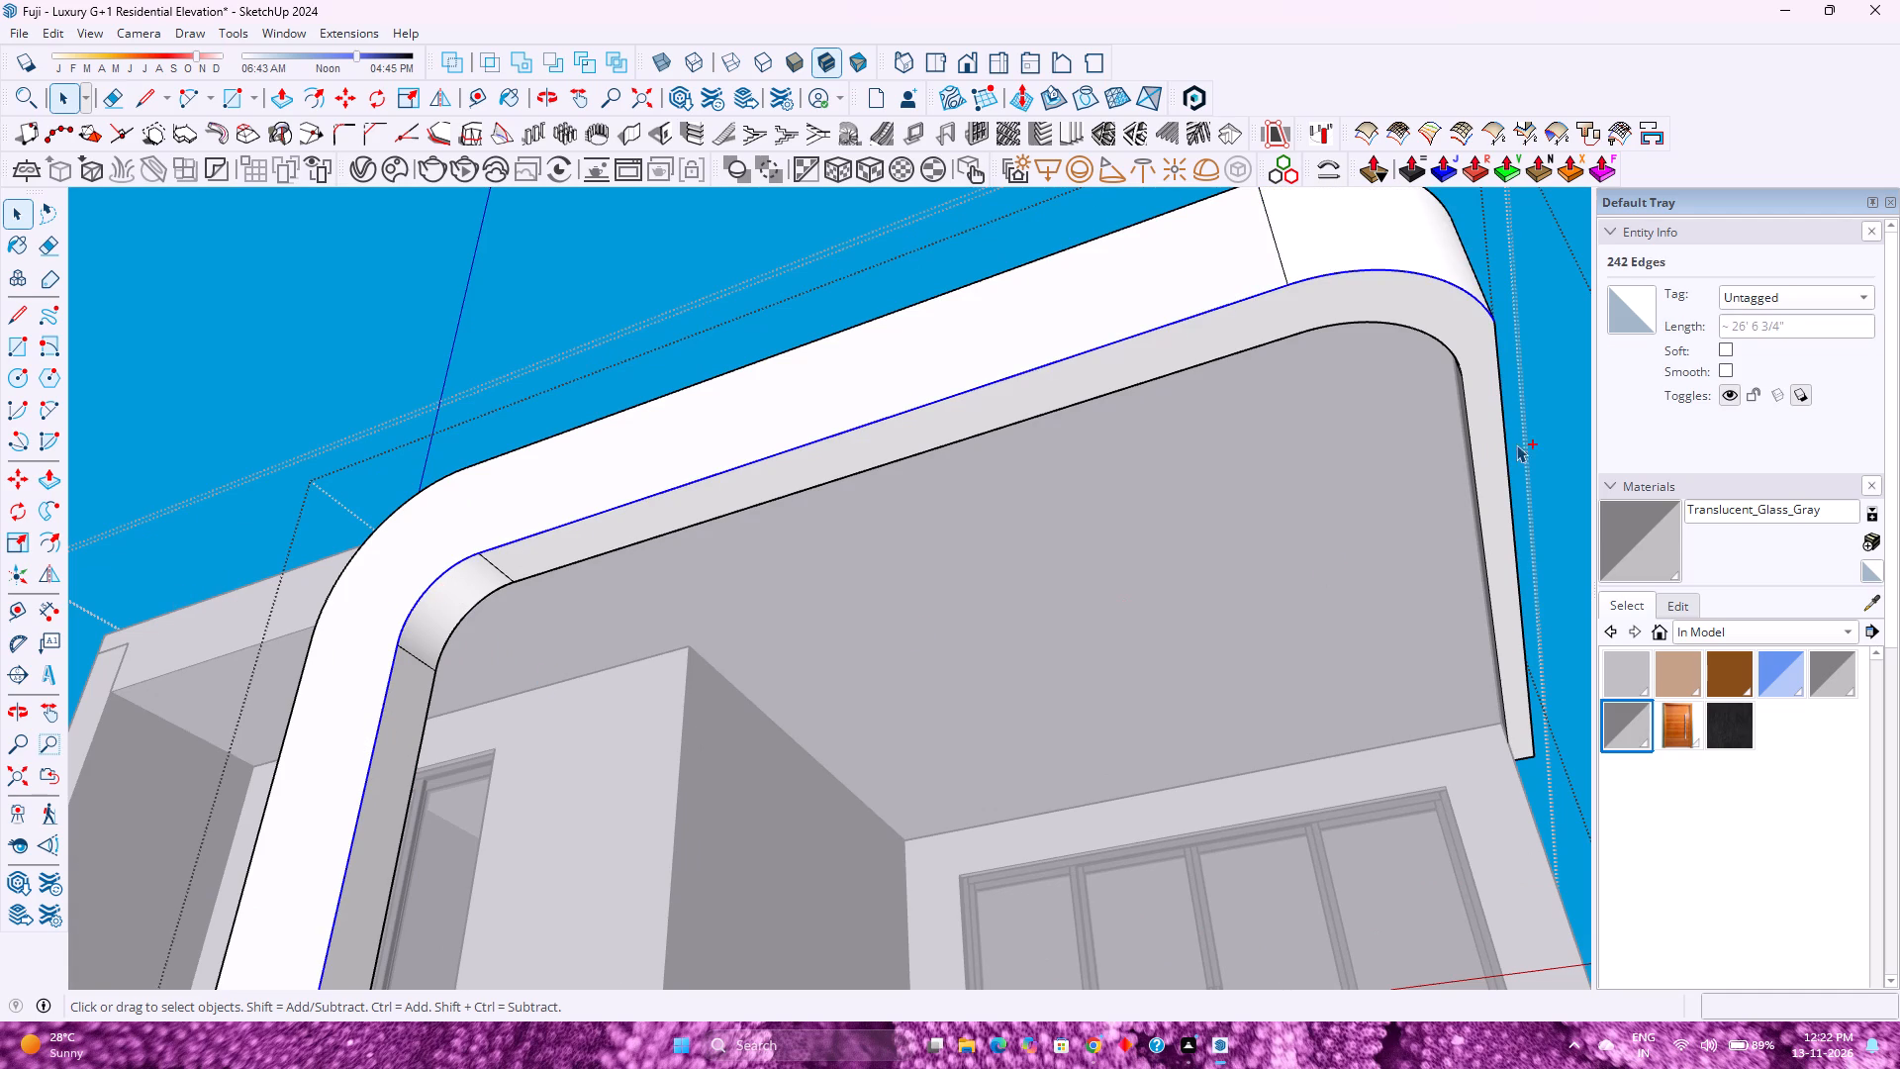
left_click(1504, 440, "ctrl")
scroll(1319, 471, "down", 3)
middle_click_drag(1309, 482, 1123, 639)
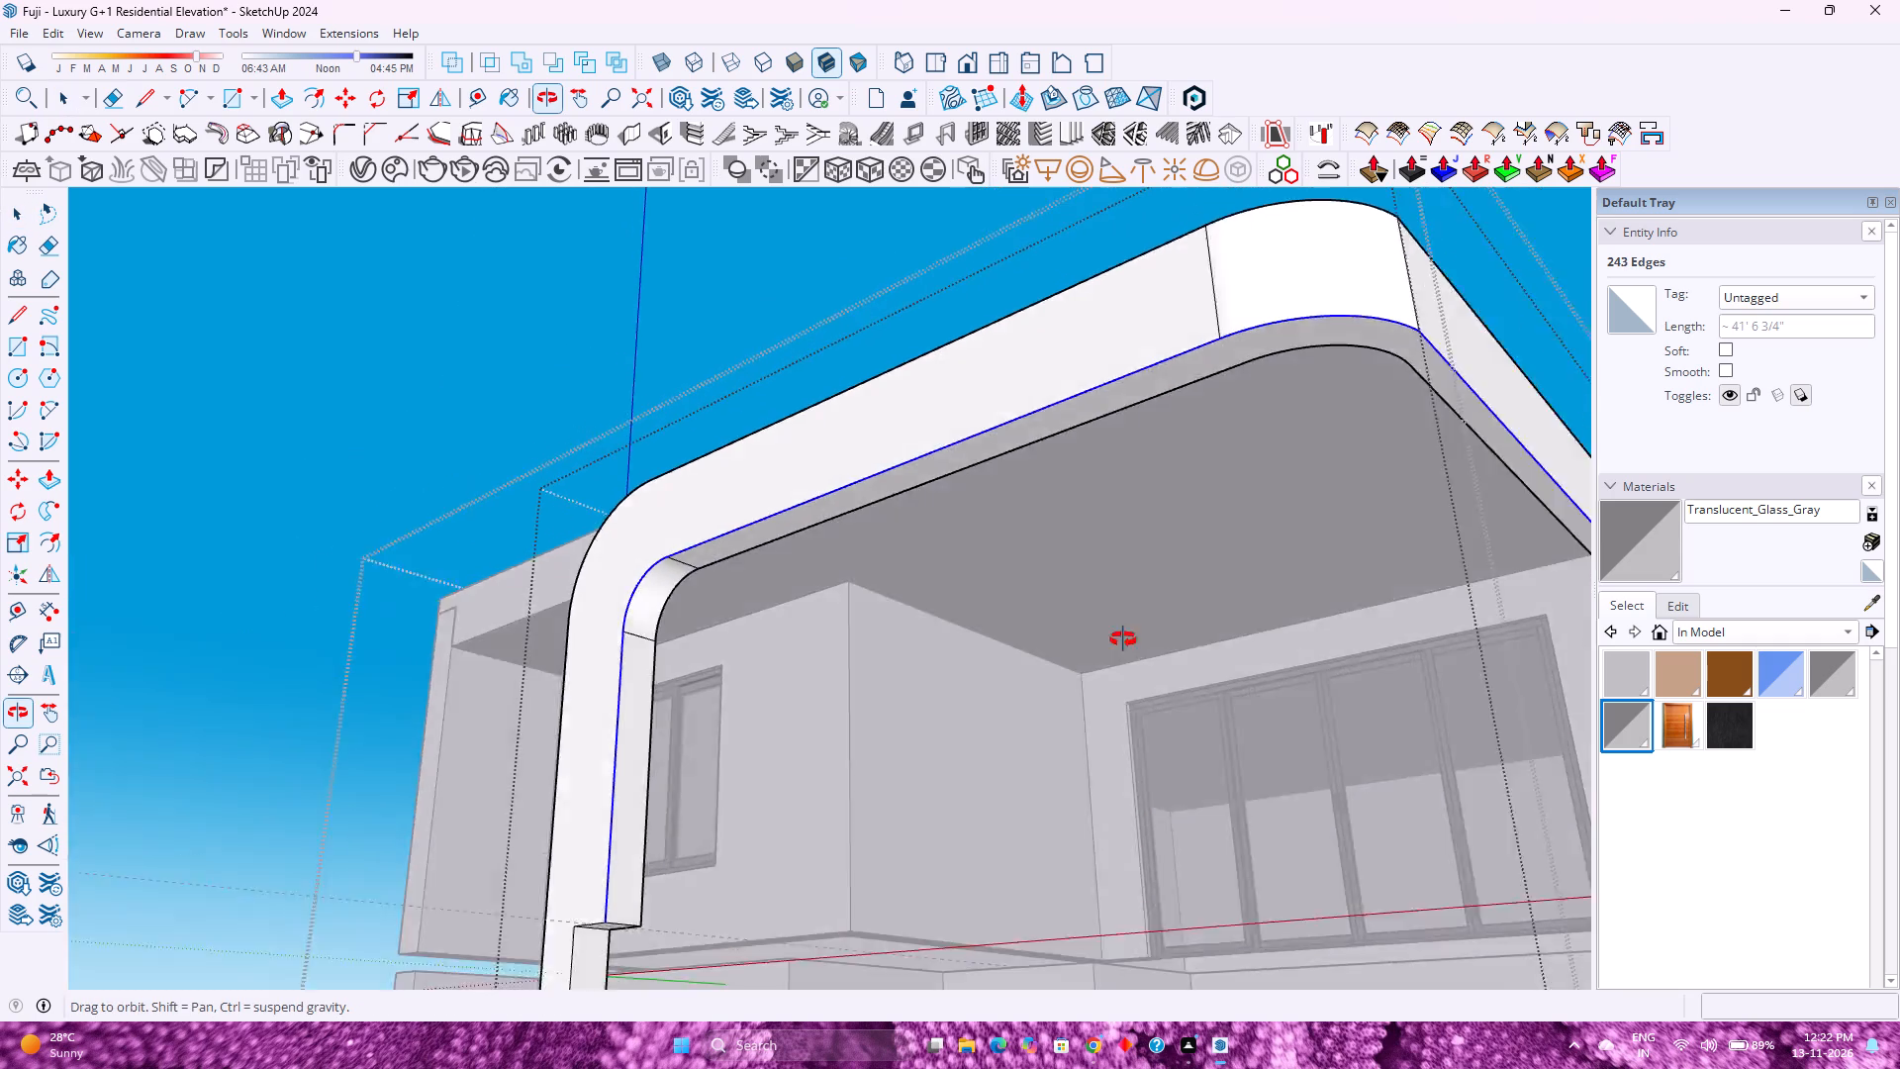
middle_click_drag(1123, 639, 1305, 749)
scroll(587, 603, "down", 3)
middle_click_drag(587, 603, 957, 456)
scroll(995, 644, "up", 10)
middle_click_drag(1003, 731, 872, 654)
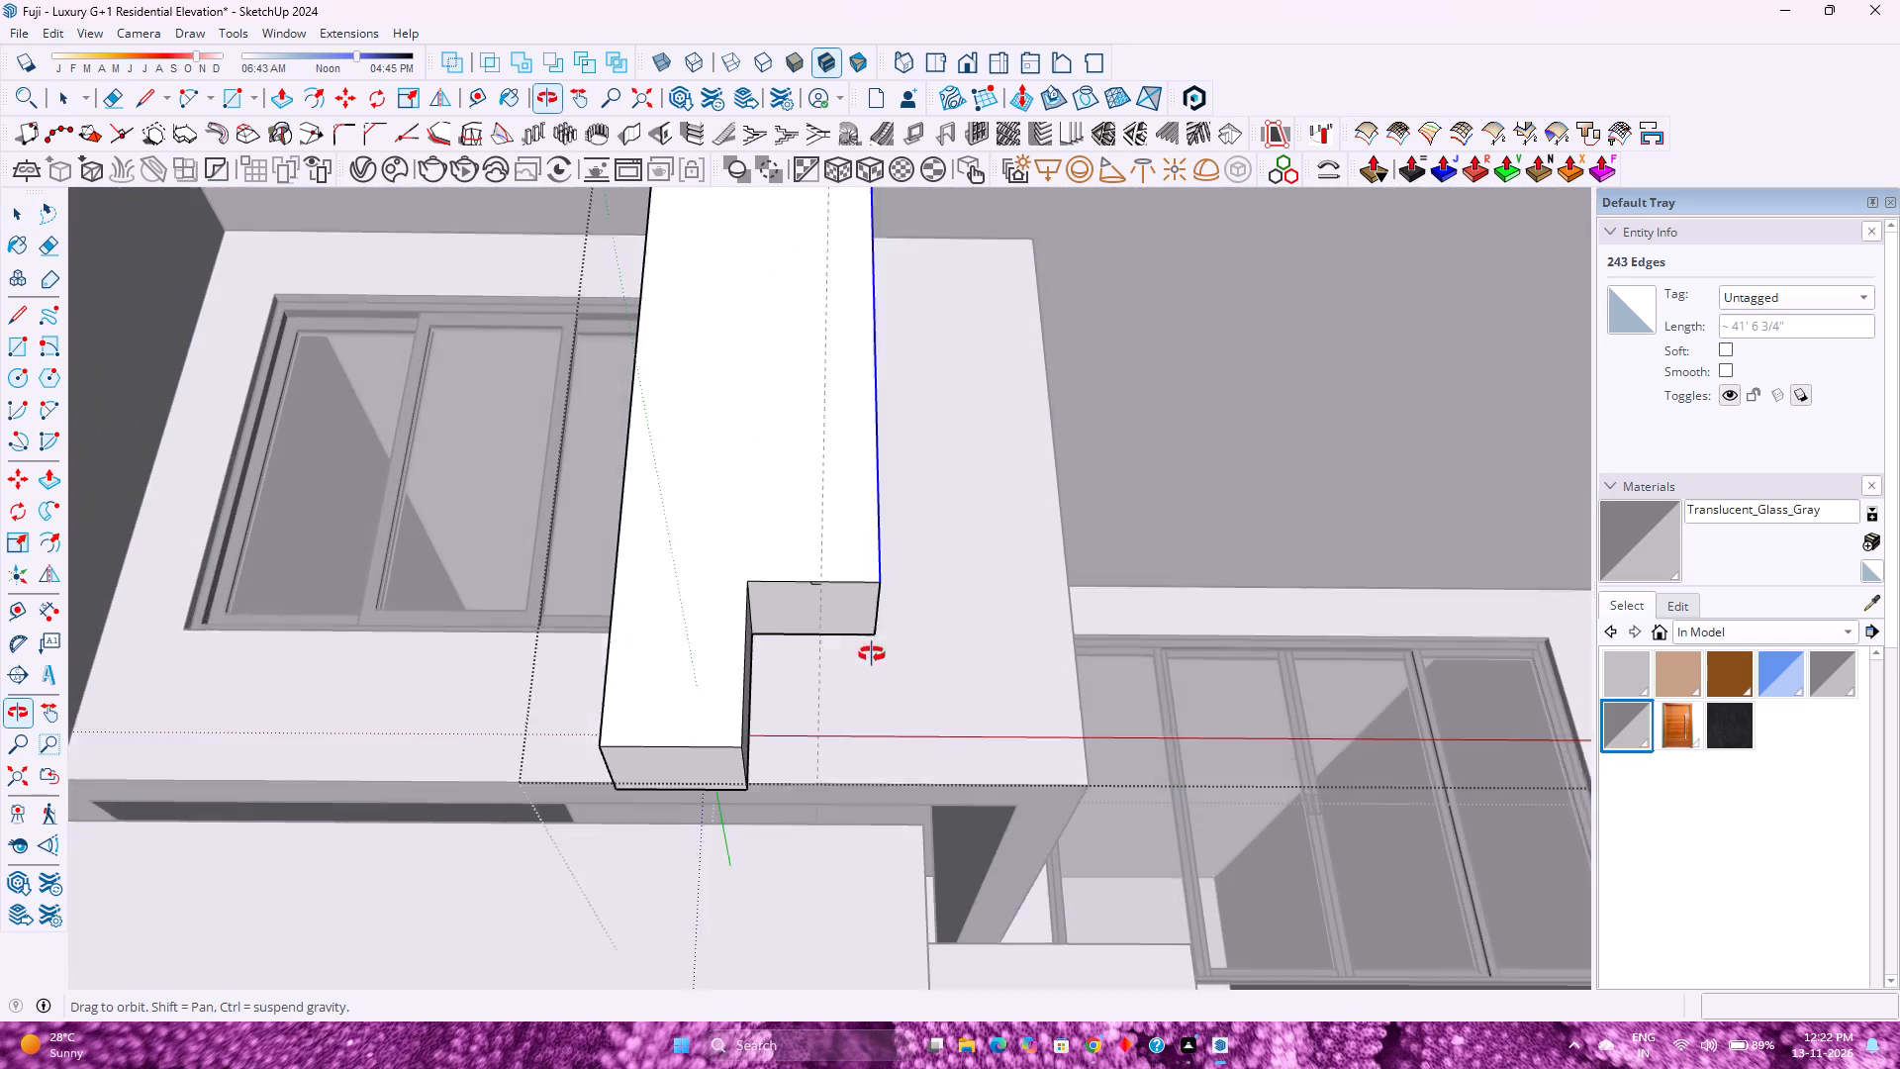
middle_click_drag(872, 654, 872, 653)
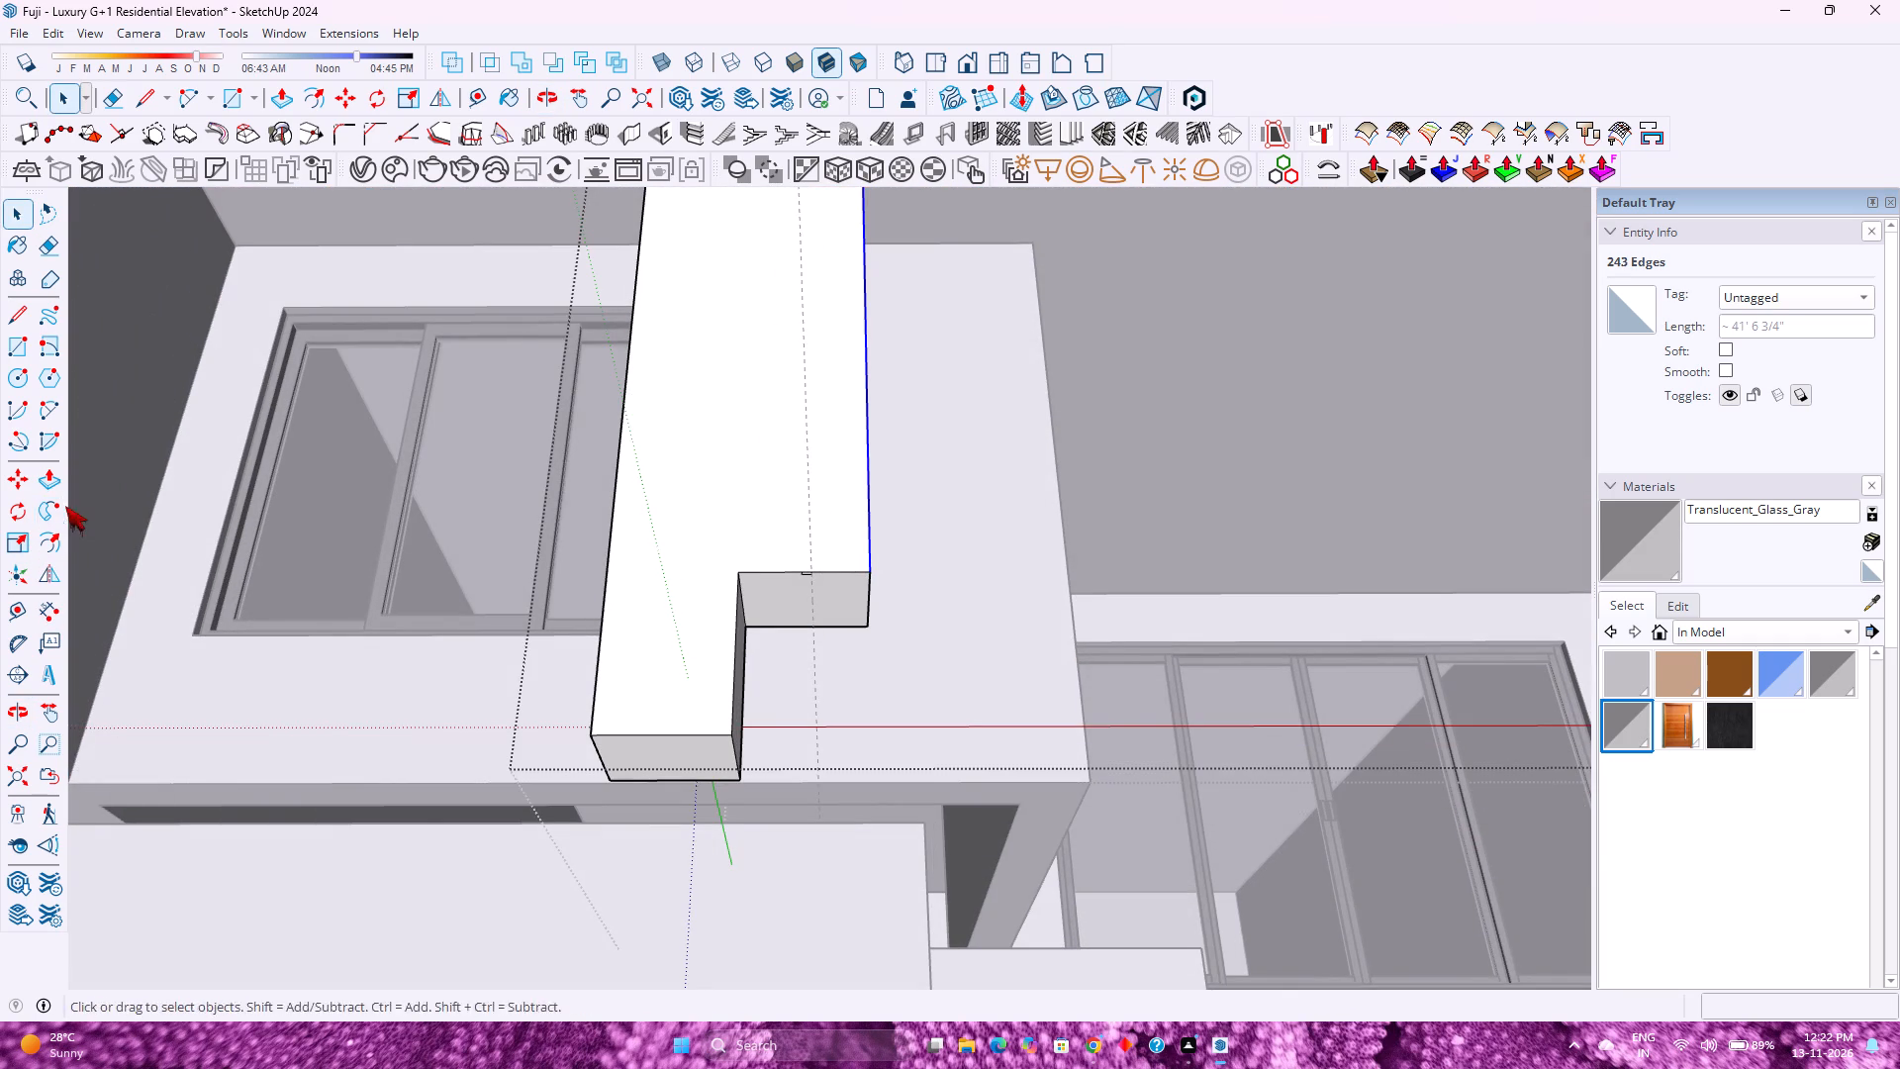
left_click(45, 514)
scroll(659, 537, "up", 13)
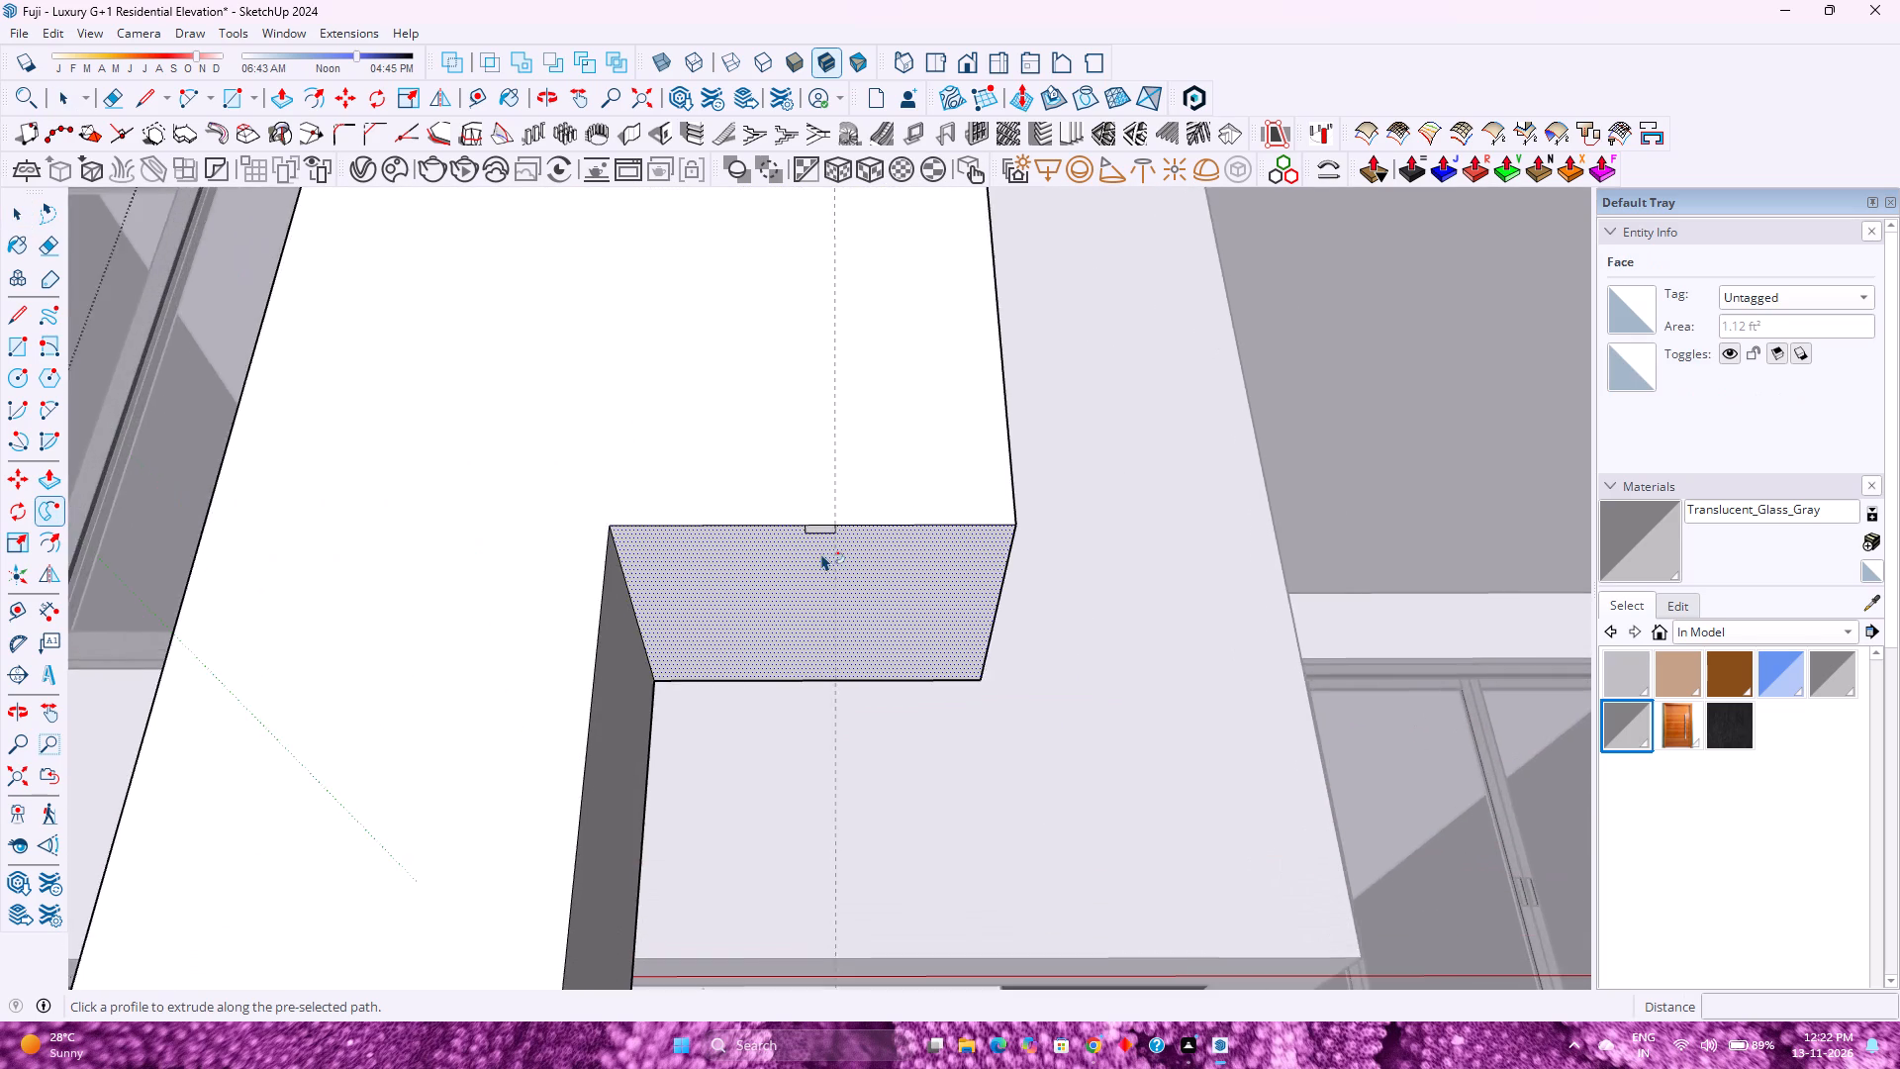
scroll(821, 553, "up", 5)
left_click(812, 500)
Inspect the swept profile along the façade frame's leg, beam and rounded corners from the front, side and below.
scroll(671, 620, "down", 3)
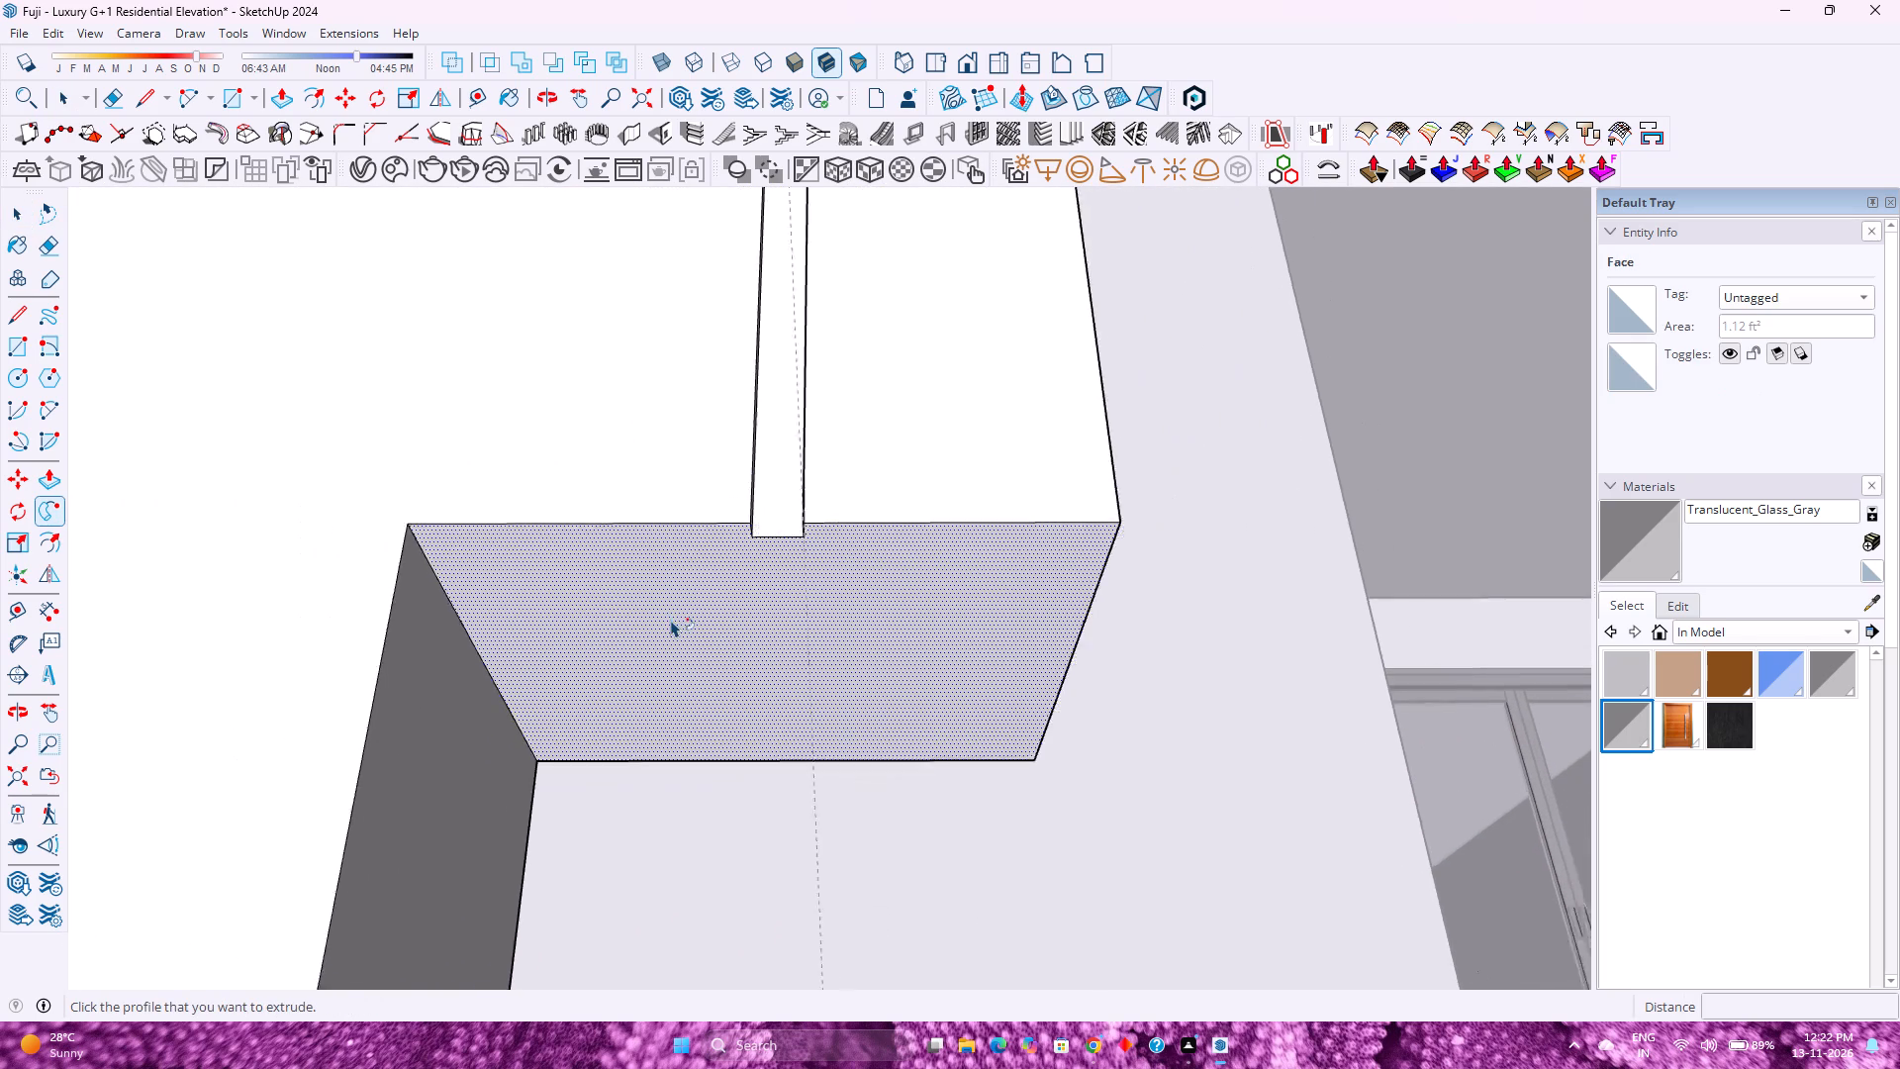
scroll(671, 620, "down", 20)
scroll(671, 620, "down", 14)
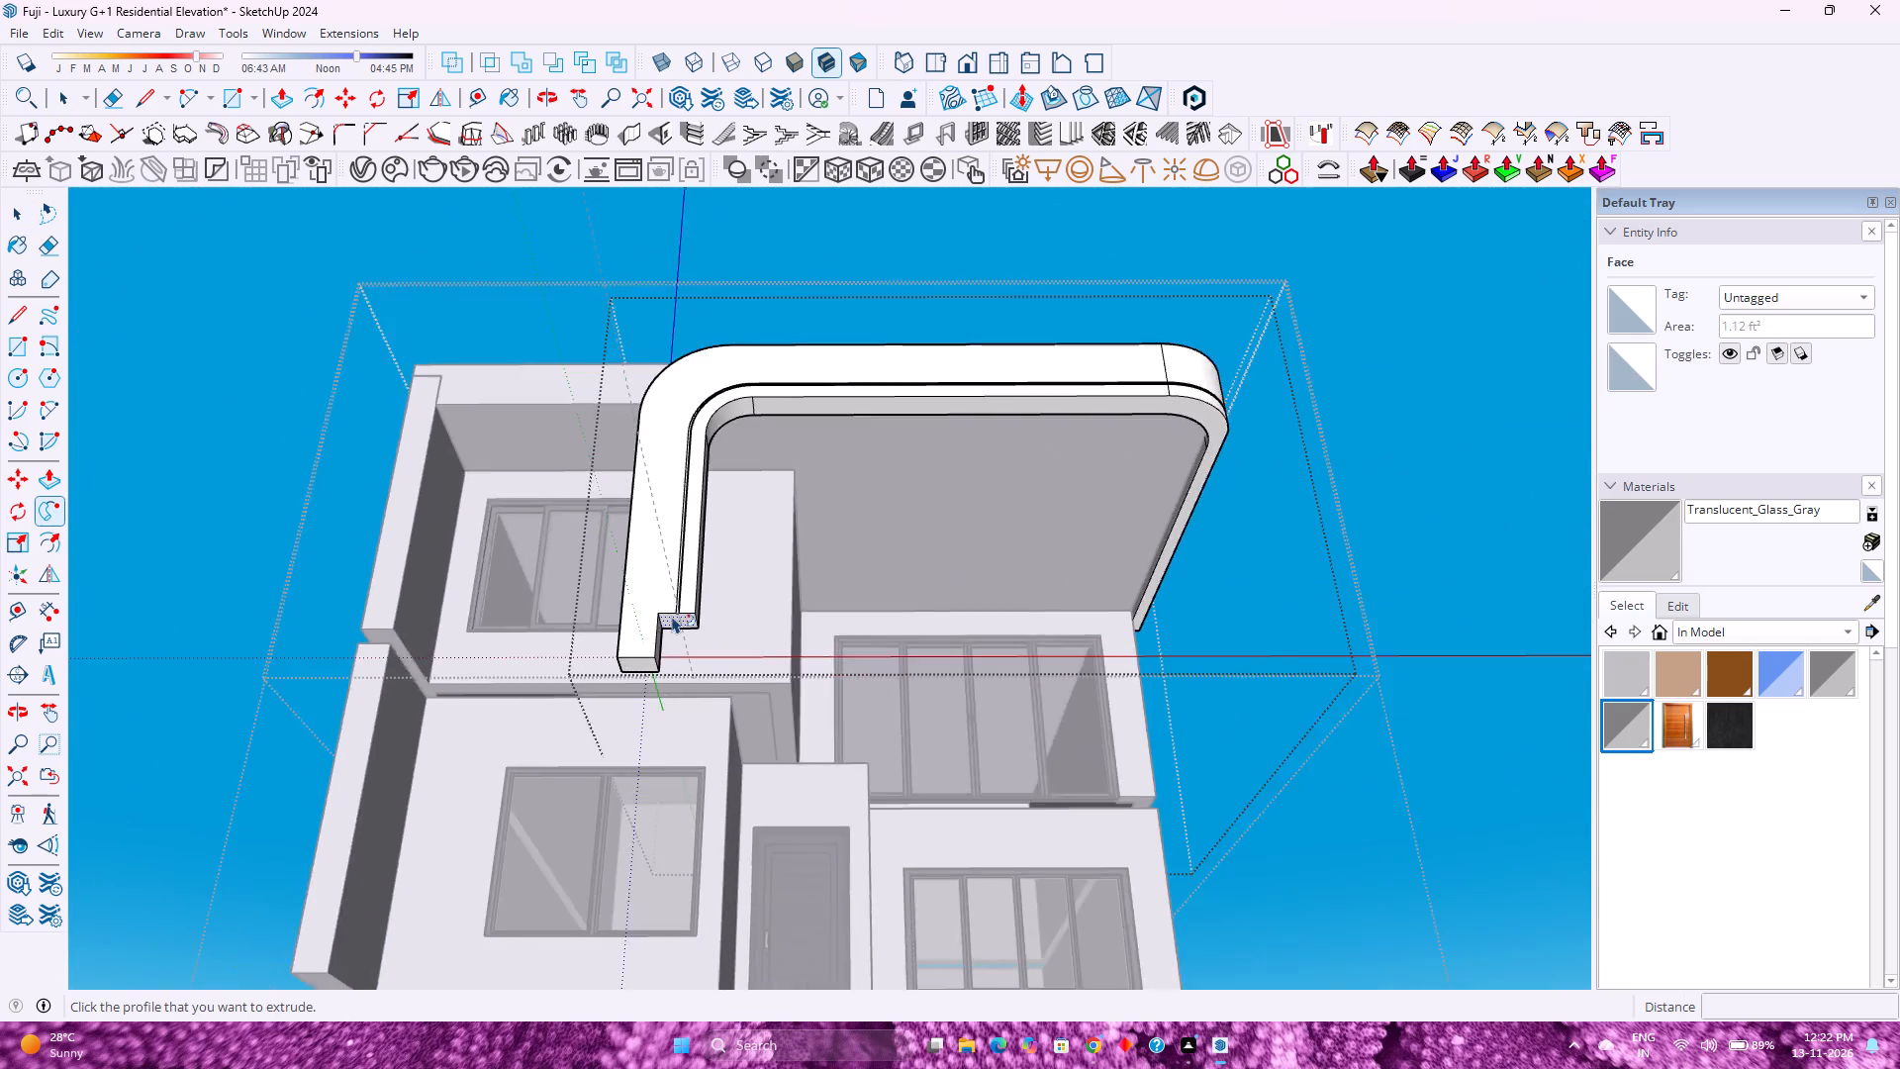
scroll(672, 616, "down", 2)
scroll(1038, 429, "up", 8)
middle_click_drag(1042, 475, 600, 810)
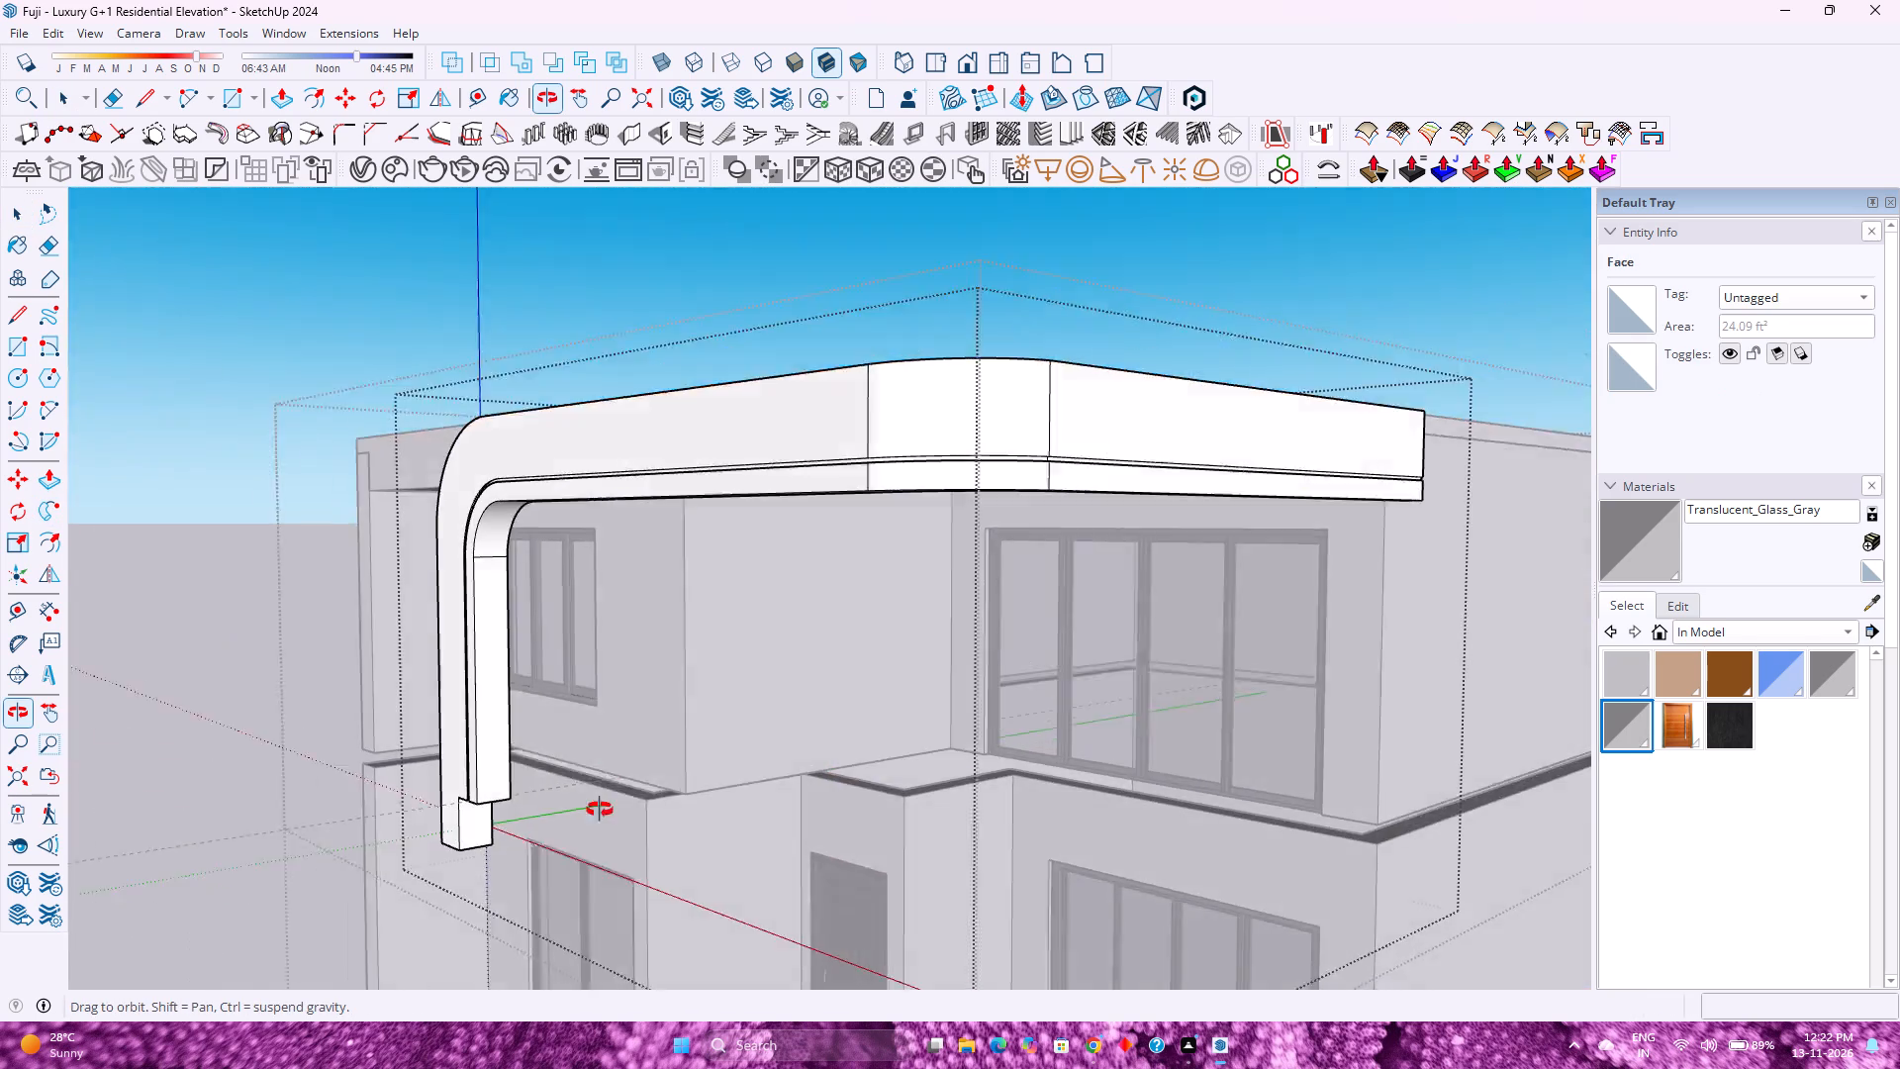
middle_click_drag(600, 810, 601, 820)
scroll(1326, 419, "up", 7)
middle_click_drag(1331, 467, 896, 498)
scroll(896, 498, "down", 5)
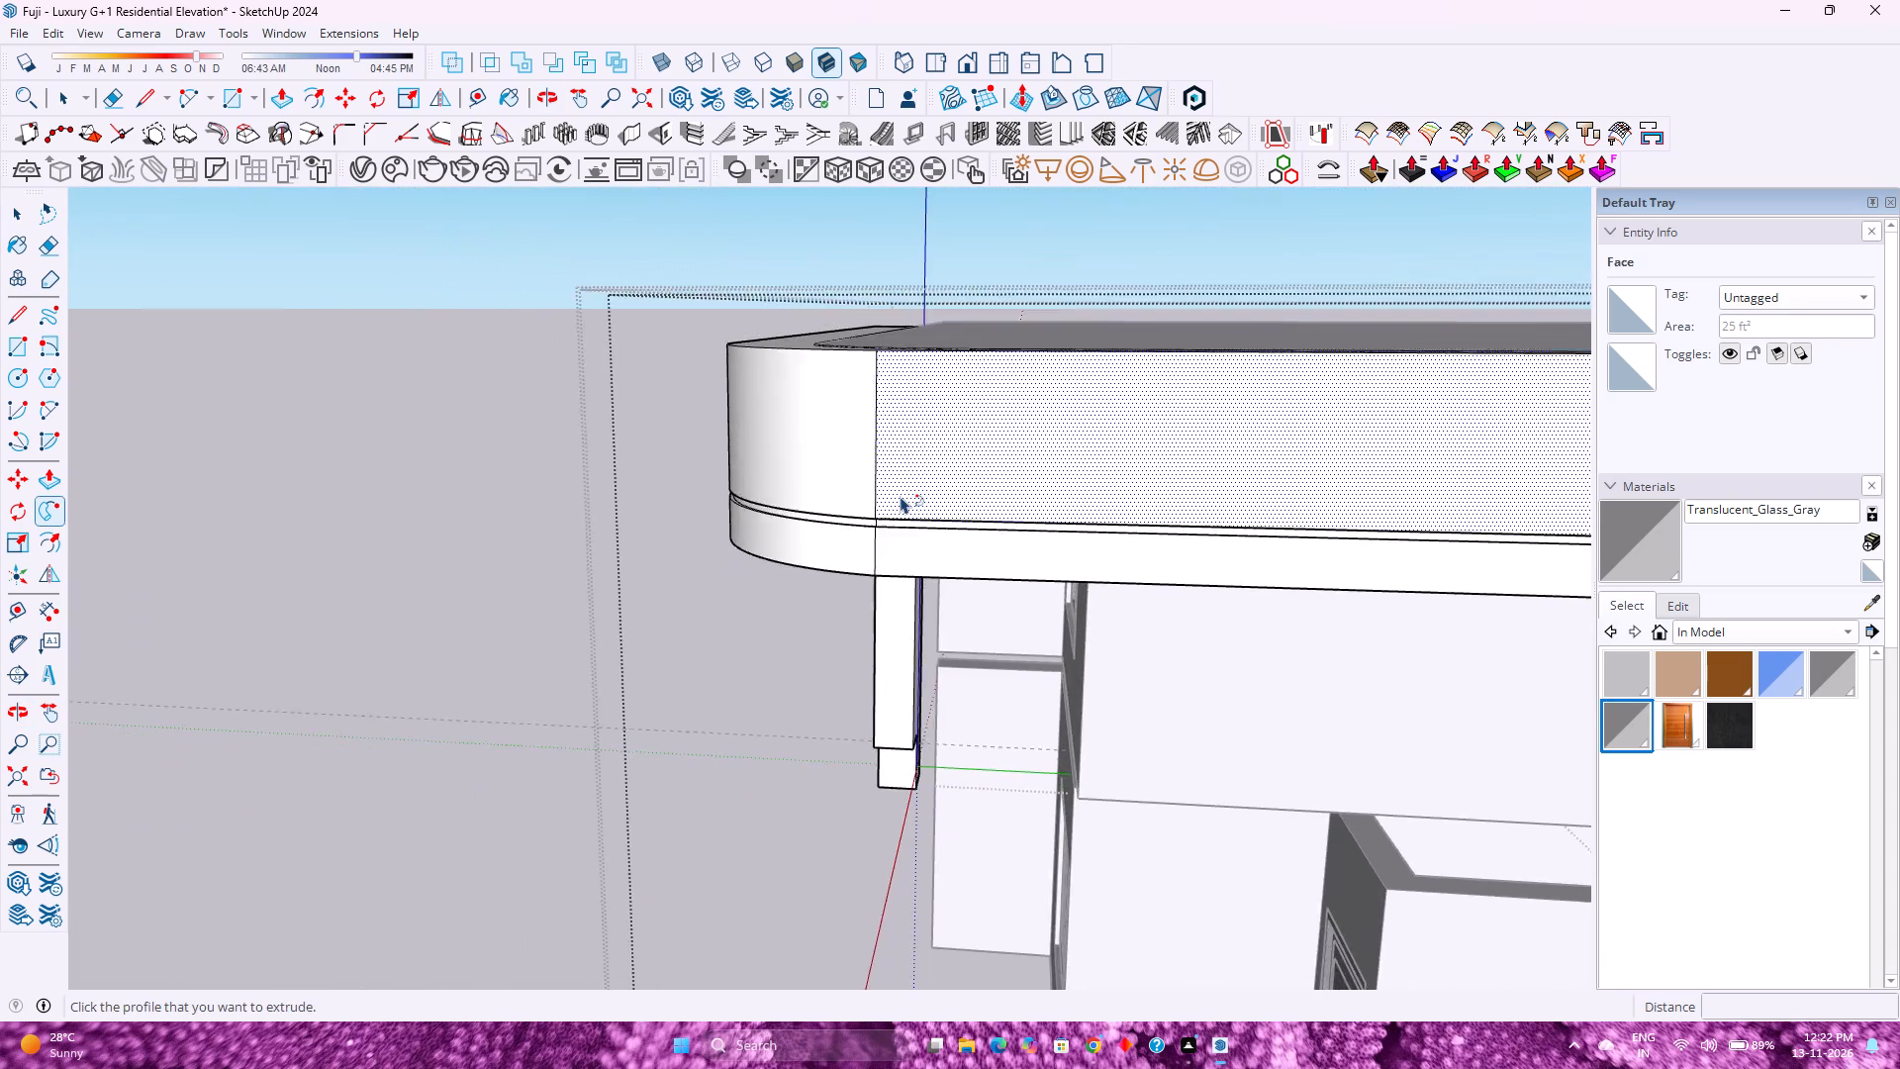
scroll(901, 496, "down", 14)
middle_click_drag(660, 508, 1419, 522)
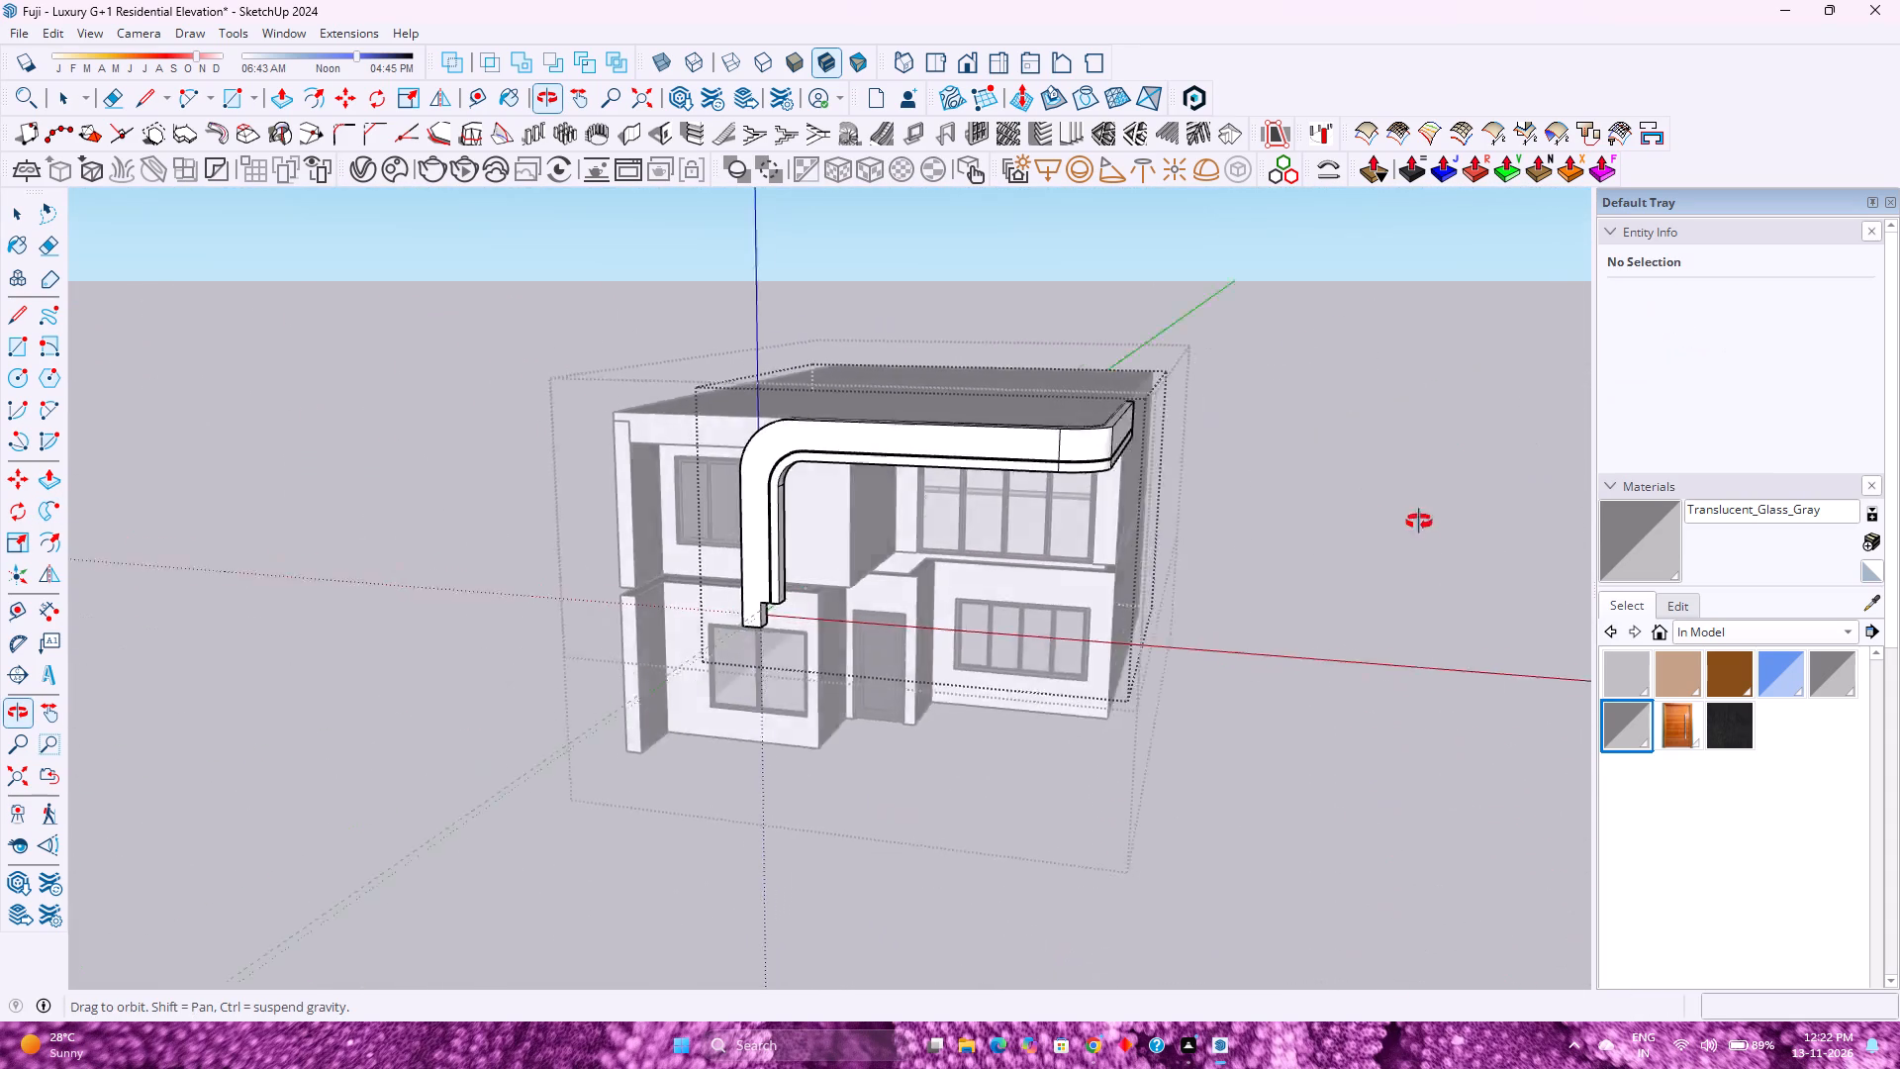
middle_click_drag(1419, 522, 1480, 515)
middle_click(1480, 515)
scroll(1480, 515, "up", 1)
scroll(812, 501, "up", 5)
scroll(1004, 472, "up", 3)
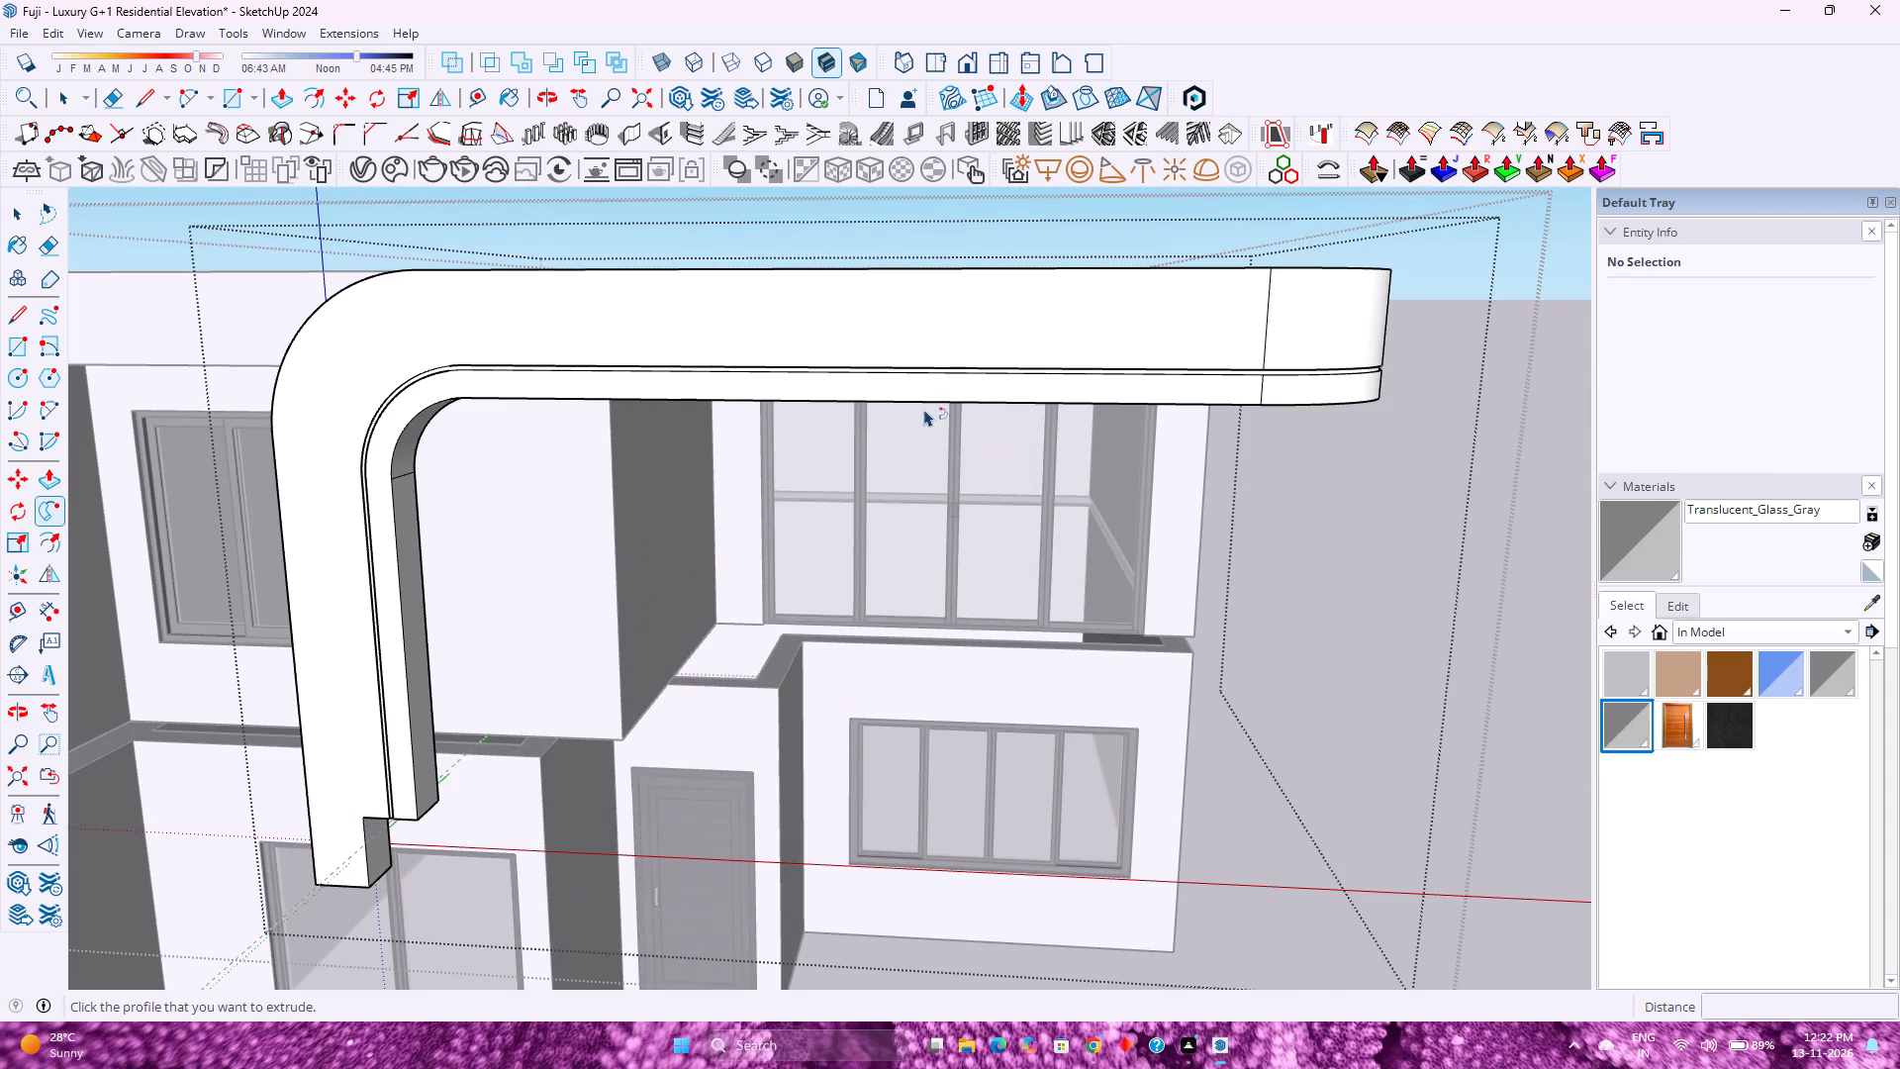
Close the façade frame's group and save the model.
key("space")
scroll(661, 392, "down", 9)
left_click(1187, 603)
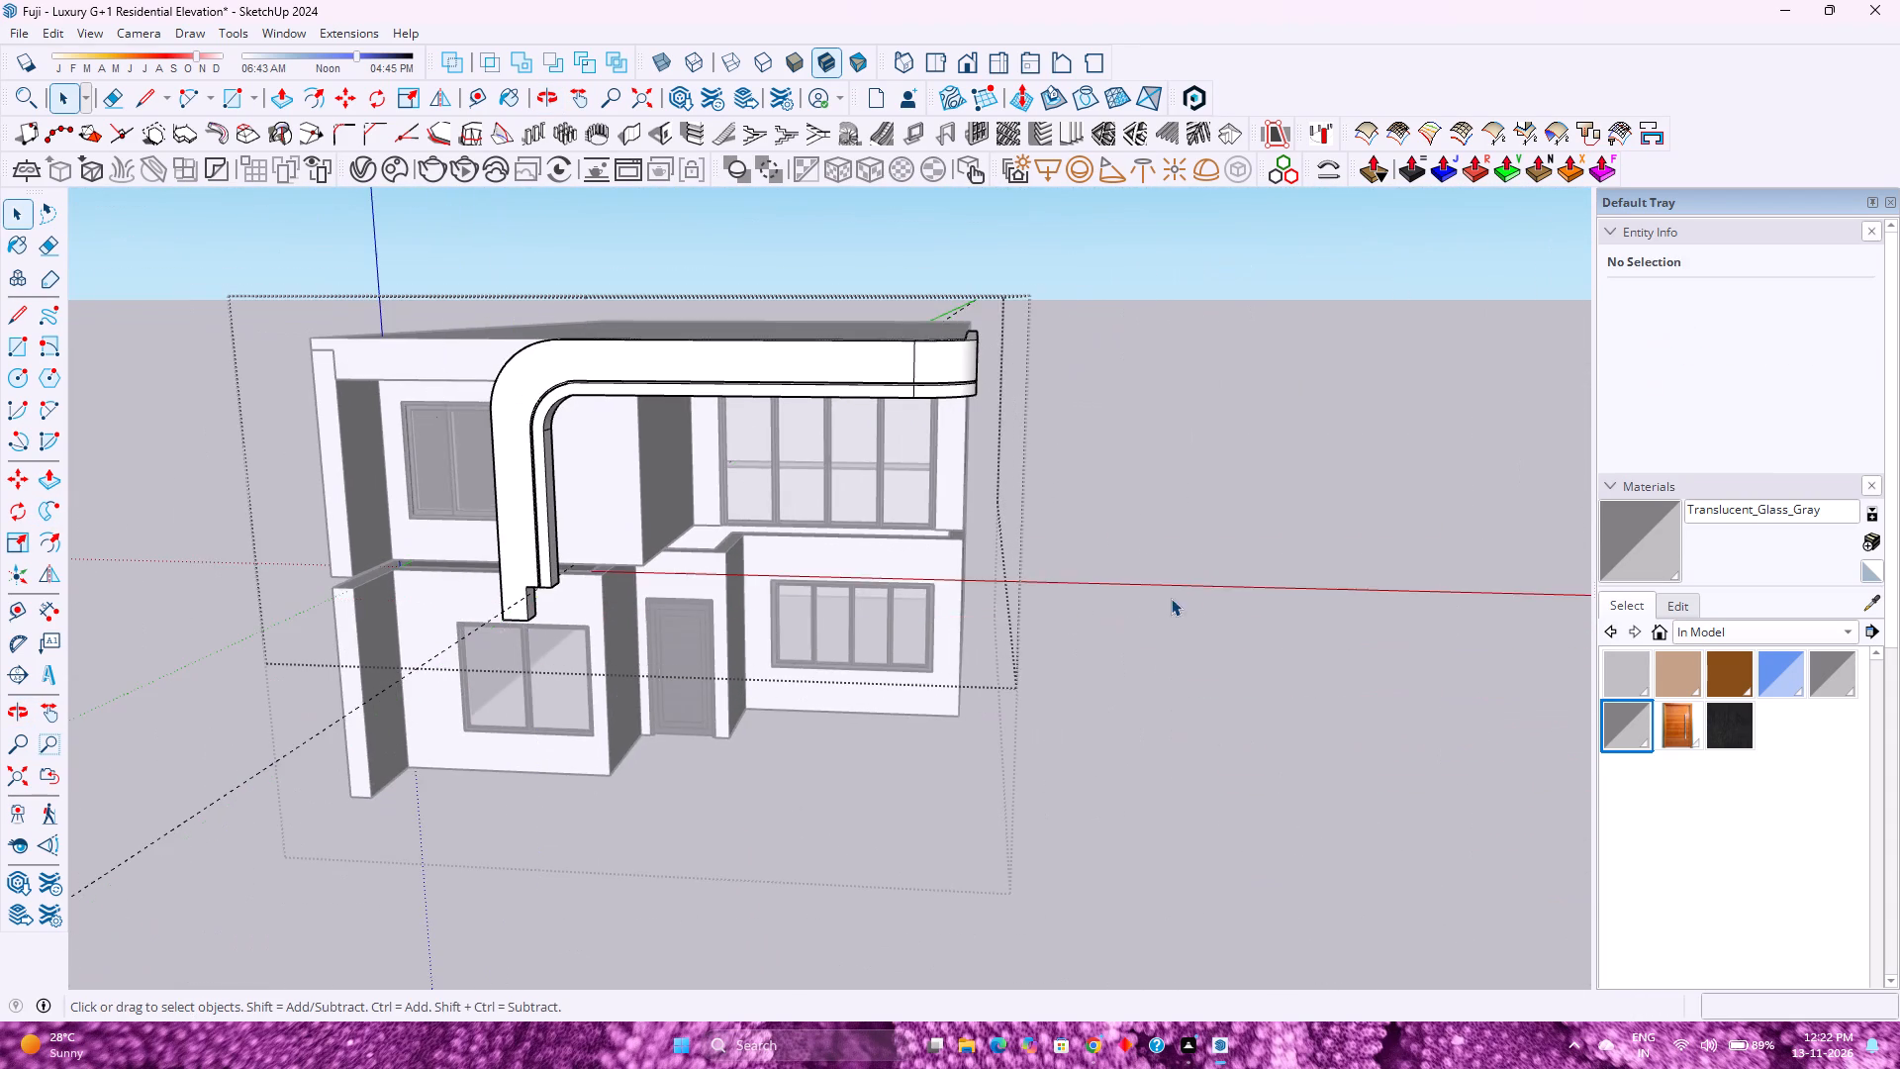
middle_click_drag(964, 637, 1017, 572)
scroll(1017, 572, "up", 1)
key("ctrl+s")
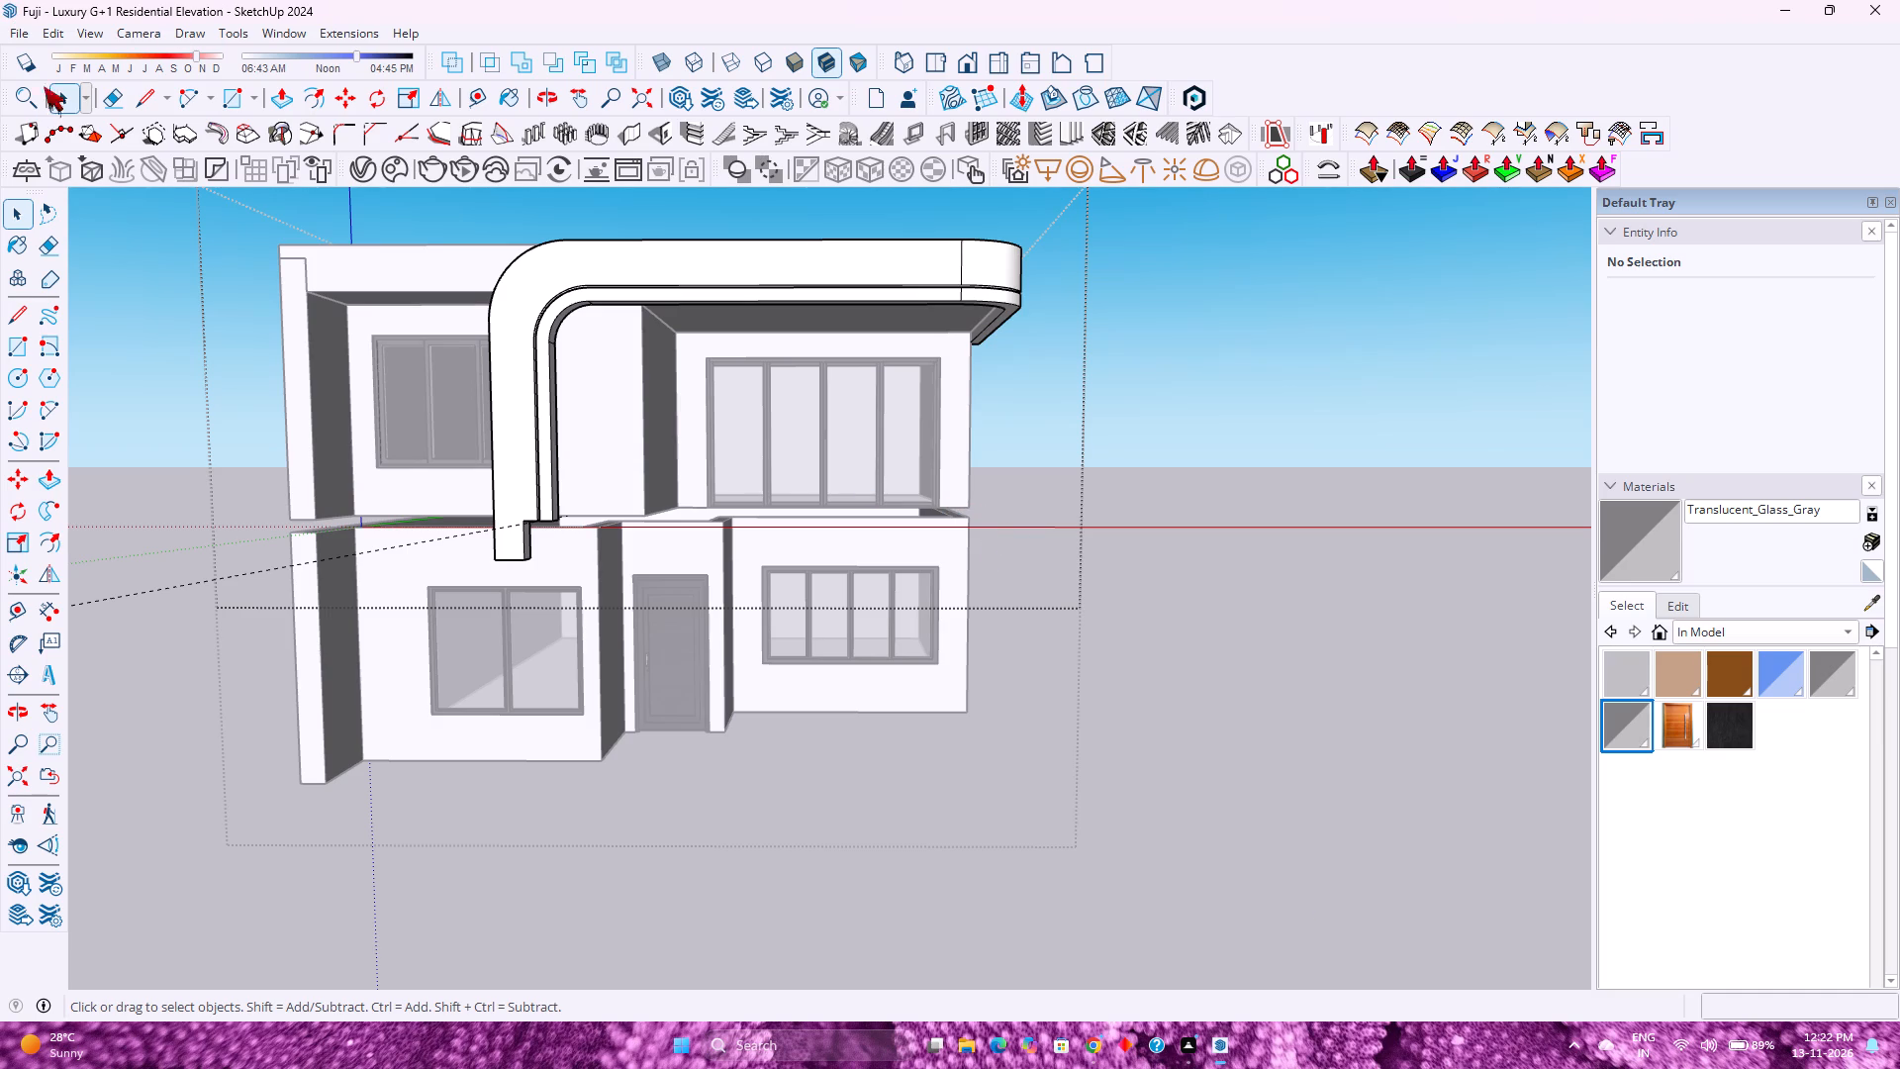
Delete all the guides and close the surrounding group.
left_click(49, 32)
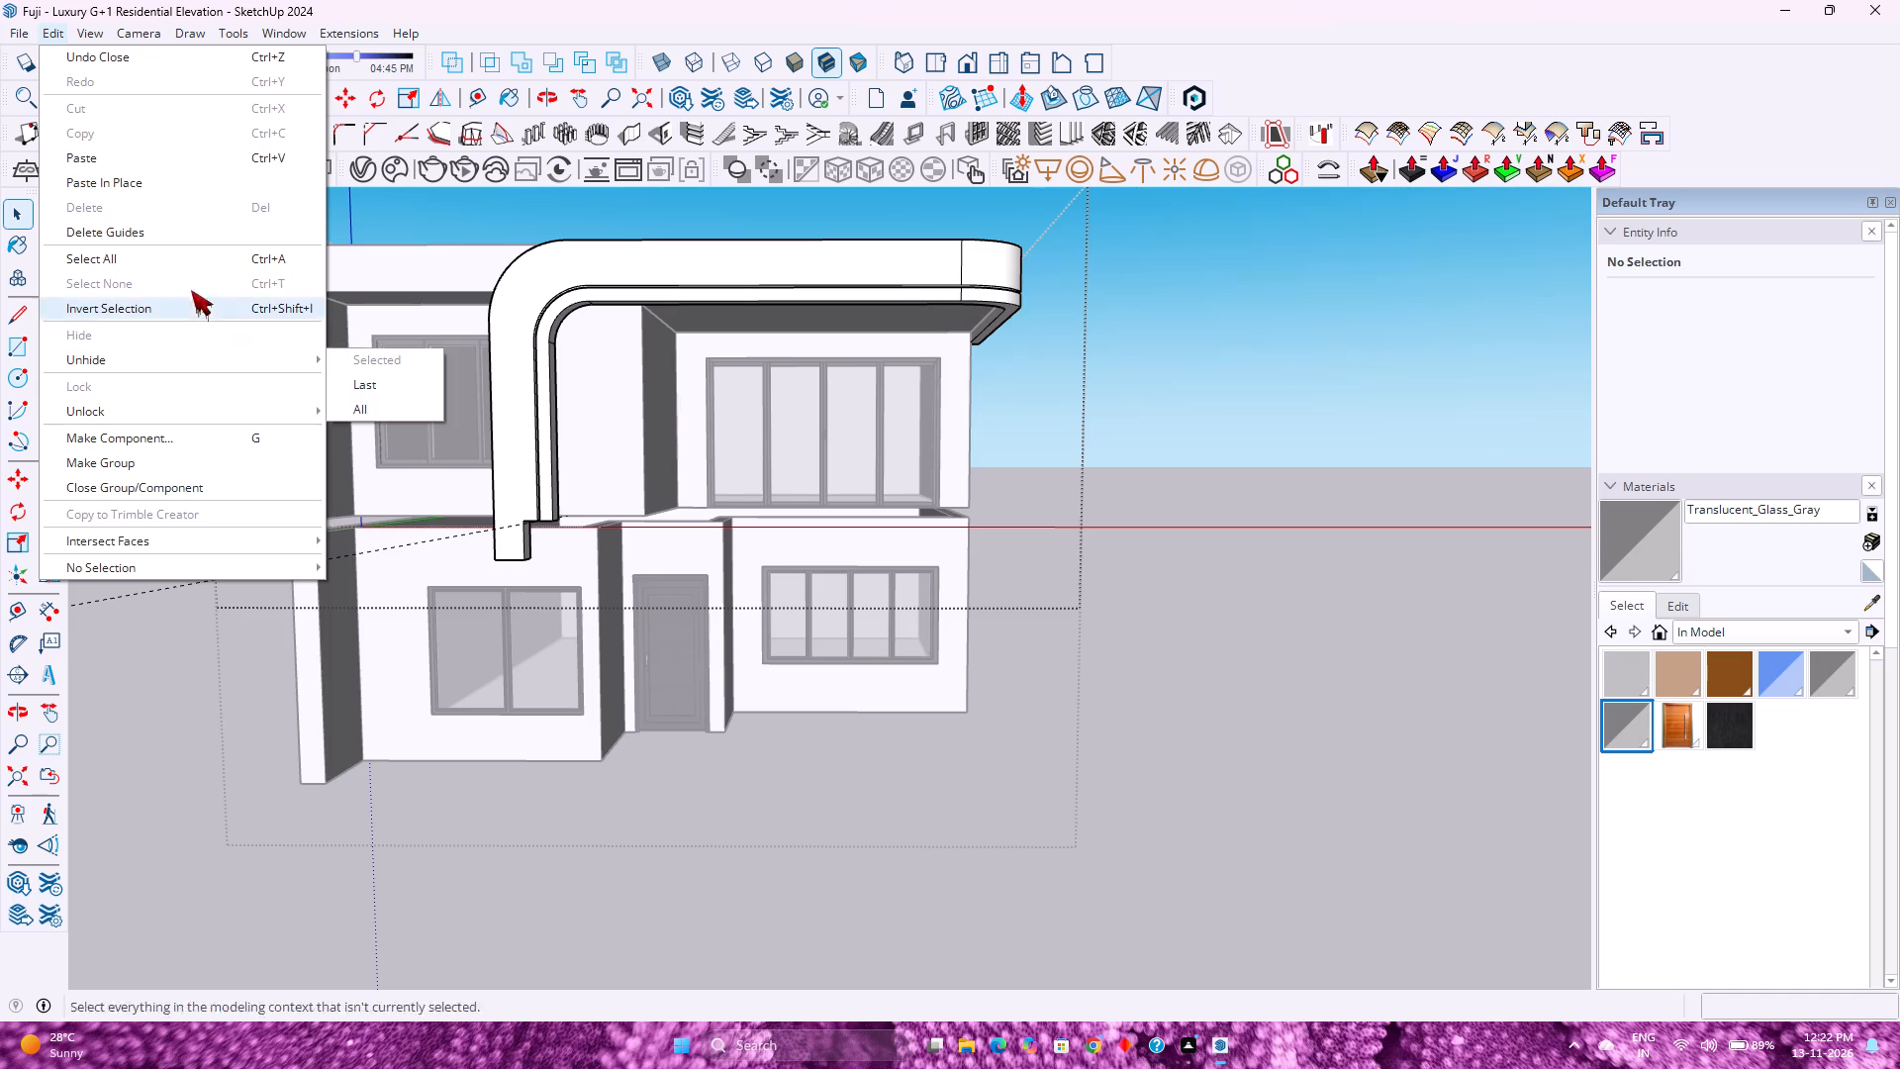
left_click(184, 233)
left_click(1159, 673)
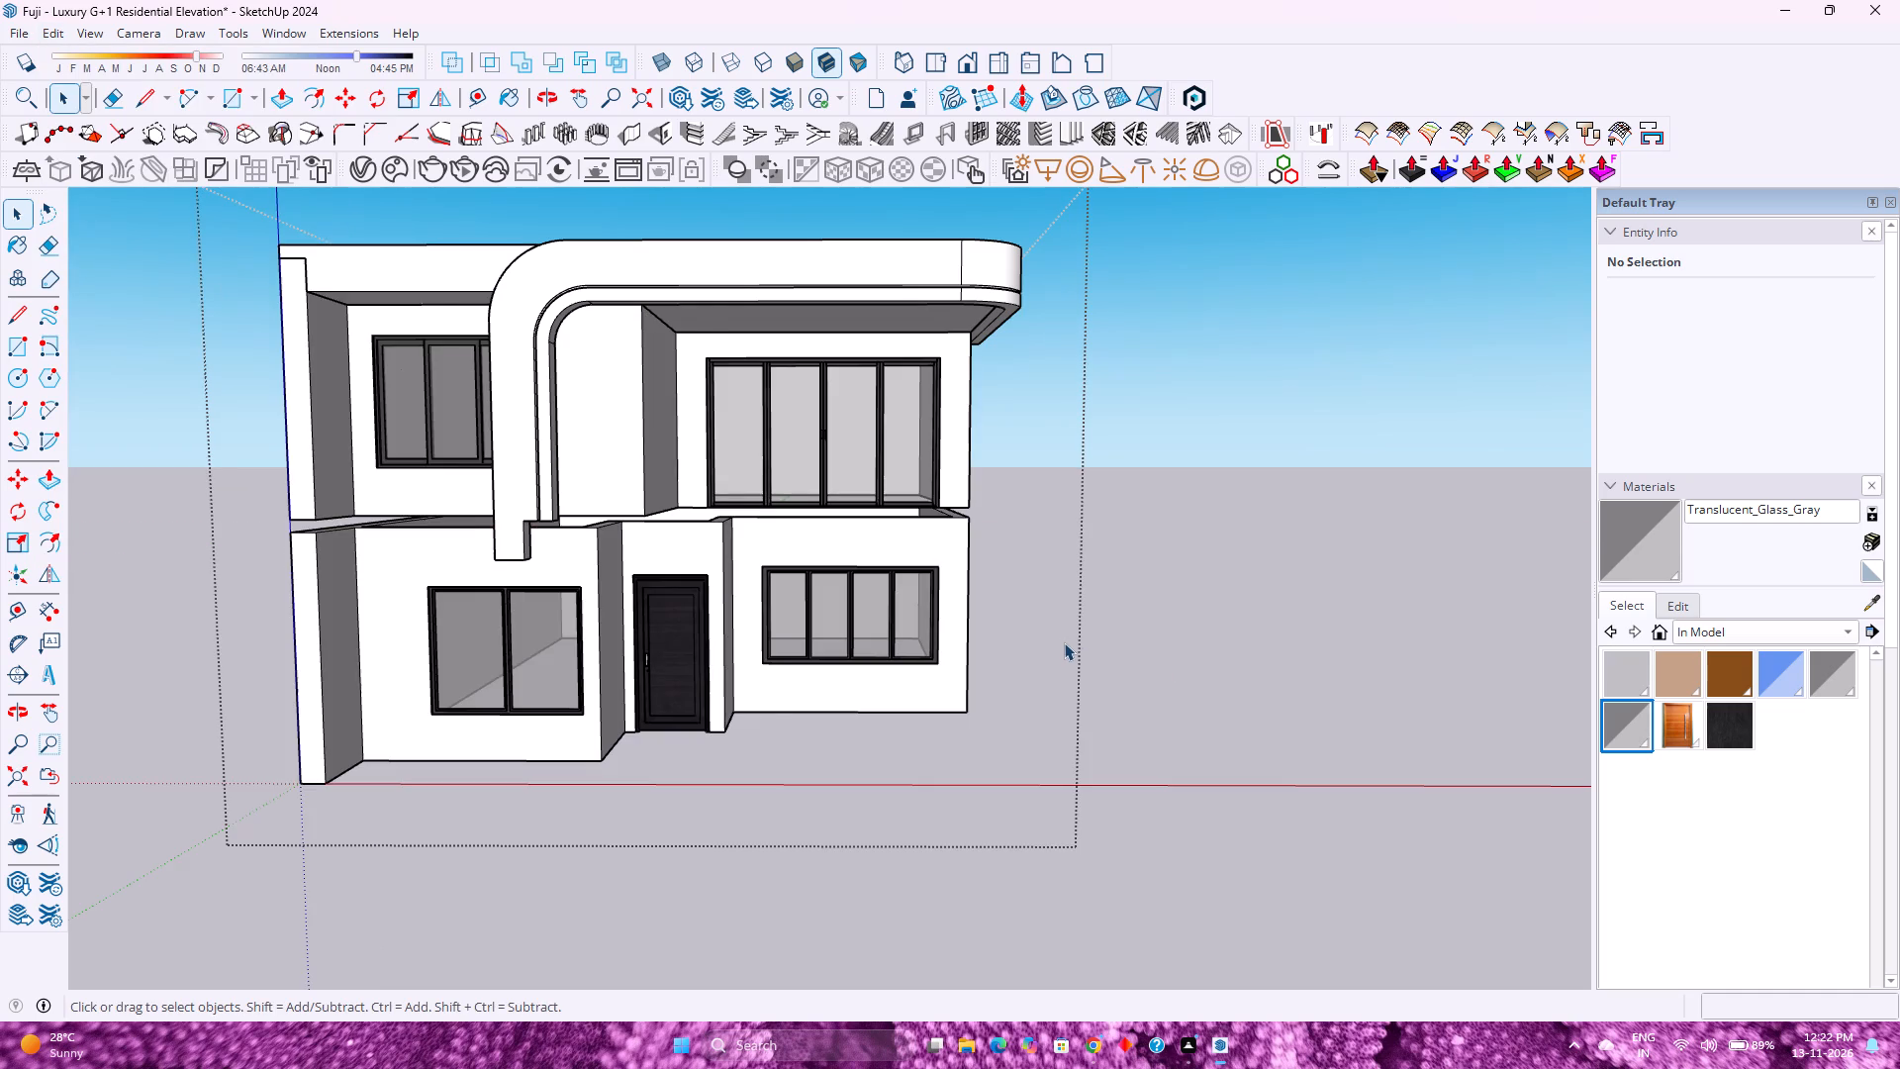
Unhide all hidden objects, including the balcony slab, inside the group containing the rounded façade frame, and close that group.
scroll(1061, 640, "down", 4)
scroll(1061, 640, "up", 3)
scroll(1061, 640, "down", 2)
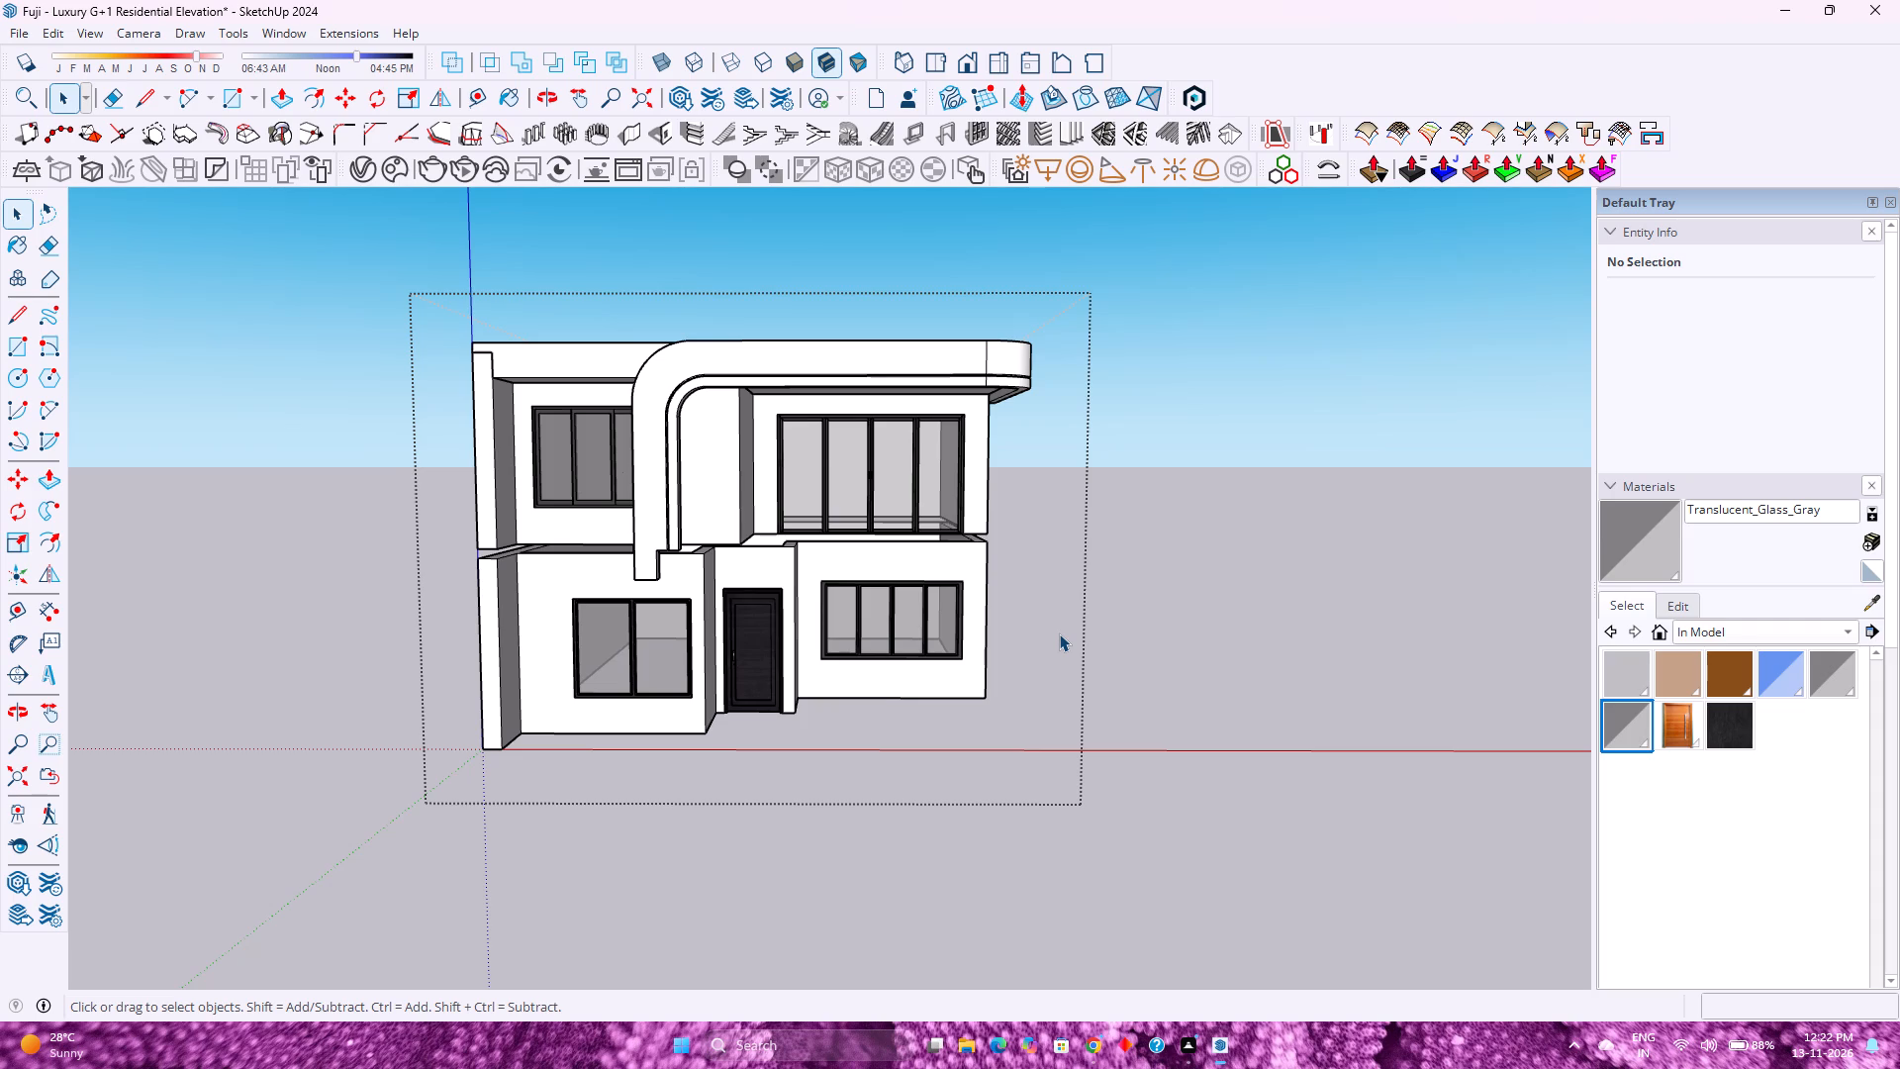
scroll(805, 623, "up", 3)
scroll(805, 623, "down", 4)
scroll(805, 629, "up", 3)
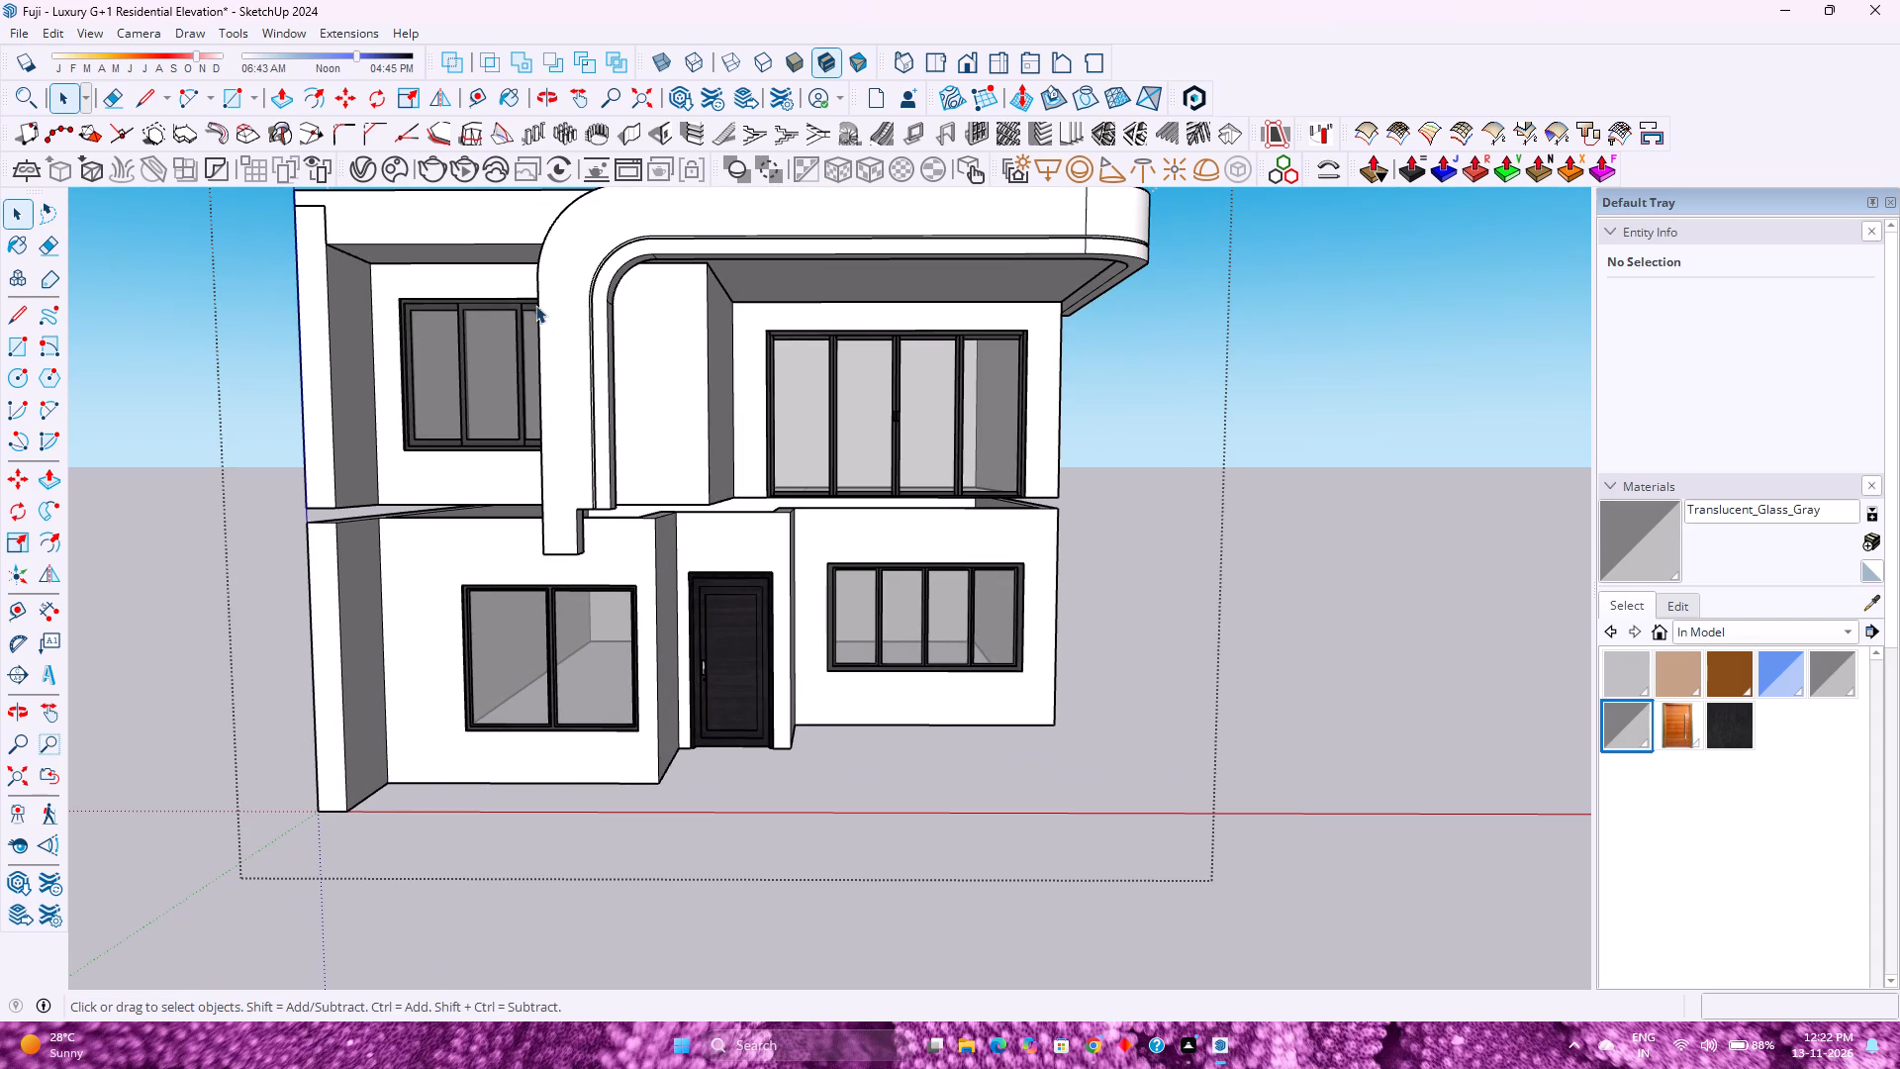
left_click(570, 279)
double_click(569, 279)
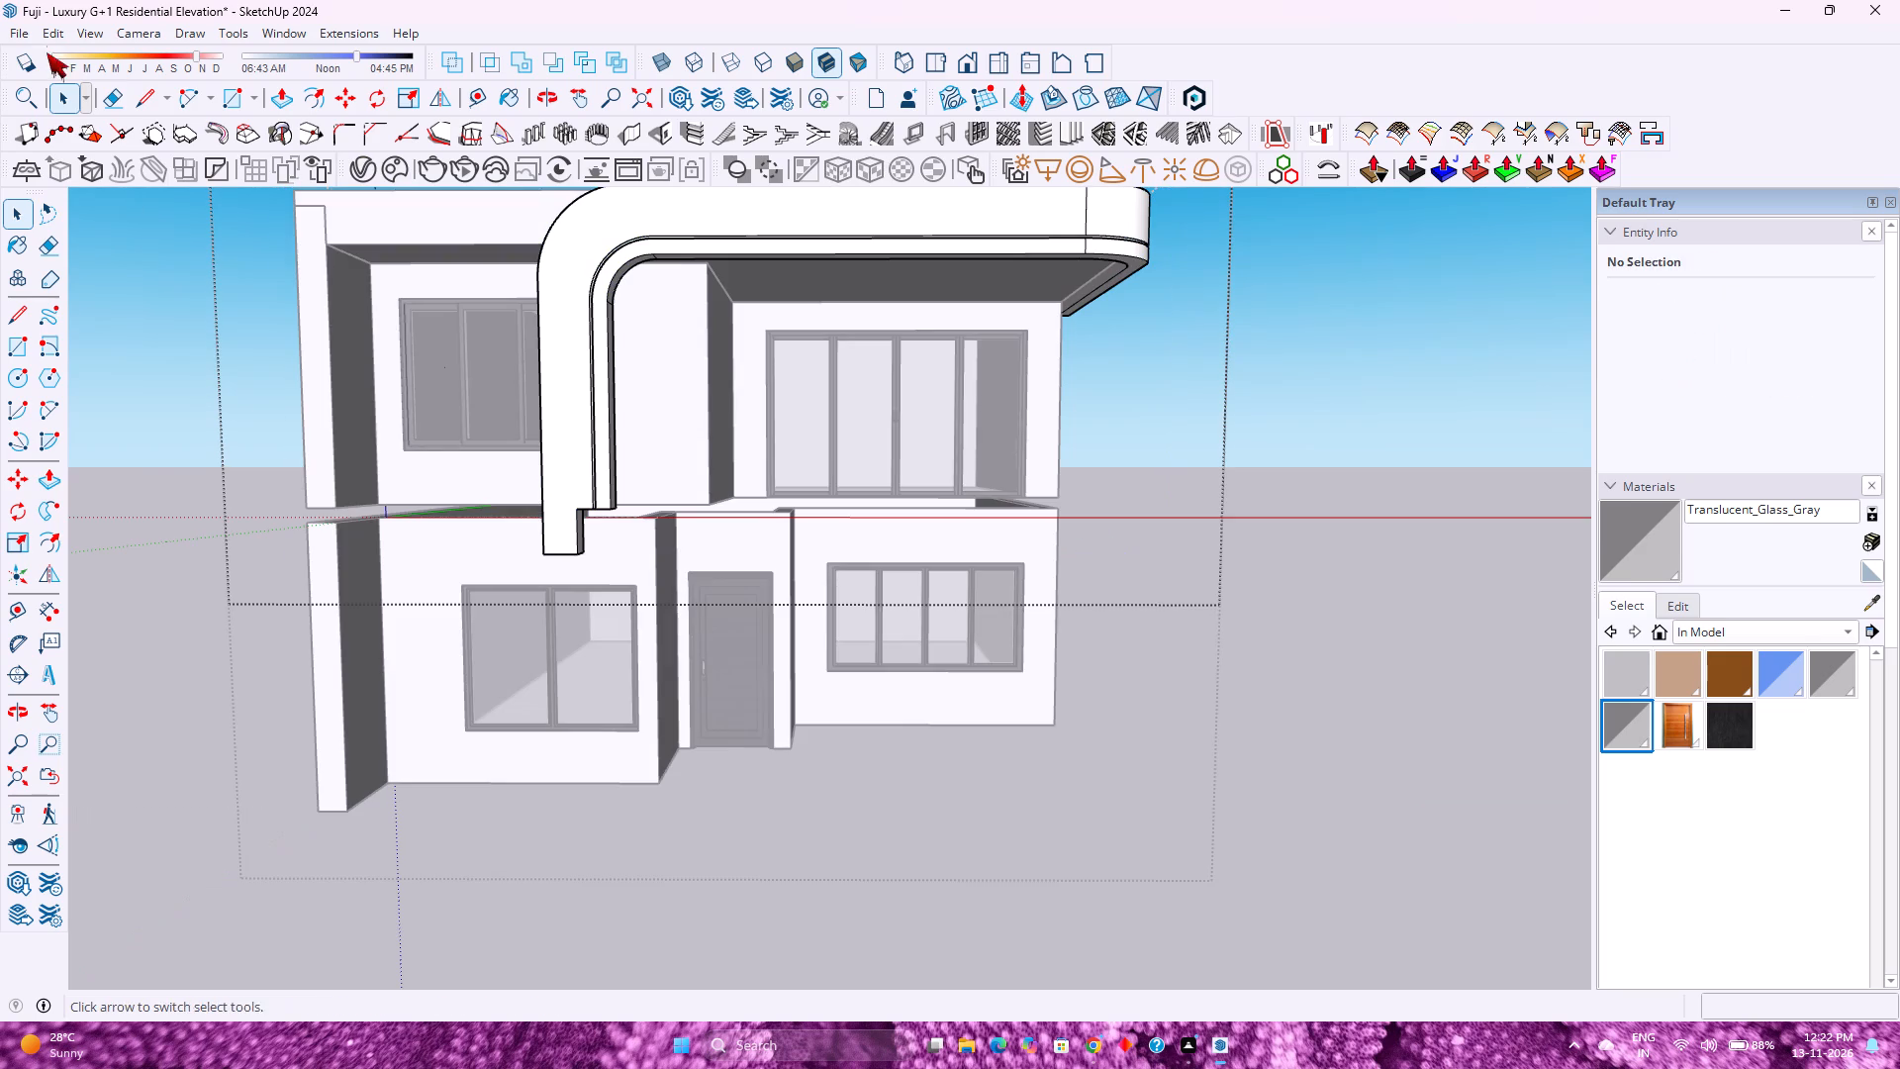
left_click(49, 34)
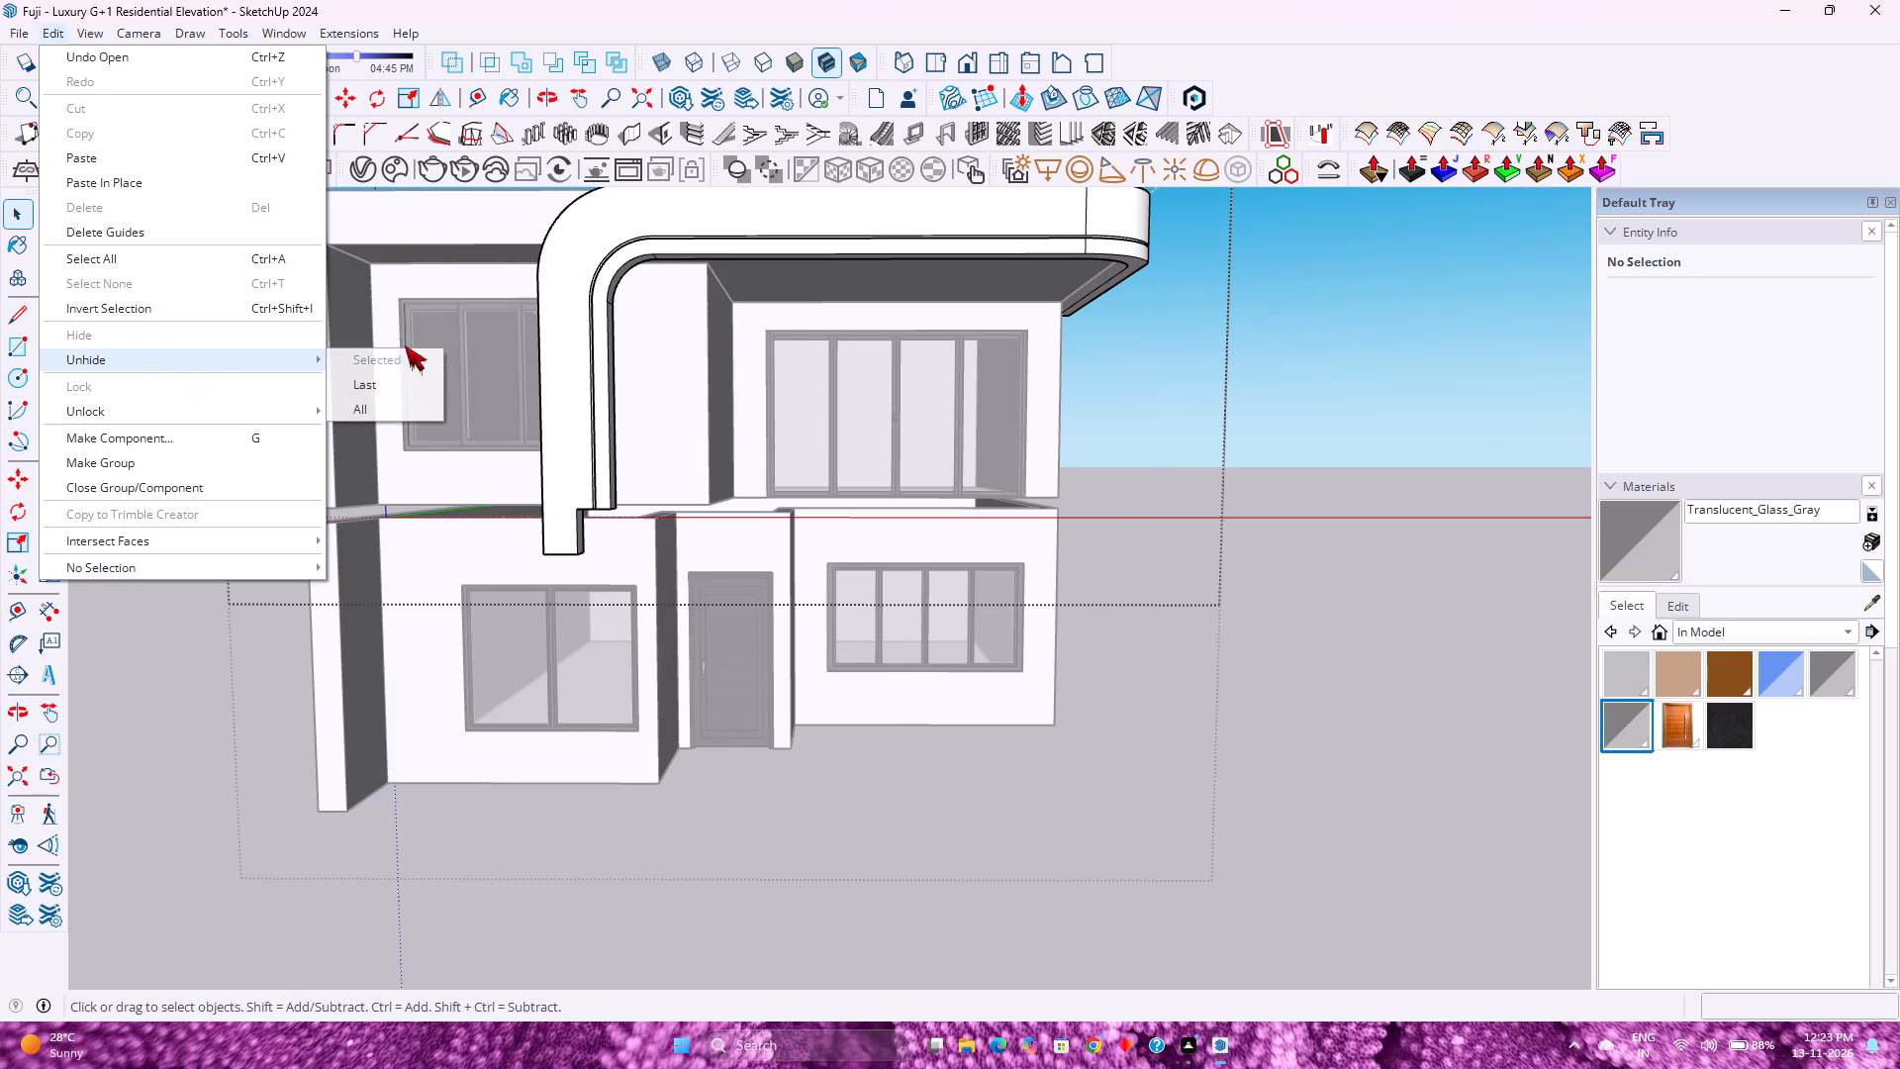
left_click(435, 409)
left_click(1336, 712)
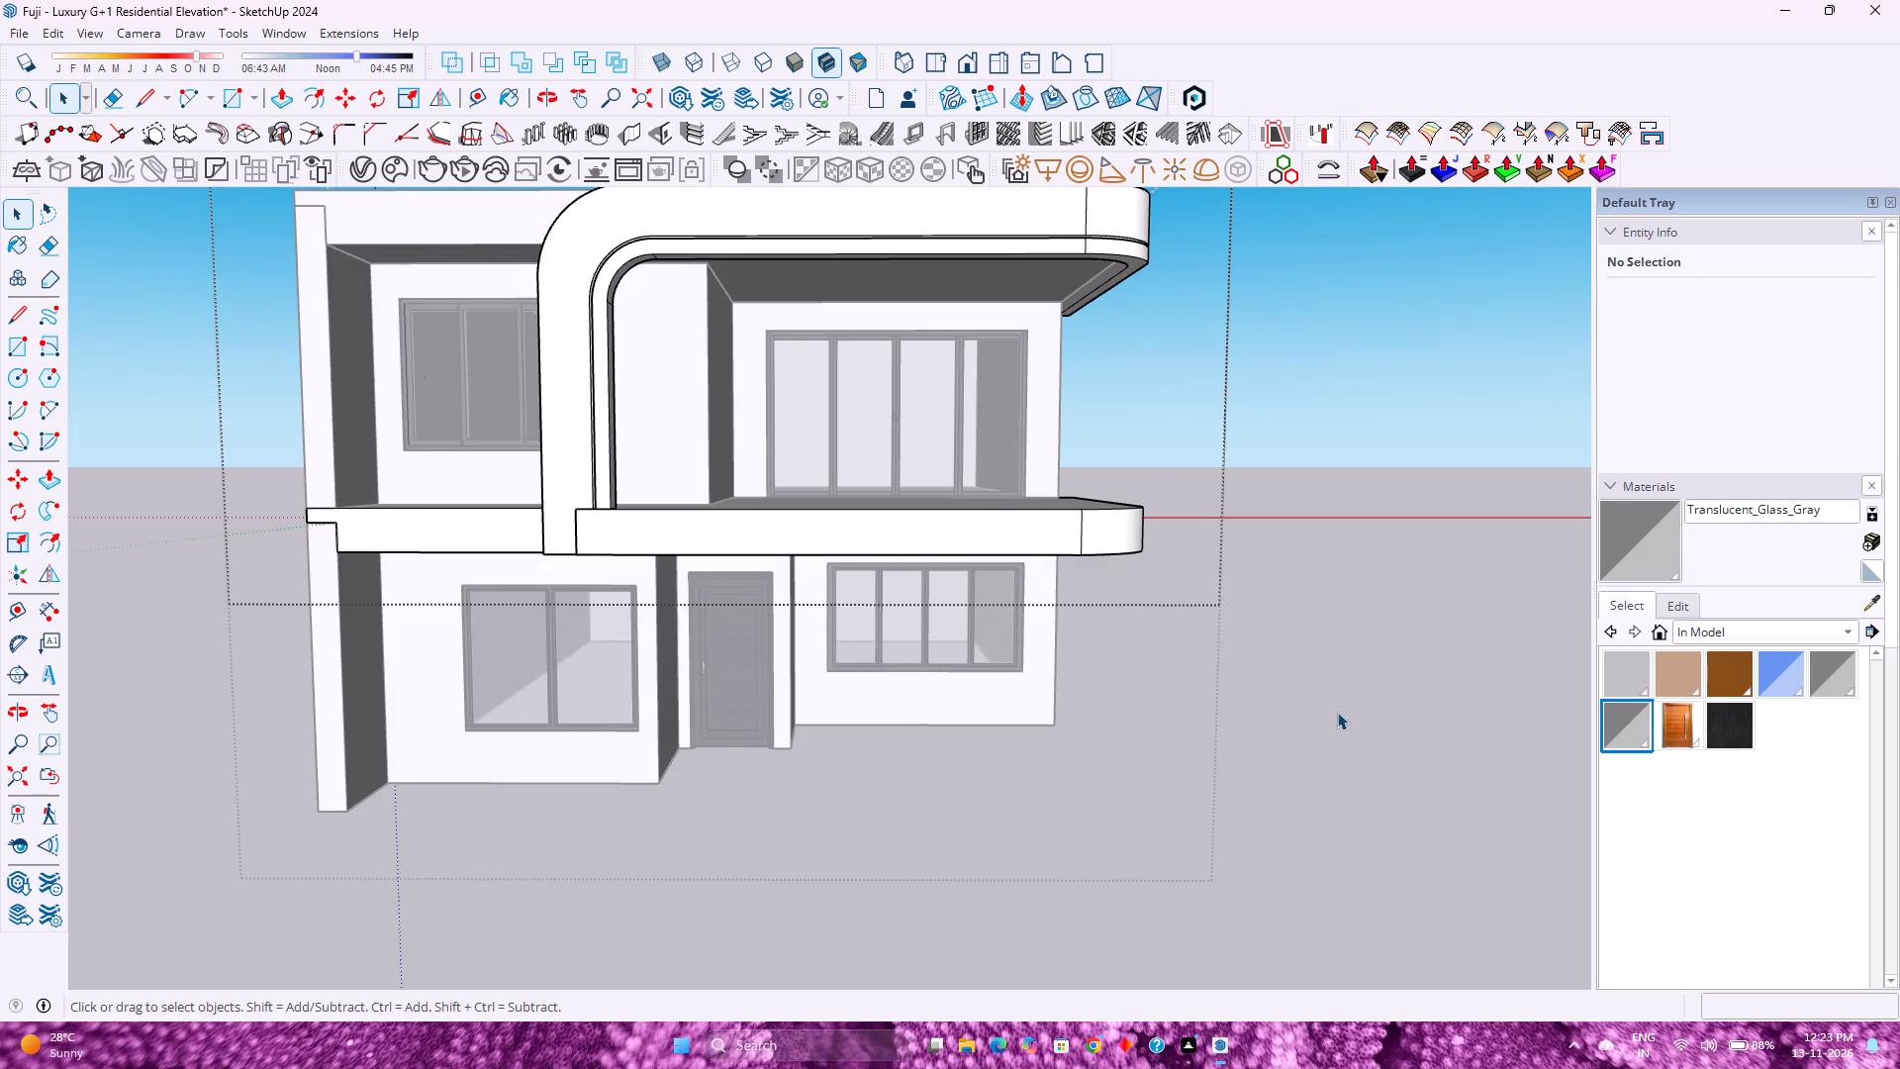
Examine how the façade frame's notched leg and its swept profile meet the balcony slab, from above, the front and the side.
scroll(412, 403, "up", 11)
scroll(622, 552, "up", 4)
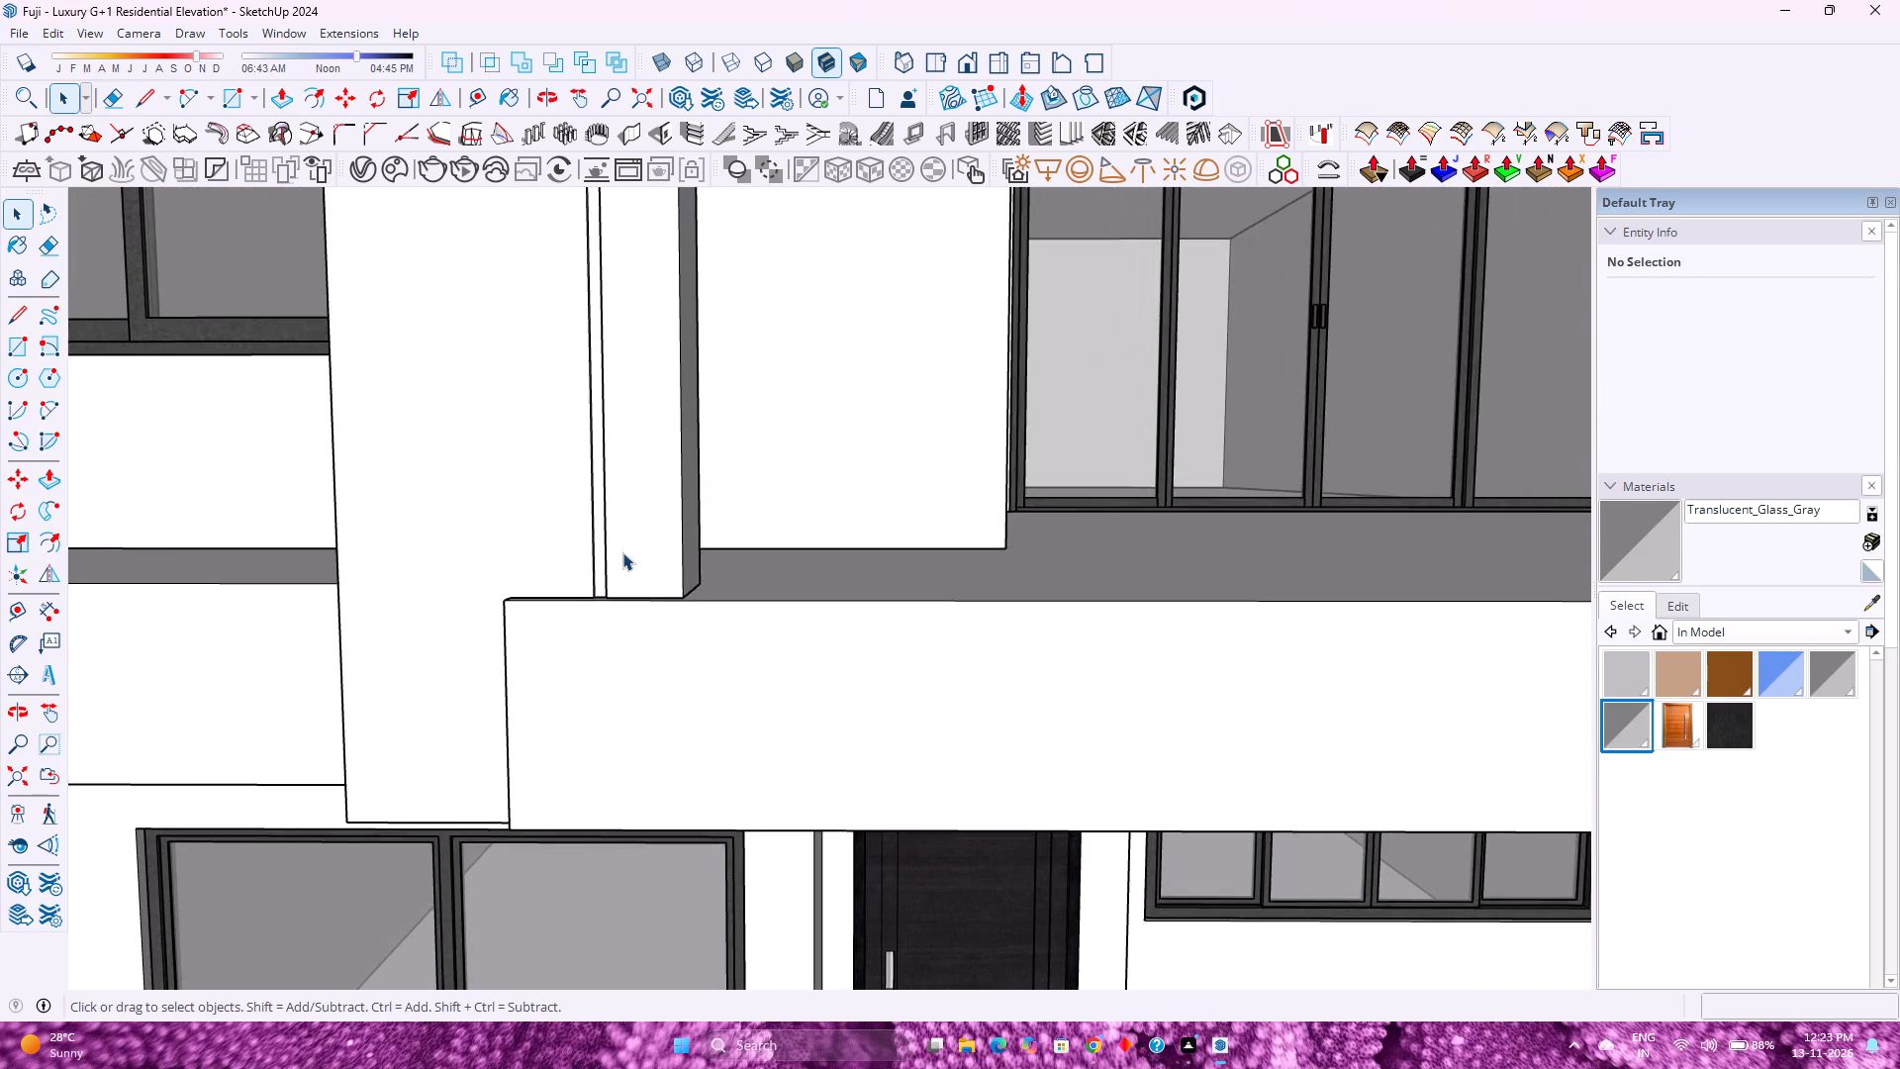
middle_click_drag(618, 562, 791, 812)
scroll(515, 660, "down", 12)
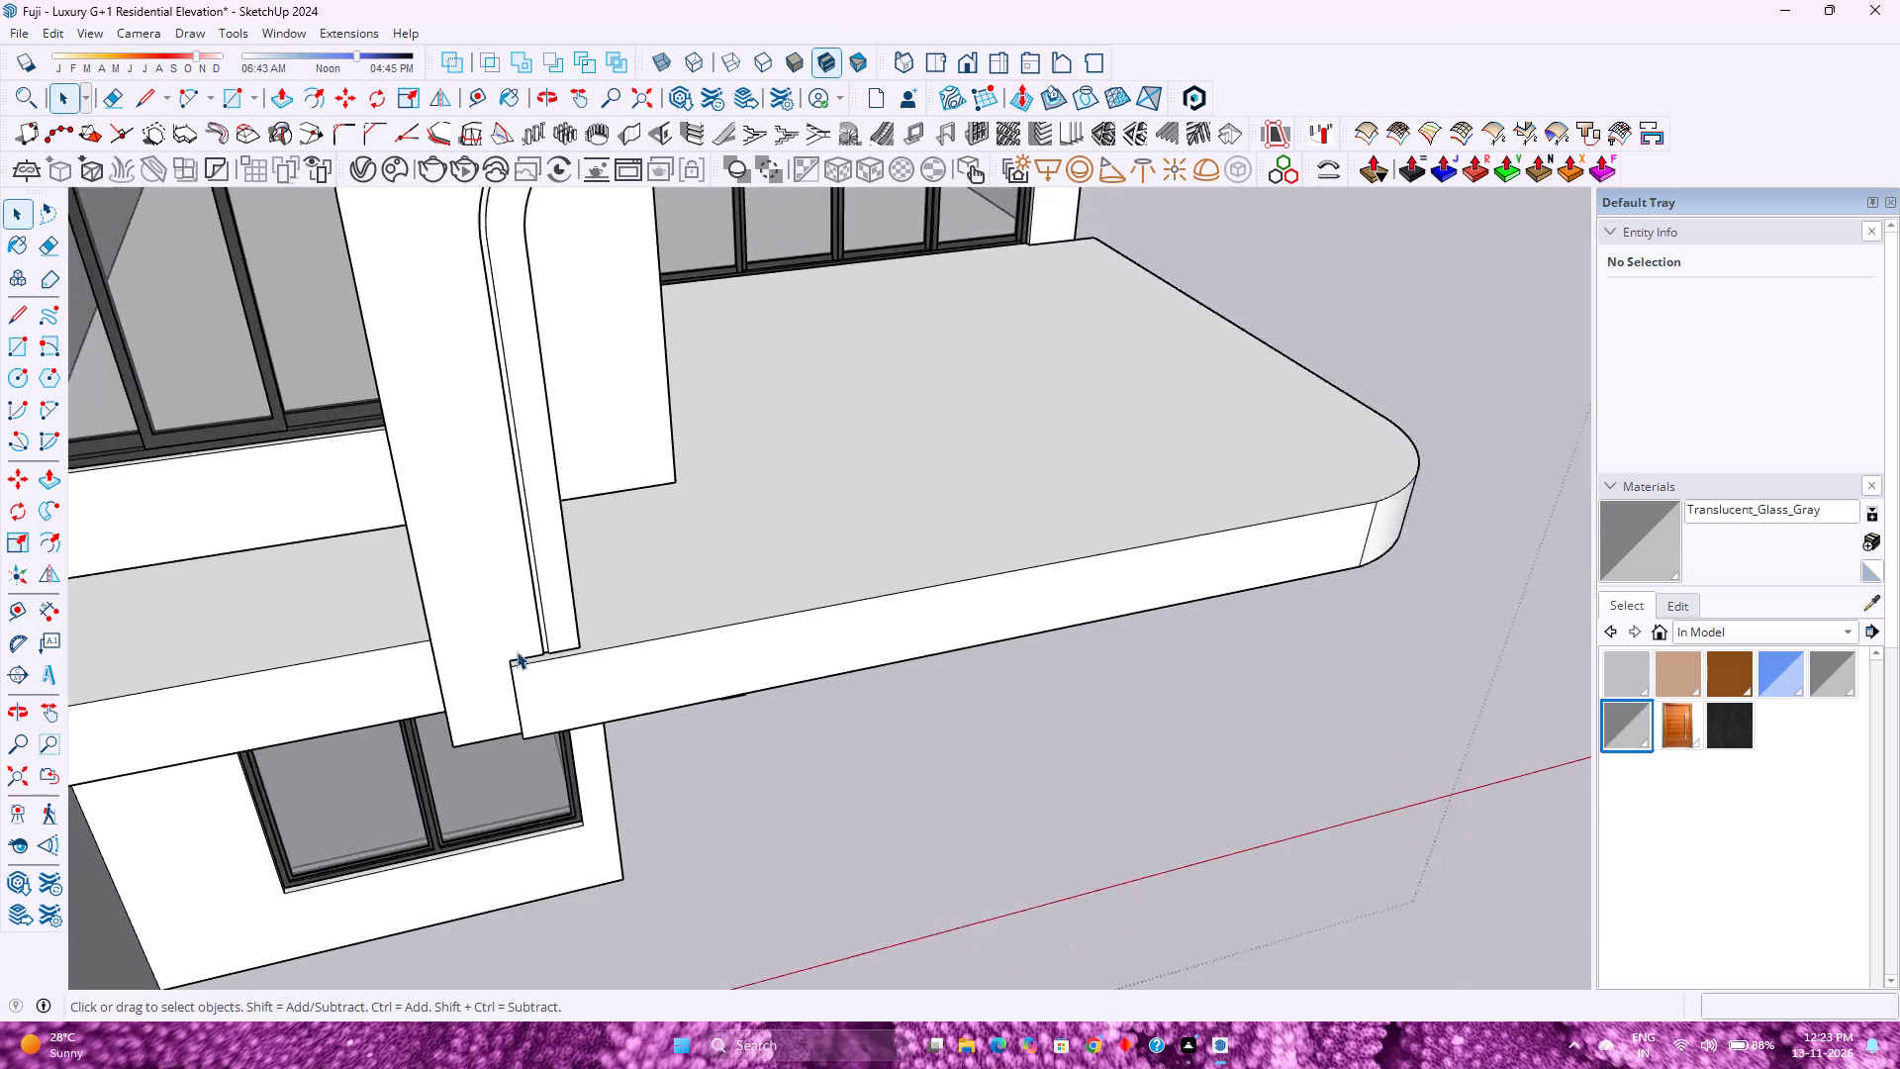
scroll(517, 651, "down", 10)
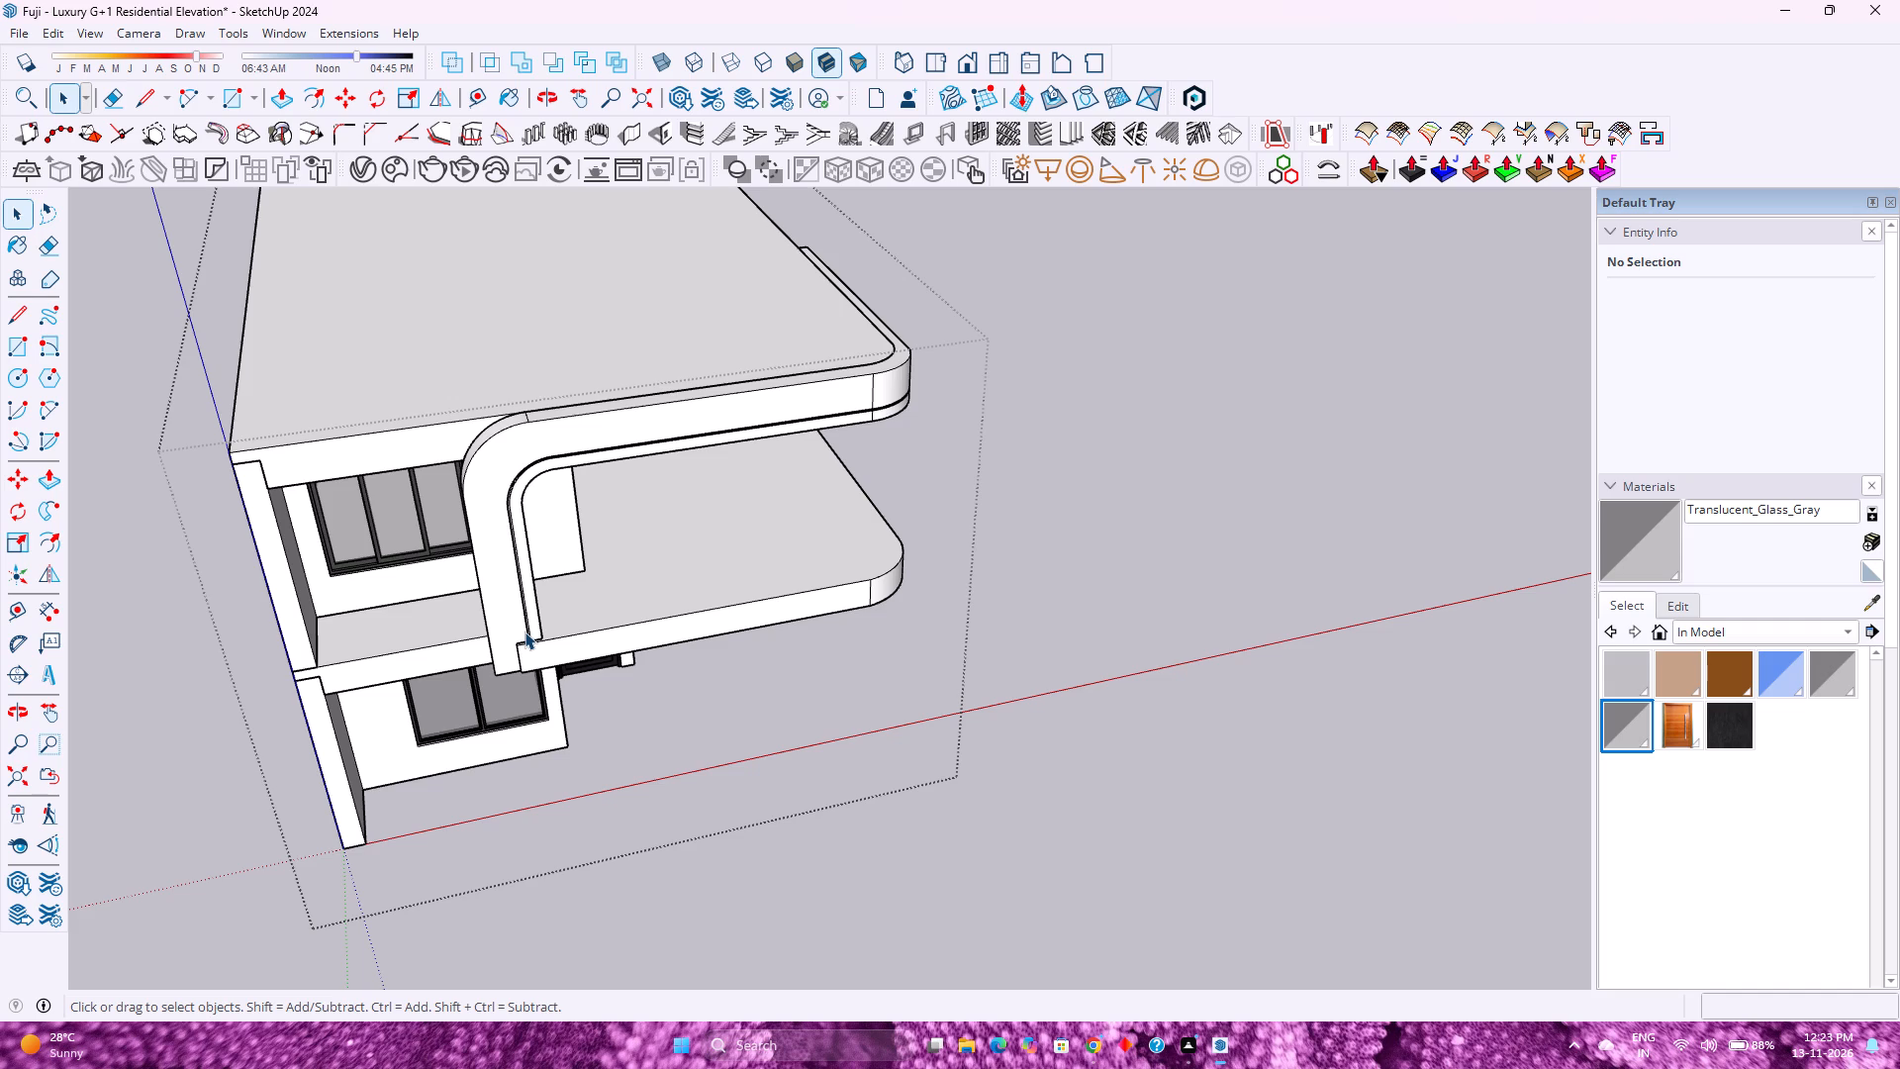
scroll(524, 632, "up", 2)
middle_click_drag(502, 628, 1025, 592)
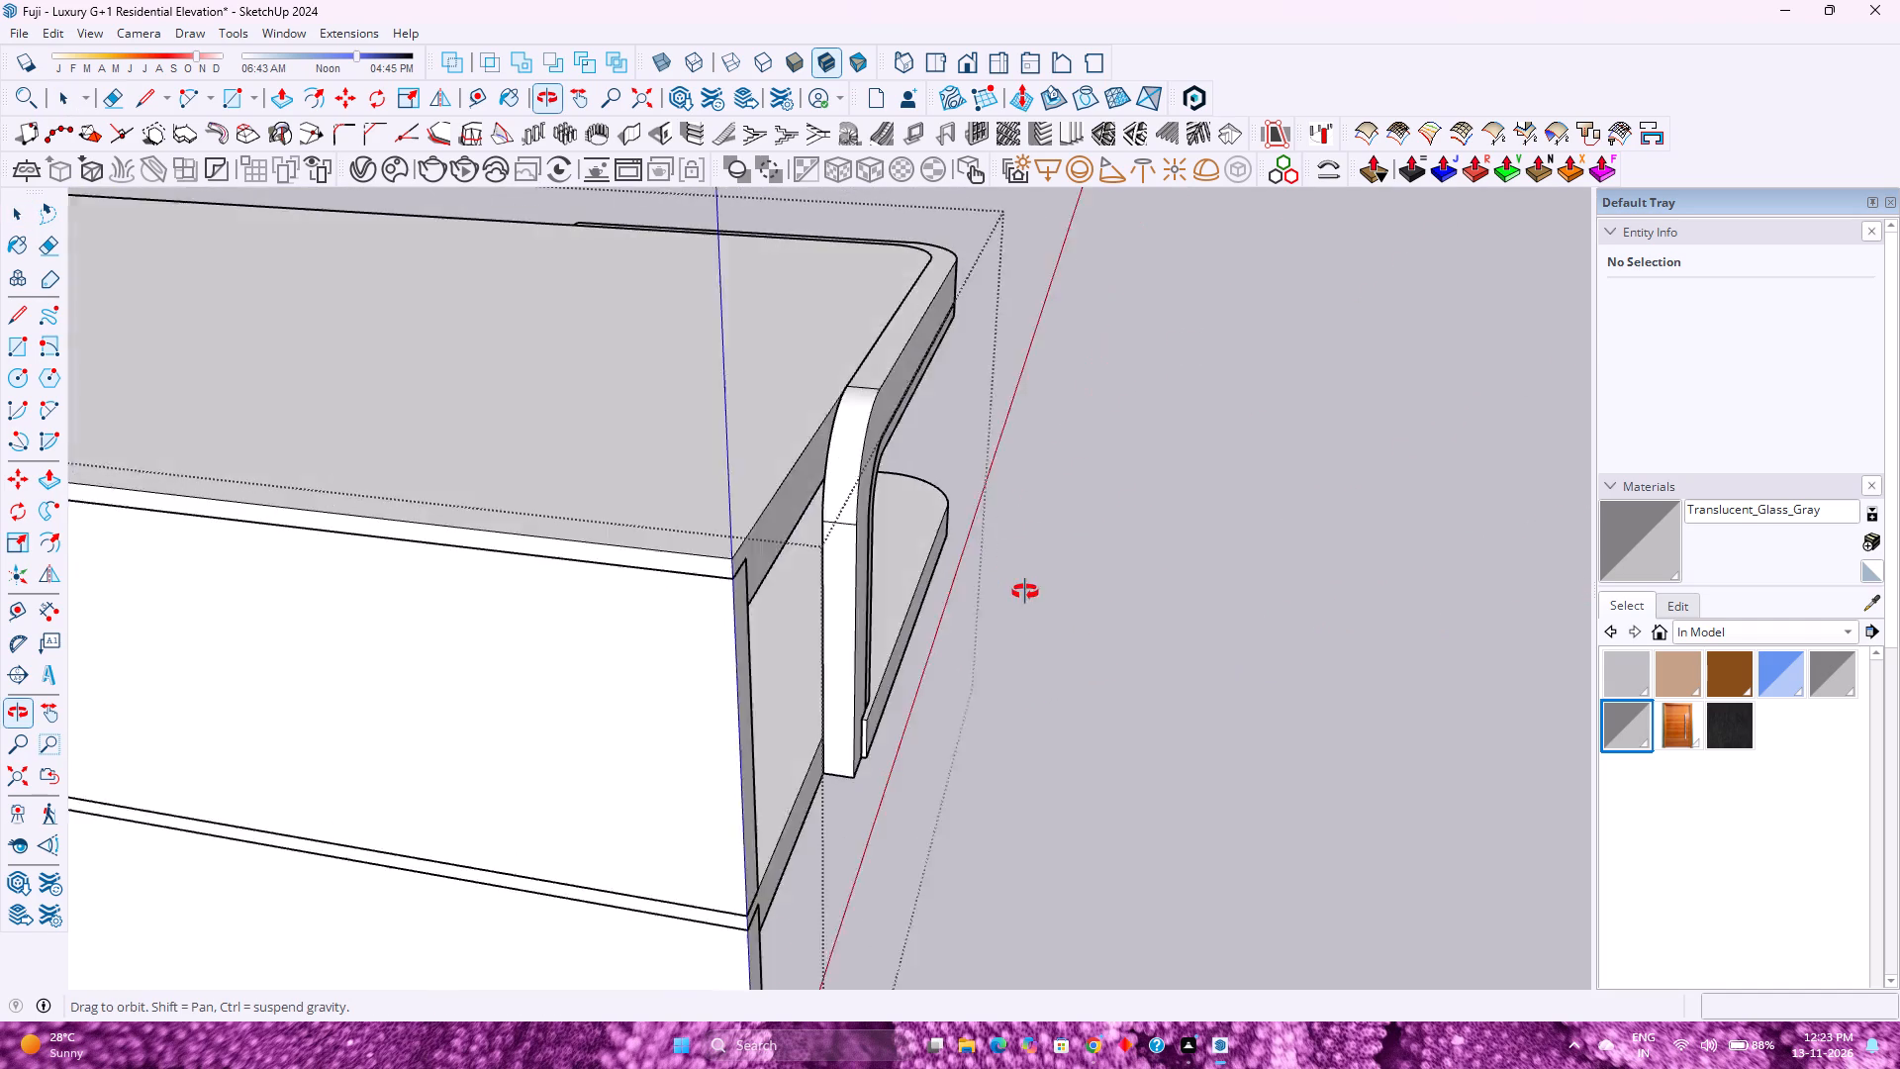
middle_click_drag(1025, 592, 479, 595)
scroll(479, 595, "down", 3)
scroll(479, 595, "up", 6)
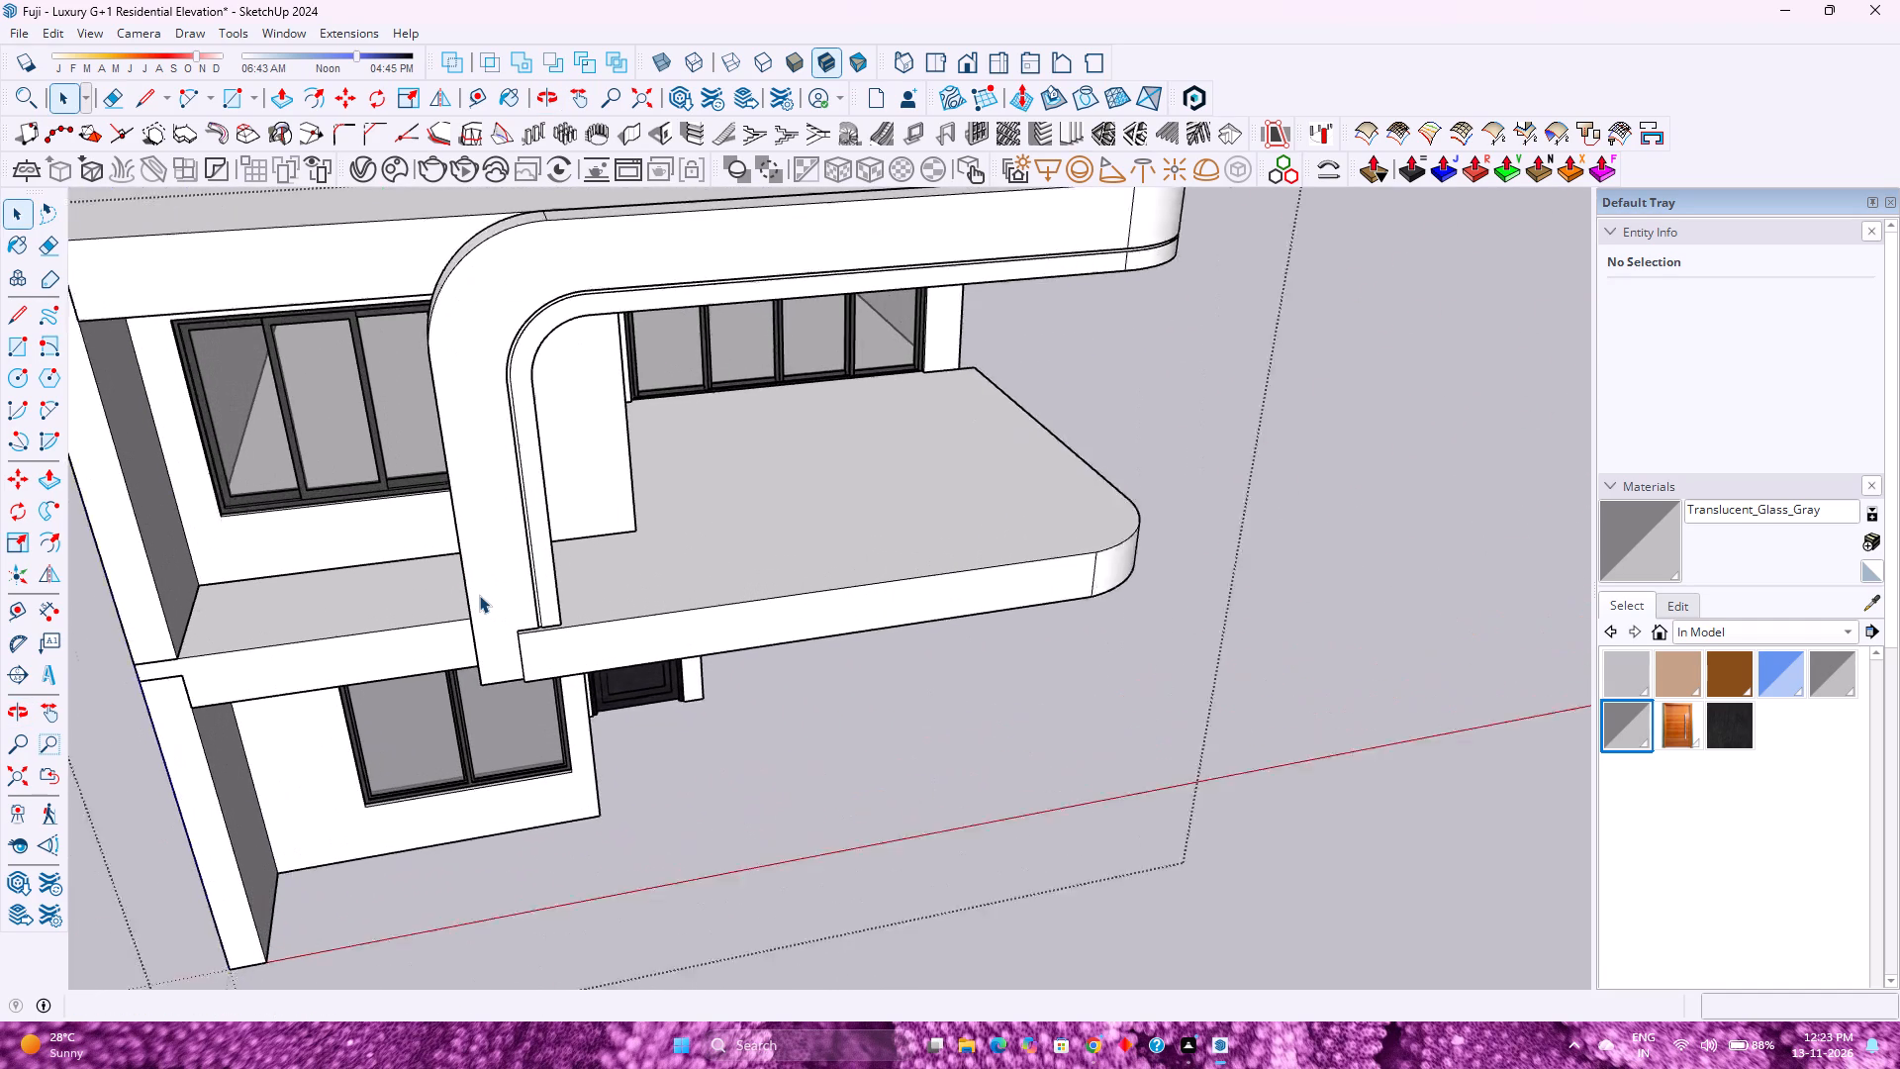
scroll(479, 595, "up", 7)
scroll(479, 595, "down", 9)
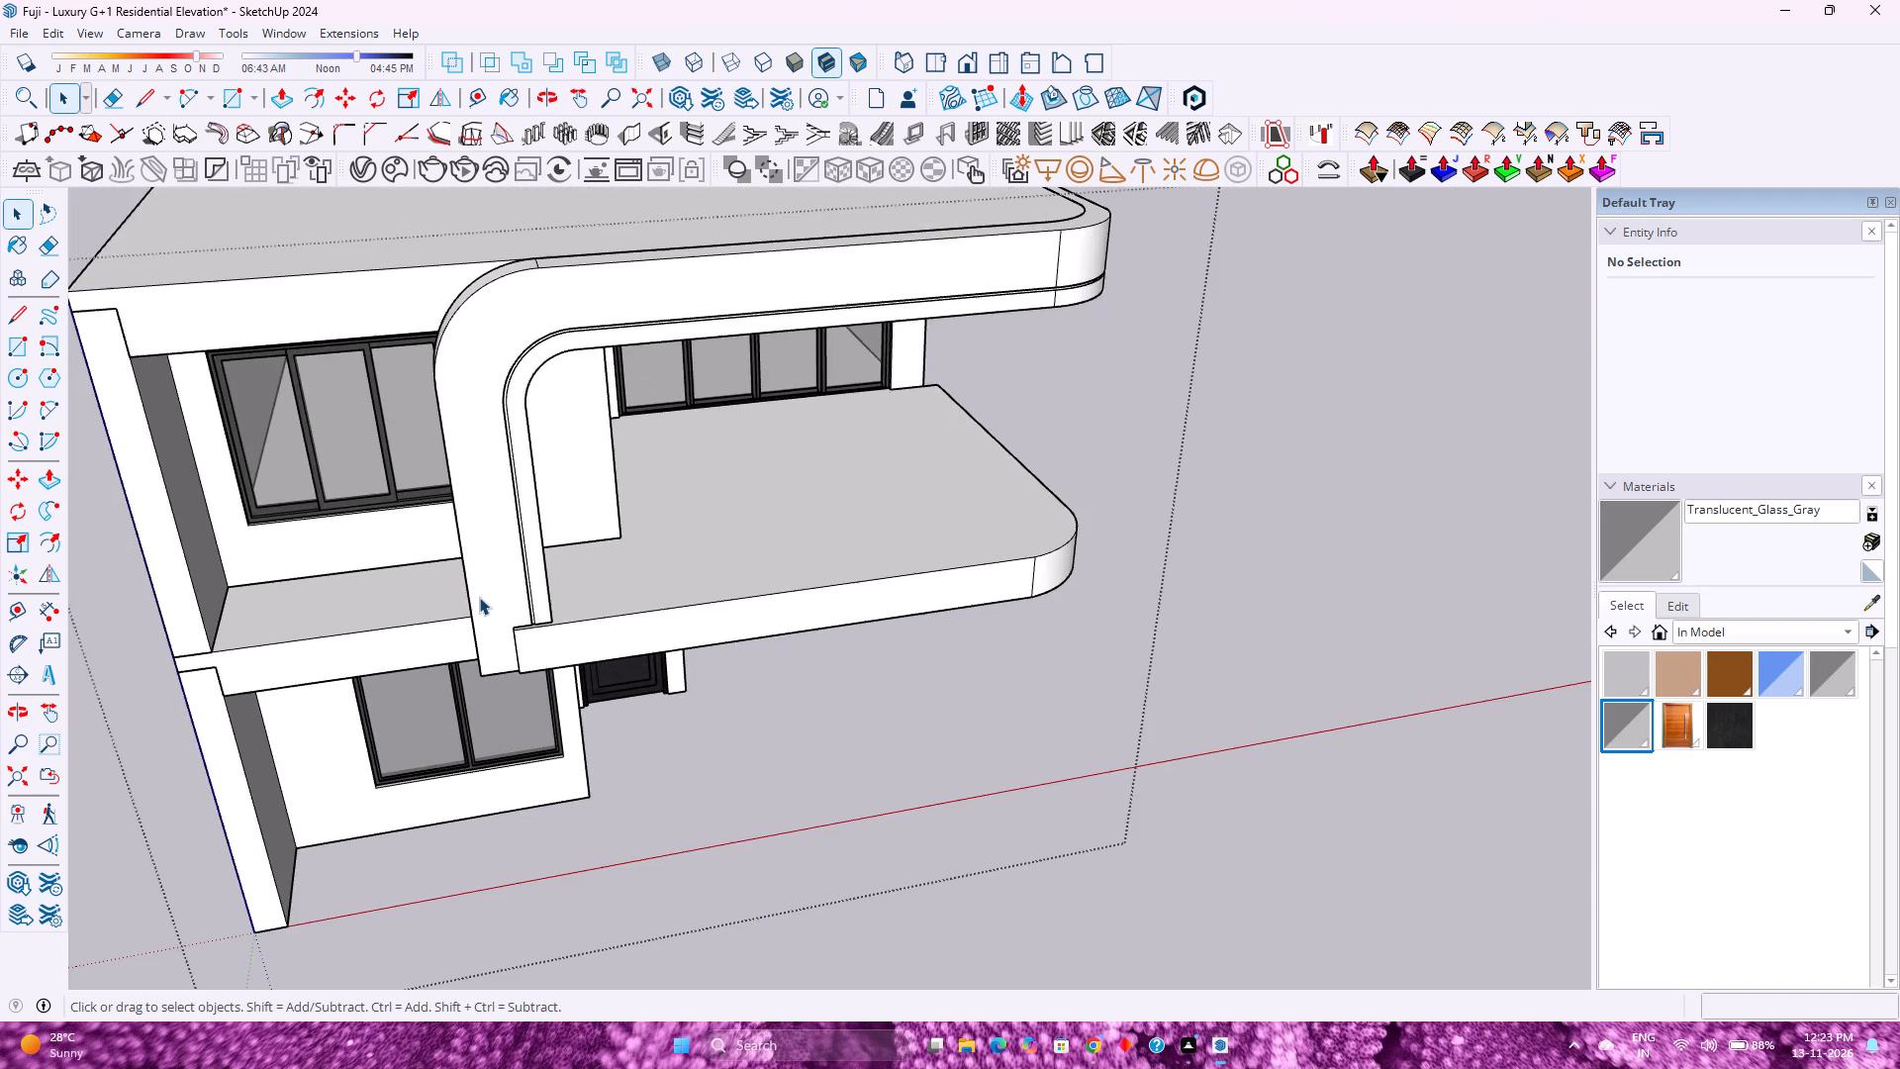
scroll(479, 597, "up", 4)
scroll(479, 597, "down", 4)
middle_click_drag(436, 633, 795, 520)
scroll(436, 633, "up", 1)
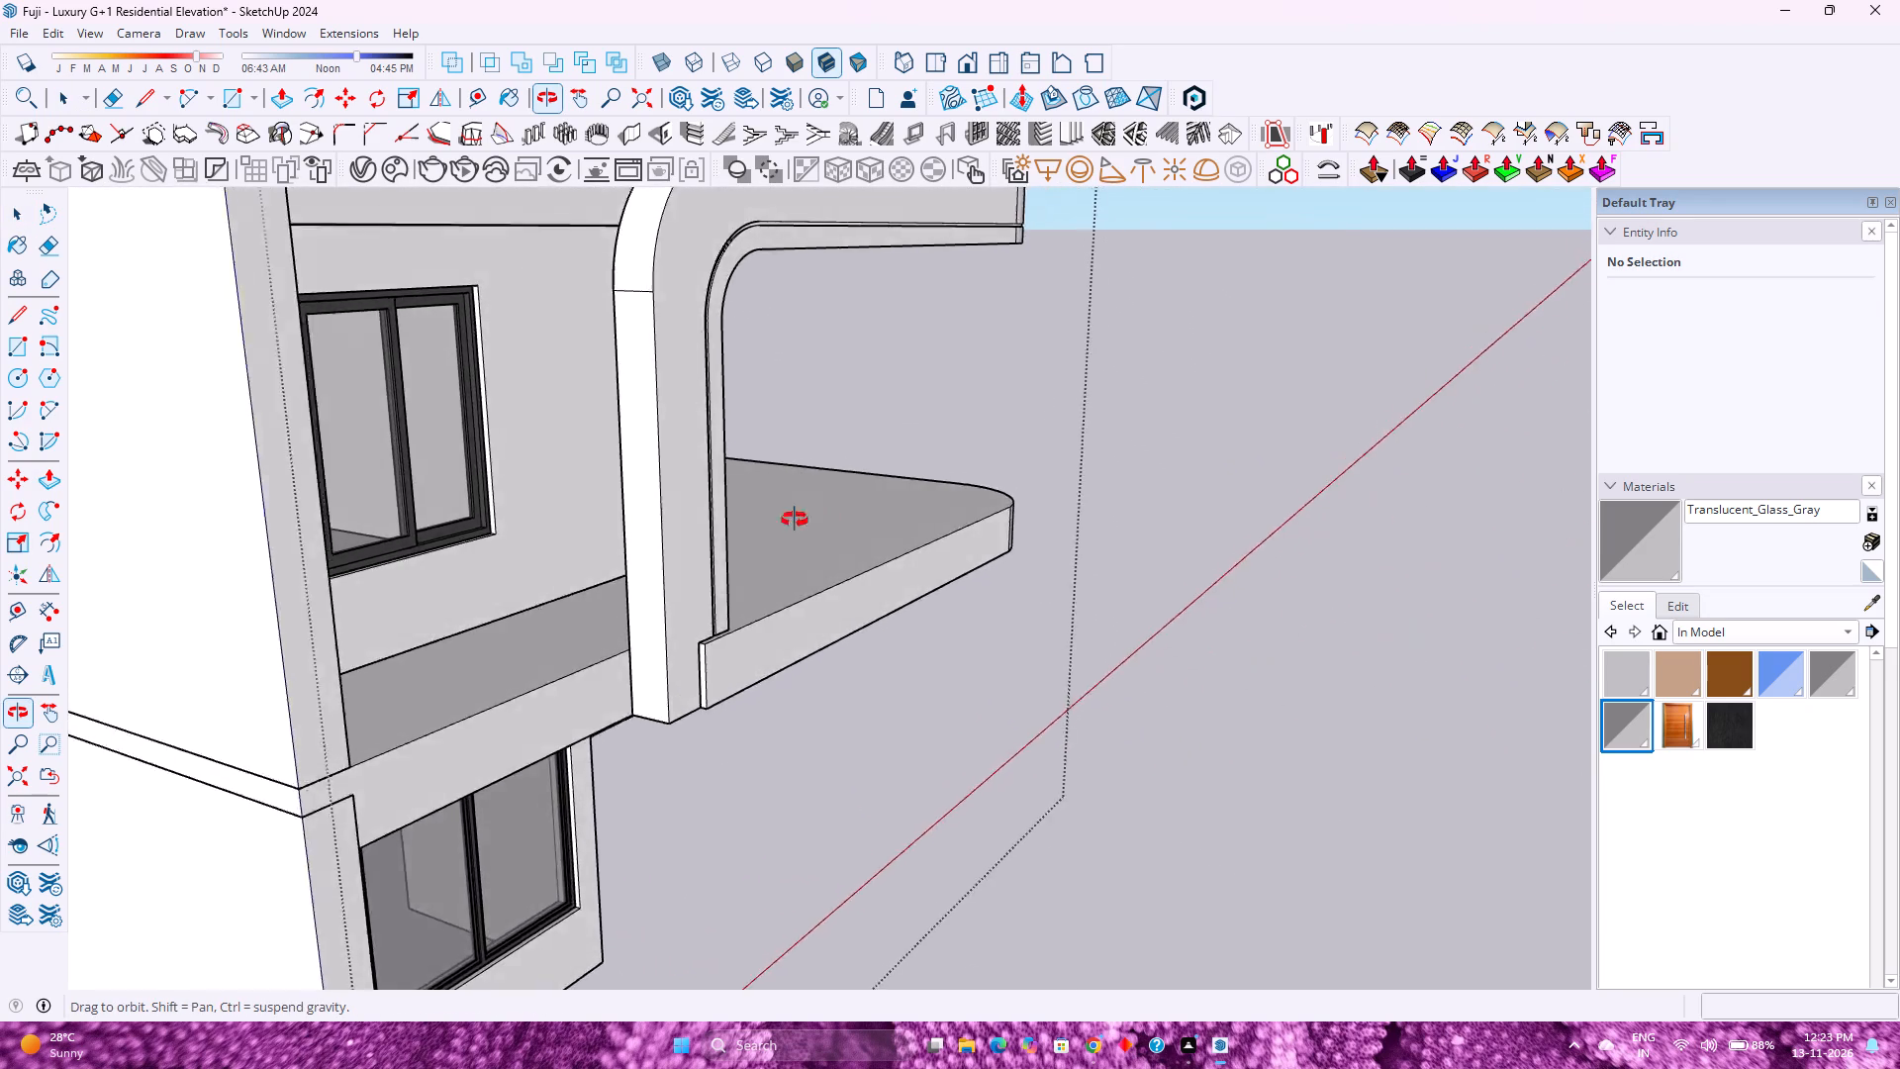
middle_click_drag(795, 520, 256, 571)
middle_click(256, 571)
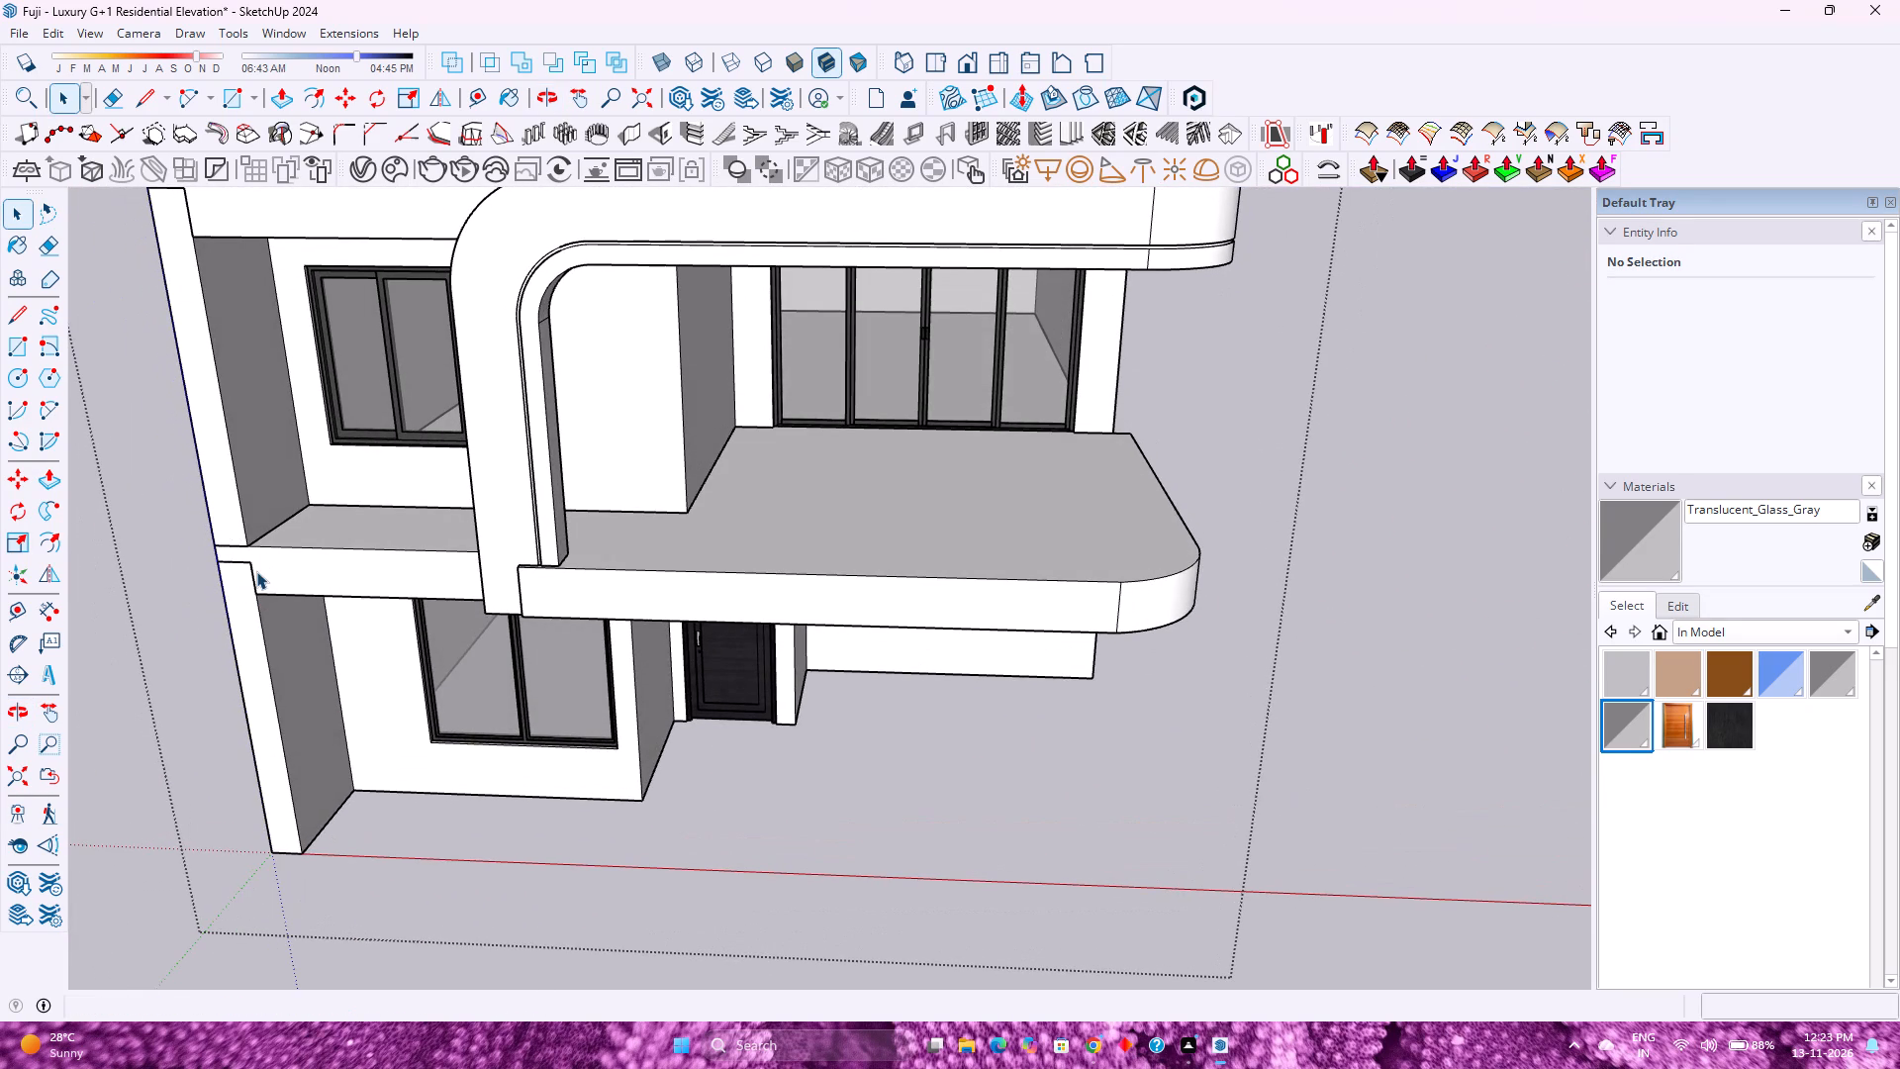
scroll(259, 571, "up", 2)
scroll(259, 571, "down", 3)
scroll(259, 571, "up", 1)
middle_click_drag(259, 571, 466, 585)
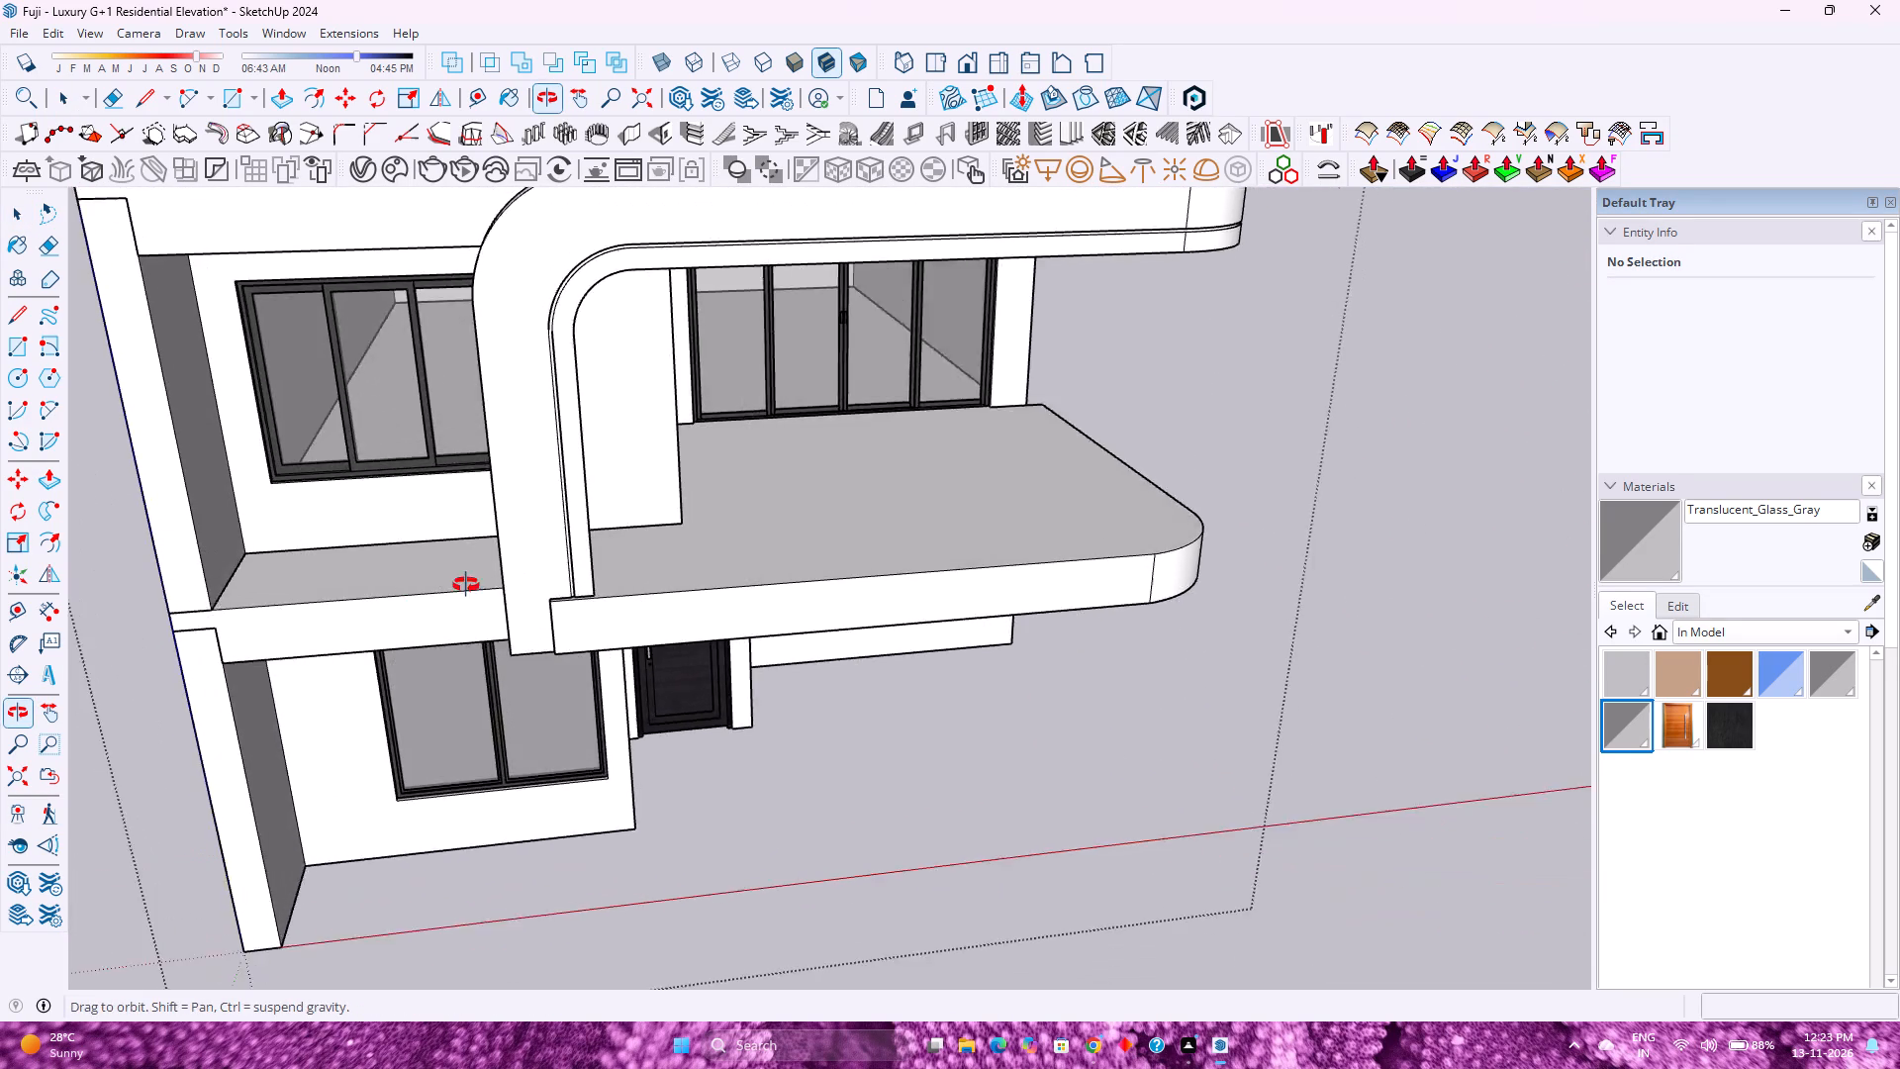
middle_click_drag(466, 585, 480, 585)
scroll(480, 585, "up", 1)
Review the whole two-storey elevation with the rounded frame and balcony slab from above and from the front corner.
scroll(480, 585, "down", 12)
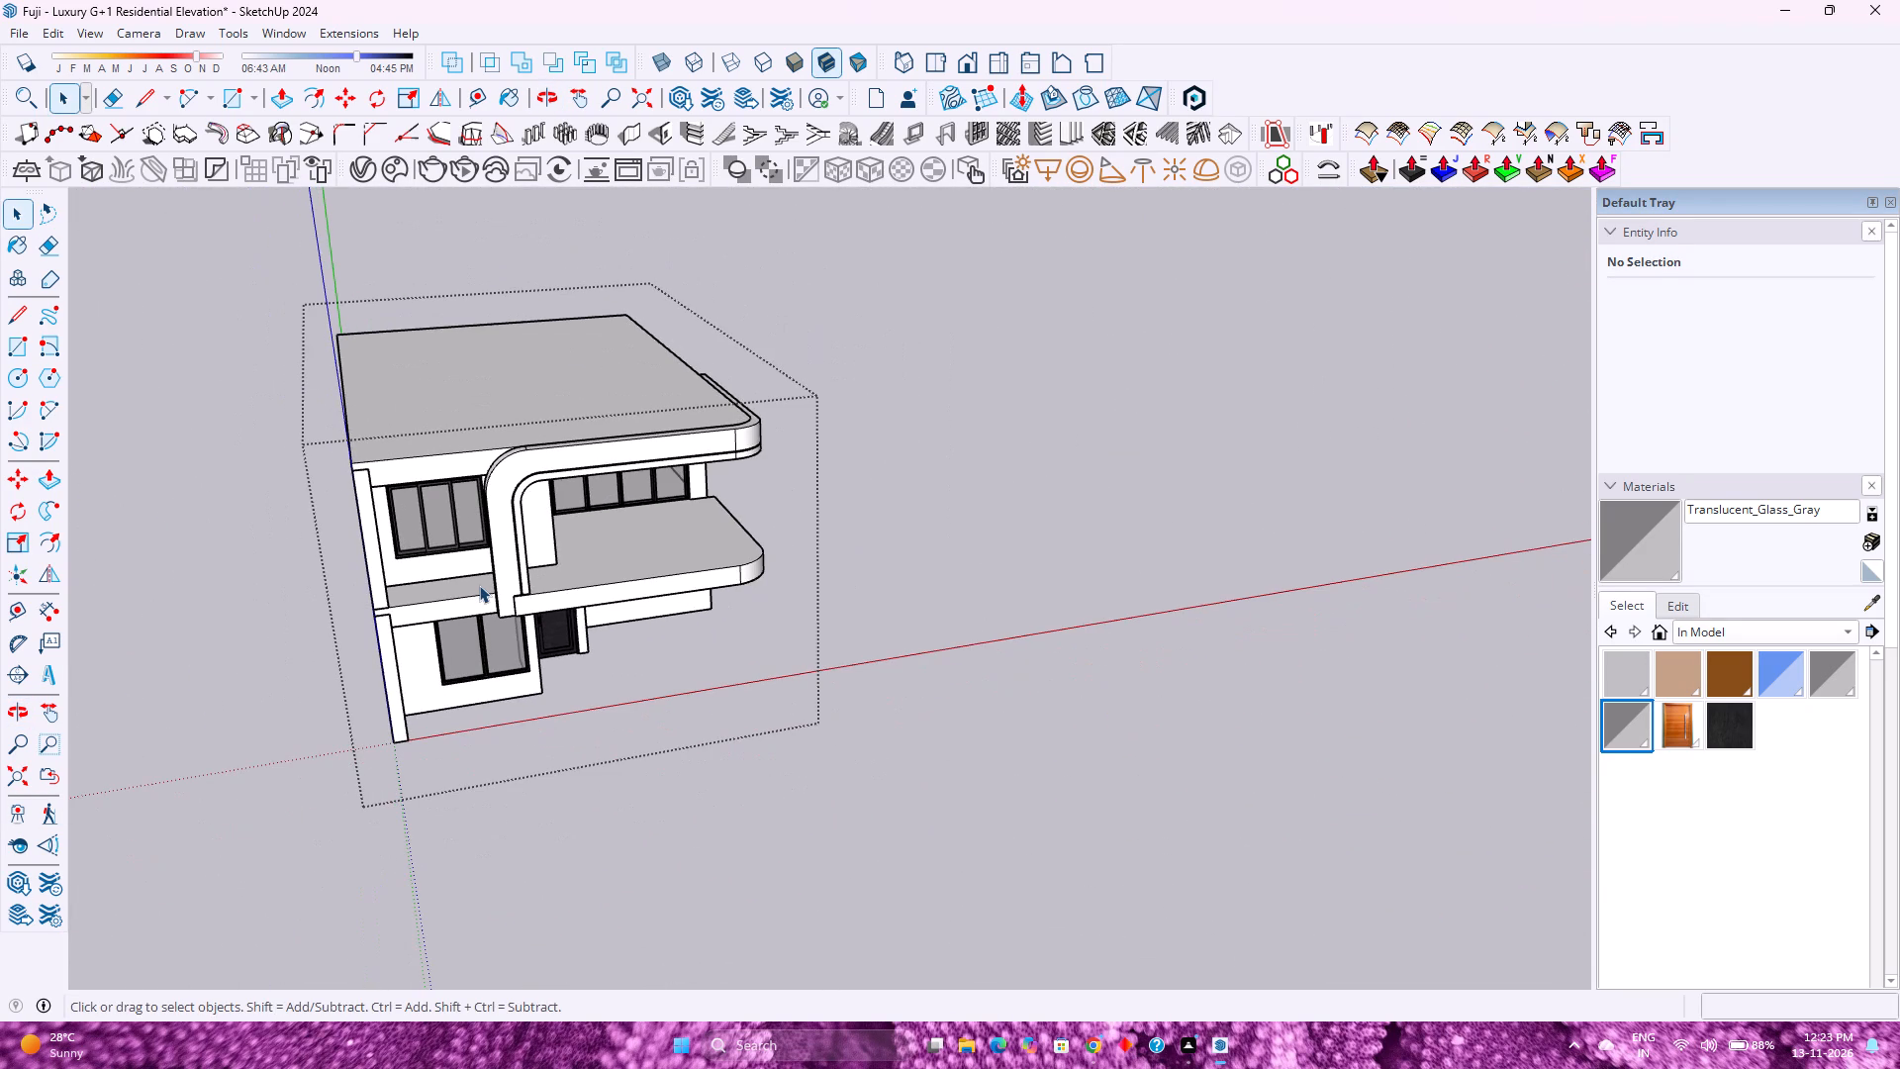
scroll(798, 593, "down", 4)
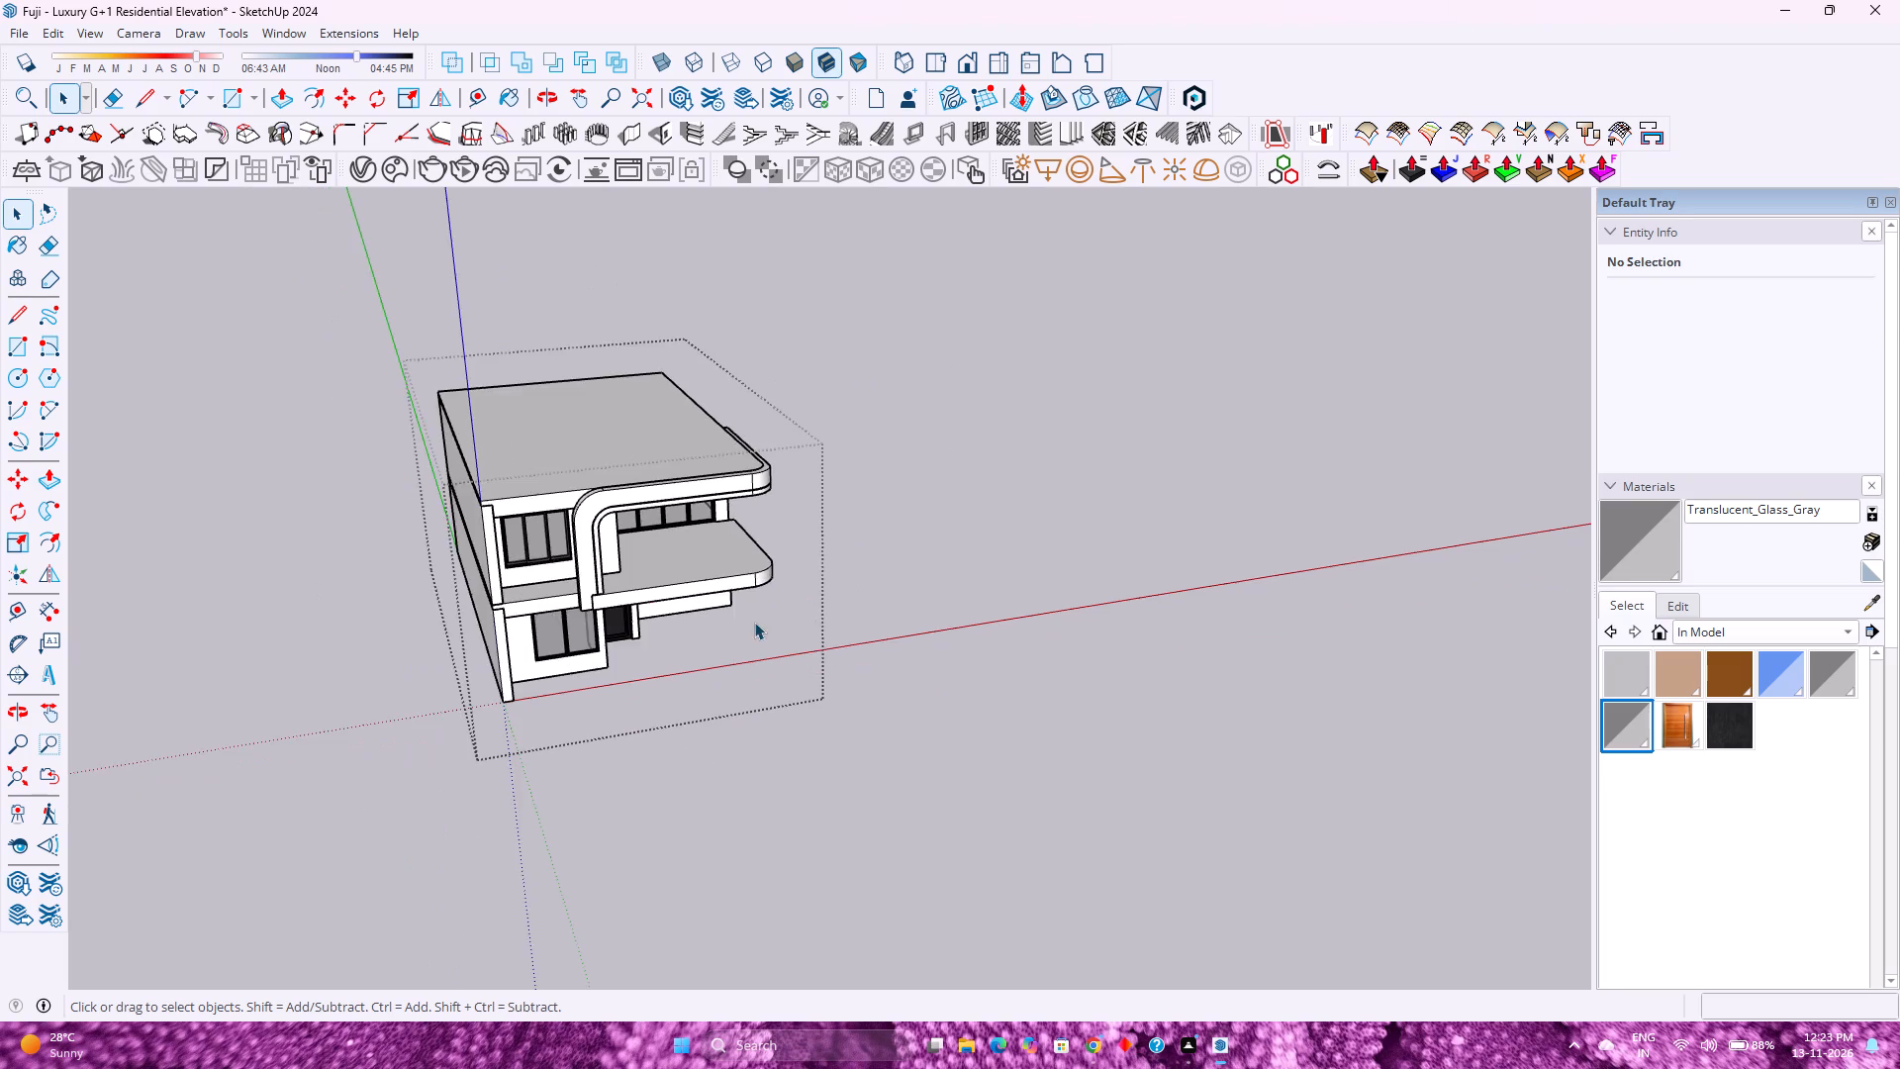
middle_click_drag(721, 614, 391, 491)
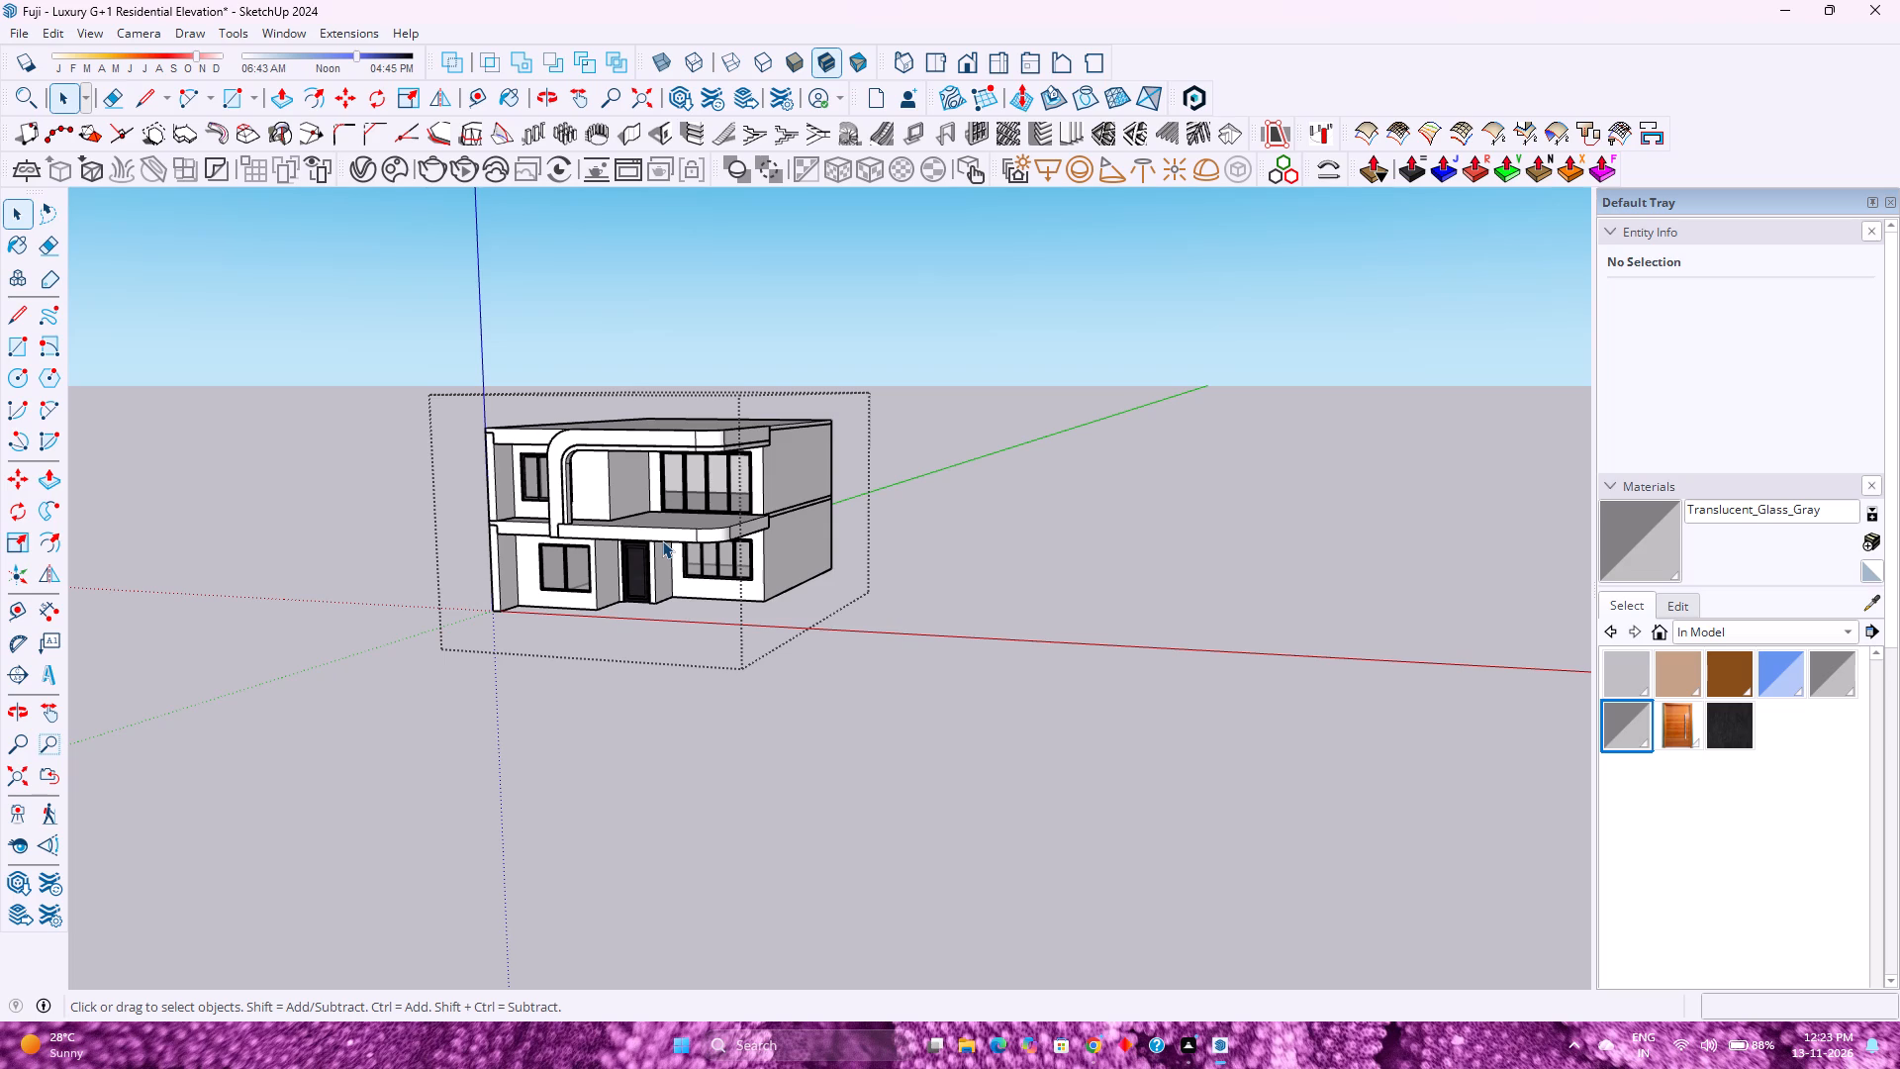
scroll(650, 461, "up", 1)
scroll(660, 426, "down", 5)
scroll(660, 426, "up", 4)
scroll(660, 427, "down", 3)
scroll(665, 440, "up", 3)
scroll(665, 440, "down", 1)
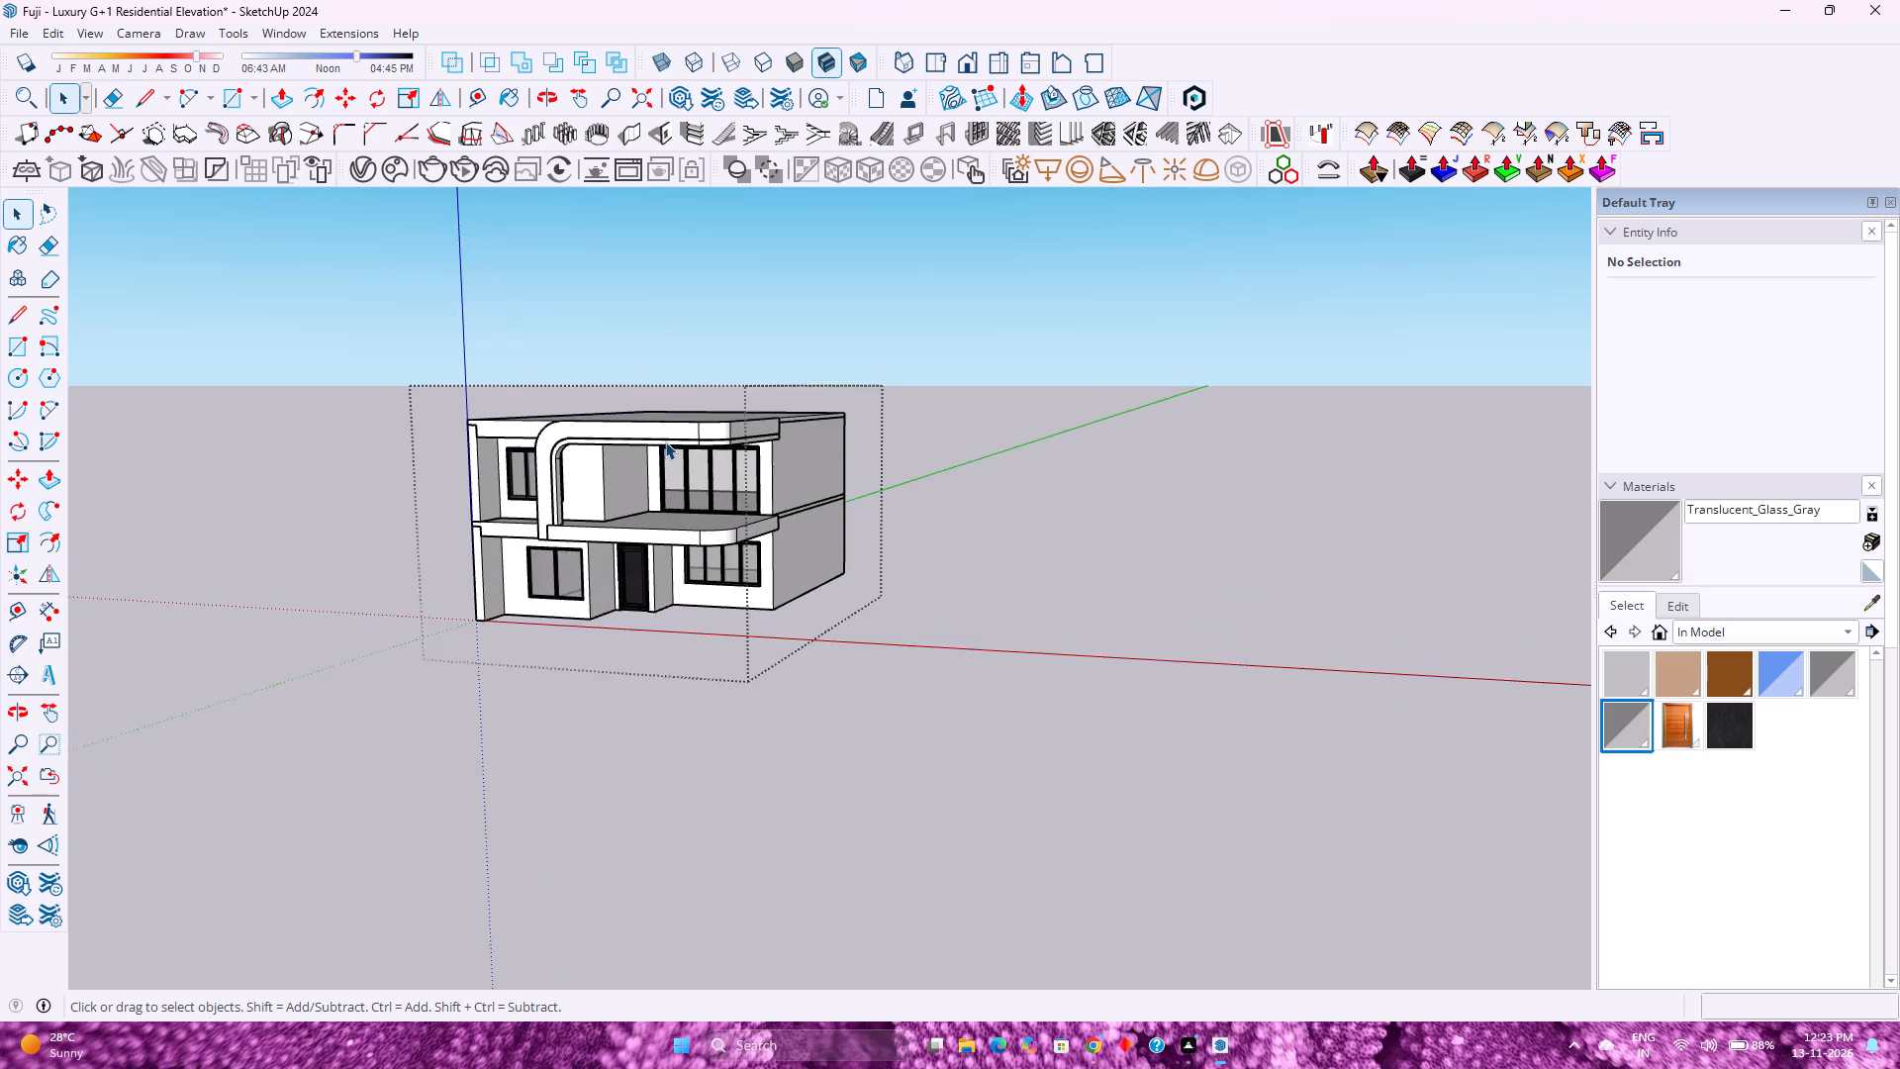
scroll(640, 444, "up", 11)
scroll(426, 457, "down", 4)
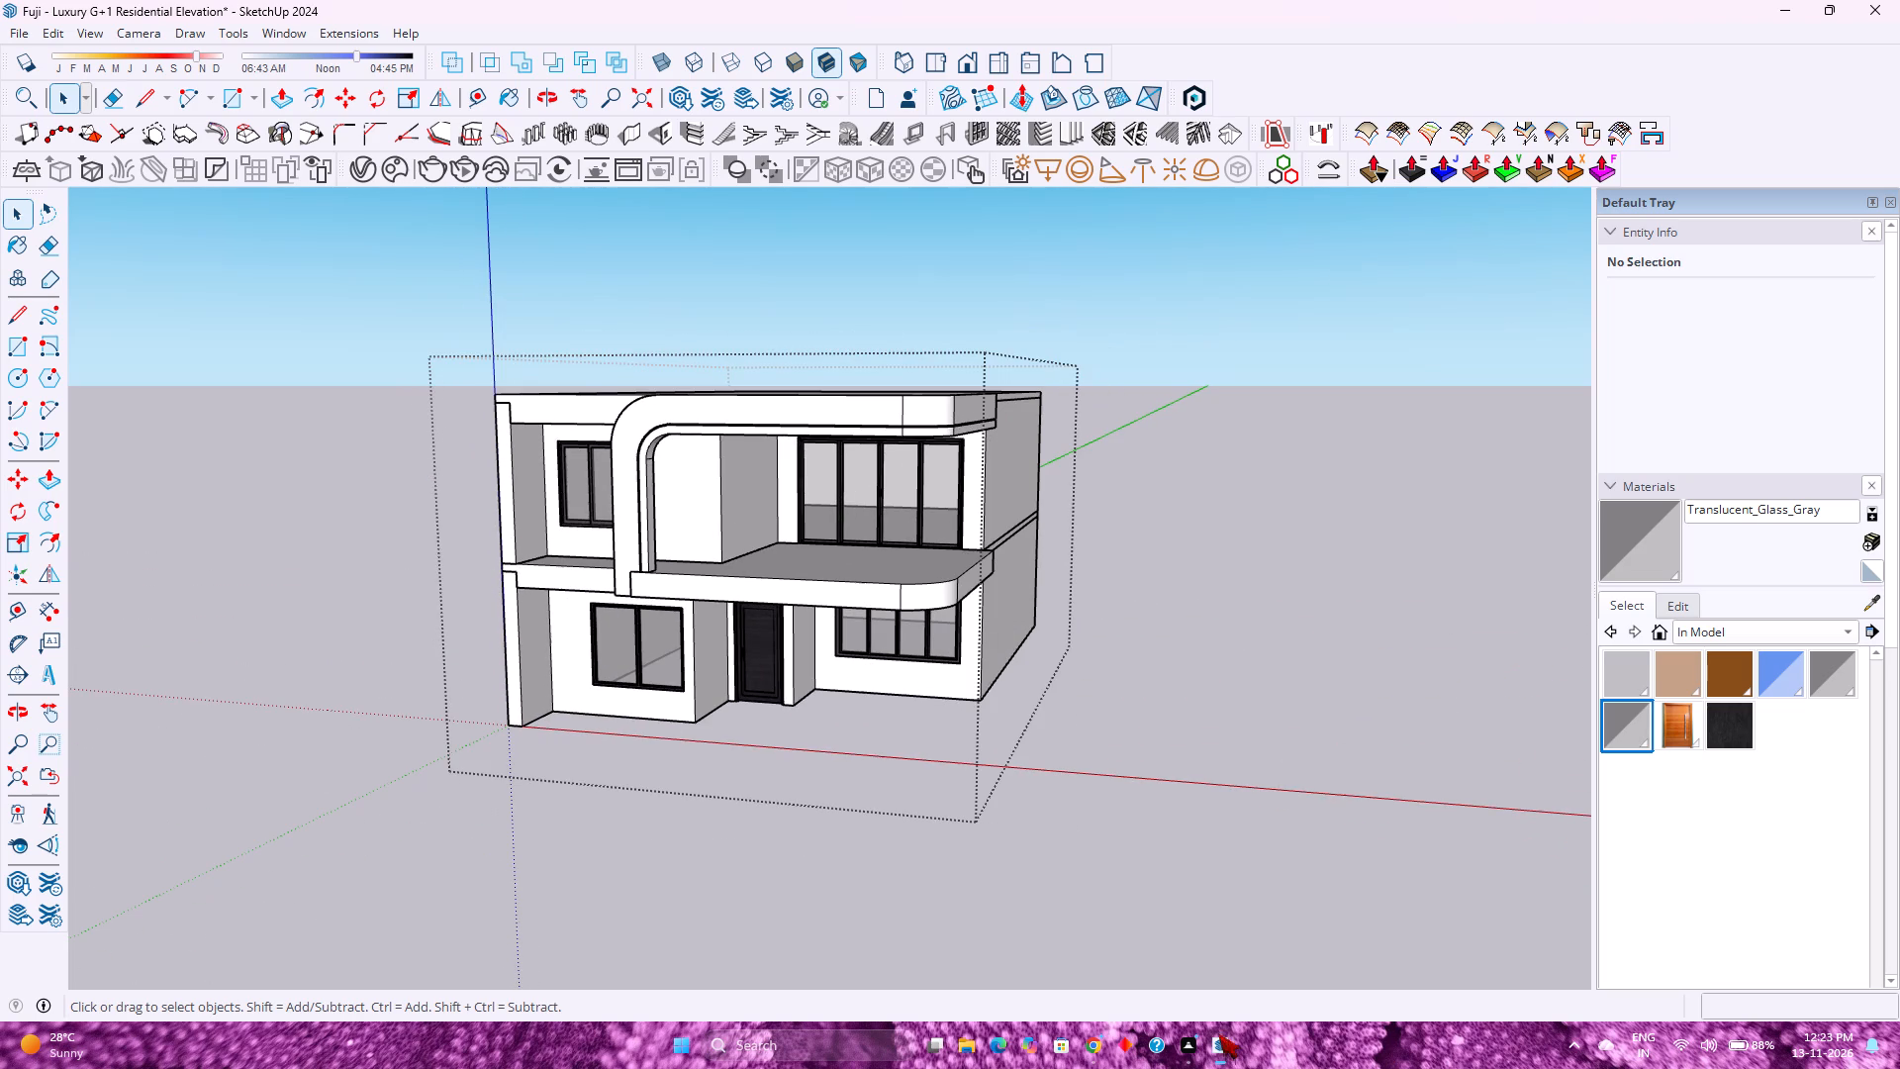
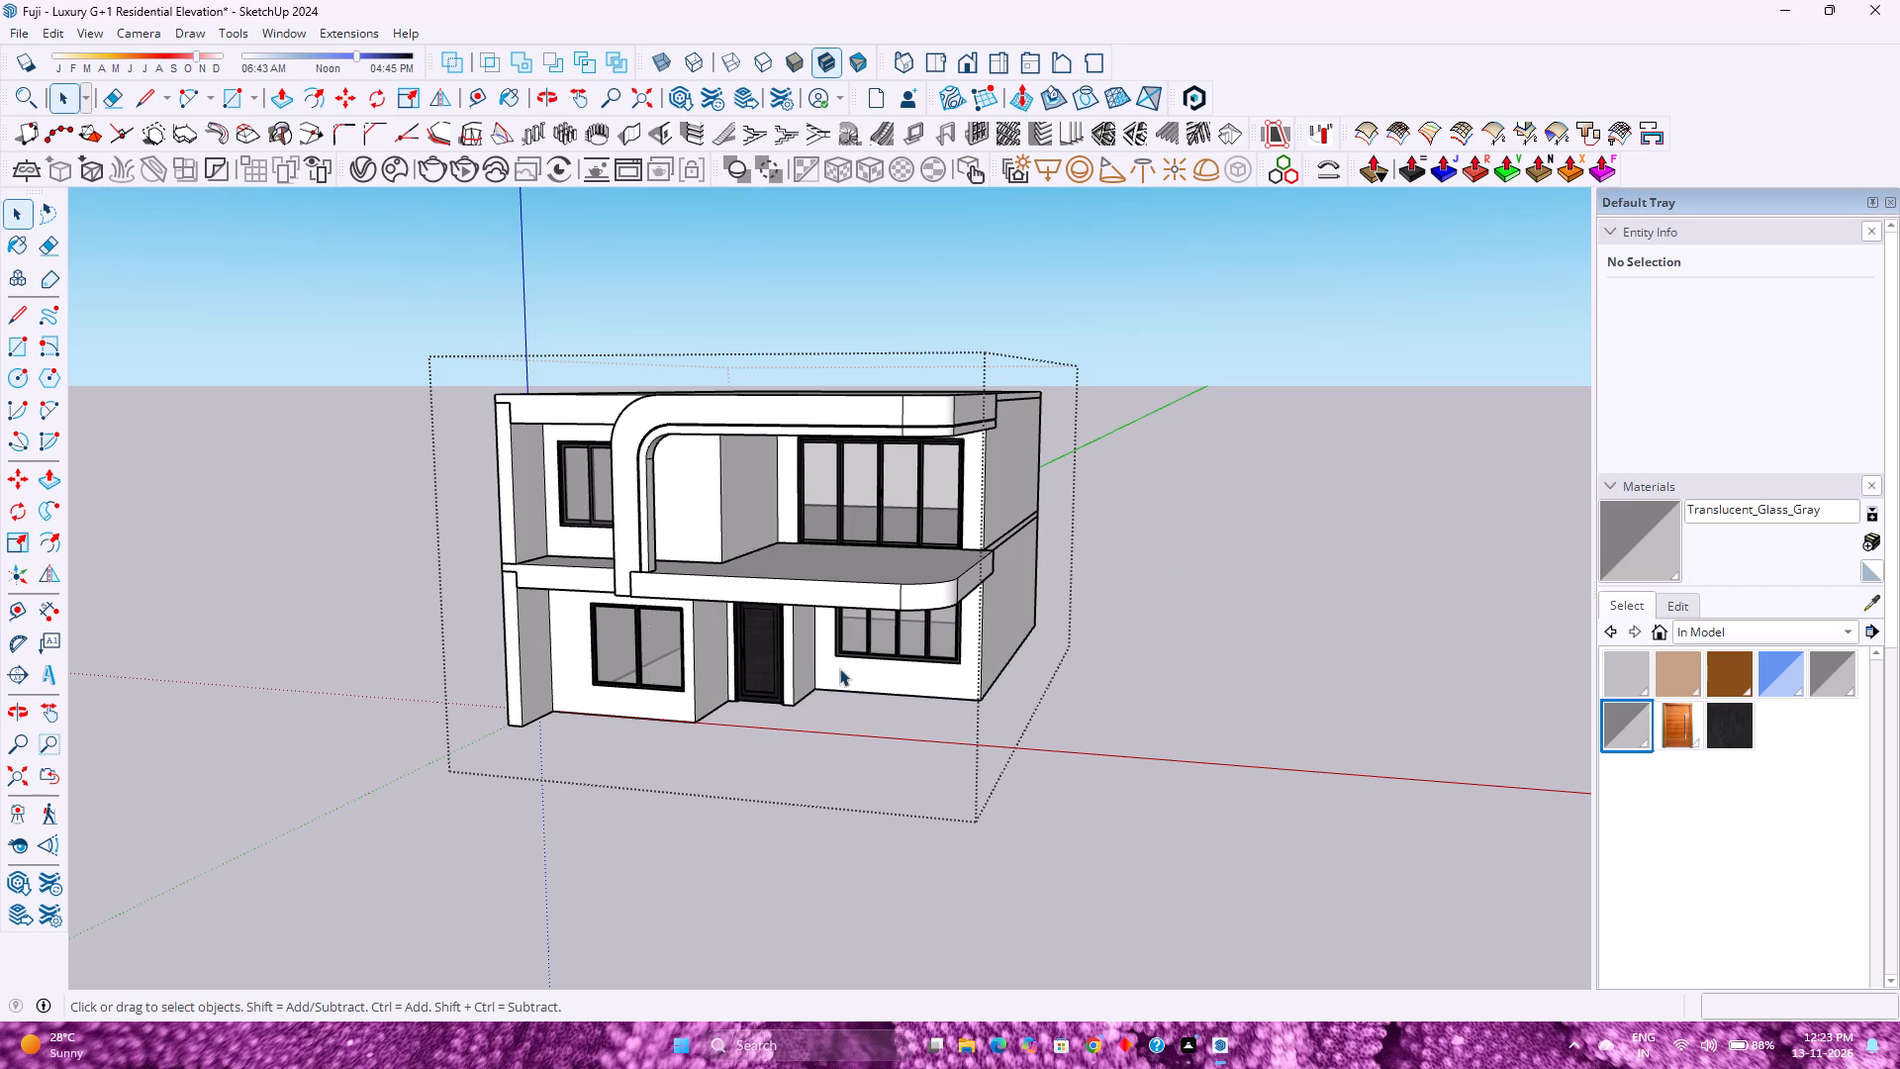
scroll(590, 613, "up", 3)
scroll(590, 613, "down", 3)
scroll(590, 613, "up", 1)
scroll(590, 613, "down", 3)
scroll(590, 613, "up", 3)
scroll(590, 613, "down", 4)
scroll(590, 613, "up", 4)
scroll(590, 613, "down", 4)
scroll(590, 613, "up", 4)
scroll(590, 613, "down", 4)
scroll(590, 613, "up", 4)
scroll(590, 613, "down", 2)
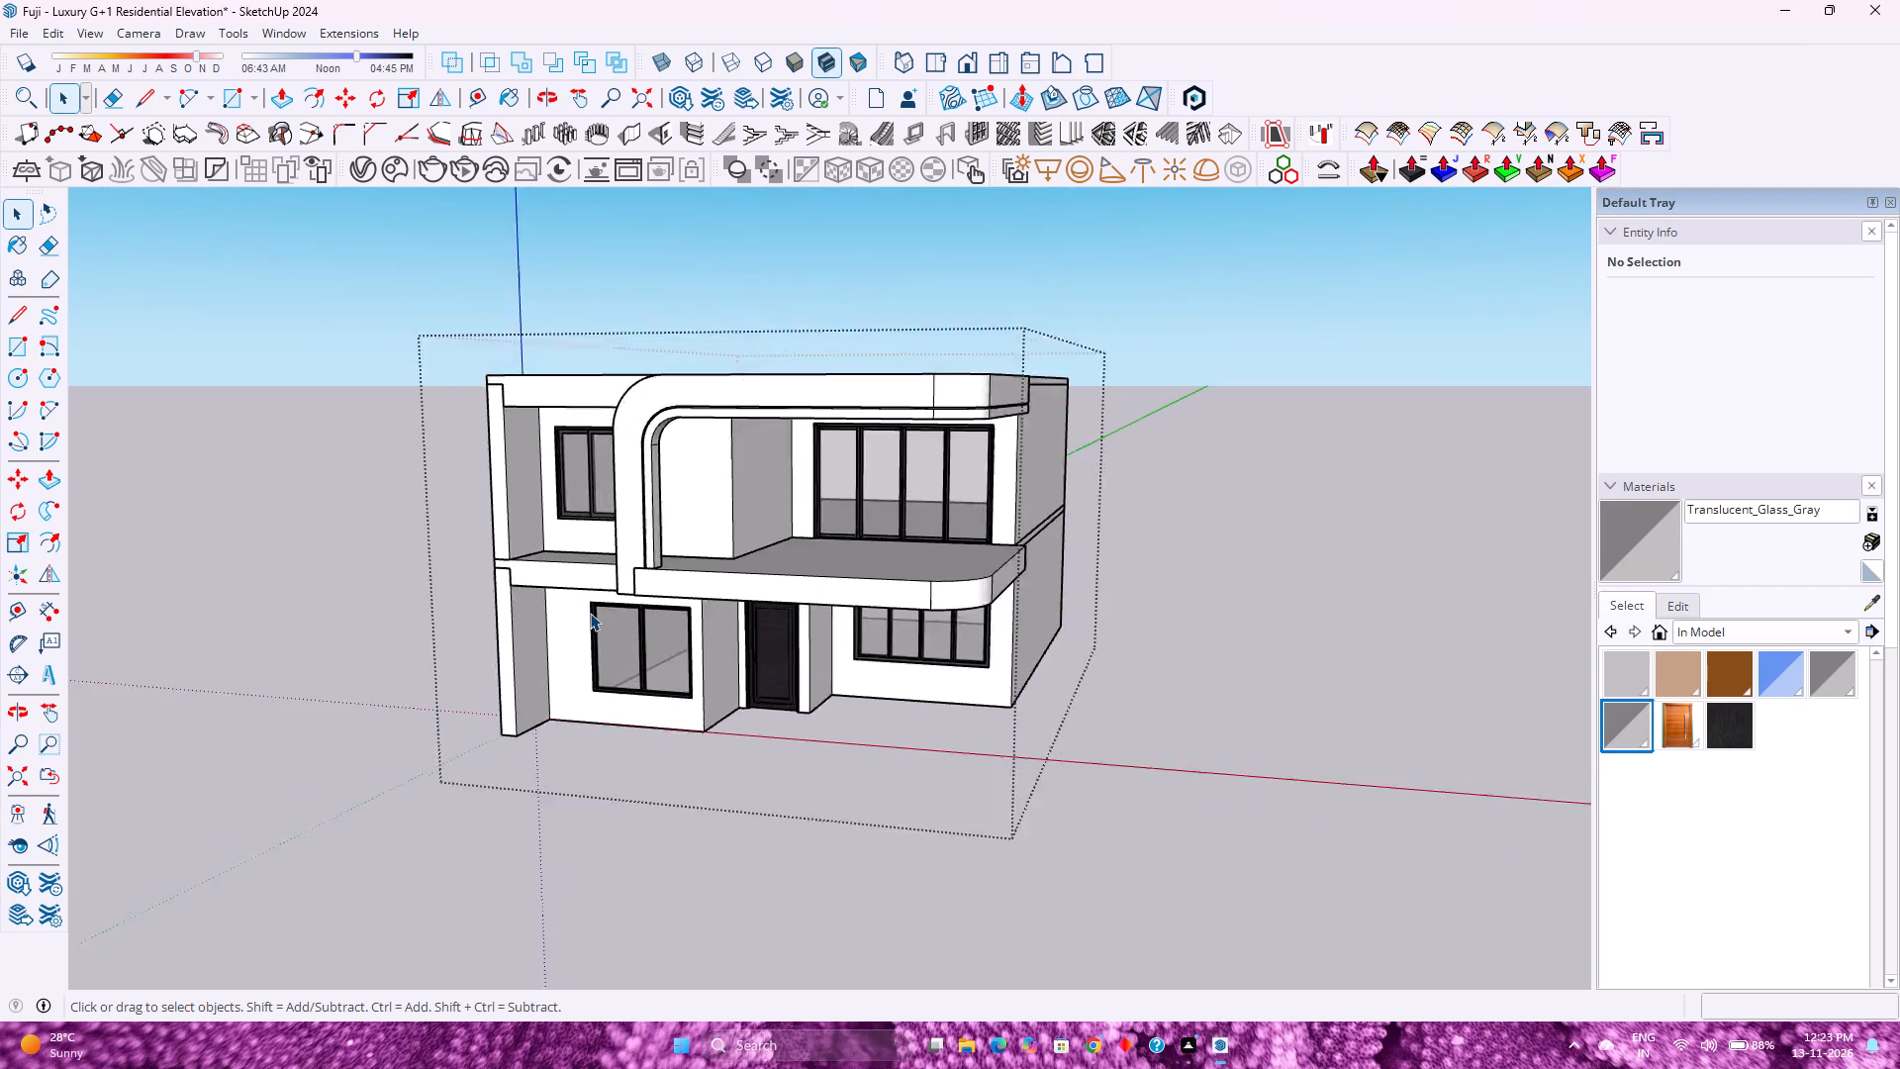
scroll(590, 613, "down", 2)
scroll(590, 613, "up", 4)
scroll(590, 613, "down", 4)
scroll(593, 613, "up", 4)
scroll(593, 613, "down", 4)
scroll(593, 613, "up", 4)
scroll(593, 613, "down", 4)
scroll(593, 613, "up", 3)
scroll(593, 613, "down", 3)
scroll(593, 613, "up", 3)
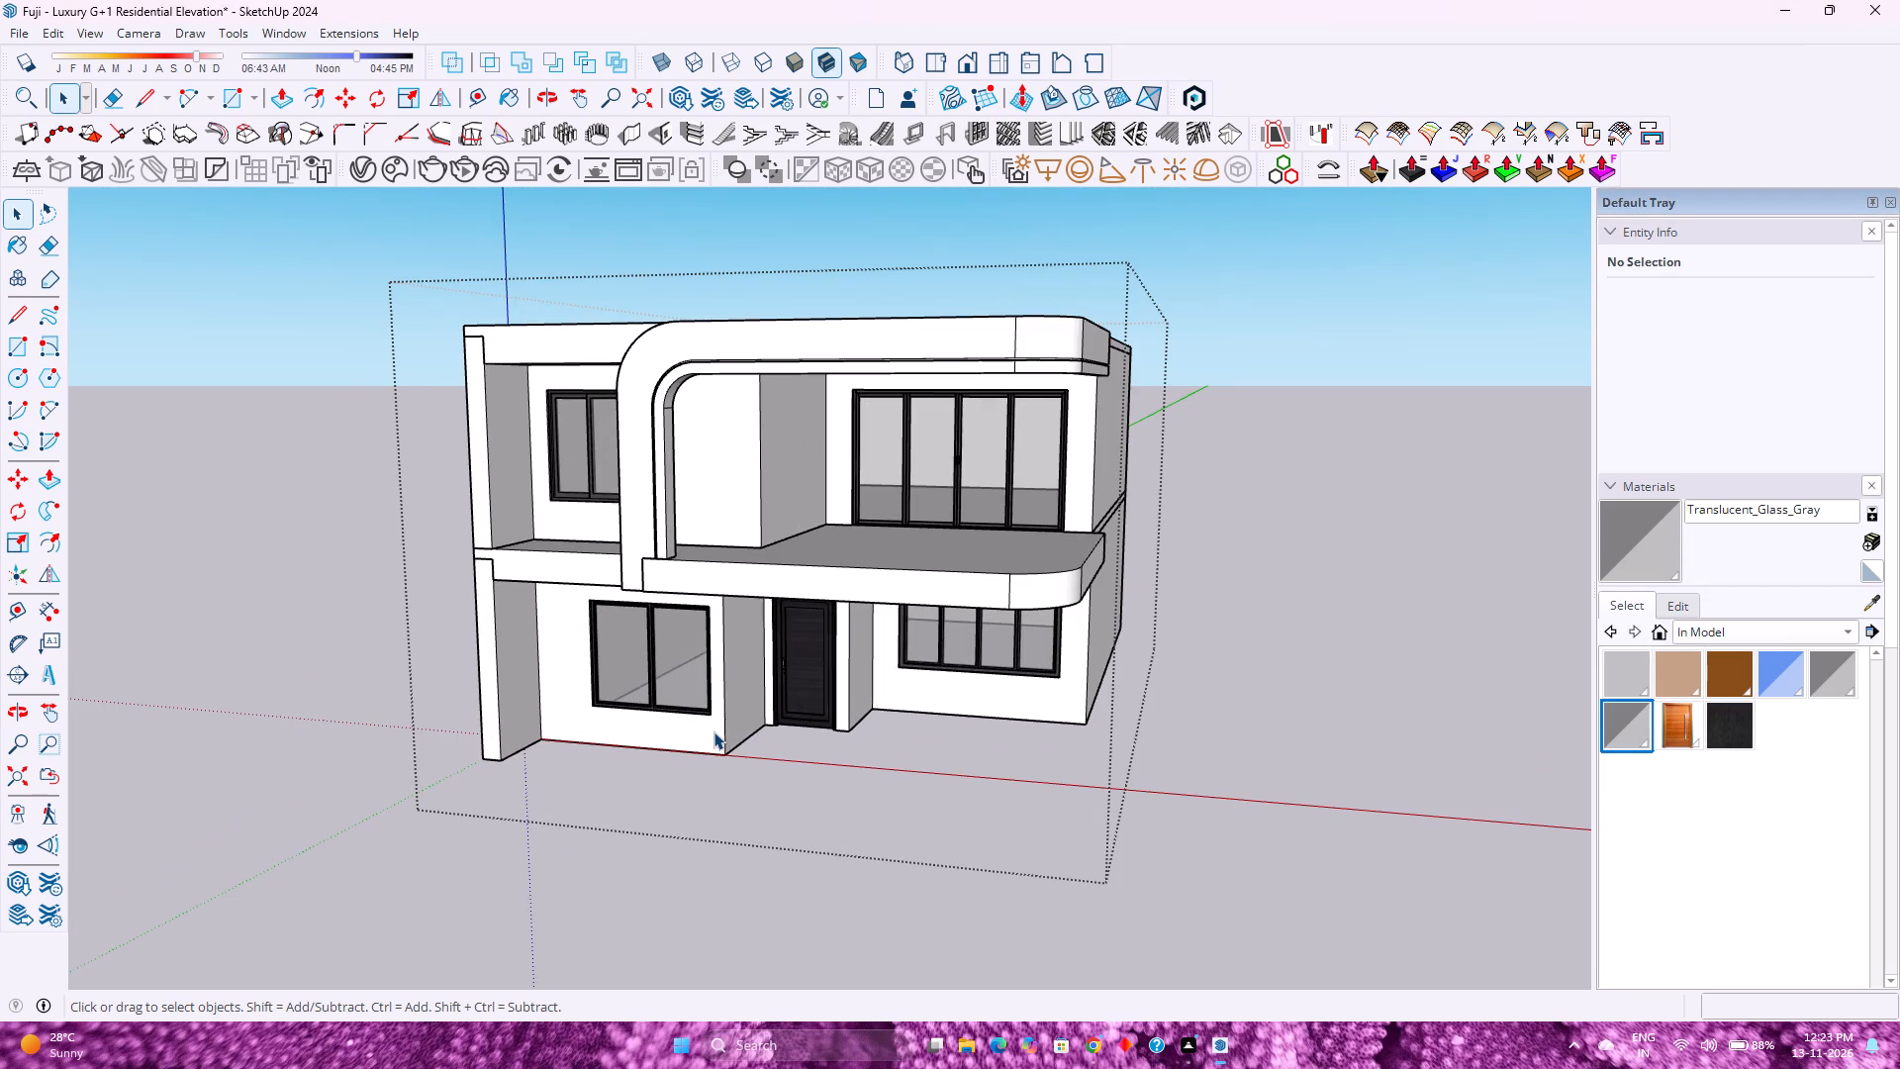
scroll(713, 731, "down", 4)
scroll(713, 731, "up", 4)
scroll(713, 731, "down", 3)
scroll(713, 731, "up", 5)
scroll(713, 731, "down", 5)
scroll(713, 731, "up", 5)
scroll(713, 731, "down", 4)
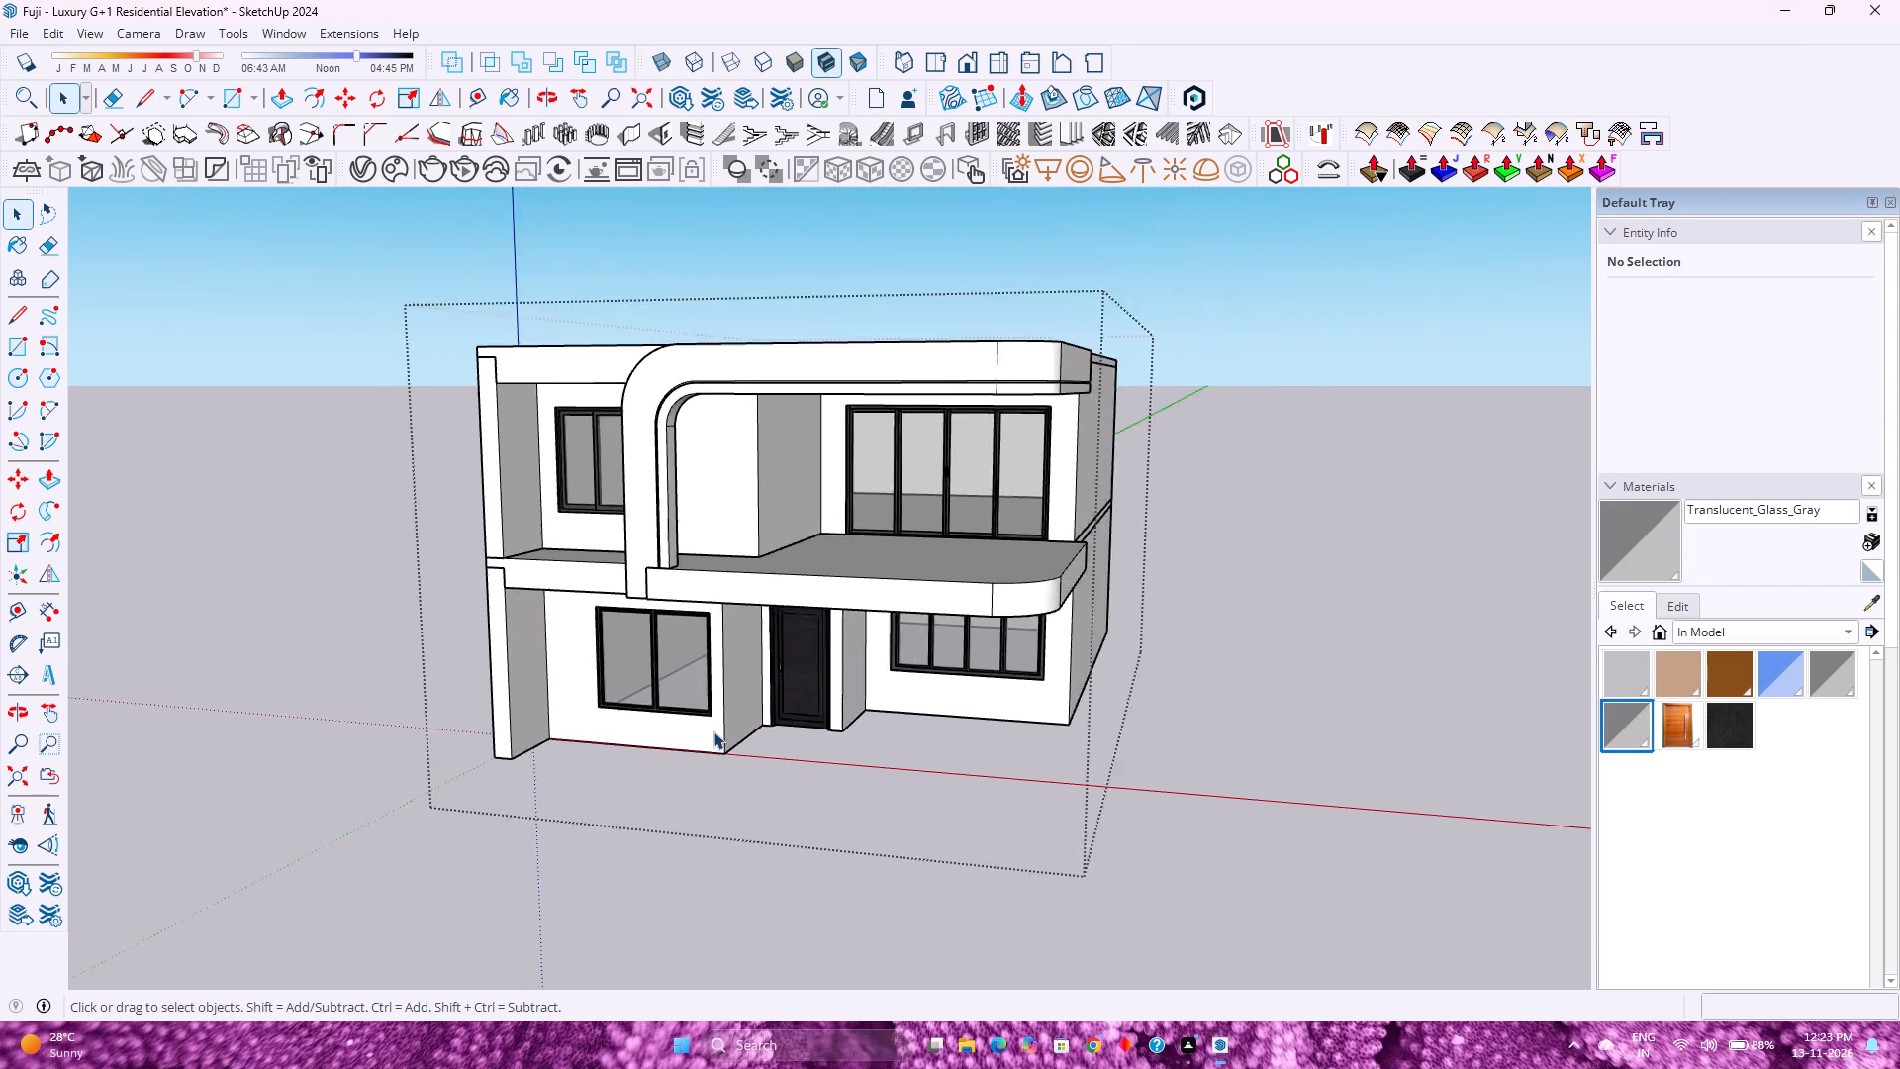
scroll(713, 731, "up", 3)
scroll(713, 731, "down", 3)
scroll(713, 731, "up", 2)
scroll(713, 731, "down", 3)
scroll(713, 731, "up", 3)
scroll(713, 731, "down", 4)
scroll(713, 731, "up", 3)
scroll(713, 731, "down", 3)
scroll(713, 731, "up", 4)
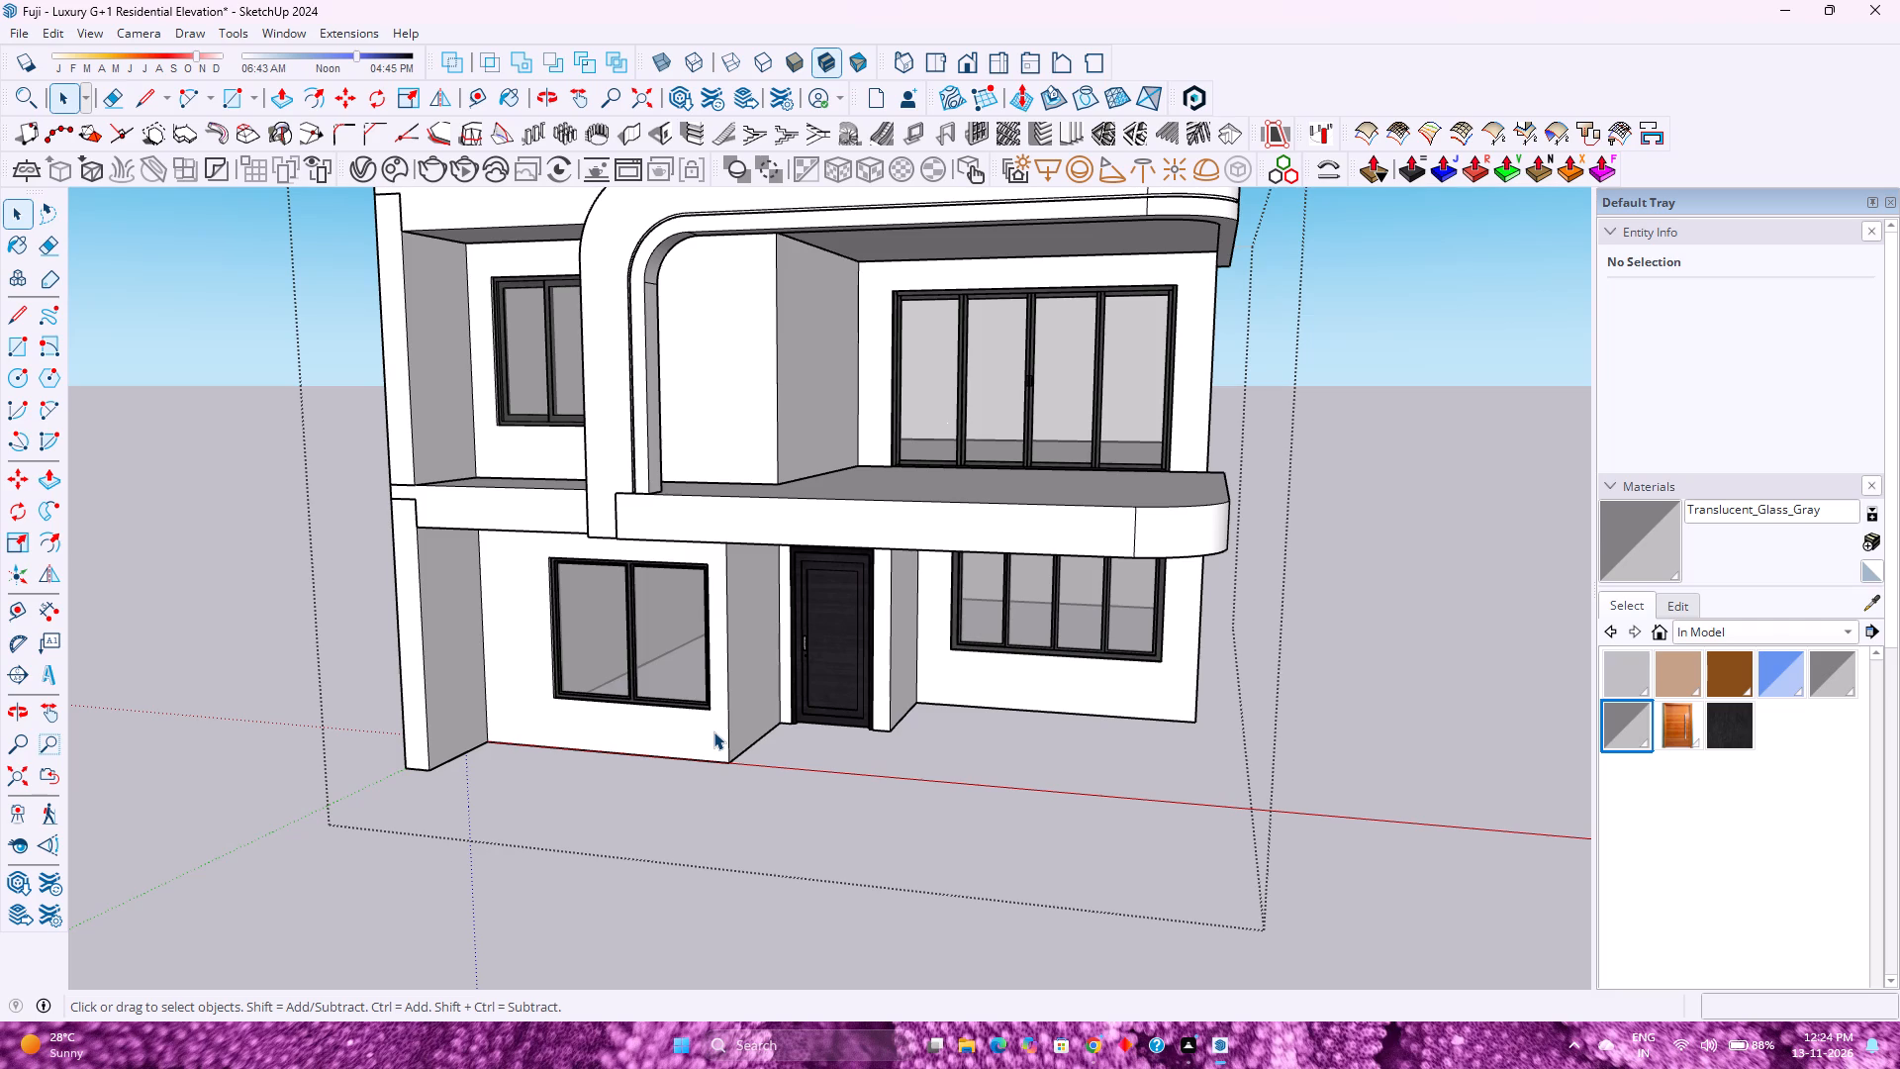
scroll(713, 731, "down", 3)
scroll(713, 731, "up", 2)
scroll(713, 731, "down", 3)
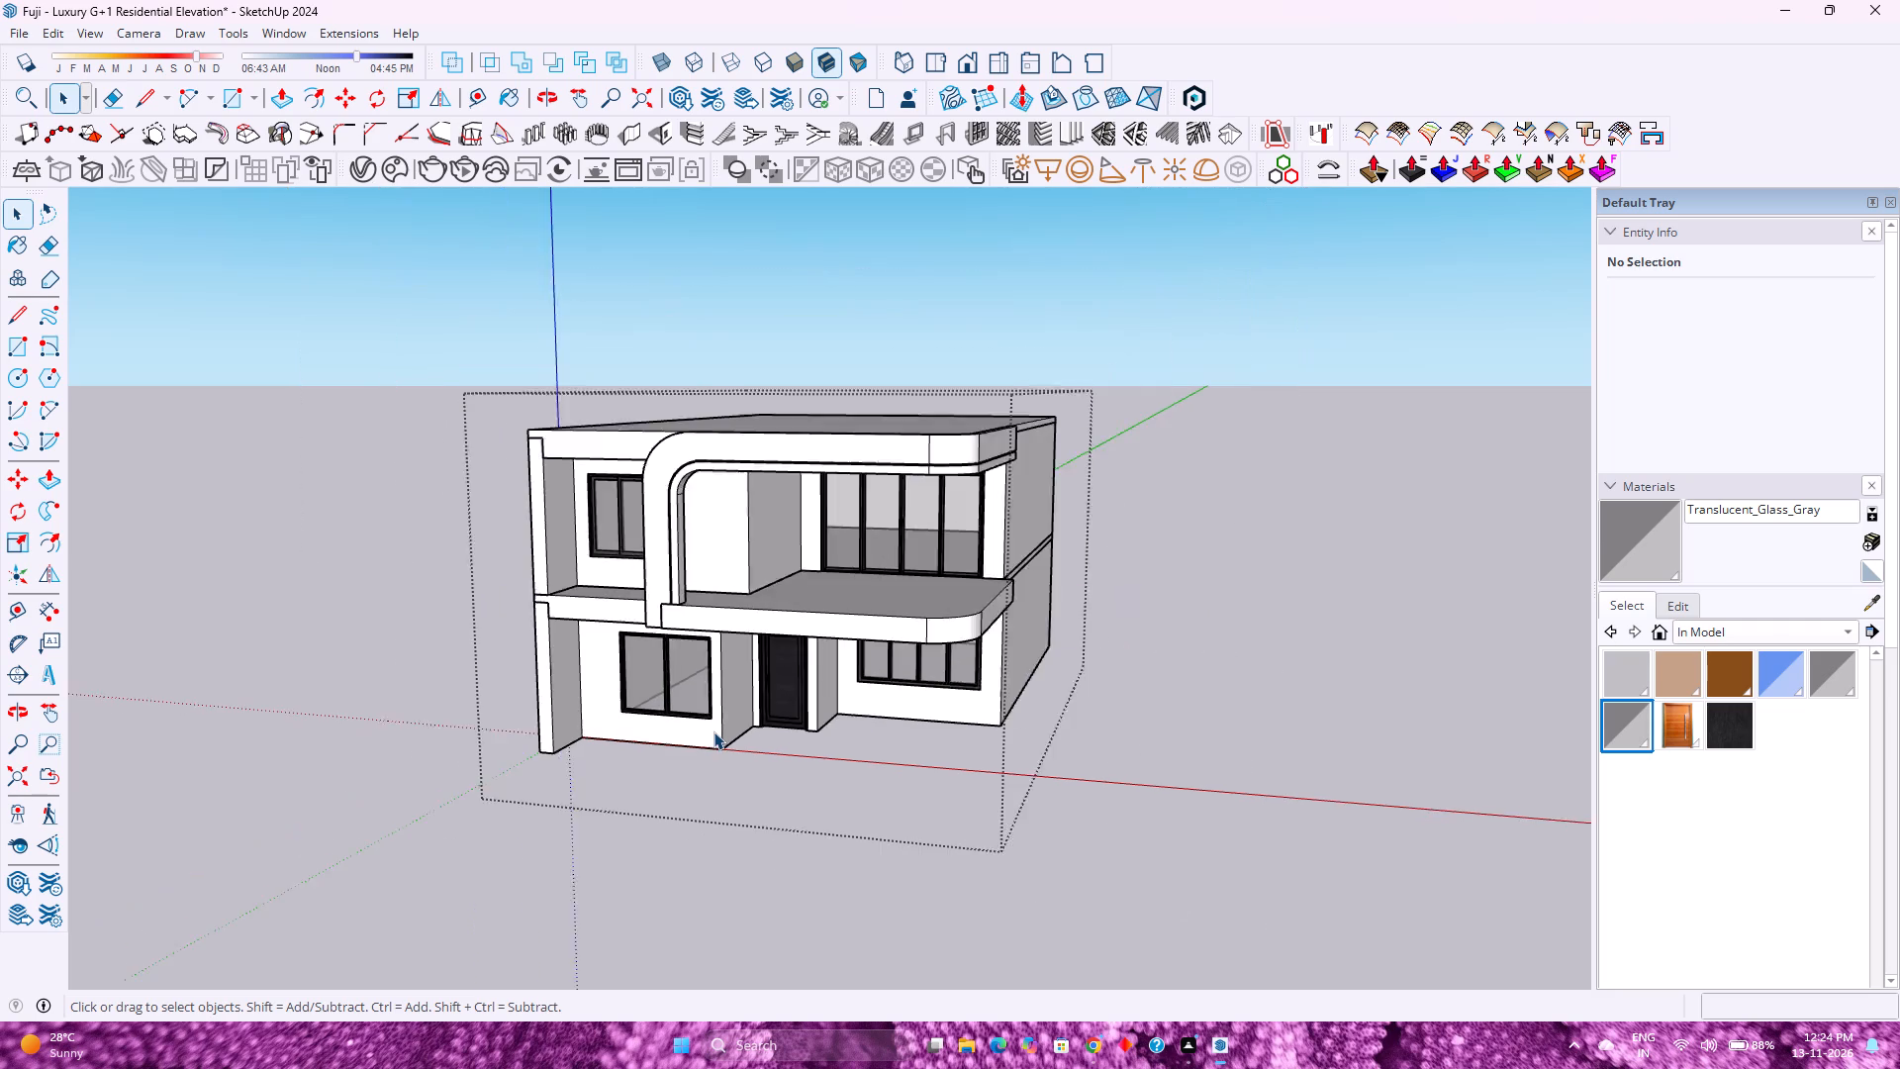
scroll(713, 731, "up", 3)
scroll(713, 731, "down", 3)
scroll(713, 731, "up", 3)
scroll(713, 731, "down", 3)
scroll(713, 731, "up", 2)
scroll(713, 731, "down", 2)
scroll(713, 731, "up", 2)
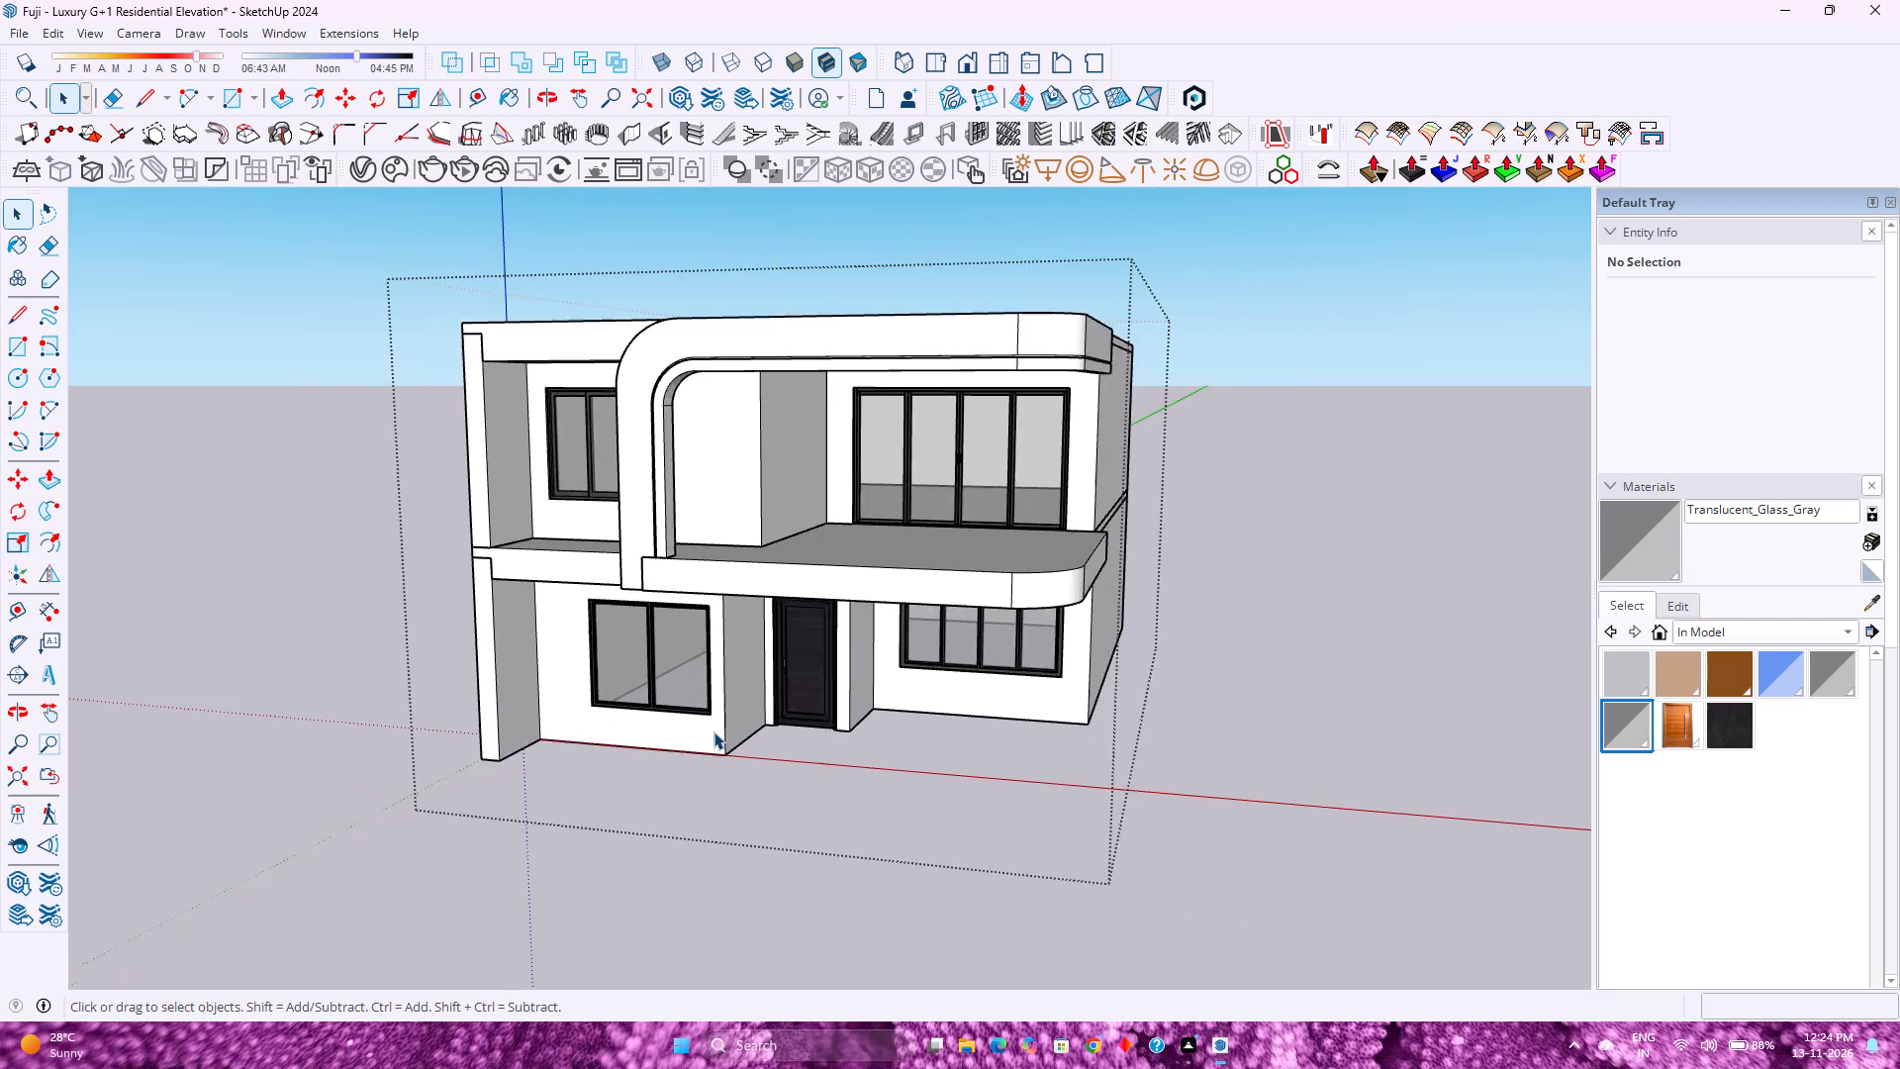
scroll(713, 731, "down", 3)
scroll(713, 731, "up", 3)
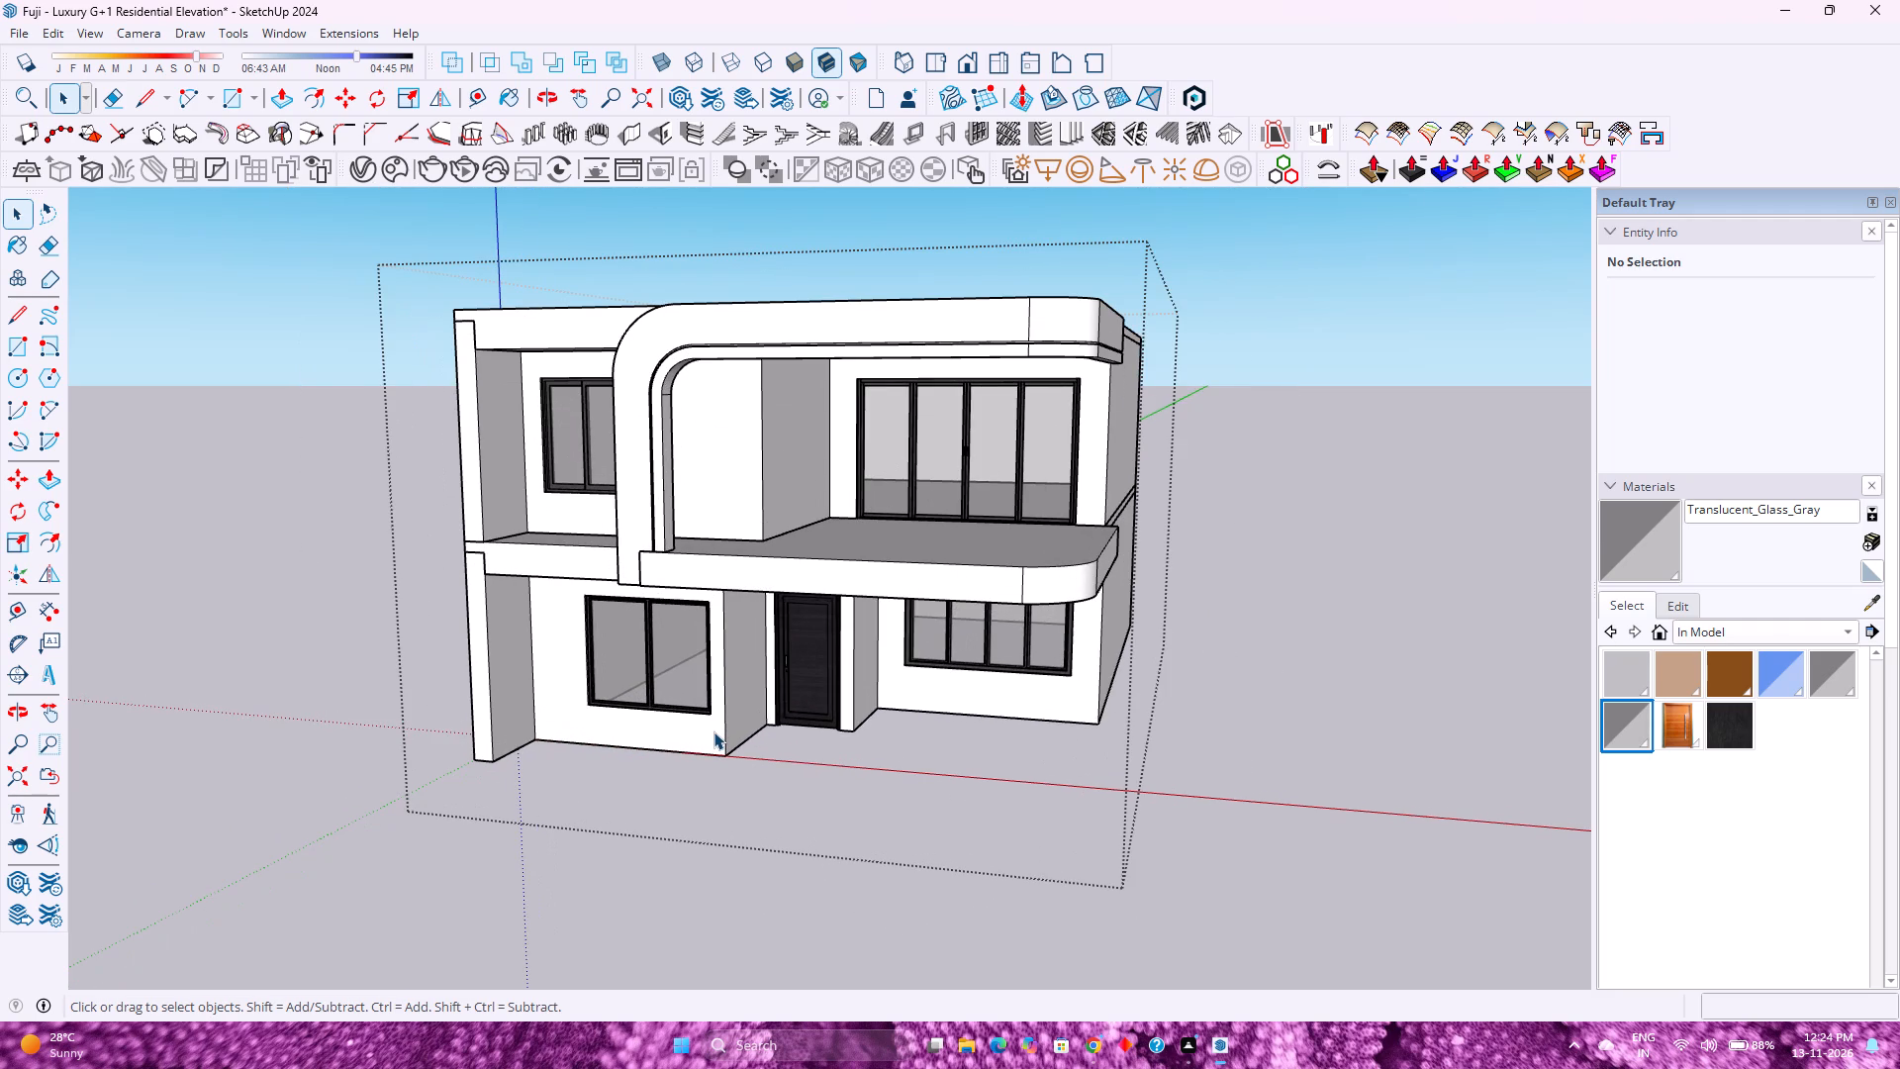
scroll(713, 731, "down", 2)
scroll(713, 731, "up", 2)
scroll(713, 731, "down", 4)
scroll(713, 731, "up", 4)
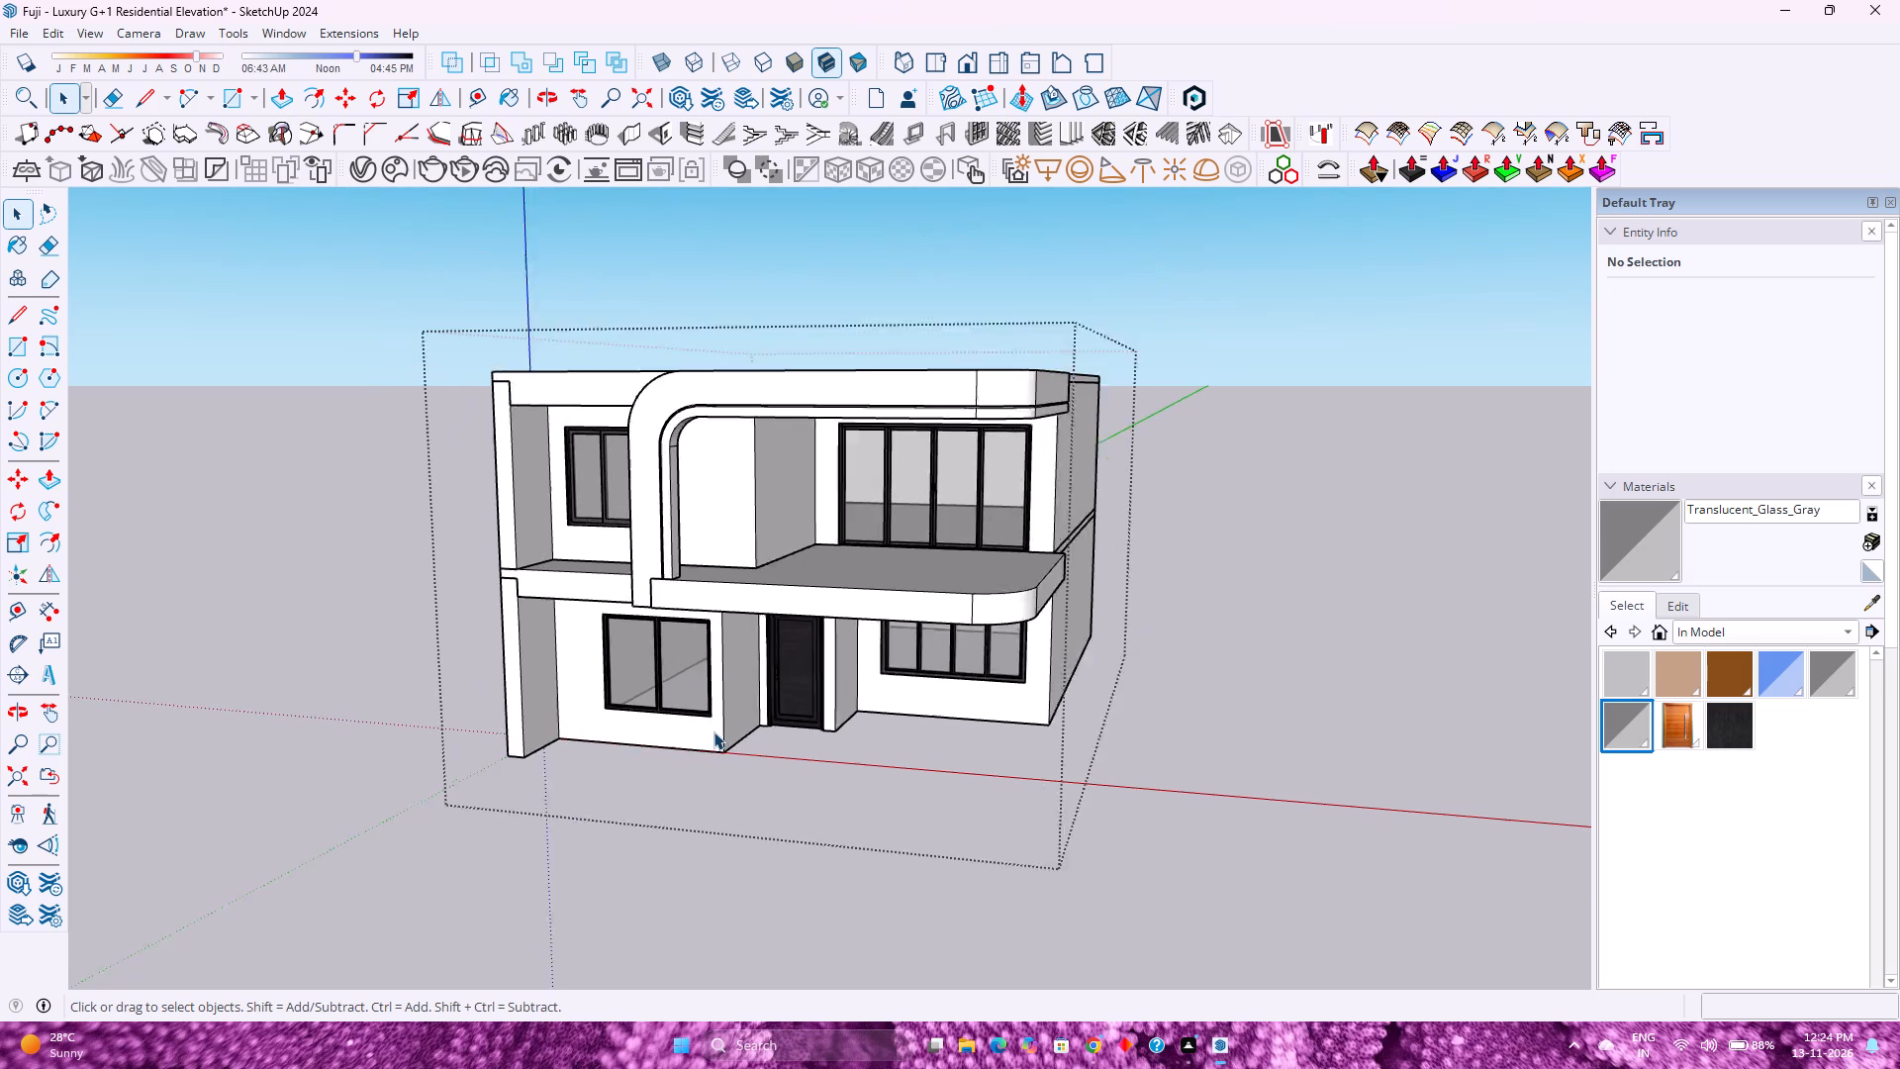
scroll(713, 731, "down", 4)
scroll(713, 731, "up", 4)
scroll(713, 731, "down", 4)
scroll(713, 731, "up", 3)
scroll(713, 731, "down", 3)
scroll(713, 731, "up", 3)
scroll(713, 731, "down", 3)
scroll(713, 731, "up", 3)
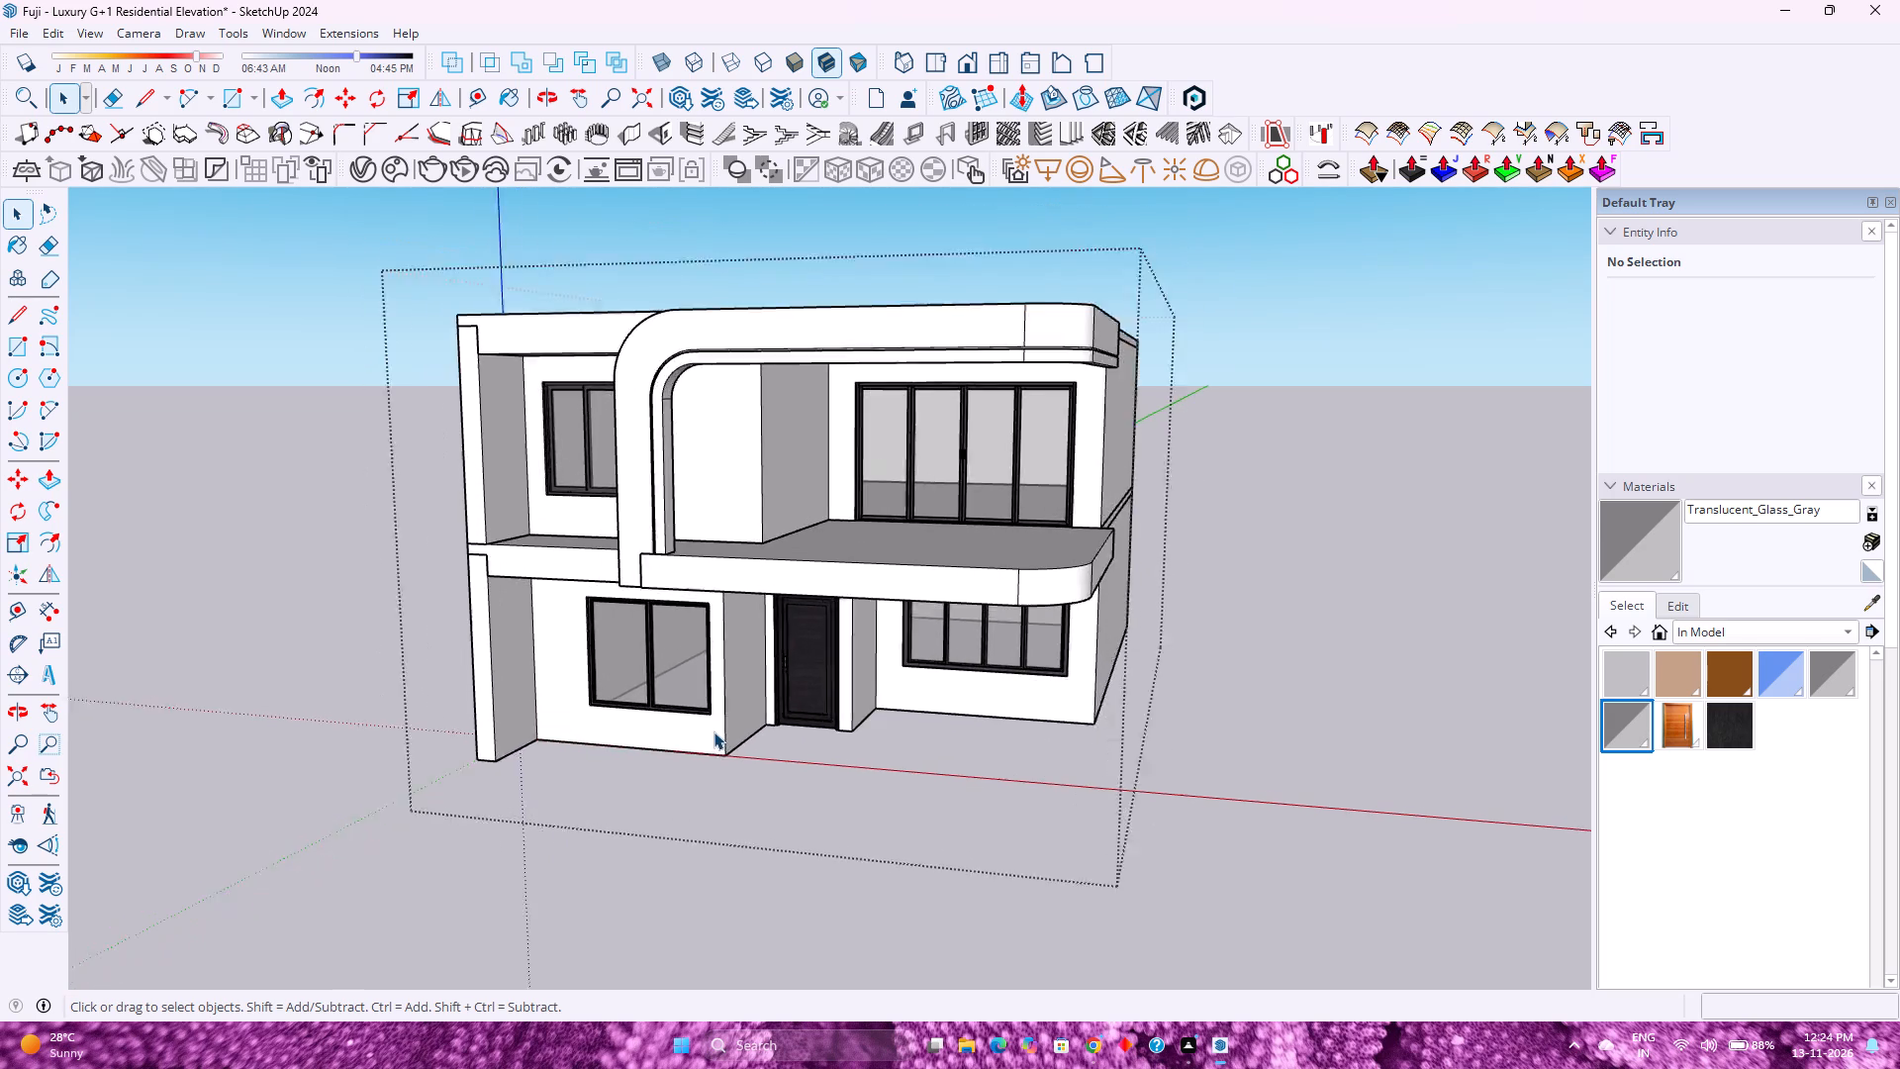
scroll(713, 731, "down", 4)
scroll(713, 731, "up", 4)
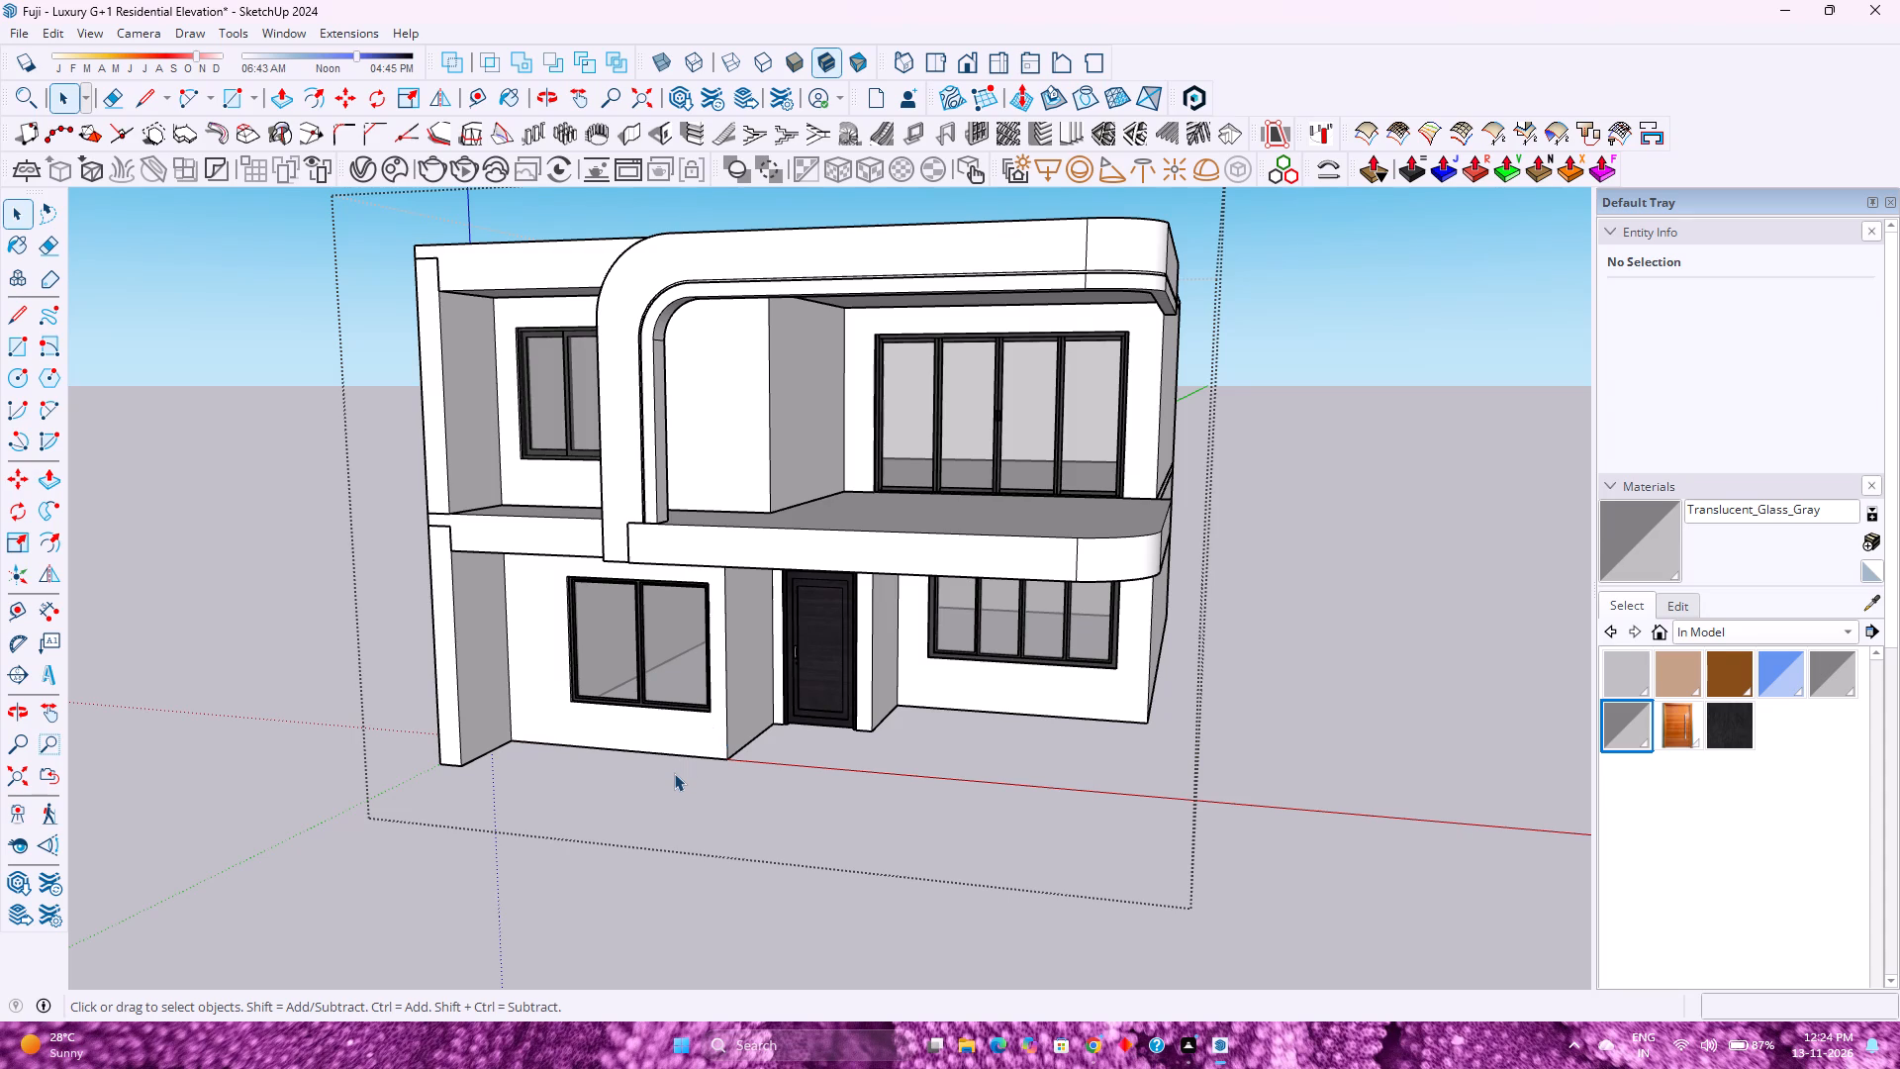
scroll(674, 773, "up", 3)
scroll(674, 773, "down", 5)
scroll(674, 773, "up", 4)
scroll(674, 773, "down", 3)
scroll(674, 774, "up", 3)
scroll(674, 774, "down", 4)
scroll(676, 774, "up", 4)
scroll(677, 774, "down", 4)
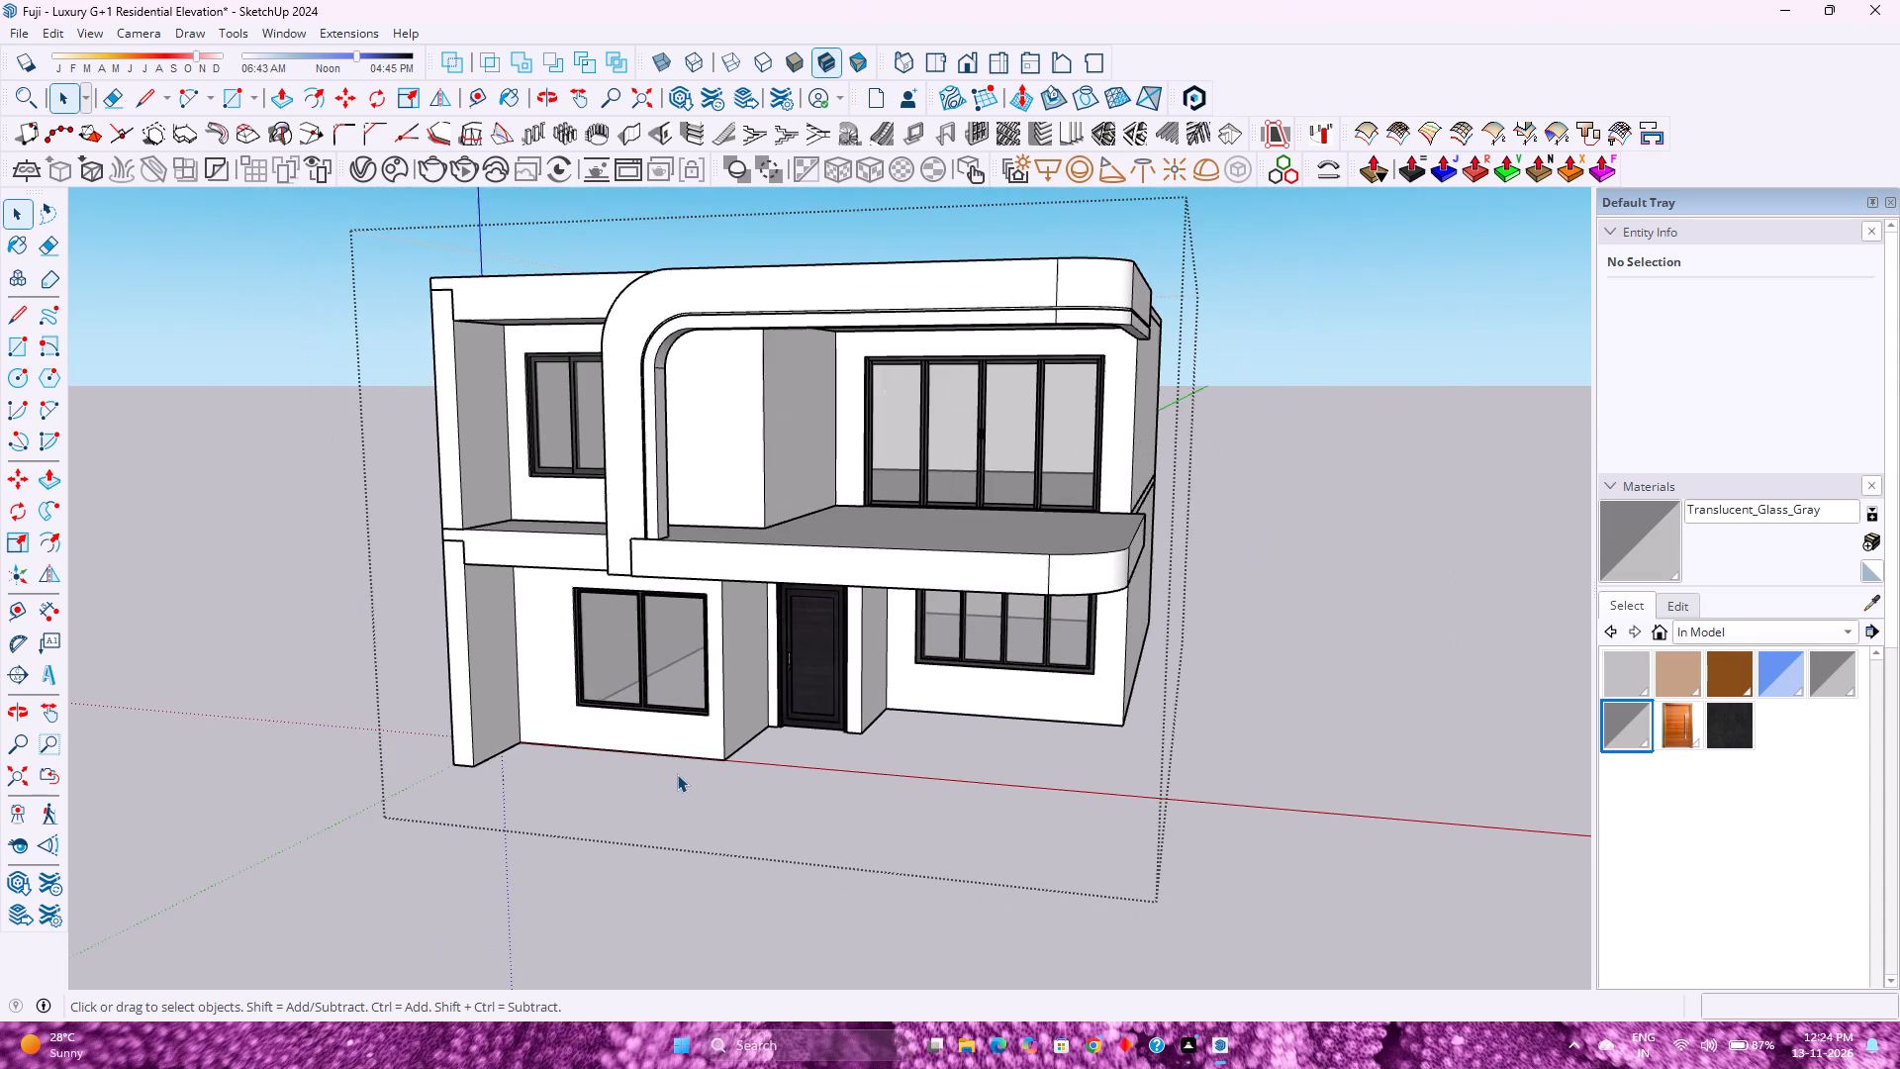
Inspect the upper-floor bay and the slab edge beside the rounded façade frame's leg from above.
scroll(767, 545, "up", 3)
scroll(677, 516, "up", 1)
scroll(667, 518, "down", 3)
scroll(665, 520, "up", 2)
scroll(403, 523, "up", 3)
middle_click_drag(421, 534, 564, 744)
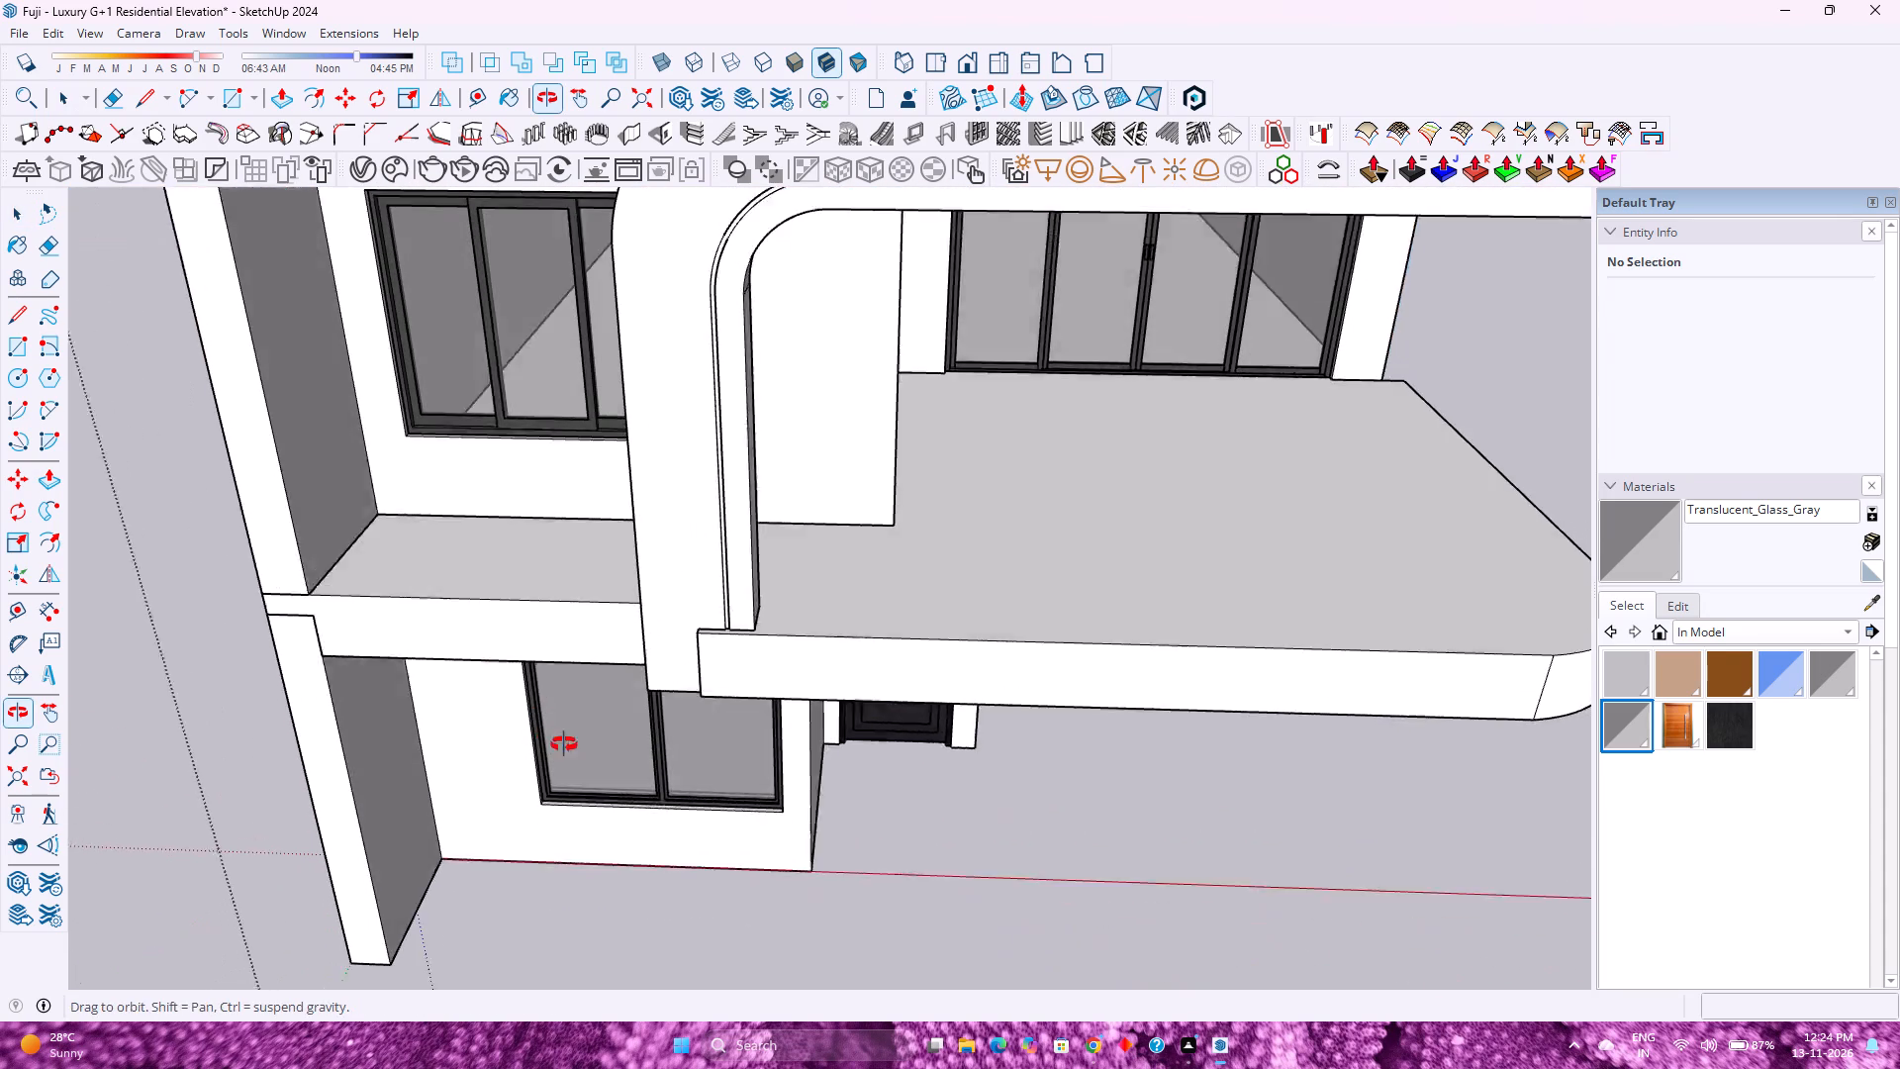
middle_click_drag(564, 744, 574, 760)
middle_click(574, 760)
double_click(686, 627)
left_click(684, 627)
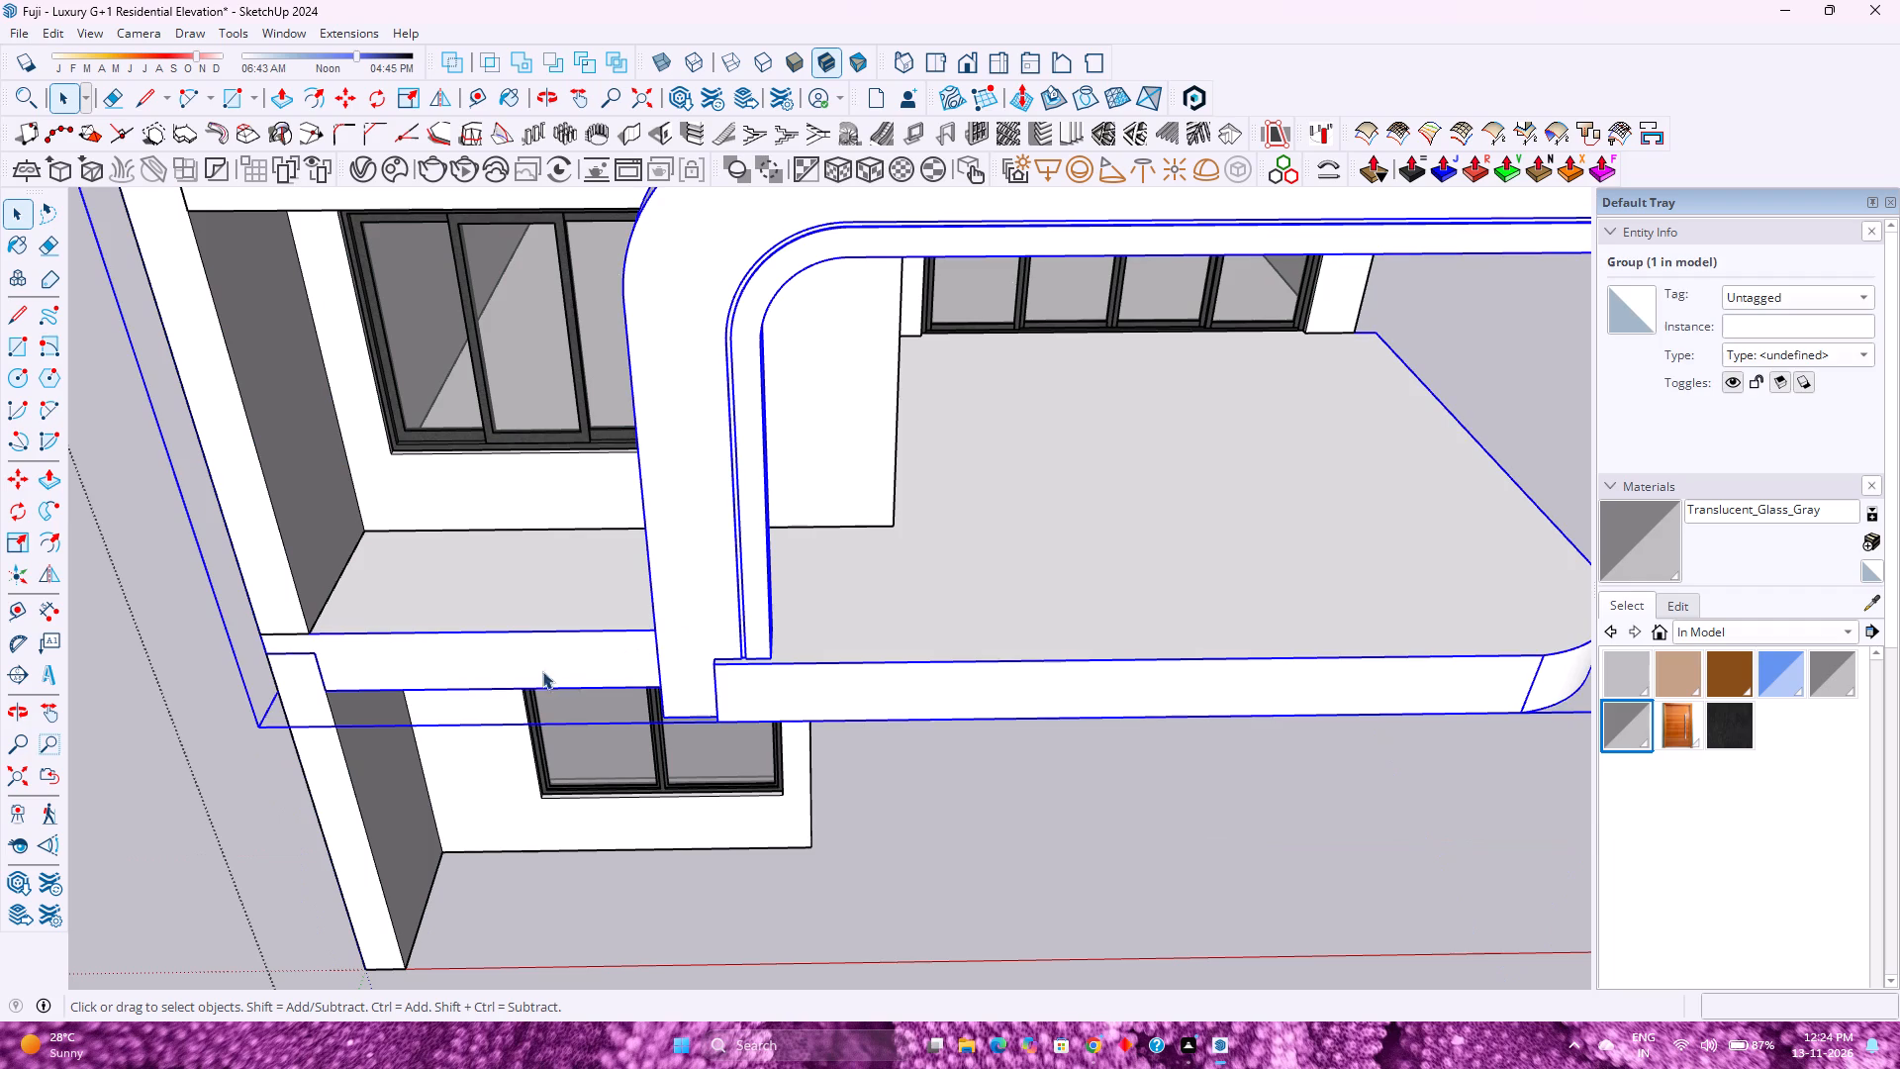
scroll(487, 694, "down", 4)
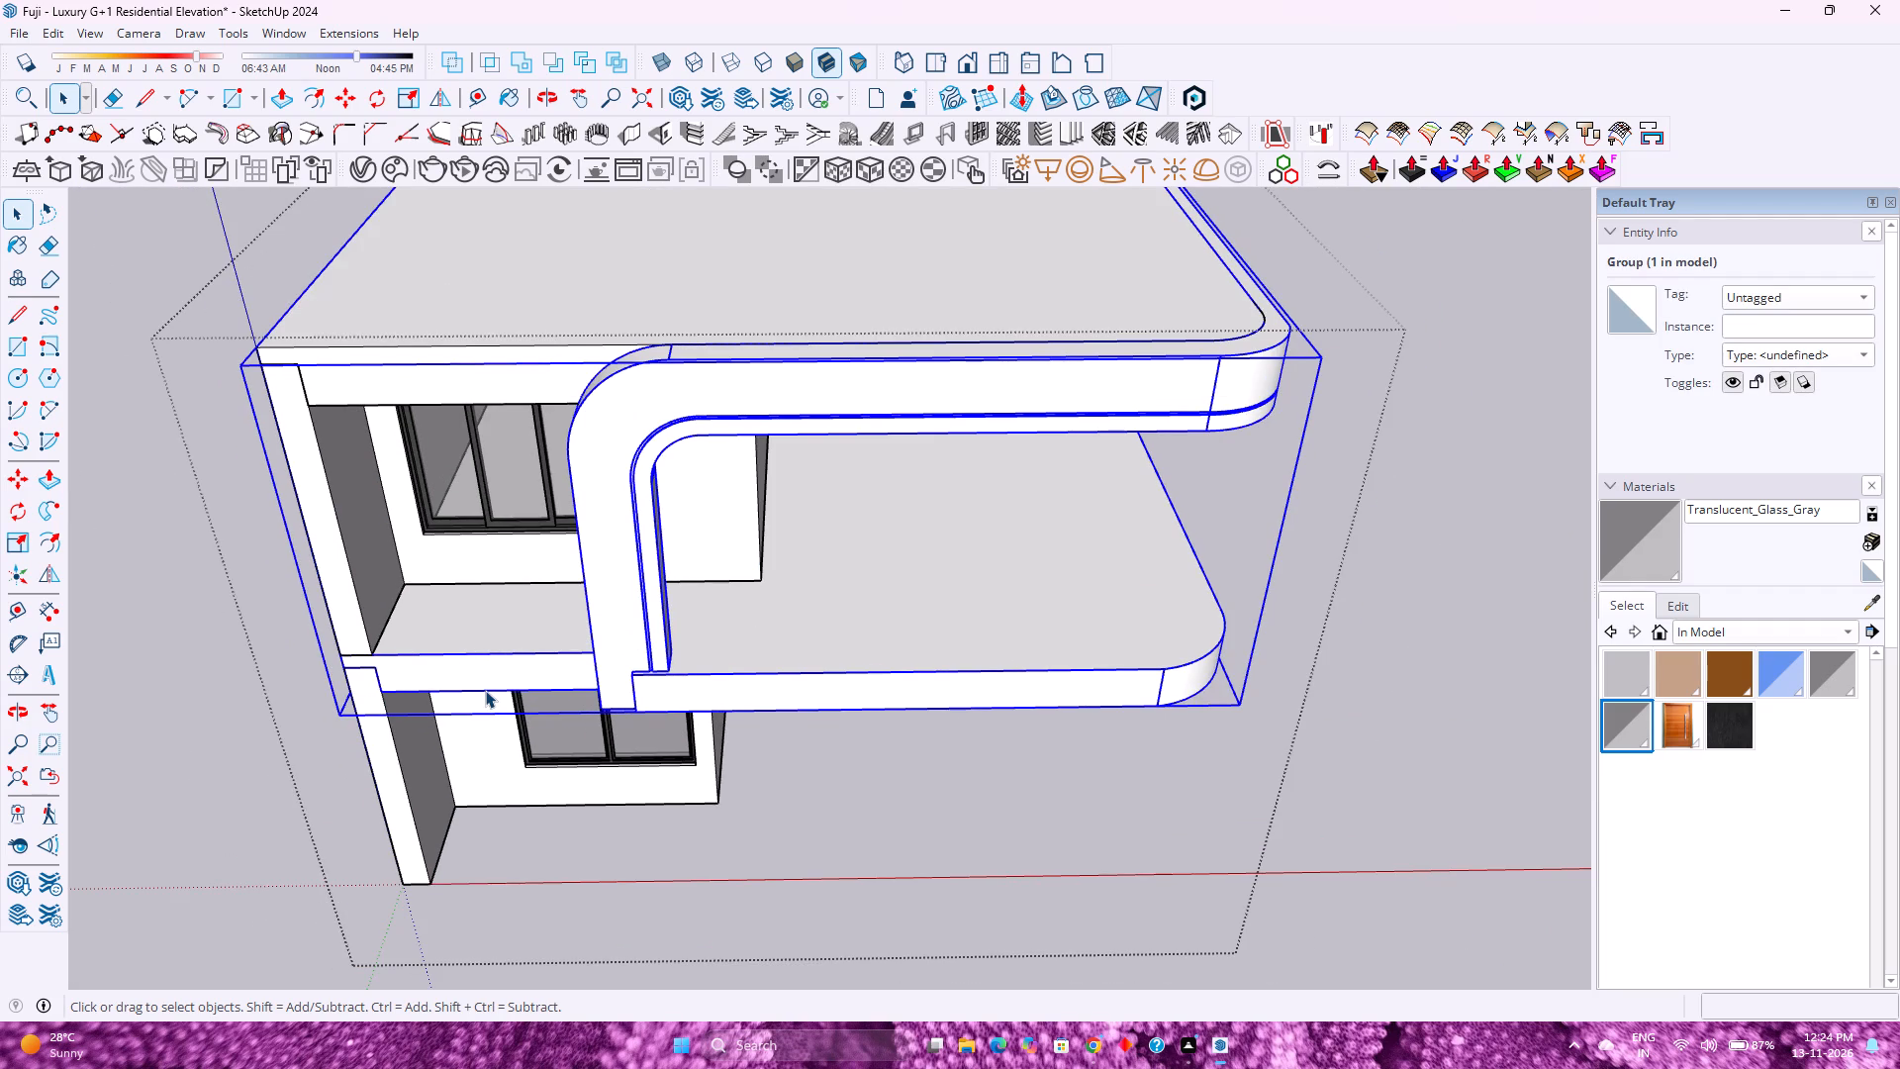
scroll(485, 690, "up", 2)
scroll(485, 690, "down", 3)
scroll(485, 690, "up", 2)
scroll(485, 690, "down", 2)
scroll(485, 690, "up", 1)
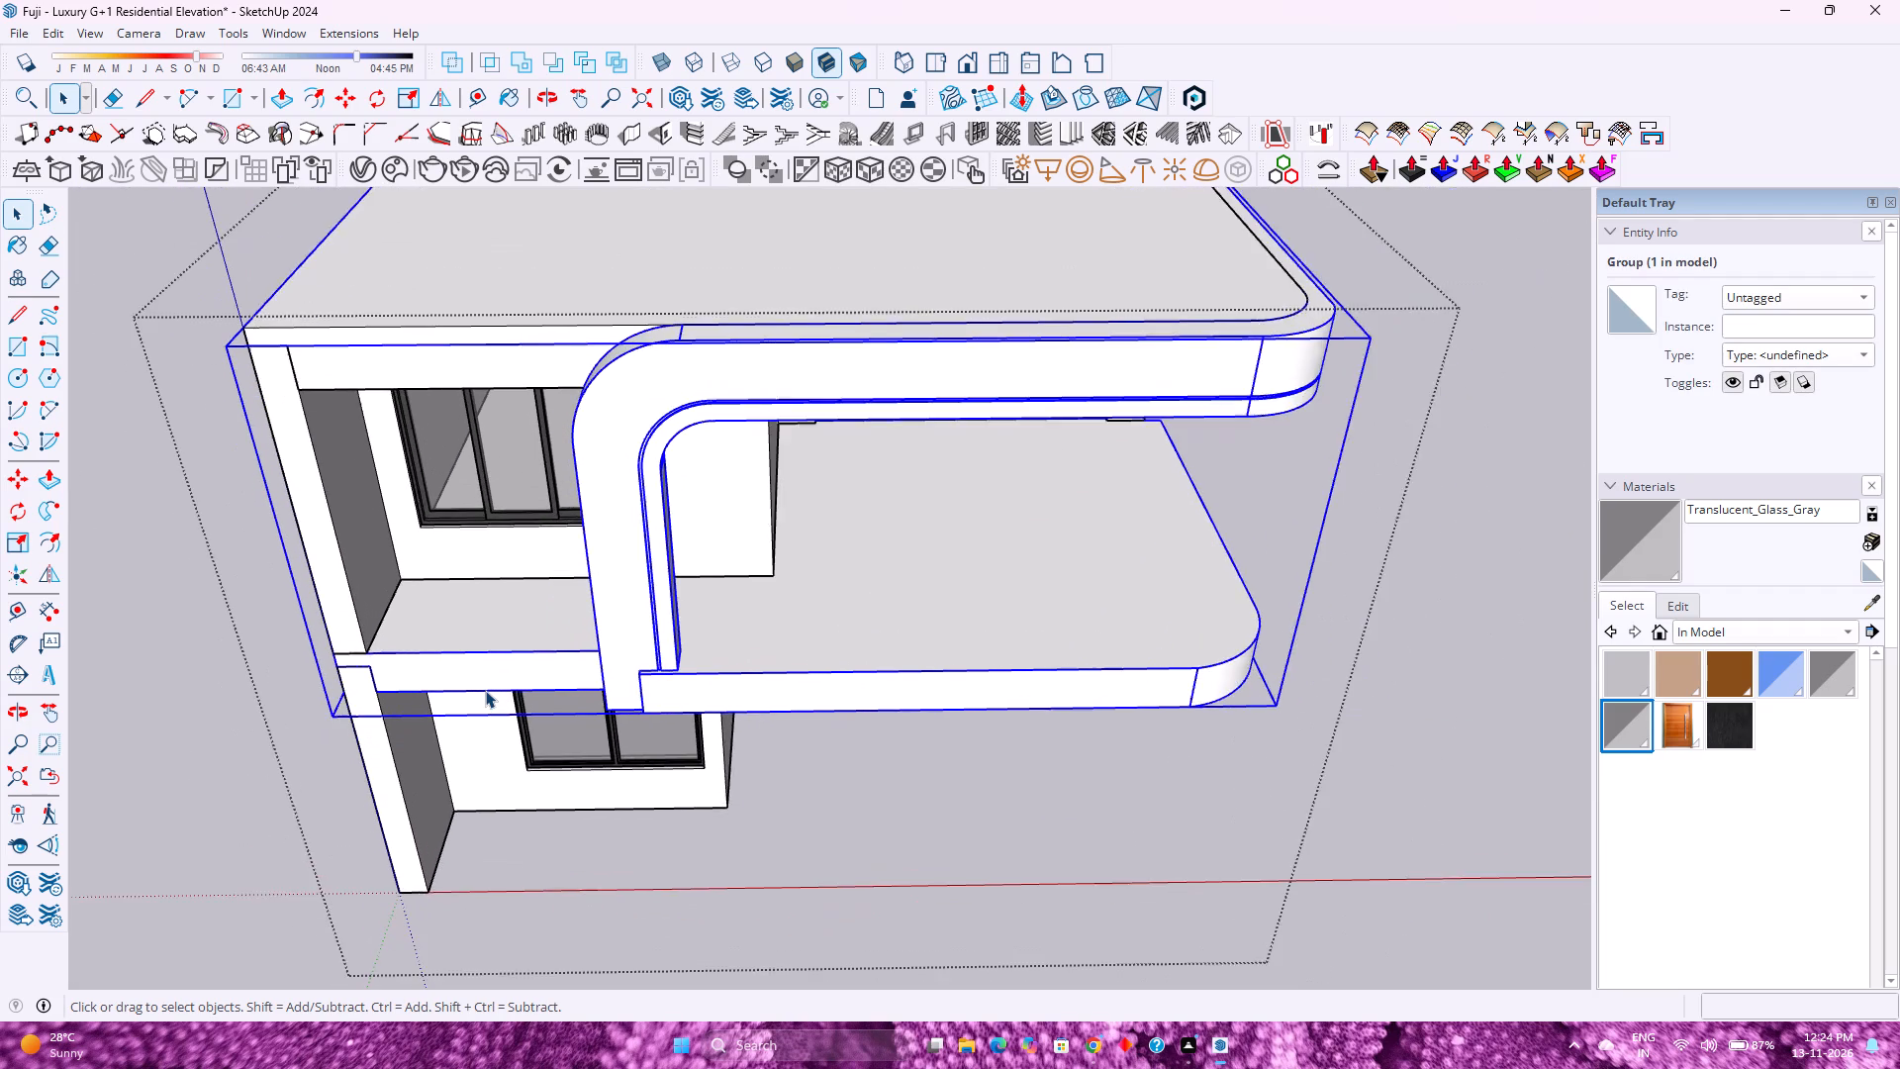
scroll(485, 690, "up", 1)
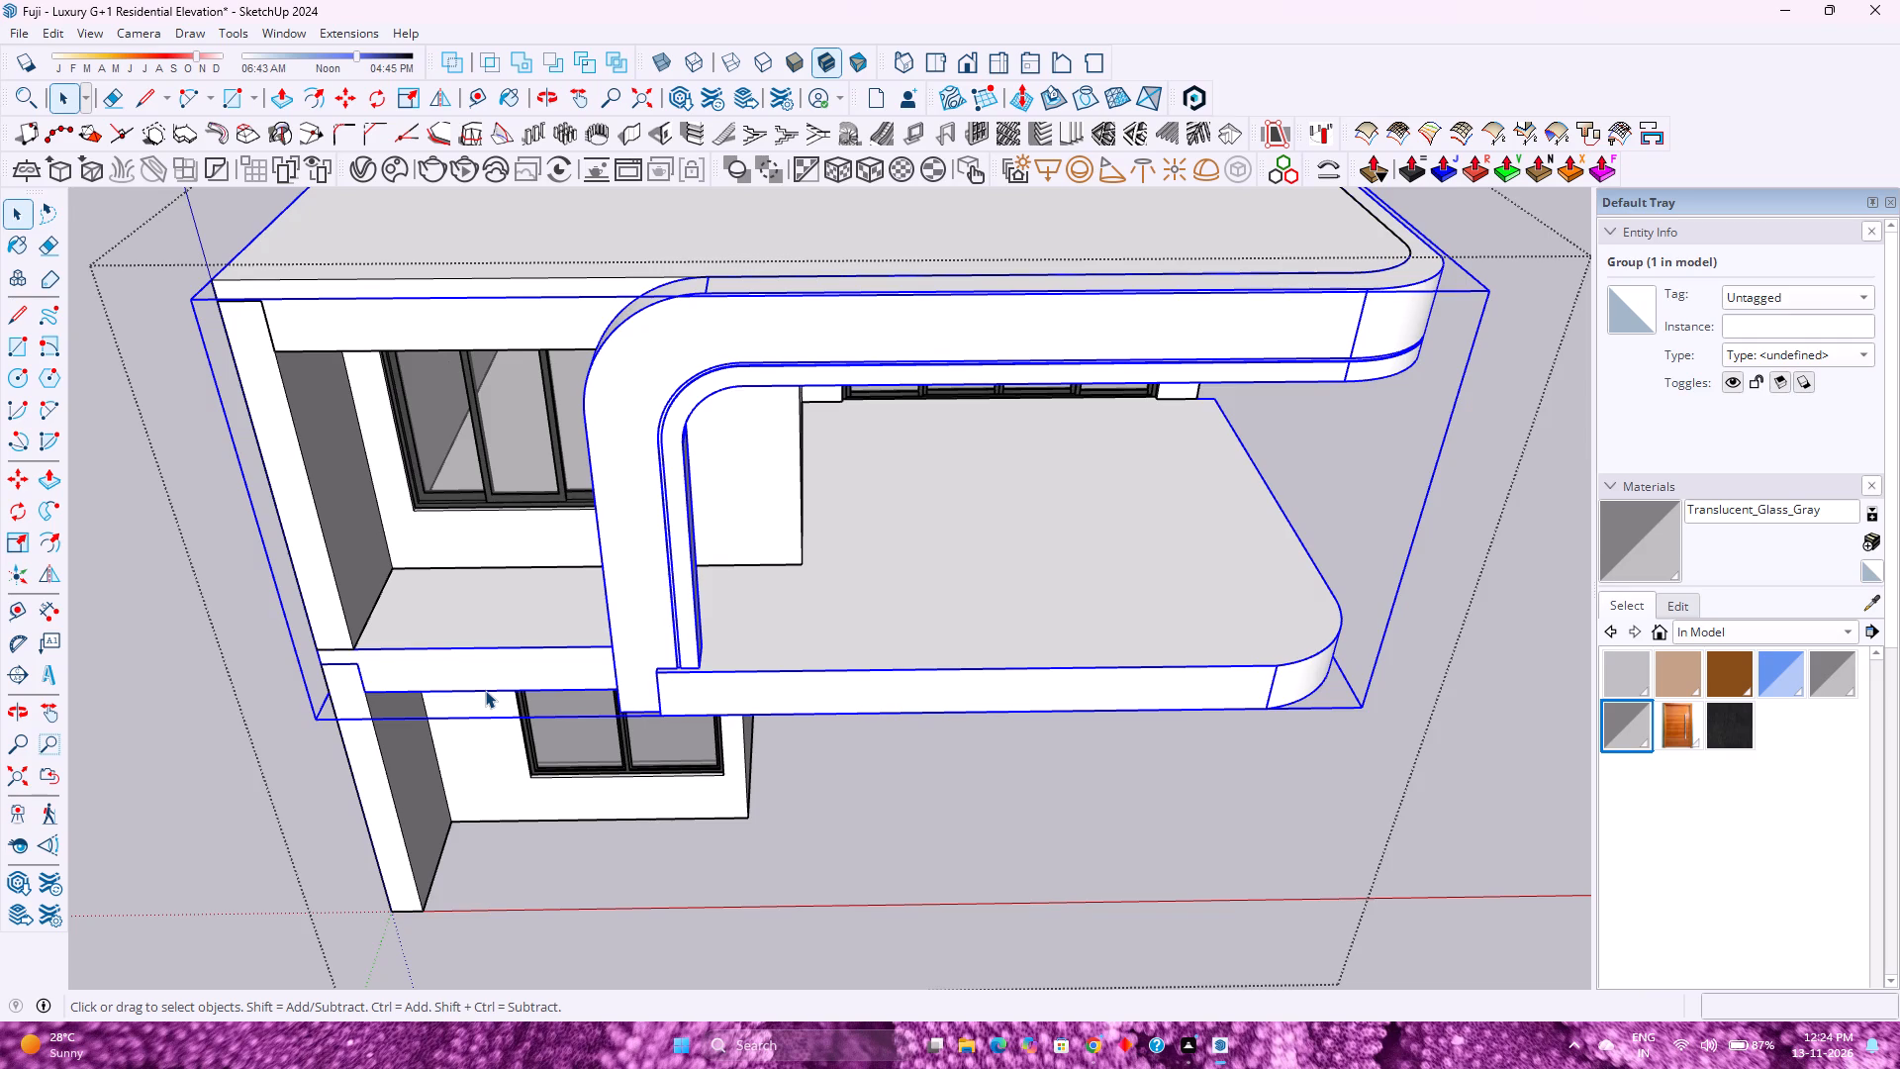
scroll(485, 690, "up", 1)
scroll(485, 690, "down", 3)
scroll(485, 690, "up", 2)
scroll(485, 690, "down", 1)
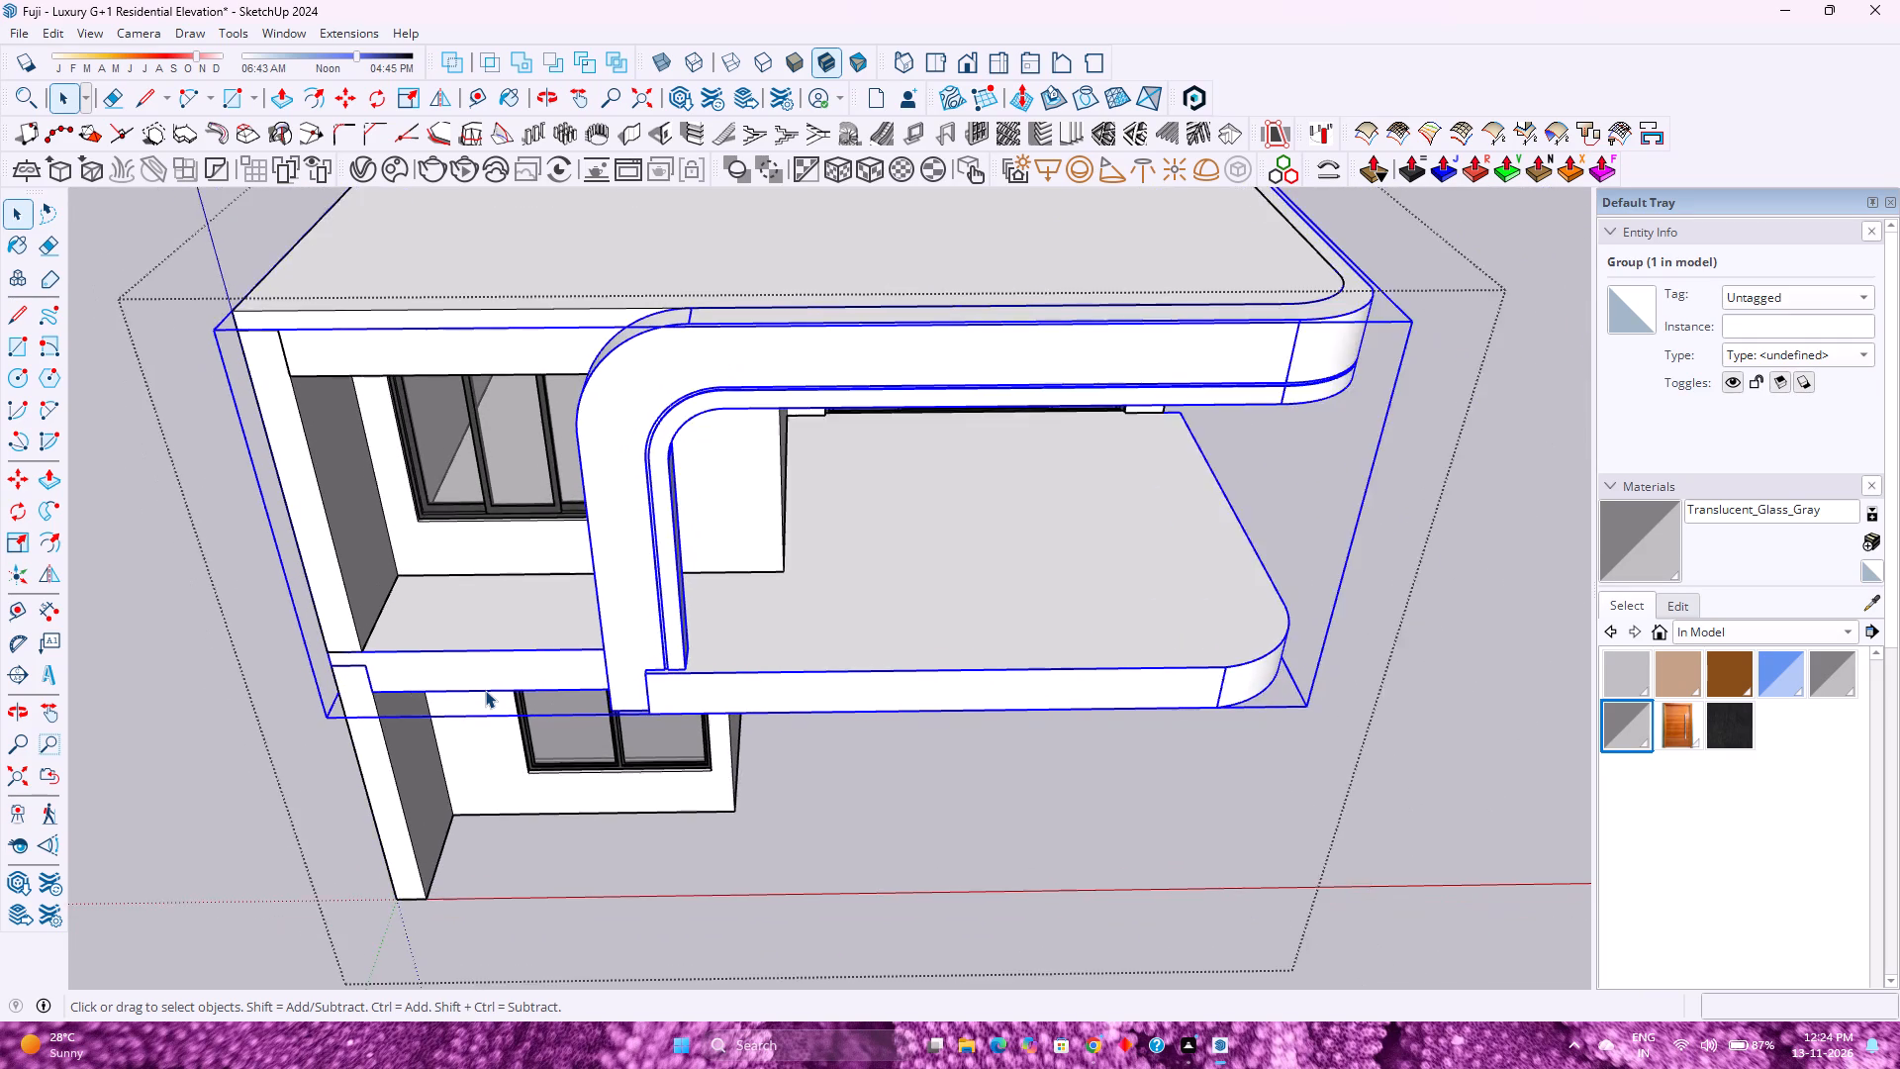
scroll(485, 690, "up", 2)
scroll(485, 690, "down", 3)
scroll(485, 690, "up", 3)
scroll(485, 690, "down", 3)
scroll(485, 690, "up", 3)
scroll(485, 690, "down", 3)
scroll(485, 690, "up", 2)
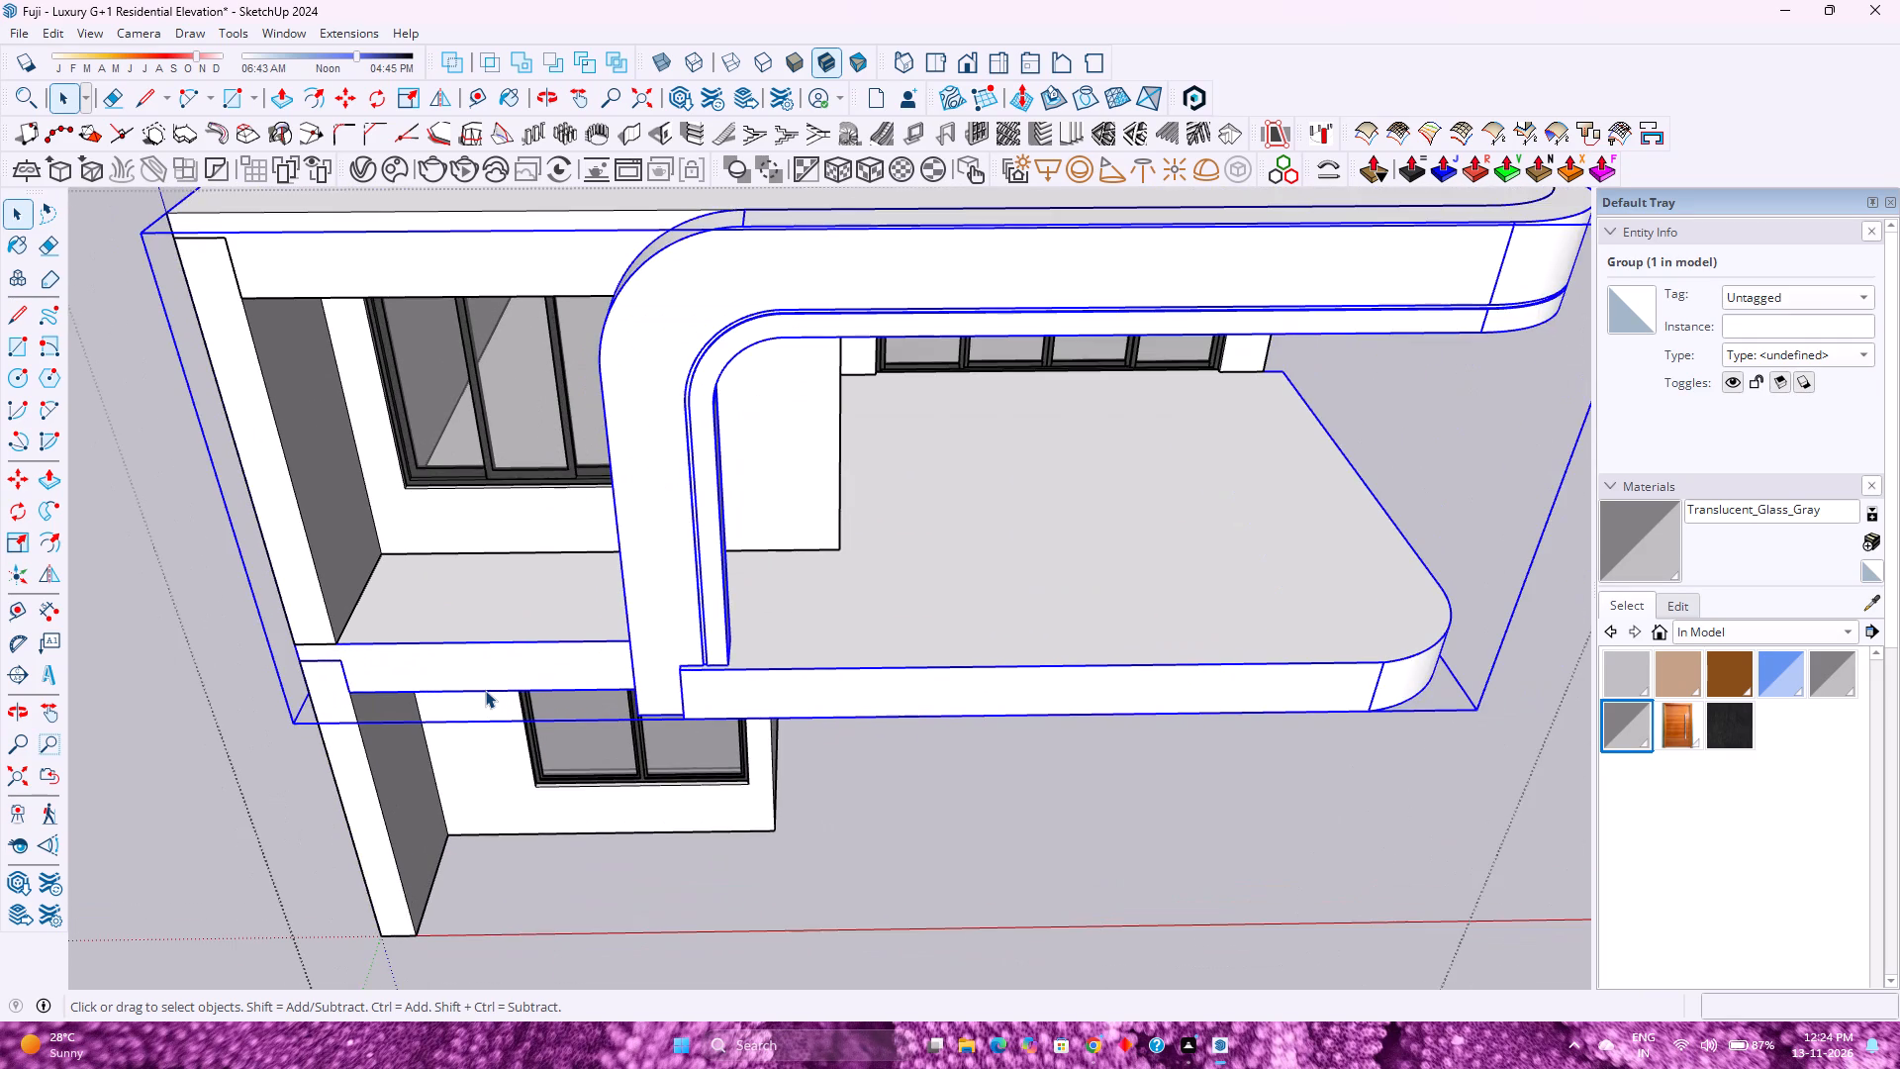
scroll(485, 690, "down", 2)
scroll(485, 690, "up", 3)
scroll(485, 690, "down", 4)
scroll(485, 690, "up", 3)
scroll(485, 690, "down", 2)
scroll(485, 690, "up", 2)
scroll(485, 690, "down", 2)
scroll(485, 690, "up", 2)
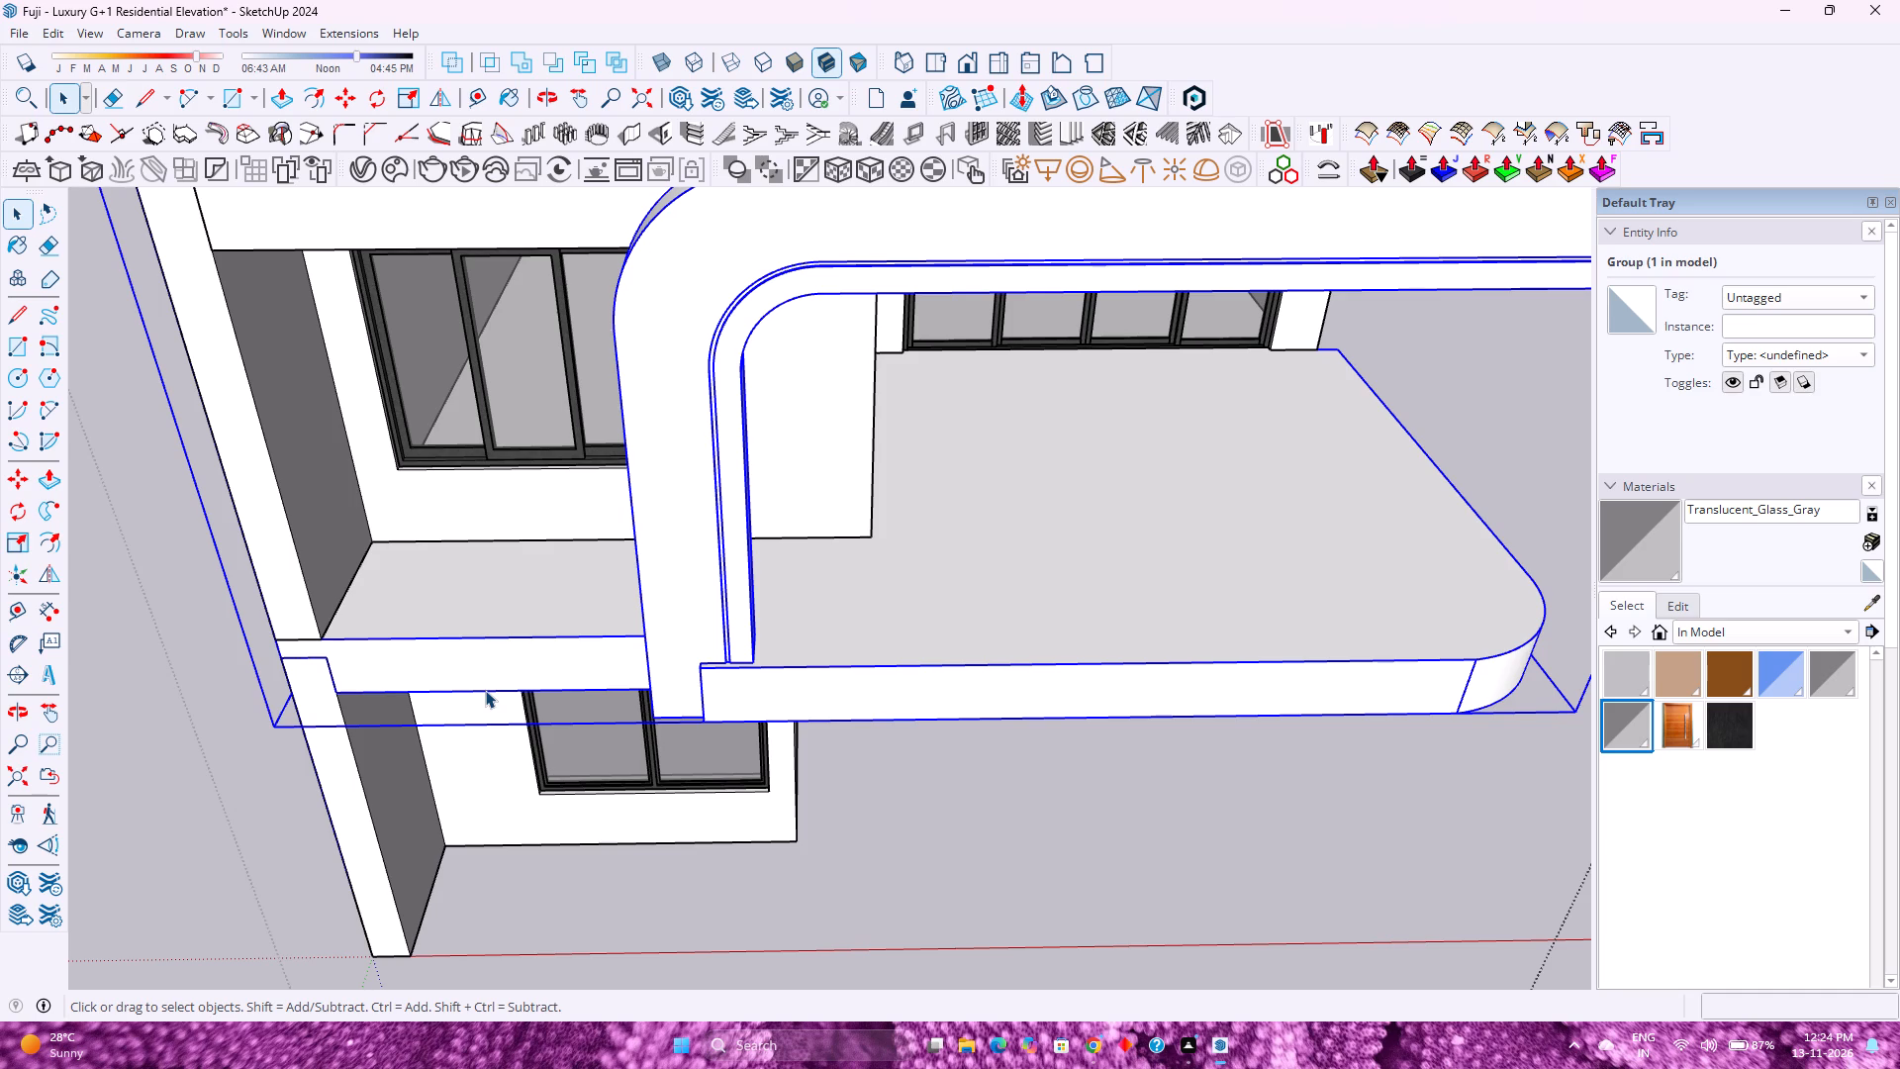
scroll(485, 690, "down", 4)
scroll(485, 690, "up", 4)
scroll(485, 690, "down", 2)
scroll(485, 690, "up", 2)
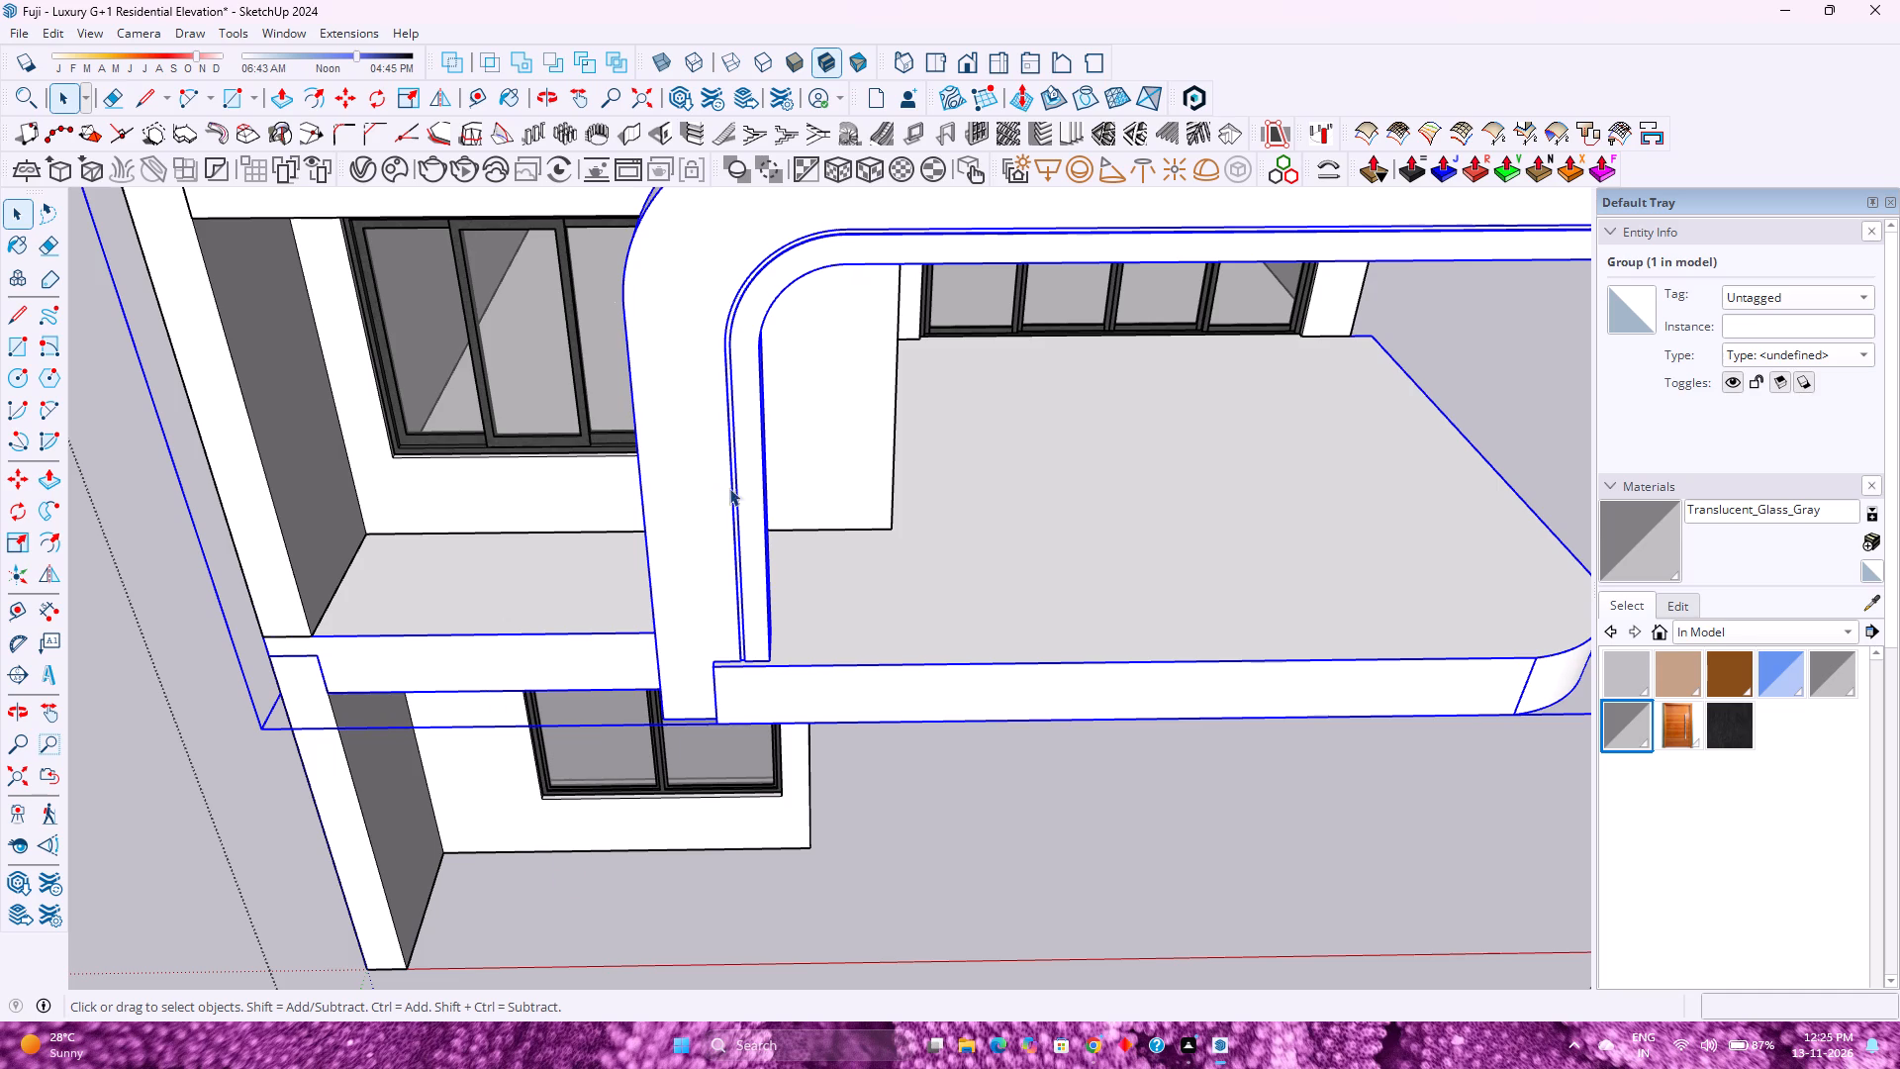
Draw a vertical rectangle about 7' 3" by 10' 3" across the upper-floor bay, between the side wall and the rounded frame's leg.
scroll(732, 499, "down", 4)
scroll(731, 499, "up", 4)
scroll(731, 499, "down", 3)
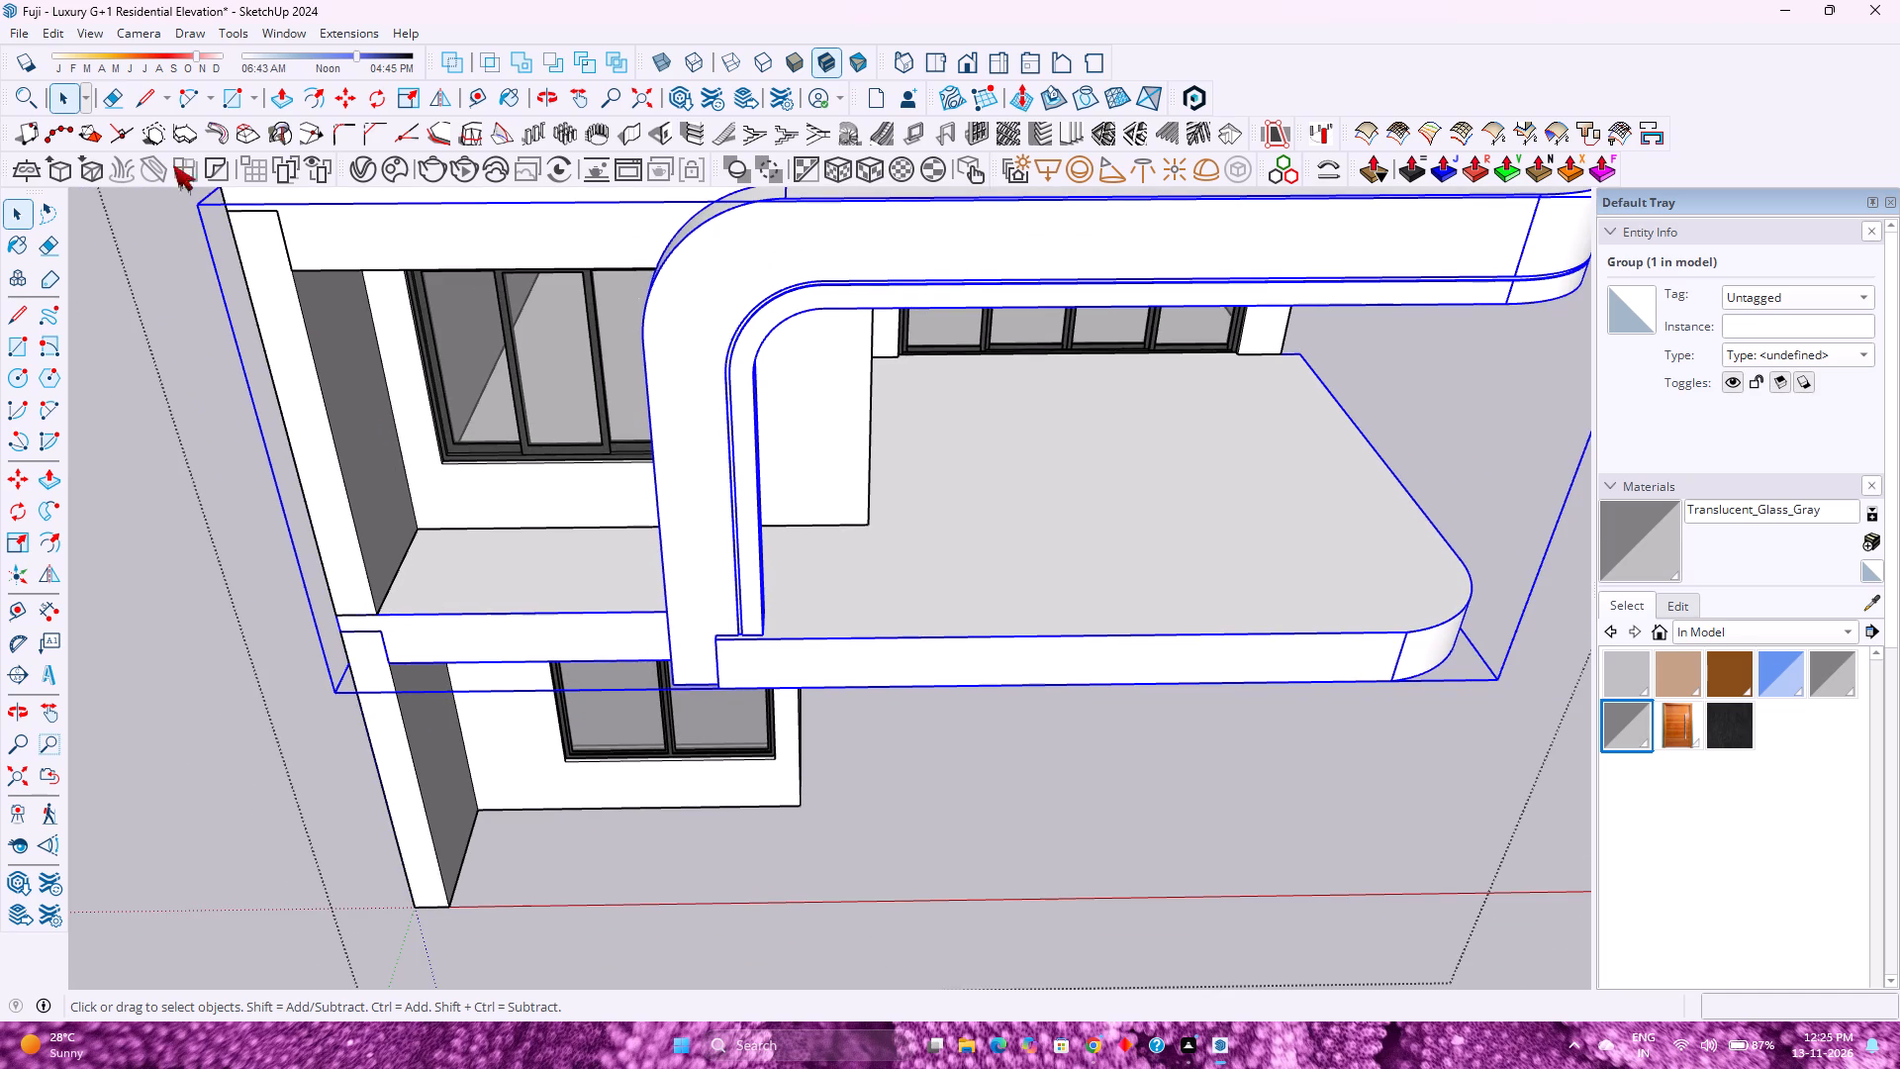
left_click(237, 106)
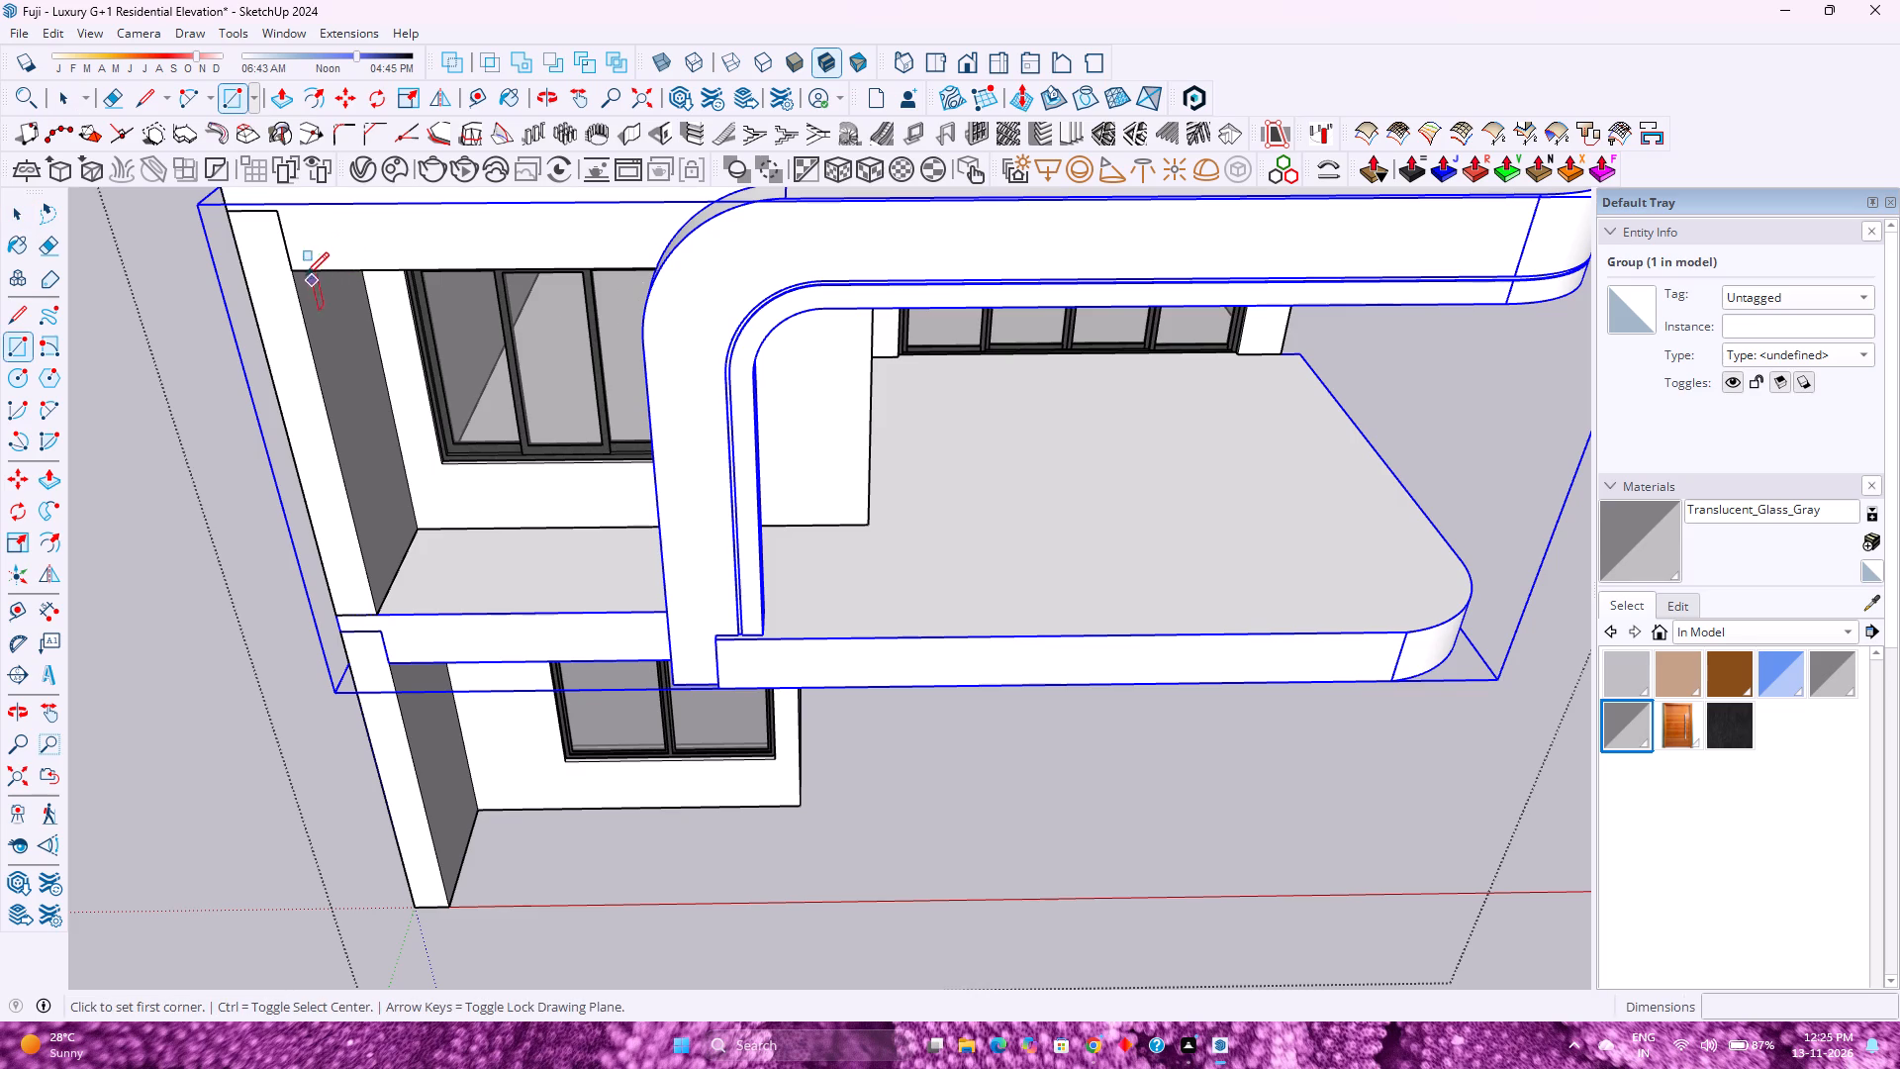
left_click(298, 268)
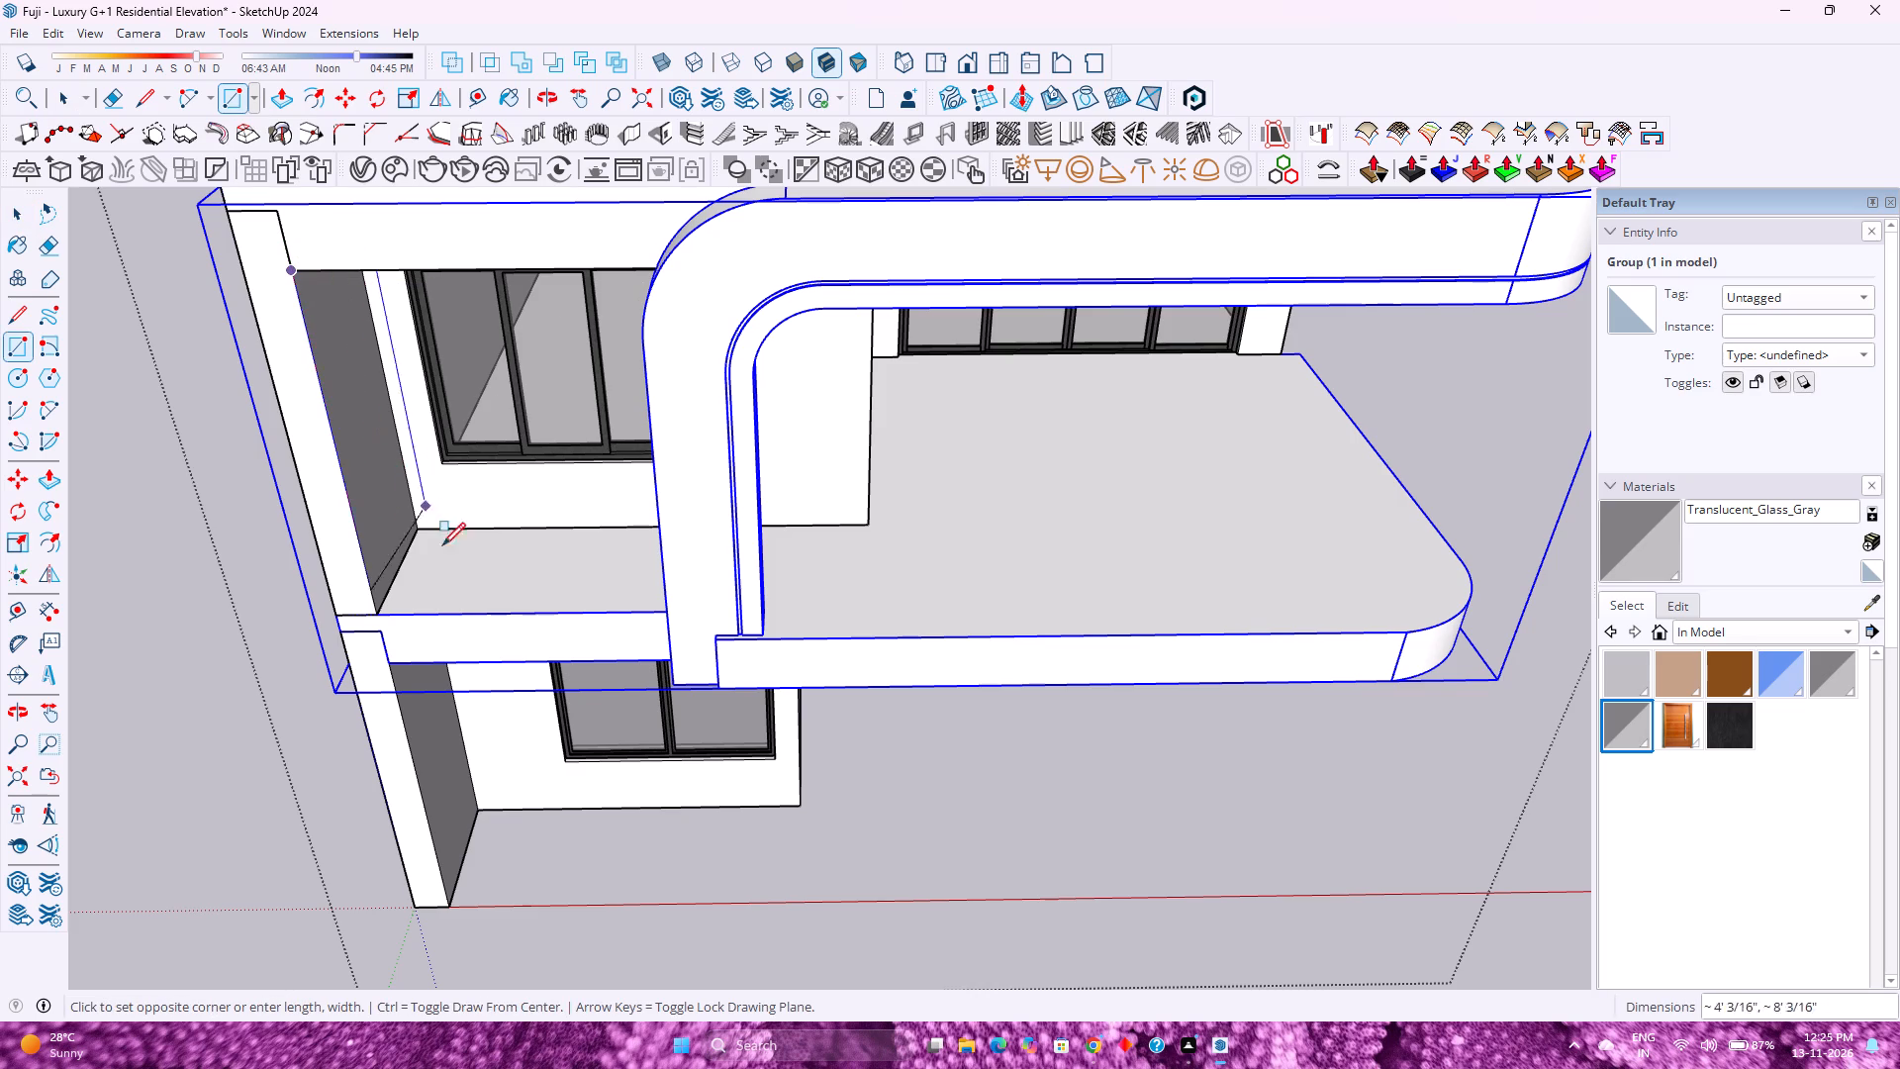
scroll(481, 624, "up", 4)
middle_click_drag(491, 630, 721, 703)
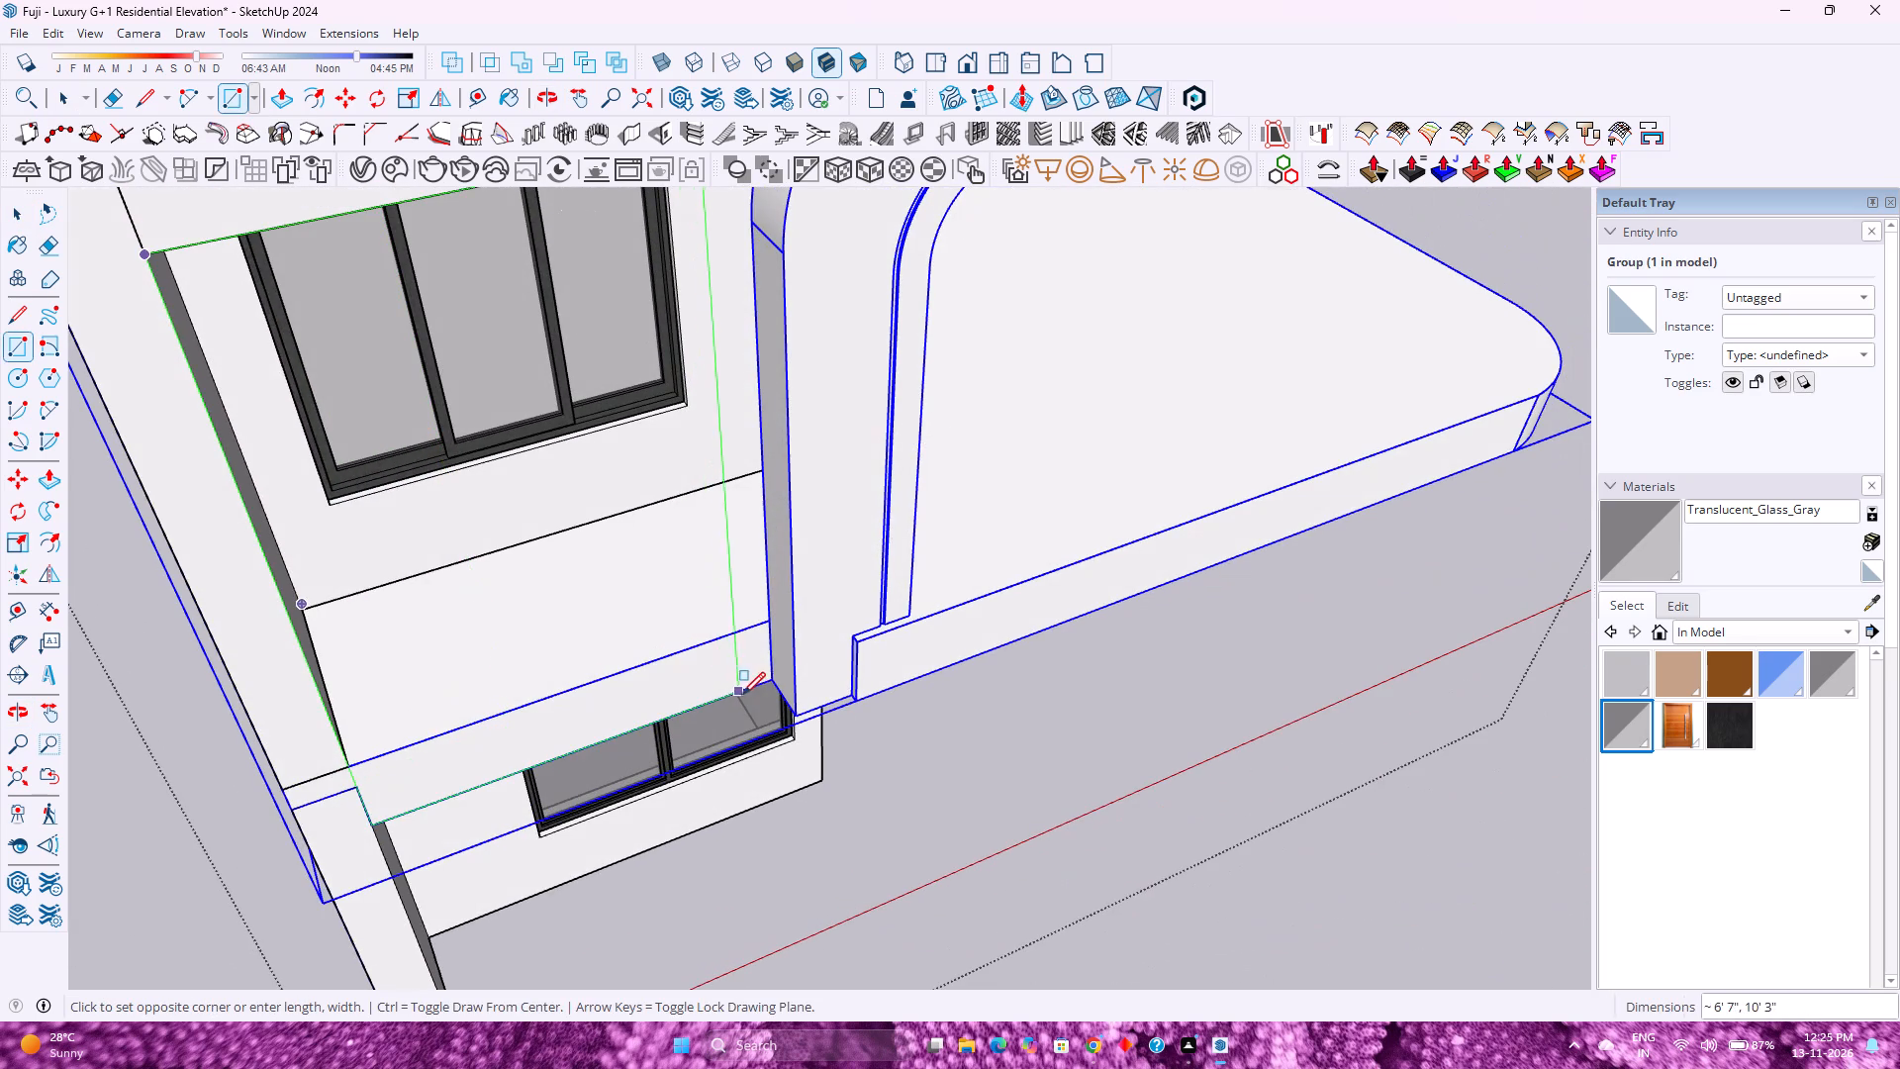
left_click(772, 681)
scroll(706, 618, "down", 9)
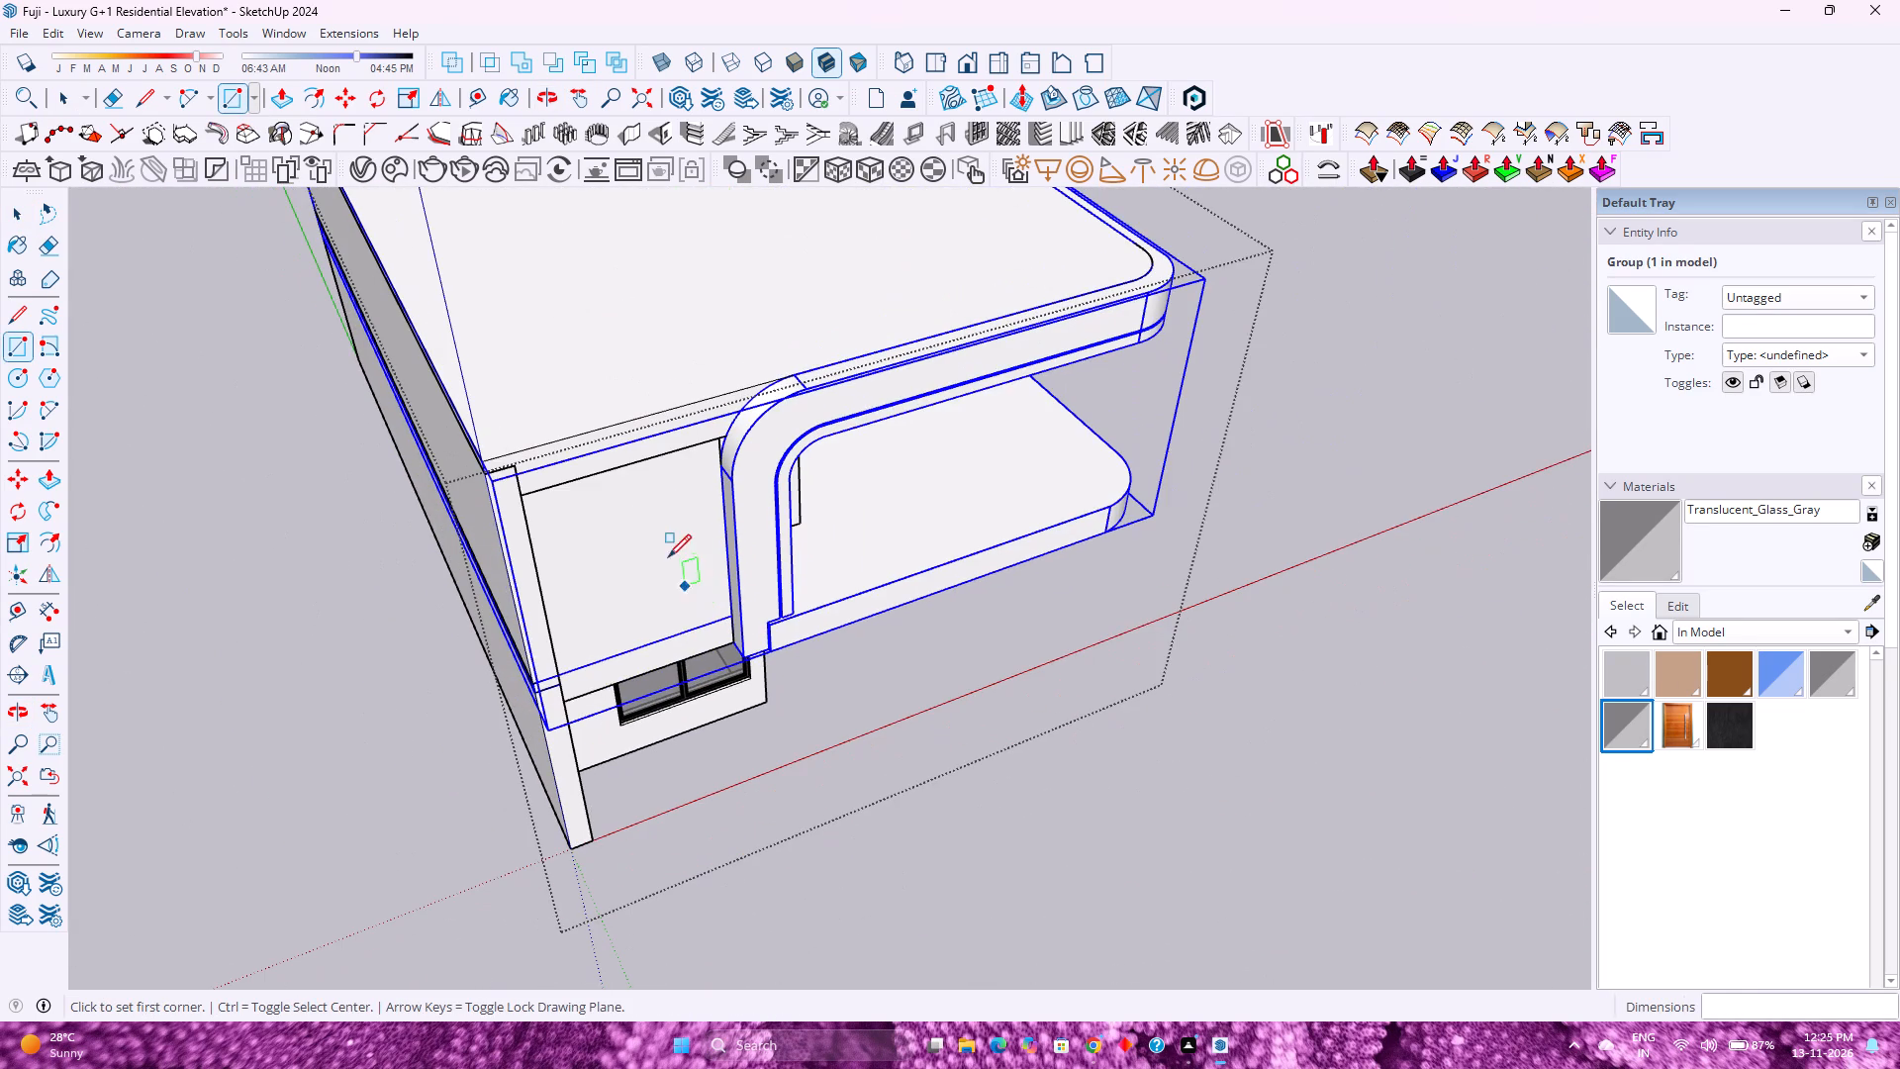
Make the new rectangular face and its edges into a group.
key("space")
left_click(661, 547)
double_click(661, 547)
right_click(661, 547)
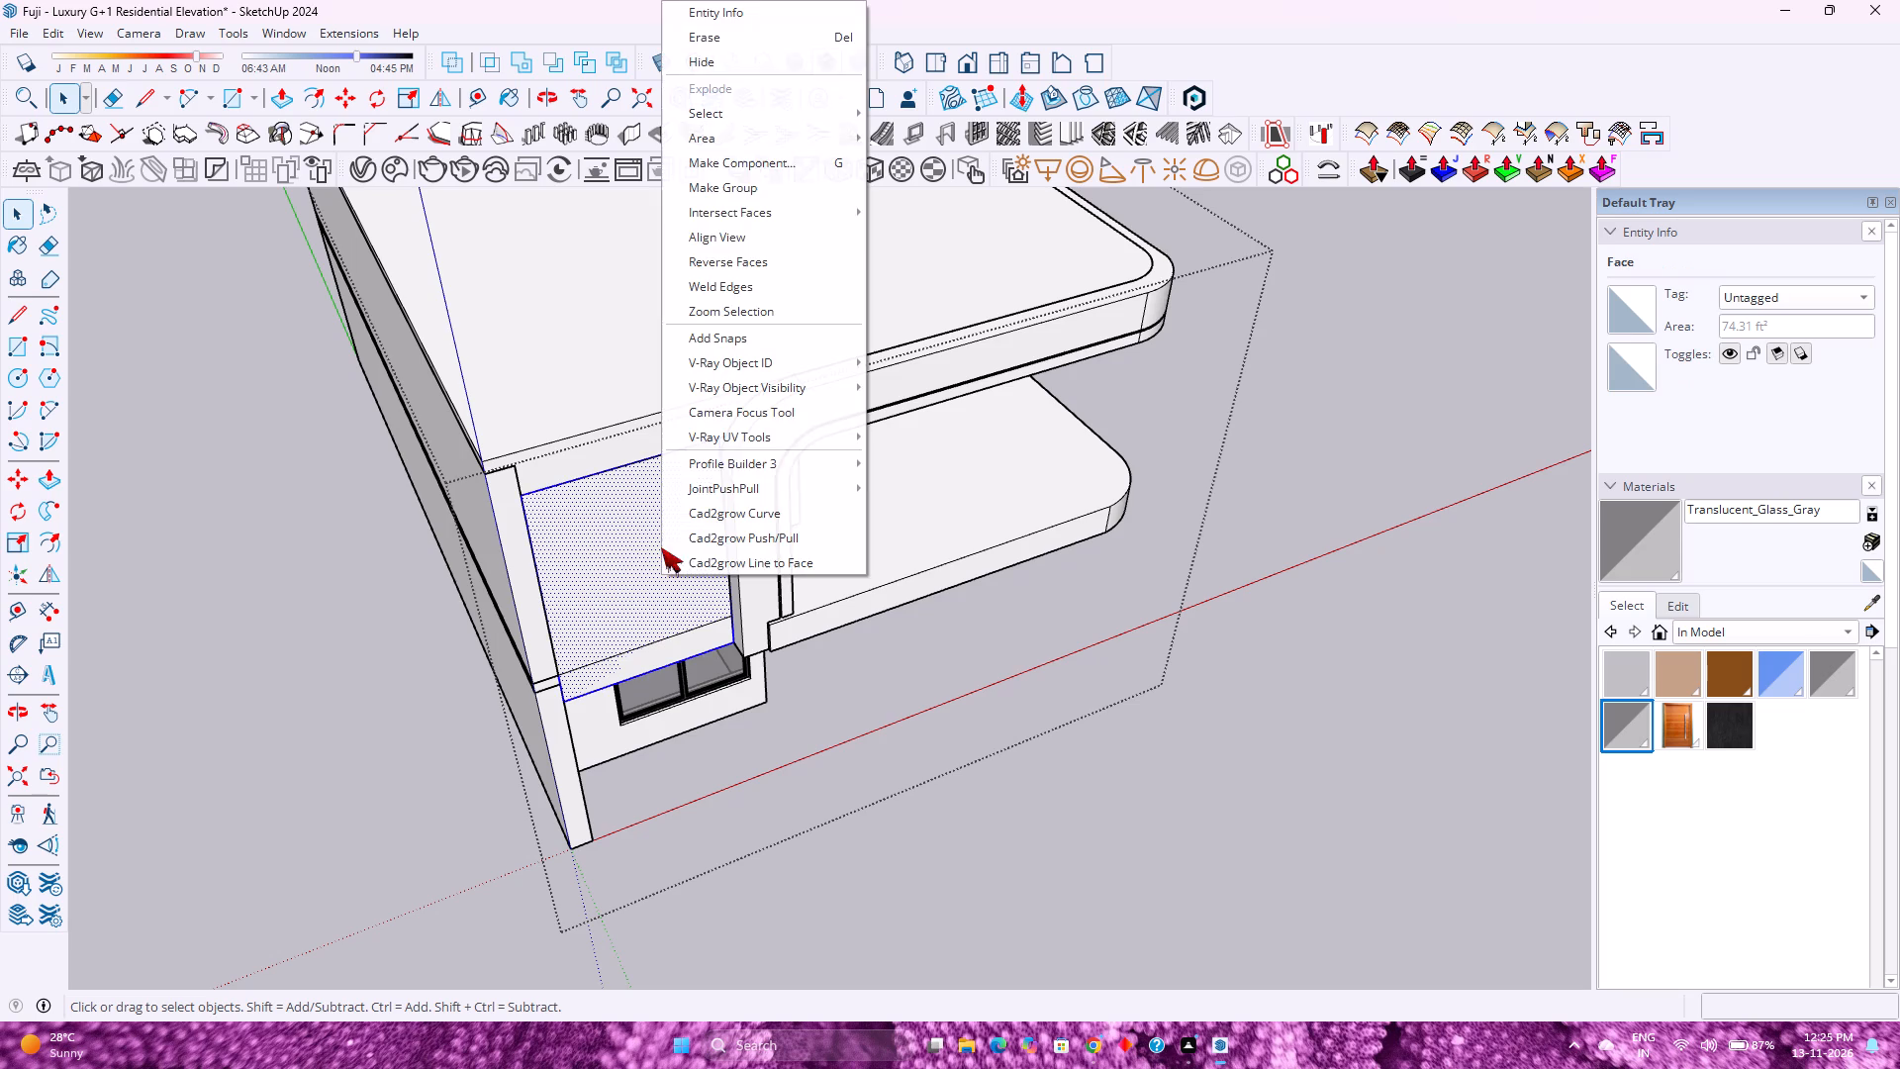
left_click(814, 189)
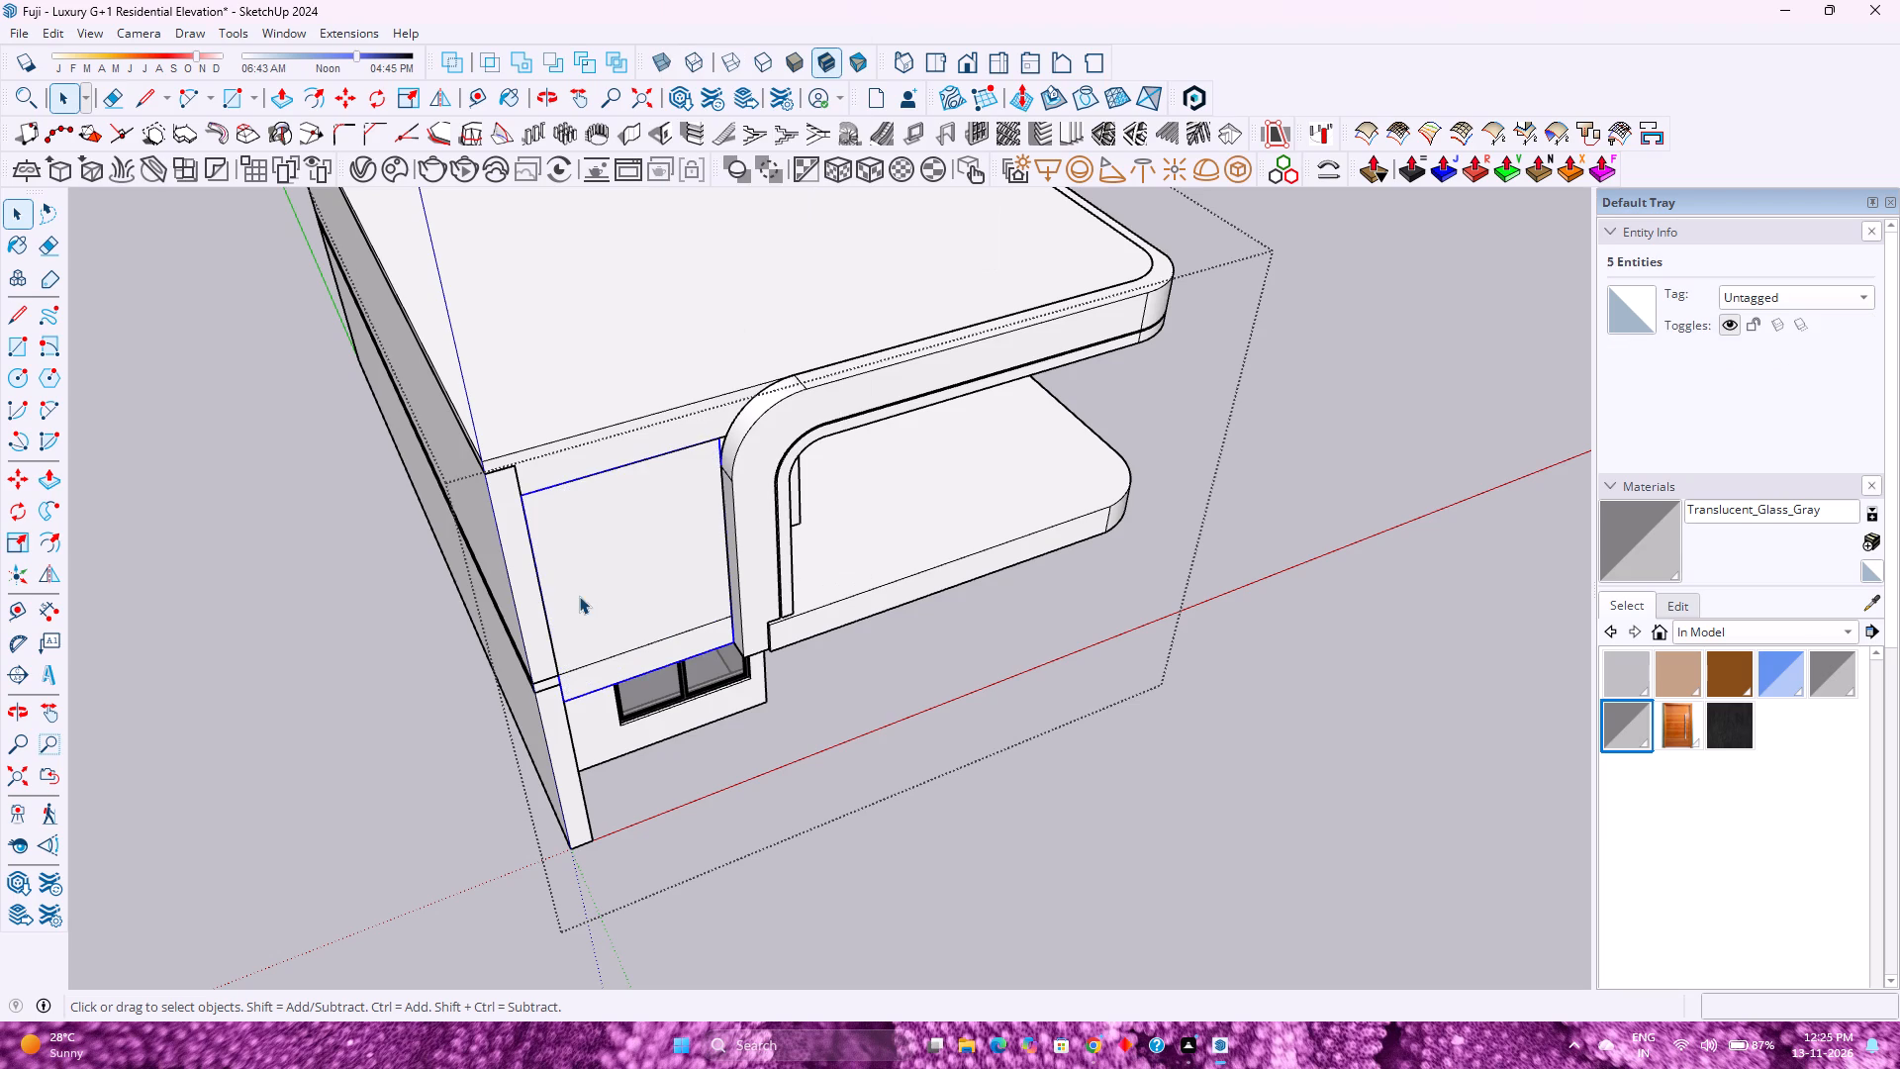
Inside the new panel group, move the top edge vertically about 1' 9" to the roof slab's top level, and close the group.
double_click(598, 551)
scroll(604, 534, "up", 3)
left_click(630, 437)
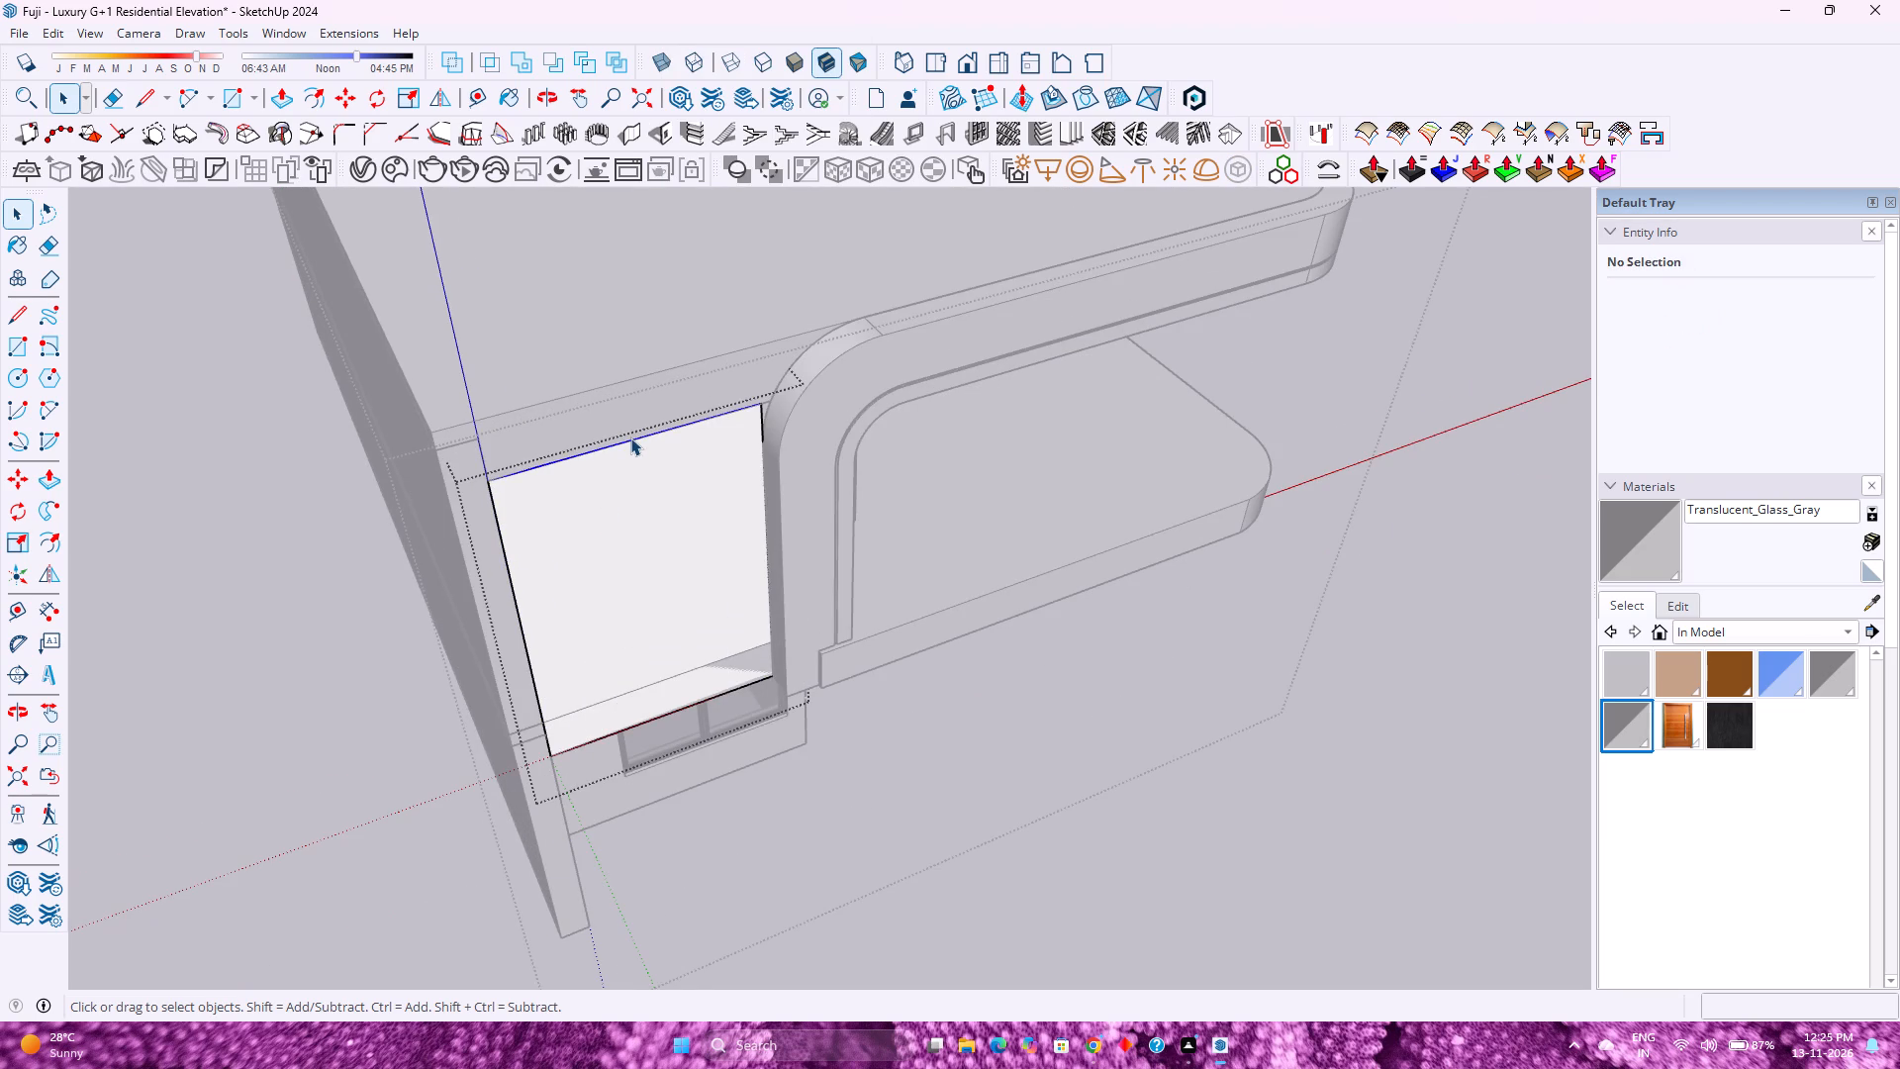
key("m")
left_click(623, 439)
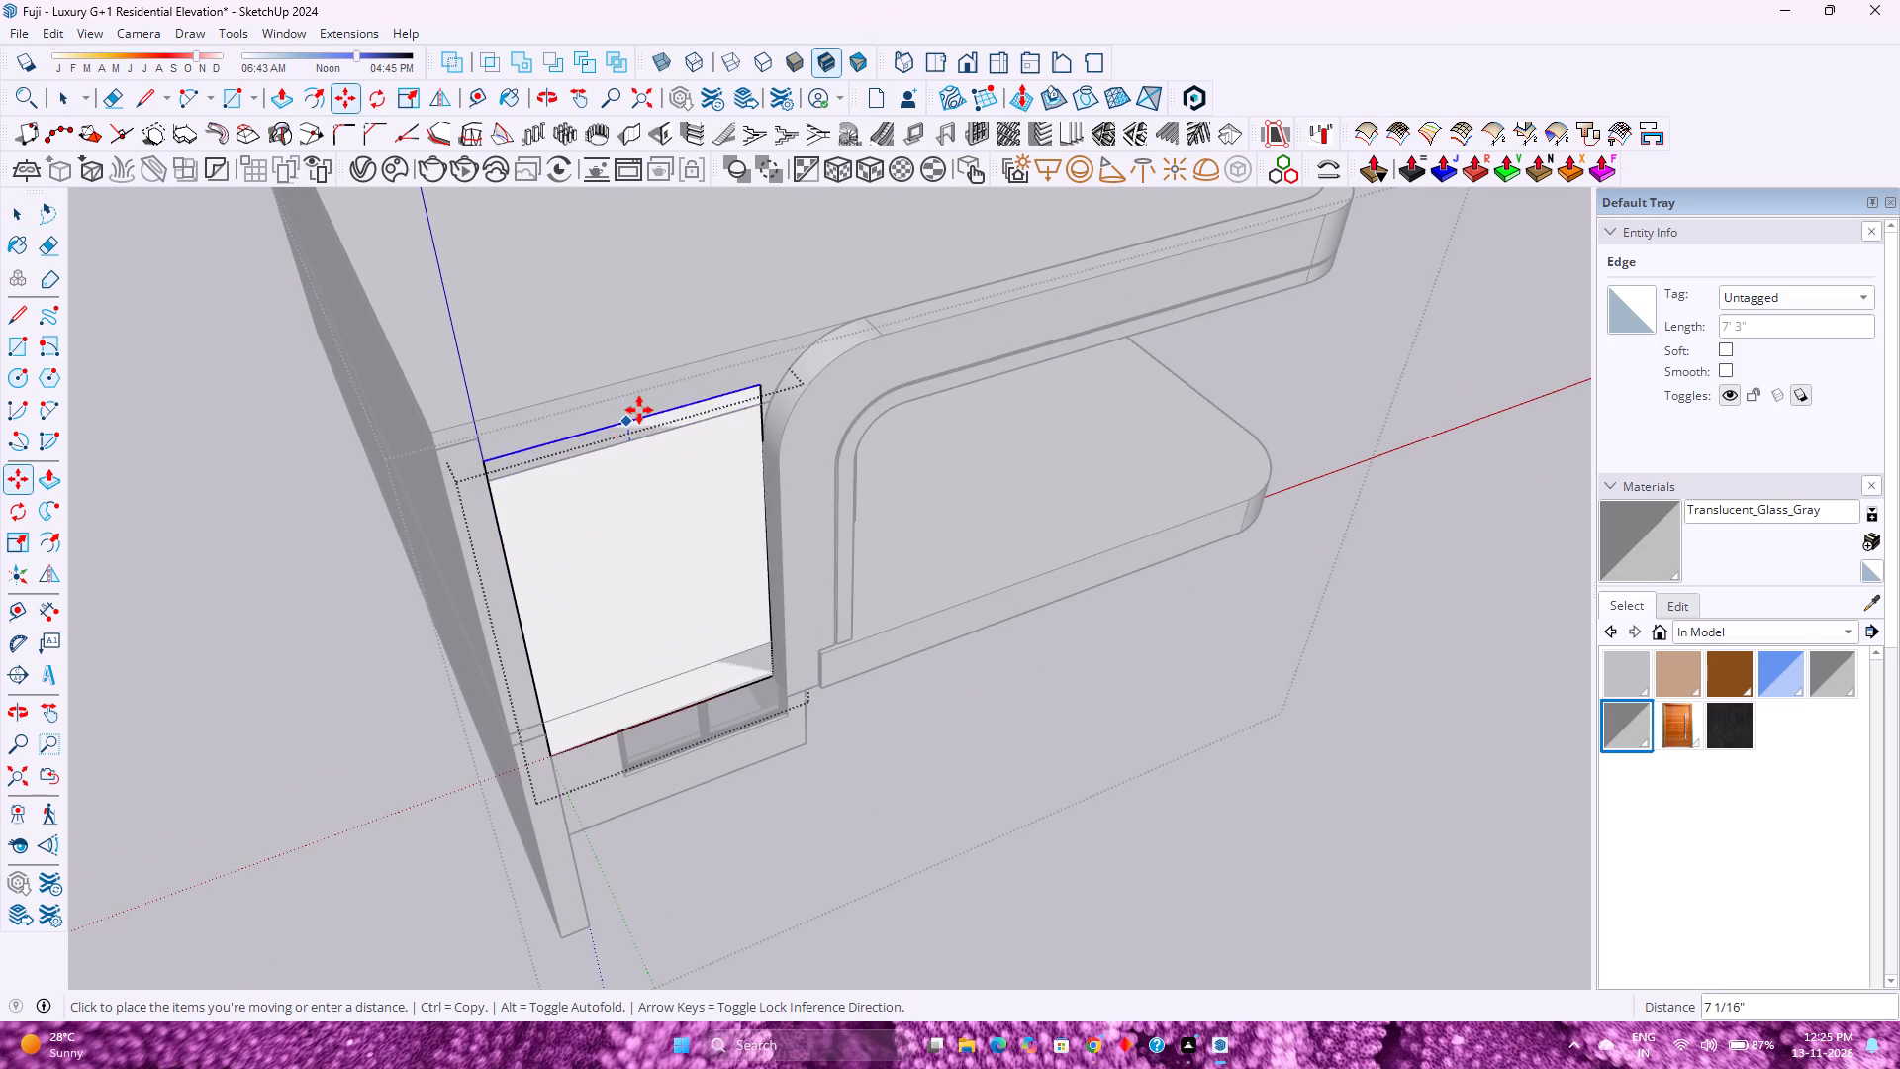
key("Up")
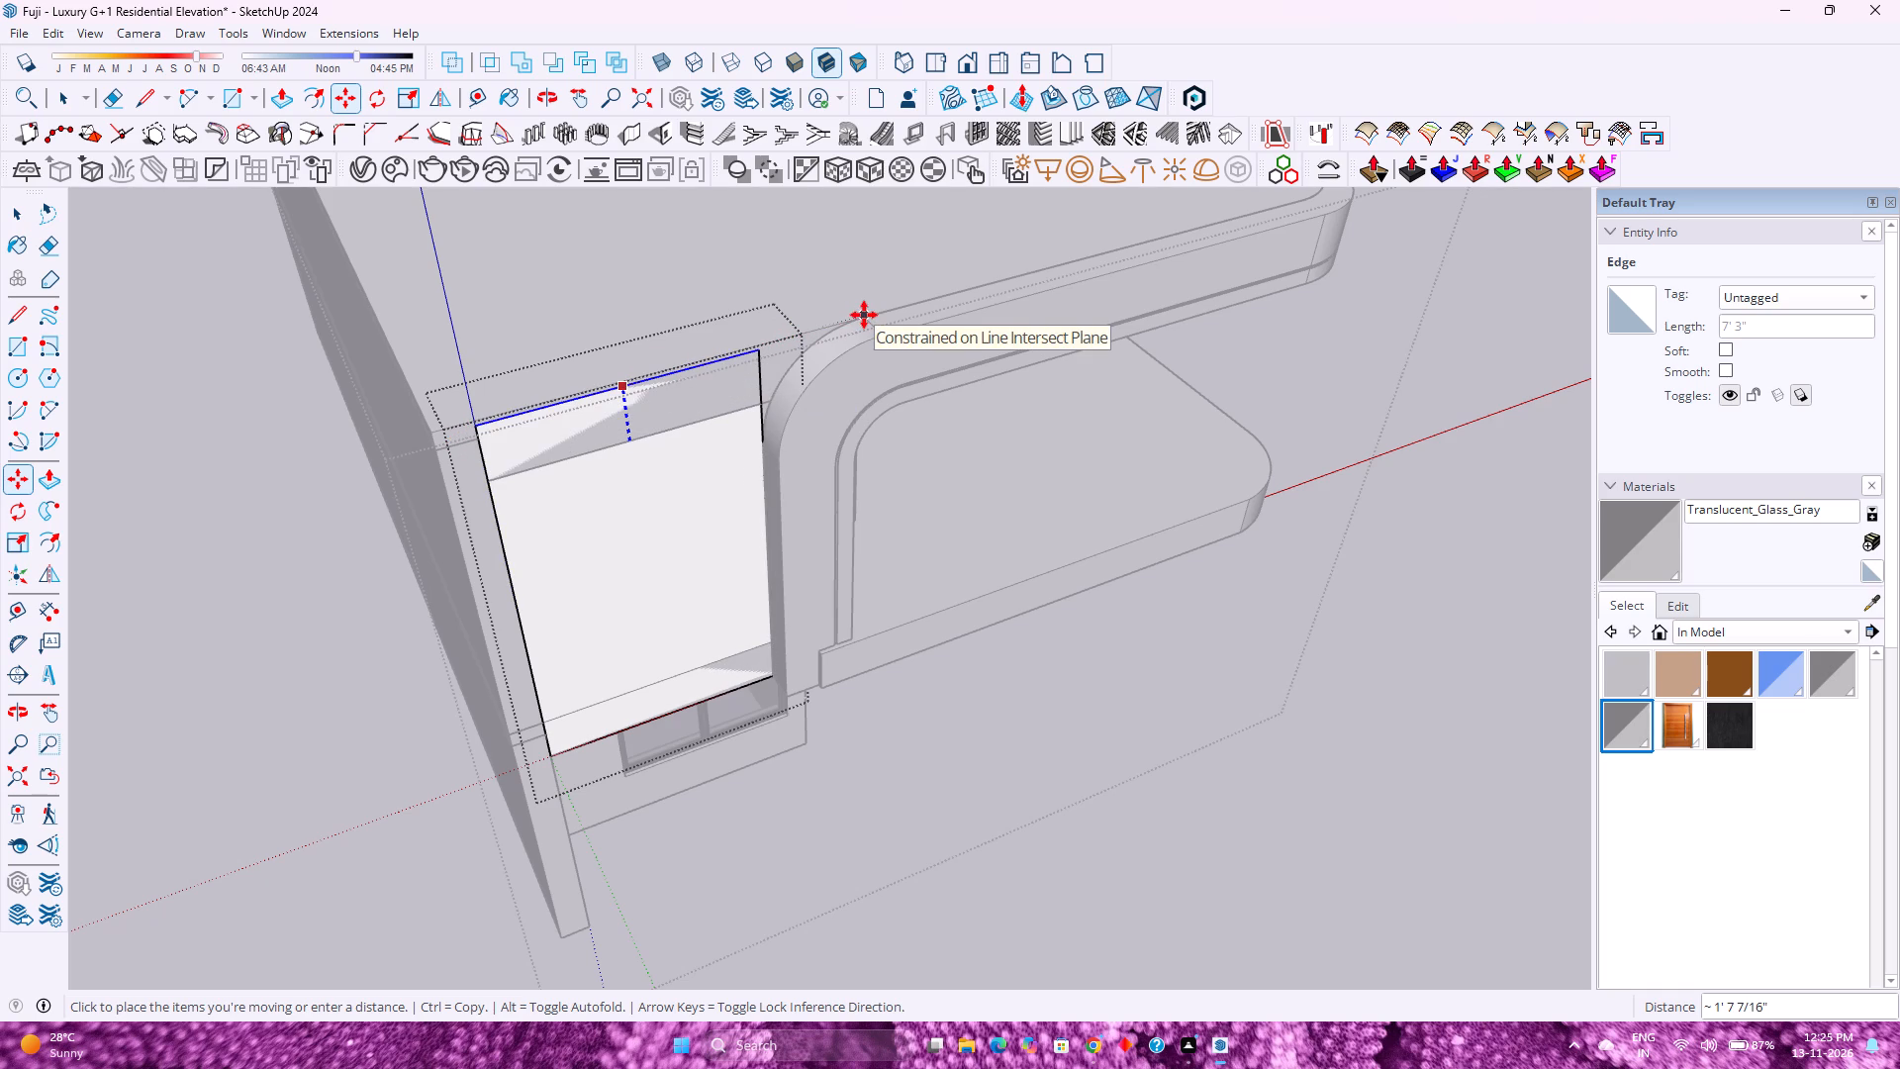
scroll(635, 414, "up", 4)
middle_click_drag(501, 458, 490, 284)
scroll(485, 265, "up", 5)
middle_click_drag(455, 271, 611, 560, "shift")
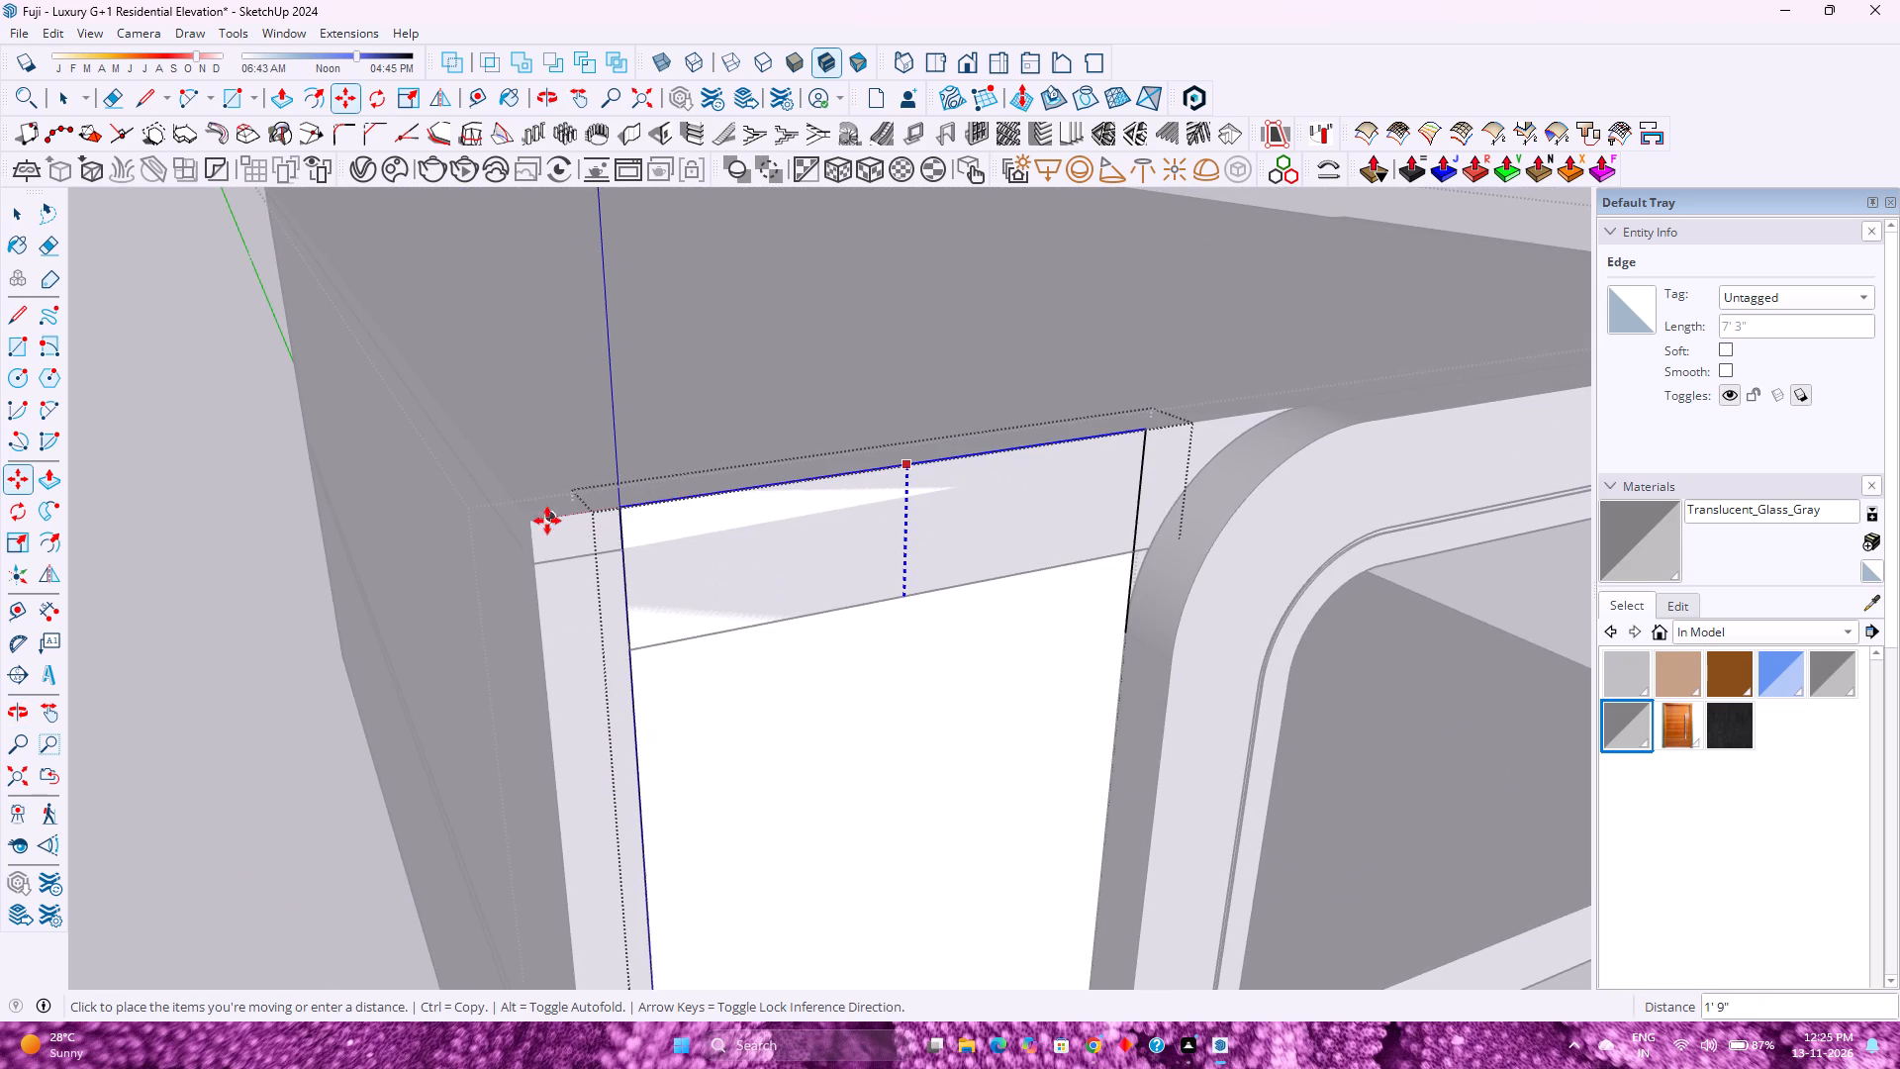
left_click(527, 521)
scroll(527, 521, "down", 4)
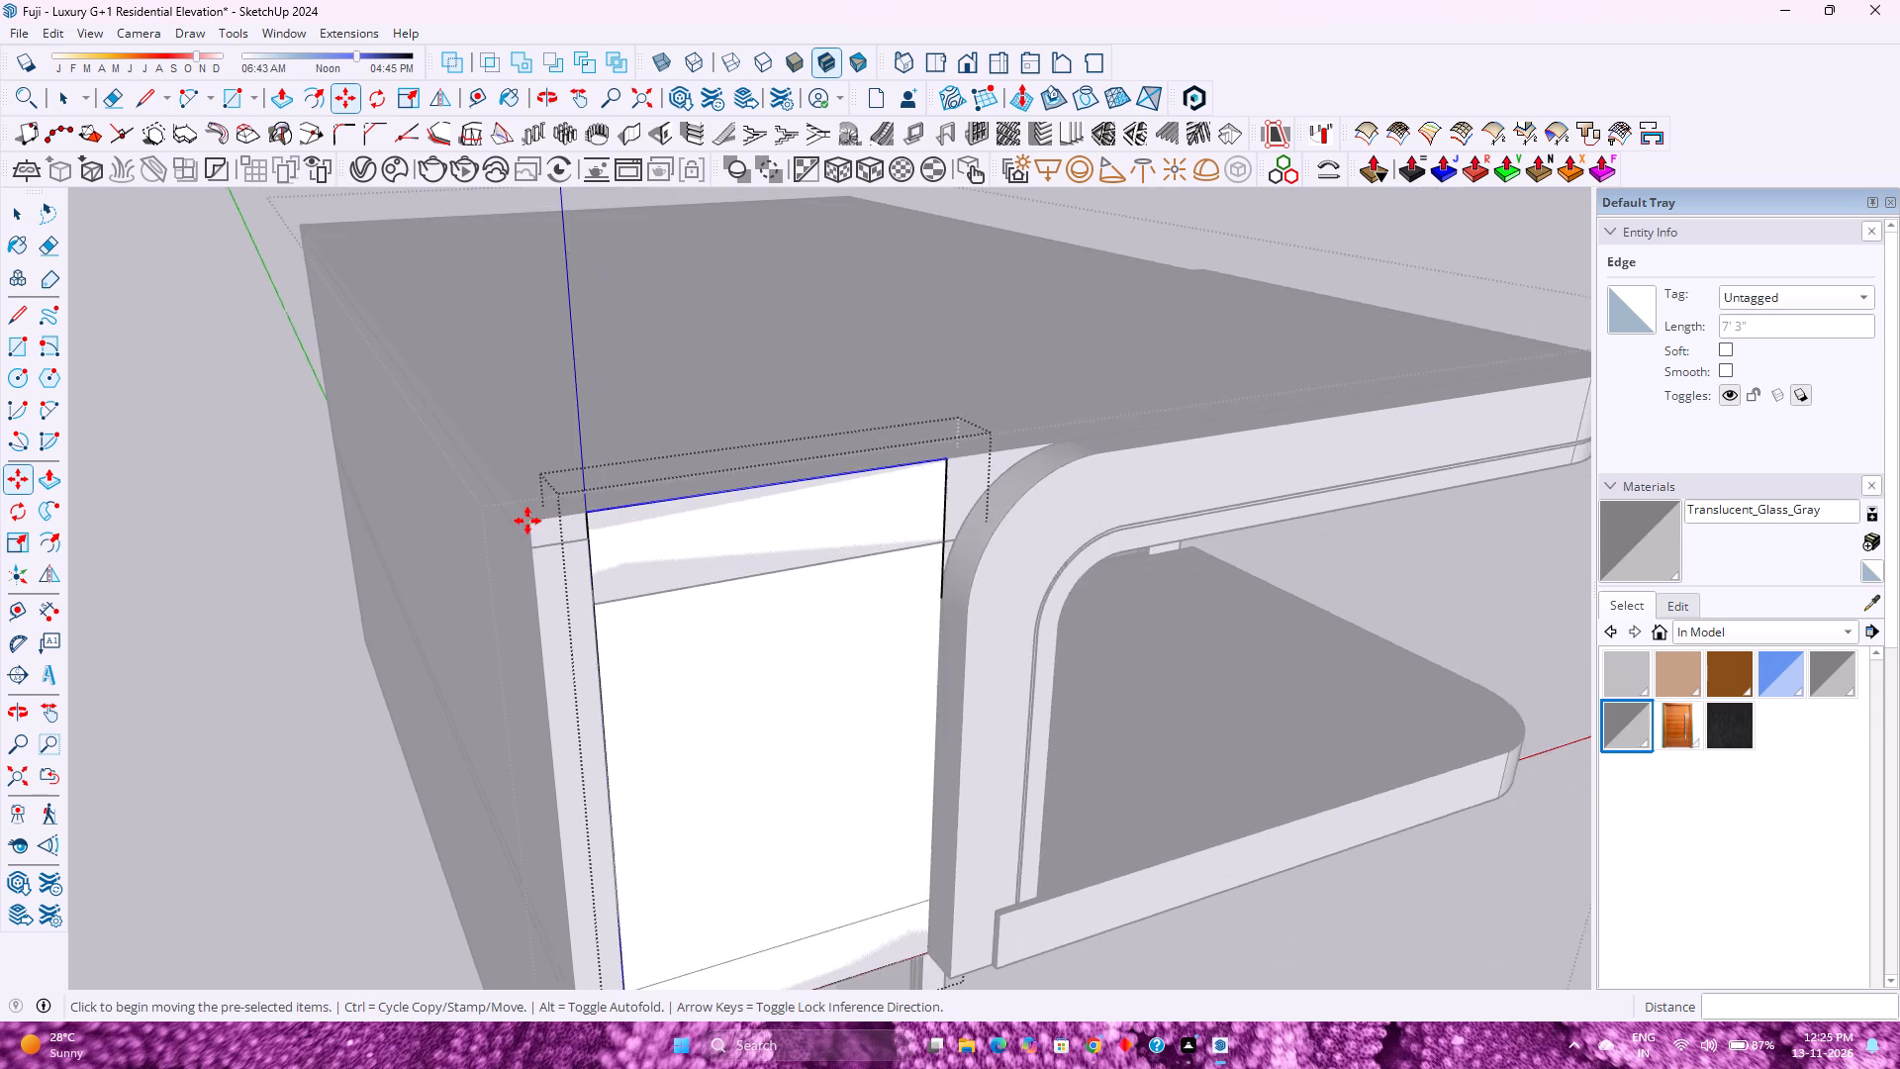
scroll(527, 521, "down", 9)
key("space")
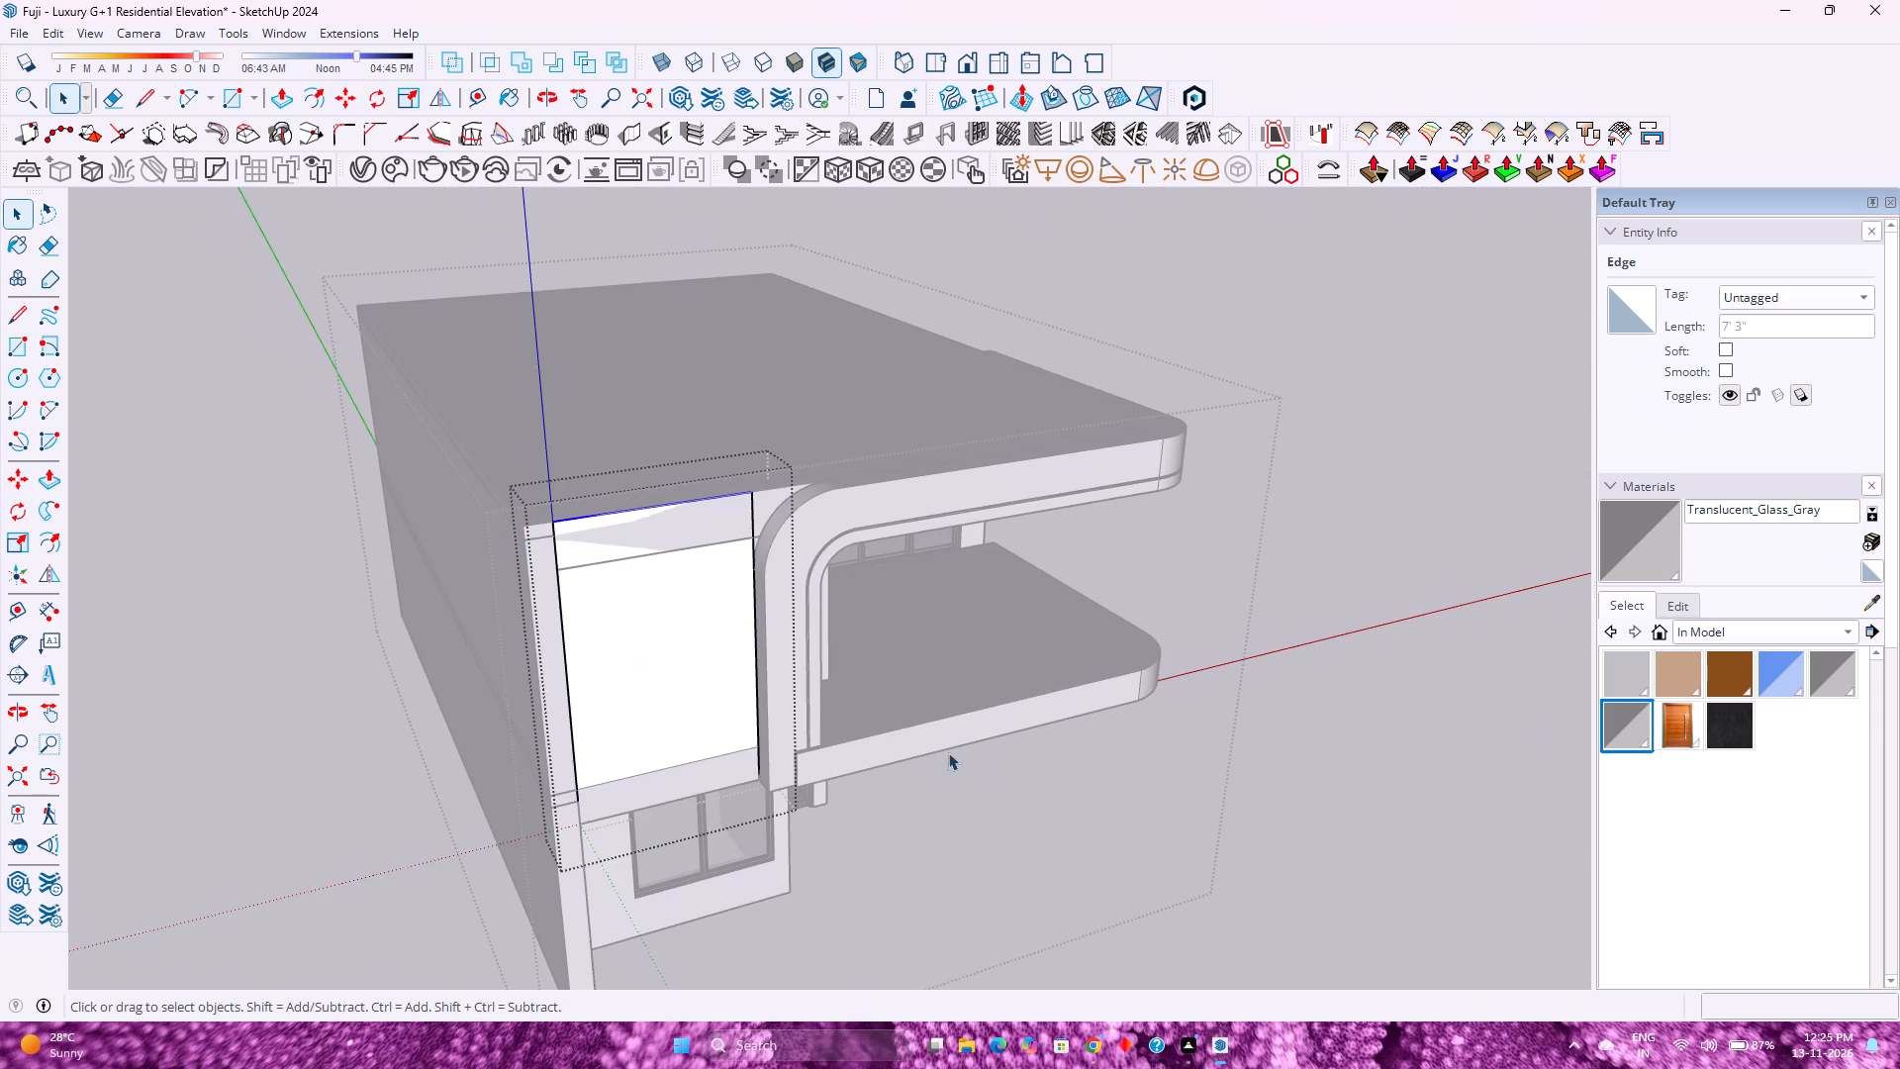
left_click(1225, 753)
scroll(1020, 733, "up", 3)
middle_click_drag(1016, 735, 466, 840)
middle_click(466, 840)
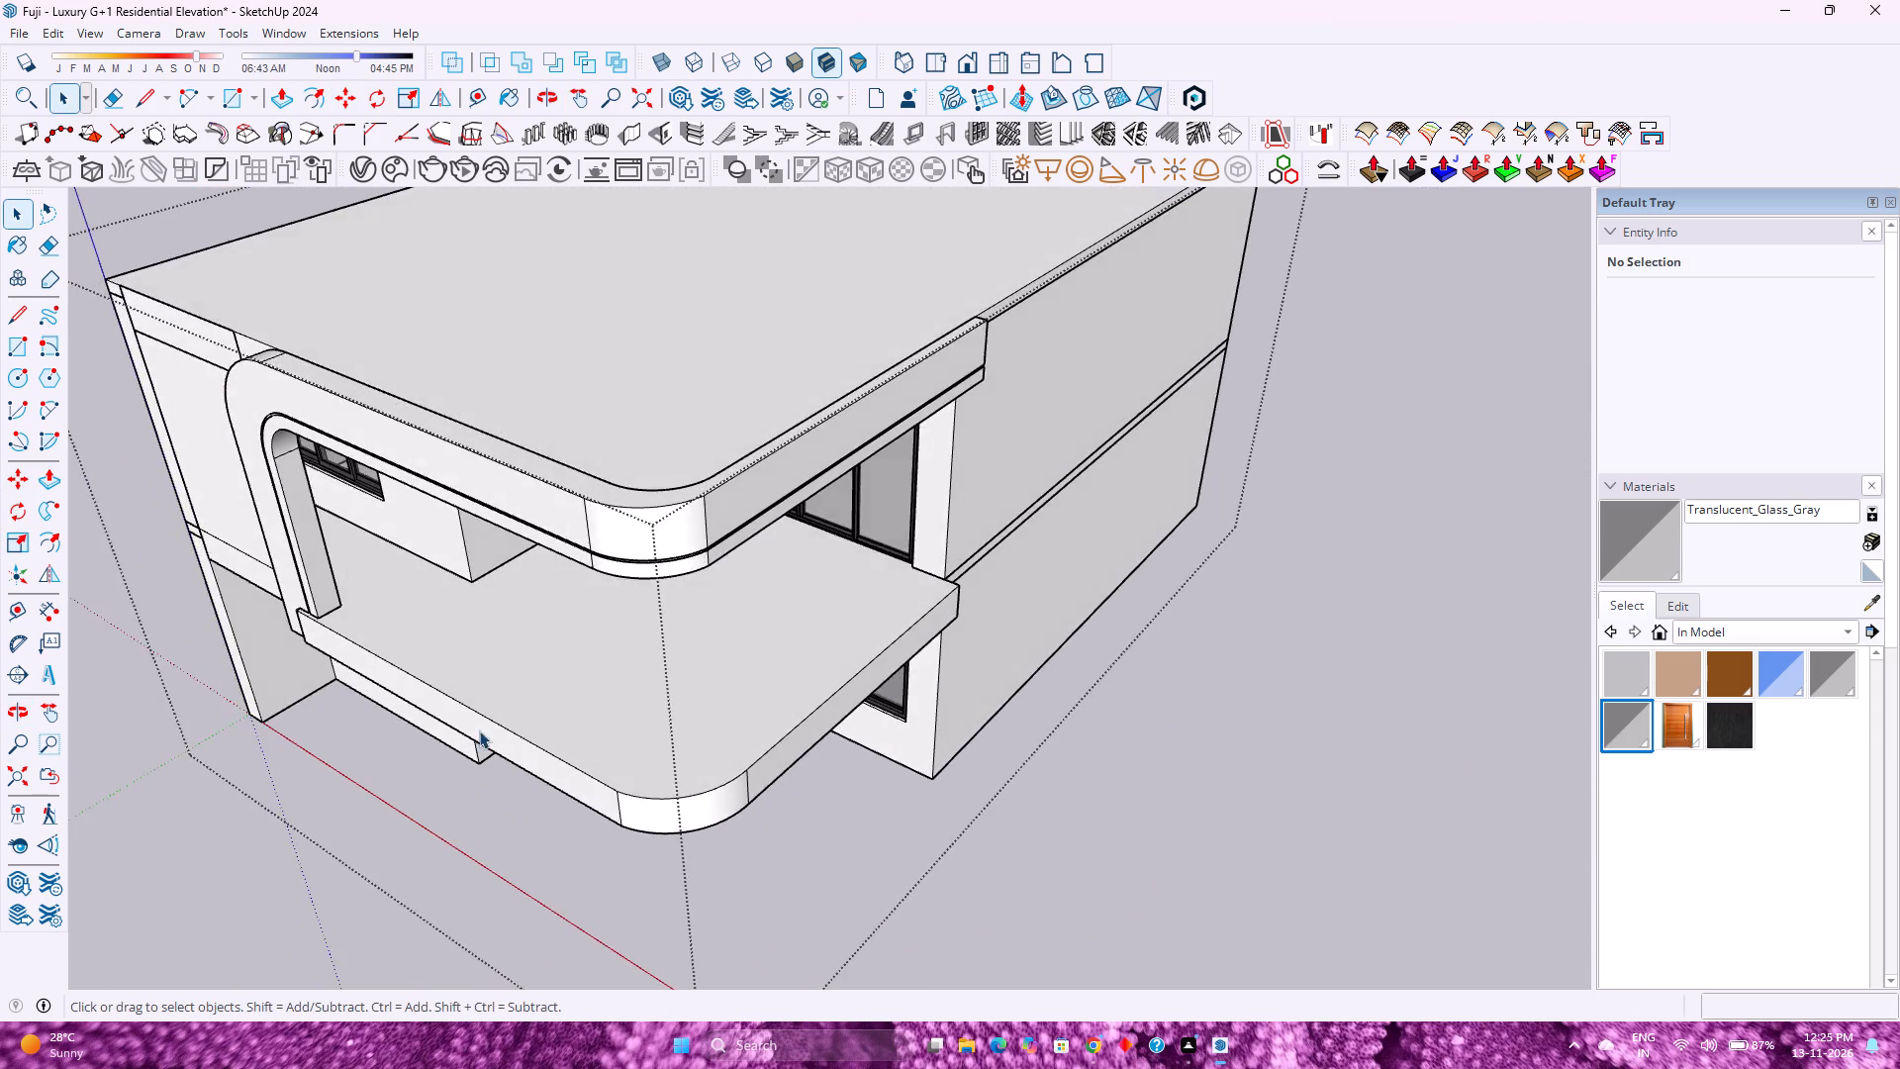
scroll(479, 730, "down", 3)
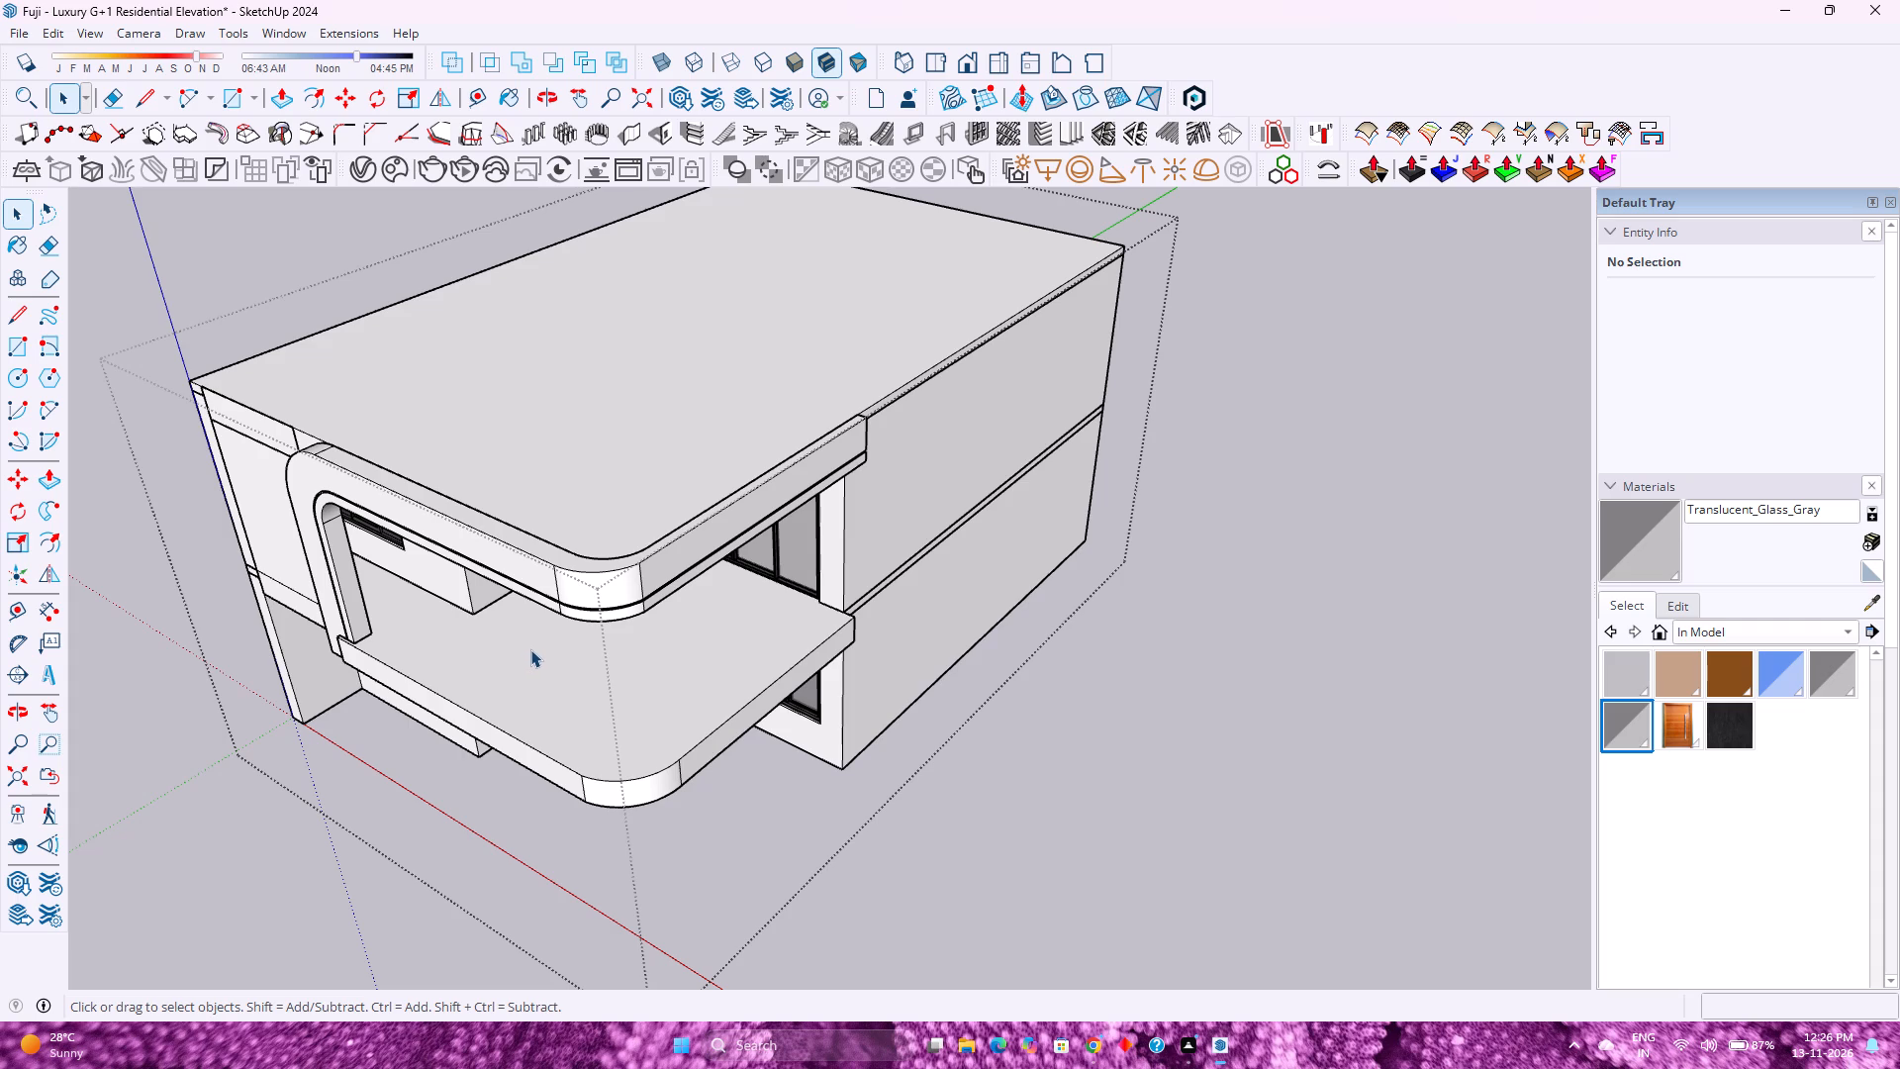
Inside the roof slab group, offset the top face's outline inward by 6" to form a narrow rim around the roof.
scroll(421, 535, "up", 1)
middle_click_drag(421, 535, 725, 389)
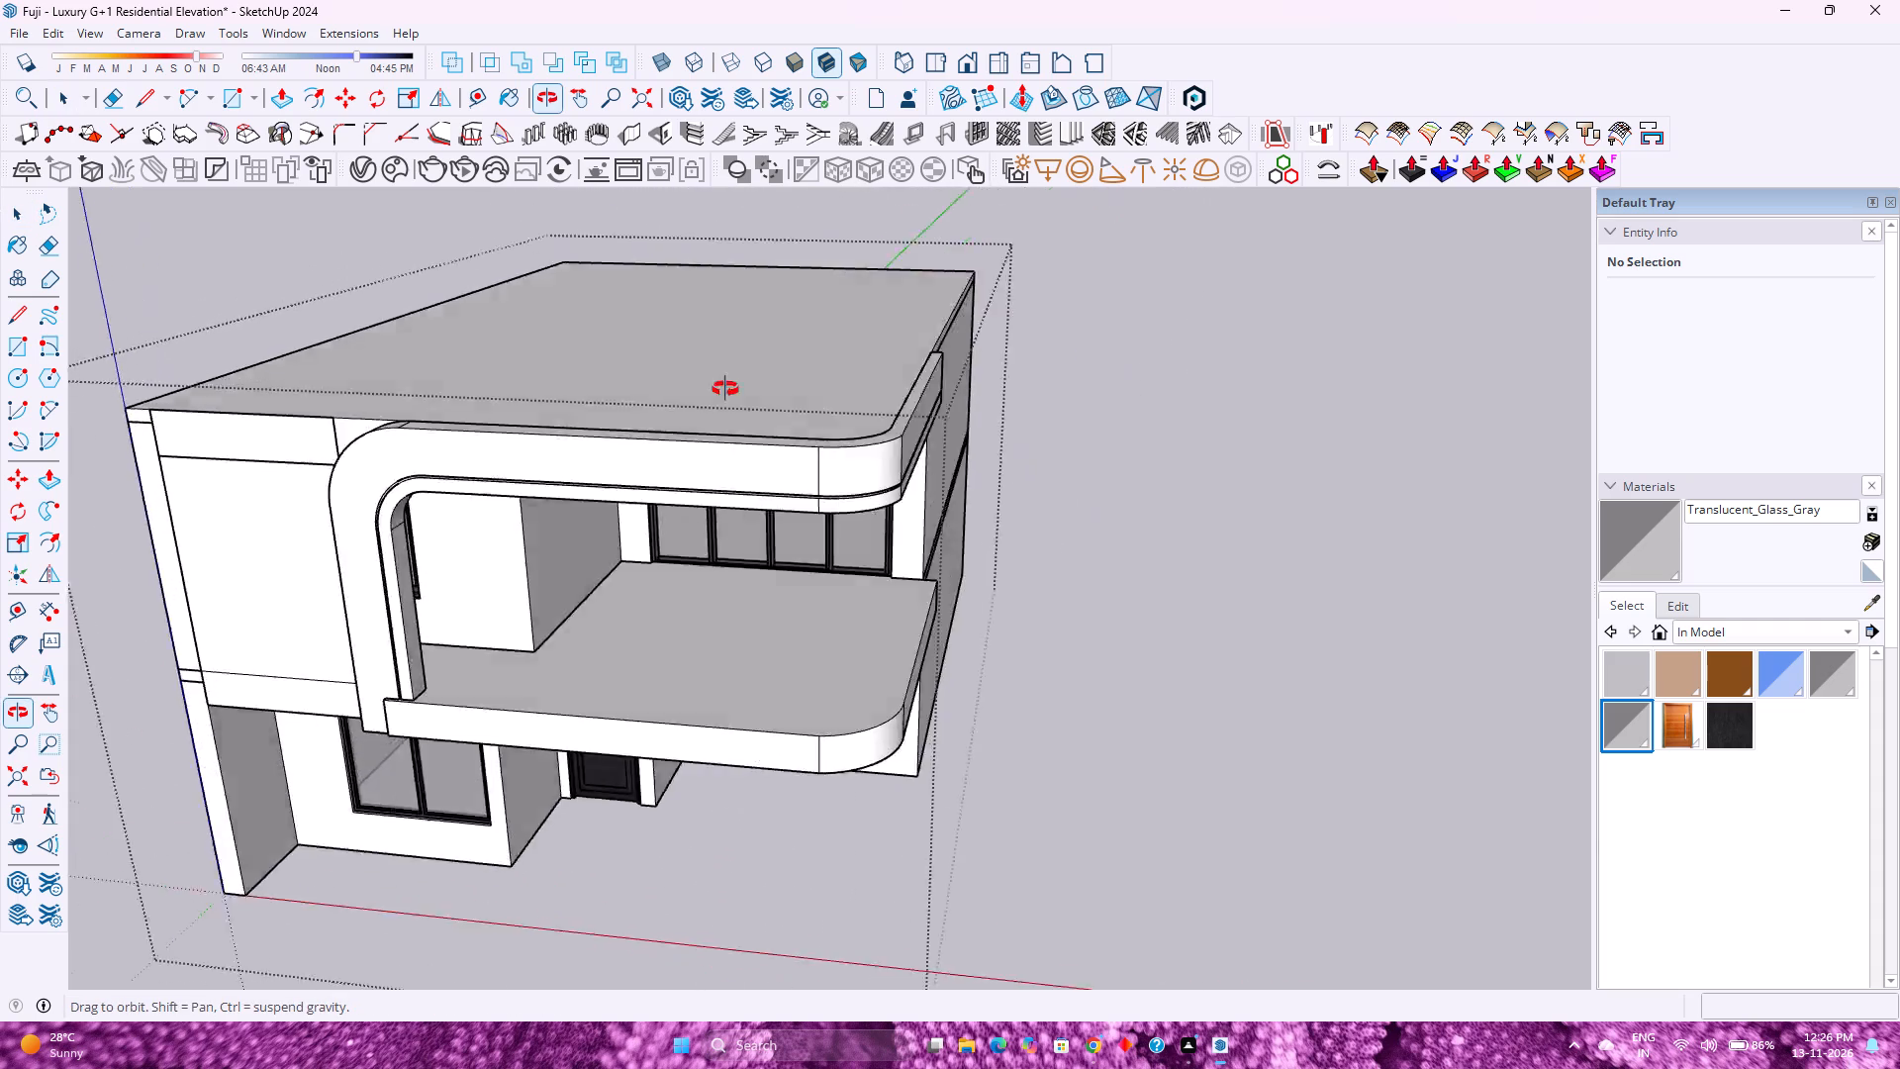
middle_click_drag(725, 389, 947, 272)
scroll(701, 320, "up", 6)
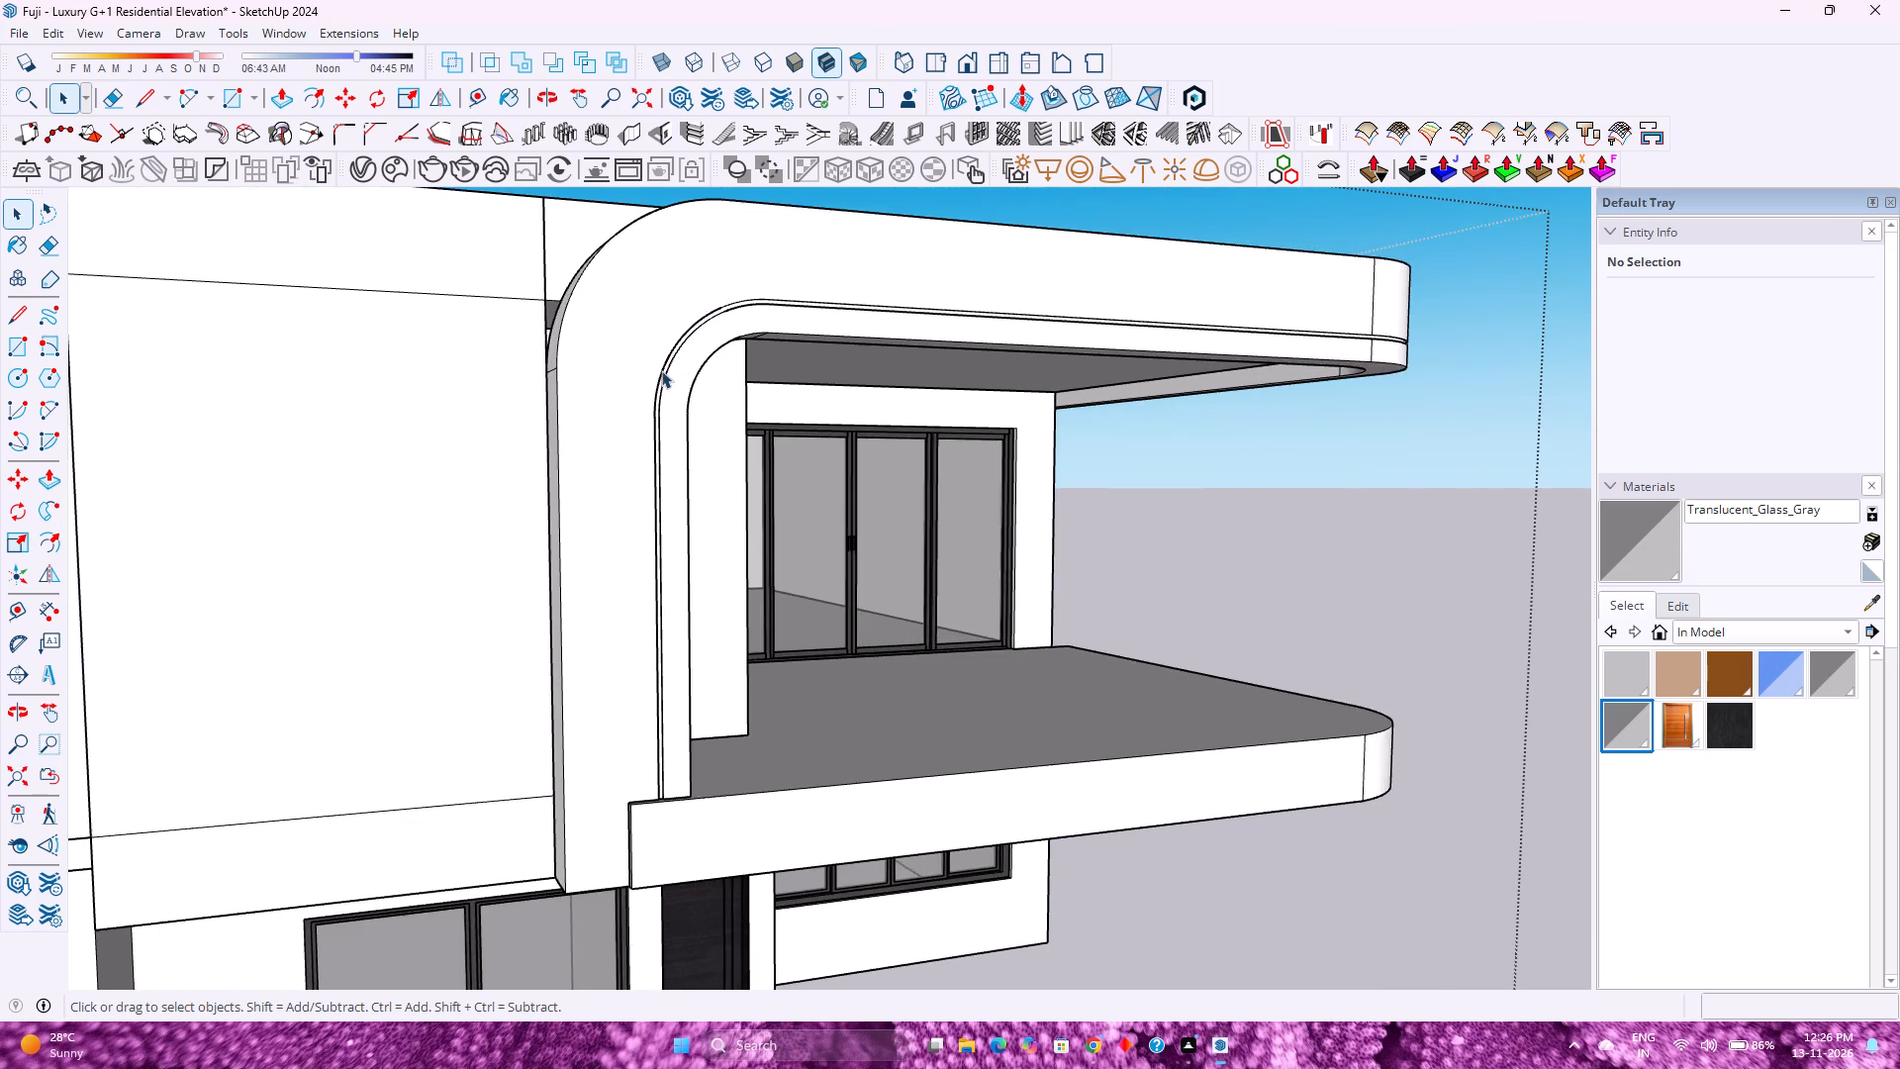
middle_click_drag(661, 371, 496, 577)
middle_click(496, 577)
scroll(495, 560, "down", 8)
double_click(692, 343)
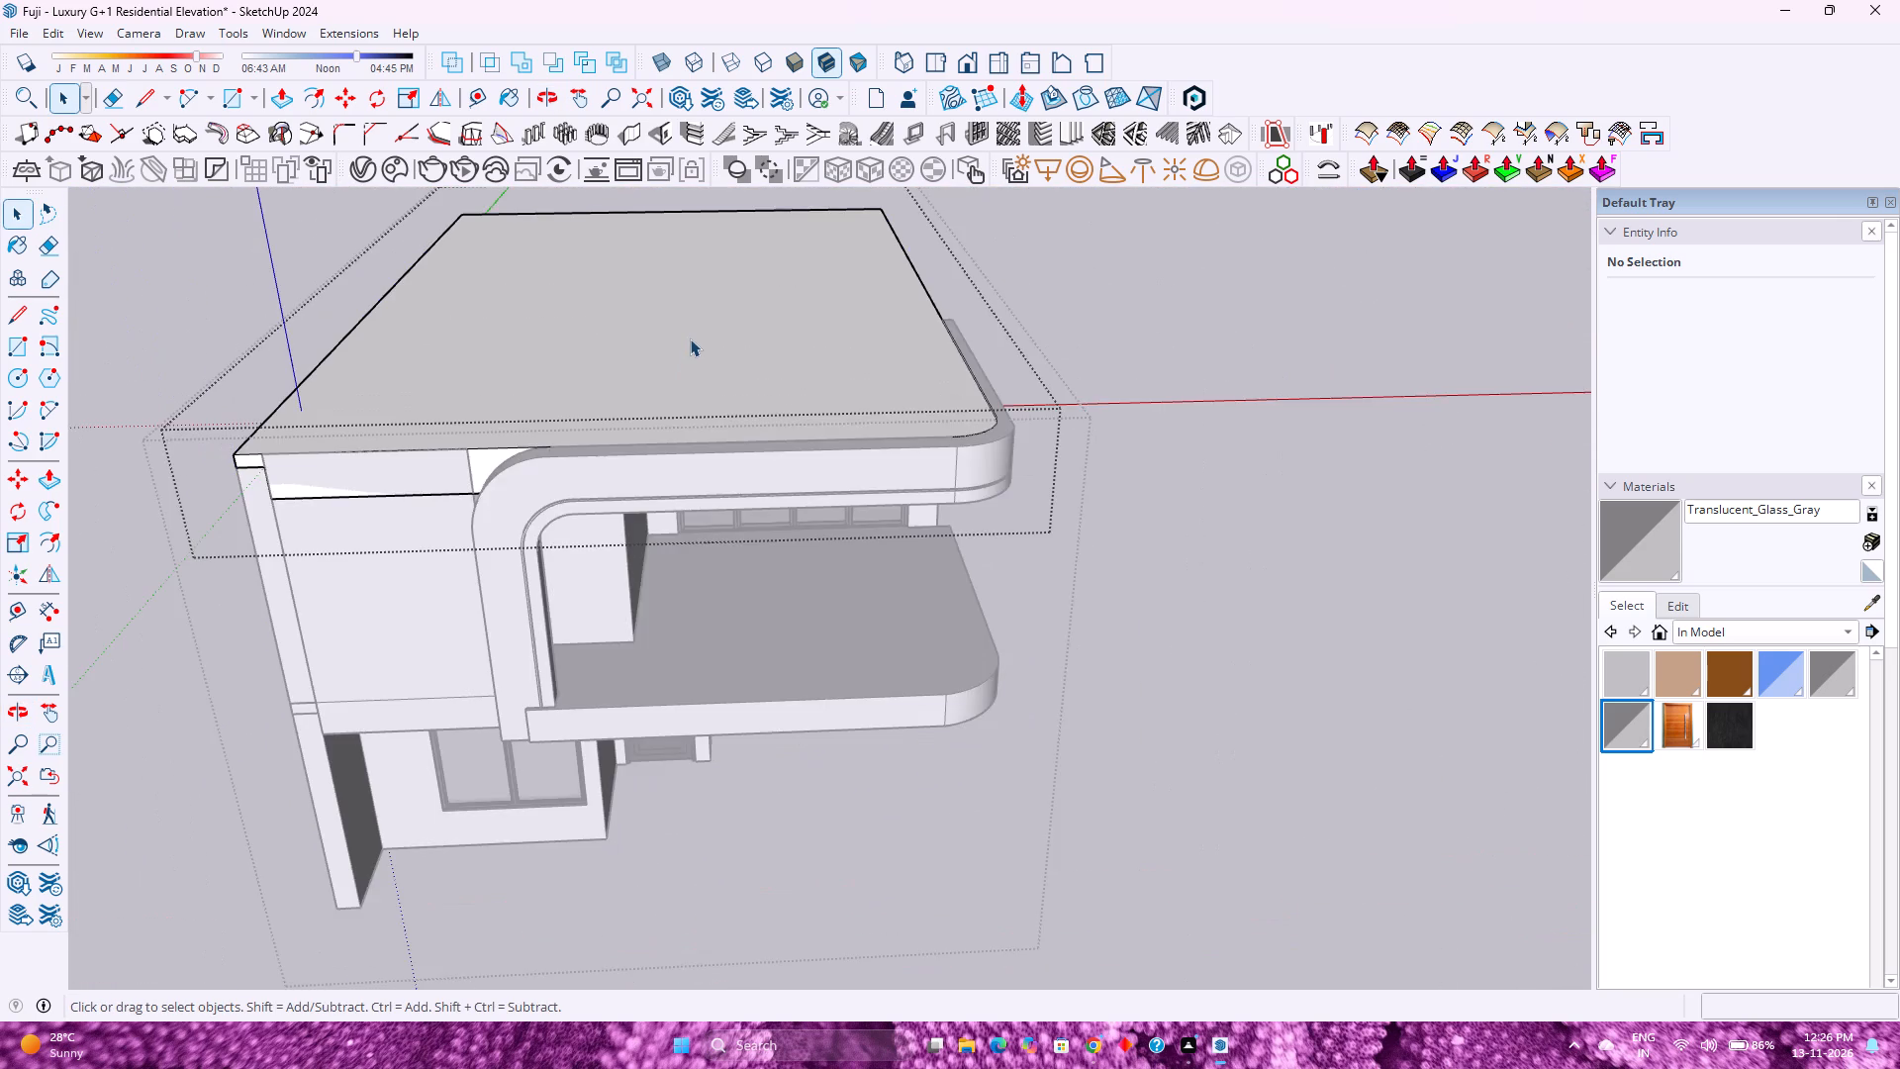
scroll(689, 339, "up", 2)
left_click(689, 339)
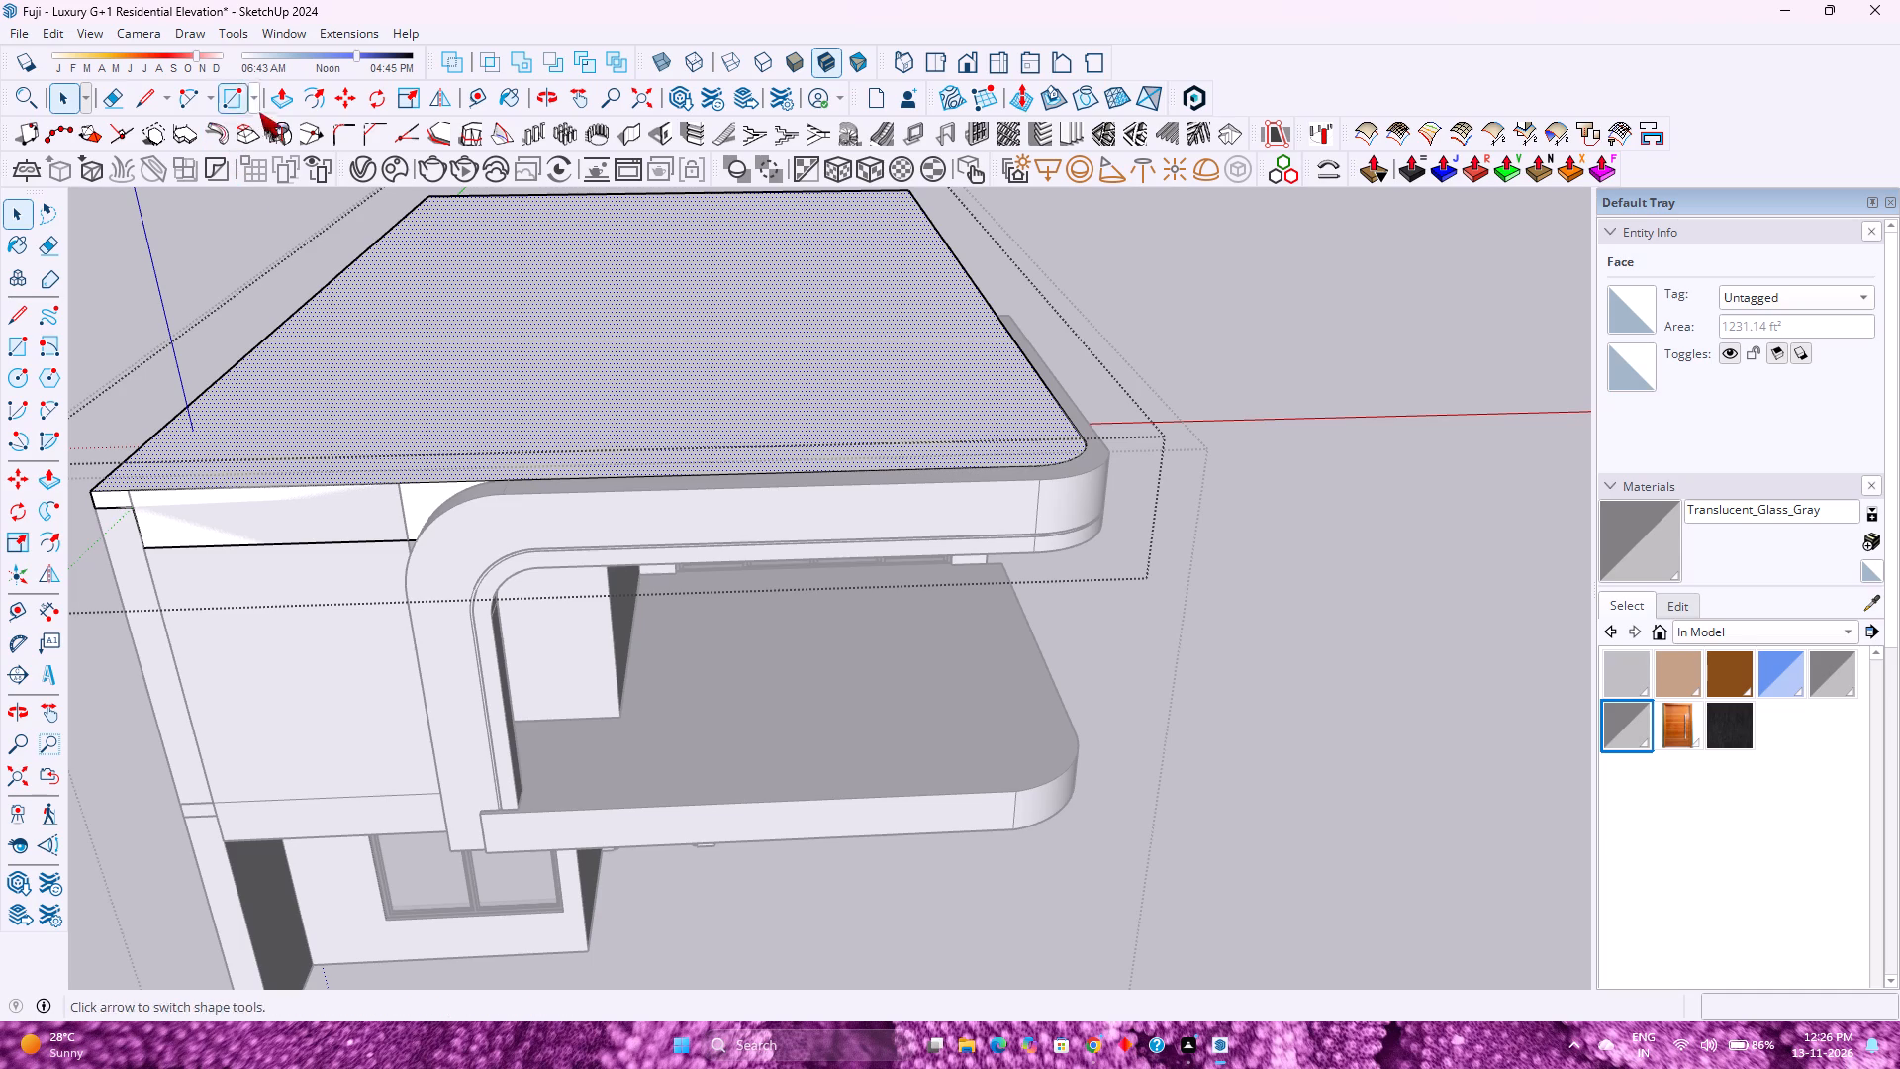
left_click(319, 98)
left_click(248, 356)
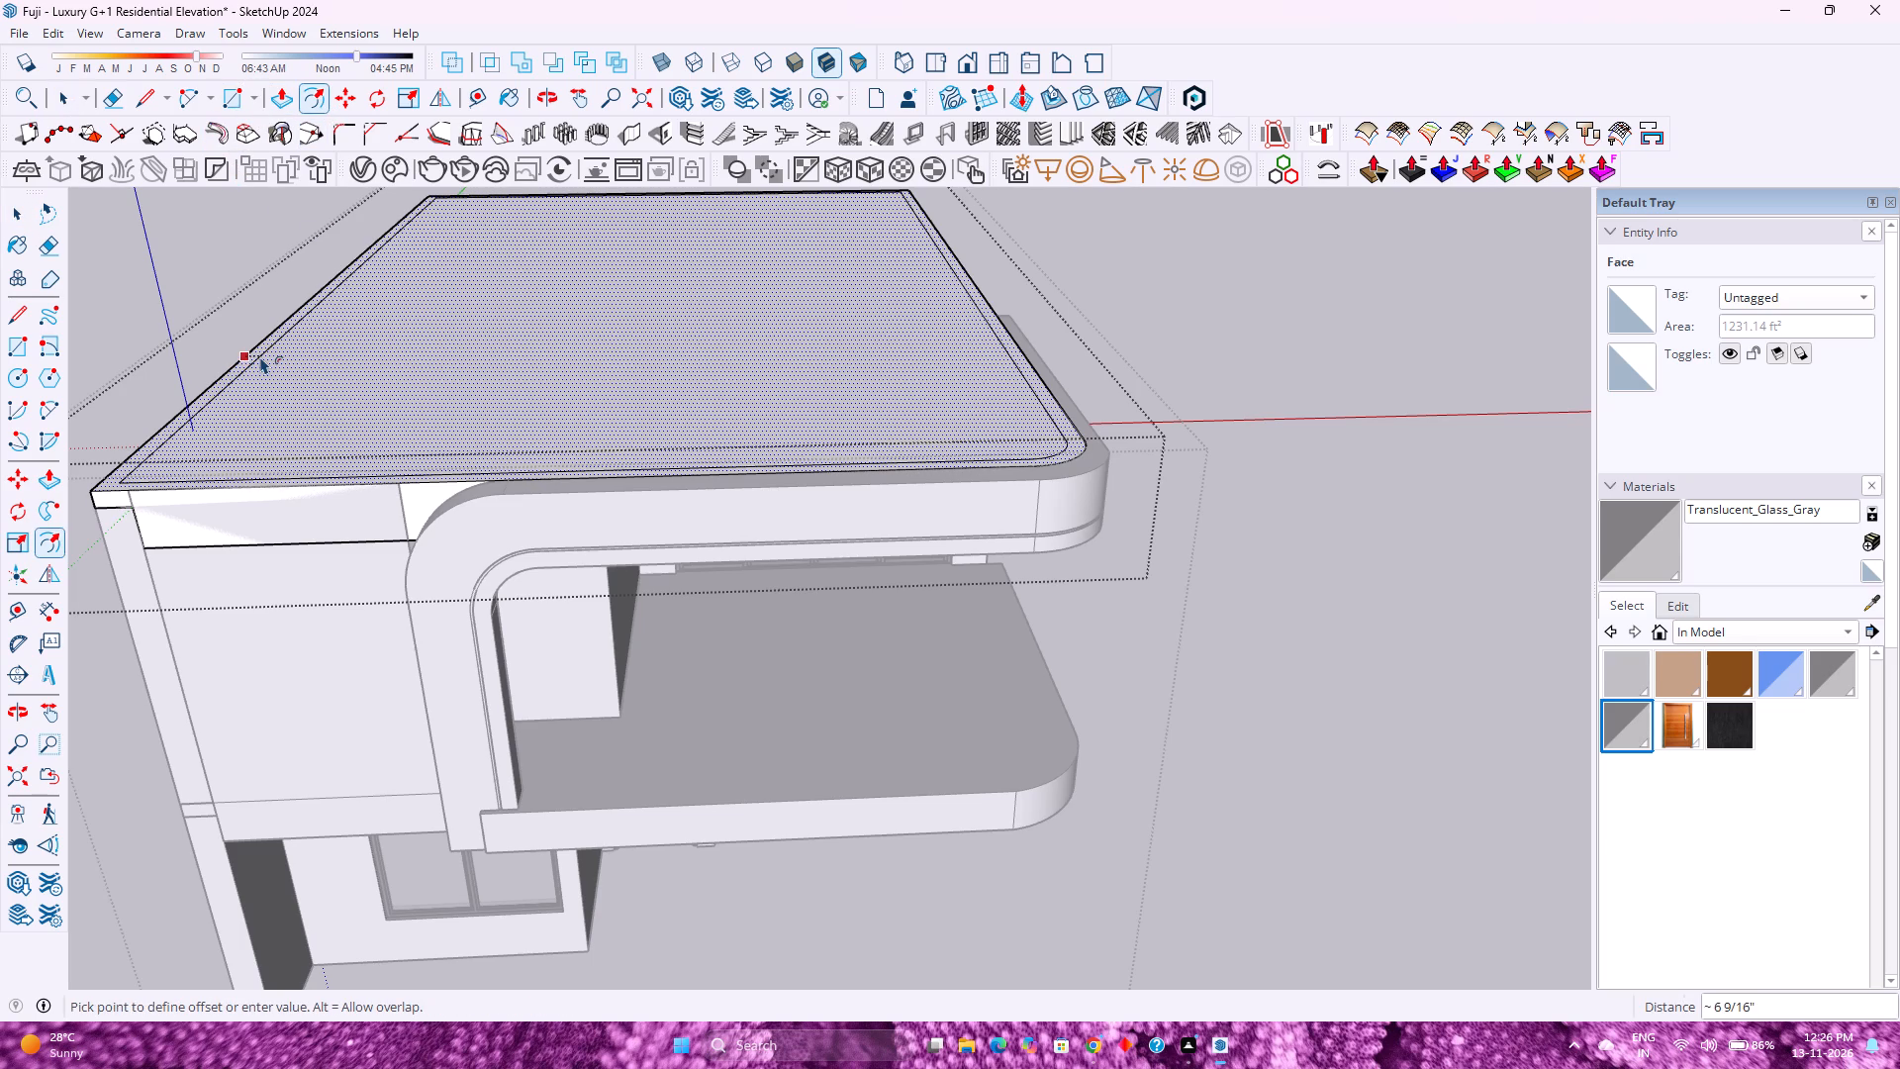
key("6")
key("Return")
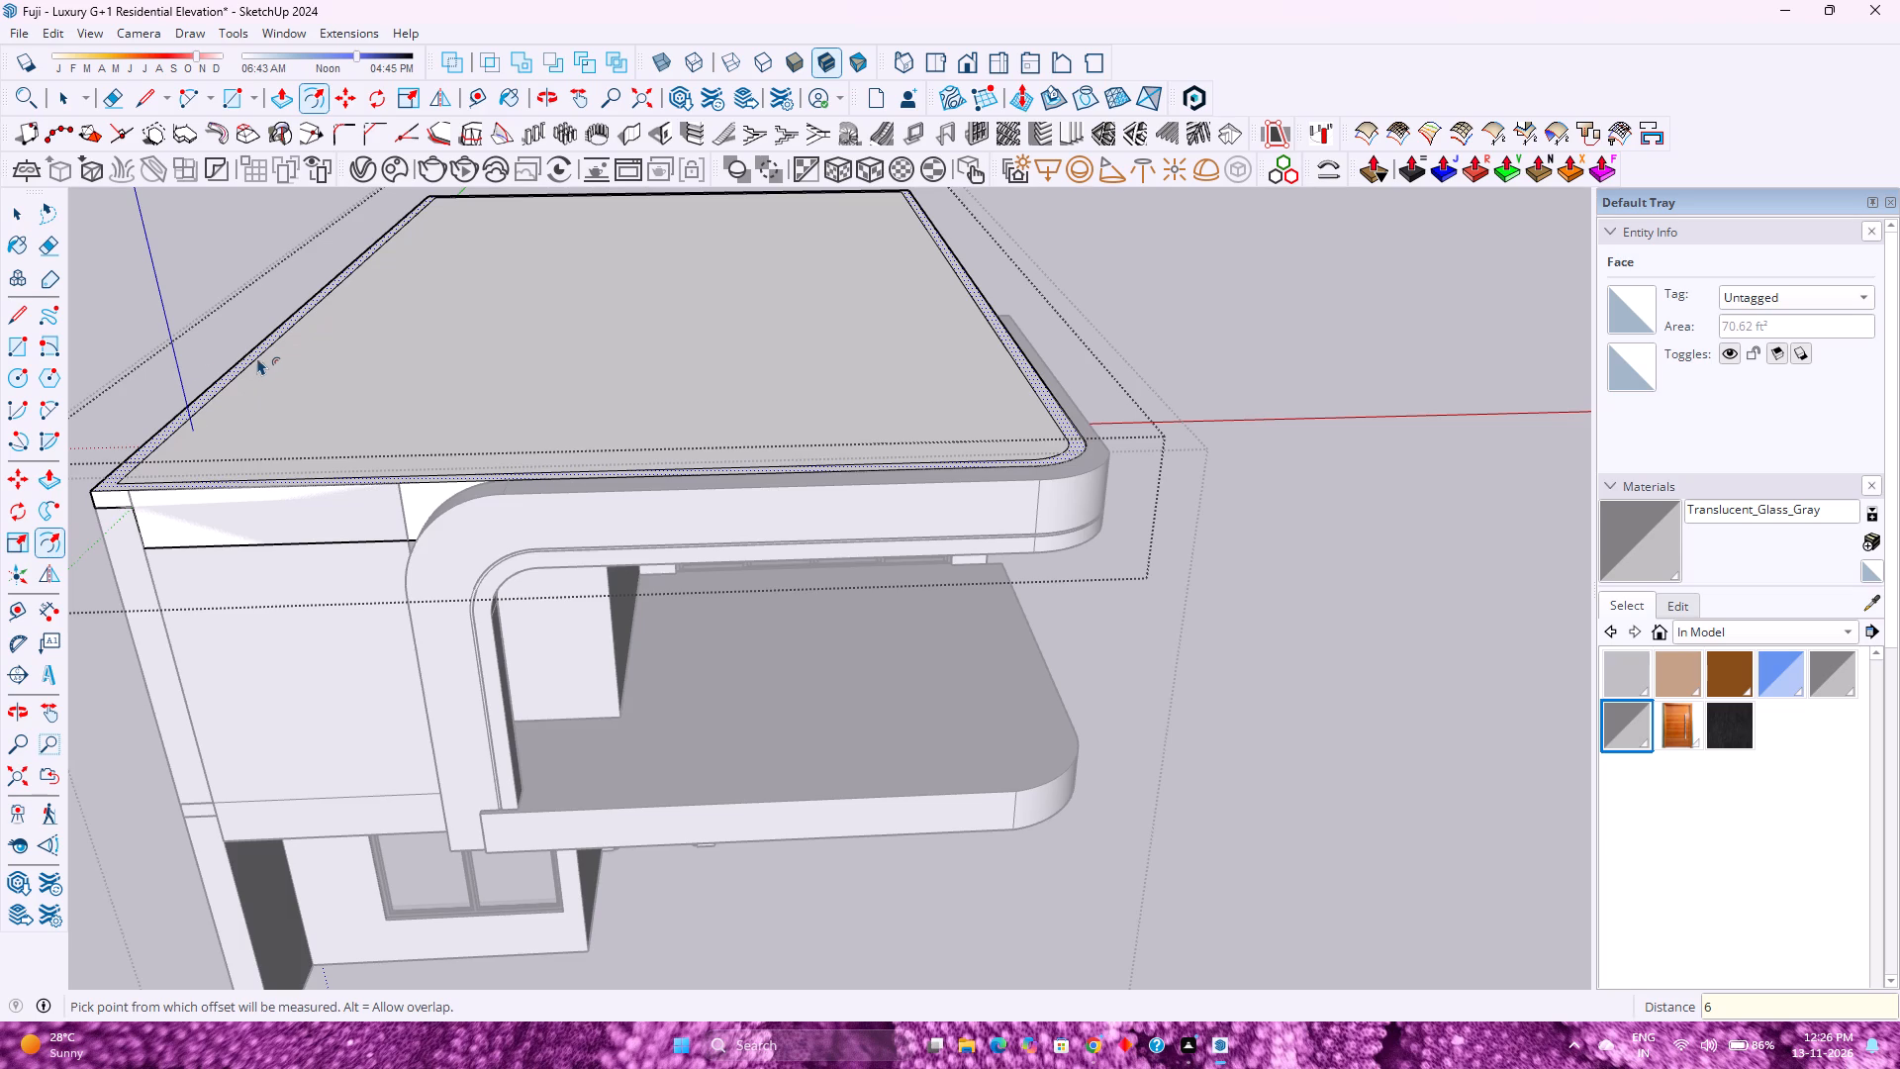
Raise the narrow rim face around the roof by 1' 6" as a parapet, and close the roof slab group.
key("p")
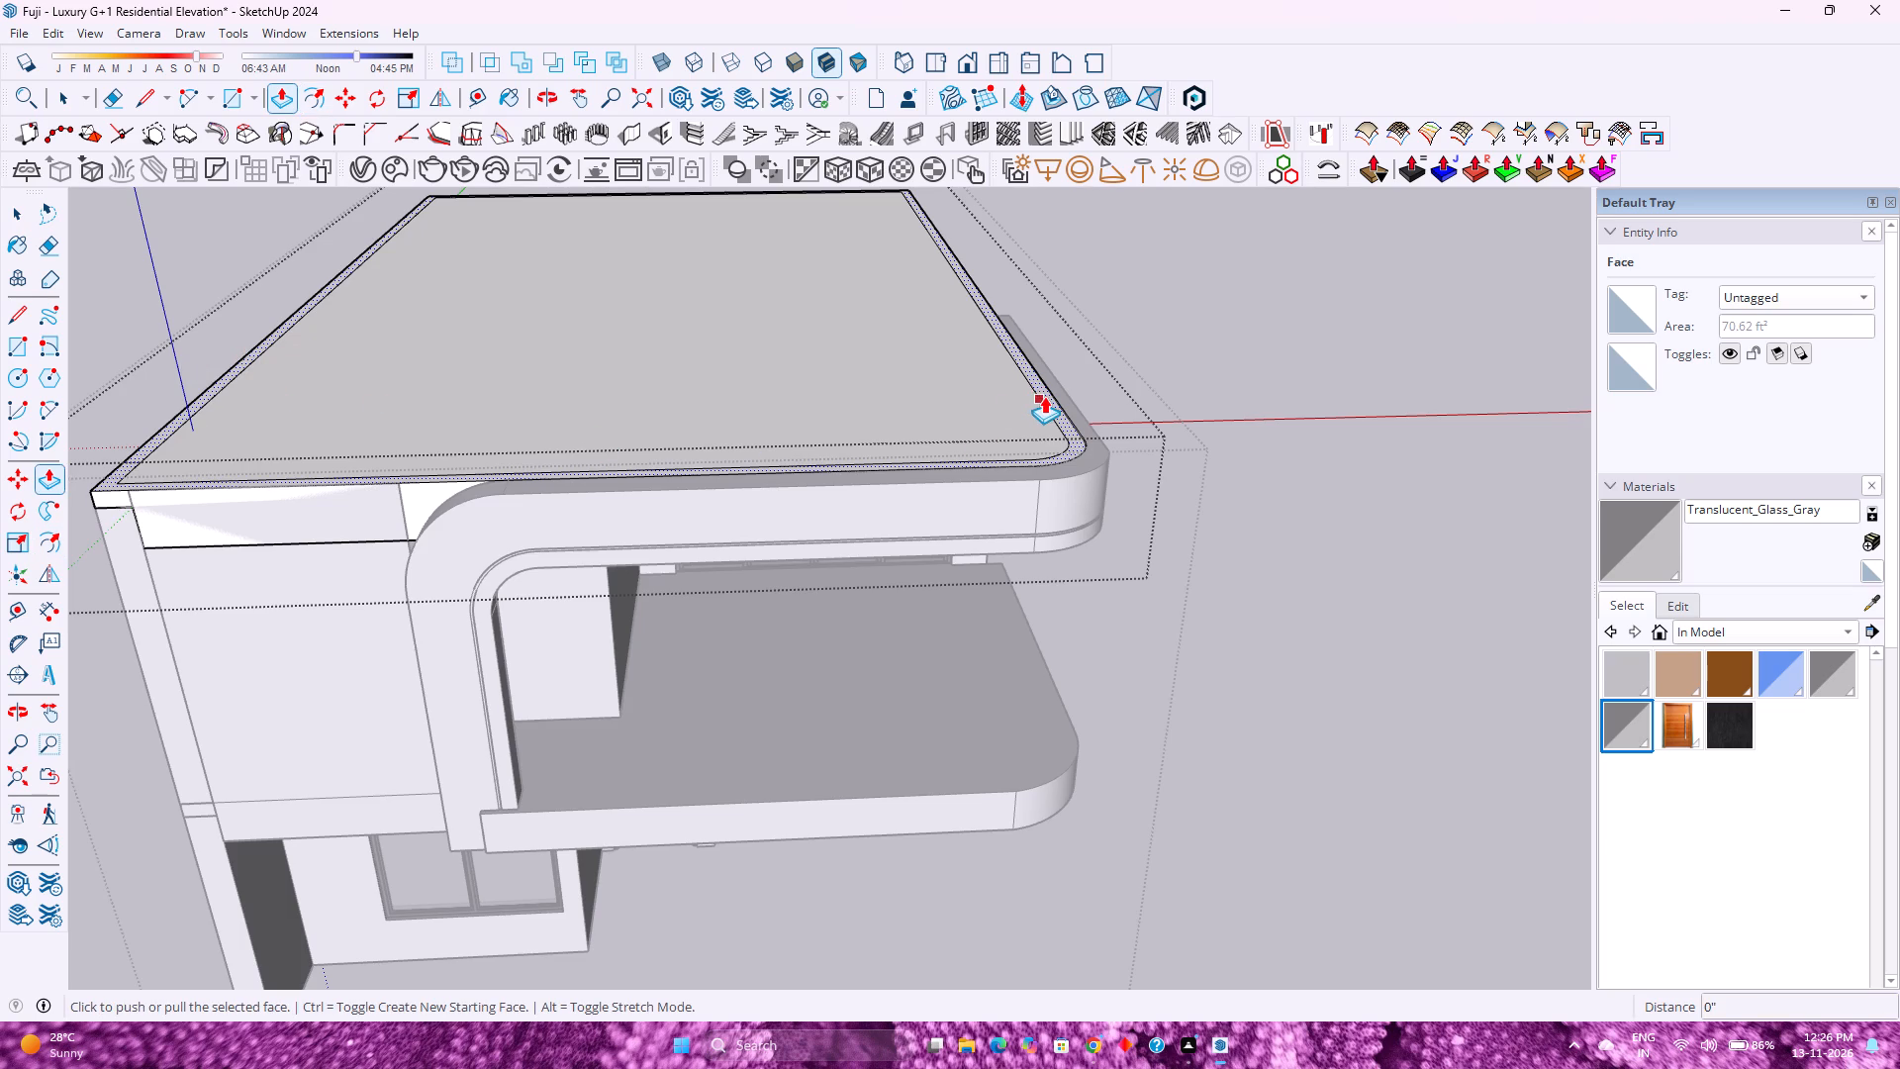
left_click(1044, 394)
key("Escape")
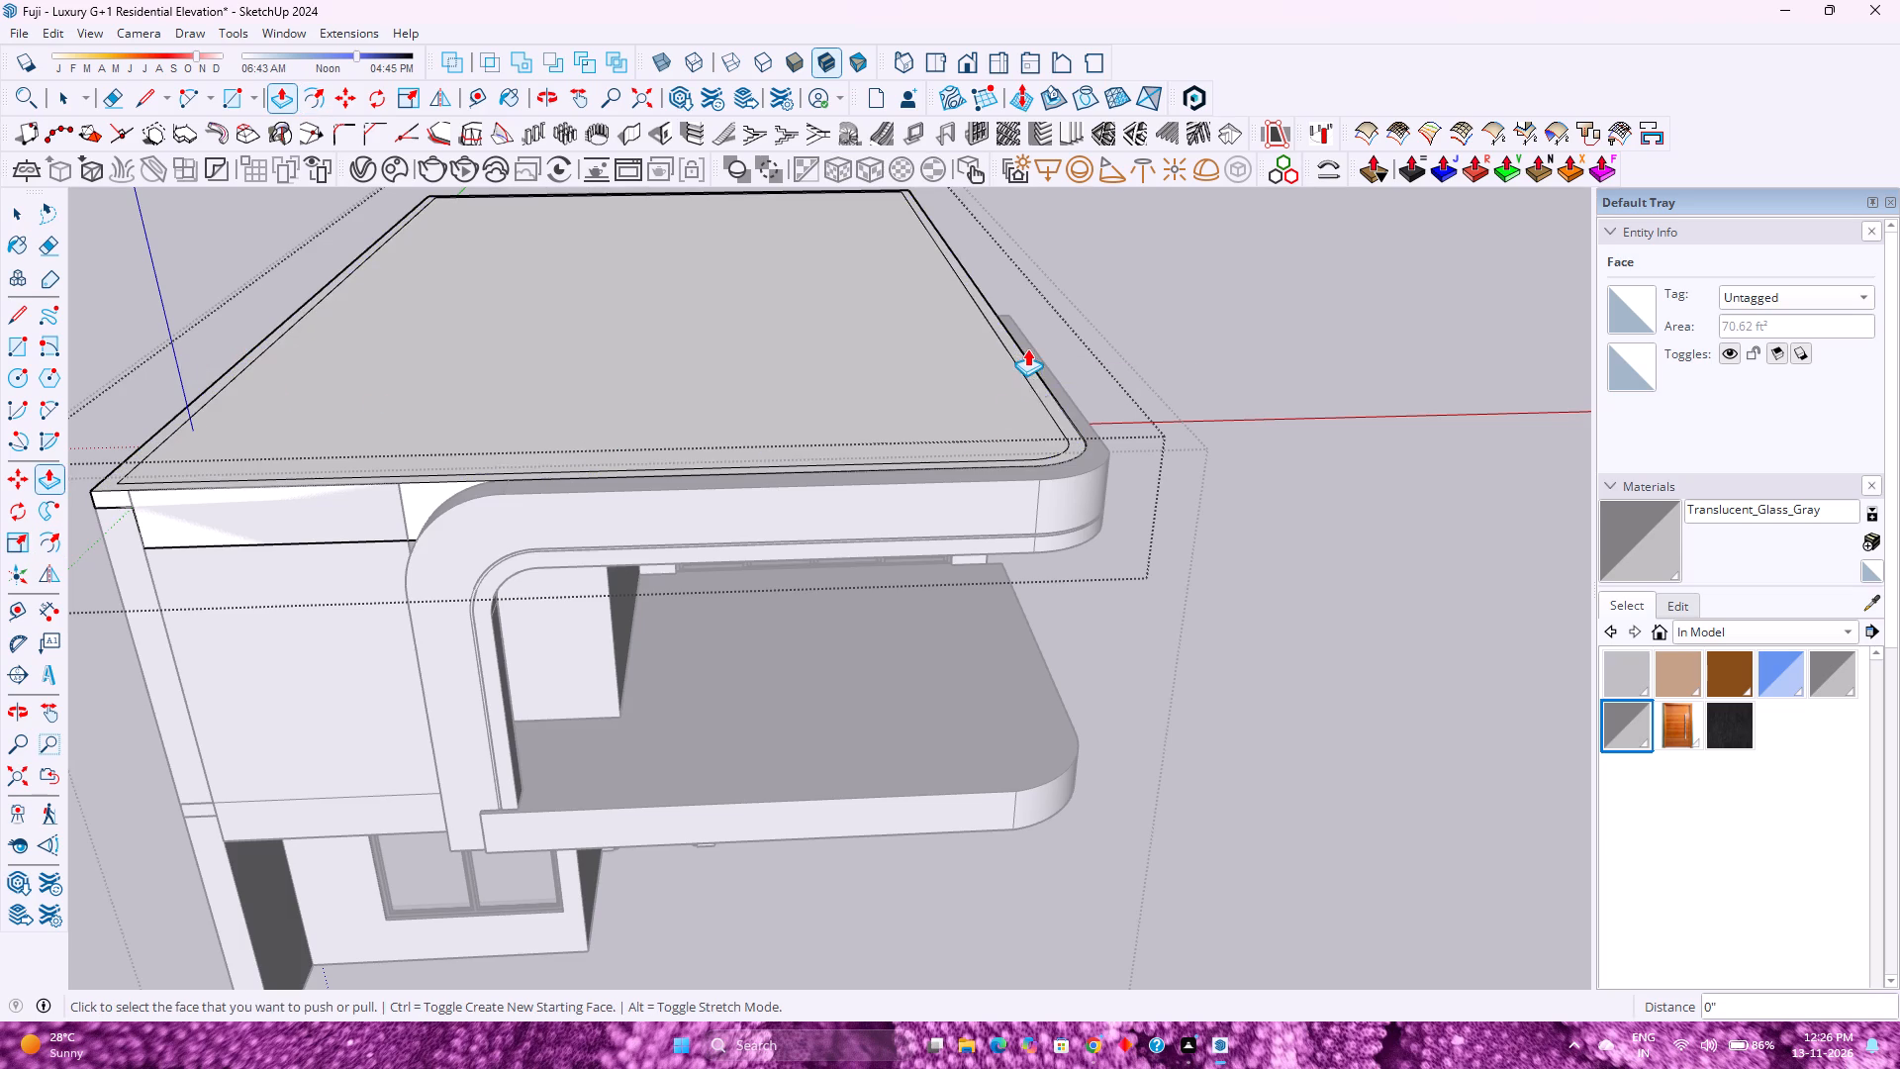
left_click(1043, 392)
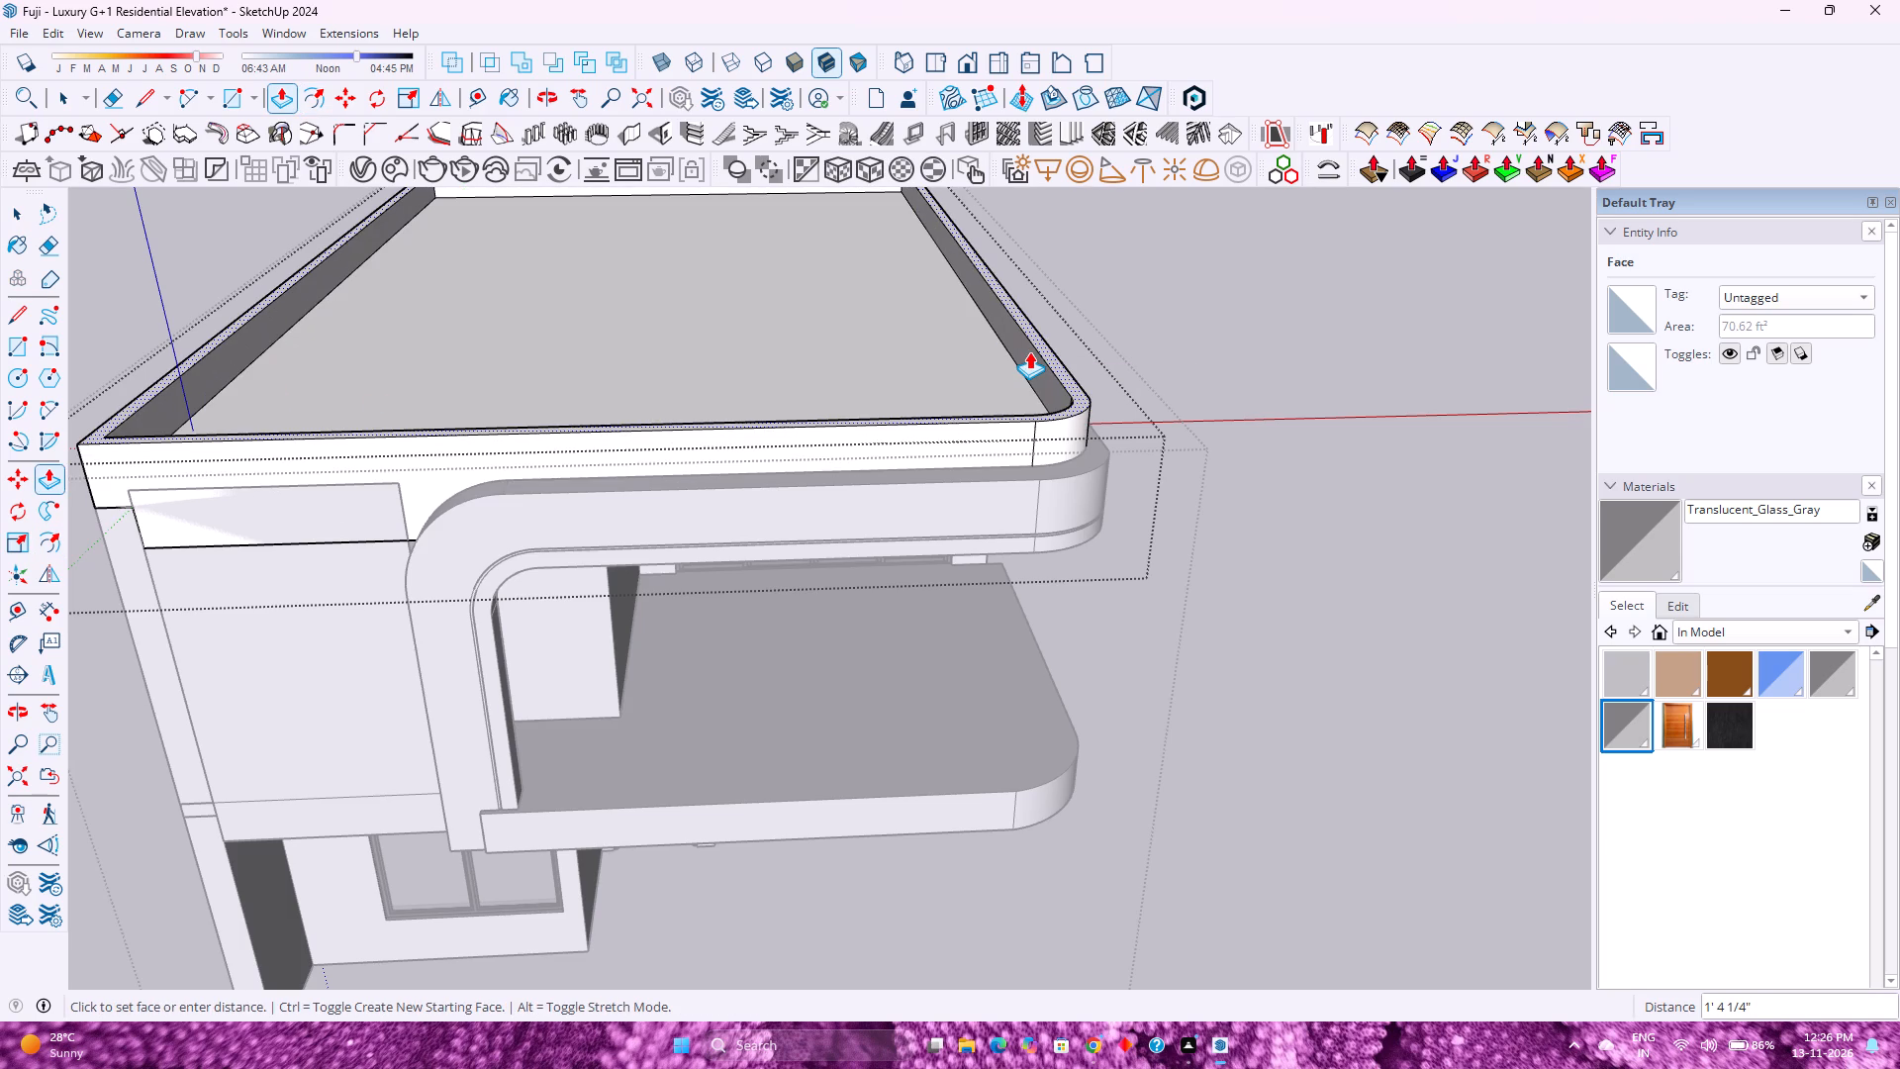
type("1'6")
key("Return")
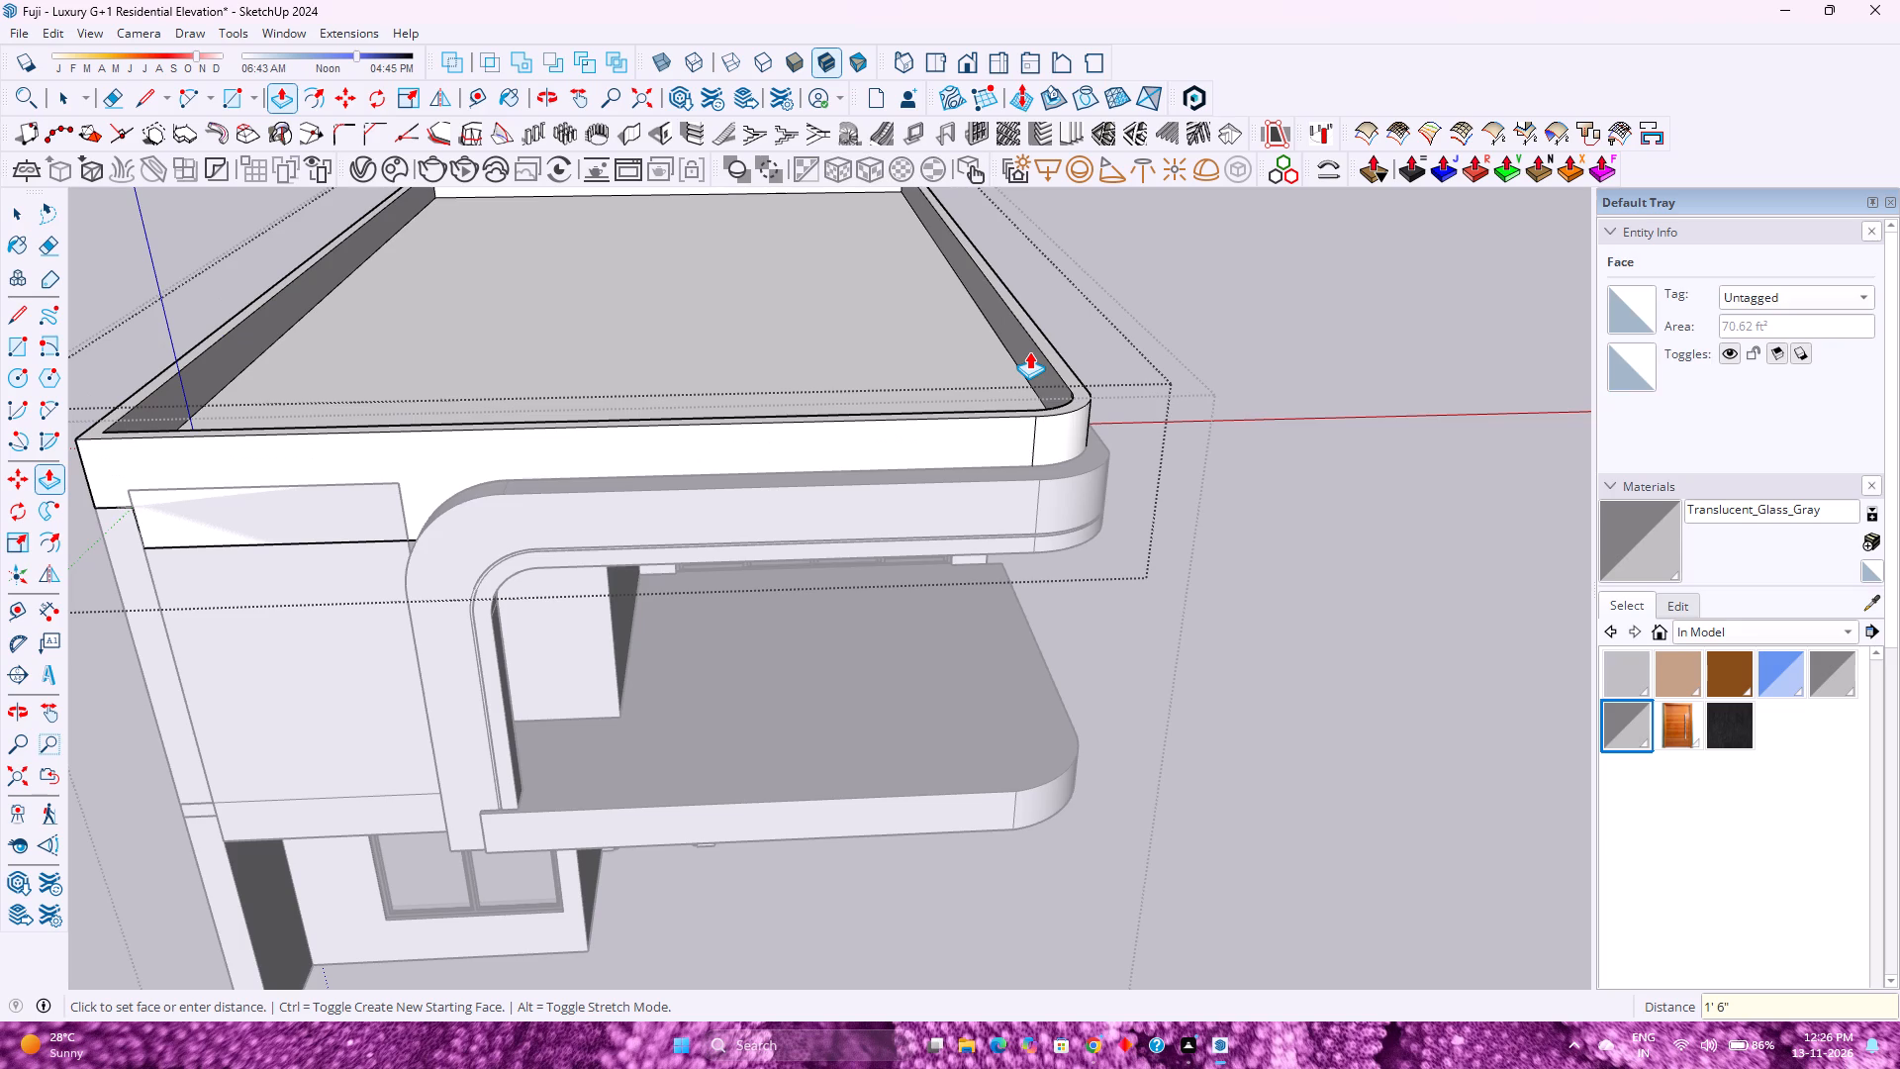
scroll(1049, 332, "down", 5)
key("space")
left_click(1151, 438)
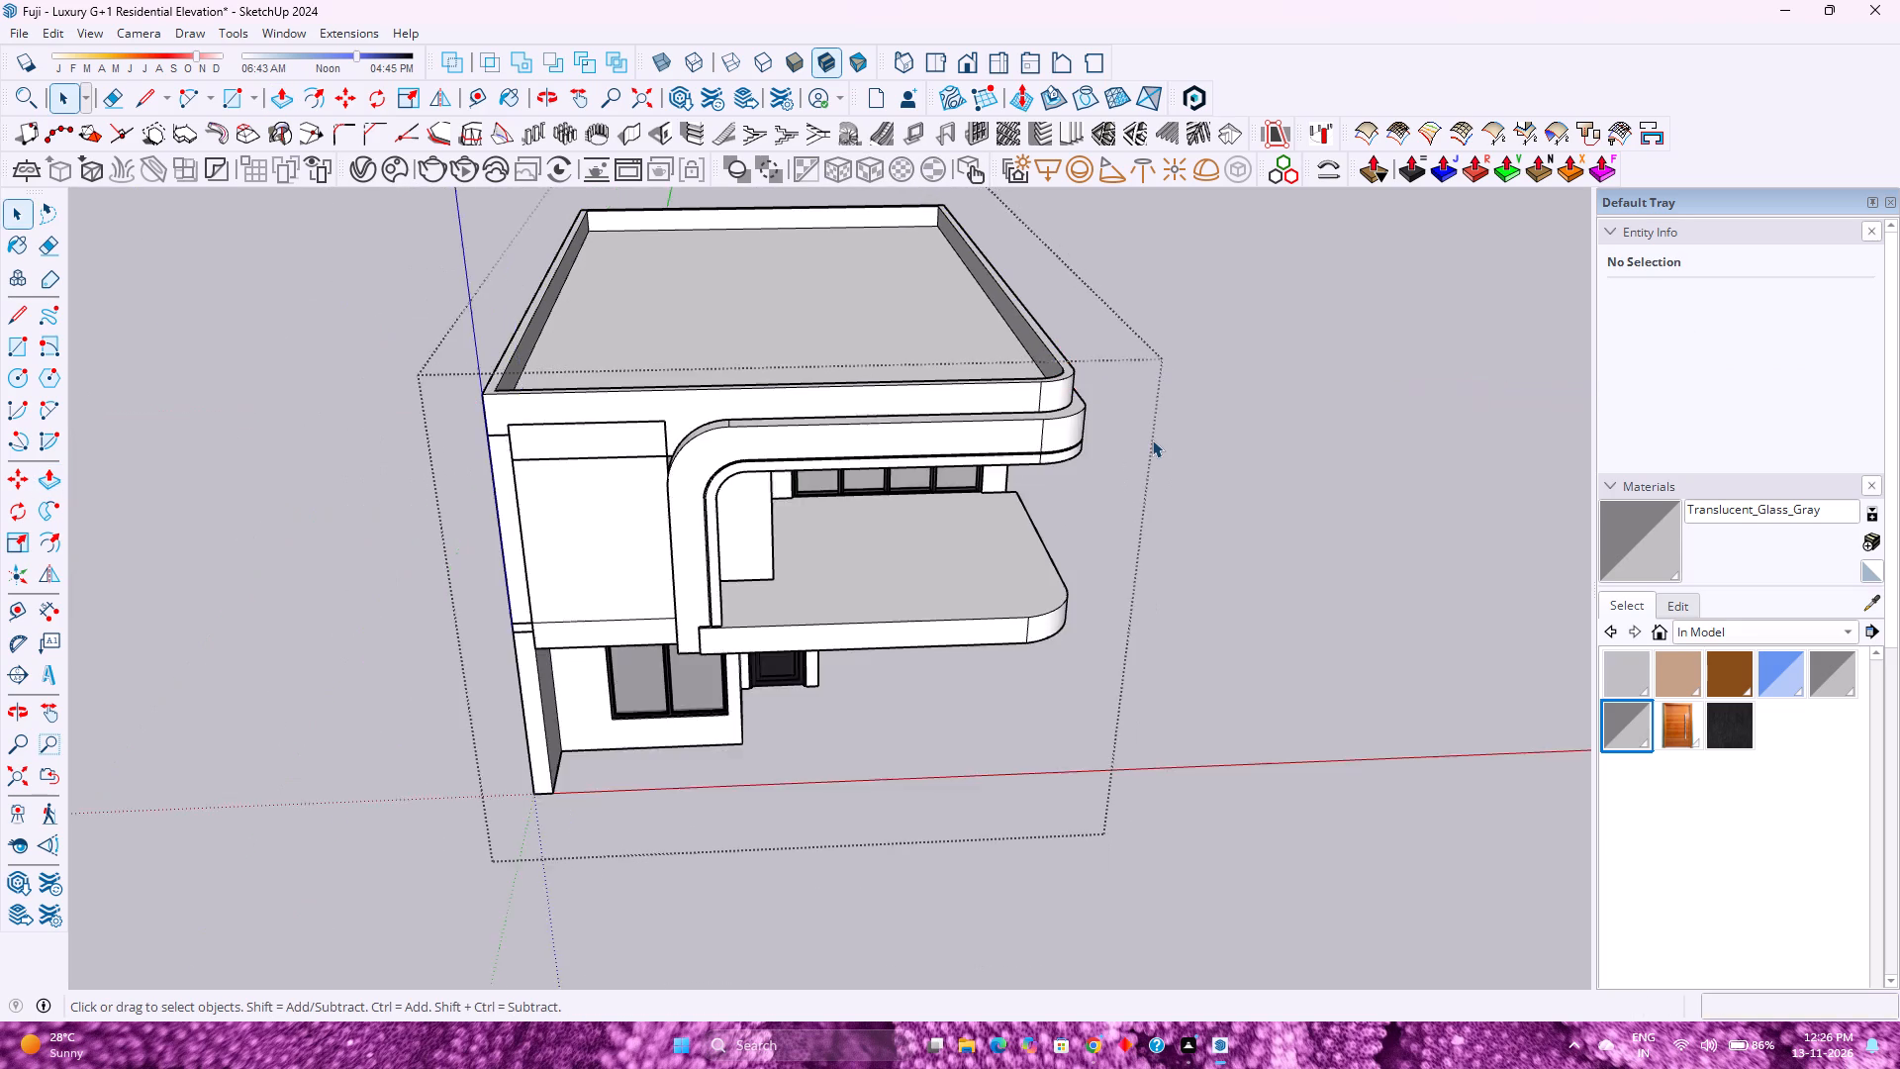
Scale the upper-floor panel group vertically by about 1.12 so its top edge meets the top of the parapet.
scroll(1152, 439, "up", 2)
scroll(886, 426, "up", 3)
middle_click_drag(886, 426, 949, 594, "shift")
scroll(935, 639, "up", 1)
middle_click_drag(925, 634, 818, 382)
scroll(815, 440, "down", 4)
double_click(509, 557)
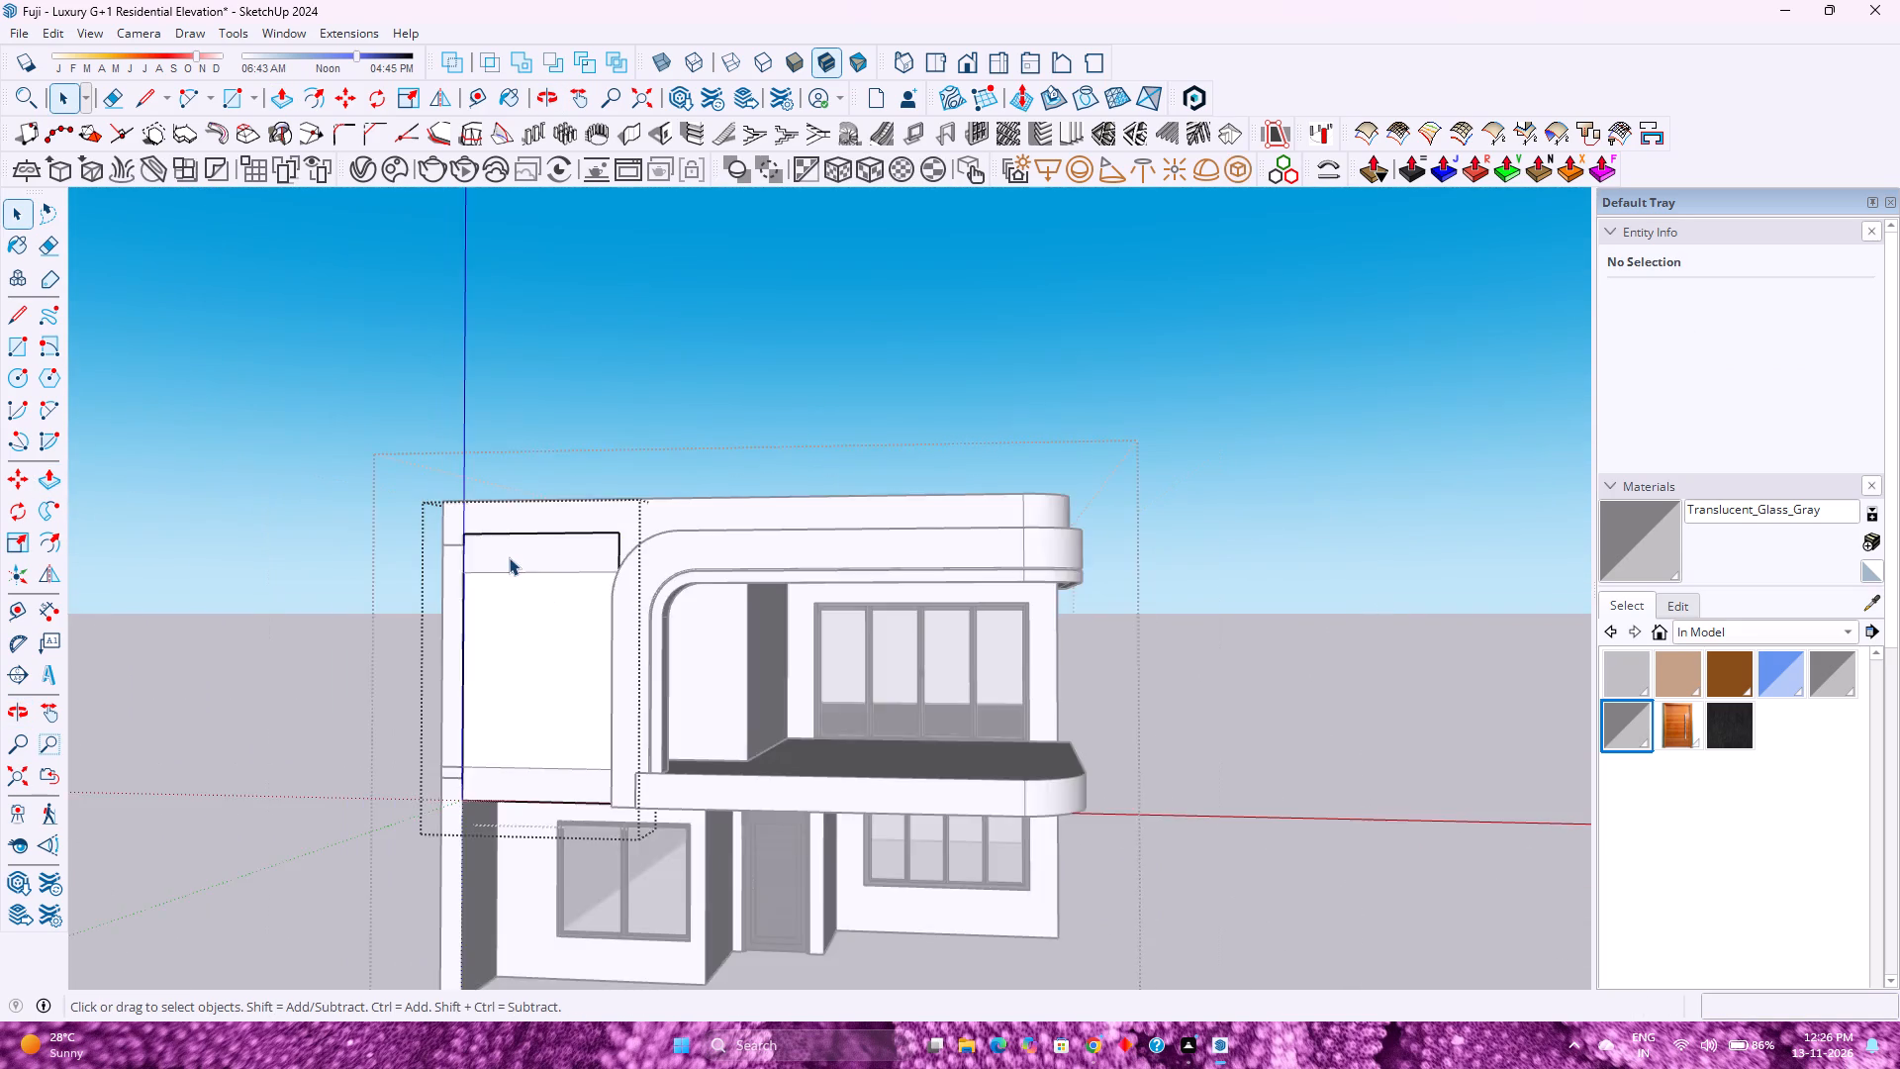
scroll(510, 557, "up", 3)
key("Escape")
left_click(510, 556)
key("s")
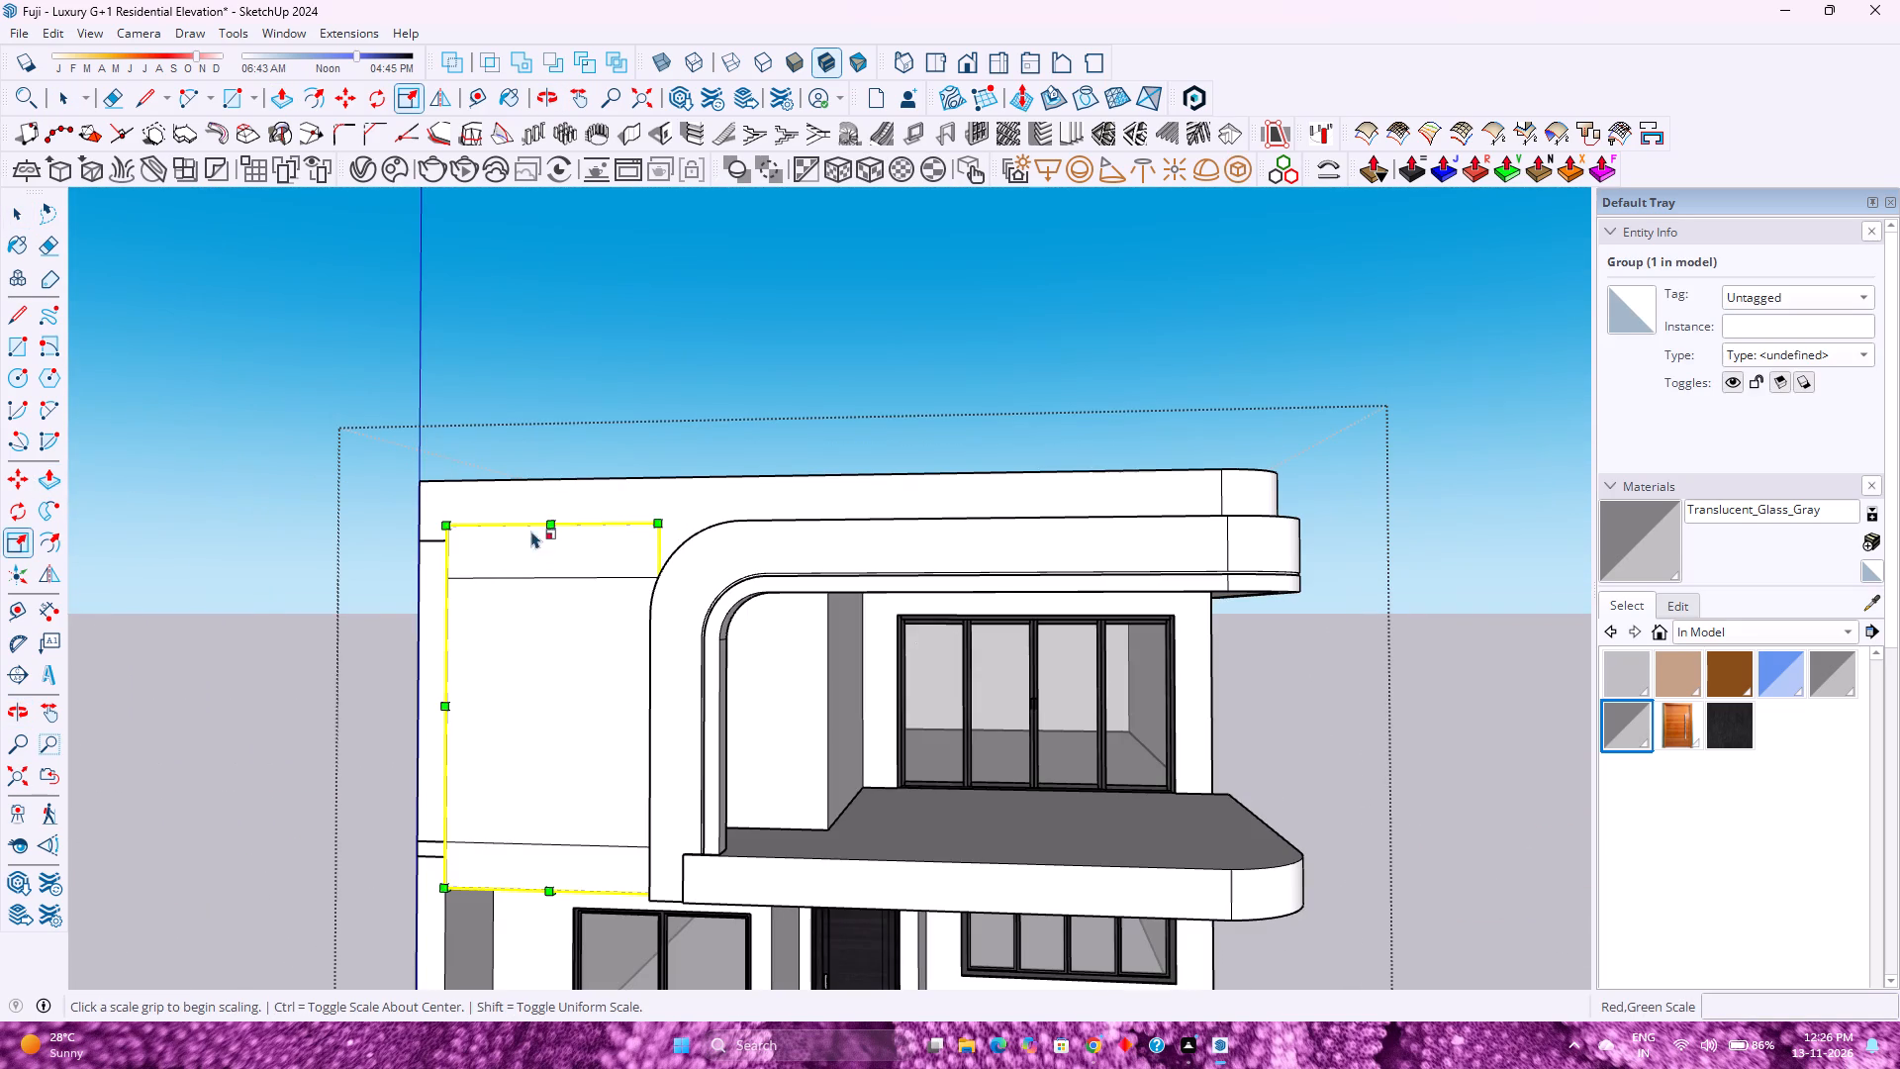
left_click(552, 520)
left_click(571, 481)
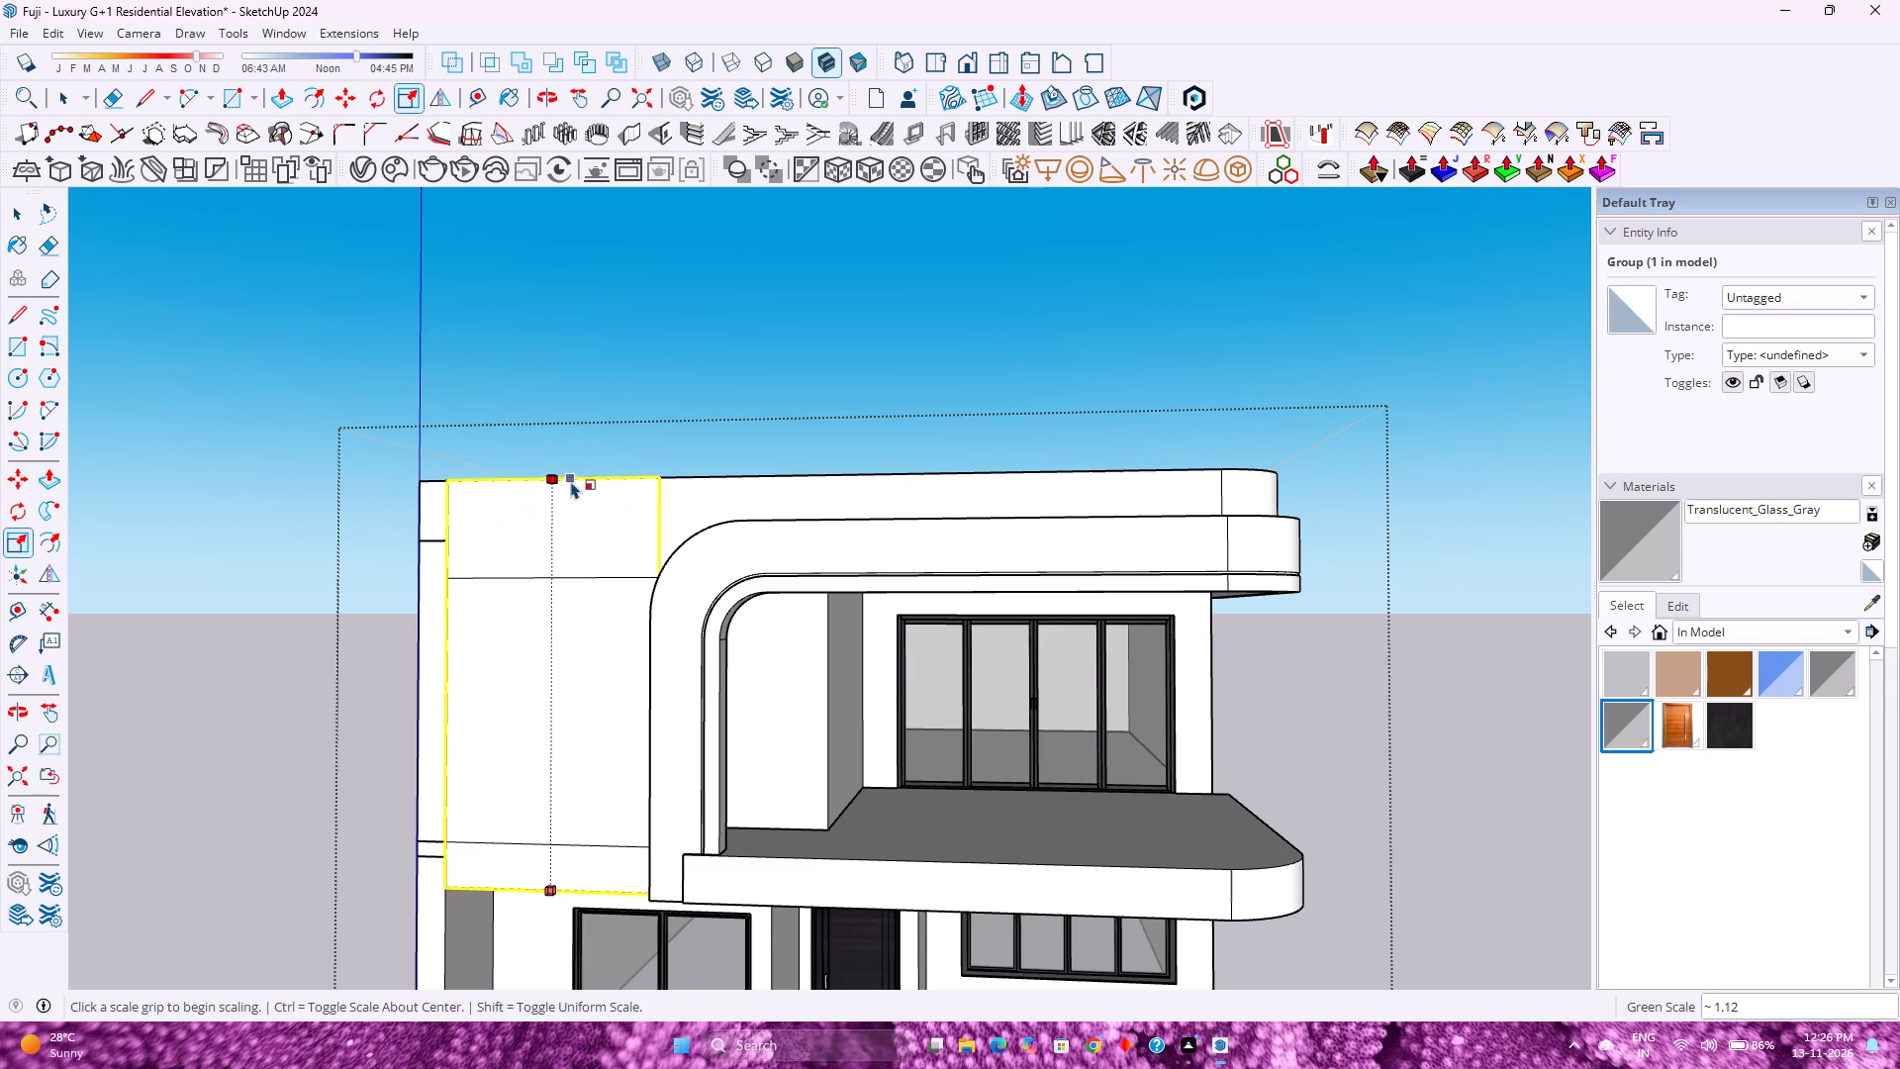
key("space")
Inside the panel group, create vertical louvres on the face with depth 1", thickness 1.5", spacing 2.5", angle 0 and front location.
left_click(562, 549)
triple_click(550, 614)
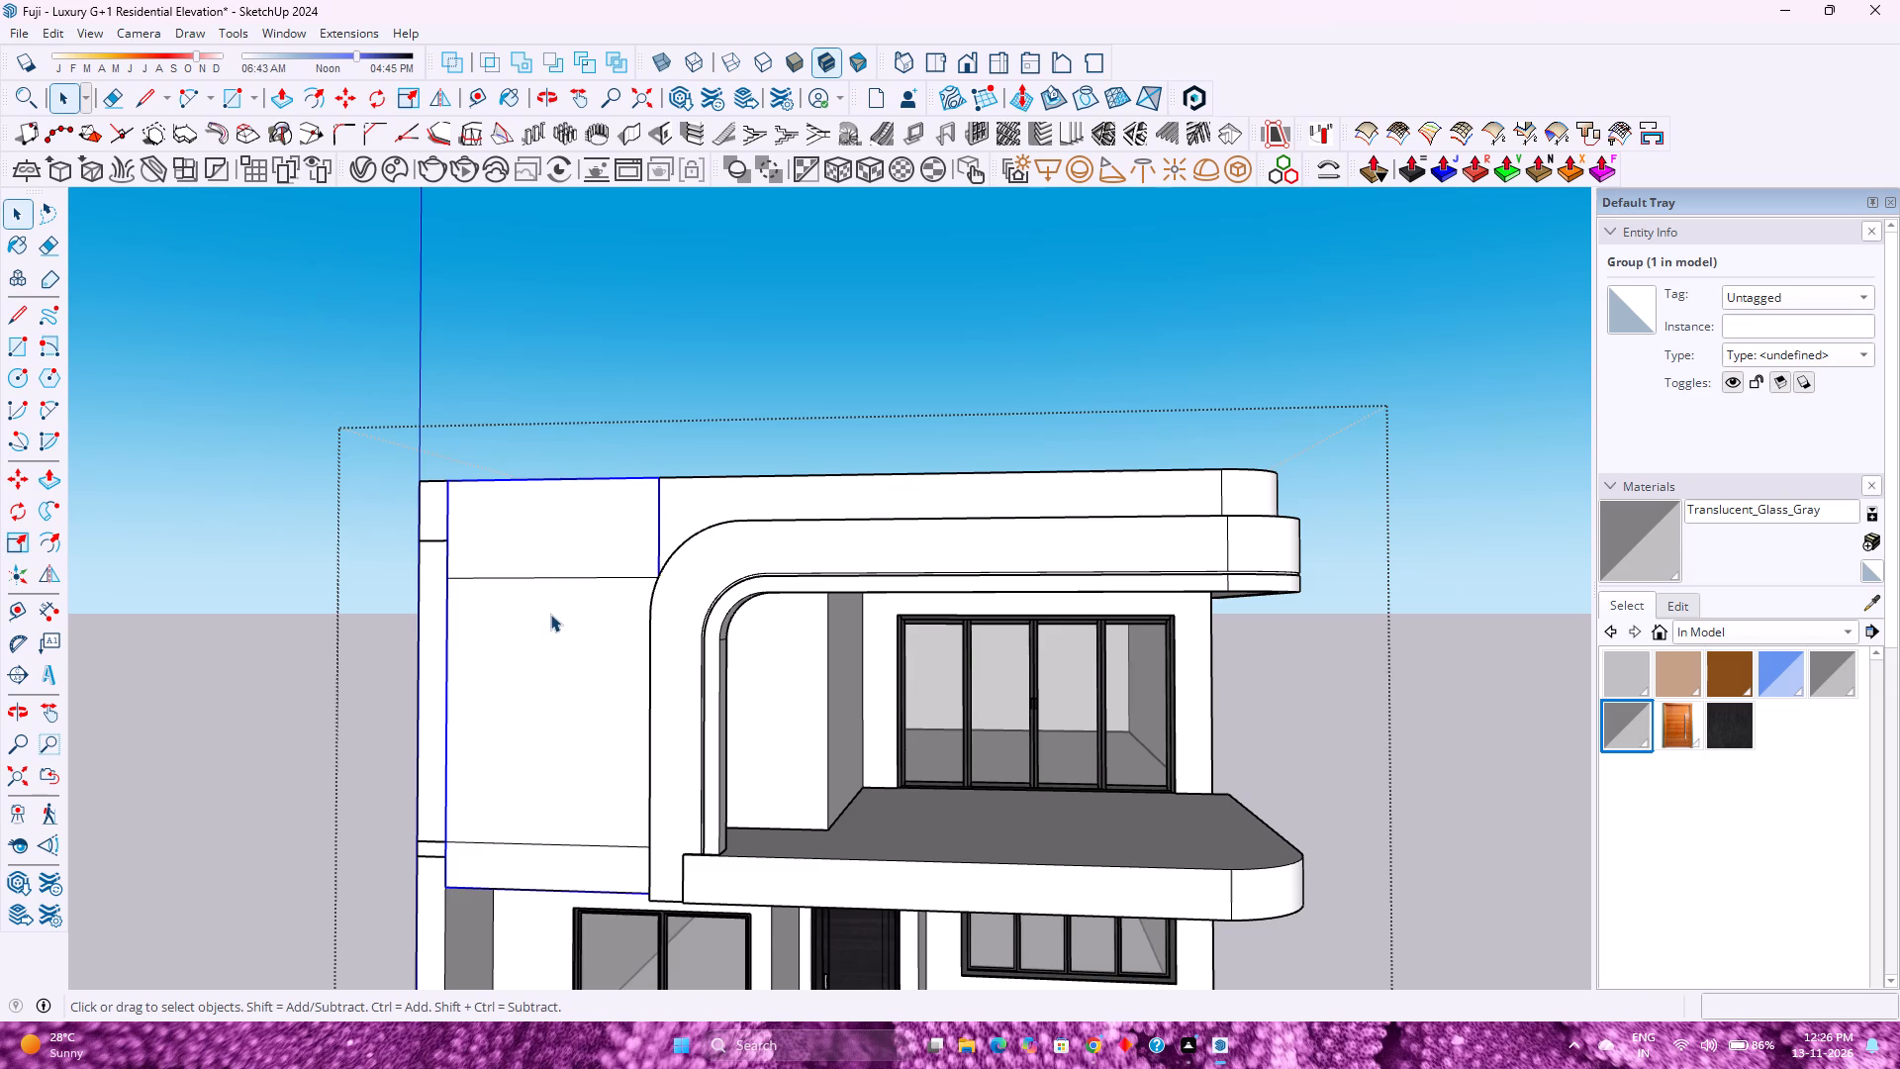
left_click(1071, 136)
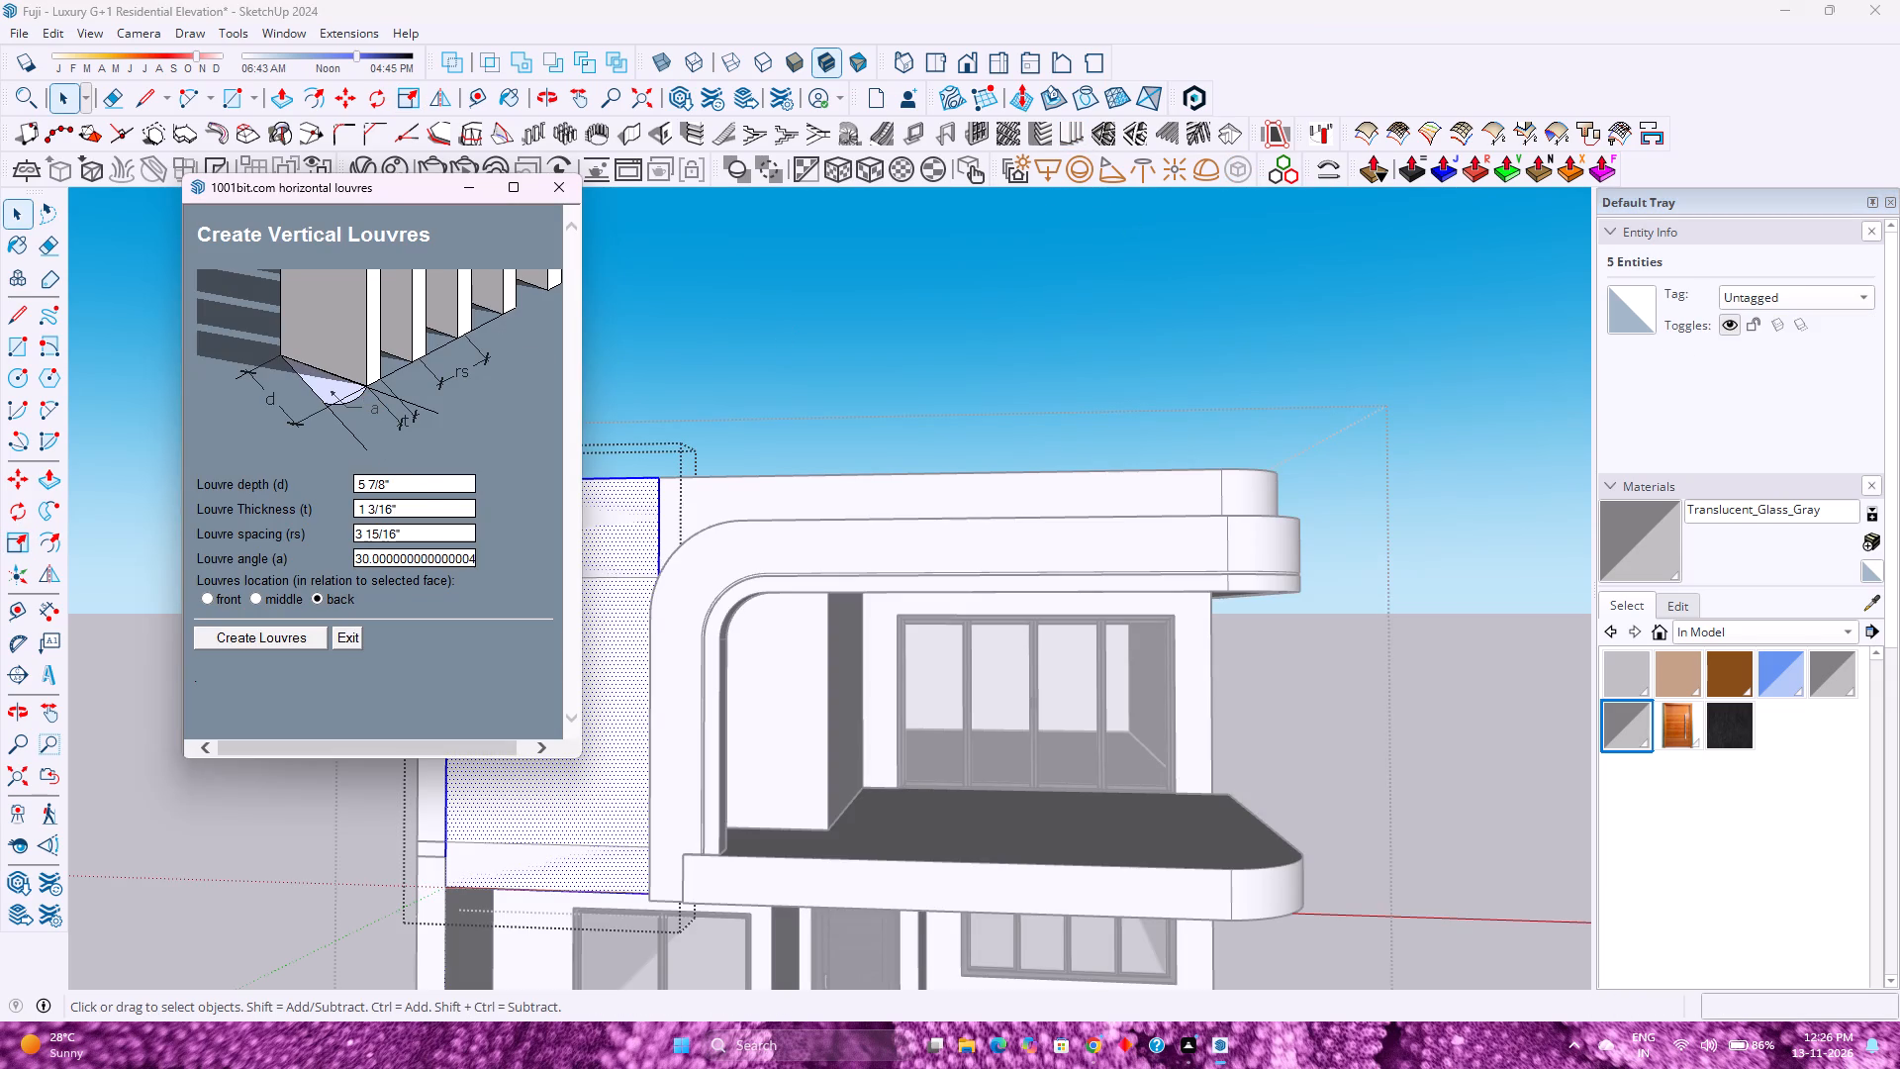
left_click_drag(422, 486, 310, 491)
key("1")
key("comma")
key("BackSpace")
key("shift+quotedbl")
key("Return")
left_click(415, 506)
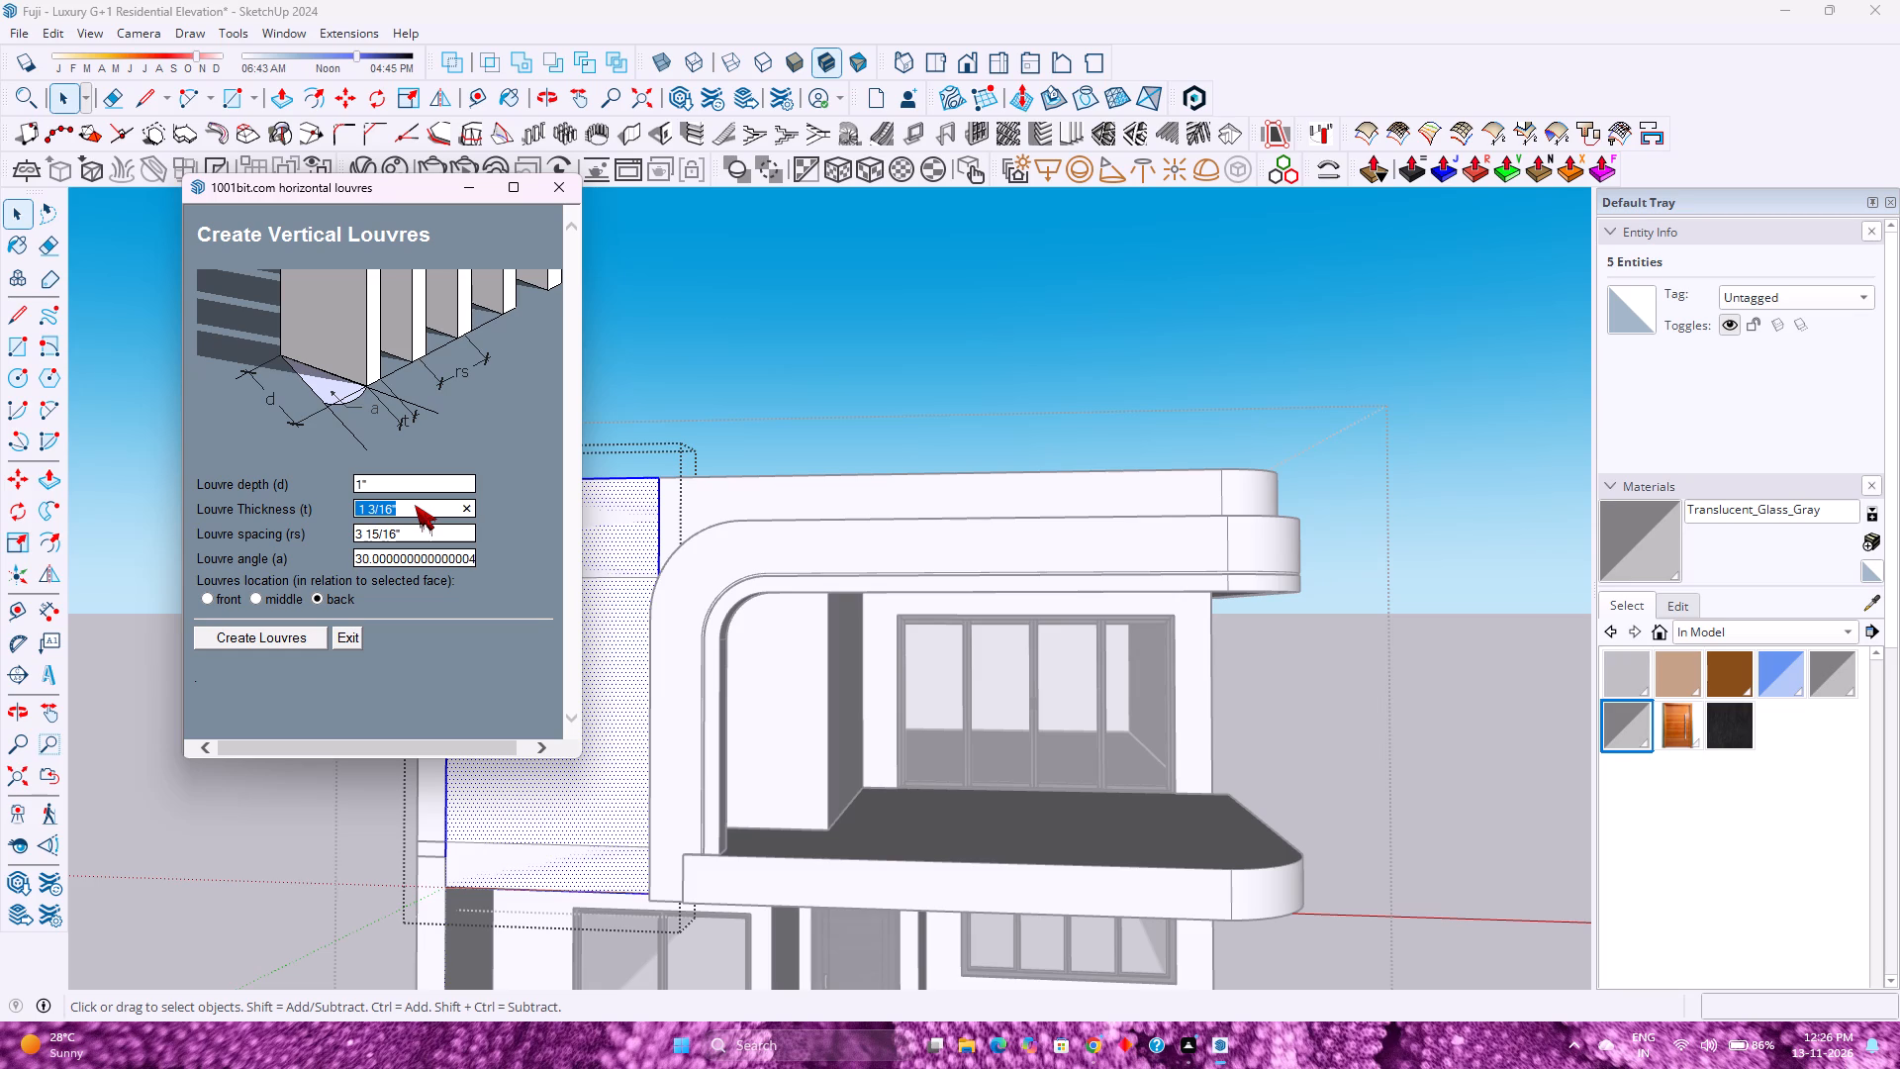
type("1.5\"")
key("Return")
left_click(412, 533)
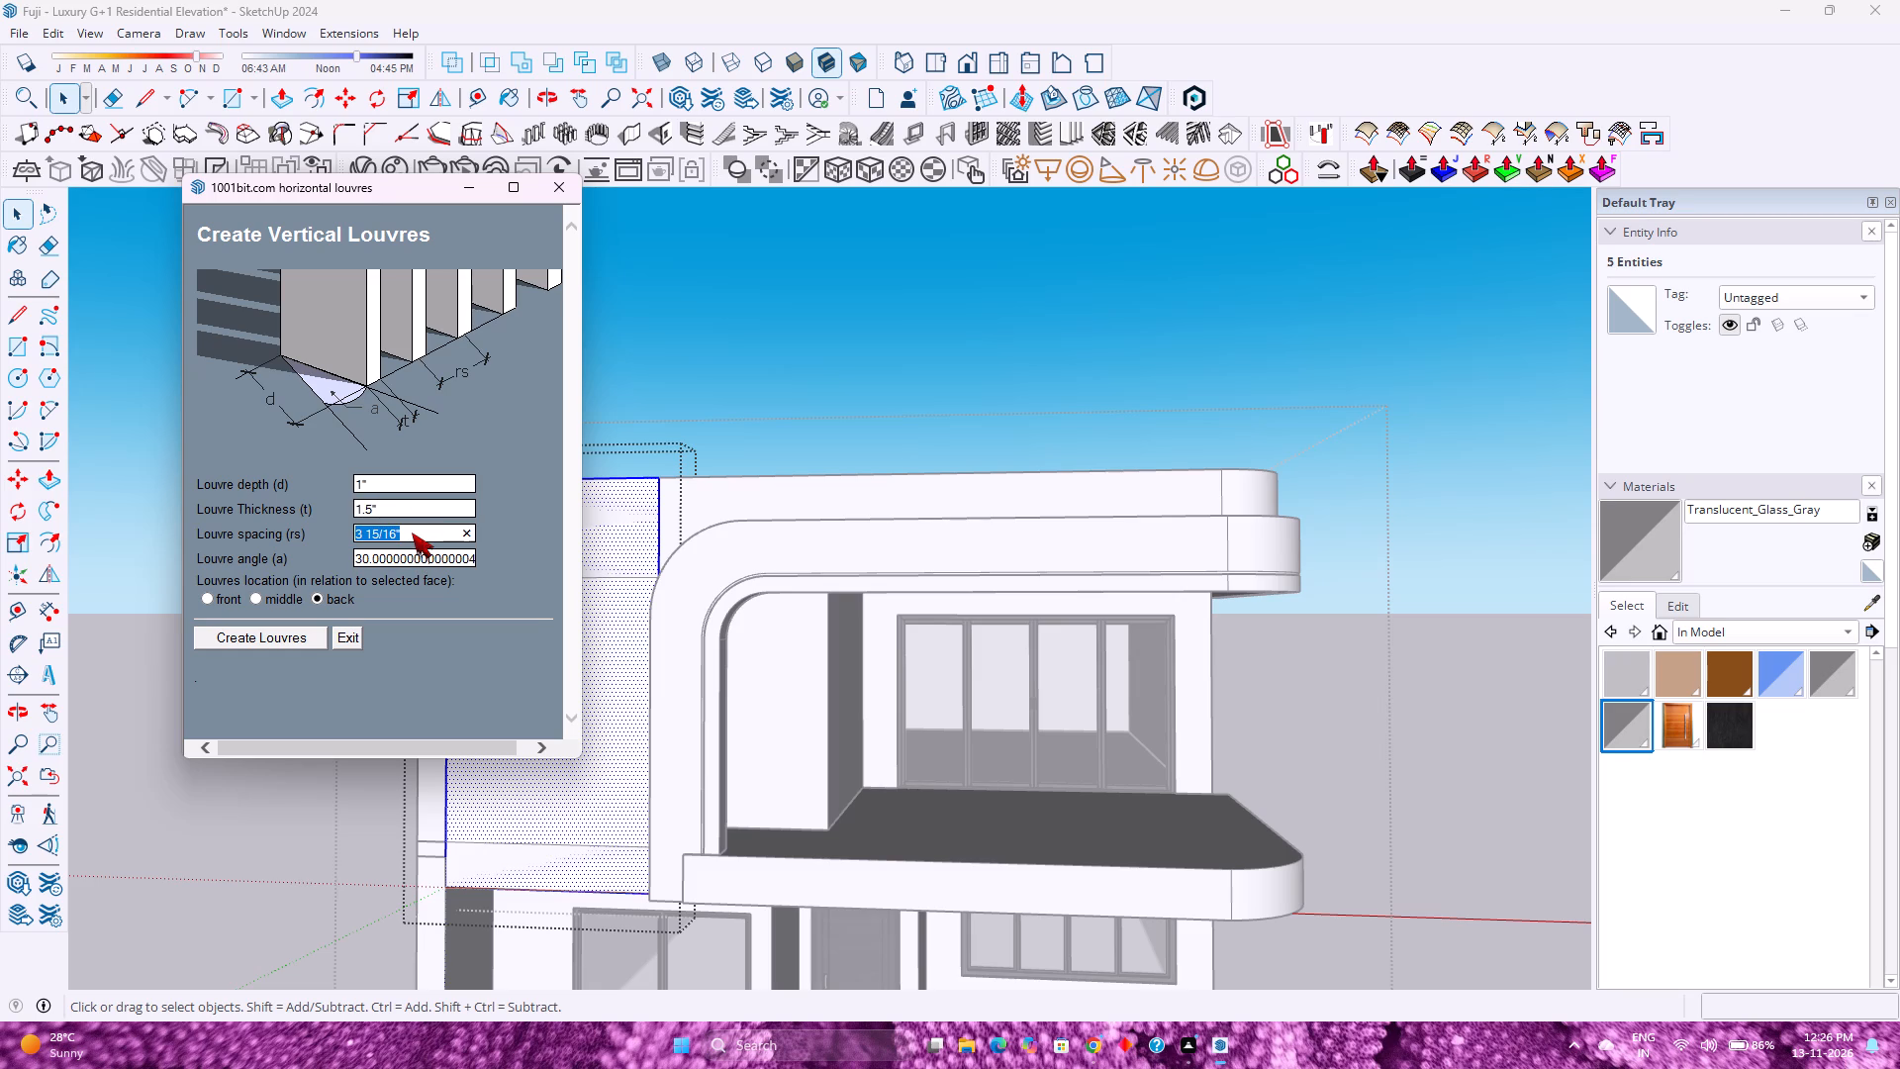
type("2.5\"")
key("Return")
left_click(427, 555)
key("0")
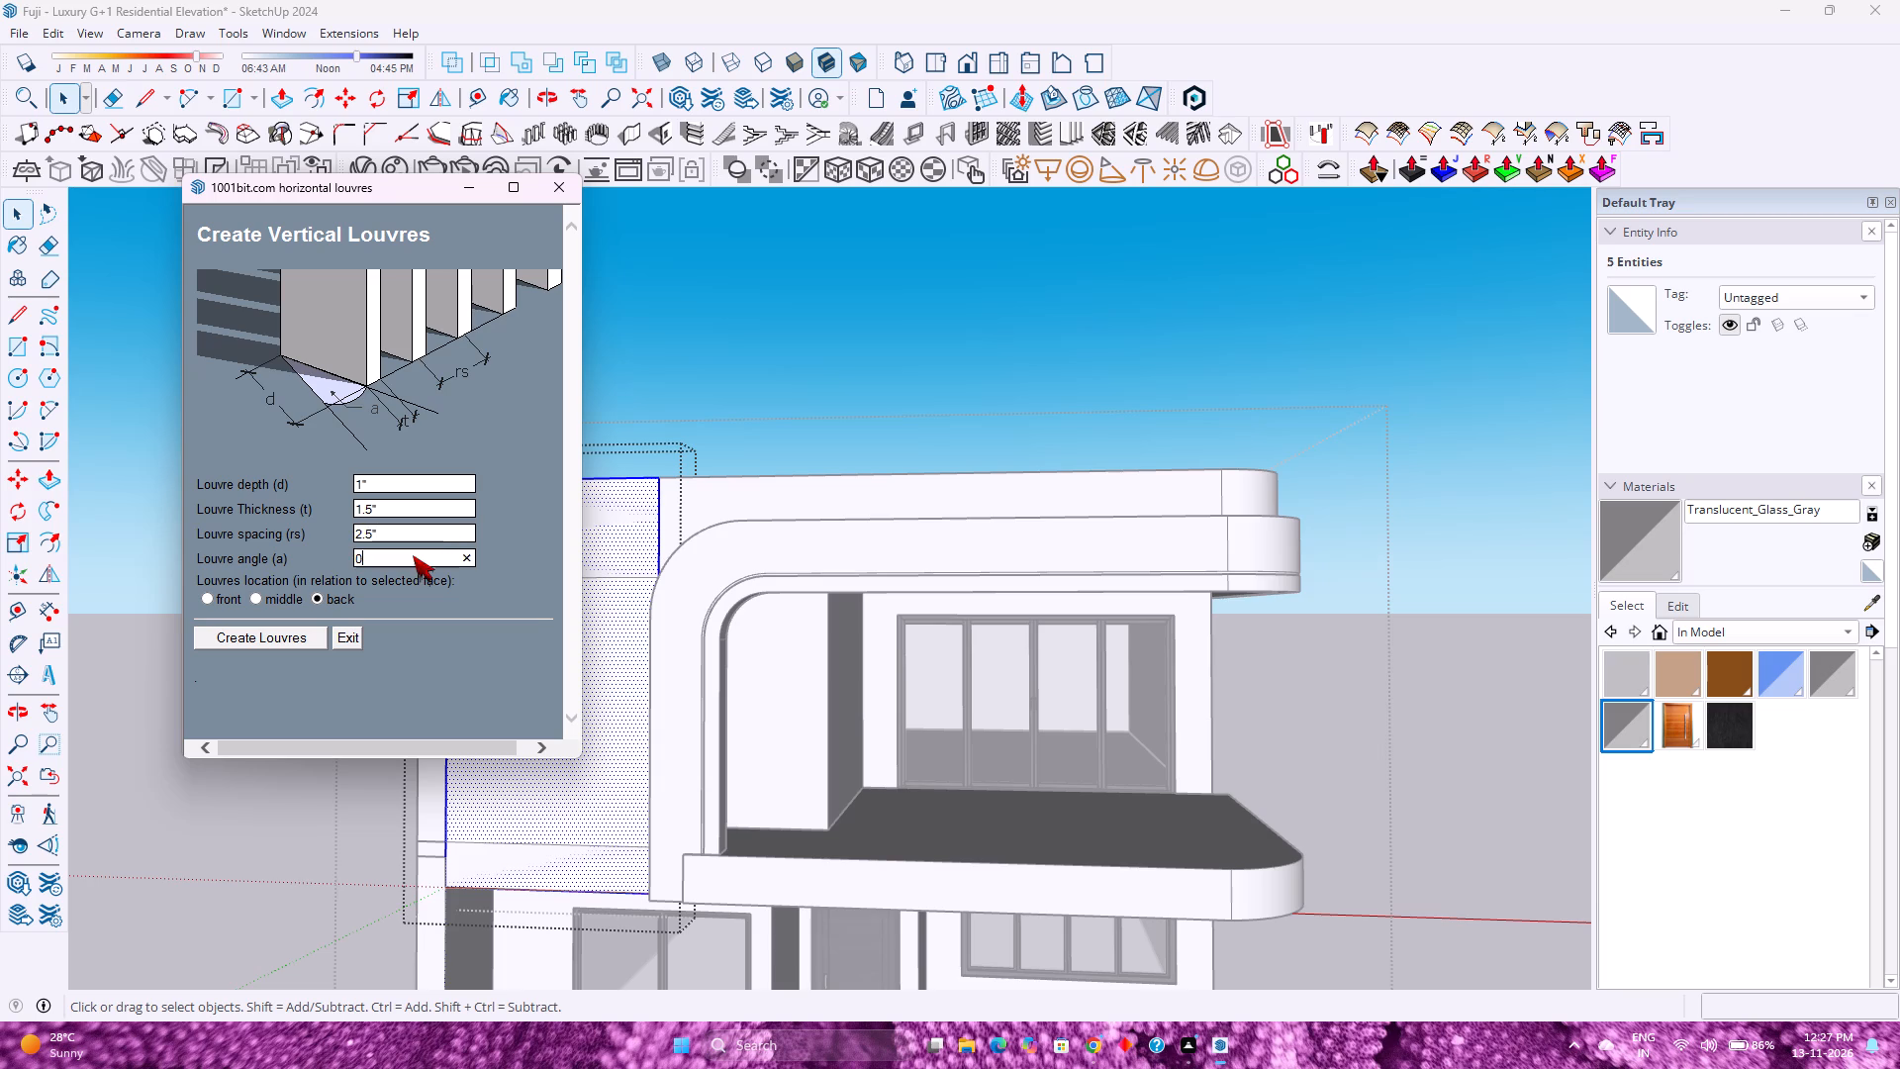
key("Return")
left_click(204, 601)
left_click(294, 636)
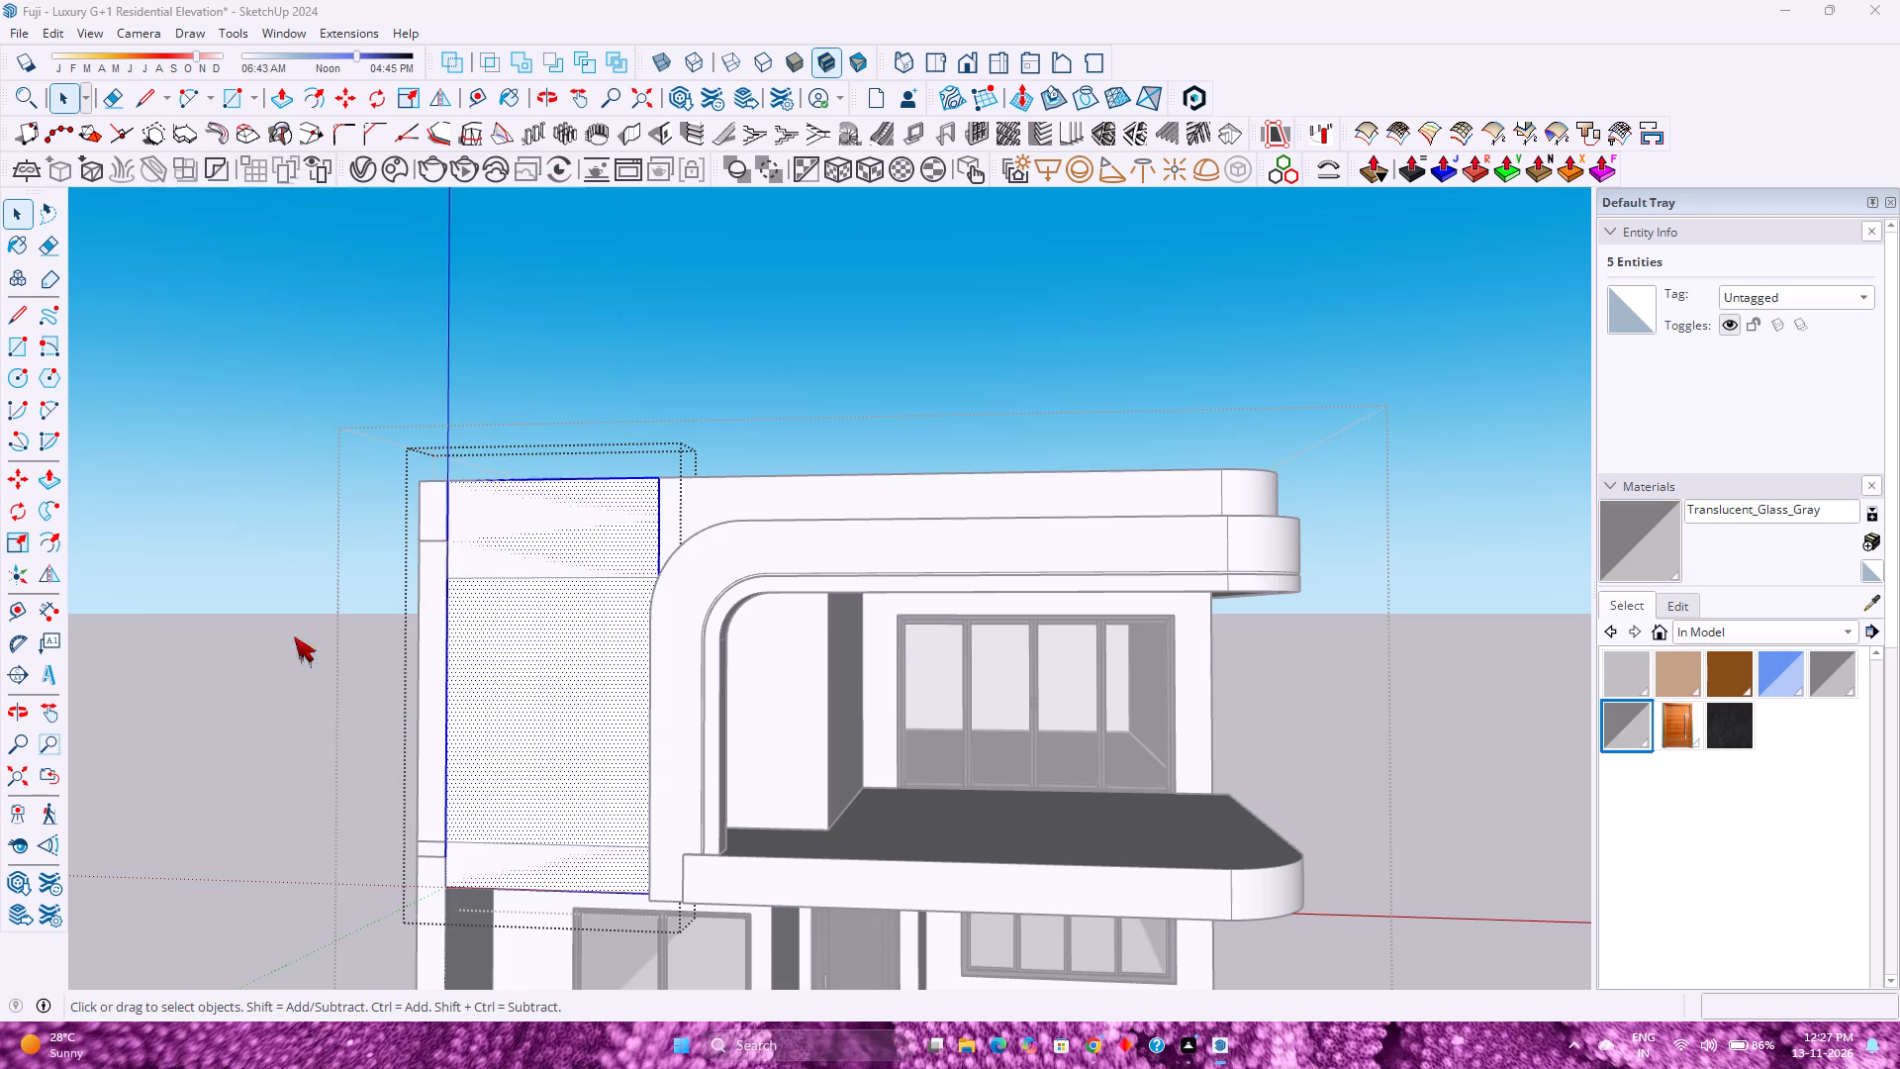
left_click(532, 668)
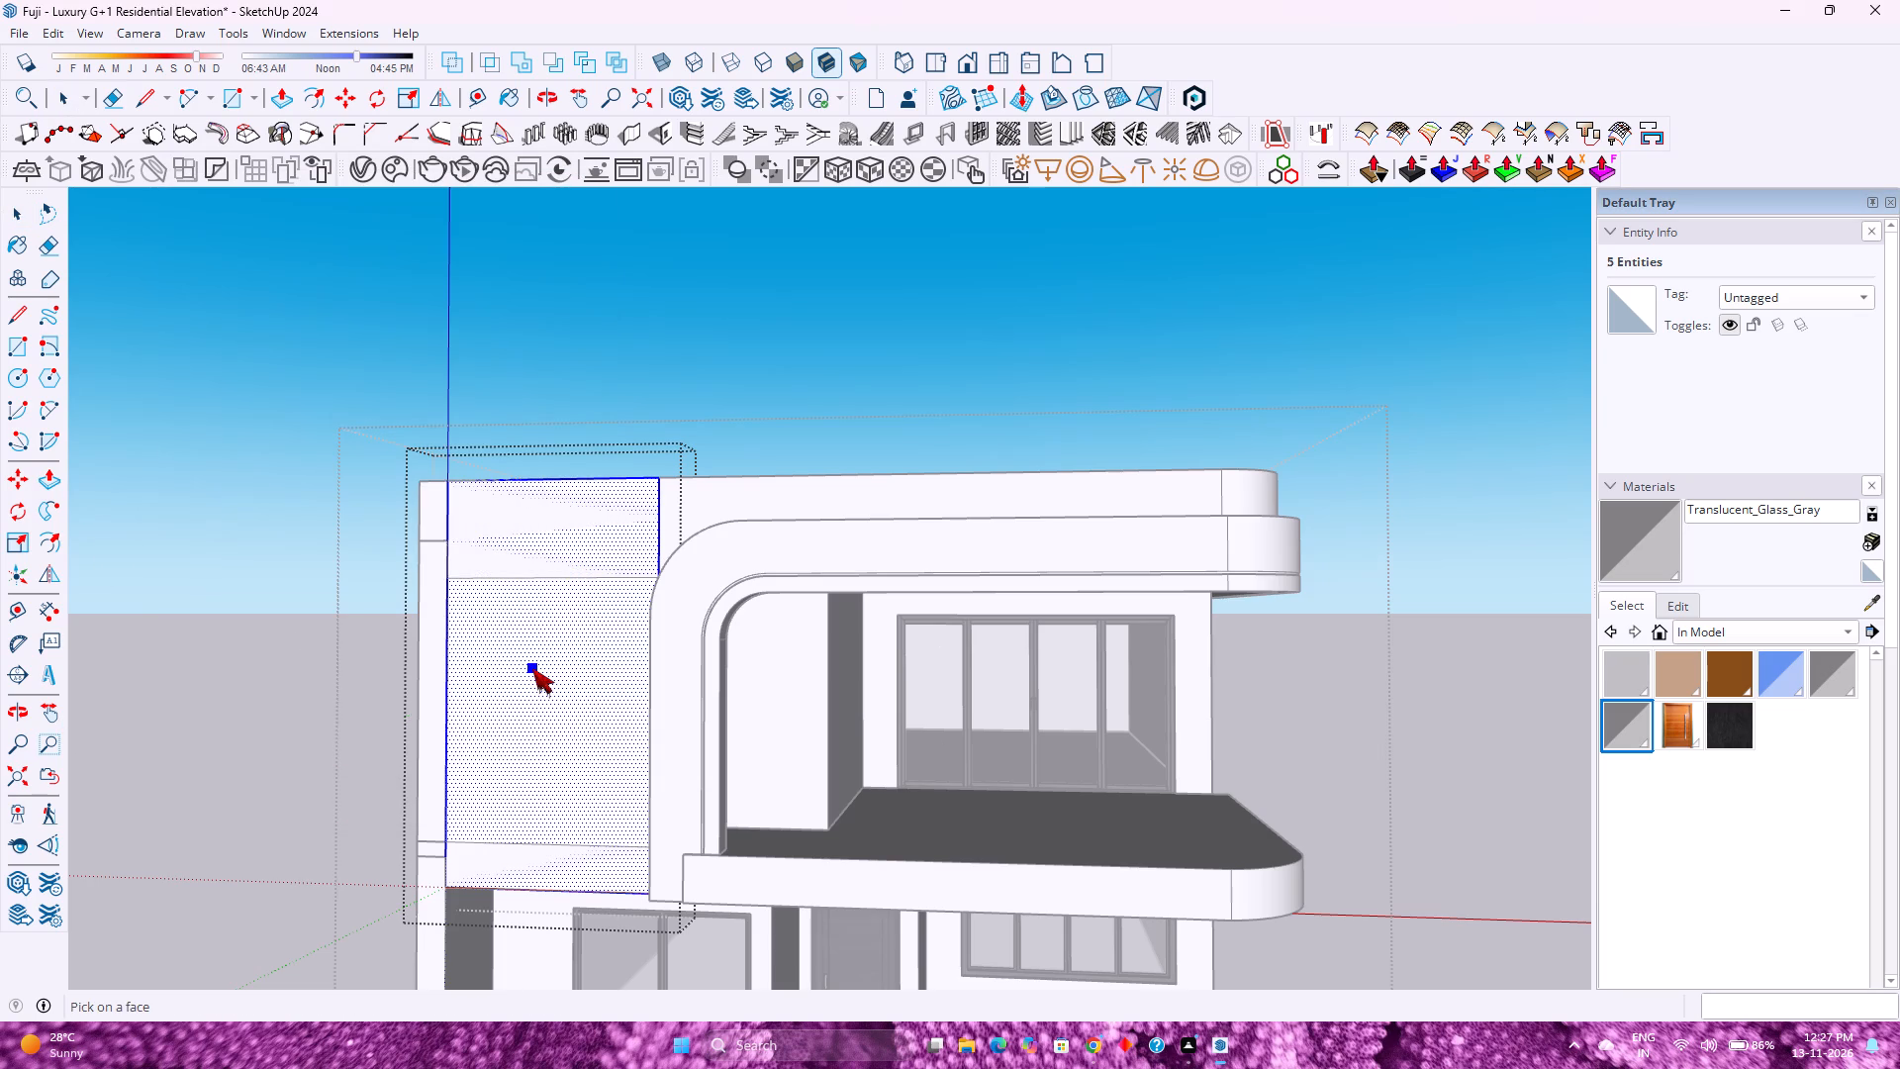
Examine the vertical louvres up close and from above for spacing and fit against the parapet and rounded frame.
scroll(543, 664, "up", 5)
middle_click_drag(518, 690, 815, 732)
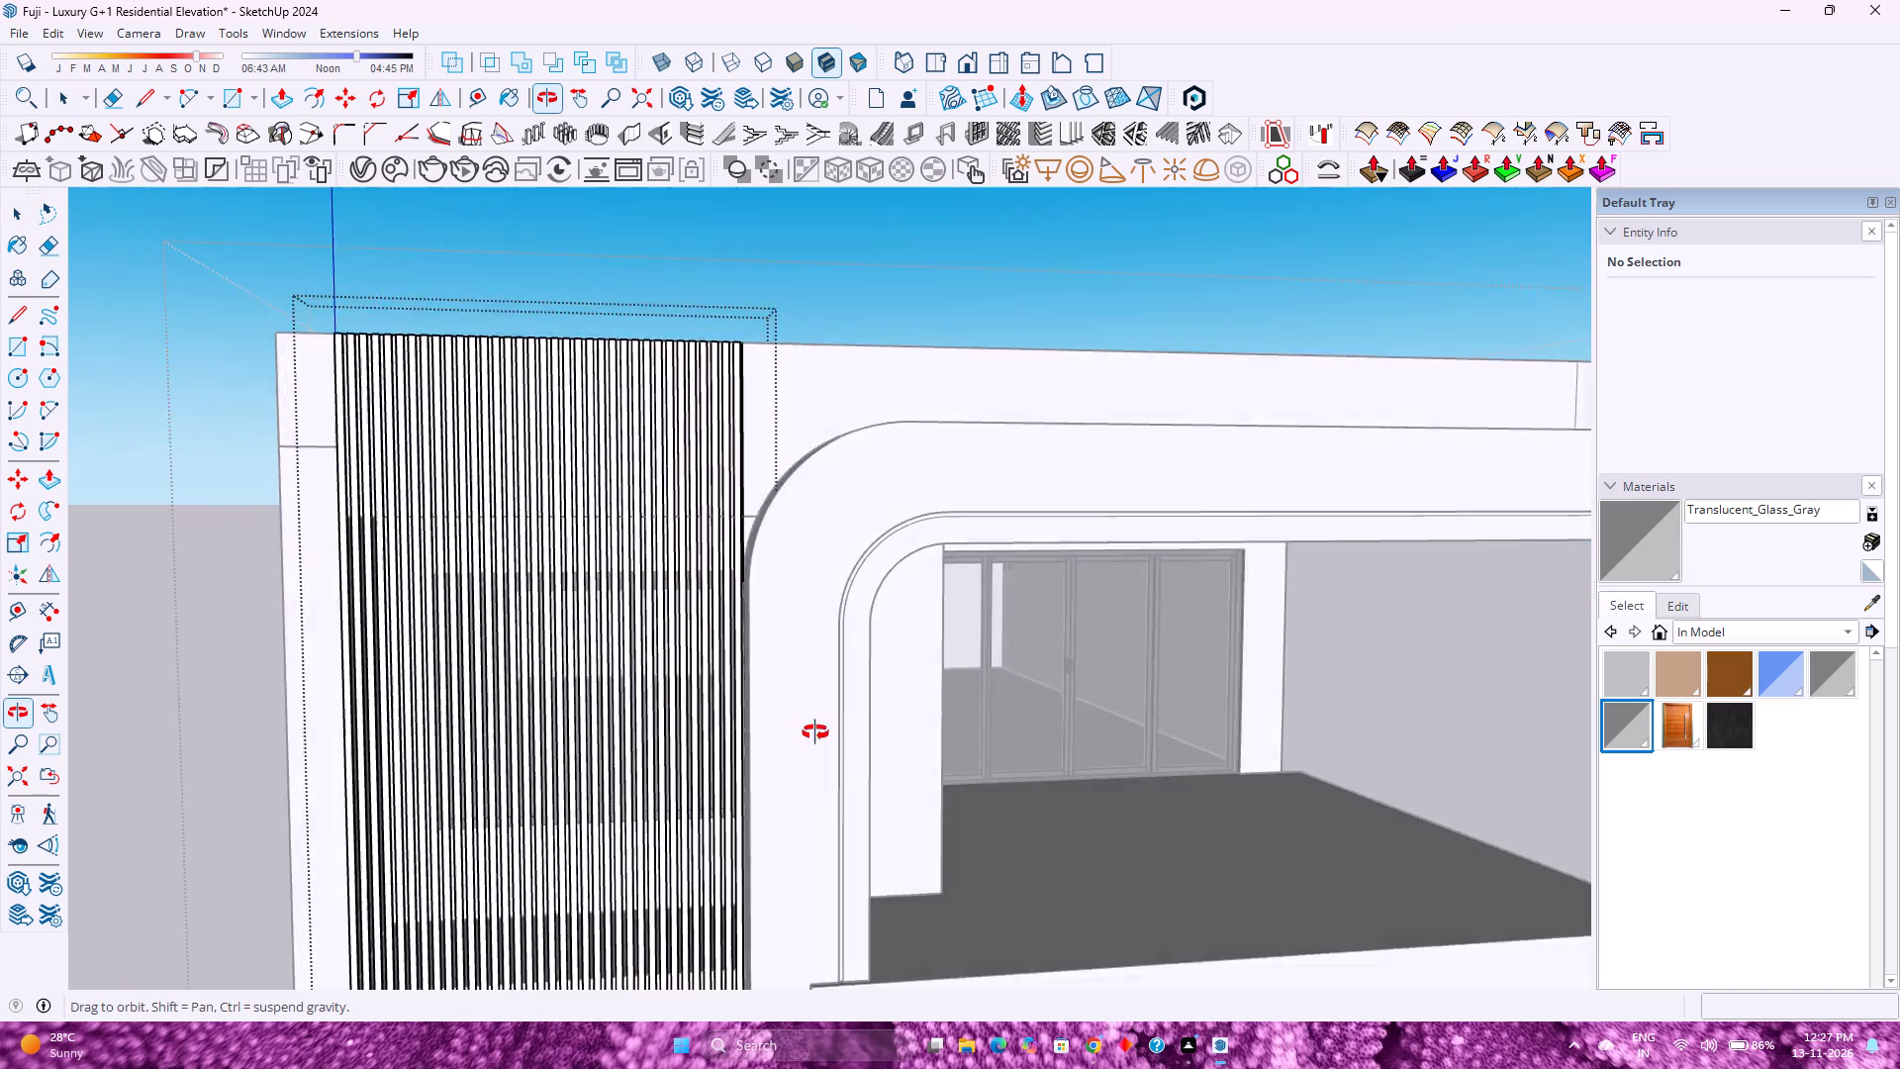
middle_click_drag(815, 732, 635, 714)
middle_click(635, 714)
scroll(633, 718, "up", 6)
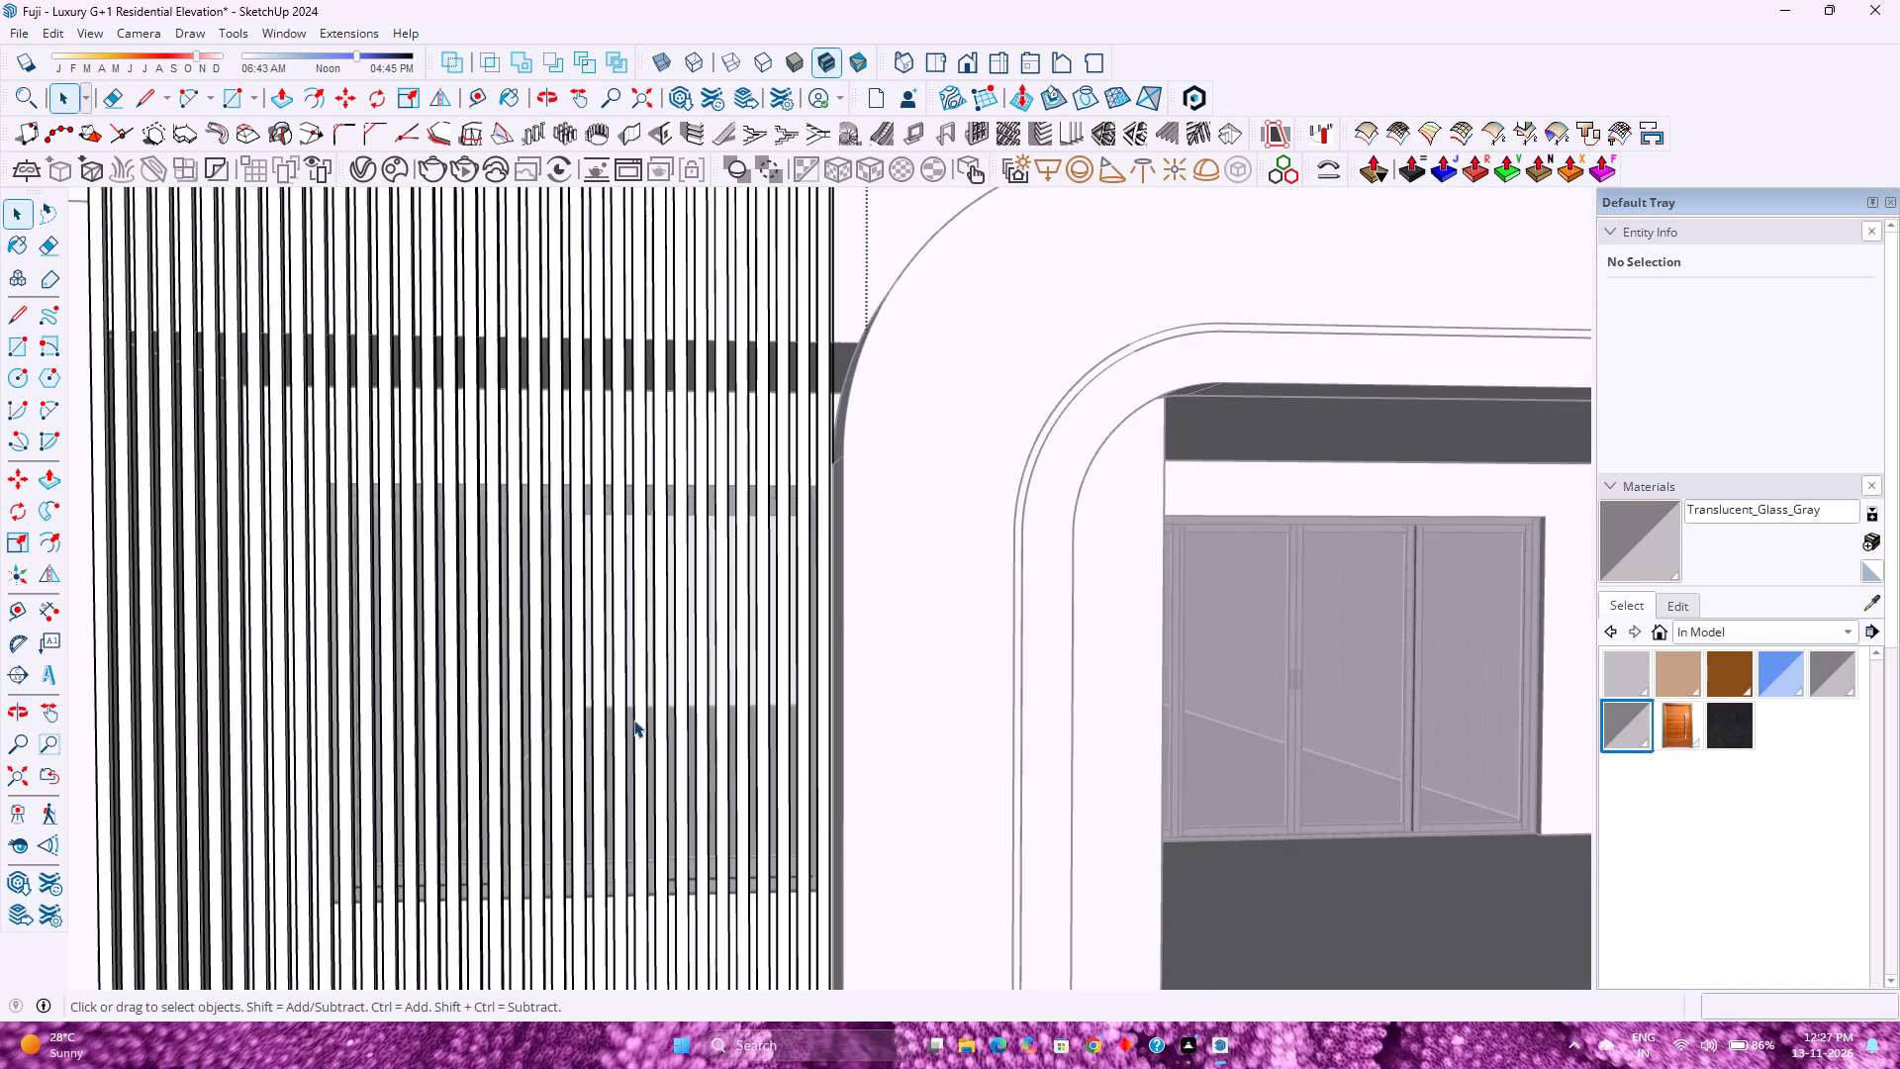
scroll(640, 709, "up", 7)
scroll(671, 657, "down", 10)
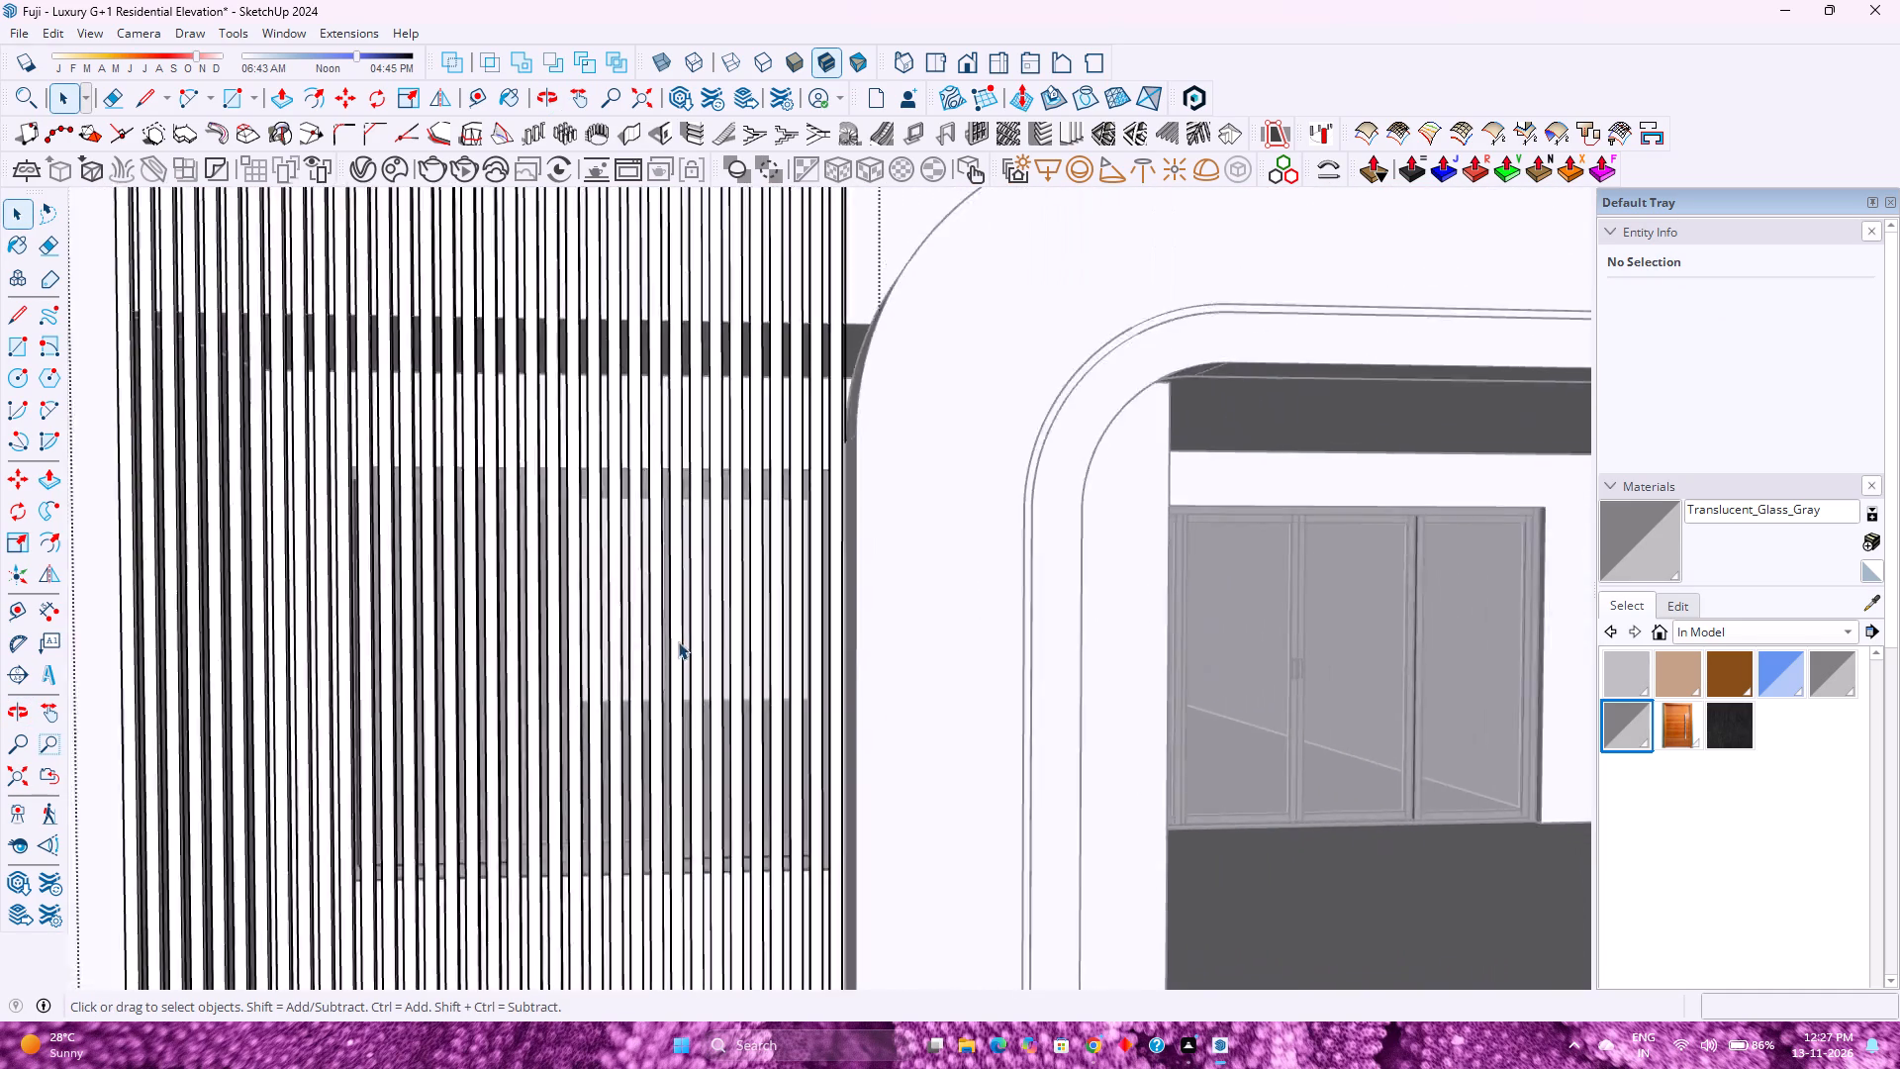
scroll(678, 641, "down", 10)
scroll(715, 478, "up", 1)
middle_click_drag(719, 482, 230, 620)
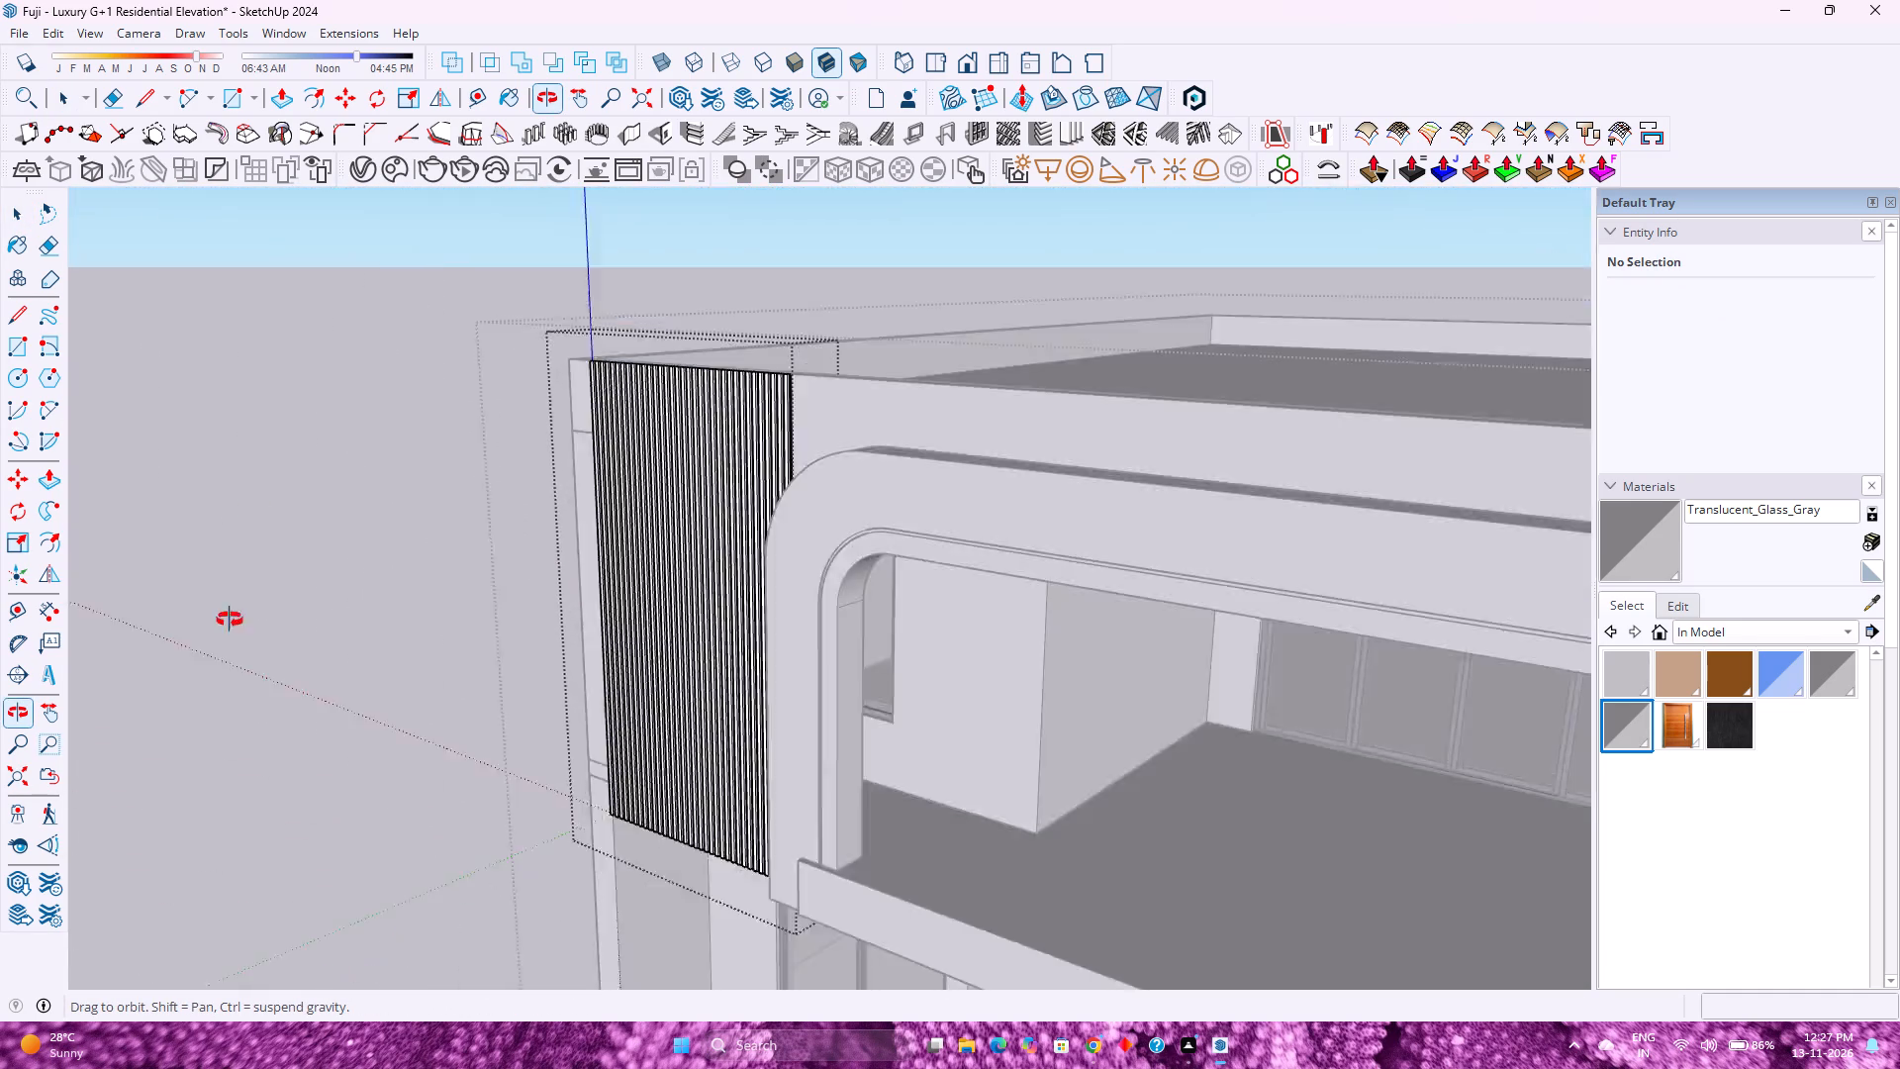
middle_click_drag(230, 620, 731, 893)
middle_click(731, 893)
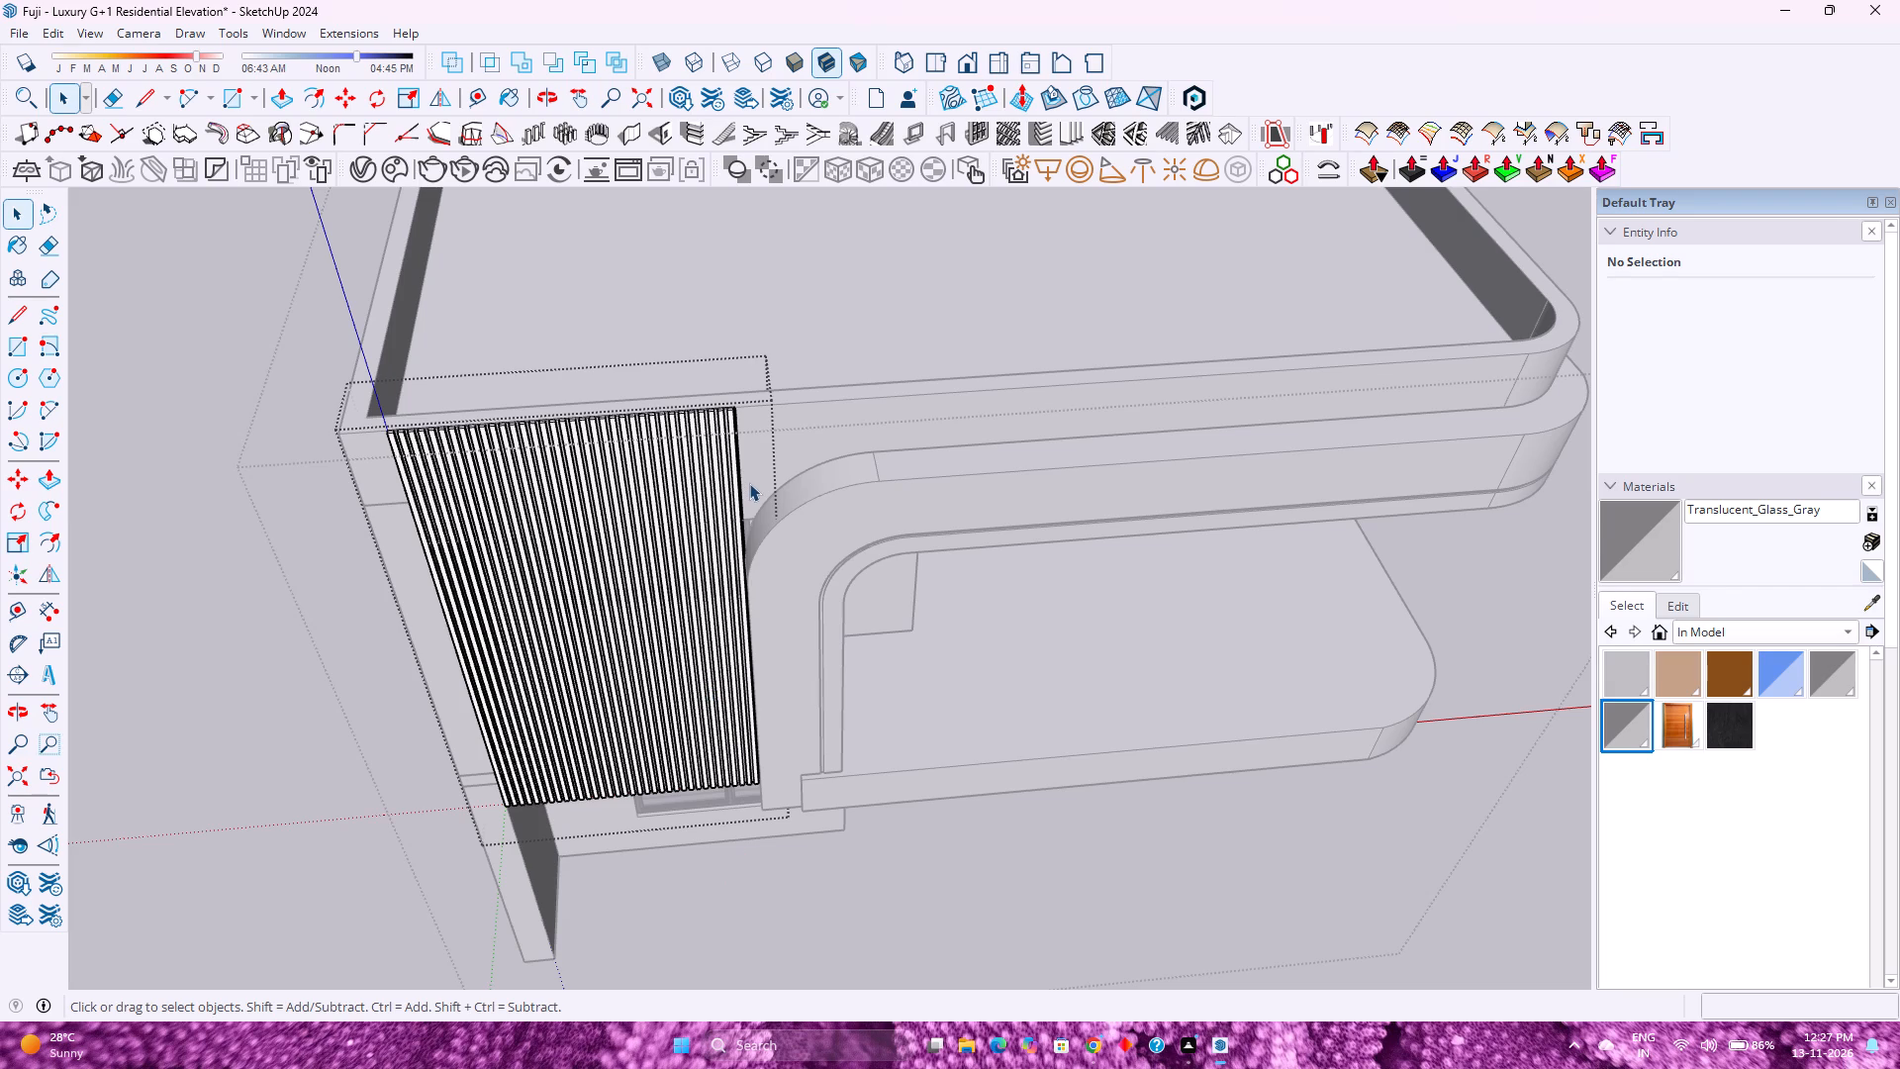
scroll(747, 483, "up", 5)
scroll(747, 484, "down", 9)
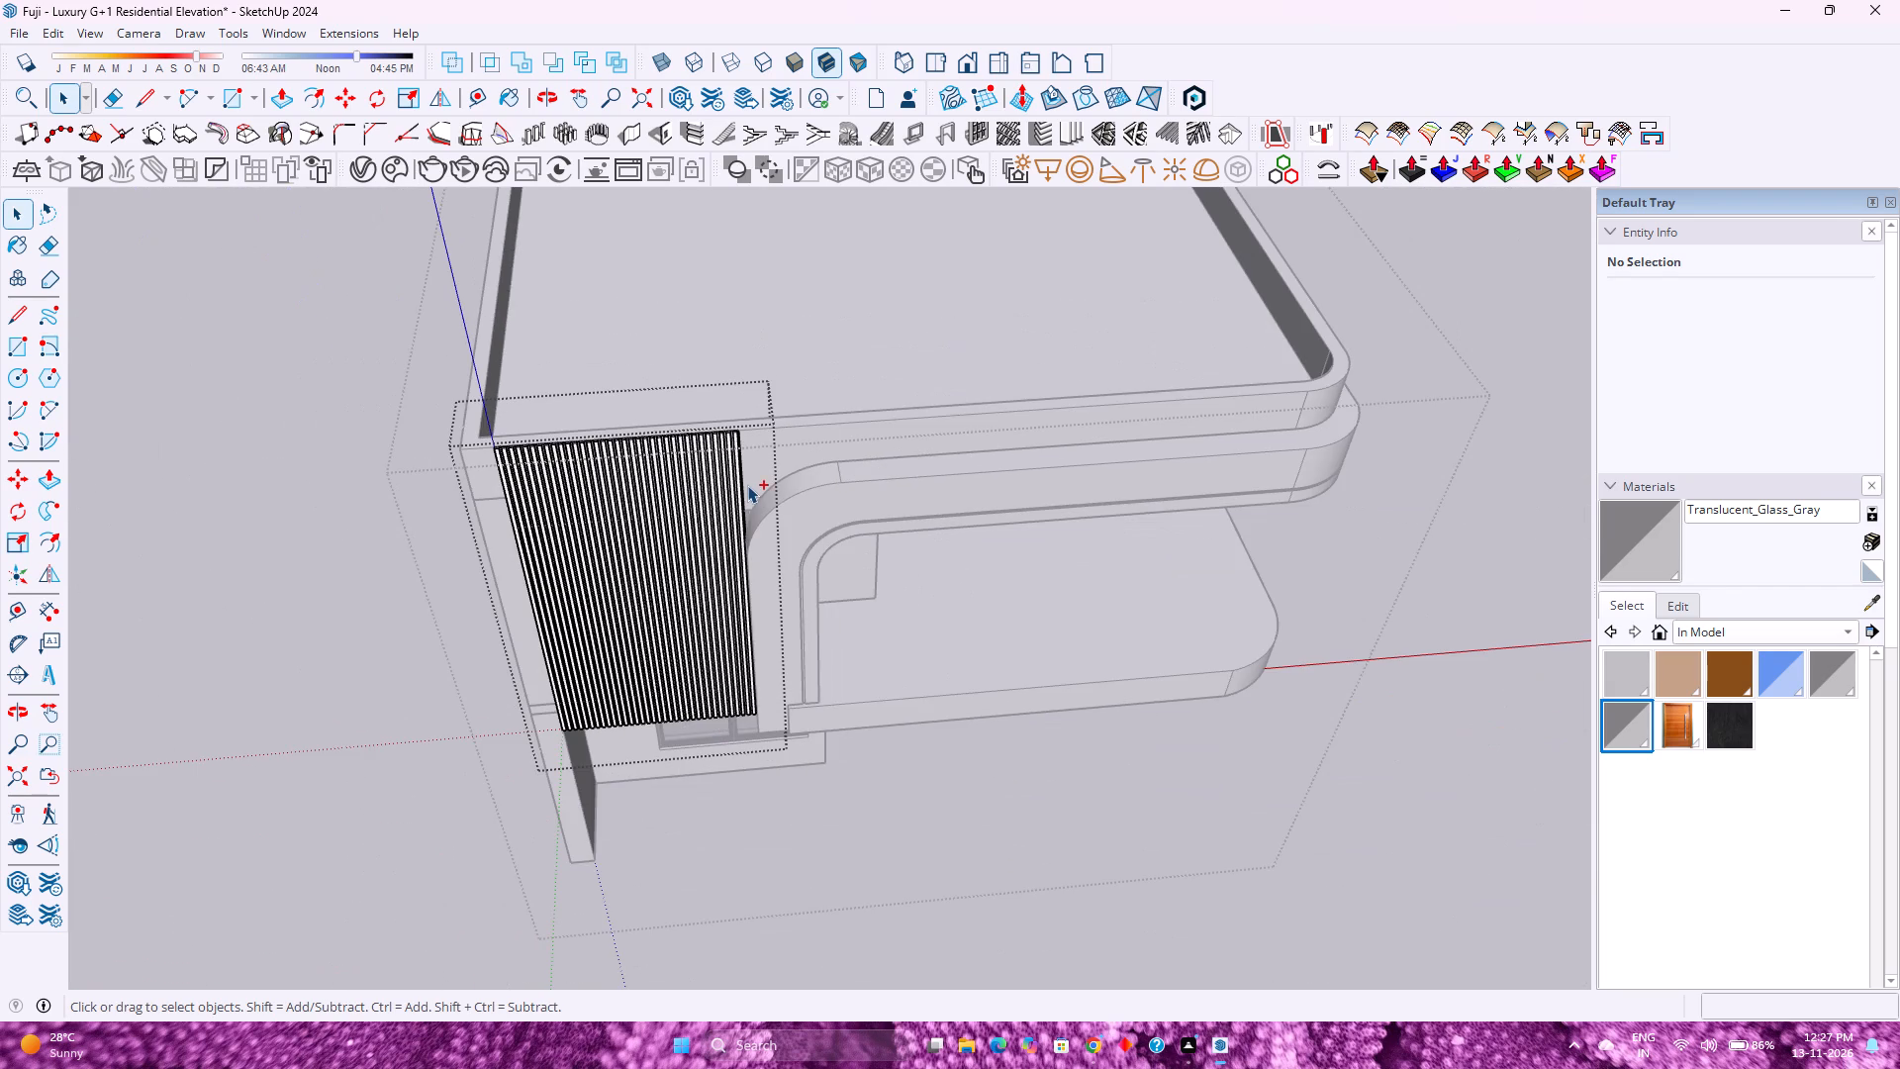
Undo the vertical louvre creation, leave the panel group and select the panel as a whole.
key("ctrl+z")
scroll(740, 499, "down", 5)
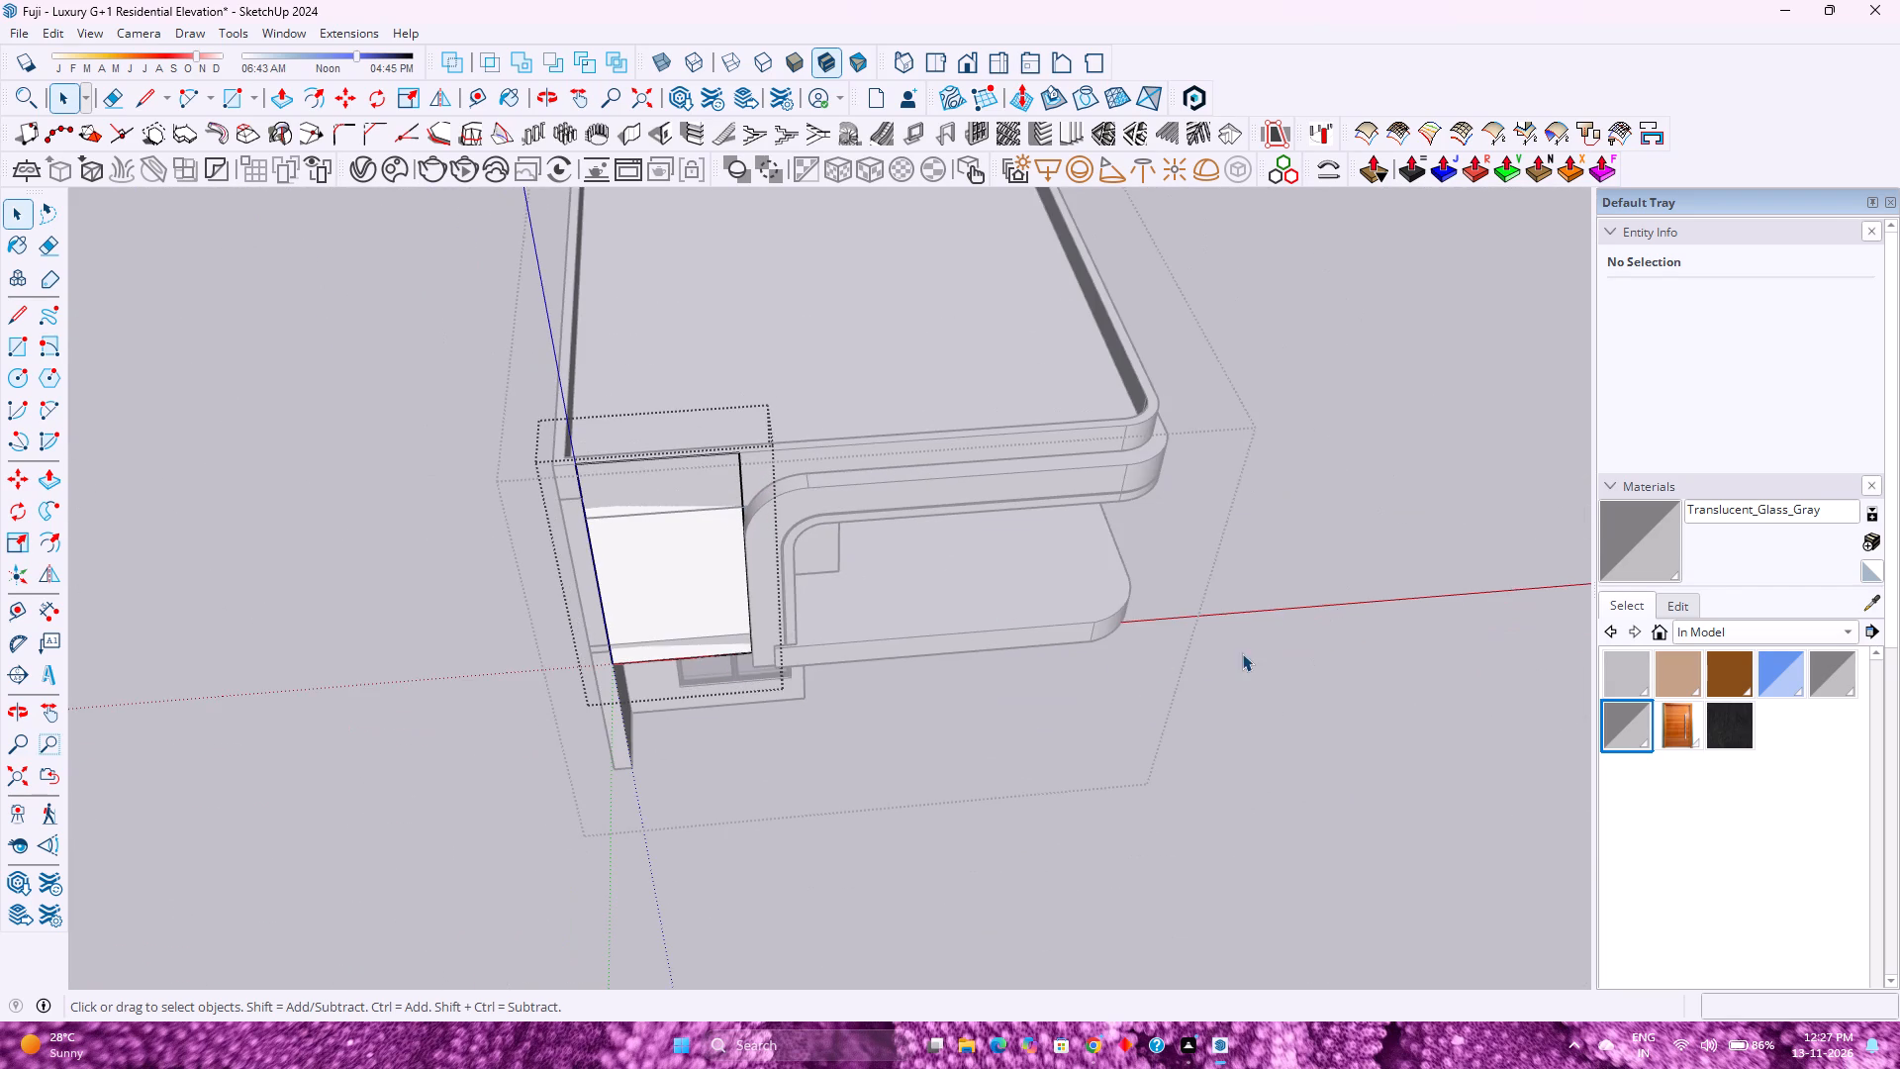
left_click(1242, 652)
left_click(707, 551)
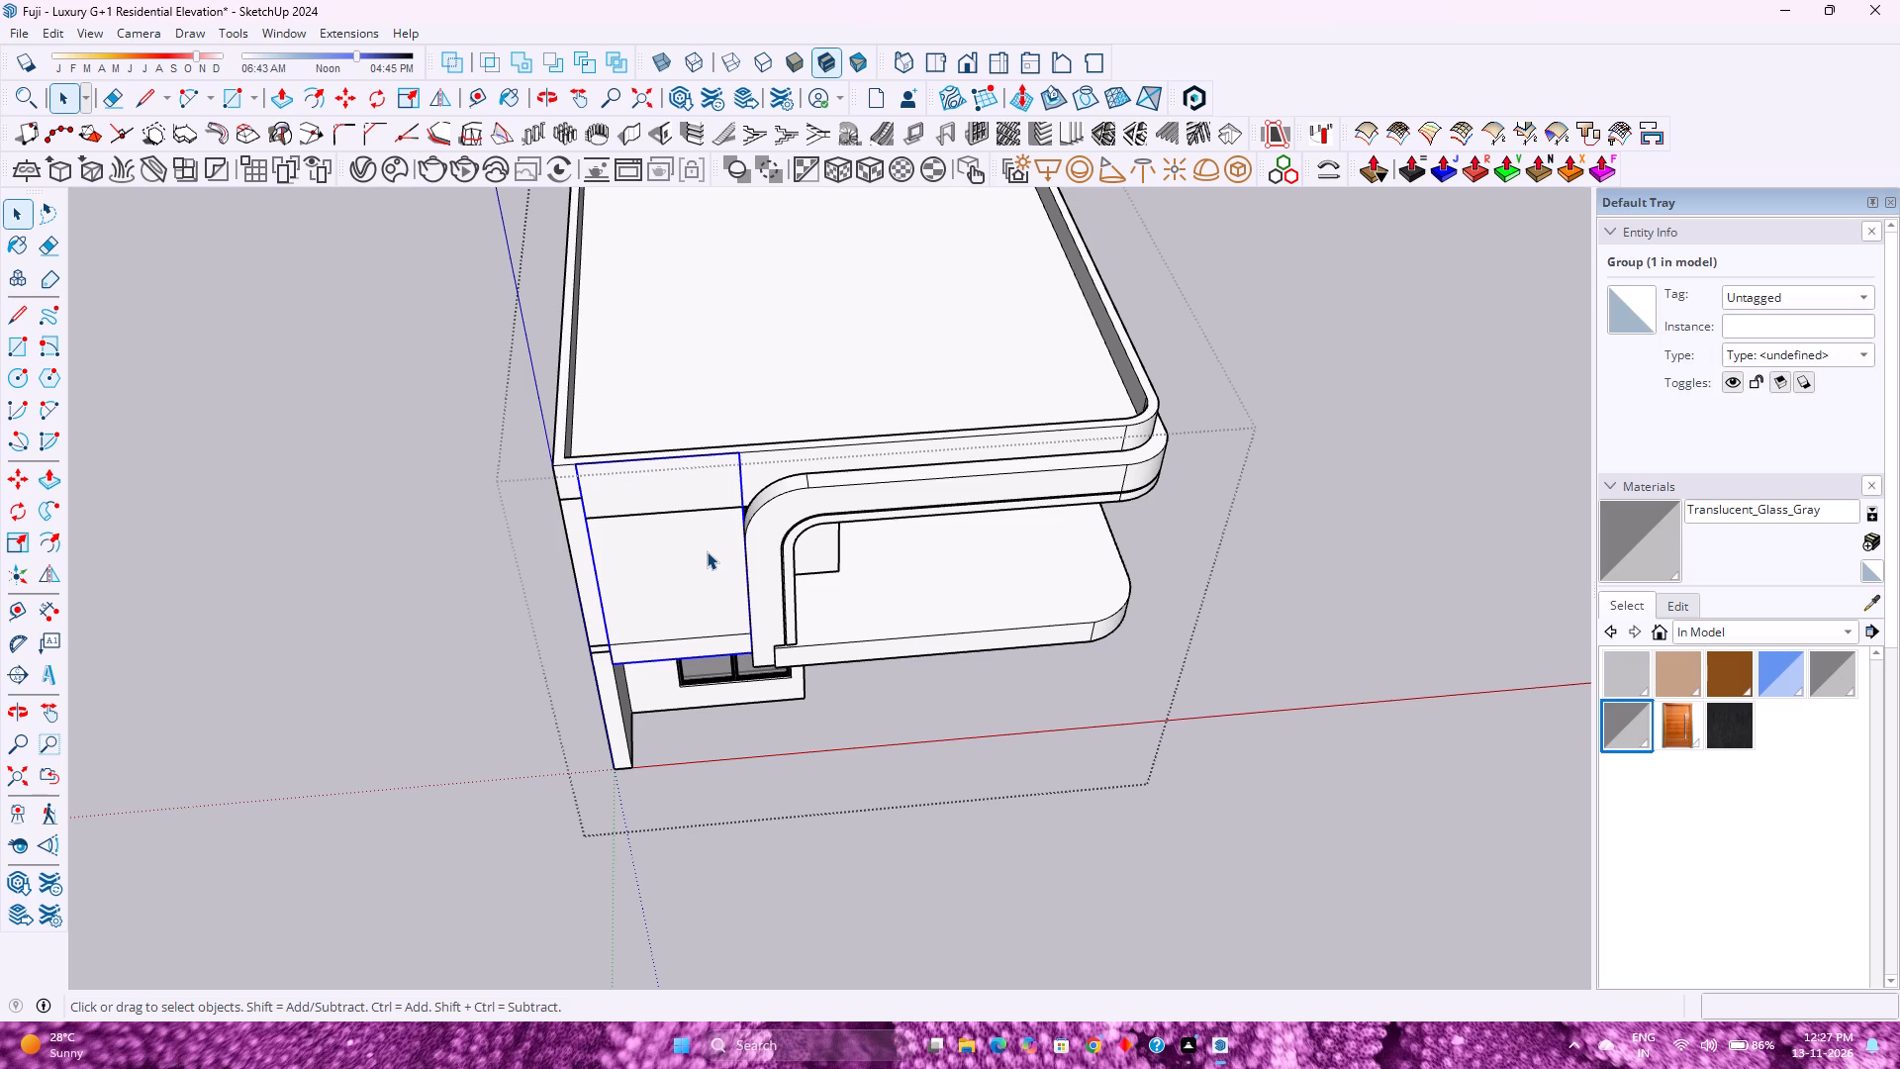
Hide the selected upper-floor façade panel group beside the rounded frame.
right_click(708, 551)
left_click(752, 613)
Examine the front elevation without the panel, checking the windows, rounded frame, balcony slab and parapet from several angles and distances.
middle_click_drag(1227, 650, 841, 568)
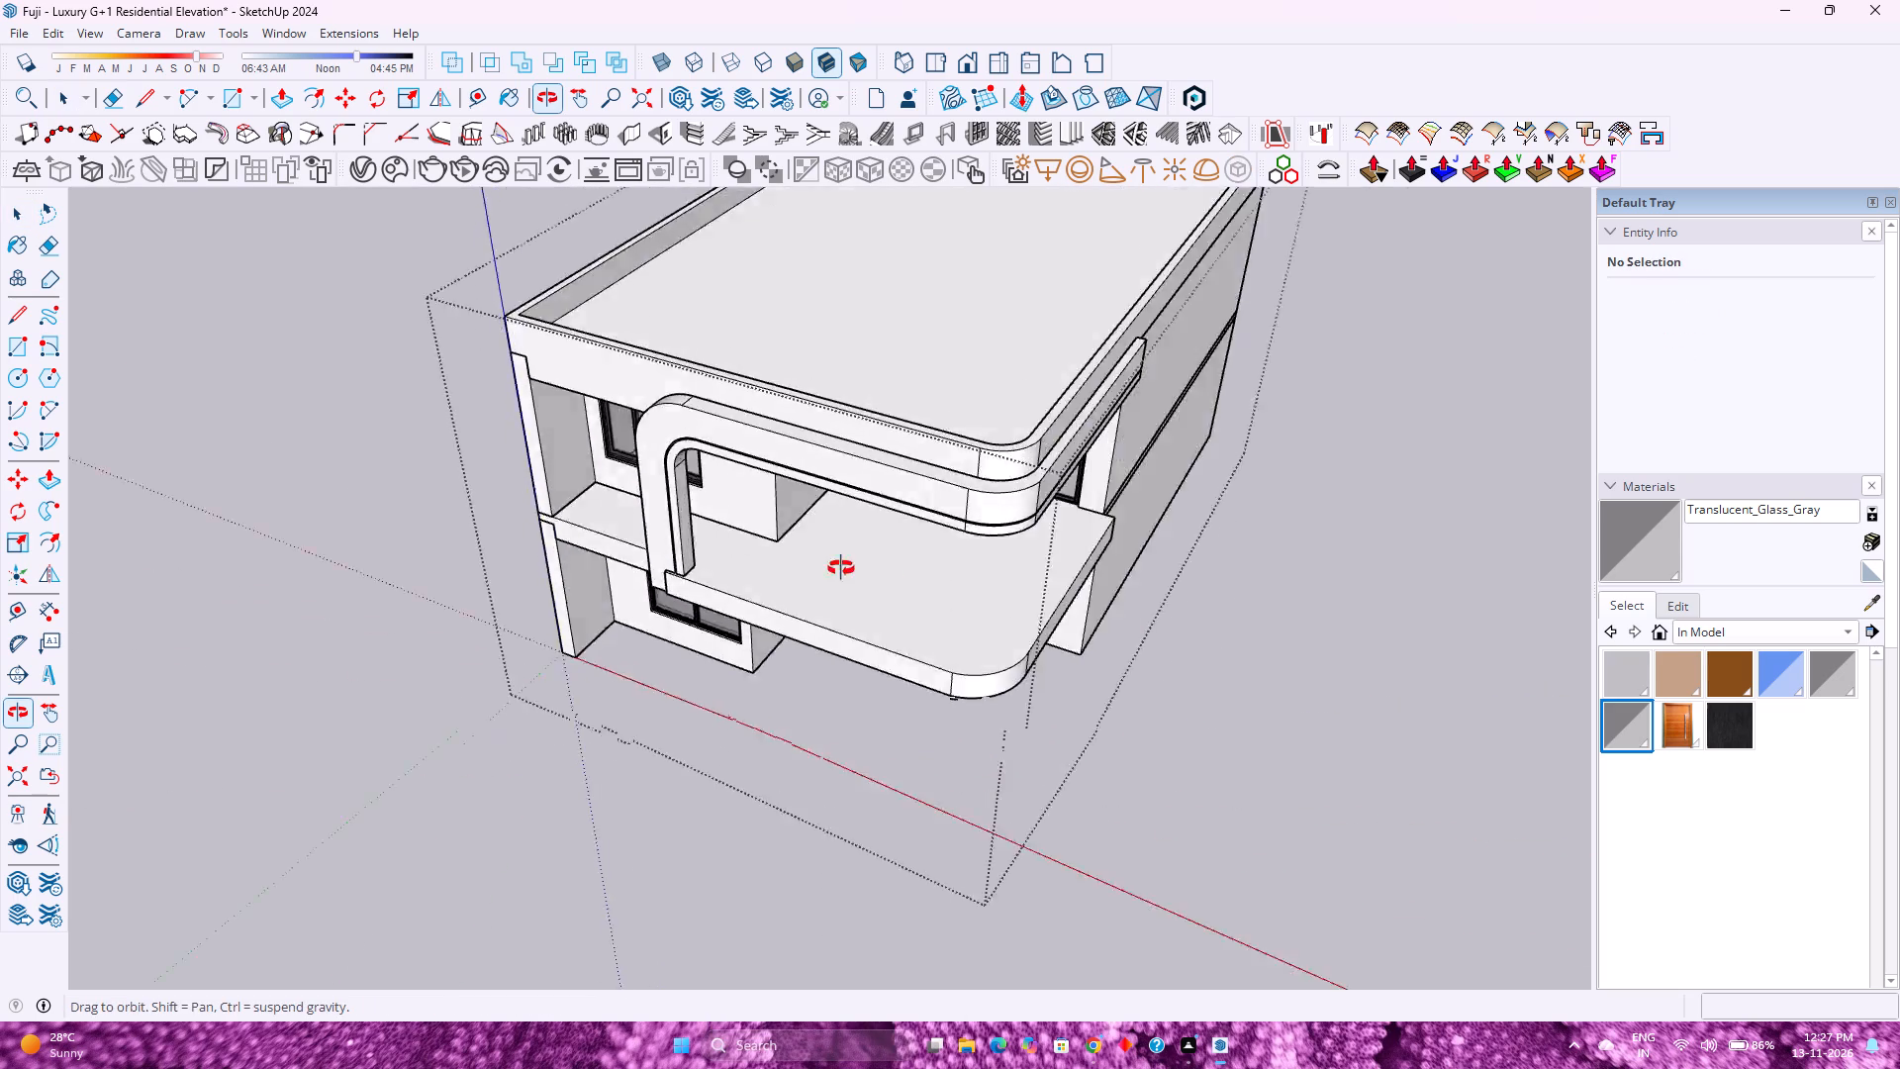
middle_click_drag(841, 568, 773, 447)
scroll(774, 447, "up", 2)
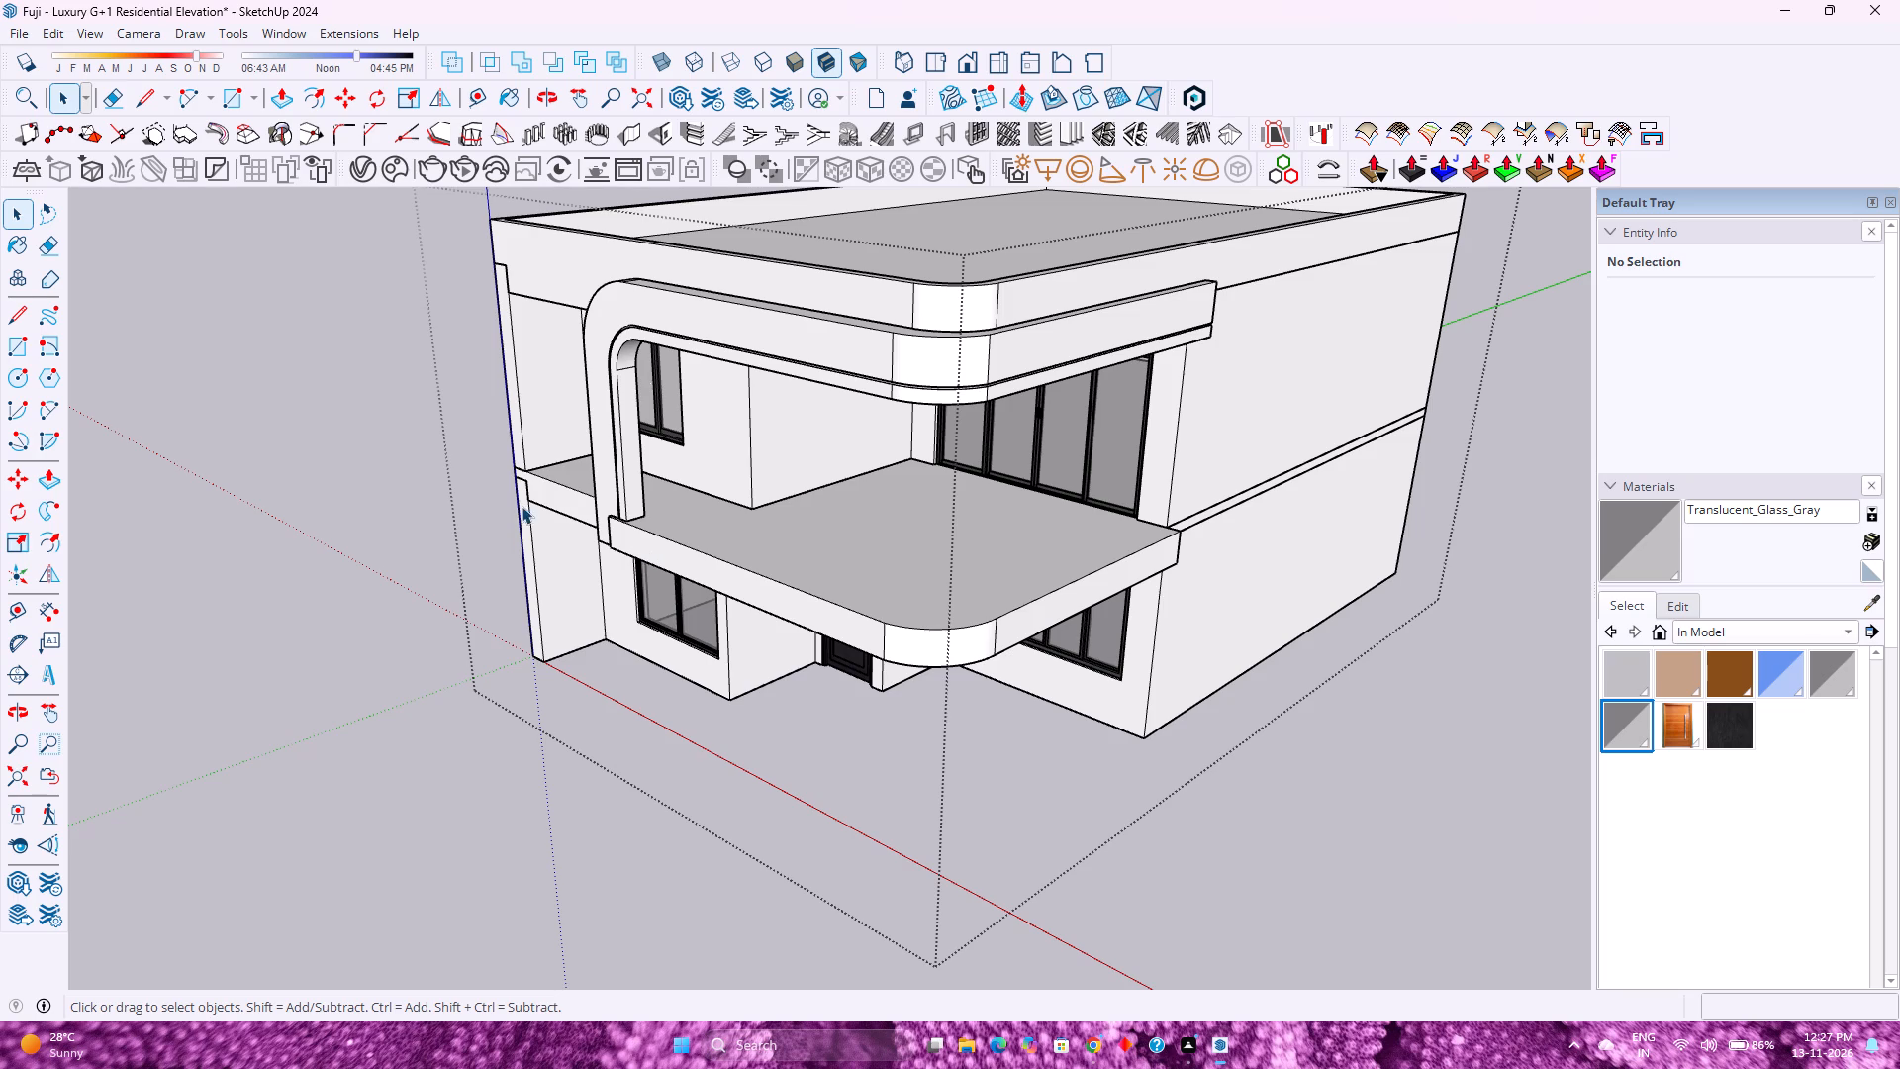
scroll(621, 605, "down", 5)
middle_click_drag(621, 618, 1003, 629)
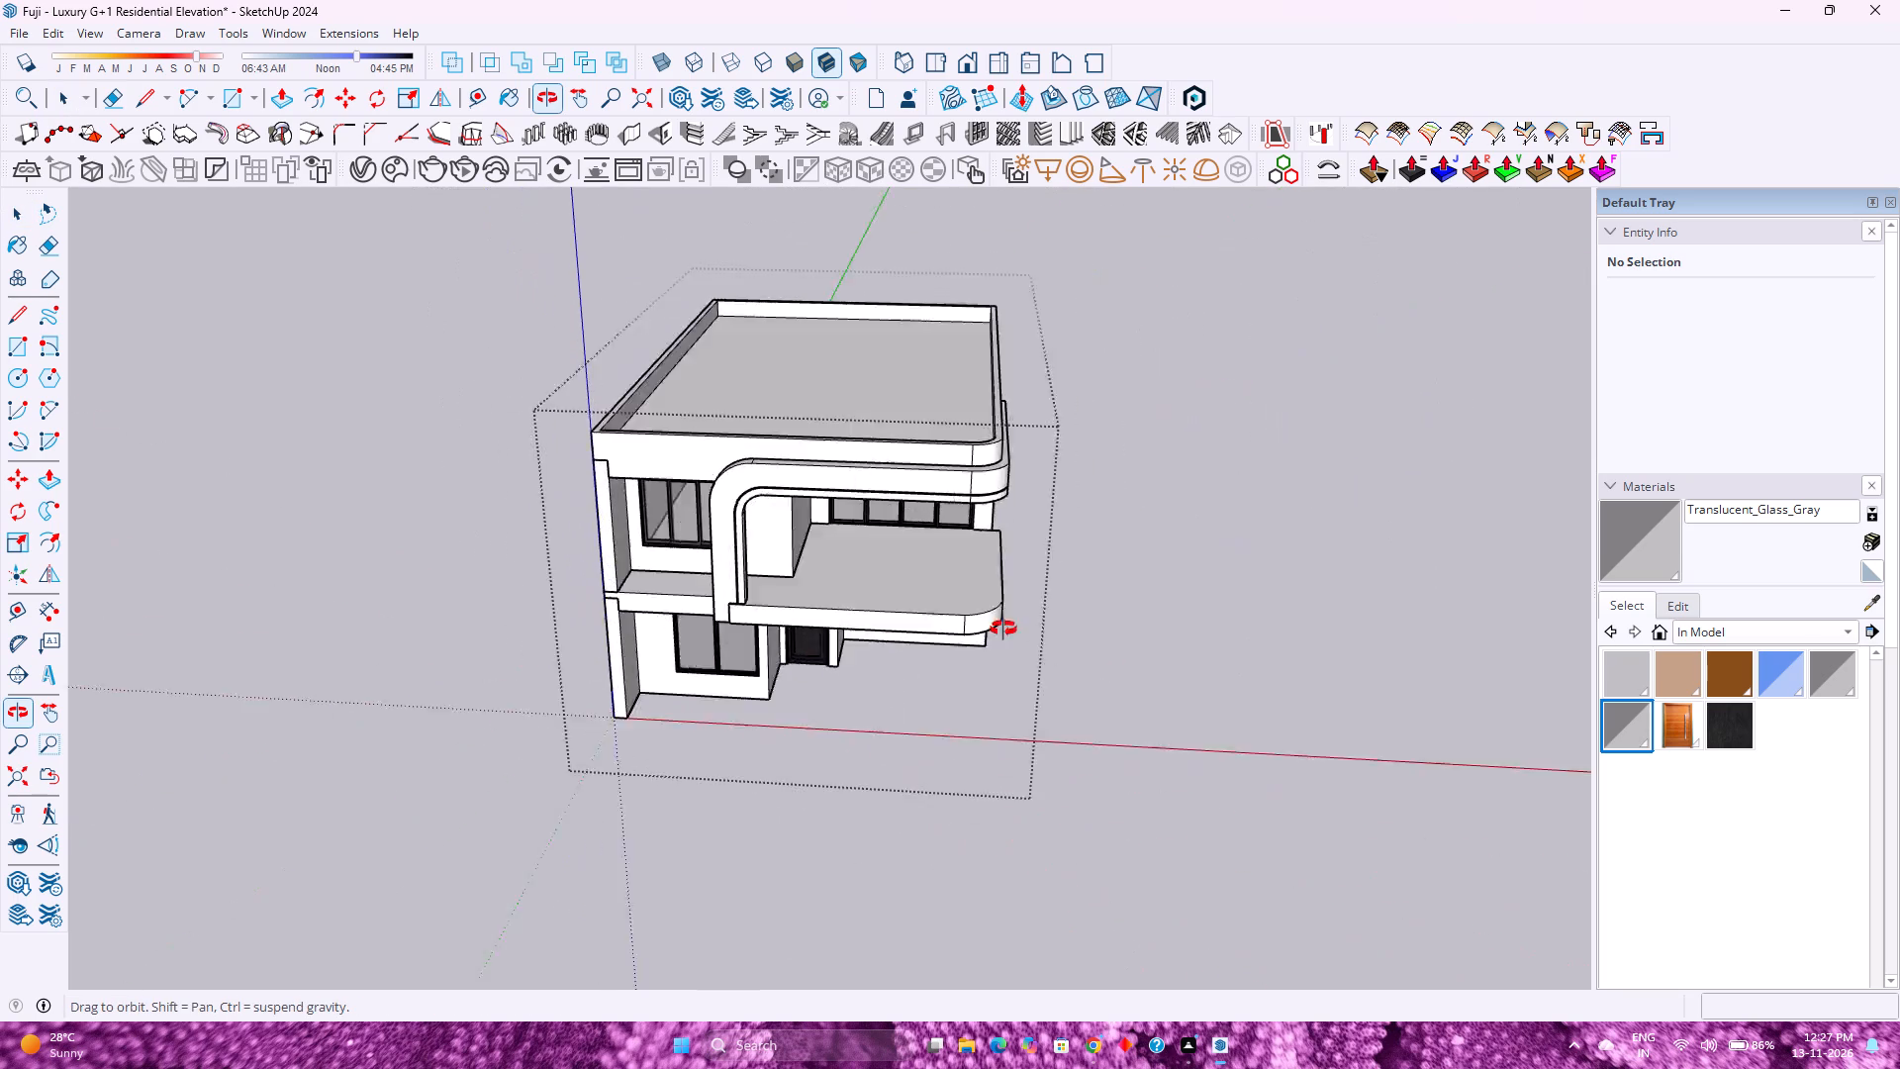
middle_click_drag(1003, 629, 1134, 527)
middle_click(1134, 527)
scroll(1135, 527, "down", 1)
scroll(1132, 530, "up", 5)
middle_click_drag(1043, 588, 999, 490)
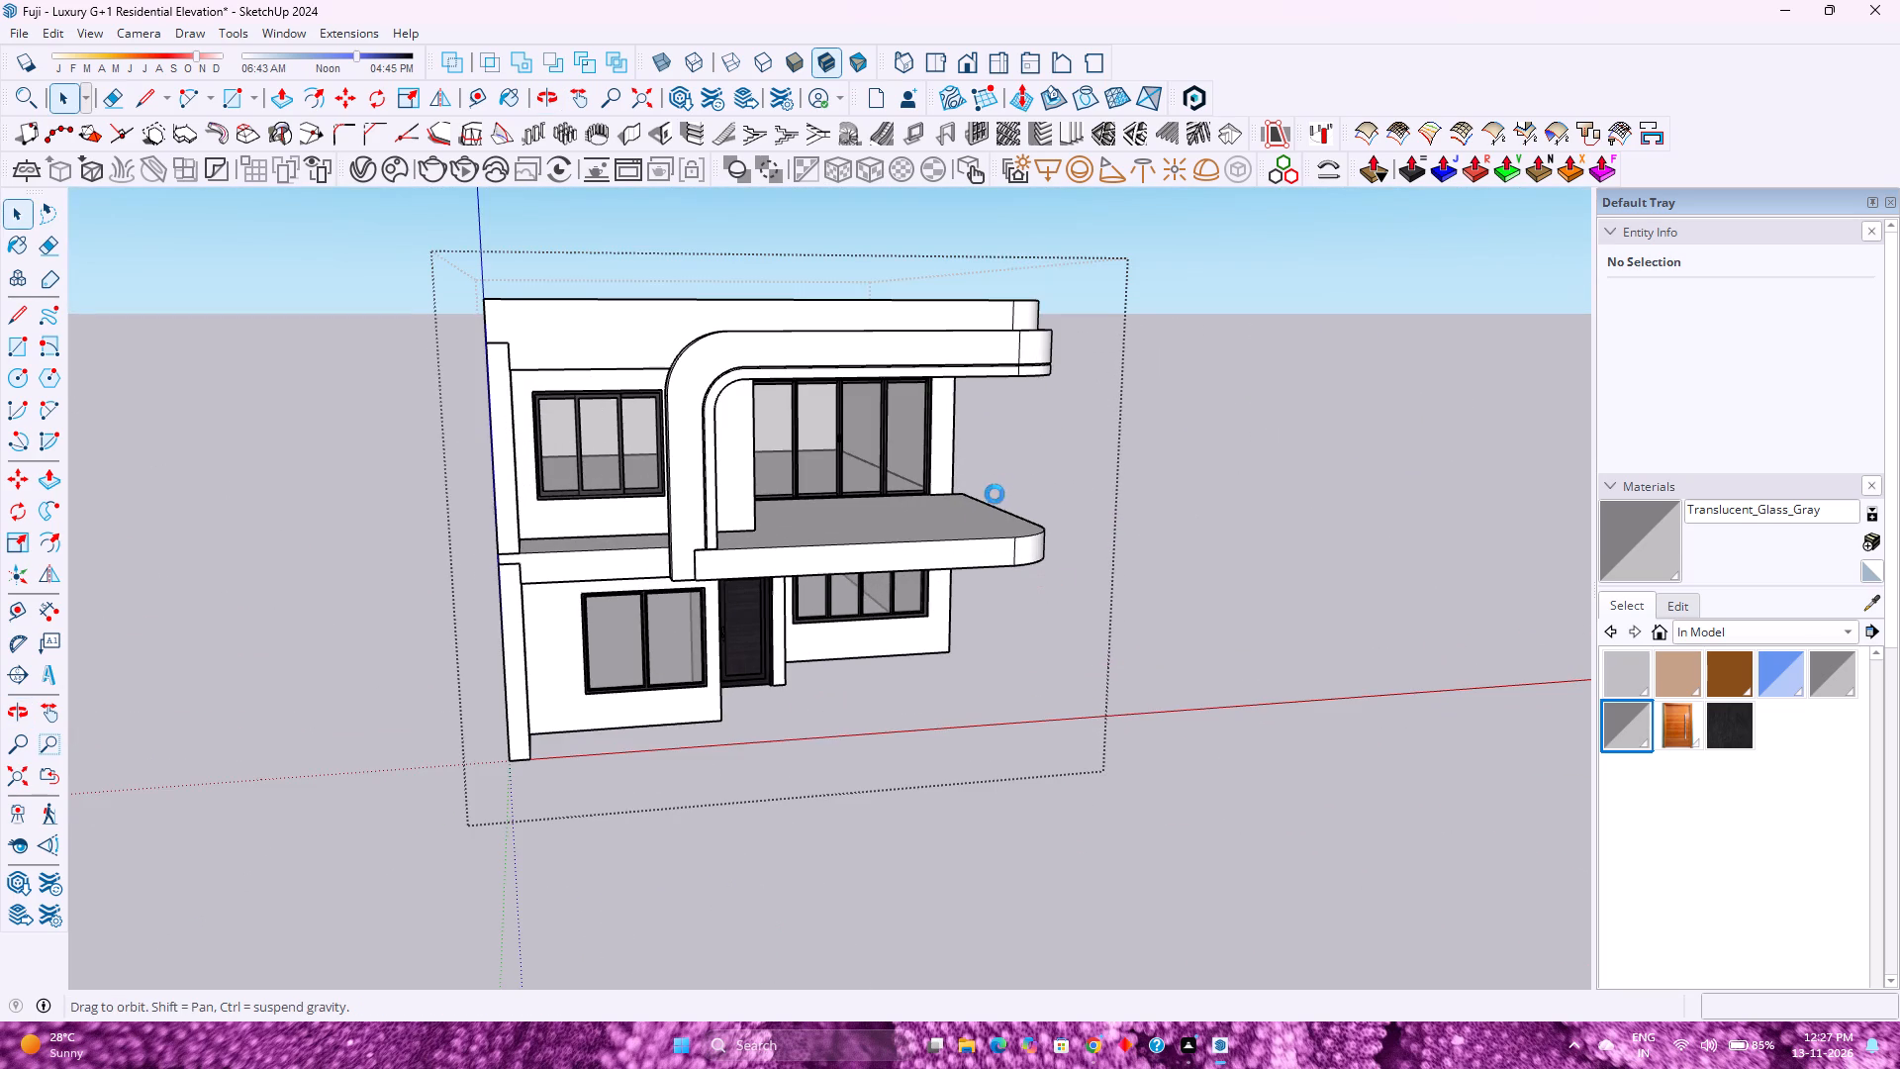
scroll(983, 513, "down", 3)
left_click(1186, 649)
scroll(1105, 673, "up", 3)
scroll(1105, 673, "down", 2)
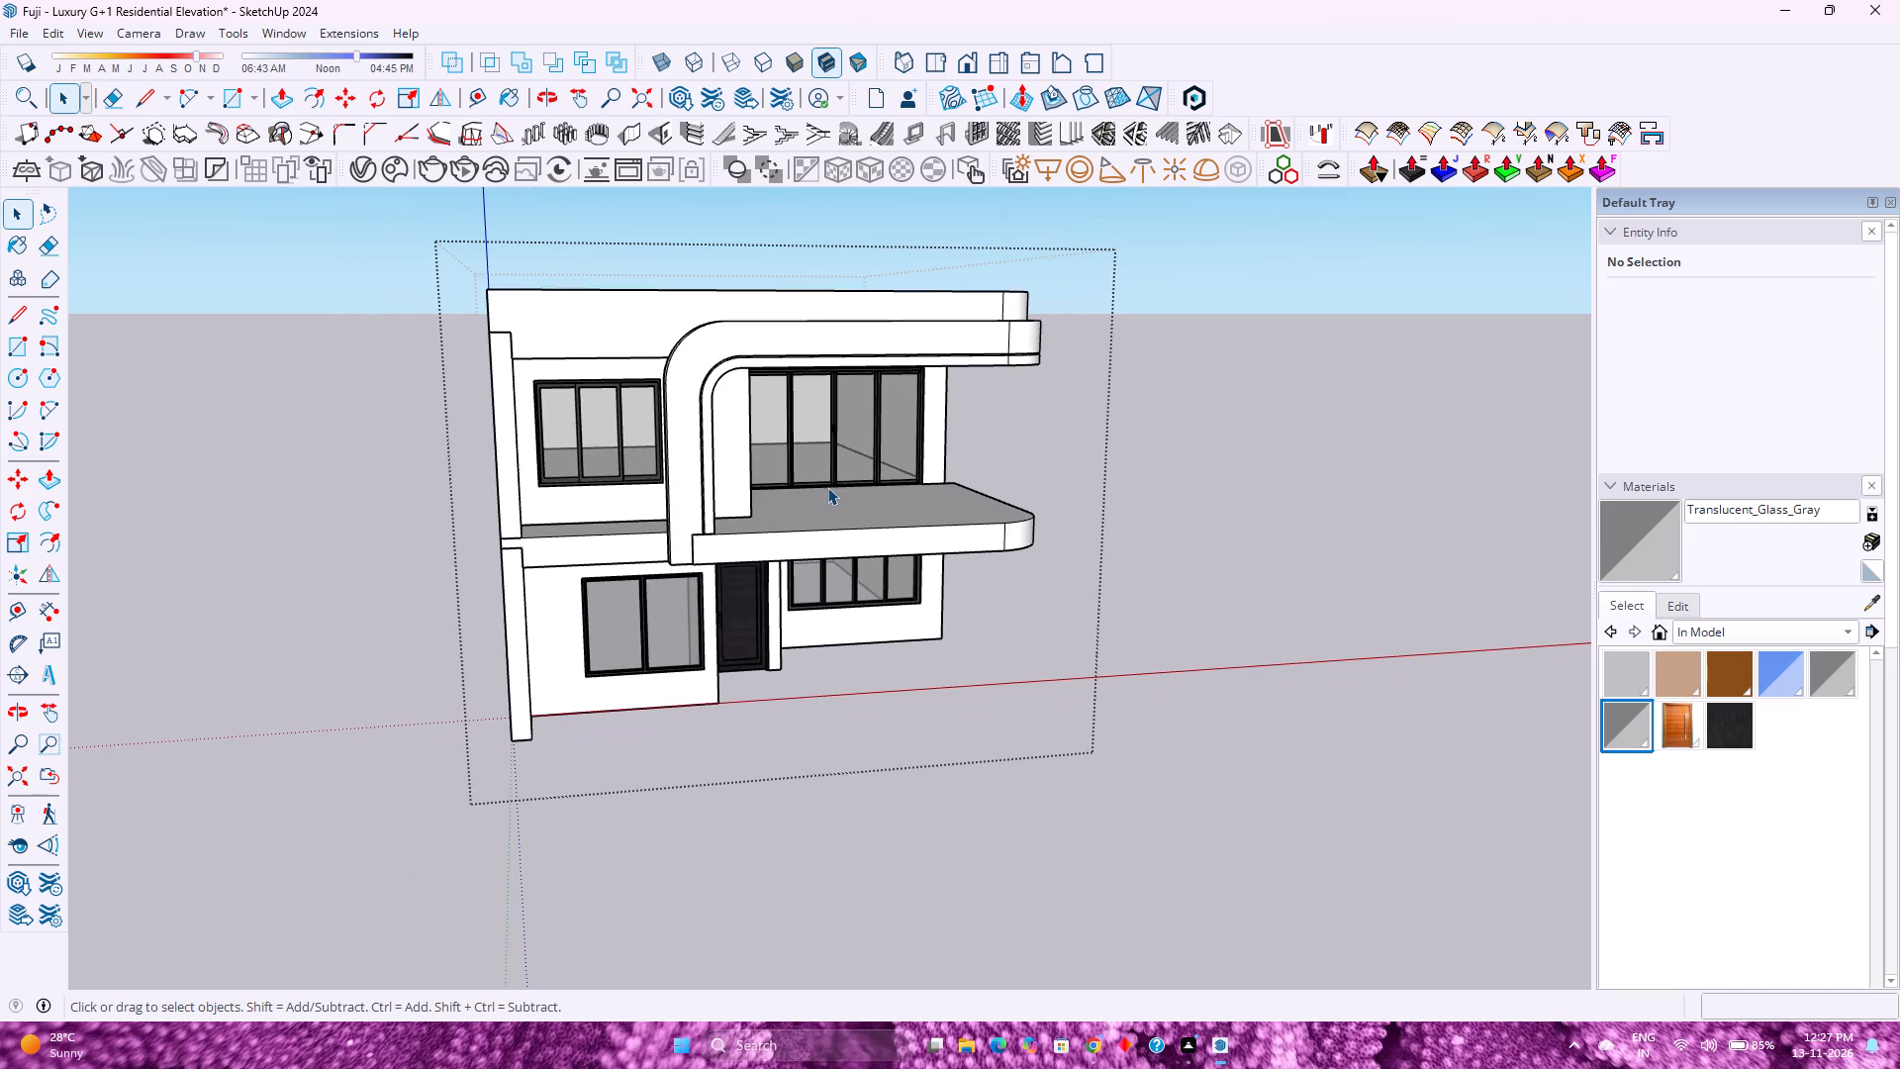
left_click(827, 487)
double_click(840, 527)
scroll(1069, 700, "up", 3)
scroll(1069, 700, "down", 4)
scroll(1069, 701, "up", 2)
scroll(1070, 704, "down", 4)
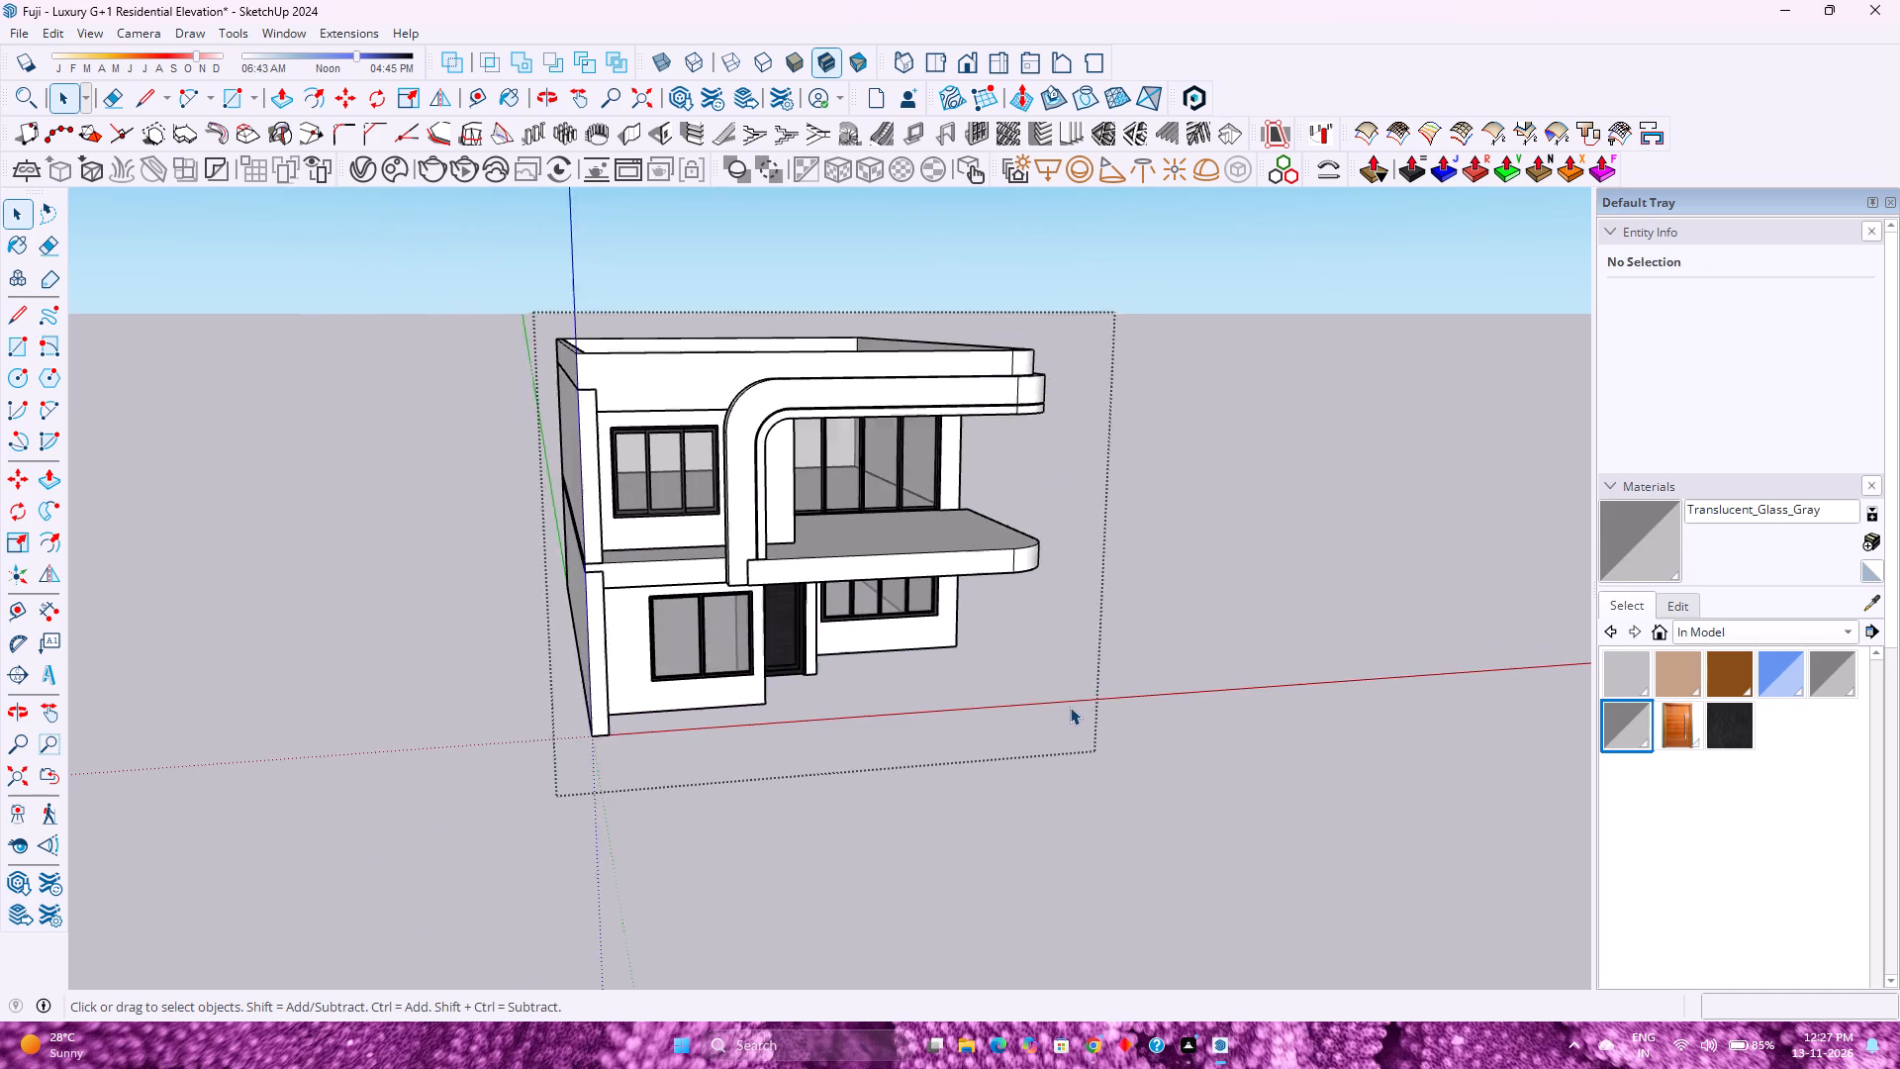
scroll(1061, 749, "up", 3)
scroll(1062, 757, "down", 3)
scroll(1067, 772, "up", 3)
scroll(1080, 799, "down", 2)
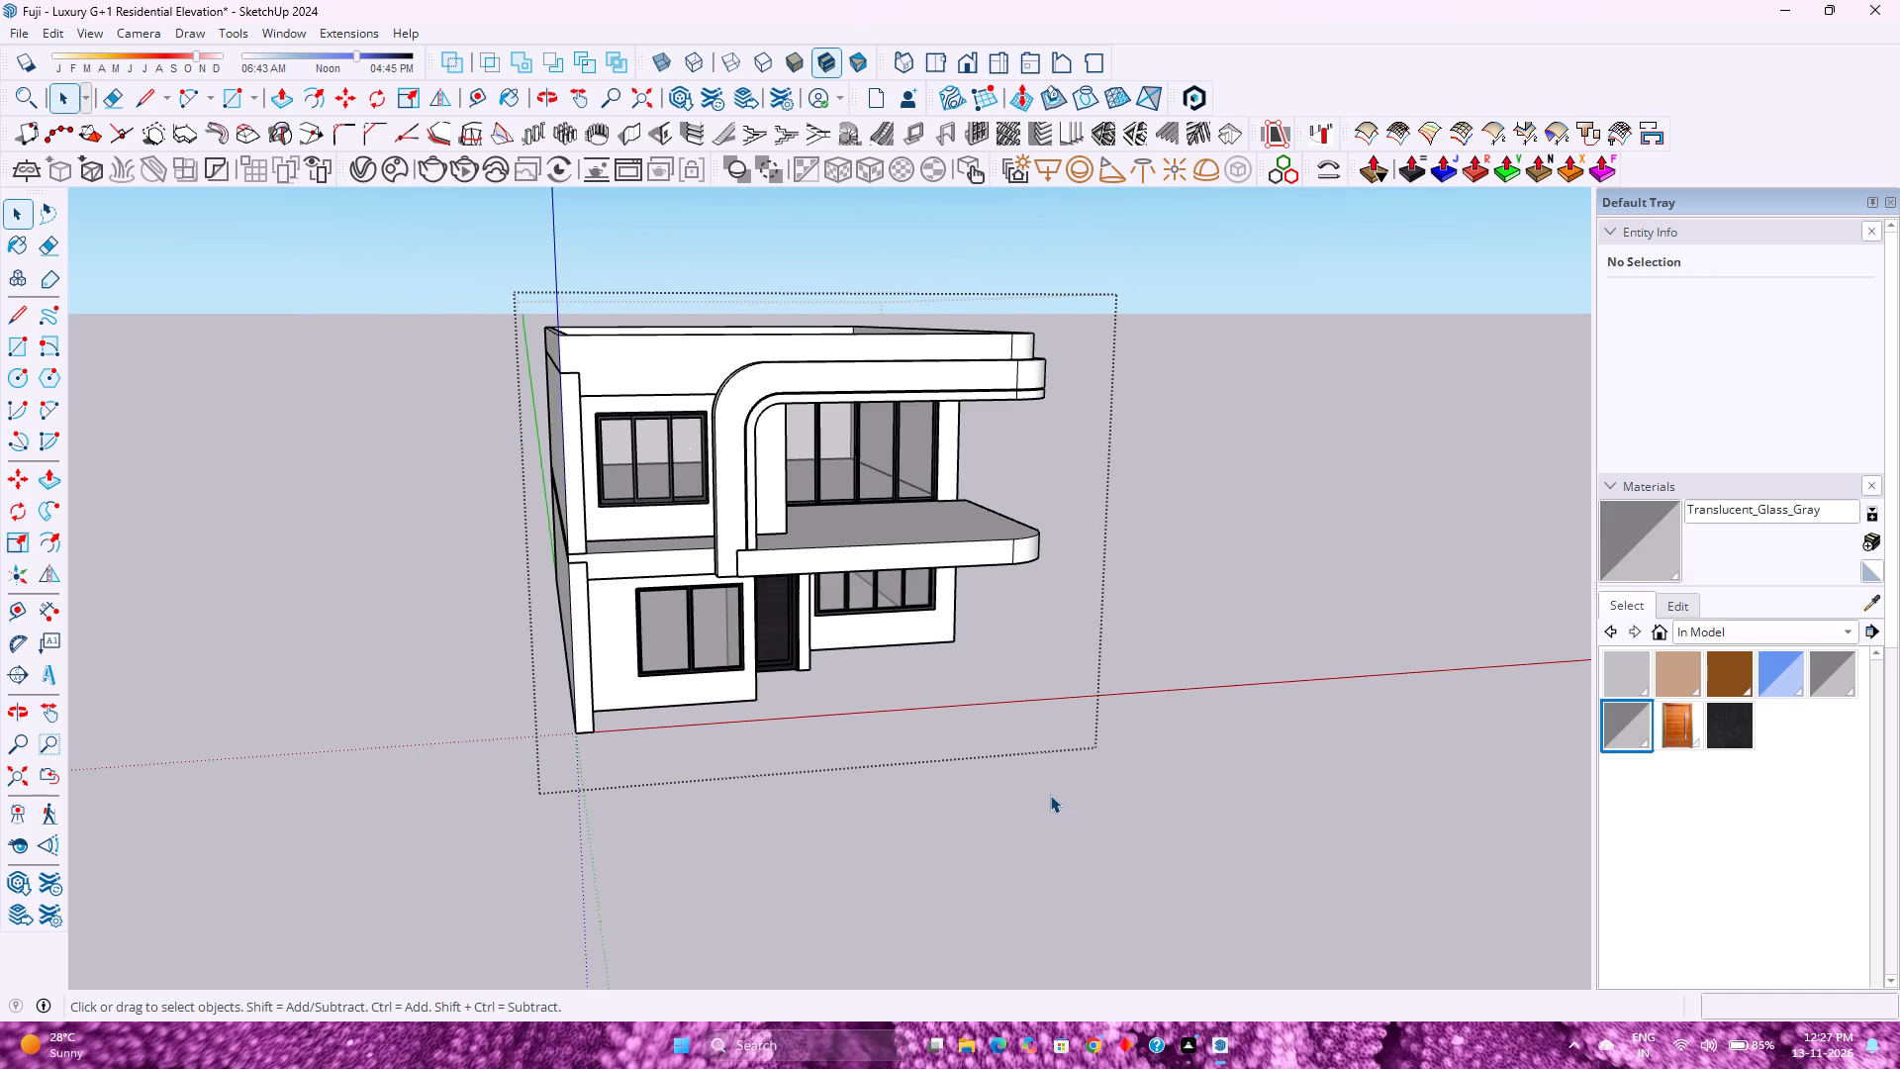
scroll(1039, 806, "up", 1)
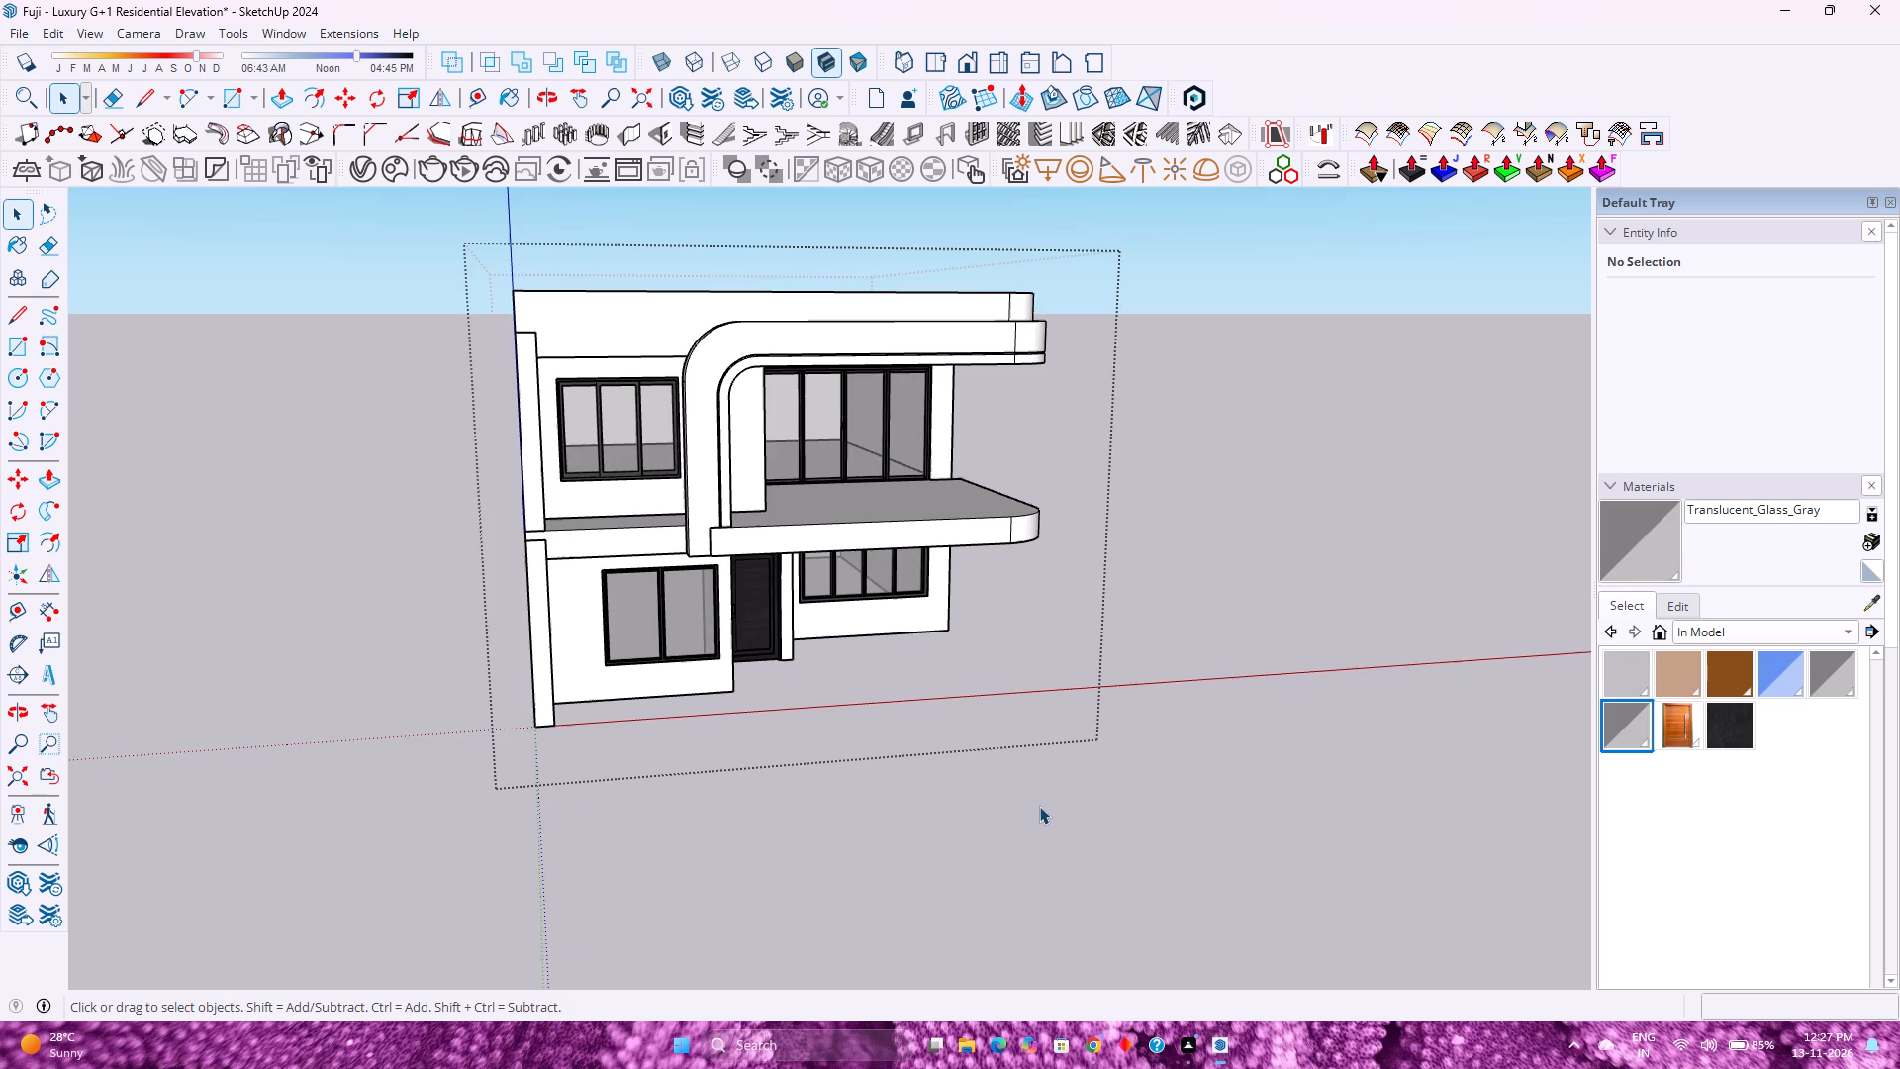
scroll(1034, 806, "up", 2)
scroll(1034, 806, "down", 3)
scroll(1034, 806, "up", 2)
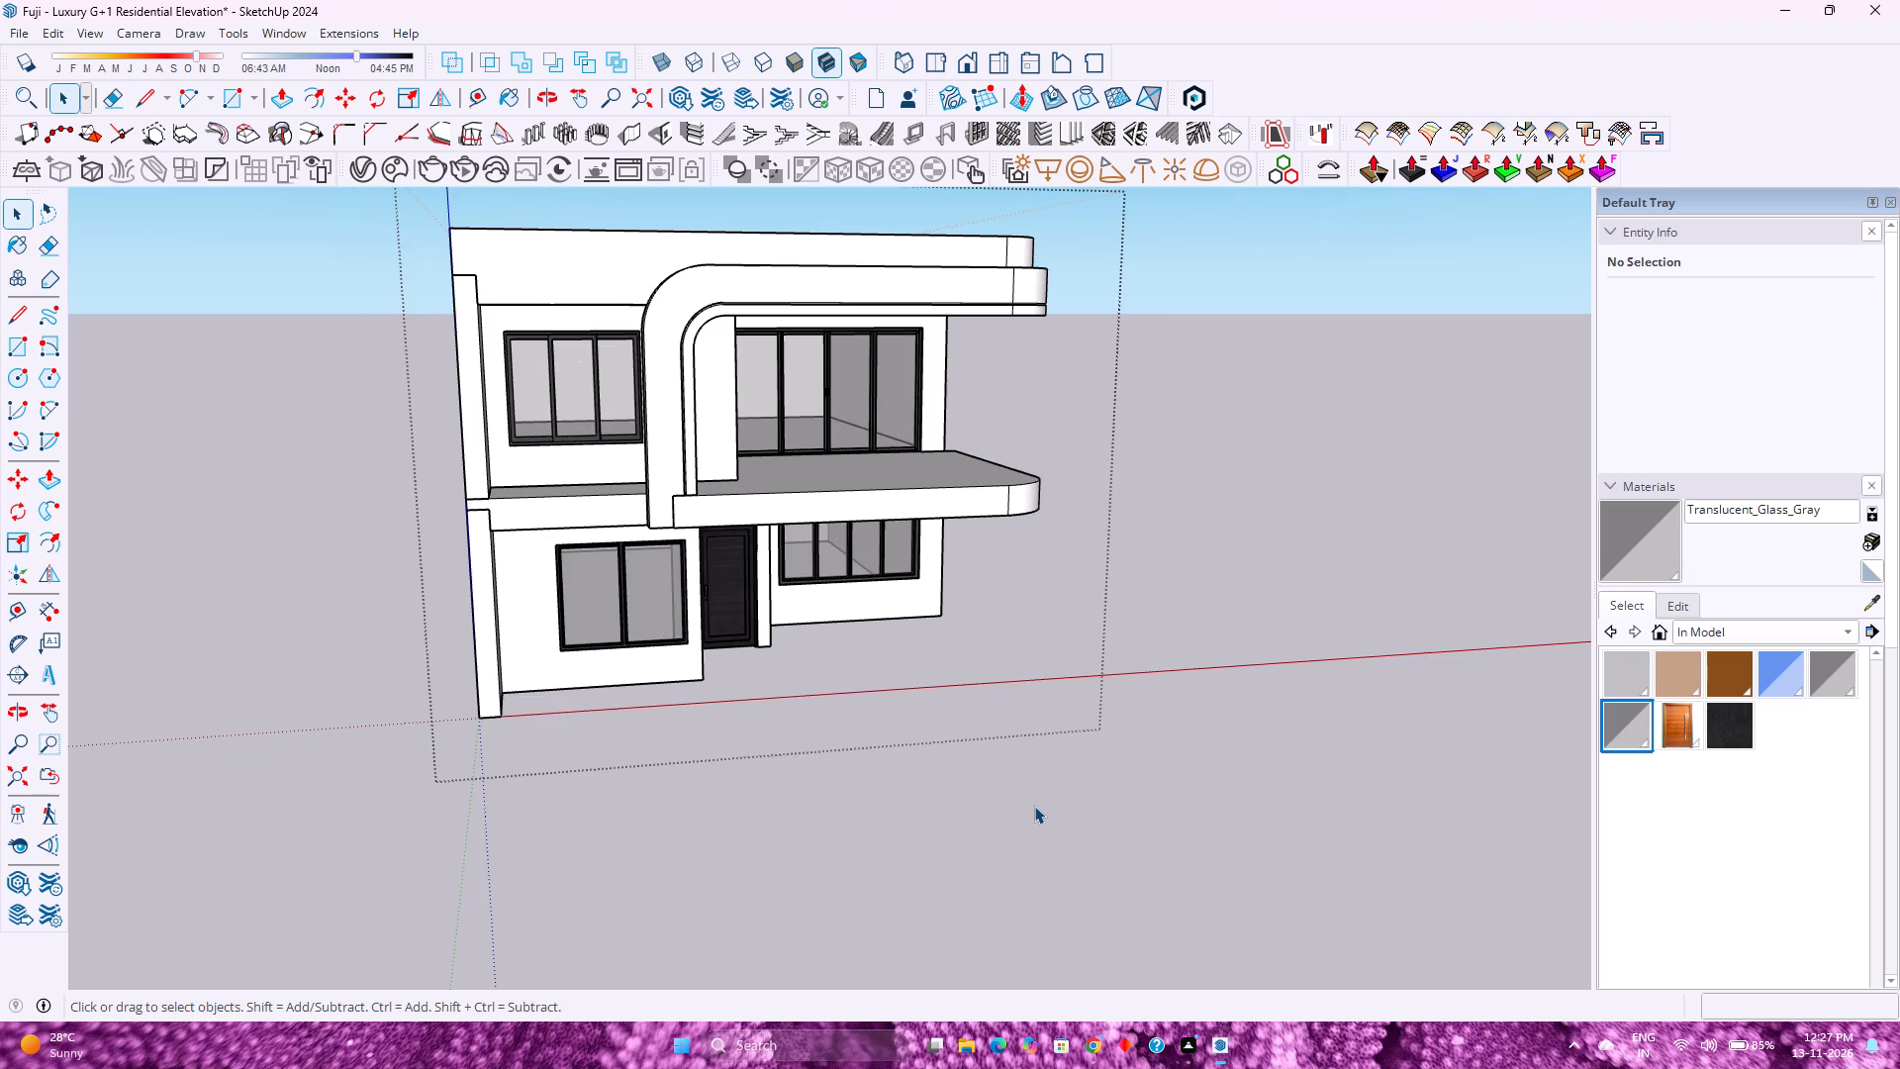
scroll(1034, 806, "down", 2)
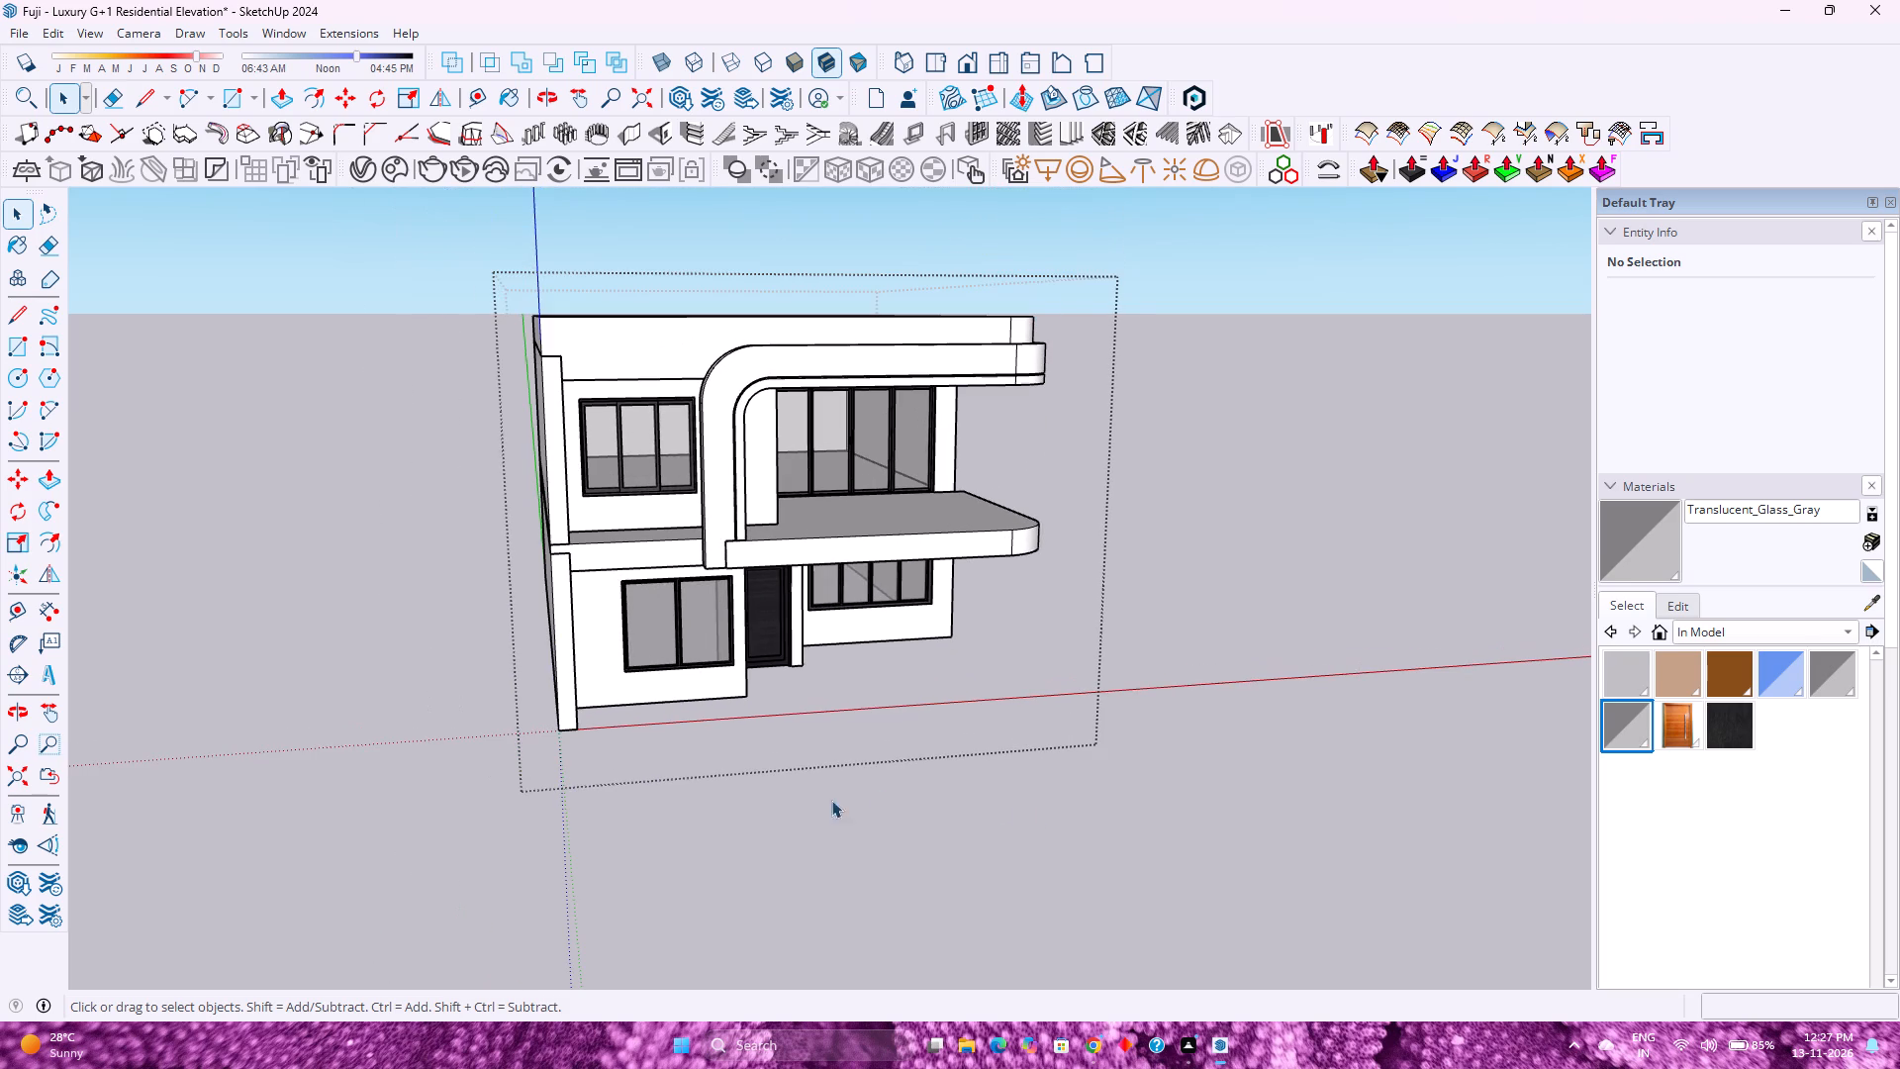
scroll(768, 678, "up", 4)
scroll(768, 678, "down", 4)
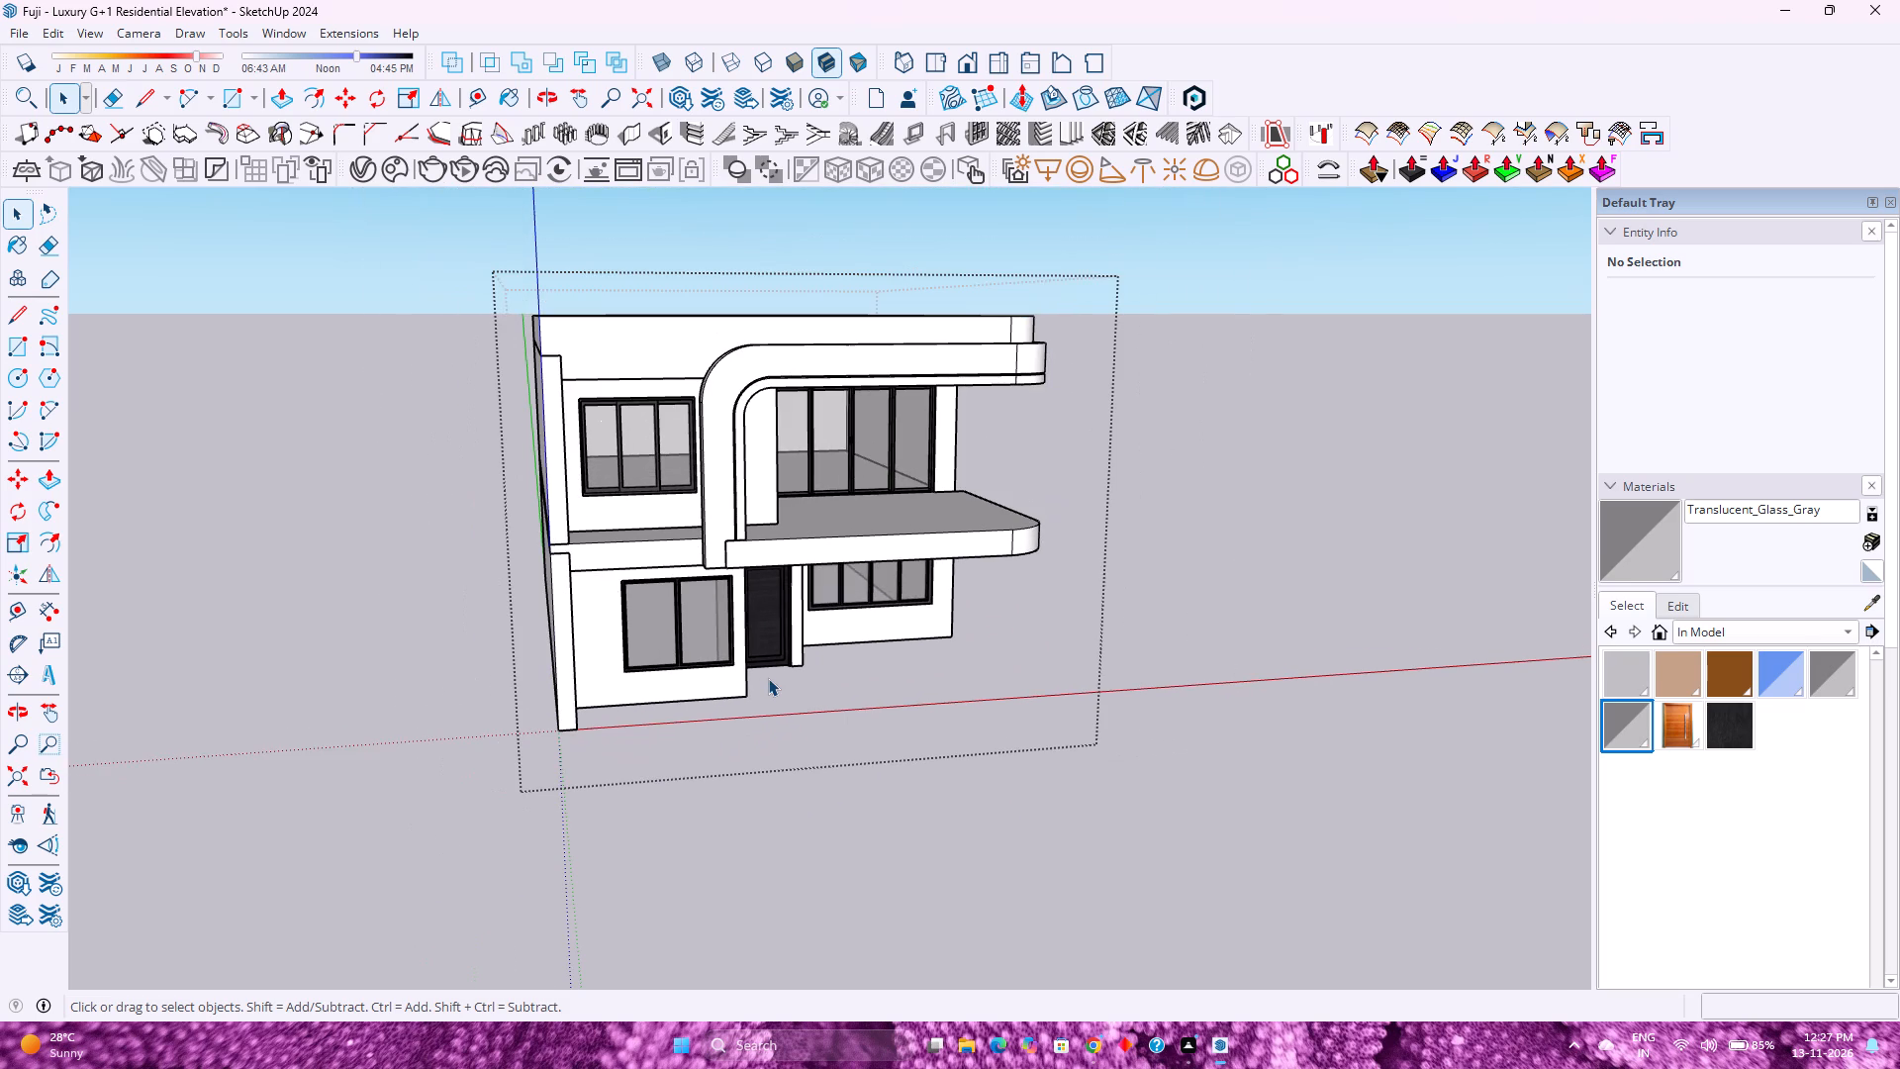
scroll(669, 385, "up", 1)
Inside the roof group, offset the parapet's inner base edges along the front, rounded corner and adjoining long side inward by 2".
middle_click_drag(870, 303, 1340, 653)
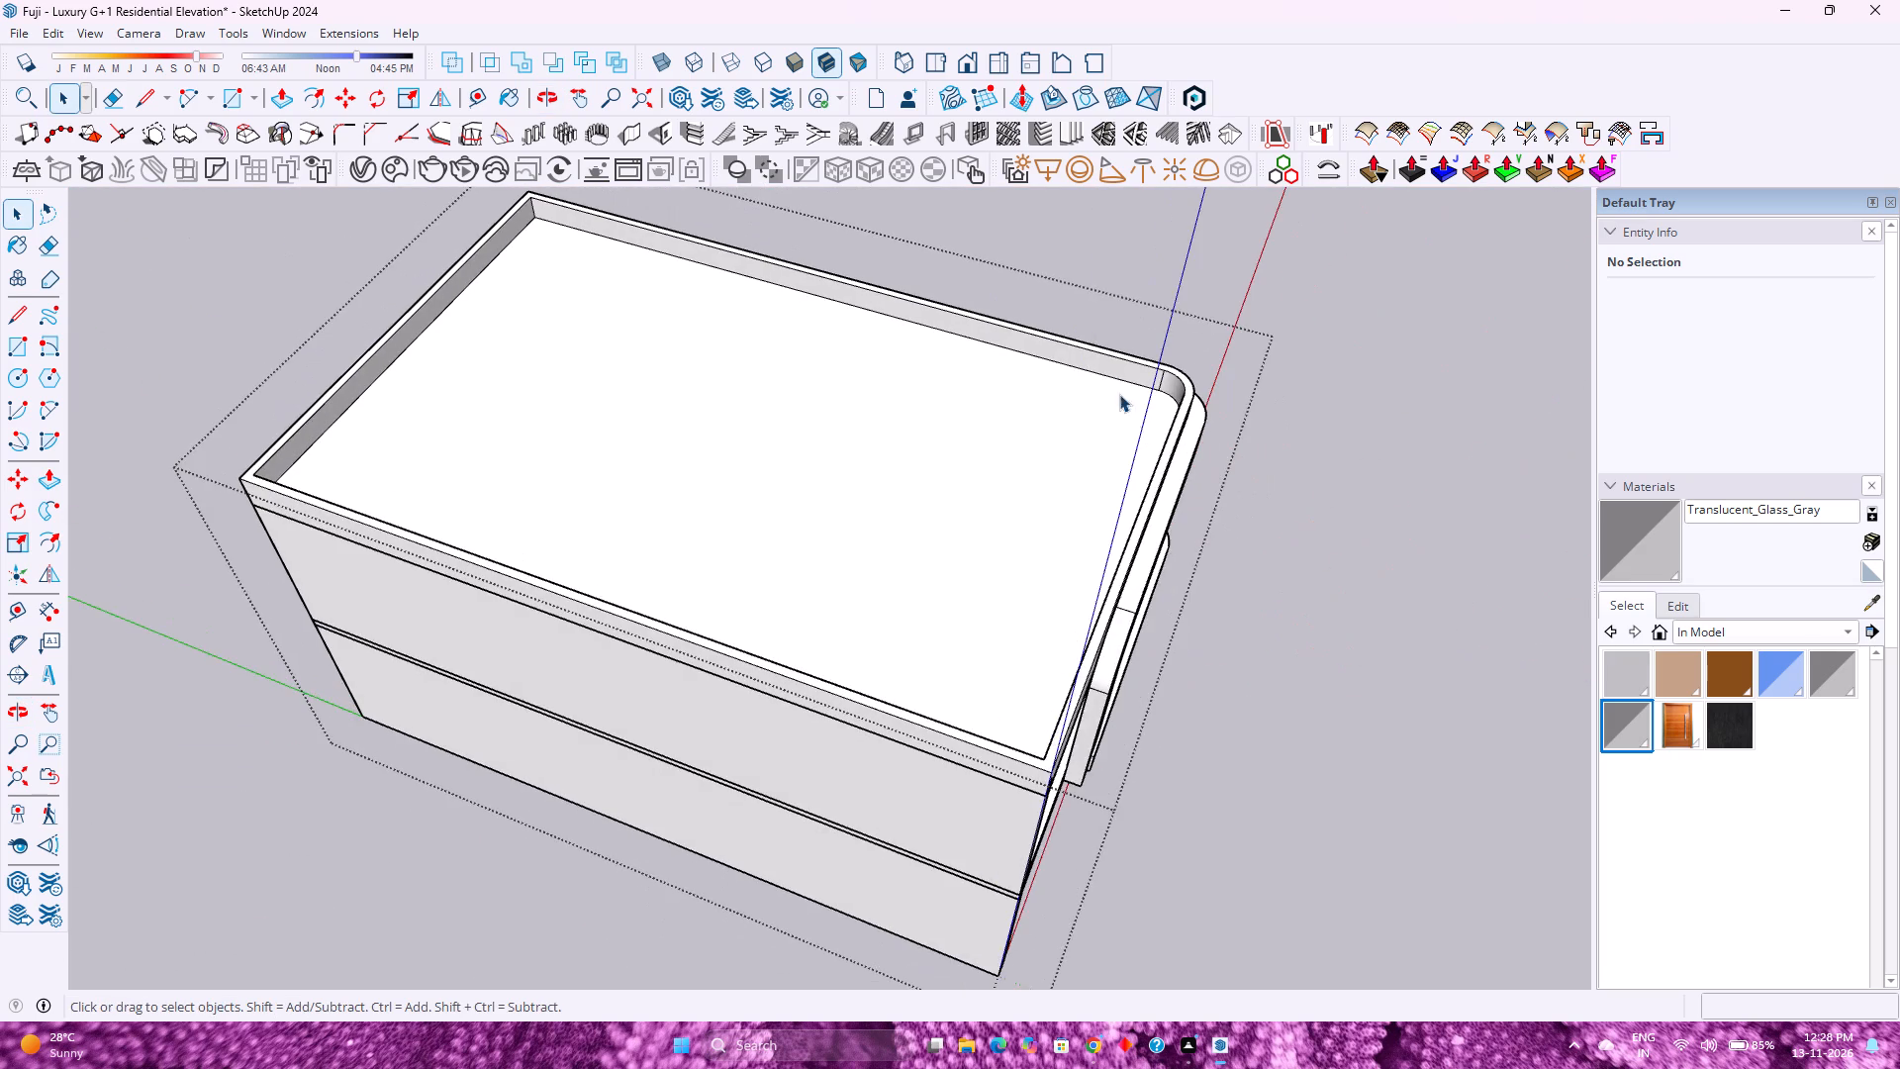
scroll(1104, 365, "up", 2)
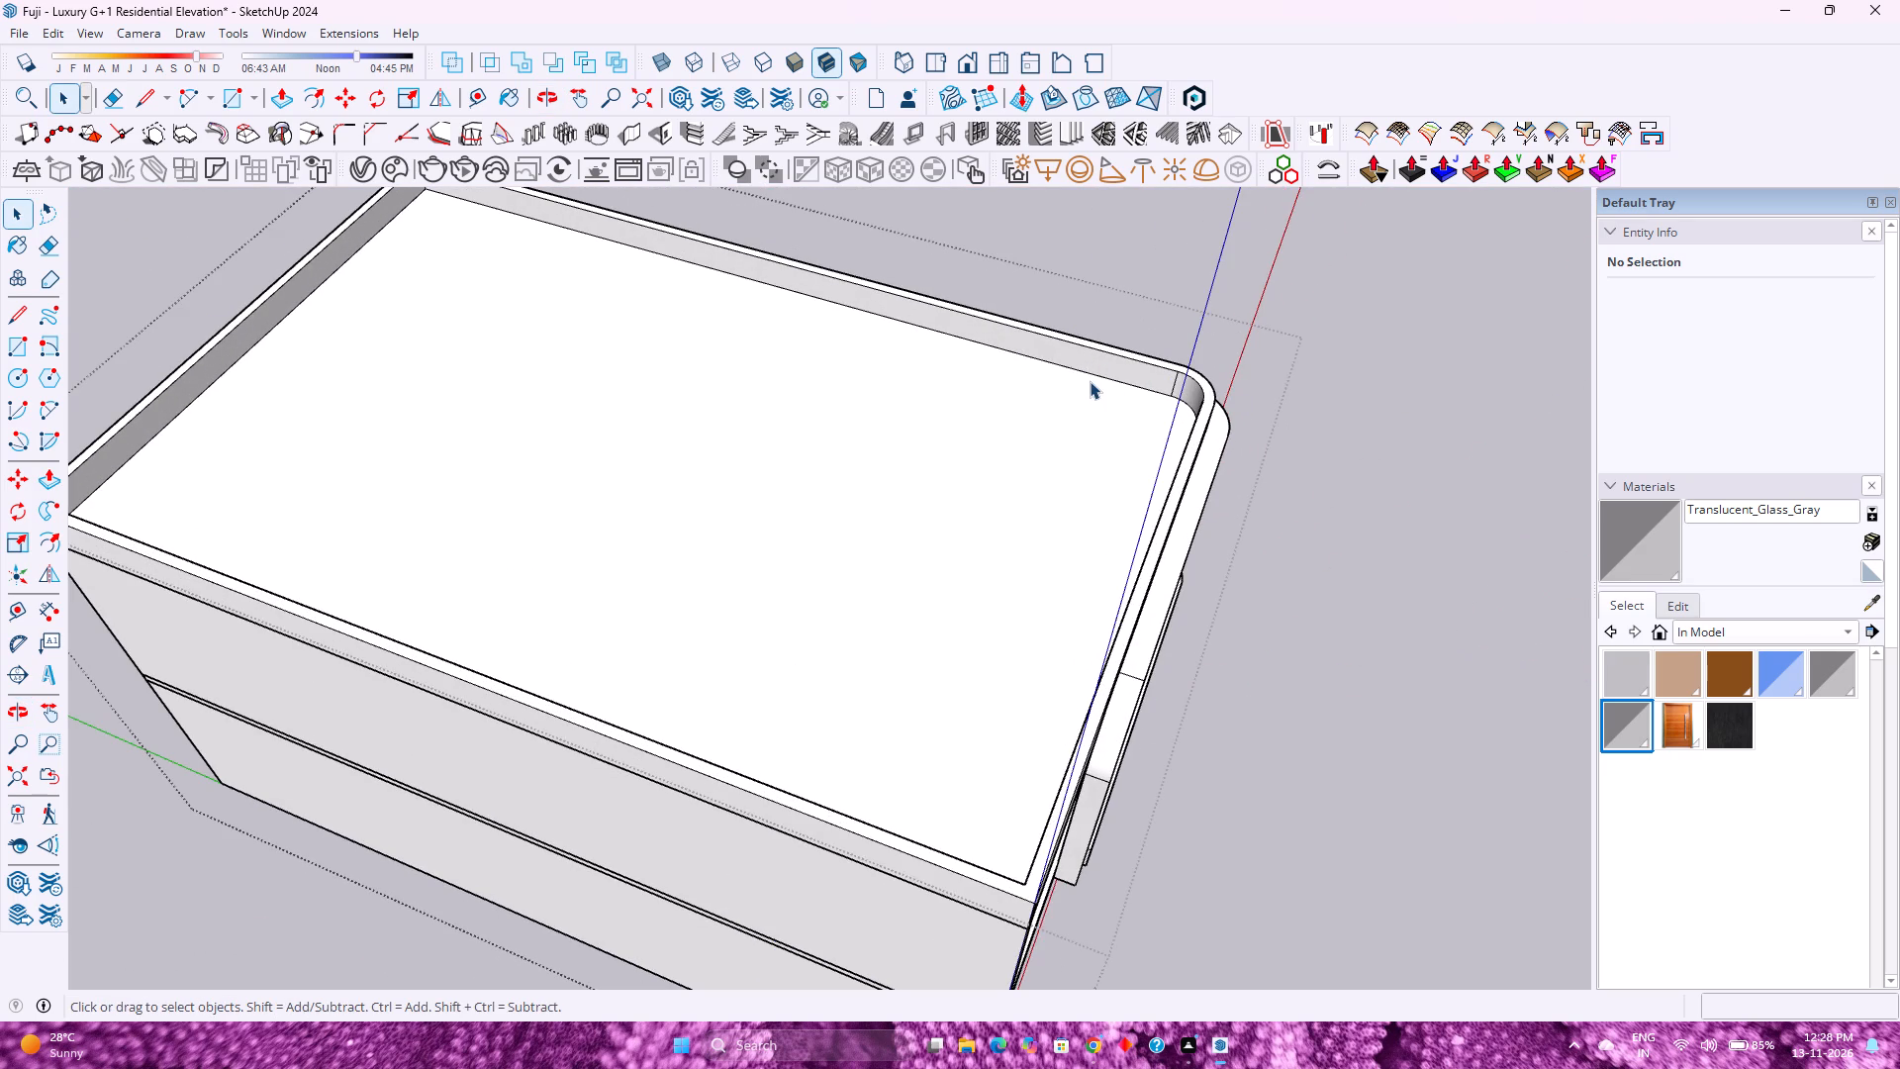
middle_click_drag(1107, 435, 1227, 485)
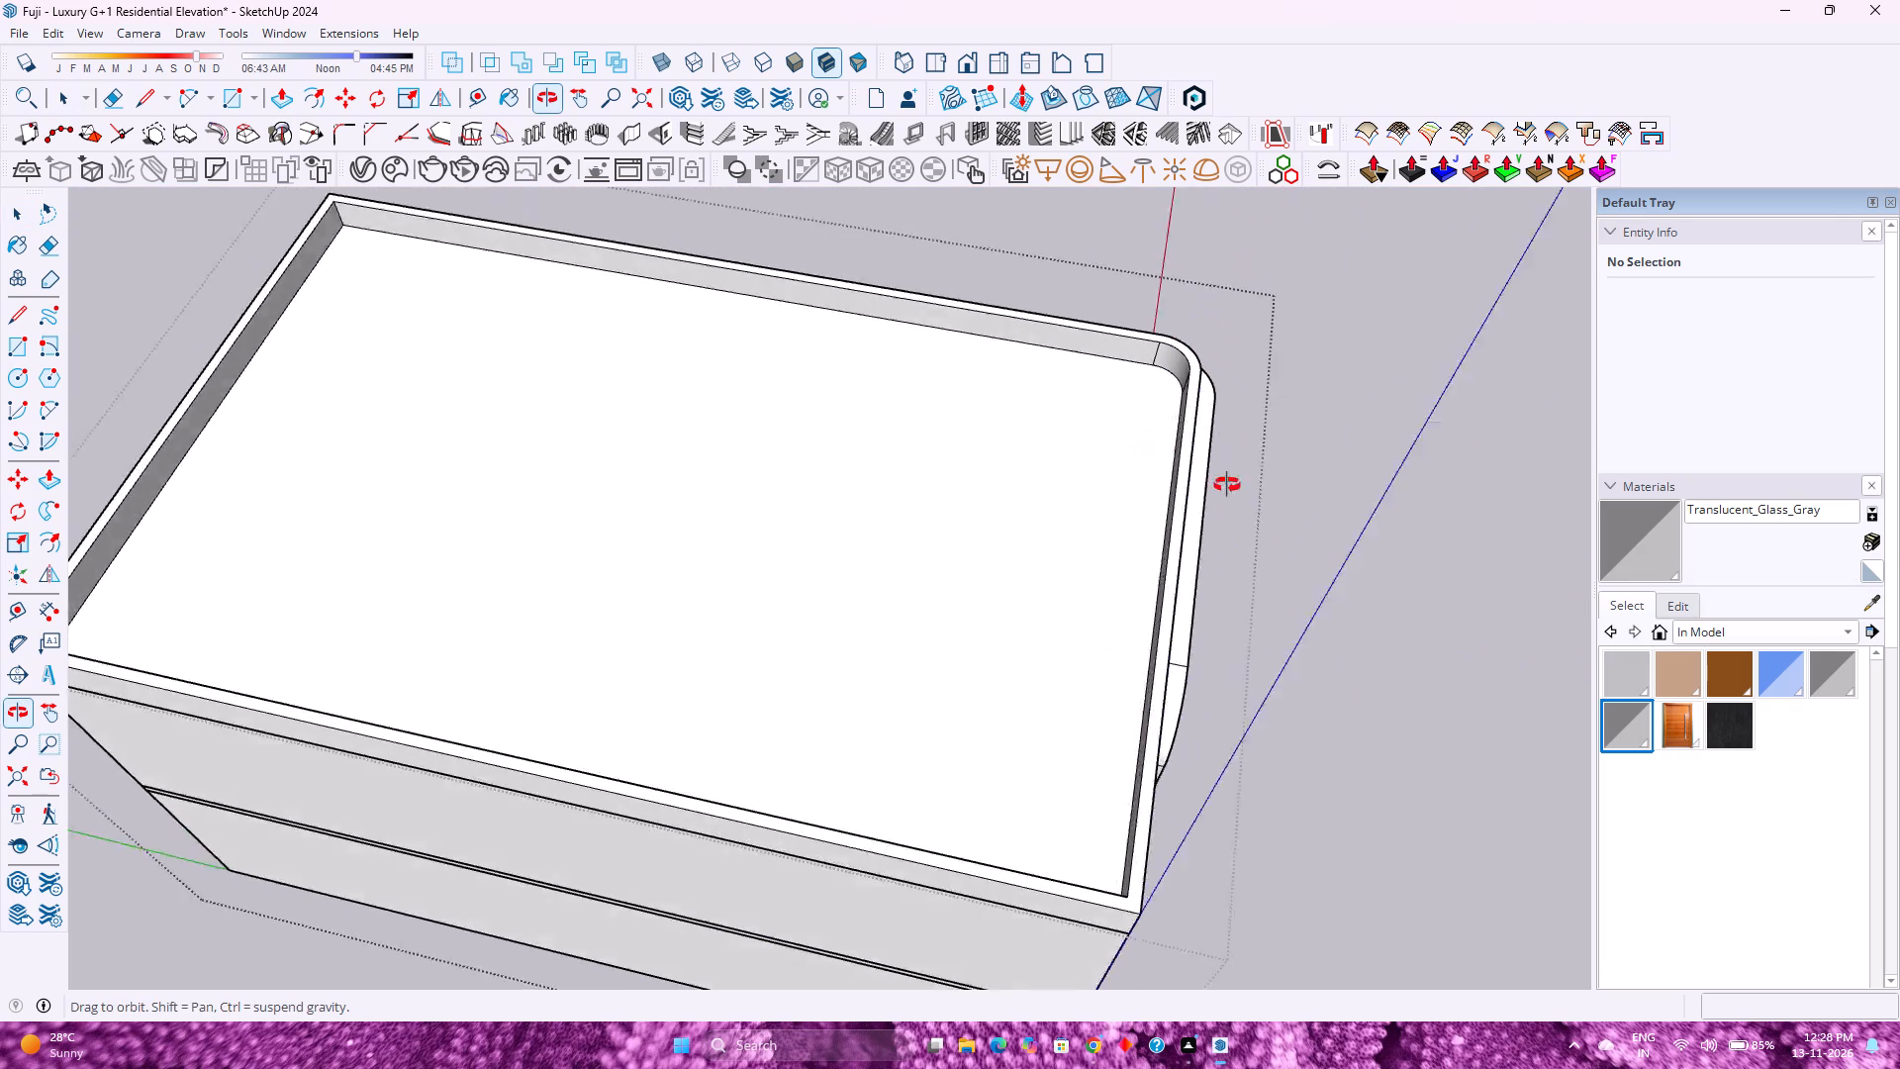
middle_click_drag(1227, 485, 1472, 498)
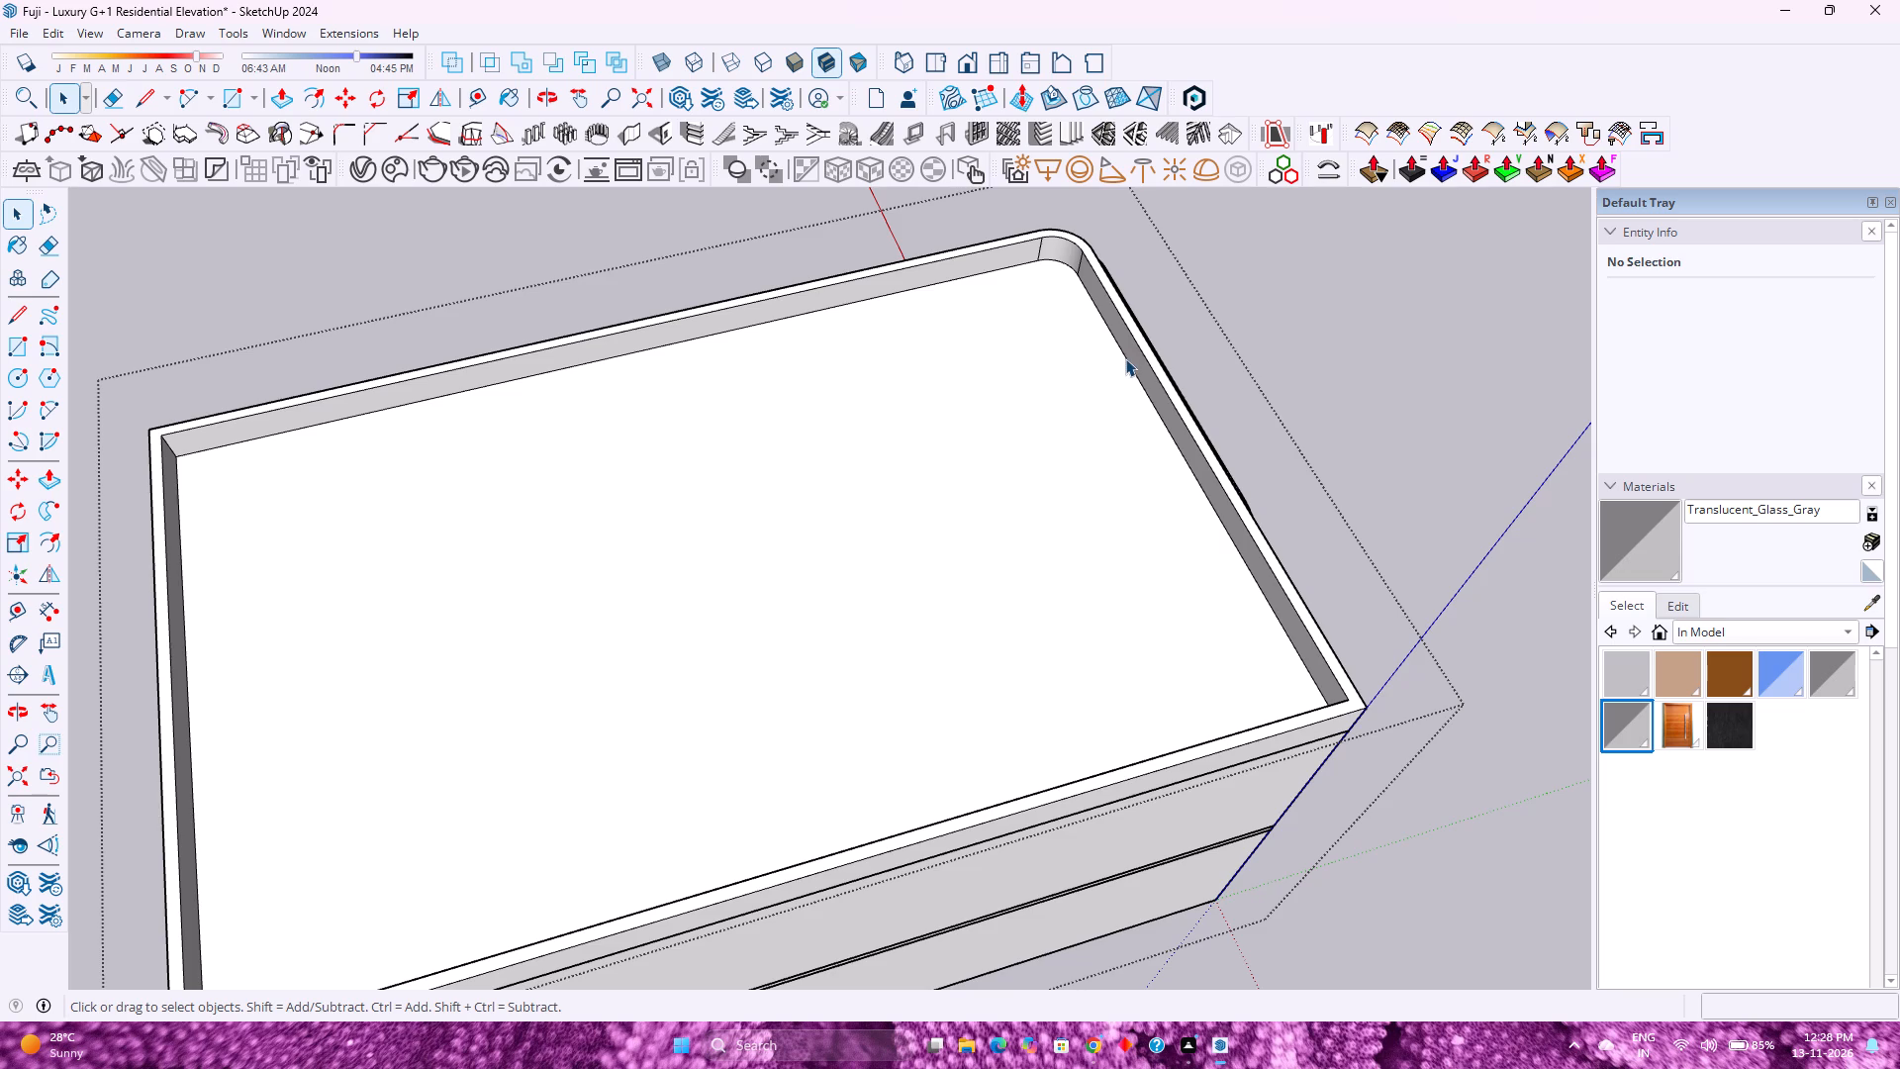
double_click(1124, 359)
scroll(1124, 359, "up", 2)
left_click(1124, 359)
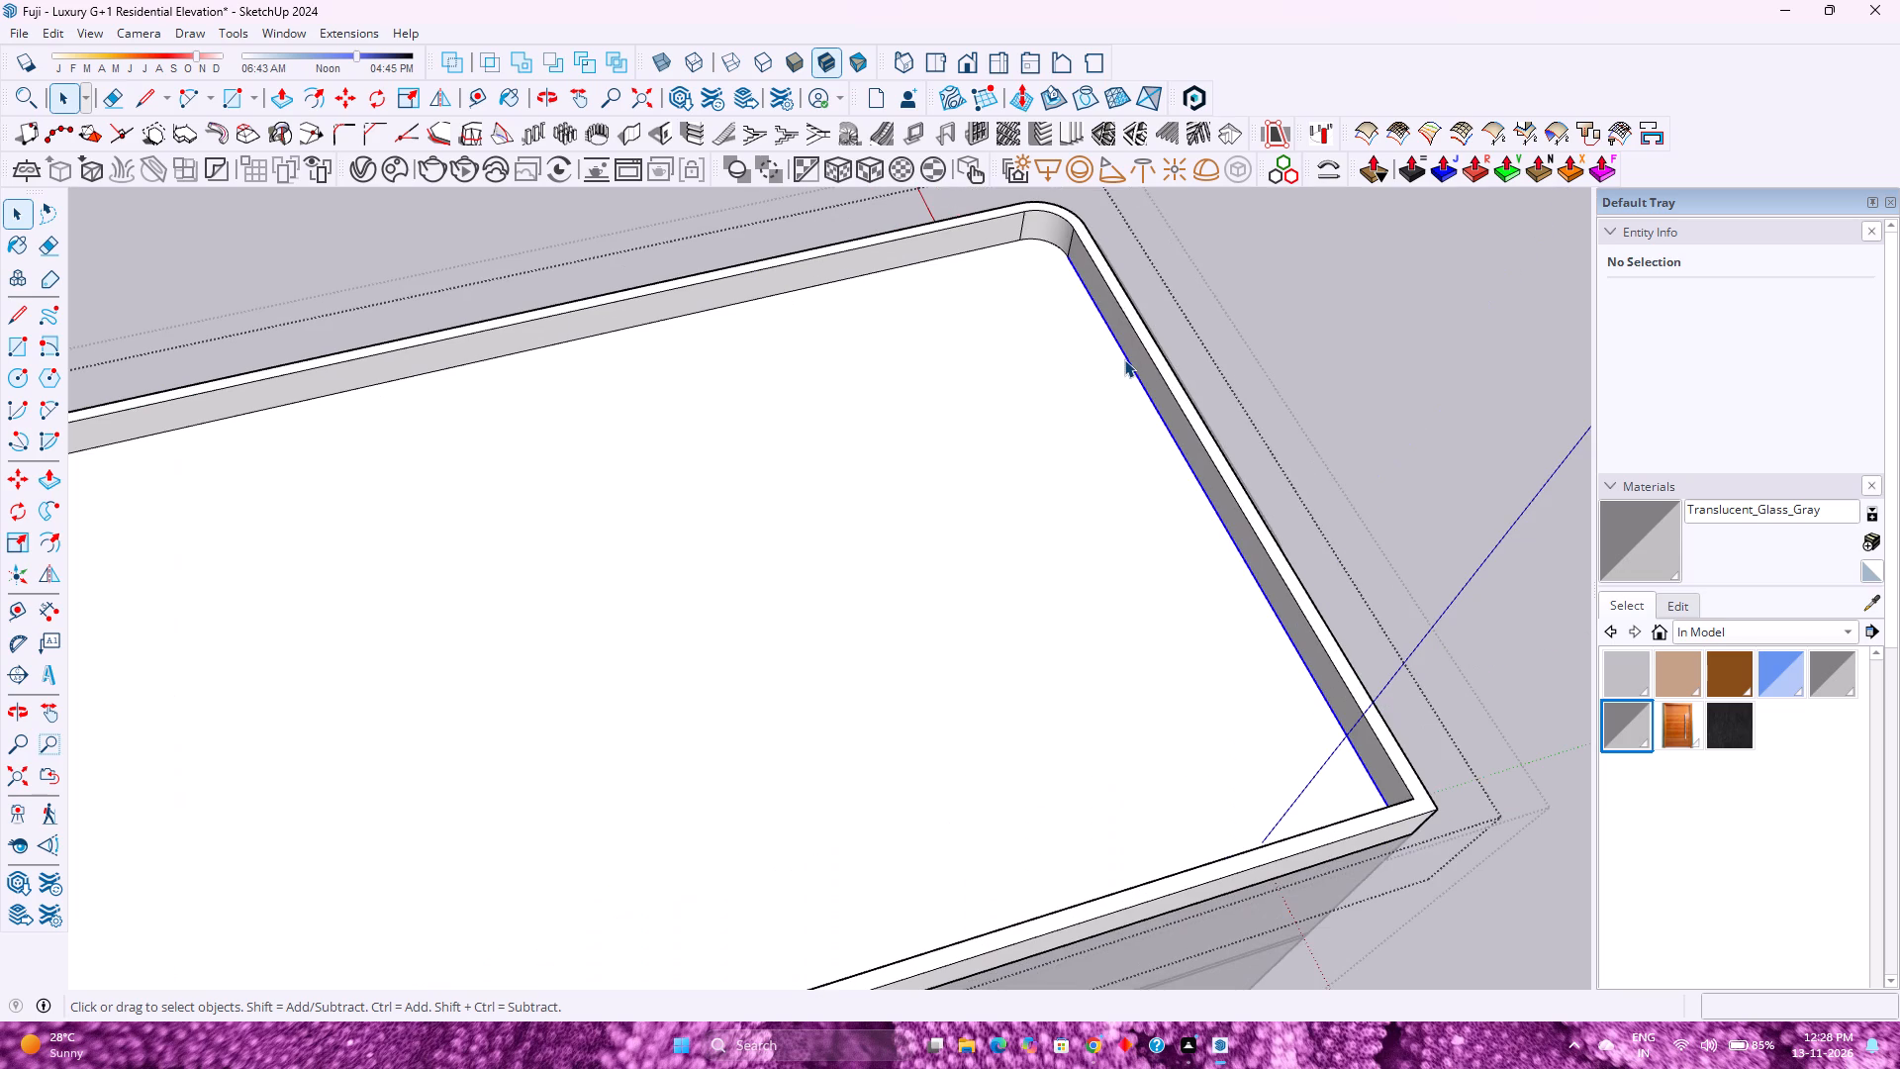
left_click(1048, 241, "ctrl")
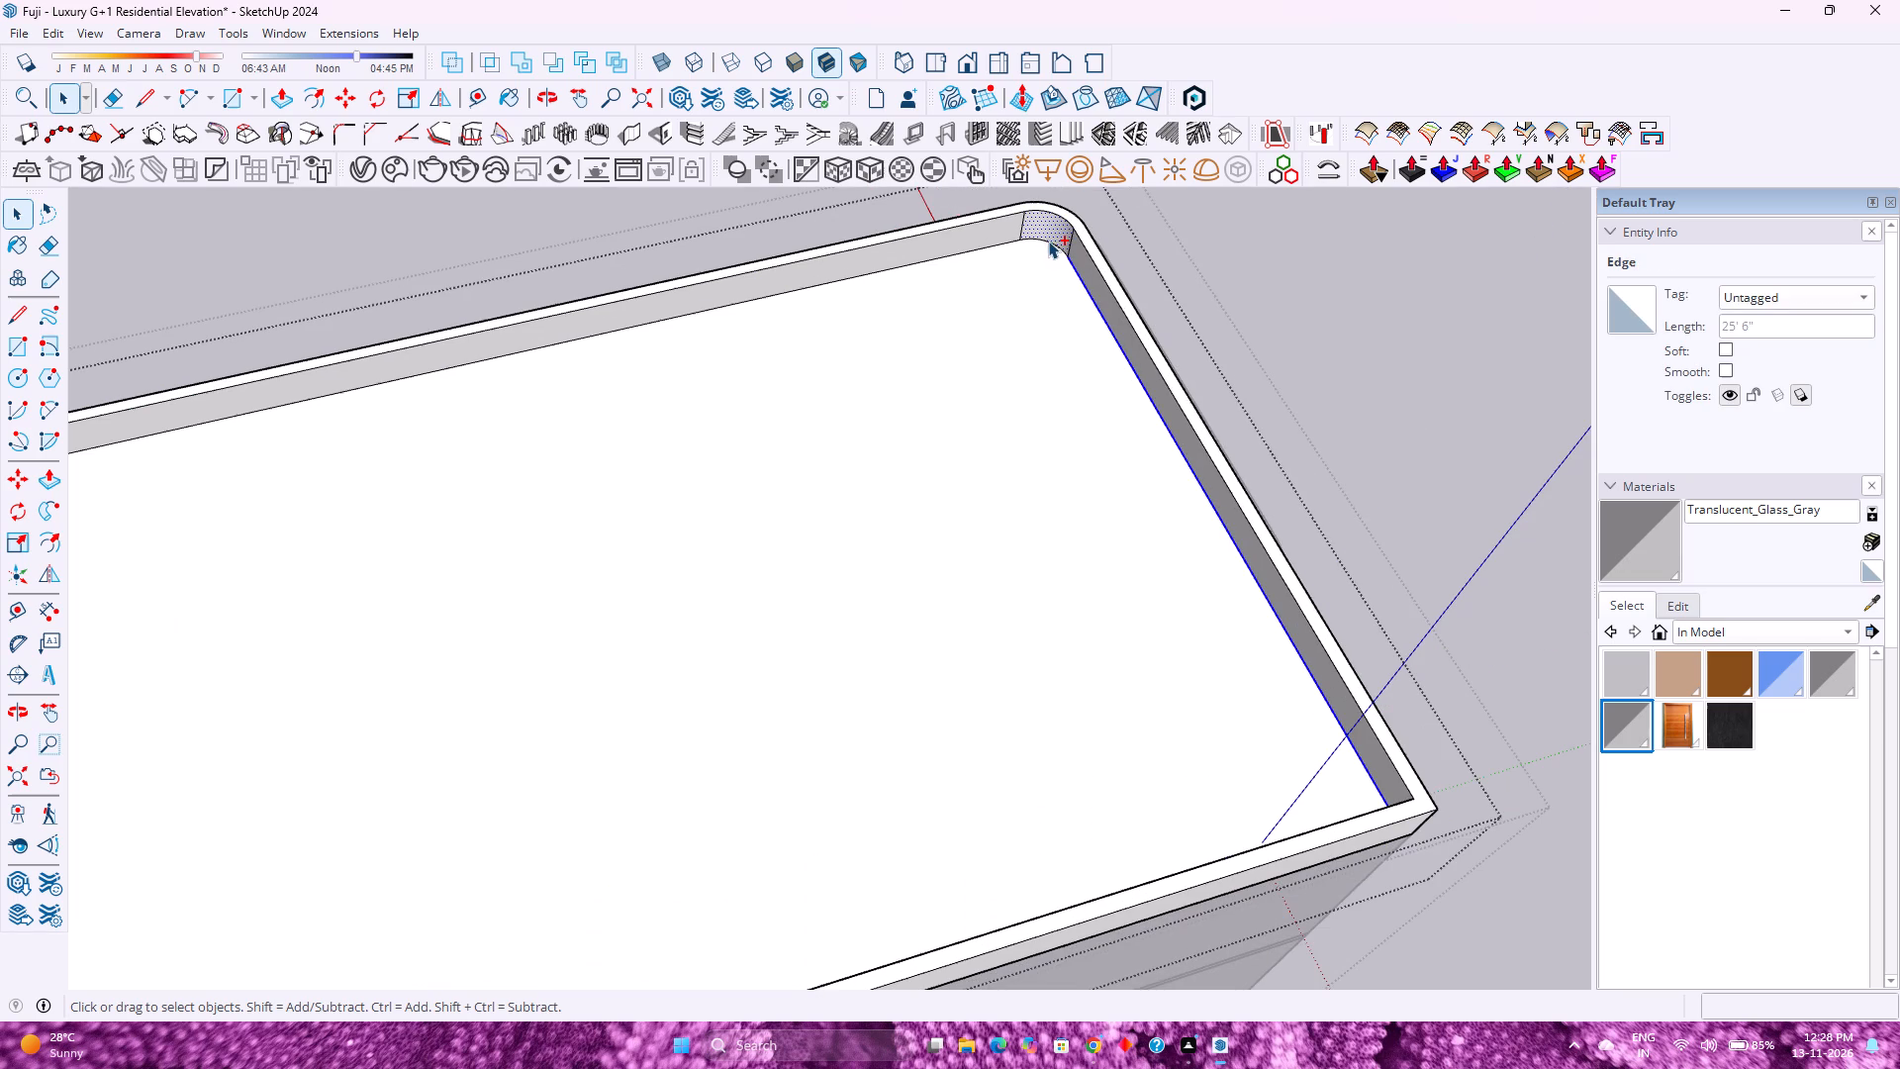
left_click(1051, 243, "ctrl")
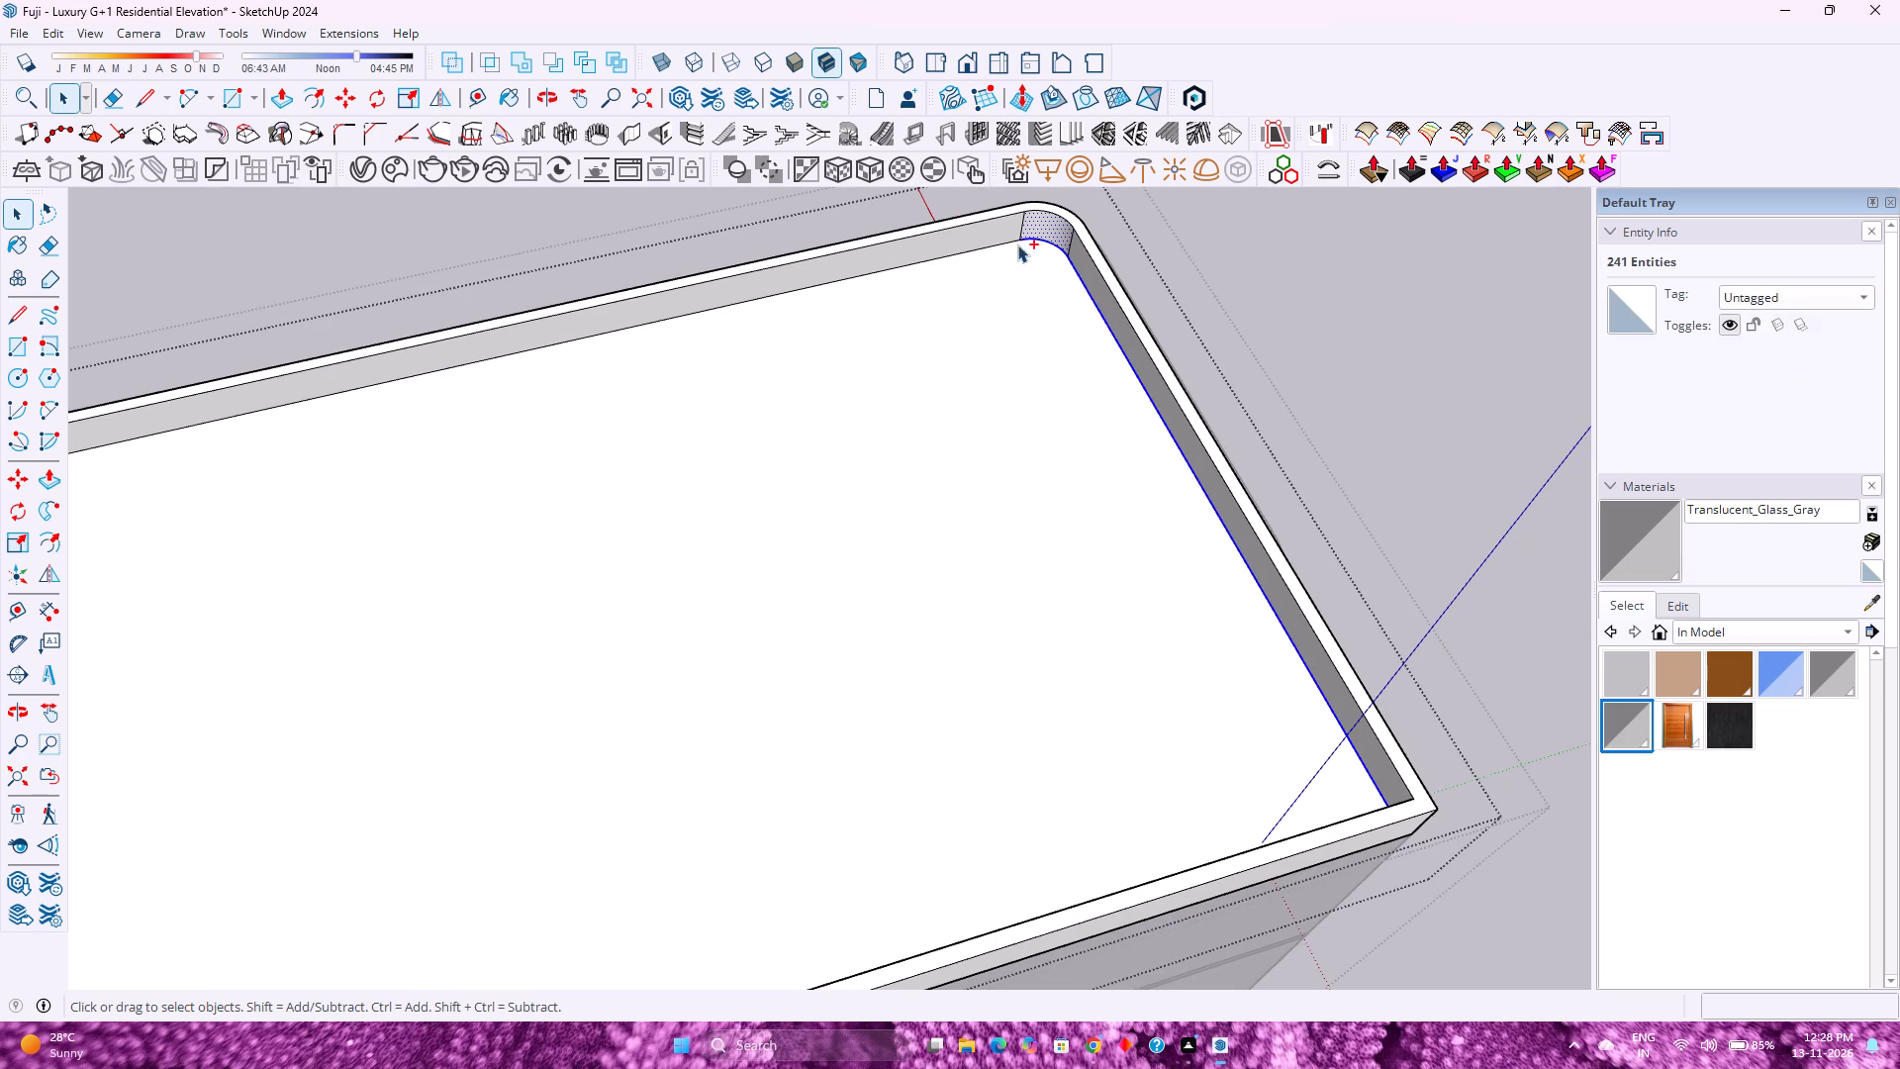
left_click(998, 243, "ctrl")
right_click(998, 243)
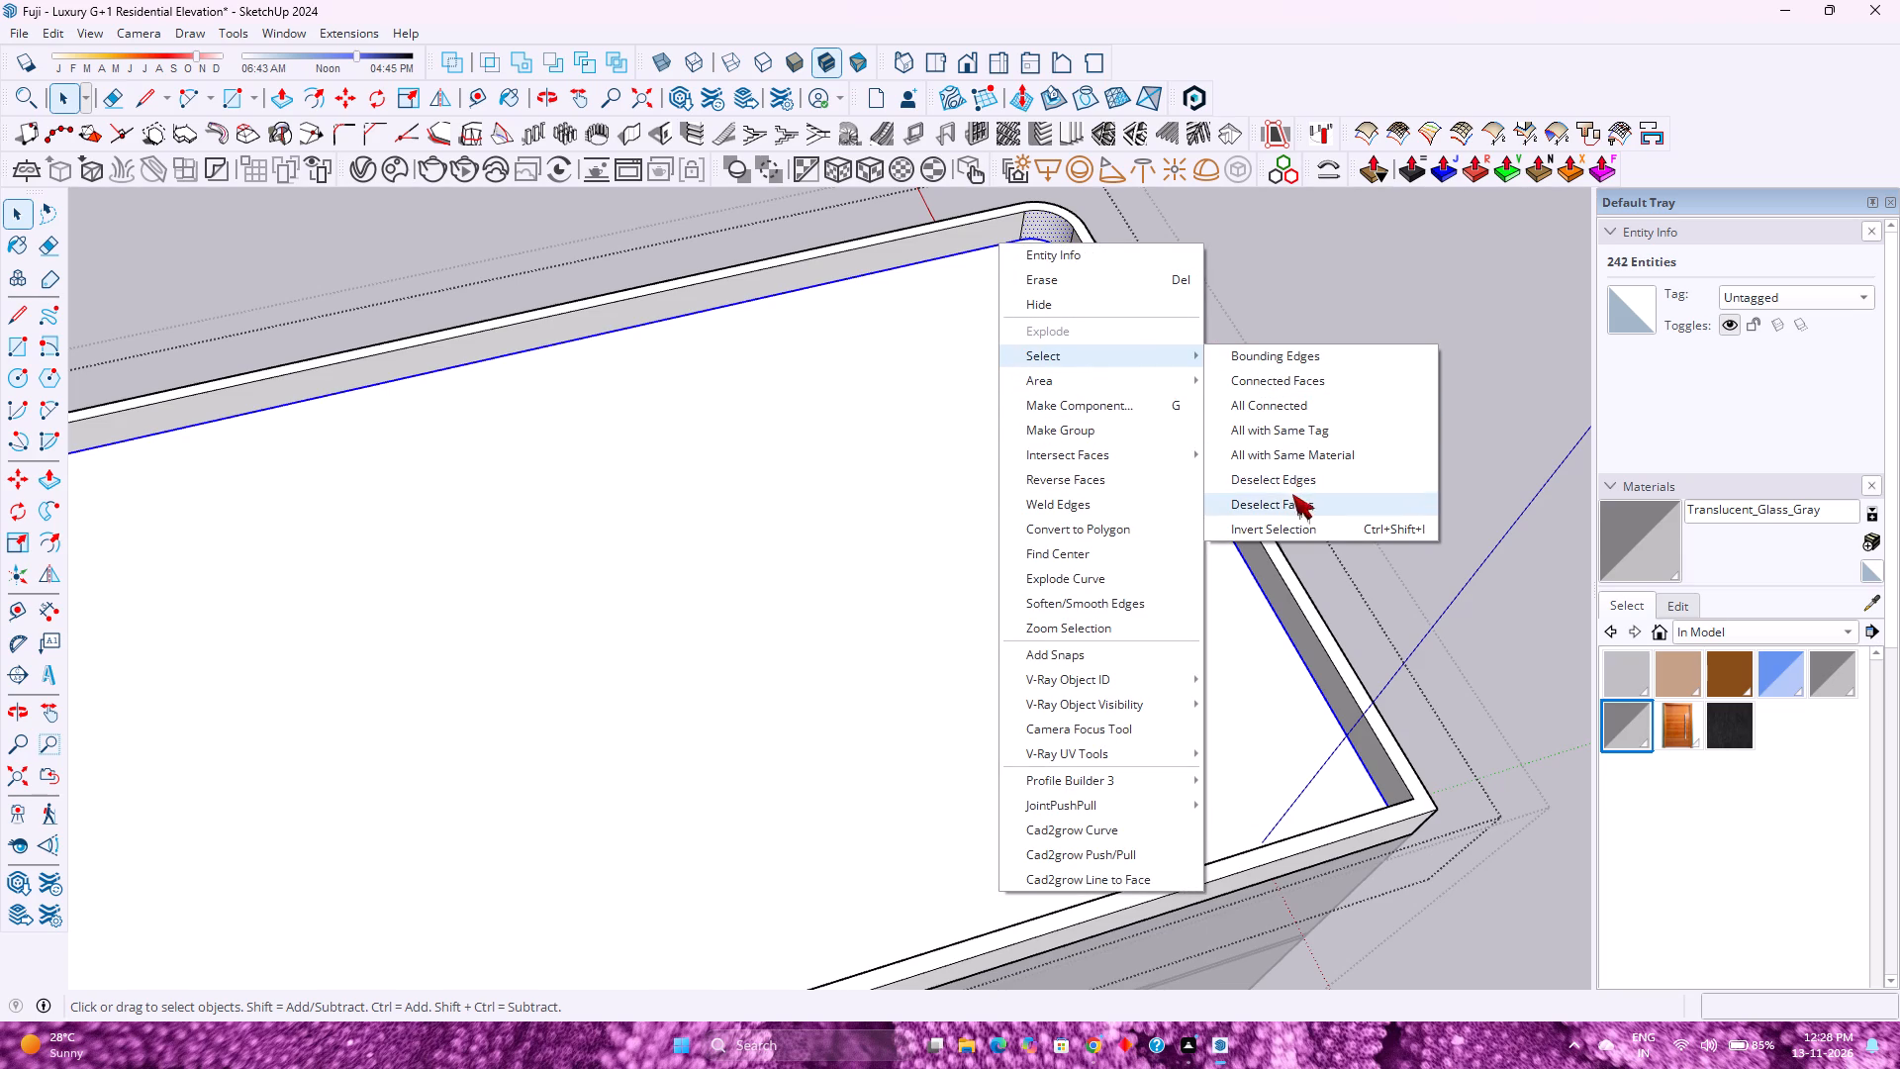
left_click(1293, 495)
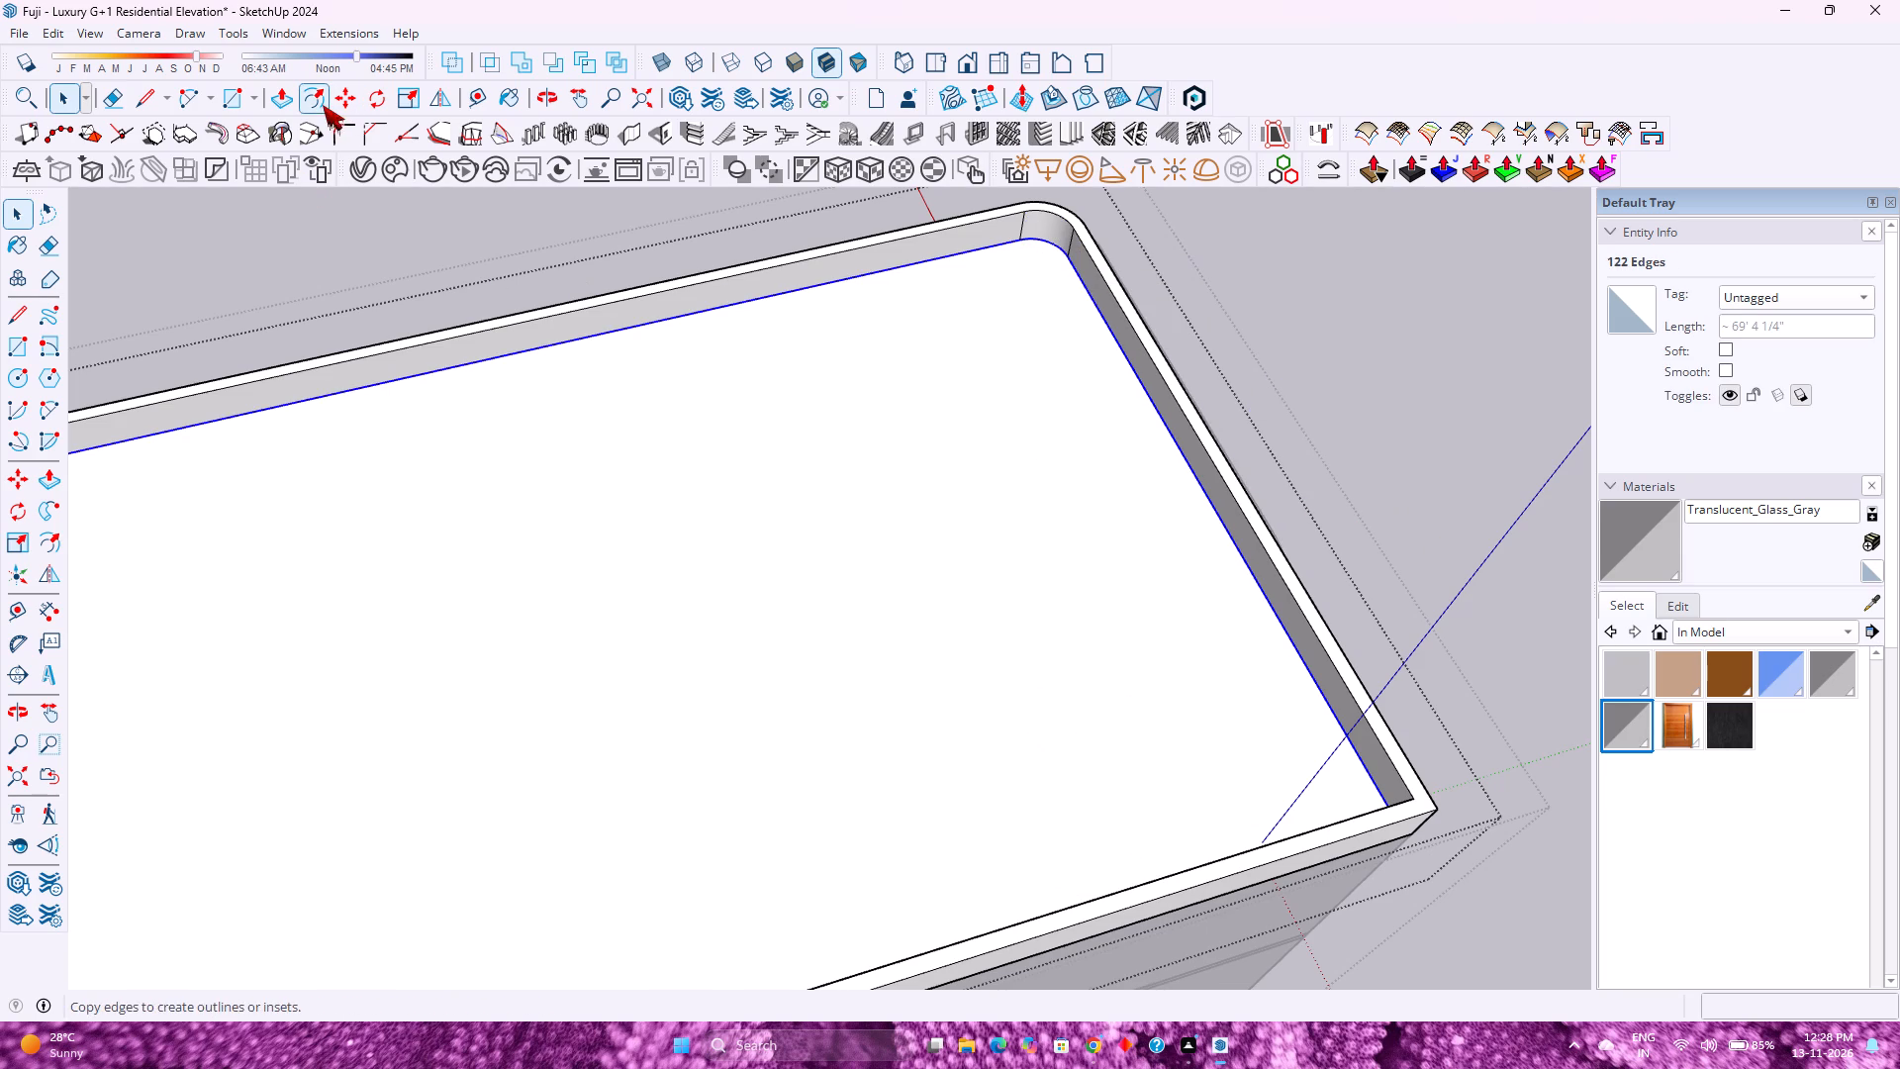
left_click(323, 105)
left_click(819, 292)
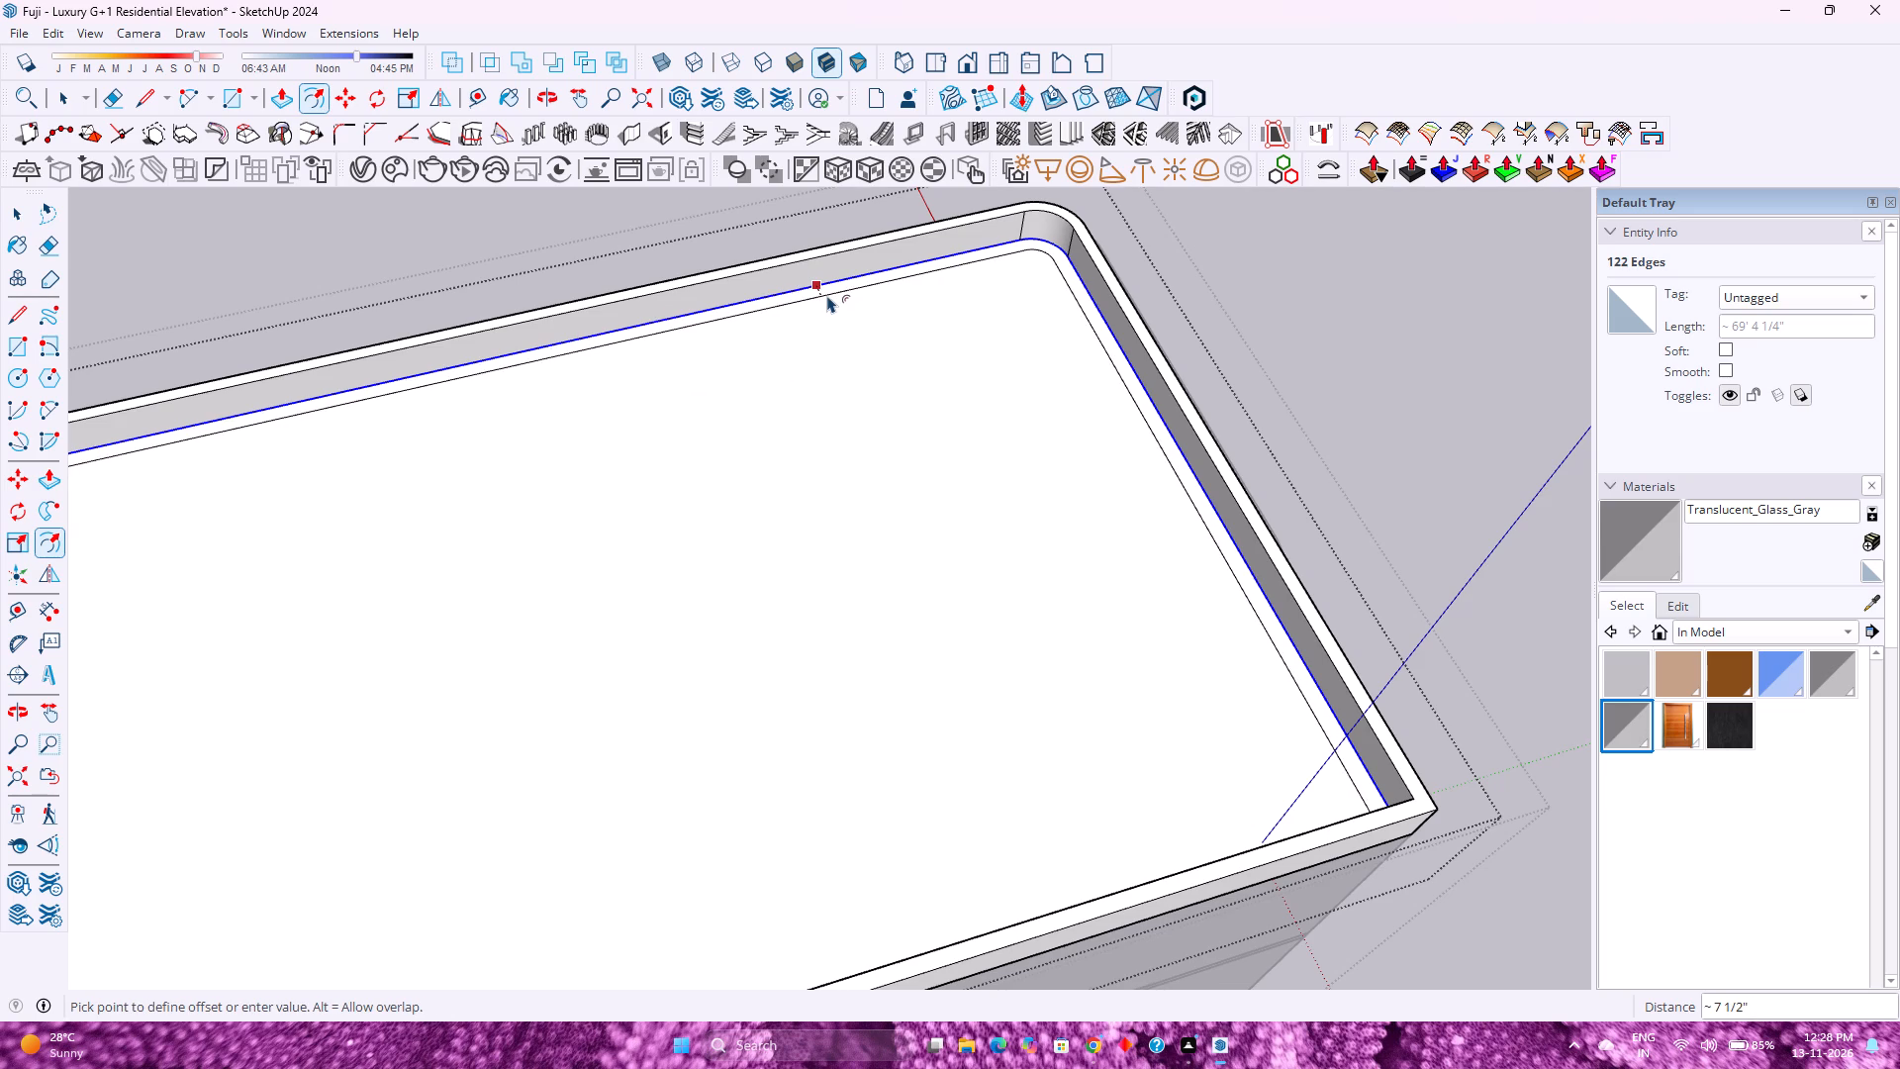
key("2")
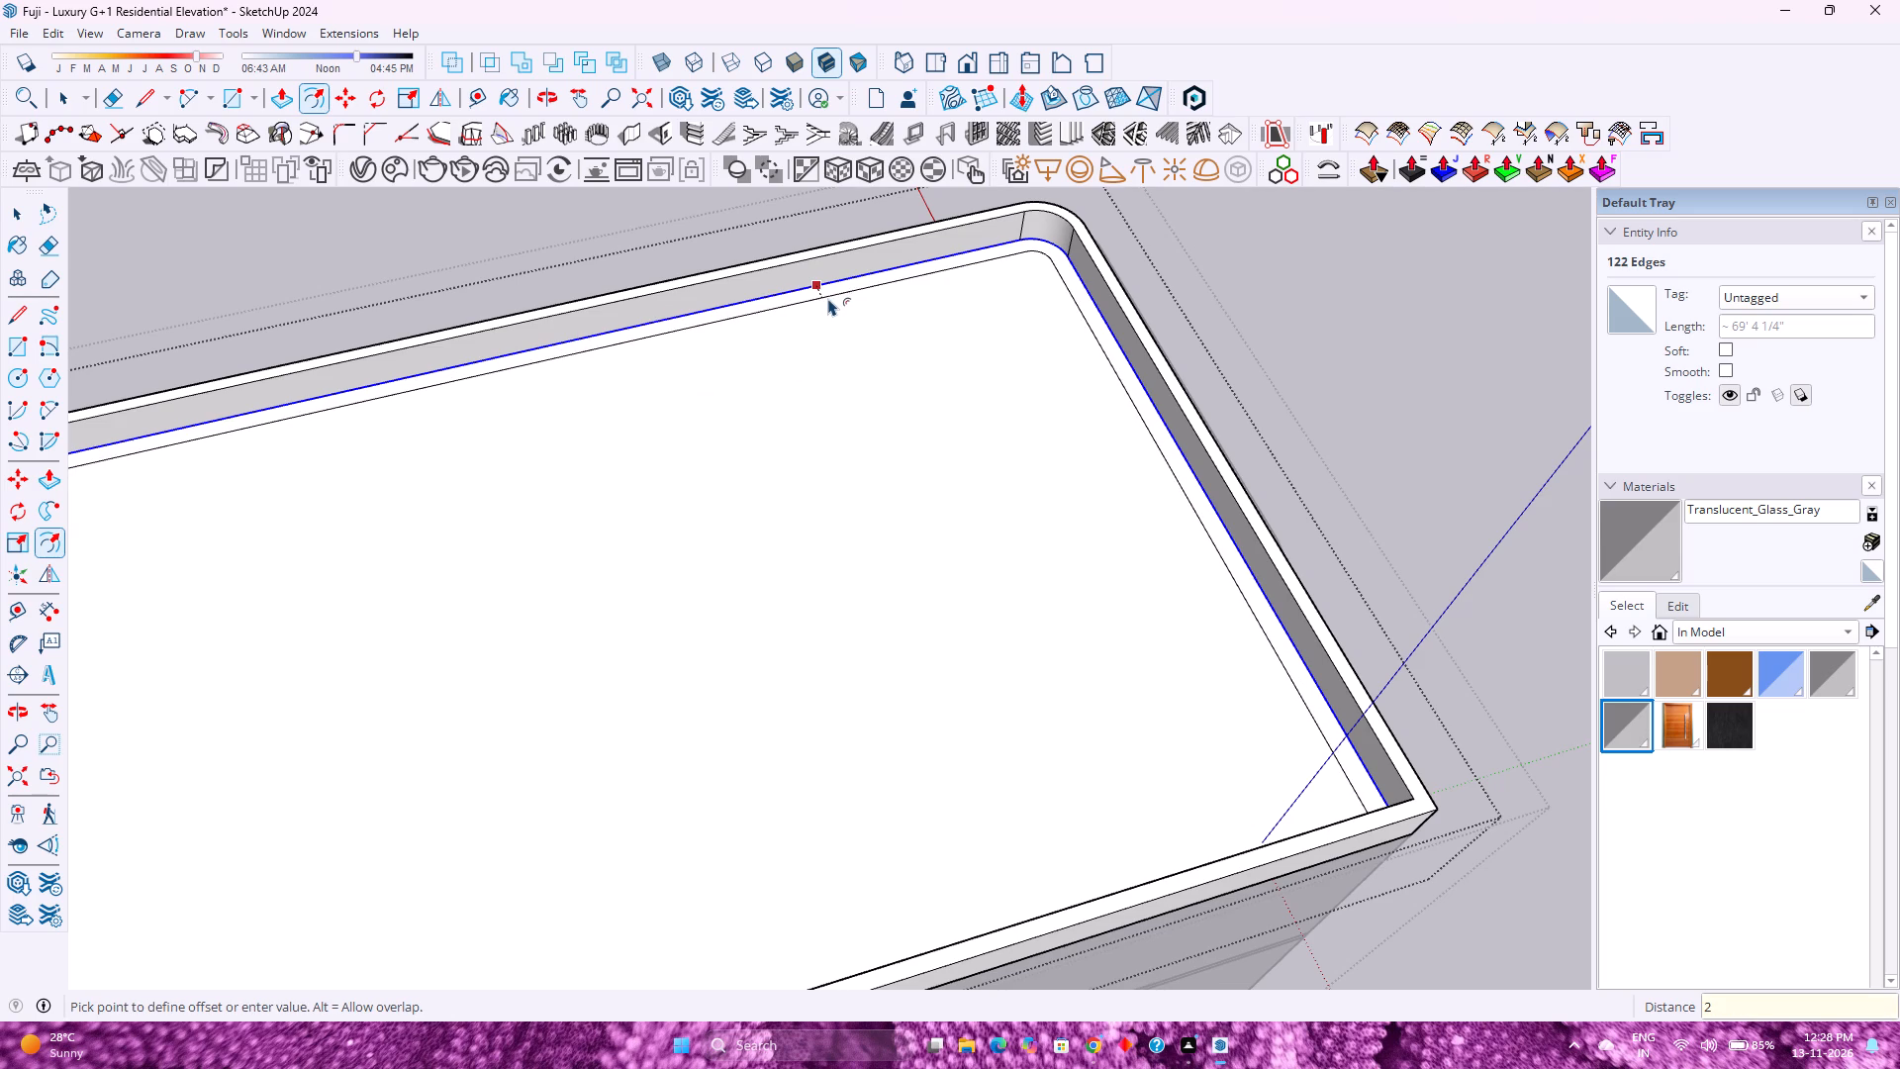
key("Return")
key("space")
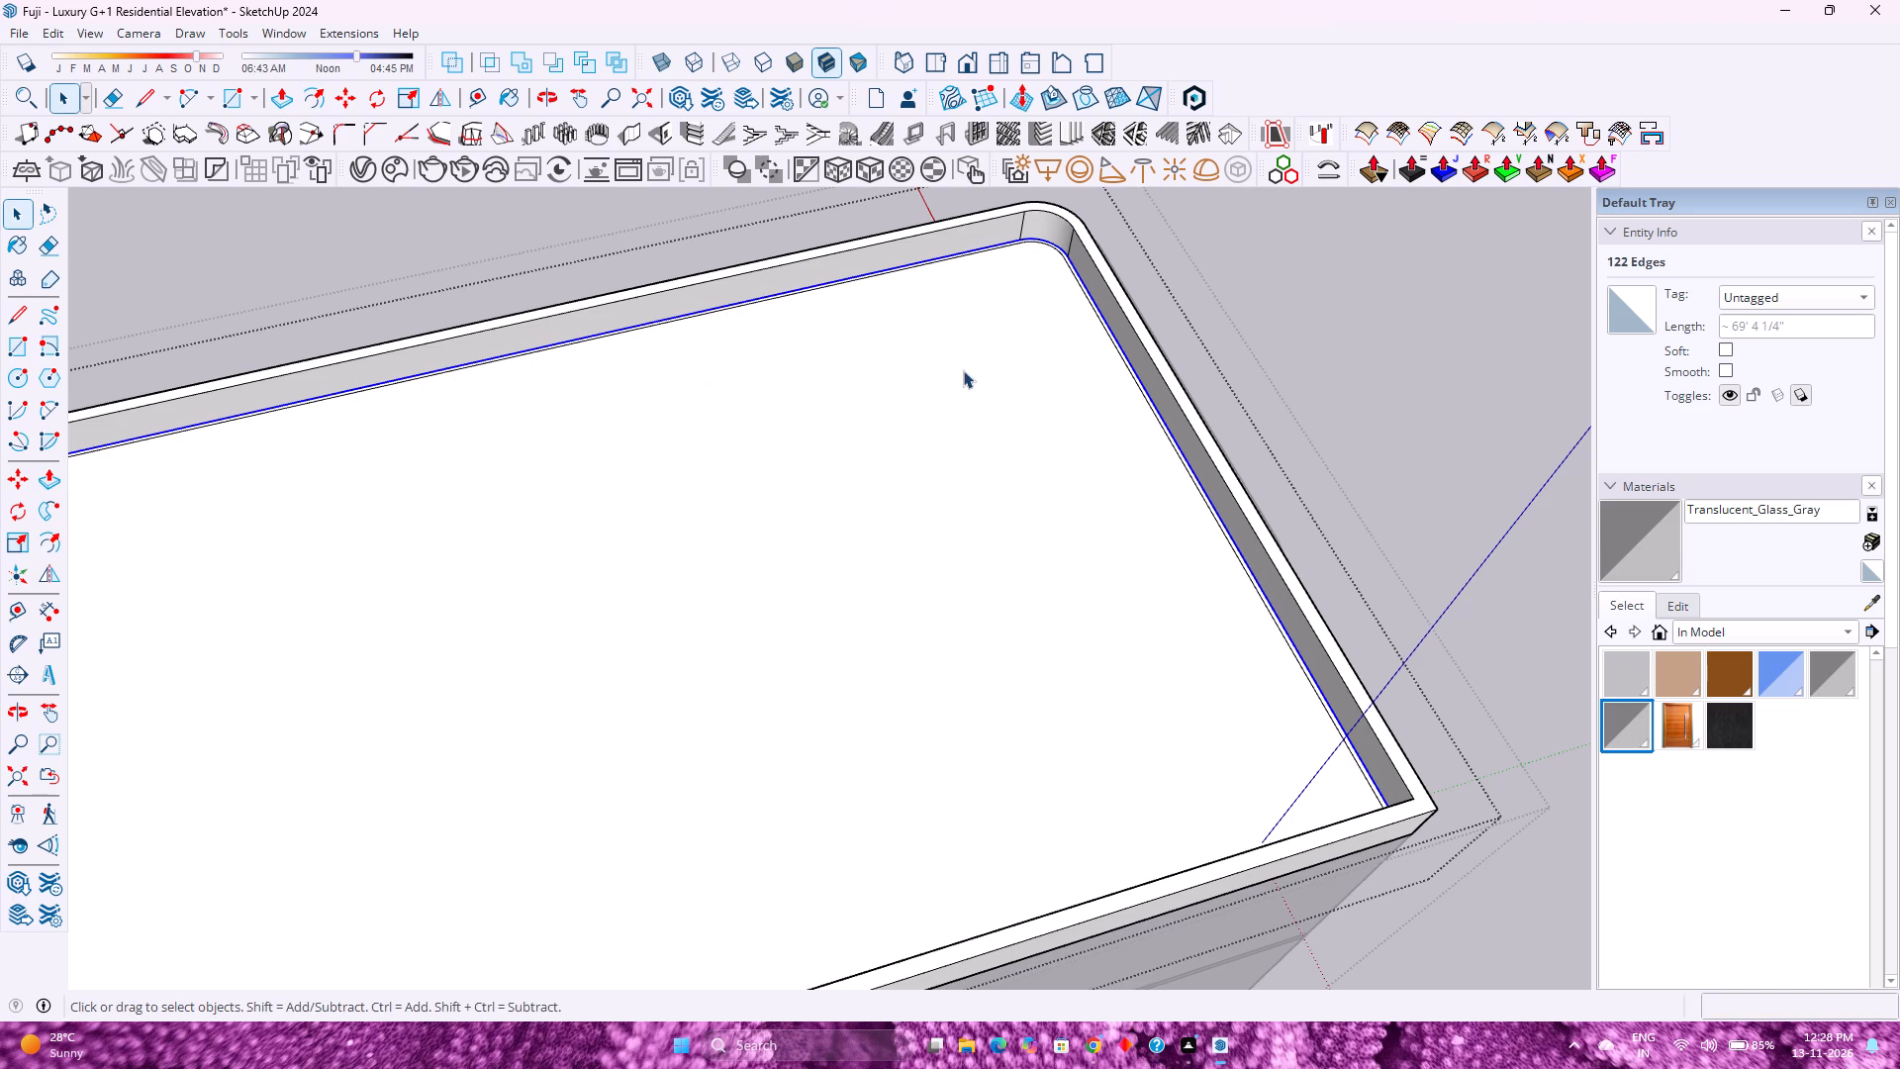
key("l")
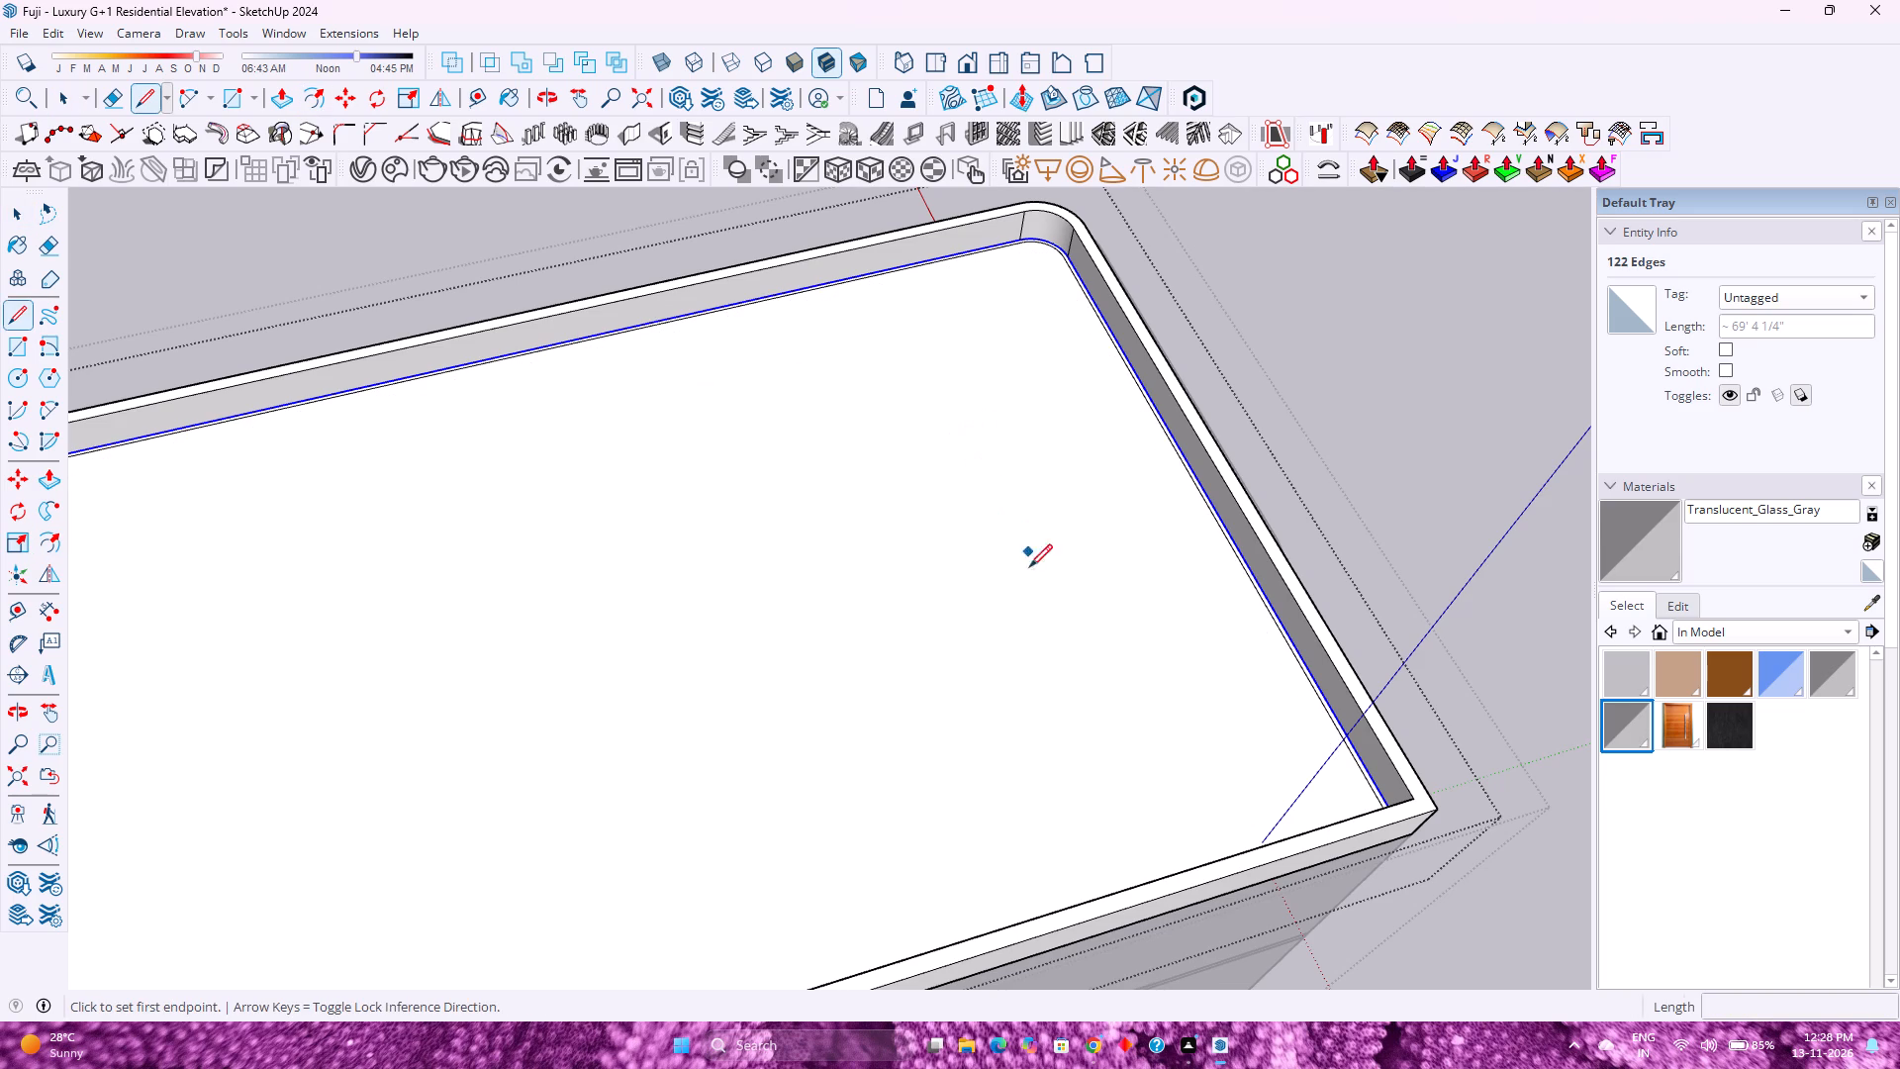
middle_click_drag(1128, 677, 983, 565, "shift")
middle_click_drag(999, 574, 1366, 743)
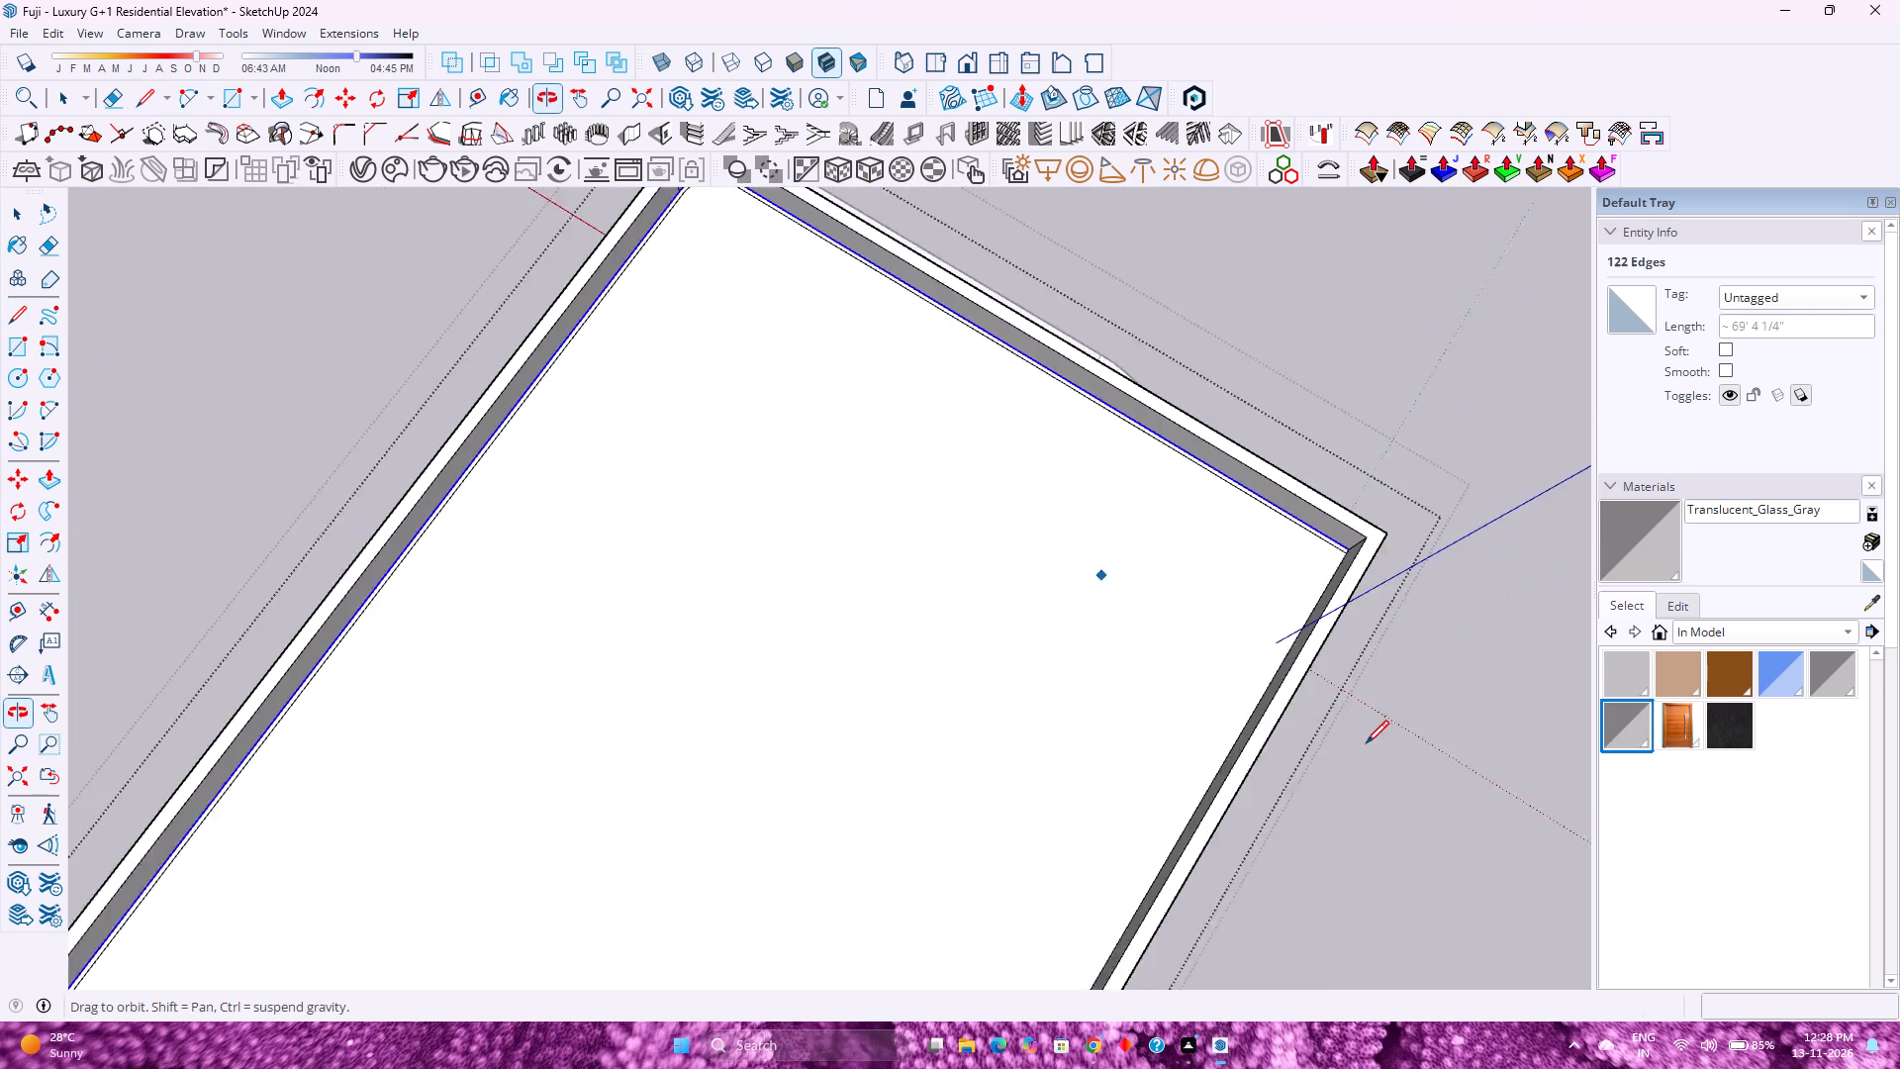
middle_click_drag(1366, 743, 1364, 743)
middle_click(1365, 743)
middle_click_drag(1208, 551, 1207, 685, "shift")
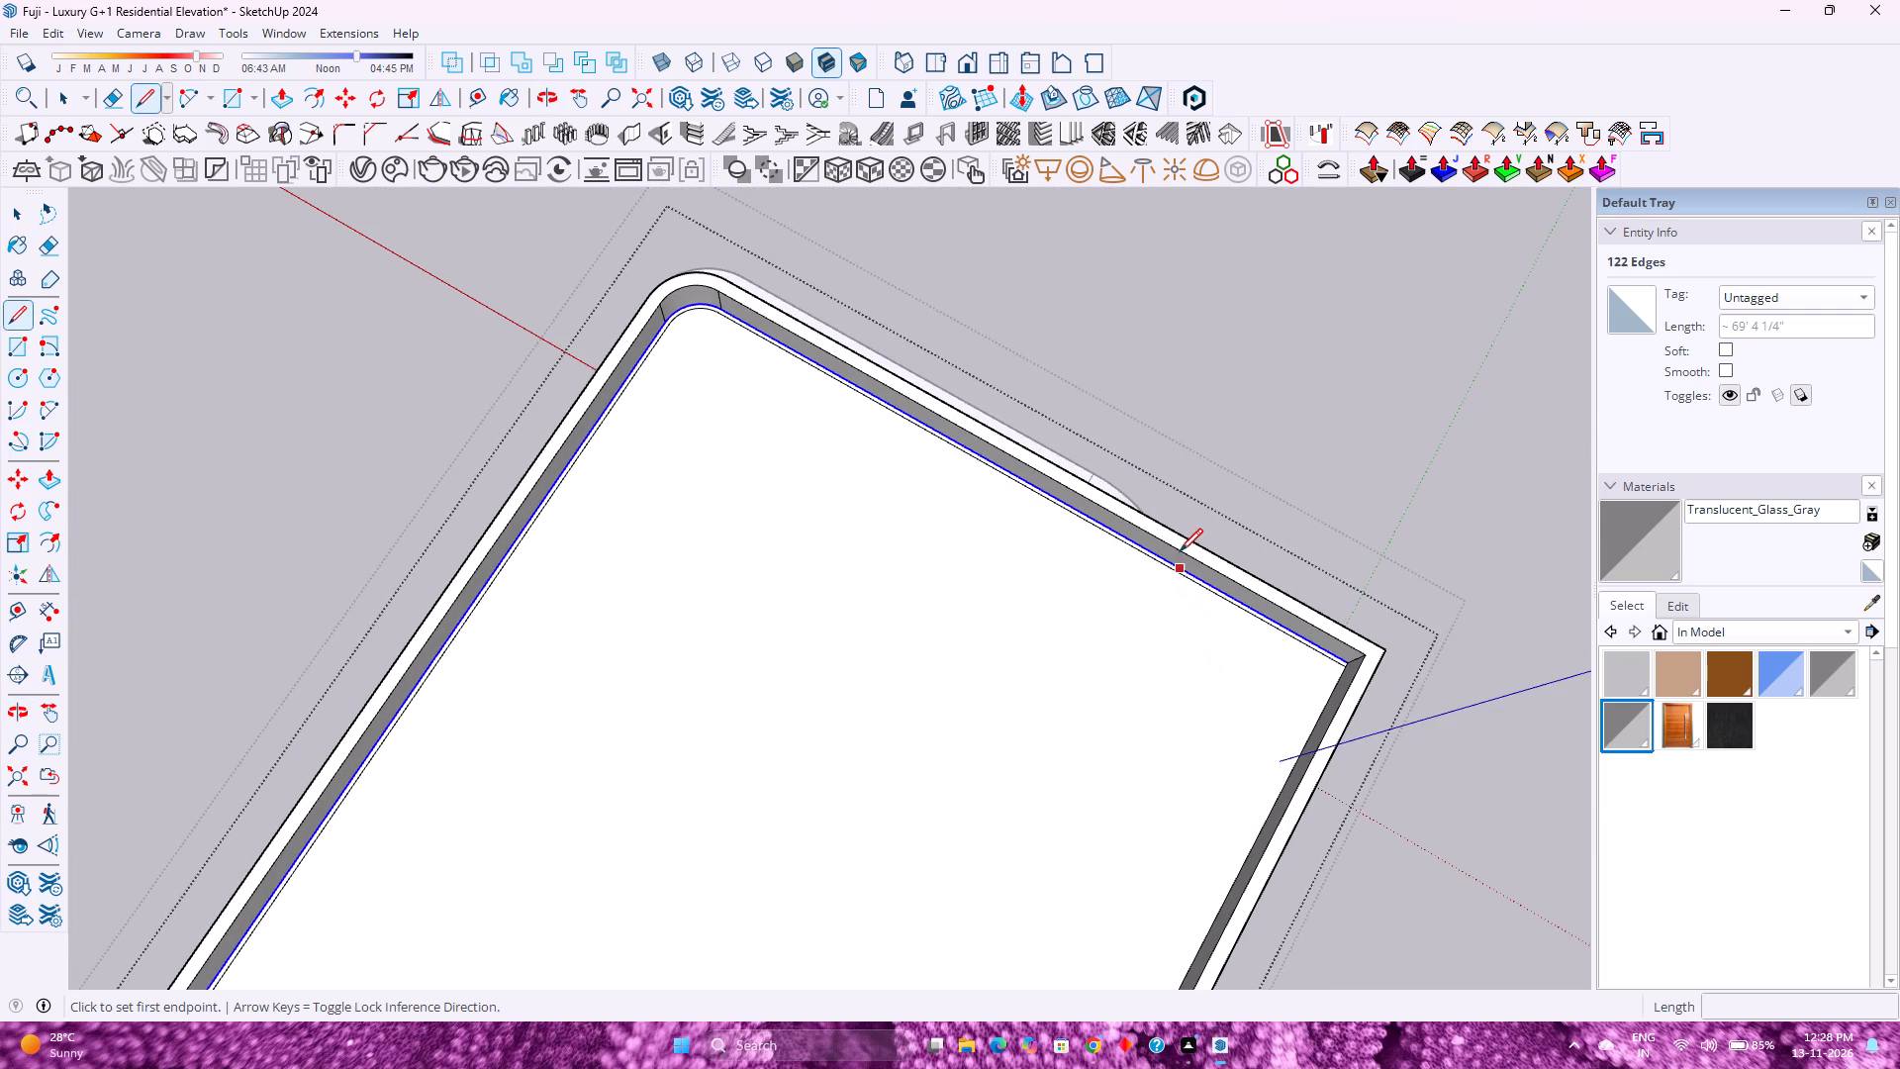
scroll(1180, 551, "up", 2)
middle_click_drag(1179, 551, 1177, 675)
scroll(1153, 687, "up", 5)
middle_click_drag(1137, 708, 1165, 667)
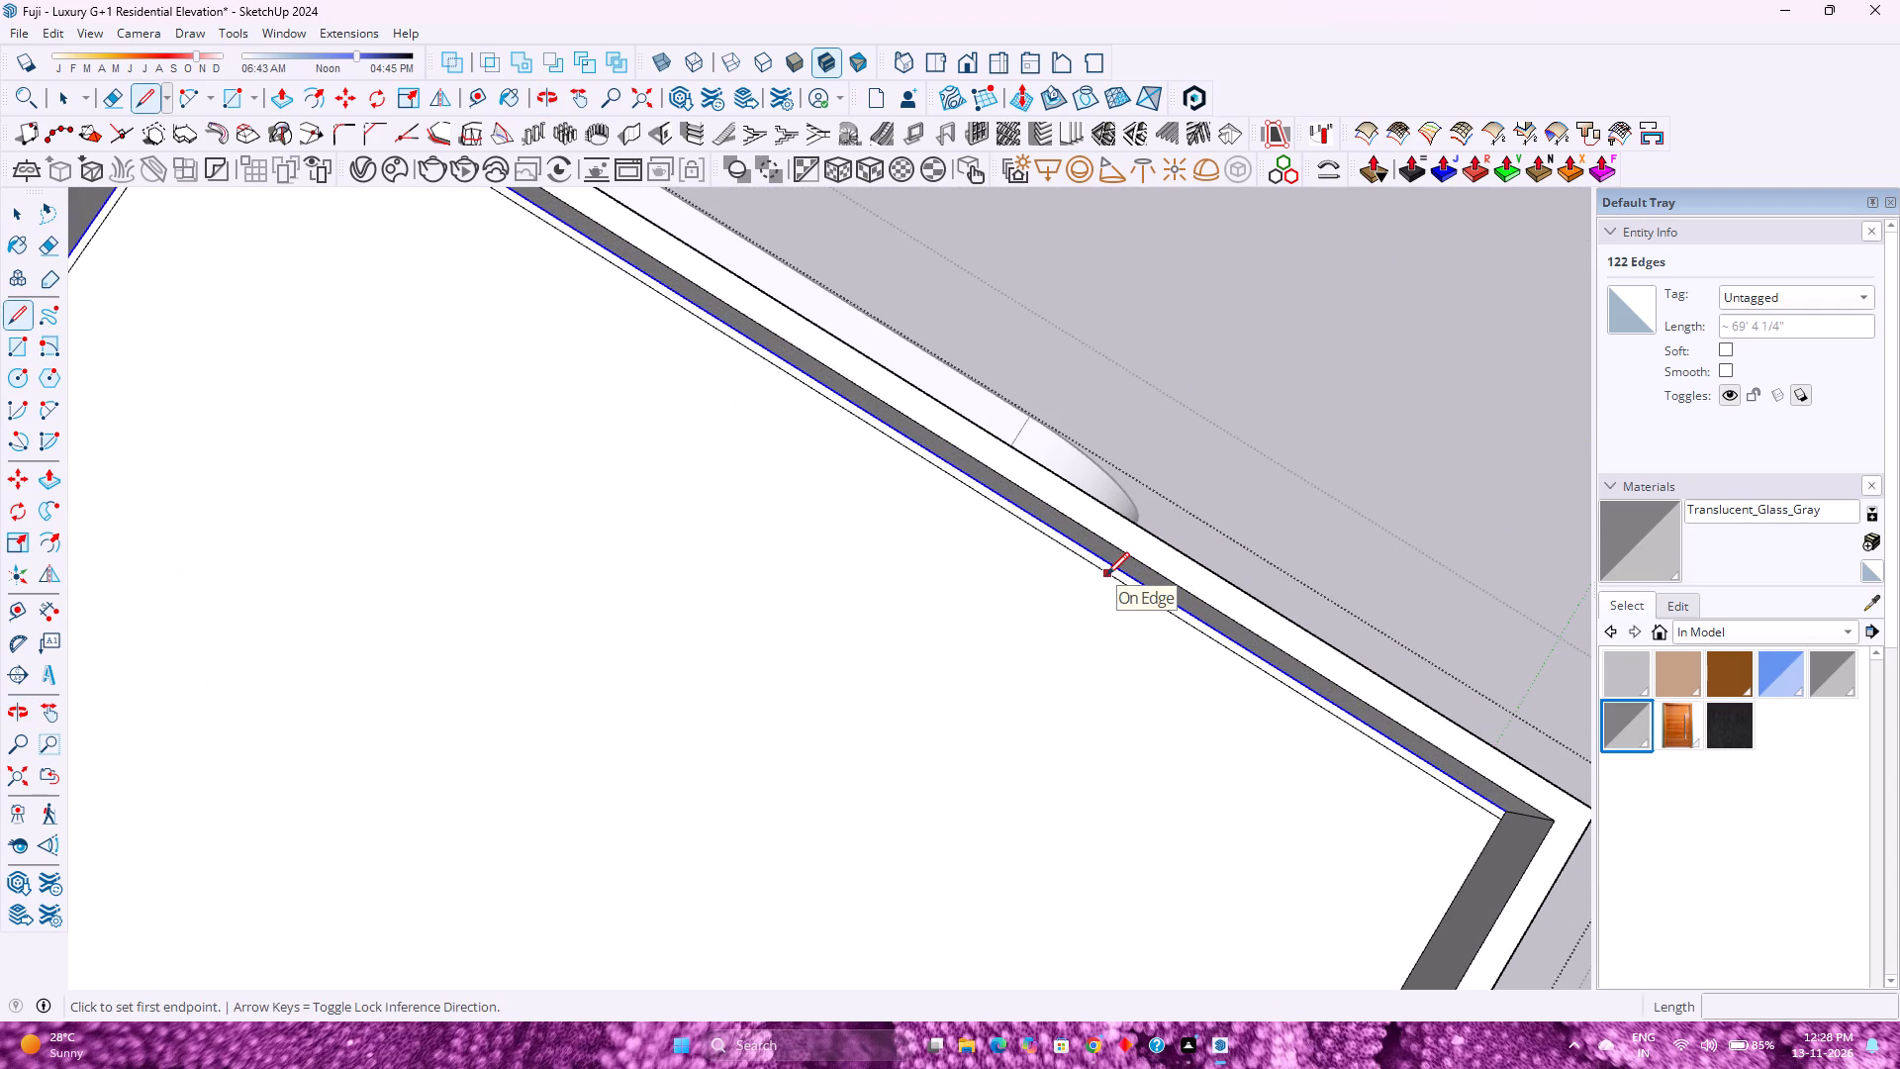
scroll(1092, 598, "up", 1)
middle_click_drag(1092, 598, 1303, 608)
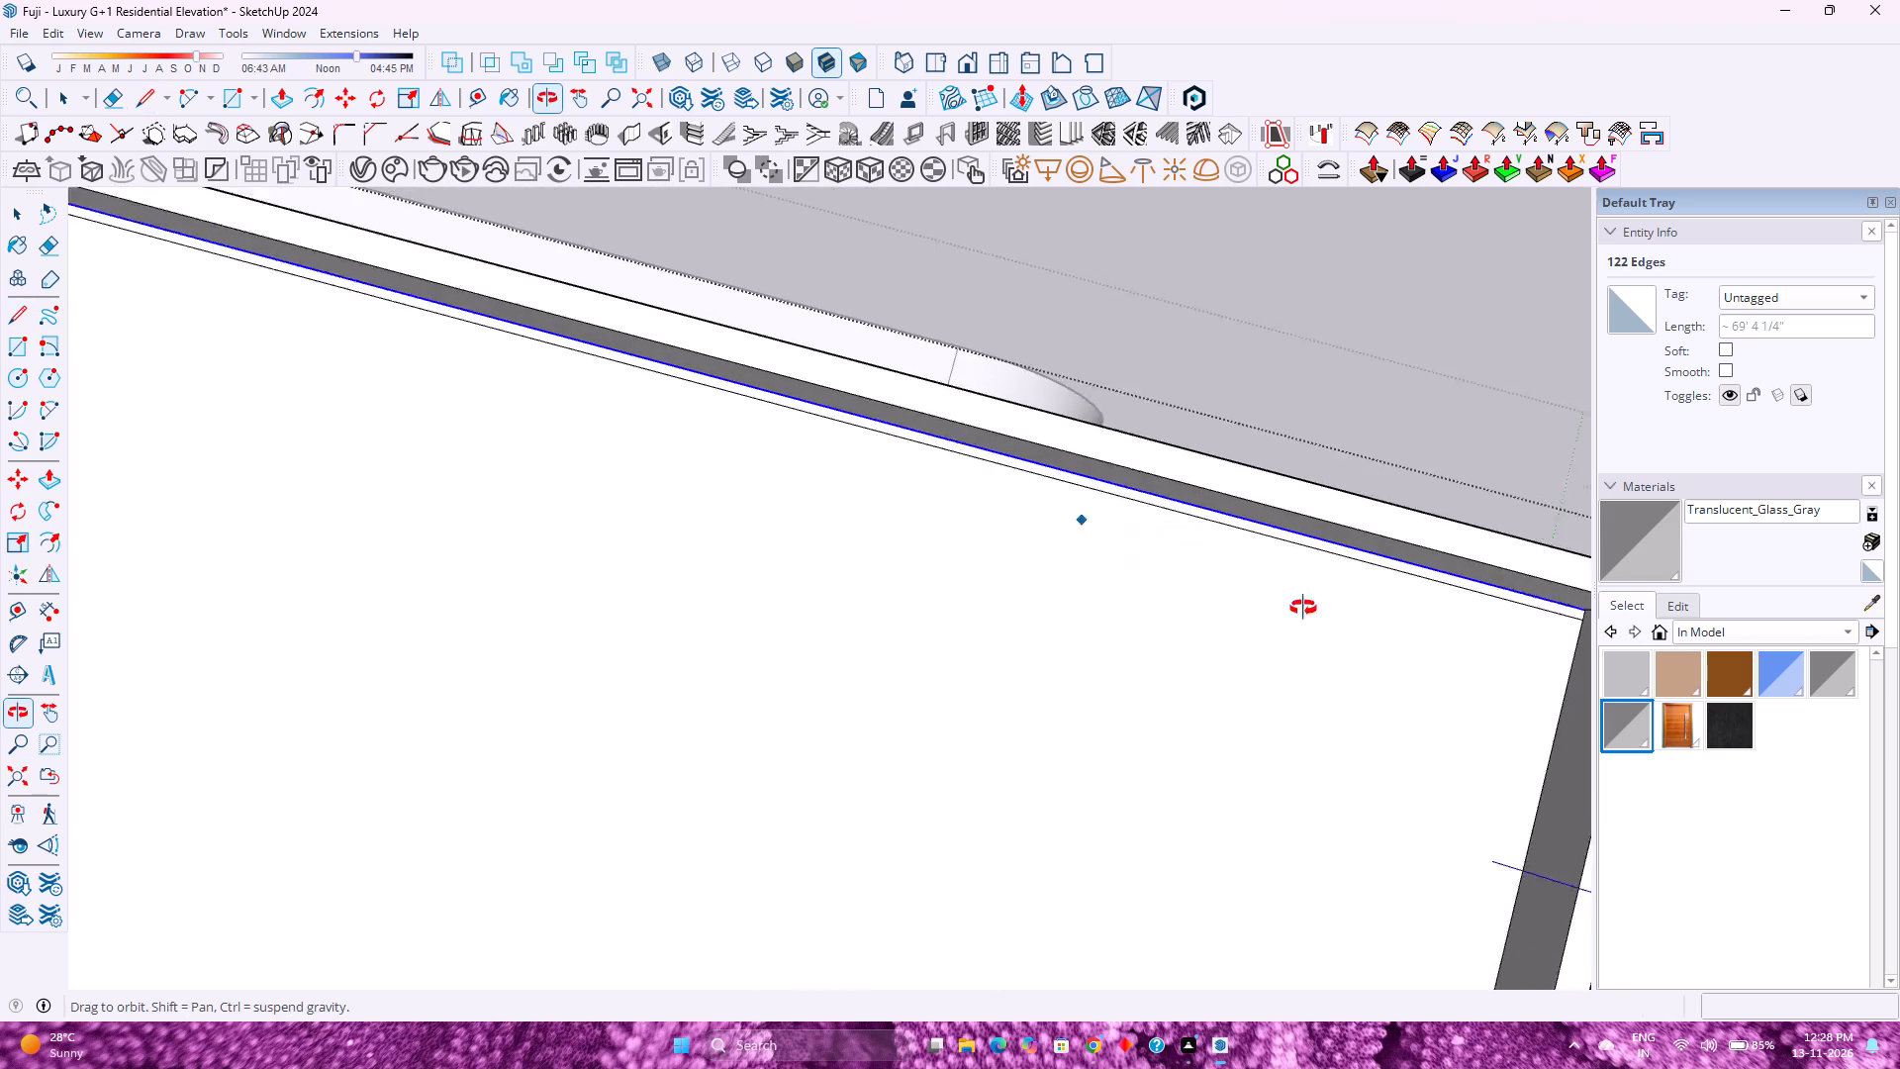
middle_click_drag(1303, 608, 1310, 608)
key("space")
Copy the offset strip's short end edge from the square front corner along the red axis toward the rounded corner, by 6', then revised to 8'.
scroll(1324, 566, "up", 1)
middle_click_drag(1323, 566, 926, 552, "shift")
scroll(1129, 516, "up", 4)
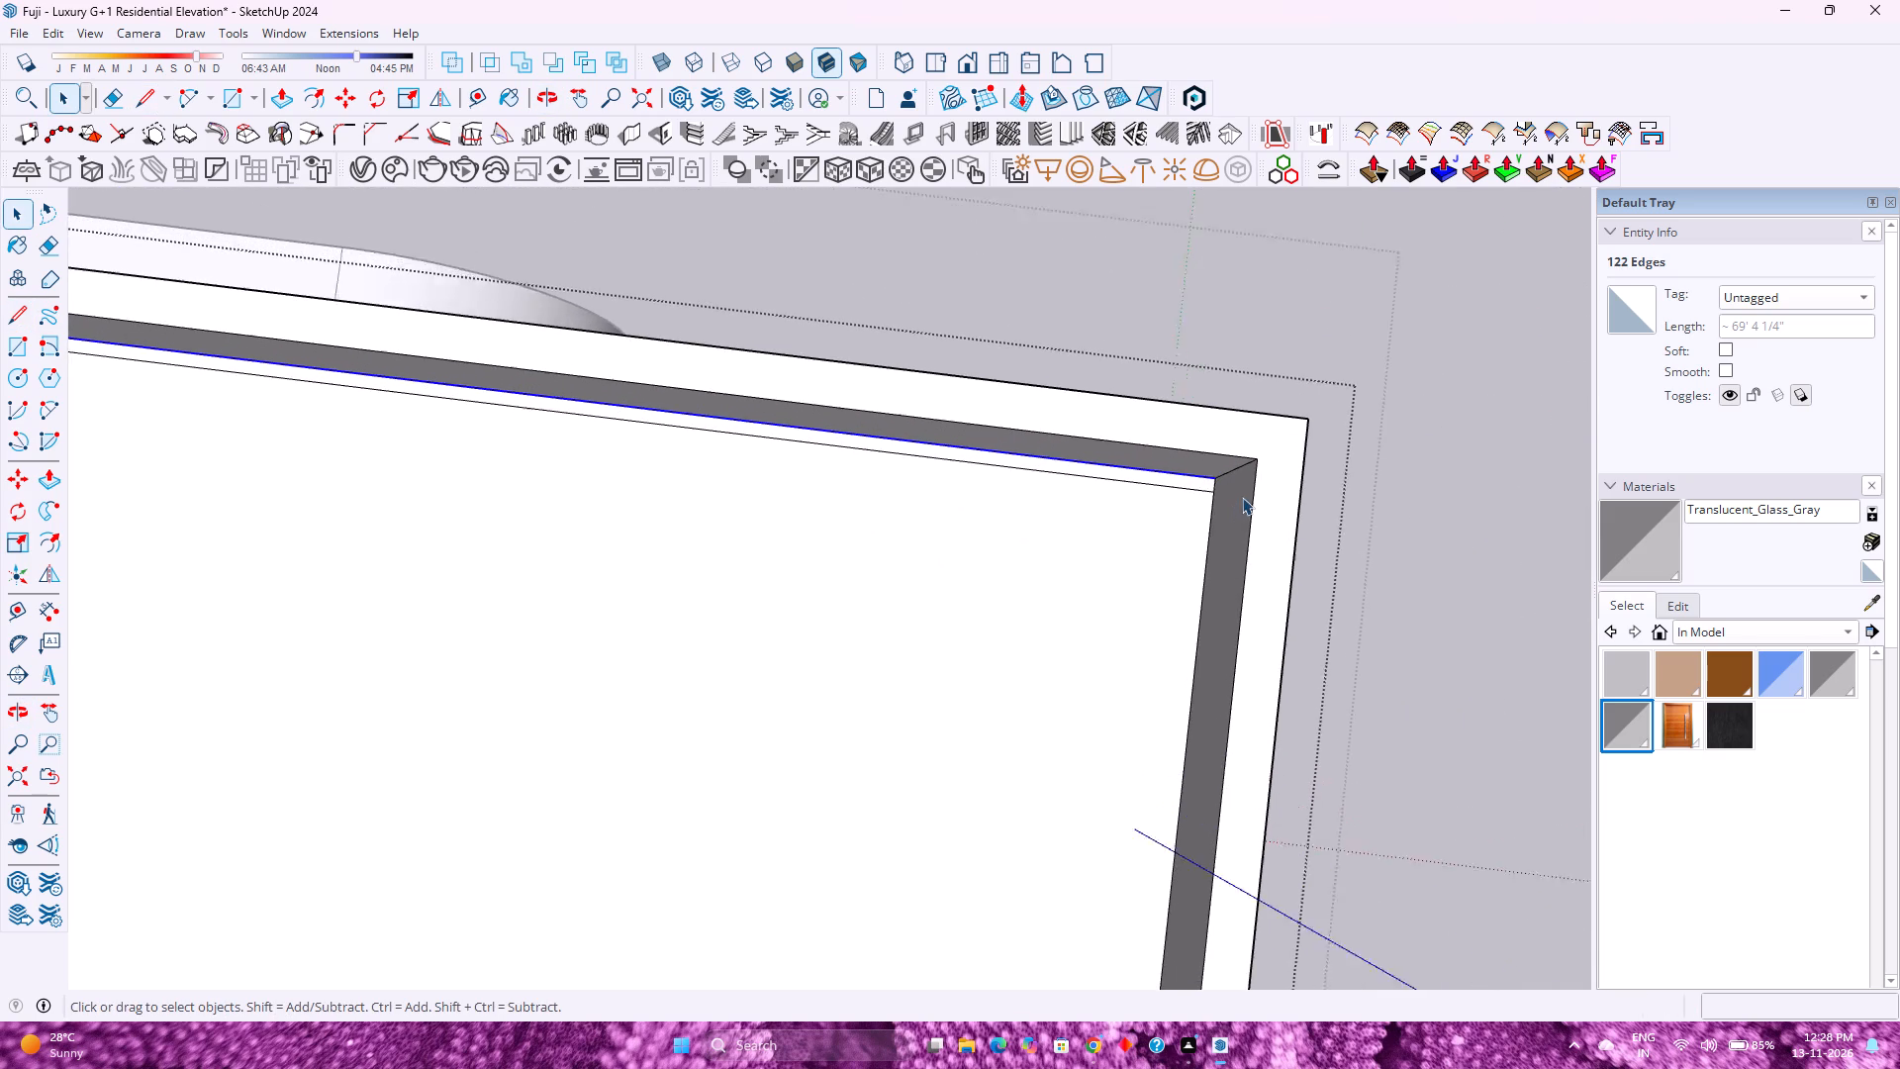
scroll(1242, 497, "up", 5)
left_click(1200, 488)
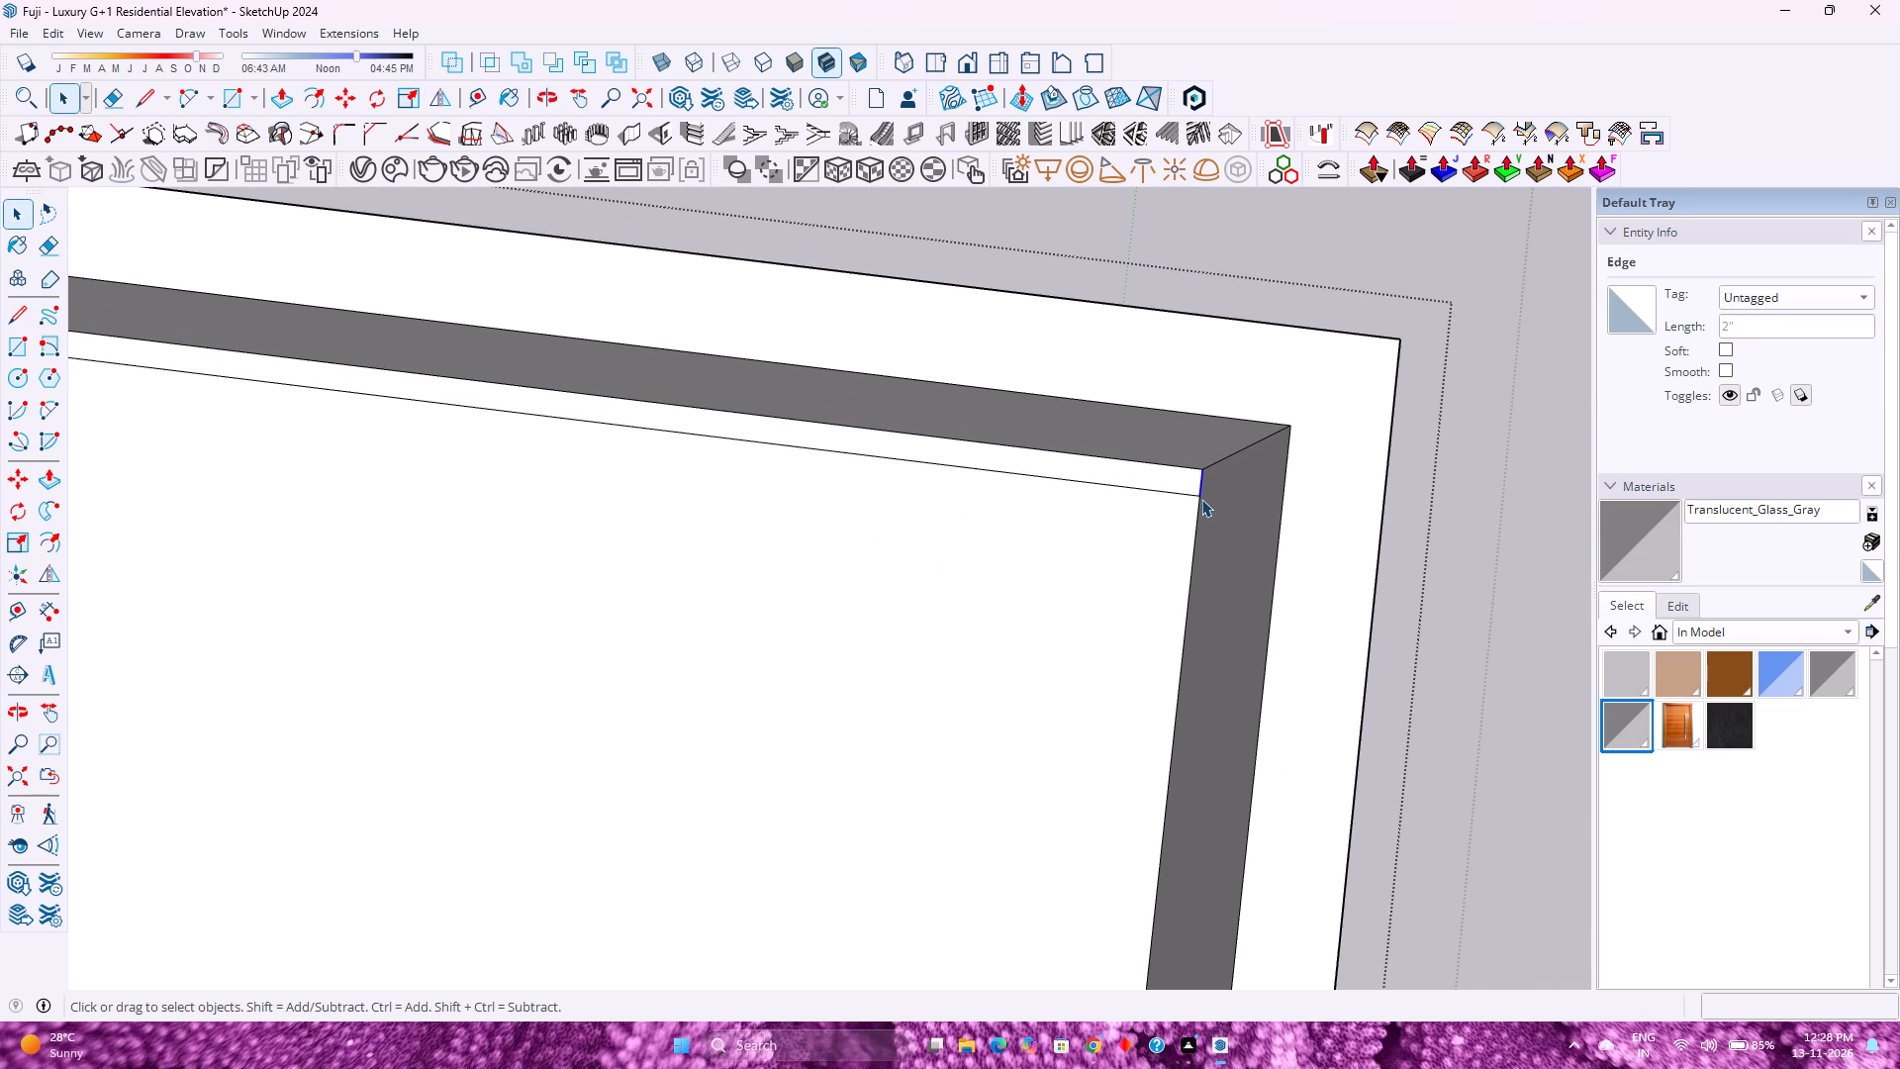
key("m")
left_click(1200, 499)
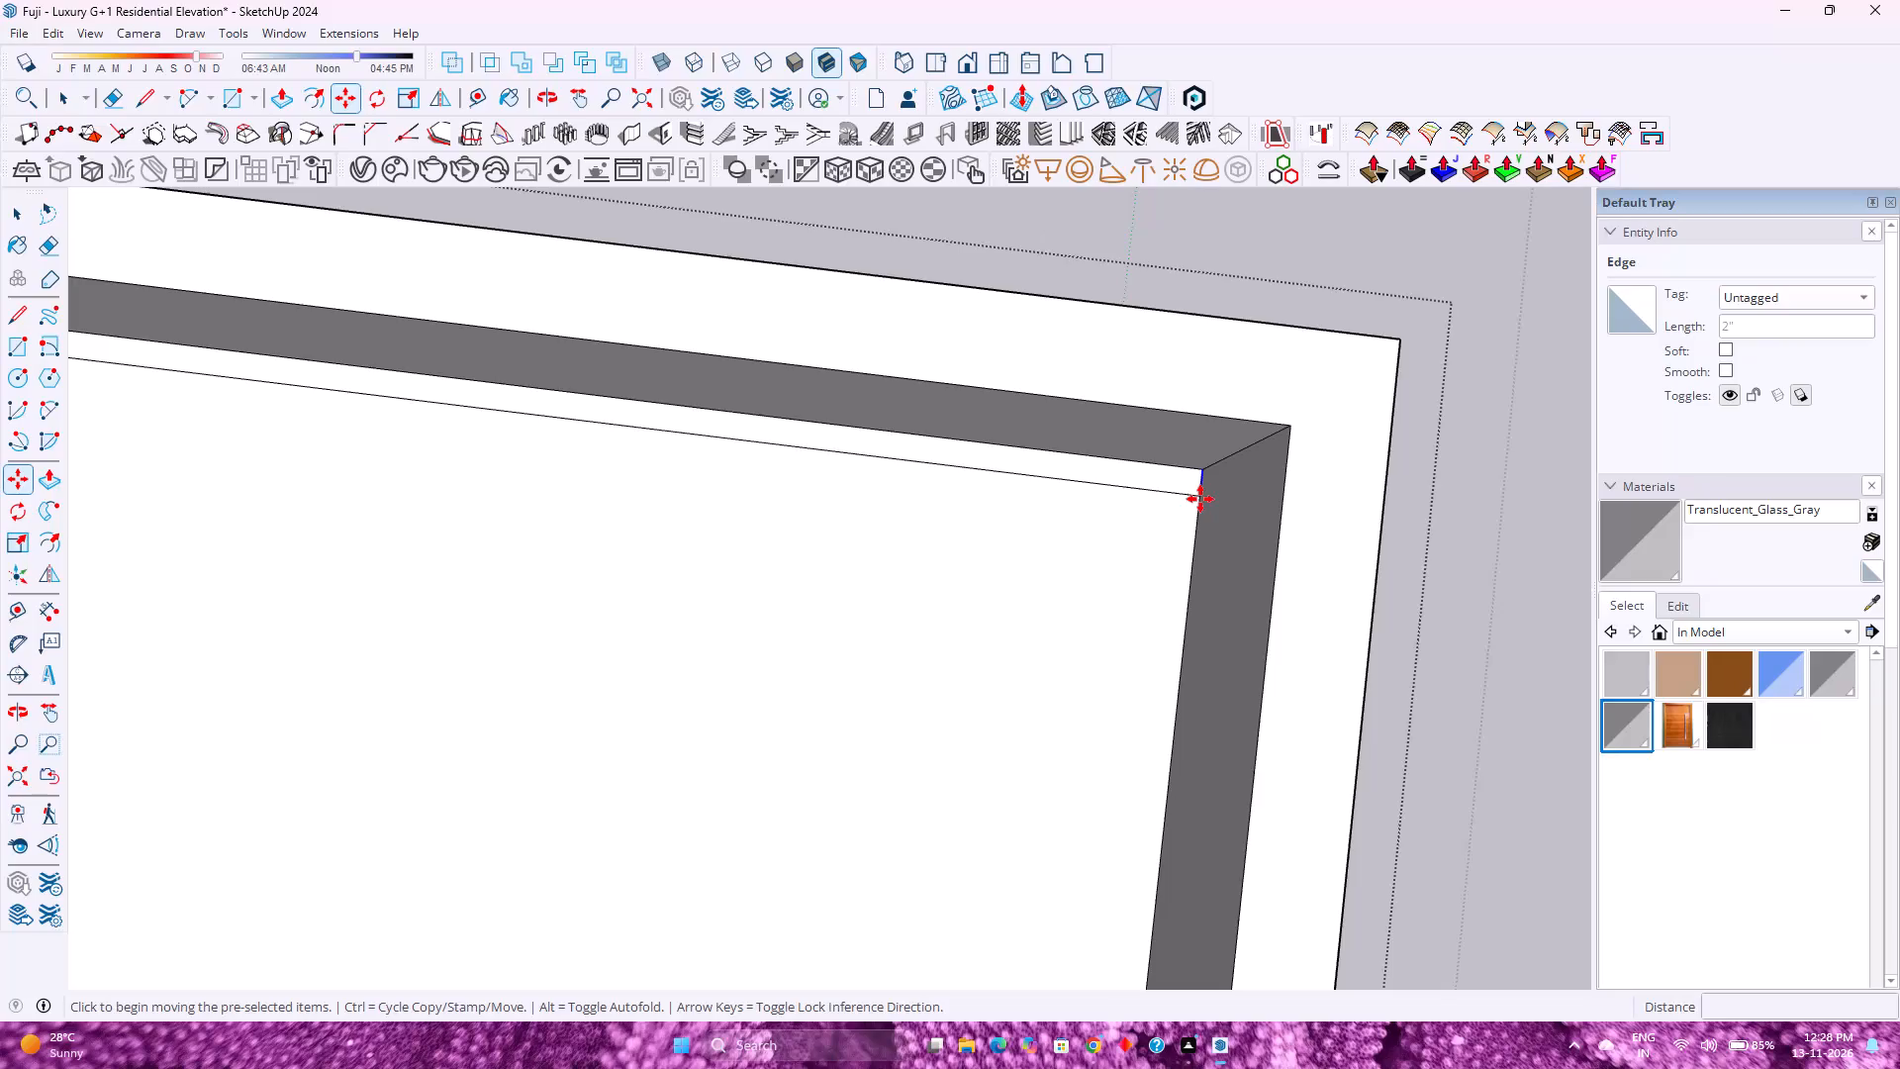
scroll(921, 468, "down", 8)
middle_click_drag(782, 435, 1196, 525, "shift")
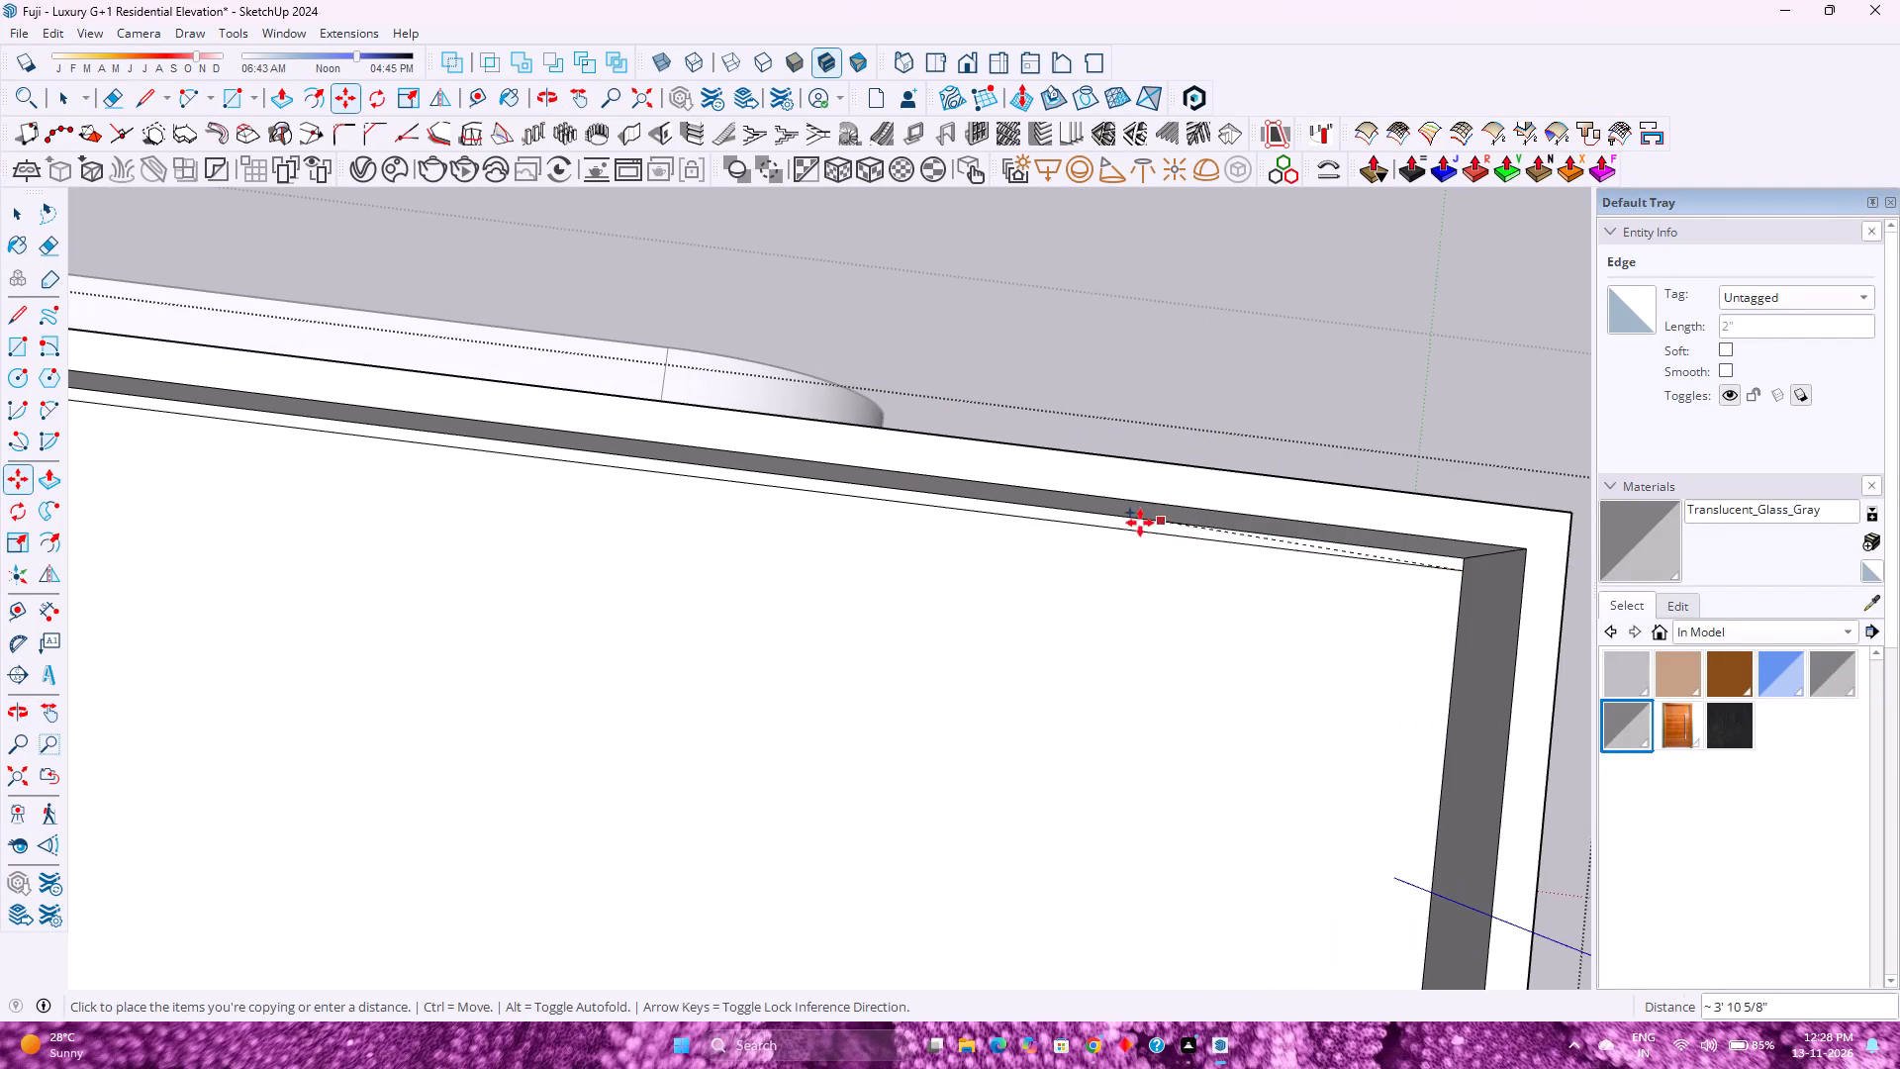
key("Right")
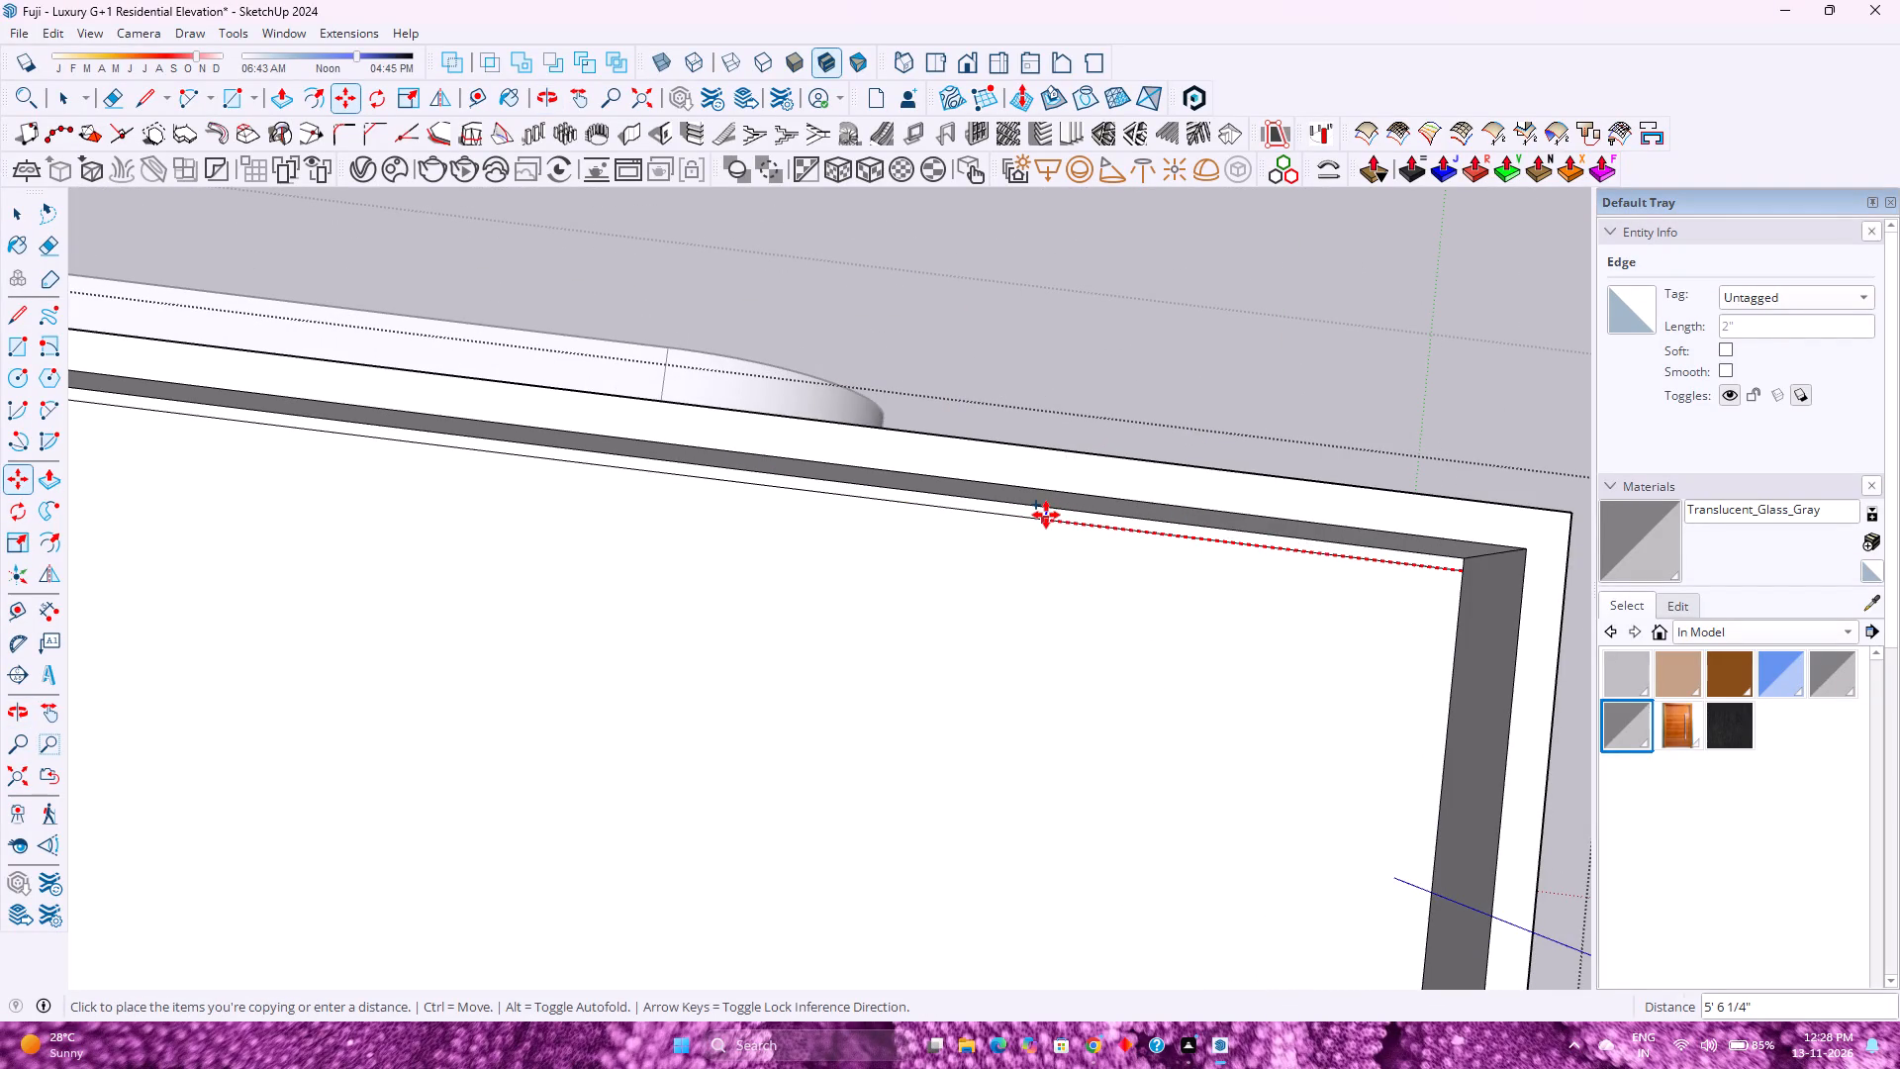
type("6'")
key("Return")
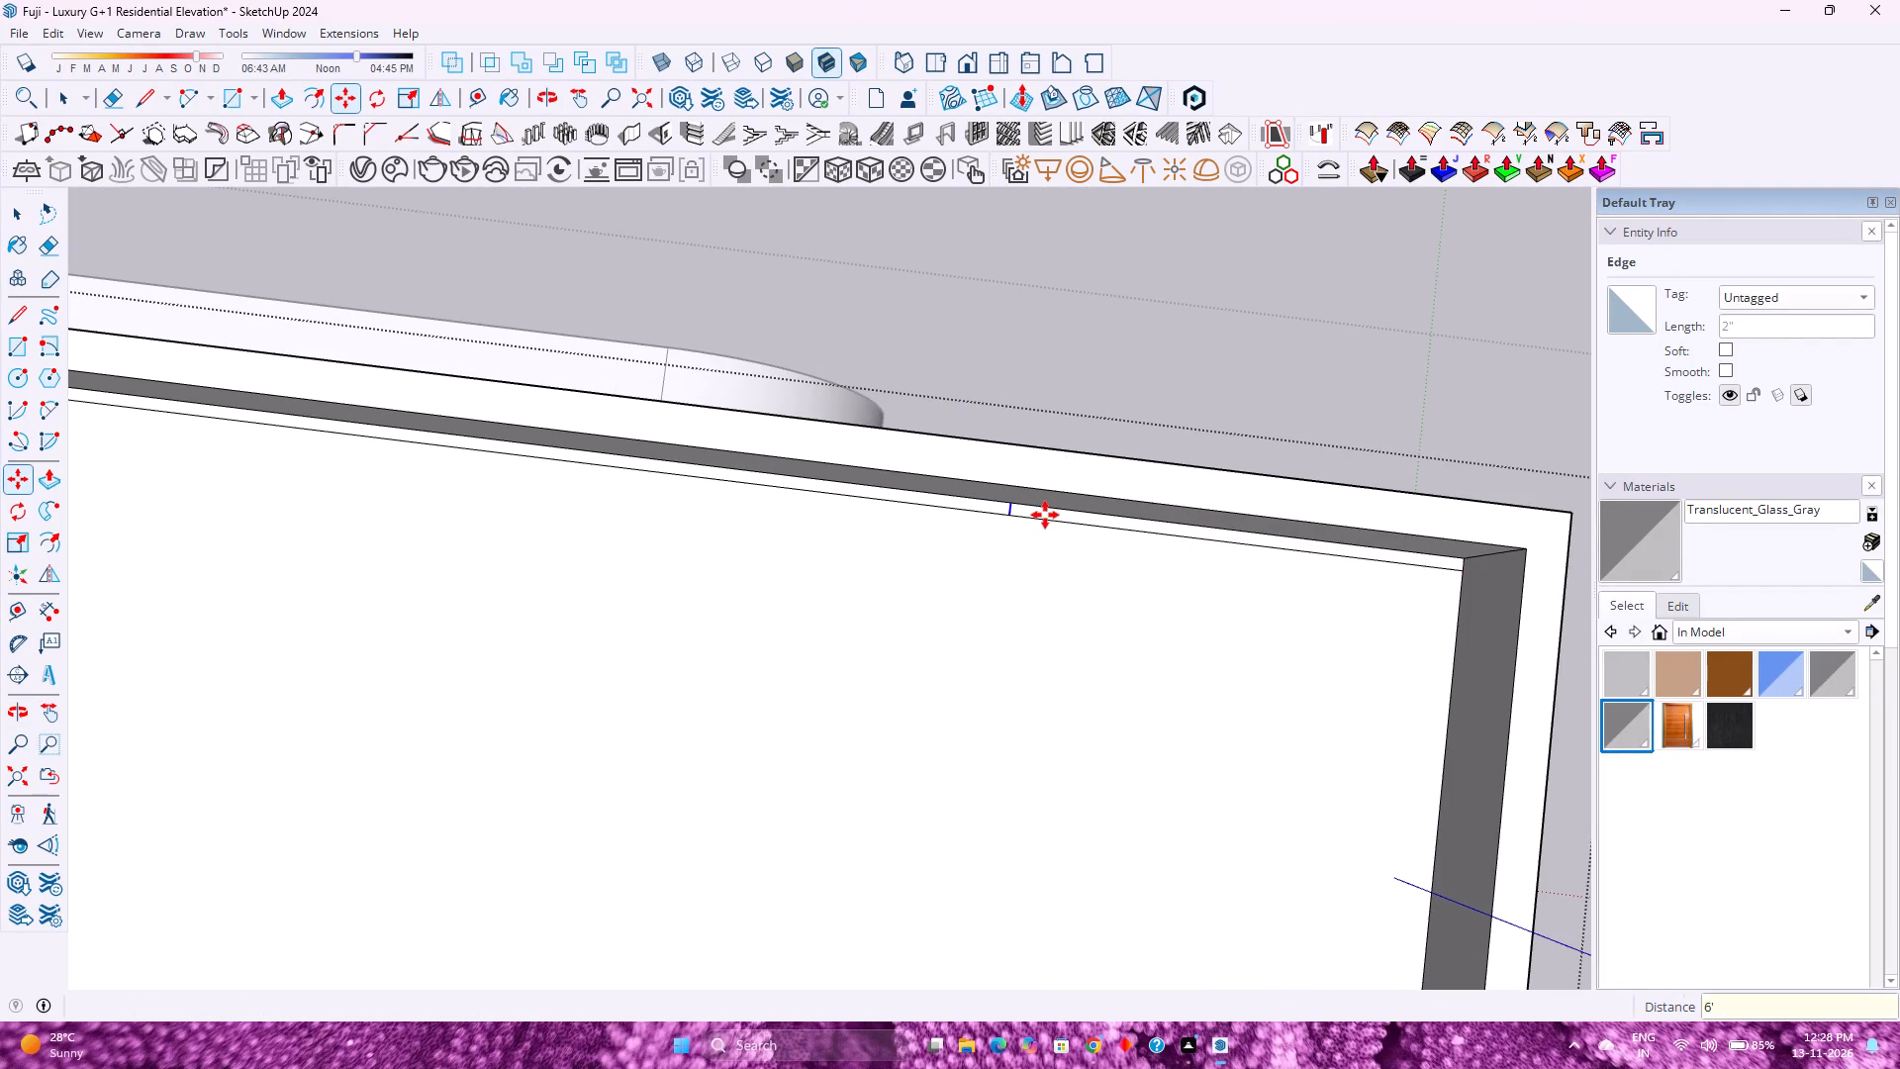
key("8")
key("apostrophe")
key("Return")
middle_click_drag(869, 541, 927, 580)
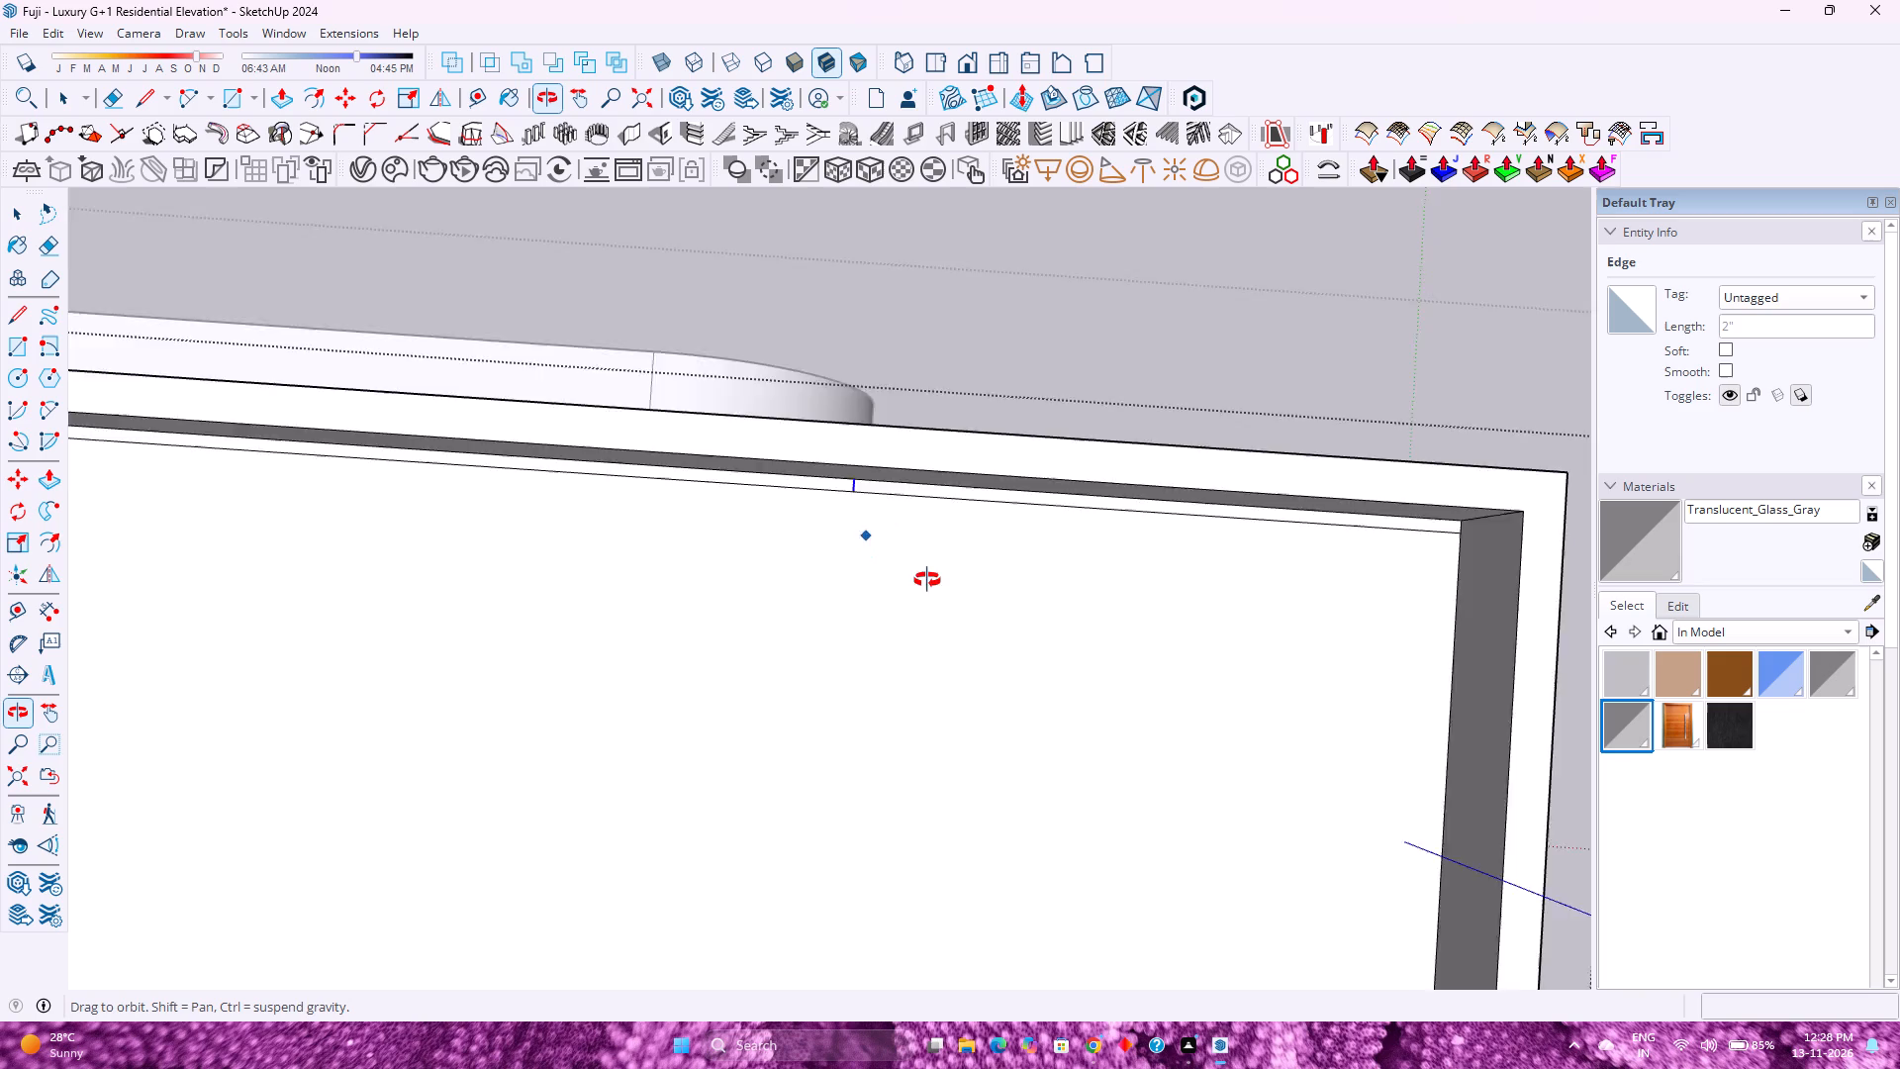
Erase the strip's leftover inner edge between its copied end edge and the square front corner.
middle_click_drag(927, 580, 982, 514)
key("e")
left_click(970, 518)
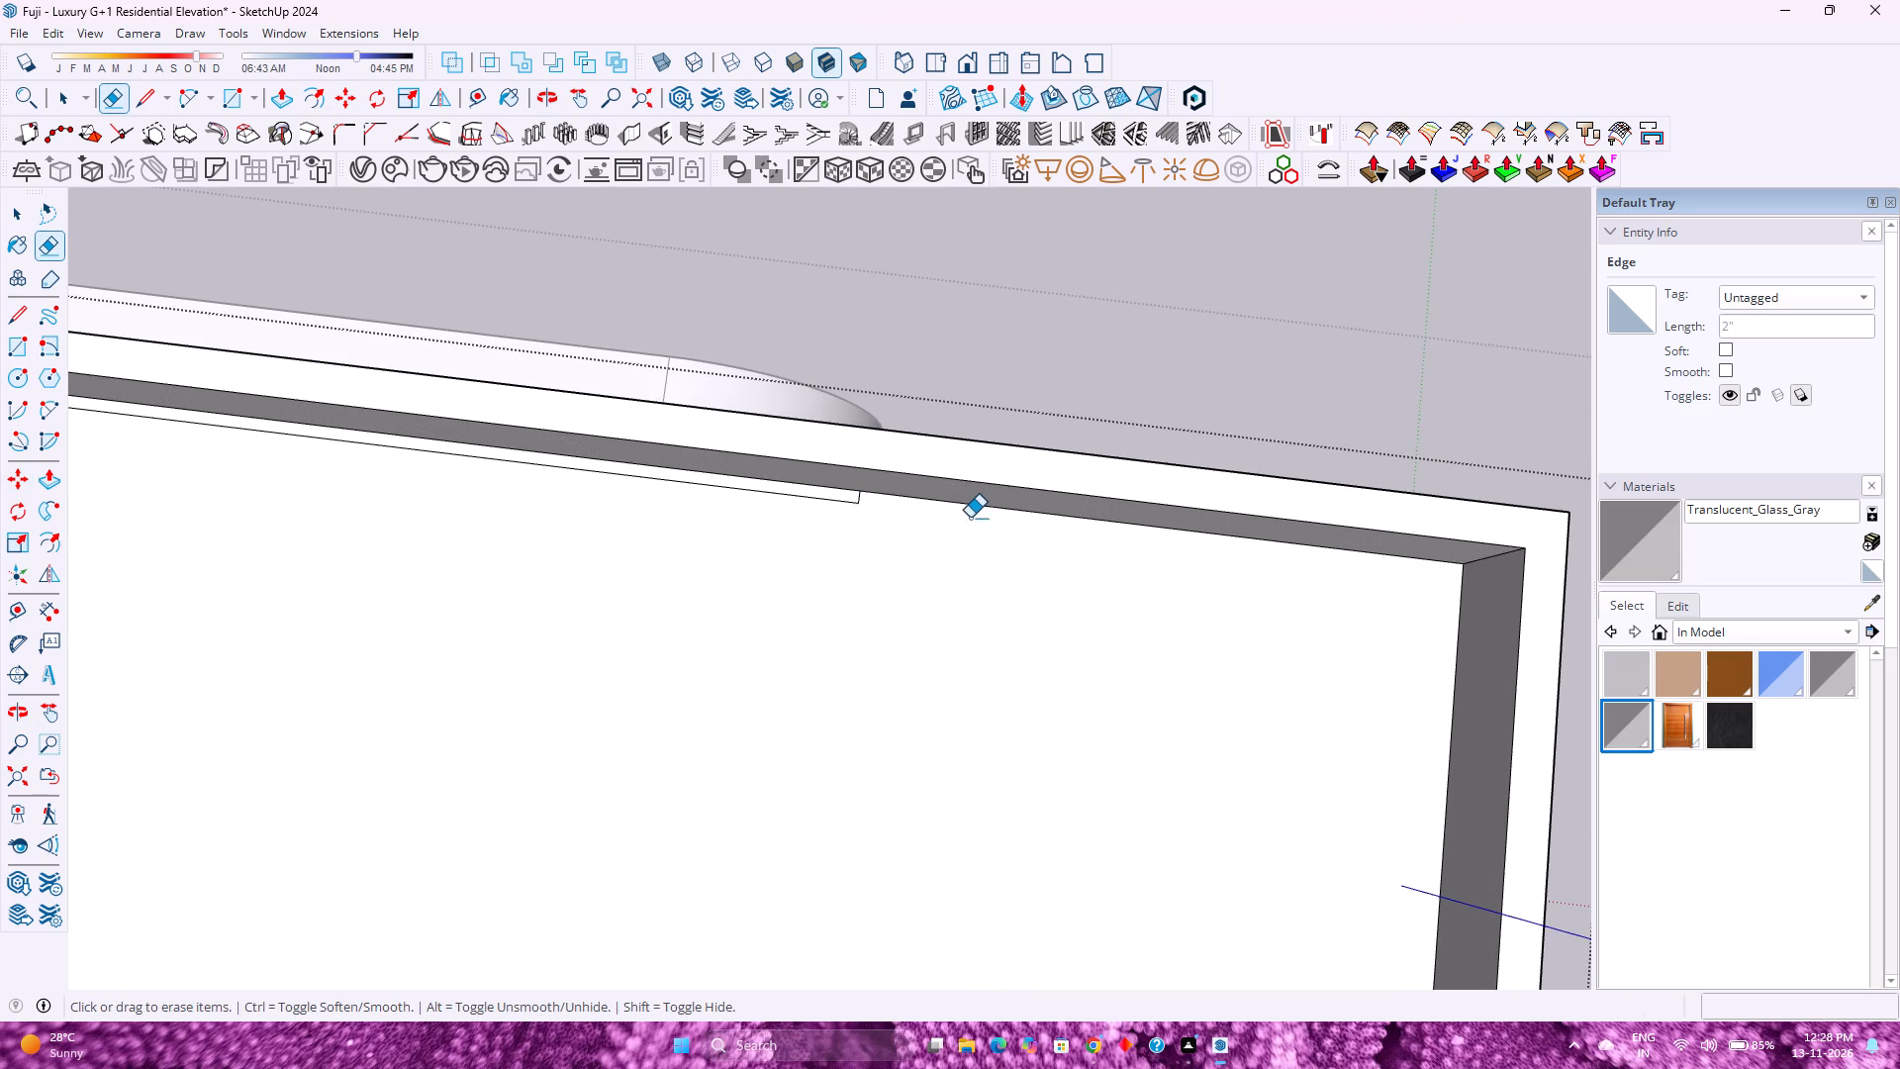
Copy the strip's short end edge at the long side's far corner along the green axis toward the rounded corner, by 30', then revised to 34'.
scroll(971, 551, "down", 14)
middle_click_drag(664, 653, 785, 522, "shift")
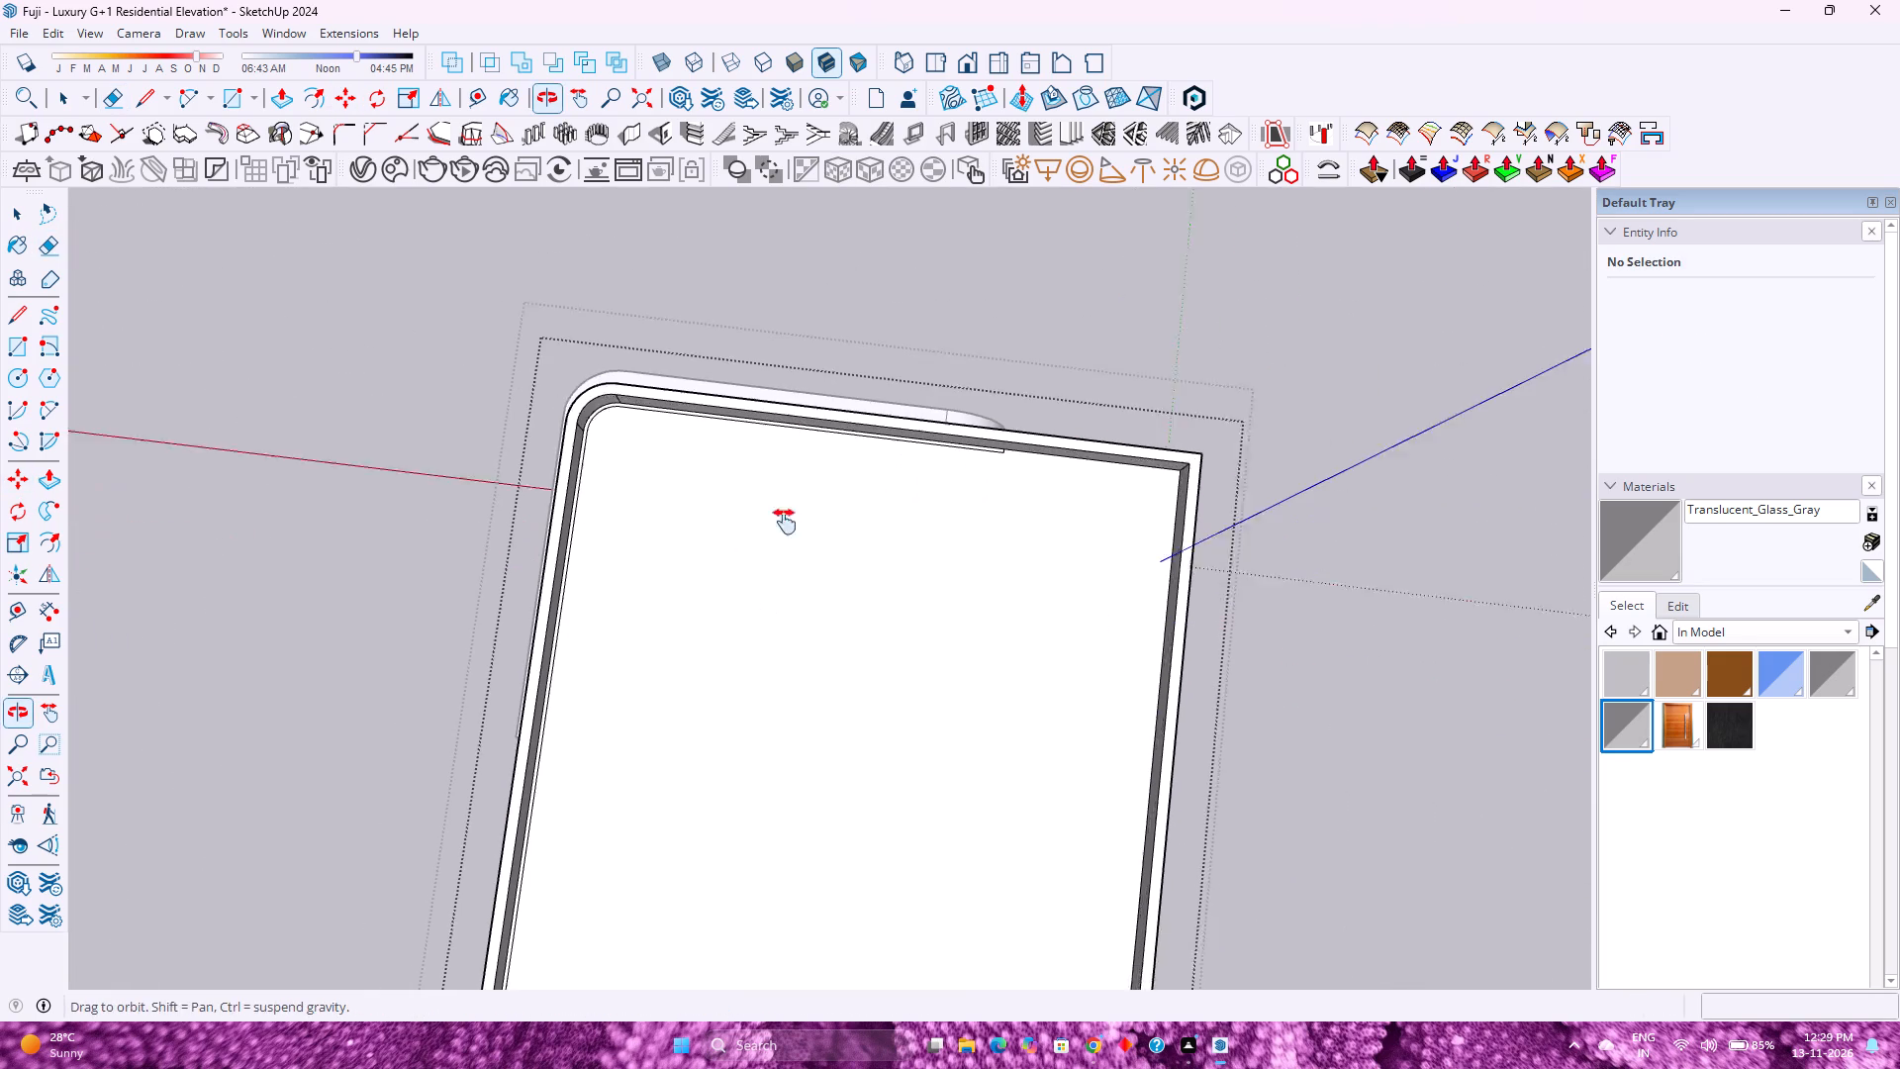
middle_click_drag(785, 522, 810, 499, "shift")
scroll(752, 548, "up", 2)
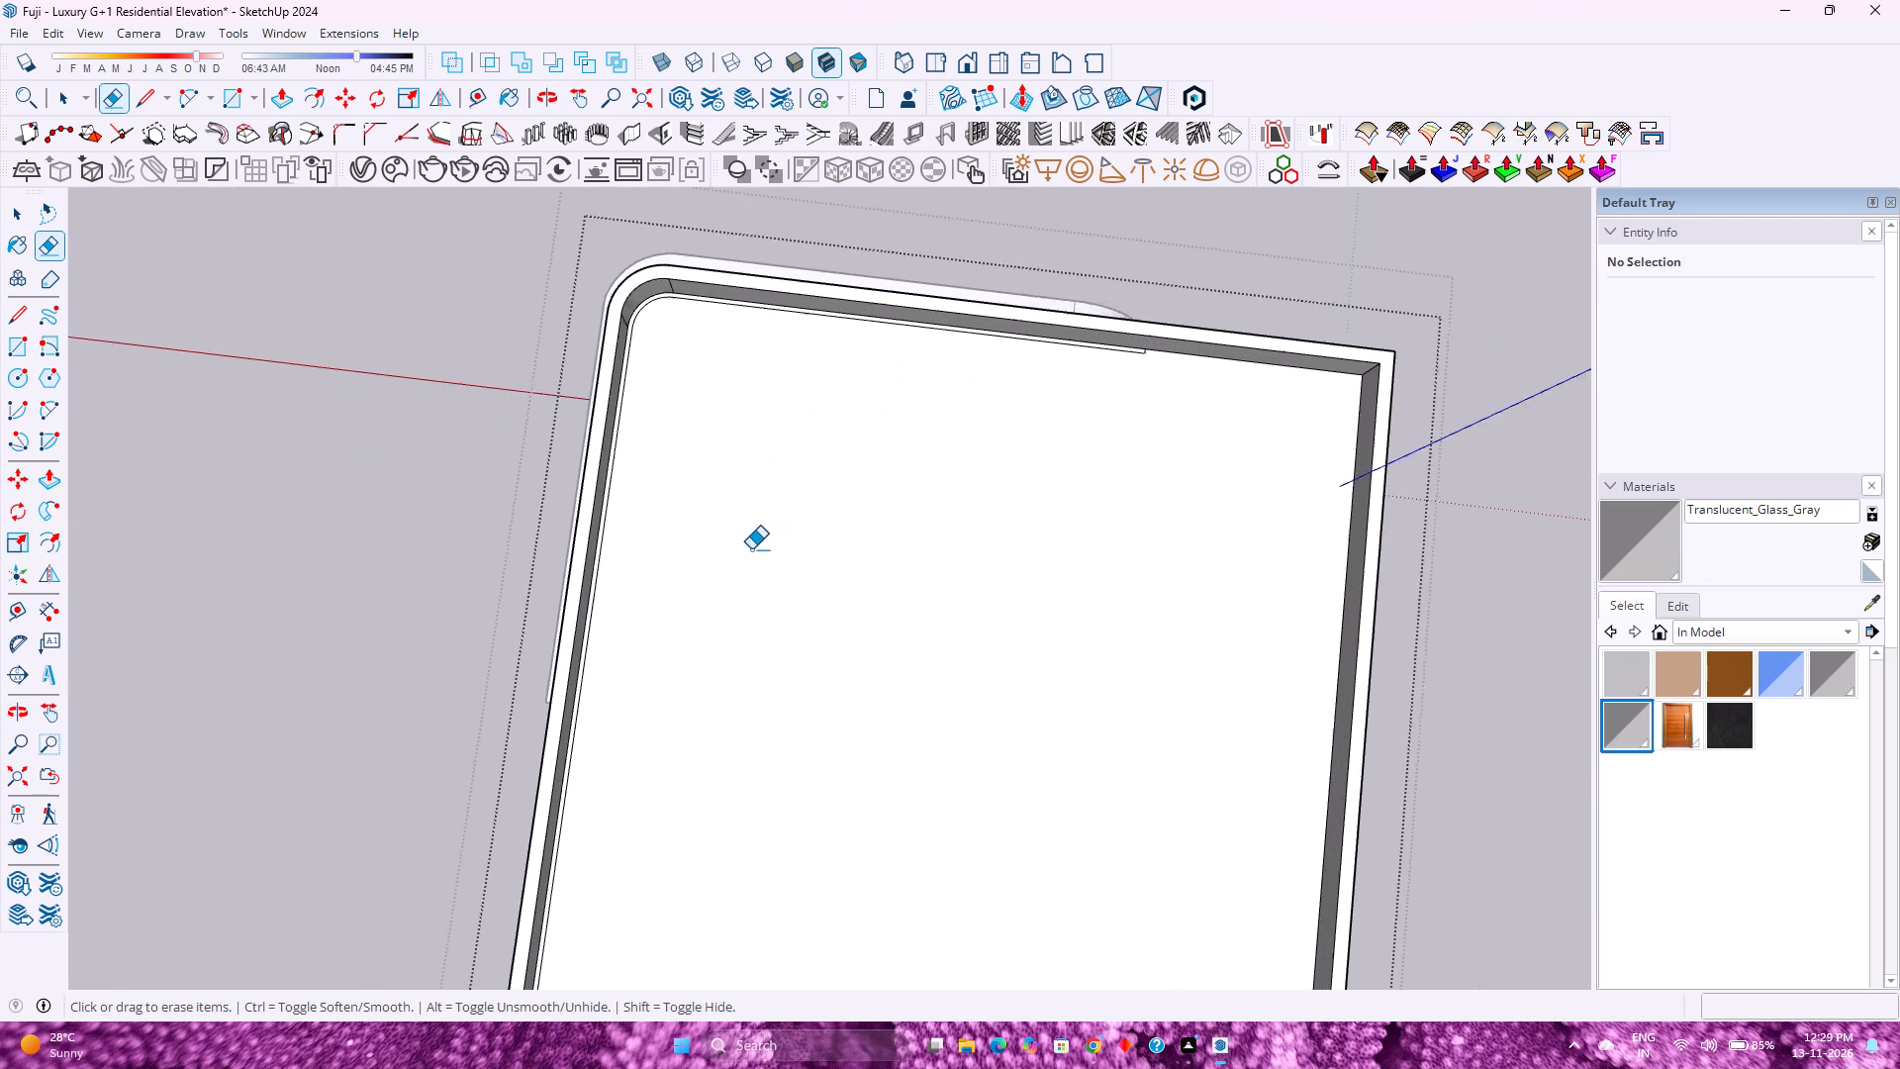
scroll(751, 549, "up", 2)
middle_click_drag(748, 580, 611, 496)
scroll(594, 488, "up", 4)
scroll(592, 489, "down", 3)
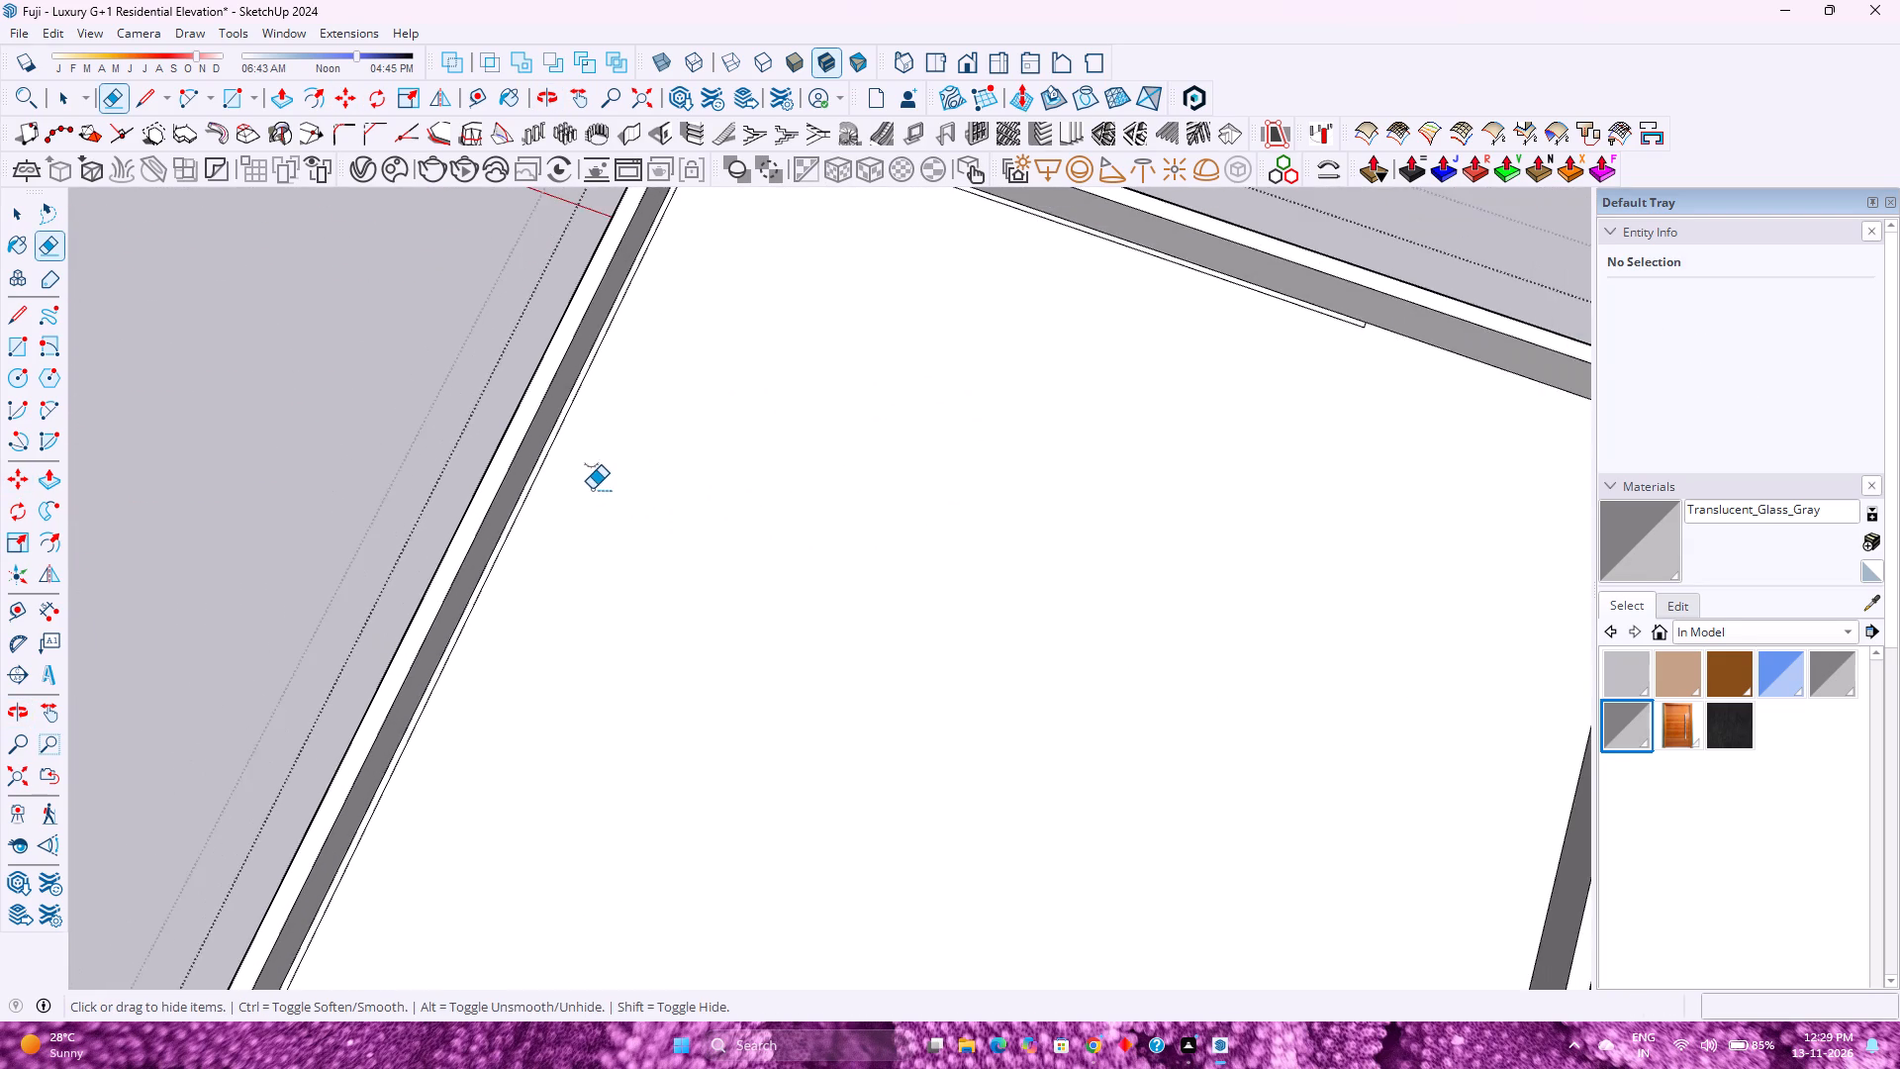
middle_click_drag(592, 489, 775, 550, "shift")
scroll(783, 539, "down", 13)
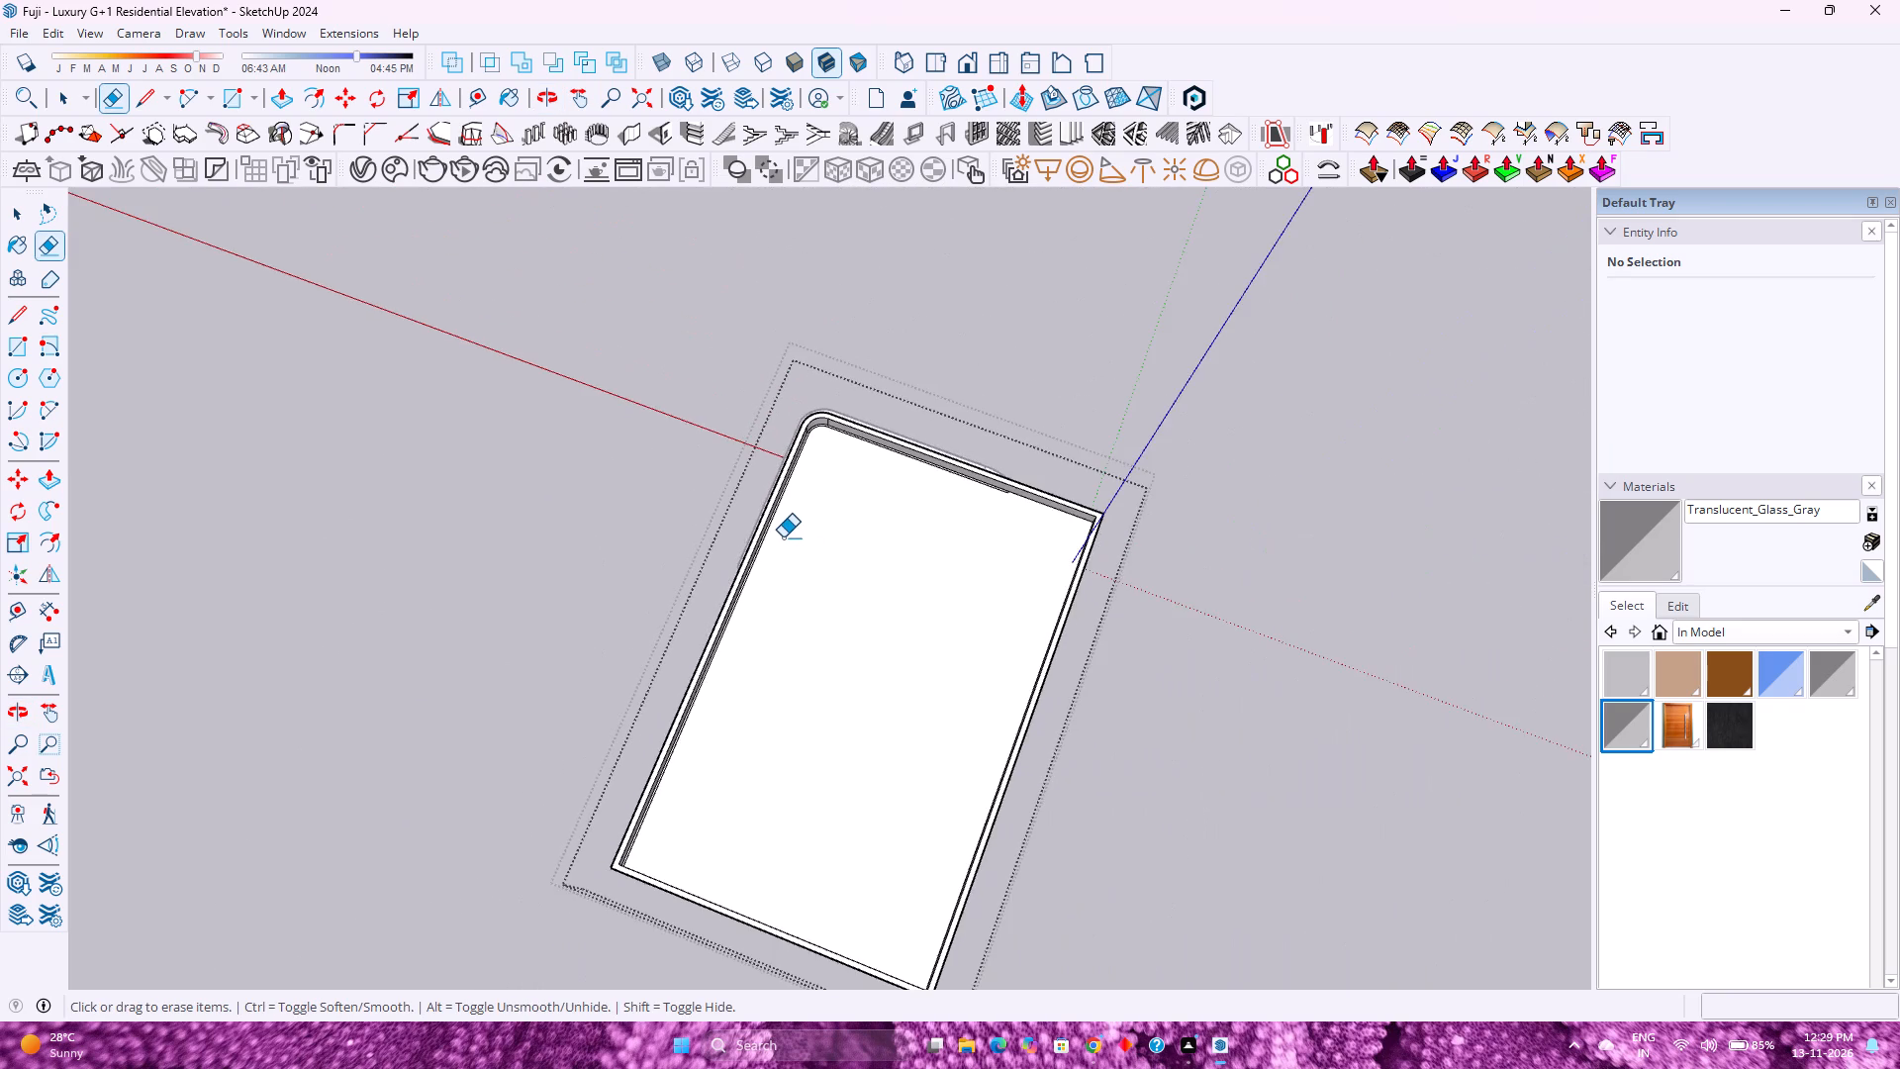
middle_click_drag(781, 674, 578, 579)
middle_click(569, 579)
scroll(554, 730, "up", 7)
middle_click_drag(573, 750, 465, 769)
key("space")
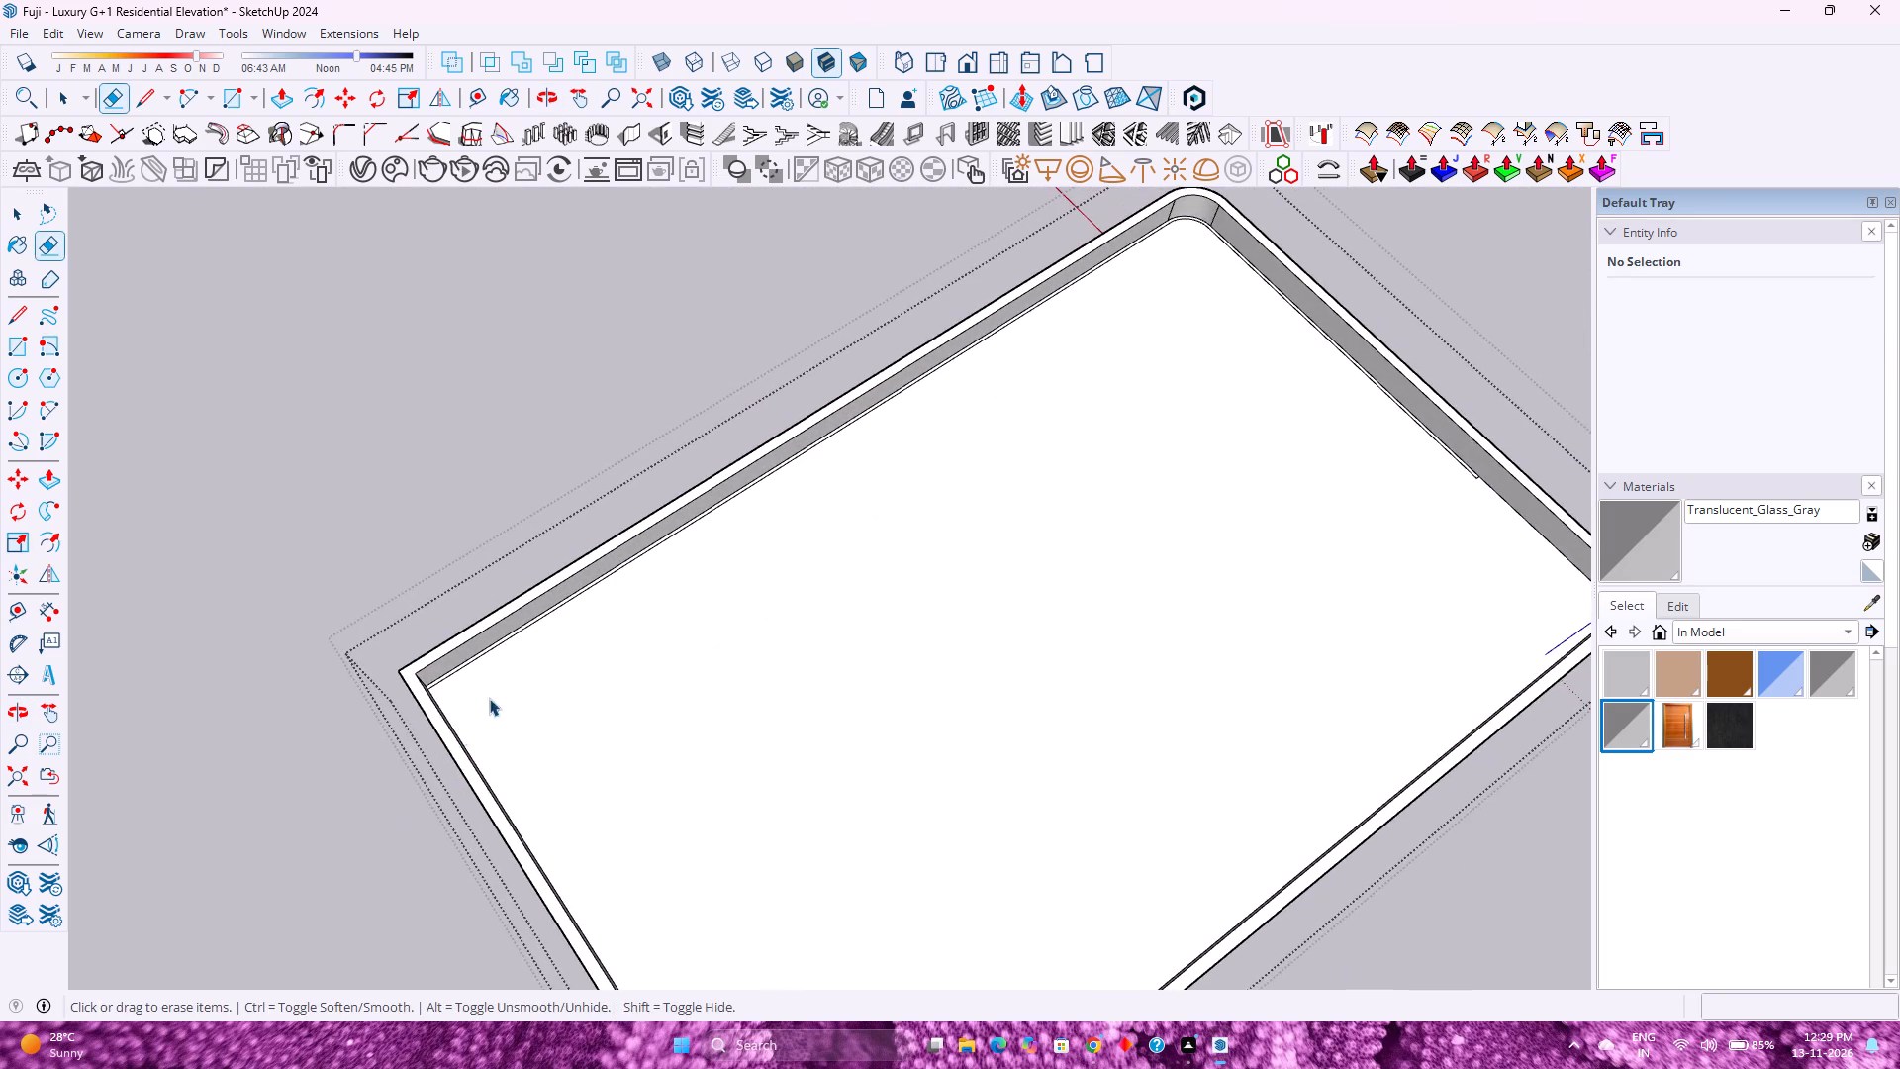
scroll(509, 666, "up", 8)
middle_click_drag(496, 672, 397, 739)
scroll(262, 626, "up", 12)
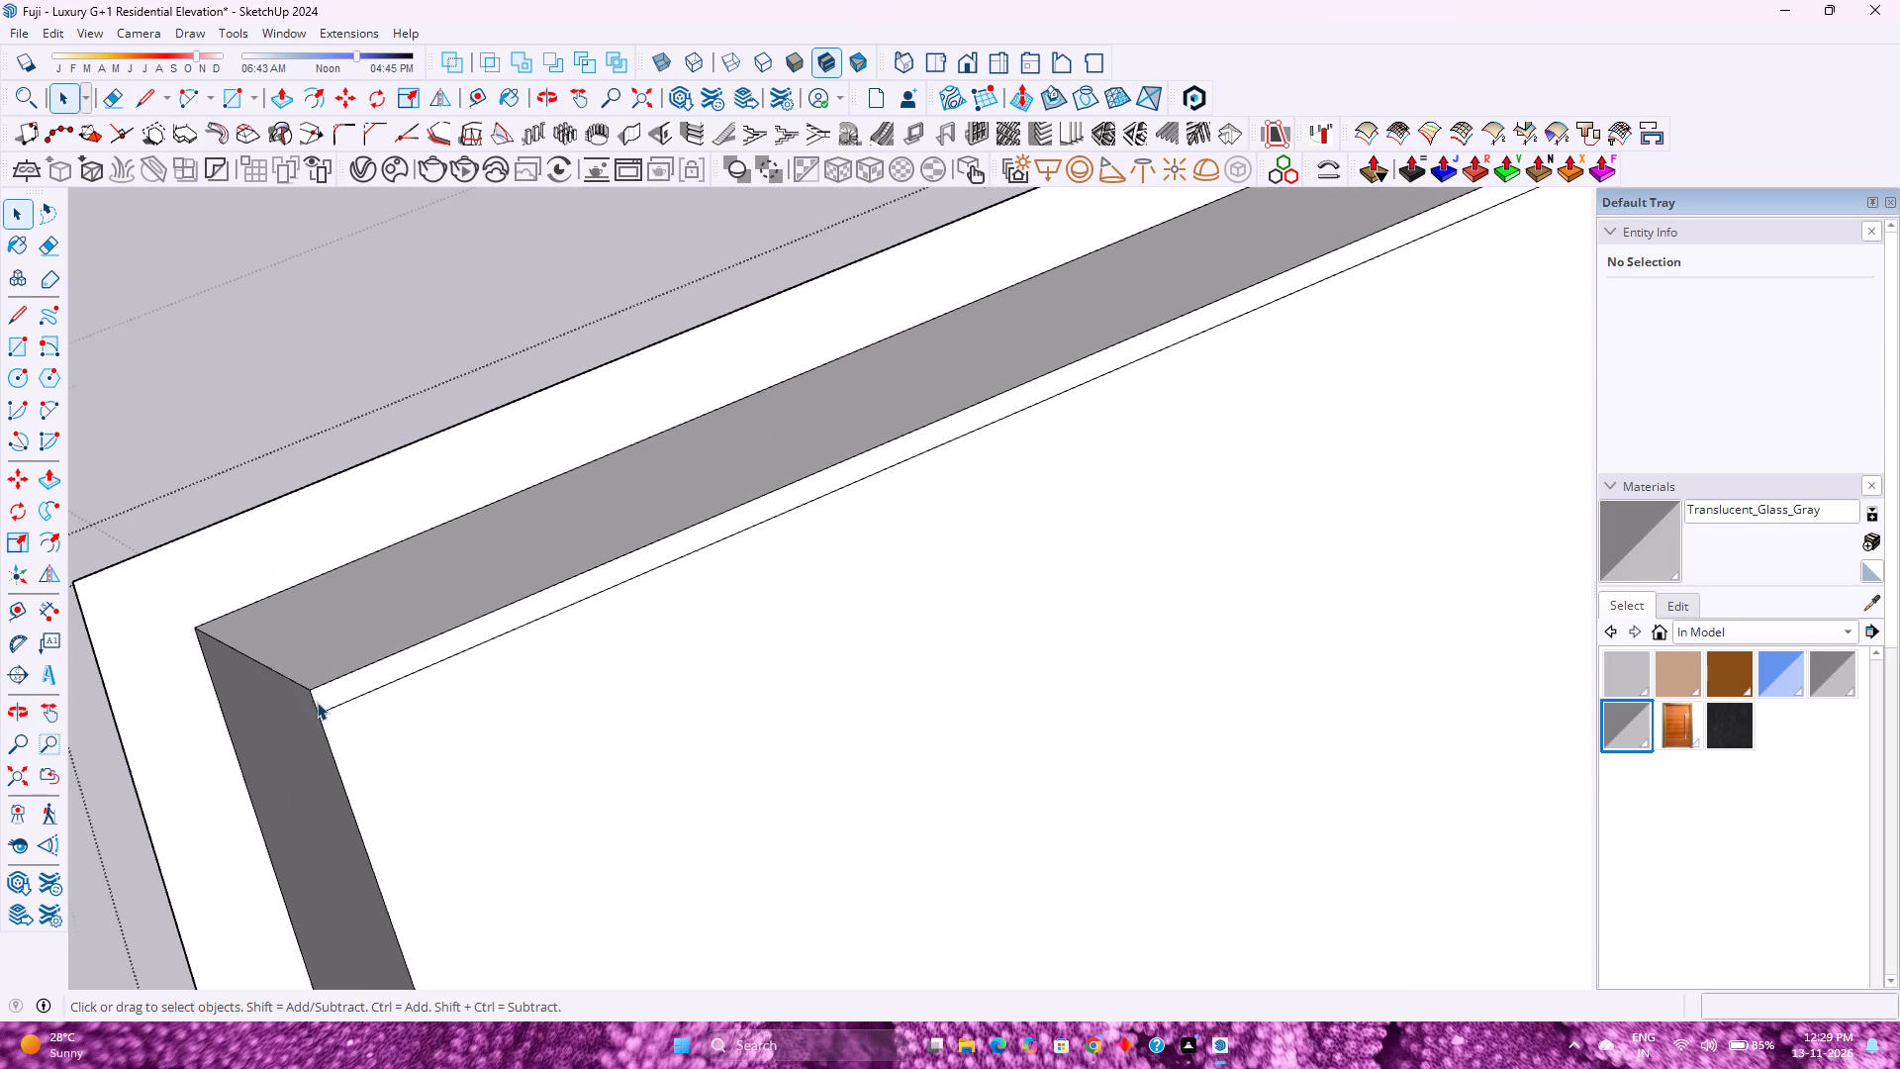
left_click(315, 705)
key("m")
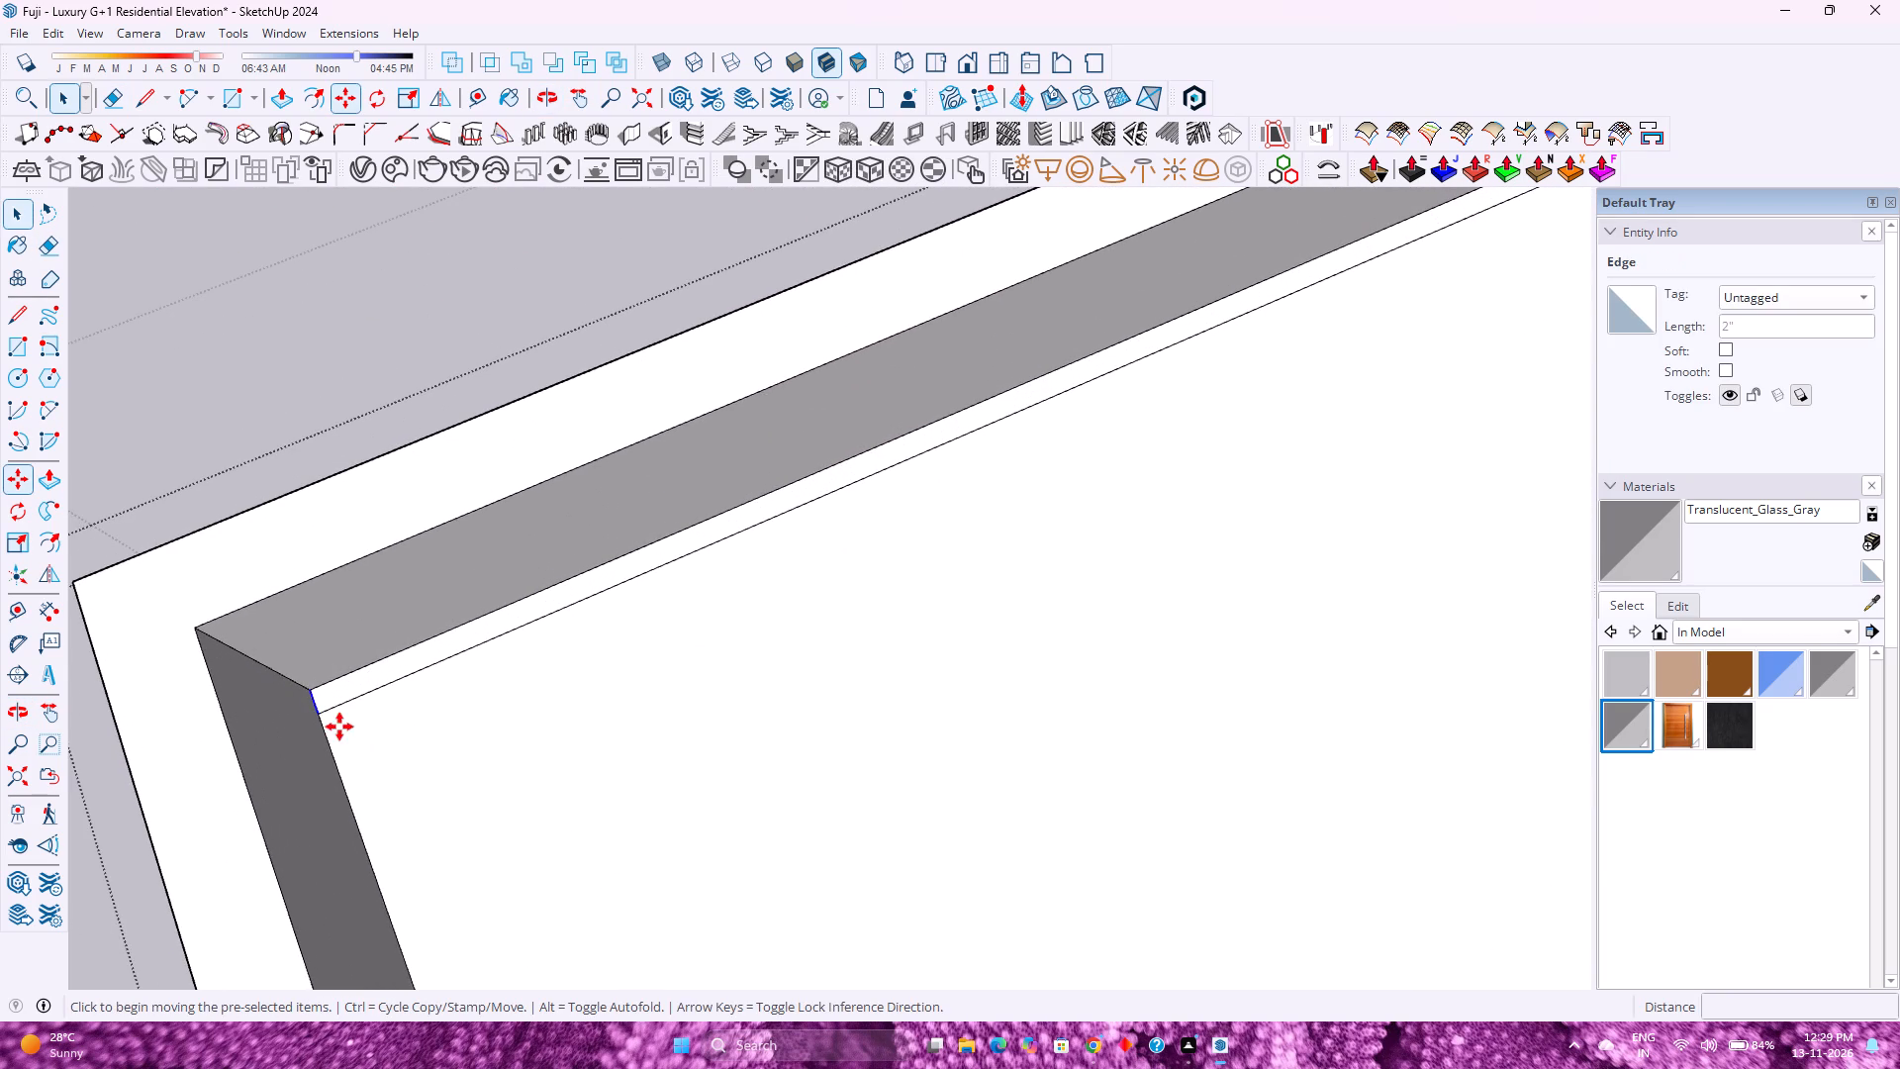
left_click(315, 715)
scroll(518, 636, "down", 5)
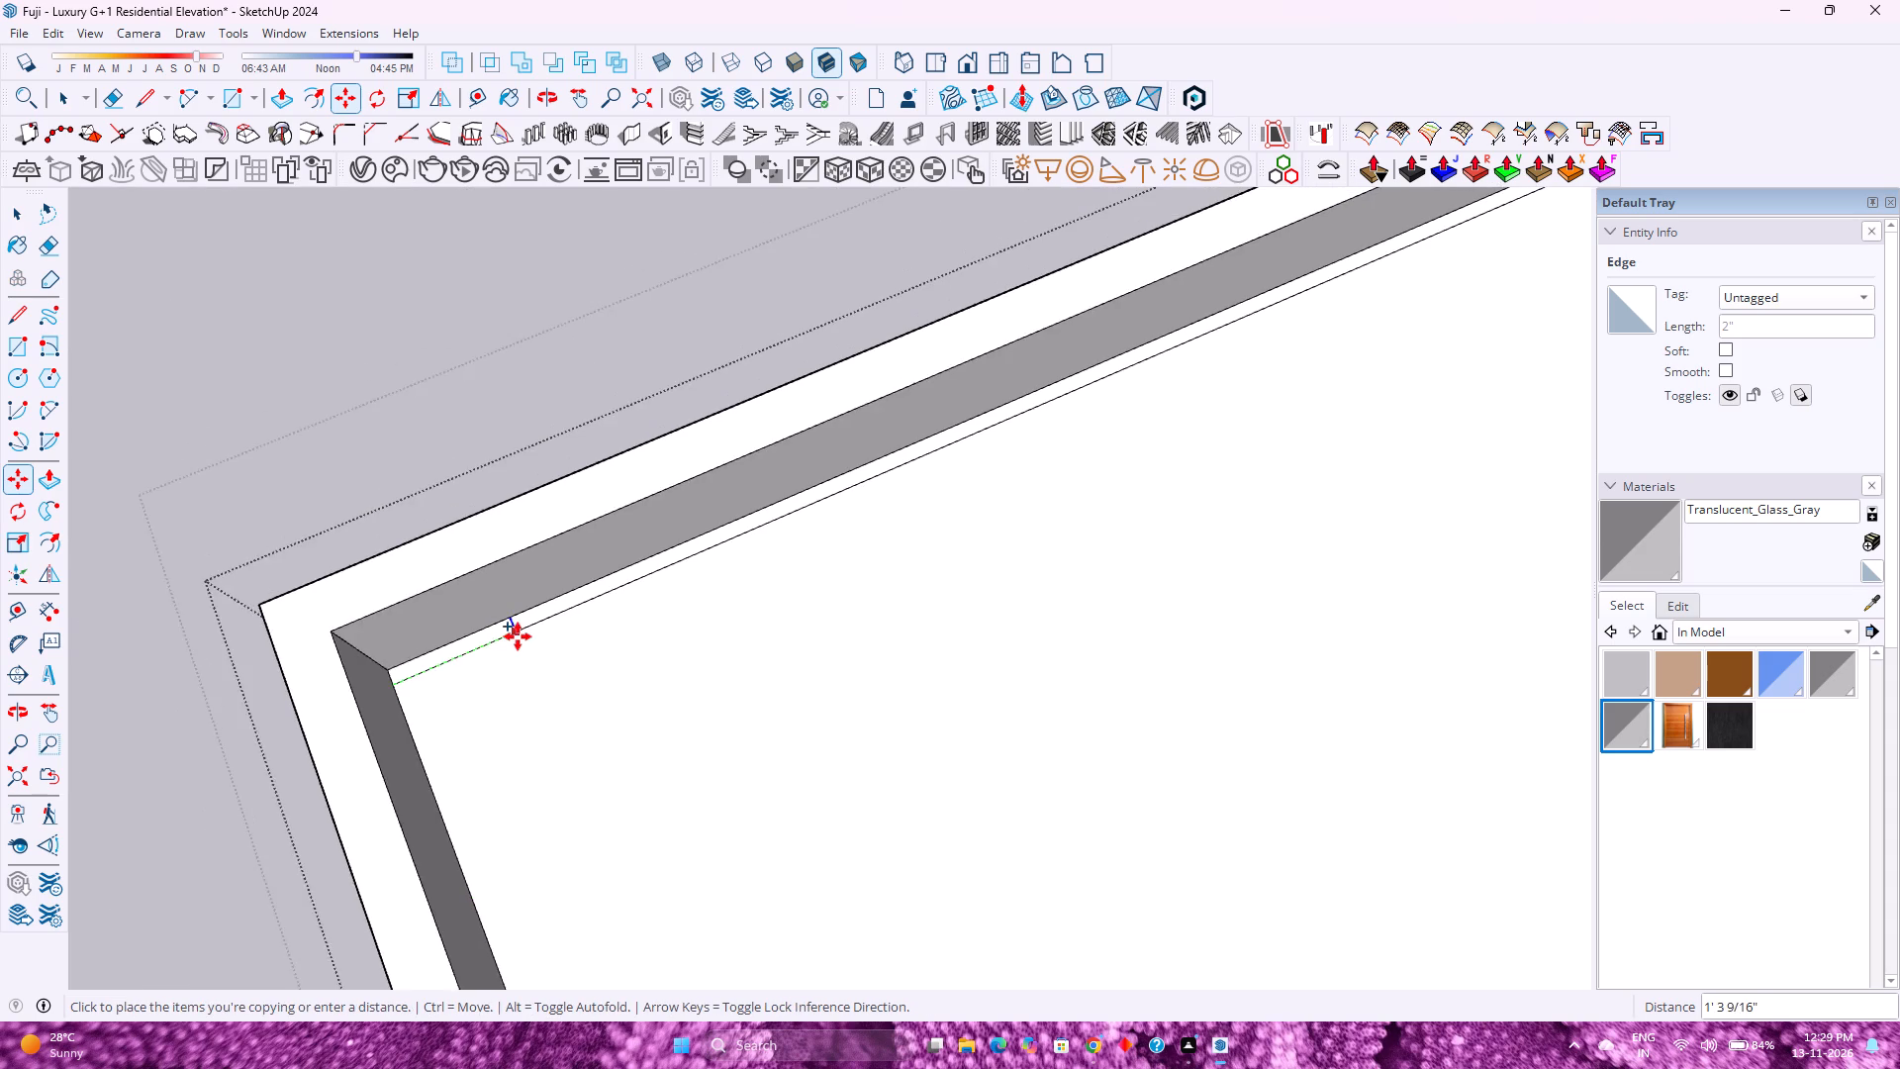
scroll(518, 636, "down", 4)
key("Left")
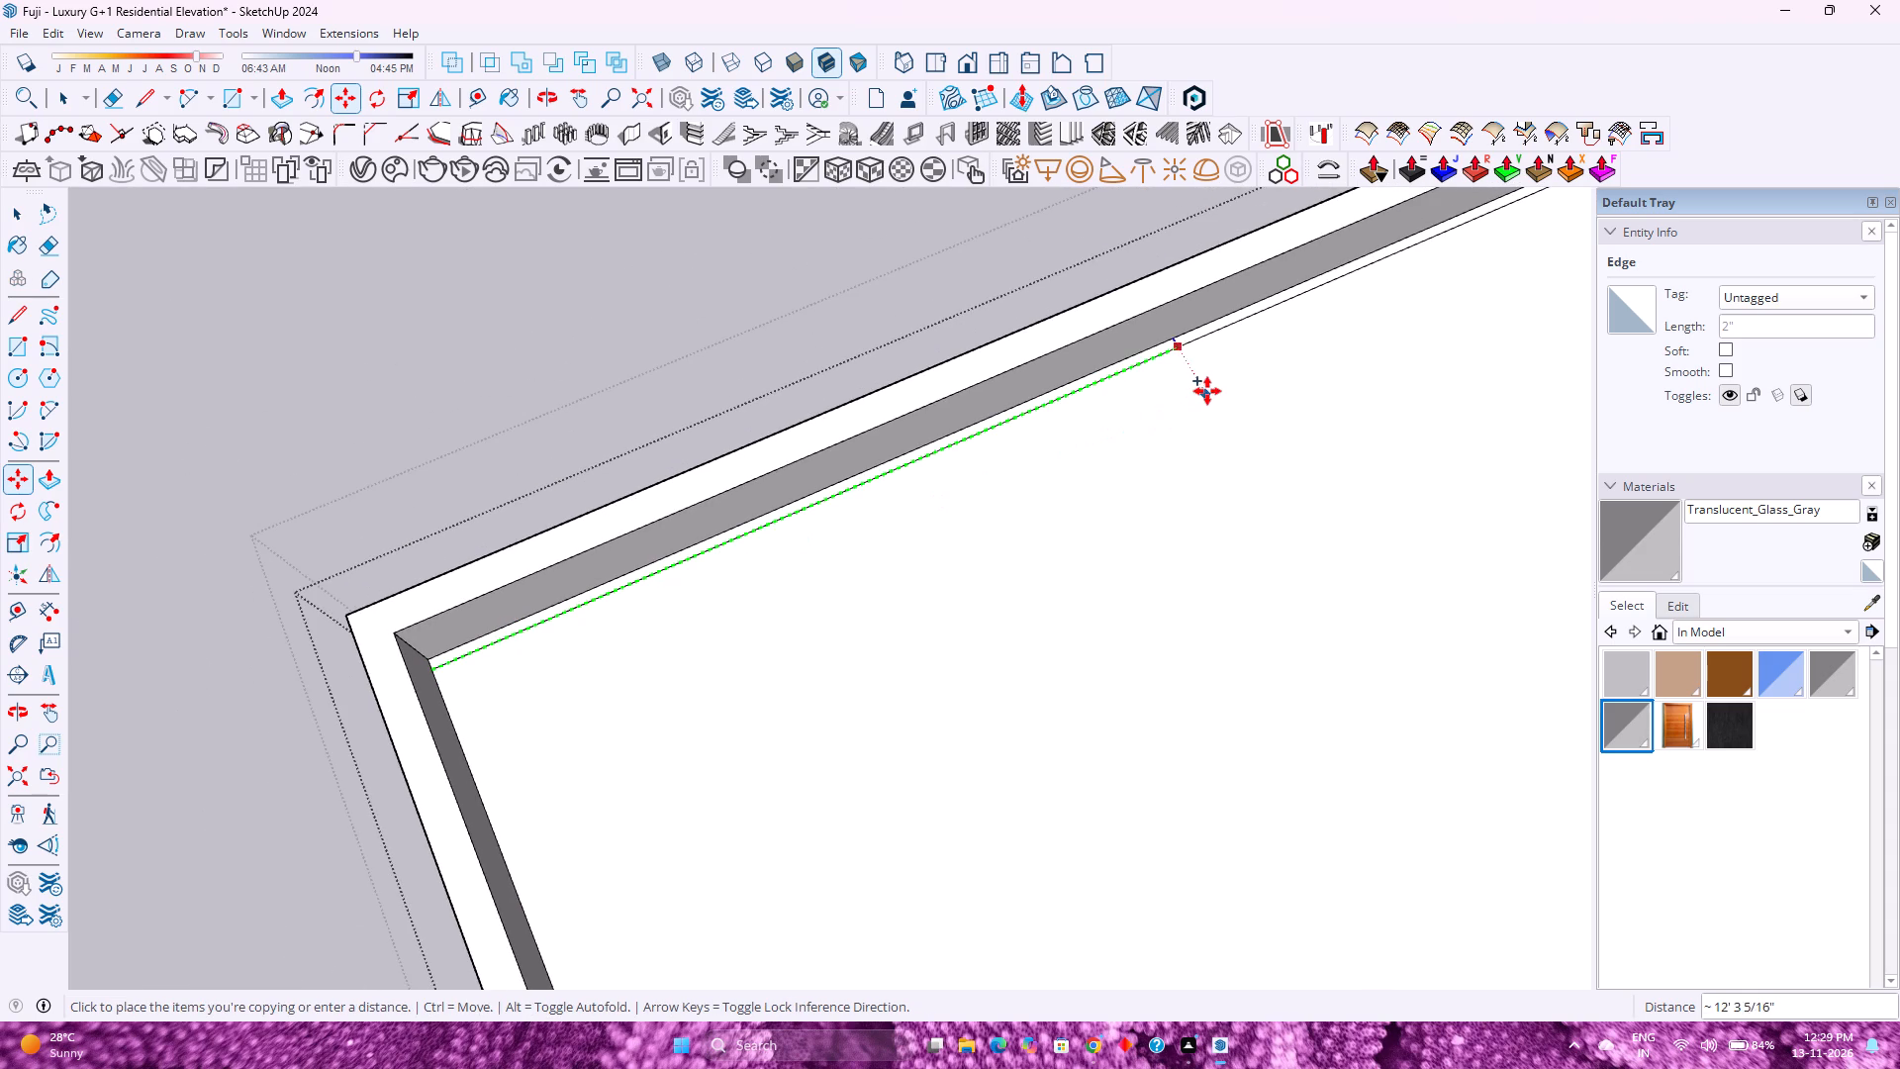
middle_click_drag(1212, 381, 220, 821, "shift")
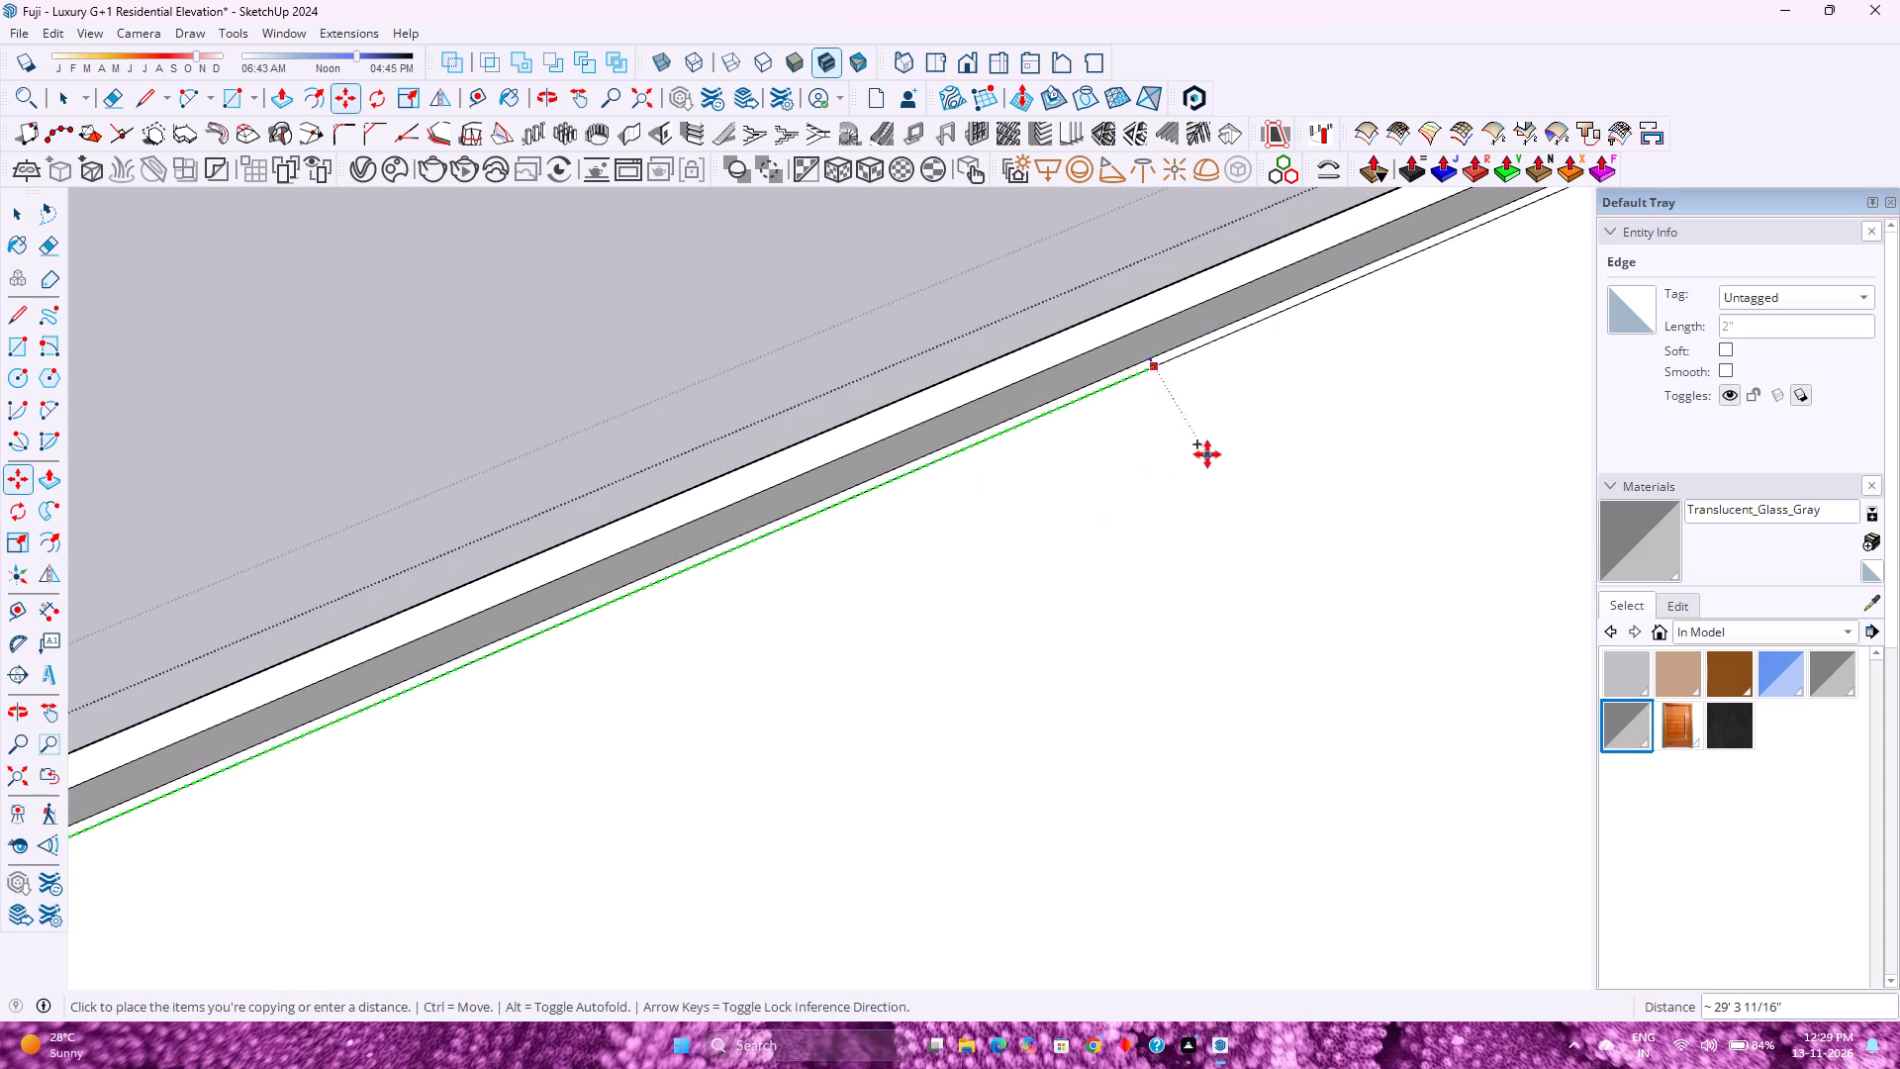
middle_click_drag(1204, 456, 414, 901, "shift")
middle_click(414, 901, "shift")
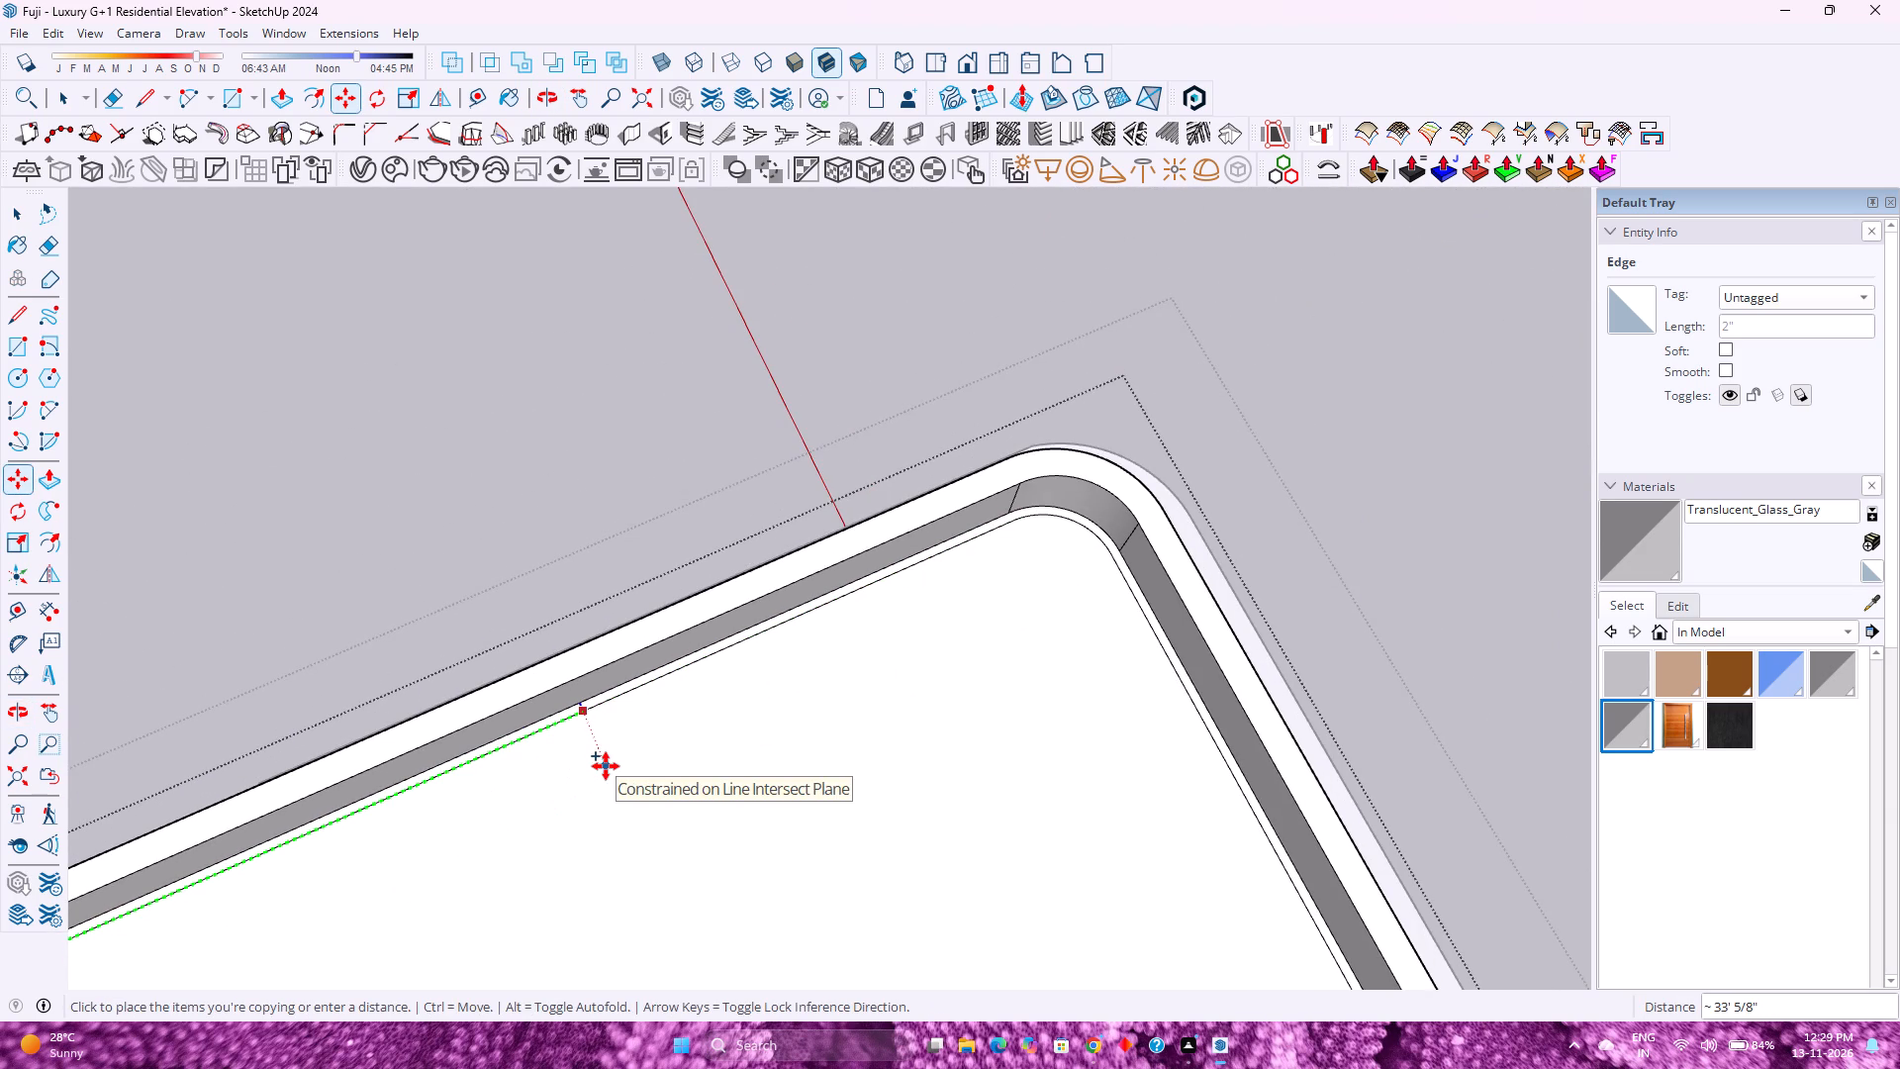
type("30'")
key("Return")
type("34")
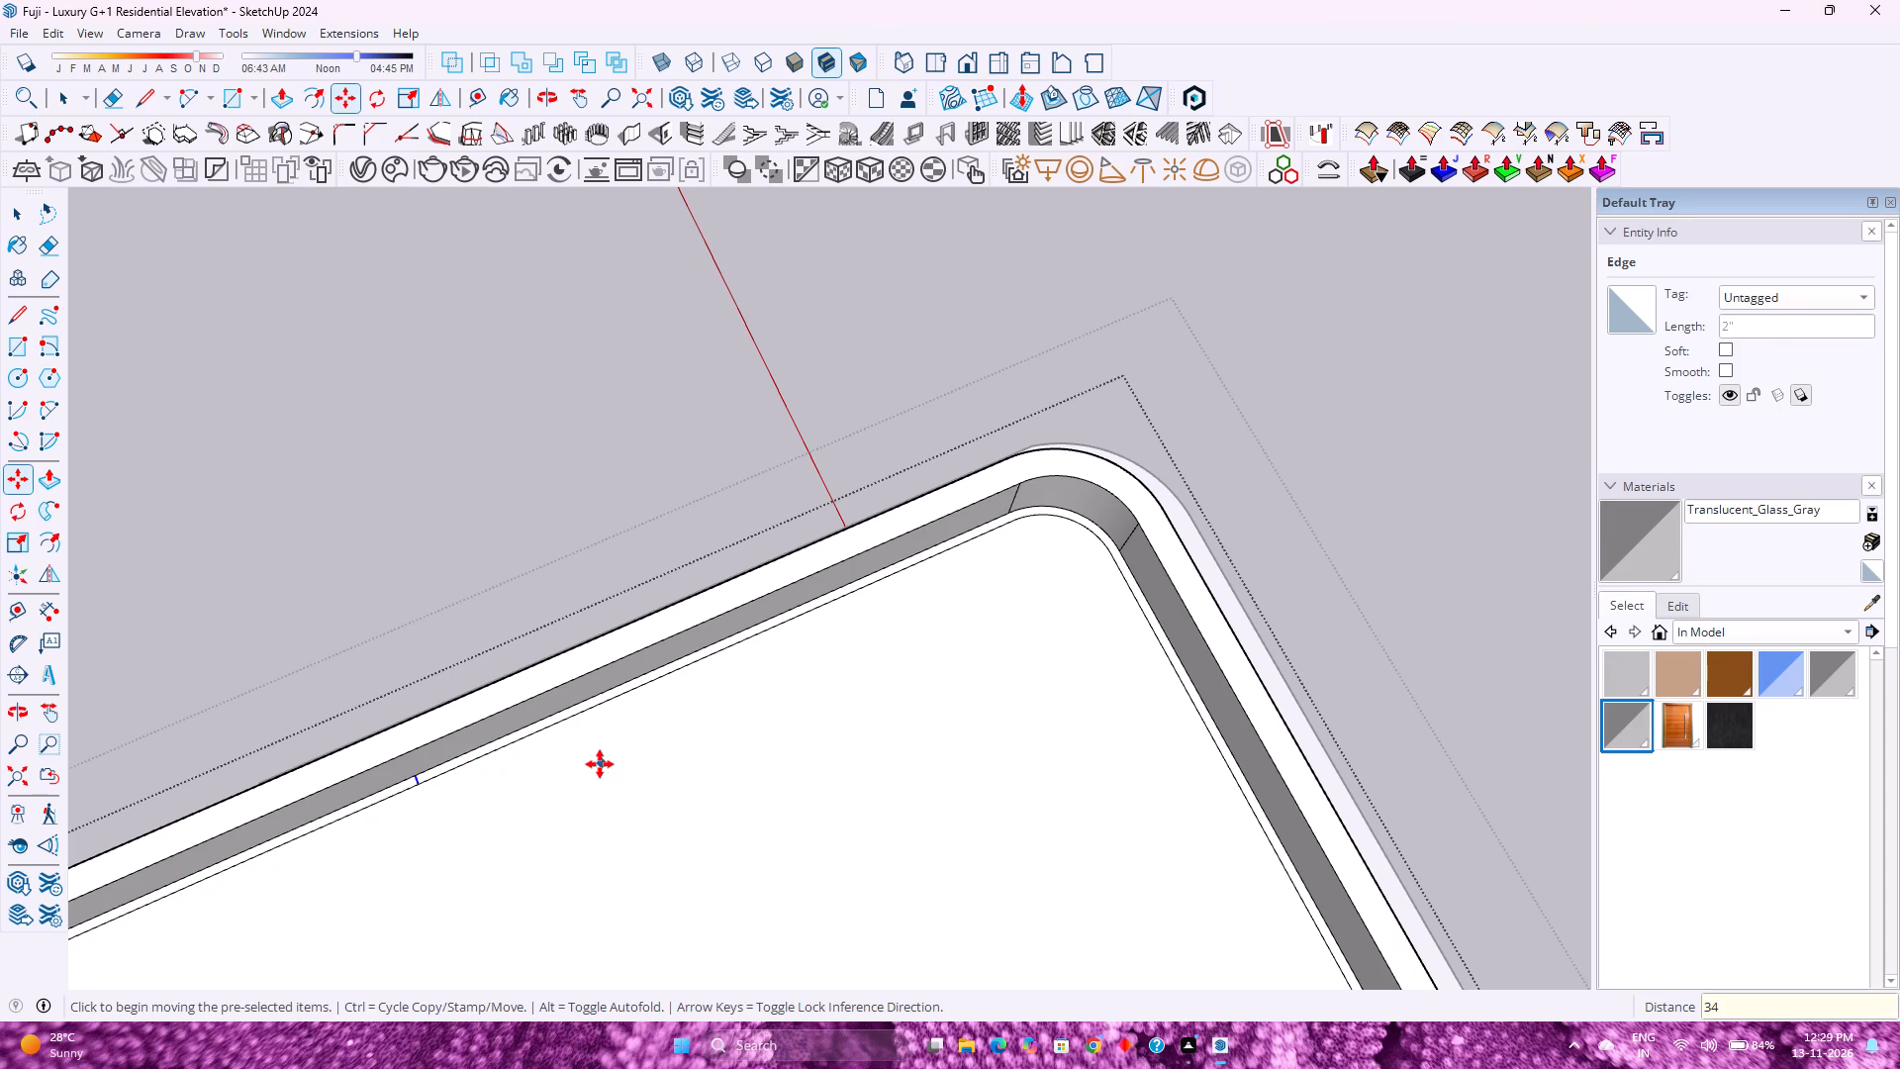
key("apostrophe")
key("Return")
Delete the long side's leftover strip edge between the far corner and the copied end edge.
key("space")
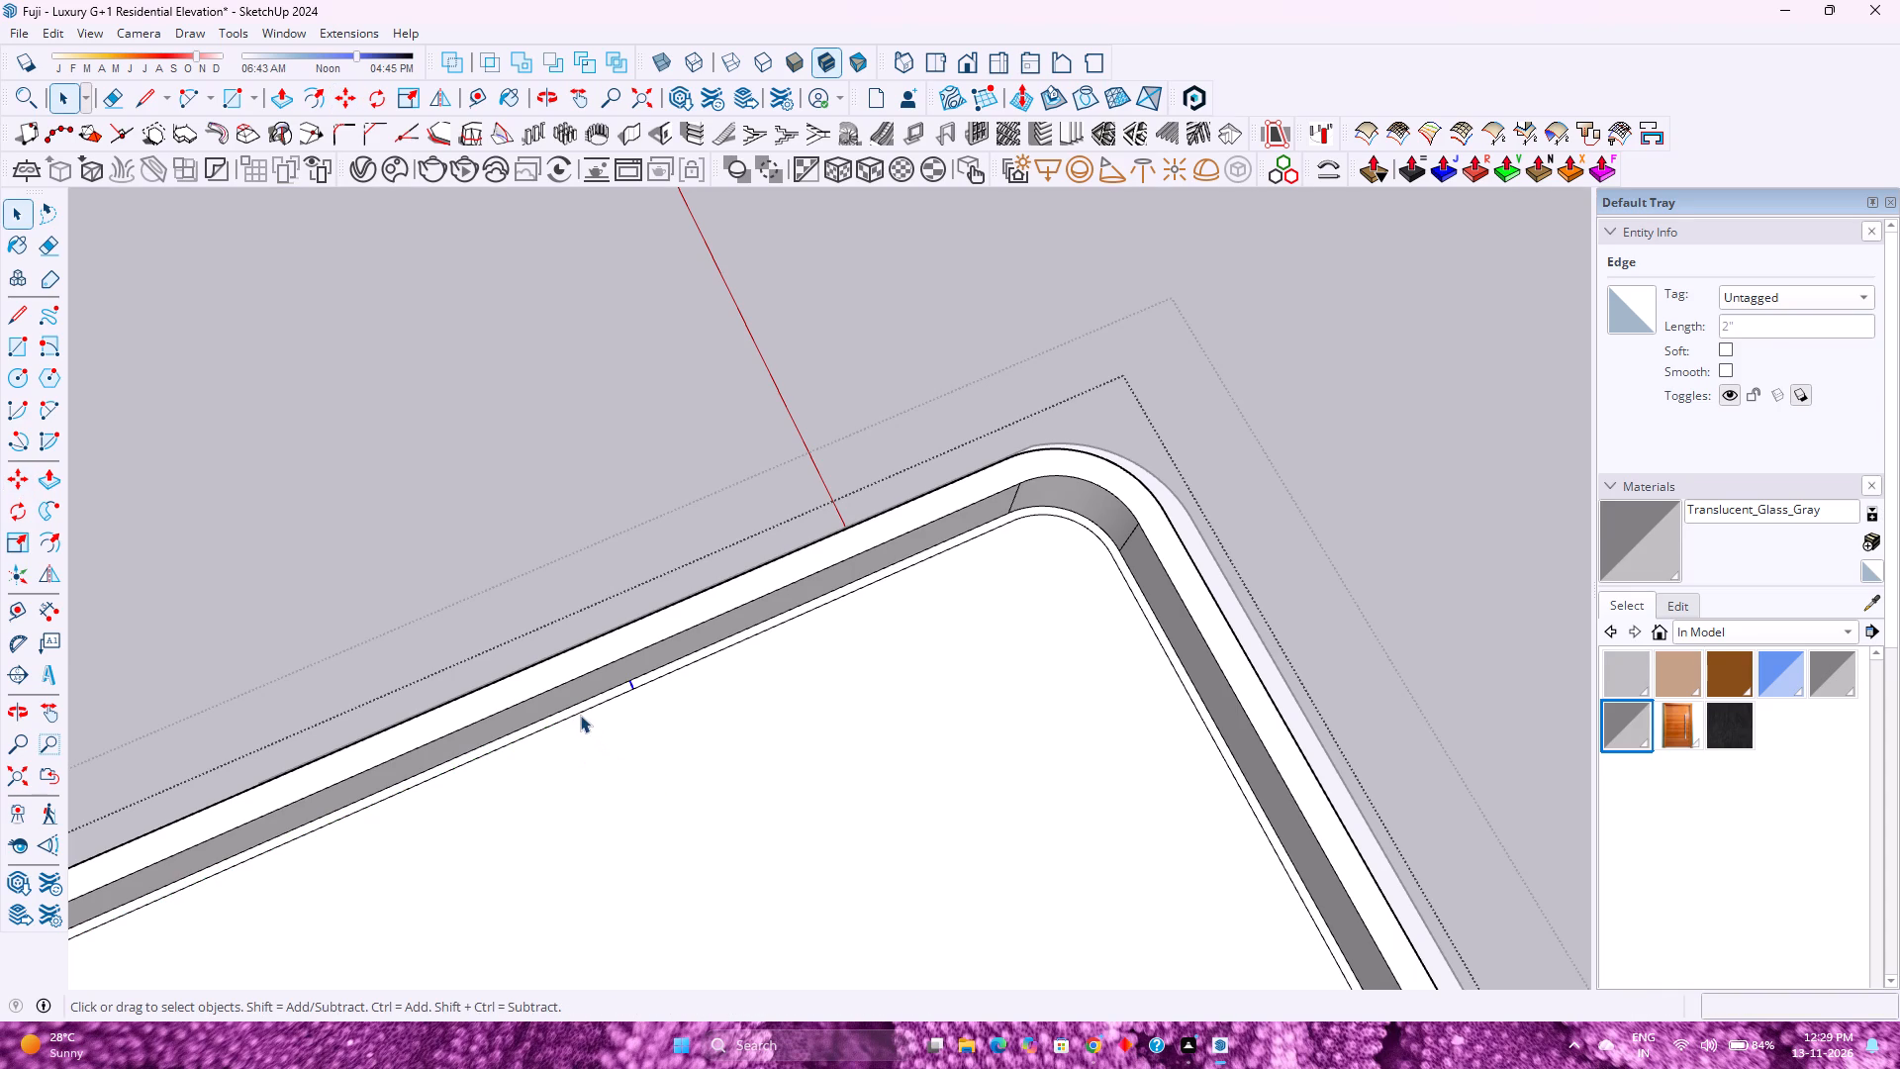
left_click(580, 714)
key("Delete")
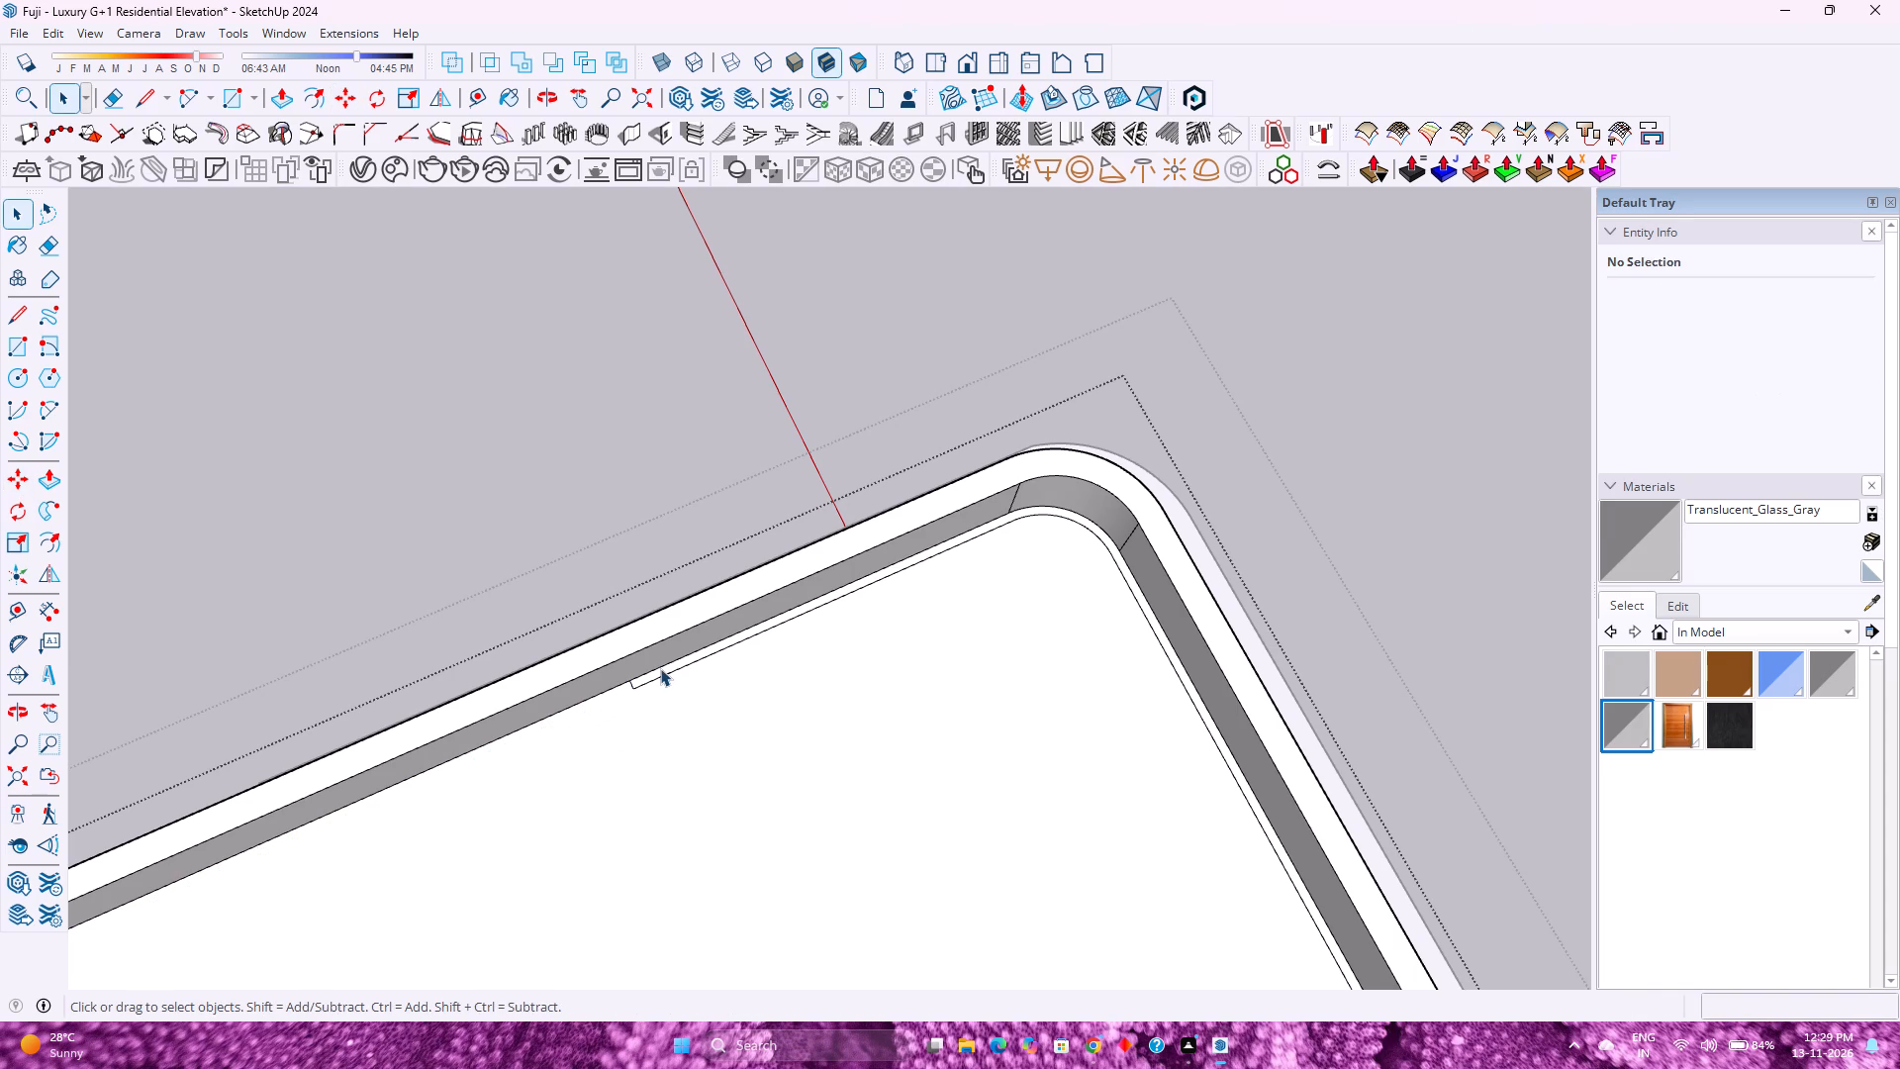
Copy the trimmed strip's face and bounding edges 21' along the red axis, clear of the roof.
double_click(660, 671)
left_click(660, 671)
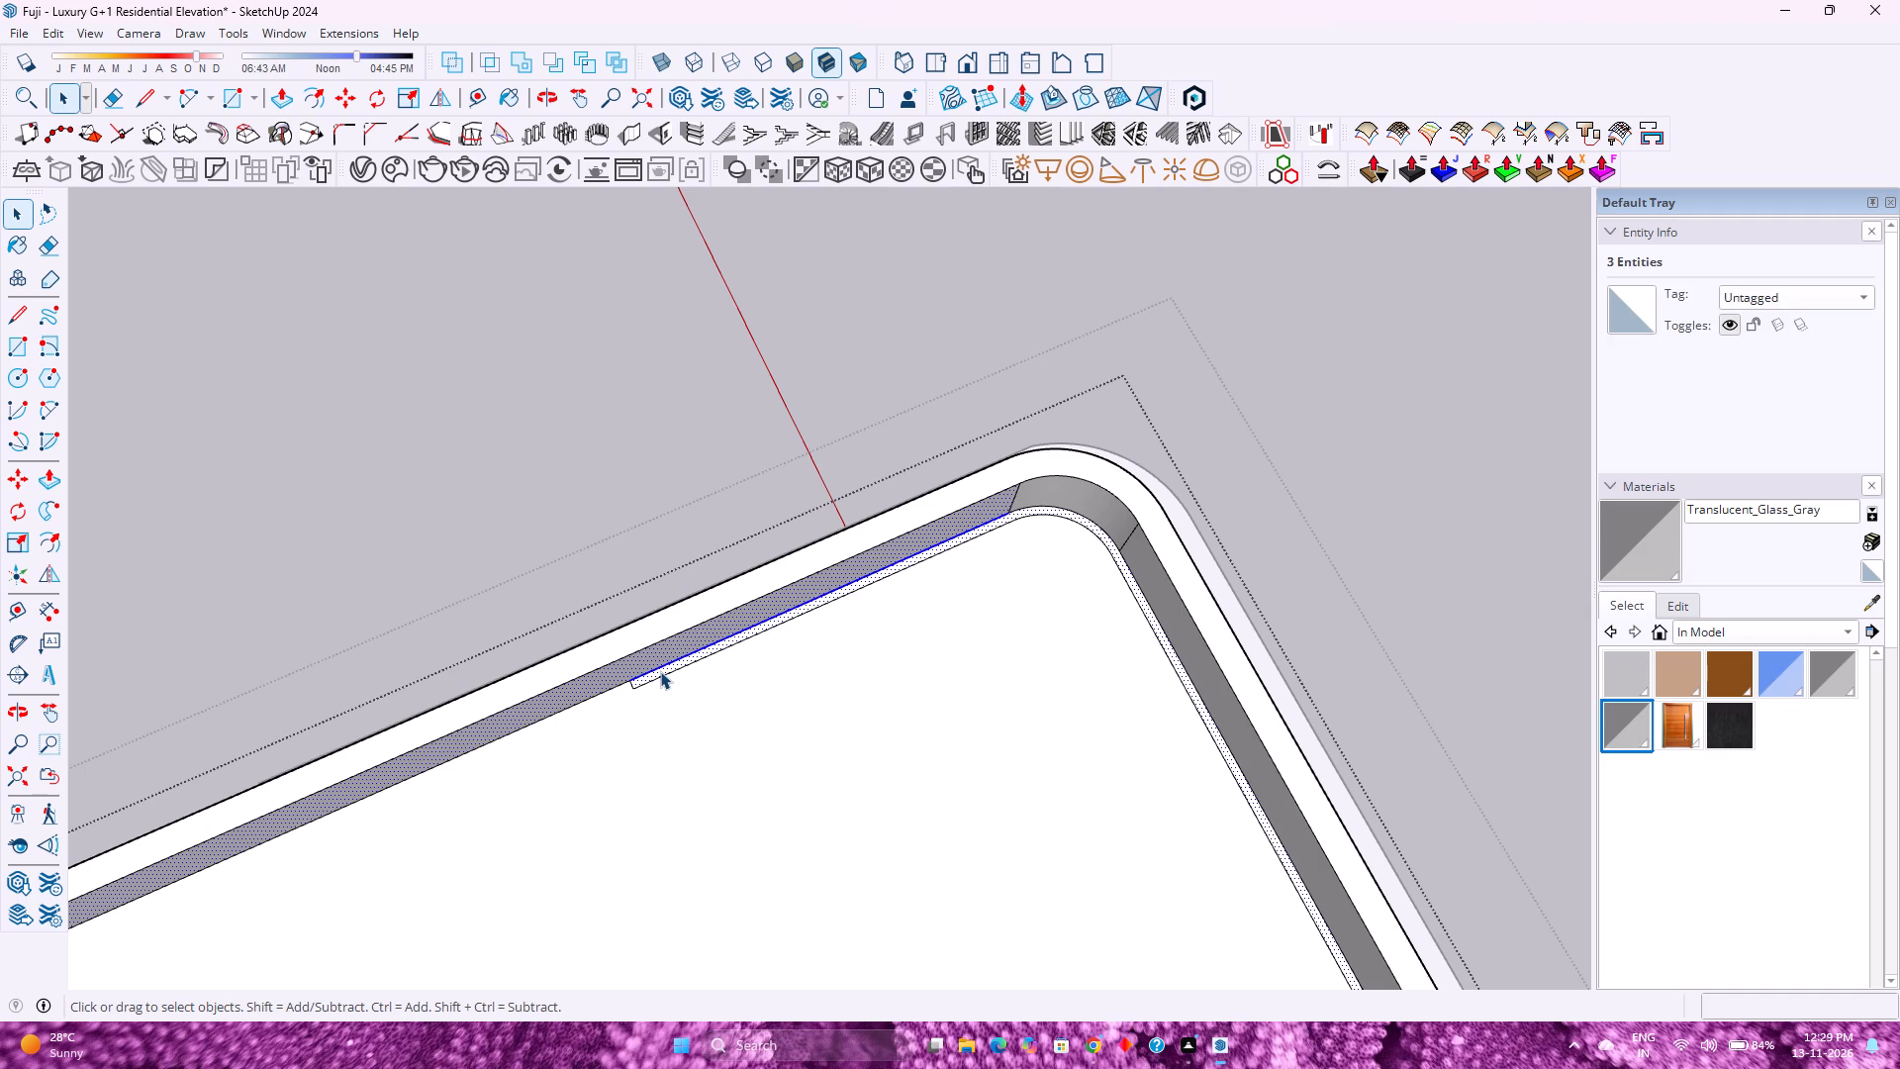
left_click(660, 673)
scroll(660, 671, "up", 4)
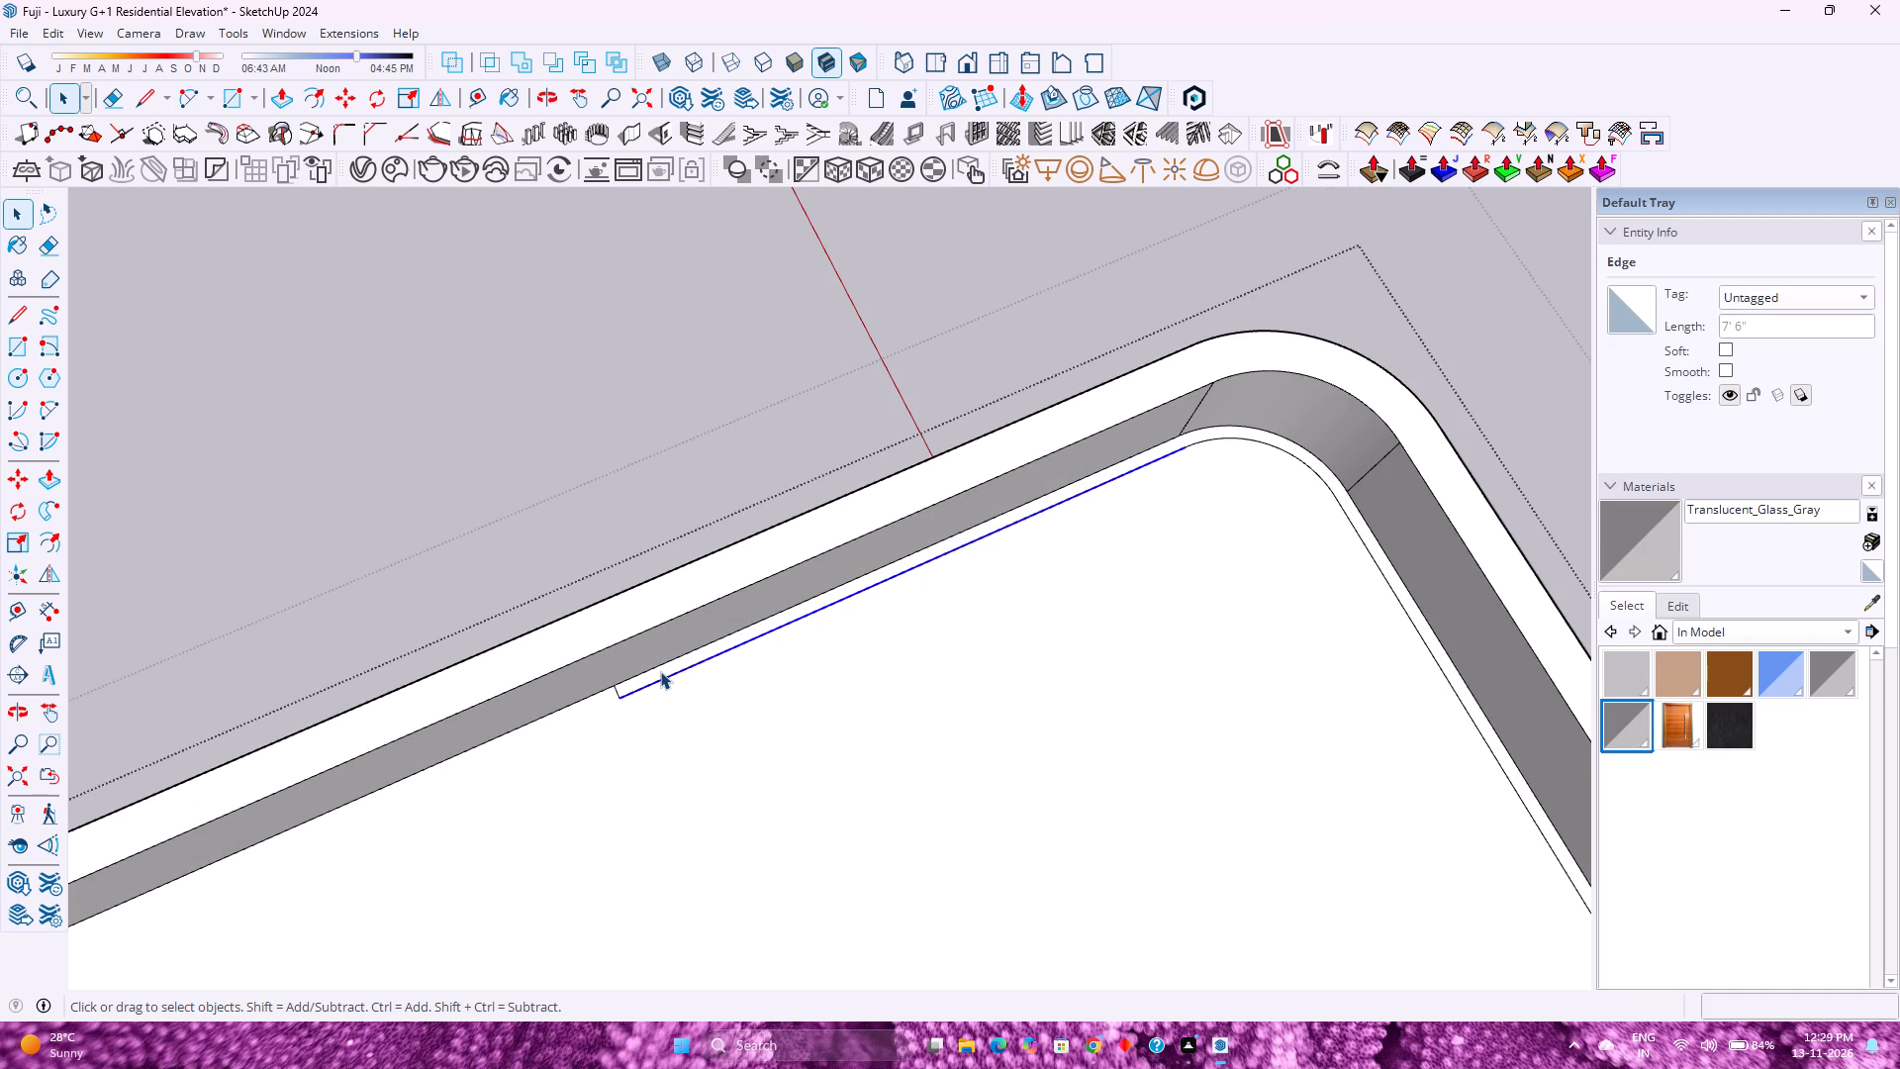
double_click(660, 671)
key("m")
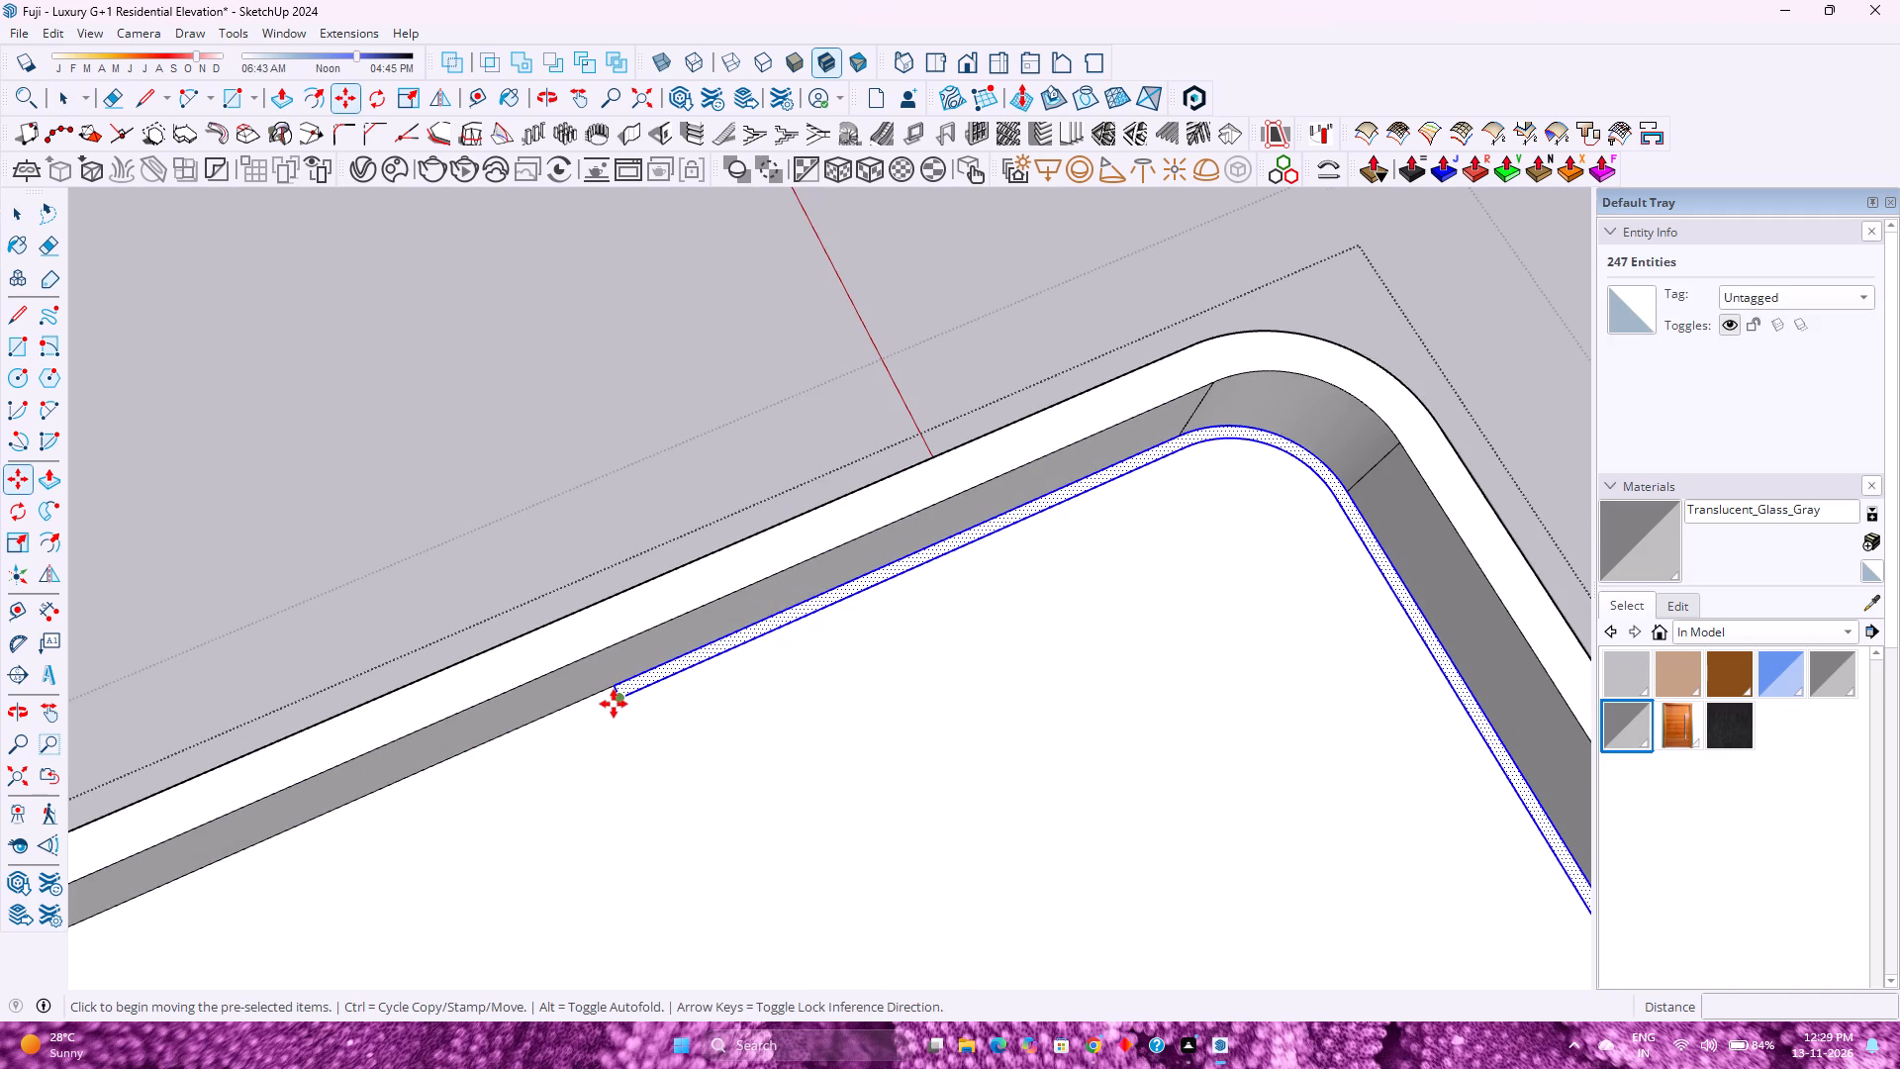
left_click(615, 704)
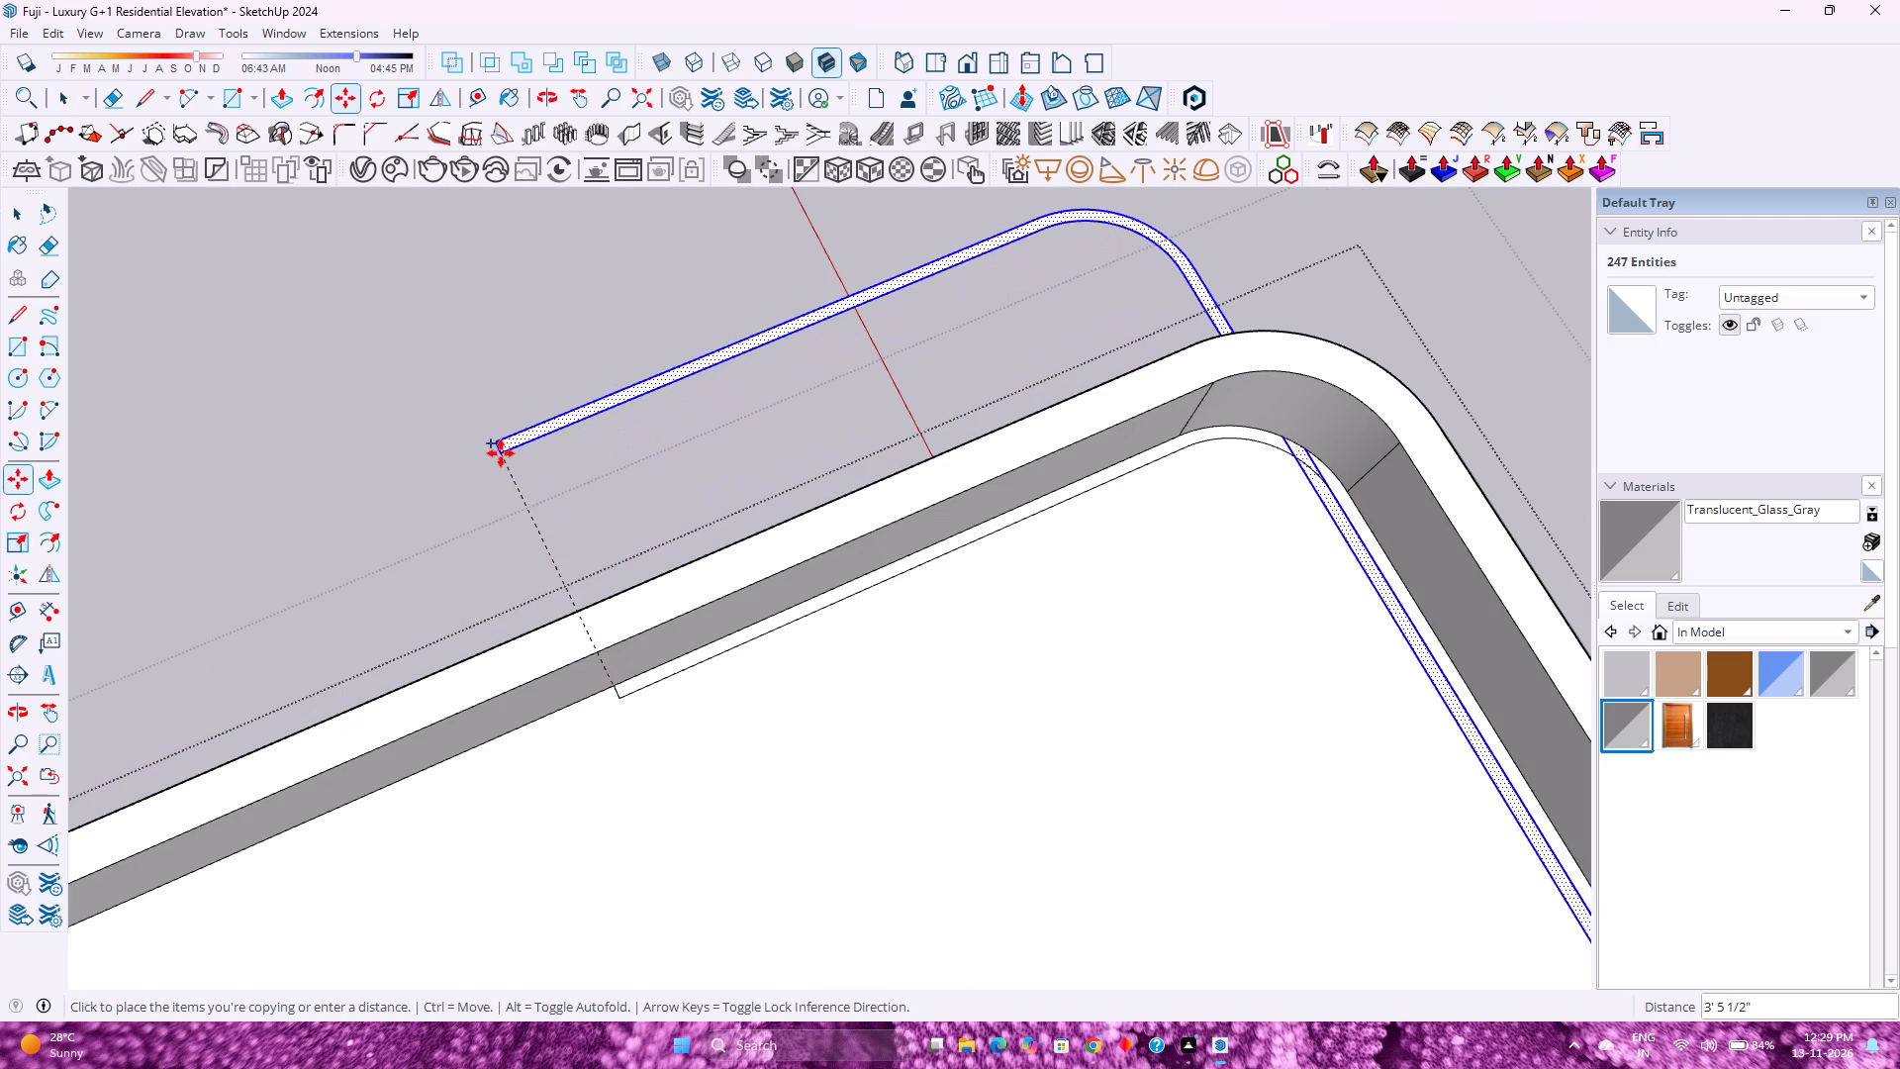
key("Right")
scroll(437, 332, "down", 6)
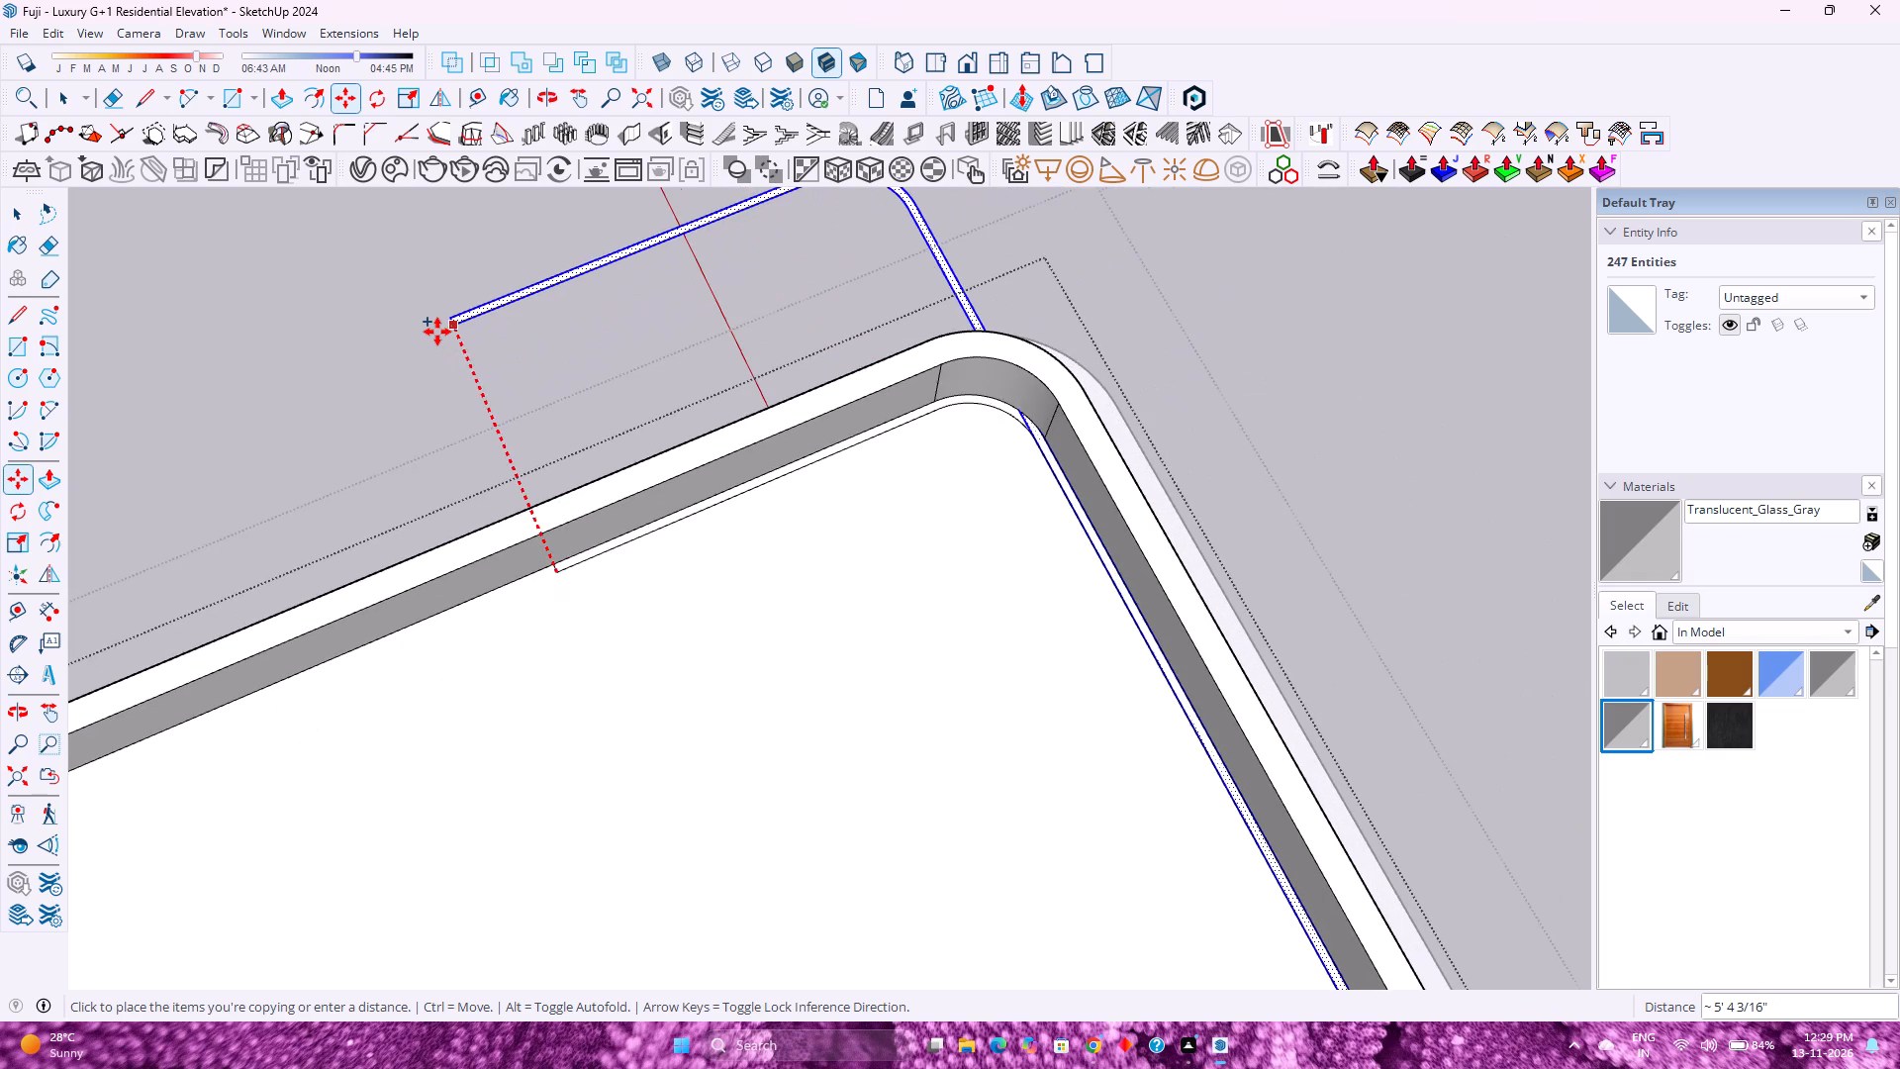
middle_click_drag(437, 332, 929, 818, "shift")
scroll(714, 472, "down", 7)
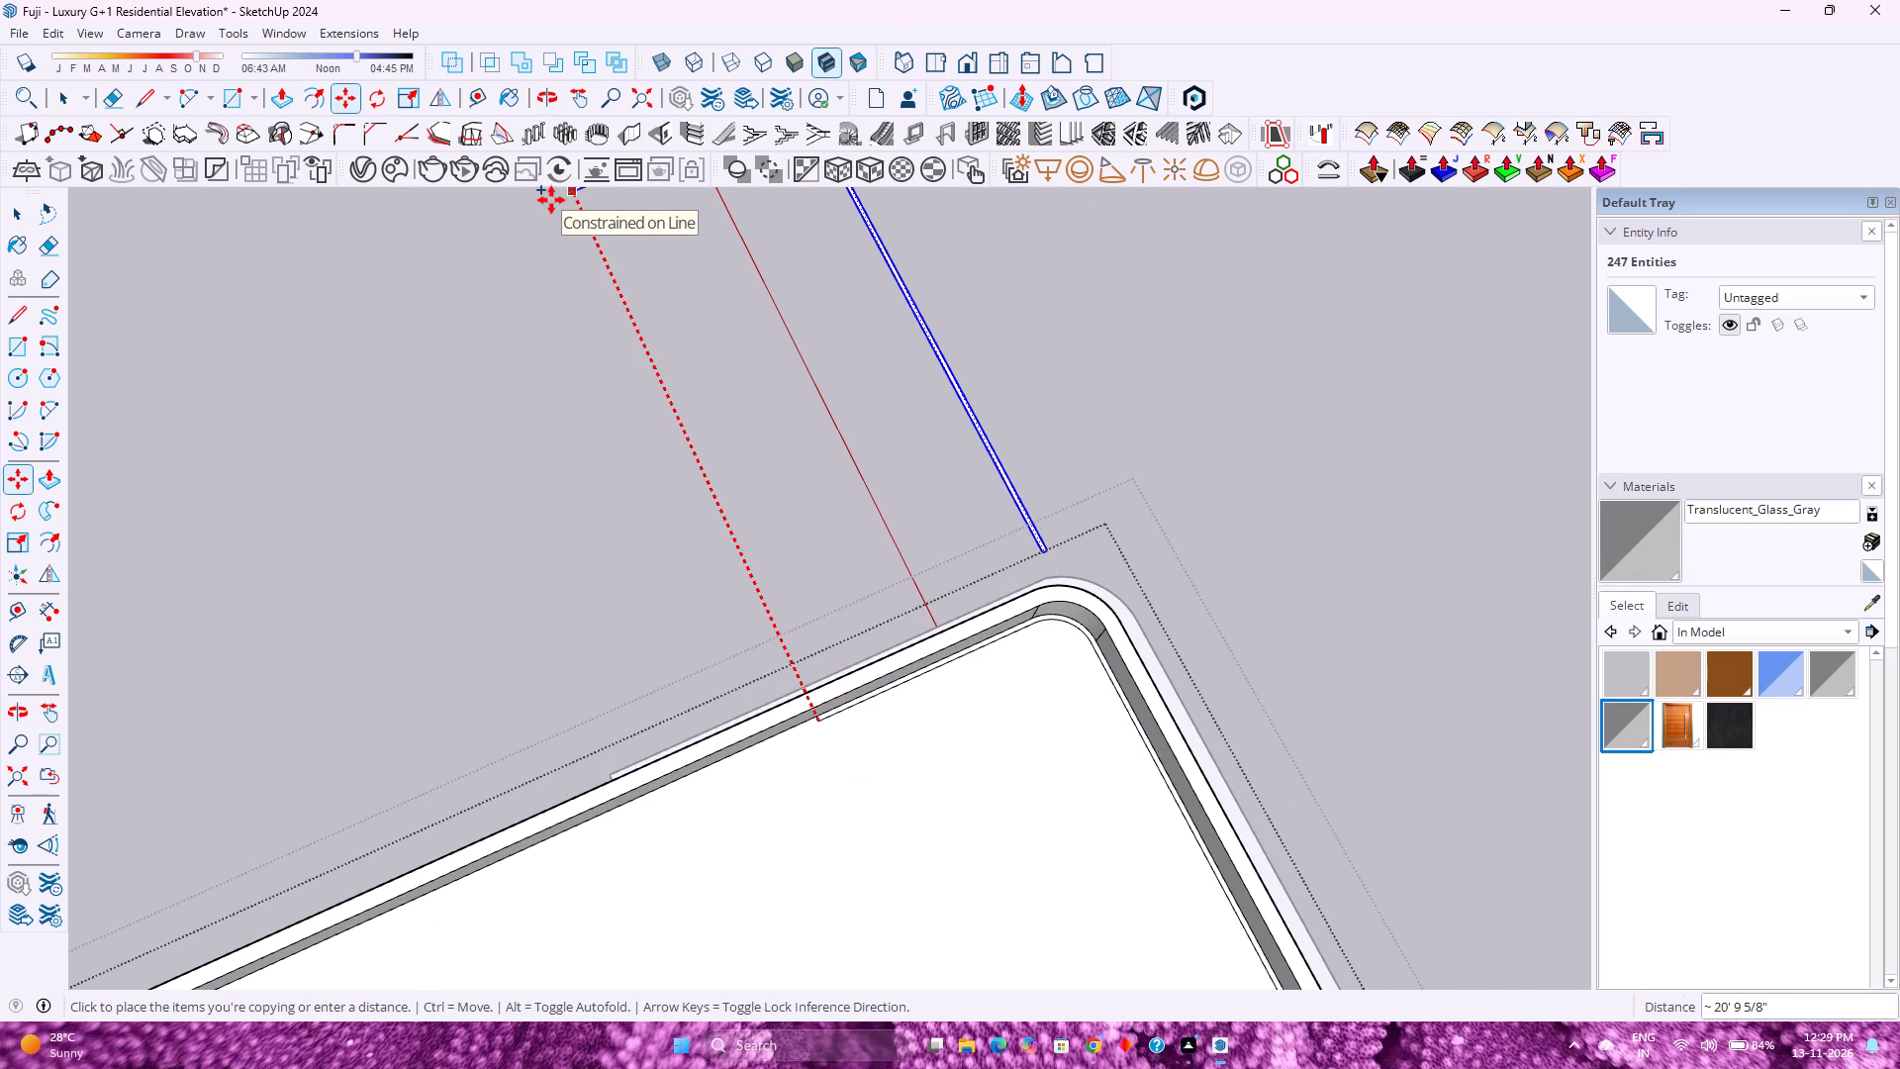
type("21'")
key("Return")
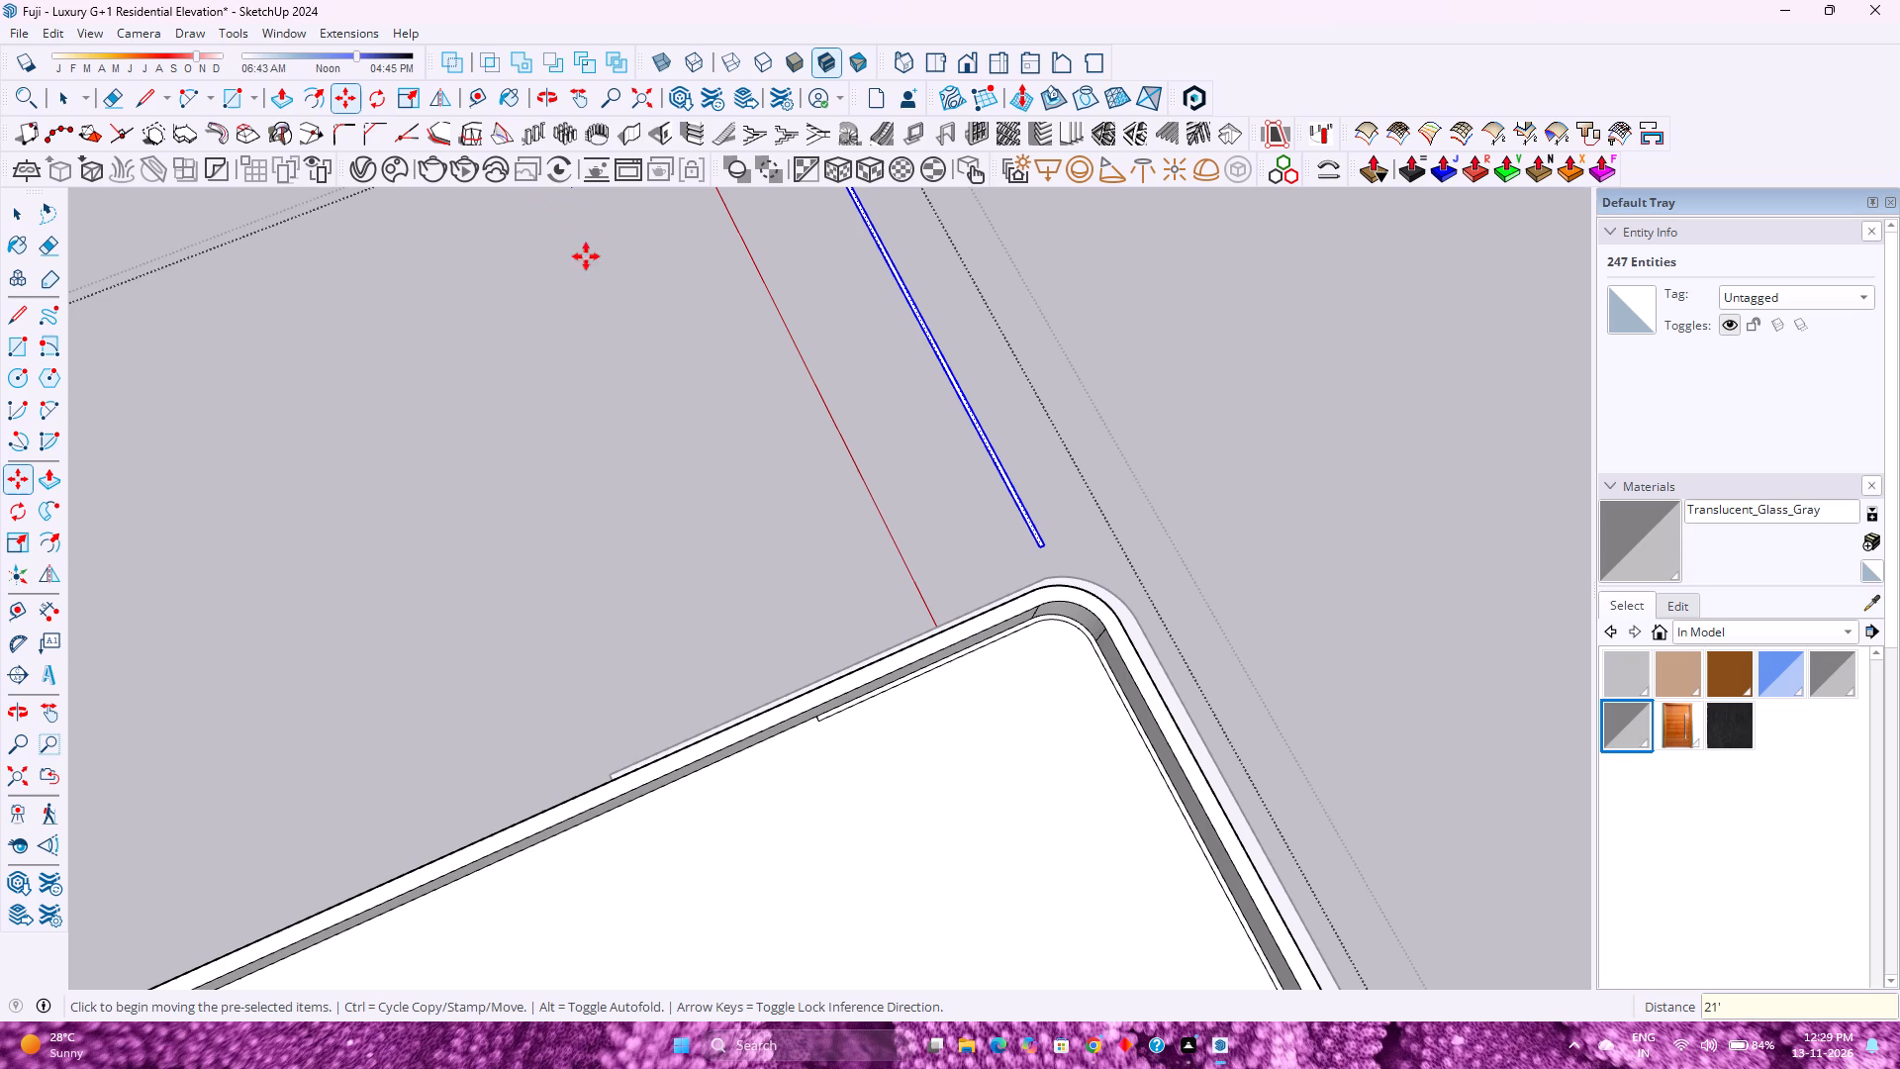
Make the copied strip beside the roof a group.
scroll(1009, 571, "up", 12)
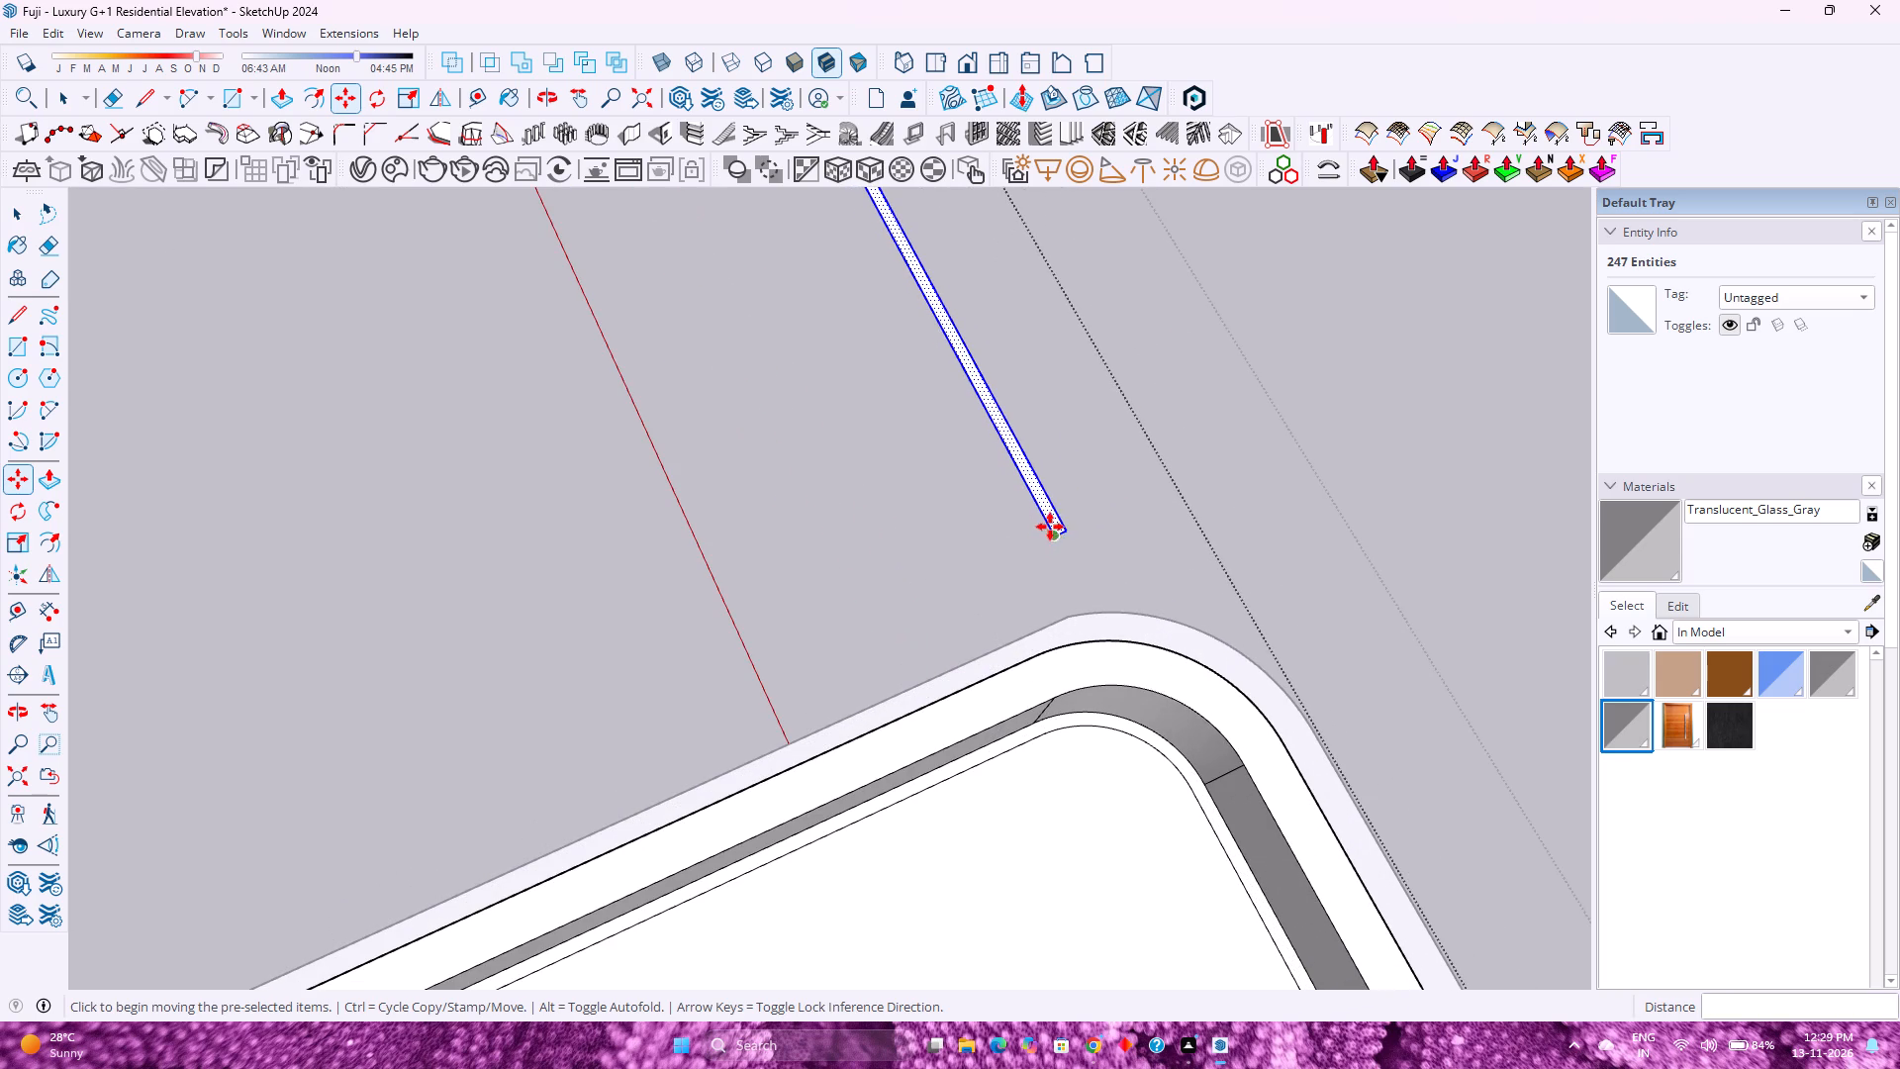
right_click(1051, 523)
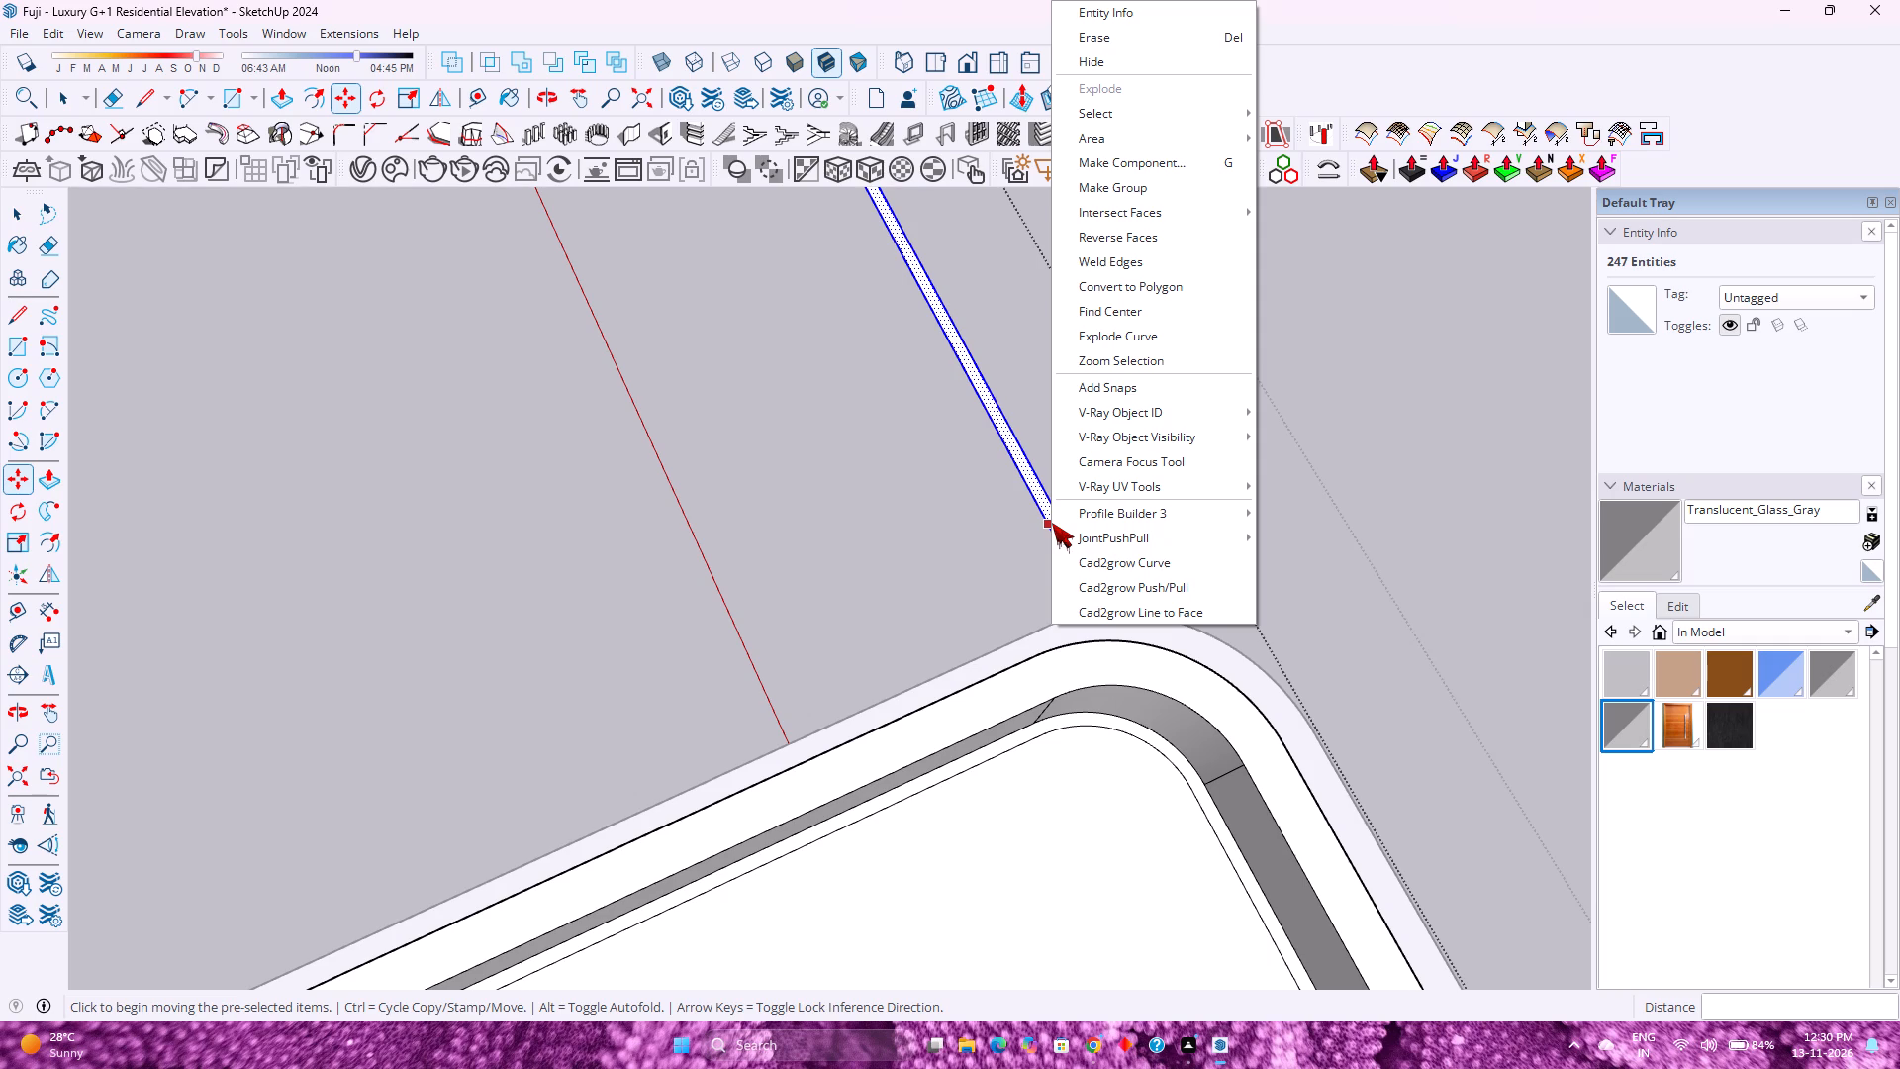
left_click(1138, 178)
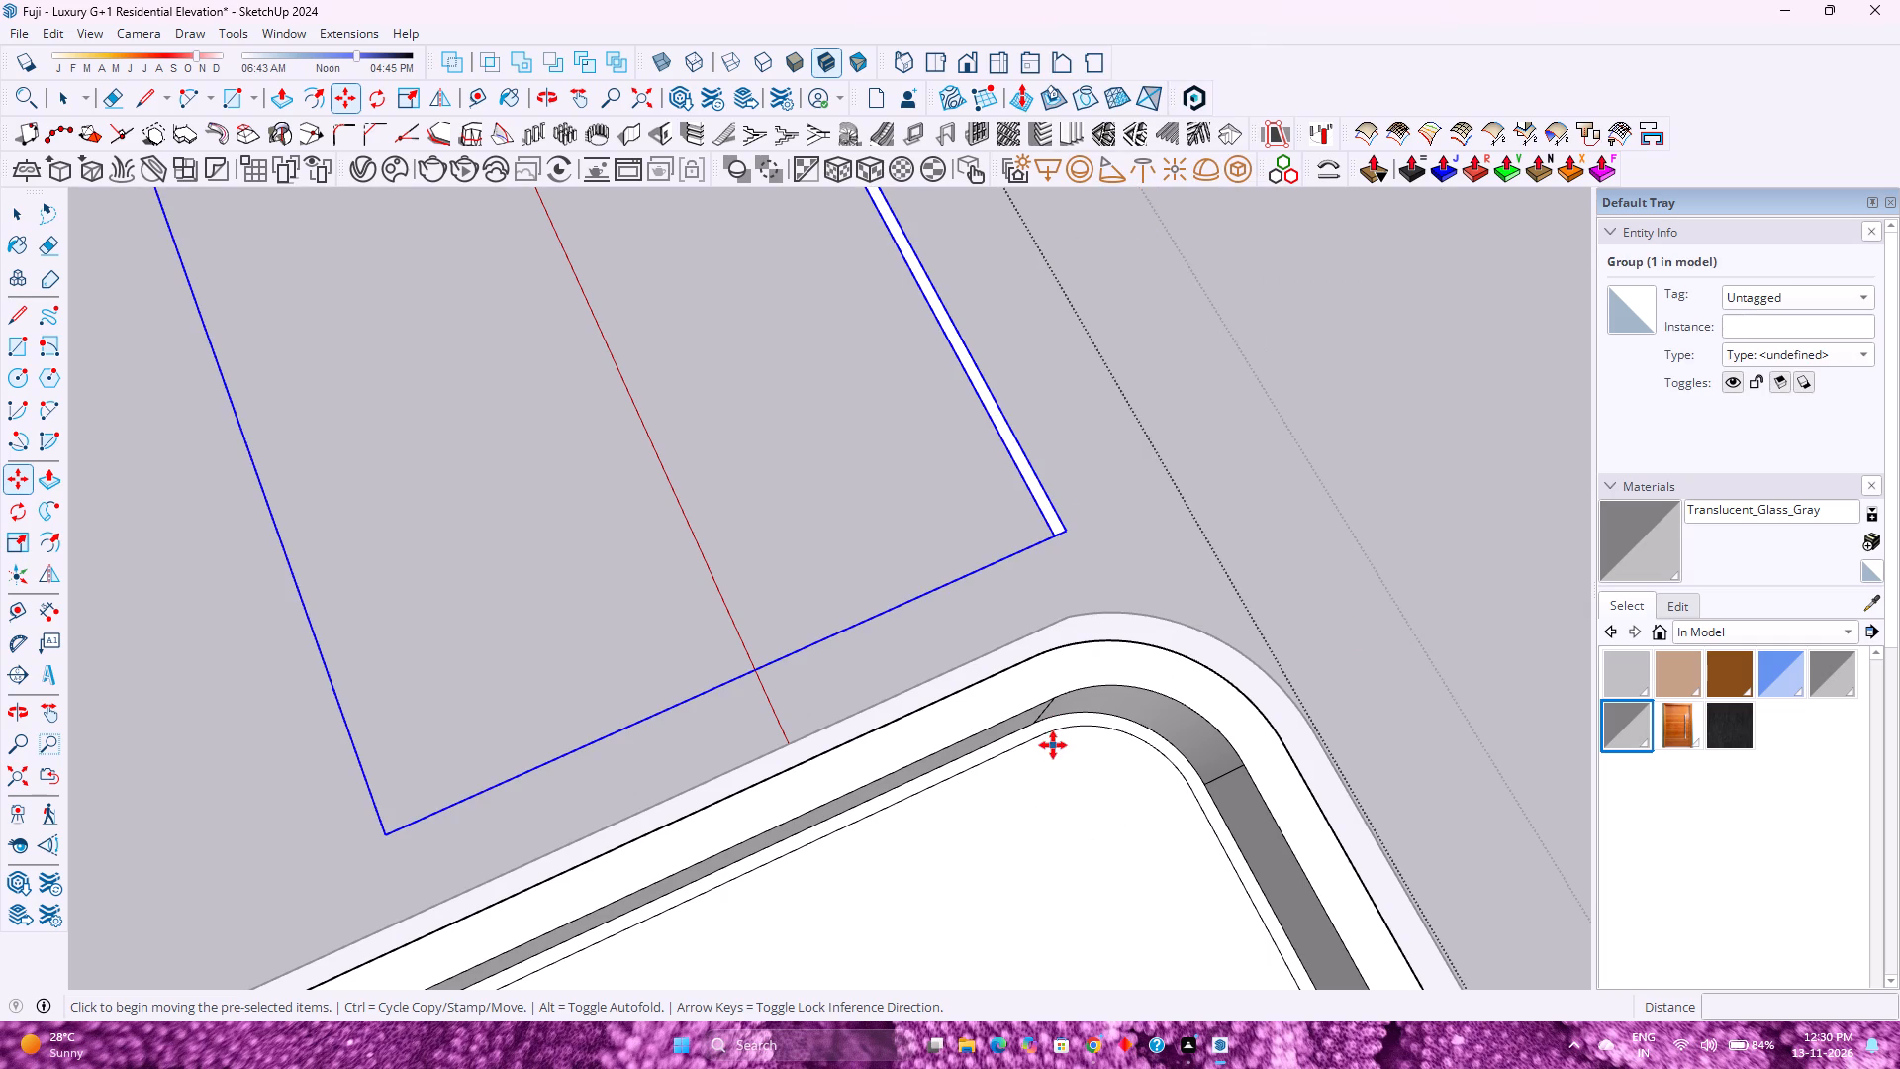
Delete the original strip's long-side line, both short end edges and remaining offset edges from the roof floor.
key("space")
left_click(1033, 739)
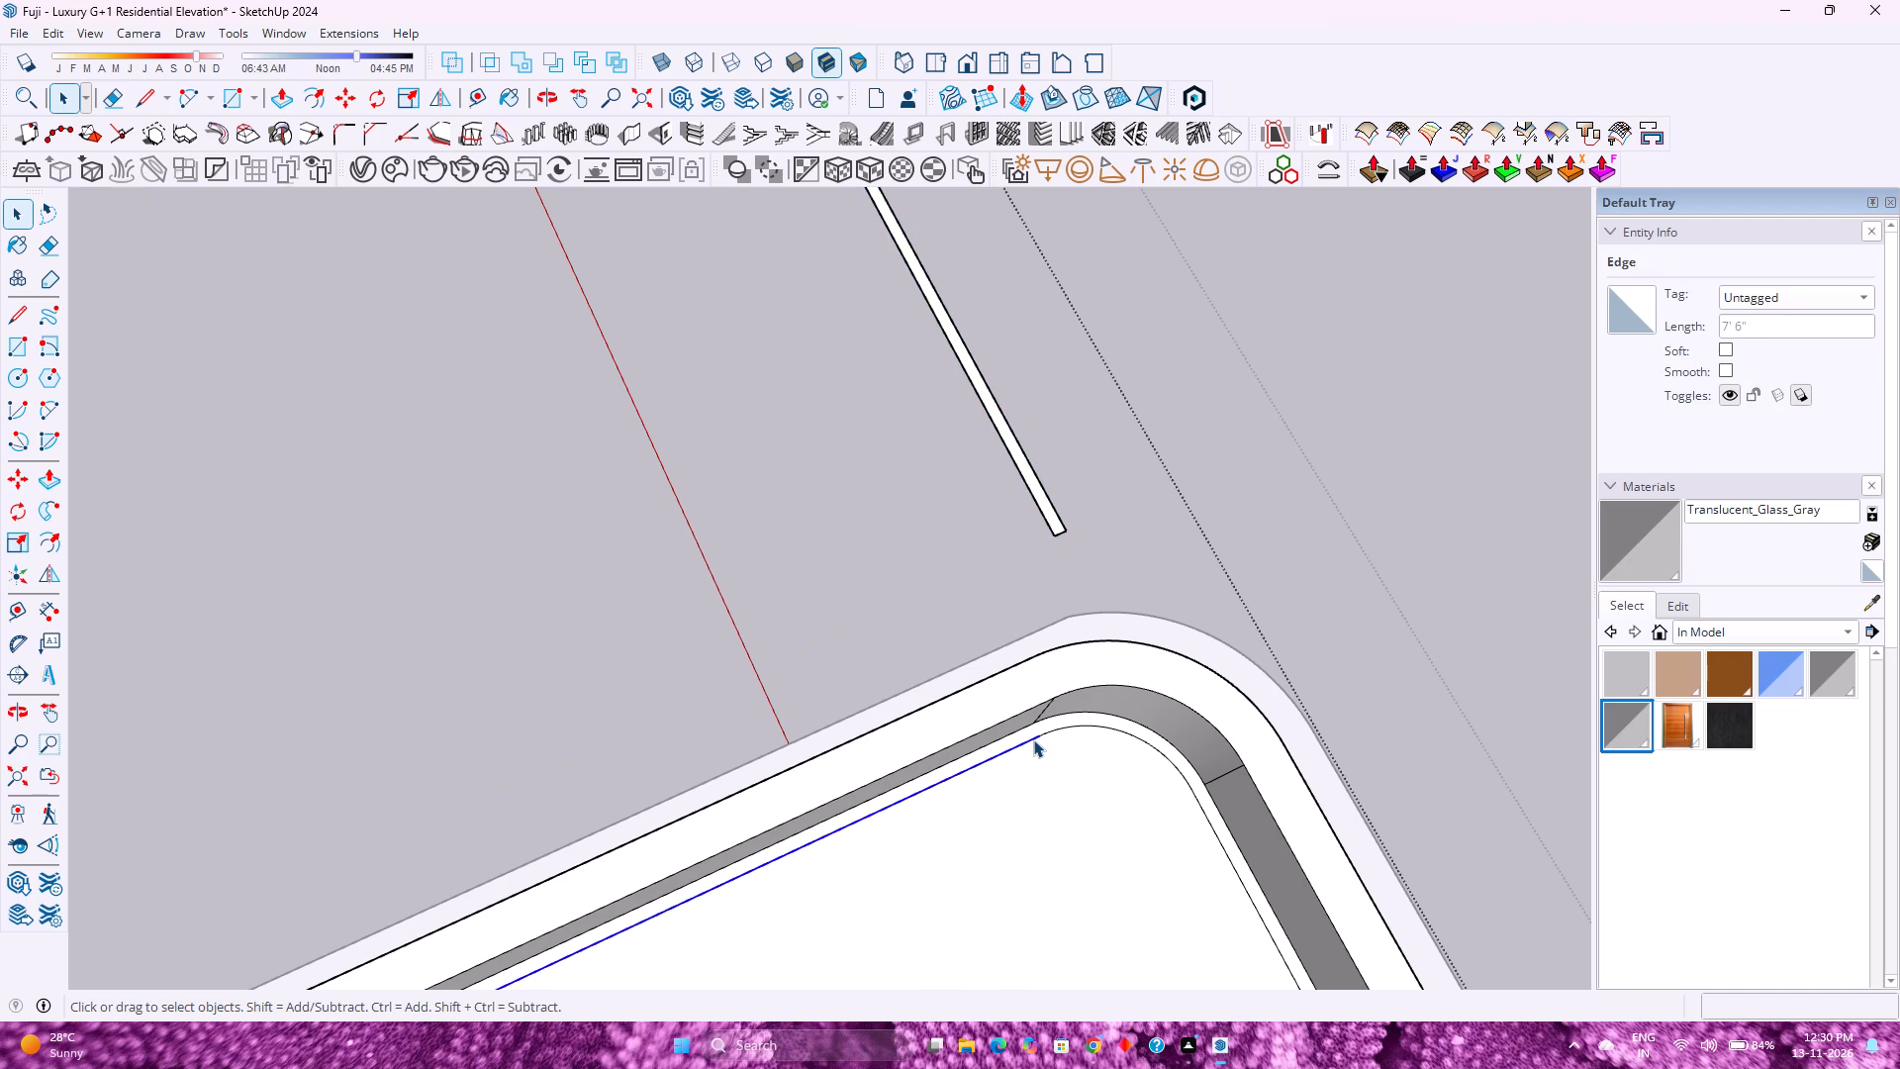
key("Delete")
scroll(1033, 728, "down", 8)
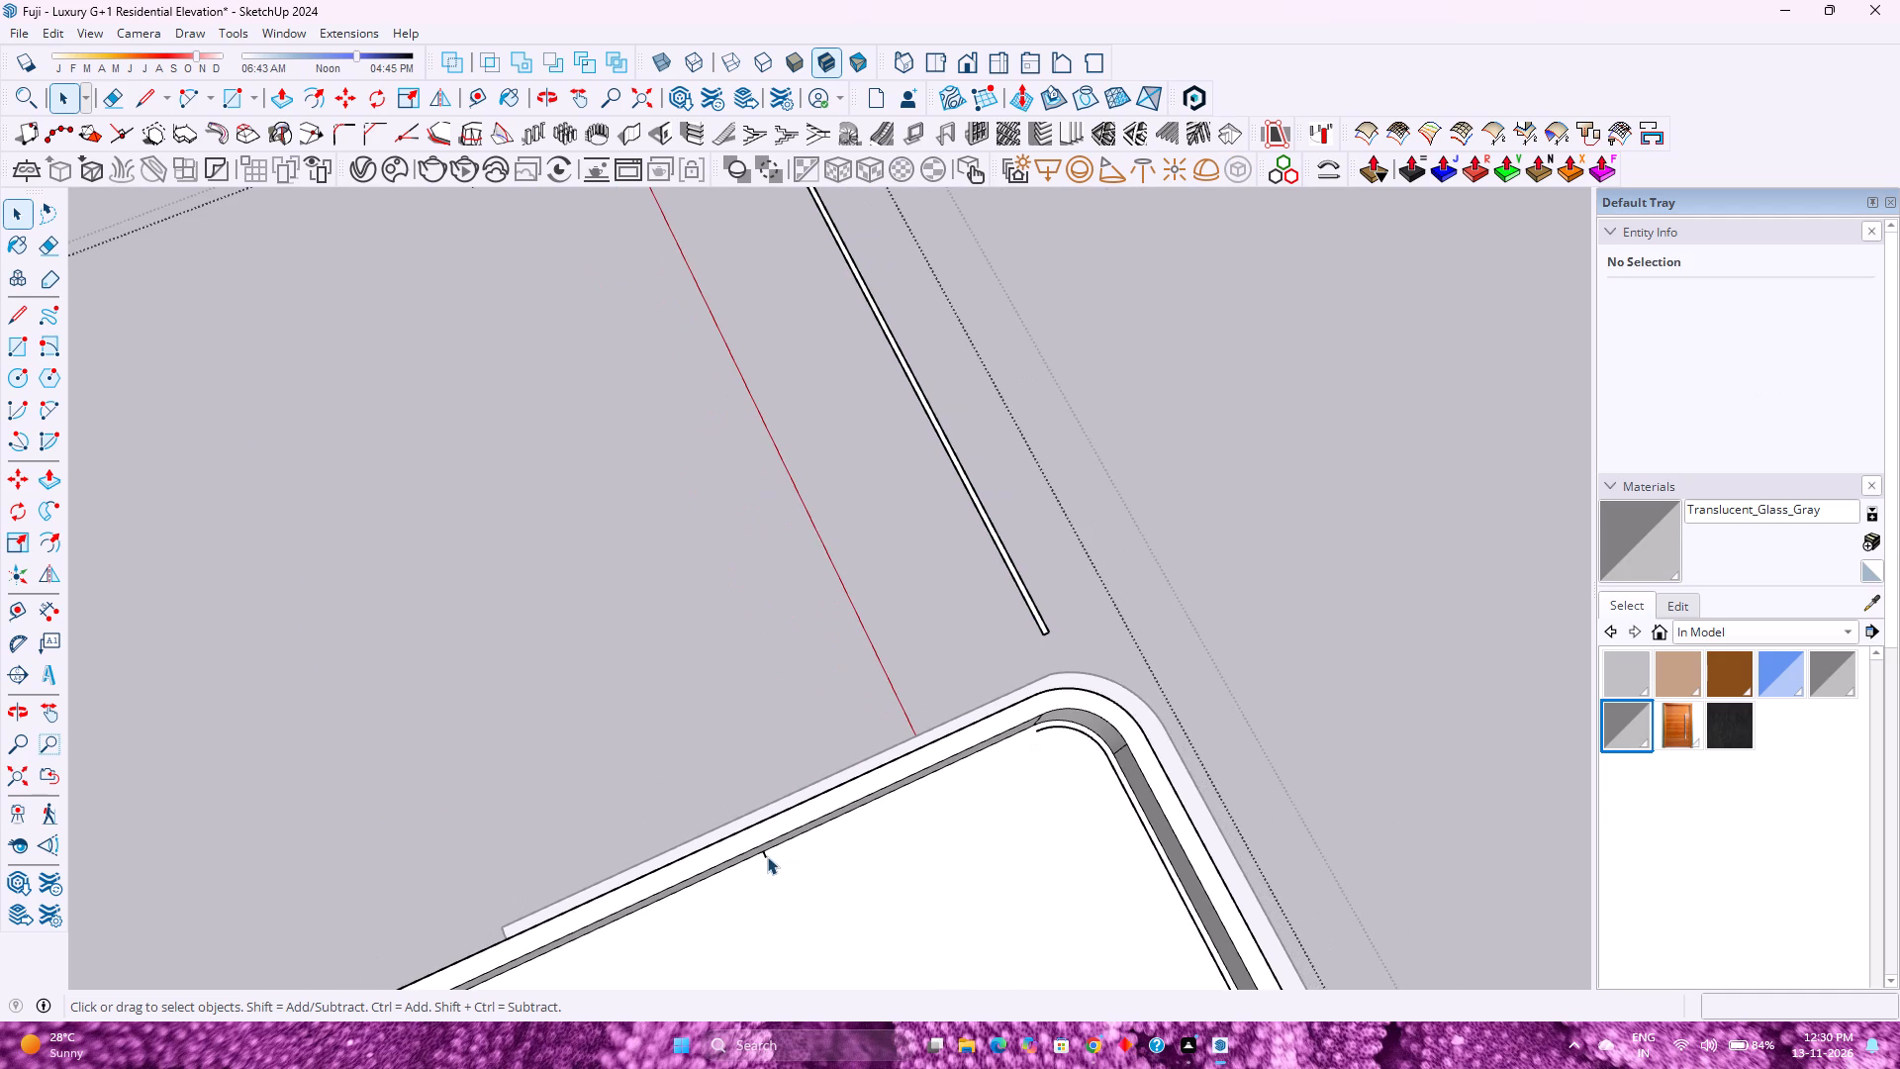
left_click(763, 855)
key("Delete")
scroll(908, 771, "down", 11)
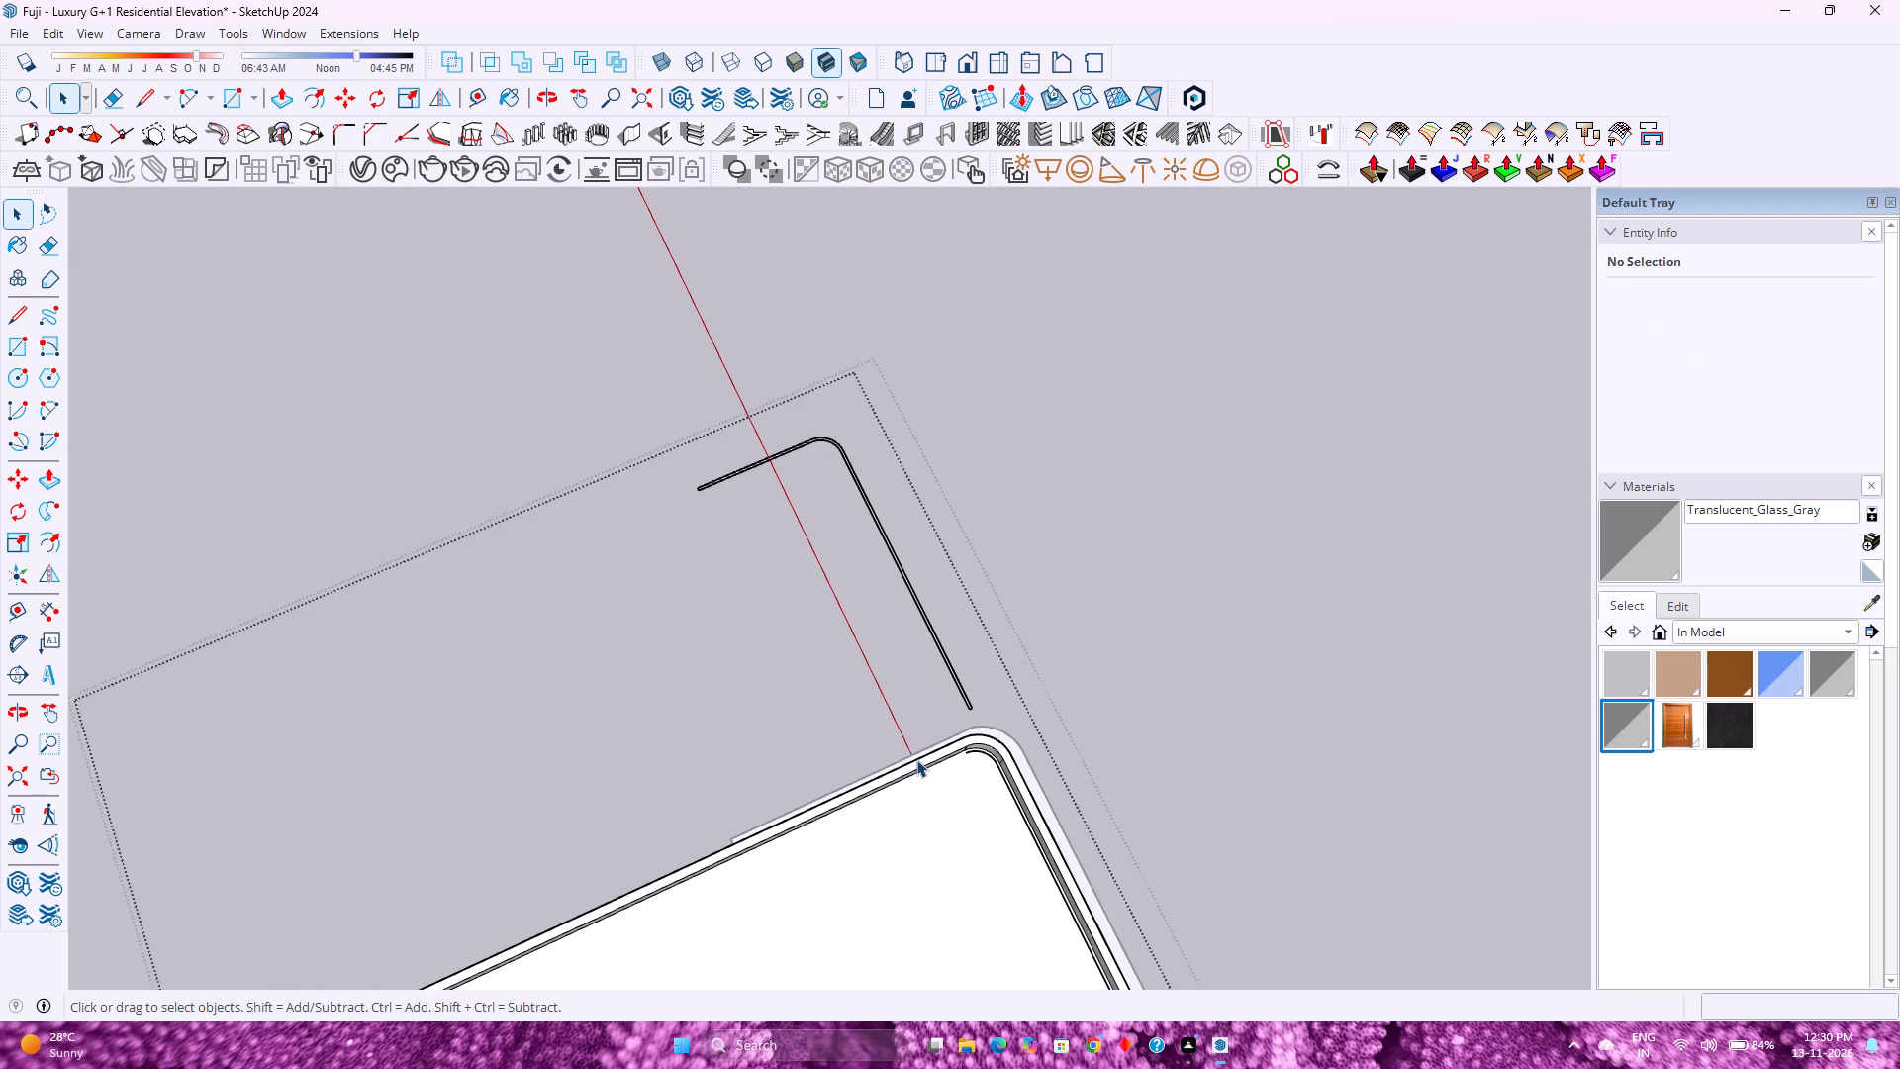
scroll(916, 759, "down", 11)
scroll(1000, 885, "up", 14)
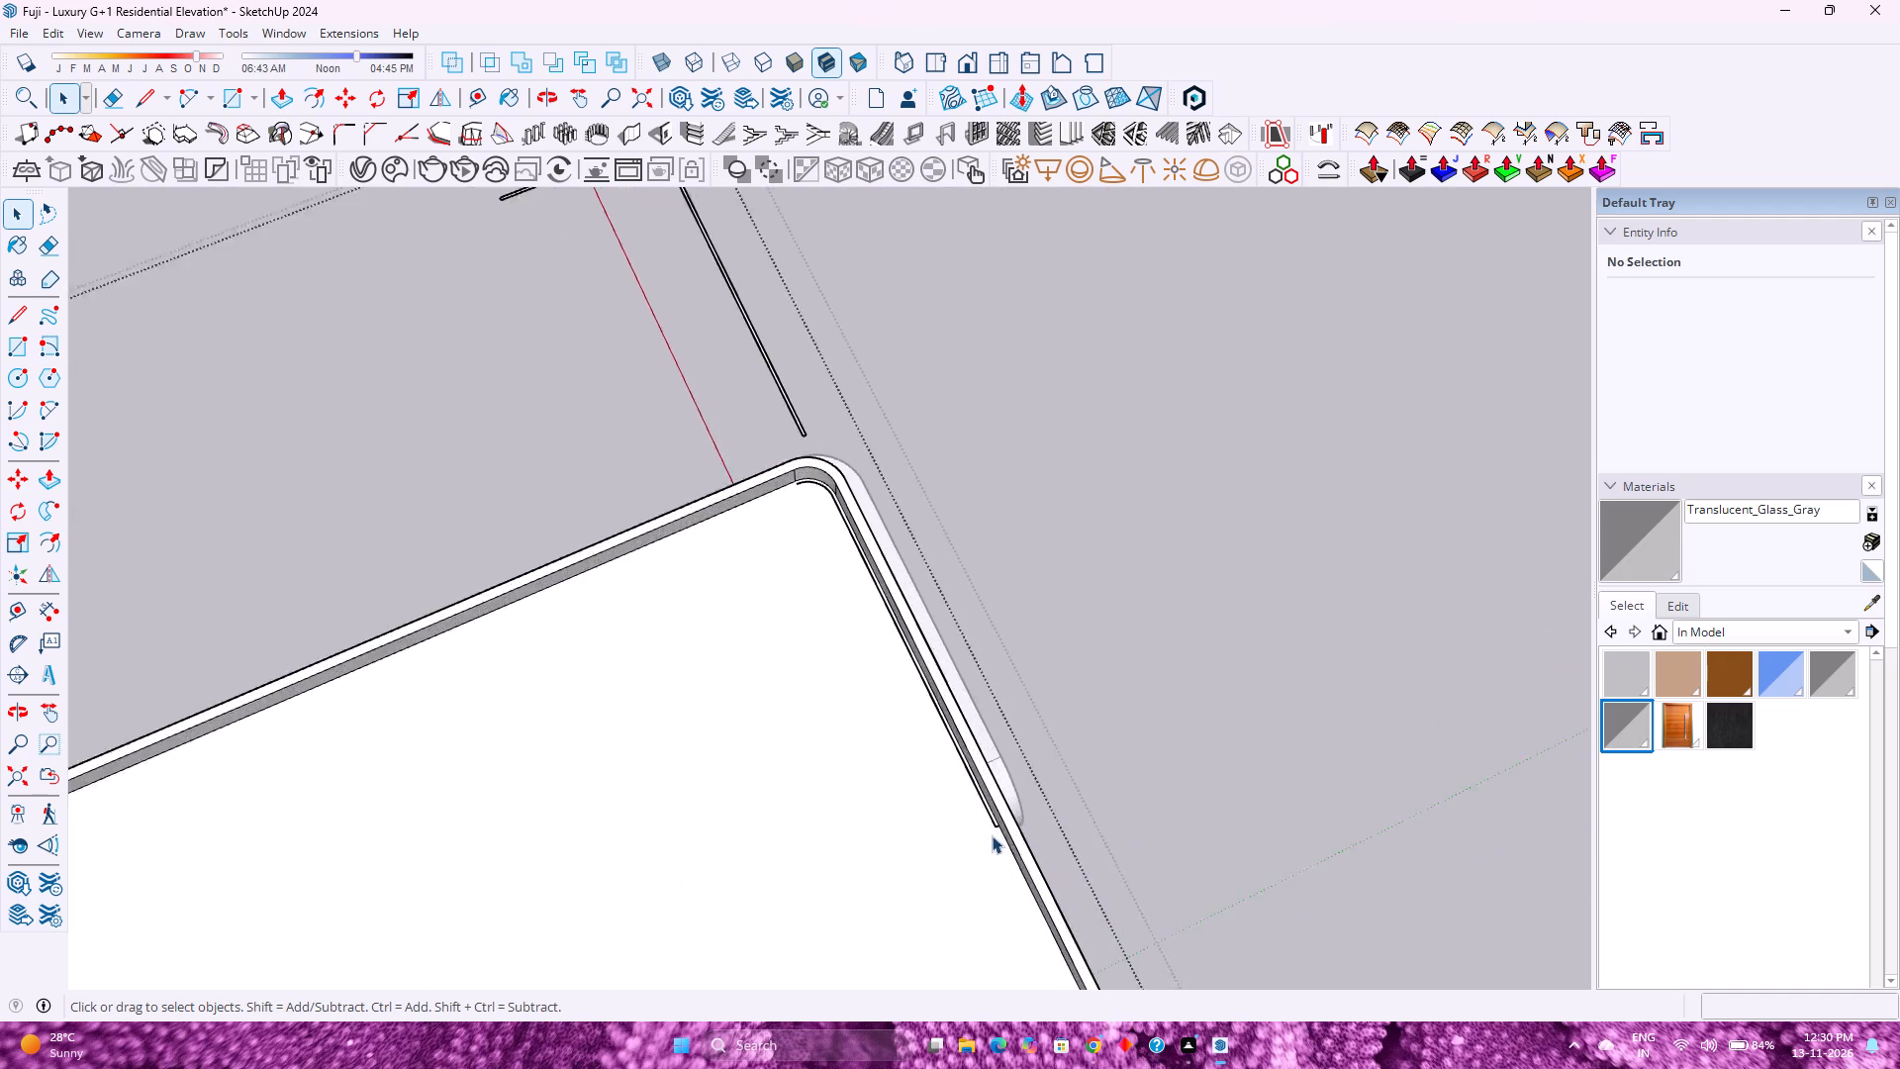
scroll(992, 835, "up", 16)
left_click(1019, 785)
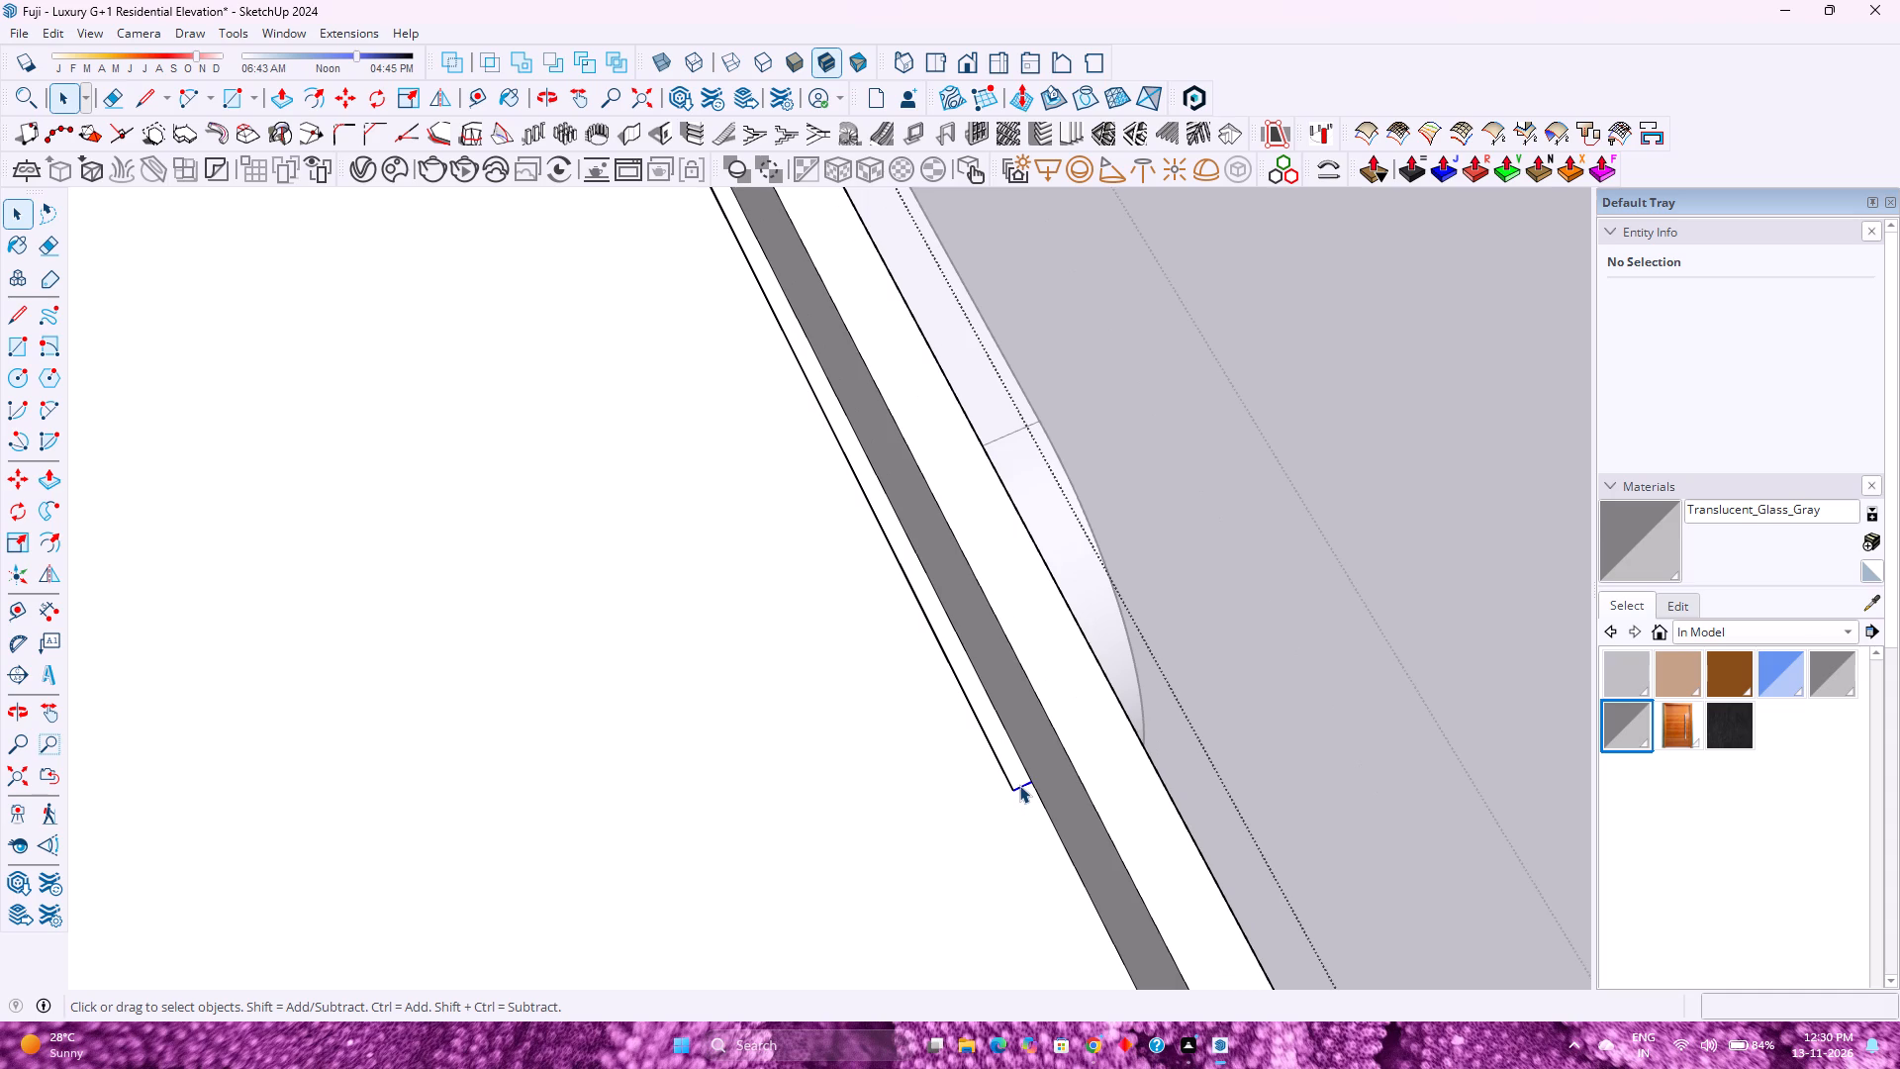
key("Delete")
triple_click(1011, 789)
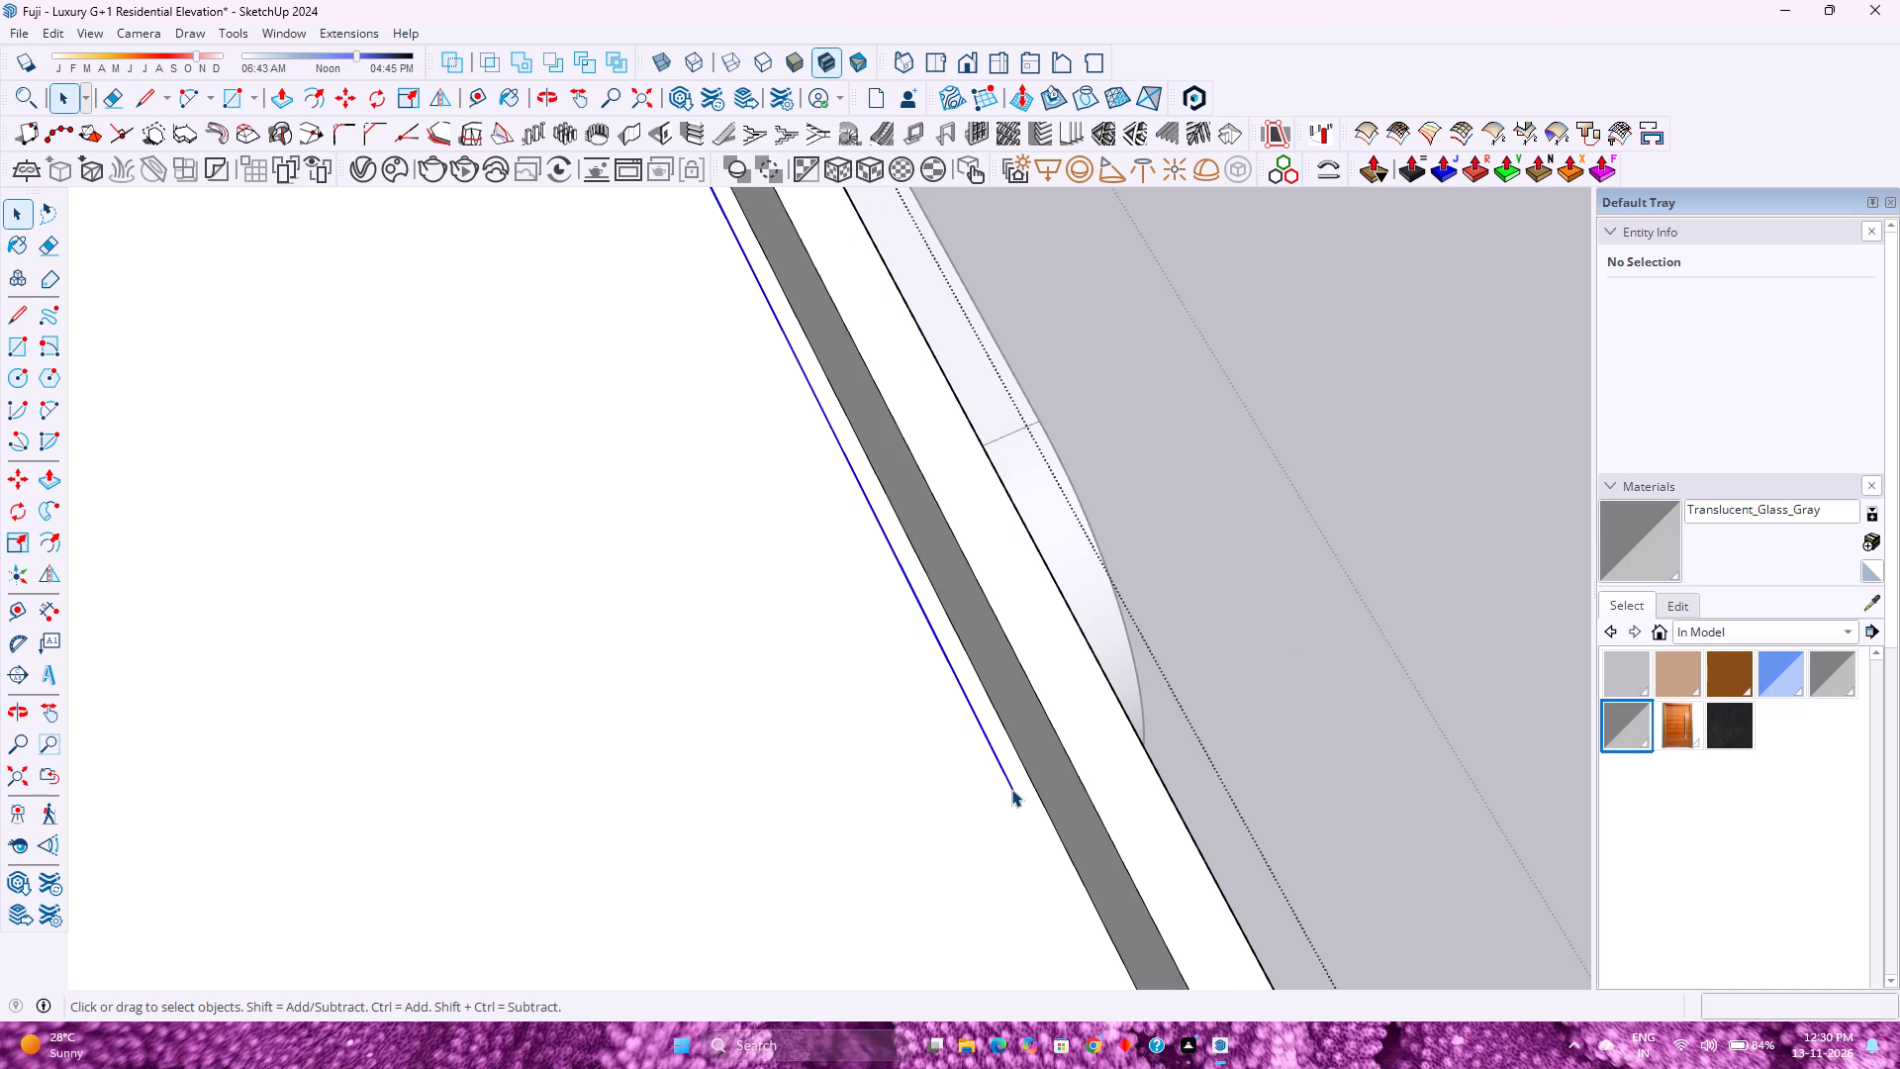
key("Delete")
Move the grouped strip 21' back along the red axis, against the parapet's inner base.
scroll(1011, 789, "down", 17)
middle_click_drag(1009, 786, 1210, 958, "shift")
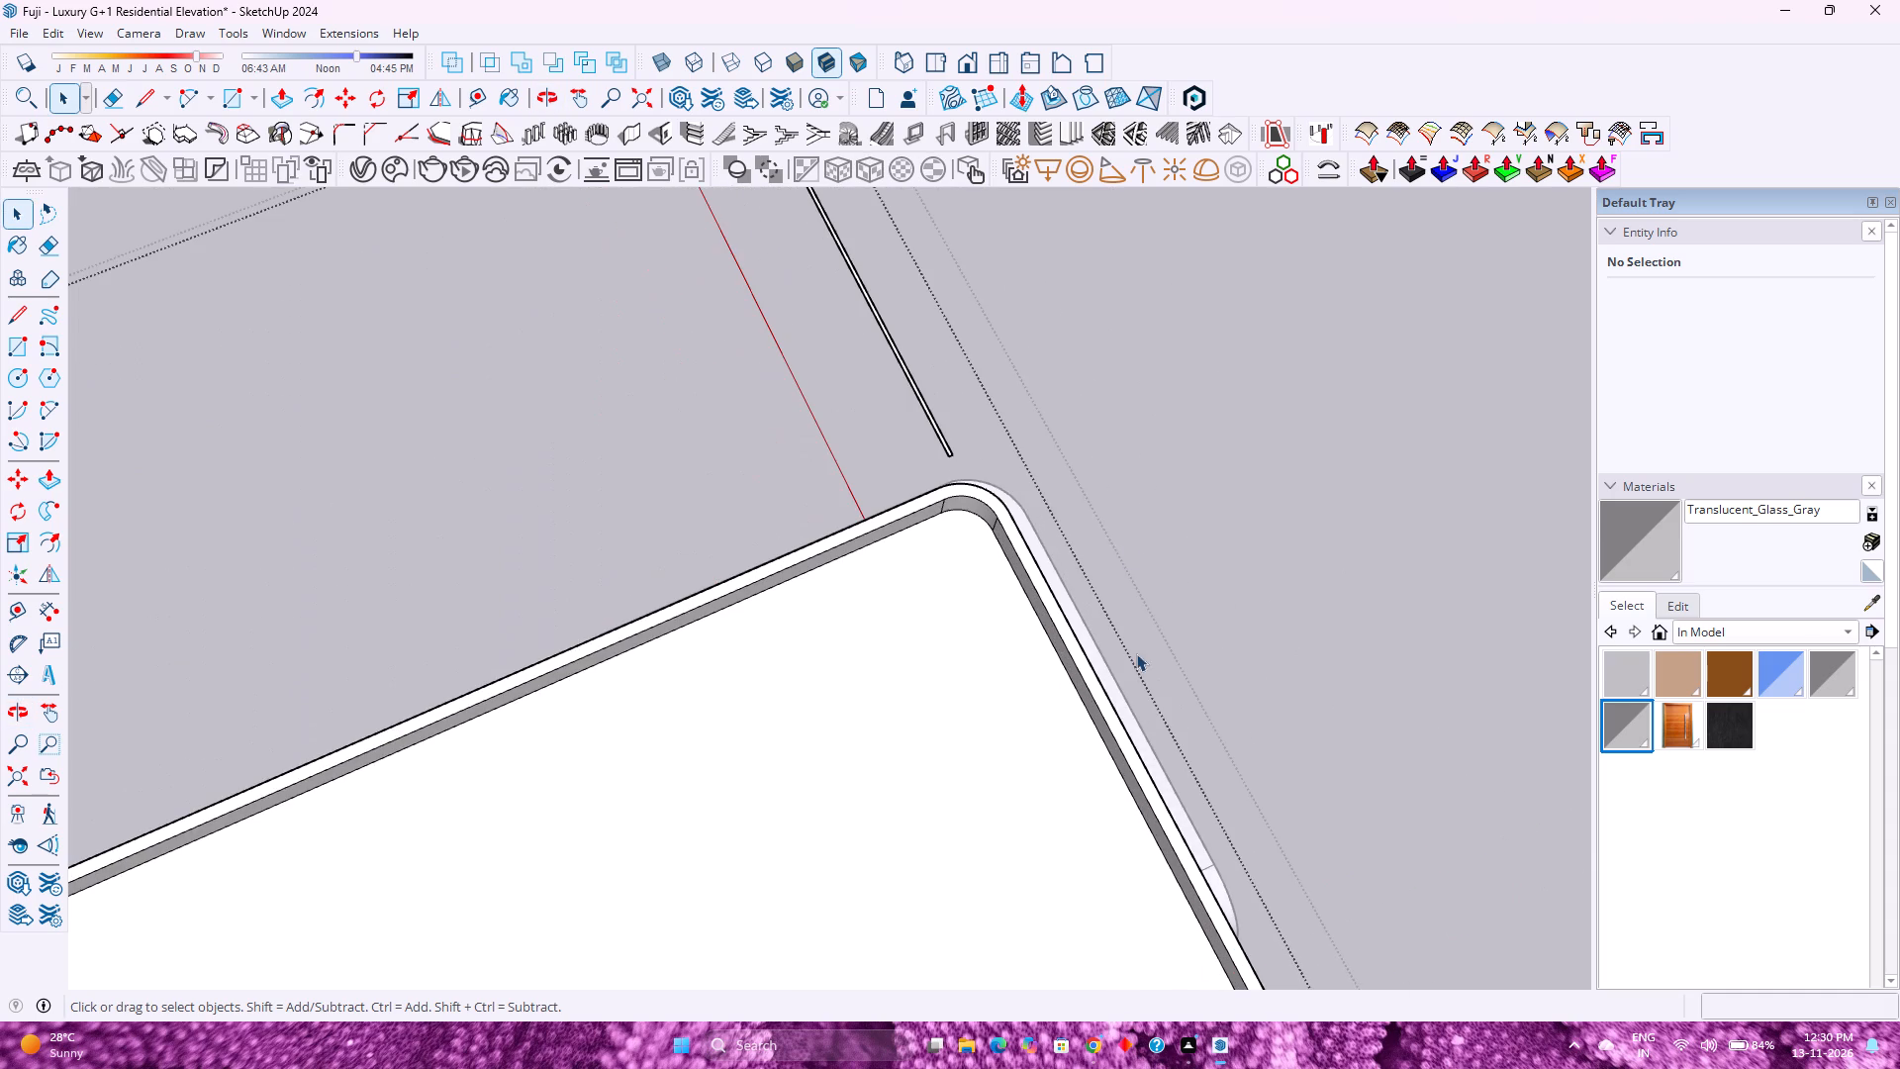
left_click(944, 444)
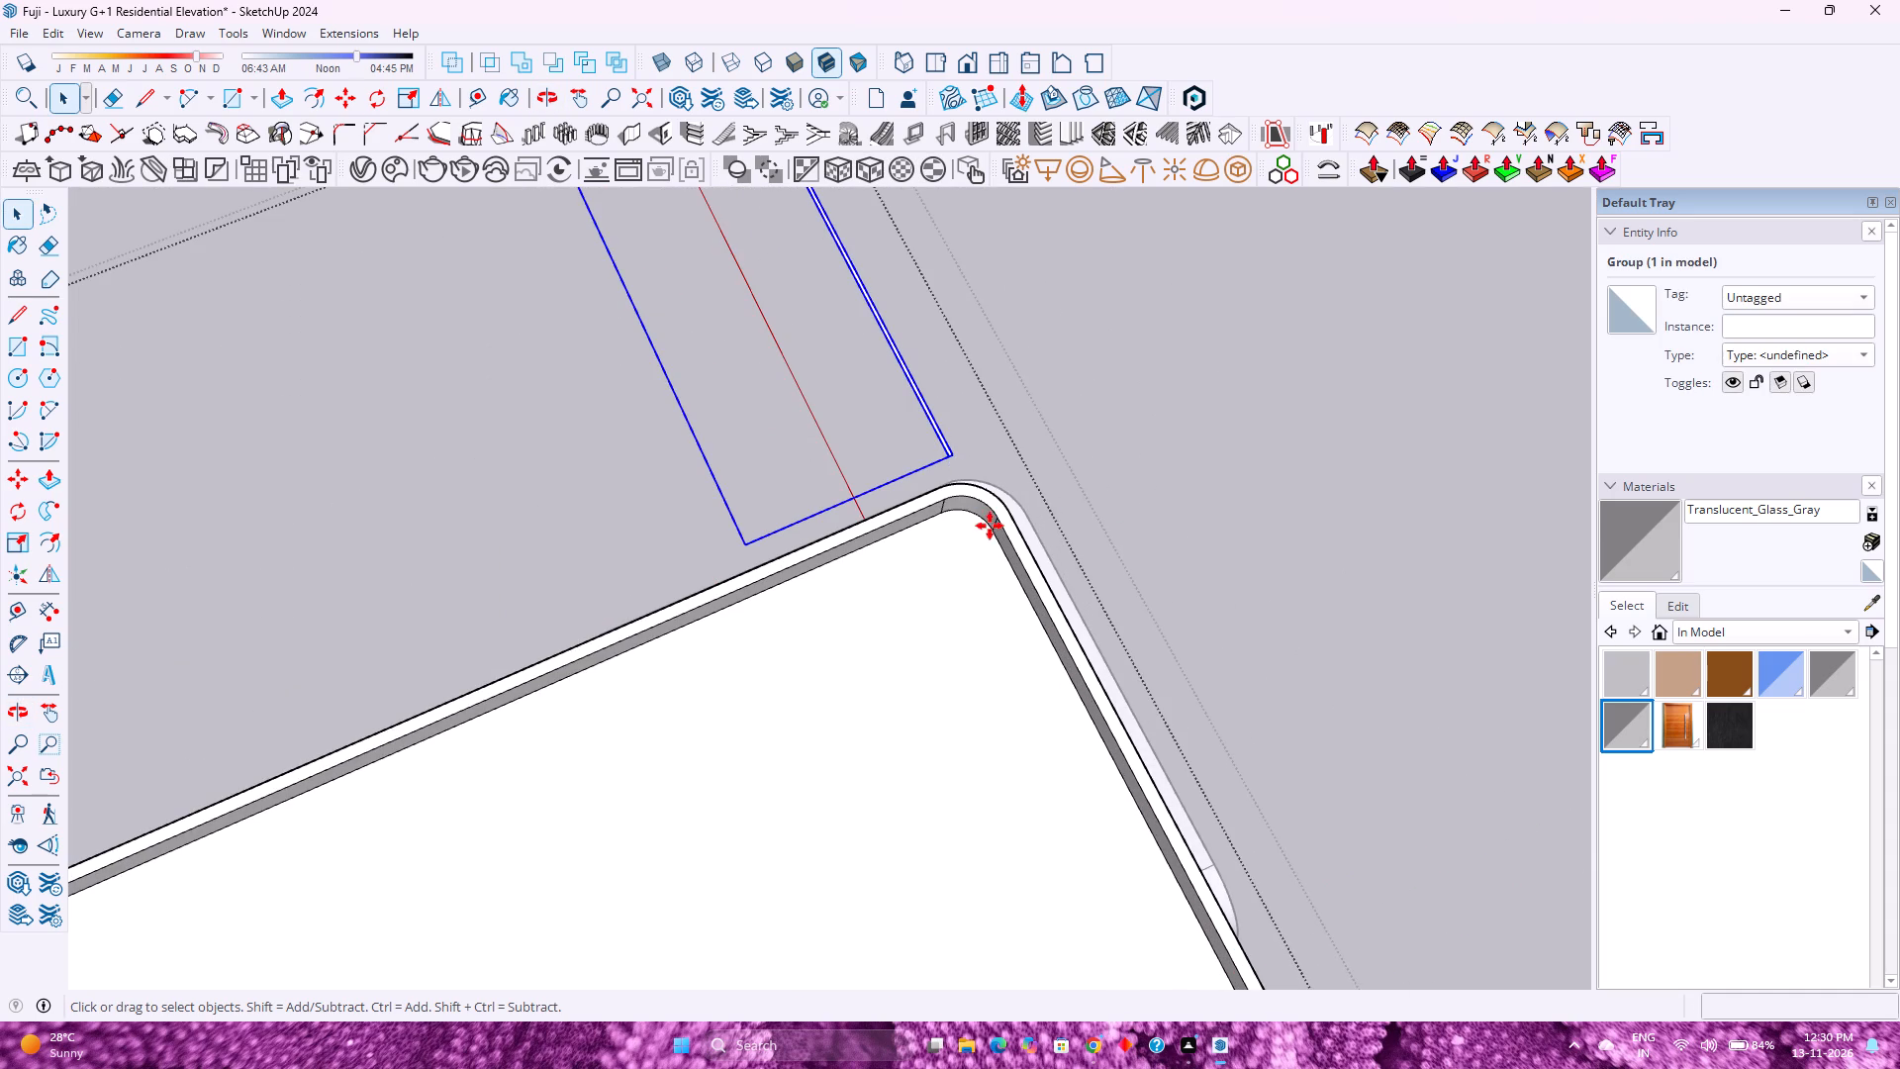
key("m")
left_click(959, 456)
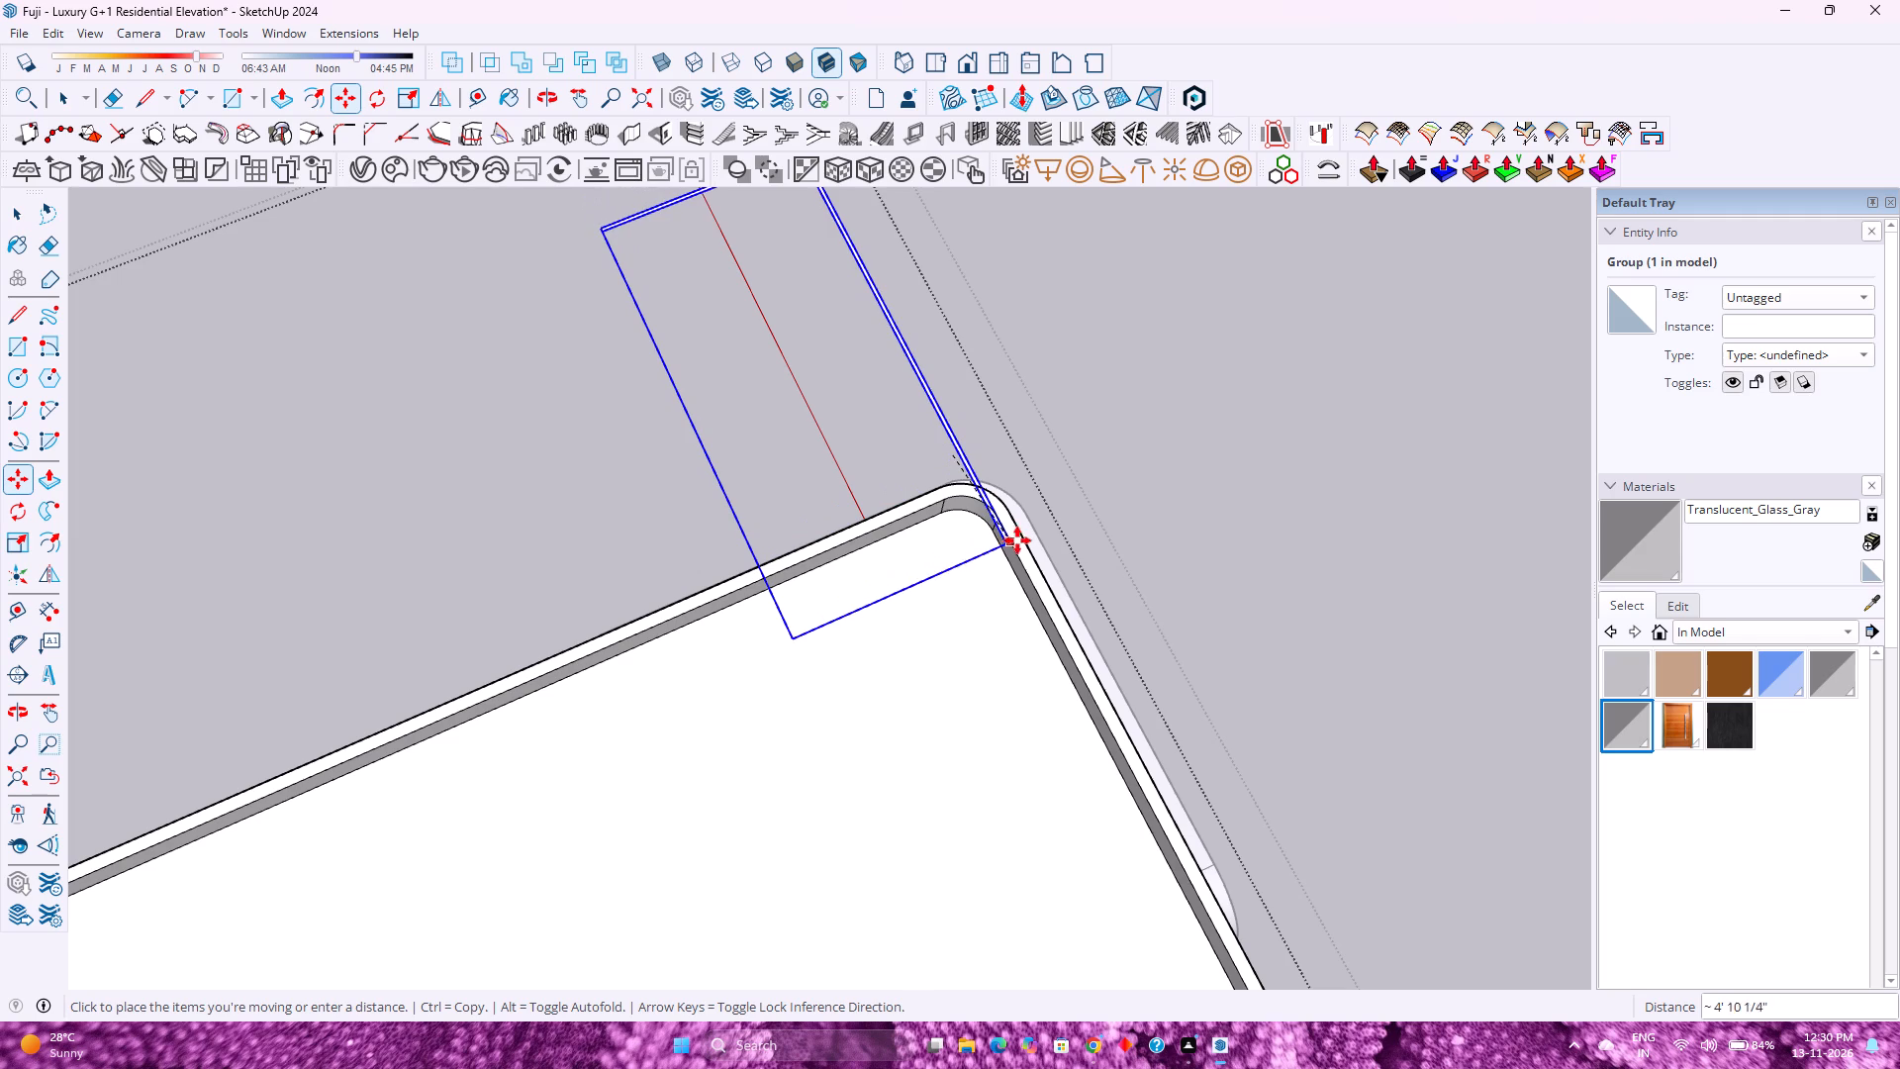
key("Right")
key("2")
type("1'")
key("Return")
key("space")
scroll(966, 538, "up", 5)
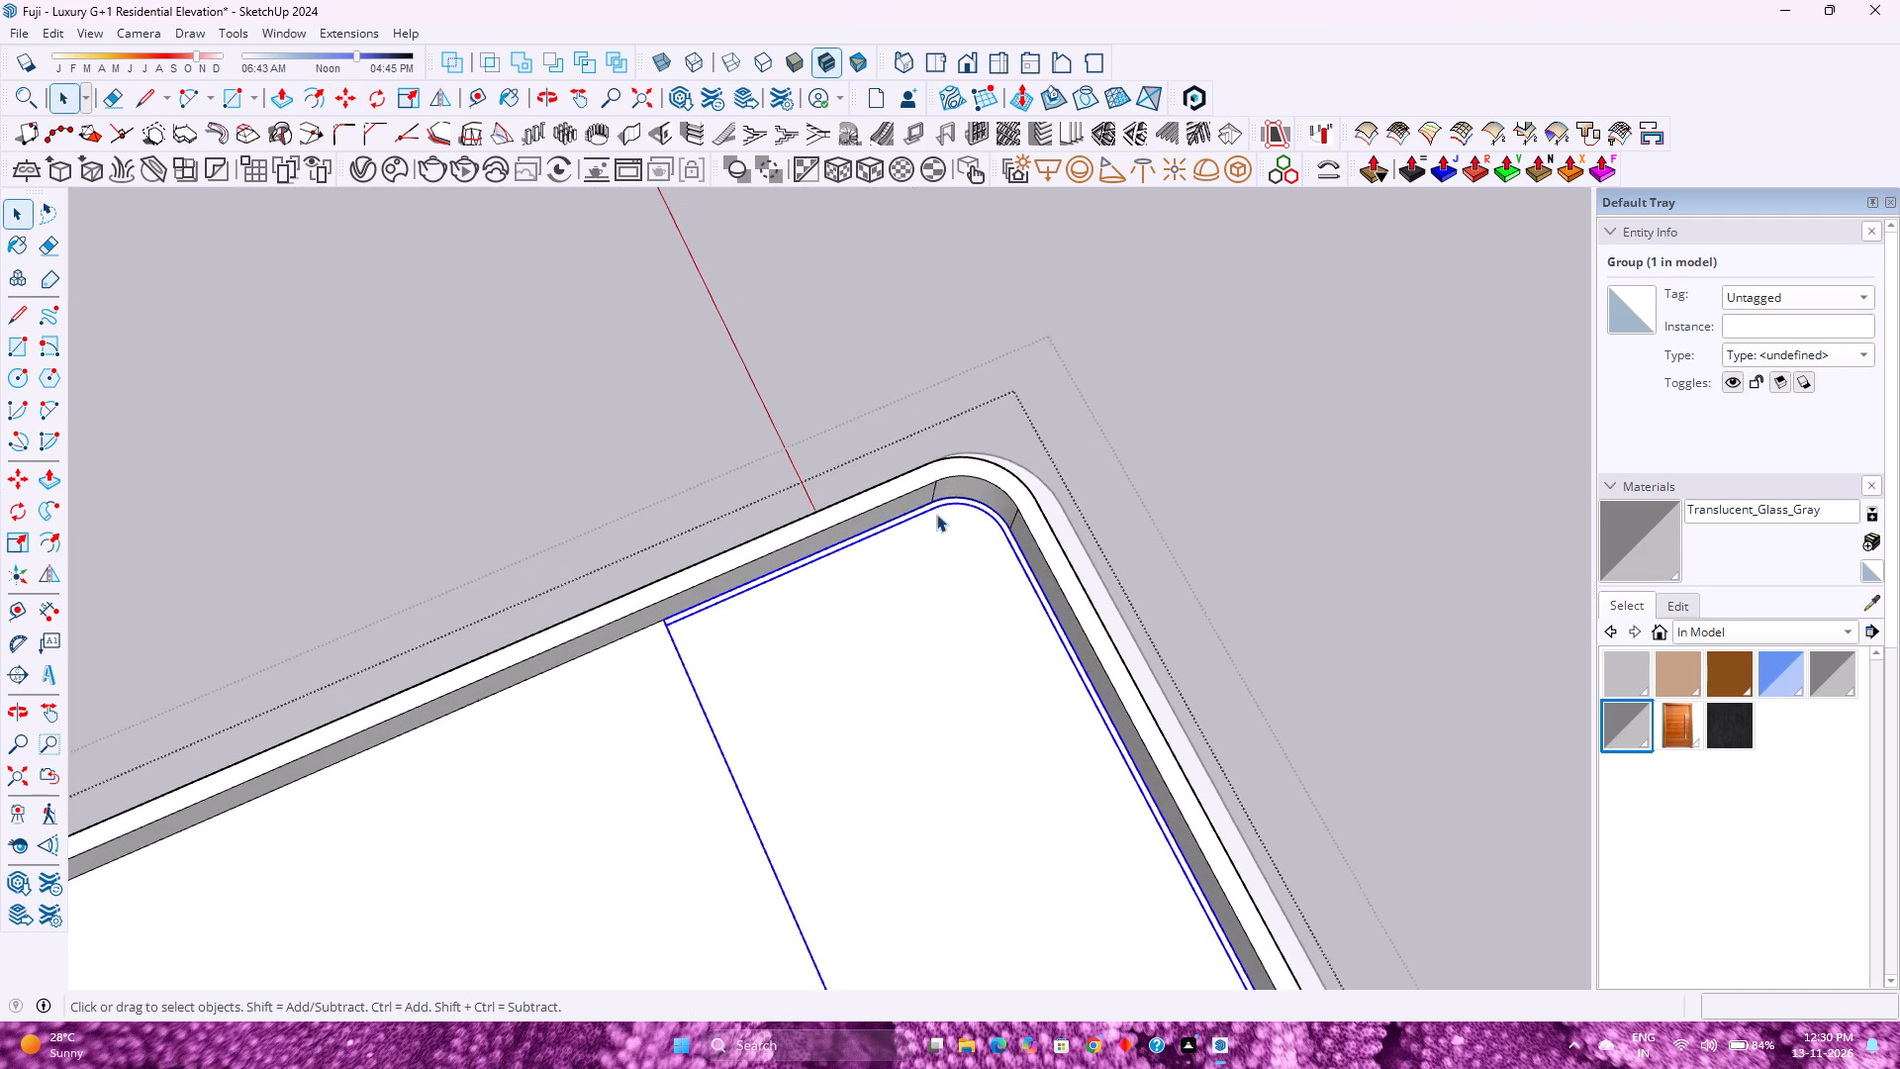
Open the strip group at the parapet's inner base and extrude the strip's face up 2".
scroll(936, 514, "up", 4)
double_click(882, 524)
scroll(882, 524, "up", 3)
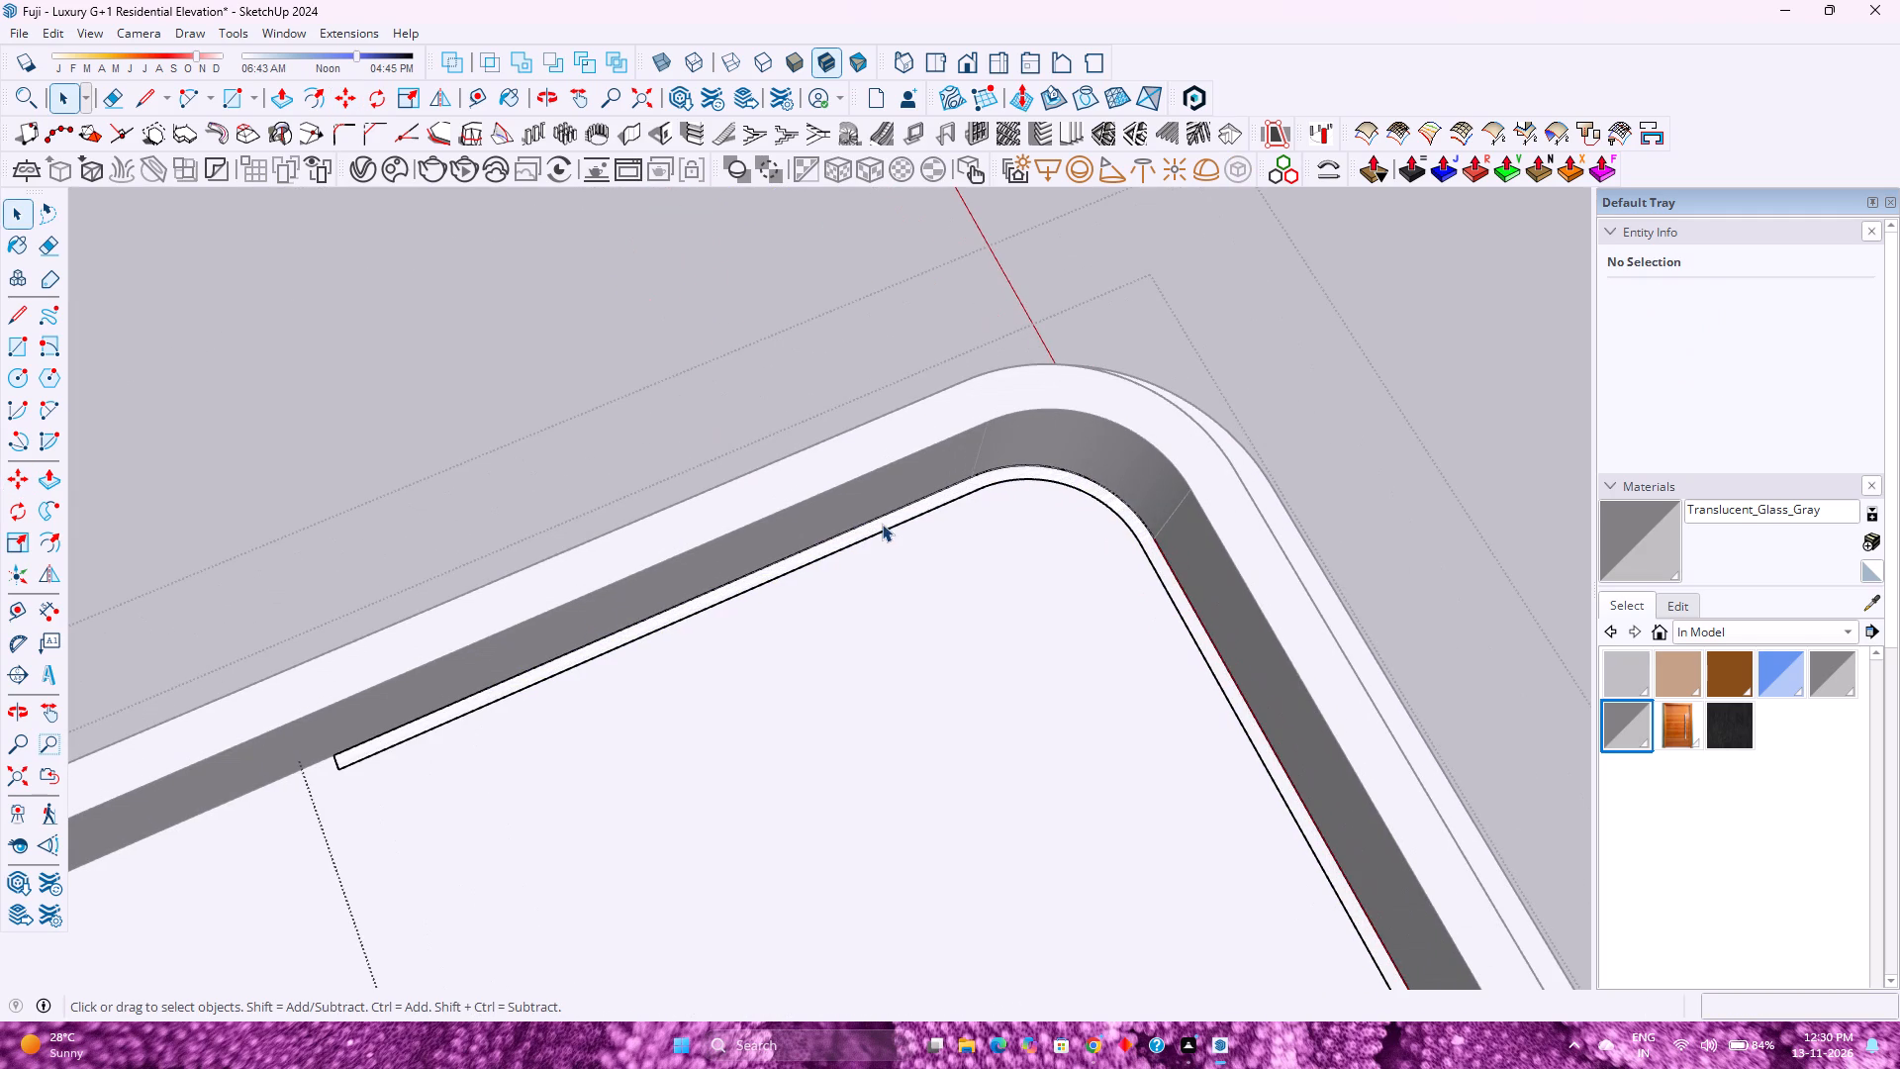
key("p")
left_click(878, 526)
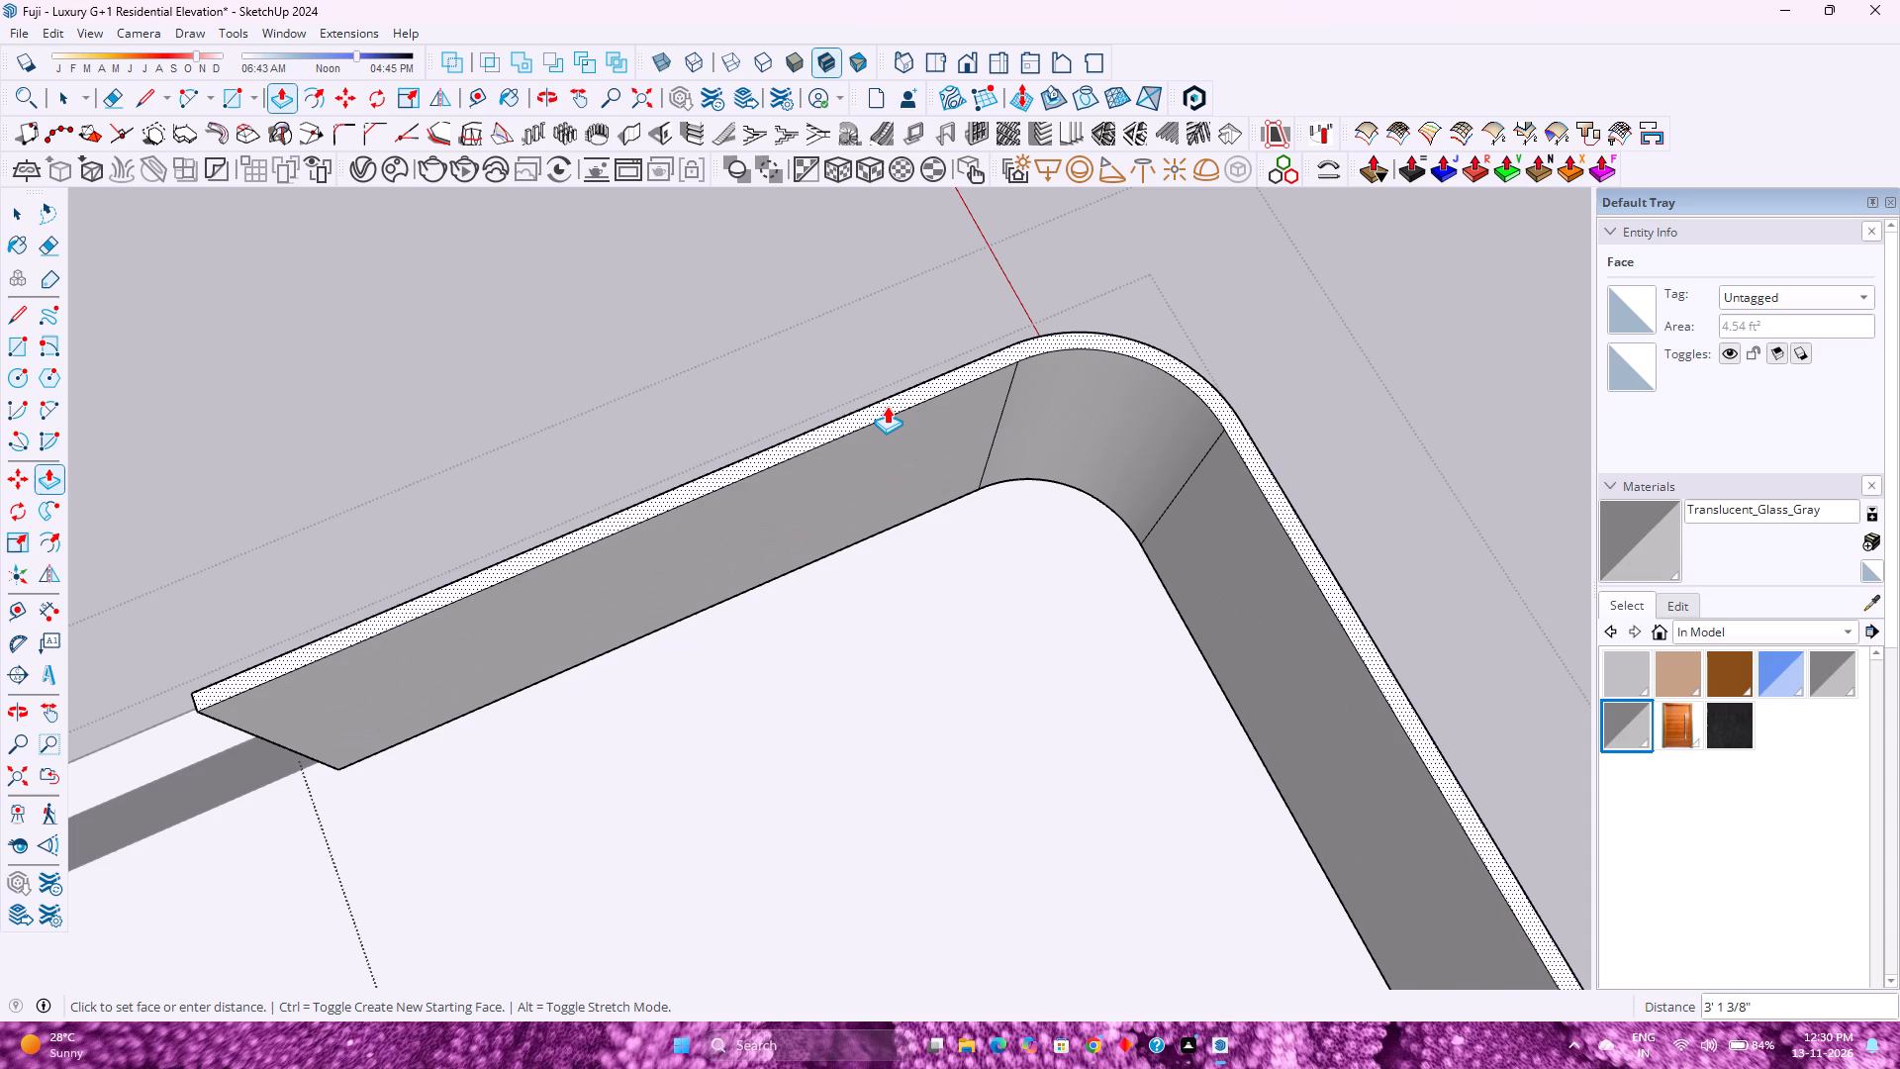
key("2")
key("Return")
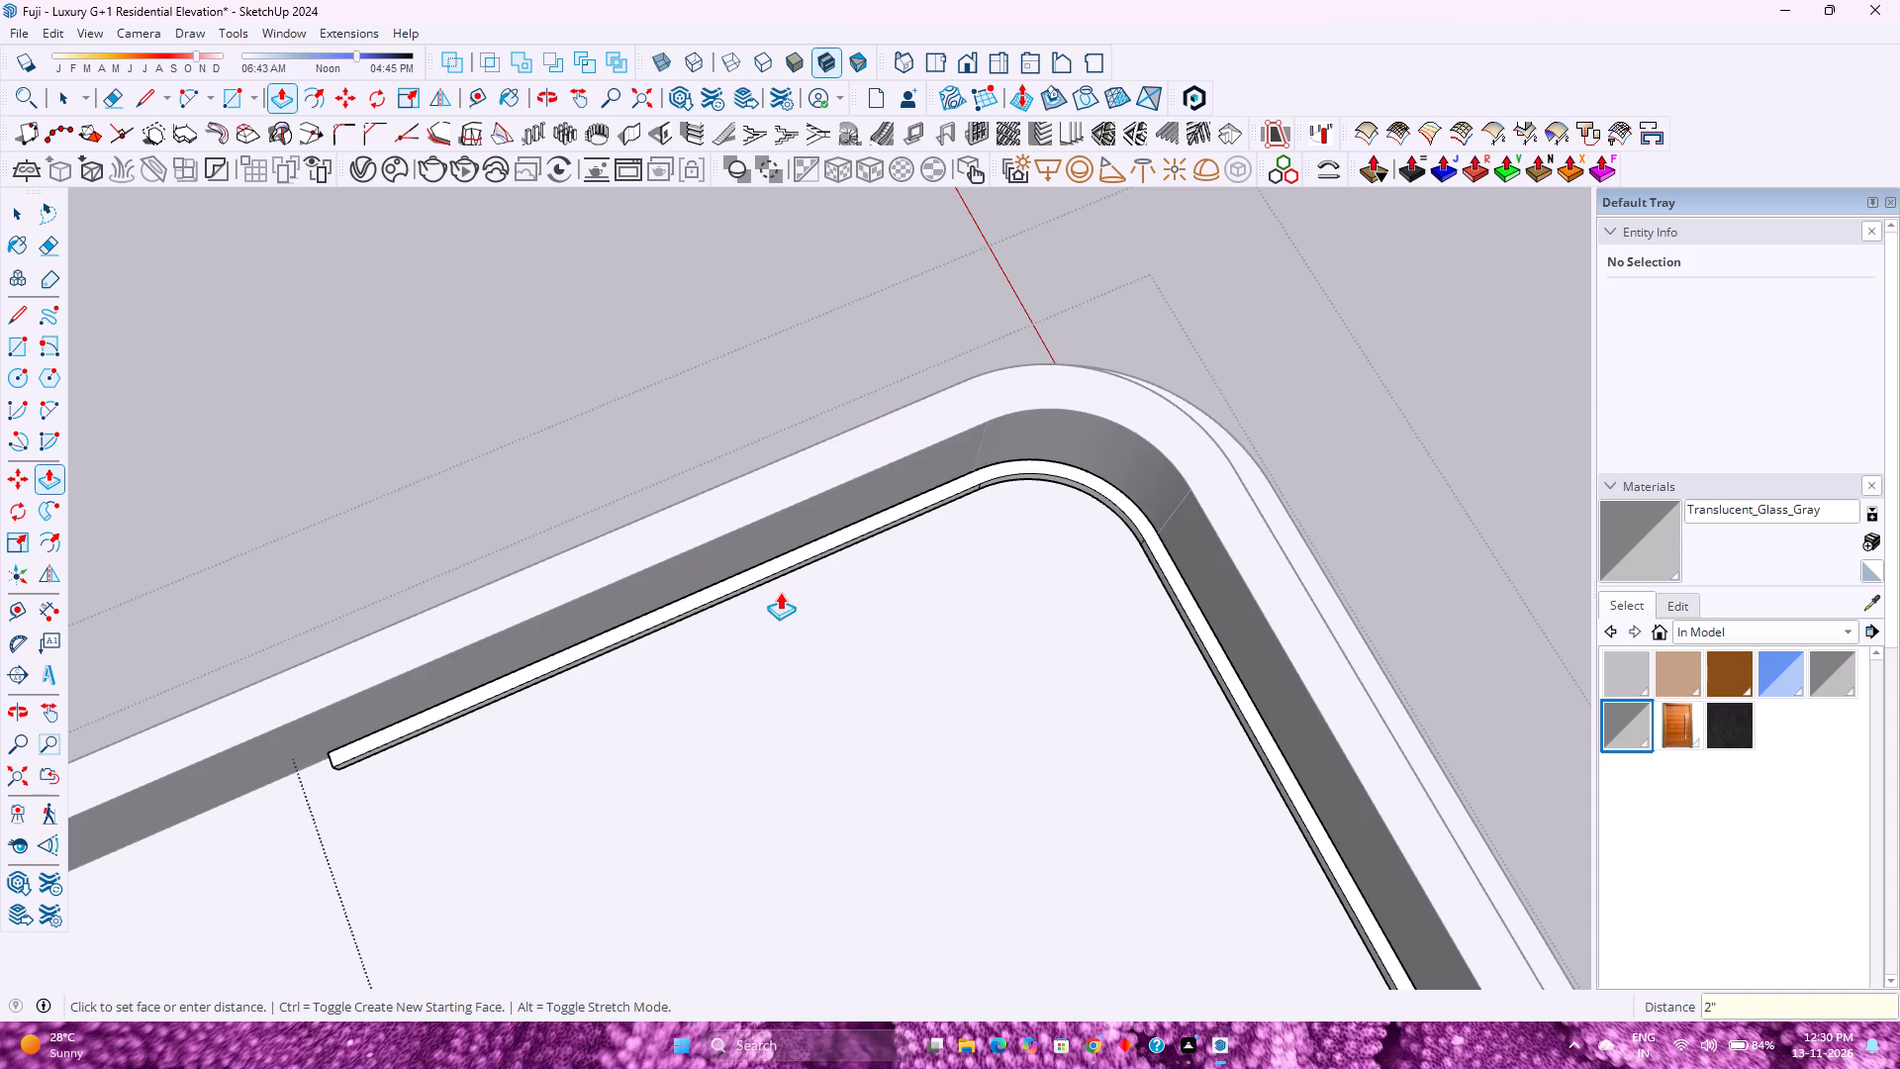
key("space")
Offset the outline of the strip's top face inward by 0.75".
scroll(742, 575, "up", 6)
middle_click_drag(705, 611, 951, 478)
middle_click(954, 477)
scroll(968, 473, "down", 4)
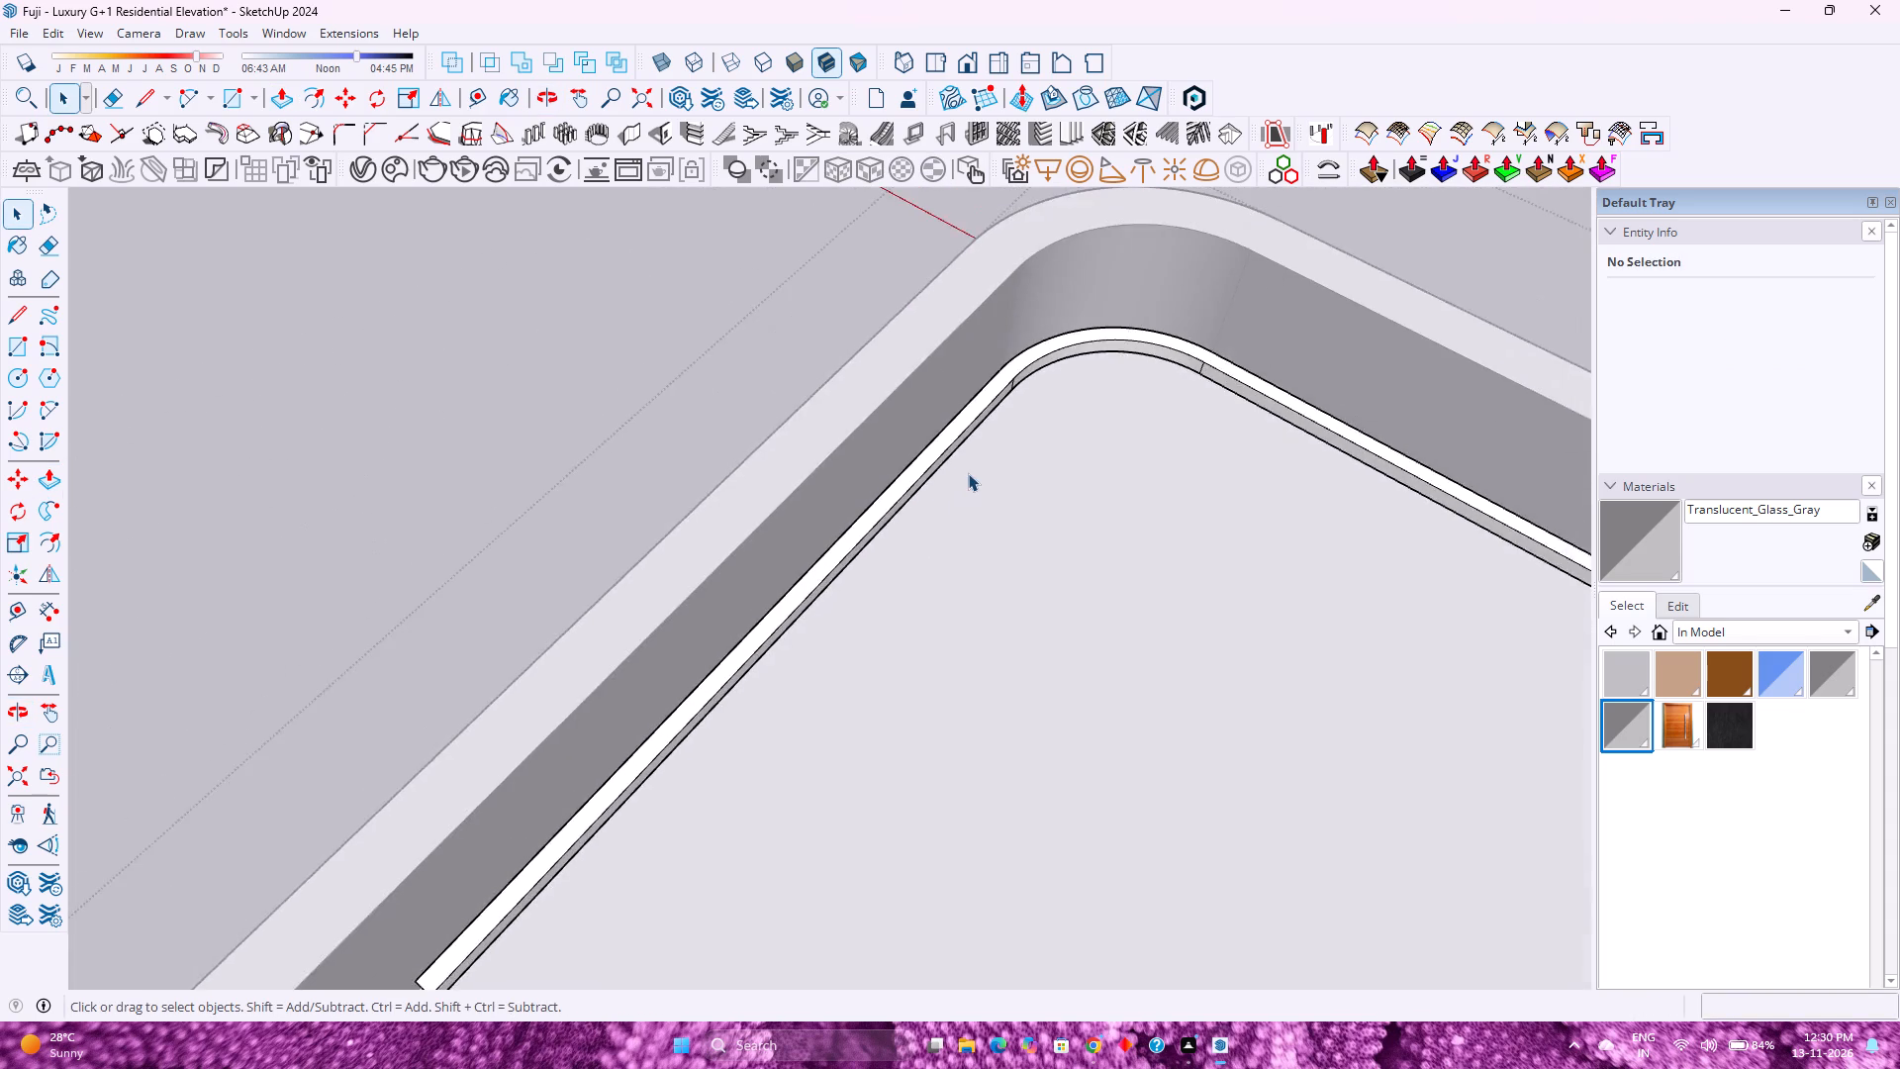
scroll(968, 473, "down", 7)
middle_click_drag(929, 672, 825, 547)
scroll(823, 530, "up", 7)
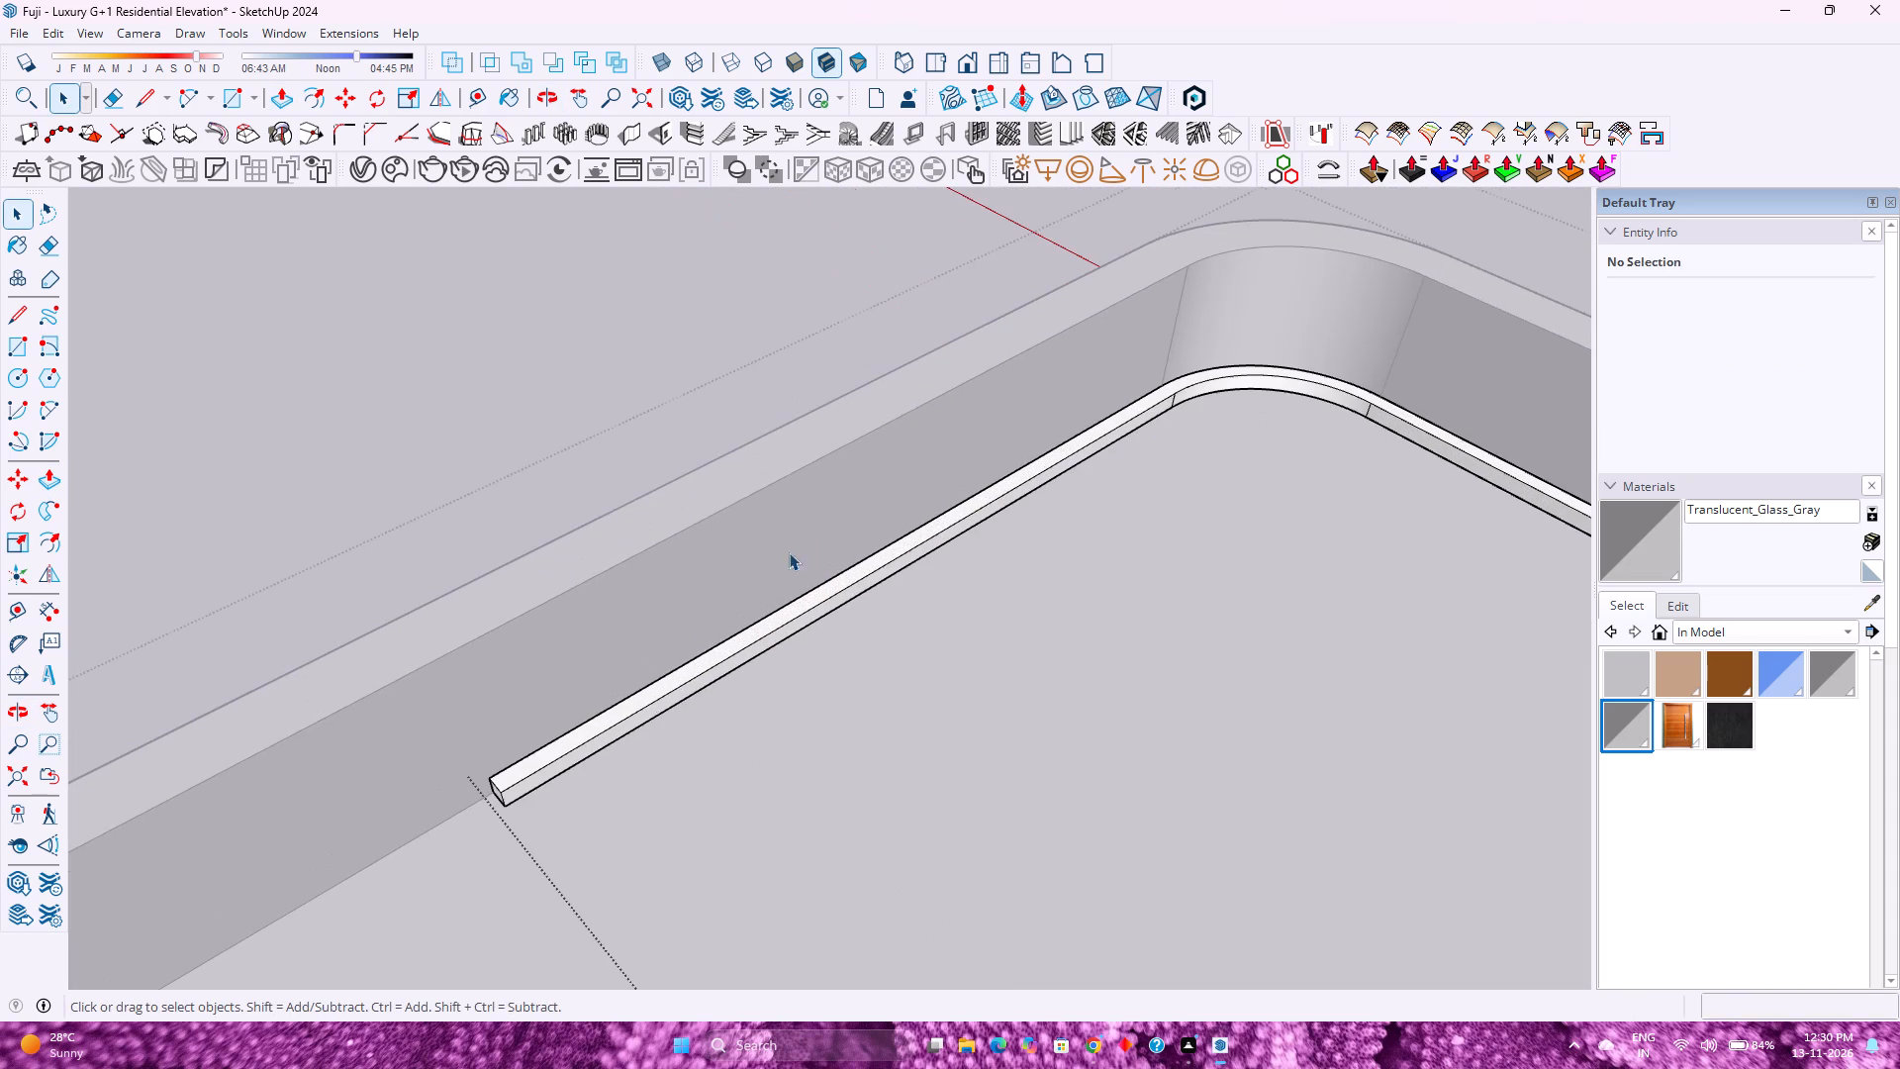
scroll(572, 706, "up", 3)
left_click(532, 777)
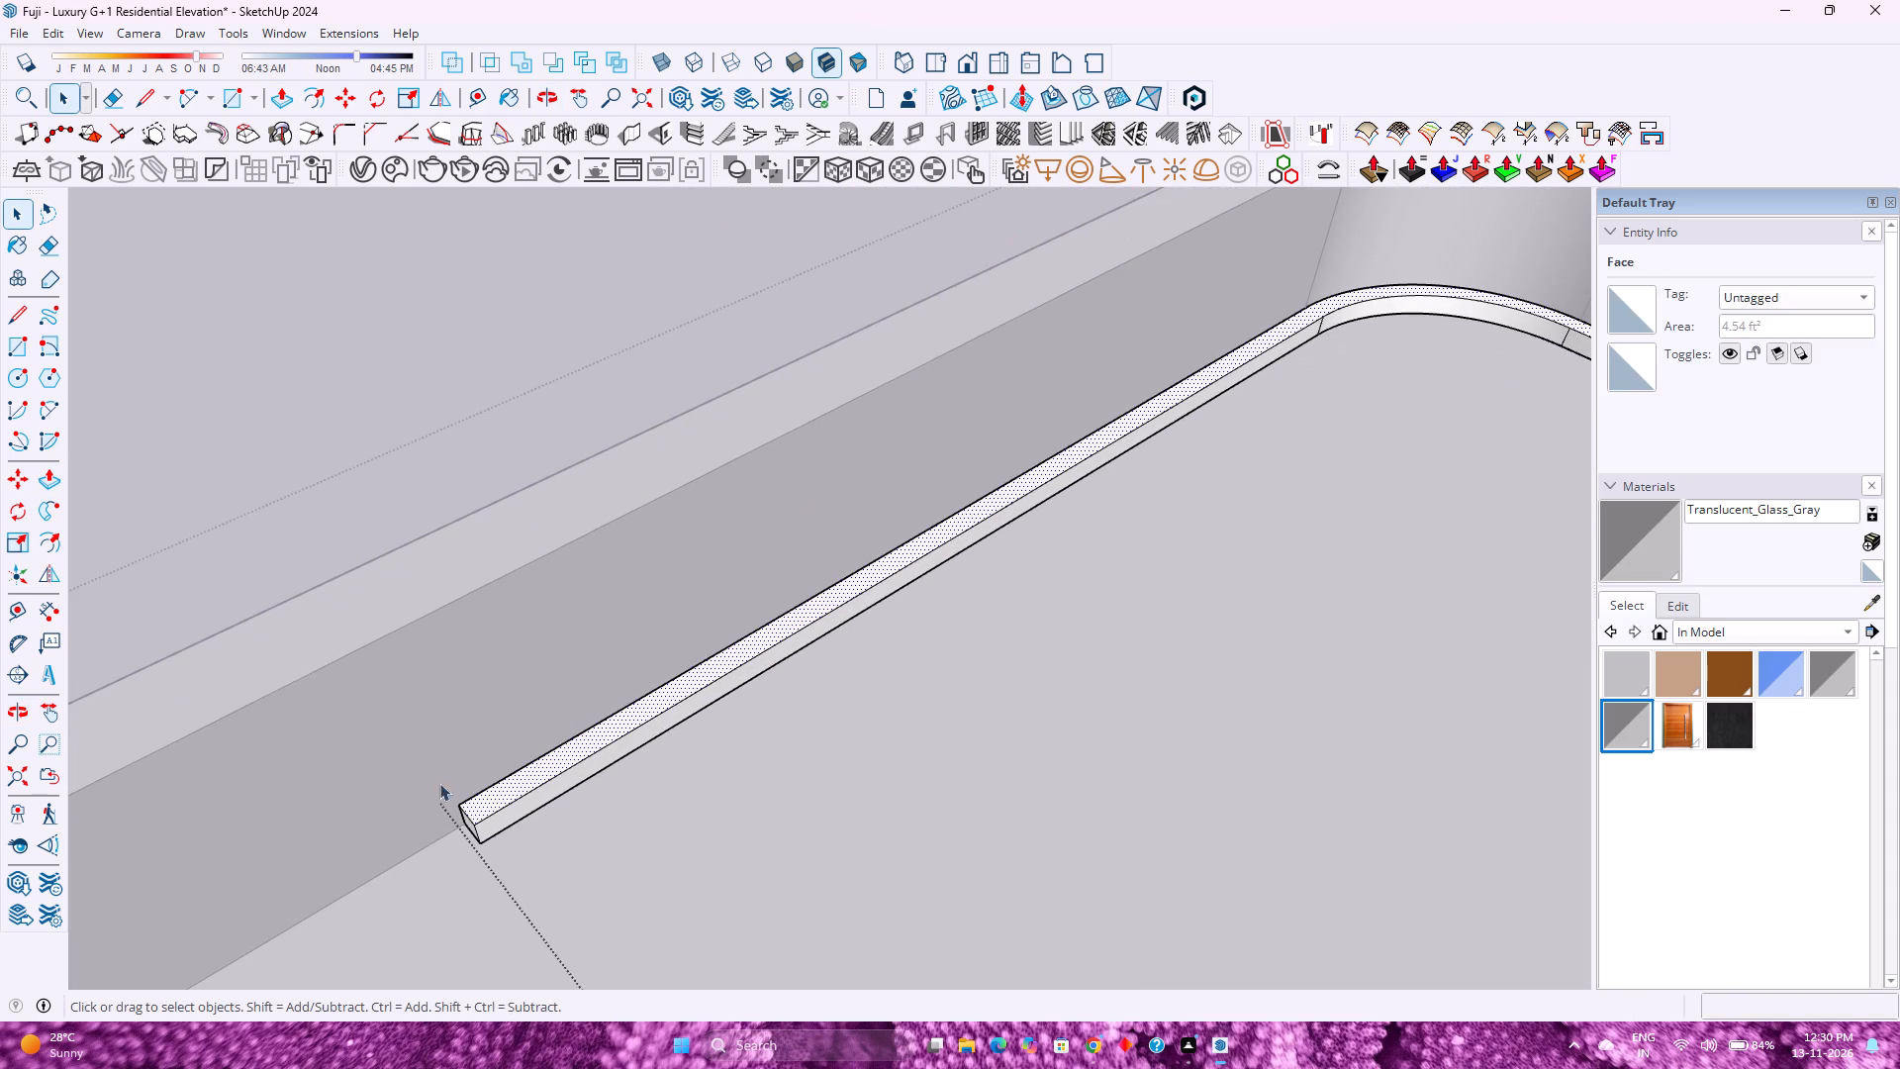
left_click(319, 99)
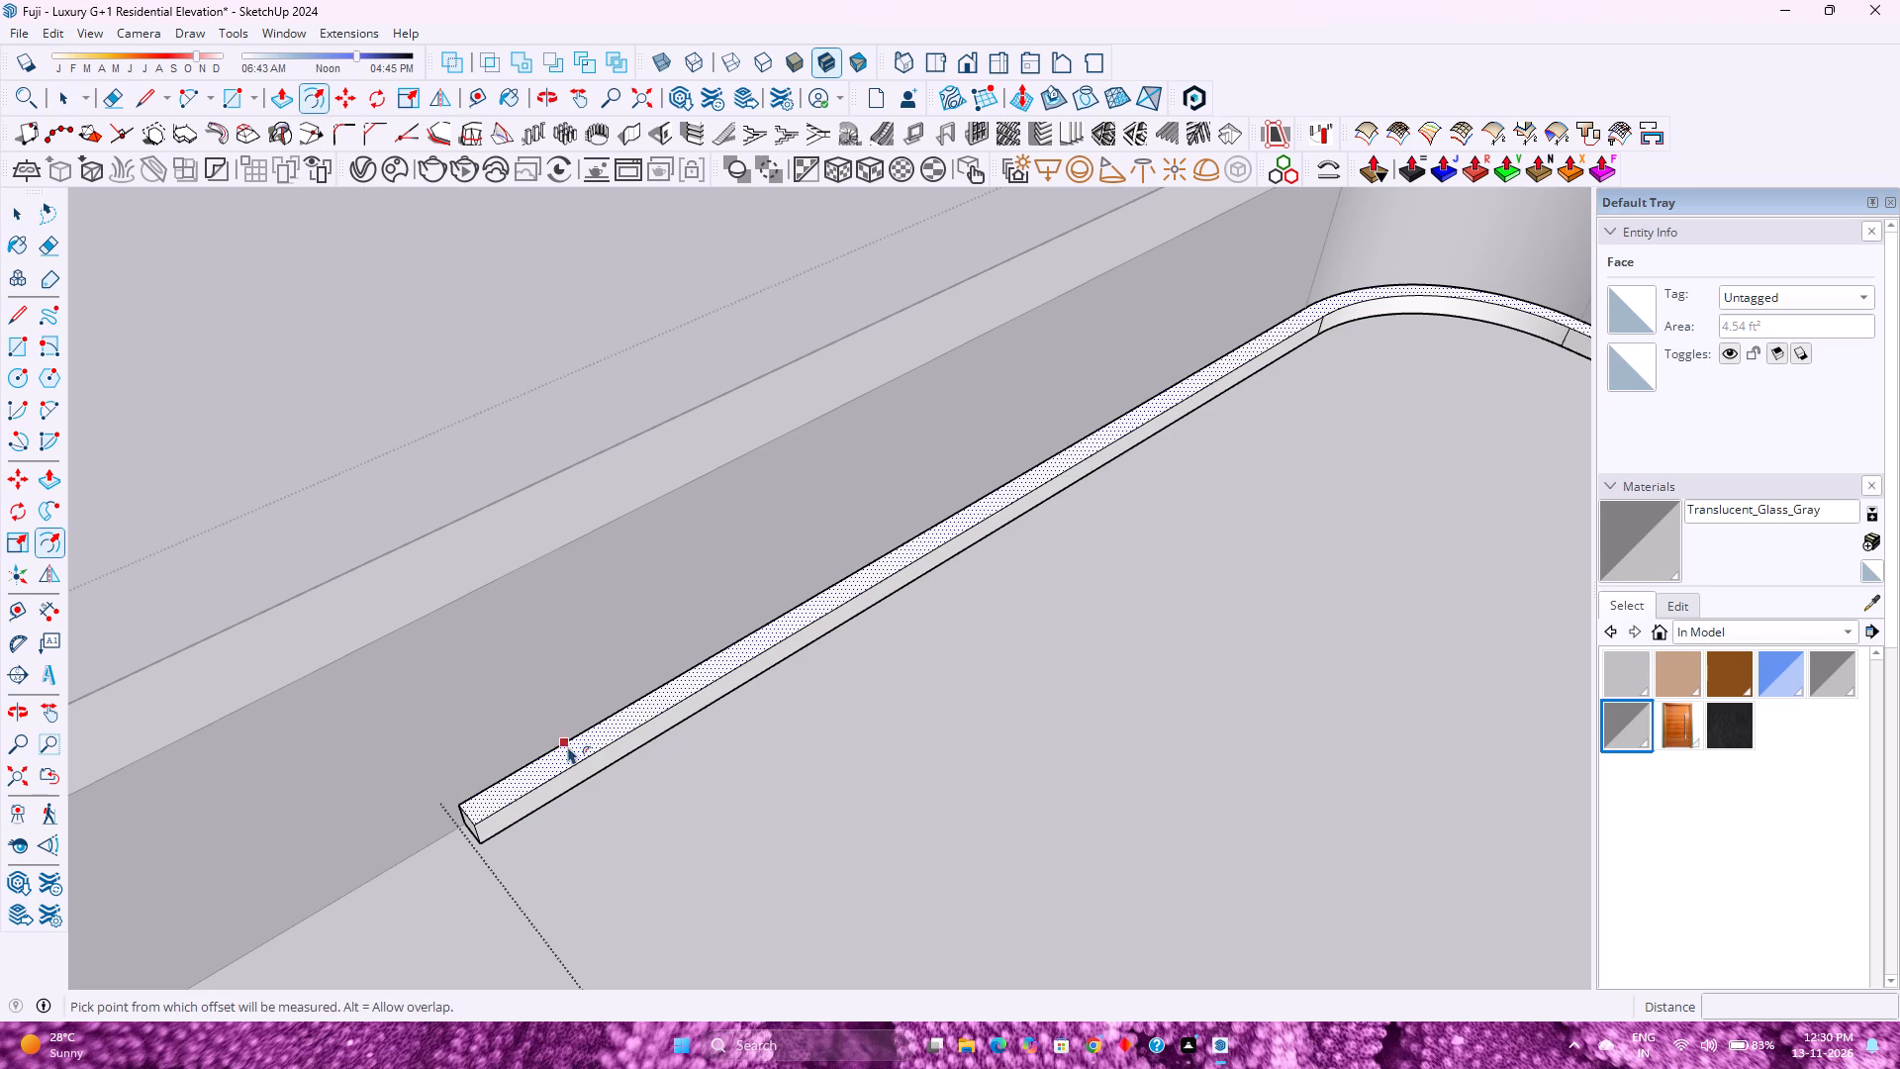
left_click(569, 737)
type("0.75")
key("Return")
key("space")
Copy the narrow inner face of the strip's top 21' along the red axis, clear of the roof.
scroll(548, 764, "up", 2)
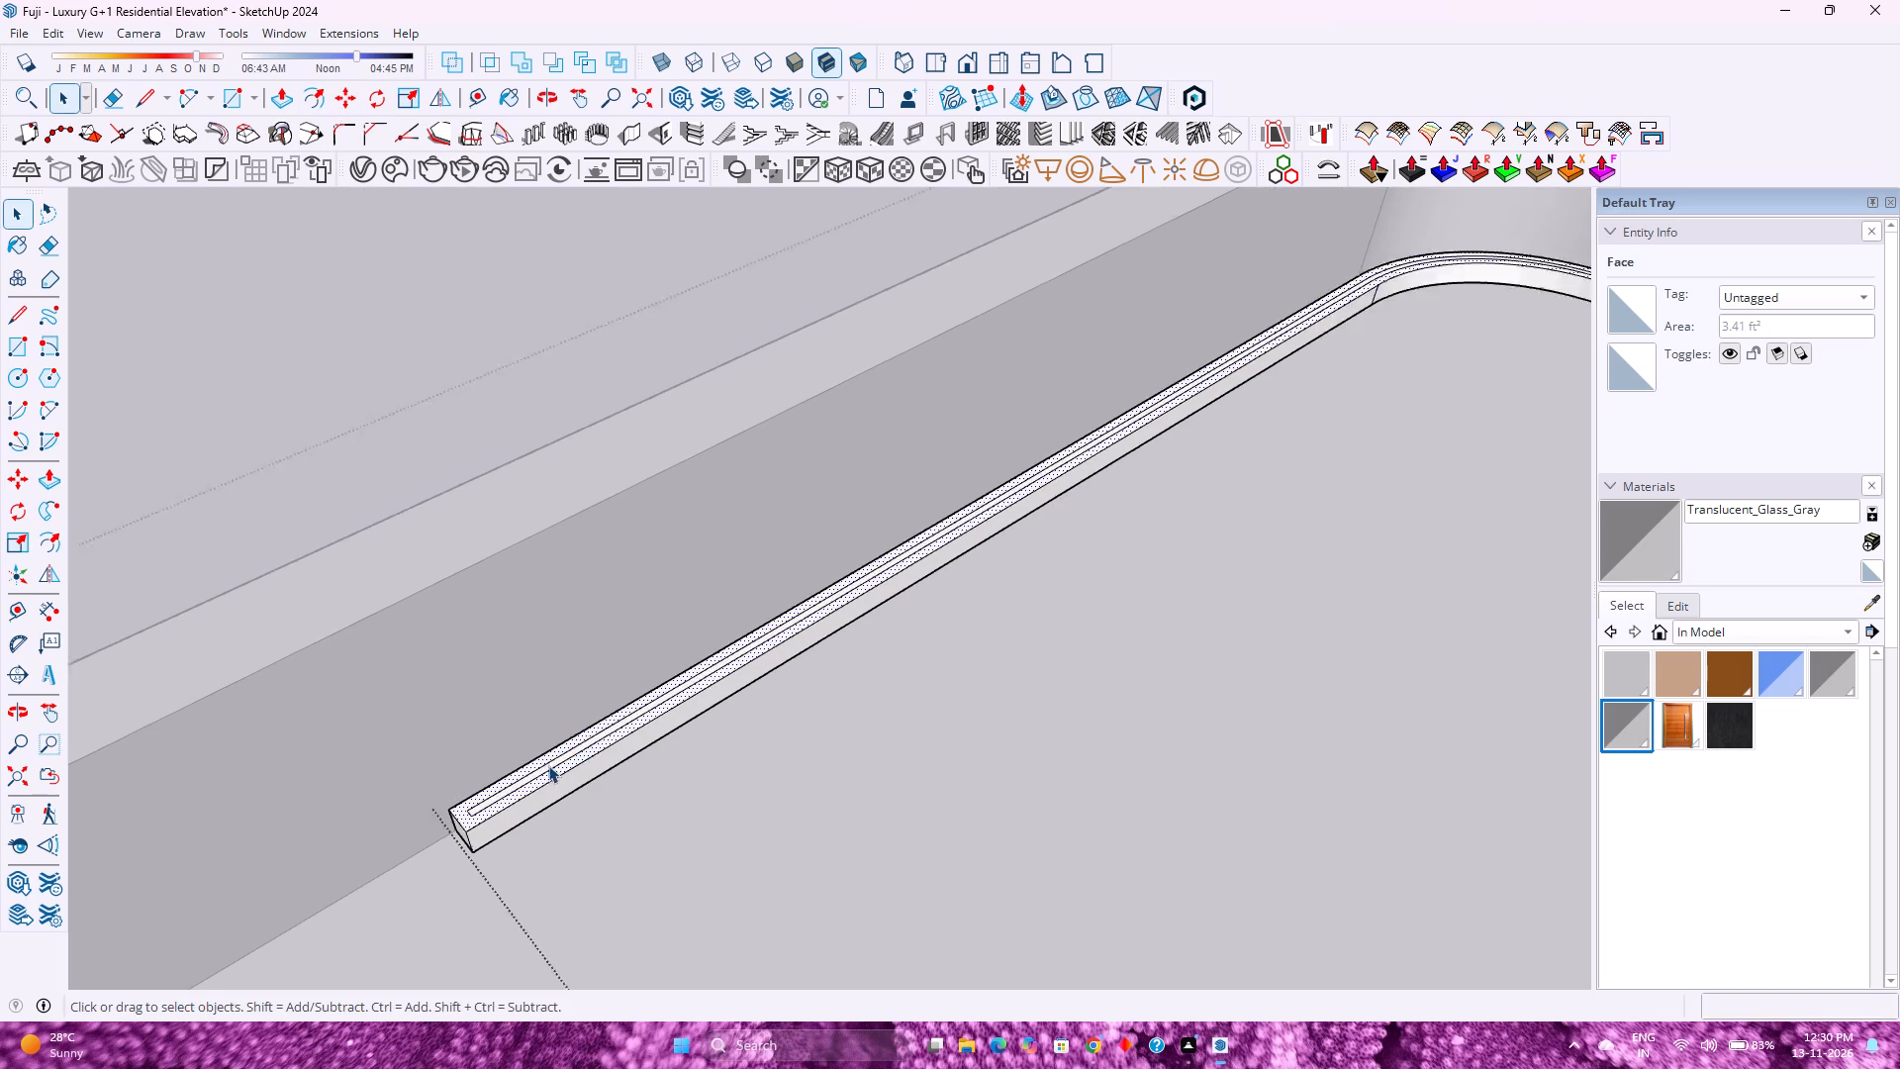
scroll(548, 765, "up", 7)
left_click(525, 783)
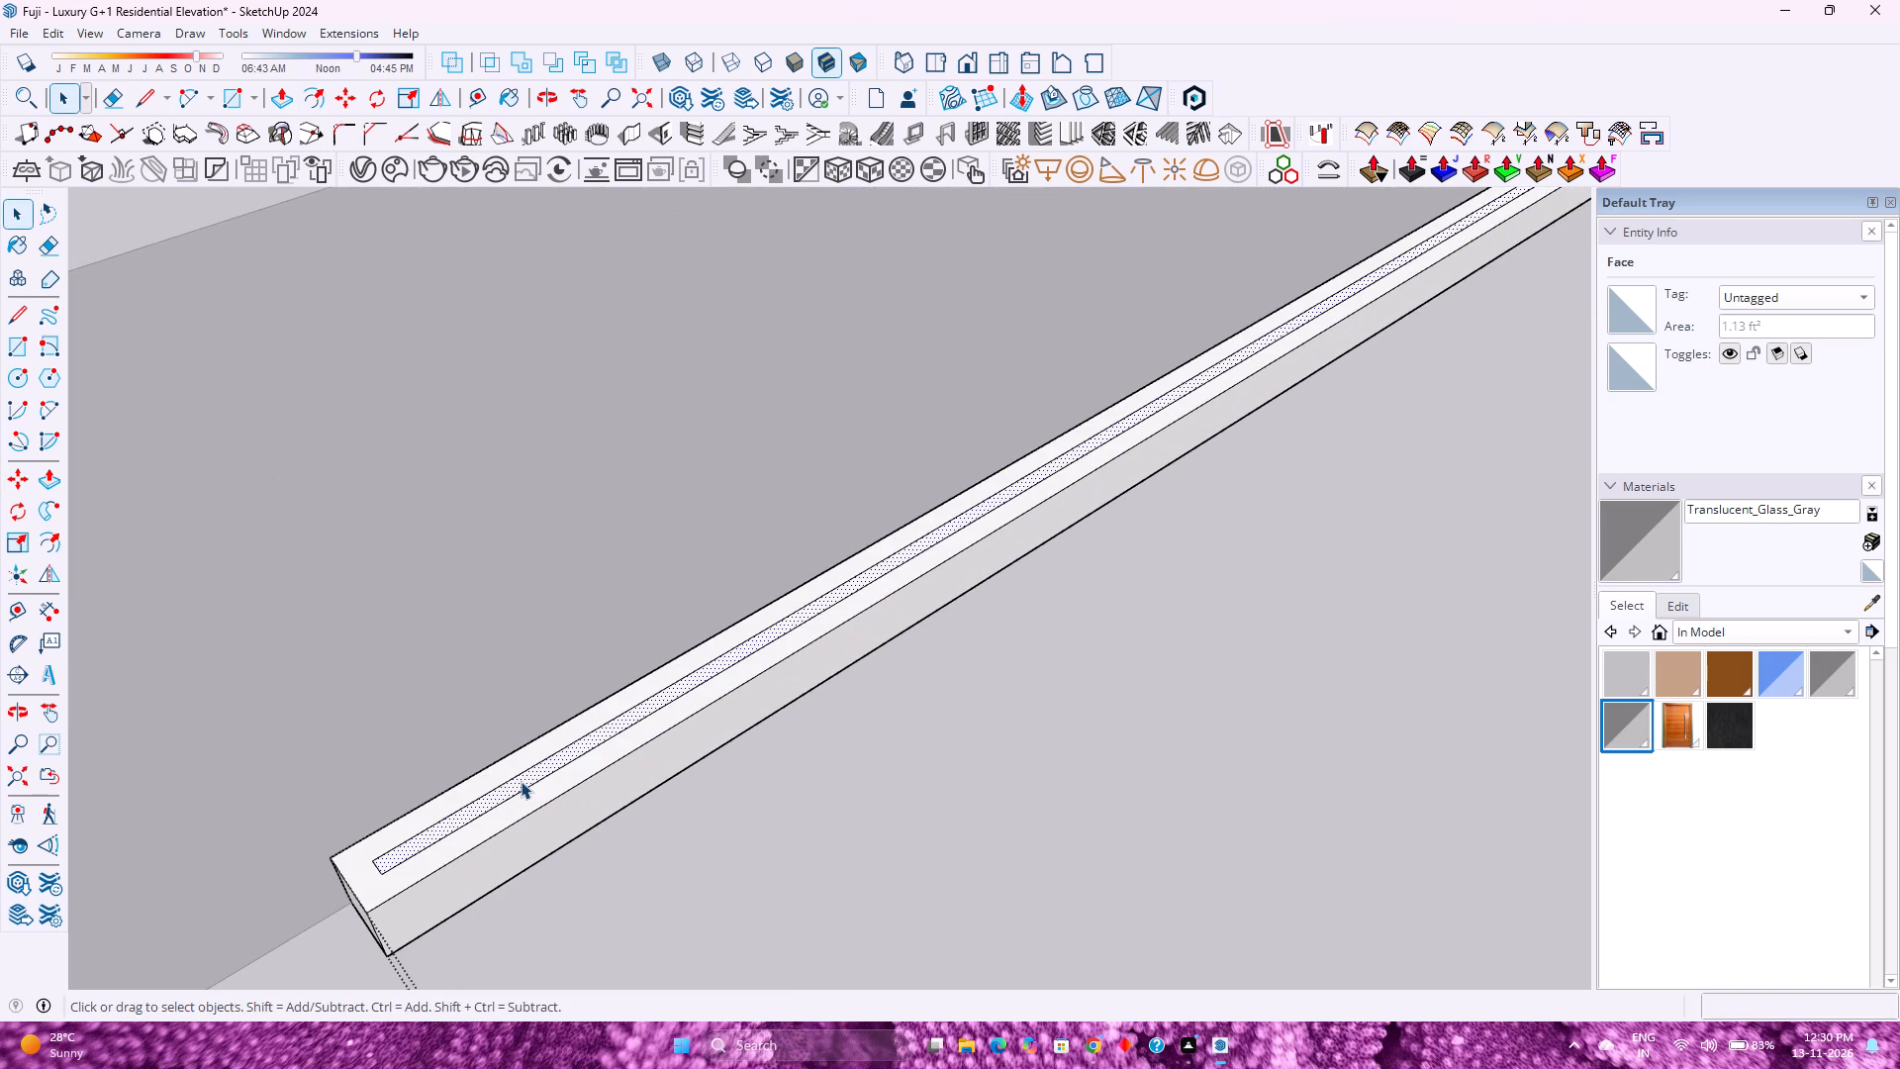
key("m")
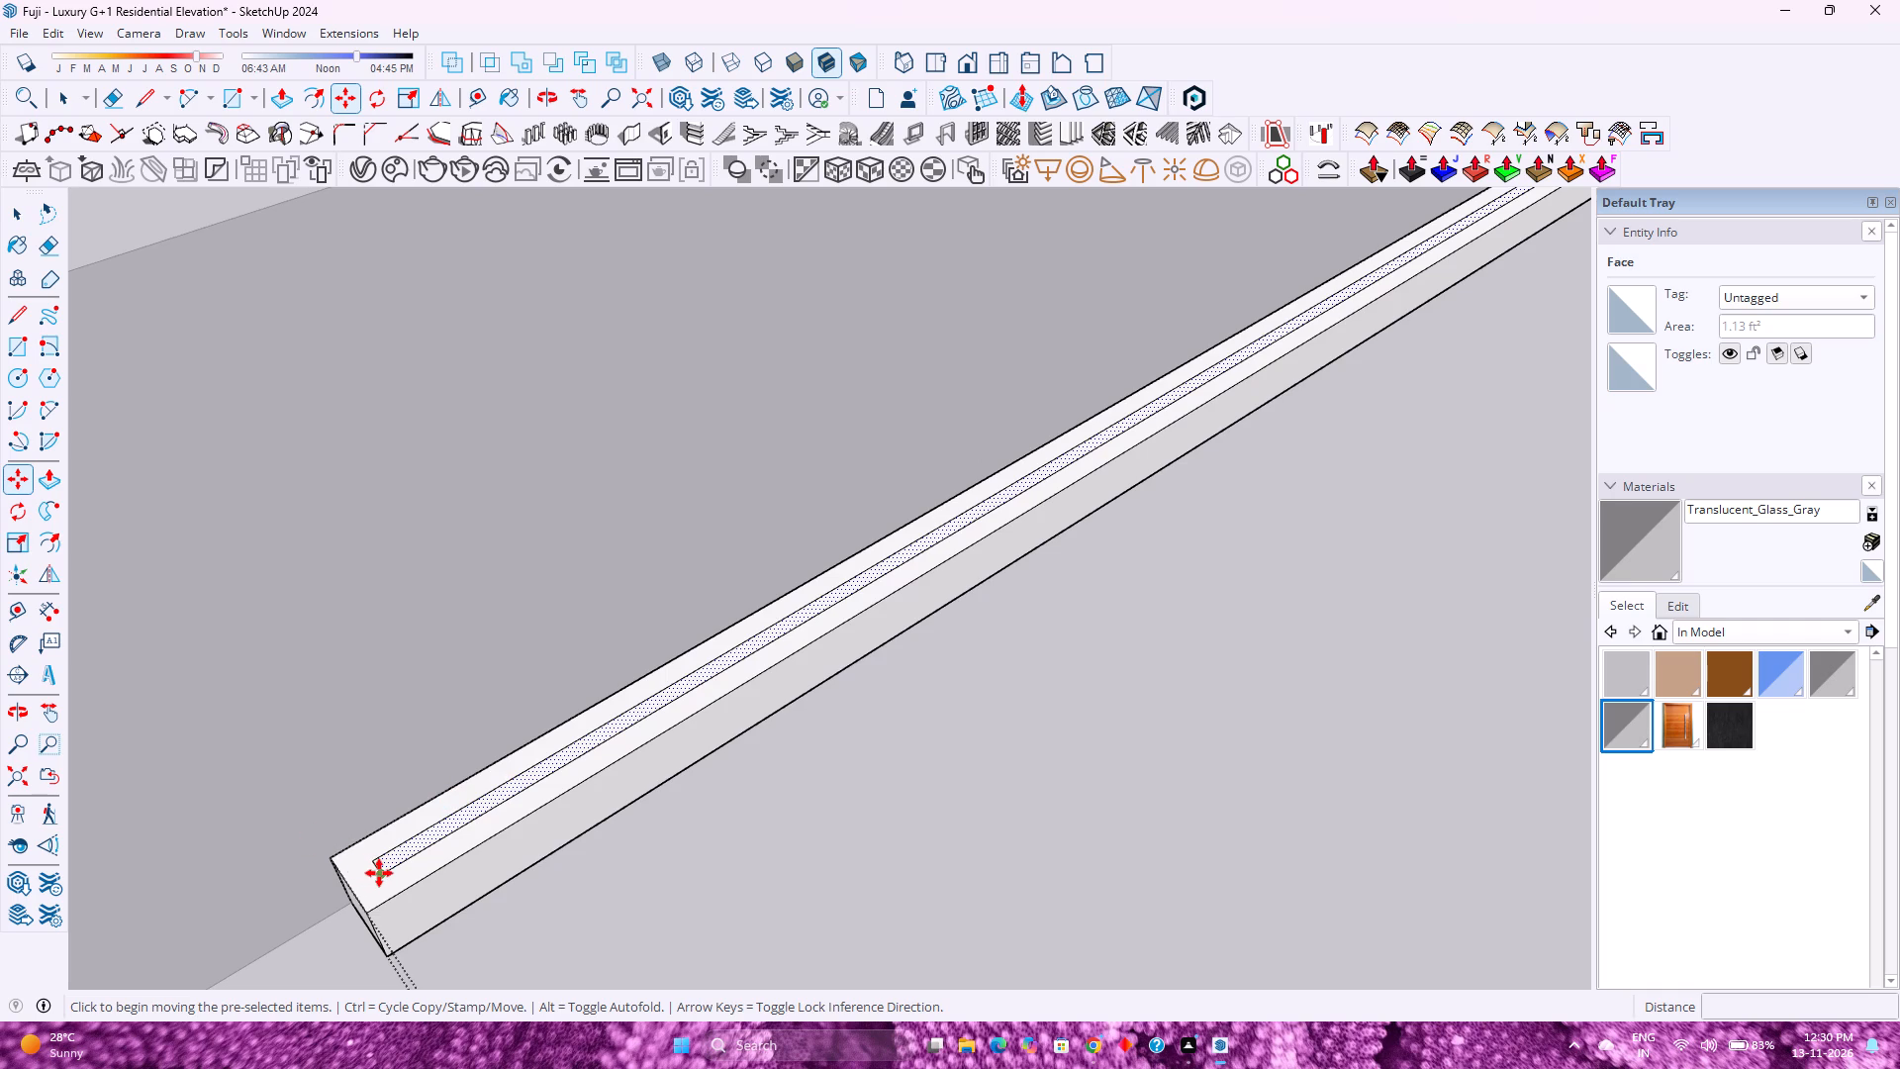
left_click(380, 872)
scroll(346, 785, "down", 12)
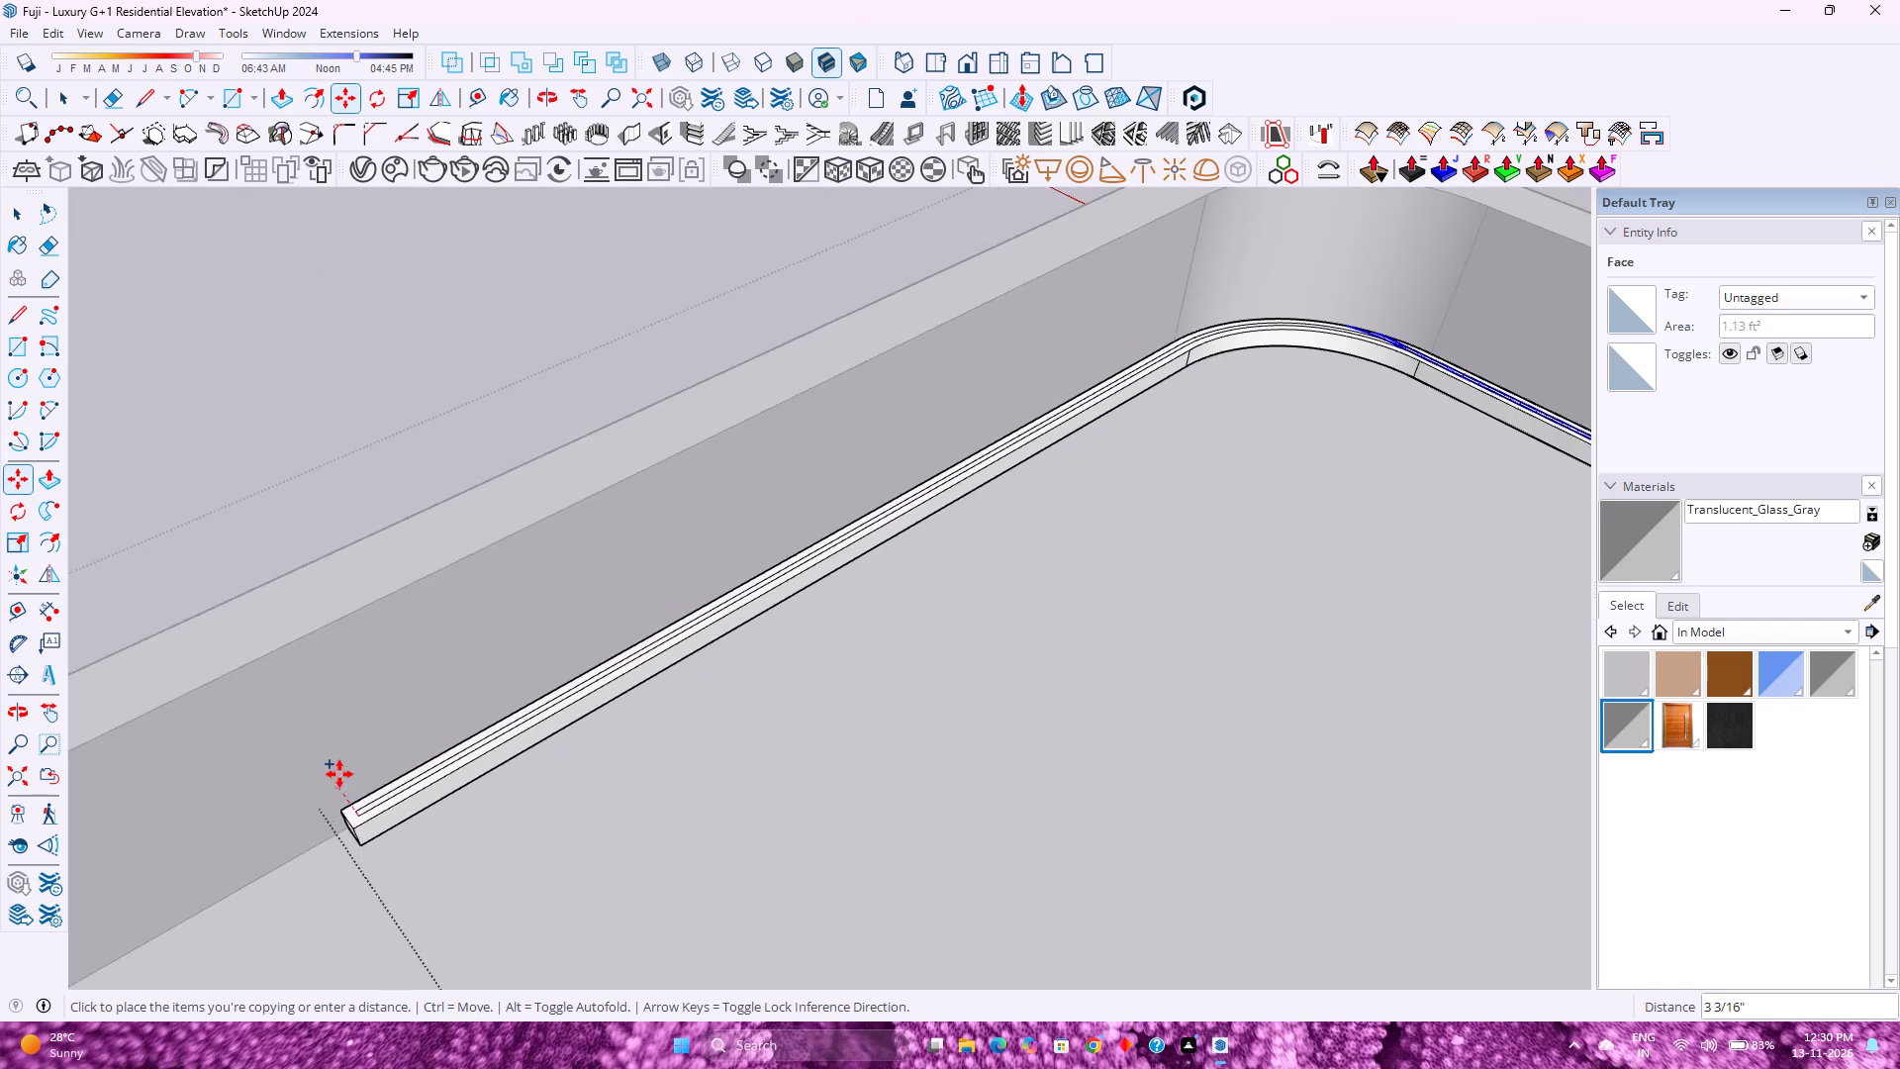
middle_click_drag(337, 768, 835, 1068, "shift")
key("Right")
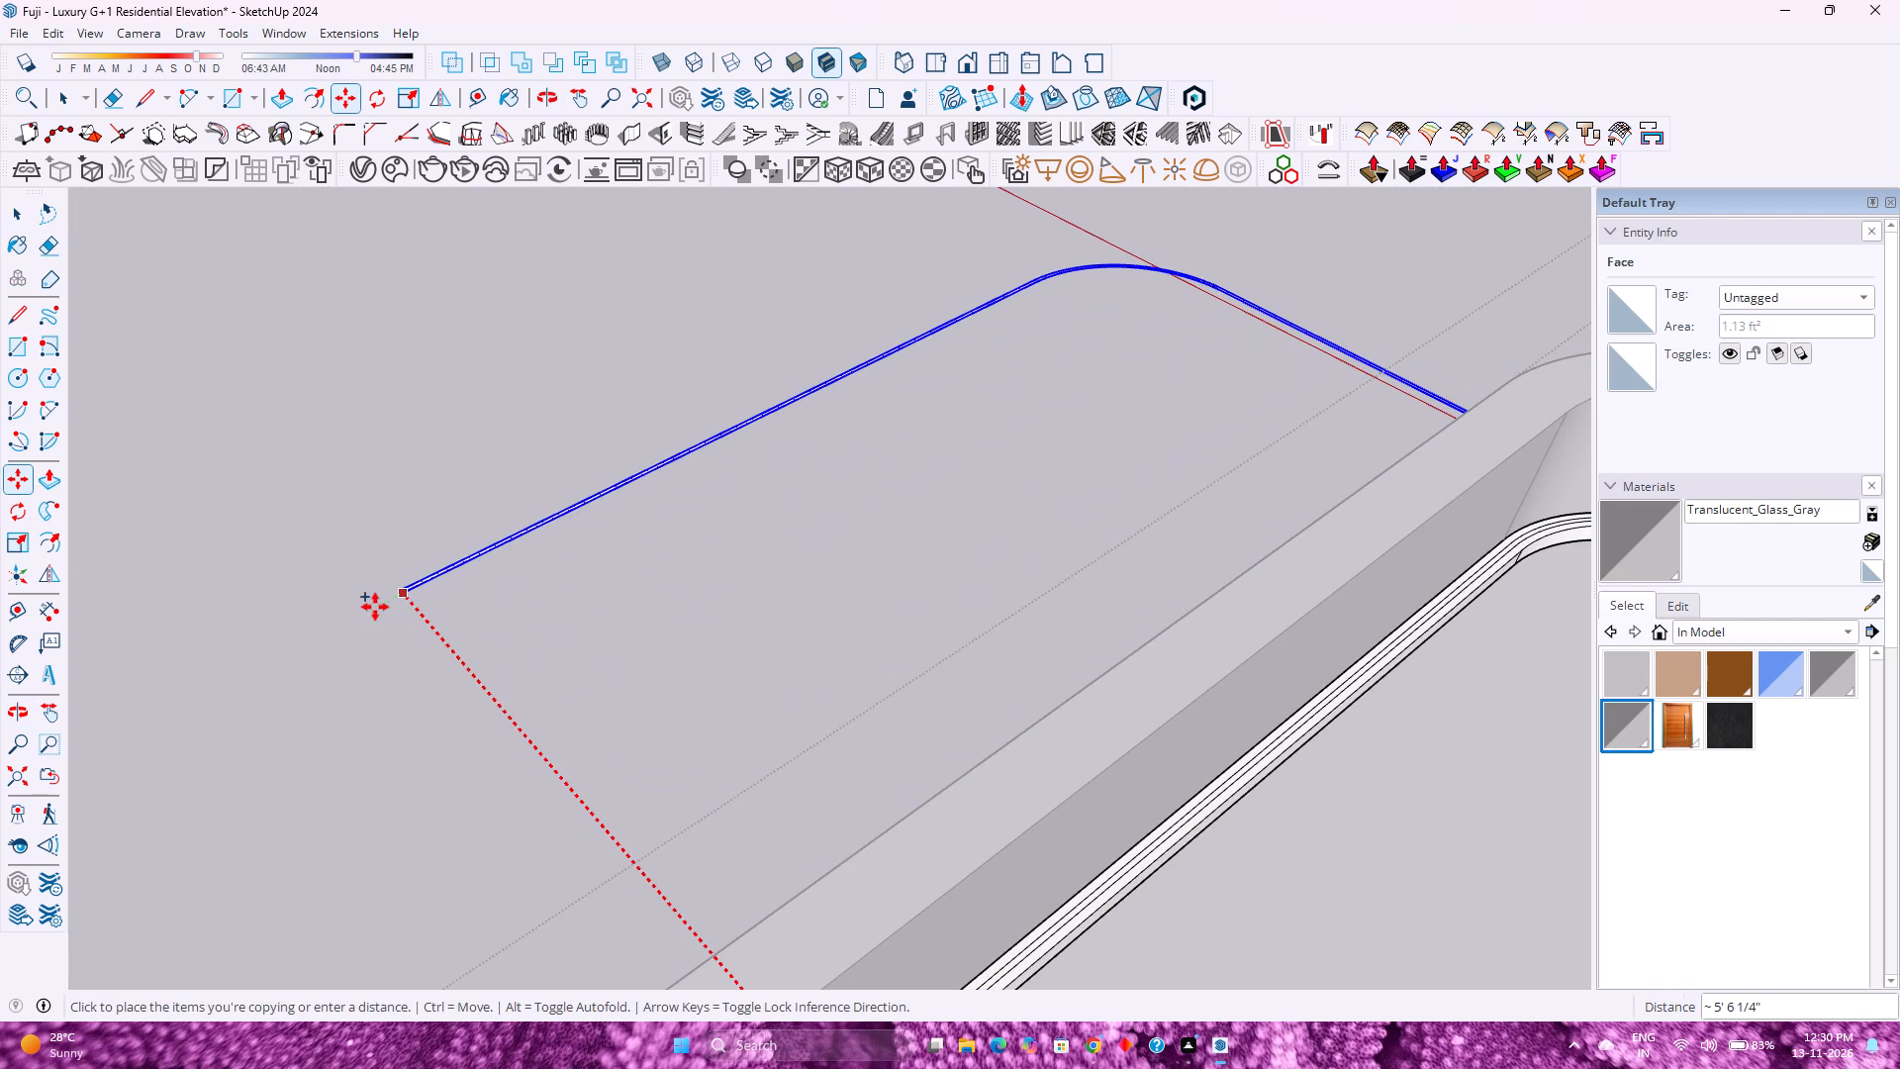
type("20'")
key("BackSpace")
key("BackSpace")
type("1'")
key("Return")
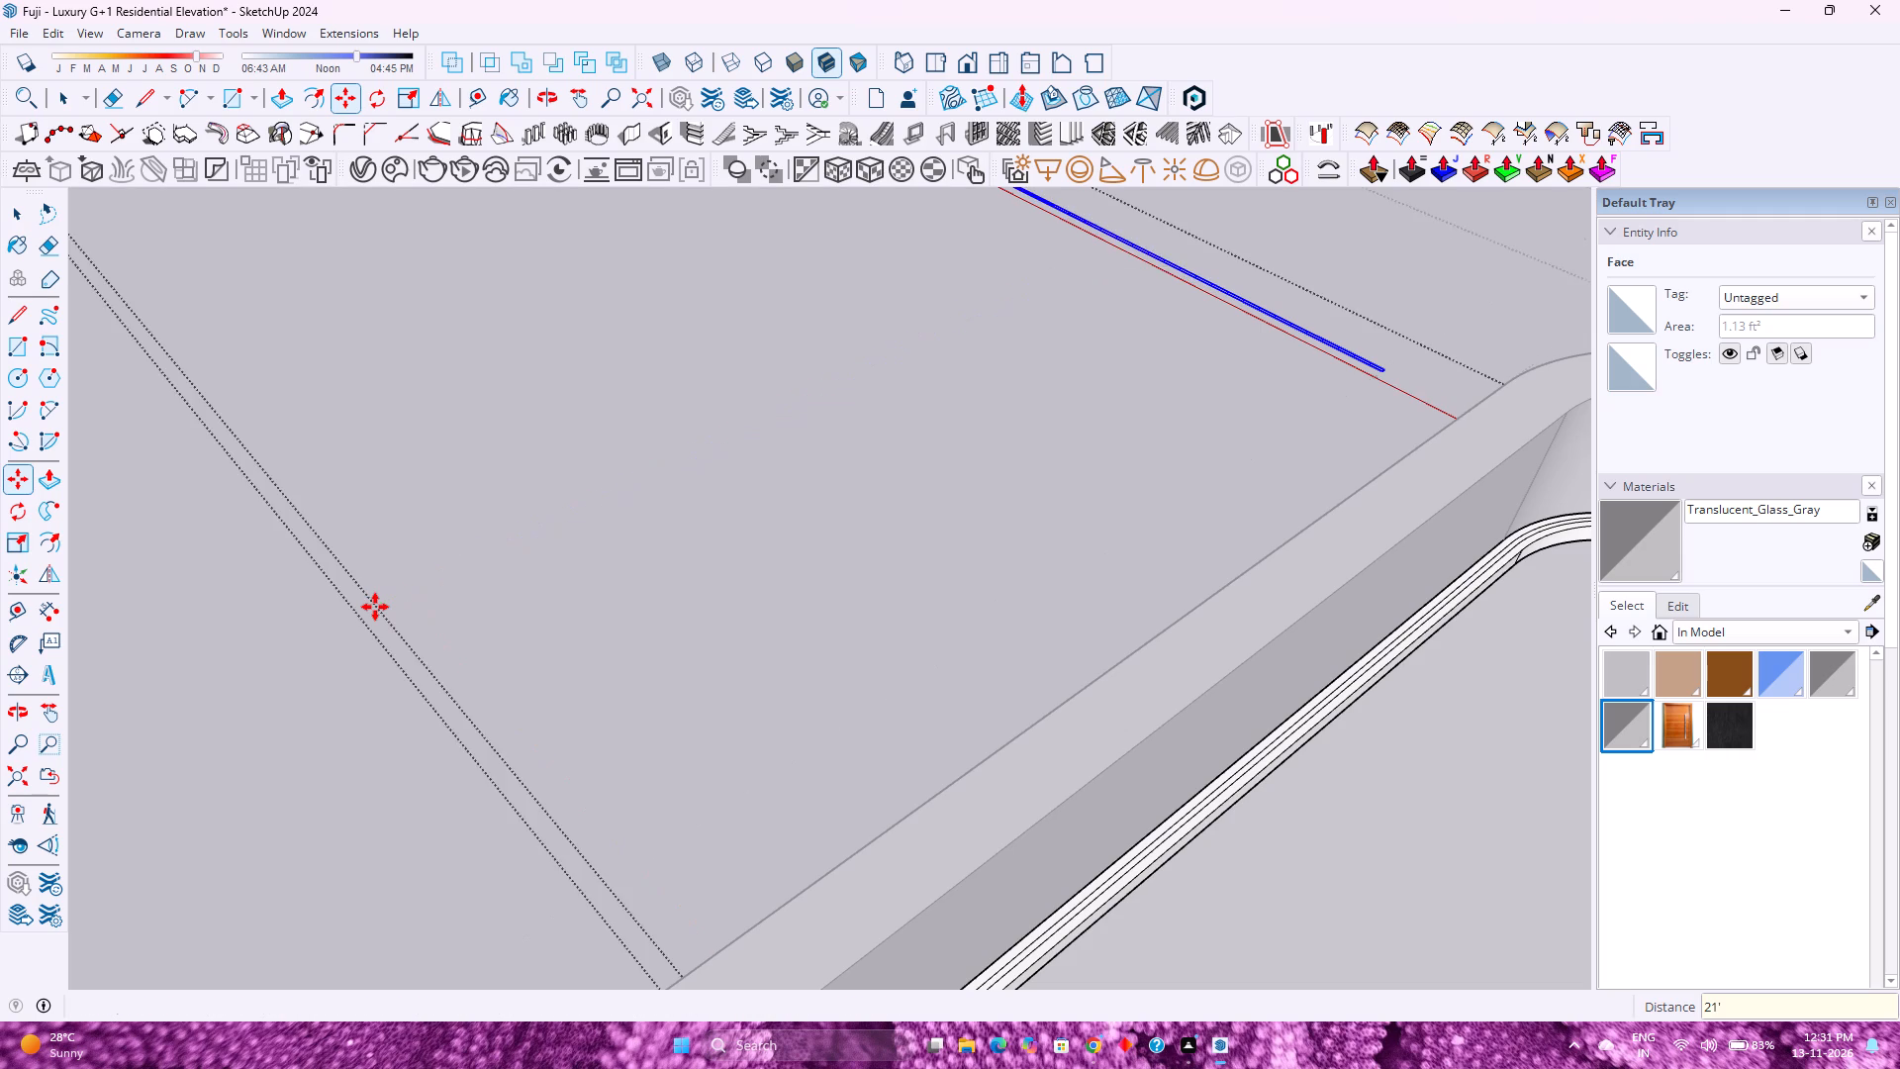
Make the copied narrow face beside the roof a group.
scroll(375, 607, "down", 4)
middle_click_drag(387, 609, 582, 800)
scroll(857, 323, "up", 3)
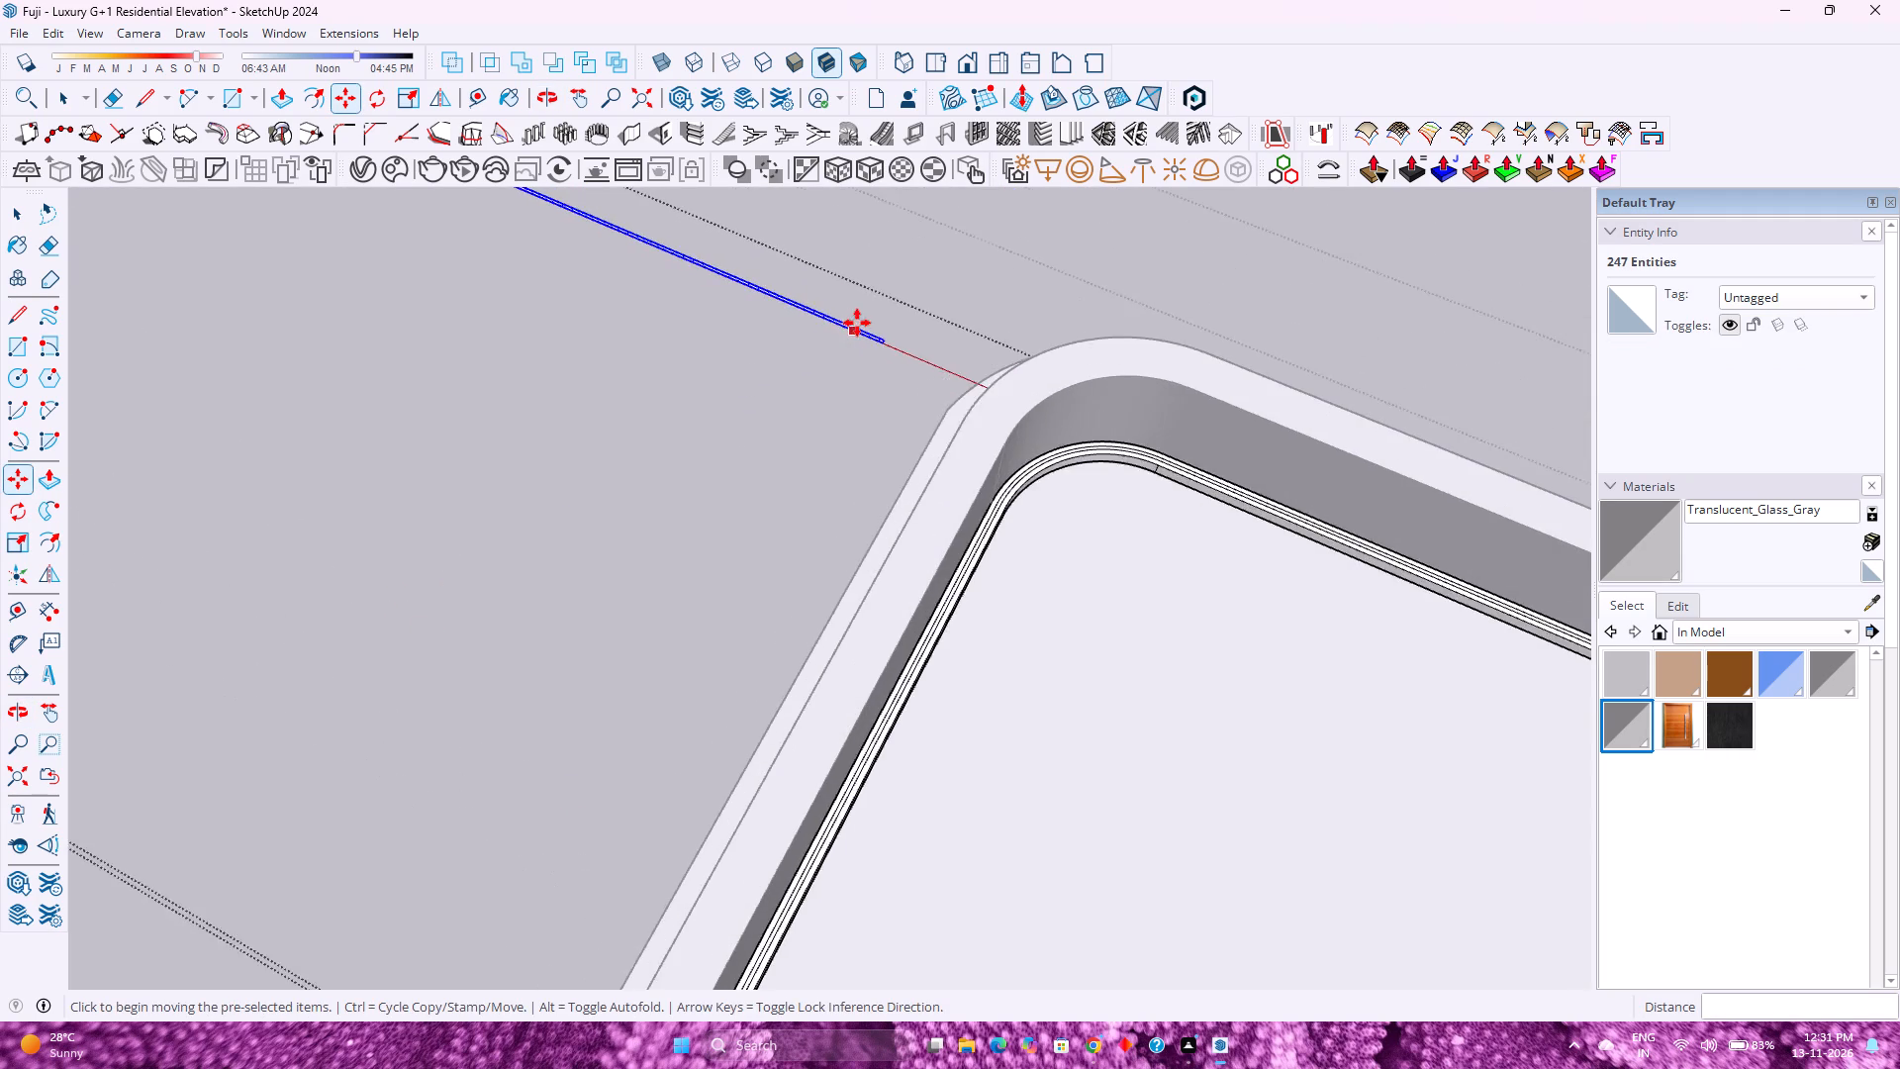
scroll(857, 323, "up", 4)
right_click(873, 336)
left_click(979, 530)
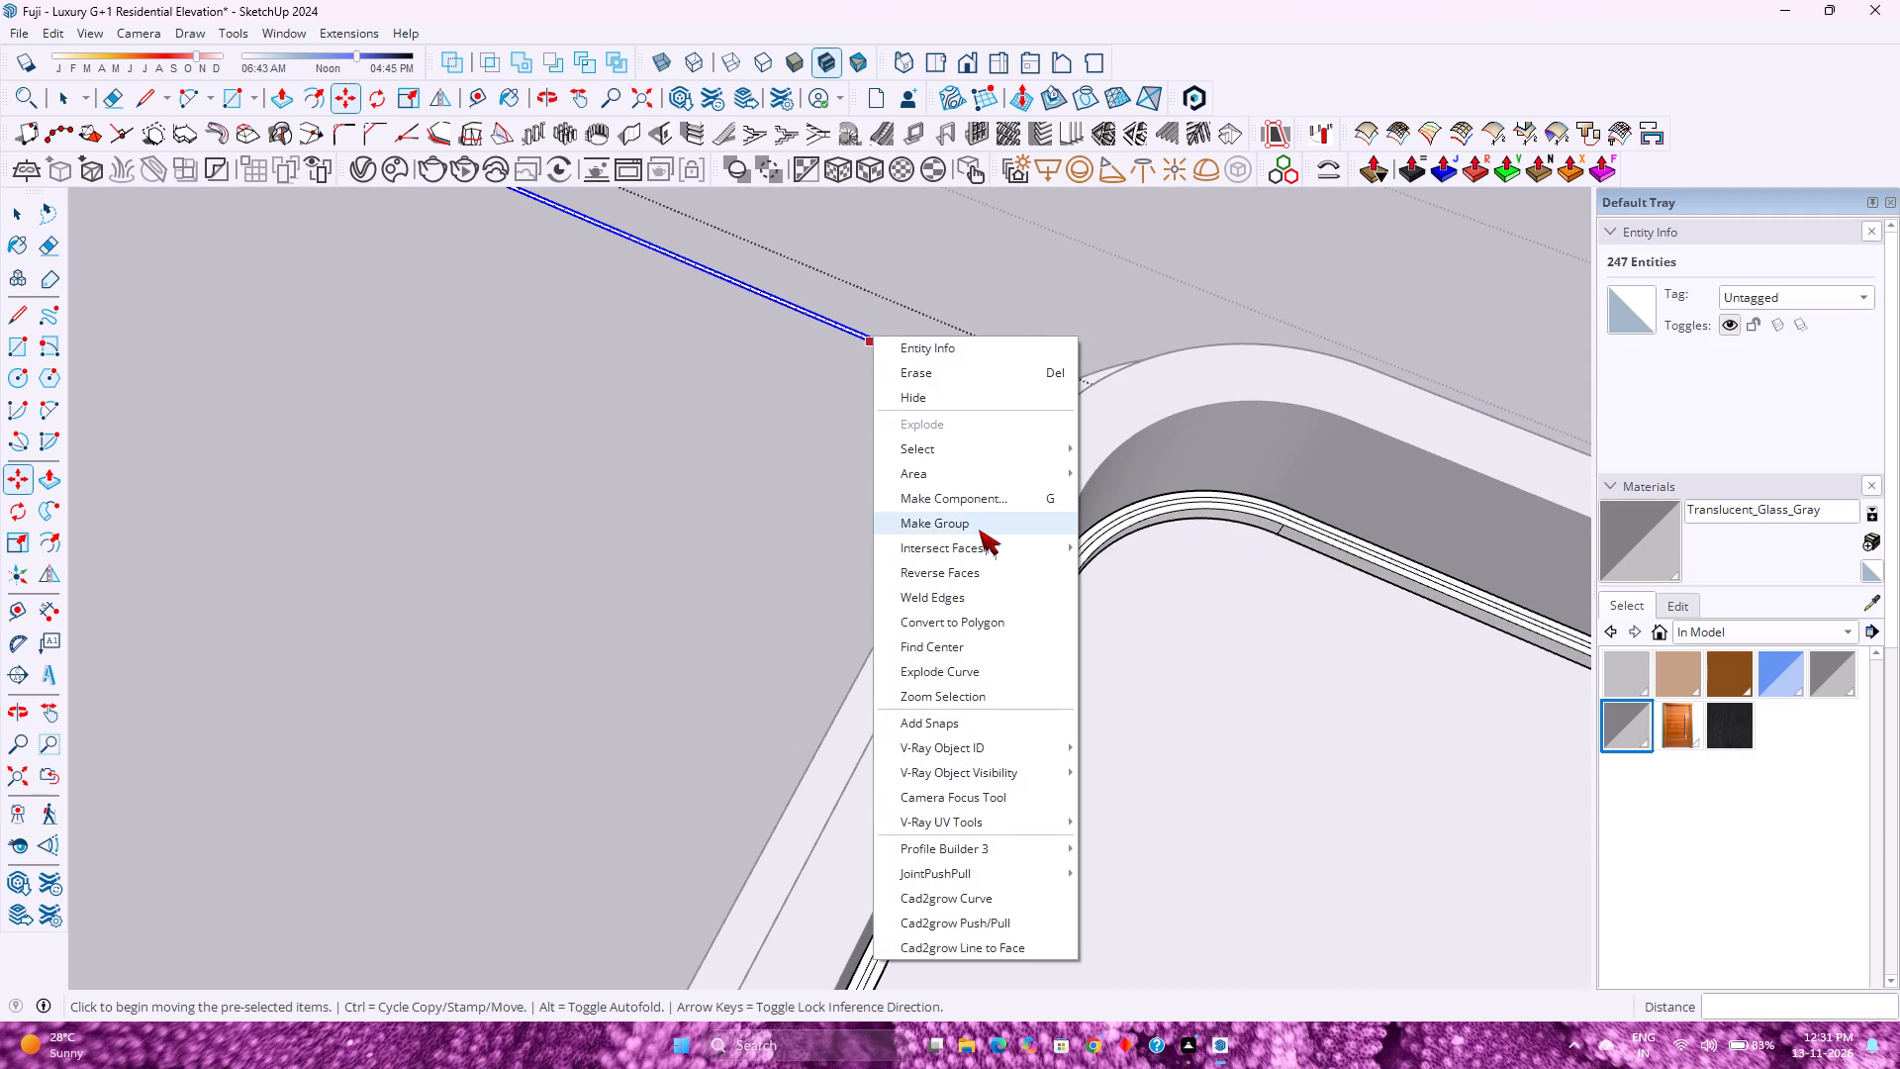
Push/Pull the strip's top by 0.25" to form a shallow groove along its centre.
key("p")
scroll(1049, 653, "up", 7)
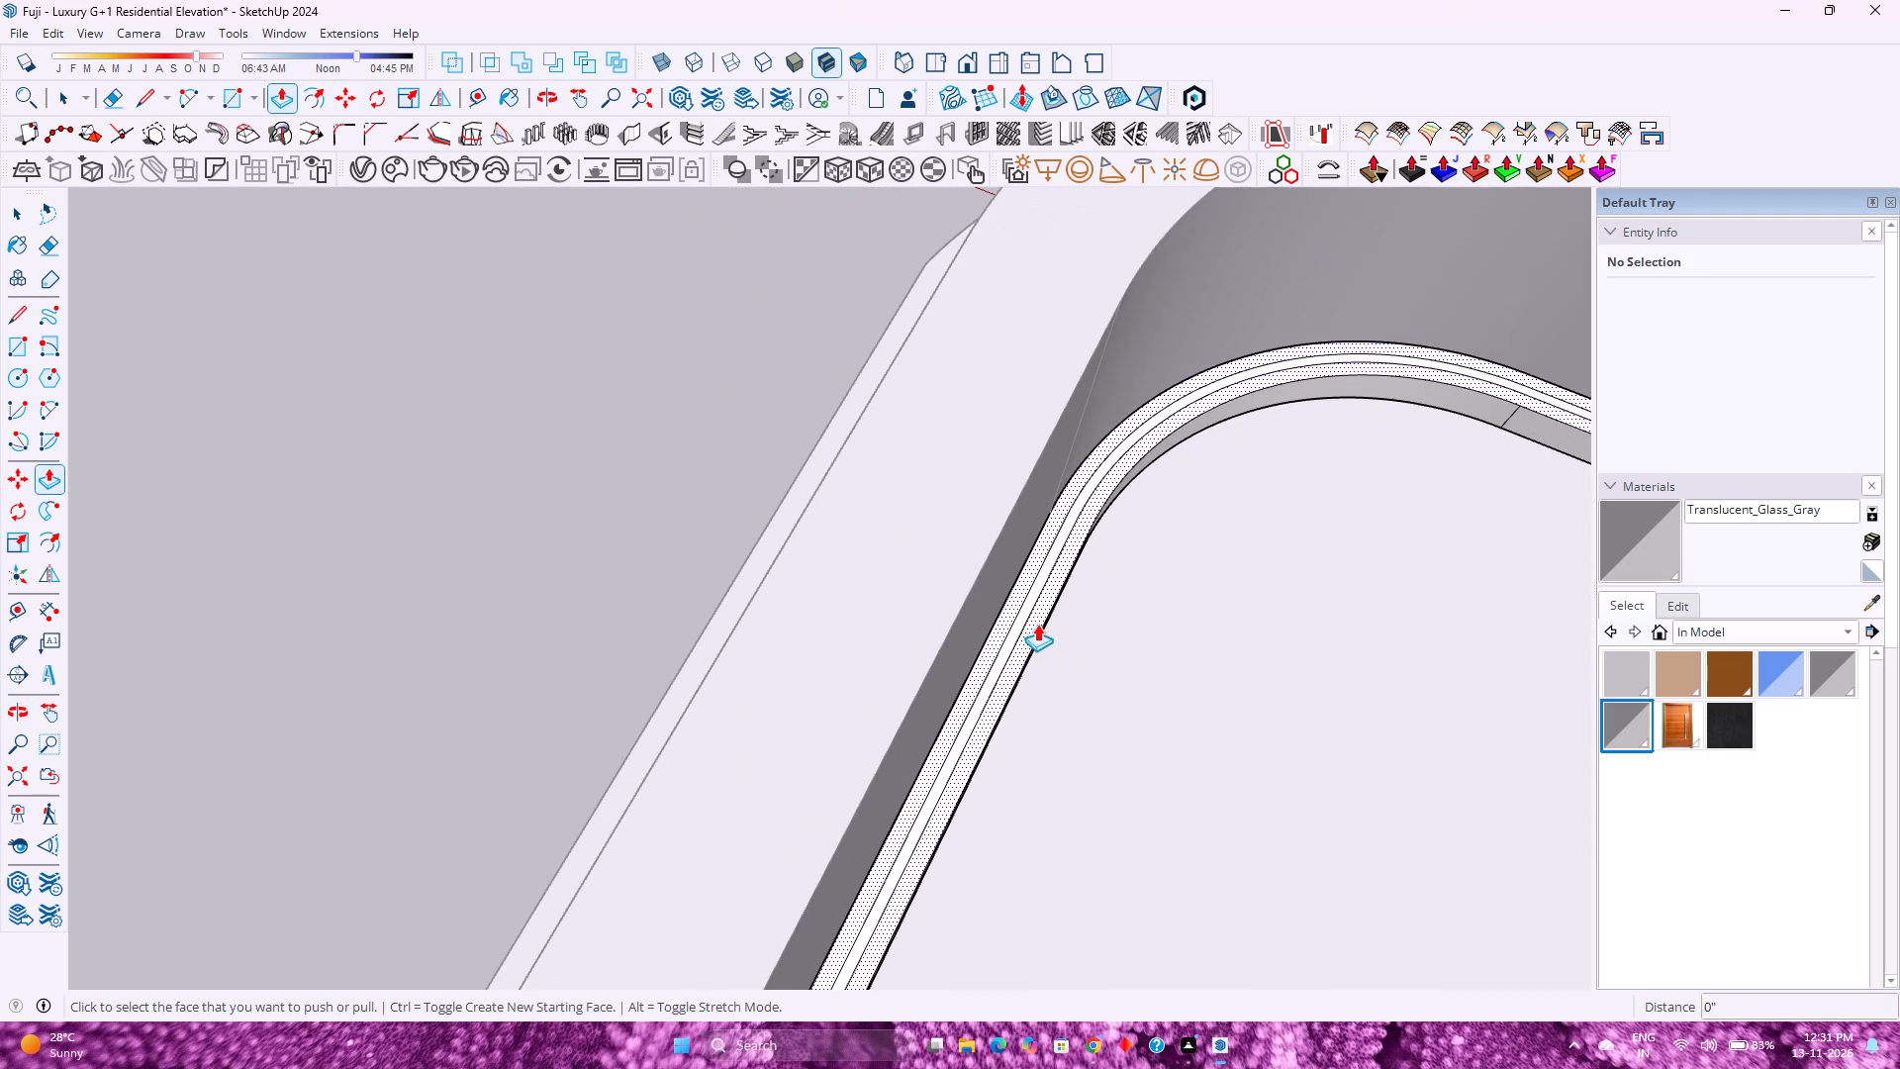
left_click(1030, 609)
type("0.25")
key("Return")
scroll(1032, 597, "down", 9)
key("space")
scroll(1037, 582, "up", 1)
scroll(1037, 582, "down", 4)
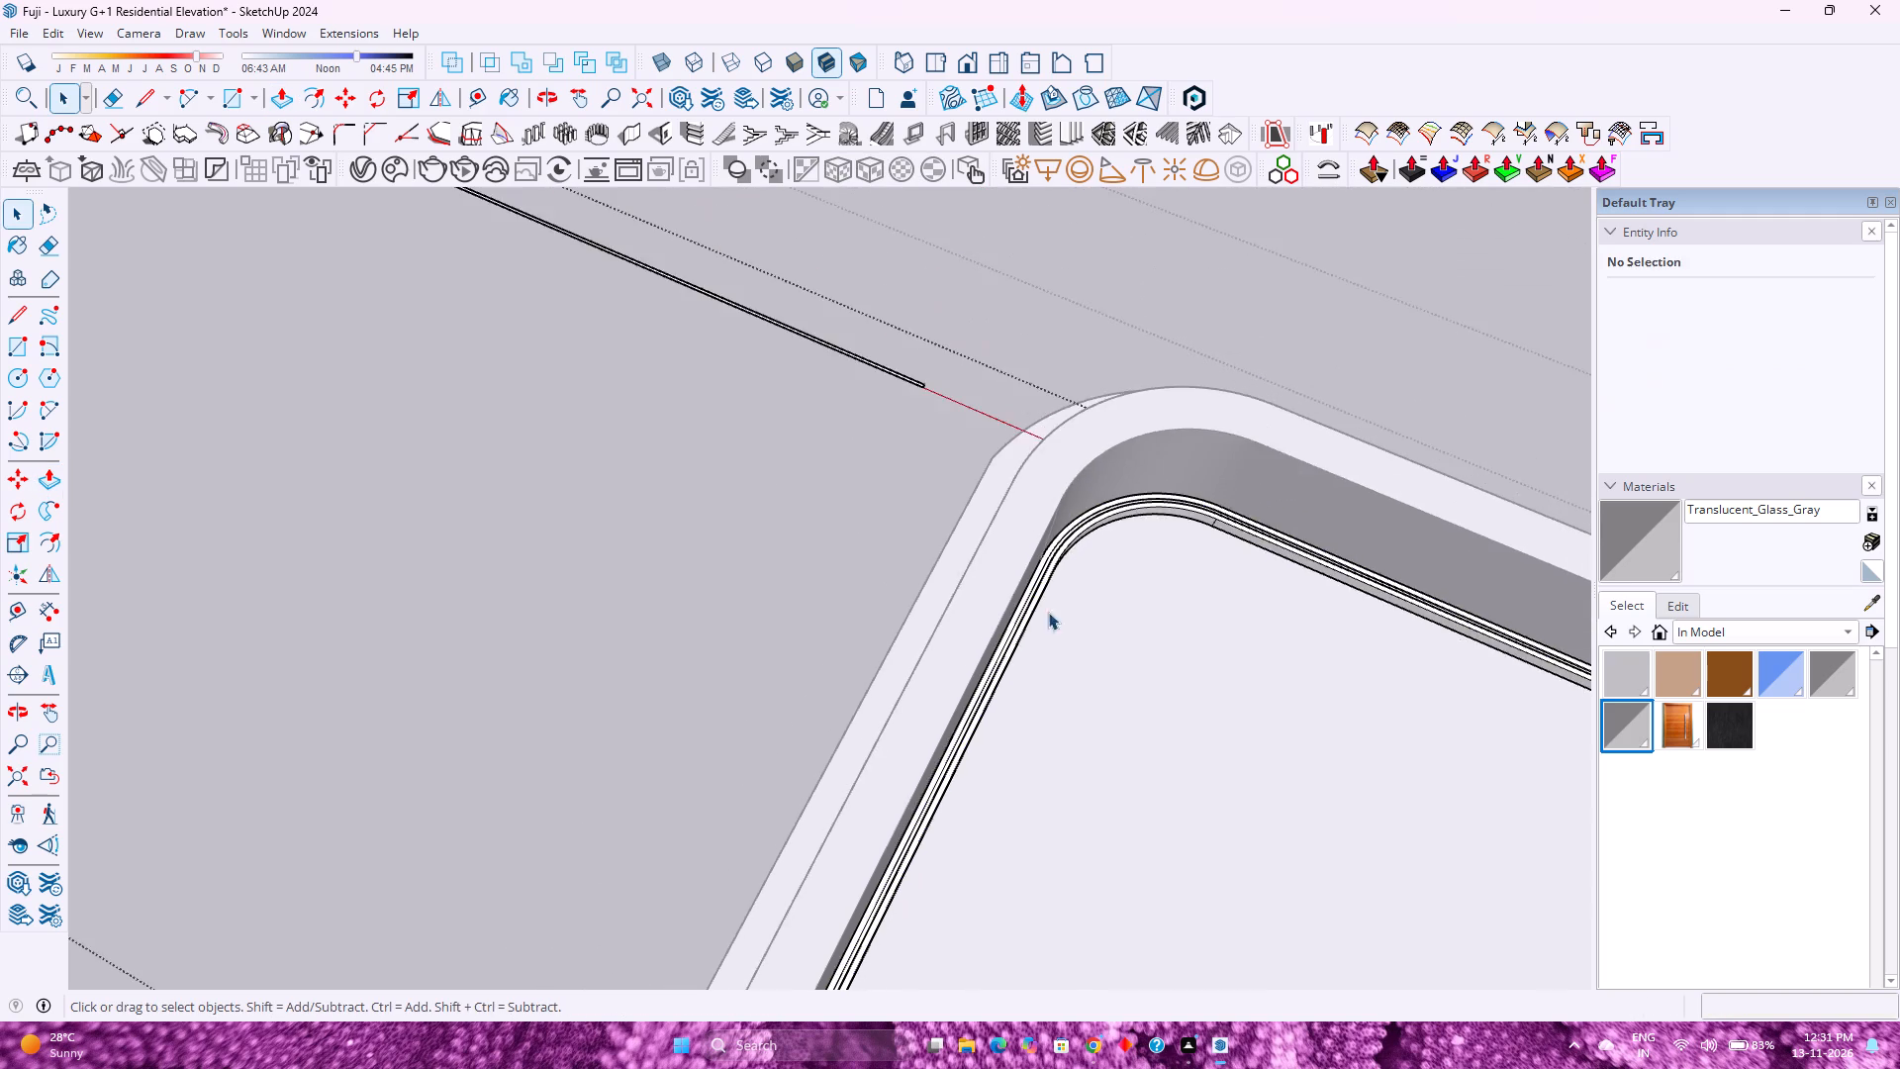
Place a horizontal guide 1'6" above the bottom edge of the strip's straight run.
middle_click_drag(1050, 651, 949, 448)
scroll(949, 442, "down", 4)
middle_click_drag(938, 565, 841, 383)
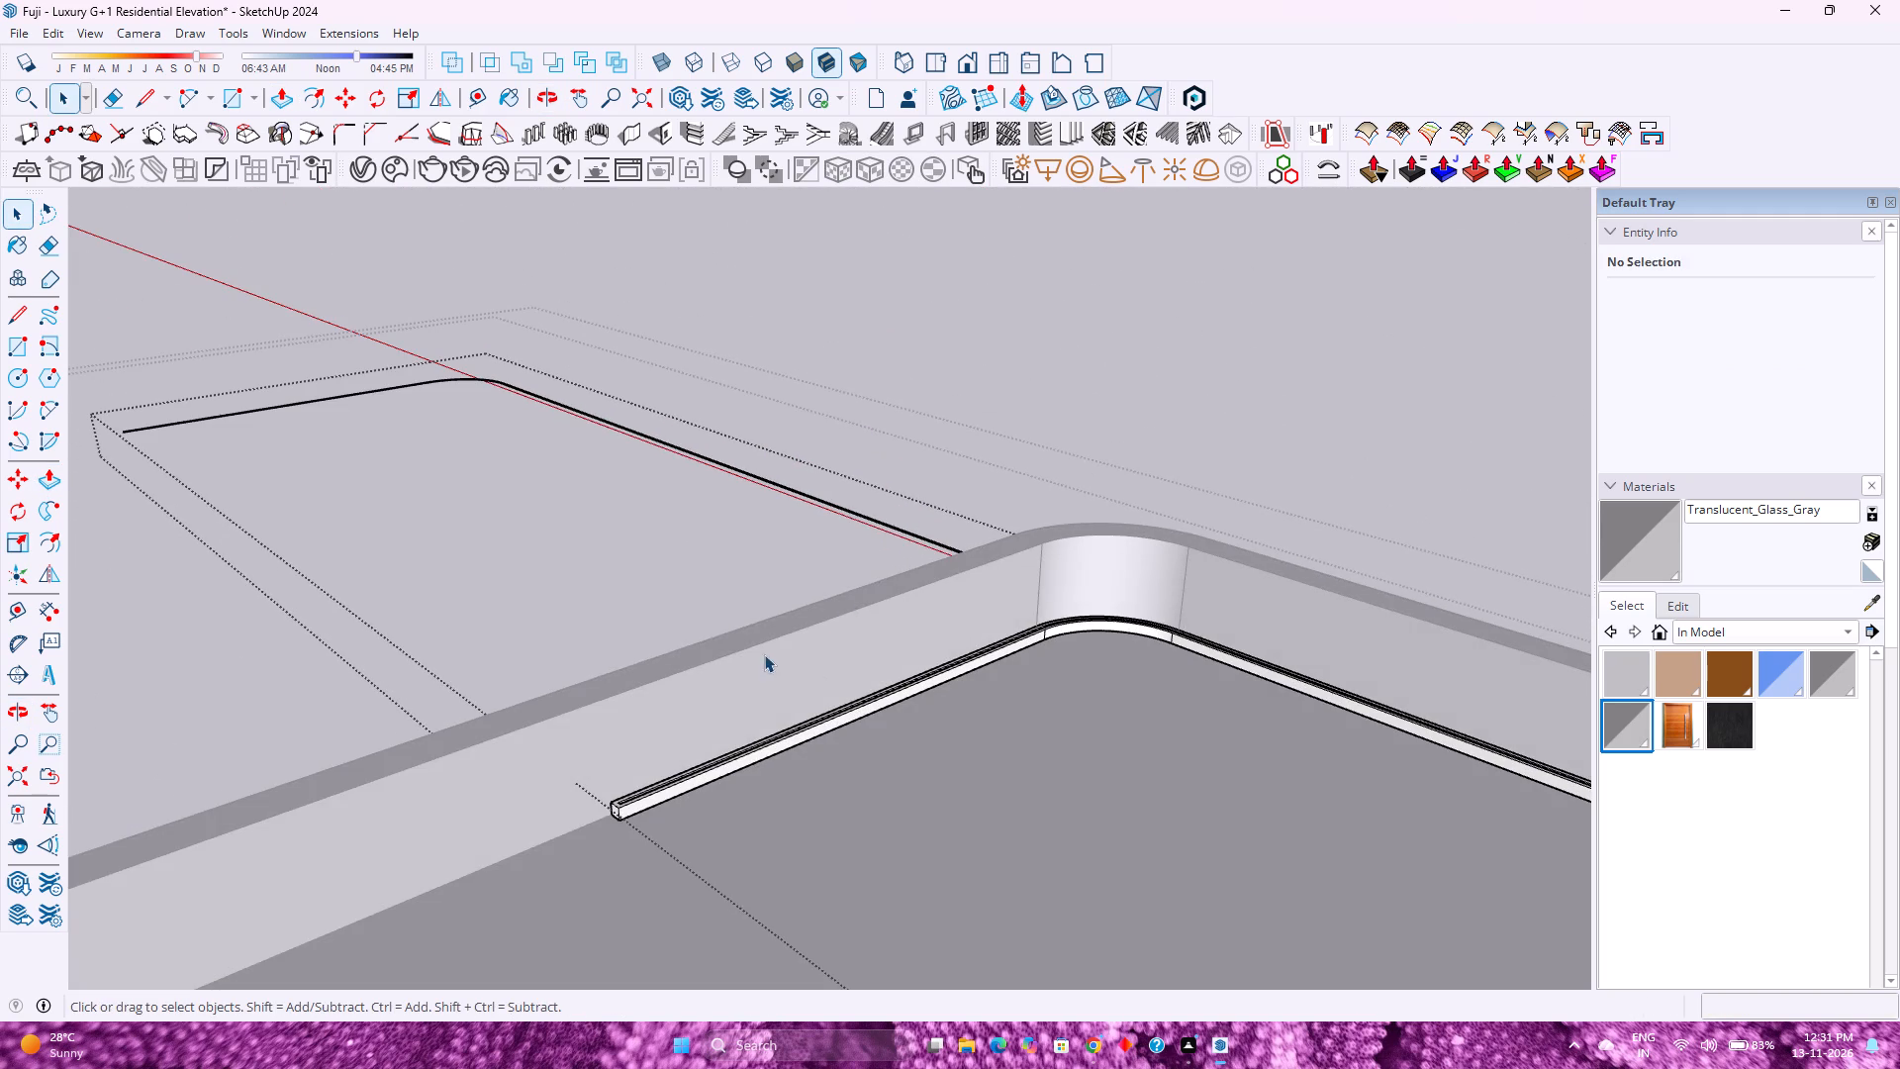
key("Escape")
scroll(725, 743, "up", 5)
left_click(731, 779)
left_click(731, 779)
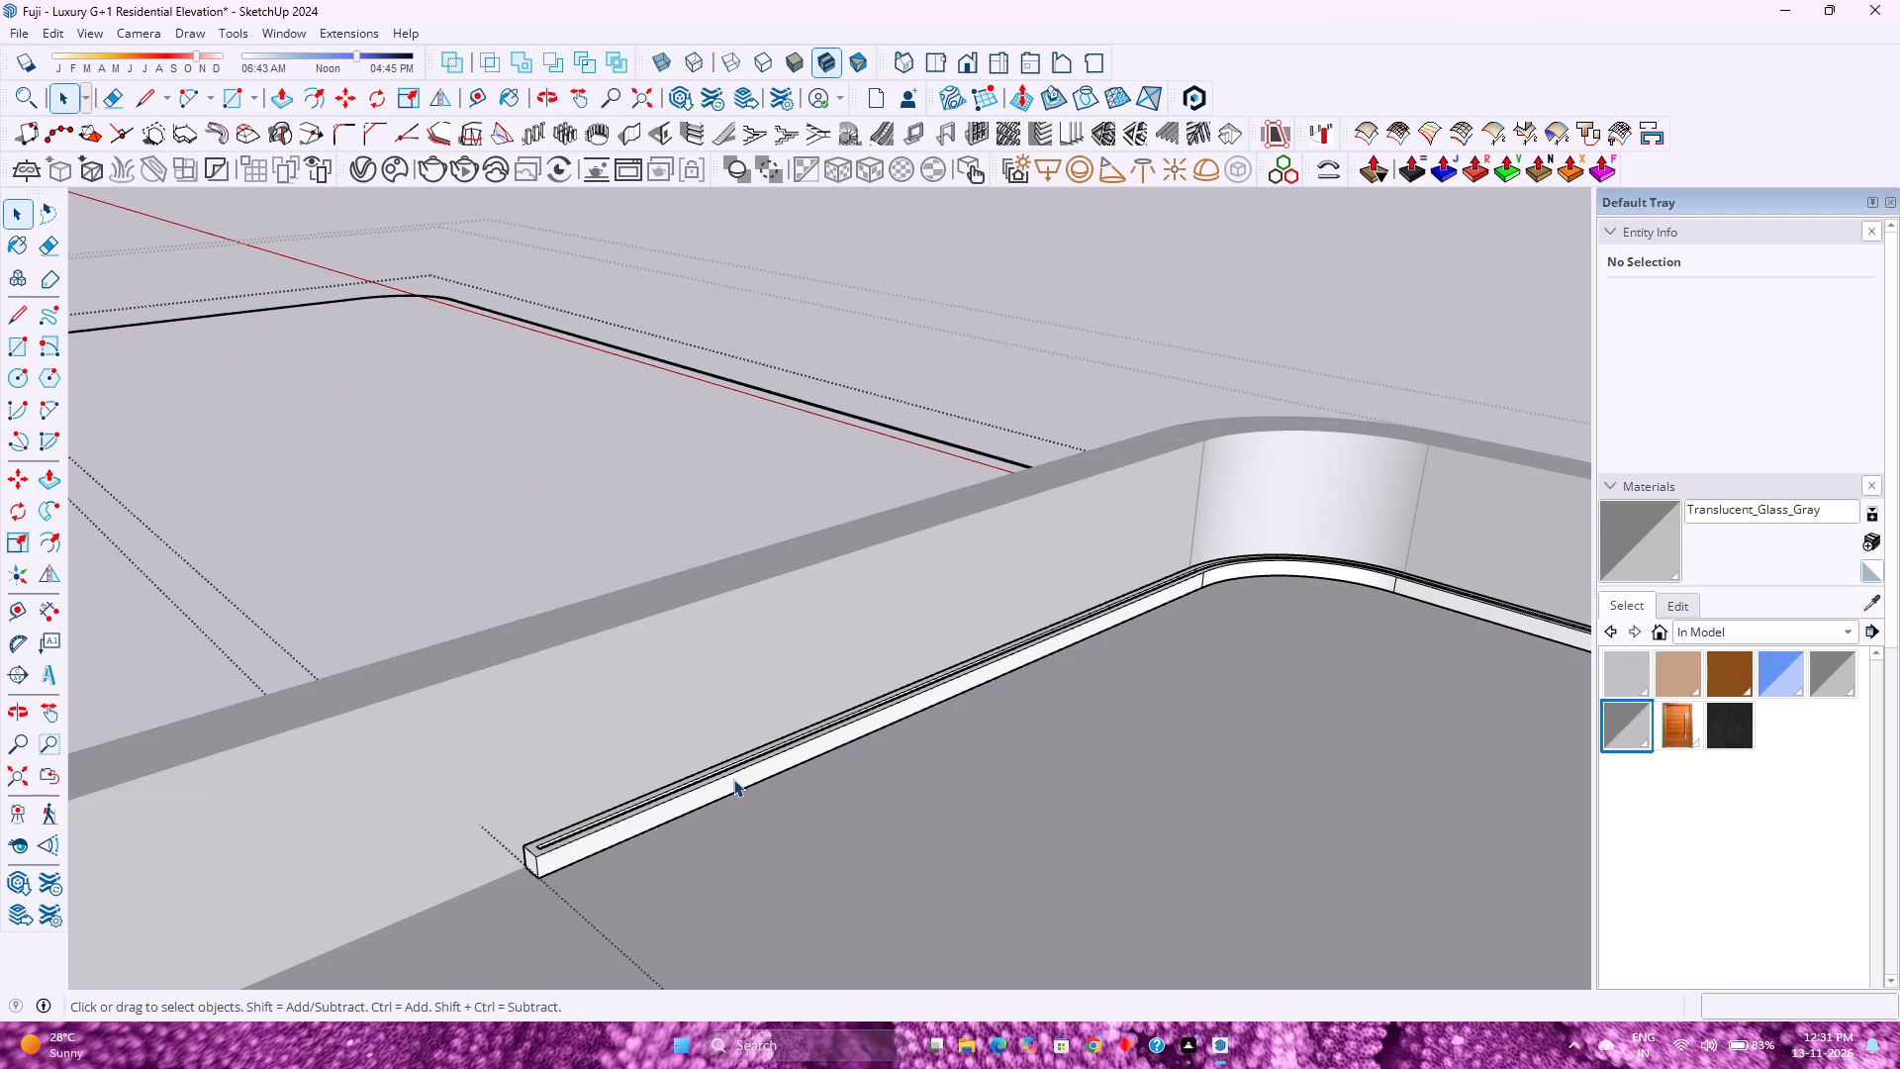
left_click(733, 779)
left_click(475, 111)
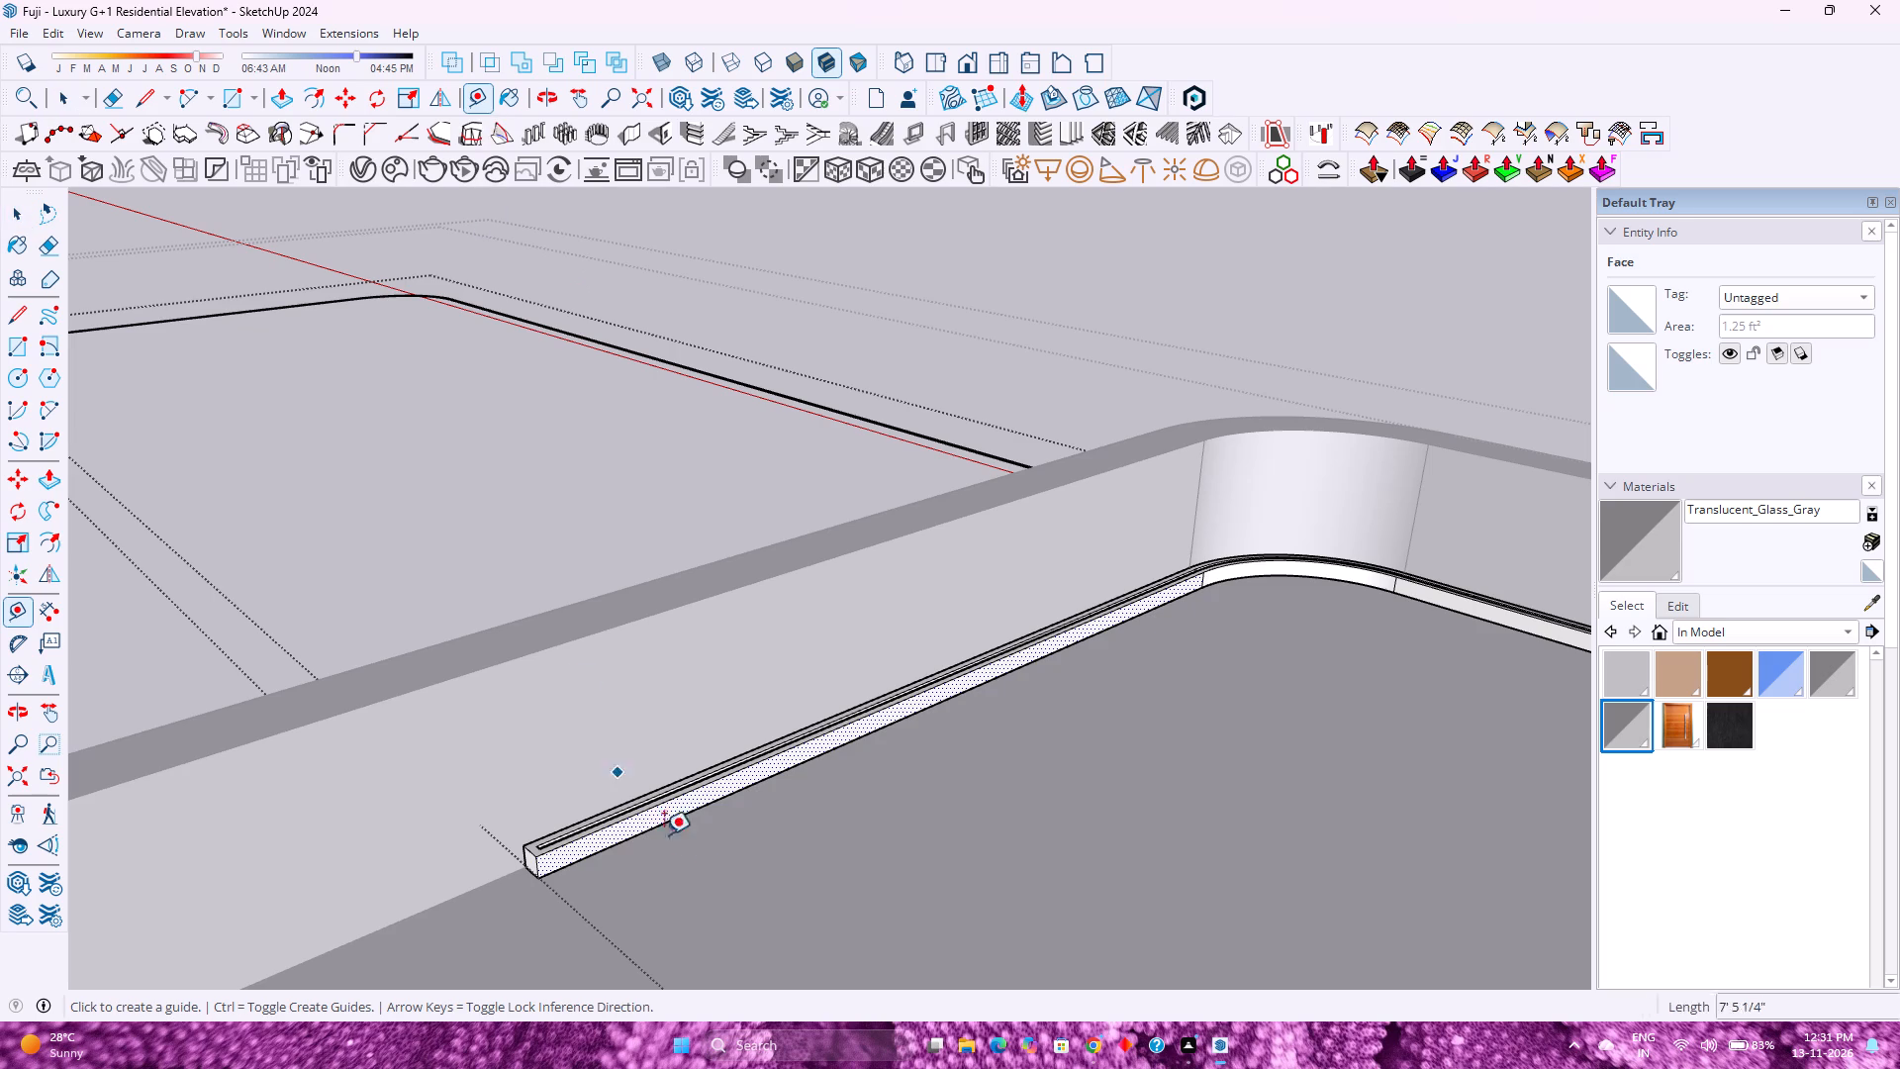
left_click(709, 808)
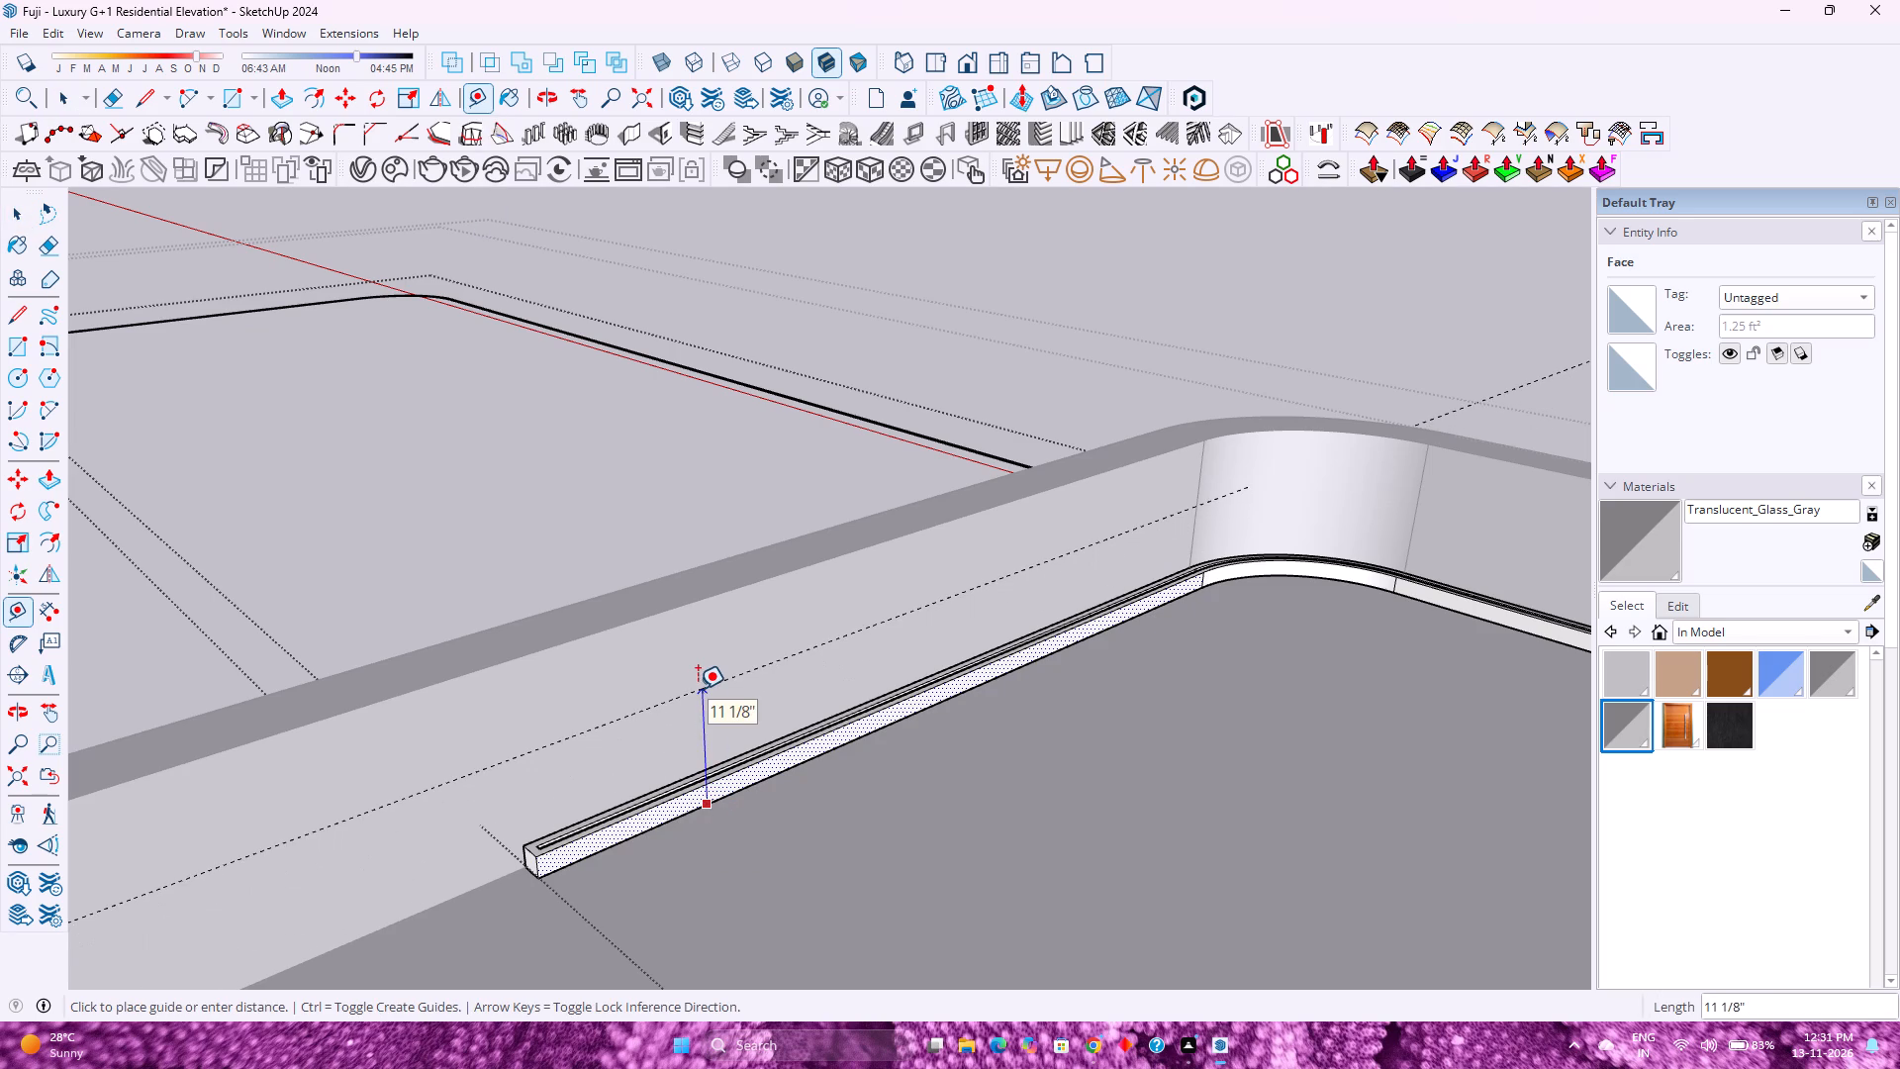
key("Up")
key("1")
type("'6")
key("Return")
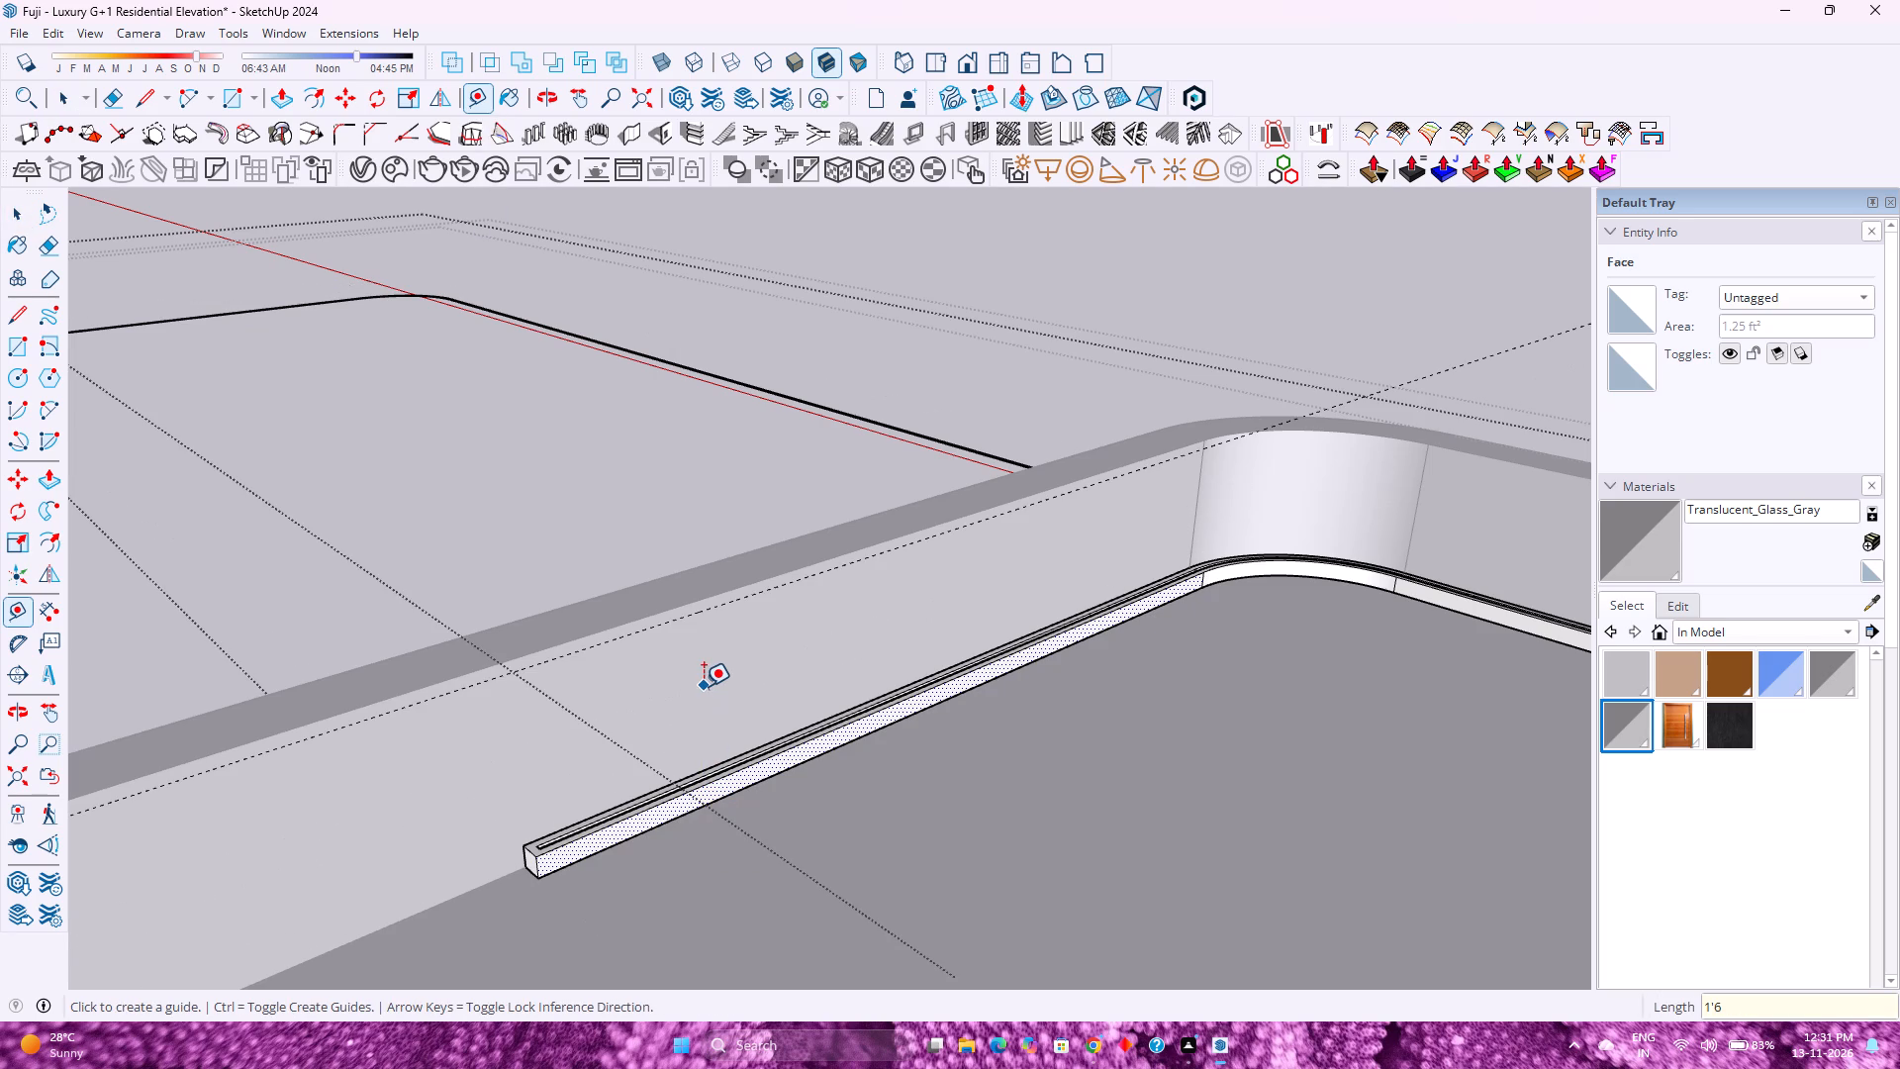
key("space")
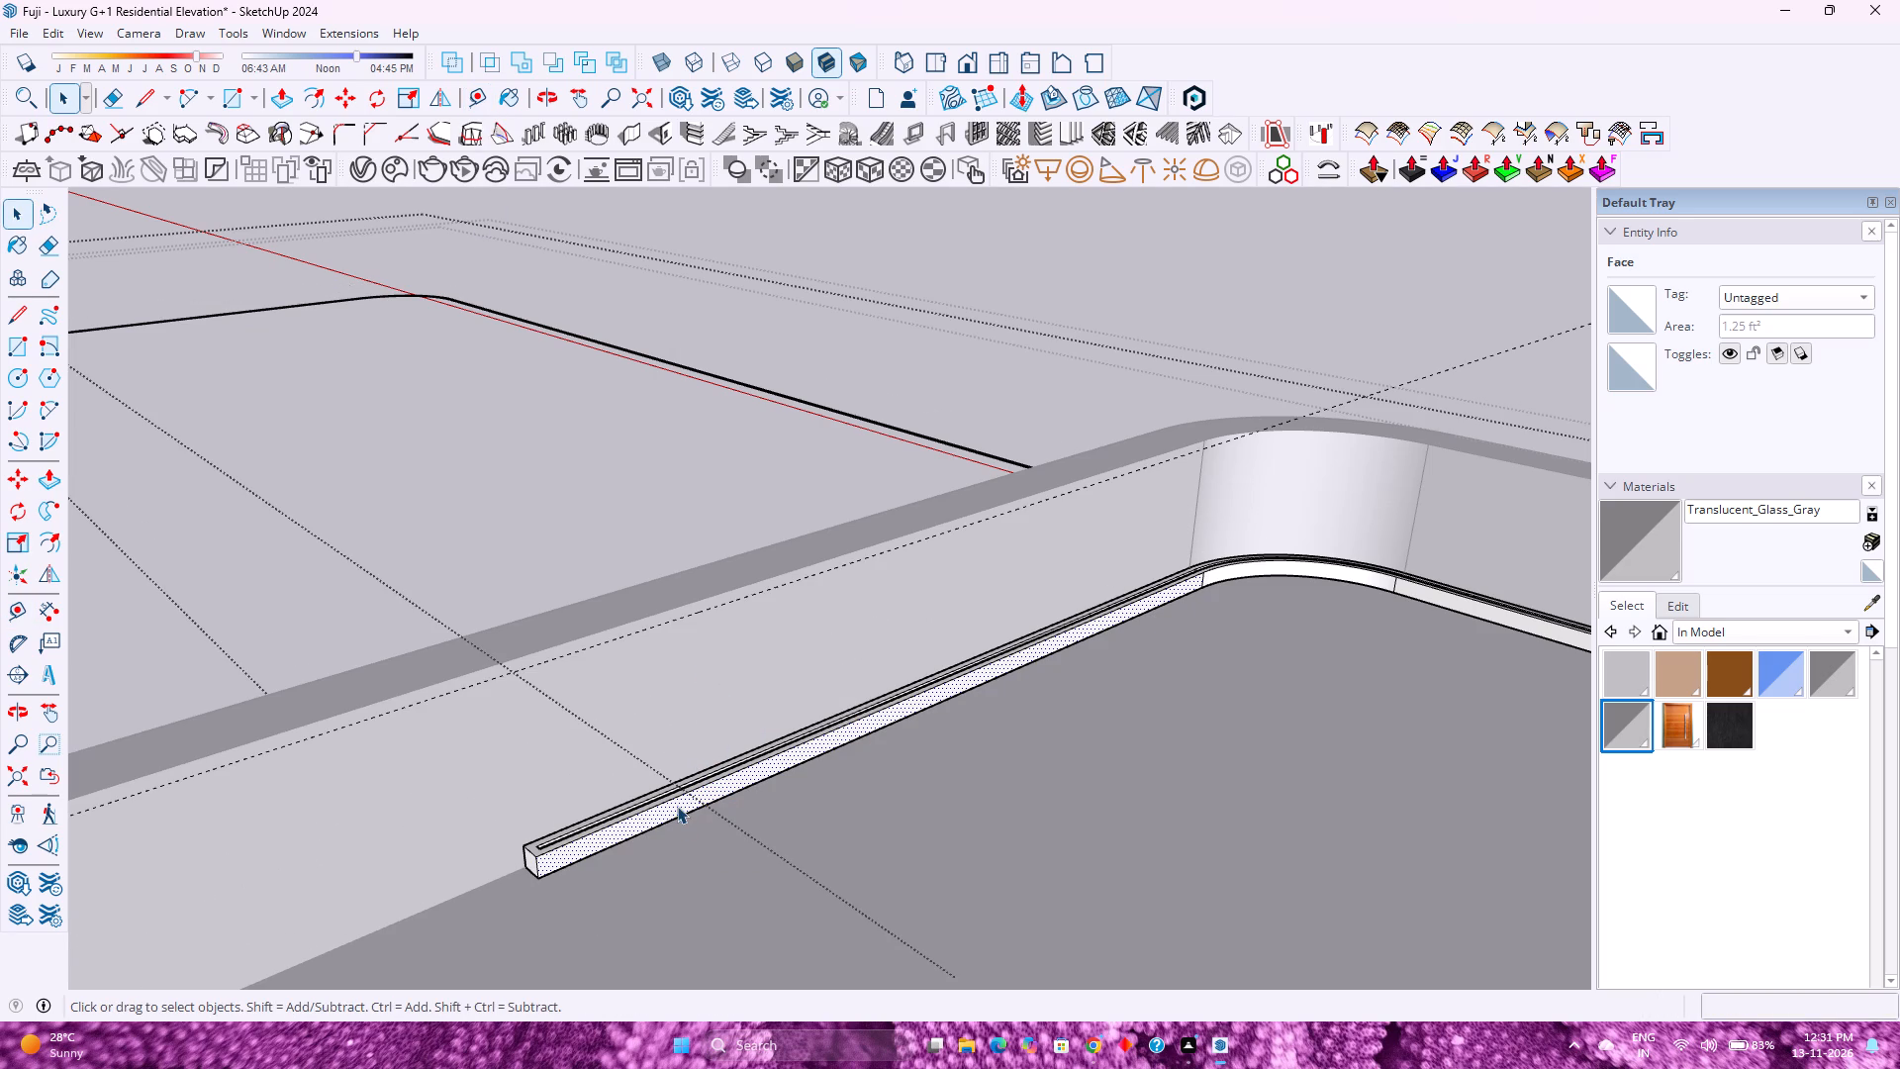
Flip-copy the whole grooved strip vertically about a horizontal plane raised 1' 5" to the guide.
triple_click(677, 806)
left_click(677, 806)
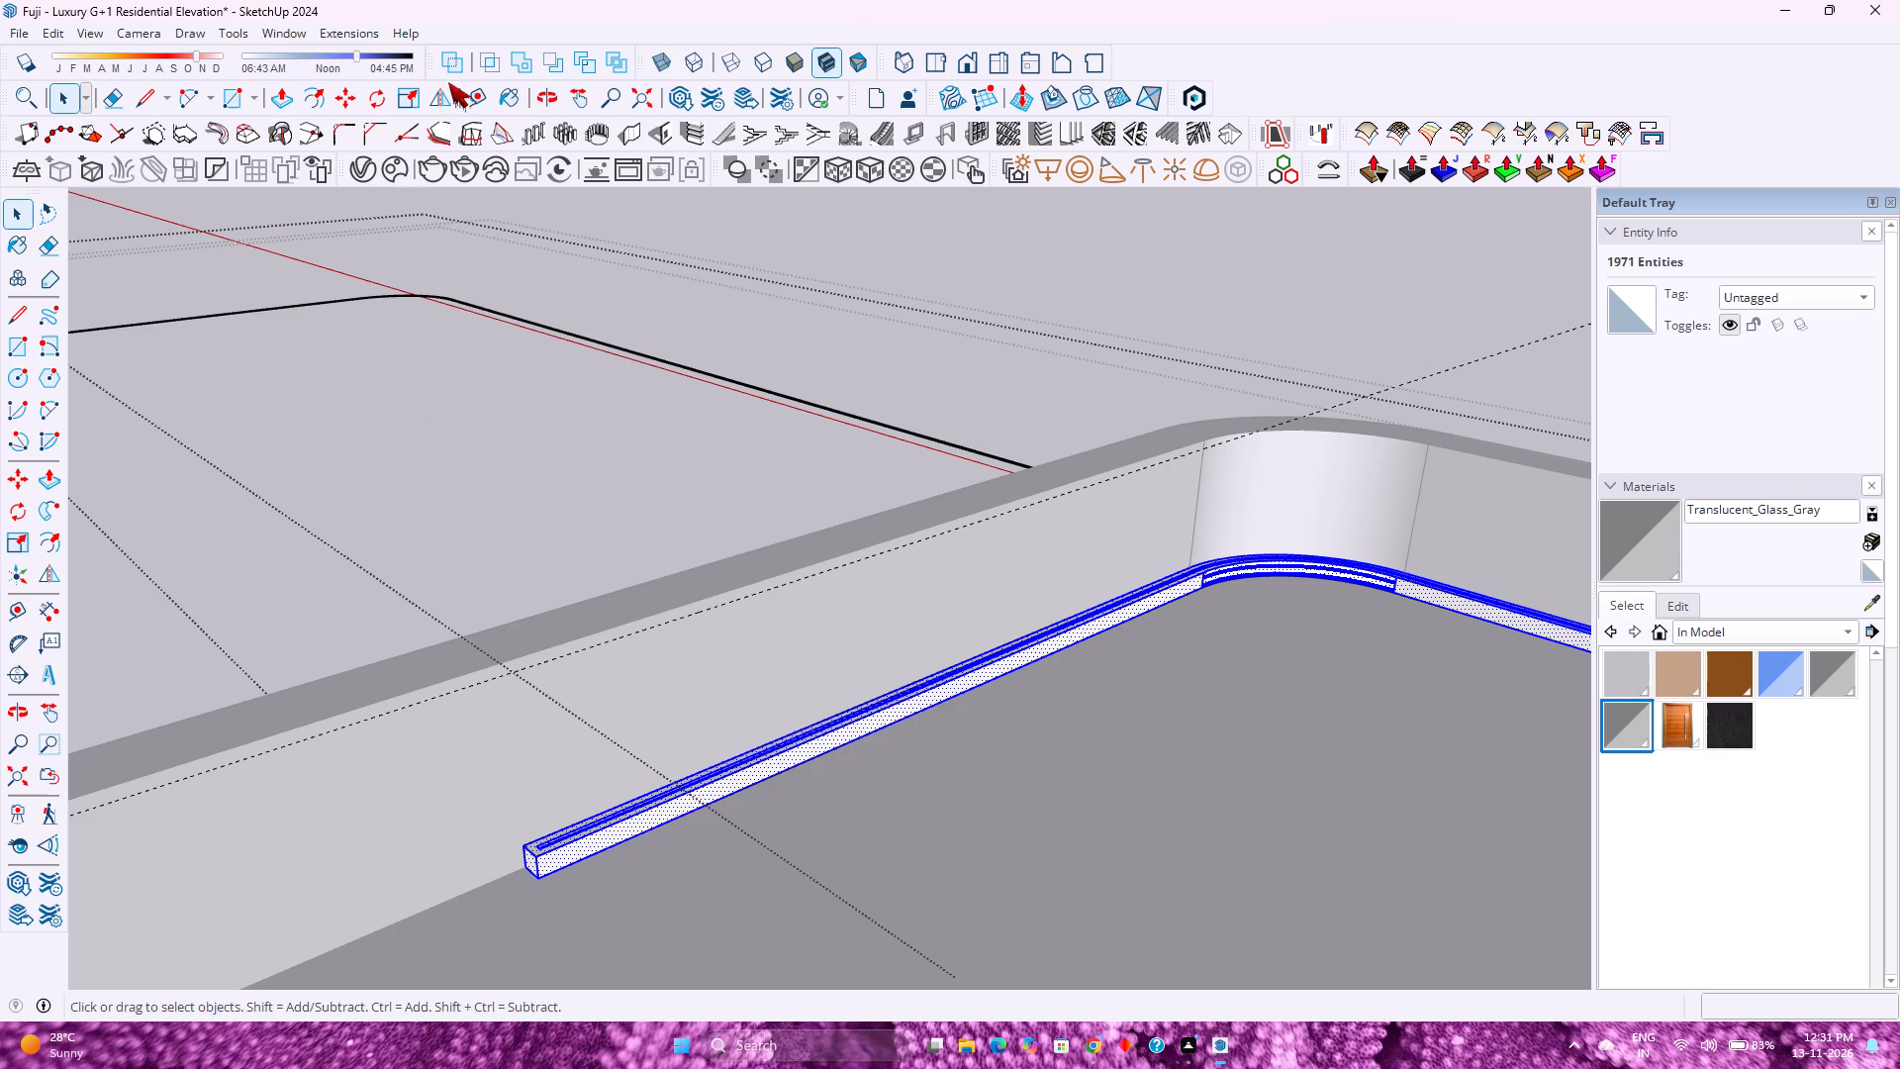
left_click(447, 99)
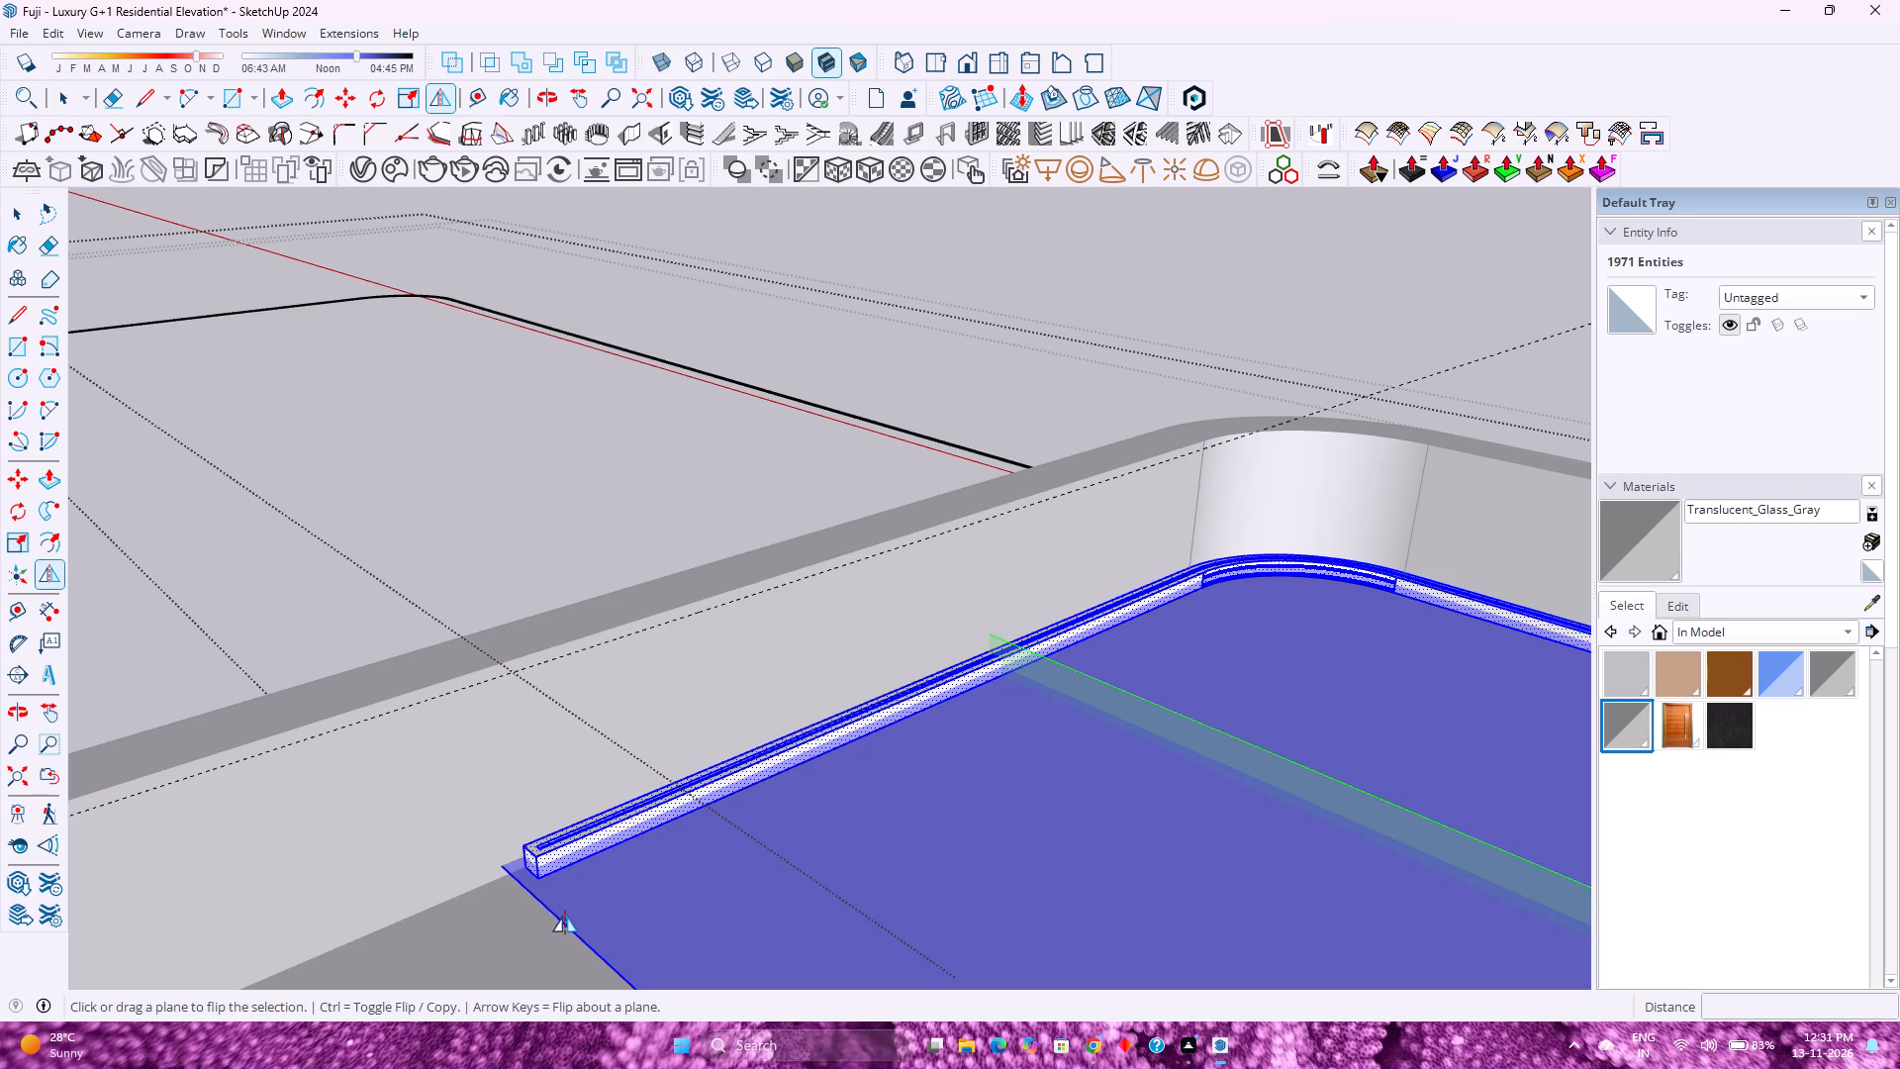
left_click_drag(563, 917, 547, 655)
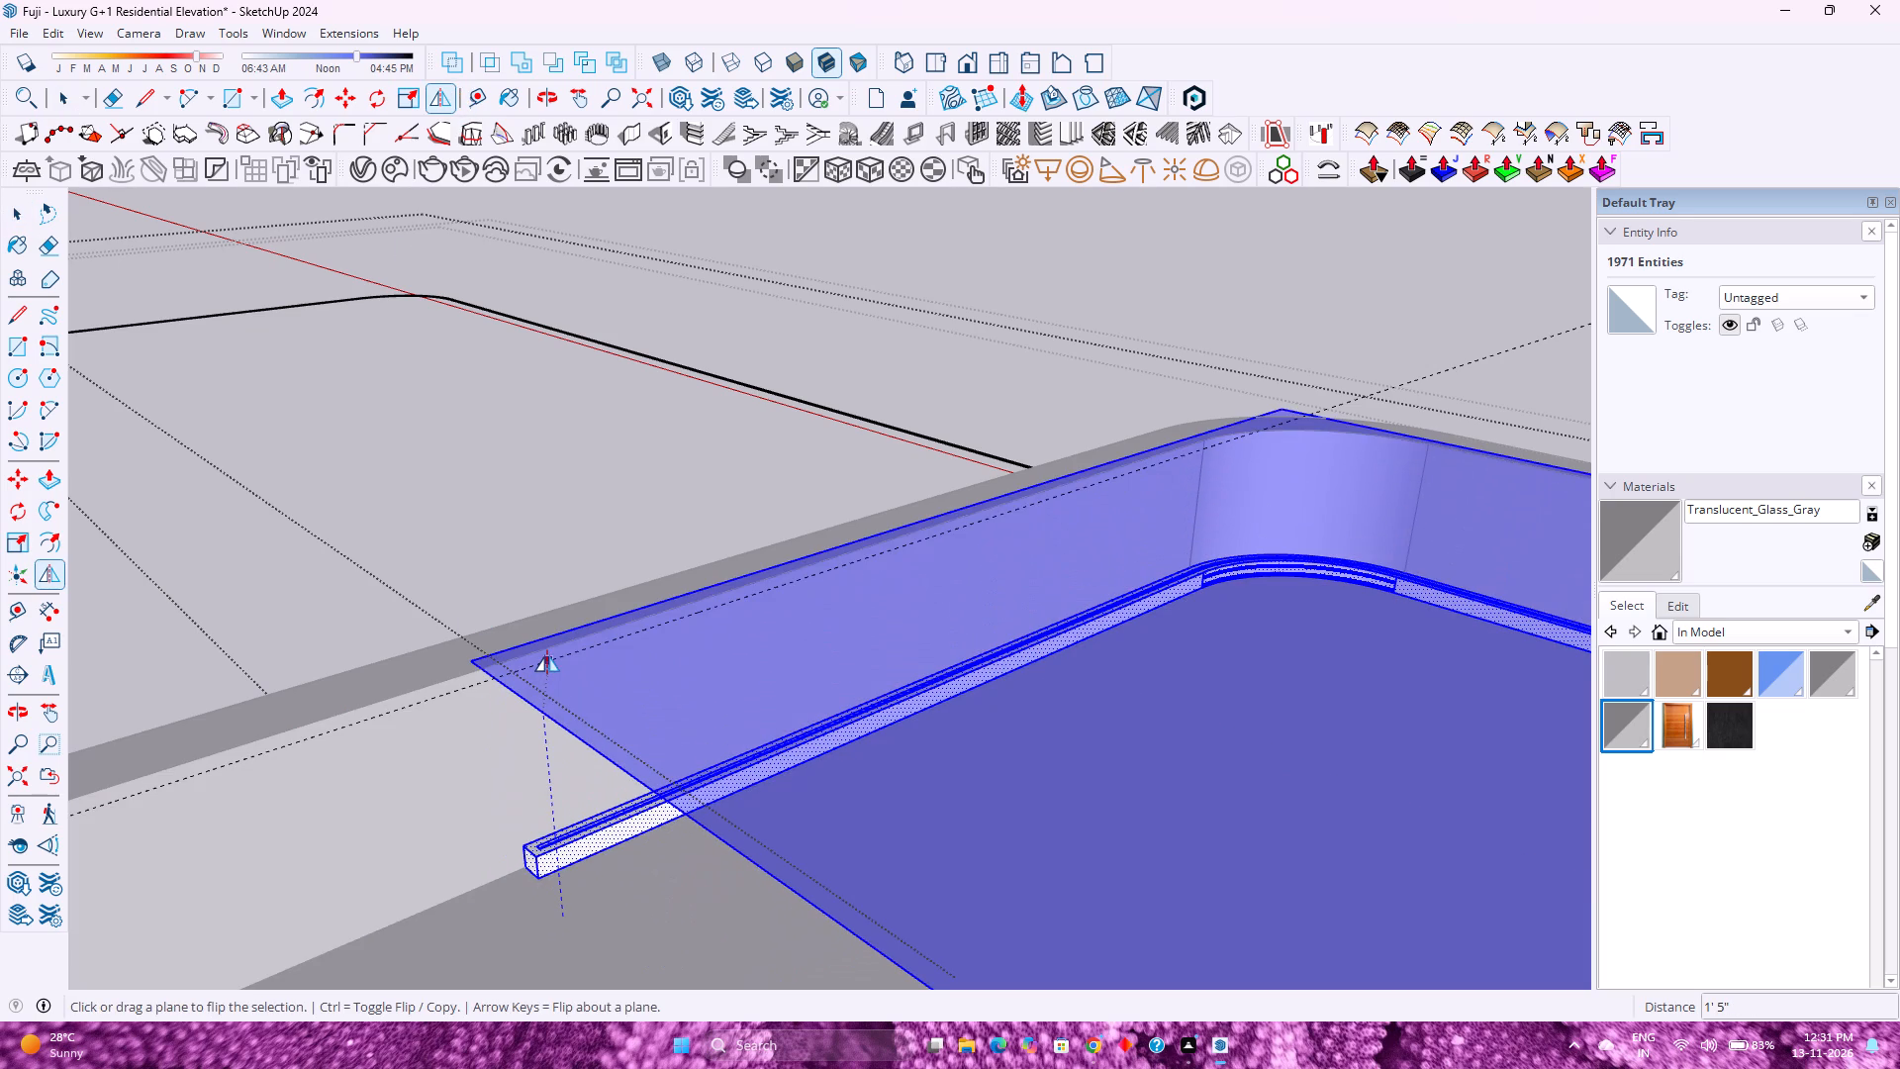
left_click_drag(547, 655, 417, 693)
left_click_drag(417, 693, 408, 708)
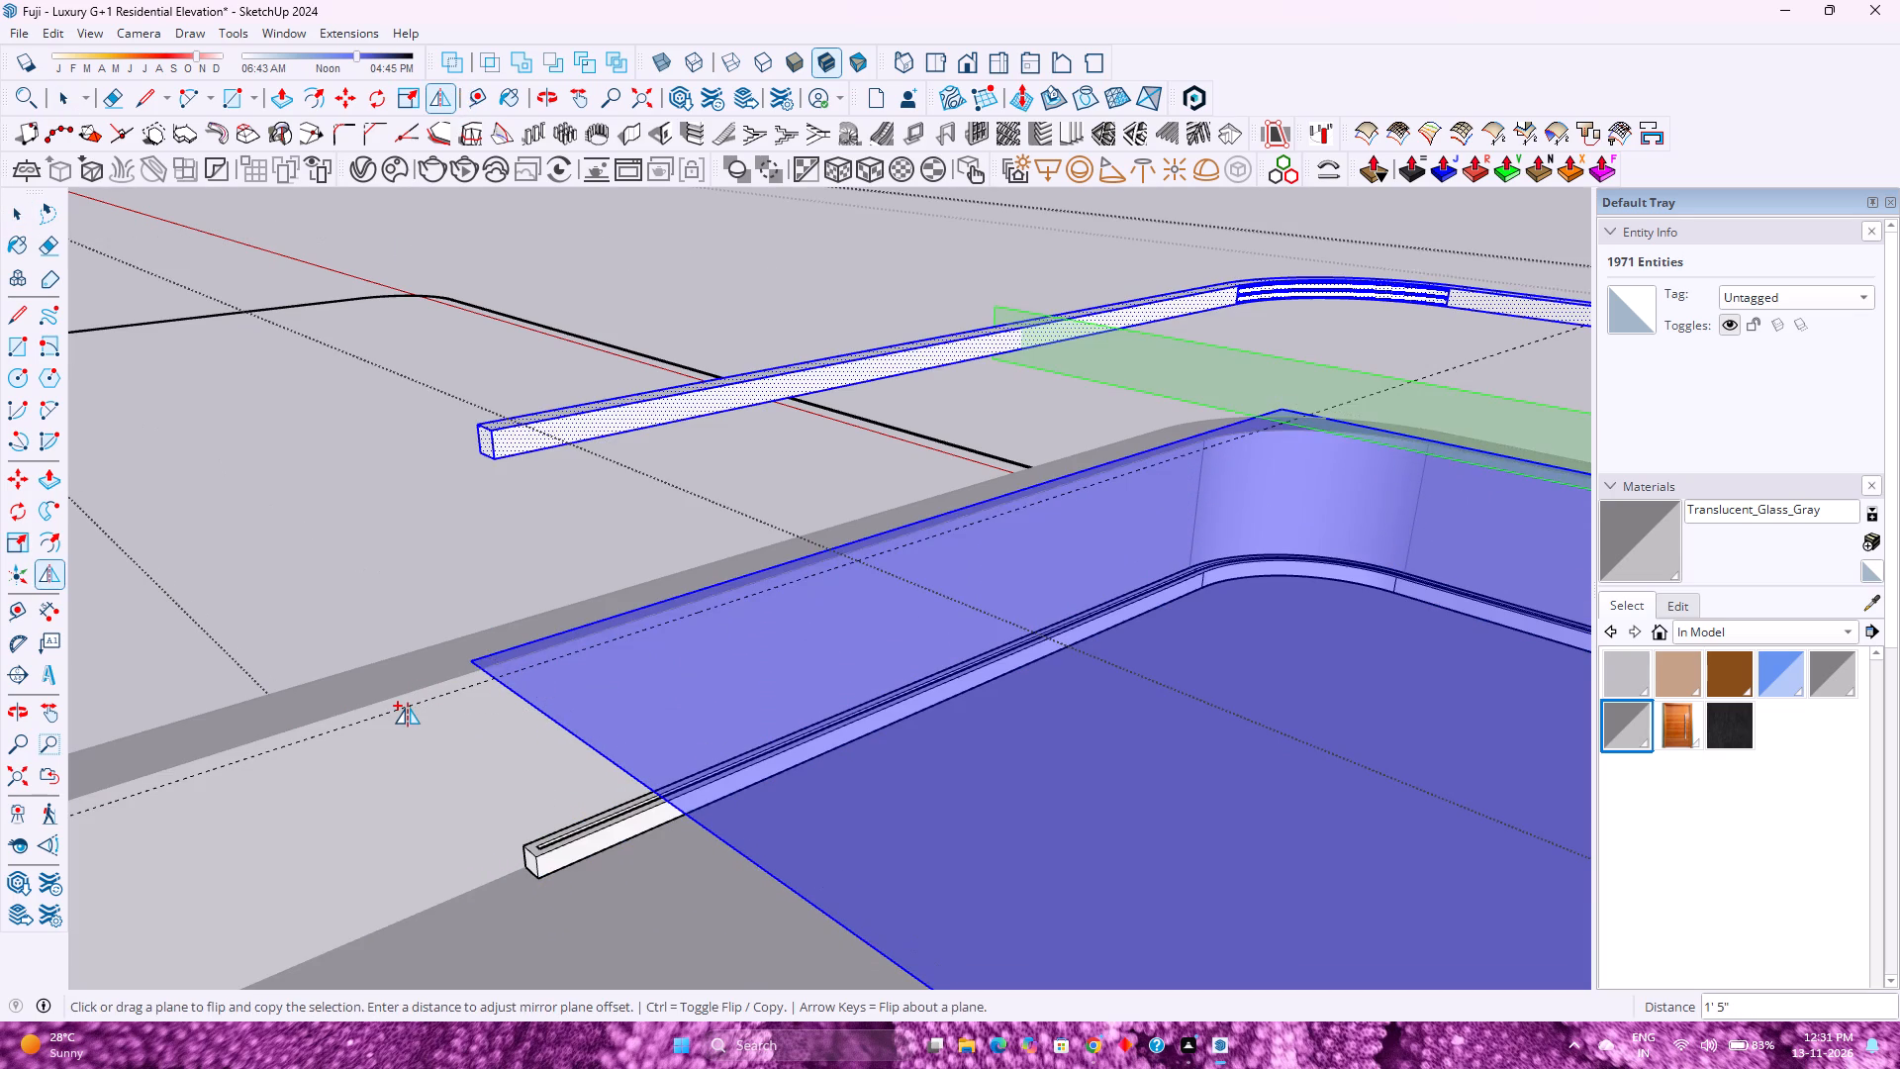
key("space")
Check the vertical distance between the end corners of the upper and lower strips with the Dimension tool.
middle_click_drag(468, 747, 686, 632)
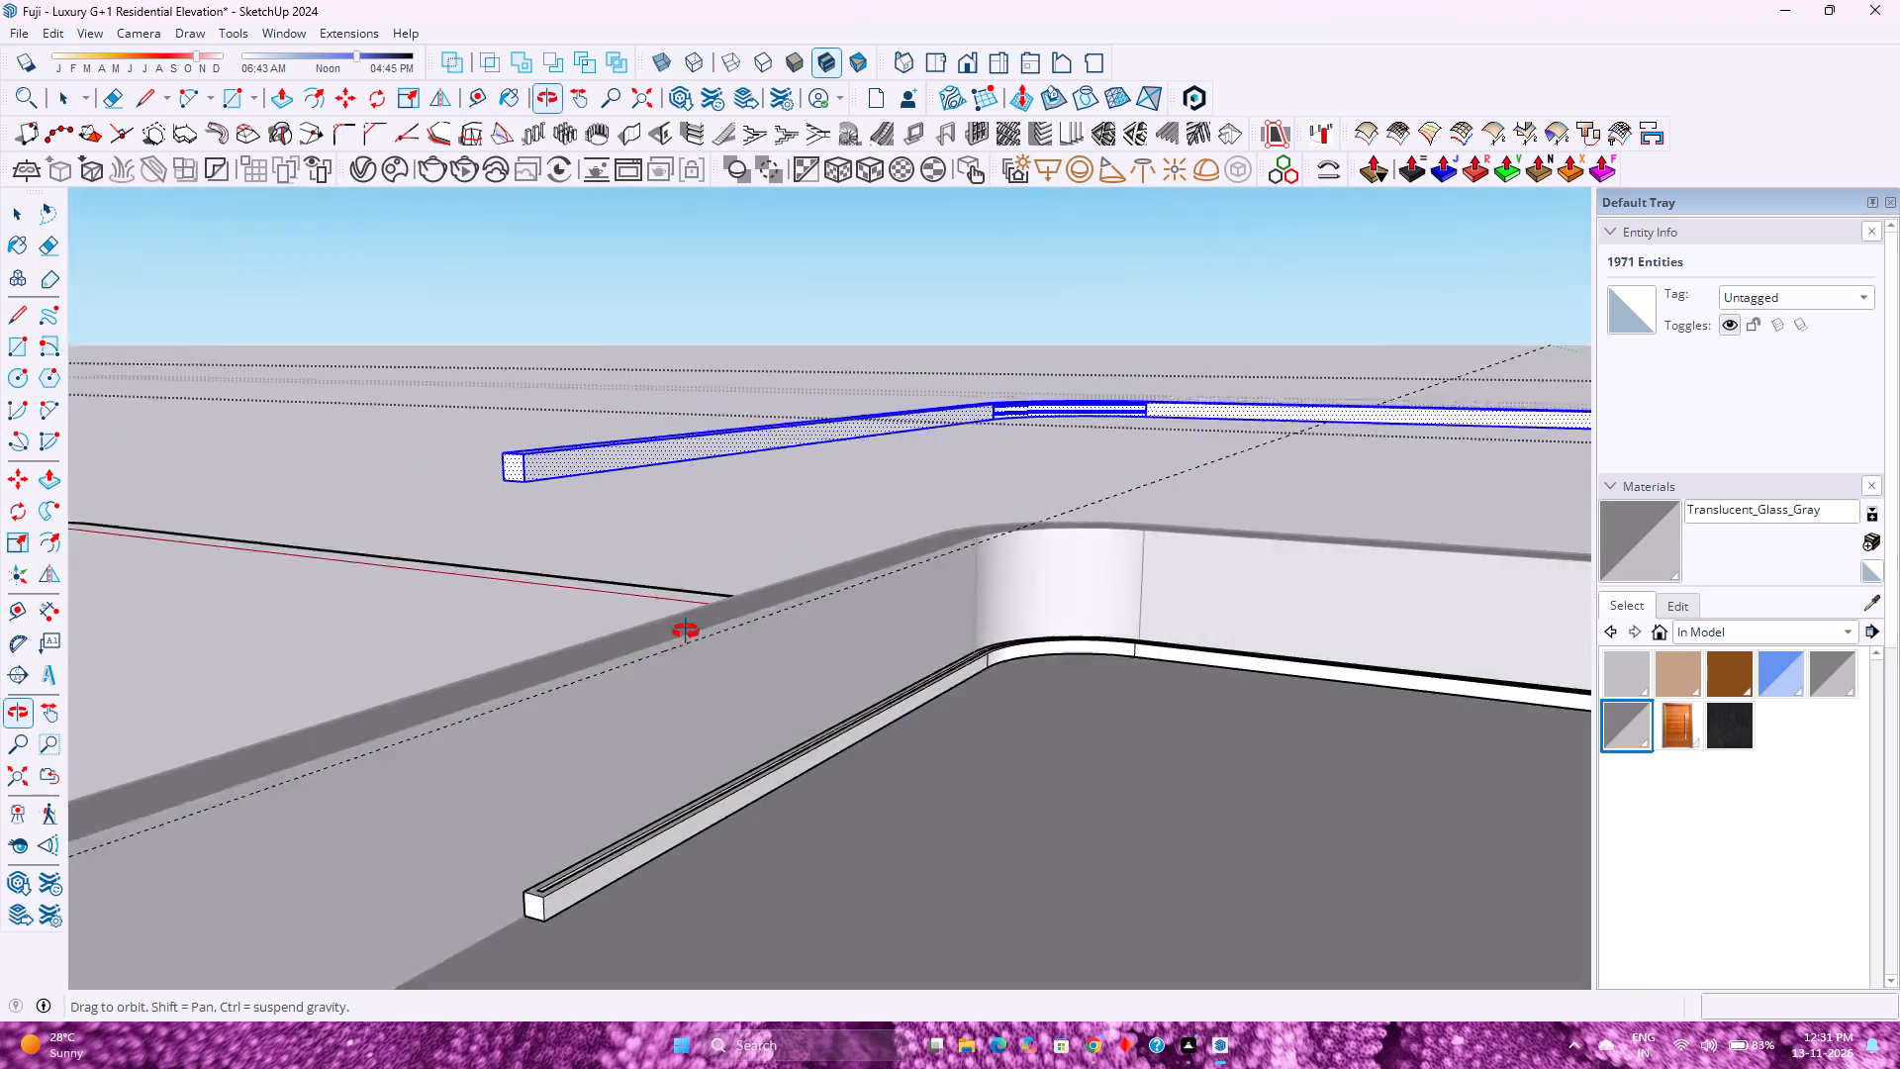
middle_click_drag(686, 632, 692, 583)
scroll(1074, 556, "up", 3)
middle_click_drag(1081, 557, 1134, 571)
scroll(1130, 563, "down", 7)
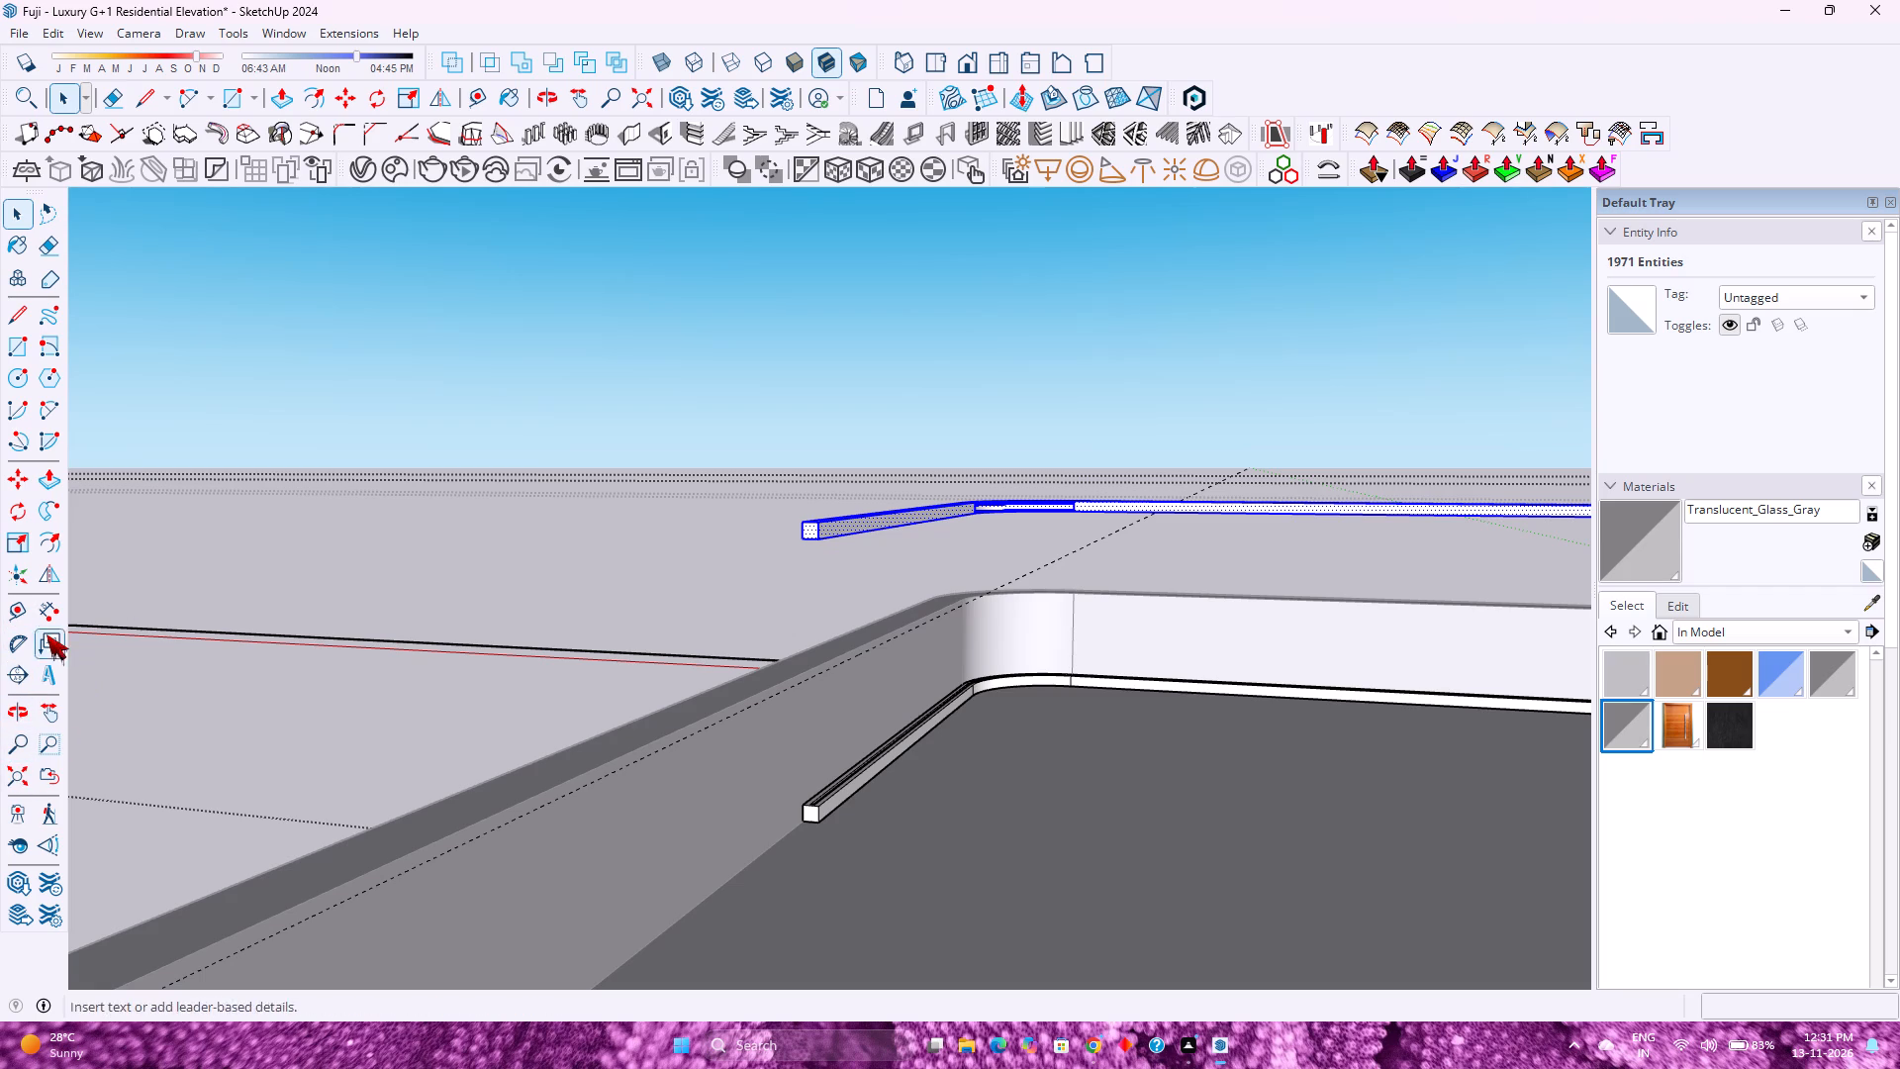
left_click(57, 609)
left_click(819, 520)
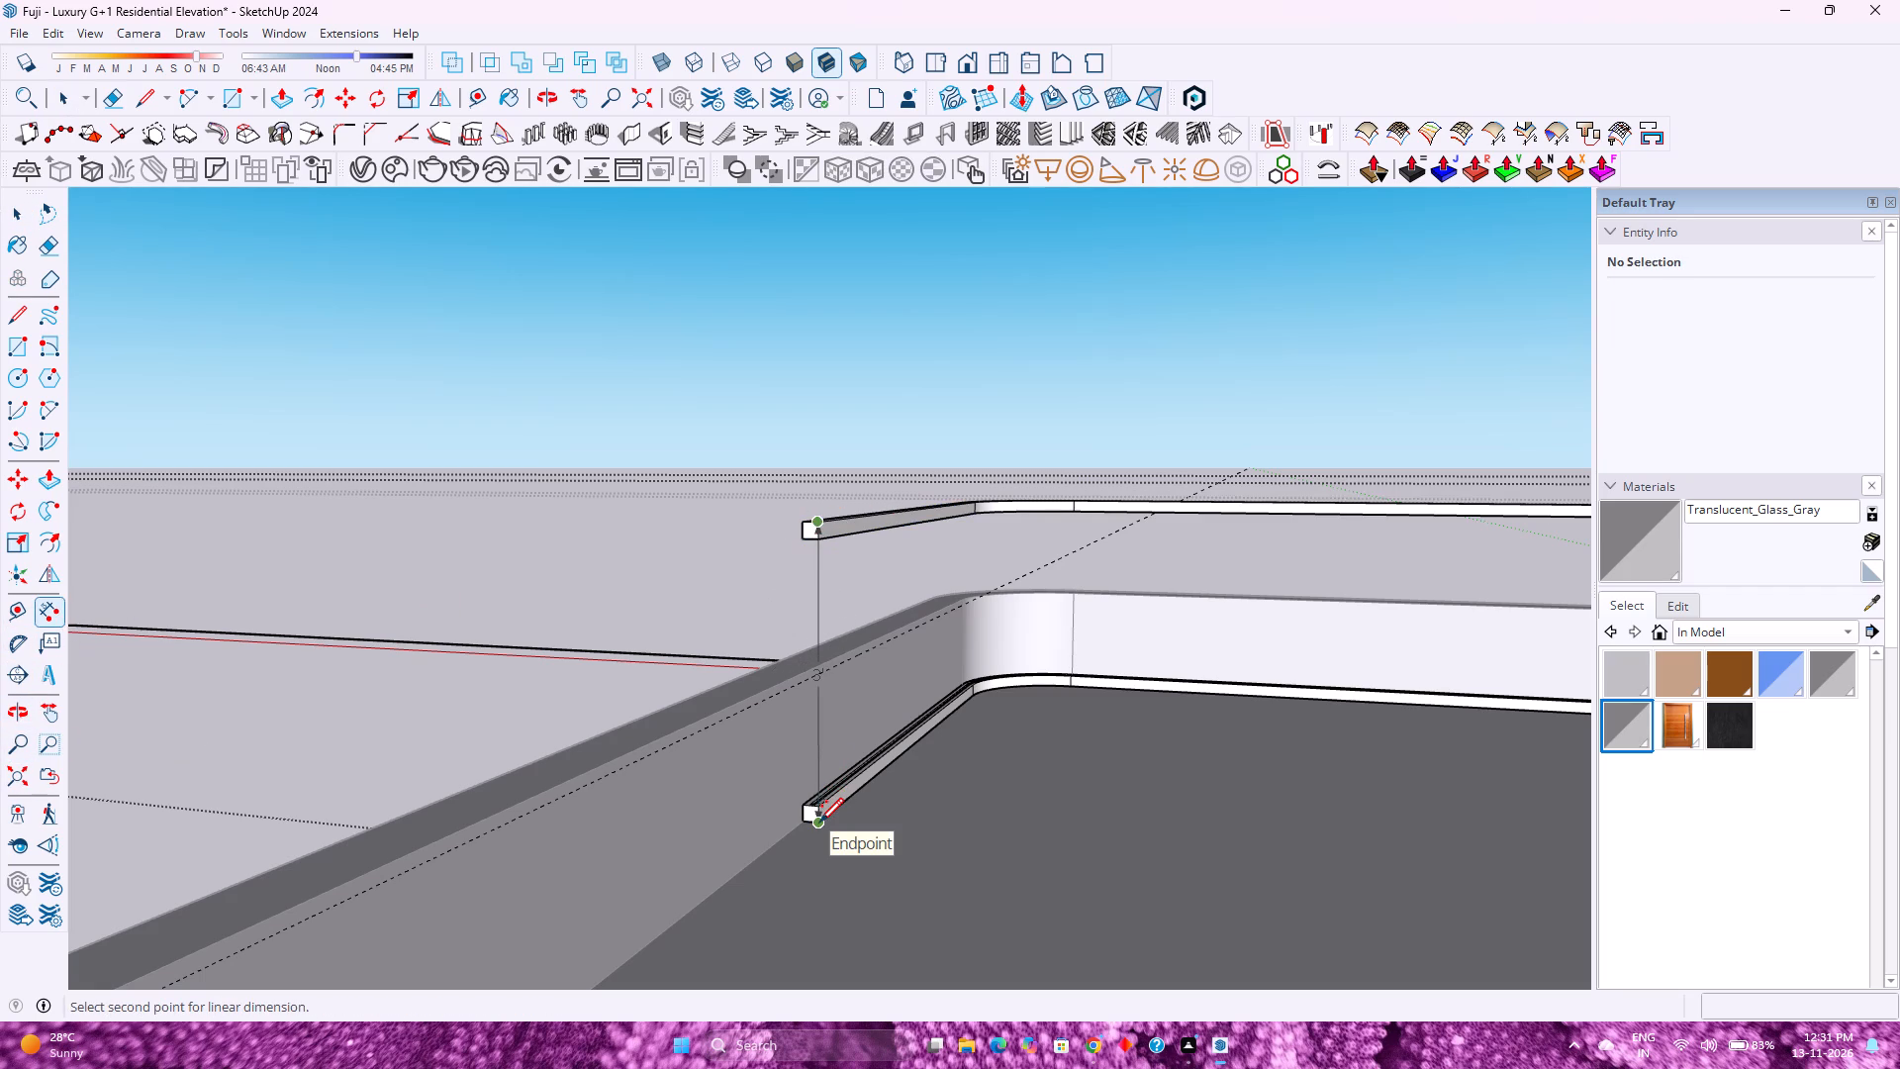
key("Escape")
key("space")
Move the narrow infill strip group 21' along the red axis onto the grooved bottom rail.
middle_click_drag(703, 666, 877, 878)
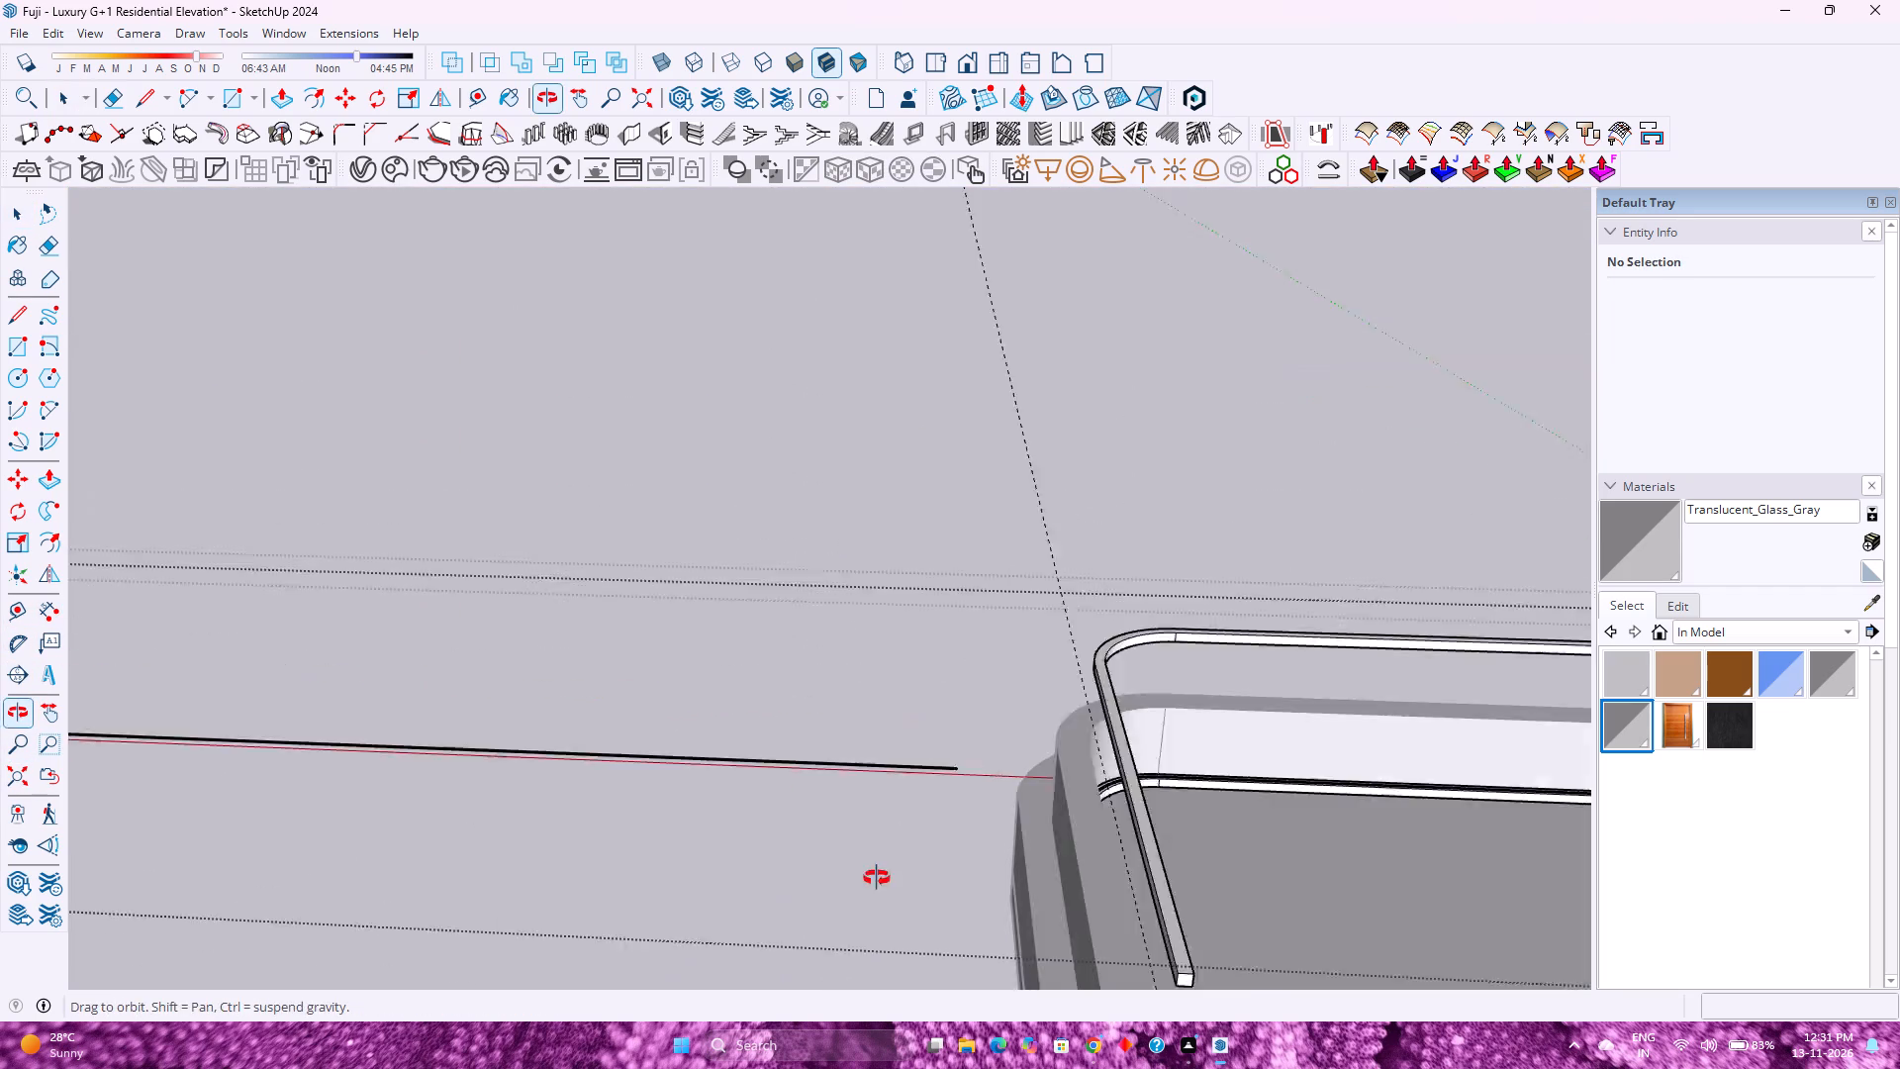
middle_click_drag(877, 878, 882, 886)
scroll(825, 793, "down", 4)
scroll(888, 819, "up", 1)
middle_click_drag(857, 821, 642, 777)
scroll(731, 794, "up", 4)
left_click(753, 781)
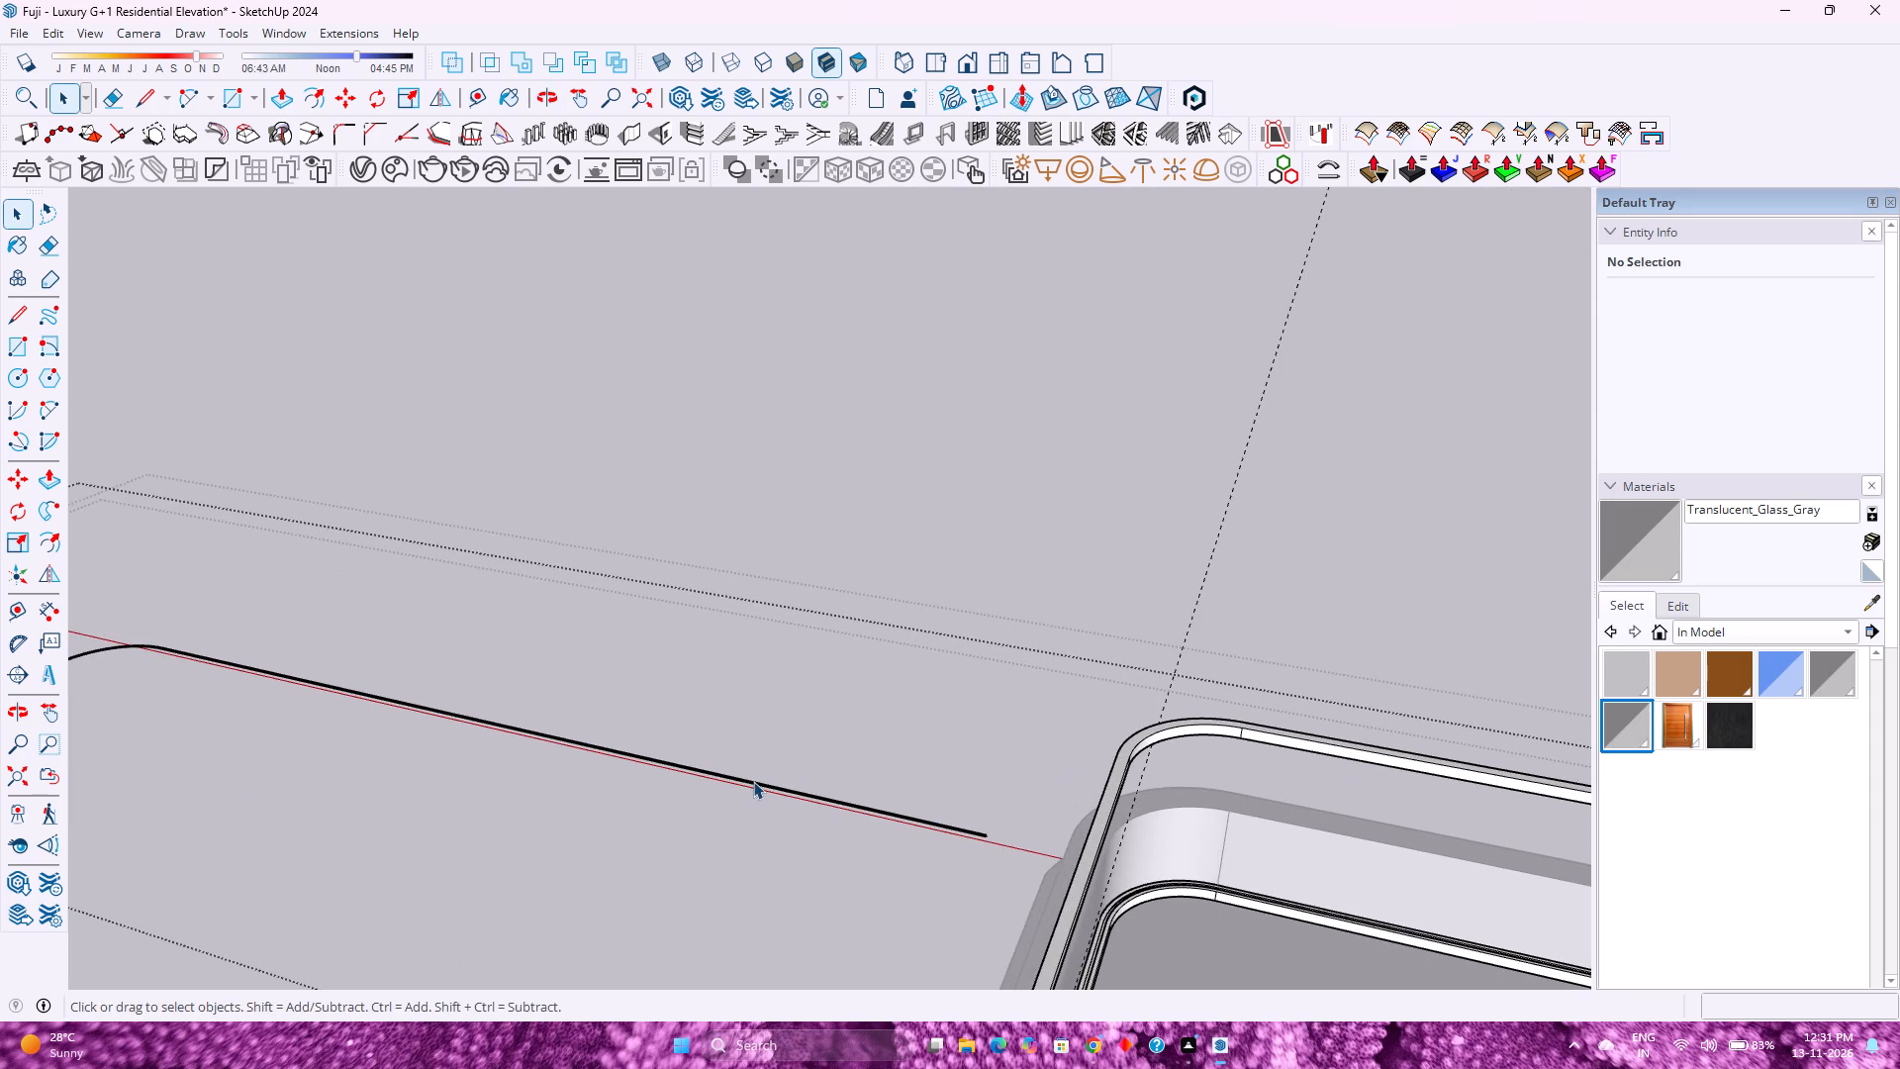
scroll(783, 808, "up", 4)
key("m")
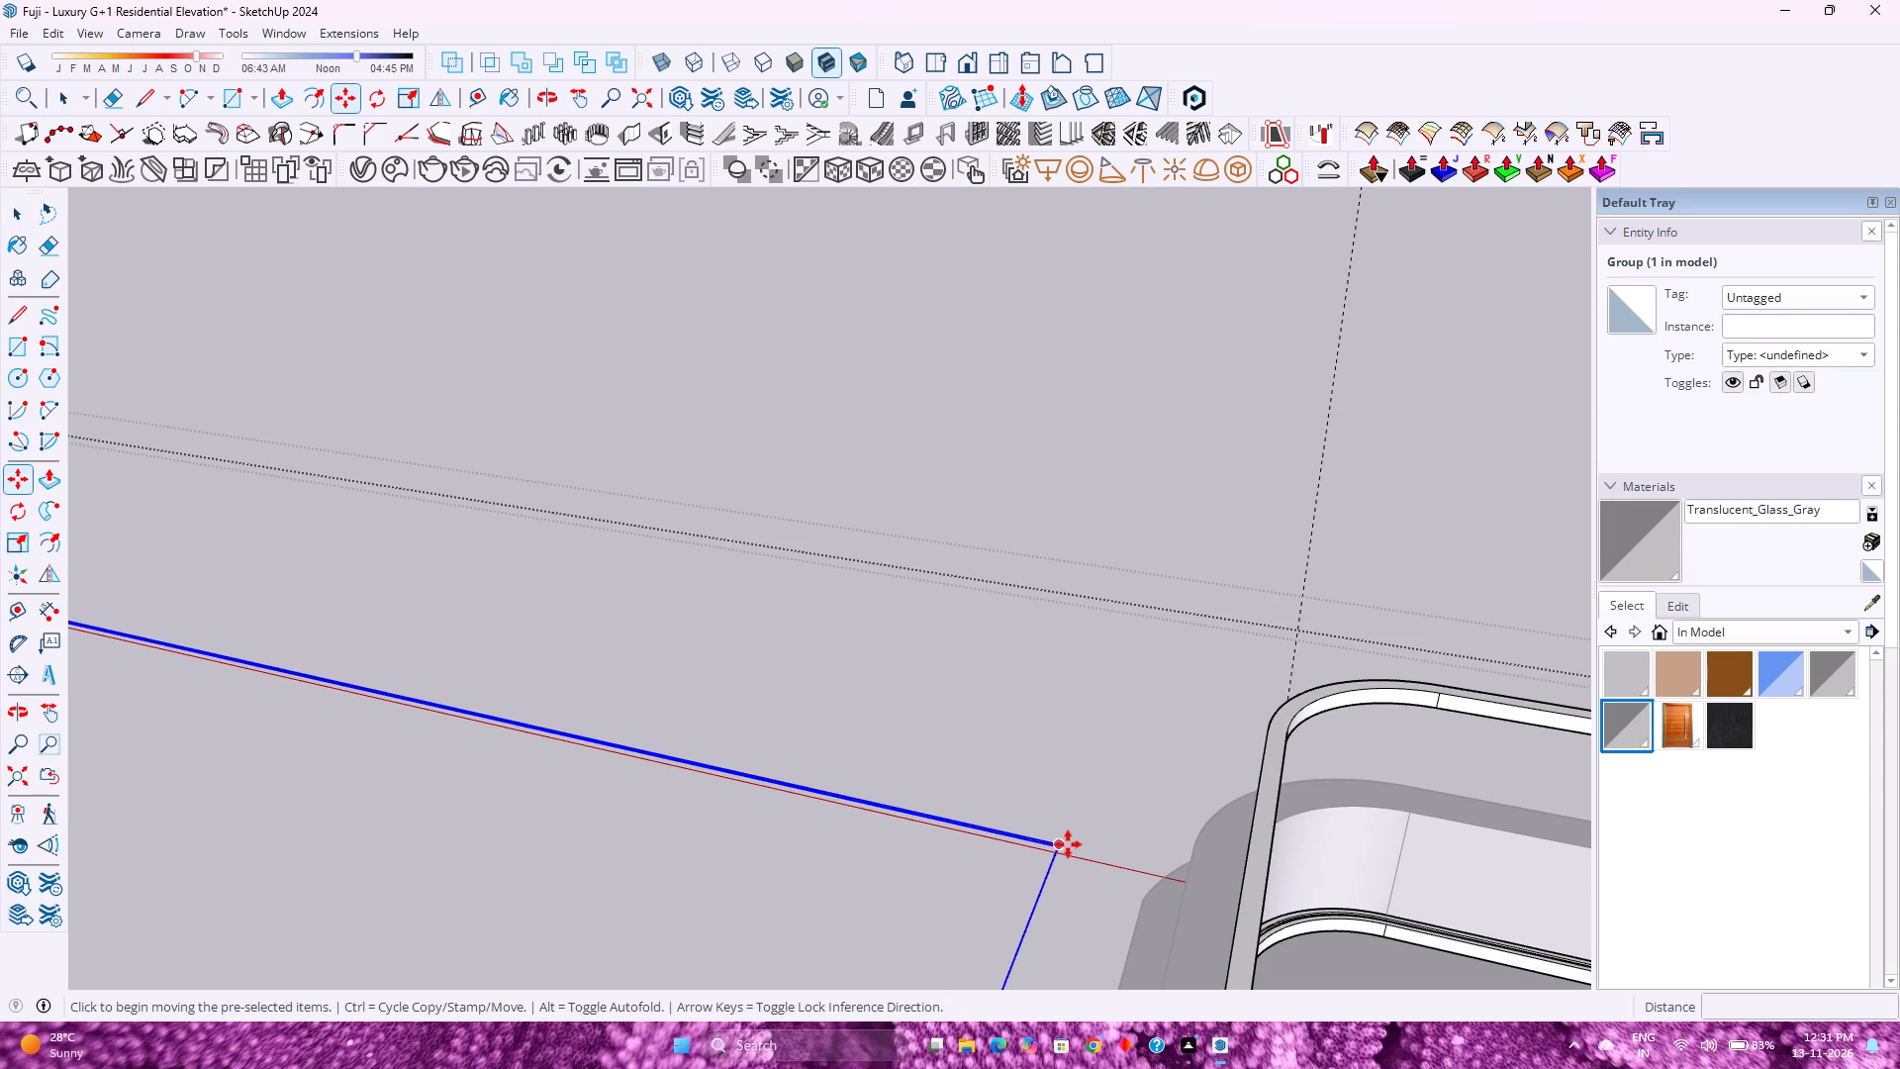
left_click(1061, 844)
key("Right")
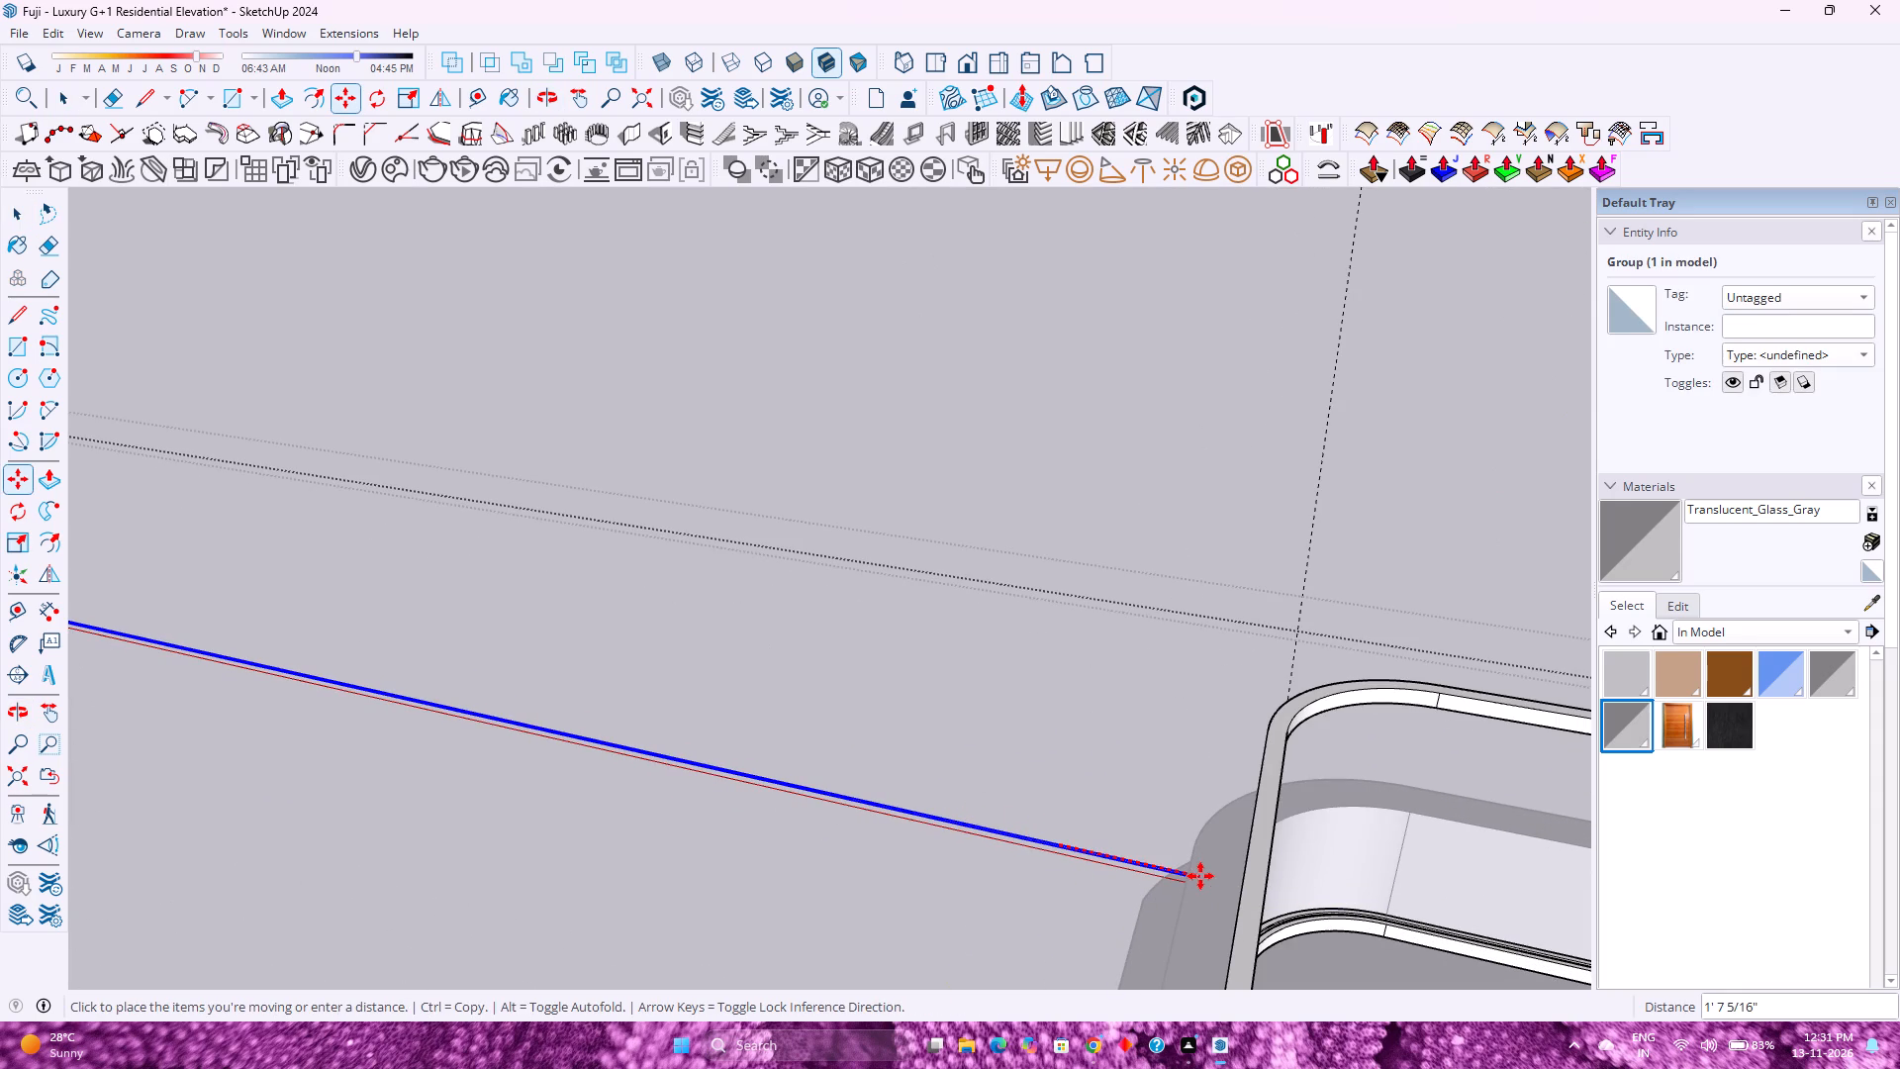
type("21'")
key("Return")
scroll(937, 721, "down", 13)
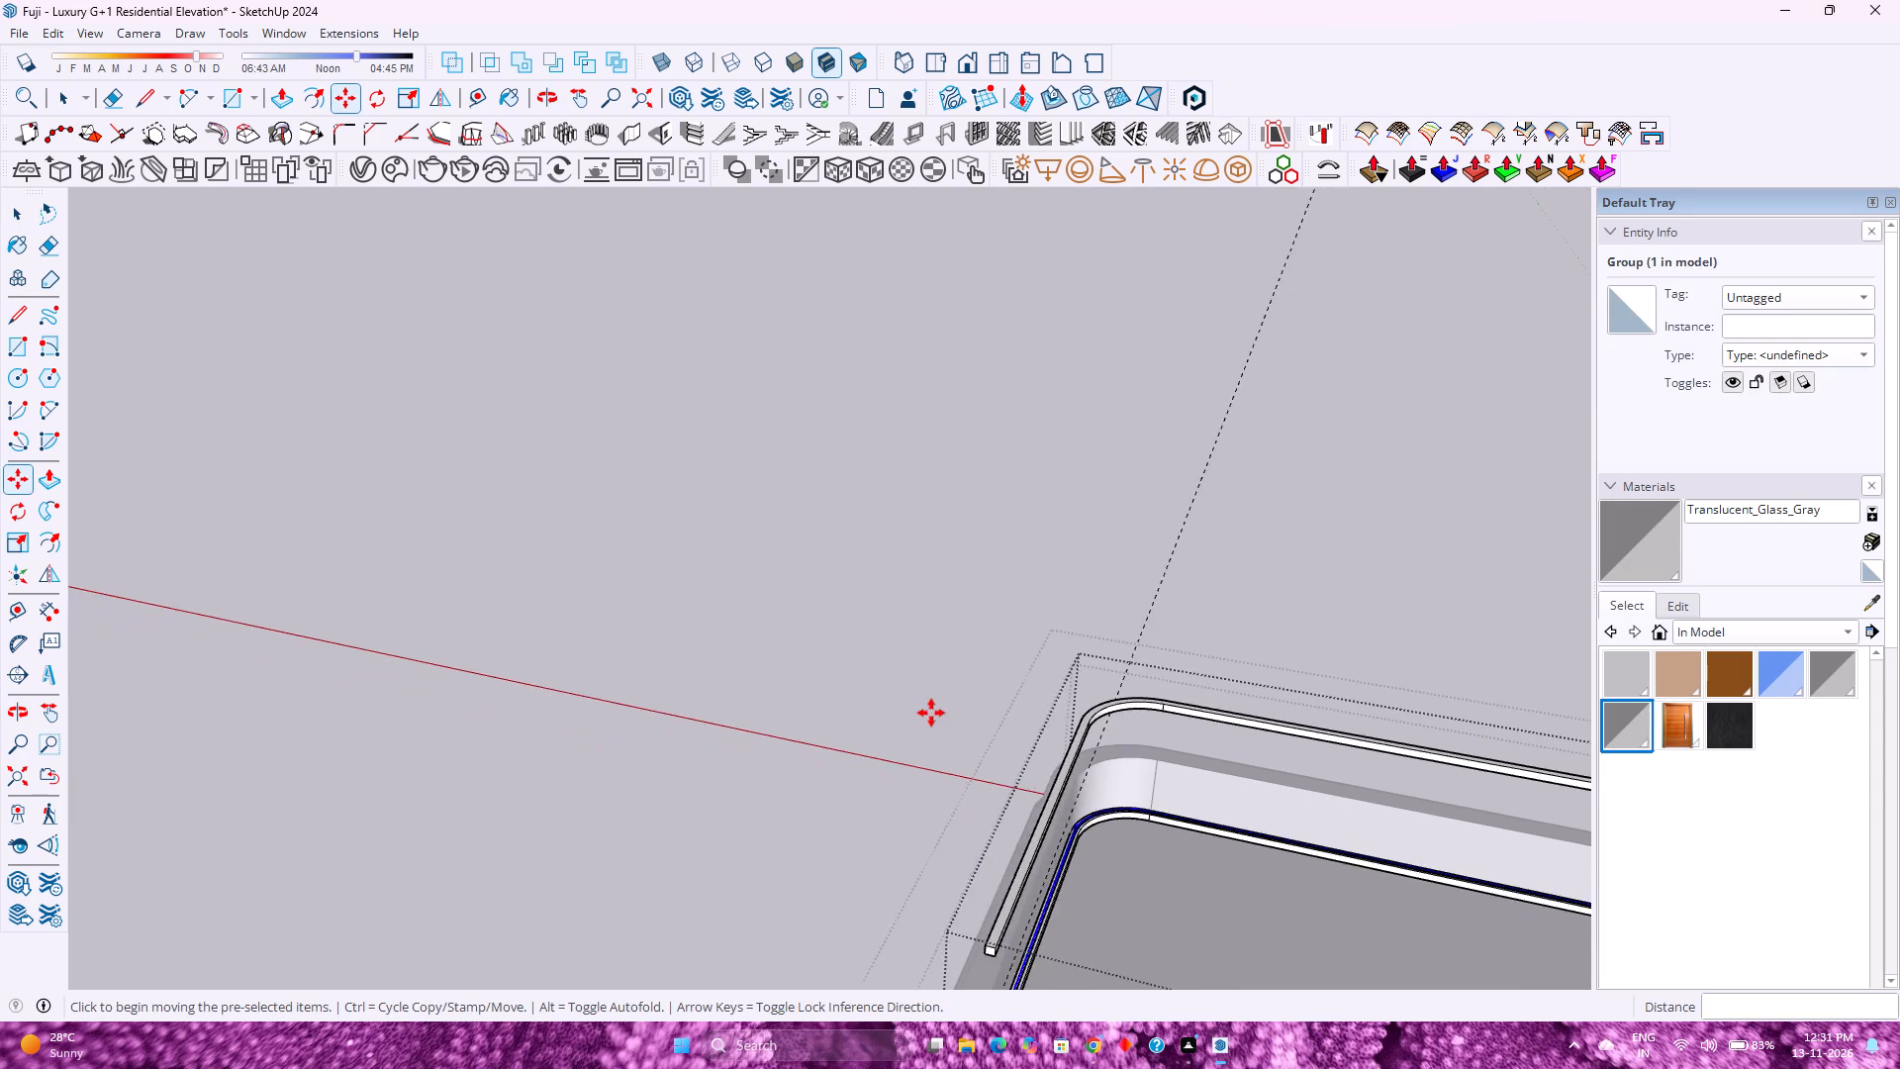
Move the infill strip down 0.25" to seat it in the bottom rail's groove.
scroll(931, 713, "down", 10)
scroll(1063, 841, "down", 2)
middle_click_drag(1061, 845, 829, 846)
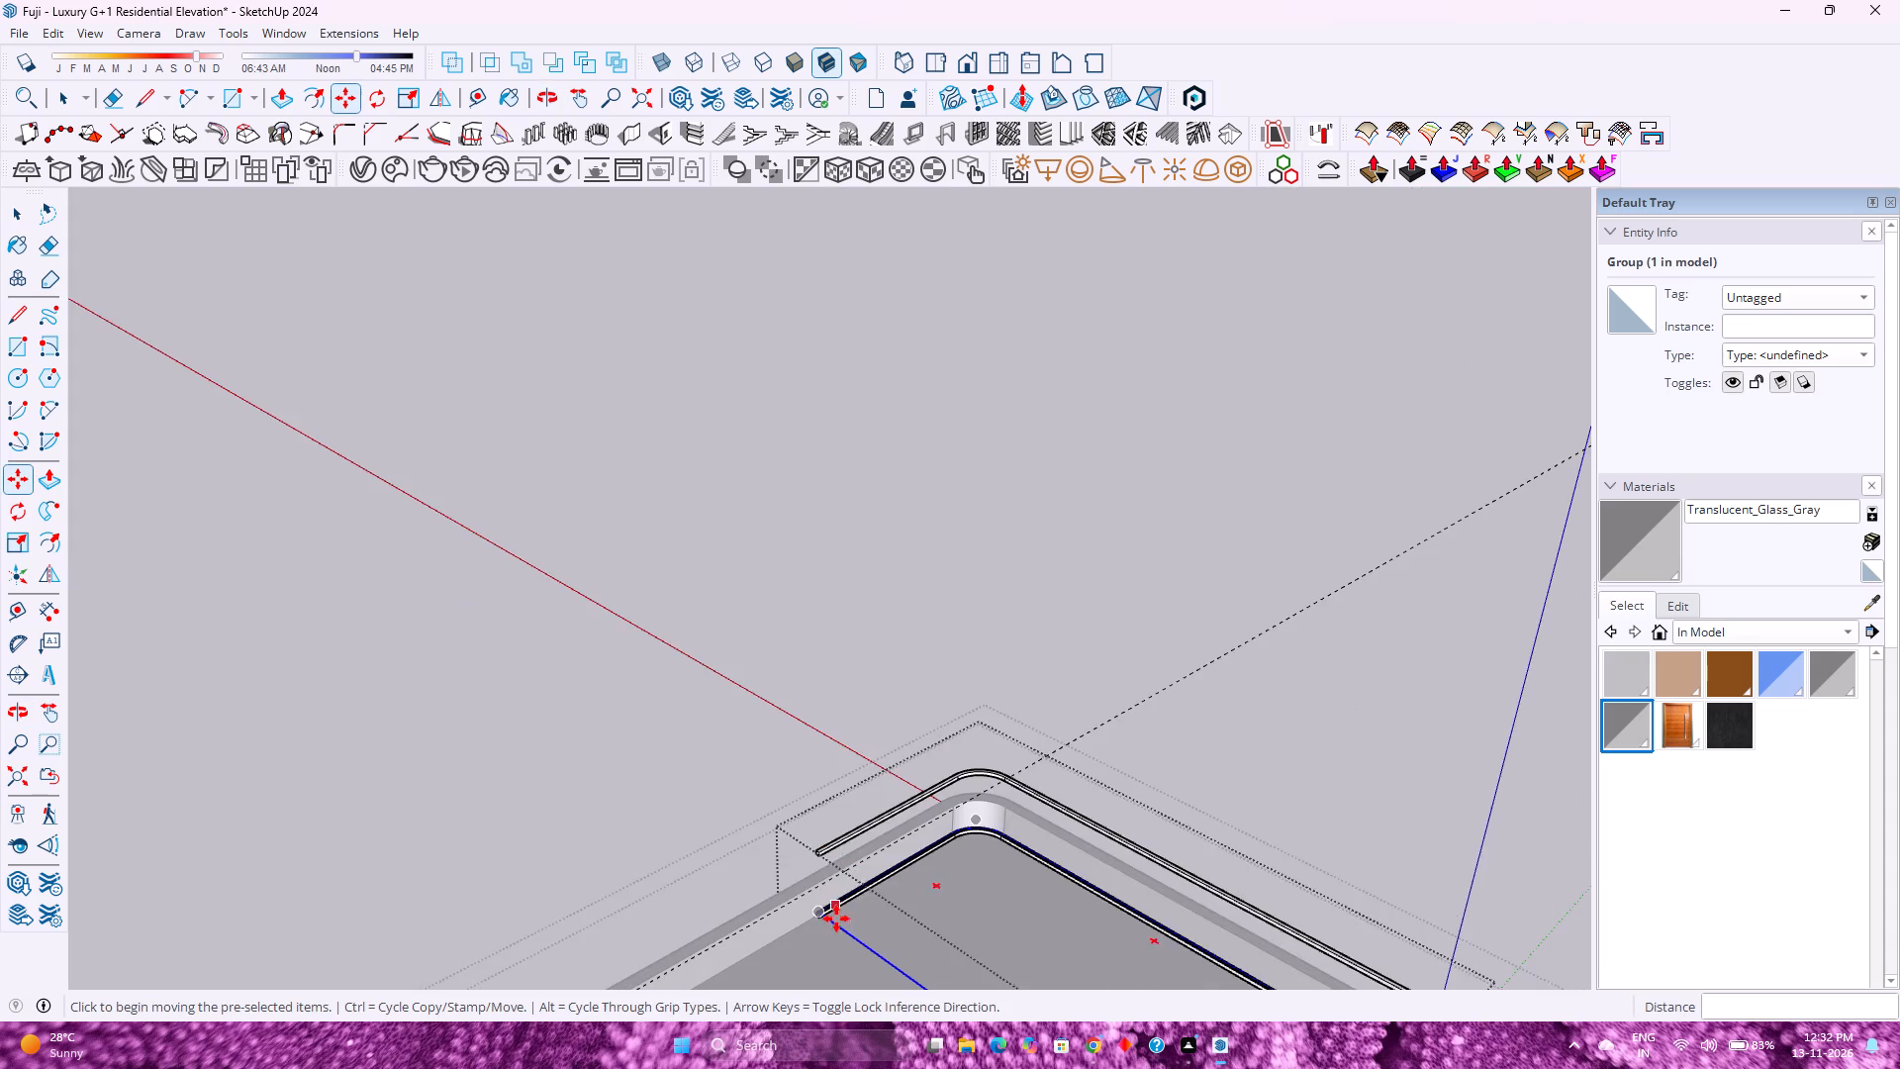
scroll(836, 923, "up", 20)
scroll(836, 923, "up", 7)
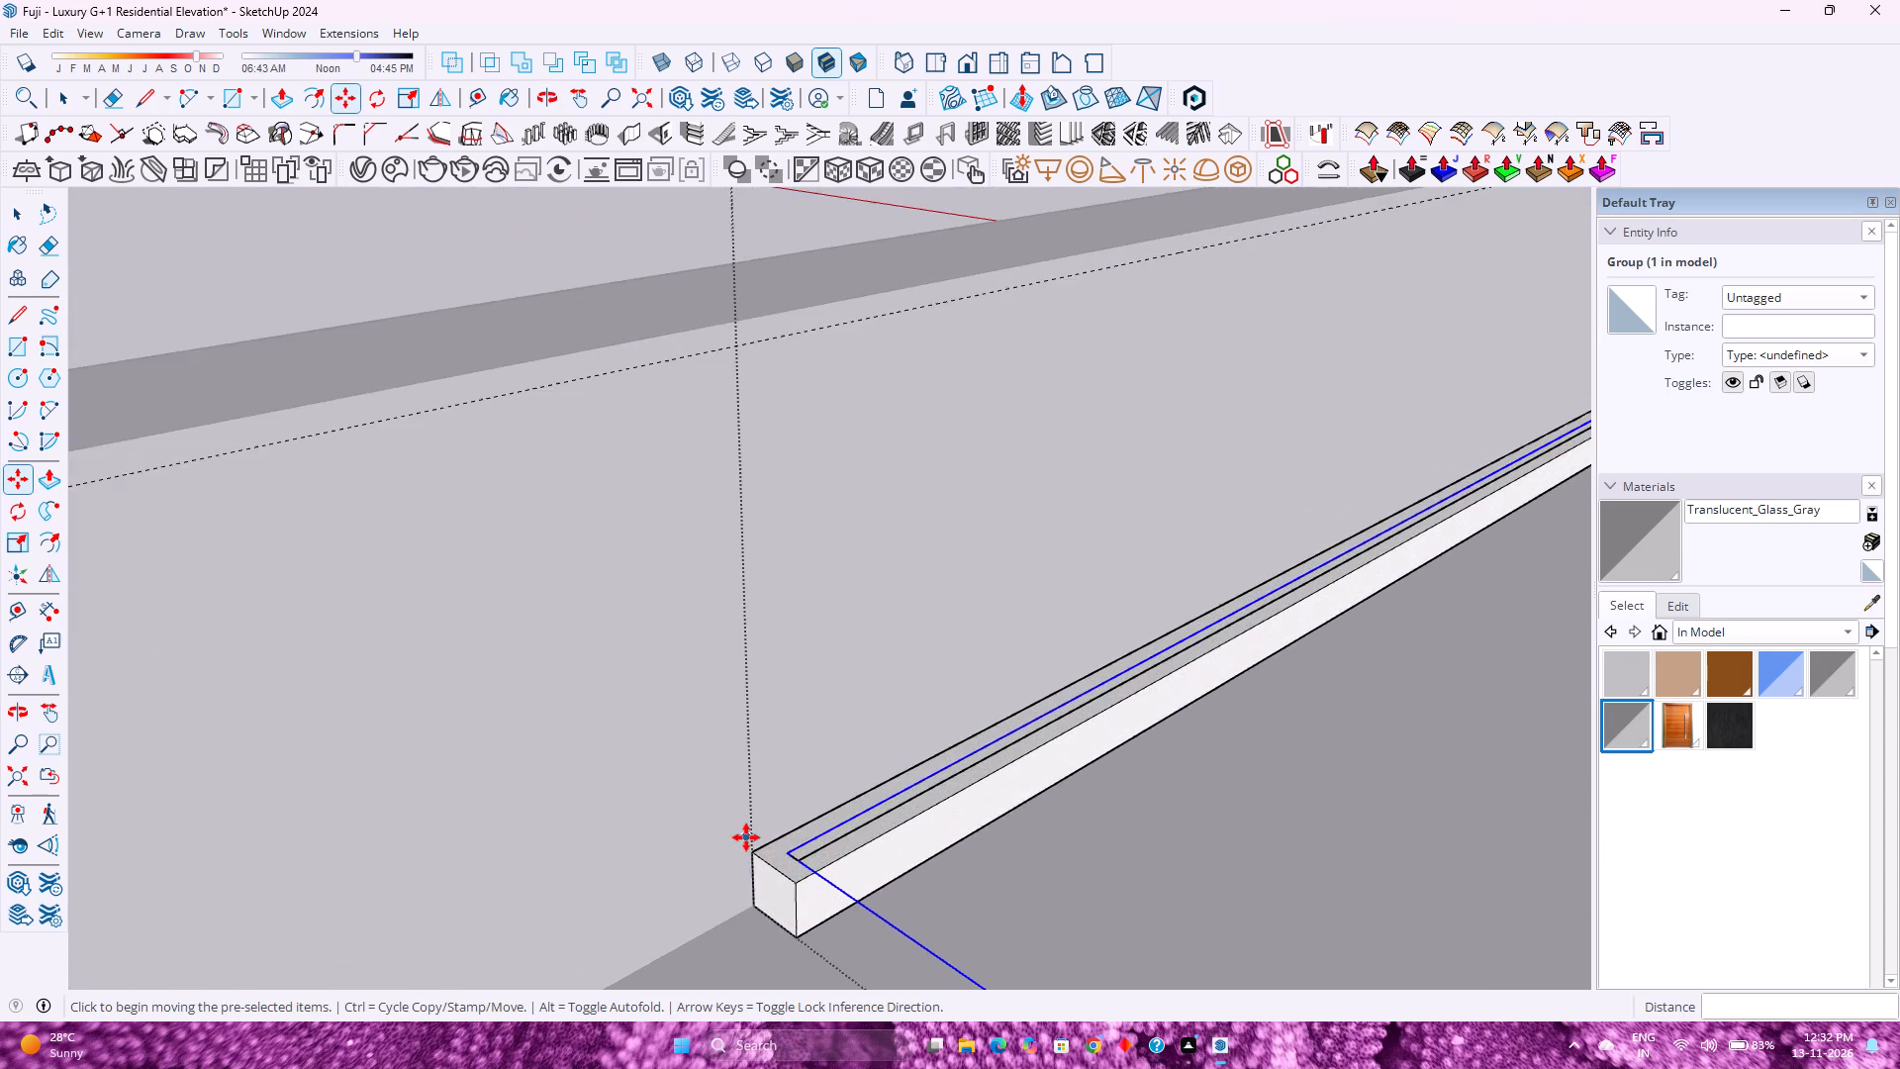
scroll(746, 837, "up", 5)
middle_click_drag(783, 861, 758, 999)
middle_click(758, 999)
scroll(789, 870, "up", 7)
left_click(798, 862)
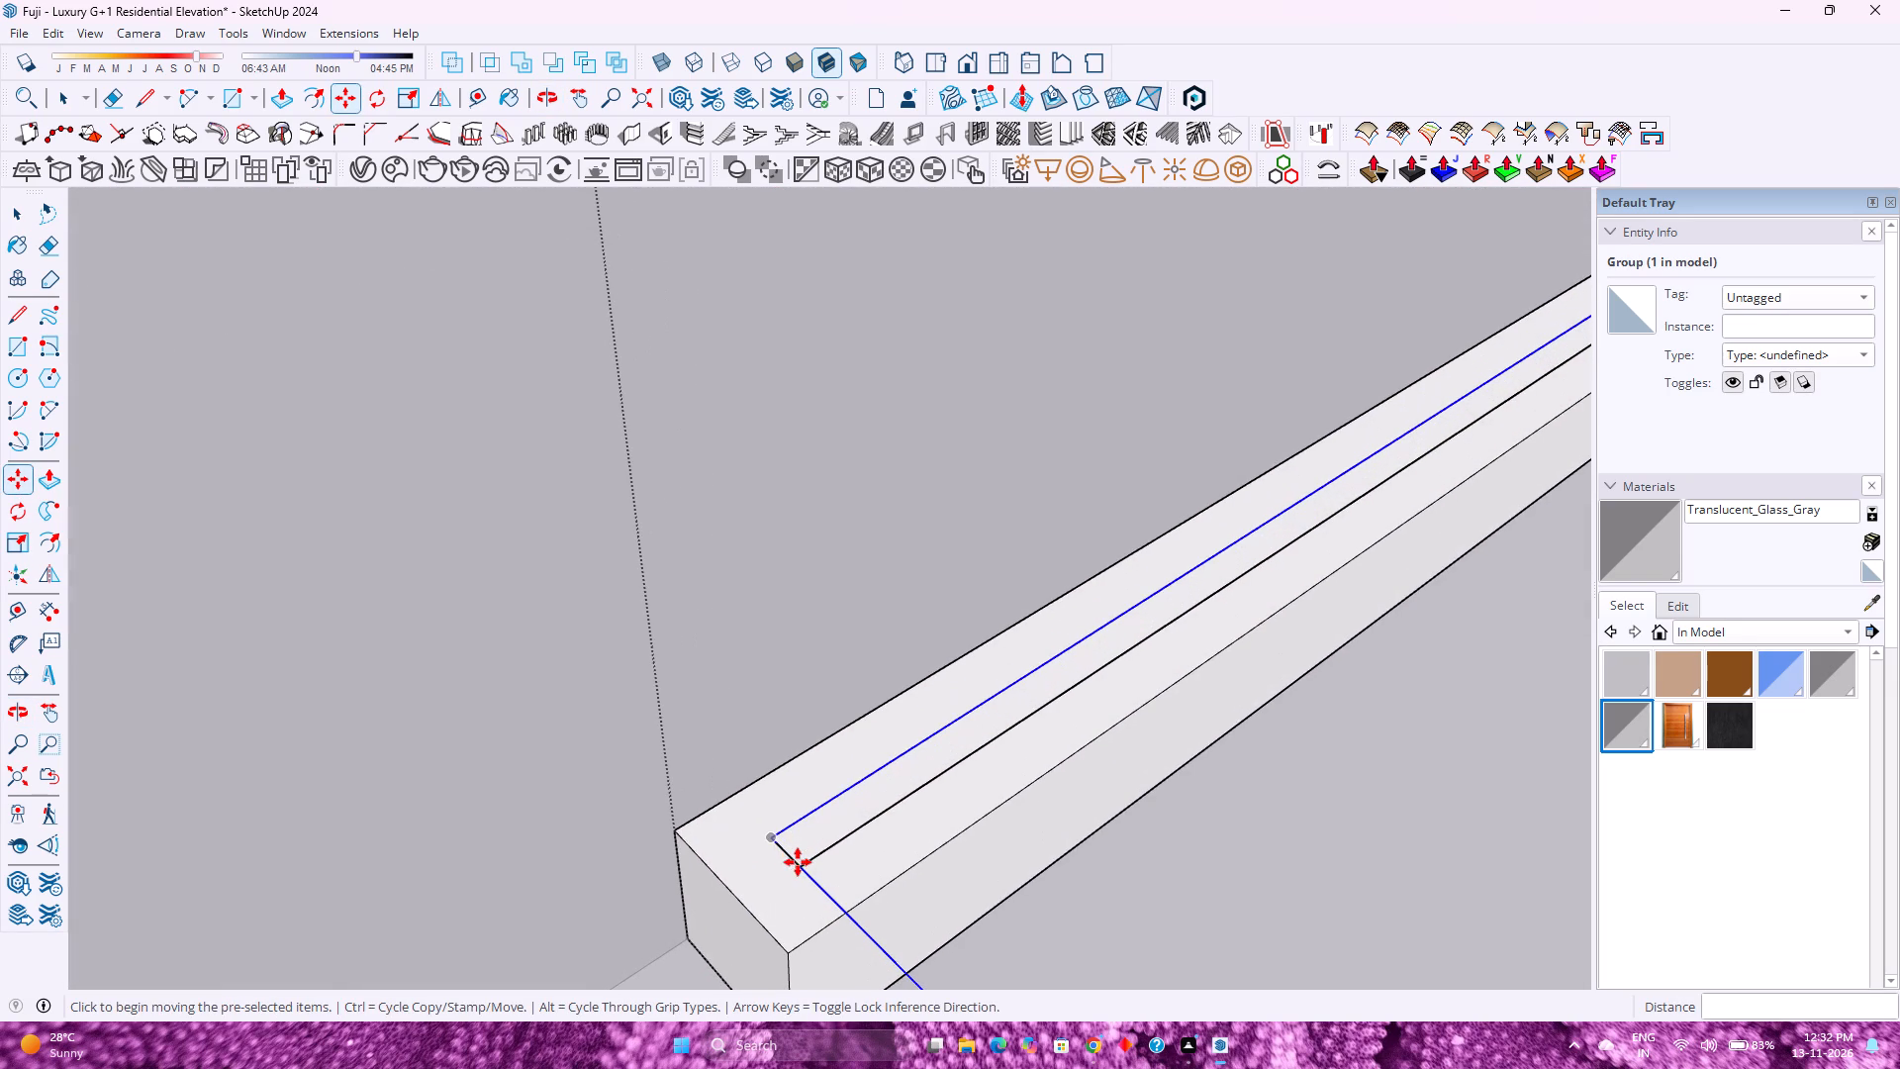
key("Up")
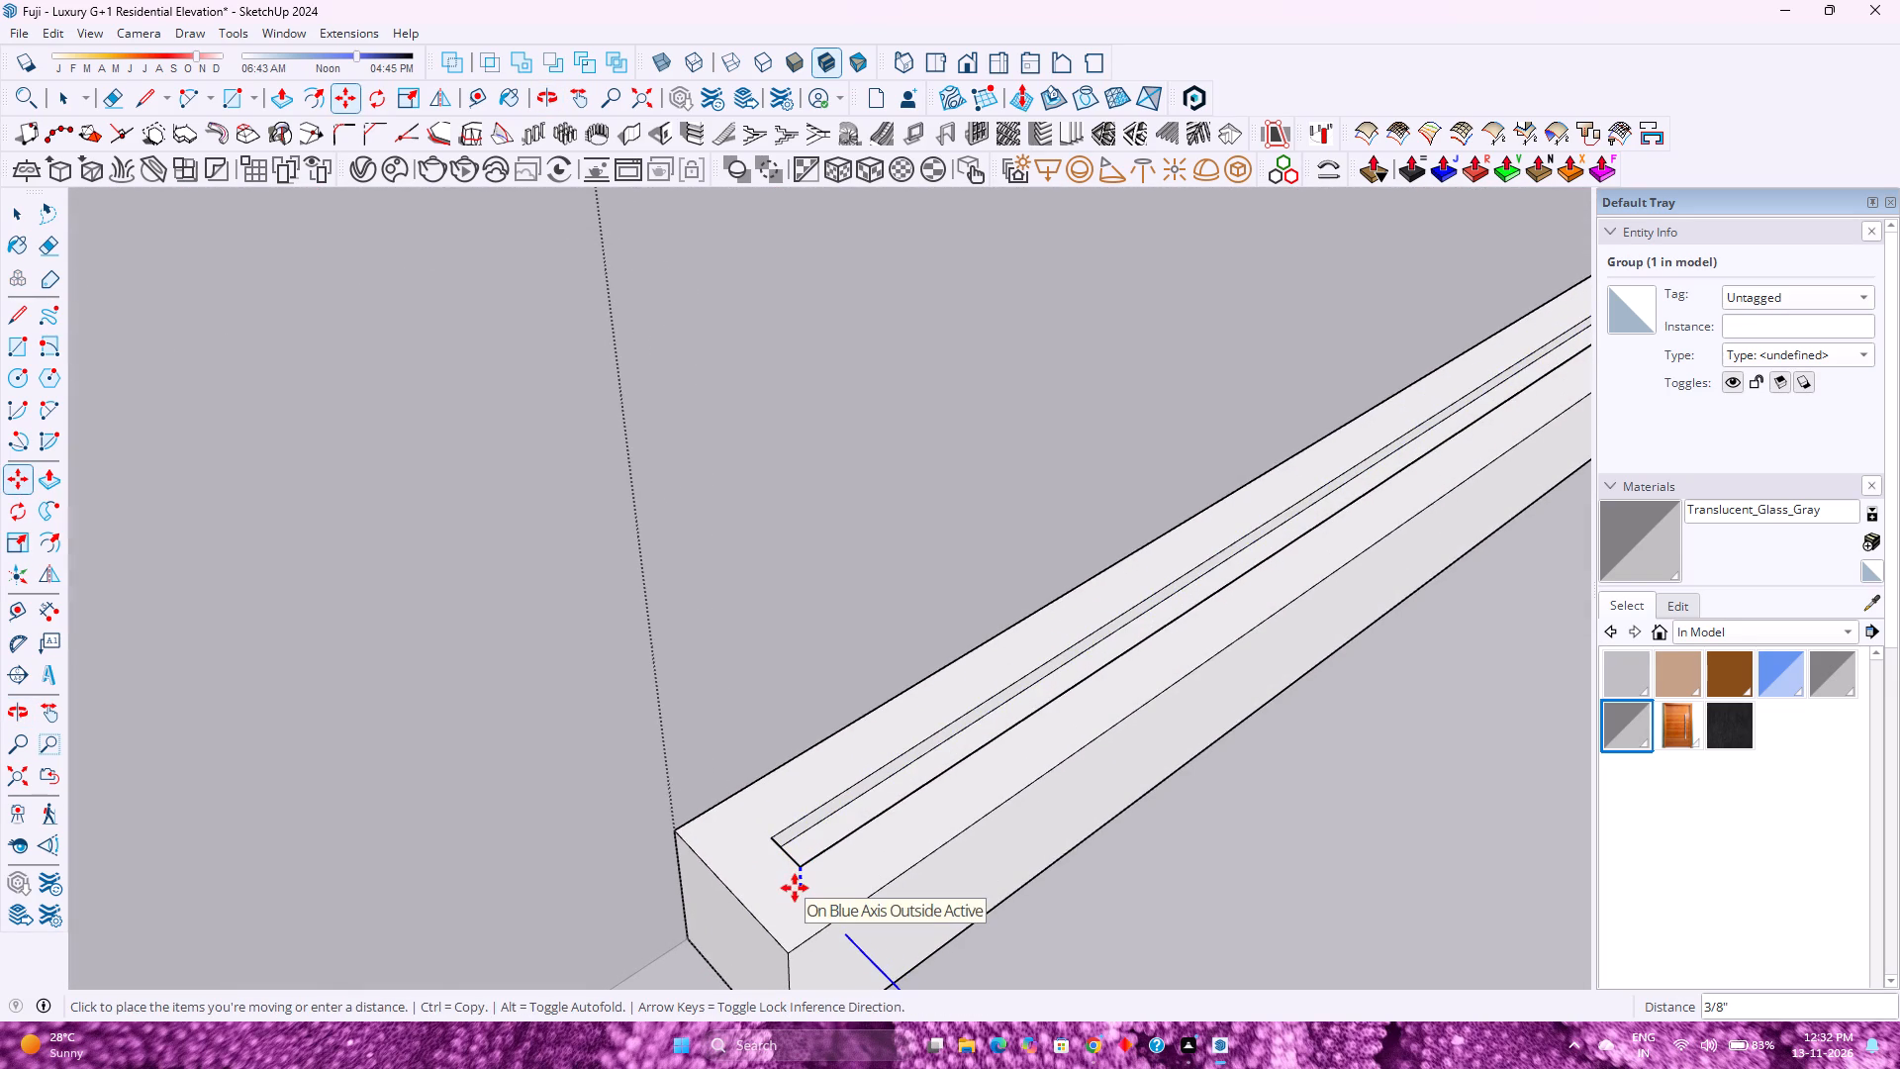
type("0.25")
key("Return")
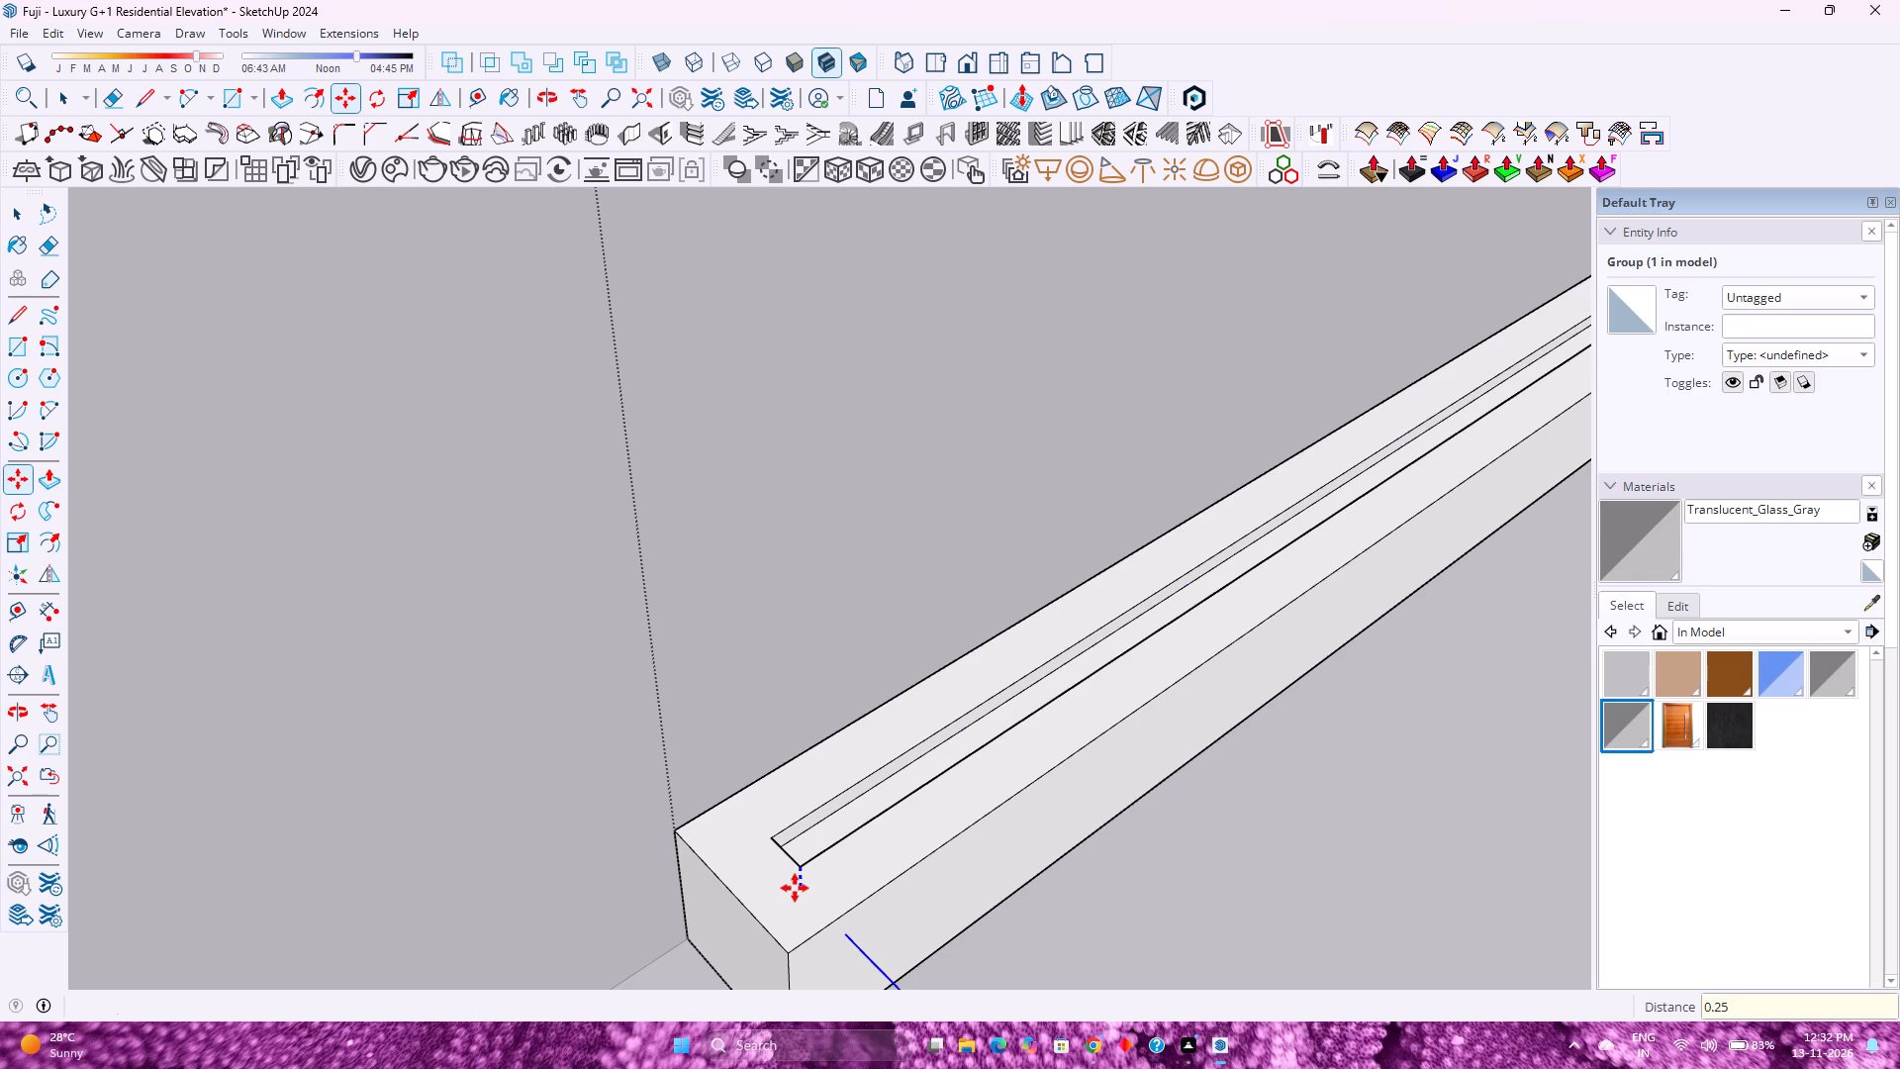
key("space")
Open the infill strip group and paint its top face with Translucent Glass Blue.
scroll(810, 831, "up", 2)
double_click(812, 835)
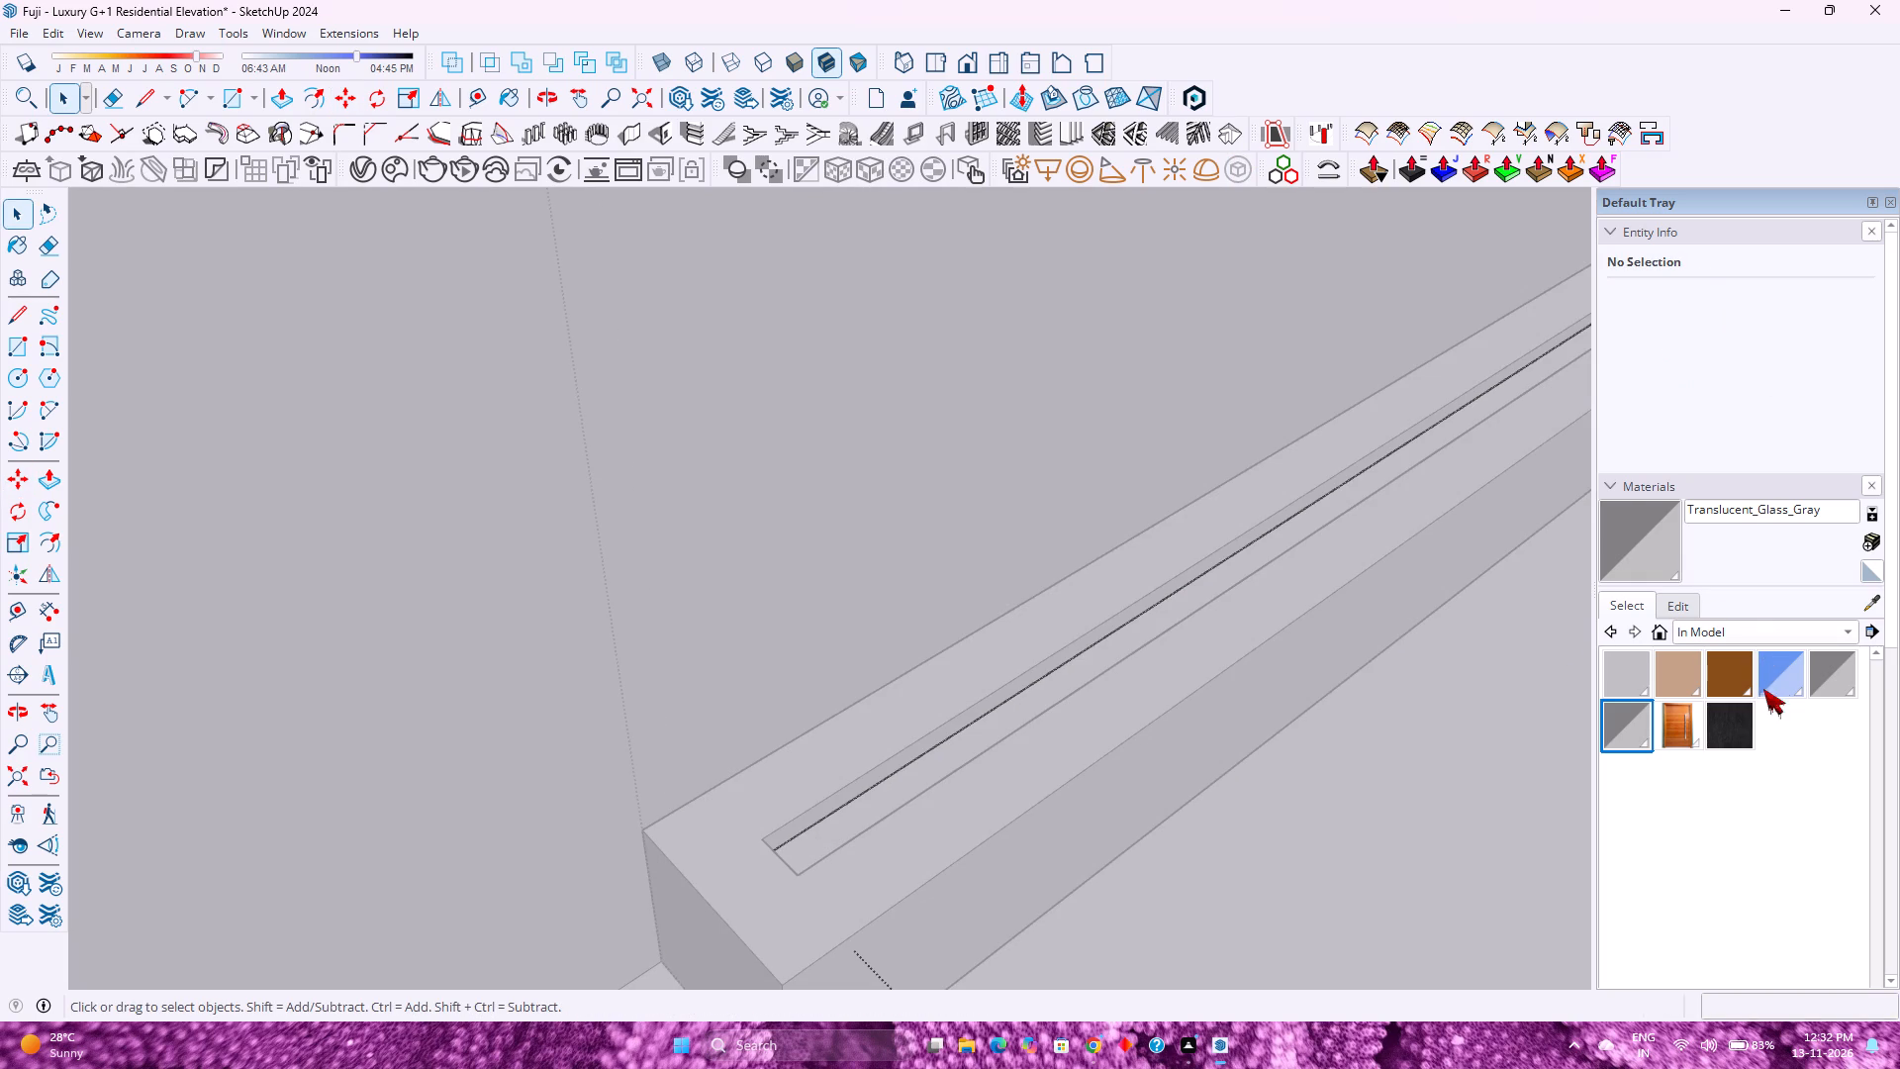
left_click(1791, 675)
left_click(979, 736)
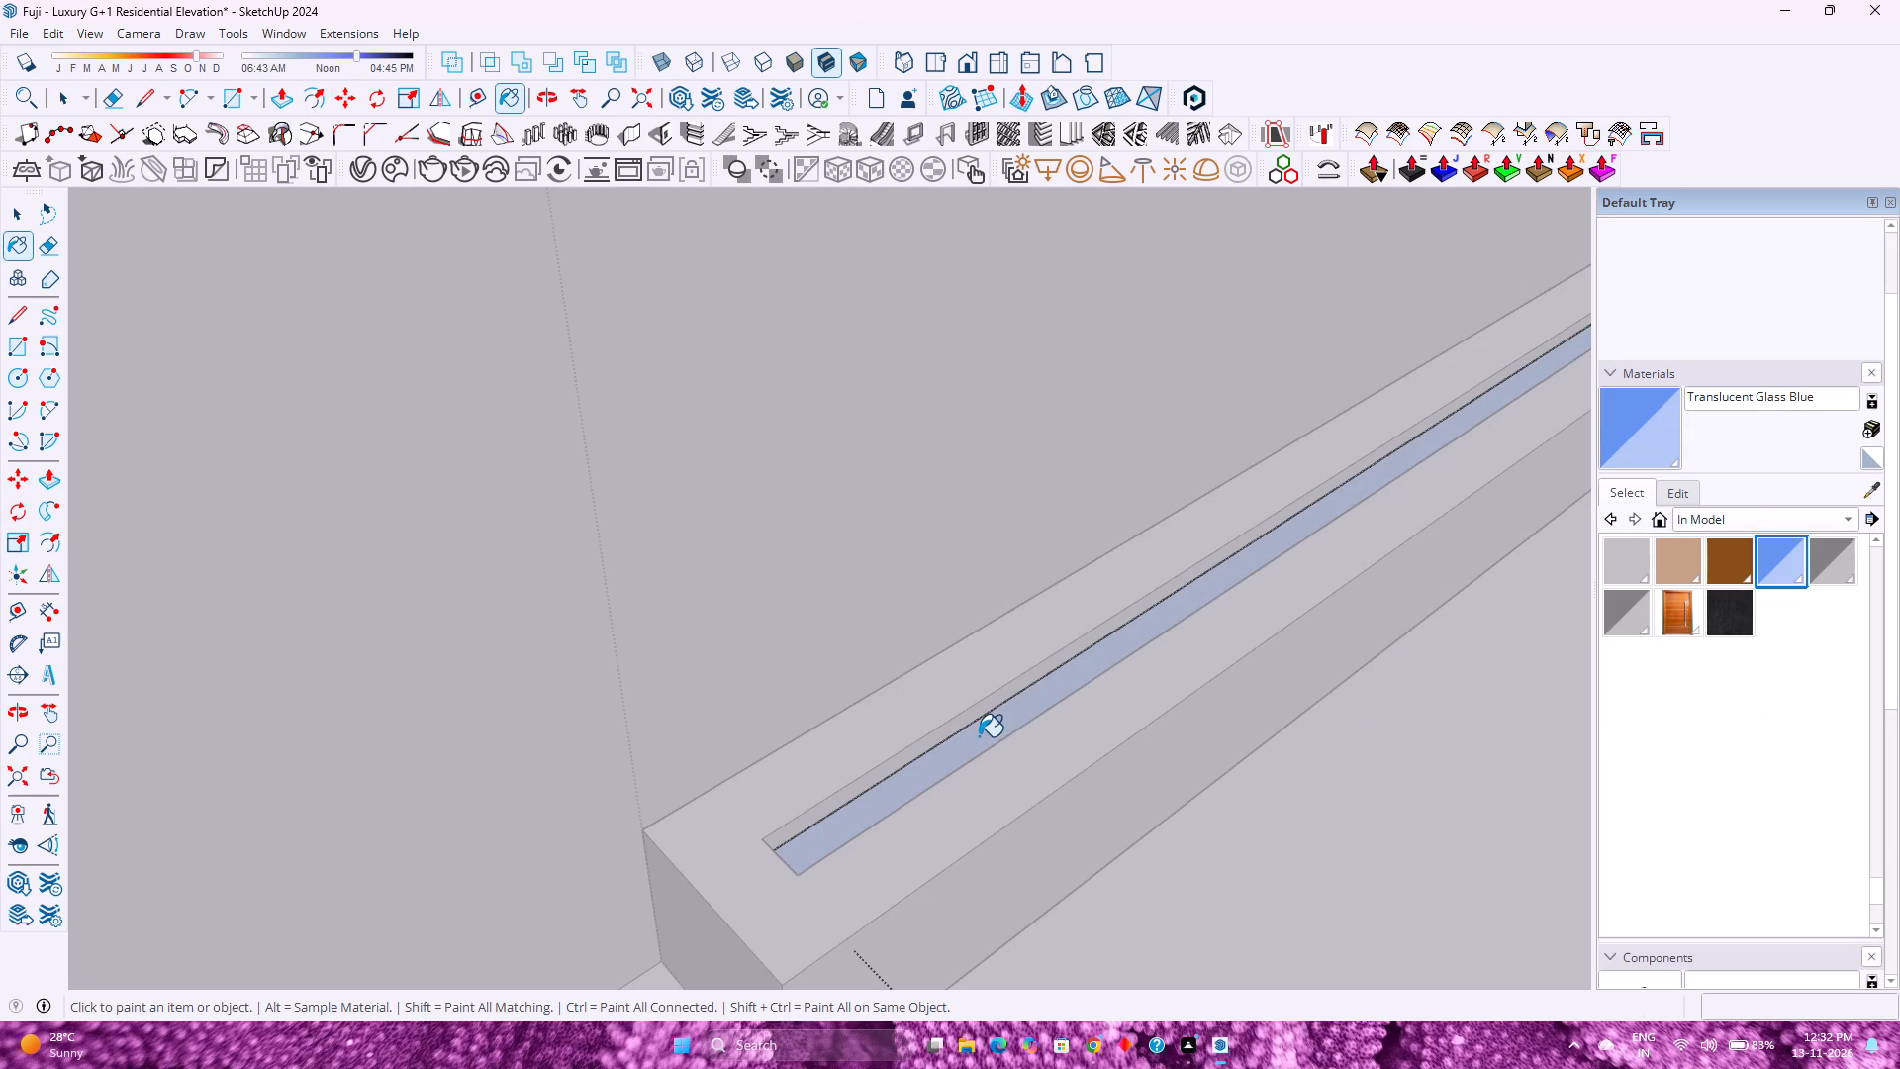
key("space")
Push/Pull the infill strip's face up 2' 8 1/4" to the groove end of the top rail, using the back-edges display.
type("p")
left_click(990, 733)
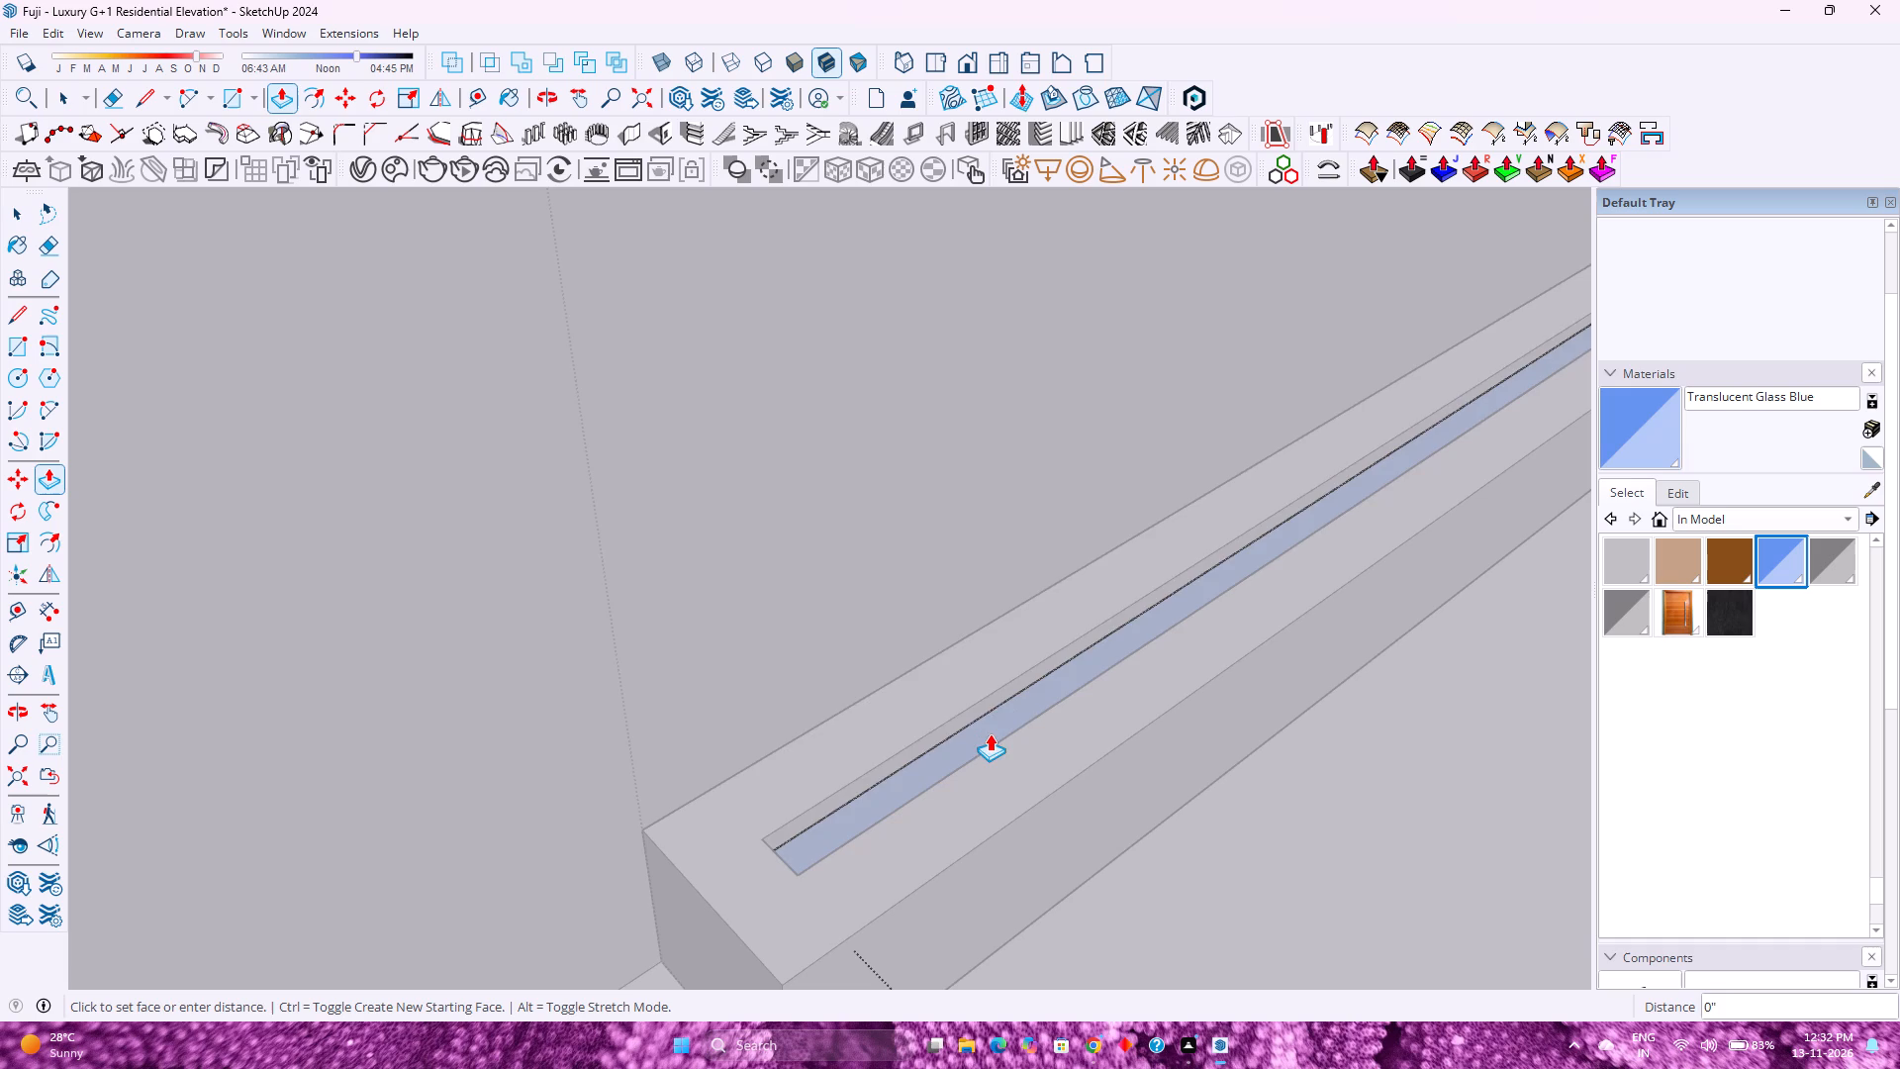
scroll(979, 624, "down", 13)
middle_click_drag(962, 492, 906, 793, "shift")
middle_click(906, 793, "shift")
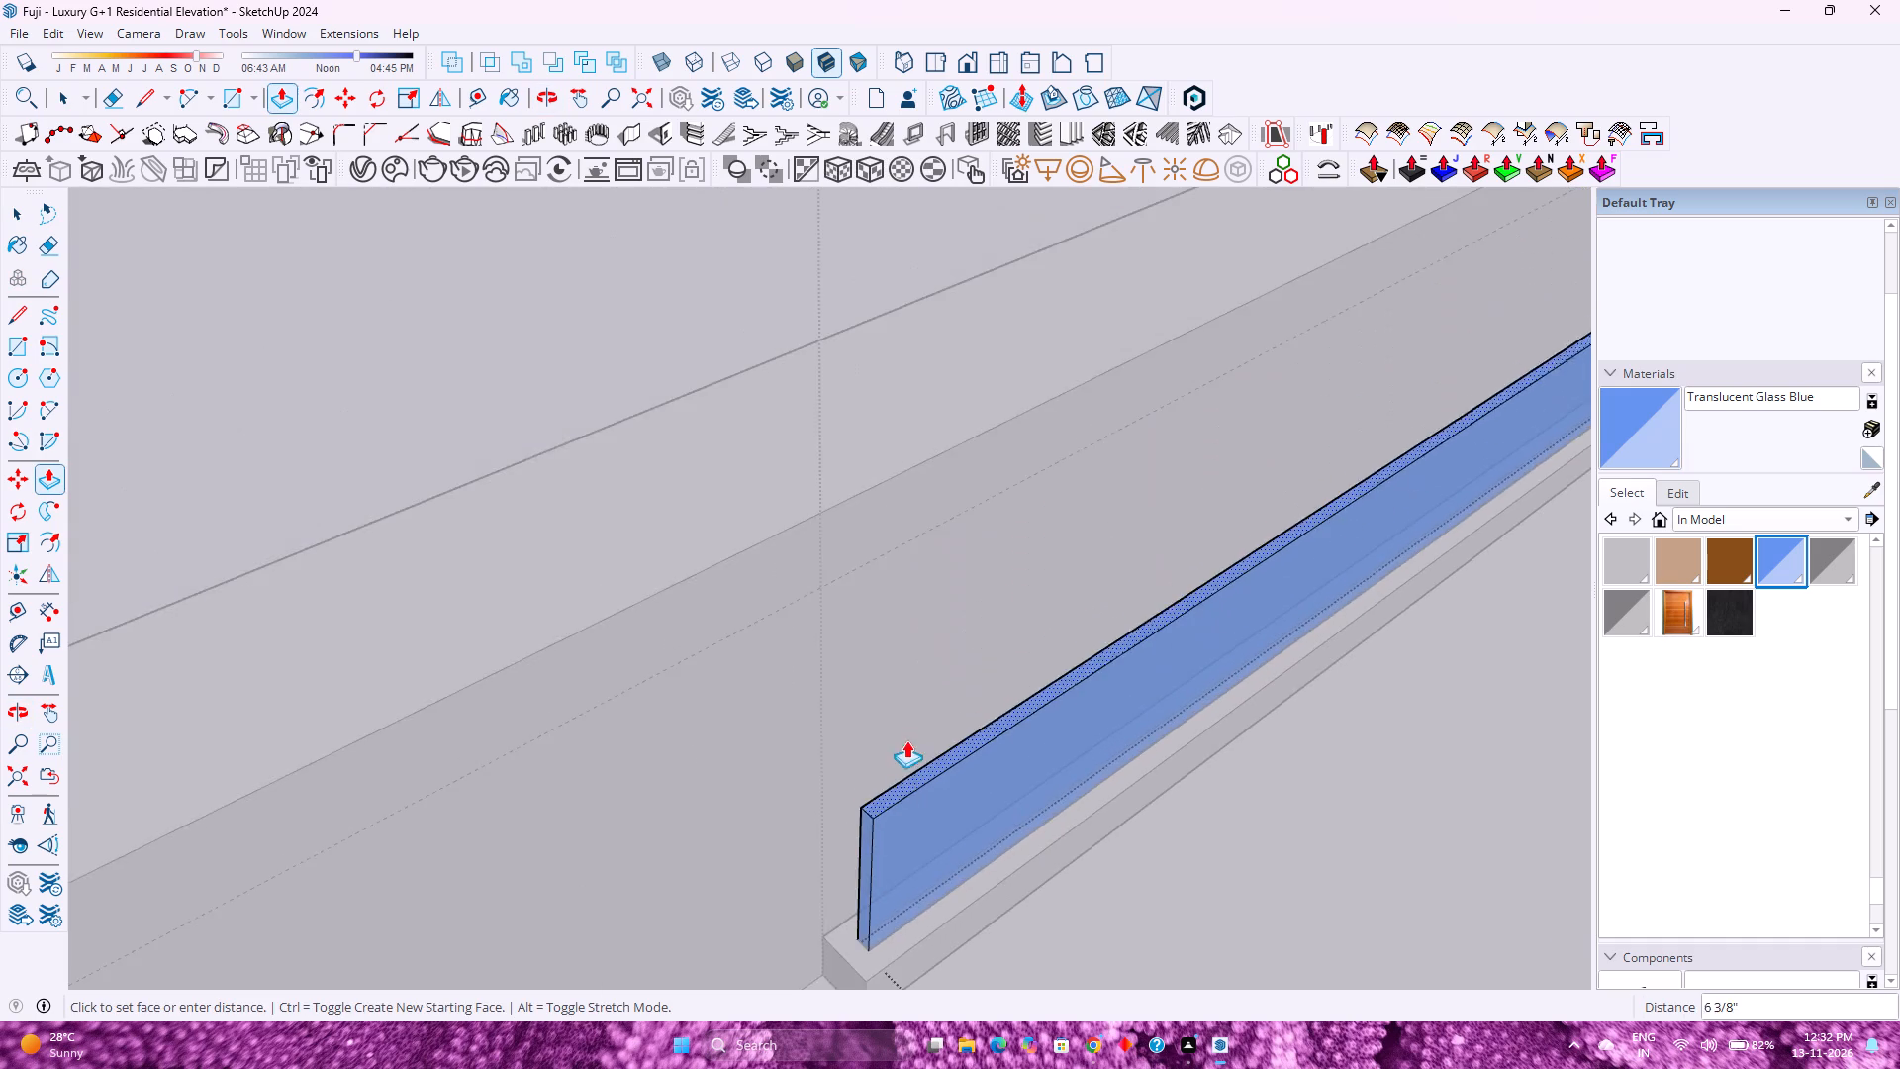
scroll(907, 731, "down", 12)
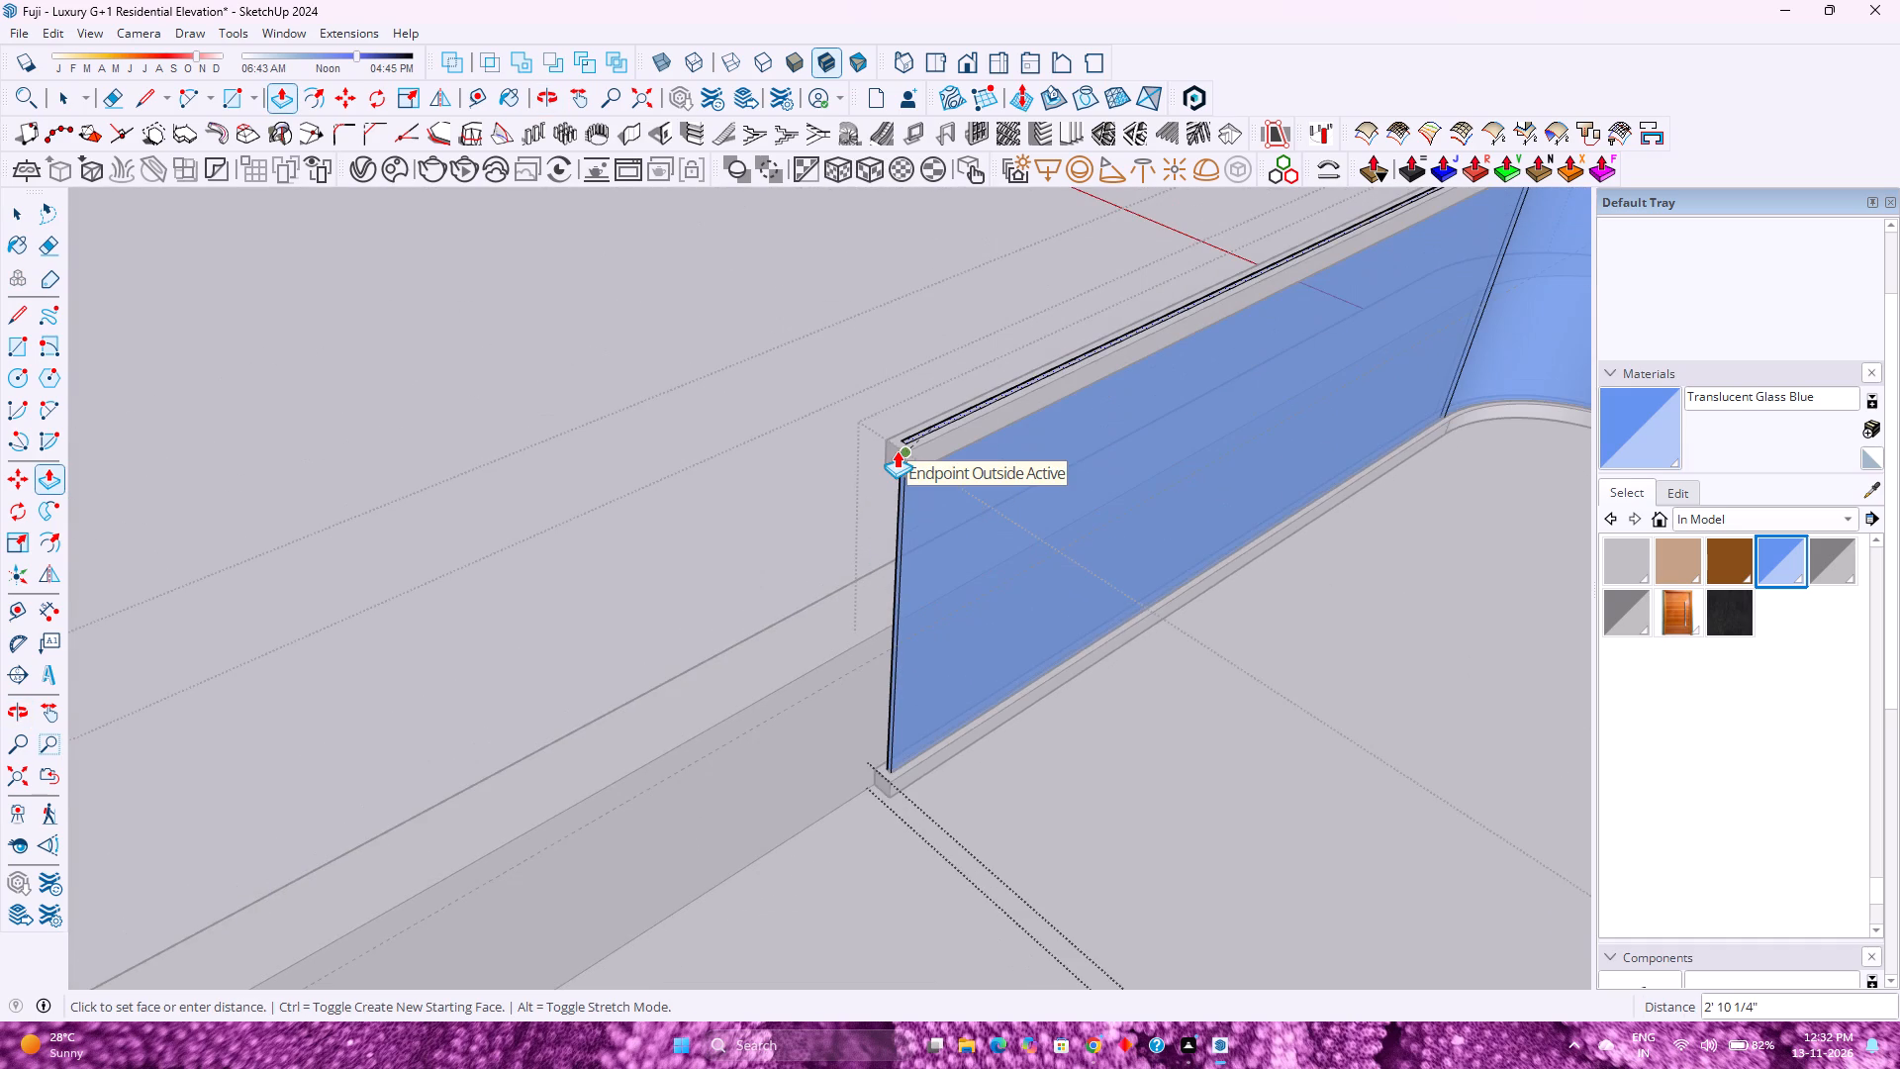
key("k")
scroll(881, 482, "up", 11)
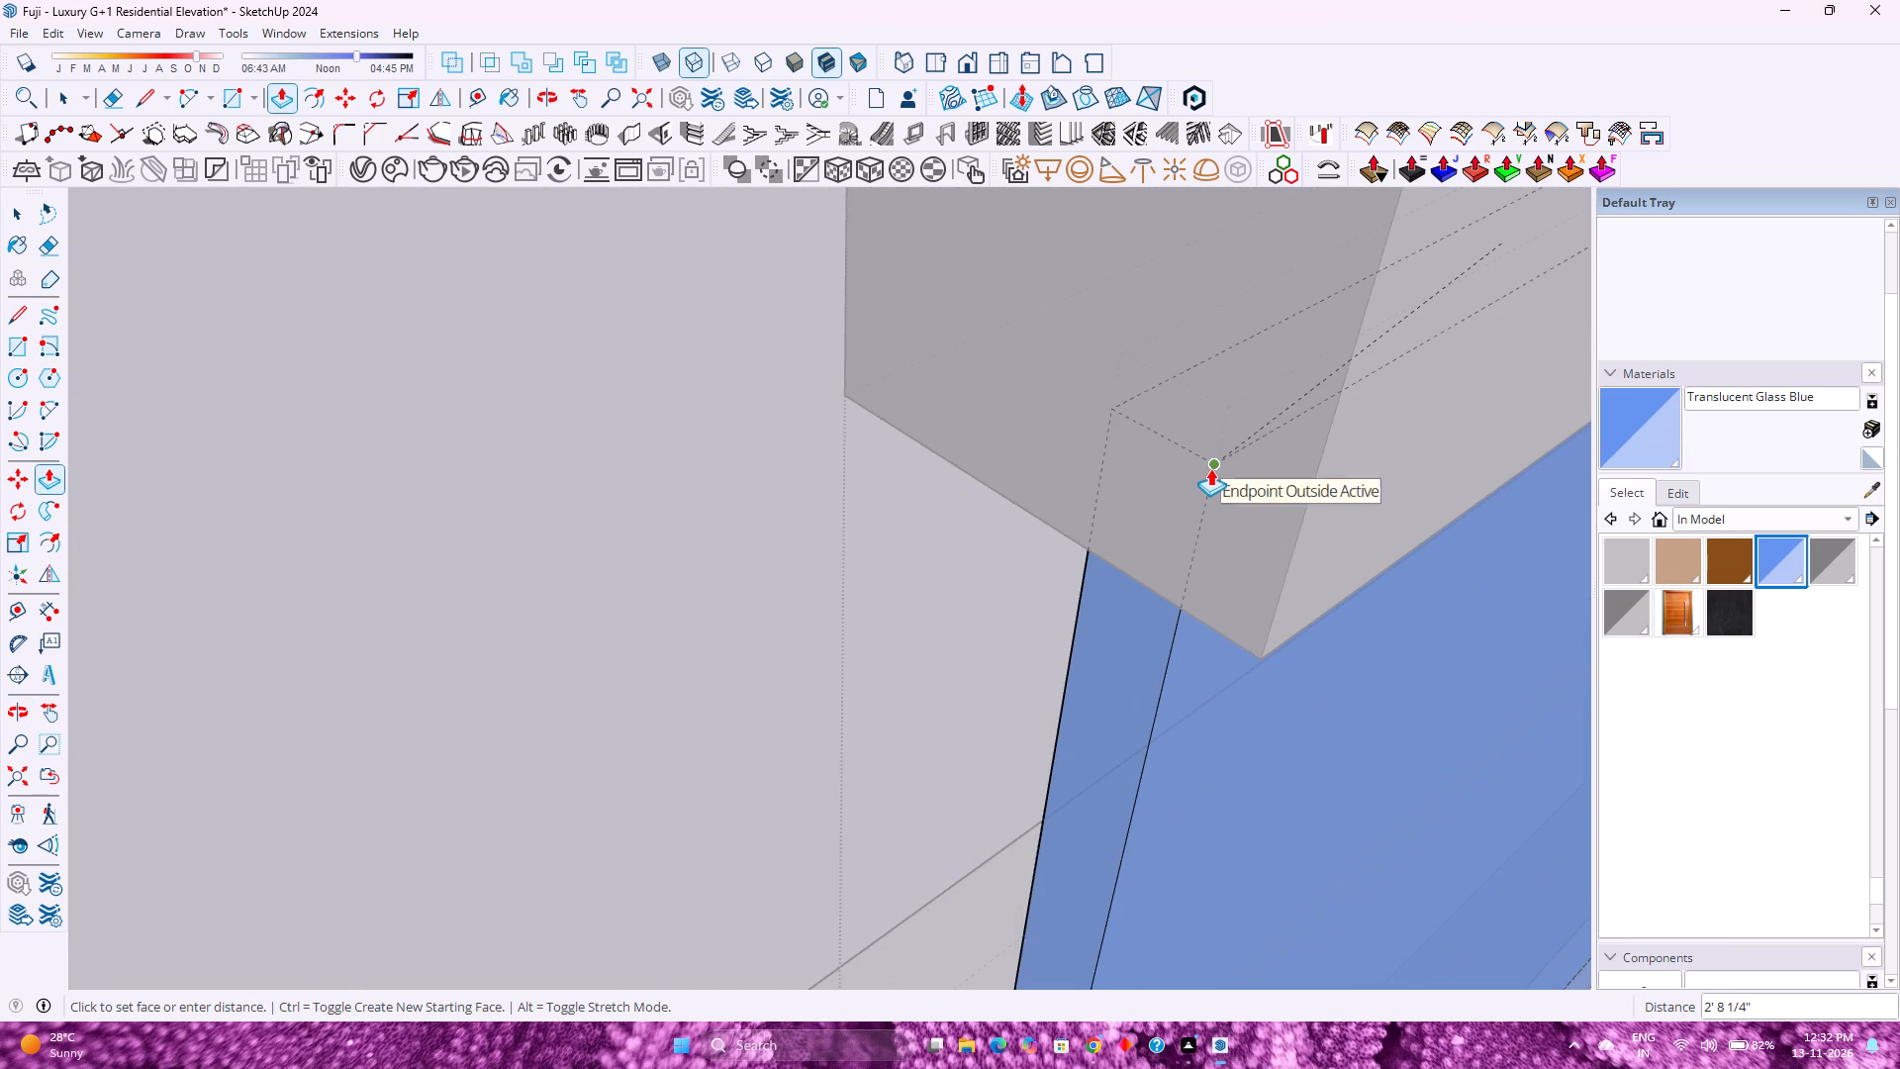
left_click(1210, 468)
scroll(989, 553, "down", 13)
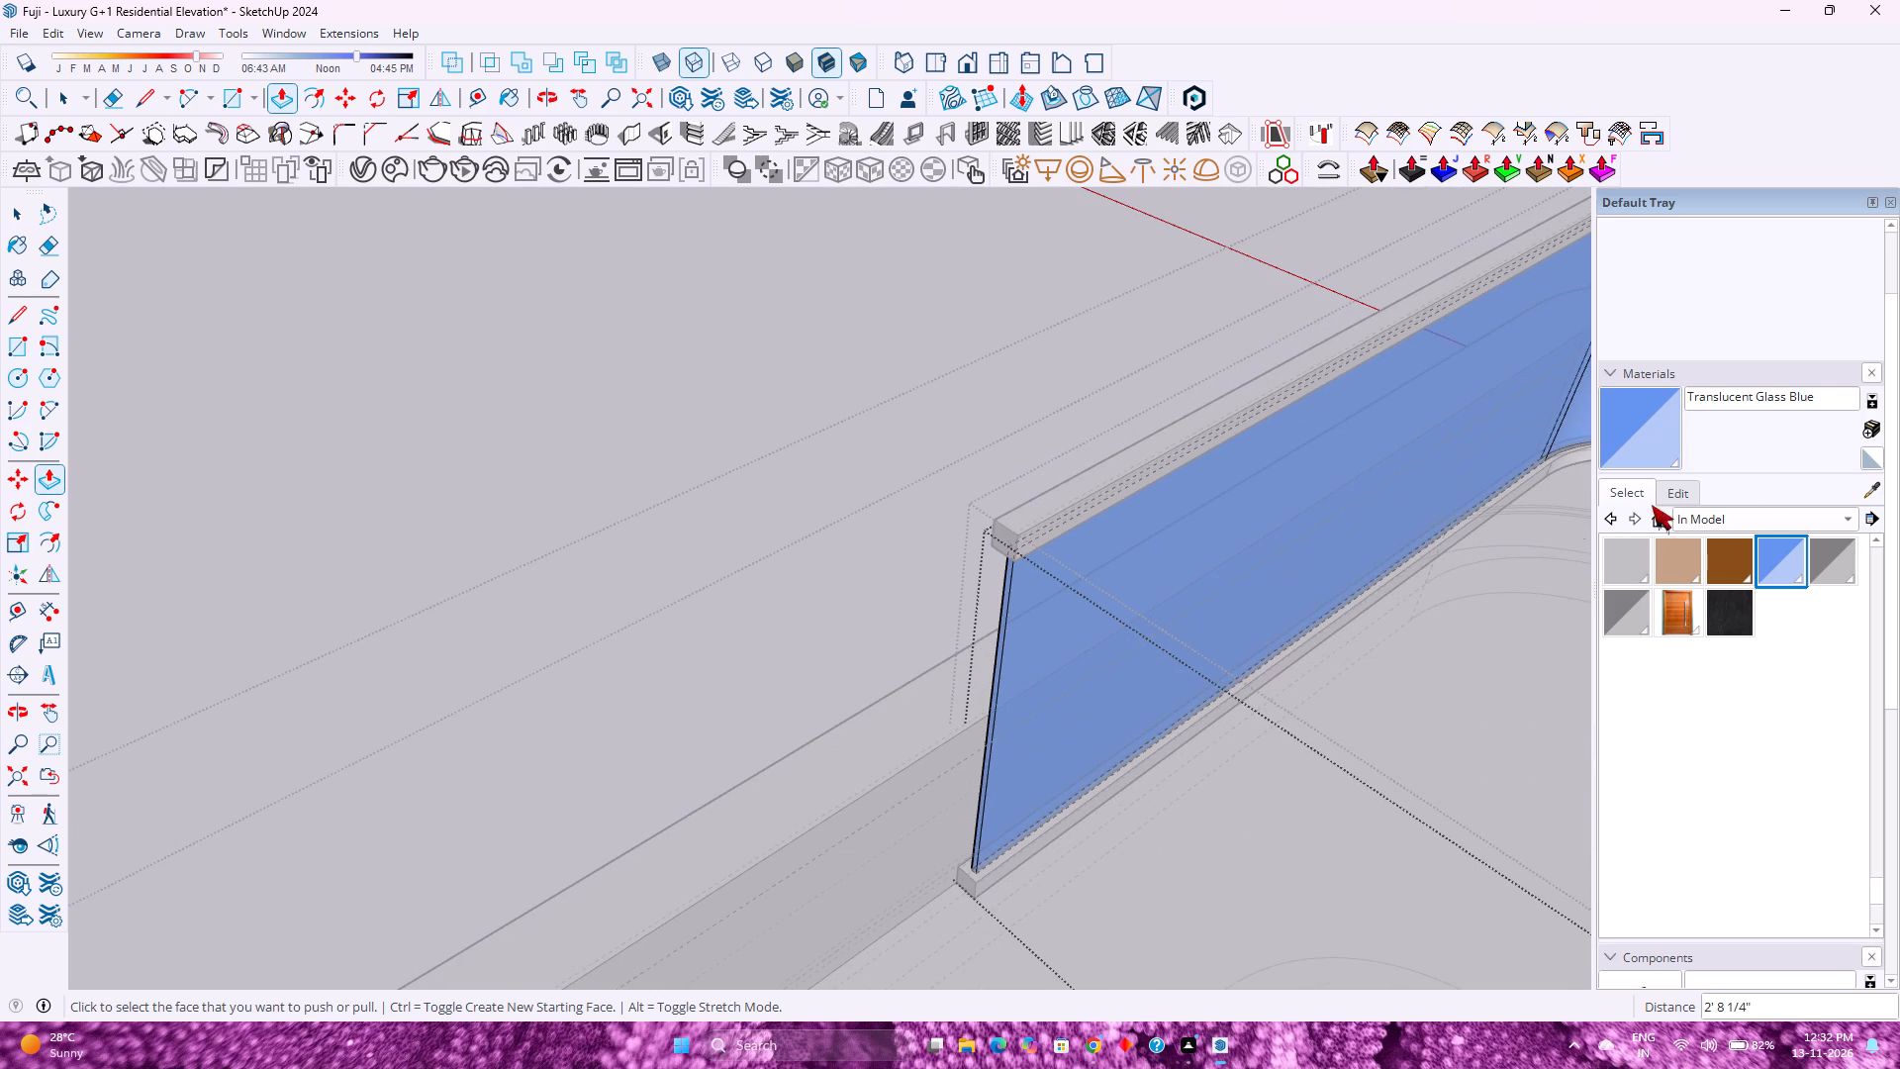
Lighten the Translucent Glass Blue material to saturation 31 and lightness 84.
left_click(1682, 493)
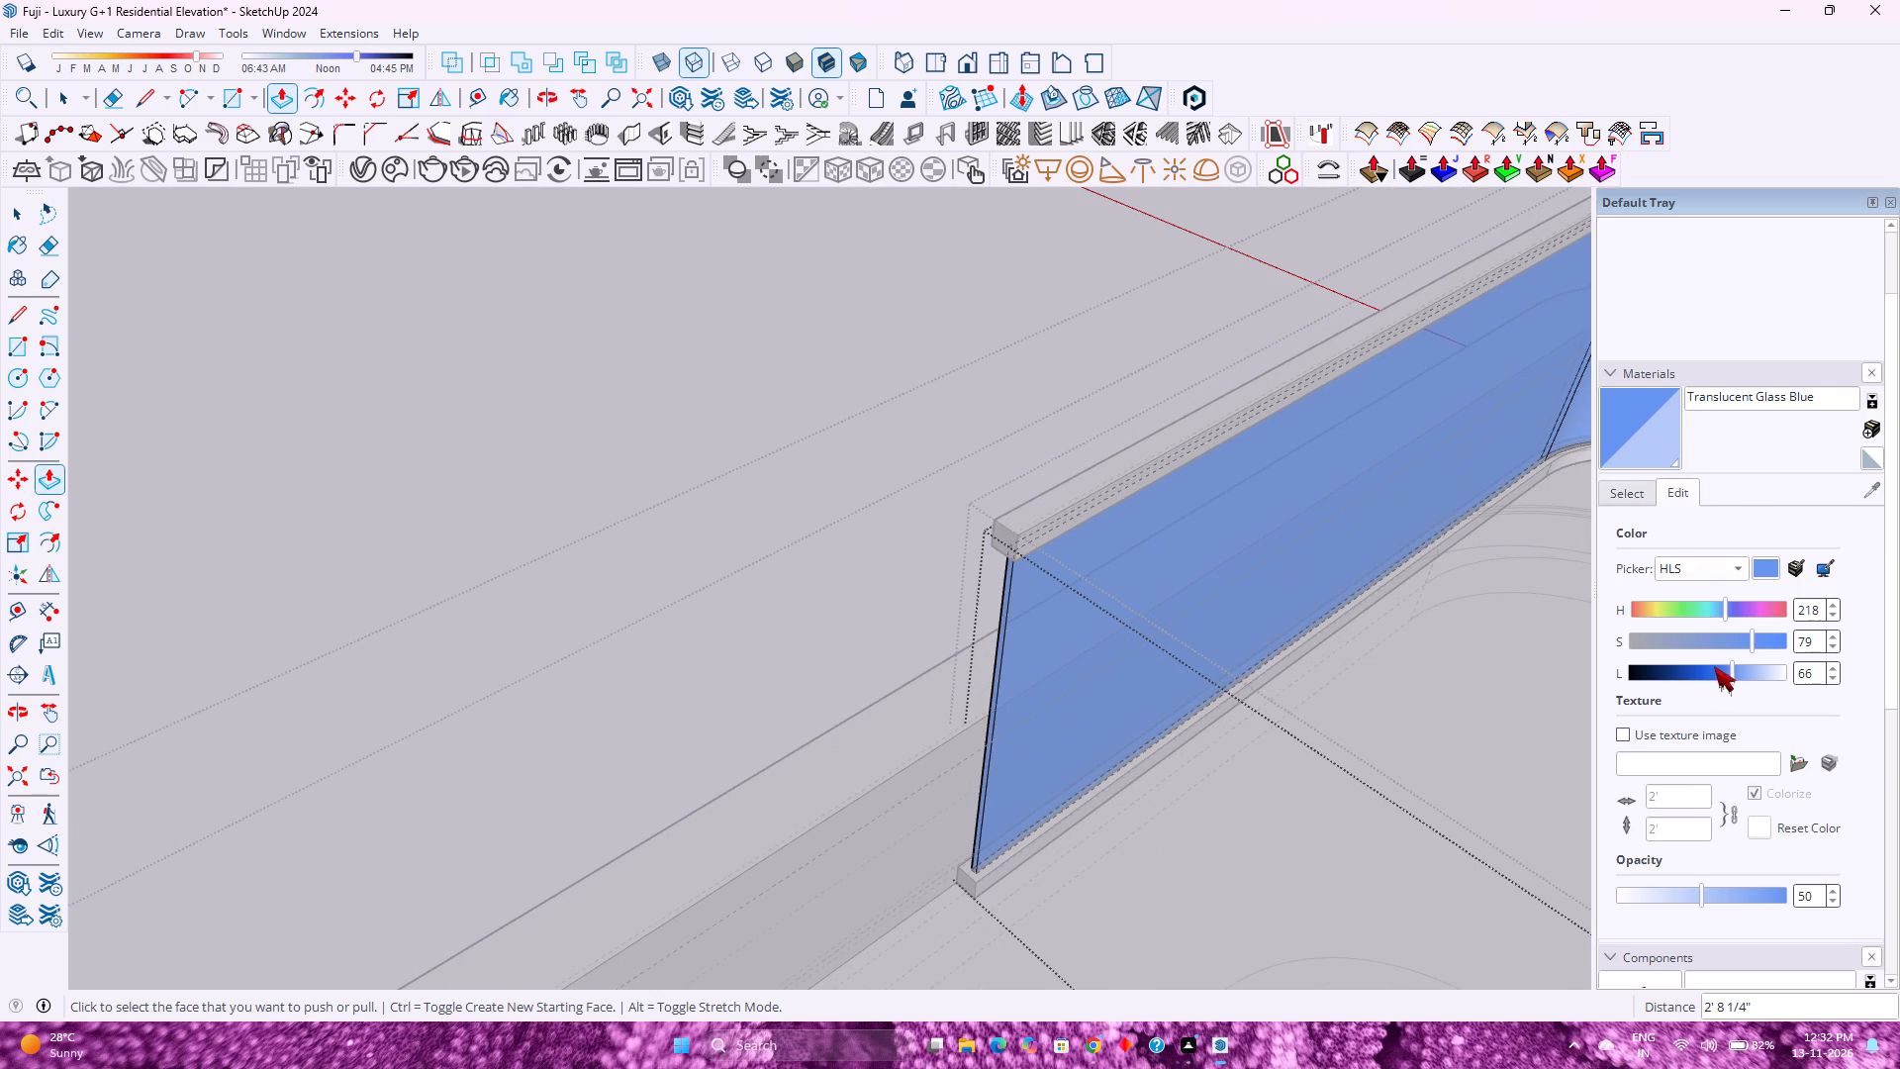
left_click_drag(1733, 669, 1760, 680)
left_click_drag(1752, 642, 1704, 642)
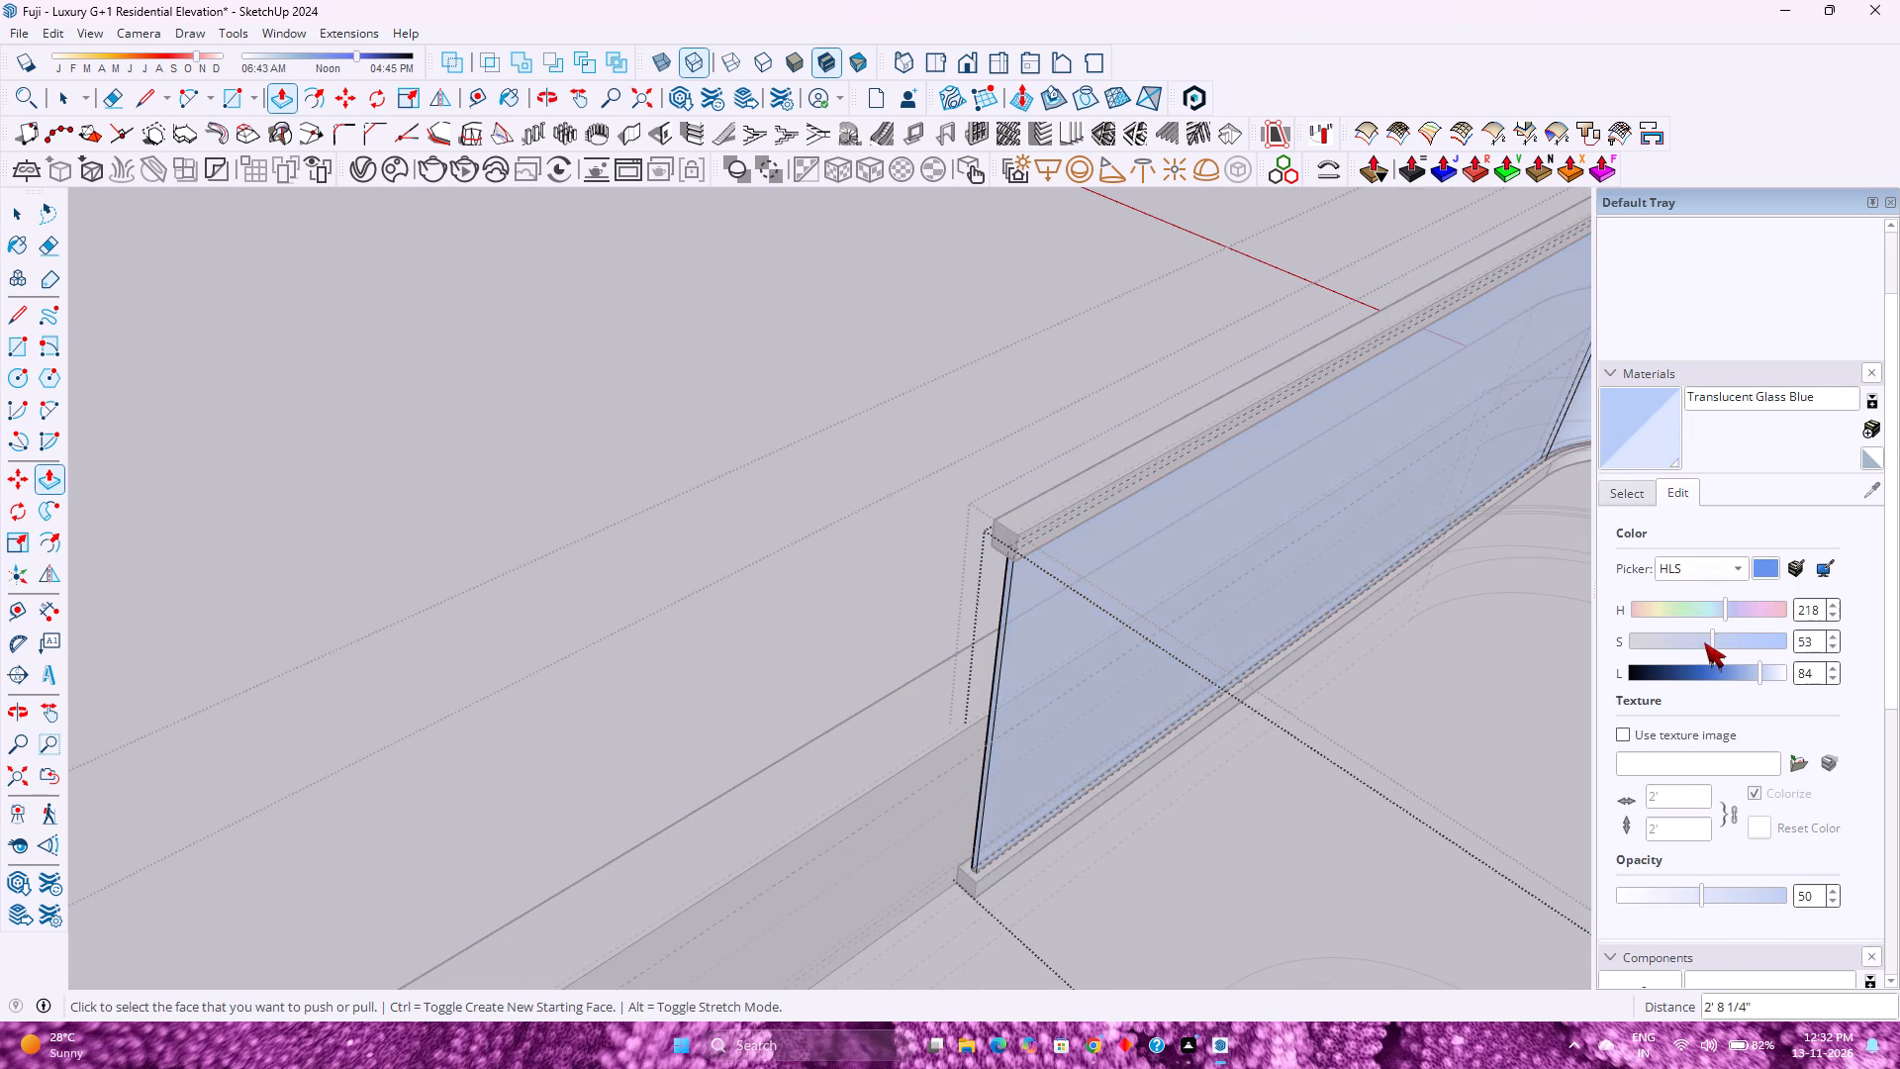
left_click_drag(1704, 642, 1678, 651)
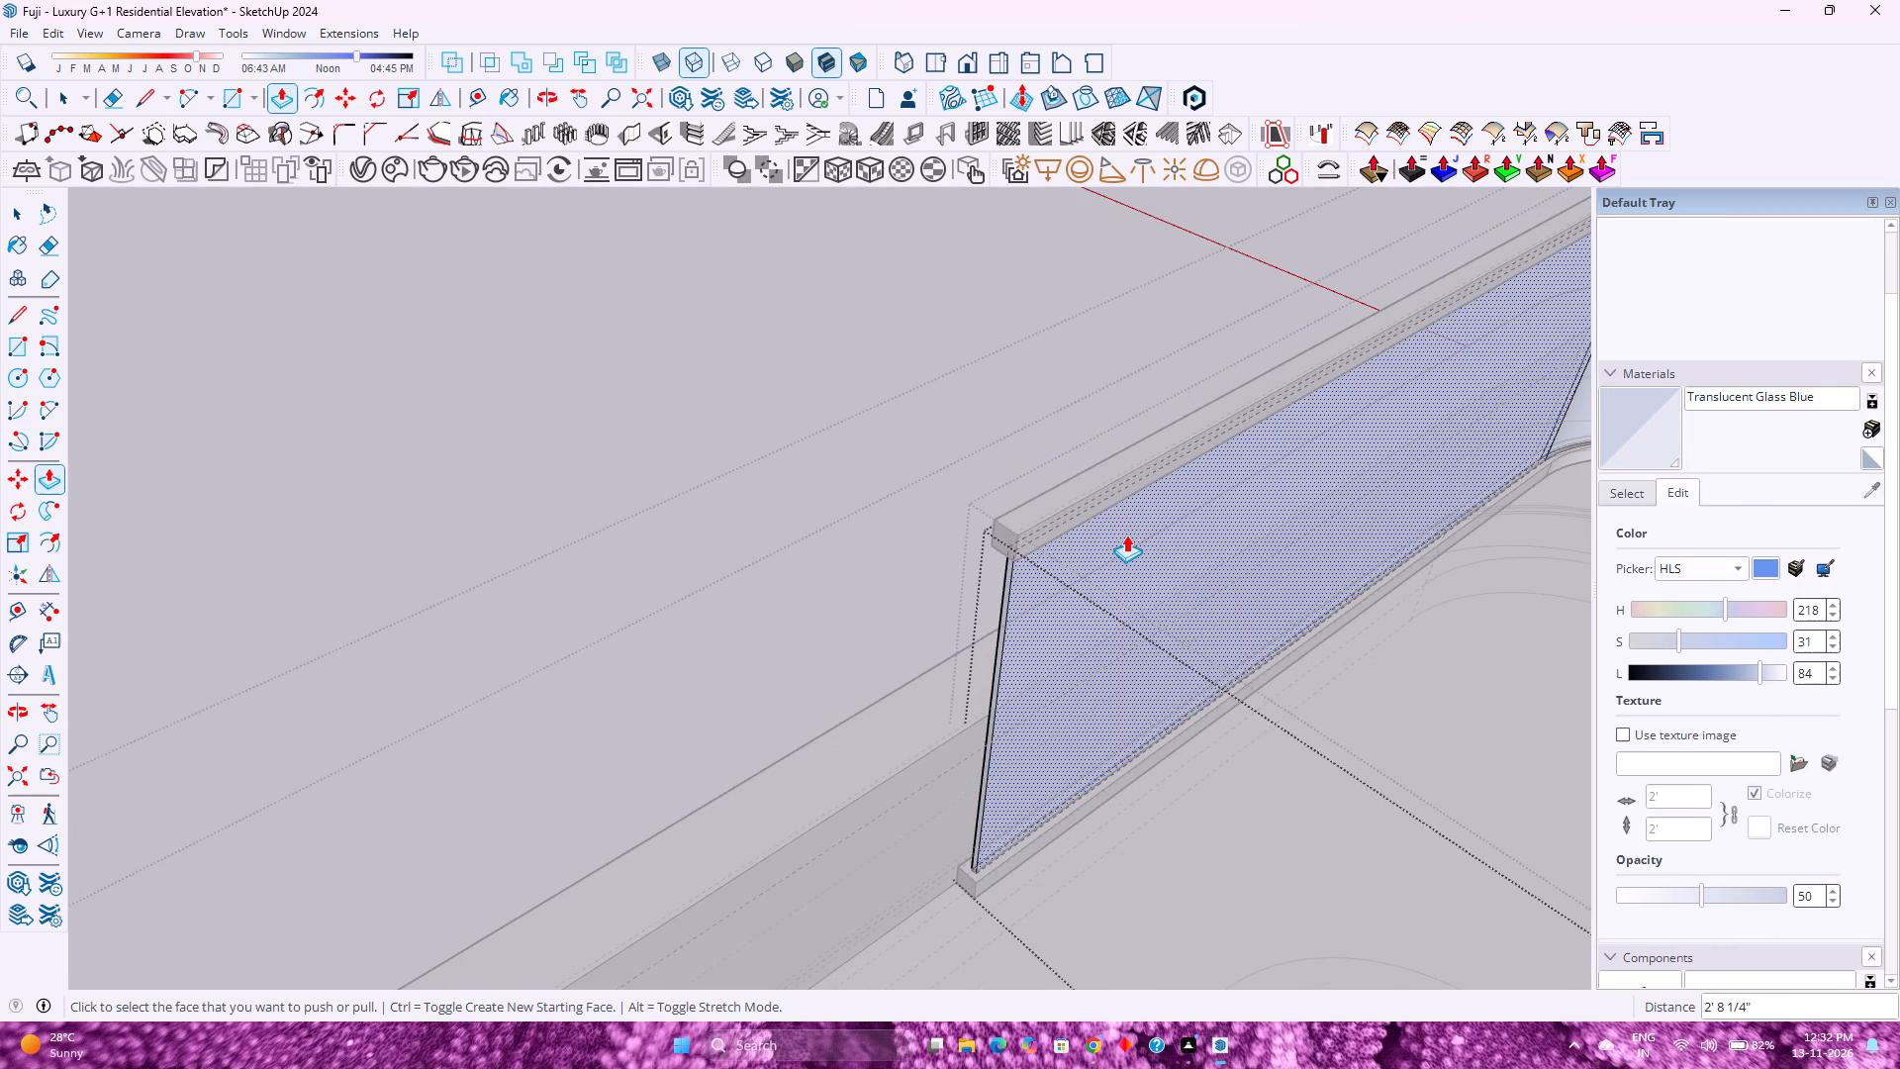
Close the glass infill group and turn off the back-edges display.
key("space")
key("Escape")
key("k")
scroll(760, 537, "down", 5)
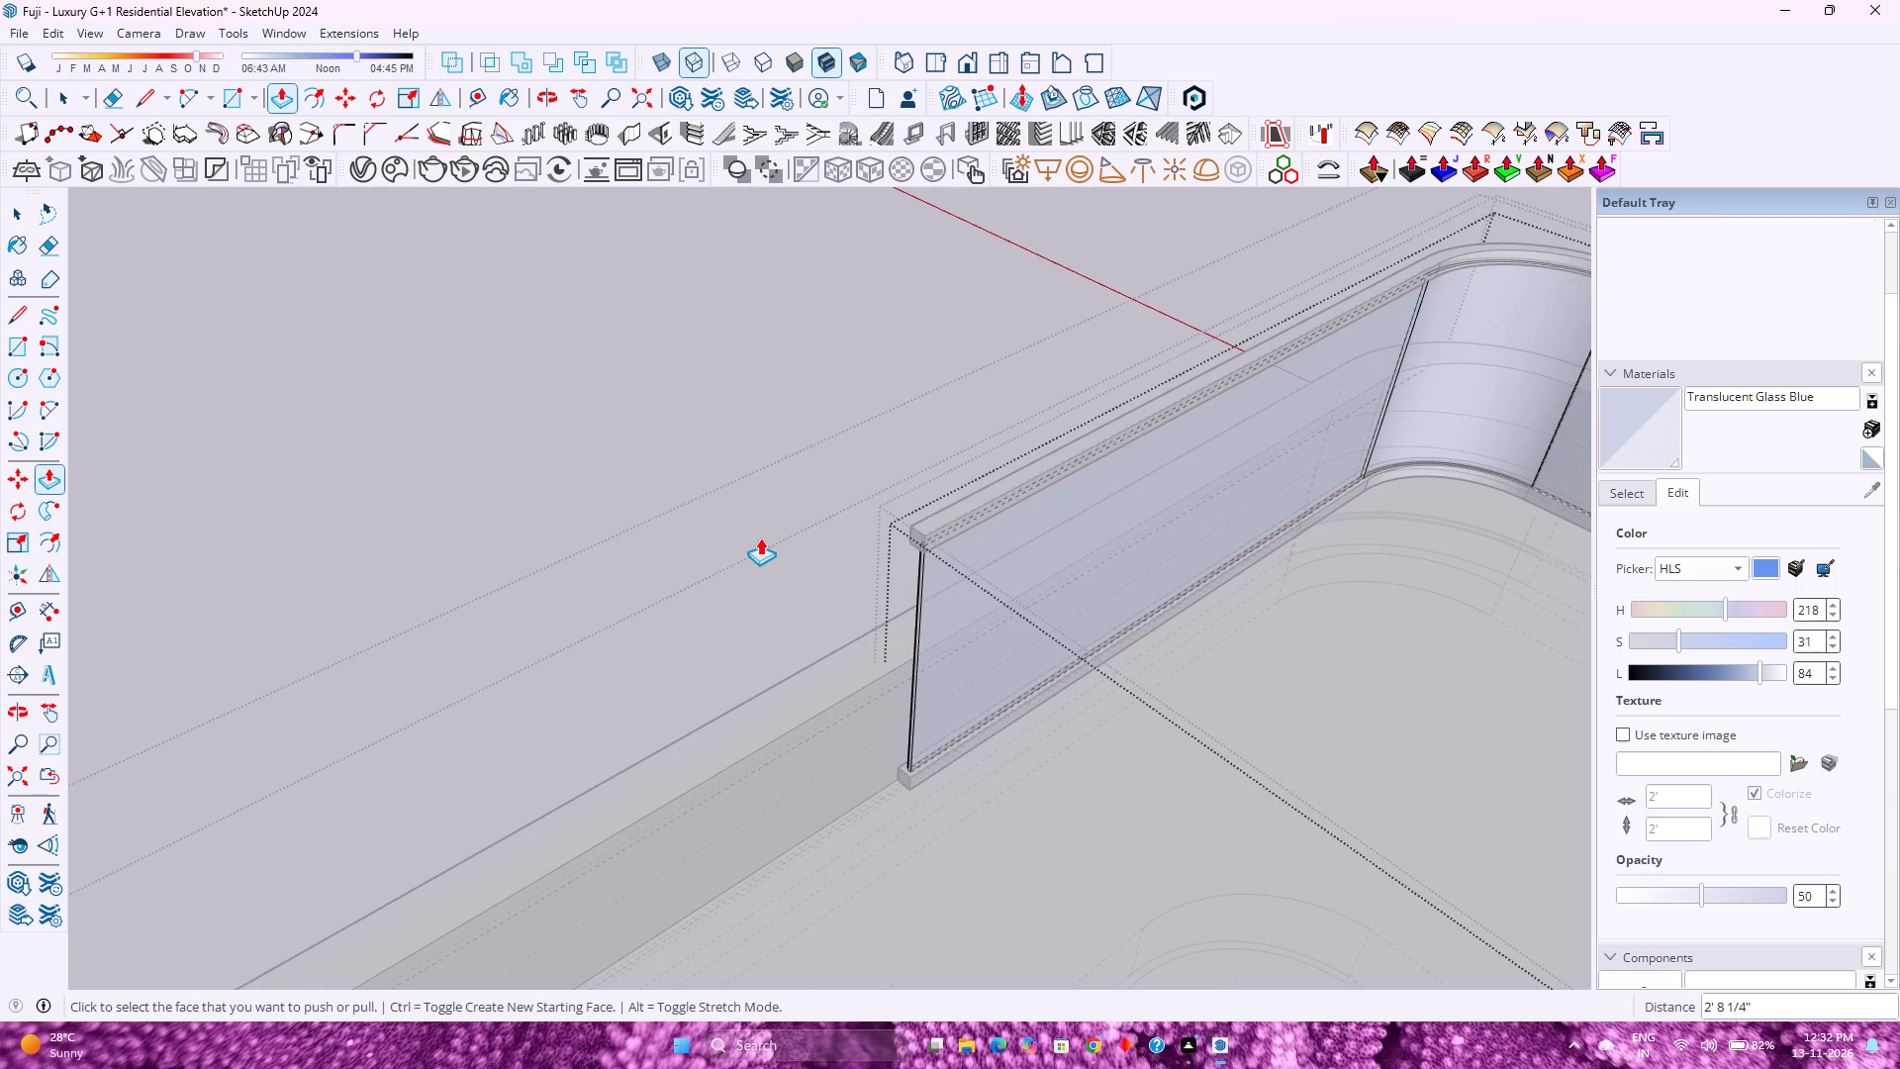
key("space")
scroll(760, 537, "up", 2)
scroll(760, 537, "down", 4)
key("Escape")
scroll(760, 537, "up", 3)
key("space")
key("space")
scroll(760, 539, "down", 1)
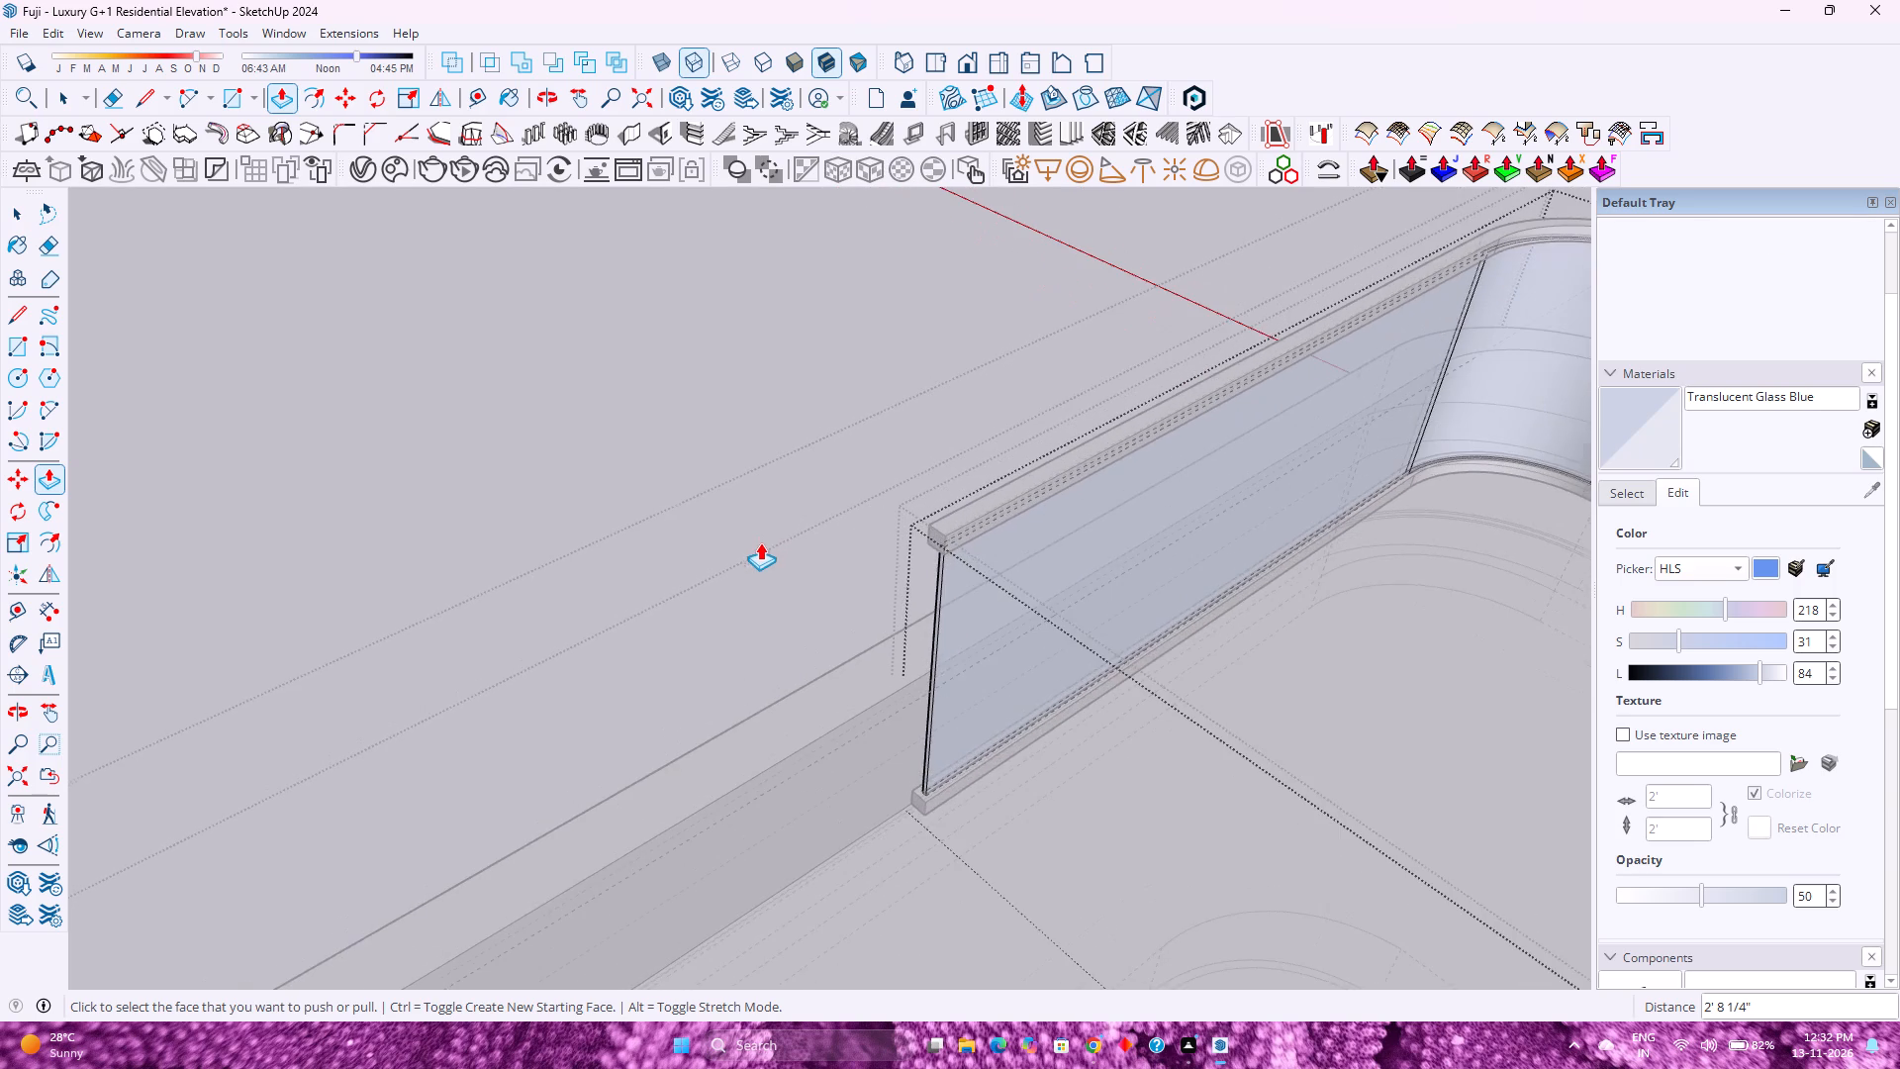
scroll(808, 582, "up", 4)
double_click(832, 532)
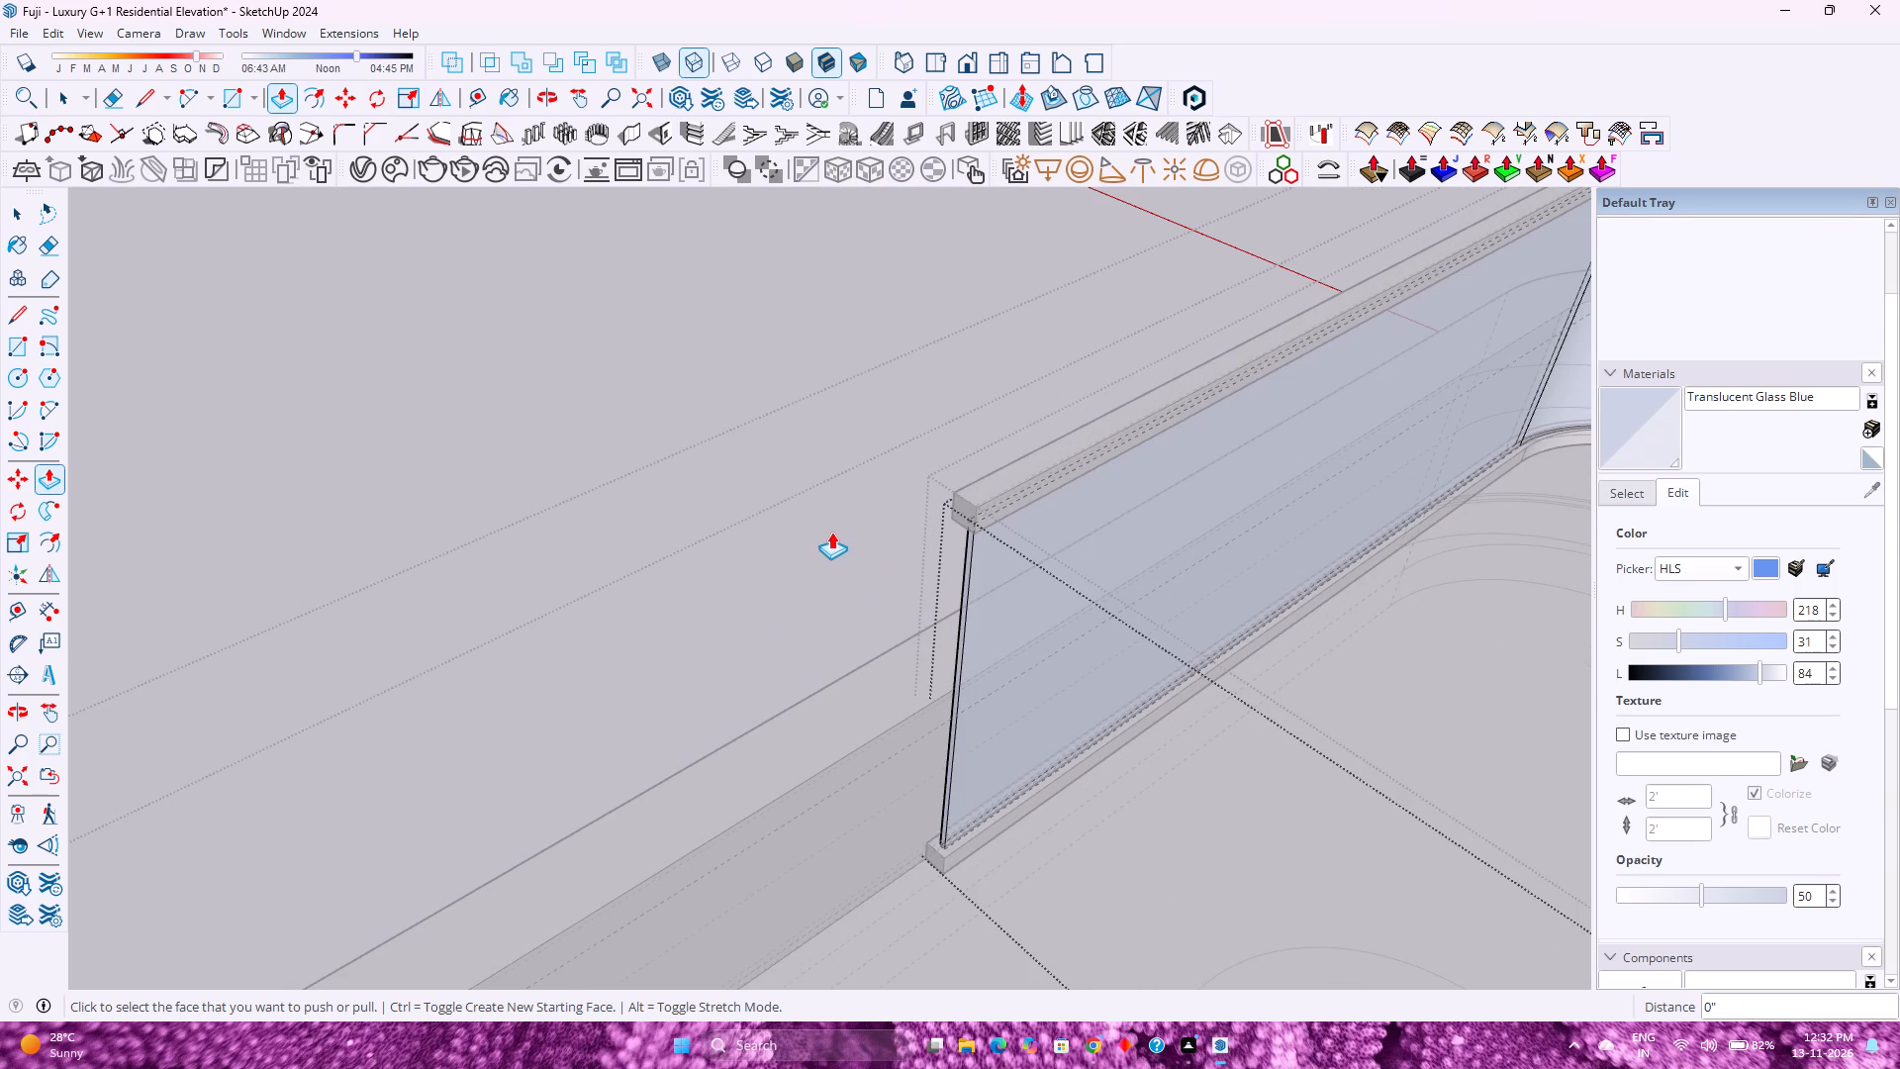
key("space")
scroll(834, 523, "down", 4)
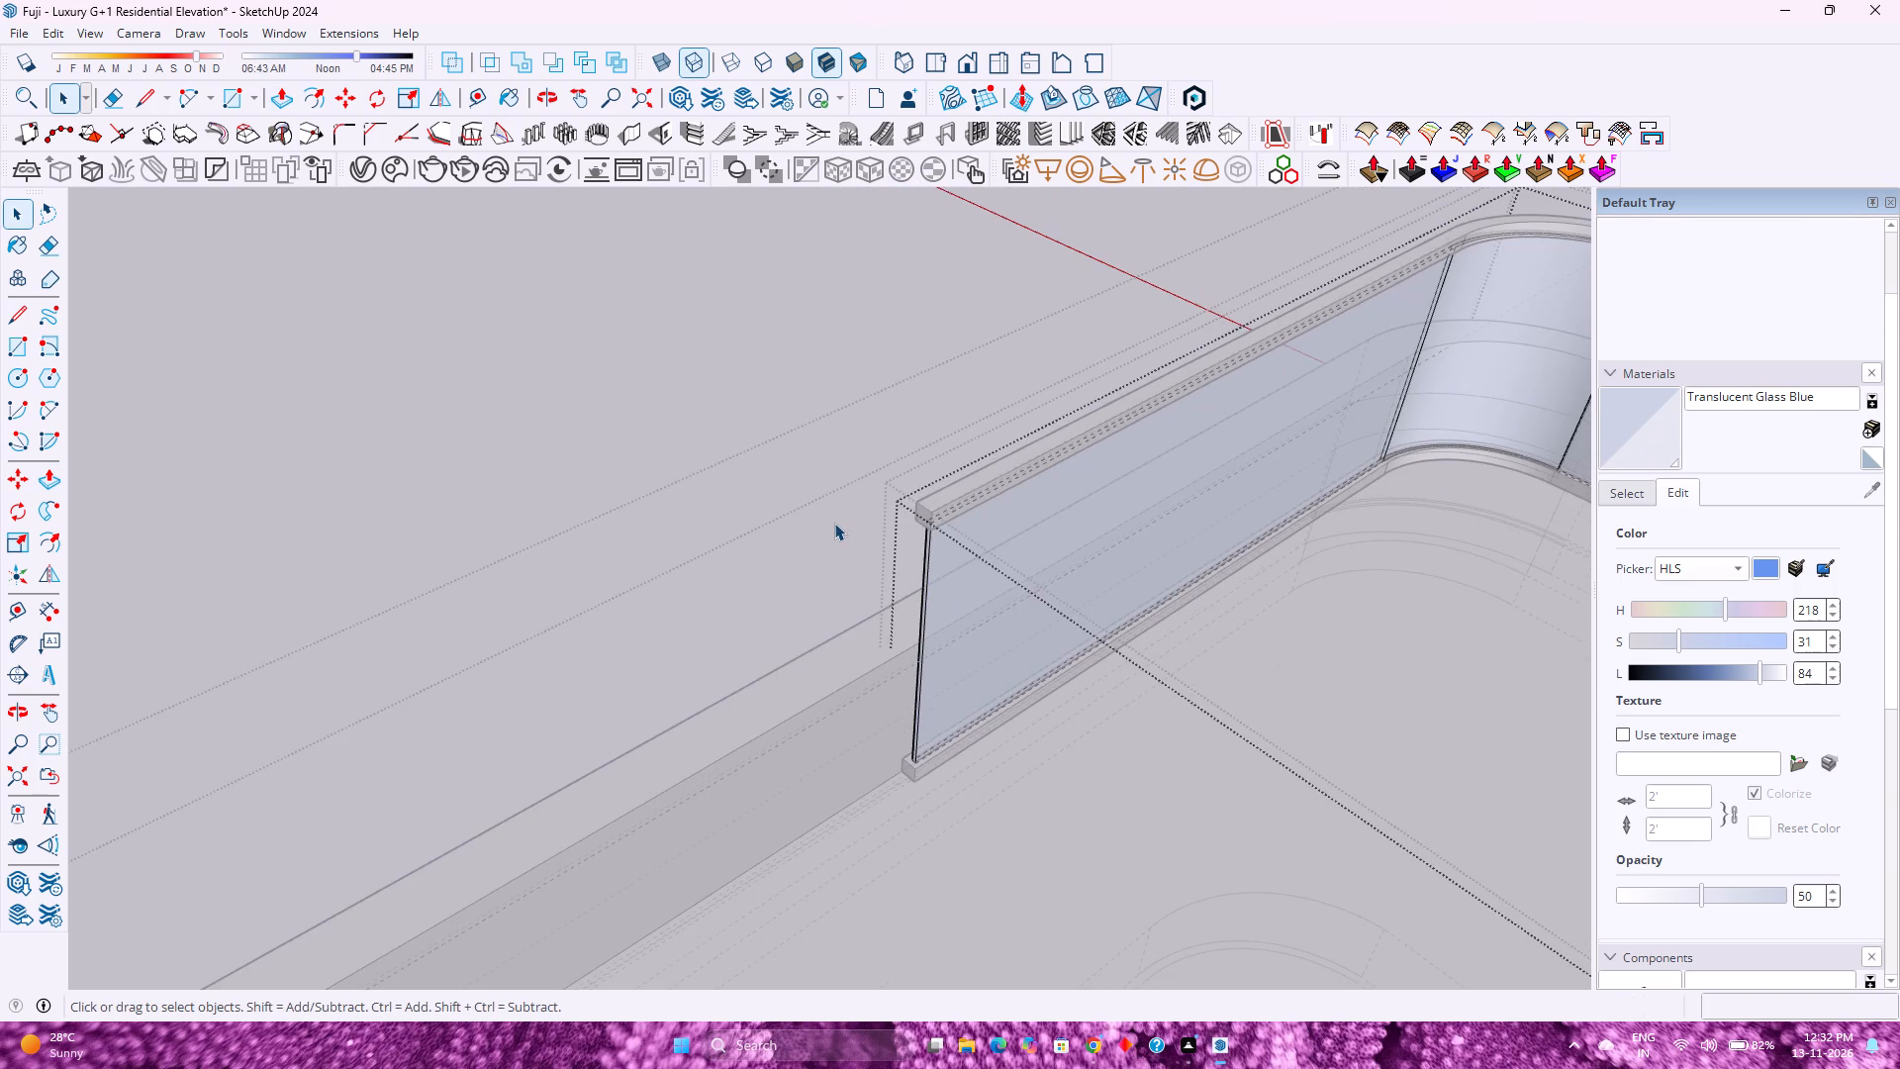
key("Escape")
scroll(834, 523, "down", 4)
key("k")
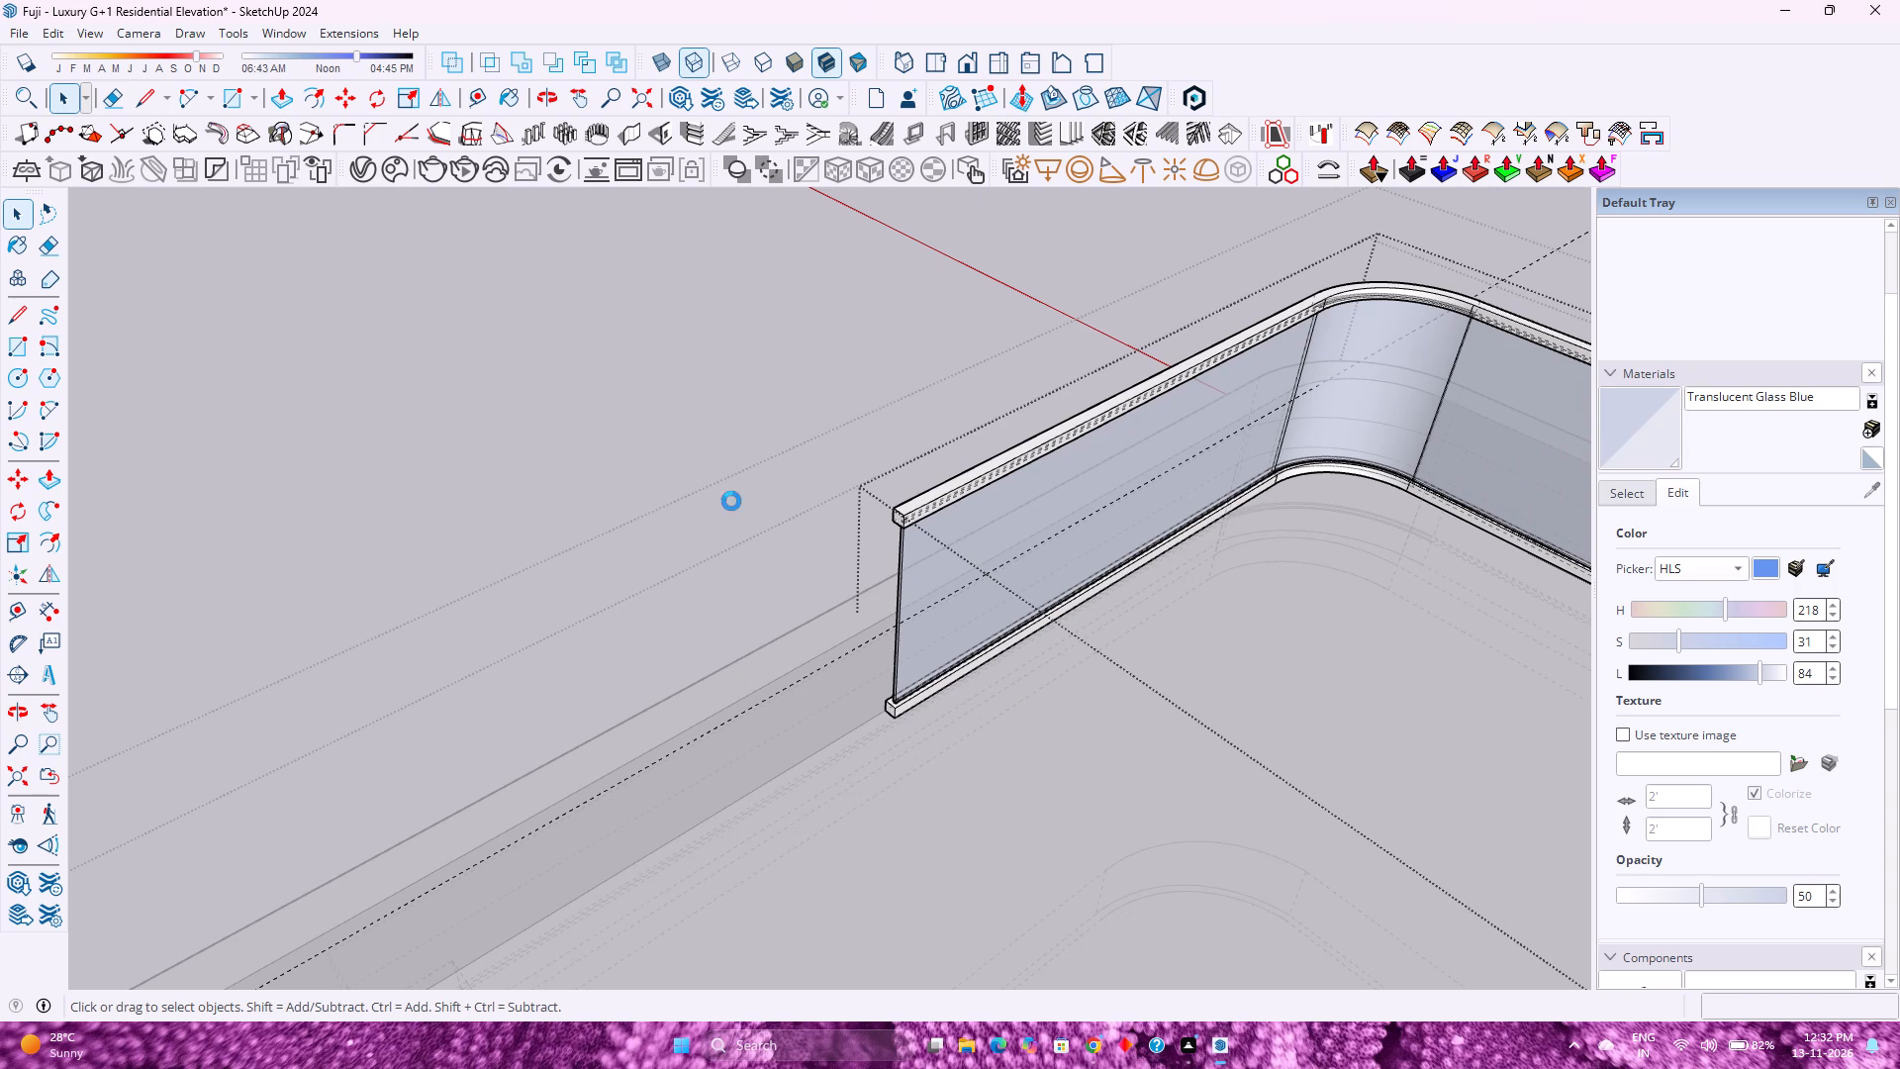
scroll(746, 519, "down", 9)
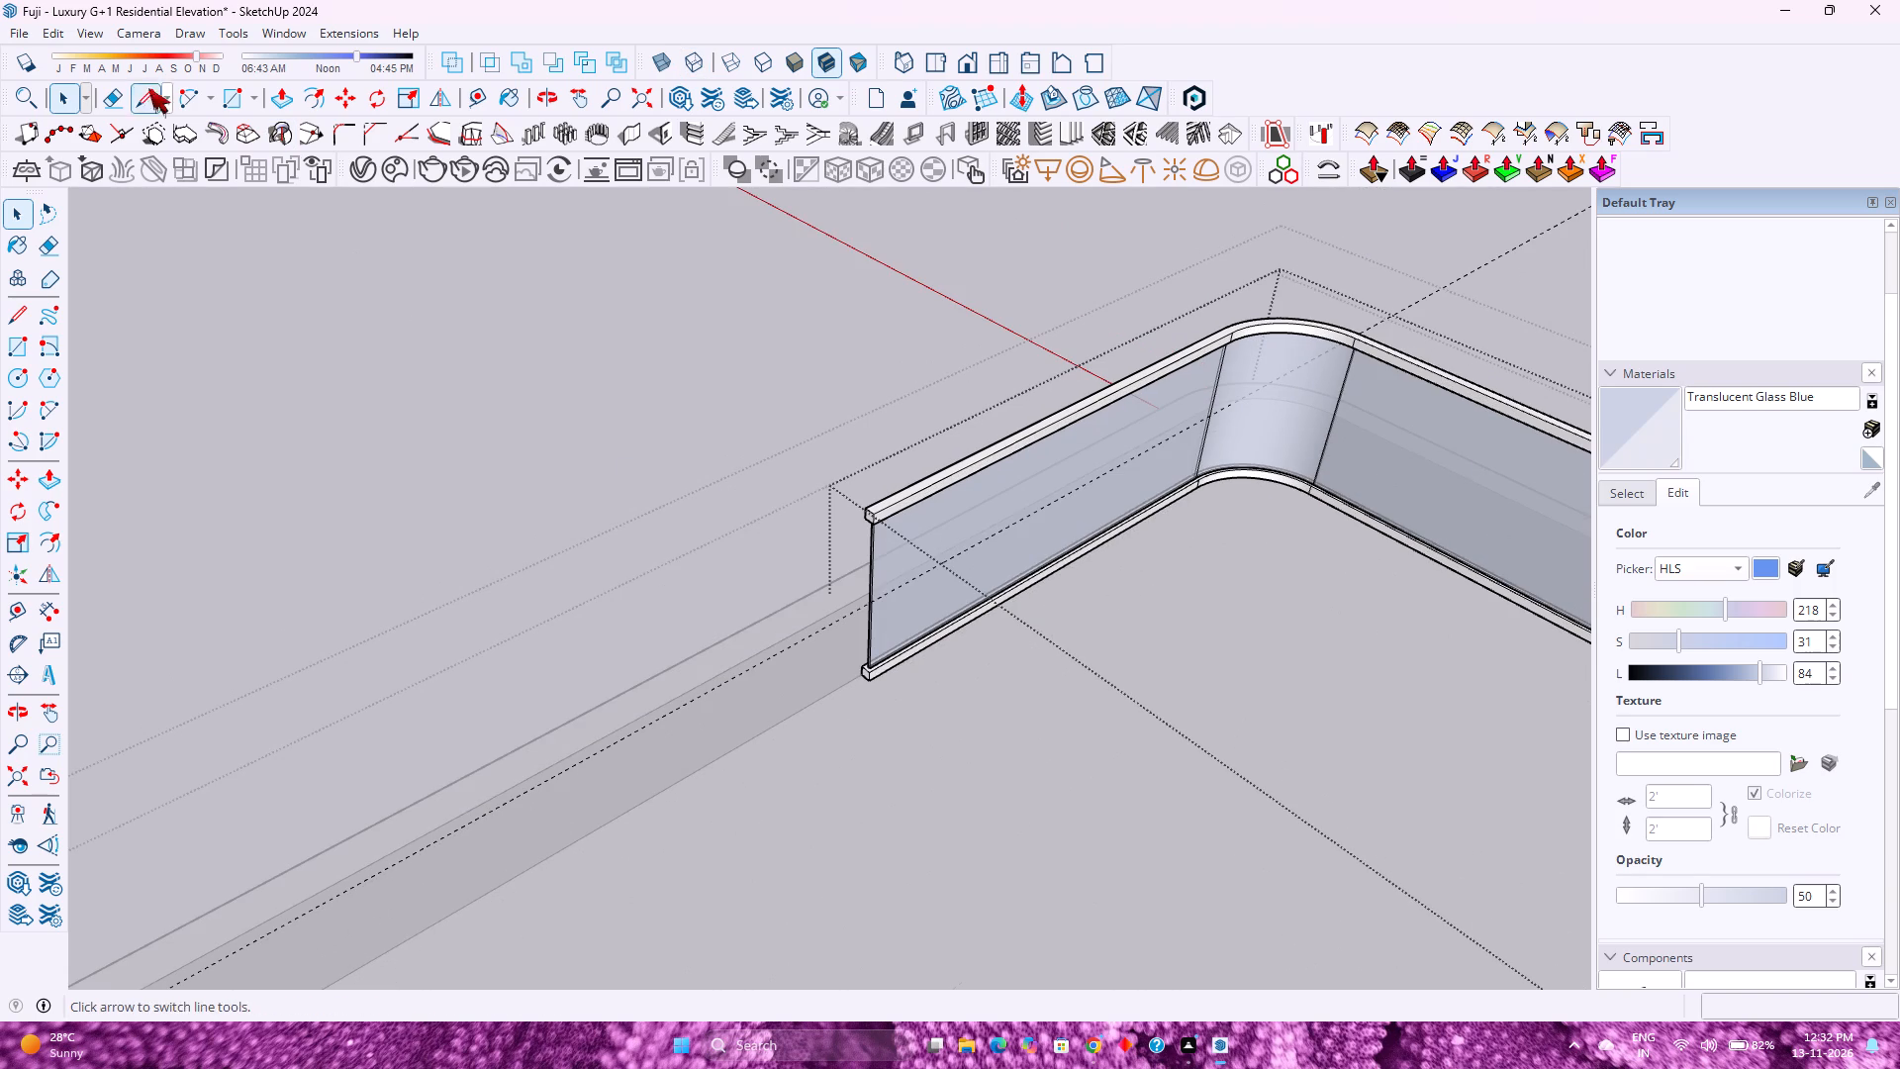
Delete all guides and close the railing group.
left_click(58, 26)
left_click(166, 232)
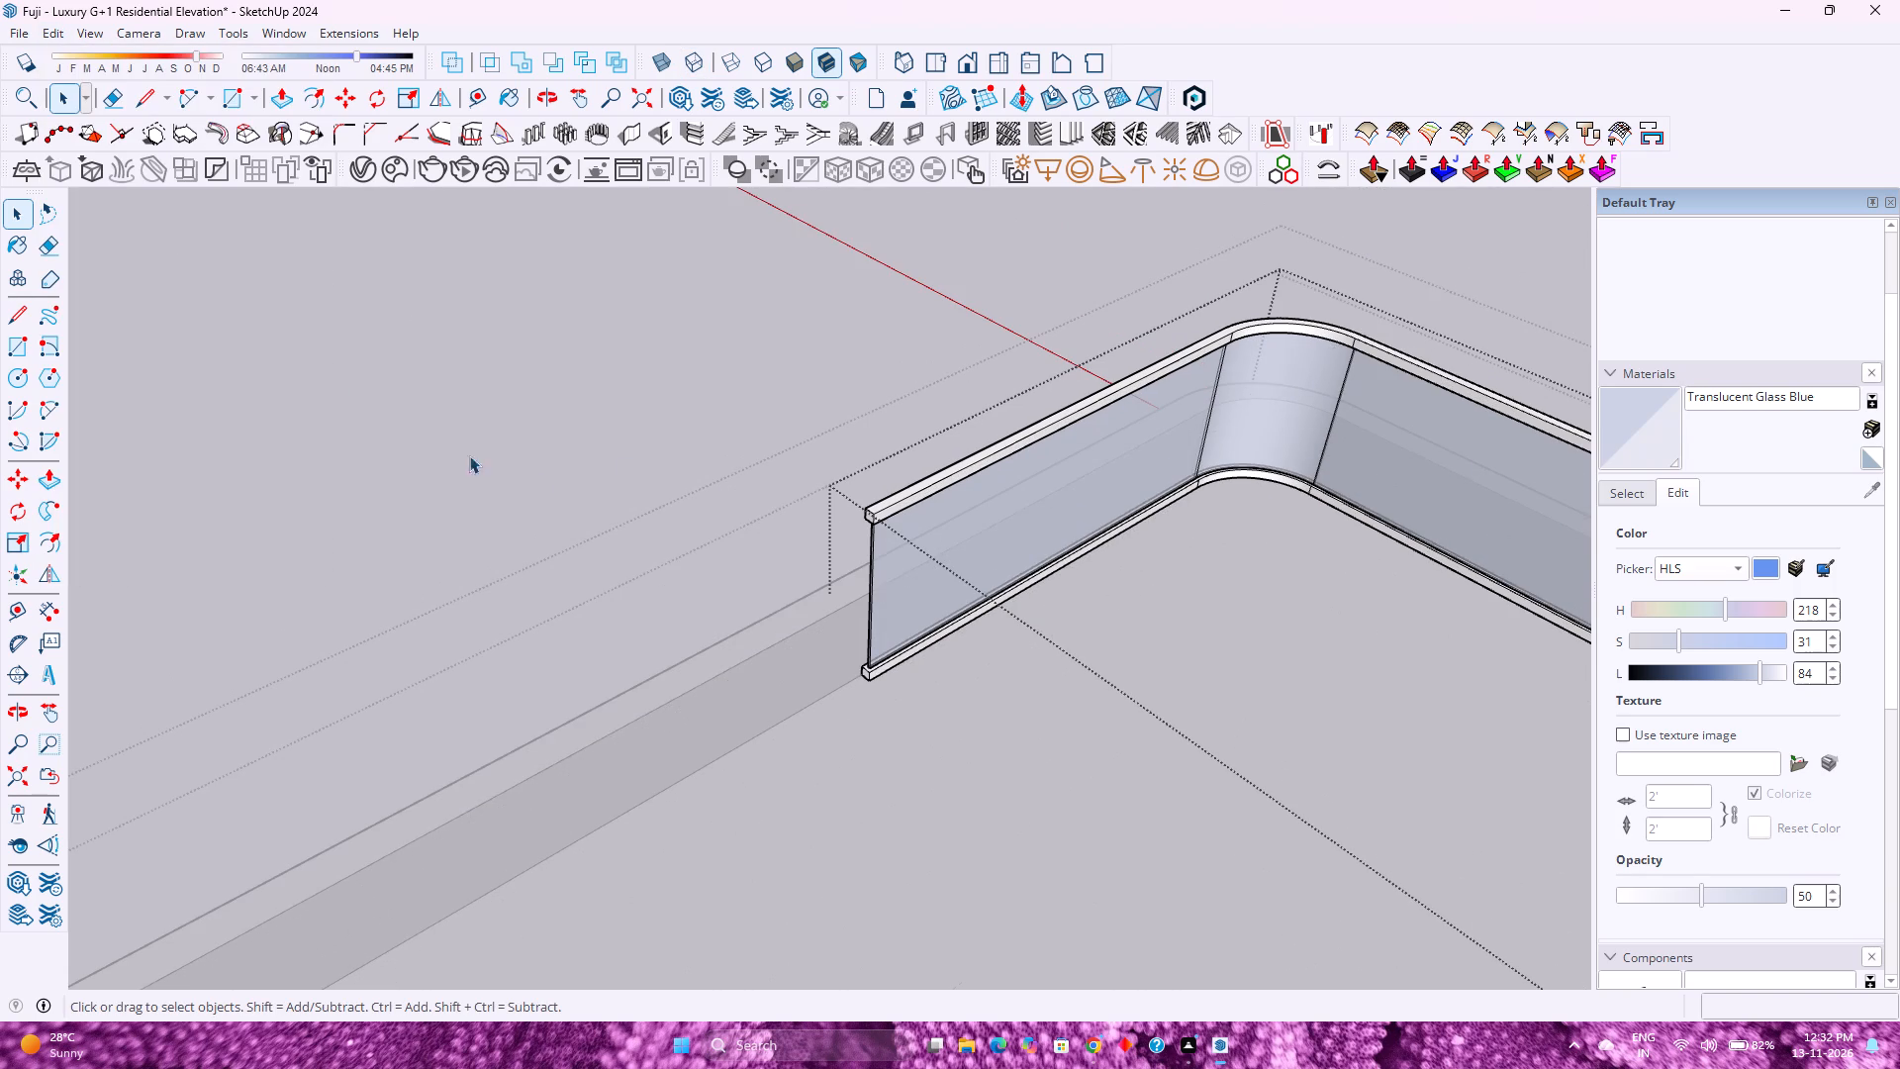
scroll(560, 485, "down", 4)
key("Escape")
Examine the corner glass railing on the roof parapet from above and from the front elevation.
scroll(660, 483, "down", 10)
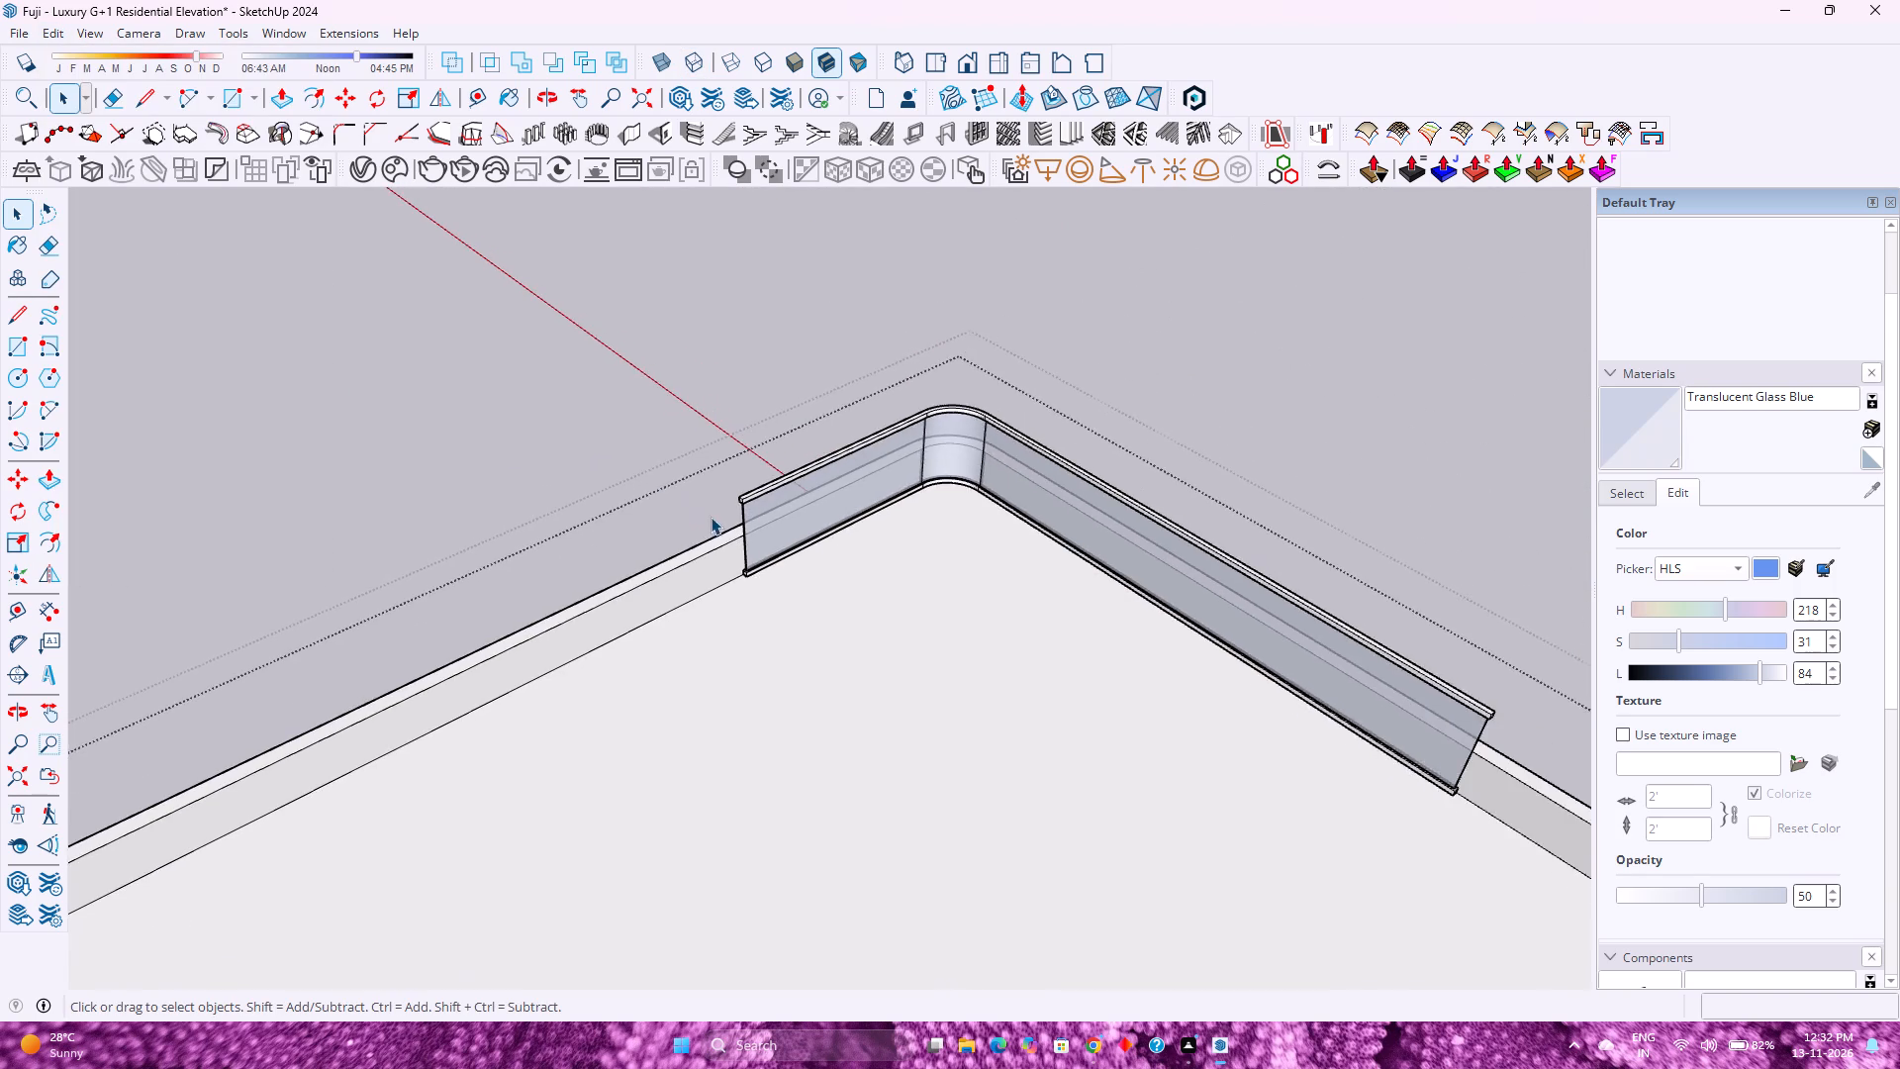
scroll(711, 517, "down", 2)
middle_click_drag(1122, 686, 393, 540)
middle_click(393, 540)
middle_click_drag(931, 632, 670, 453)
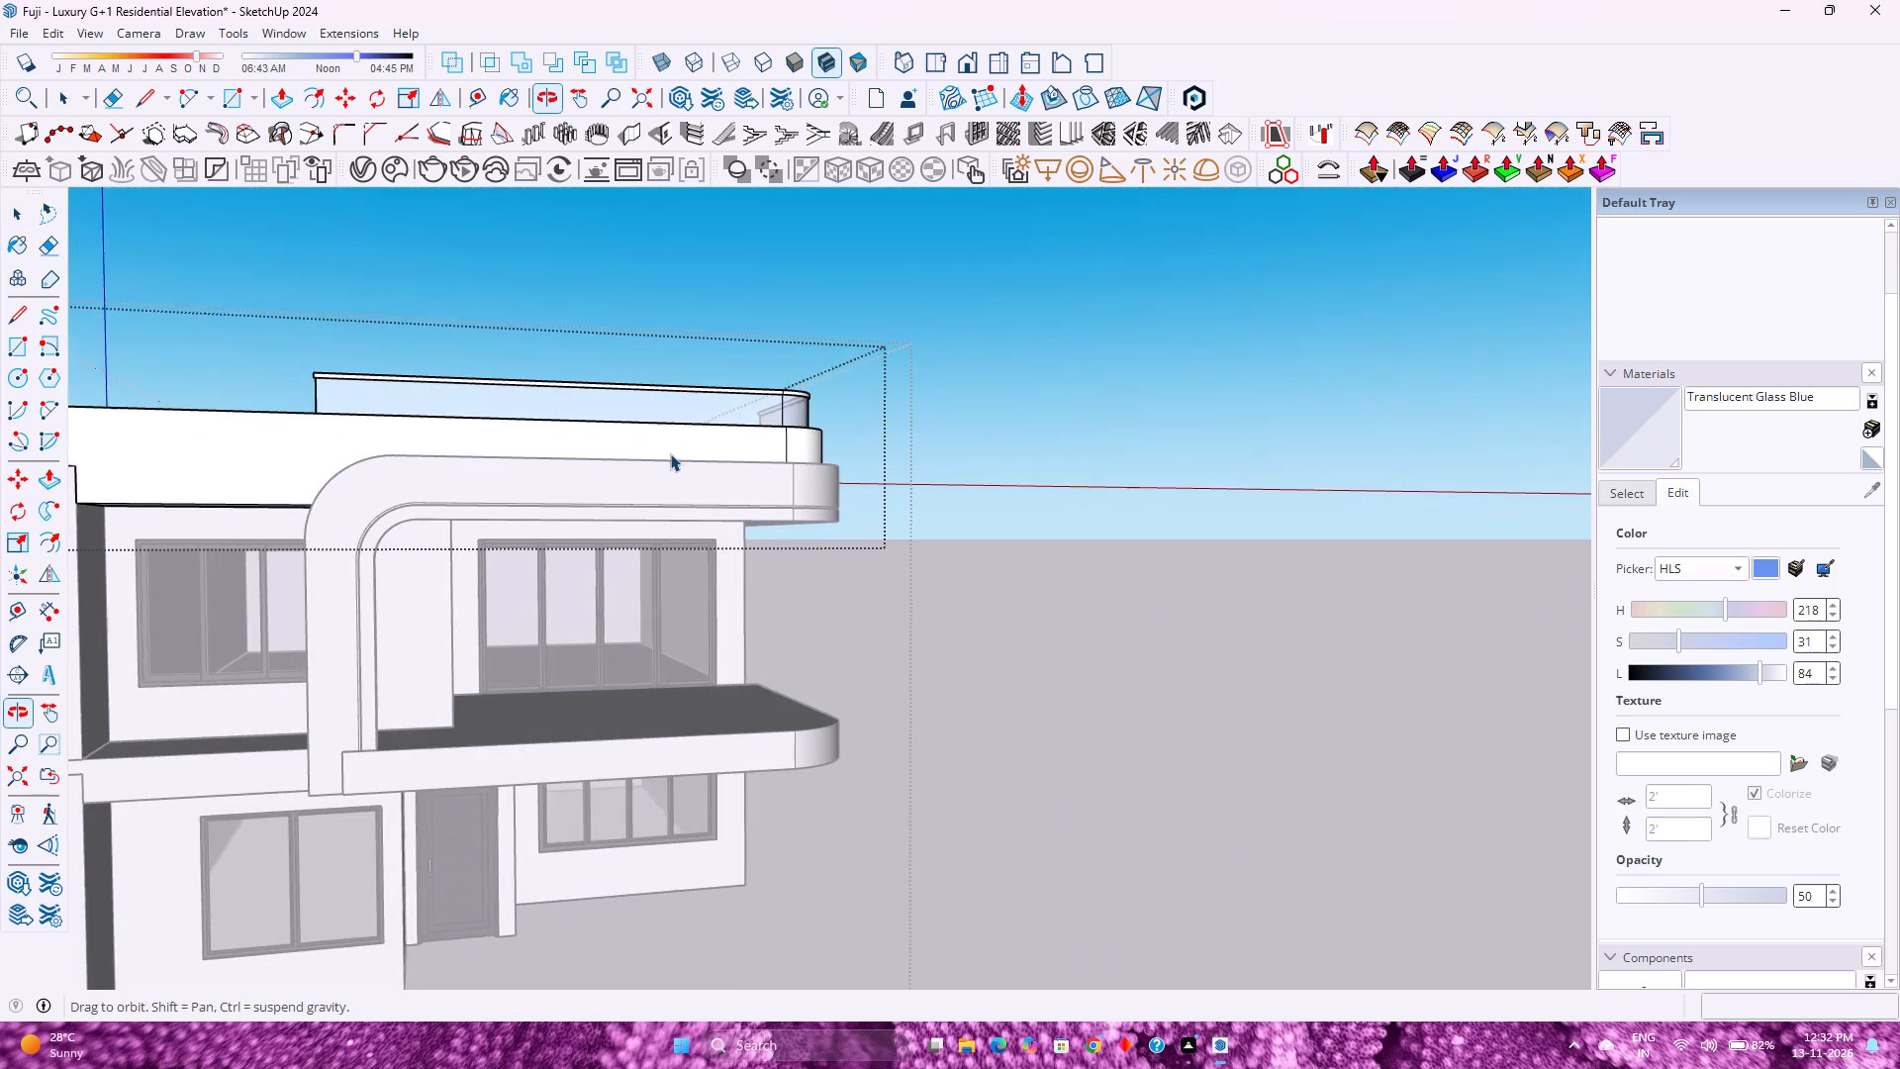
middle_click_drag(670, 453, 662, 453)
middle_click_drag(827, 515, 862, 532, "shift")
middle_click_drag(926, 570, 1159, 628, "shift")
middle_click(1161, 627, "shift")
middle_click_drag(1308, 674, 1161, 672)
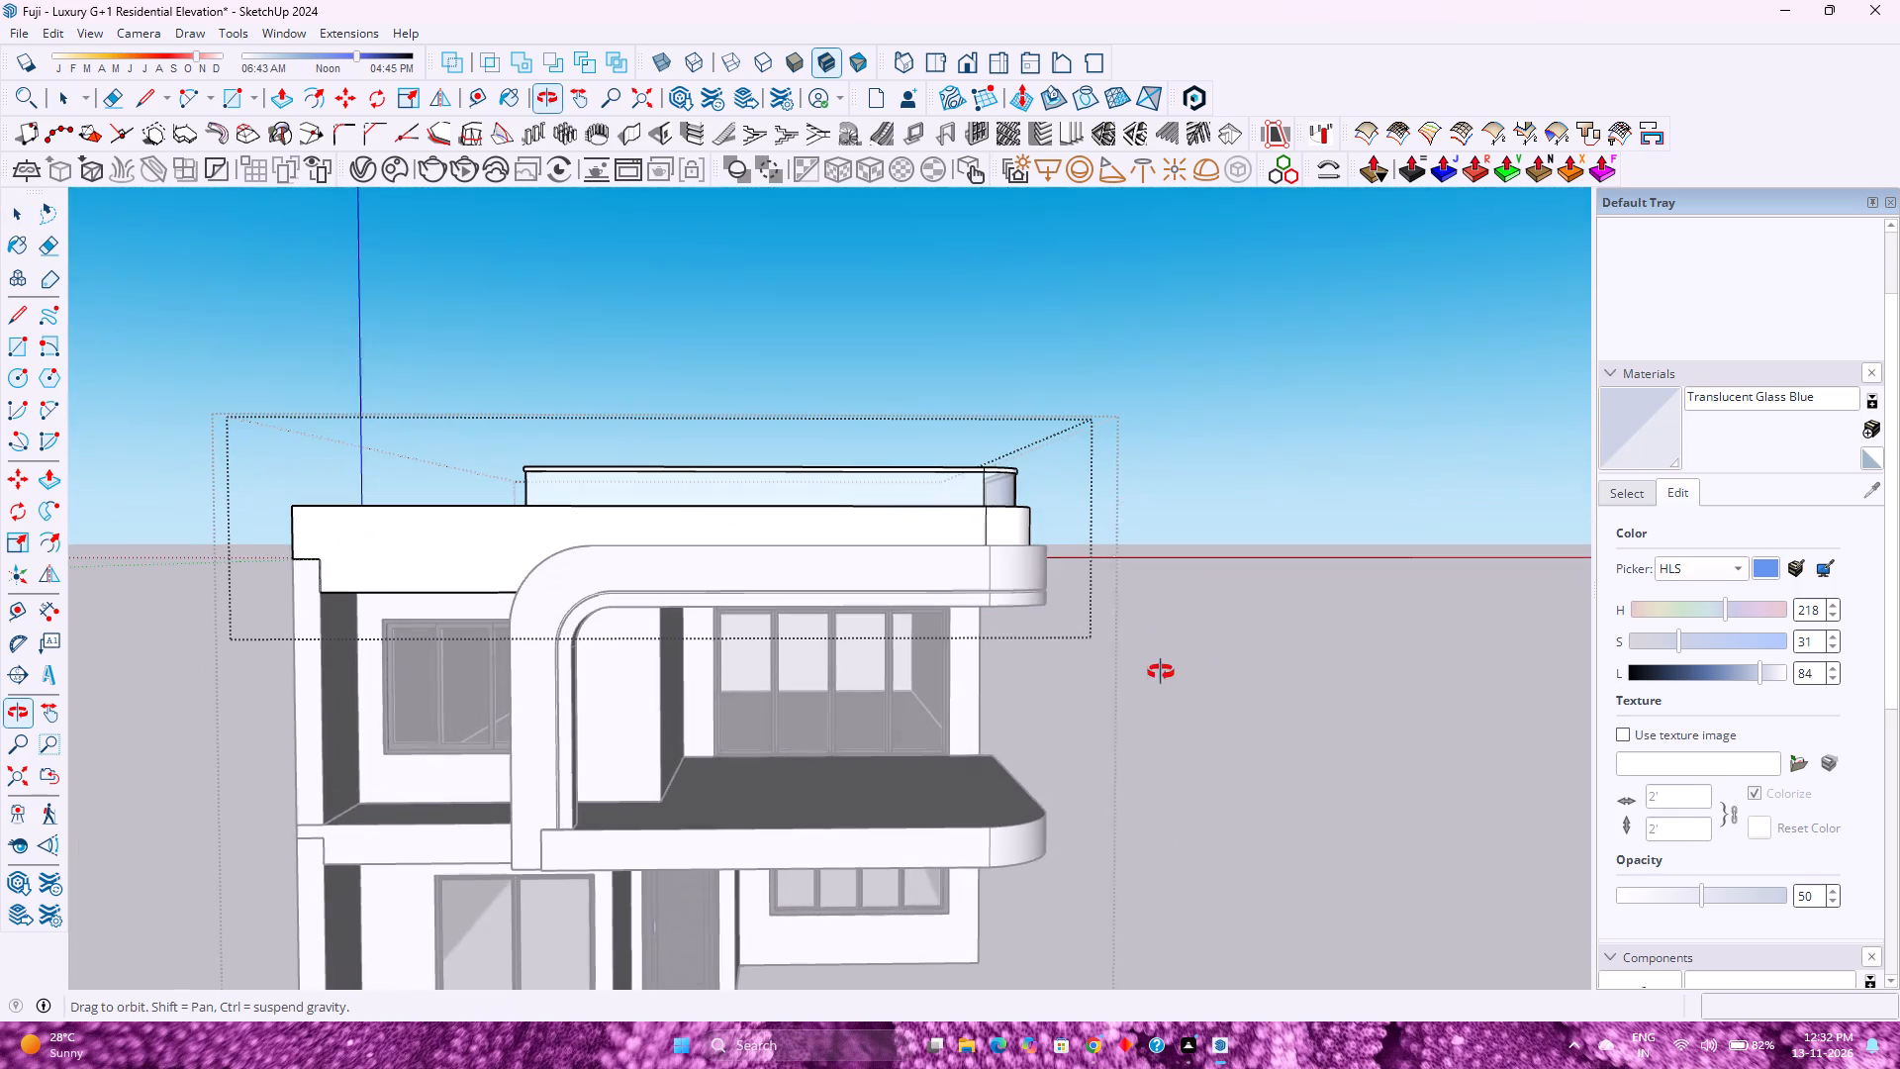
middle_click_drag(1161, 672, 1162, 672)
left_click(1185, 687)
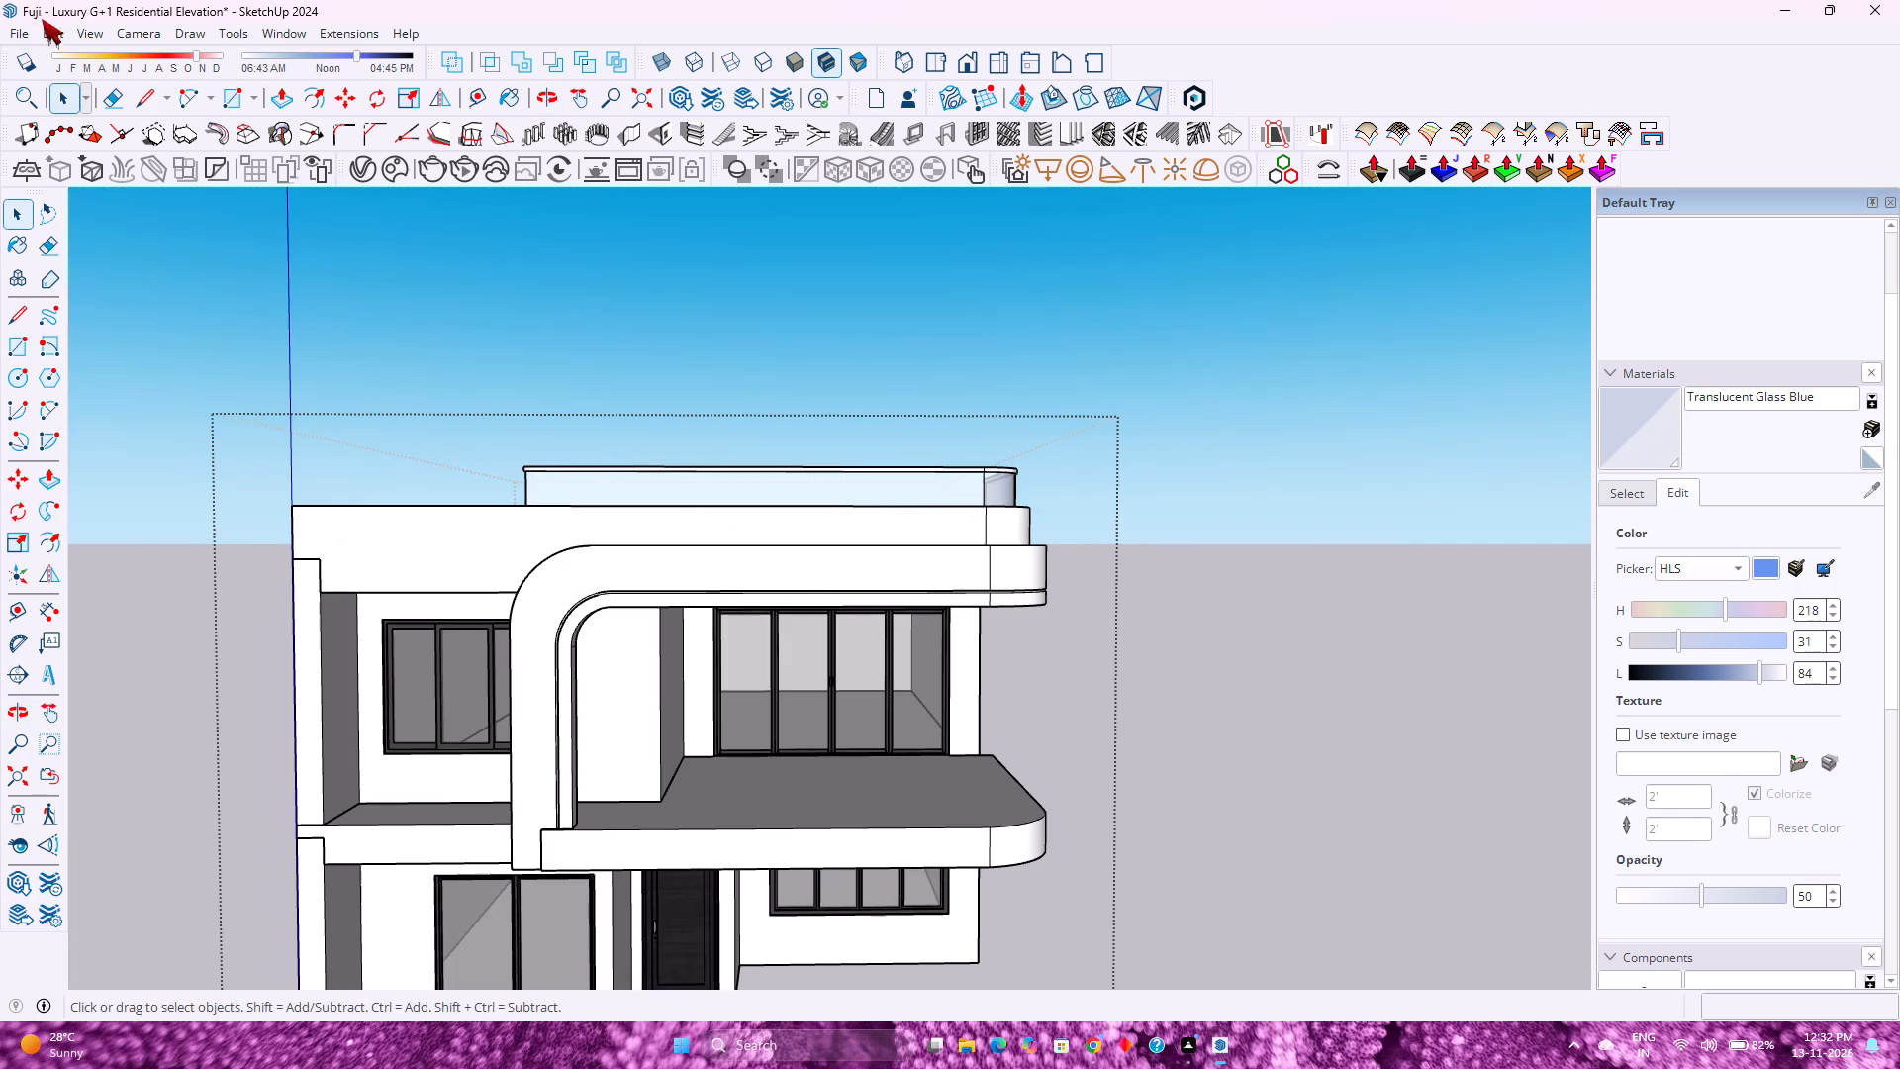
Unhide all hidden objects in the model.
left_click(44, 34)
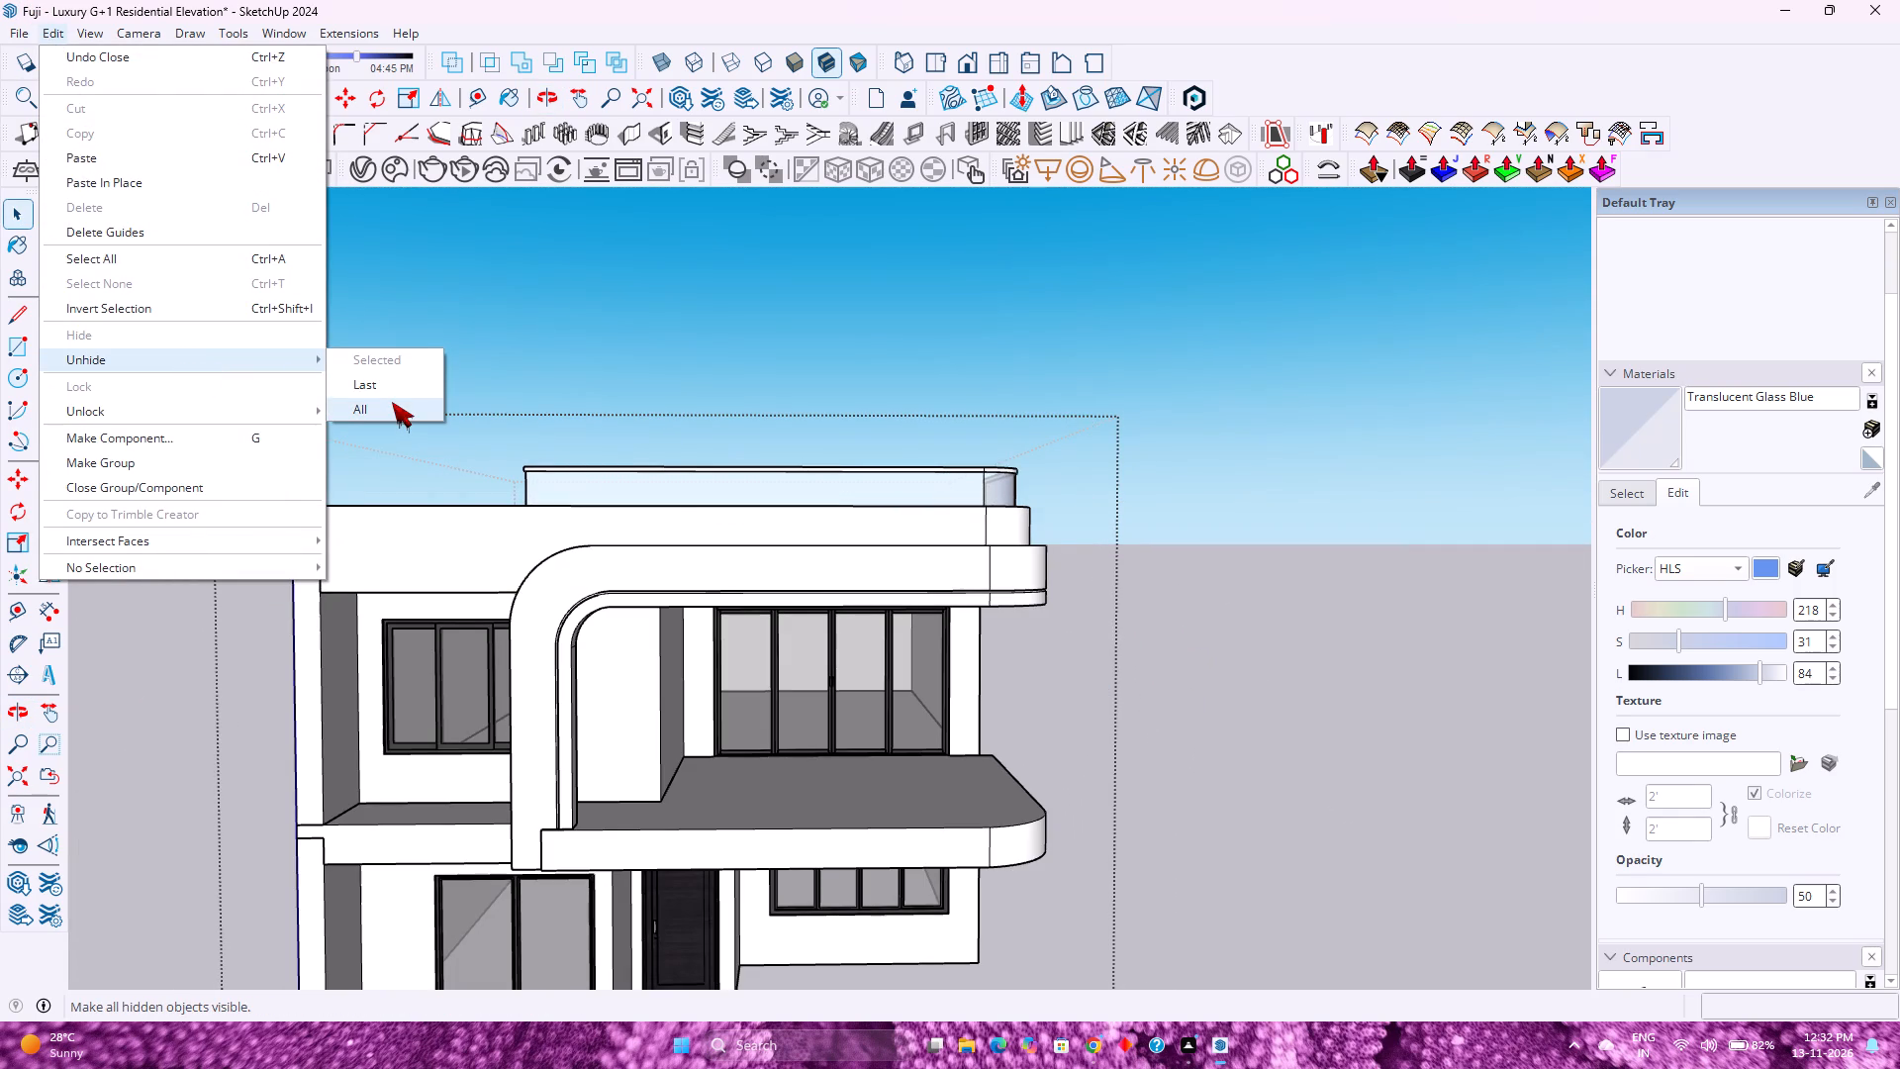
left_click(392, 402)
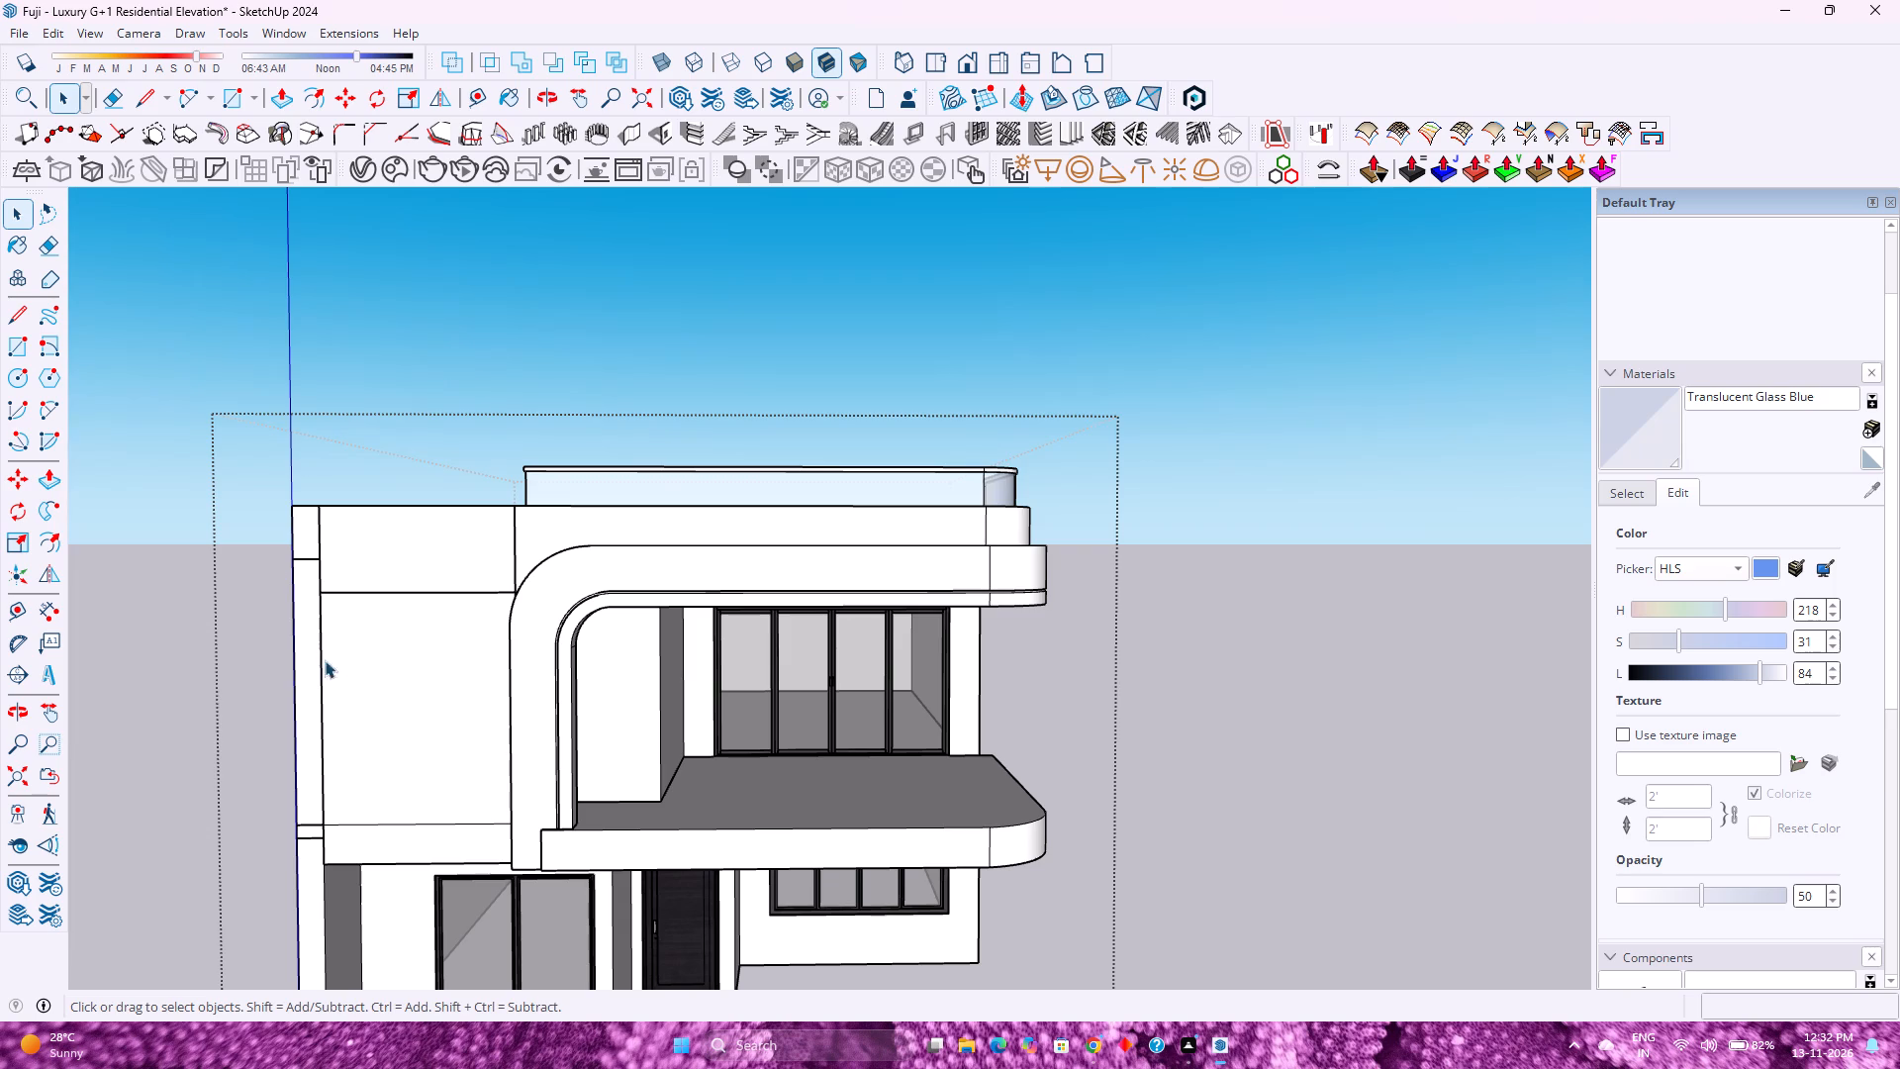
Delete the blank wall group covering the upper-floor window bay beside the curved frame.
double_click(349, 671)
scroll(349, 671, "up", 4)
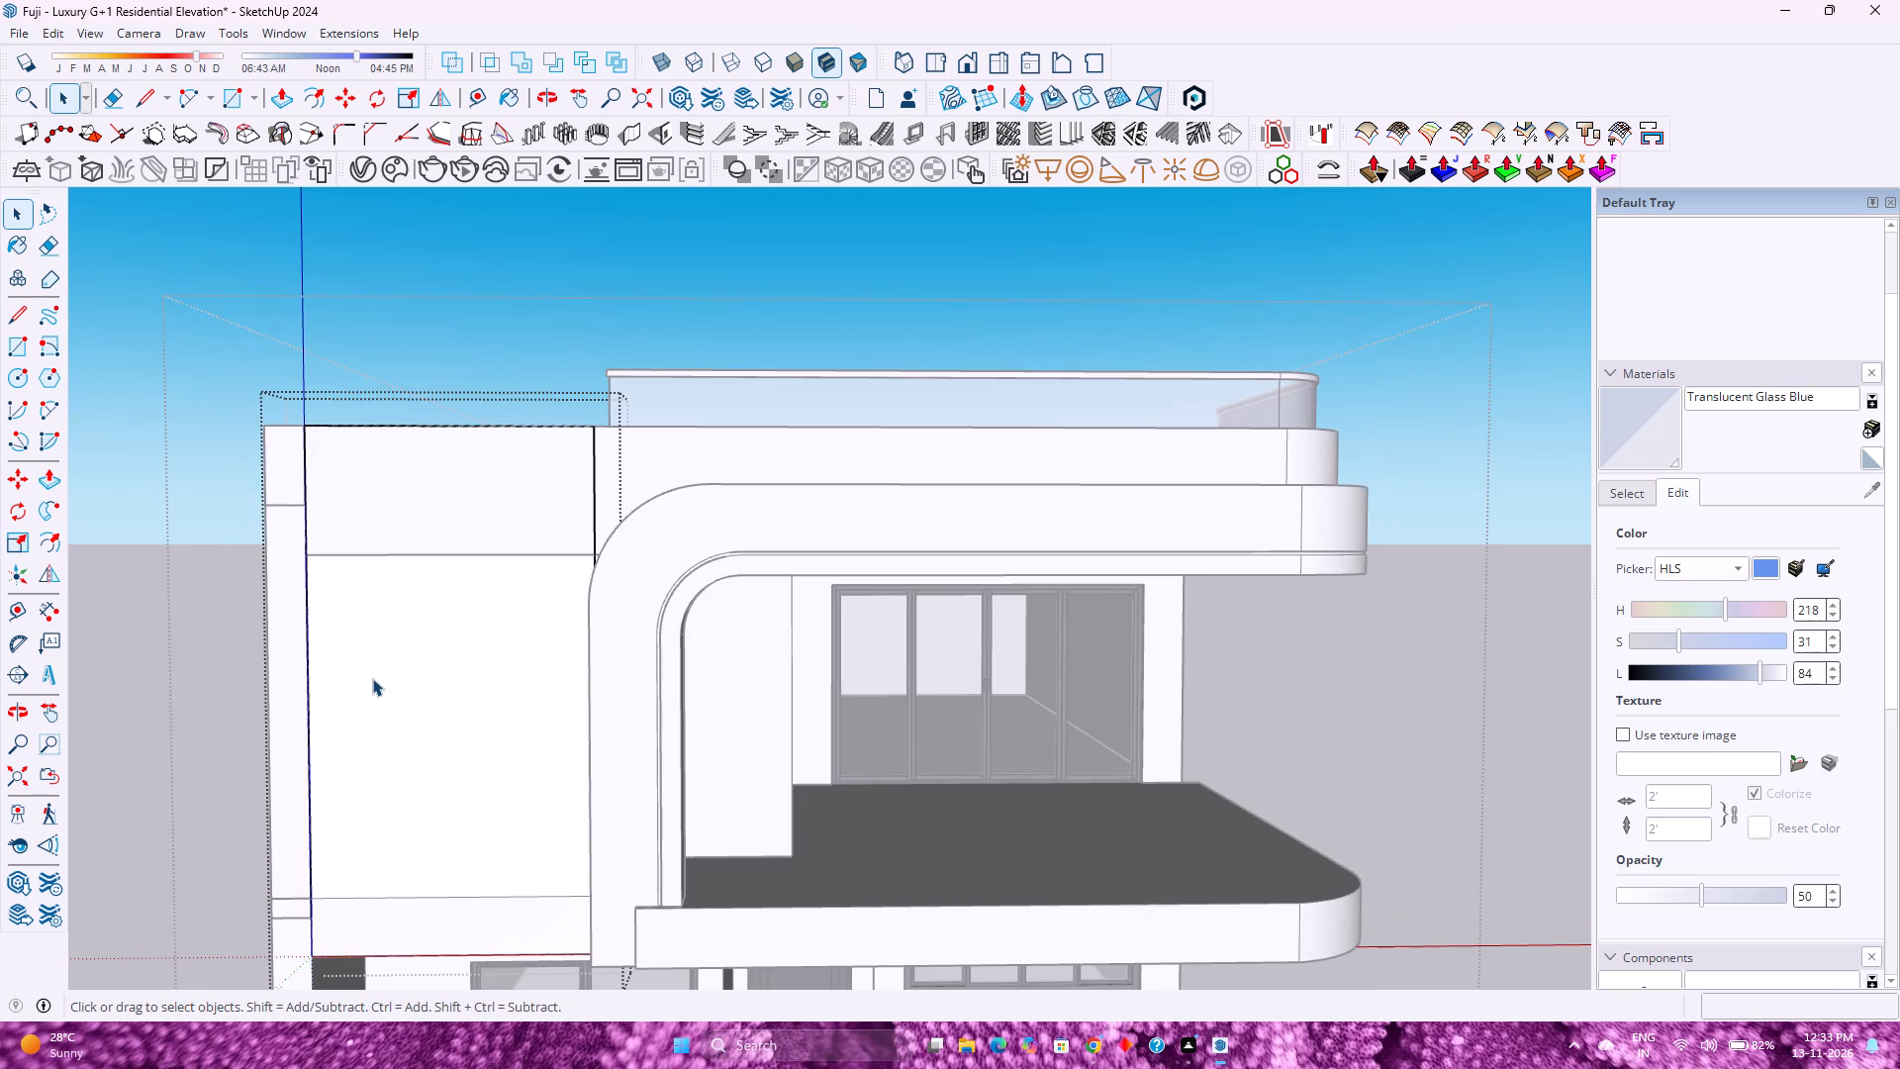
key("Escape")
left_click(385, 671)
key("Delete")
scroll(386, 671, "down", 5)
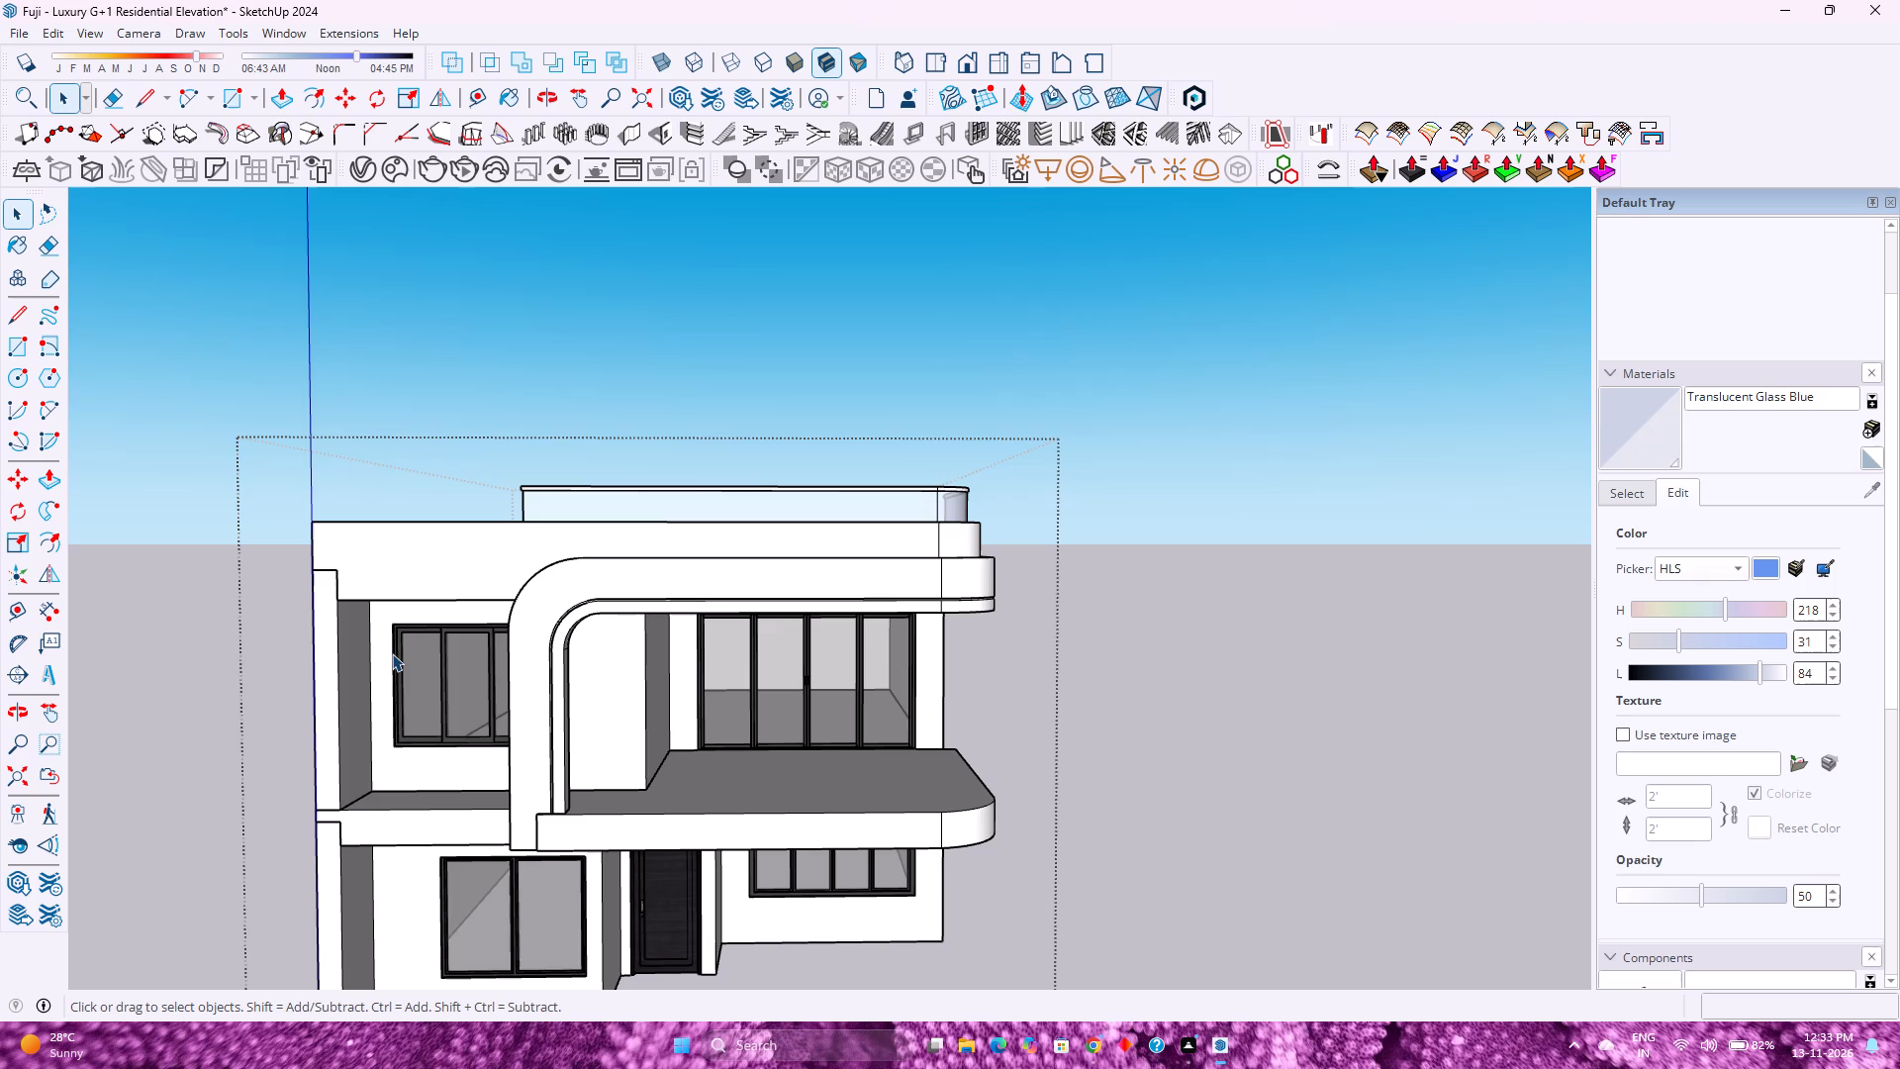
Draw a 1.5" line outward along the green axis from the balcony slab's lower front corner, beside the ground-floor corner column.
middle_click_drag(493, 803, 845, 932)
middle_click(845, 932)
scroll(841, 797, "down", 9)
scroll(968, 969, "up", 4)
scroll(859, 896, "up", 5)
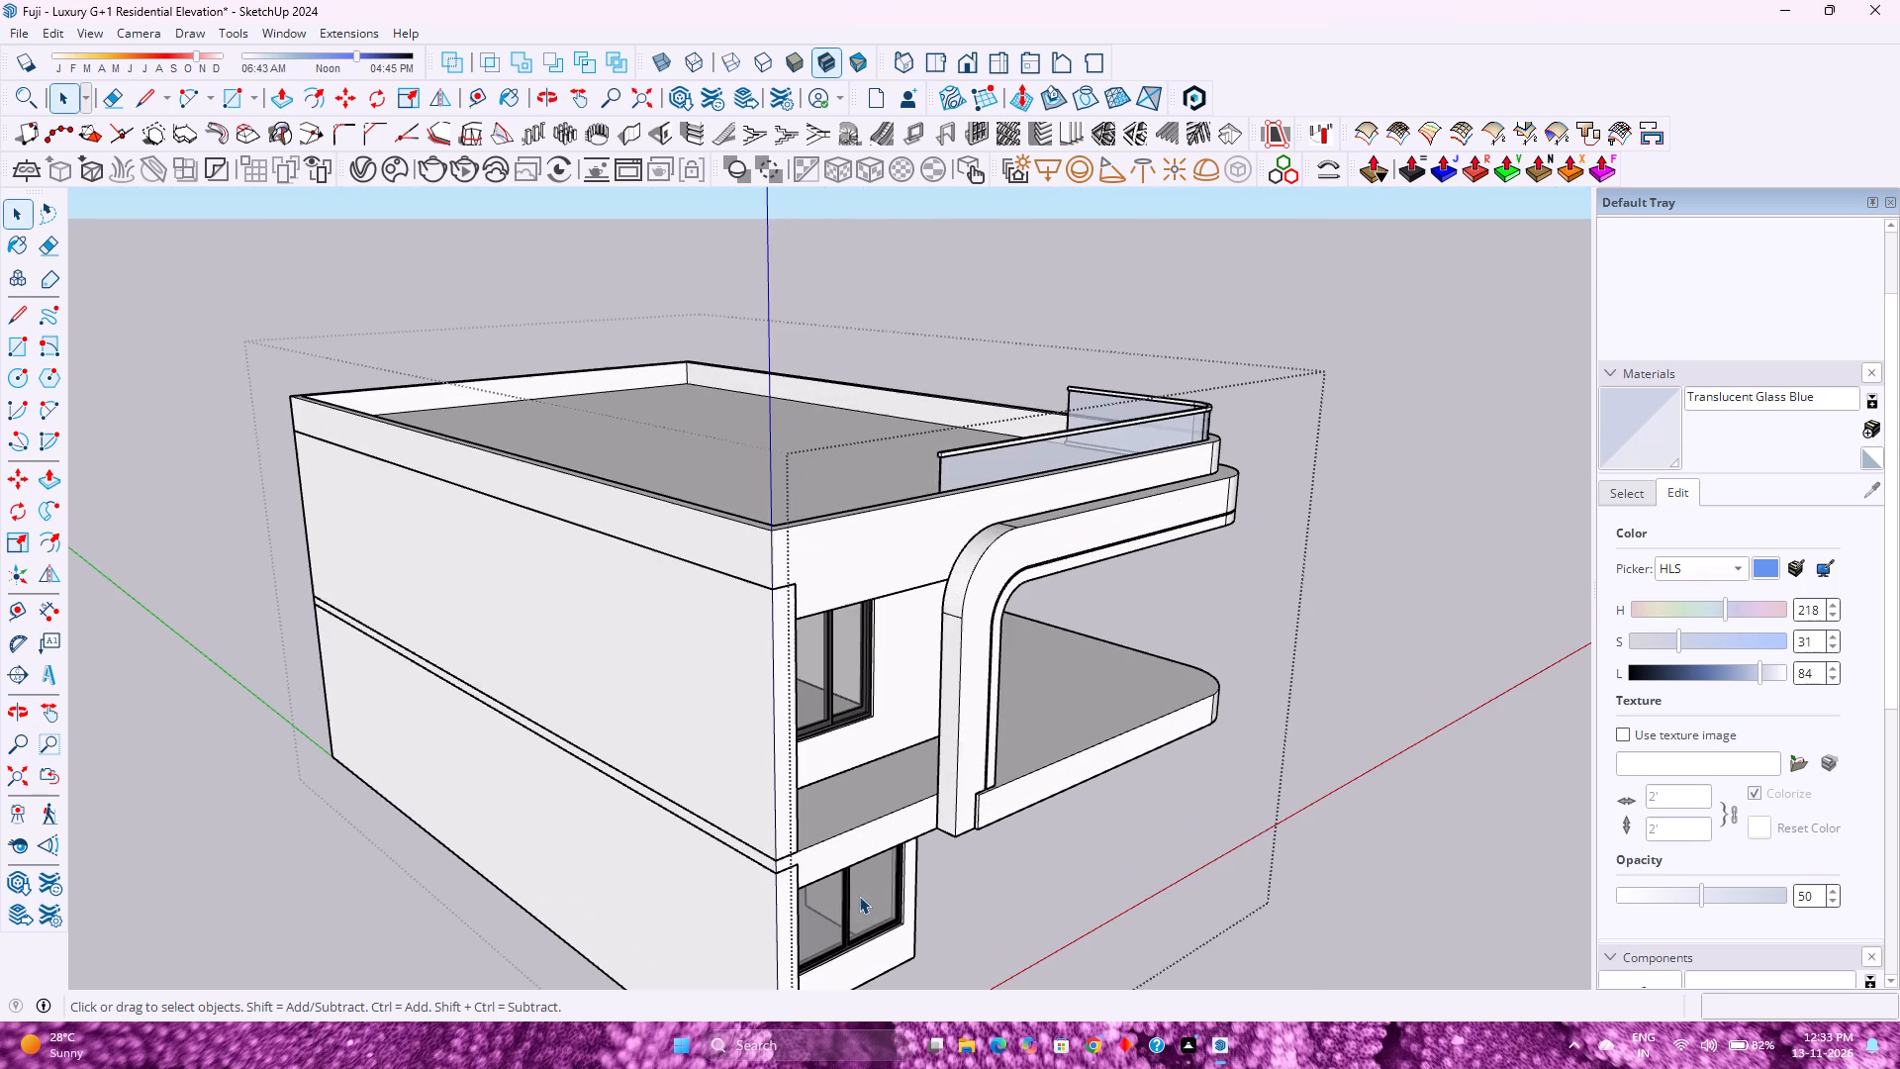
scroll(846, 913, "up", 5)
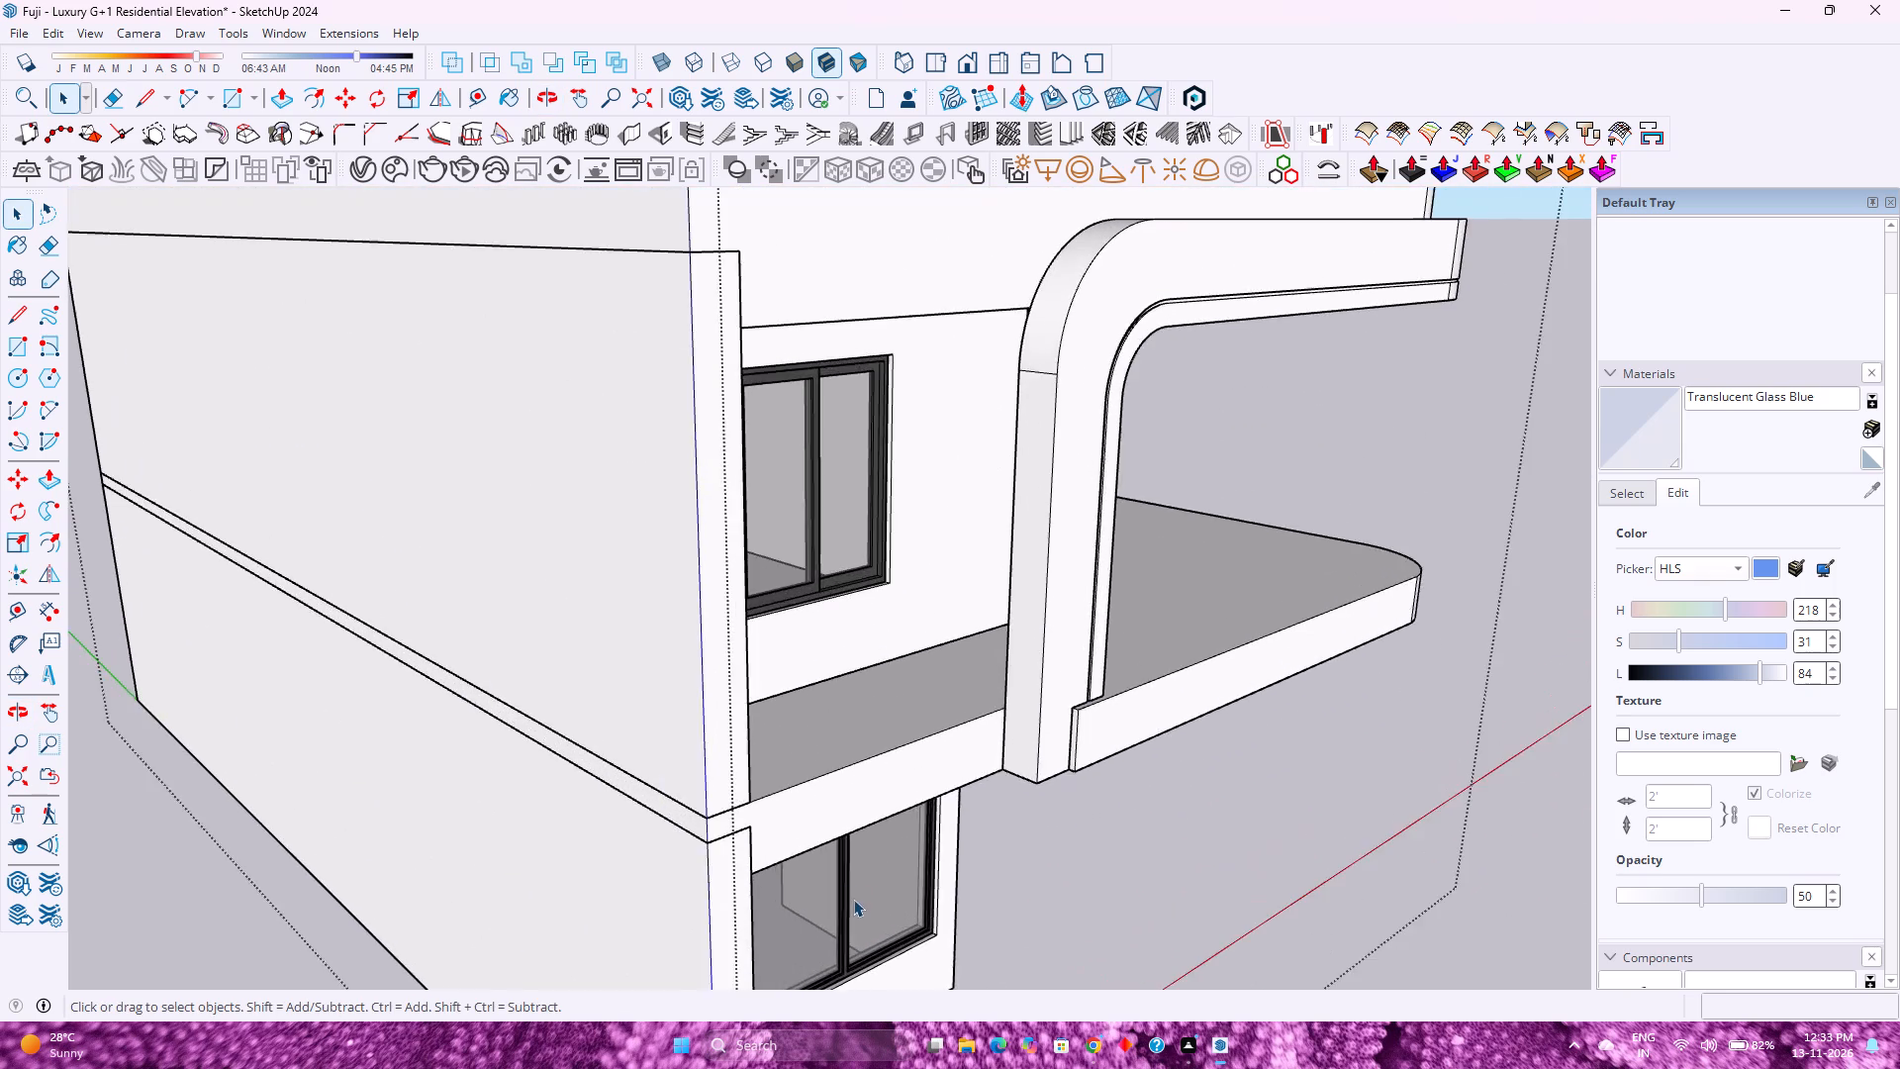
middle_click_drag(853, 899, 803, 971)
scroll(675, 691, "down", 7)
scroll(772, 988, "up", 5)
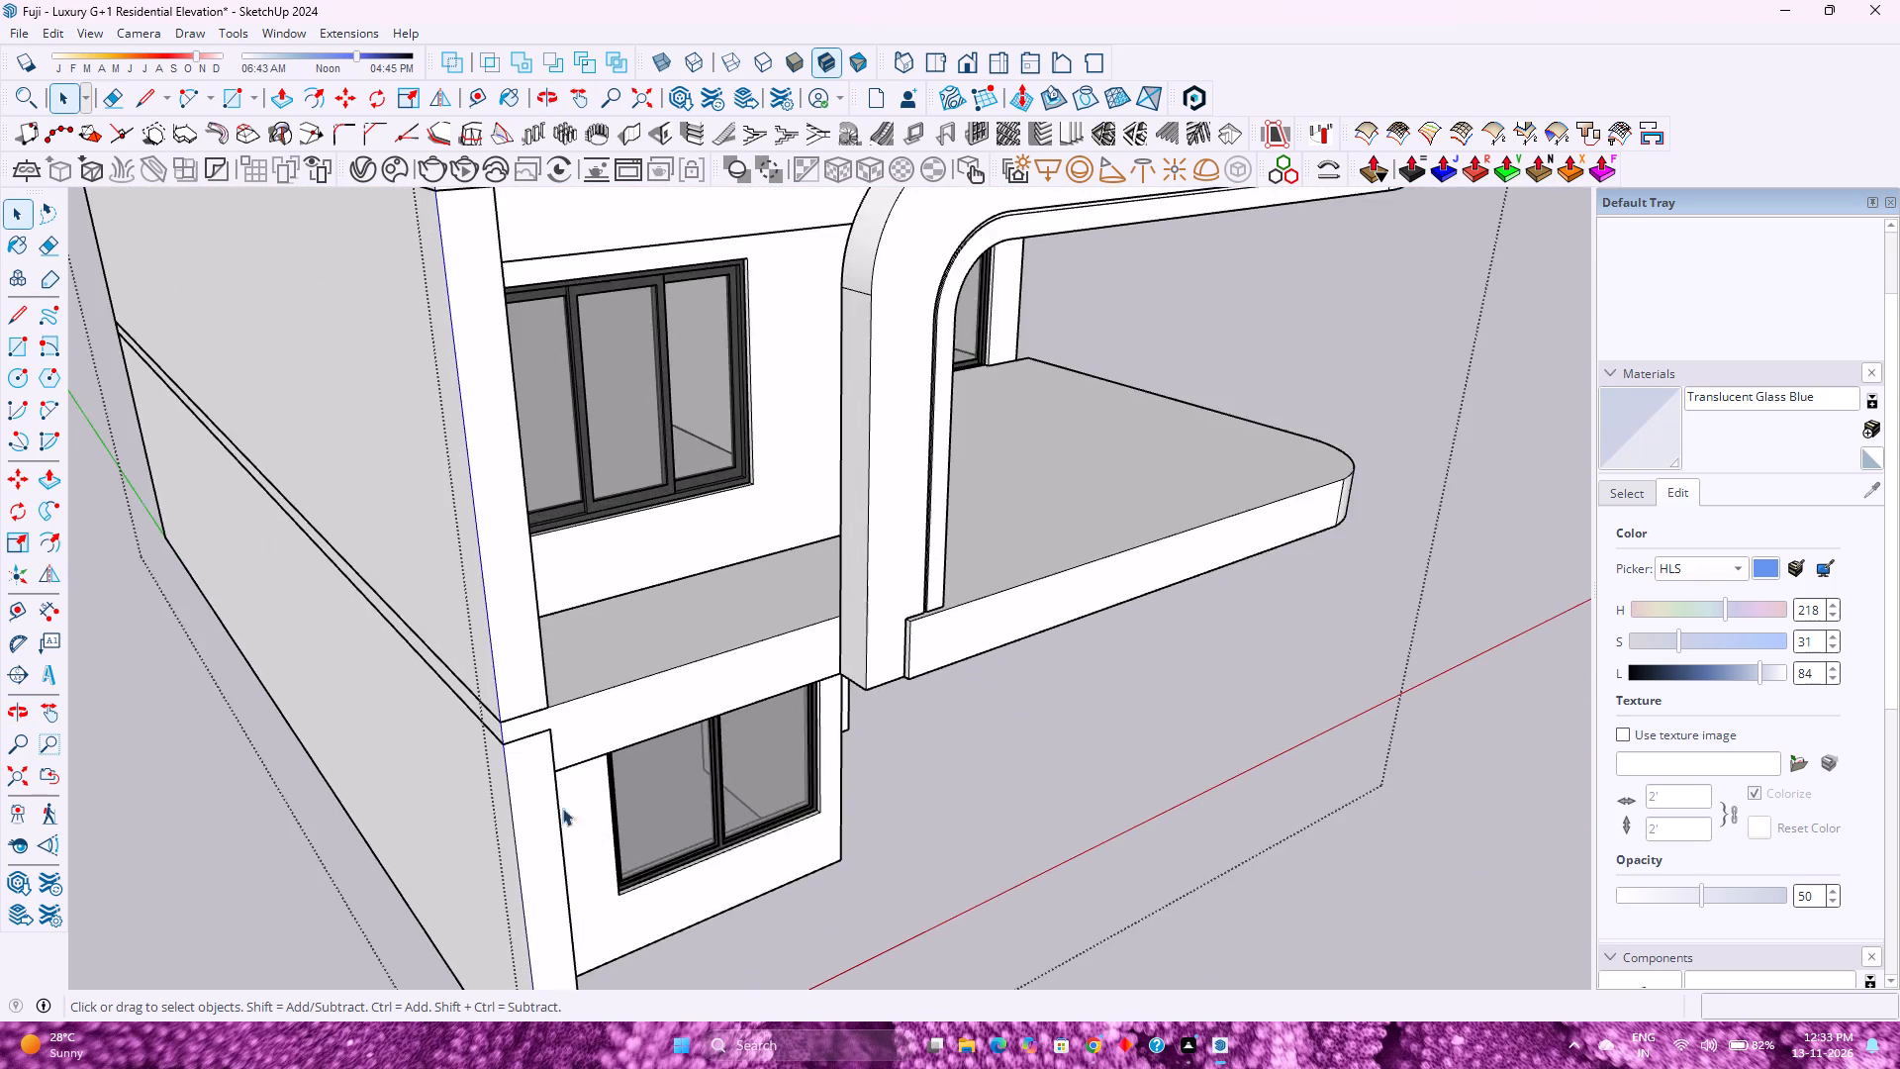
scroll(518, 769, "up", 4)
left_click(142, 102)
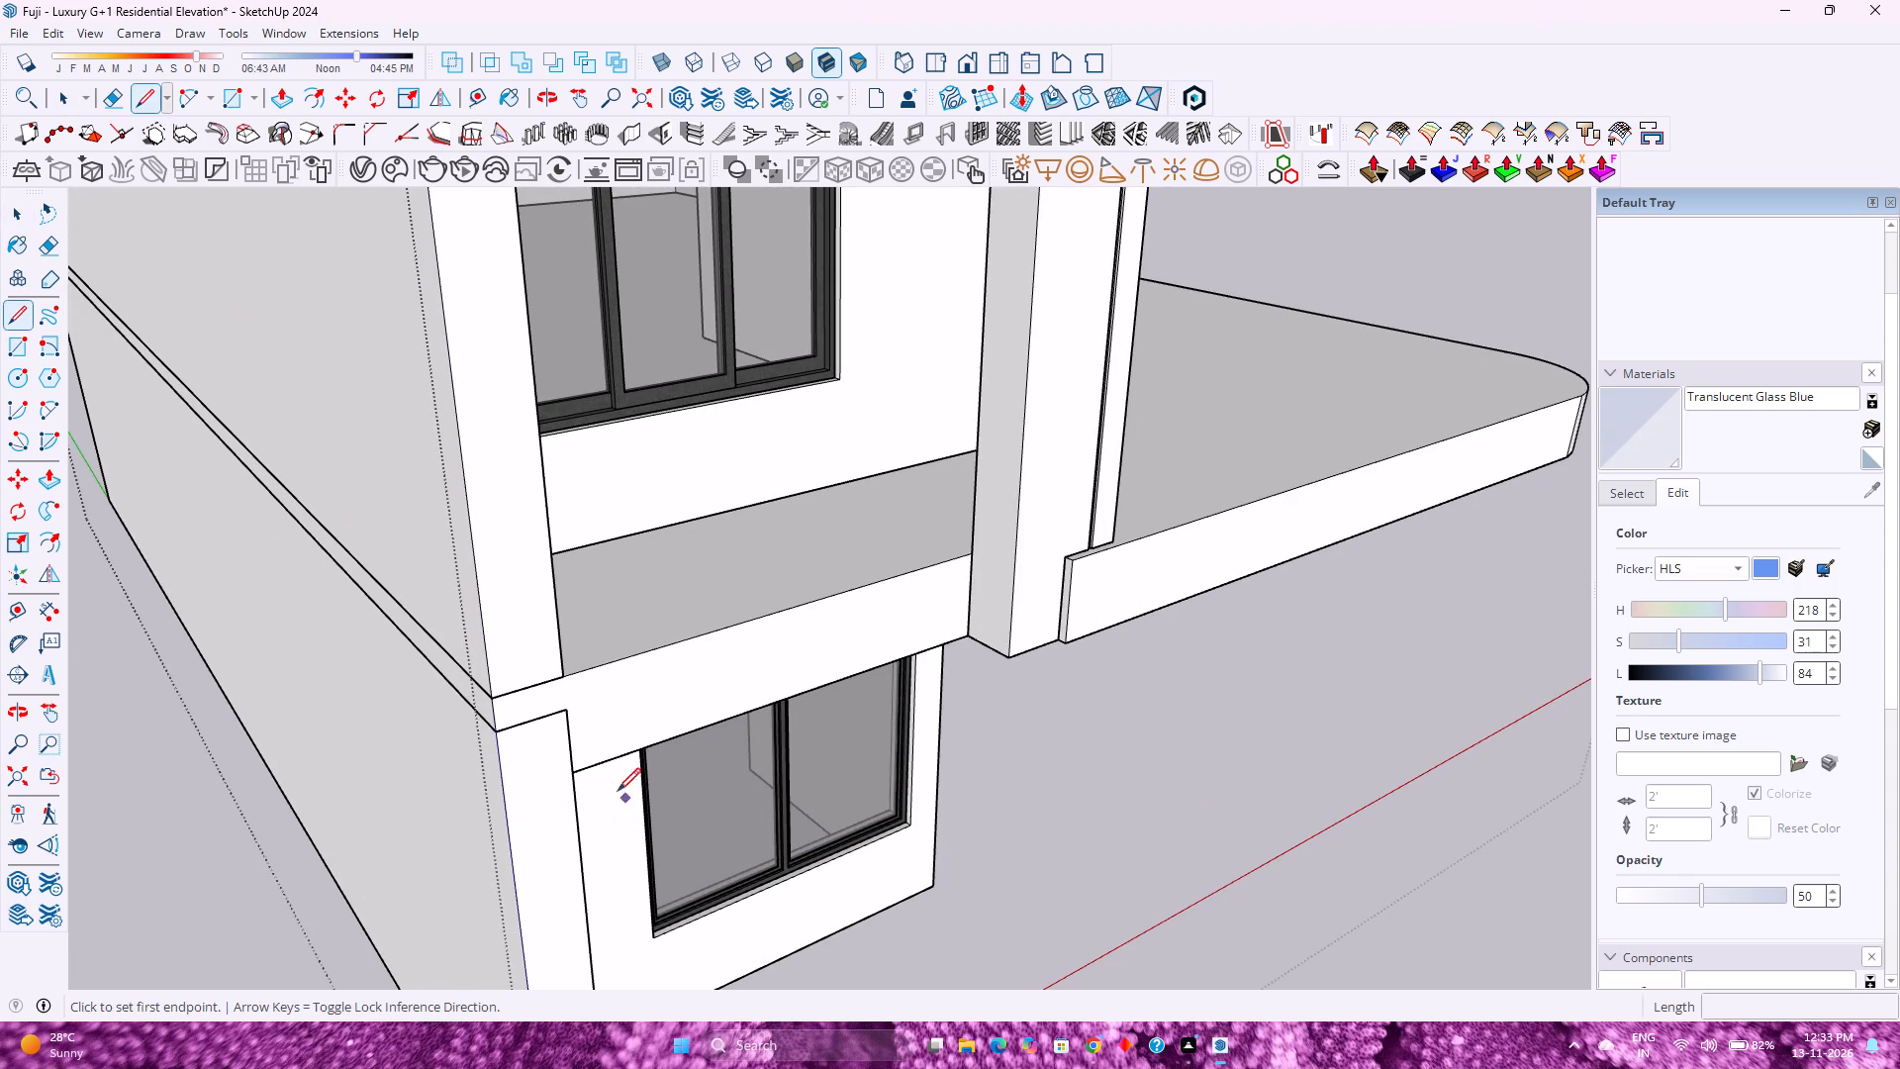
left_click(578, 774)
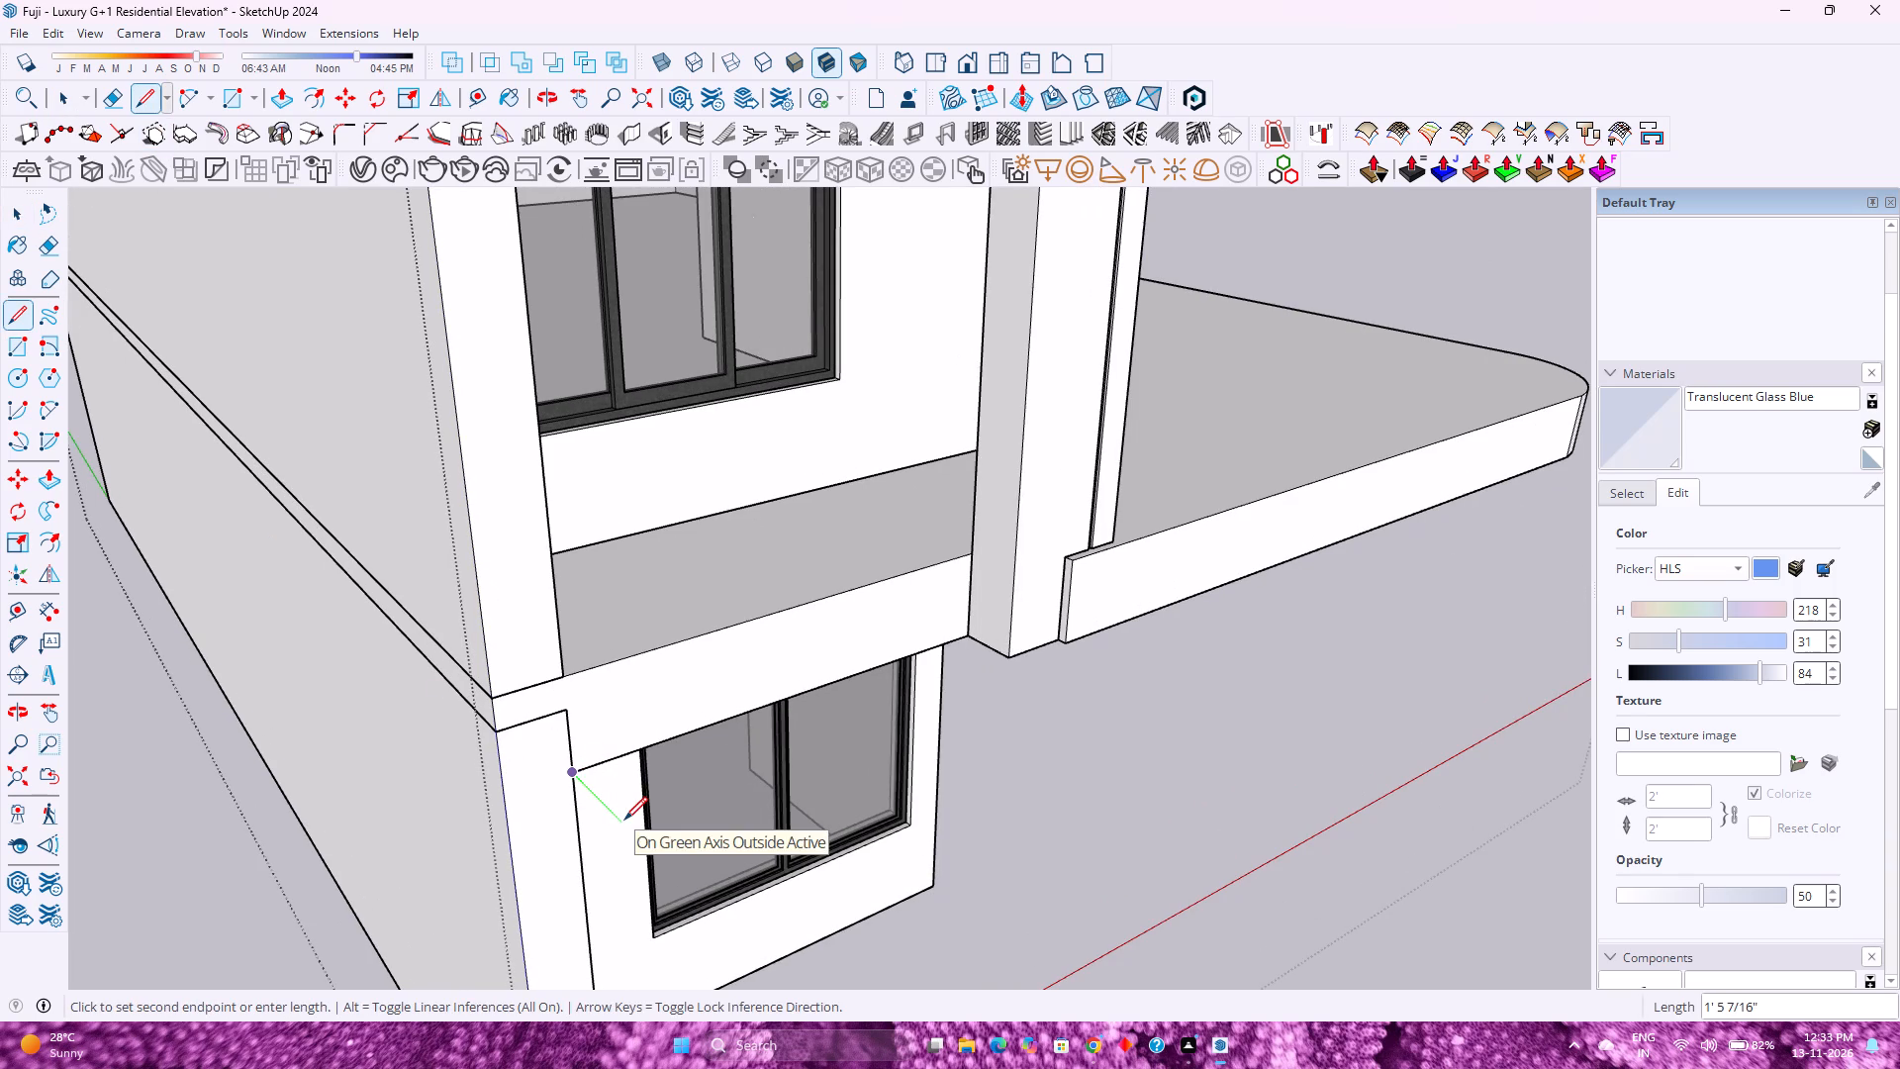
key("Left")
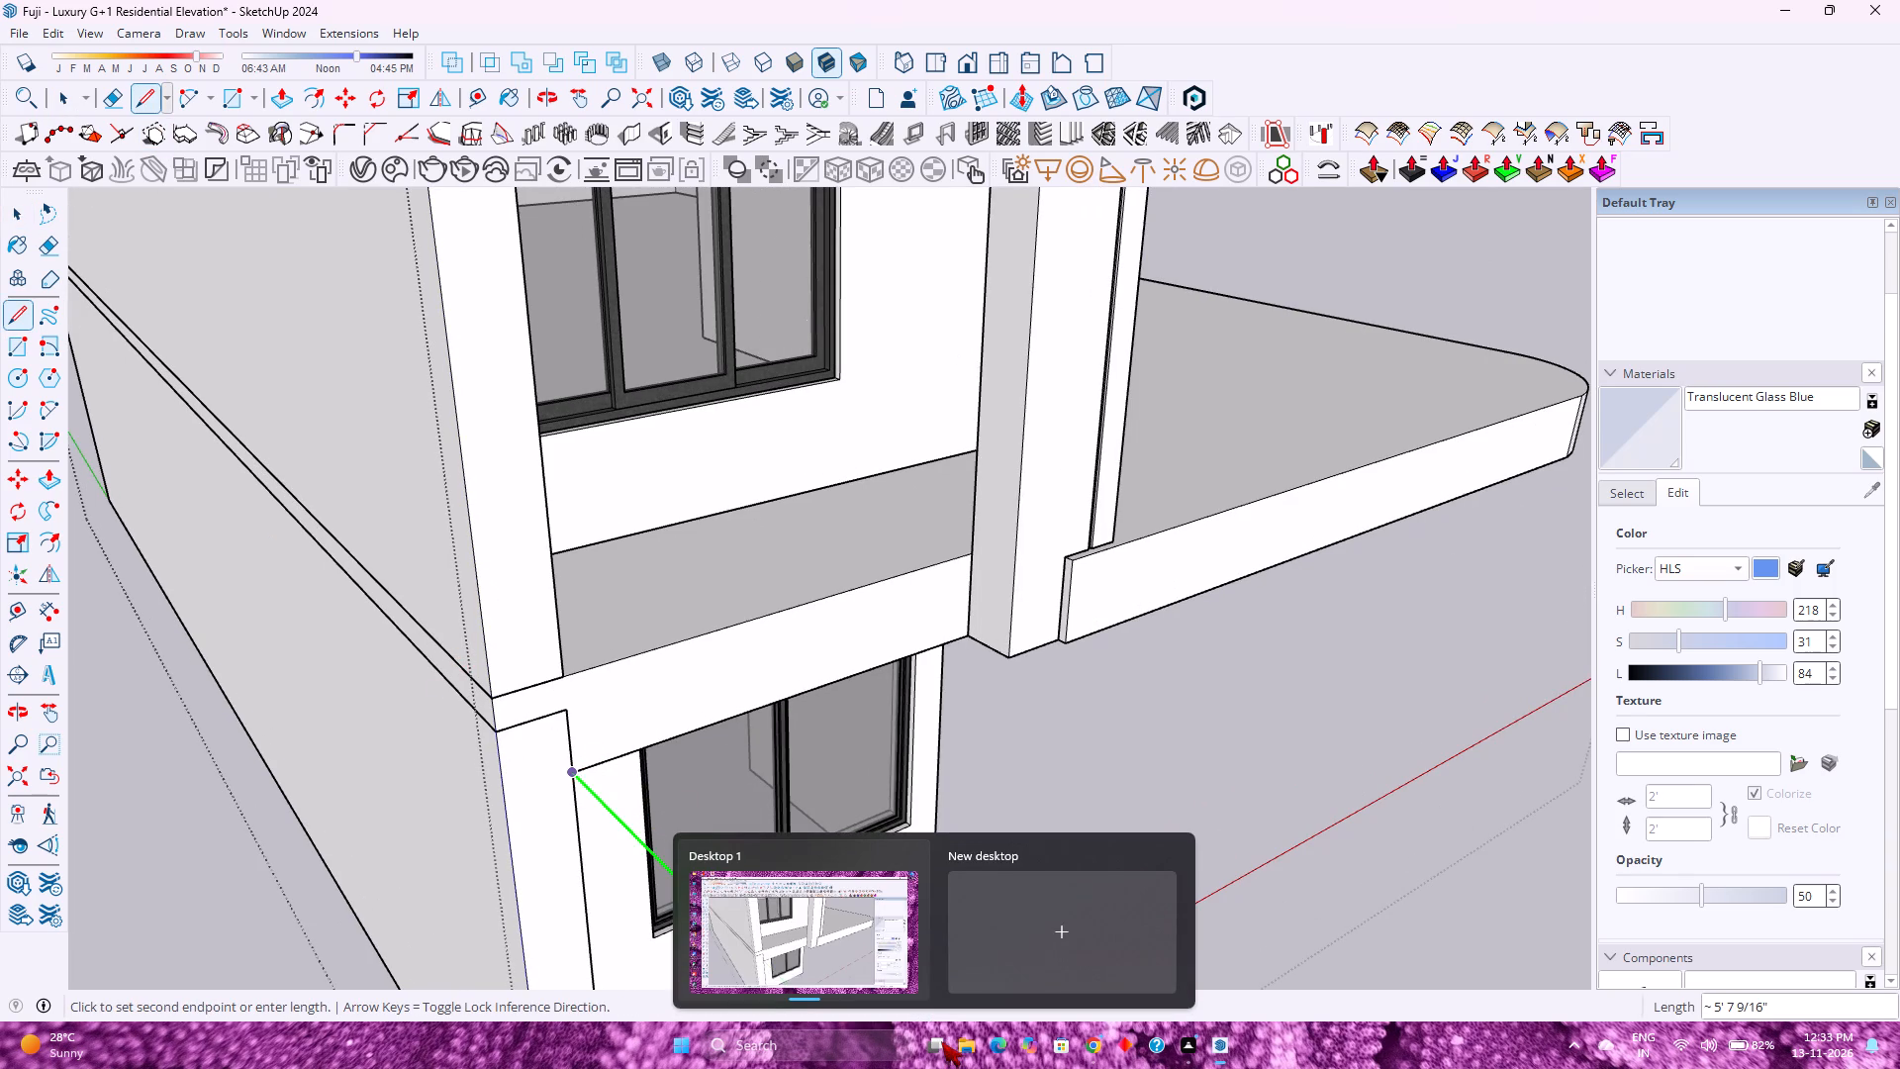
scroll(845, 828, "down", 1)
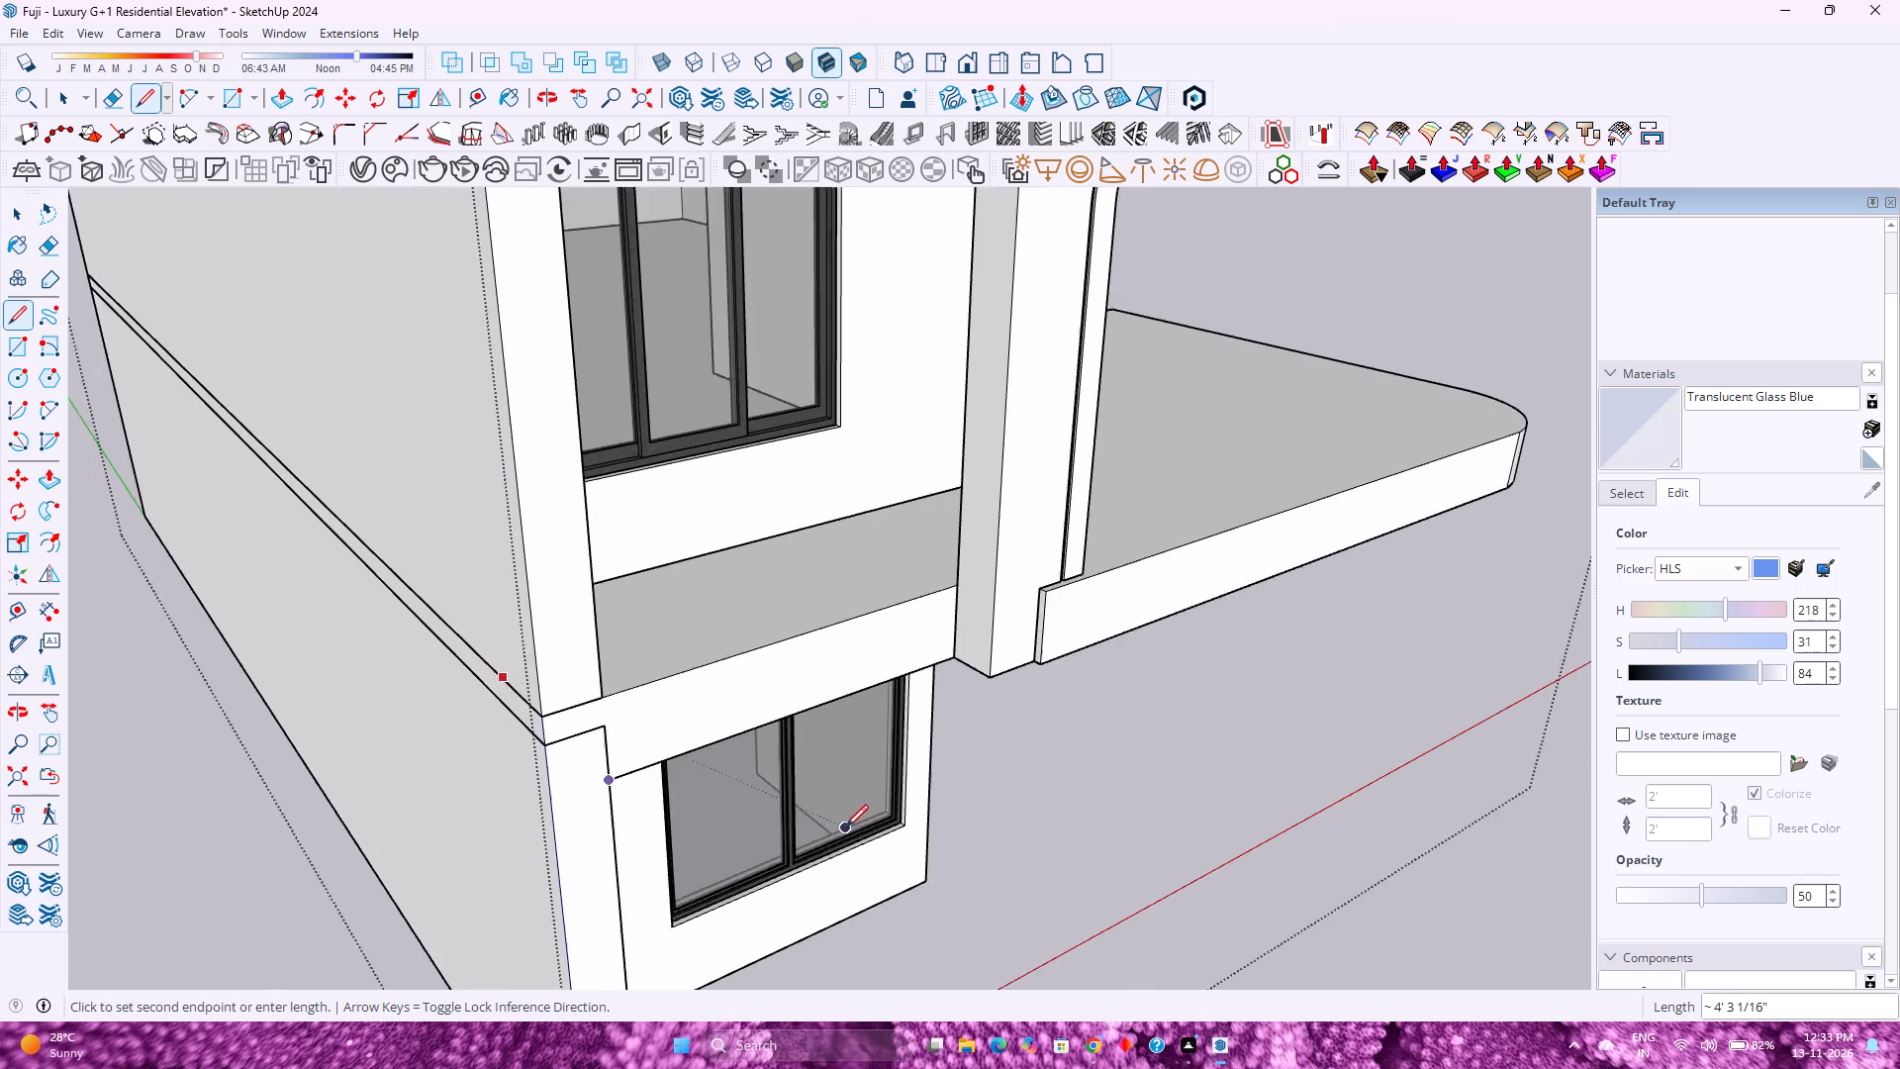
middle_click_drag(846, 827, 1207, 840)
middle_click(1207, 840)
scroll(1201, 826, "down", 4)
middle_click(1202, 816, "shift")
middle_click_drag(1180, 816, 825, 834, "shift")
middle_click(825, 834, "shift")
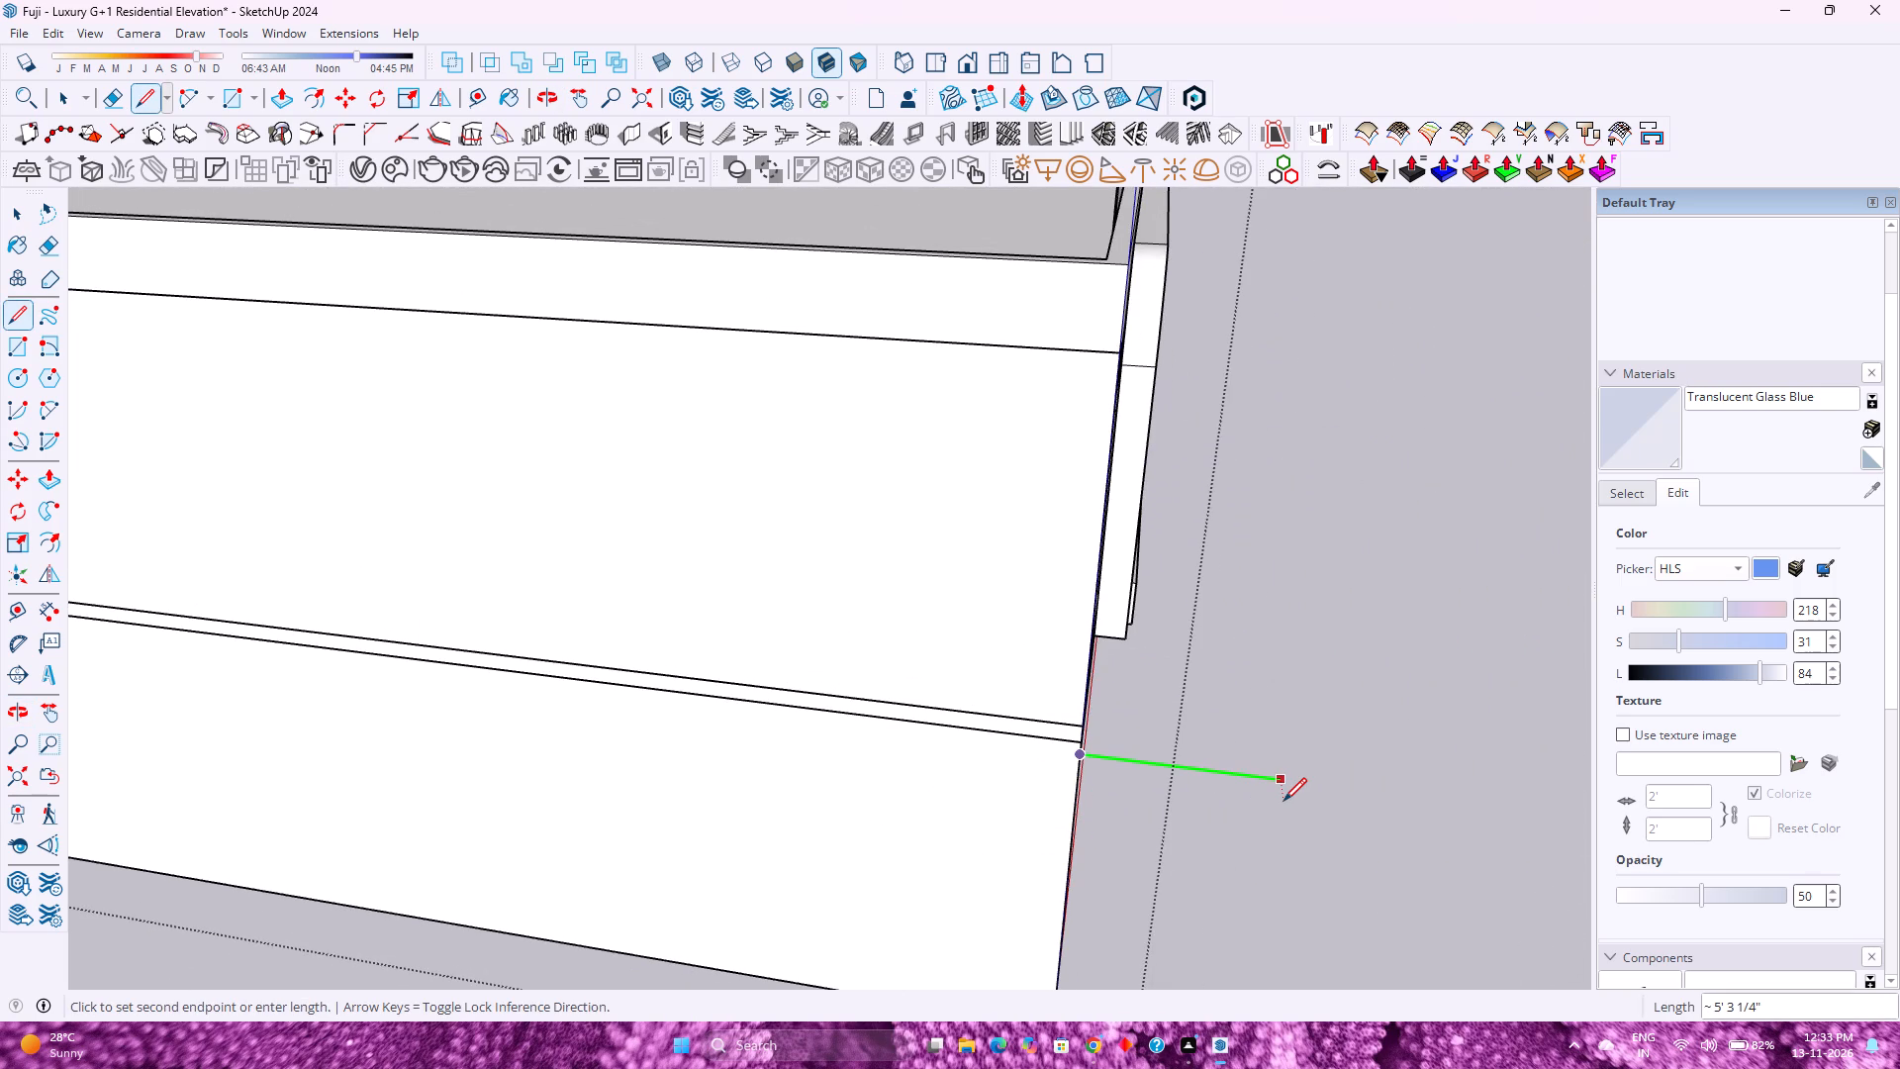
key("1")
key("period")
key("5")
key("Return")
Complete the small slat profile as a closed 1.5" by 2" rectangle against the slab's lower front edge.
scroll(1145, 773, "up", 4)
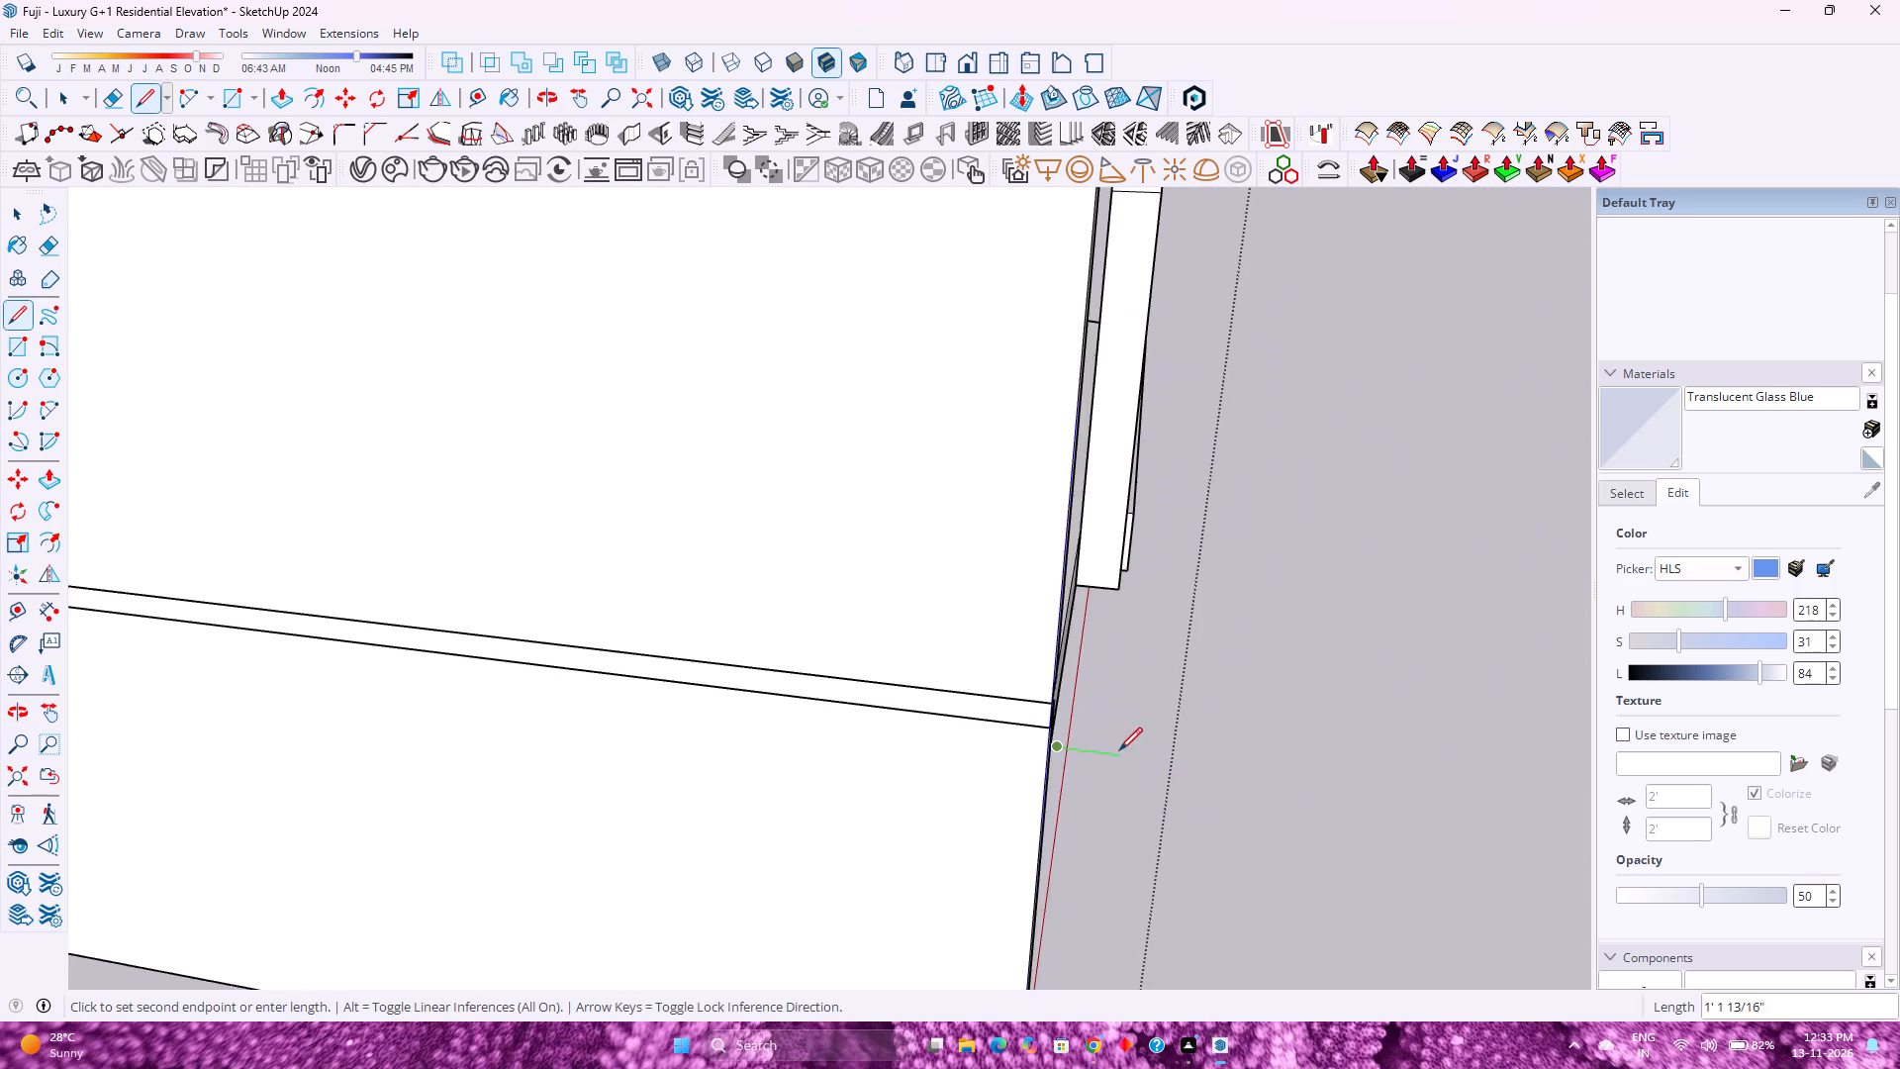
scroll(1119, 750, "up", 1)
middle_click_drag(1119, 750, 577, 887)
middle_click(577, 887)
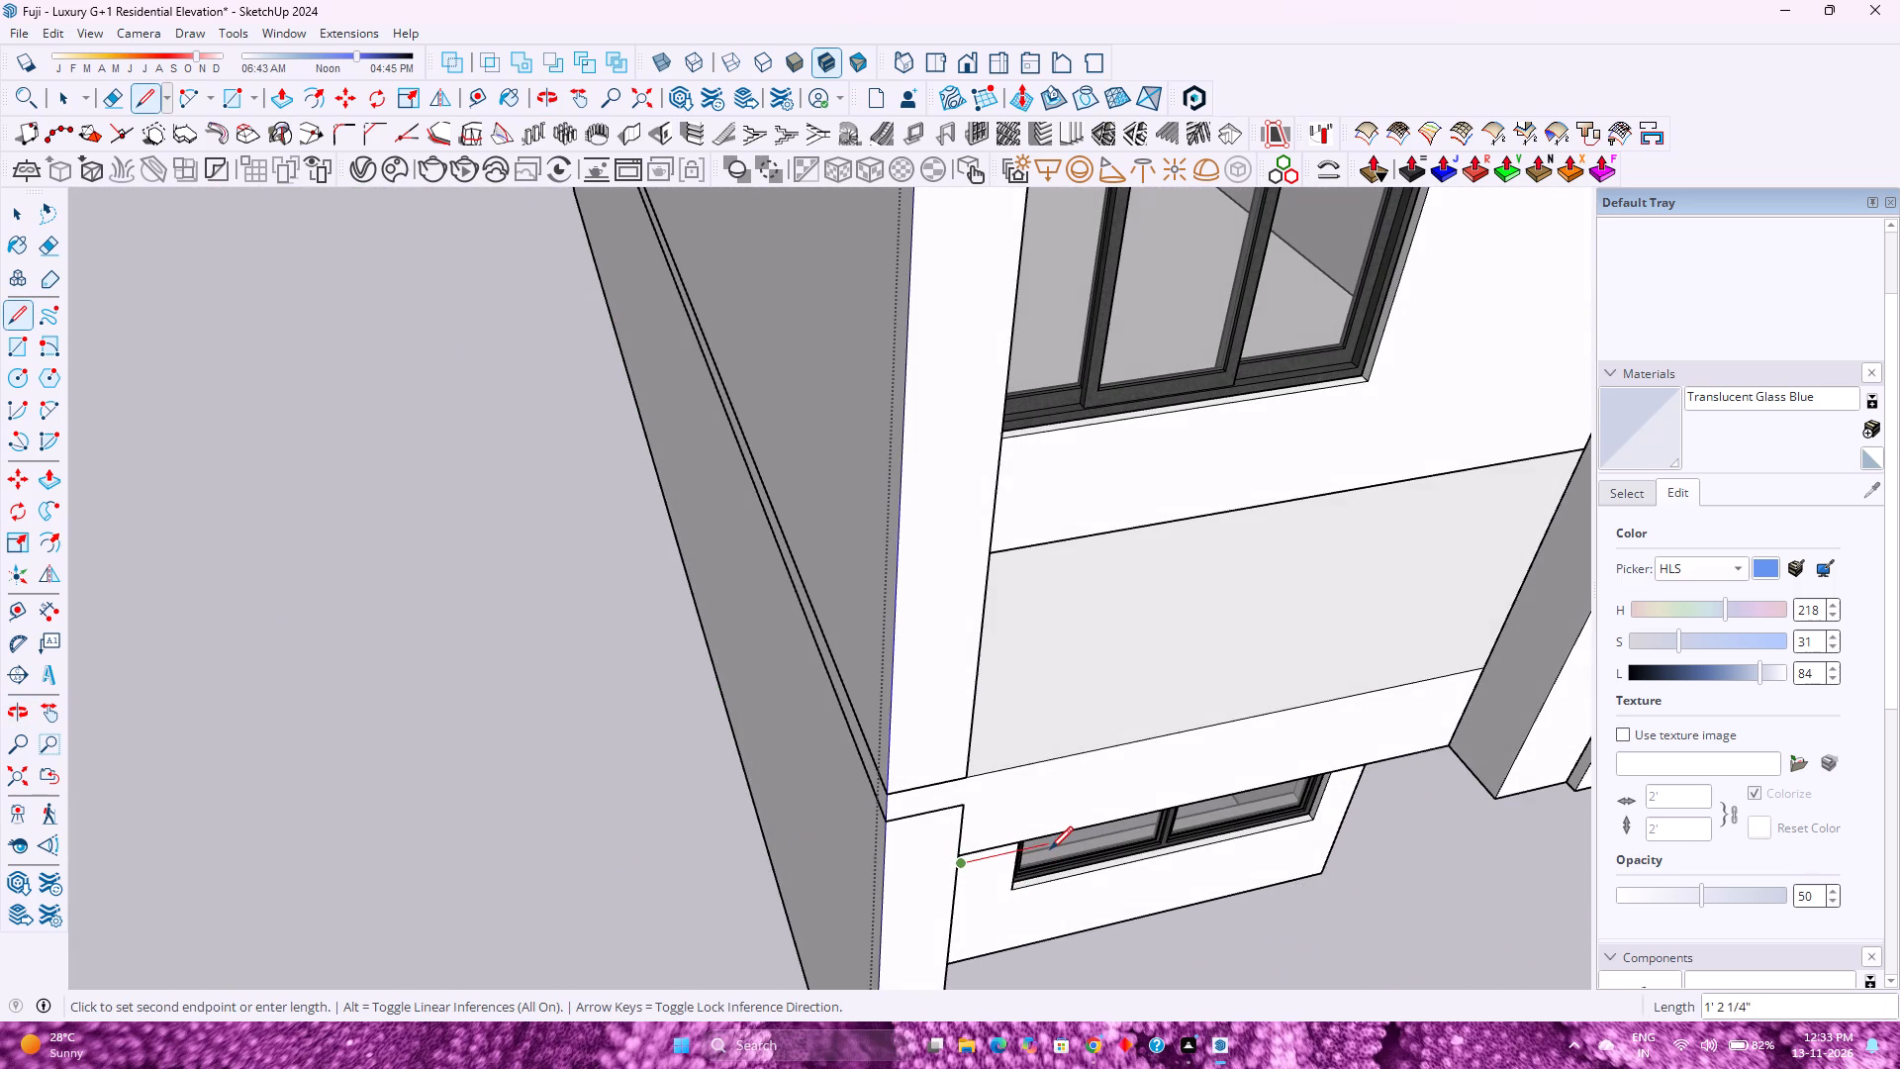
key("Left")
key("Right")
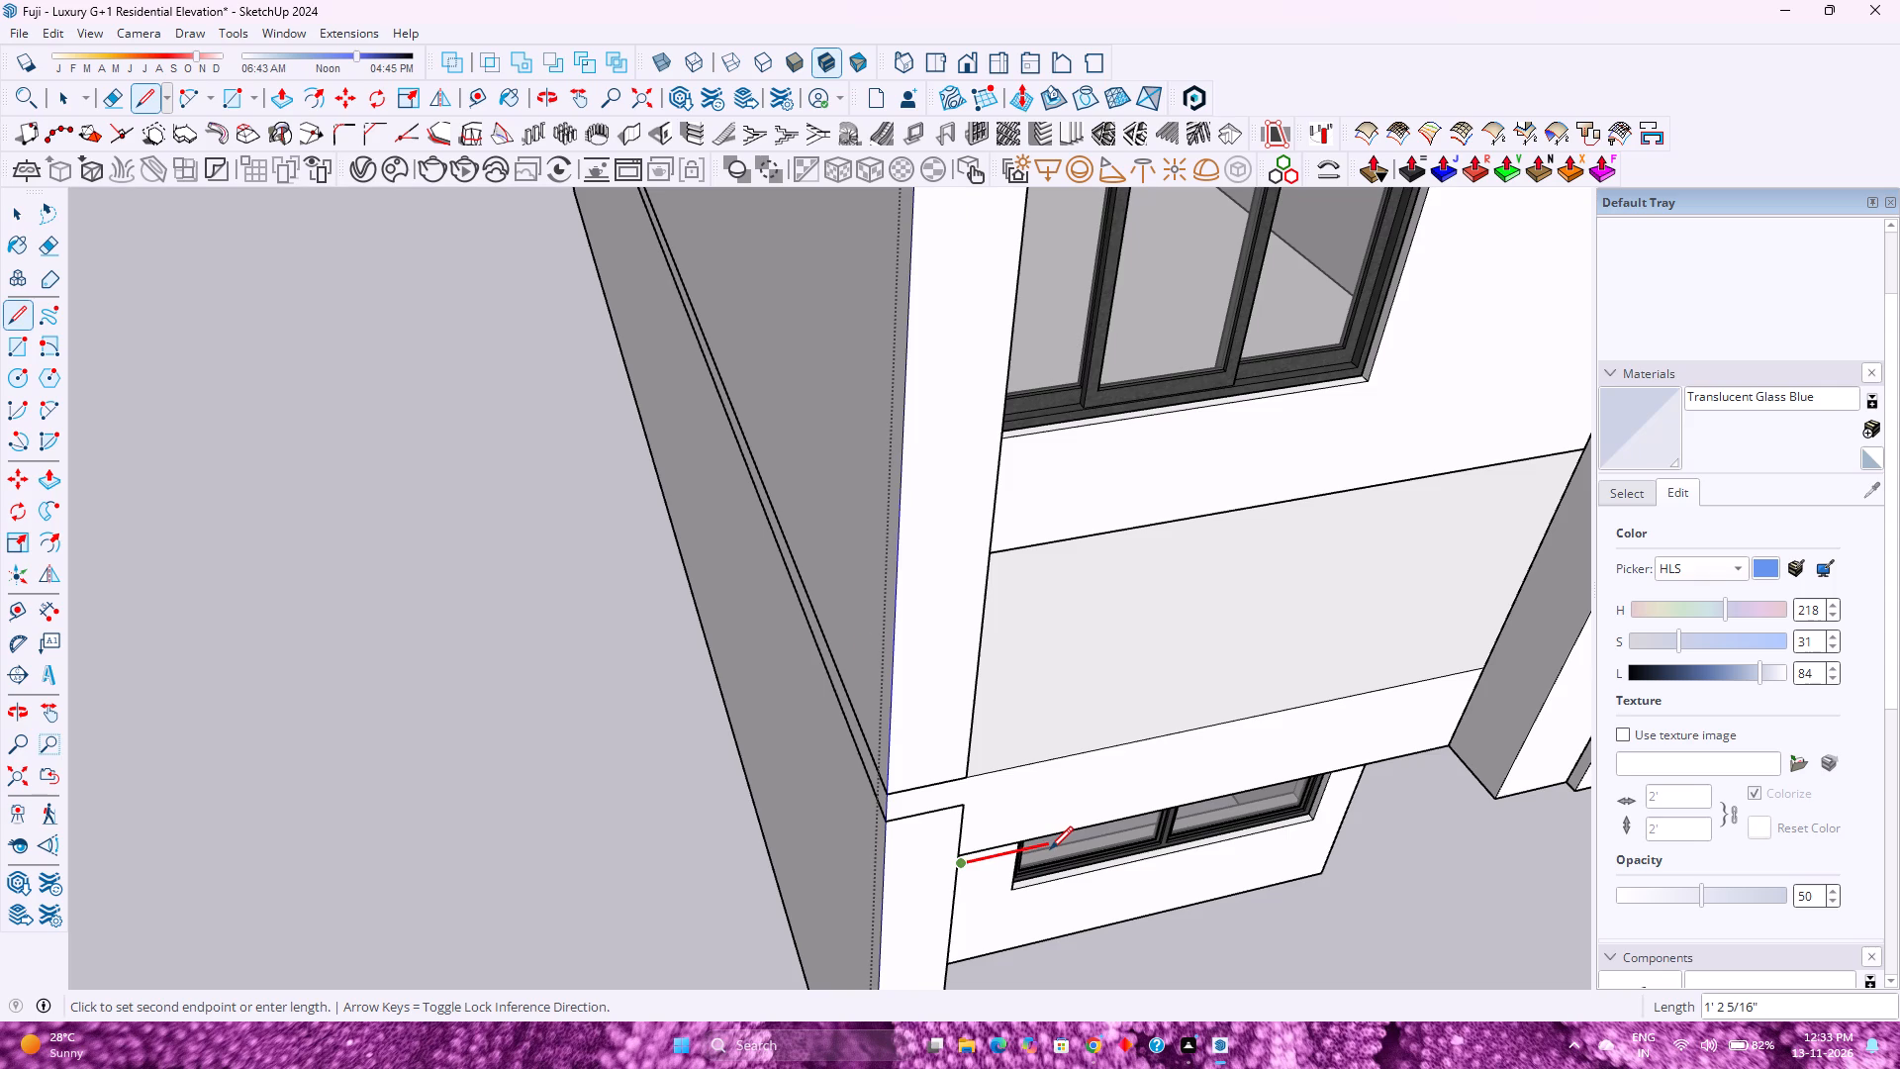
key("2")
key("Return")
scroll(977, 843, "up", 7)
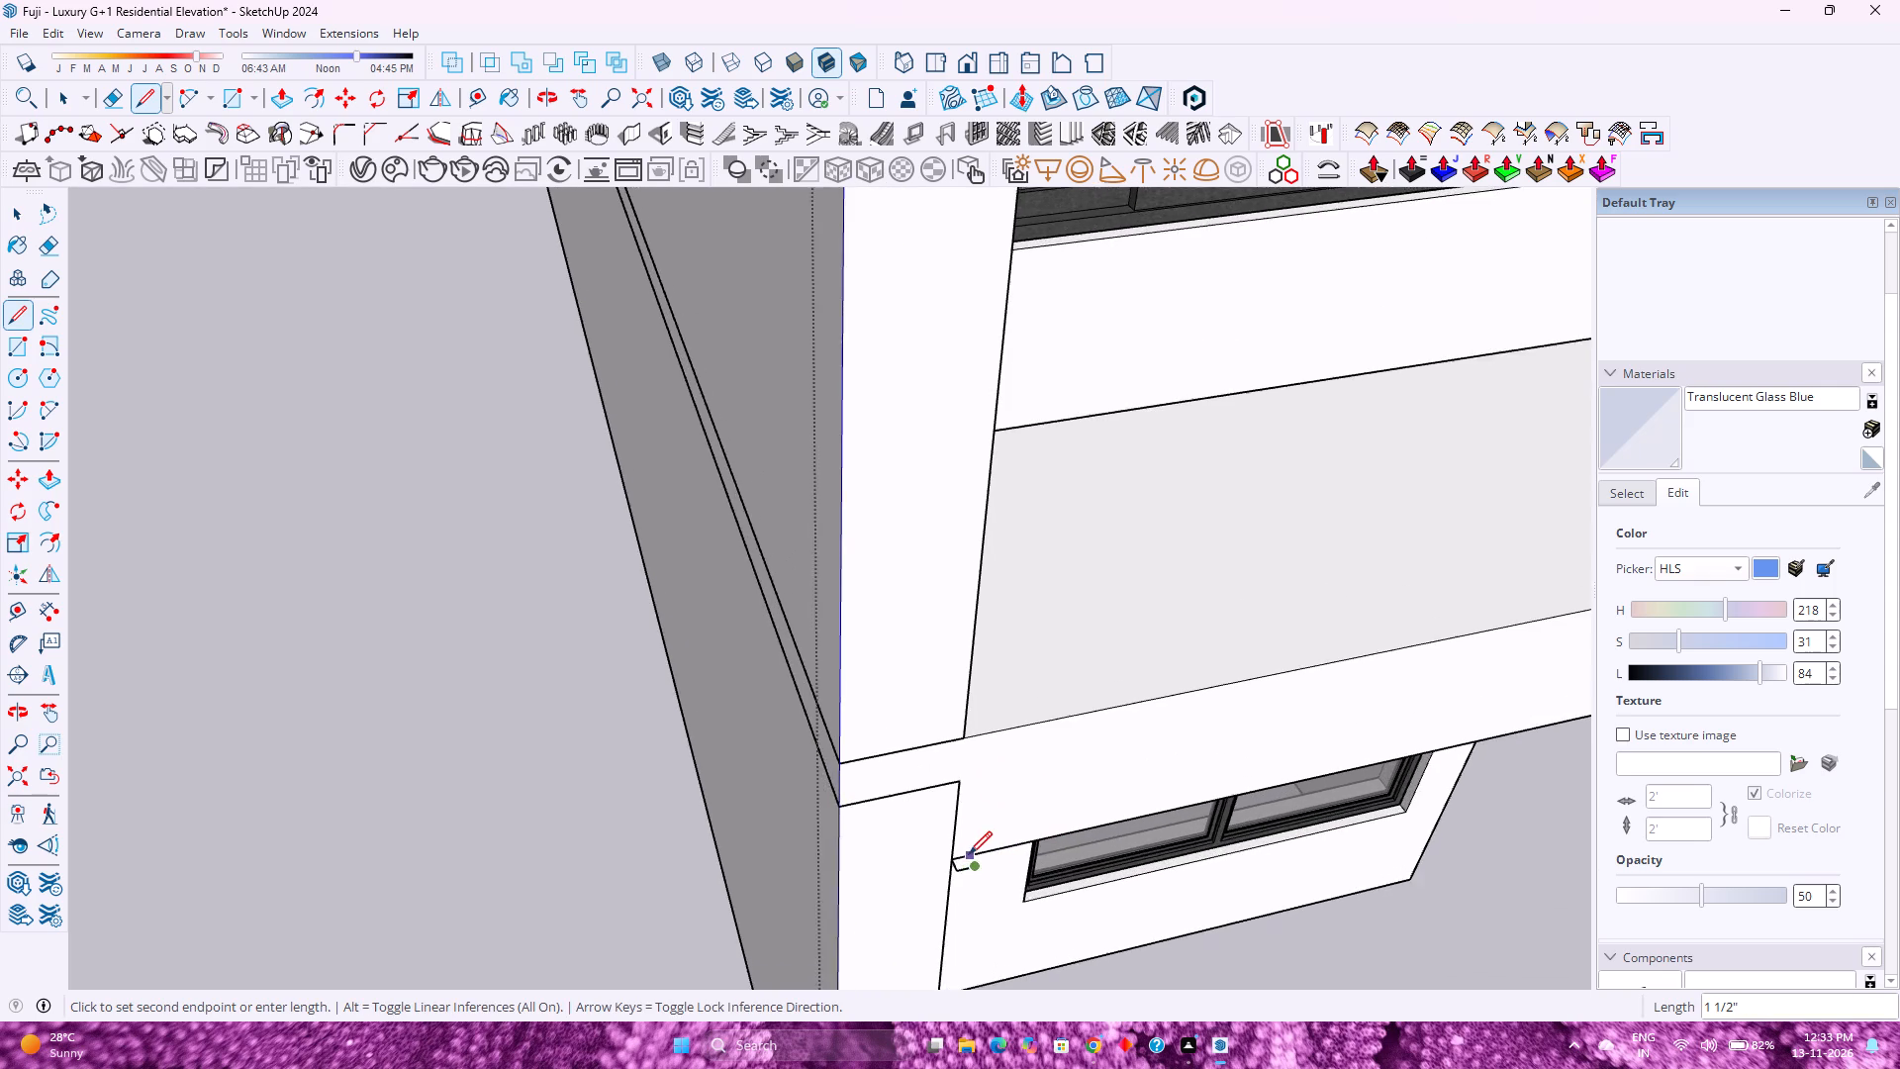
scroll(969, 854, "up", 6)
left_click(971, 857)
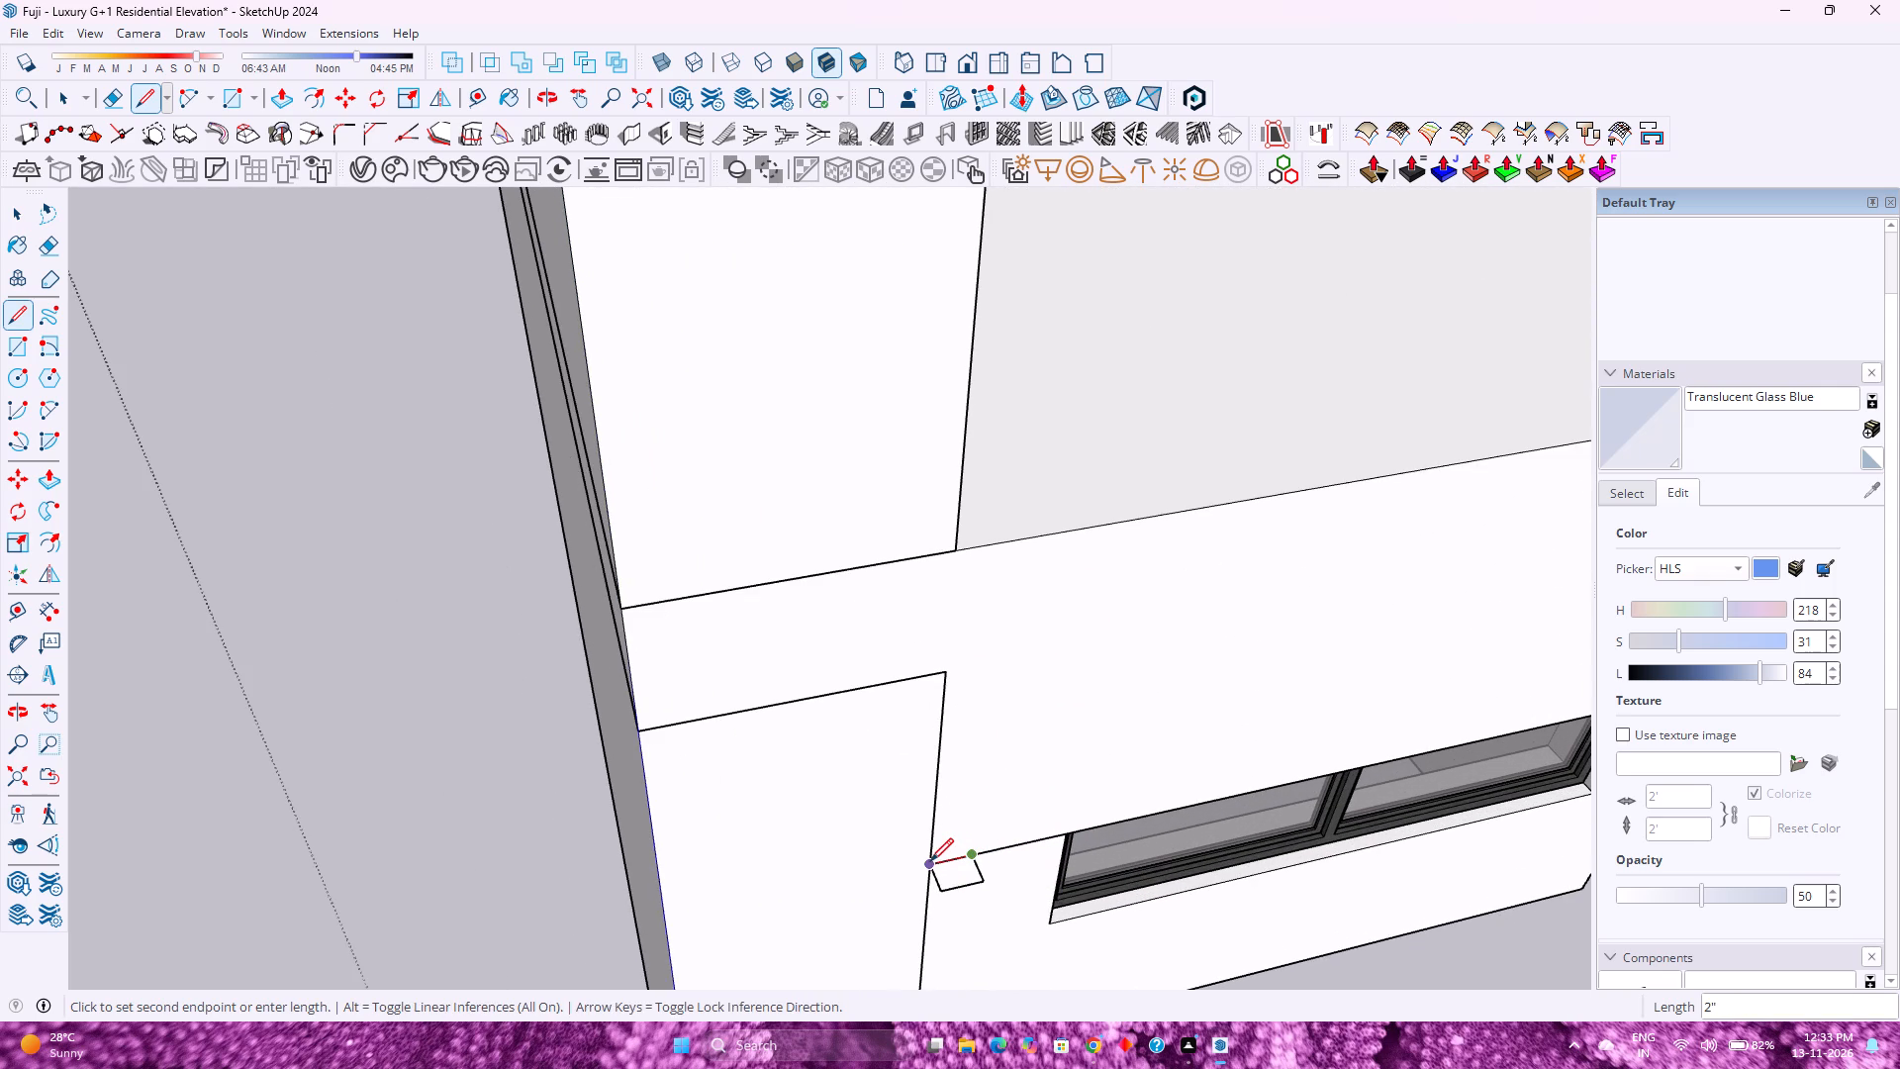
left_click(930, 861)
key("space")
Make the small rectangular profile a component named 2.
triple_click(960, 871)
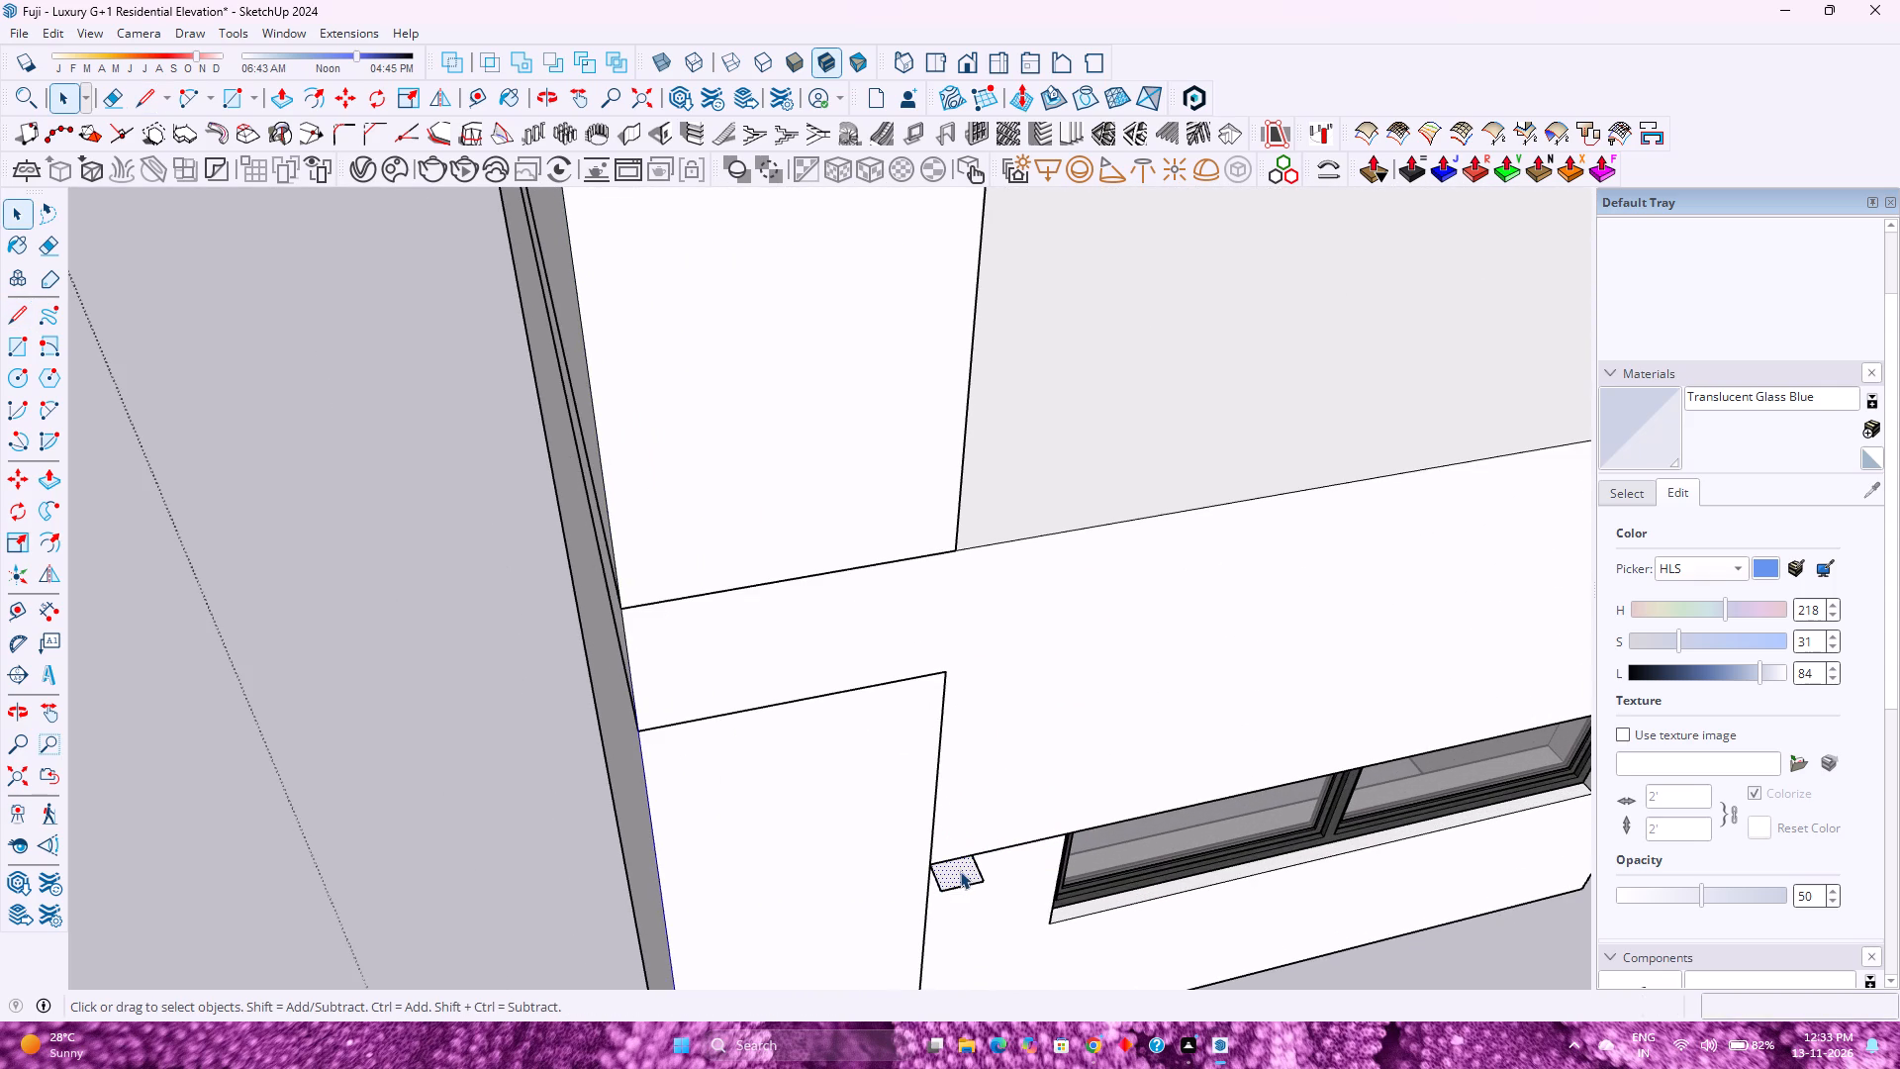
right_click(960, 871)
left_click(1050, 465)
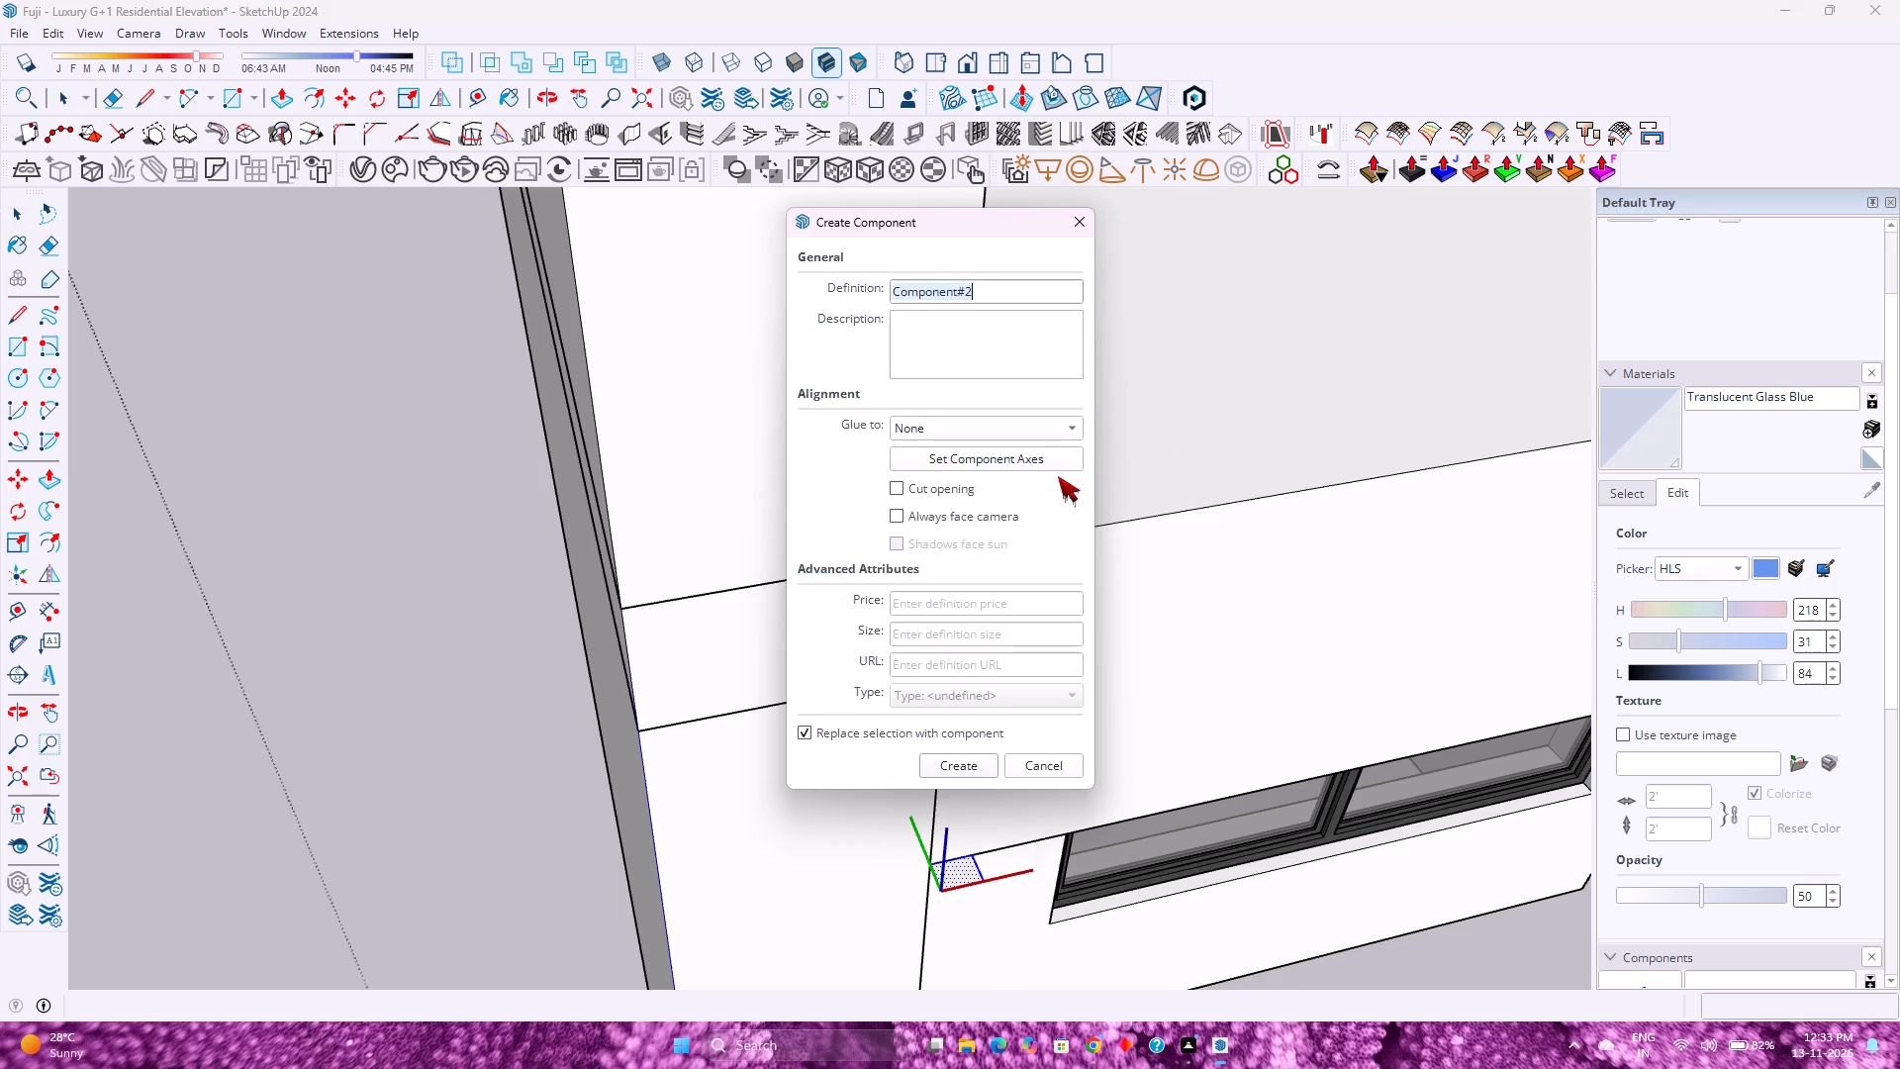
key("2")
key("Return")
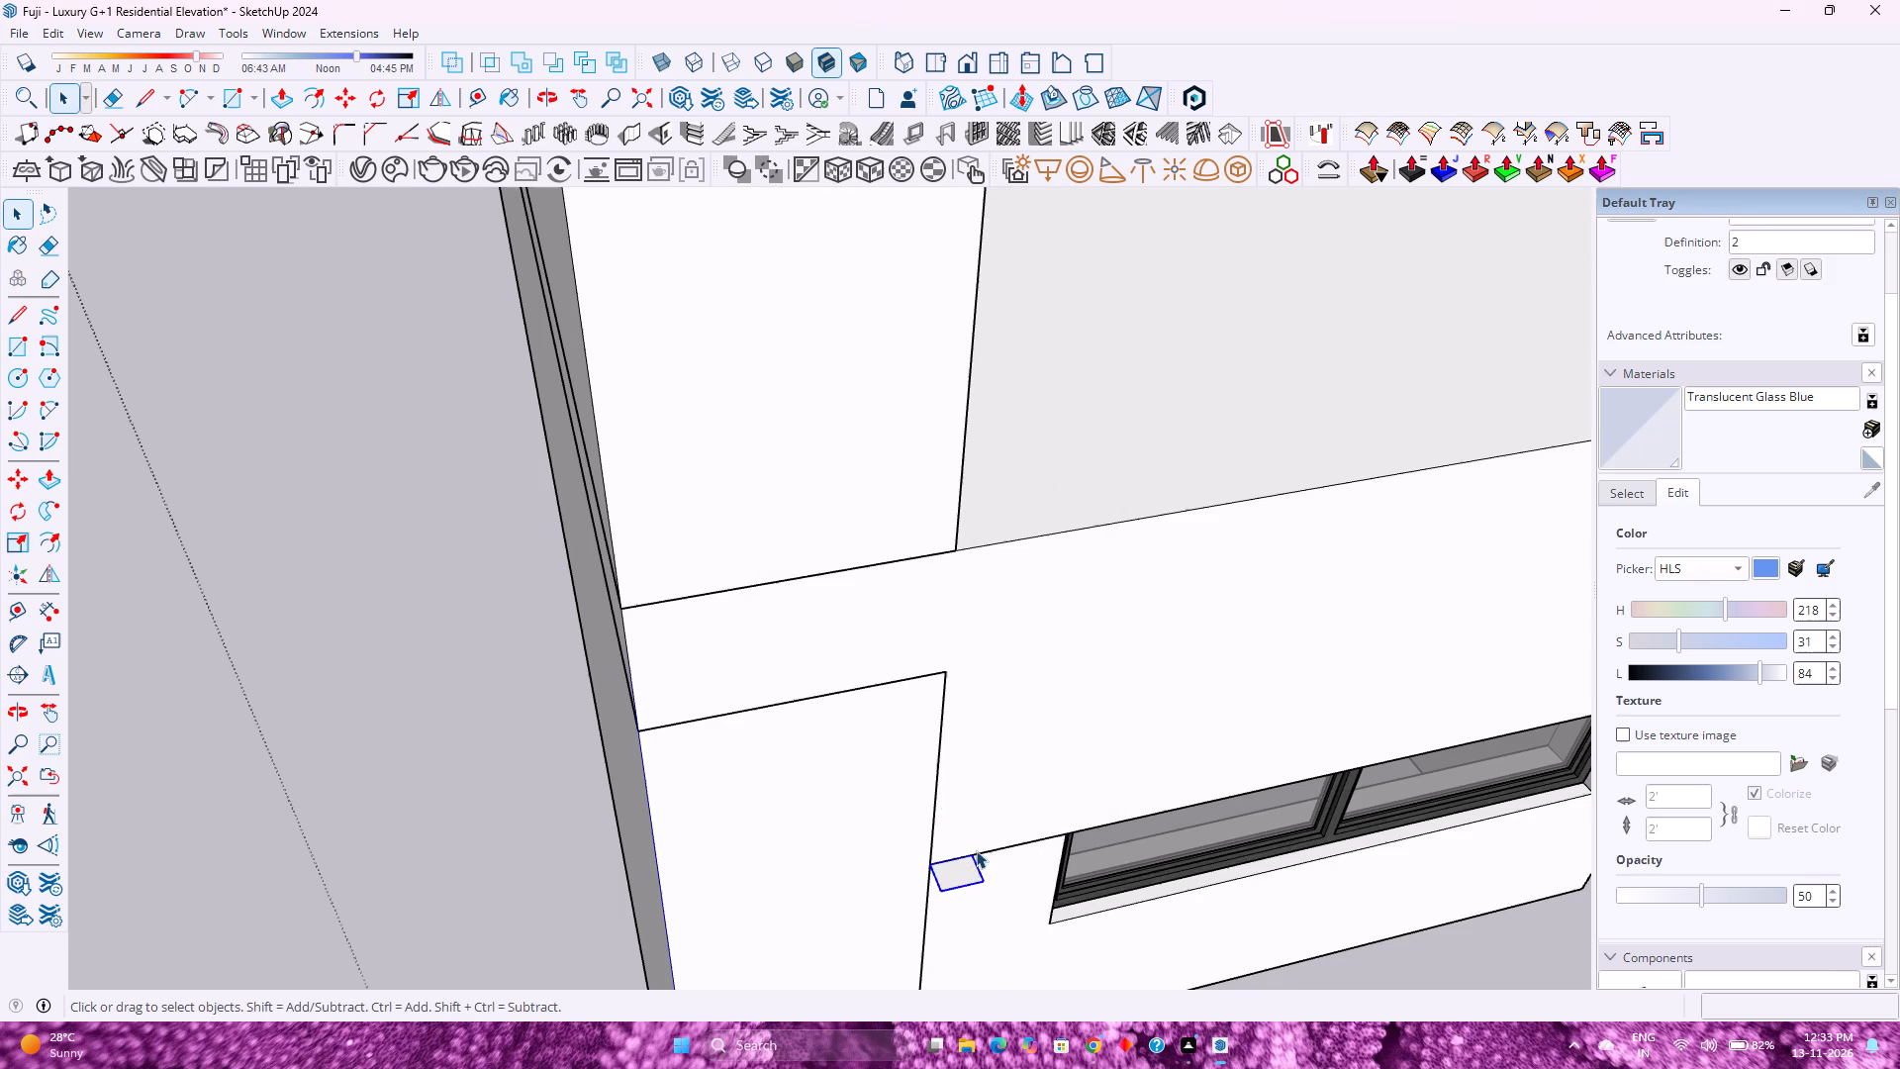
Copy the profile component about 7' 1" along the slab's lower edge to its far end at the curved frame.
key("m")
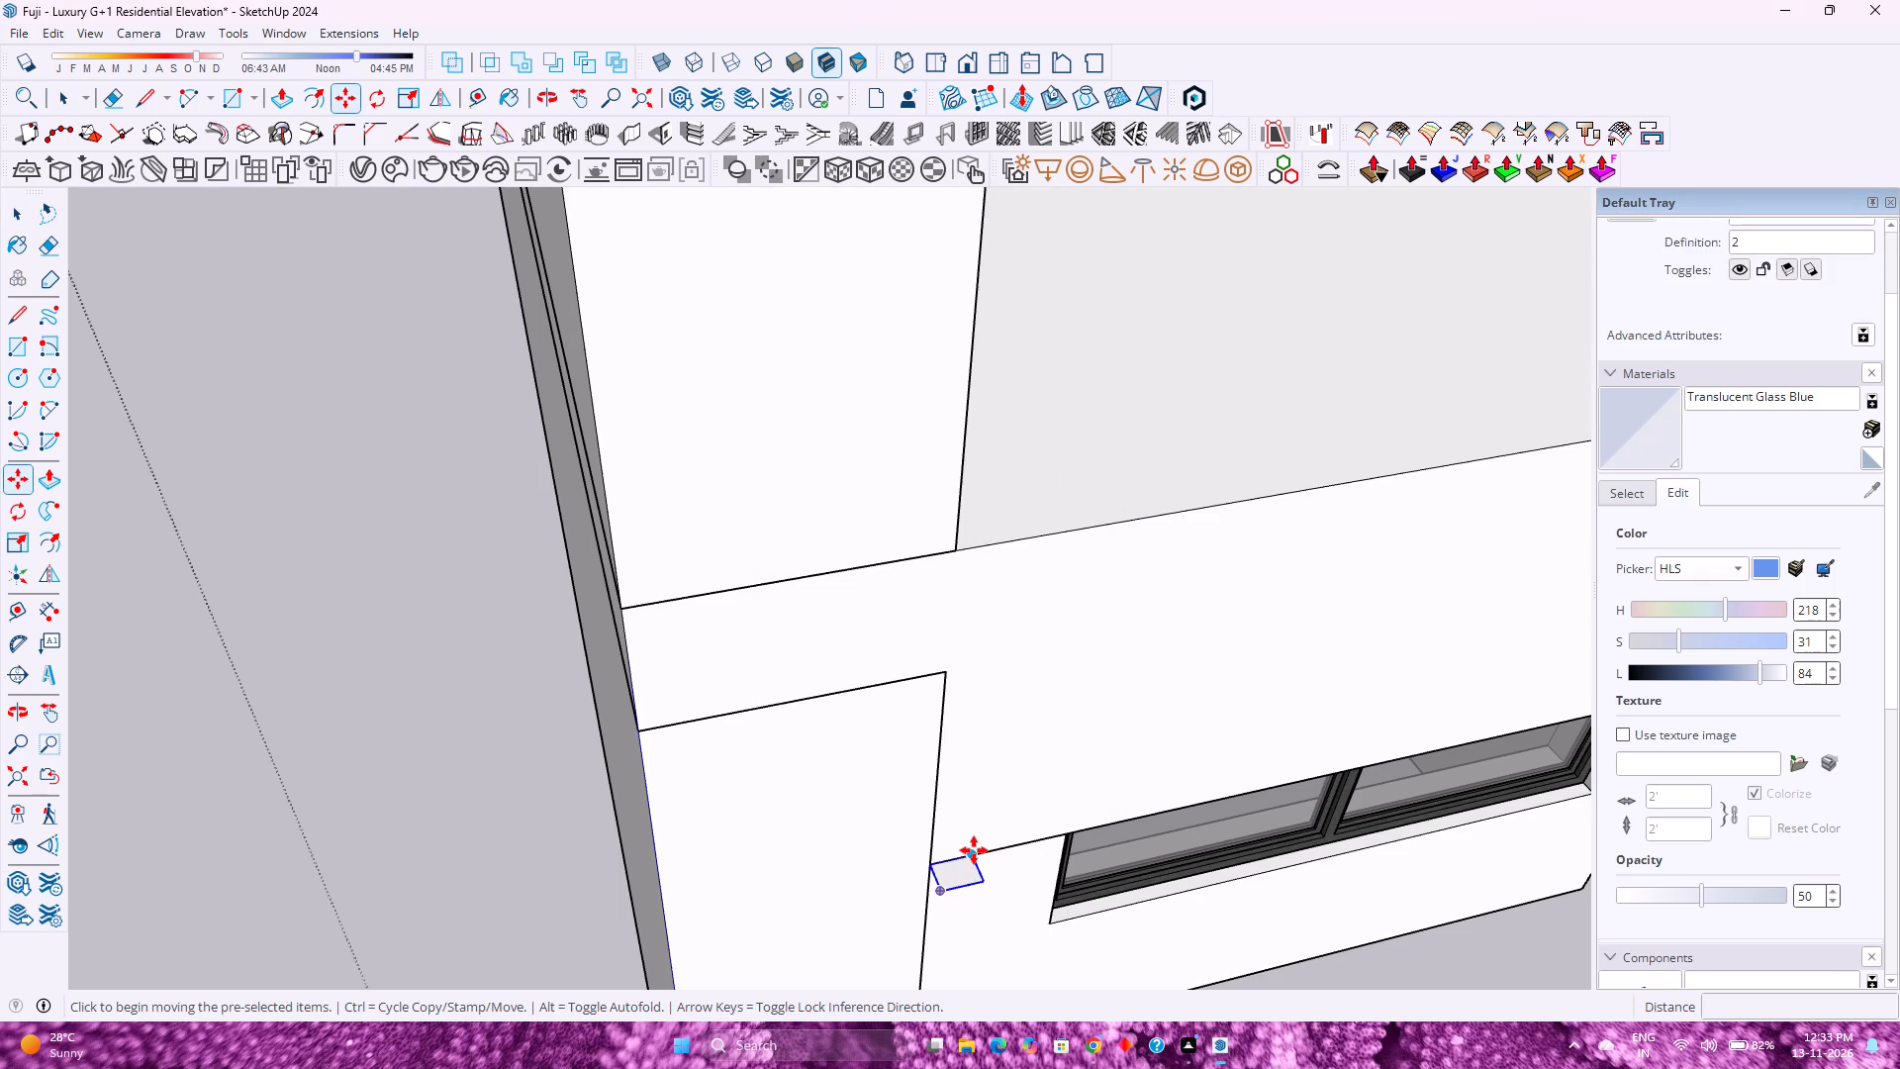
left_click(974, 850)
scroll(1044, 833, "down", 5)
middle_click_drag(1153, 794, 574, 886, "shift")
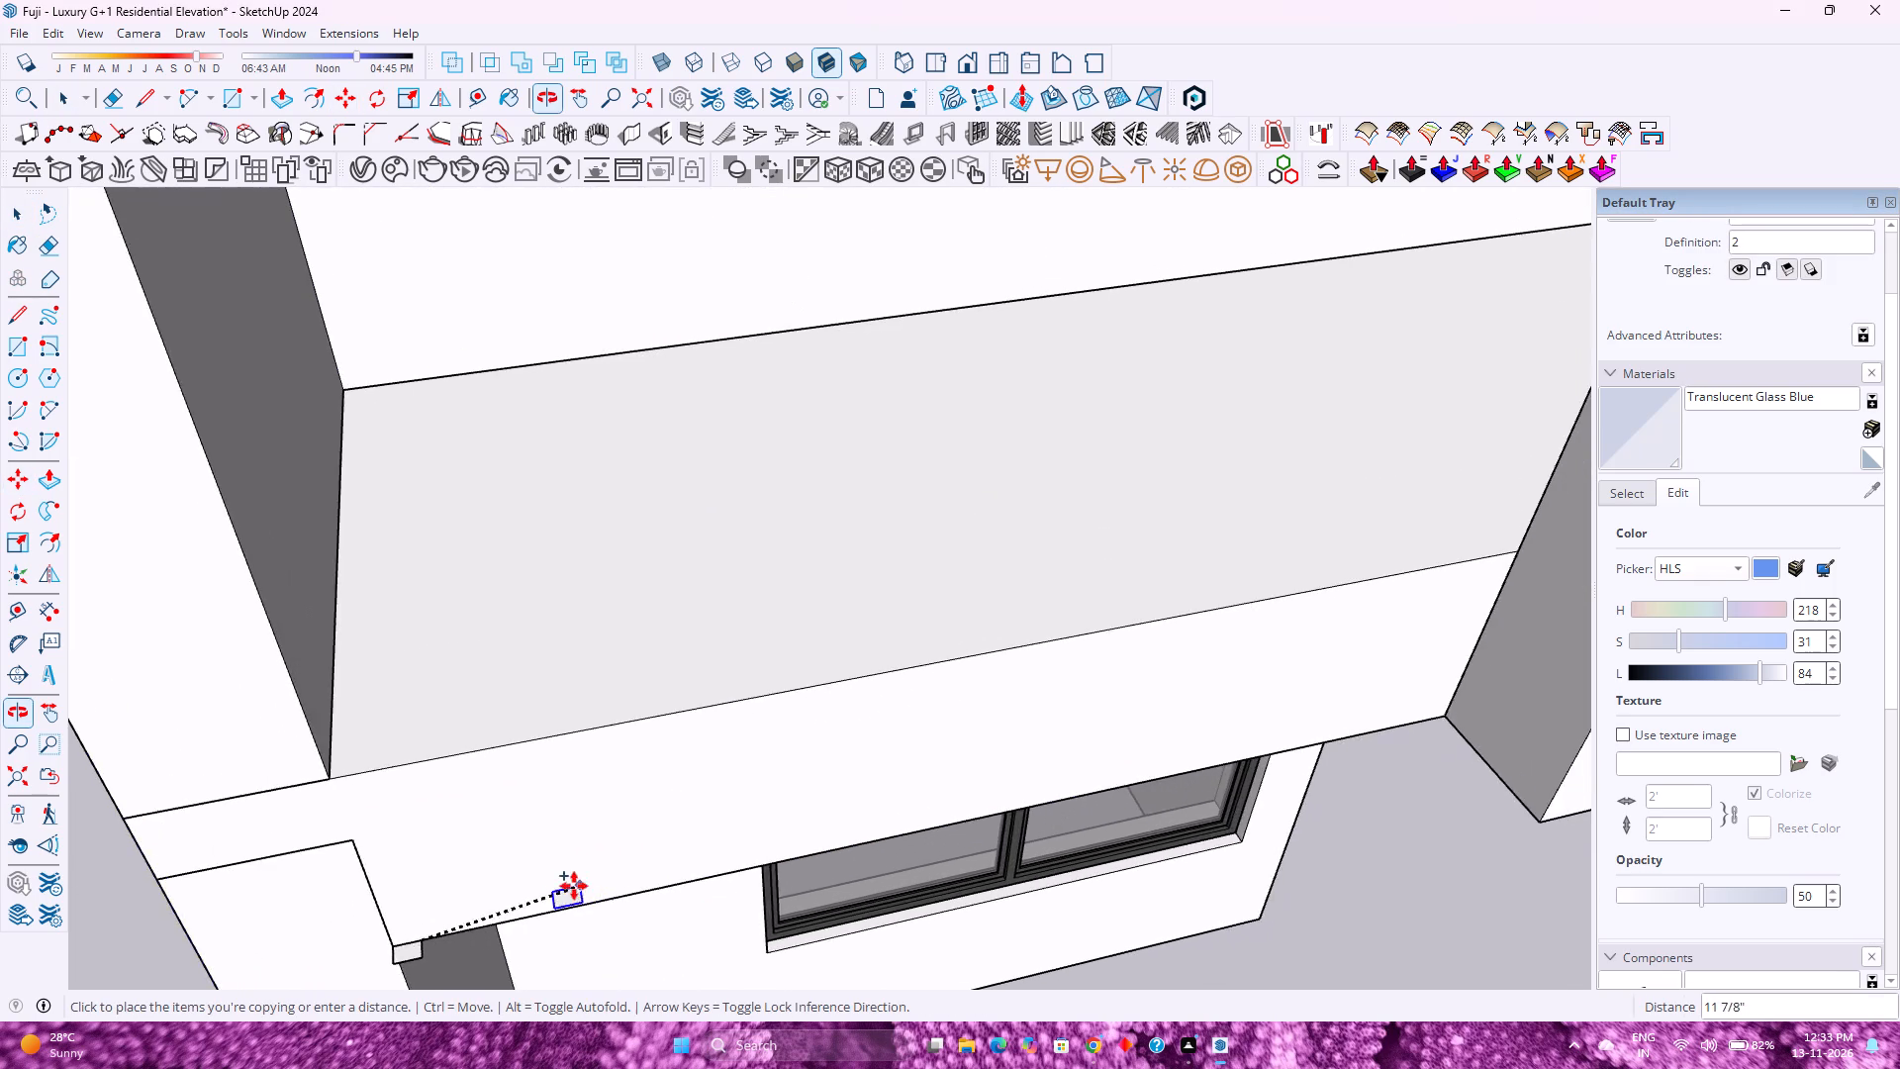
scroll(587, 874, "down", 4)
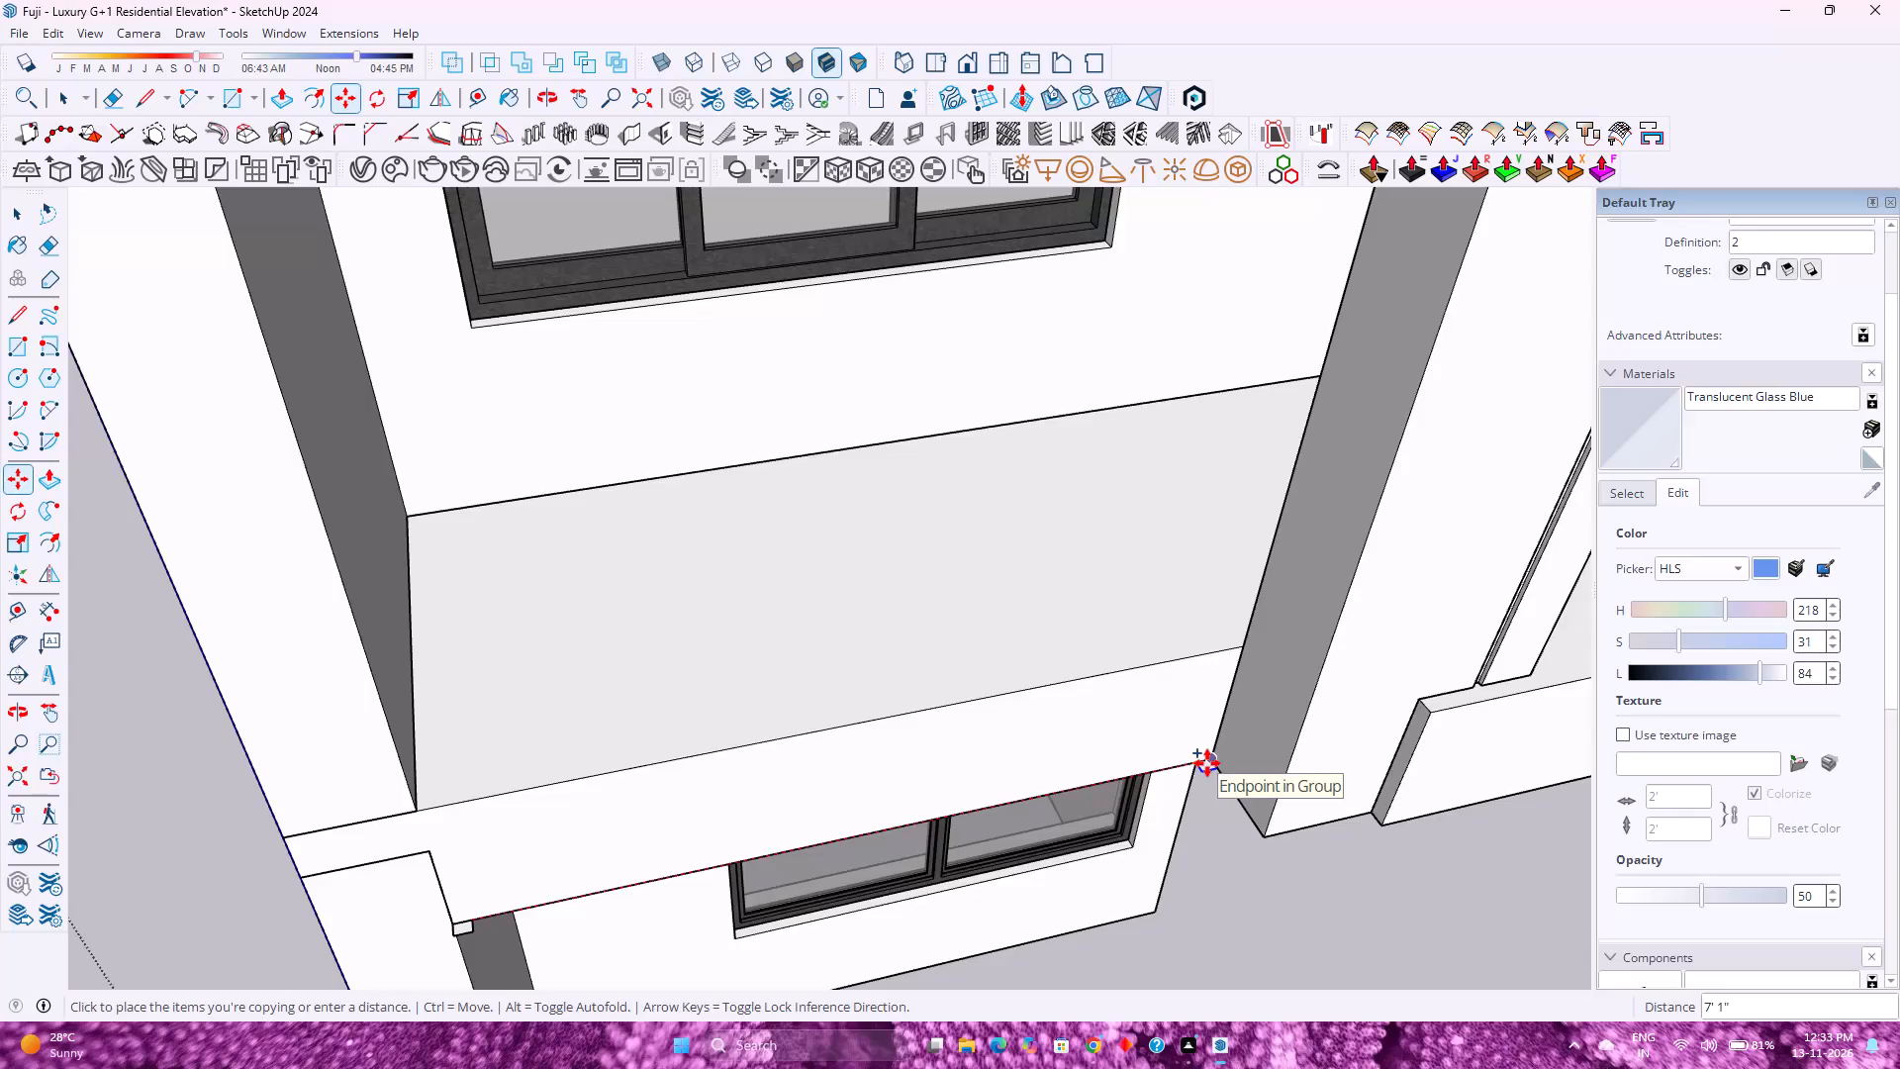
left_click(1207, 763)
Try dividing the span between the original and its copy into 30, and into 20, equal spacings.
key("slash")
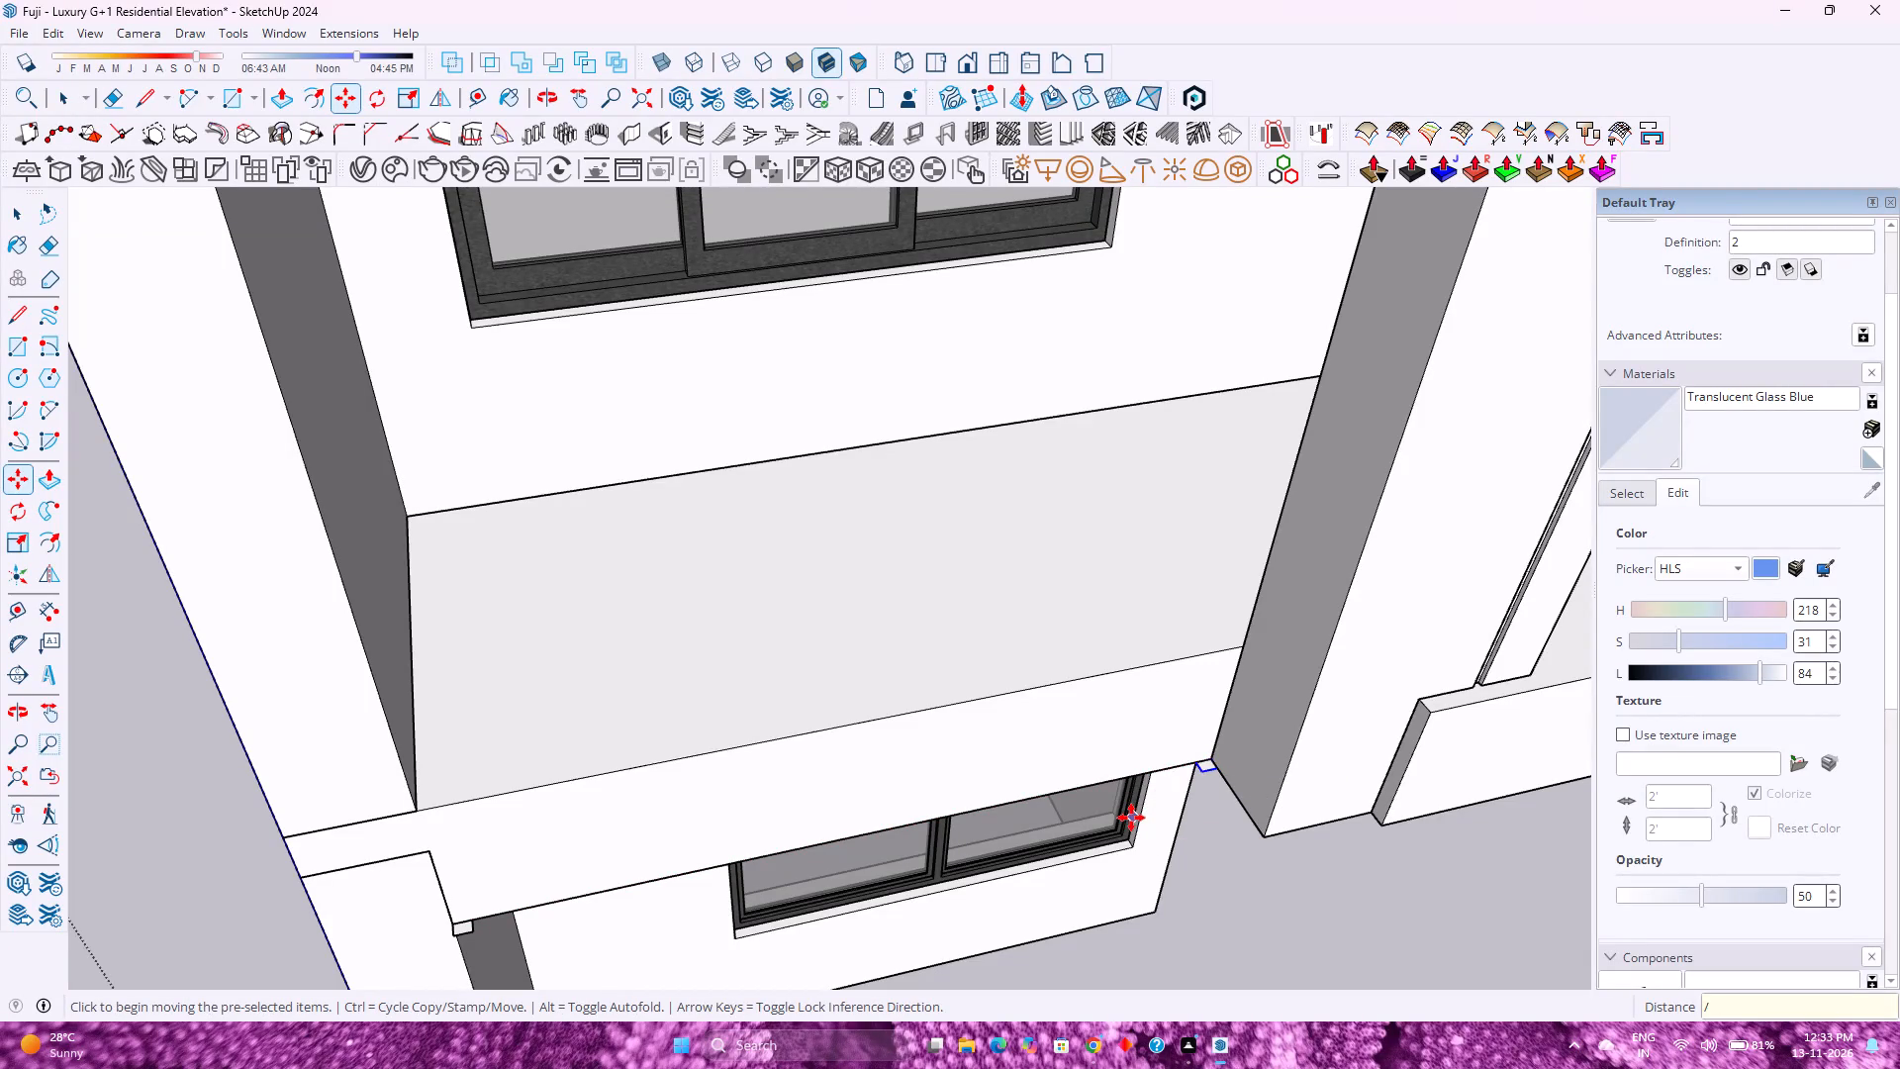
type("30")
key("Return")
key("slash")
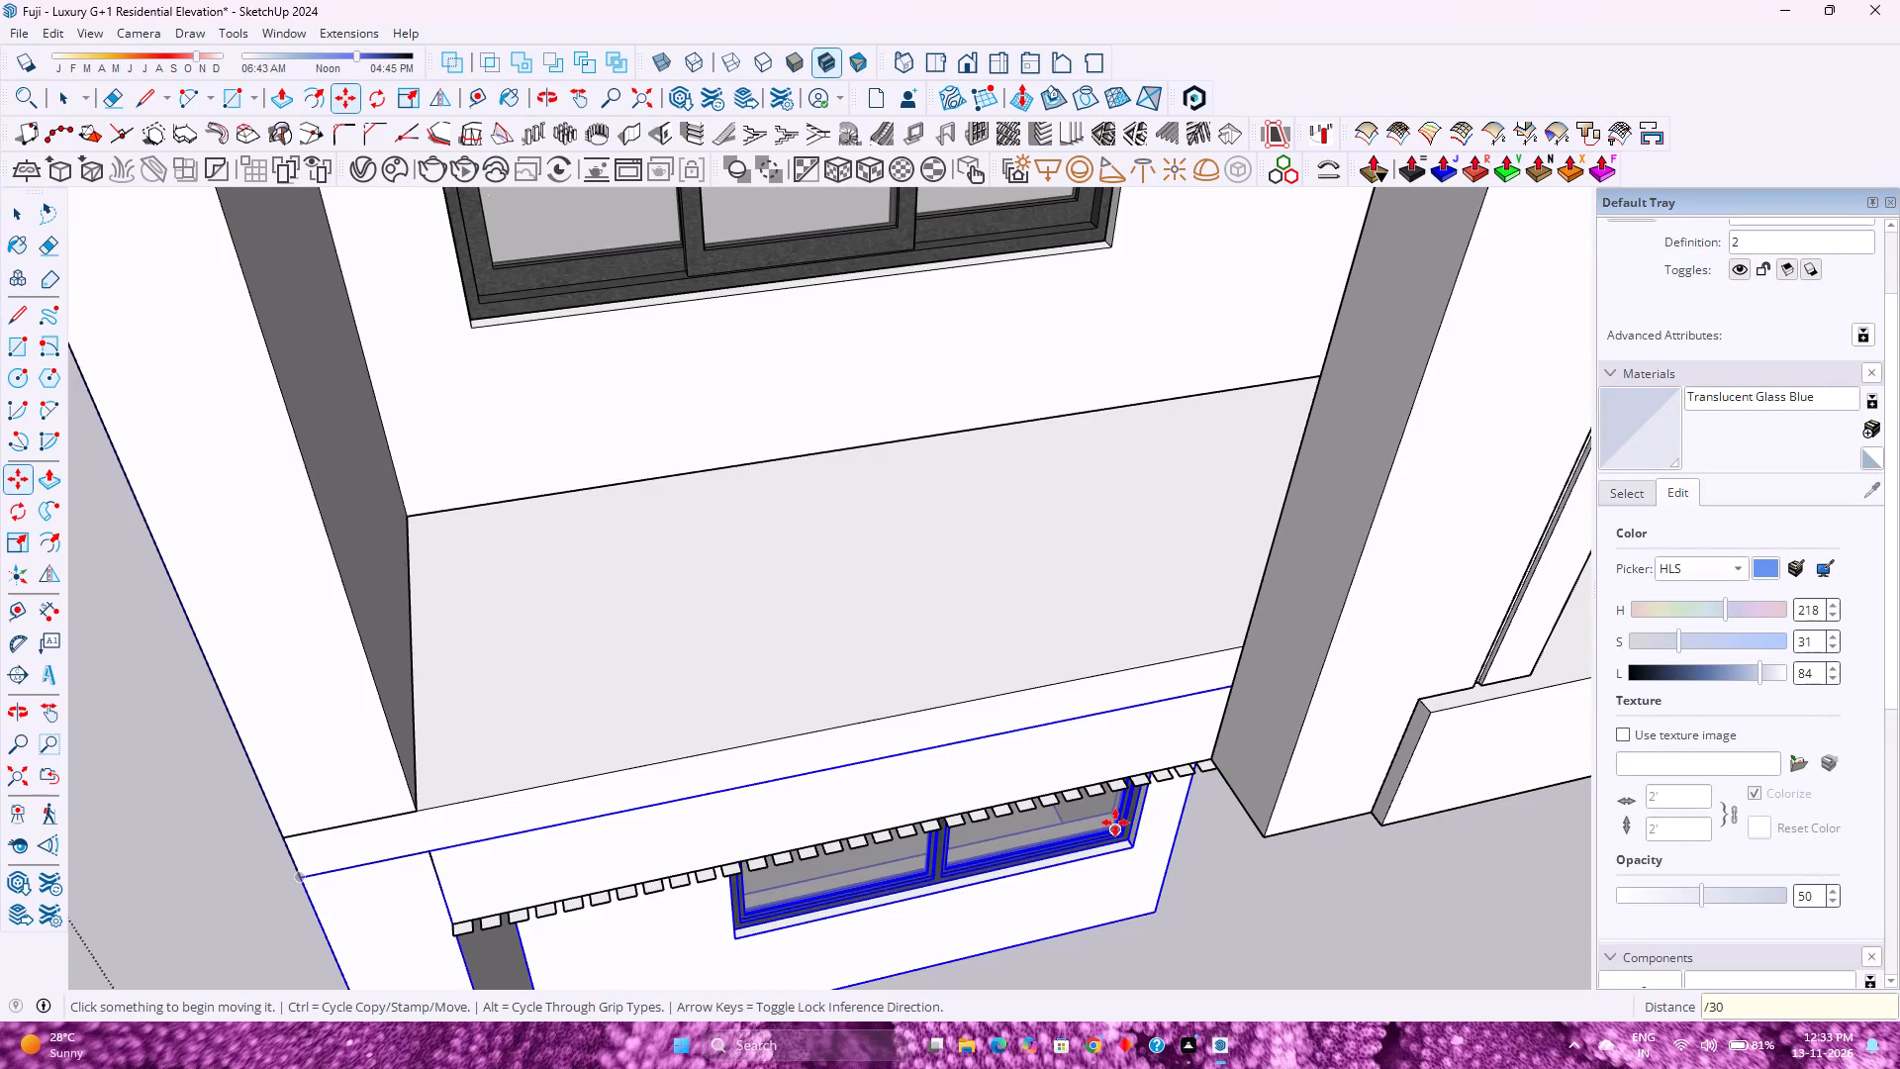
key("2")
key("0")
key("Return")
Divide the span between the original and its copy into 25 equal spacings of profile components.
key("slash")
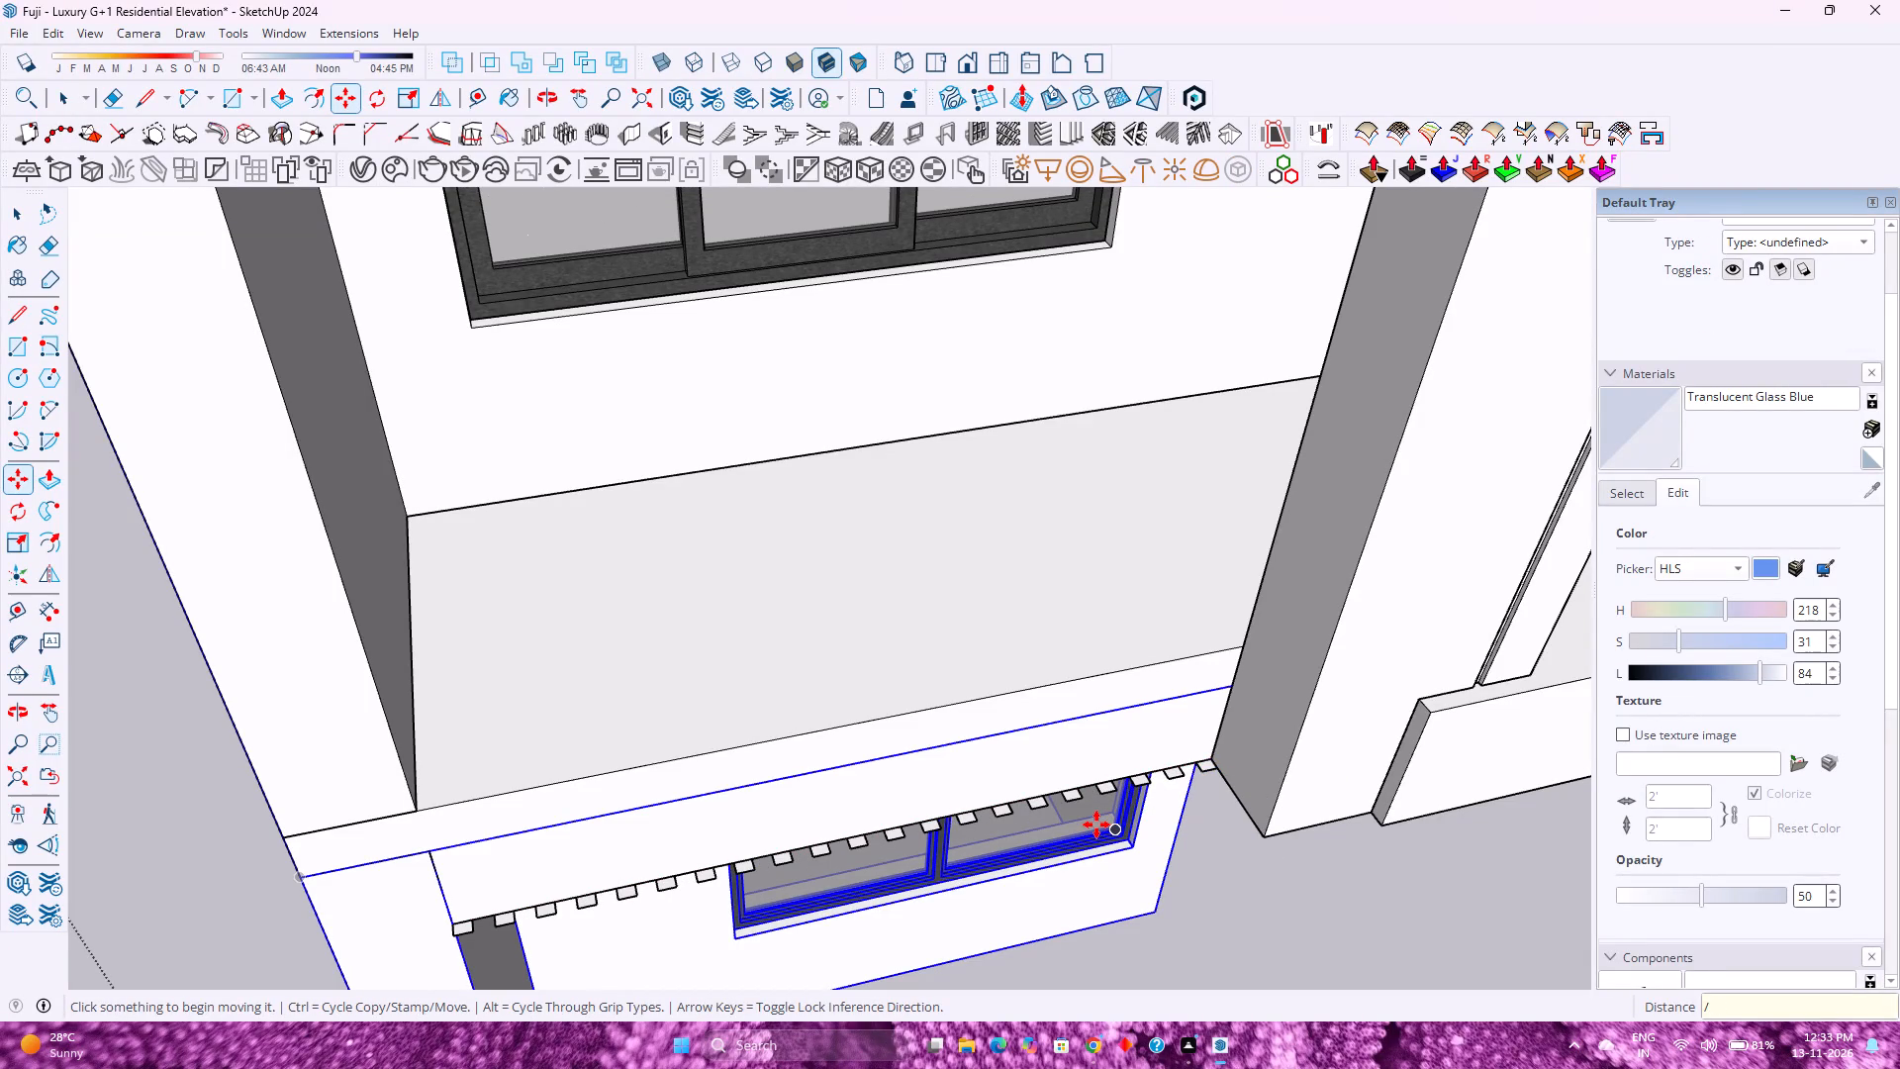
type("25")
key("Return")
key("space")
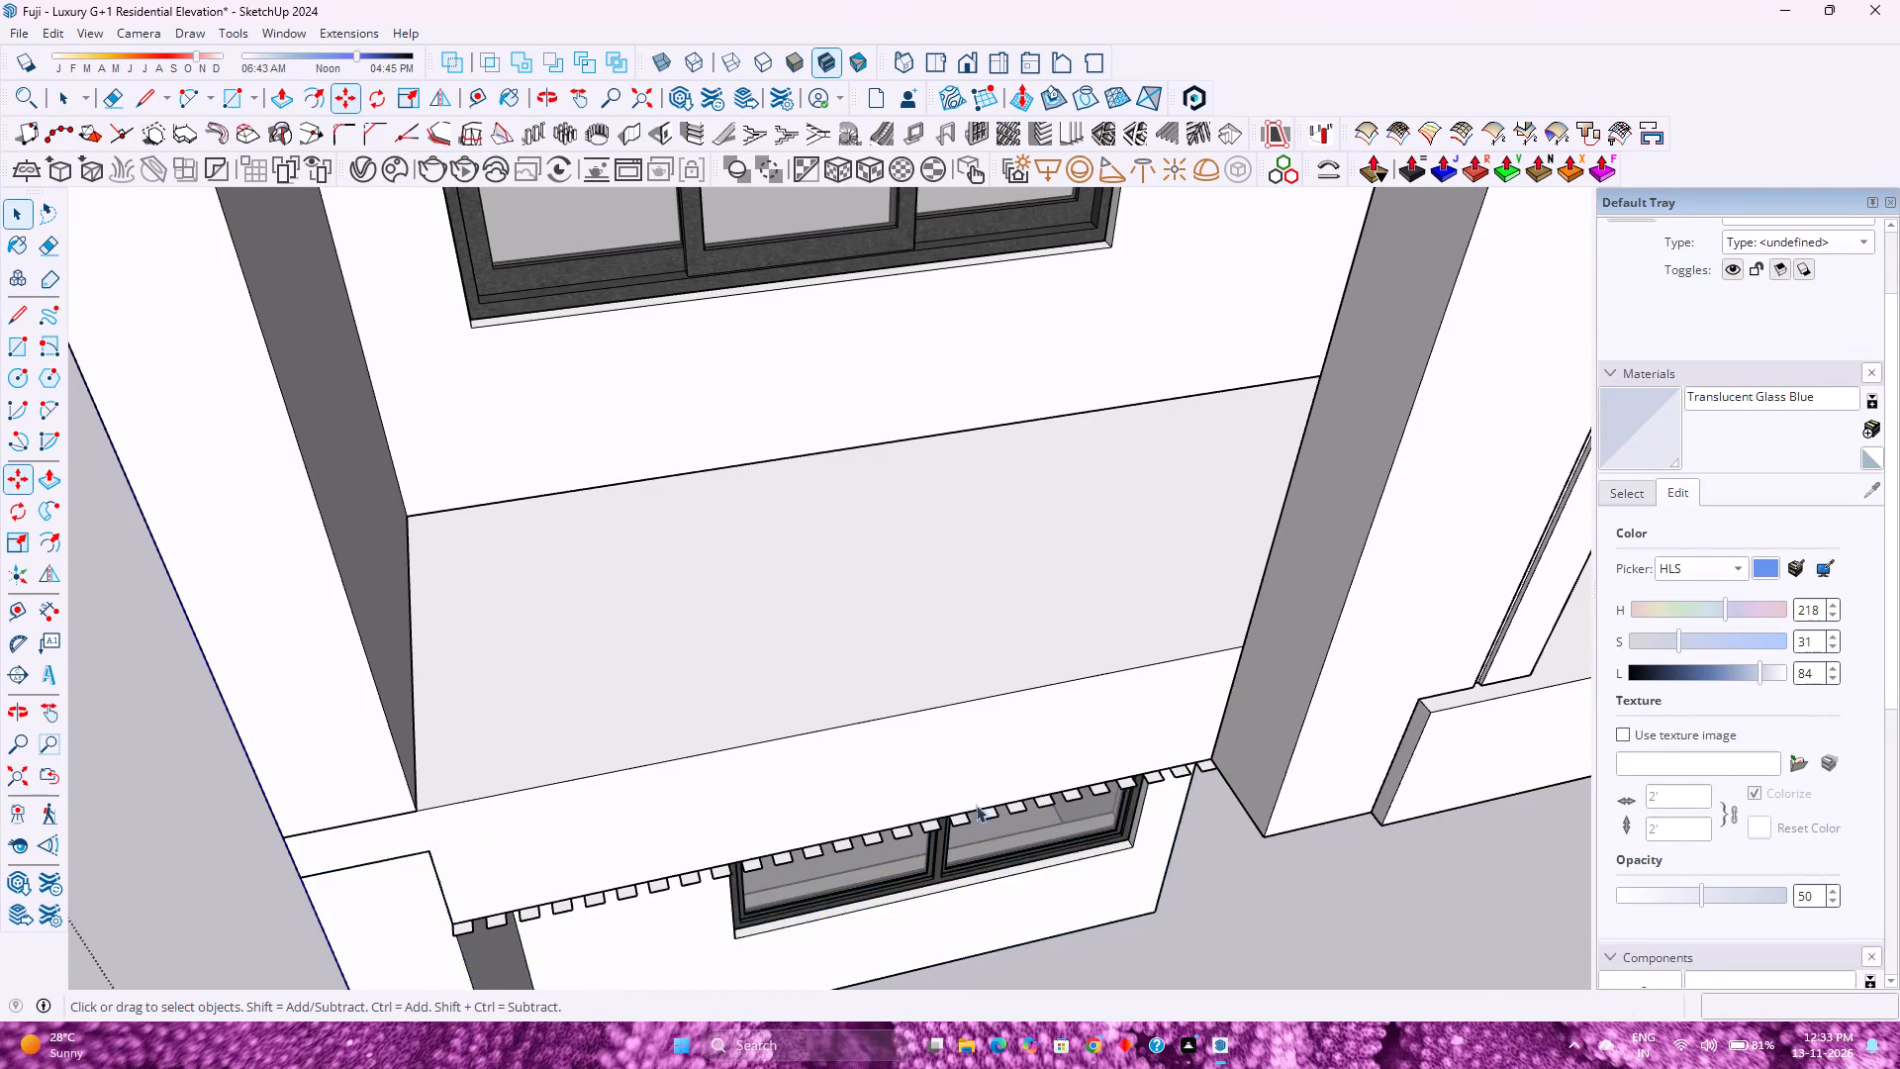
Select all instances of the profile component and move them up 8" on the slab's front face.
scroll(975, 791, "down", 9)
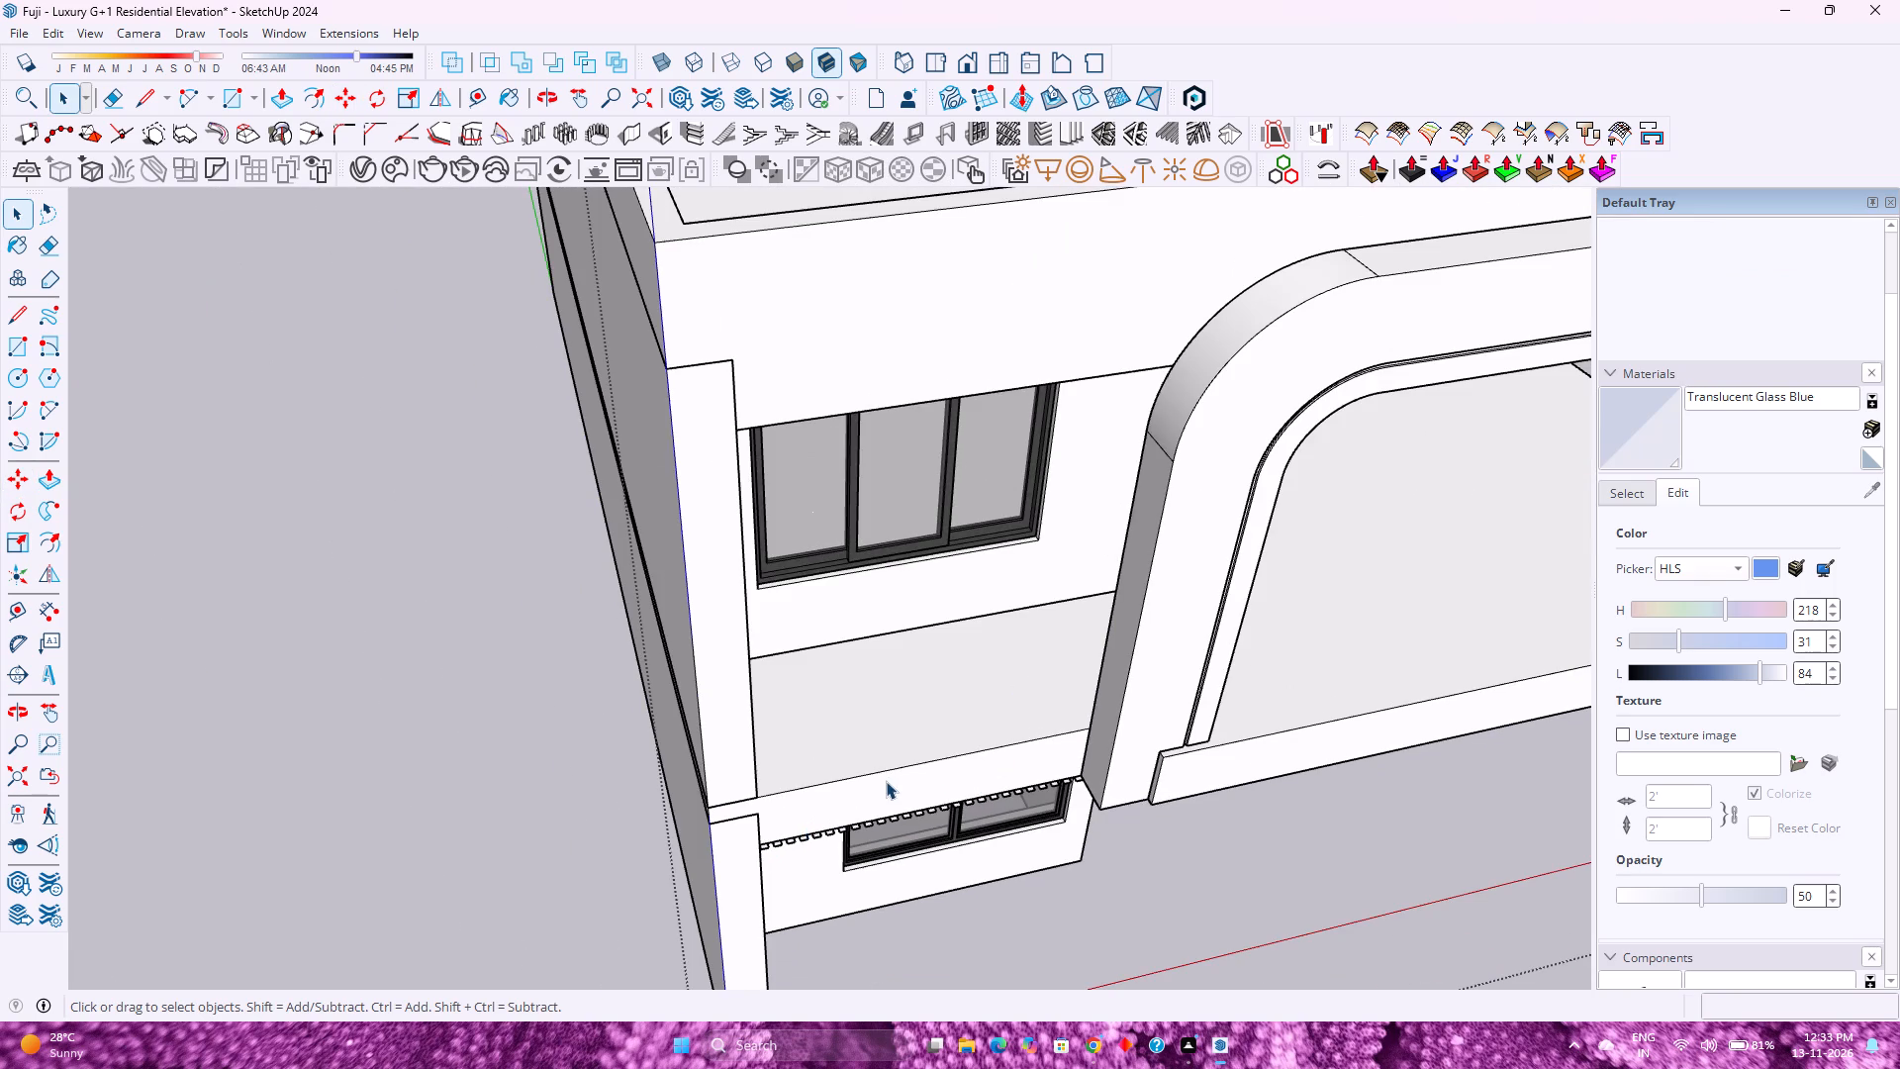
scroll(1045, 796, "up", 10)
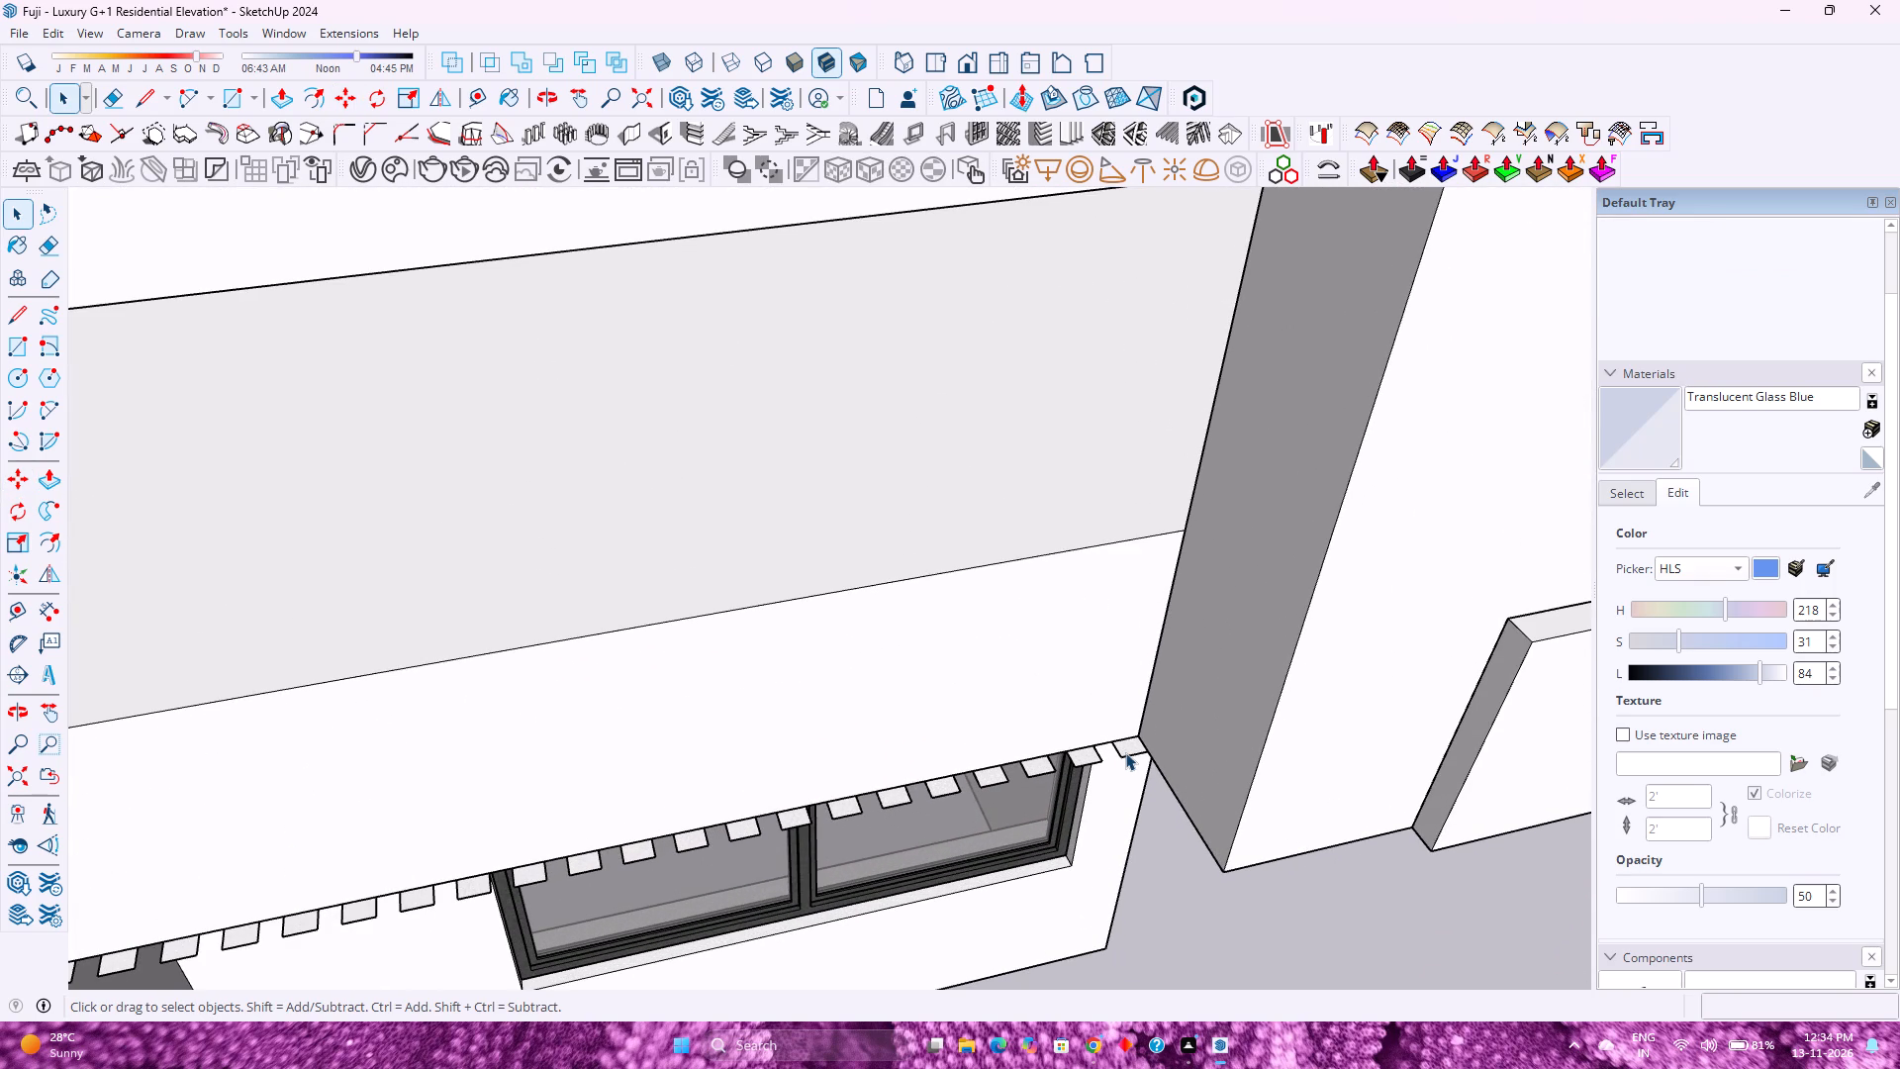
left_click(1126, 751)
right_click(1126, 751)
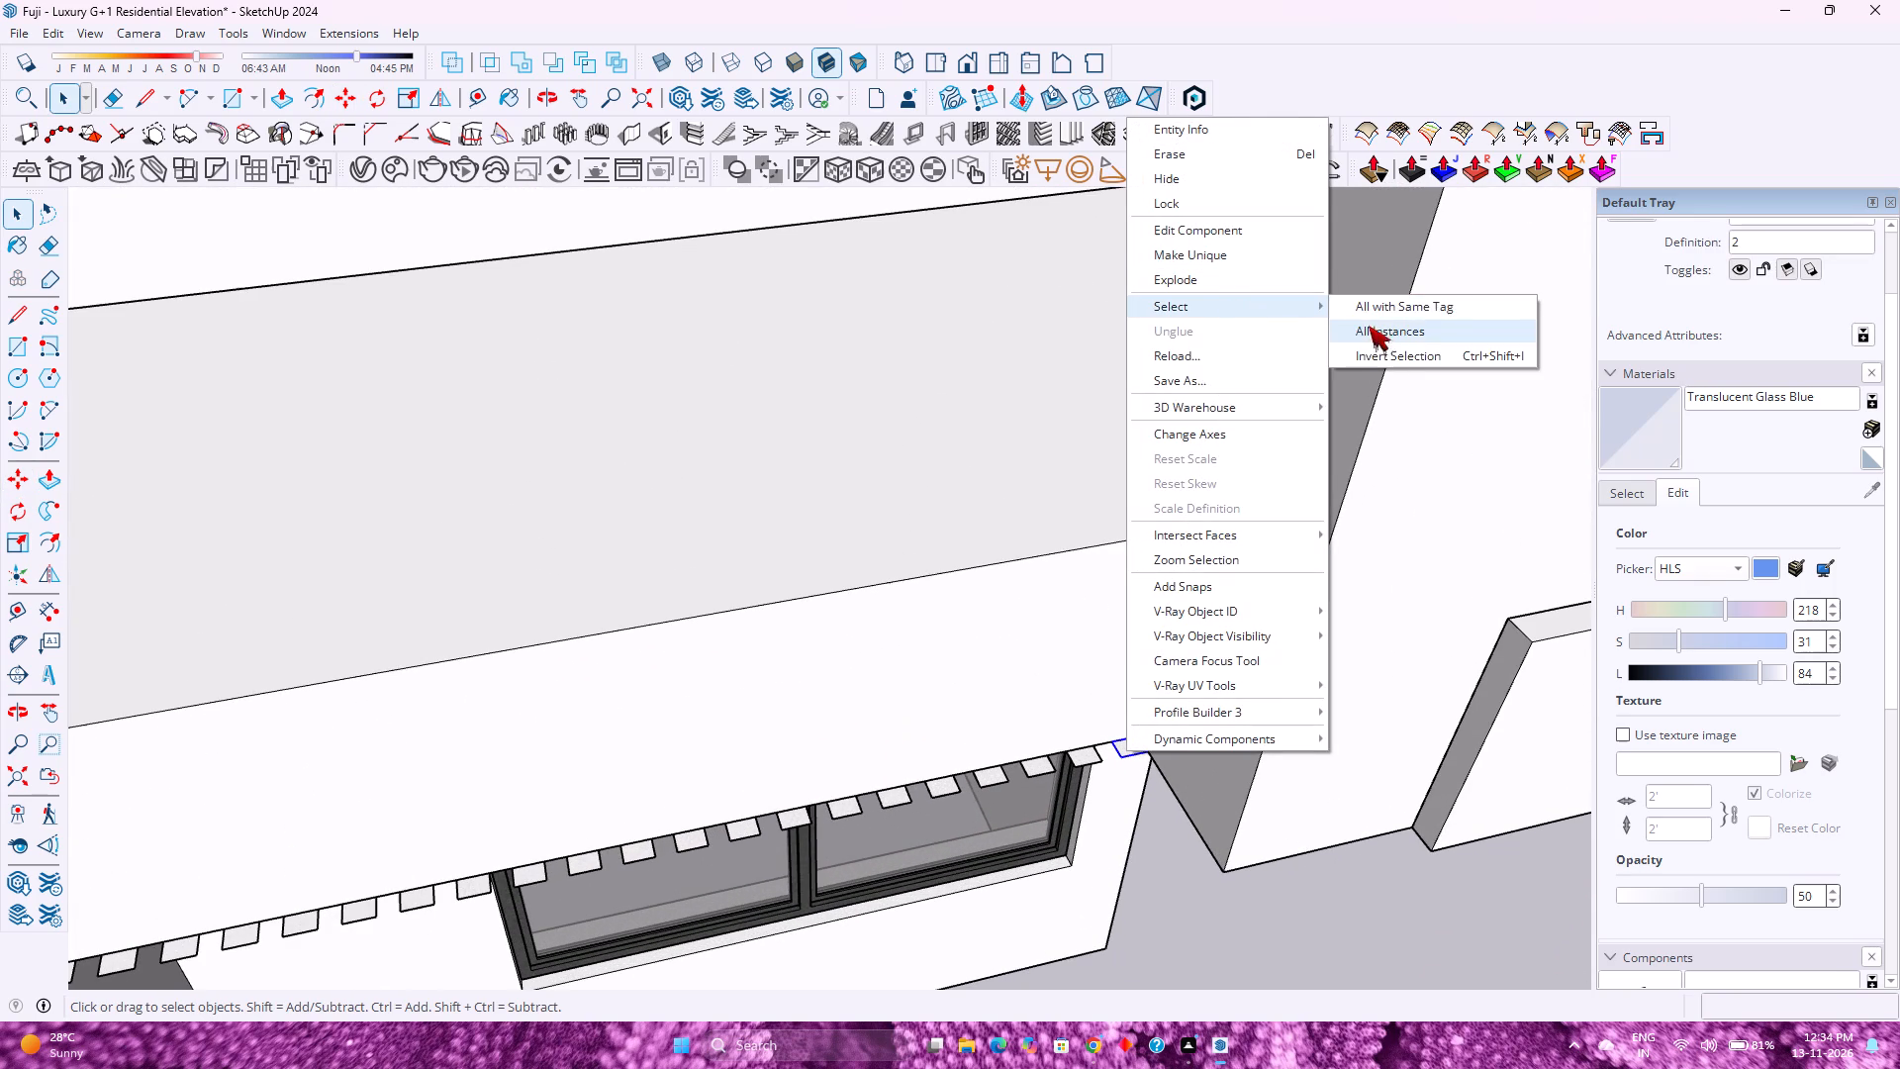
left_click(1377, 334)
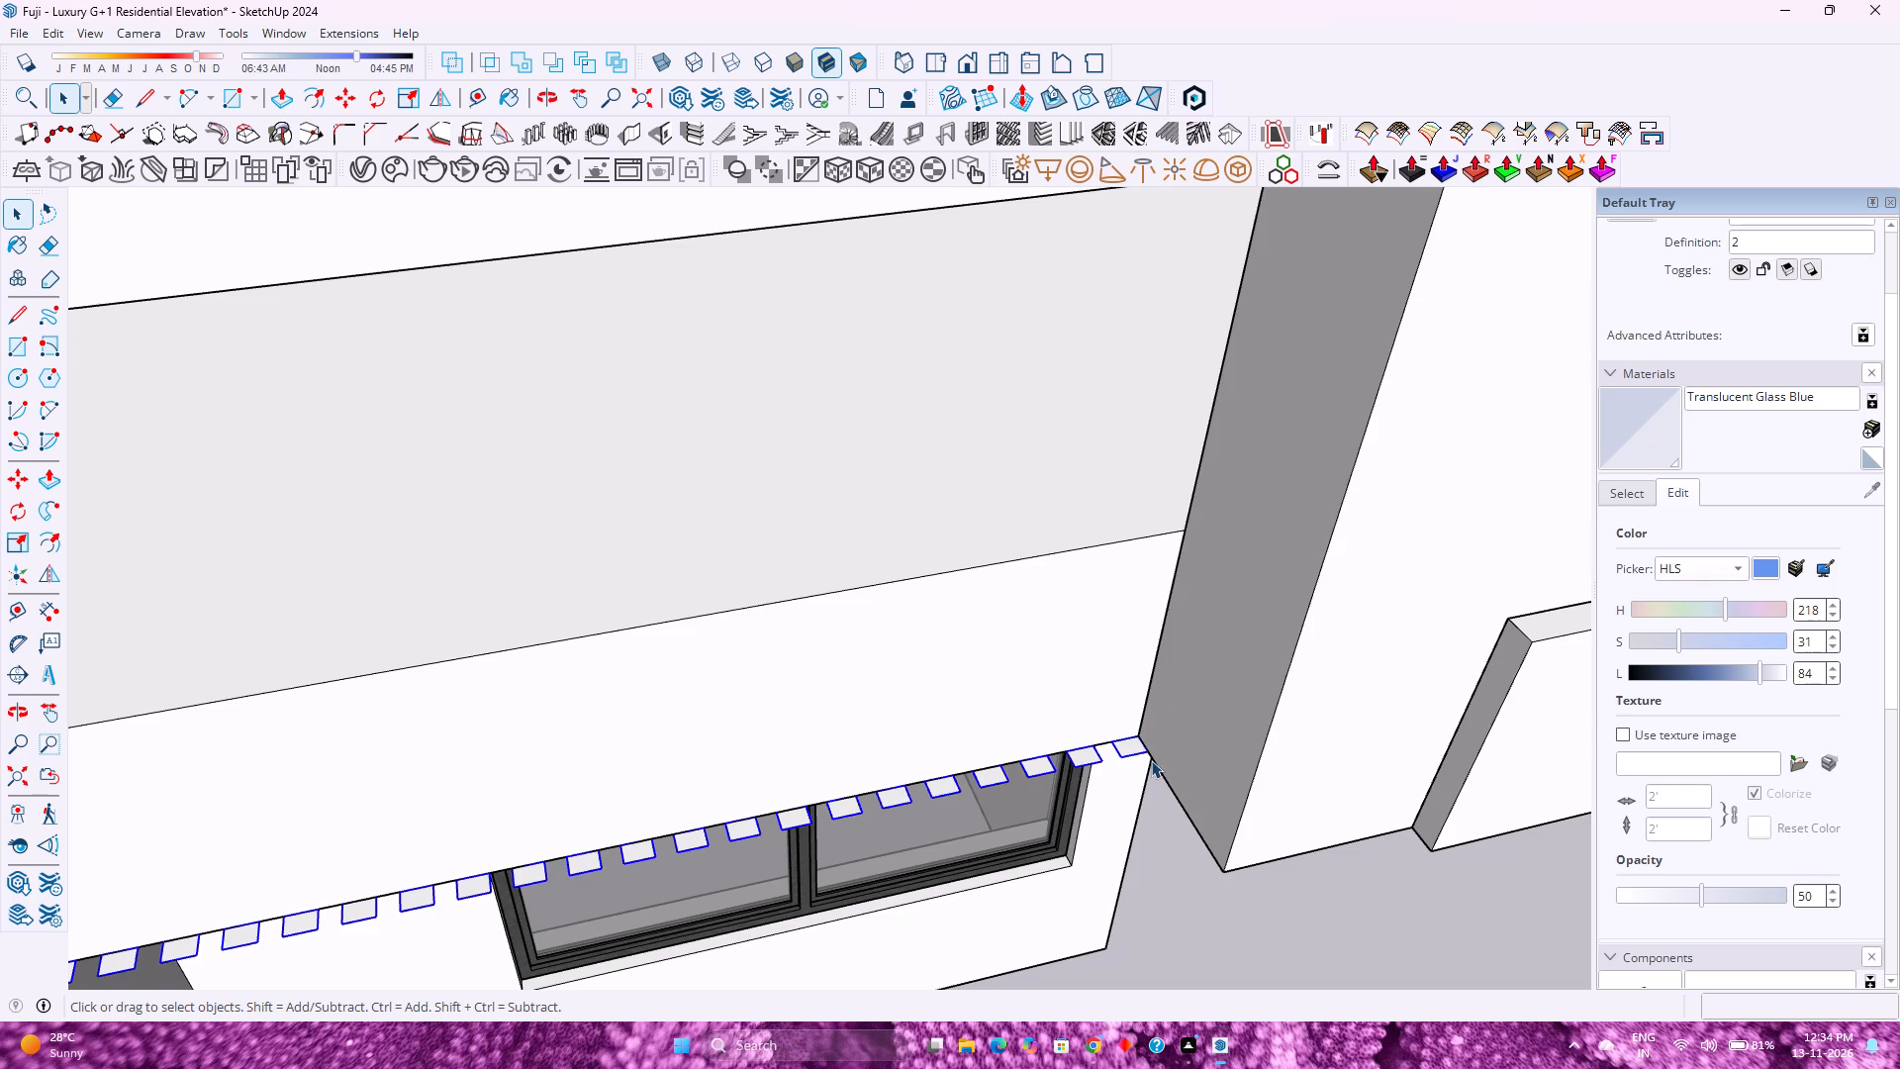
key("m")
left_click(1139, 736)
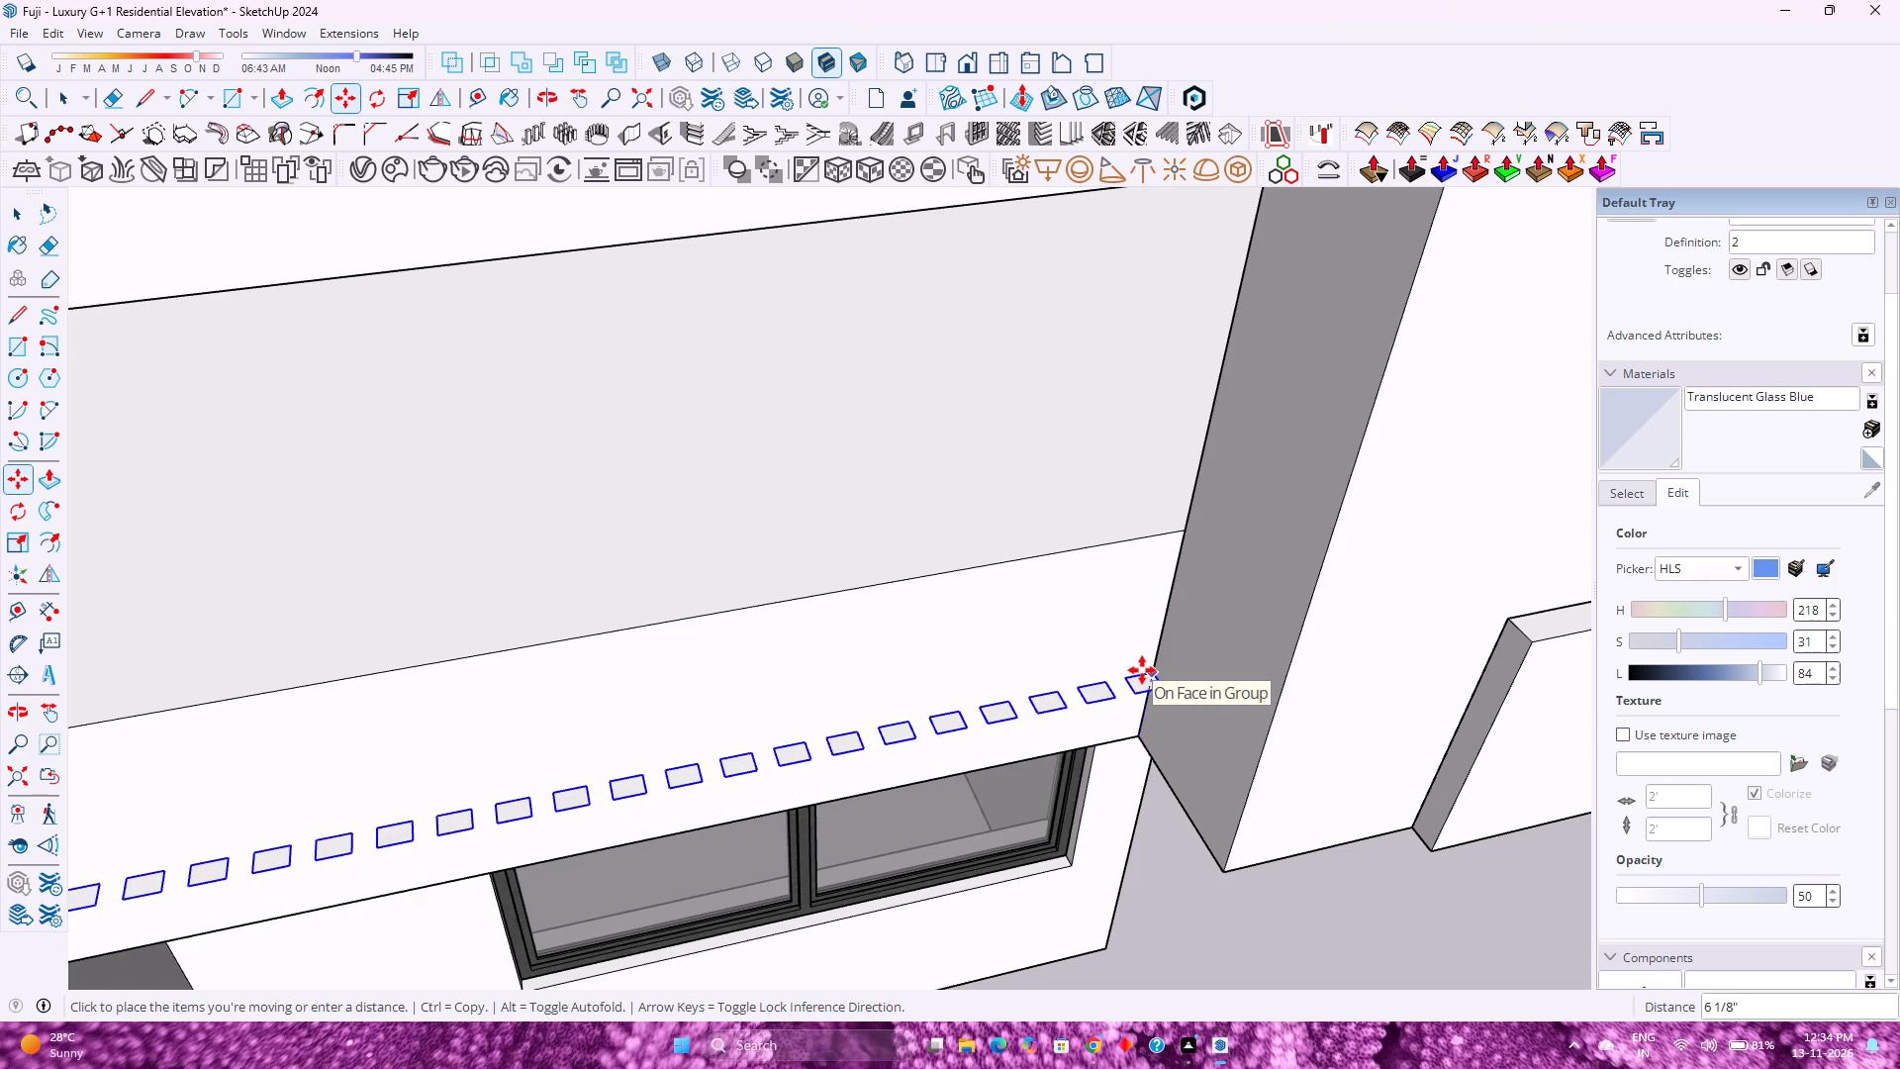
key("8")
key("Return")
scroll(1123, 709, "down", 4)
middle_click_drag(1027, 720, 955, 465)
middle_click(959, 459)
middle_click(967, 446)
middle_click(975, 437)
scroll(967, 643, "up", 6)
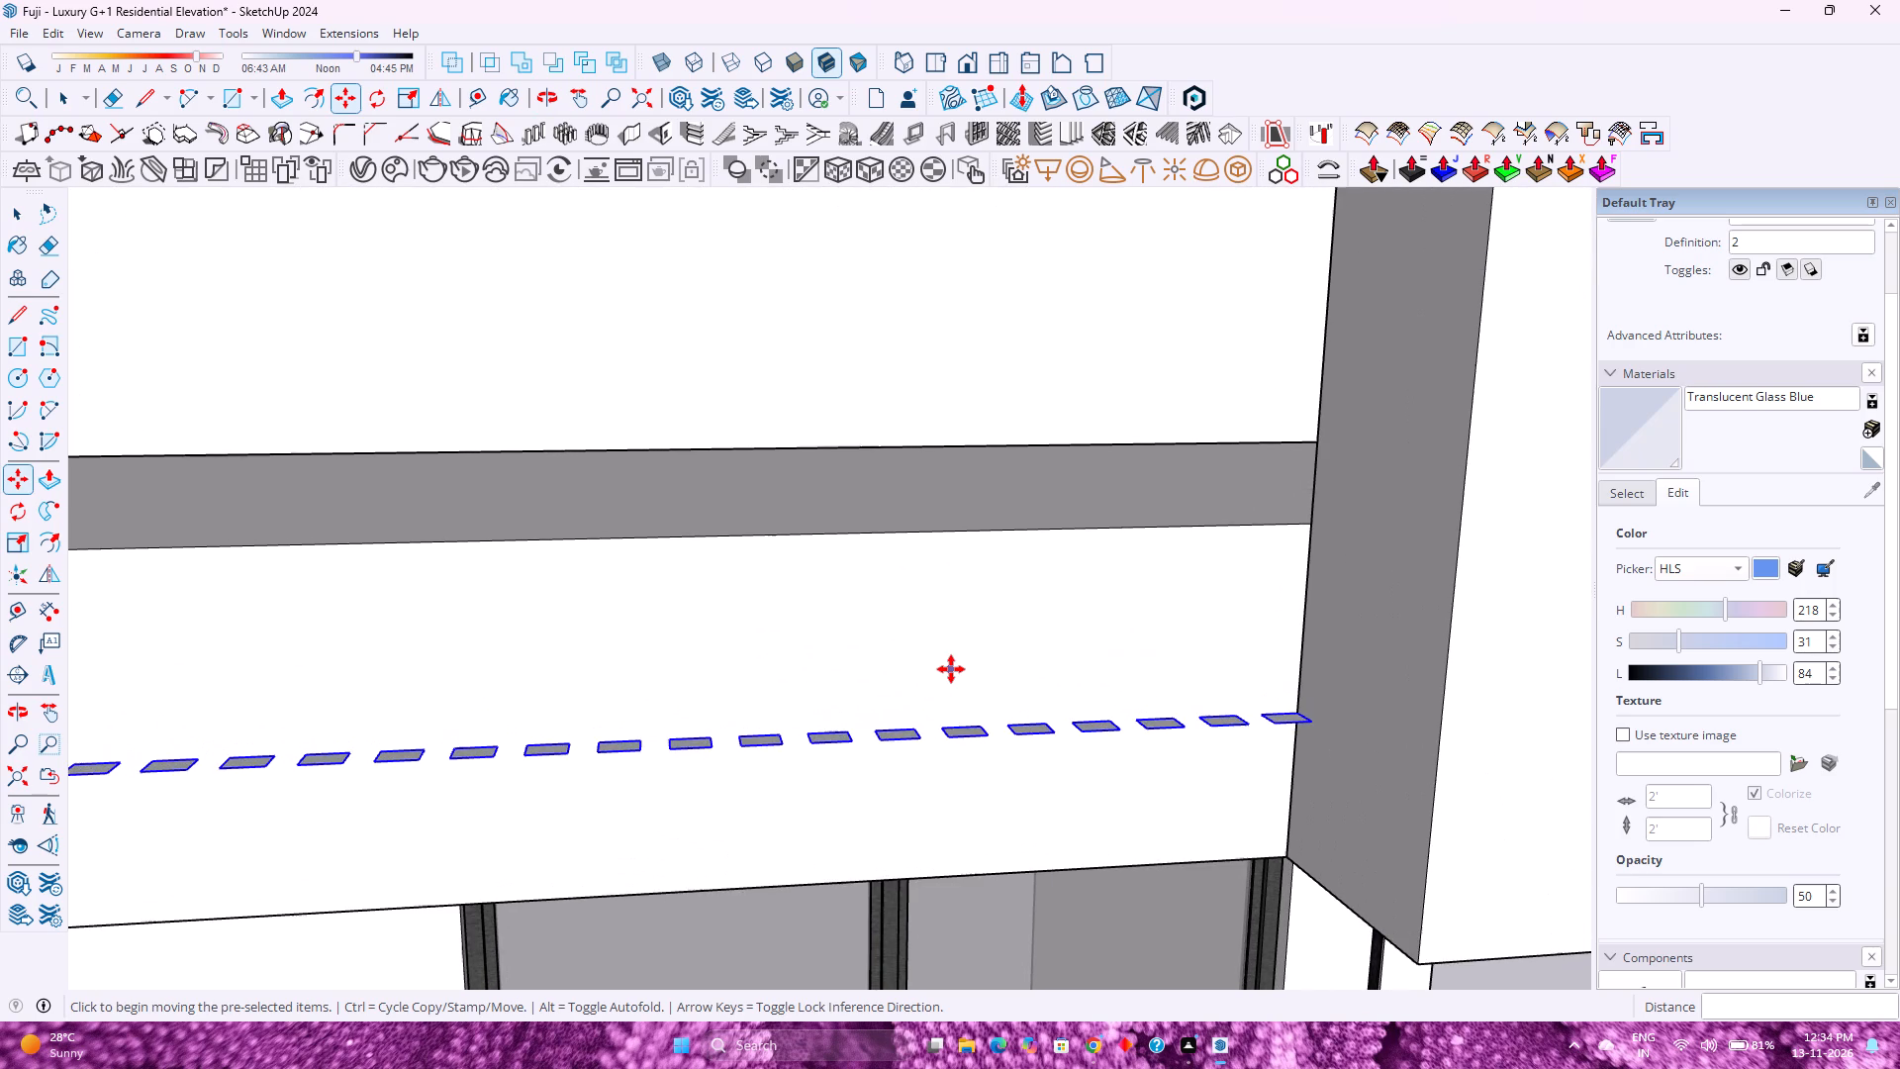
key("space")
Edit the profile component beside the curved frame and extrude it upward past the roof parapet to form full-height vertical slats.
scroll(1173, 656, "up", 2)
middle_click_drag(1179, 662, 1195, 718)
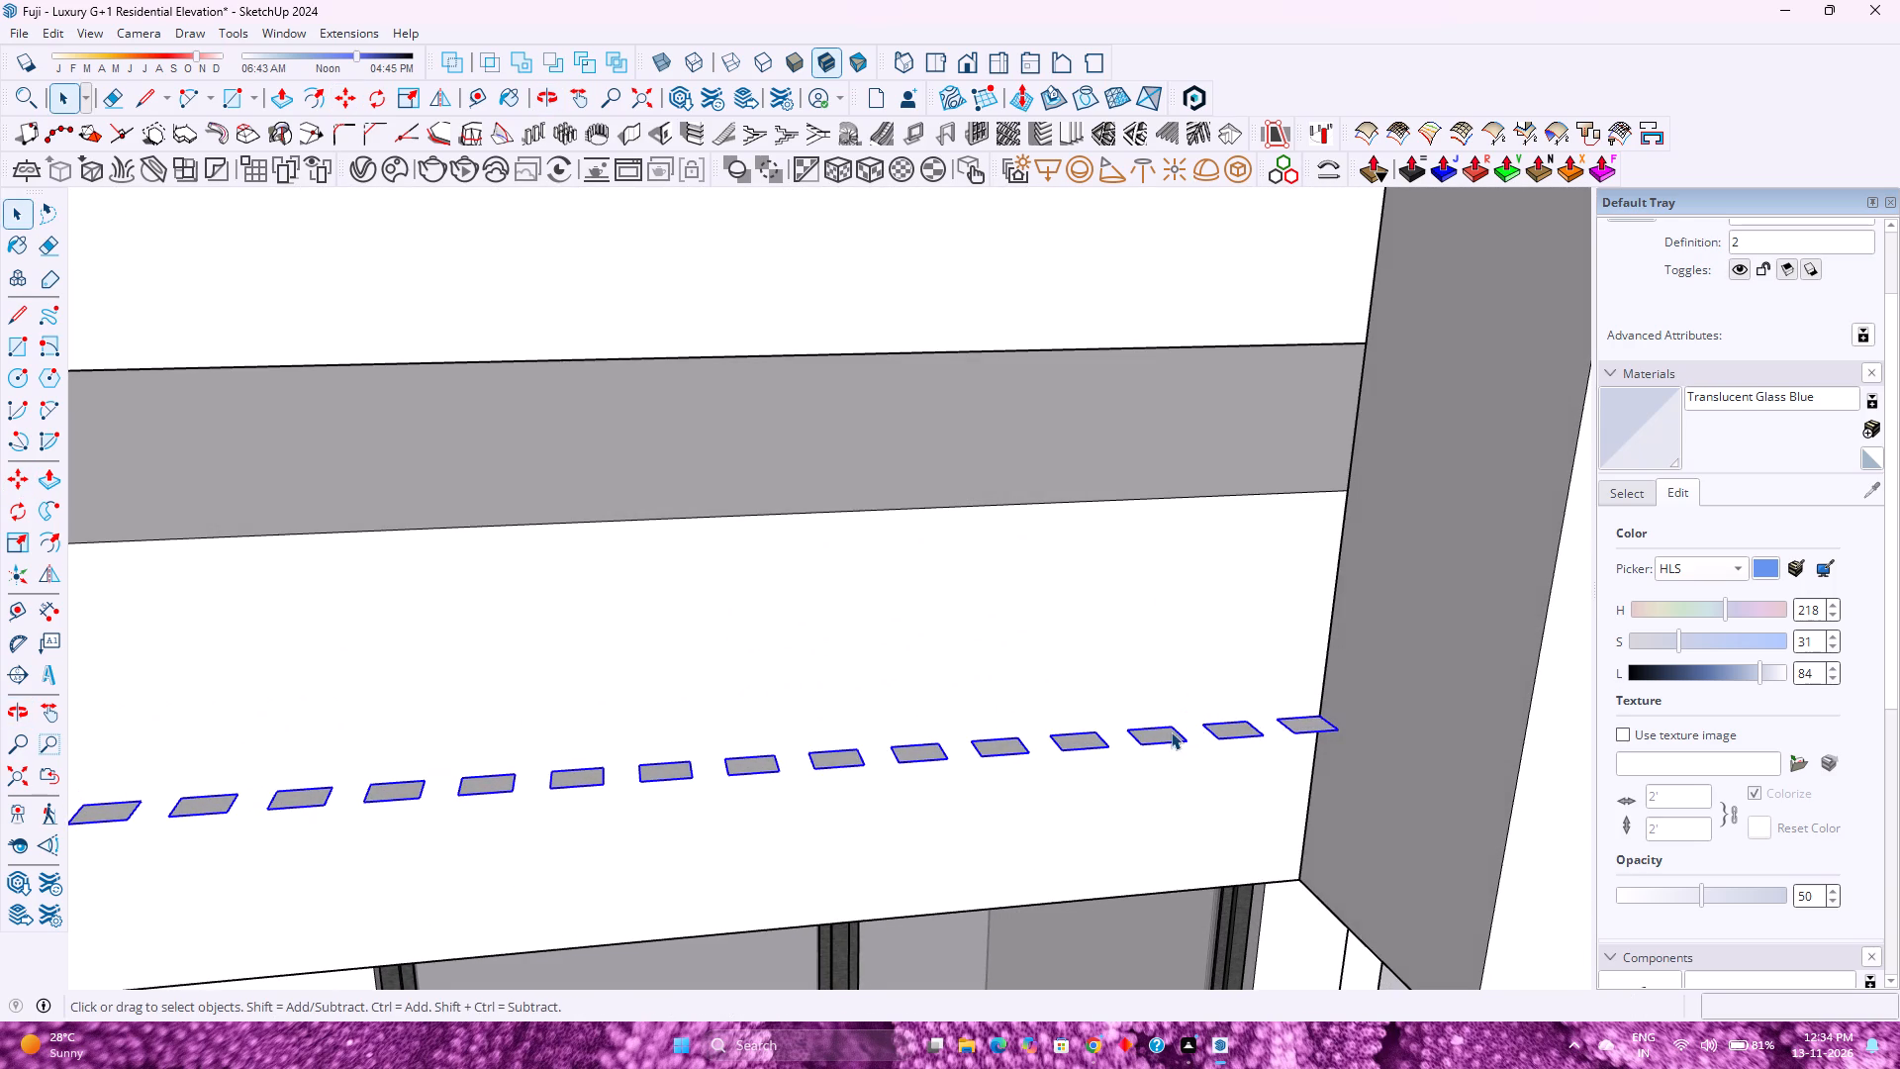
double_click(1320, 728)
scroll(1320, 728, "up", 2)
middle_click_drag(1320, 728, 1346, 830)
key("p")
left_click(1307, 712)
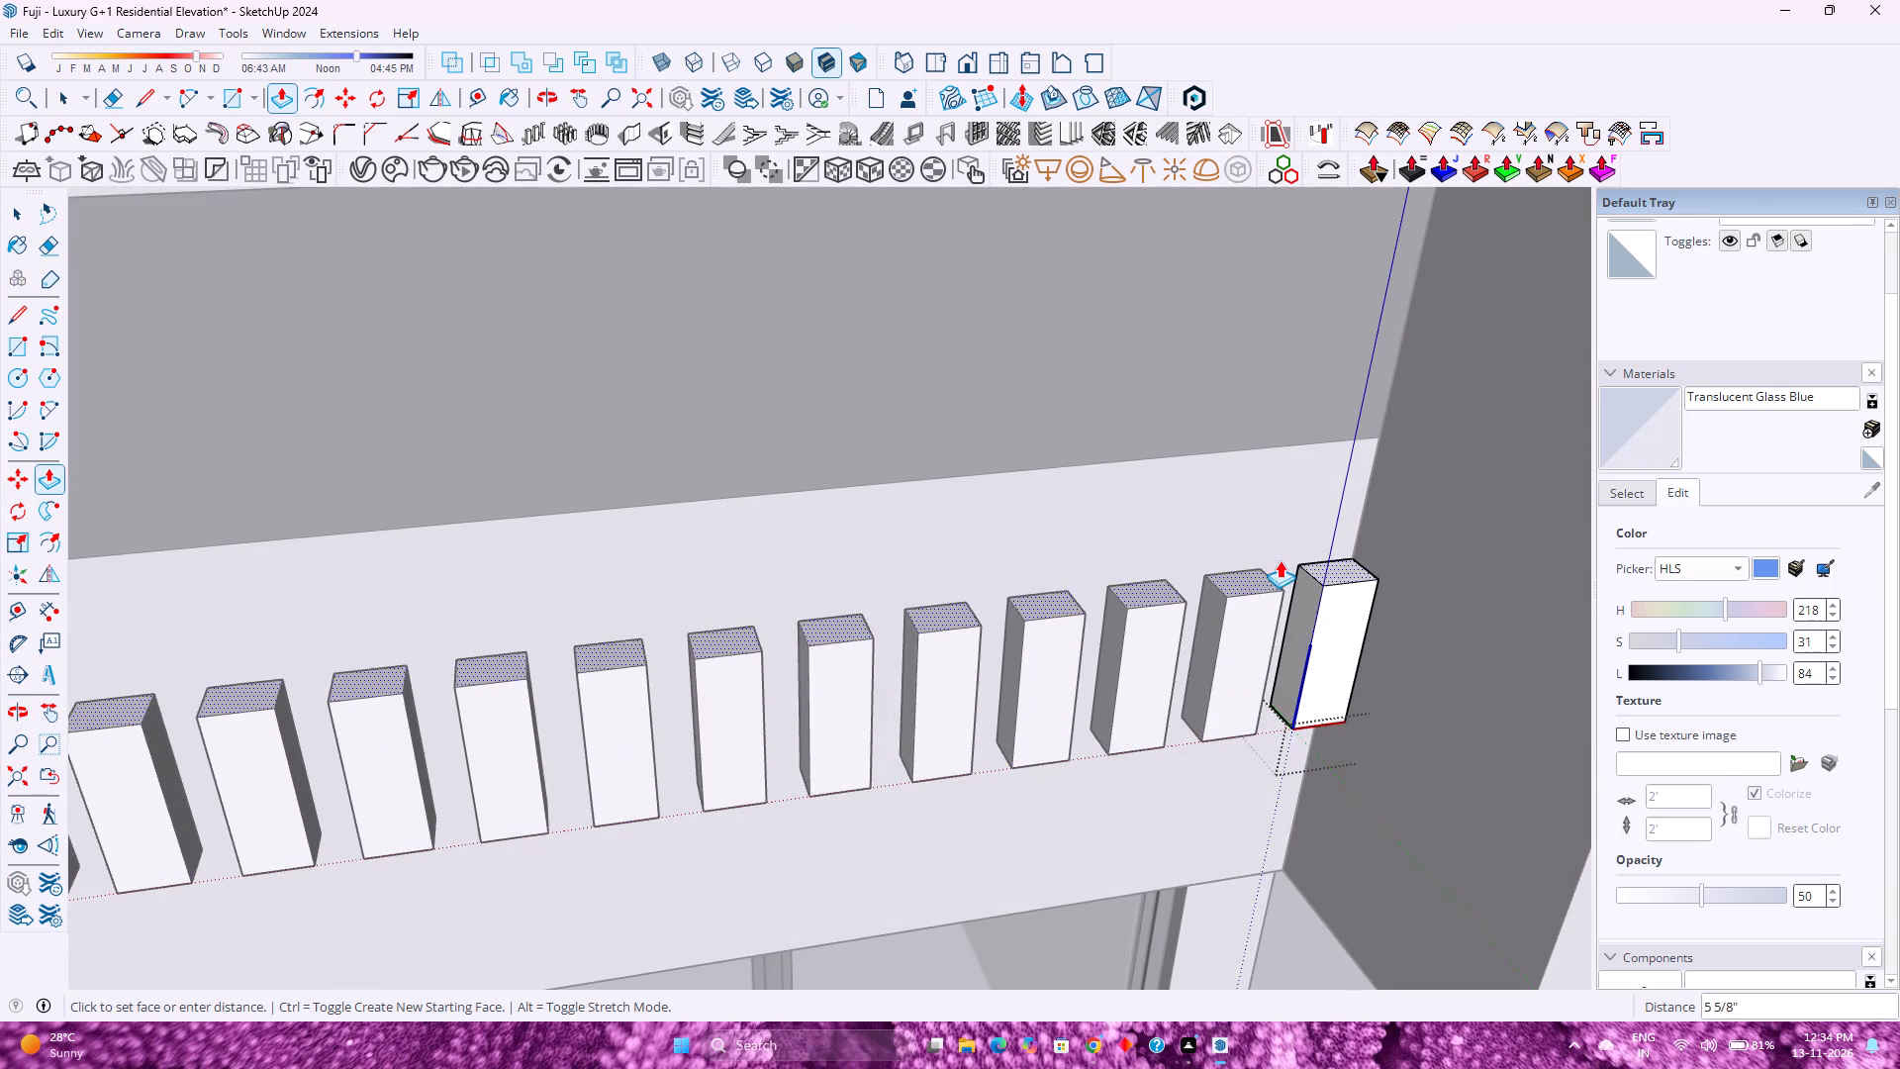
scroll(1280, 560, "down", 19)
middle_click_drag(1276, 482, 1107, 808, "shift")
scroll(1242, 536, "down", 1, "shift")
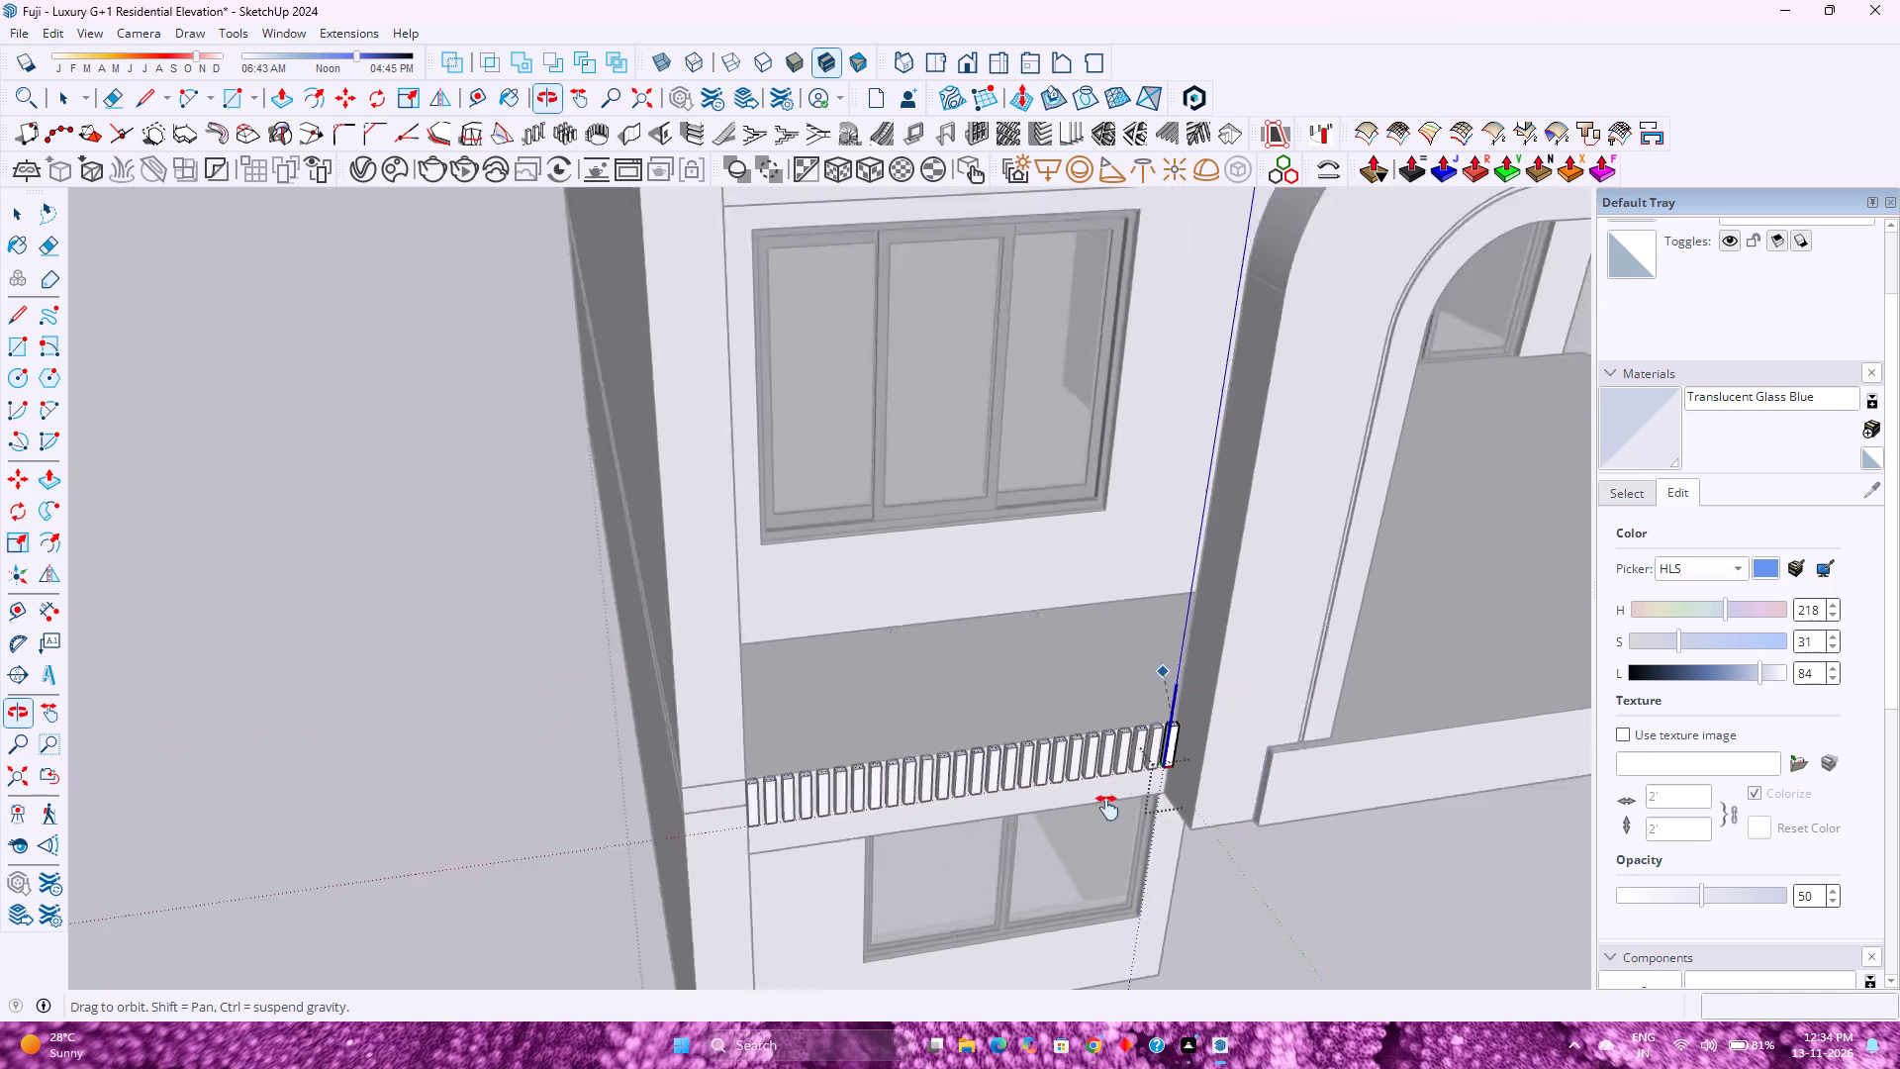
middle_click_drag(1107, 808, 1100, 821, "shift")
scroll(1135, 559, "down", 4)
middle_click_drag(1145, 389, 1114, 560, "shift")
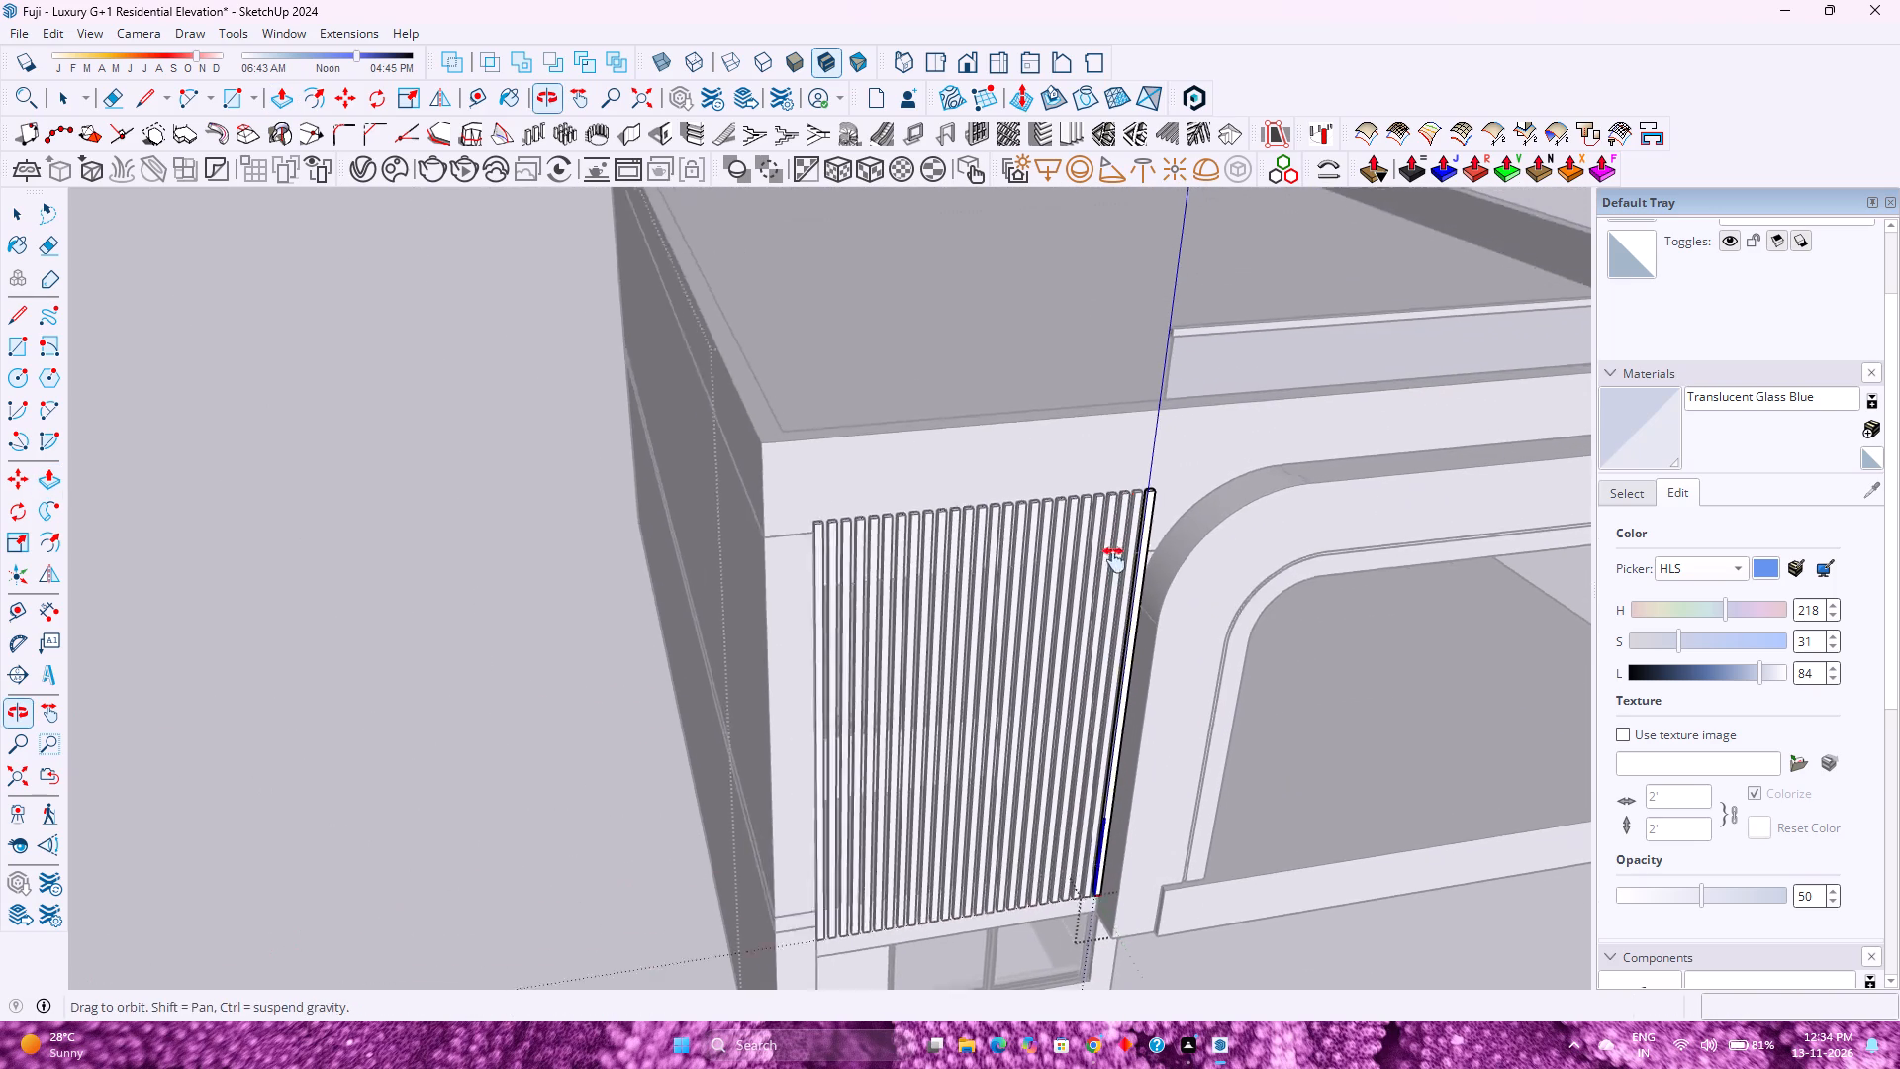
middle_click_drag(1114, 560, 1100, 674, "shift")
scroll(1134, 530, "up", 5)
middle_click_drag(1129, 539, 1146, 585)
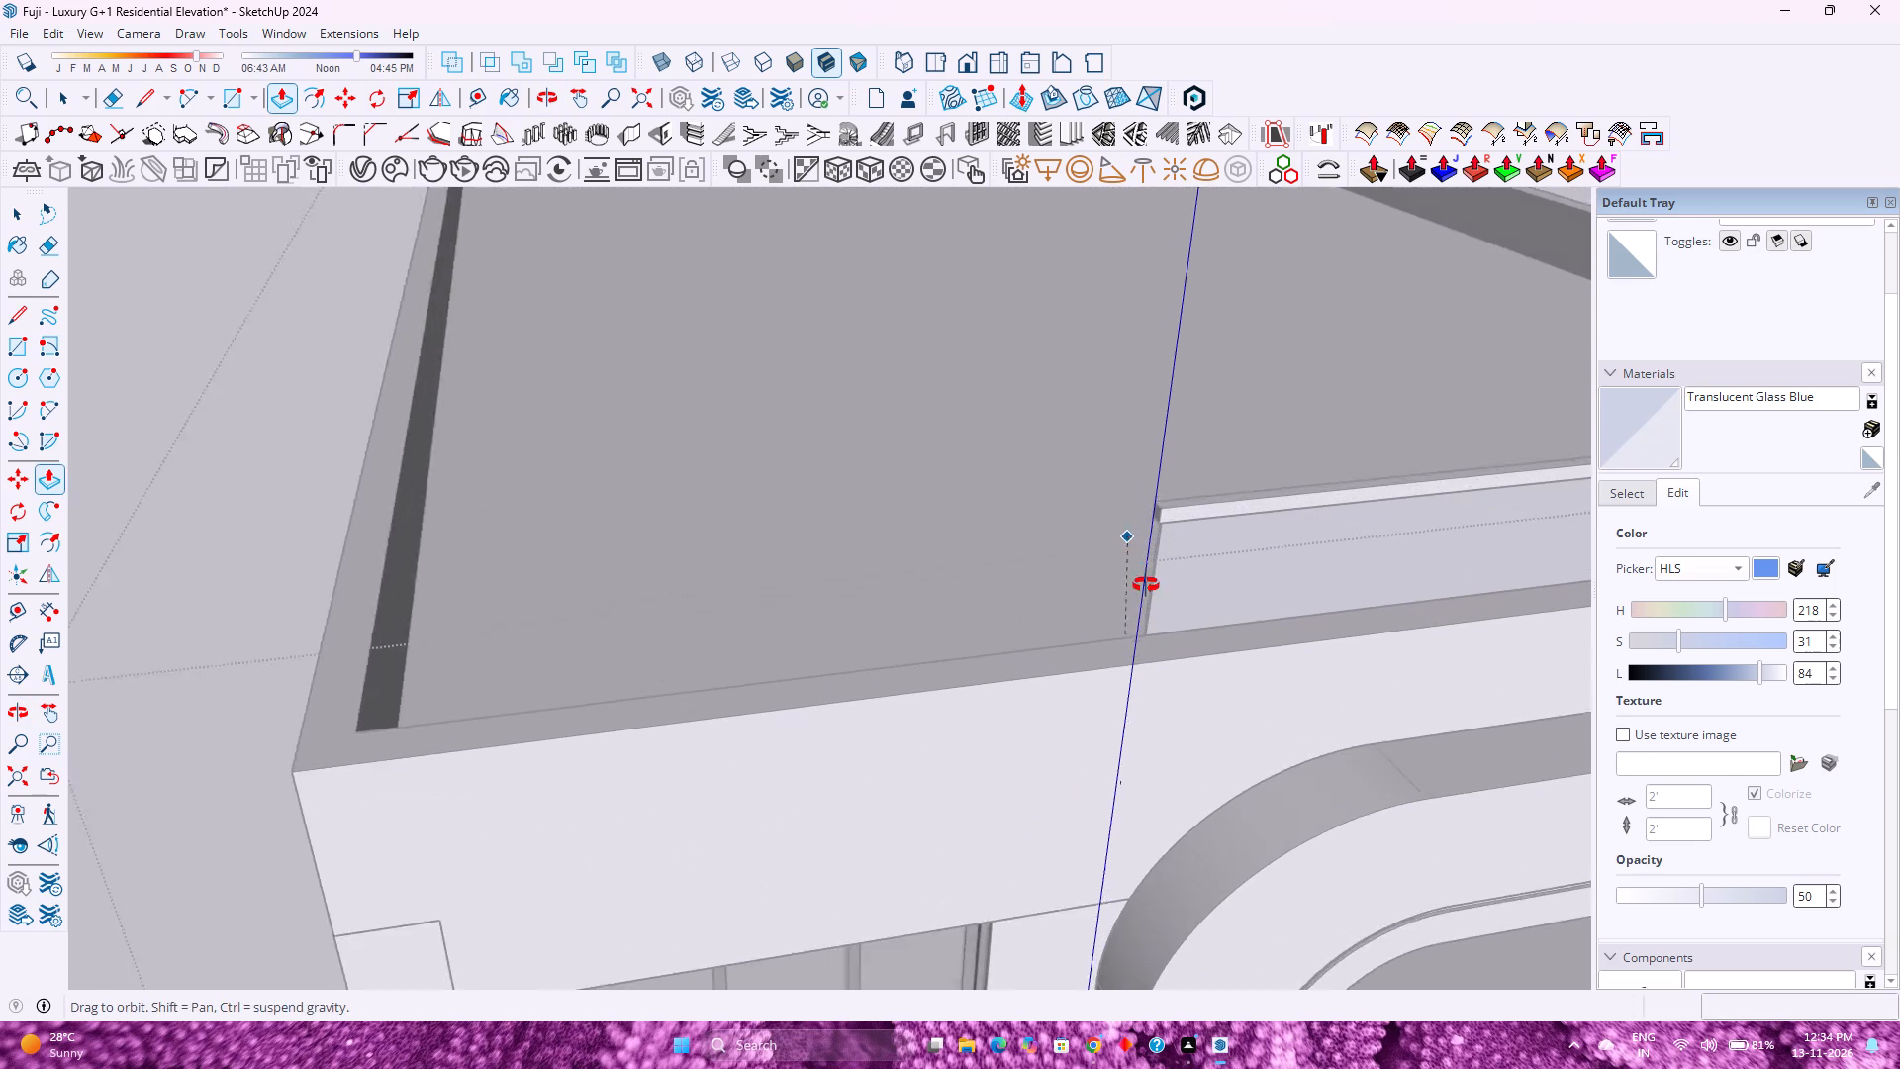
middle_click_drag(1146, 585, 1159, 655)
left_click(1180, 428)
middle_click_drag(962, 539, 1159, 627)
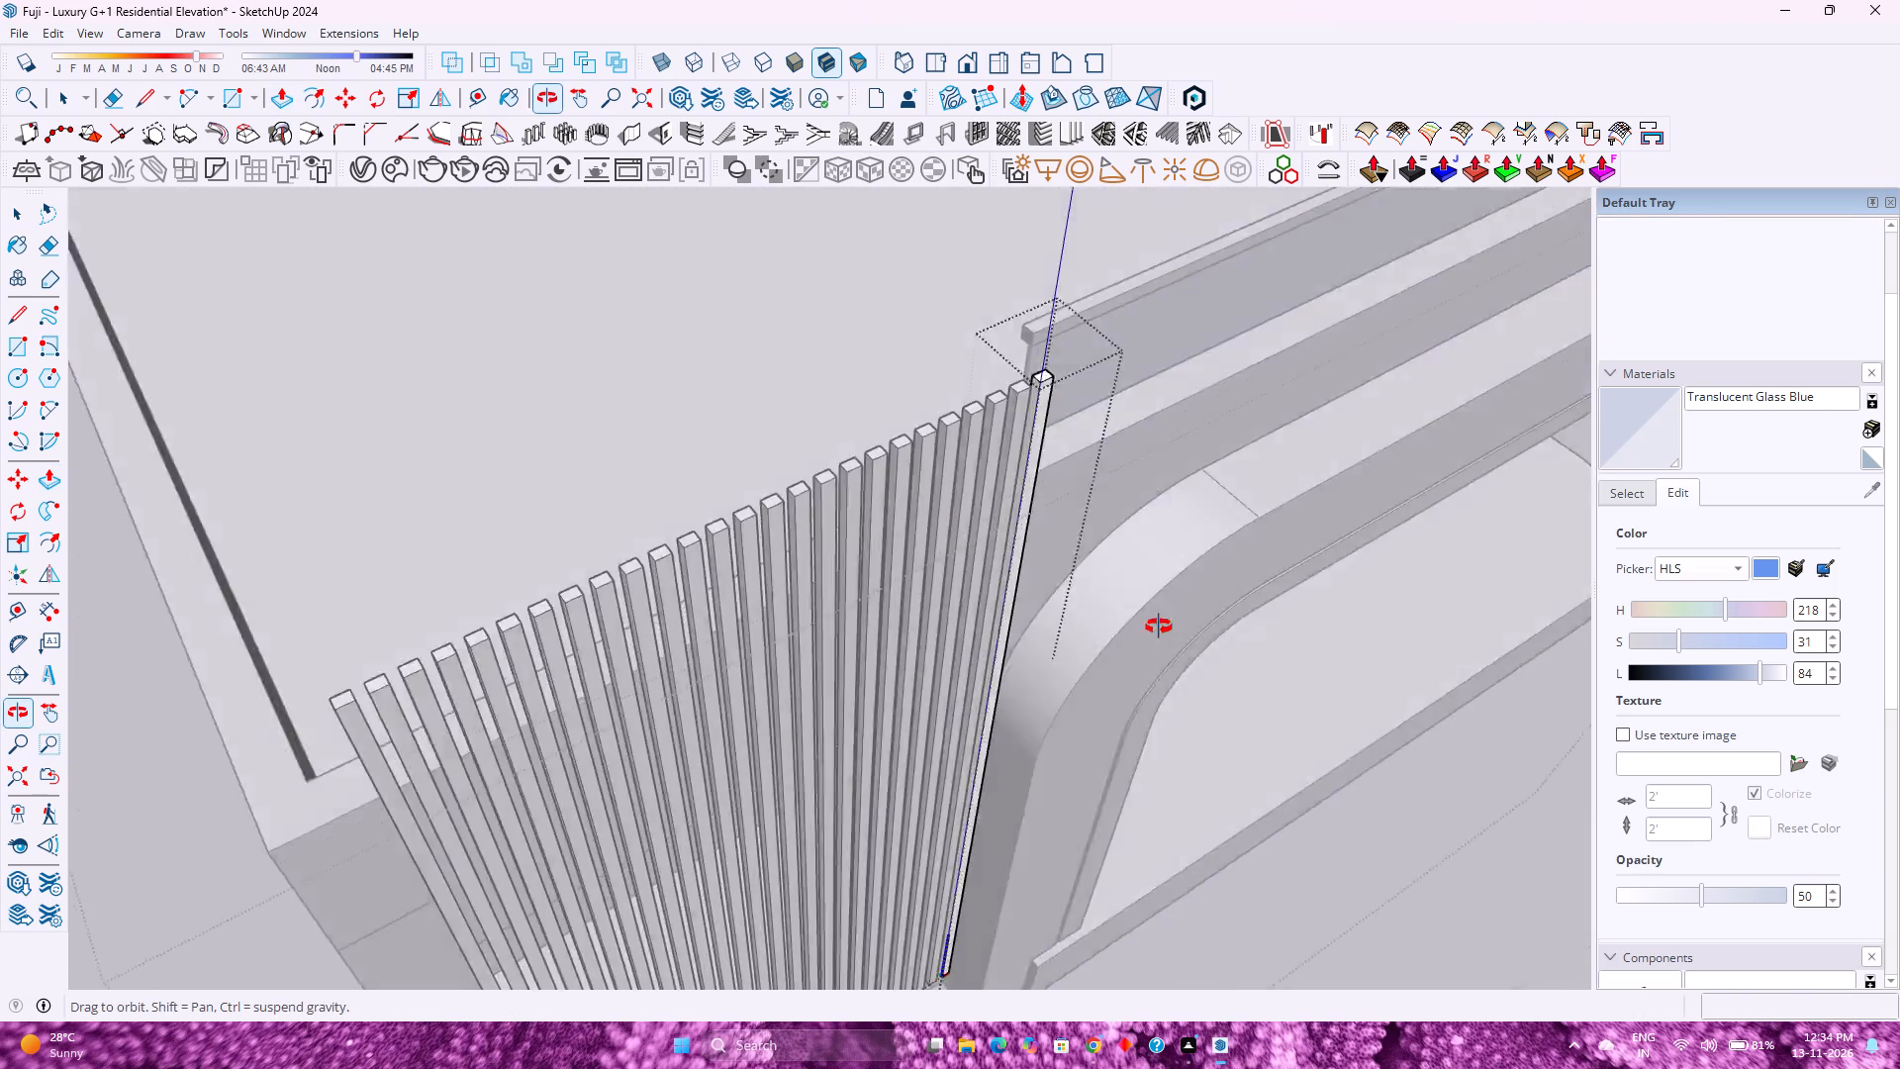
Draw a line across the slat component's rear face at the parapet's top edge and extrude the part above it 6" across the parapet.
middle_click_drag(1159, 627, 1545, 665)
scroll(741, 631, "down", 4)
middle_click_drag(649, 657, 1285, 541)
scroll(888, 640, "down", 3)
middle_click_drag(310, 821, 389, 773)
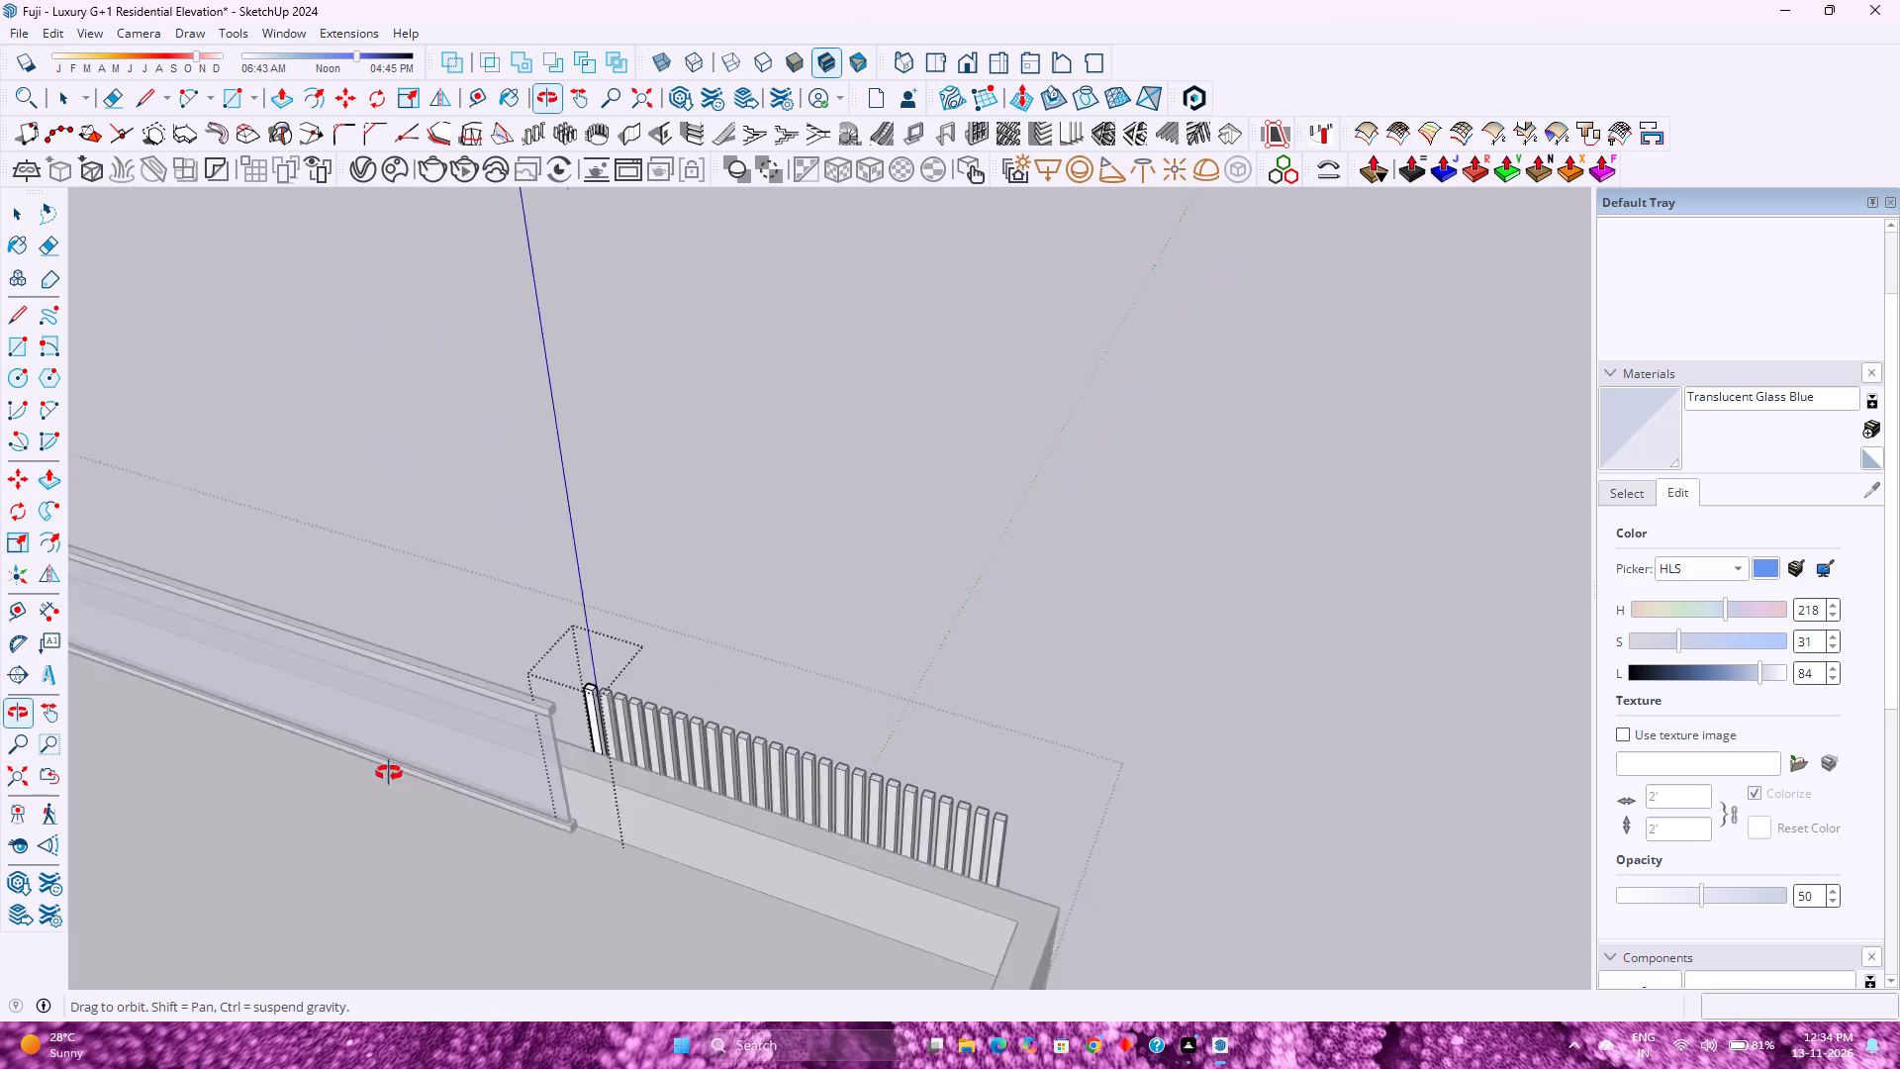
middle_click_drag(389, 773, 707, 683)
scroll(1012, 593, "up", 3)
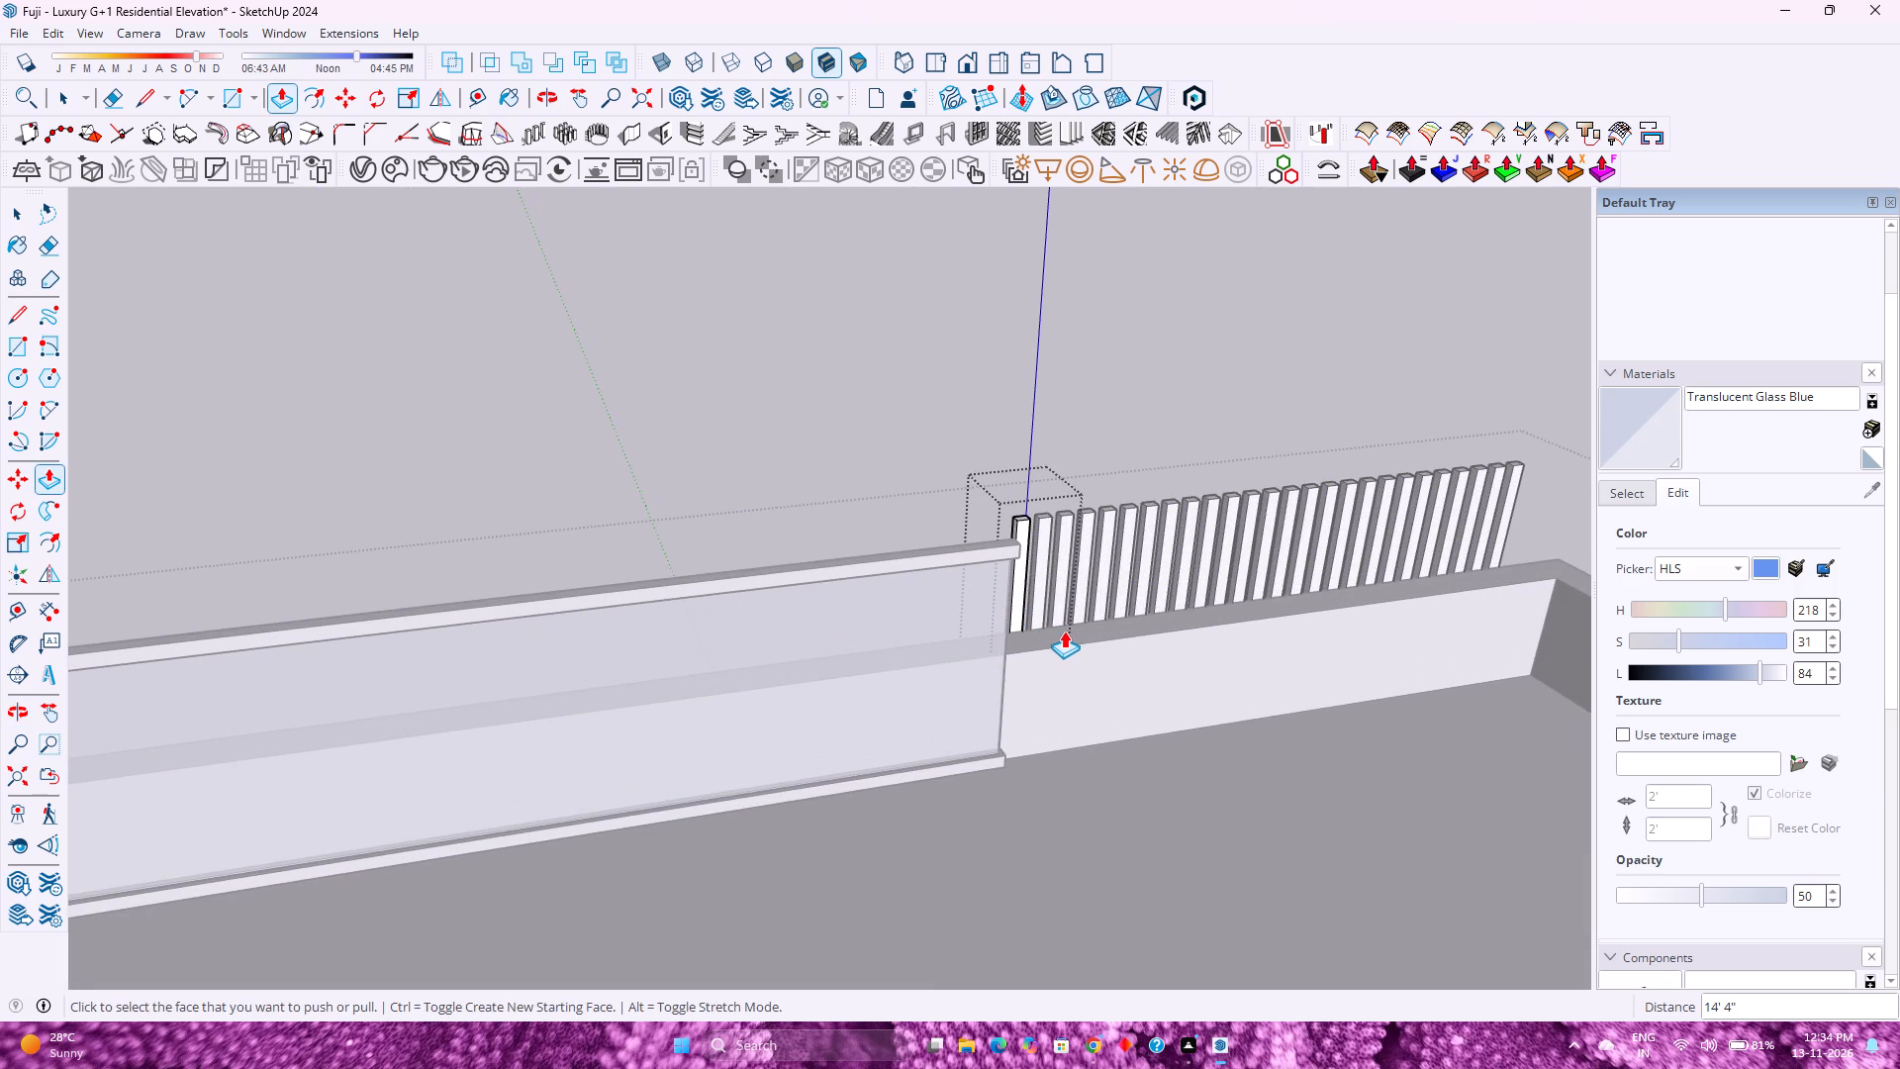
scroll(1061, 571, "up", 5)
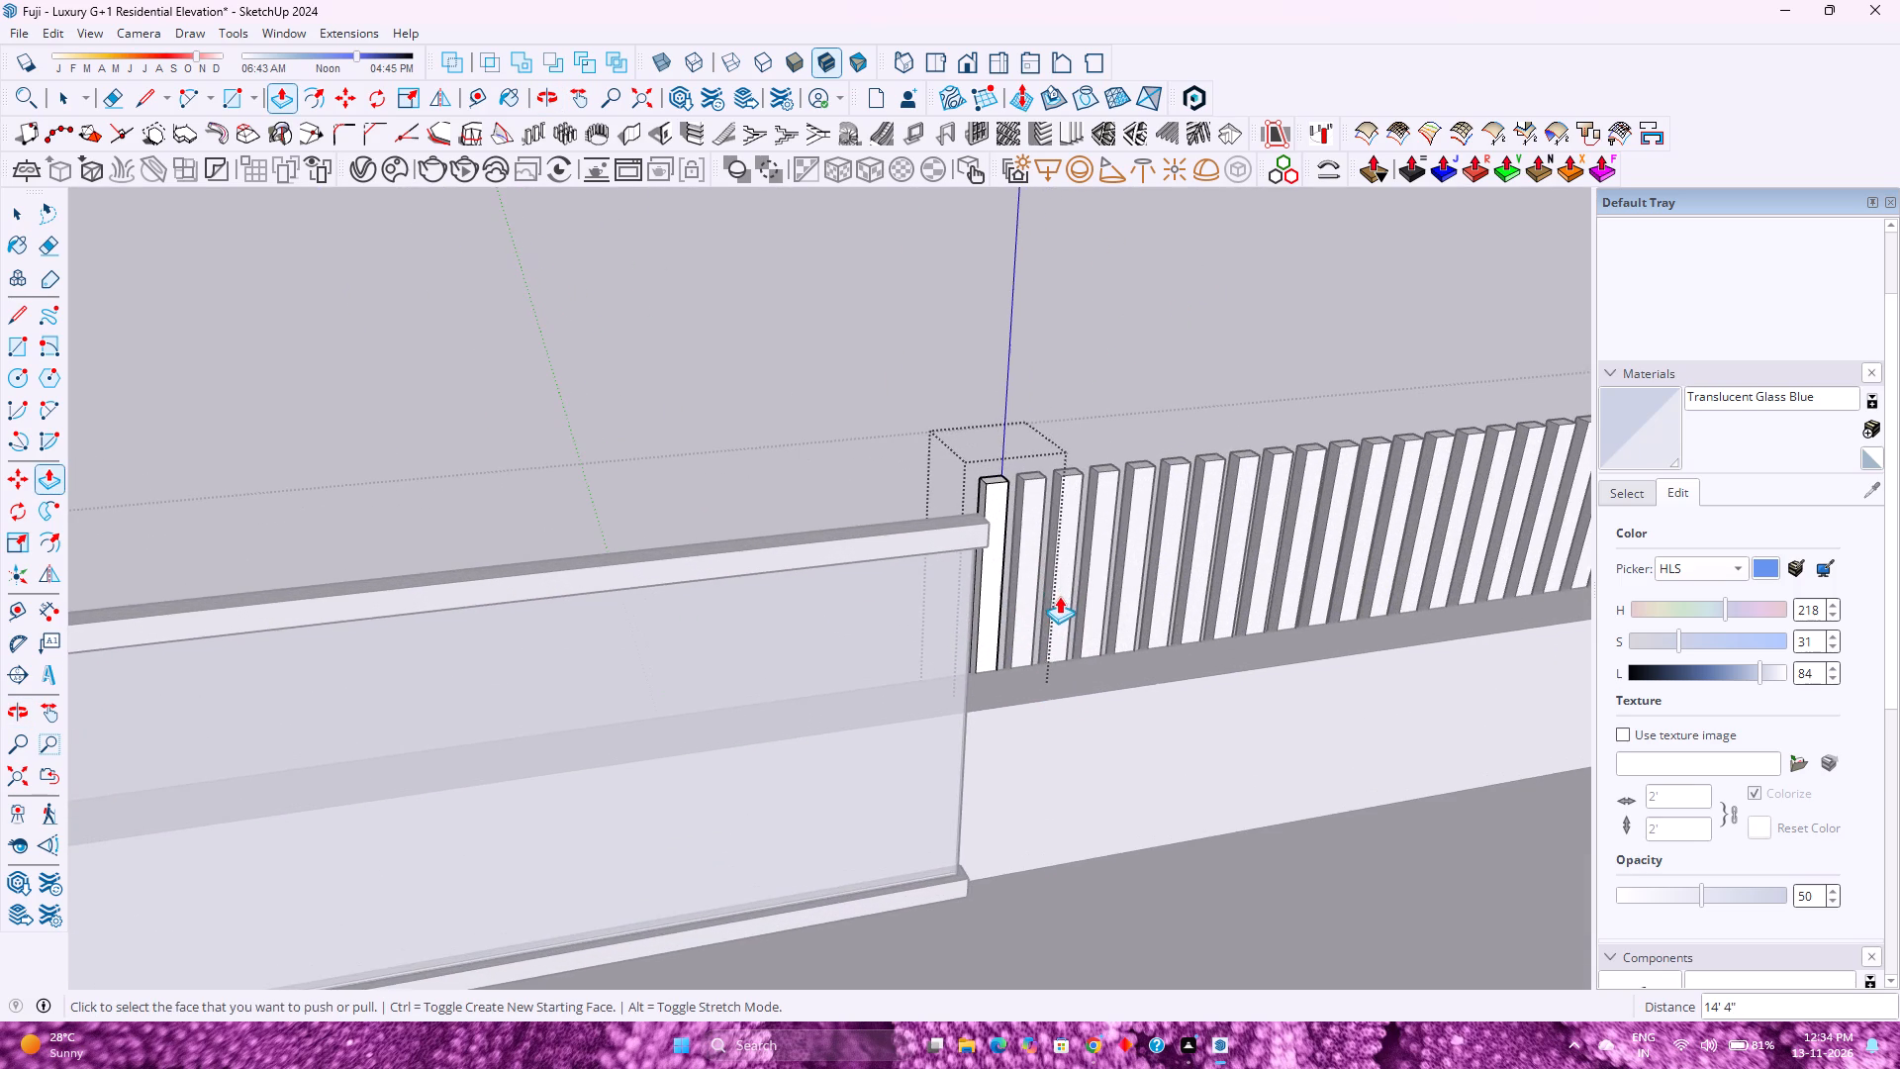
scroll(1037, 682, "up", 8)
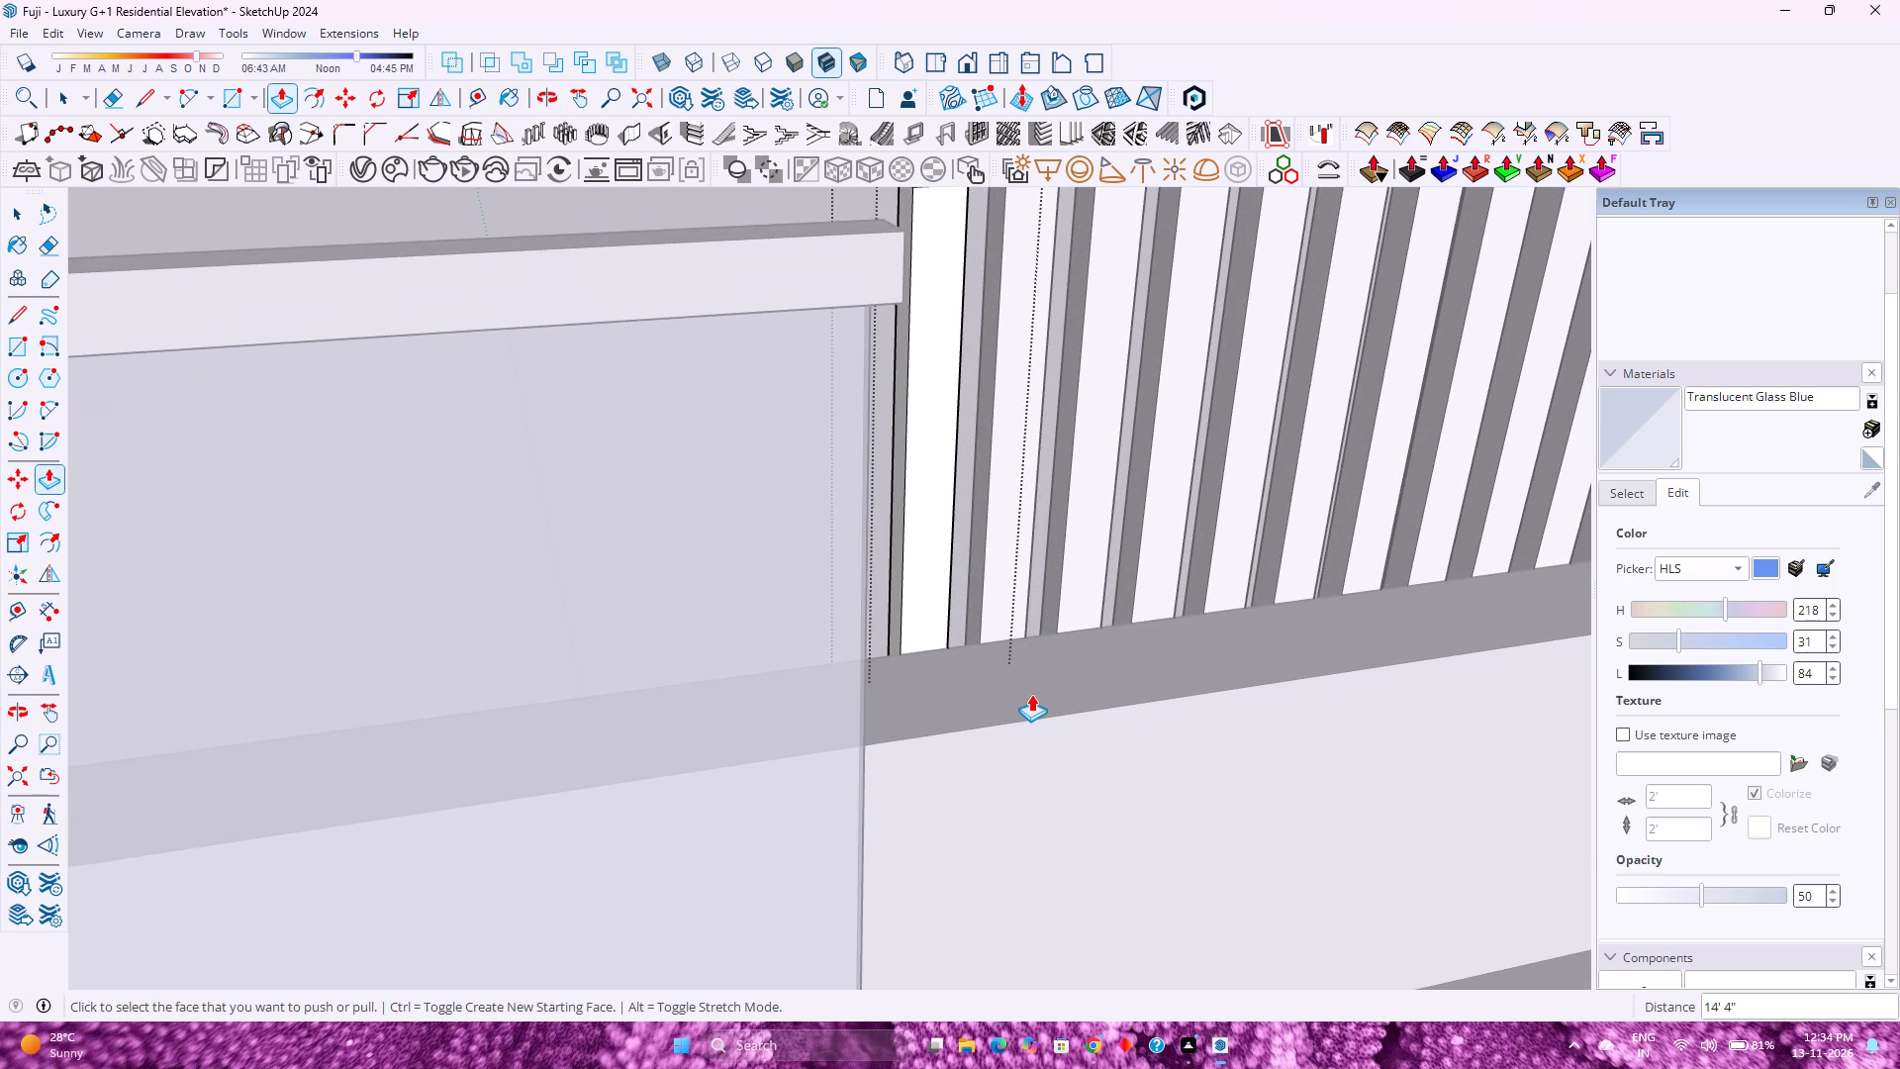
key("space")
double_click(924, 593)
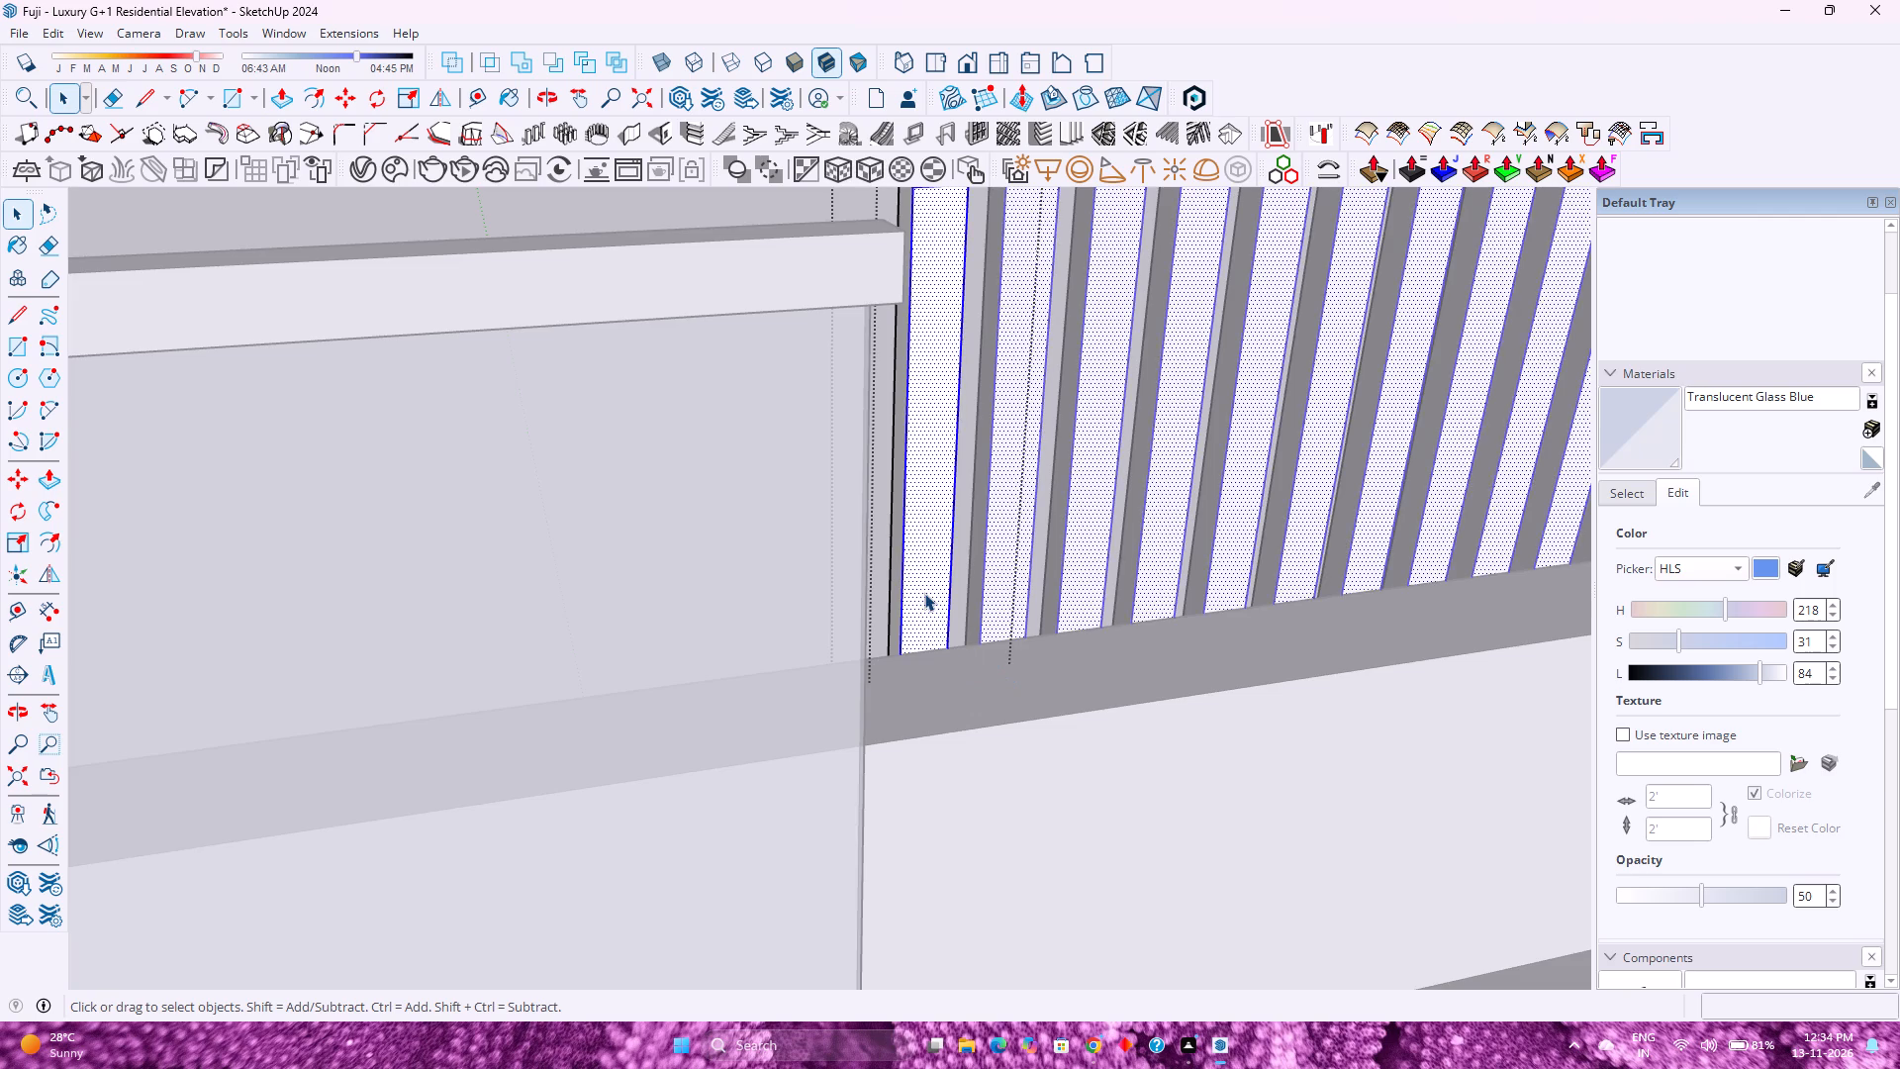
scroll(921, 620, "up", 3)
key("l")
left_click(895, 659)
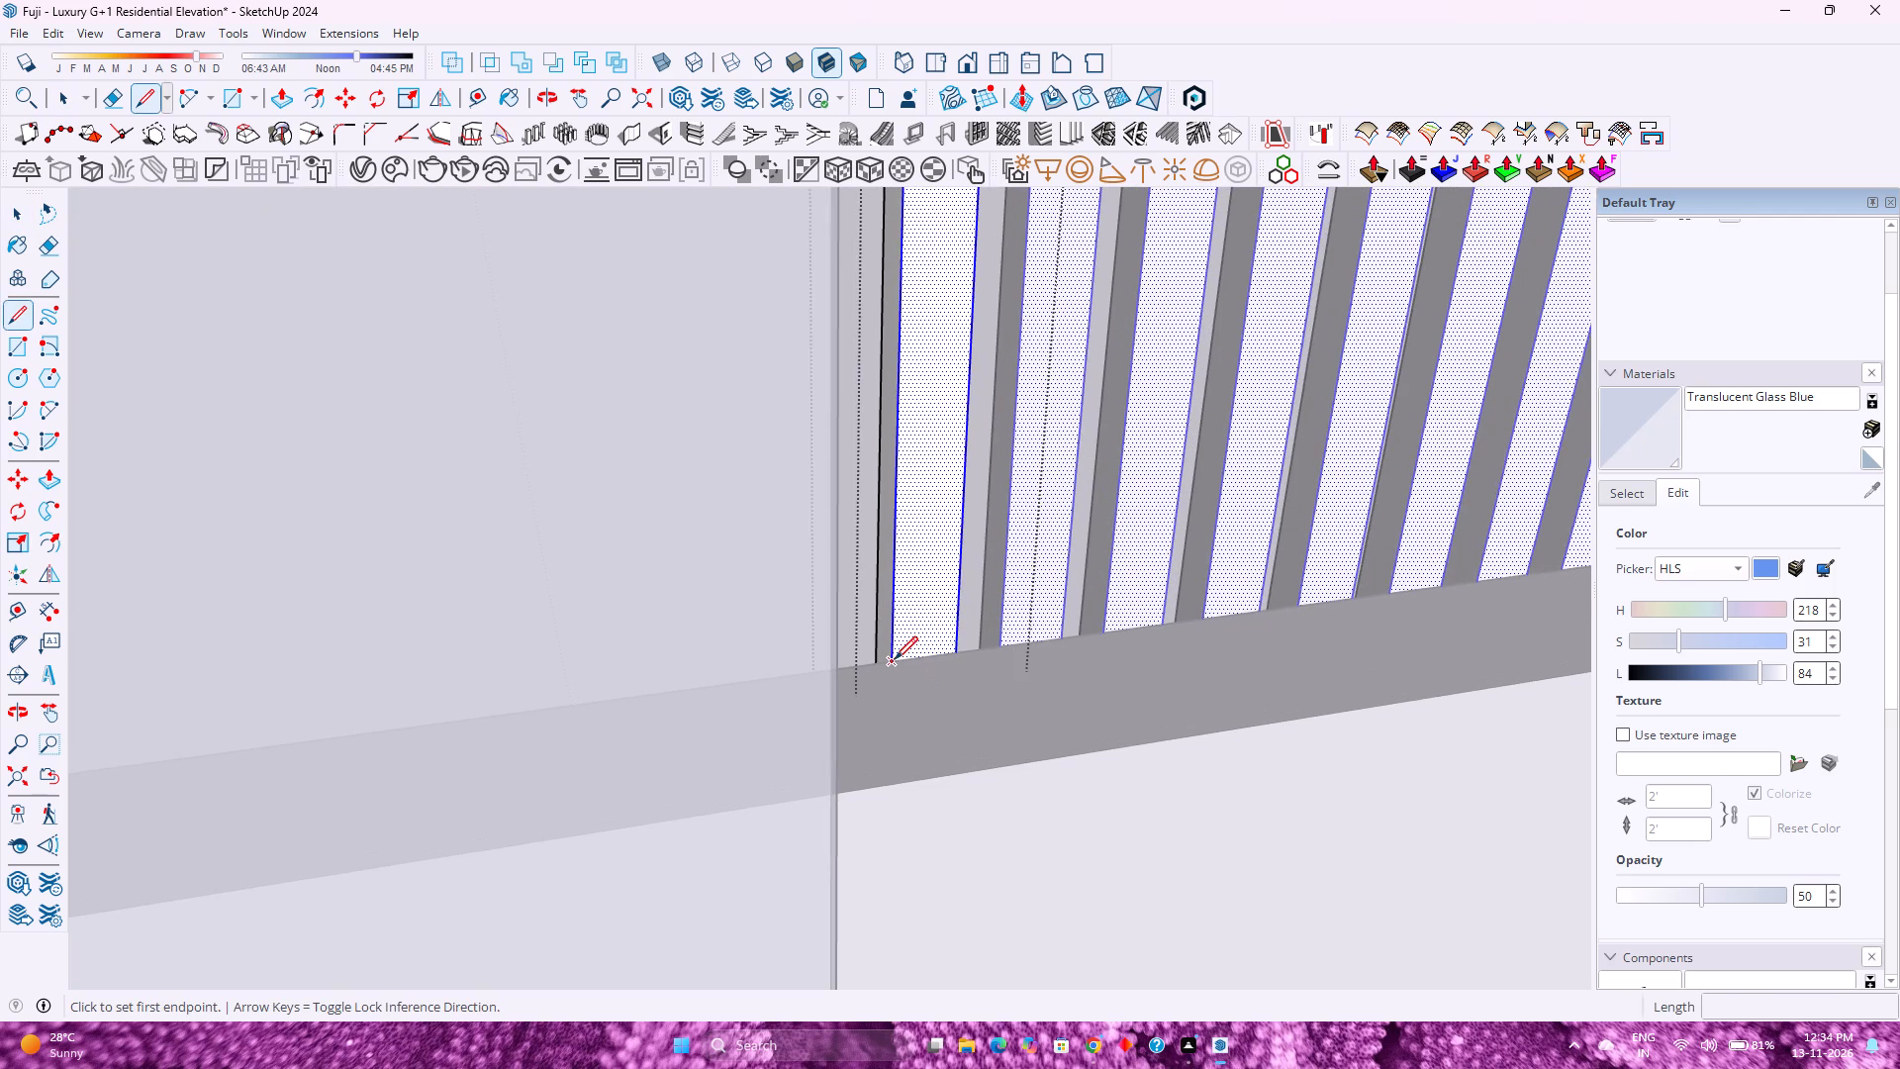
left_click(962, 647)
key("p")
left_click(922, 589)
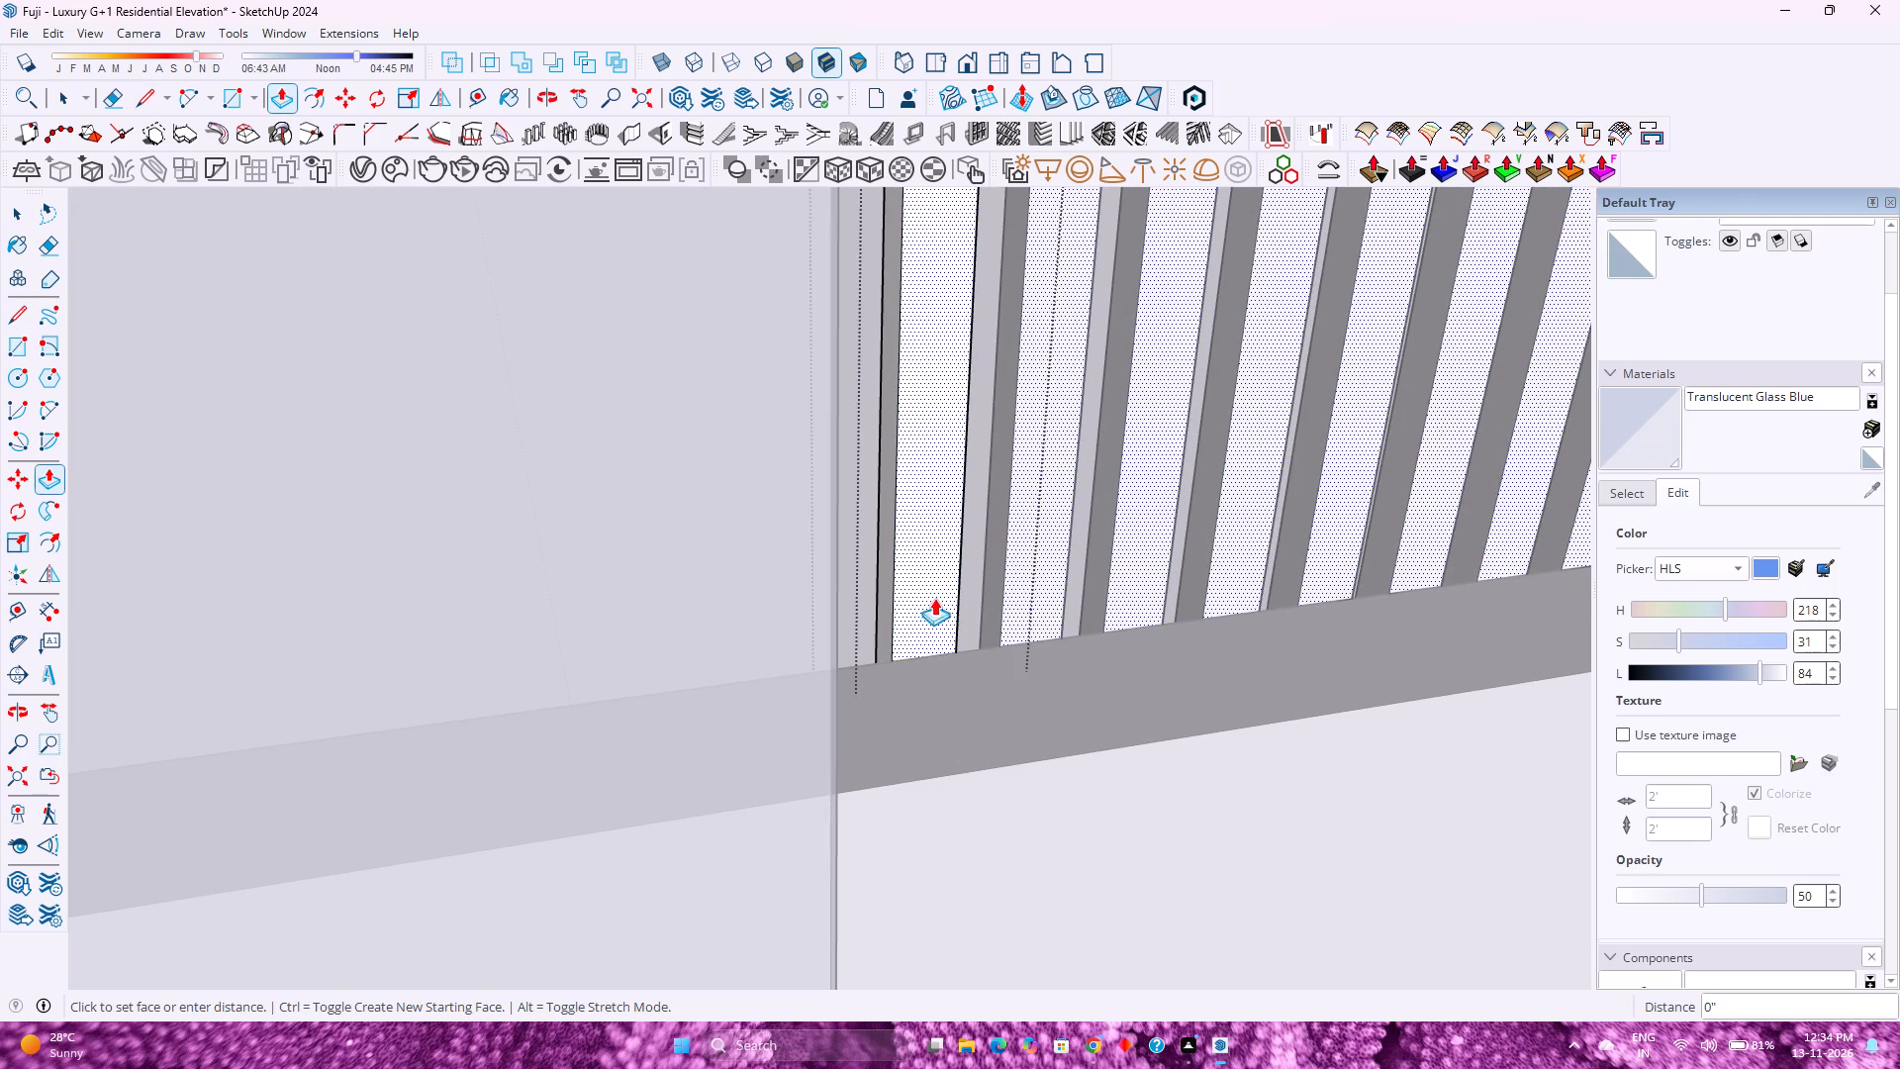
left_click(928, 775)
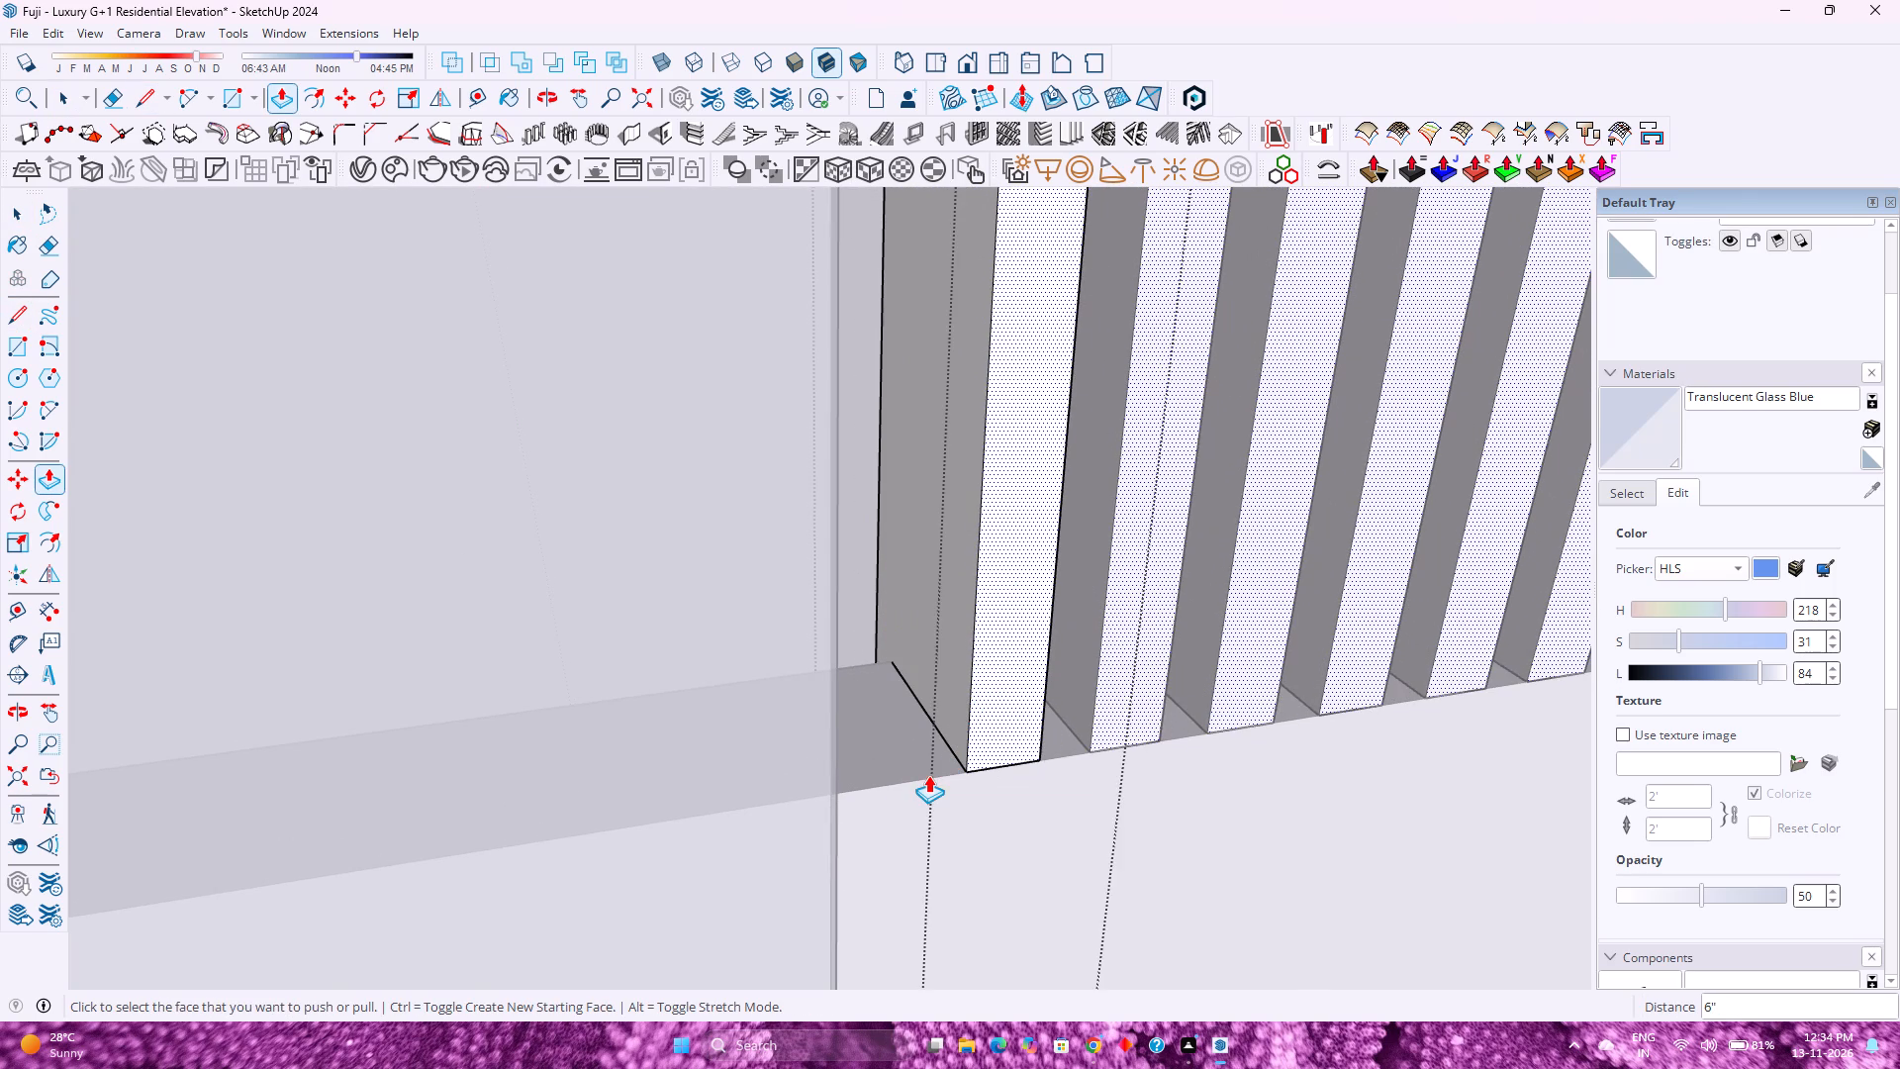
Extrude the rear face of the slat's upper part a further 2" past the parapet's inner face.
scroll(928, 775, "down", 12)
middle_click_drag(946, 783, 1137, 827)
middle_click_drag(1124, 826, 1083, 822)
middle_click_drag(1014, 813, 994, 811)
scroll(956, 785, "down", 5)
scroll(956, 785, "up", 1)
middle_click_drag(956, 785, 595, 715)
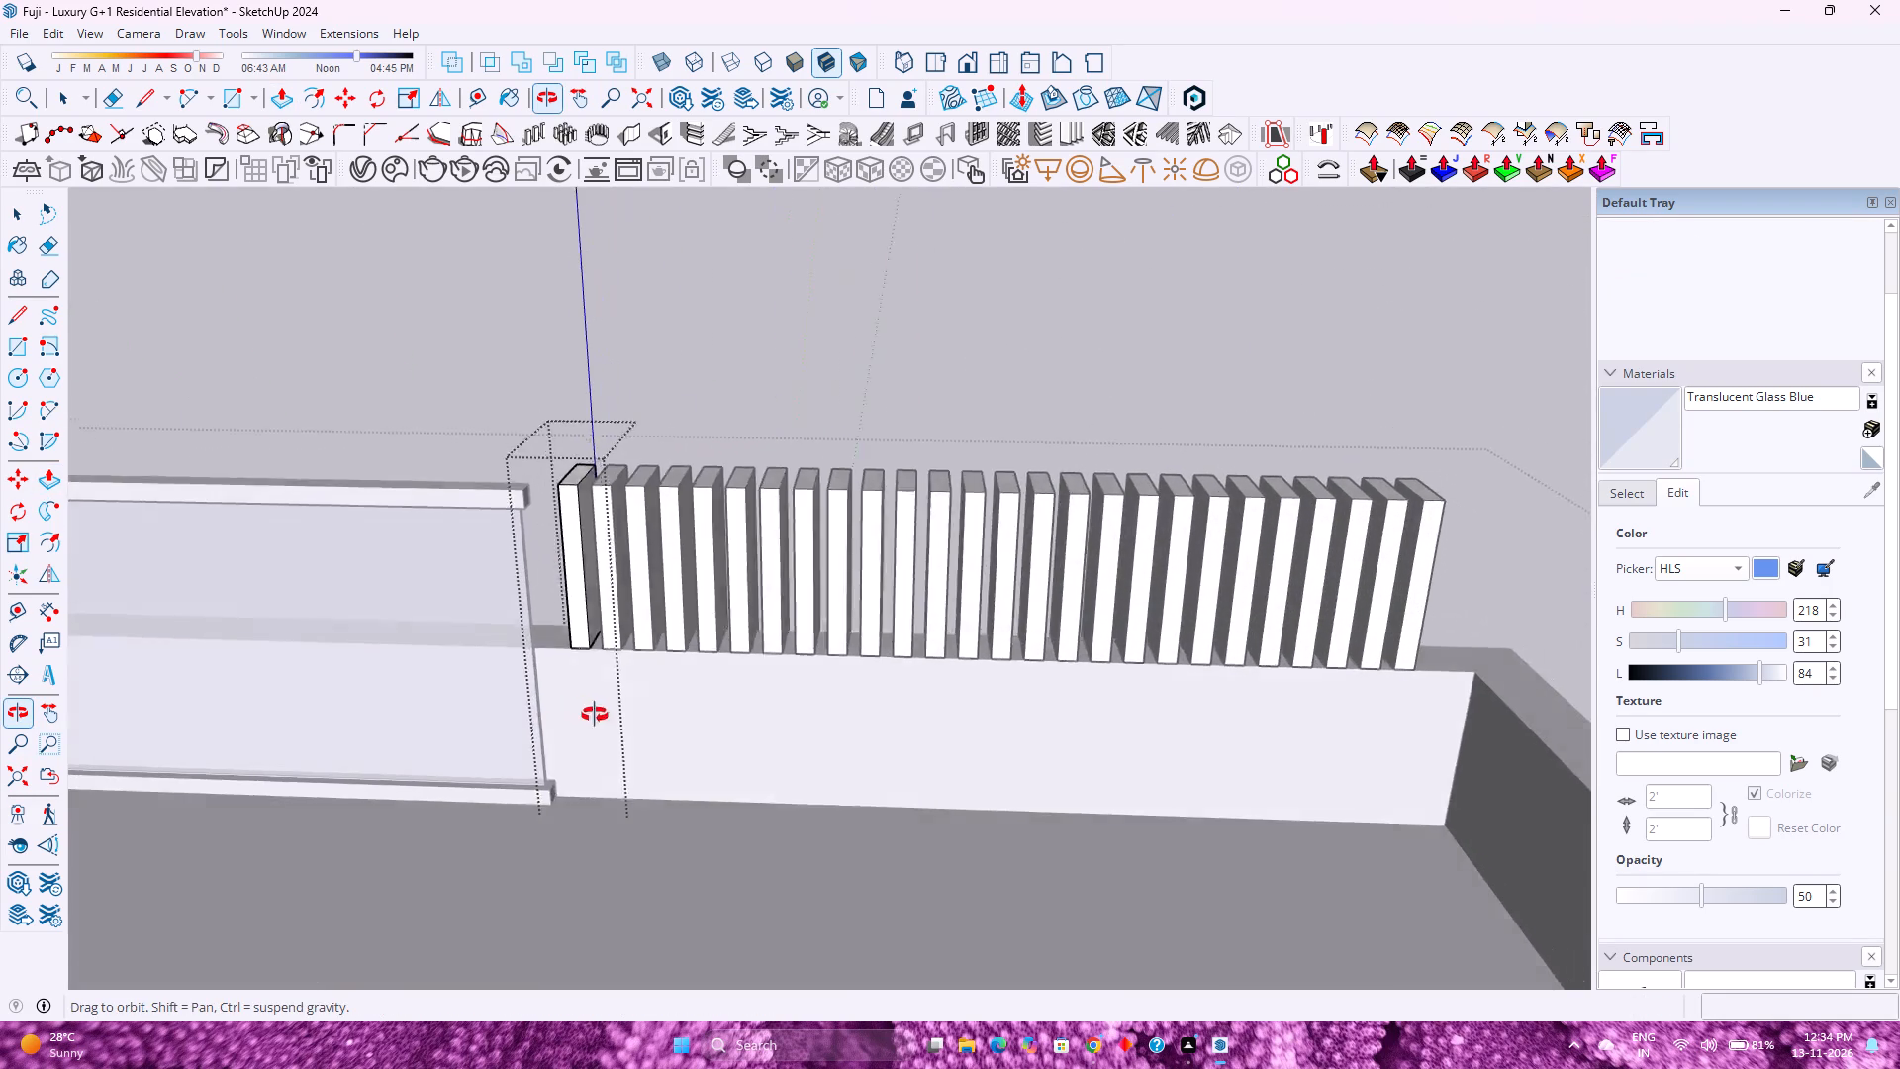
middle_click_drag(595, 715, 586, 693)
scroll(548, 556, "up", 3)
left_click(557, 572)
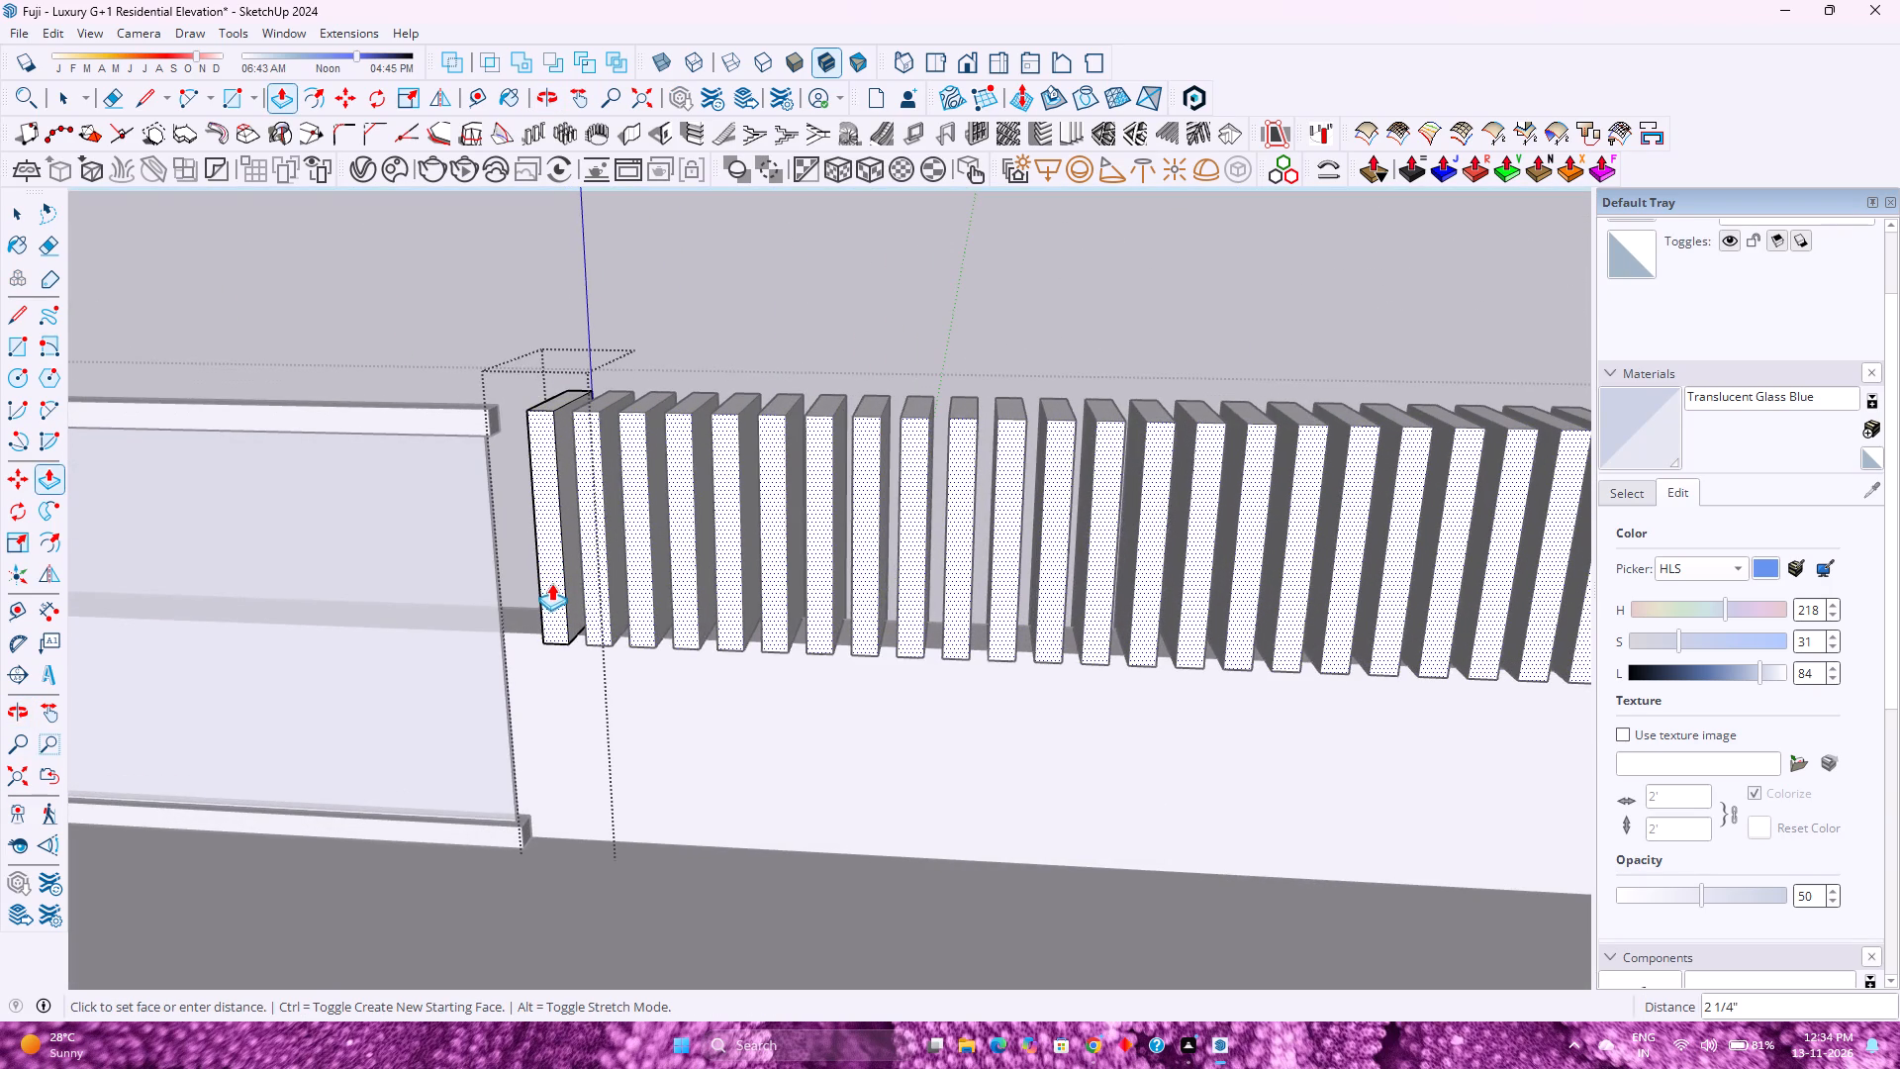
key("2")
key("Return")
Copy the rear bottom edge of the slat's overhanging part 2" along the green axis on its underside.
middle_click_drag(558, 646, 573, 564)
middle_click_drag(573, 564, 621, 493)
scroll(577, 678, "up", 3)
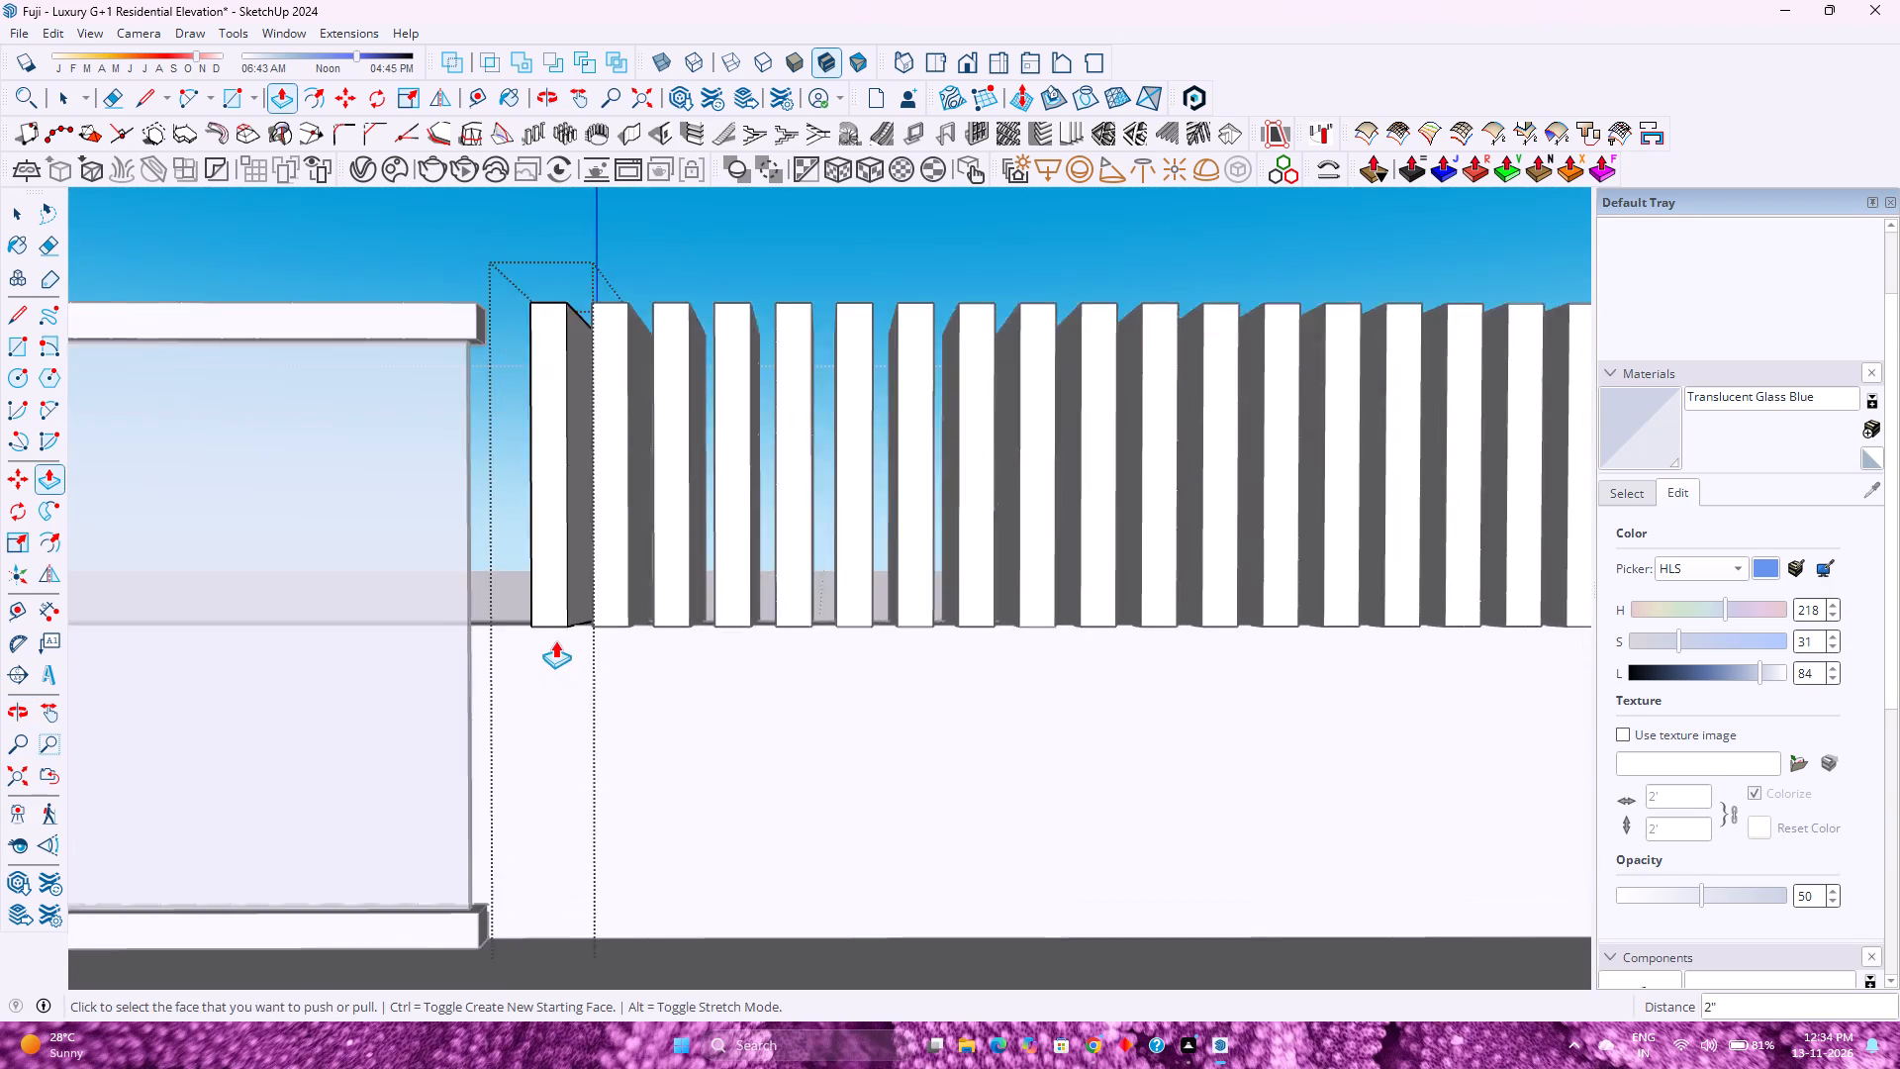
scroll(555, 640, "up", 2)
middle_click_drag(554, 634, 966, 448)
middle_click_drag(857, 487, 738, 776)
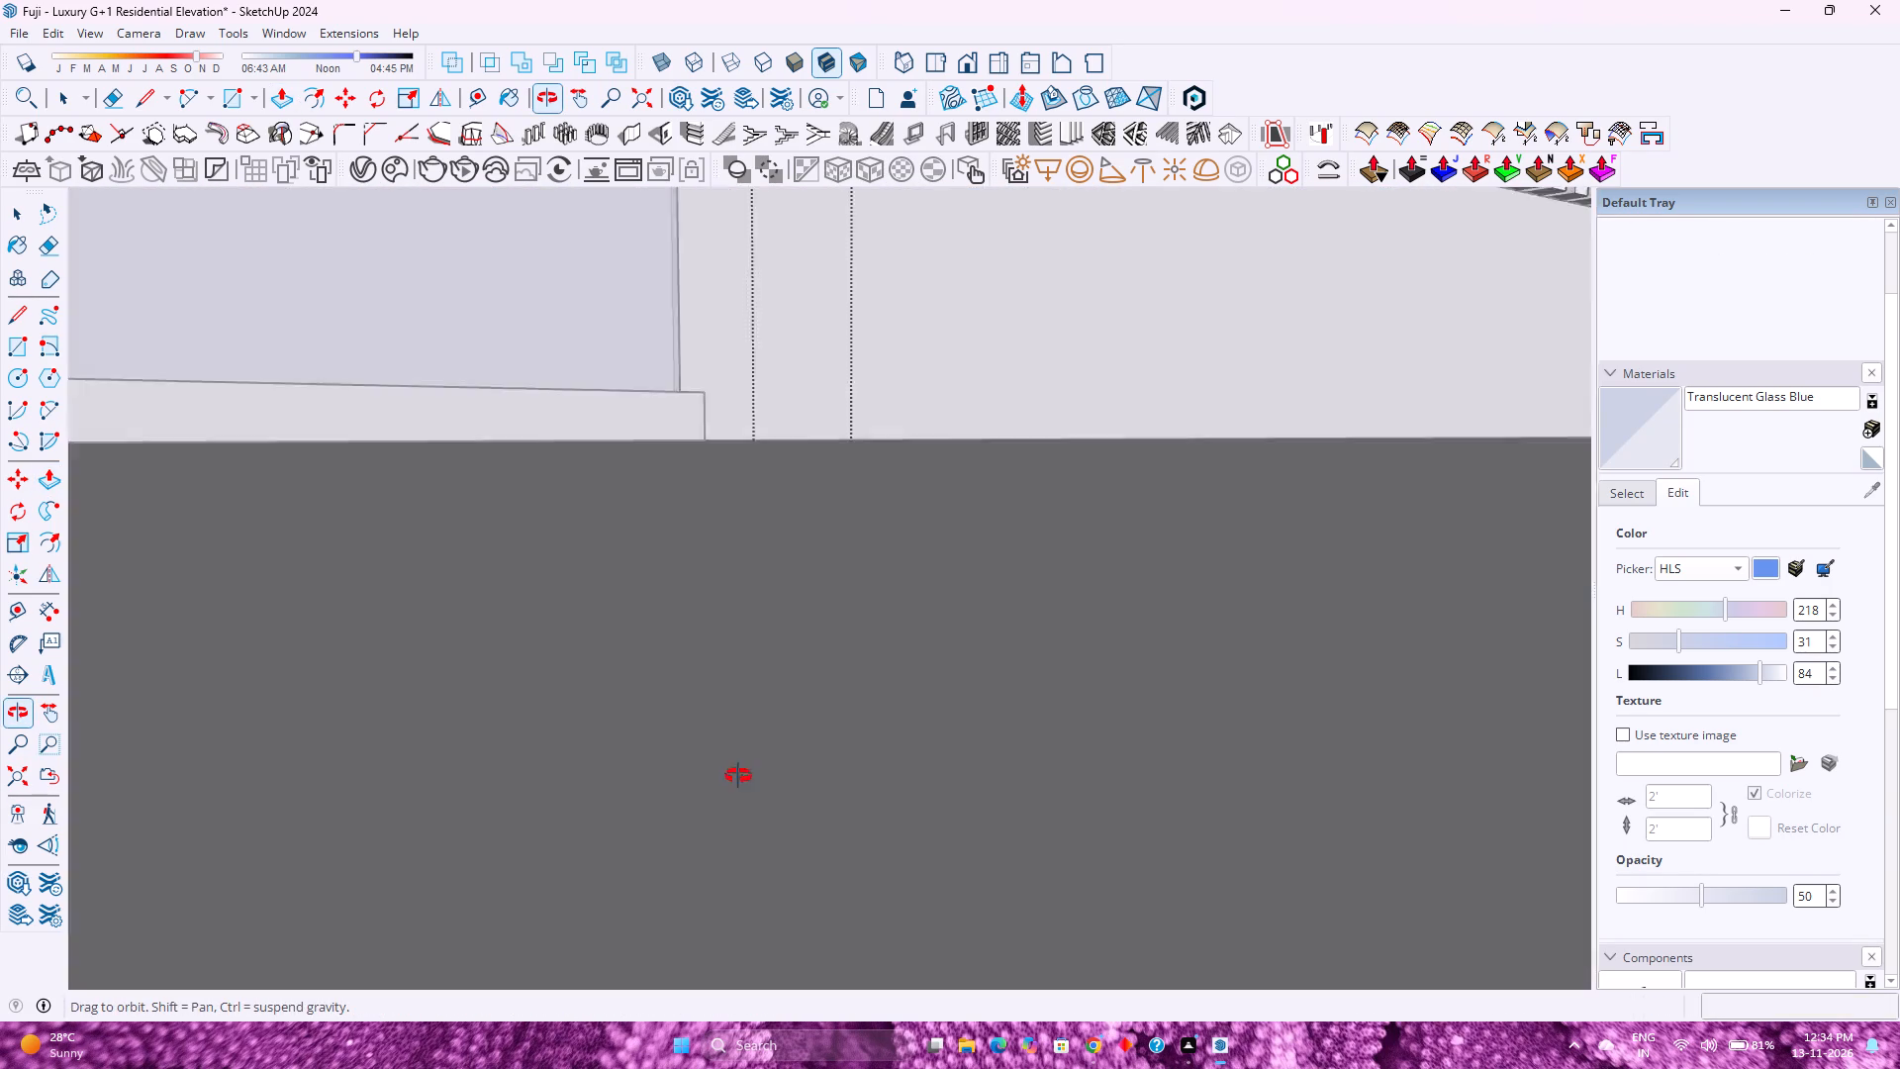
middle_click_drag(738, 776, 718, 825)
scroll(771, 545, "down", 3)
middle_click_drag(891, 357, 589, 976, "shift")
scroll(814, 421, "down", 4)
middle_click_drag(872, 359, 862, 406, "shift")
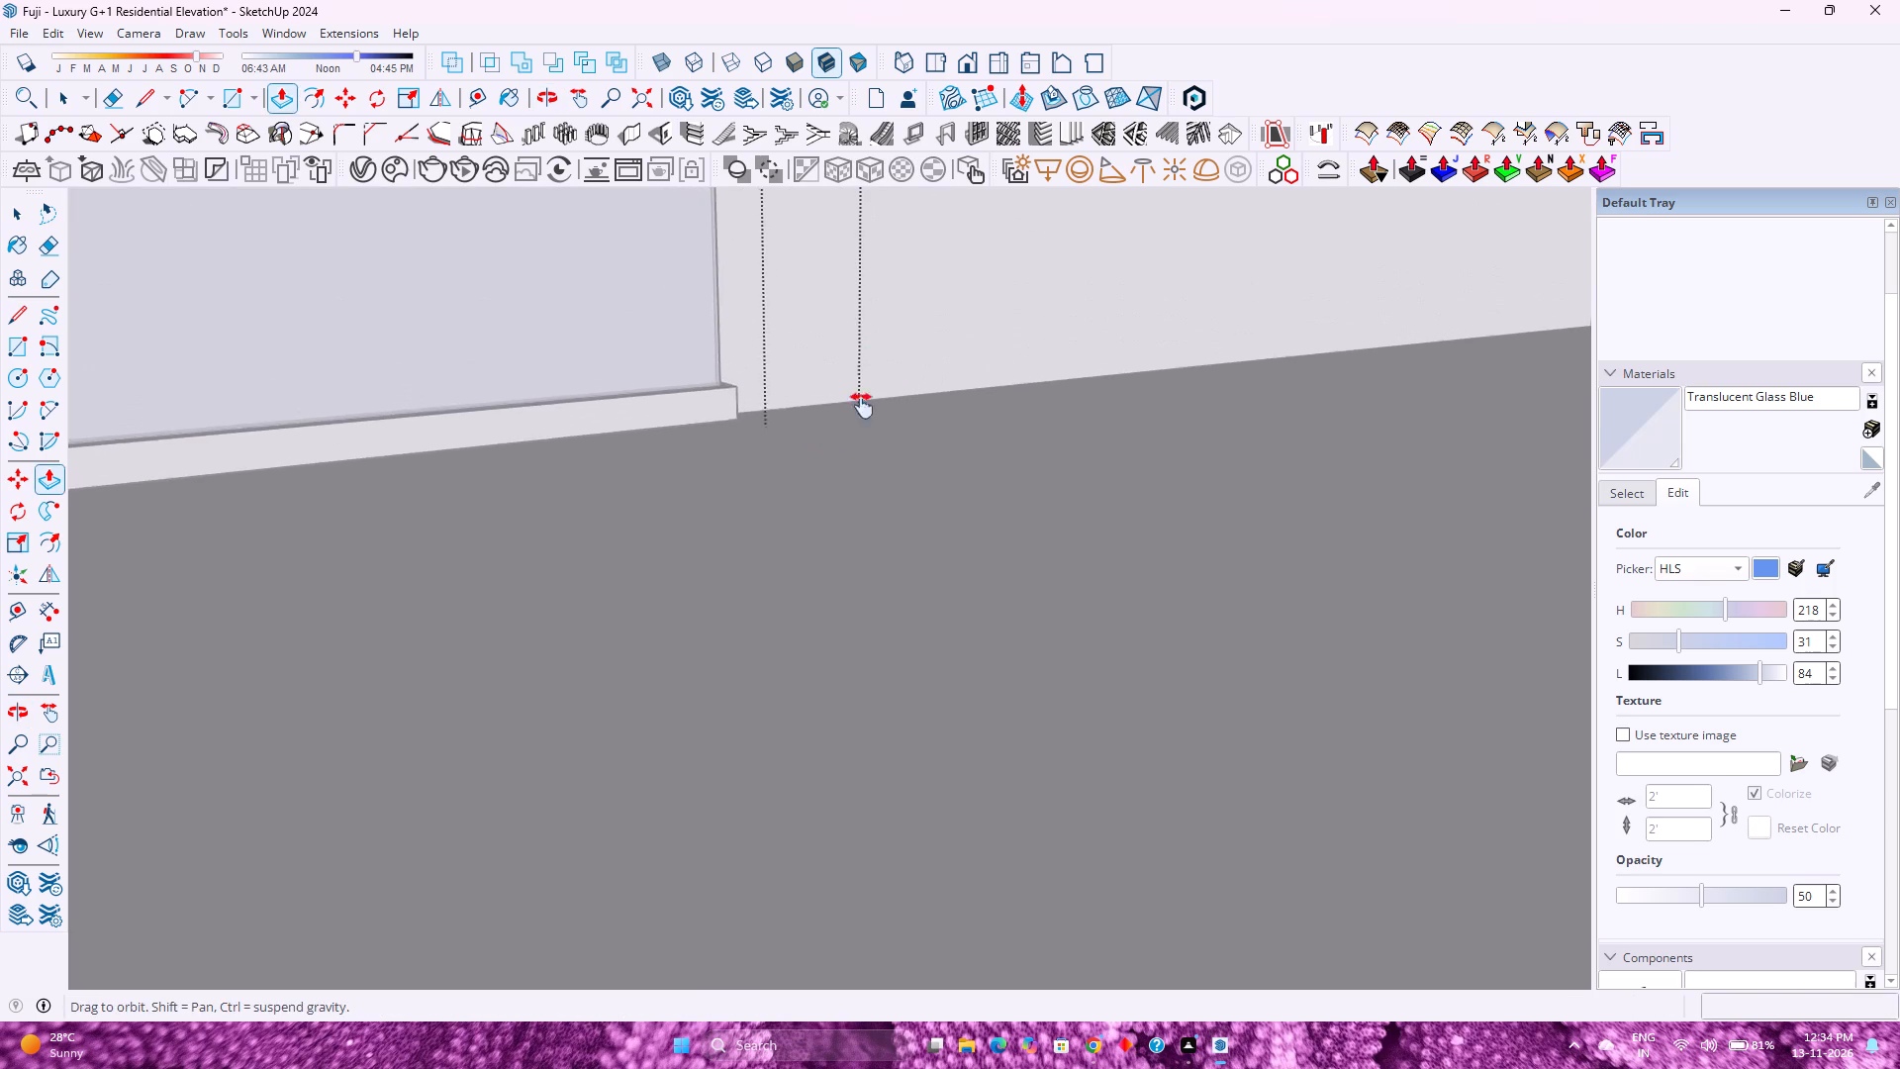
middle_click_drag(862, 406, 605, 992, "shift")
scroll(611, 841, "up", 6)
middle_click_drag(431, 824, 617, 650)
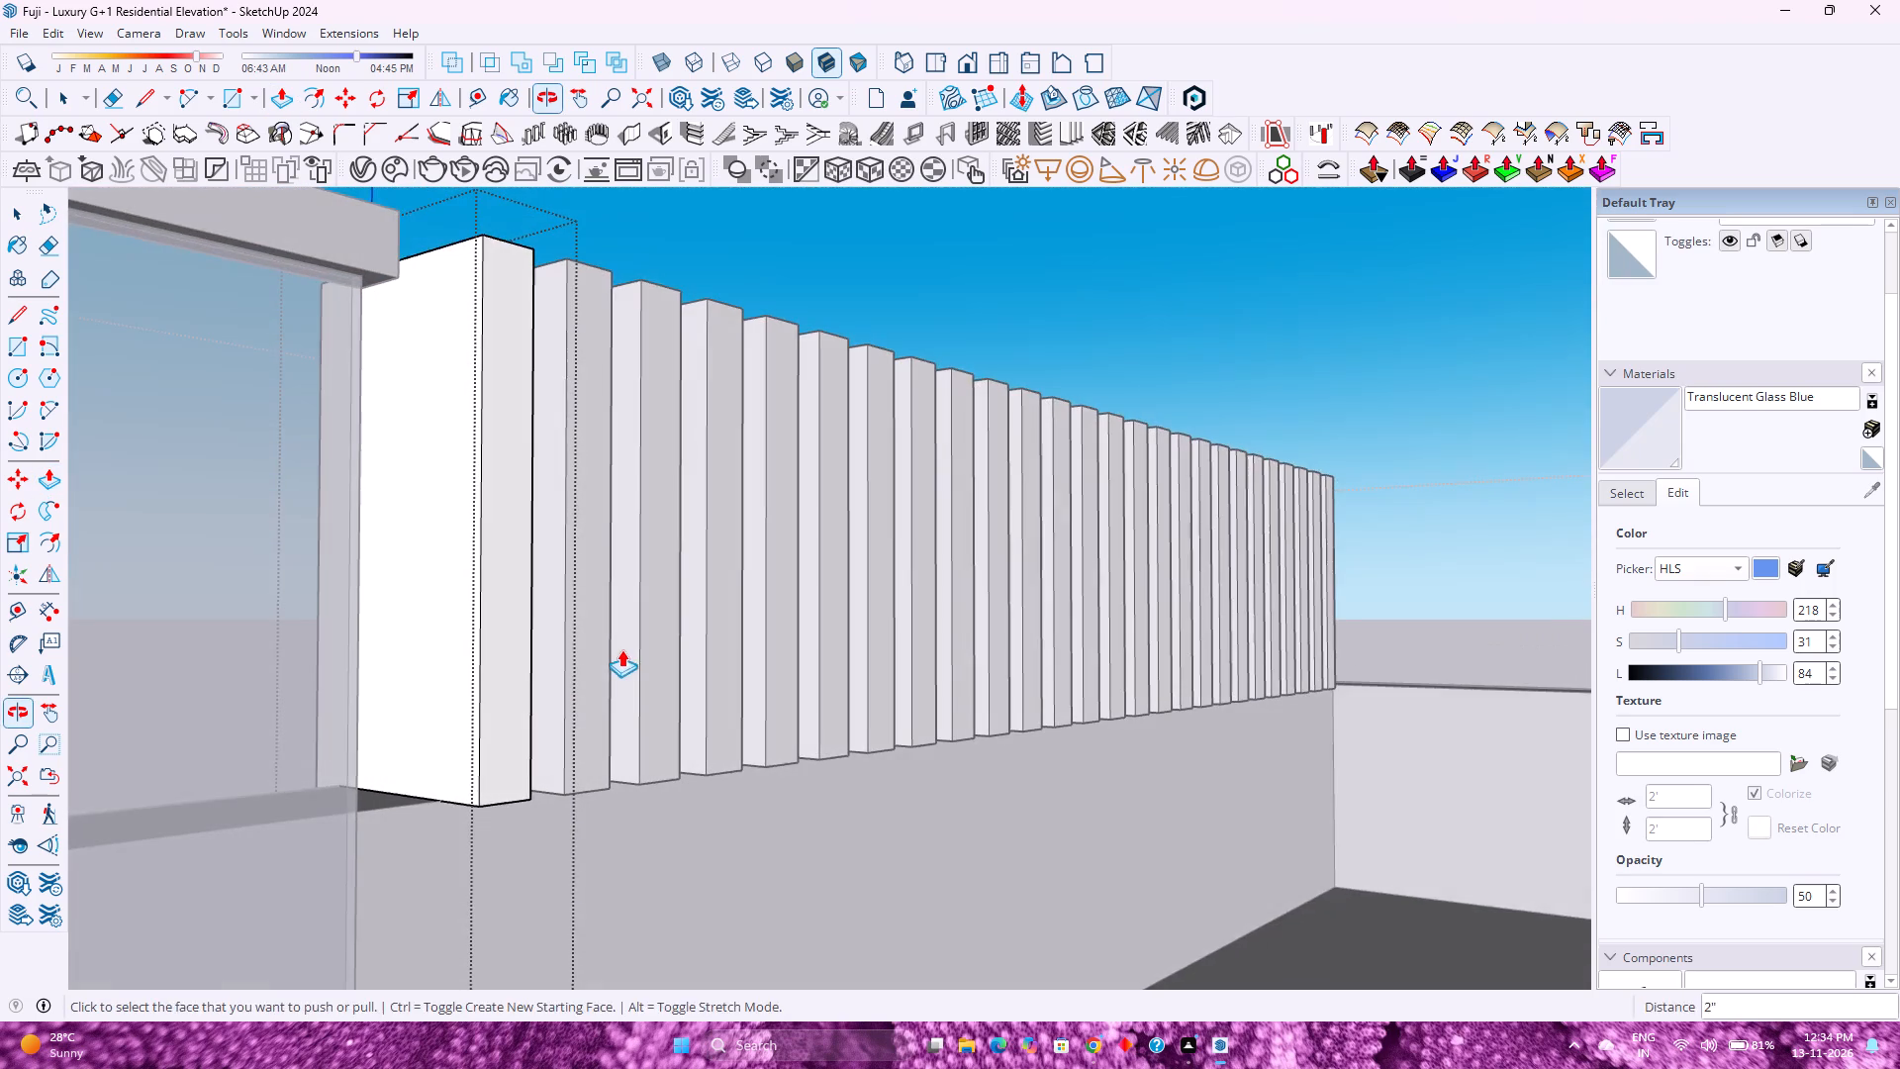
key("space")
scroll(514, 793, "up", 5)
middle_click_drag(457, 805, 518, 665)
scroll(518, 665, "up", 1)
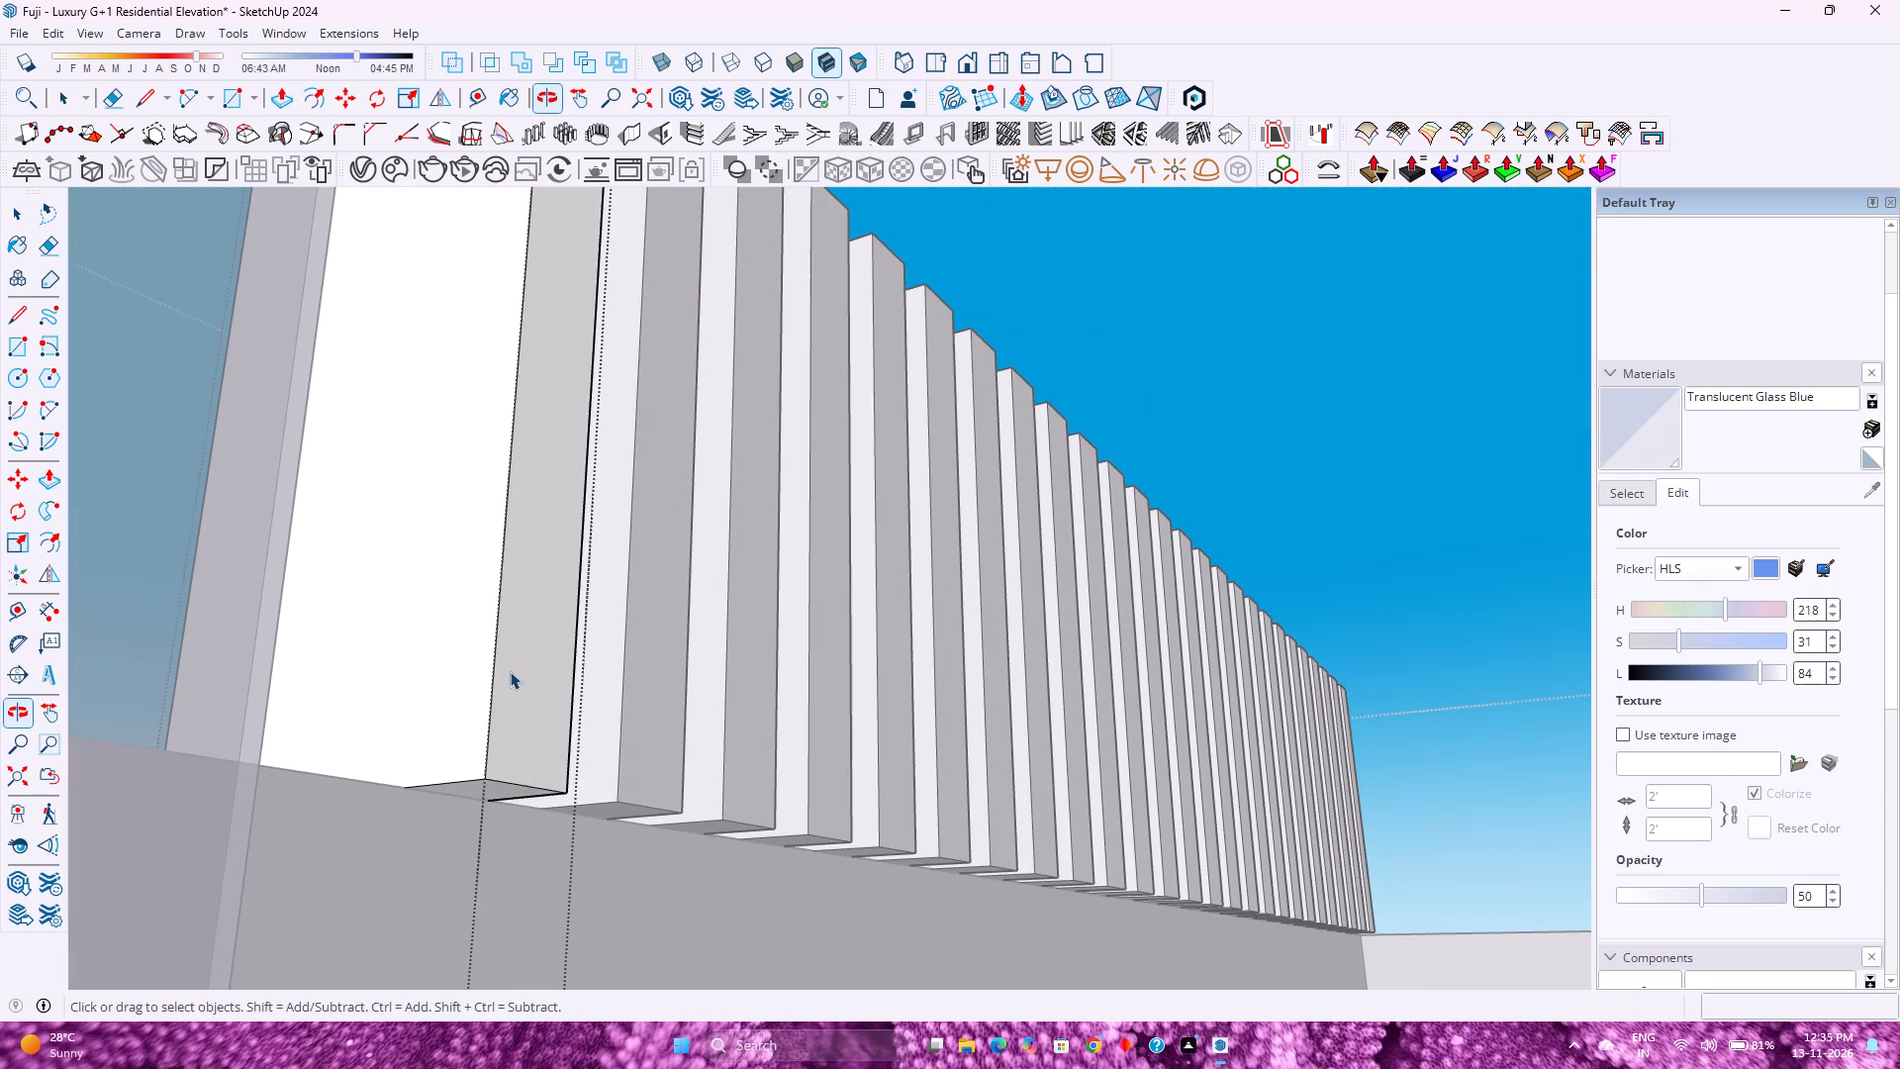
key("l")
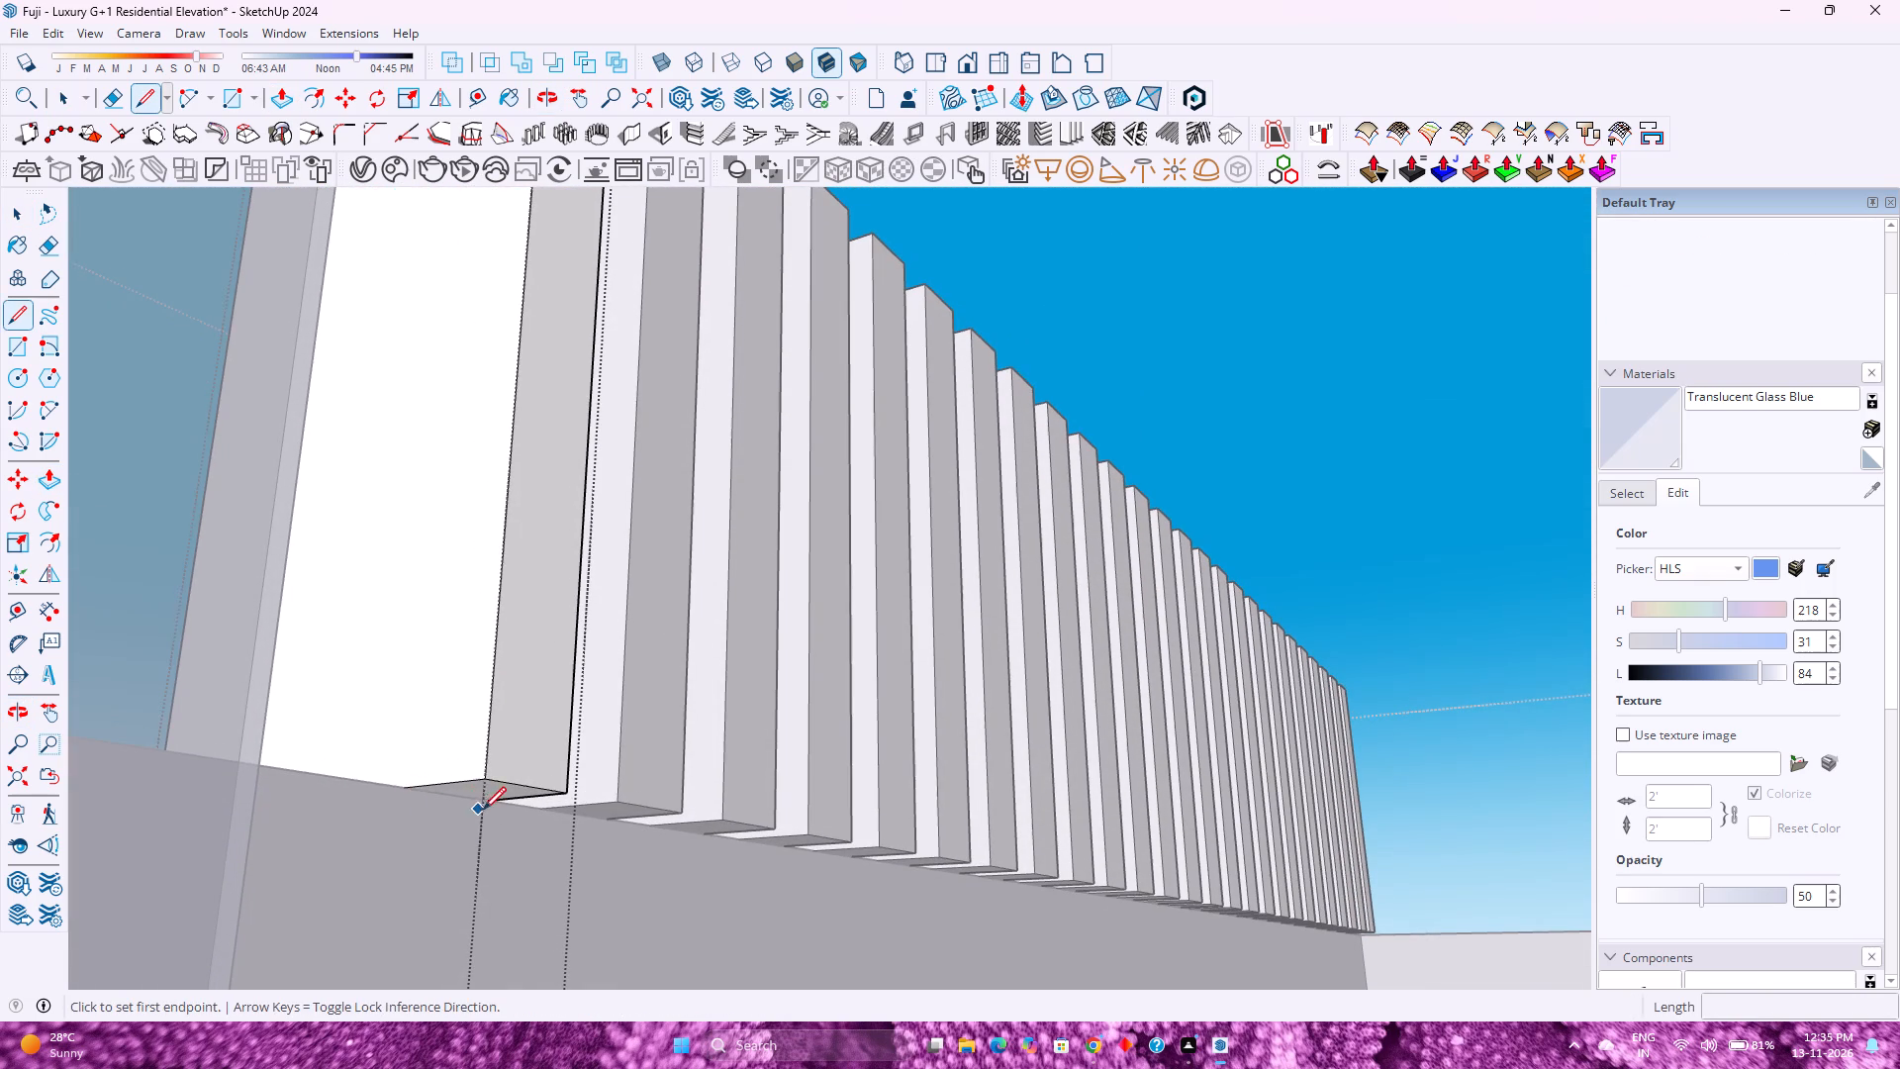
scroll(495, 810, "up", 6)
middle_click_drag(495, 812, 432, 755)
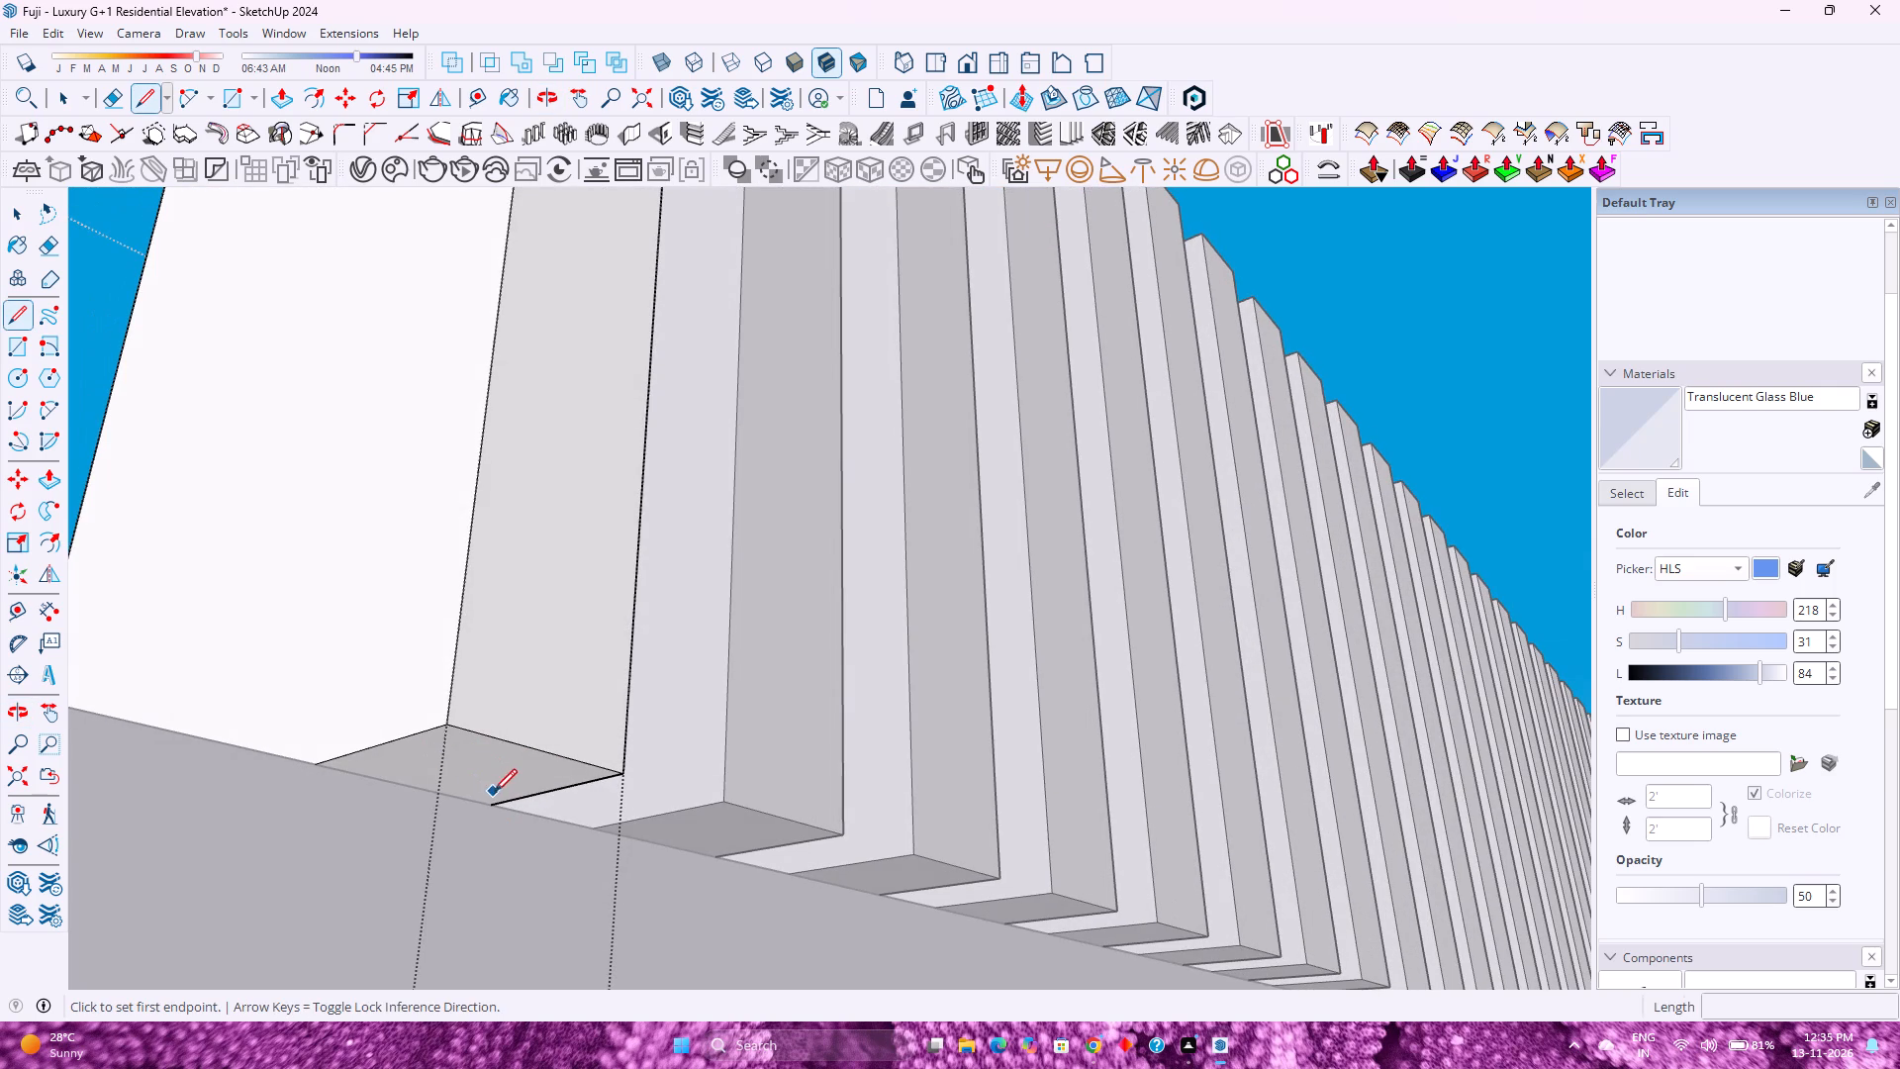
key("space")
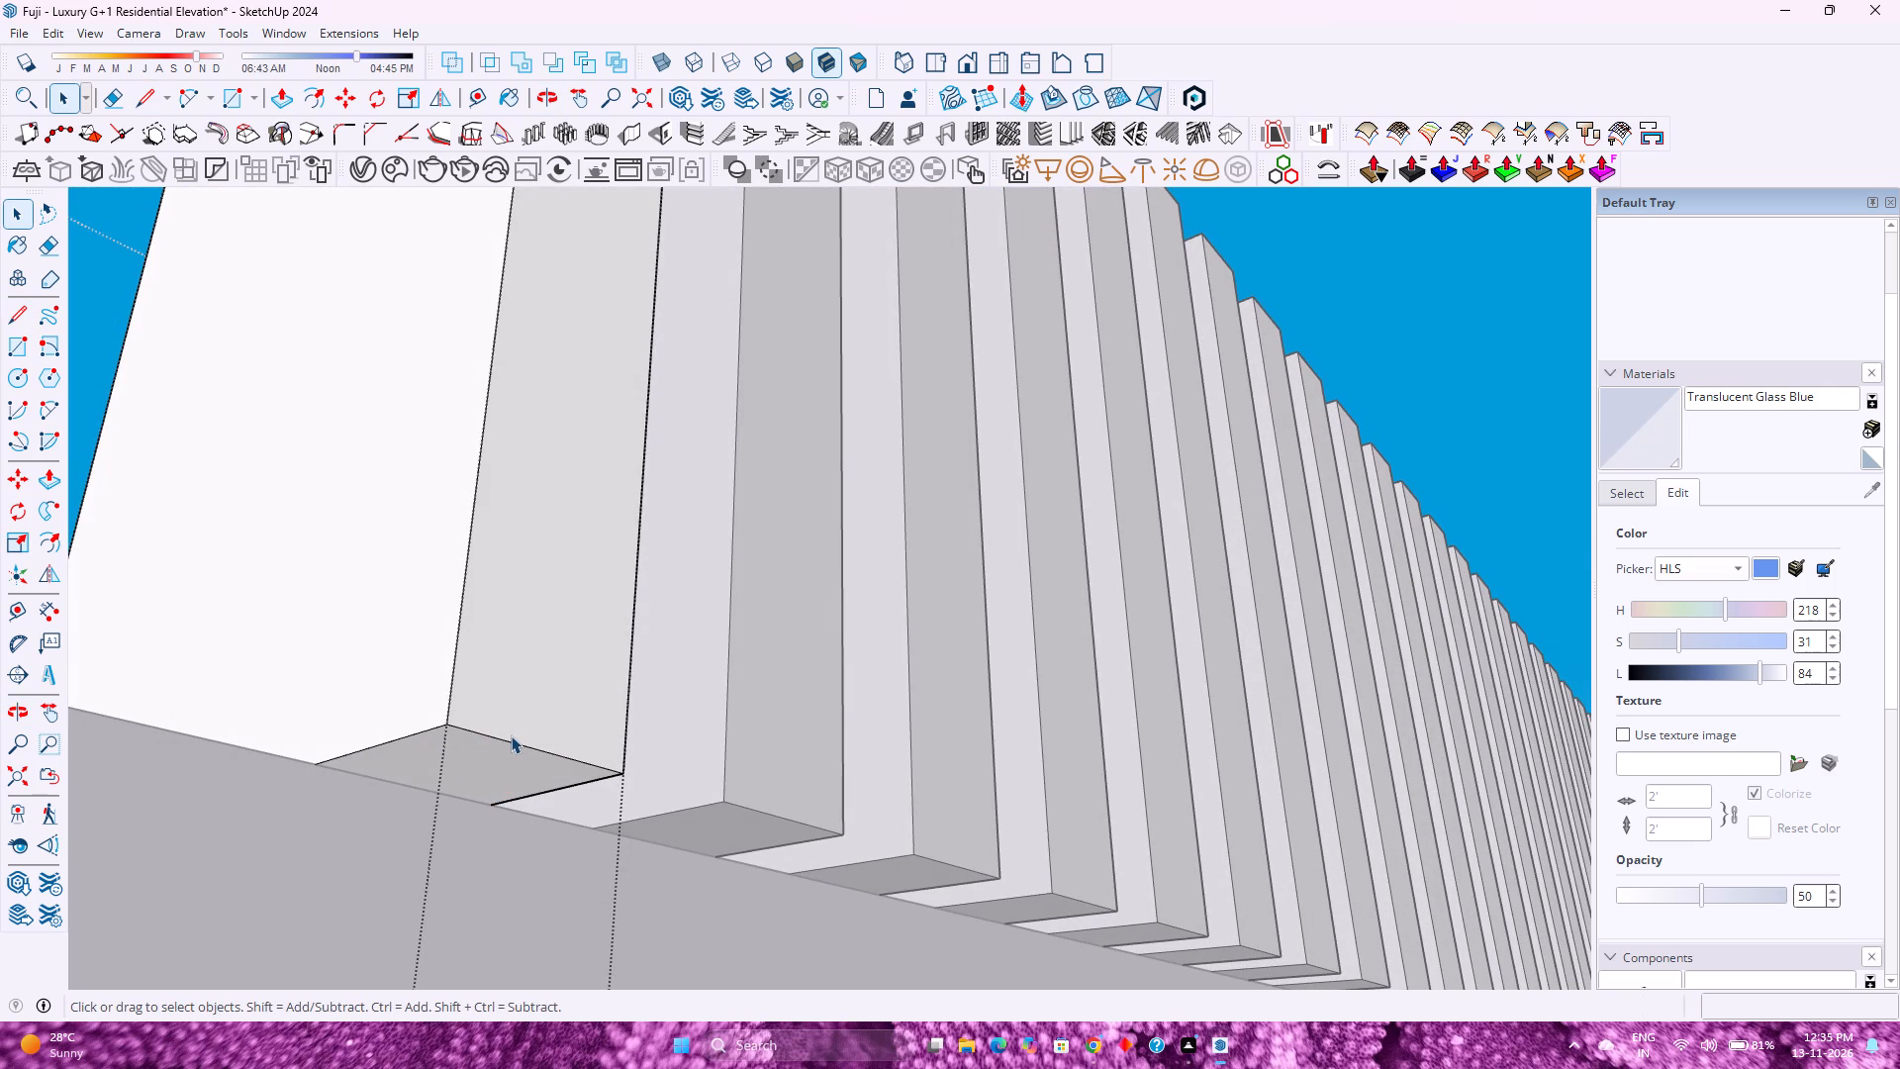
left_click(508, 740)
key("m")
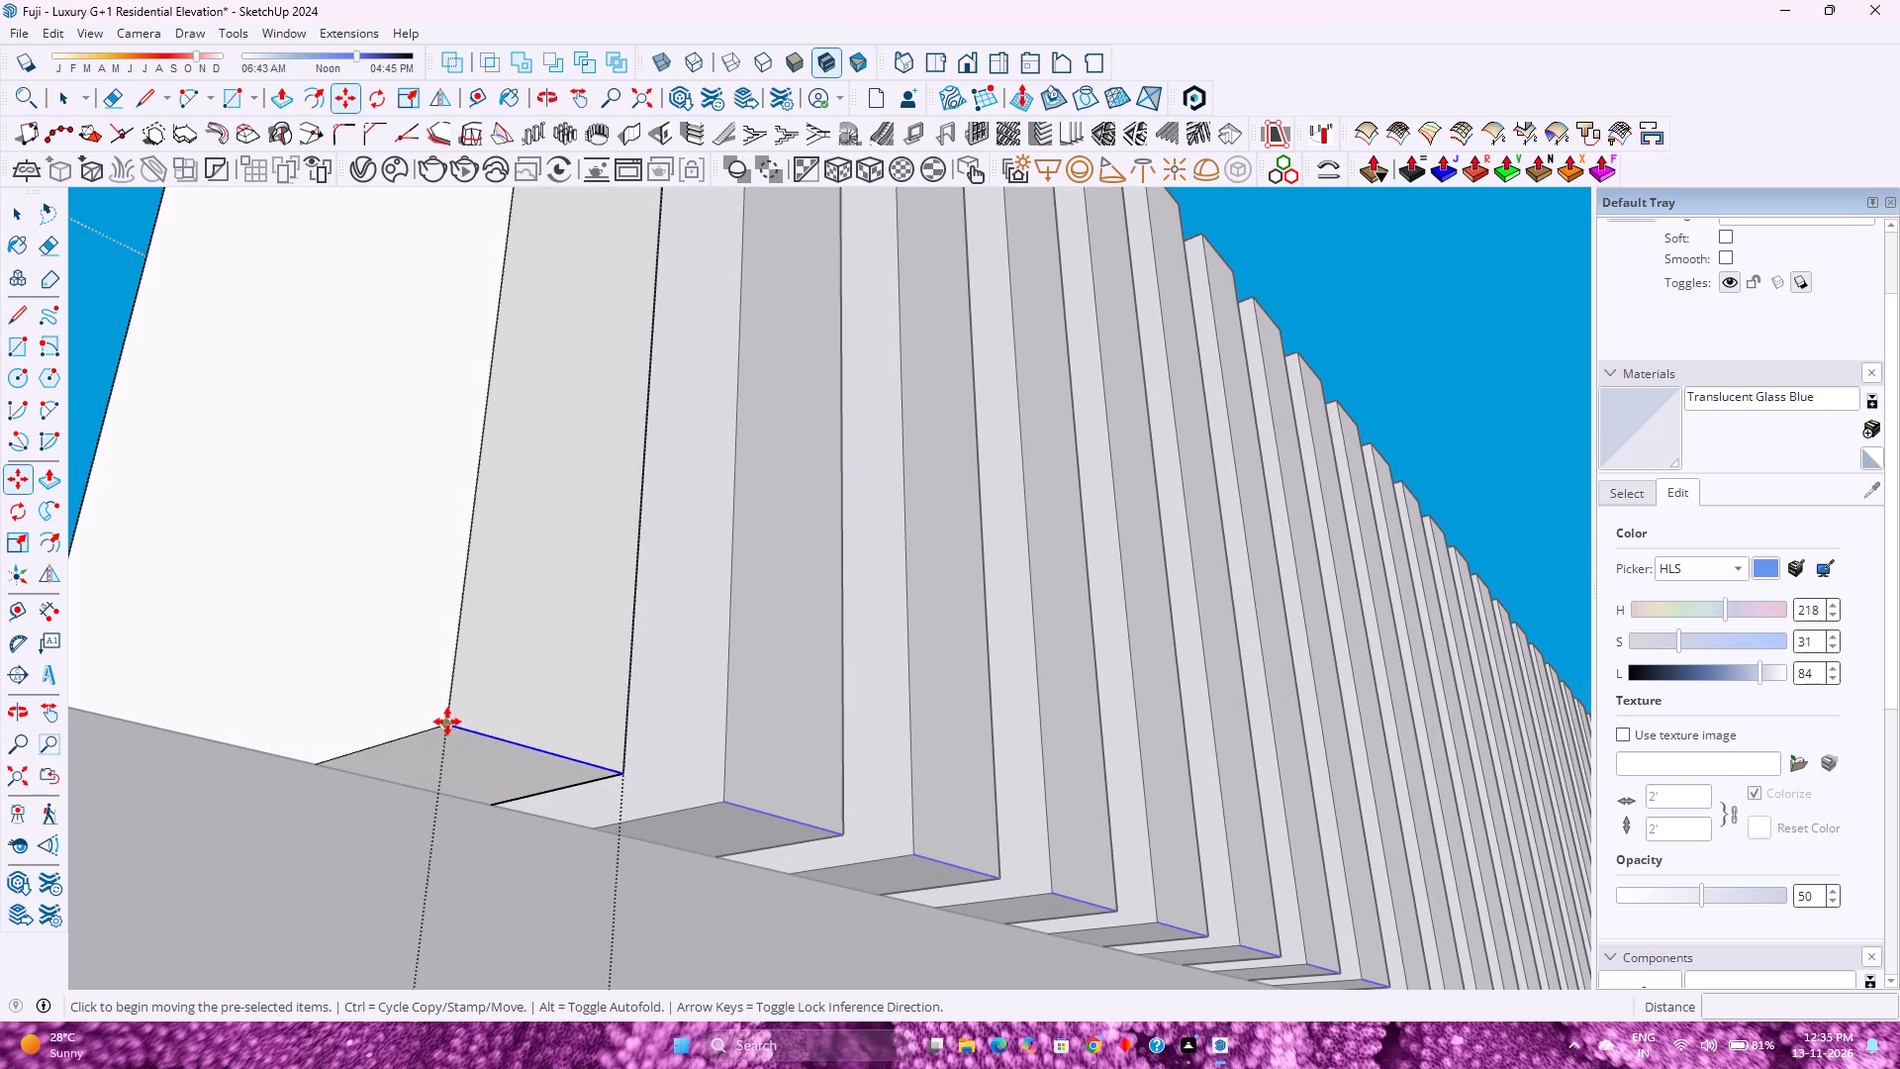
left_click(447, 723)
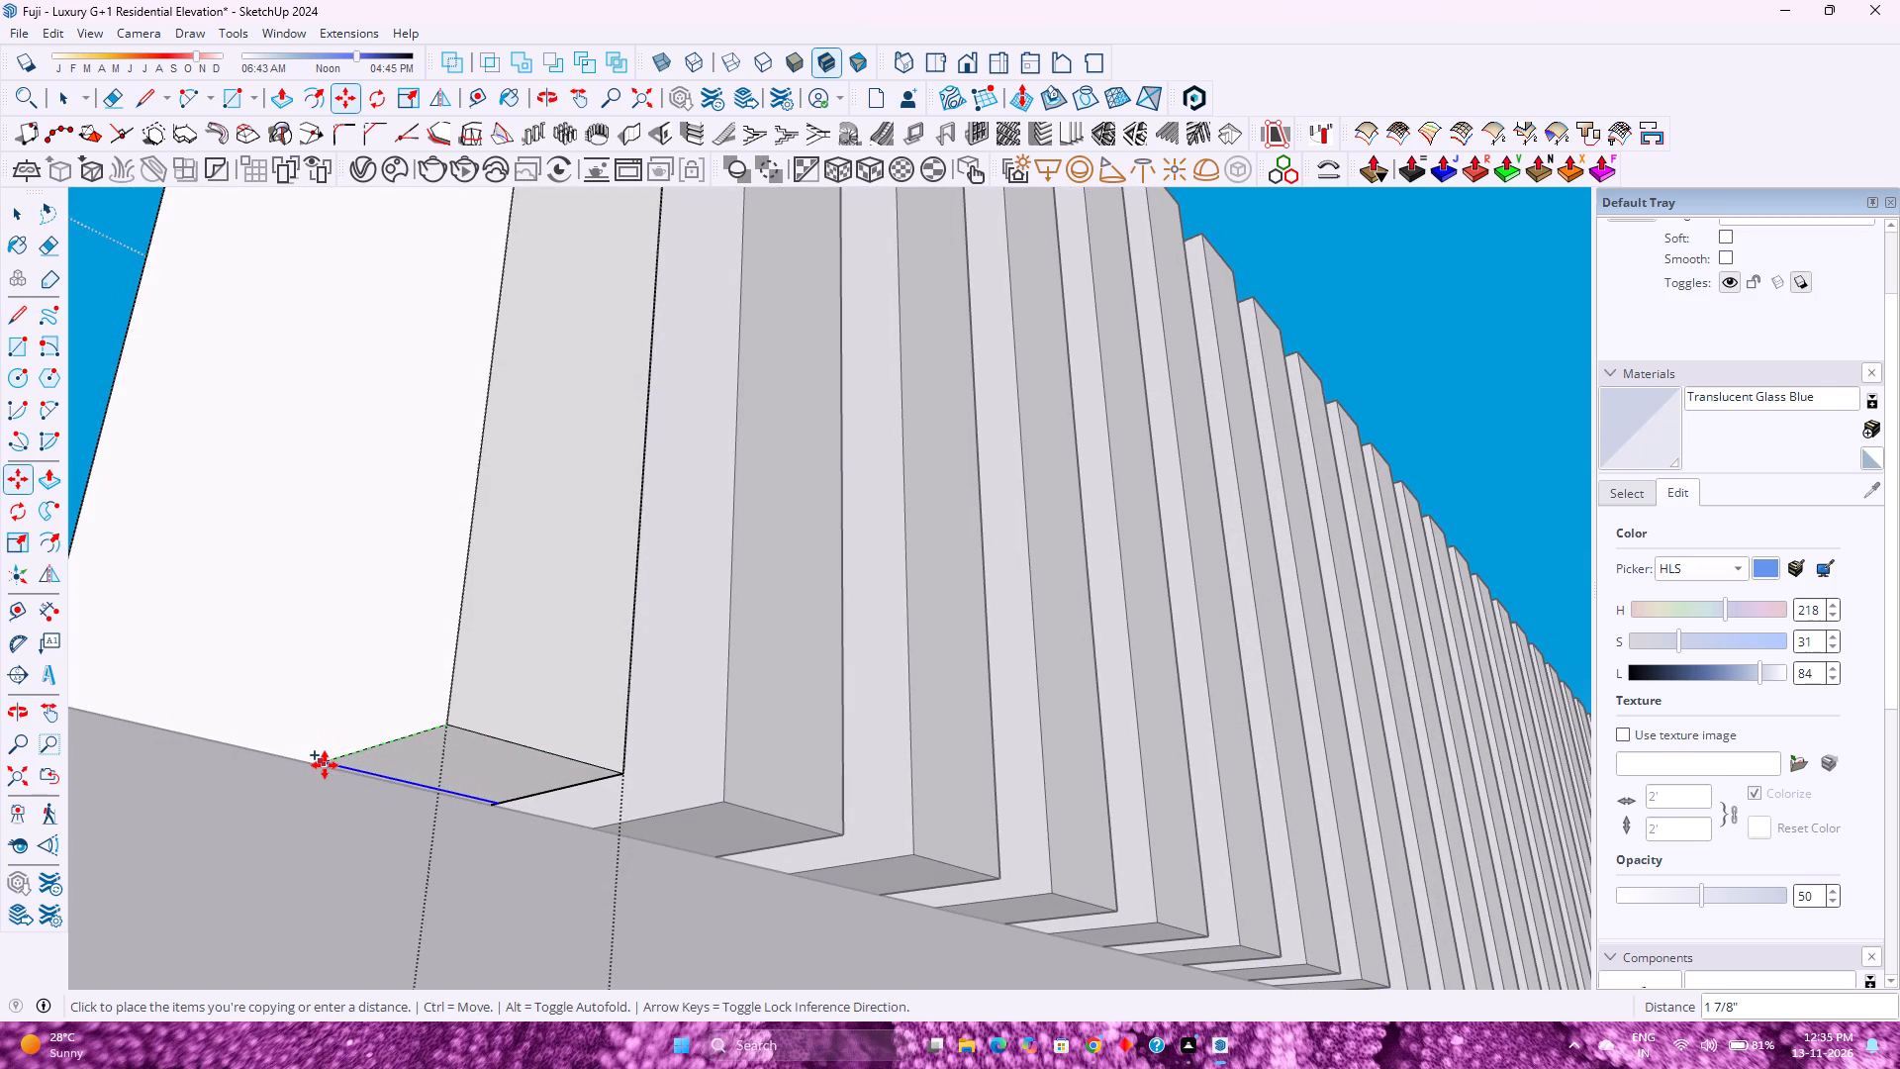
key("Left")
key("2")
key("Return")
Extrude the overhang's underside strip down 1' 6" to the roof surface behind the parapet and exit the component.
key("p")
left_click(456, 751)
scroll(473, 835, "down", 19)
middle_click_drag(544, 710, 541, 723)
middle_click(541, 723)
middle_click(501, 840)
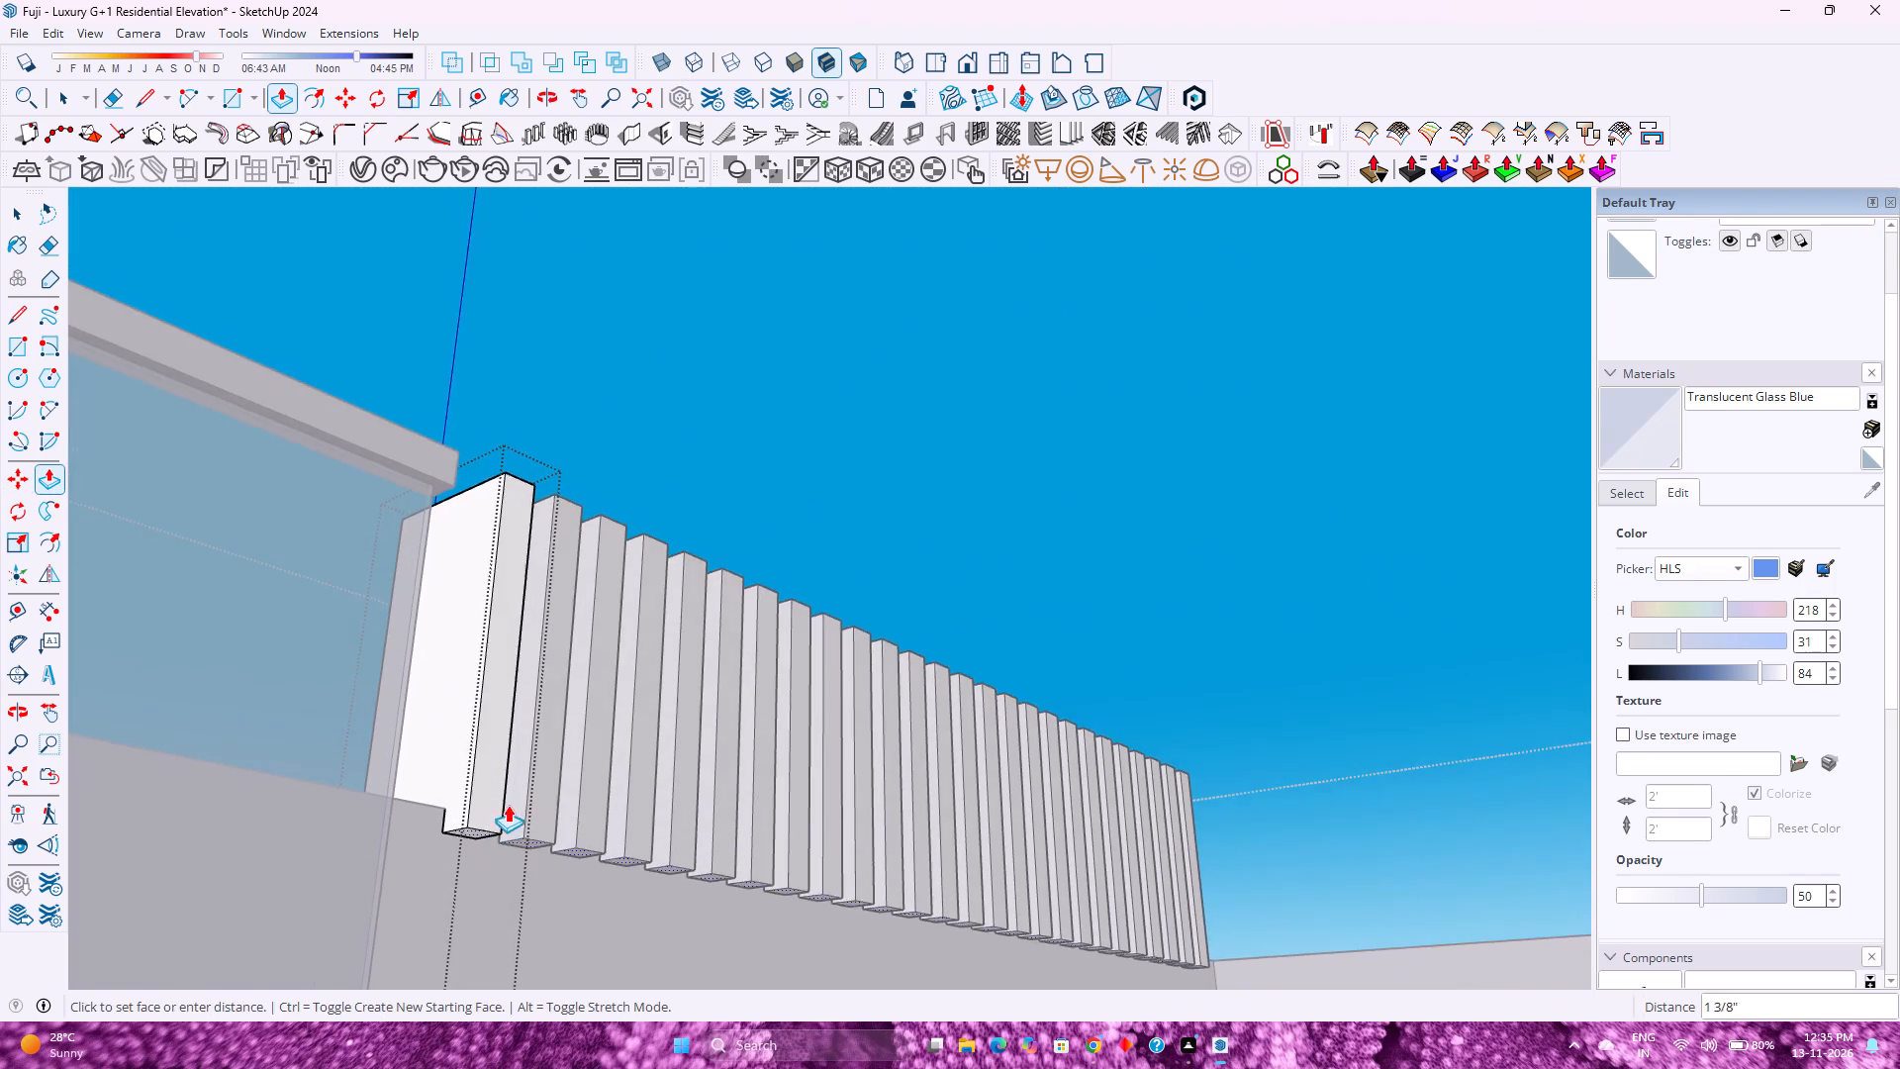
scroll(509, 804, "down", 4)
middle_click_drag(576, 731, 579, 710, "shift")
left_click(26, 774)
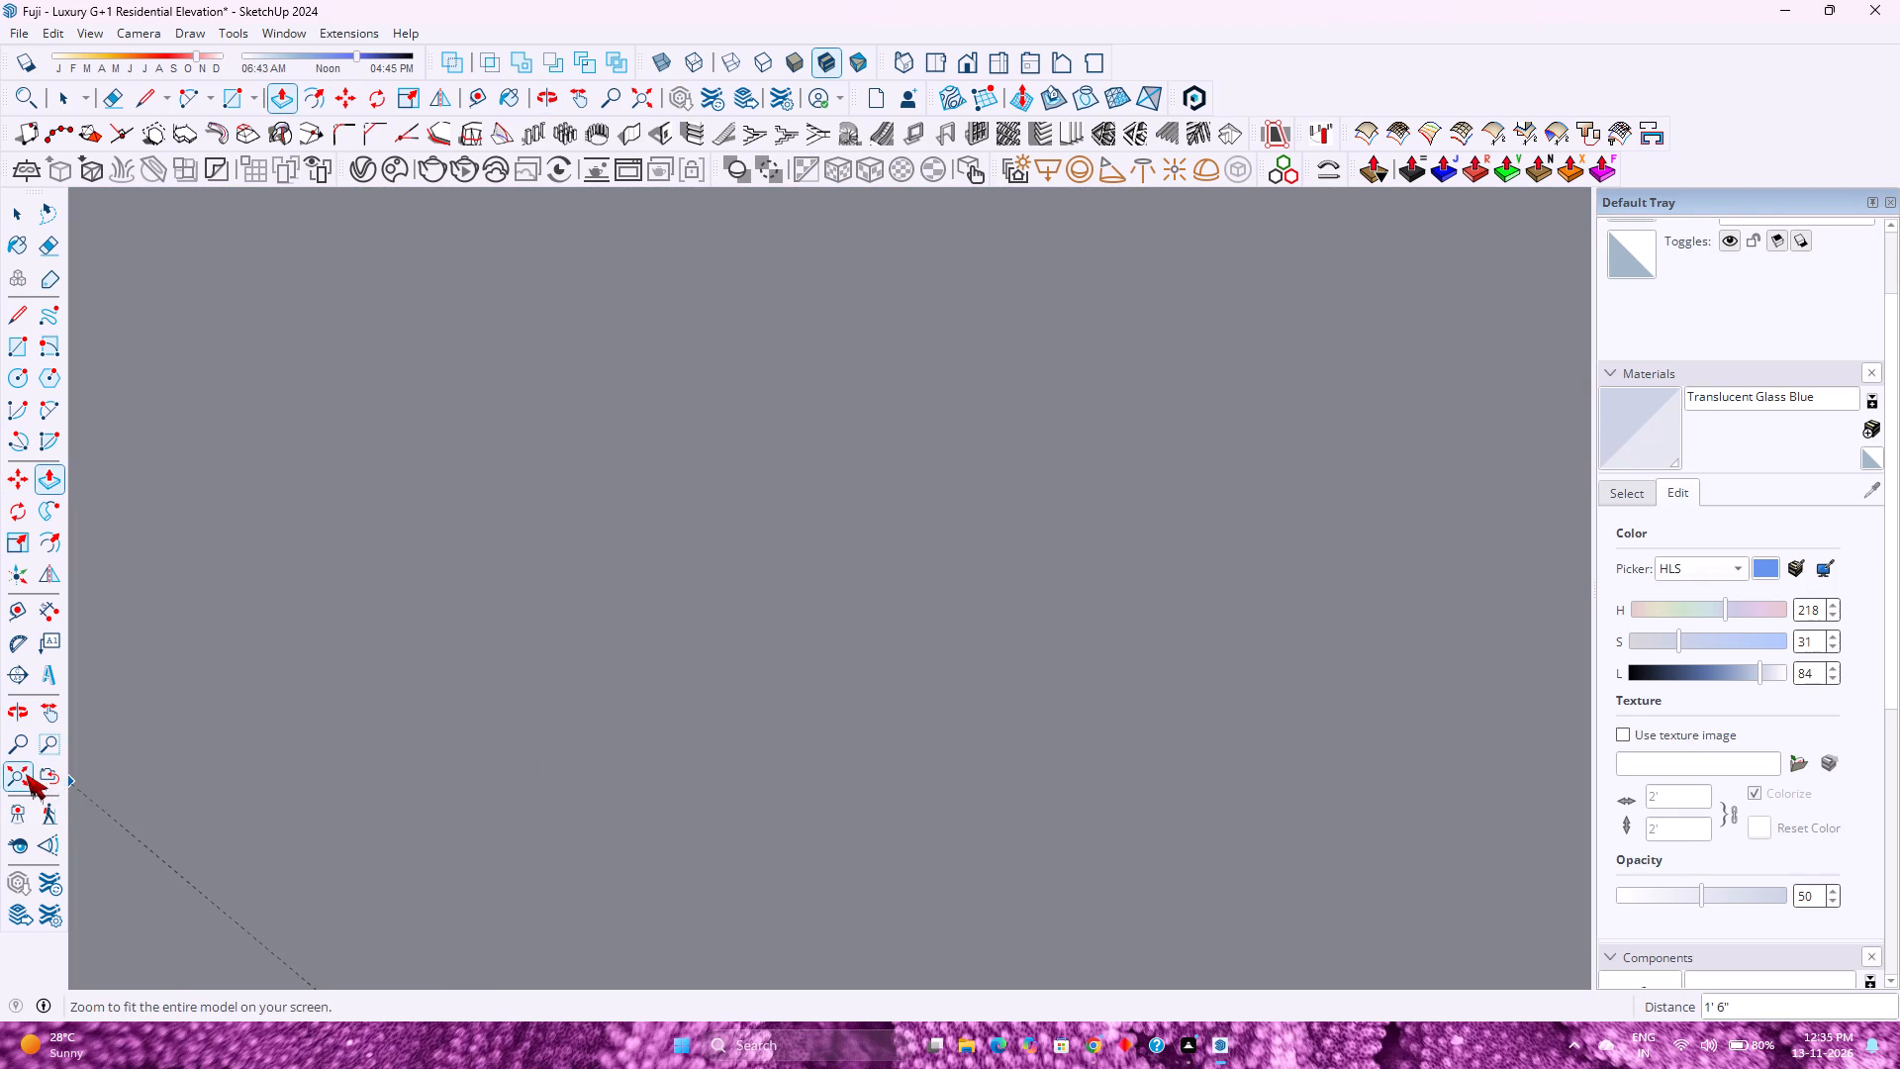
middle_click_drag(831, 534, 759, 940)
left_click(712, 425)
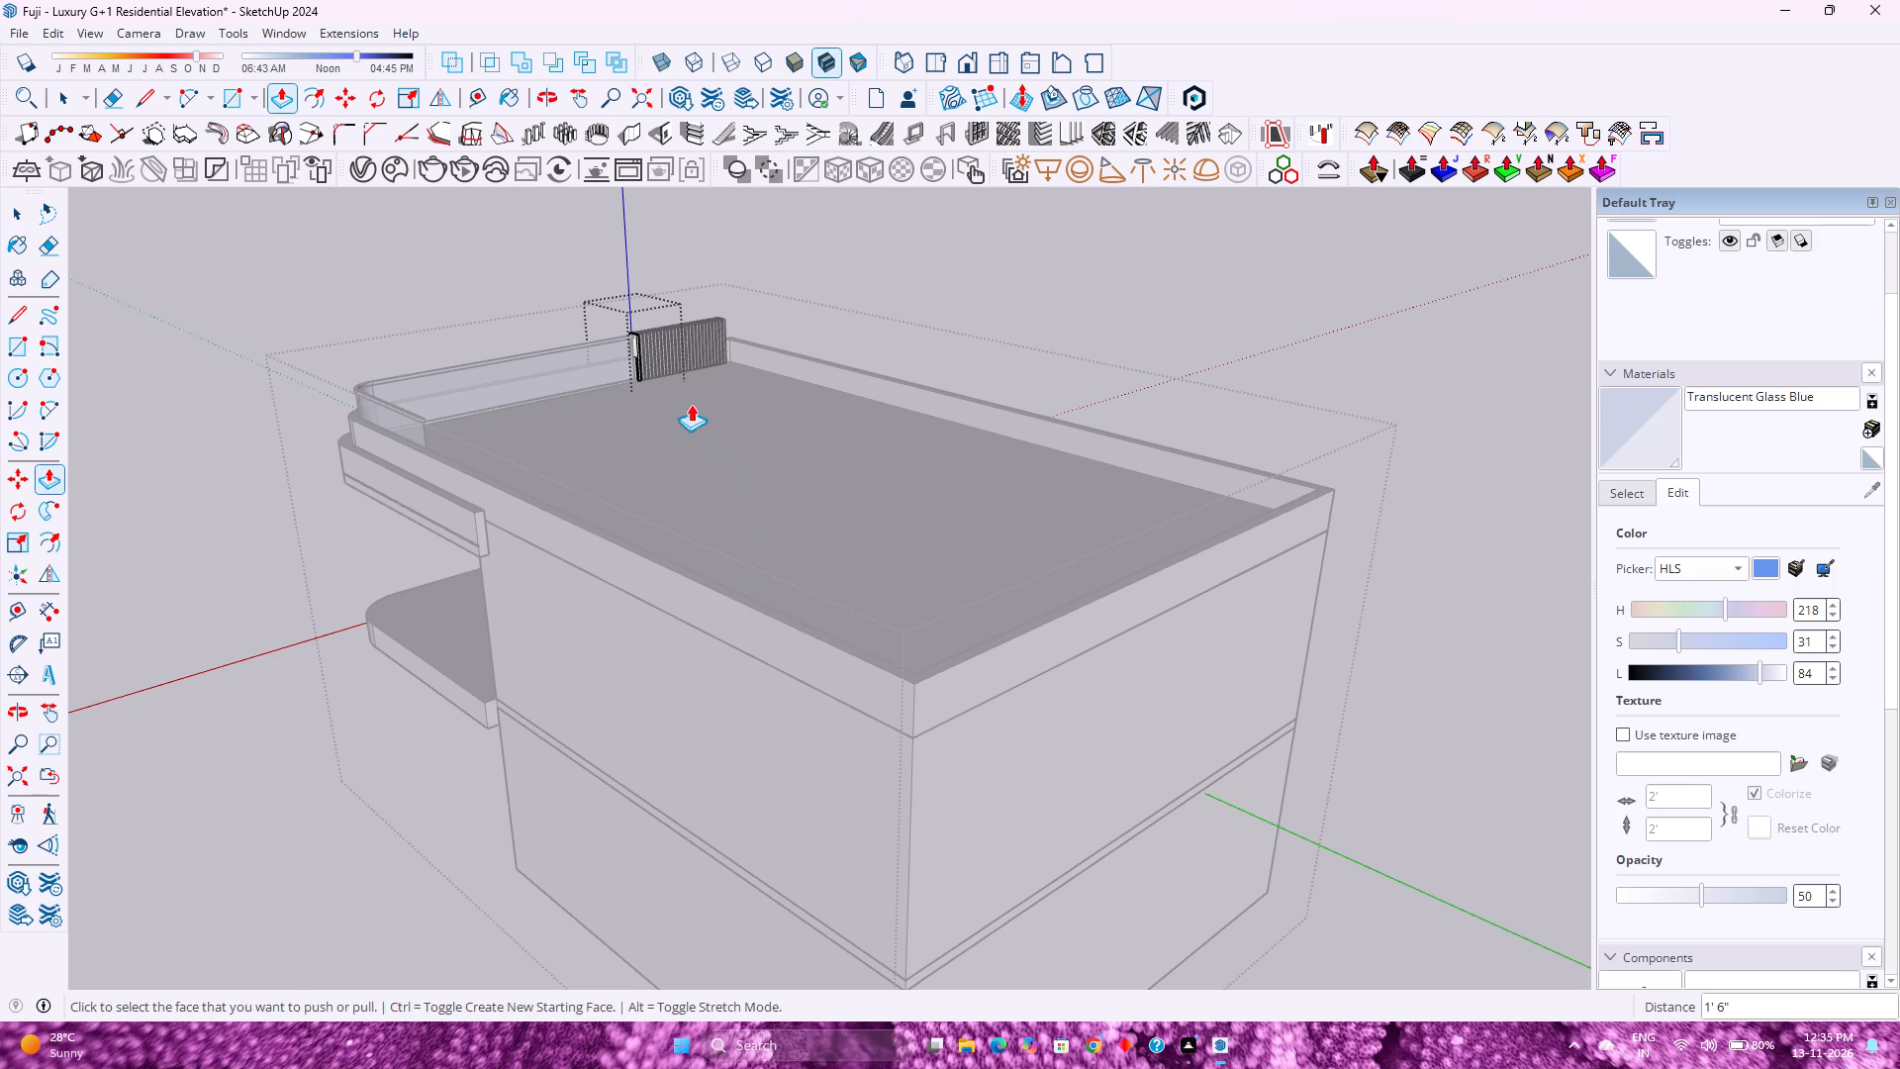
scroll(671, 373, "up", 5)
middle_click(679, 382)
middle_click_drag(684, 387, 767, 619)
middle_click_drag(687, 582, 1223, 633)
middle_click(1265, 630)
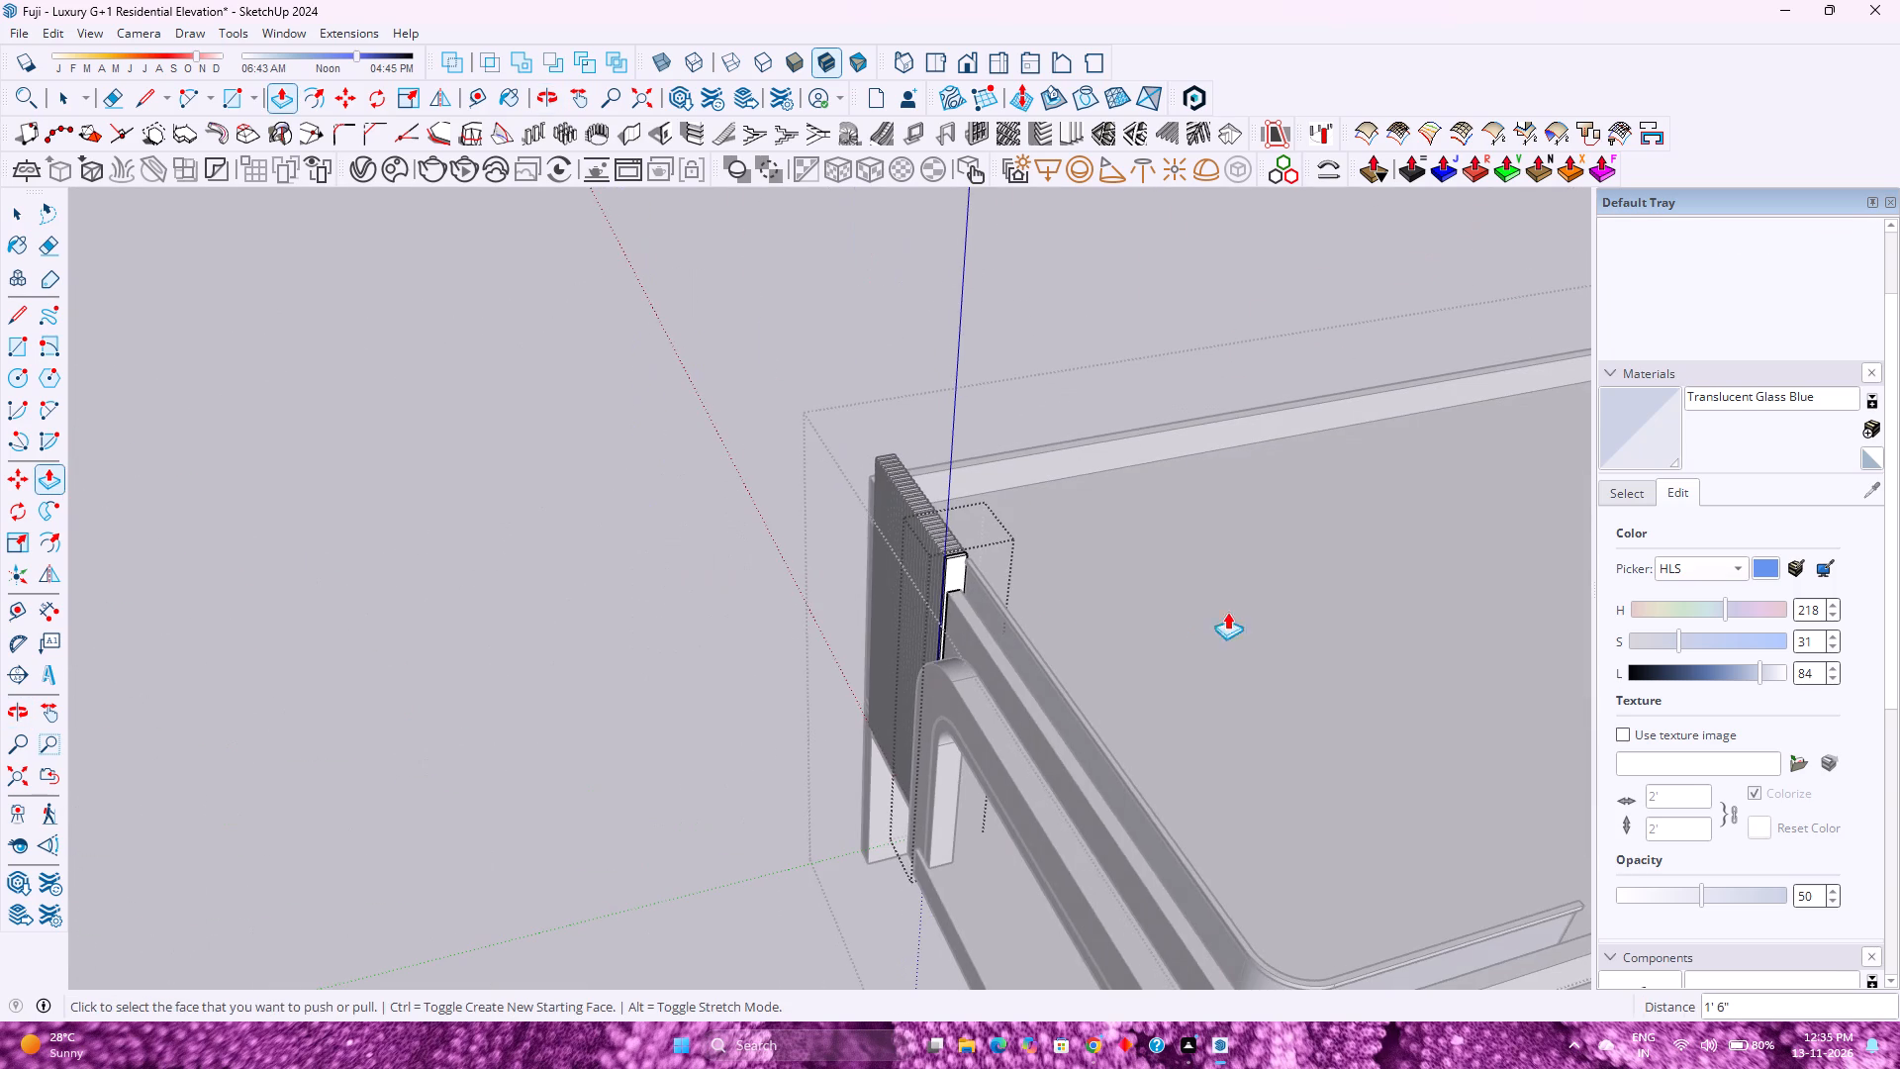
key("space")
scroll(596, 621, "up", 3)
key("Escape")
Bring the whole front facade into view and save the model.
scroll(589, 623, "down", 4)
scroll(734, 638, "up", 2)
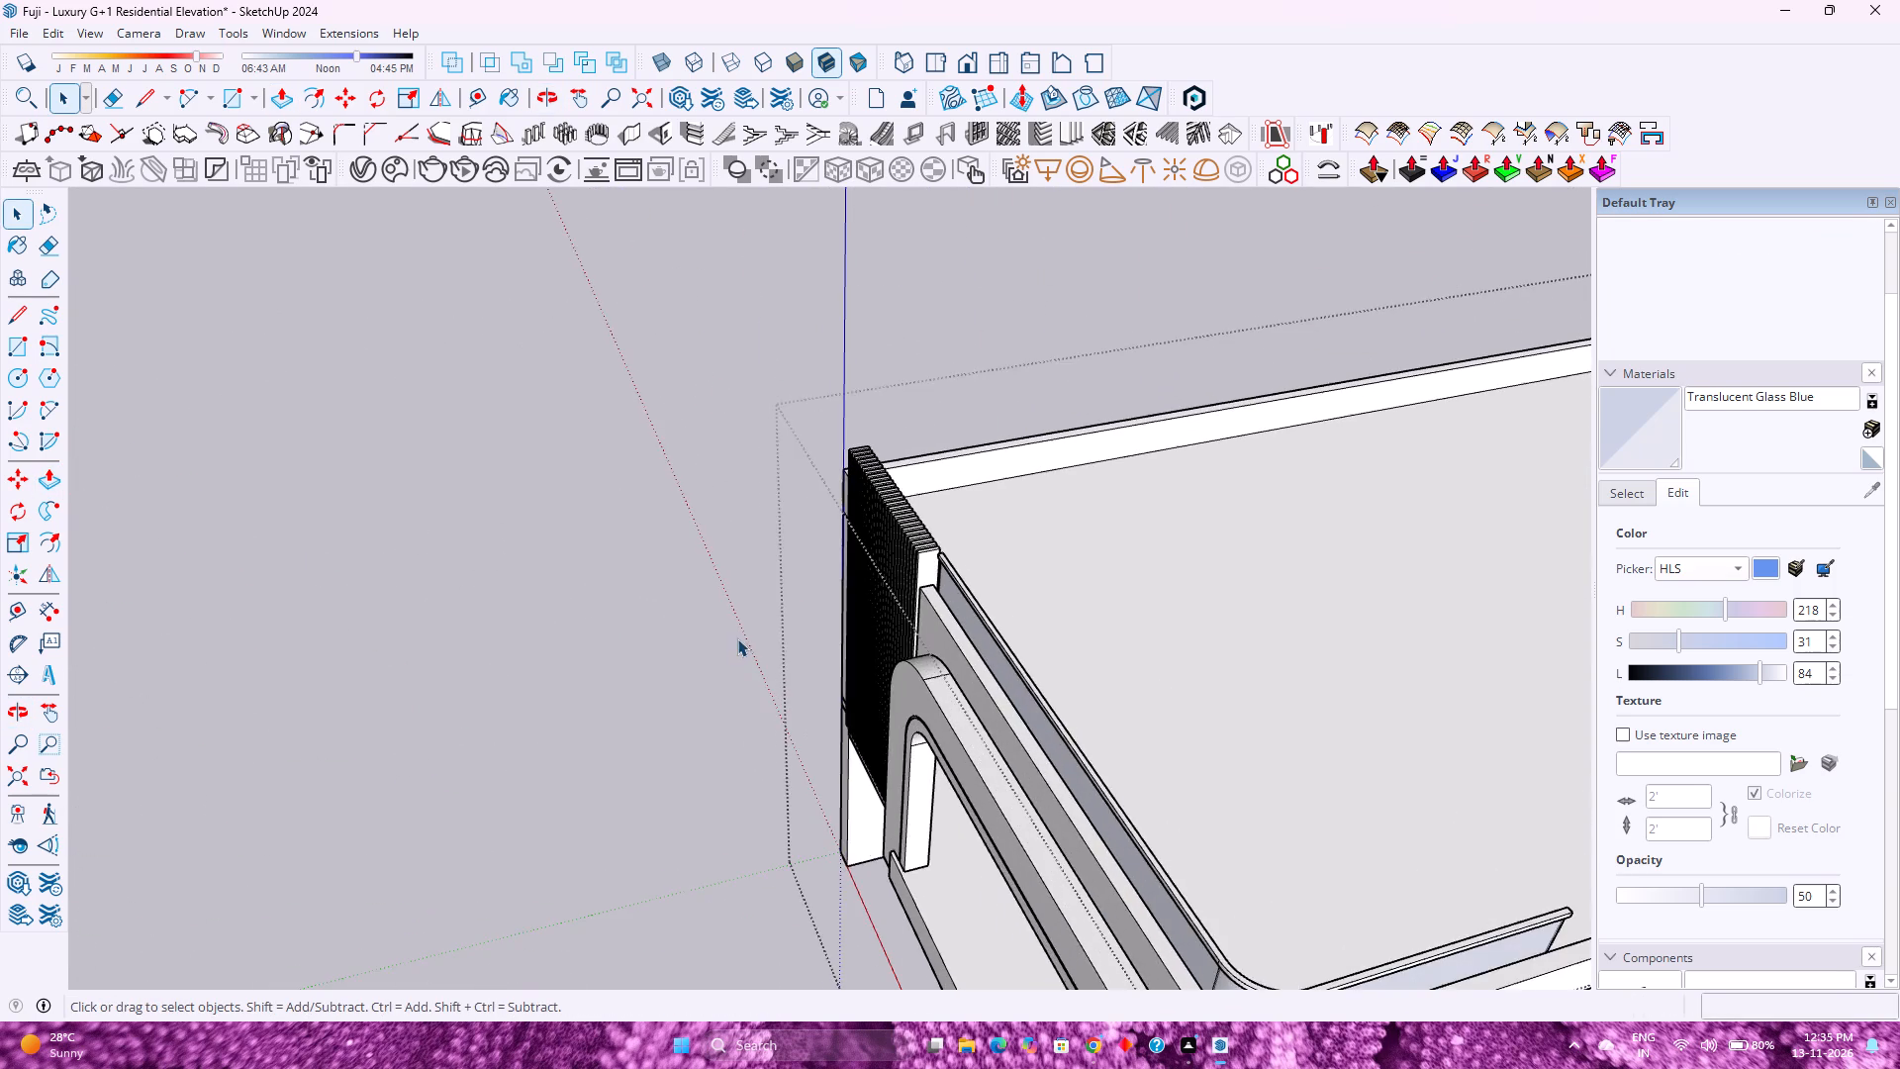
middle_click_drag(758, 647, 978, 593)
scroll(920, 611, "up", 1)
middle_click_drag(997, 543, 863, 671, "shift")
middle_click_drag(802, 677, 1057, 545)
middle_click_drag(1085, 548, 812, 605, "shift")
scroll(1085, 548, "up", 1, "shift")
middle_click_drag(776, 663, 848, 553)
middle_click(848, 553)
middle_click_drag(937, 587, 601, 616, "shift")
scroll(597, 616, "down", 4)
scroll(596, 616, "up", 4)
scroll(596, 616, "down", 3)
scroll(596, 616, "up", 3)
key("ctrl+s")
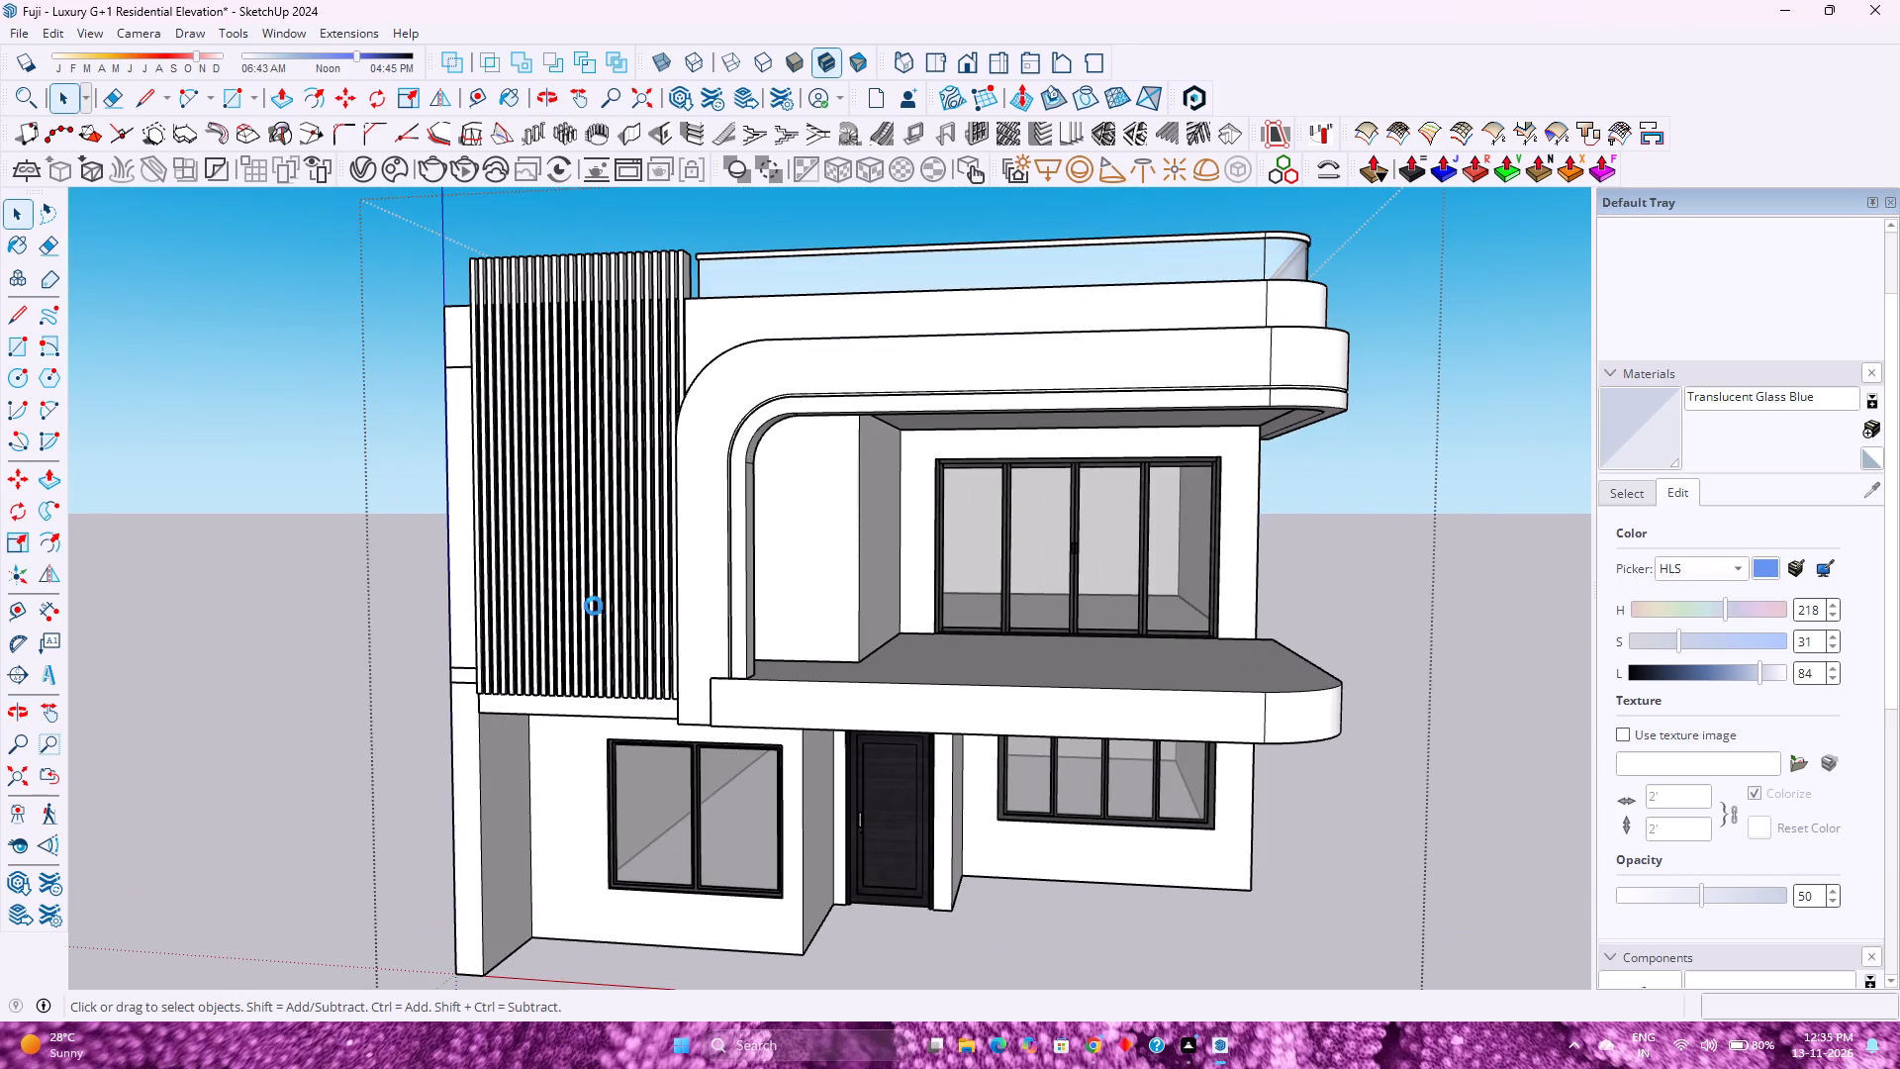
Examine the slat screen and facade proportions in perspective, in the standard front view and from above.
scroll(607, 625, "down", 5)
scroll(607, 625, "up", 3)
scroll(607, 625, "down", 4)
scroll(606, 624, "up", 3)
scroll(606, 624, "down", 5)
scroll(604, 624, "up", 4)
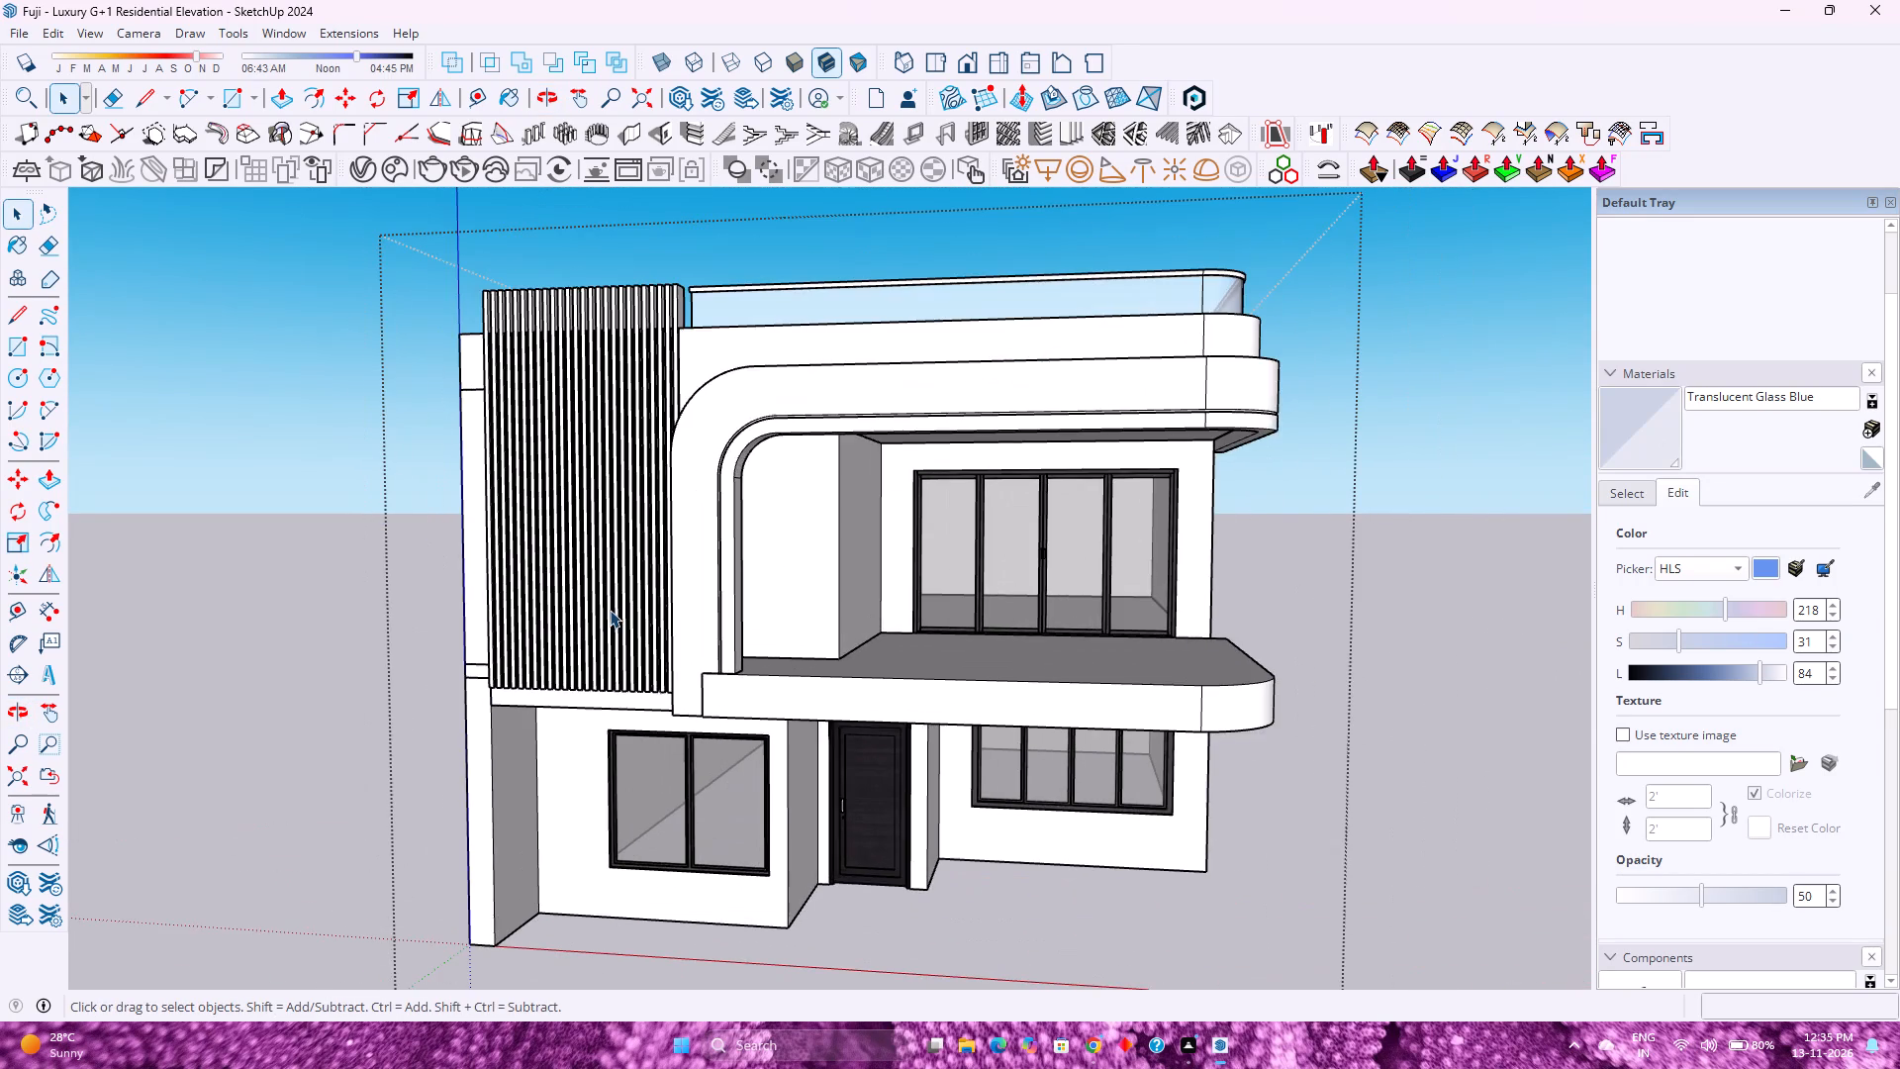
scroll(604, 604, "down", 6)
scroll(593, 589, "up", 3)
scroll(1017, 736, "up", 3)
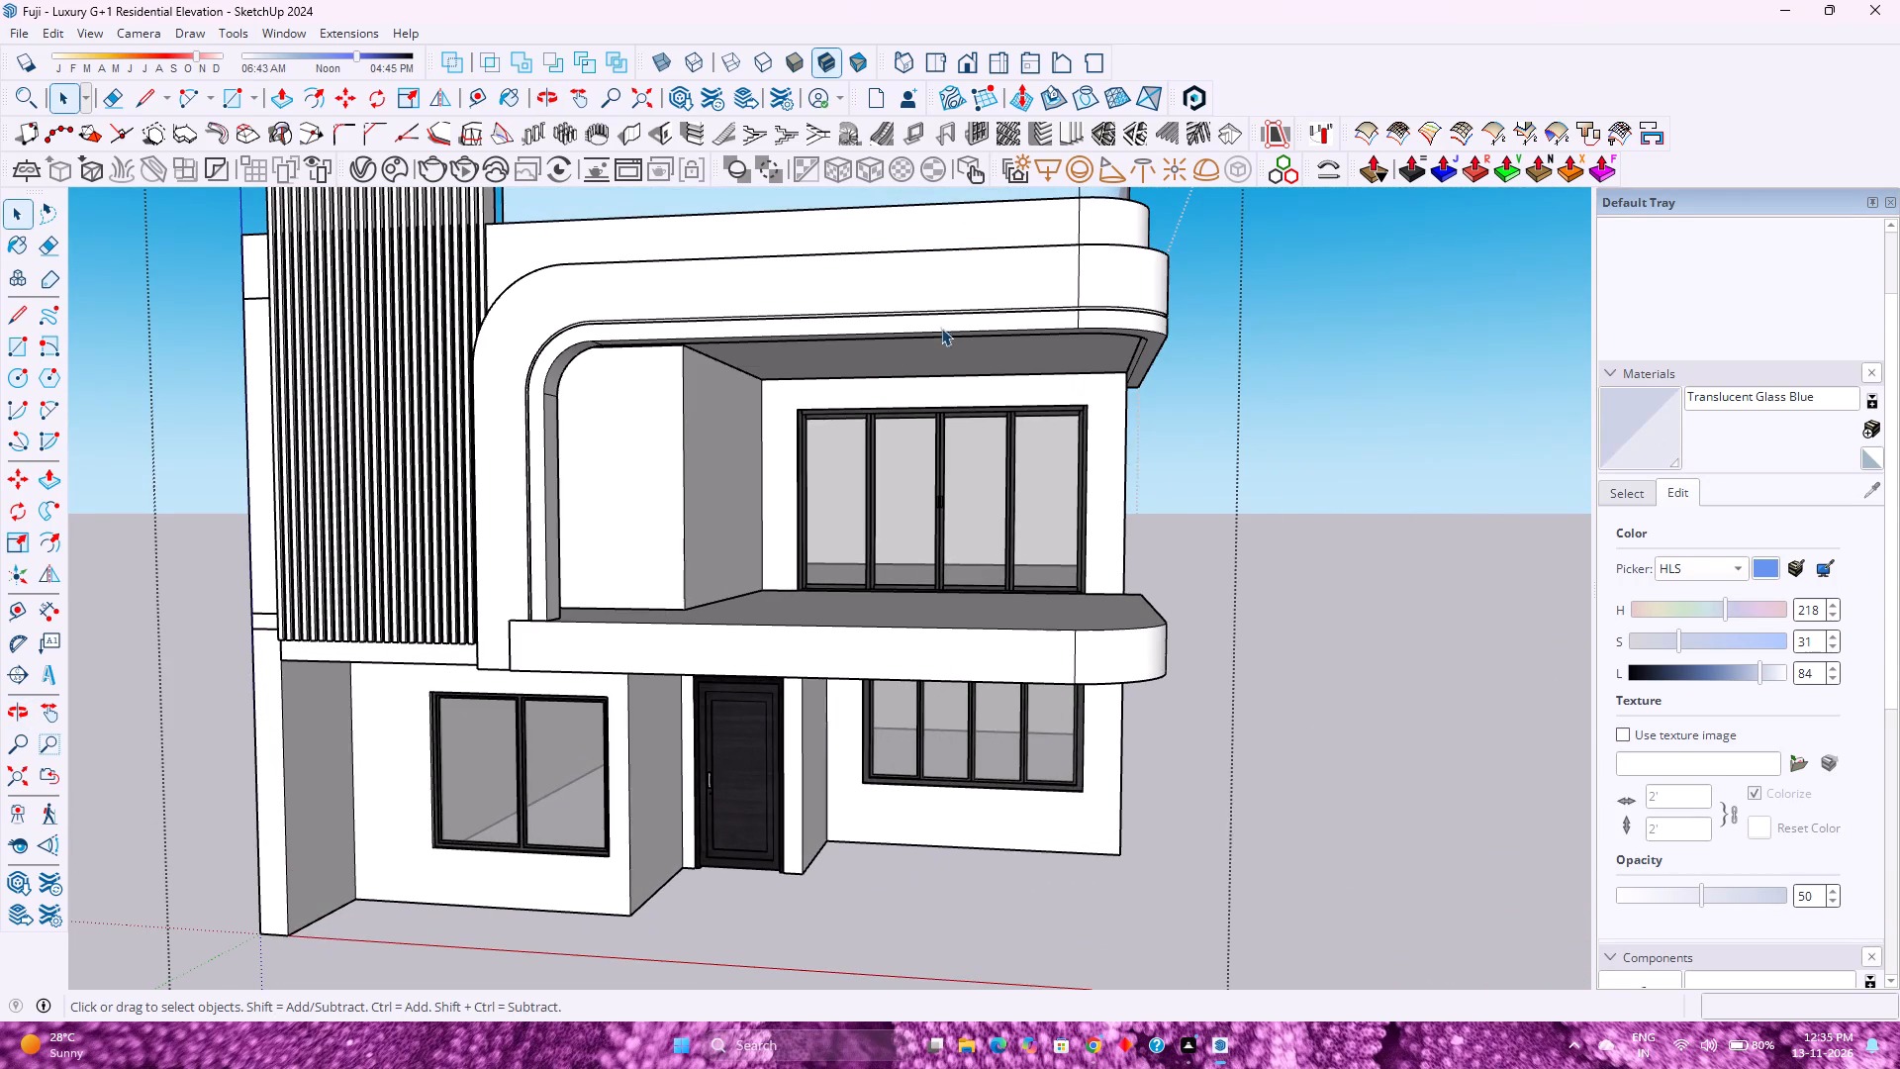
left_click(963, 68)
scroll(868, 664, "down", 3)
scroll(861, 667, "up", 4)
scroll(861, 667, "down", 3)
scroll(861, 667, "up", 2)
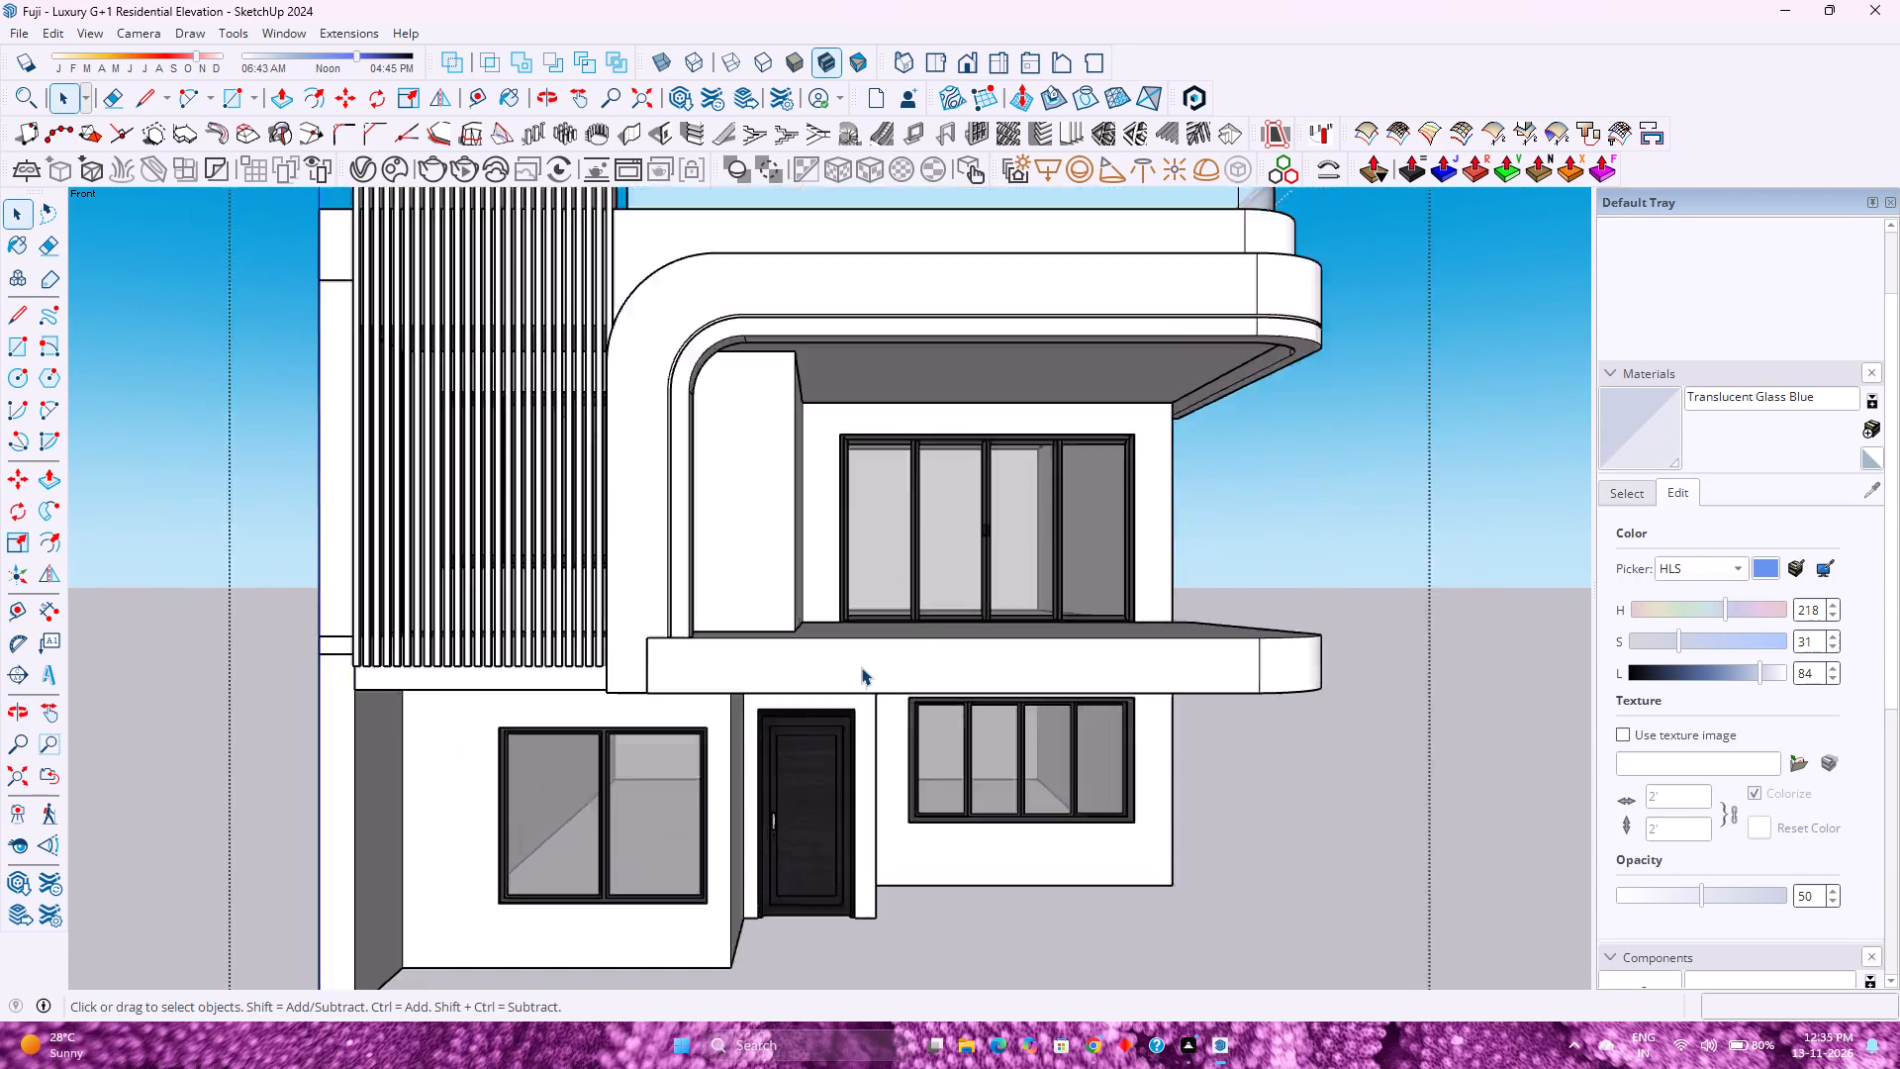
scroll(861, 667, "up", 1)
scroll(480, 666, "up", 2)
middle_click_drag(480, 666, 508, 828)
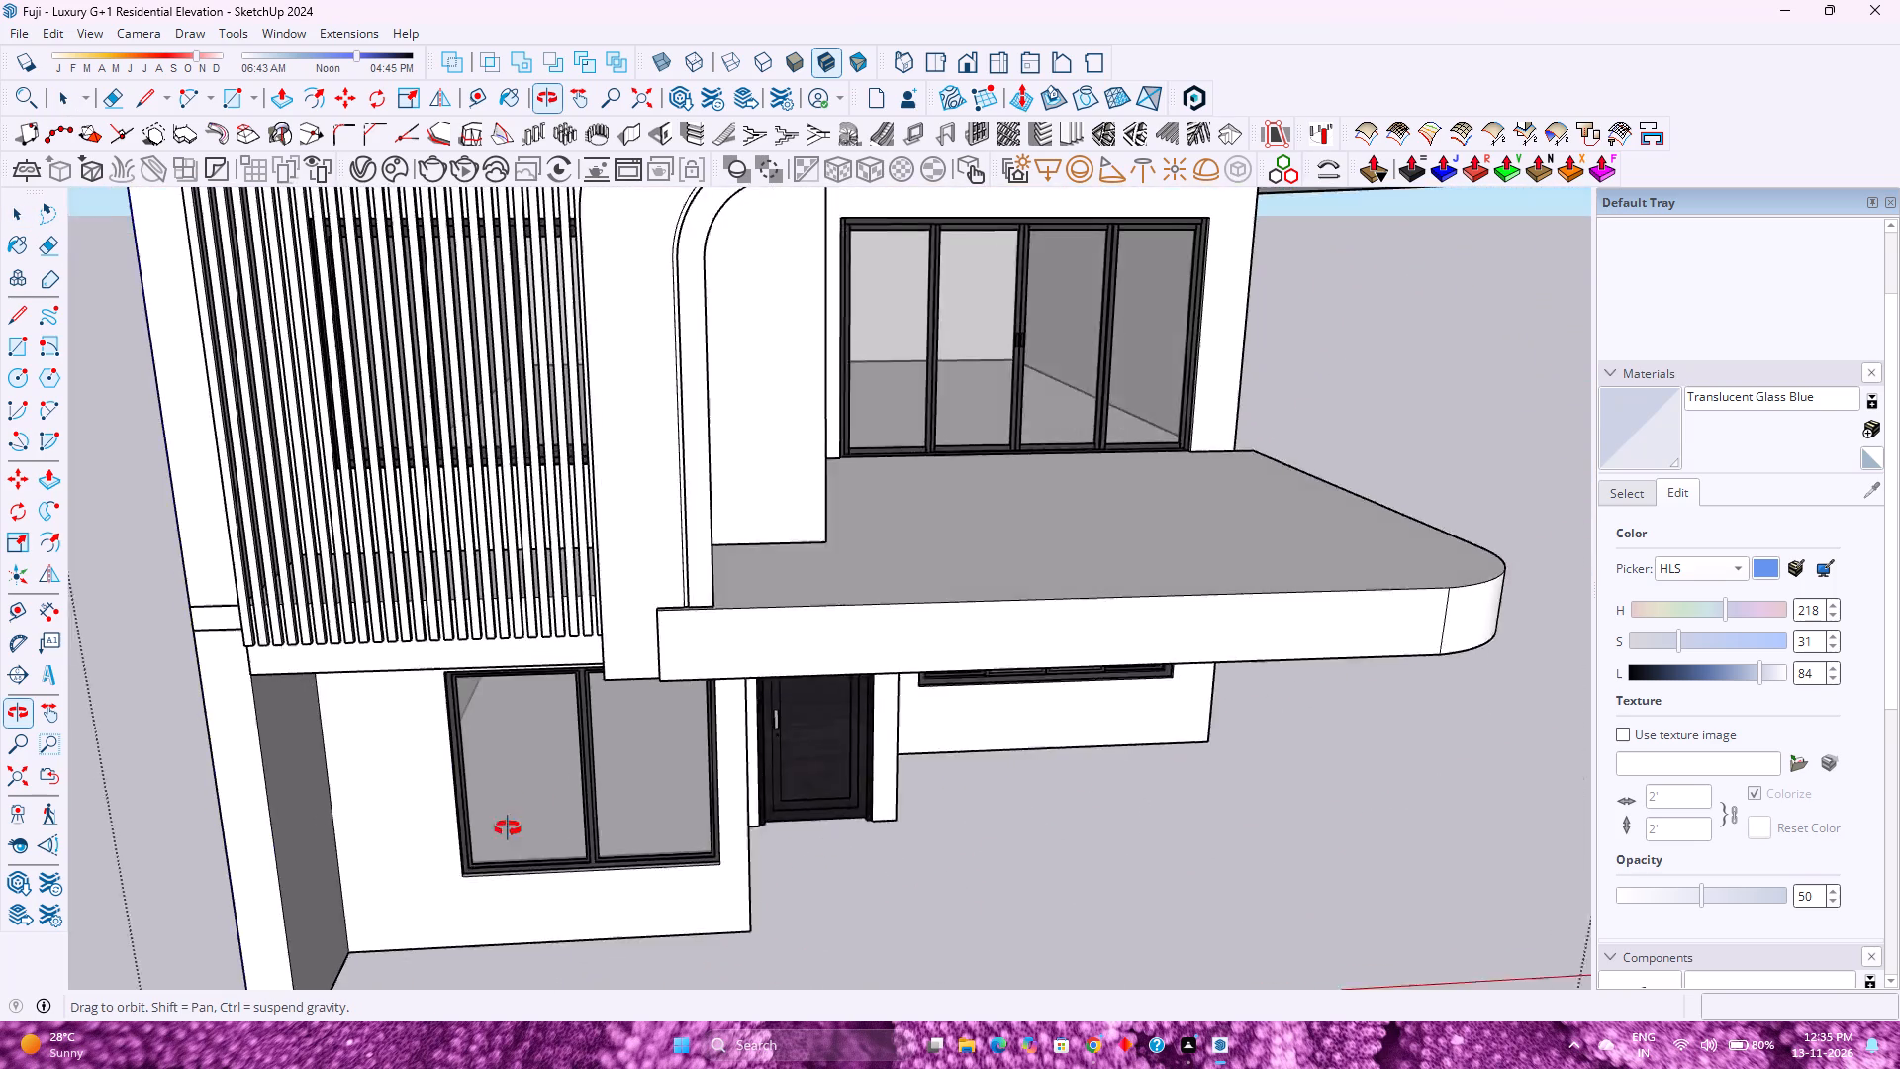
middle_click_drag(508, 828, 469, 850)
scroll(461, 821, "down", 5)
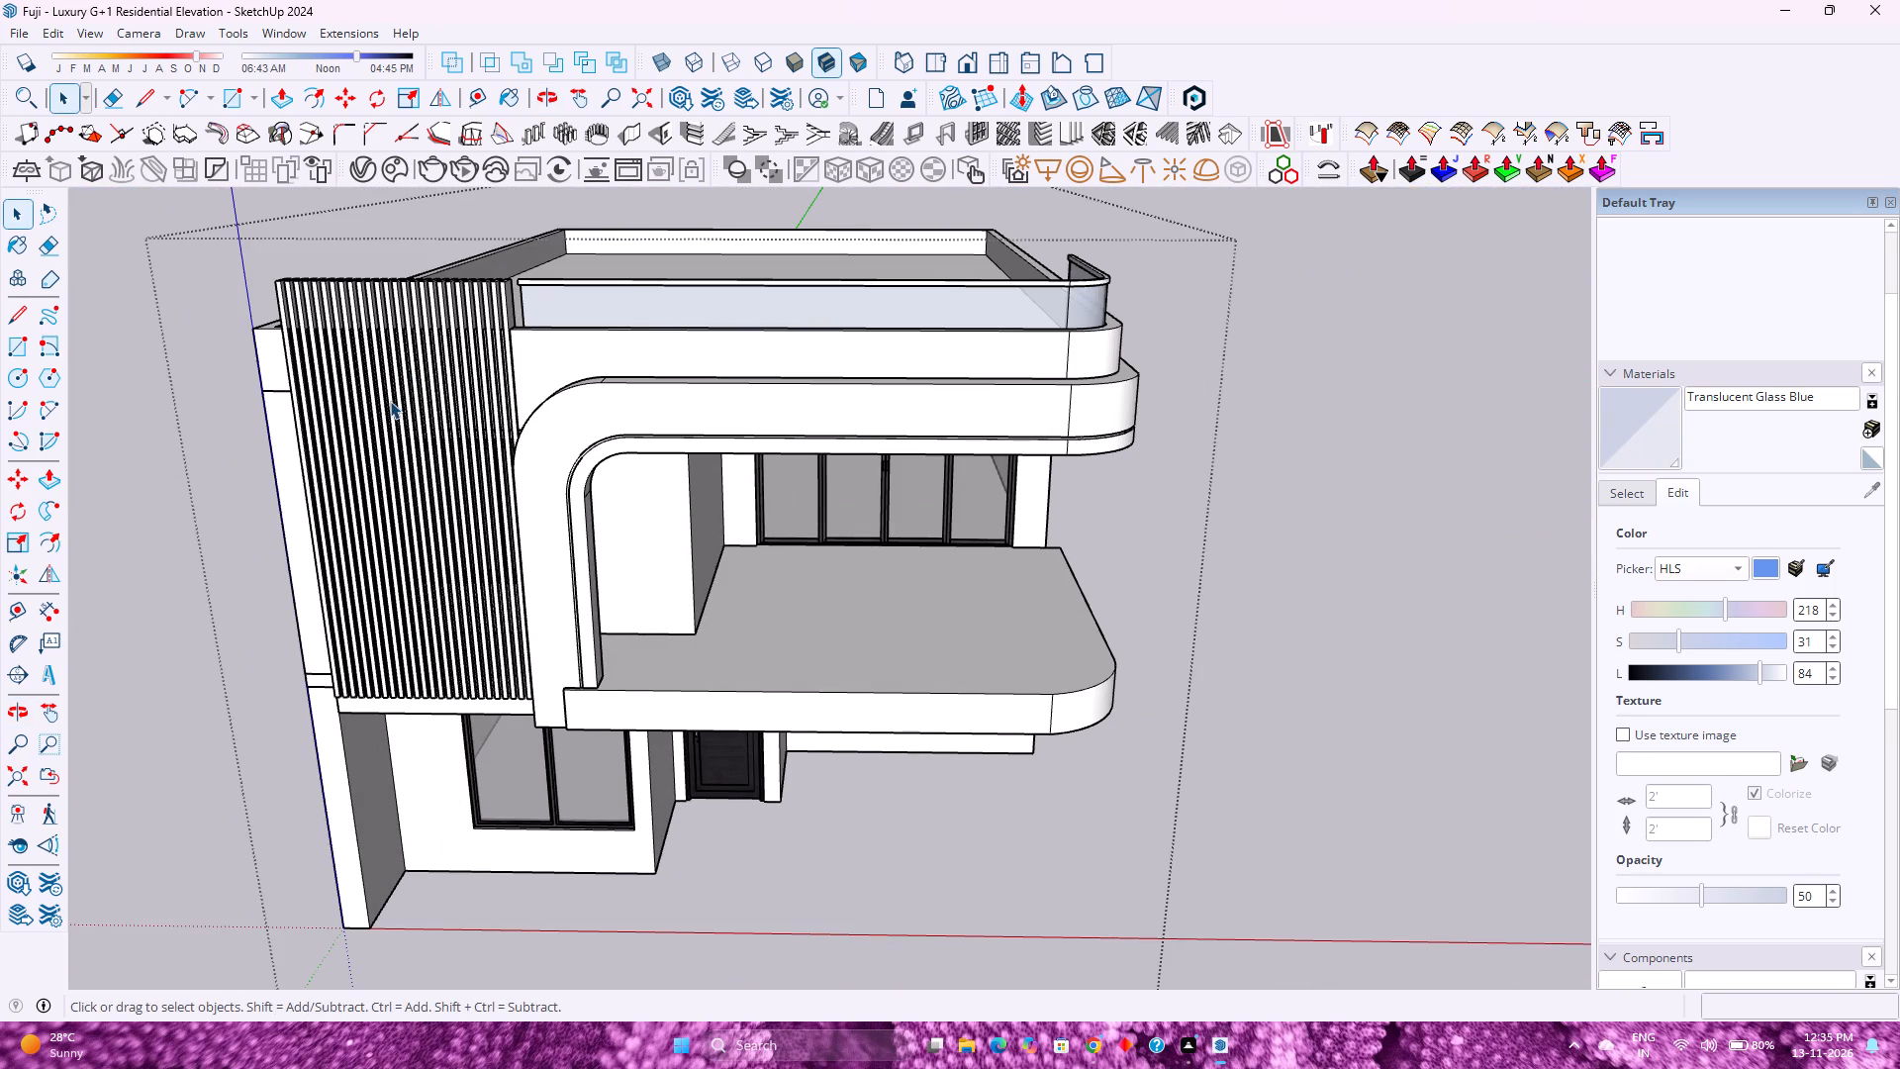
Open the slat component at the screen's end beside the glass roof railing for editing.
scroll(364, 303, "up", 2)
scroll(580, 325, "up", 7)
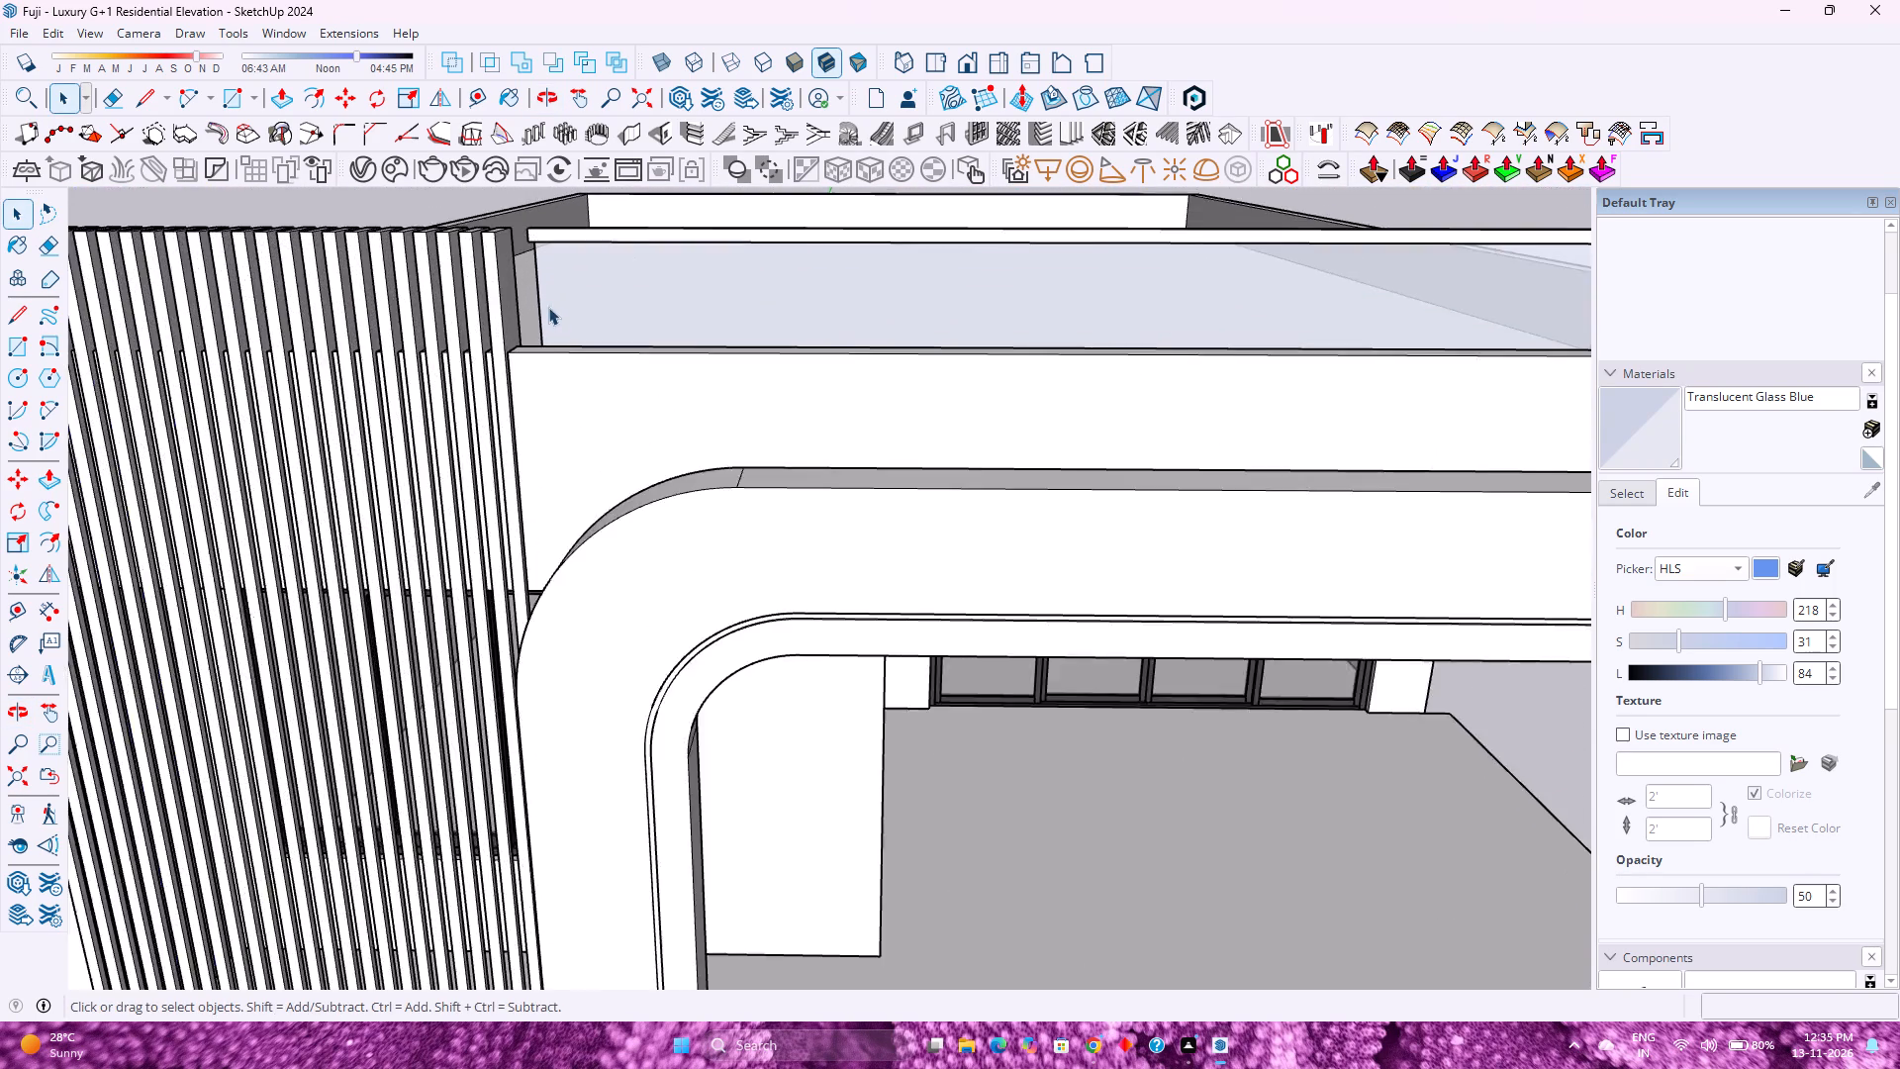
scroll(548, 307, "up", 5)
middle_click_drag(522, 307, 503, 412)
middle_click(503, 412)
scroll(526, 391, "down", 5)
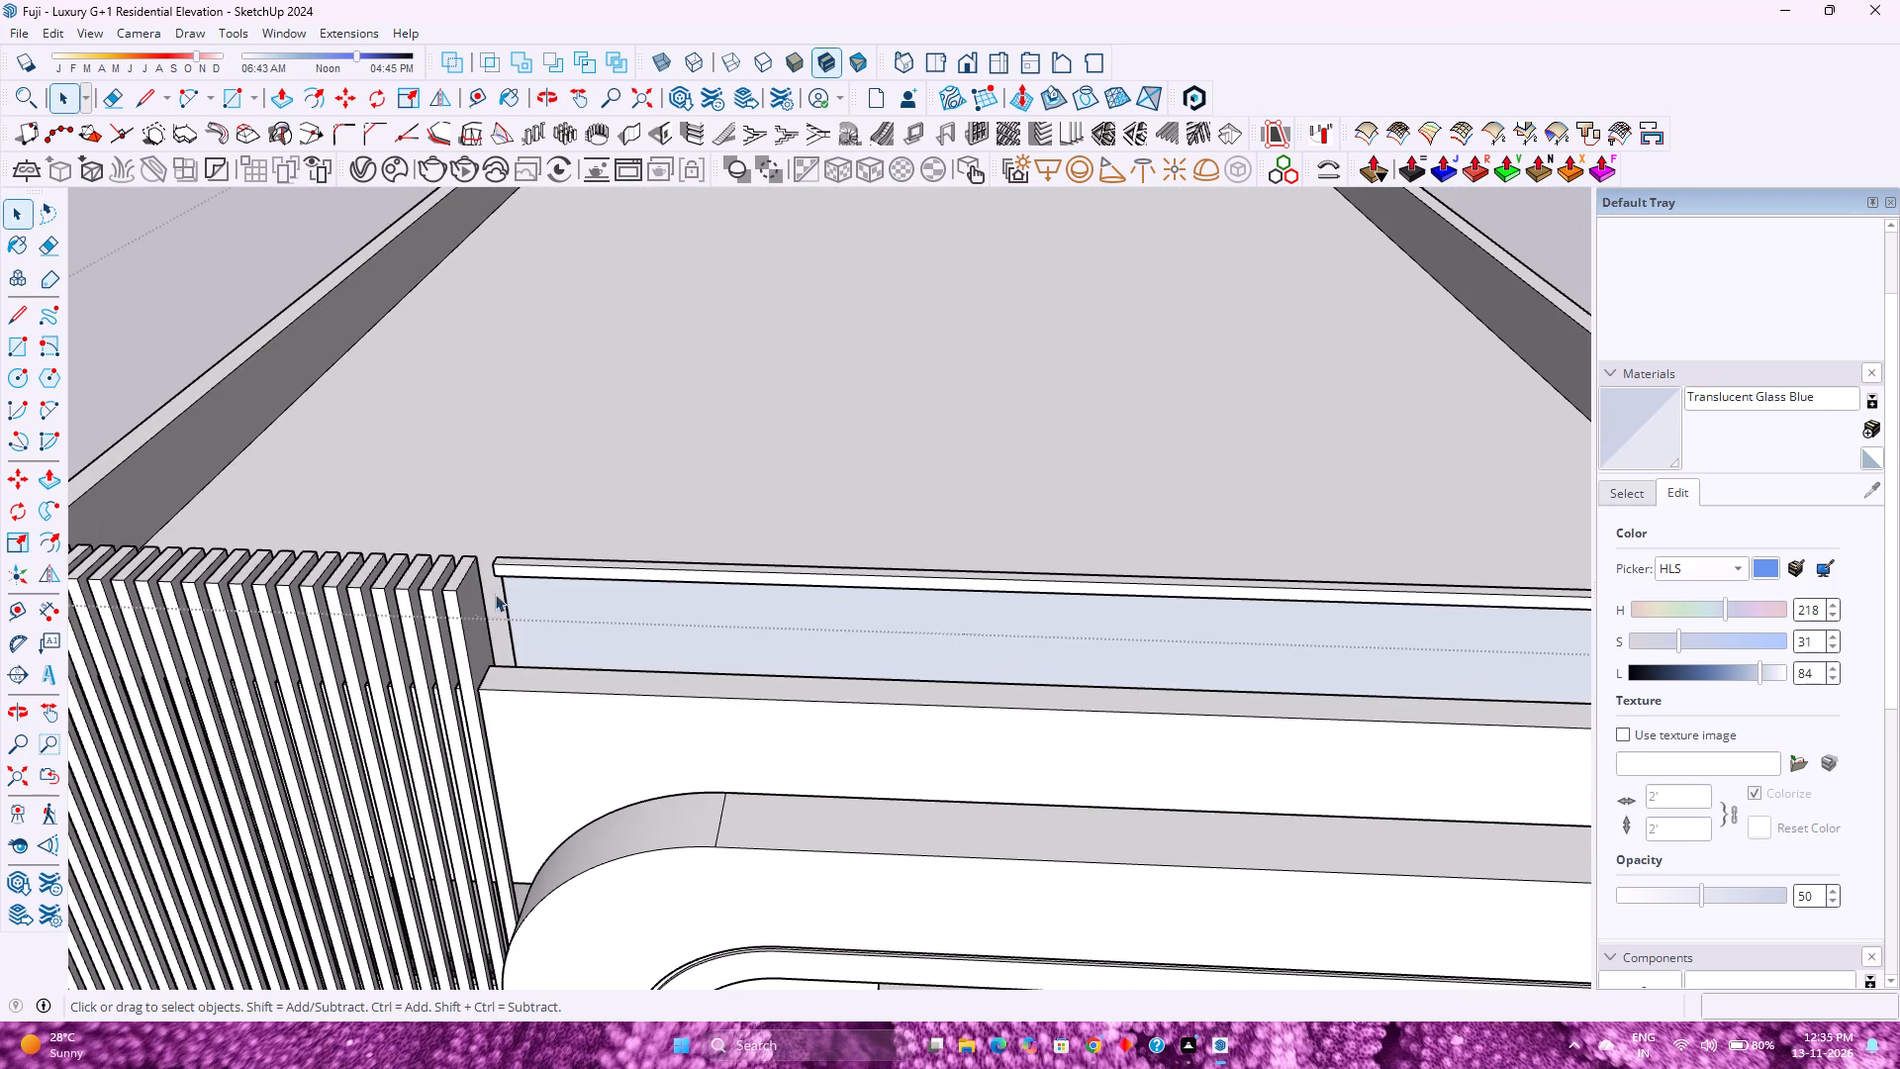
double_click(468, 617)
scroll(468, 619, "up", 11)
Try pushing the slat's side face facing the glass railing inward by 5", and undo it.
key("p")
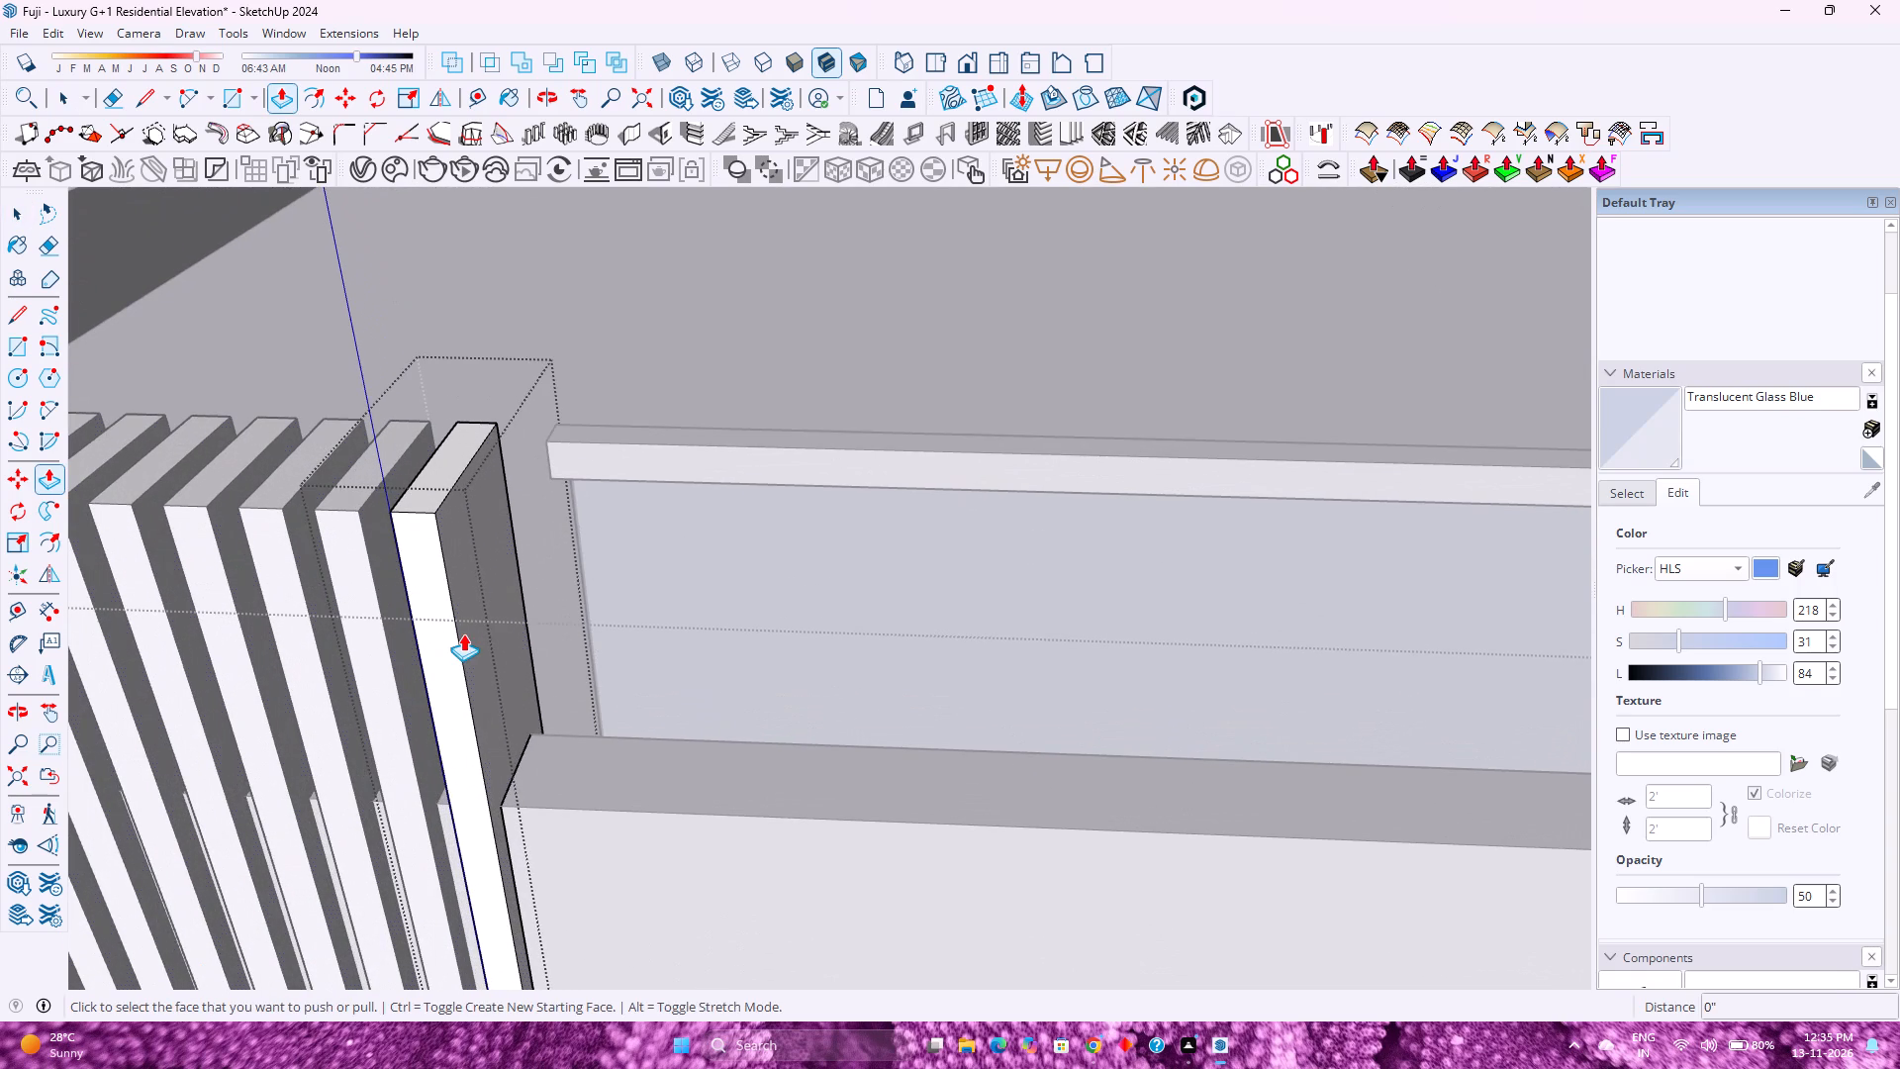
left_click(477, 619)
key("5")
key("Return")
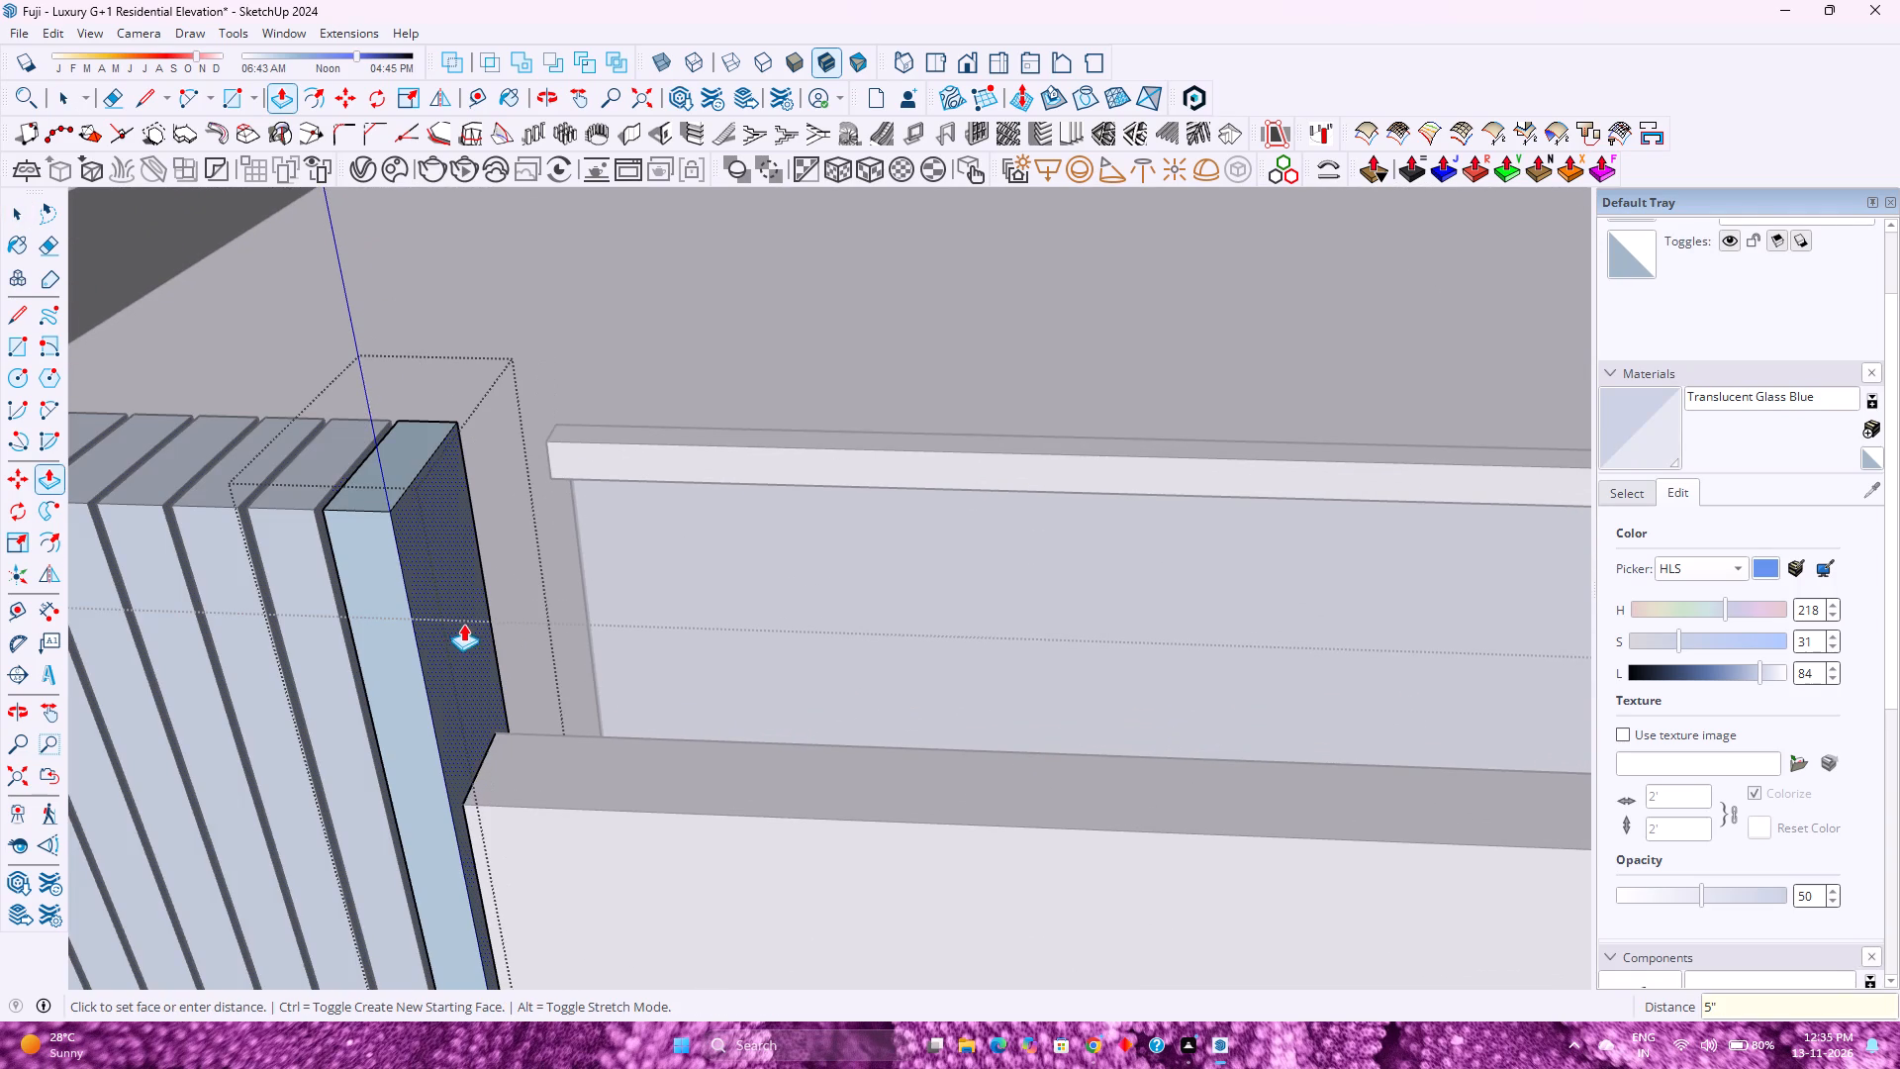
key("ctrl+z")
Push the slat's side face facing the glass railing inward by 0.5" to thin the slats, and exit the component.
left_click(478, 613)
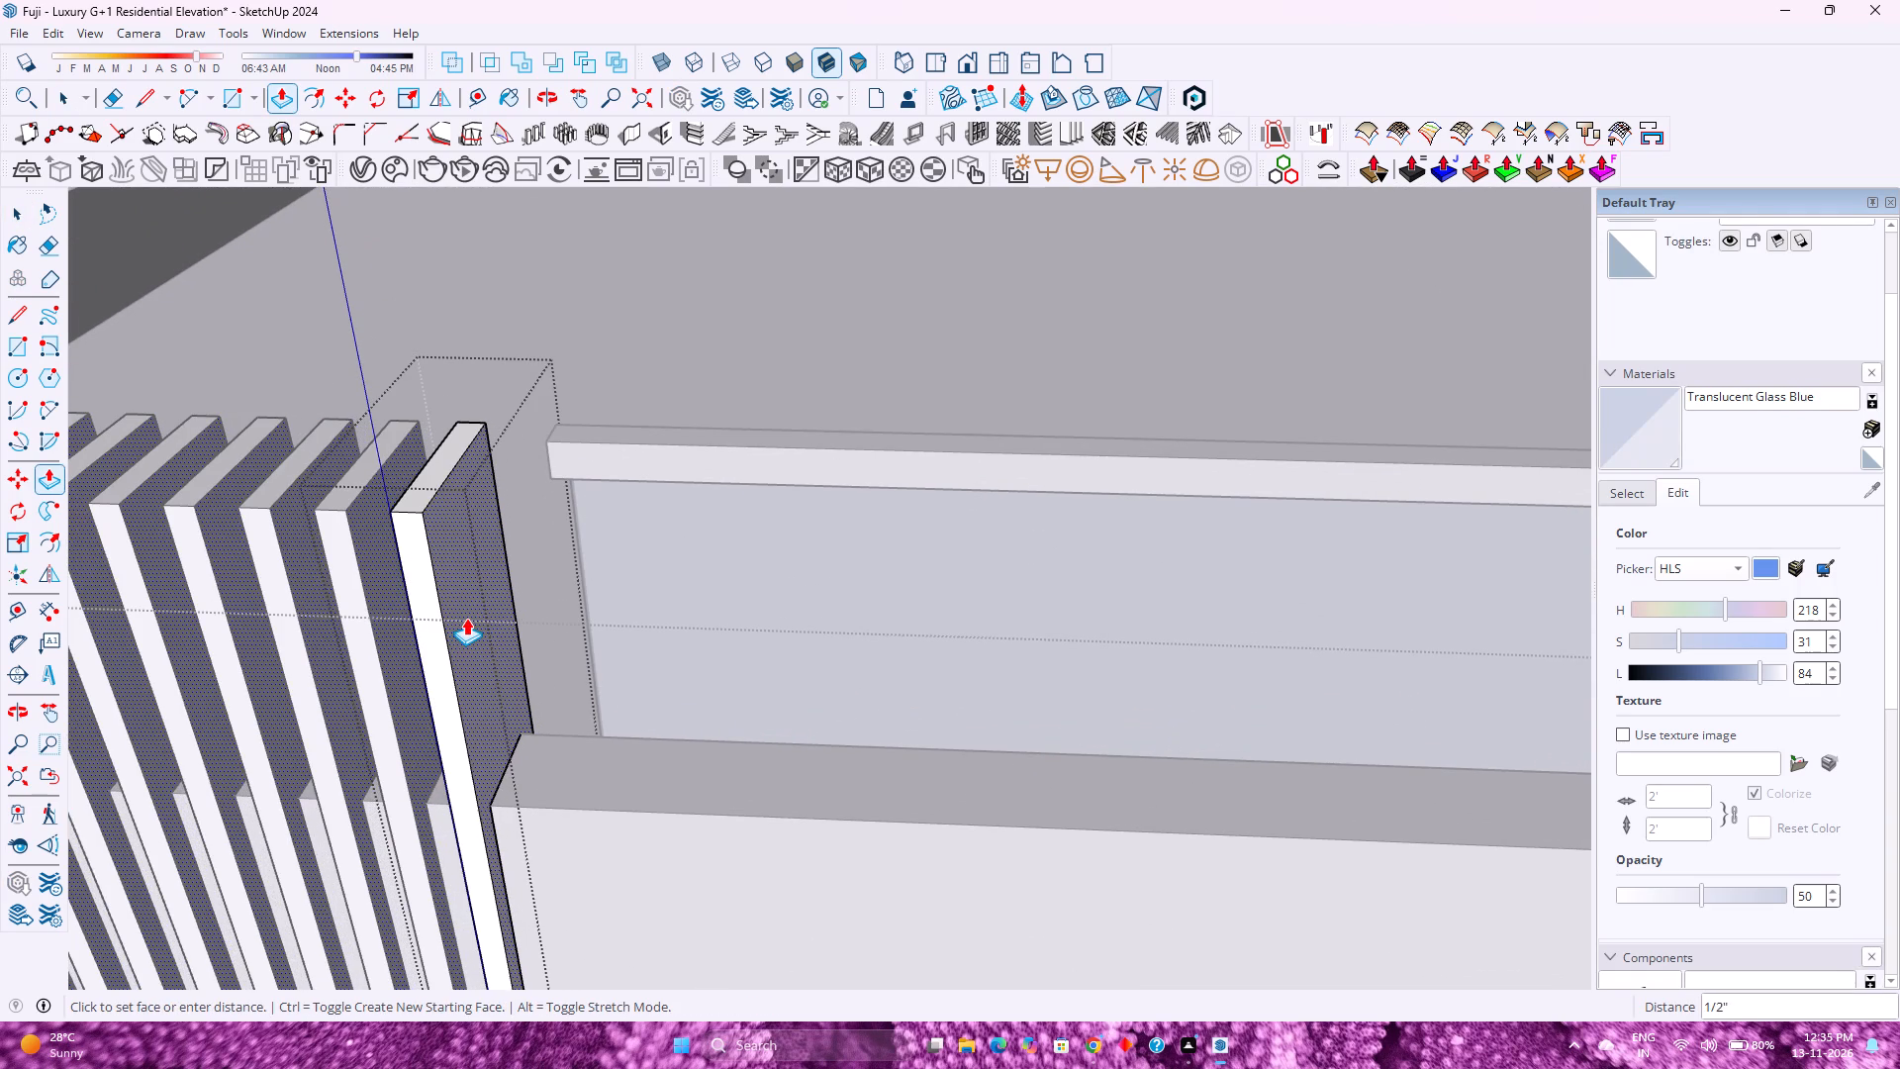
type("0.5")
key("Return")
key("space")
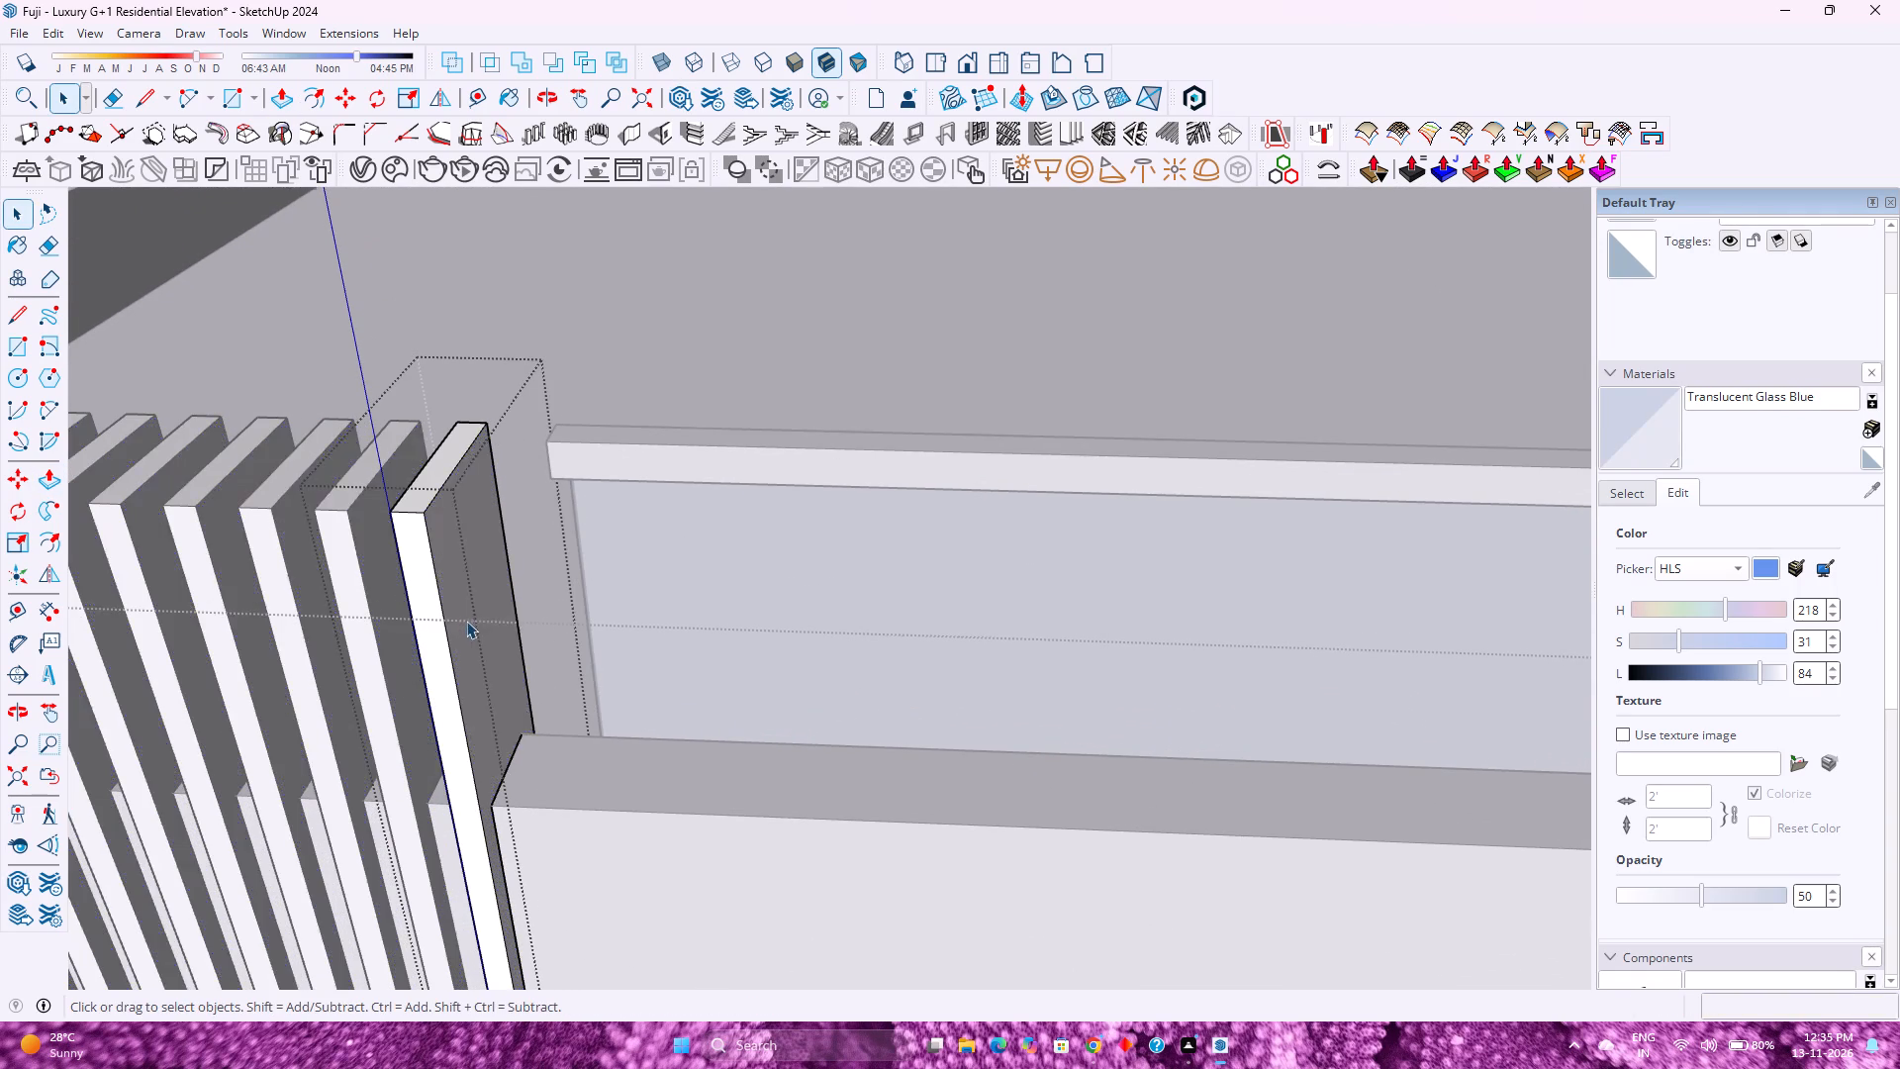
scroll(466, 621, "down", 4)
key("Escape")
Check the thinned slat screen against the whole facade in perspective and from the standard front view, and save the model.
scroll(469, 621, "down", 15)
middle_click(484, 699)
middle_click_drag(506, 666, 519, 648)
middle_click_drag(524, 638, 574, 569)
middle_click(574, 569)
scroll(596, 543, "down", 9)
middle_click_drag(589, 688, 614, 574)
middle_click(614, 572)
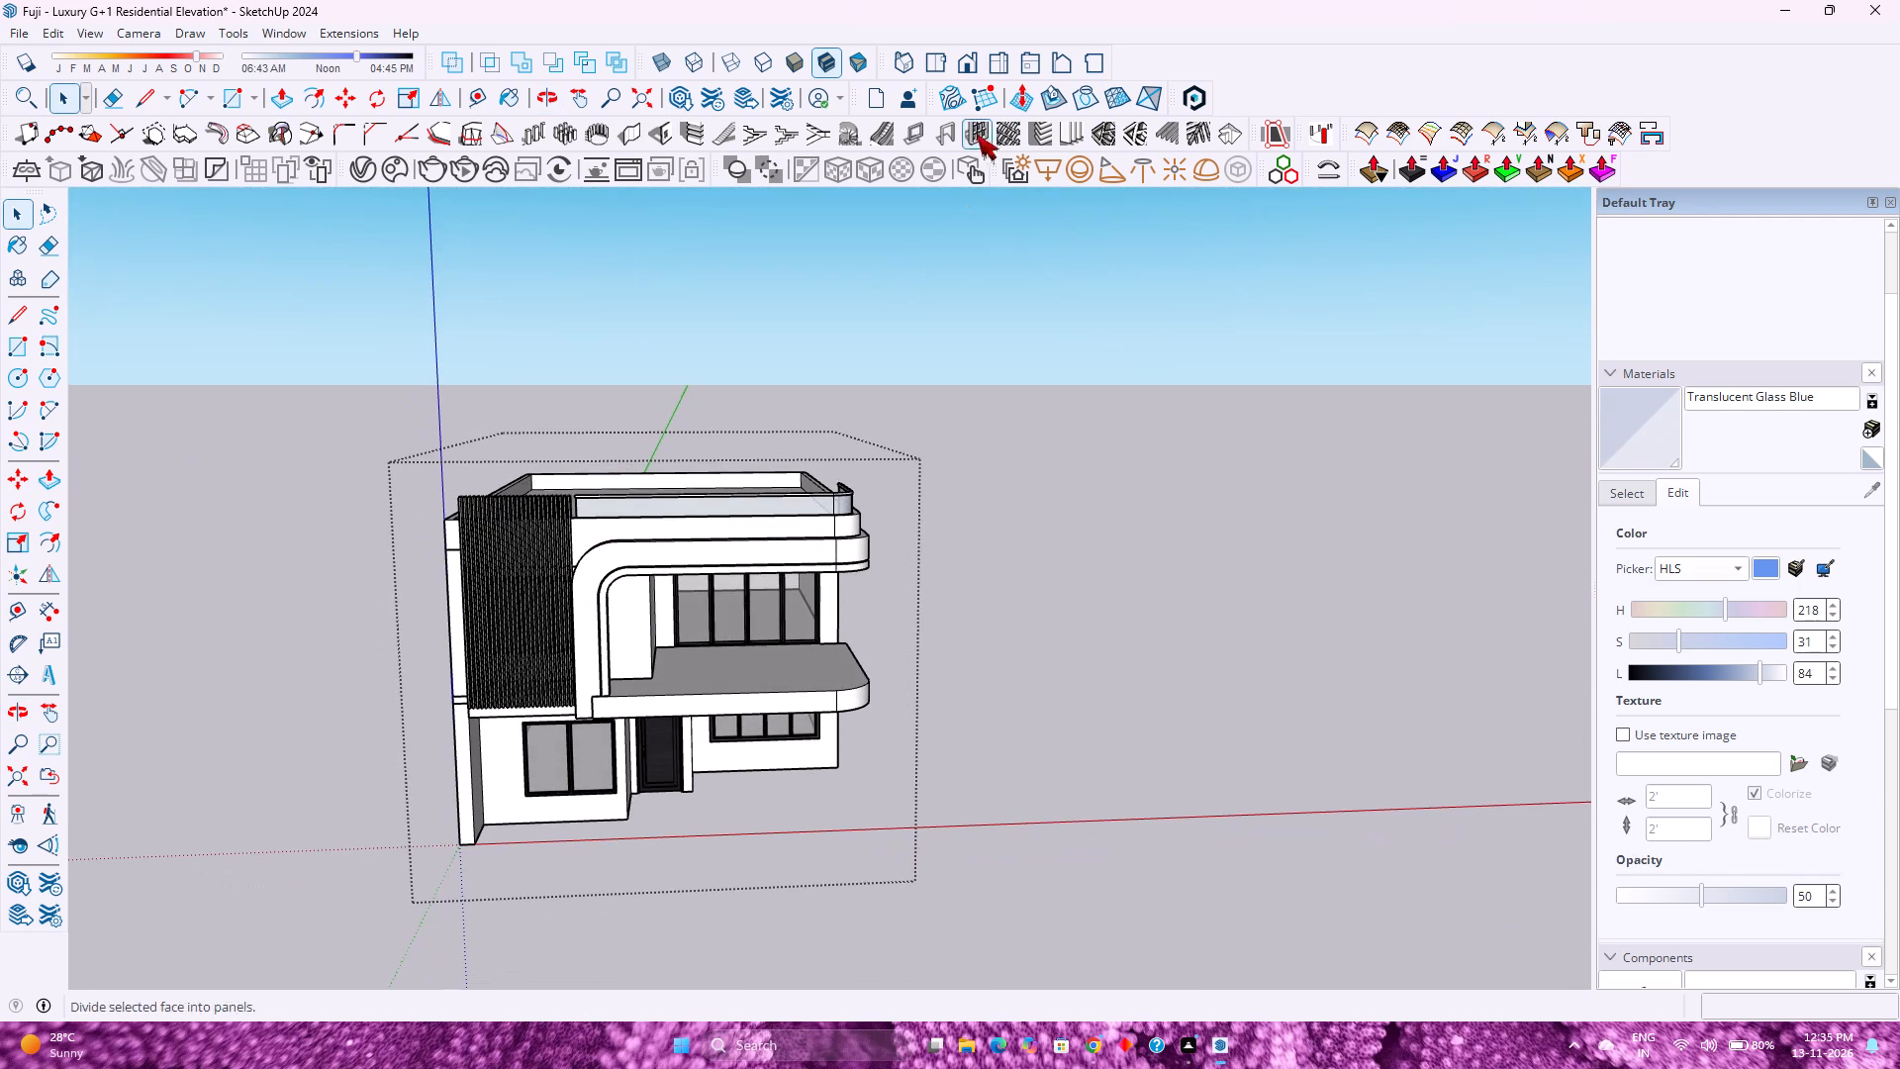
left_click(960, 64)
scroll(784, 556, "up", 2)
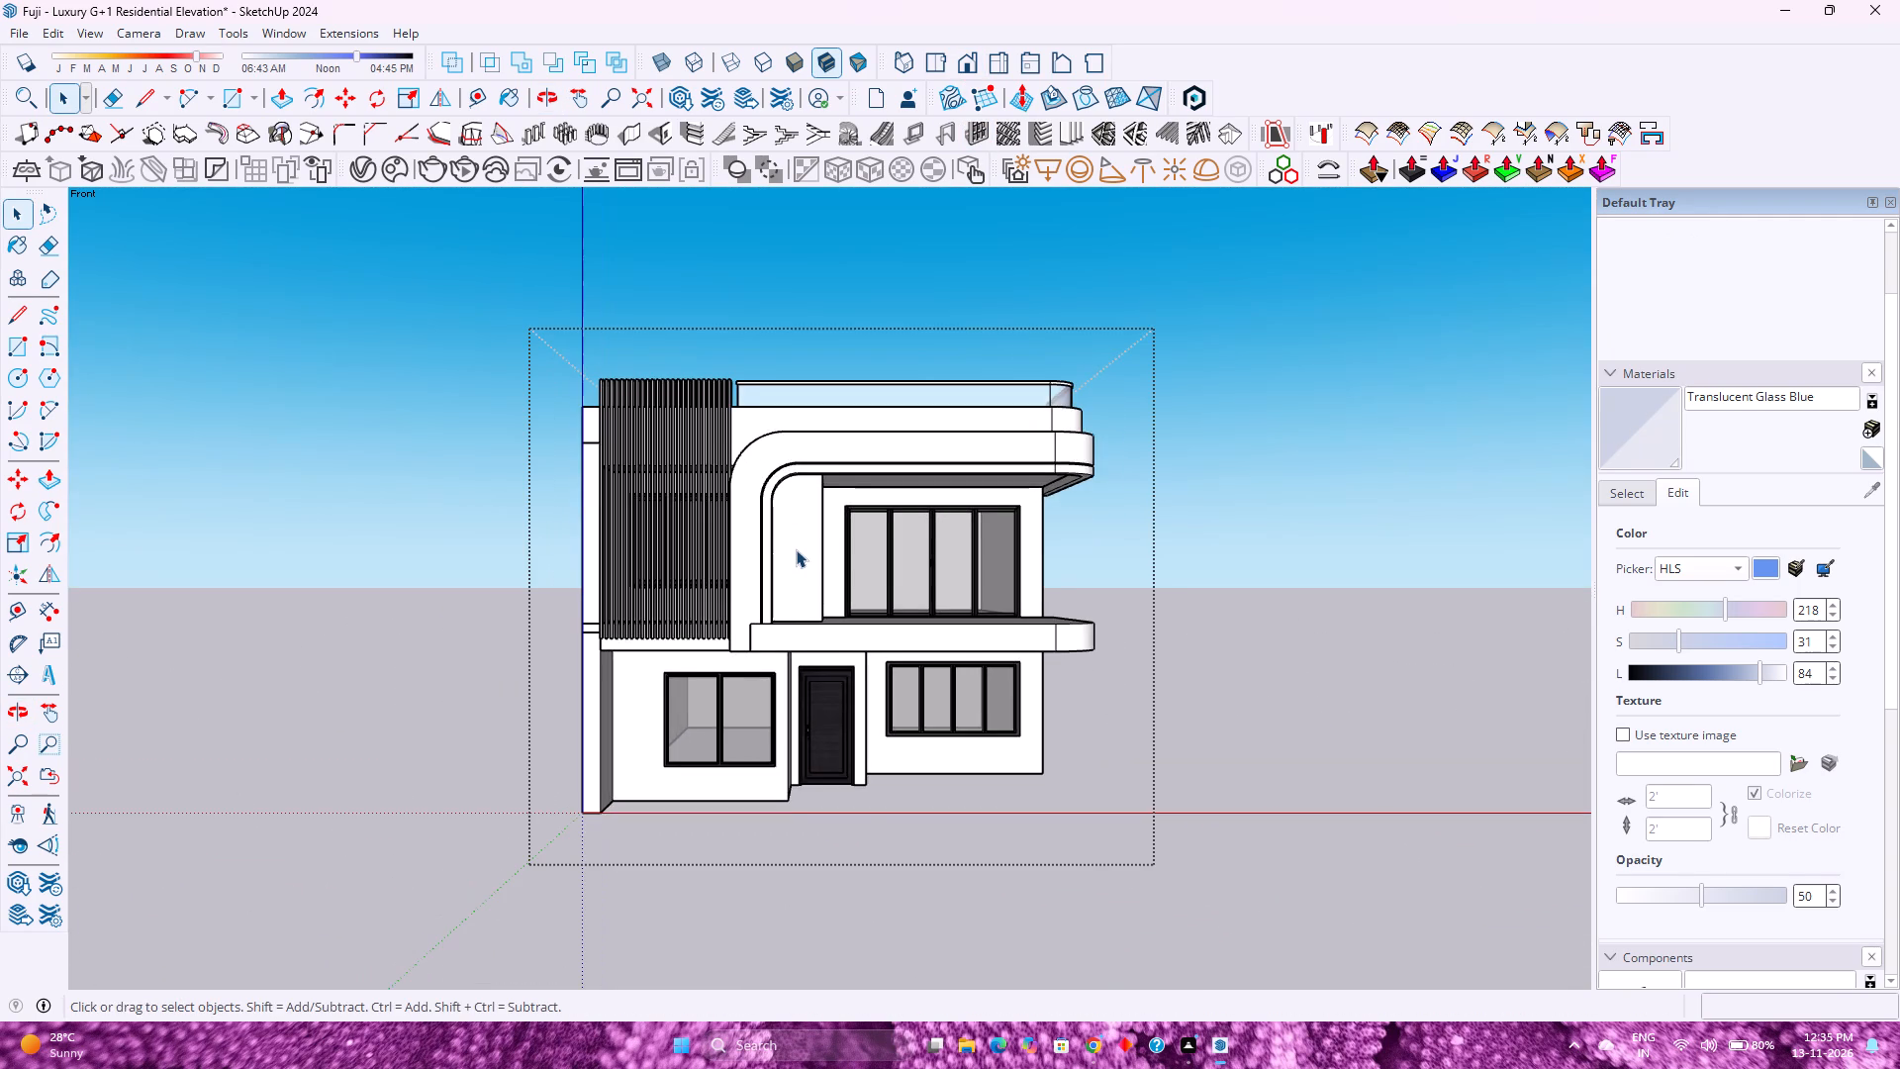
scroll(798, 548, "up", 1)
middle_click_drag(799, 548, 698, 687, "shift")
middle_click(698, 687, "shift")
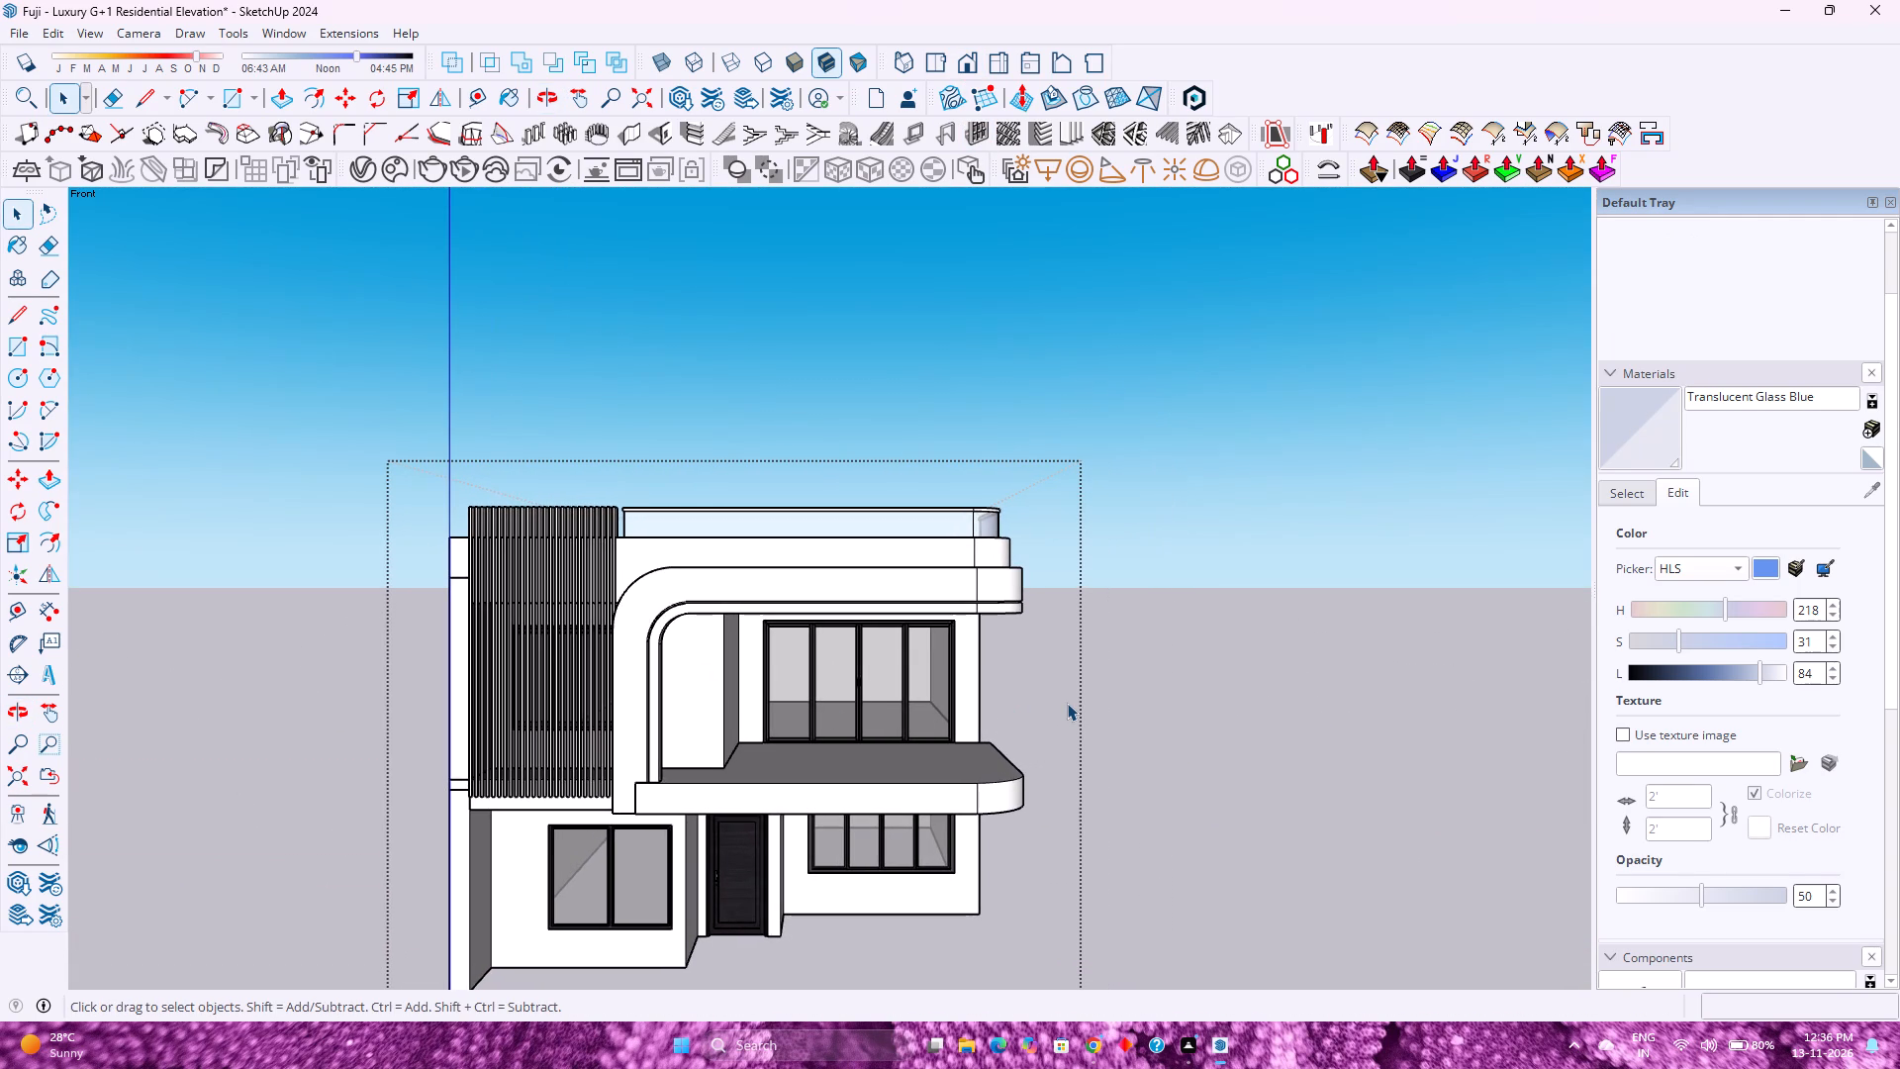
key("ctrl+s")
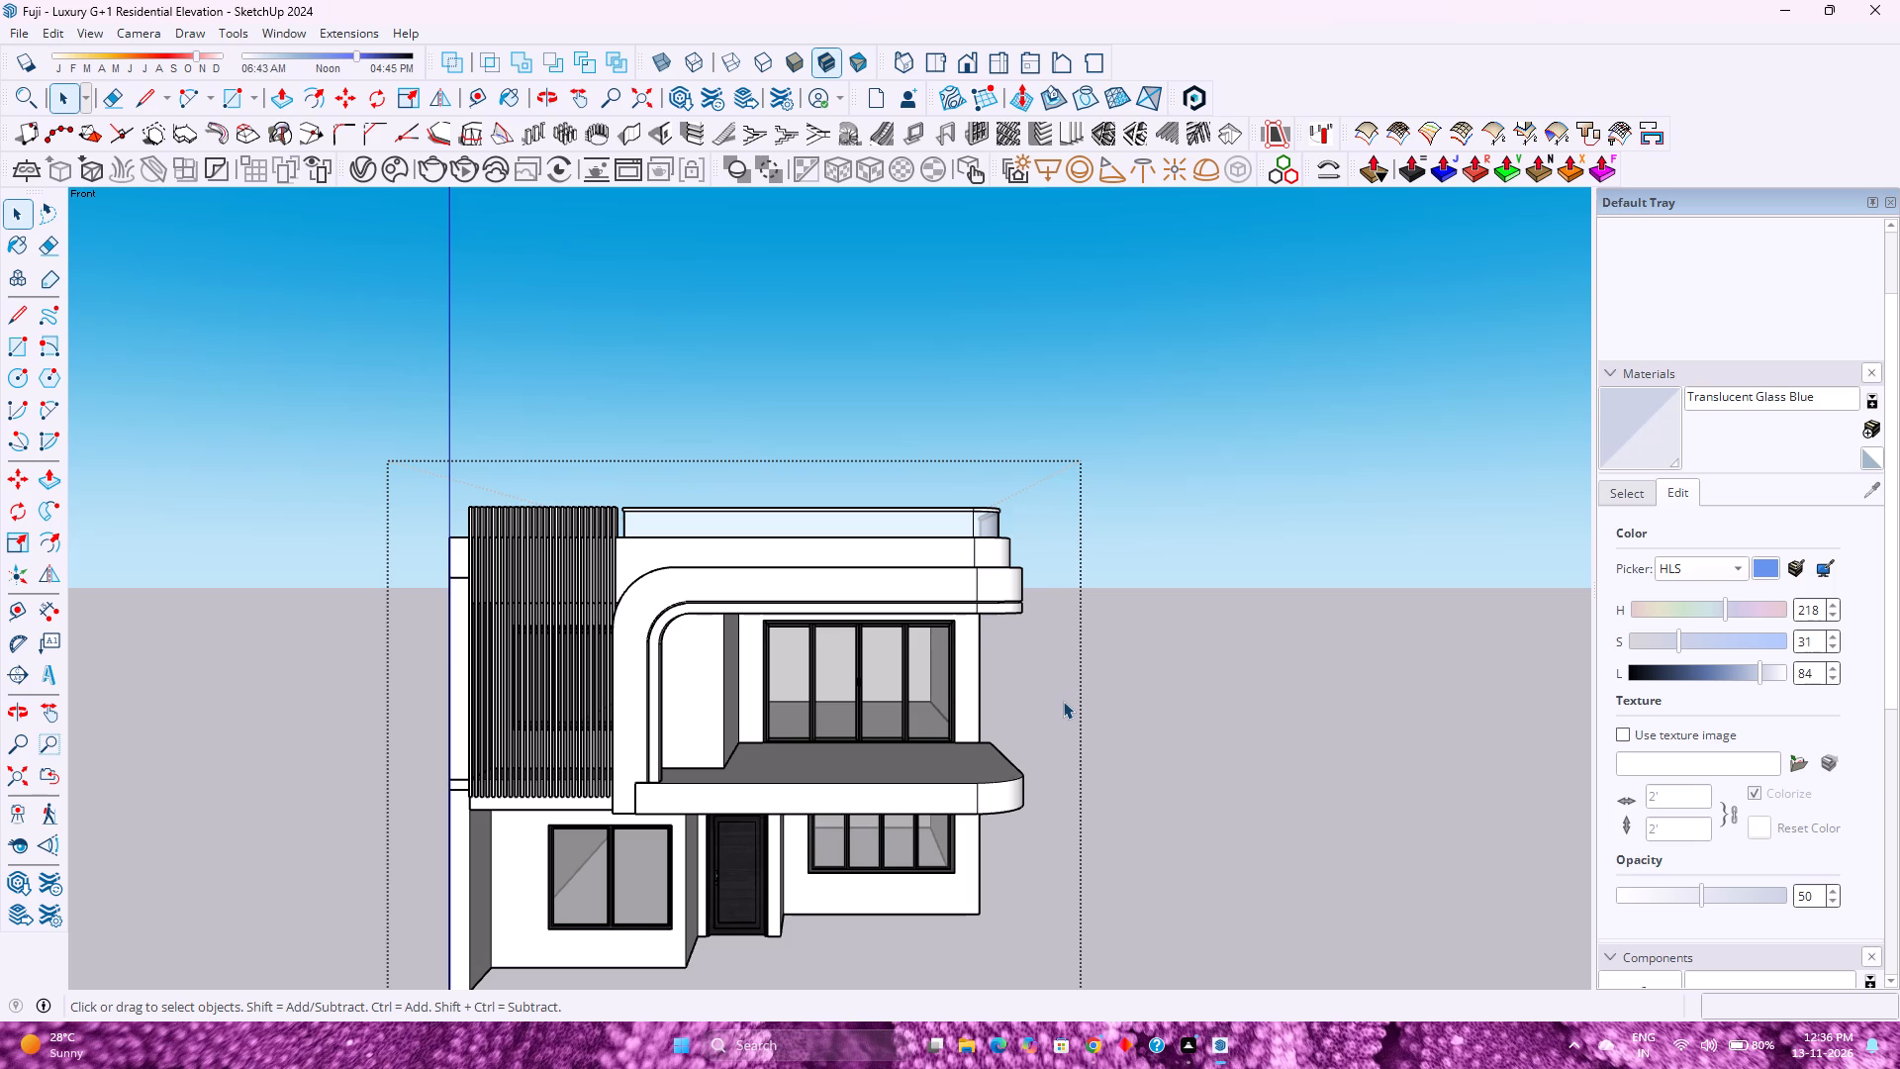
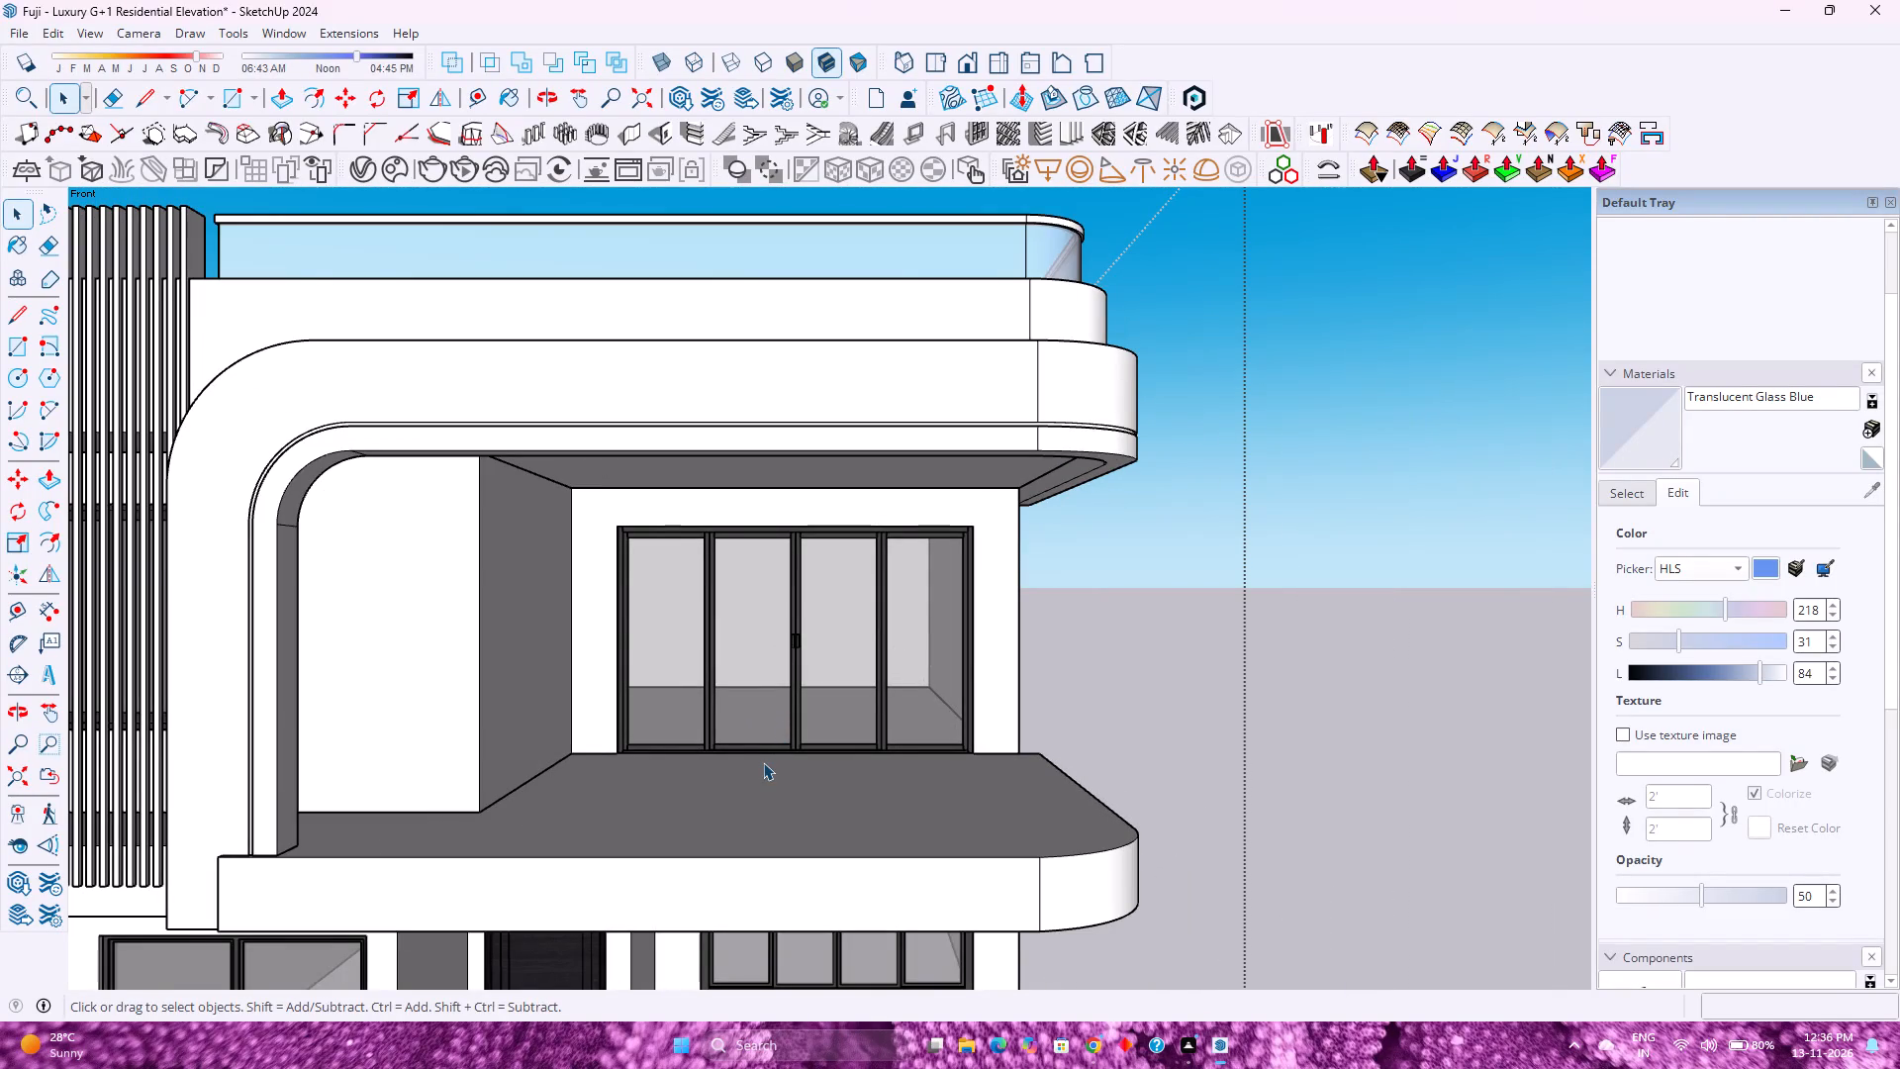
Examine the front elevation, including the louvre screen, the curved balcony frame and the roof railing.
scroll(703, 689, "down", 3)
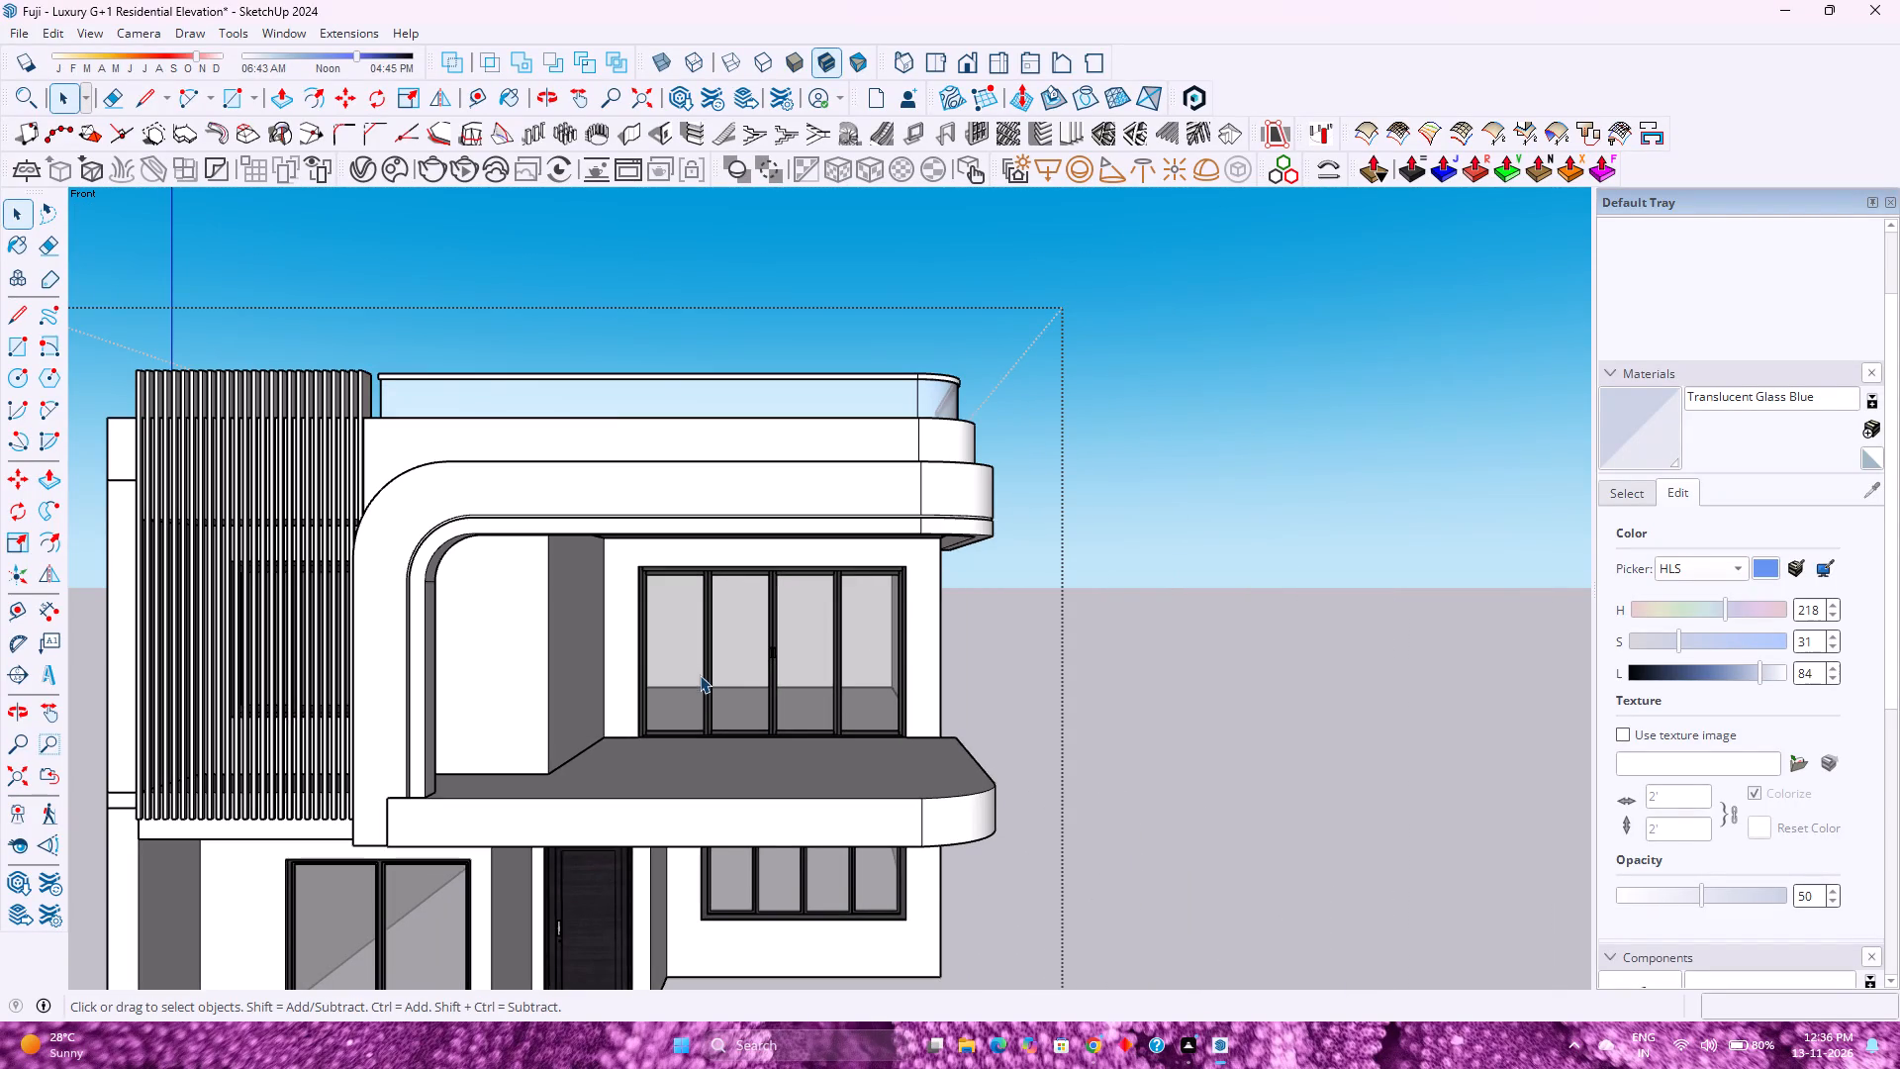
scroll(688, 662, "up", 1)
middle_click_drag(687, 662, 720, 677)
middle_click(720, 677)
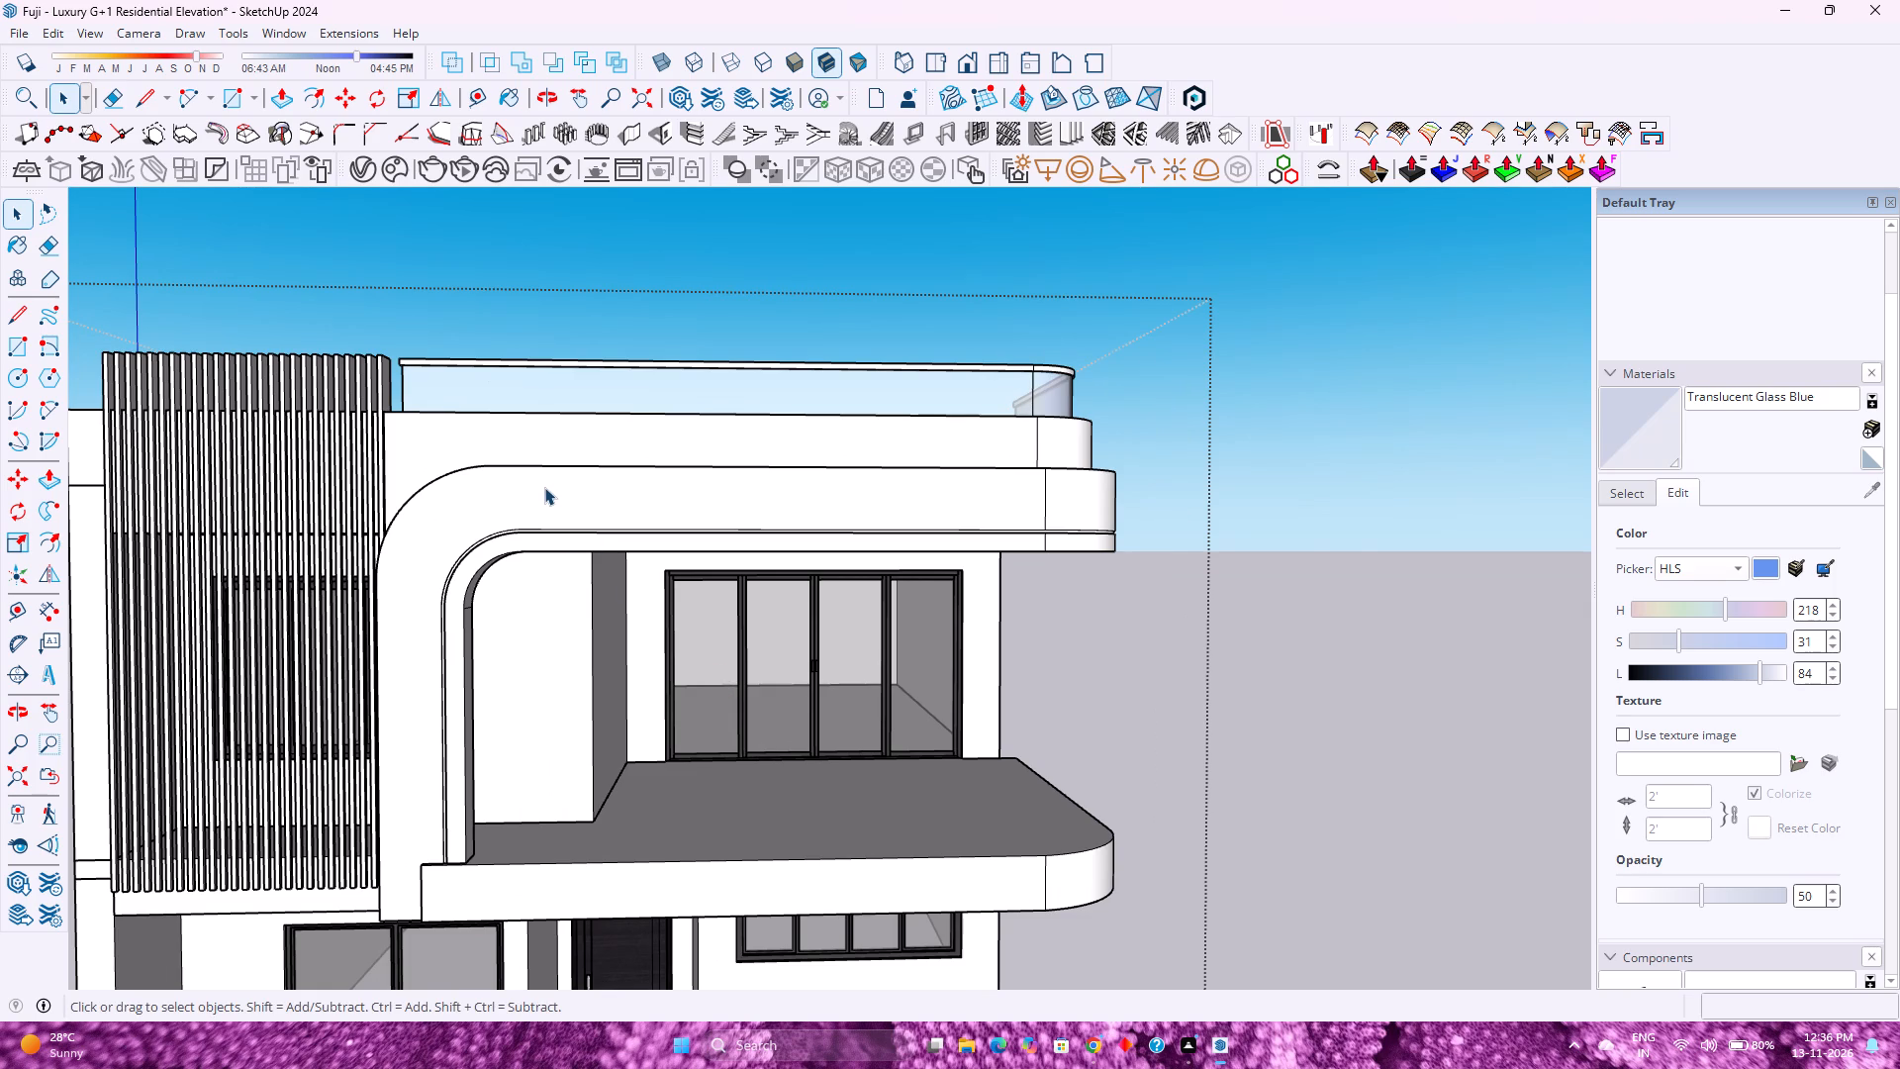
scroll(544, 487, "up", 3)
scroll(544, 487, "down", 3)
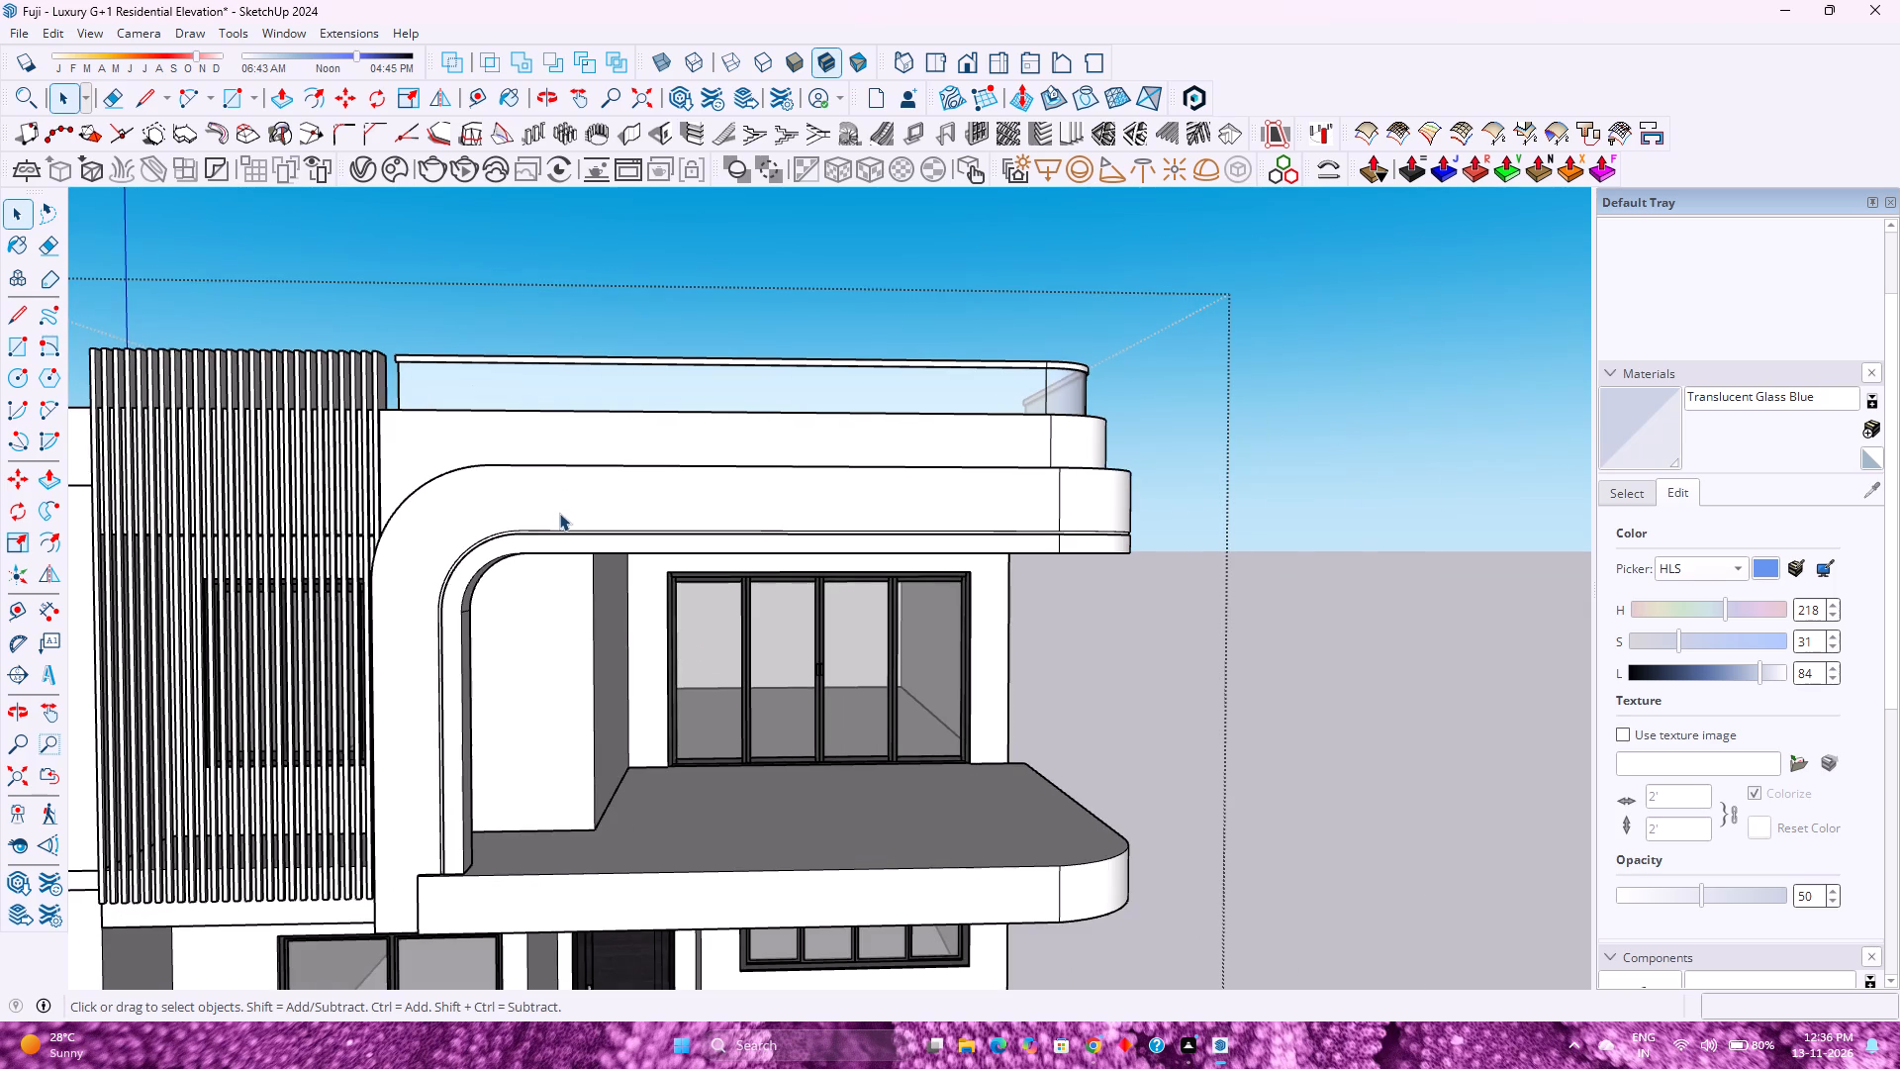
scroll(592, 588, "down", 2)
scroll(592, 588, "up", 3)
scroll(592, 588, "down", 12)
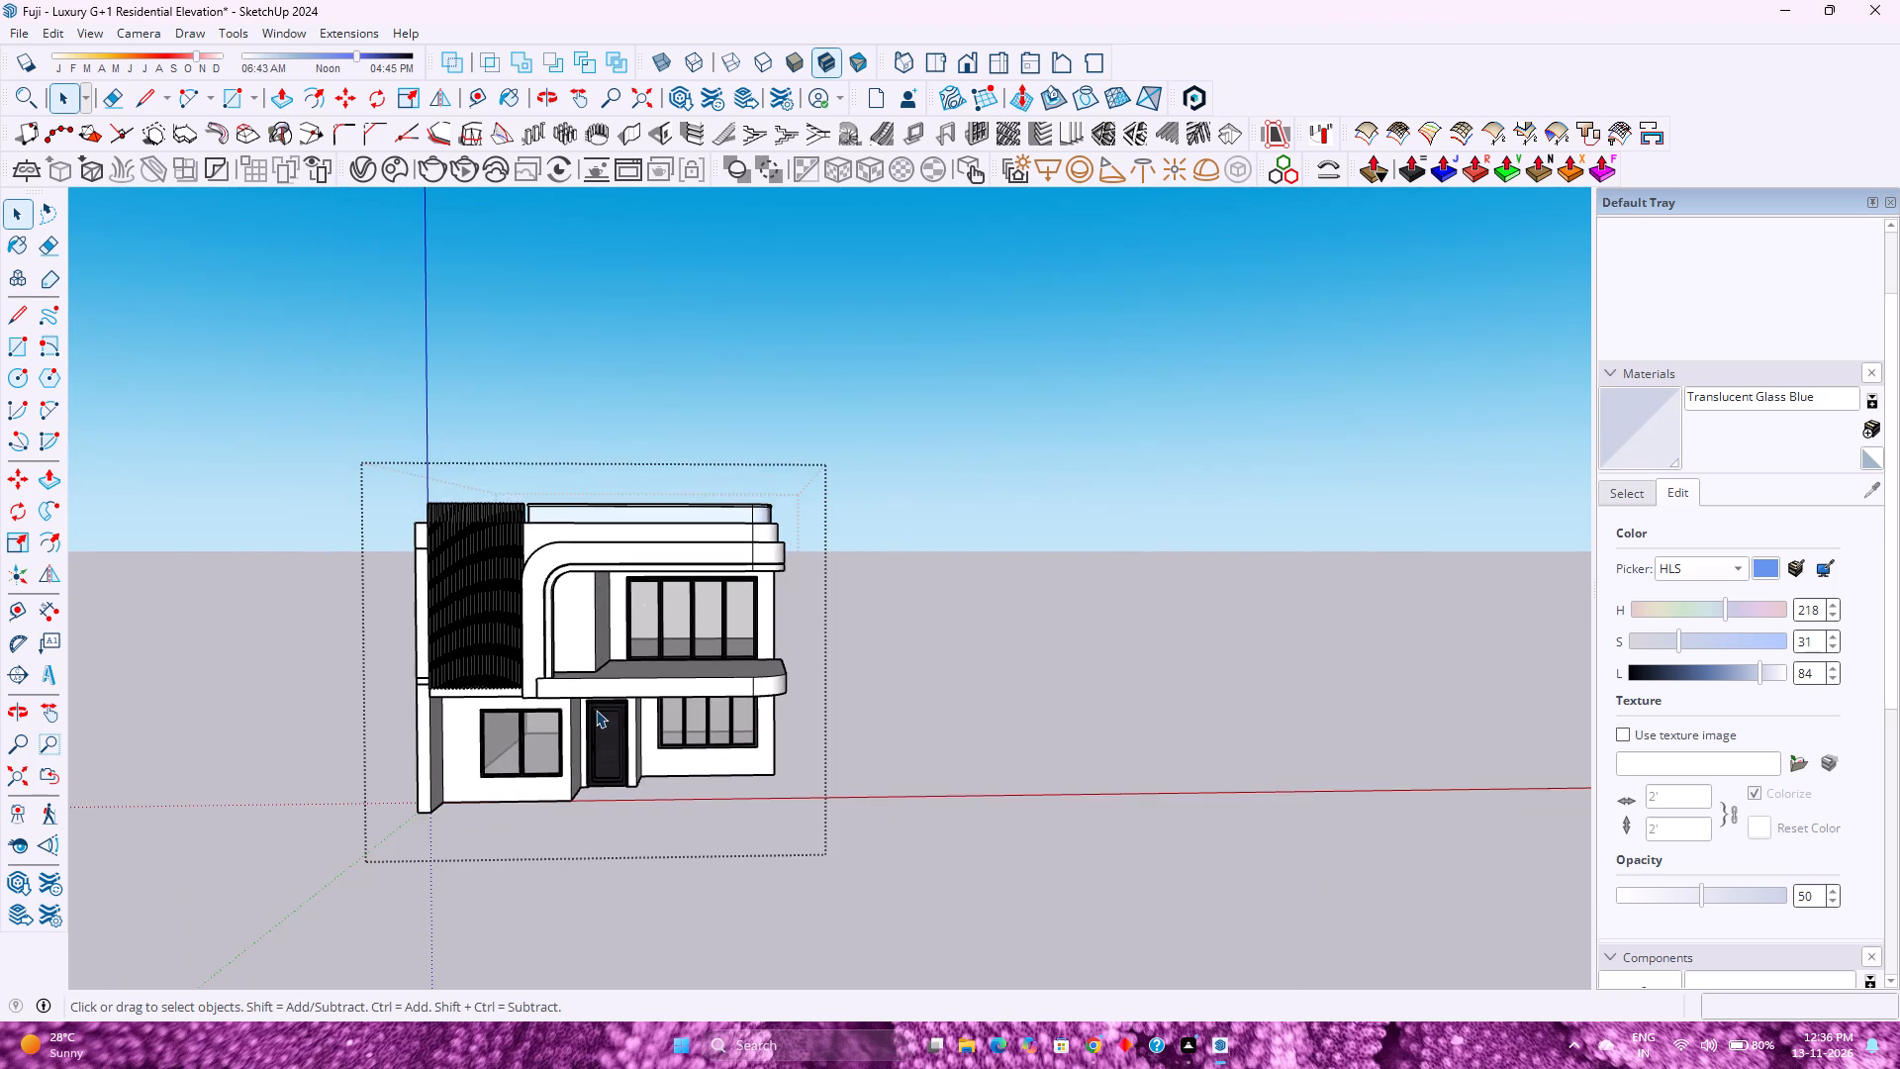
middle_click_drag(596, 710, 642, 642)
middle_click_drag(642, 642, 653, 644)
middle_click(657, 648)
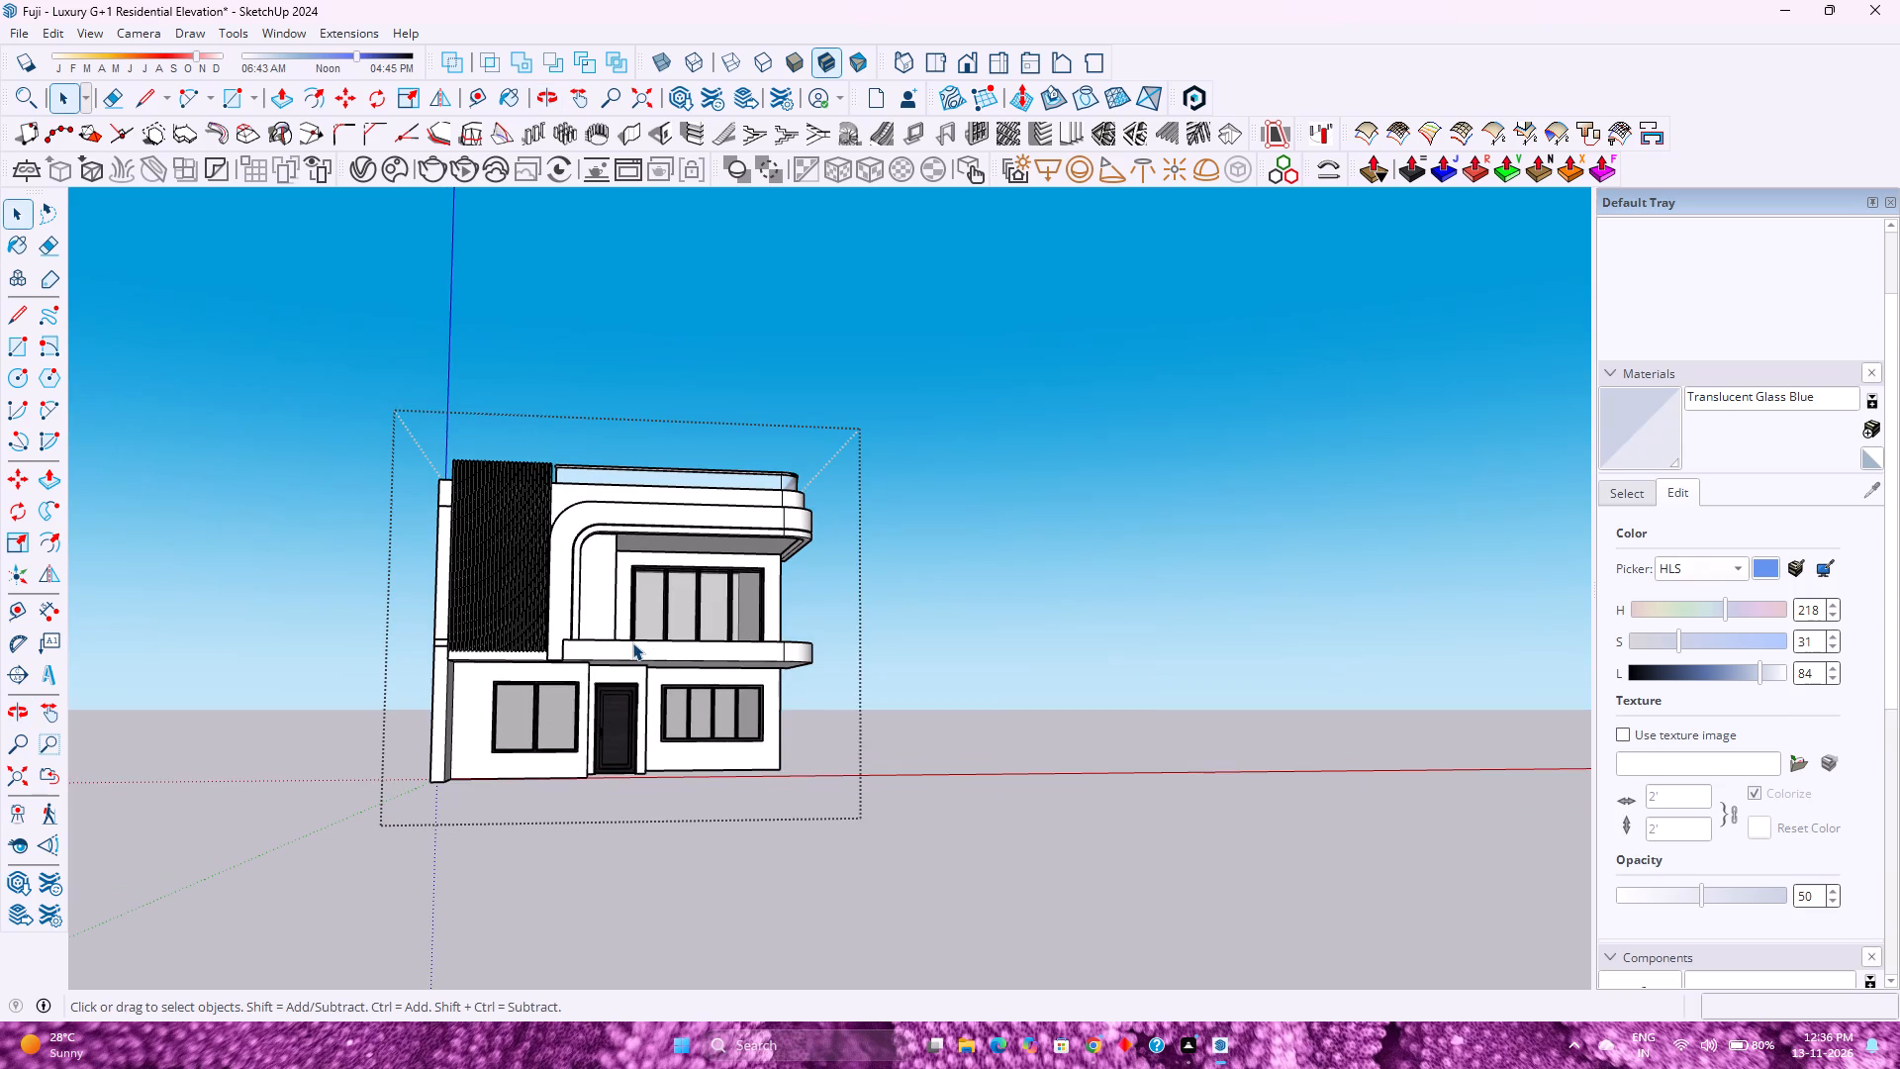
scroll(676, 650, "down", 2)
scroll(549, 585, "up", 2)
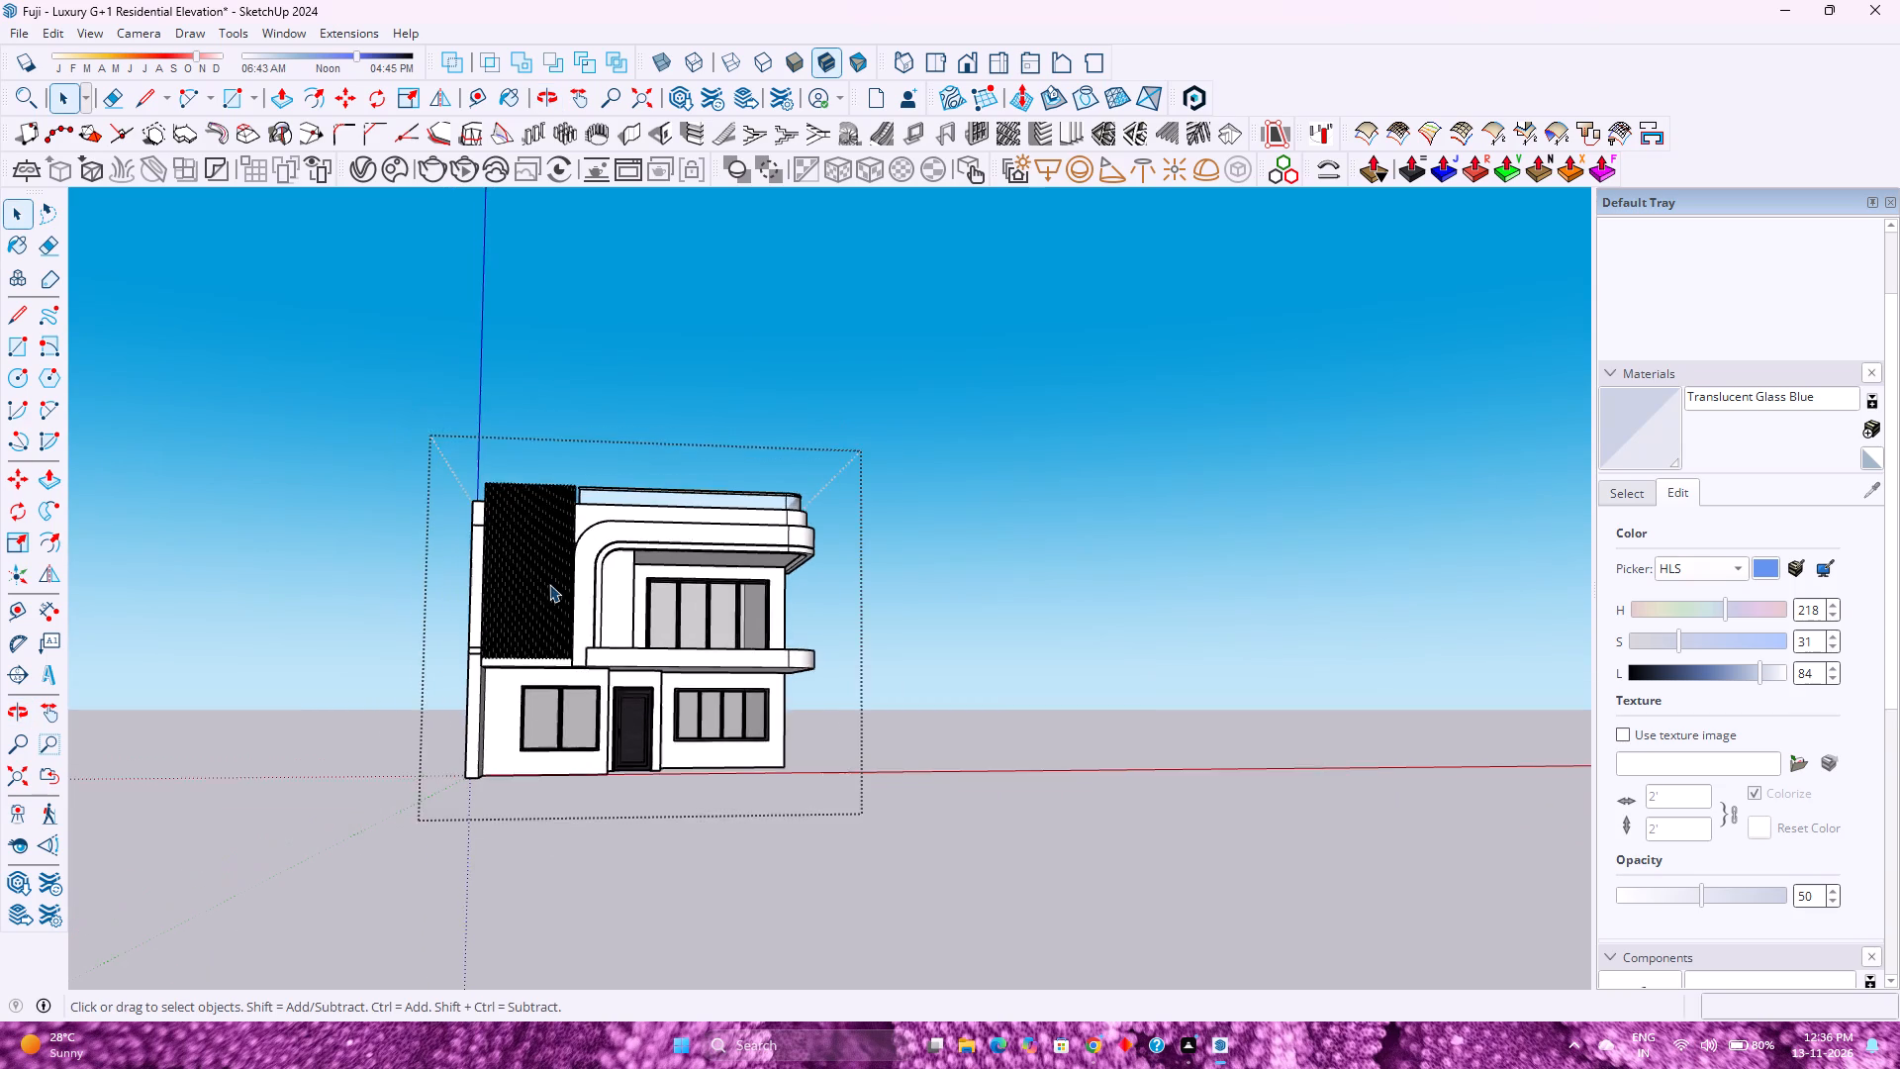
scroll(549, 584, "down", 3)
scroll(549, 584, "up", 3)
scroll(545, 593, "down", 3)
scroll(599, 543, "up", 3)
Inside the curved balcony frame's group, copy the narrow groove face 21' along the red axis, clear of the building.
scroll(610, 556, "up", 9)
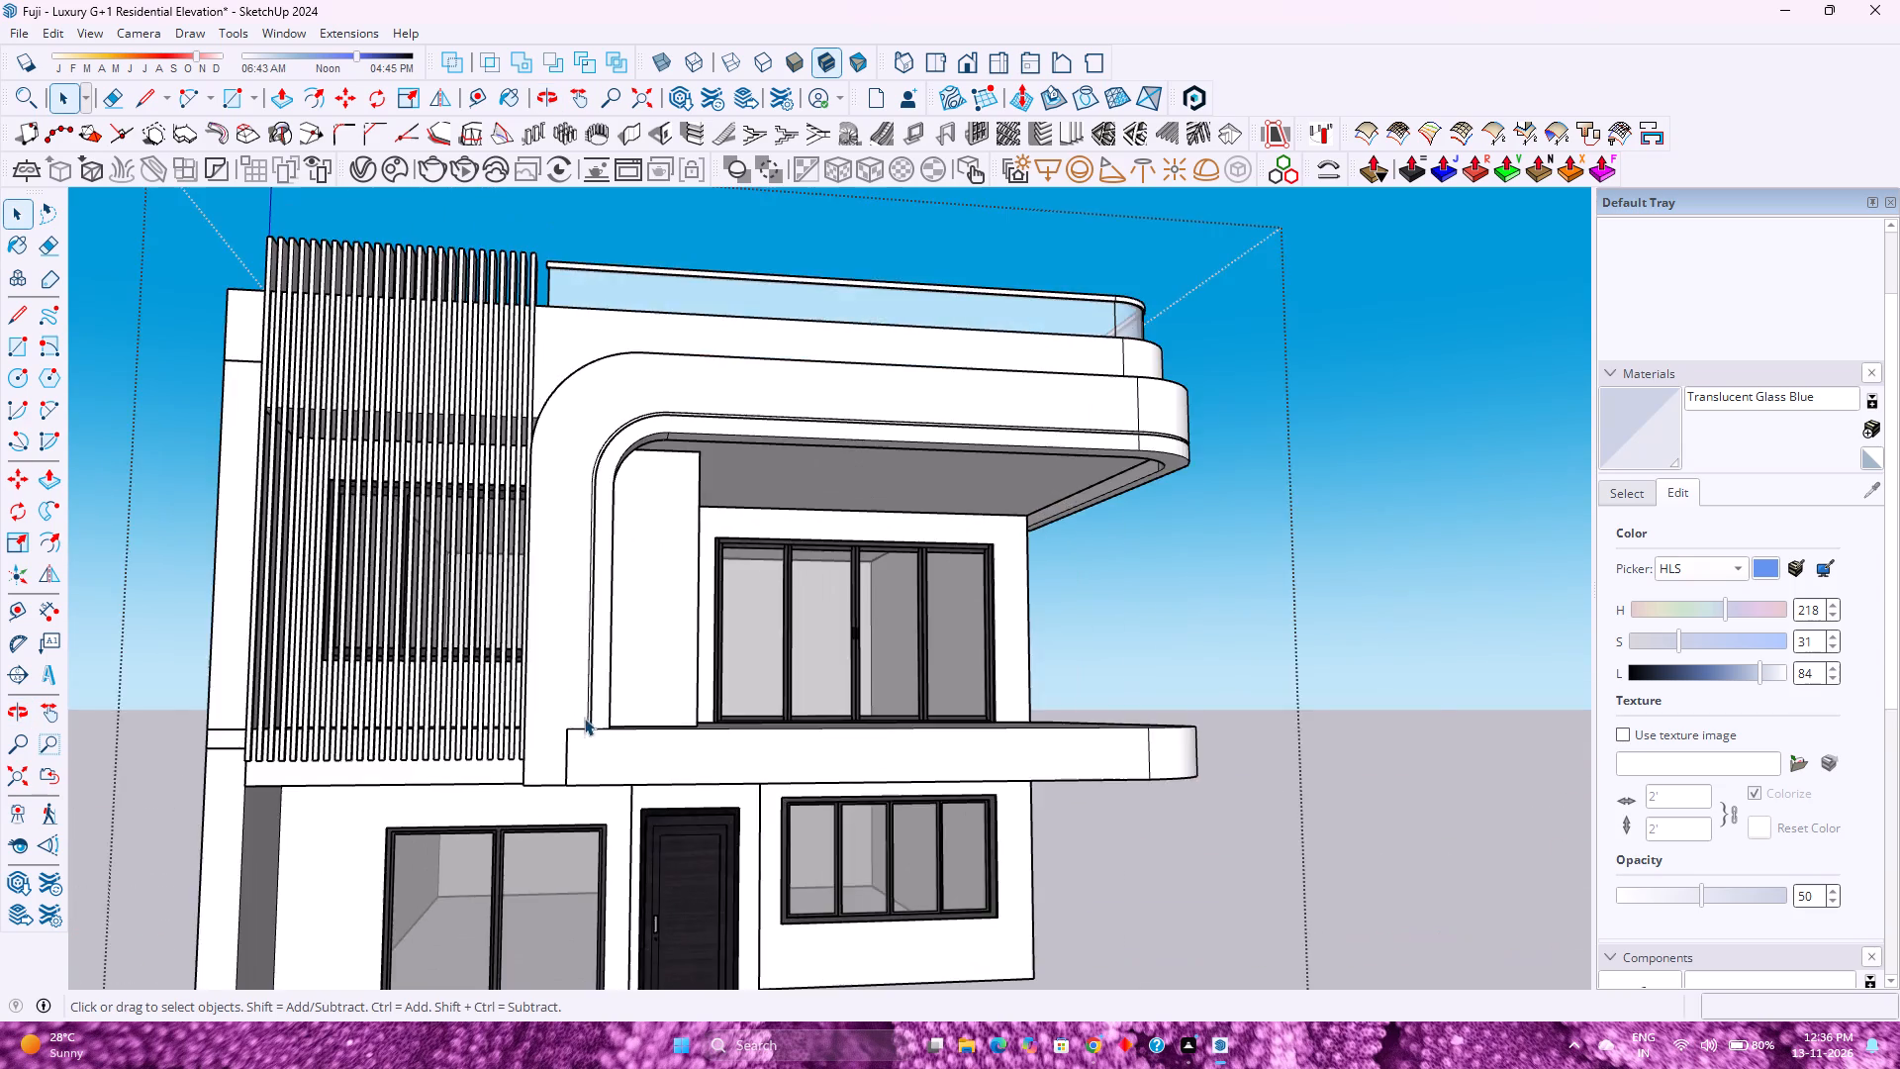
scroll(584, 734, "up", 2)
middle_click_drag(584, 742, 634, 926)
scroll(617, 782, "up", 14)
double_click(615, 761)
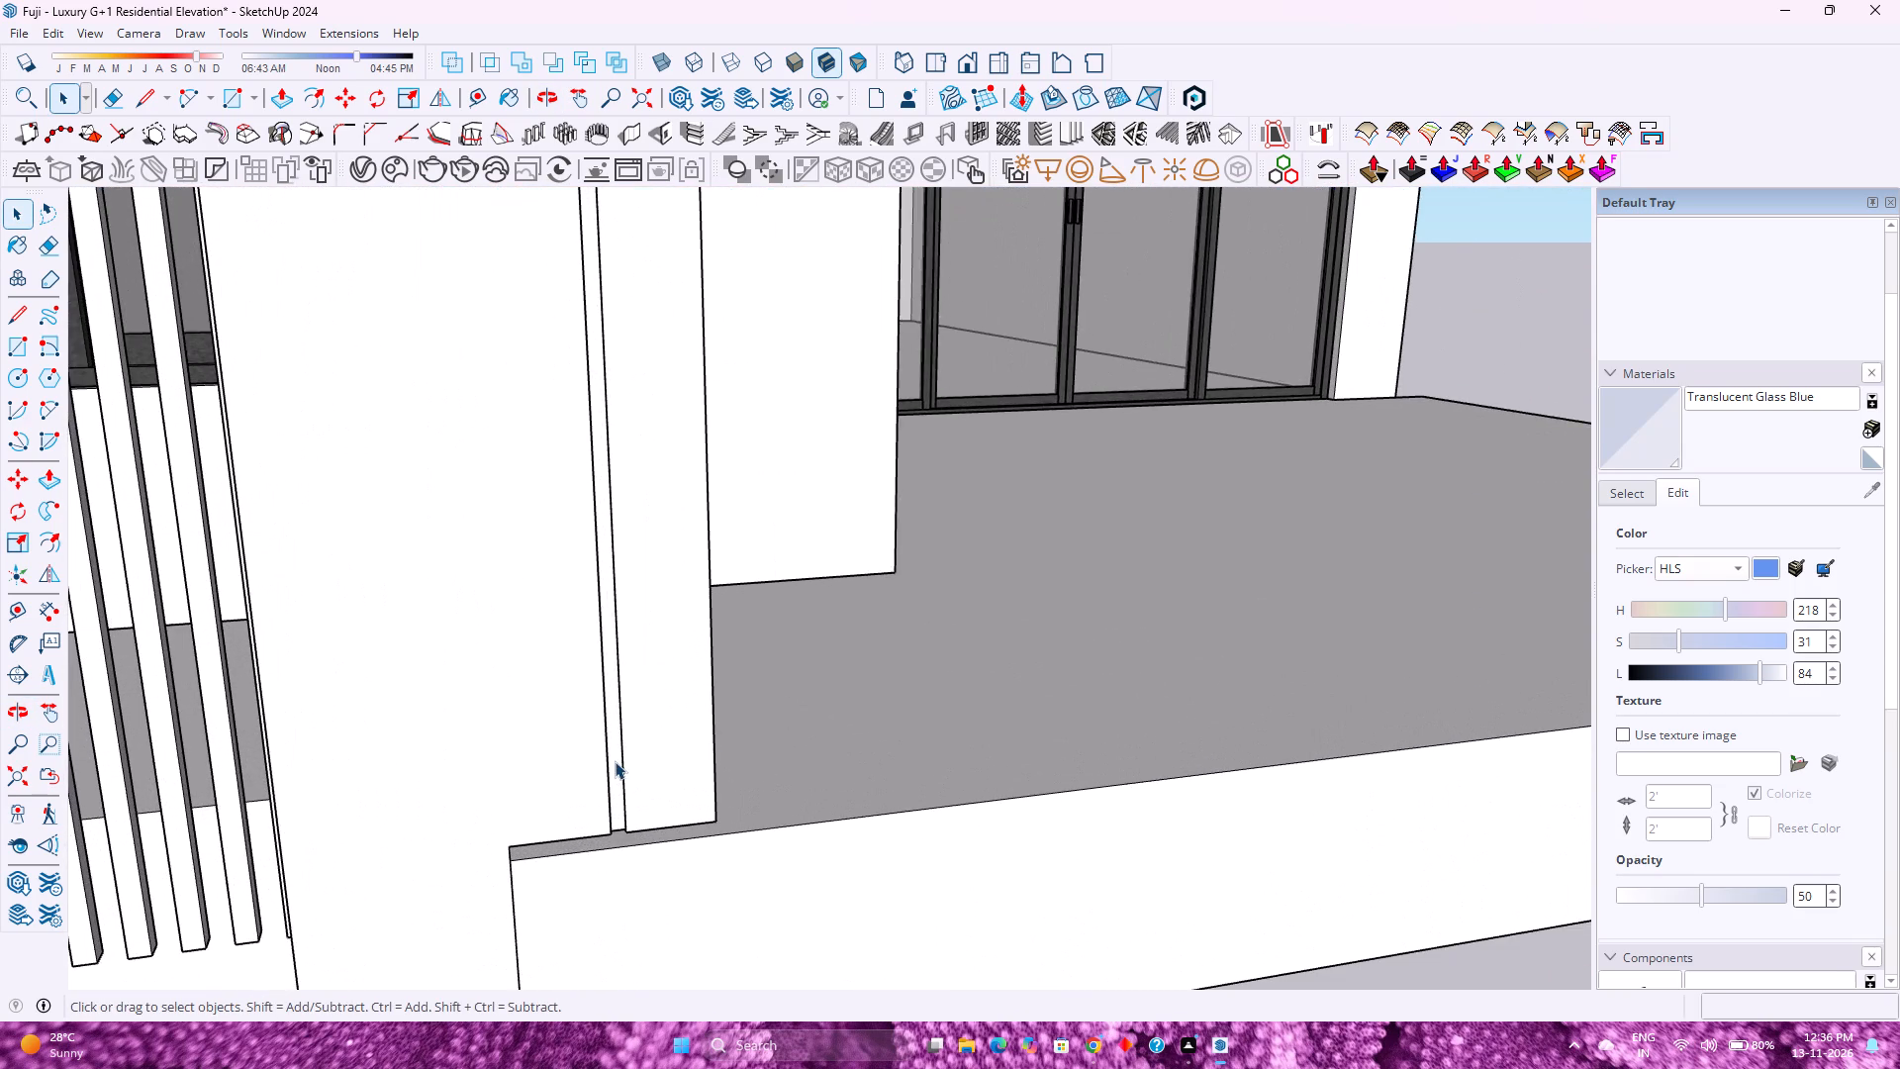
scroll(615, 761, "up", 3)
left_click(615, 761)
left_click(615, 761)
left_click(615, 761)
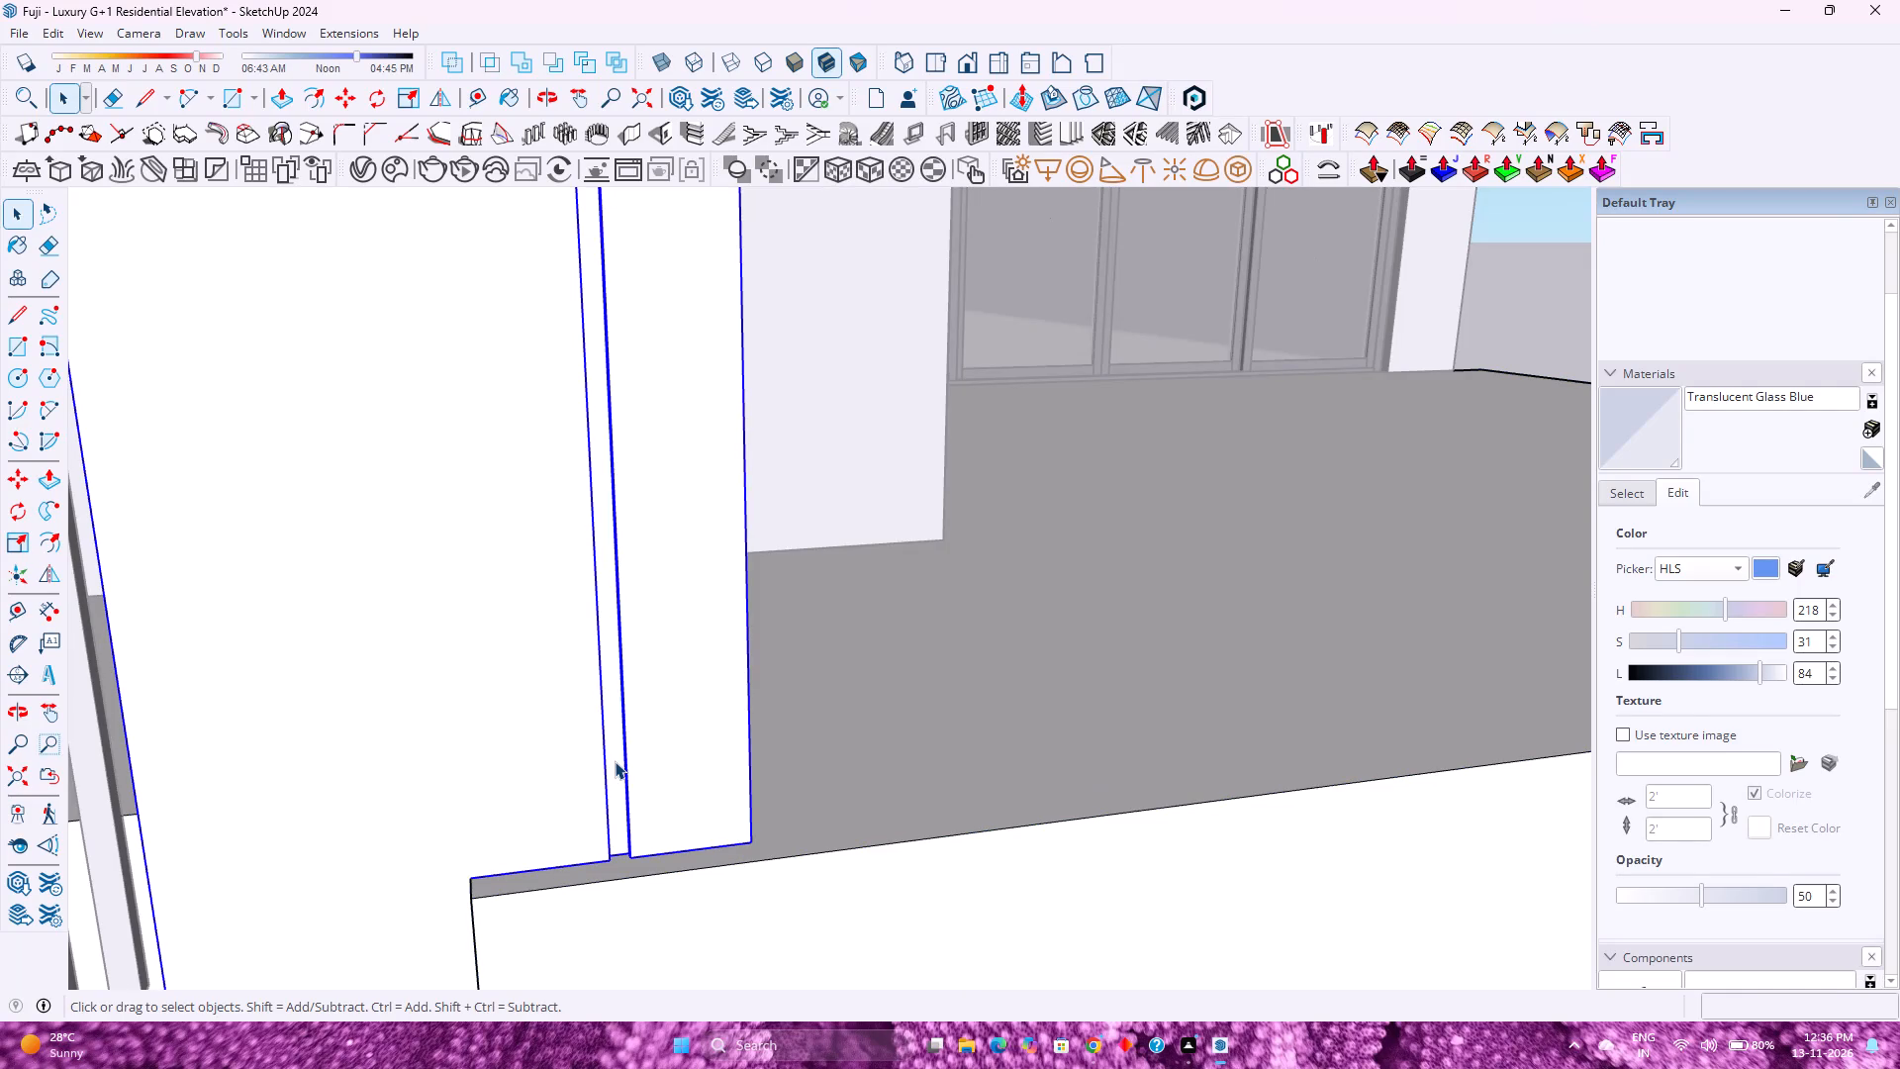
left_click(615, 761)
left_click(615, 761)
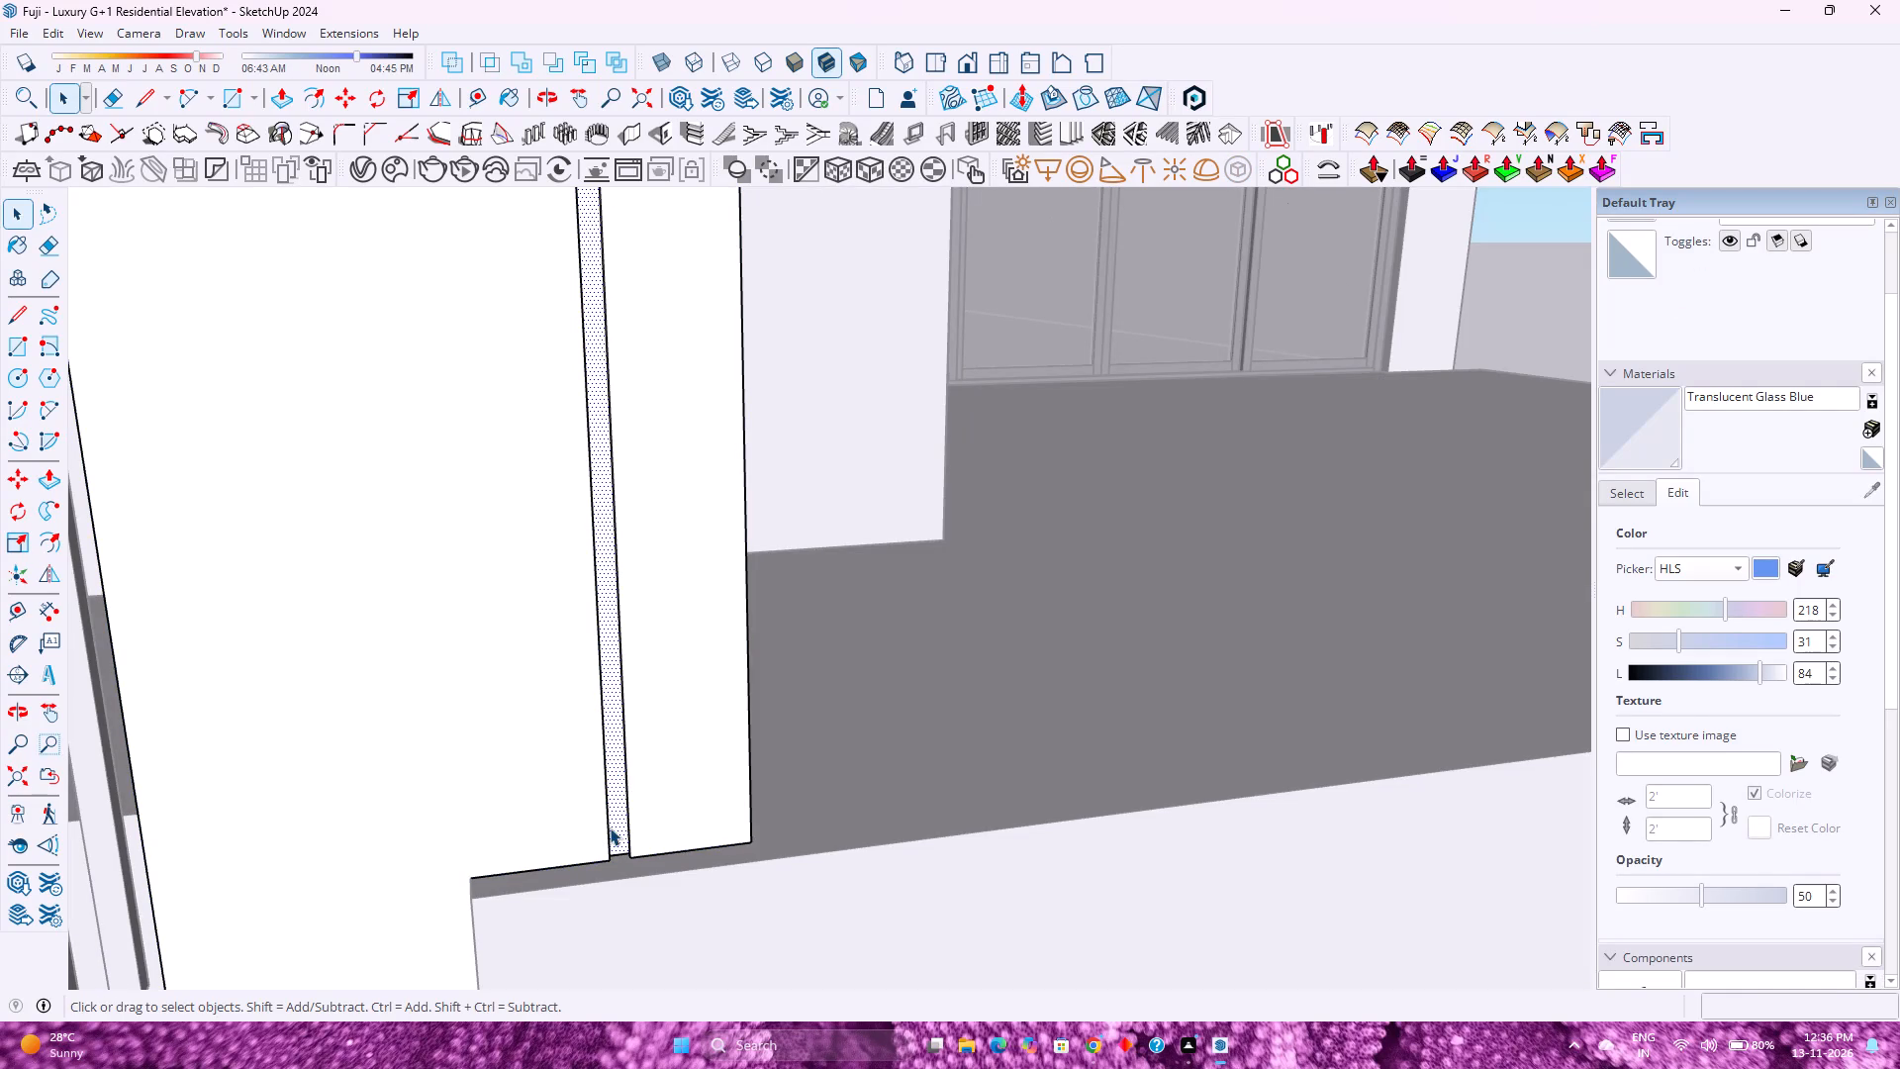
key("m")
scroll(605, 844, "up", 9)
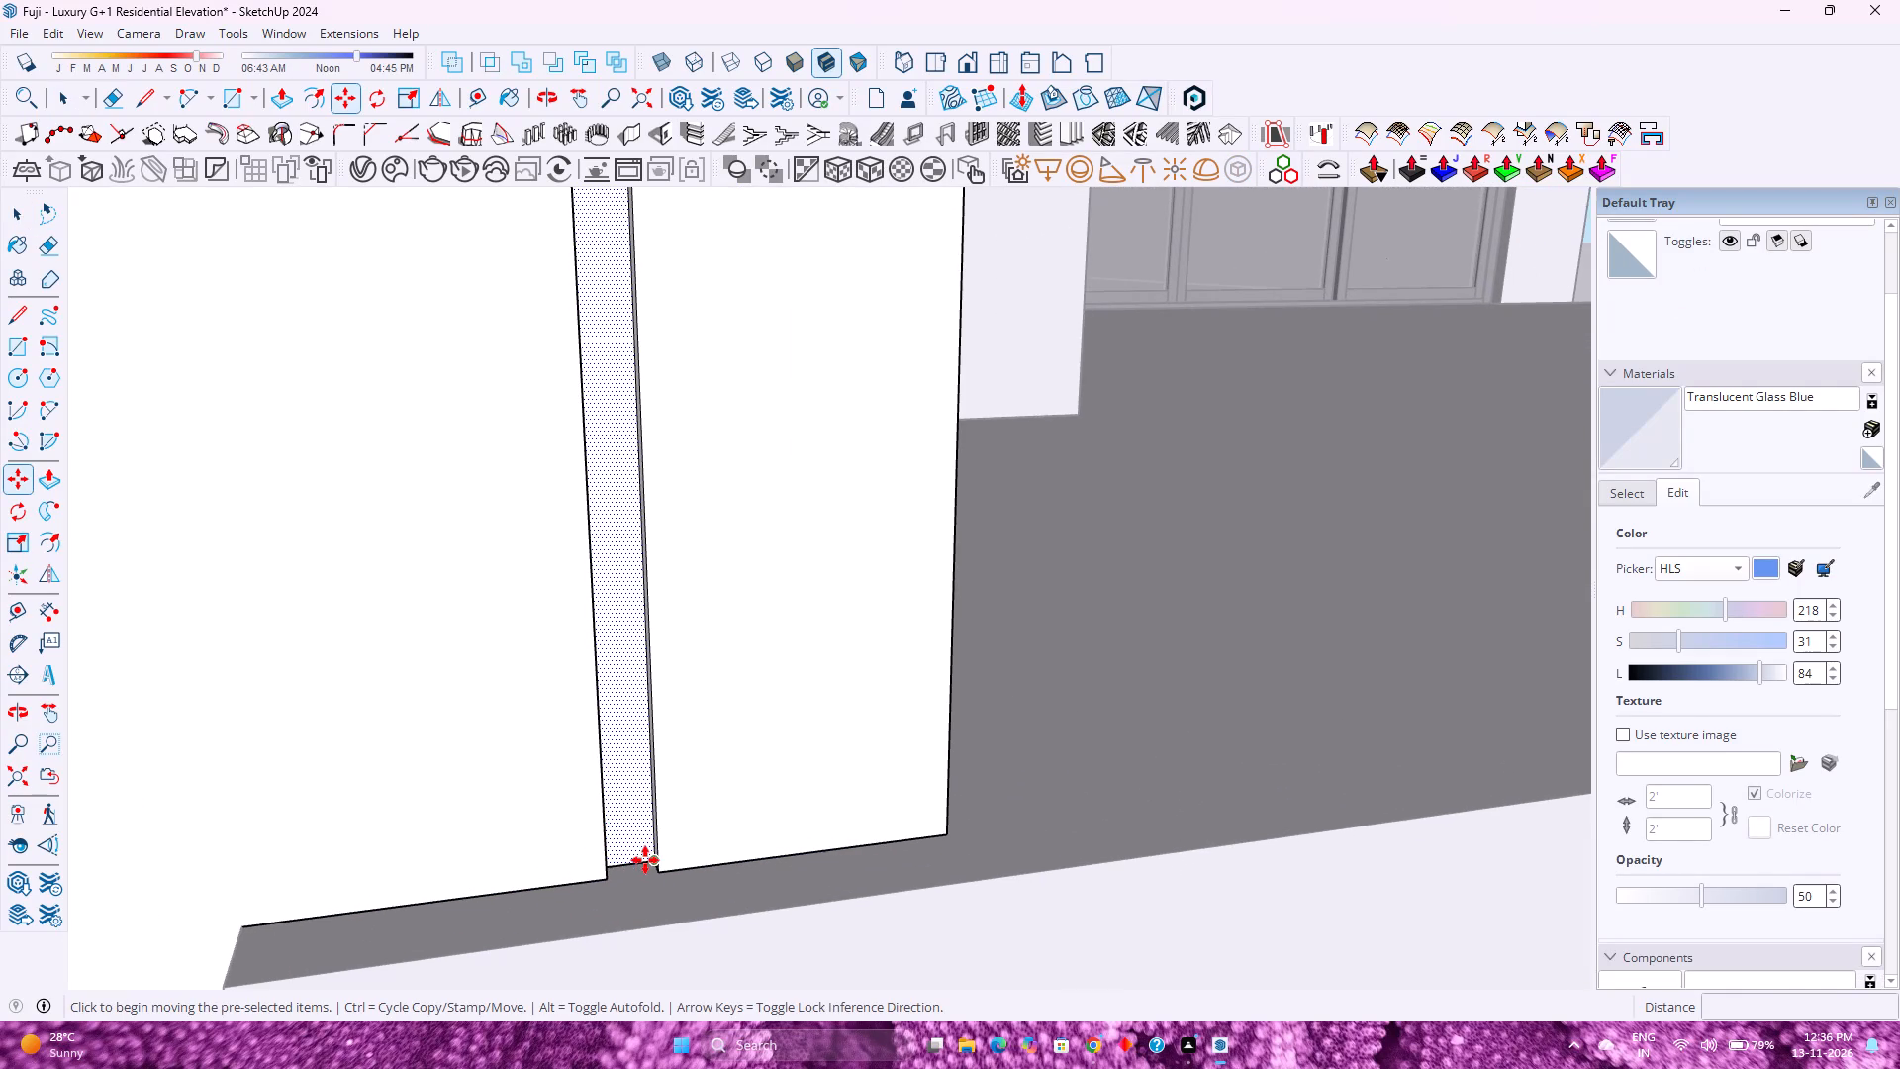
left_click(645, 860)
scroll(761, 839, "down", 18)
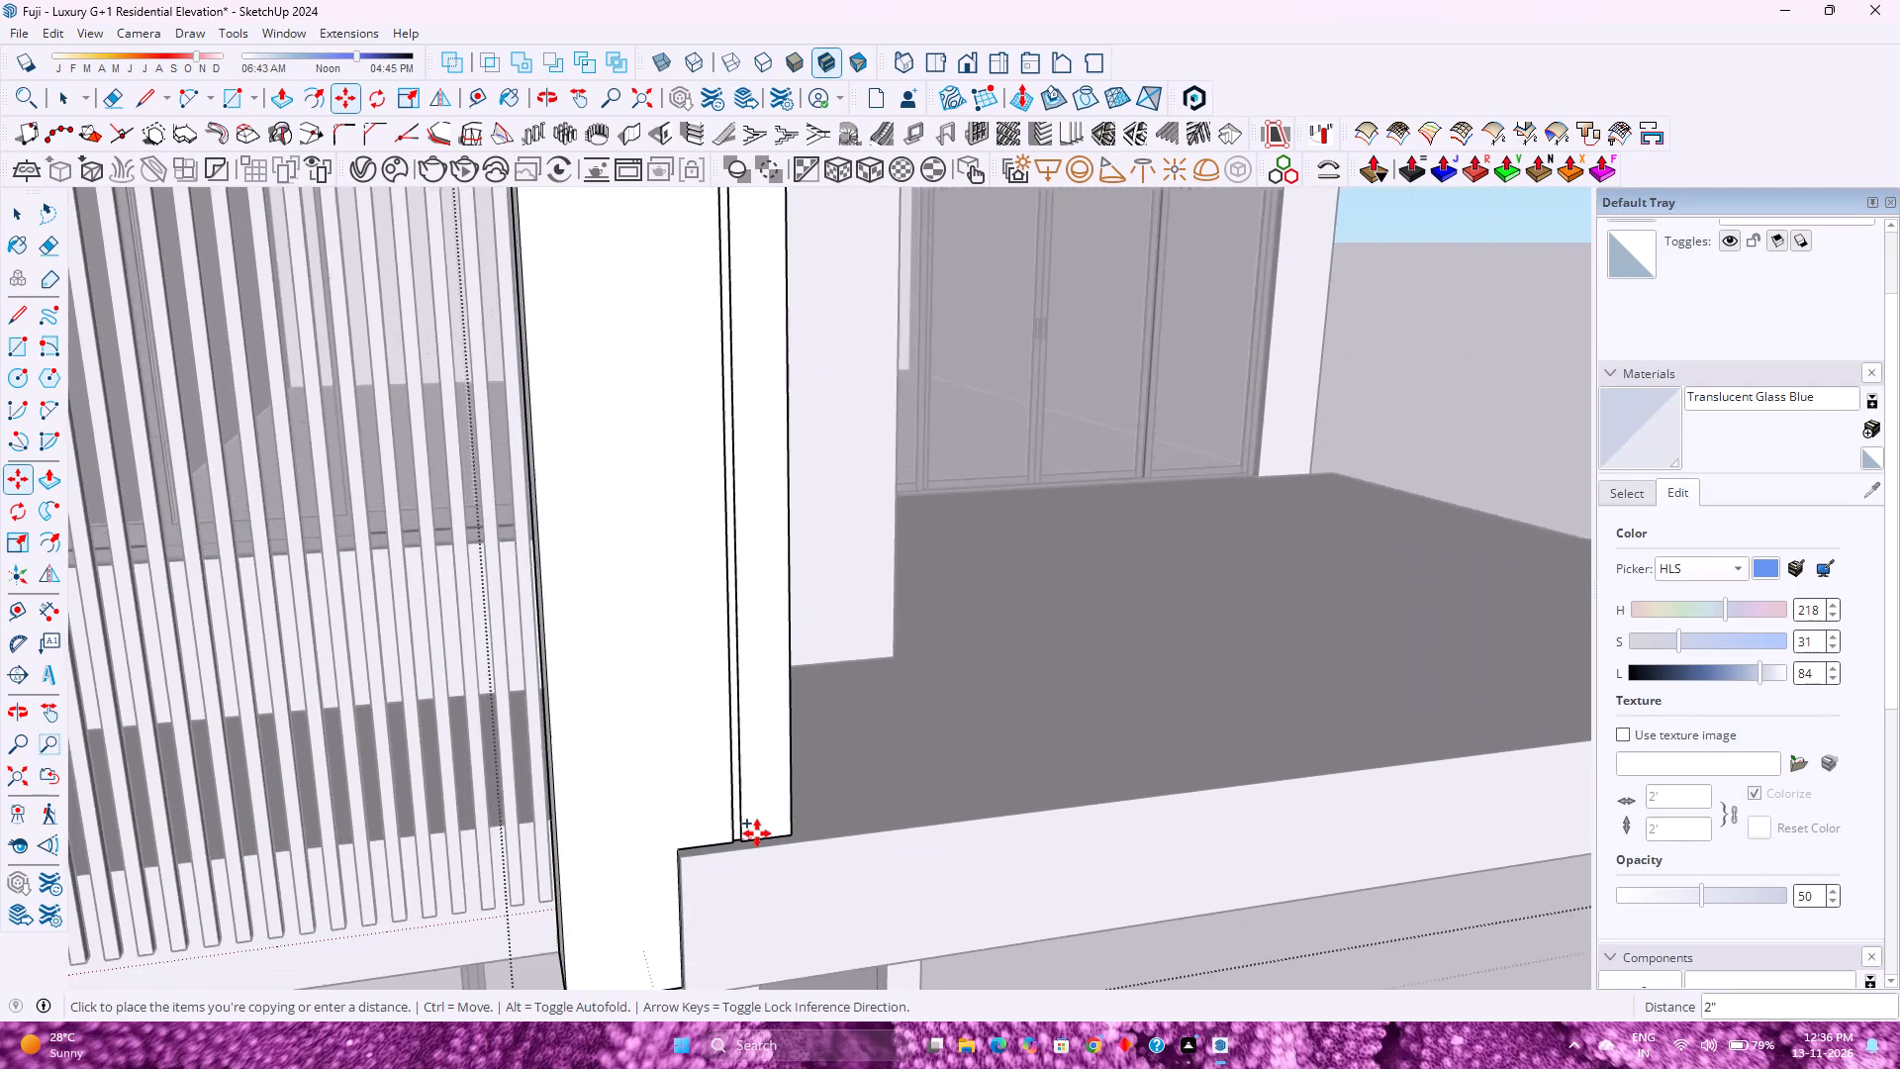
scroll(757, 833, "down", 10)
middle_click_drag(1023, 817, 347, 802, "shift")
middle_click(346, 802, "shift")
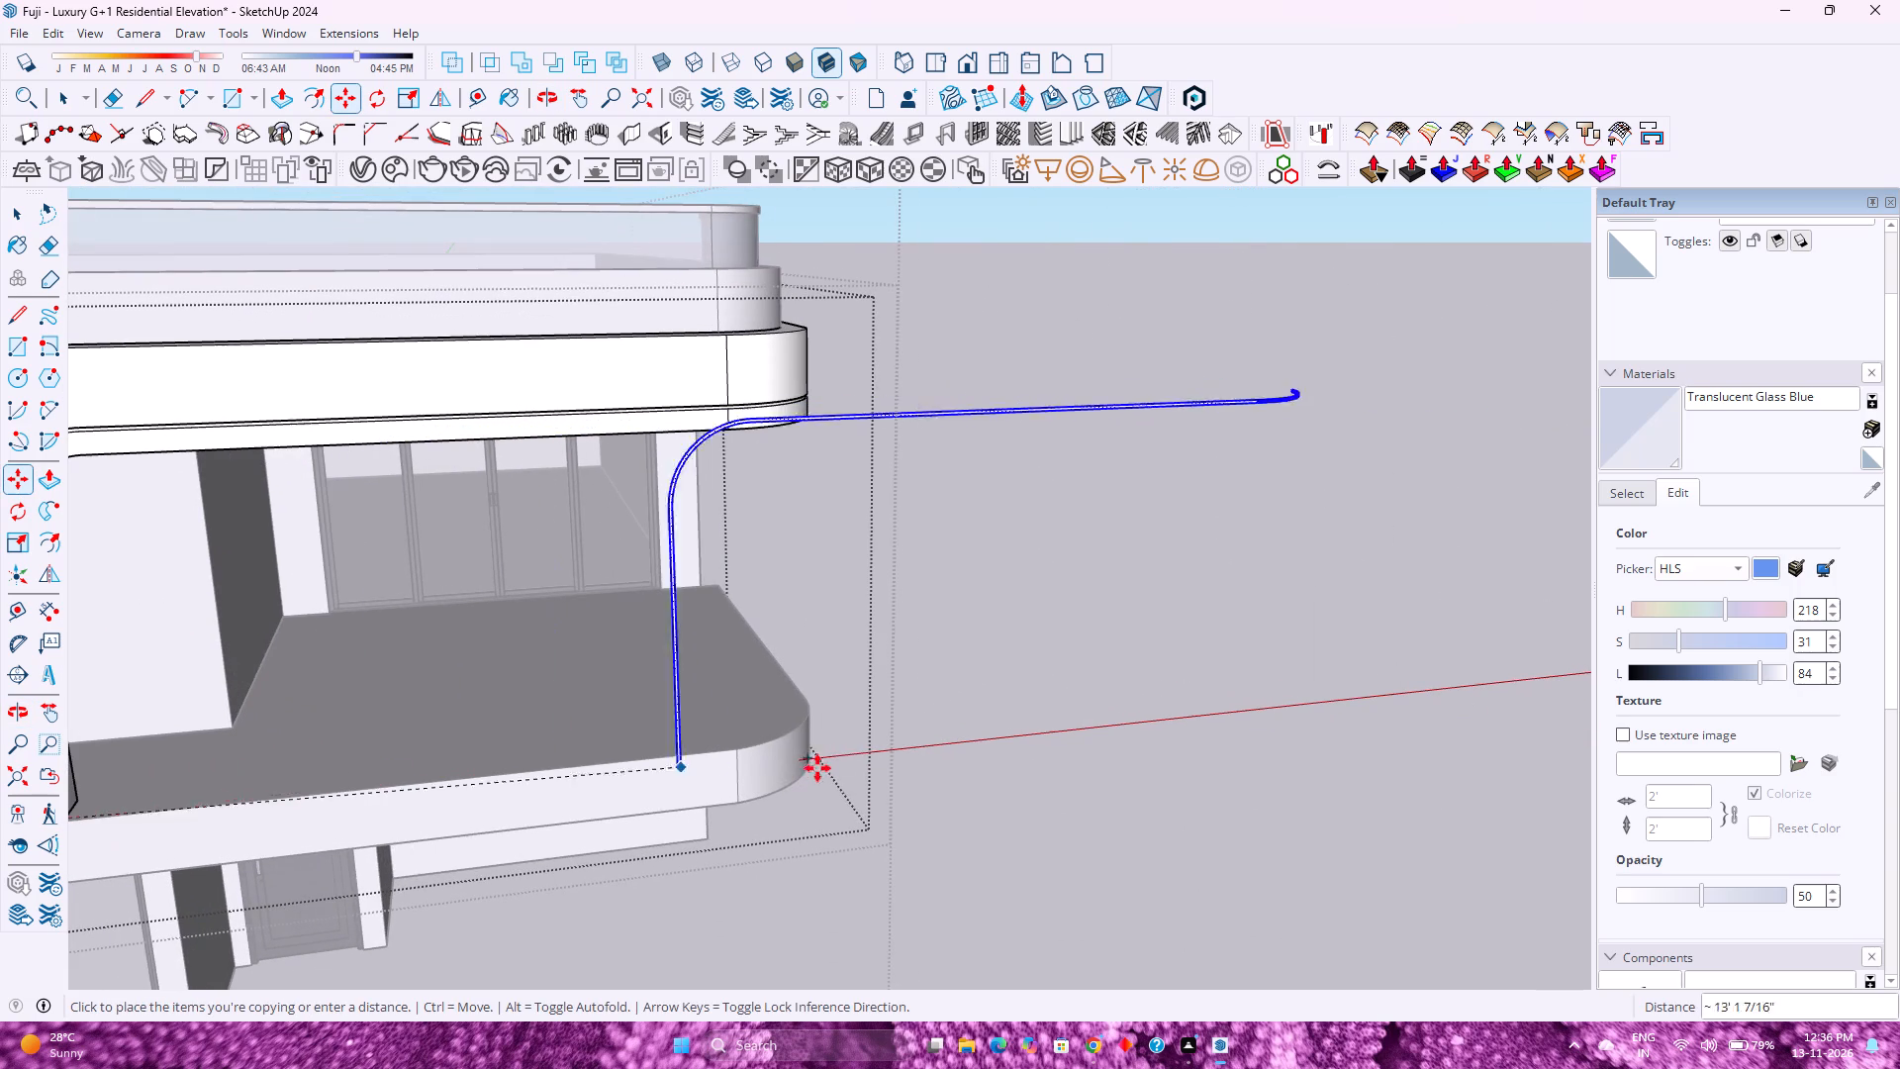
key("Right")
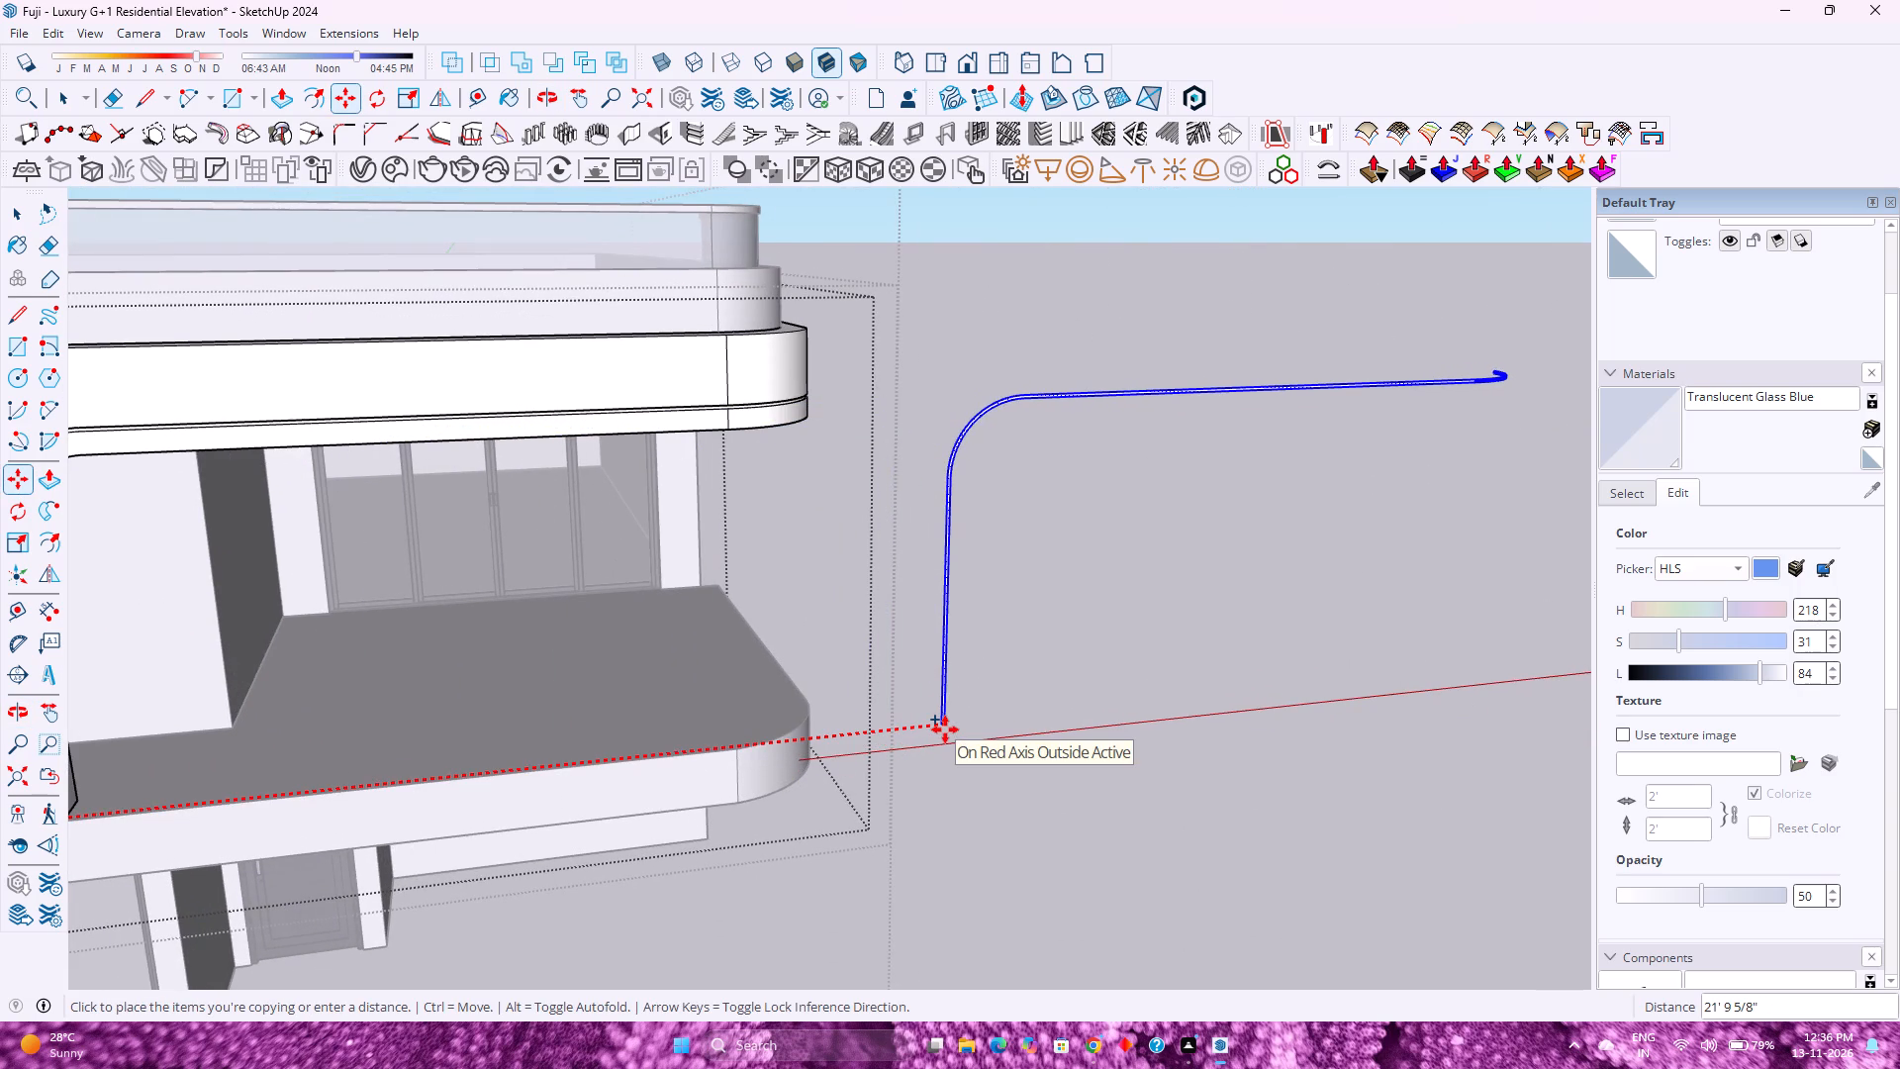
key("2")
key("1")
key("apostrophe")
key("Return")
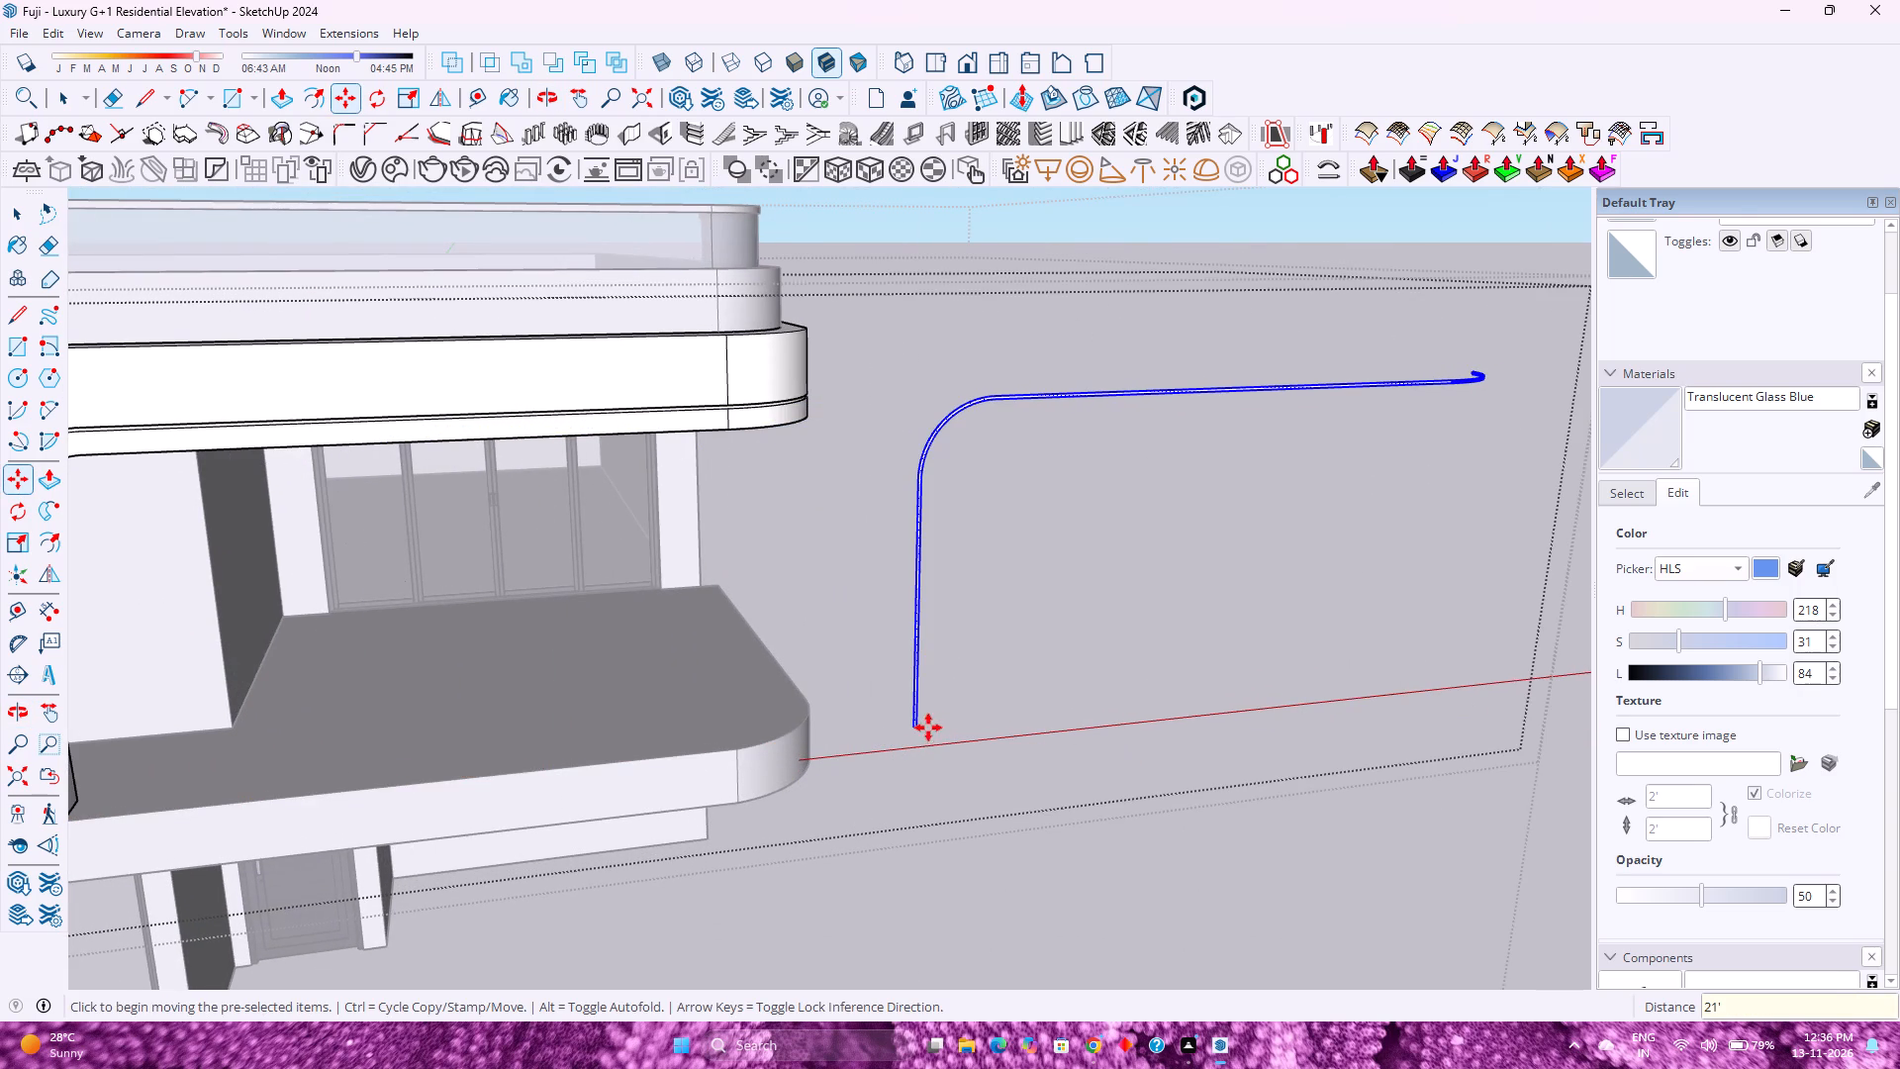
key("space")
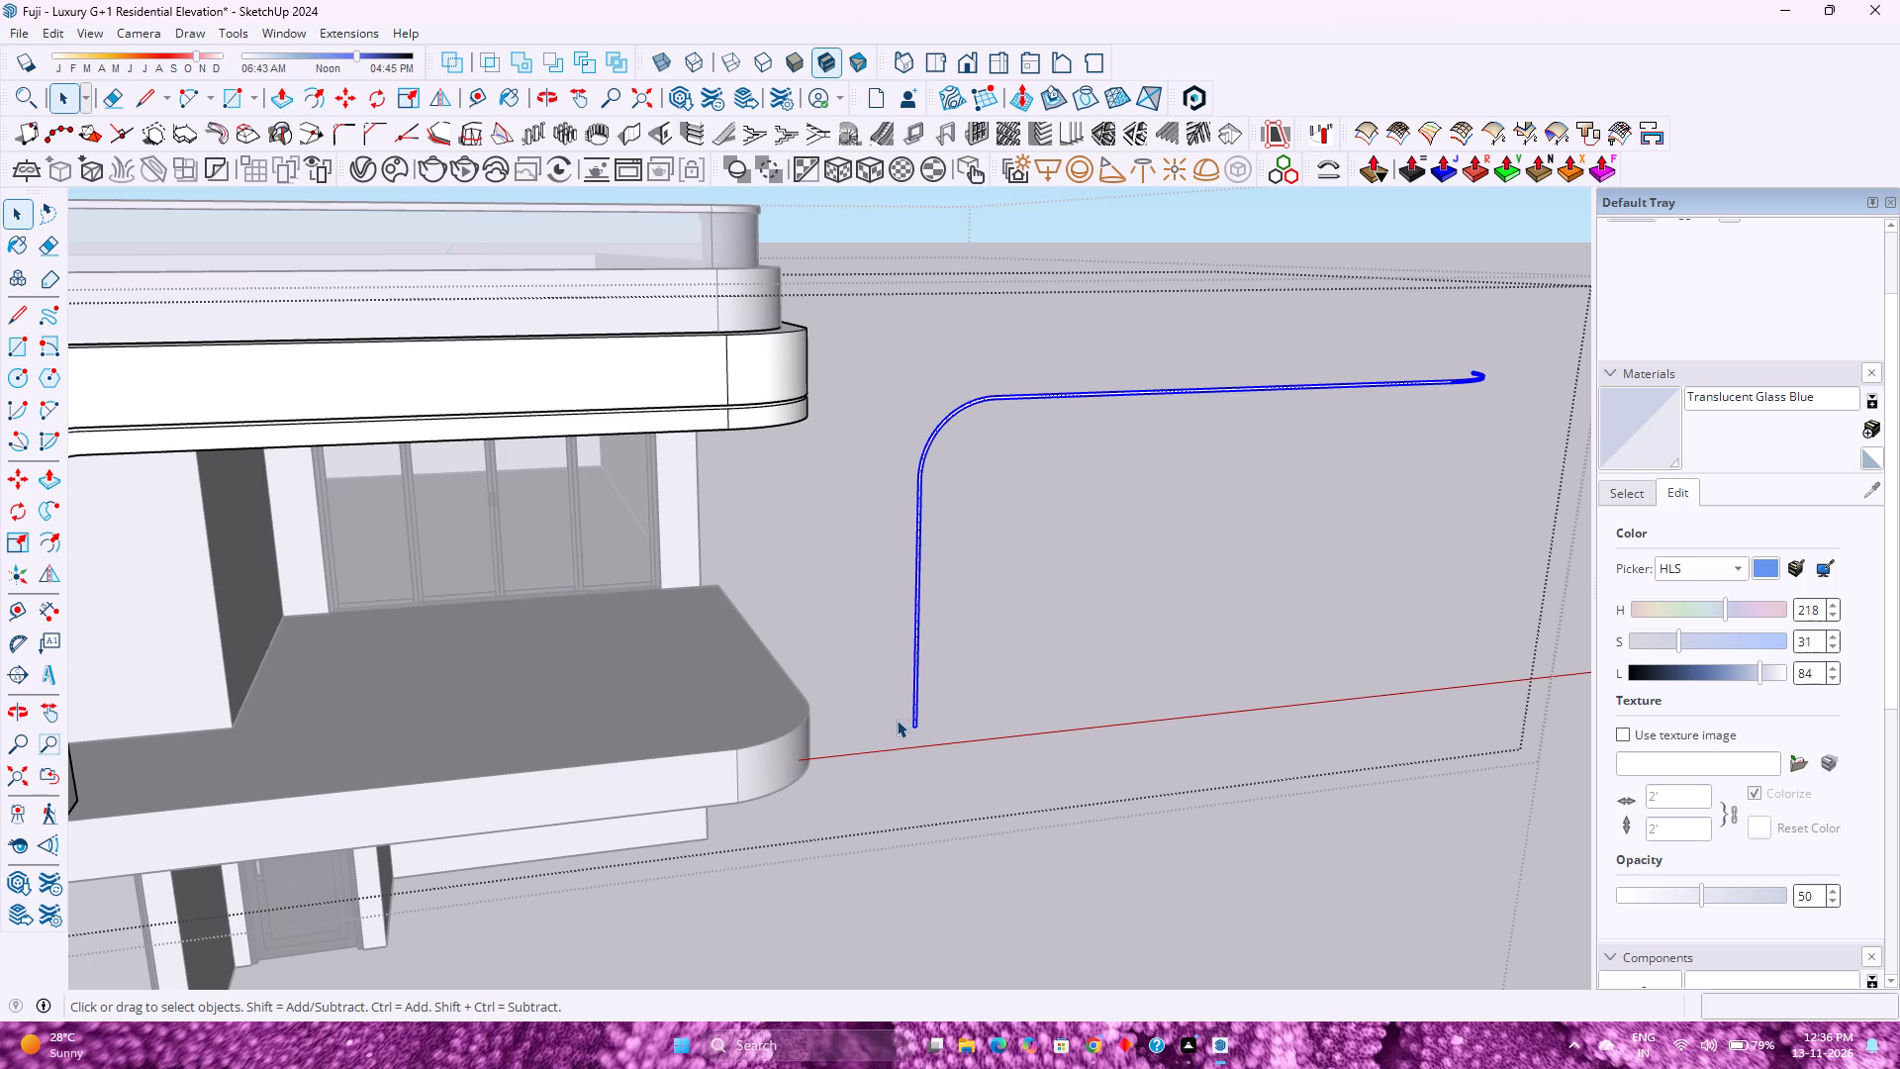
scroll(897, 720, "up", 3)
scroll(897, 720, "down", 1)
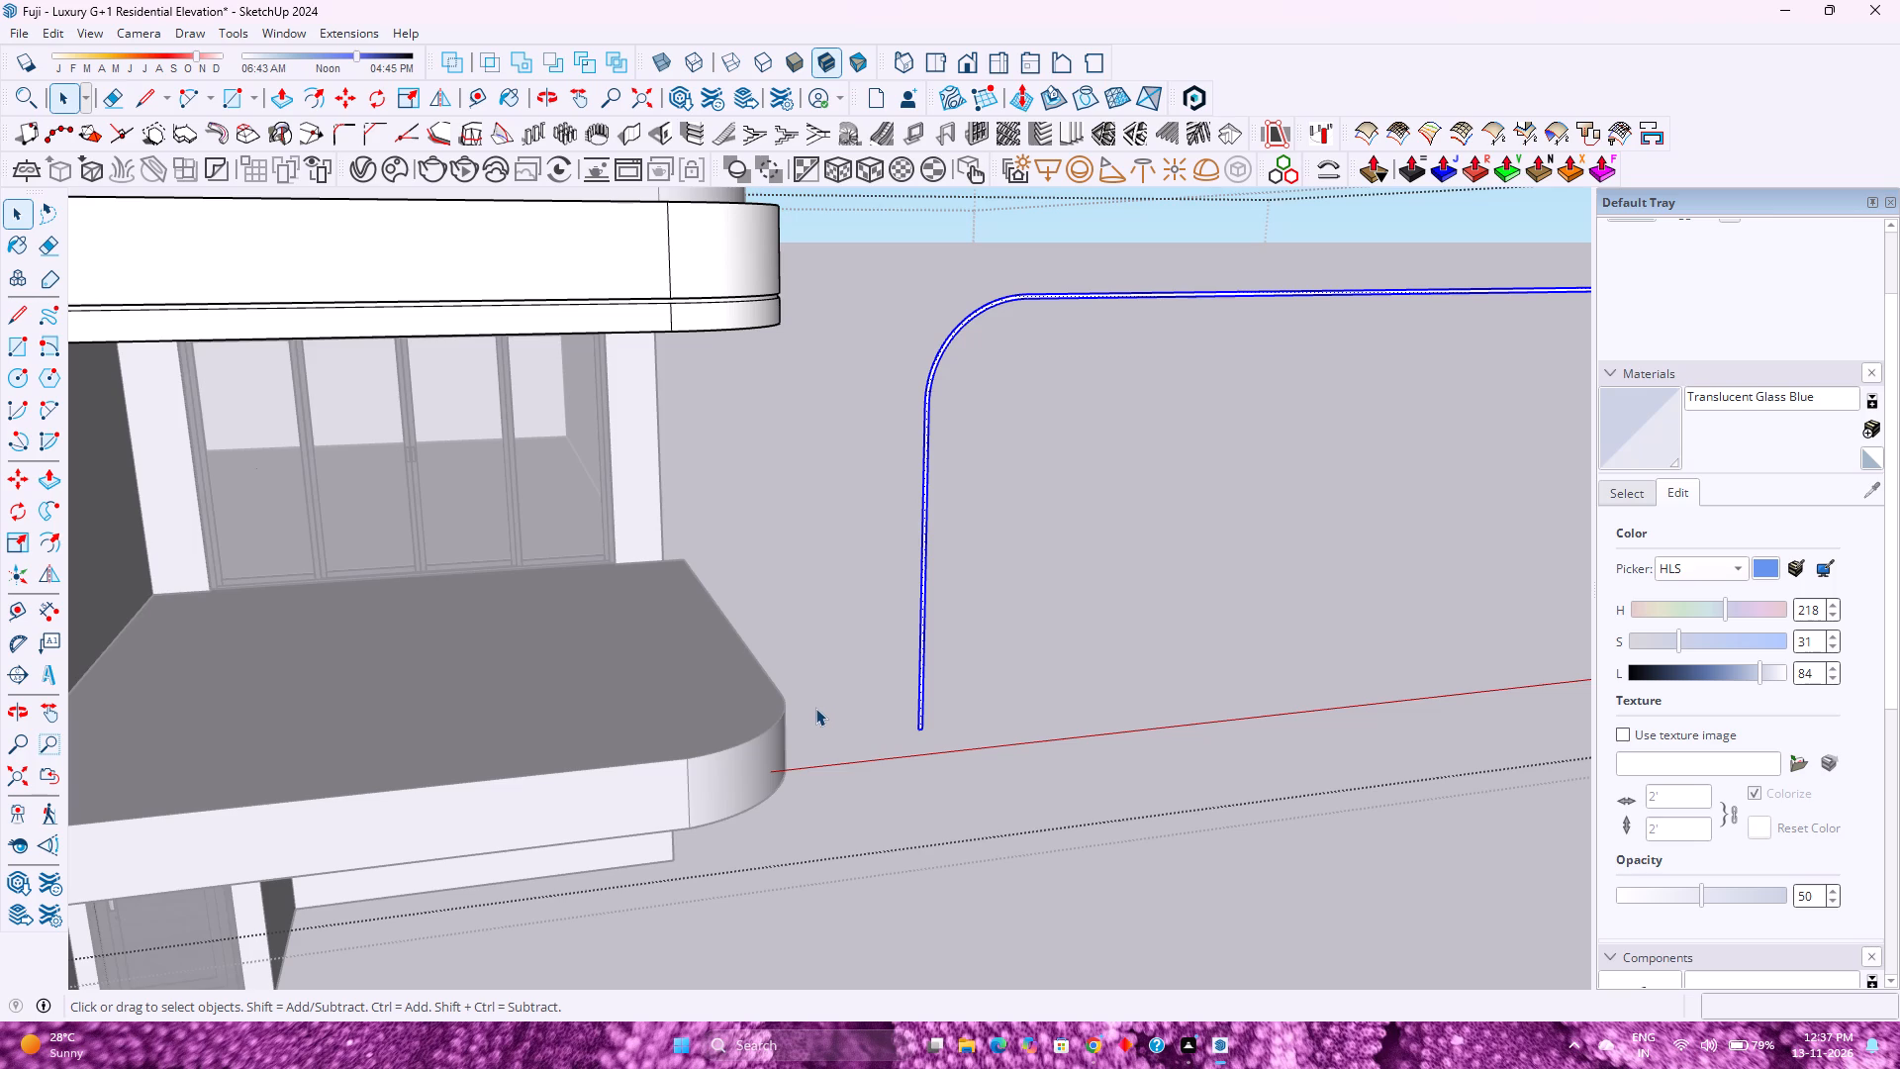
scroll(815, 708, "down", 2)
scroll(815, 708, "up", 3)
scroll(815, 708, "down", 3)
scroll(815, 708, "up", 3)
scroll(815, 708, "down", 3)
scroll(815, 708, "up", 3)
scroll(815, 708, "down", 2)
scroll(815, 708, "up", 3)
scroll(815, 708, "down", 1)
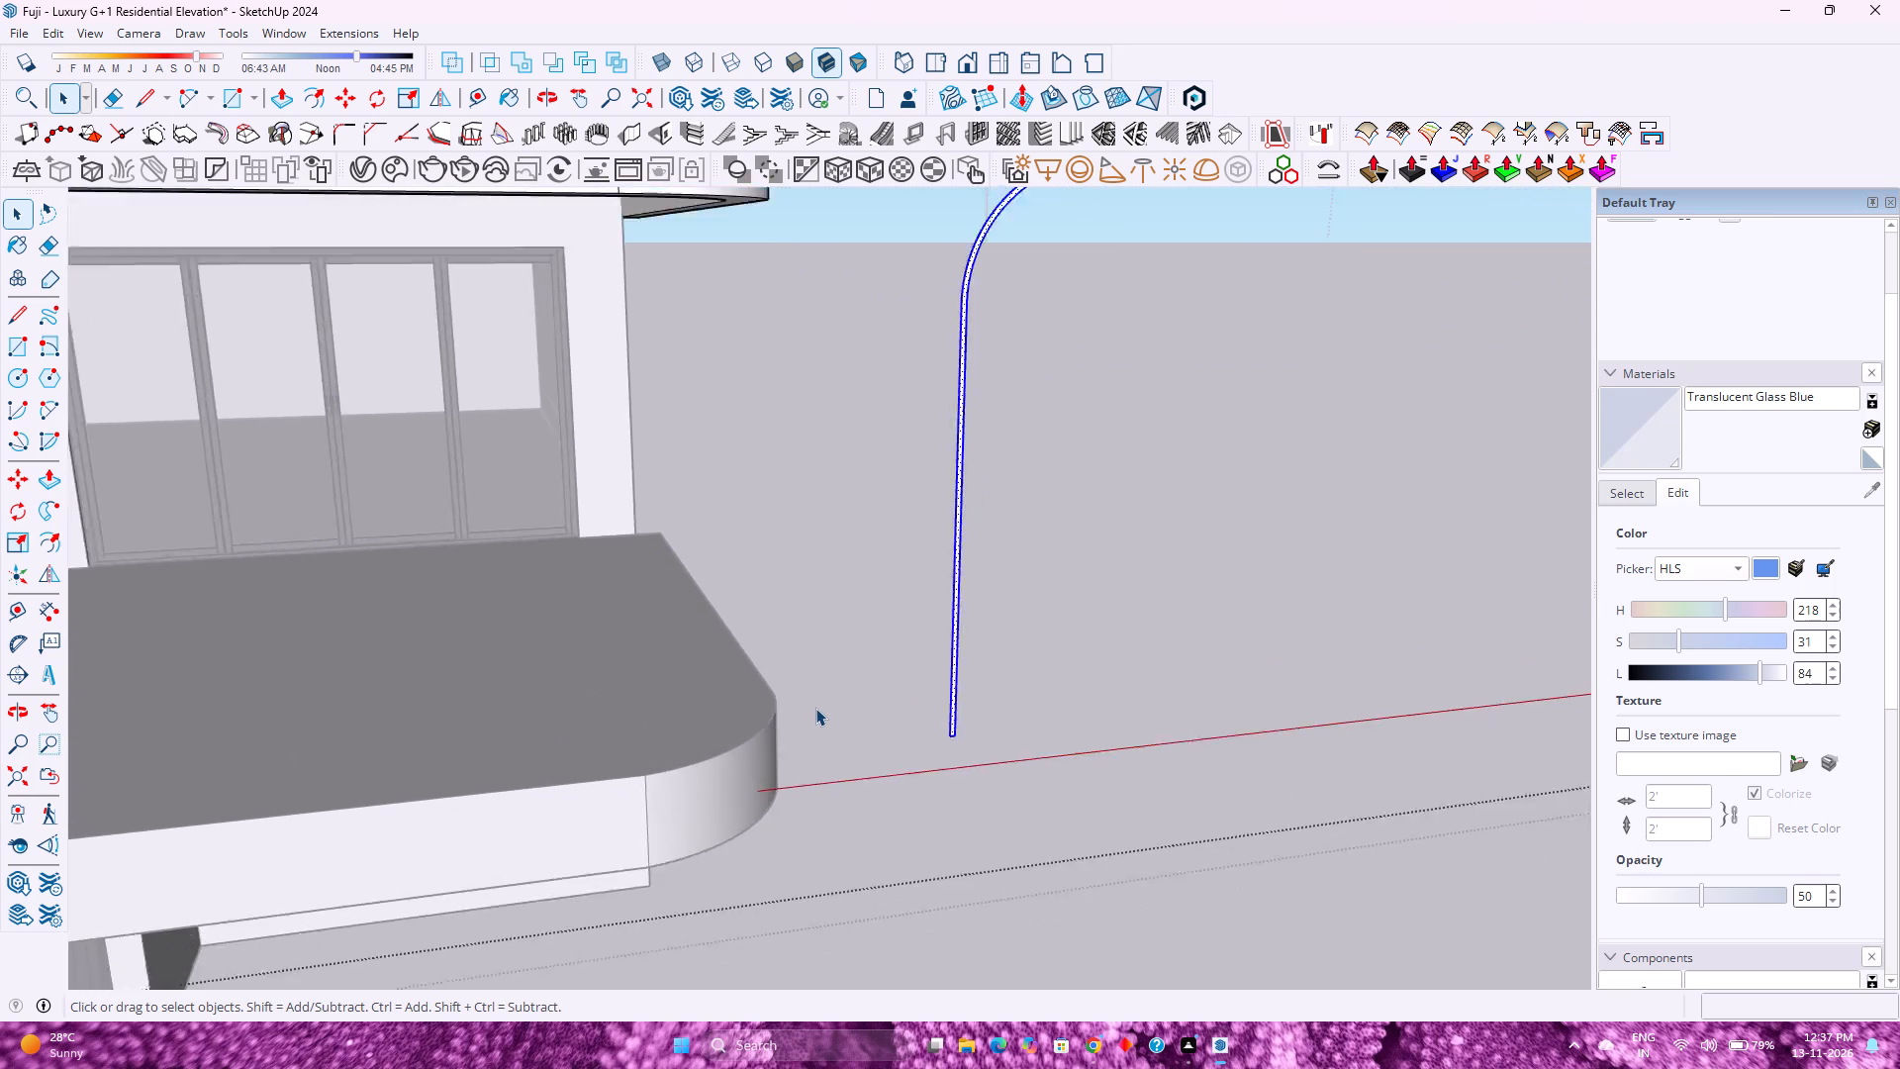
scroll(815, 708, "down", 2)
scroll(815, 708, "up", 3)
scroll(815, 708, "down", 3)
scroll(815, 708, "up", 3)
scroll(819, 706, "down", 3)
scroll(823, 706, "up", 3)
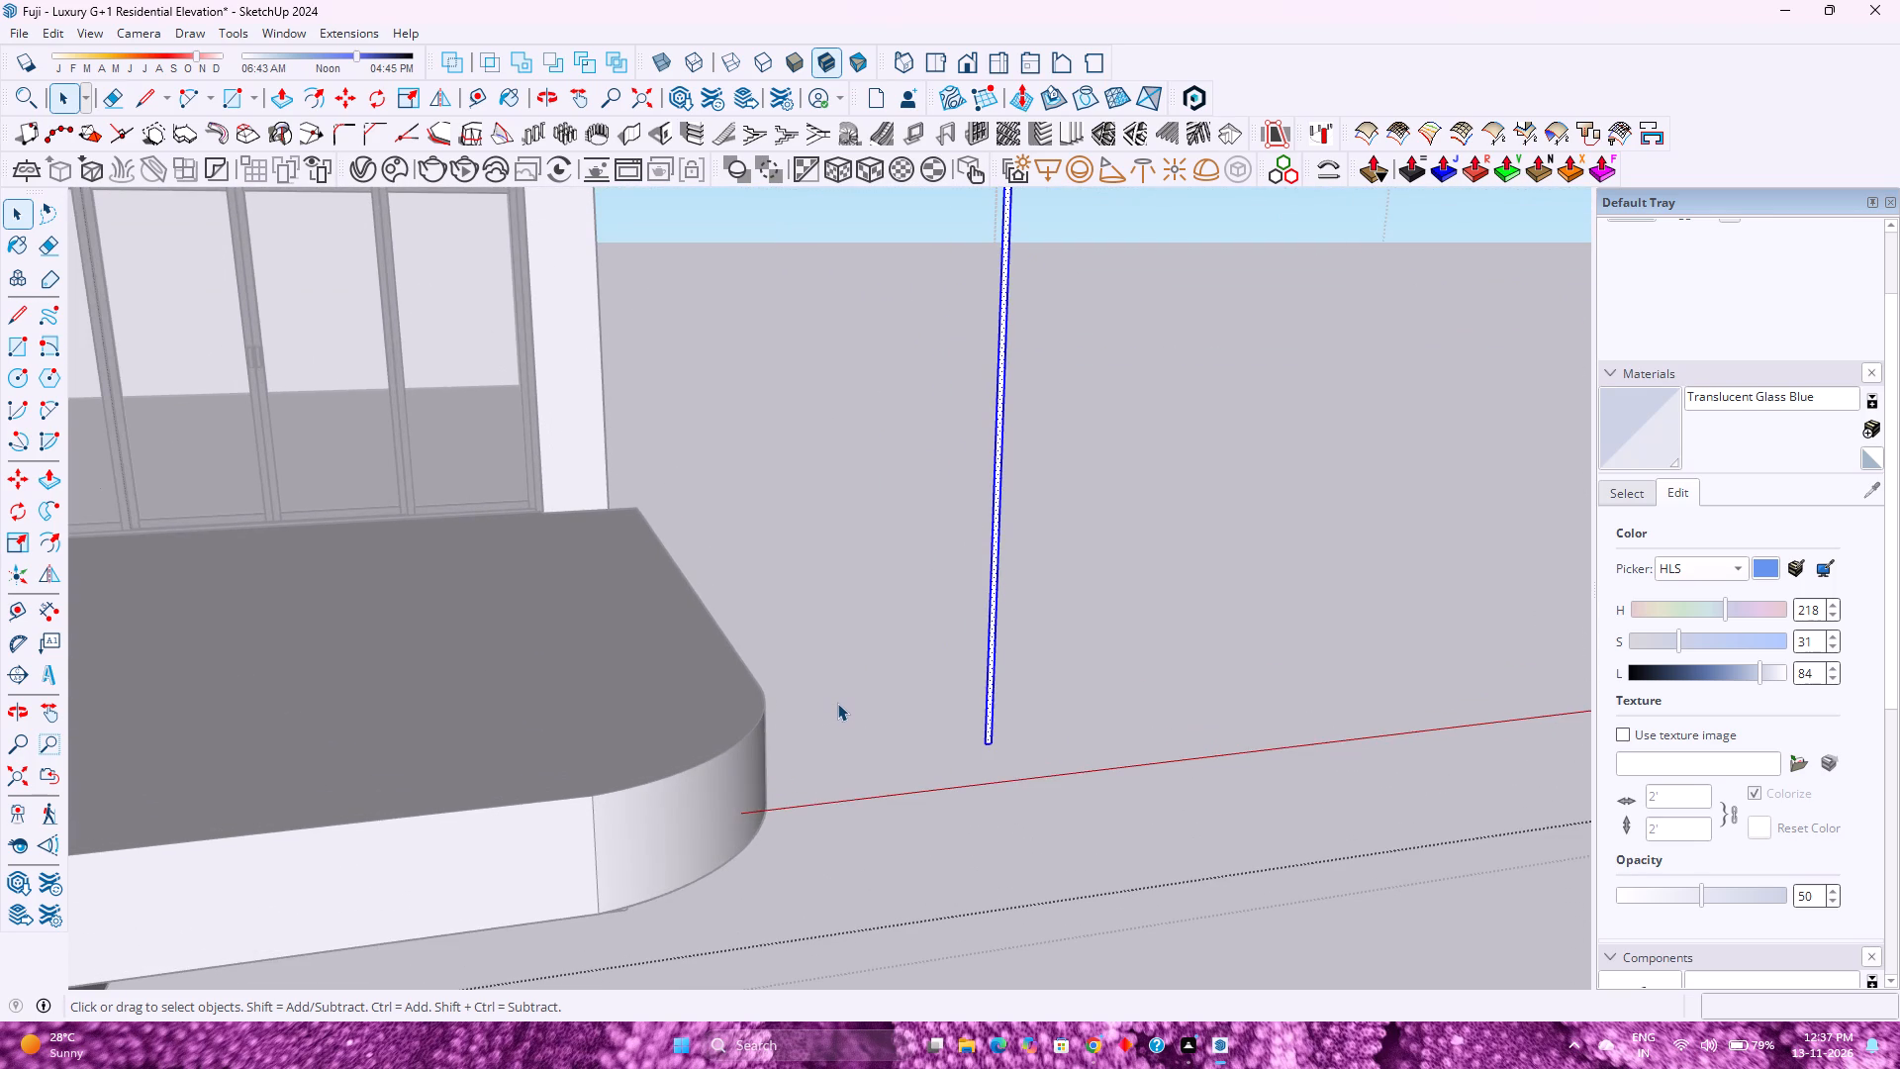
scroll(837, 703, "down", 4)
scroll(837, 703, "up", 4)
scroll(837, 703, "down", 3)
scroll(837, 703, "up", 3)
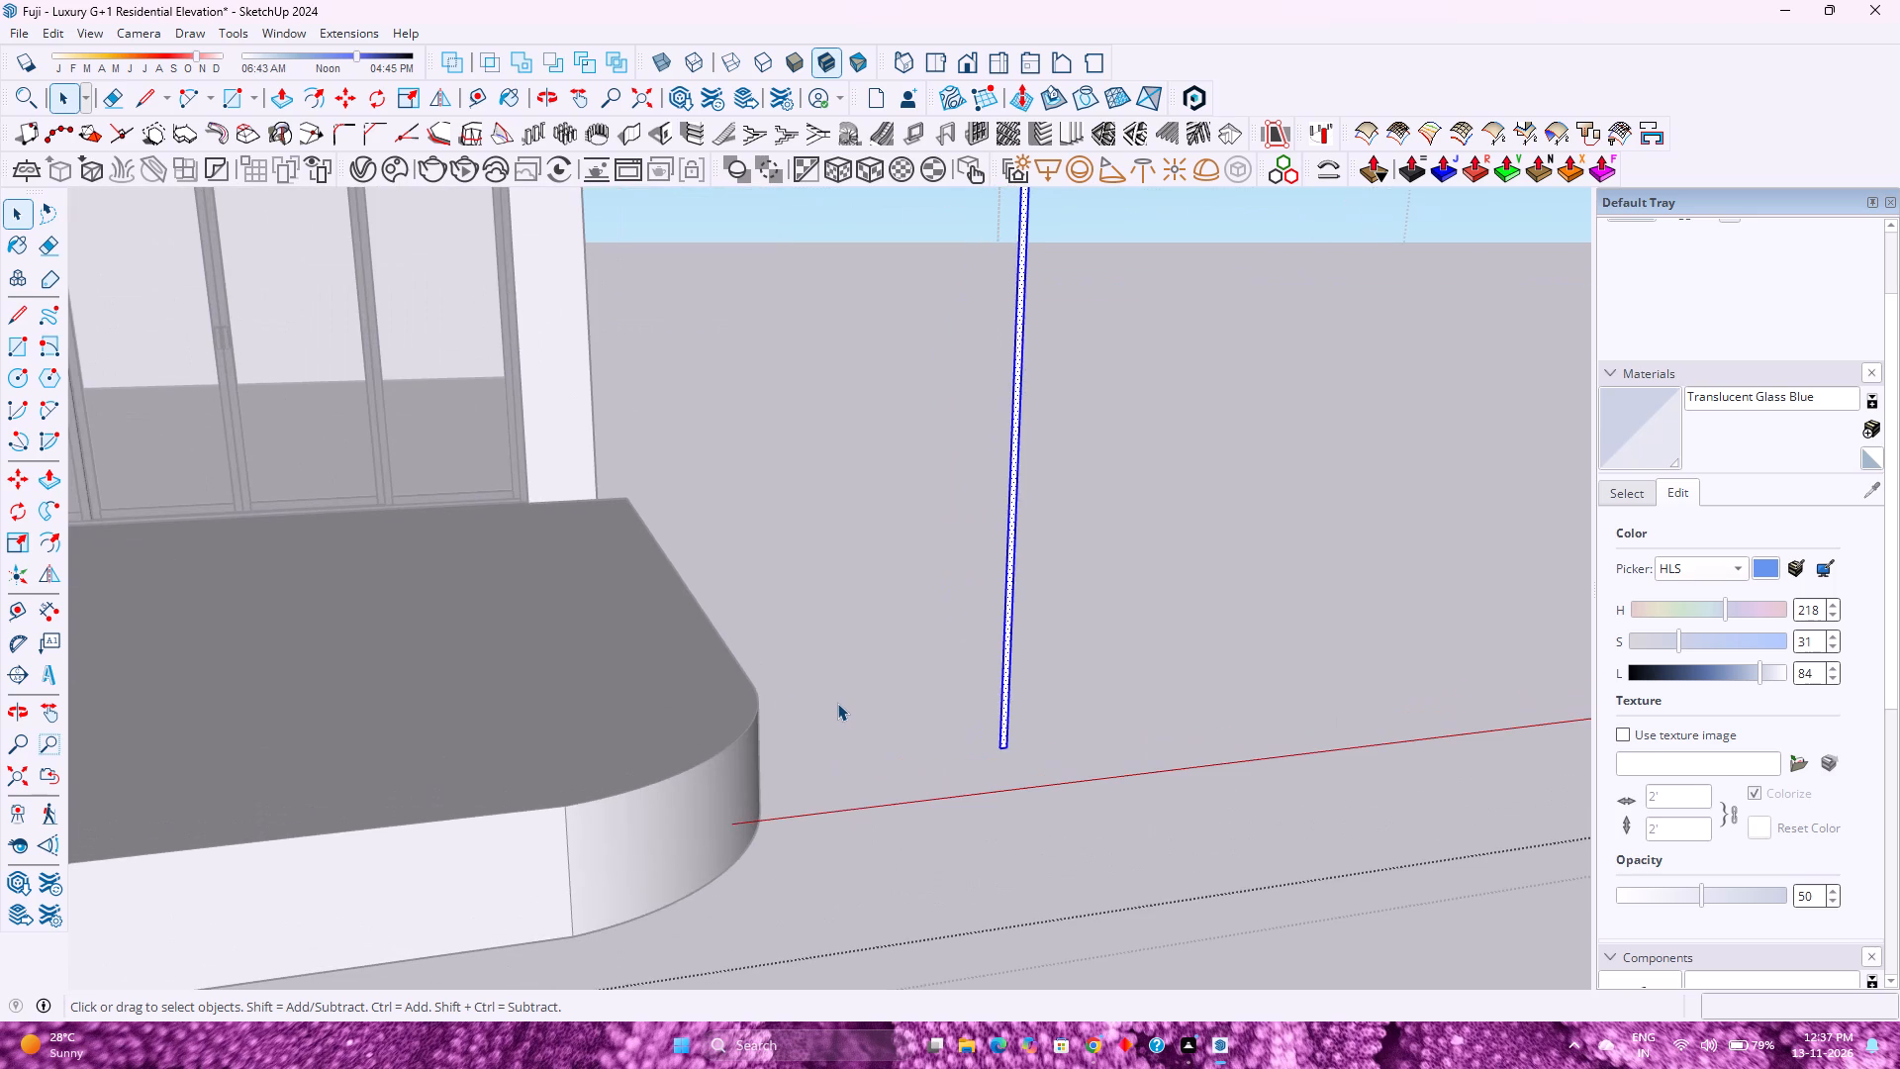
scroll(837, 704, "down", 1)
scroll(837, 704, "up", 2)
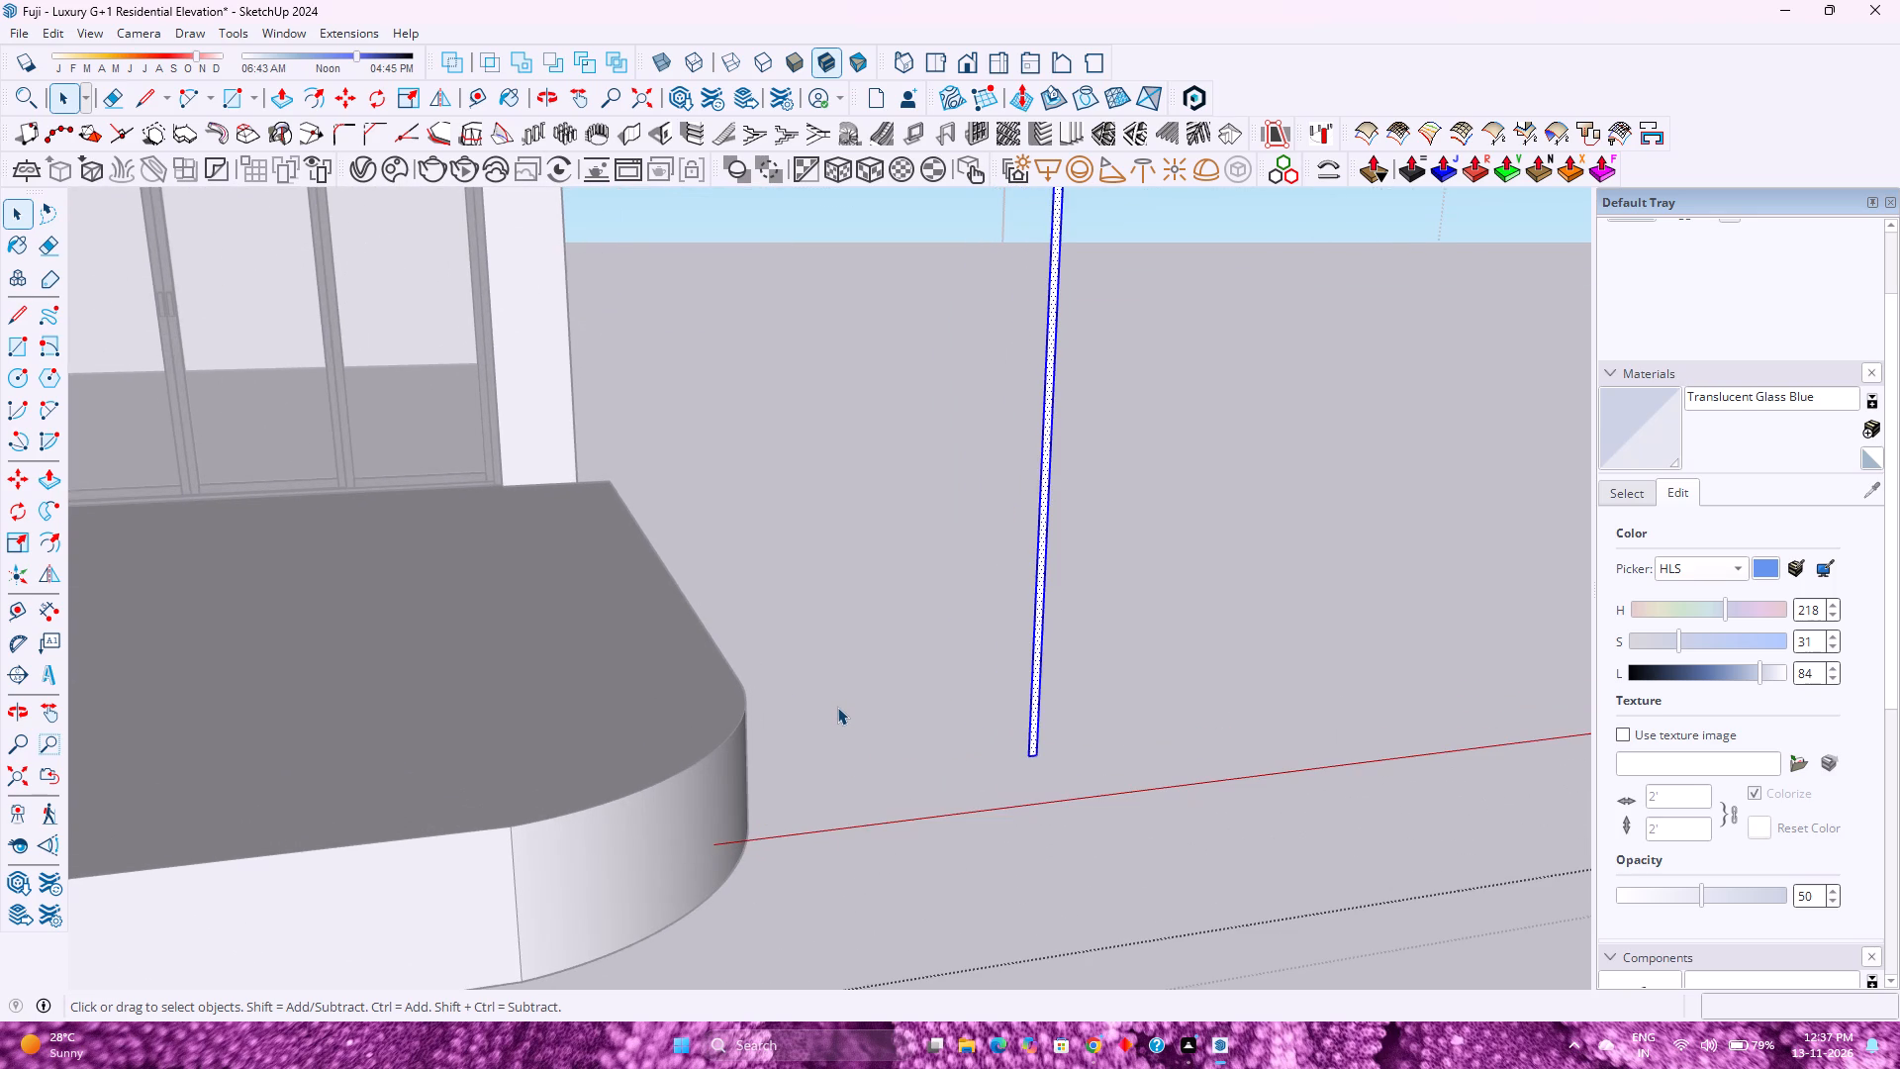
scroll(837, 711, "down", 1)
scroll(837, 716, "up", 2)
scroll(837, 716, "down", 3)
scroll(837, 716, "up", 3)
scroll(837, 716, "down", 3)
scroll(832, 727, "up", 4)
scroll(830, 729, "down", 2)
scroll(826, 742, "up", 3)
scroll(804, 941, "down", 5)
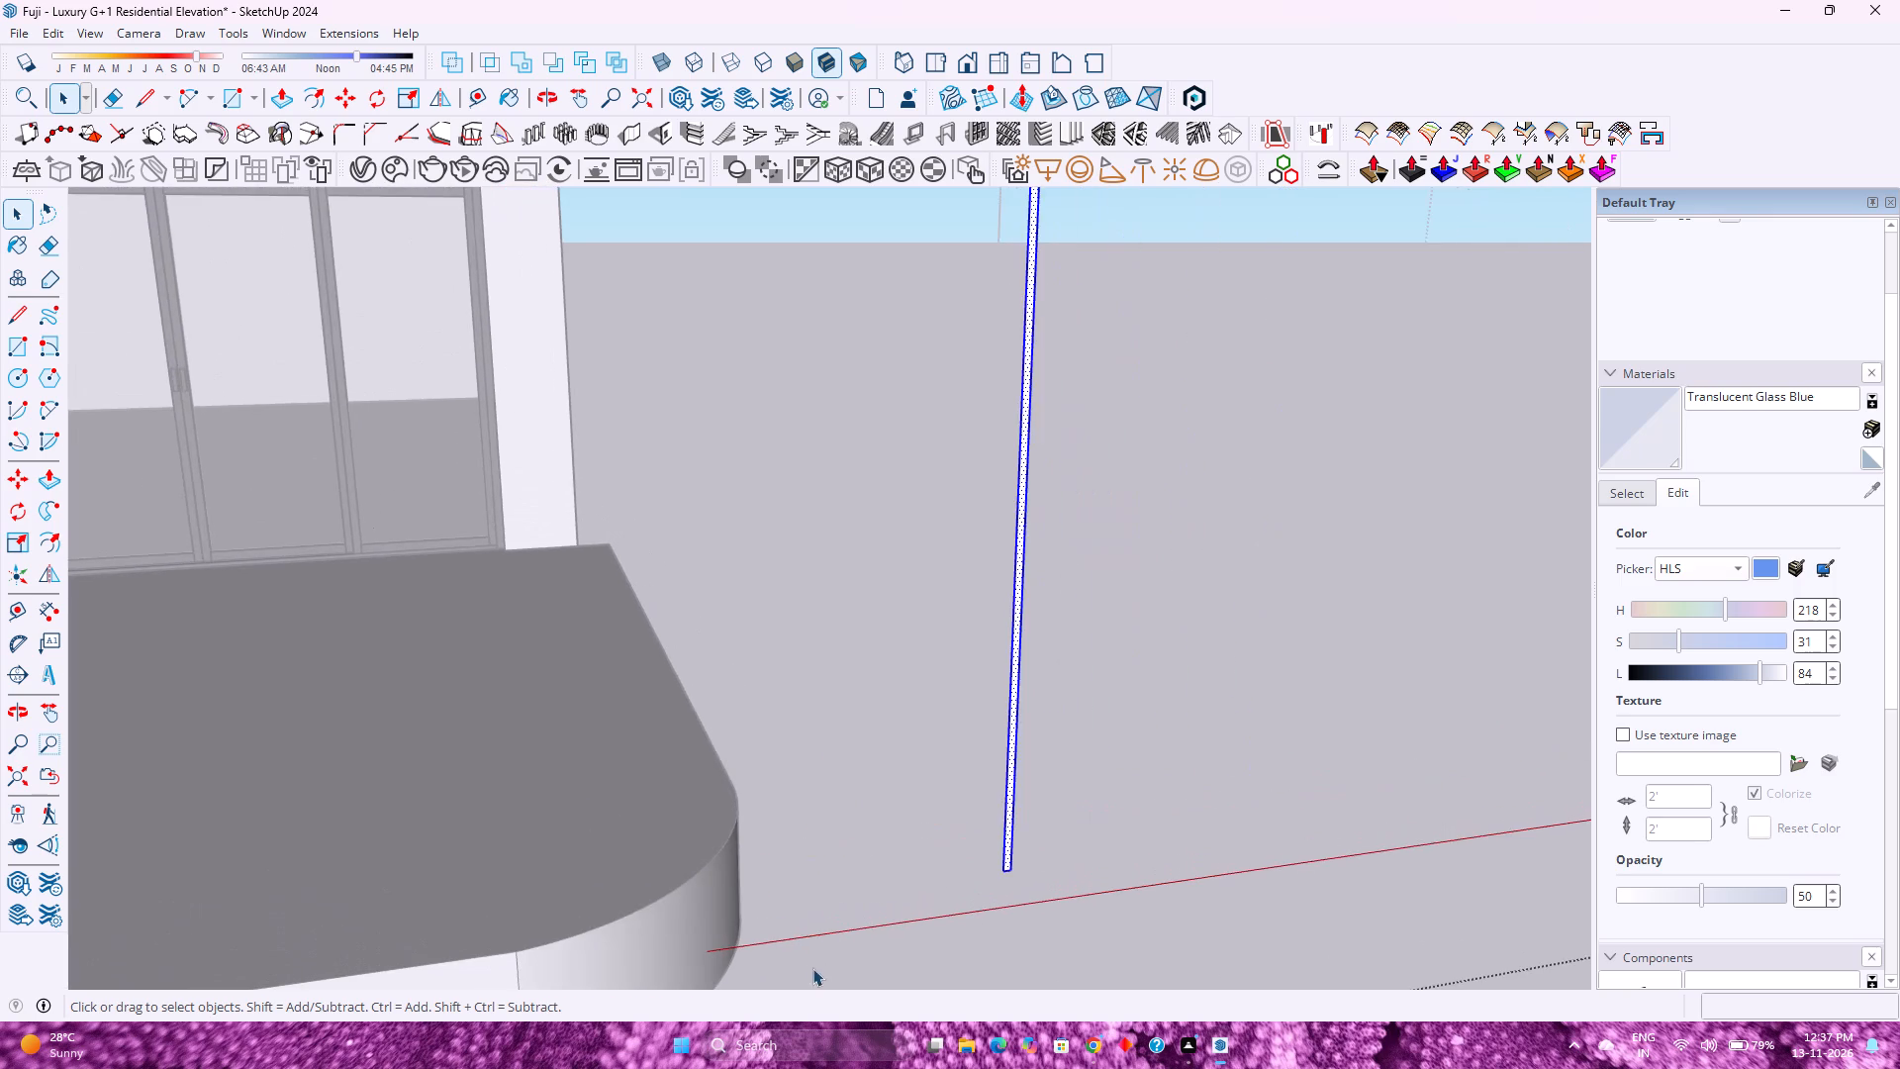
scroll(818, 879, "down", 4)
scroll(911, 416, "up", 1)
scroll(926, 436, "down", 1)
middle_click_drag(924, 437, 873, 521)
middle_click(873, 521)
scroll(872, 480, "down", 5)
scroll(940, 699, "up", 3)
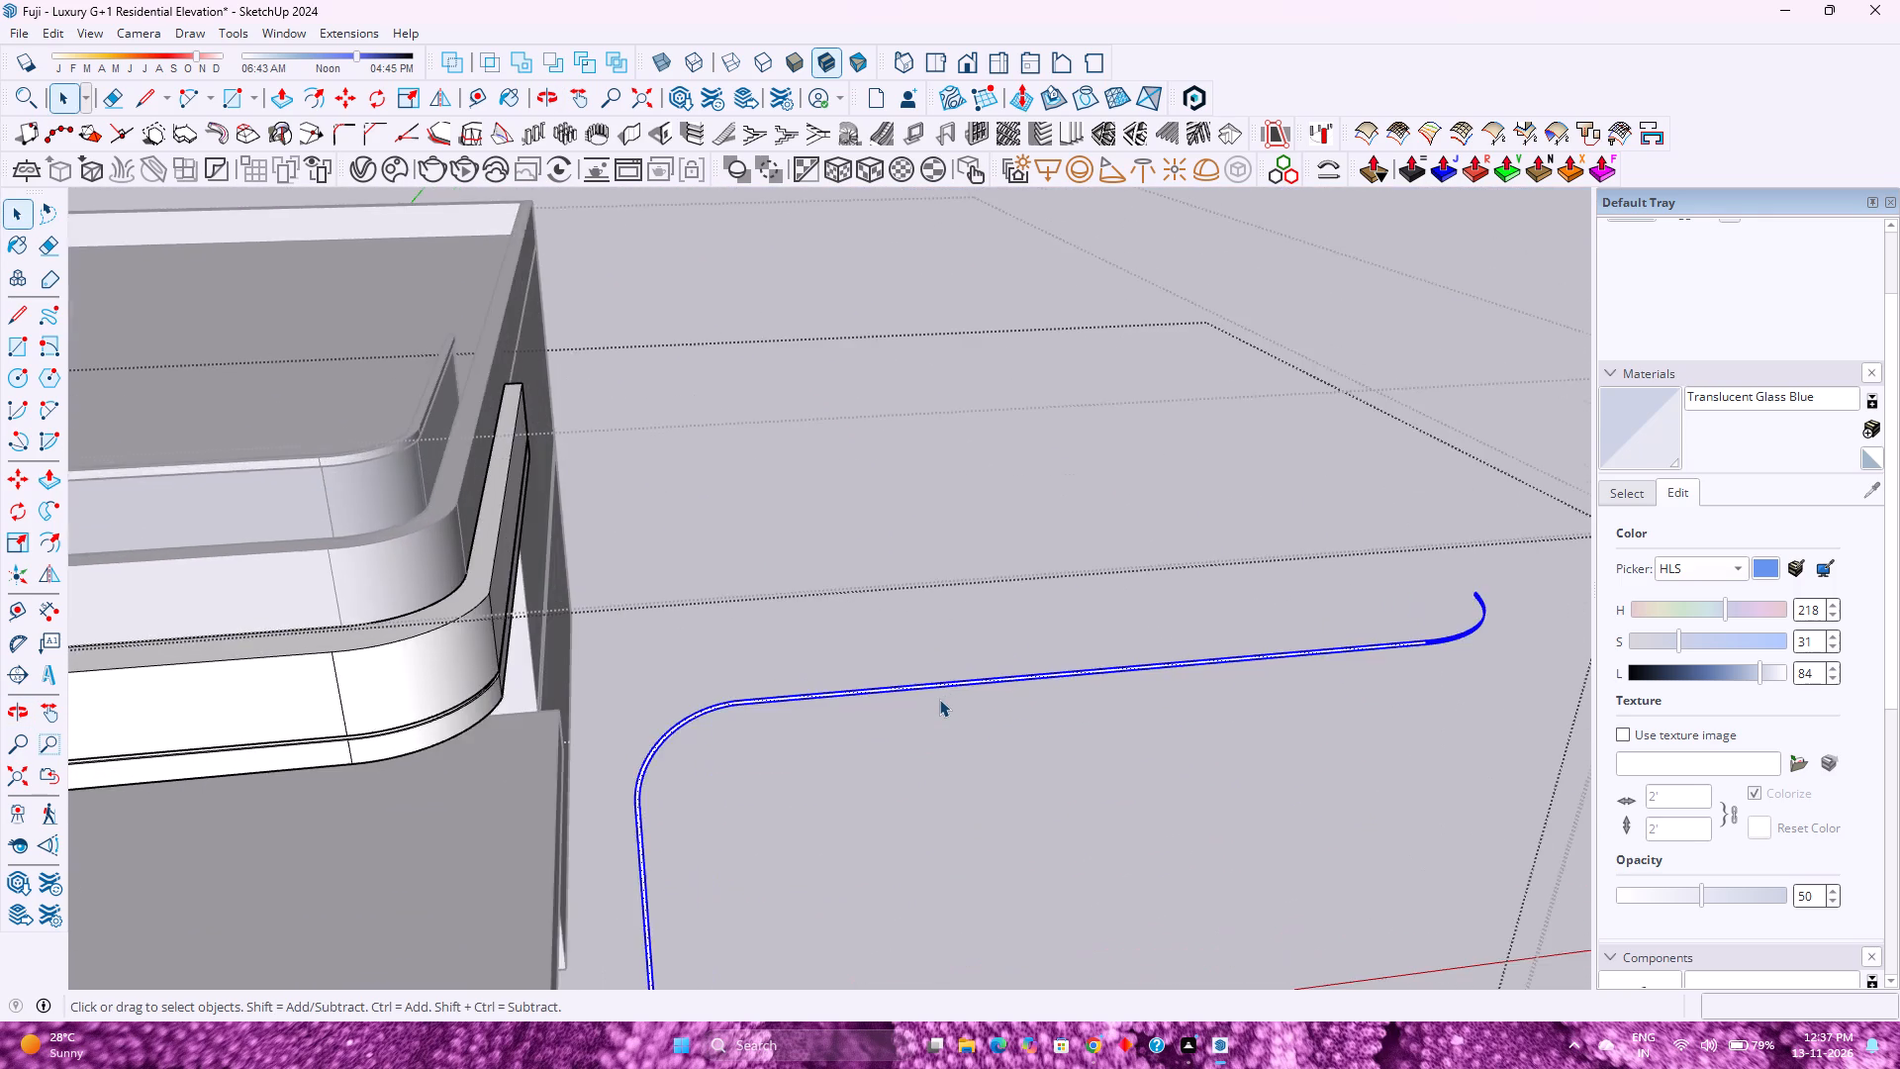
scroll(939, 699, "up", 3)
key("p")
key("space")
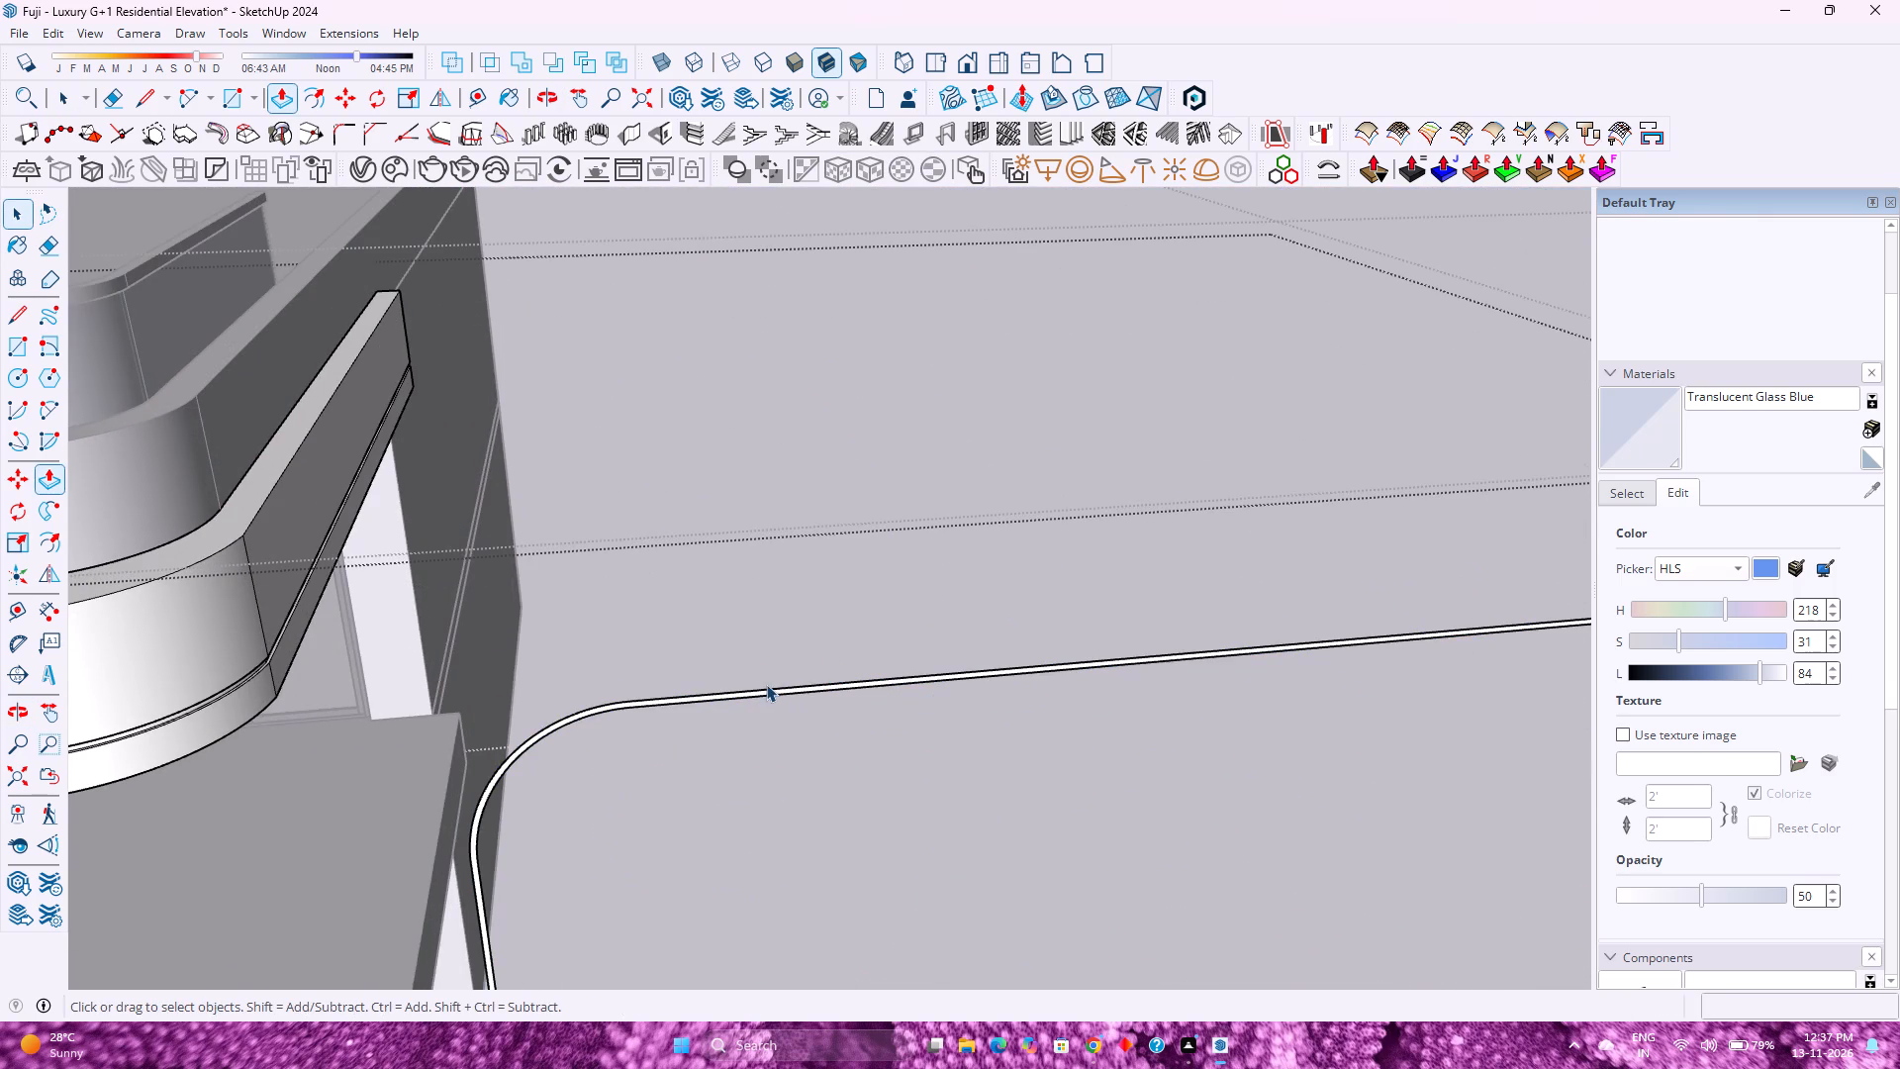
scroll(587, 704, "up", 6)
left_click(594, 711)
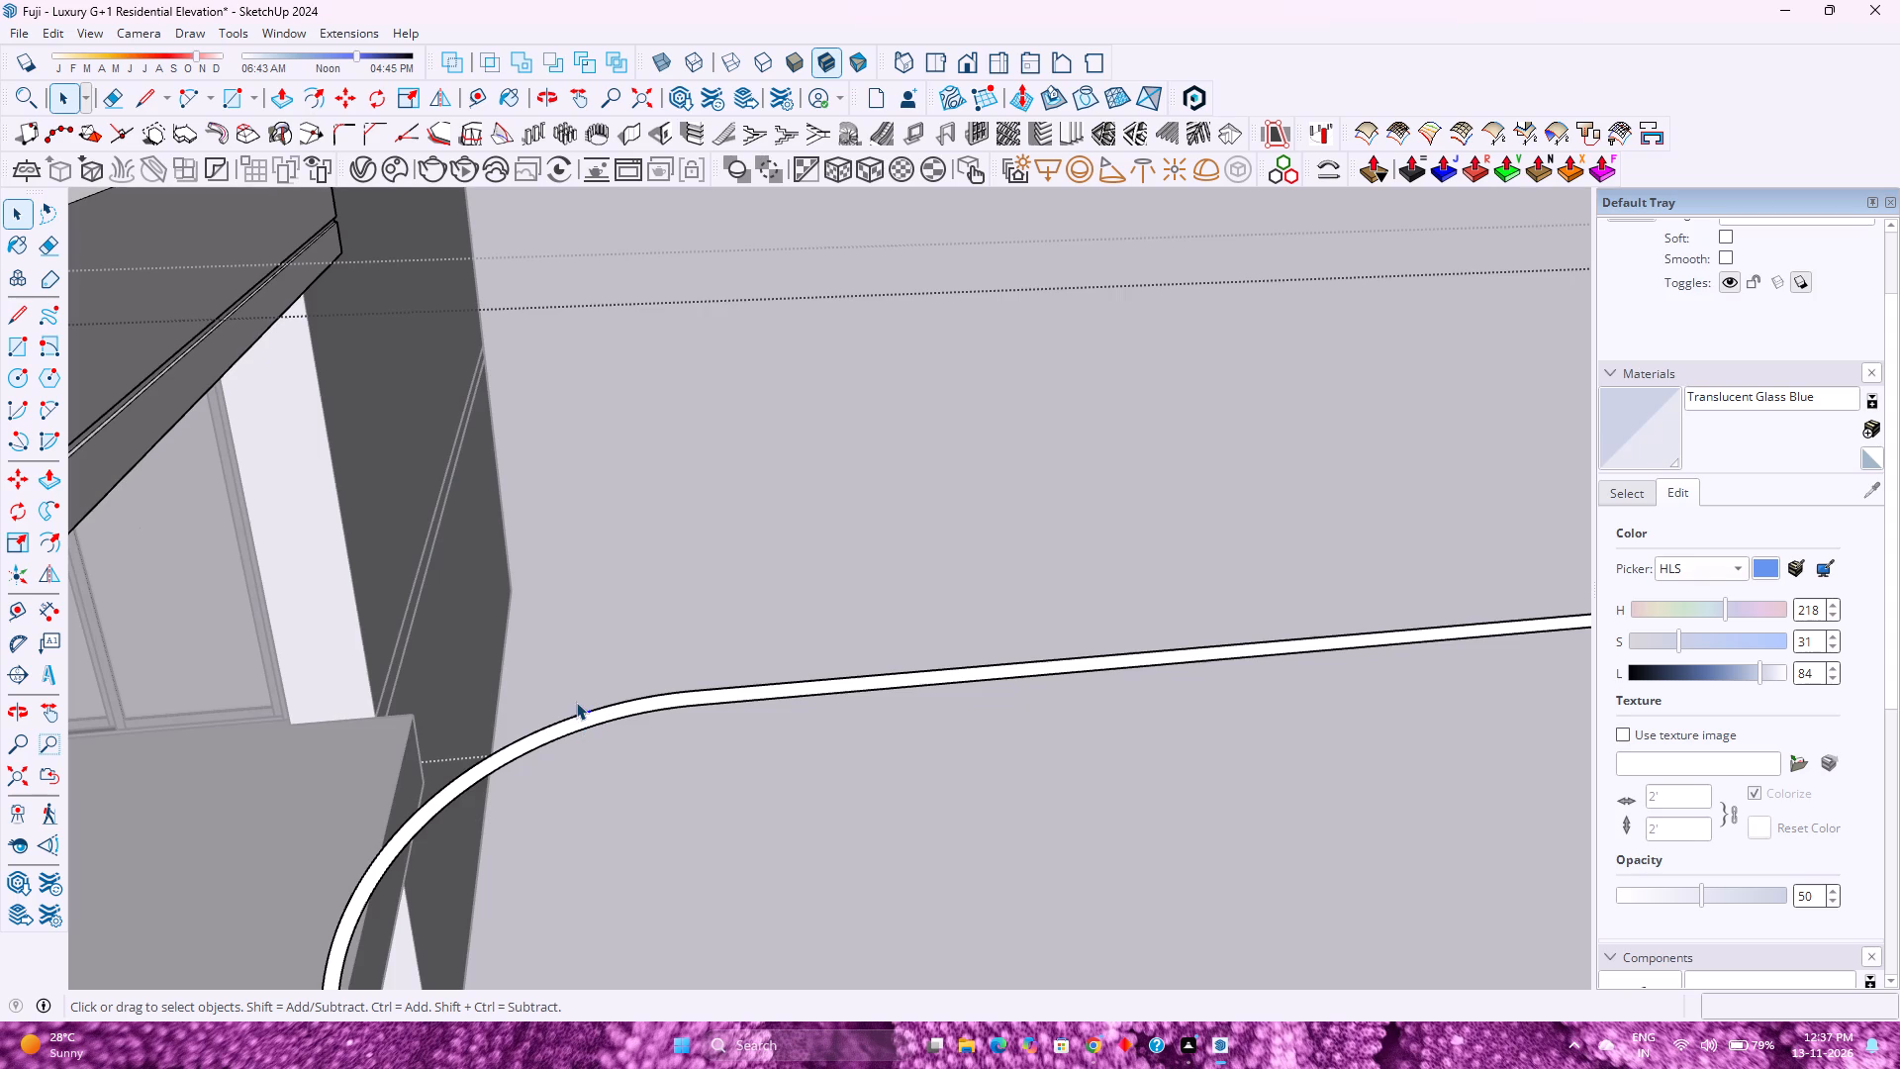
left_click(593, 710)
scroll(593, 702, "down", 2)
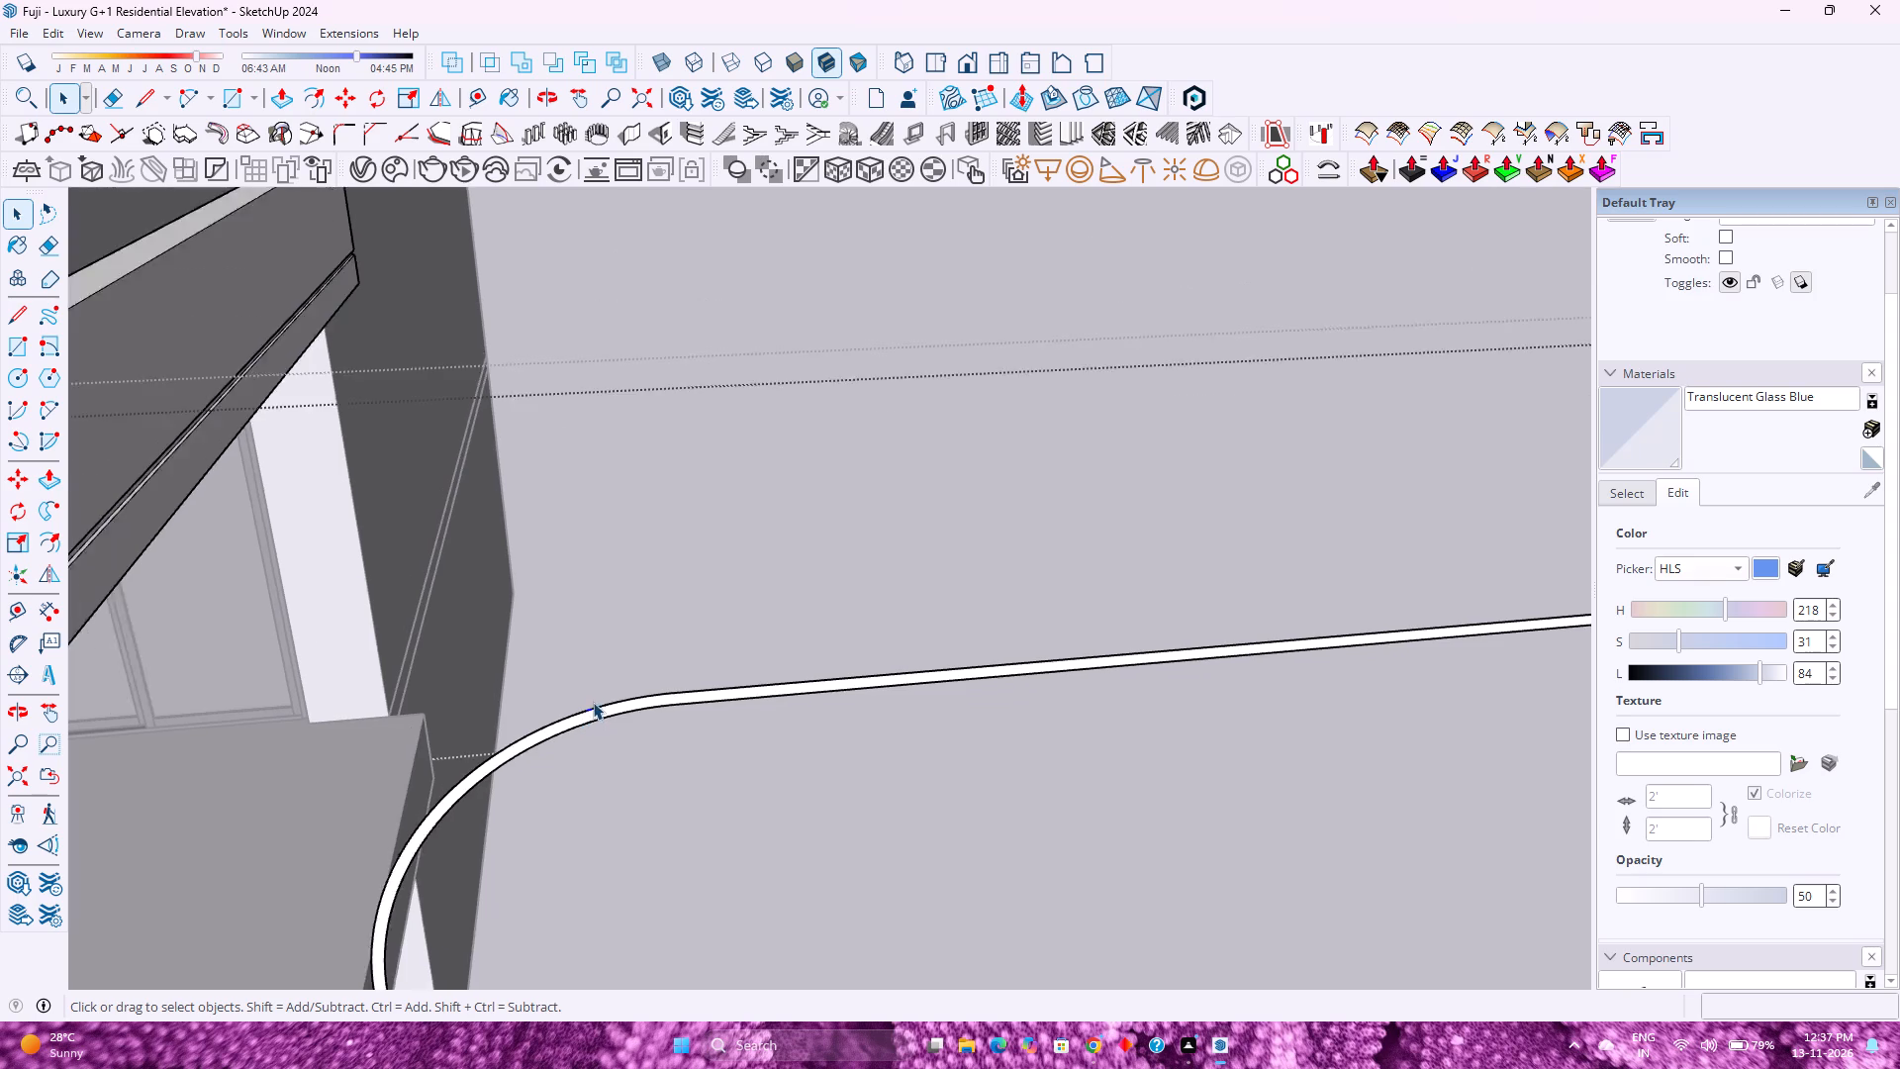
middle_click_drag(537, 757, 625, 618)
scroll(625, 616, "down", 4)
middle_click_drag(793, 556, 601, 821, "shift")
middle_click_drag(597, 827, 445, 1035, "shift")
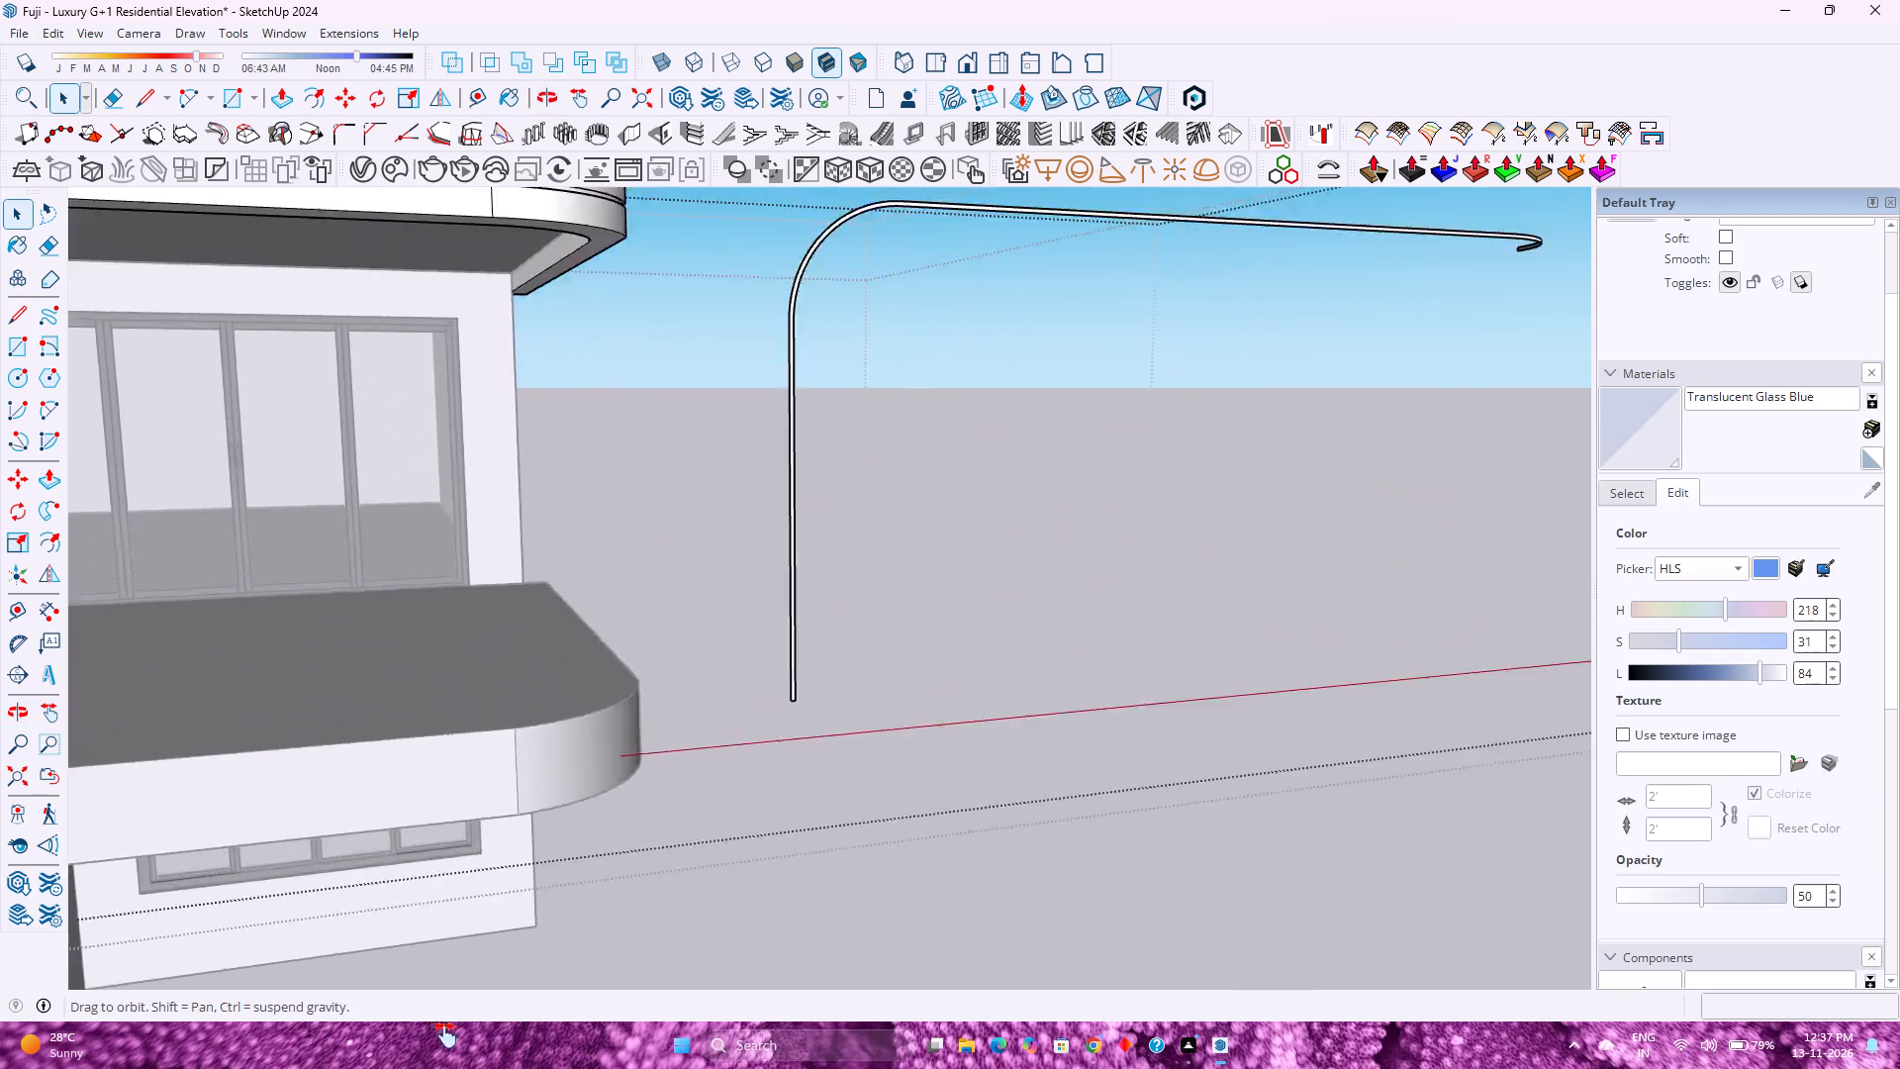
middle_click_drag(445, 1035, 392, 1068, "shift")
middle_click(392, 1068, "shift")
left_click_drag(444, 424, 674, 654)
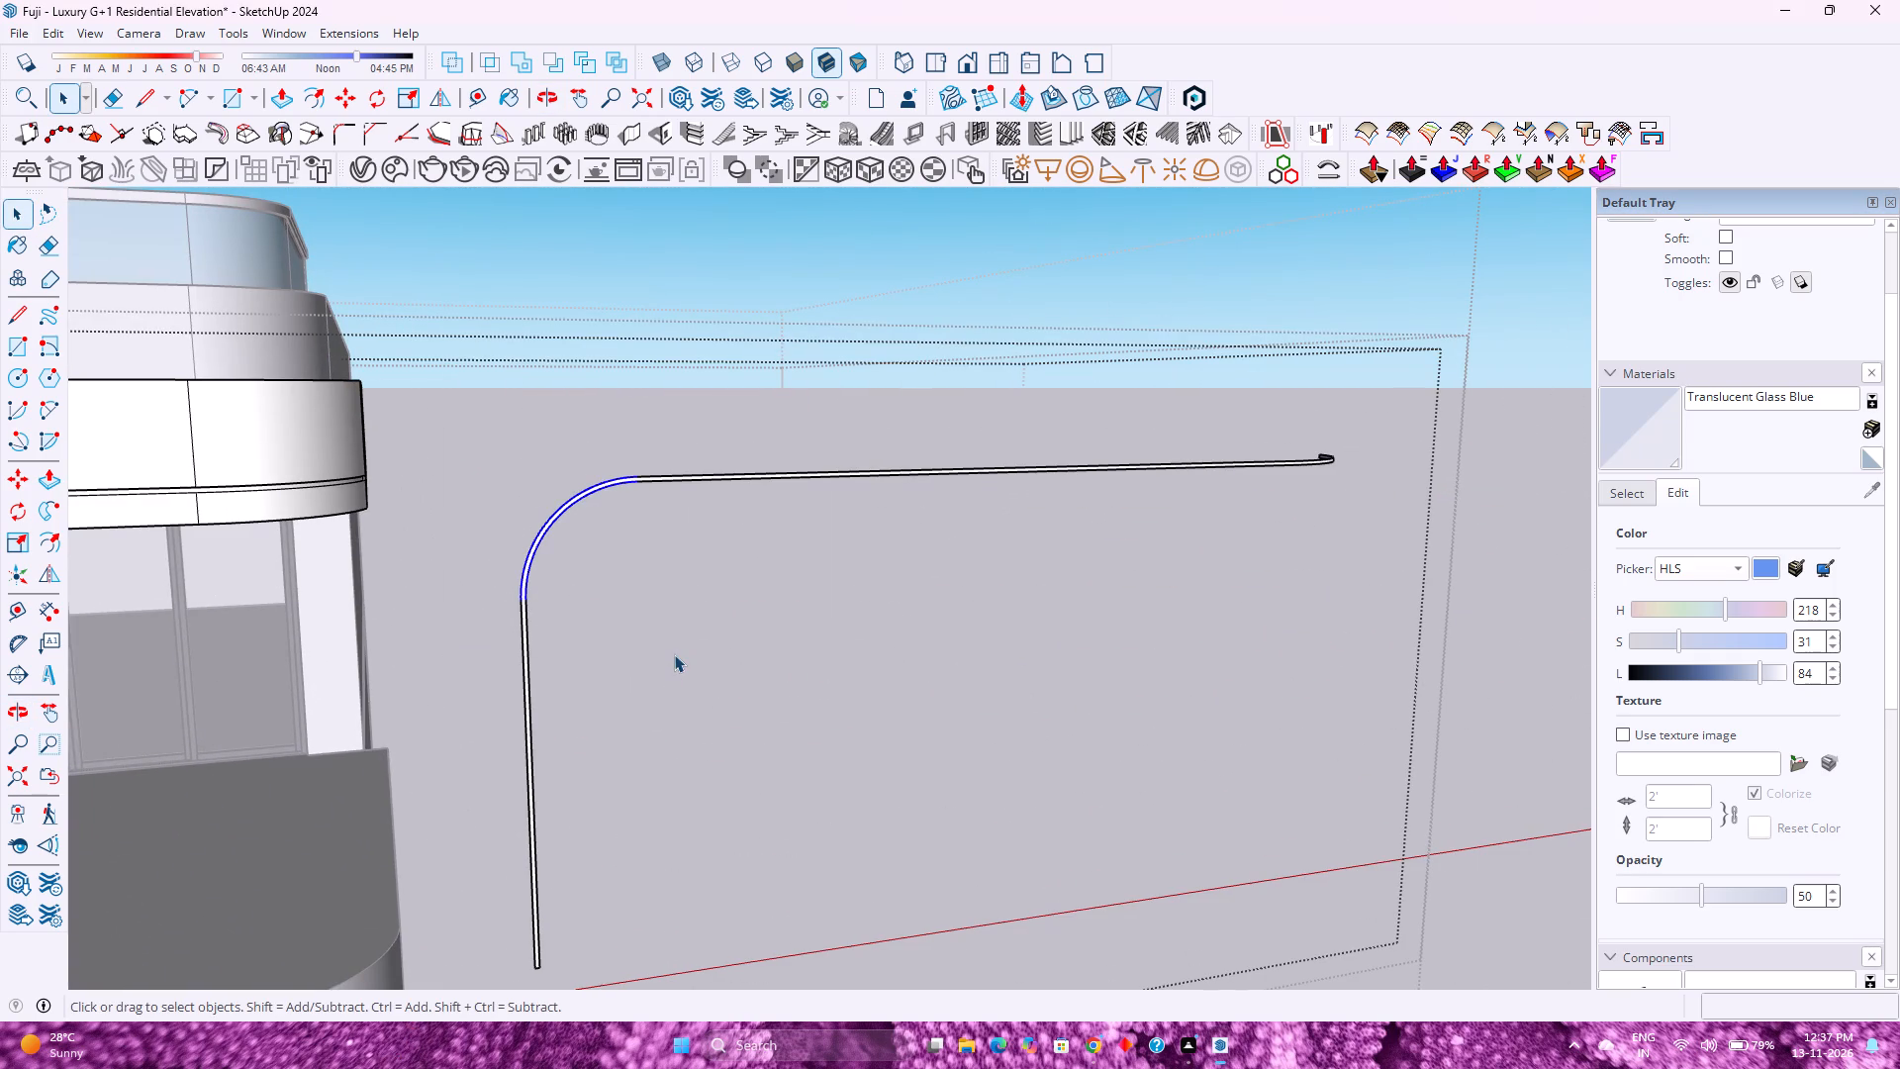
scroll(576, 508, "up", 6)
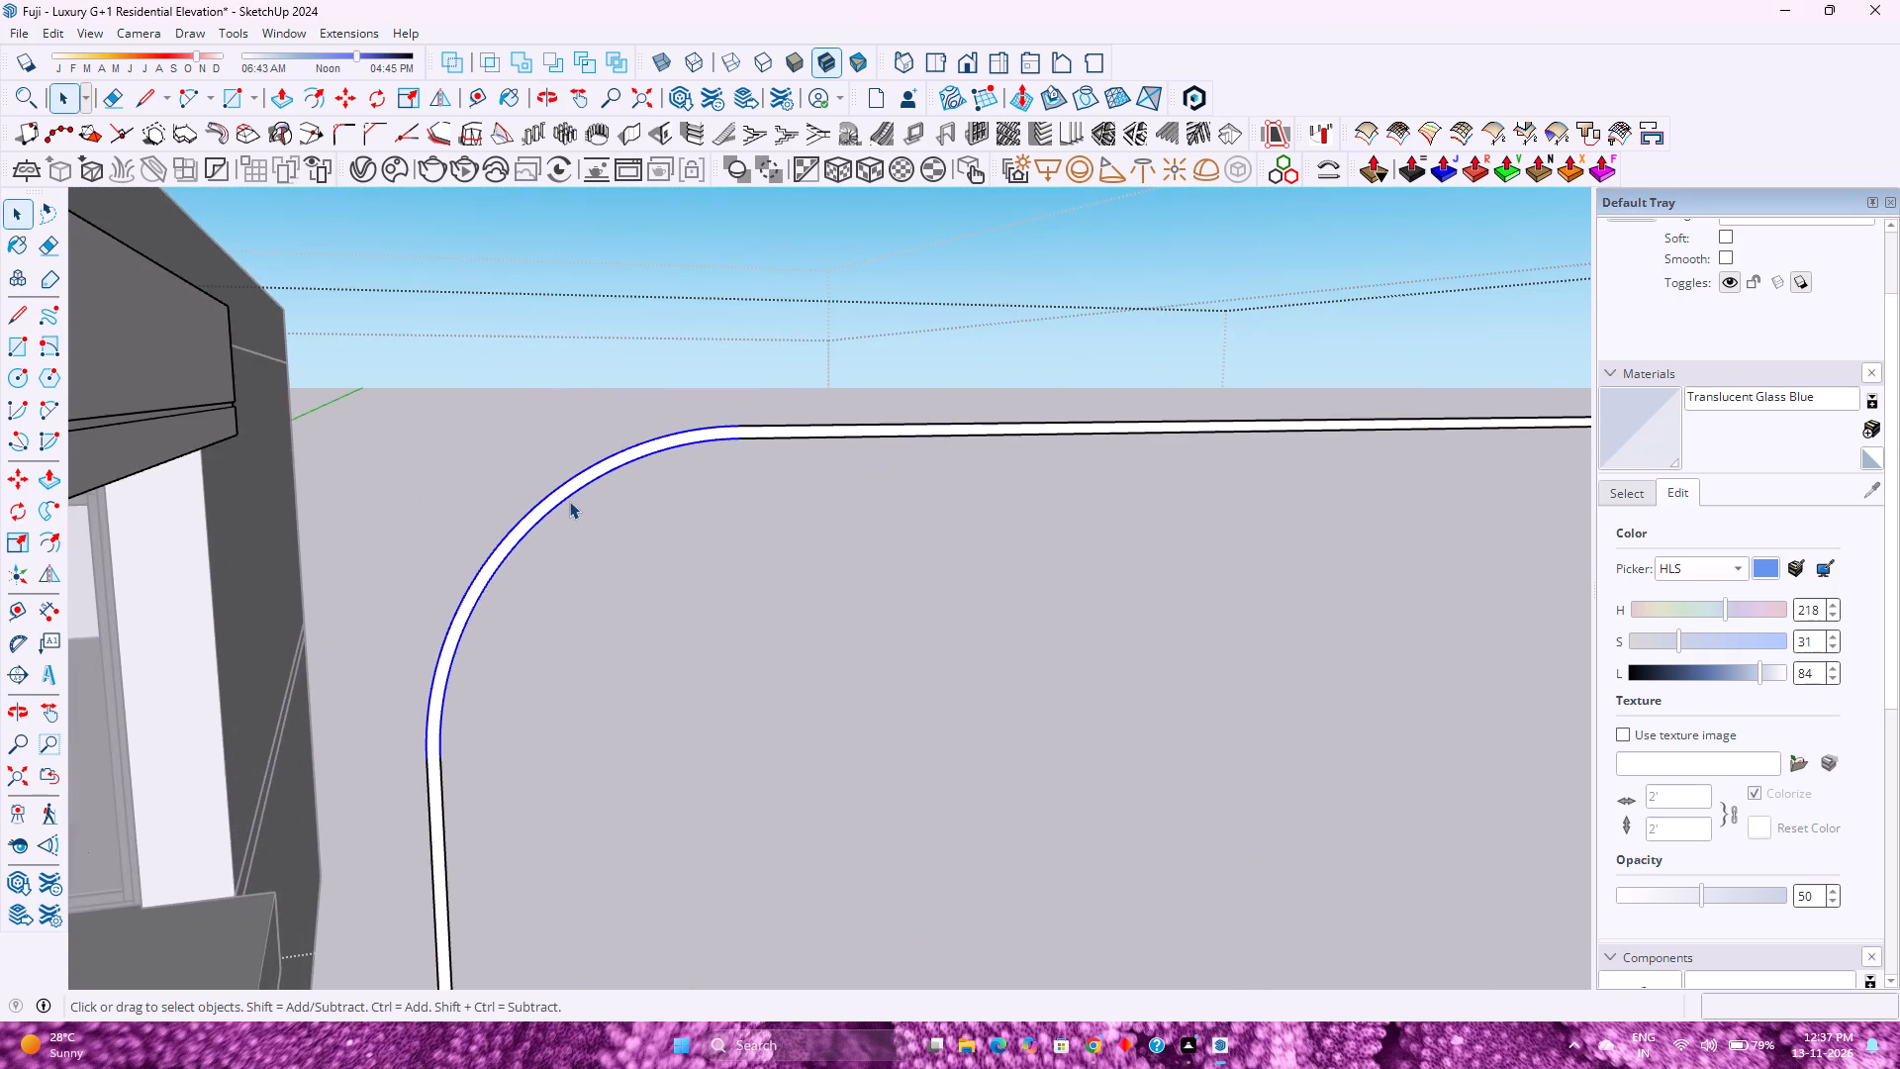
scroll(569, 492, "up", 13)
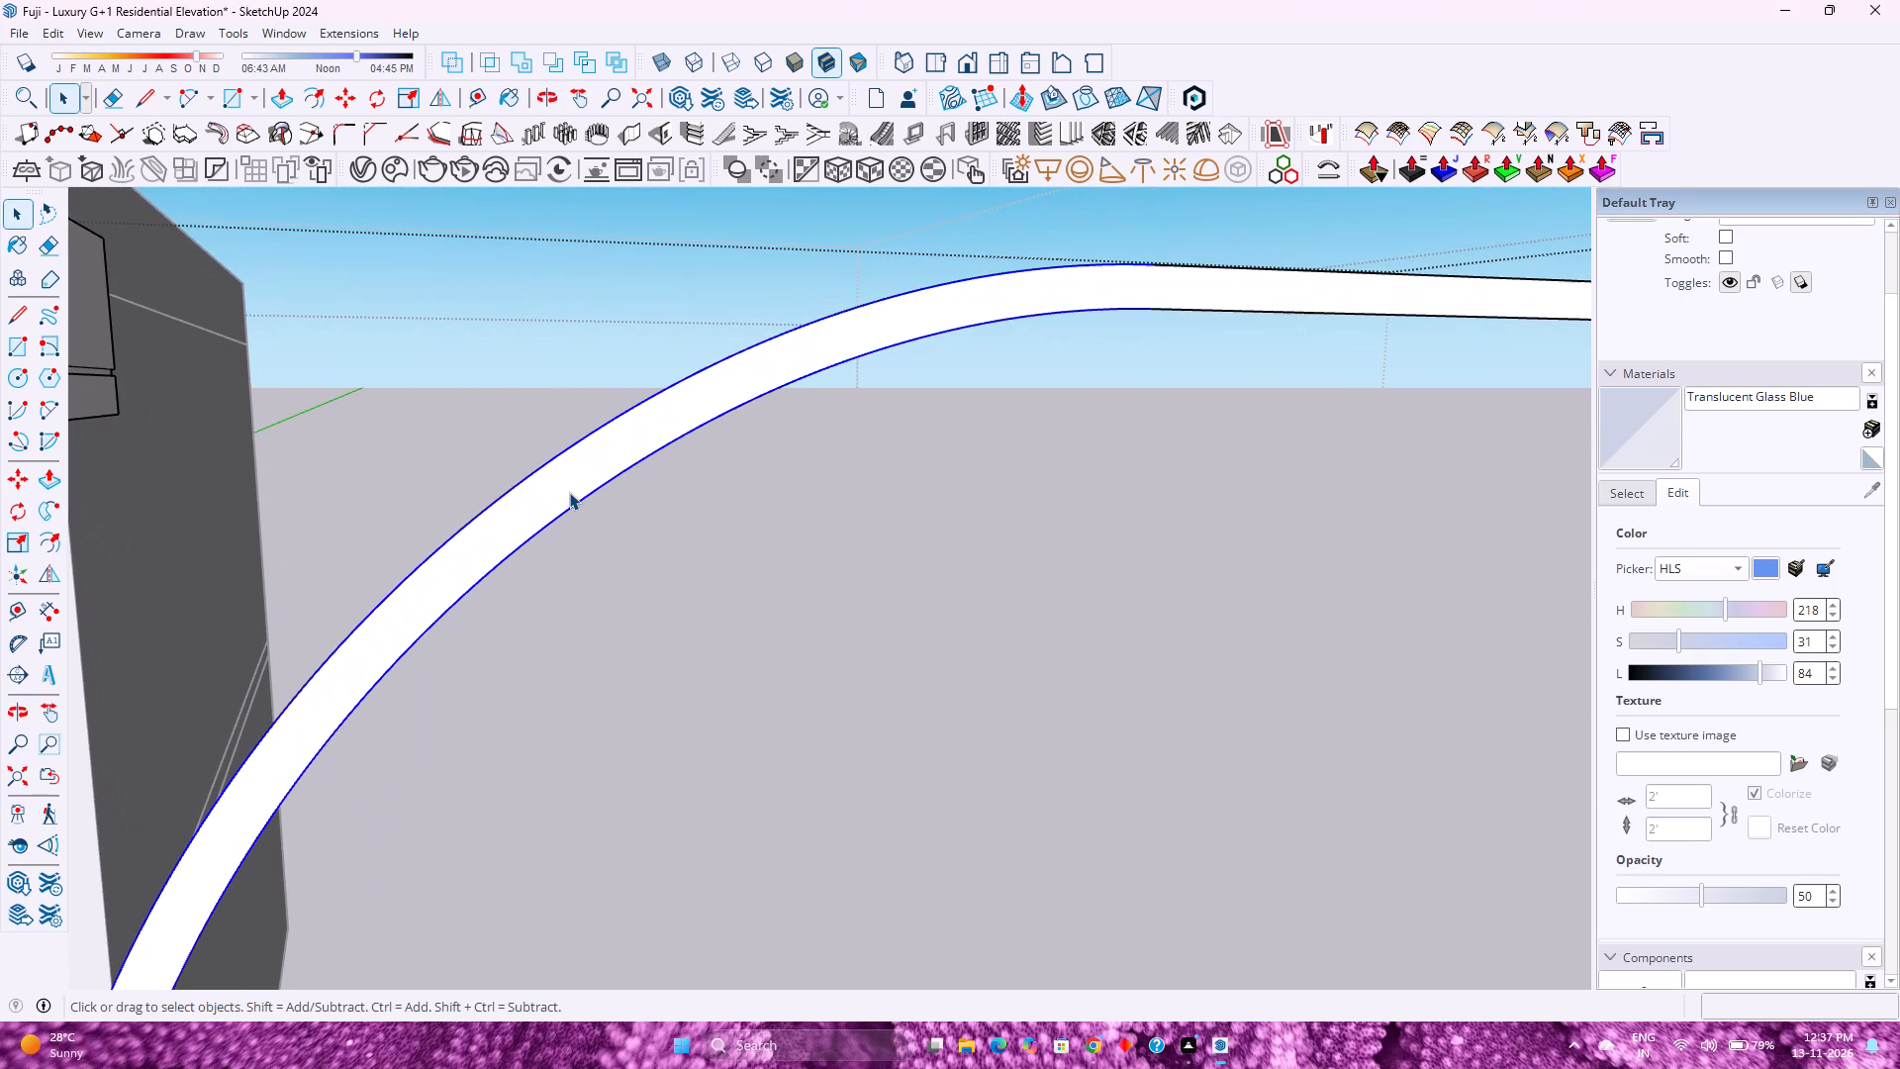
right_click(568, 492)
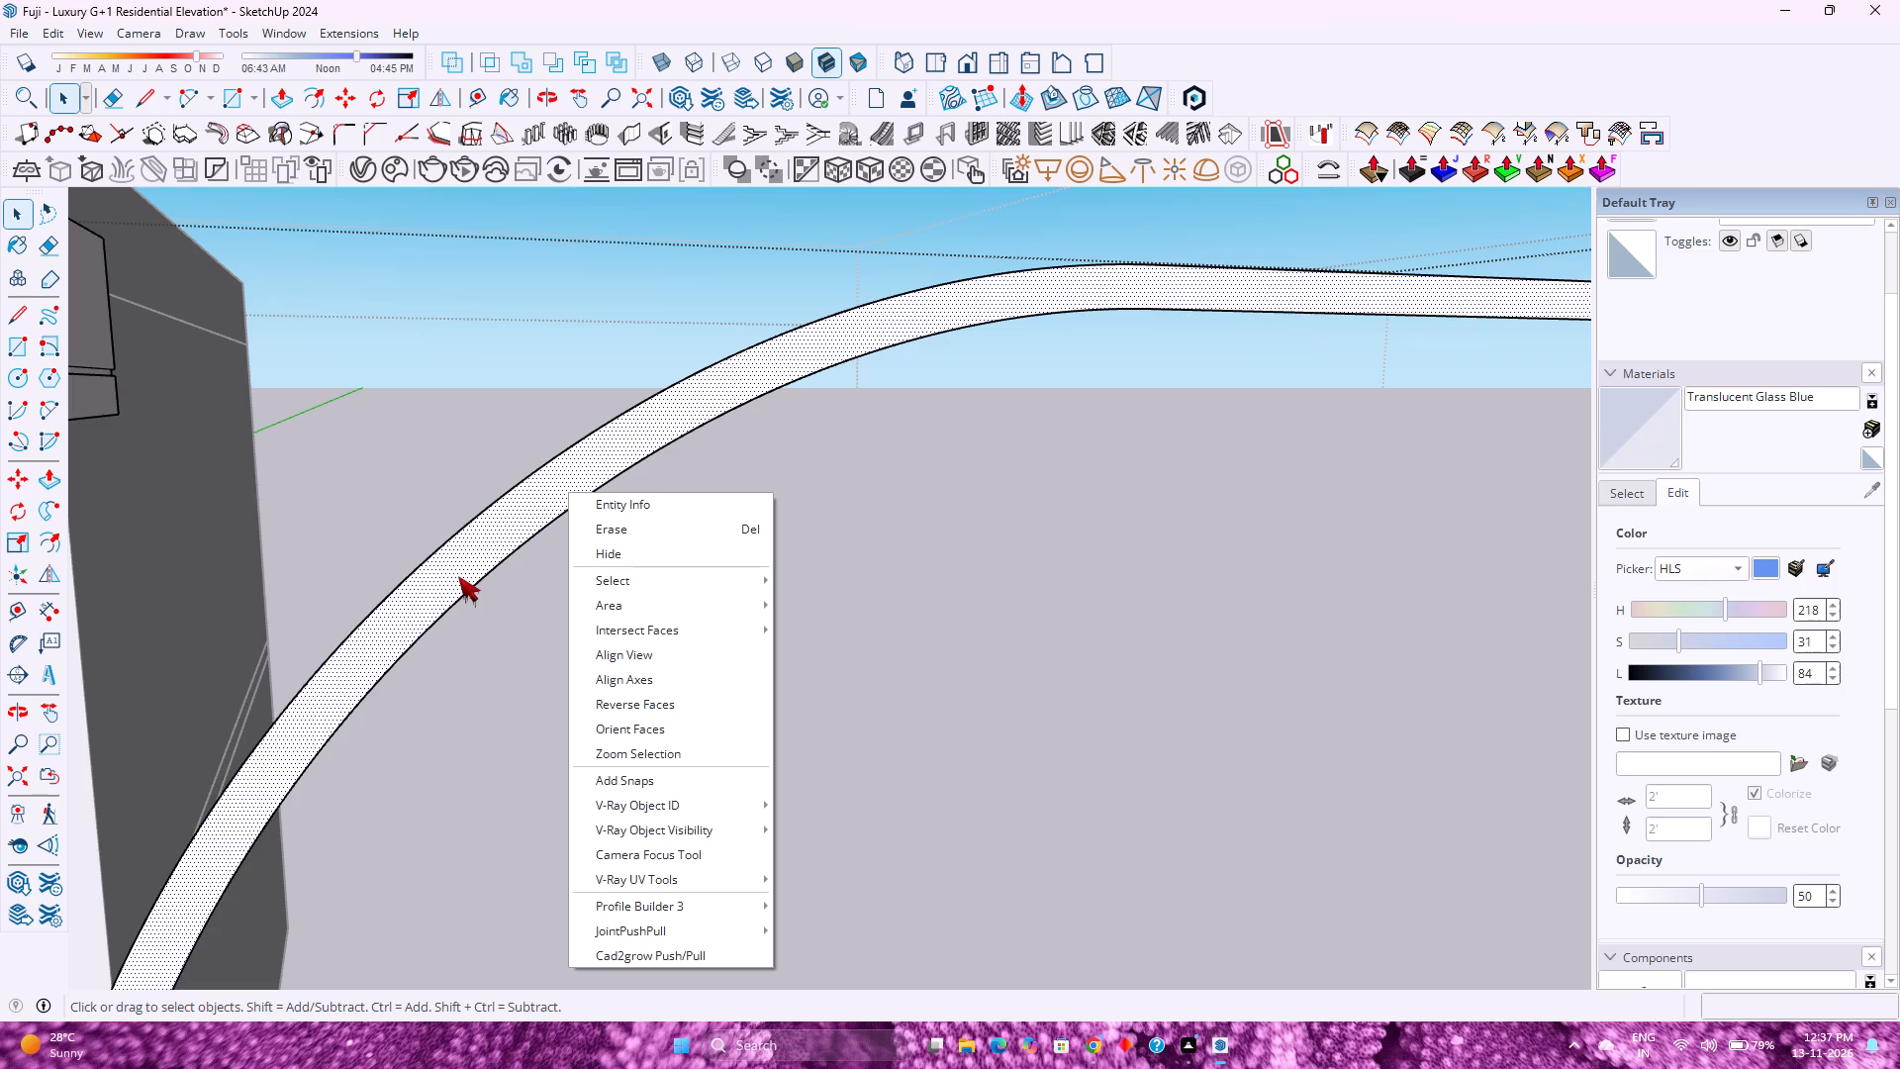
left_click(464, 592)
Weld the curved edges at the rounded corner of the copied strip.
scroll(563, 552, "down", 9)
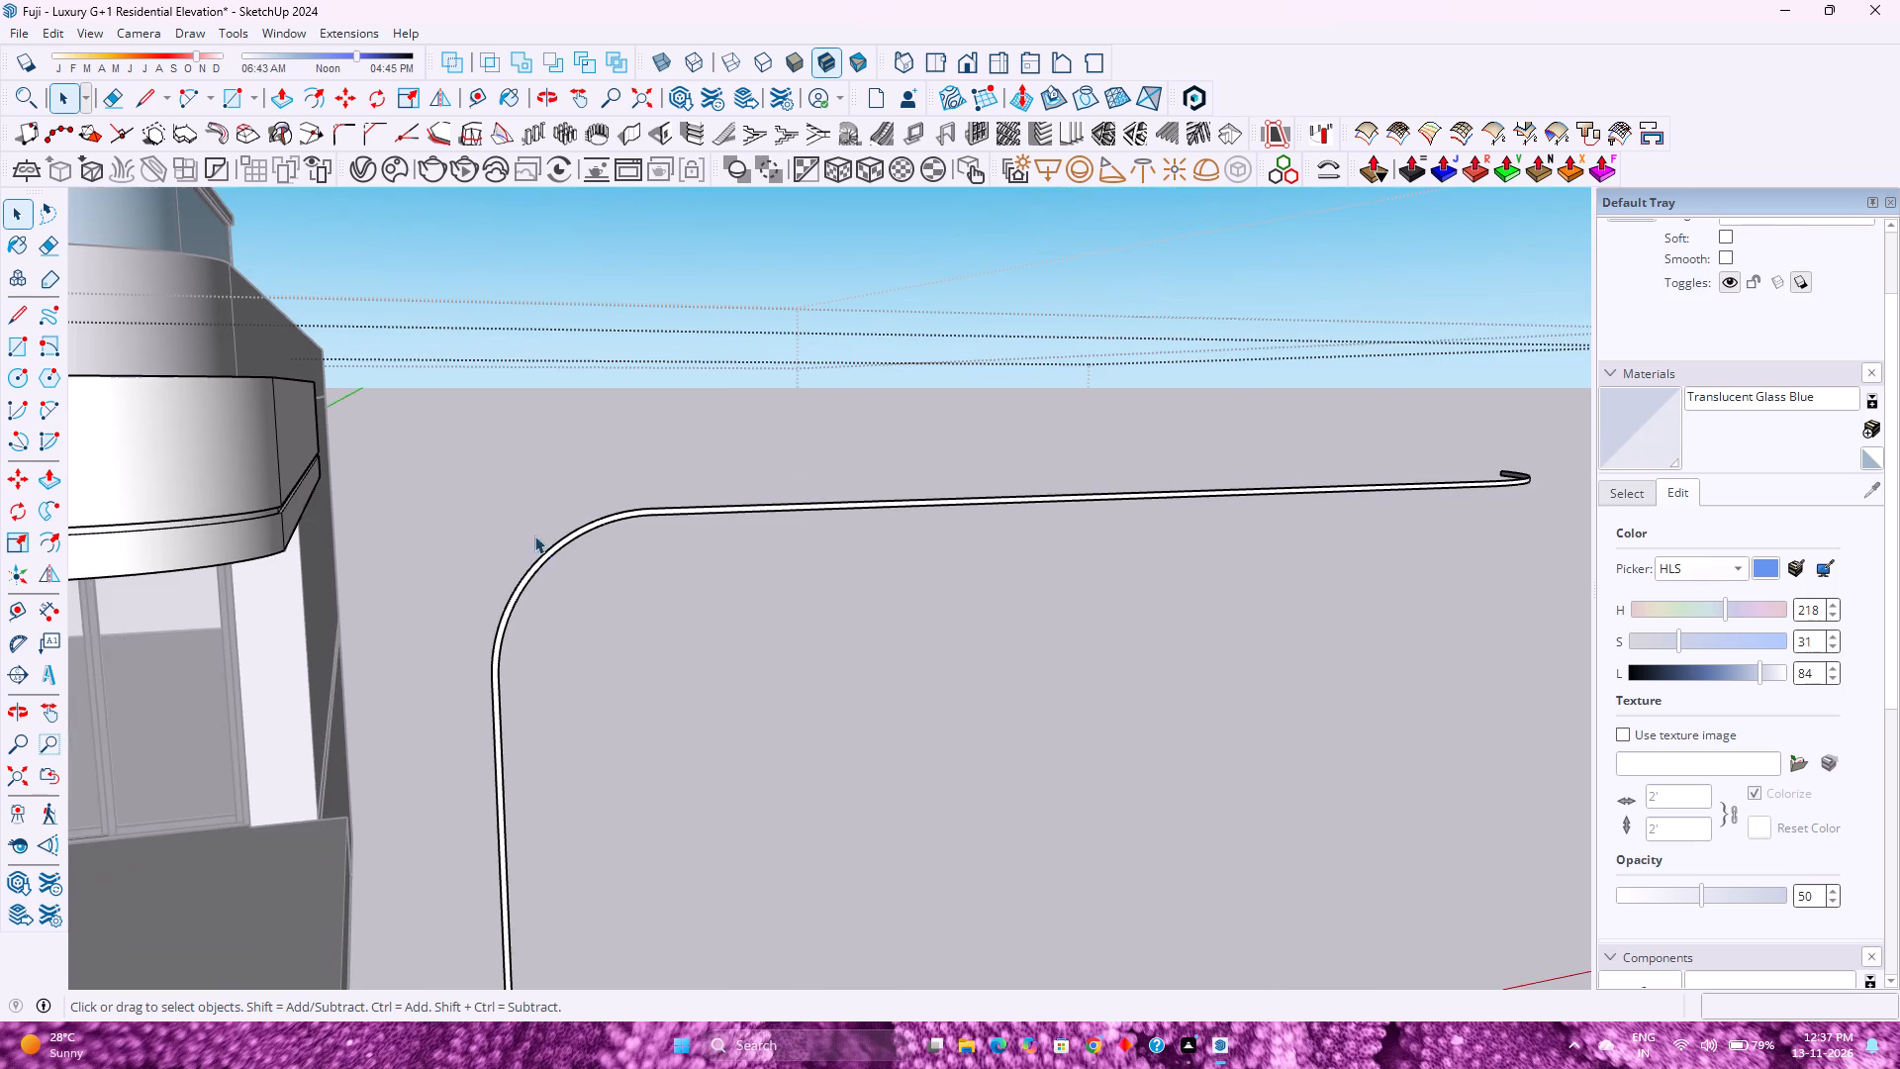
left_click_drag(415, 475, 728, 717)
scroll(651, 519, "up", 8)
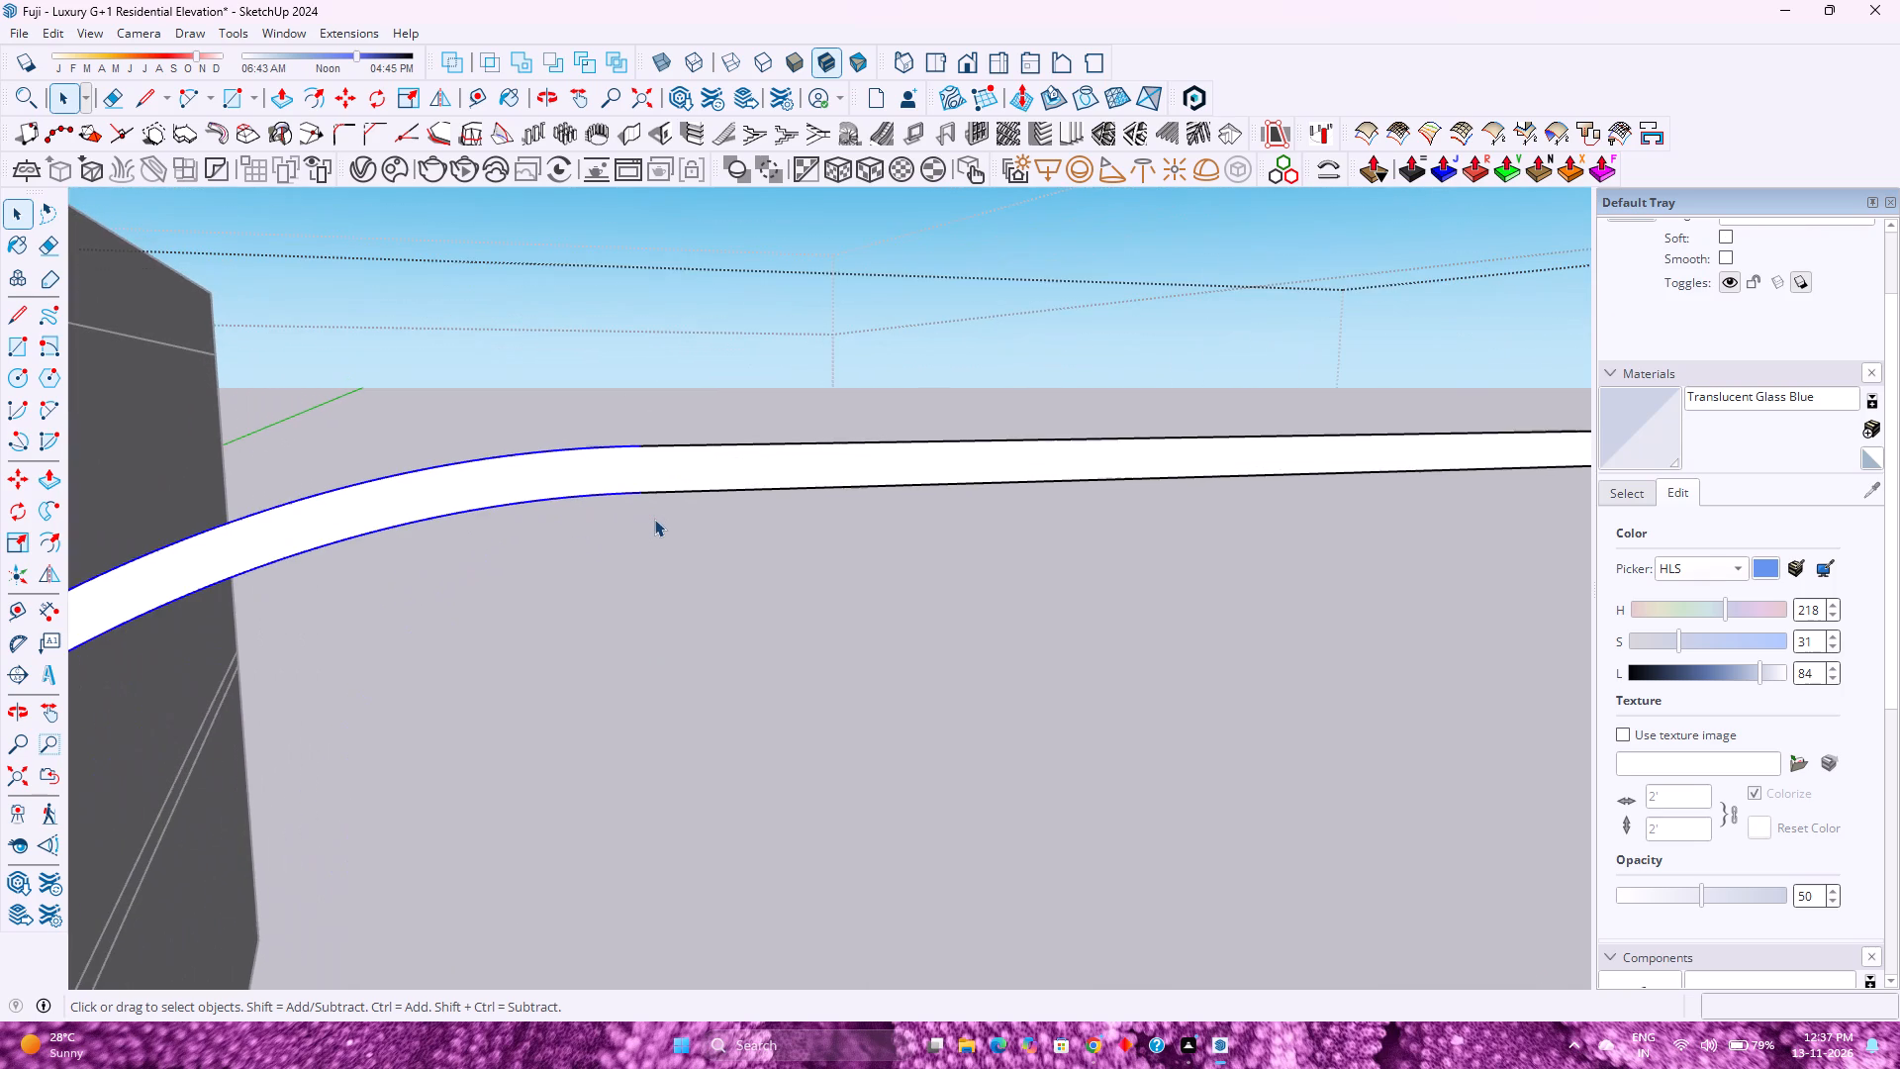
right_click(630, 492)
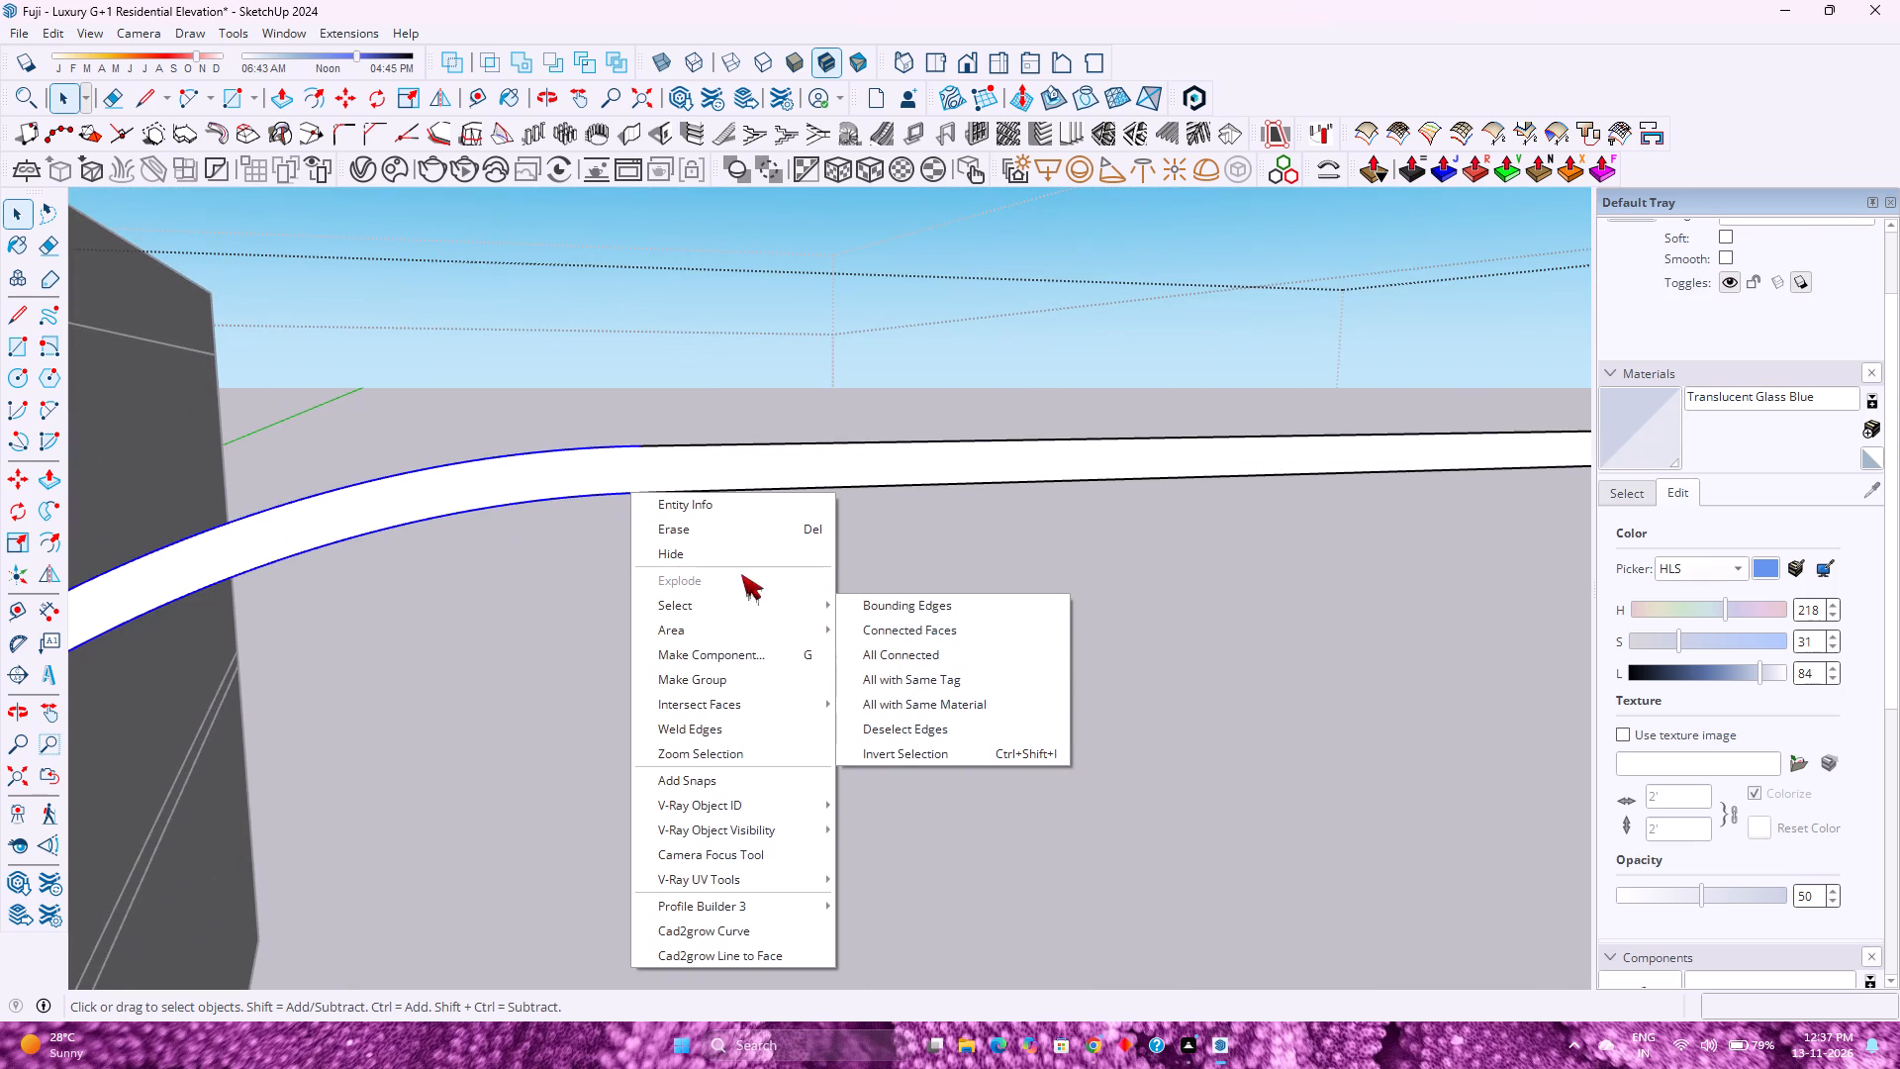
left_click(710, 729)
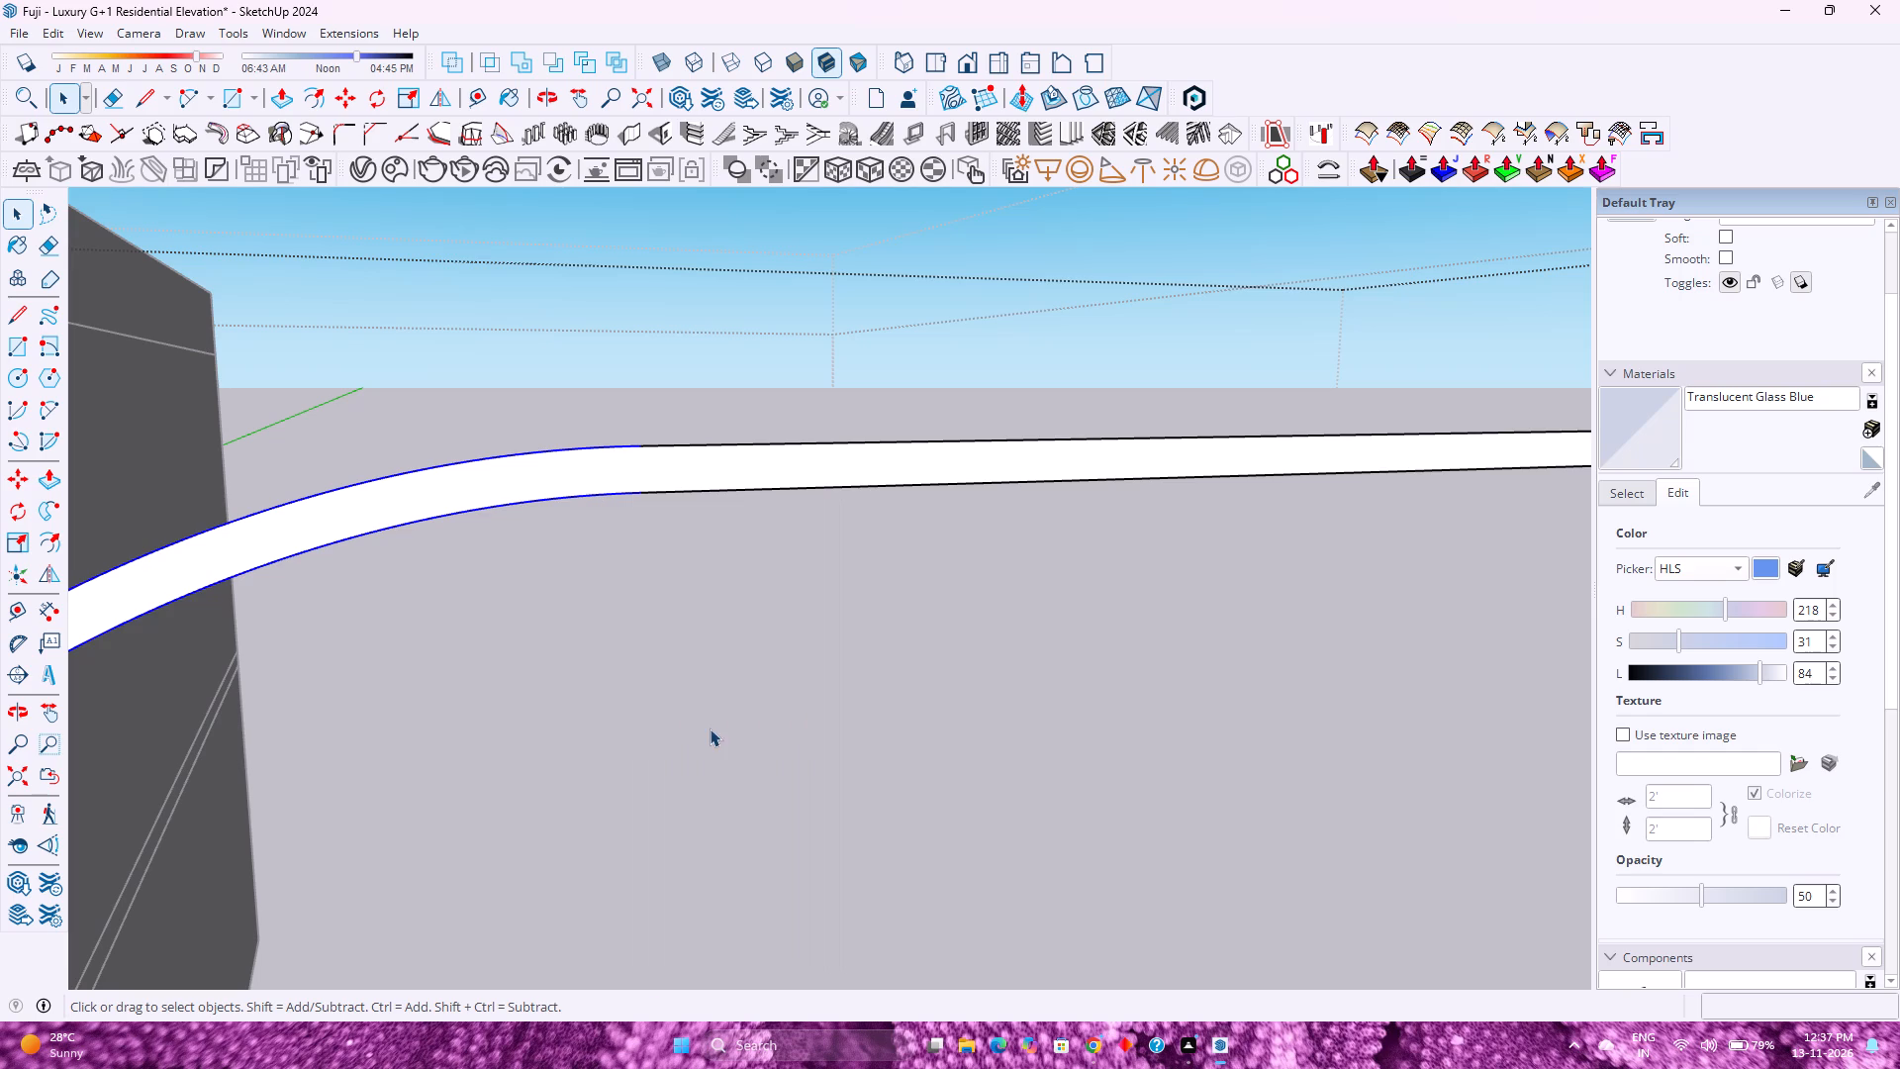
Check how the copied strip's long edges are segmented, from its rounded corner to its curved far end.
scroll(664, 471, "down", 11)
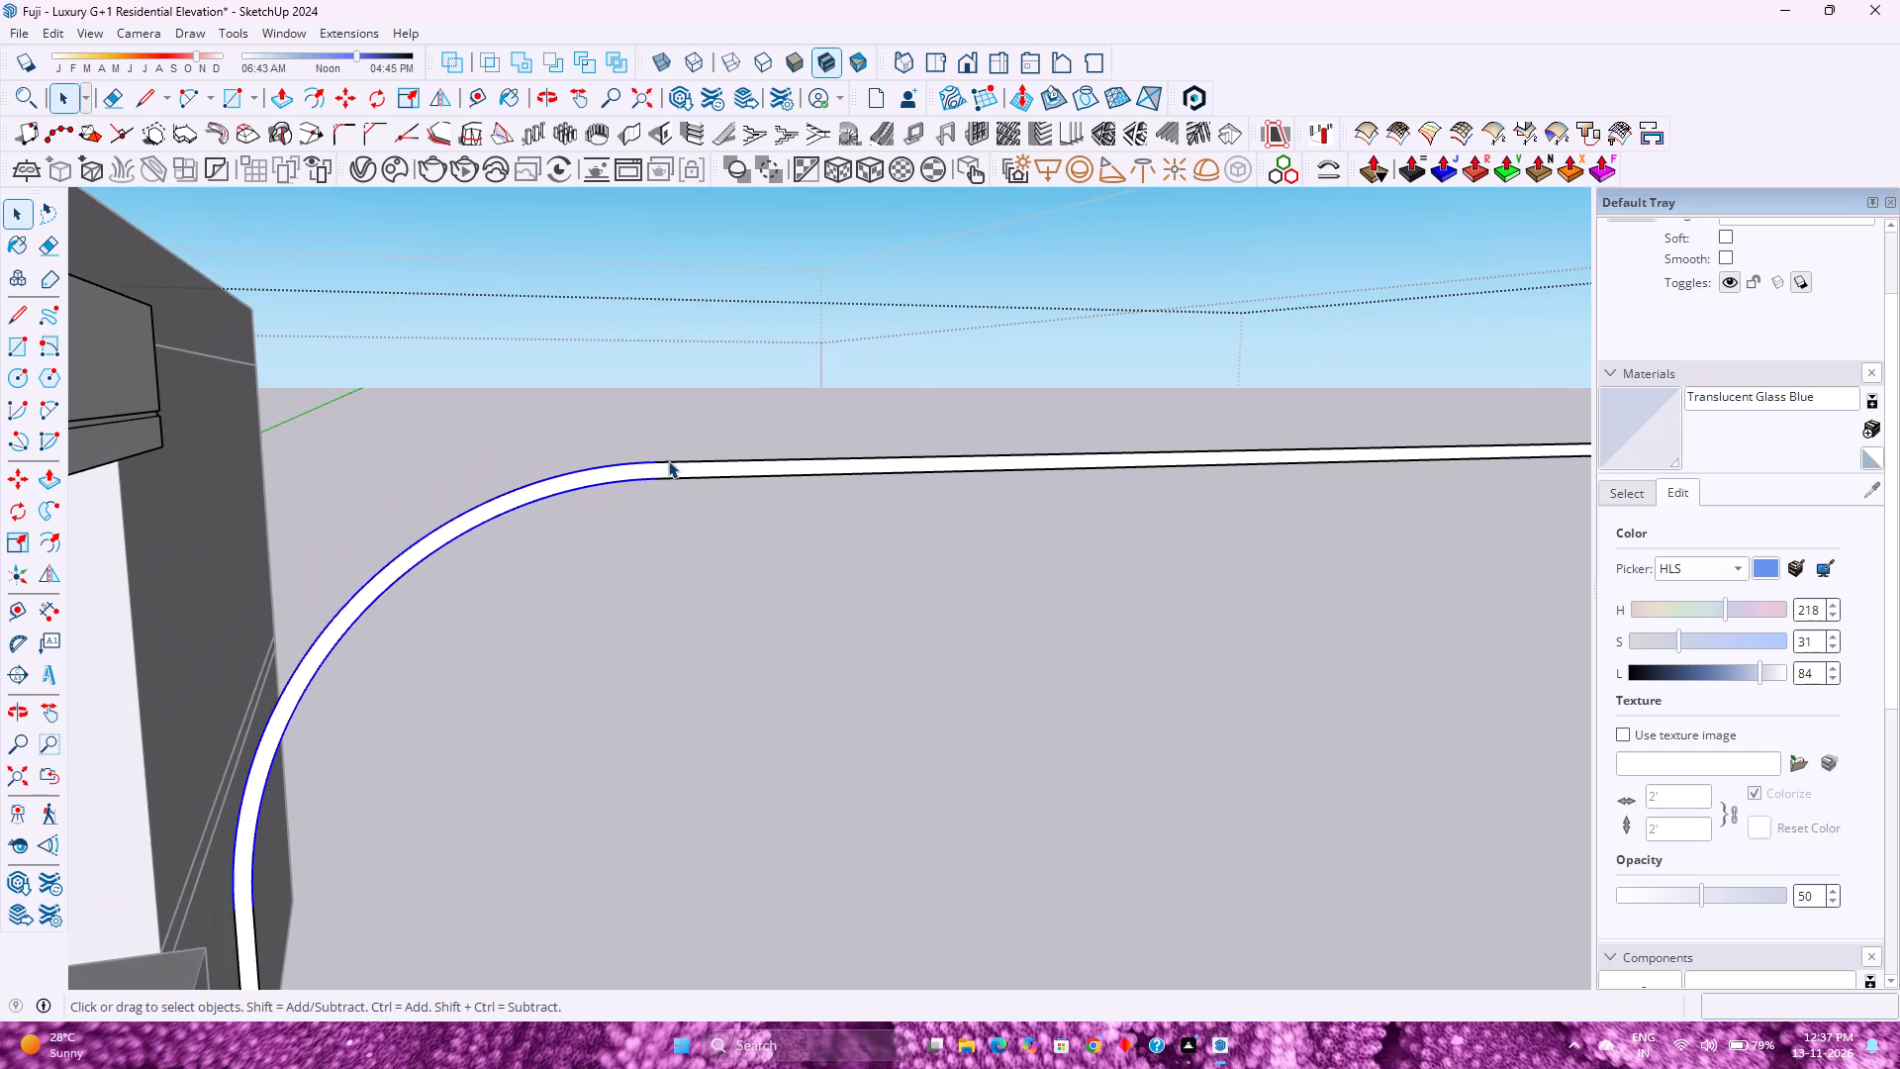
left_click(676, 459)
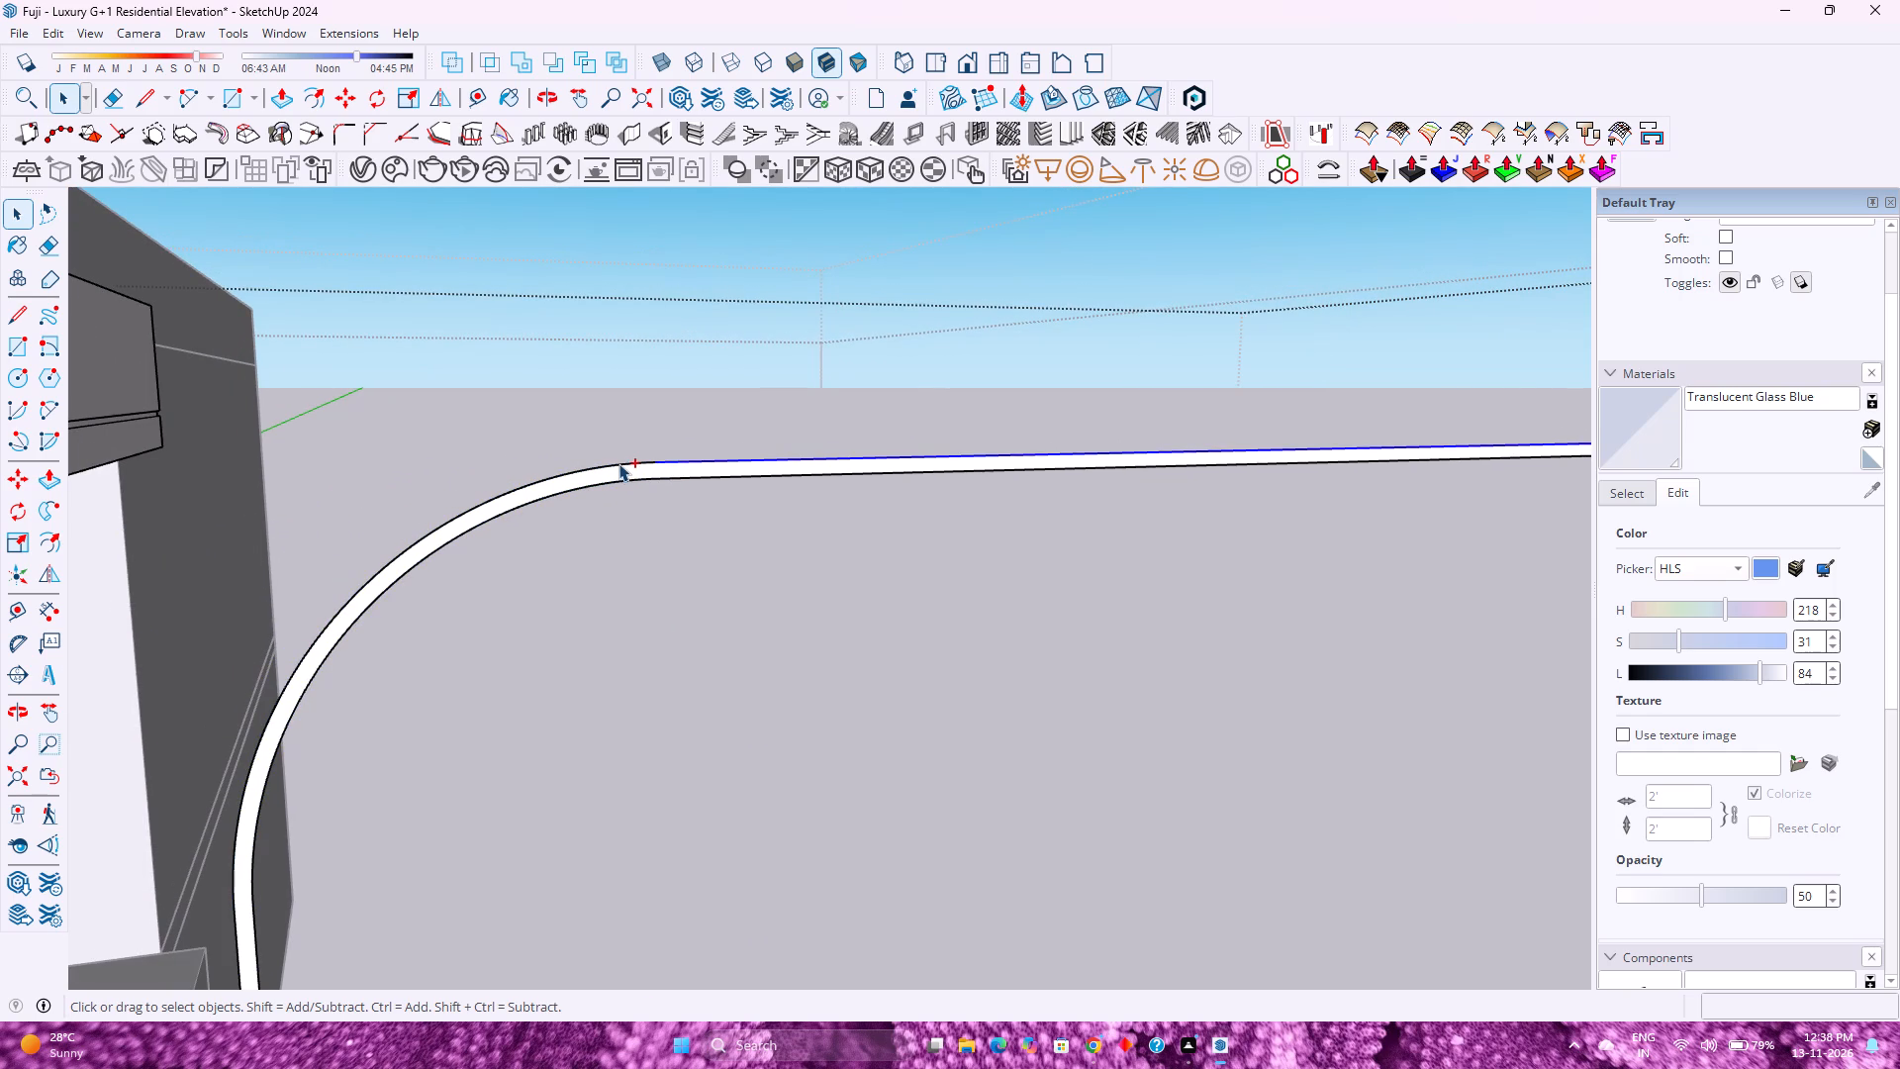
left_click(618, 463, "ctrl")
scroll(382, 682, "down", 10)
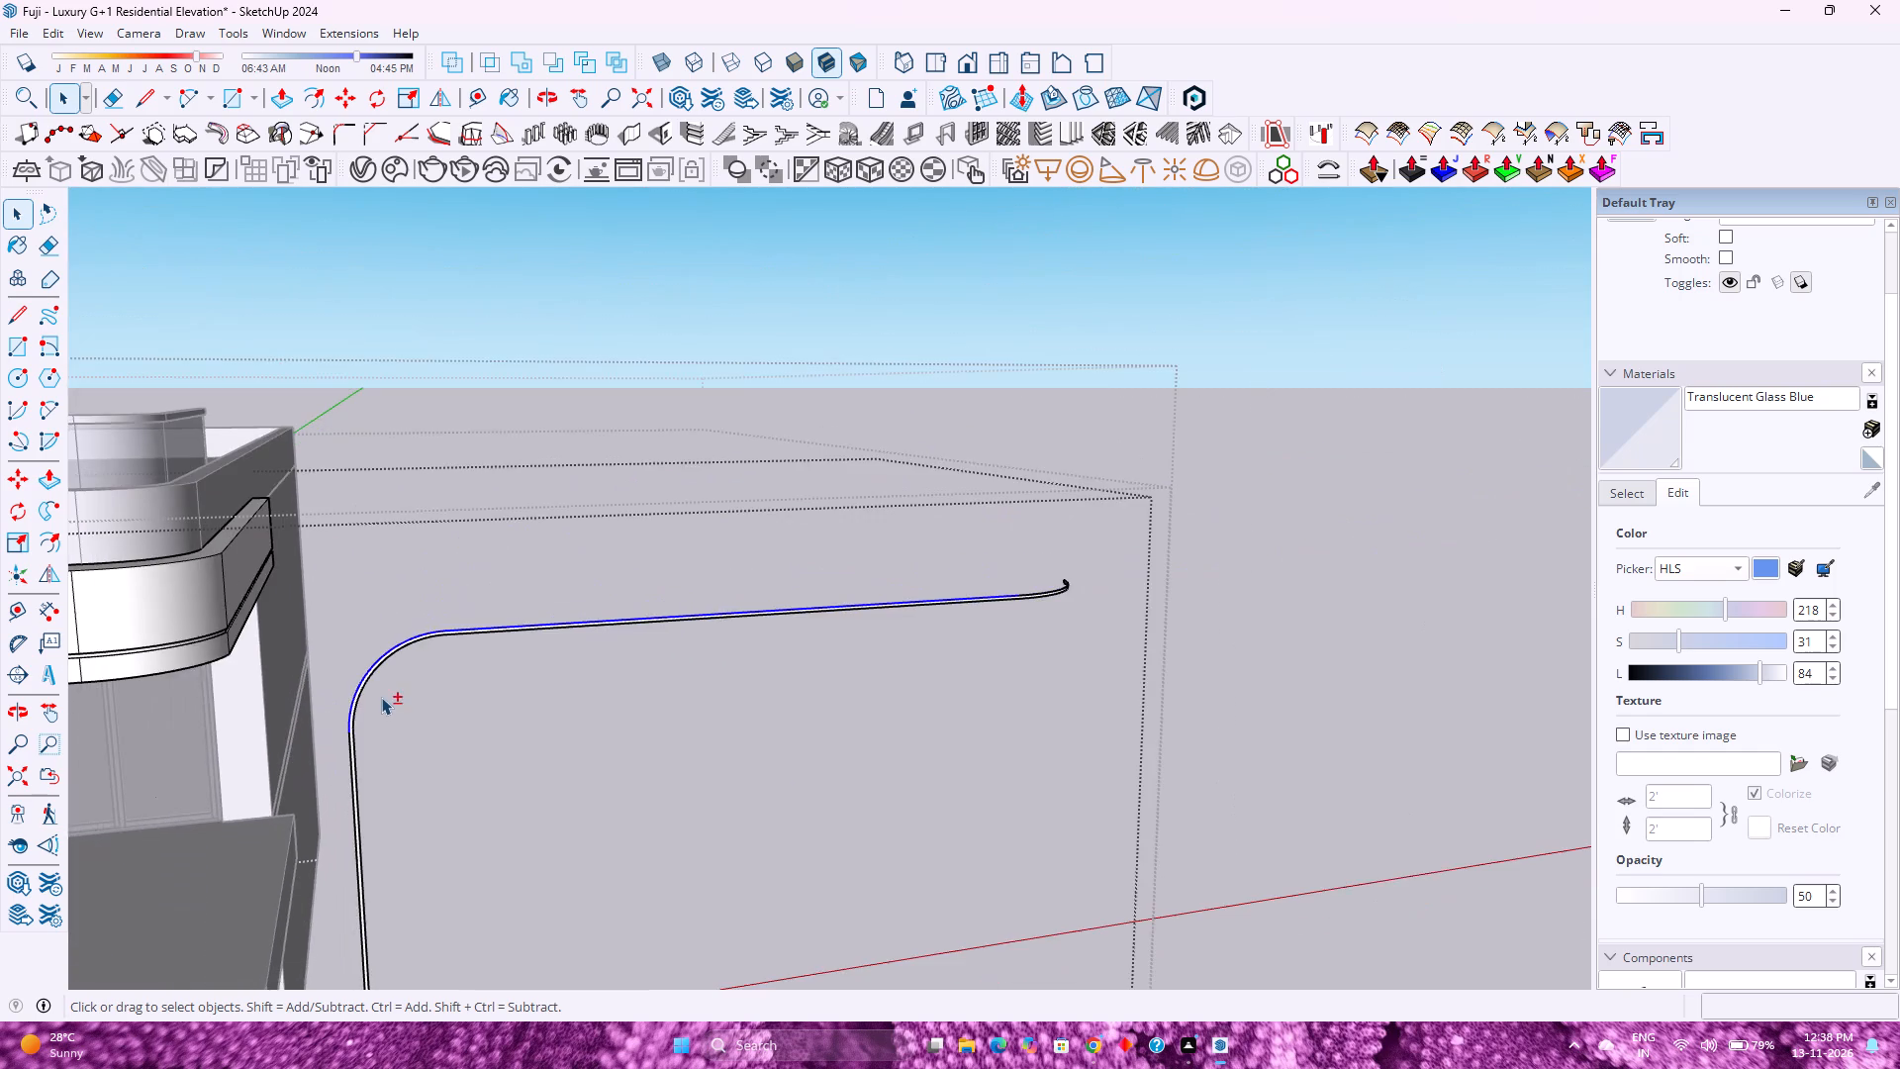
middle_click_drag(381, 697, 462, 566, "shift")
scroll(442, 627, "up", 7)
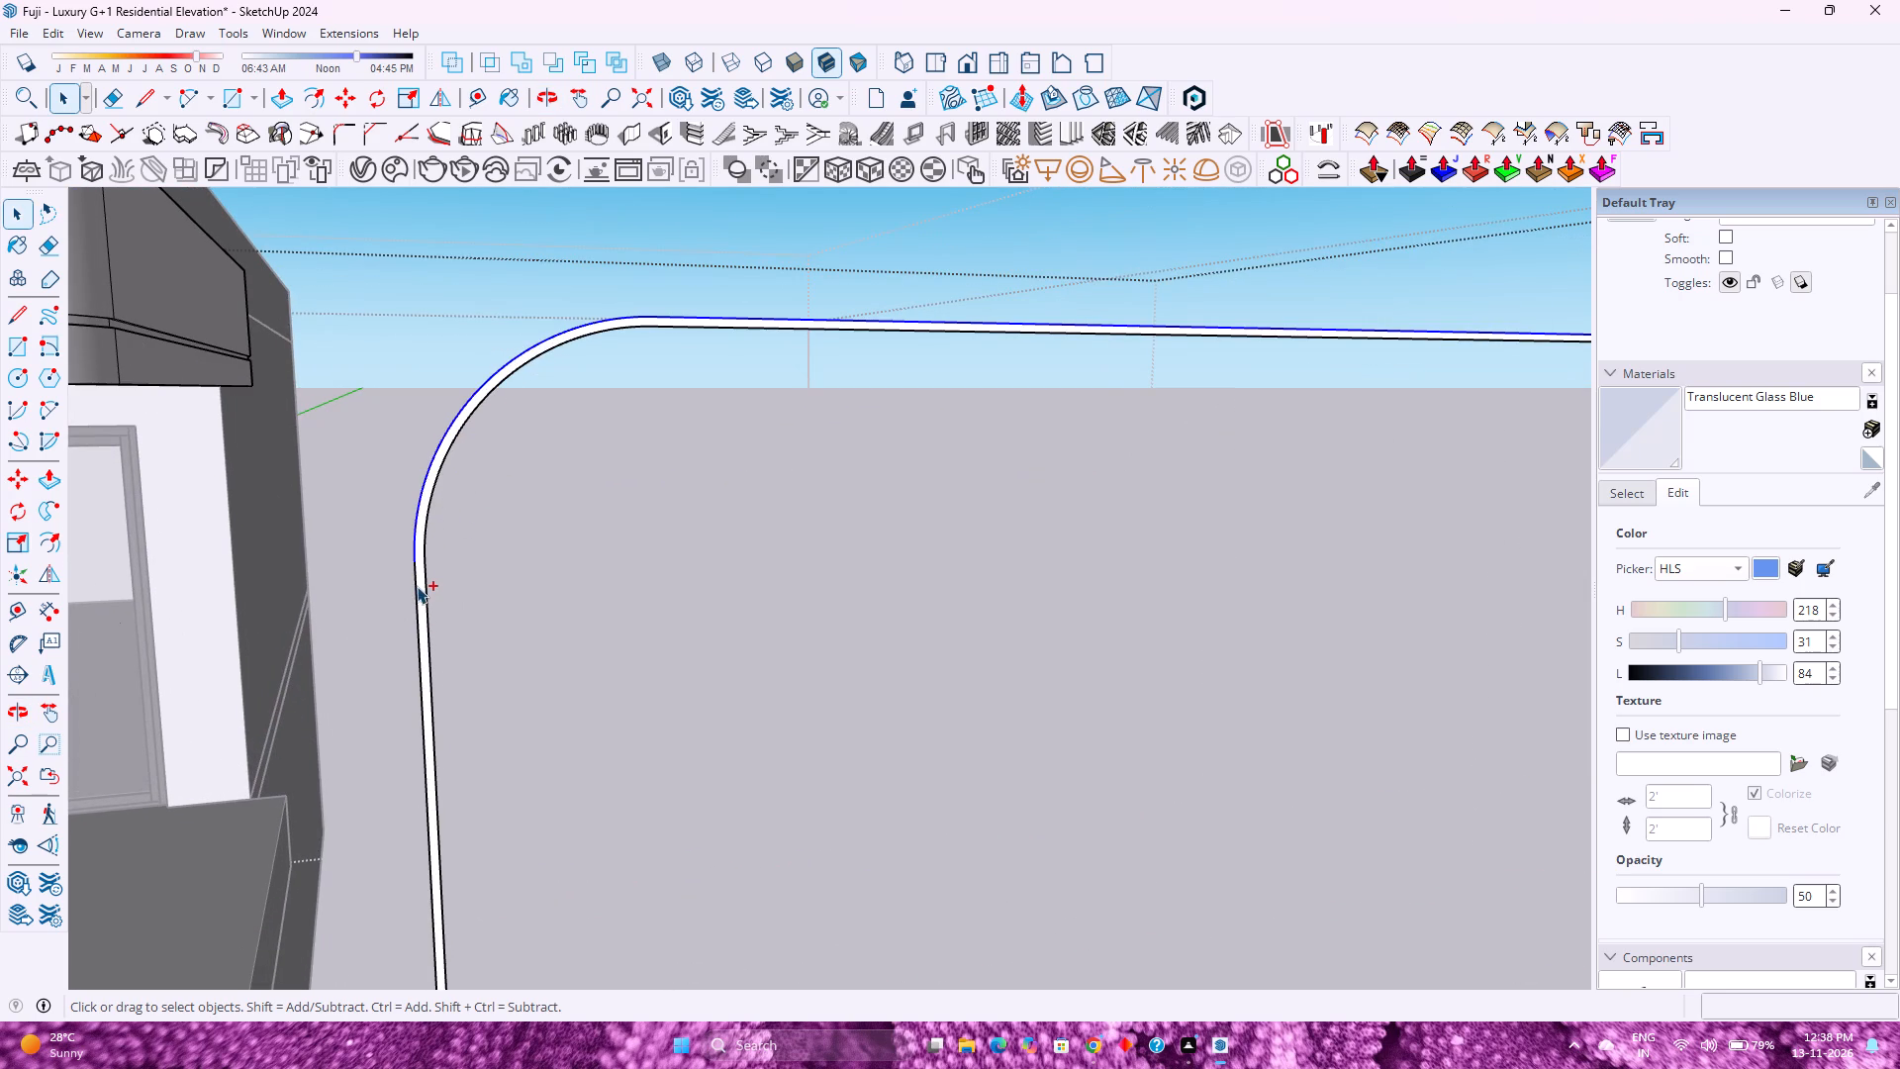
left_click(417, 586, "ctrl")
scroll(550, 548, "down", 8)
middle_click_drag(877, 543, 835, 626)
middle_click_drag(834, 629, 826, 640)
middle_click(825, 642)
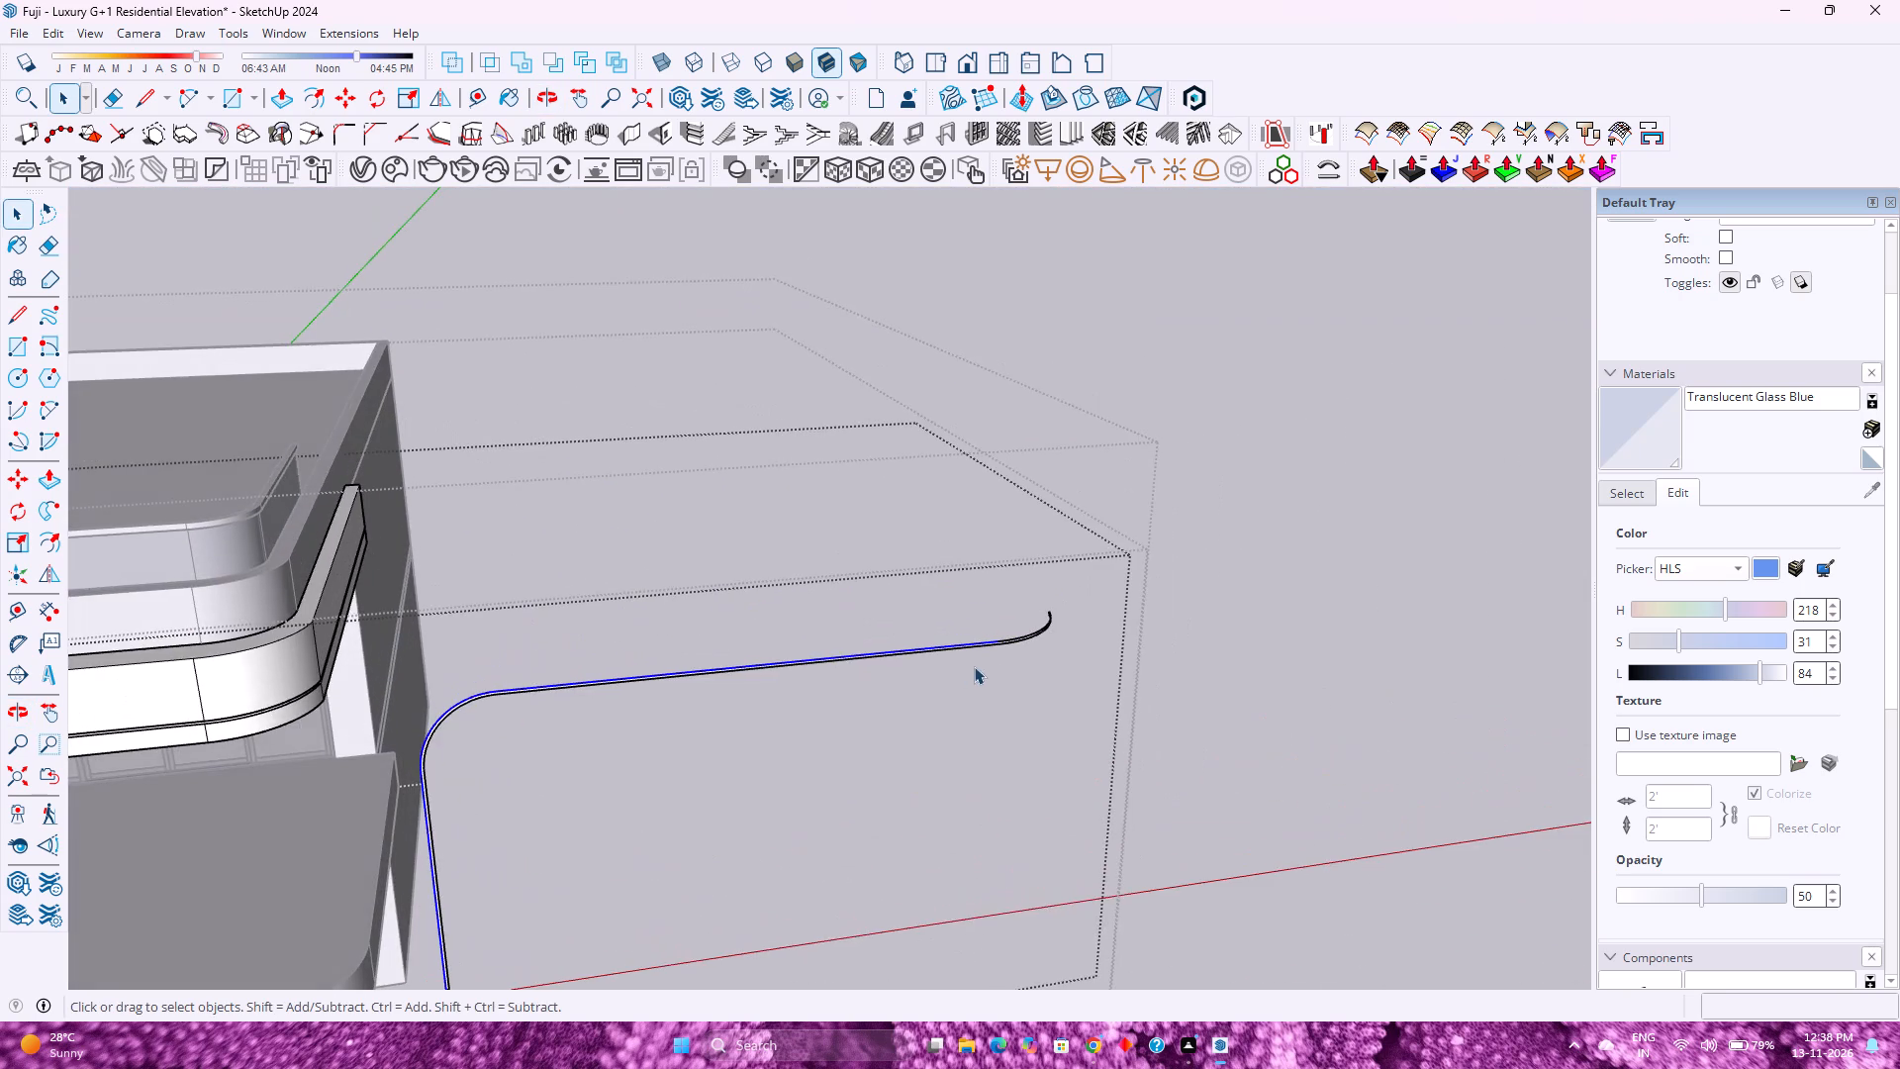
scroll(991, 657, "up", 1)
scroll(1073, 631, "up", 11)
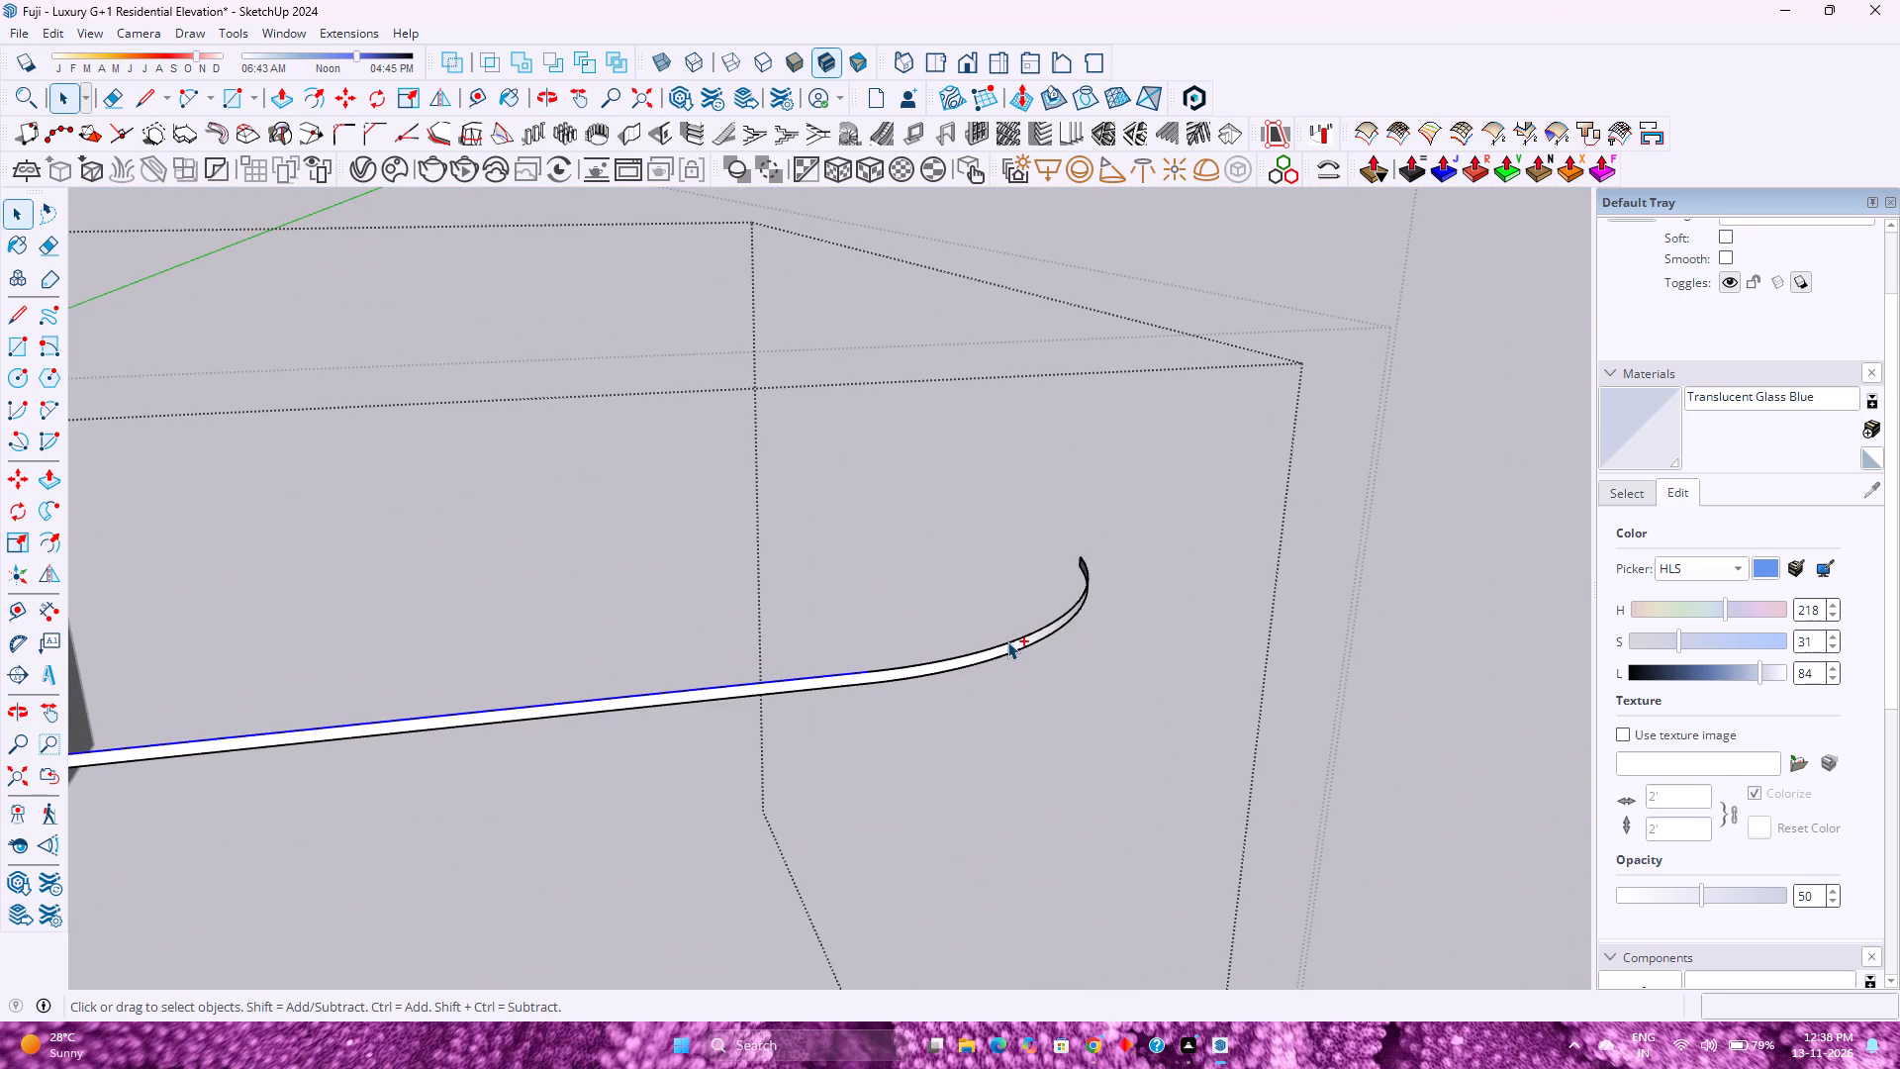
left_click(1010, 641, "ctrl")
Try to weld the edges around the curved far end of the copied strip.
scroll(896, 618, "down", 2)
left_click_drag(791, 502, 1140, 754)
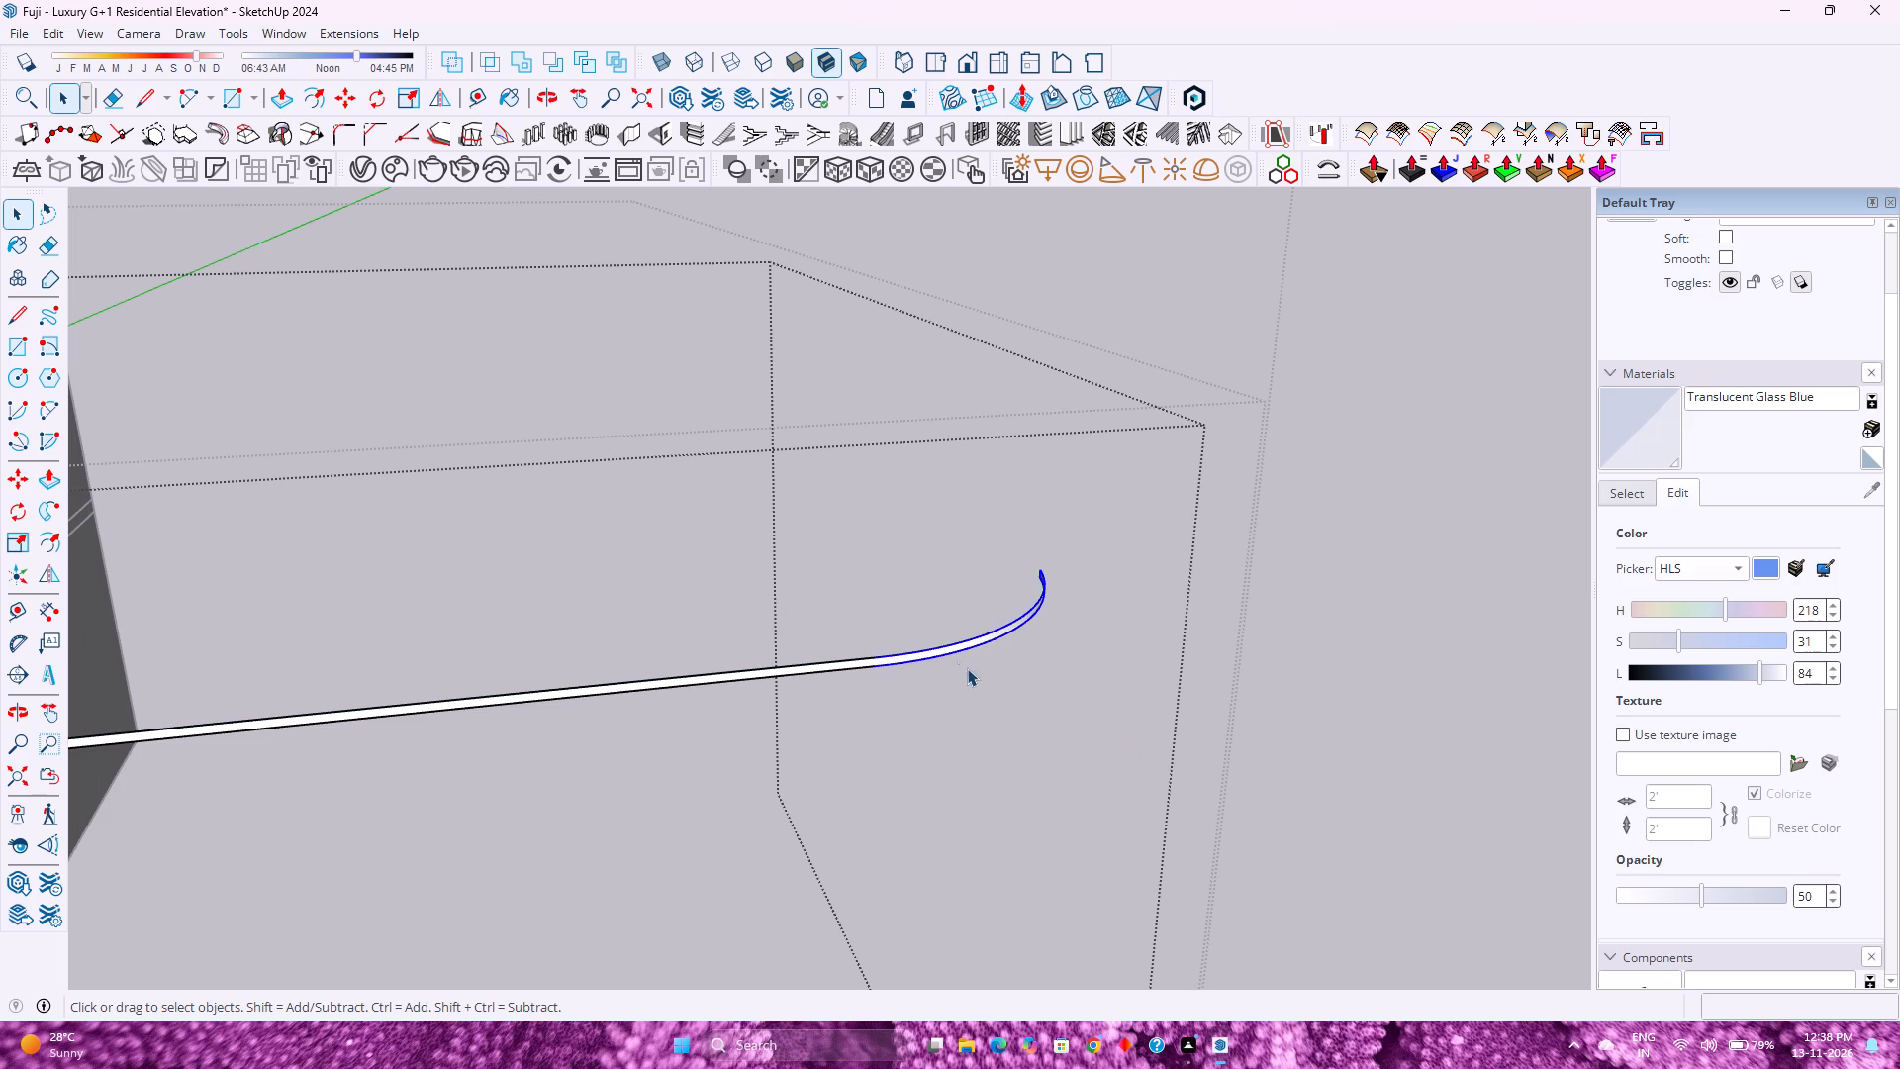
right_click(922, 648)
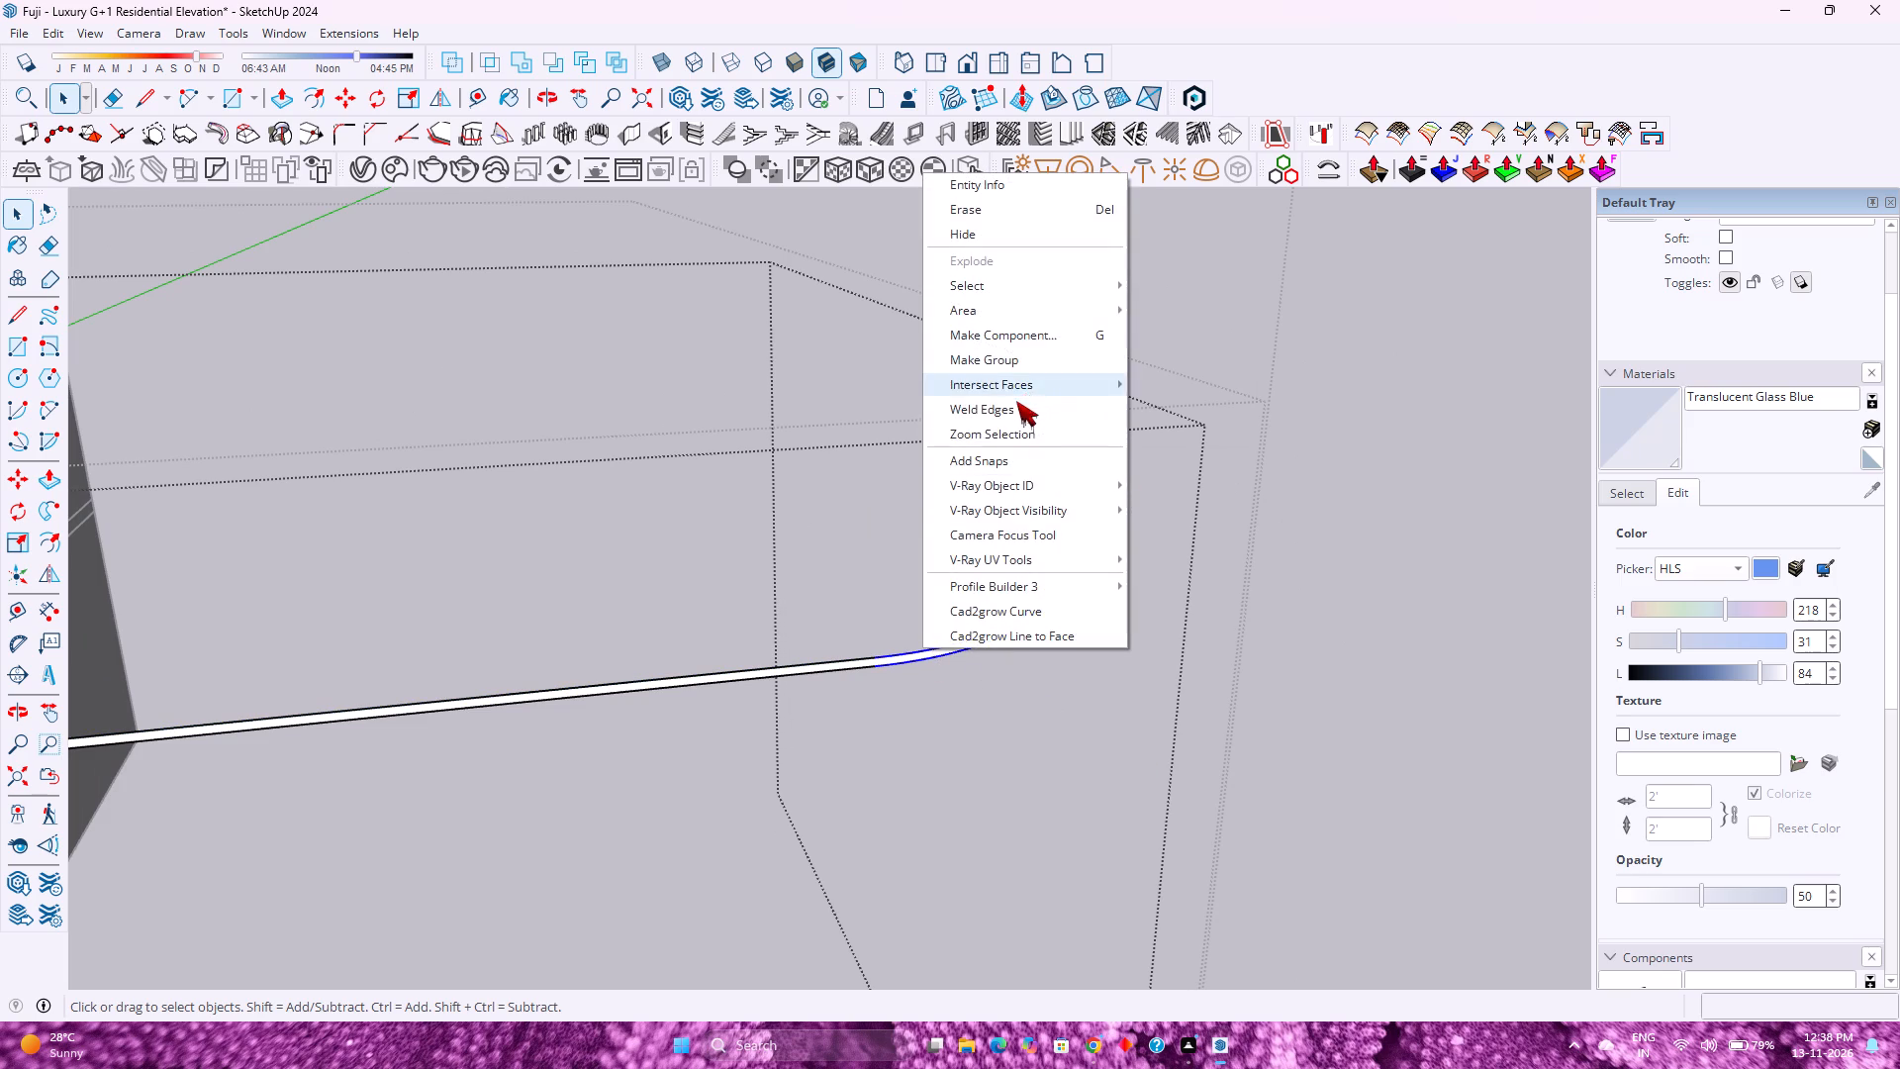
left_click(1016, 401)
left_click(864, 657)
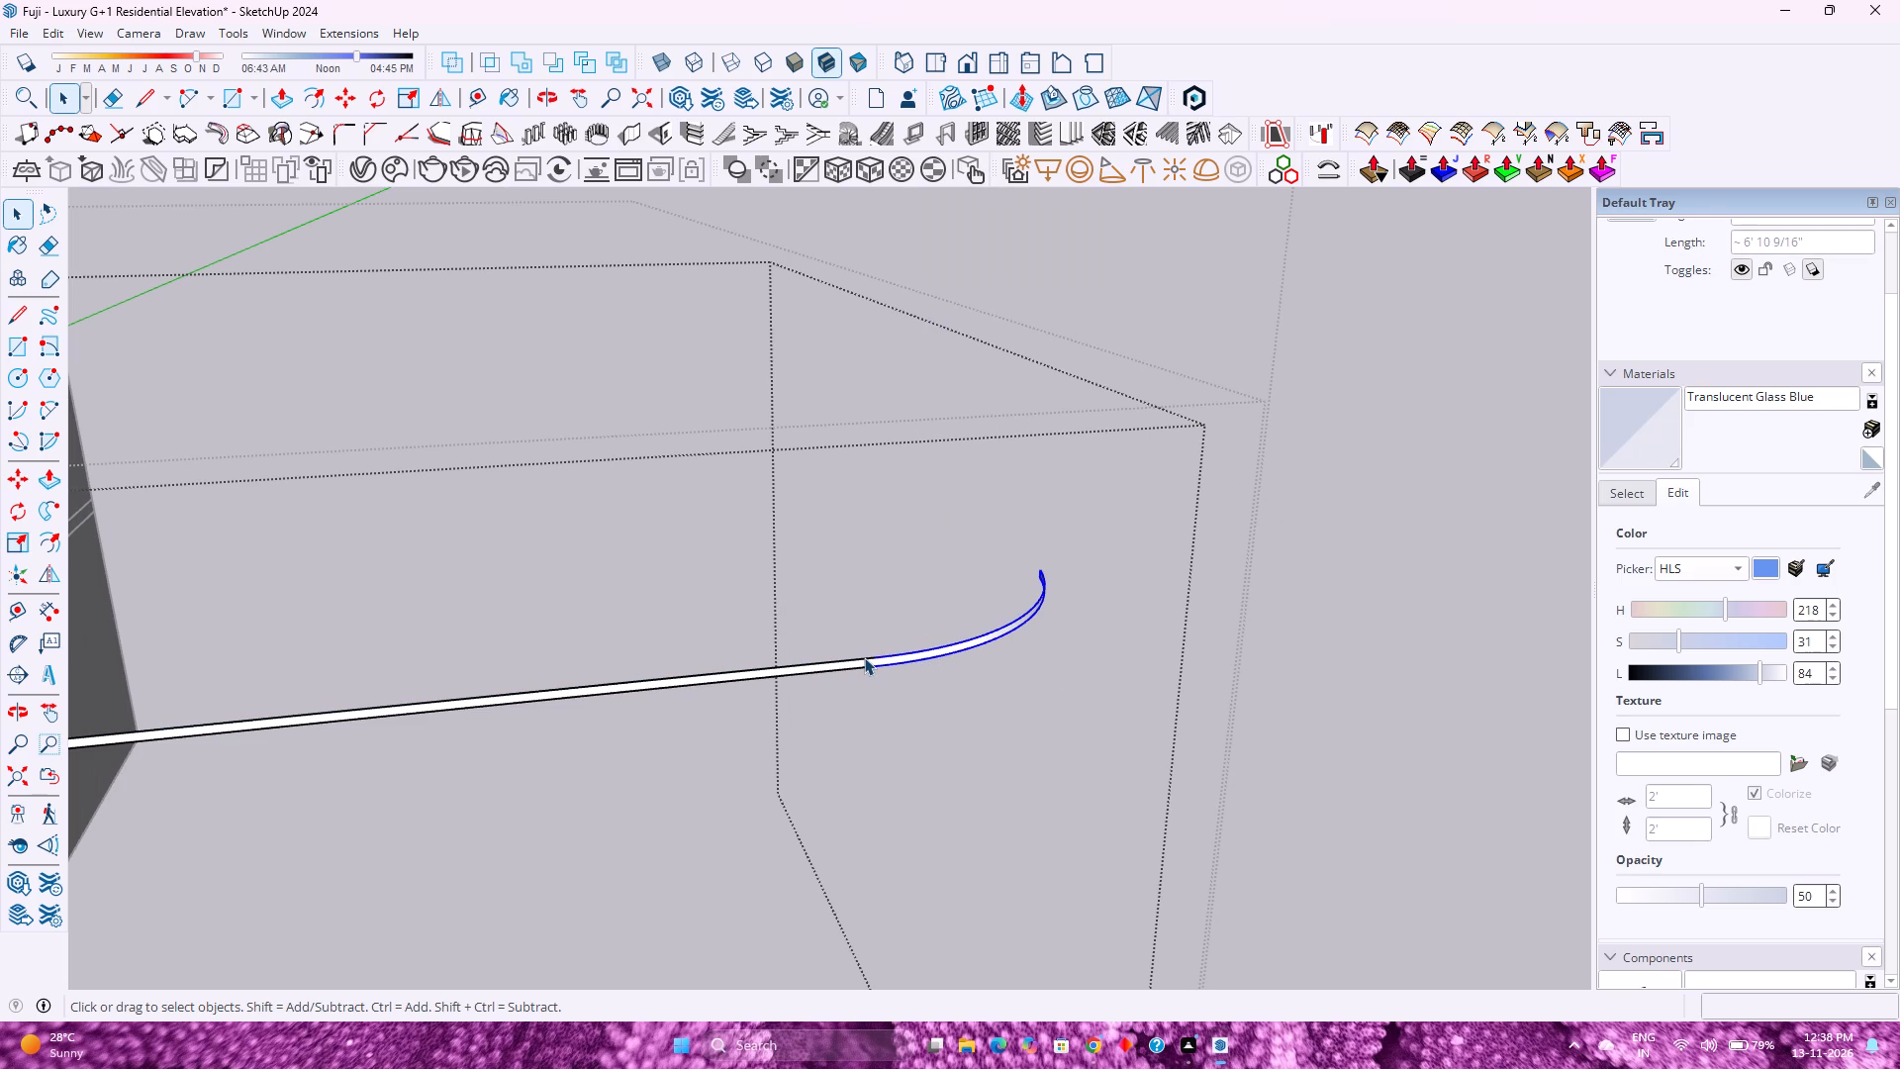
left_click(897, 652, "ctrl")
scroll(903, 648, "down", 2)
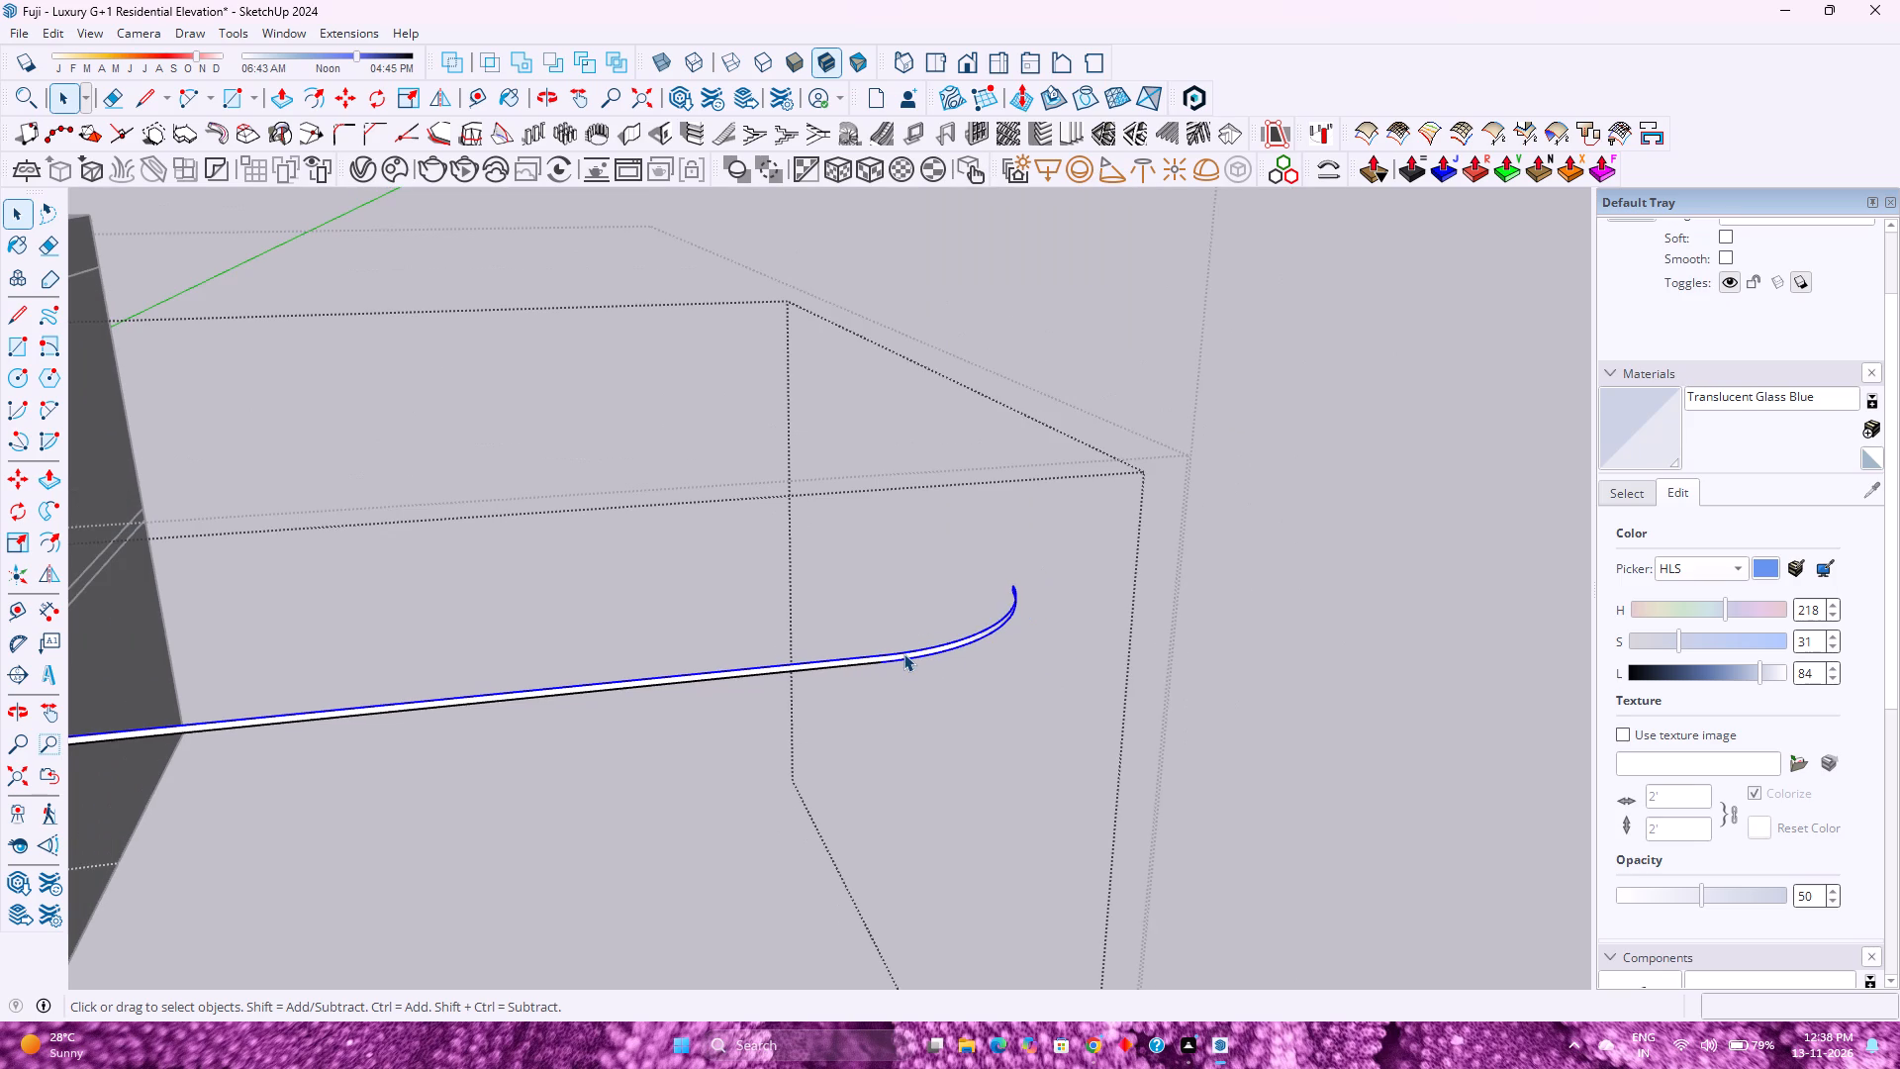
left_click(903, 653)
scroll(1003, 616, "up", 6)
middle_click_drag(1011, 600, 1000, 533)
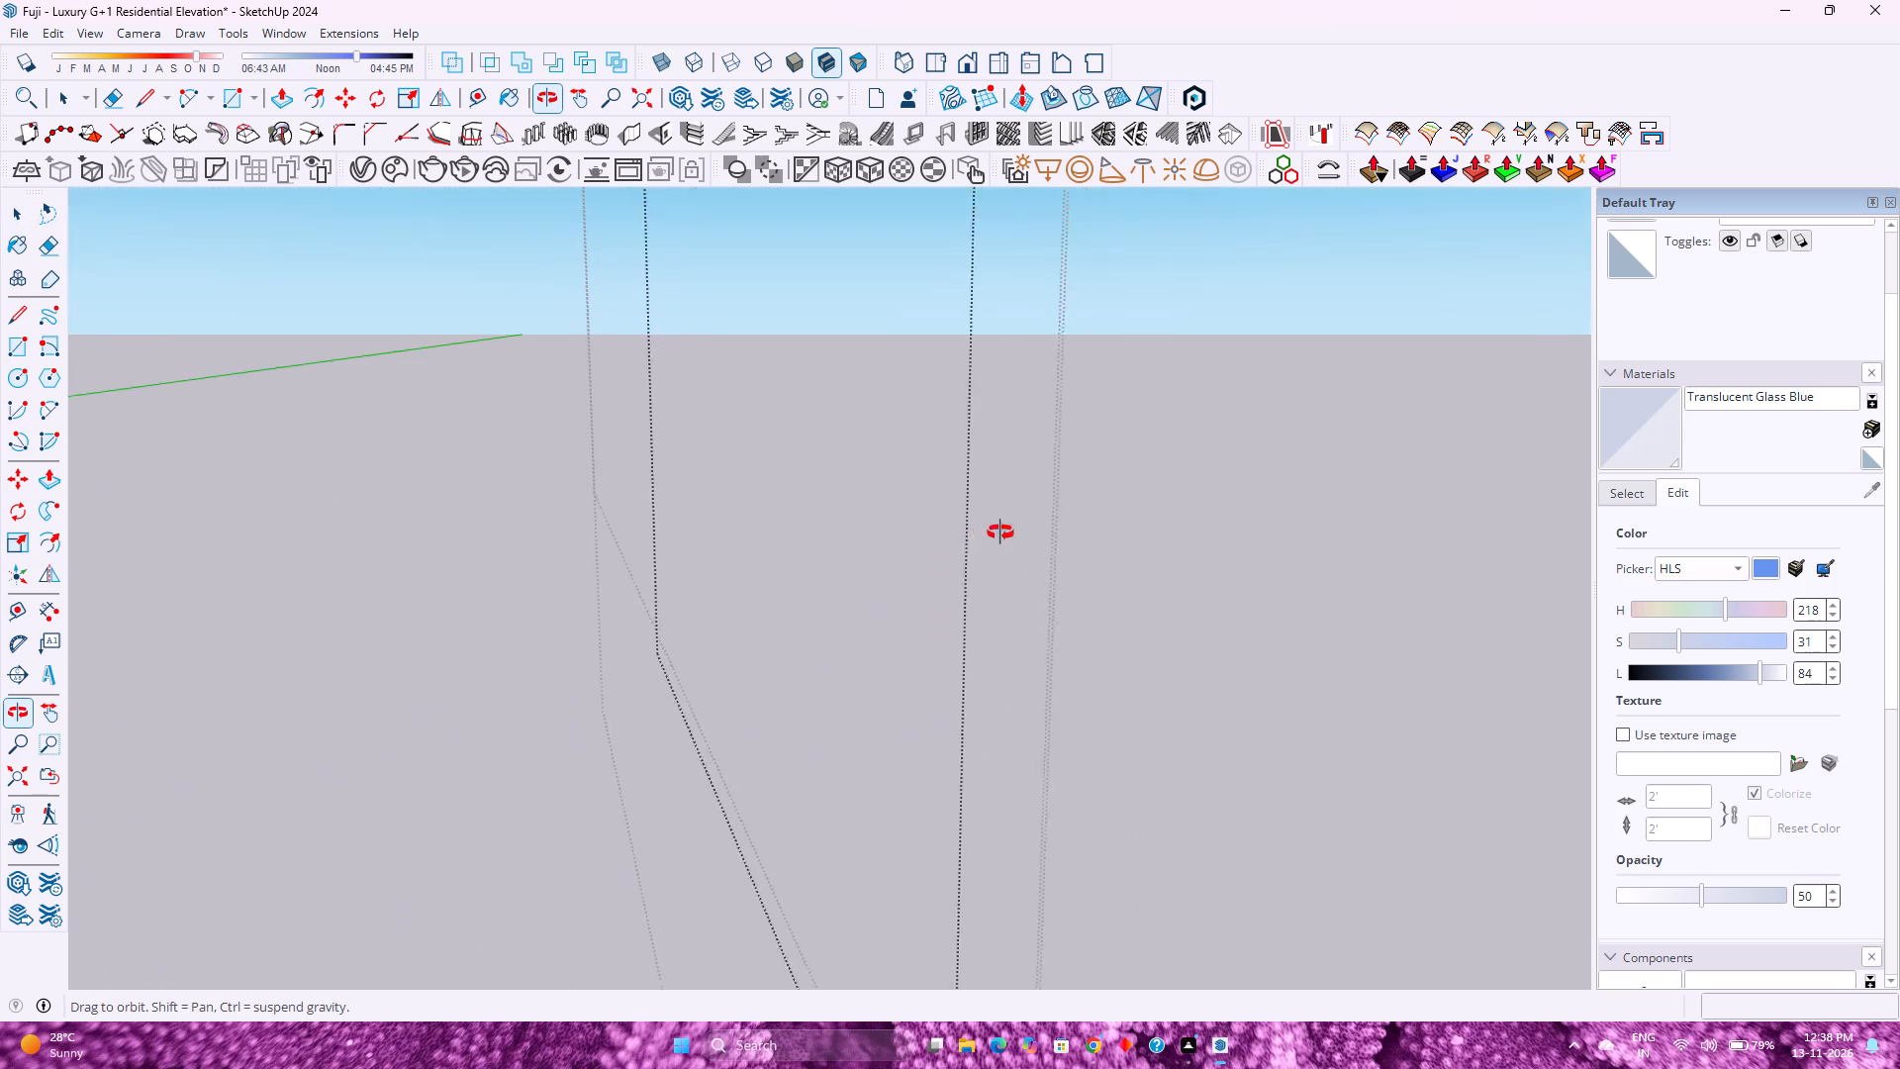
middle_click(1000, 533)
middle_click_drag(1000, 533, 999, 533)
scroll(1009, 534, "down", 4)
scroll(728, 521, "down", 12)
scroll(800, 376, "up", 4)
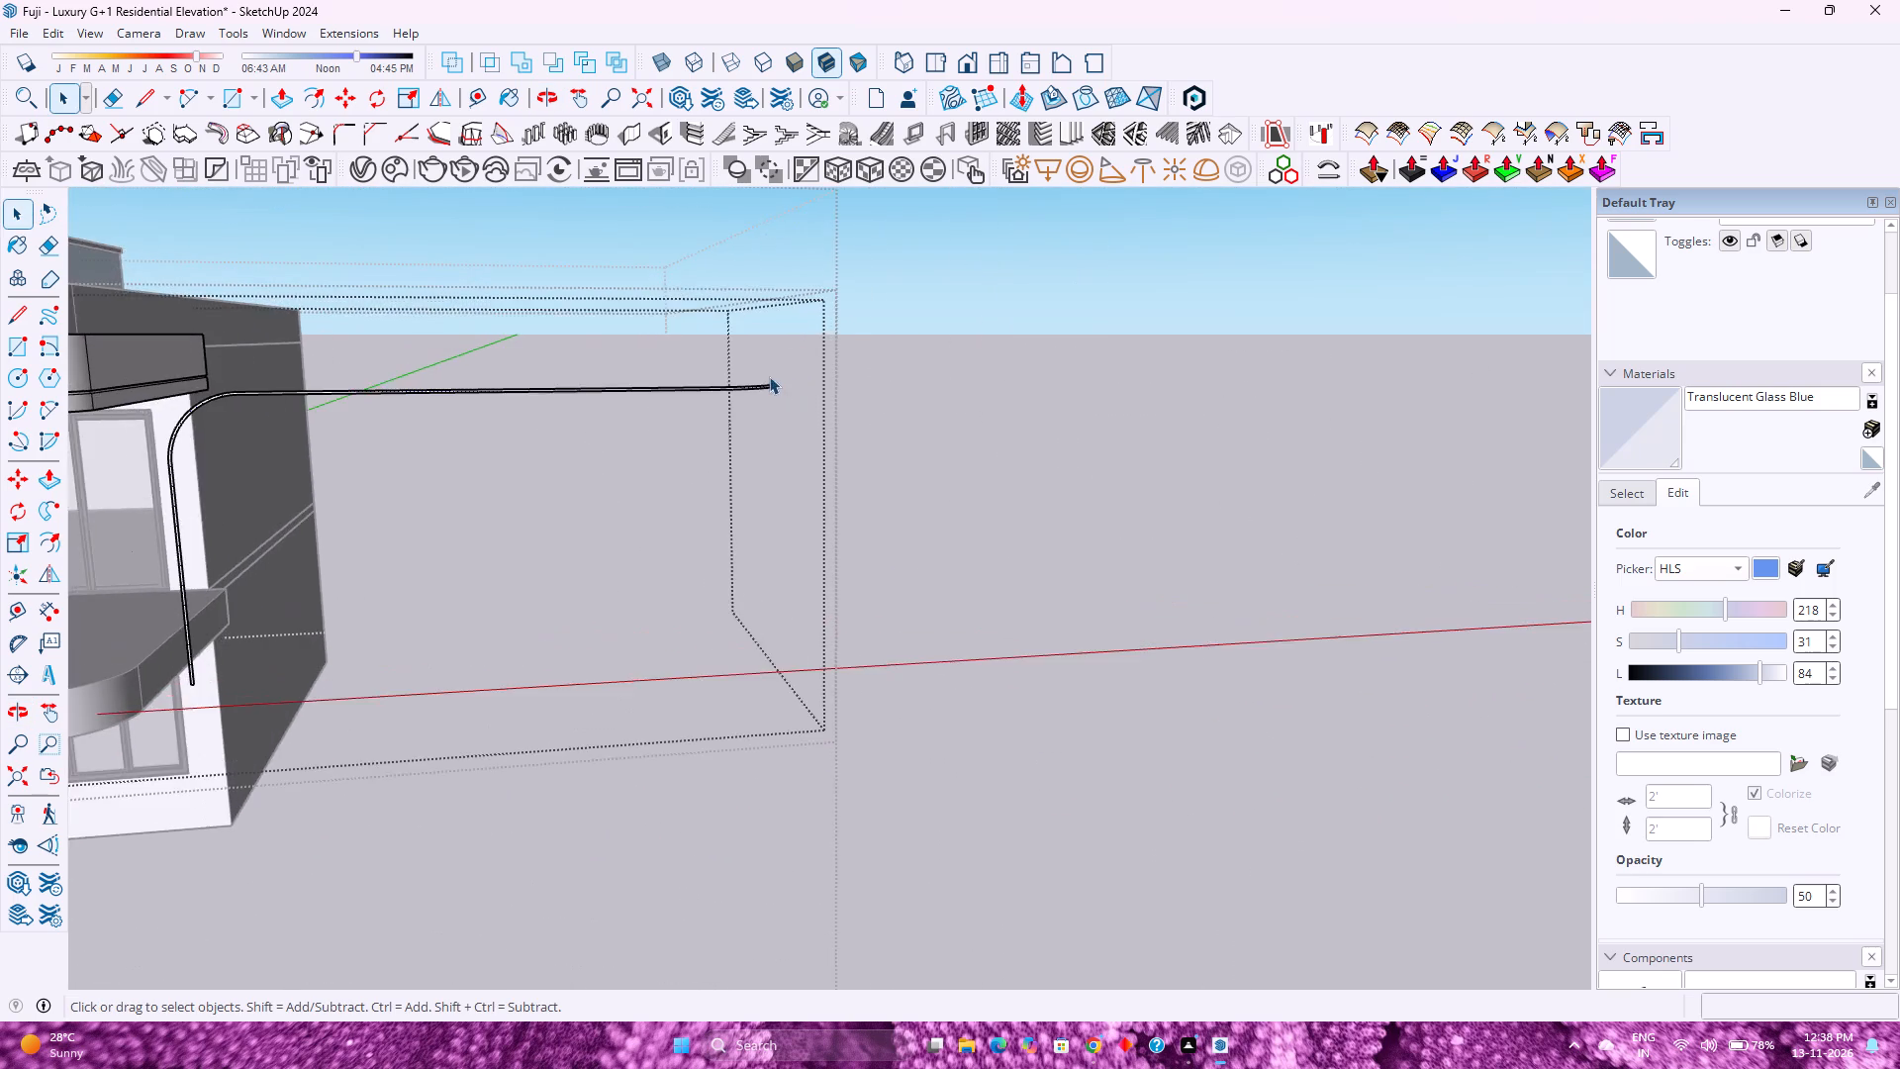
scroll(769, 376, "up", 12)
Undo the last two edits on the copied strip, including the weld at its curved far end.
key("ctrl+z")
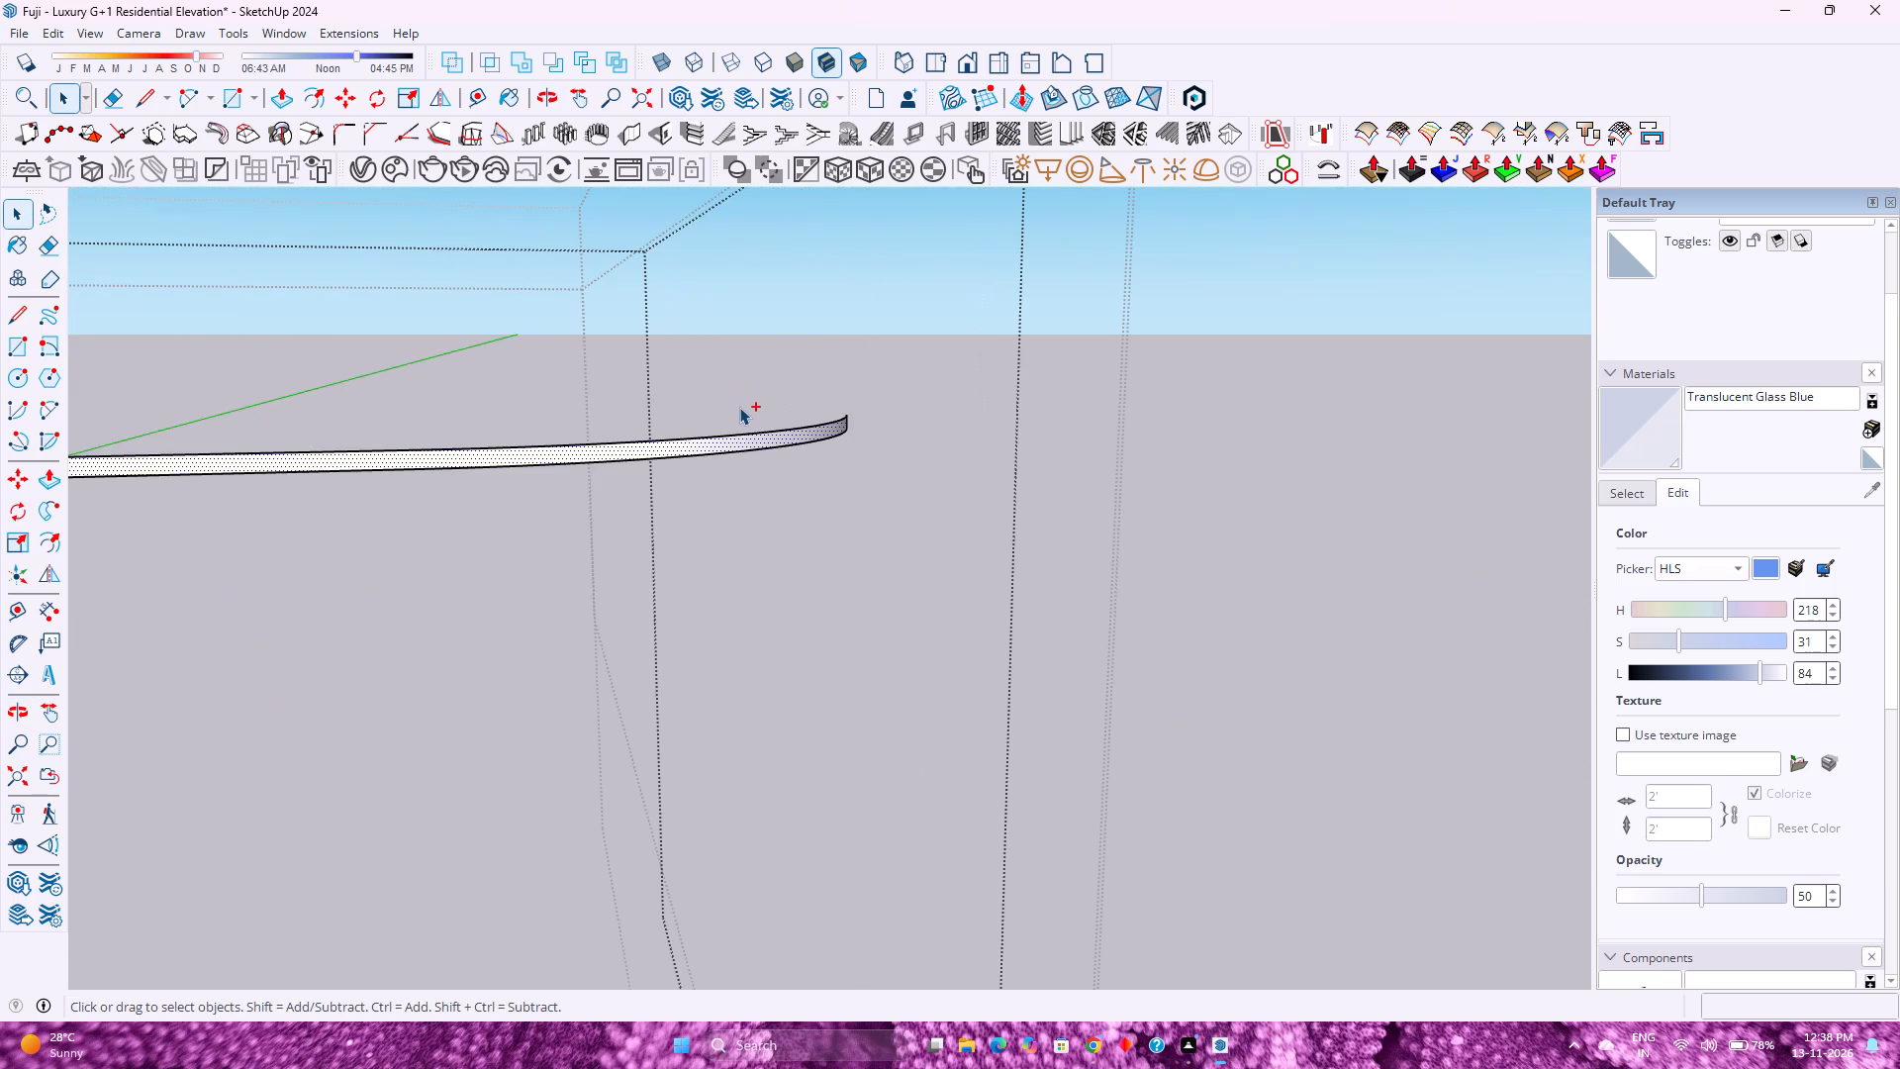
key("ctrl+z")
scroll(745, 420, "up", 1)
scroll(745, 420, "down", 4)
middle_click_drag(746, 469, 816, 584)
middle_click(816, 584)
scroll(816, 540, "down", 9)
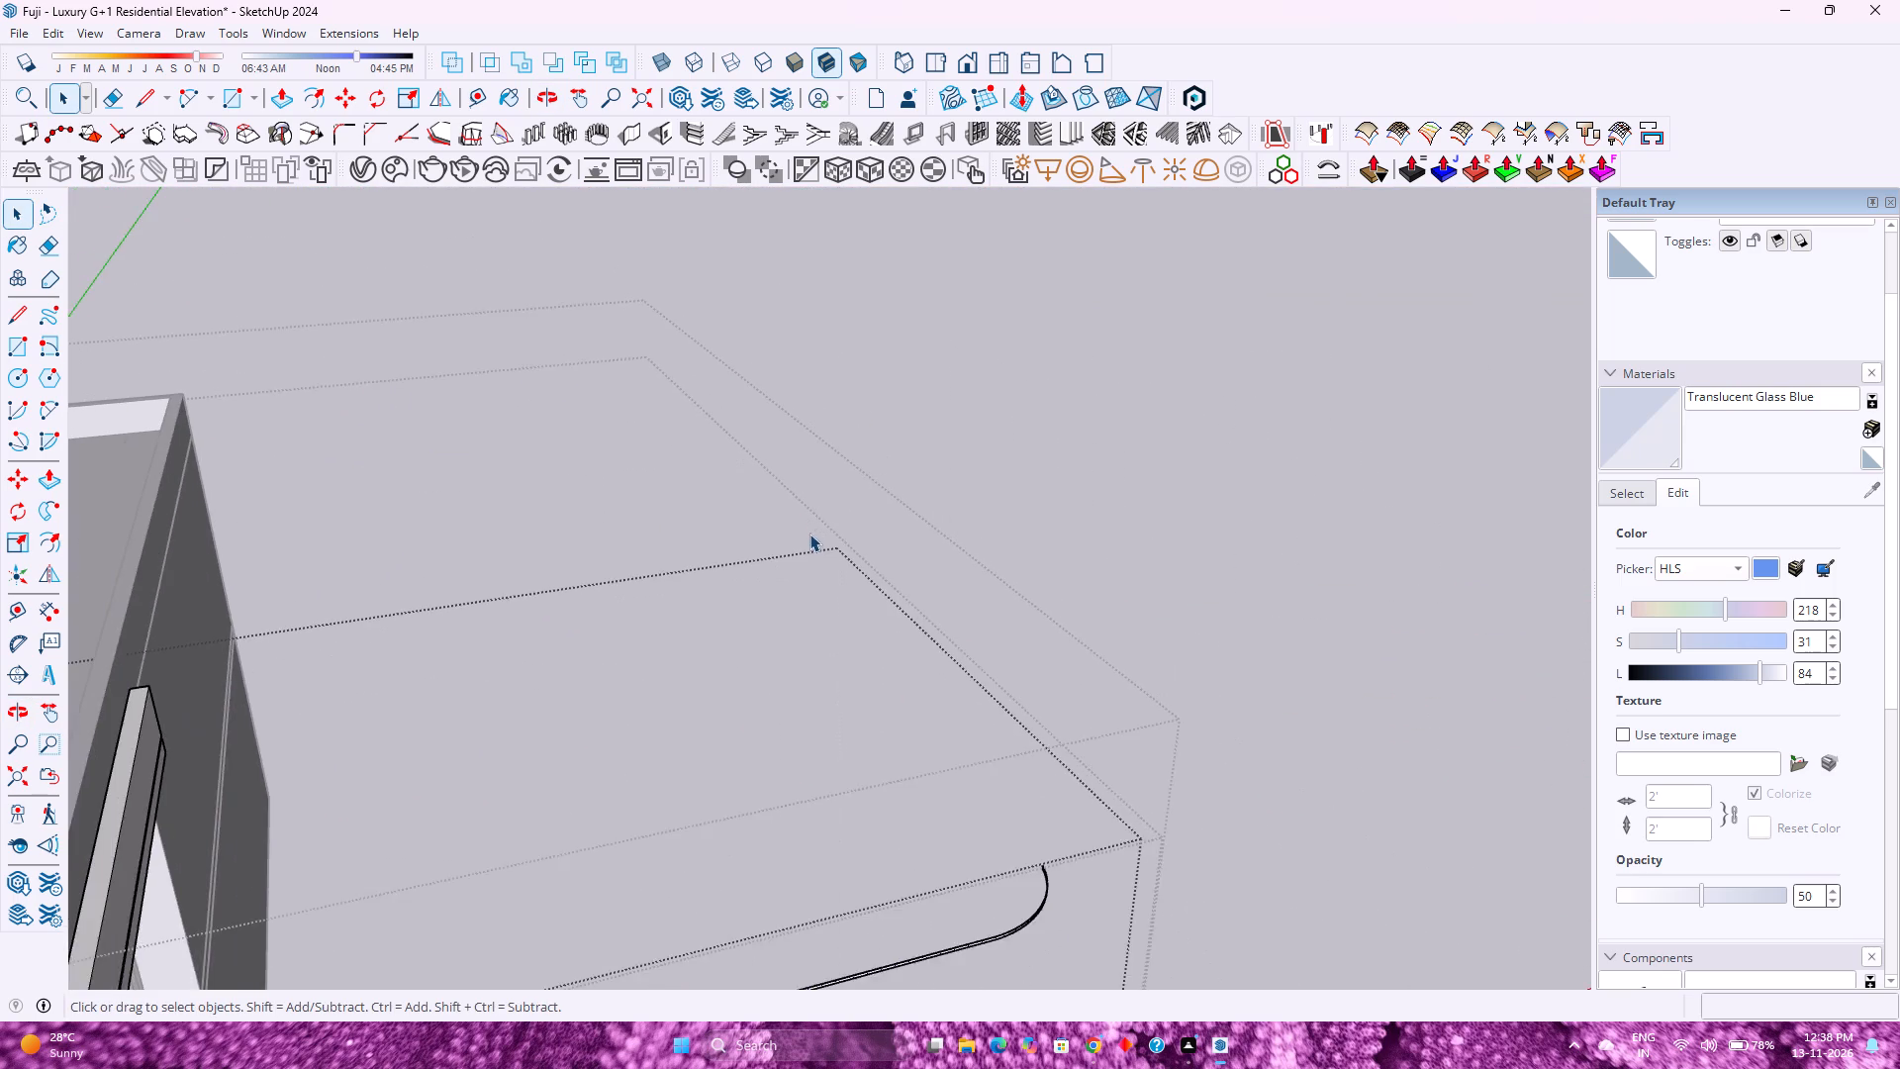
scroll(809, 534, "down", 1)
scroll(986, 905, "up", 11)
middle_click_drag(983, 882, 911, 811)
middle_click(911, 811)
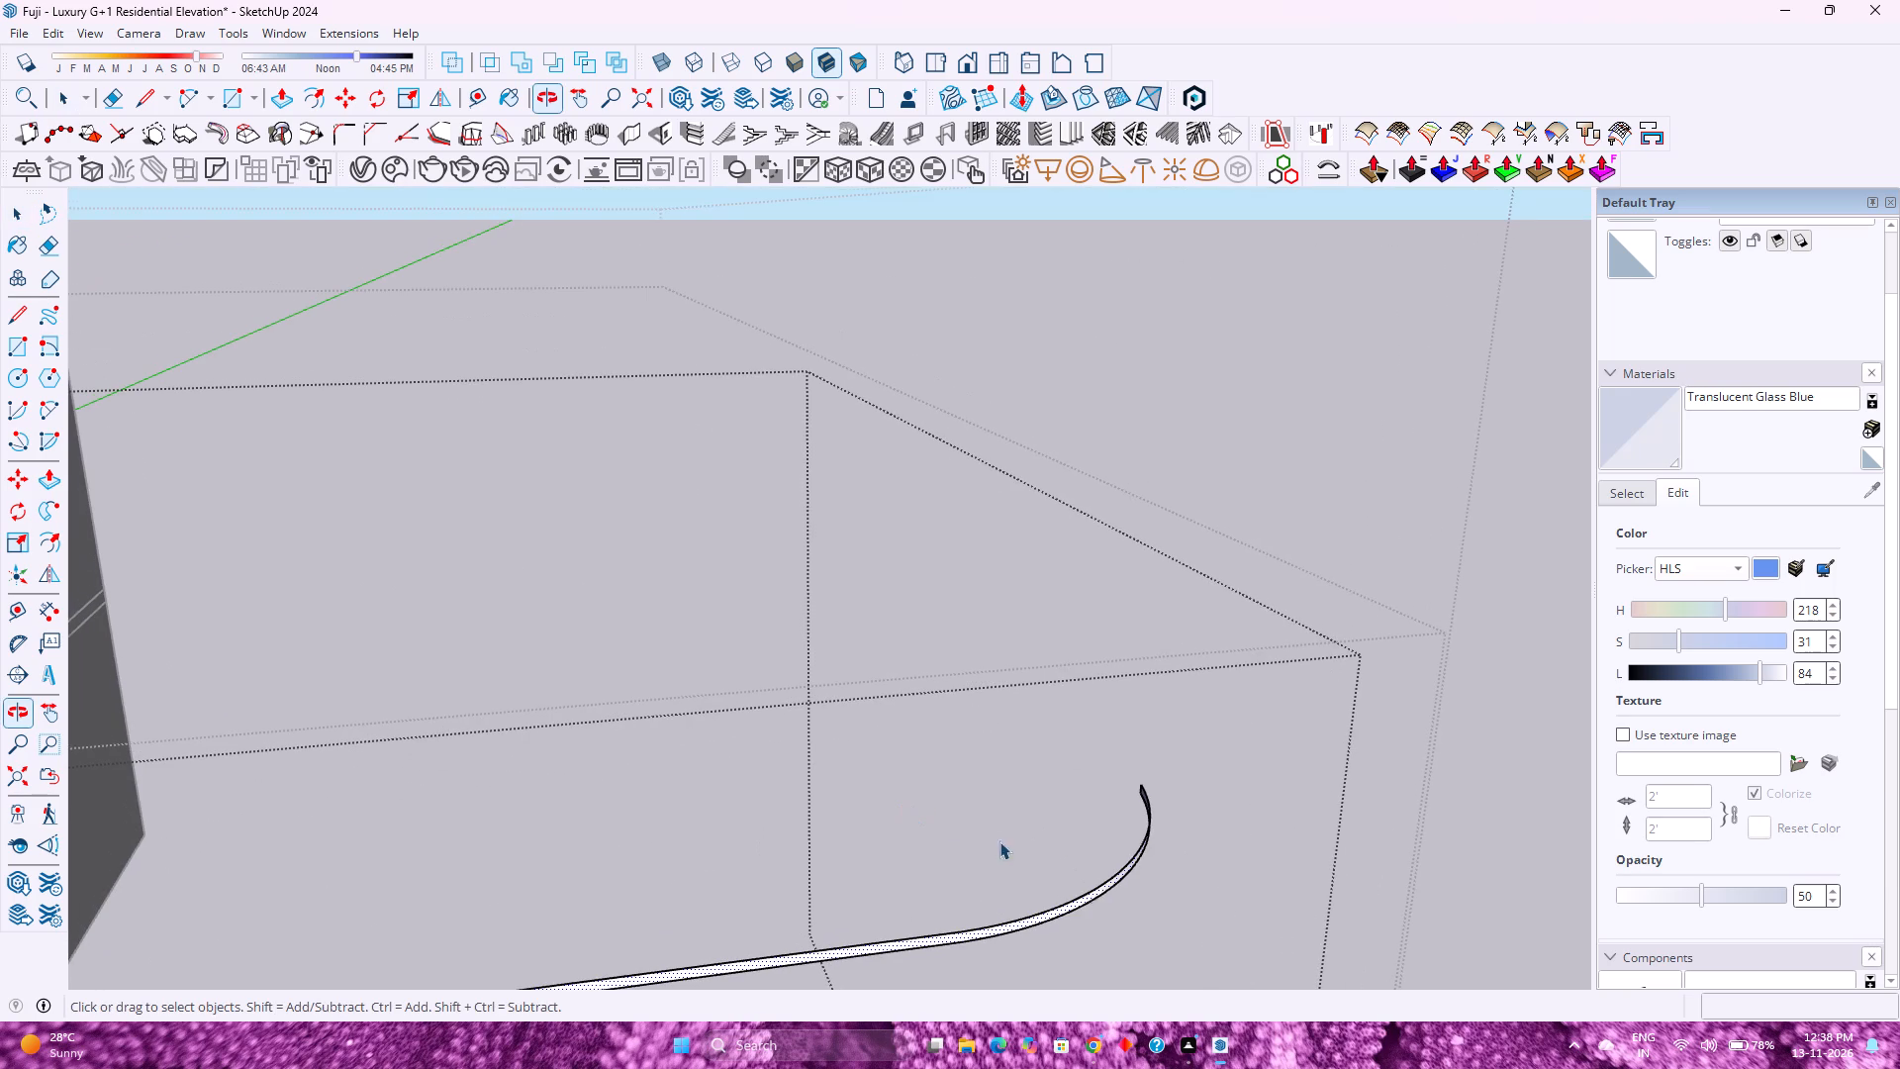
Redo the weld at the copied strip's rounded corner and select the inner curve there.
left_click(1105, 888)
middle_click_drag(1085, 888, 1049, 853)
middle_click(1049, 853)
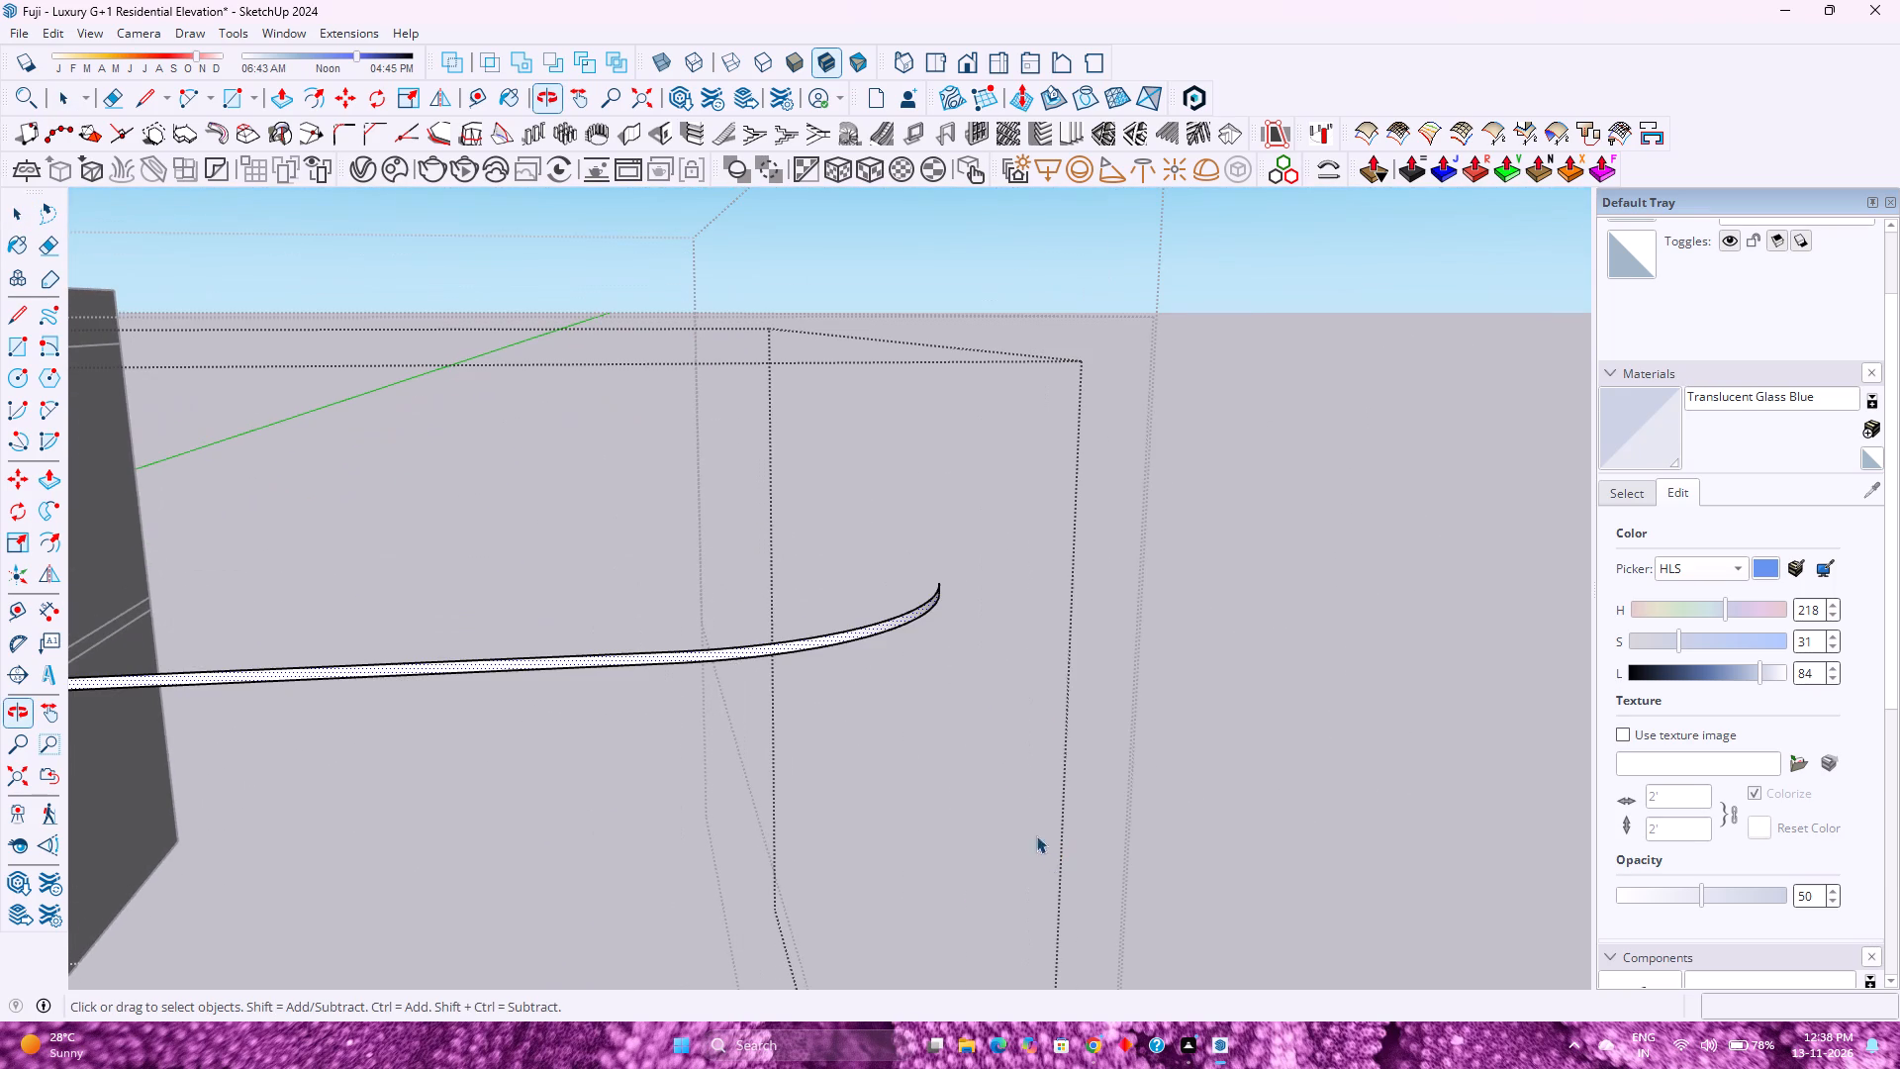
left_click(681, 648)
scroll(677, 651, "down", 4)
middle_click_drag(662, 658, 664, 659, "shift")
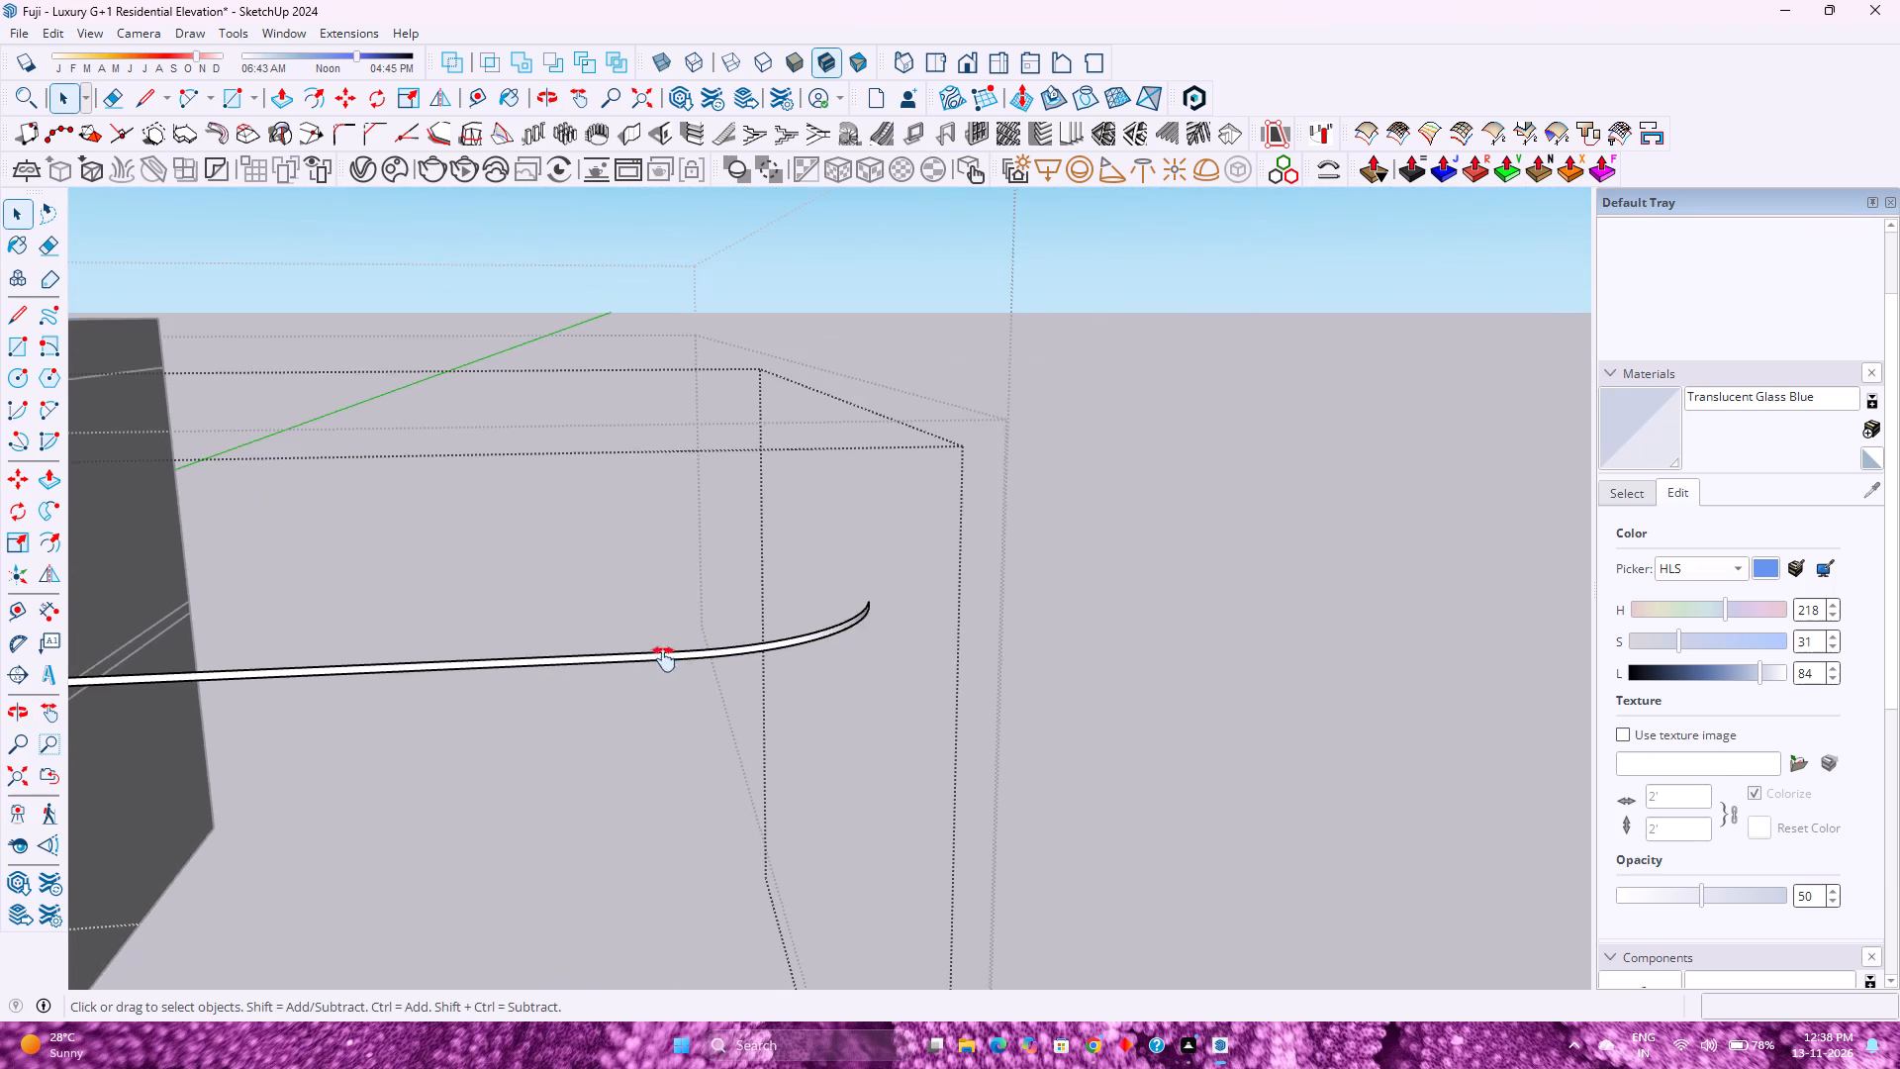
middle_click_drag(664, 659, 1105, 668, "shift")
middle_click(1106, 668, "shift")
scroll(786, 646, "down", 3)
middle_click_drag(760, 648, 1252, 615, "shift")
middle_click(1256, 615, "shift")
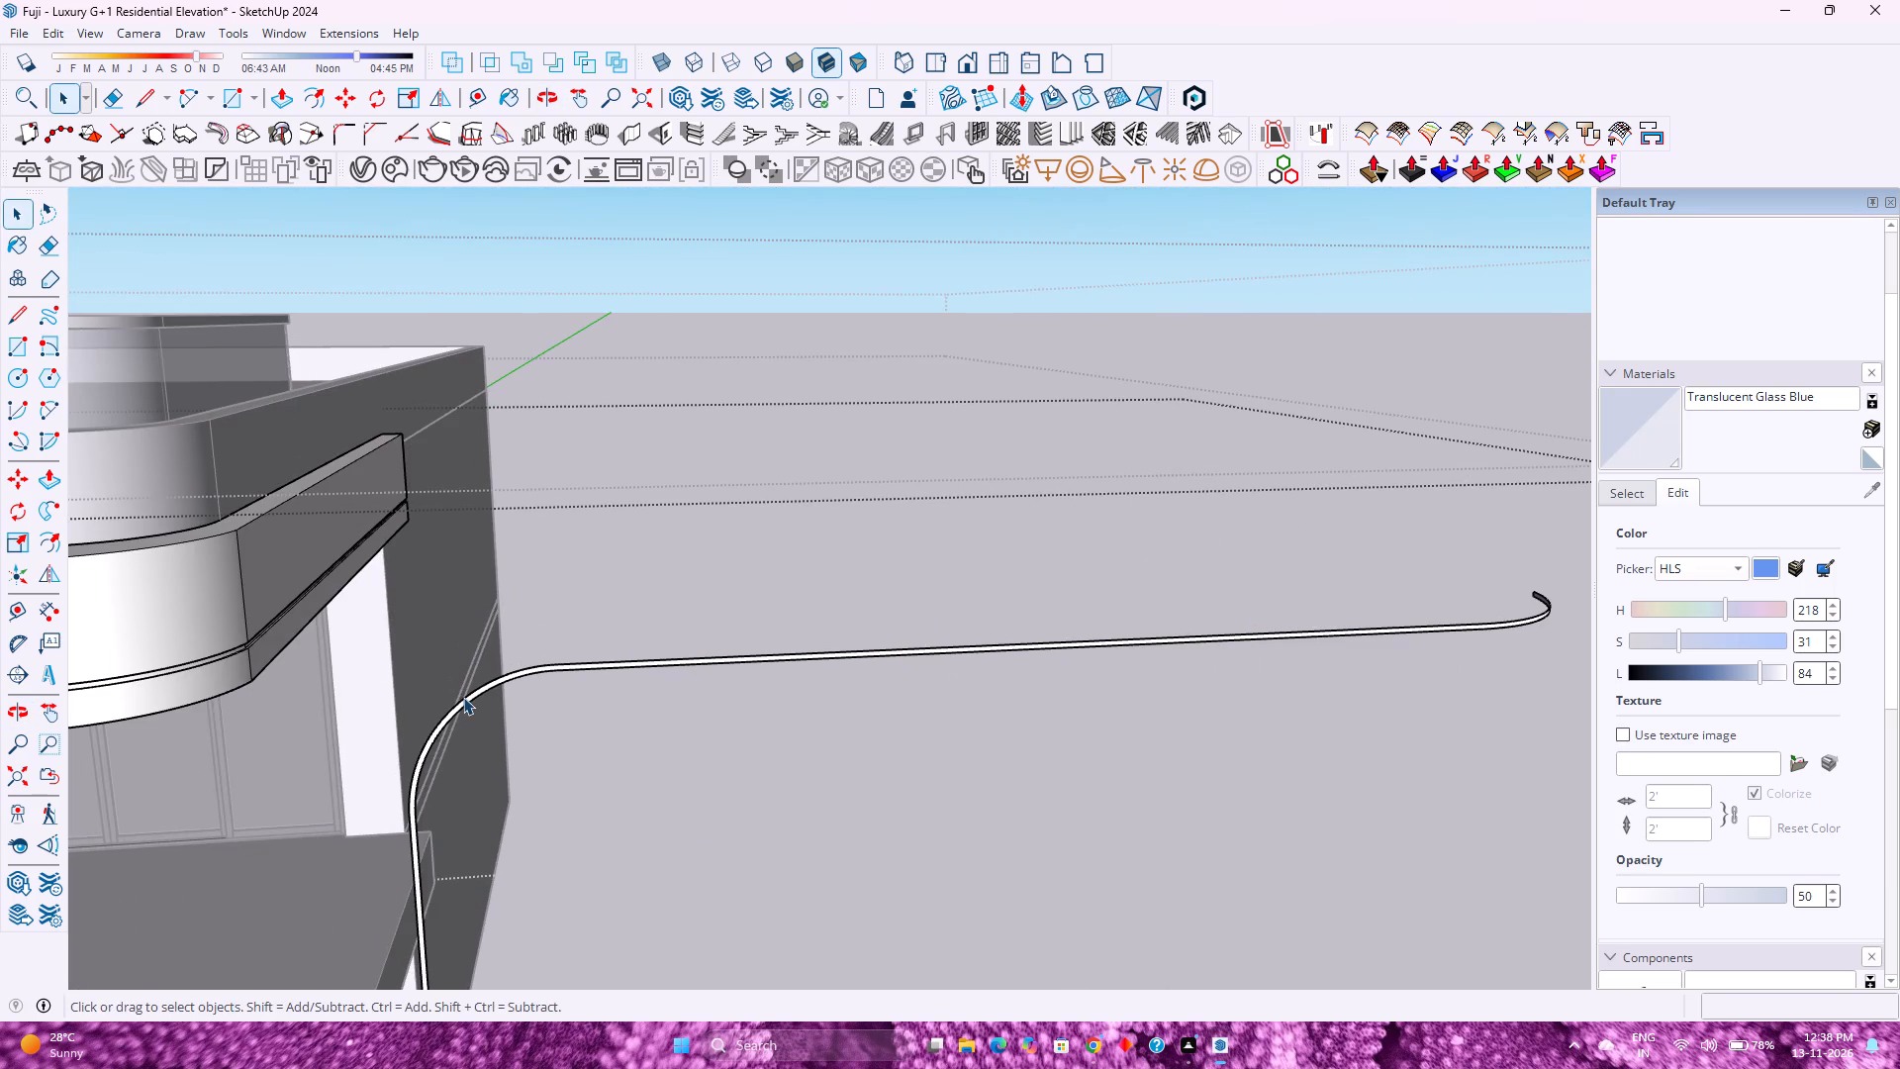
left_click(463, 697)
scroll(463, 701, "up", 4)
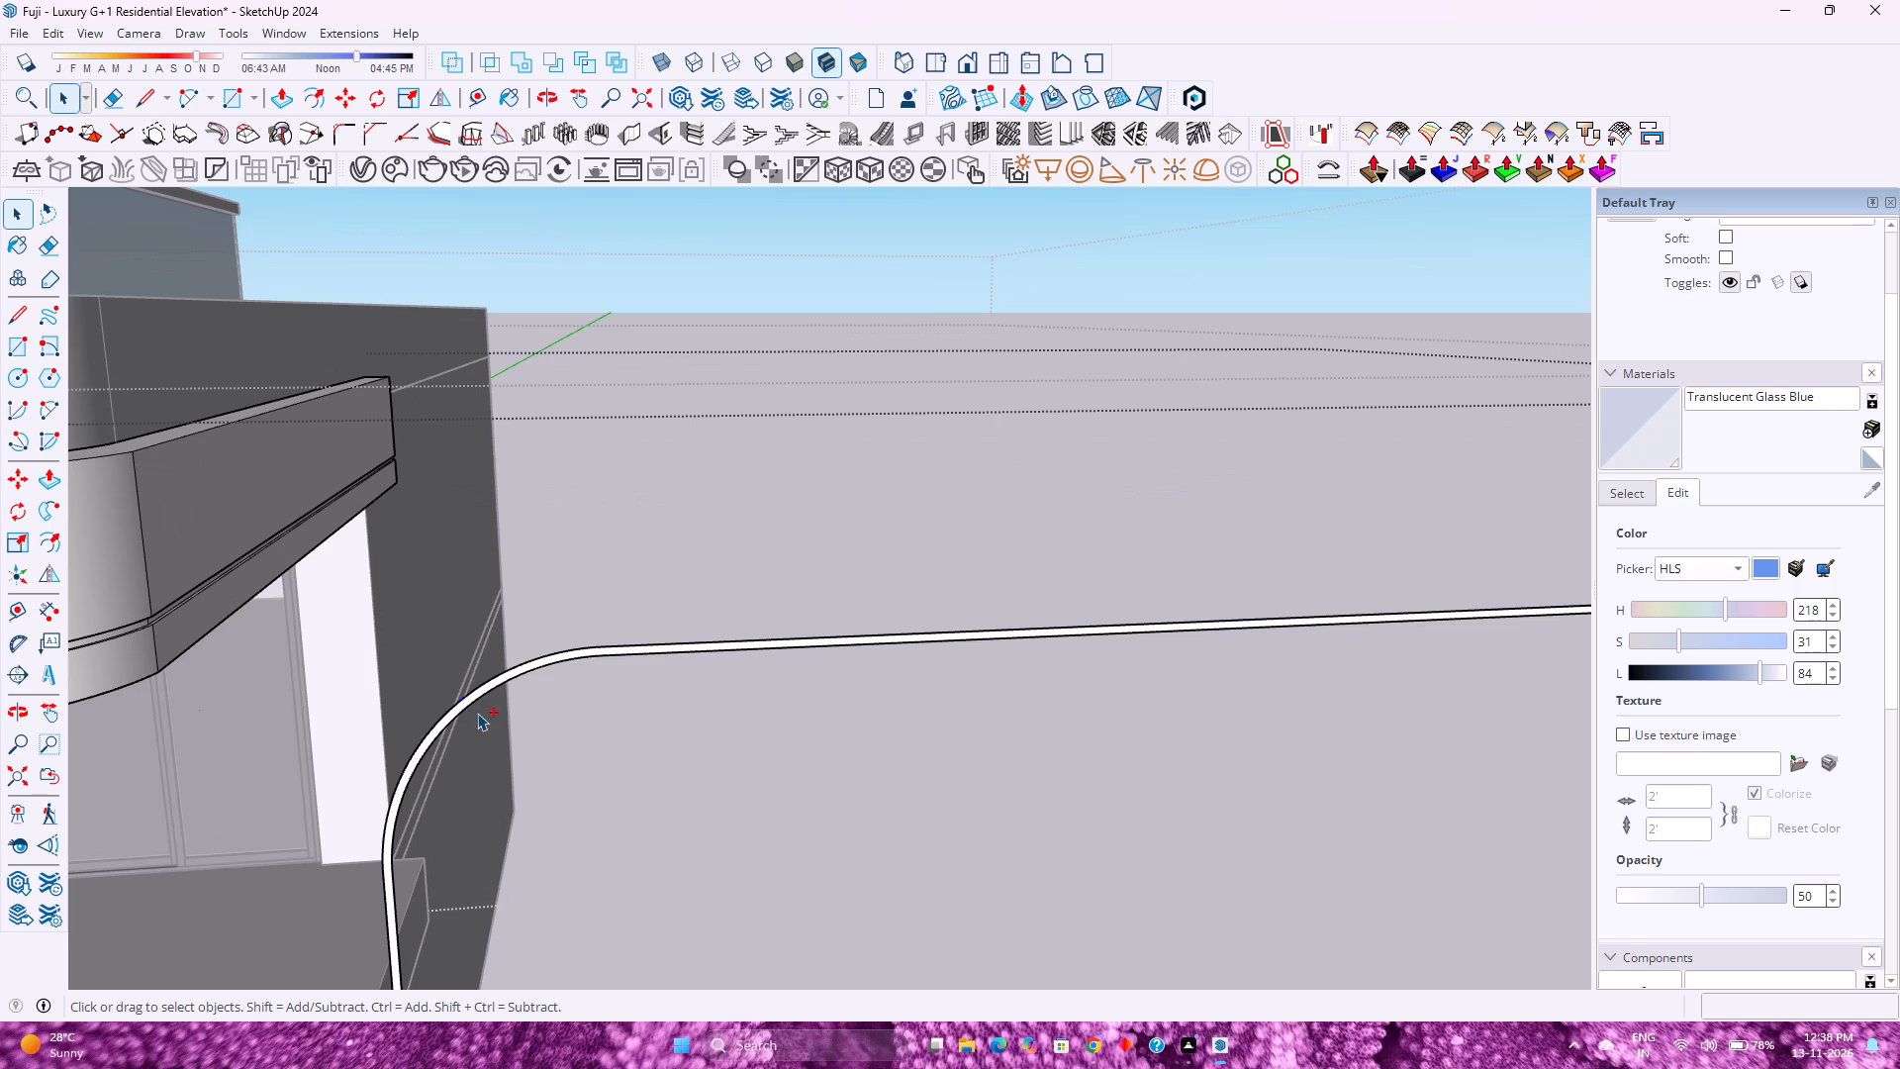
key("ctrl+y")
left_click(489, 693)
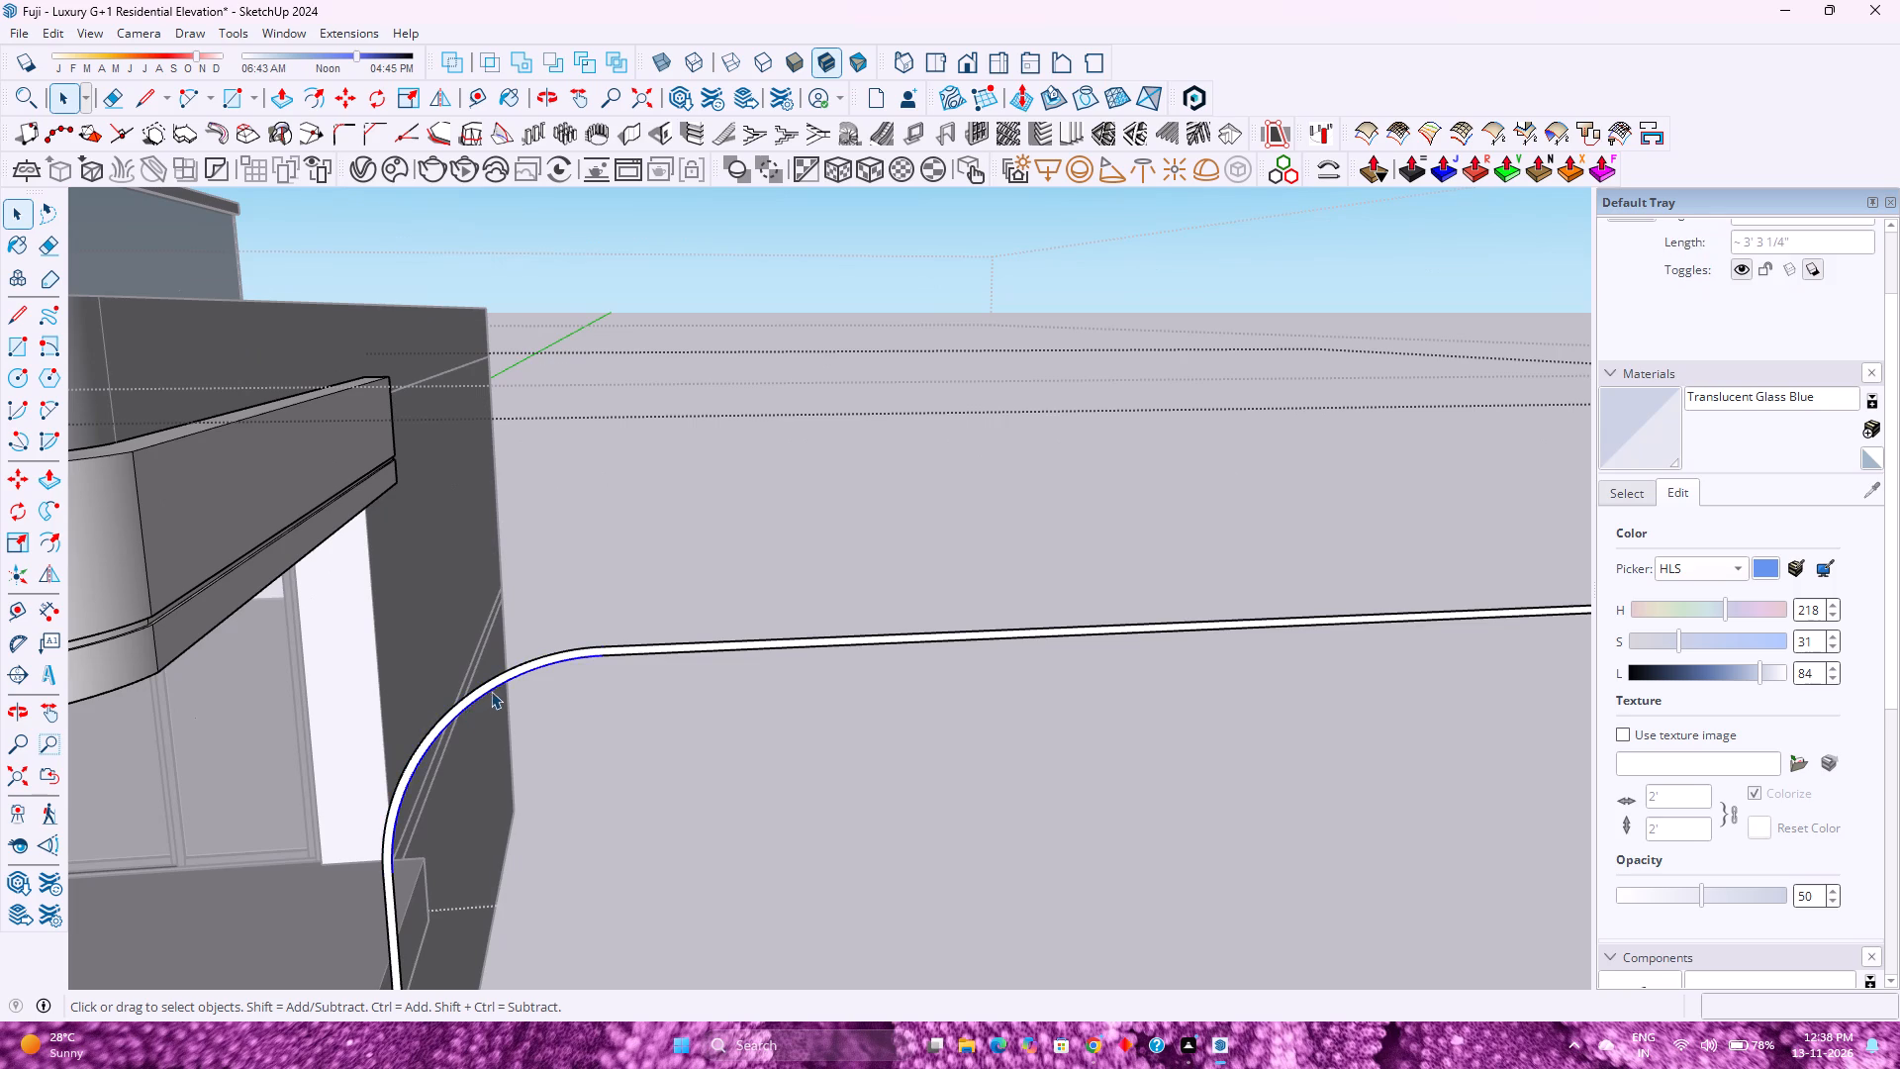
Inspect the curved far end of the copied strip and select its edges to check them.
scroll(488, 684, "down", 6)
scroll(1548, 608, "up", 4)
scroll(1419, 617, "up", 3)
middle_click(1377, 627)
middle_click_drag(1377, 627, 1198, 644)
scroll(902, 561, "up", 2)
middle_click_drag(861, 573, 436, 610)
middle_click(436, 610)
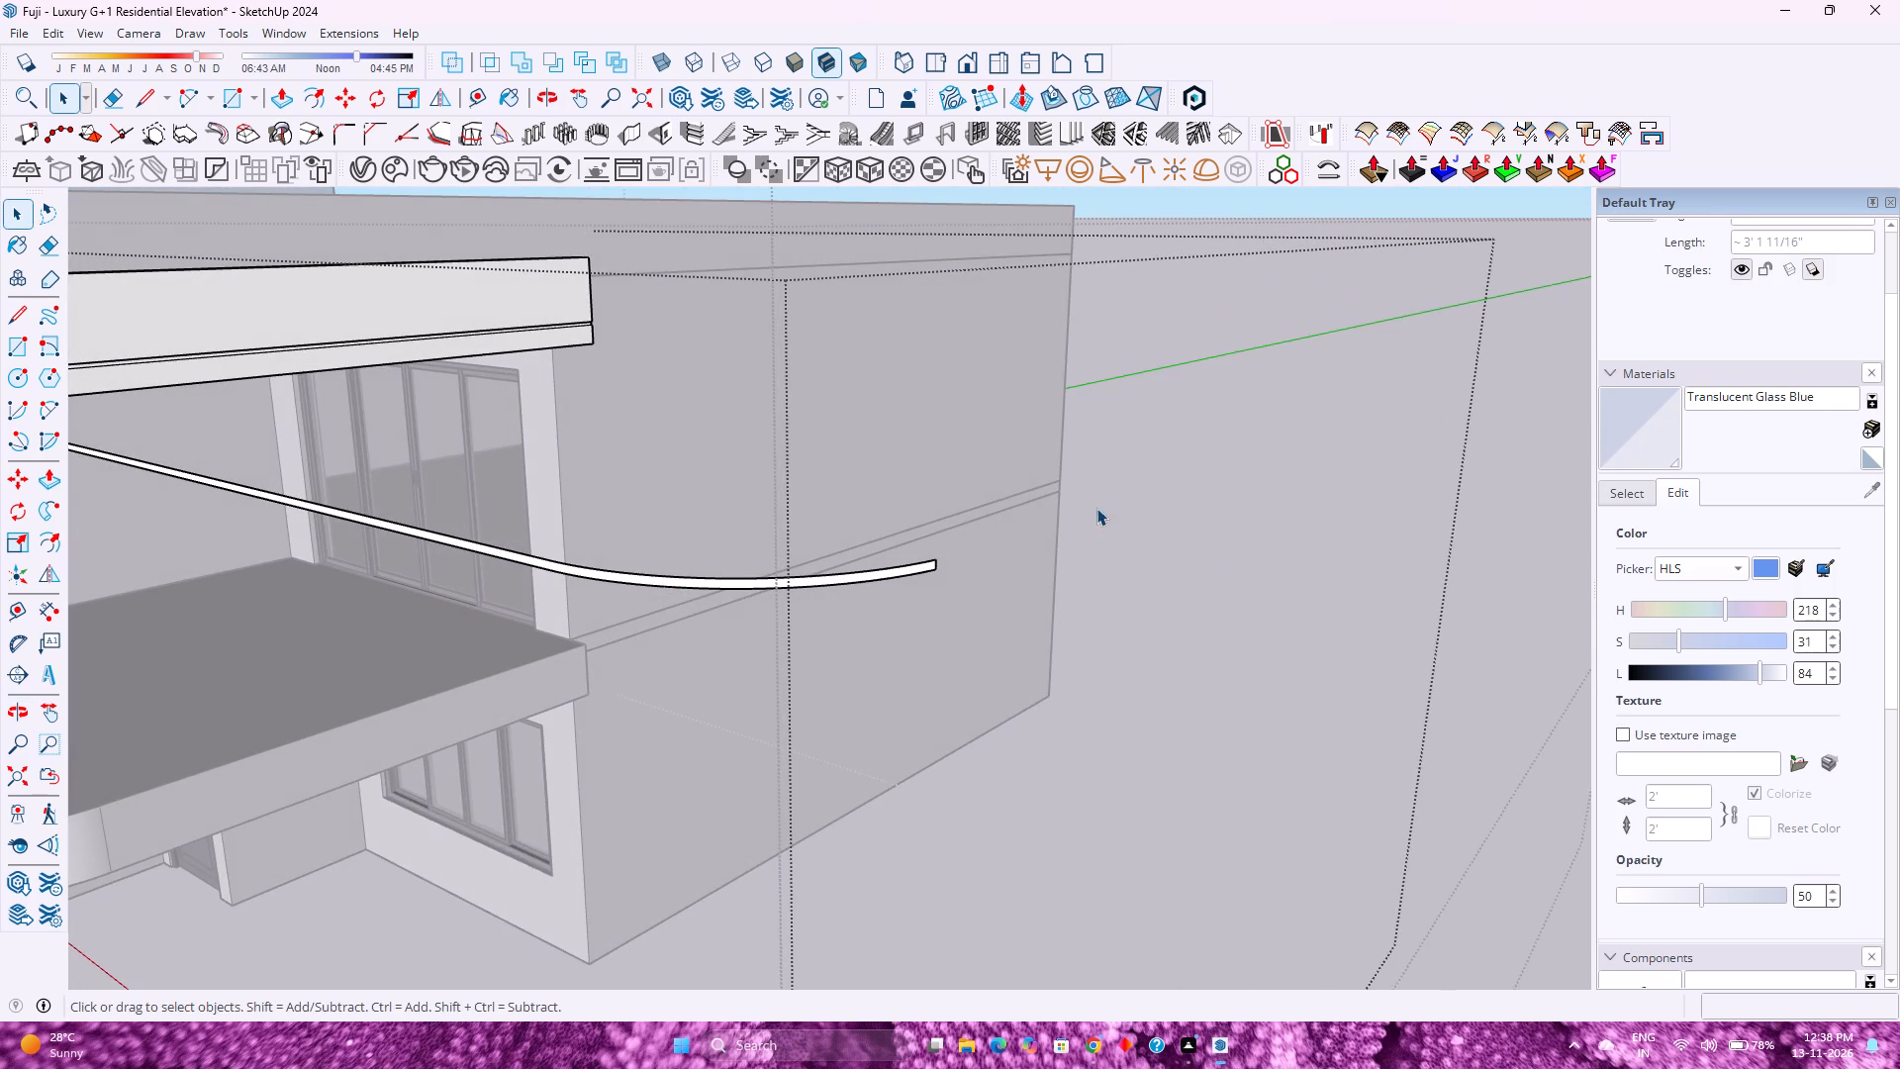
scroll(876, 563, "up", 3)
scroll(866, 572, "down", 3)
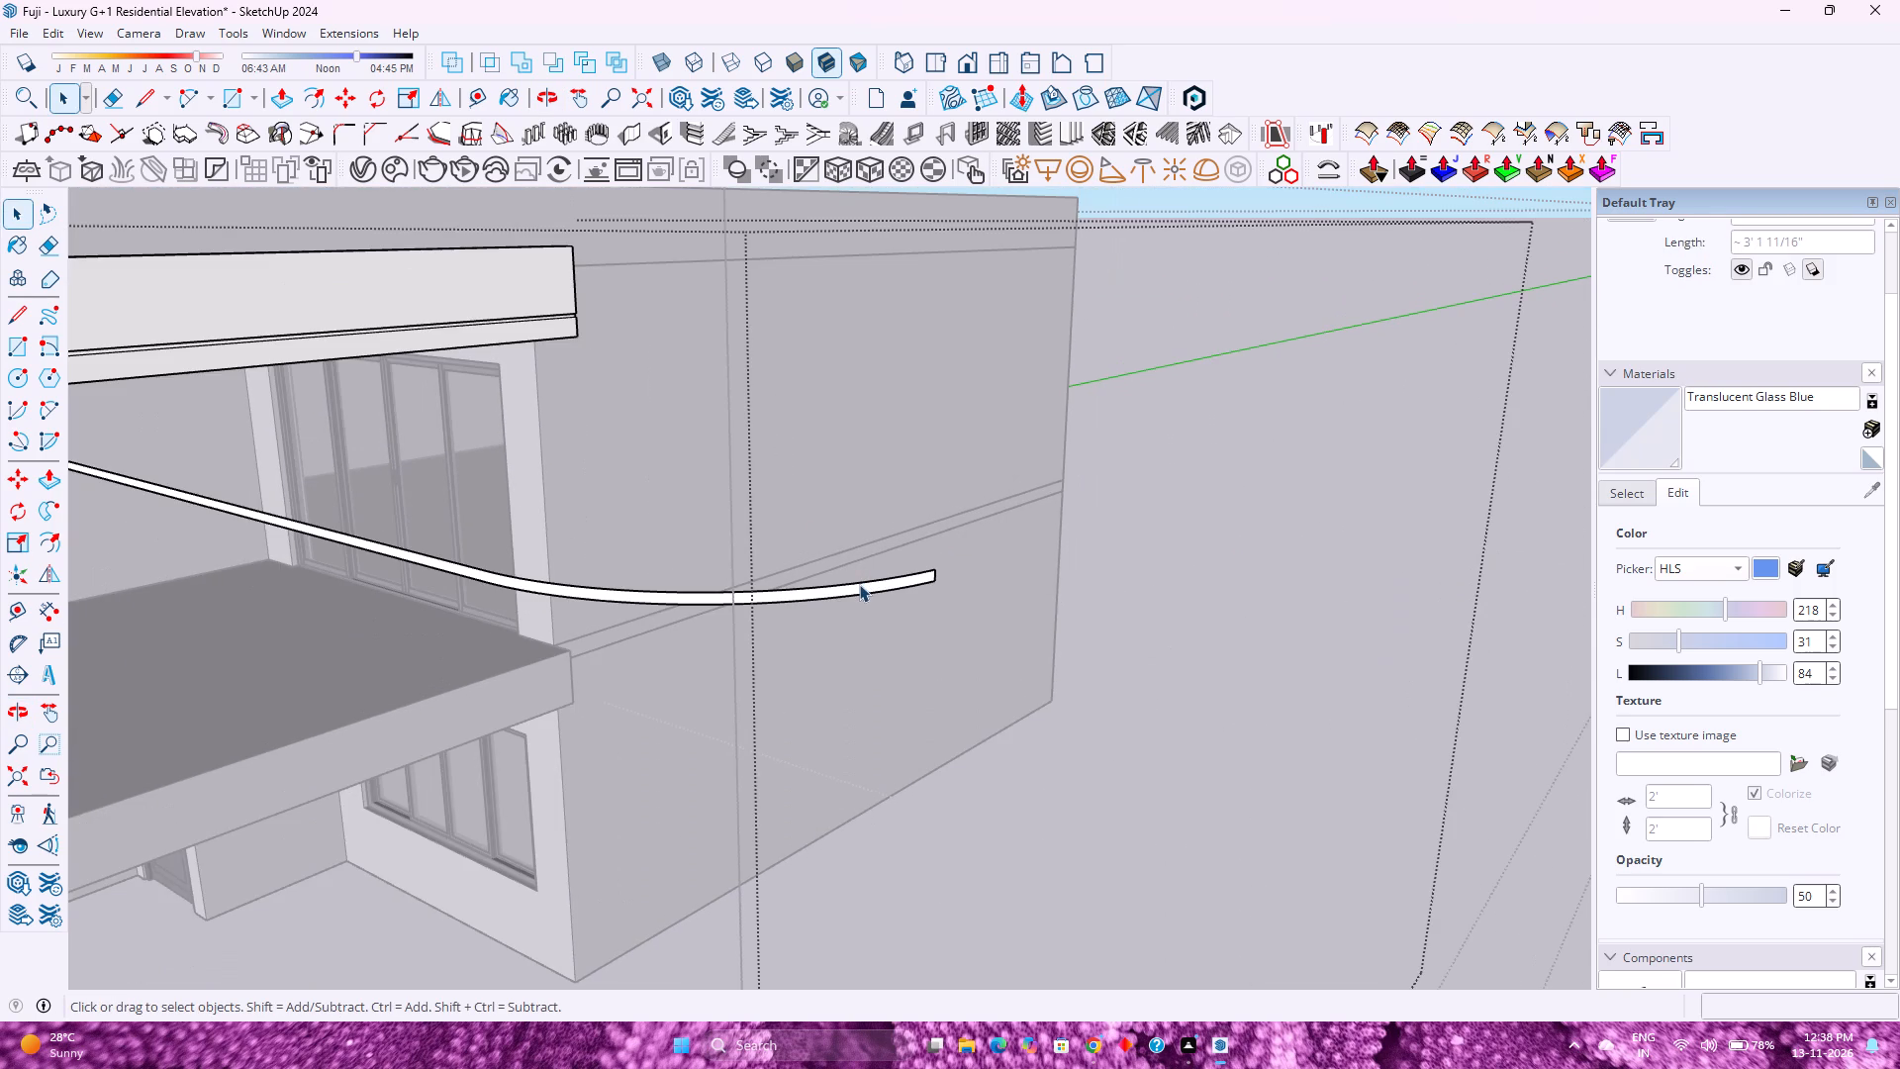
left_click(859, 584)
left_click_drag(486, 525, 1067, 740)
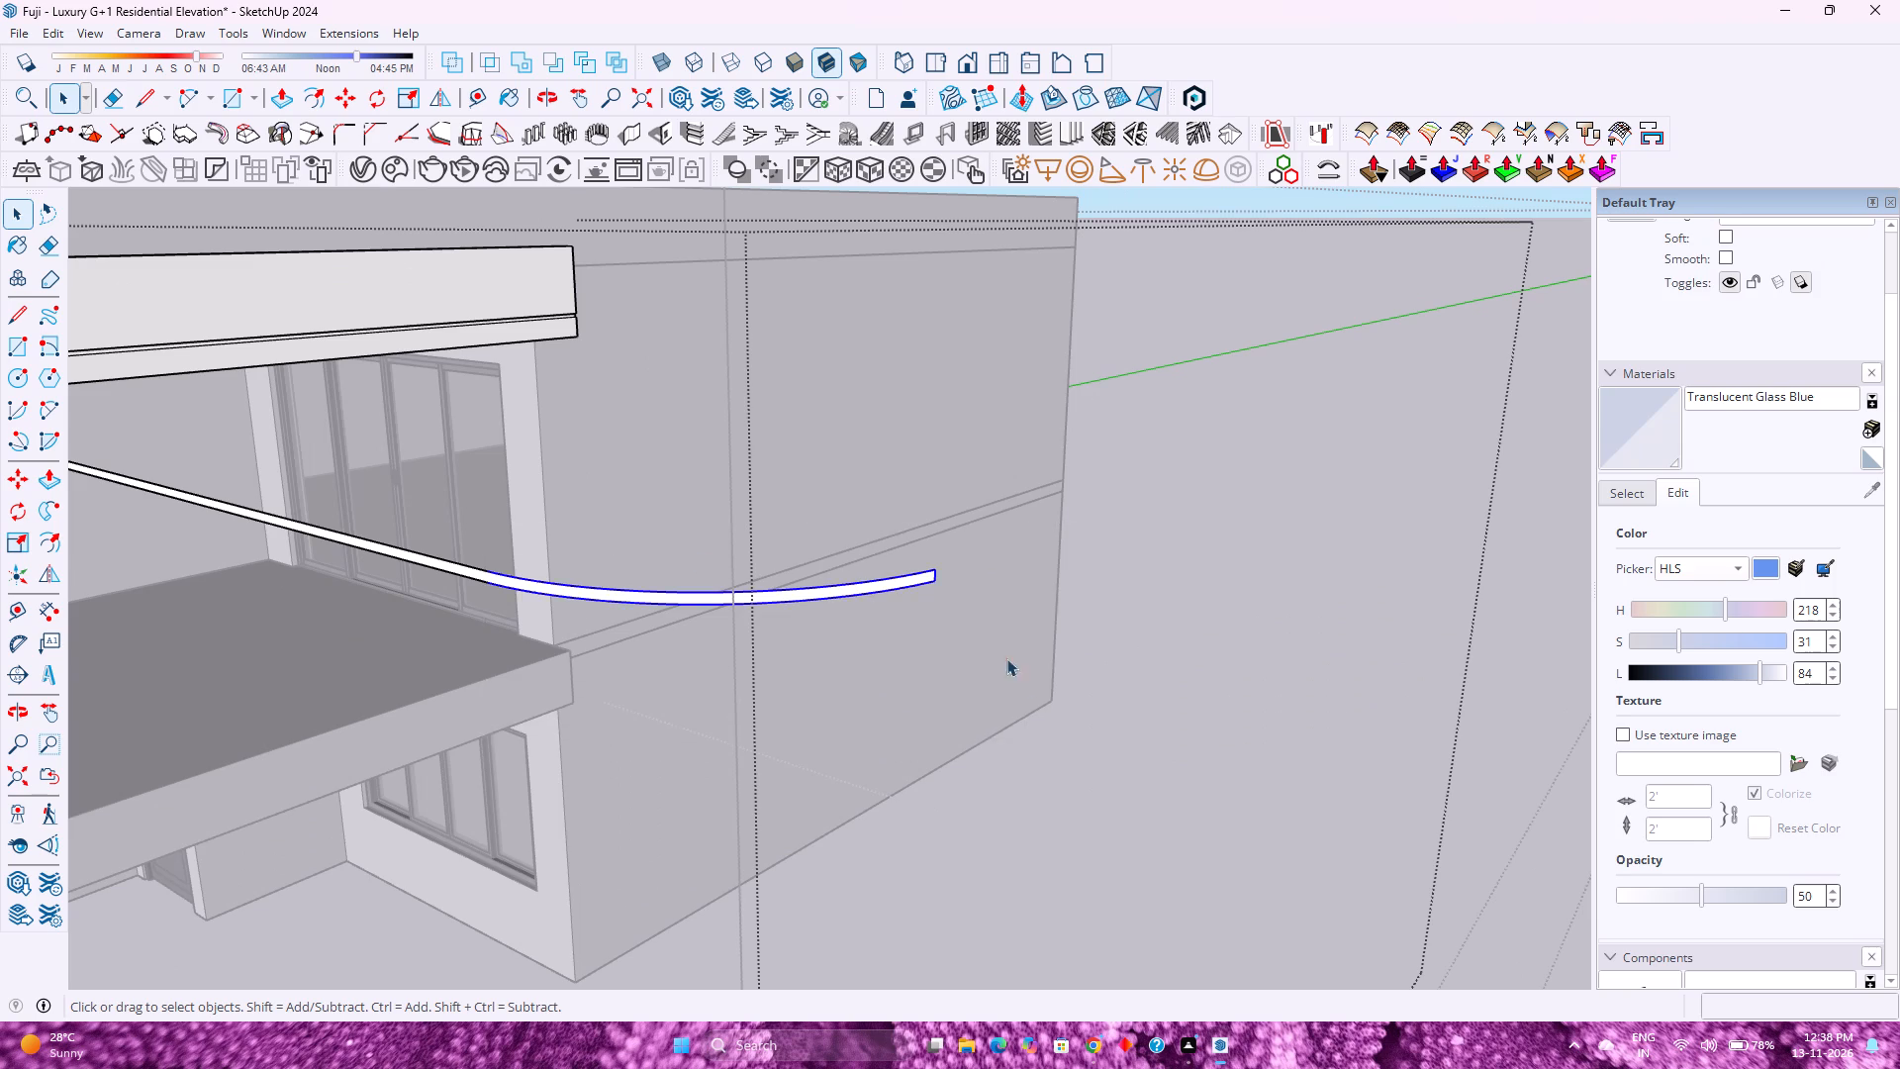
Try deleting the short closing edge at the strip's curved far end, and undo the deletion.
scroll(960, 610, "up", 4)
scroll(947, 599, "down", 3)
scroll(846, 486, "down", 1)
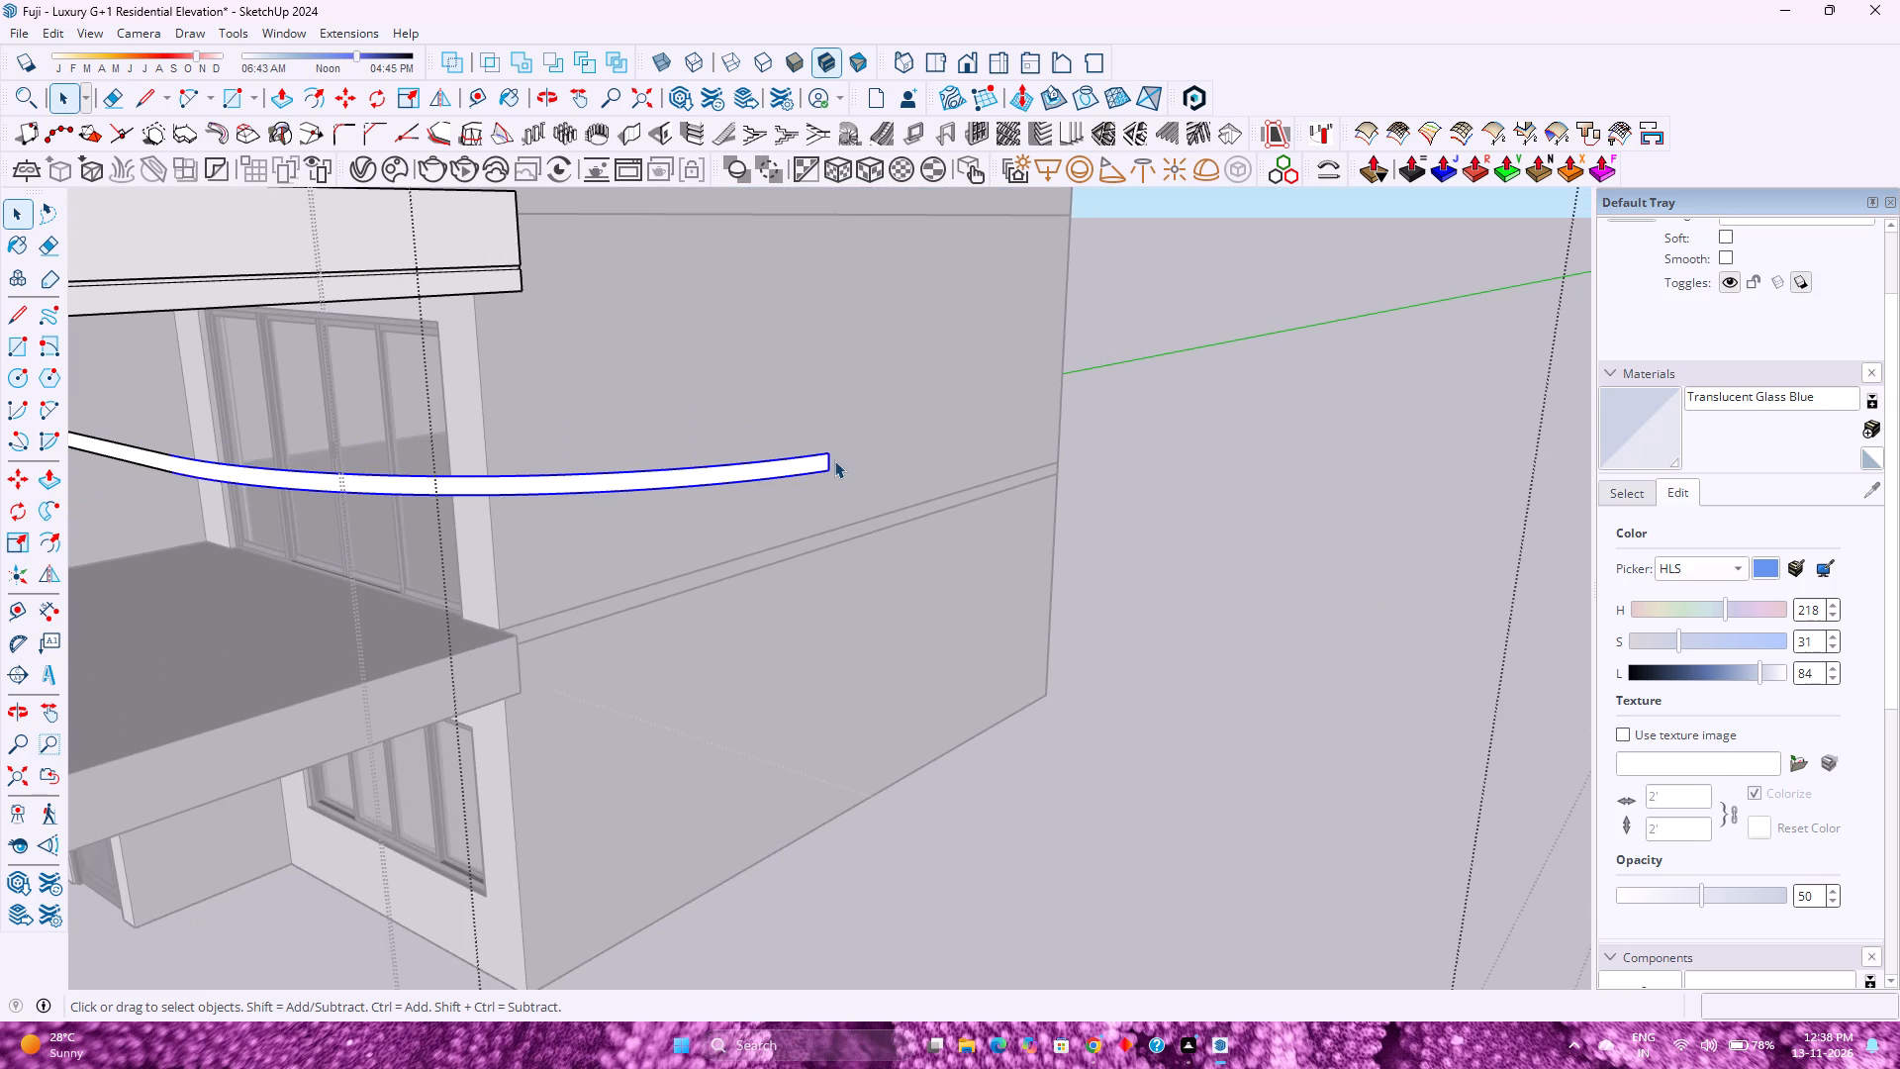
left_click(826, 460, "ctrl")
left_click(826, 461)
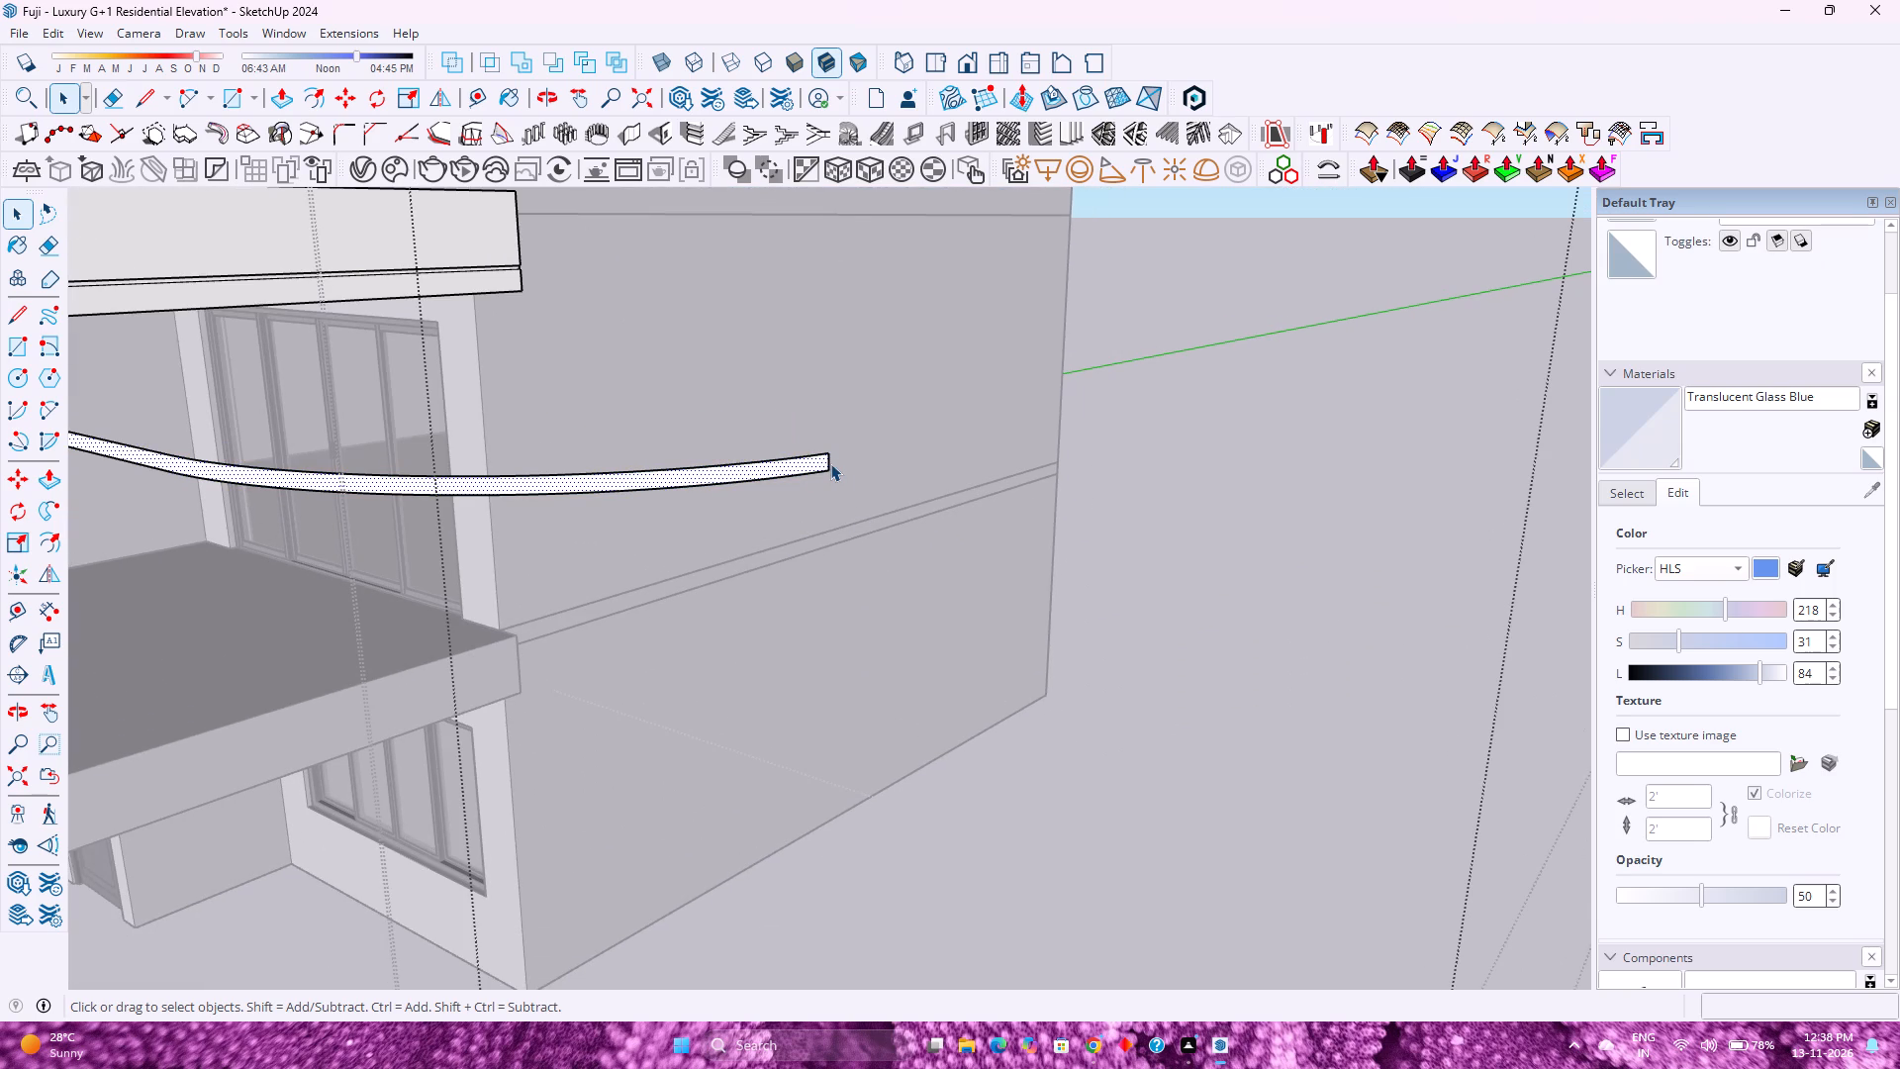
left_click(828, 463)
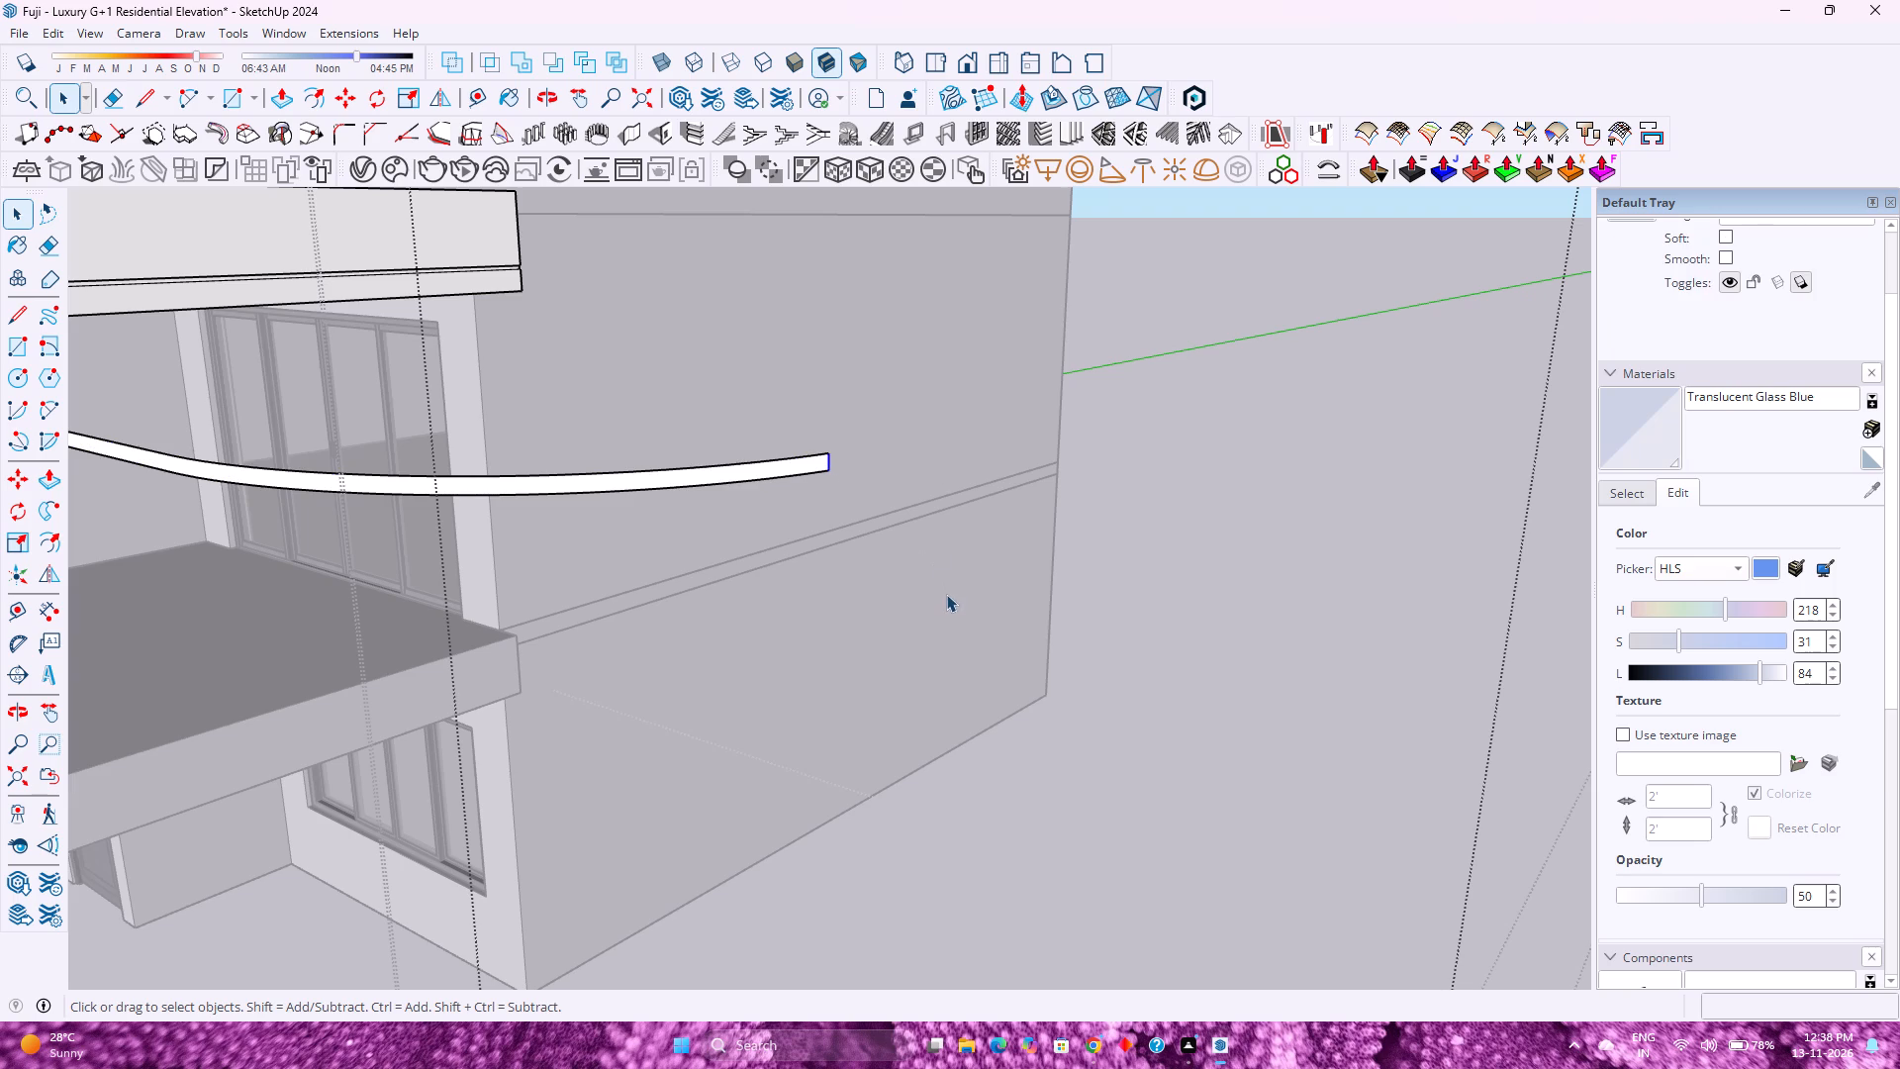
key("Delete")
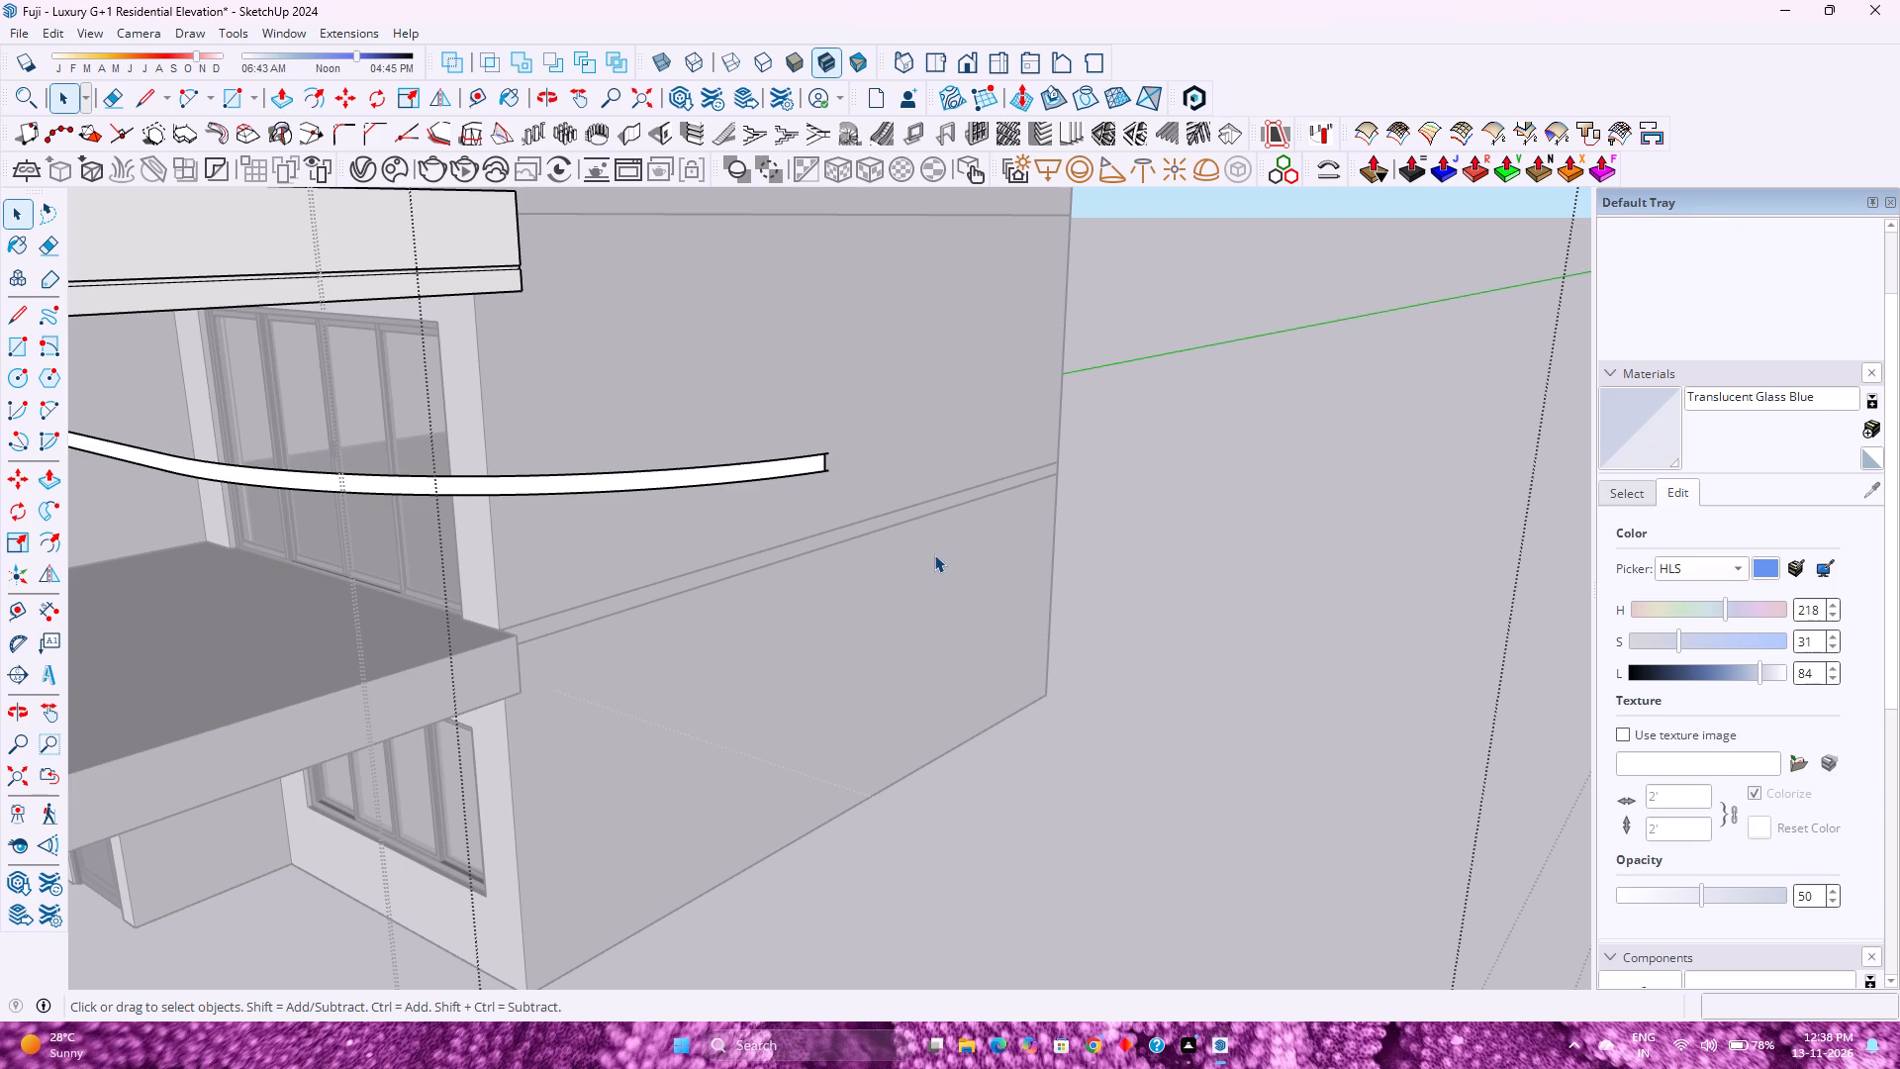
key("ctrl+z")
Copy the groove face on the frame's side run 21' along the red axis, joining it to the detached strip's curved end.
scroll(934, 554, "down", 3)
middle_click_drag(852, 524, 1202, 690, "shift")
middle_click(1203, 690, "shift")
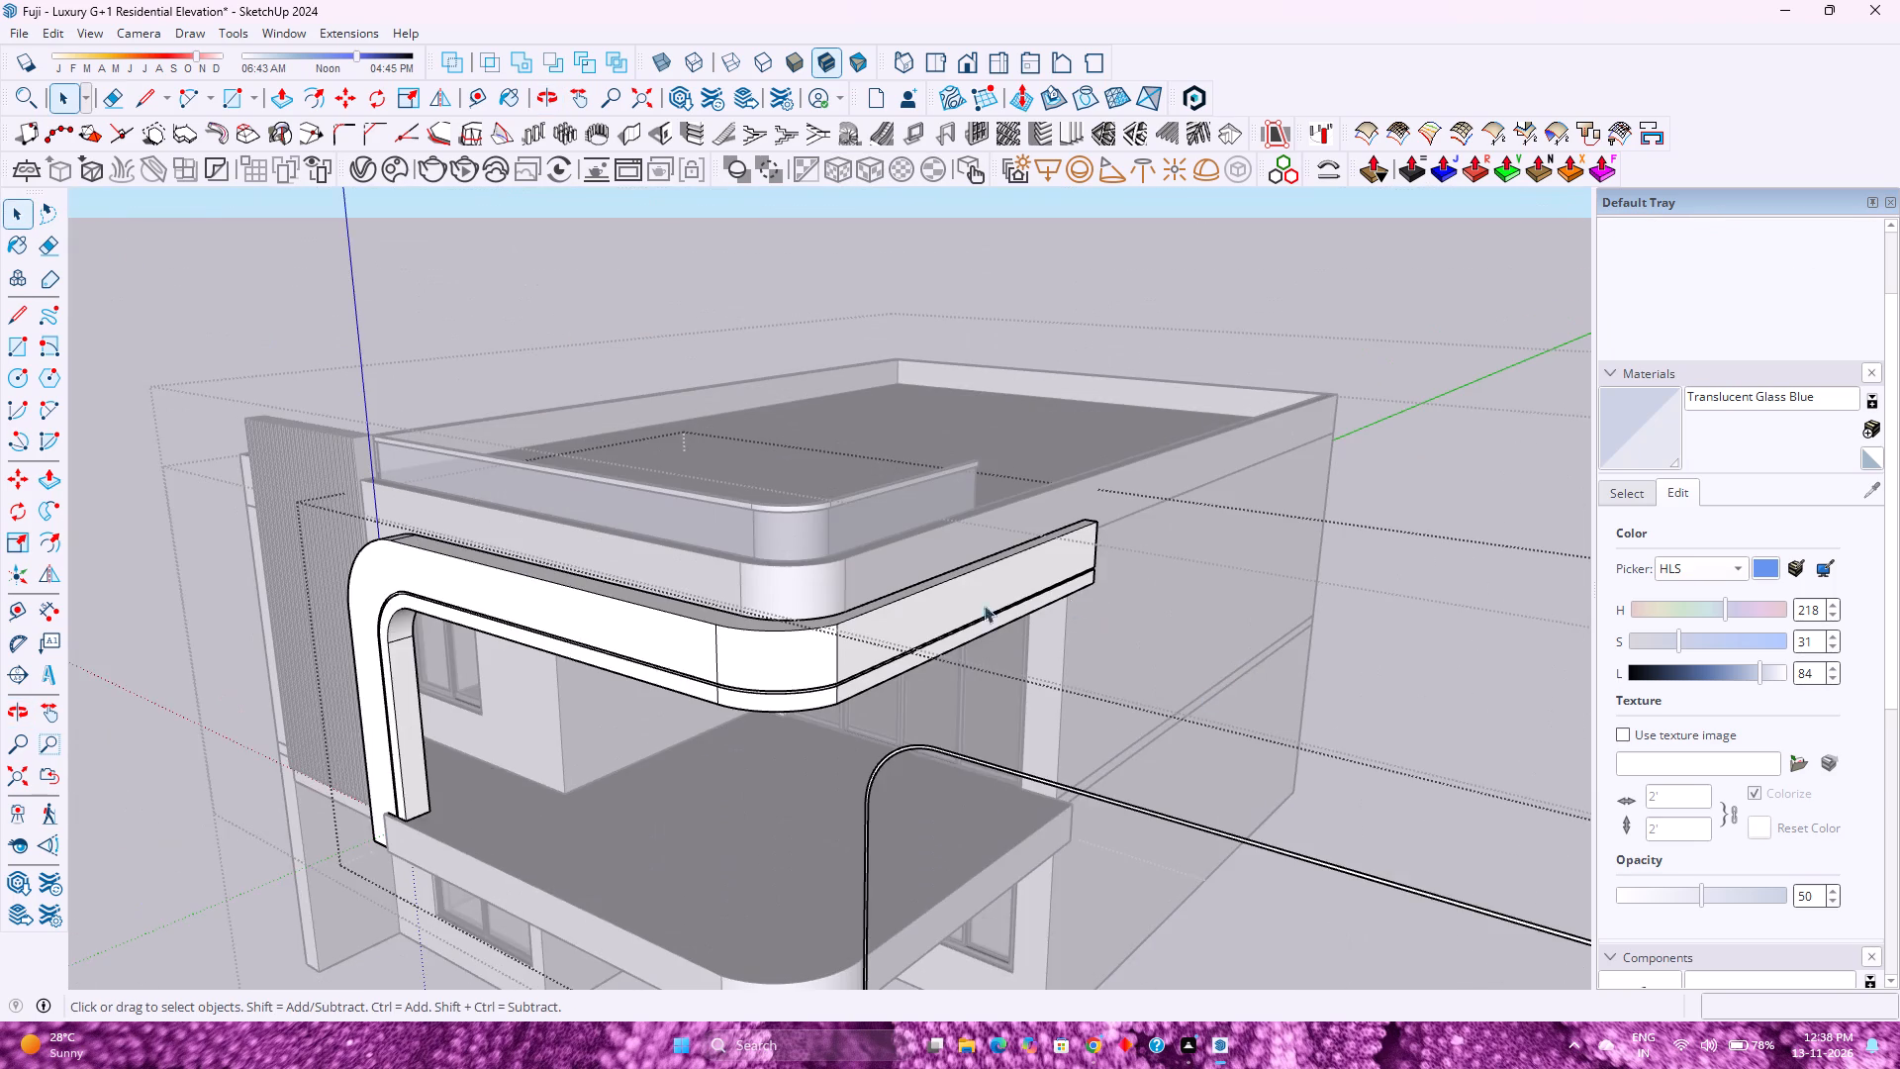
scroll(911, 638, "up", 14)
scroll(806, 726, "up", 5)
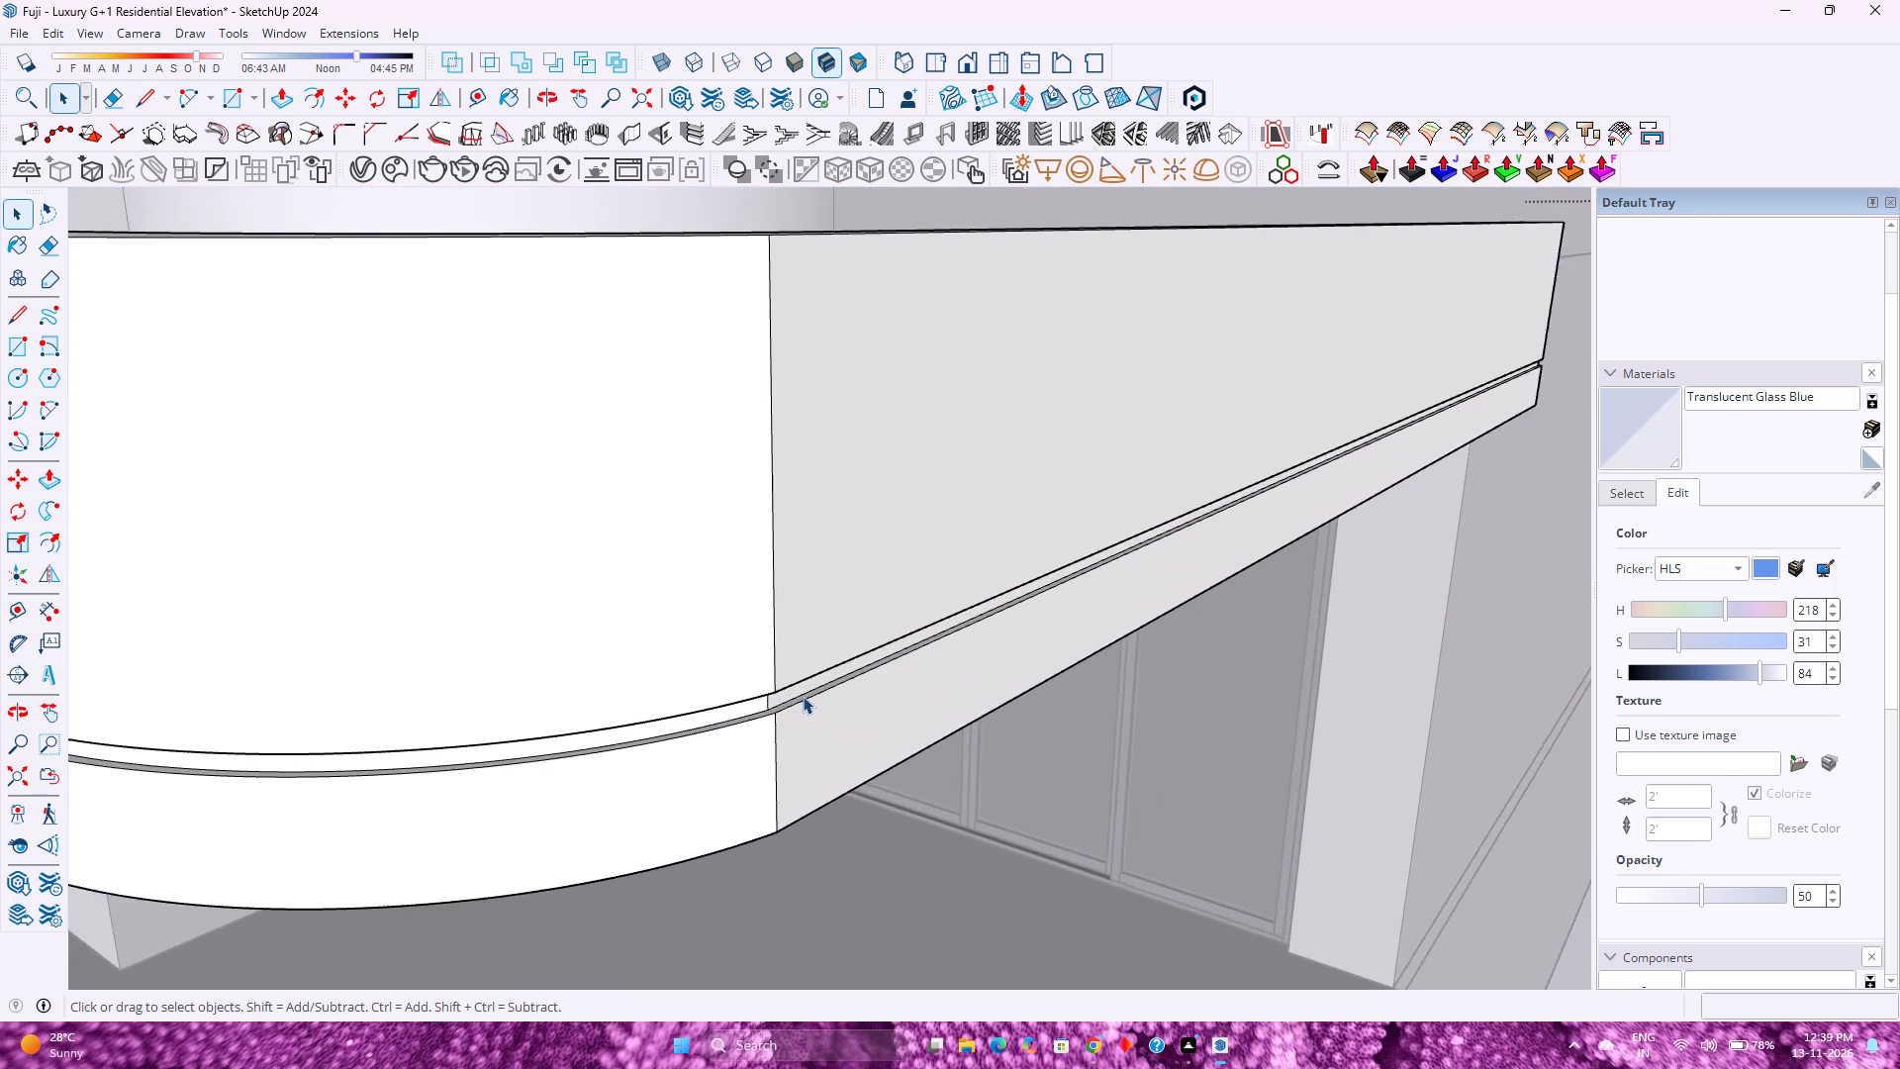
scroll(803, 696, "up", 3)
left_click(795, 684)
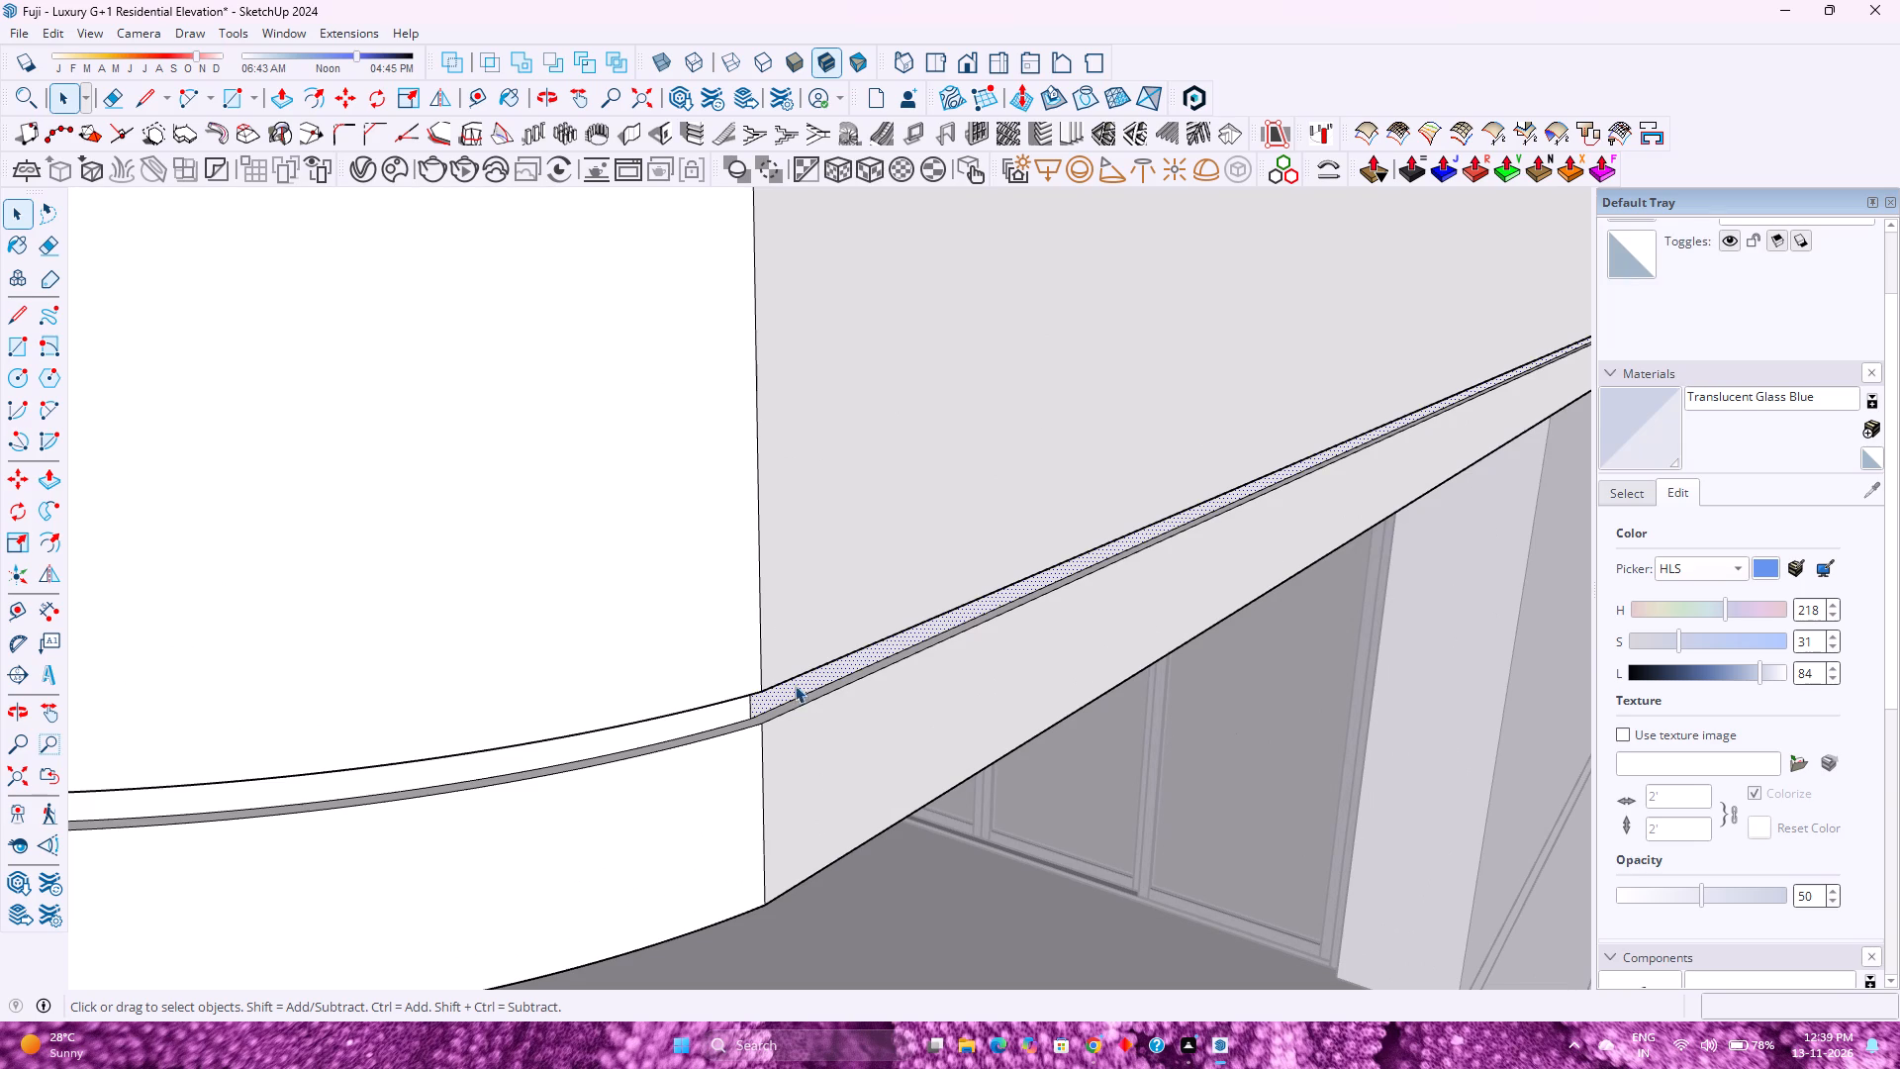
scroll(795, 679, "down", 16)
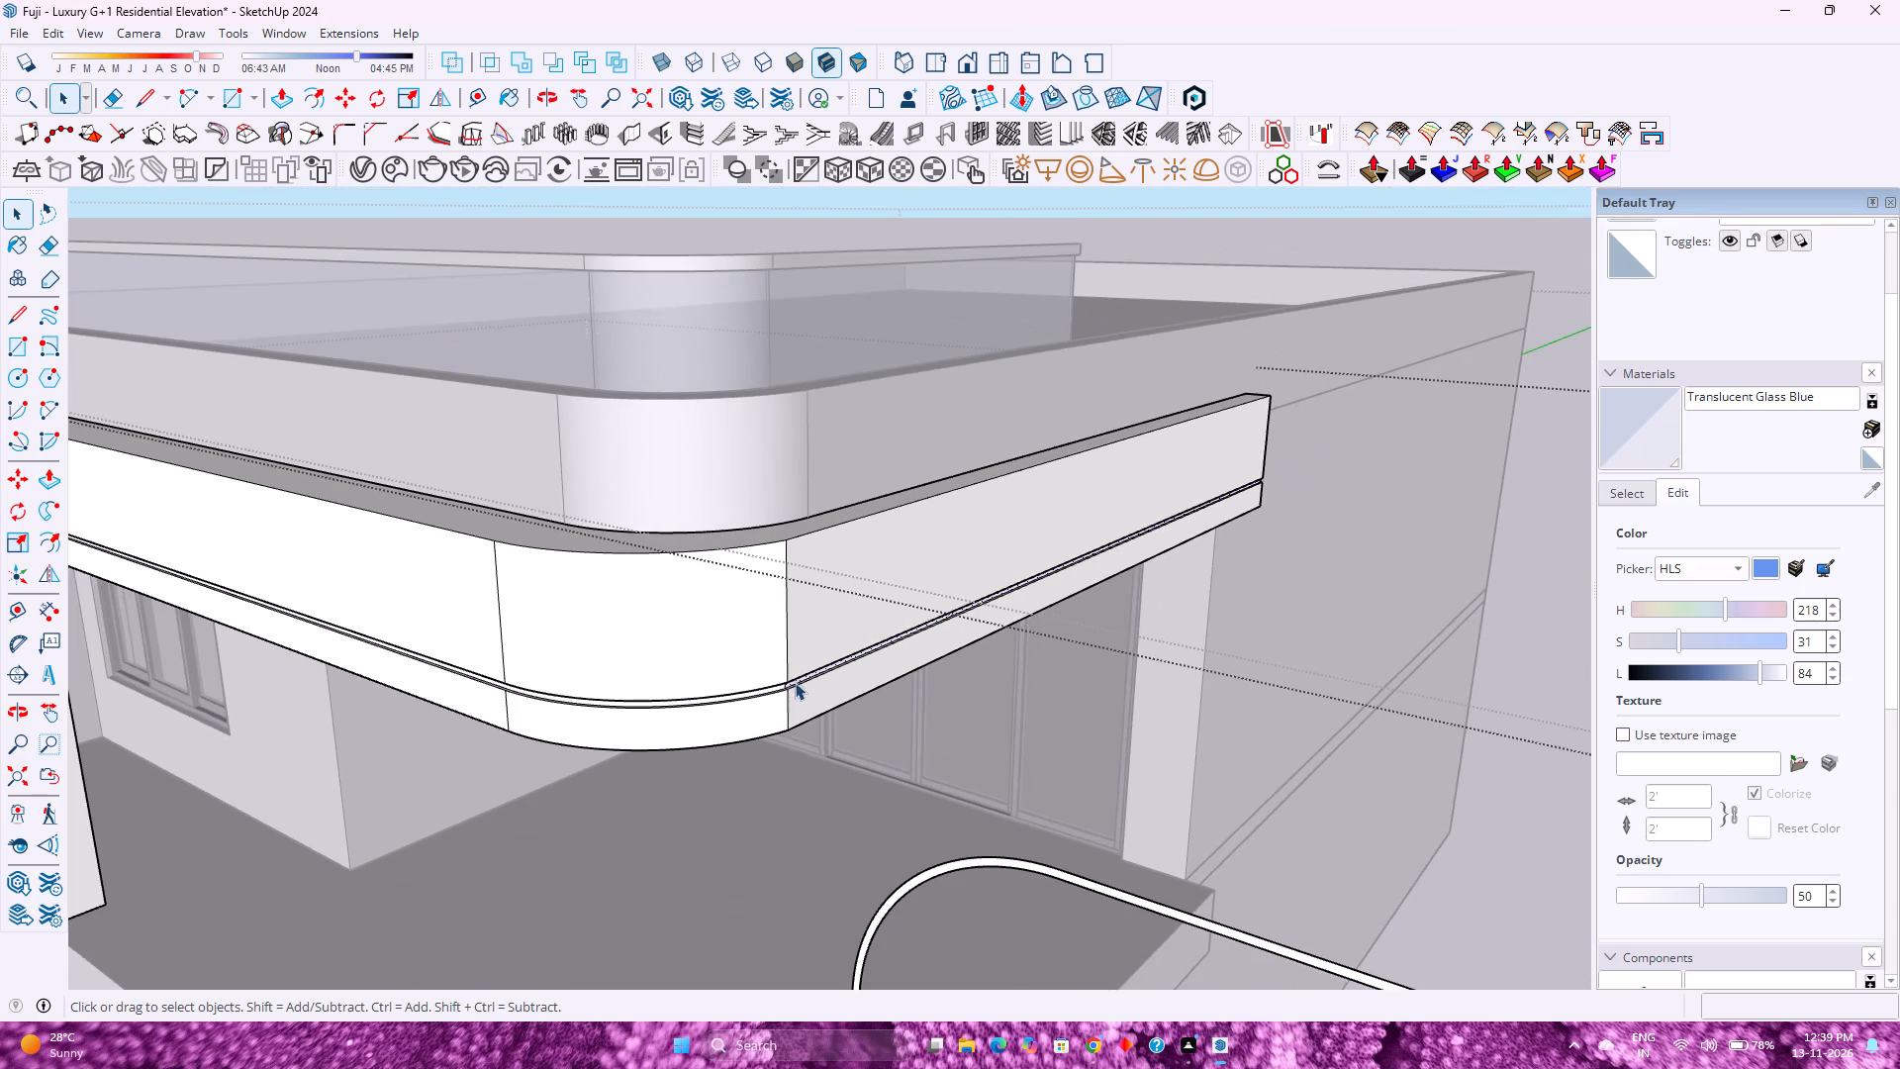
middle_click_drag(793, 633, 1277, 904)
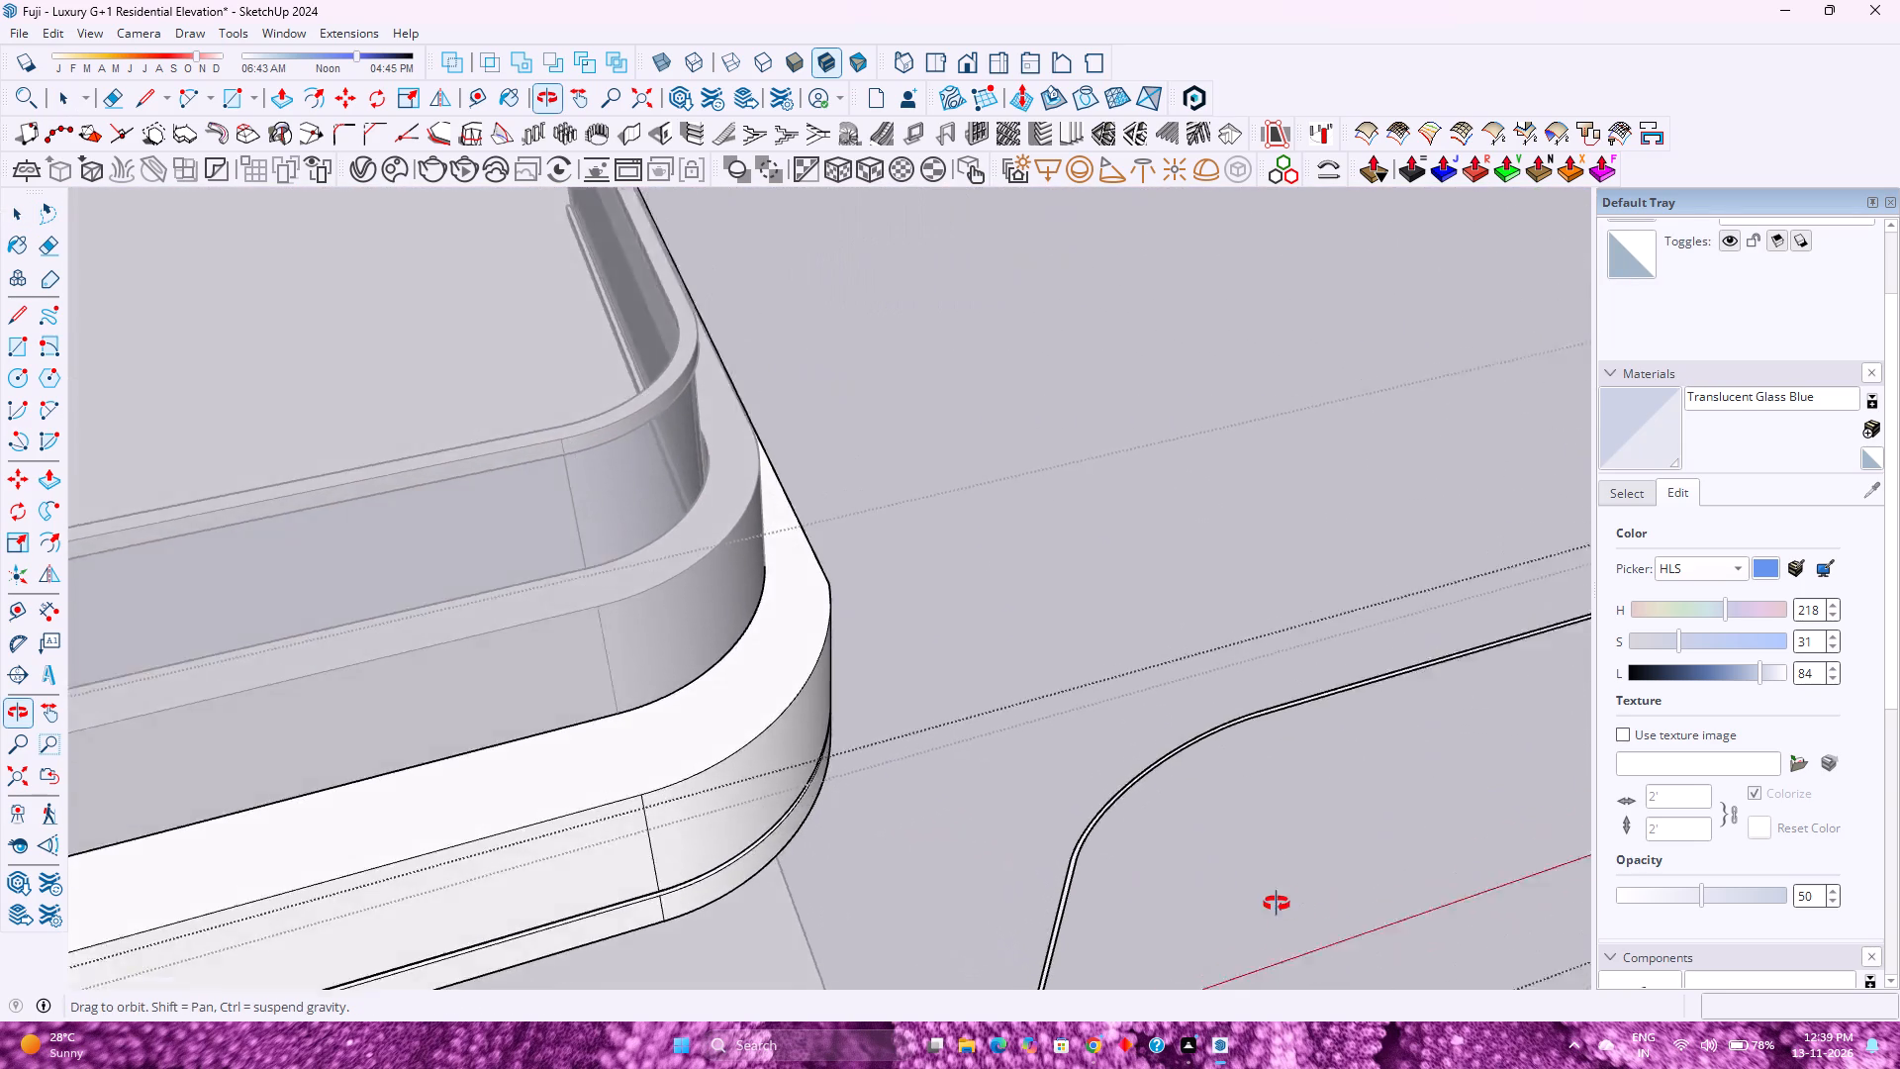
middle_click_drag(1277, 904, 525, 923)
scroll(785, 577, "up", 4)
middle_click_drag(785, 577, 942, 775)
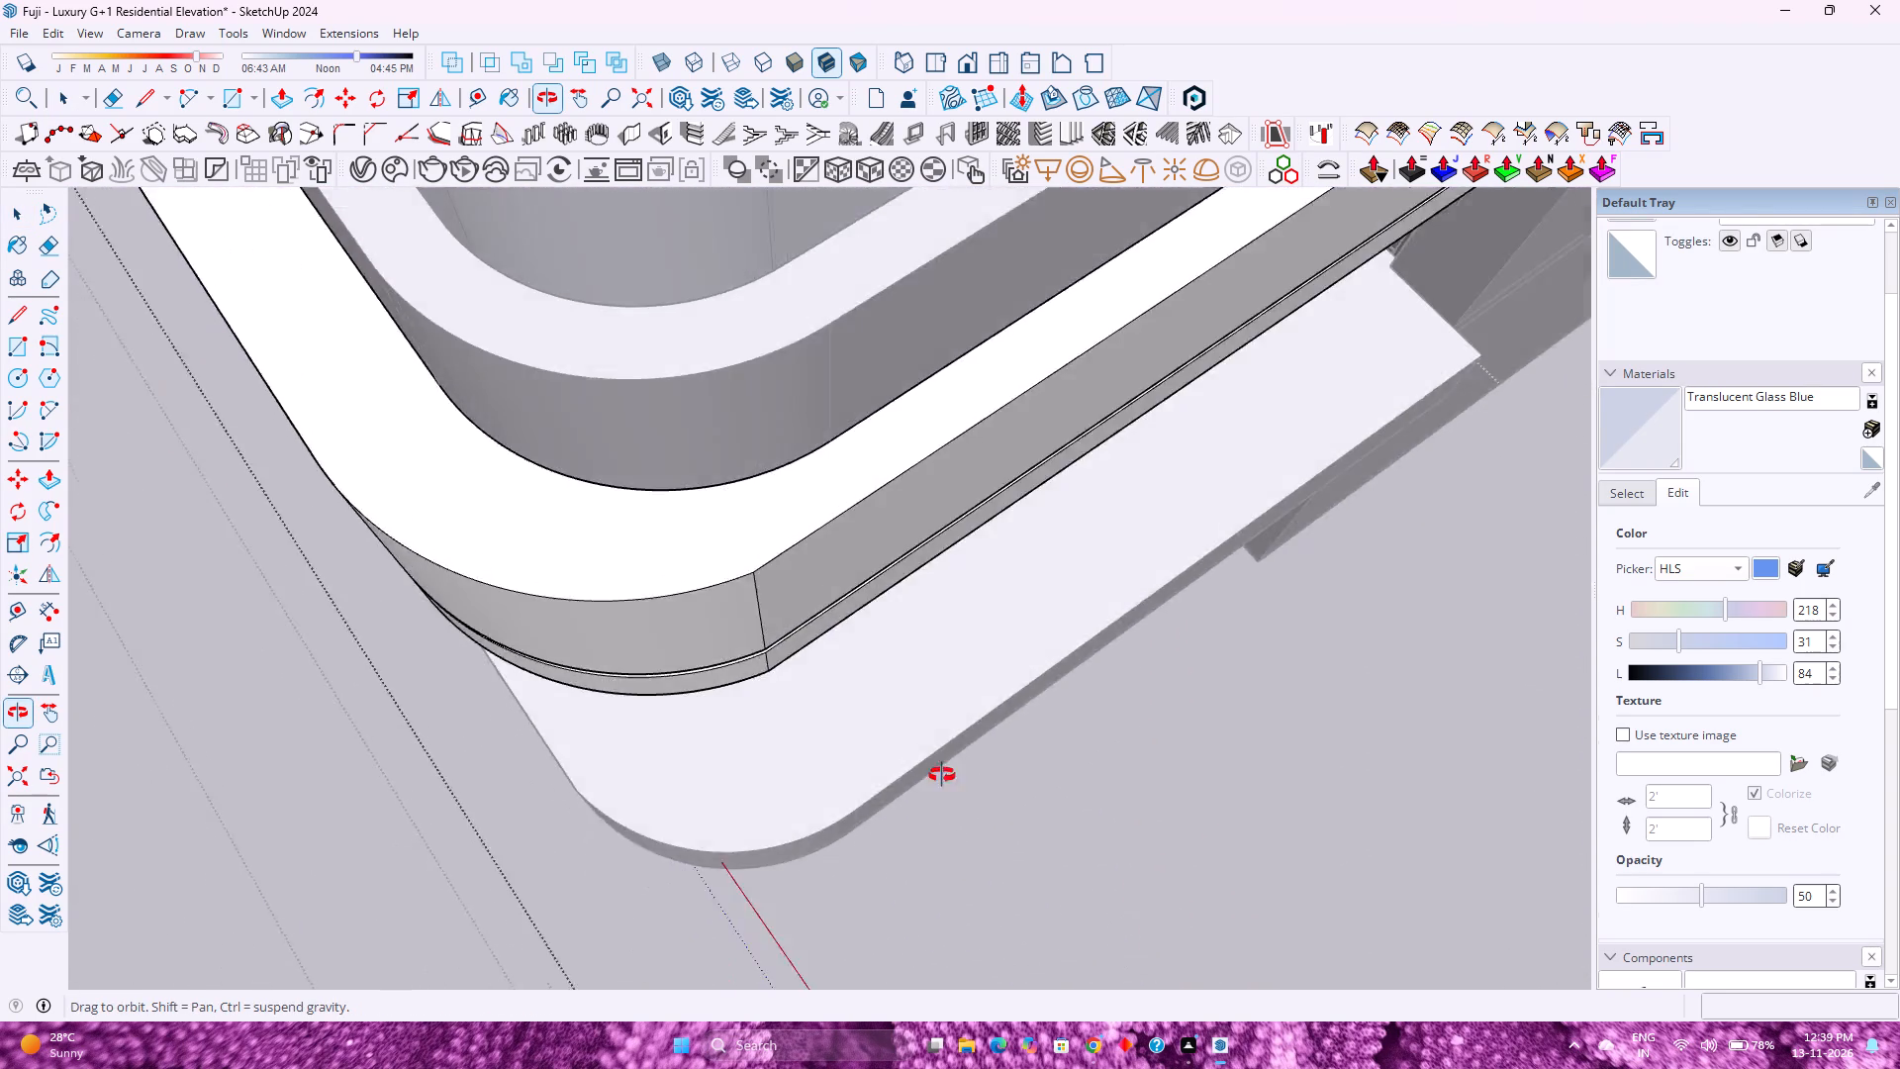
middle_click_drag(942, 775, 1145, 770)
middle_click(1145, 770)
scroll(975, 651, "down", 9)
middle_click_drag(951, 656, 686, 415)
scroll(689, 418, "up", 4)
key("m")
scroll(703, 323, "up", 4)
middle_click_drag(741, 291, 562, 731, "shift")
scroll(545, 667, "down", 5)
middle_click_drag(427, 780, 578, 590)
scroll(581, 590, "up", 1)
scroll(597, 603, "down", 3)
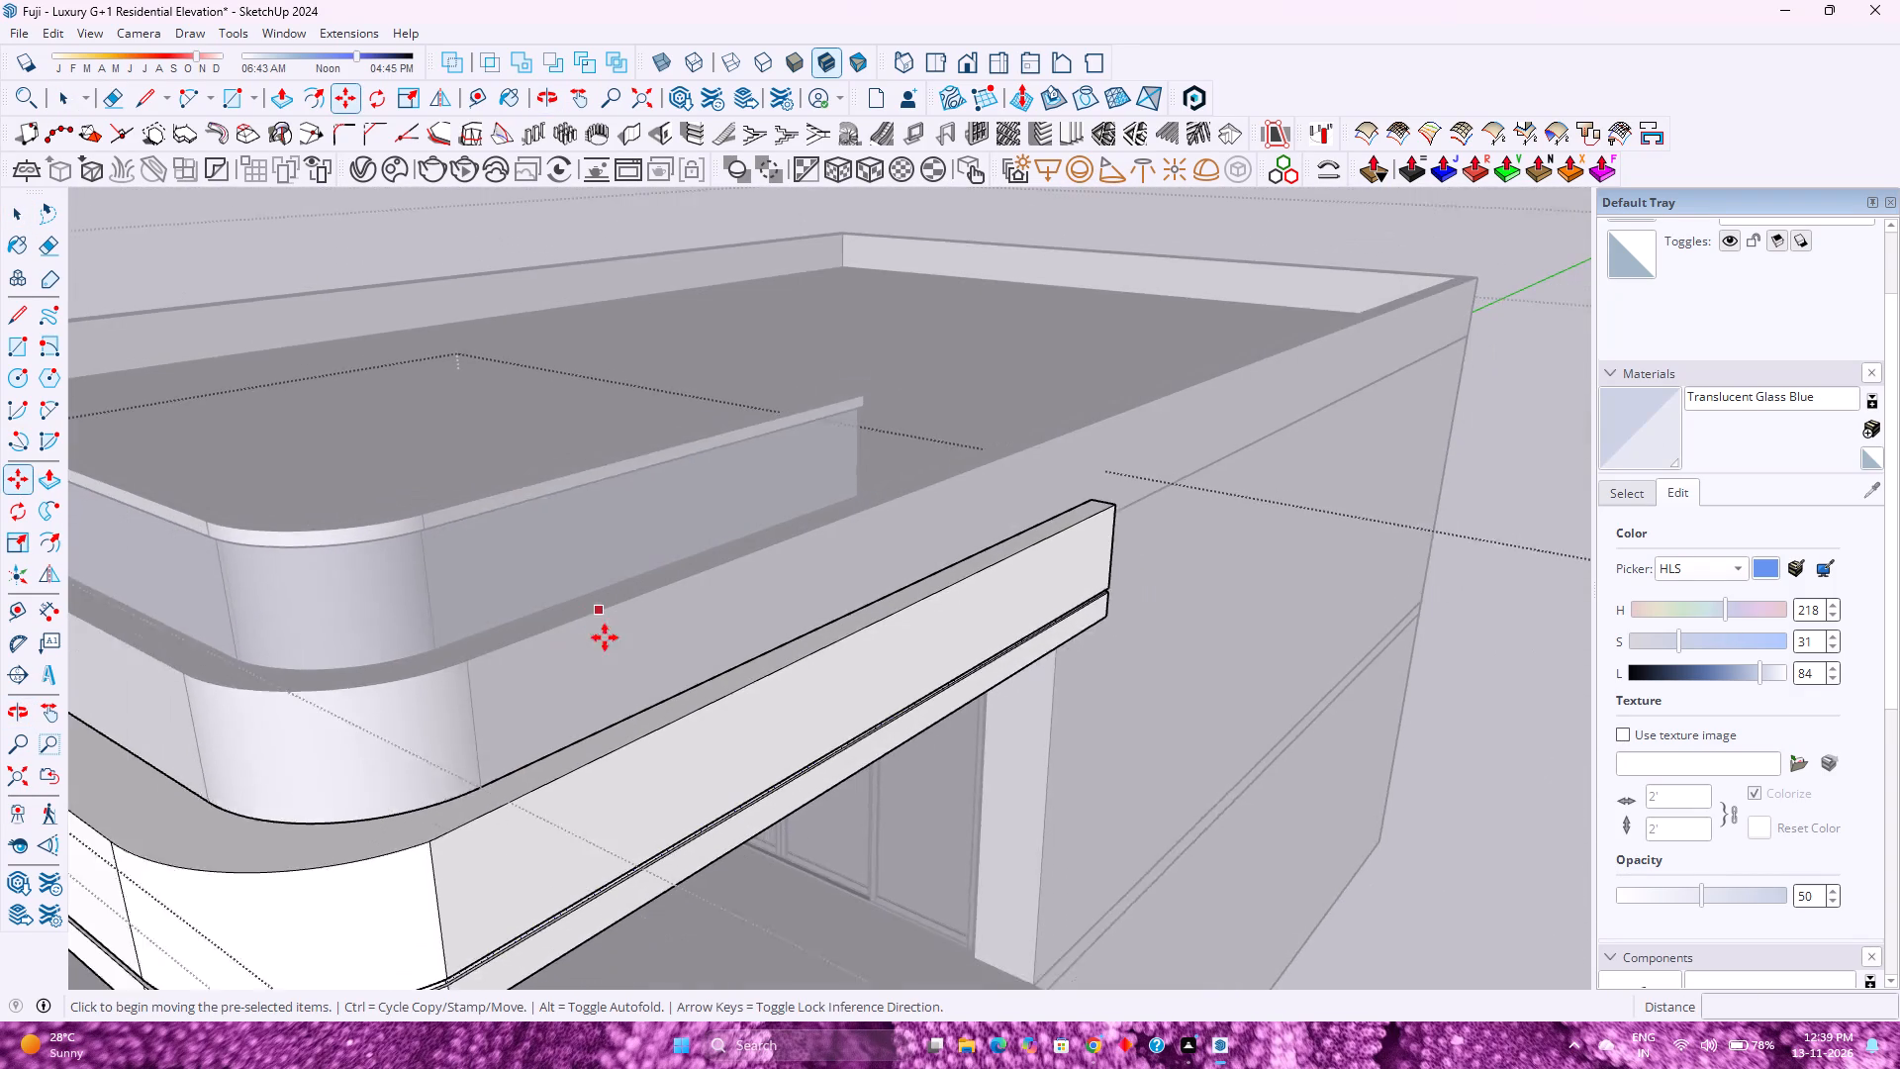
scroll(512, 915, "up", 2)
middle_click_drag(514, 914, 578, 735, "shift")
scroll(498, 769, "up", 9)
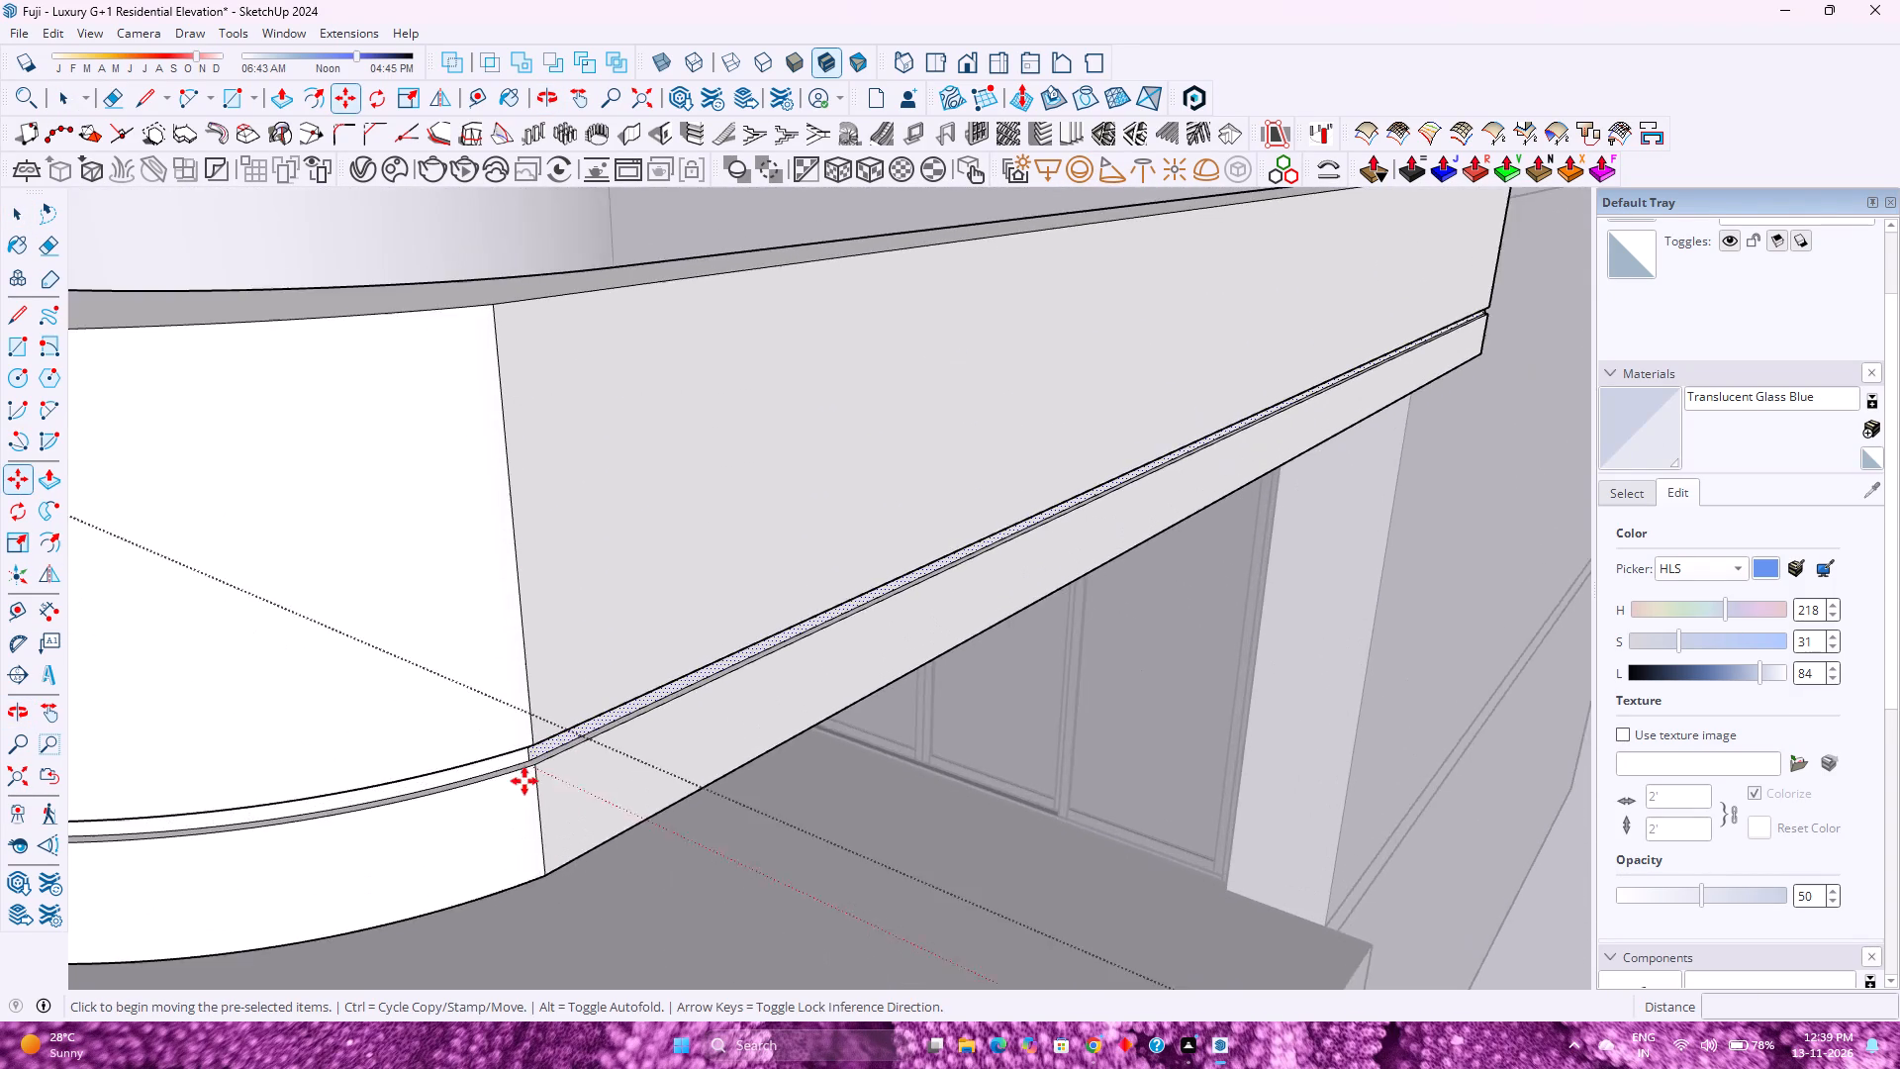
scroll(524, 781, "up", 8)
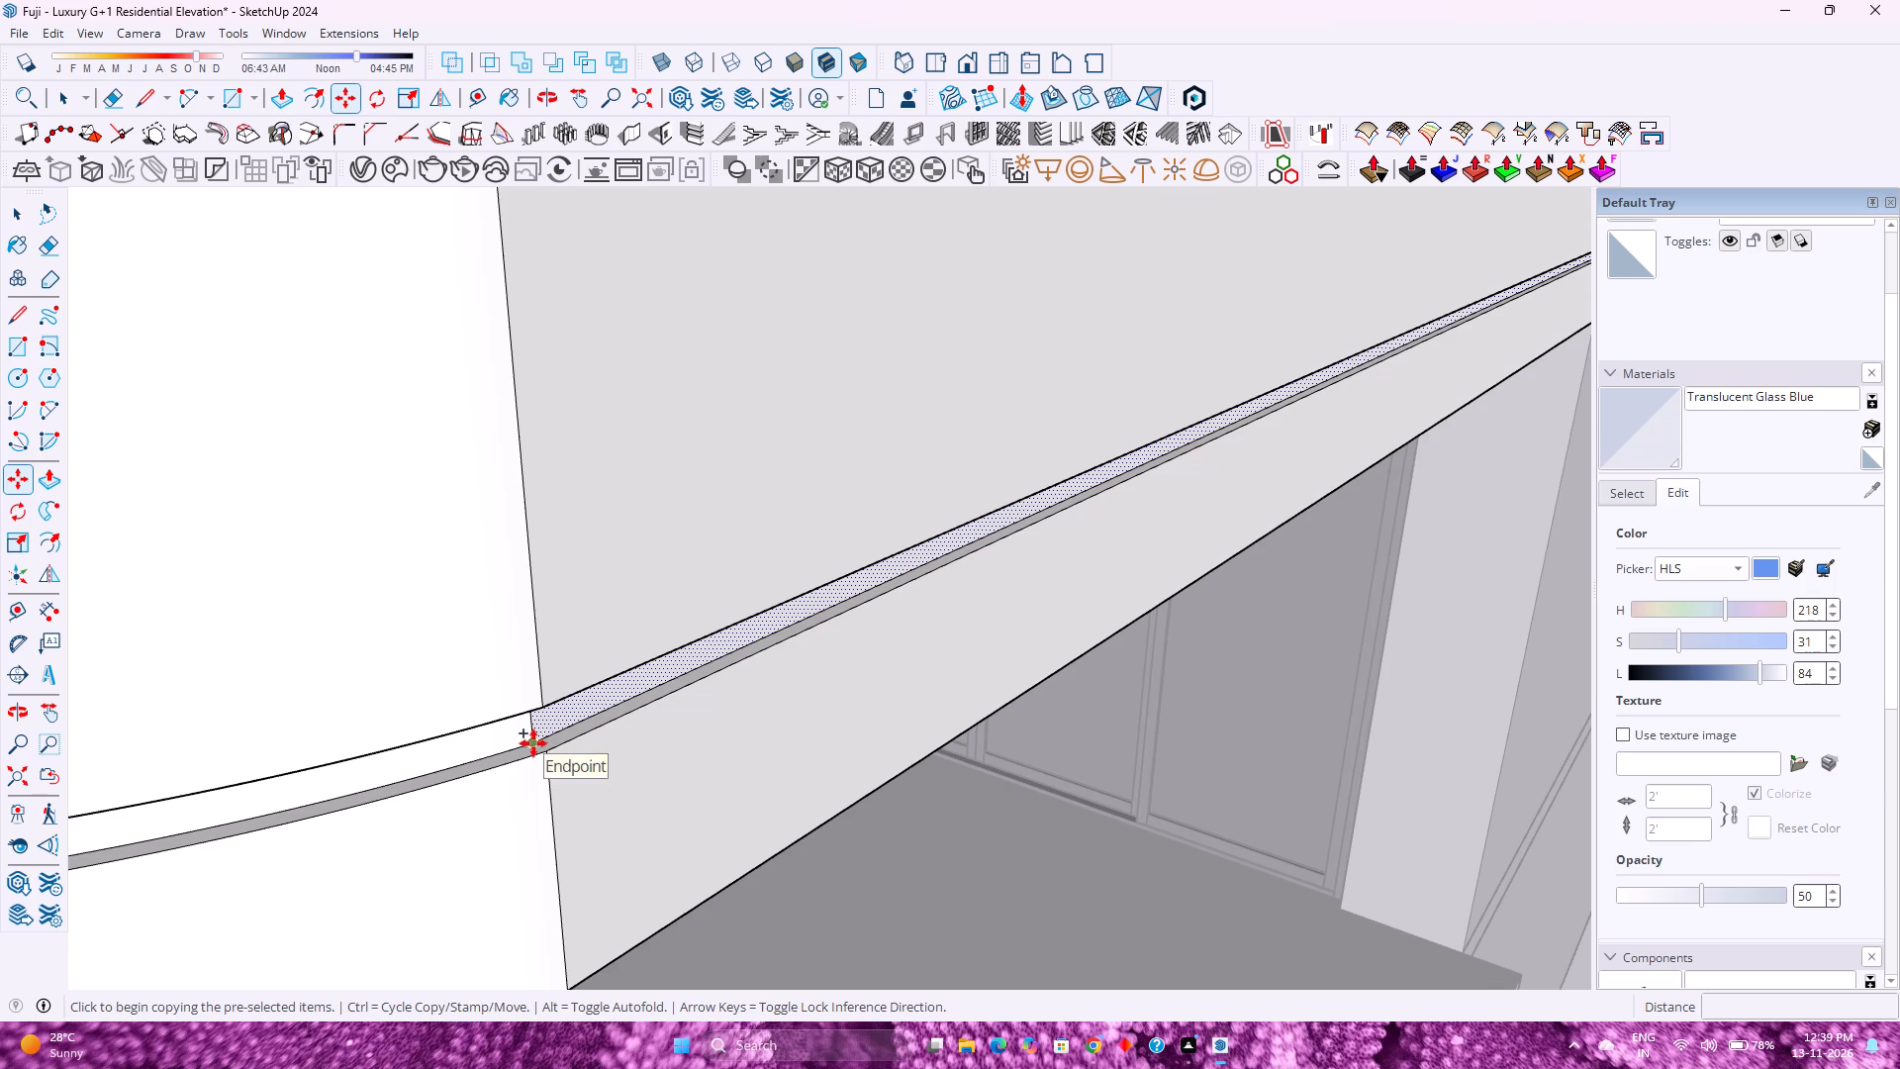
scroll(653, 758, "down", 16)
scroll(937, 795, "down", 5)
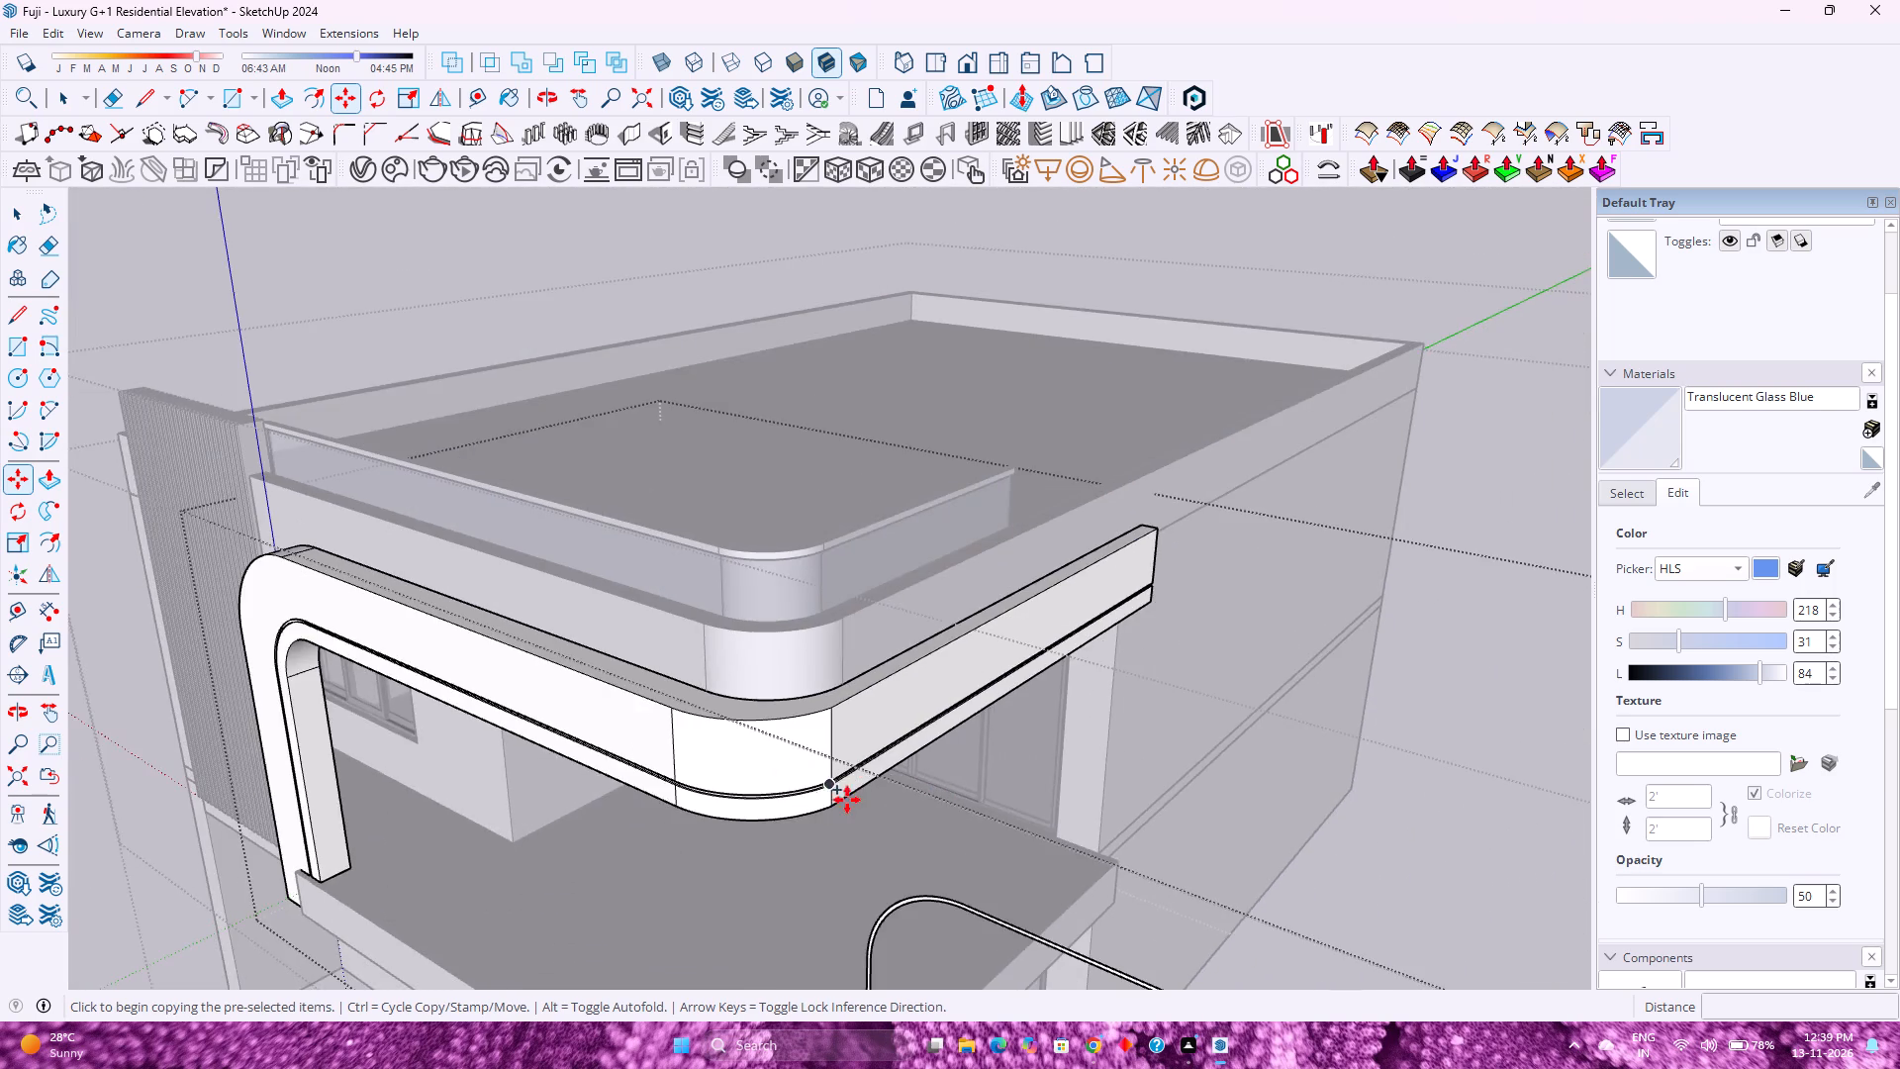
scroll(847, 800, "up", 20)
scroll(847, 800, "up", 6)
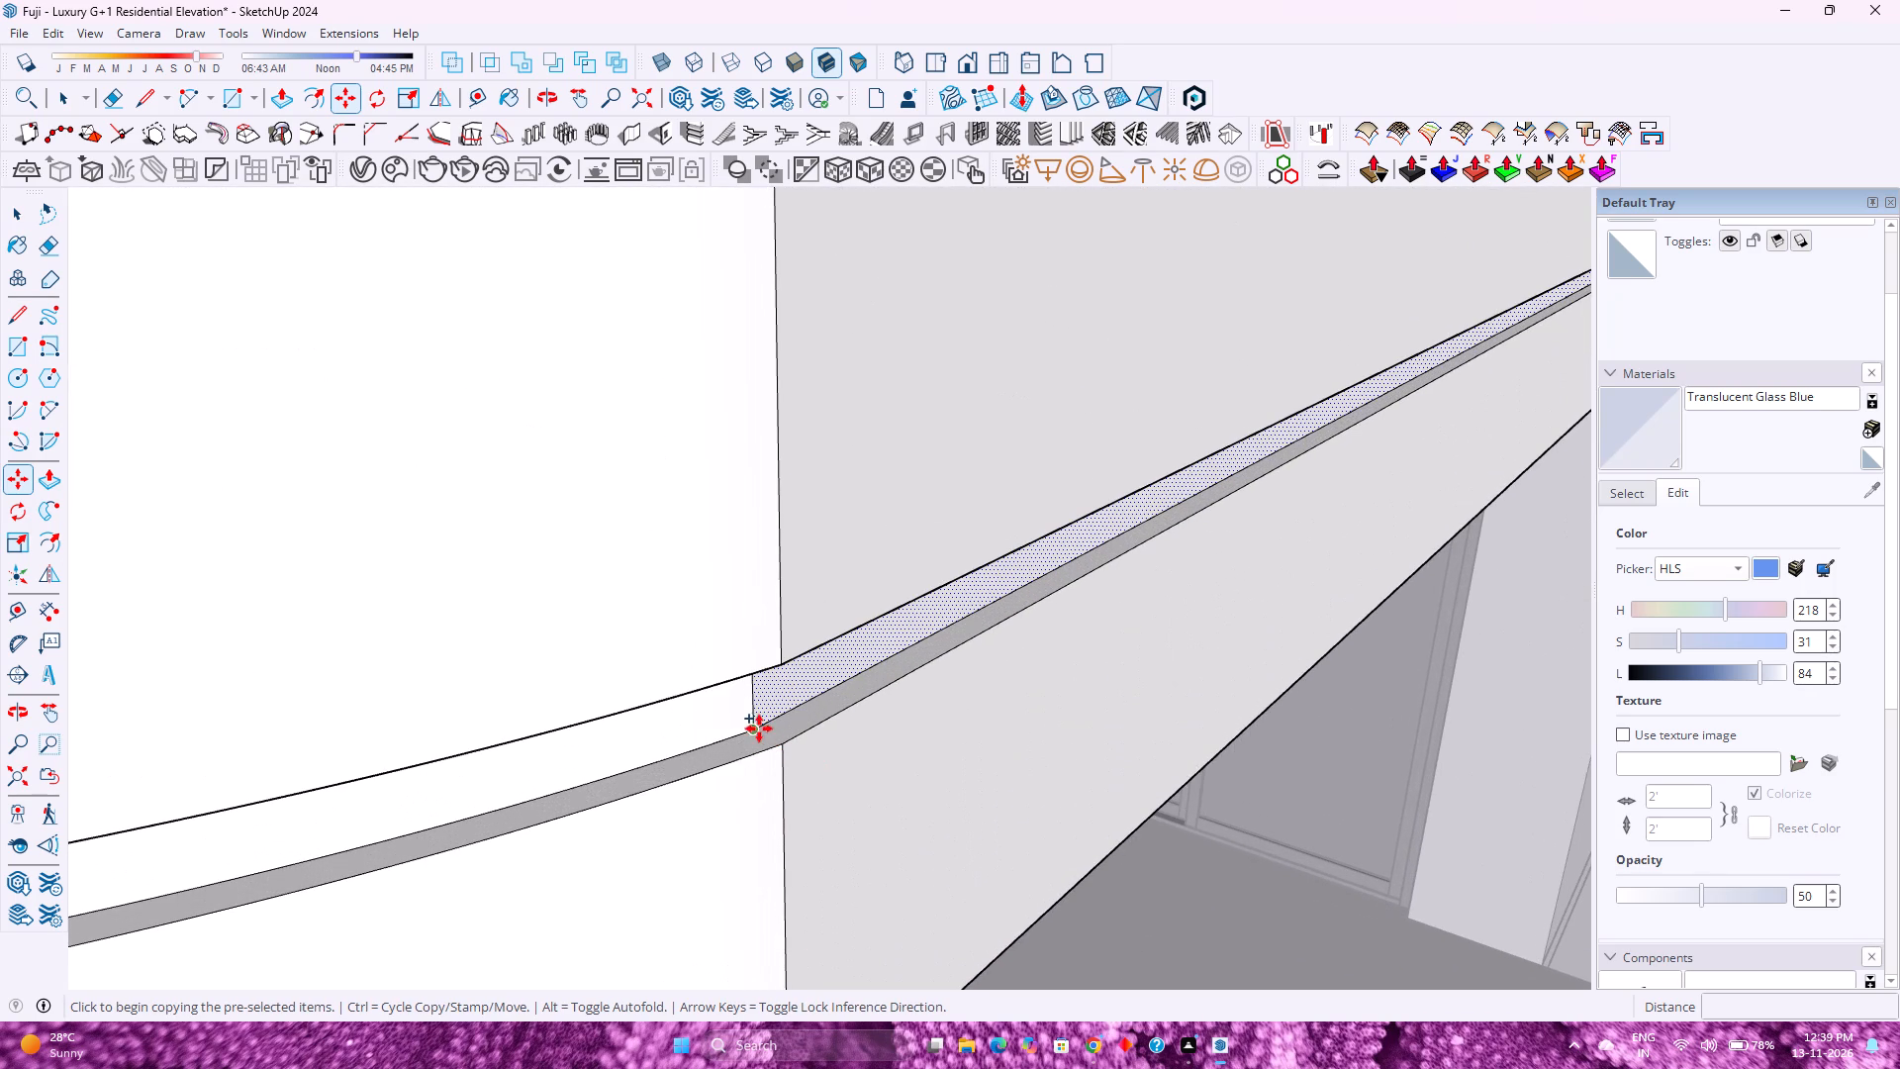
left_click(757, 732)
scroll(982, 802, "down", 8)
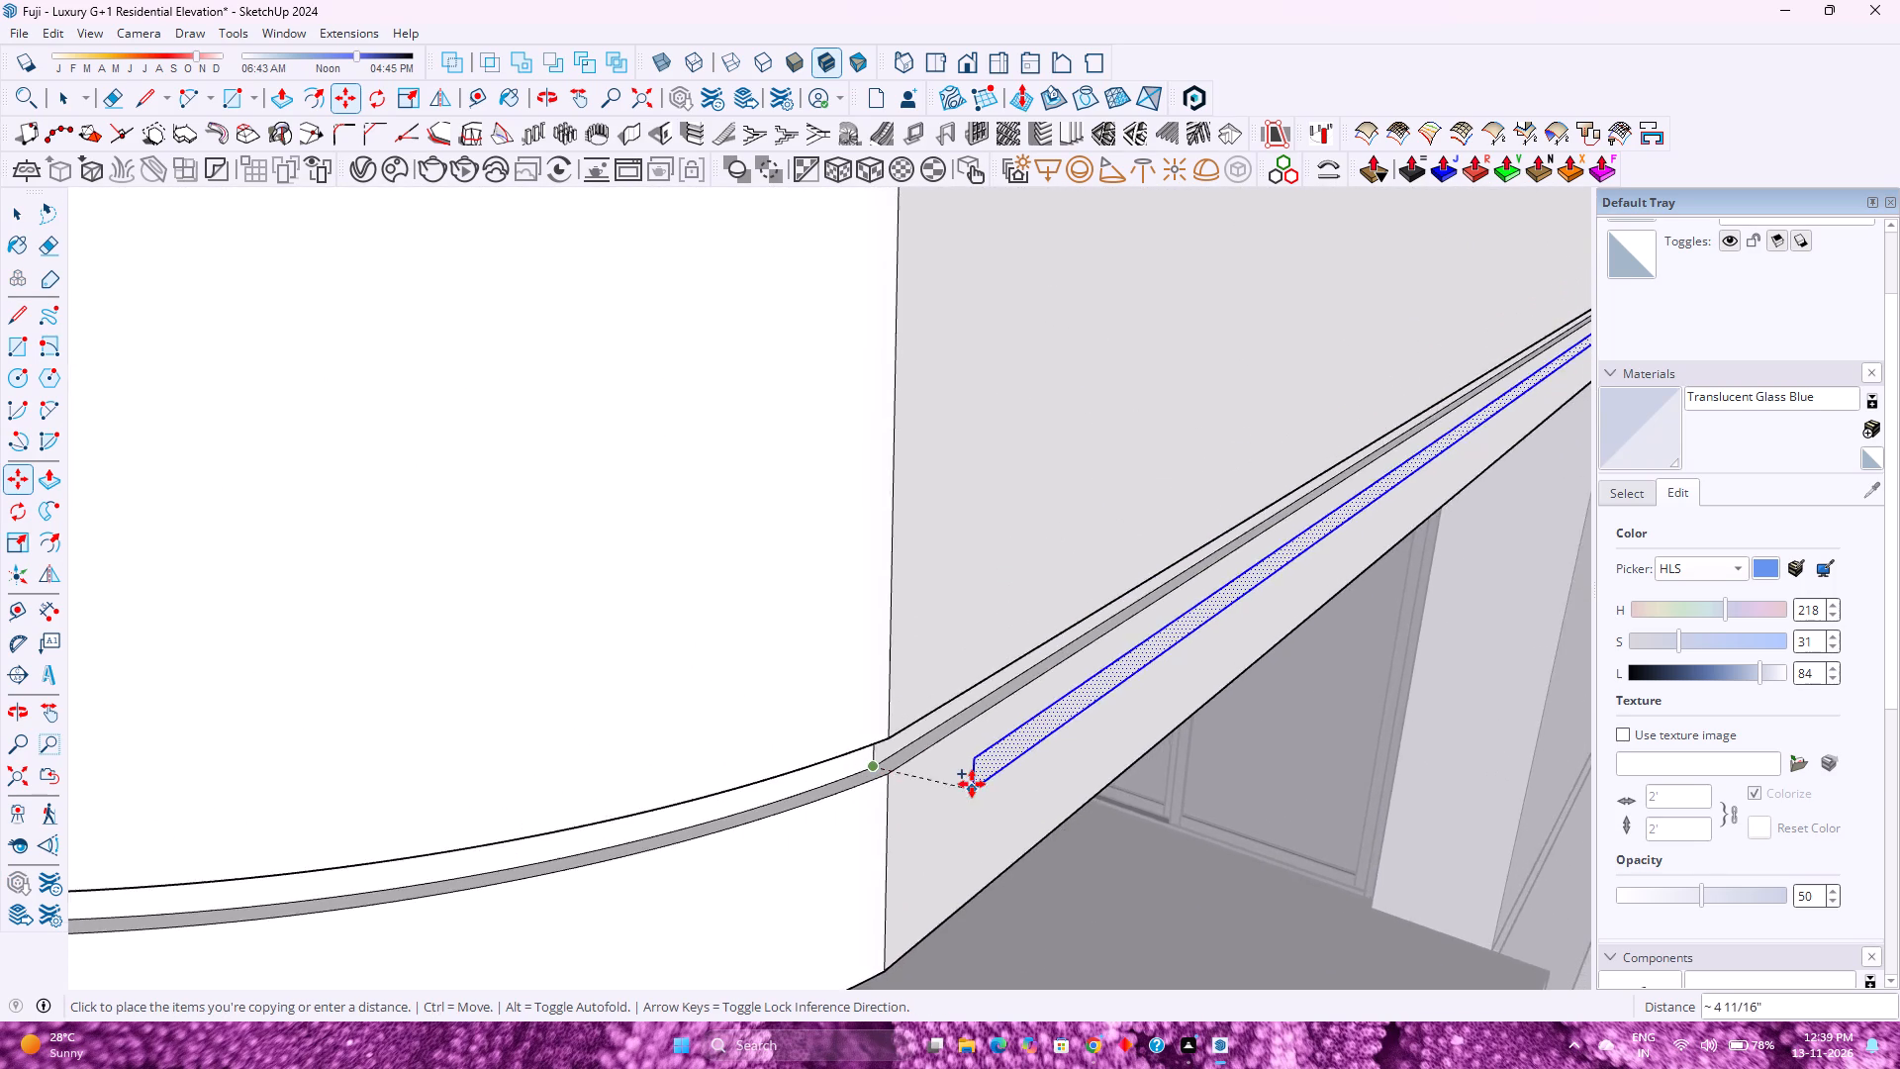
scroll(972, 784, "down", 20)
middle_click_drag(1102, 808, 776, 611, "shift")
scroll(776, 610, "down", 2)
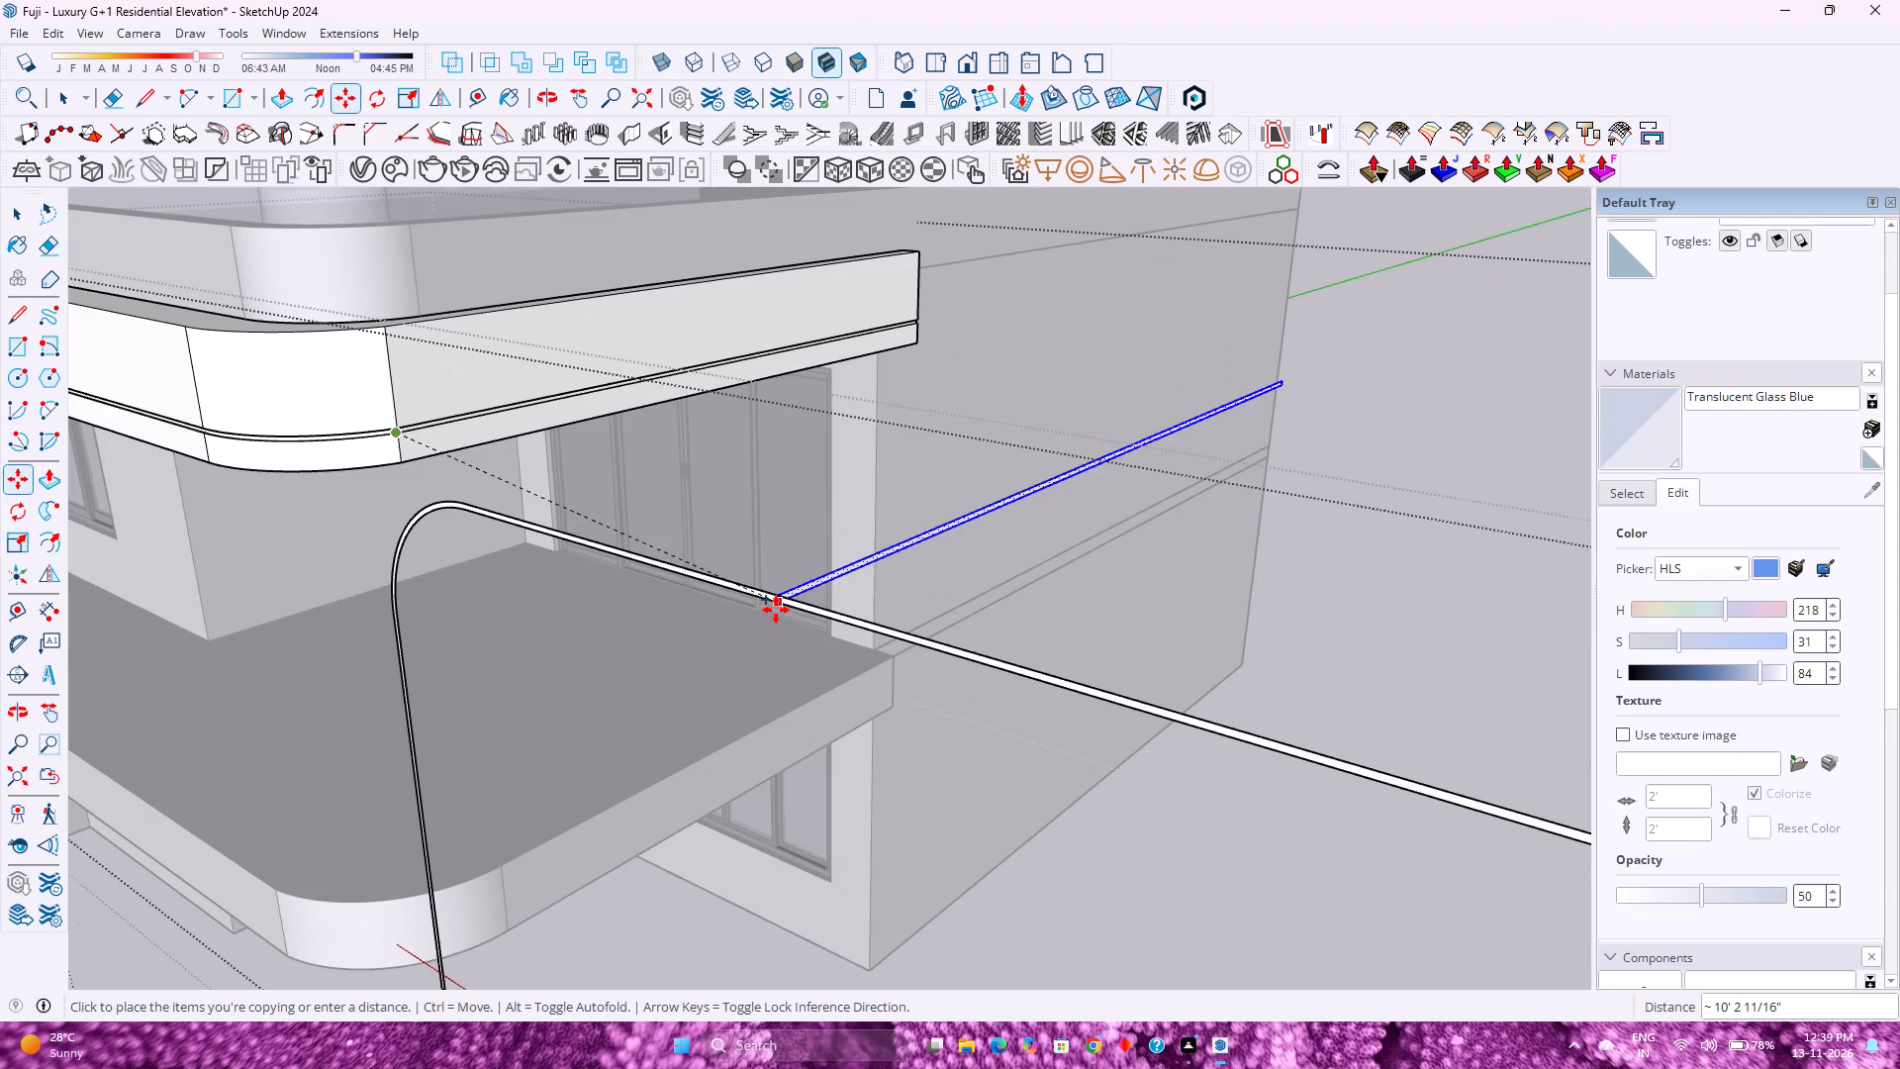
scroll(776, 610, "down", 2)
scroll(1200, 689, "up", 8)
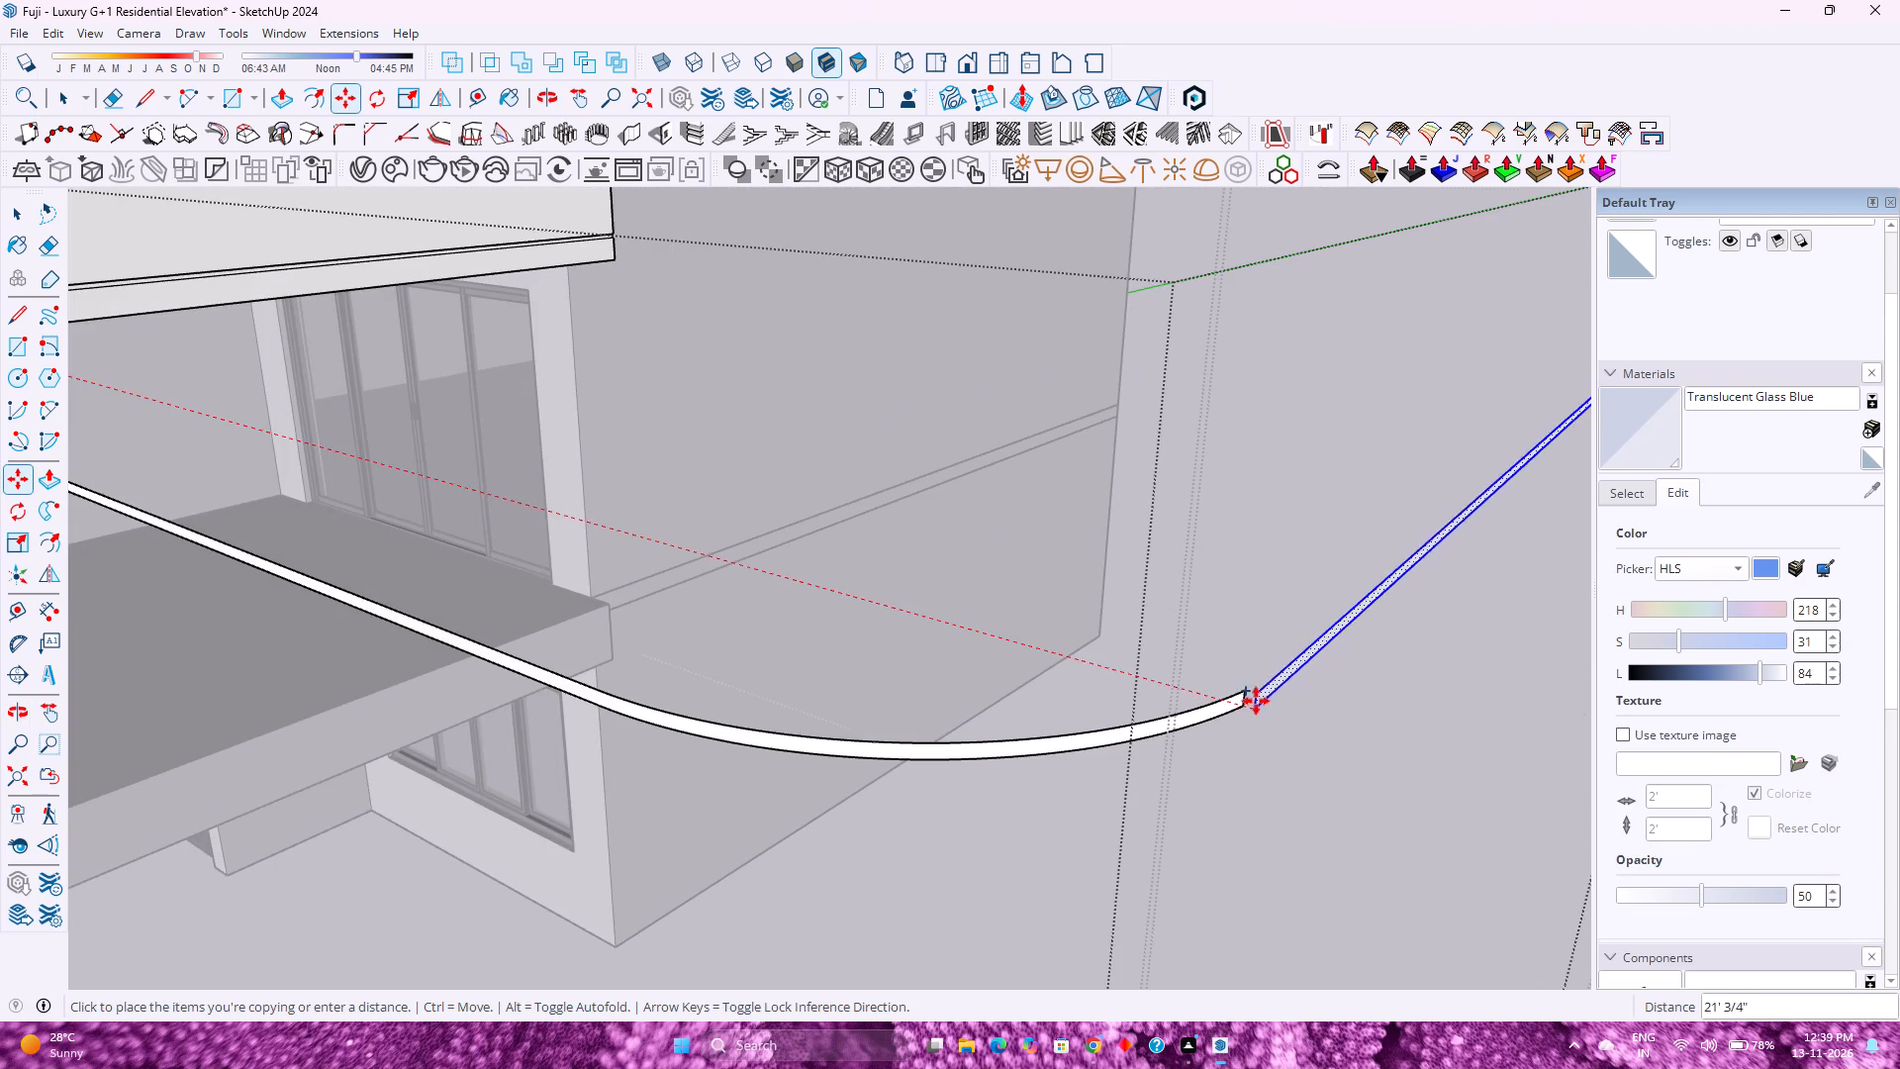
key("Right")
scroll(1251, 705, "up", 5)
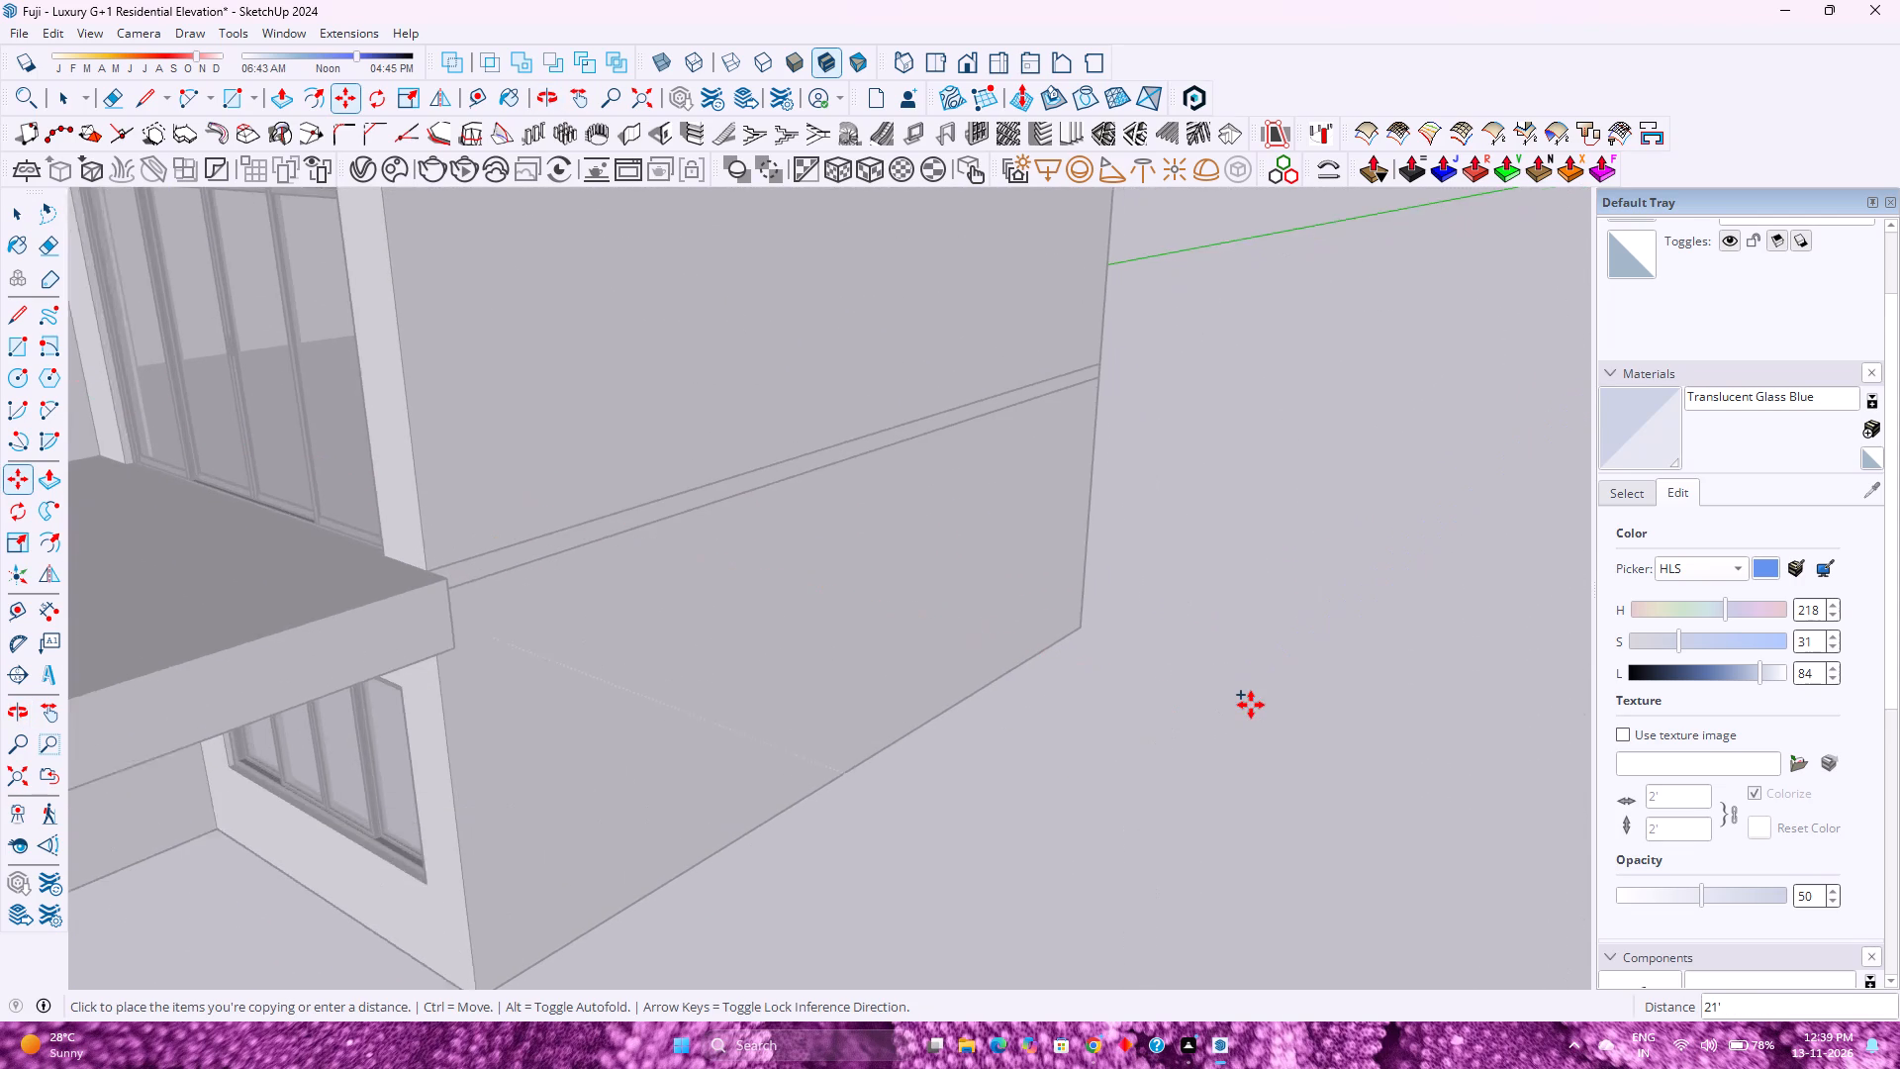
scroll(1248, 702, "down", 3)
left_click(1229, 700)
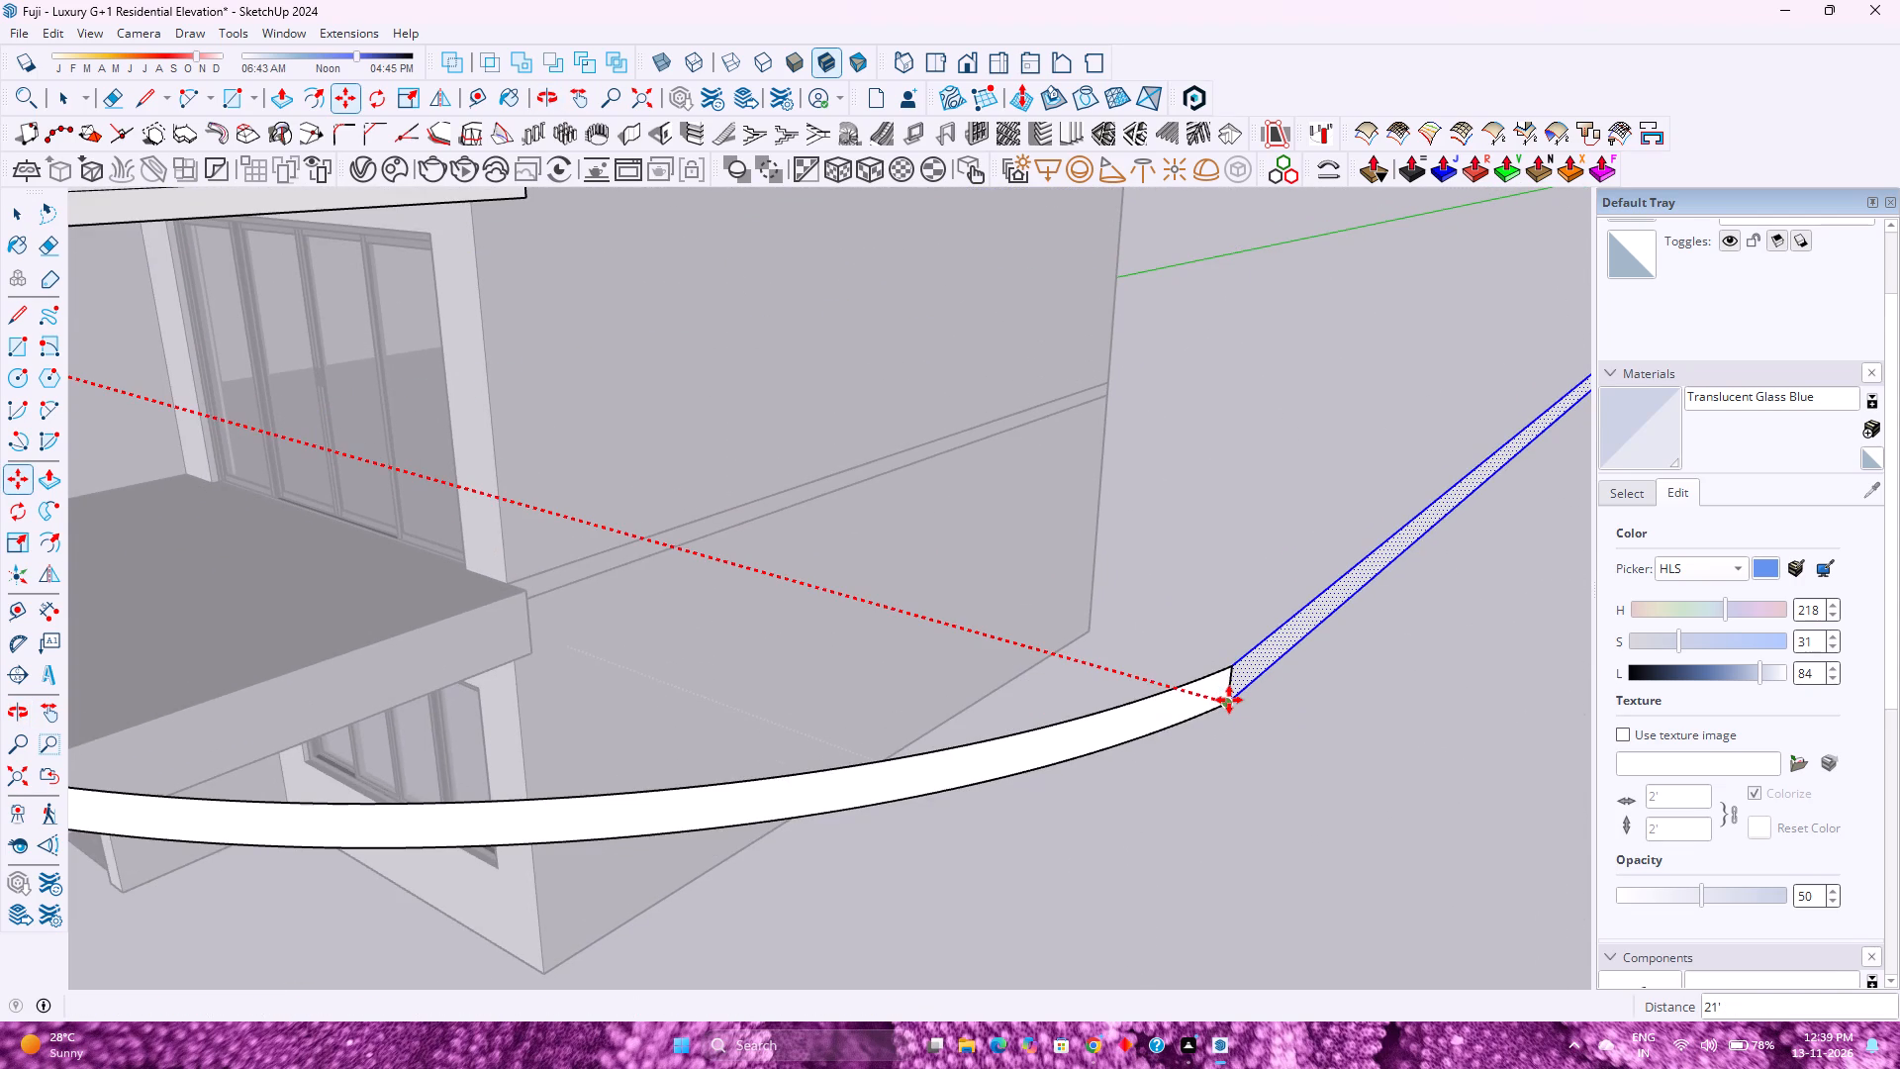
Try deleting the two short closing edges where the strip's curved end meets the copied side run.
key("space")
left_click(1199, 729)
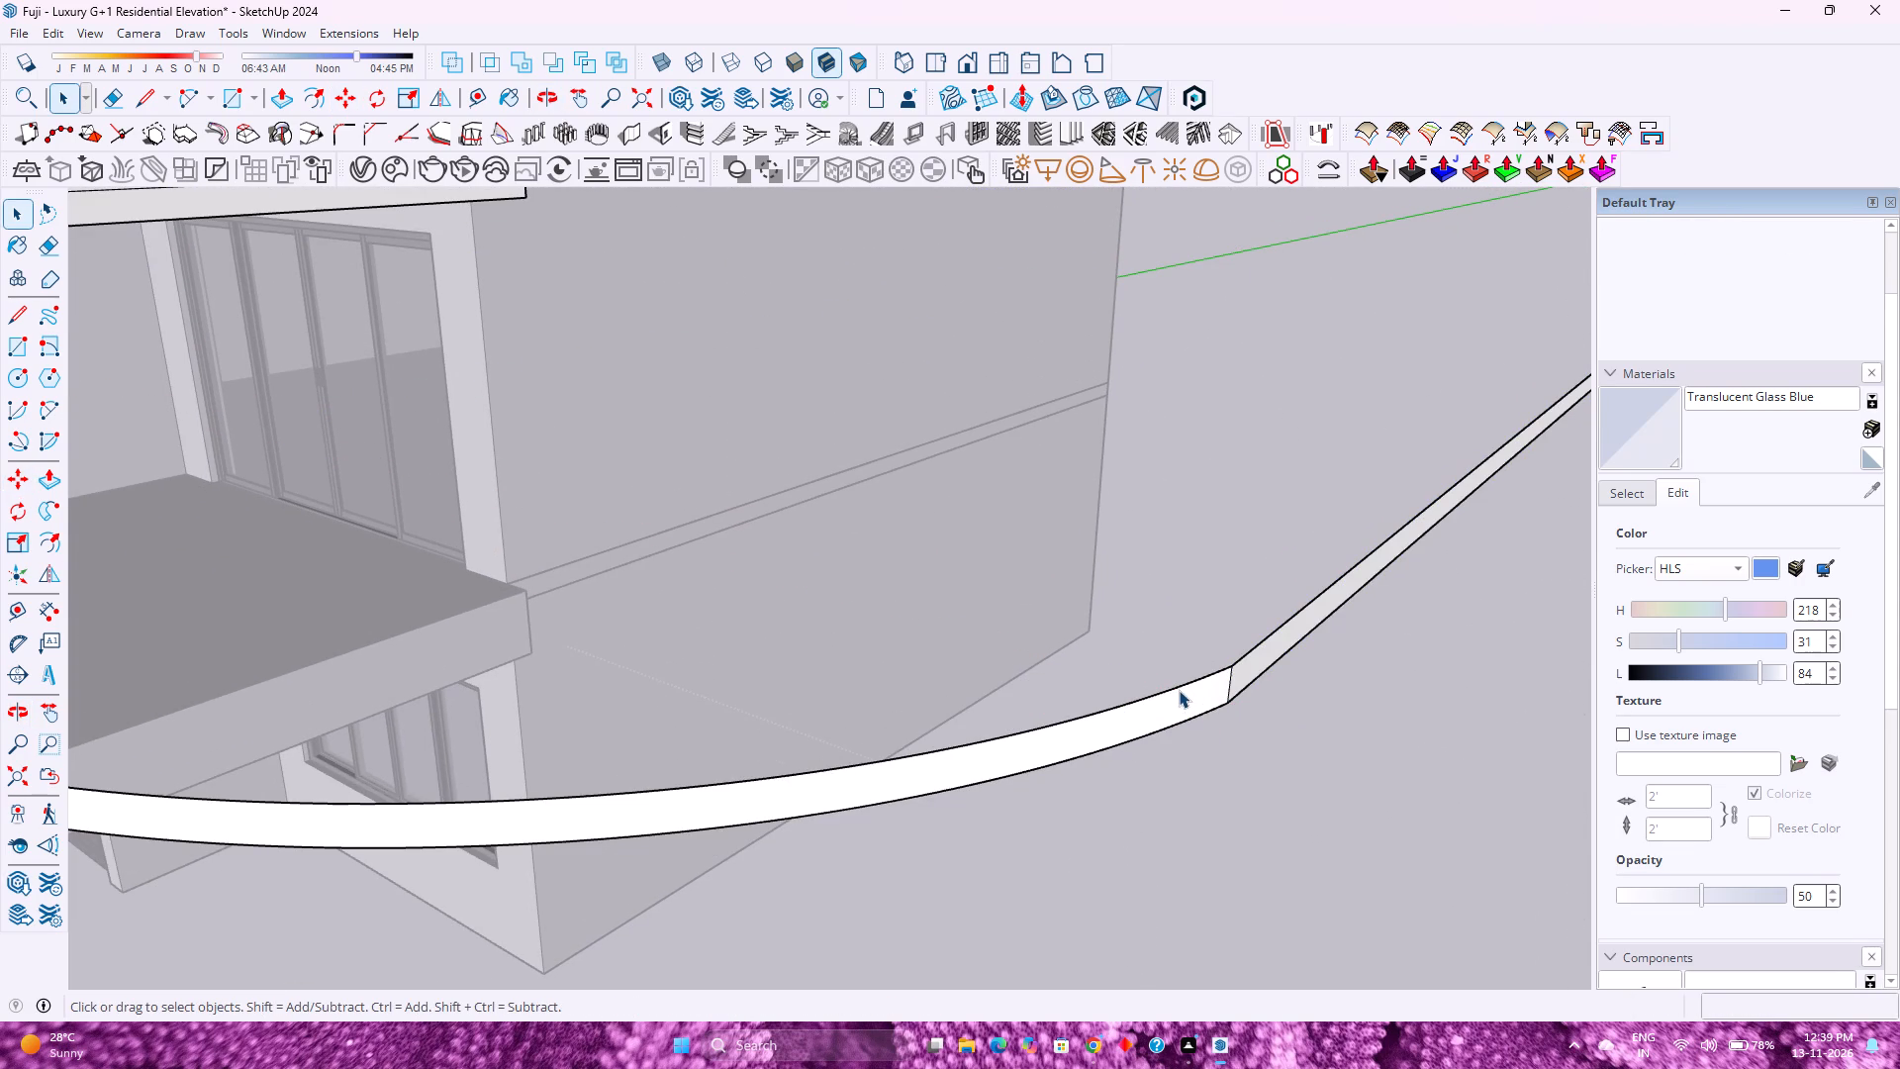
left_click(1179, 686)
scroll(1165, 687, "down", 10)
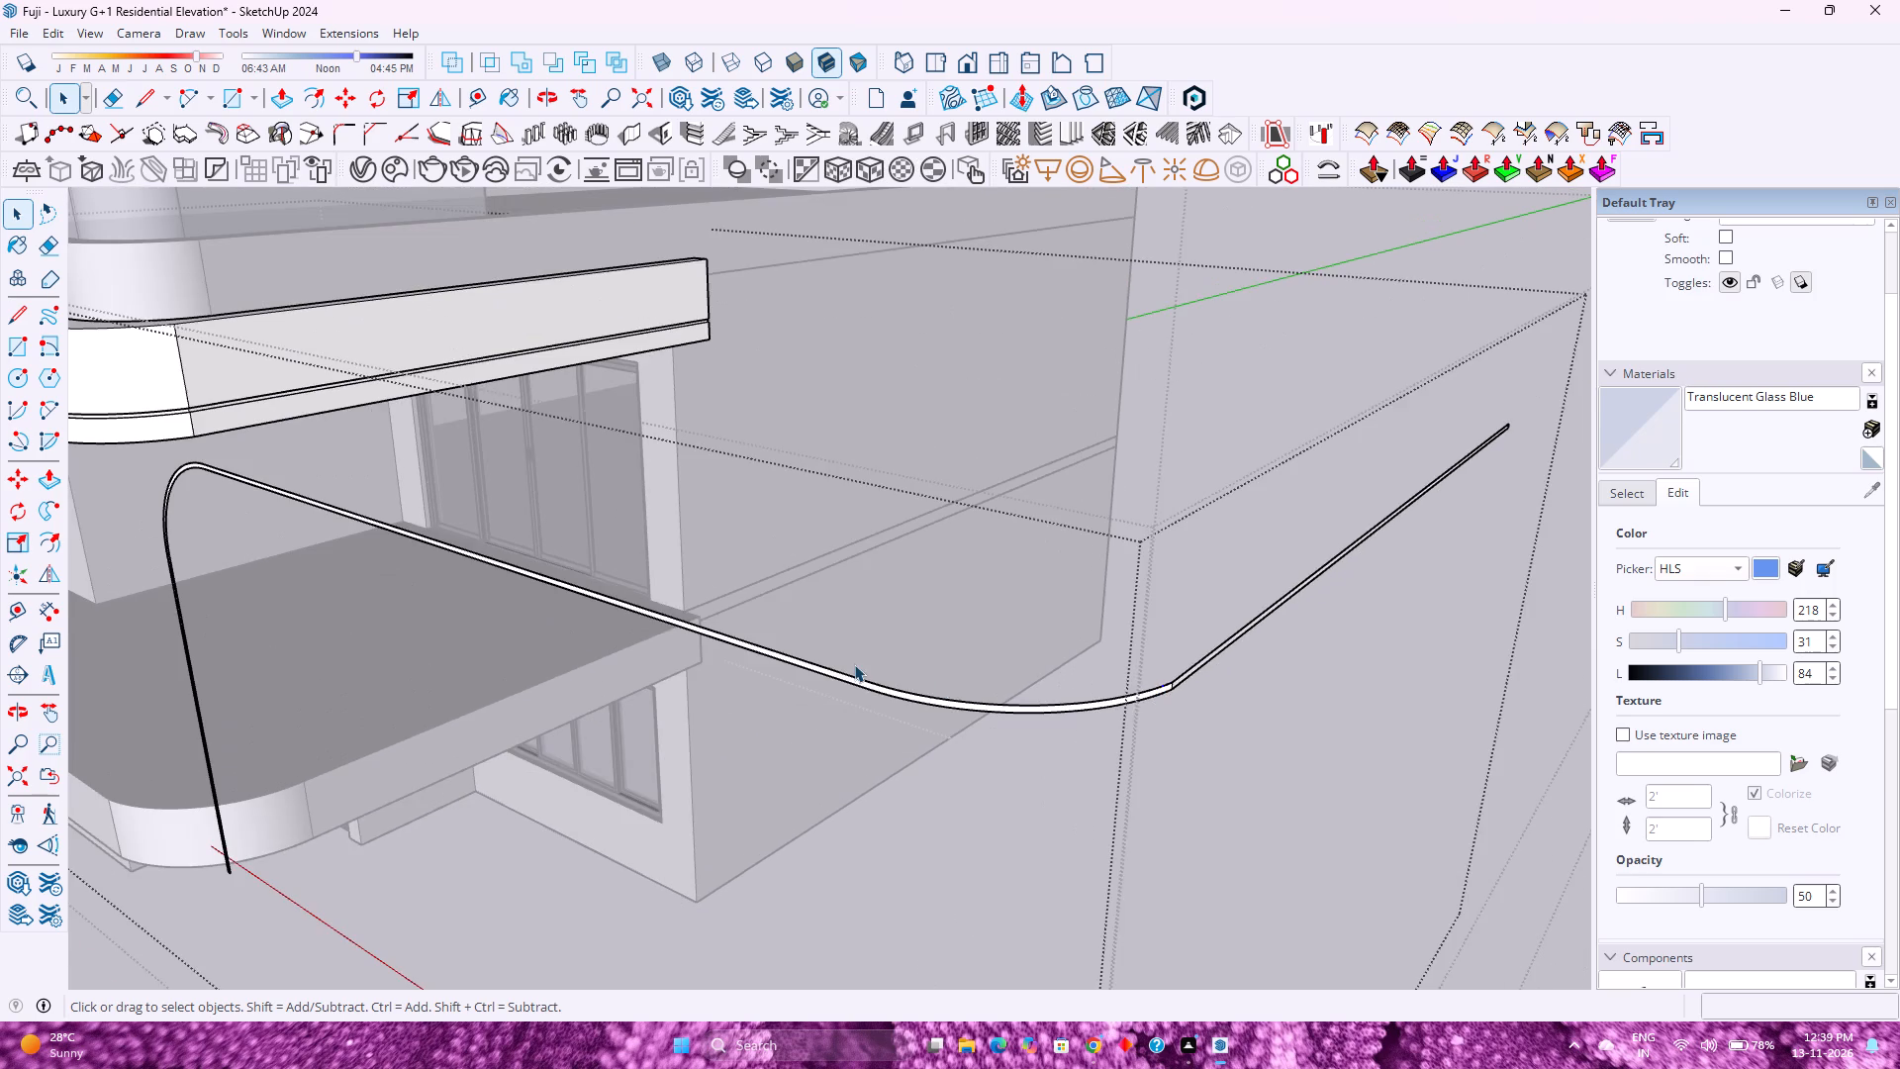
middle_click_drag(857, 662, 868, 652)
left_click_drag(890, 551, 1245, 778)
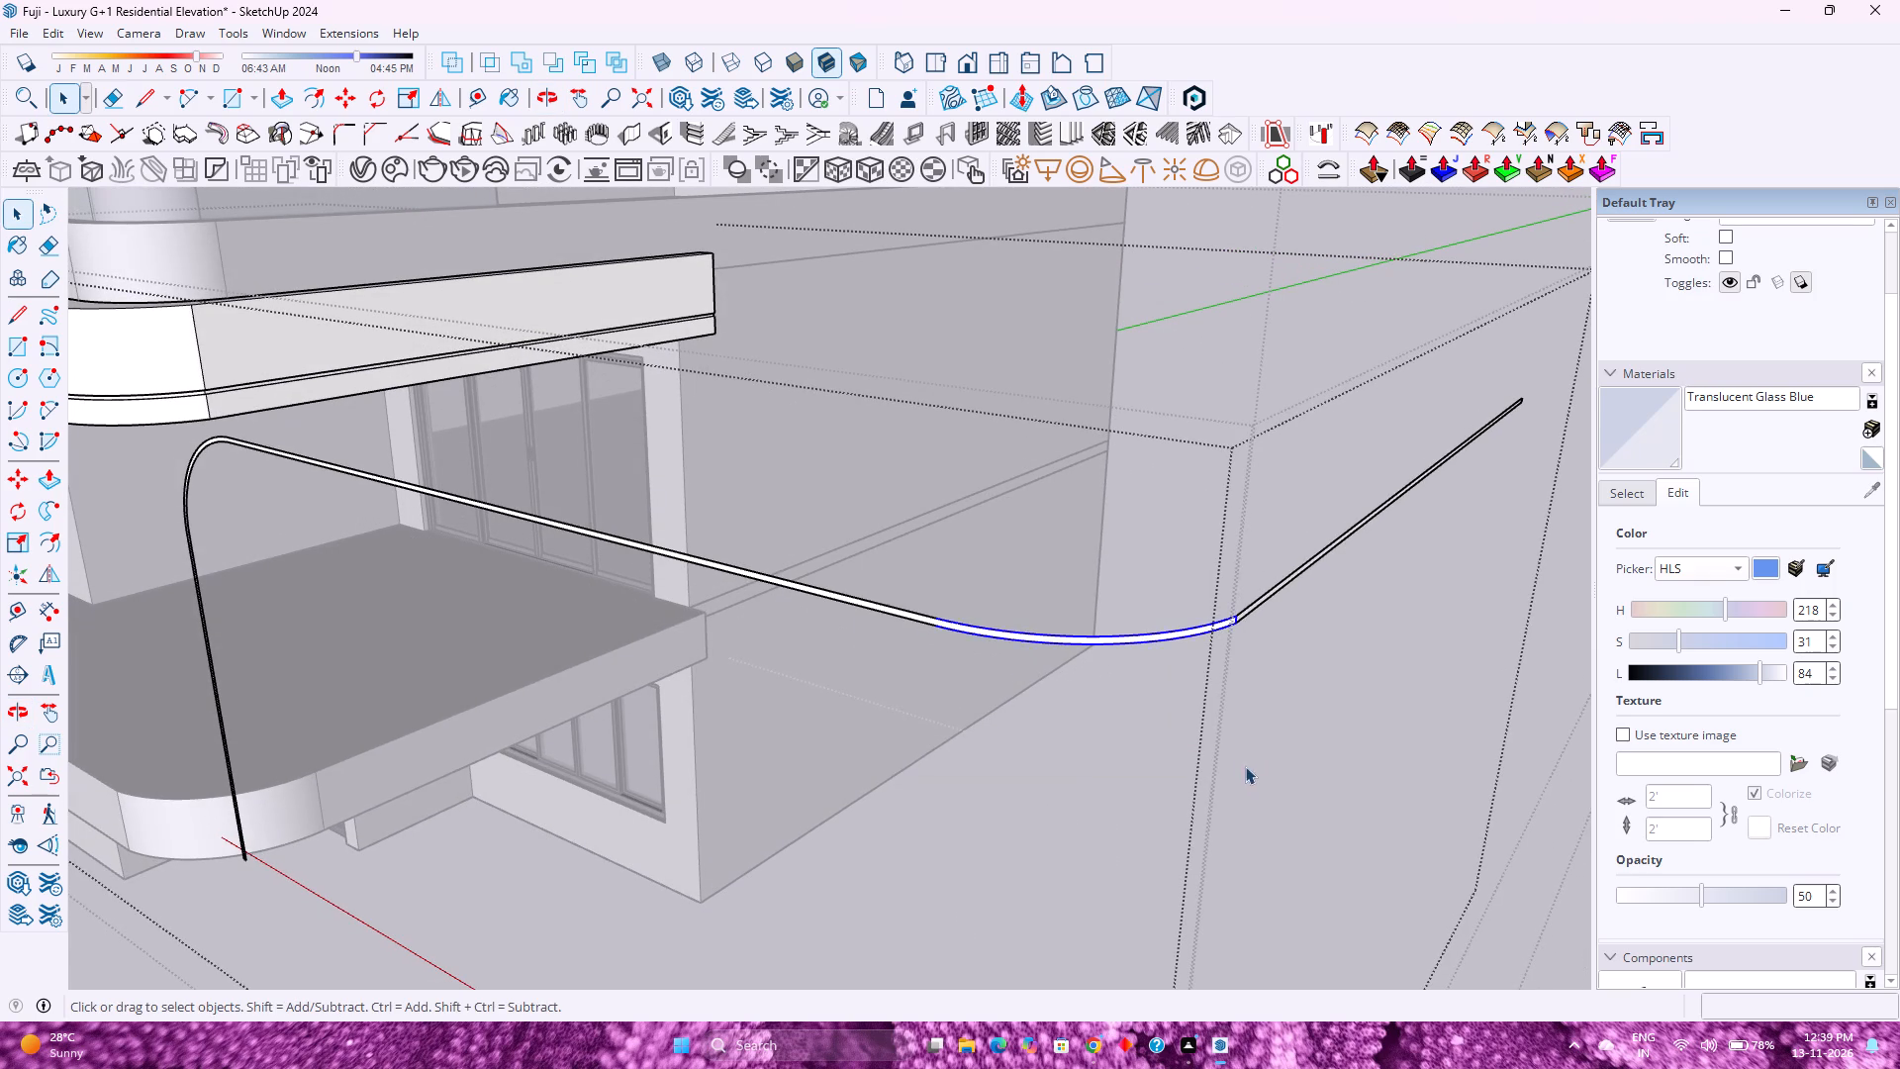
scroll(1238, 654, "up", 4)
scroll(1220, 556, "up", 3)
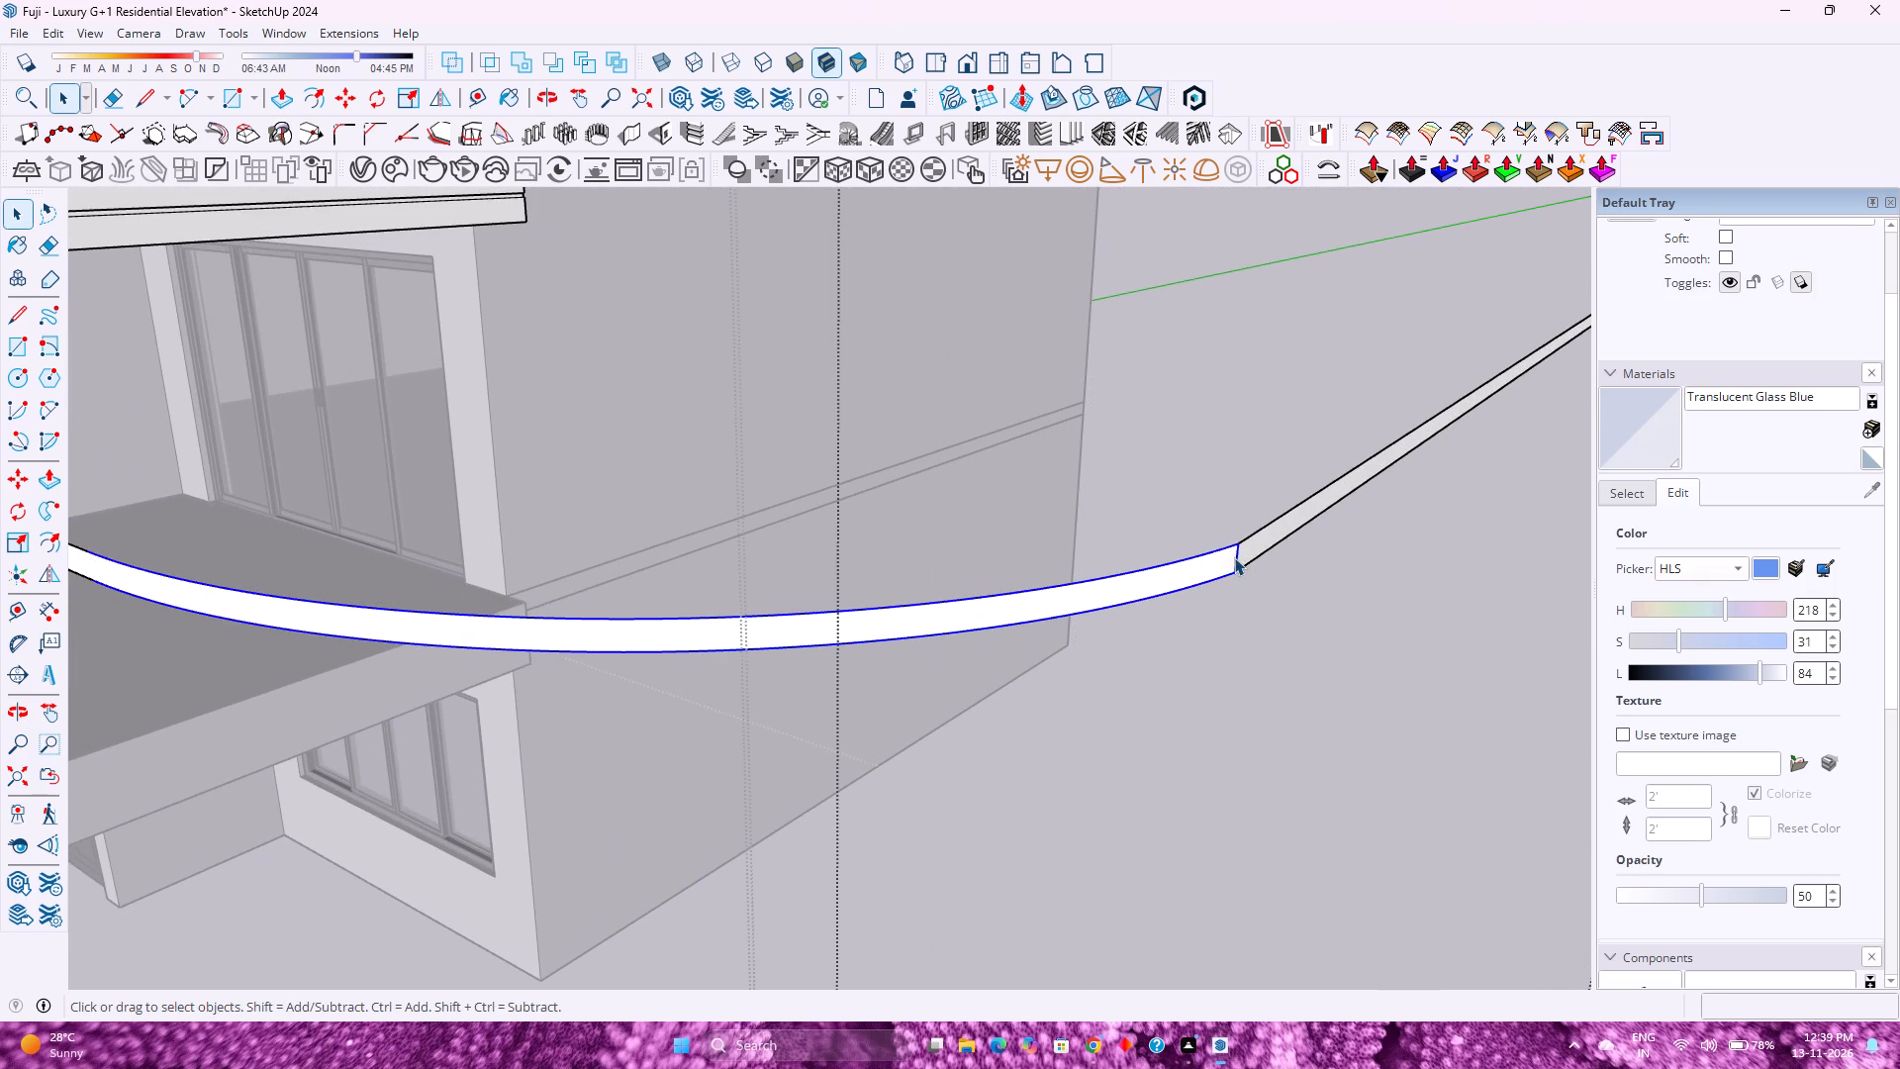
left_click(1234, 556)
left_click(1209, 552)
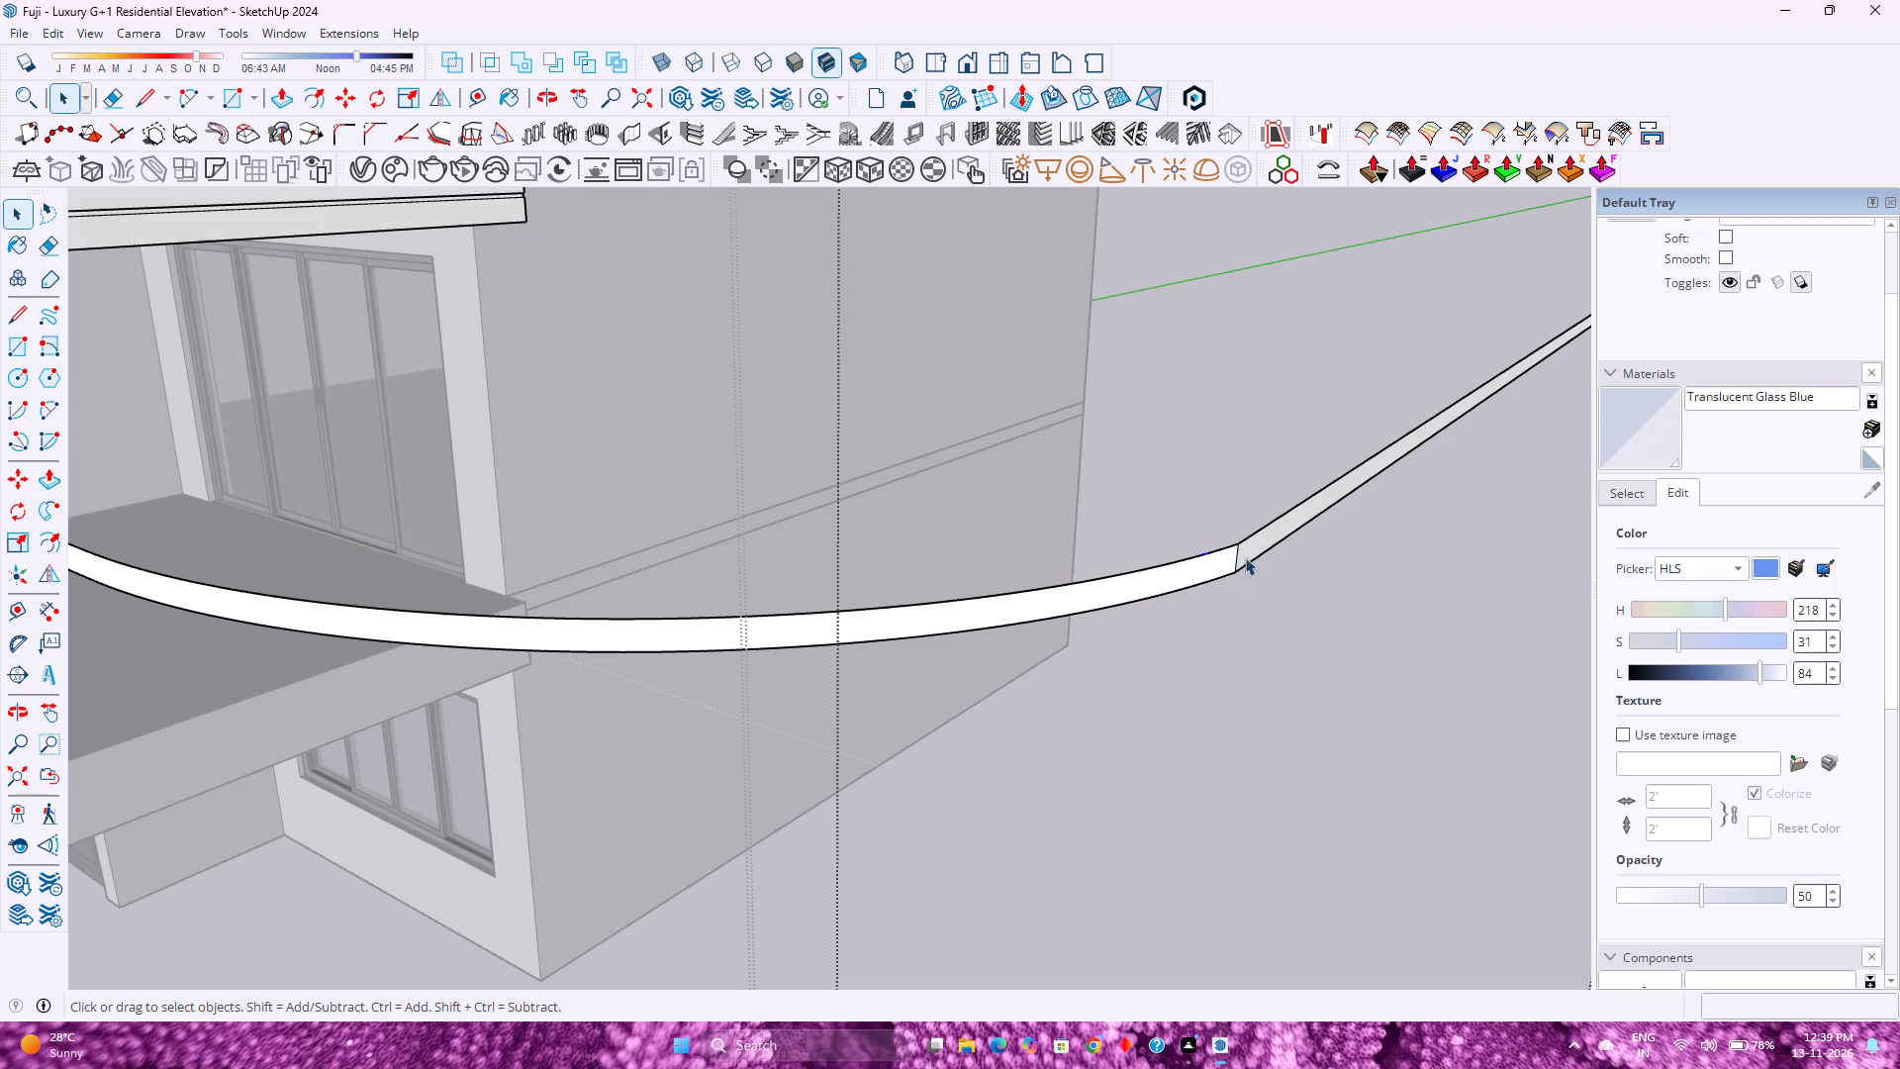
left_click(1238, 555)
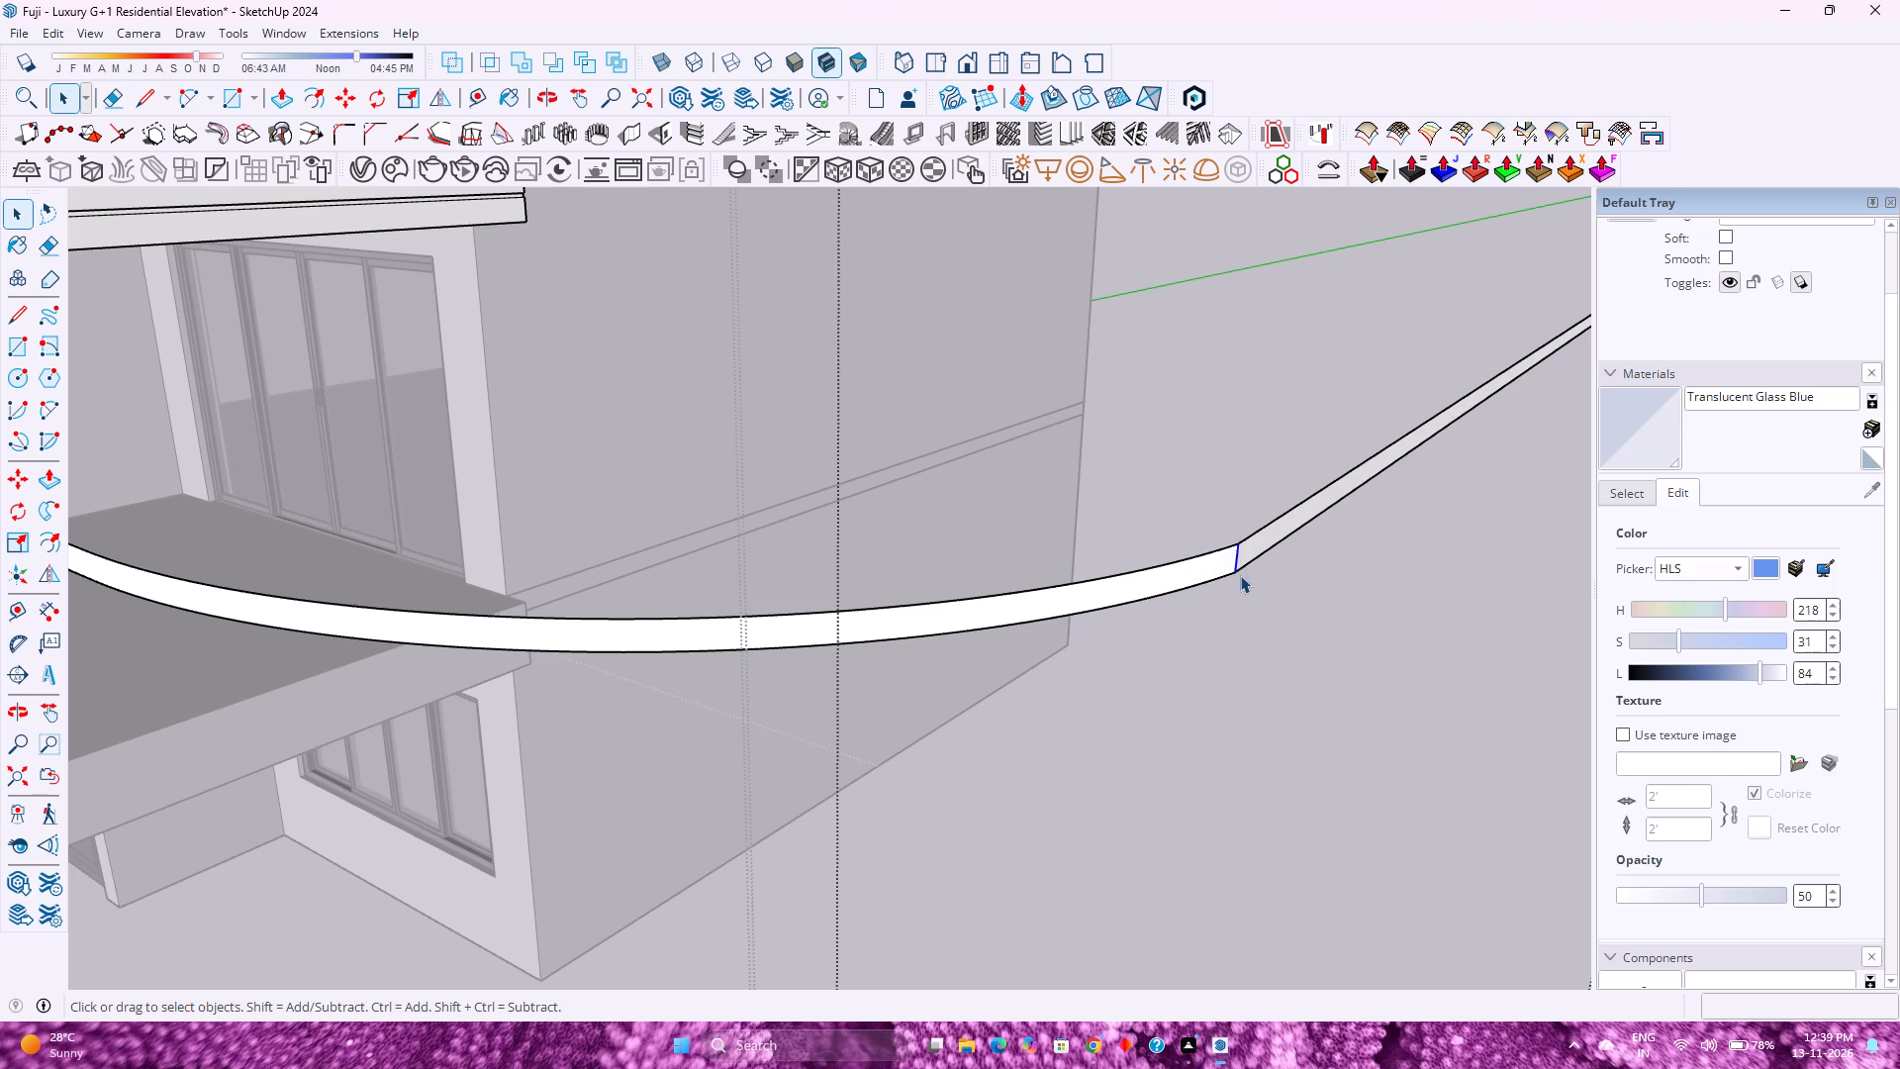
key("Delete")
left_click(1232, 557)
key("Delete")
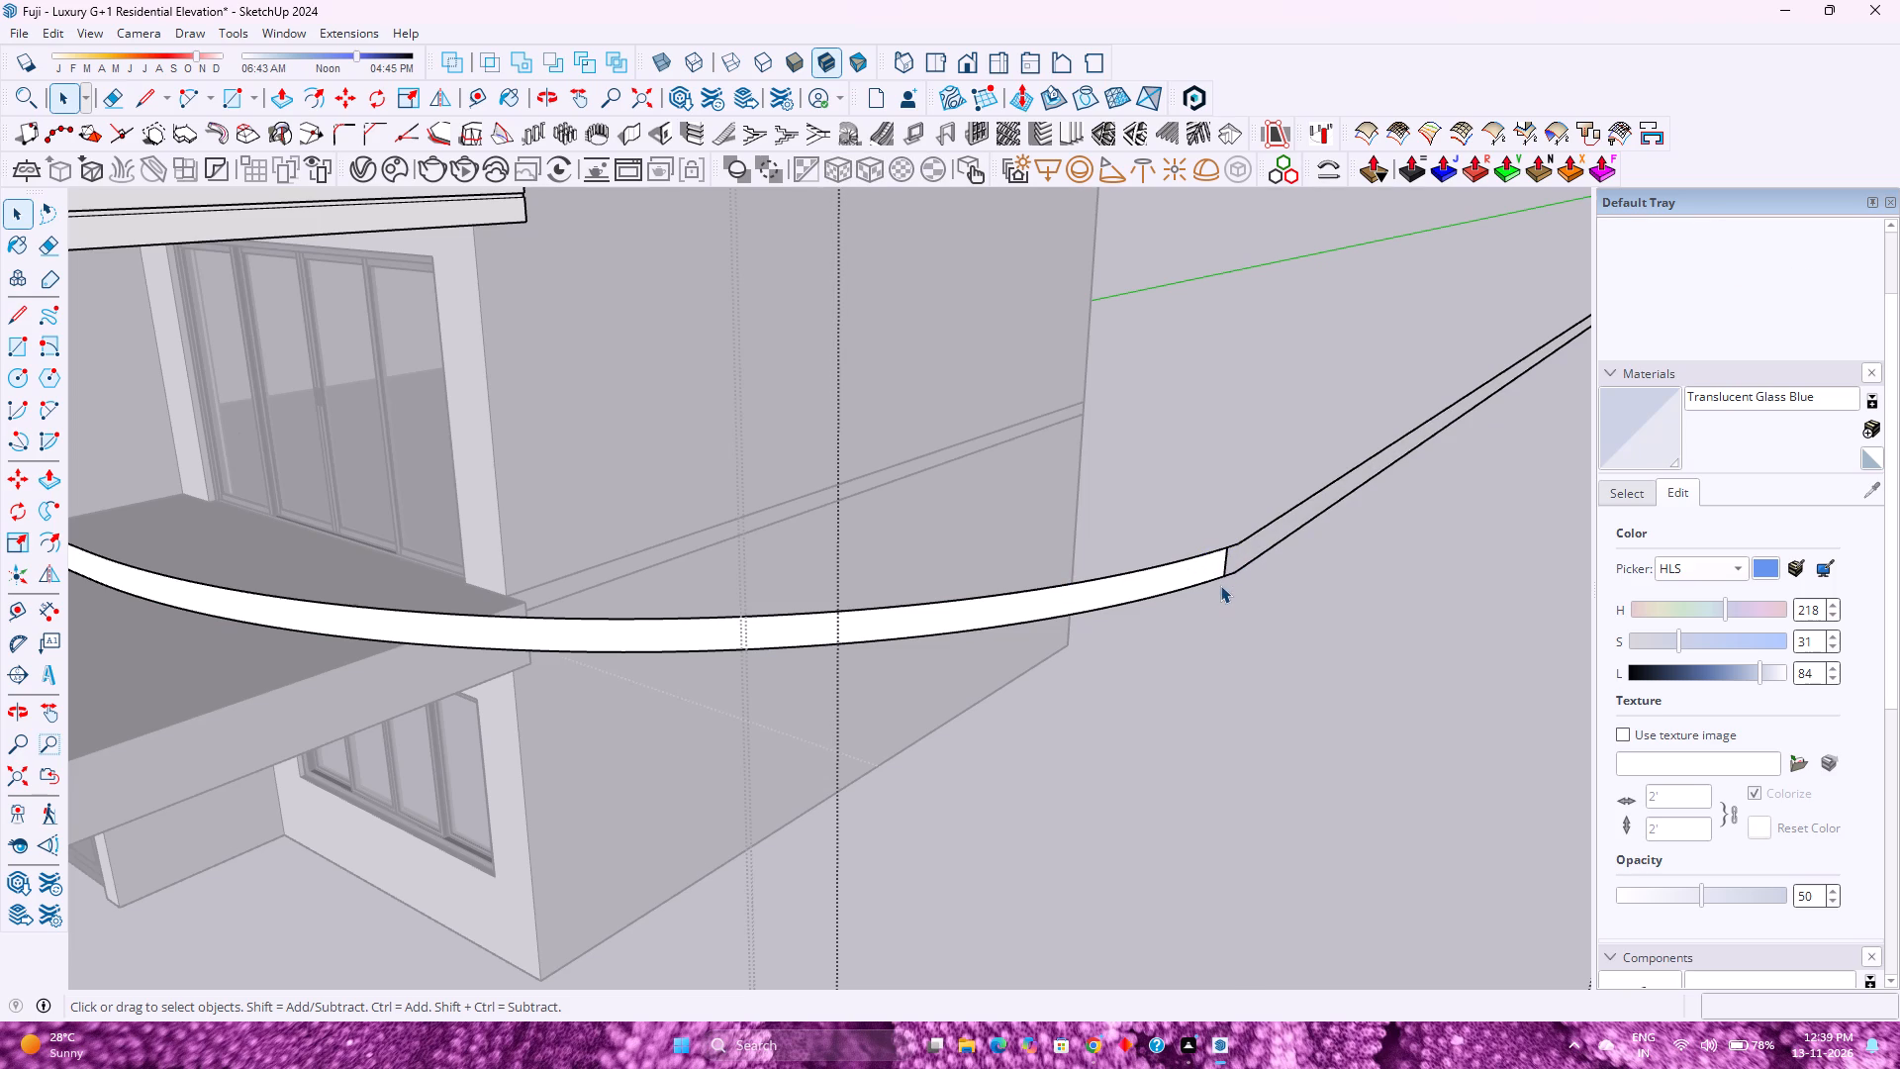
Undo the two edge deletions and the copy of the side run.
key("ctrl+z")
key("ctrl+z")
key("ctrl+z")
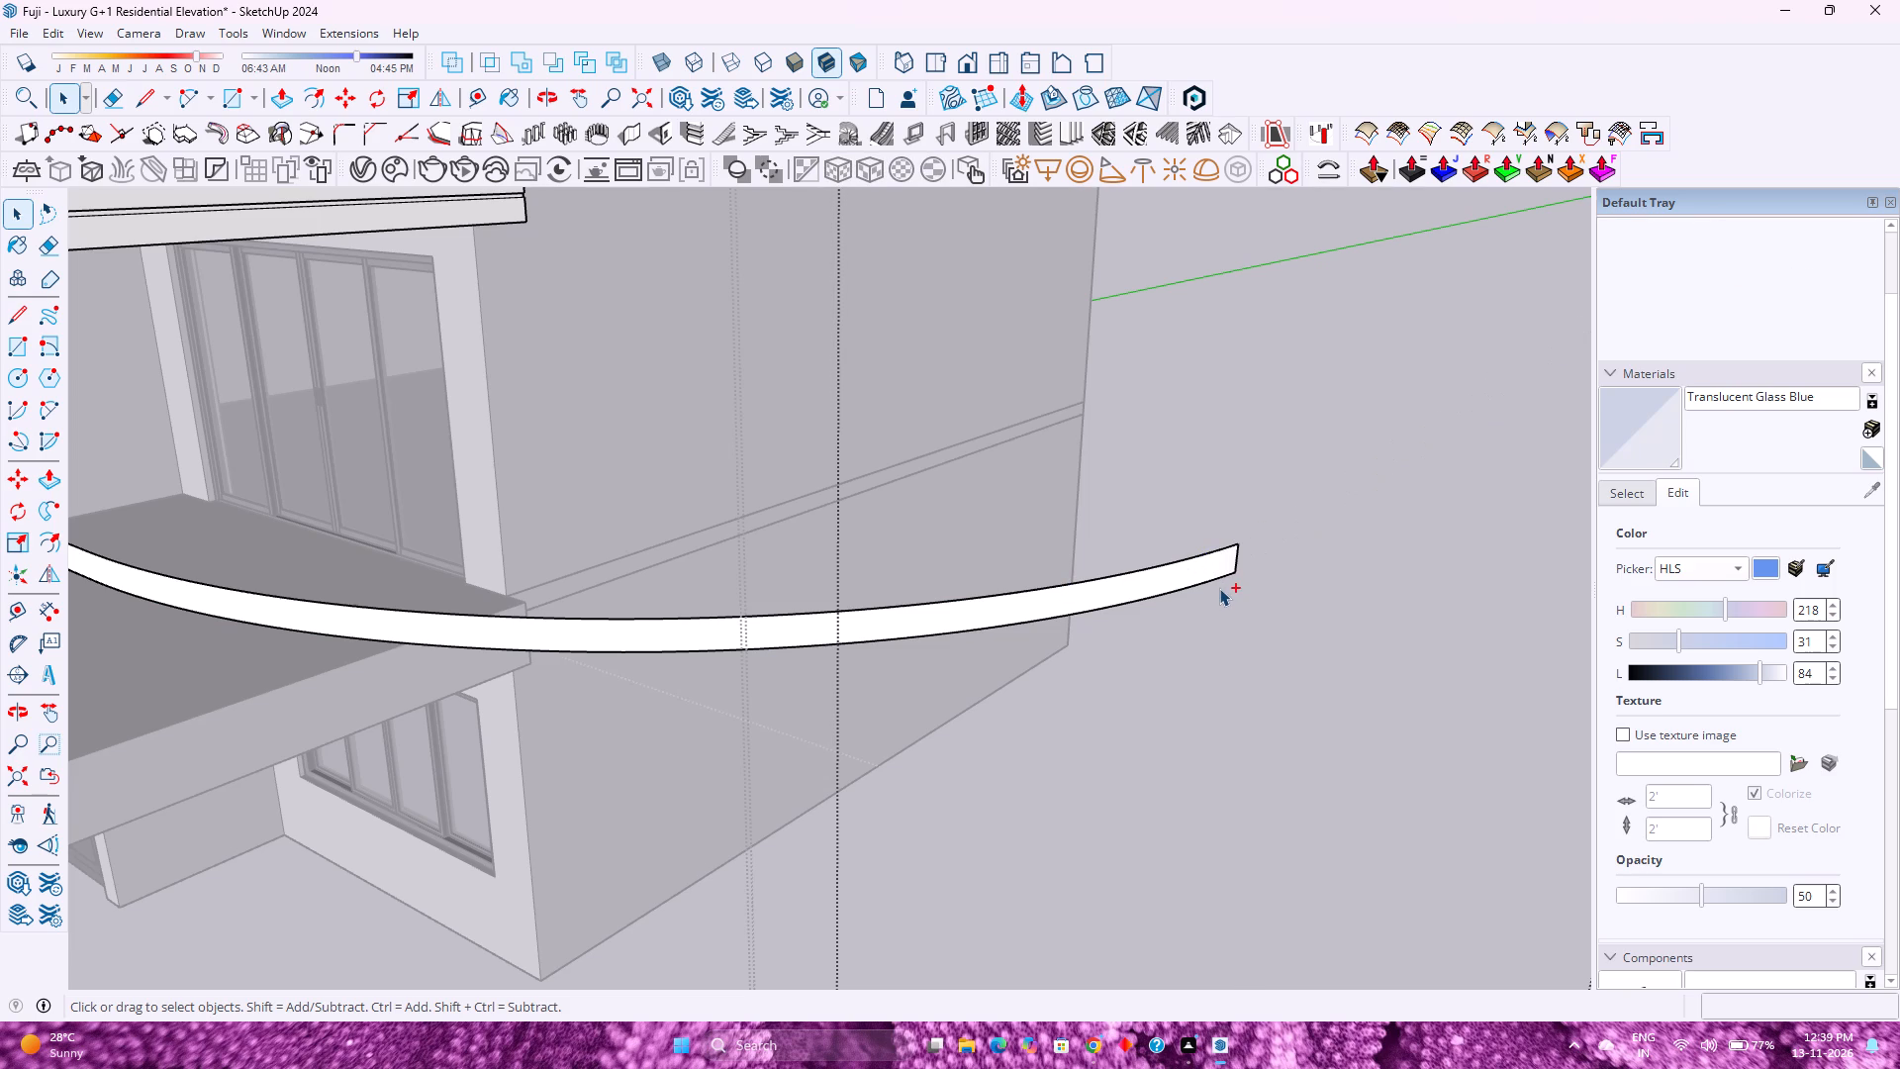
Undo three more of the earlier edits made for the detached strip.
scroll(1214, 602, "down", 3)
scroll(1068, 607, "down", 2)
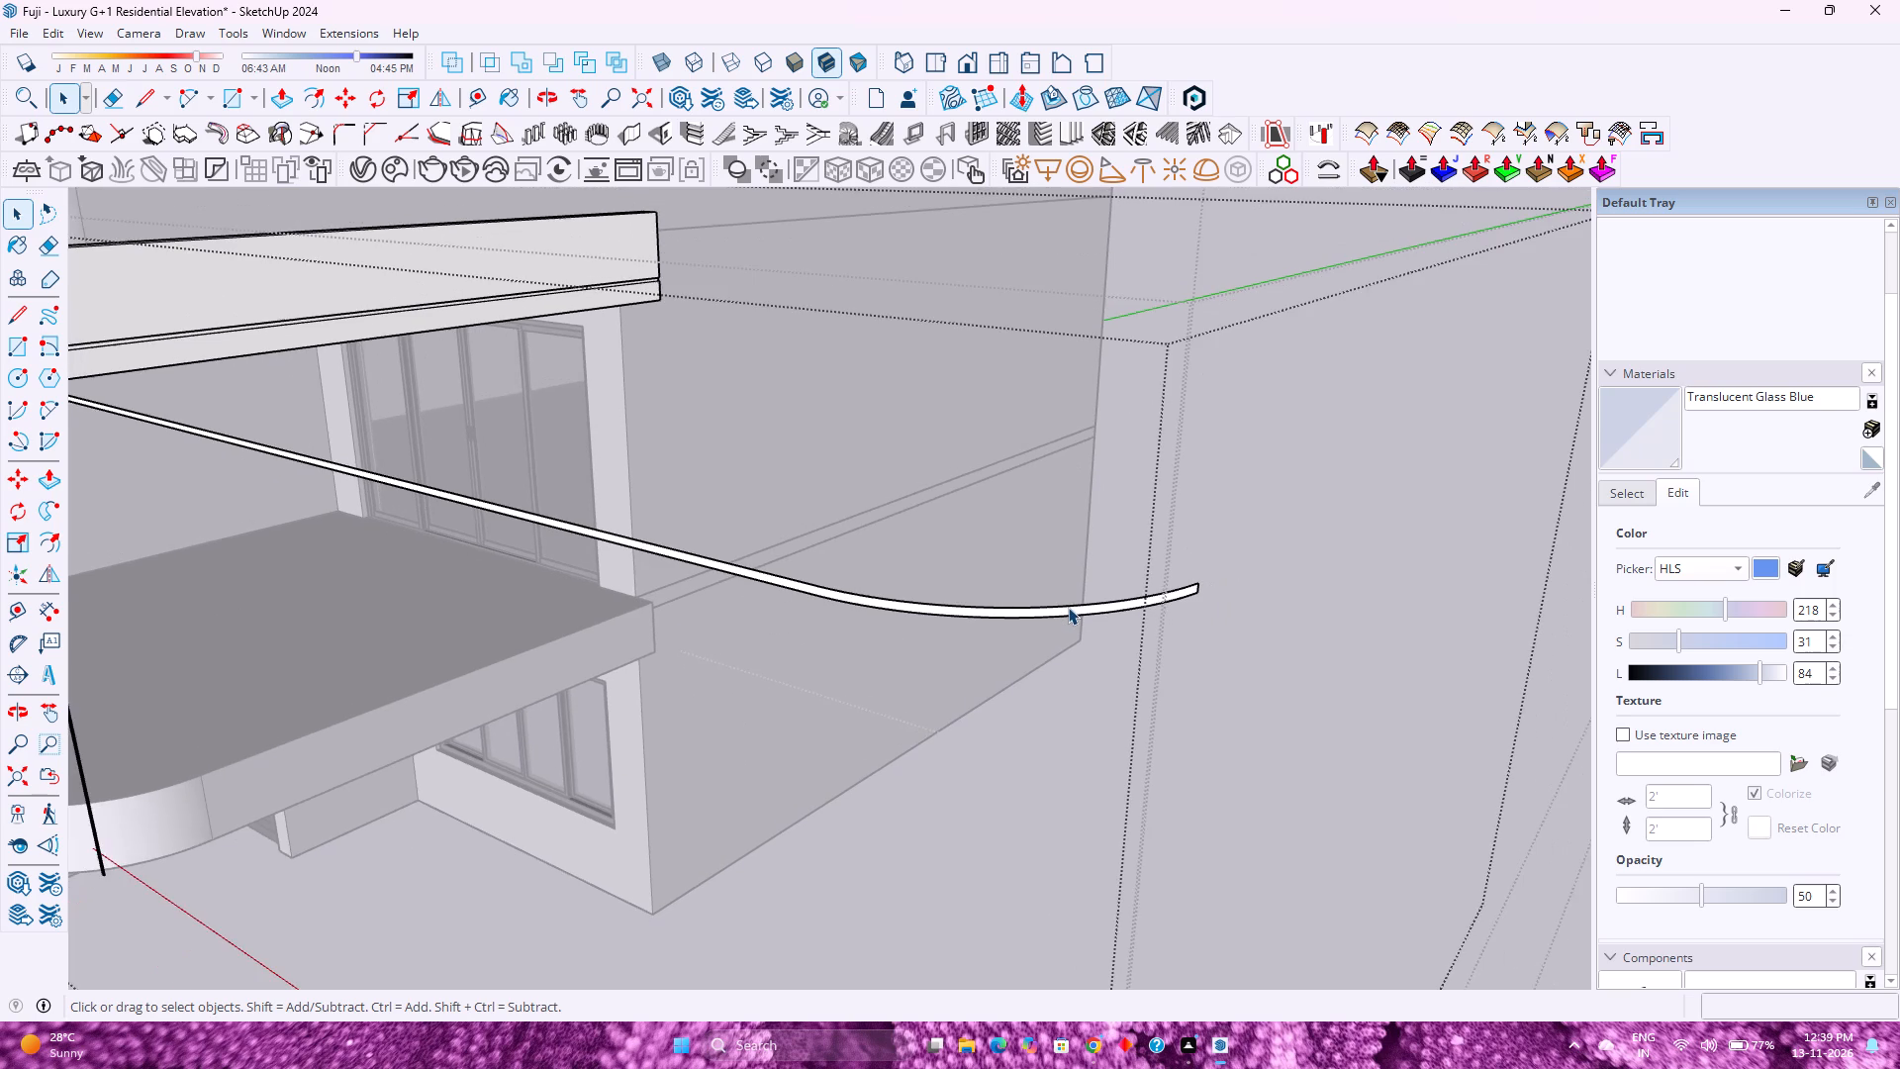
scroll(1067, 606, "down", 8)
middle_click_drag(769, 591, 794, 604)
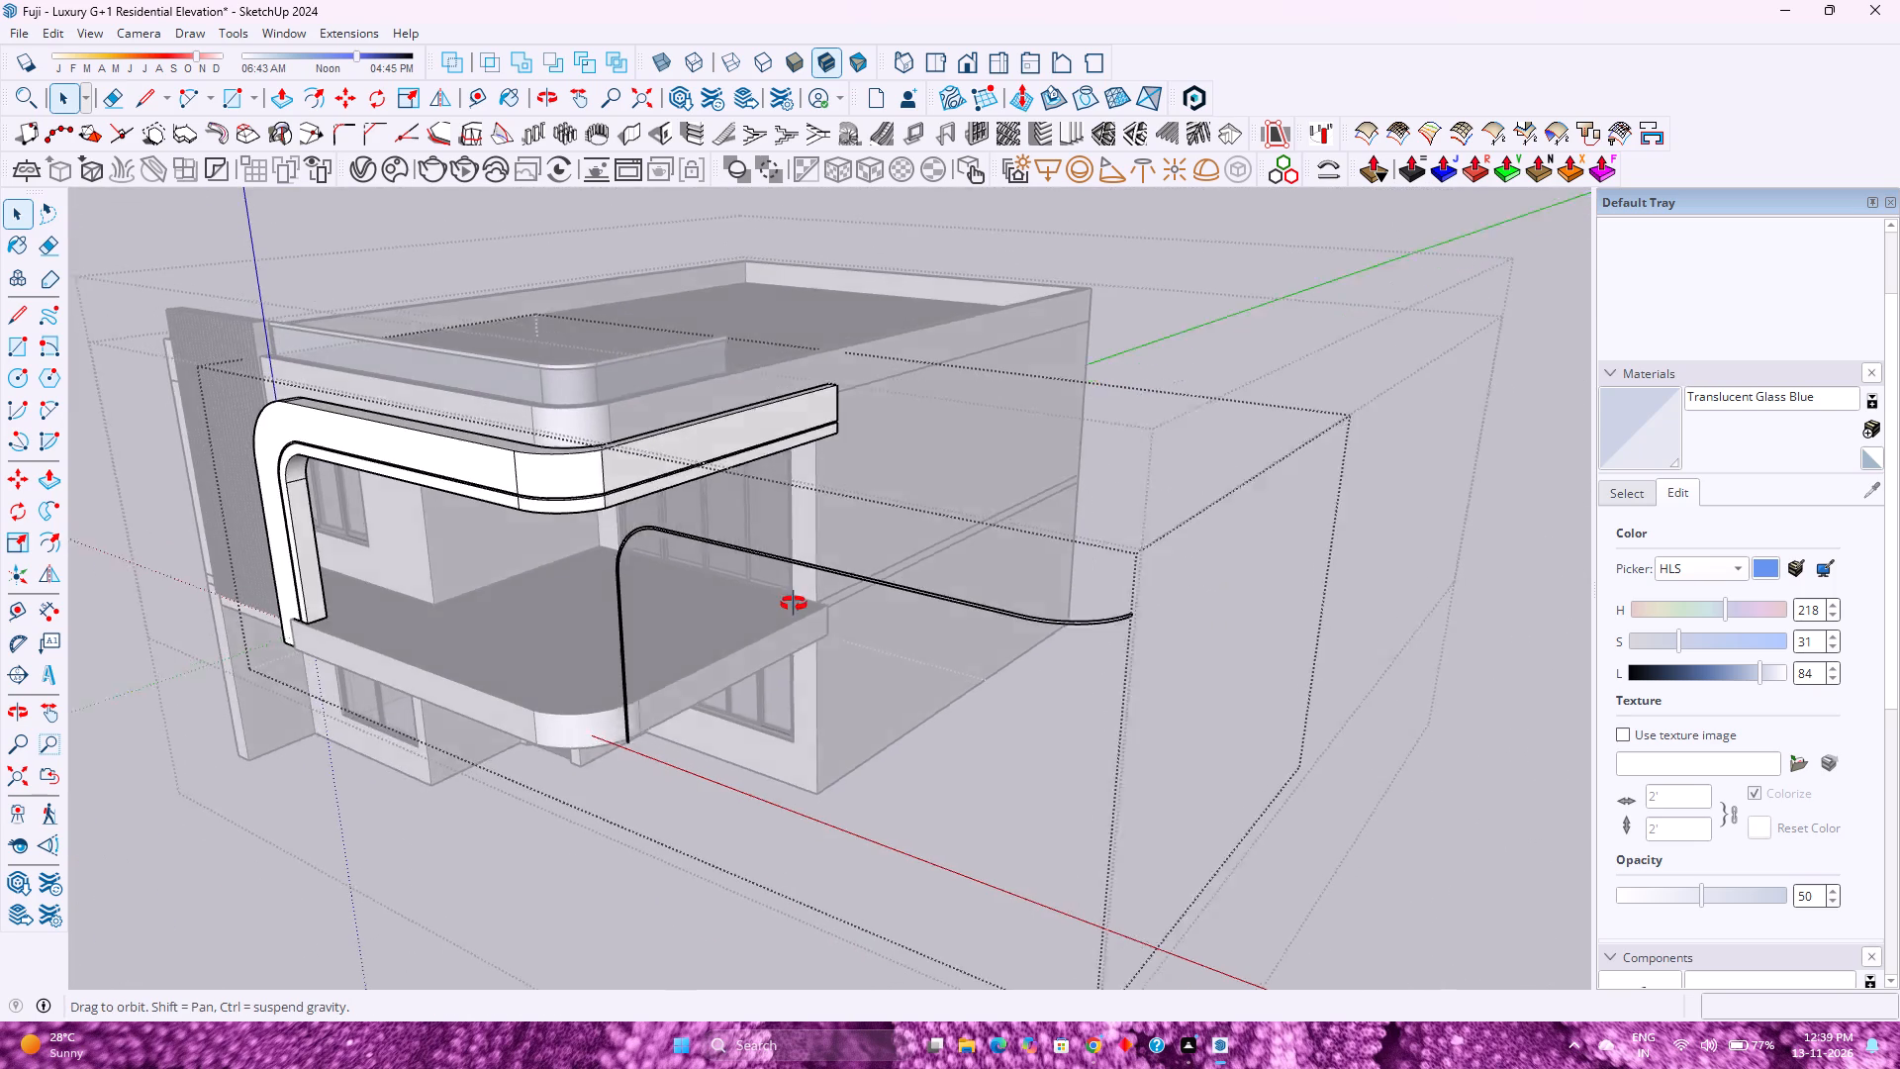
middle_click_drag(794, 604, 1043, 709)
middle_click_drag(1072, 722, 1148, 753)
middle_click_drag(1150, 756, 698, 963)
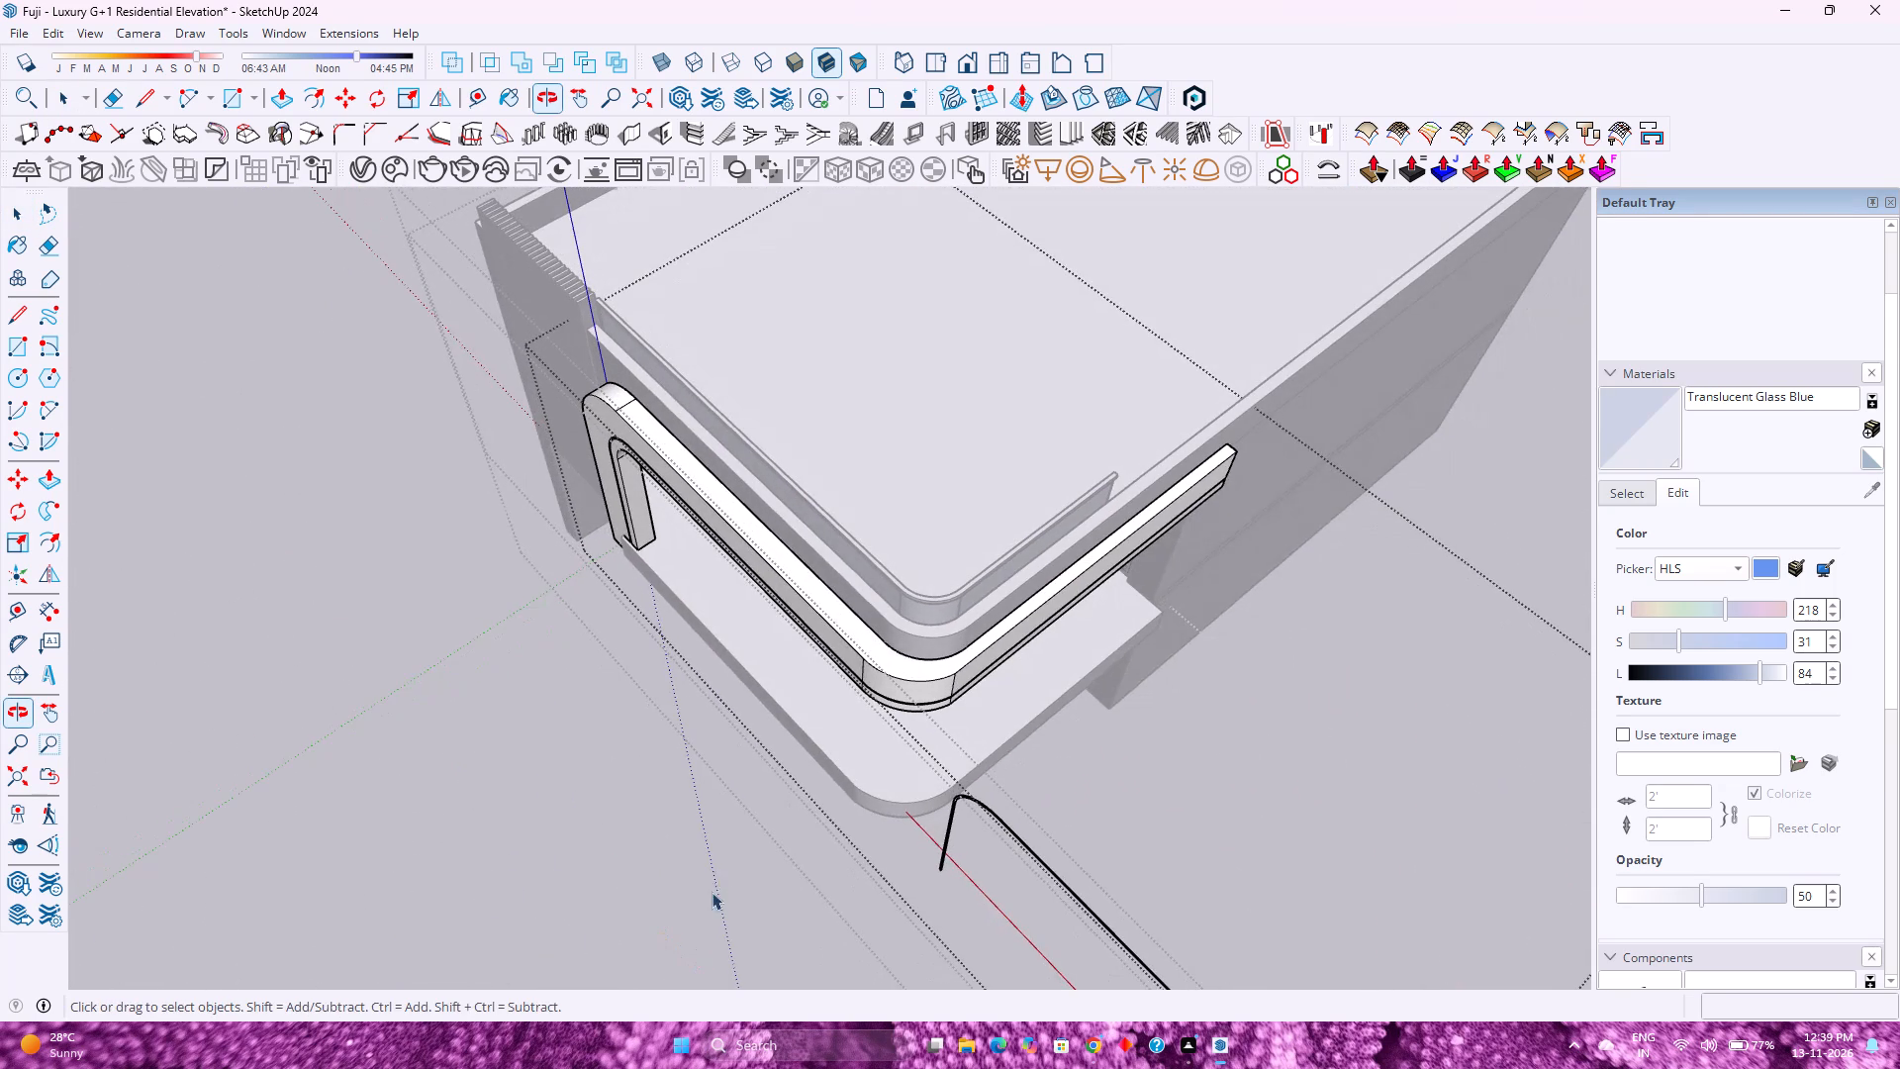
scroll(889, 640, "up", 2)
middle_click_drag(860, 652, 839, 616)
scroll(831, 608, "down", 3)
key("ctrl+z")
key("ctrl+z")
key("ctrl+z")
Set the radius of the outer top arc at the balcony frame's rounded corner to 3'.
scroll(989, 634, "up", 4)
scroll(901, 582, "up", 5)
middle_click_drag(856, 616, 781, 506)
scroll(871, 668, "up", 5)
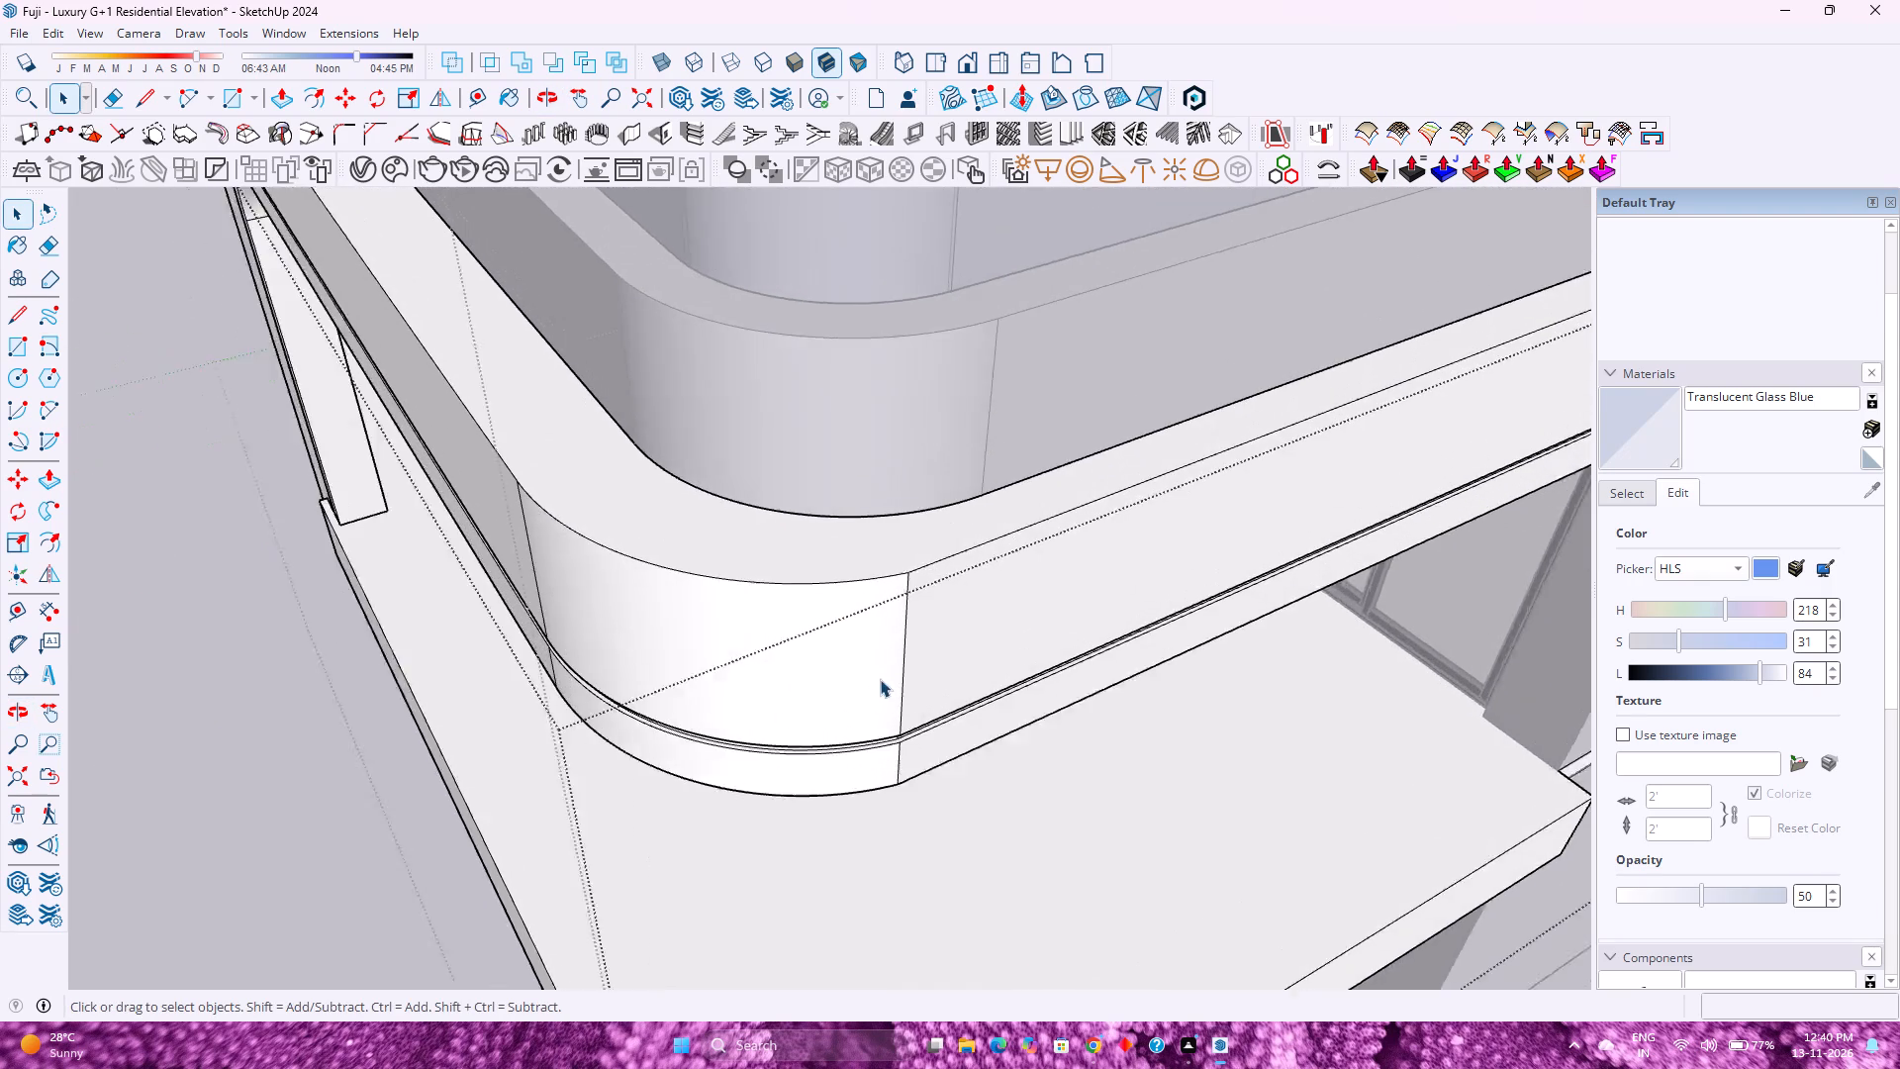
scroll(880, 679, "up", 9)
middle_click_drag(921, 738, 806, 875)
scroll(788, 711, "down", 7)
left_click(768, 554)
left_click(768, 554)
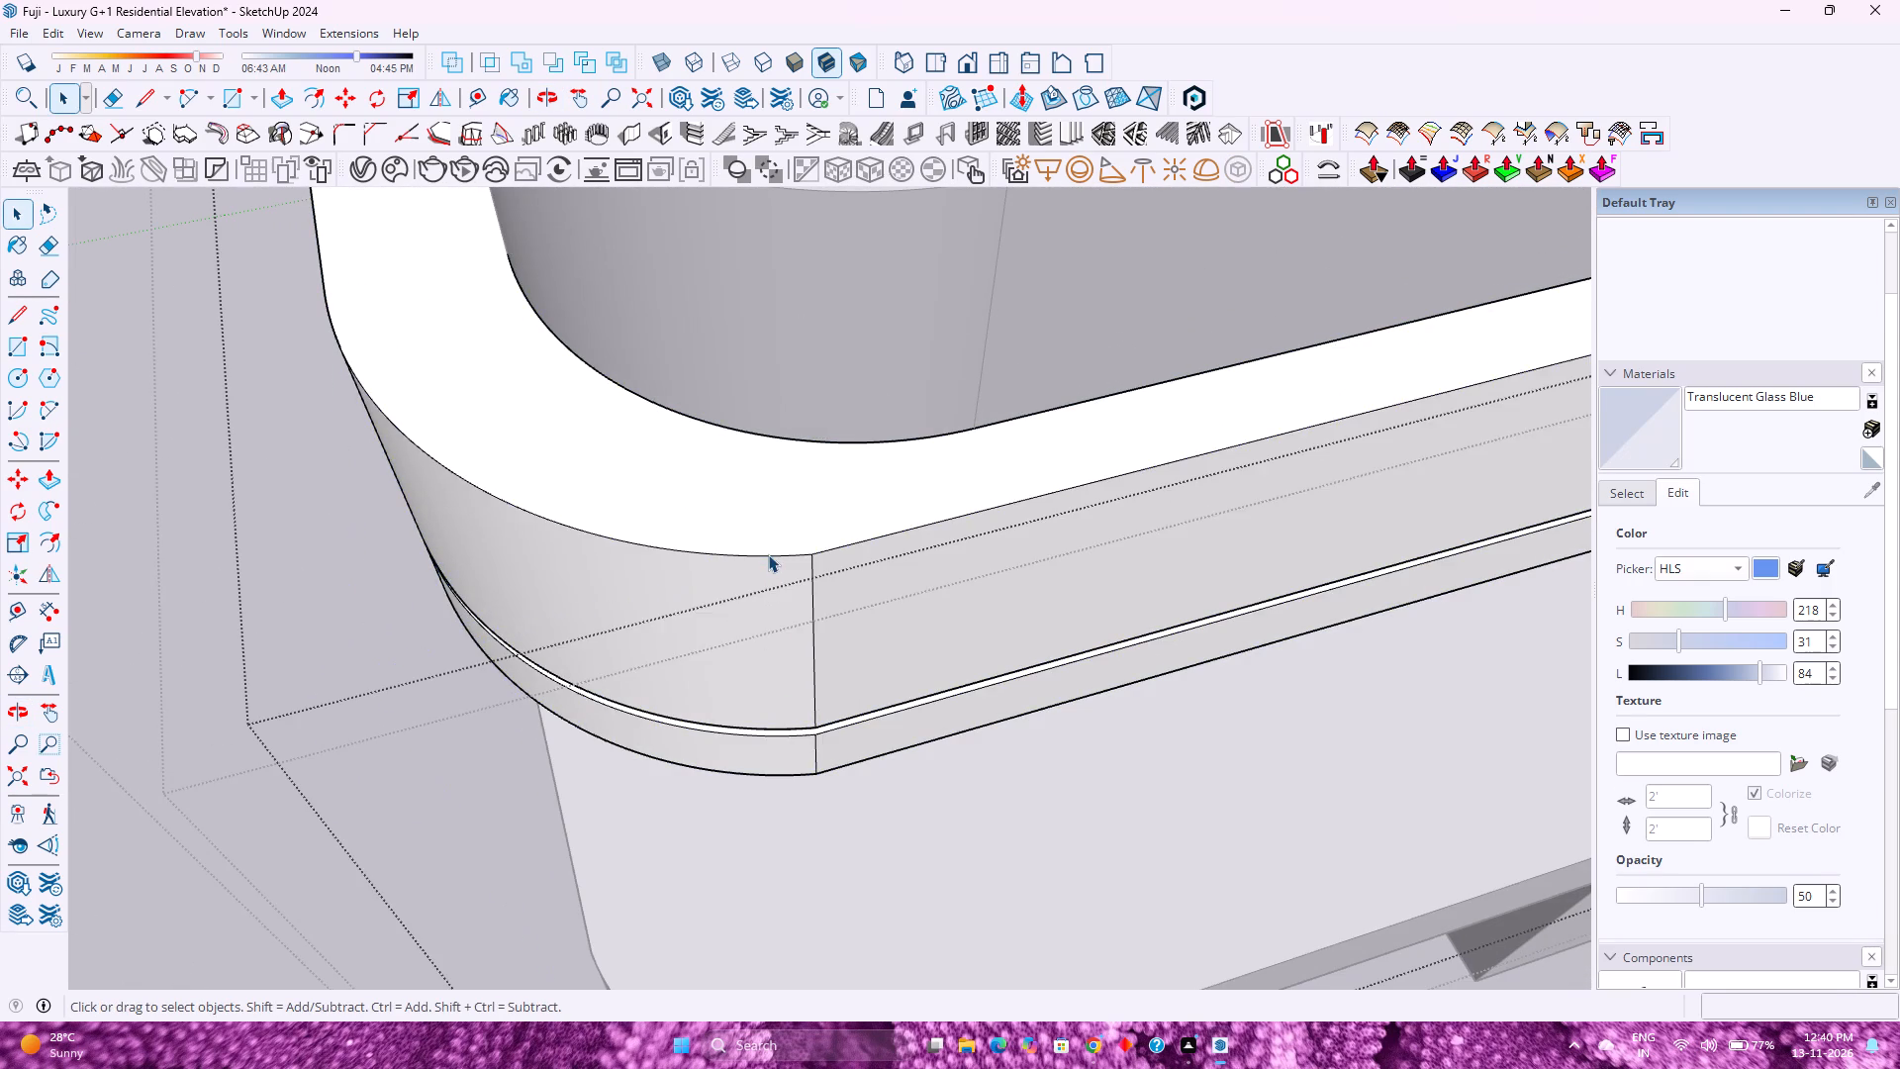
left_click(768, 554)
left_click(768, 554)
left_click(761, 556)
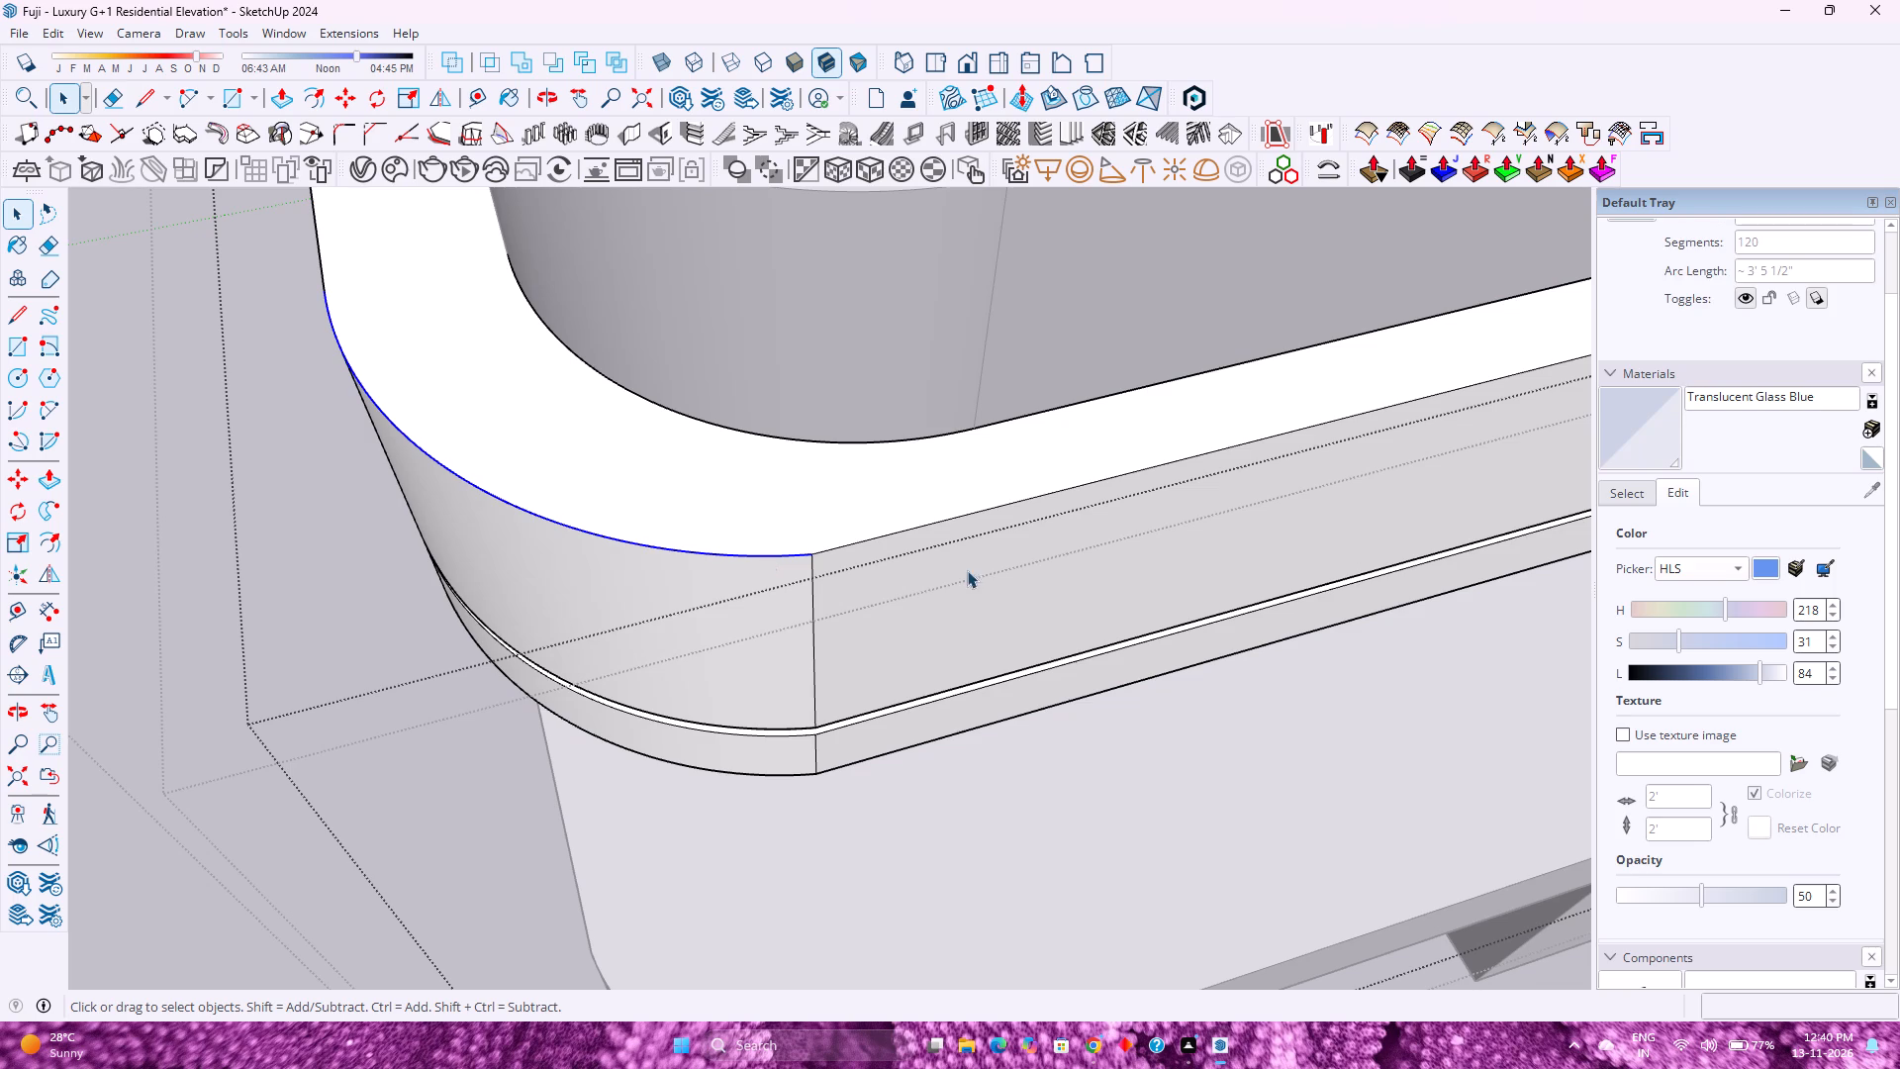
scroll(1652, 365, "up", 3)
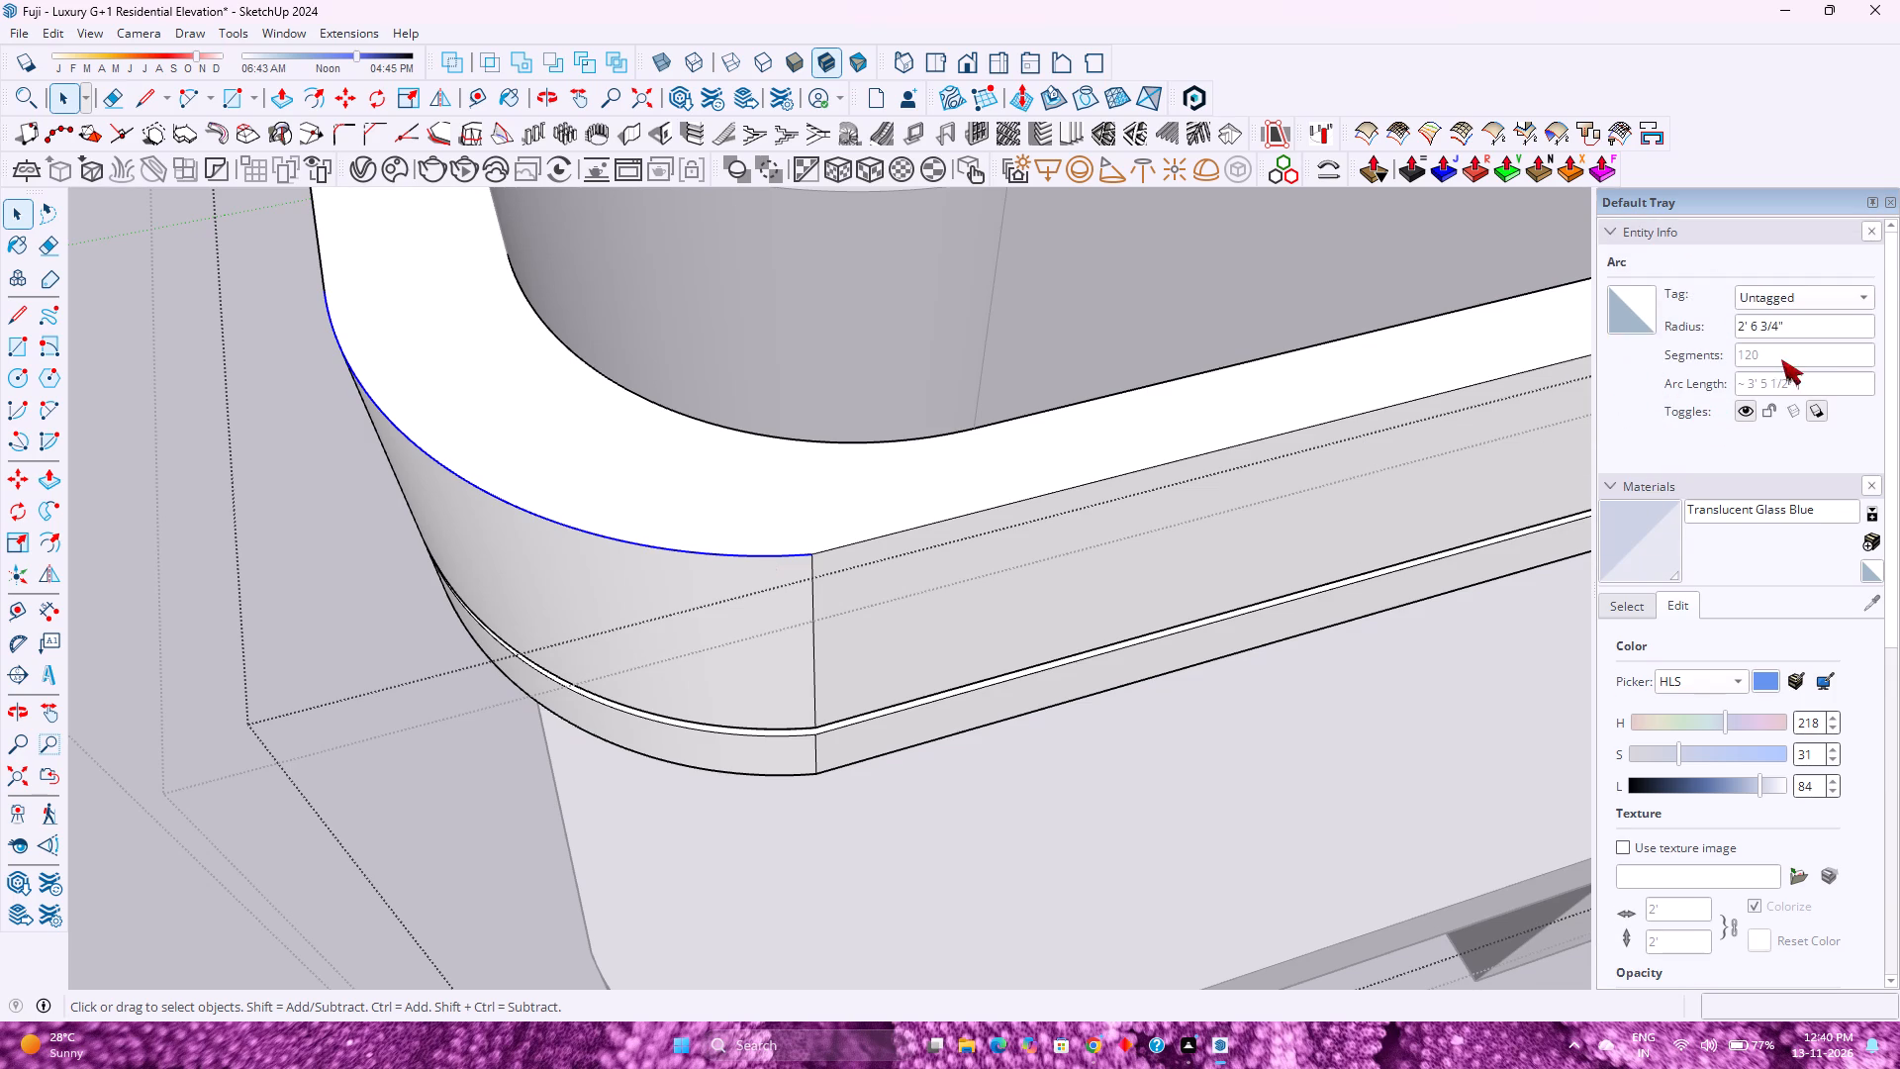
left_click_drag(1796, 329, 1640, 349)
left_click_drag(1793, 319, 1718, 322)
left_click_drag(1718, 322, 1718, 323)
key("3")
key("apostrophe")
key("Return")
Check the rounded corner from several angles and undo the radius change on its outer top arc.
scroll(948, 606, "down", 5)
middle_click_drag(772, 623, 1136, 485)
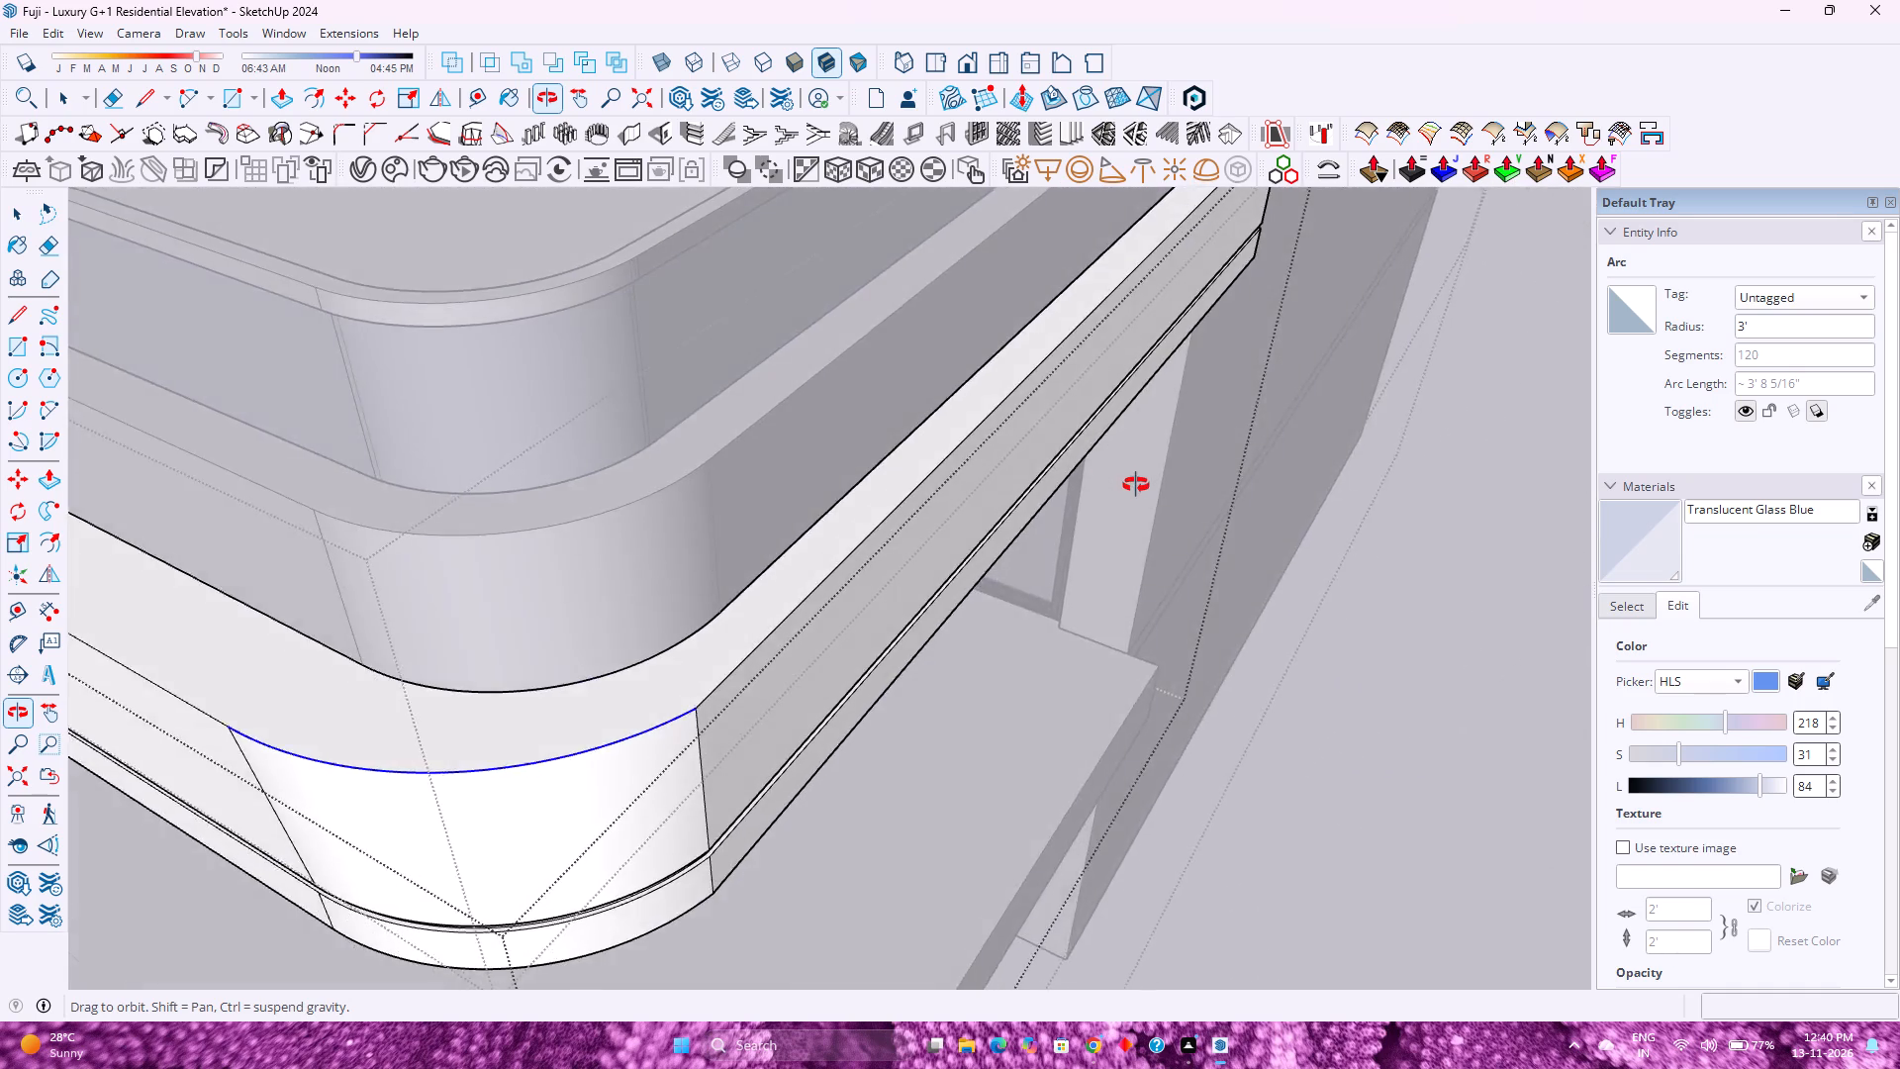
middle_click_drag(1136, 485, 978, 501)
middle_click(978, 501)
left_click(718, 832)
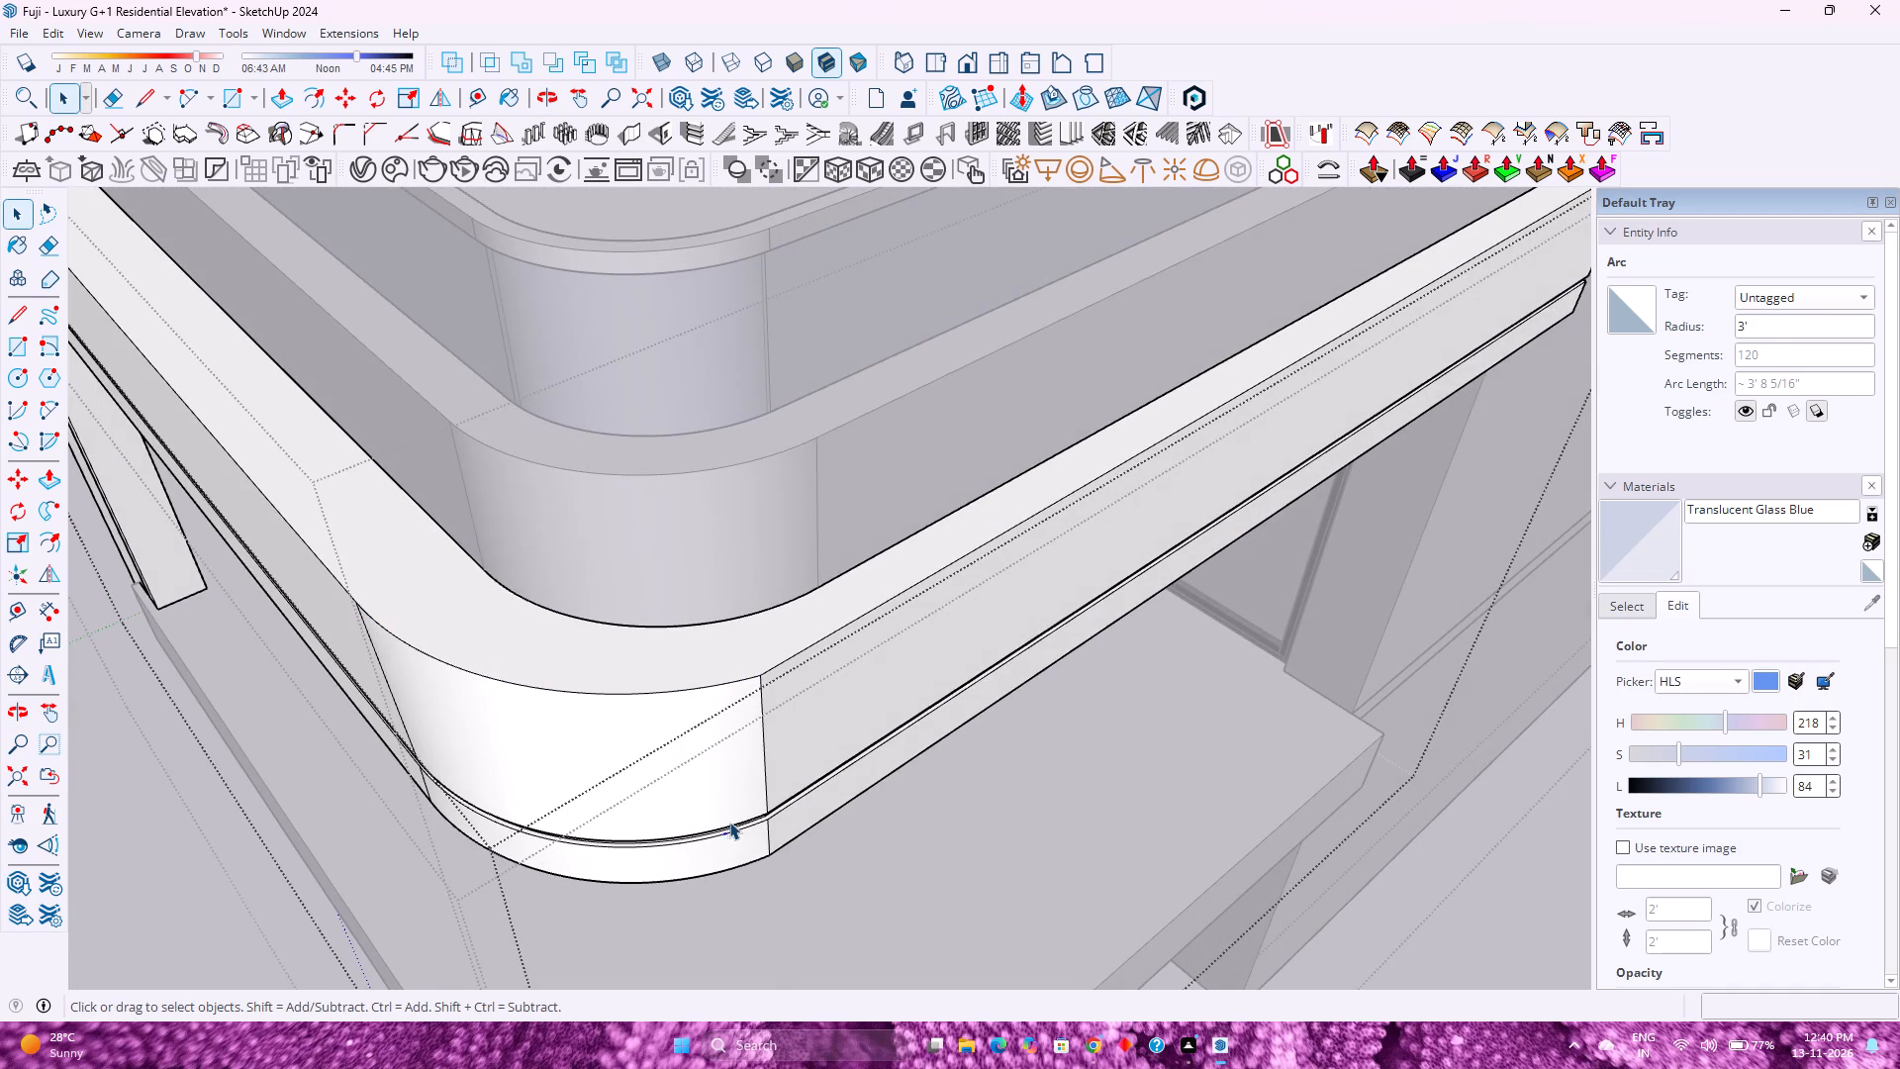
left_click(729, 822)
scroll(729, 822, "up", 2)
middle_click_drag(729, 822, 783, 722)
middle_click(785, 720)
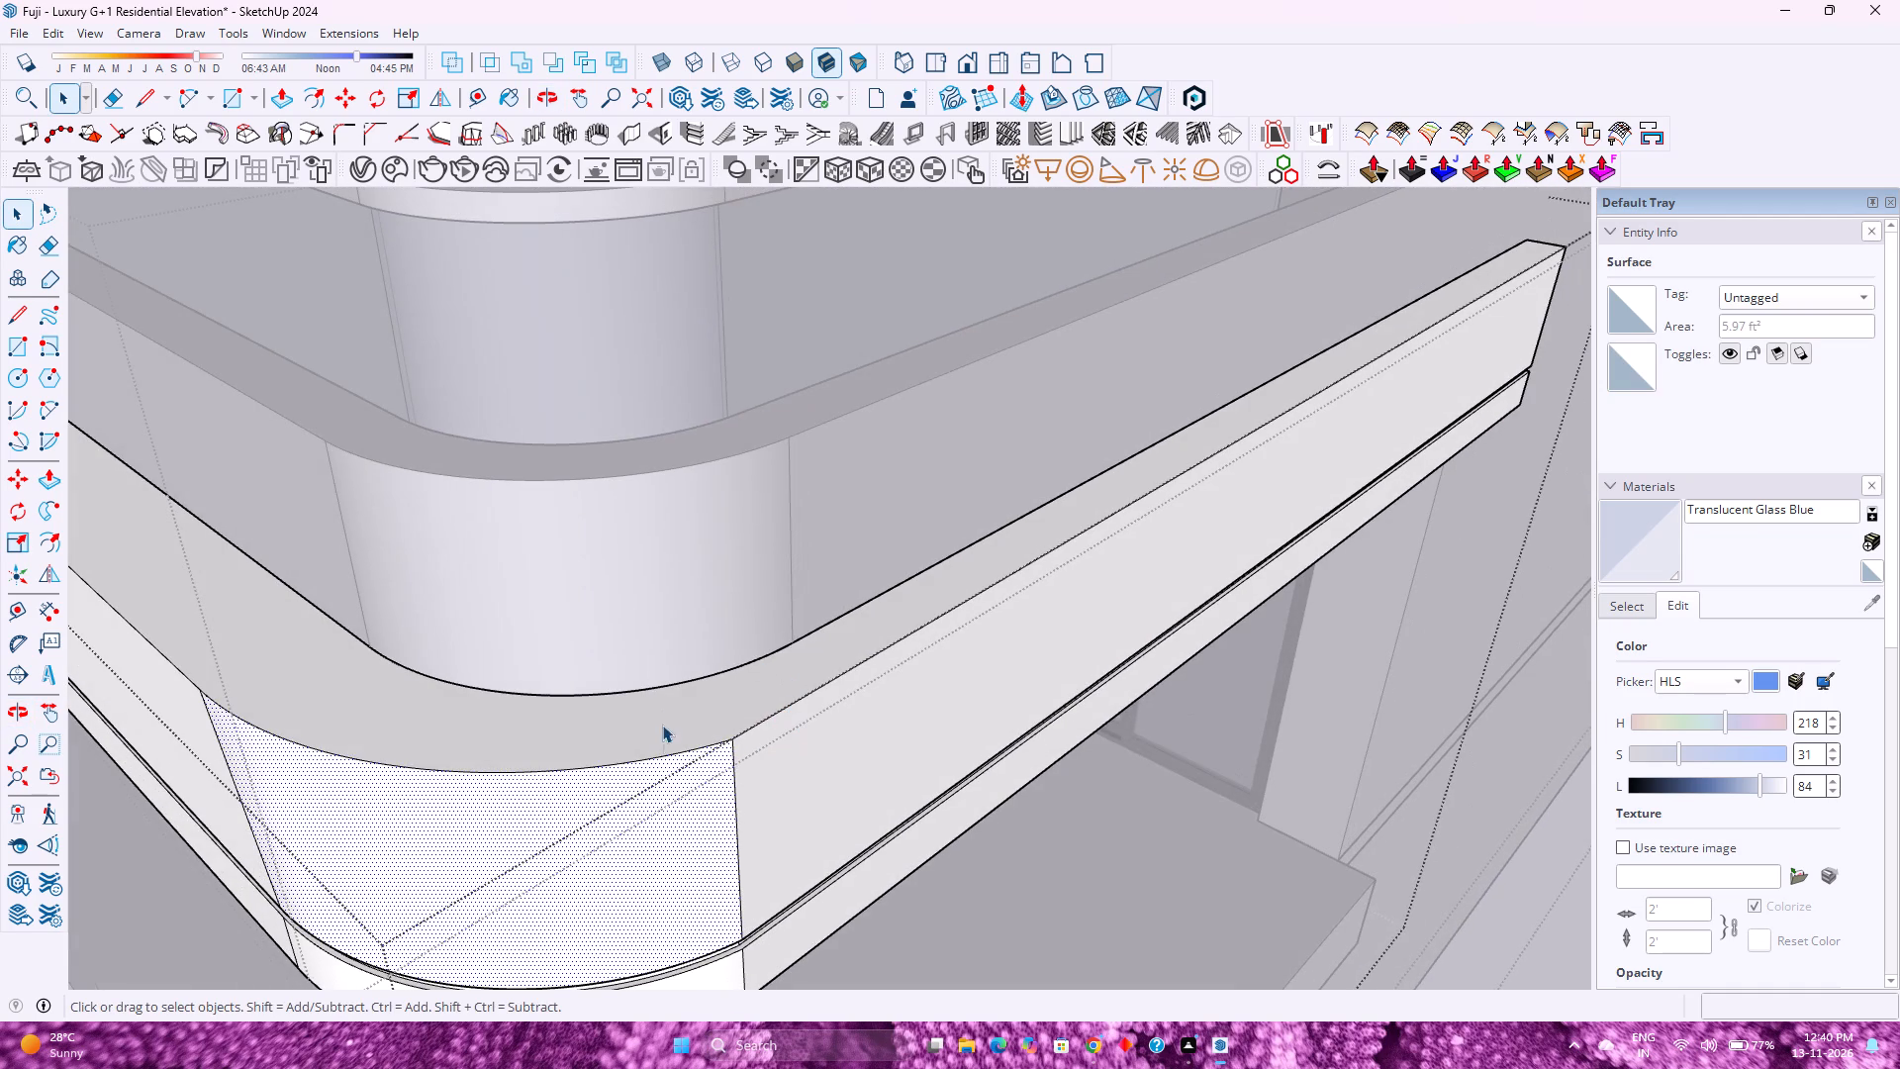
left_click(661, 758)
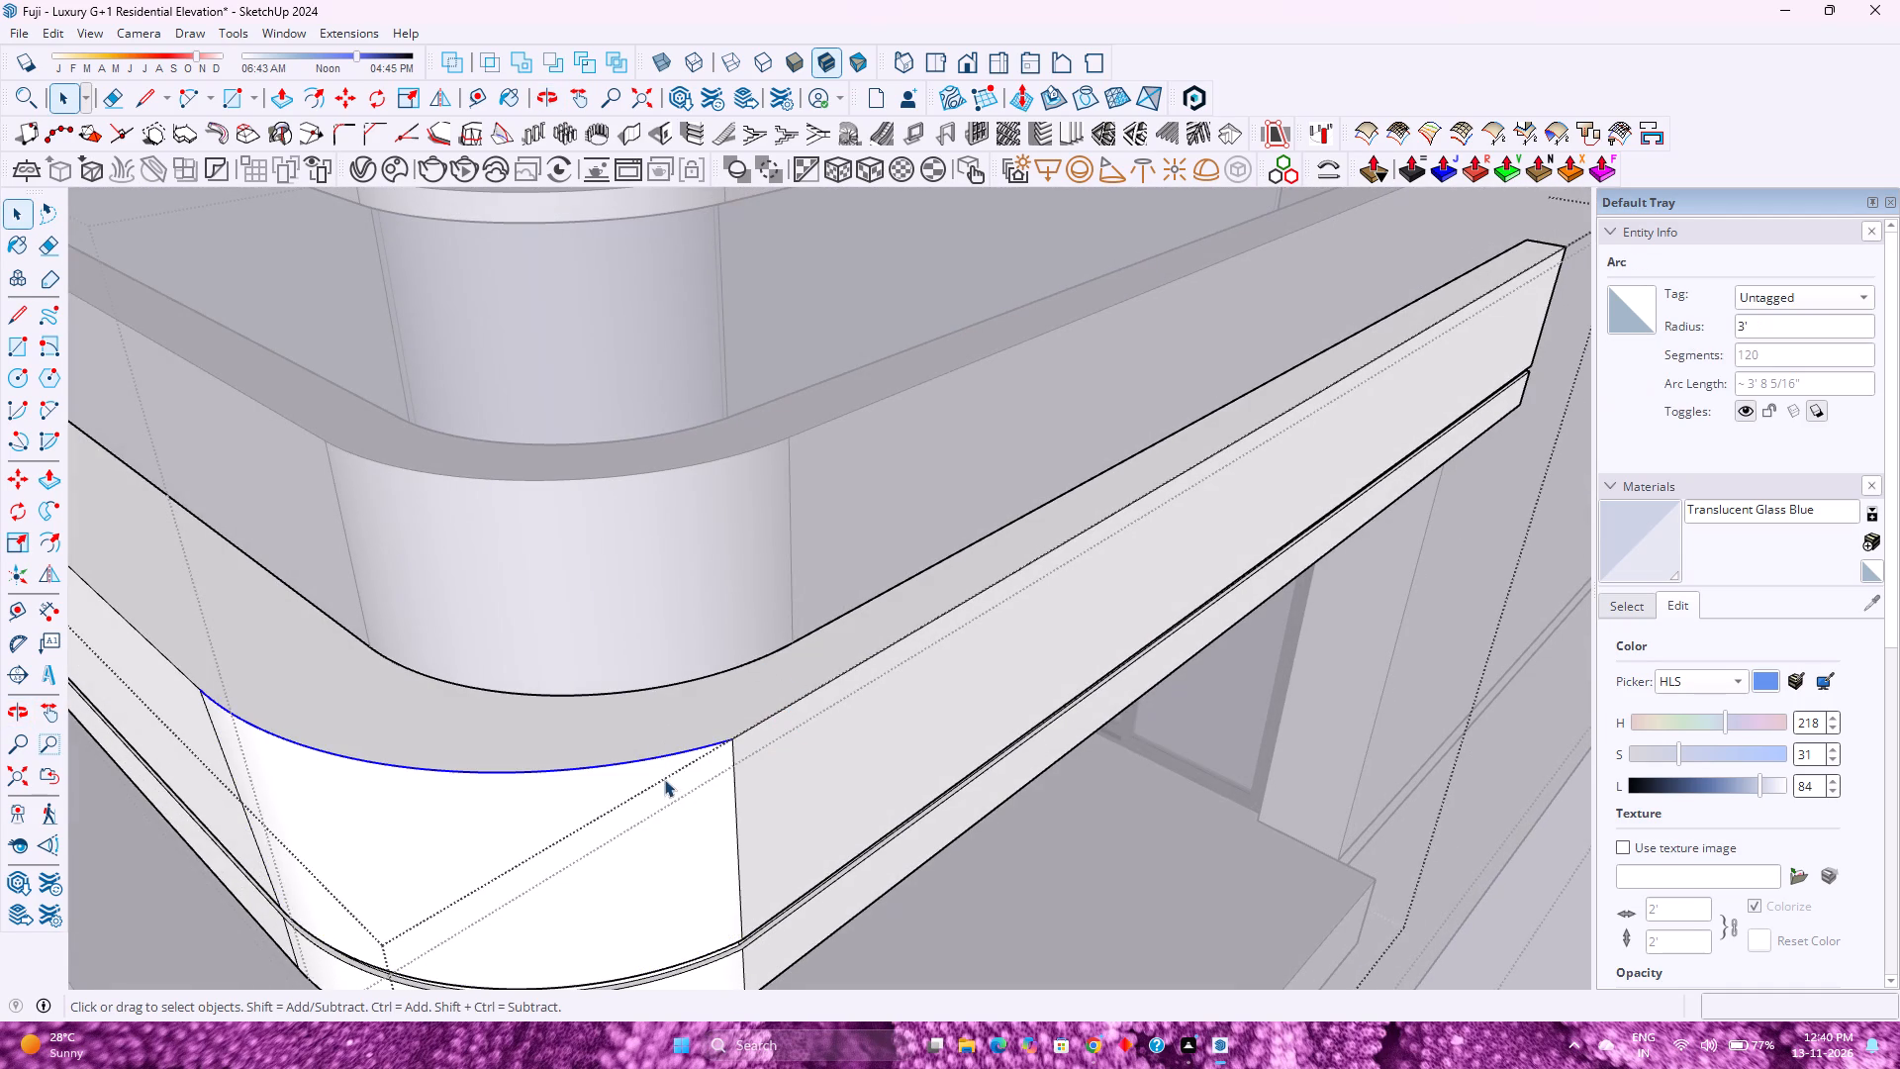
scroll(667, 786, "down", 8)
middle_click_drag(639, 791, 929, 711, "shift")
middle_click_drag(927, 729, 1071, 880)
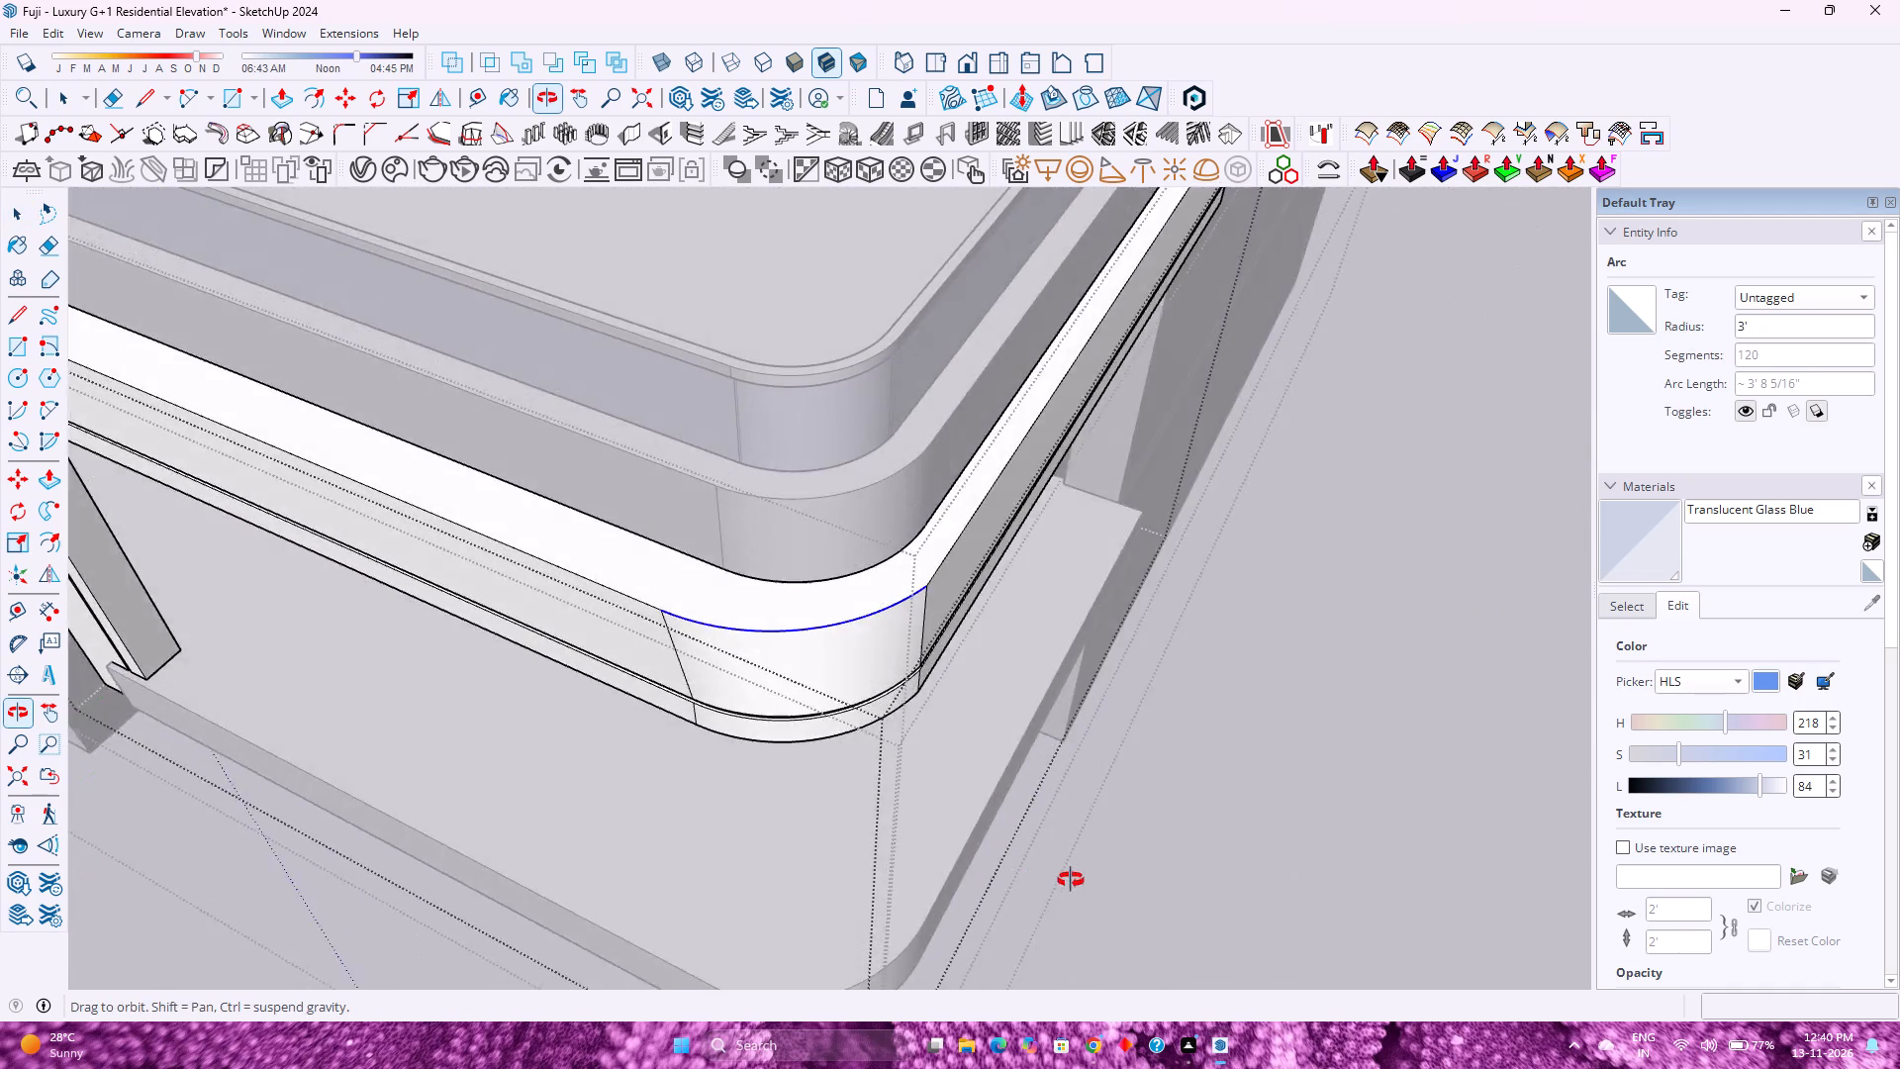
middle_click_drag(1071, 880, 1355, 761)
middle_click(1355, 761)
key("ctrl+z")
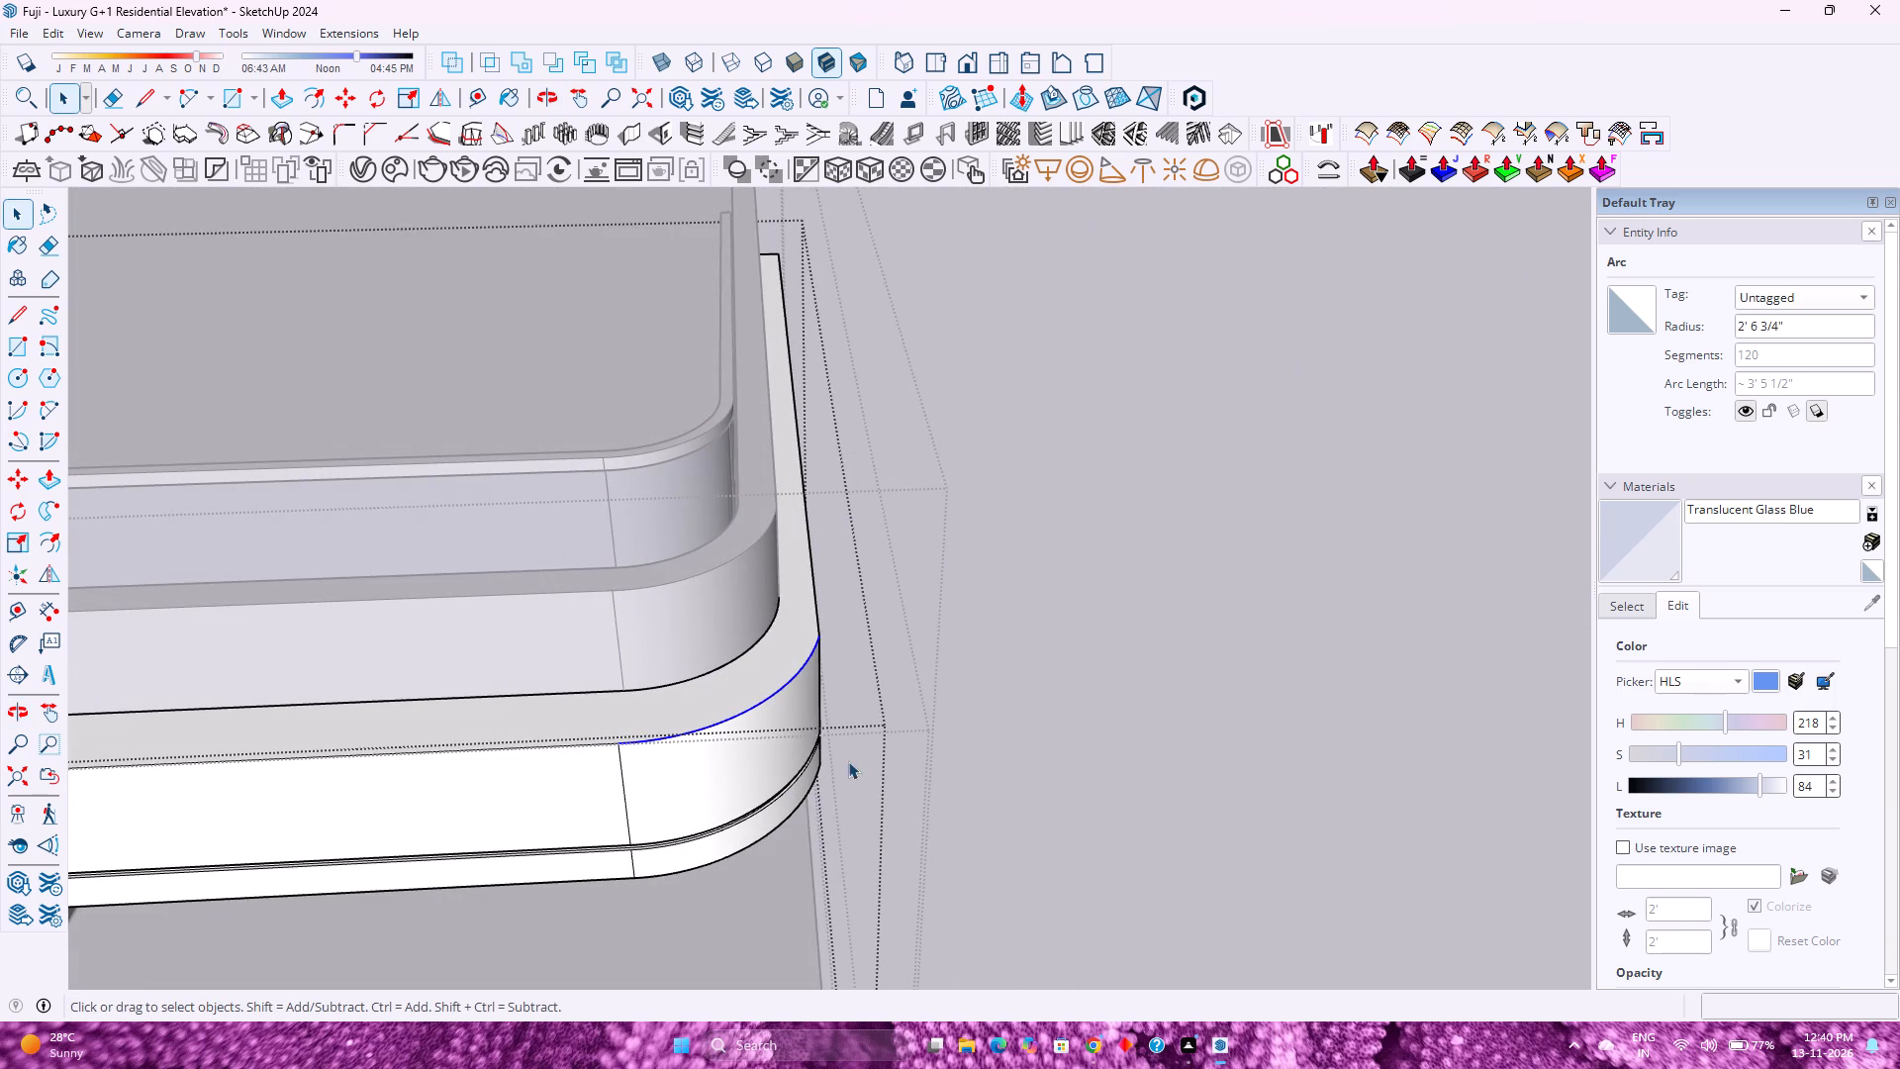
Measure across the balcony frame's rounded corner from the side run's outer top edge to the arc's far endpoint.
scroll(696, 780, "up", 3)
scroll(825, 595, "down", 7)
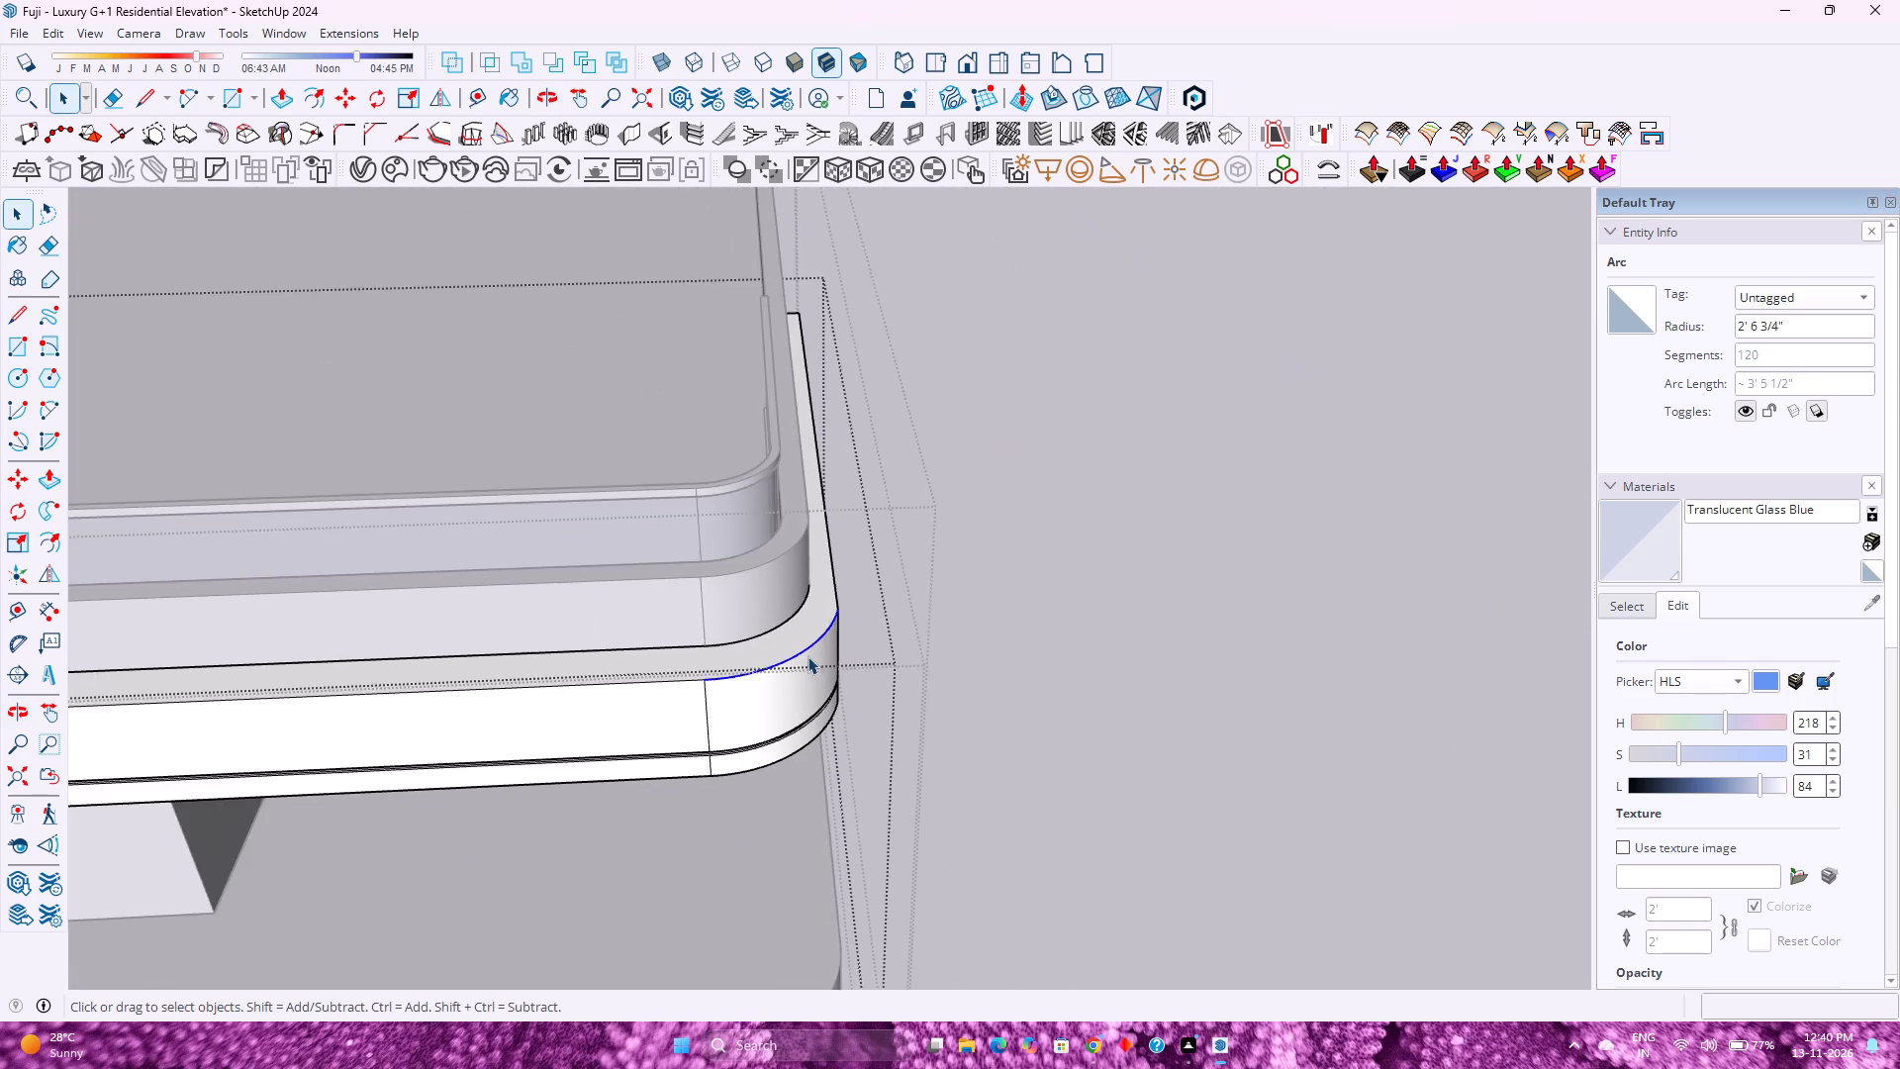
middle_click_drag(834, 691, 430, 852)
middle_click(430, 852)
scroll(767, 582, "up", 9)
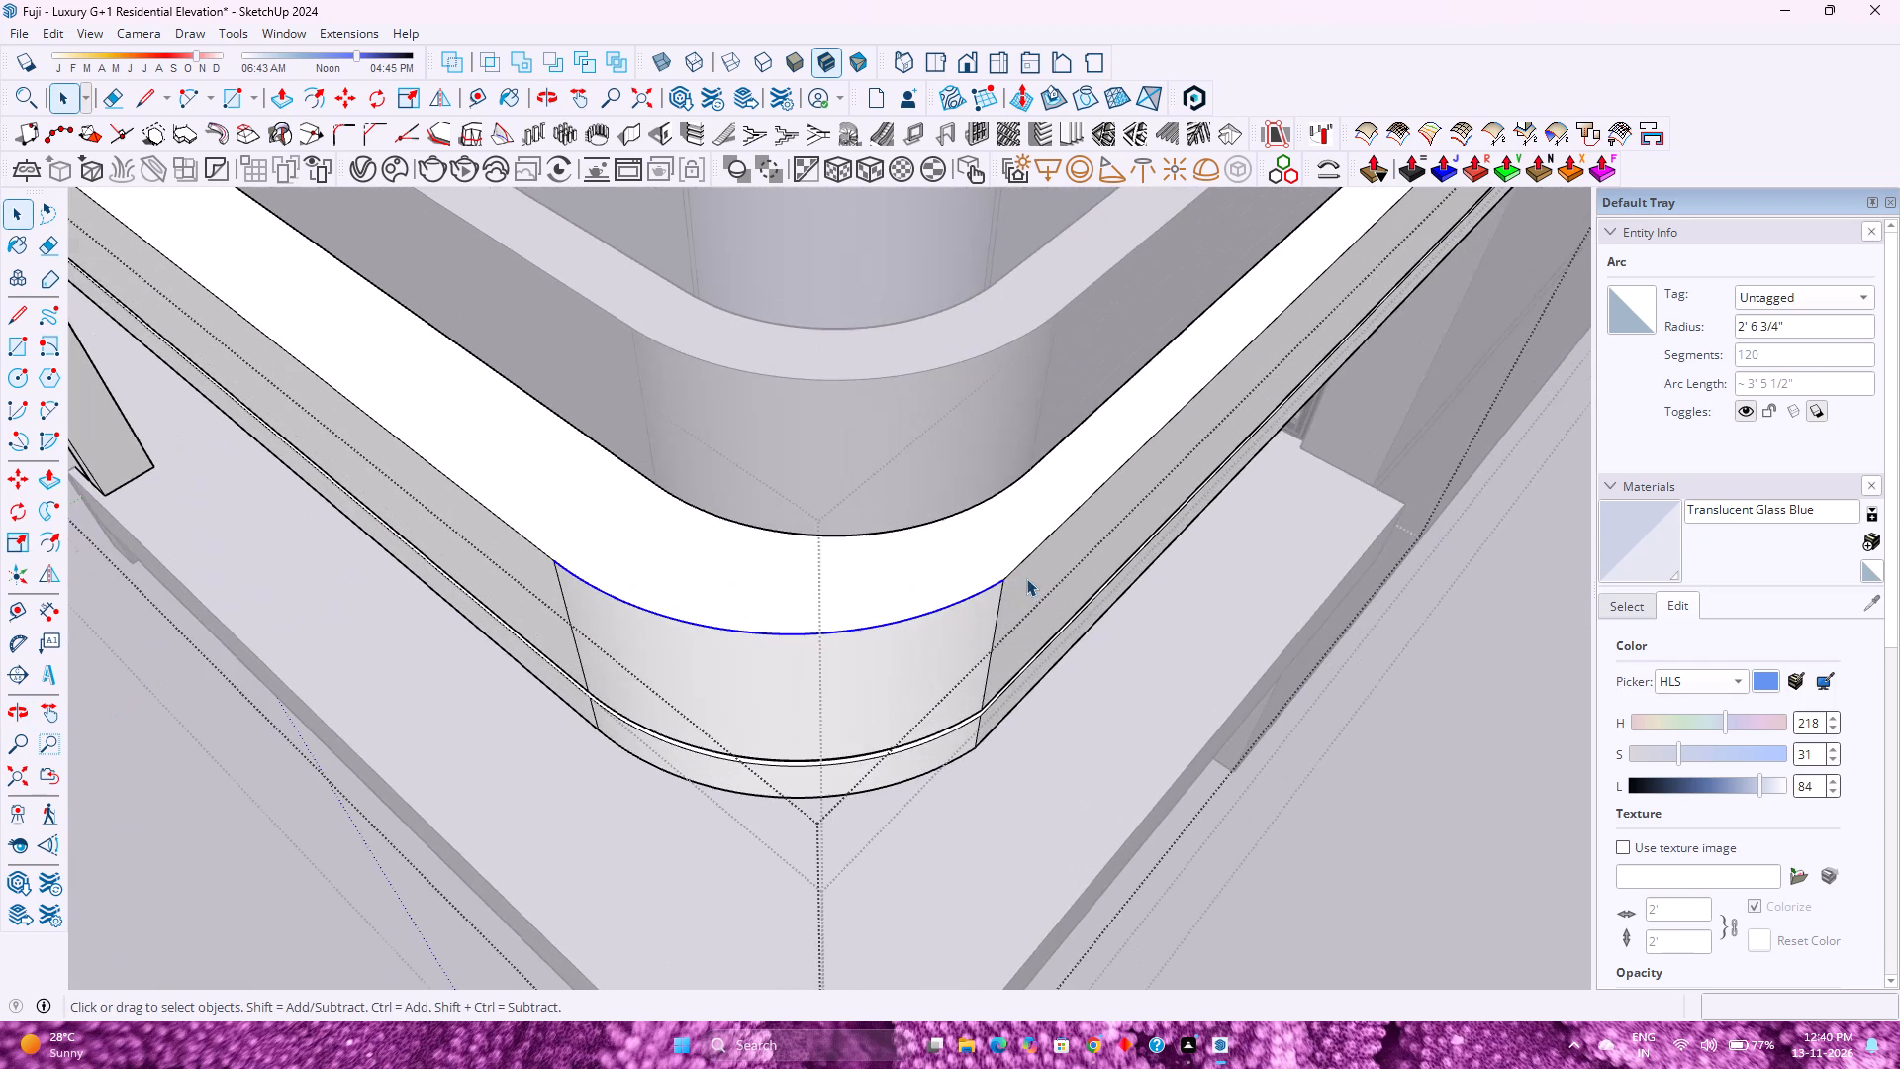
left_click(1034, 574)
scroll(1035, 574, "up", 2)
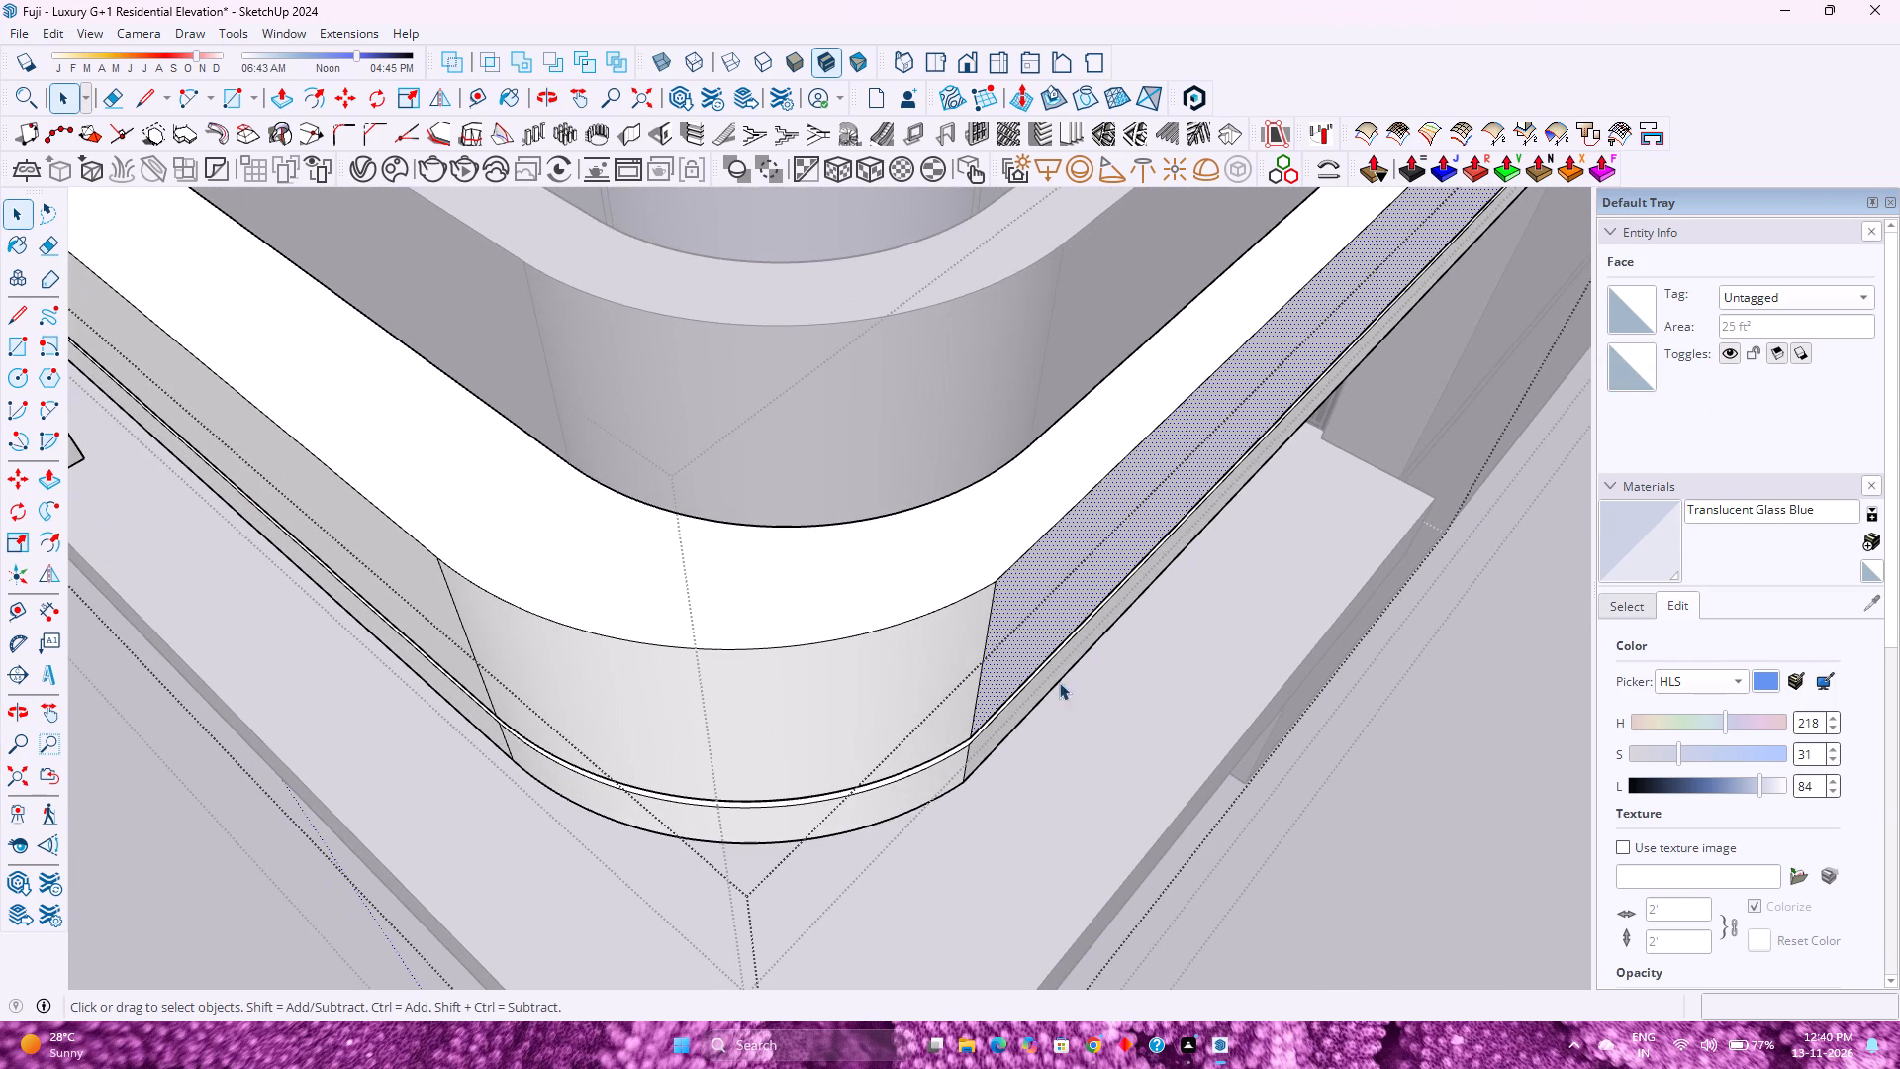
middle_click_drag(1074, 750, 1075, 794)
middle_click(1075, 796)
scroll(1034, 707, "down", 6)
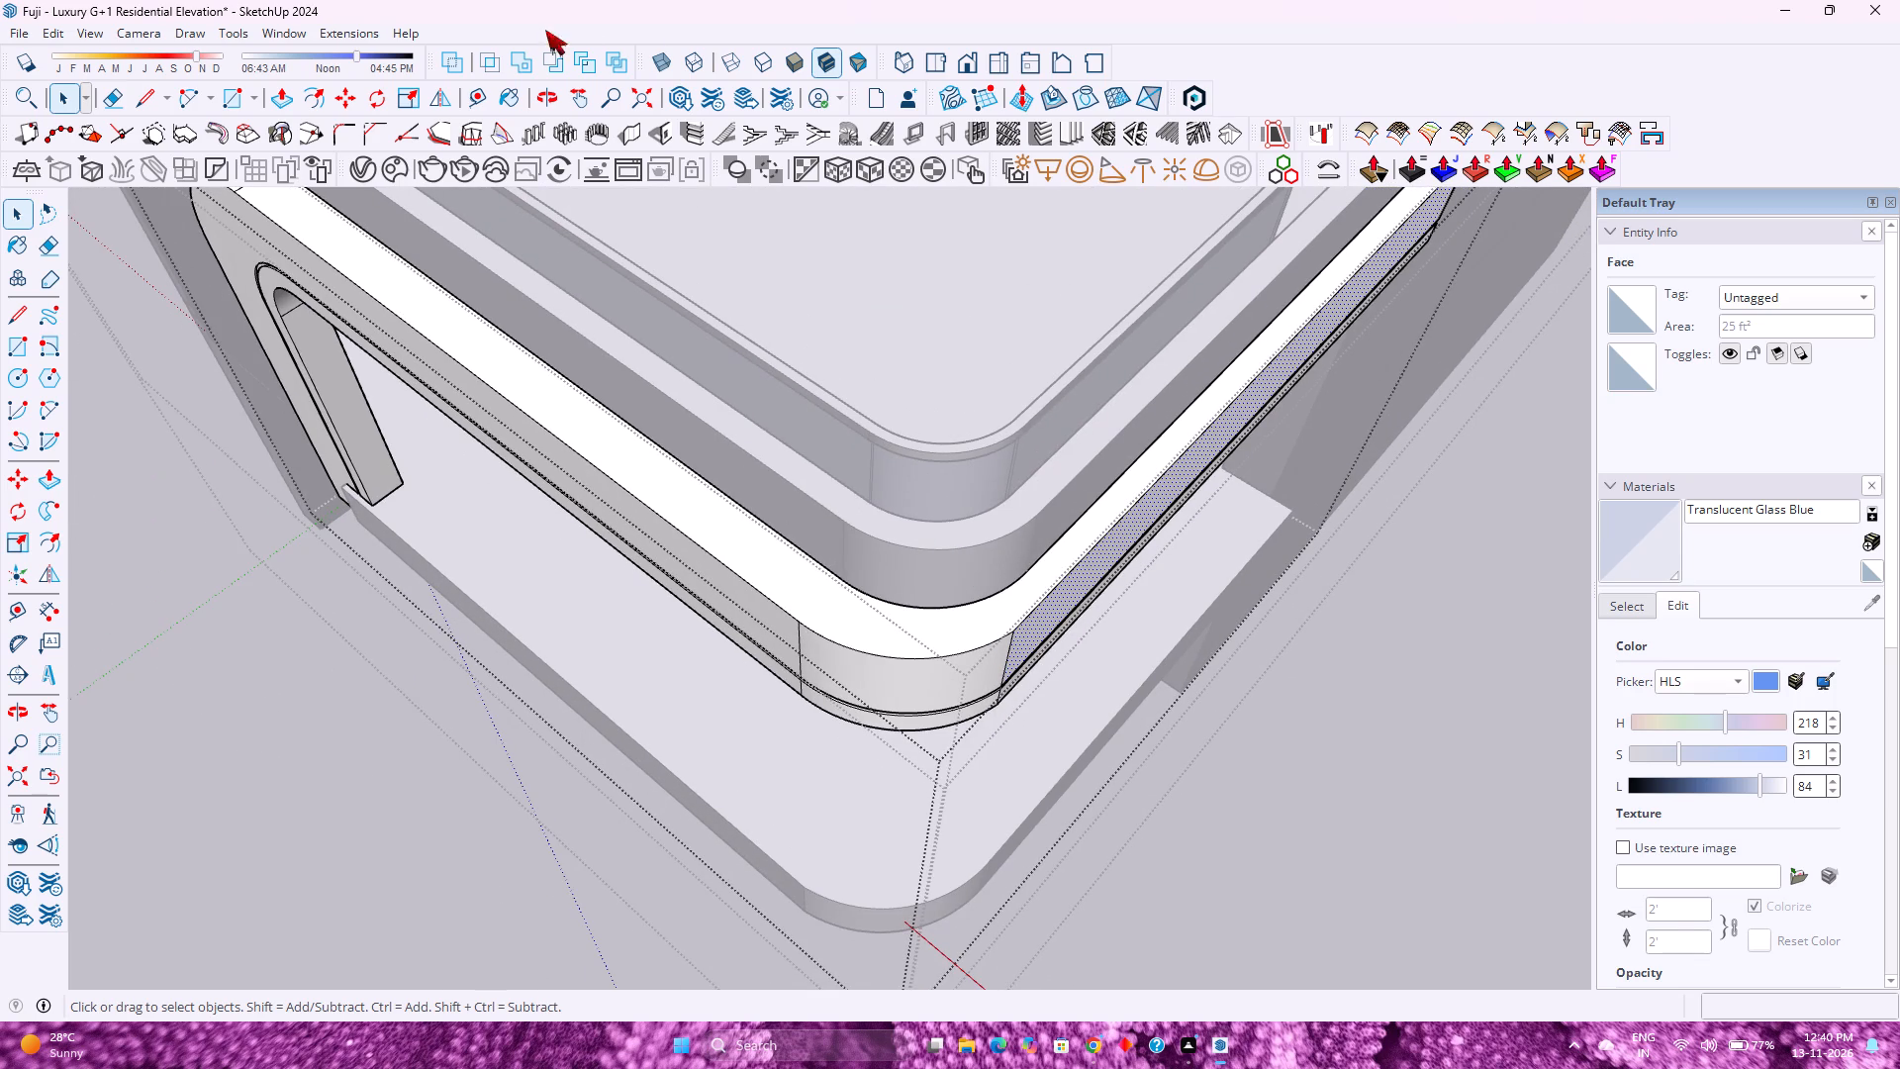
left_click(474, 92)
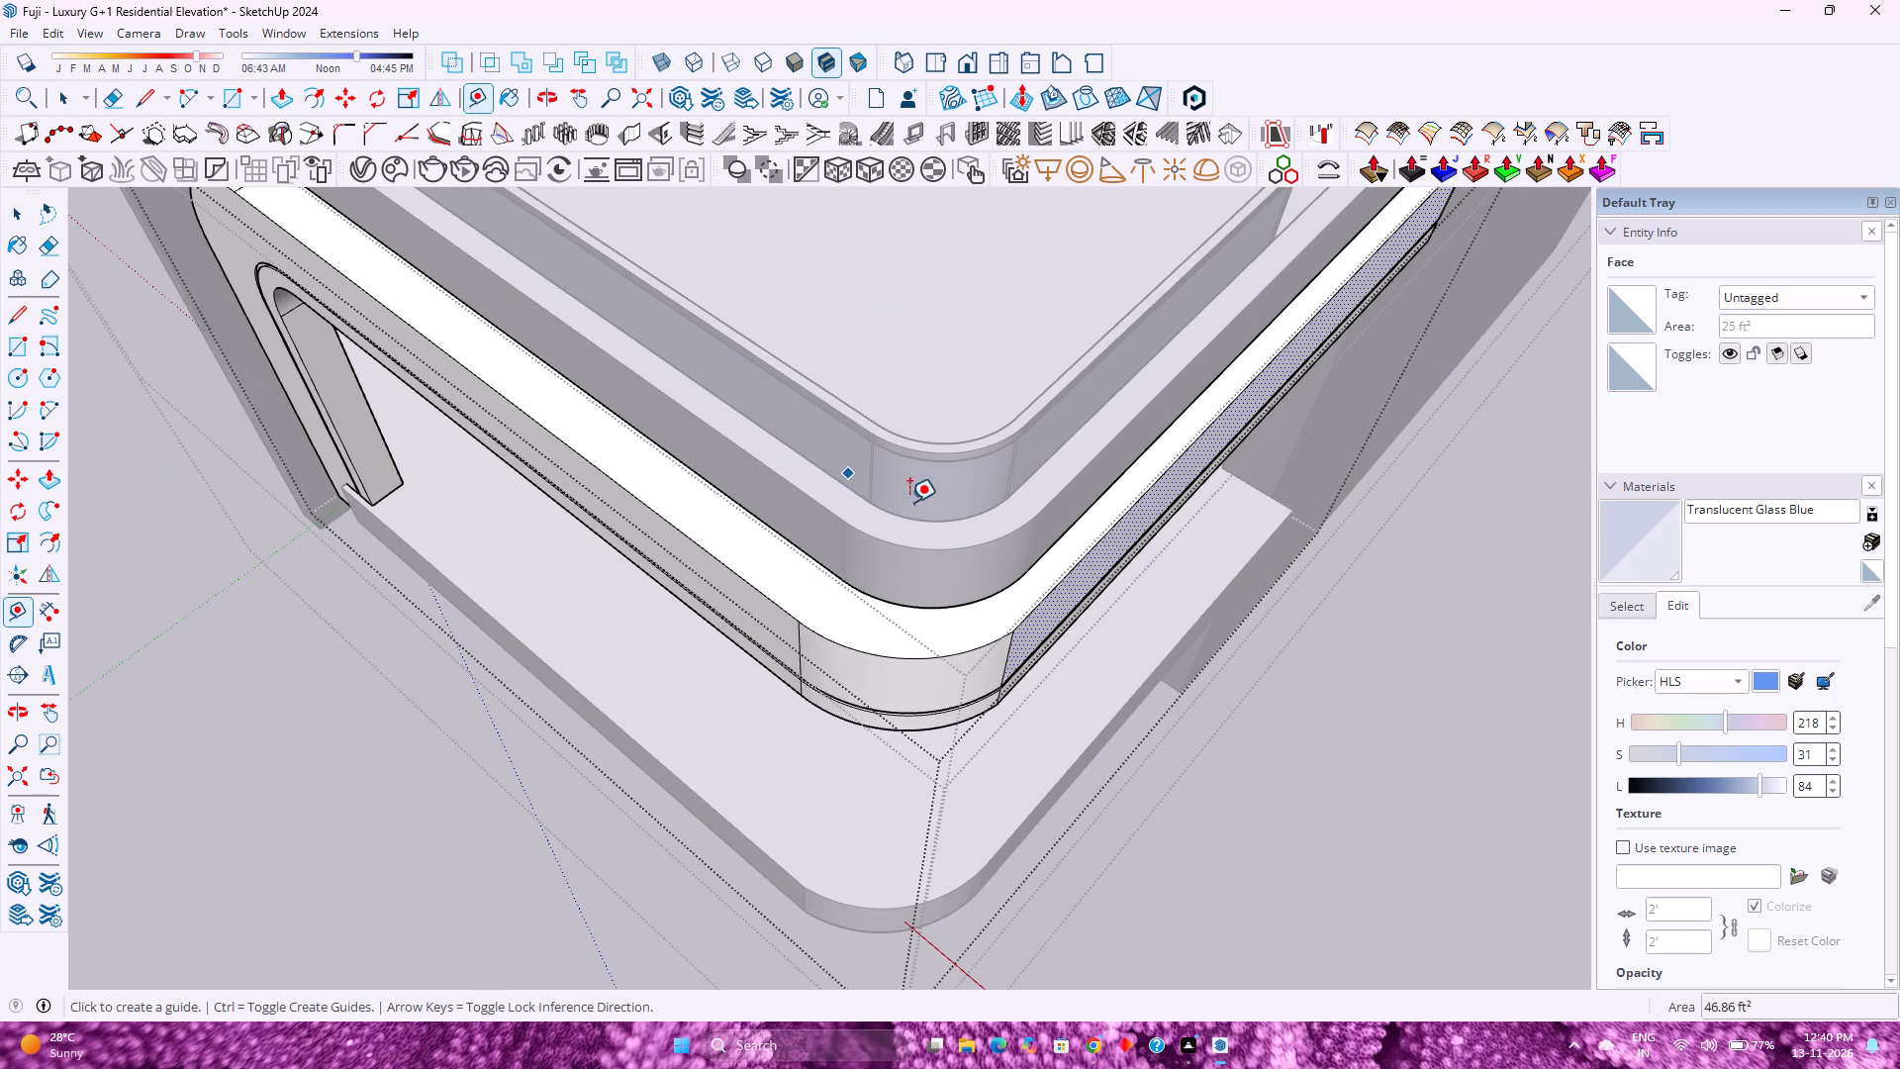
left_click(1037, 605)
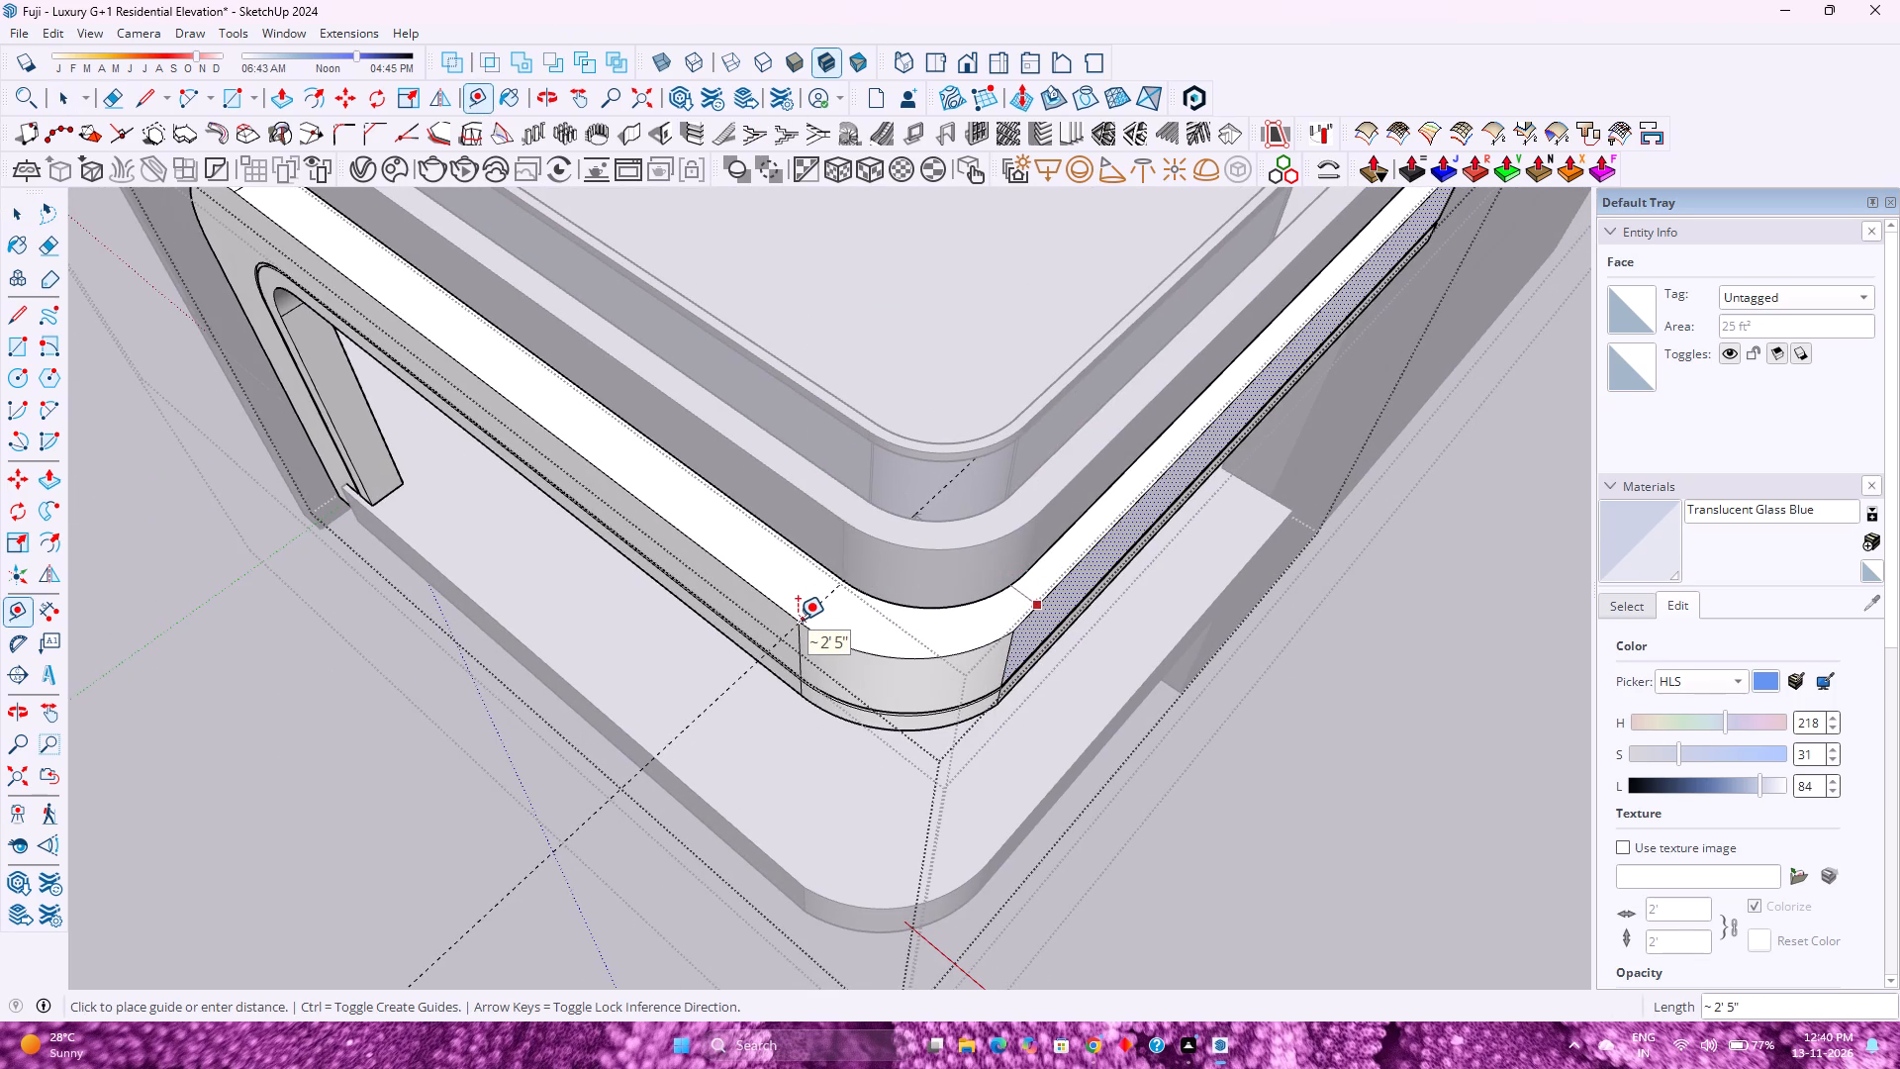
key("Right")
key("Left")
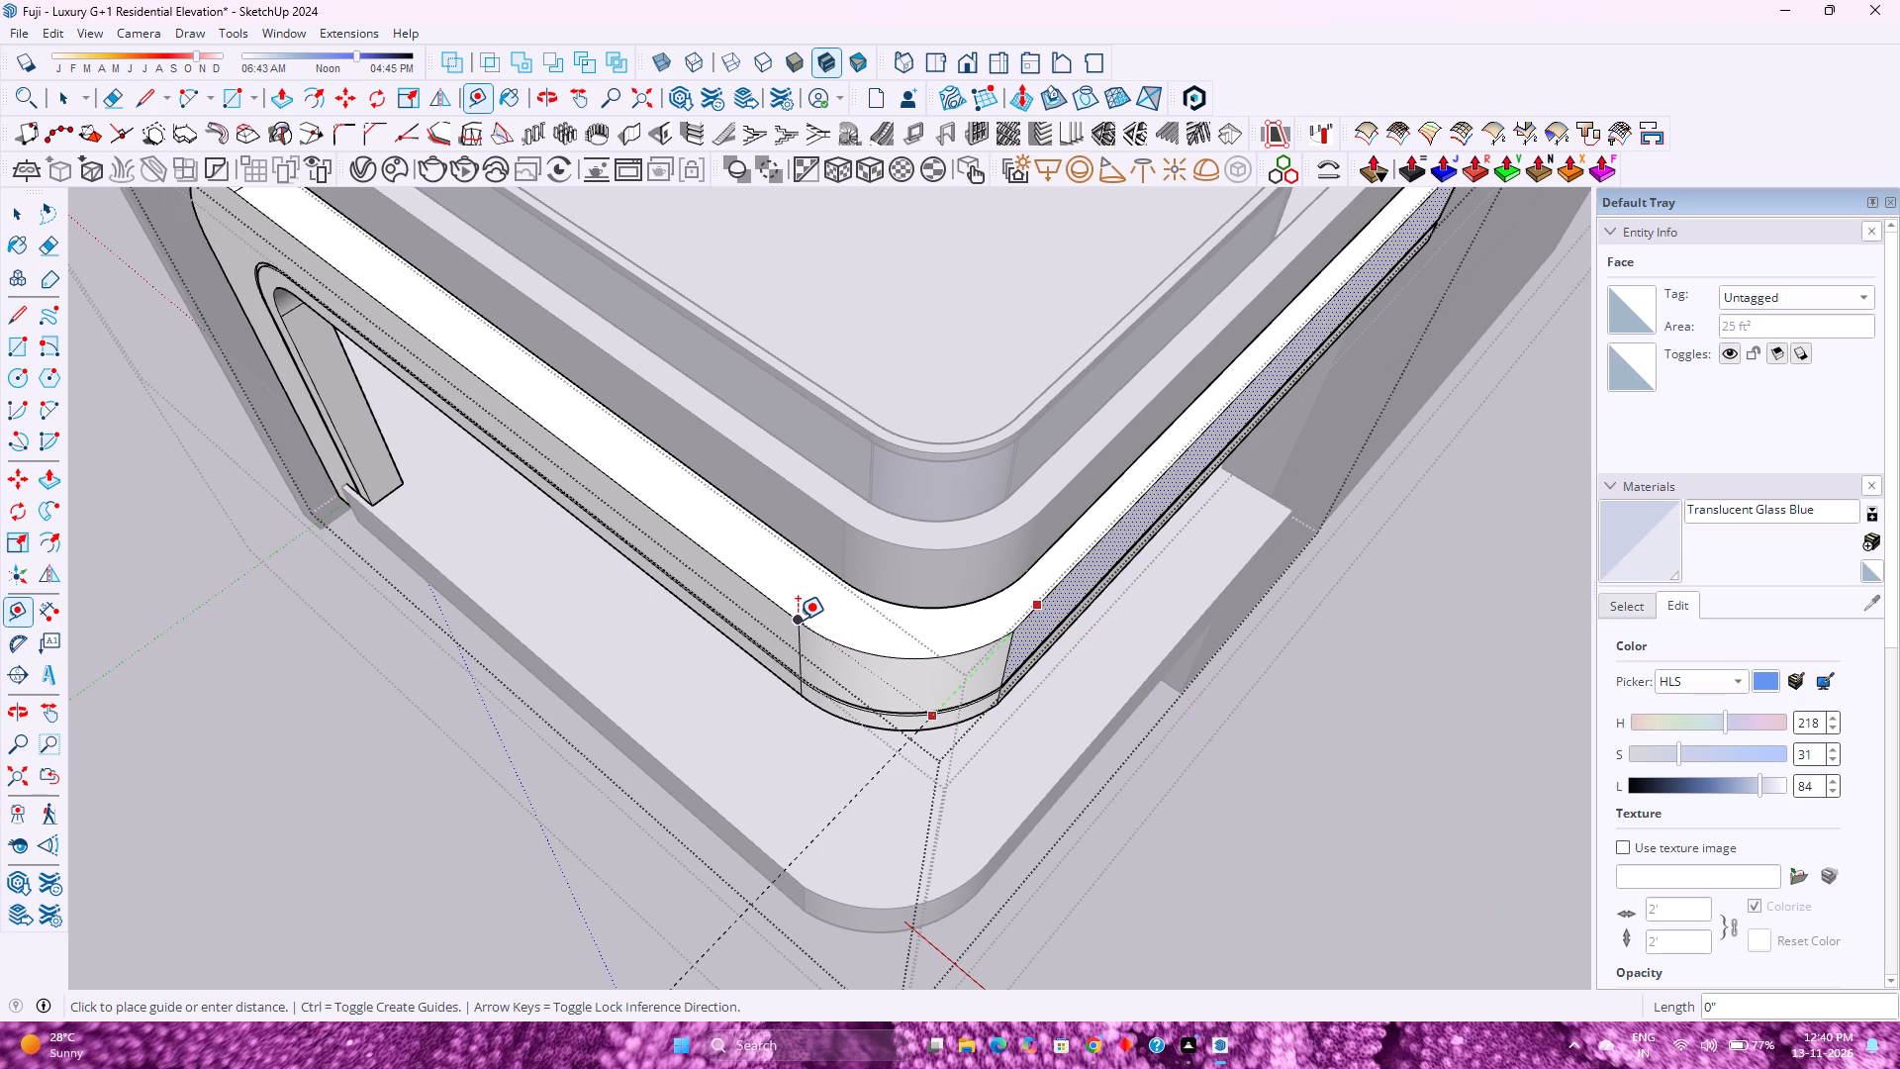
key("Right")
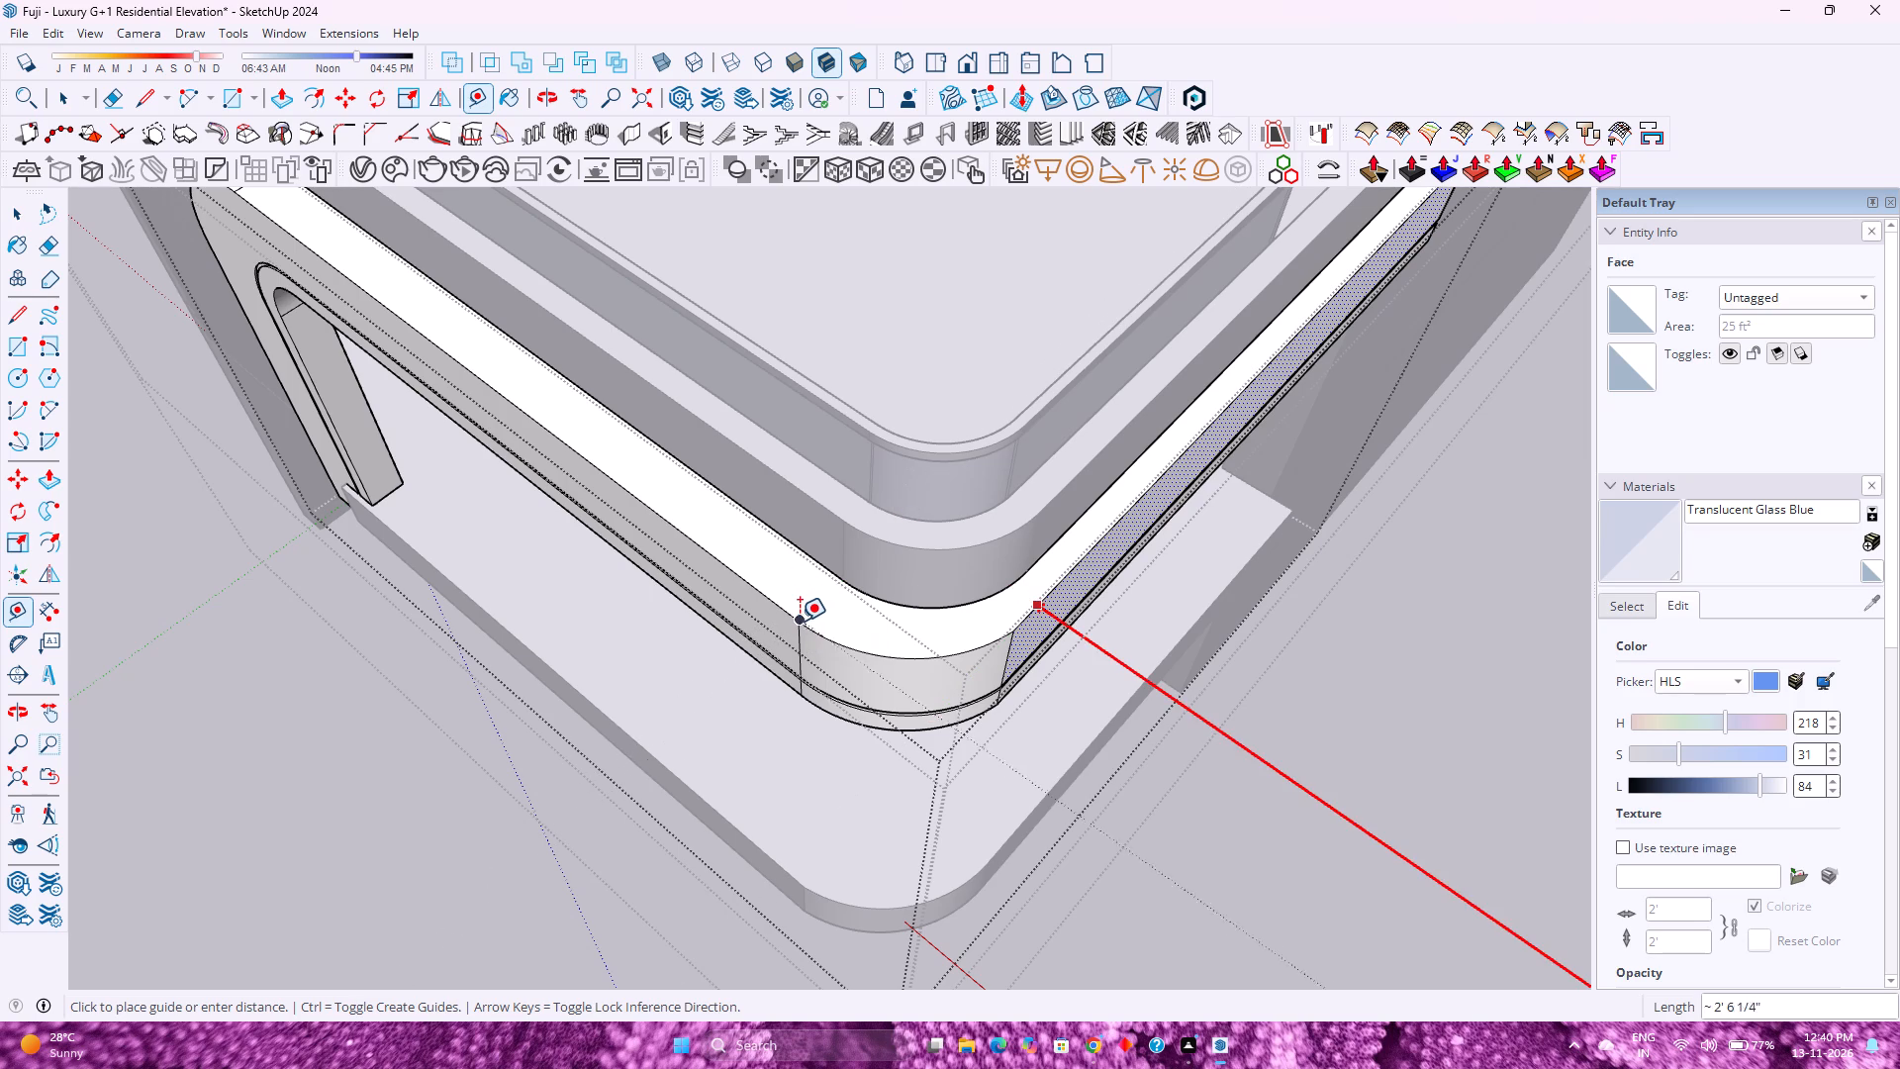
scroll(791, 639, "up", 12)
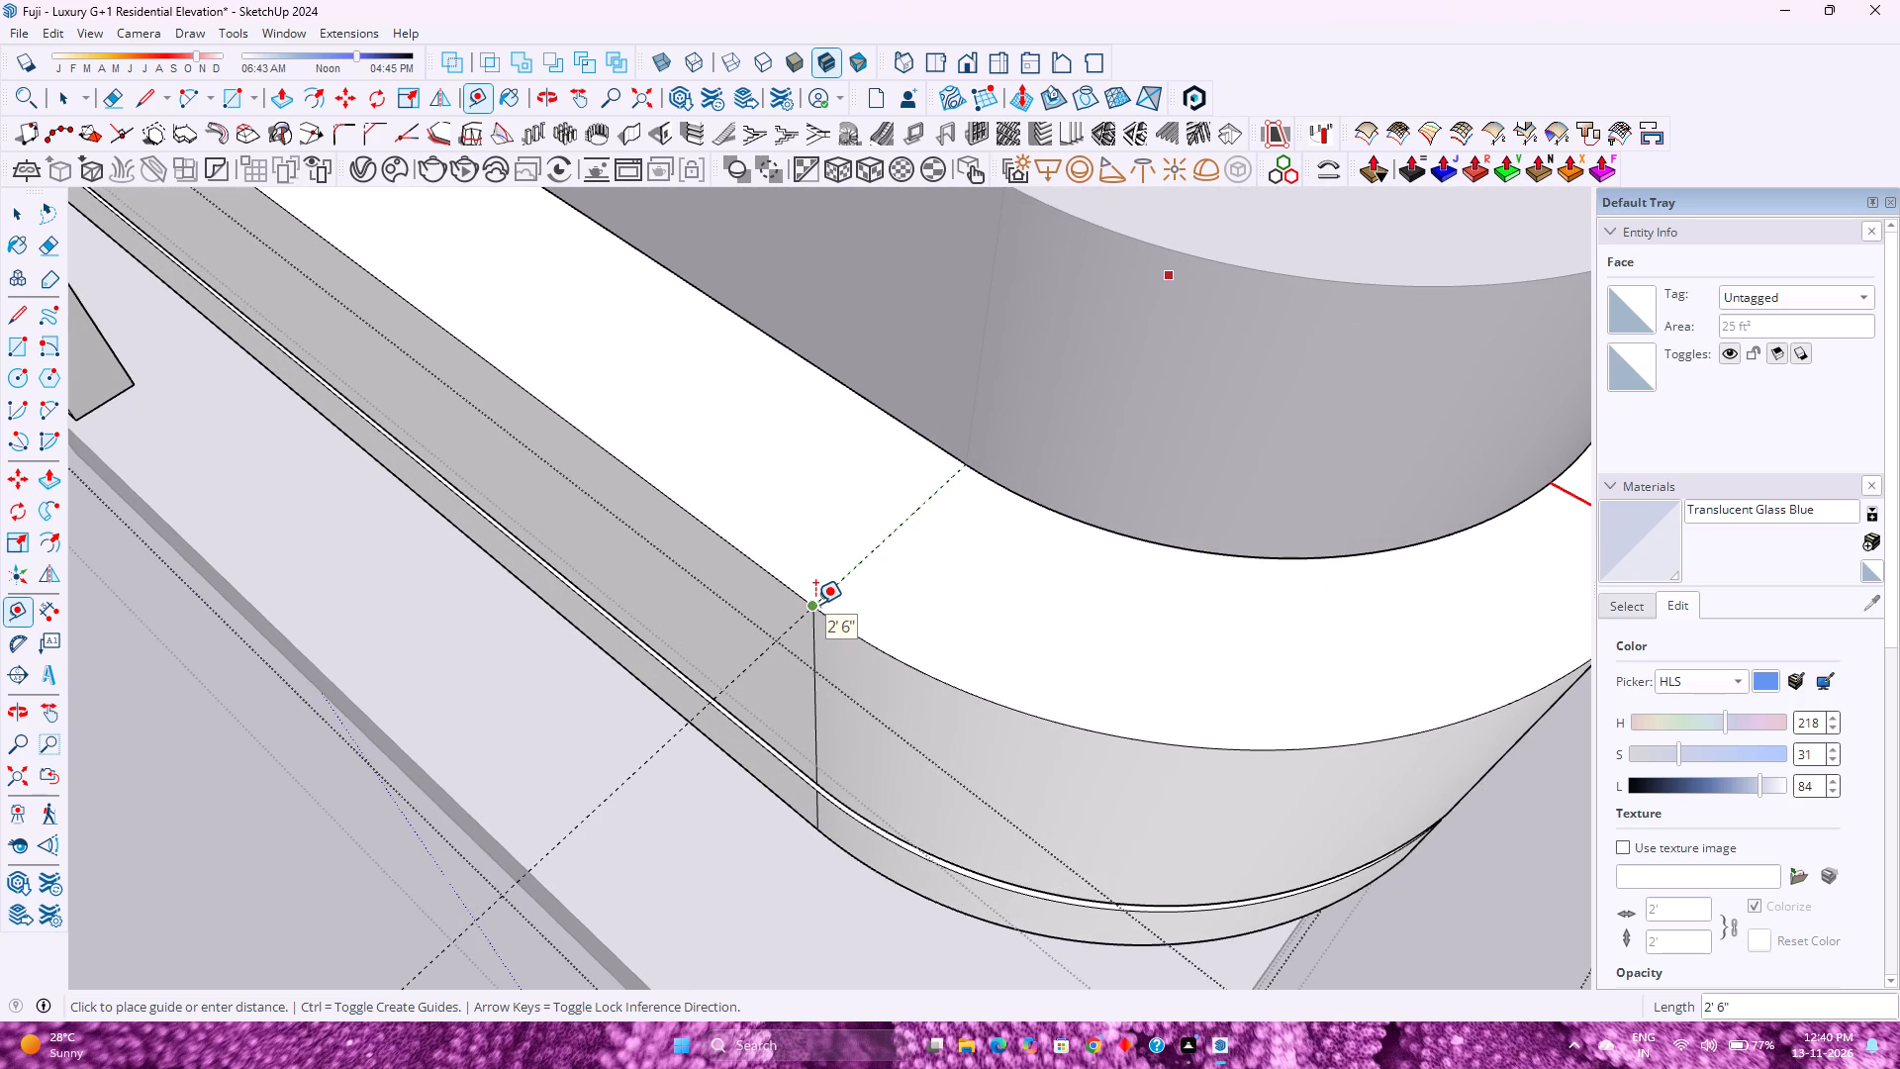
key("Escape")
Place a guide line 2'6" from the long run's outer top edge, crossing the adjacent run beside the rounded corner.
left_click(742, 555)
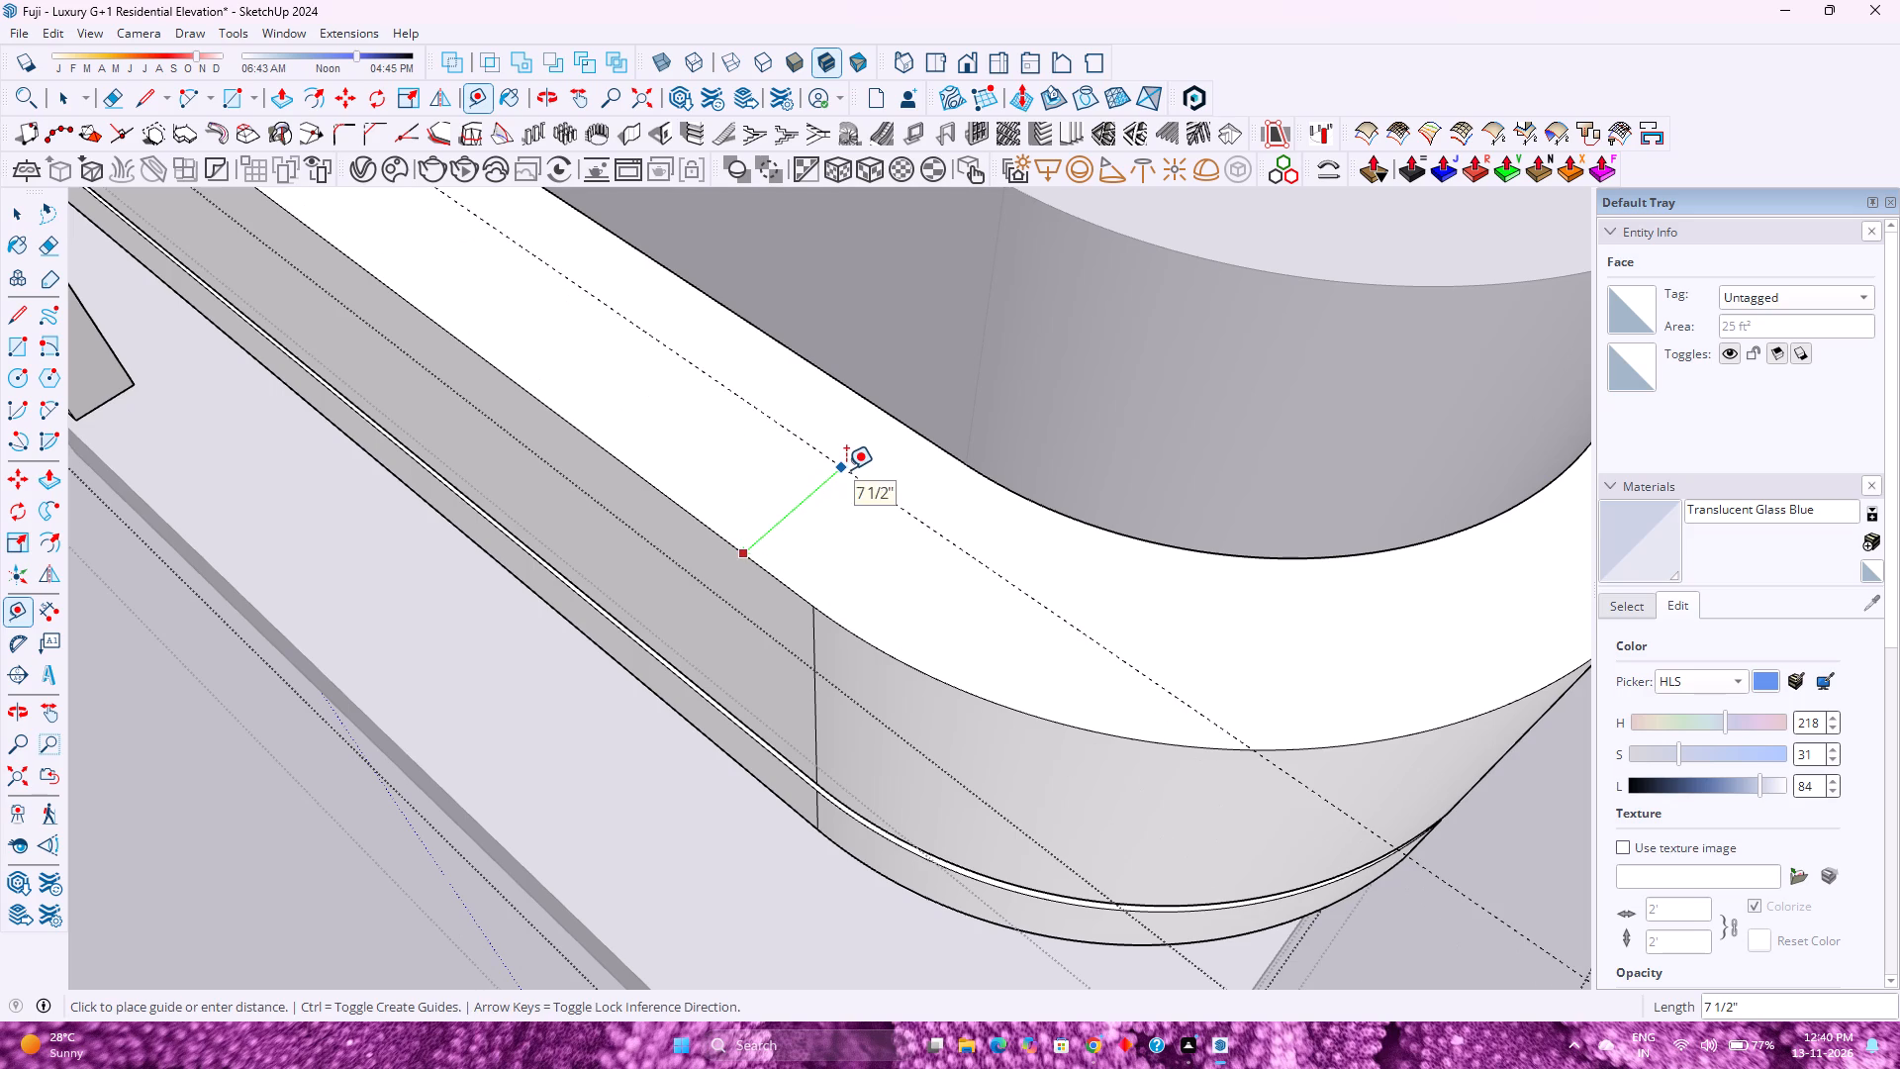
type("2'6")
key("Return")
Draw a tangent arc of 2'6" radius on the frame's top face from the existing arc's endpoint to the guide crossing.
scroll(693, 527, "down", 5)
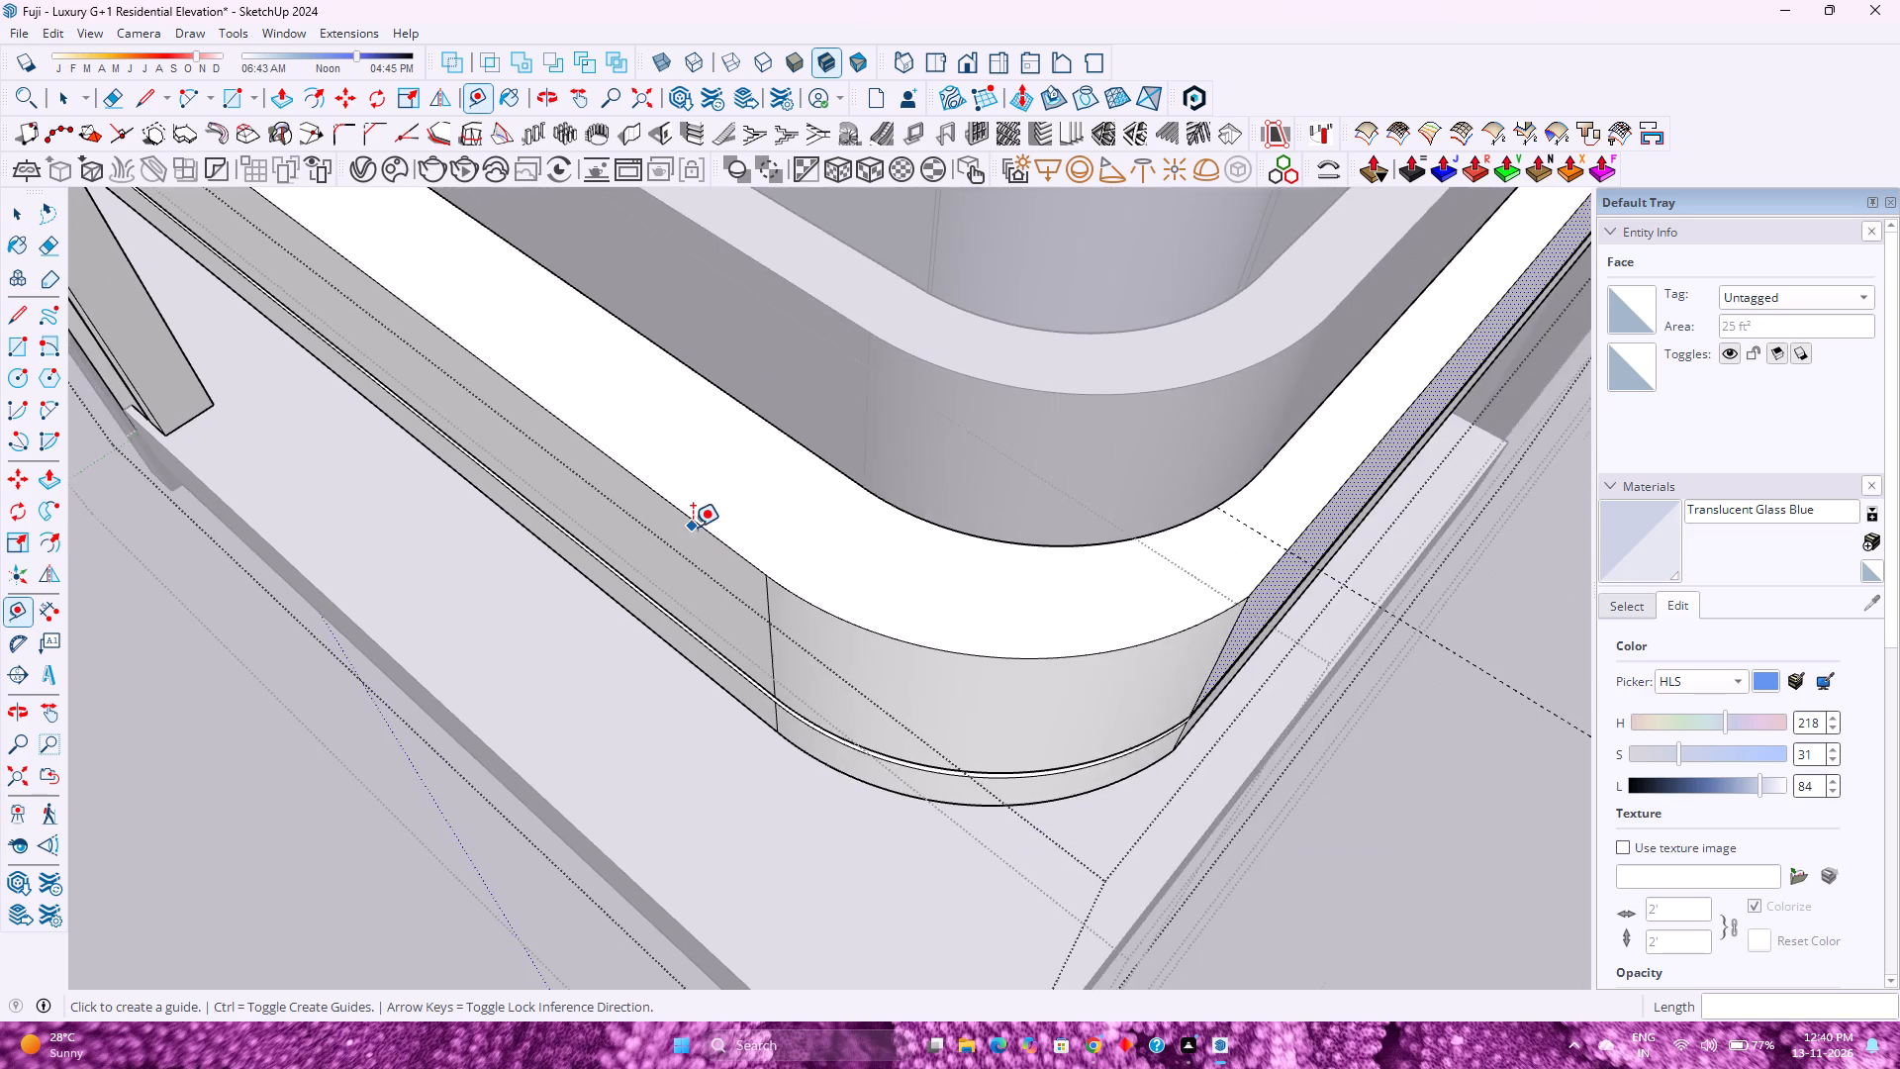
scroll(982, 619, "up", 2)
middle_click_drag(982, 621, 867, 649)
middle_click(867, 649)
scroll(865, 641, "down", 4)
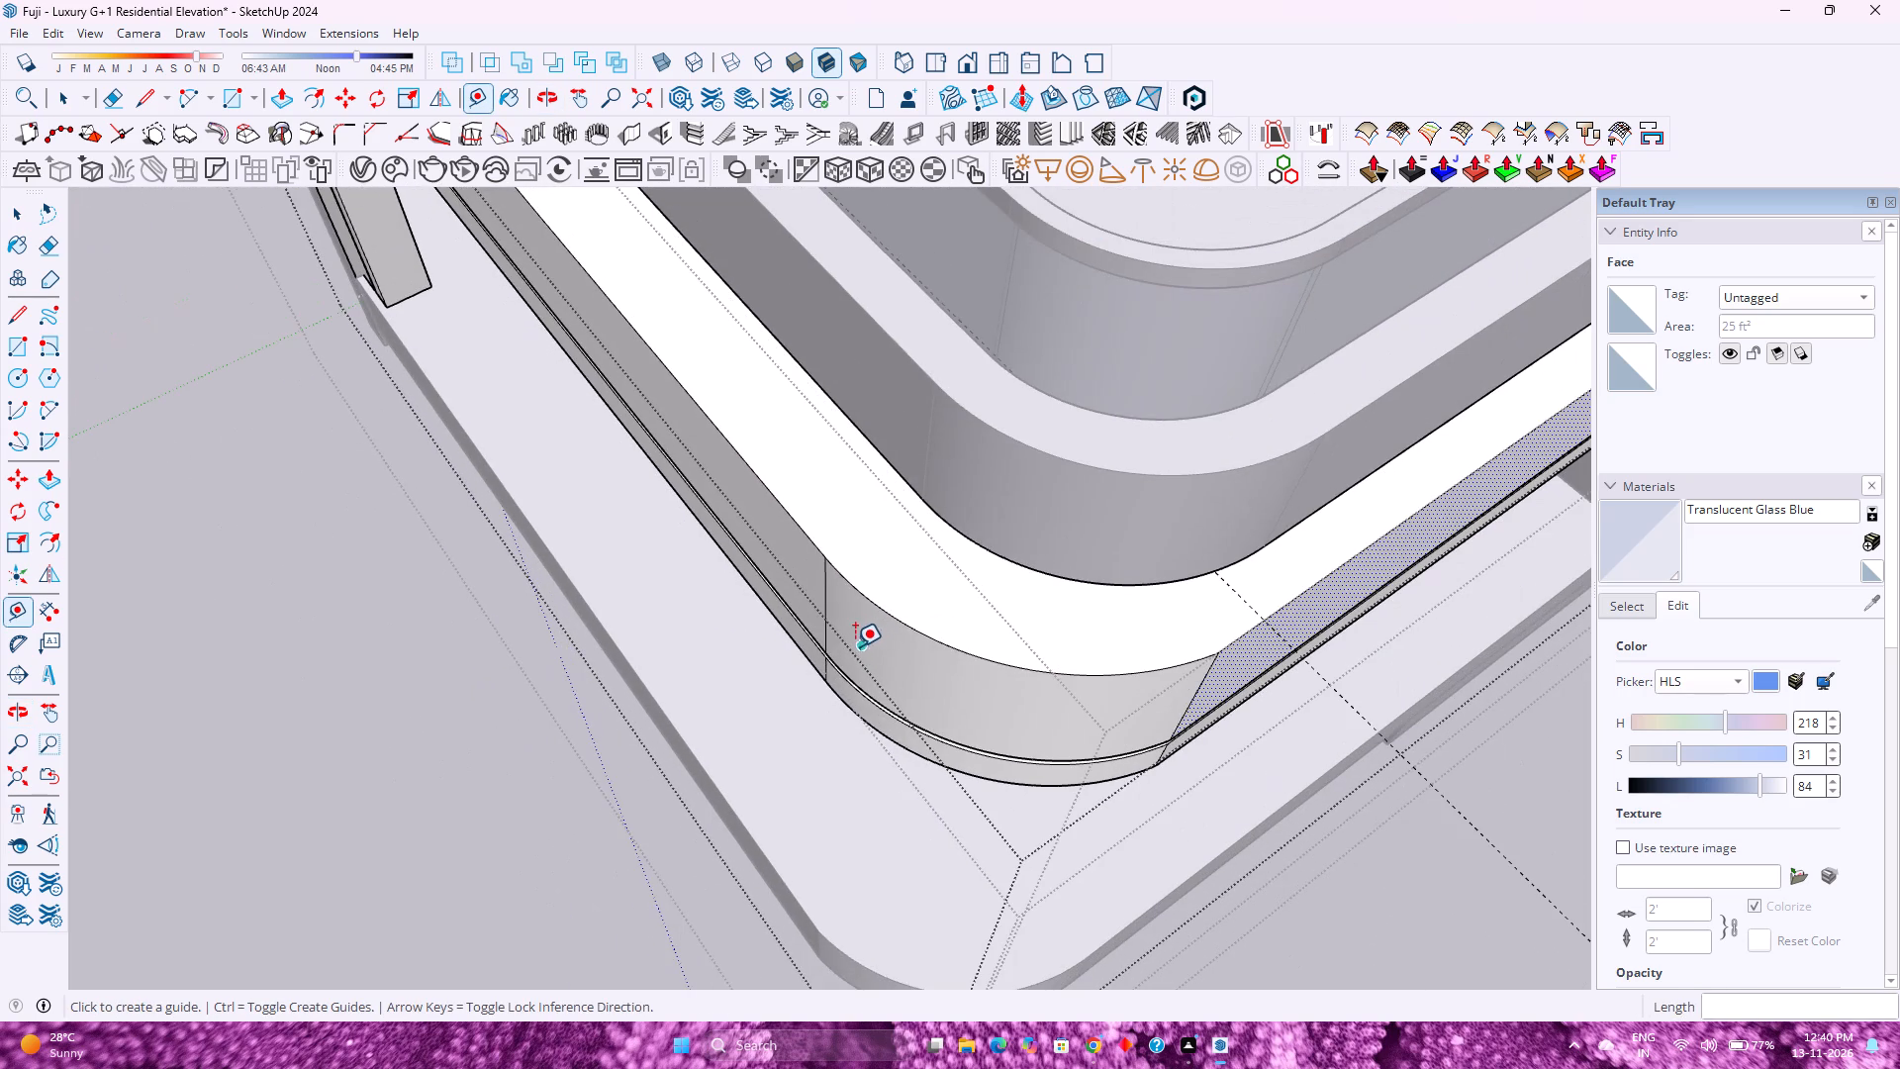
key("a")
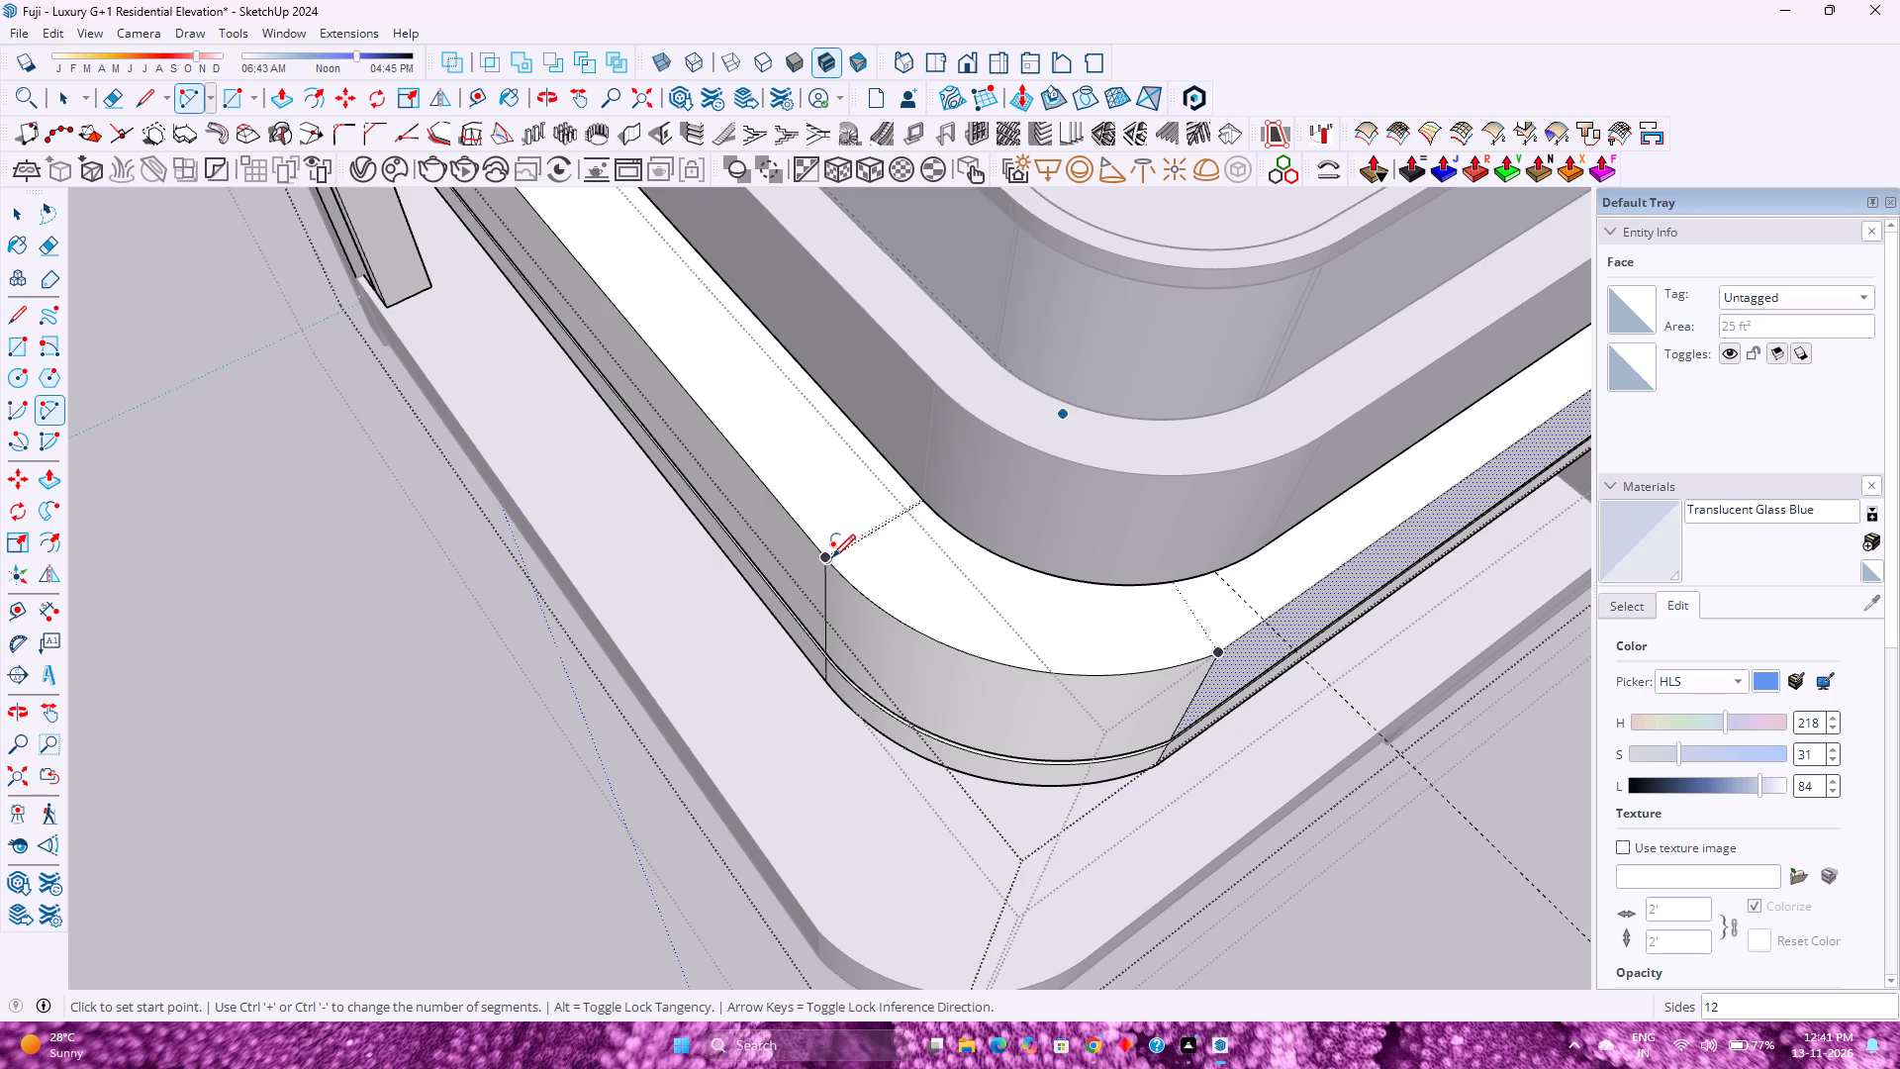
scroll(825, 558, "up", 8)
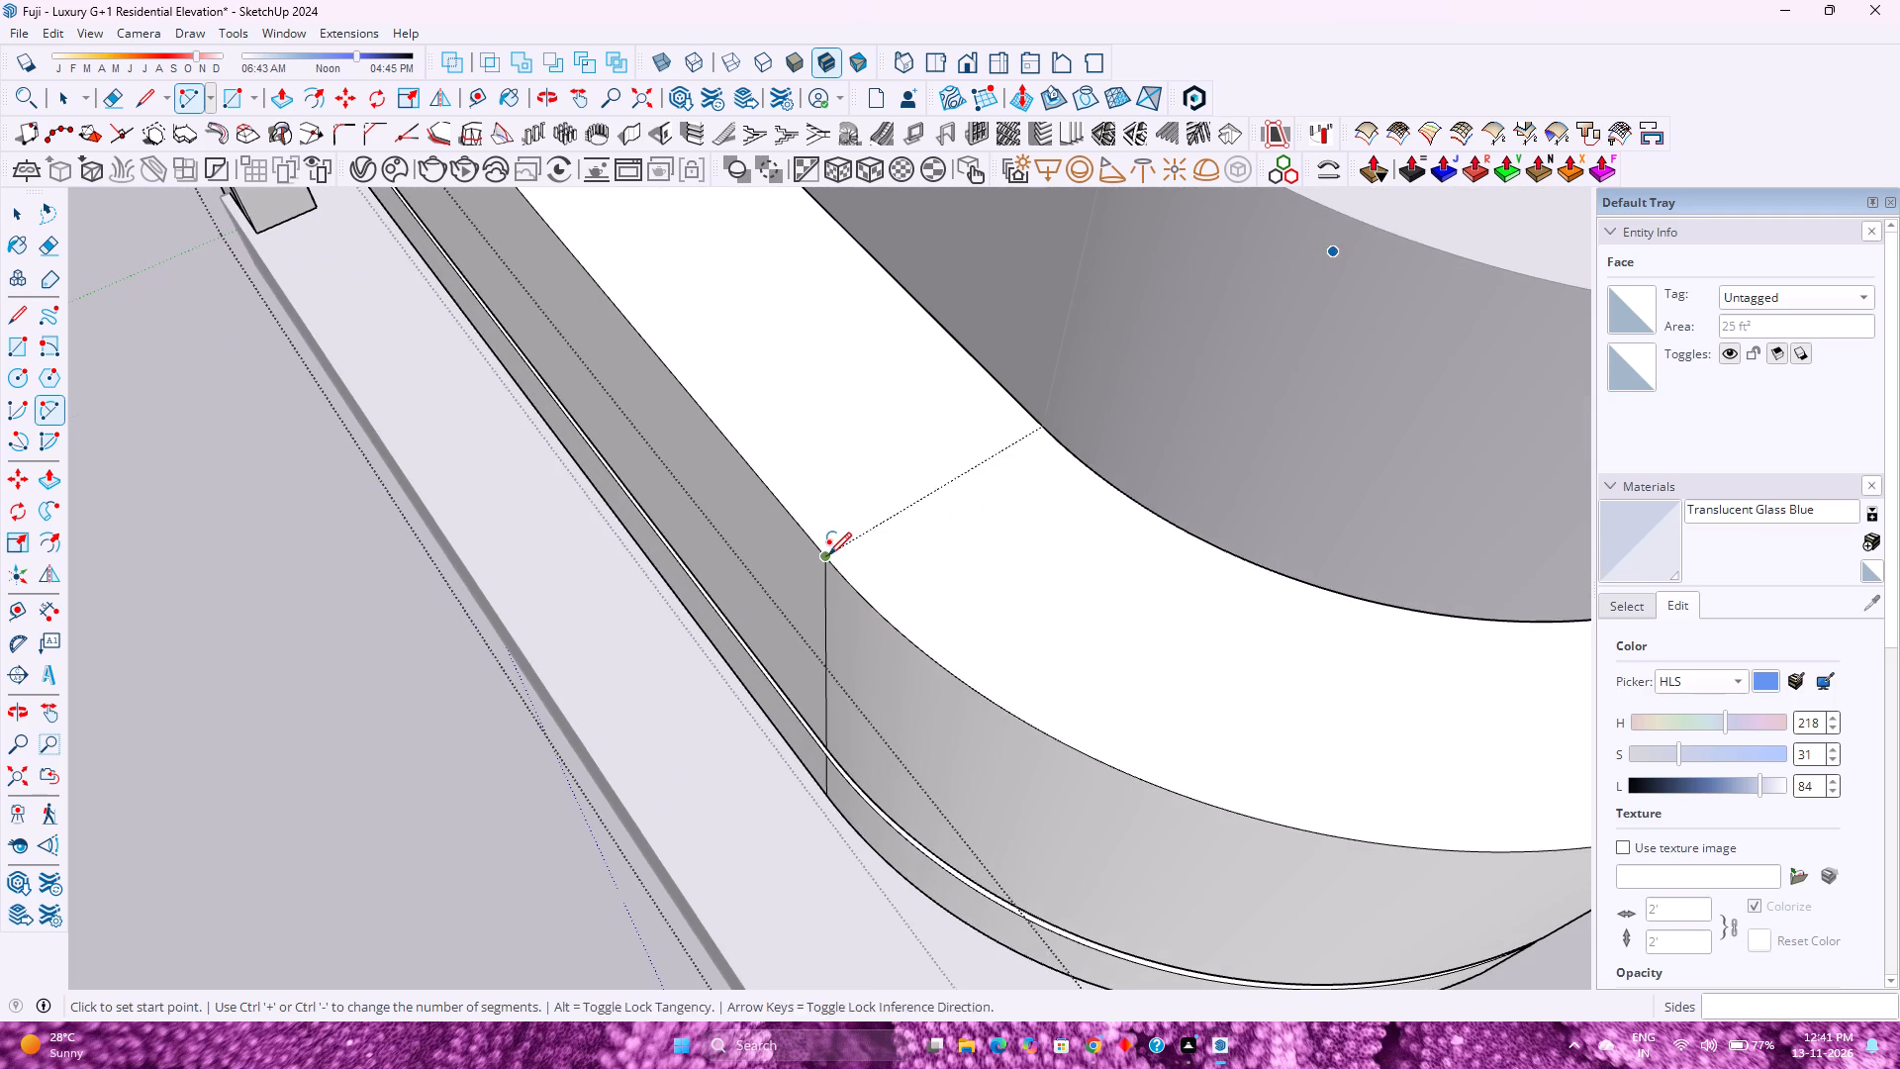
left_click(828, 554)
scroll(893, 608, "down", 9)
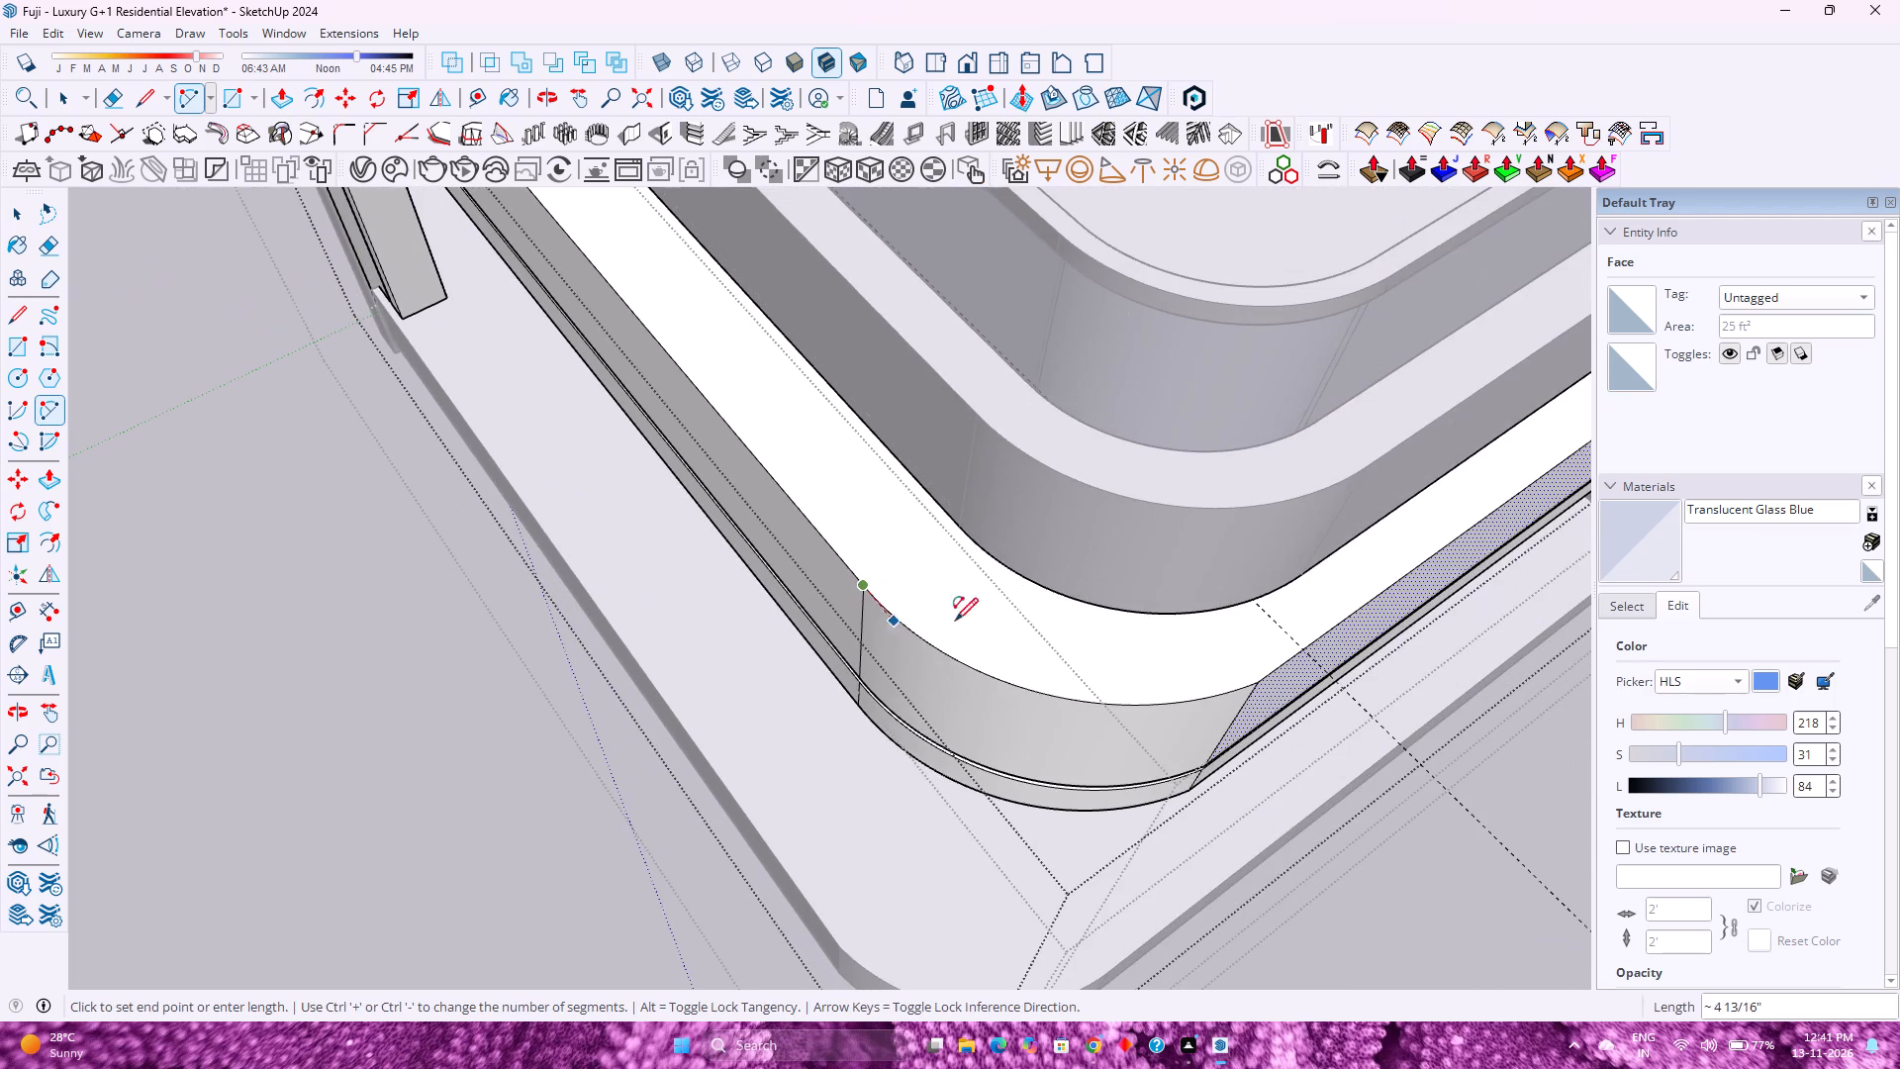
double_click(1303, 648)
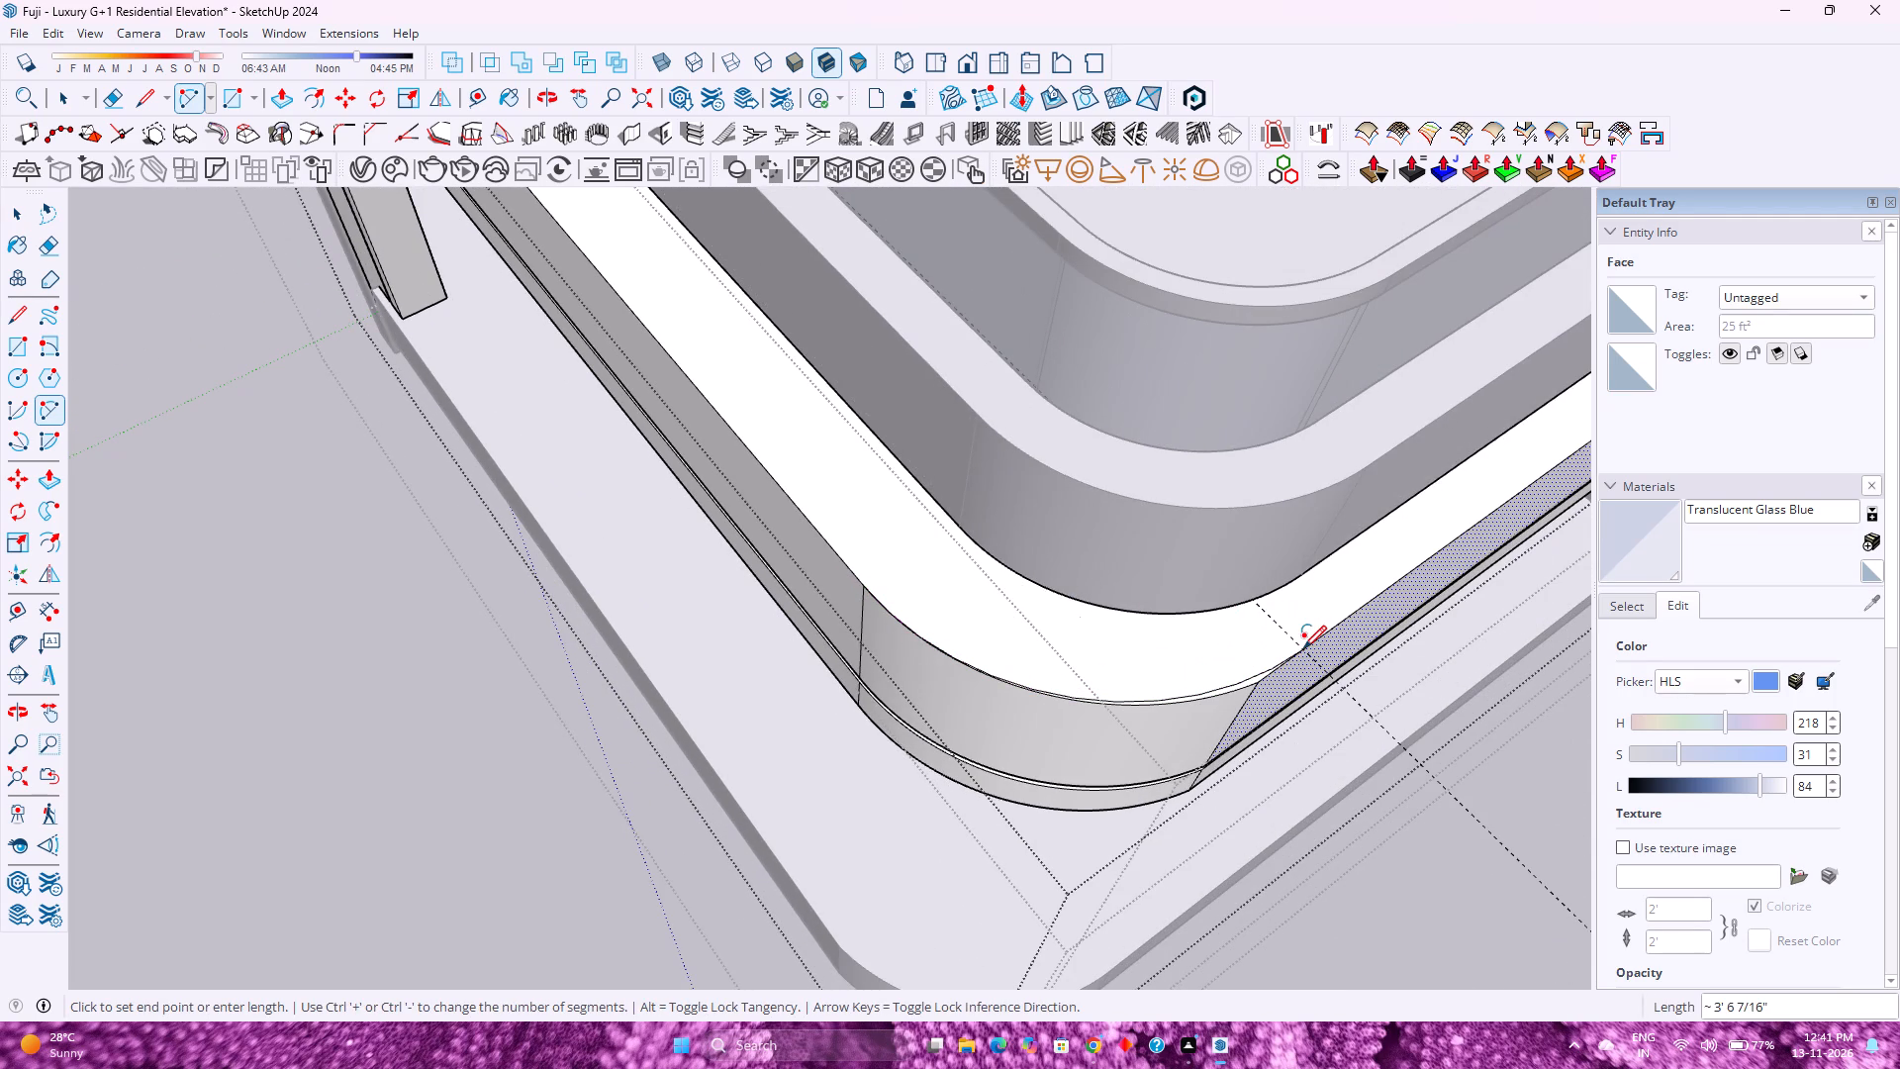
key("space")
Set the new corner arc to 160 segments.
scroll(1233, 686, "up", 7)
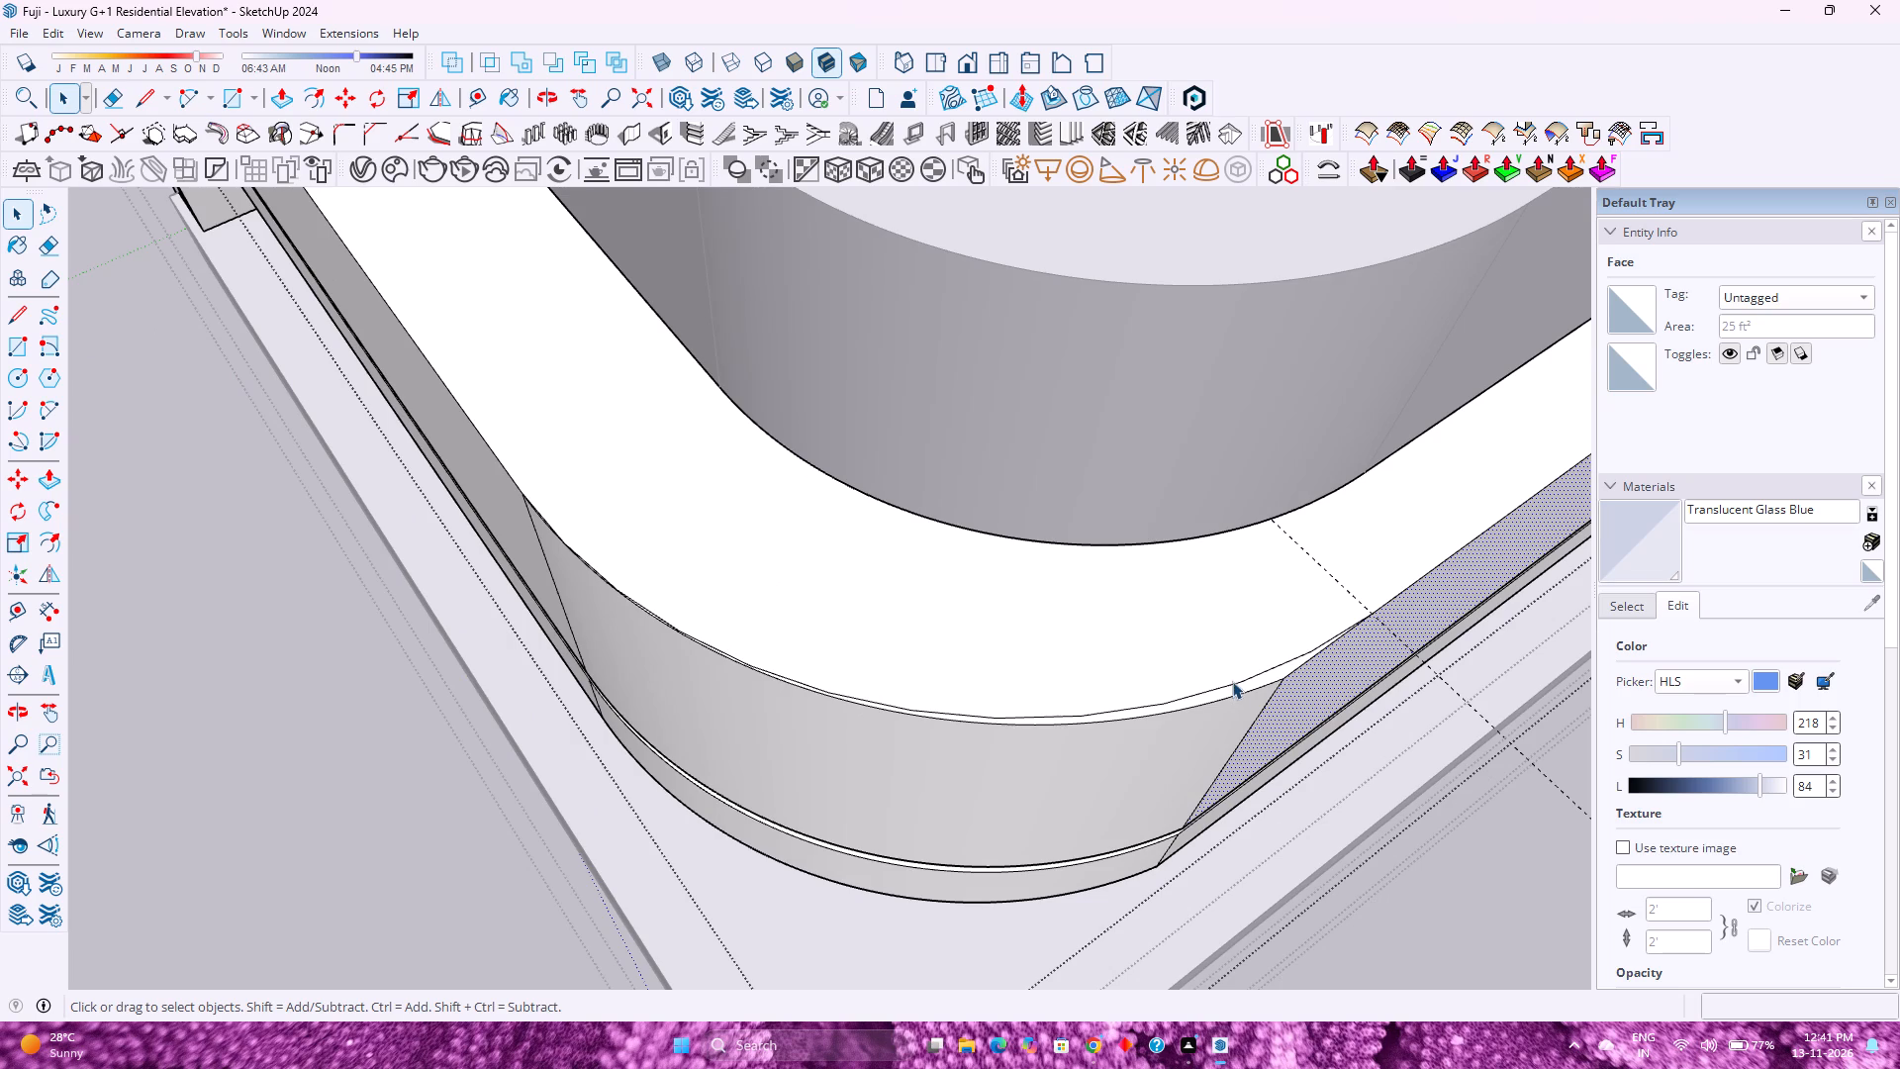
left_click(1234, 680)
left_click(1237, 682)
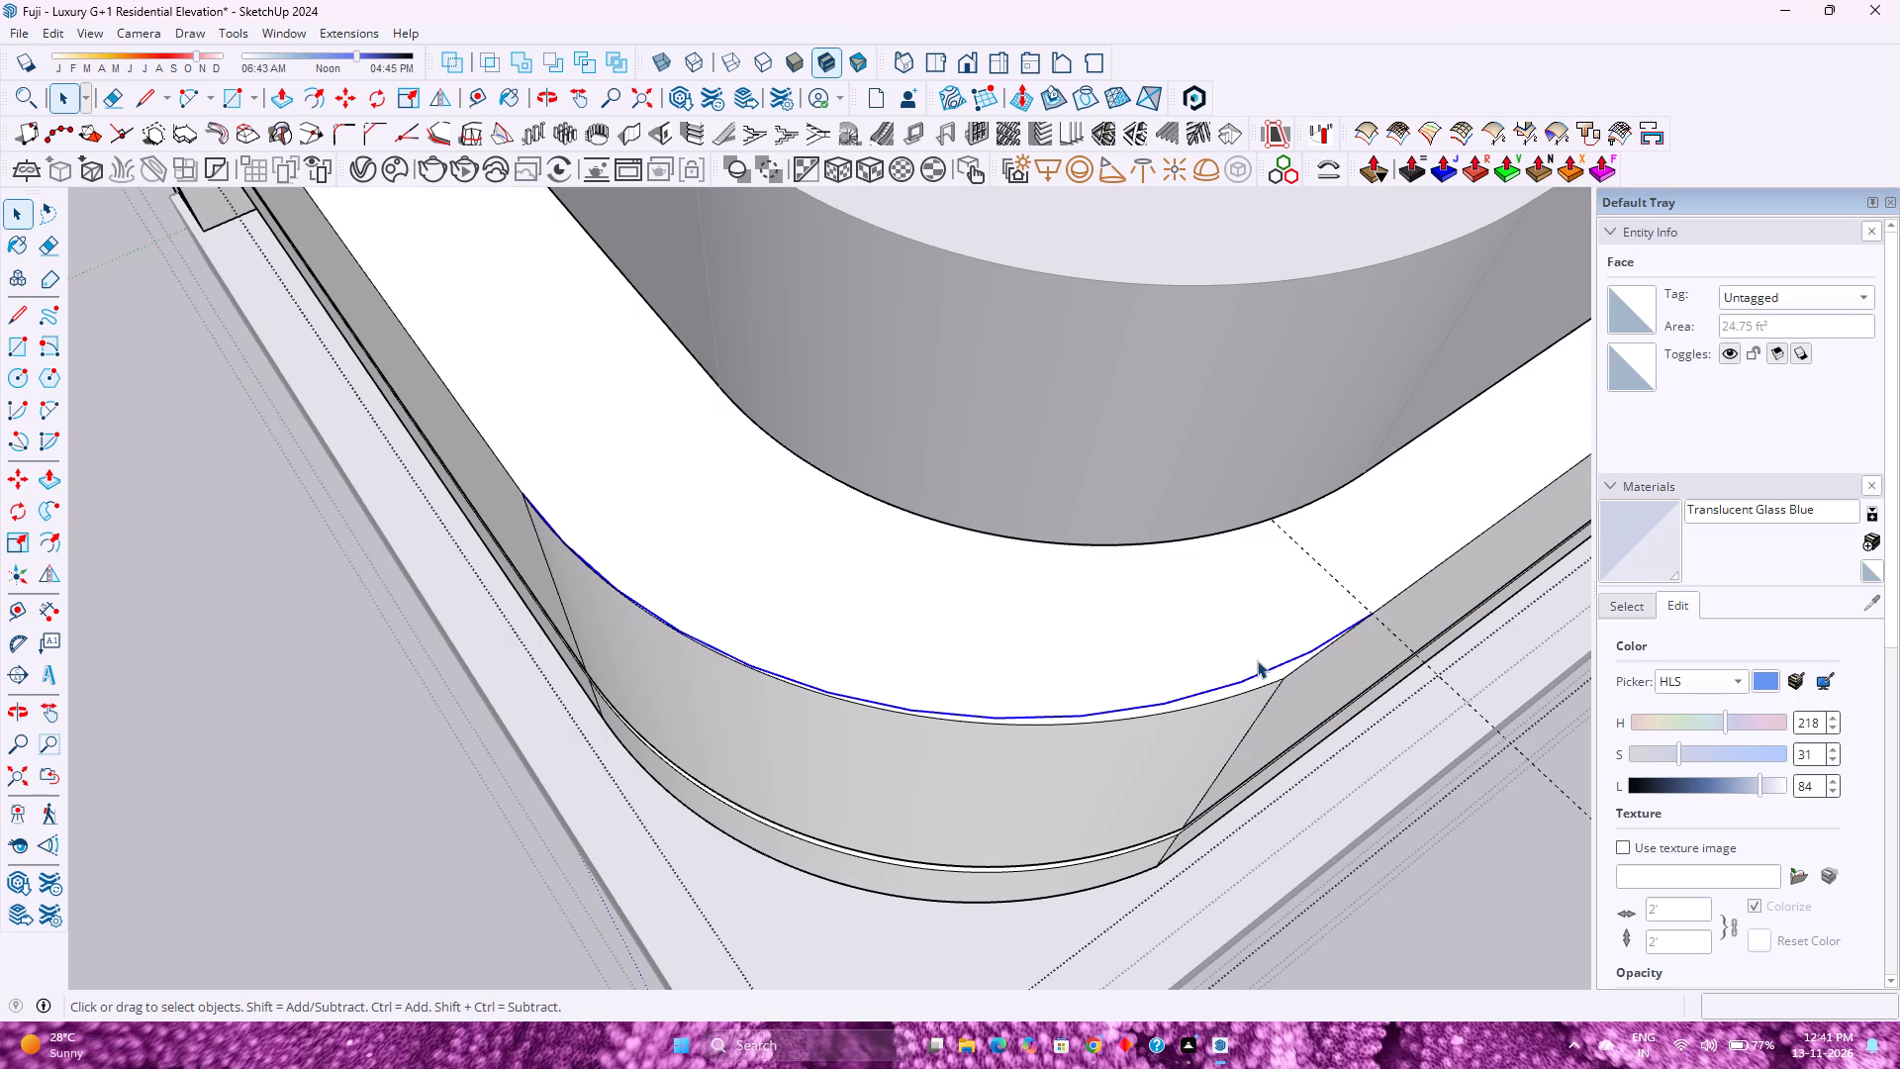
double_click(1847, 360)
key("1")
key("6")
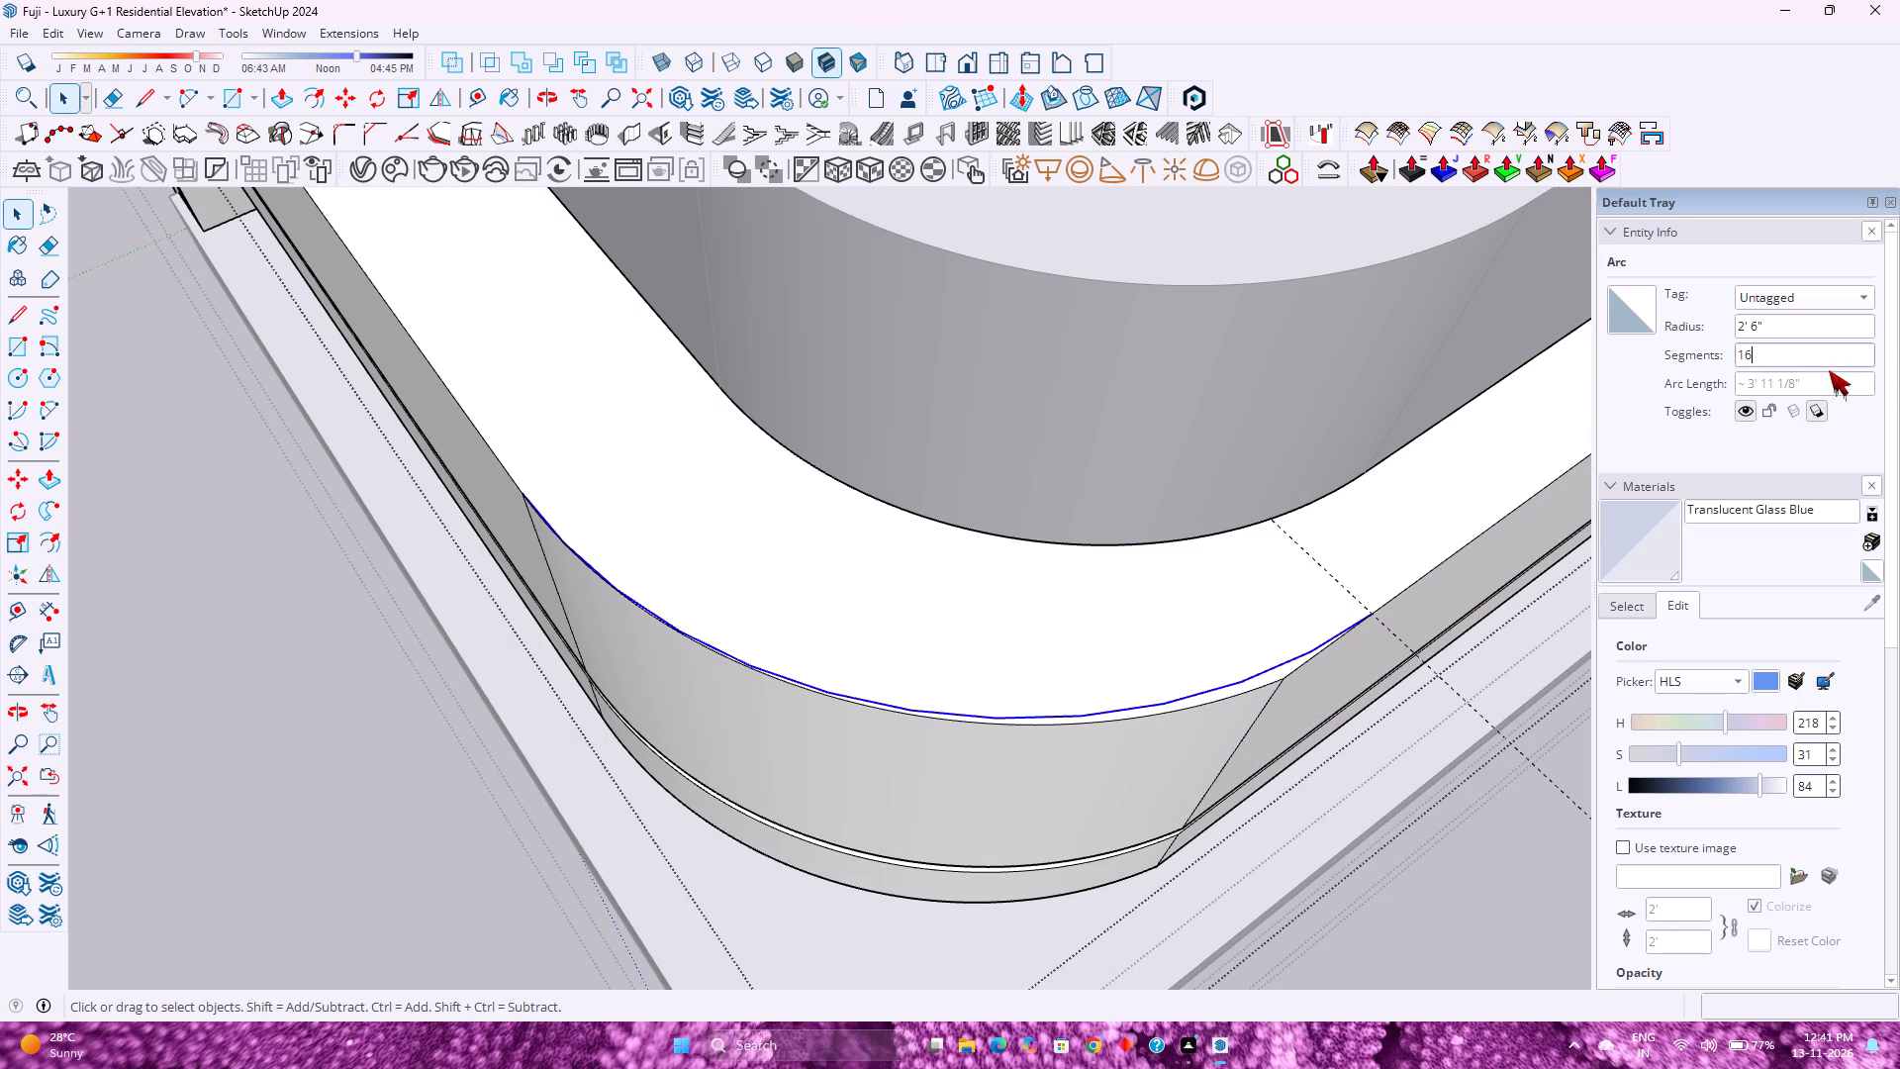
key("0")
key("Return")
Push the thin sliver face between the old and new corner arcs down 1'8" to the groove.
scroll(1242, 673, "up", 4)
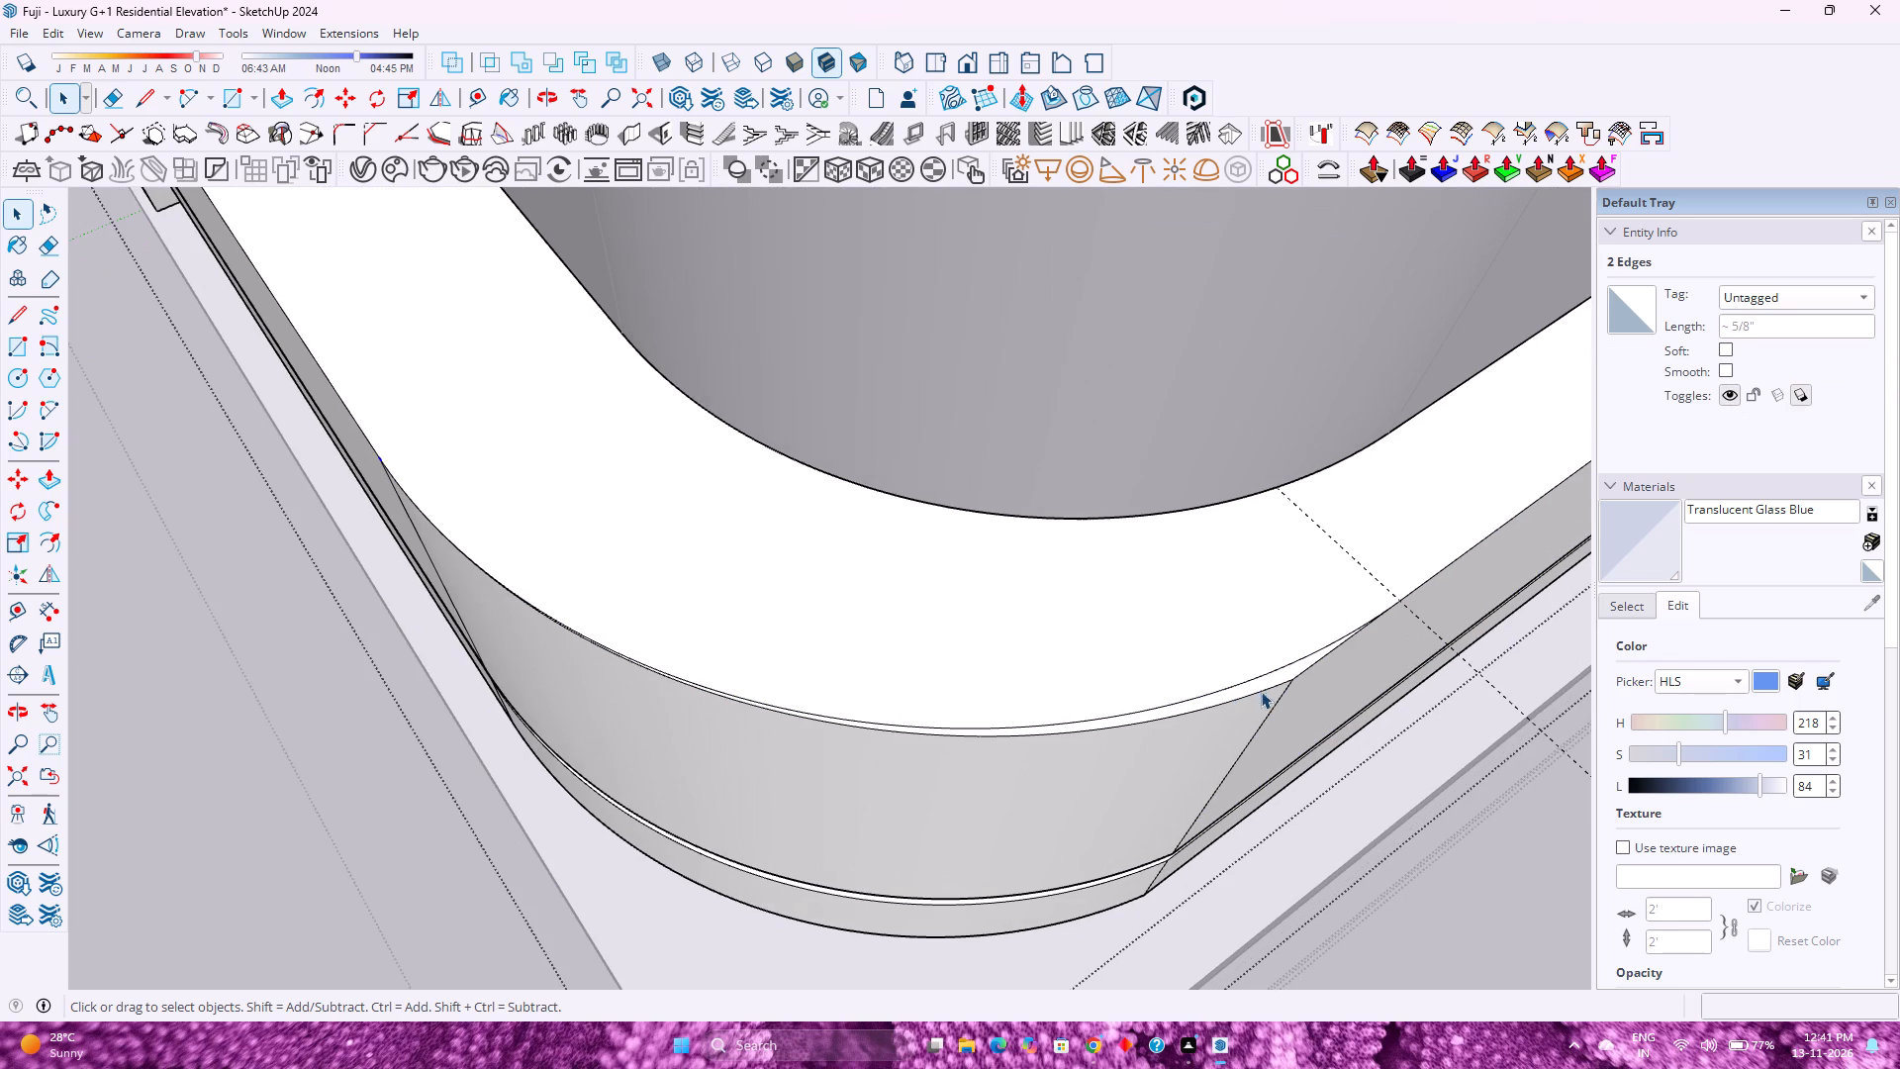
left_click(1262, 680)
left_click(1271, 681)
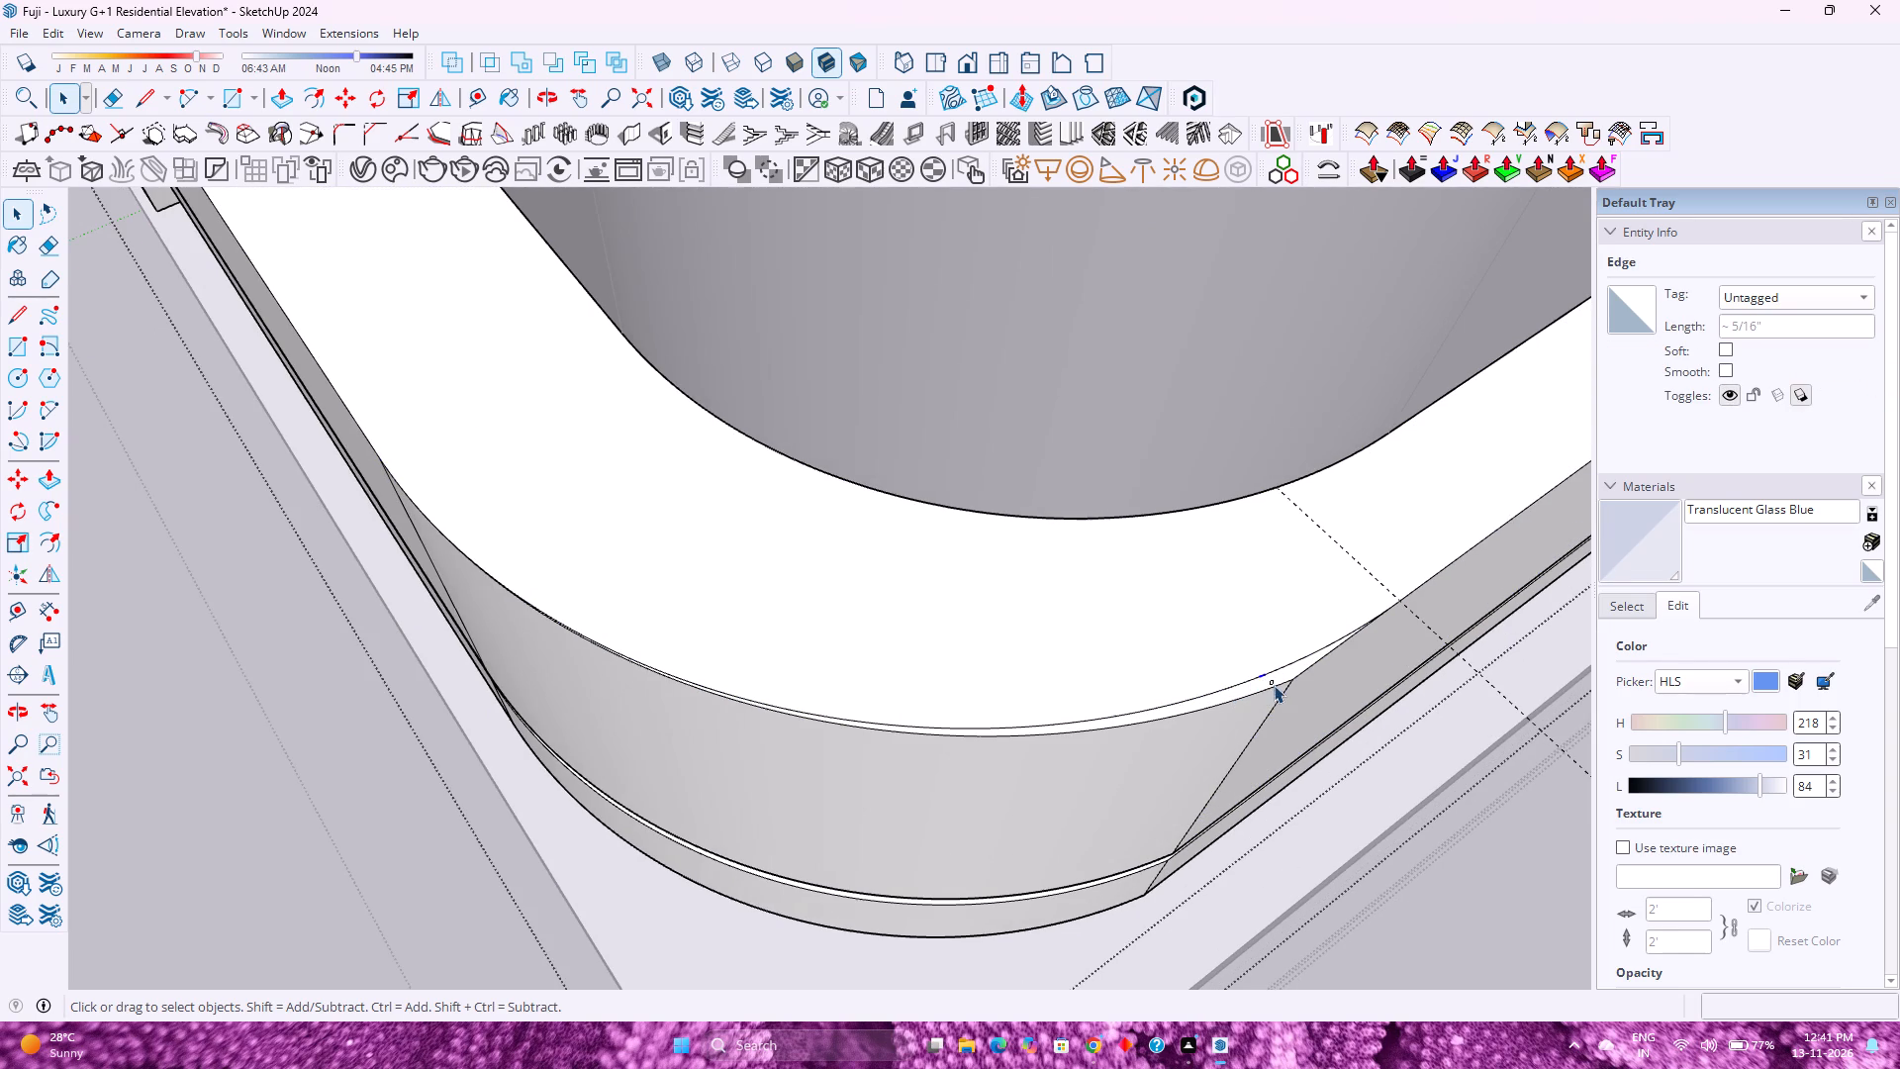
double_click(1271, 670)
left_click(1264, 673)
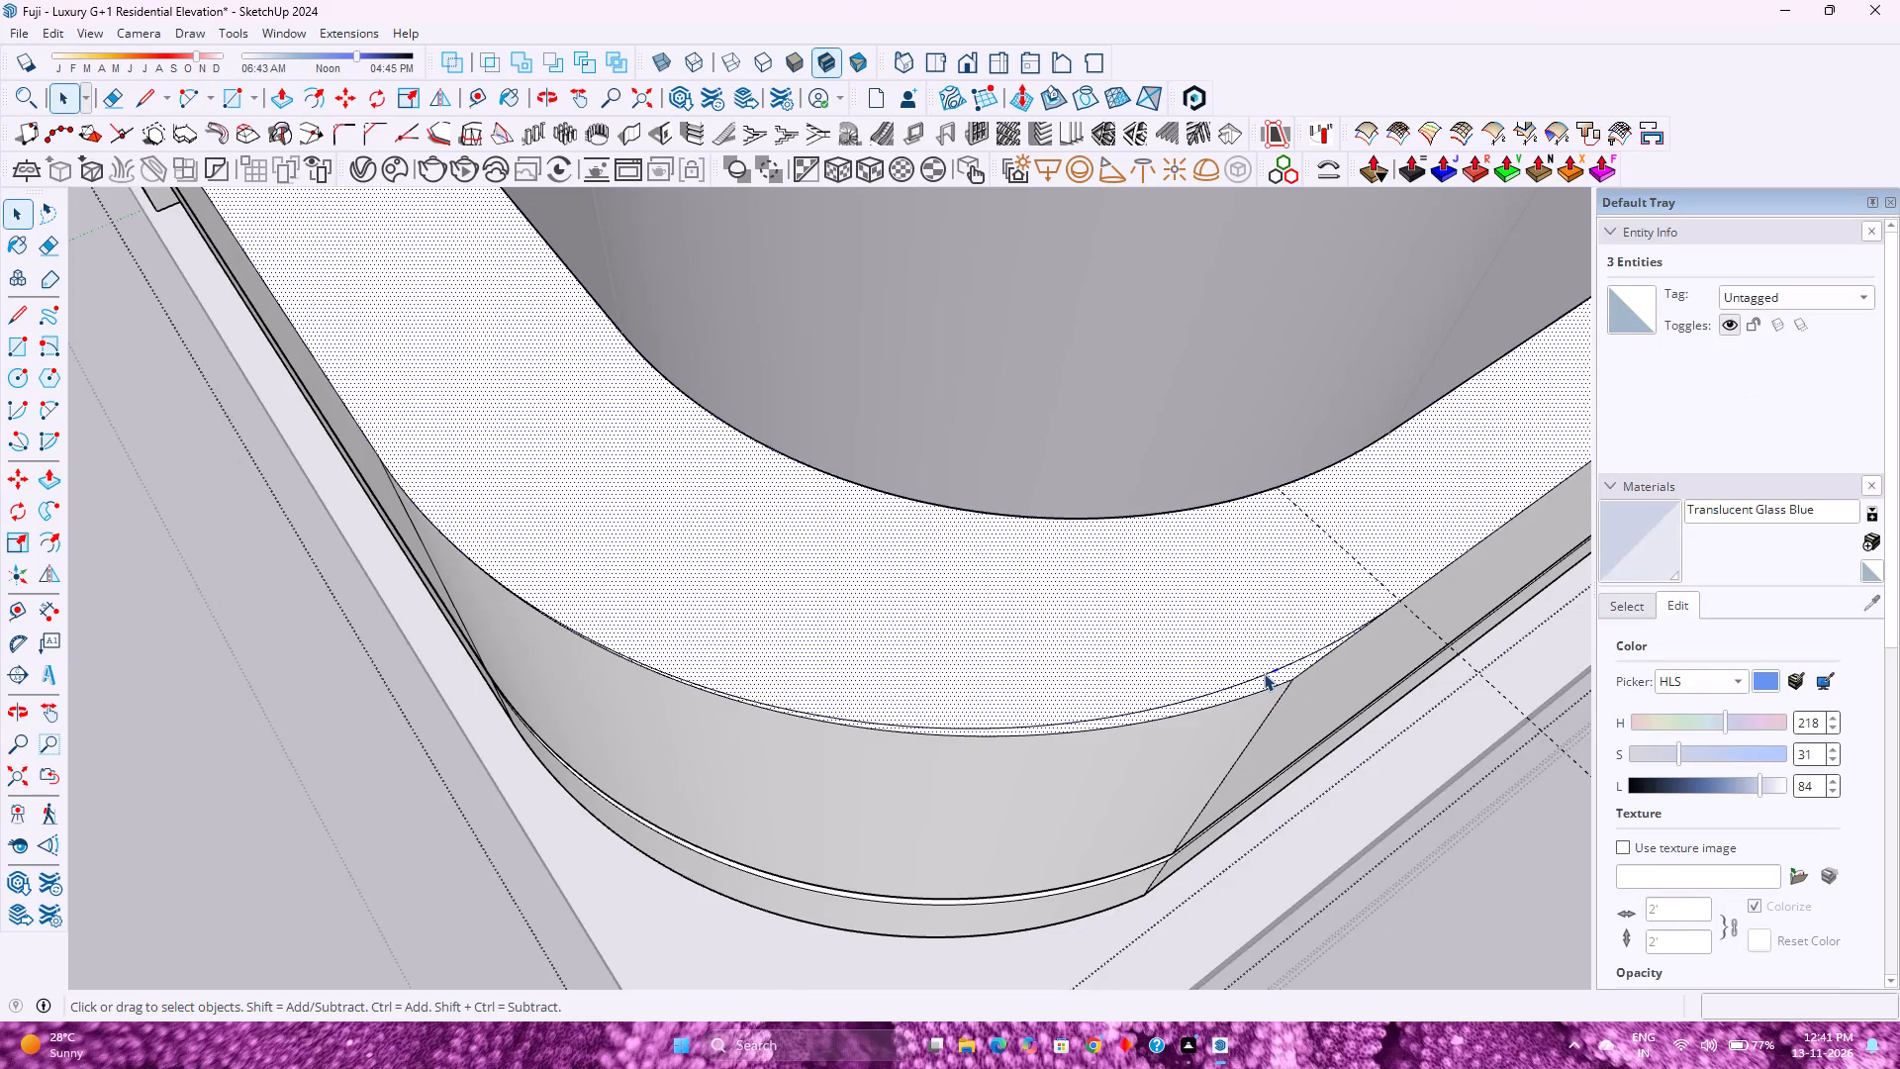
left_click(1260, 685)
key("p")
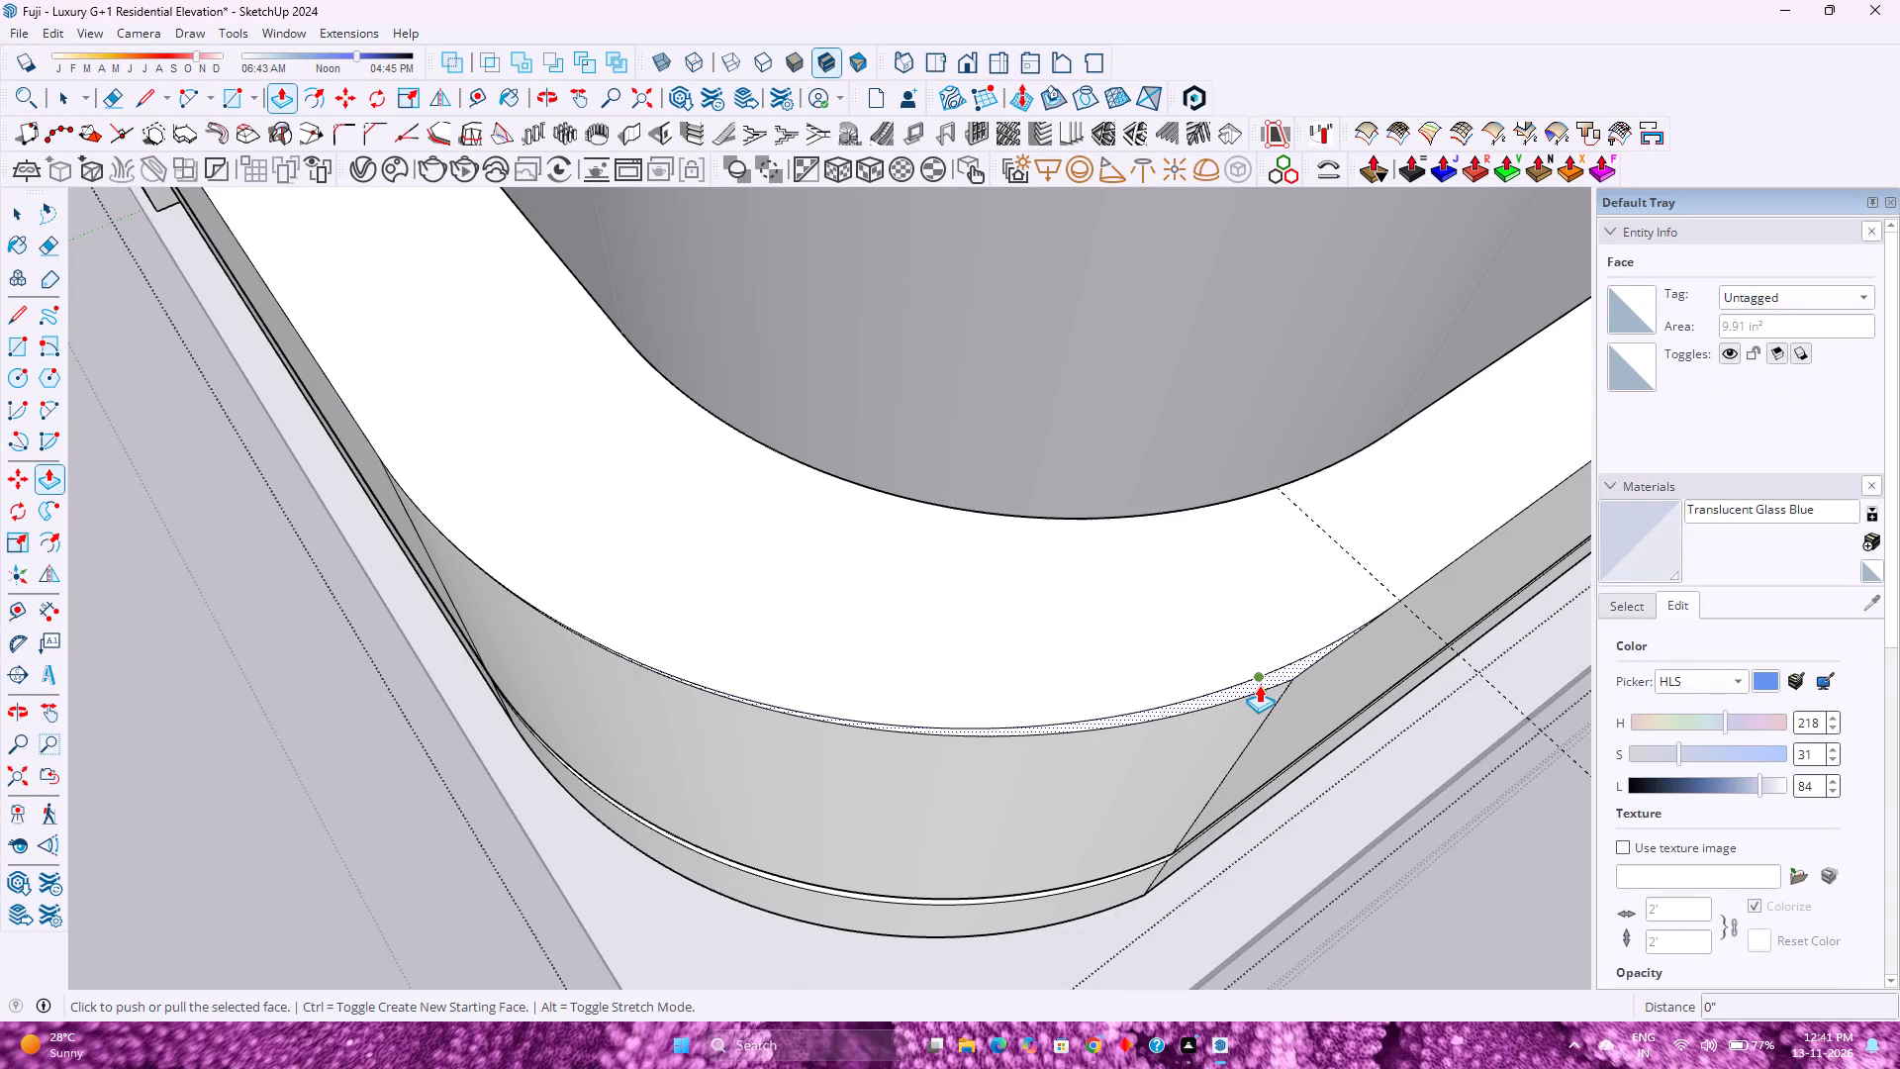
left_click(1259, 685)
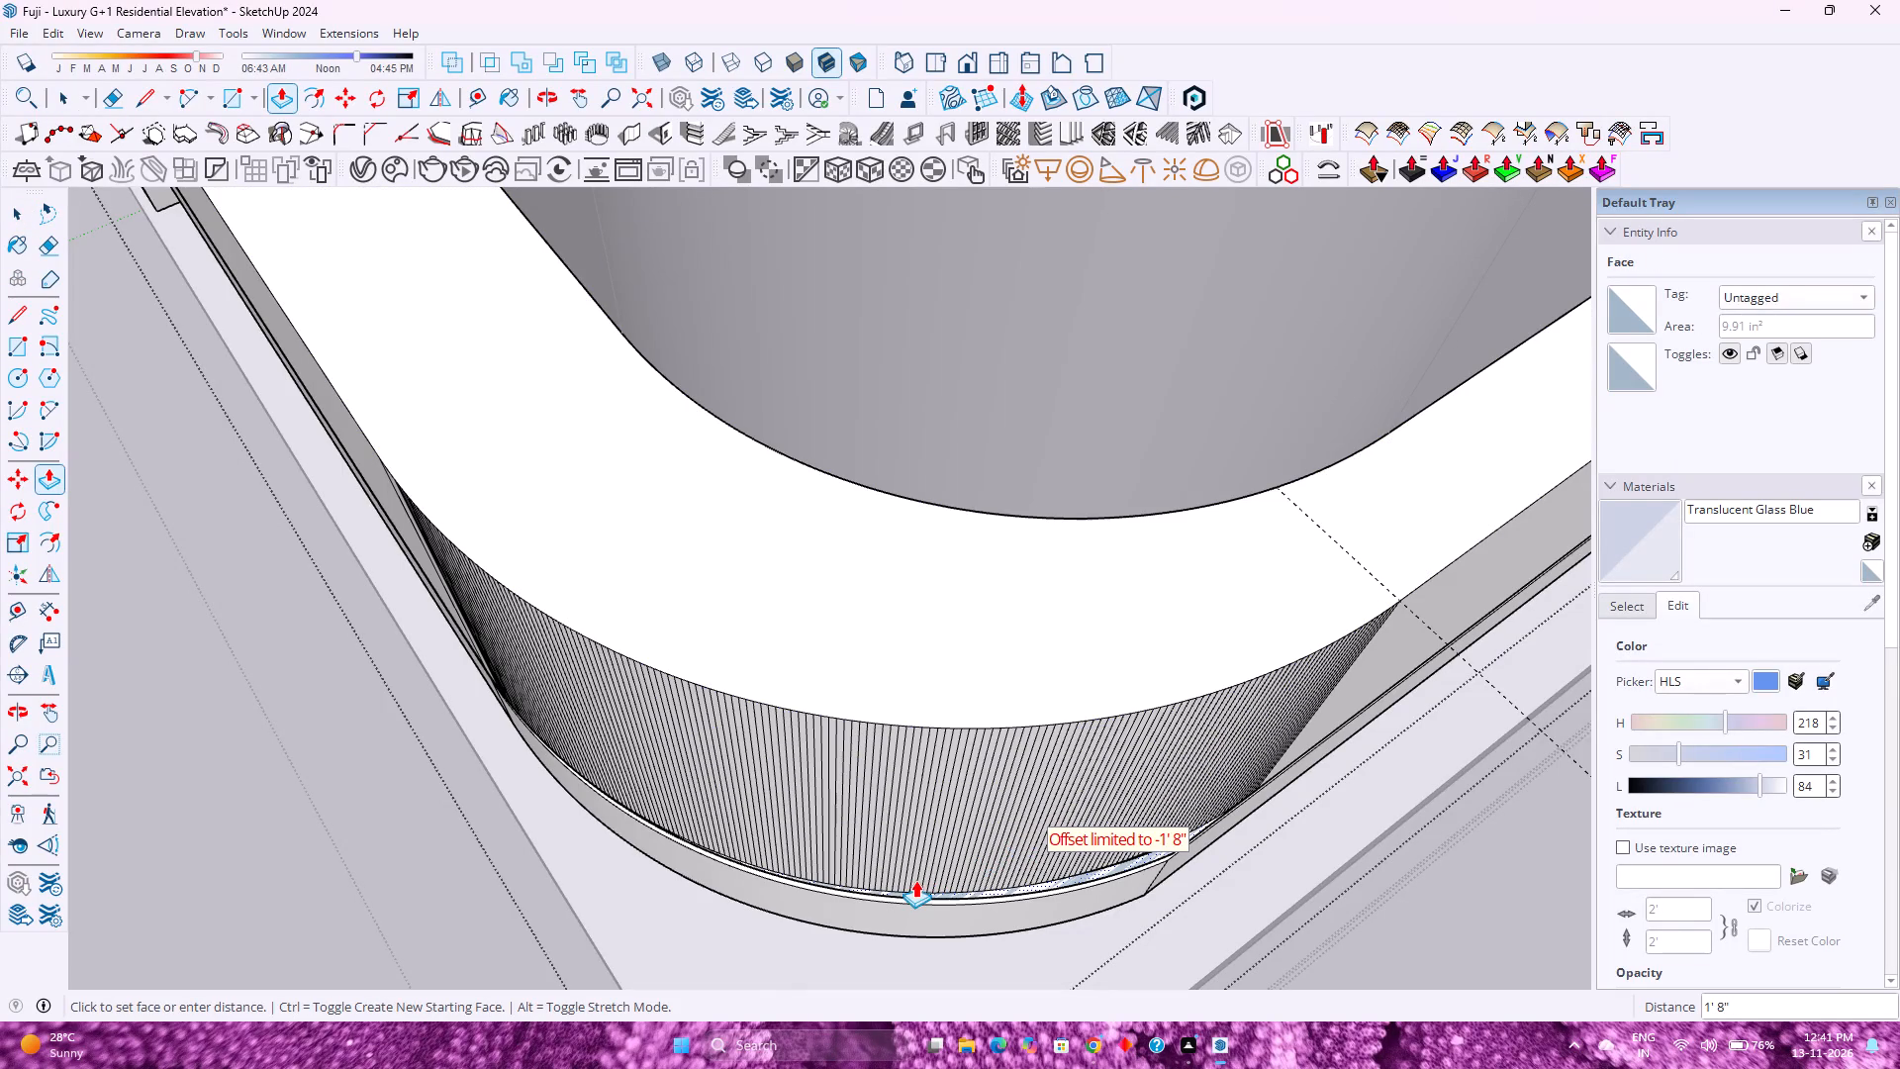
left_click(913, 881)
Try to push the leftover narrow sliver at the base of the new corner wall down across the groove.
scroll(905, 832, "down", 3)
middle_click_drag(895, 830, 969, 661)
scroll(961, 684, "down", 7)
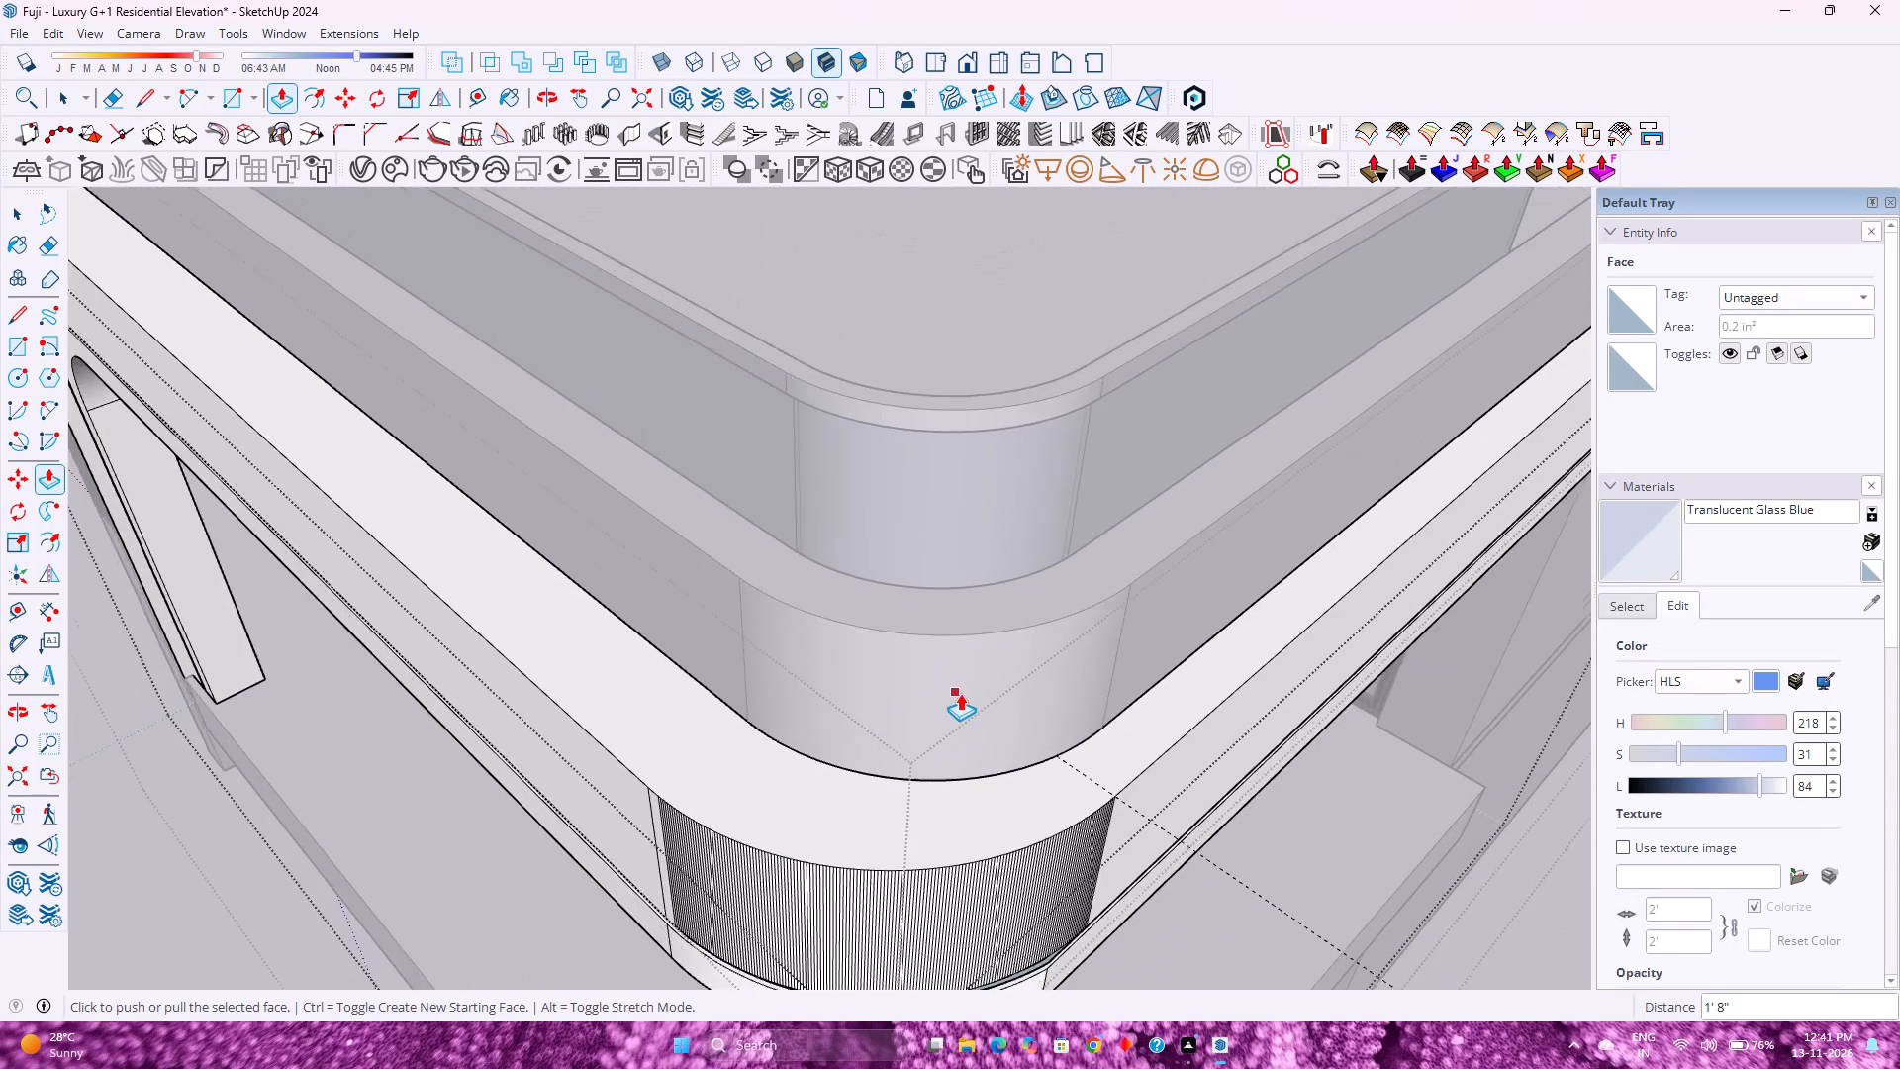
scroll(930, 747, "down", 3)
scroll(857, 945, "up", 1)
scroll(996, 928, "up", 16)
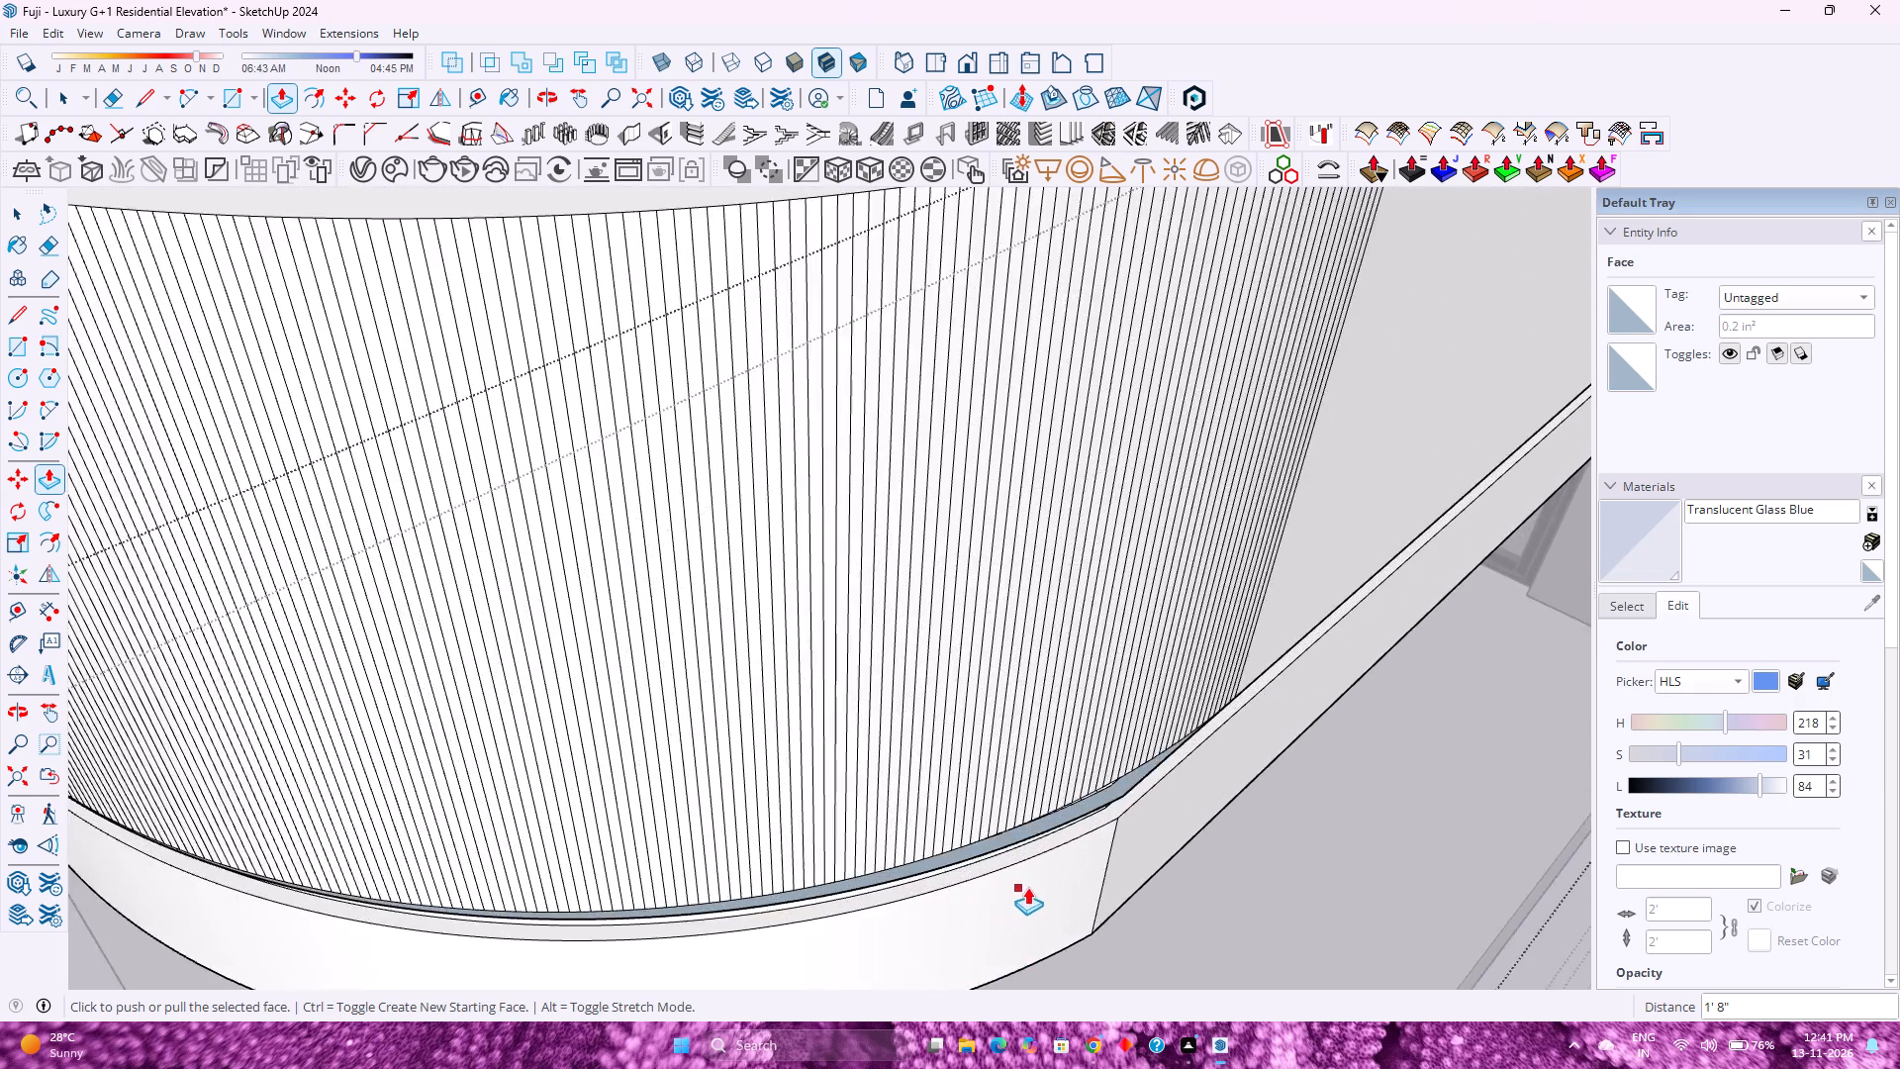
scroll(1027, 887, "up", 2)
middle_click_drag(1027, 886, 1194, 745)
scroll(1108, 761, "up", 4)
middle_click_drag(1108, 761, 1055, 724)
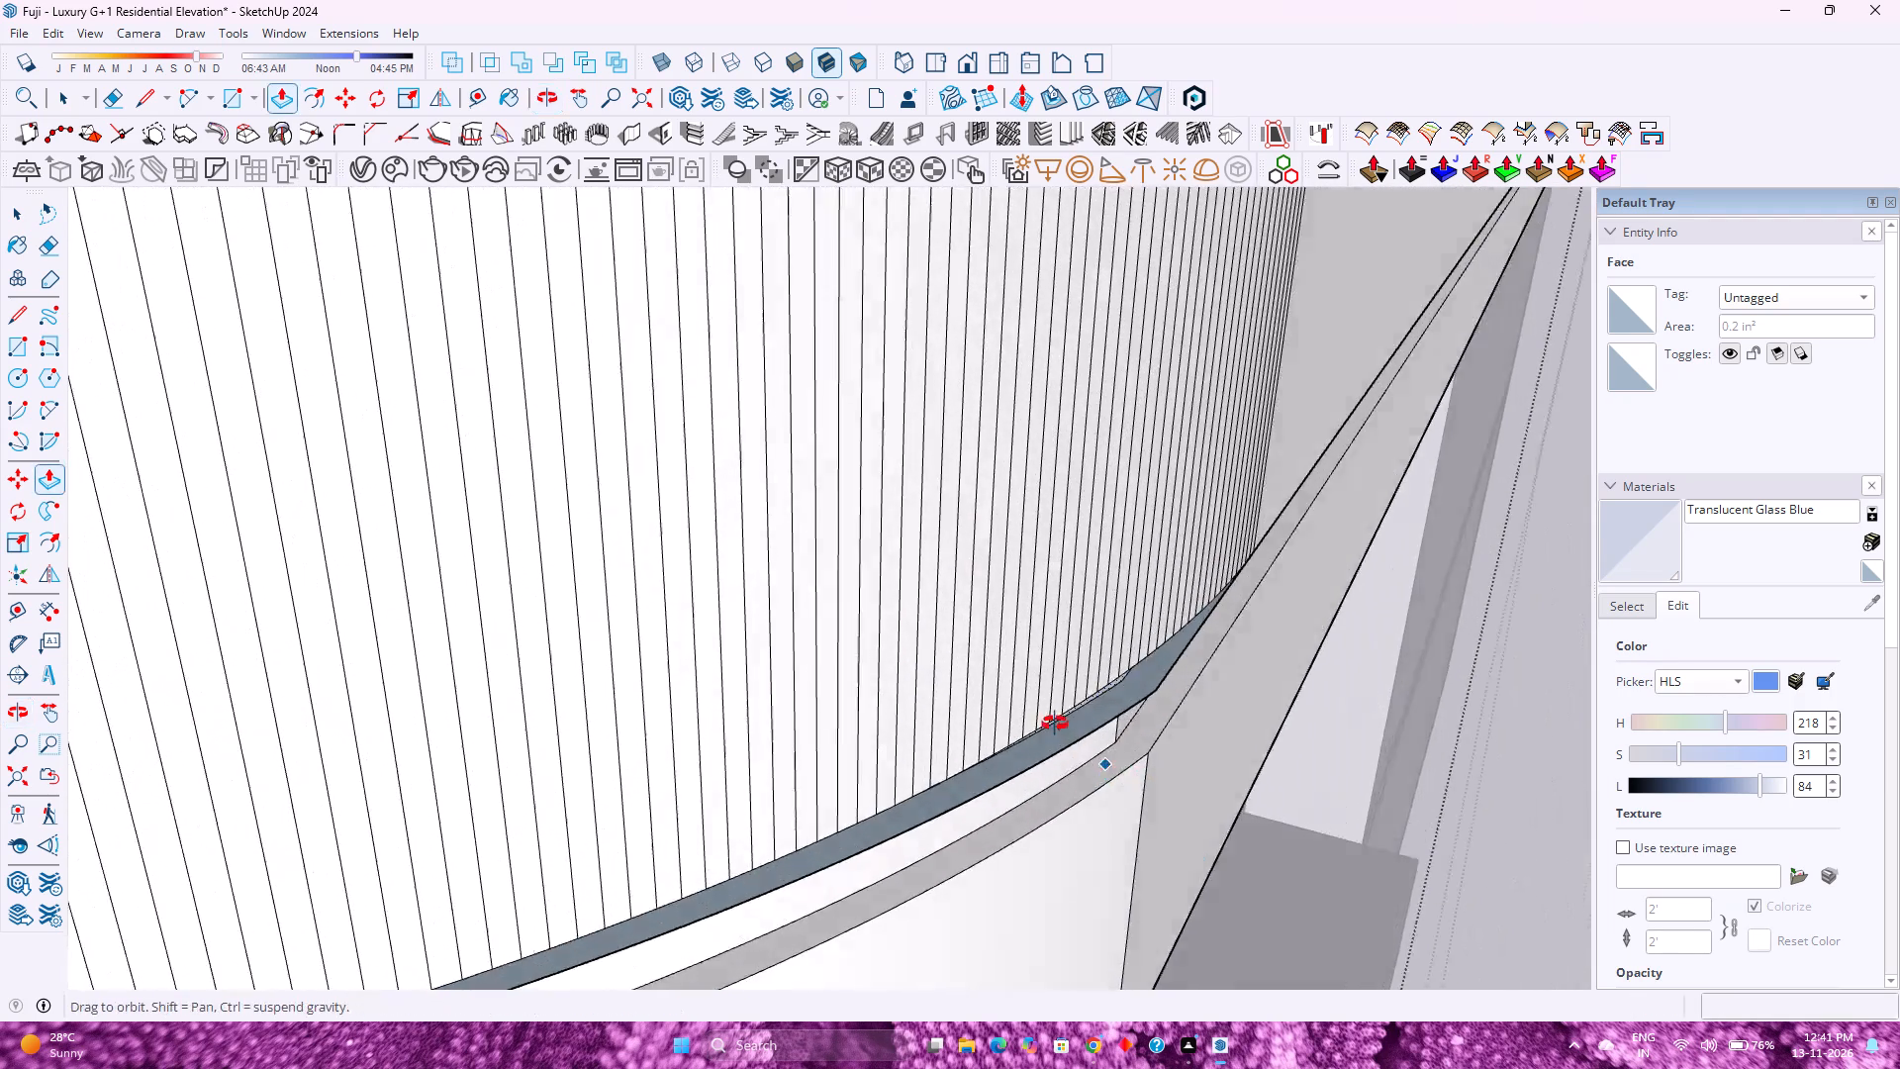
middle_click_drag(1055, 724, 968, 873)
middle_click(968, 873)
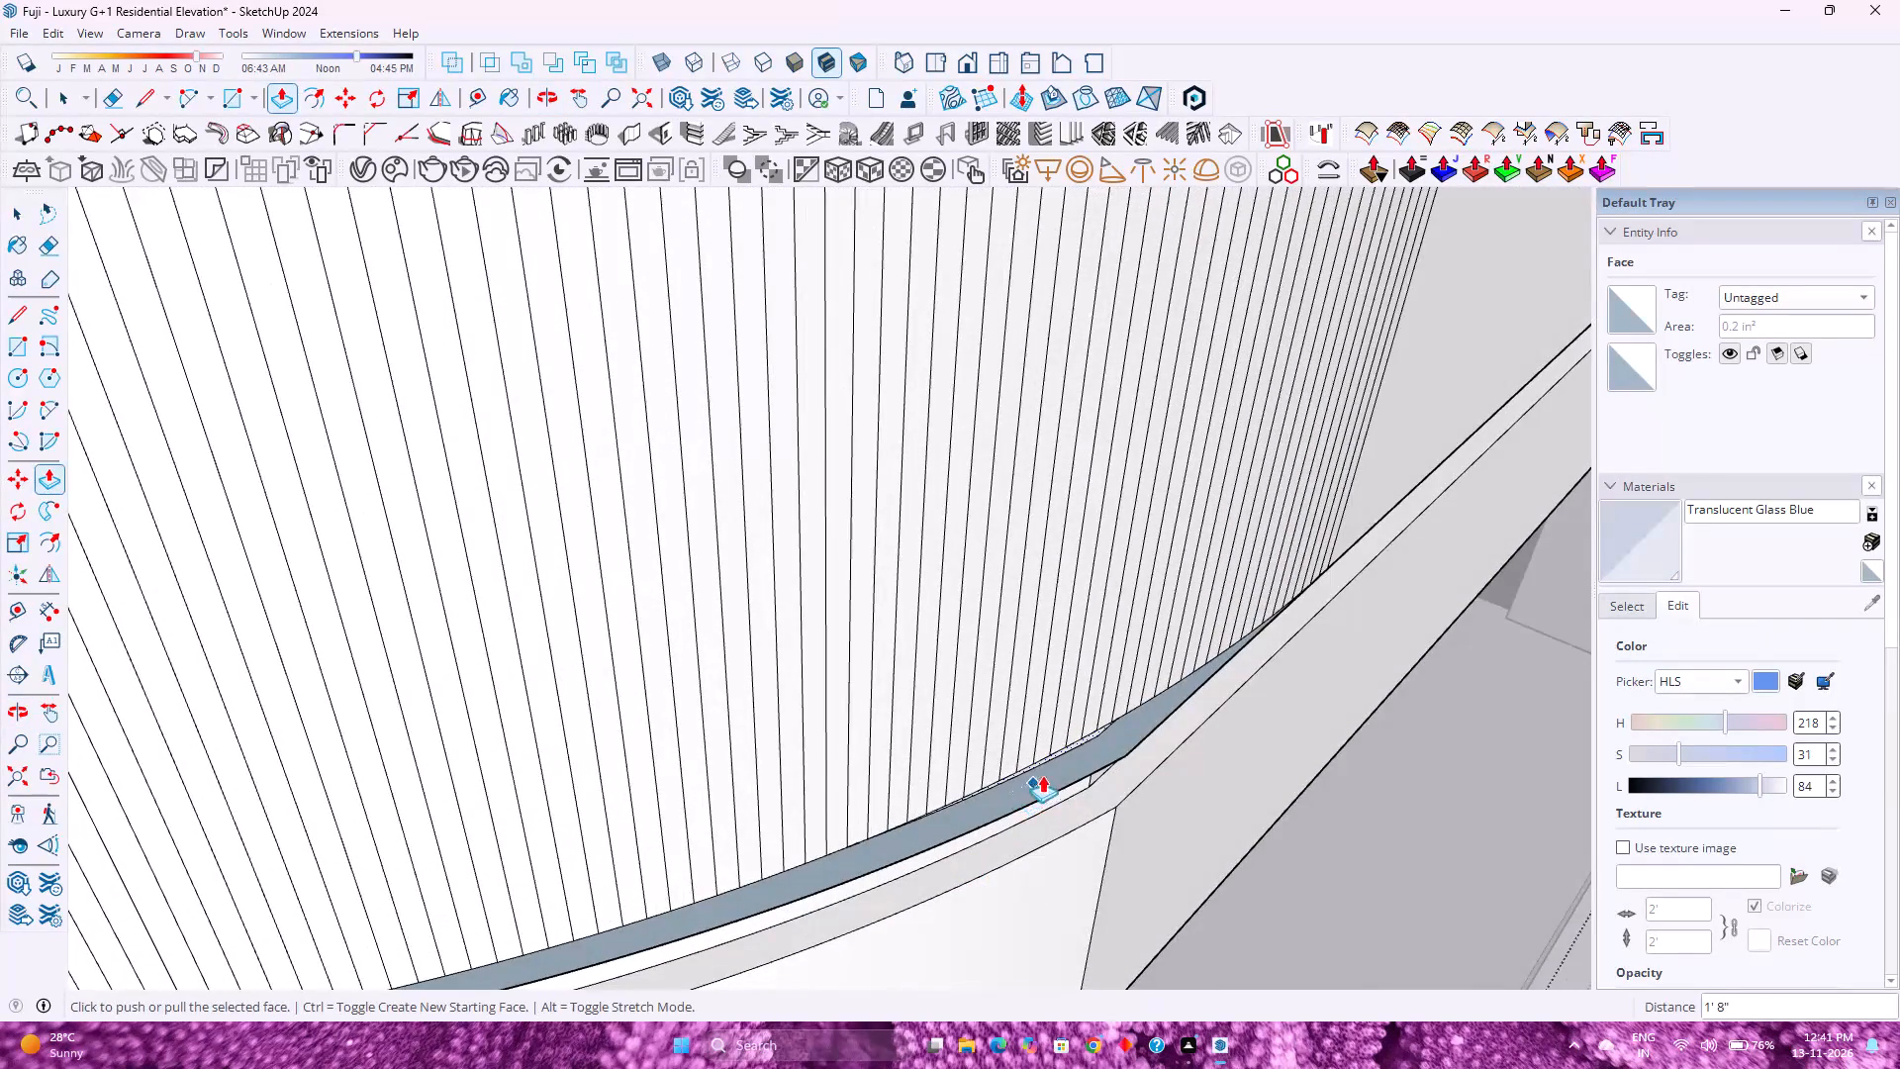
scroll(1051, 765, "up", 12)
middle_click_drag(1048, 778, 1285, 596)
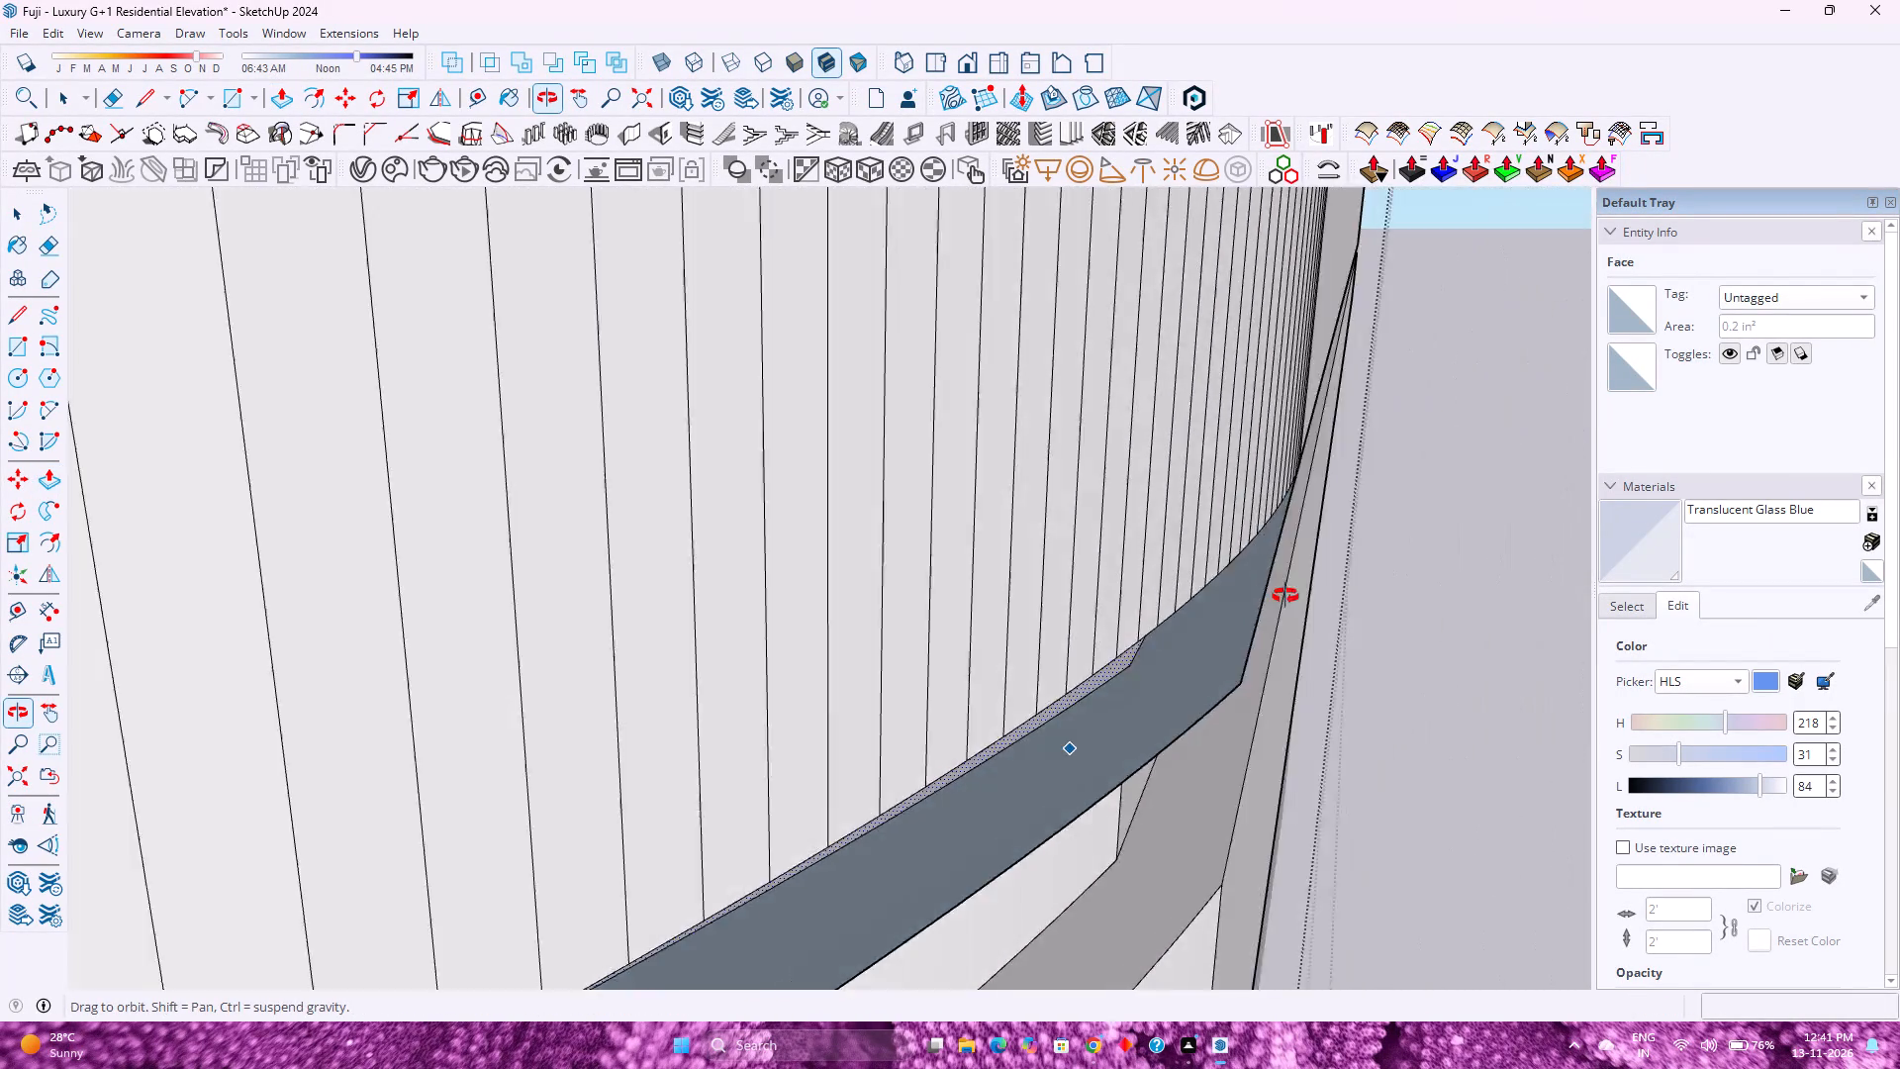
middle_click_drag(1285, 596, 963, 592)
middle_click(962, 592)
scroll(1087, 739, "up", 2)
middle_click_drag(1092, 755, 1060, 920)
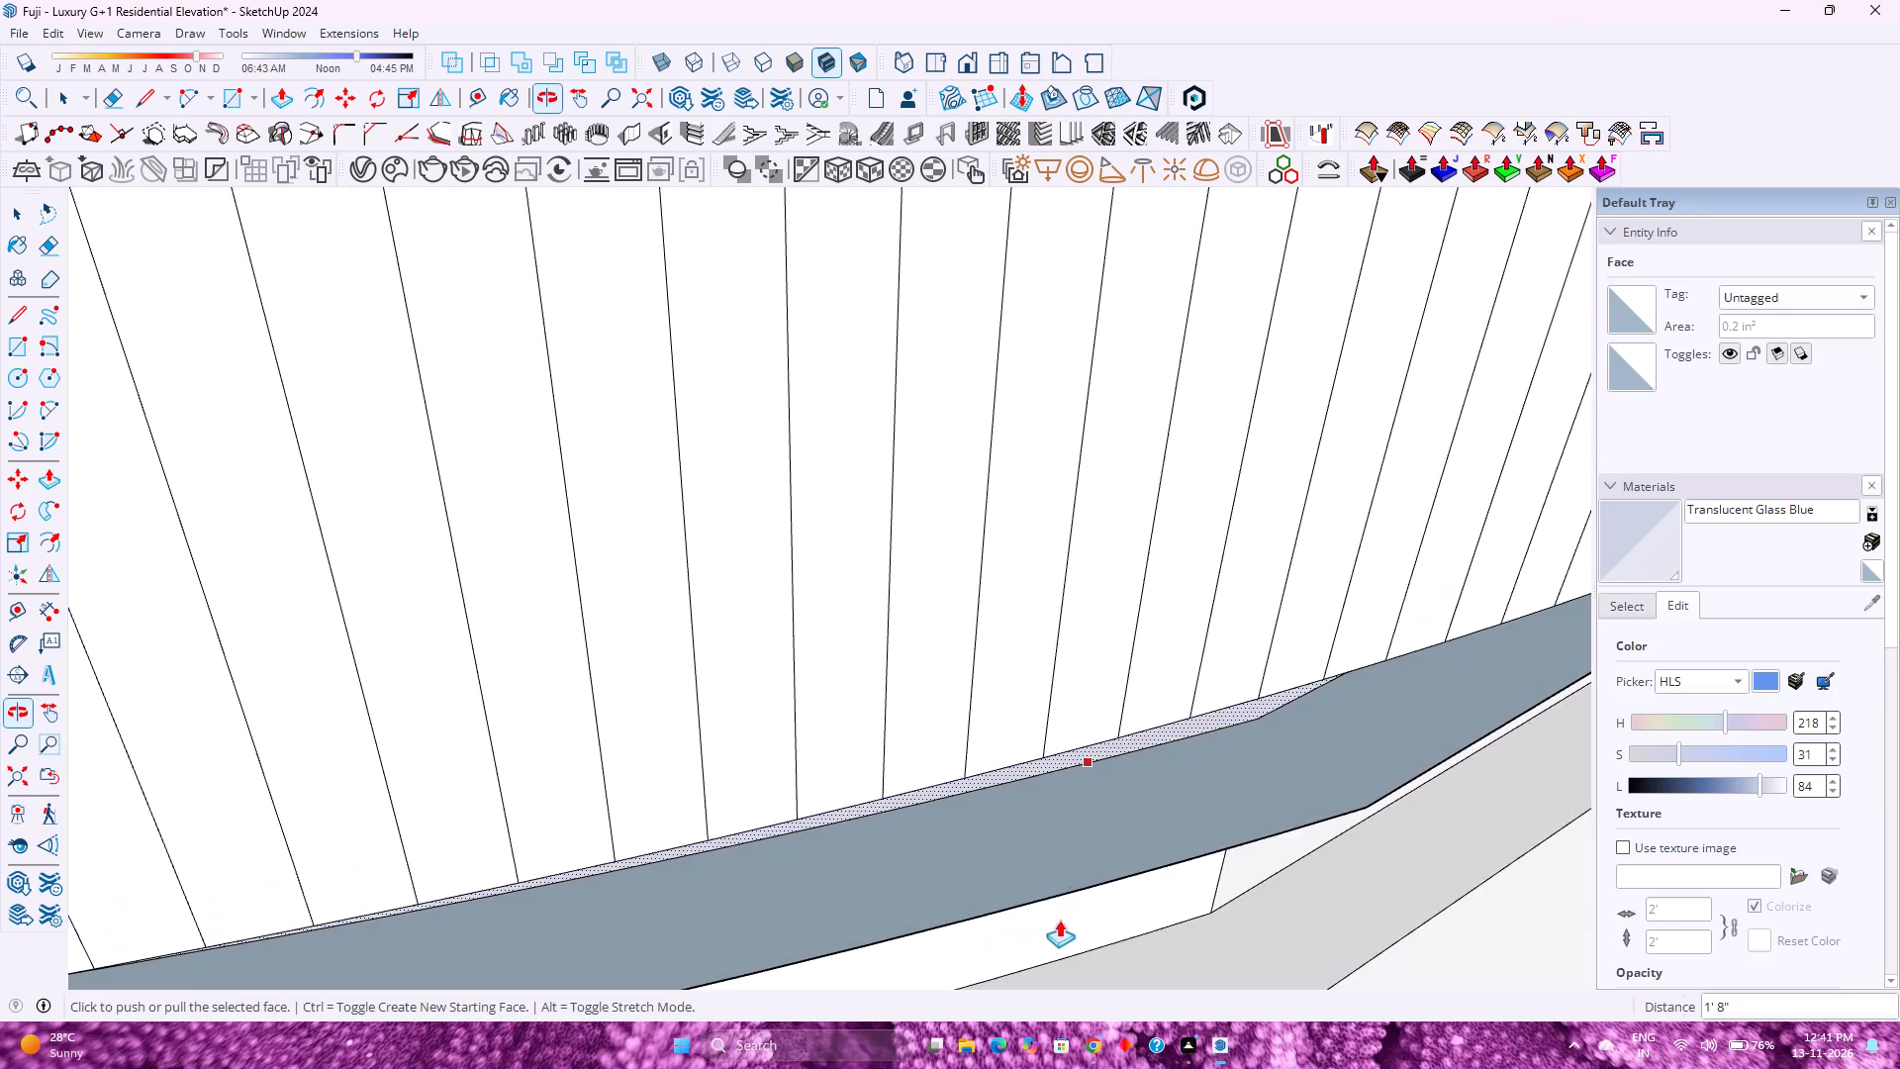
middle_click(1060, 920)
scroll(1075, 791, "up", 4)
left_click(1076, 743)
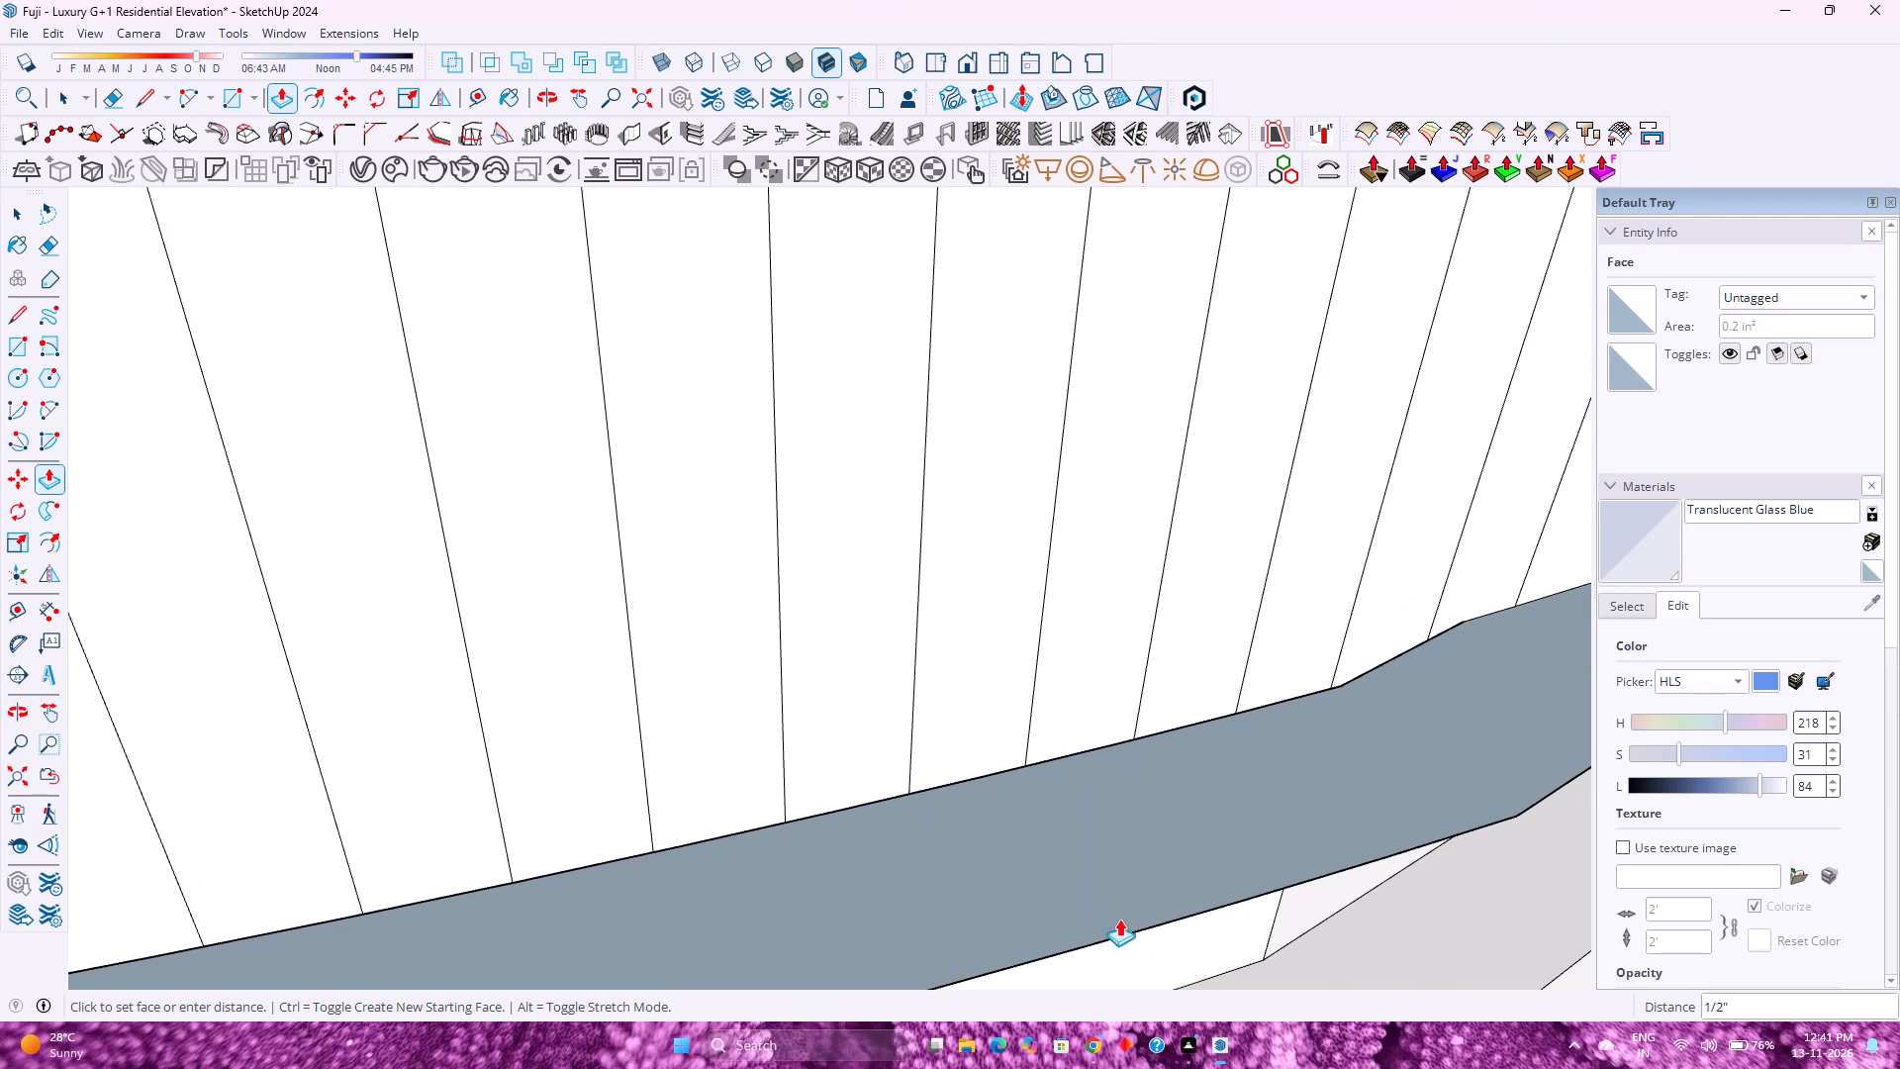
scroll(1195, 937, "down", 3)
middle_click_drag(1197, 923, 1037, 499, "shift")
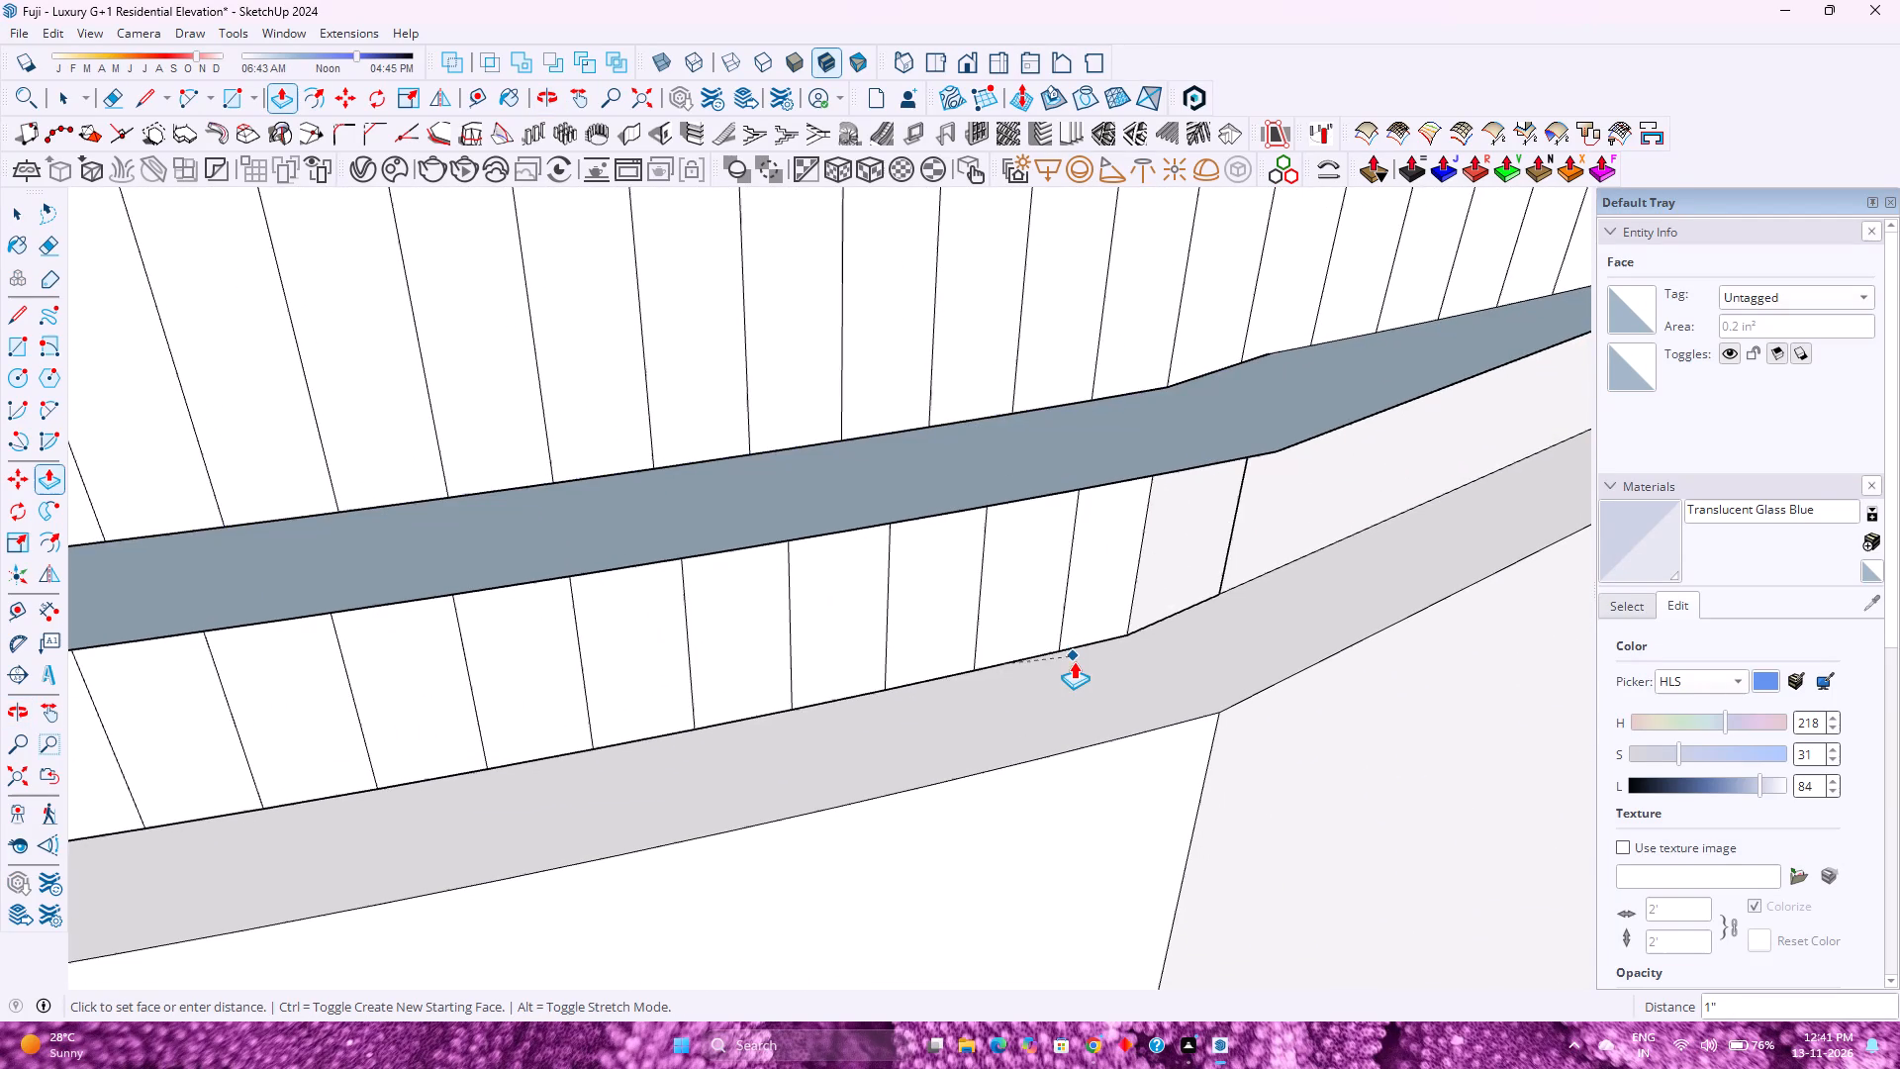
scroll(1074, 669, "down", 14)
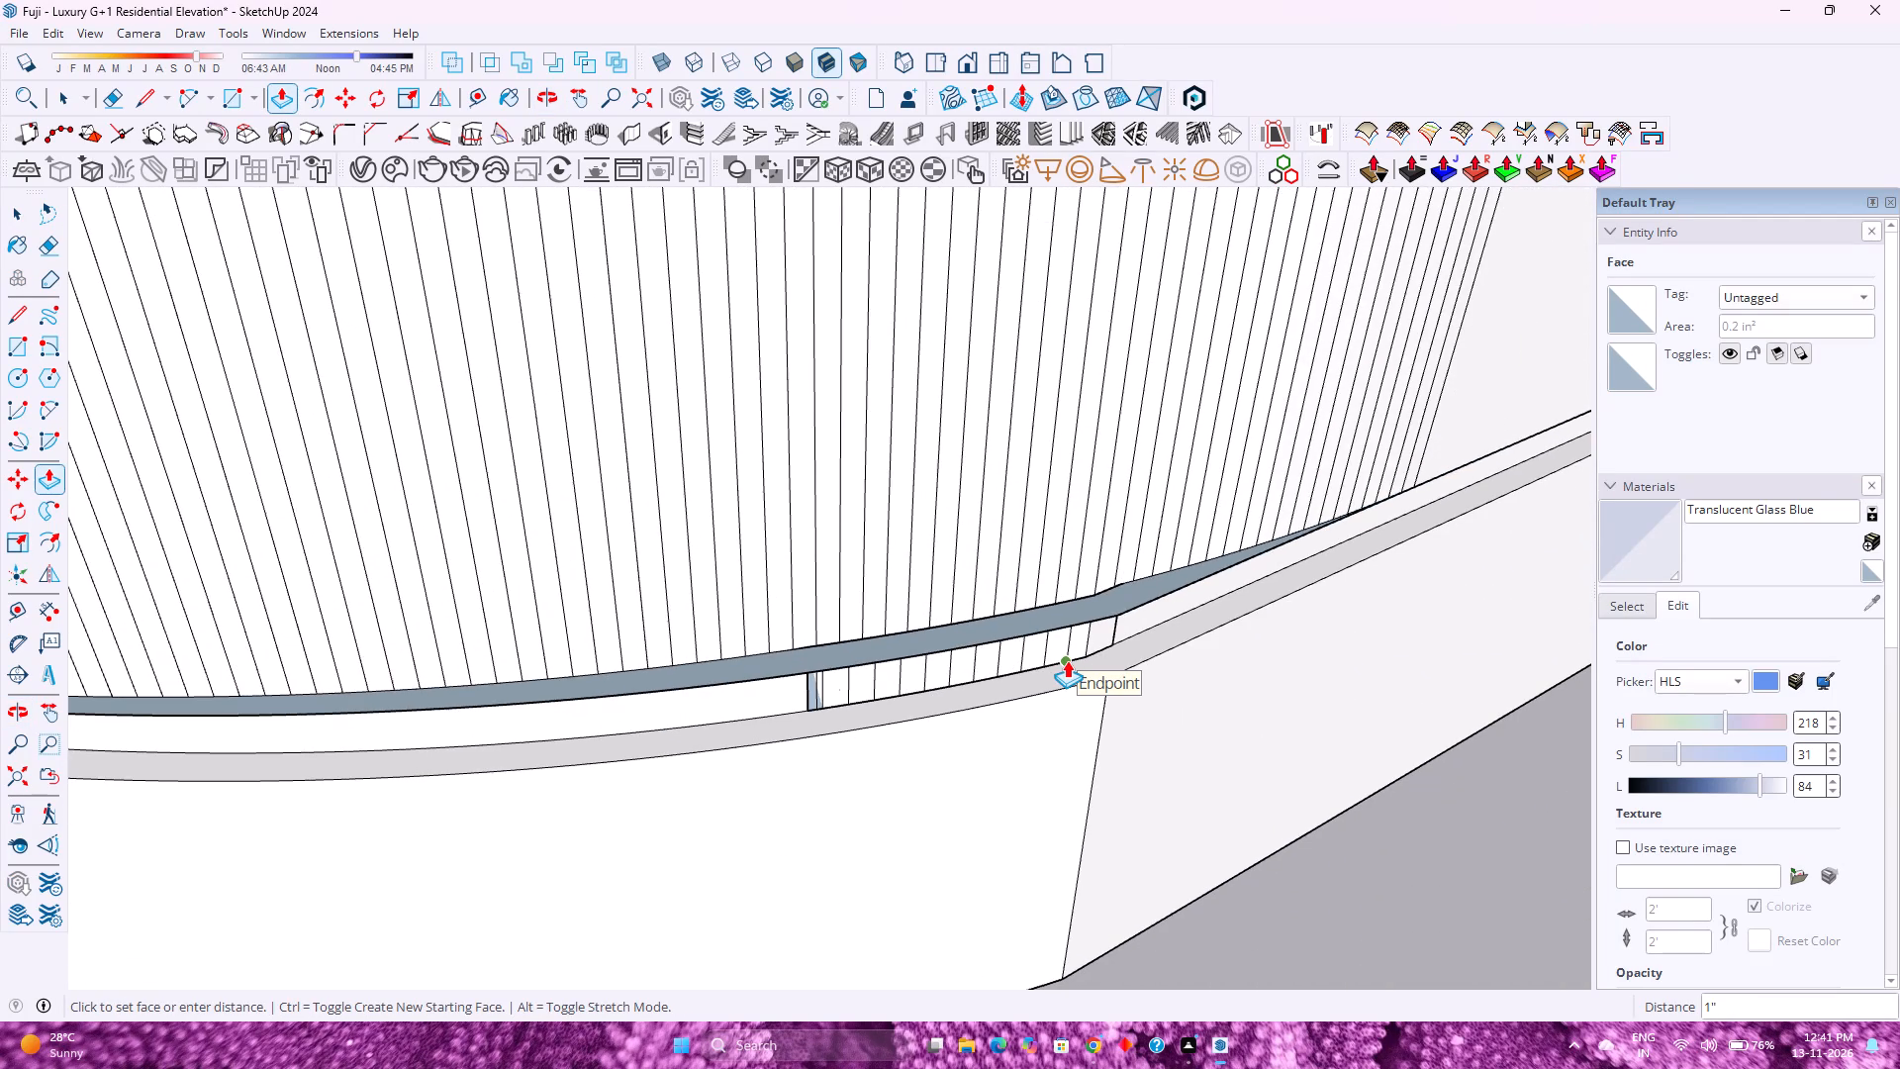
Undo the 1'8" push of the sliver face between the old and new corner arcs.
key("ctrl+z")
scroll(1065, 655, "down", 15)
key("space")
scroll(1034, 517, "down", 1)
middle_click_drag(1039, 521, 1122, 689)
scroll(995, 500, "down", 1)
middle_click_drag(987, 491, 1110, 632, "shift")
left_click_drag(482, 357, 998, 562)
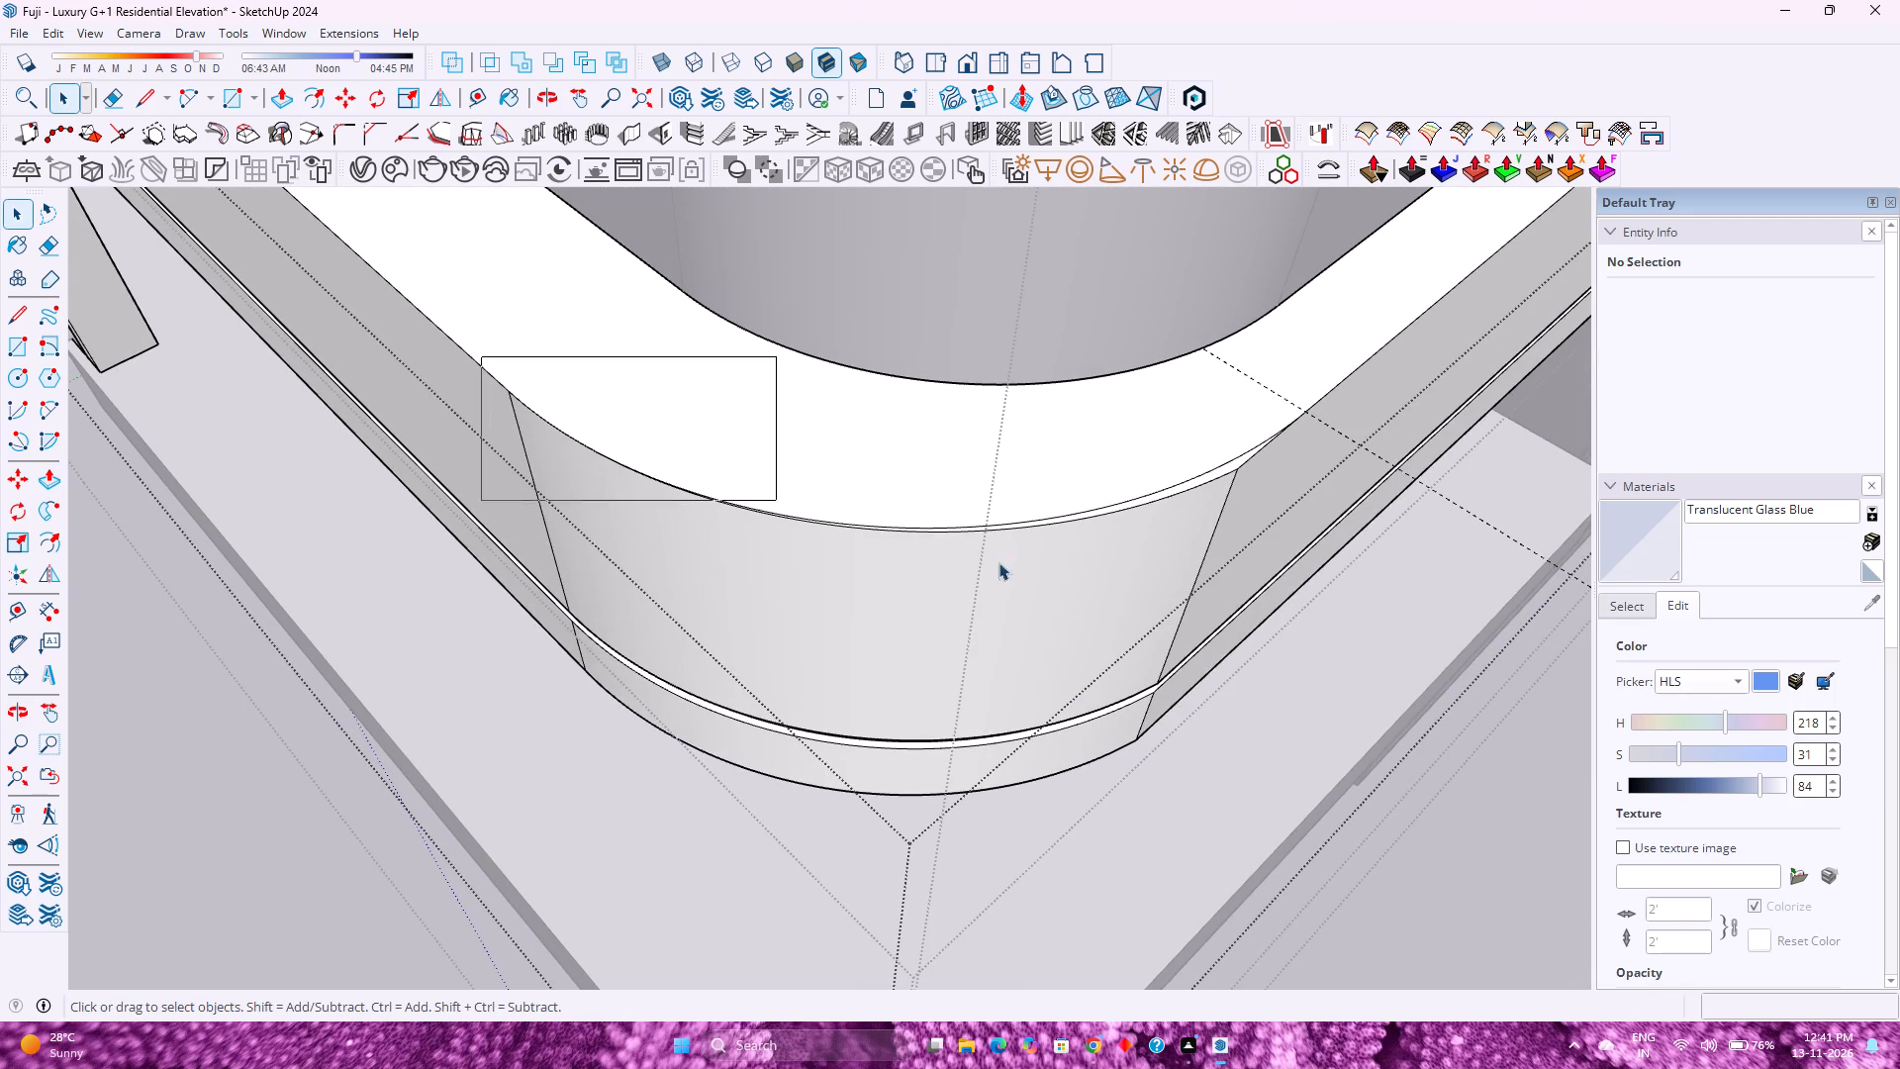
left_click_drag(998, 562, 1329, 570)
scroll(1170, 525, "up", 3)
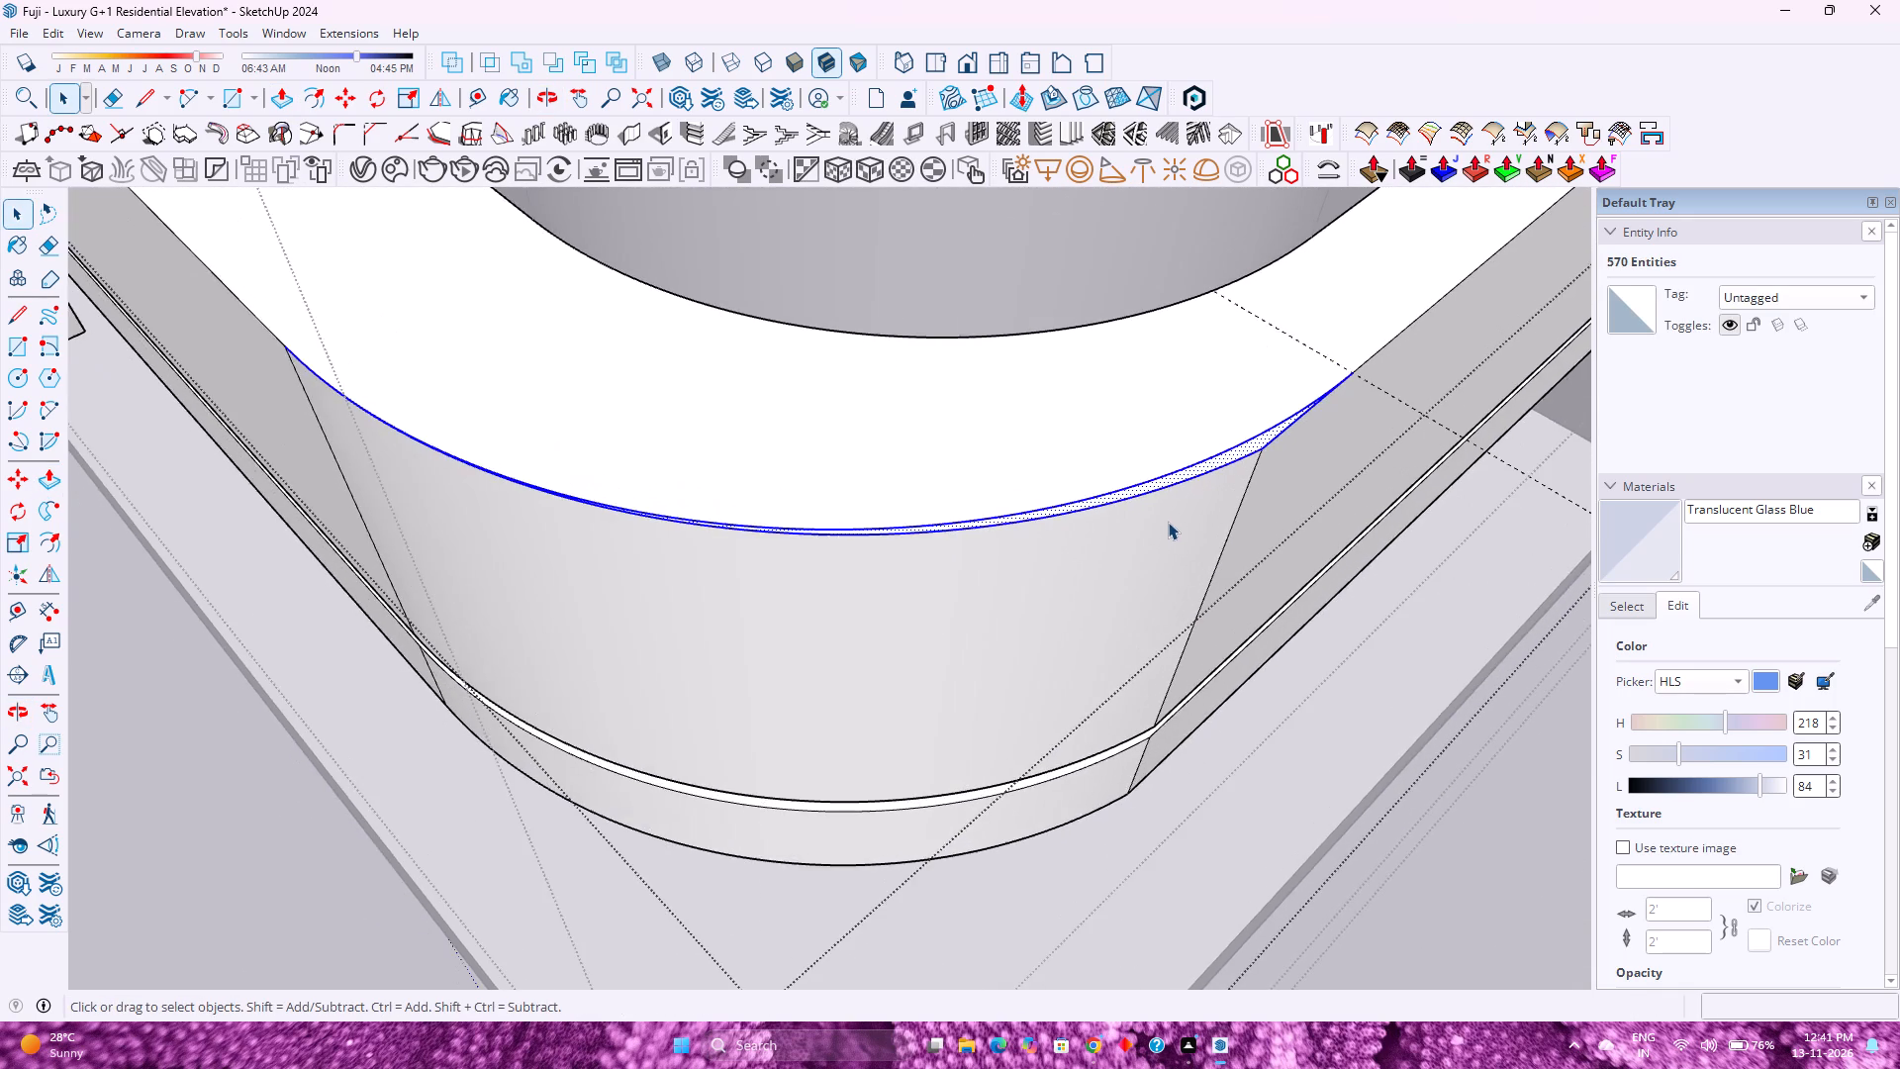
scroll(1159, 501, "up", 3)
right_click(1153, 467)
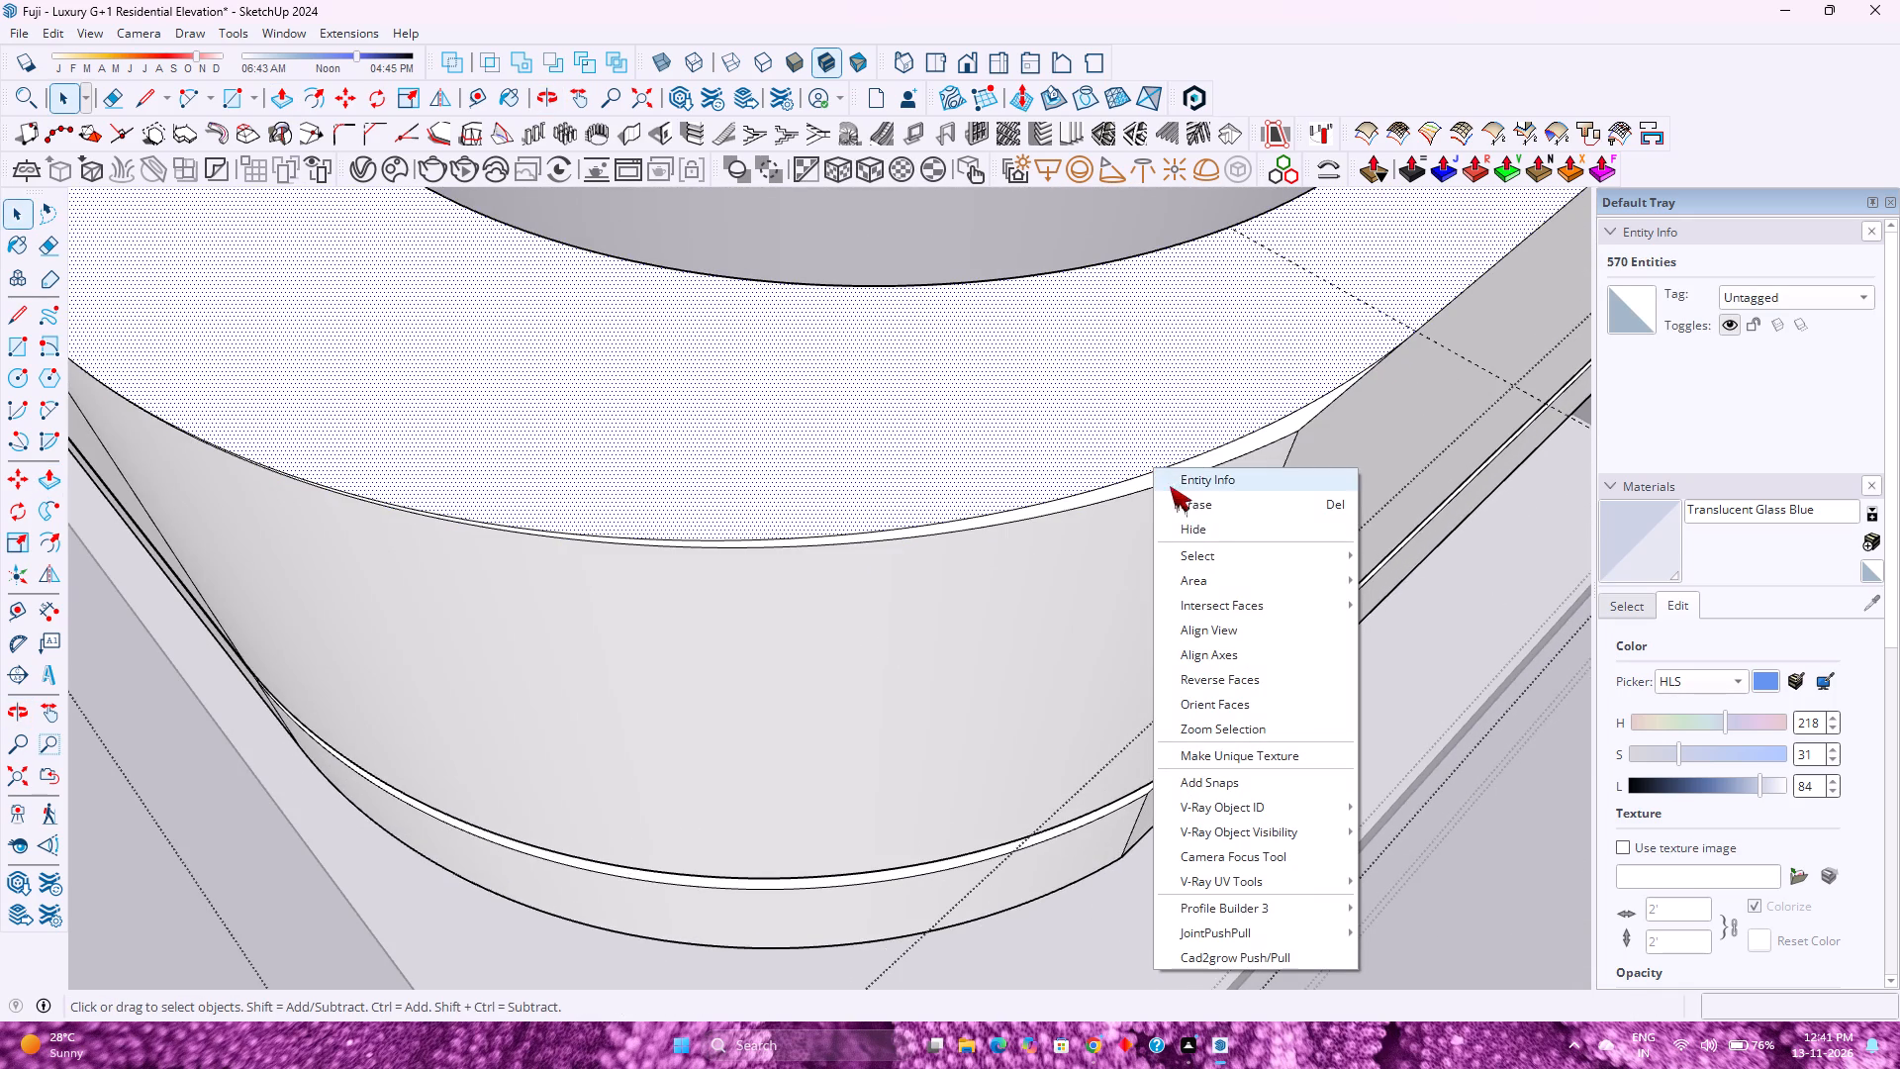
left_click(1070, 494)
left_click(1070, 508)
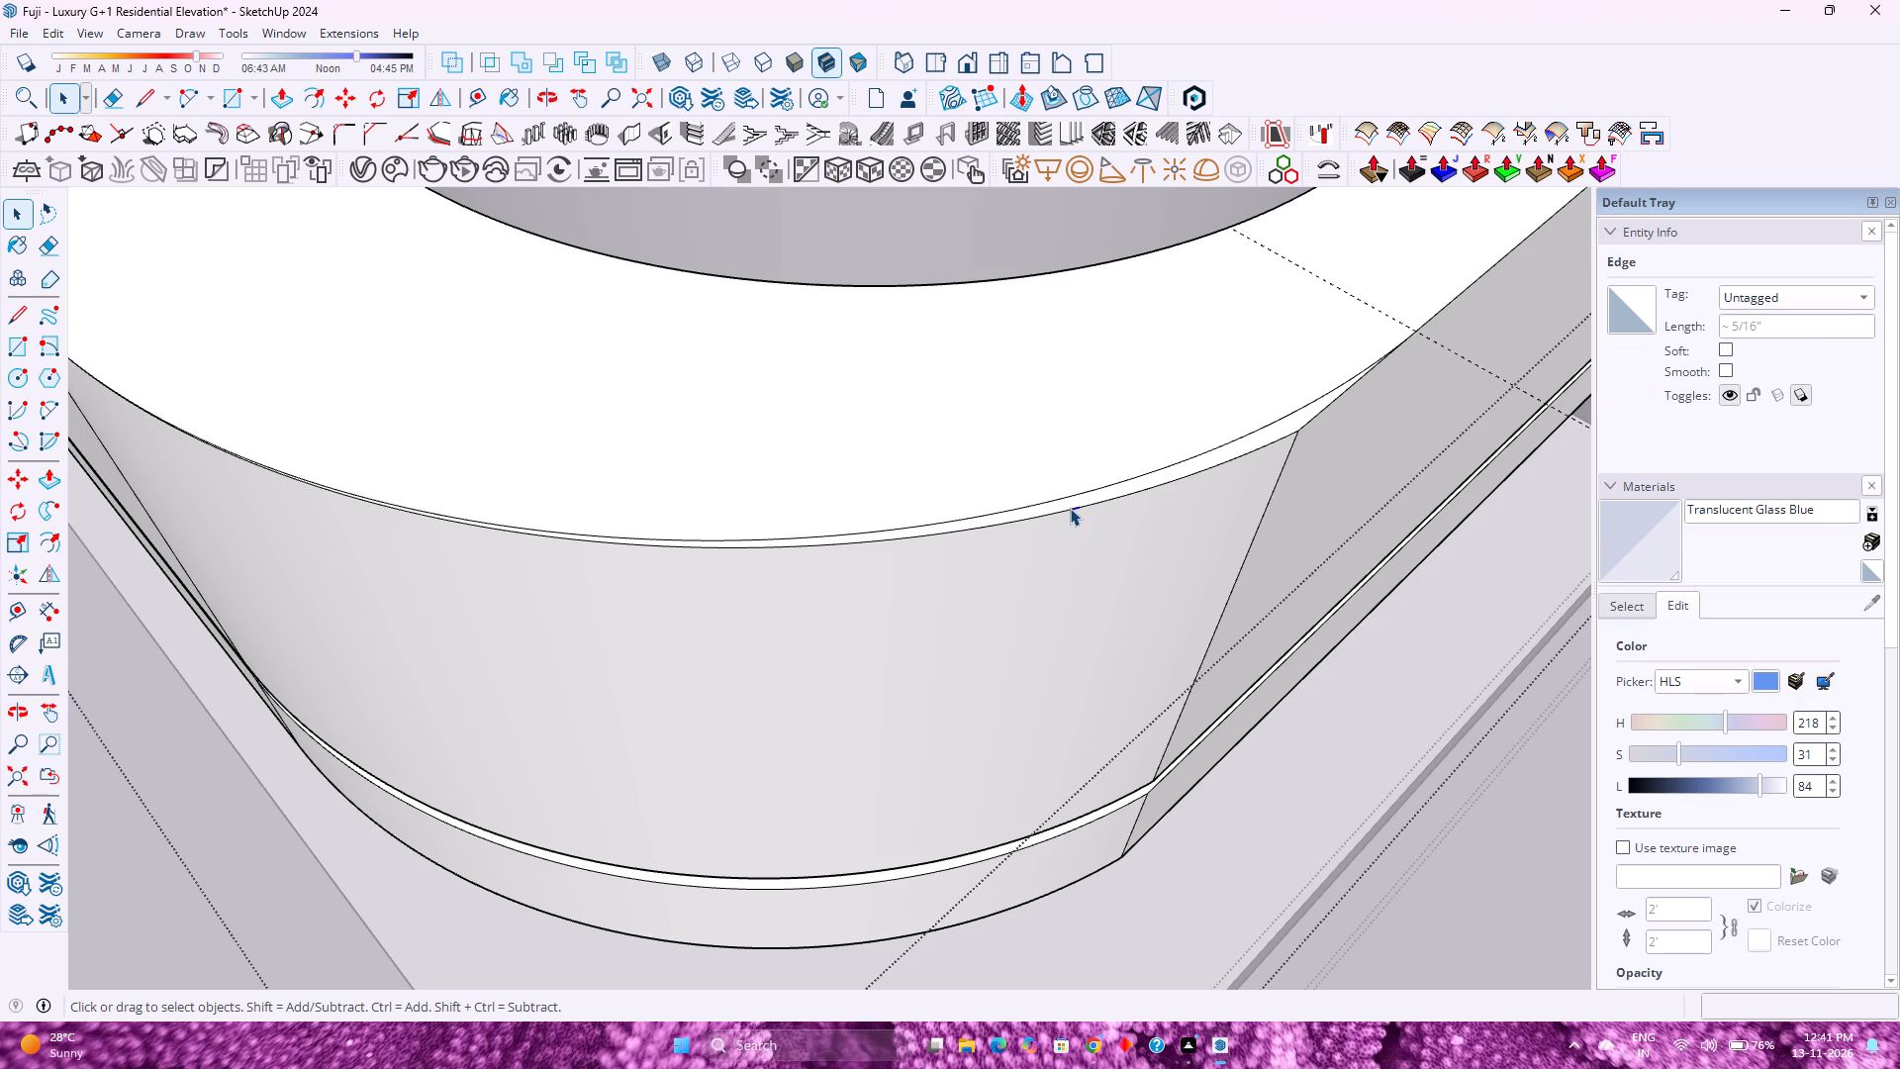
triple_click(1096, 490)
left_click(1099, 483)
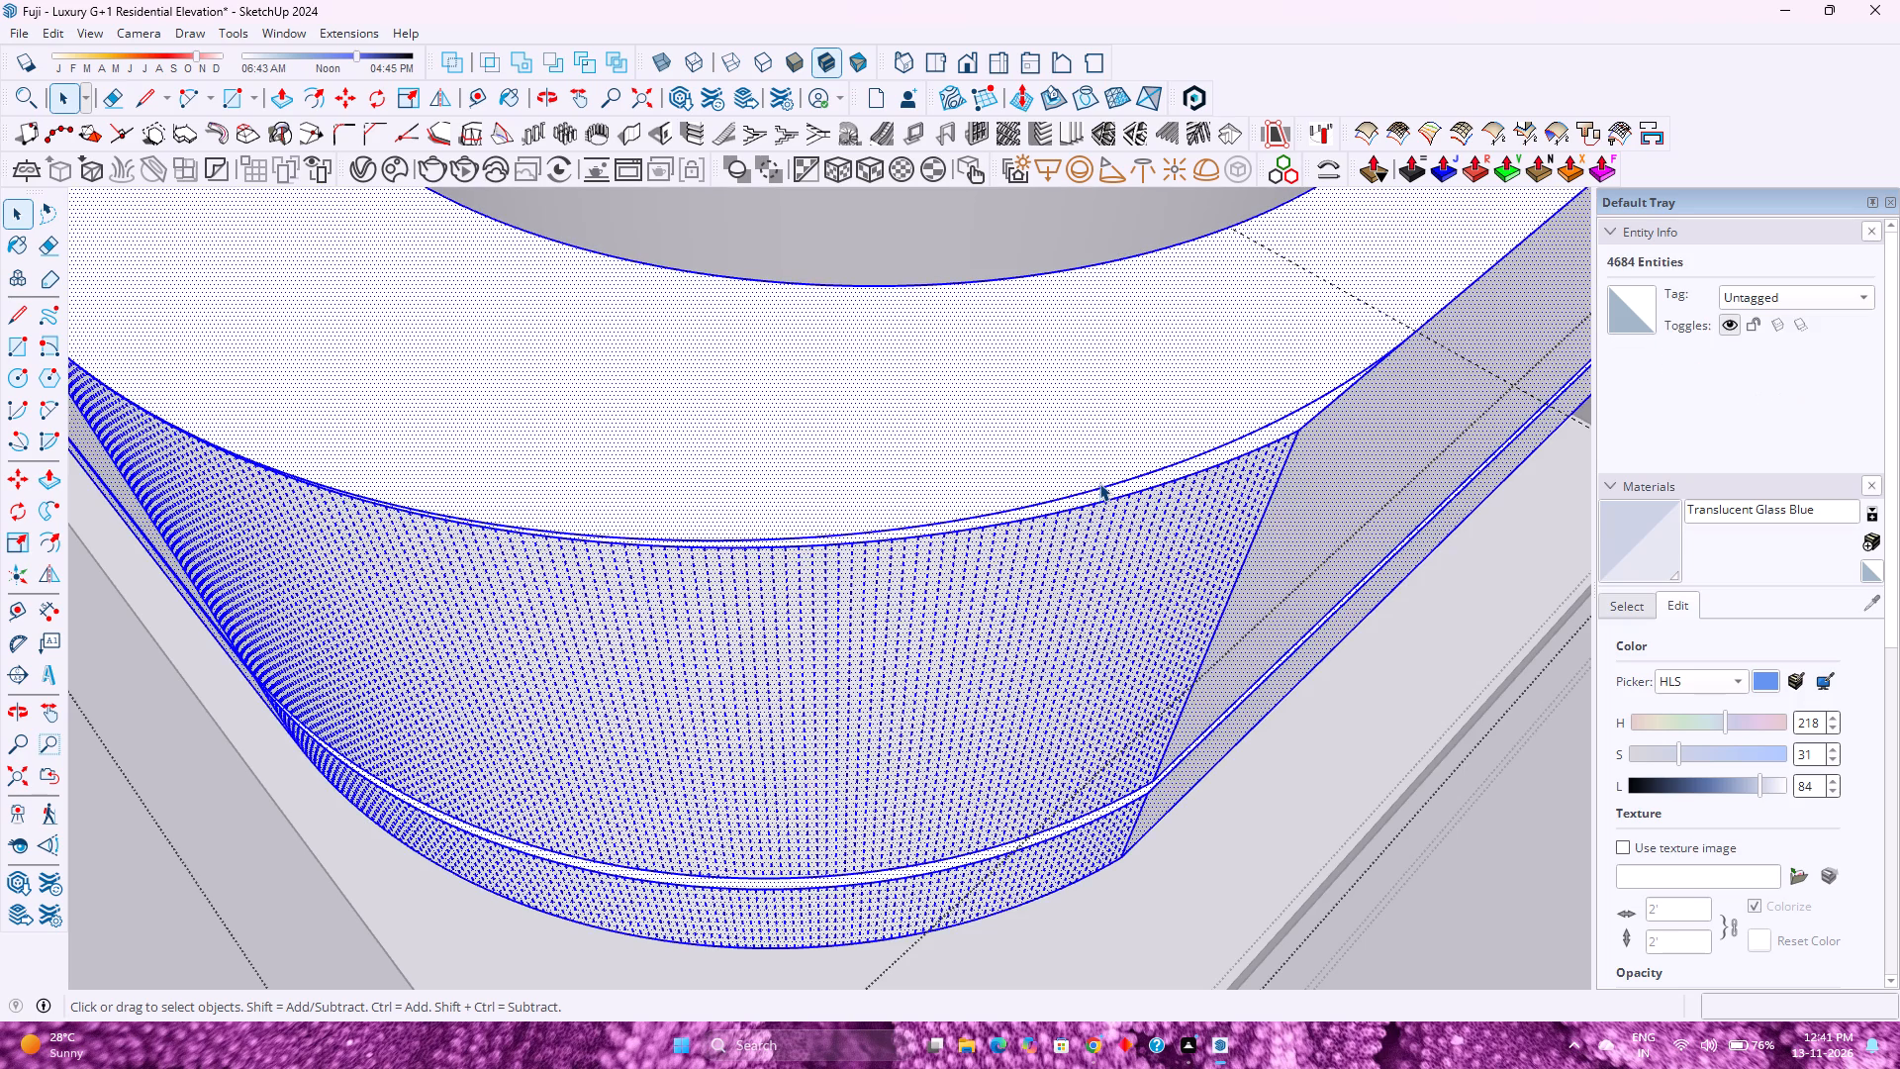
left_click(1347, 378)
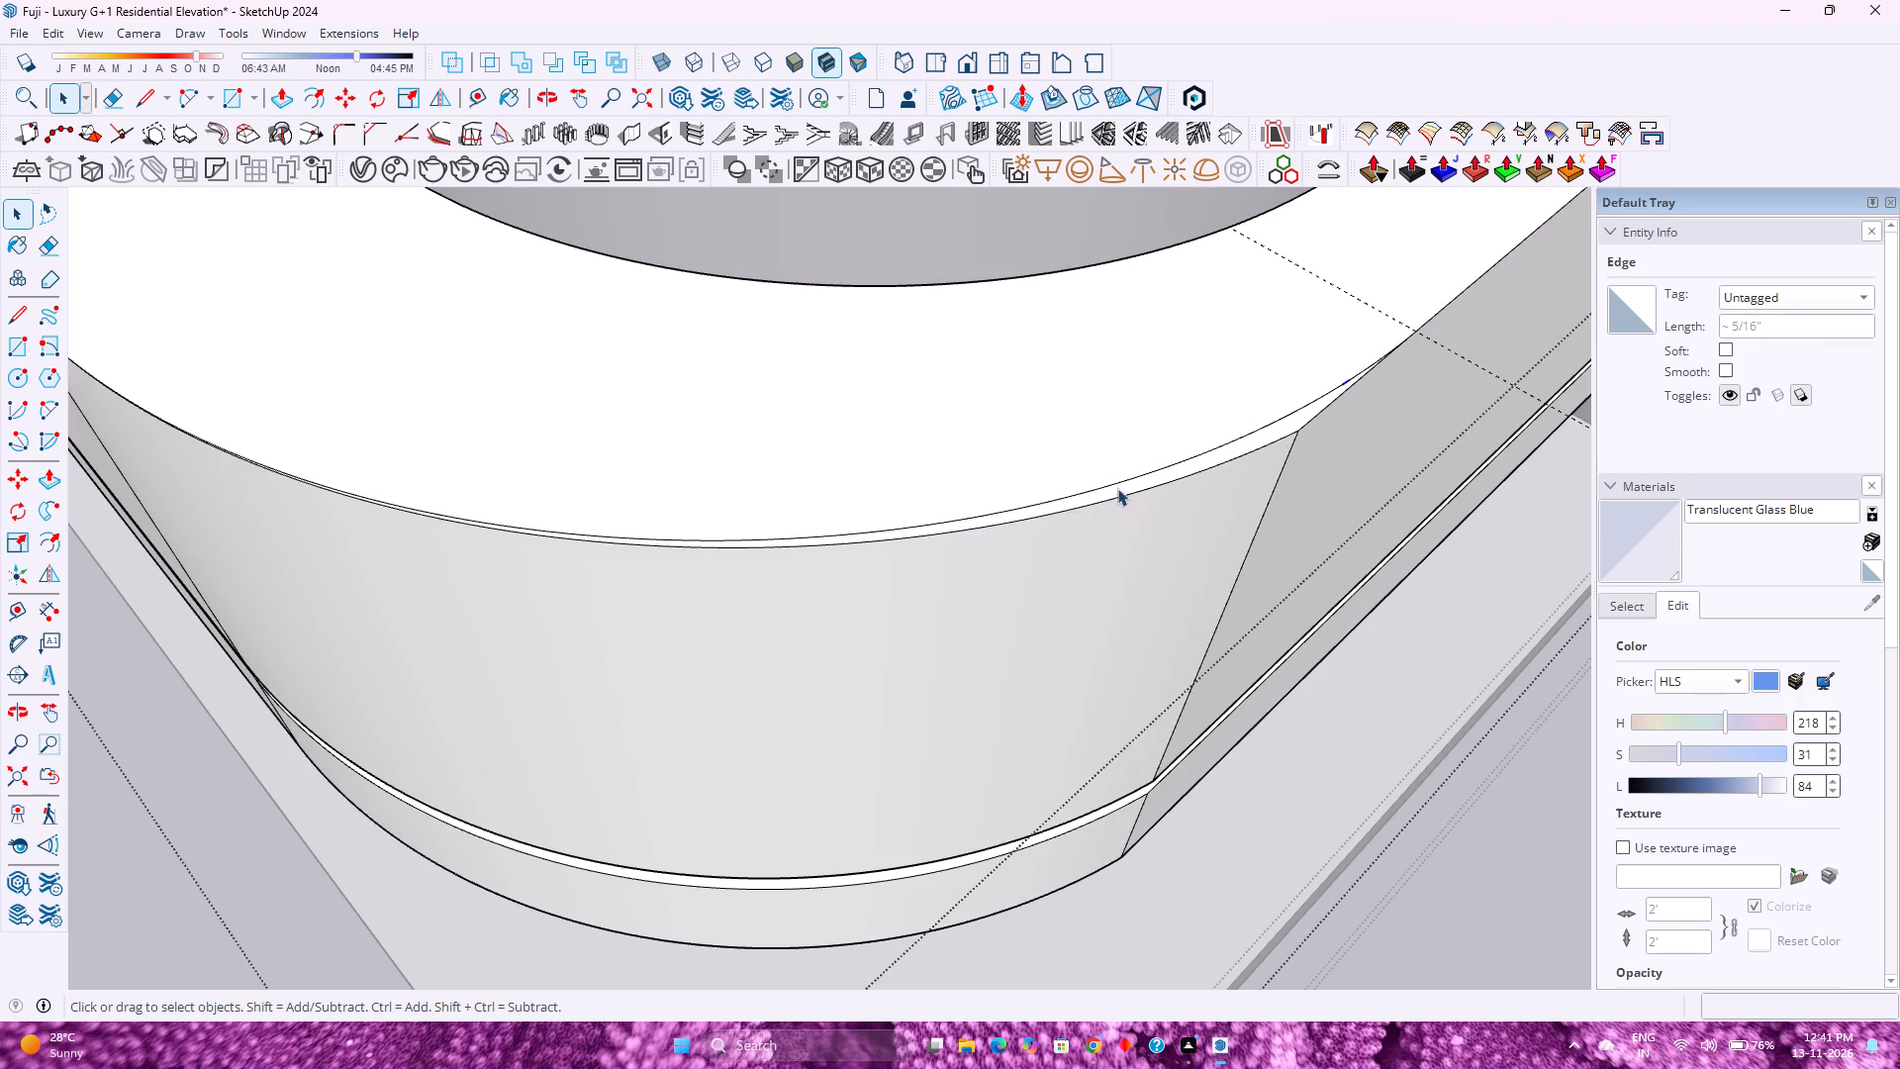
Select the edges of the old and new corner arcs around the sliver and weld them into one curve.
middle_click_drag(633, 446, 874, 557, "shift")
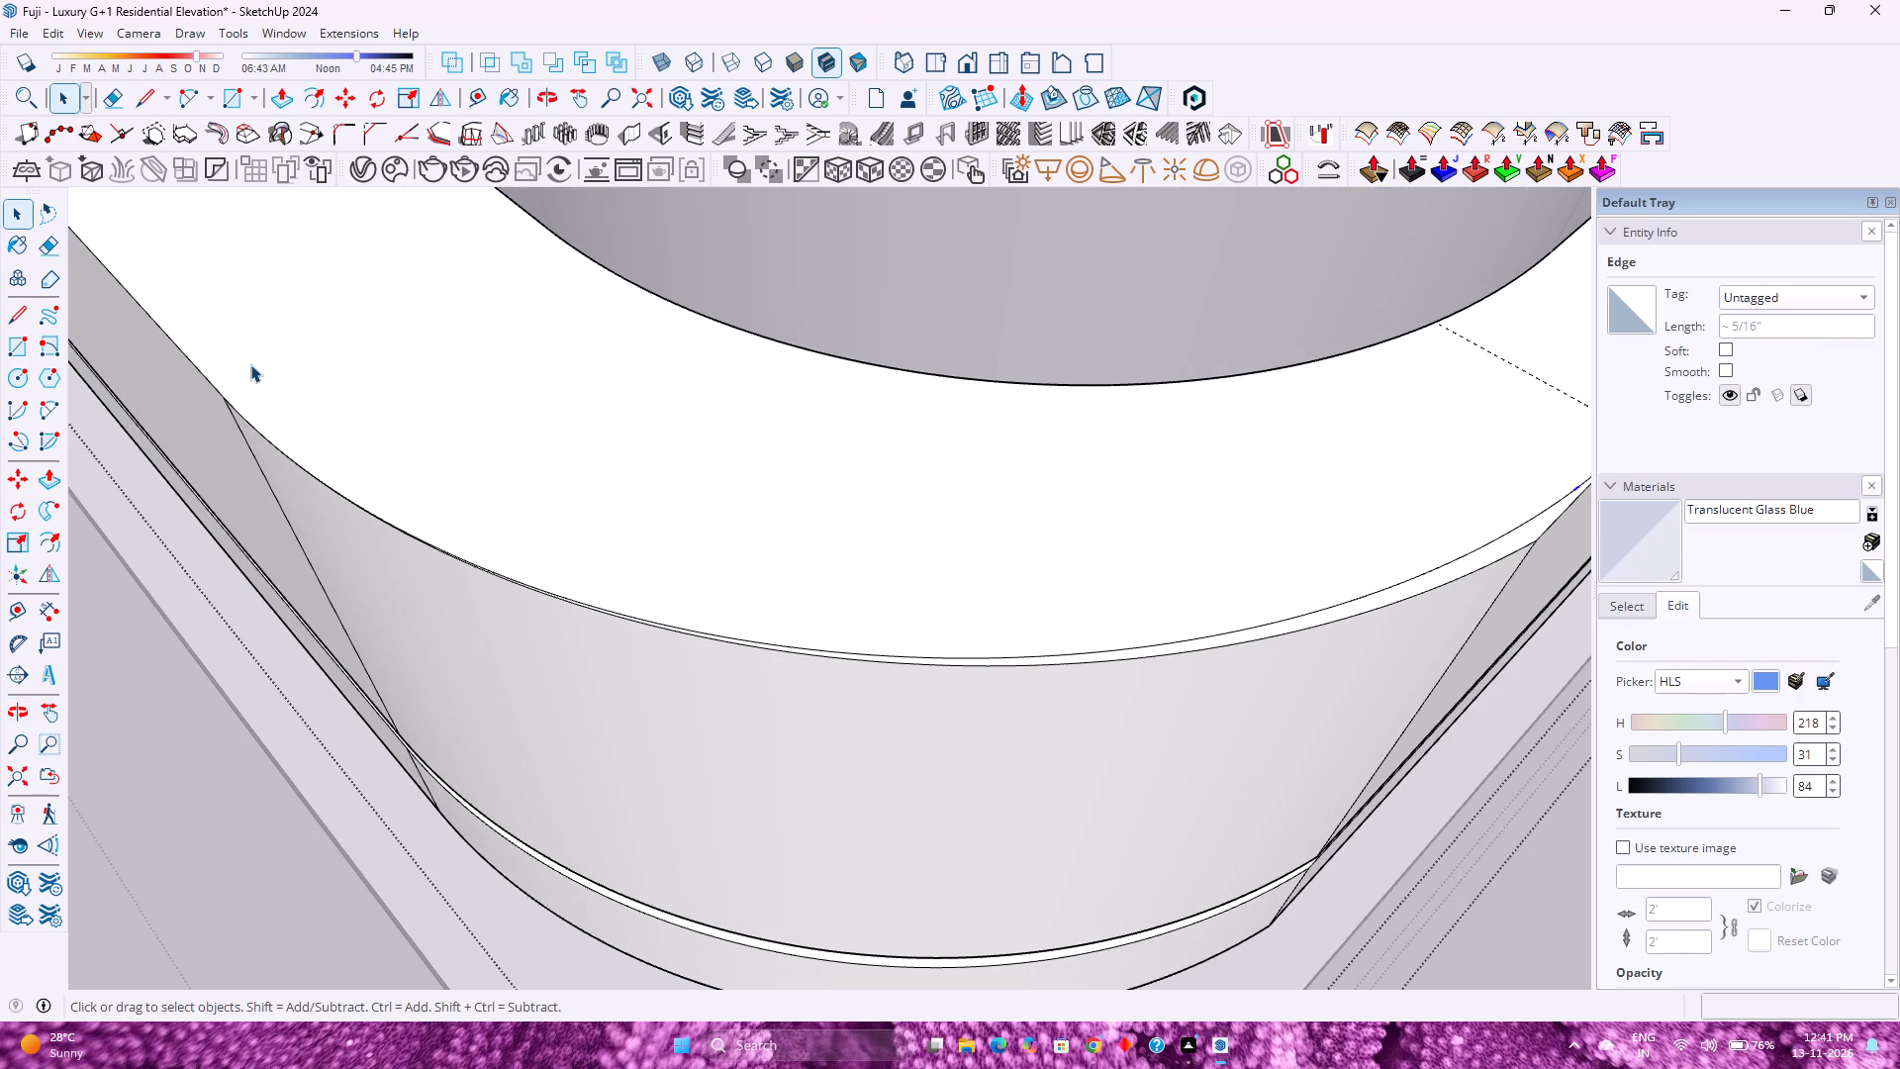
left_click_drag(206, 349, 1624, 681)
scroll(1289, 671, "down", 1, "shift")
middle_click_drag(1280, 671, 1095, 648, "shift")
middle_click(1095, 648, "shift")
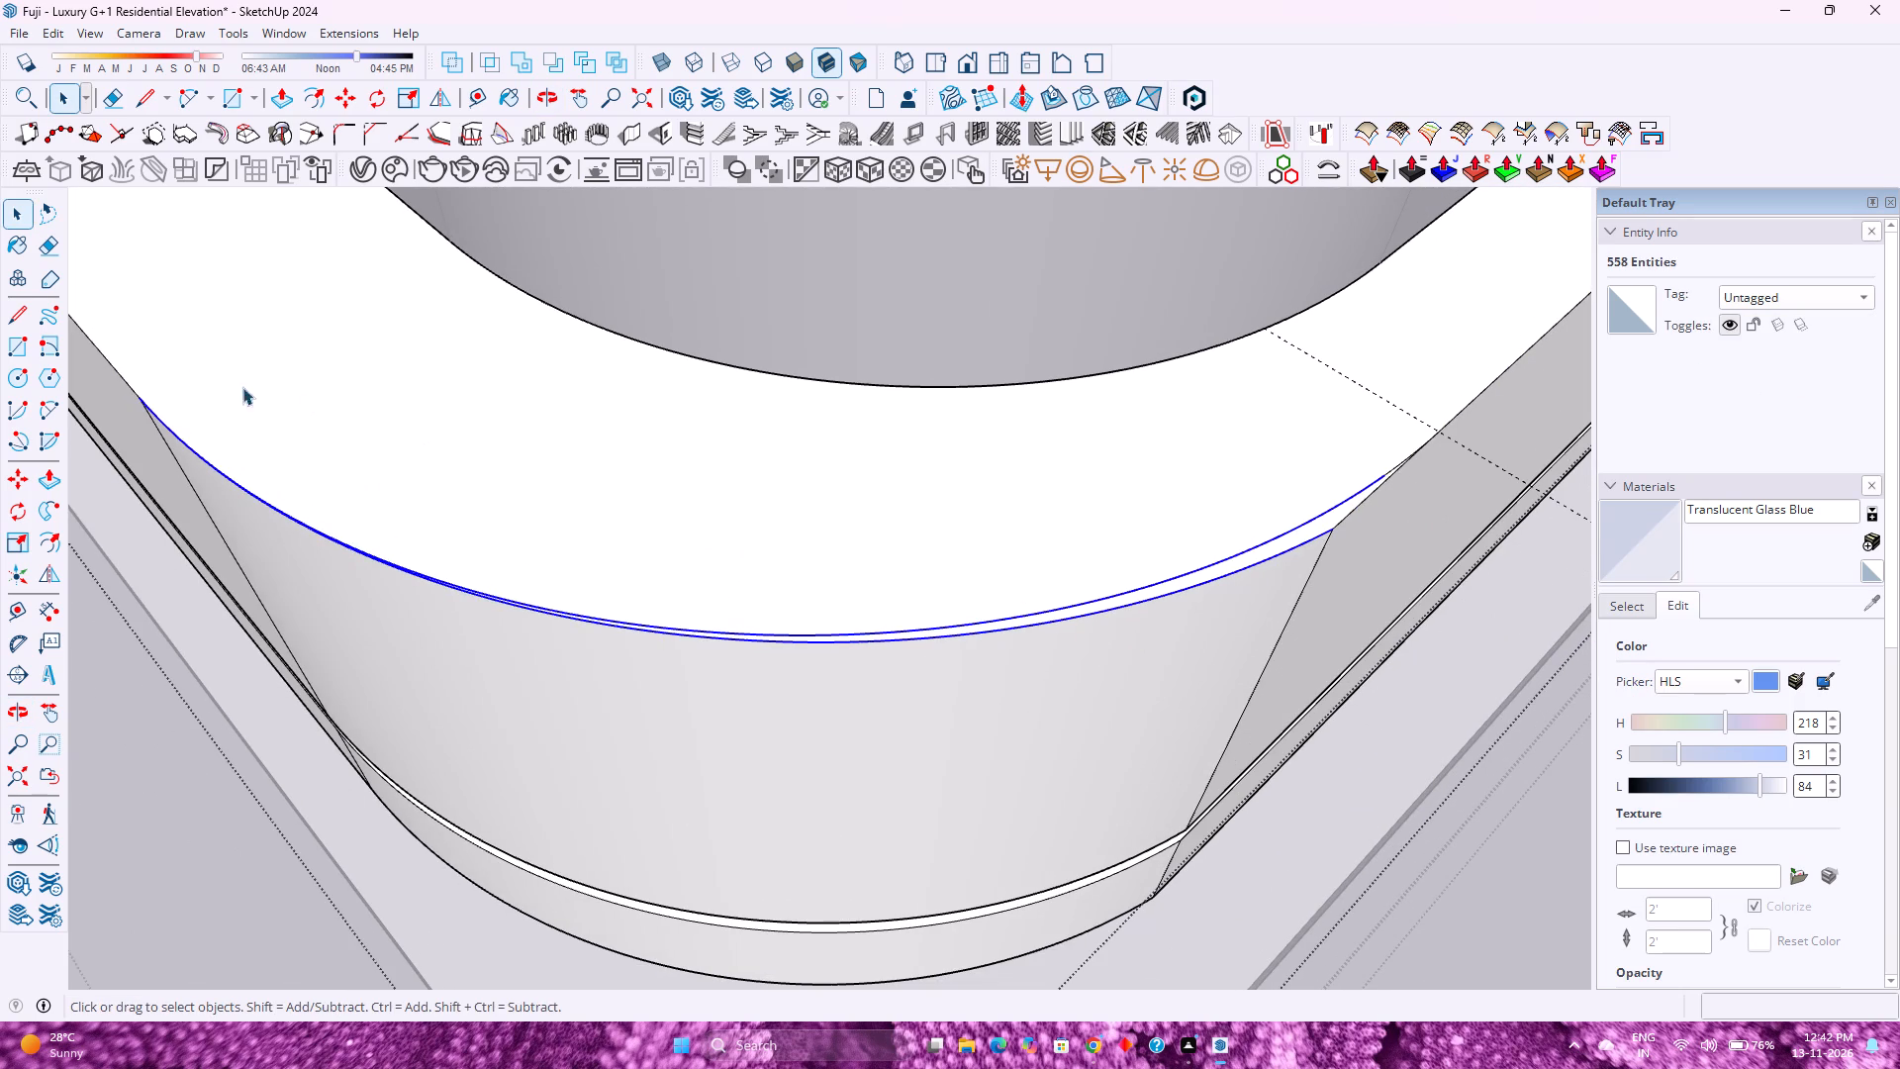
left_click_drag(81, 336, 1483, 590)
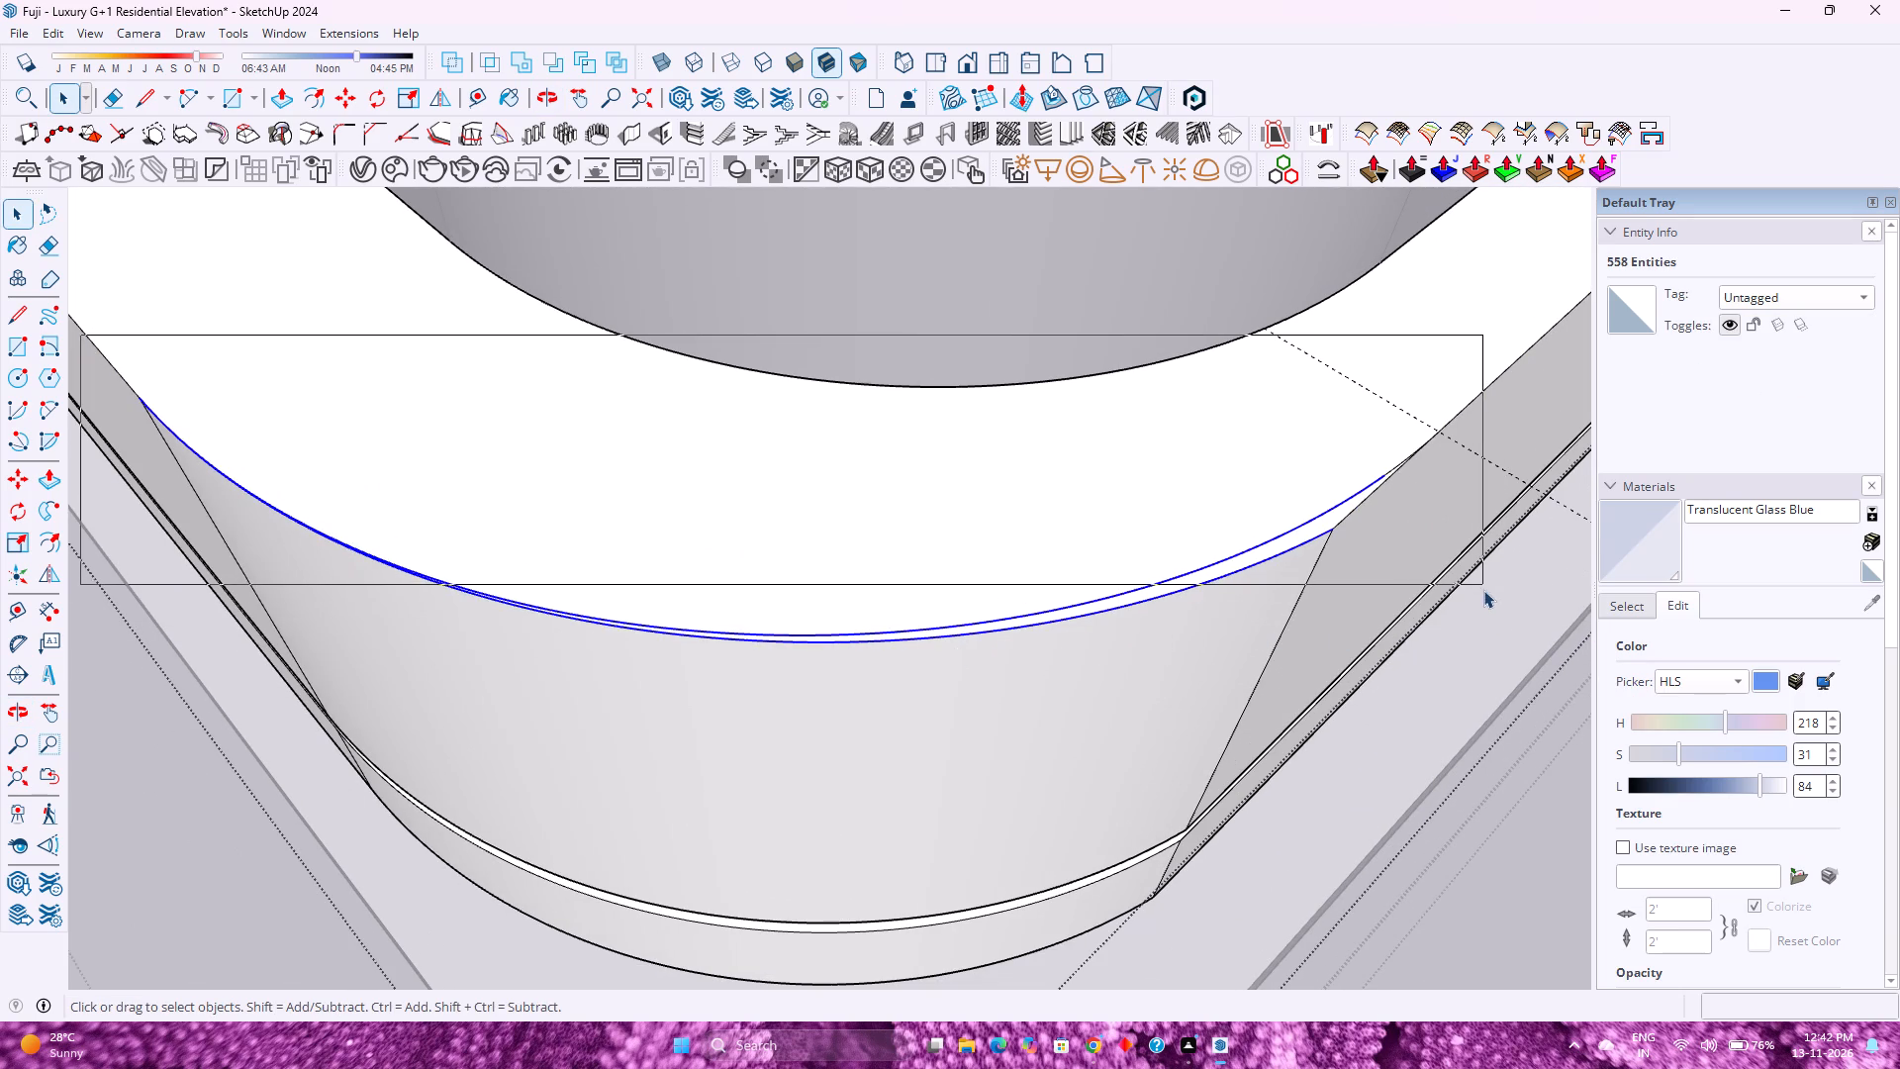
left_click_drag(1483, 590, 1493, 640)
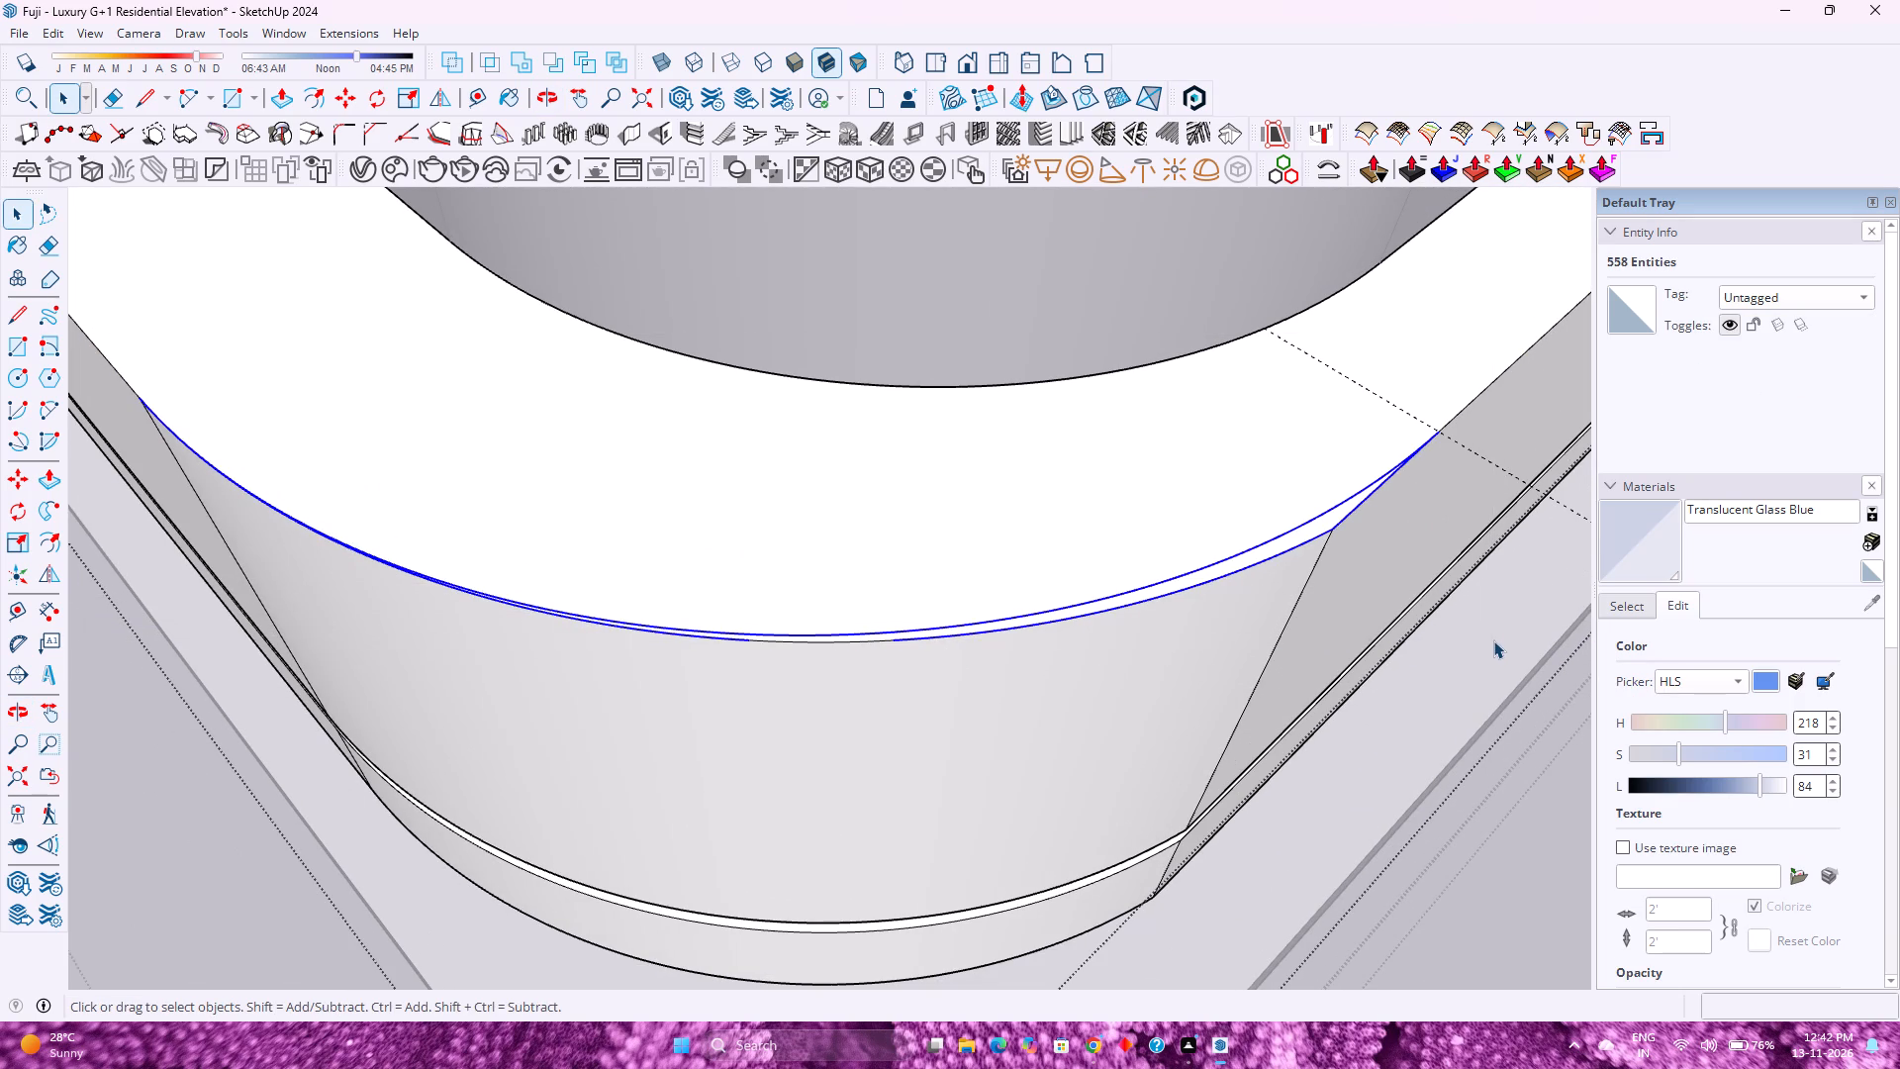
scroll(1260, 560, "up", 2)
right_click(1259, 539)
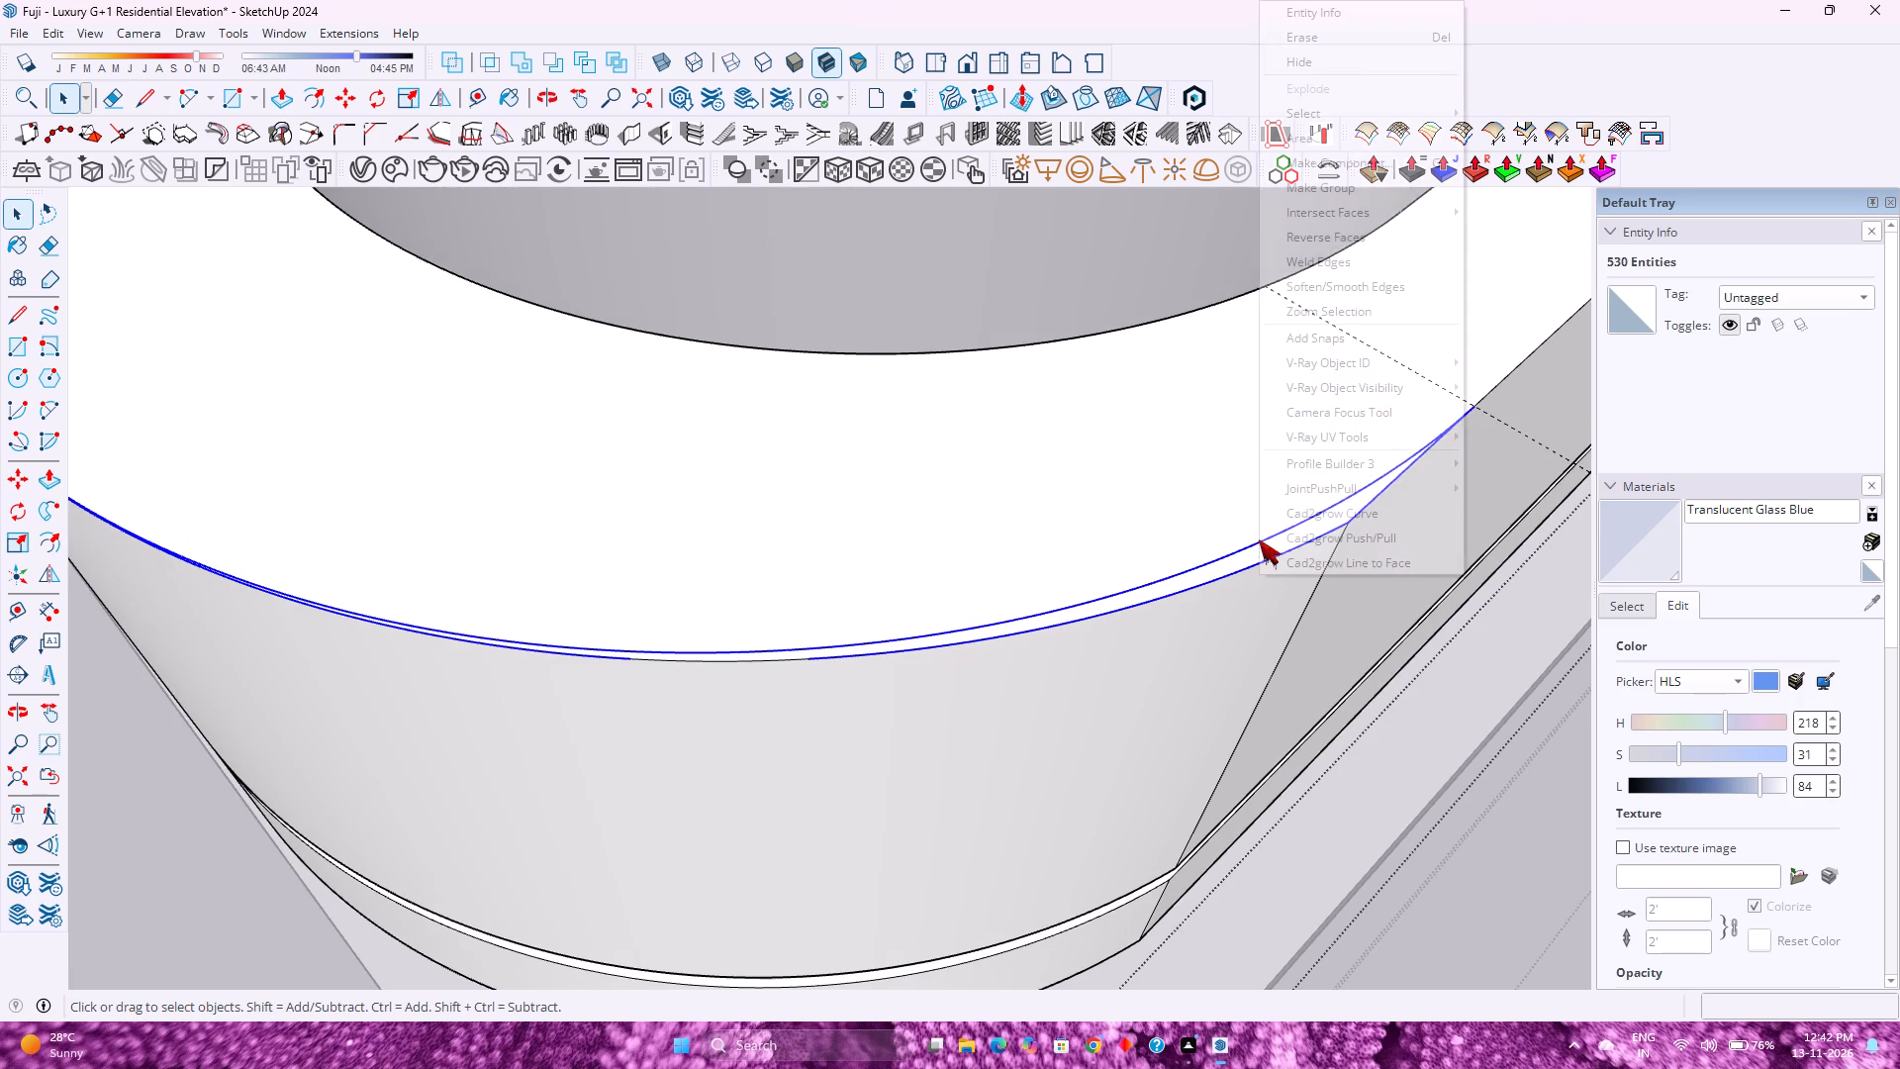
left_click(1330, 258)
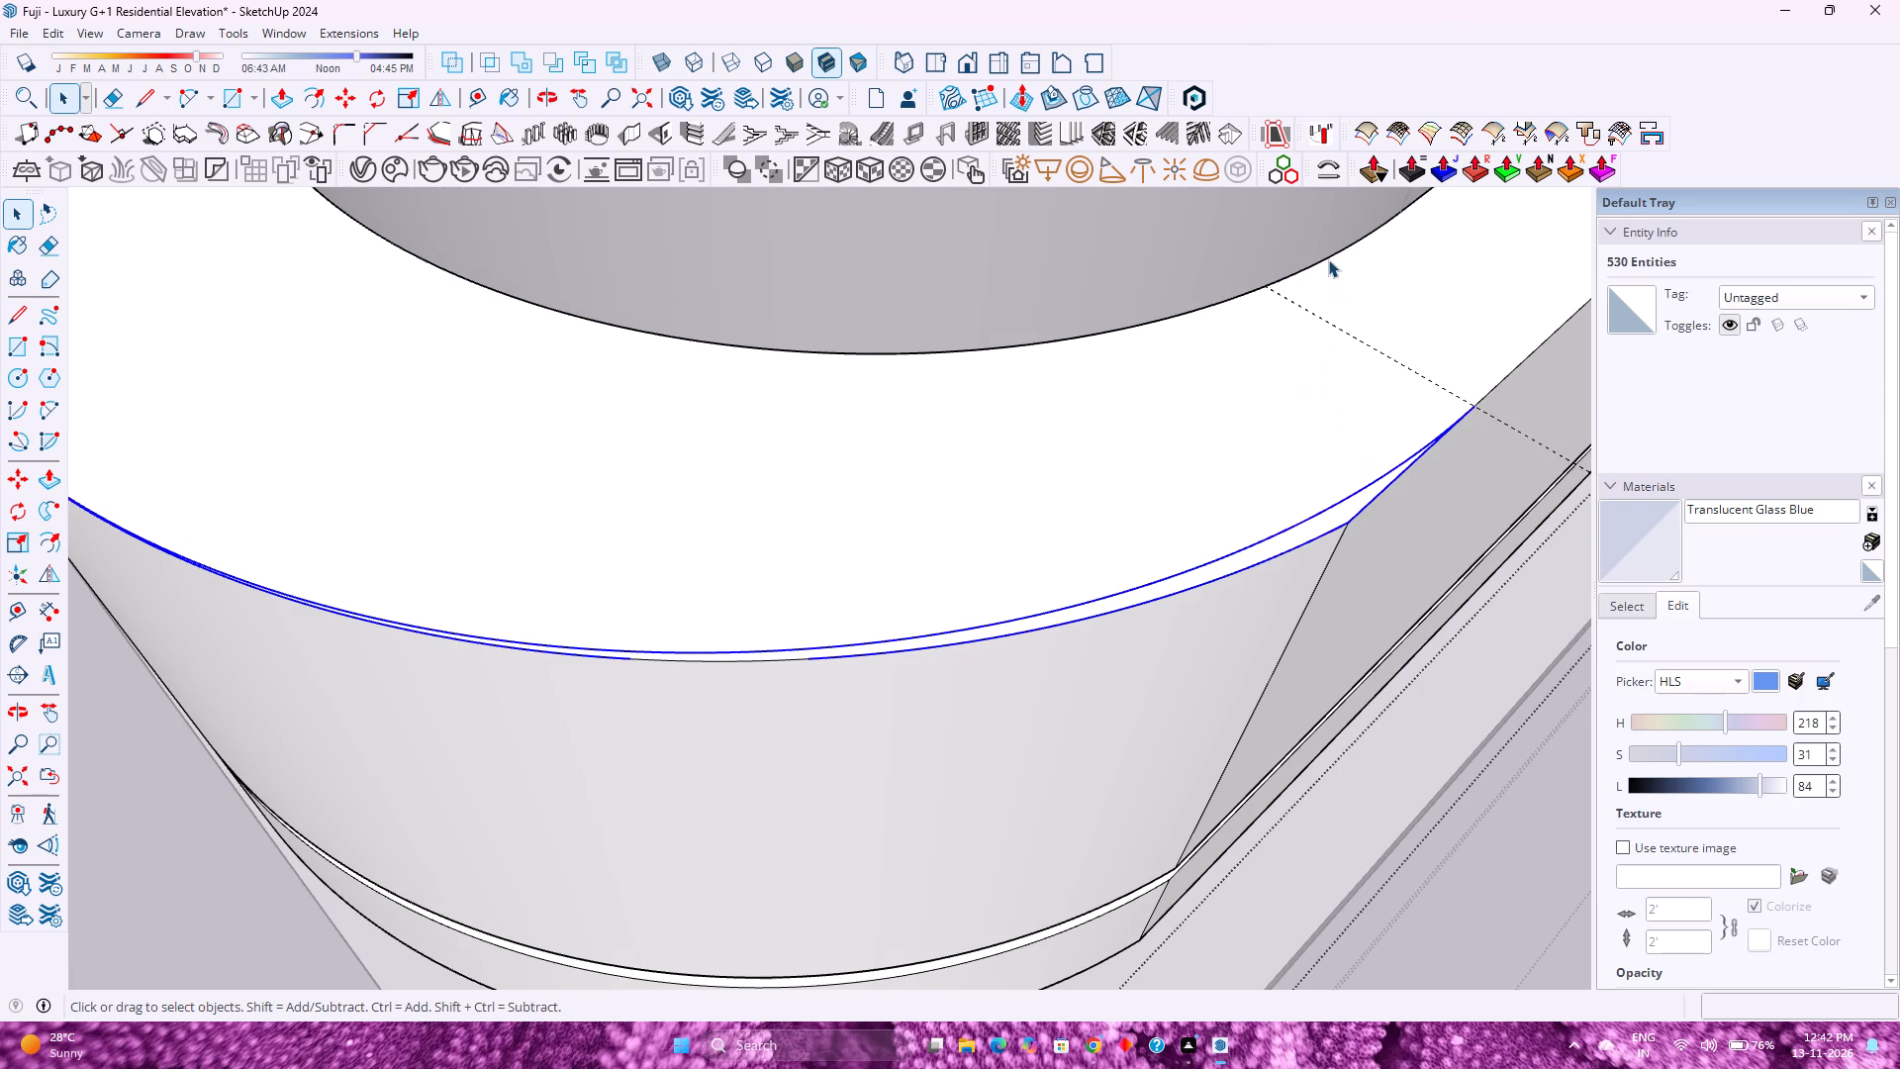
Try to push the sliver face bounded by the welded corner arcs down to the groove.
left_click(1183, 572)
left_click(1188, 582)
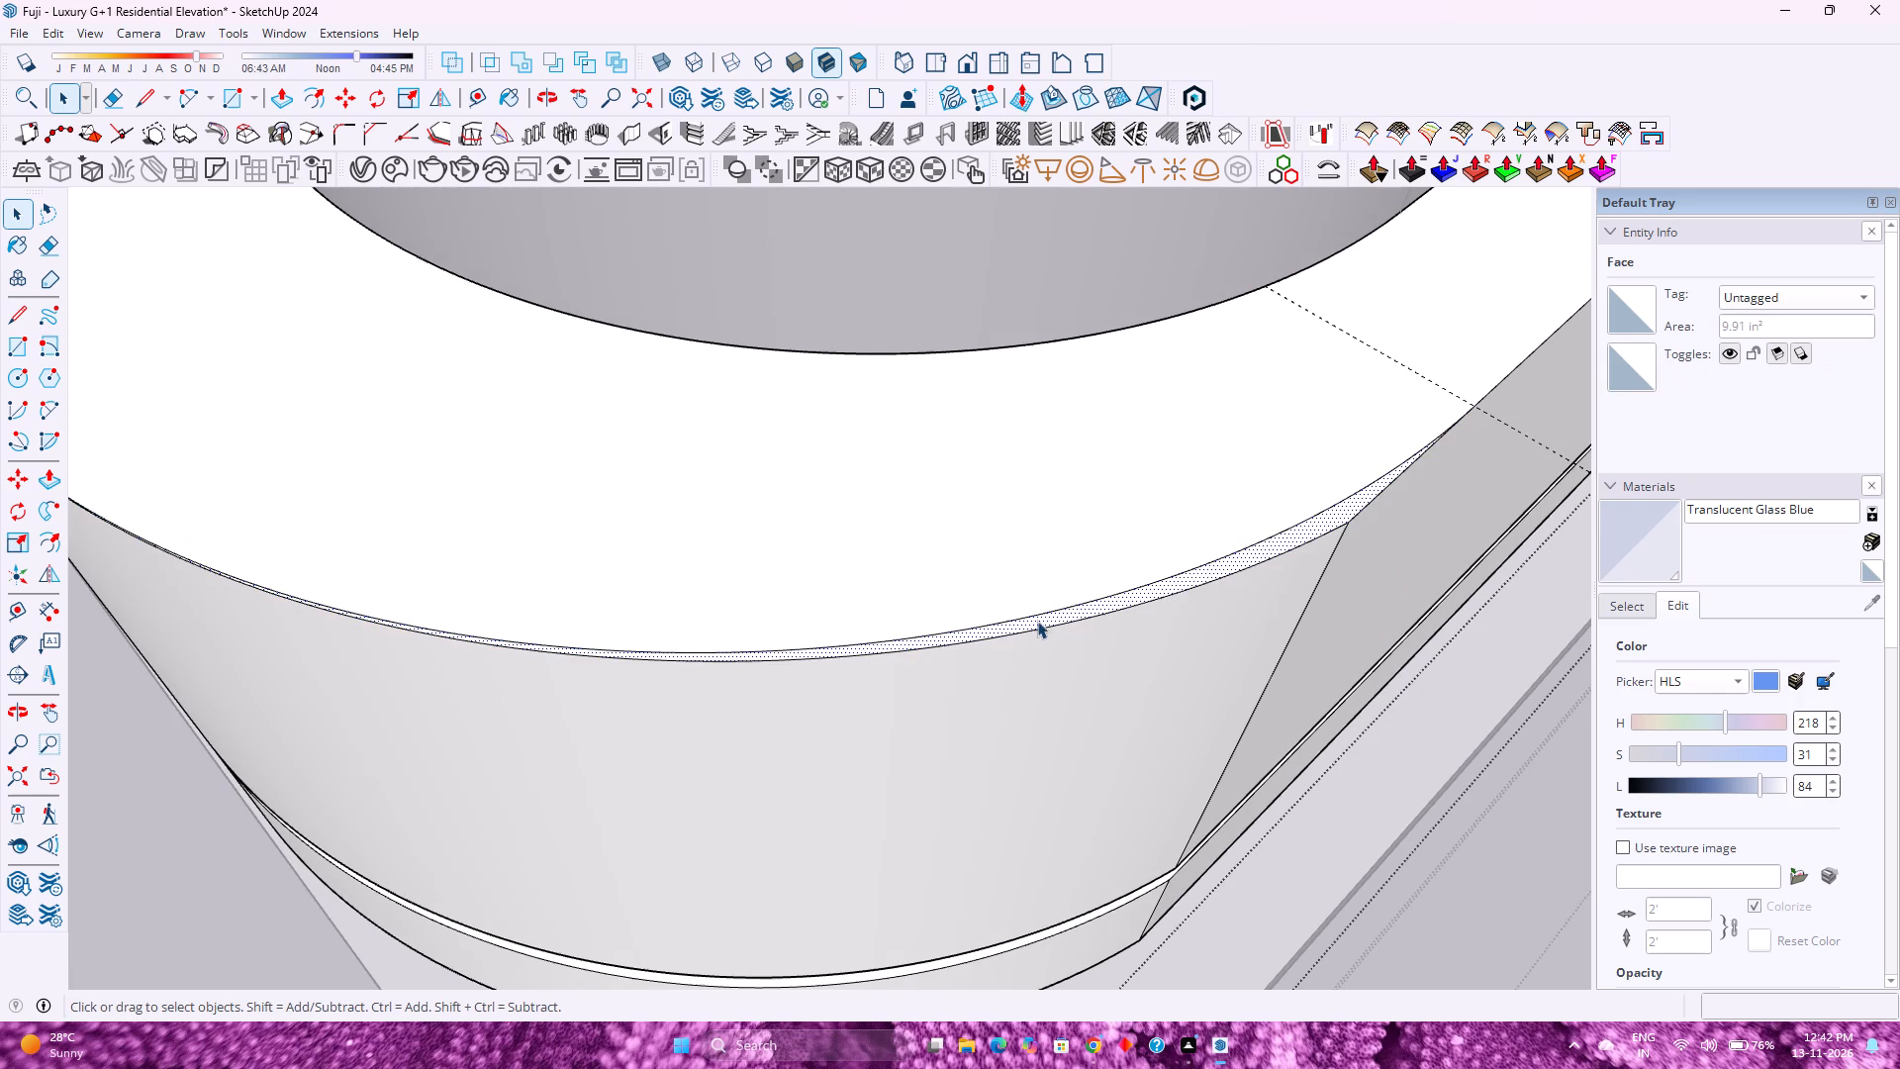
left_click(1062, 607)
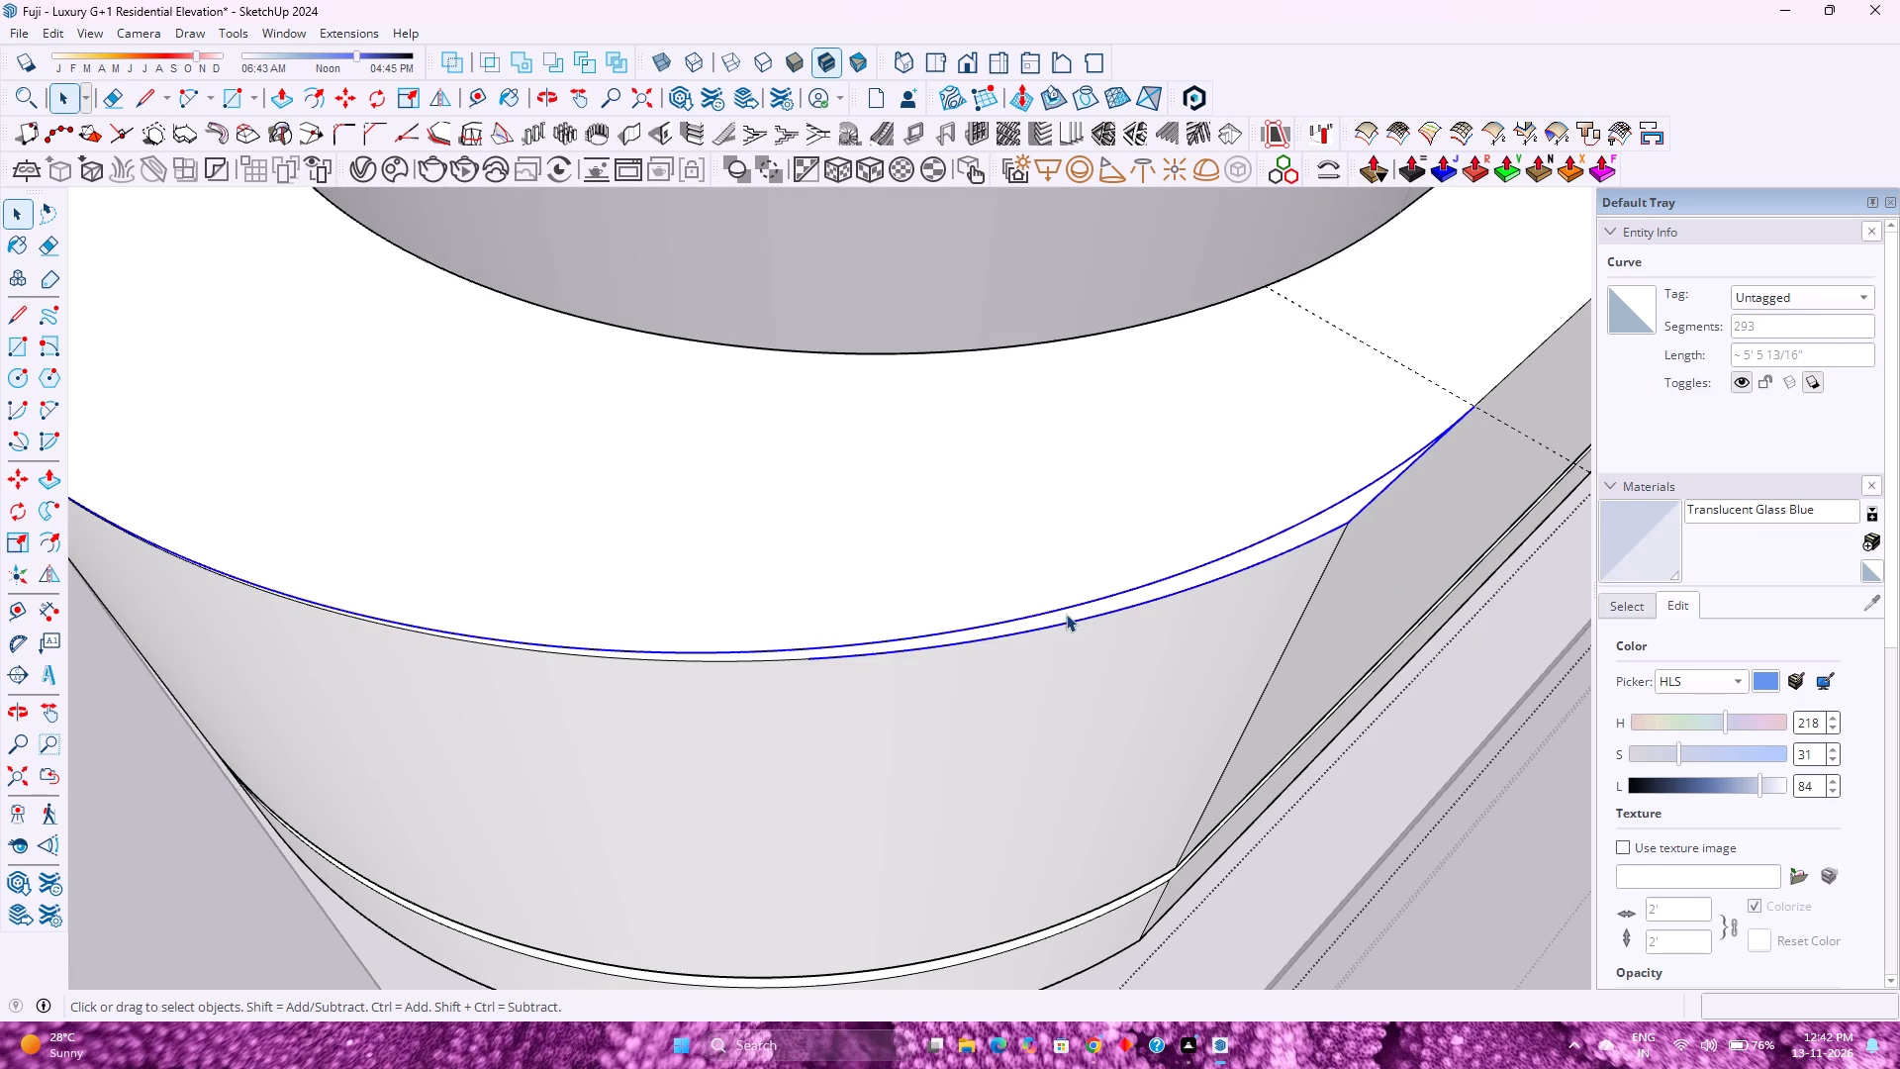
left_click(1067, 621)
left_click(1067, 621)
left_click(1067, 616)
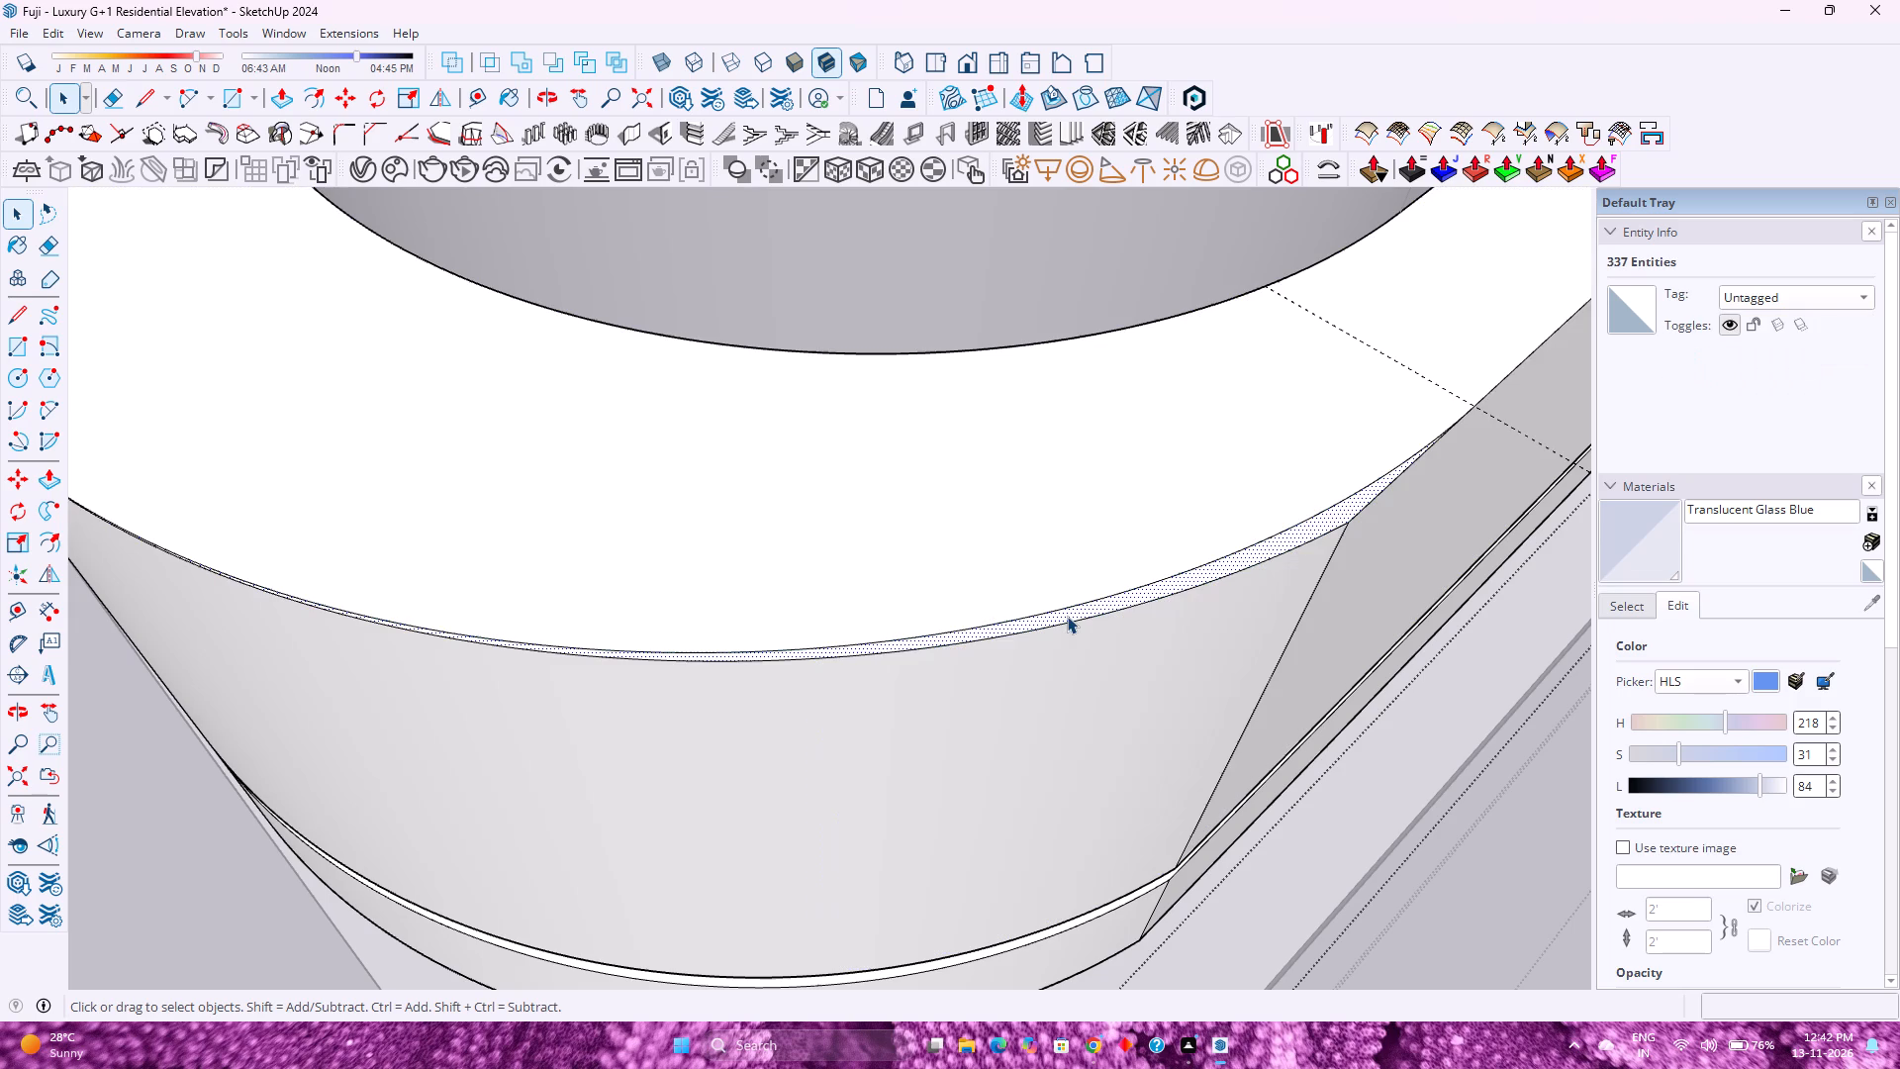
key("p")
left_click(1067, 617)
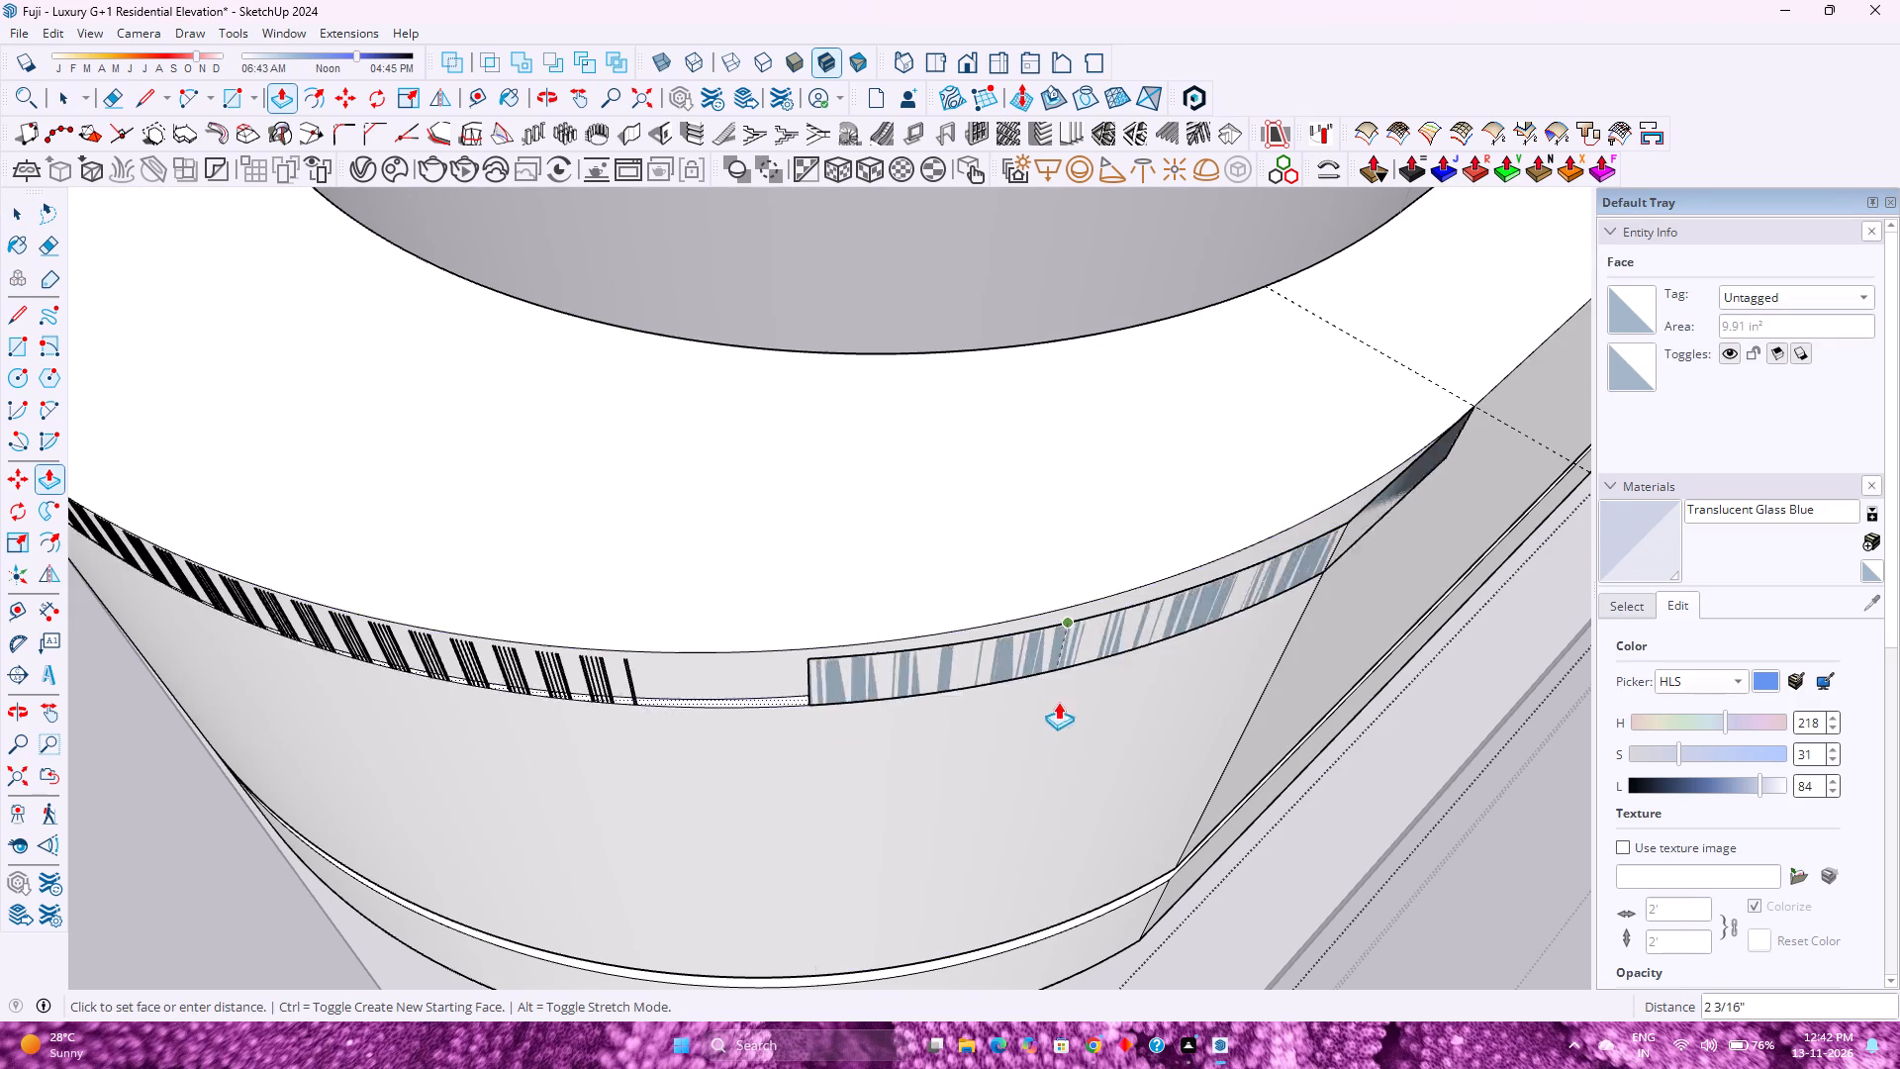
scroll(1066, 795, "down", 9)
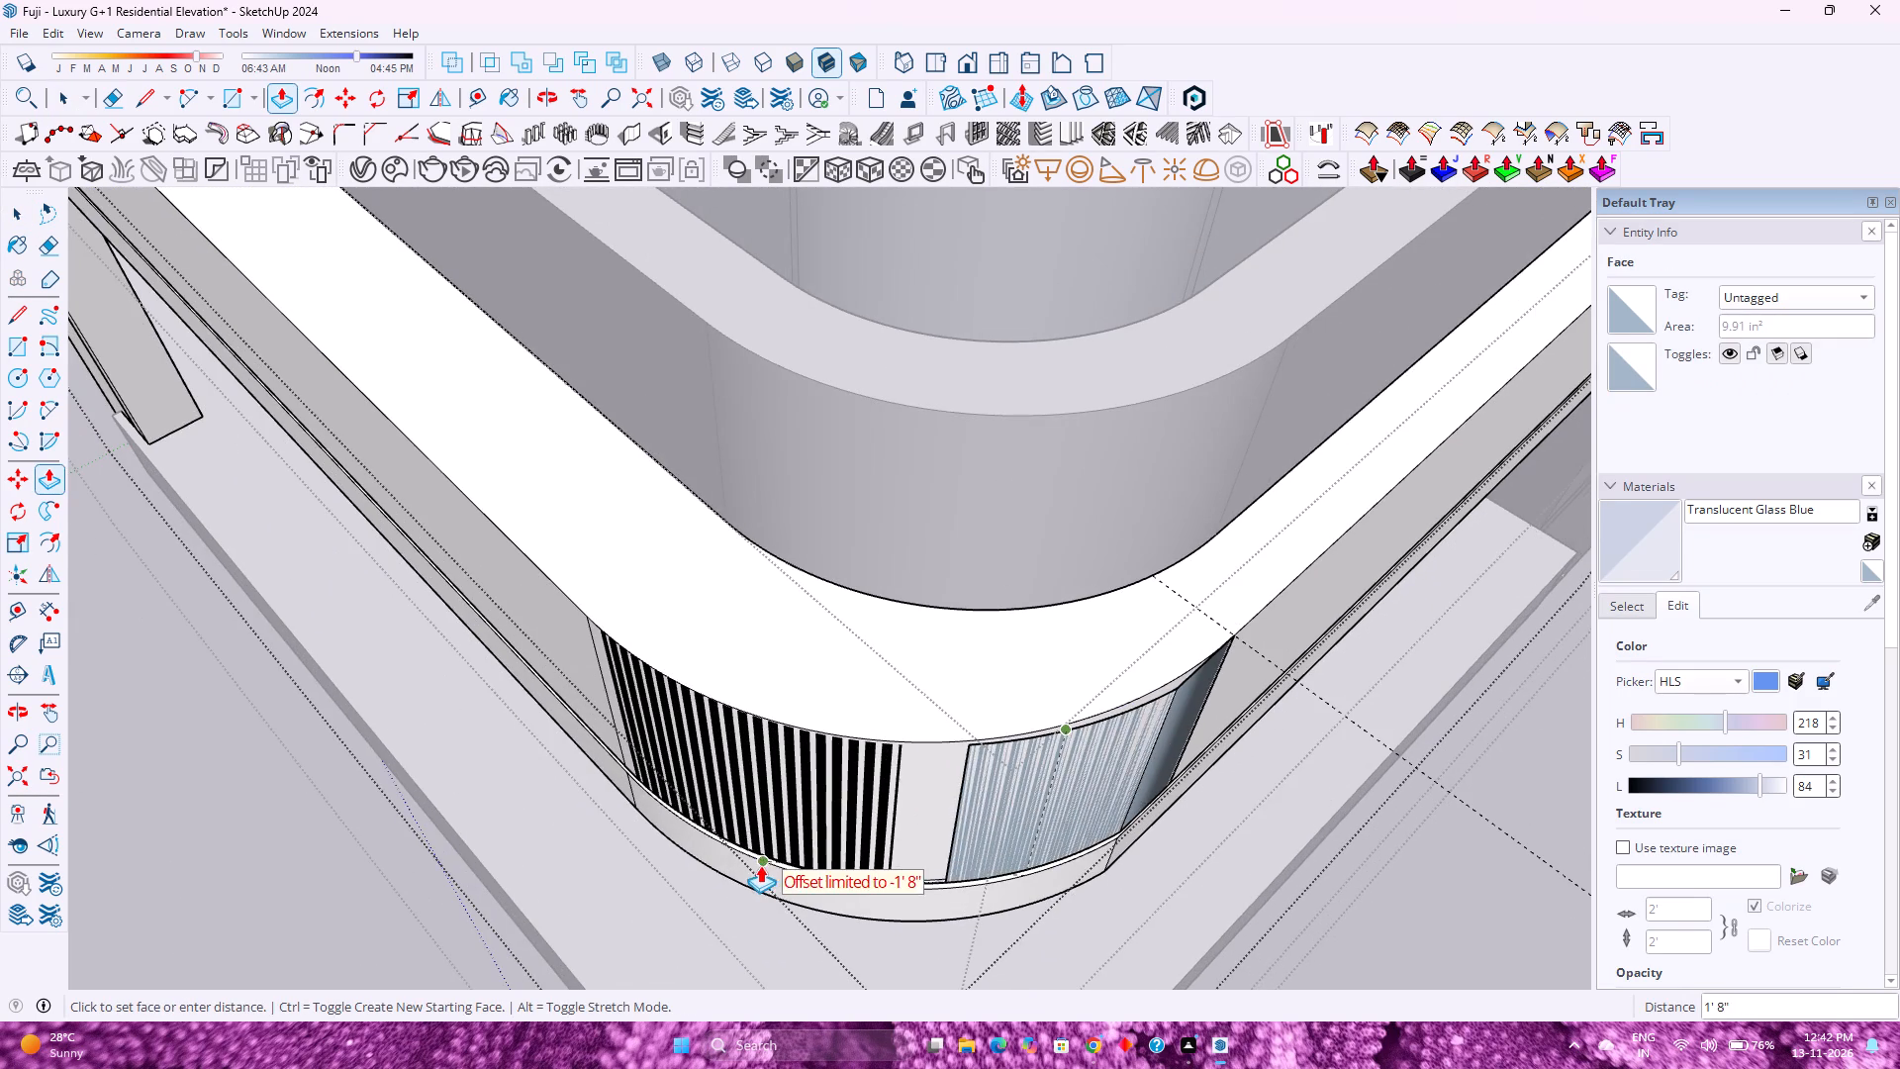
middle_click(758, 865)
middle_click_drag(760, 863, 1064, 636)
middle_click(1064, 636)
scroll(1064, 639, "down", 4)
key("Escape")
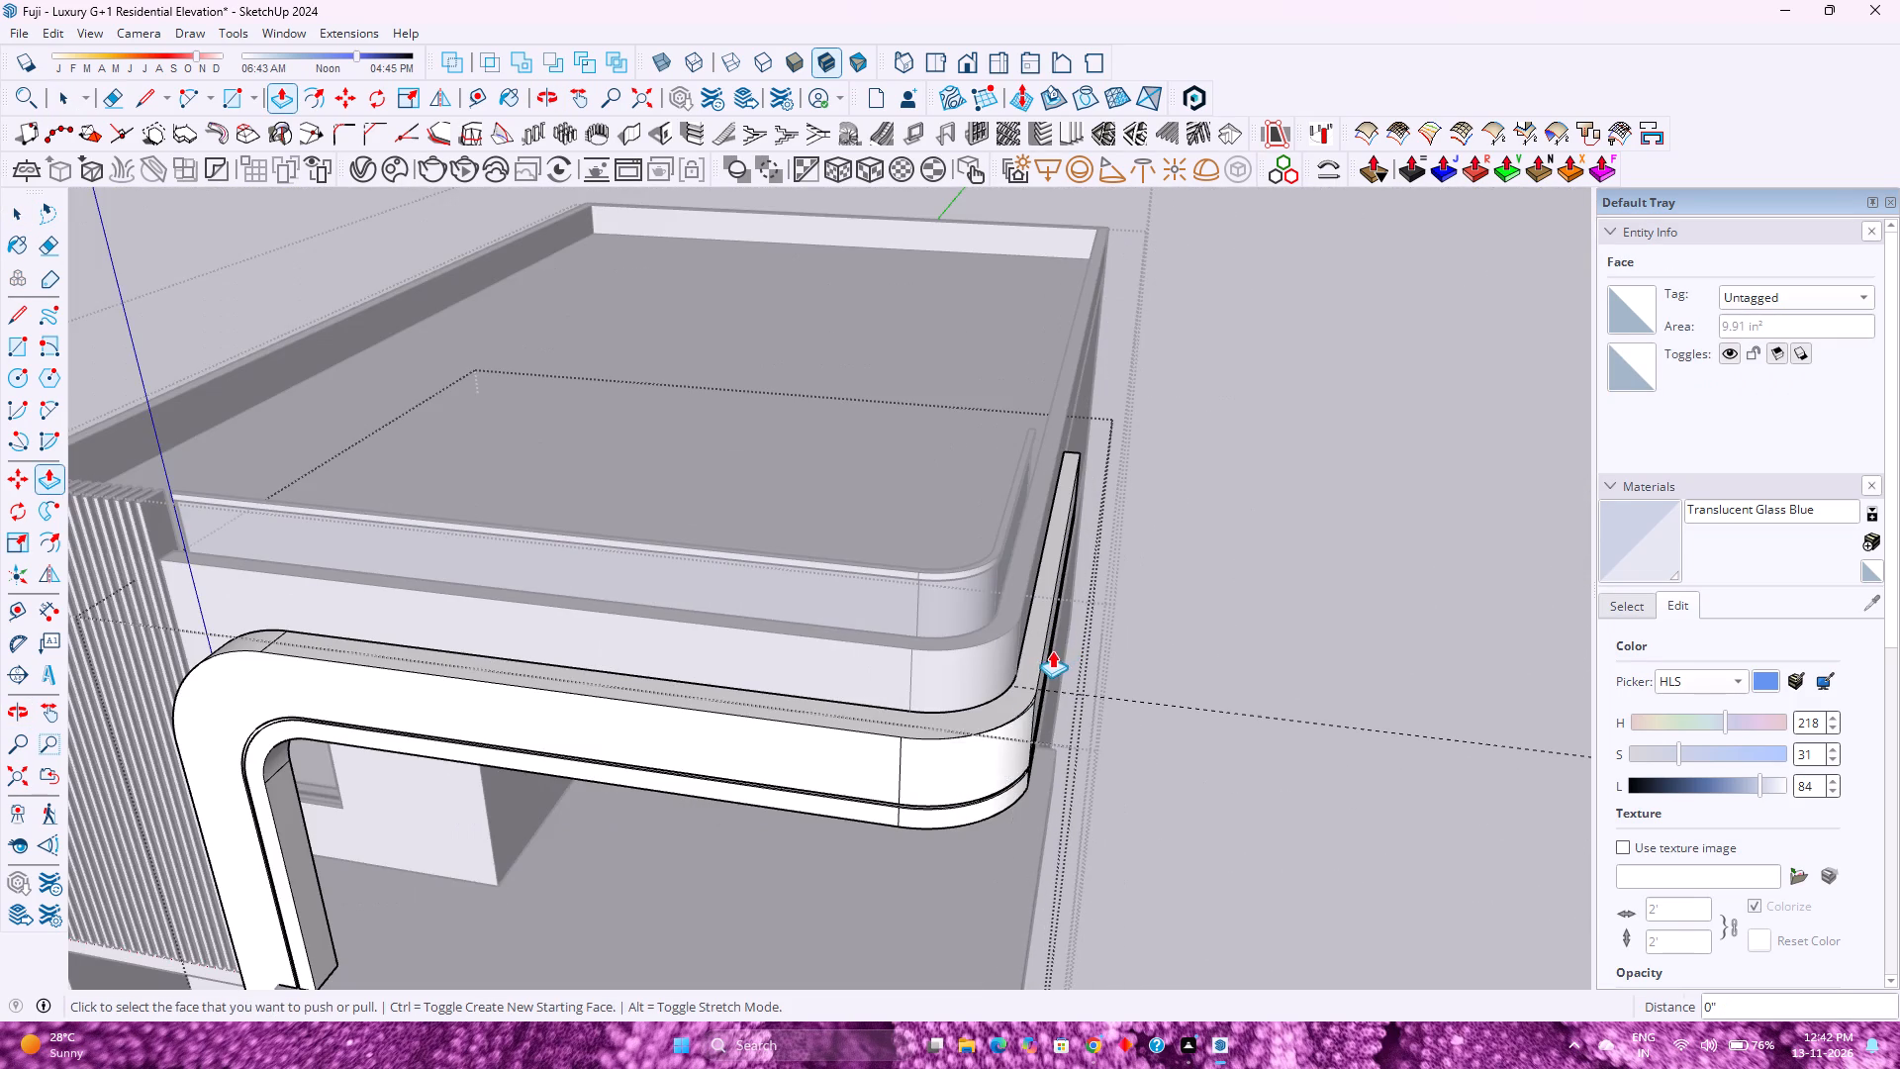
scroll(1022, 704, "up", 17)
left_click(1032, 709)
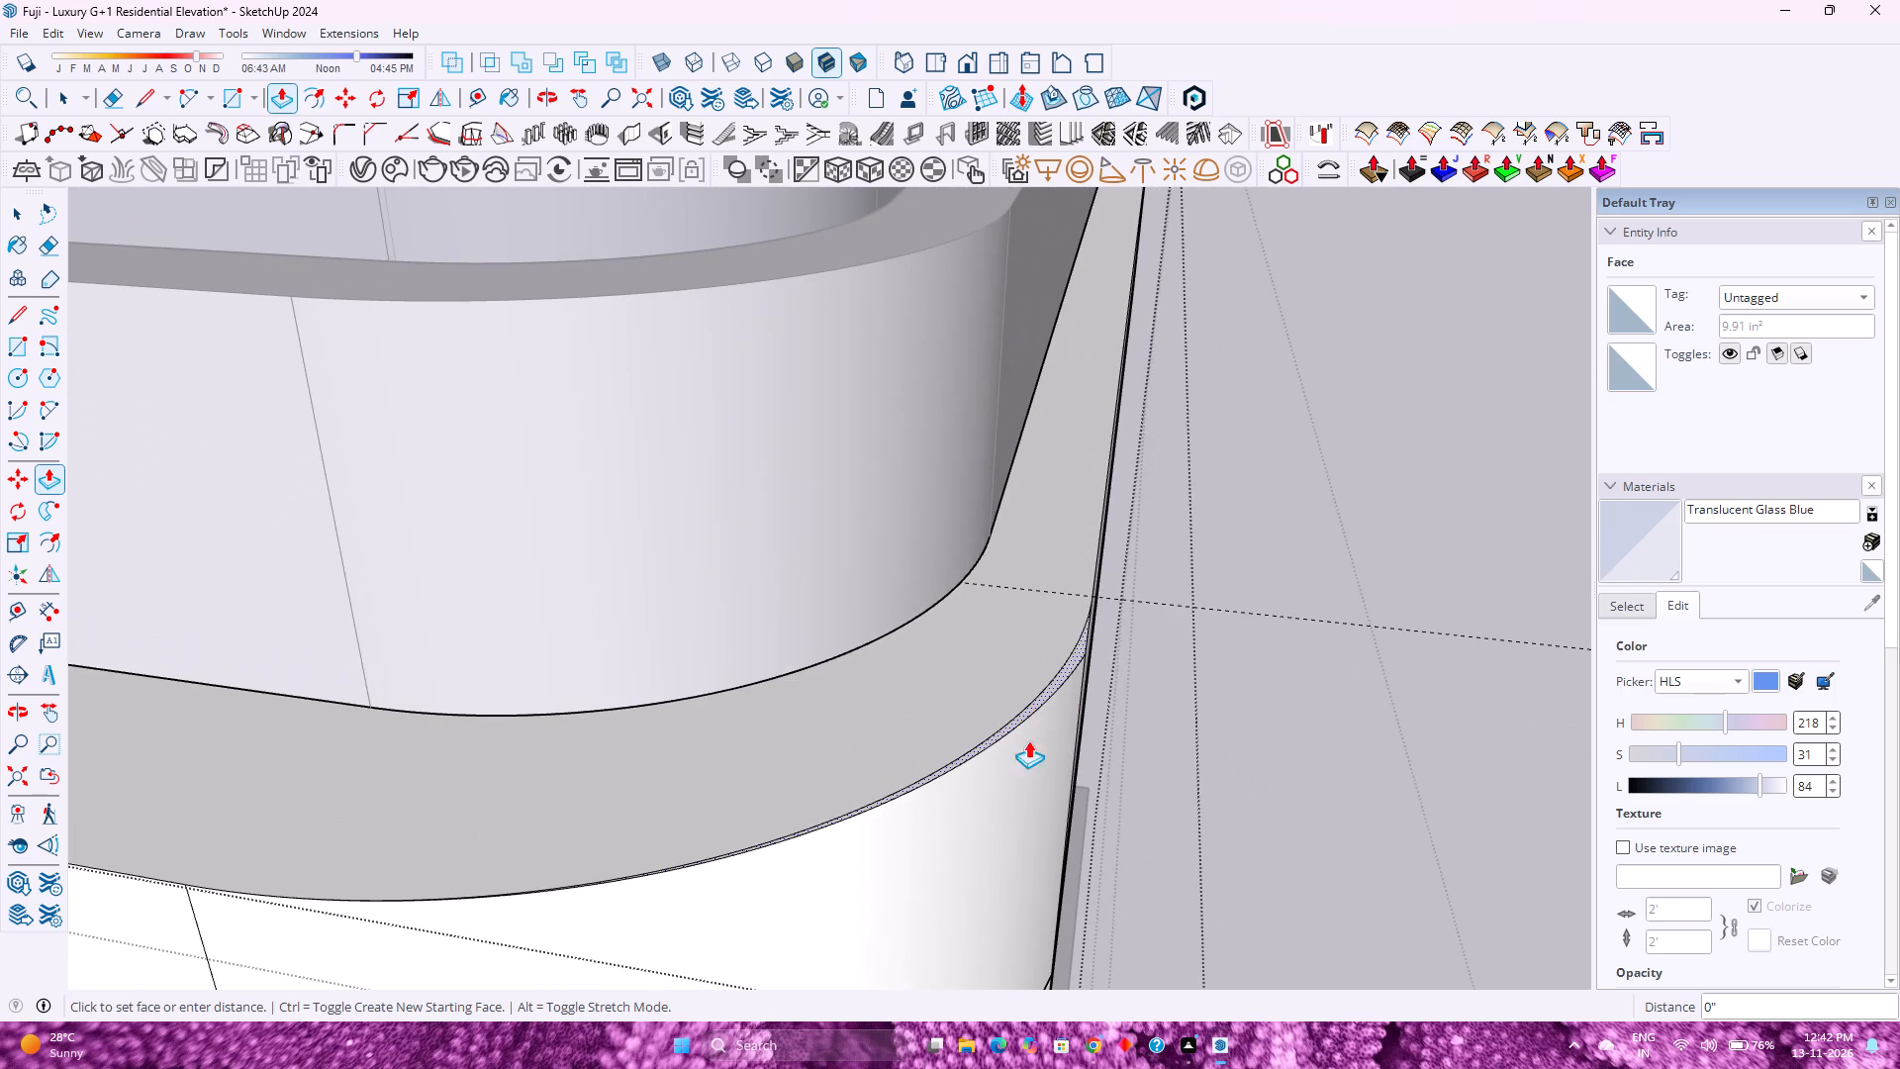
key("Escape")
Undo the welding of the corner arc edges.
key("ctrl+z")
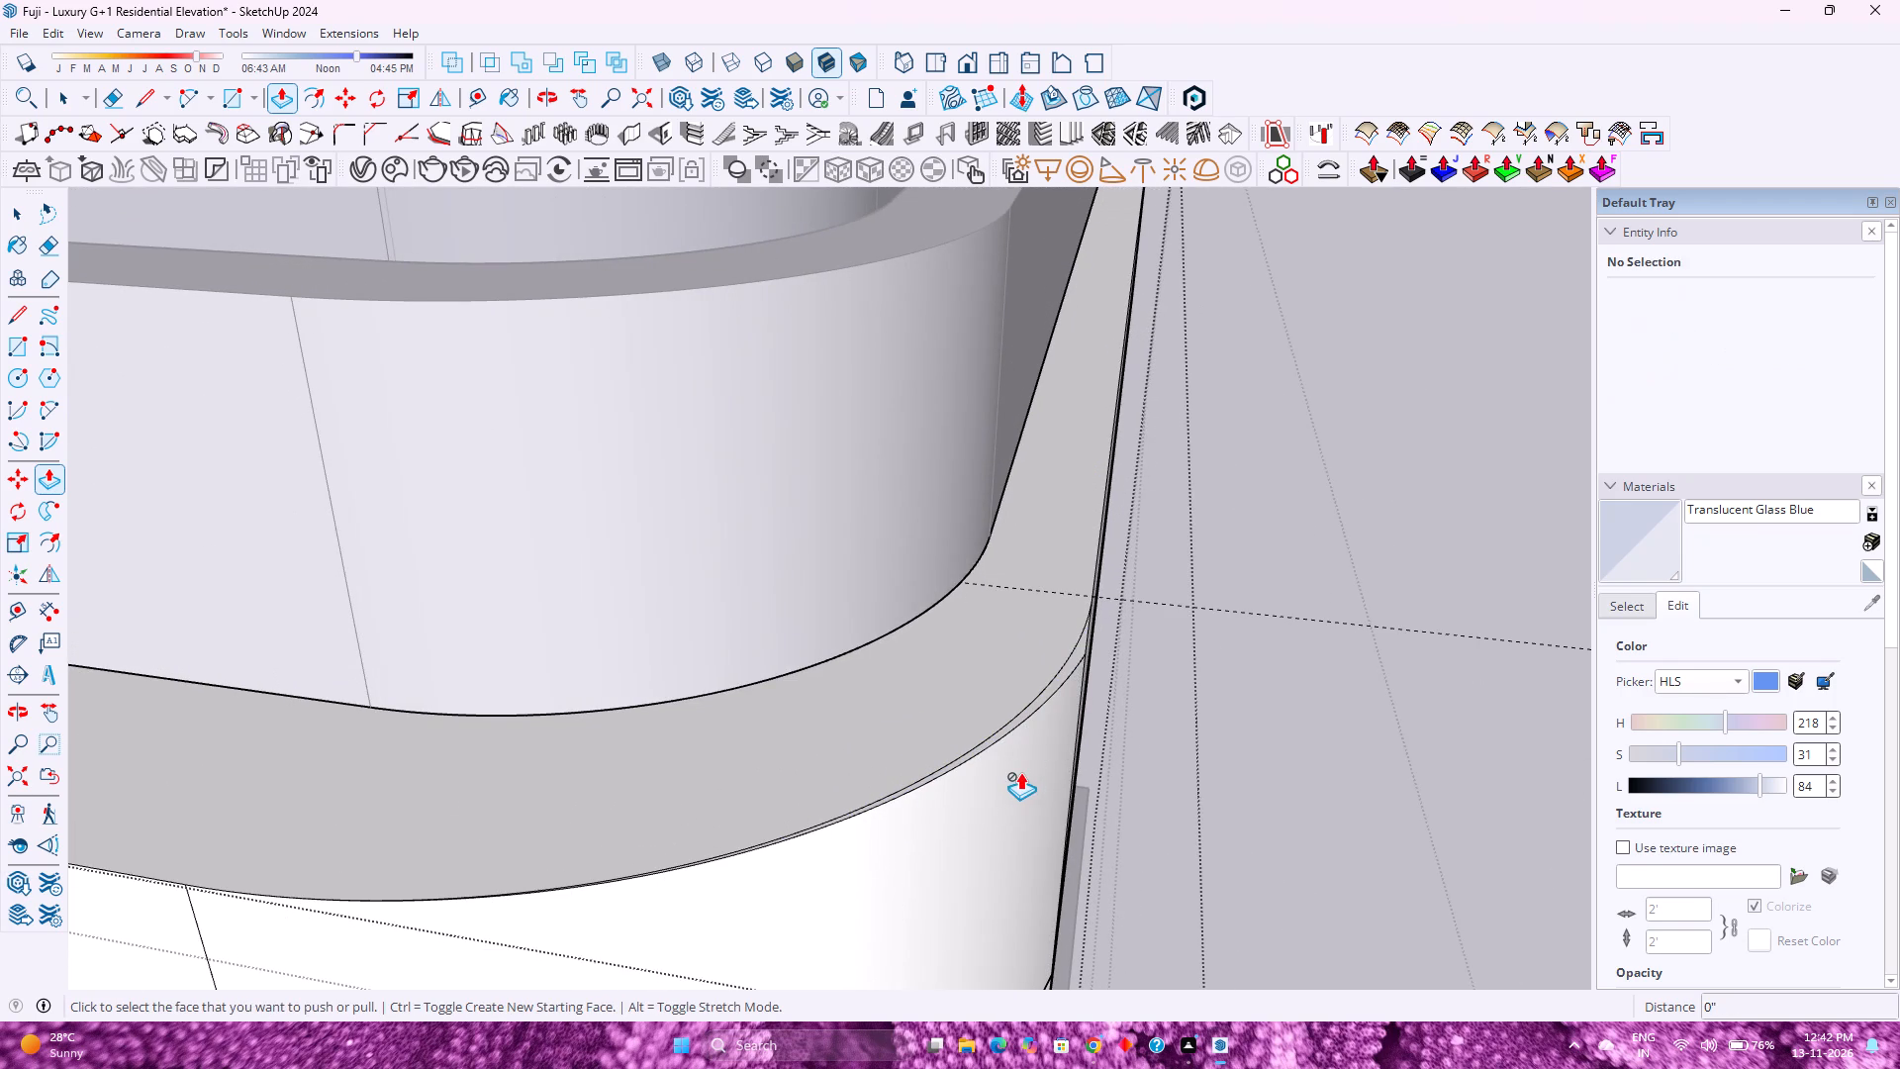
Push the thin sliver face between the old and new corner arcs down 1'8" to the groove.
scroll(1001, 742, "down", 3)
scroll(1023, 721, "up", 10)
key("space")
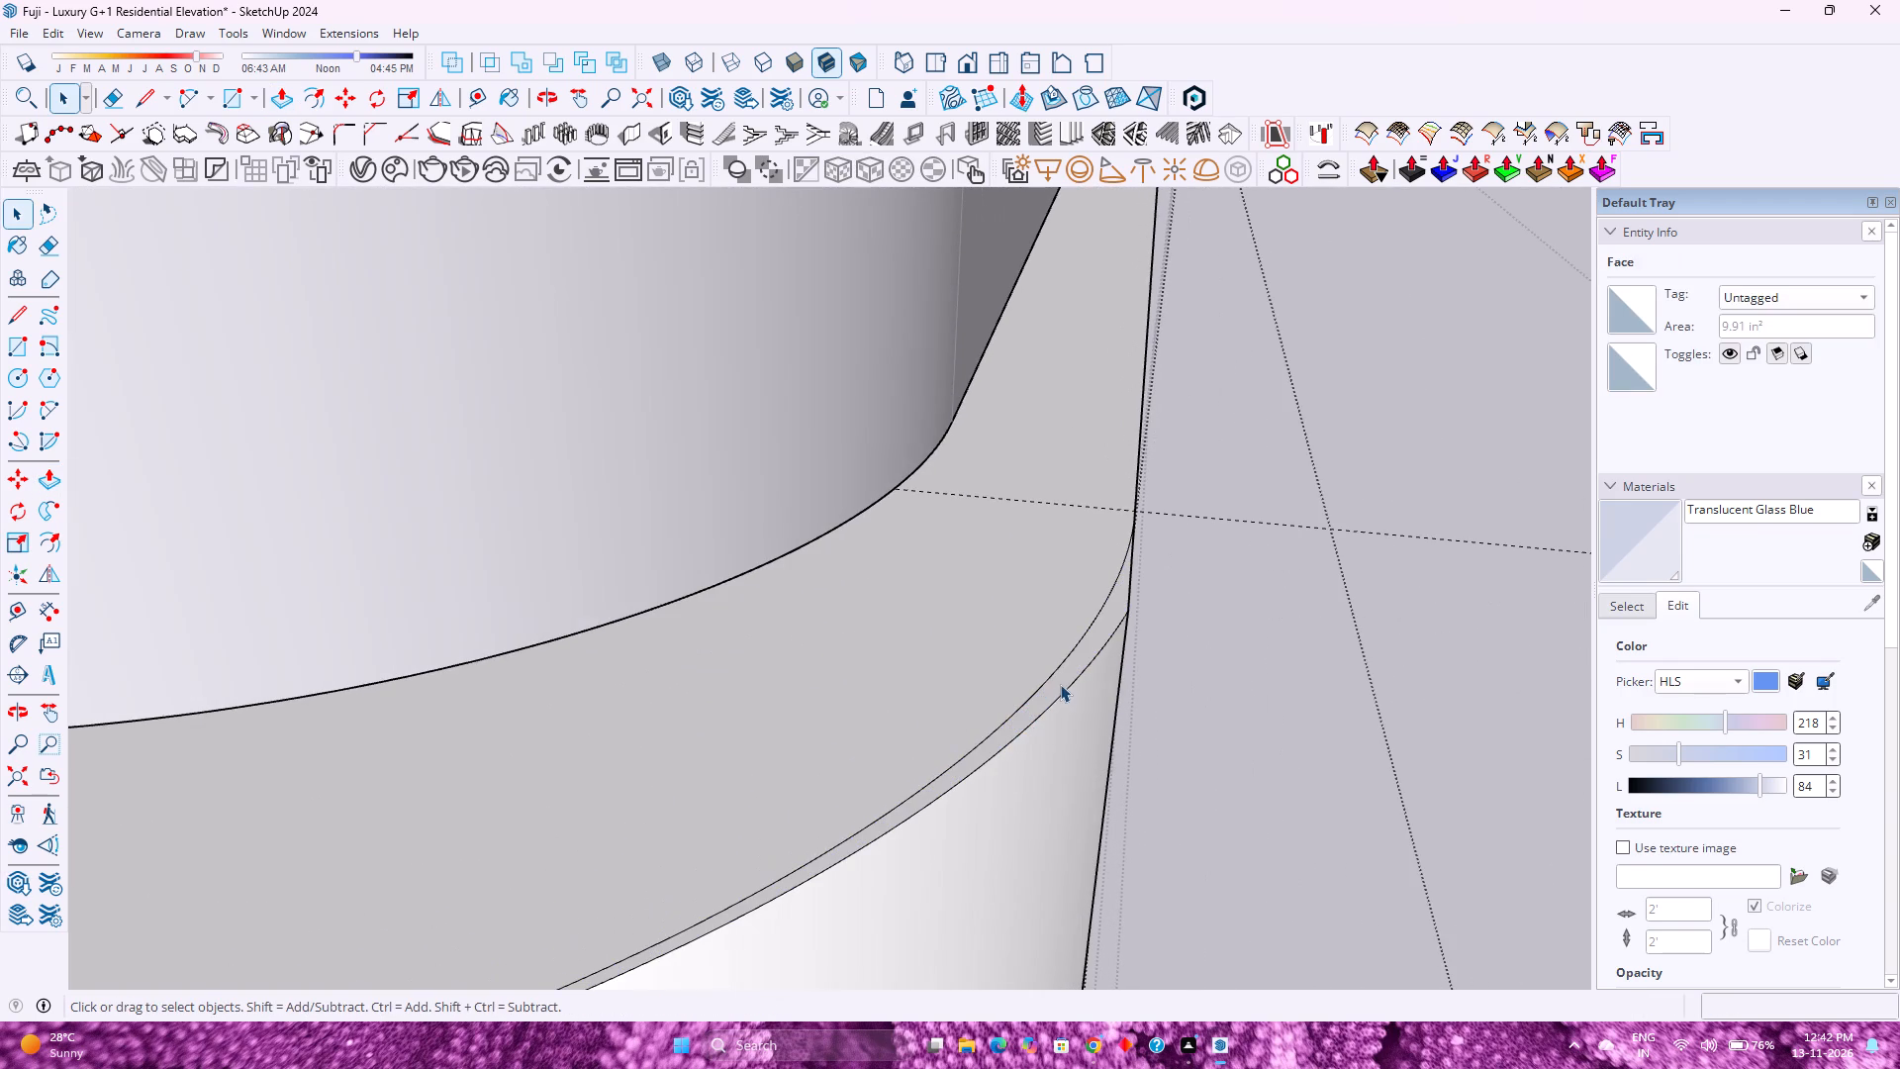
left_click(1069, 676)
key("p")
left_click(1069, 676)
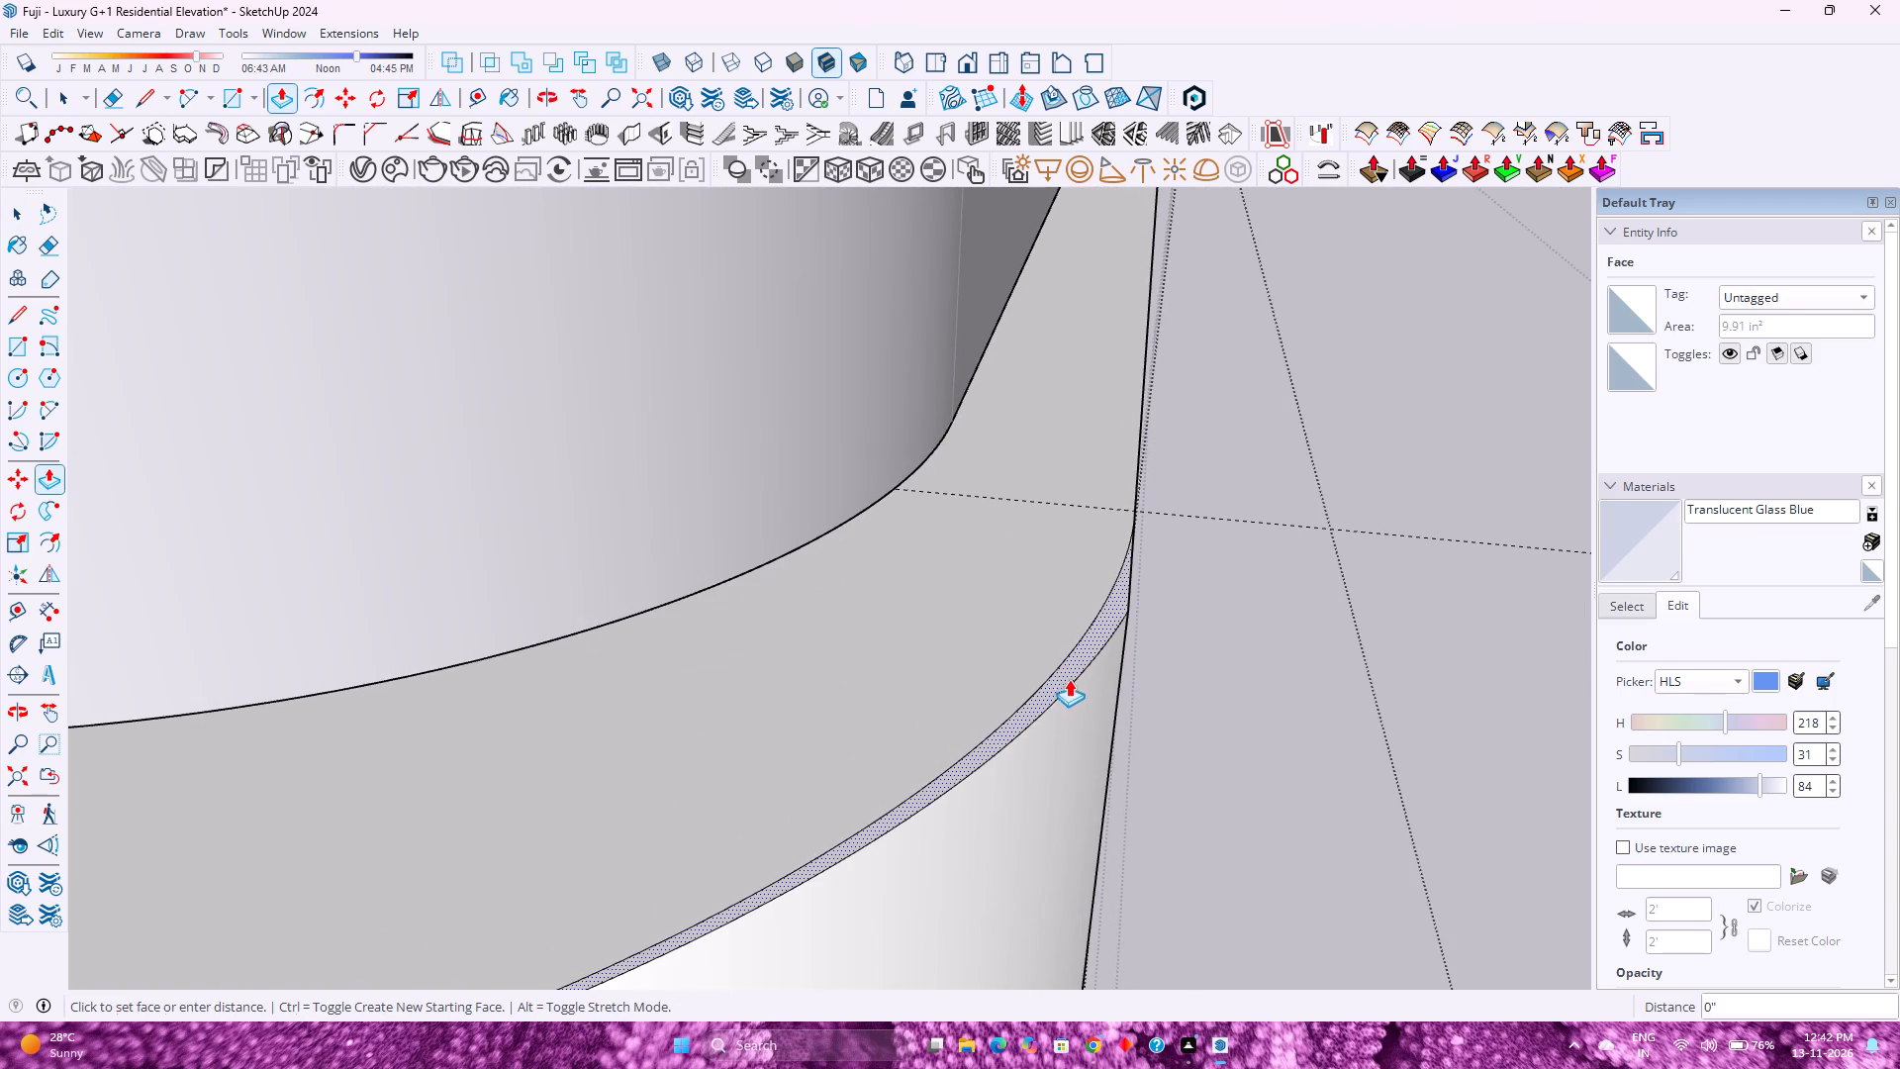
scroll(1064, 745, "down", 8)
middle_click_drag(1082, 816, 986, 440, "shift")
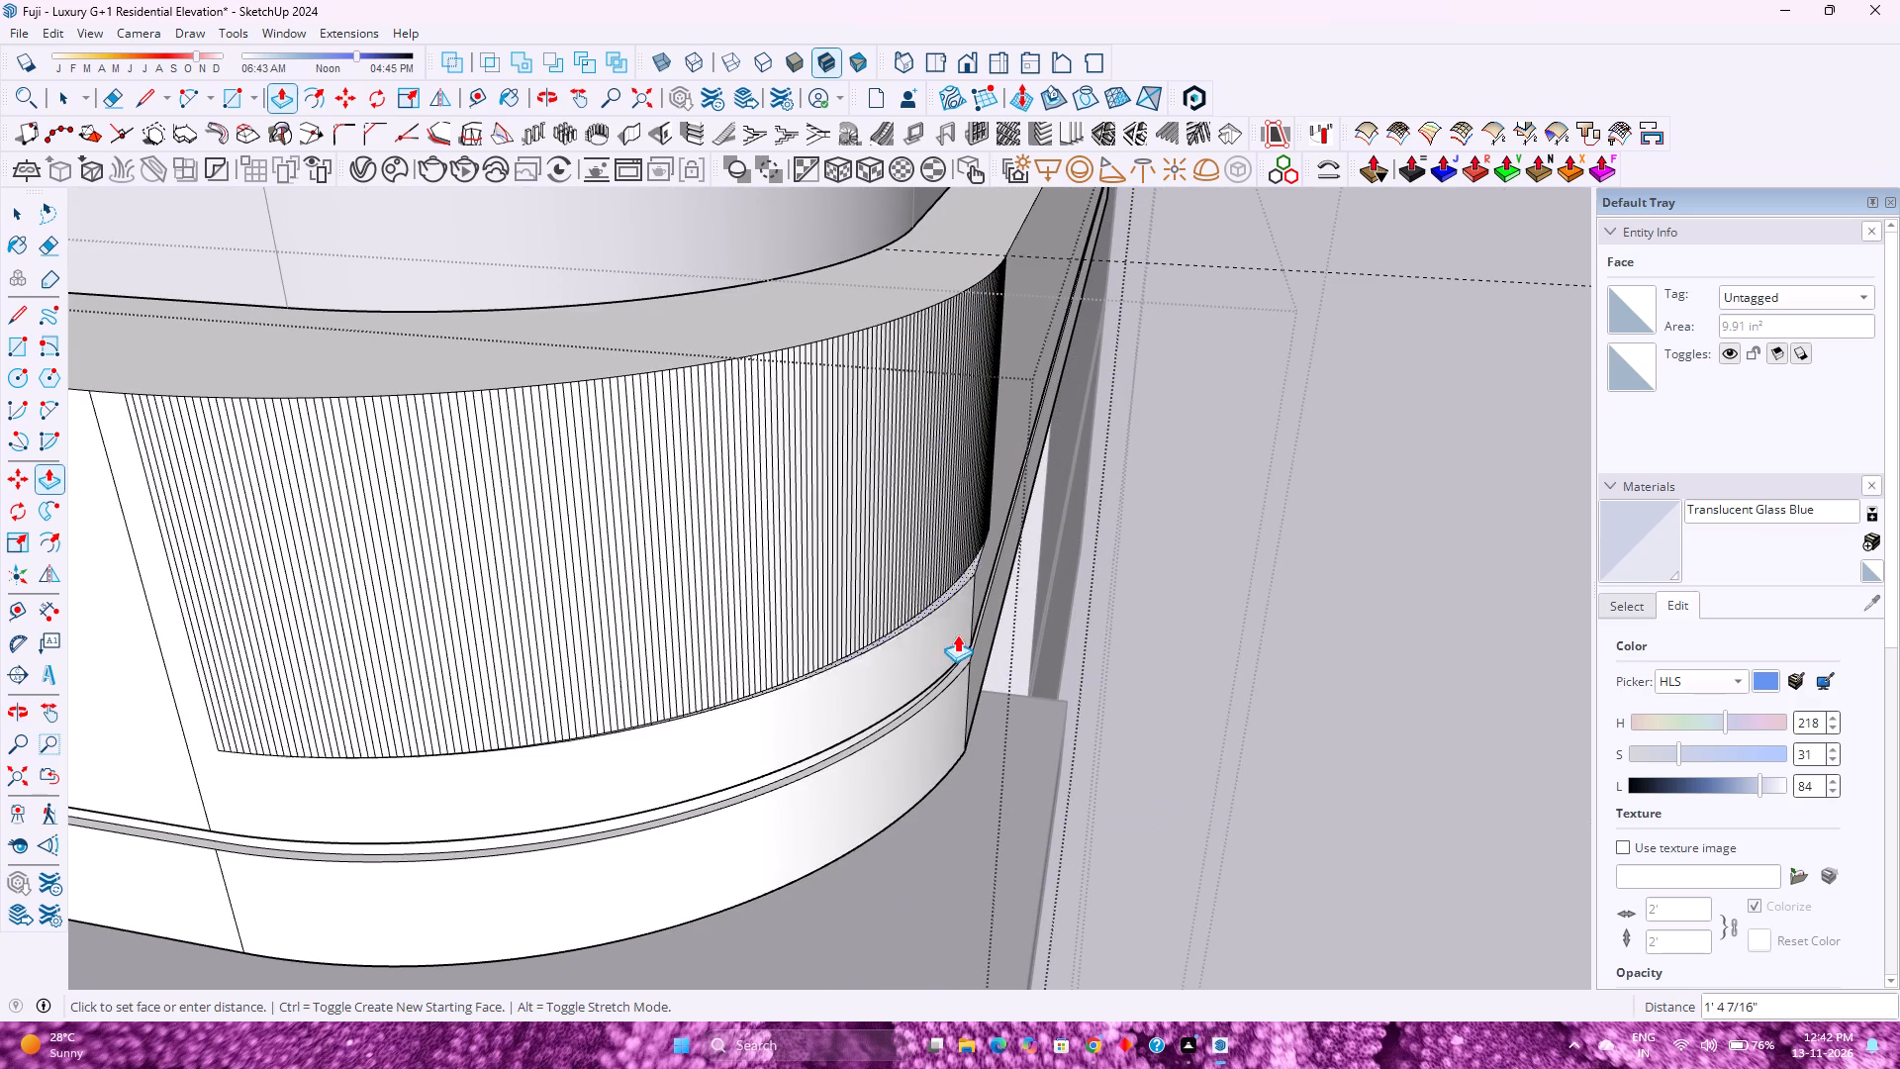
left_click(910, 710)
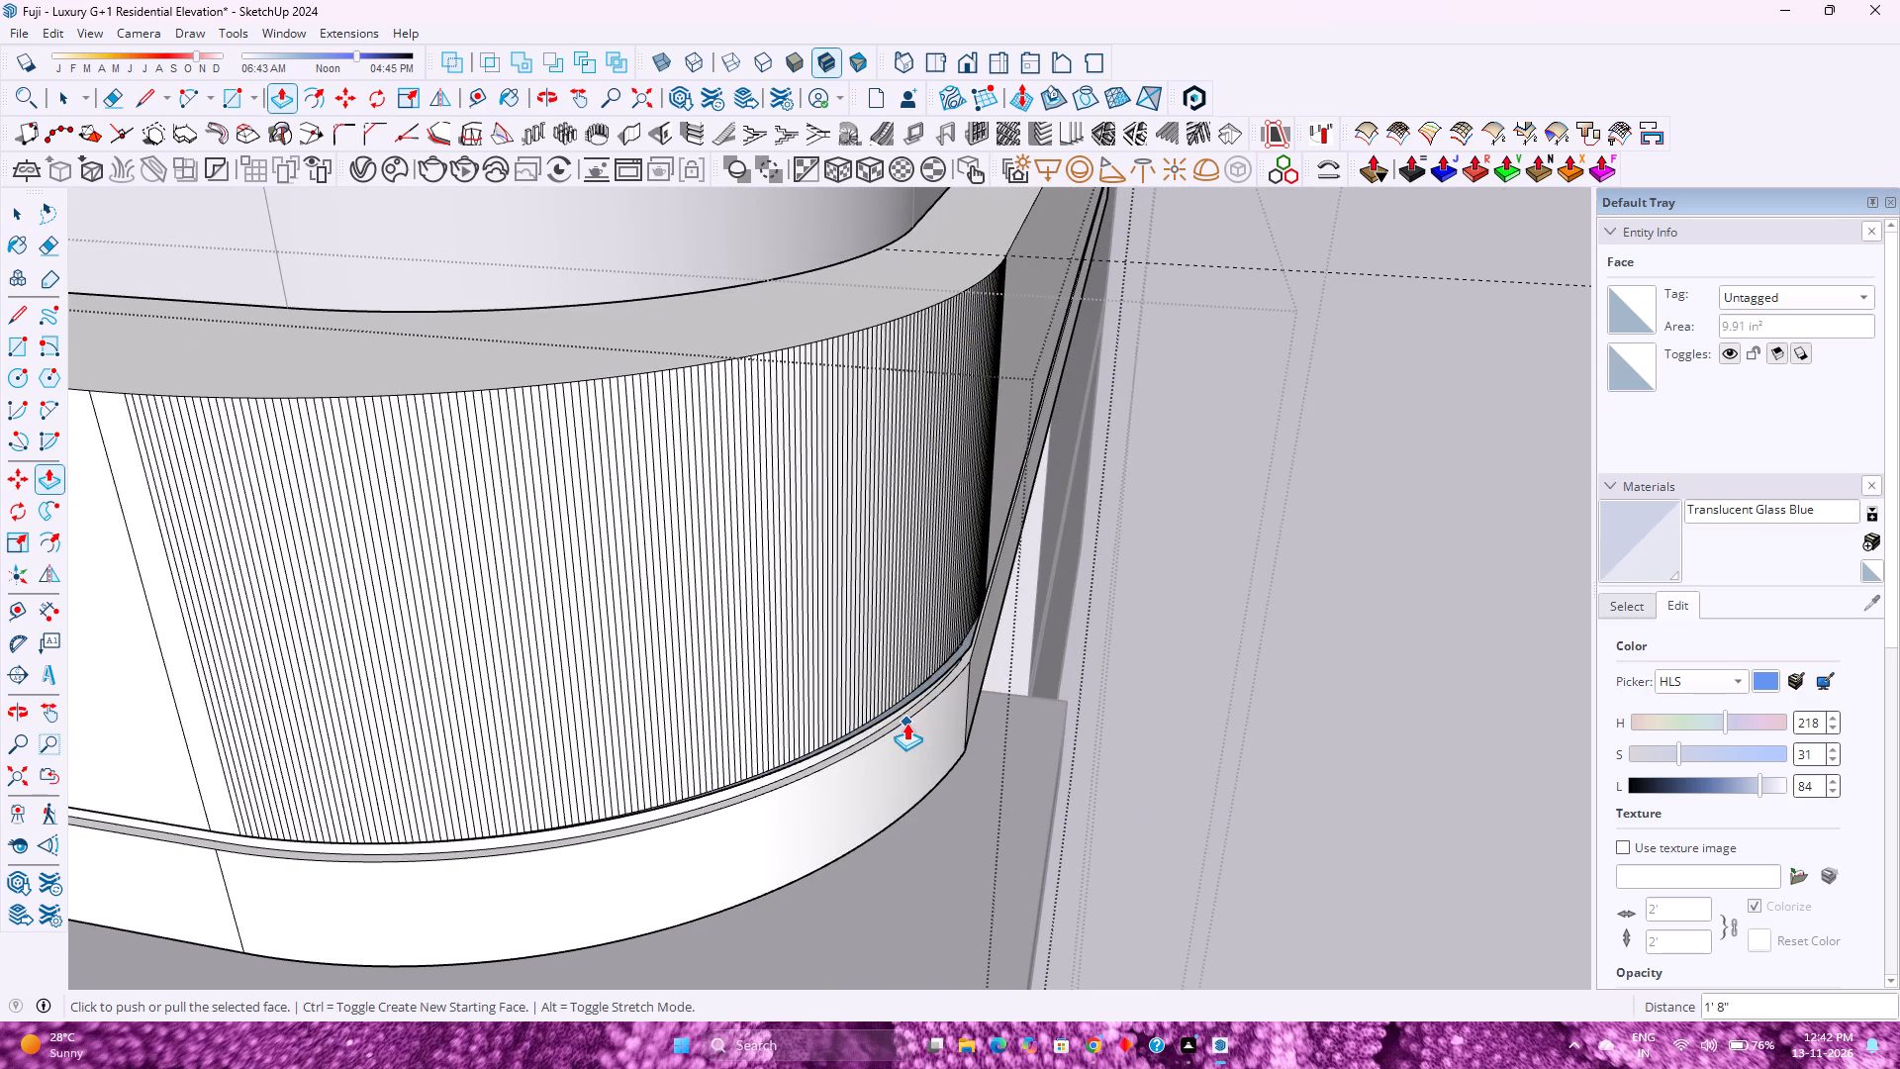
Examine the base of the re-cut corner wall where it meets the groove for leftover geometry.
scroll(906, 723, "up", 12)
middle_click_drag(931, 678, 820, 549)
middle_click(820, 549)
scroll(885, 625, "up", 1)
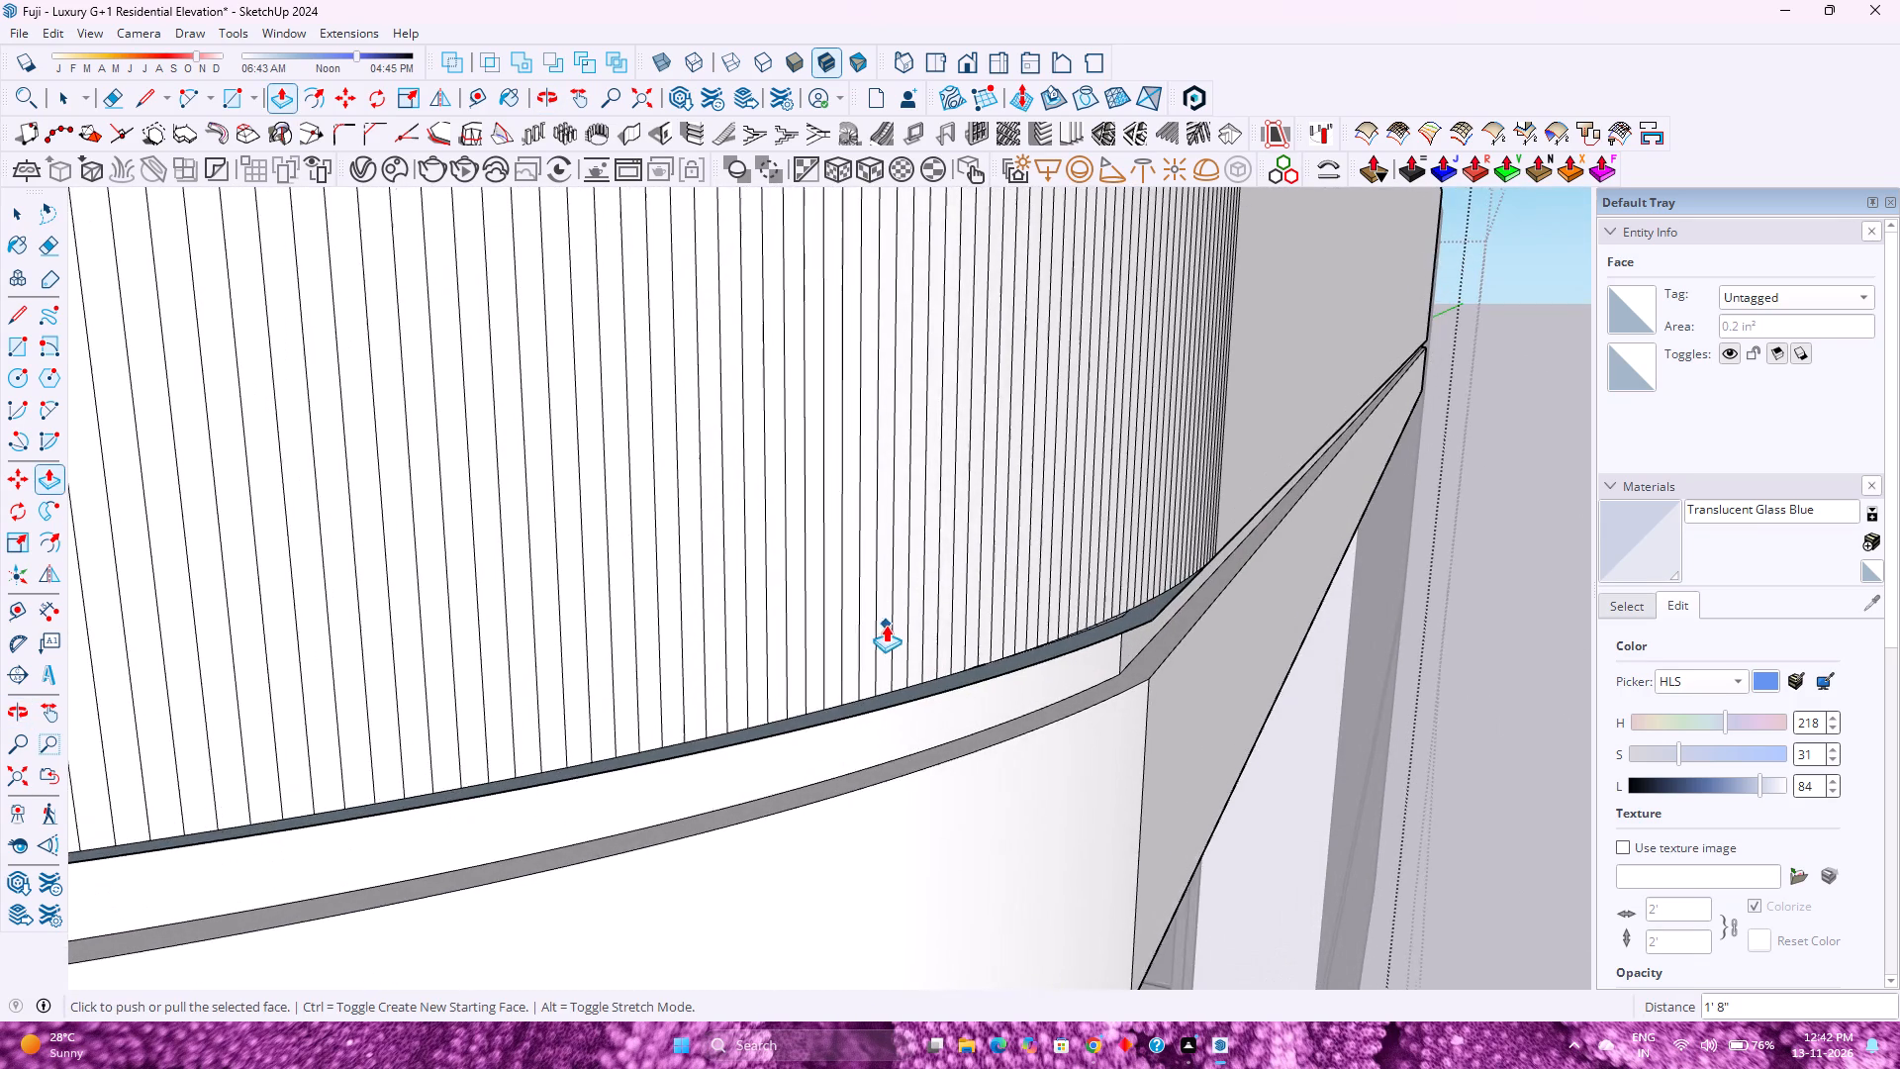
scroll(886, 625, "up", 1)
key("space")
middle_click_drag(1024, 668, 1040, 749)
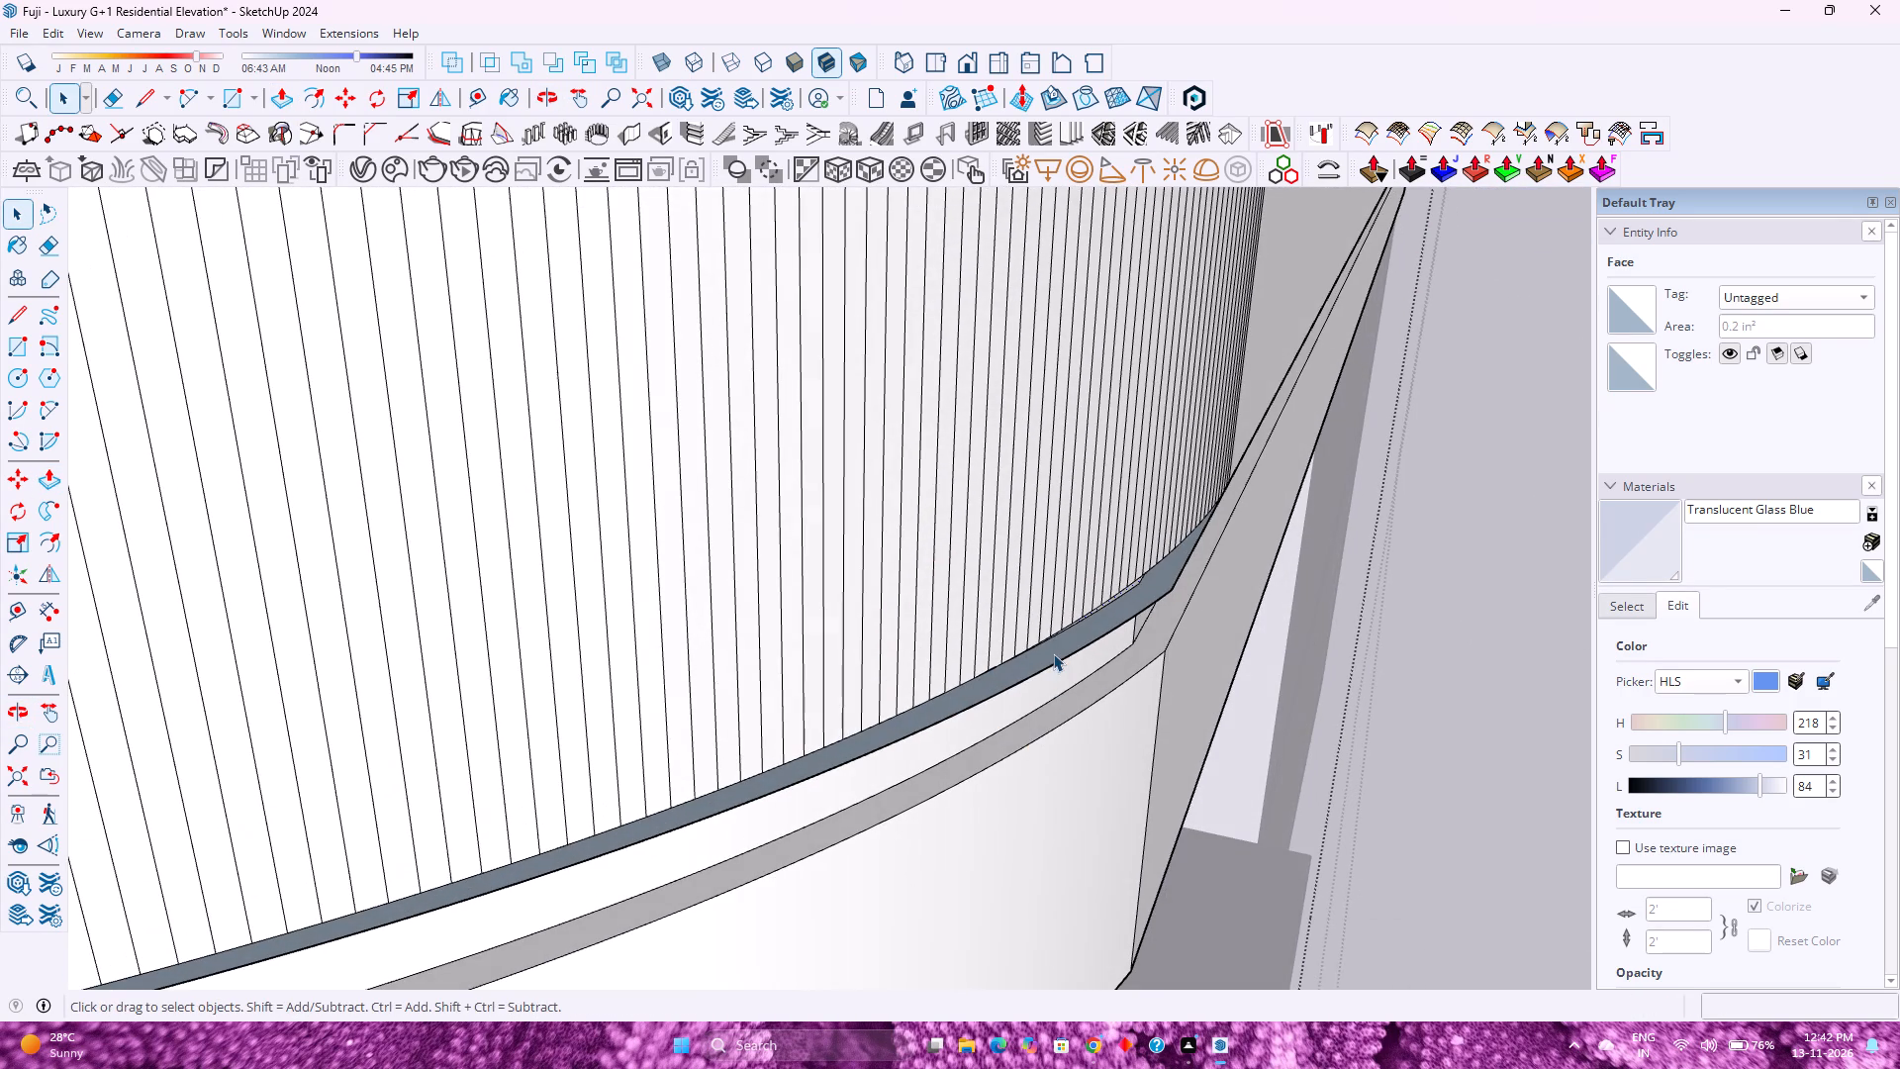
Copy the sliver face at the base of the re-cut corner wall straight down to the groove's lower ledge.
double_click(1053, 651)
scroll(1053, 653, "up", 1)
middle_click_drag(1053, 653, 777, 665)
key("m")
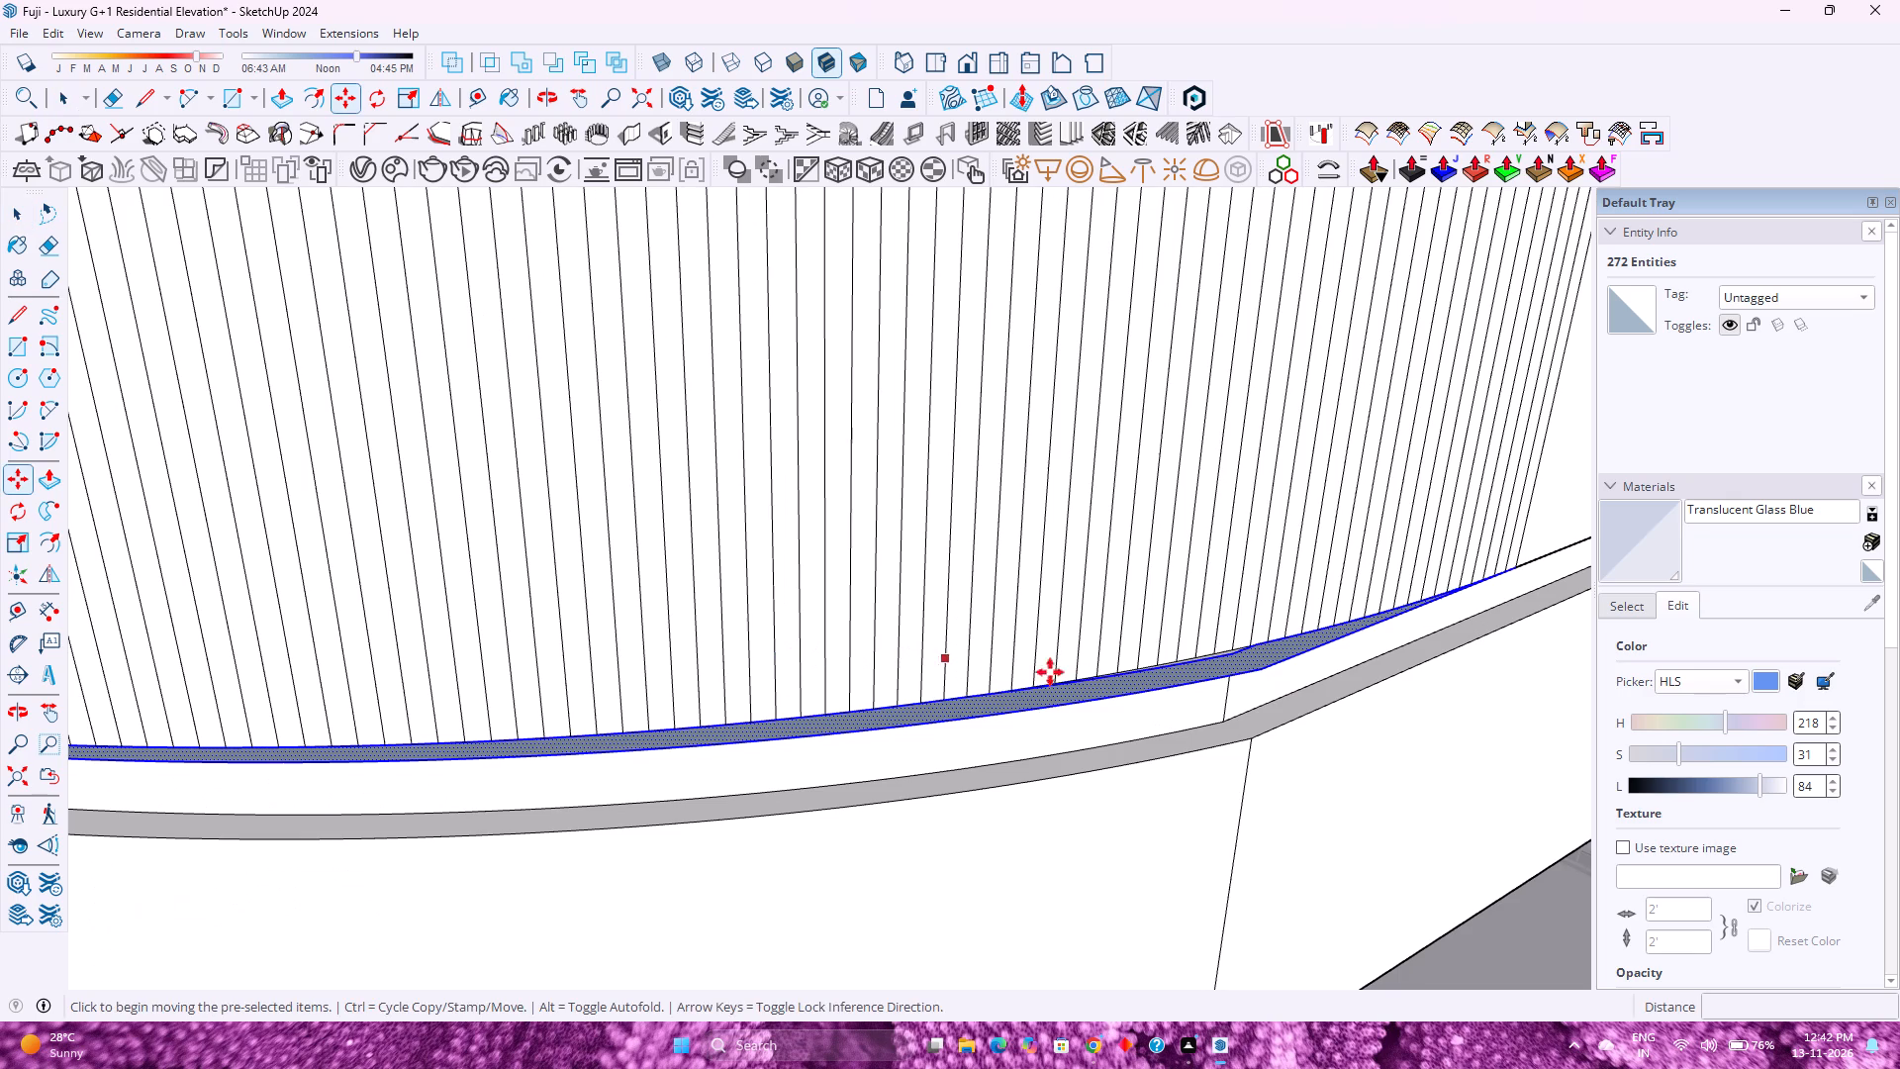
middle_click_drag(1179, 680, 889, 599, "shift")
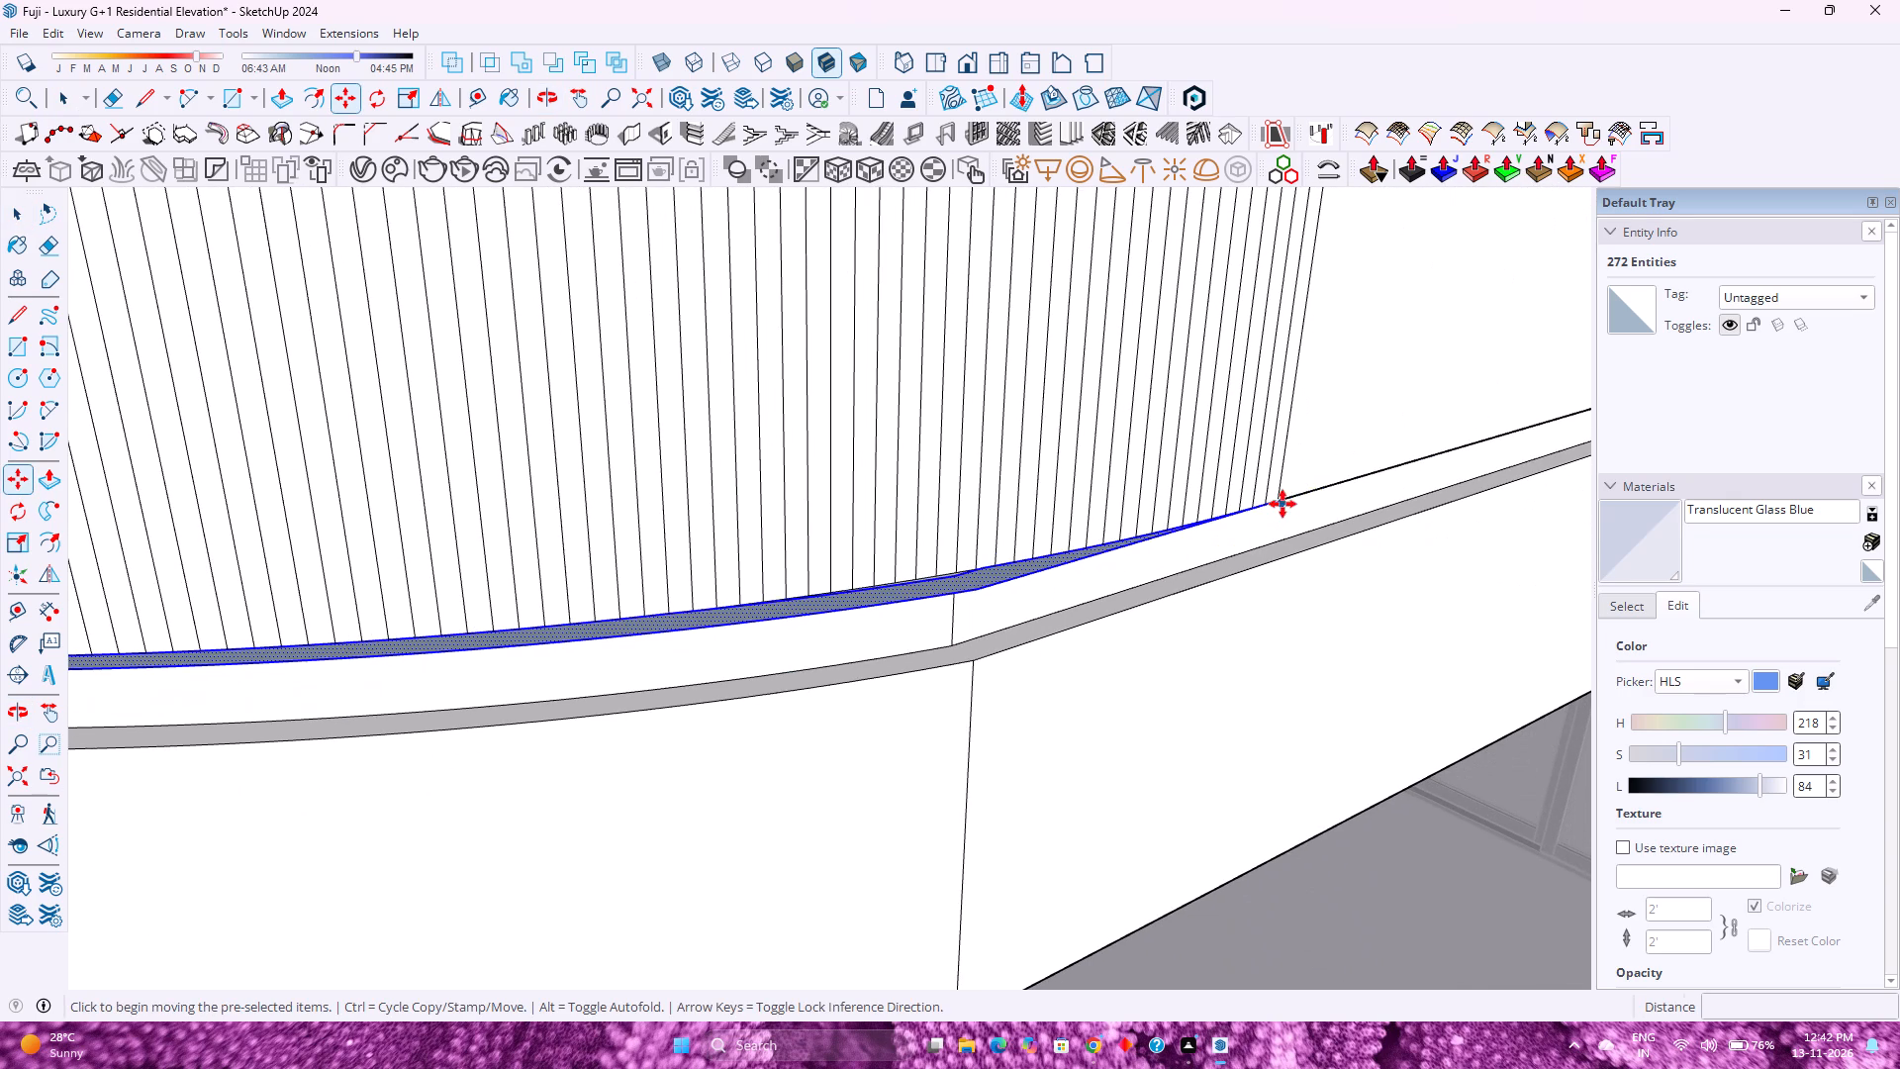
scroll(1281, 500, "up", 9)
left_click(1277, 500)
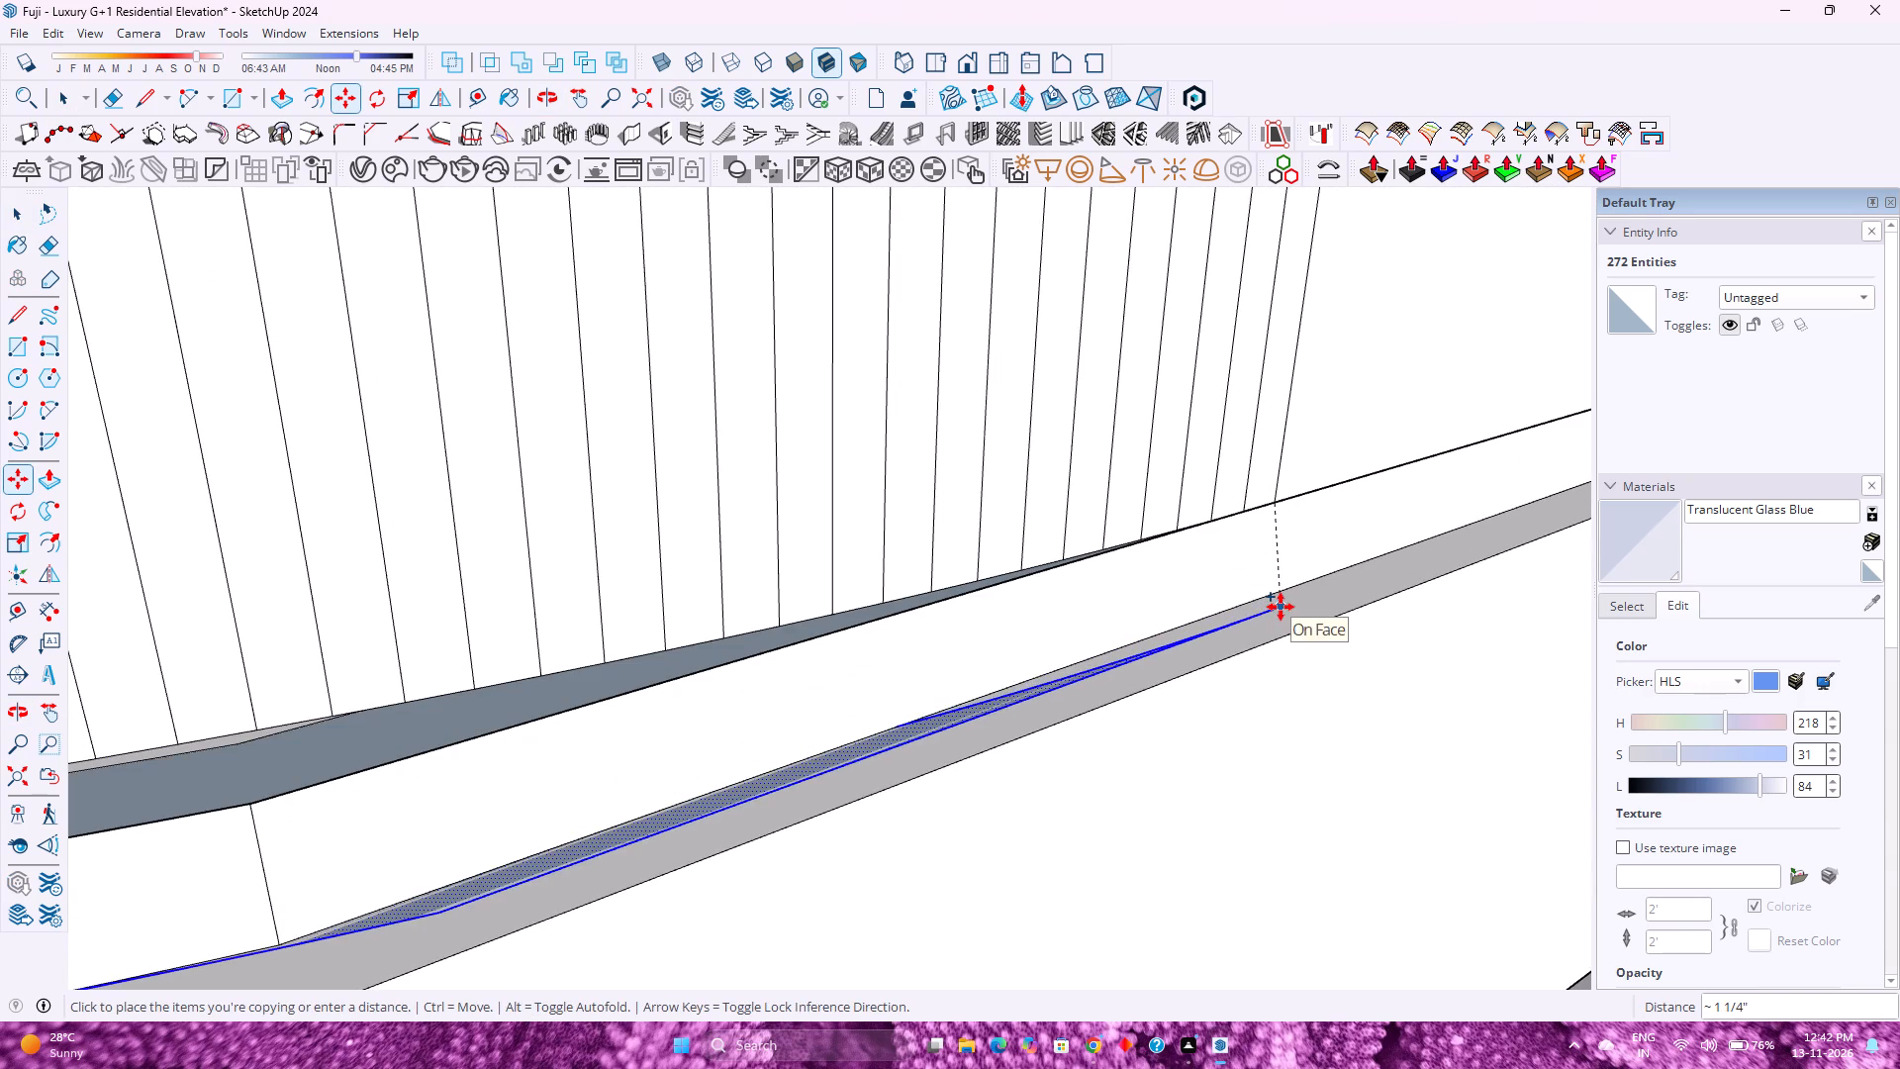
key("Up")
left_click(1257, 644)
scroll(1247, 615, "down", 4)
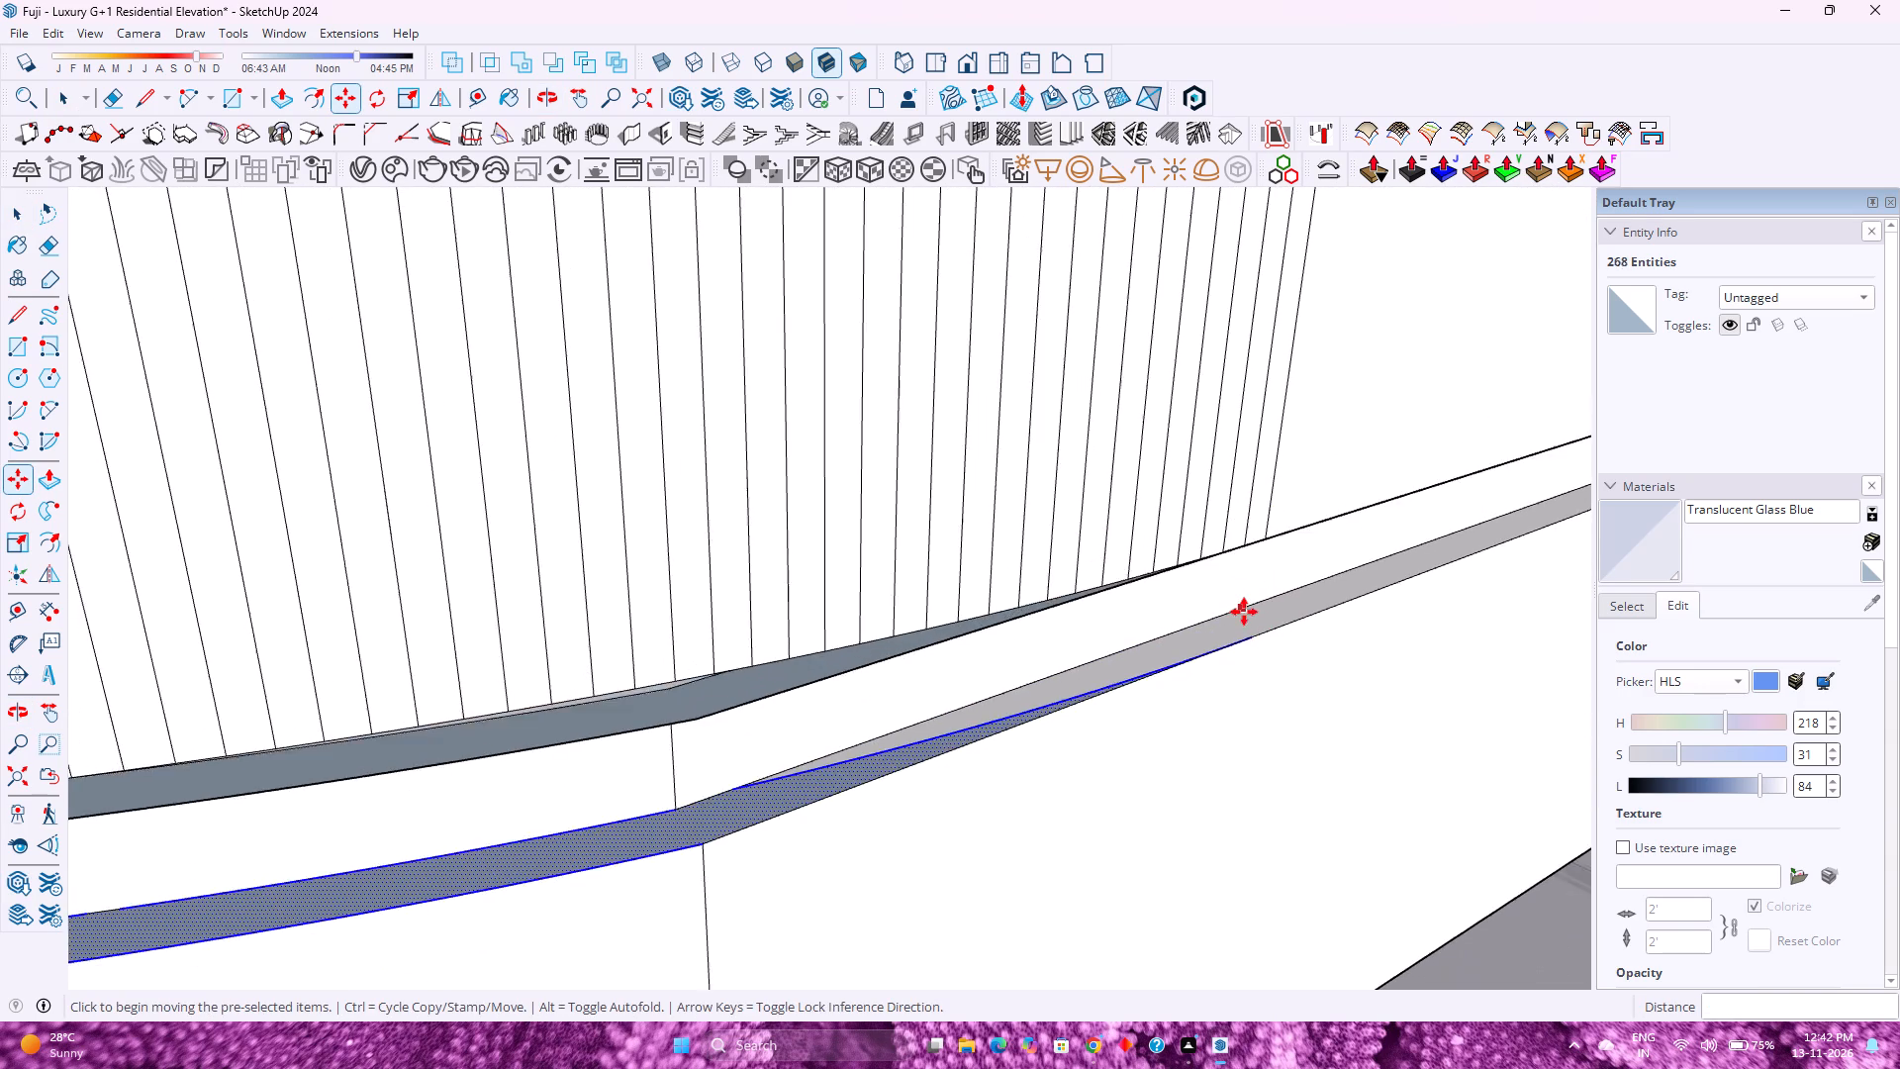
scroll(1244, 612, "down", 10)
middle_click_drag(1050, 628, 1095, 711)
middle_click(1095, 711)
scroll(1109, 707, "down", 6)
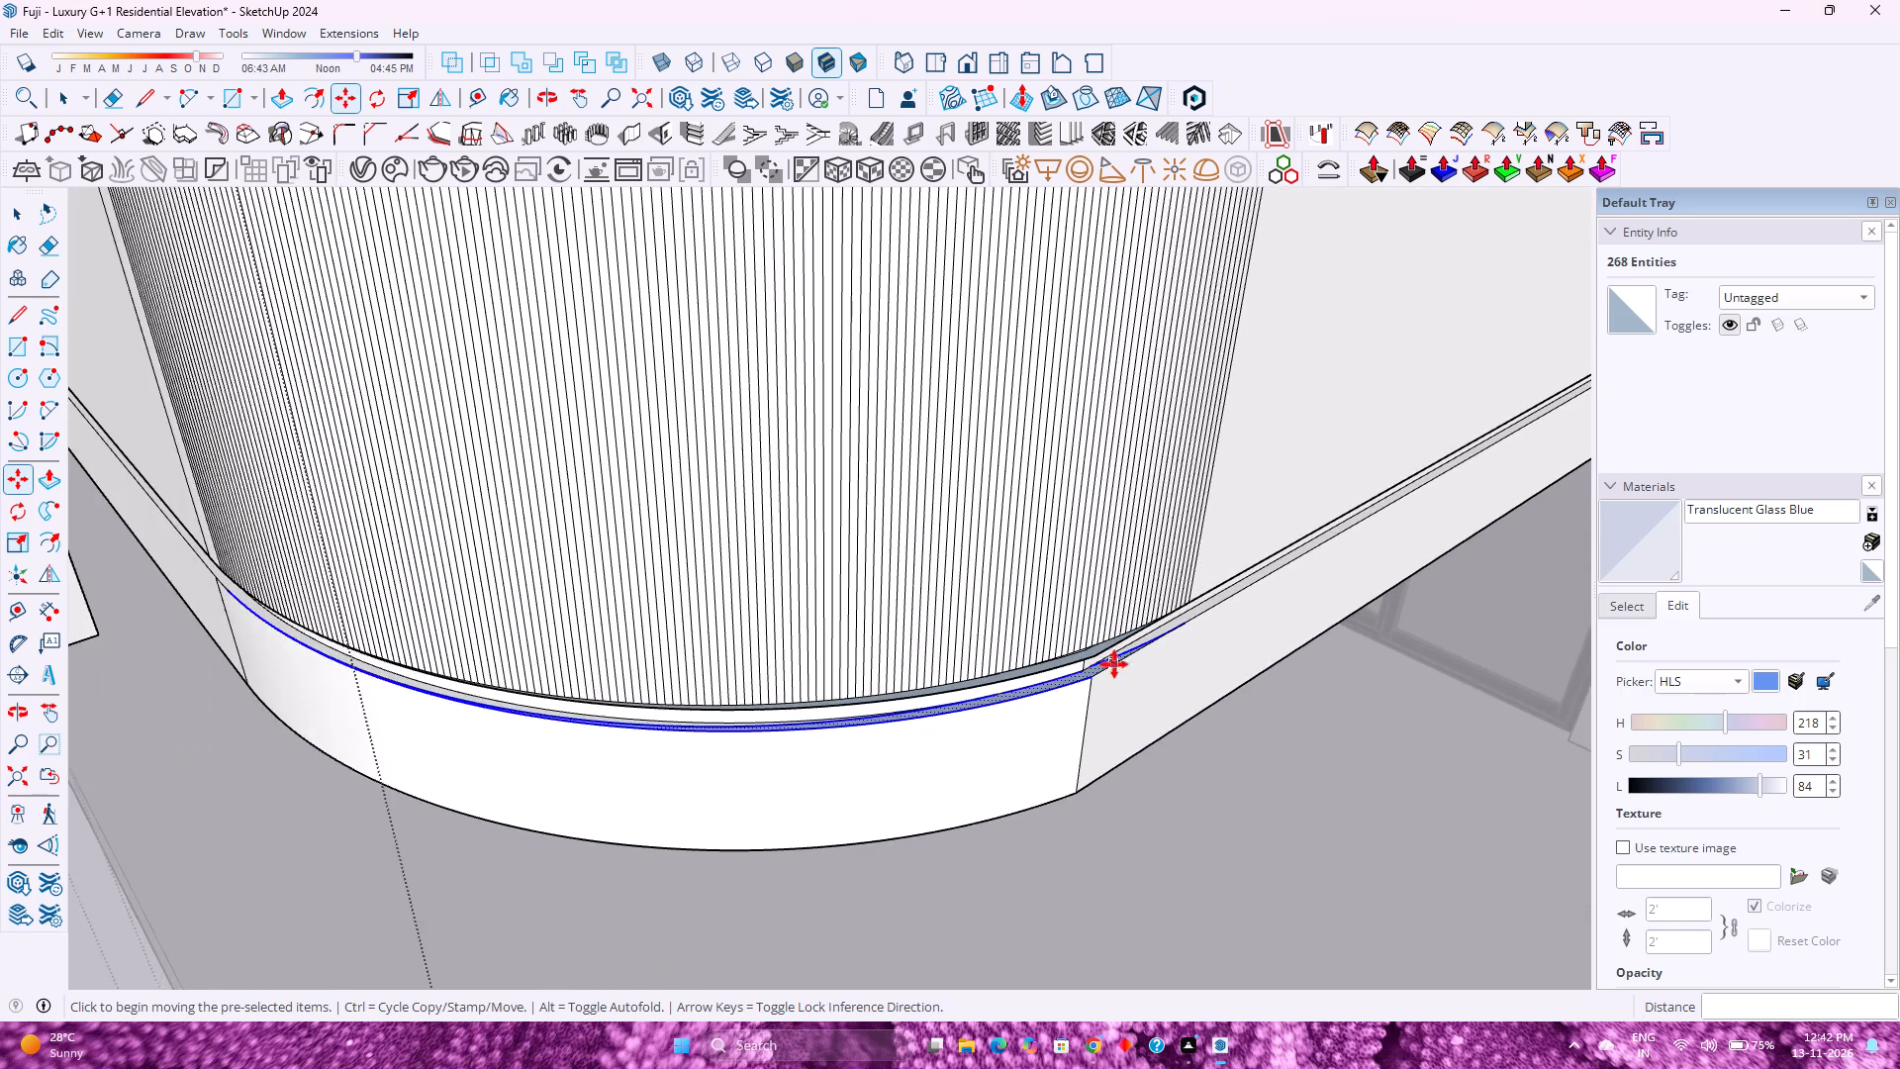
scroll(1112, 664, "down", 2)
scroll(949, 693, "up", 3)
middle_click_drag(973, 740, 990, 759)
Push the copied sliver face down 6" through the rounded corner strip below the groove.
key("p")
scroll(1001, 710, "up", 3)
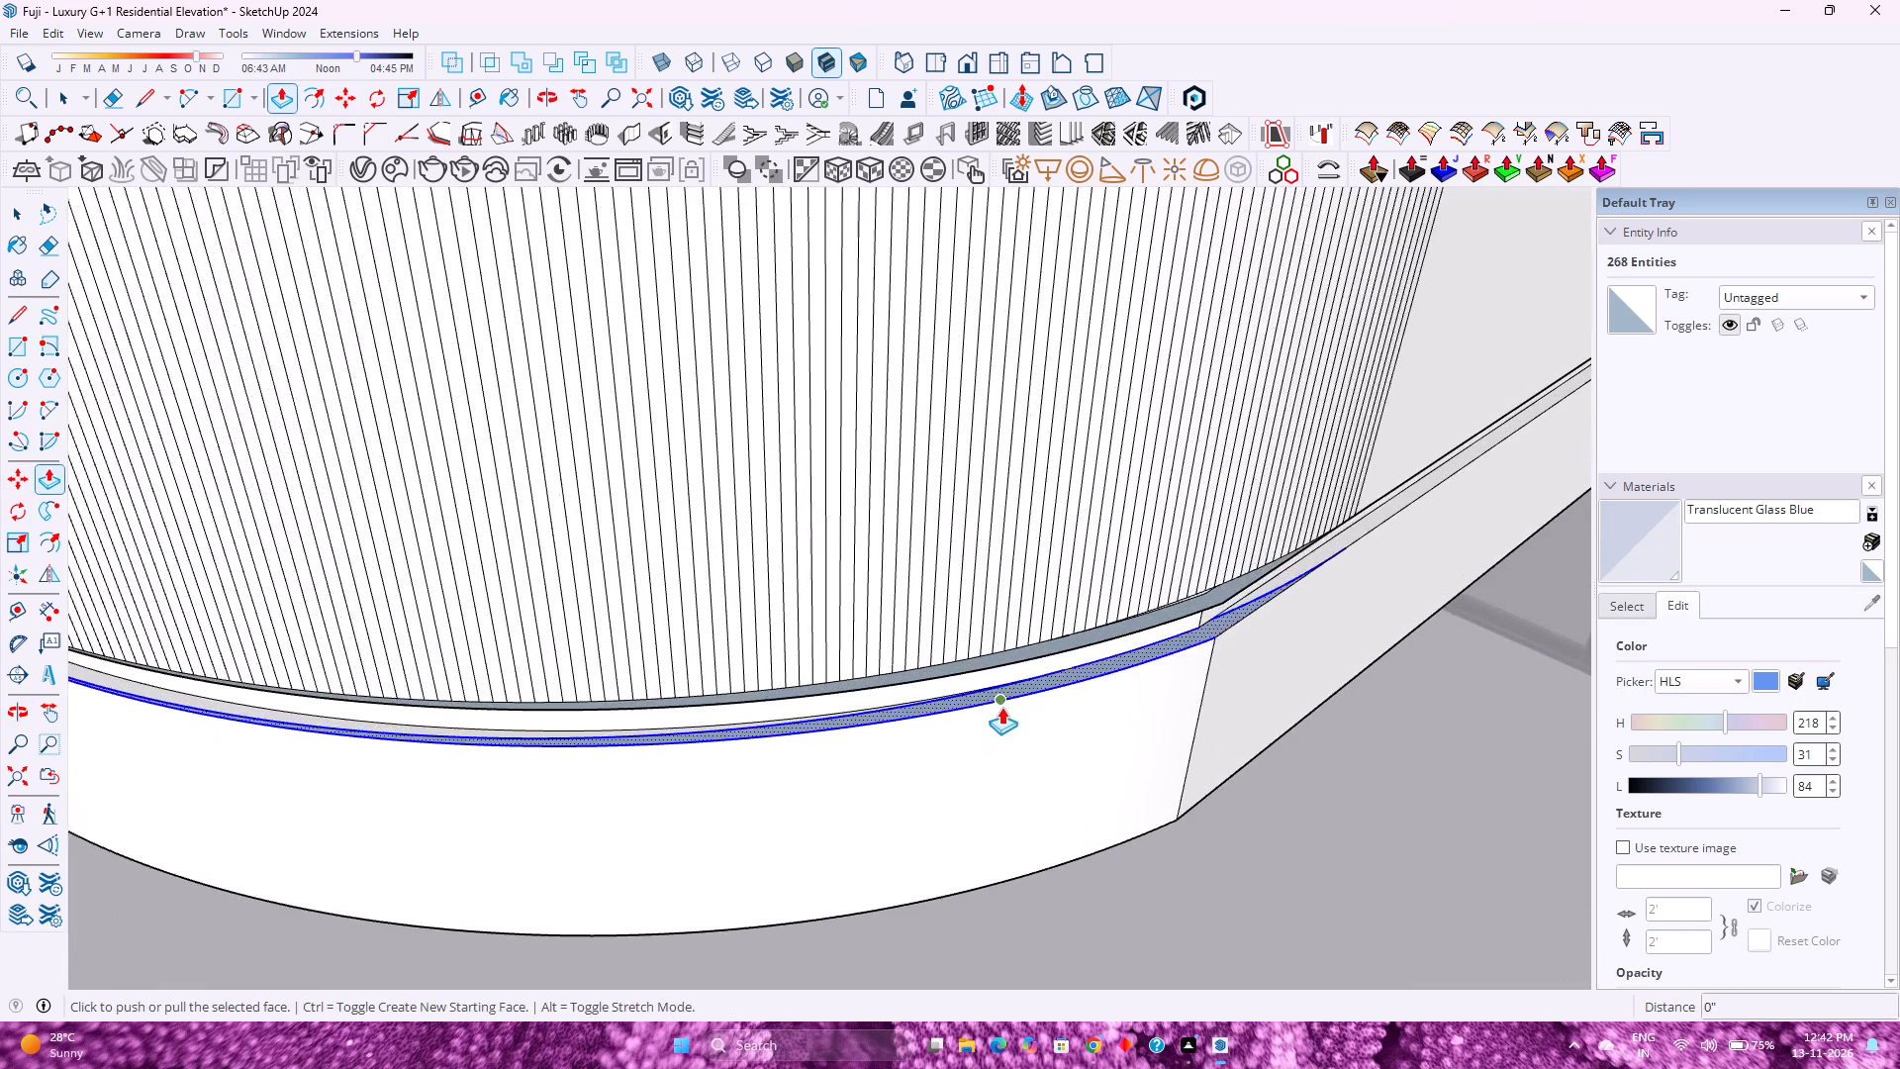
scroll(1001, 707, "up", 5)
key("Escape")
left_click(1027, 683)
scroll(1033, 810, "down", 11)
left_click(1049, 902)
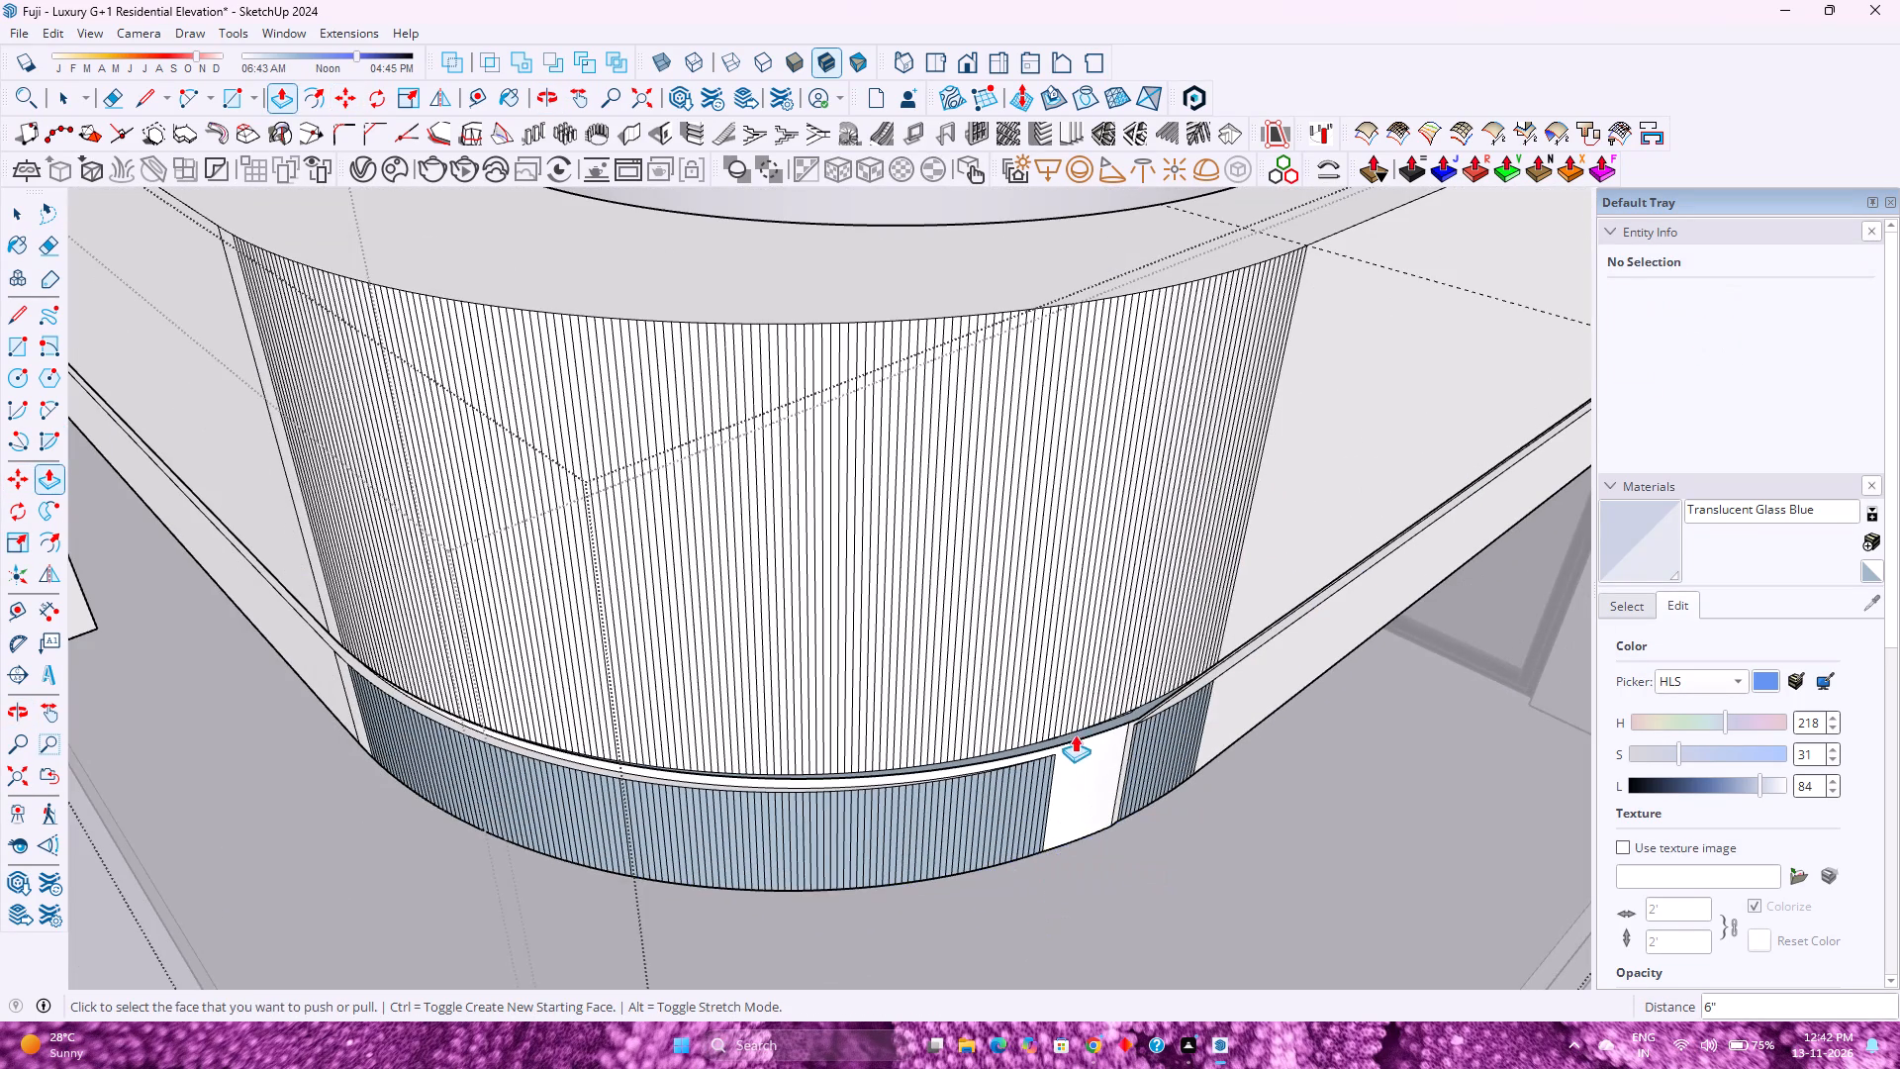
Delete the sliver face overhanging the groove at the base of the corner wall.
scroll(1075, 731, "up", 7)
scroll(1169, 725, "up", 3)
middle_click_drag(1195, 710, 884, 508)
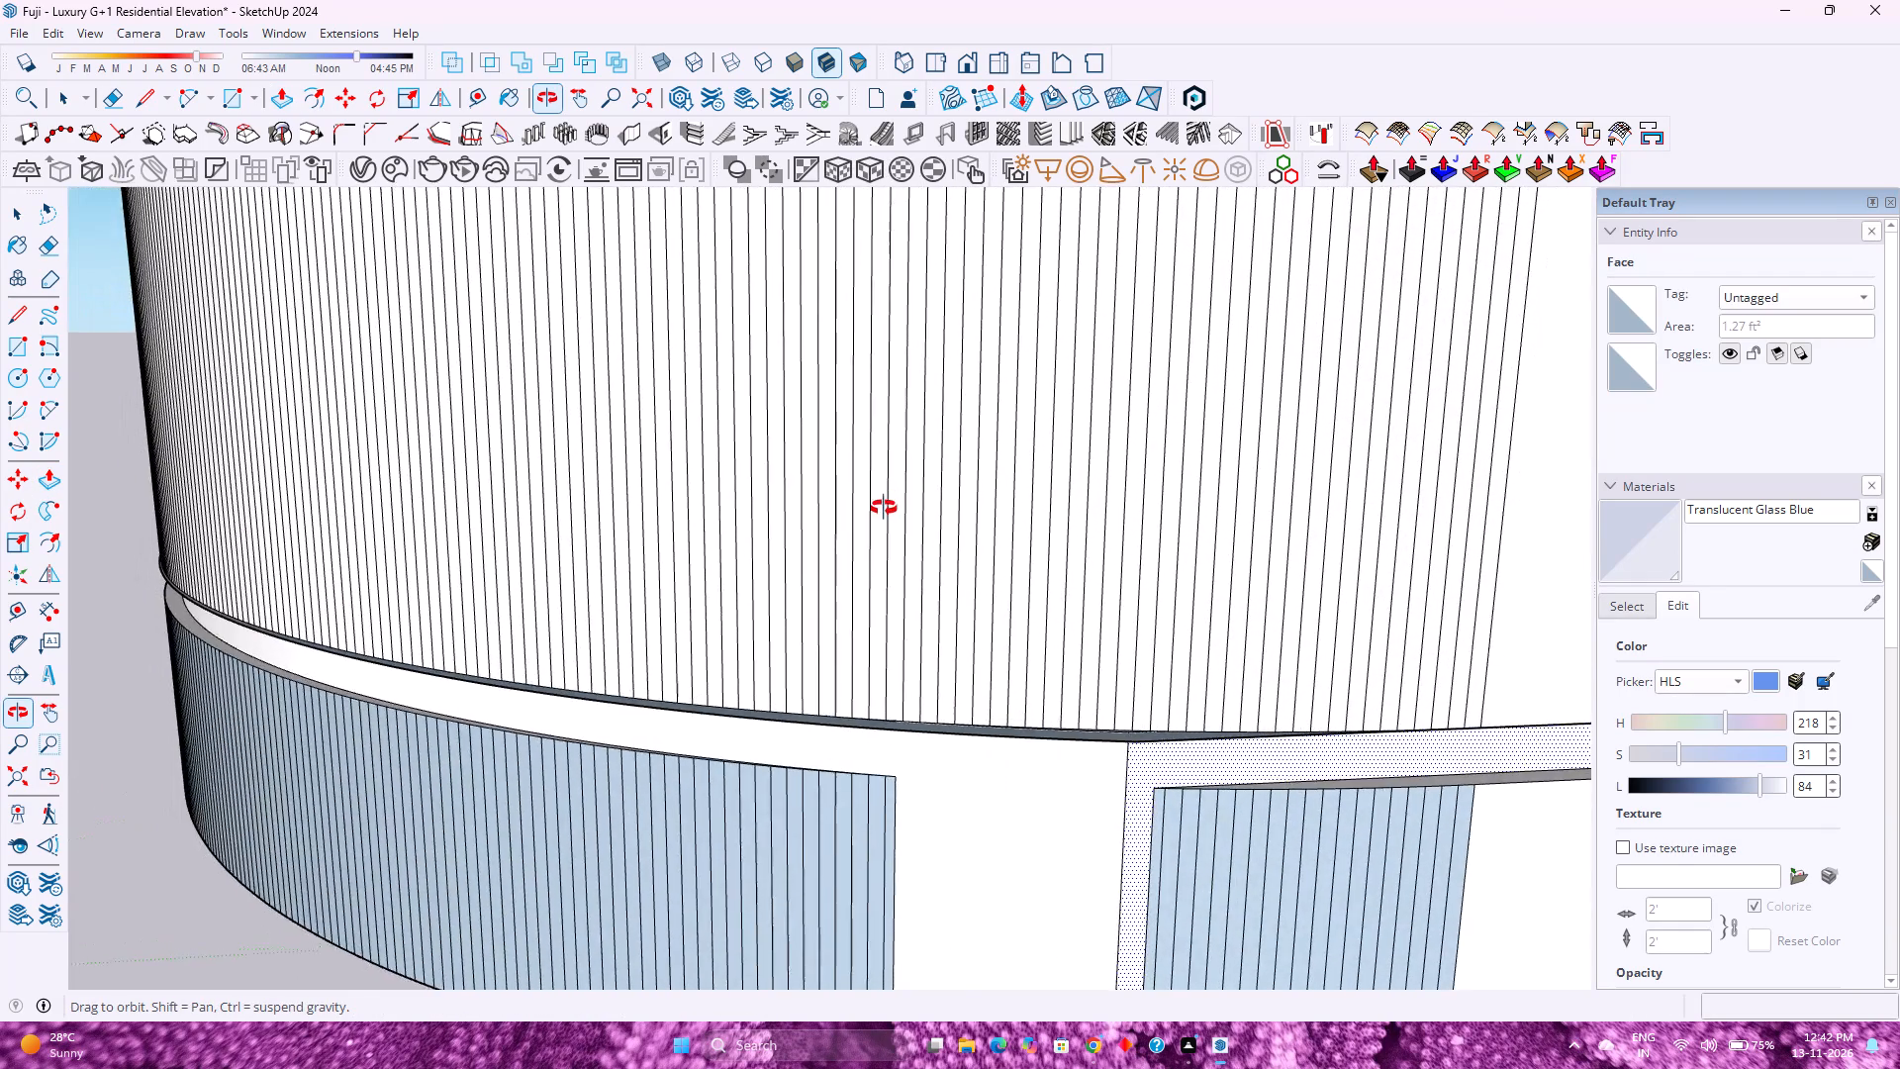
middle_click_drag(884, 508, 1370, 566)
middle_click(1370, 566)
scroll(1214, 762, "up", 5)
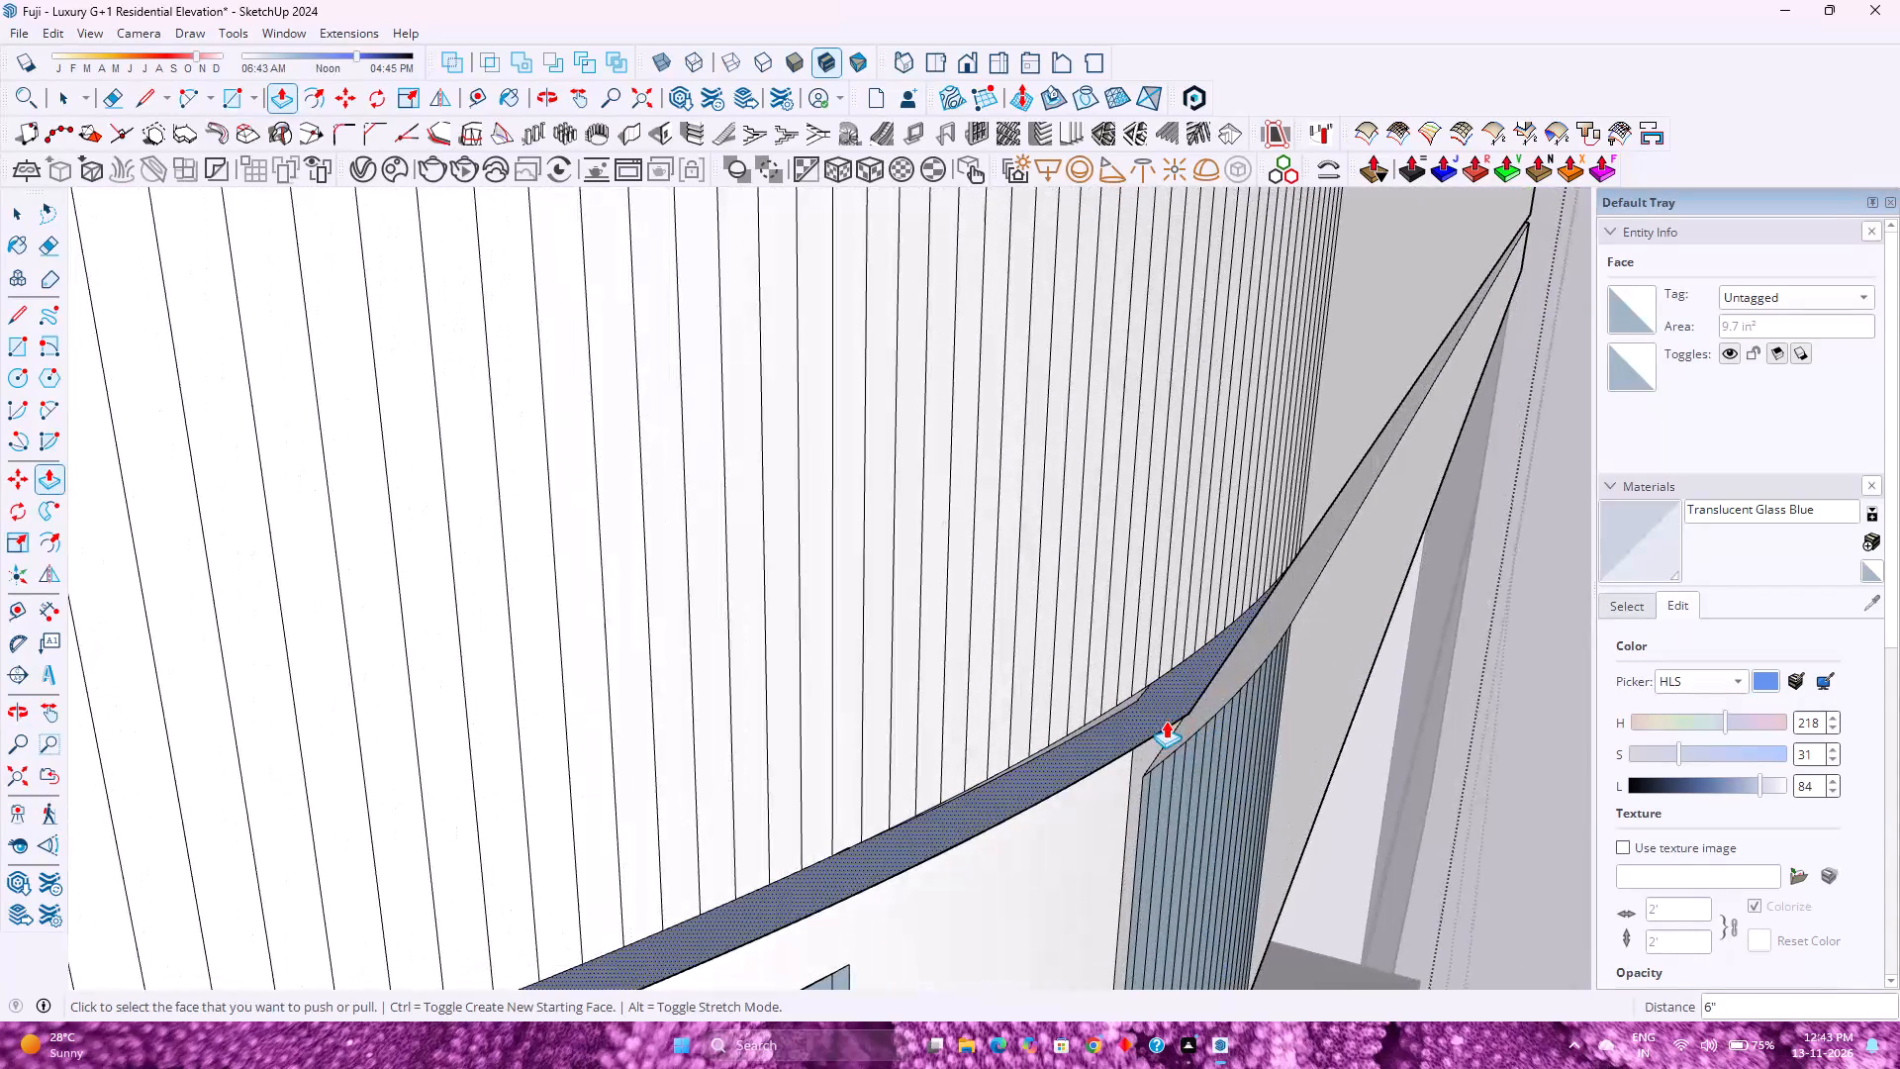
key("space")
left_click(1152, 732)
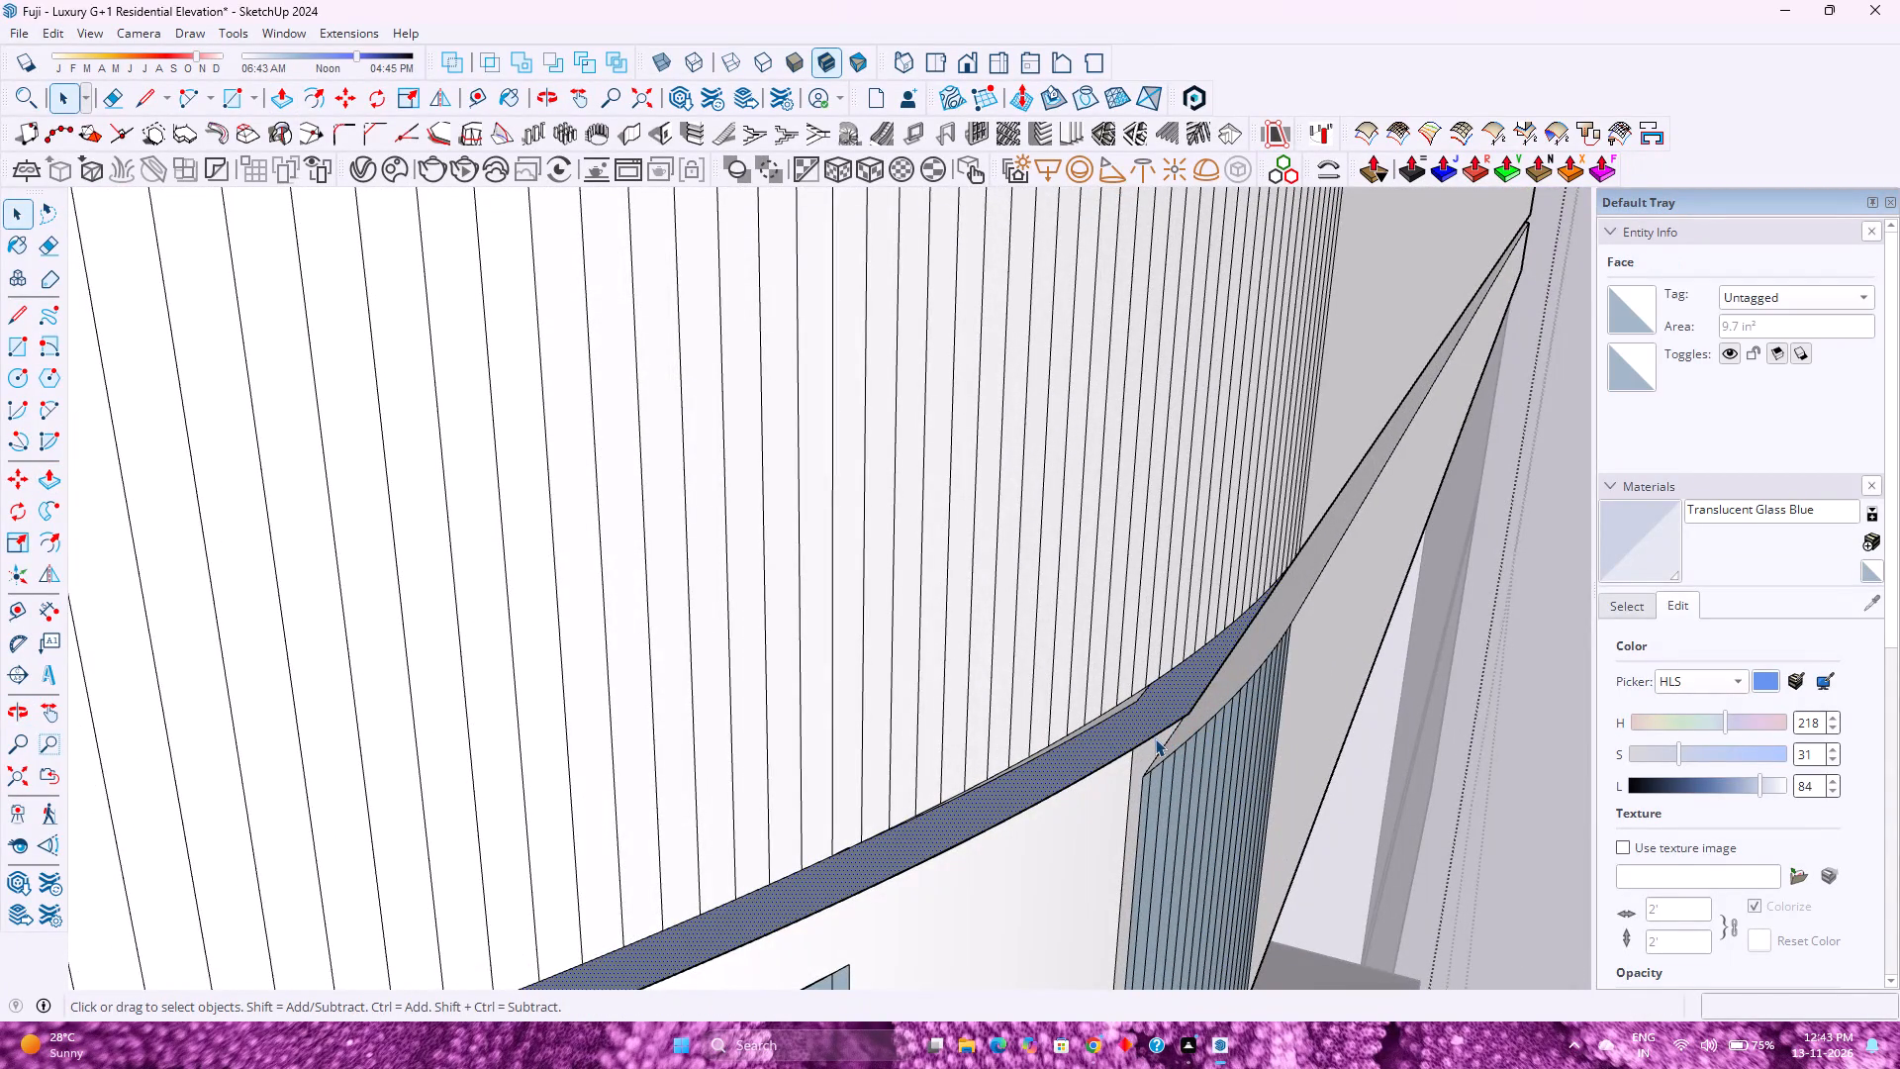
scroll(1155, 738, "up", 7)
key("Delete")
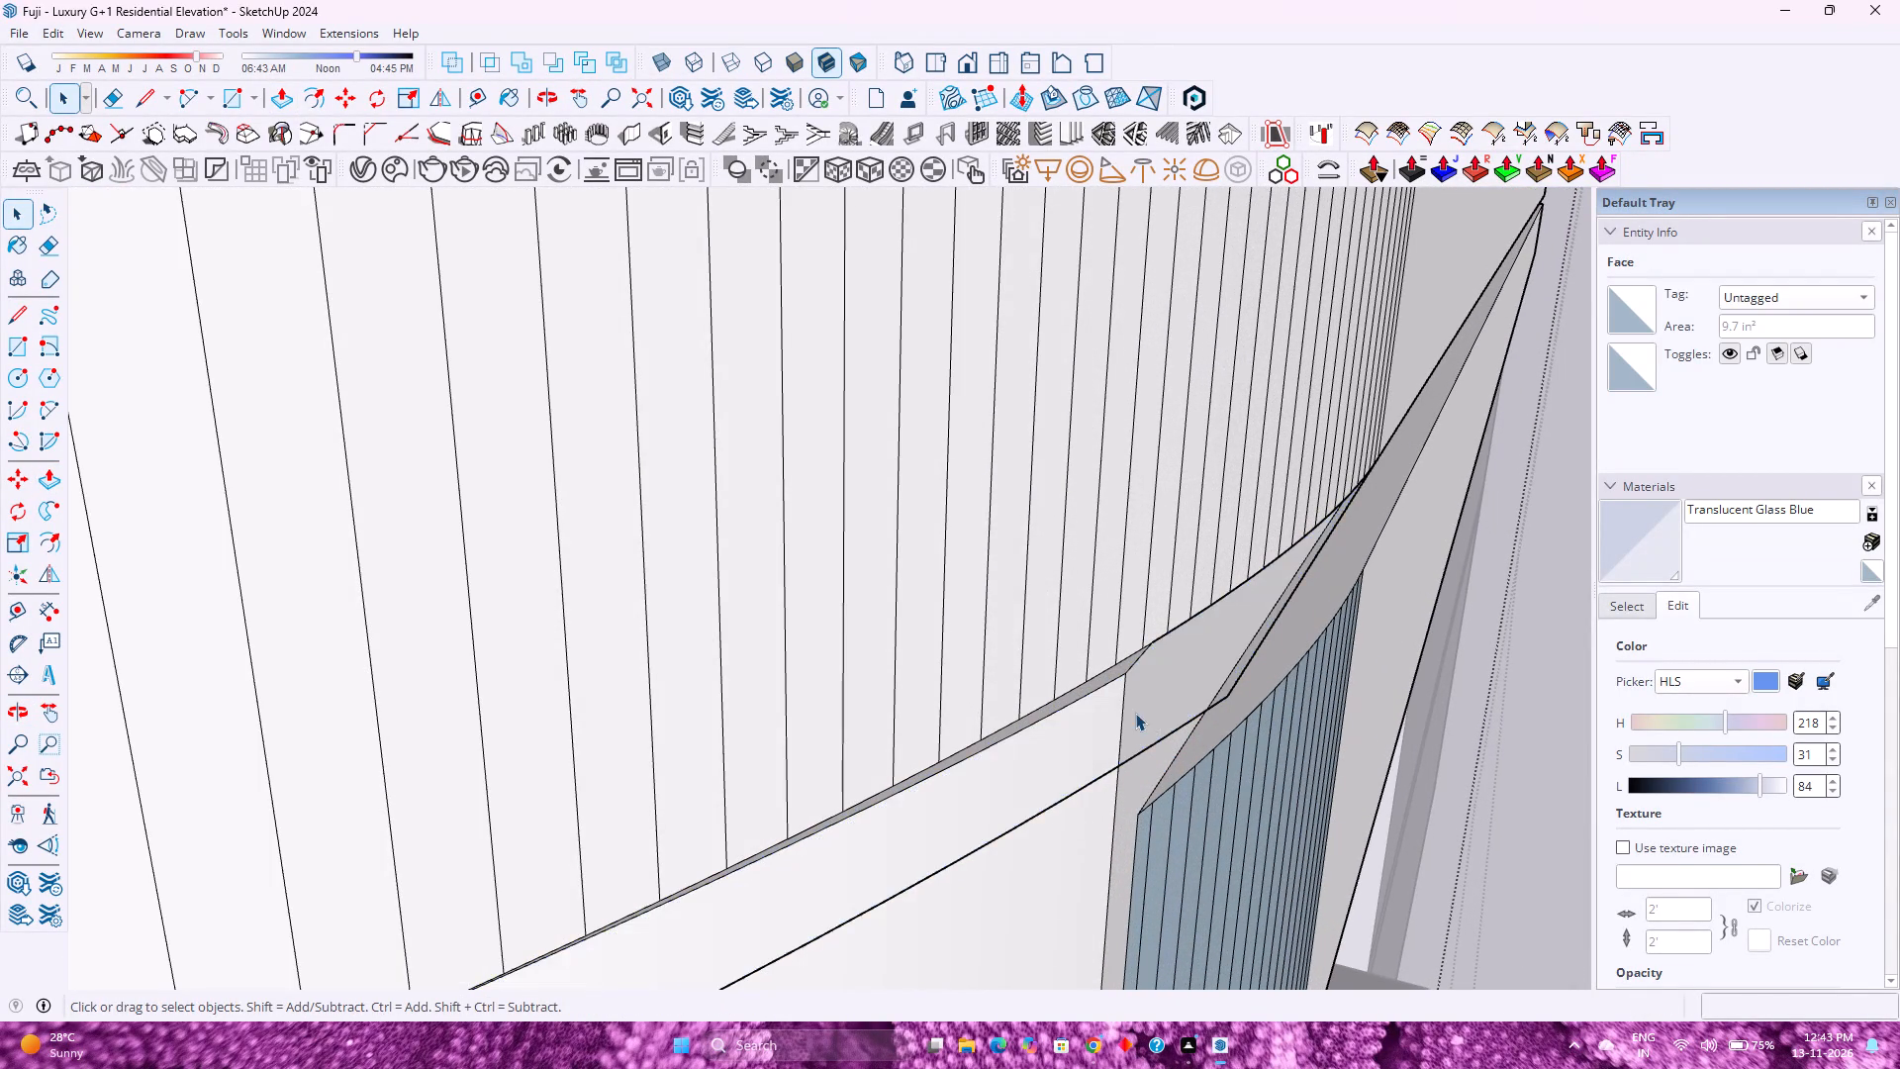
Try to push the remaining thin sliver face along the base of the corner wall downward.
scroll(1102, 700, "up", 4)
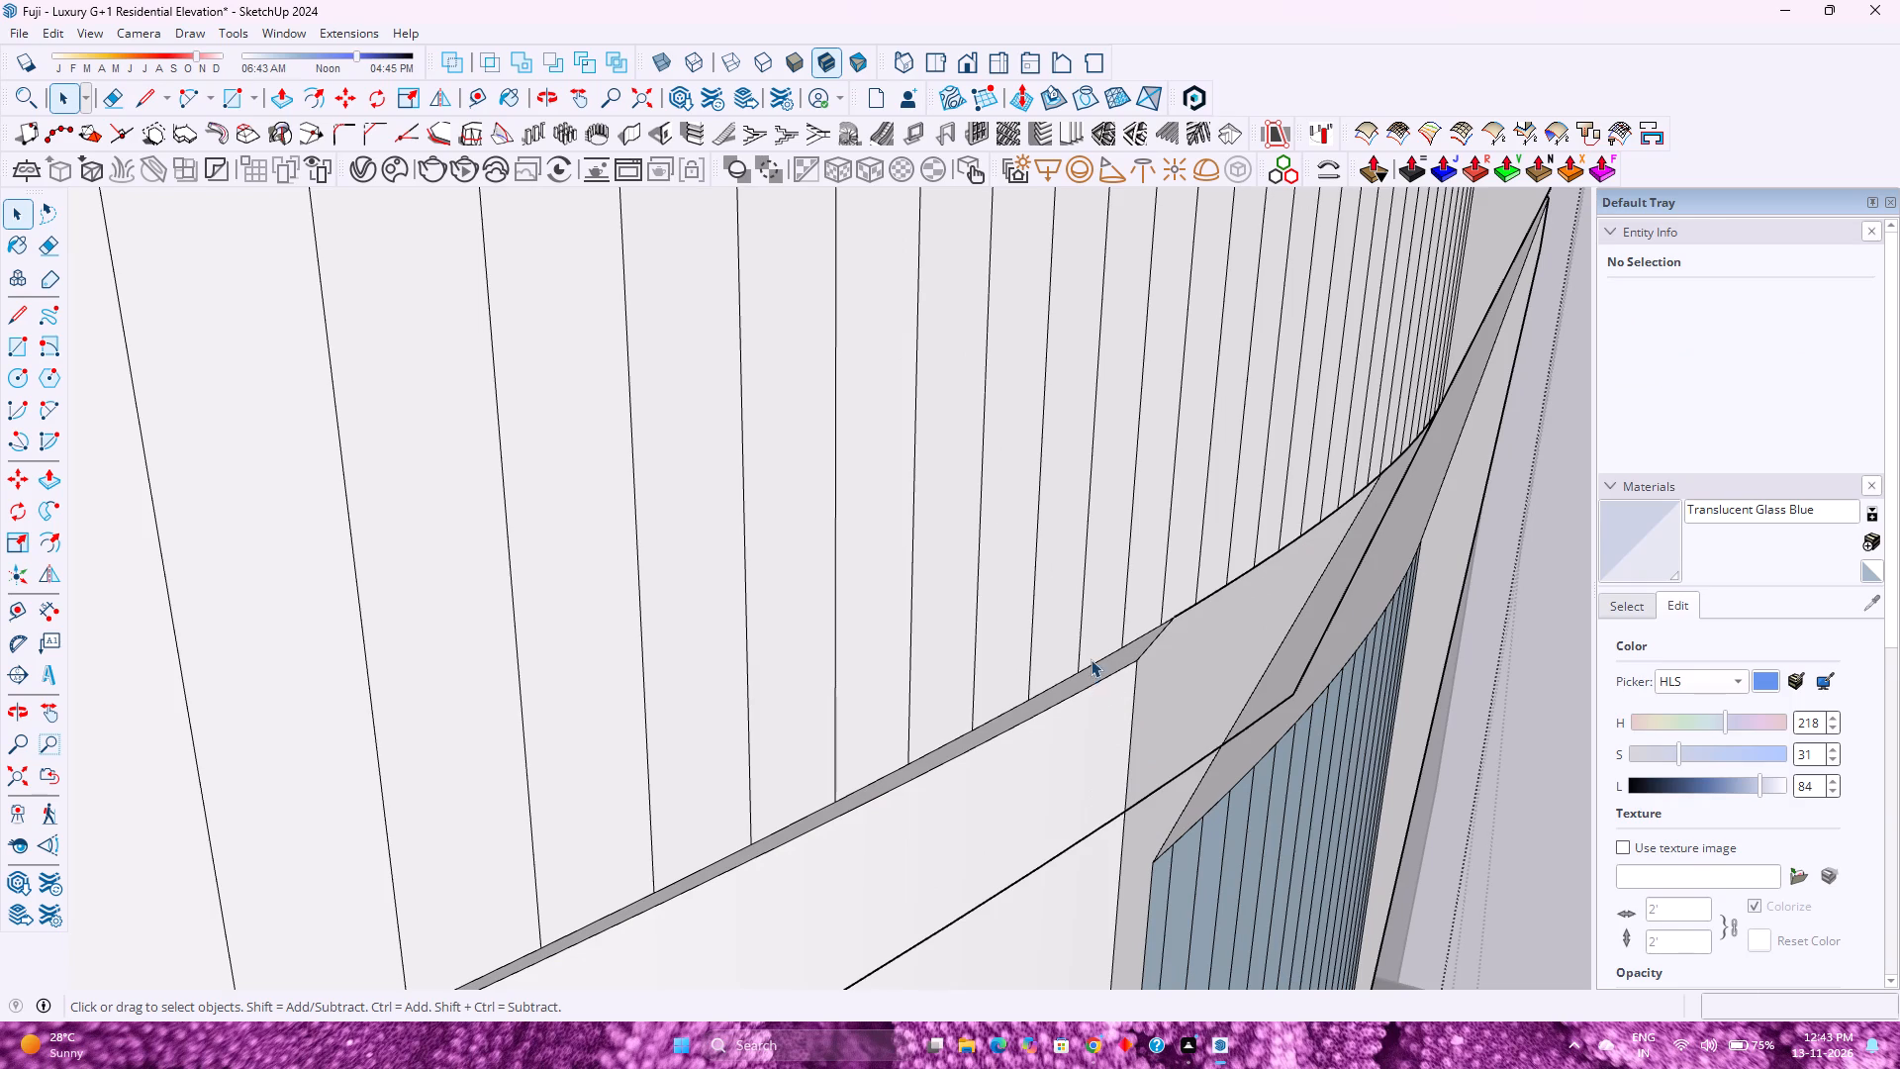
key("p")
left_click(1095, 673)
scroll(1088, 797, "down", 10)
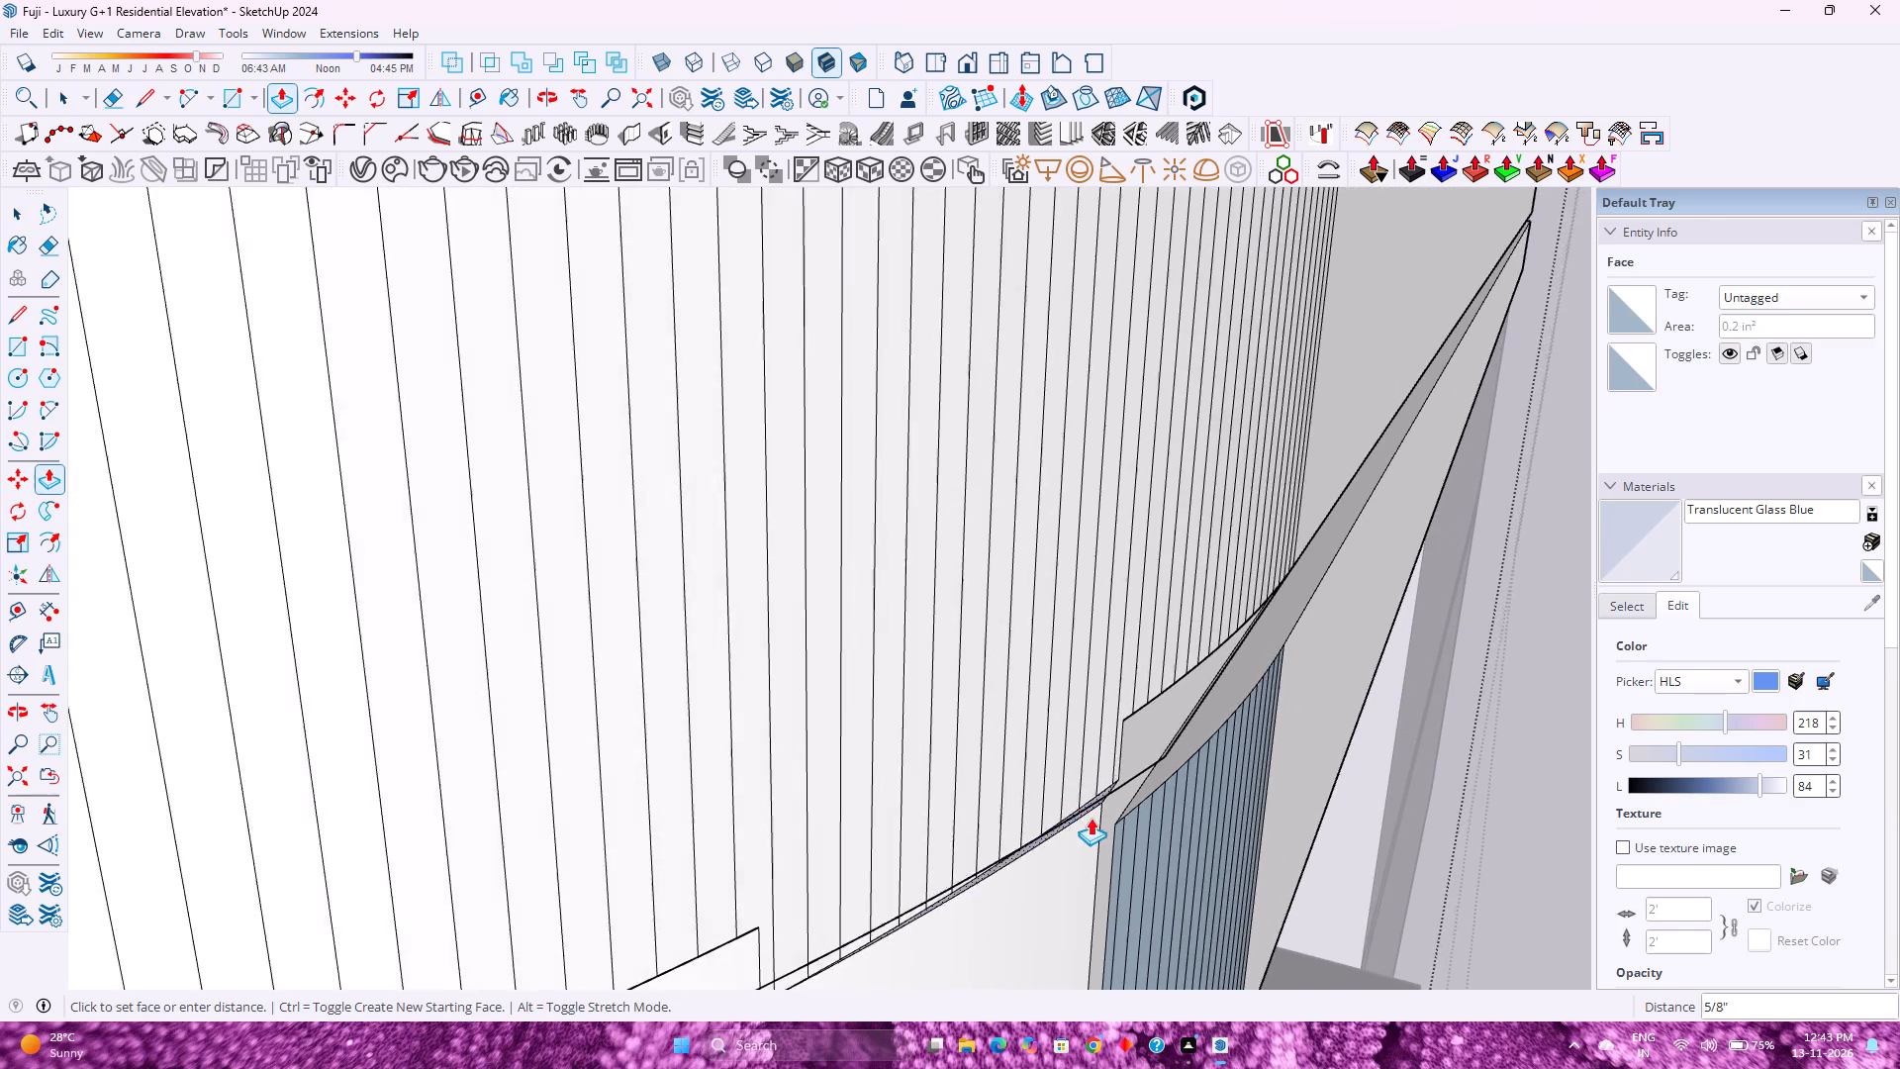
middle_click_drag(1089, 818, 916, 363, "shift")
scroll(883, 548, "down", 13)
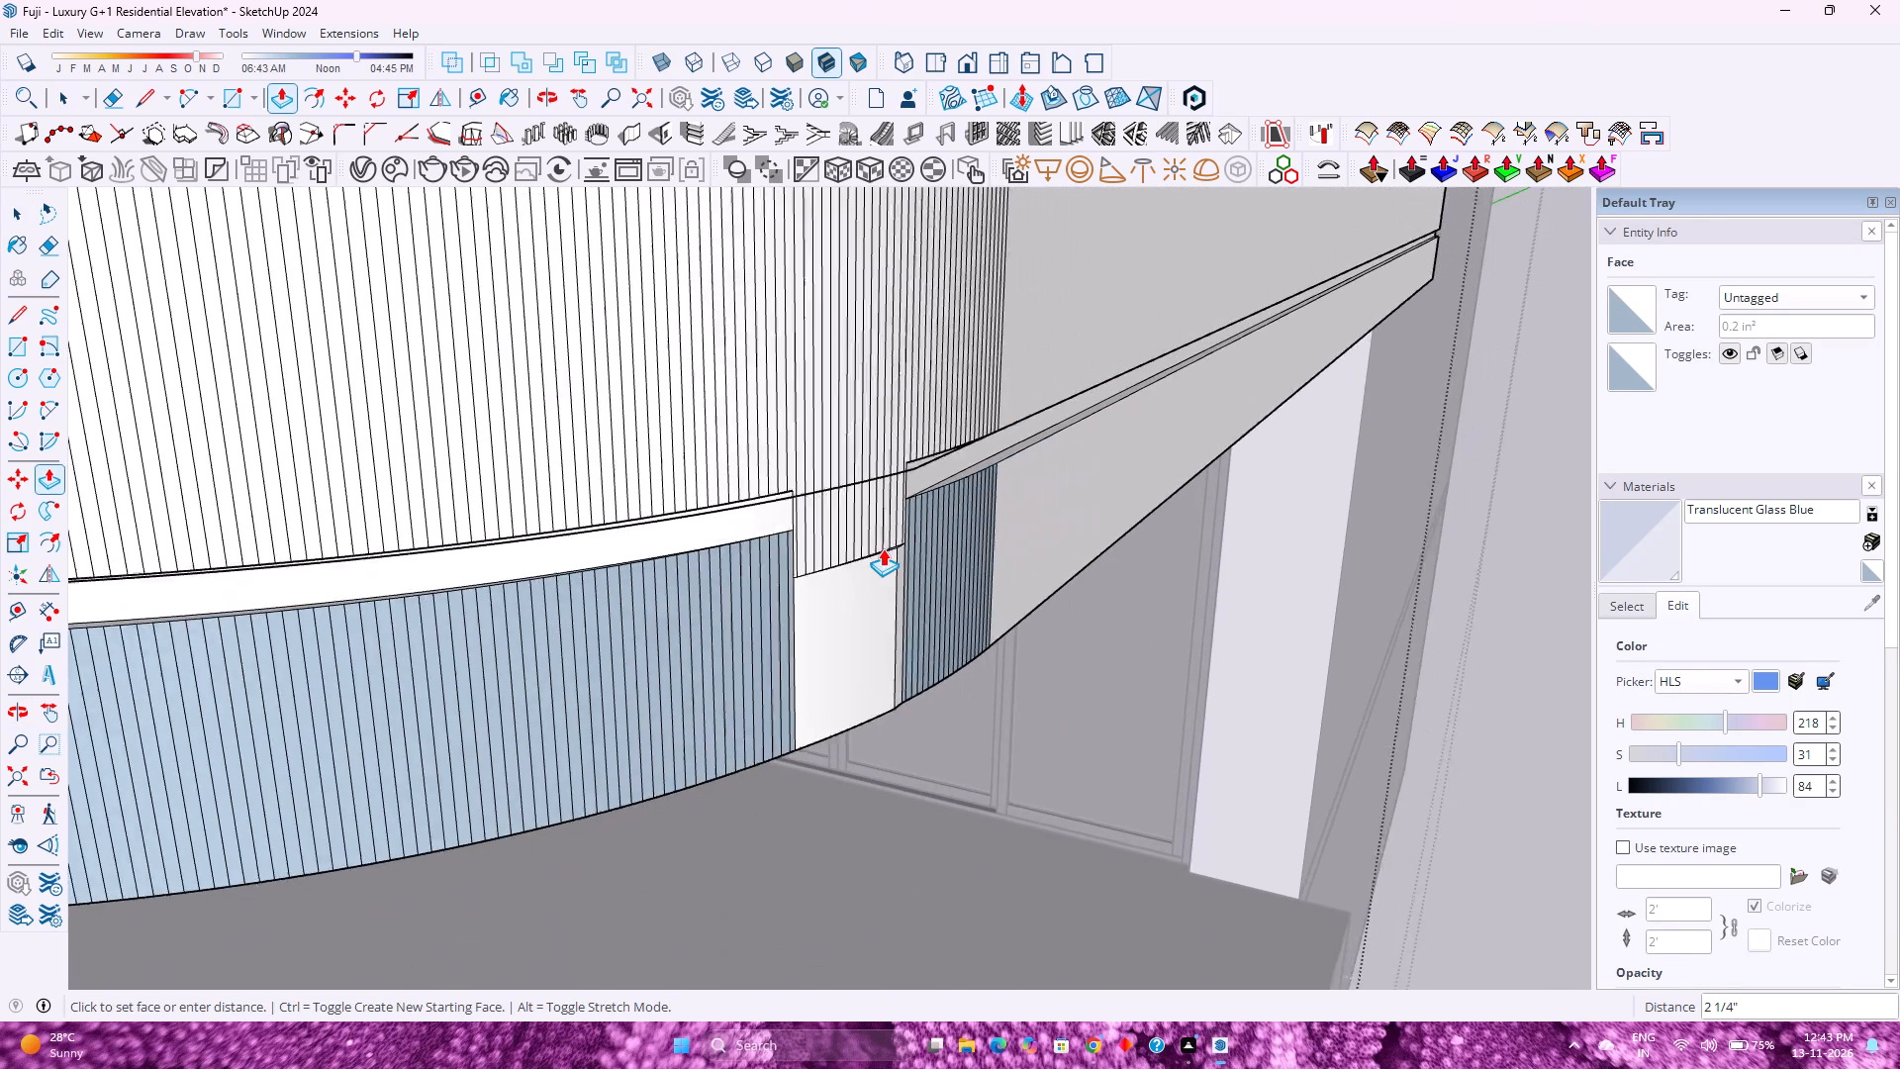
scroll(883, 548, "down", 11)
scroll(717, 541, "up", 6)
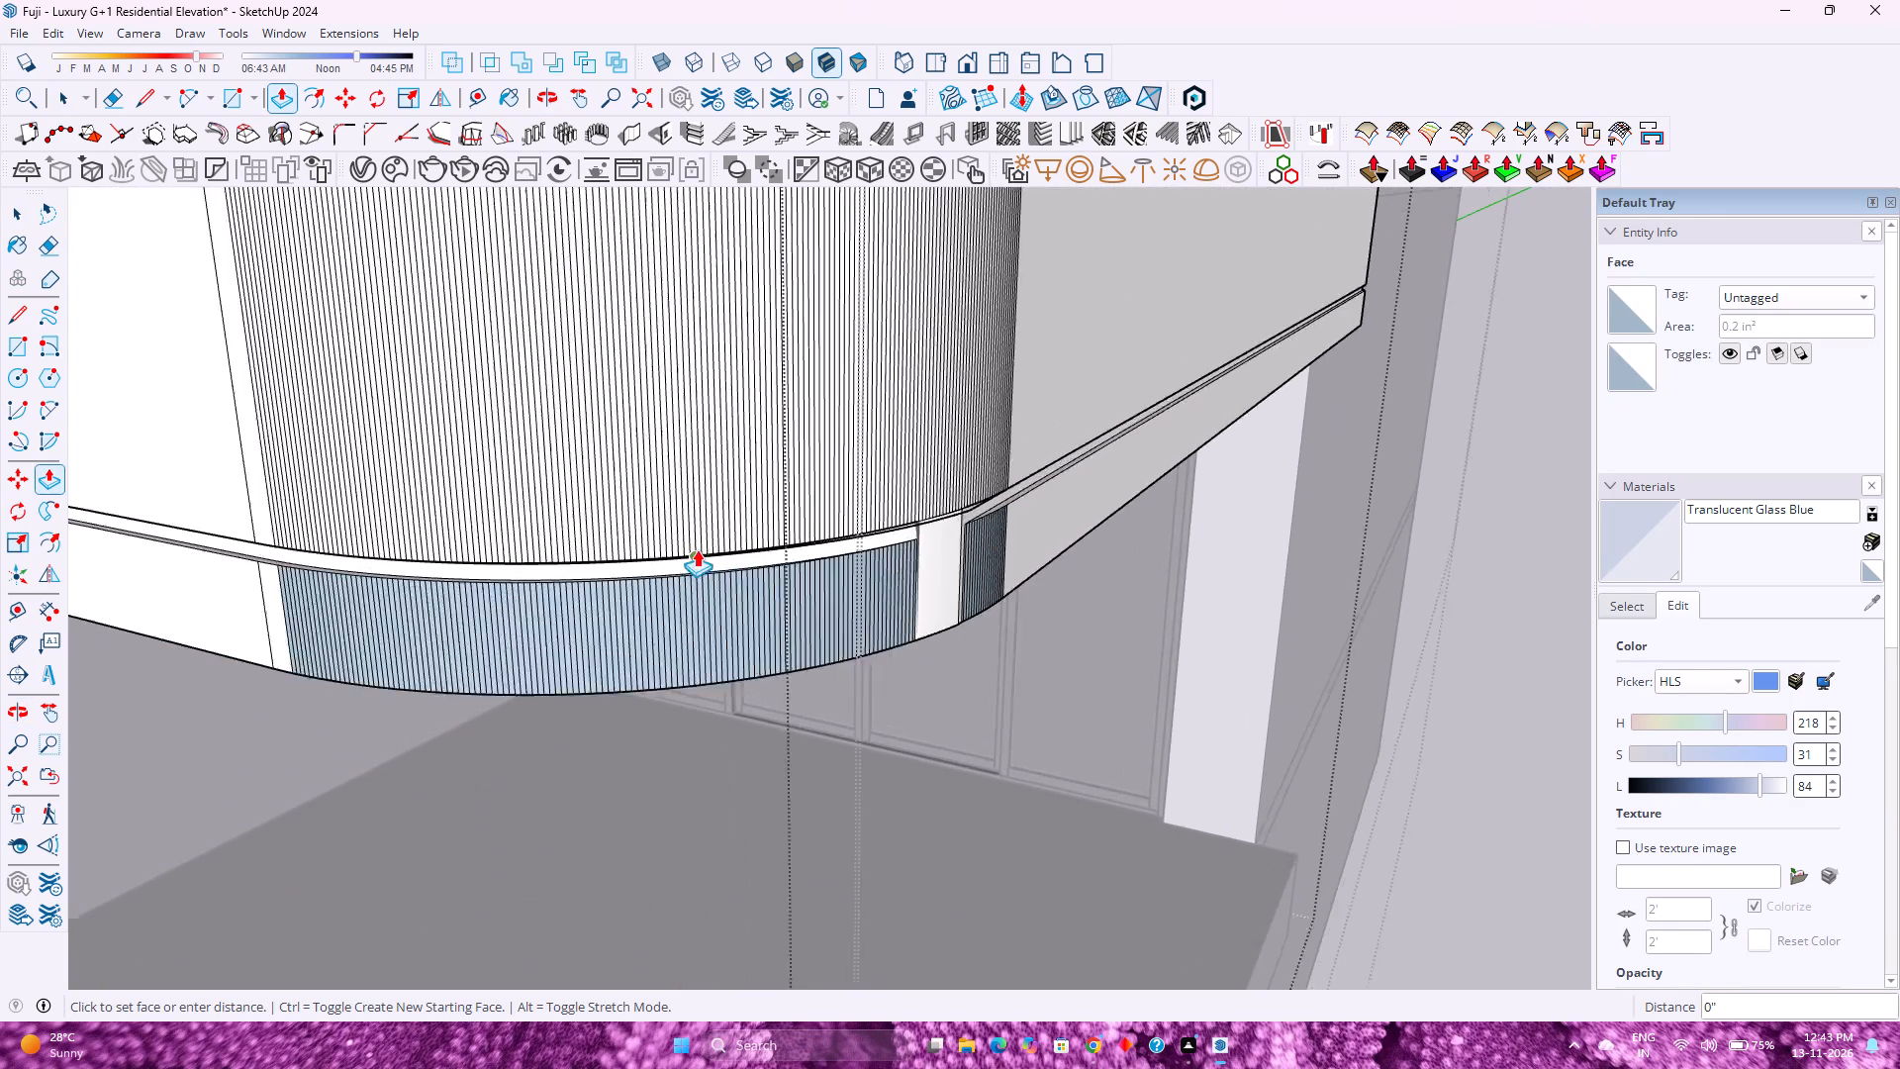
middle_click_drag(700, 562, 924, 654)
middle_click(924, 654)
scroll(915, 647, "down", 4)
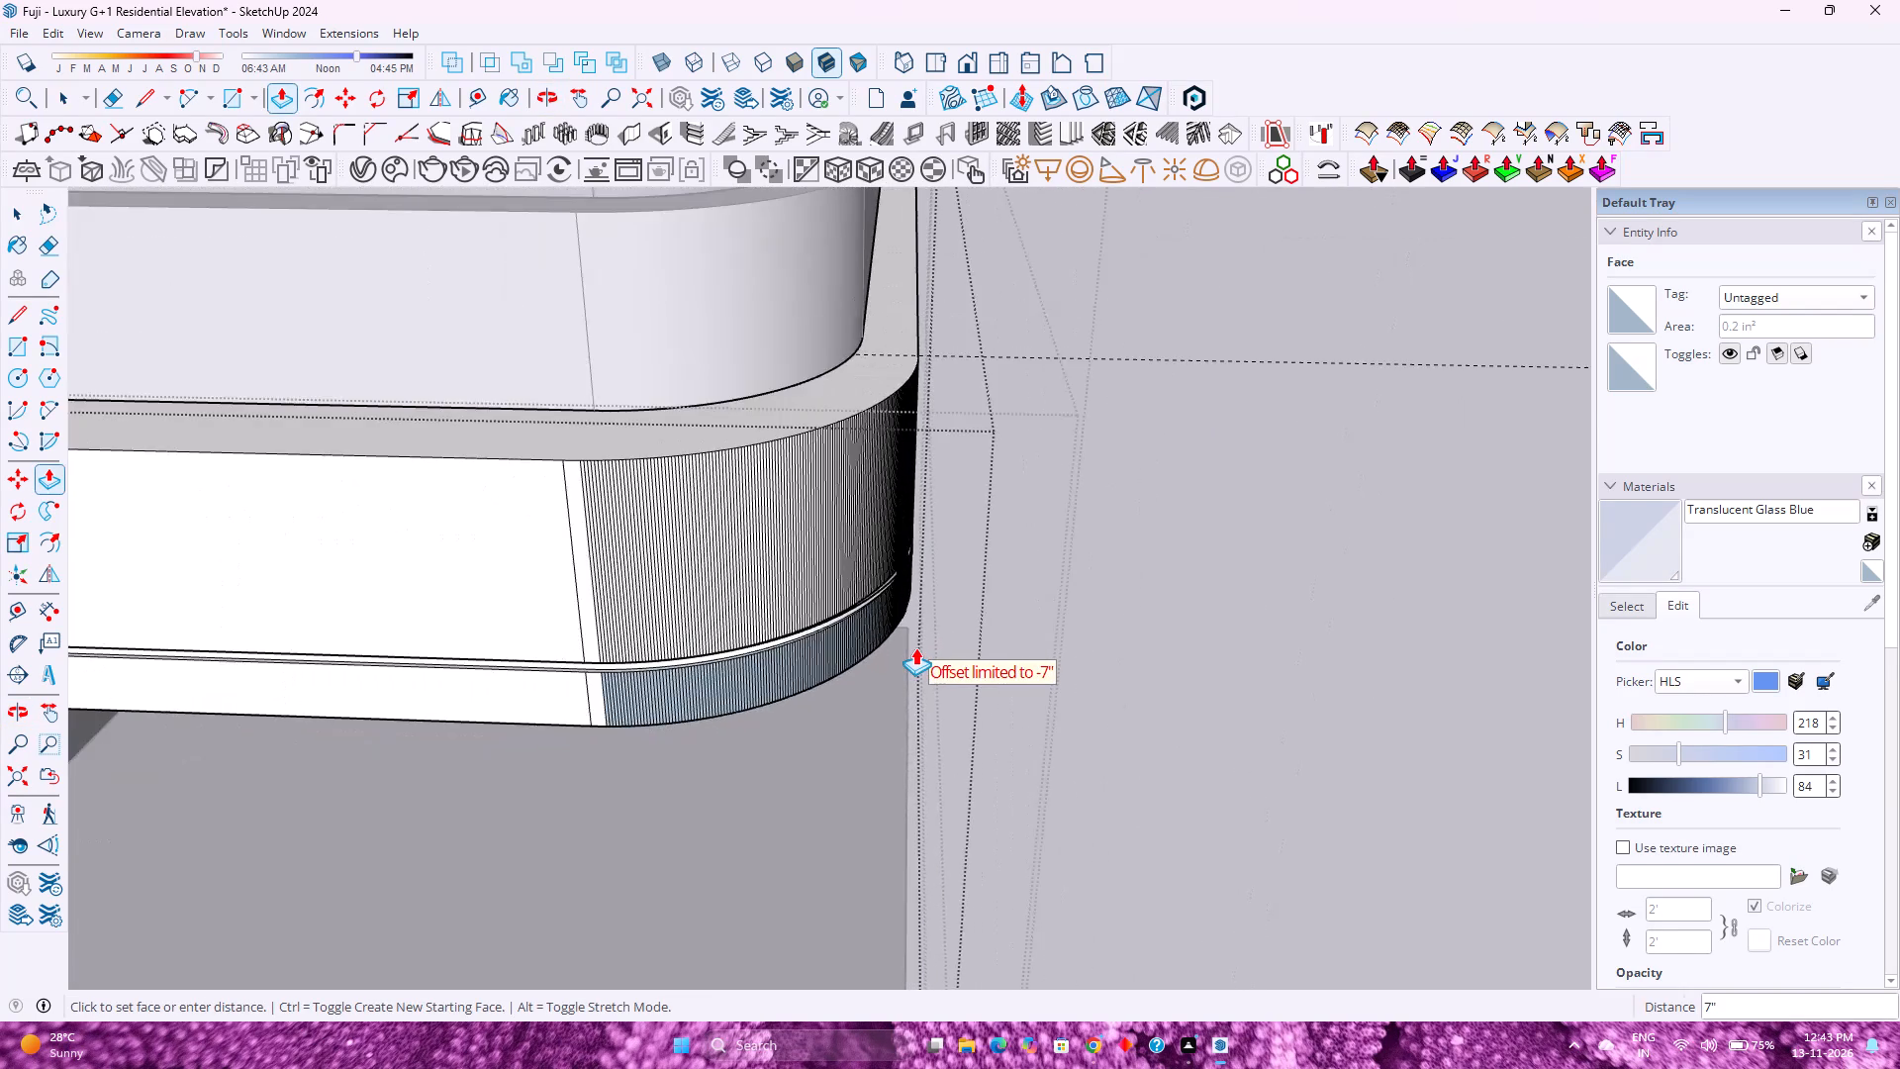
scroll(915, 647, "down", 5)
Undo the corner re-cut edits on the balcony frame, back to the frame's plain rounded corner with its groove.
key("ctrl+z")
key("ctrl+z")
key("ctrl+z")
key("ctrl+z")
key("ctrl+z")
key("ctrl+z")
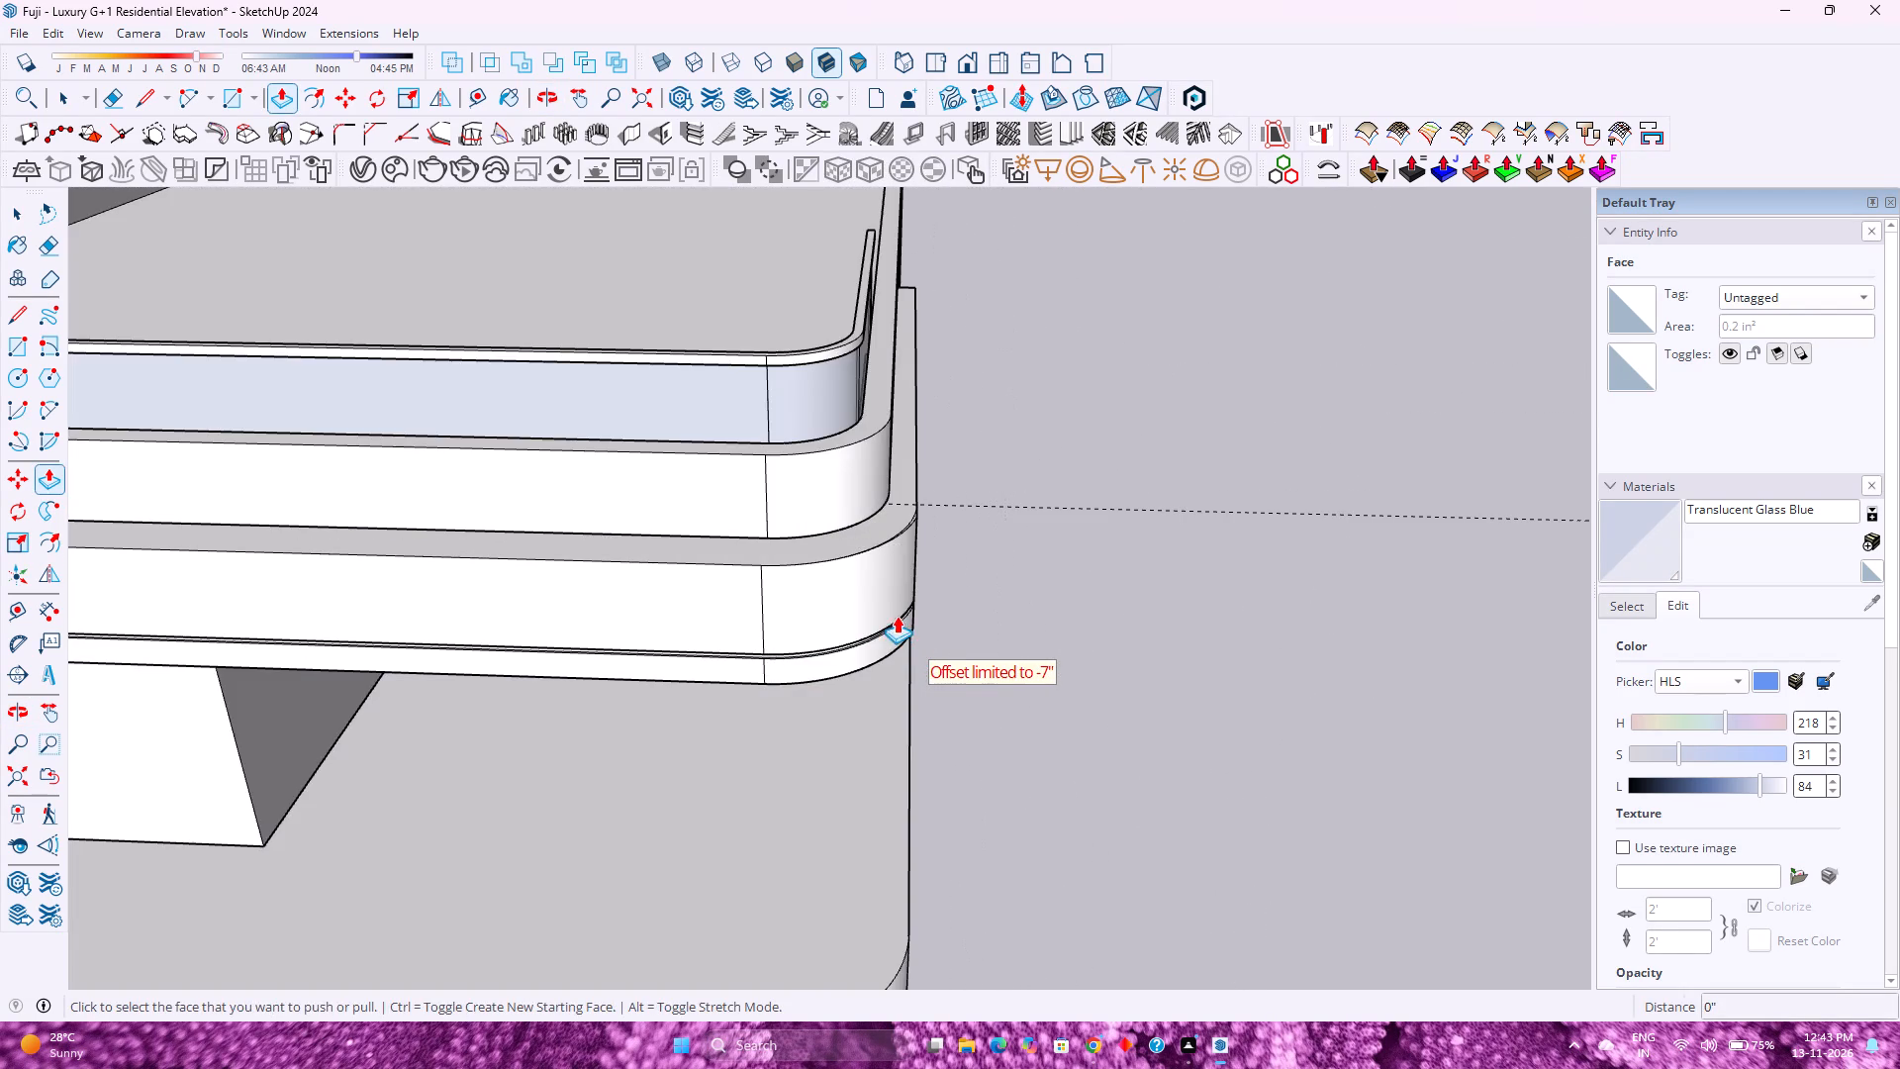
scroll(879, 561, "down", 9)
key("space")
scroll(444, 740, "up", 1)
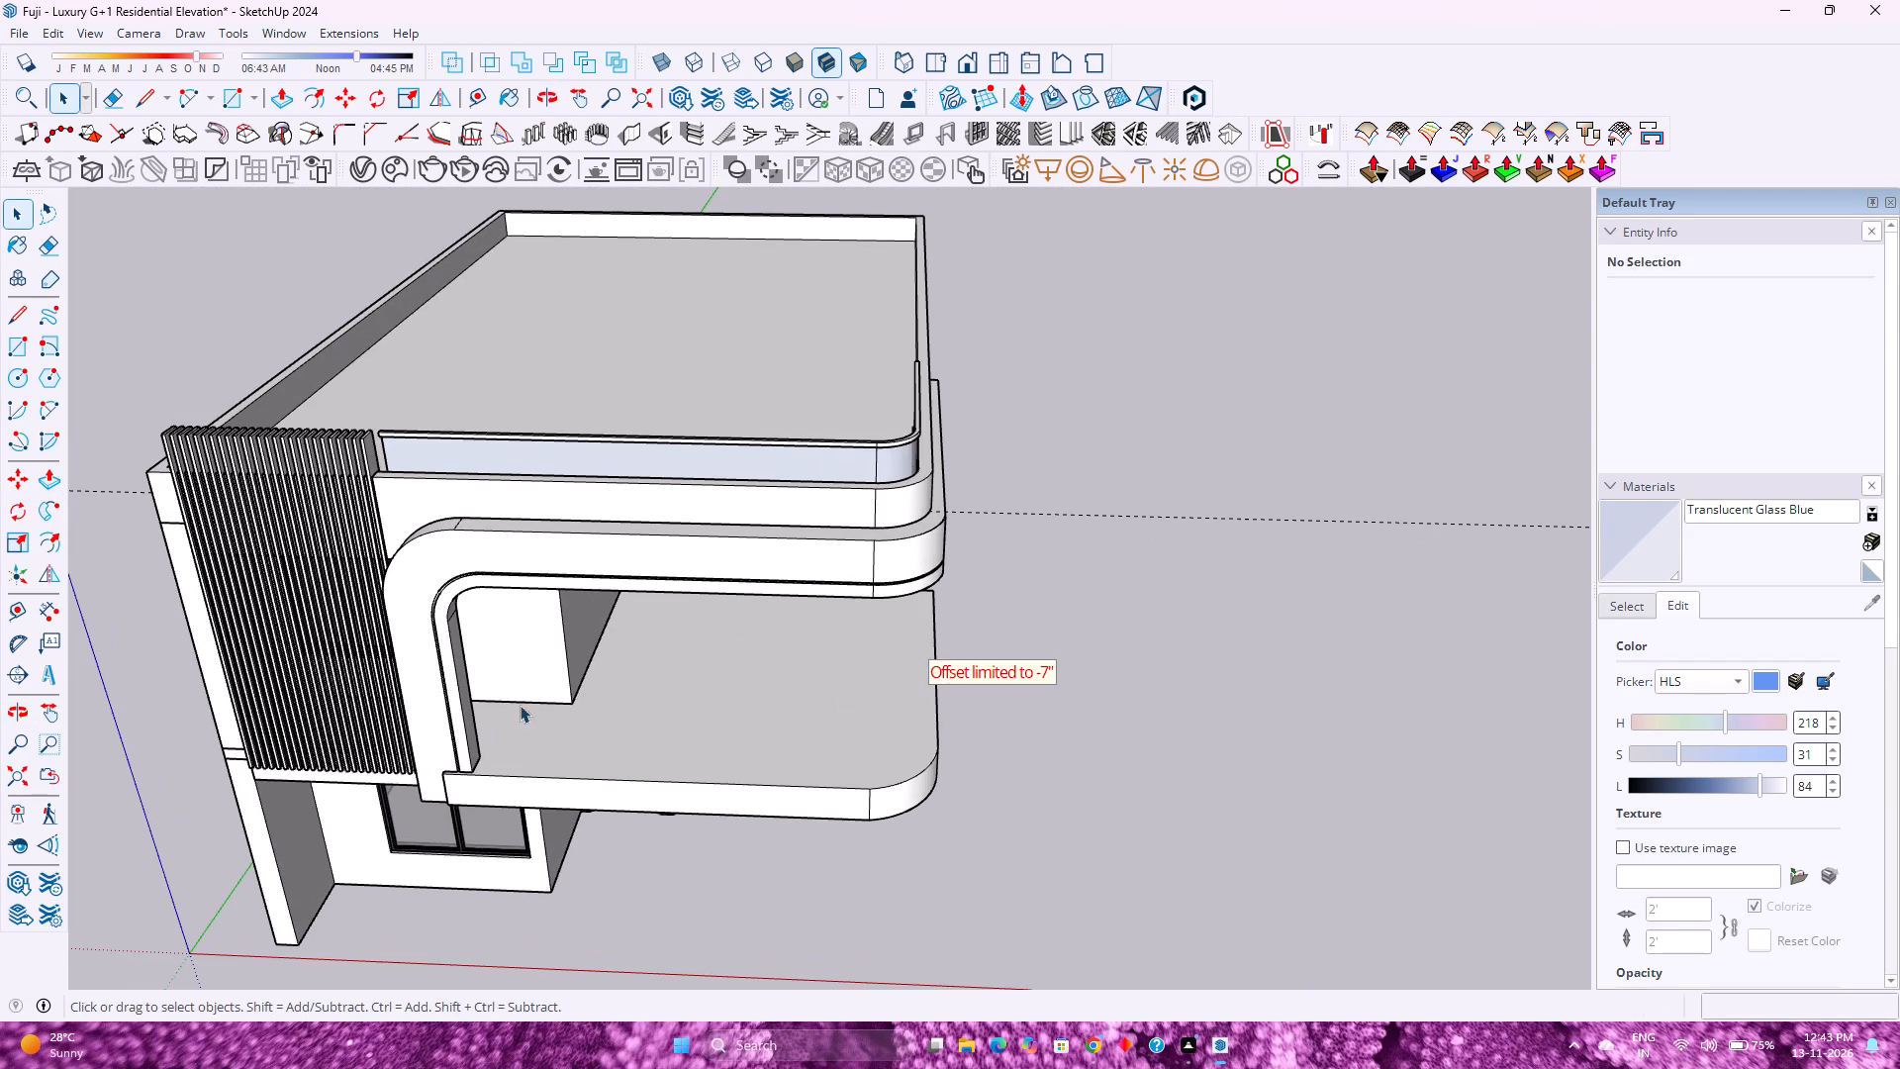
scroll(467, 730, "up", 5)
key("ctrl+z")
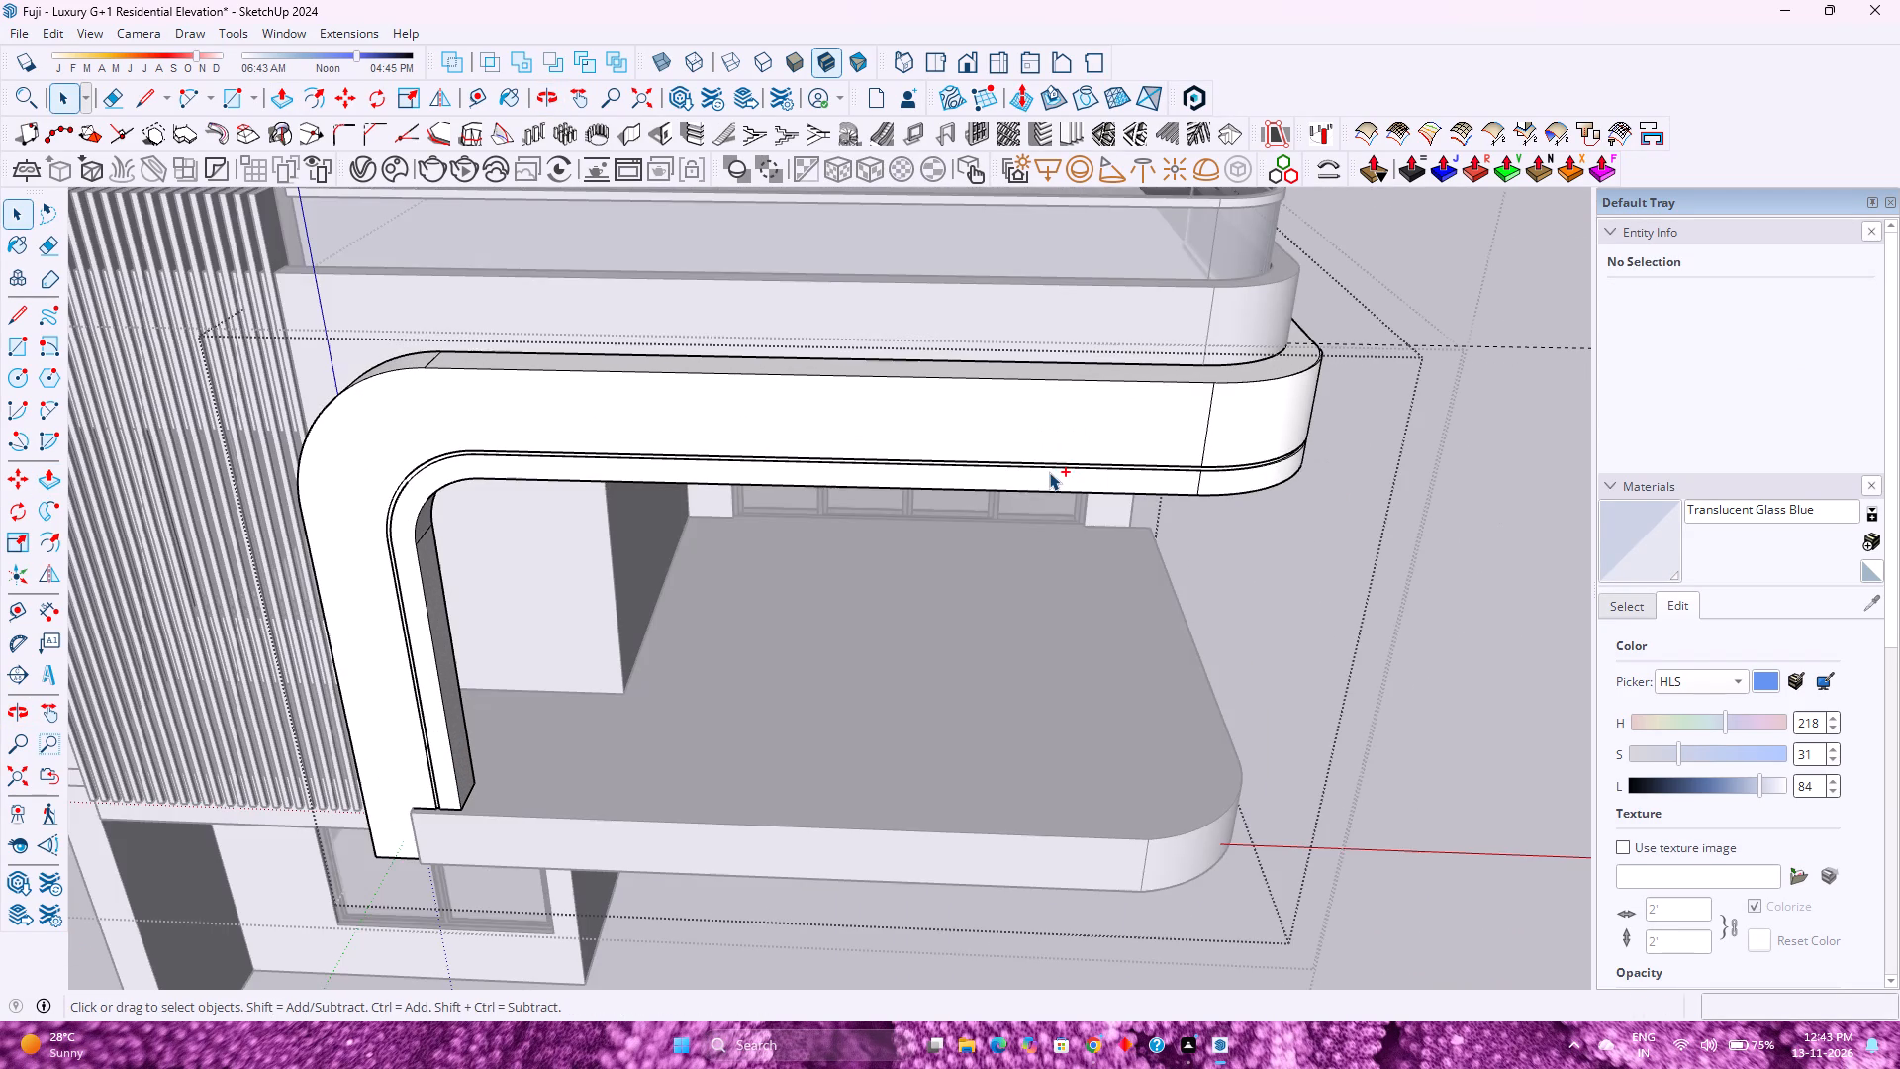
key("ctrl+z")
key("ctrl+z")
key("ctrl+z")
key("ctrl+z")
Draw a short line across the open end of the groove at the foot of the frame's vertical leg.
scroll(1043, 457, "down", 5)
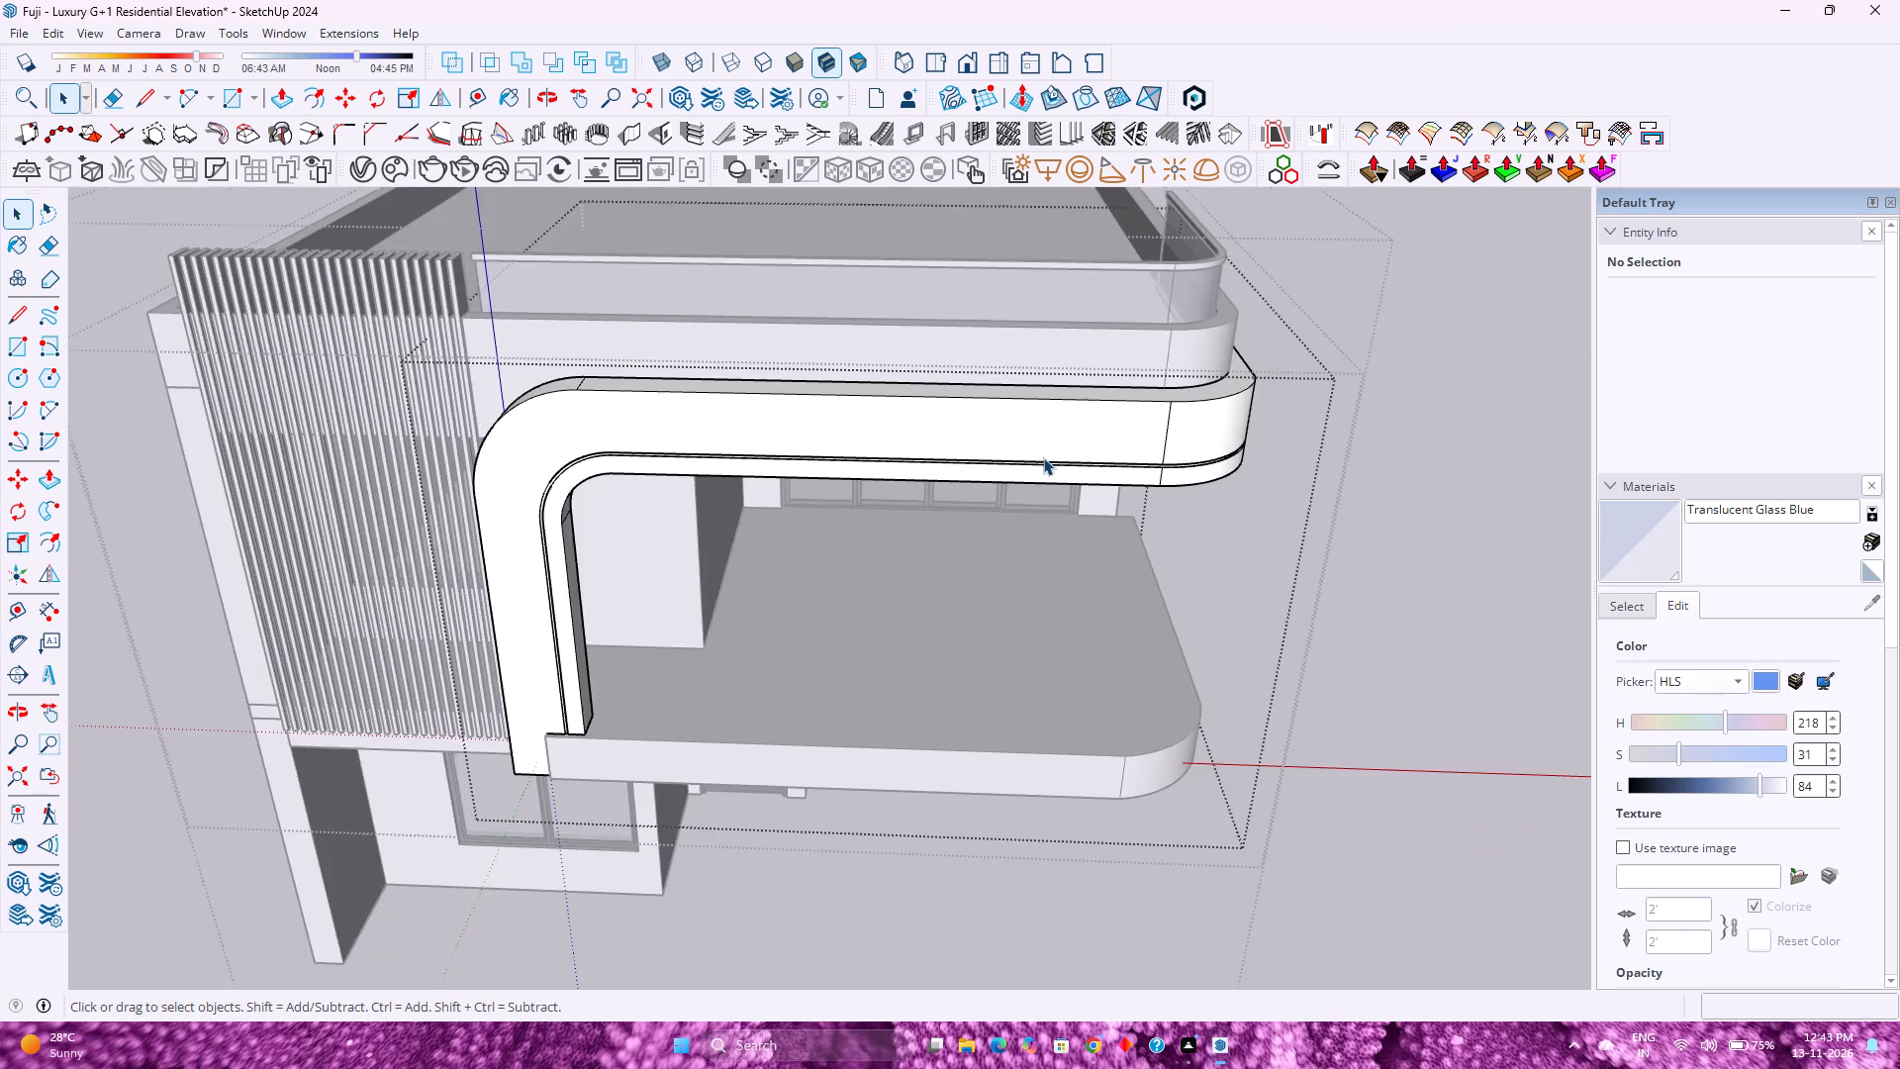
scroll(1043, 457, "down", 6)
scroll(777, 619, "up", 13)
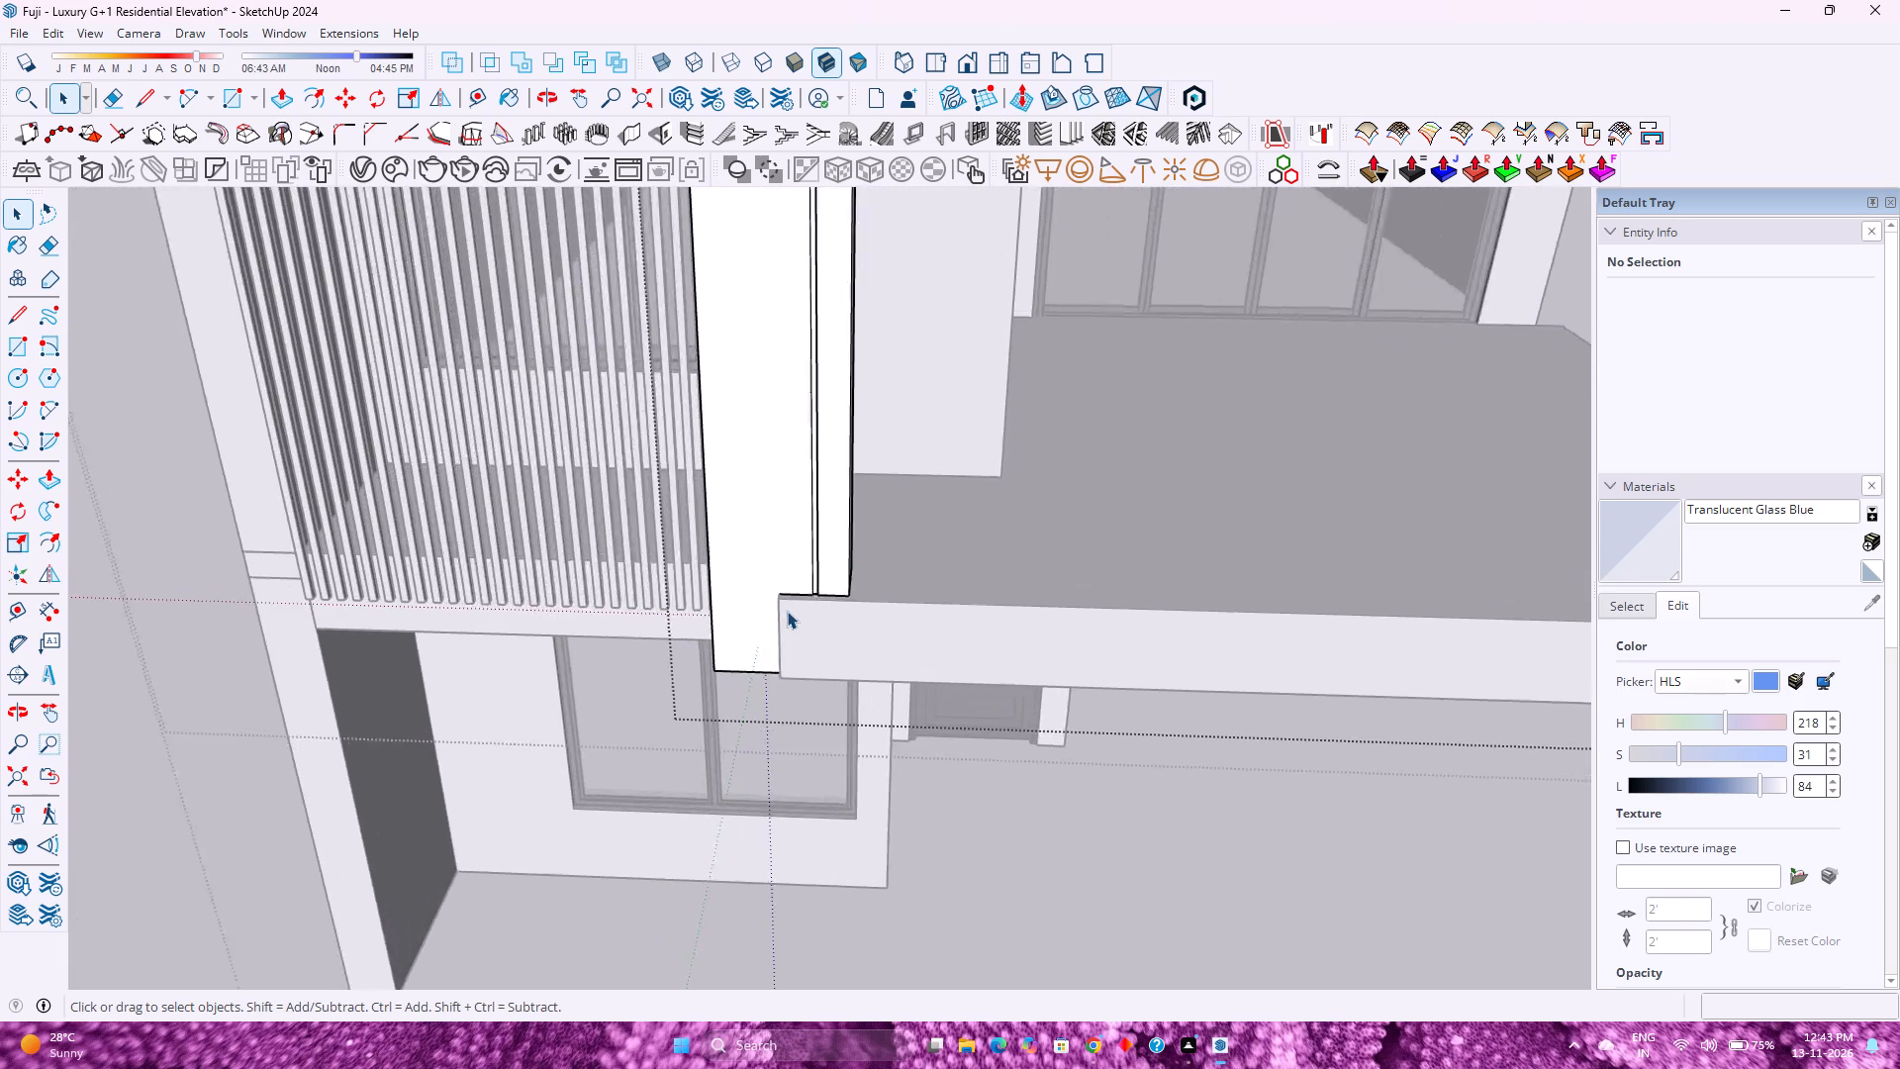
scroll(787, 611, "up", 15)
left_click(829, 562)
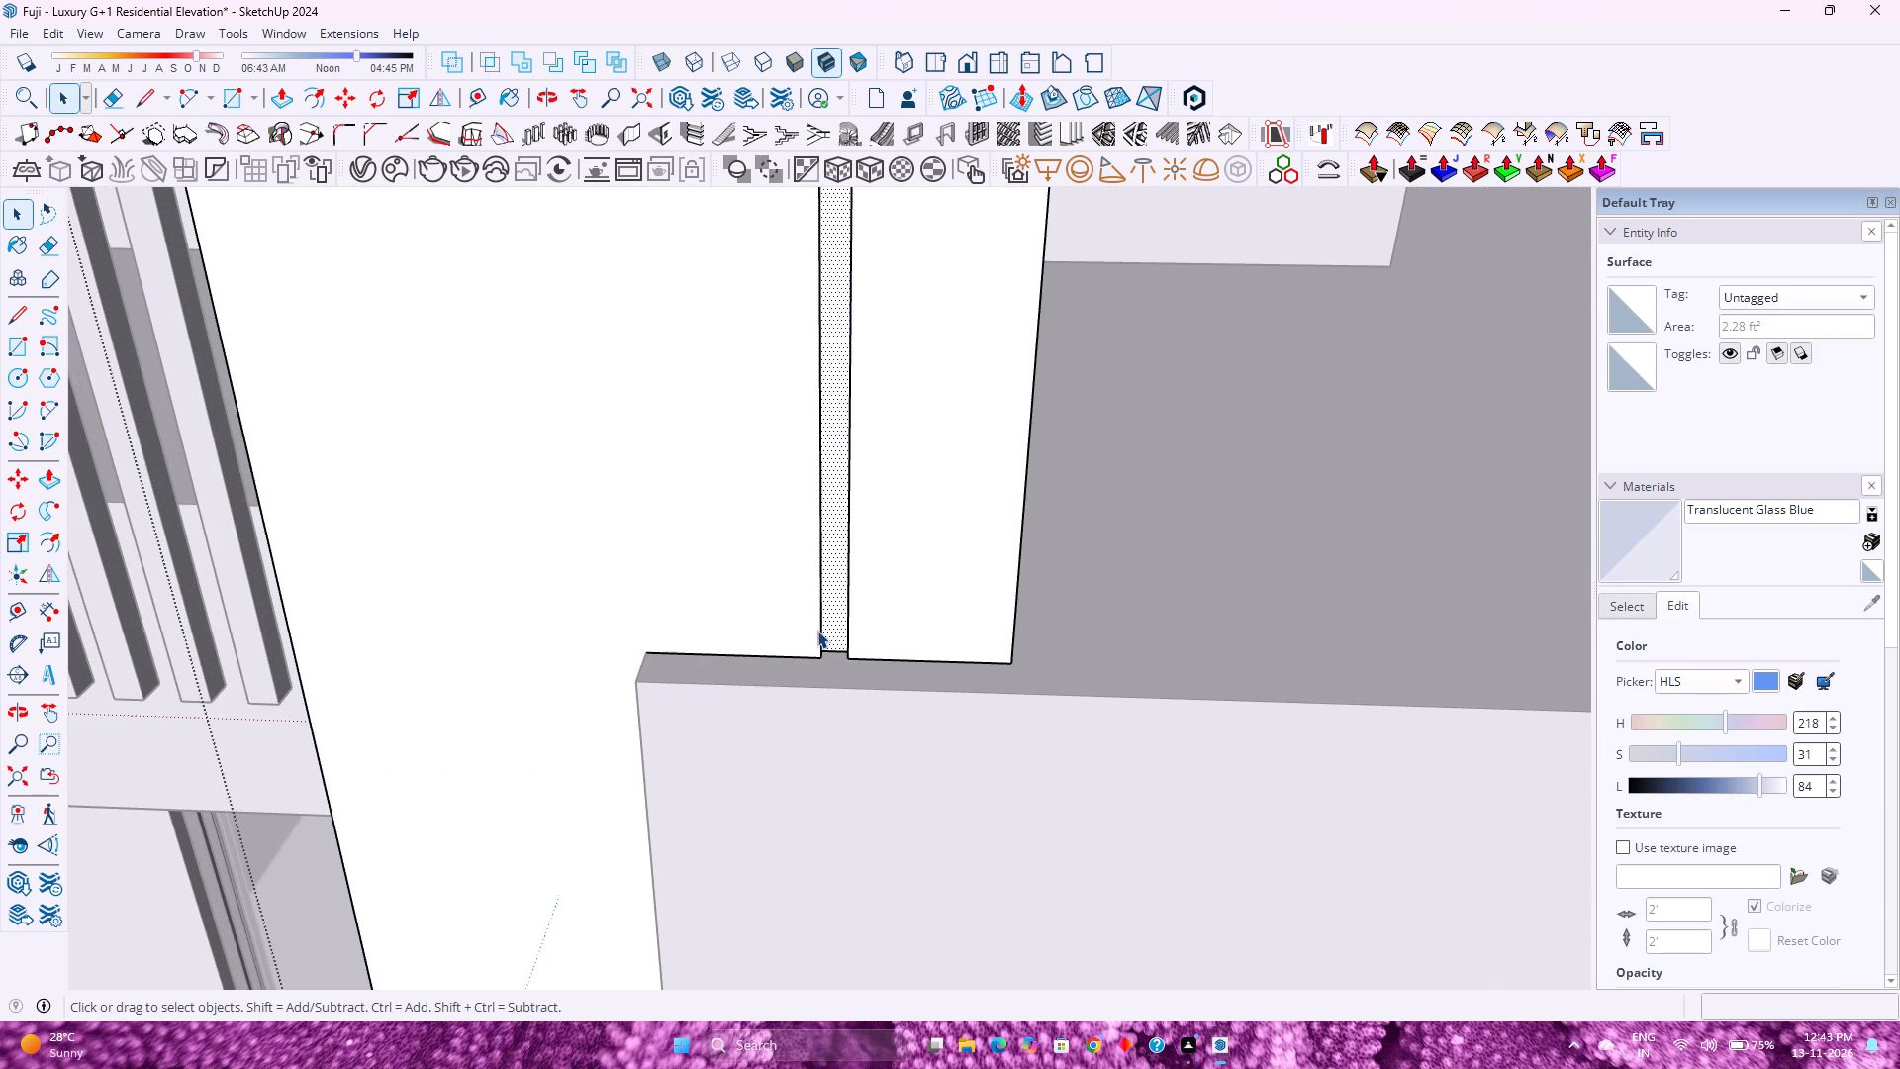
scroll(817, 631, "up", 6)
left_click(154, 96)
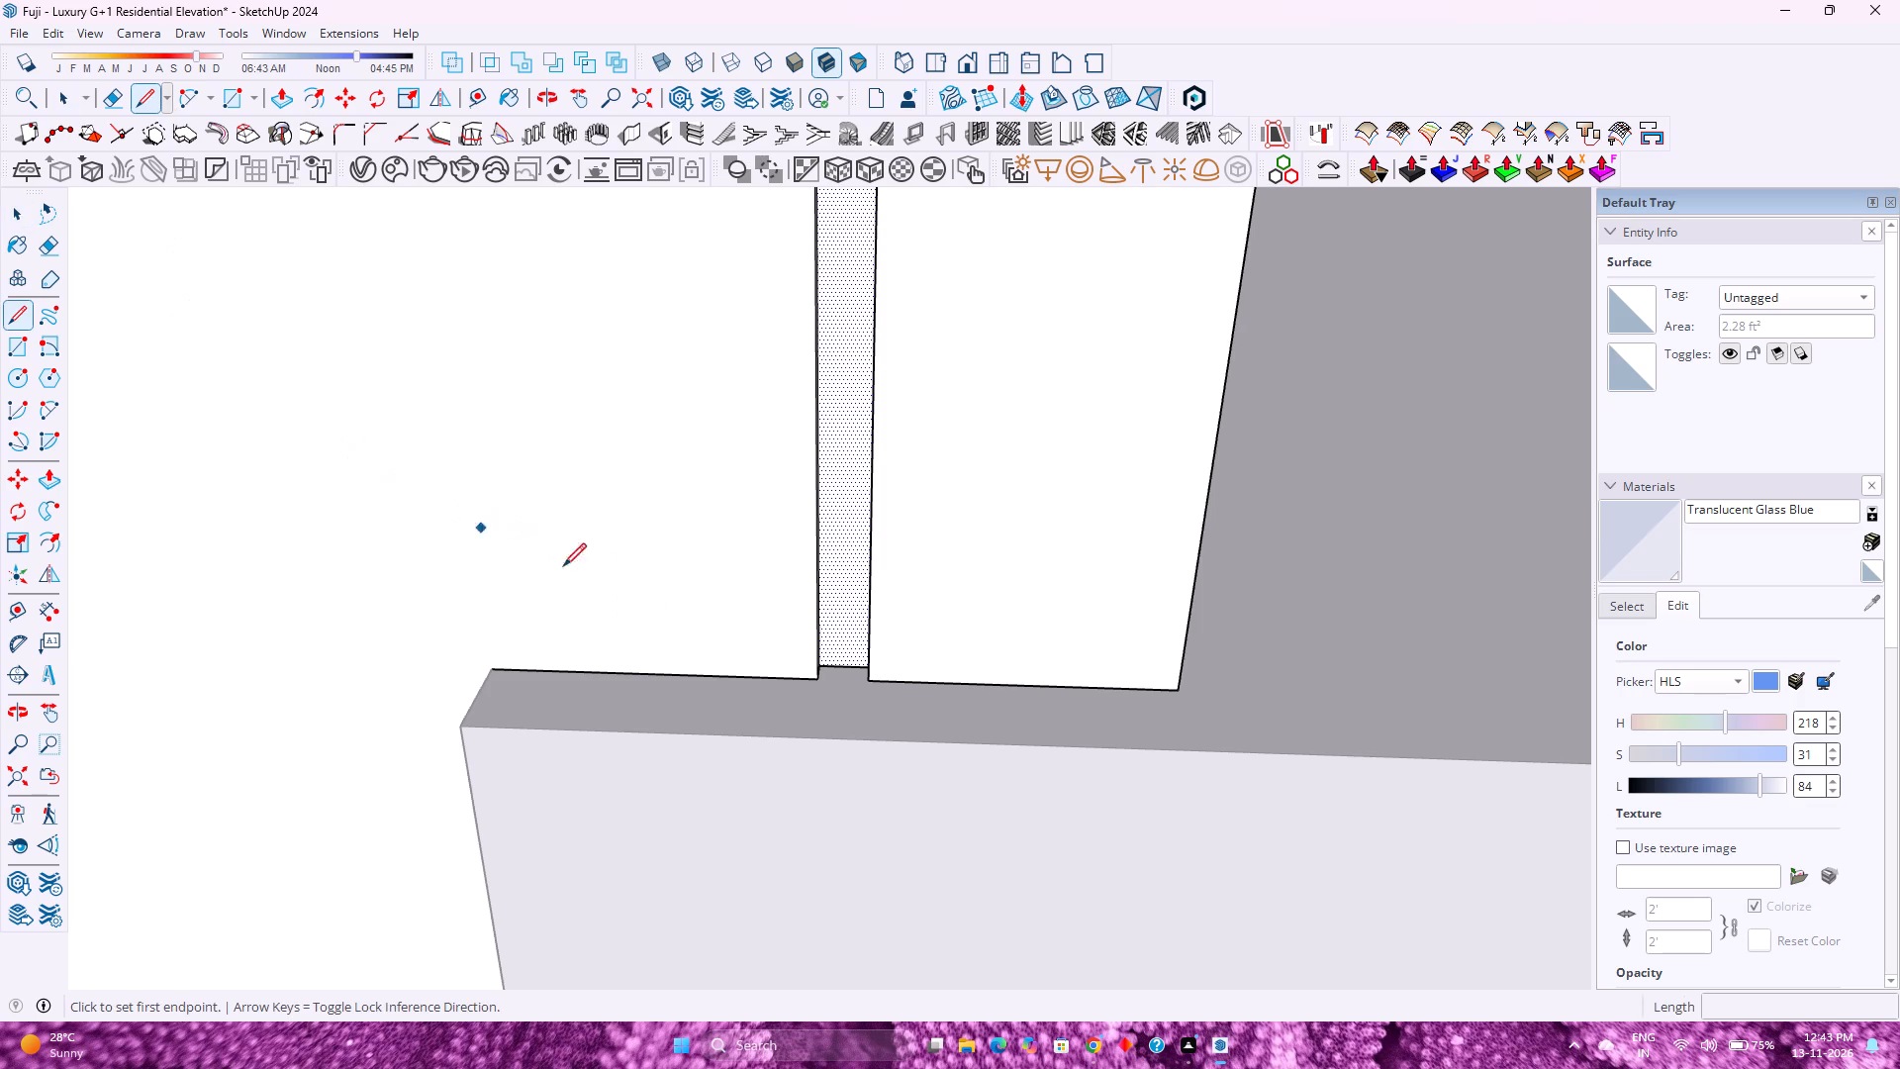
left_click(813, 684)
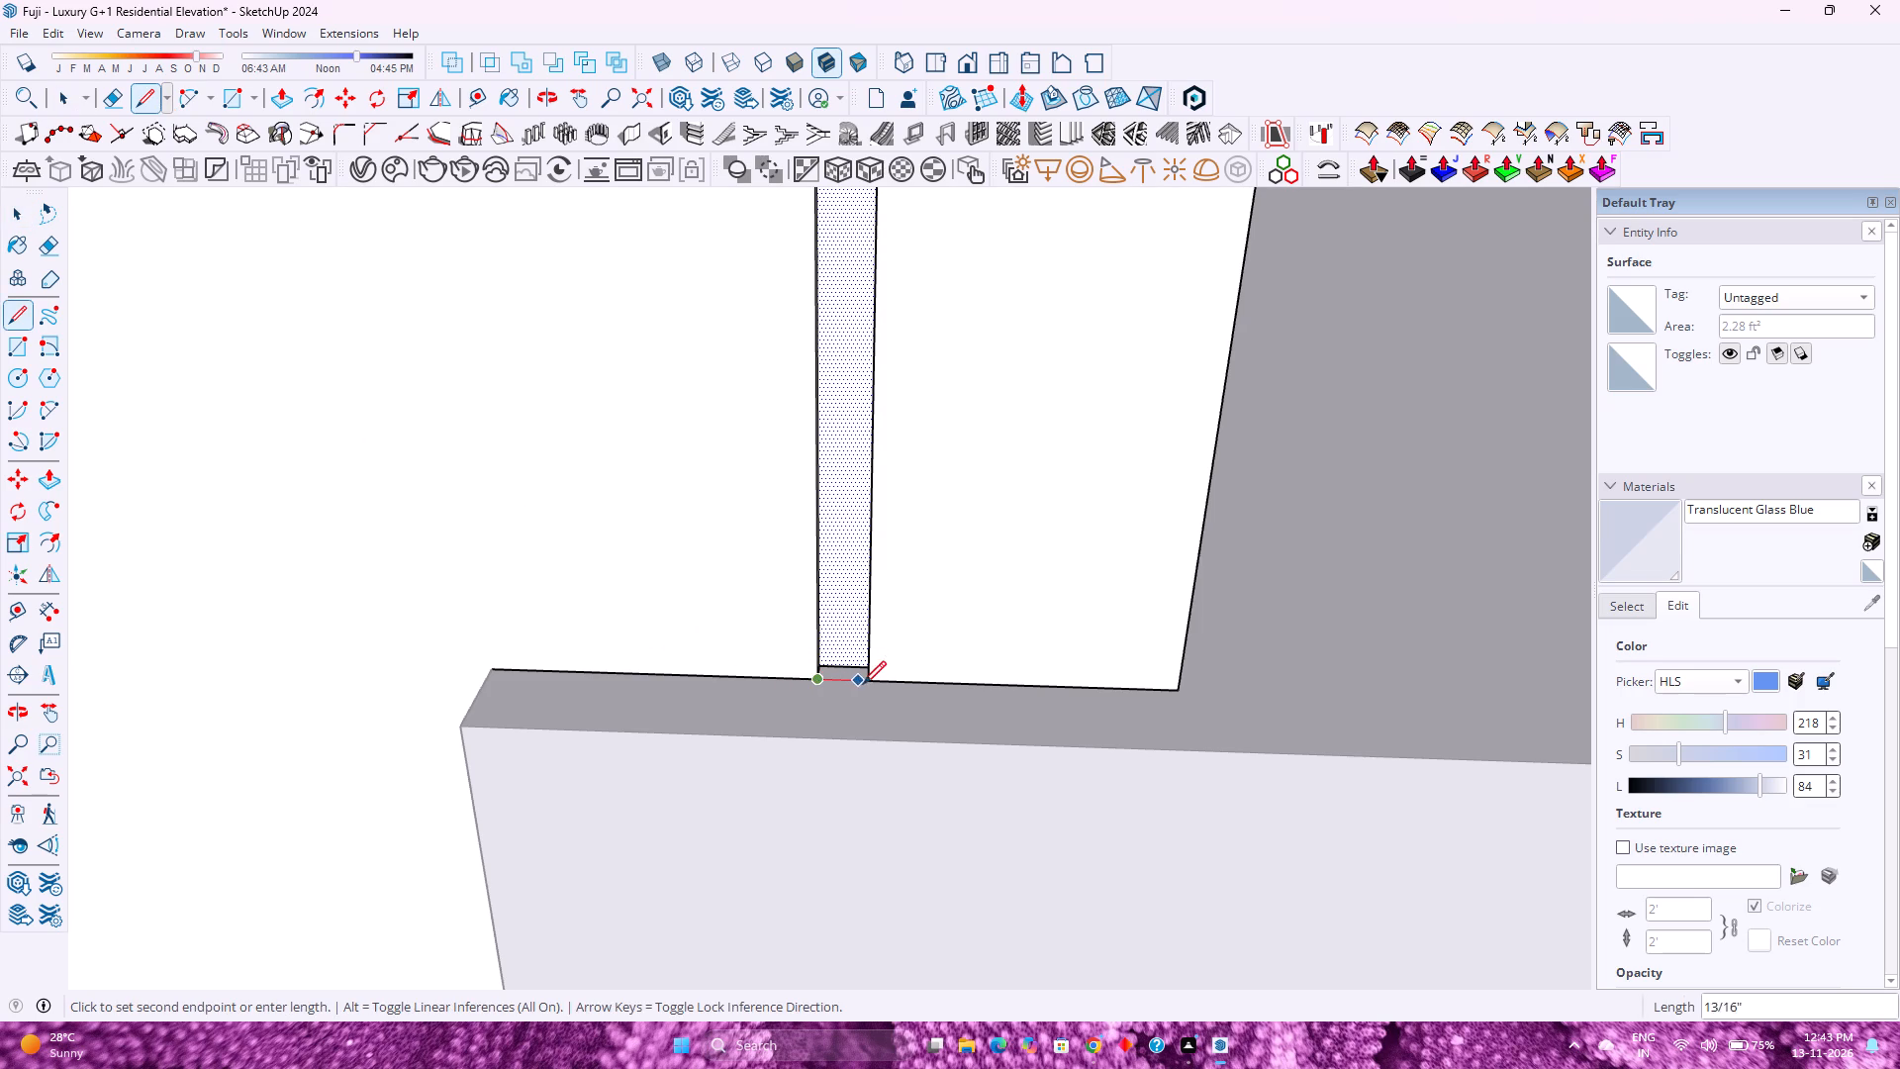
left_click(868, 684)
scroll(868, 684, "down", 13)
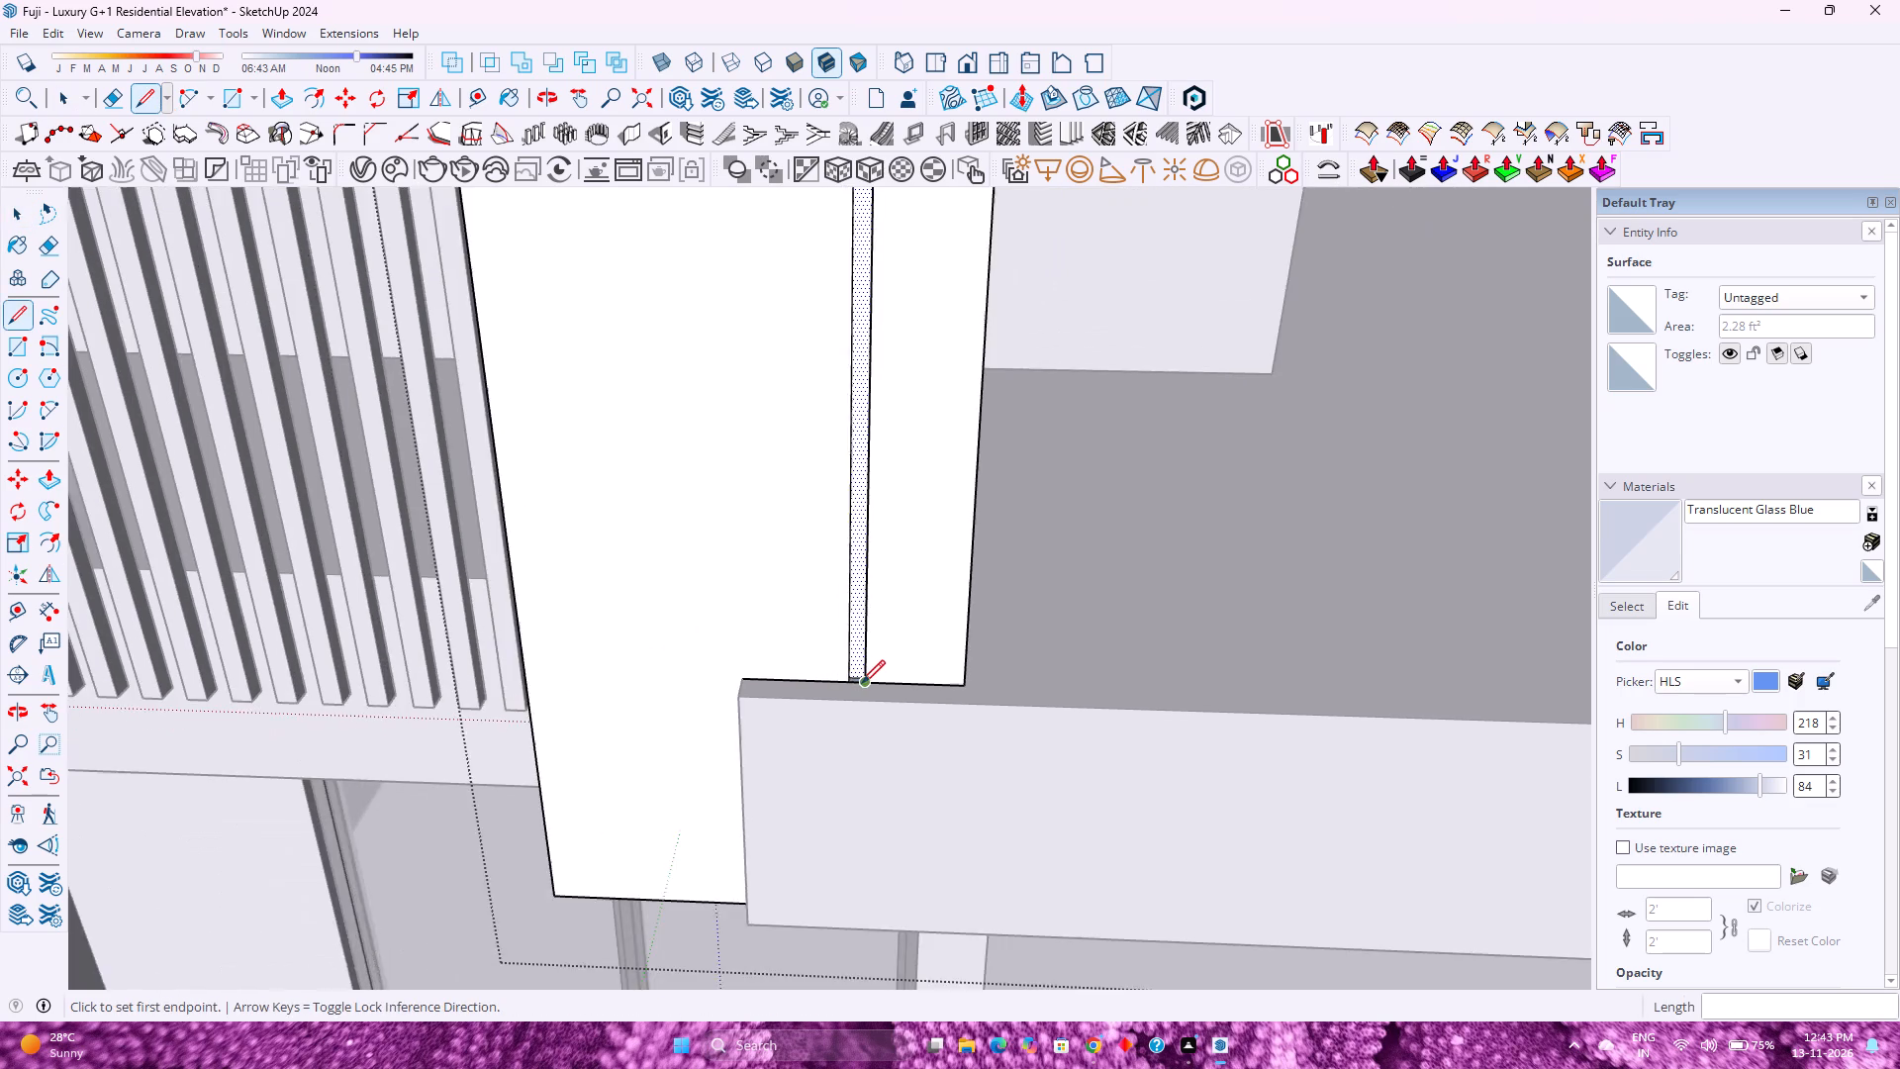
scroll(861, 681, "down", 10)
key("space")
scroll(871, 676, "down", 10)
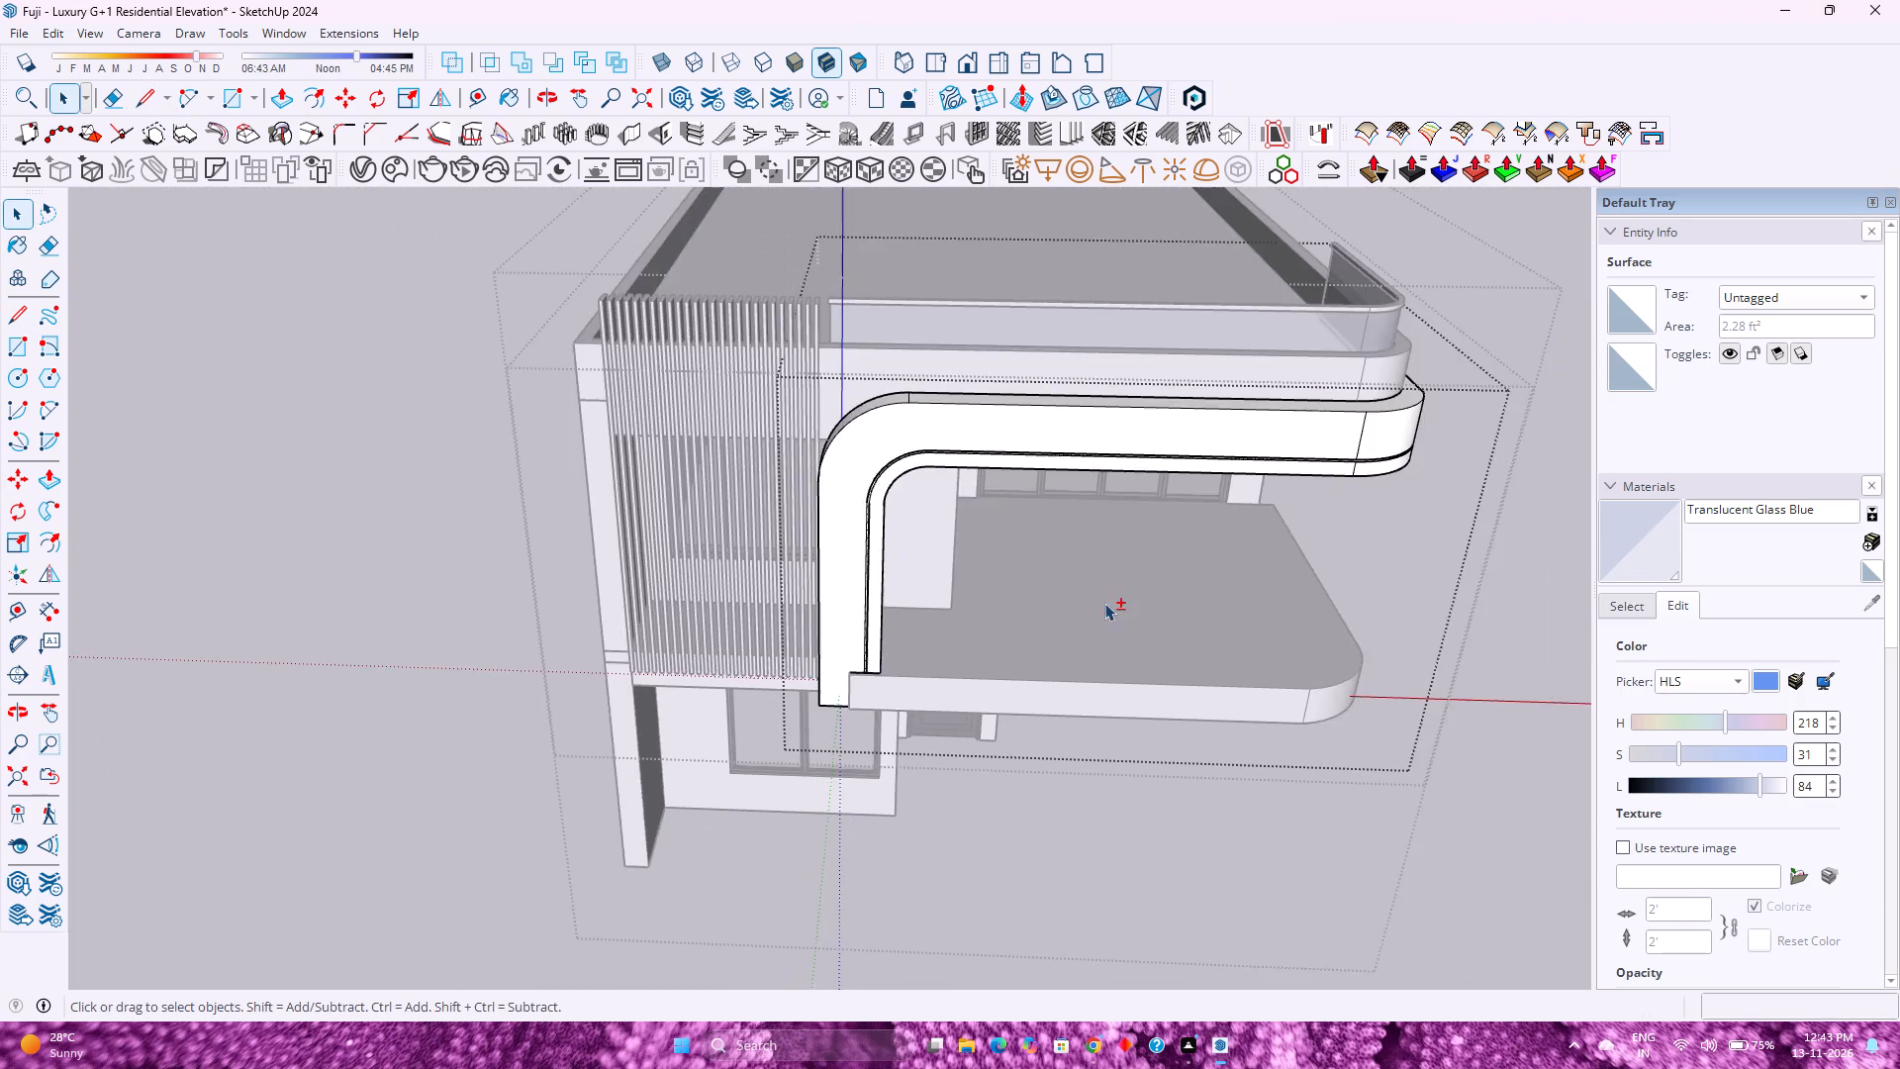
Draw a 1" line across the open end of the groove at the far end of the frame's side beam.
middle_click_drag(1104, 603, 962, 669, "shift")
middle_click_drag(1138, 656, 517, 565)
middle_click(515, 564)
scroll(849, 326, "up", 9)
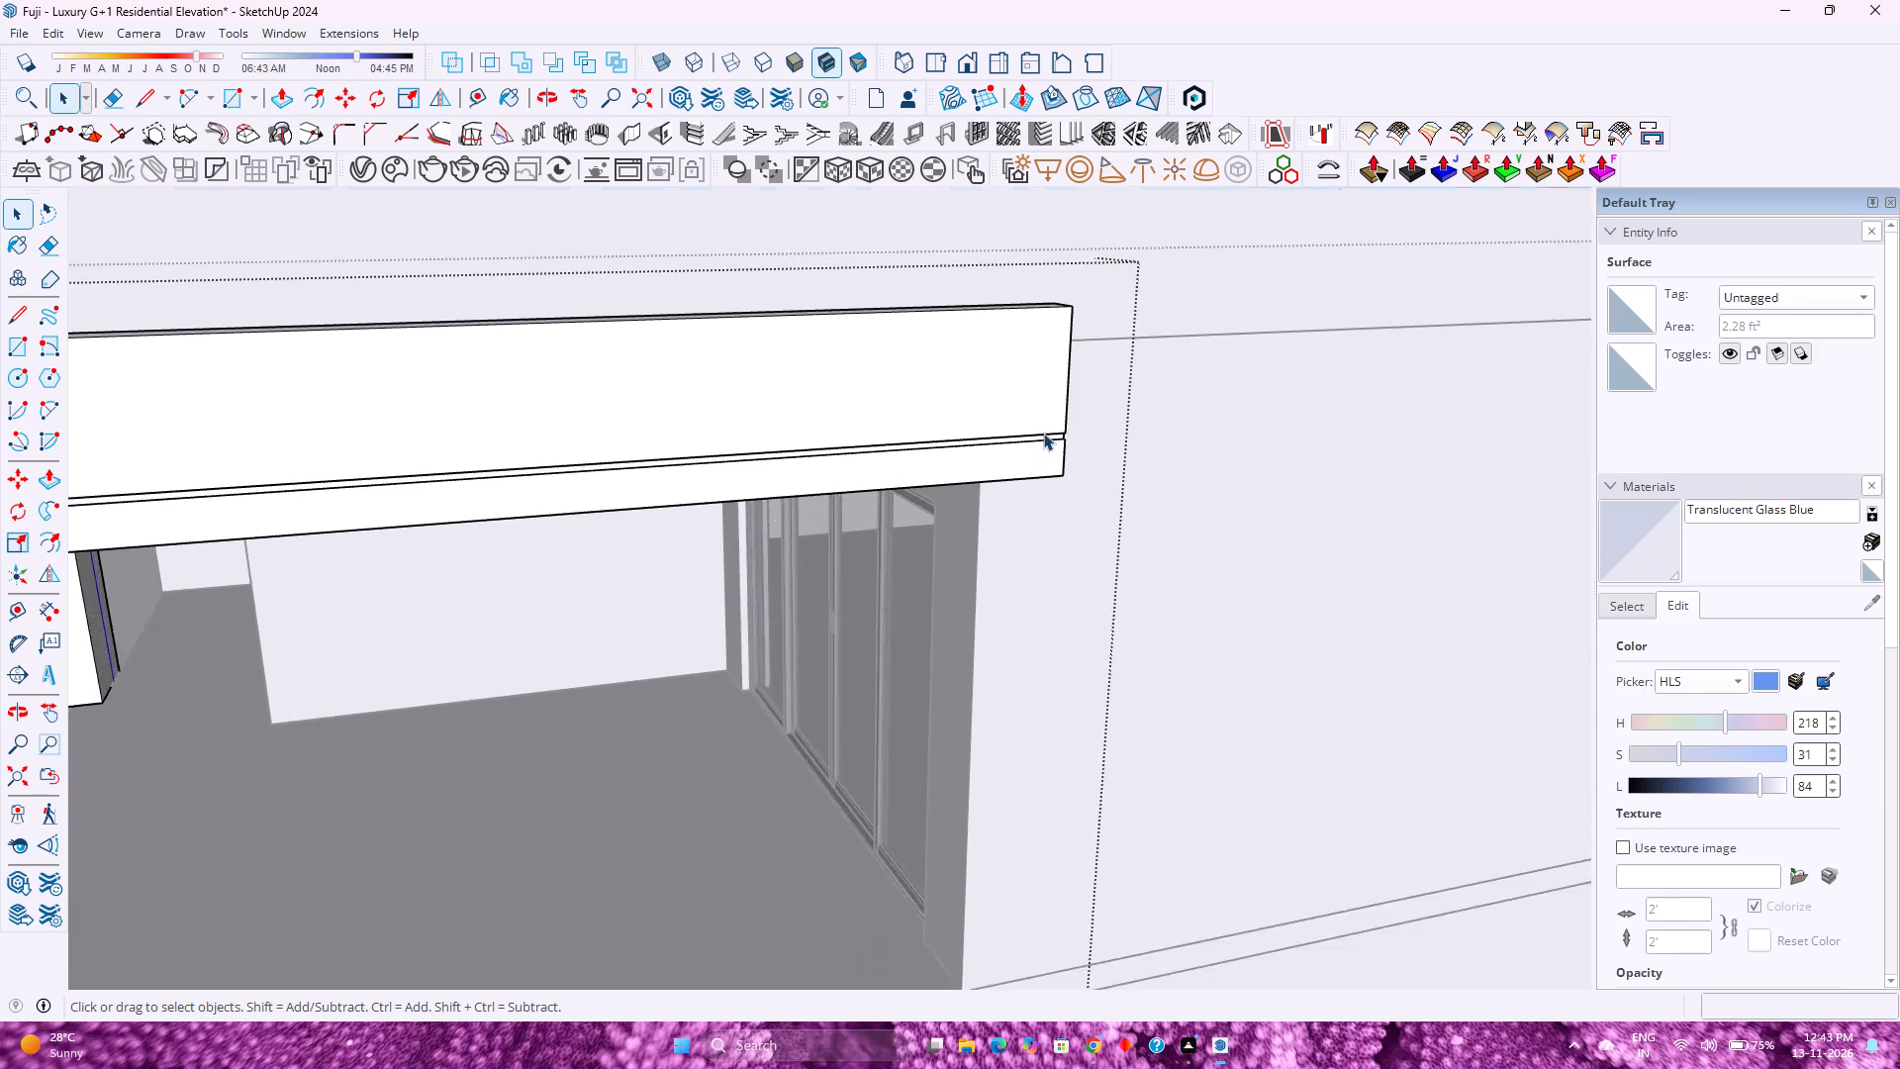
scroll(1043, 433, "up", 3)
key("l")
scroll(1075, 431, "up", 8)
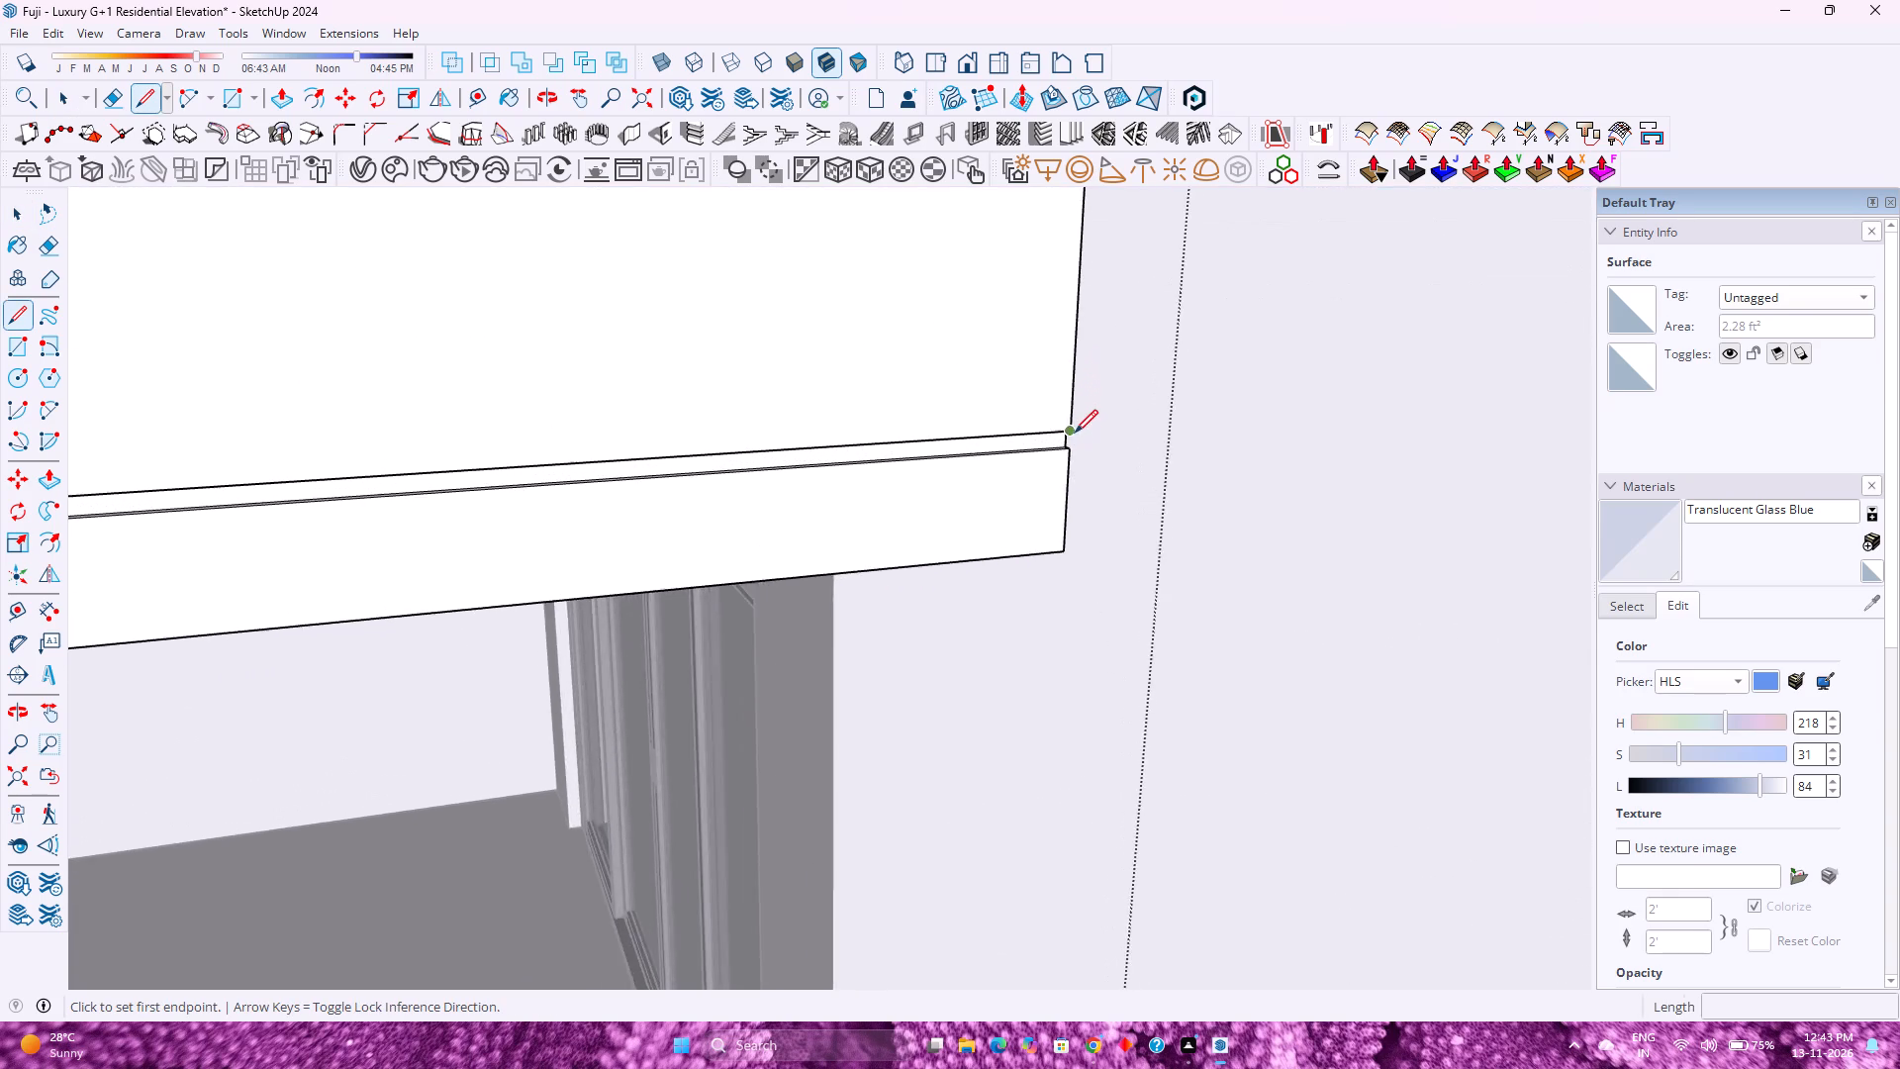
scroll(1075, 433, "up", 2)
left_click(1073, 426)
left_click(1070, 458)
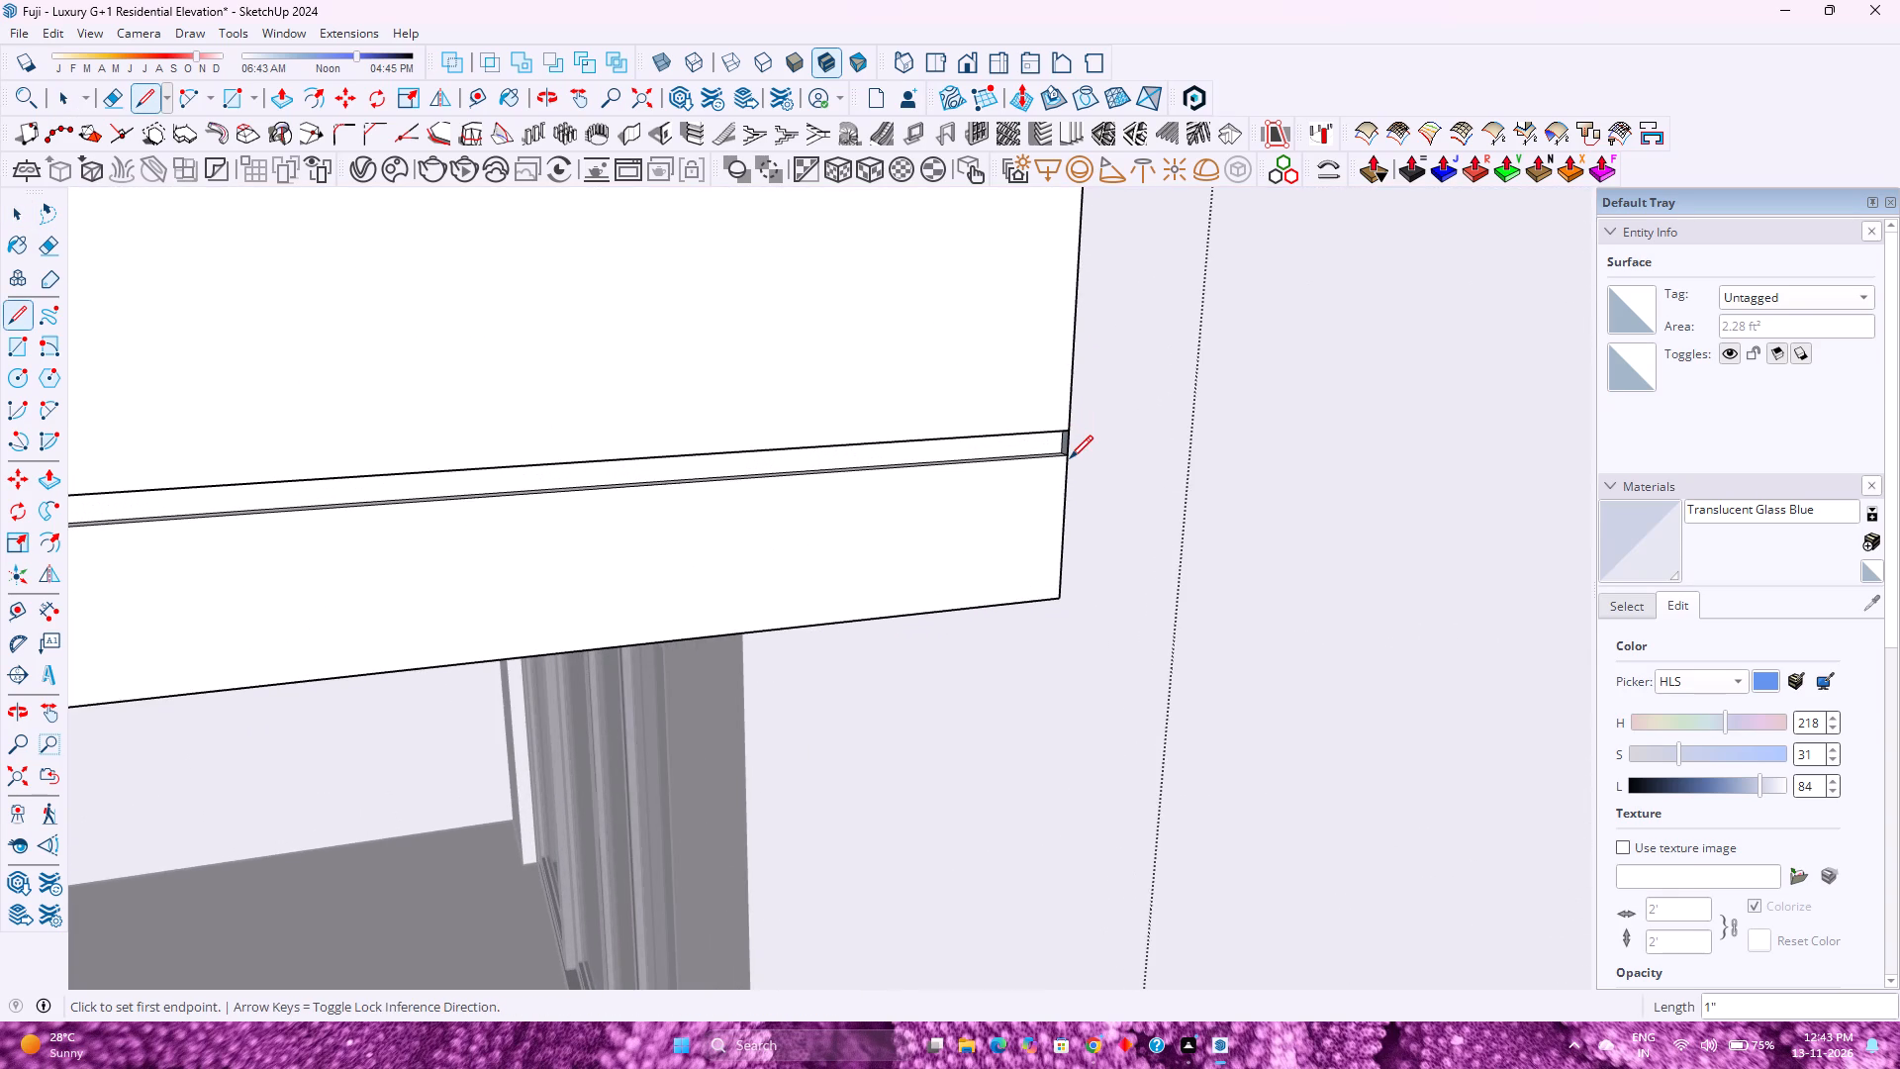
scroll(1070, 458, "down", 4)
key("space")
Extrude the small groove-end face at the side beam's end along the frame's full lower edge path using Follow Me.
scroll(1037, 429, "up", 1)
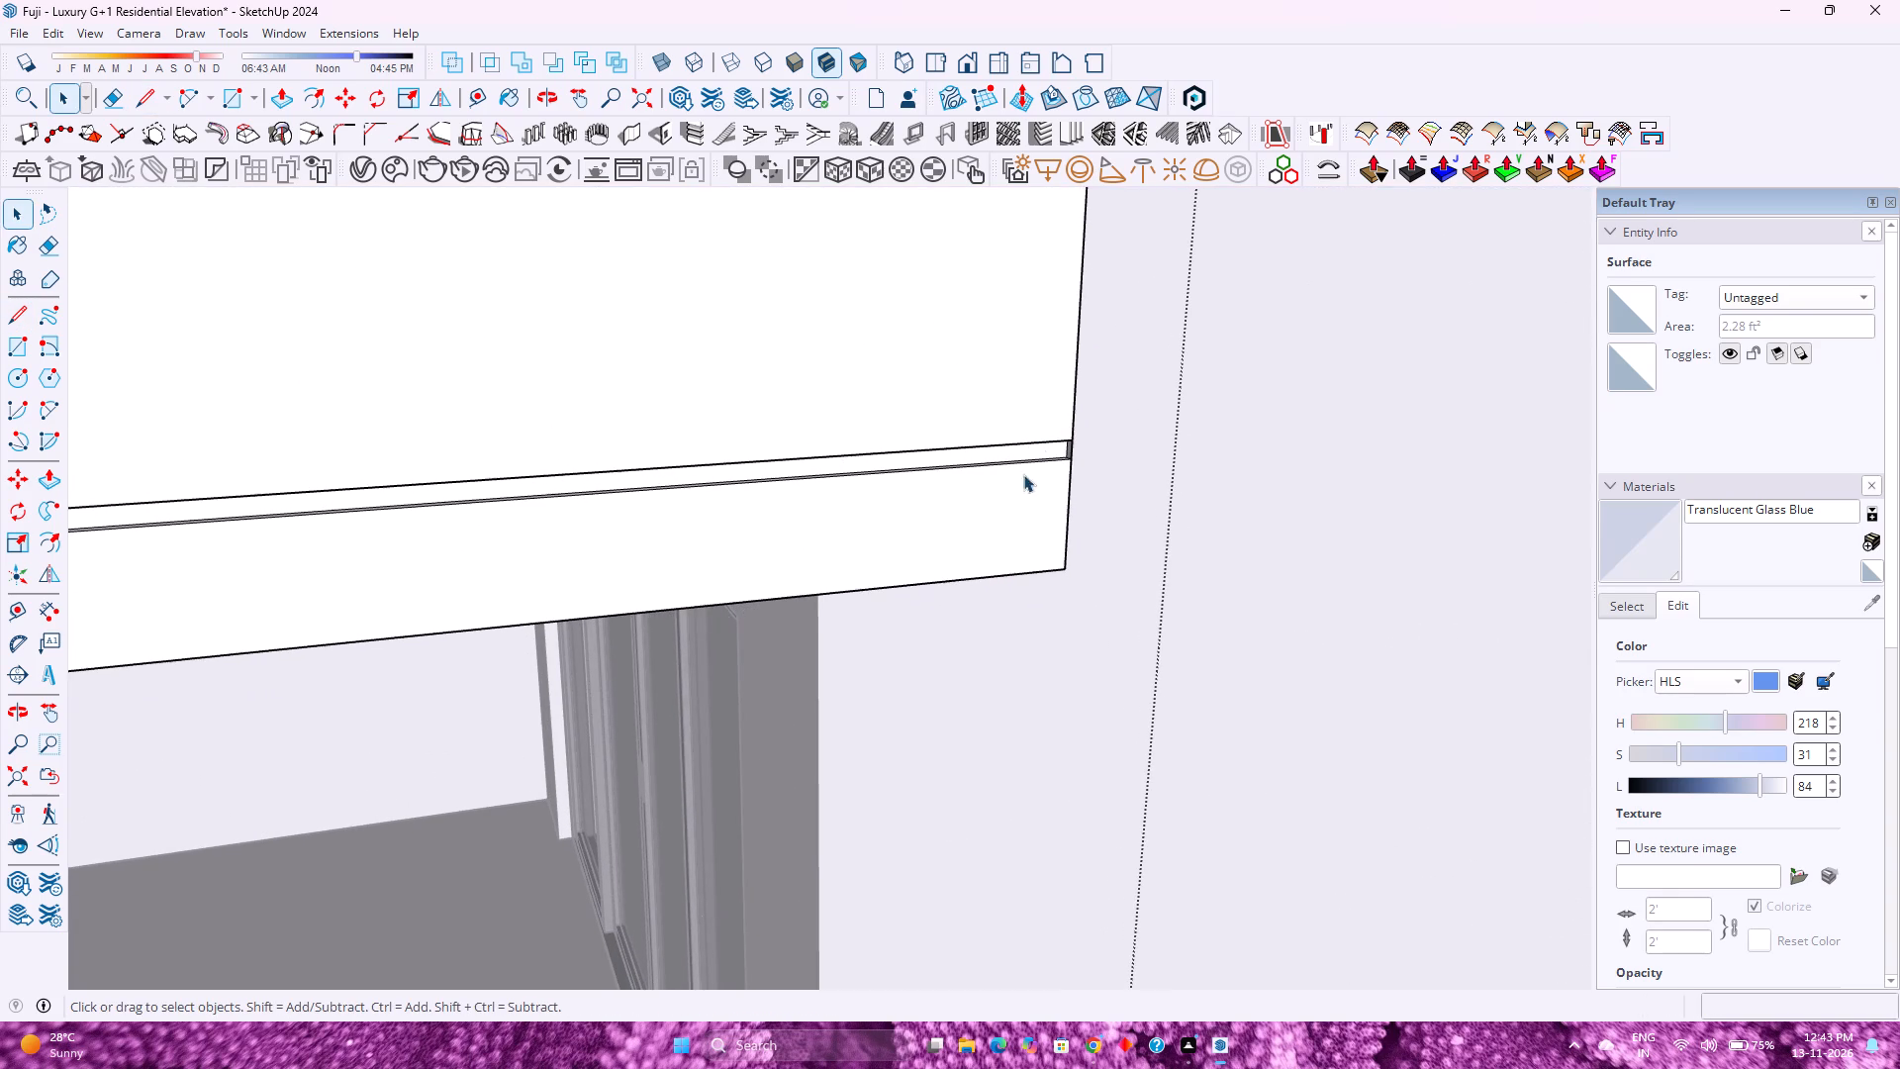
left_click(992, 573)
scroll(992, 573, "down", 2)
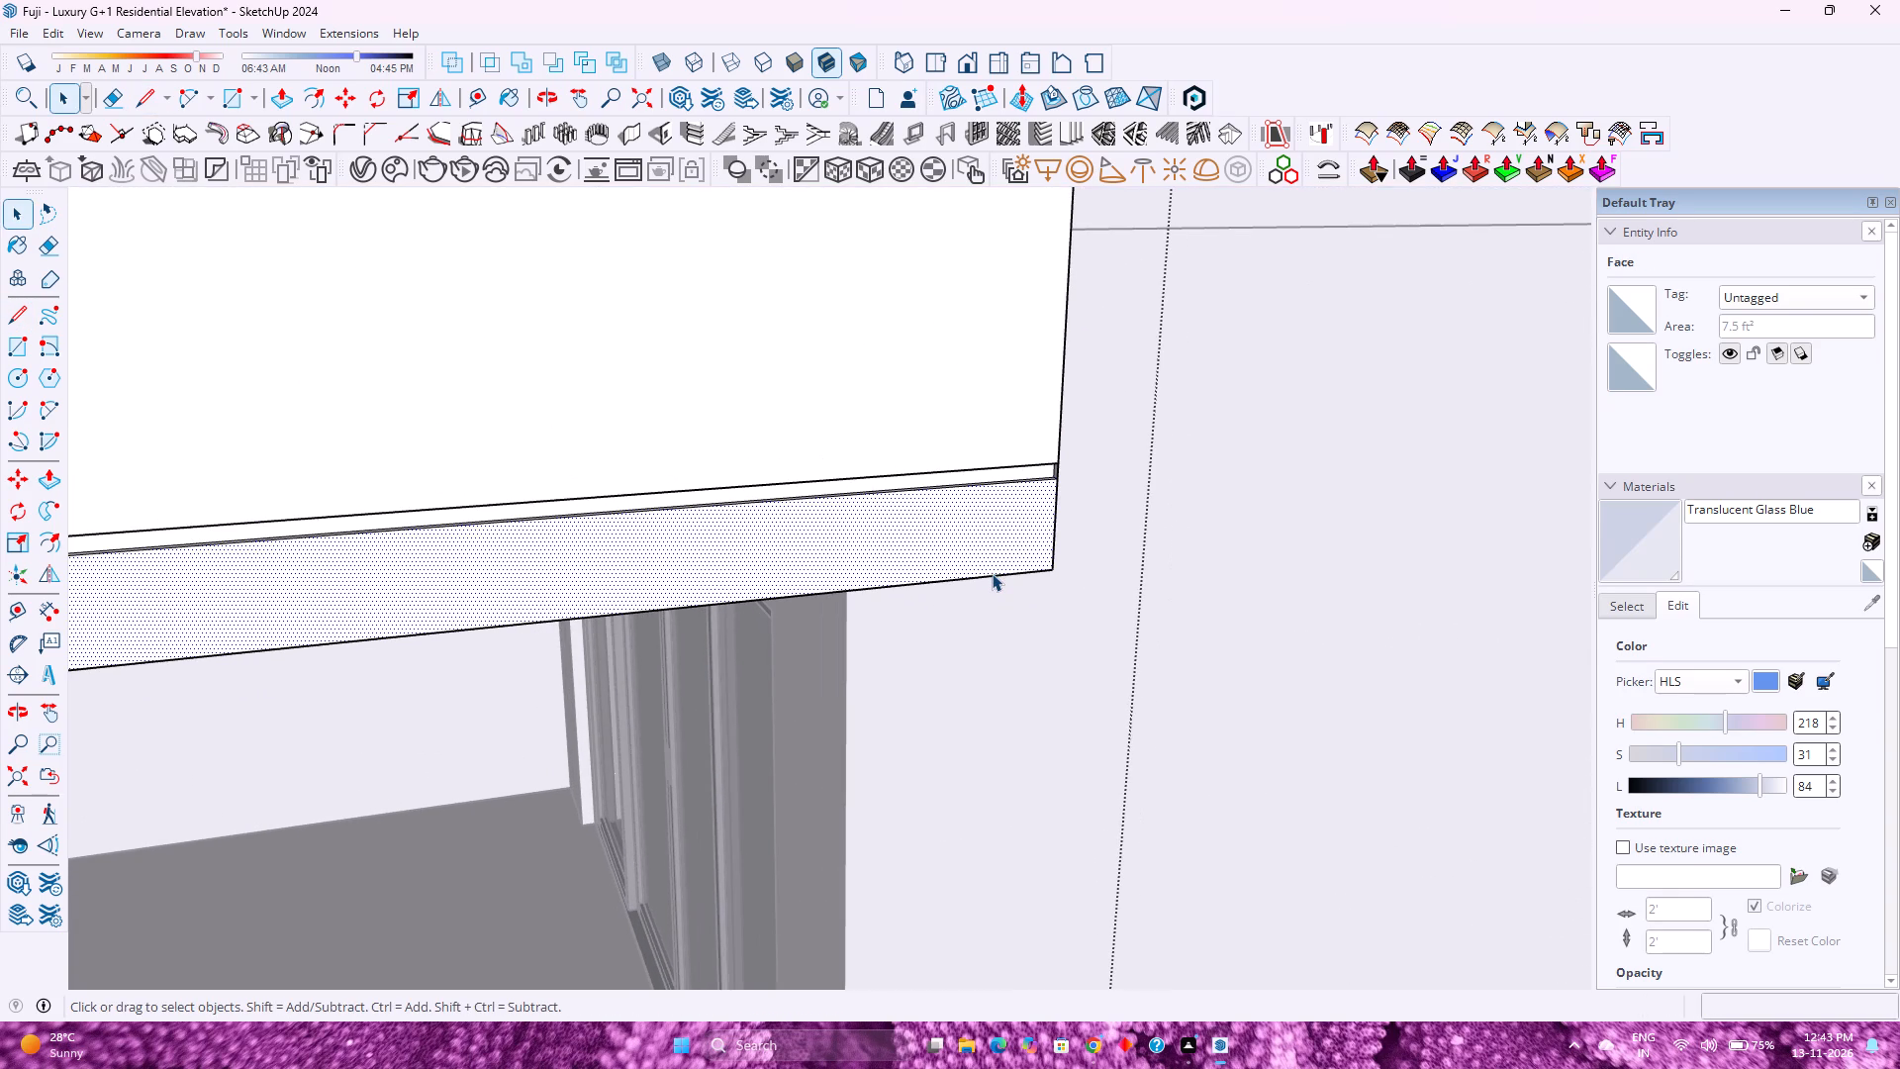
left_click(995, 576)
scroll(995, 576, "down", 7)
middle_click_drag(827, 566, 1489, 602, "shift")
middle_click(1500, 604, "shift")
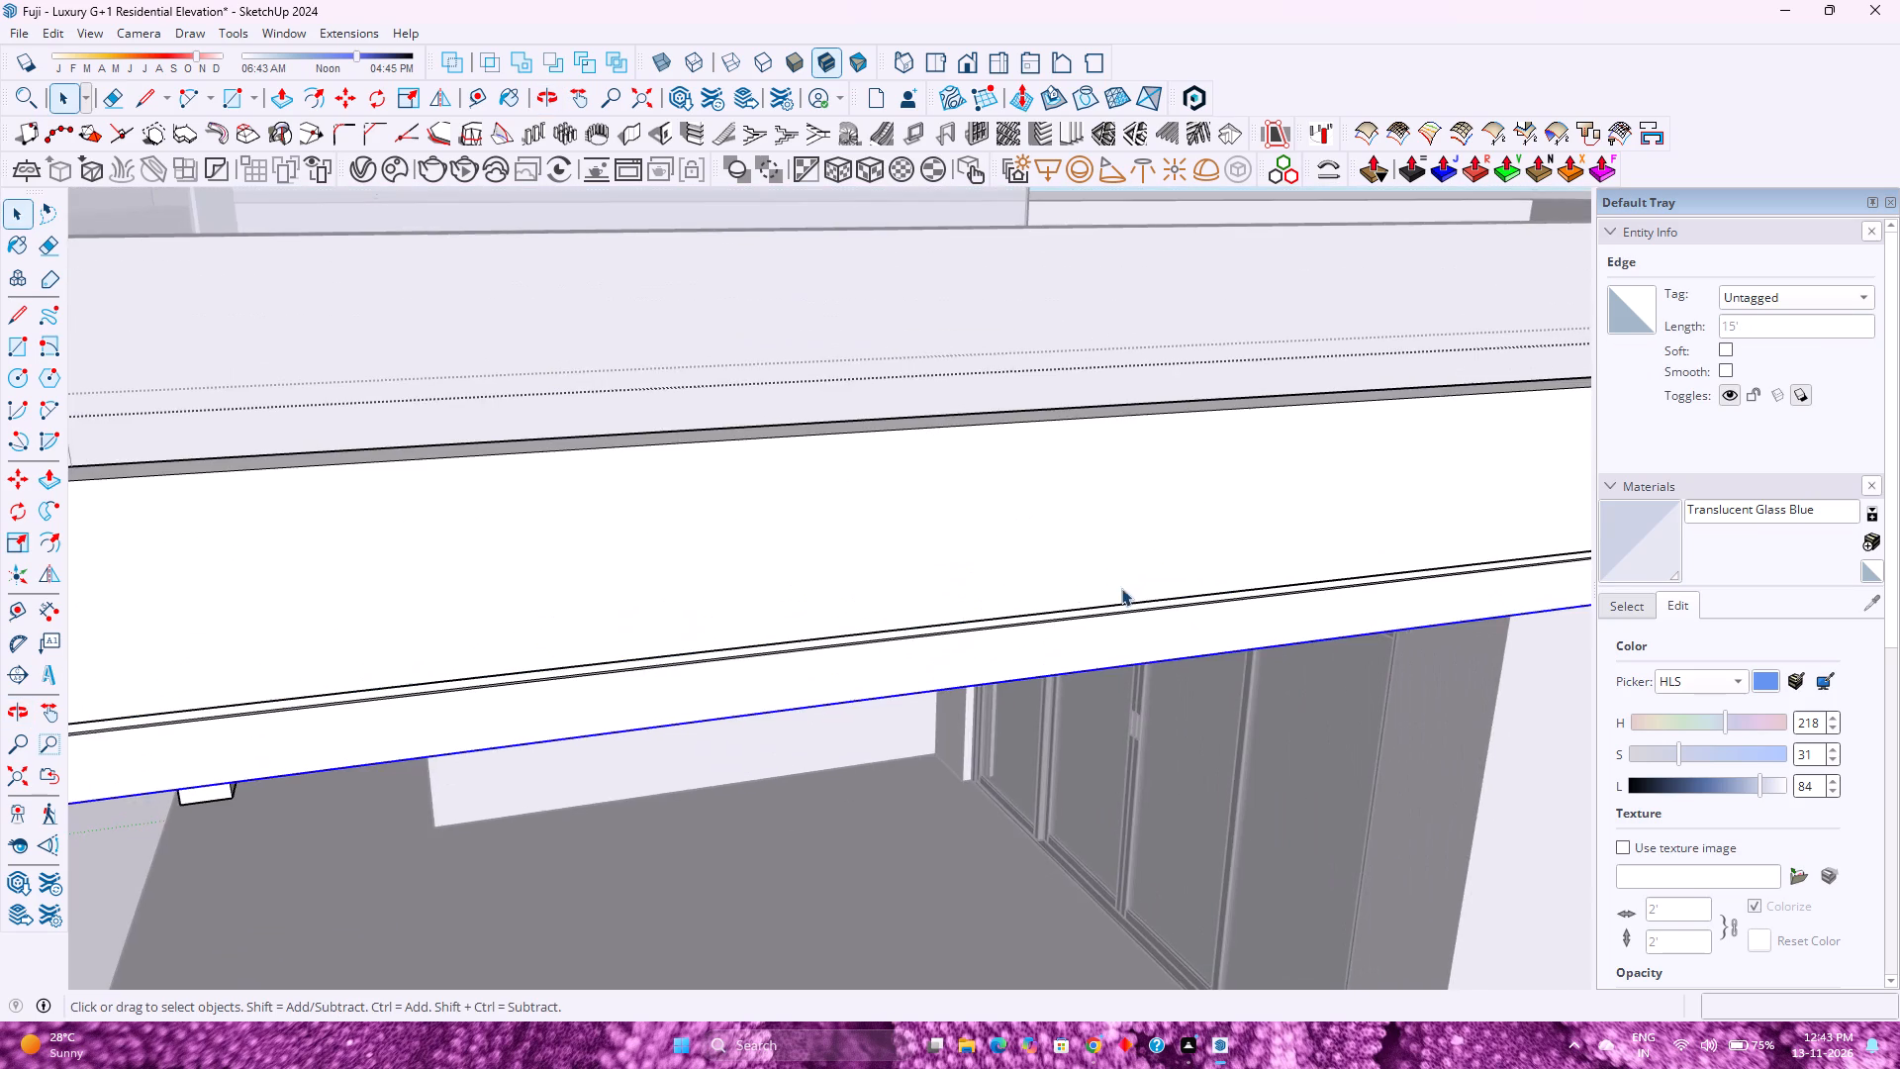
scroll(1073, 579, "down", 9)
middle_click_drag(786, 607, 937, 603)
middle_click(937, 603)
scroll(804, 656, "up", 2)
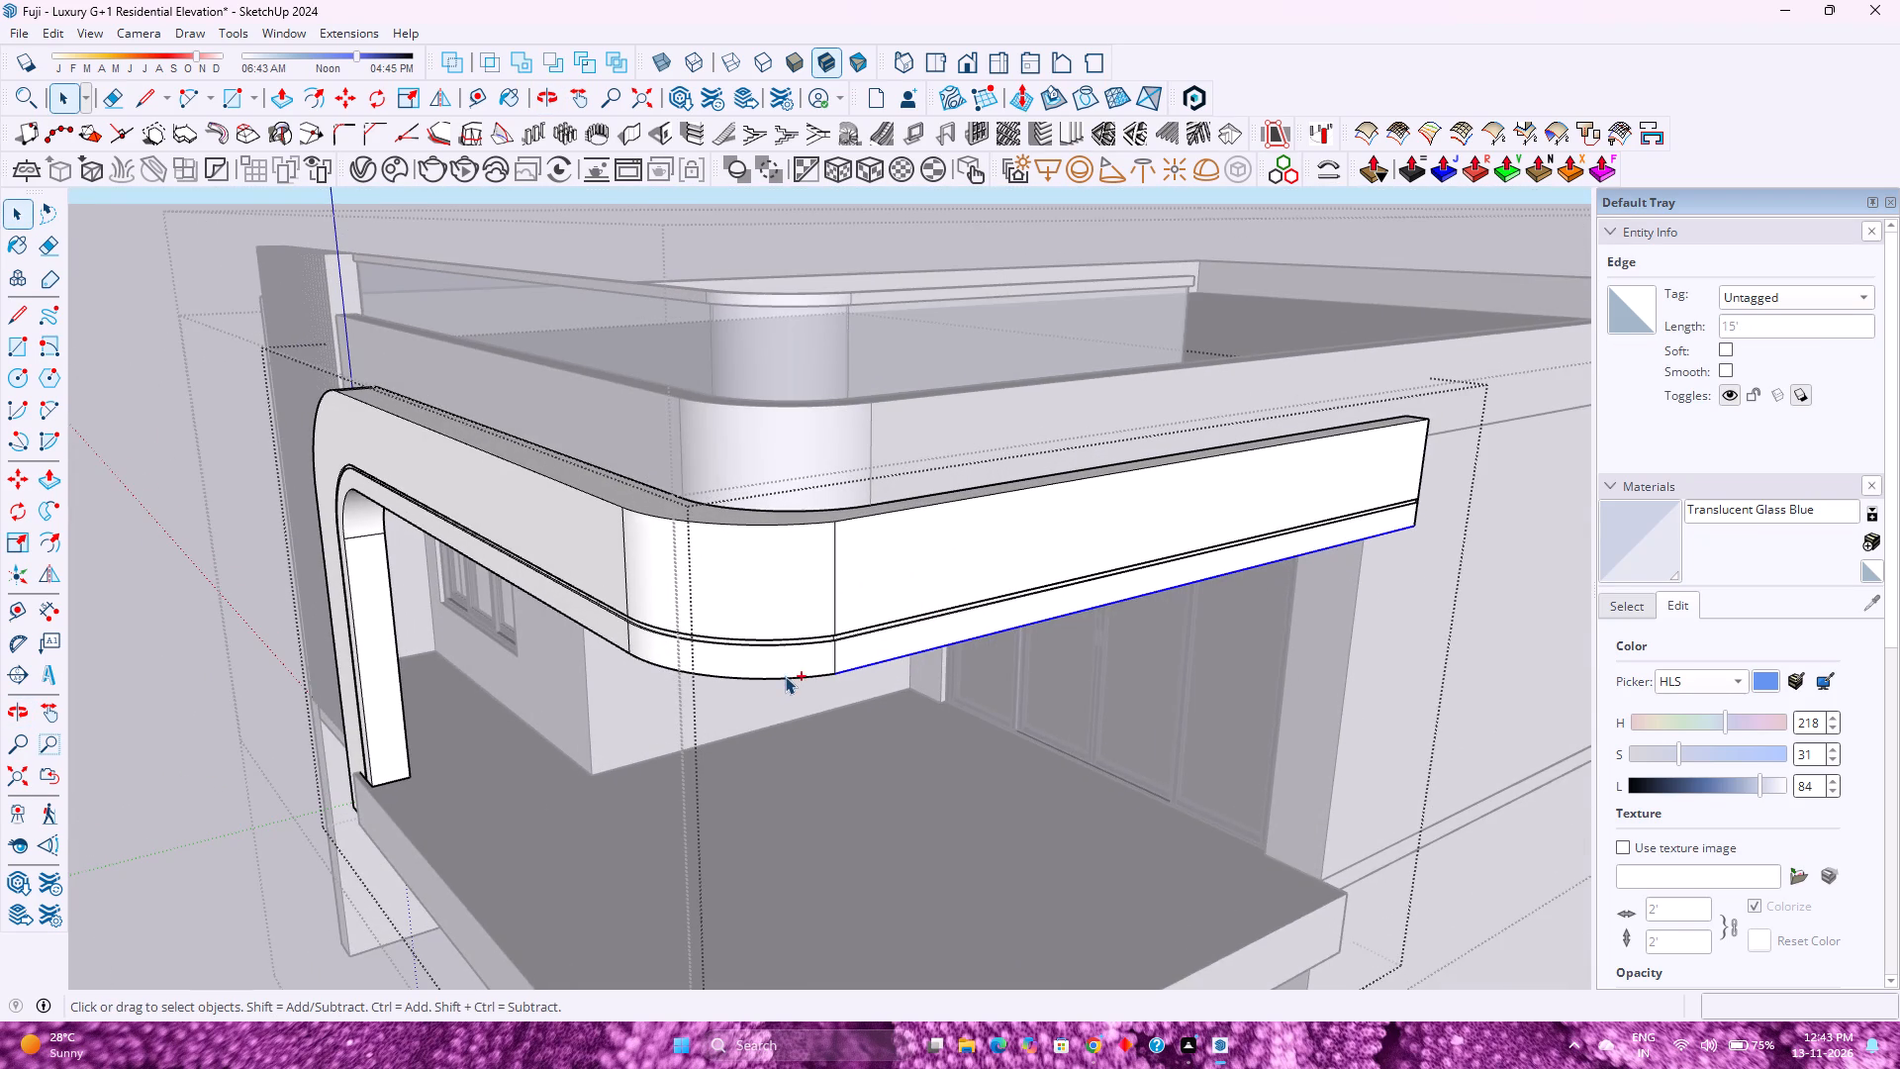
left_click(785, 680, "ctrl")
middle_click_drag(657, 651, 896, 673, "shift")
middle_click(896, 673, "shift")
scroll(803, 676, "up", 2)
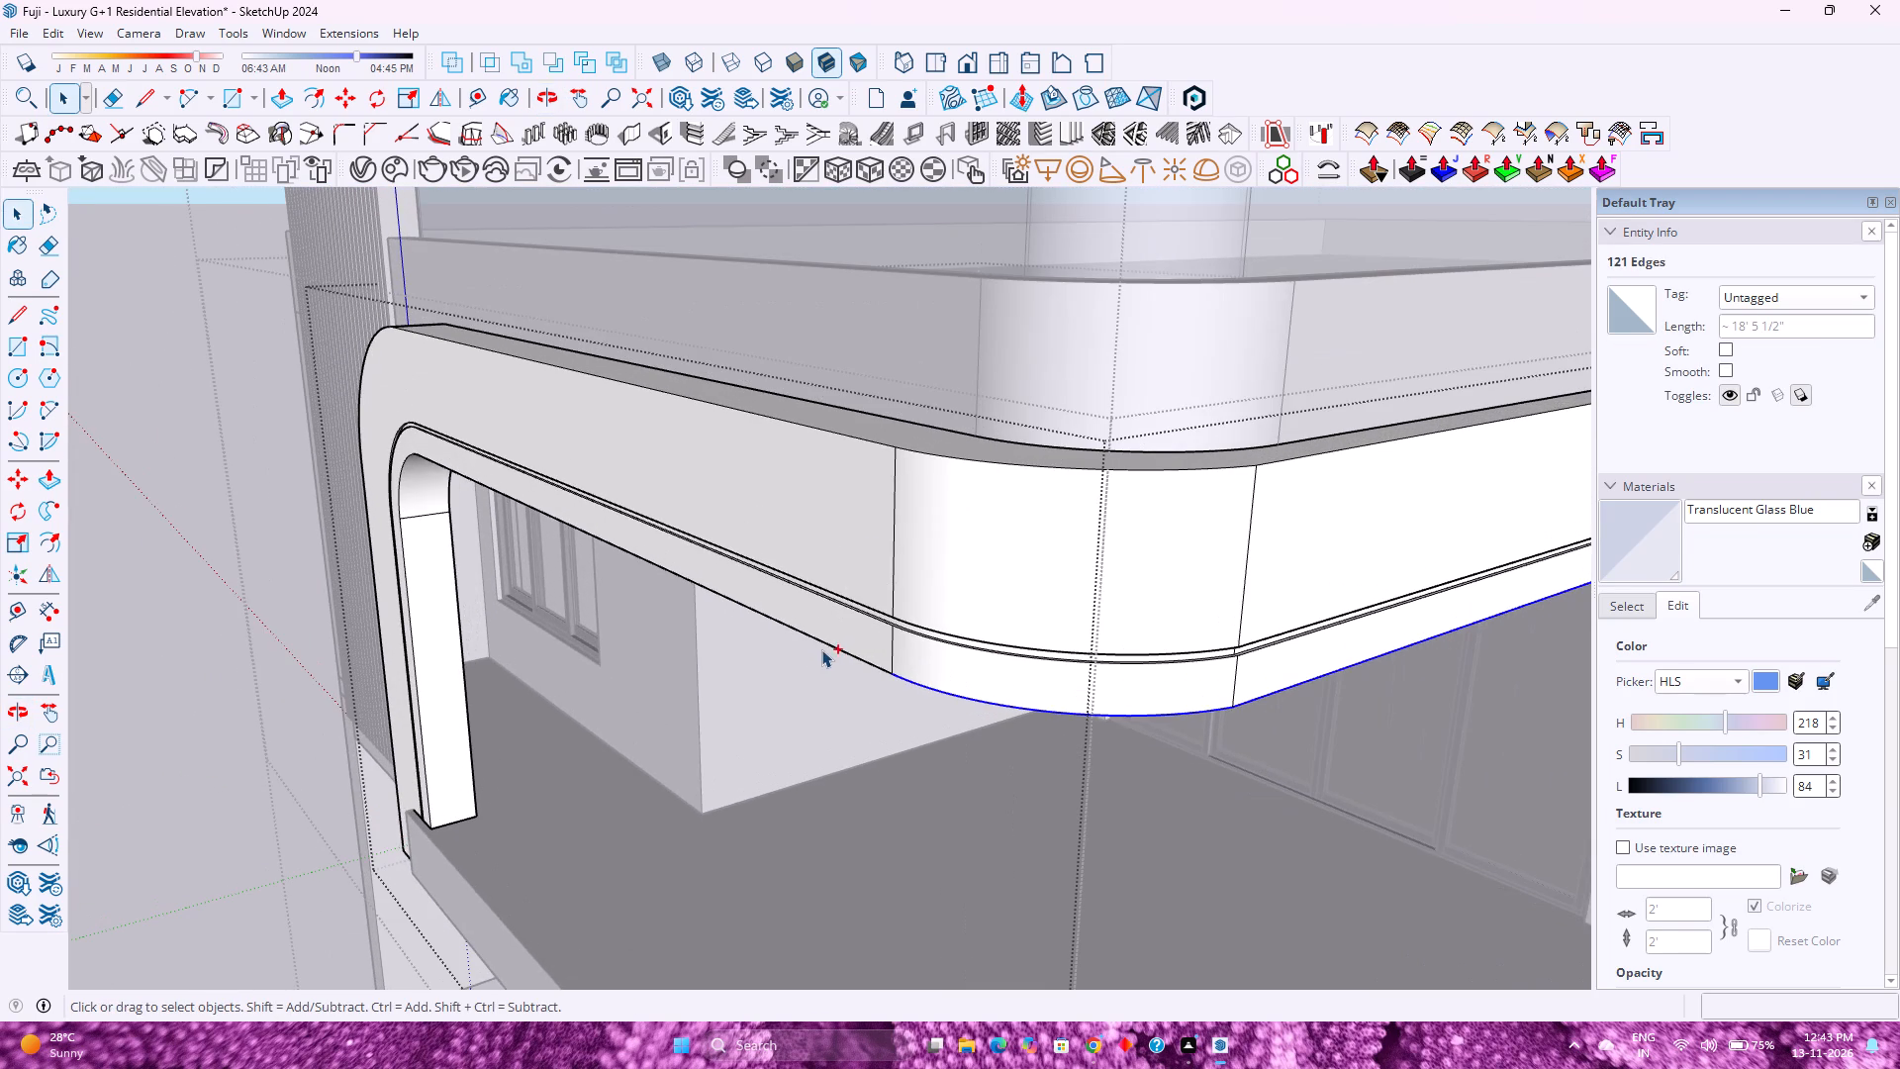
left_click(824, 642, "ctrl")
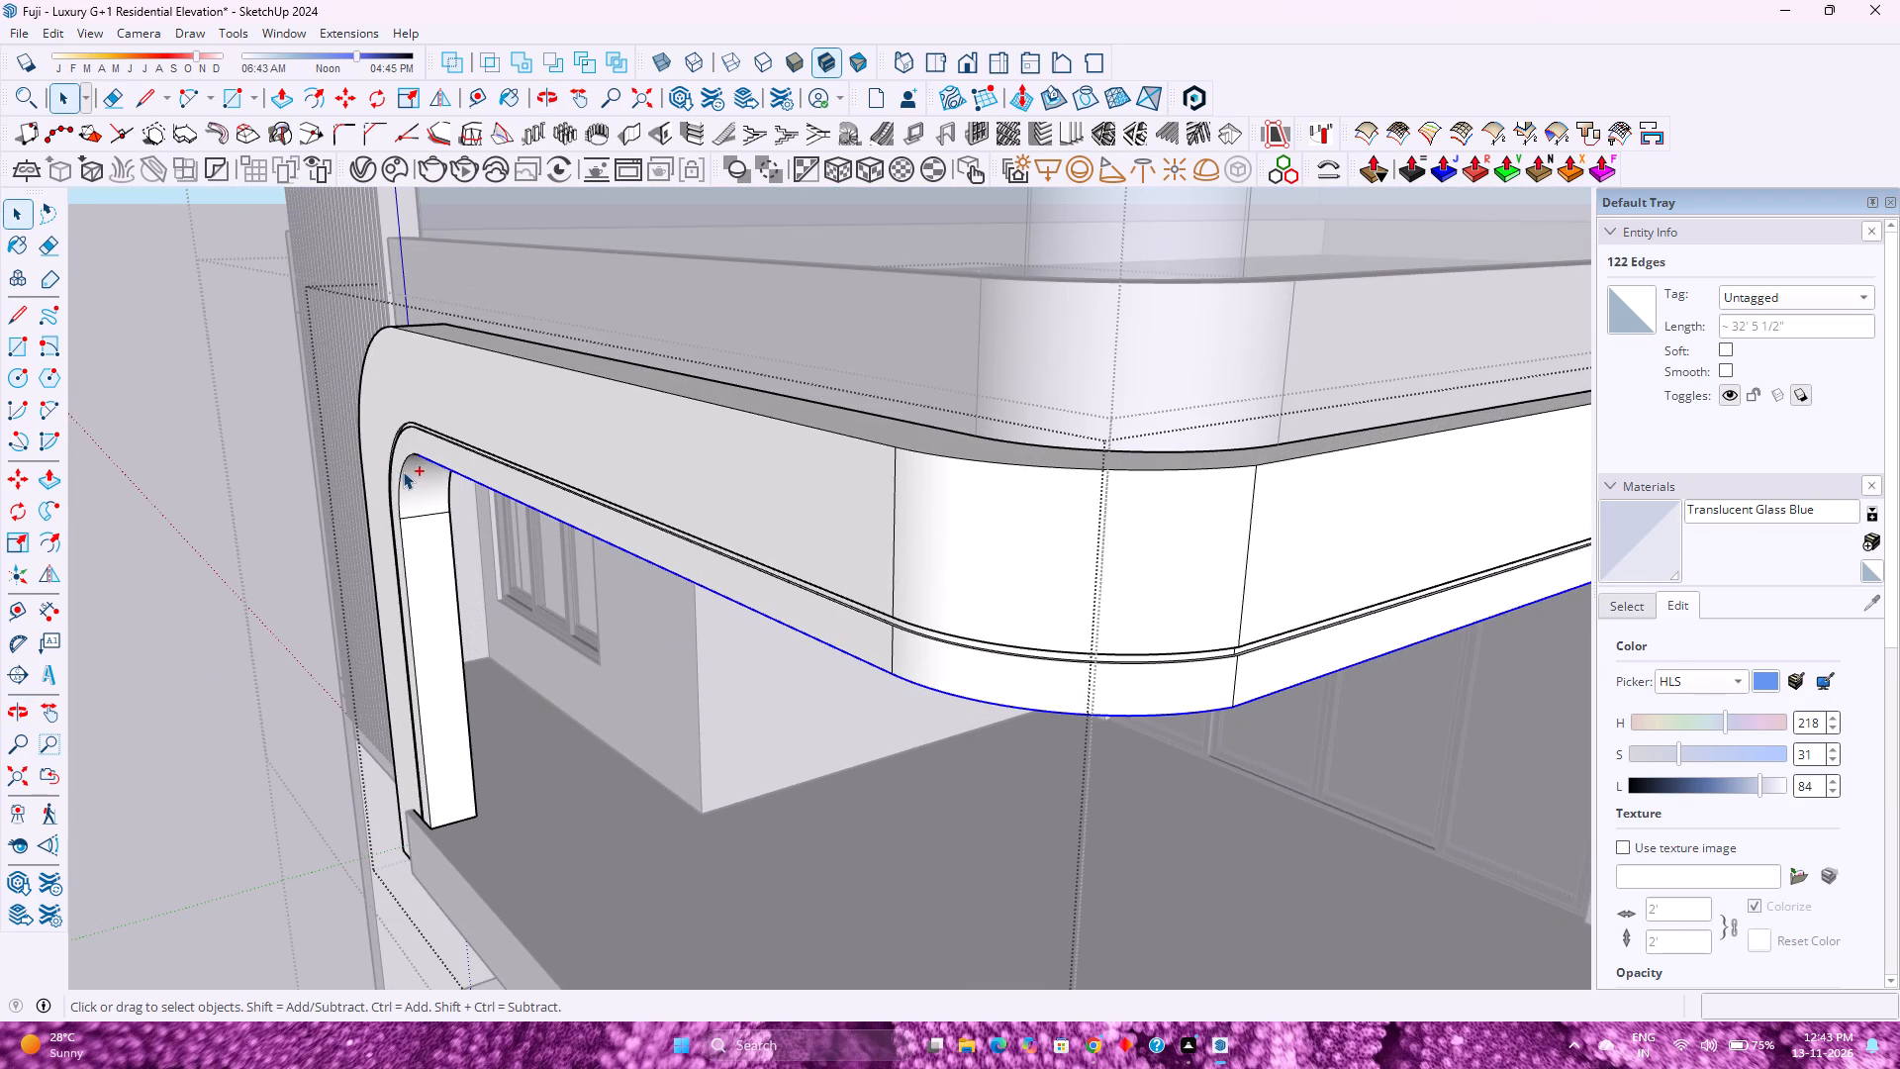
left_click(401, 465, "ctrl")
left_click(404, 553, "ctrl")
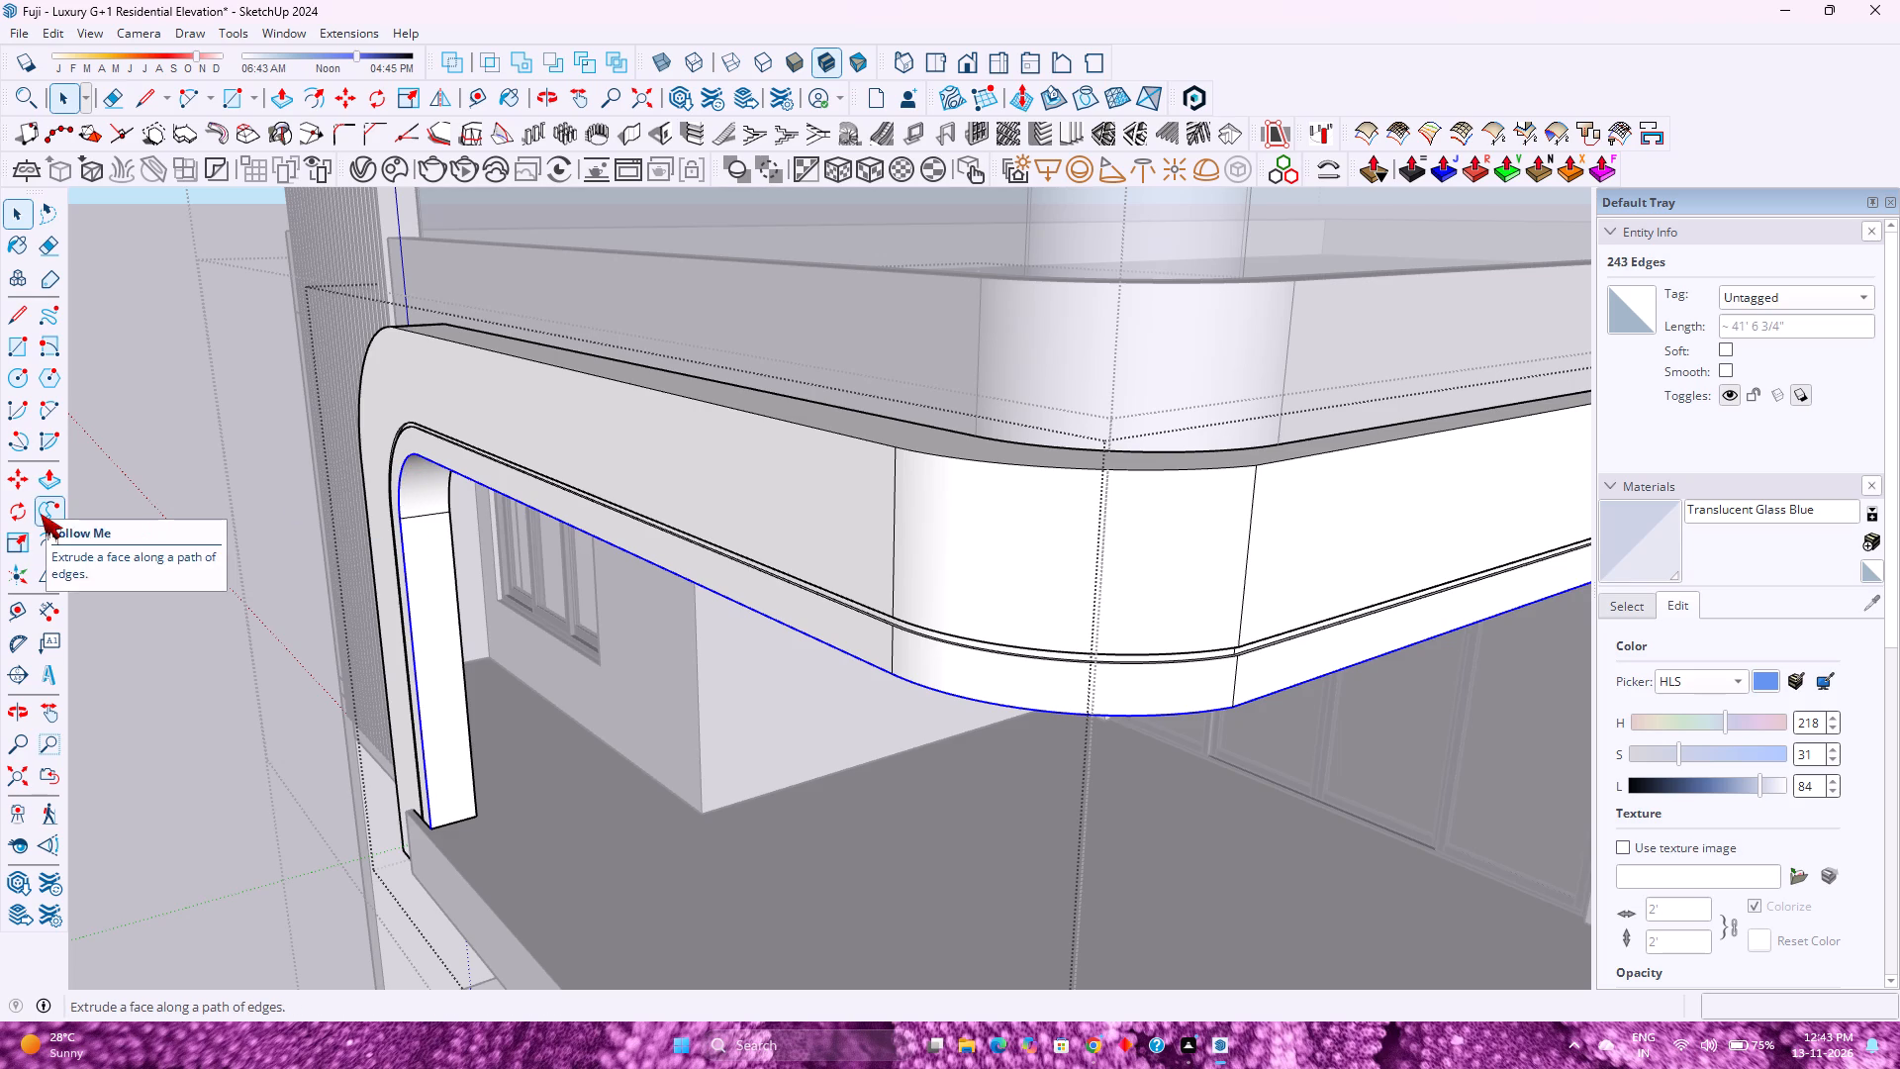
left_click(41, 514)
middle_click_drag(436, 502, 339, 472)
middle_click(326, 469)
scroll(318, 468, "down", 6)
middle_click_drag(869, 540, 397, 515)
middle_click(397, 515)
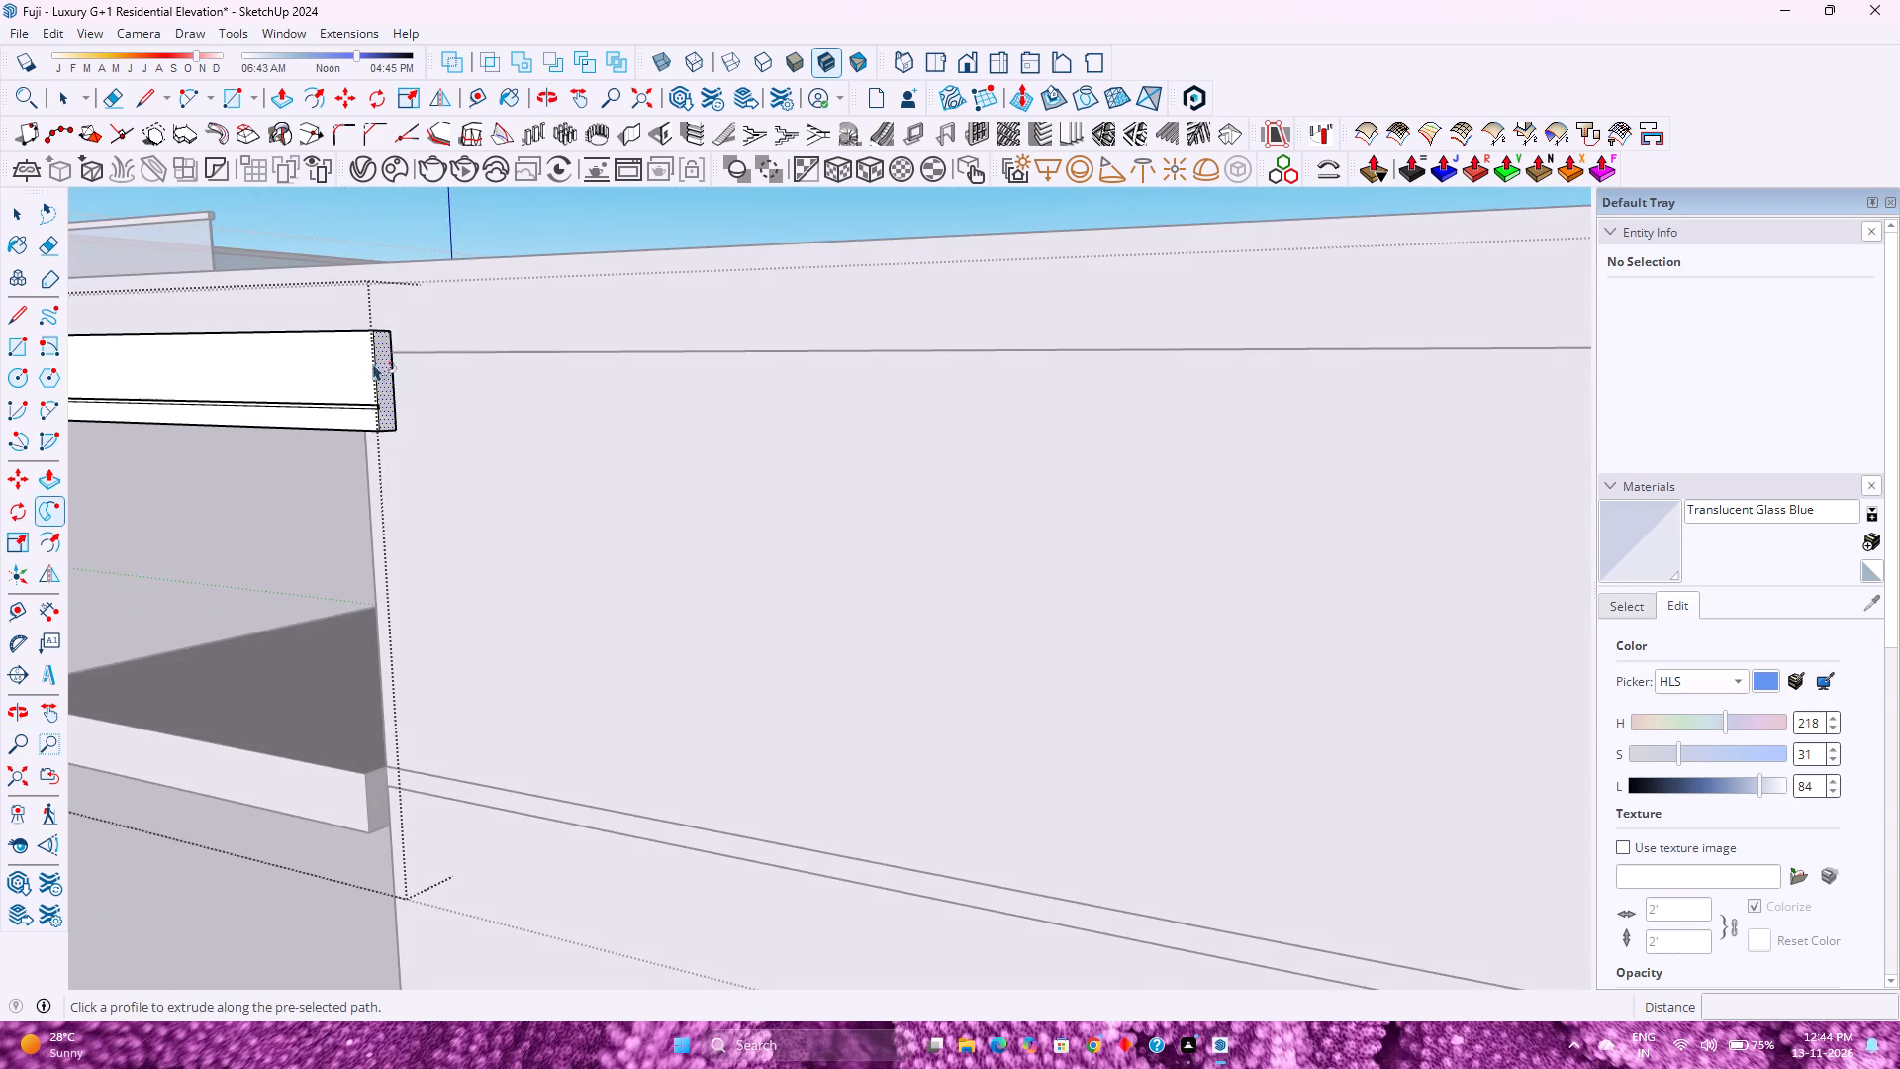
scroll(370, 364, "up", 20)
scroll(370, 364, "up", 3)
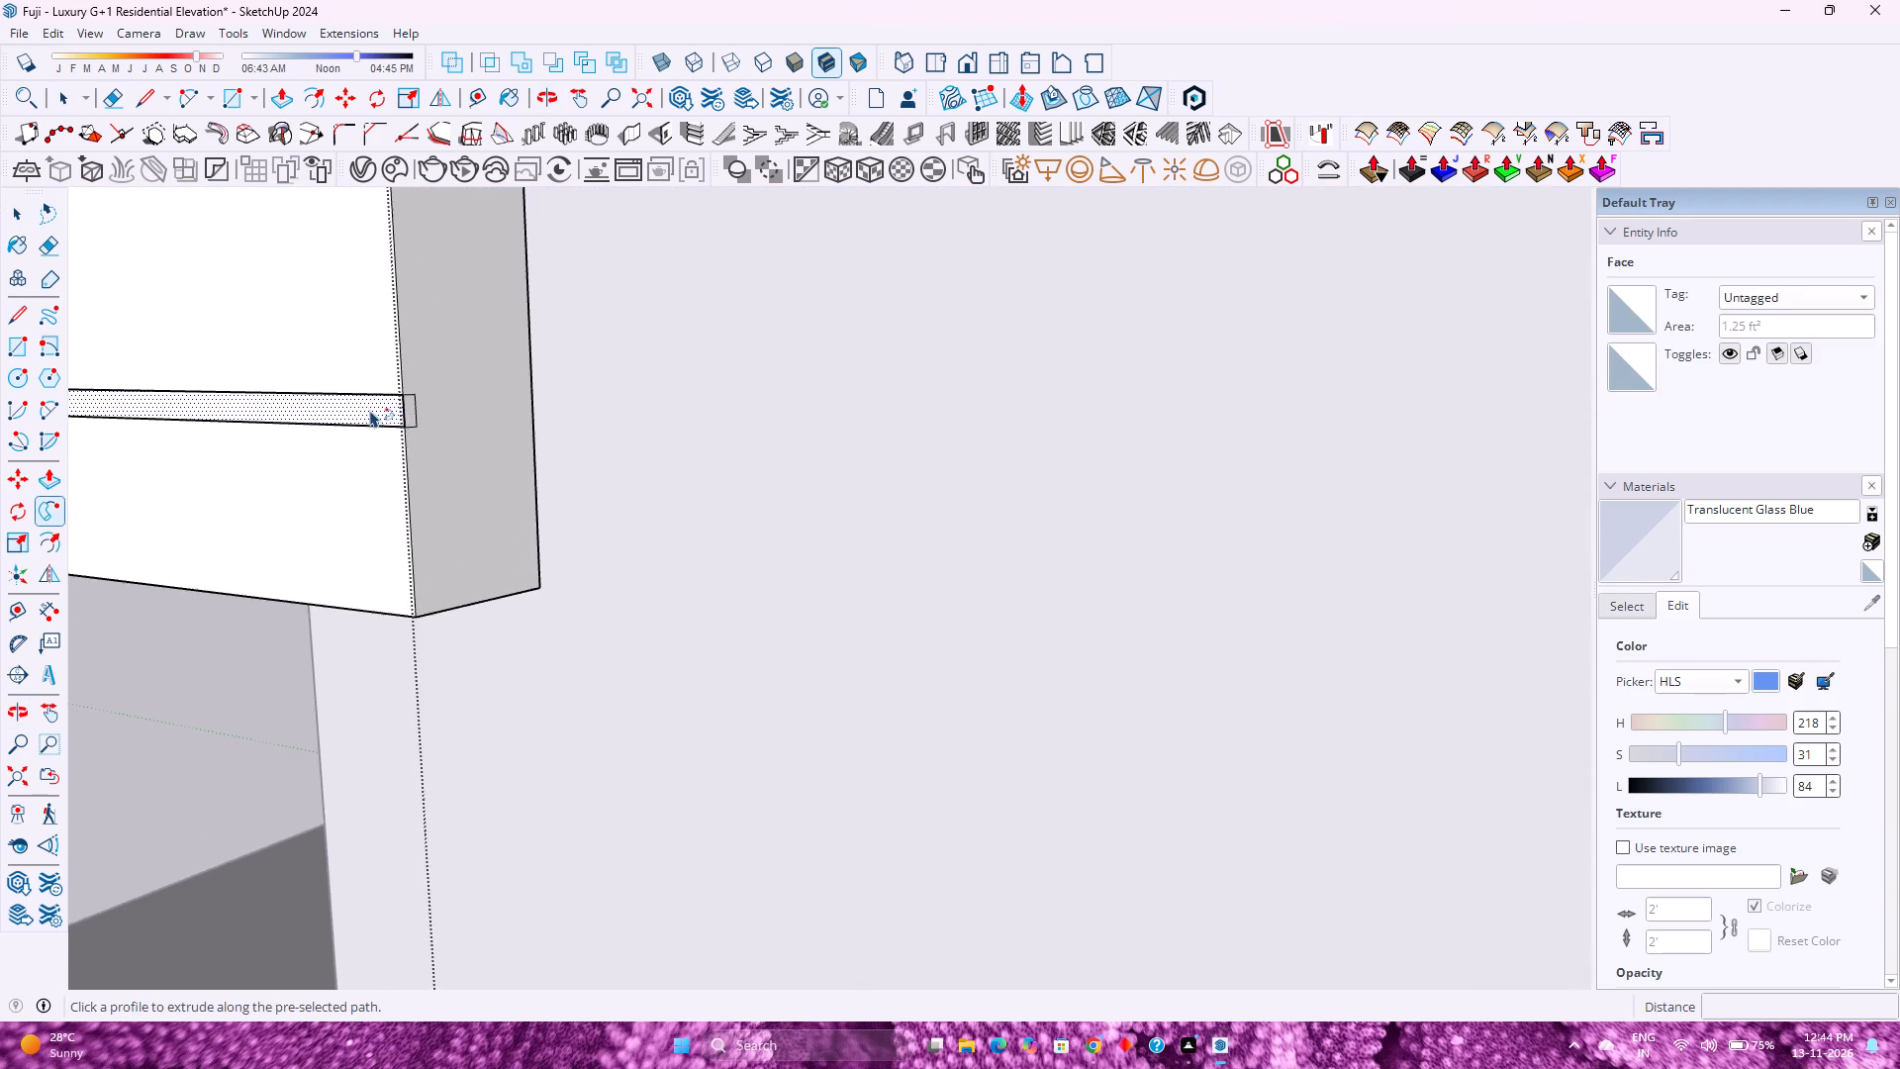
scroll(370, 410, "up", 1)
left_click(421, 413)
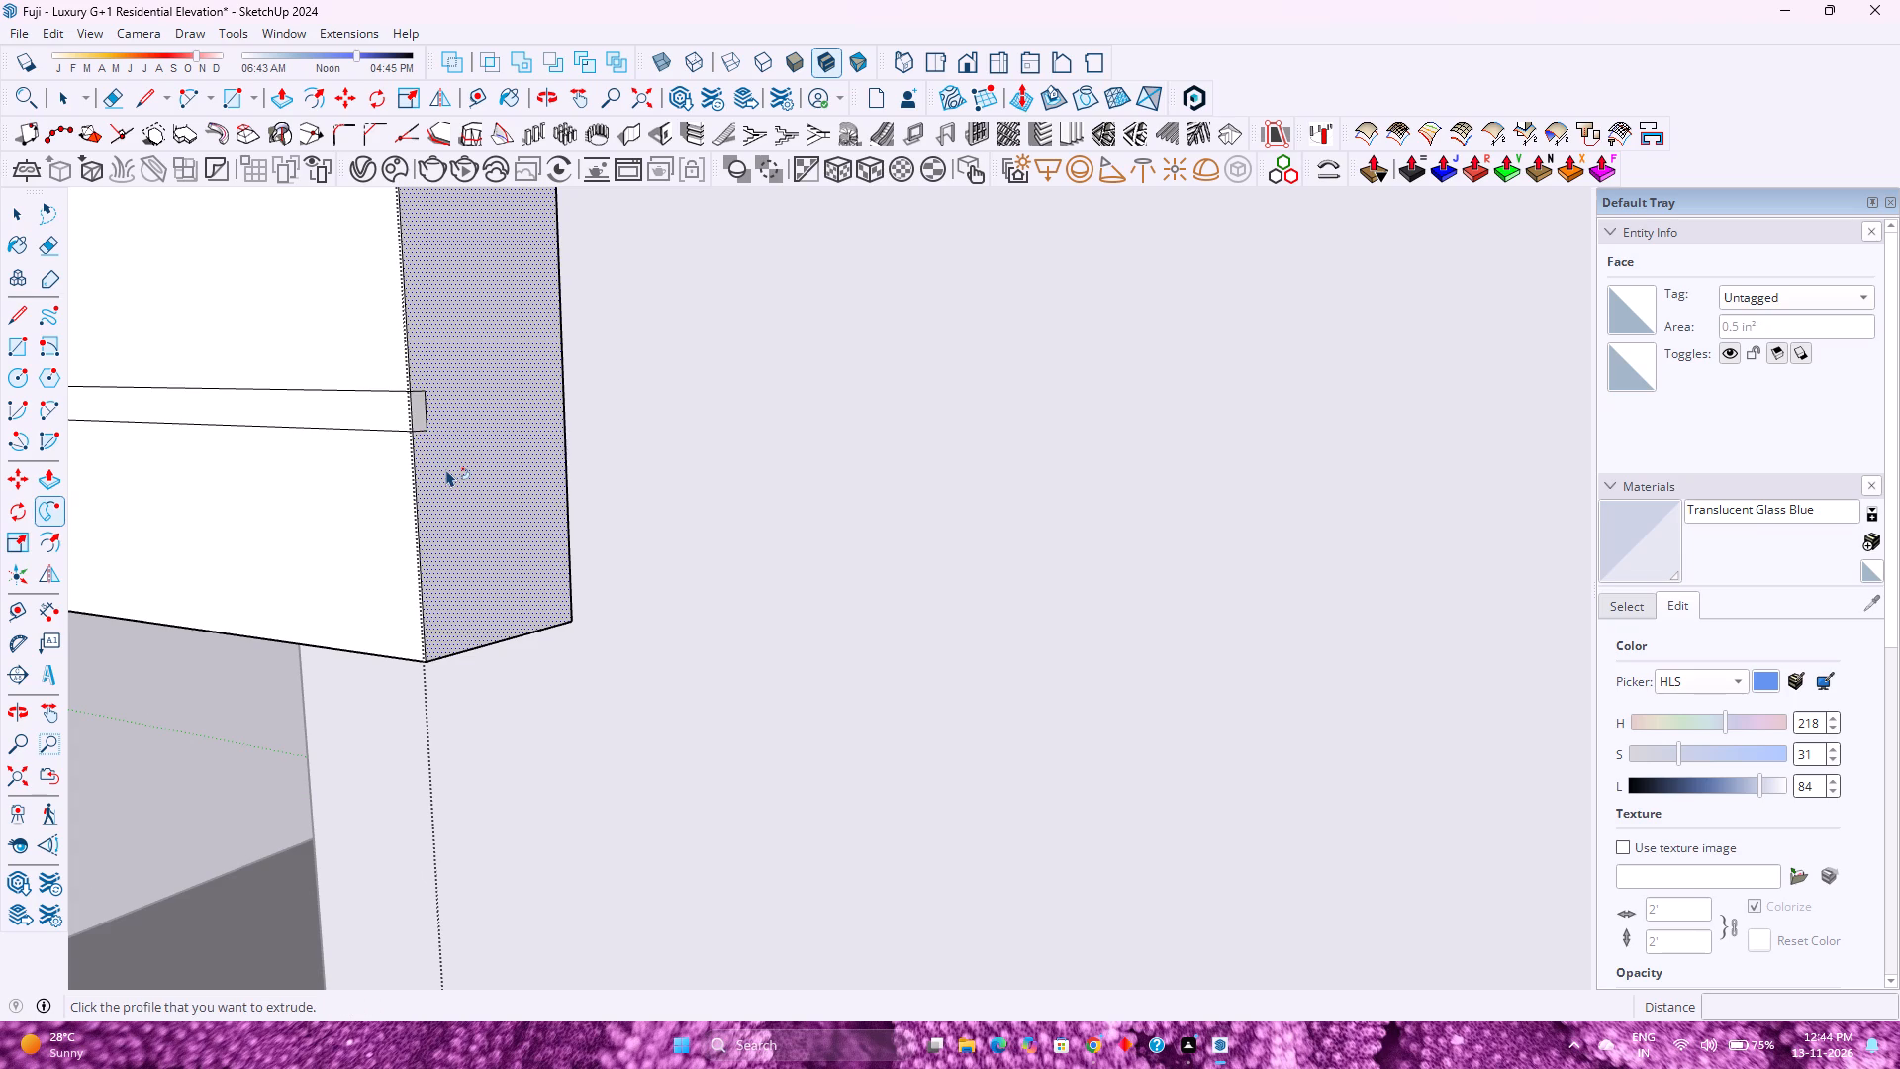
Erase the groove outline on the side beam's end face and the two groove lines along the side beam.
scroll(446, 469, "down", 3)
key("e")
left_click_drag(431, 406, 427, 424)
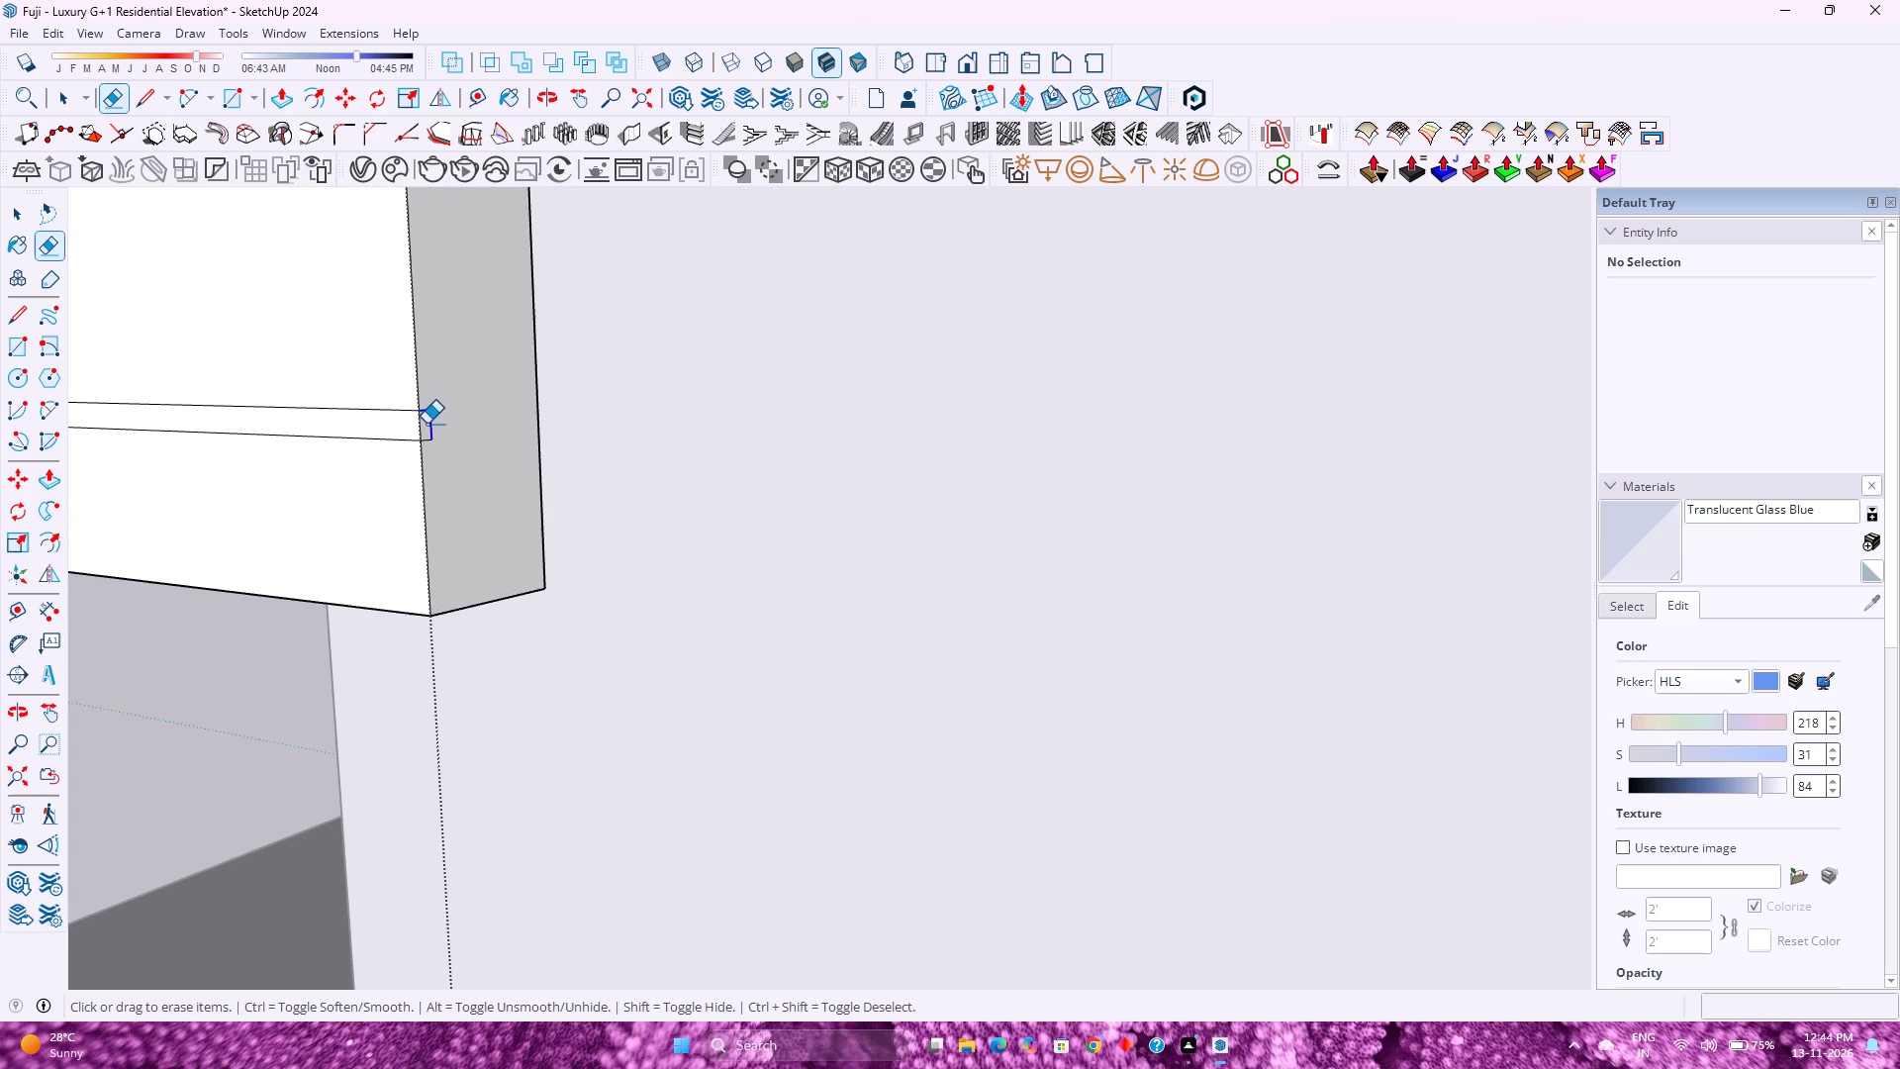
left_click_drag(427, 424, 431, 439)
left_click_drag(384, 386, 378, 469)
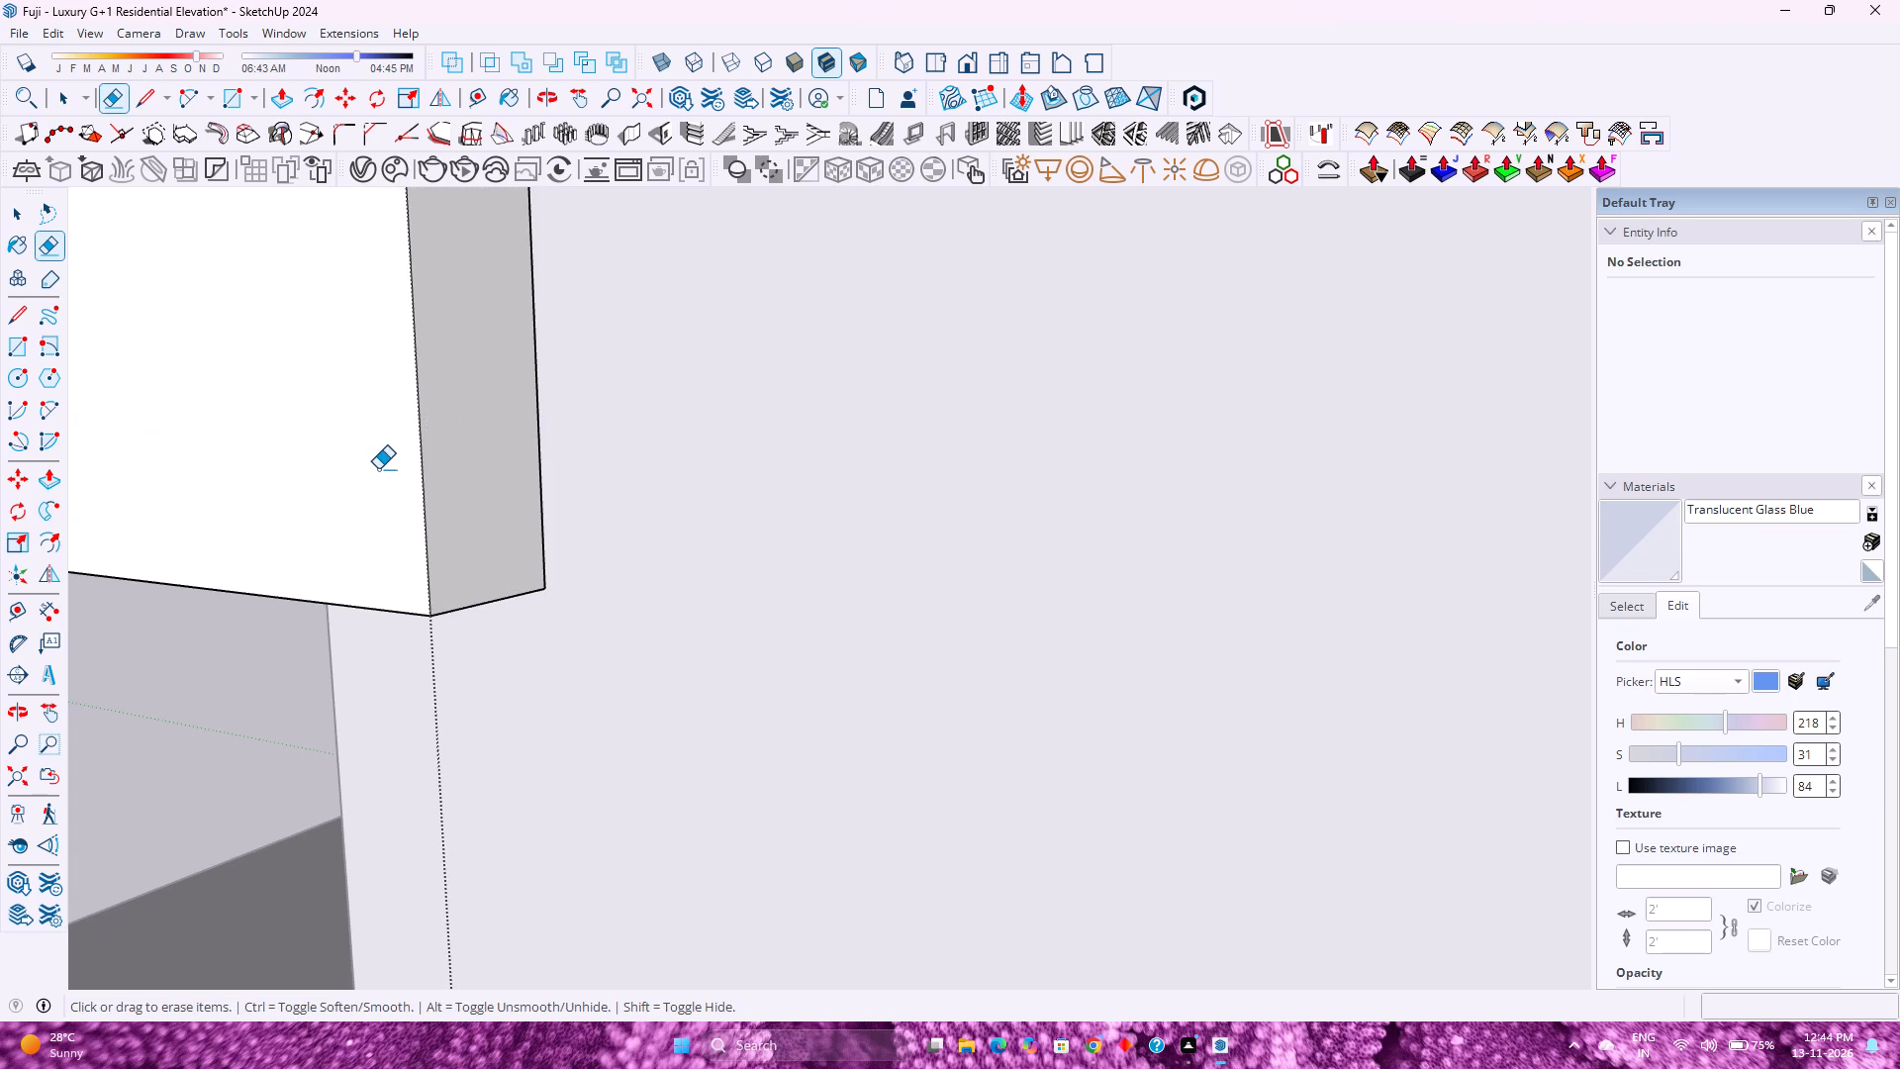
Erase a short piece of both groove lines on the frame's rounded corner.
scroll(378, 469, "down", 9)
middle_click_drag(378, 474, 1371, 654, "shift")
middle_click(1381, 654, "shift")
scroll(1278, 627, "down", 7)
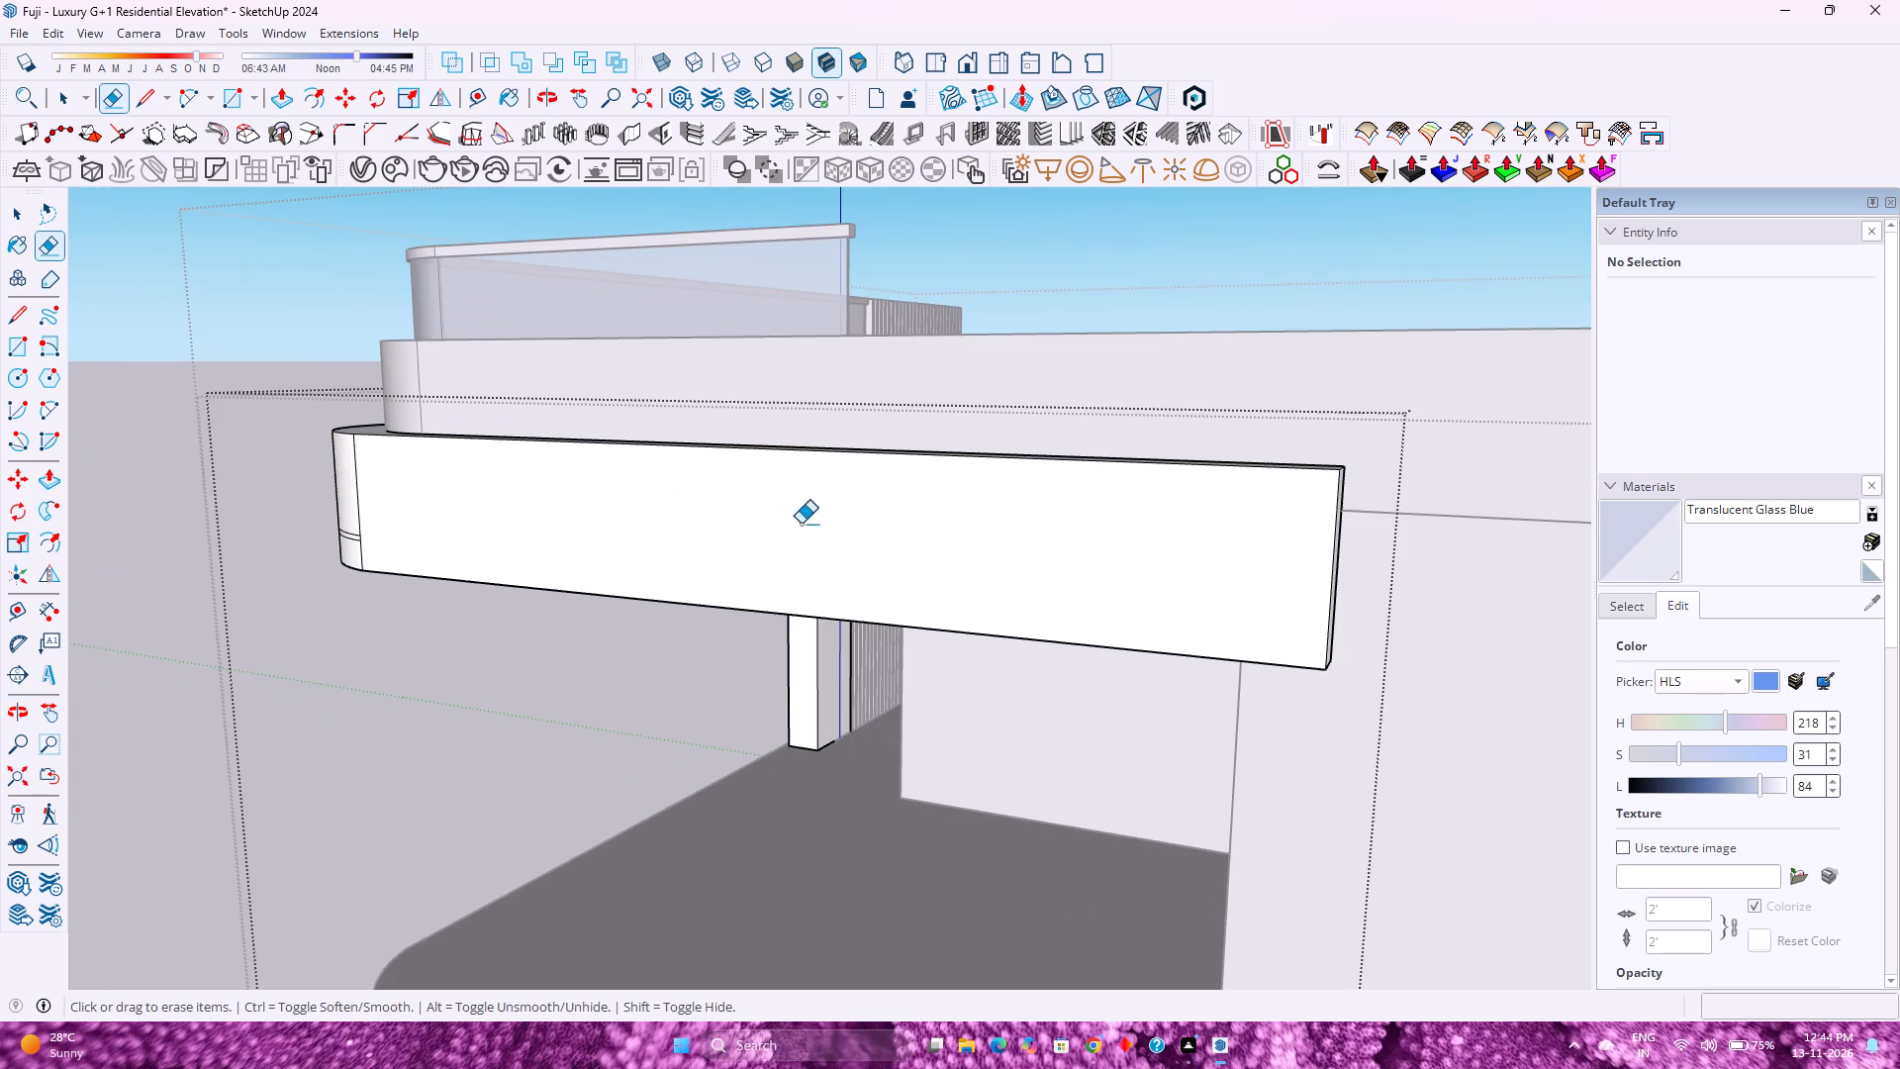
middle_click_drag(689, 510, 1154, 558)
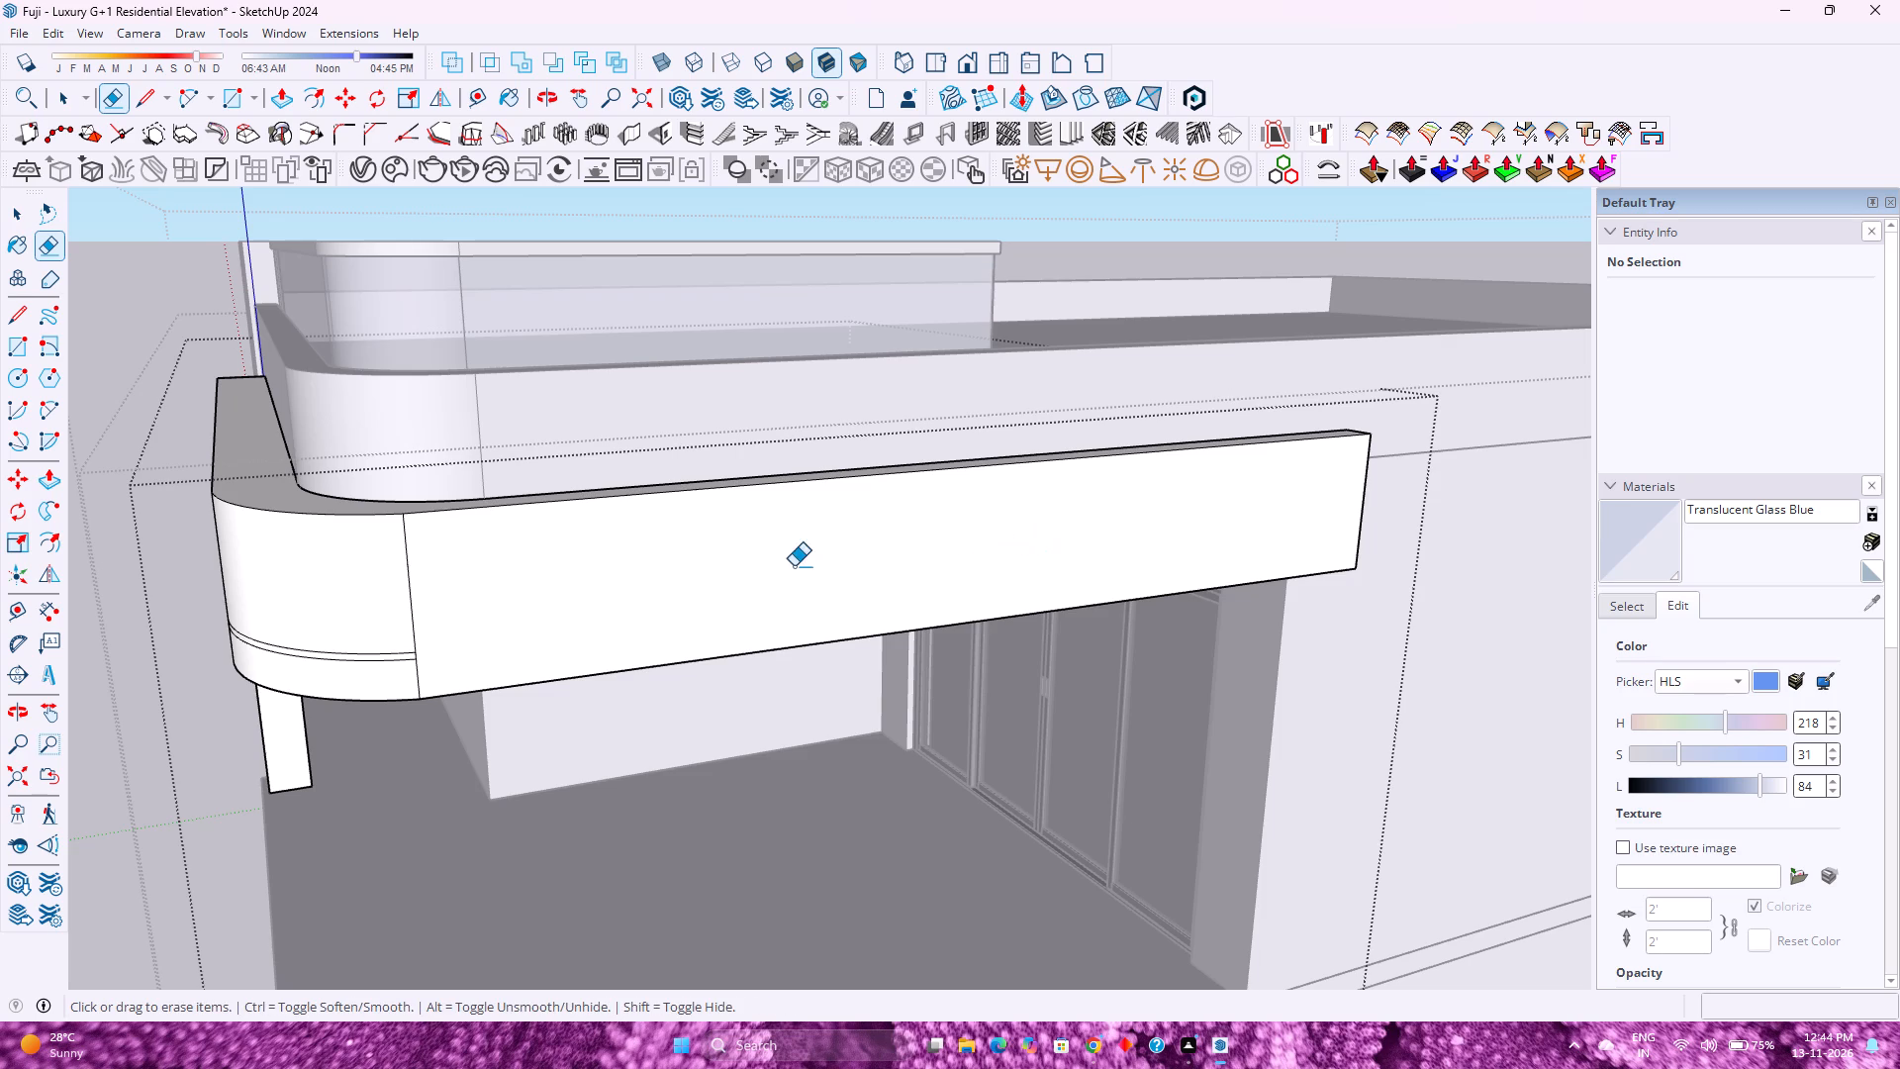
middle_click_drag(510, 618, 1074, 632, "shift")
middle_click(1074, 632, "shift")
left_click_drag(889, 663, 893, 679)
left_click(893, 671)
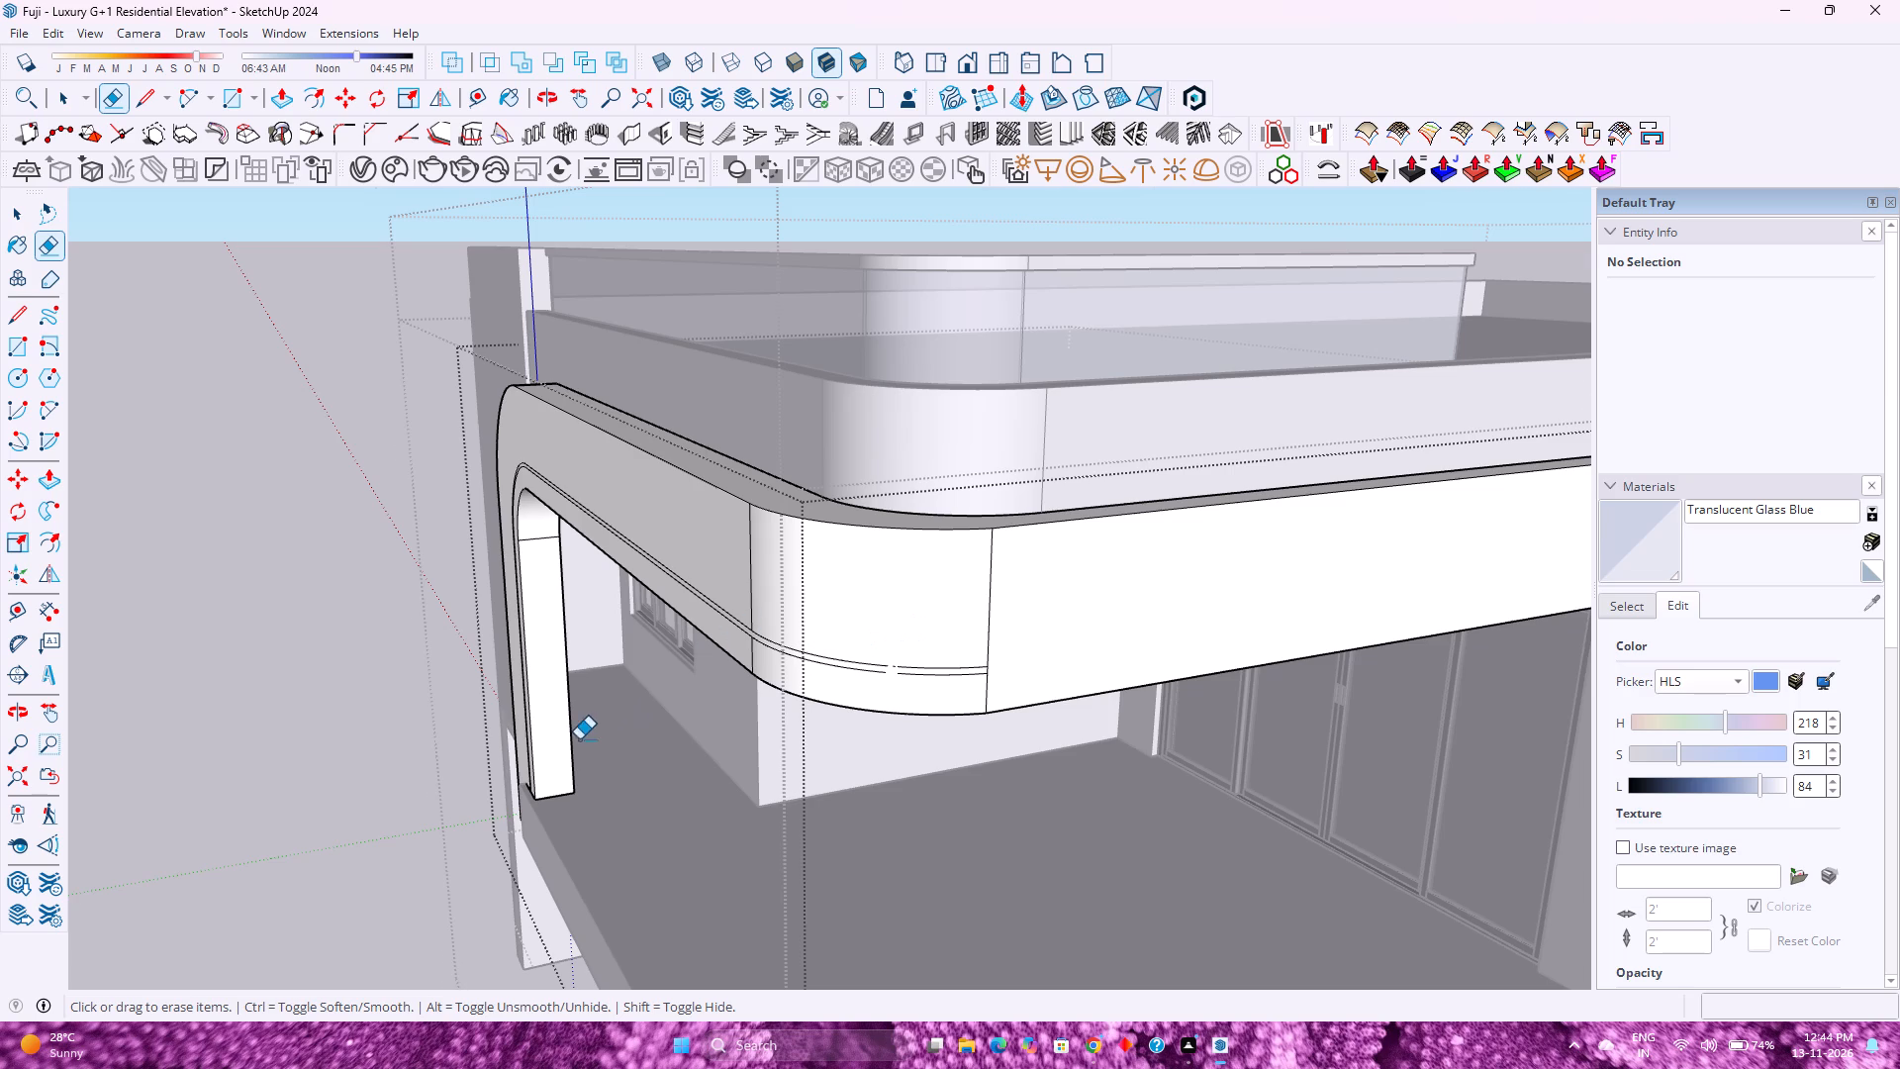
Erase the straight groove lines on the frame's vertical leg.
scroll(578, 739, "up", 5)
middle_click_drag(563, 741, 846, 707)
middle_click(847, 707)
scroll(536, 843, "up", 3)
left_click_drag(528, 832, 496, 808)
scroll(495, 795, "down", 8)
Erase pieces of both groove lines on the rounded corner beside its seam with the front beam.
left_click_drag(1186, 558, 1183, 547)
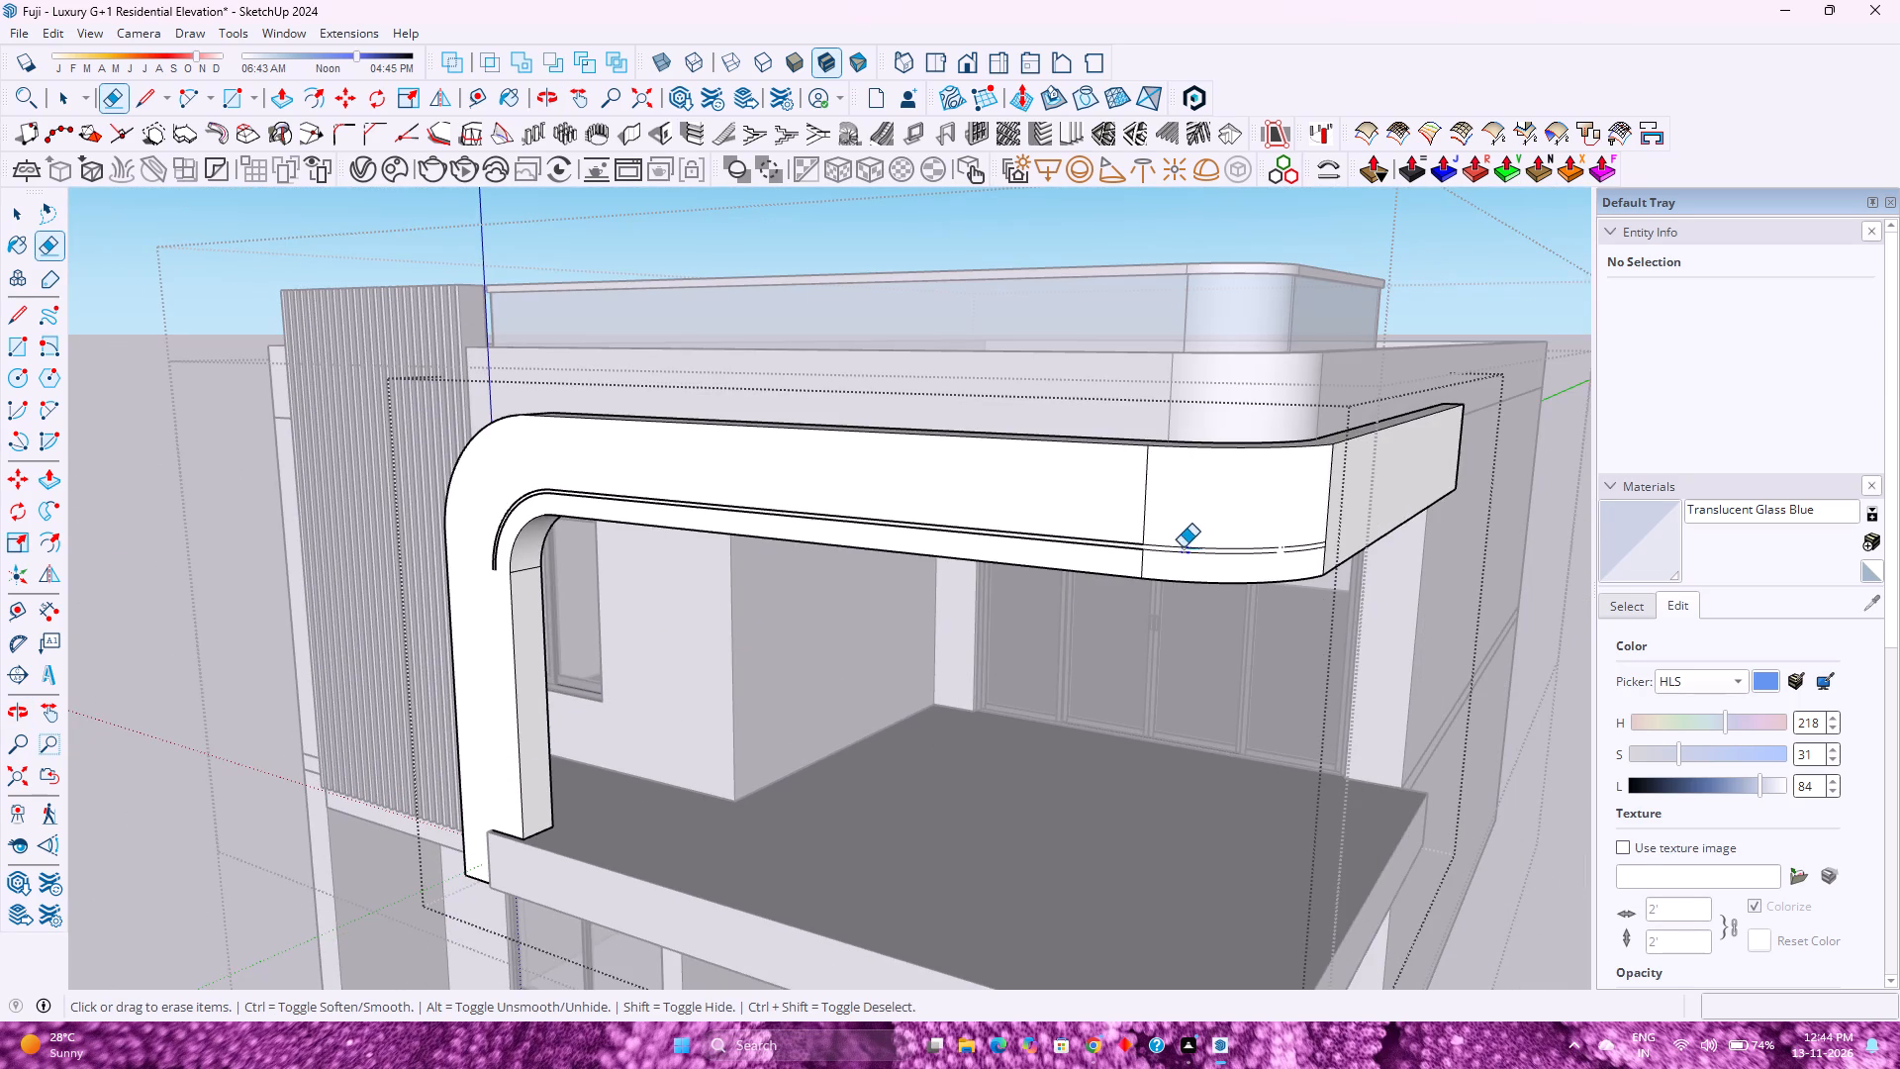
left_click_drag(1183, 547, 1155, 549)
scroll(1155, 549, "up", 11)
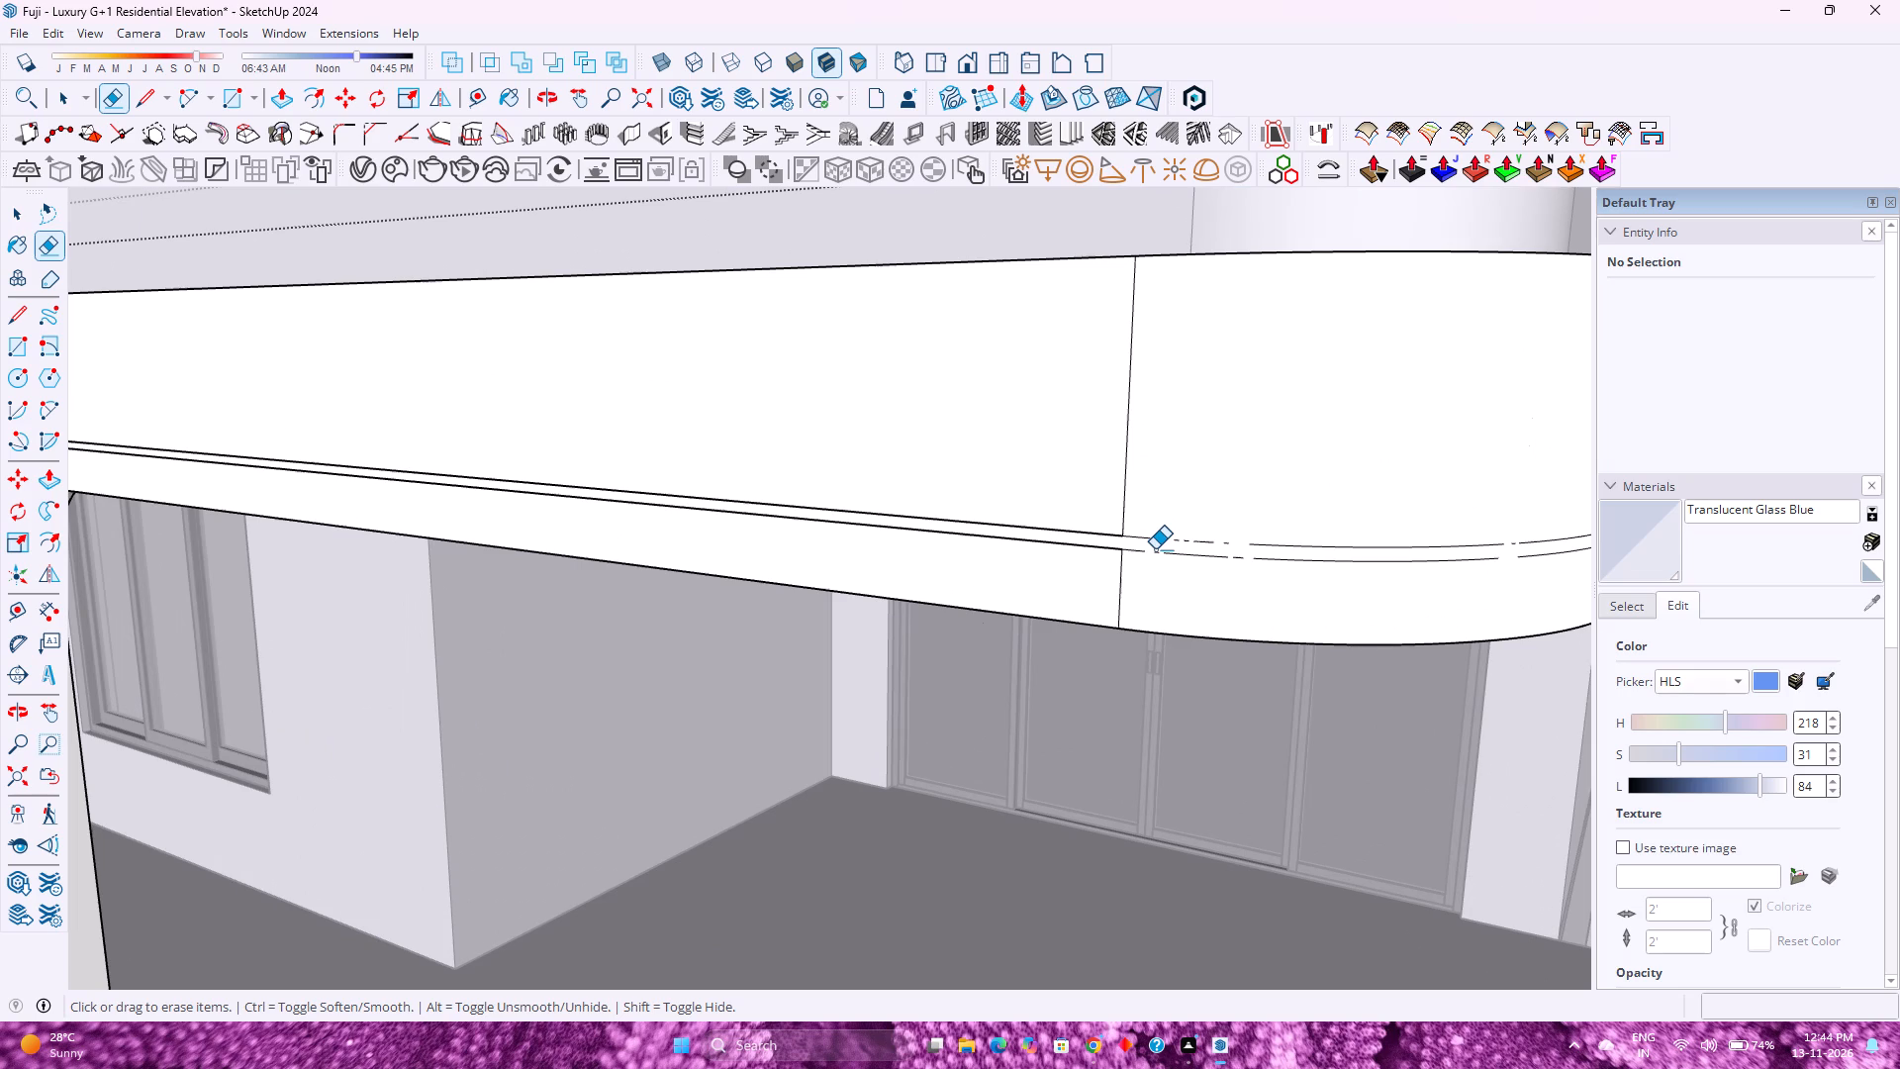
left_click_drag(1151, 536, 1141, 566)
Draw a 1" line joining the ends of the two groove lines at the front beam's seam with the rounded corner.
key("l")
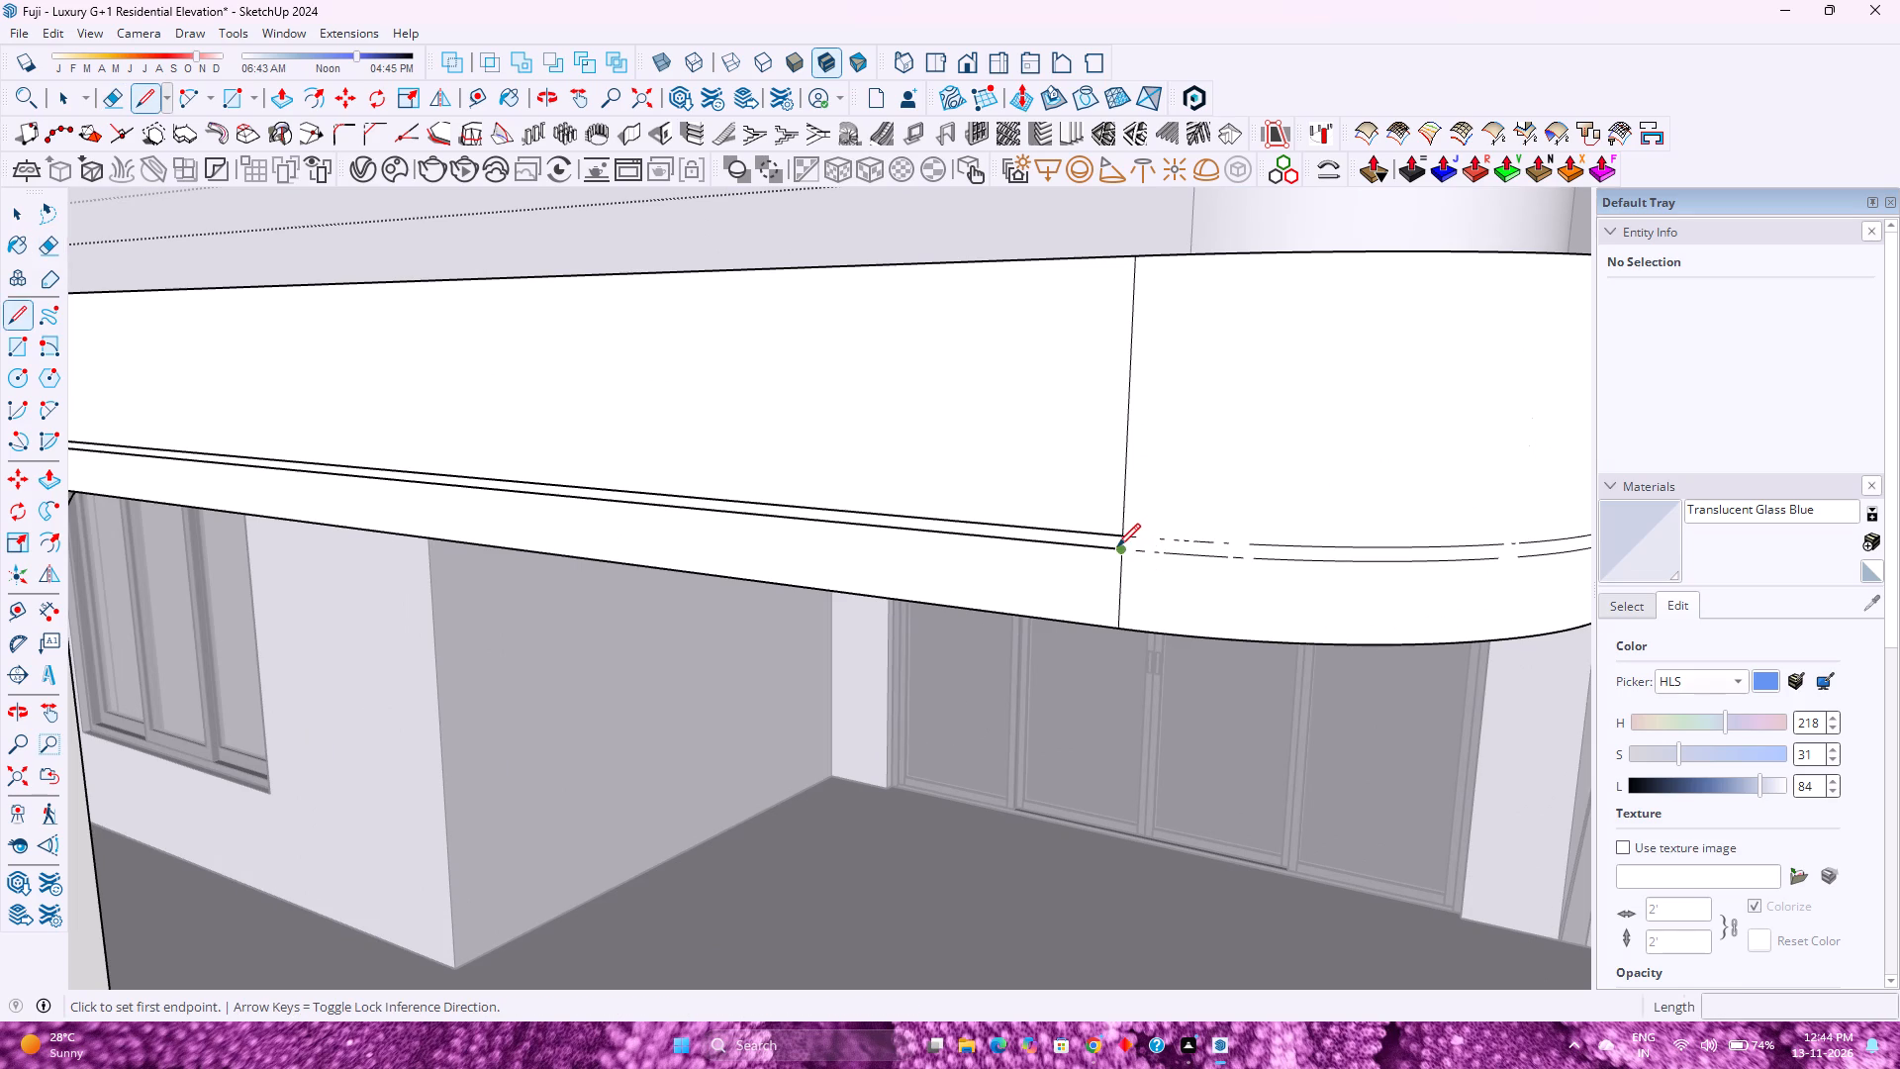
scroll(1117, 546, "up", 7)
left_click(1127, 550)
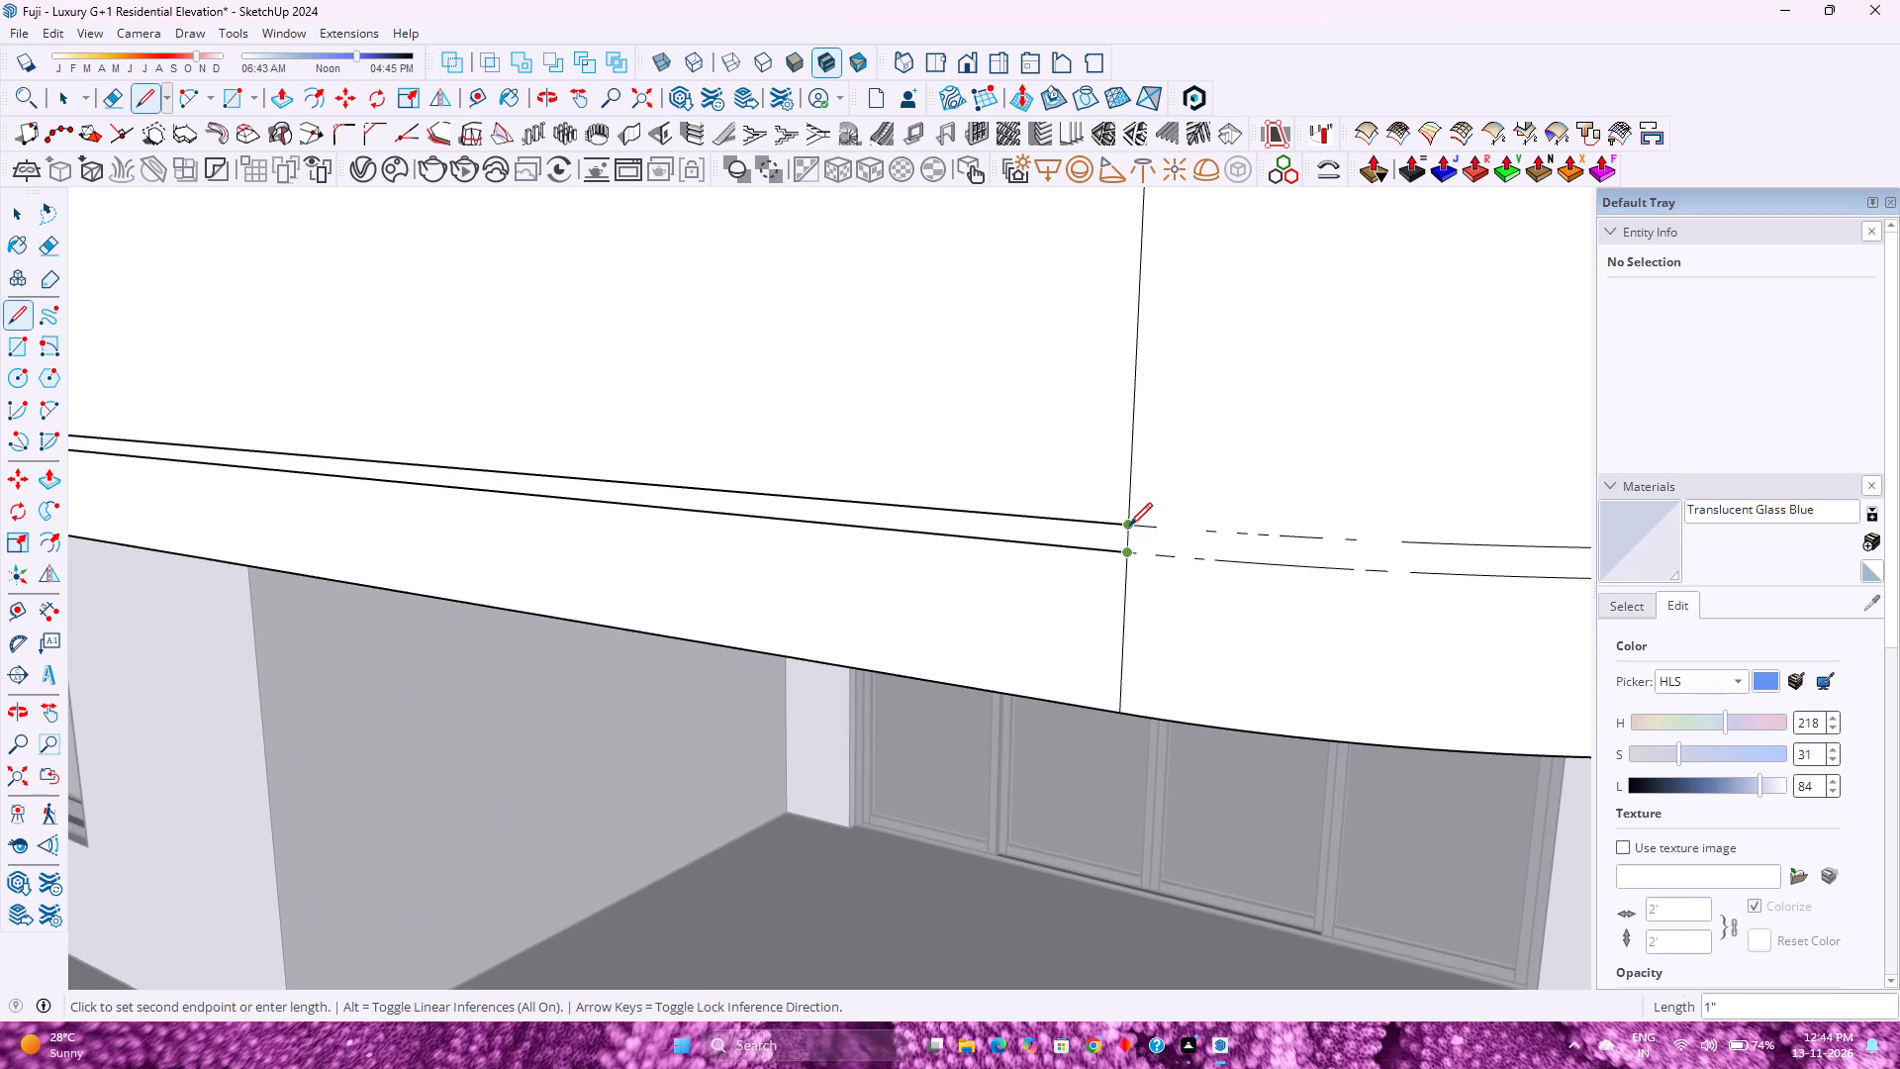
left_click(1129, 526)
scroll(1048, 594, "down", 3)
Hide the outer curved face of the frame's rounded corner.
key("space")
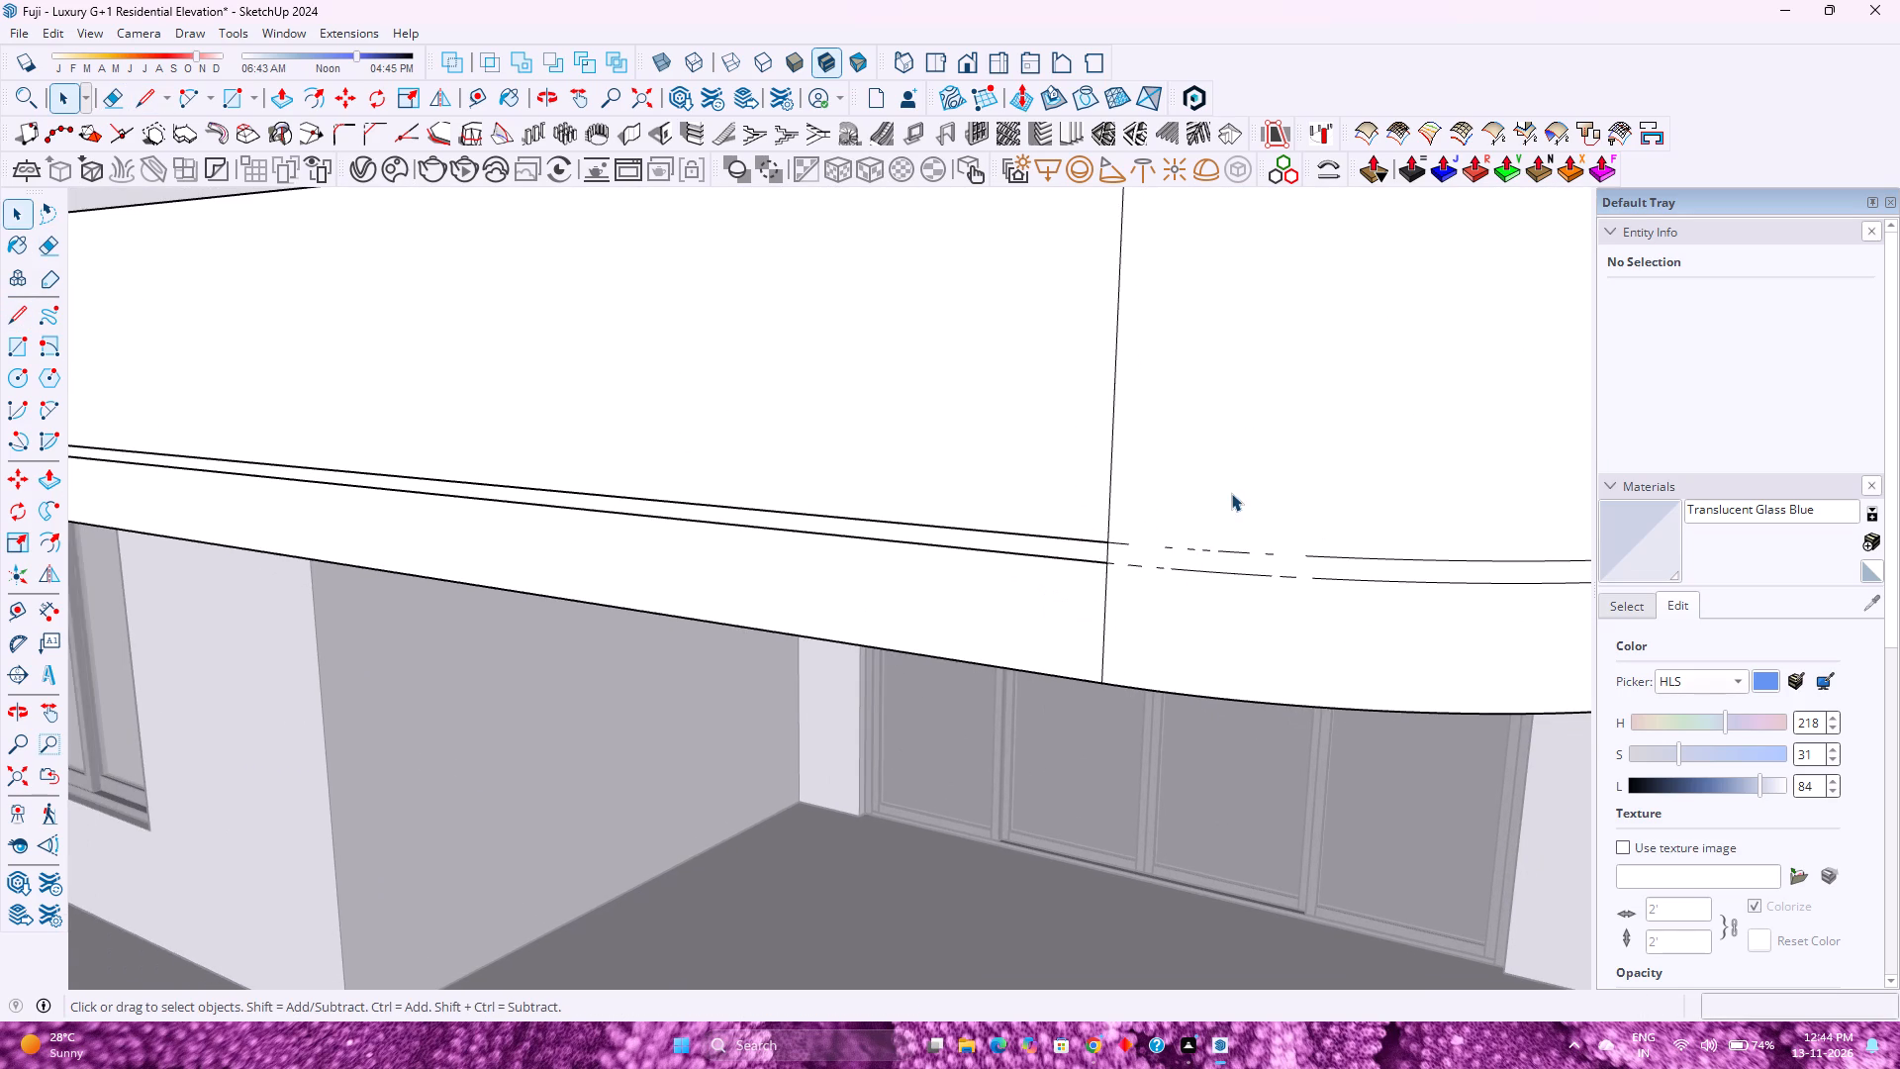
left_click(1231, 492)
right_click(1231, 492)
left_click(1268, 553)
Erase the short groove line stubs on the rounded corner where they meet the front beam's seam.
middle_click_drag(1227, 571, 1231, 642)
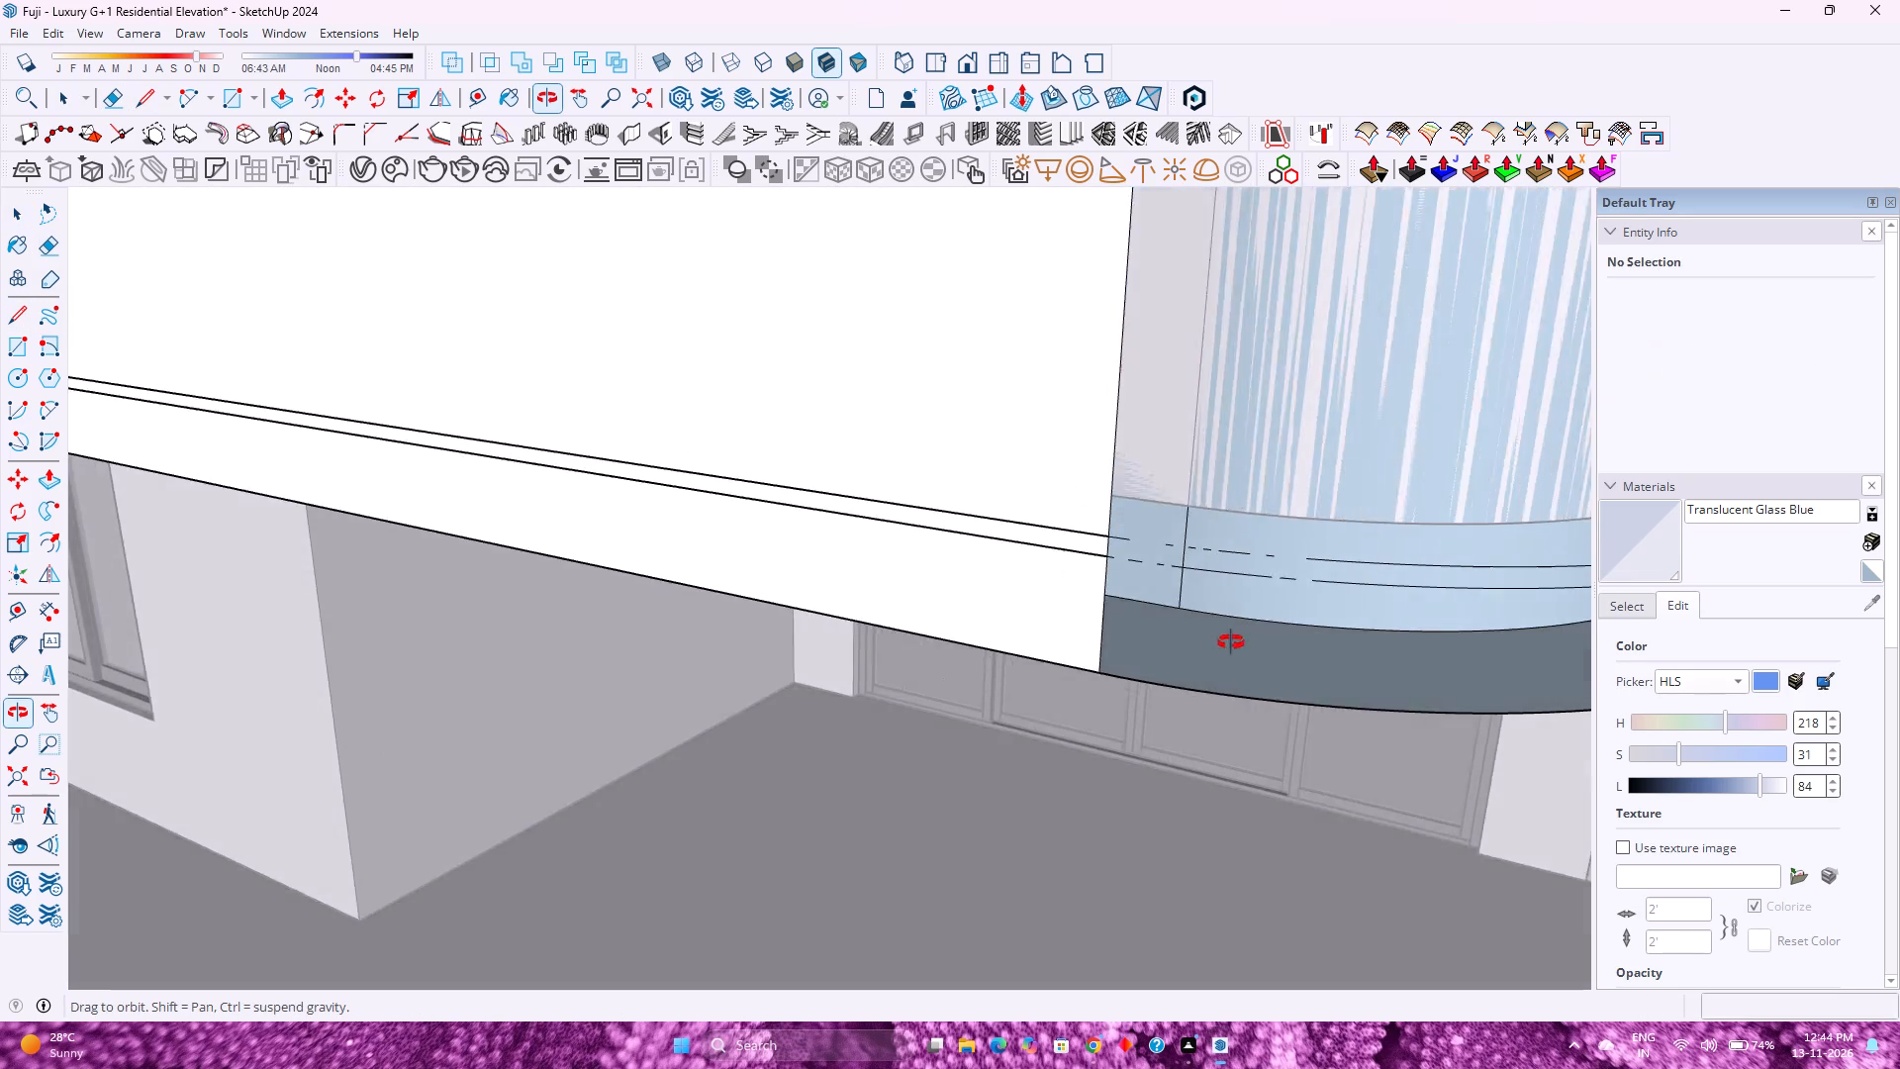
middle_click_drag(1231, 642, 1595, 820)
middle_click(1595, 820)
scroll(1217, 488, "up", 2)
middle_click_drag(1222, 490, 1214, 566)
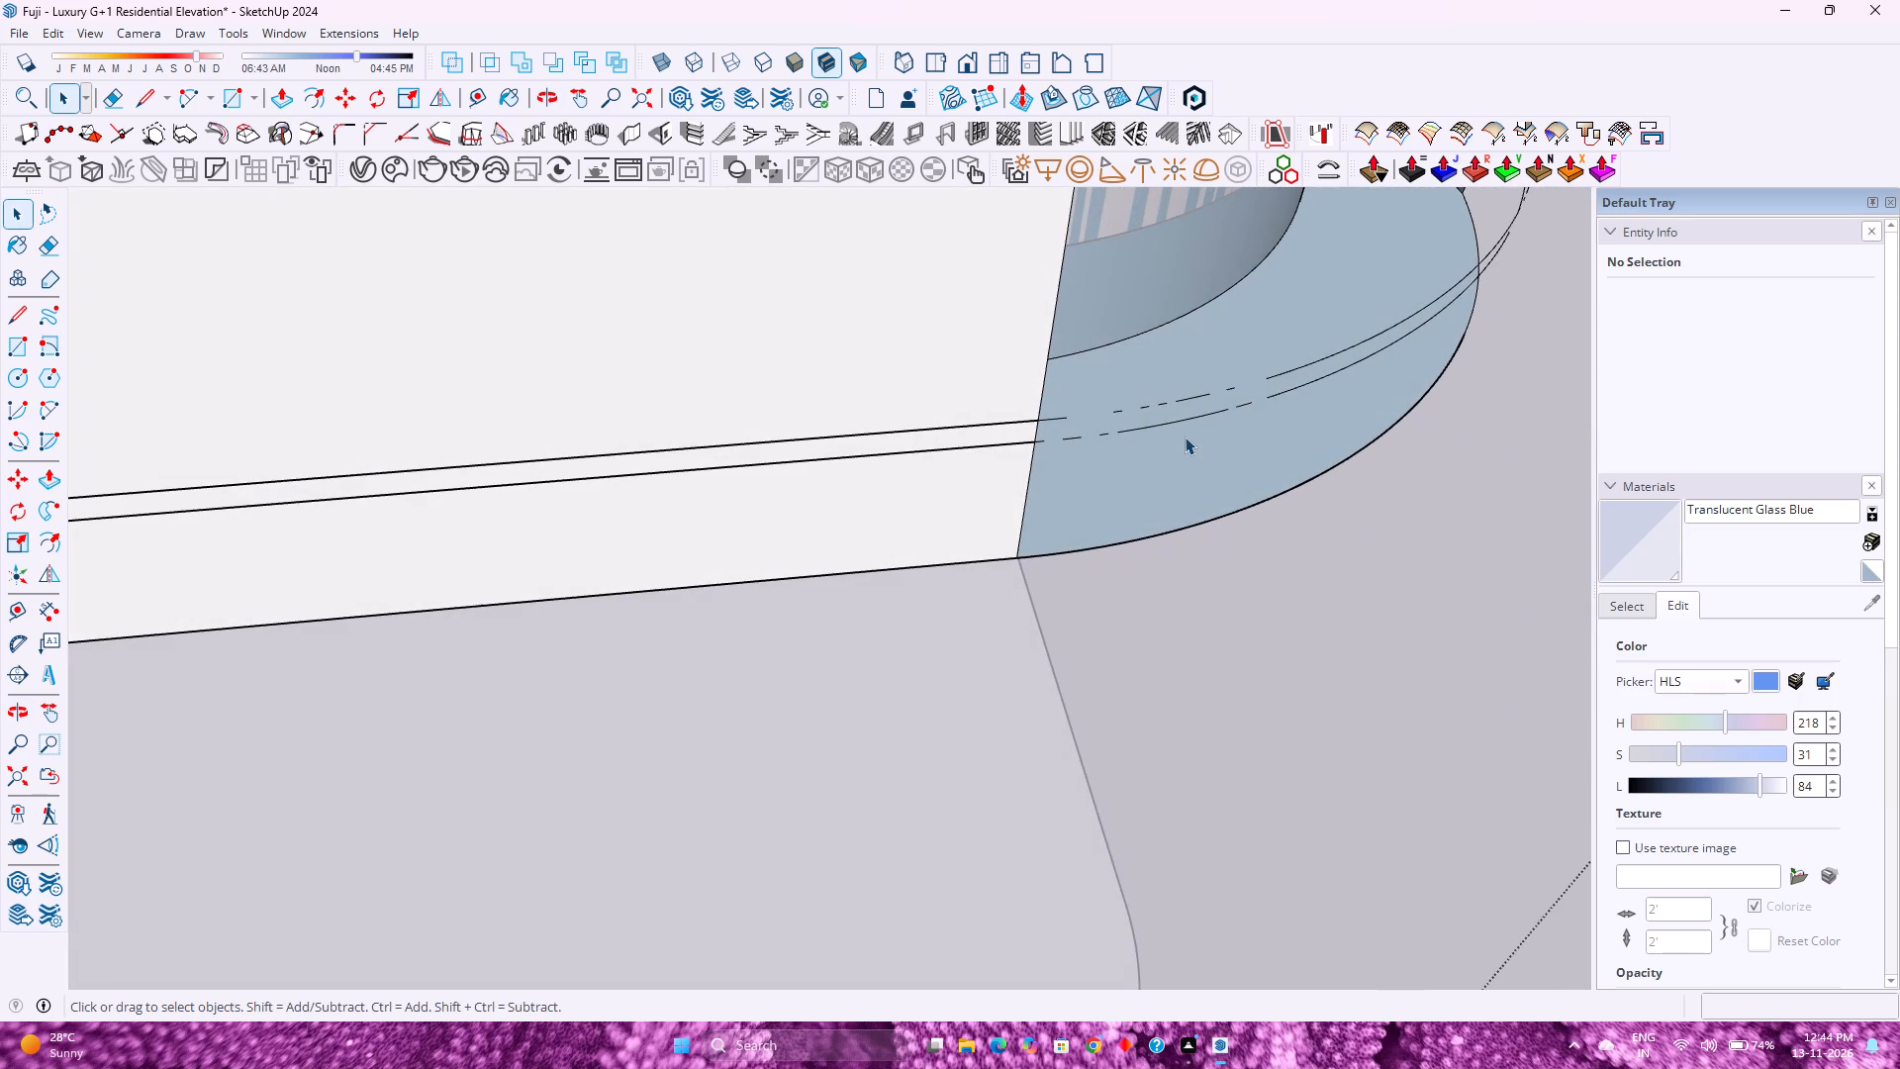
key("e")
left_click_drag(1061, 407, 1049, 430)
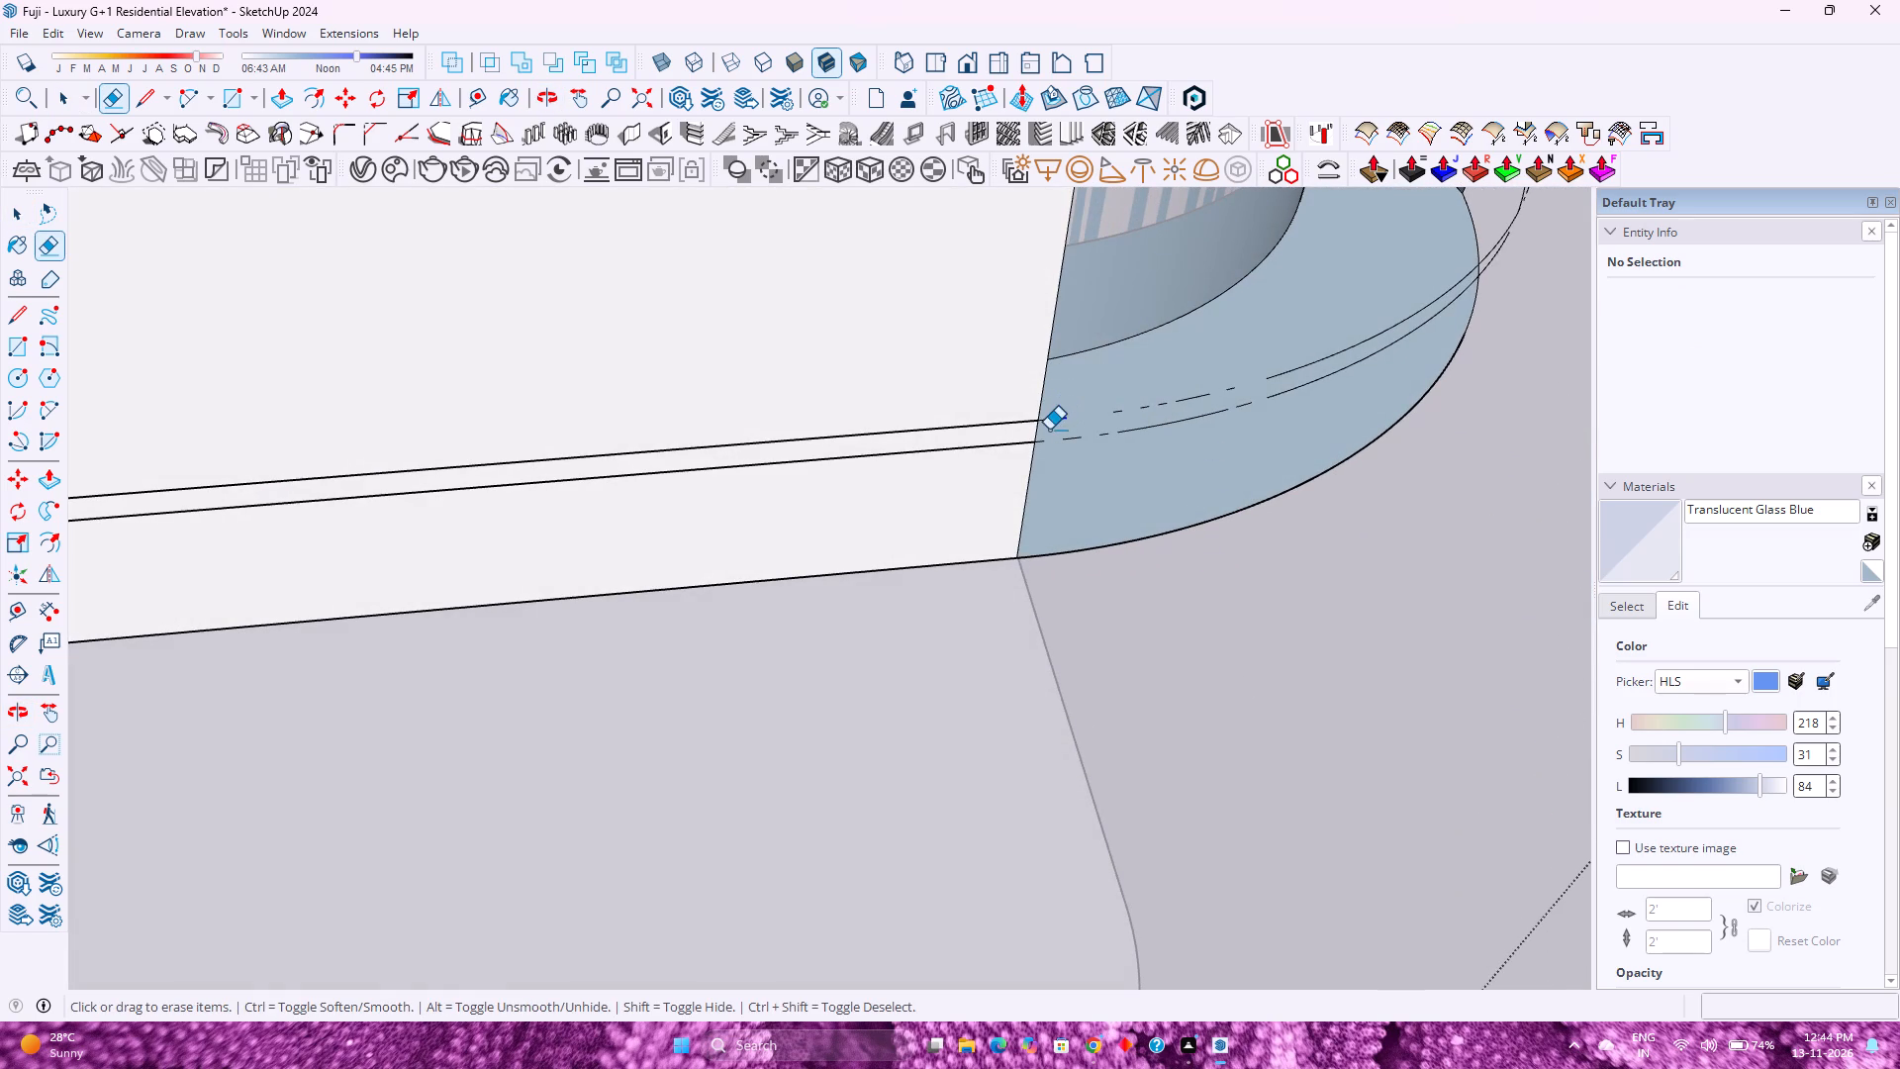
left_click_drag(1049, 430, 1043, 442)
scroll(1049, 426, "up", 6)
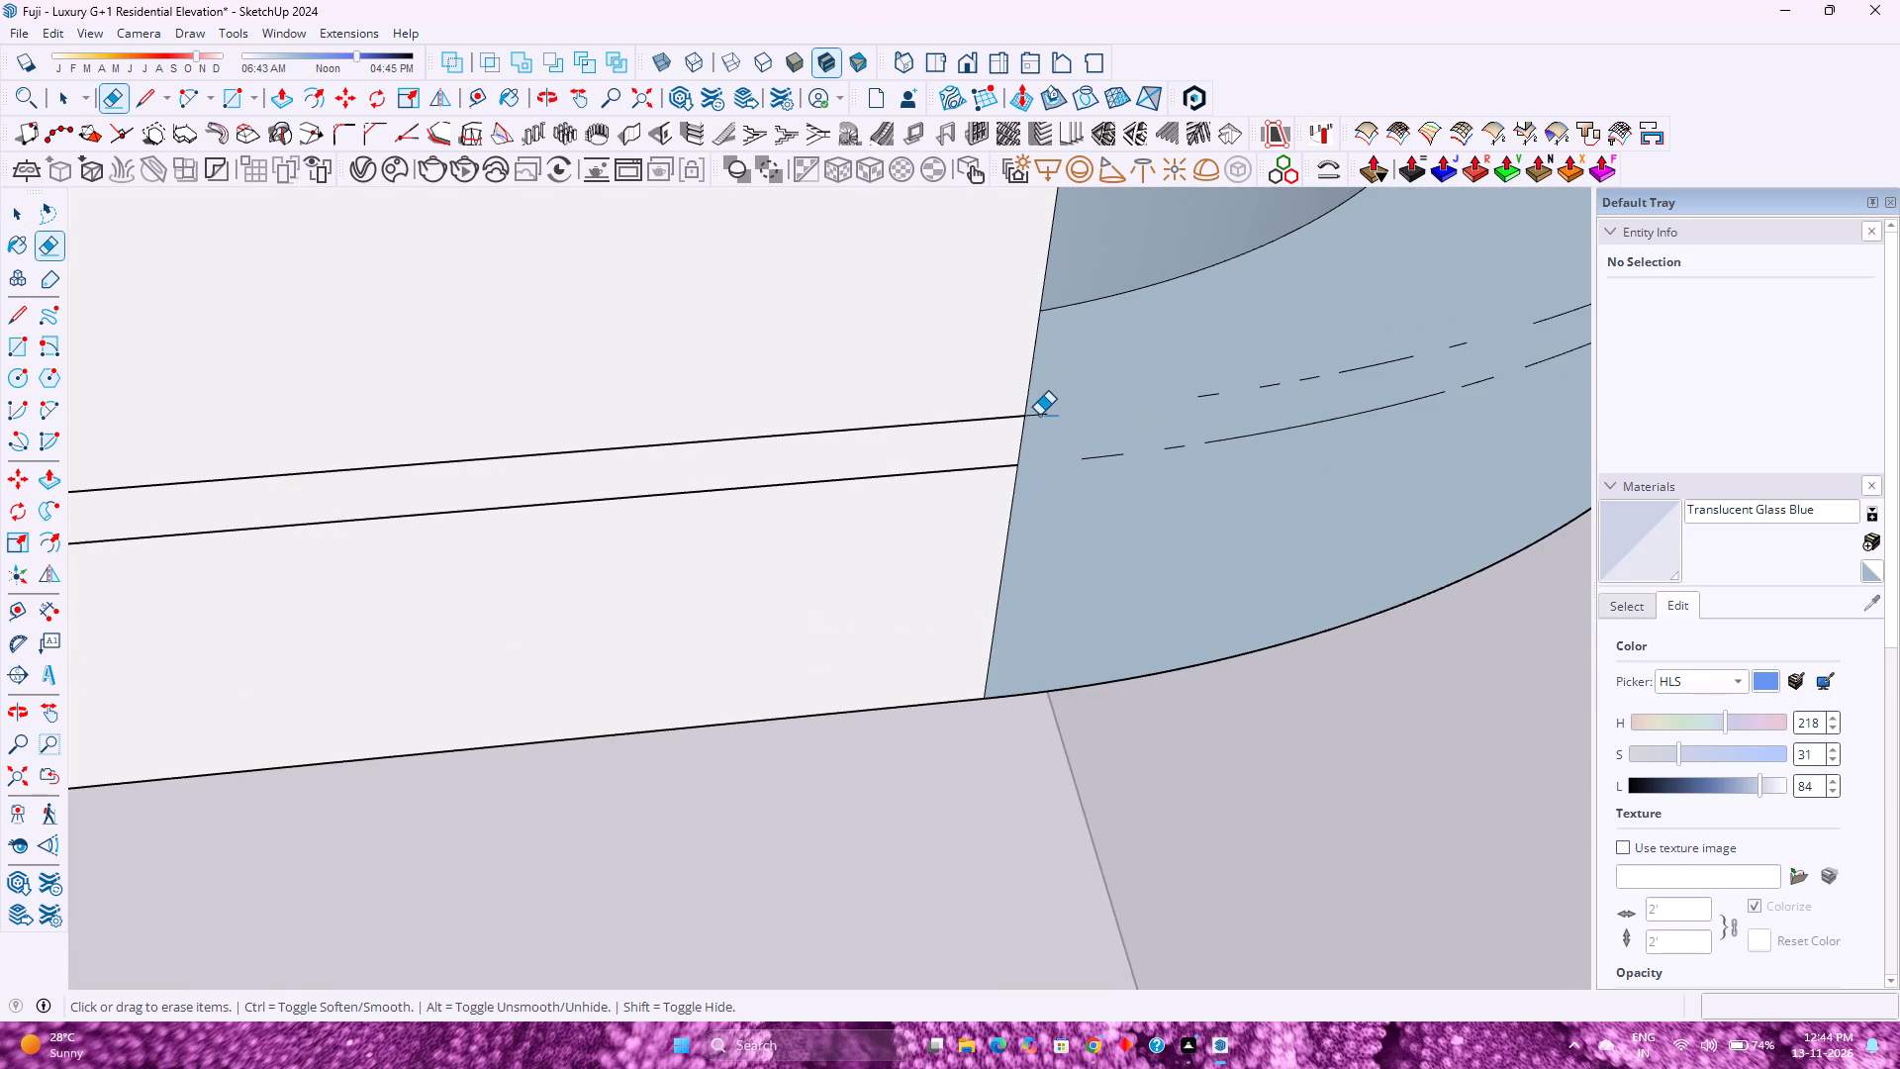
left_click(1039, 414)
Erase the broken lower and upper groove line segments further around the rounded corner from the front beam.
left_click_drag(1089, 444, 1118, 456)
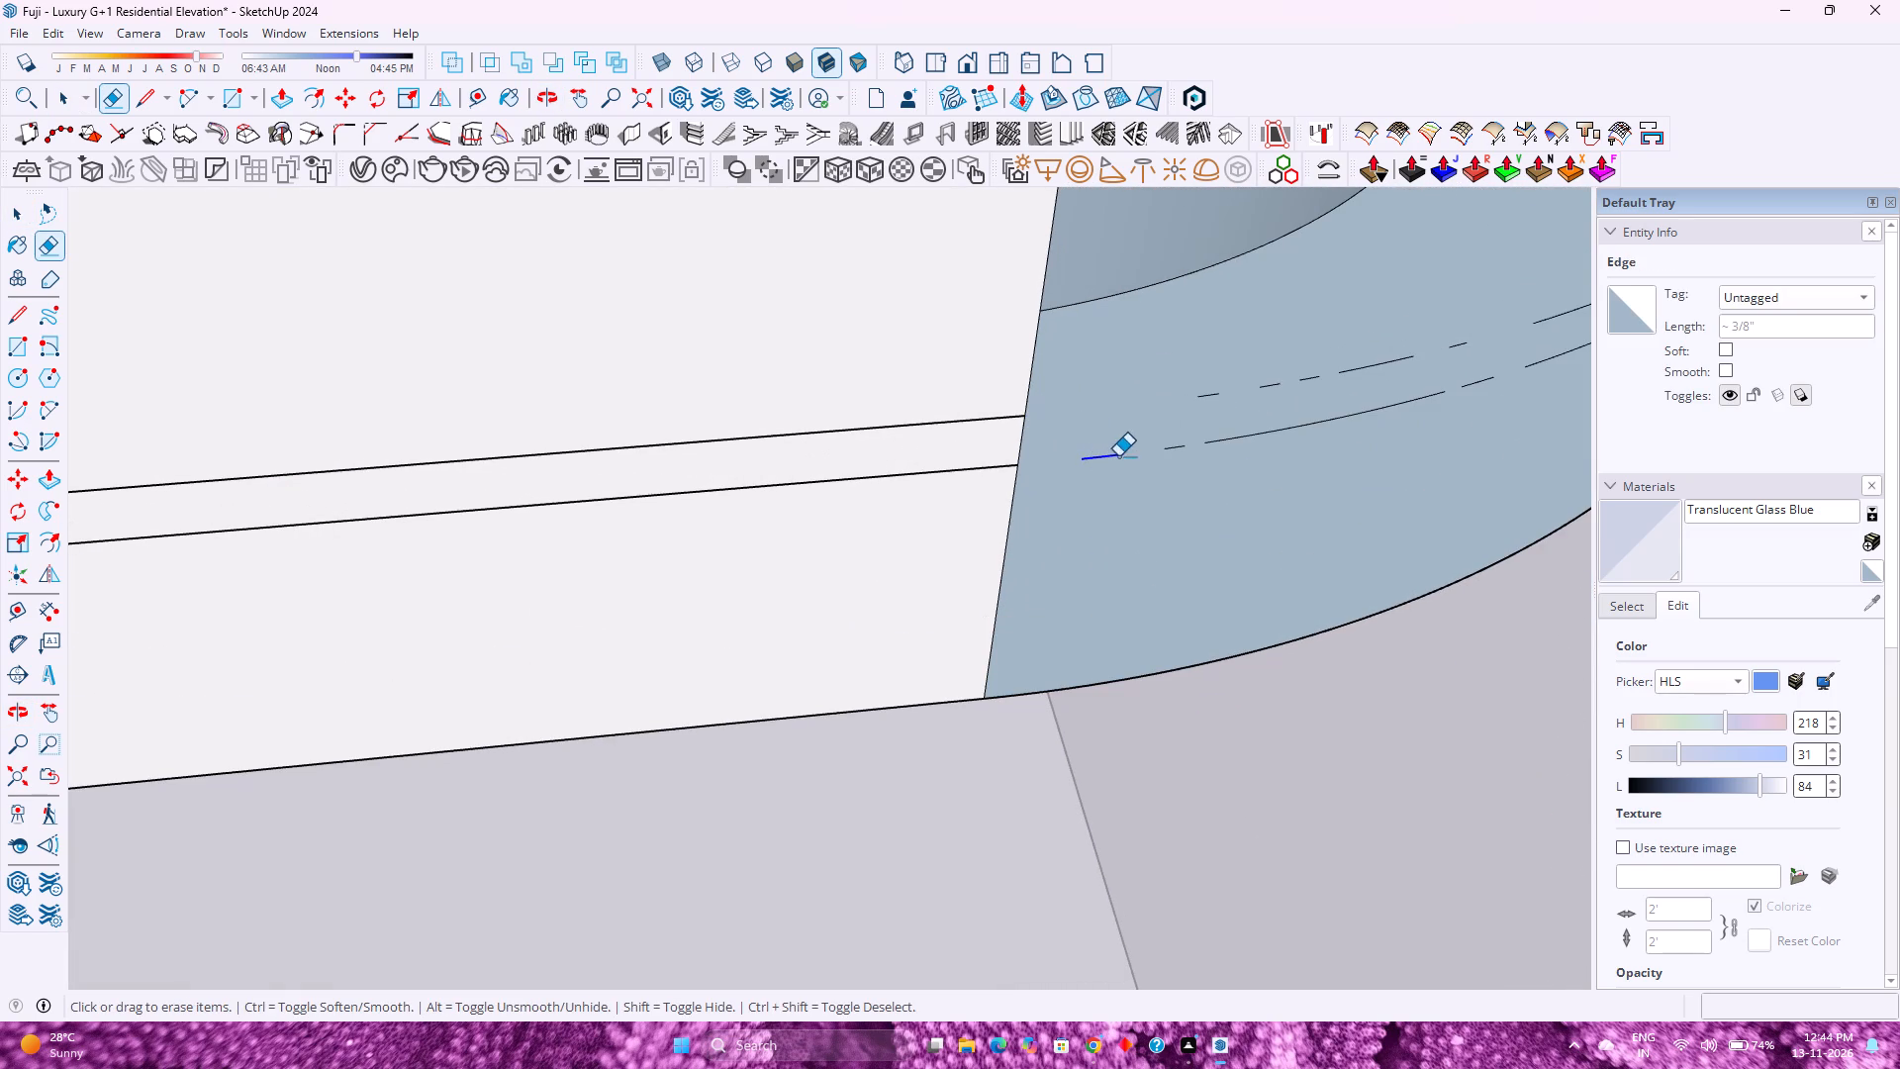
left_click_drag(1118, 456, 1315, 427)
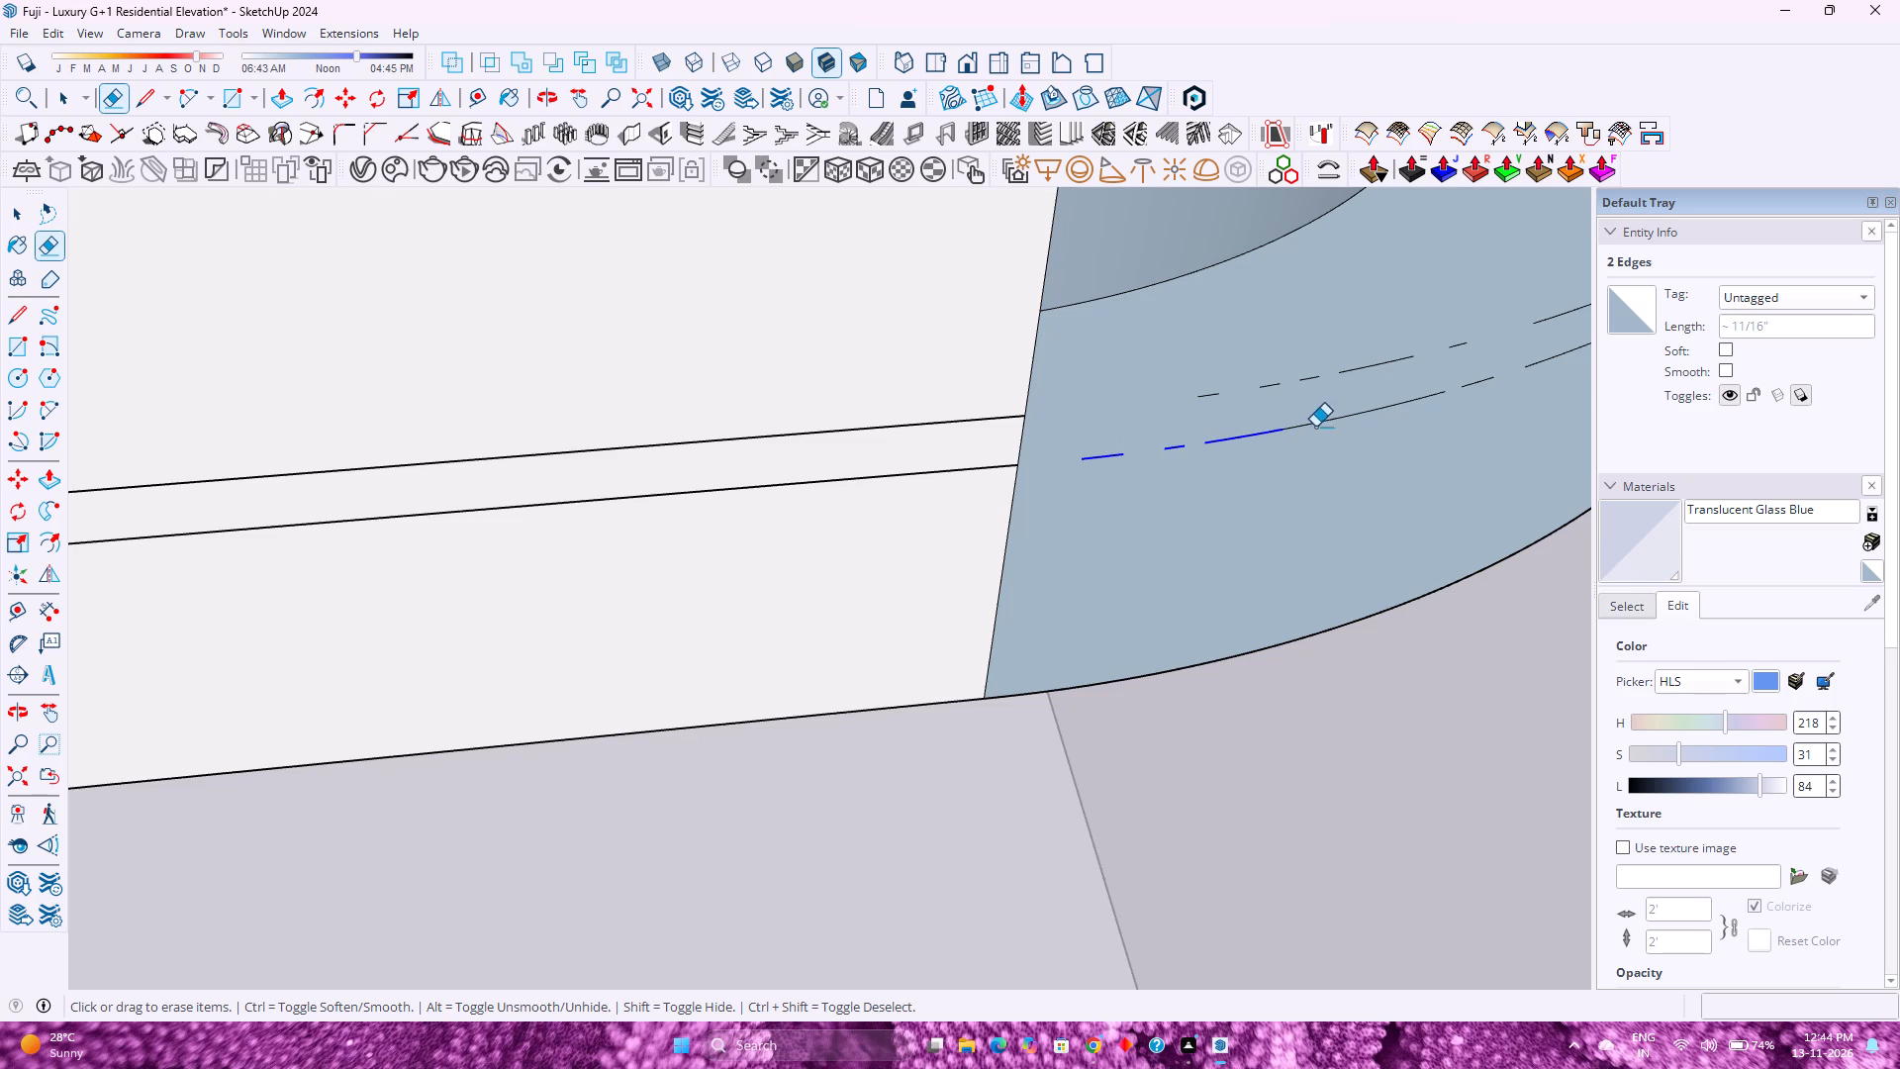
left_click_drag(1315, 427, 1373, 411)
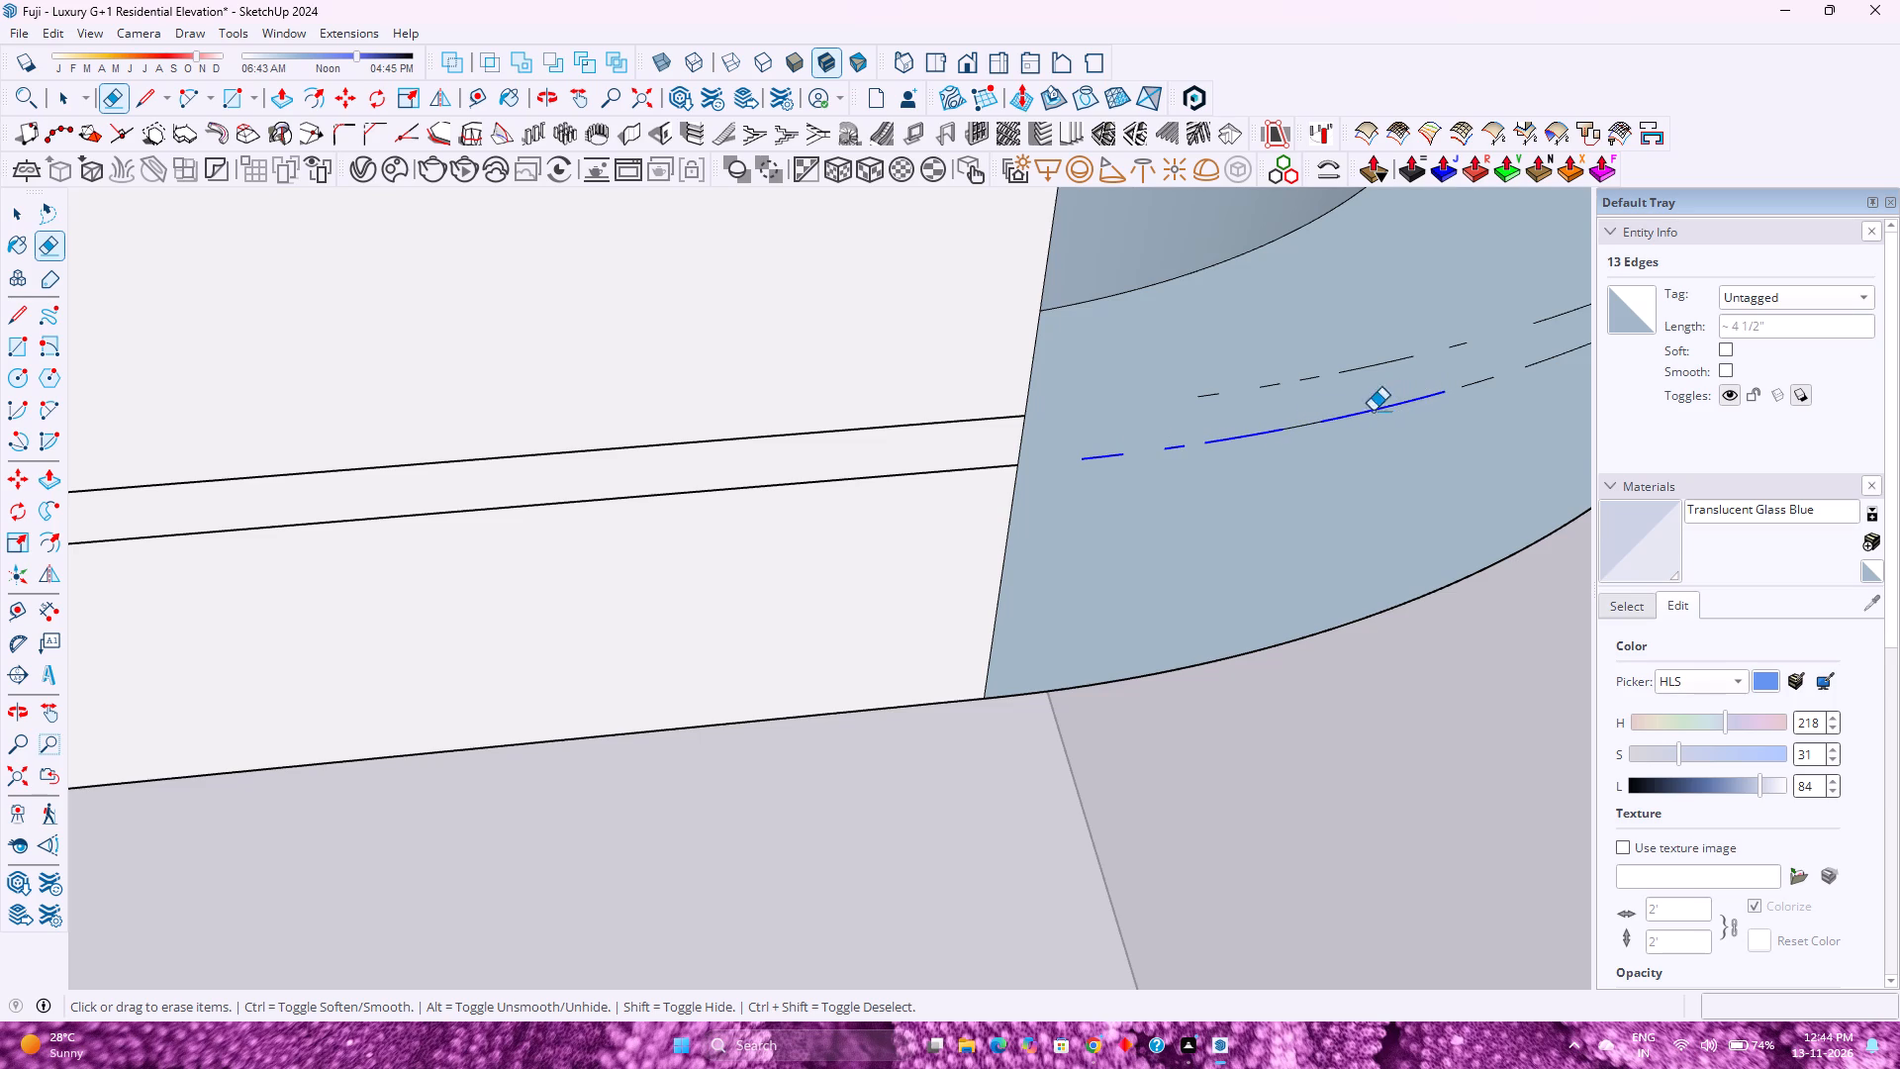
left_click_drag(1373, 411, 1321, 383)
left_click_drag(1321, 383, 1421, 360)
scroll(1342, 398, "down", 1)
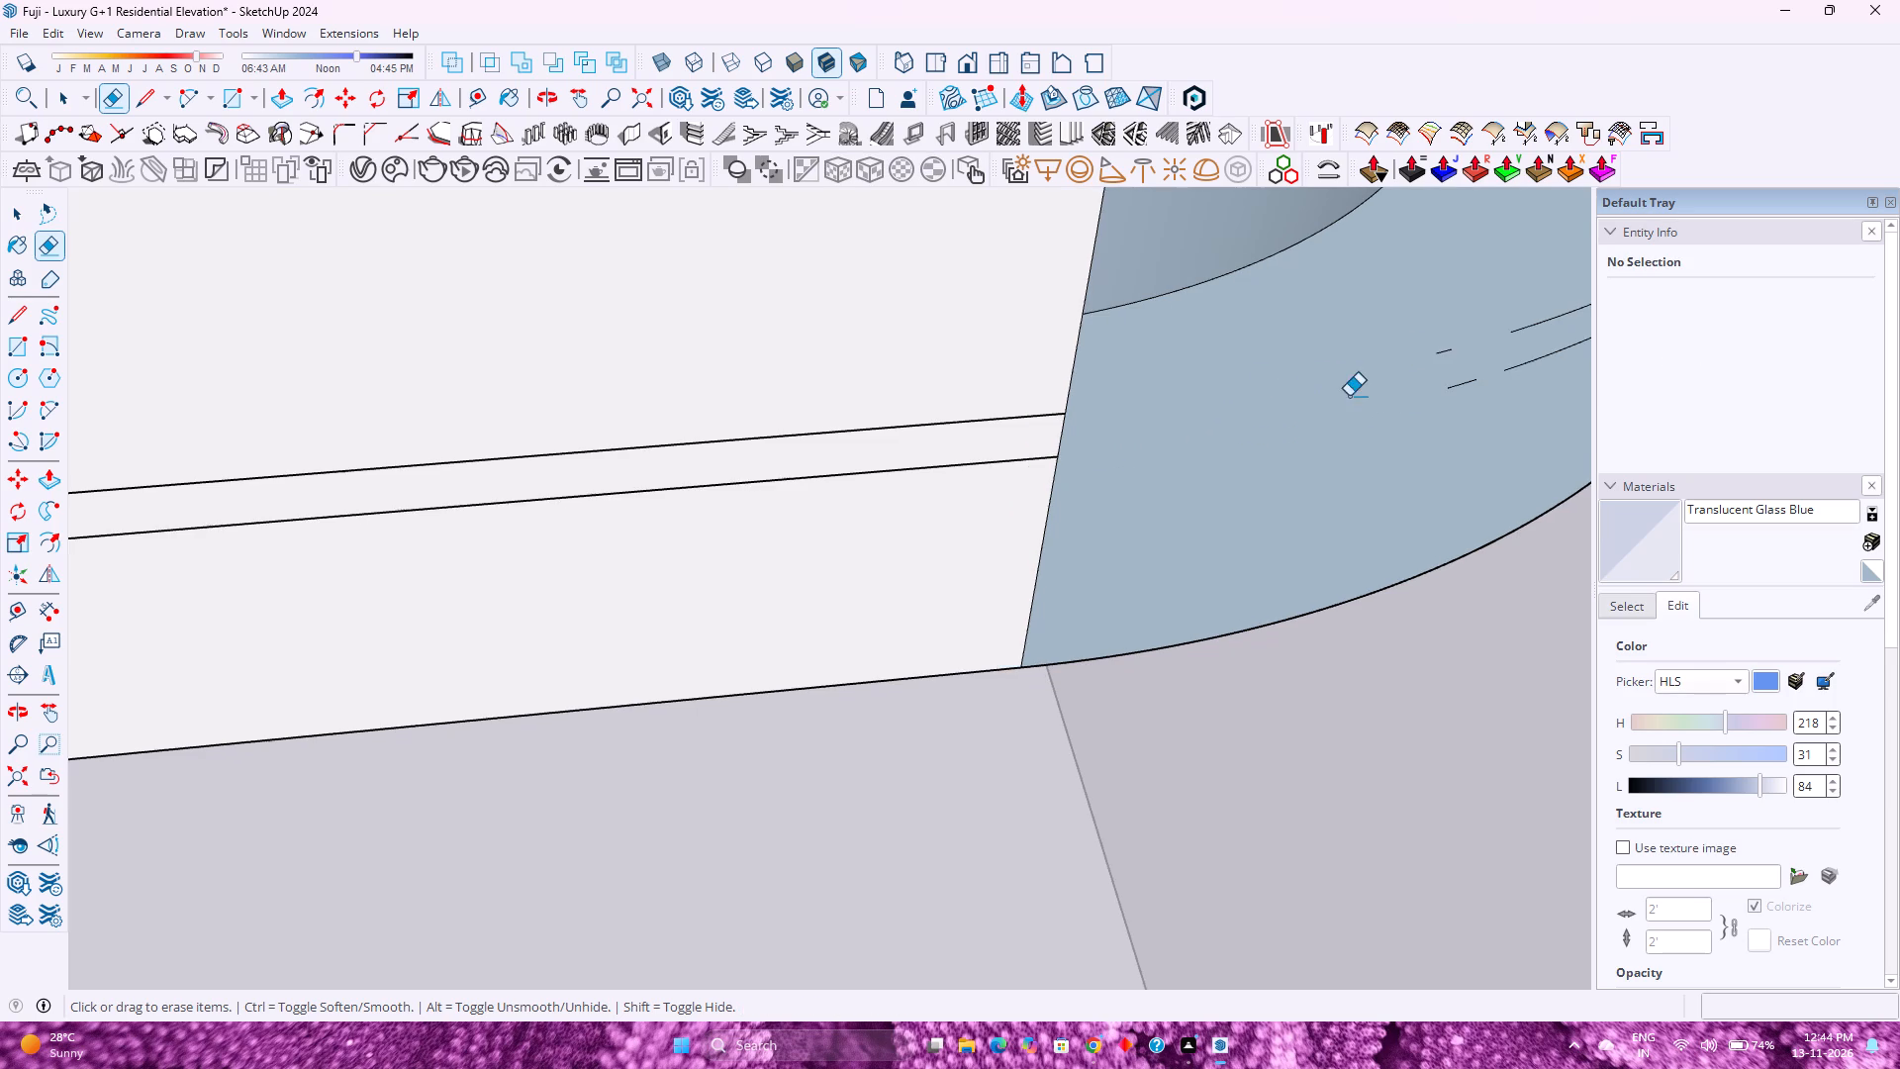
middle_click_drag(1236, 403, 921, 482, "shift")
middle_click(921, 482, "shift")
middle_click(920, 482, "shift")
left_click_drag(901, 568, 877, 616)
left_click_drag(878, 616, 920, 627)
Erase the groove line end segments at the rounded corner's seam with the side beam.
scroll(959, 580, "down", 4)
middle_click_drag(1190, 546, 1101, 546)
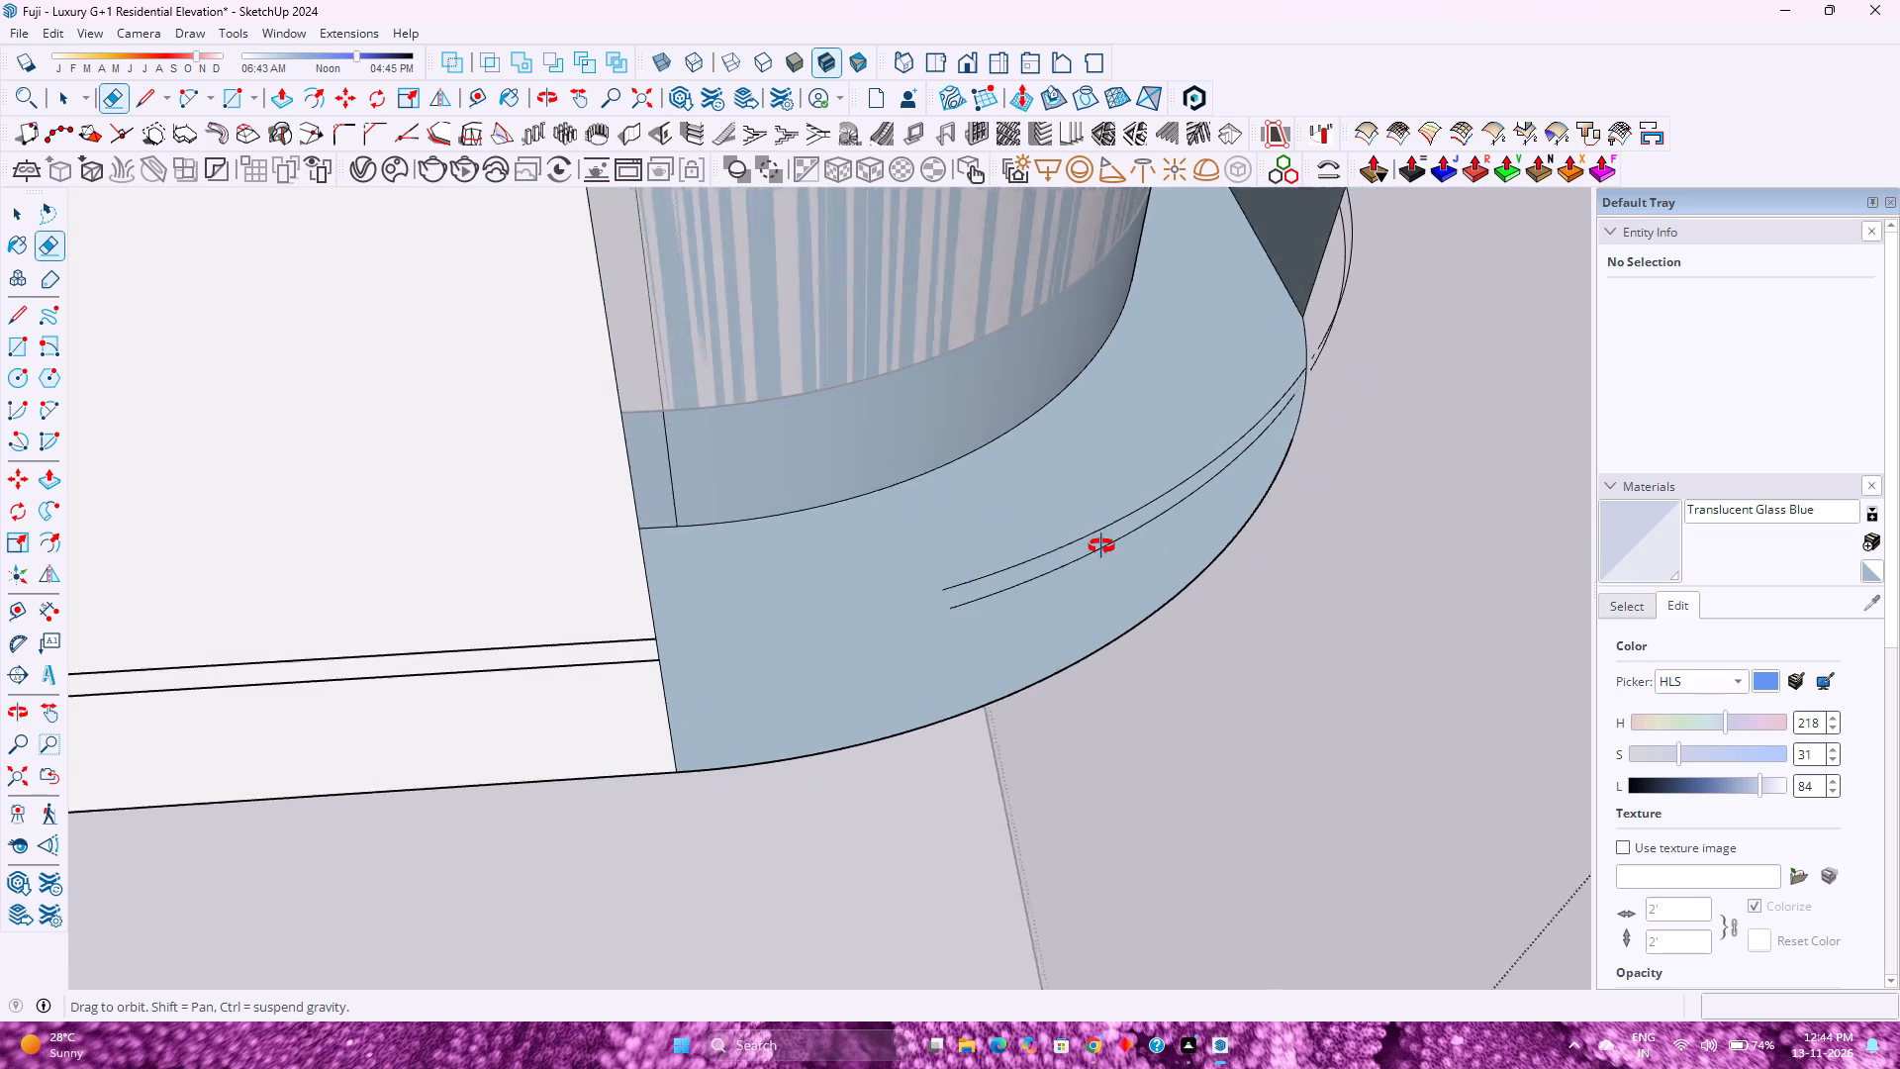
middle_click_drag(1101, 546, 805, 544)
scroll(850, 539, "down", 3)
middle_click_drag(953, 586, 669, 563, "shift")
scroll(993, 490, "up", 3)
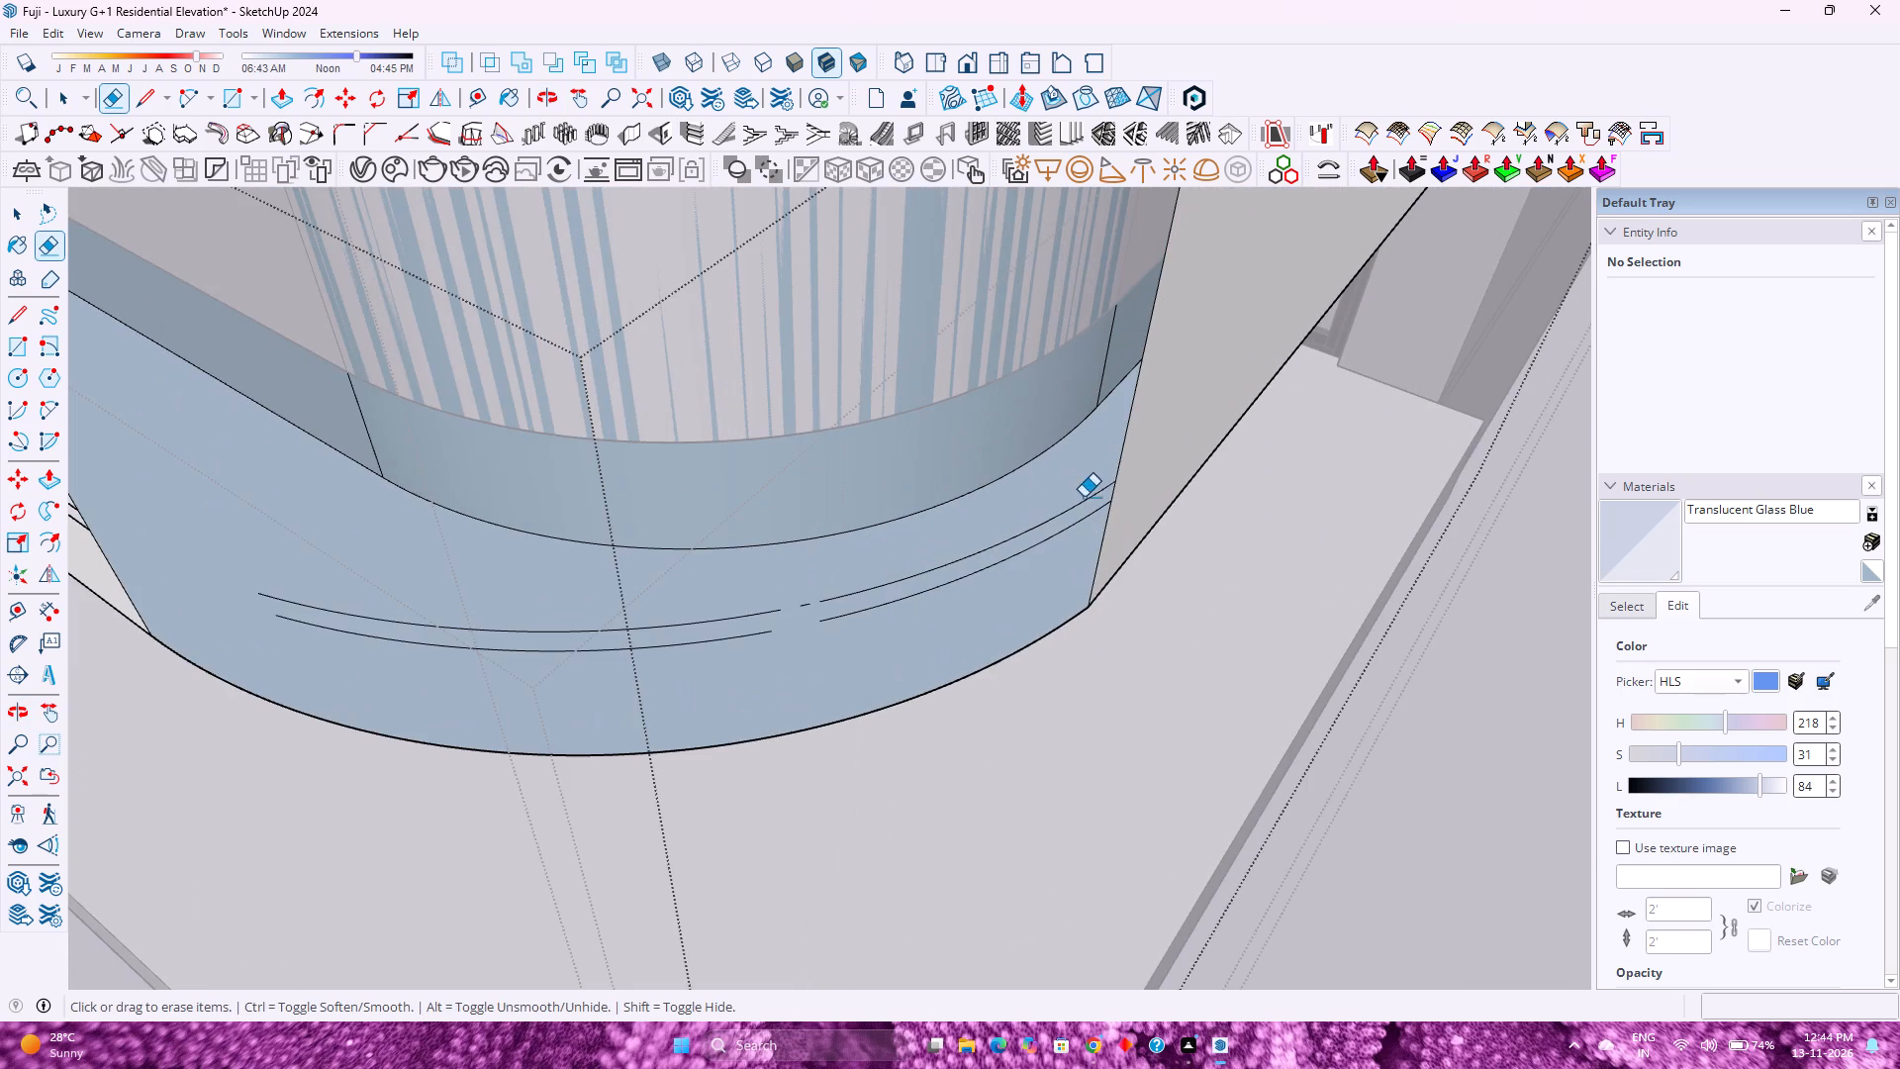
scroll(1104, 488, "up", 7)
left_click(1111, 480)
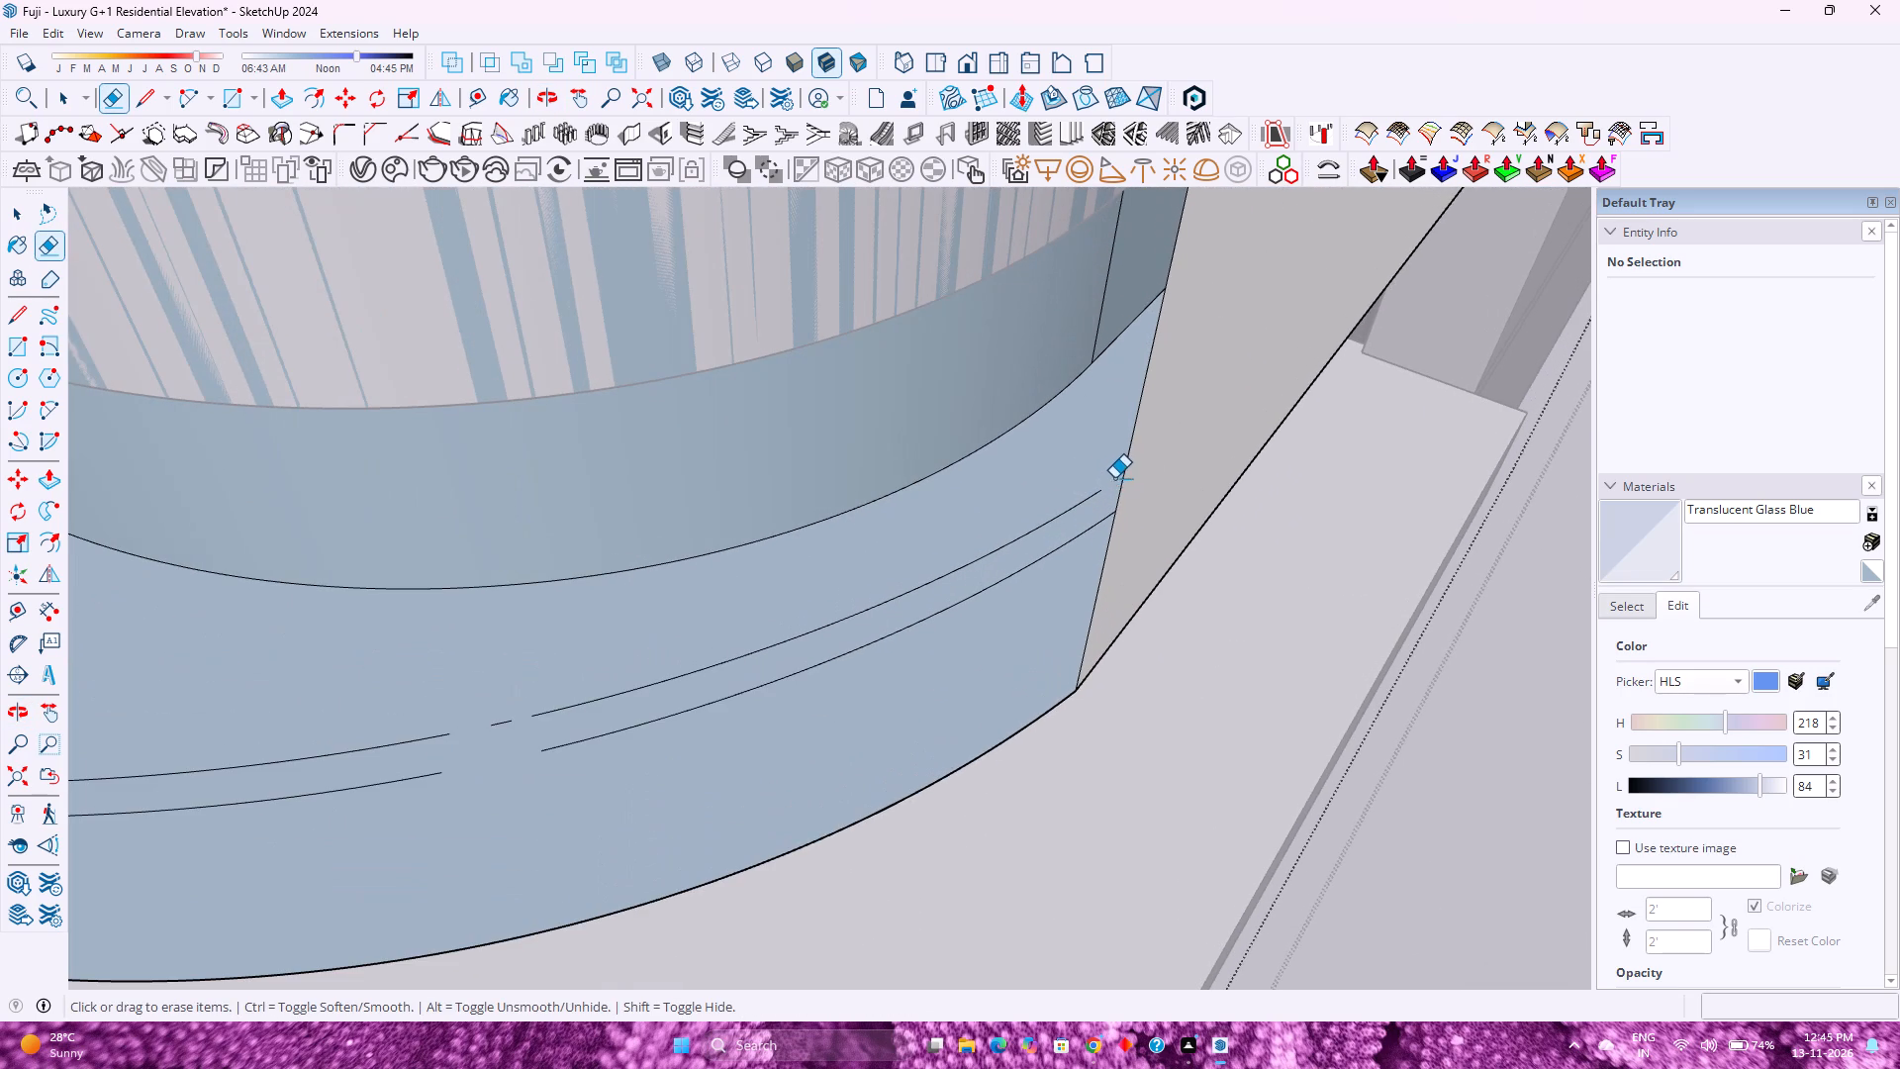
left_click(1106, 515)
Erase the upper and lower groove line runs, including the short dash, on the rounded corner's portion nearest the side beam.
key("space")
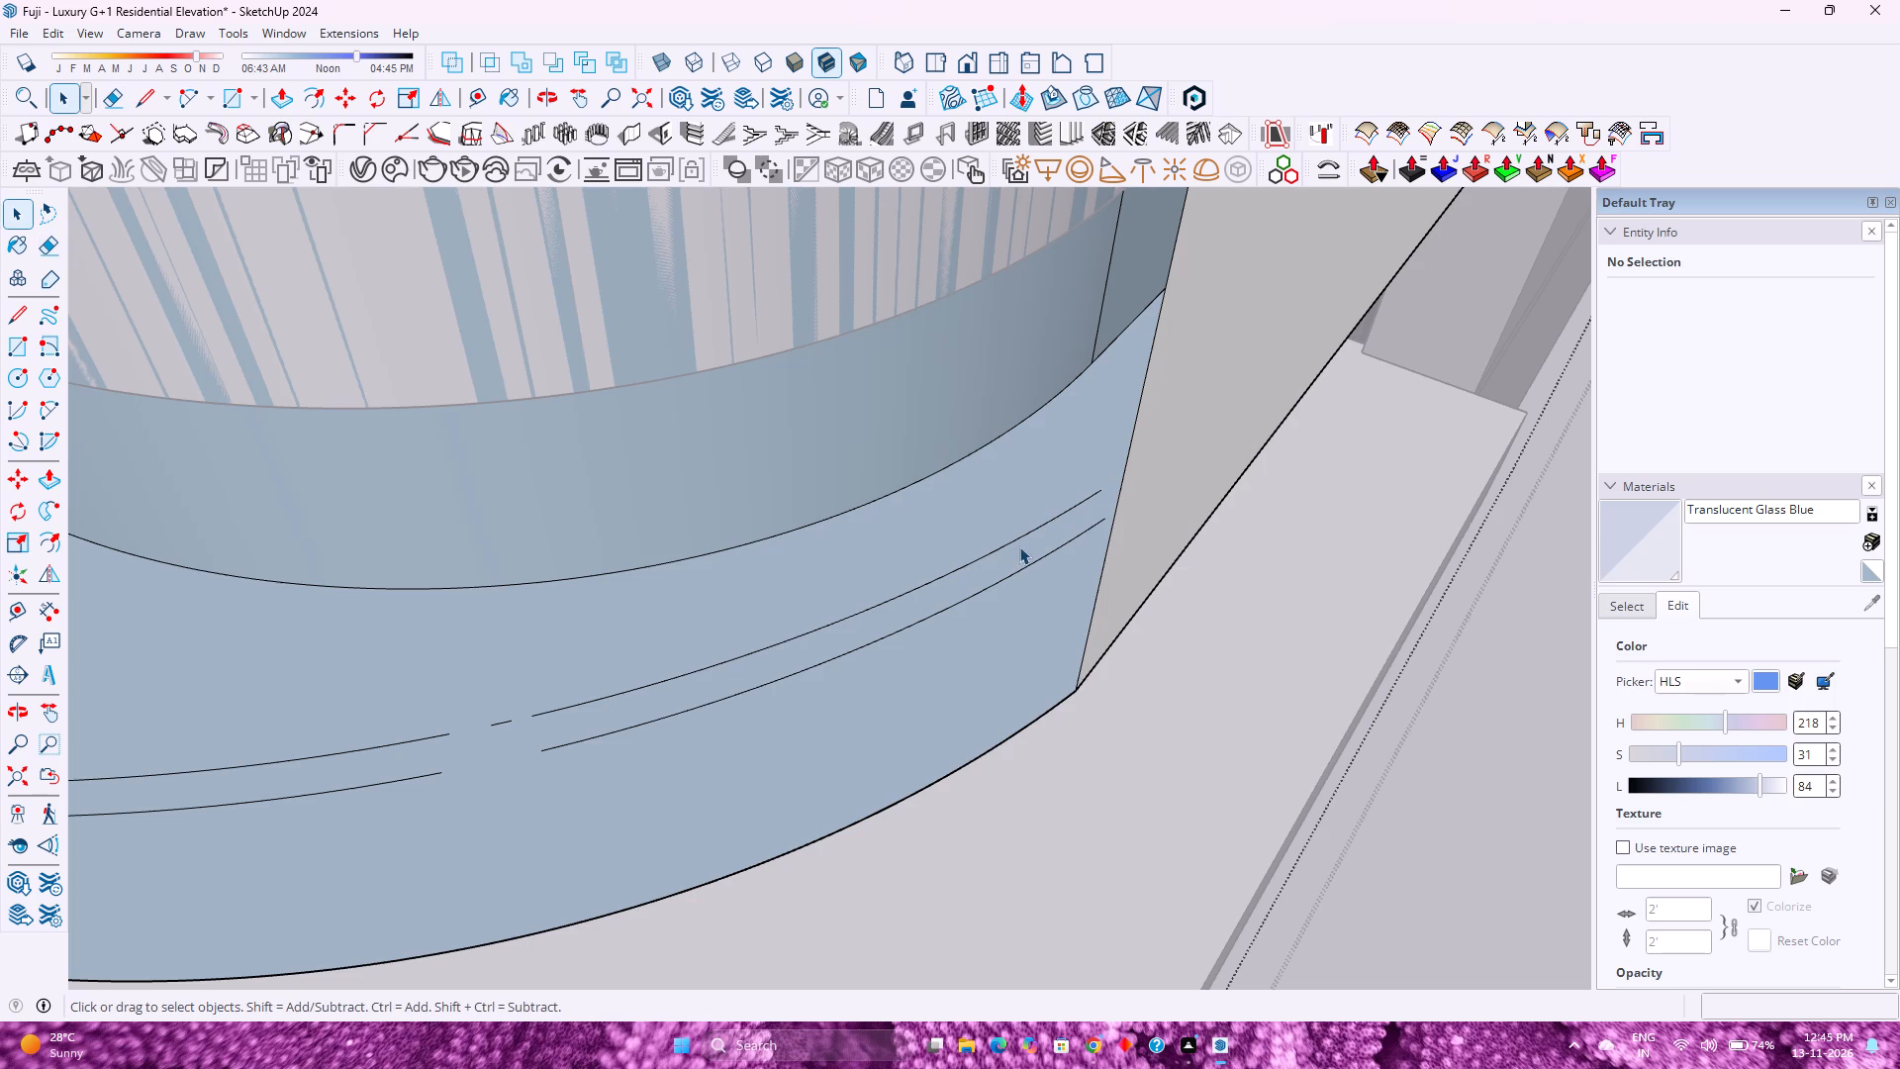
triple_click(1017, 541)
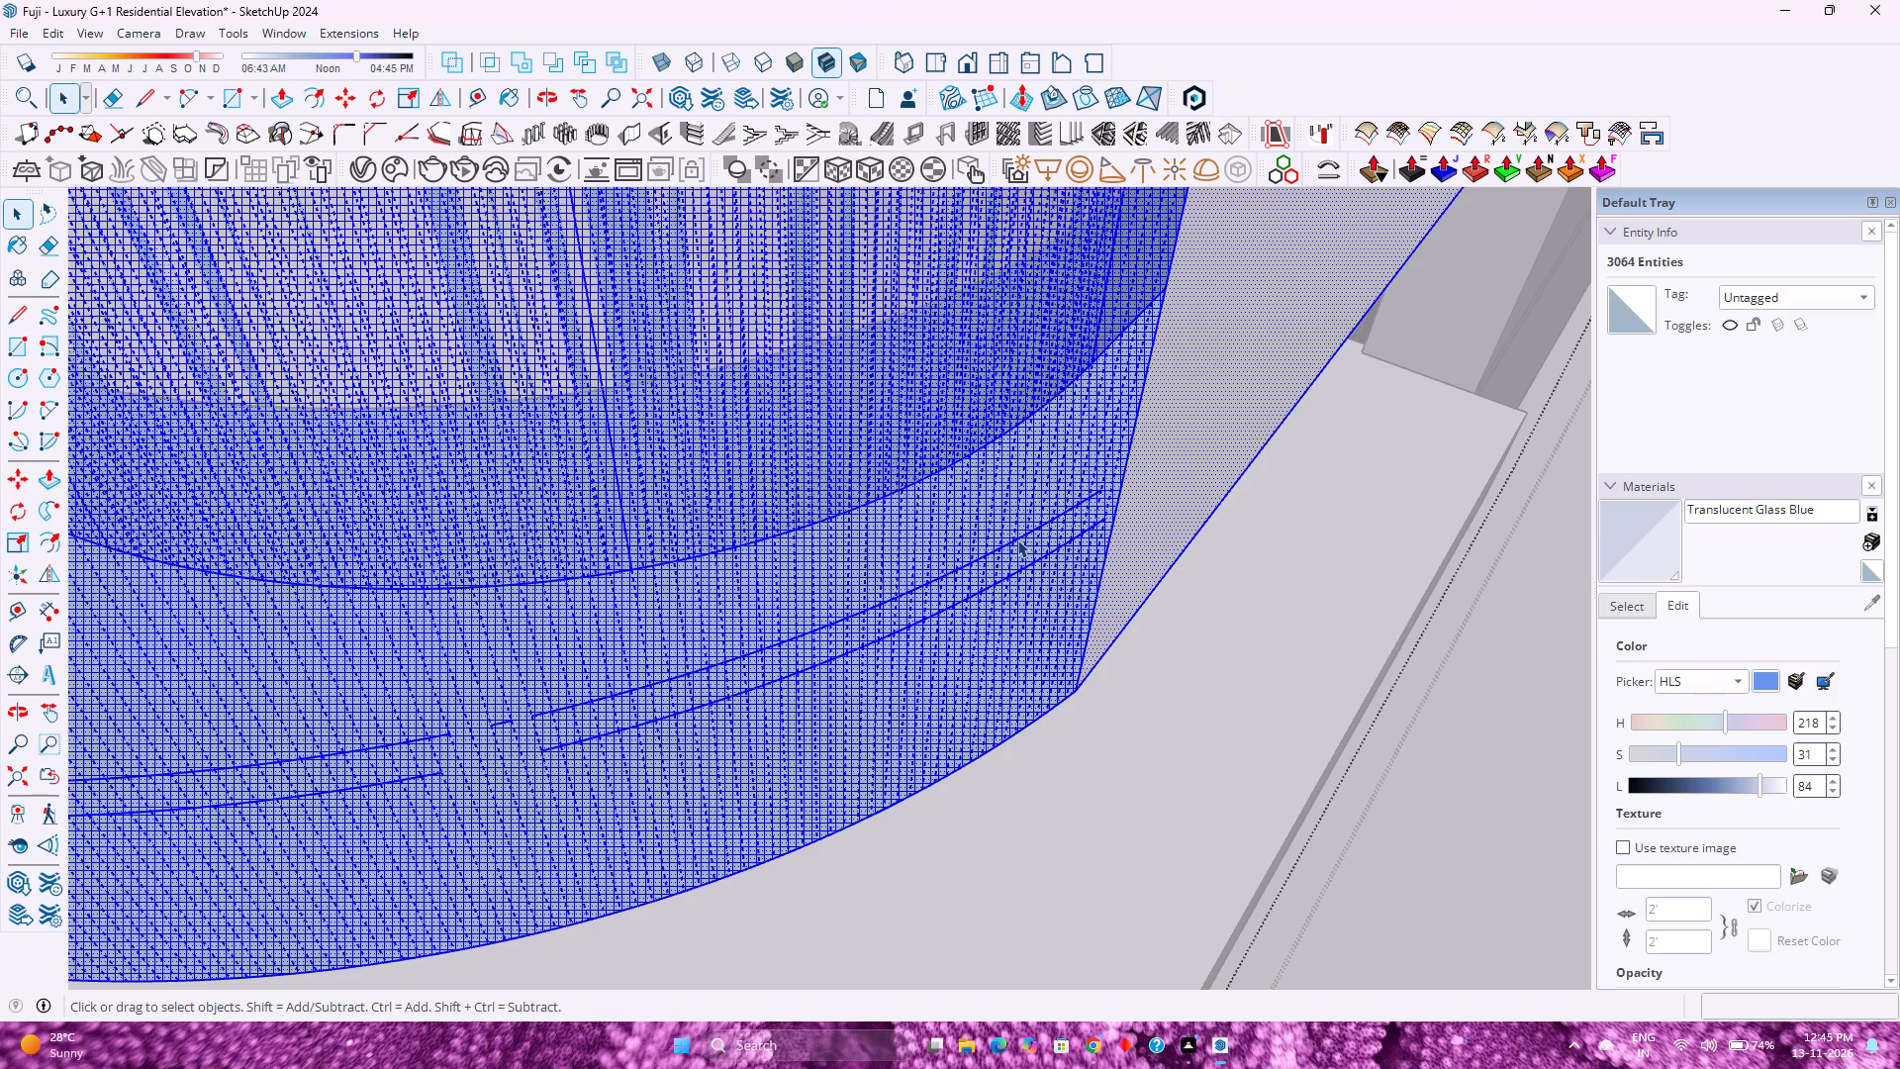
double_click(1017, 538)
left_click(1017, 538)
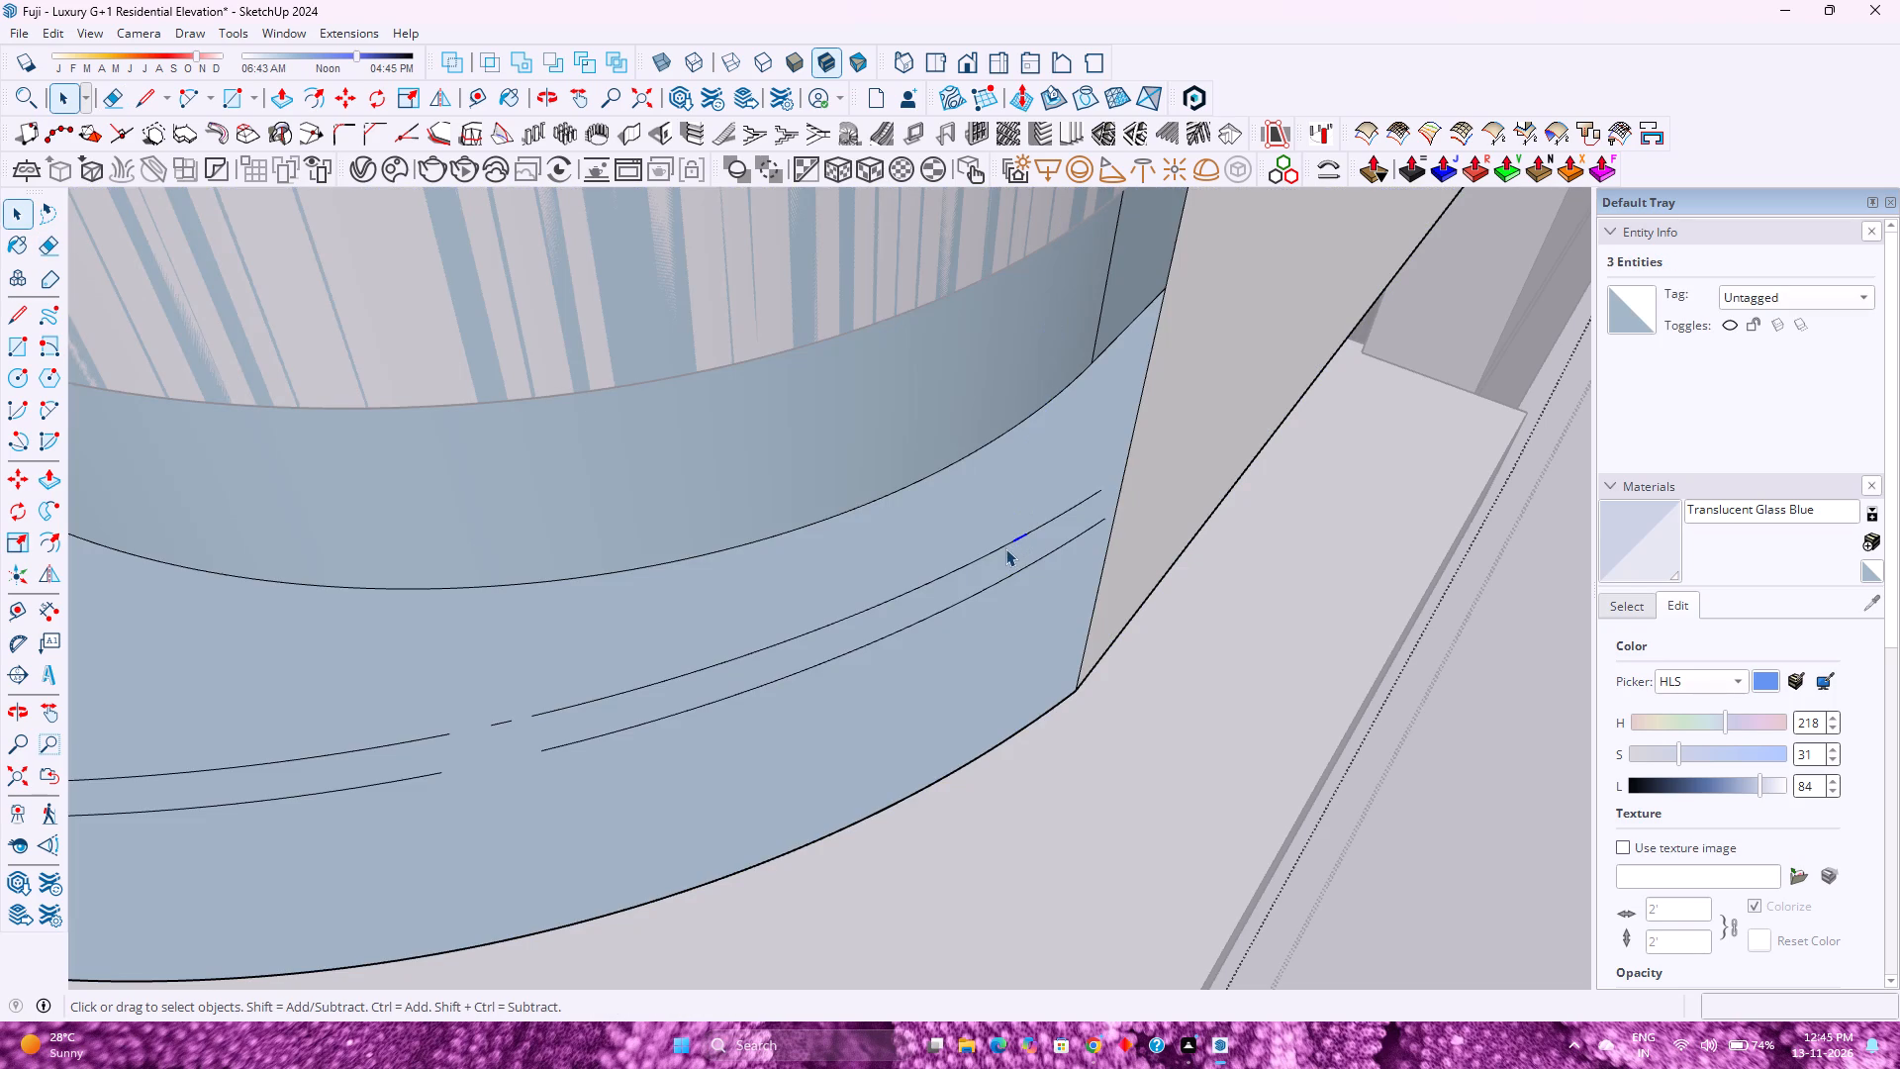
scroll(1000, 548, "down", 3)
key("e")
left_click_drag(993, 534, 1029, 534)
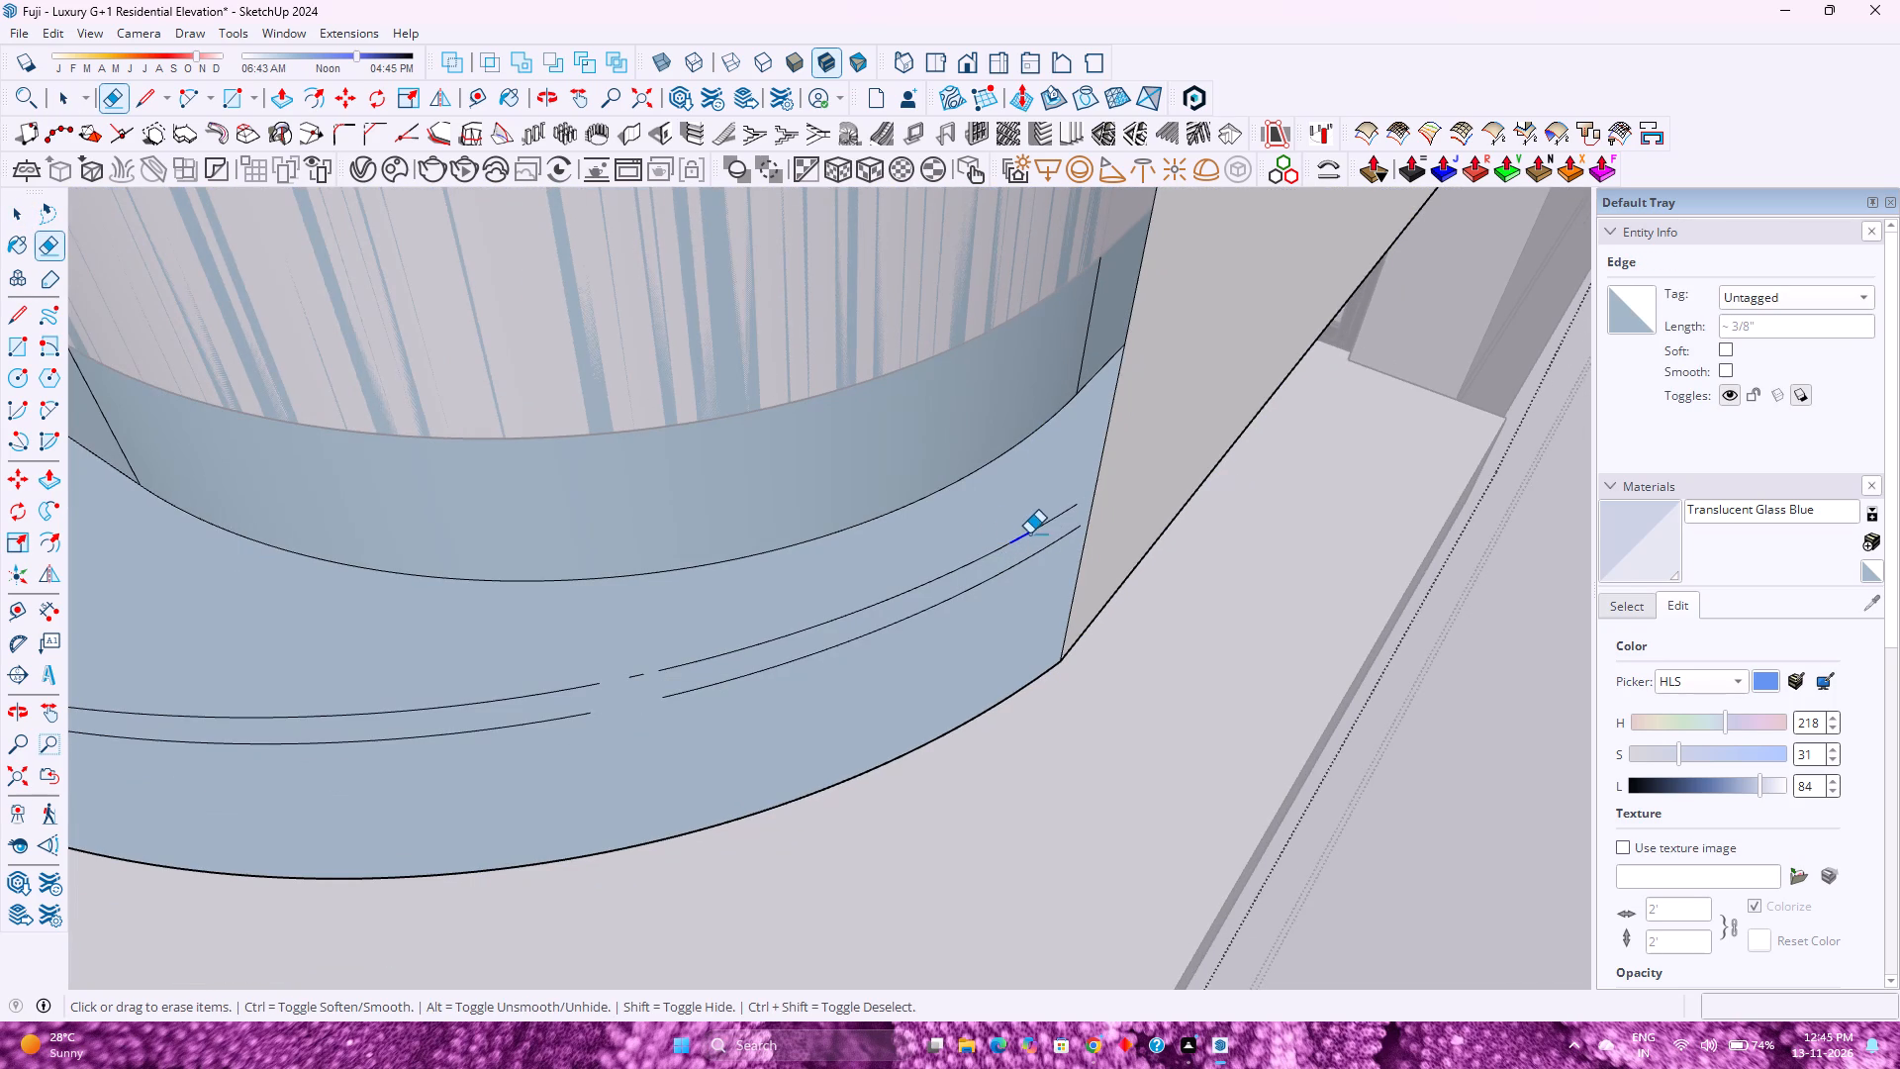
left_click_drag(1029, 534, 1034, 546)
left_click_drag(1034, 546, 968, 591)
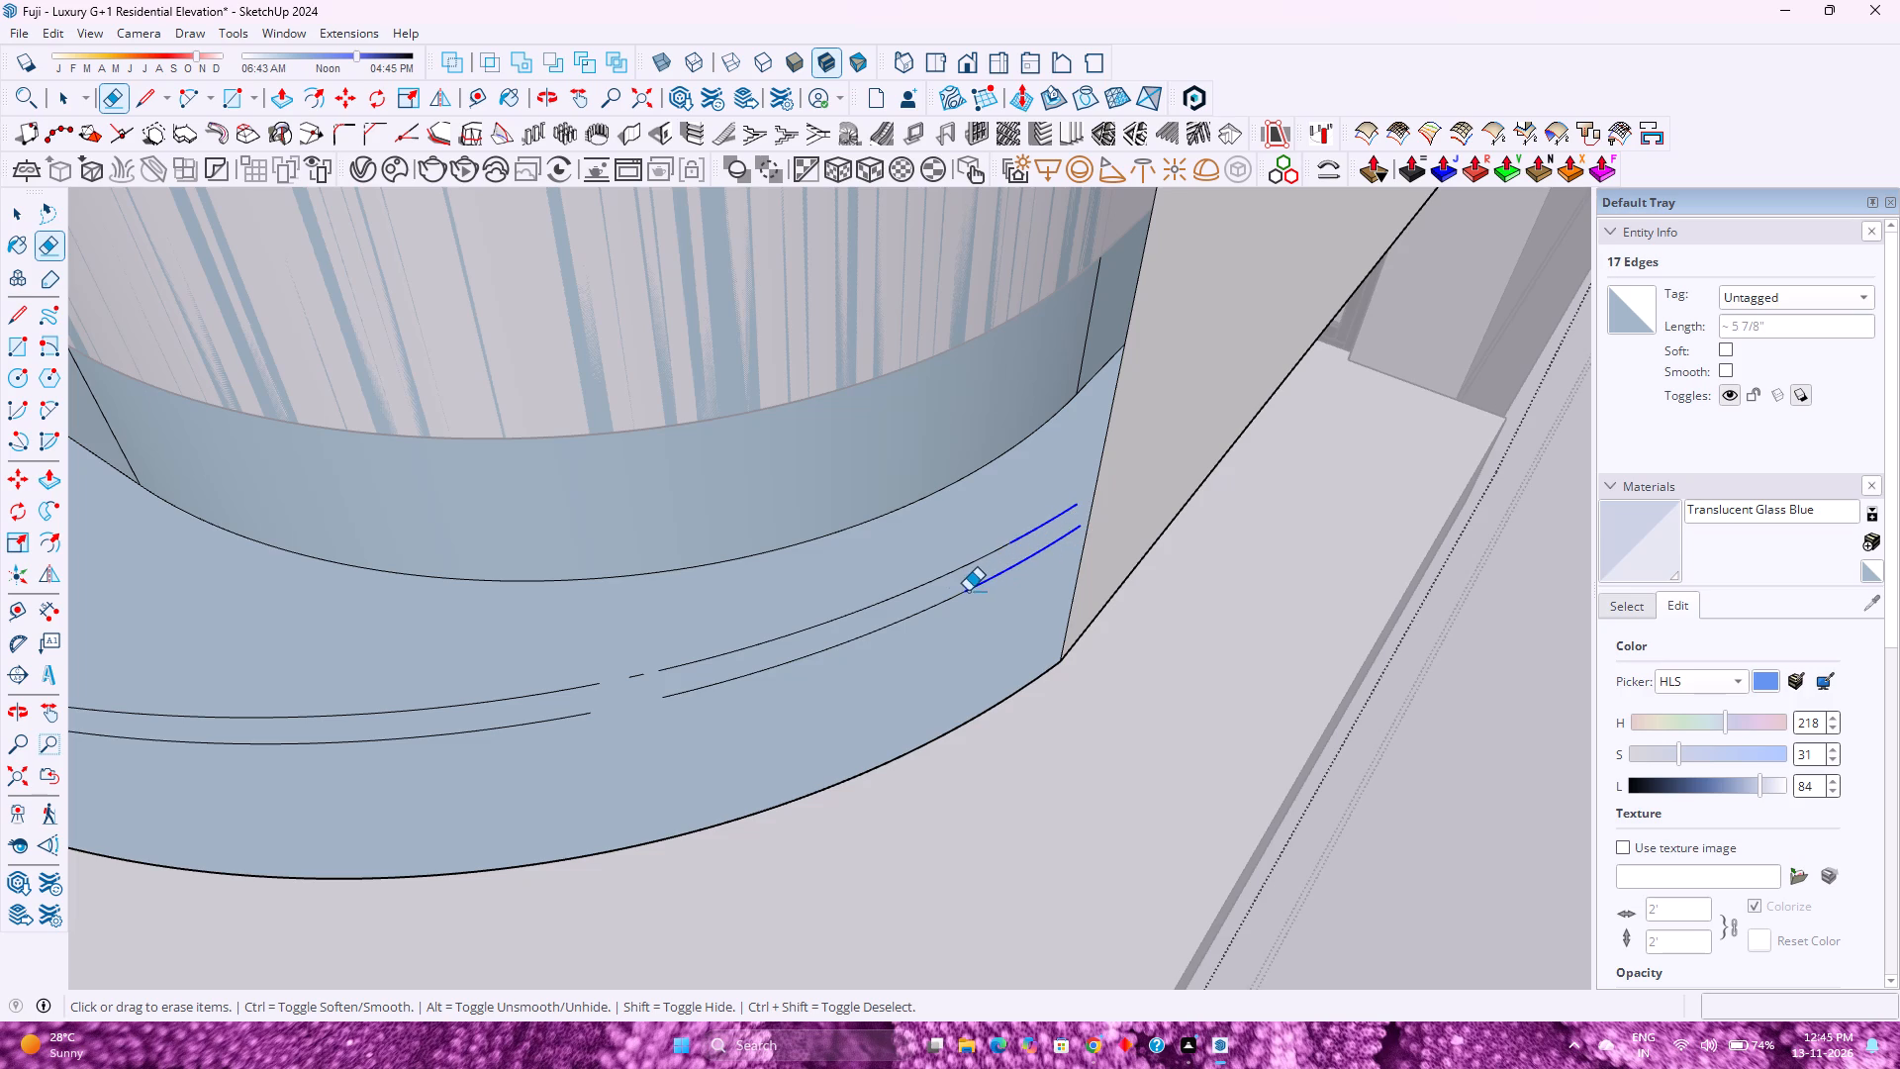
left_click_drag(968, 591, 903, 622)
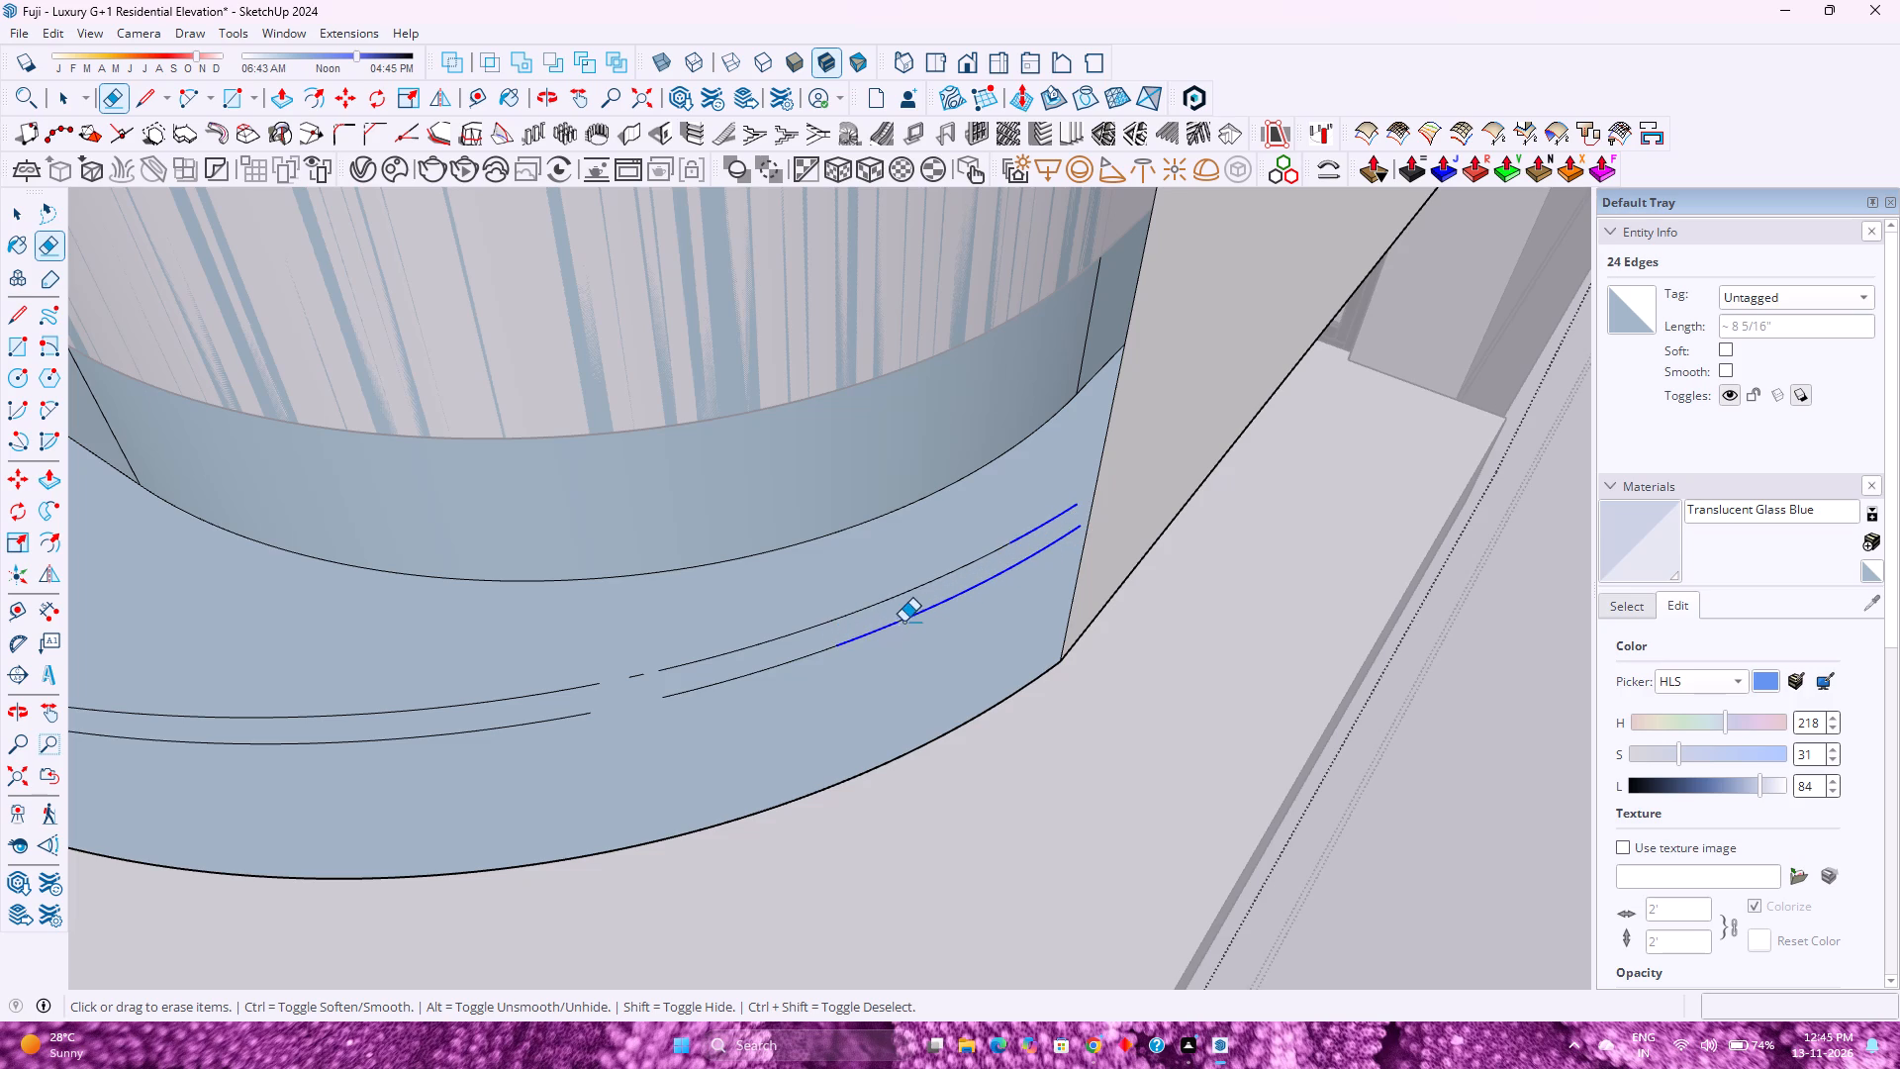
left_click_drag(903, 622, 780, 664)
left_click_drag(780, 664, 688, 689)
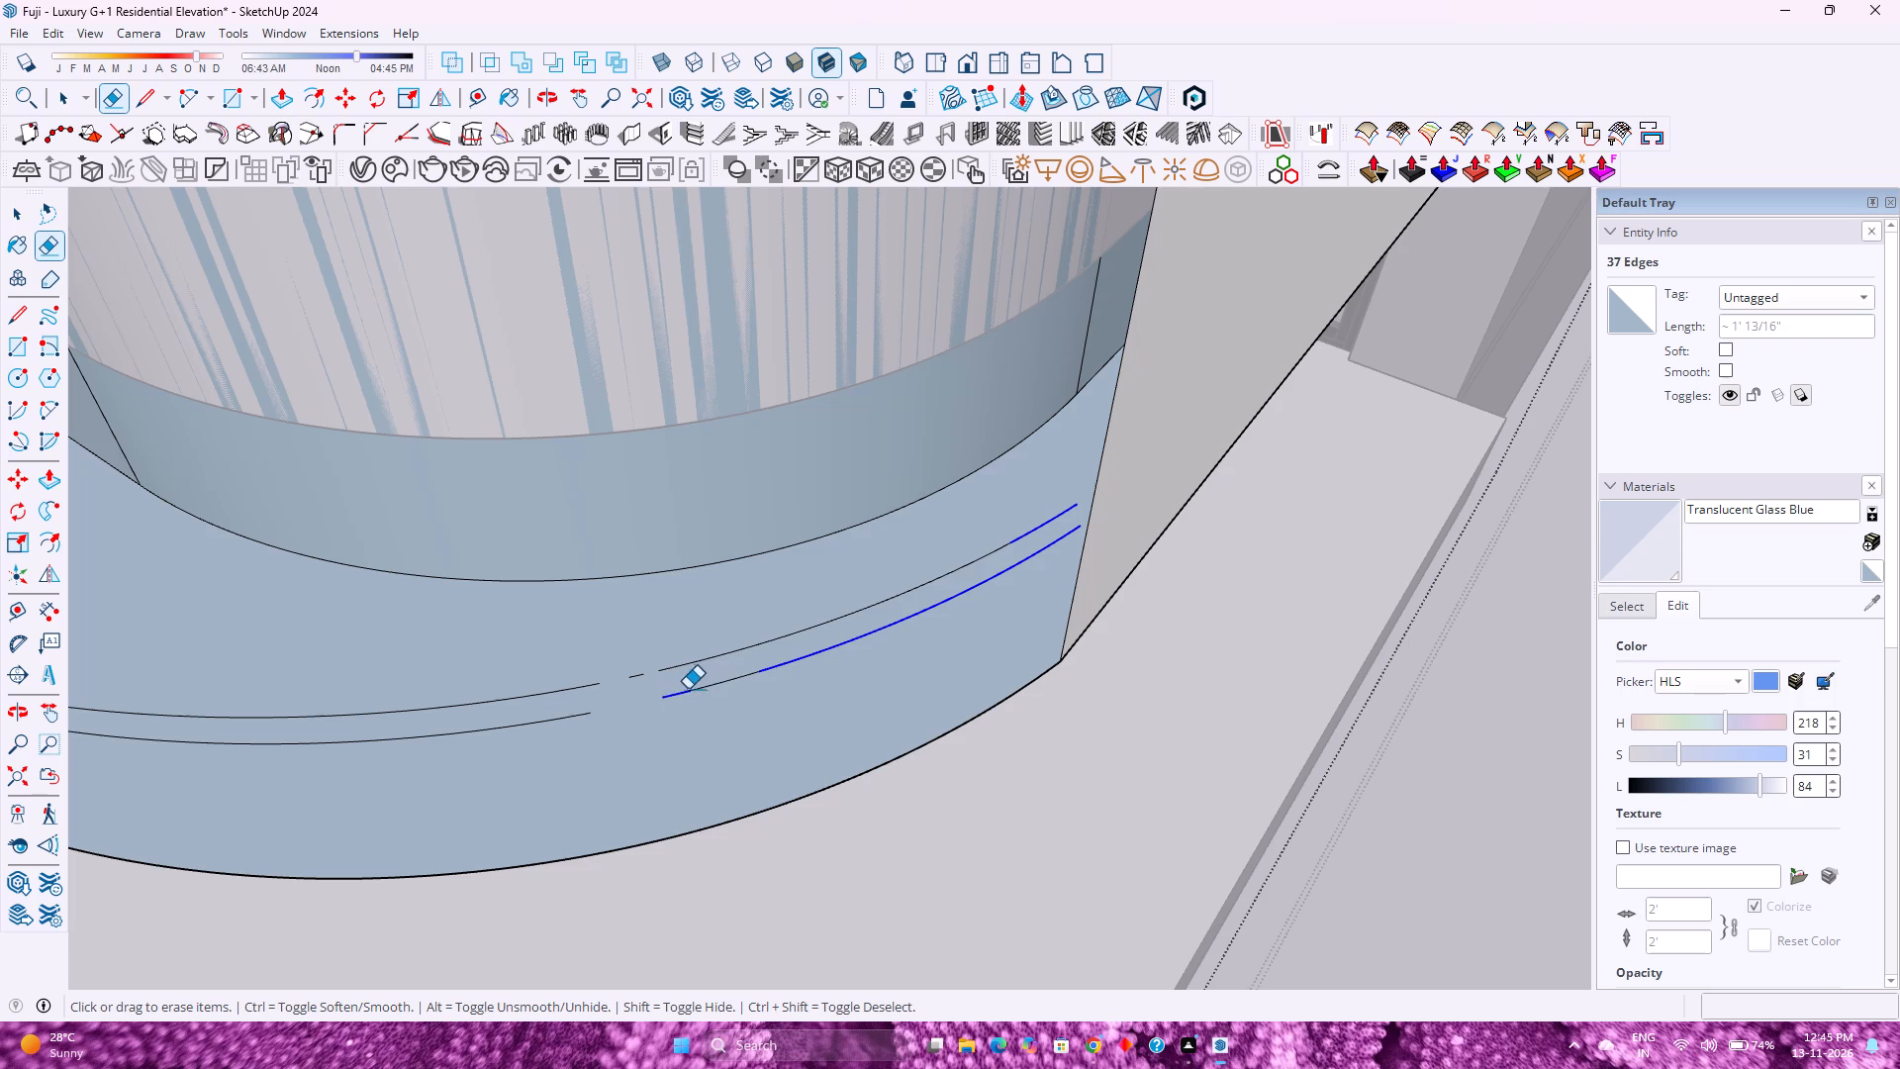
left_click_drag(688, 689, 663, 667)
left_click_drag(663, 667, 857, 612)
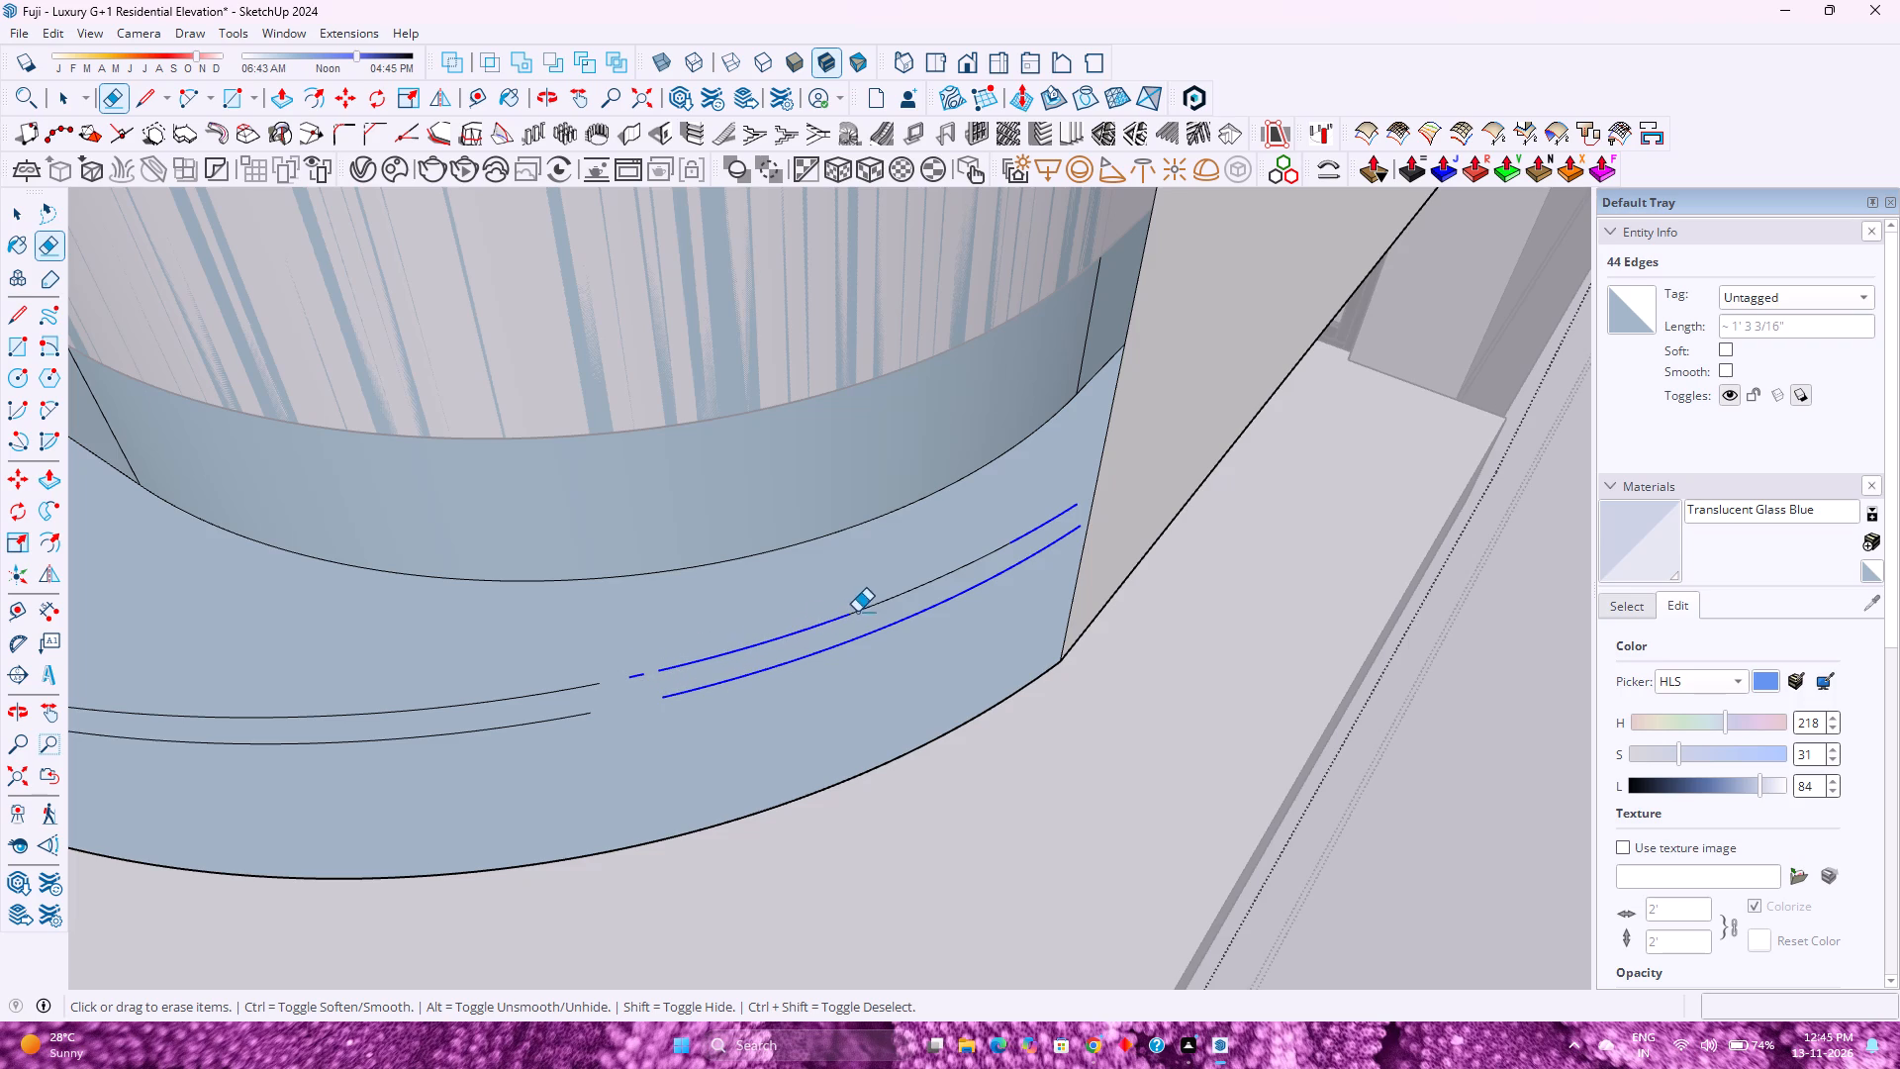
left_click_drag(857, 612, 1028, 534)
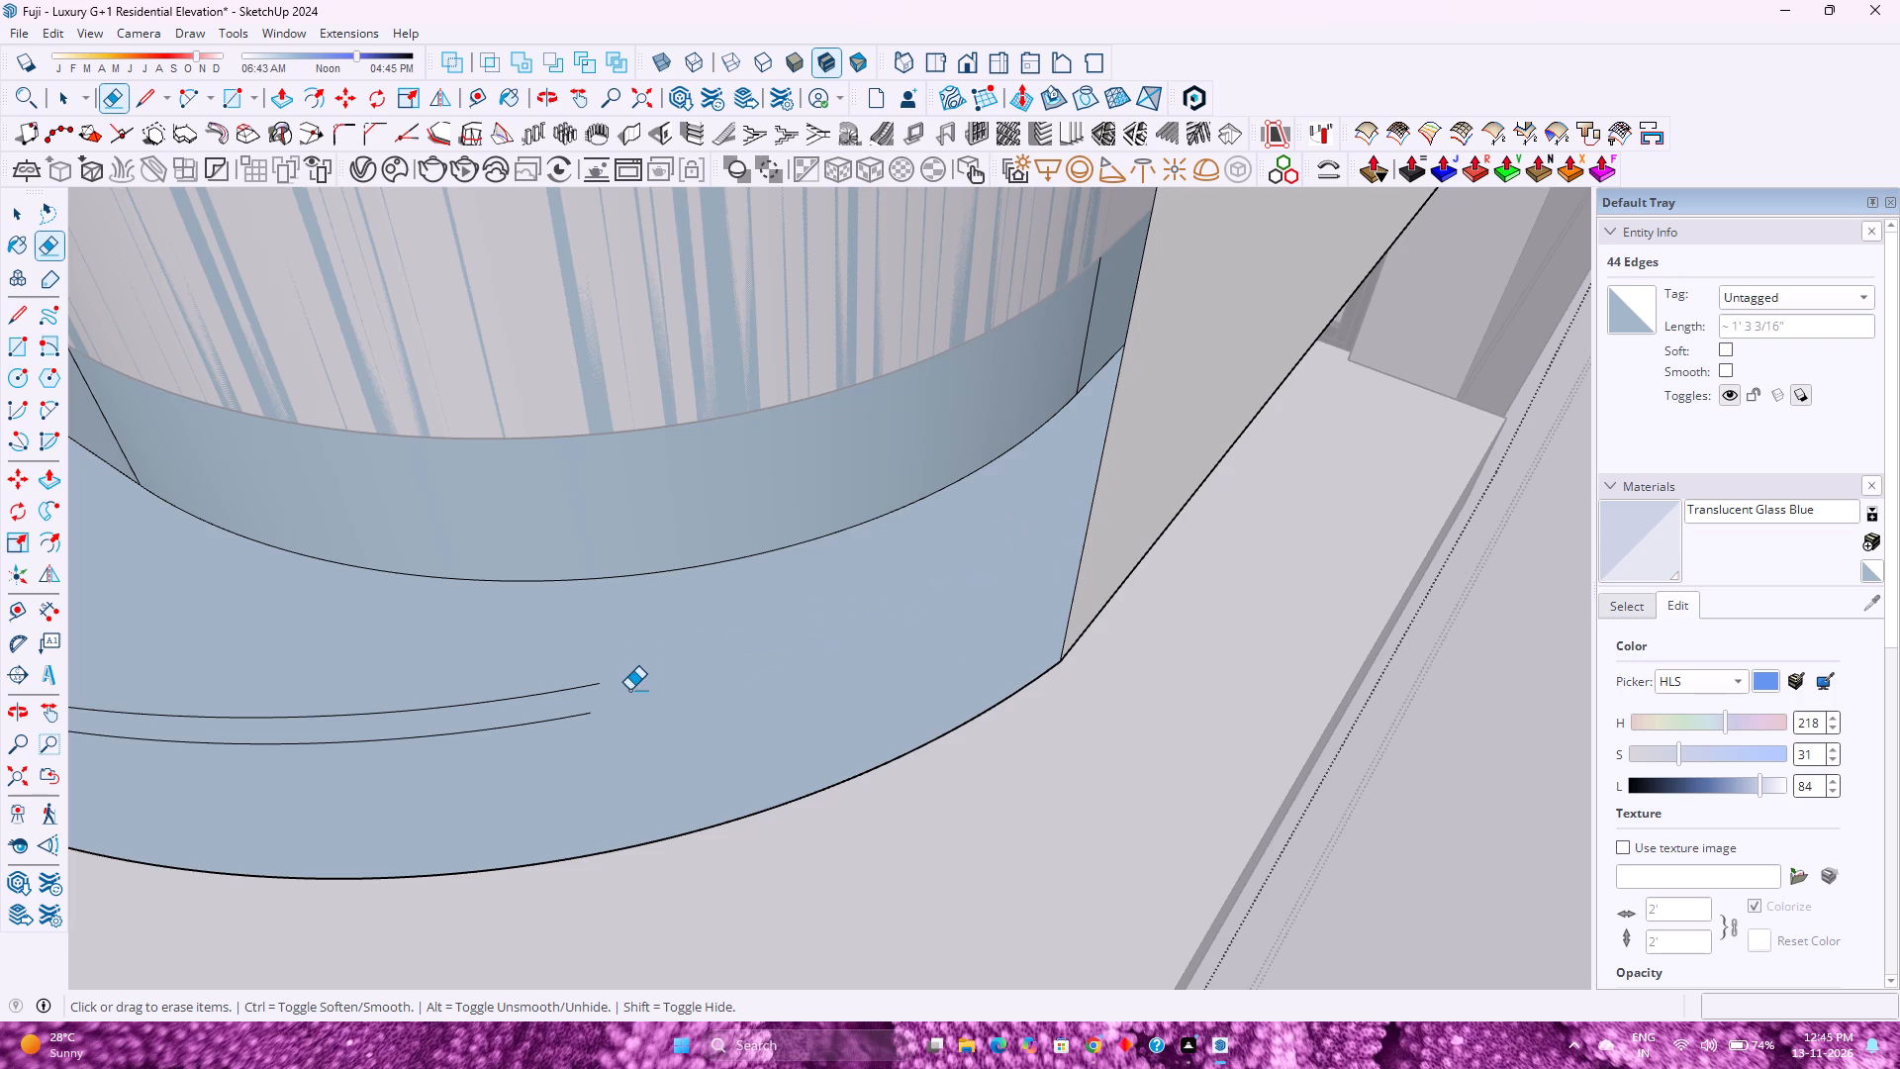
Erase the two remaining long groove lines across the middle of the frame's rounded corner.
scroll(636, 686, "down", 1)
middle_click_drag(659, 669, 1099, 609, "shift")
middle_click(1101, 609, "shift")
left_click_drag(680, 631, 532, 603)
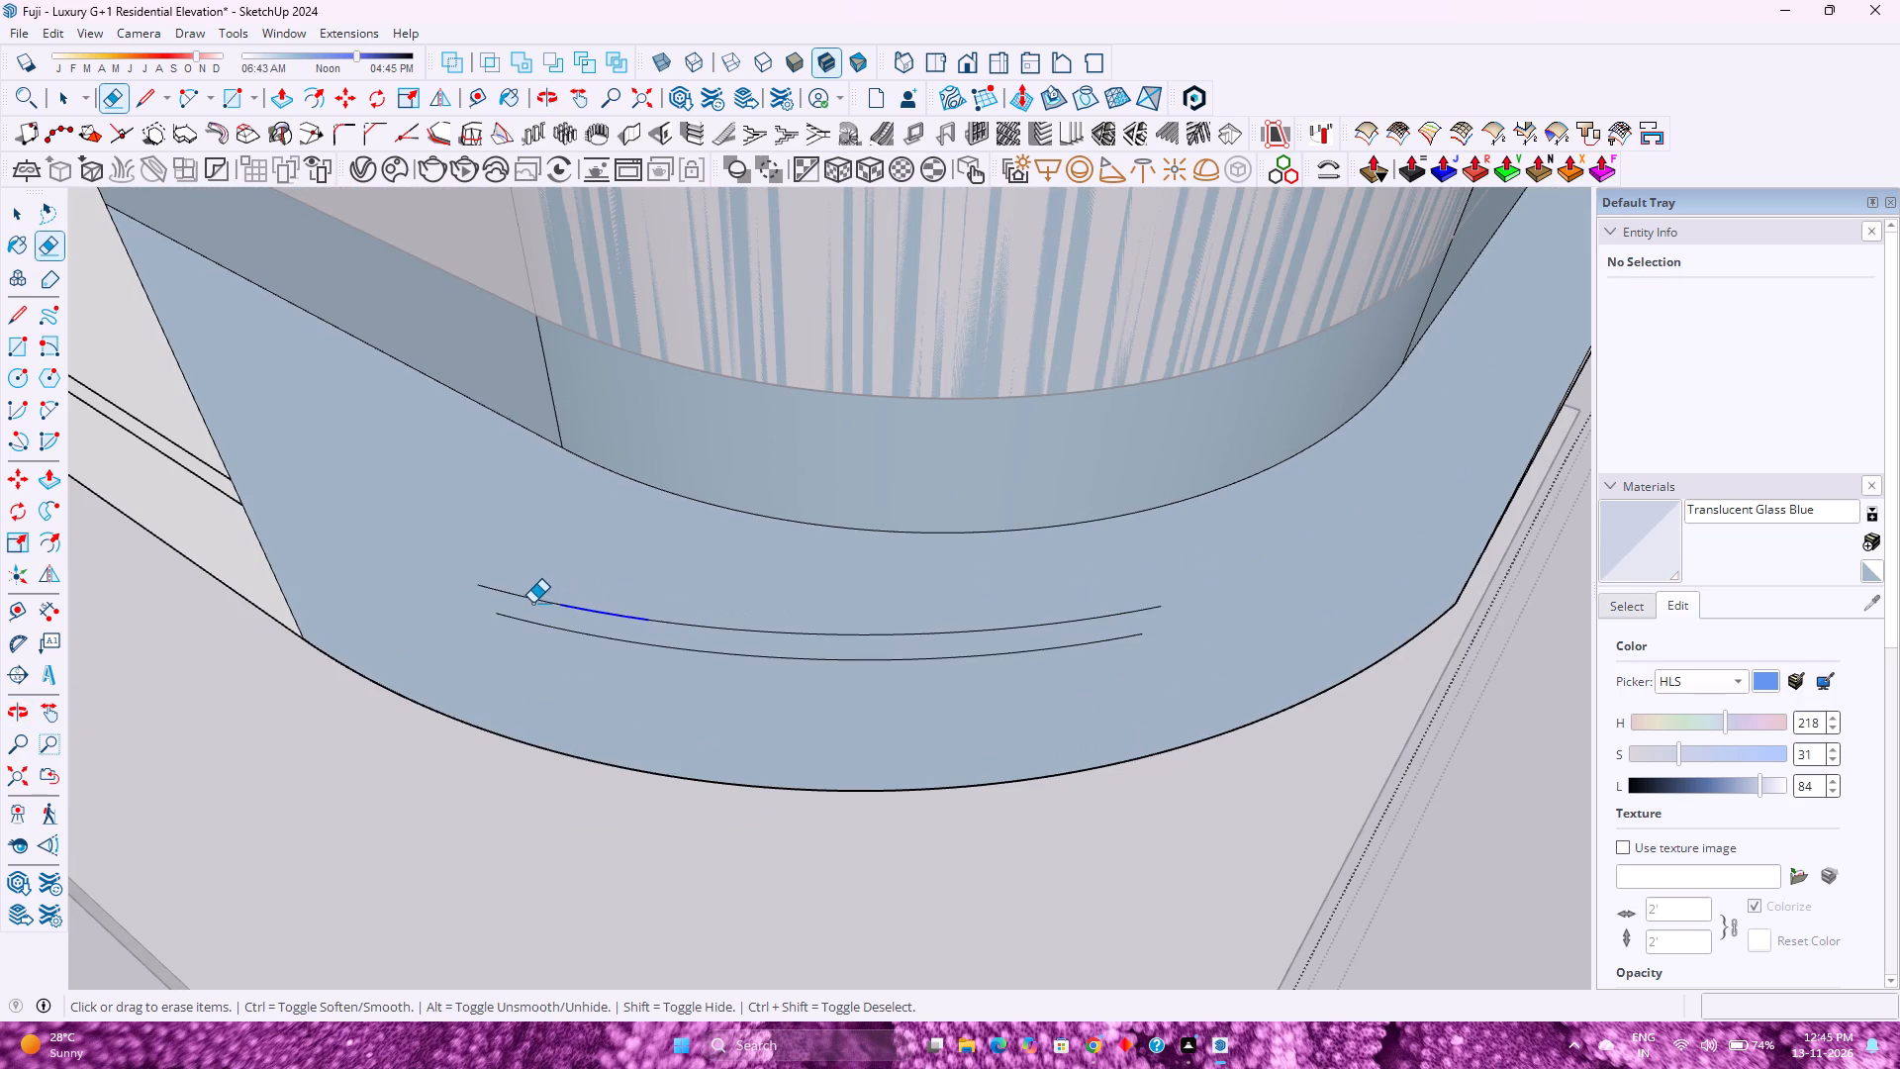
left_click_drag(532, 603, 666, 622)
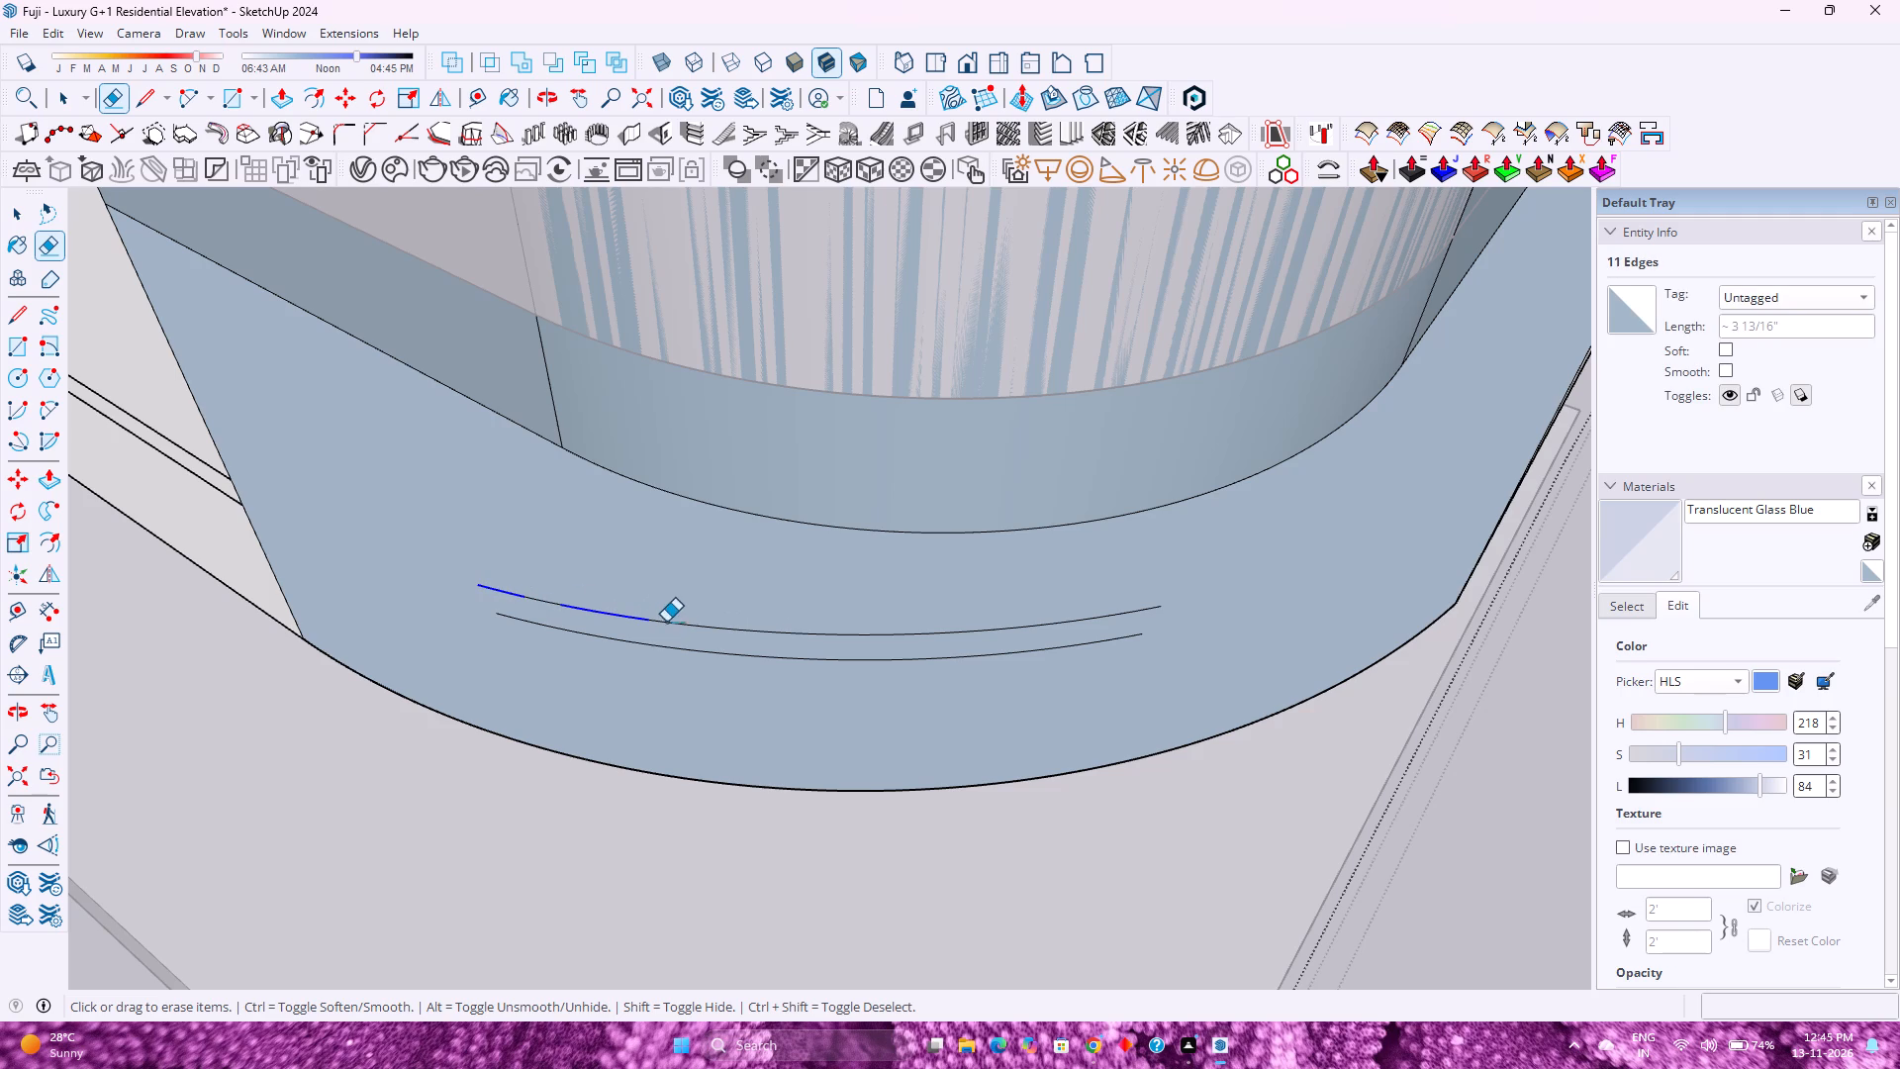
left_click_drag(666, 622, 980, 636)
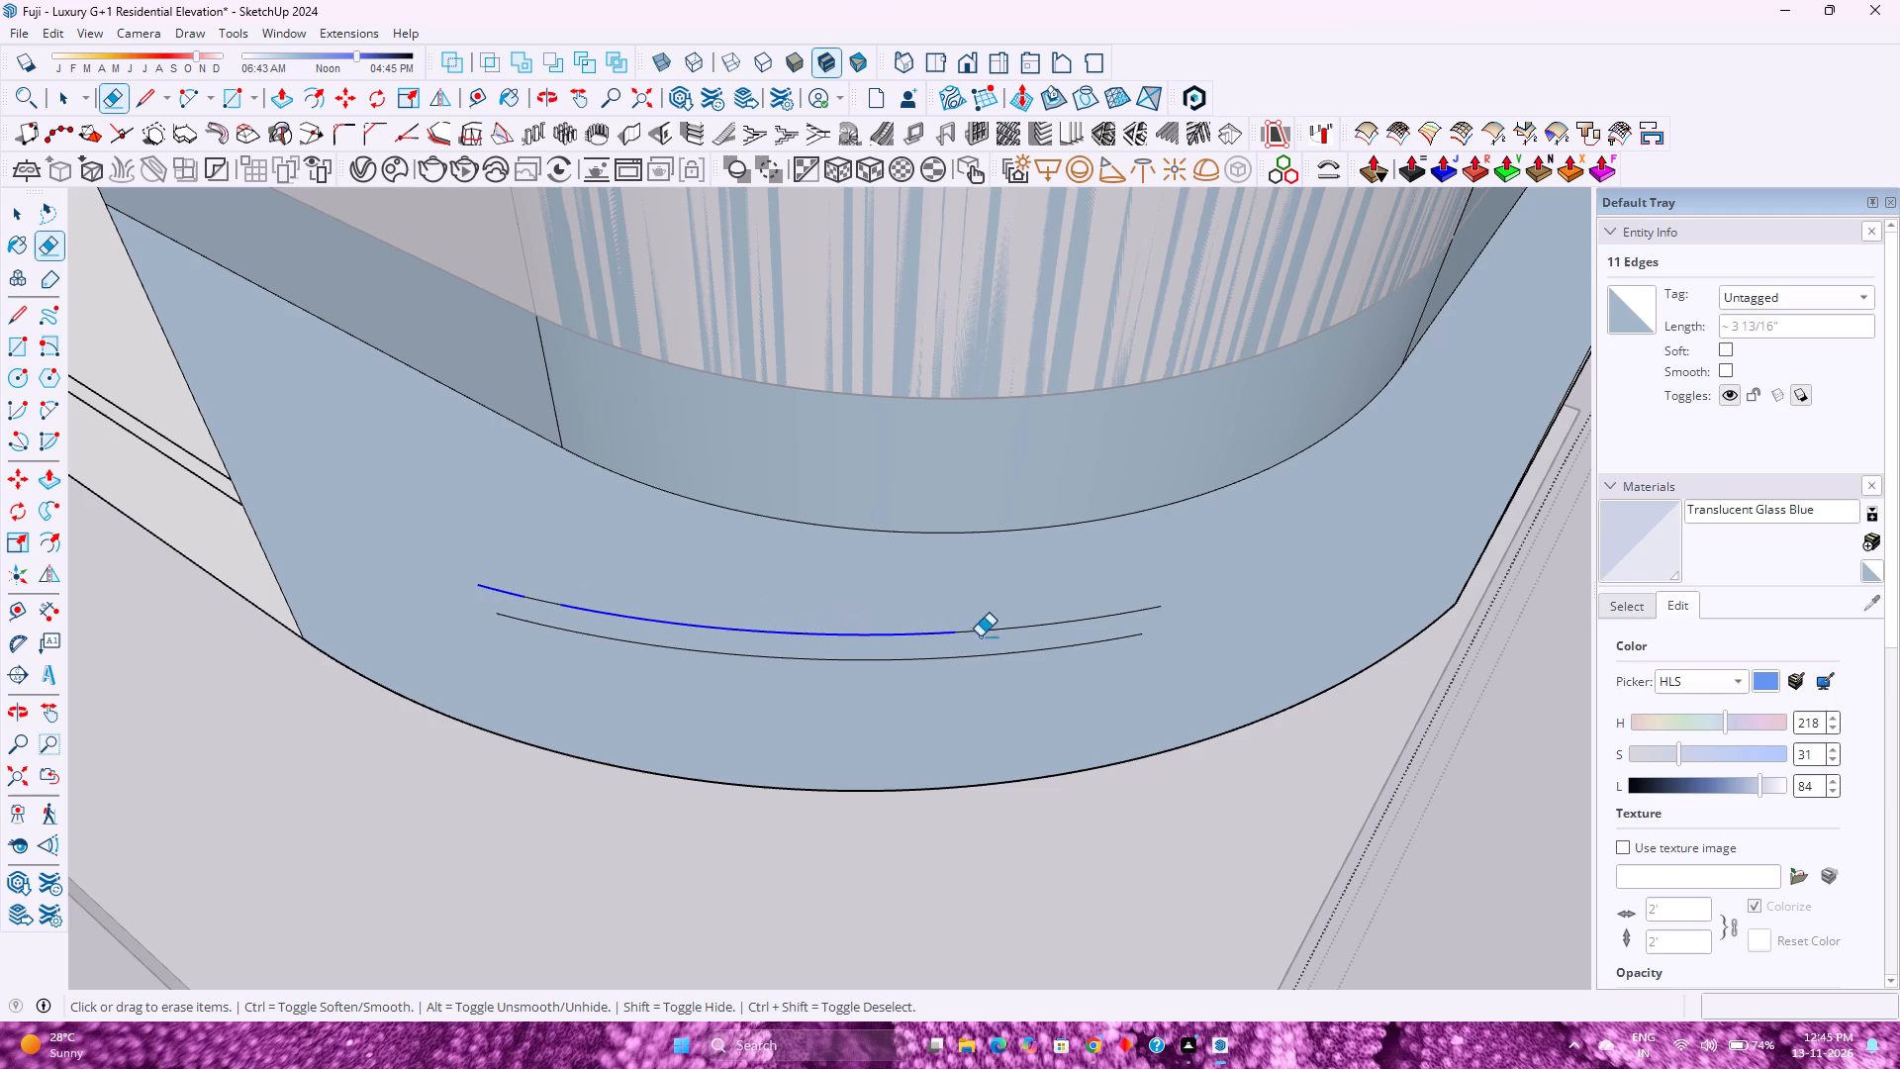
left_click_drag(980, 636, 1089, 616)
left_click_drag(1089, 616, 1063, 626)
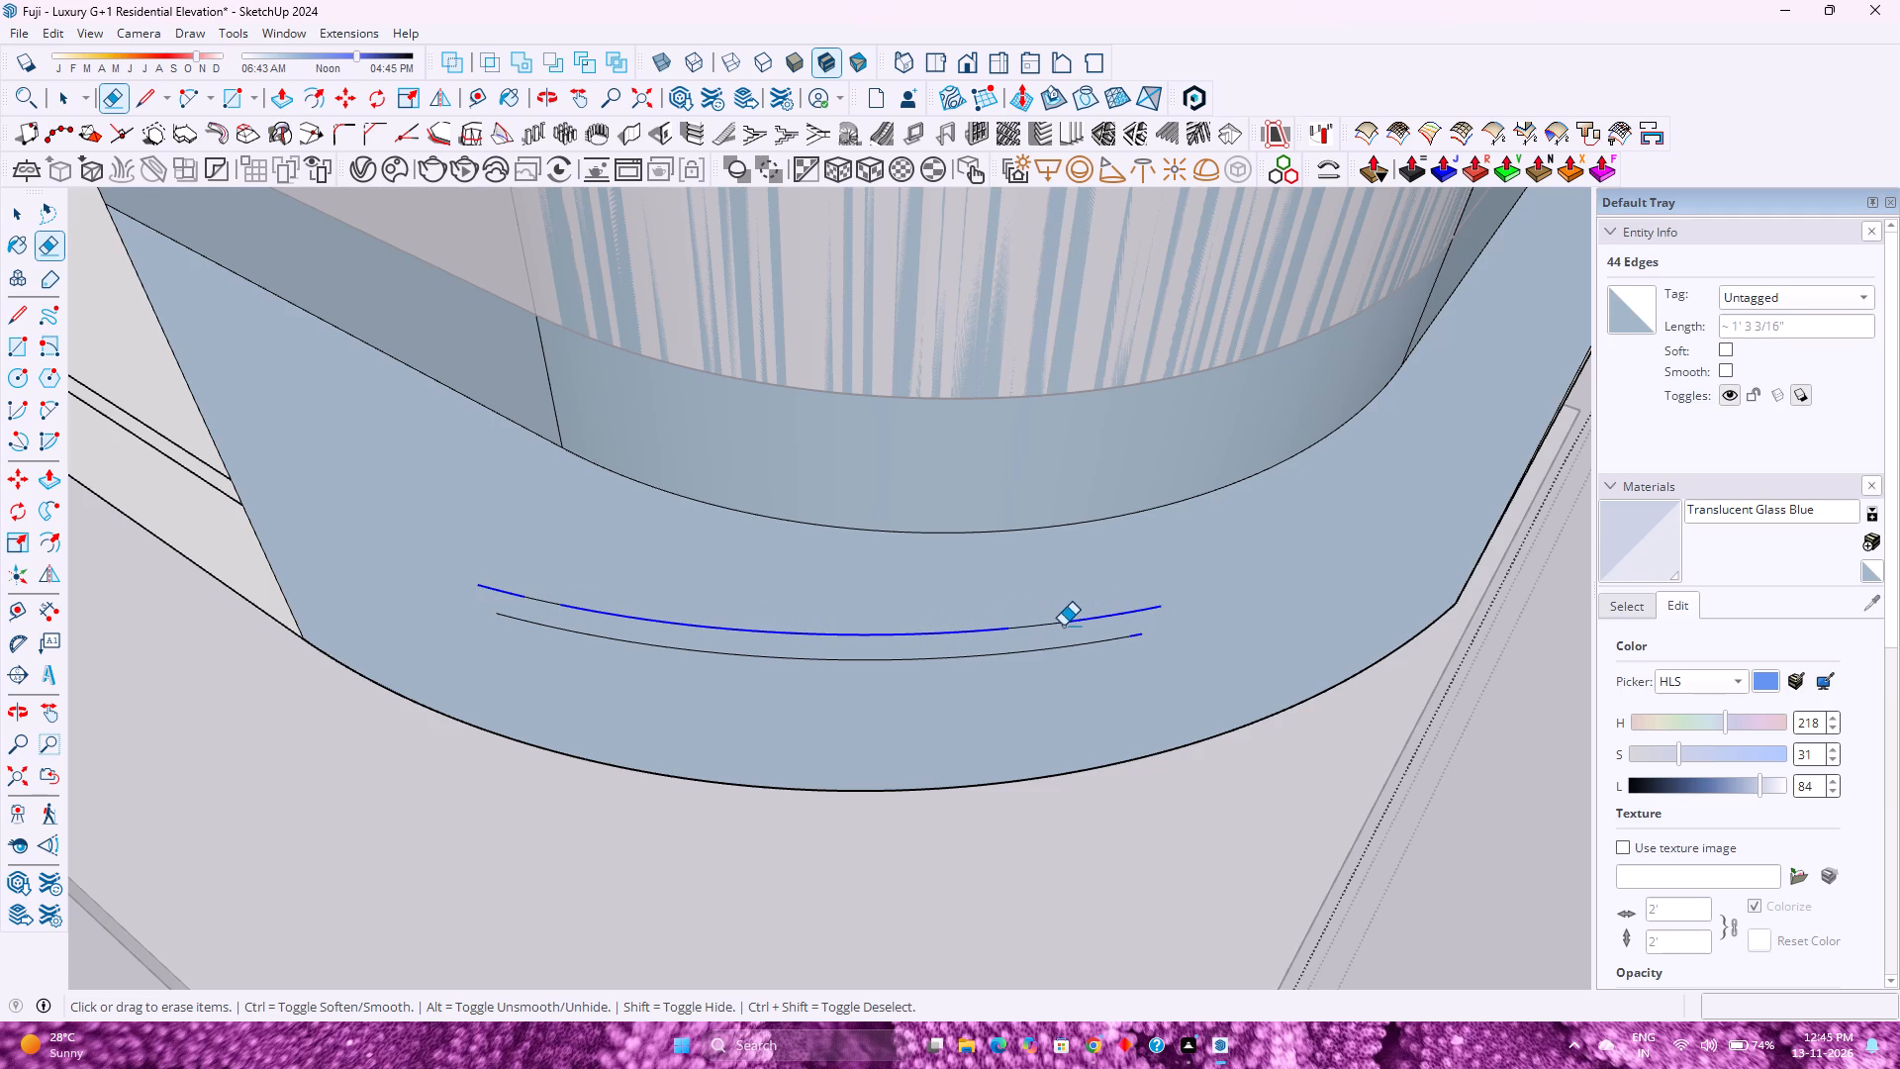
left_click_drag(1063, 626, 1105, 630)
left_click_drag(1105, 630, 609, 614)
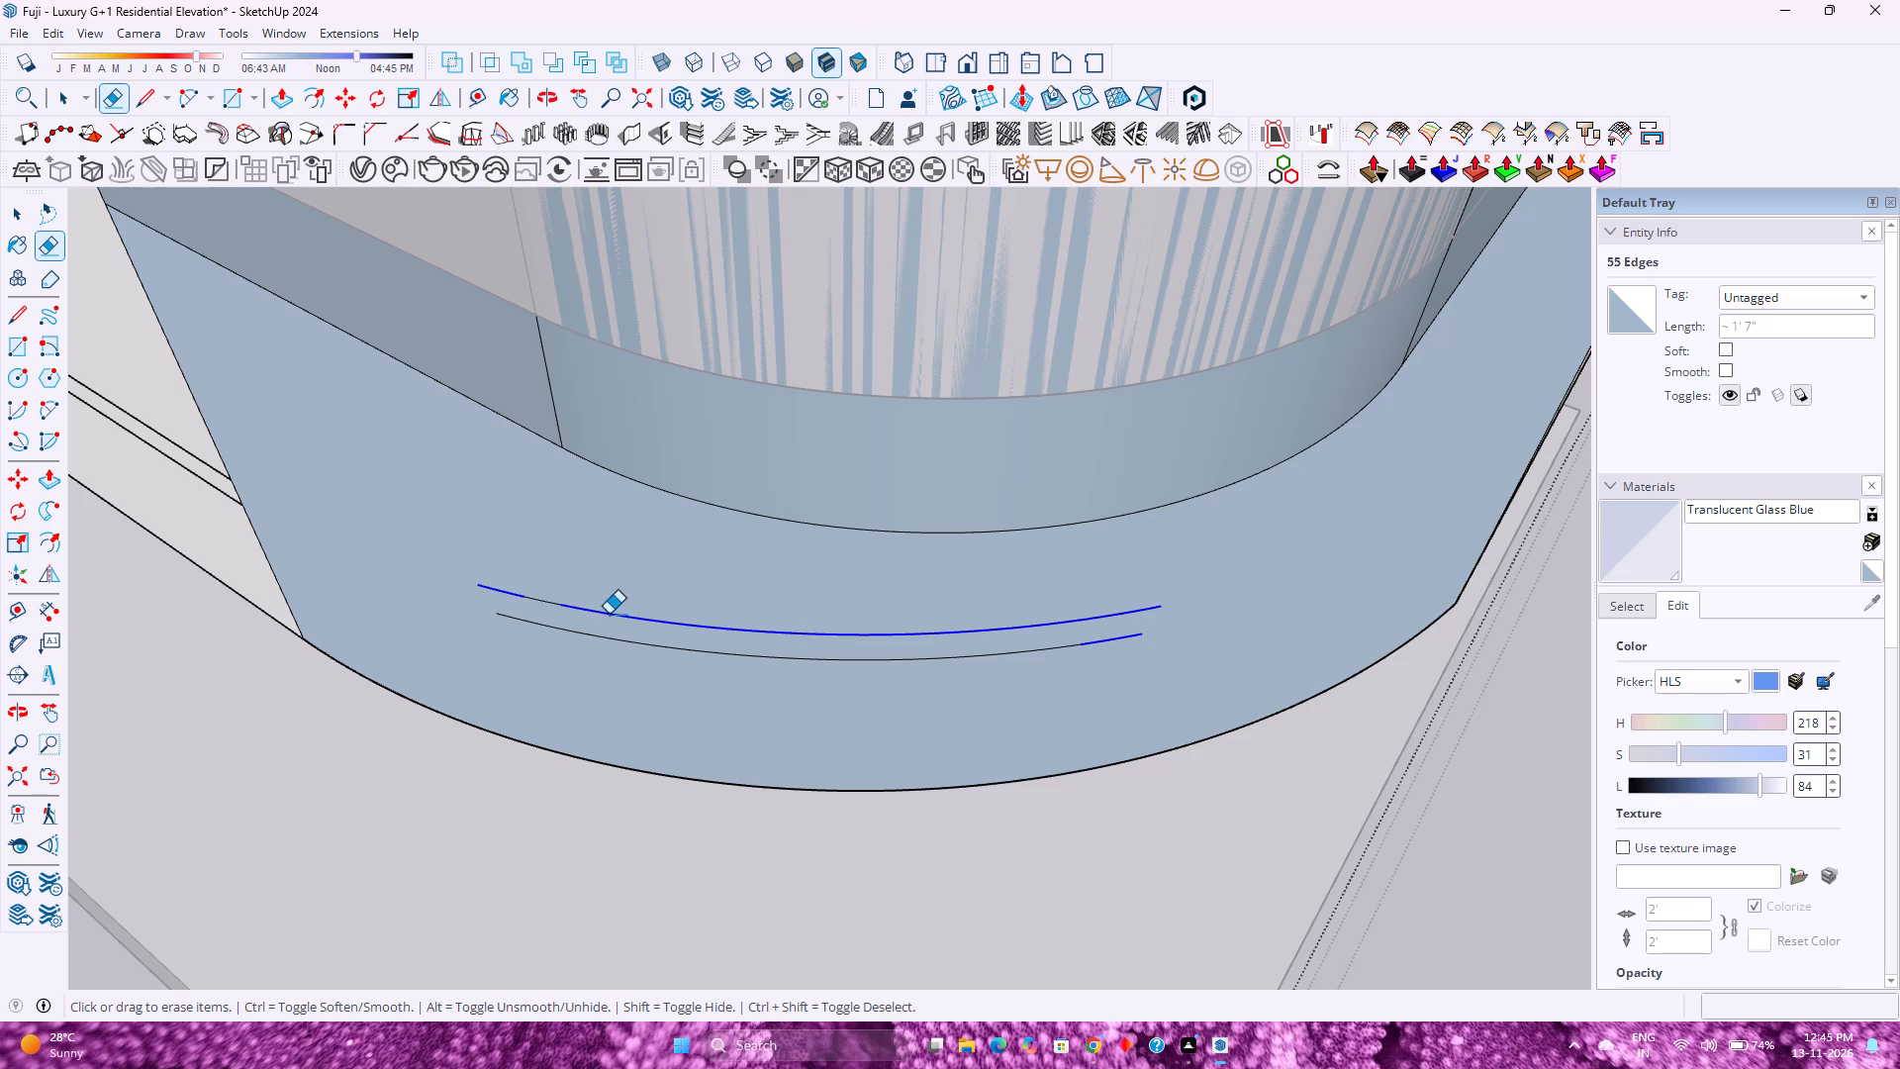
left_click_drag(609, 614, 522, 605)
left_click_drag(522, 605, 534, 630)
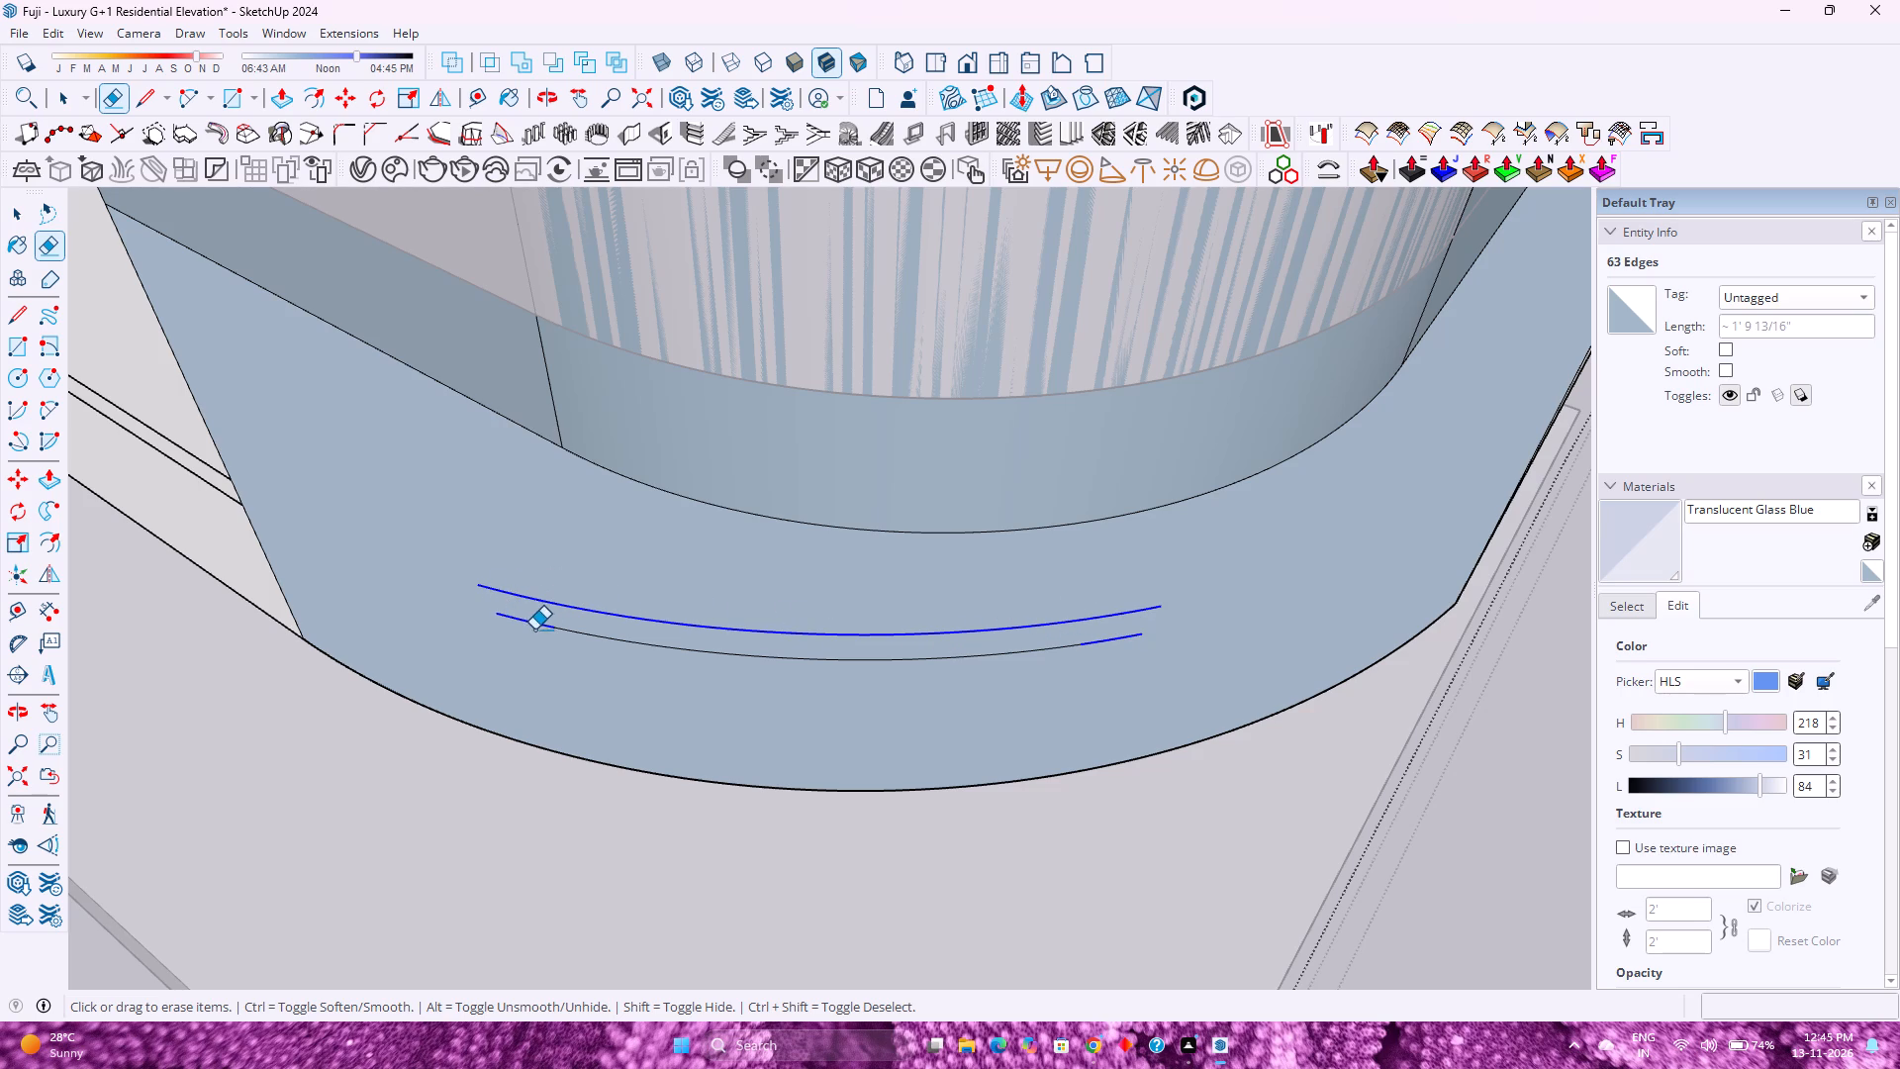
left_click_drag(534, 630, 556, 632)
left_click_drag(556, 632, 738, 655)
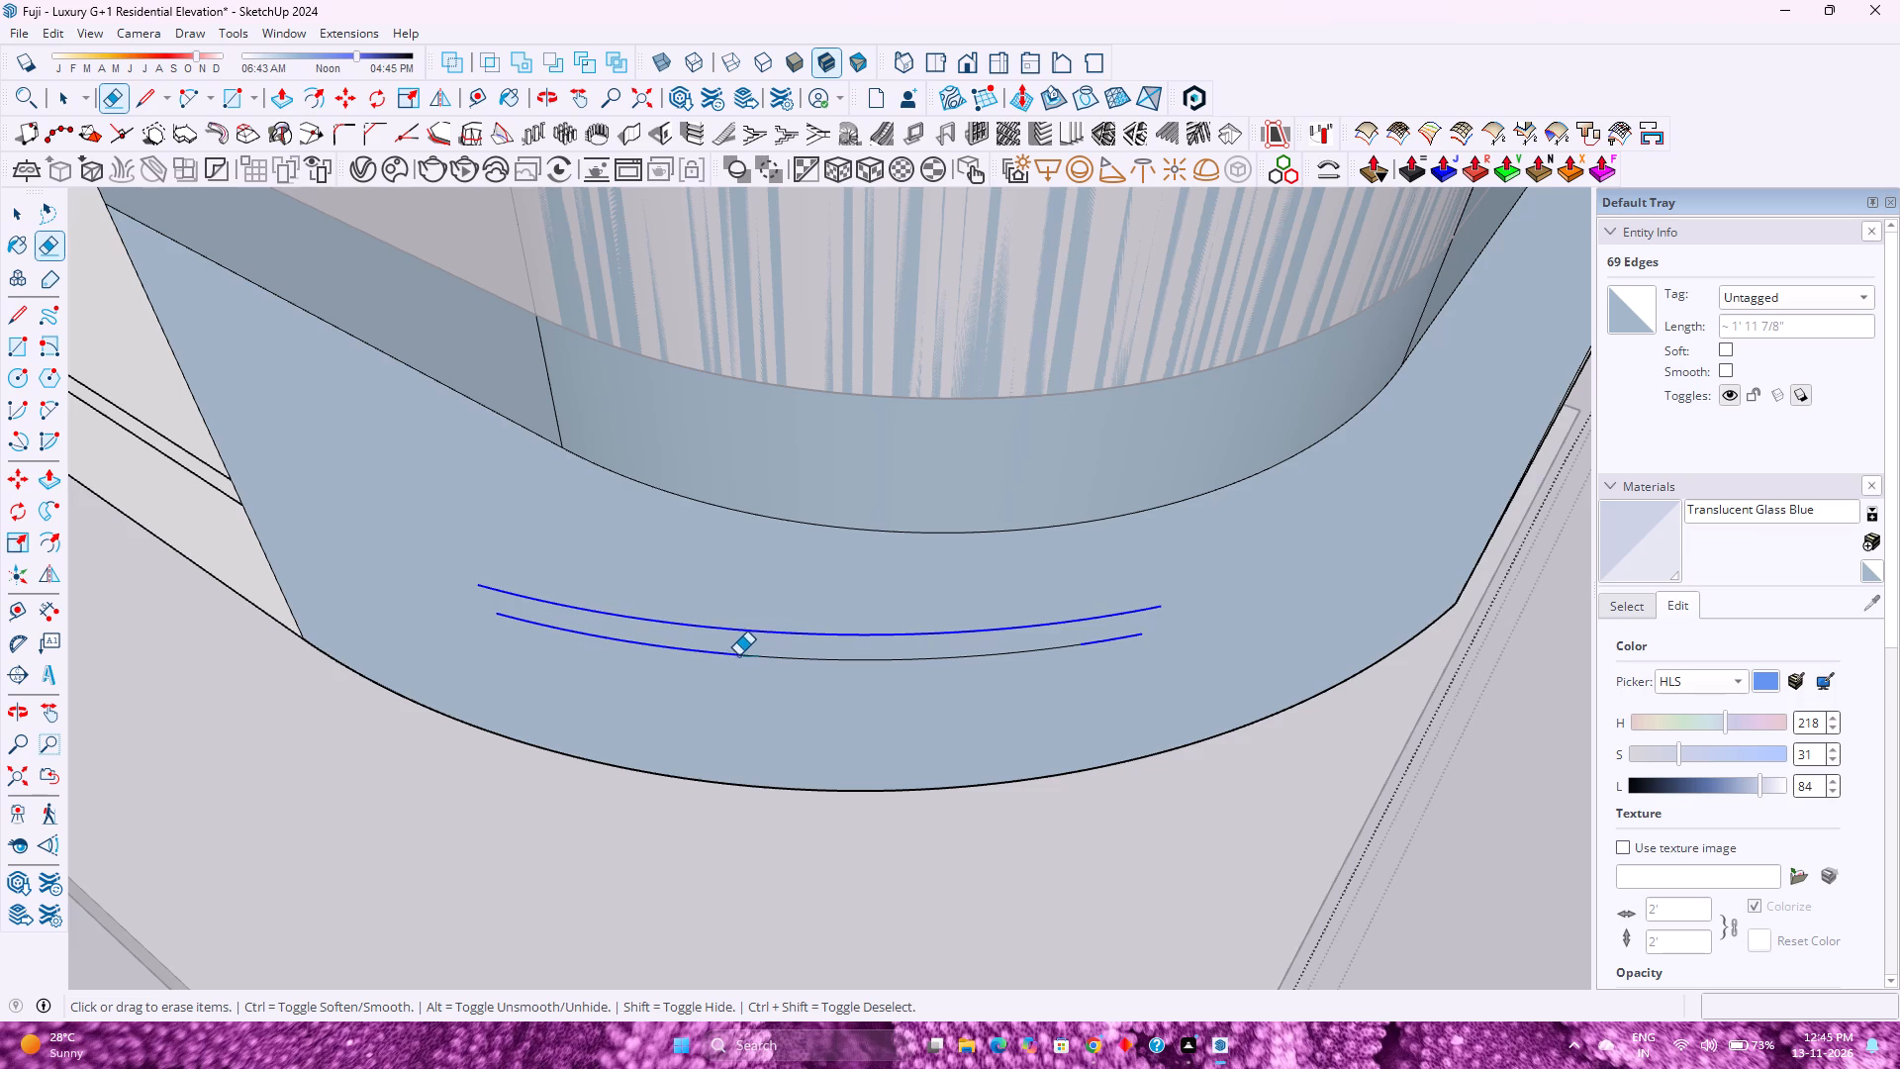
left_click_drag(738, 655, 874, 661)
left_click_drag(874, 661, 1090, 644)
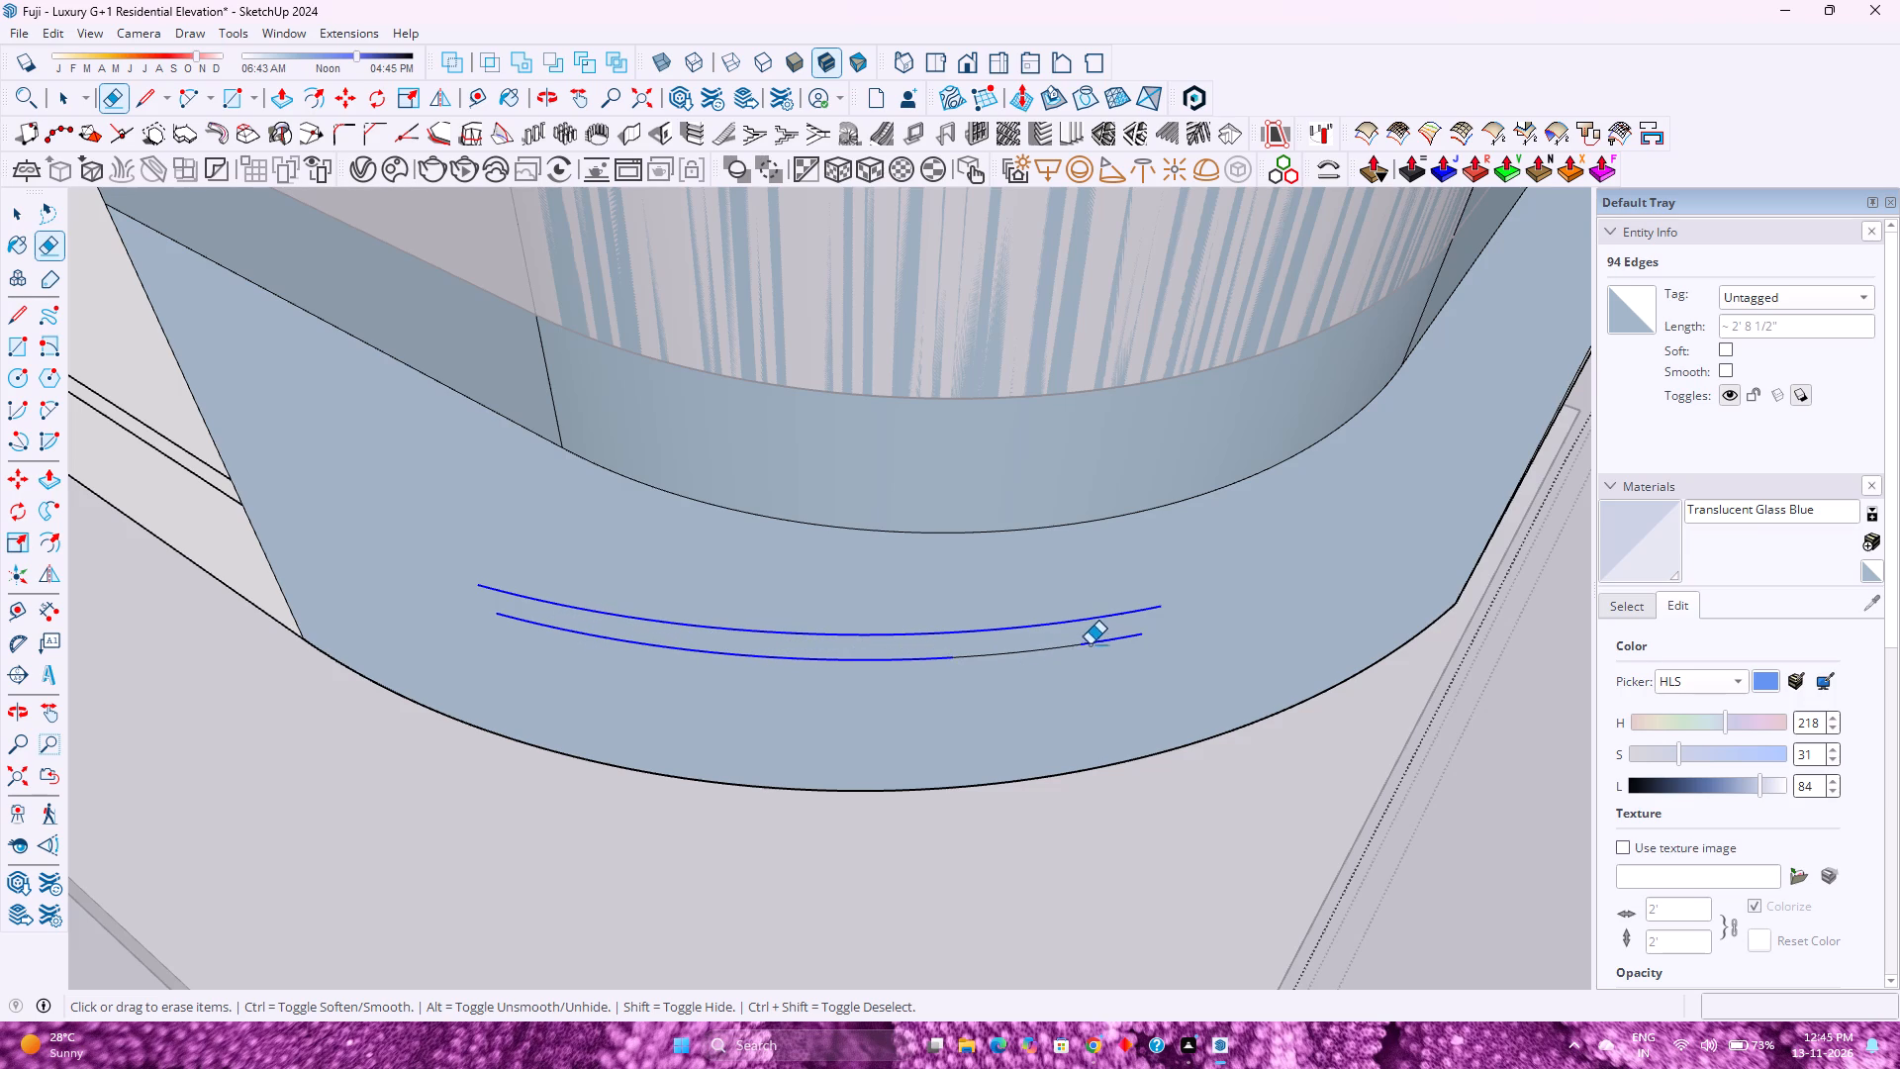
left_click_drag(1090, 644, 1036, 654)
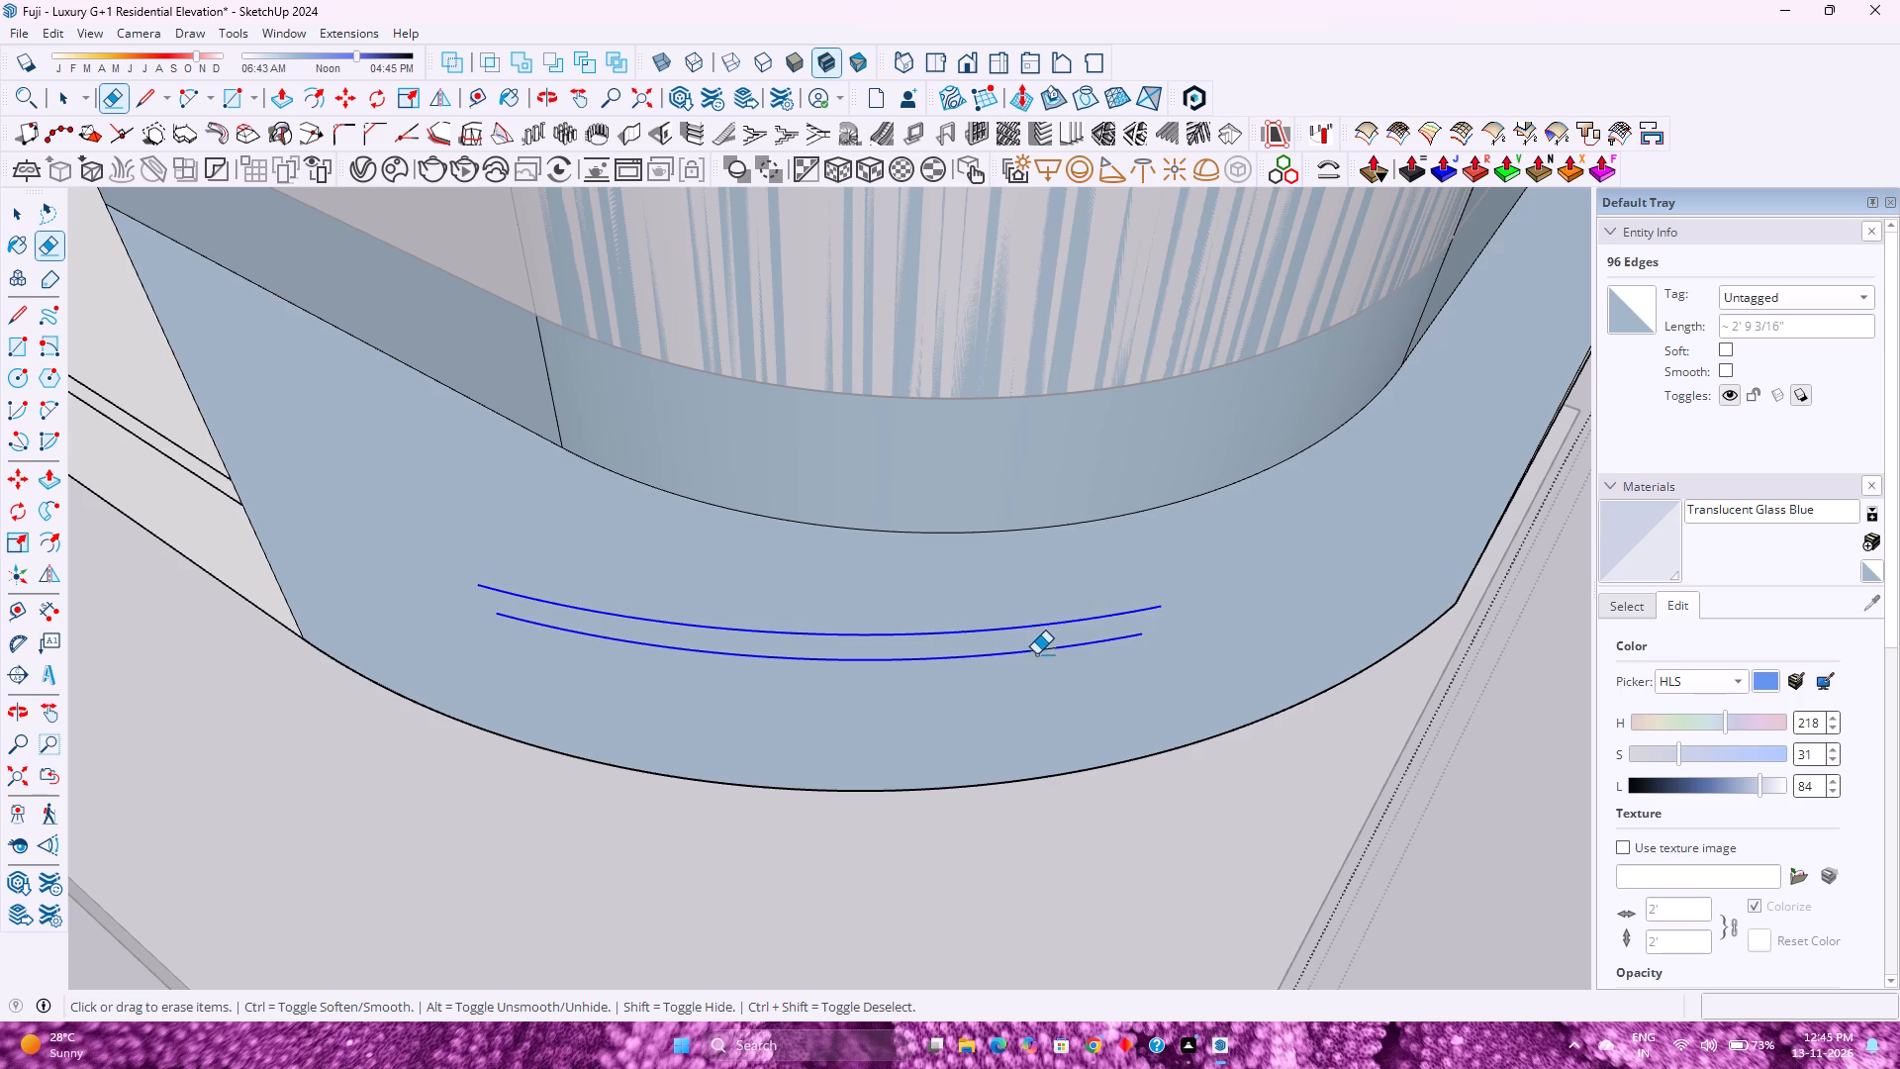
left_click_drag(1036, 654, 988, 651)
Delete the two straight groove lines running along the outer face of the front beam.
scroll(978, 641, "down", 4)
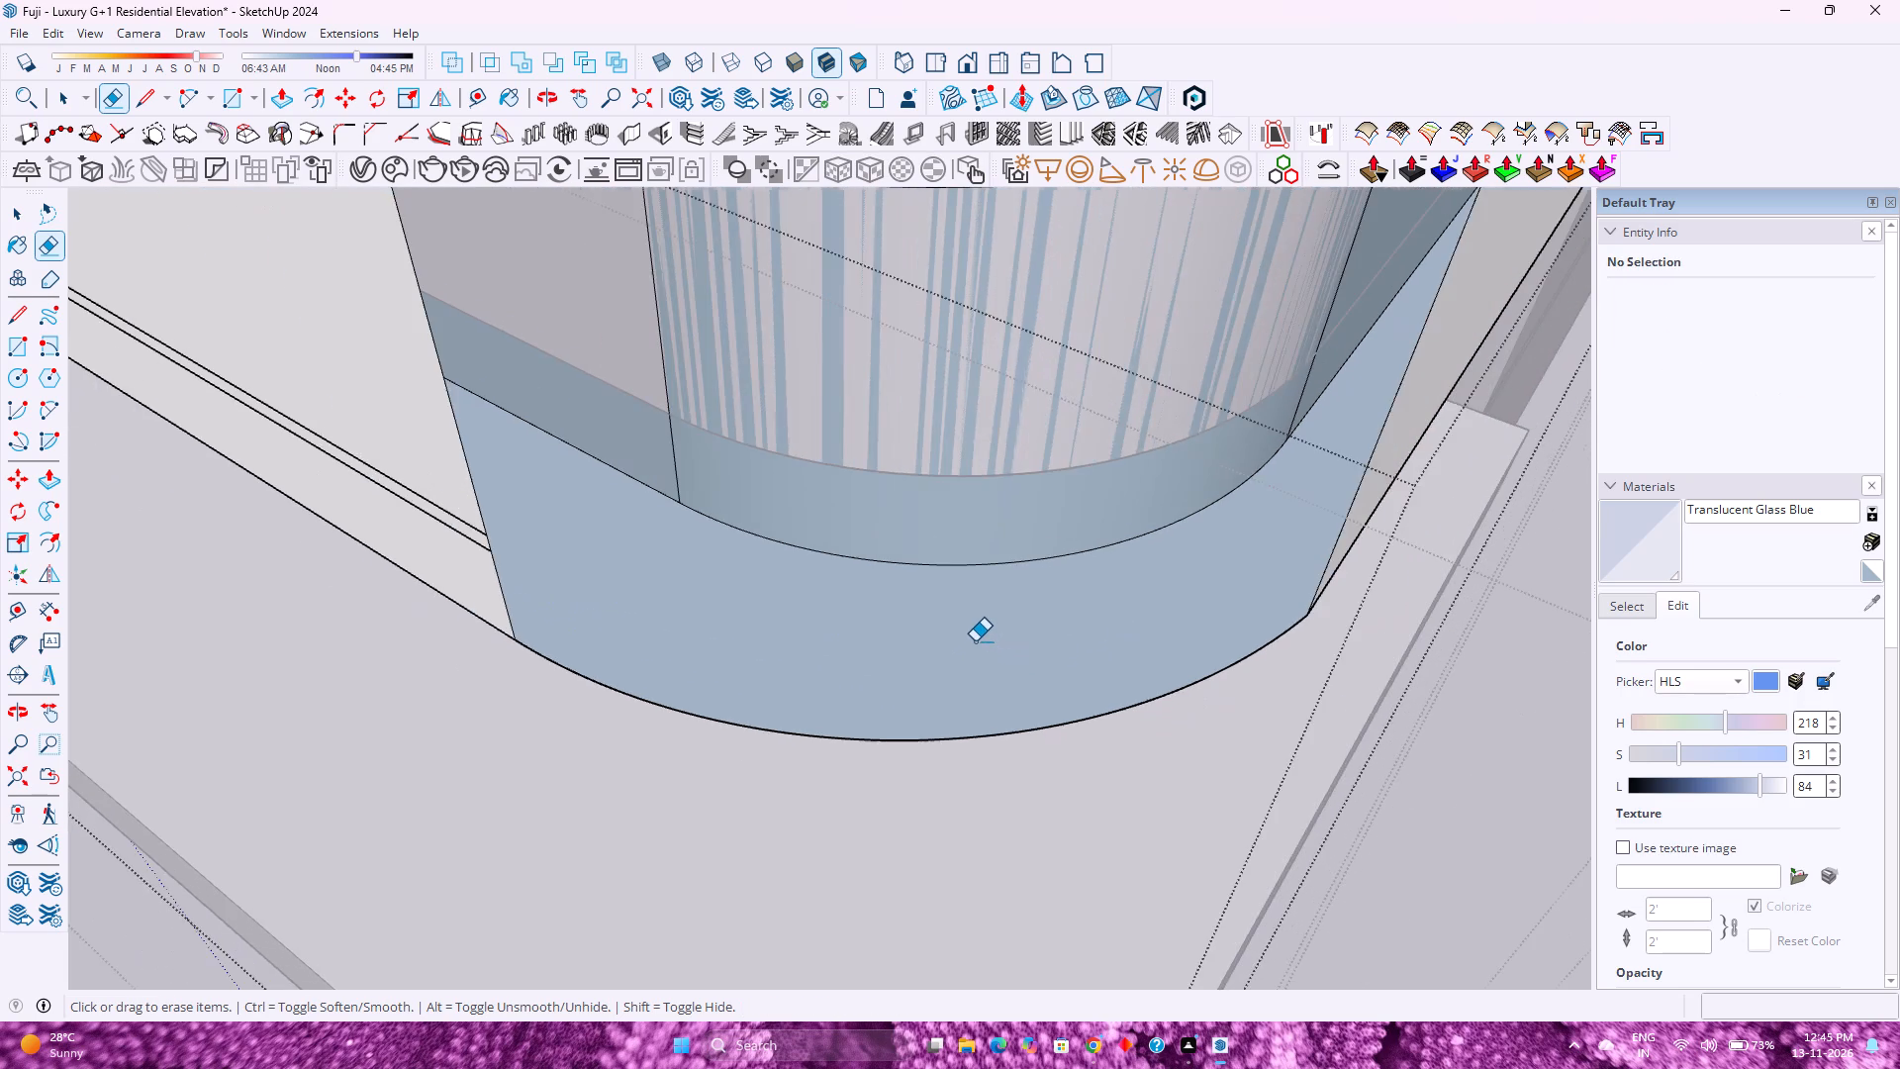
key("space")
scroll(974, 640, "down", 6)
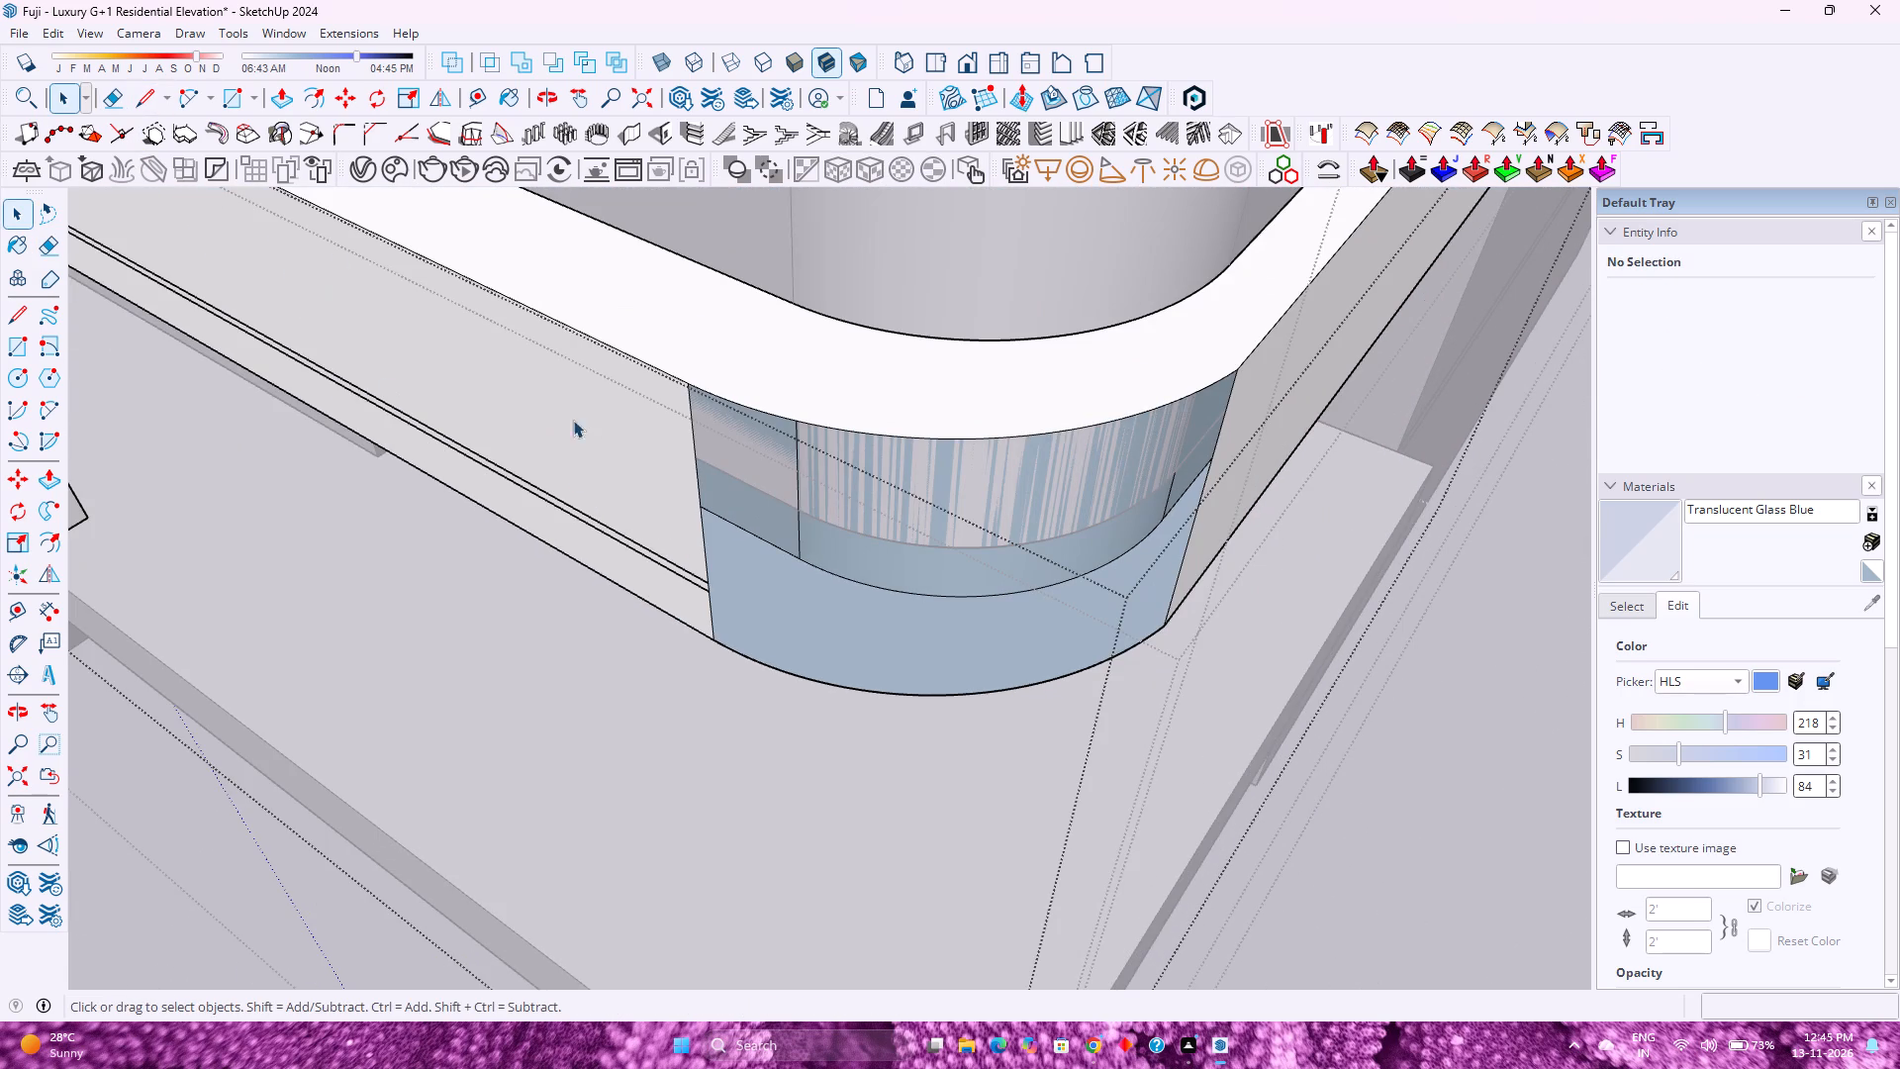
left_click(563, 505)
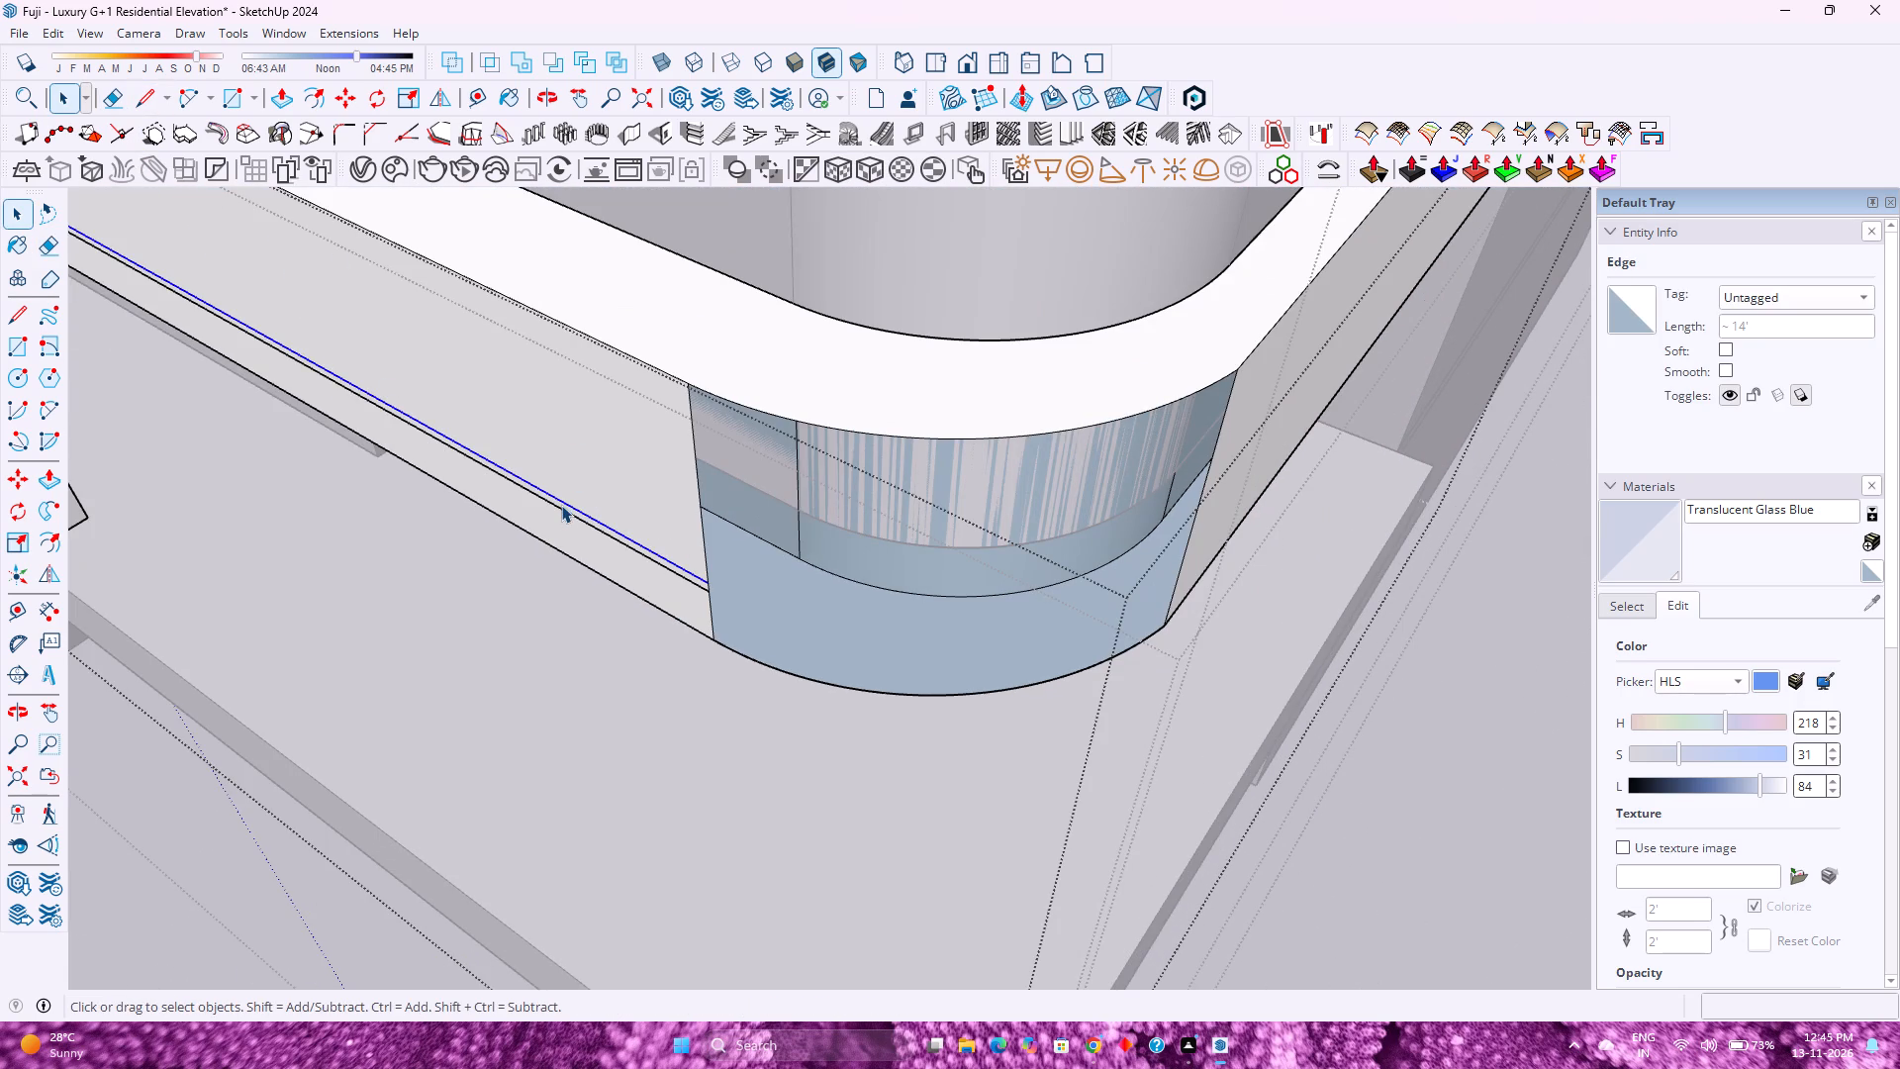
key("Delete")
left_click(564, 513)
key("Delete")
Delete the inner curved groove line on the frame's front face where the front beam bends down into the slanted leg.
scroll(563, 513, "down", 7)
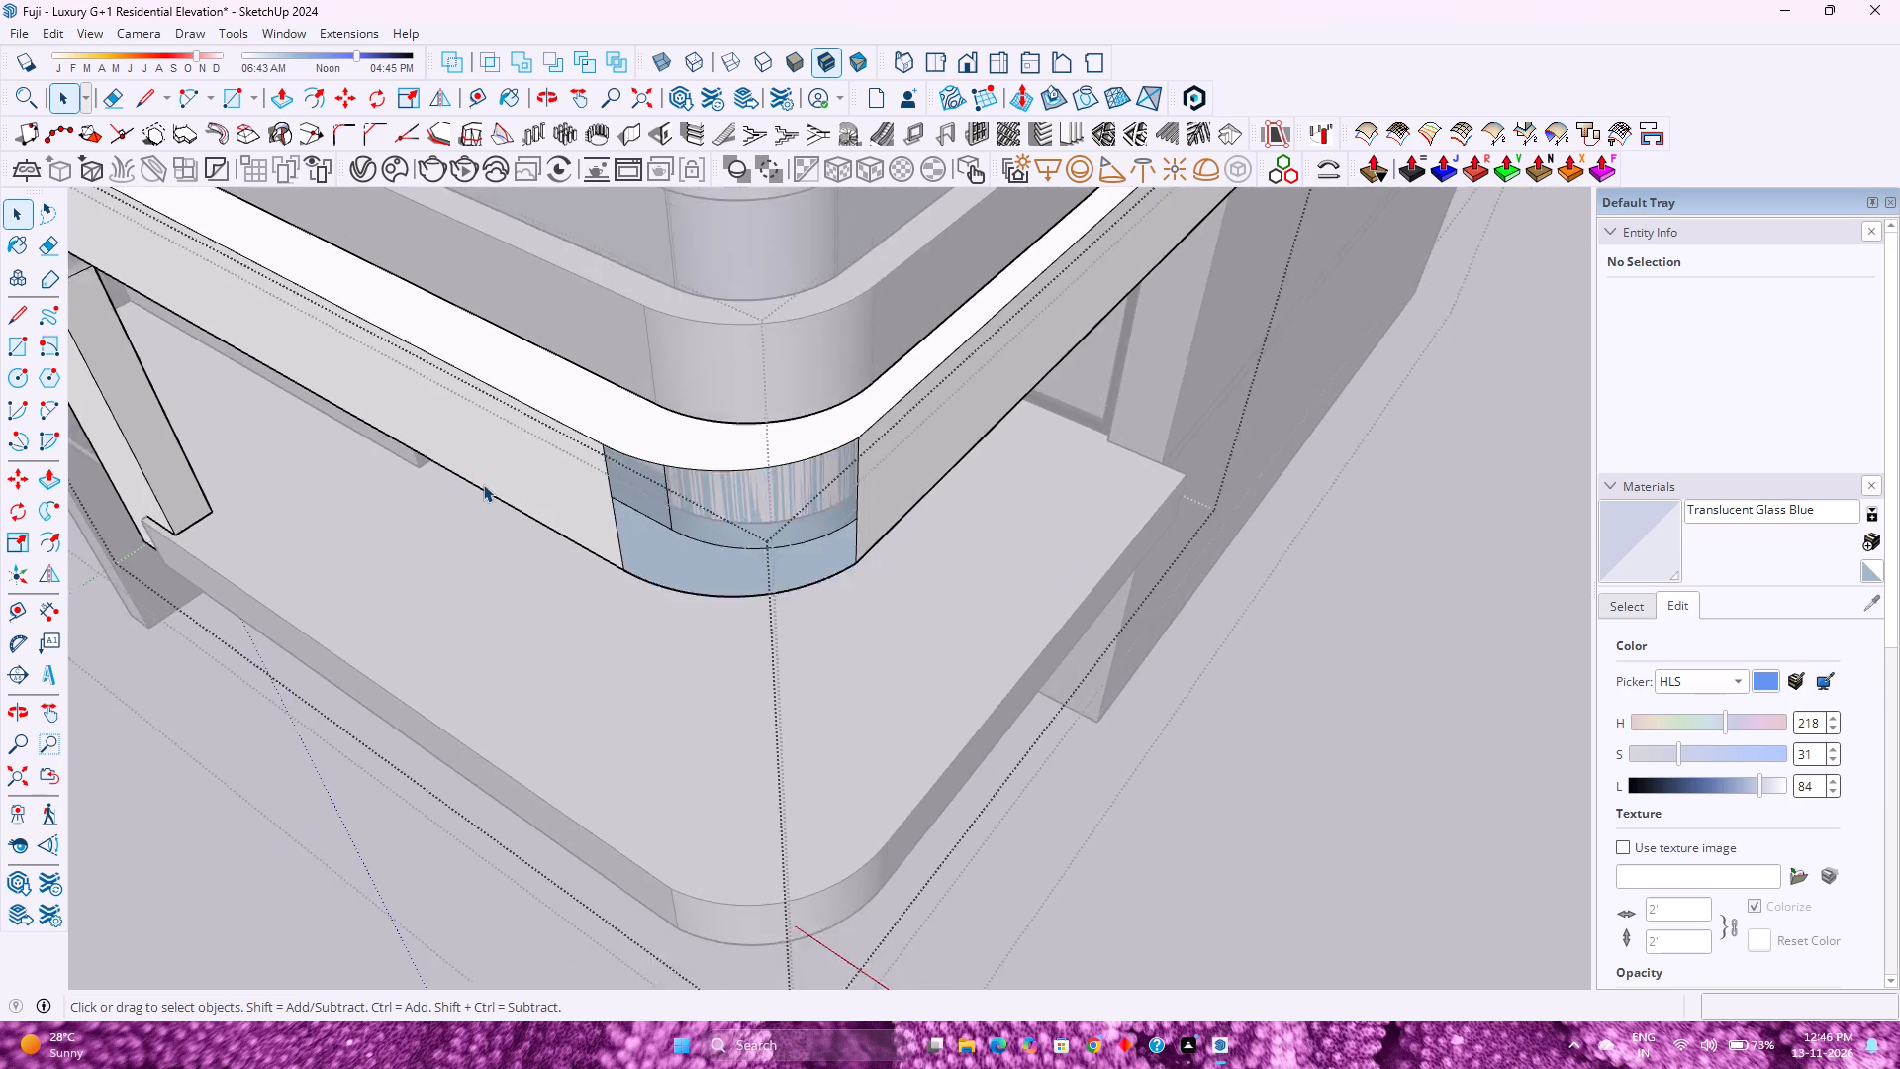
scroll(483, 484, "down", 1)
middle_click_drag(477, 478, 705, 588, "shift")
middle_click(705, 588, "shift")
left_click_drag(247, 333, 239, 331)
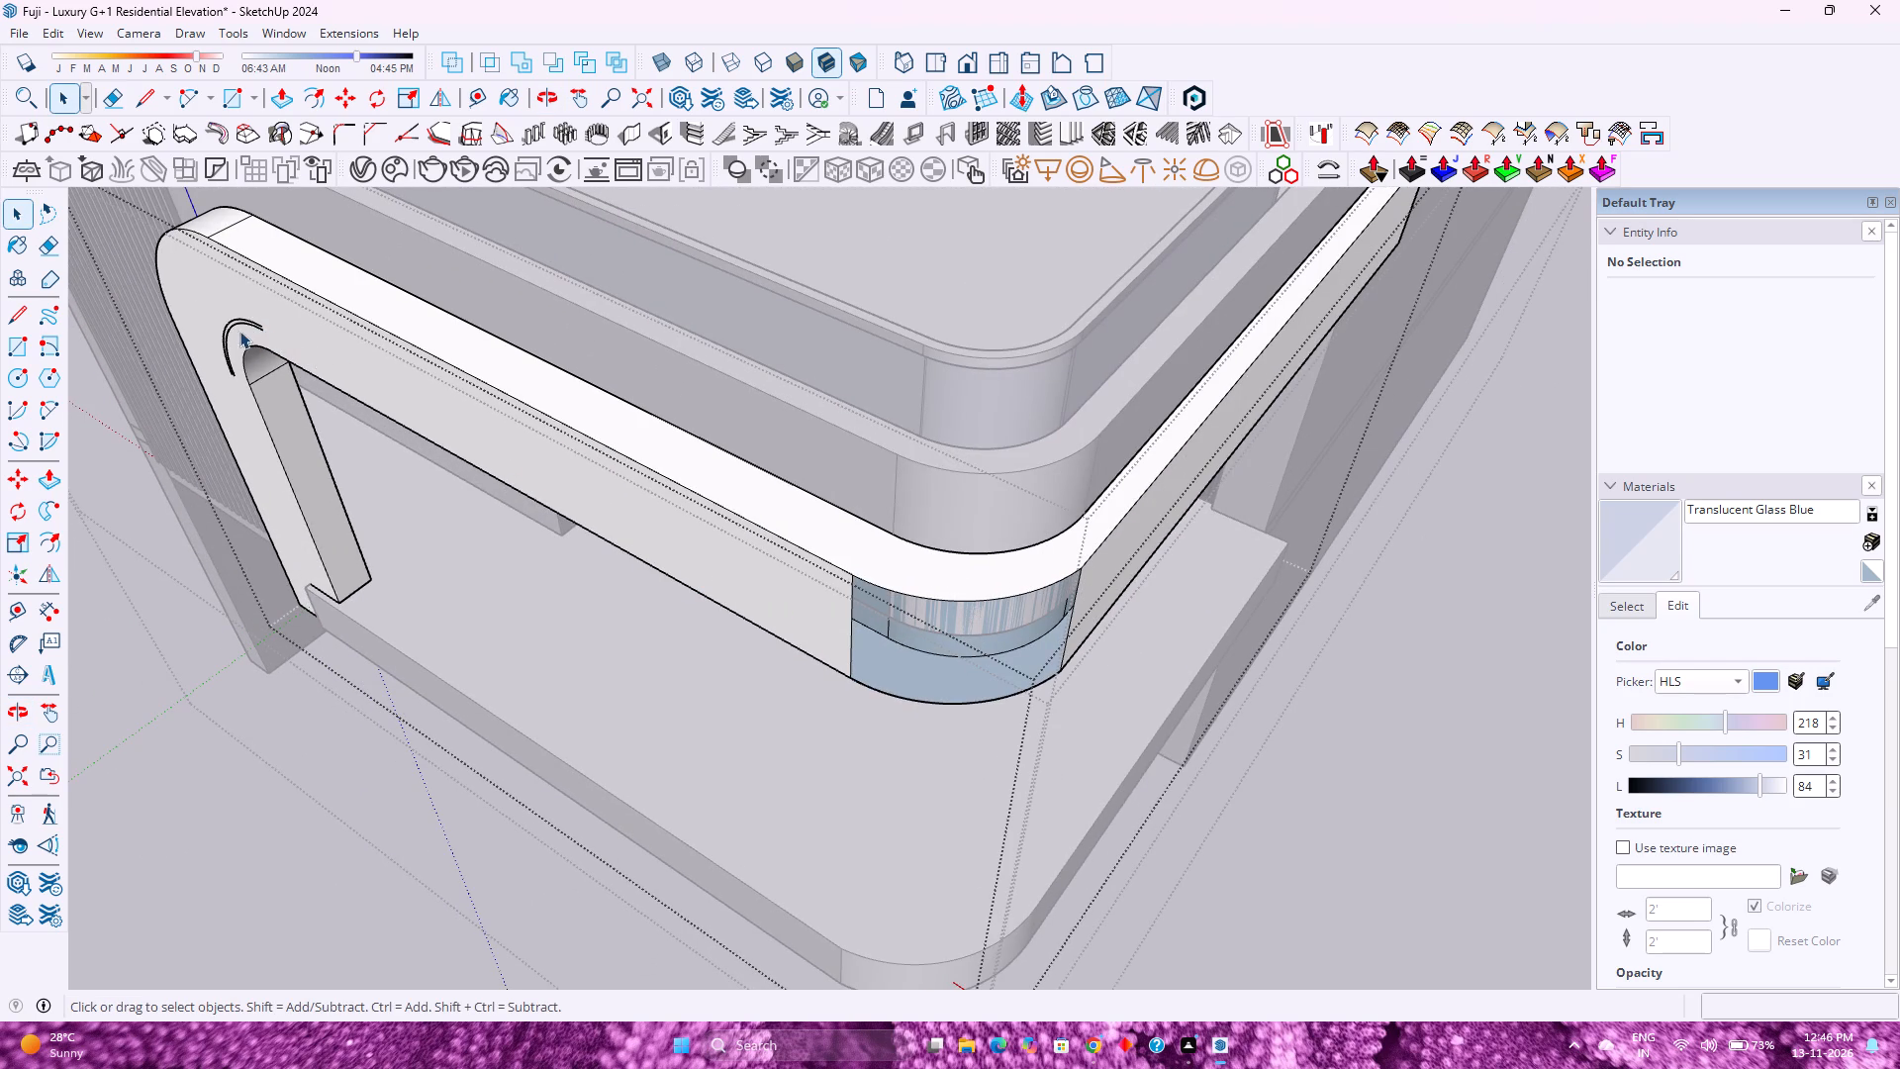
left_click_drag(239, 331, 210, 311)
scroll(233, 339, "up", 2)
middle_click_drag(233, 339, 360, 349)
middle_click(360, 349)
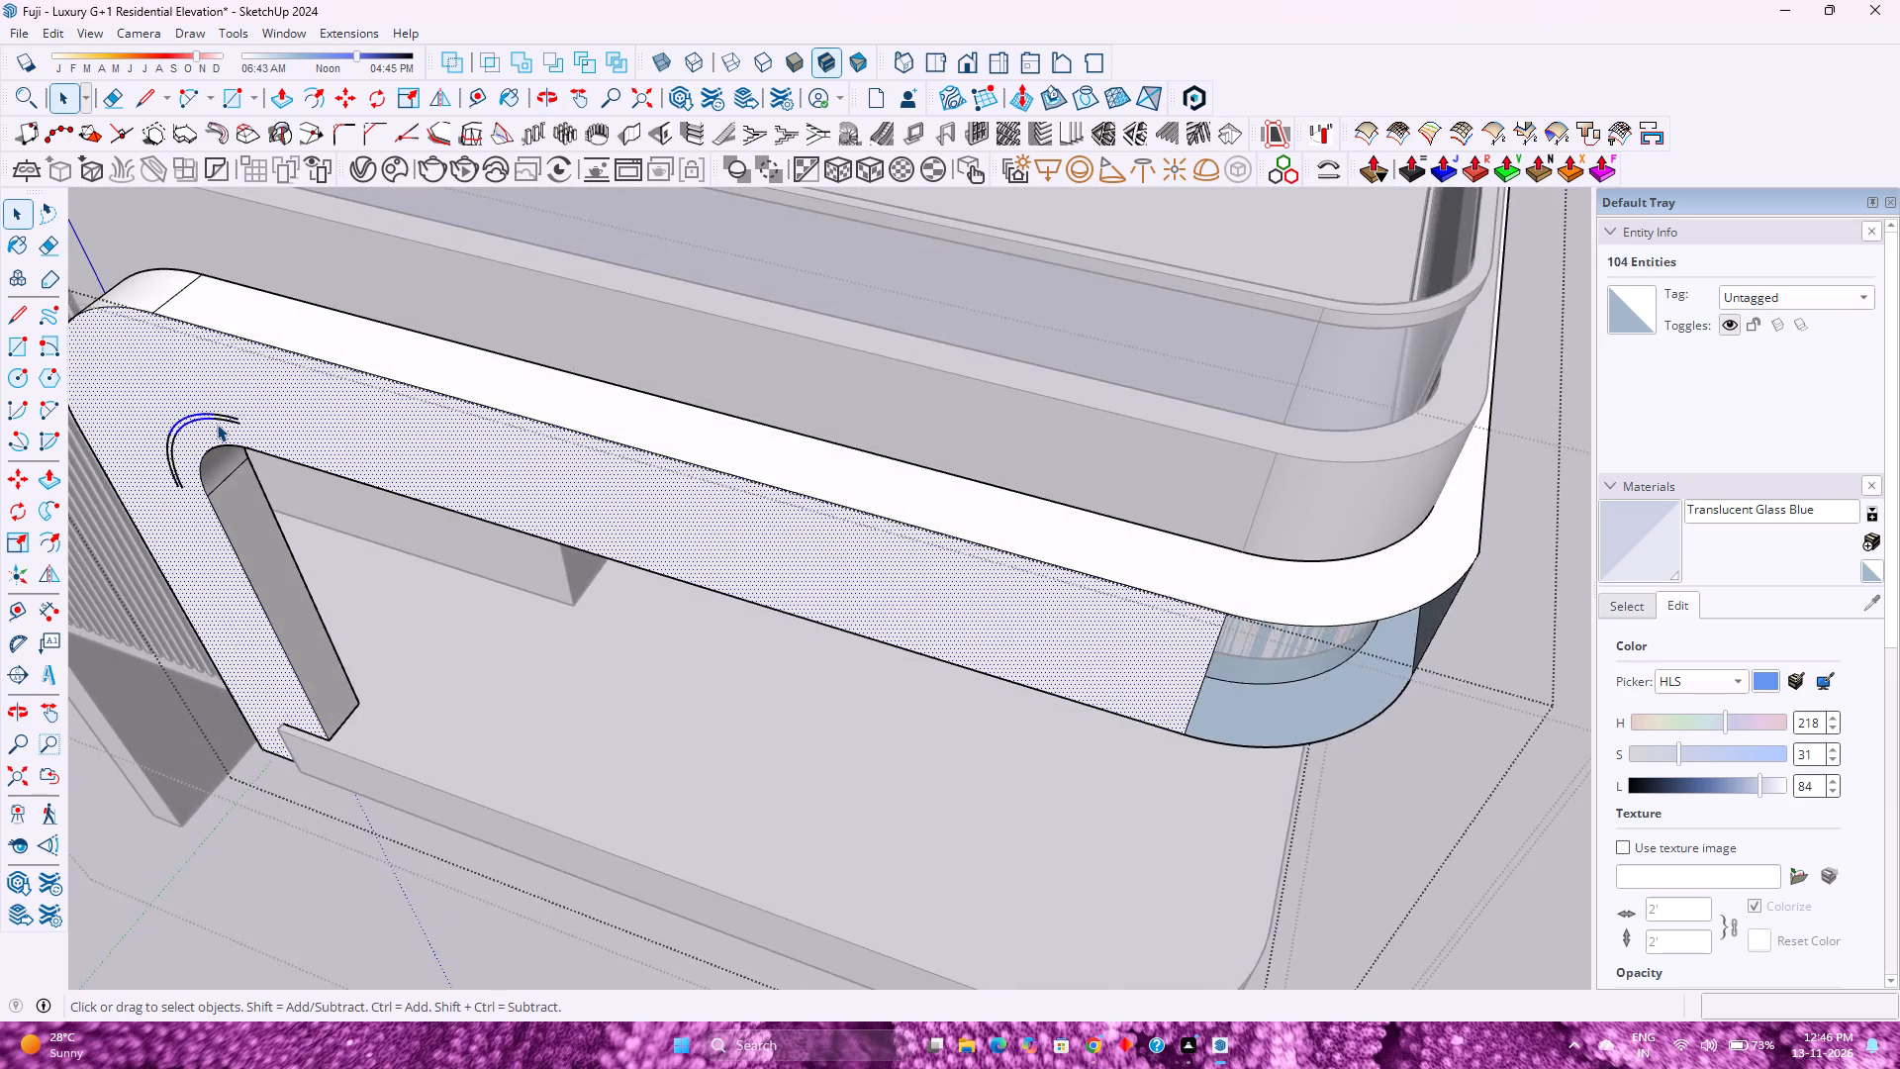
scroll(217, 424, "up", 7)
middle_click_drag(194, 430, 554, 409, "shift")
middle_click_drag(554, 409, 567, 409, "shift")
scroll(621, 407, "up", 3)
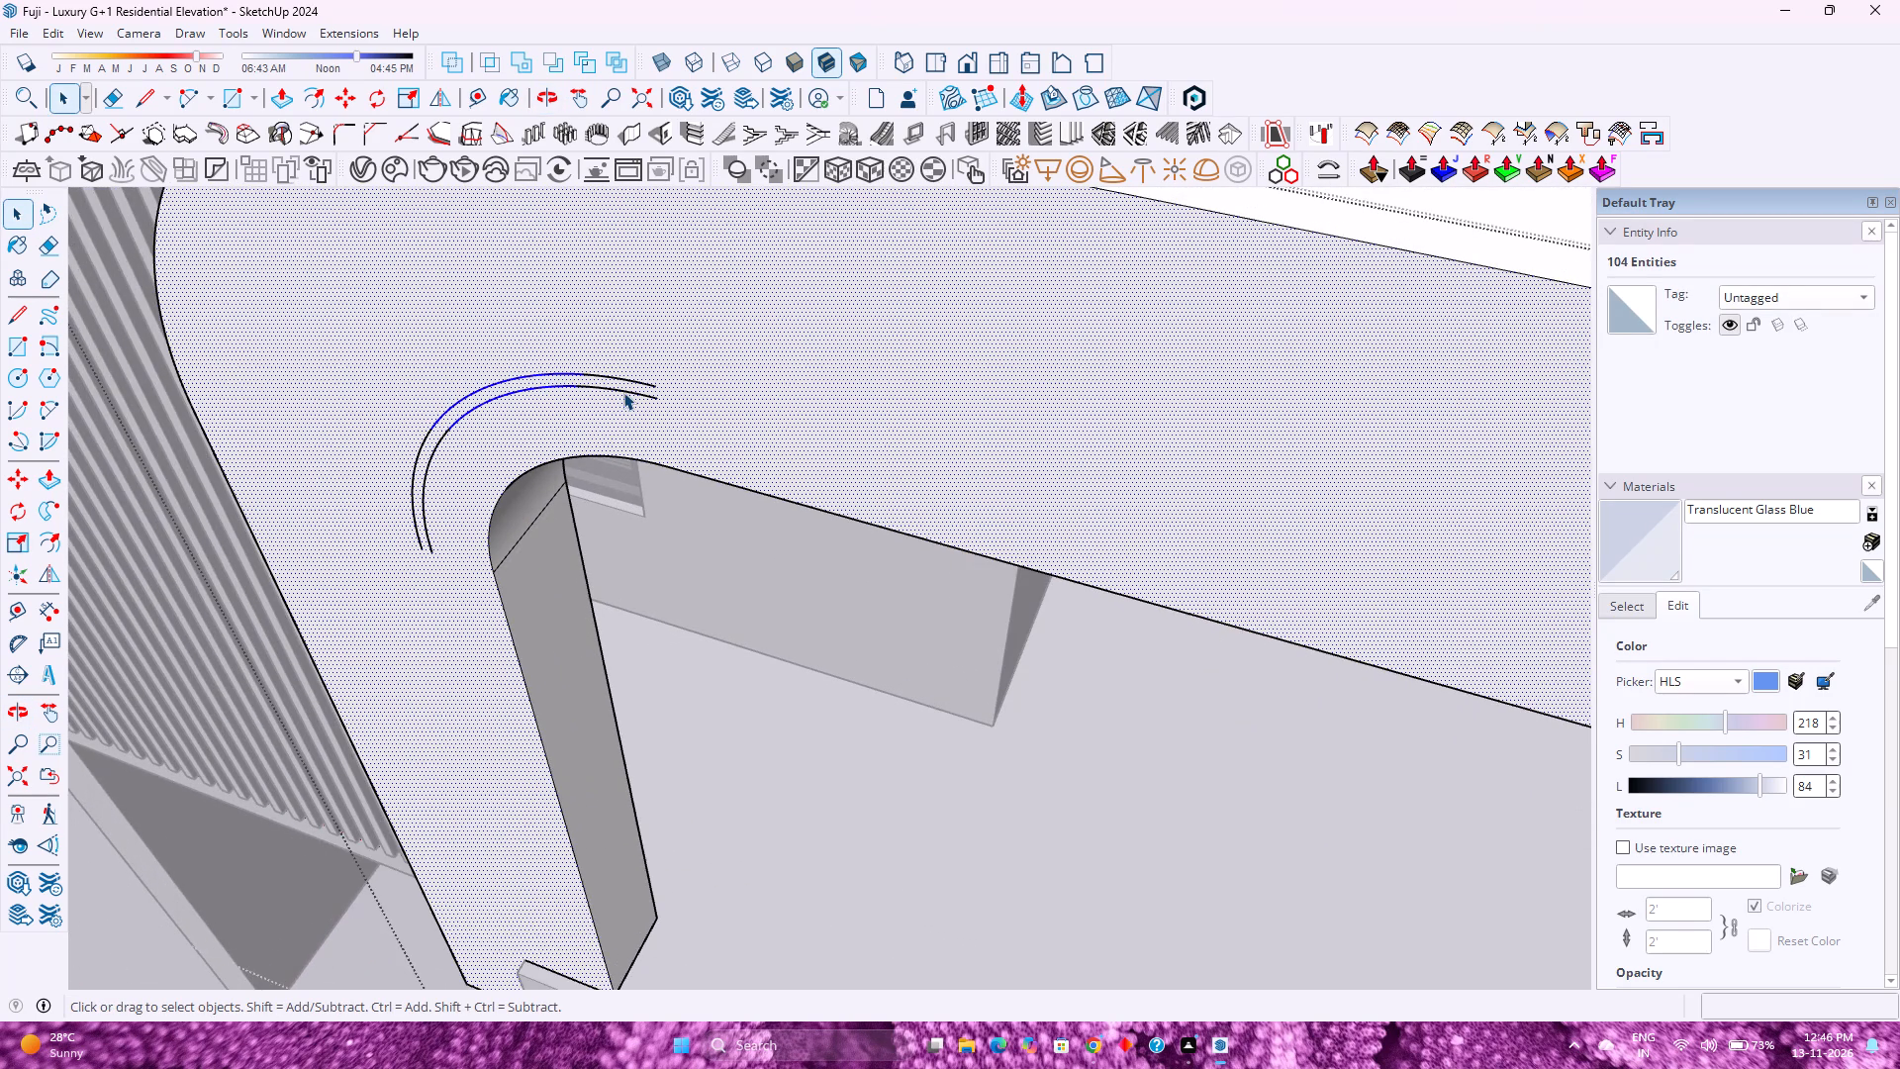
left_click(623, 390)
left_click(620, 395)
triple_click(616, 390)
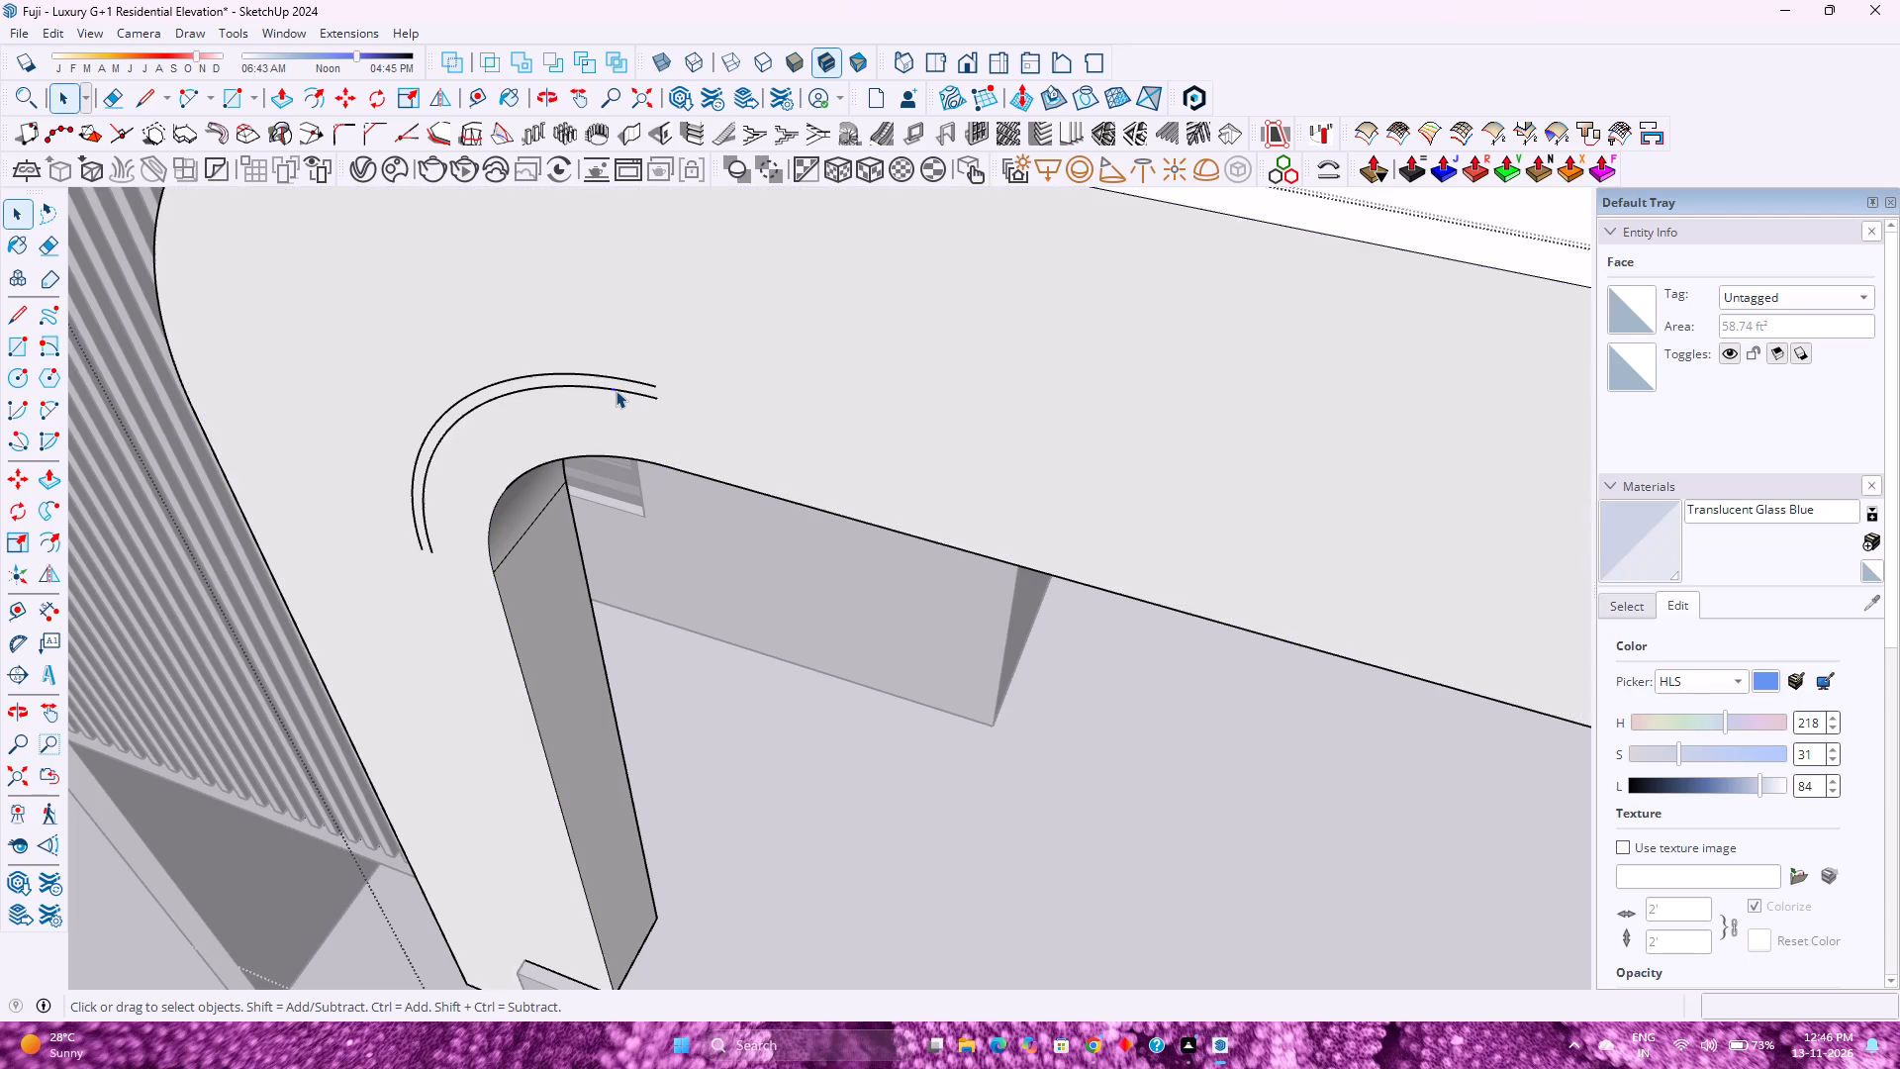
key("Delete")
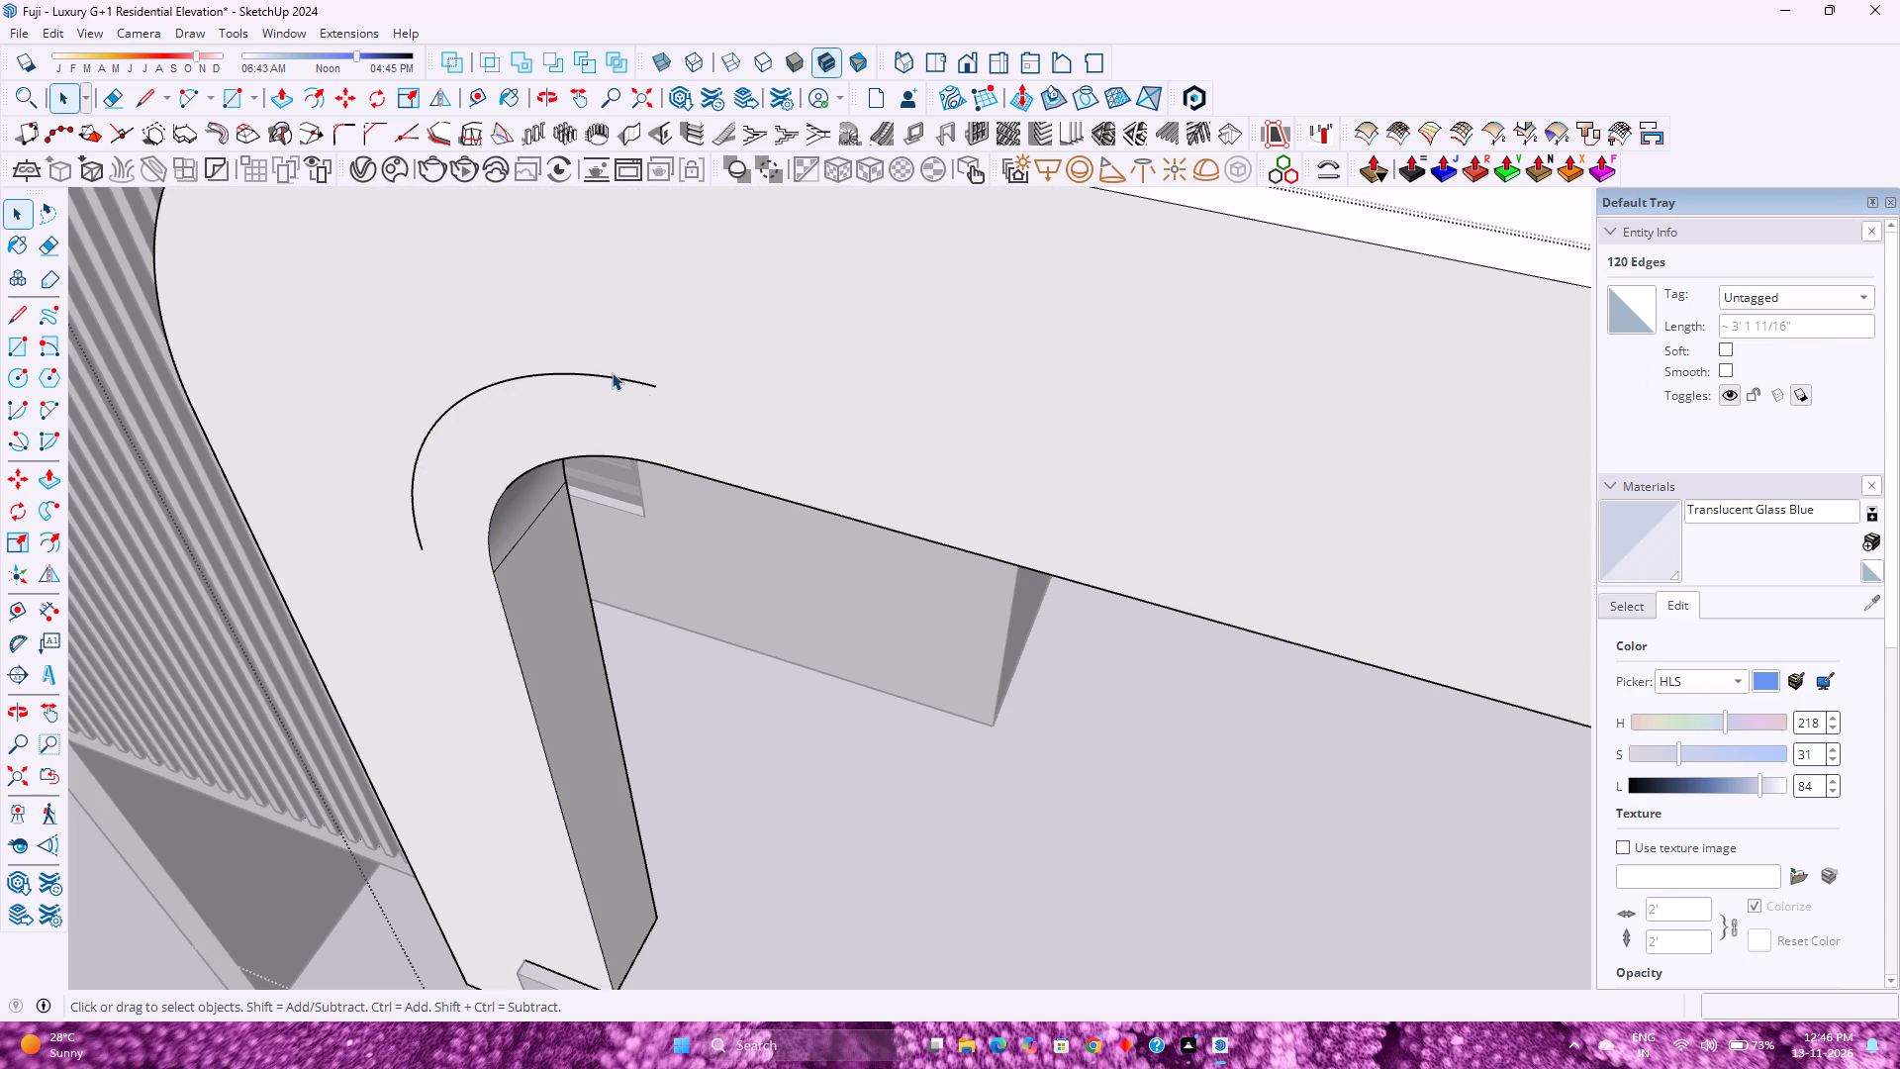
Delete the remaining curved groove line around the frame's front bend into the slanted leg.
left_click(609, 377)
triple_click(609, 377)
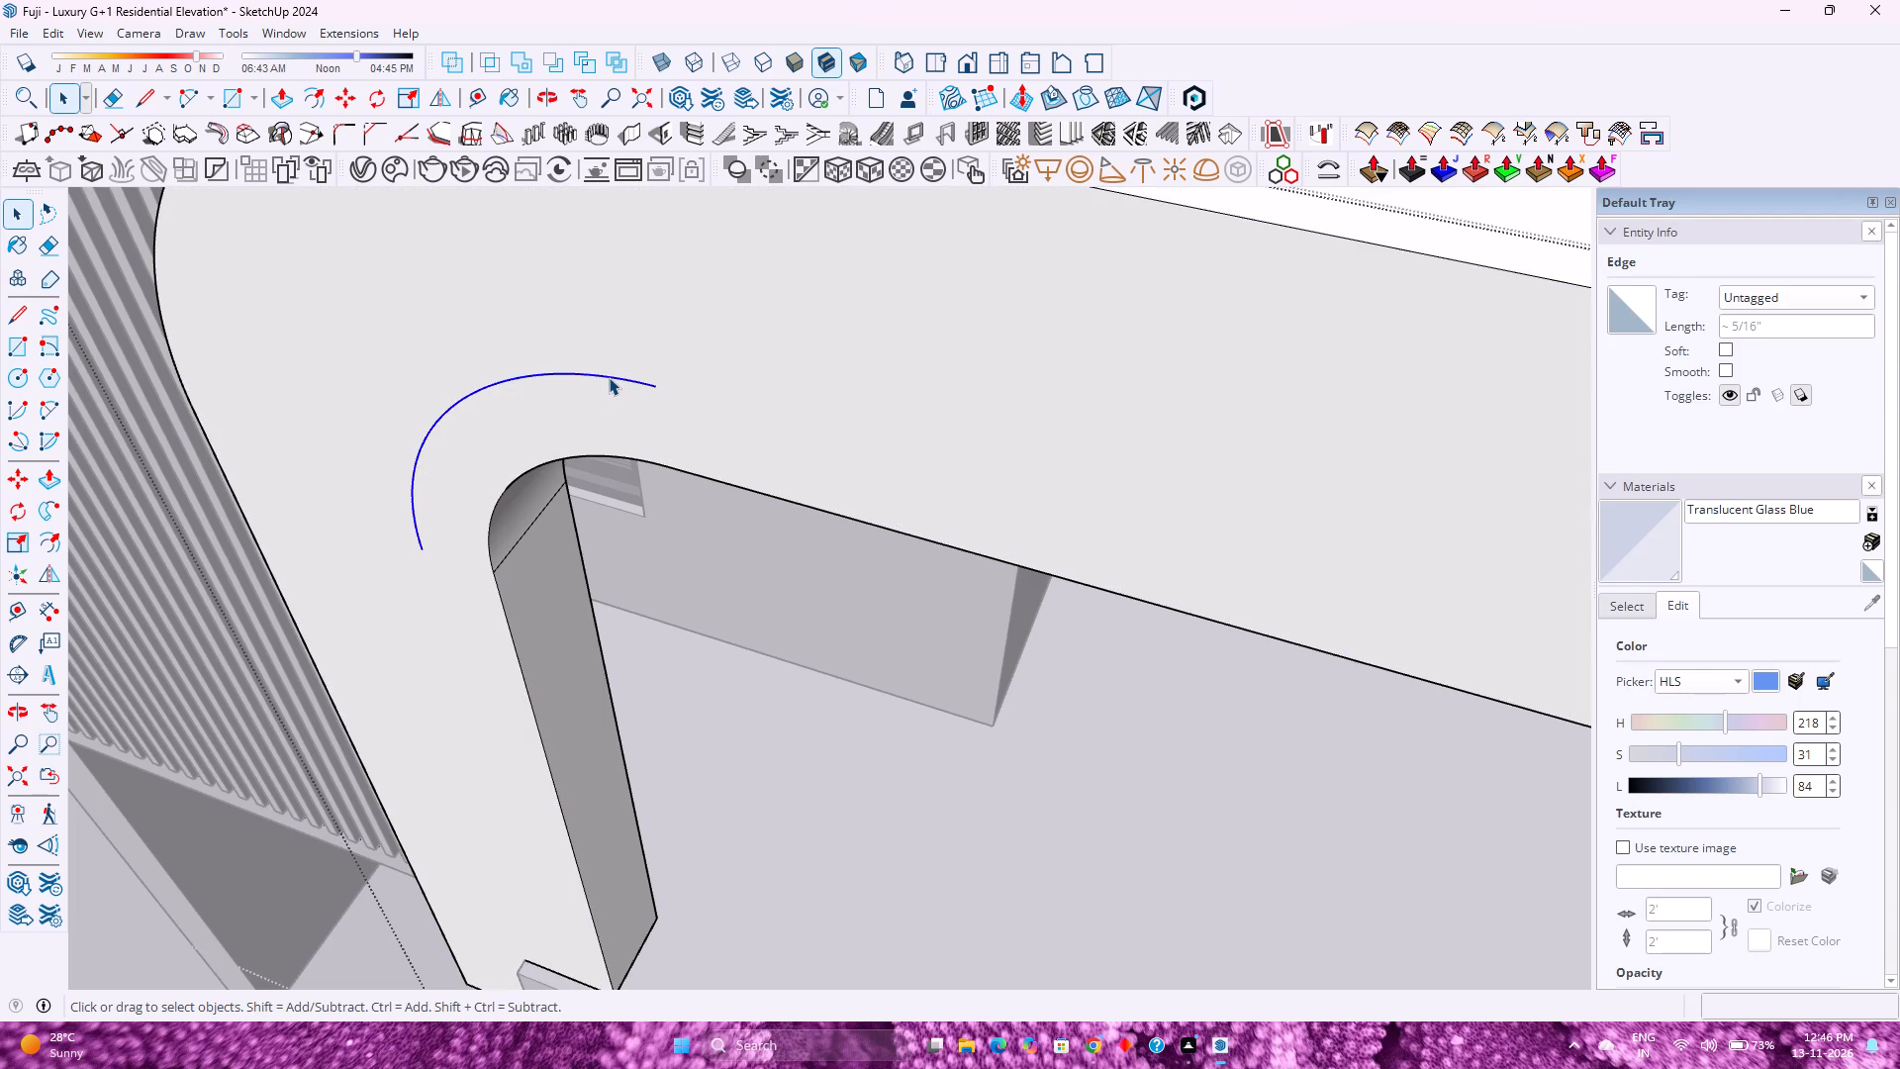
key("Delete")
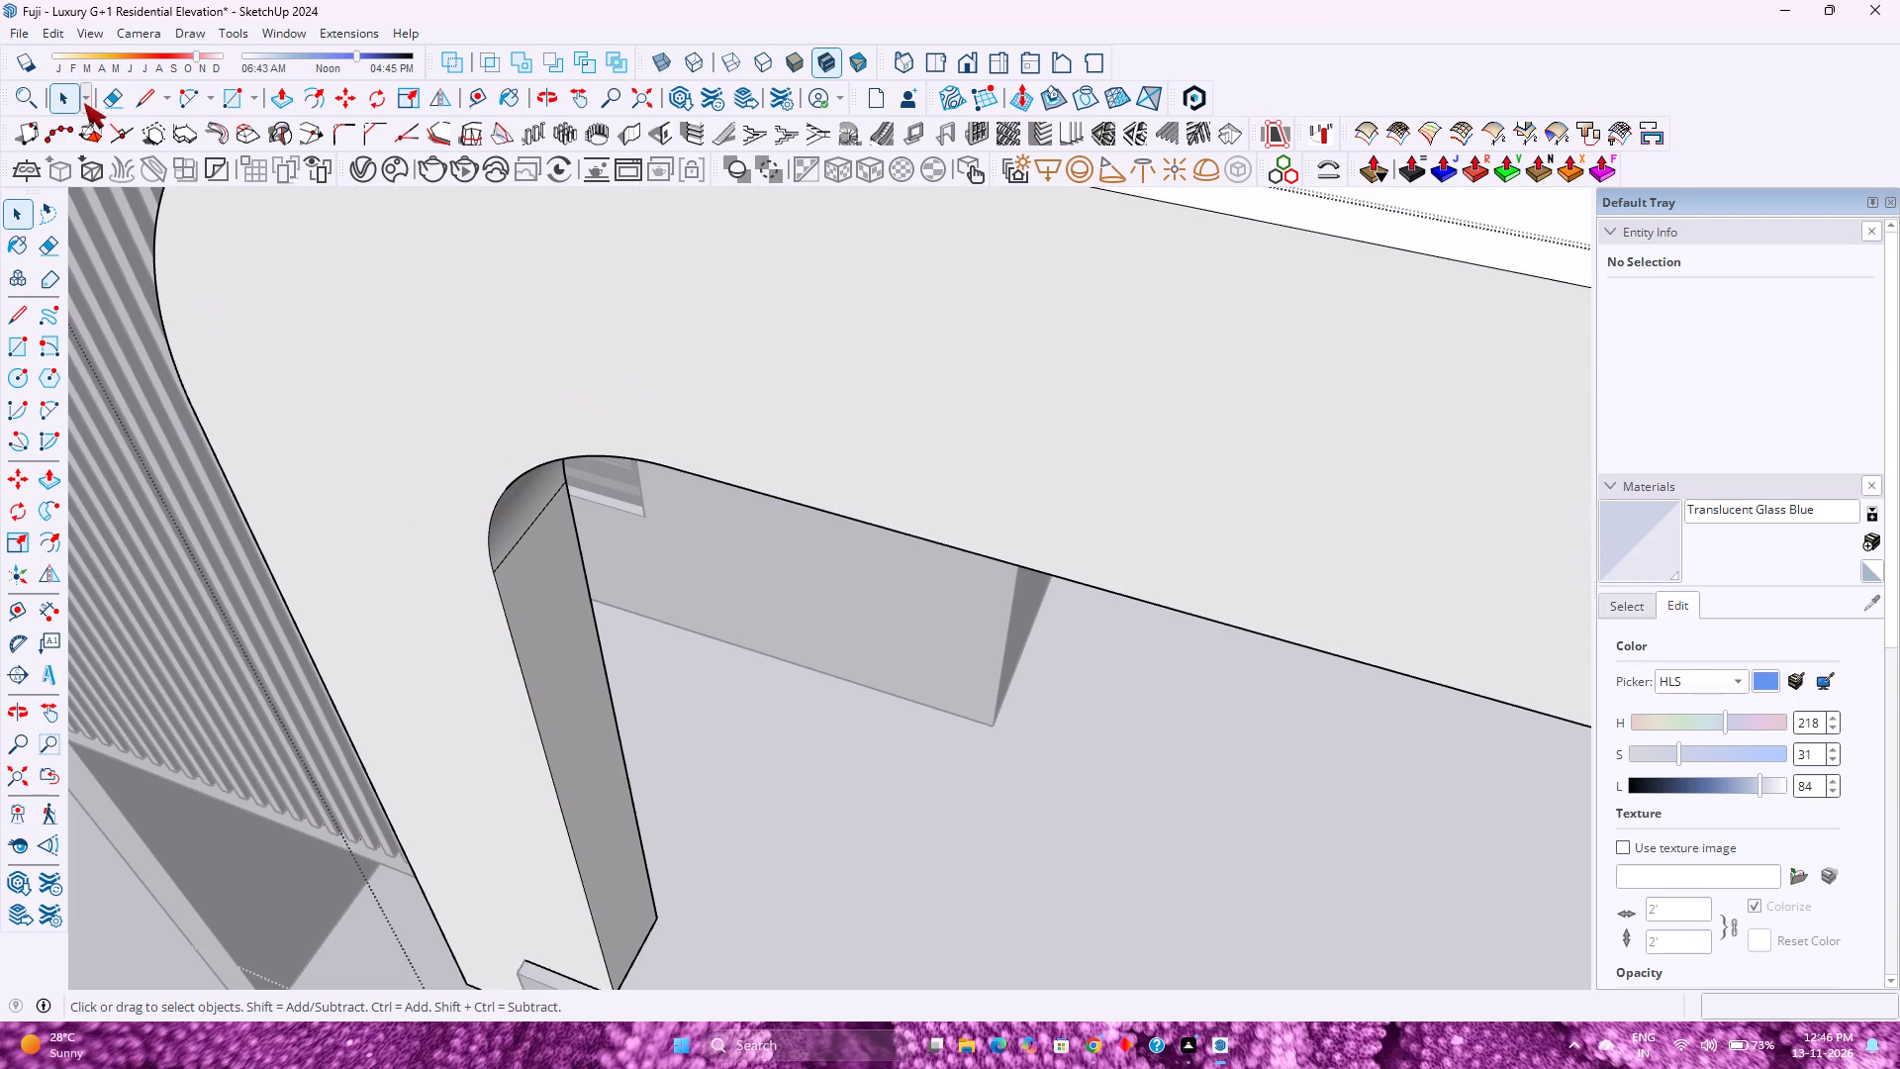
left_click(44, 30)
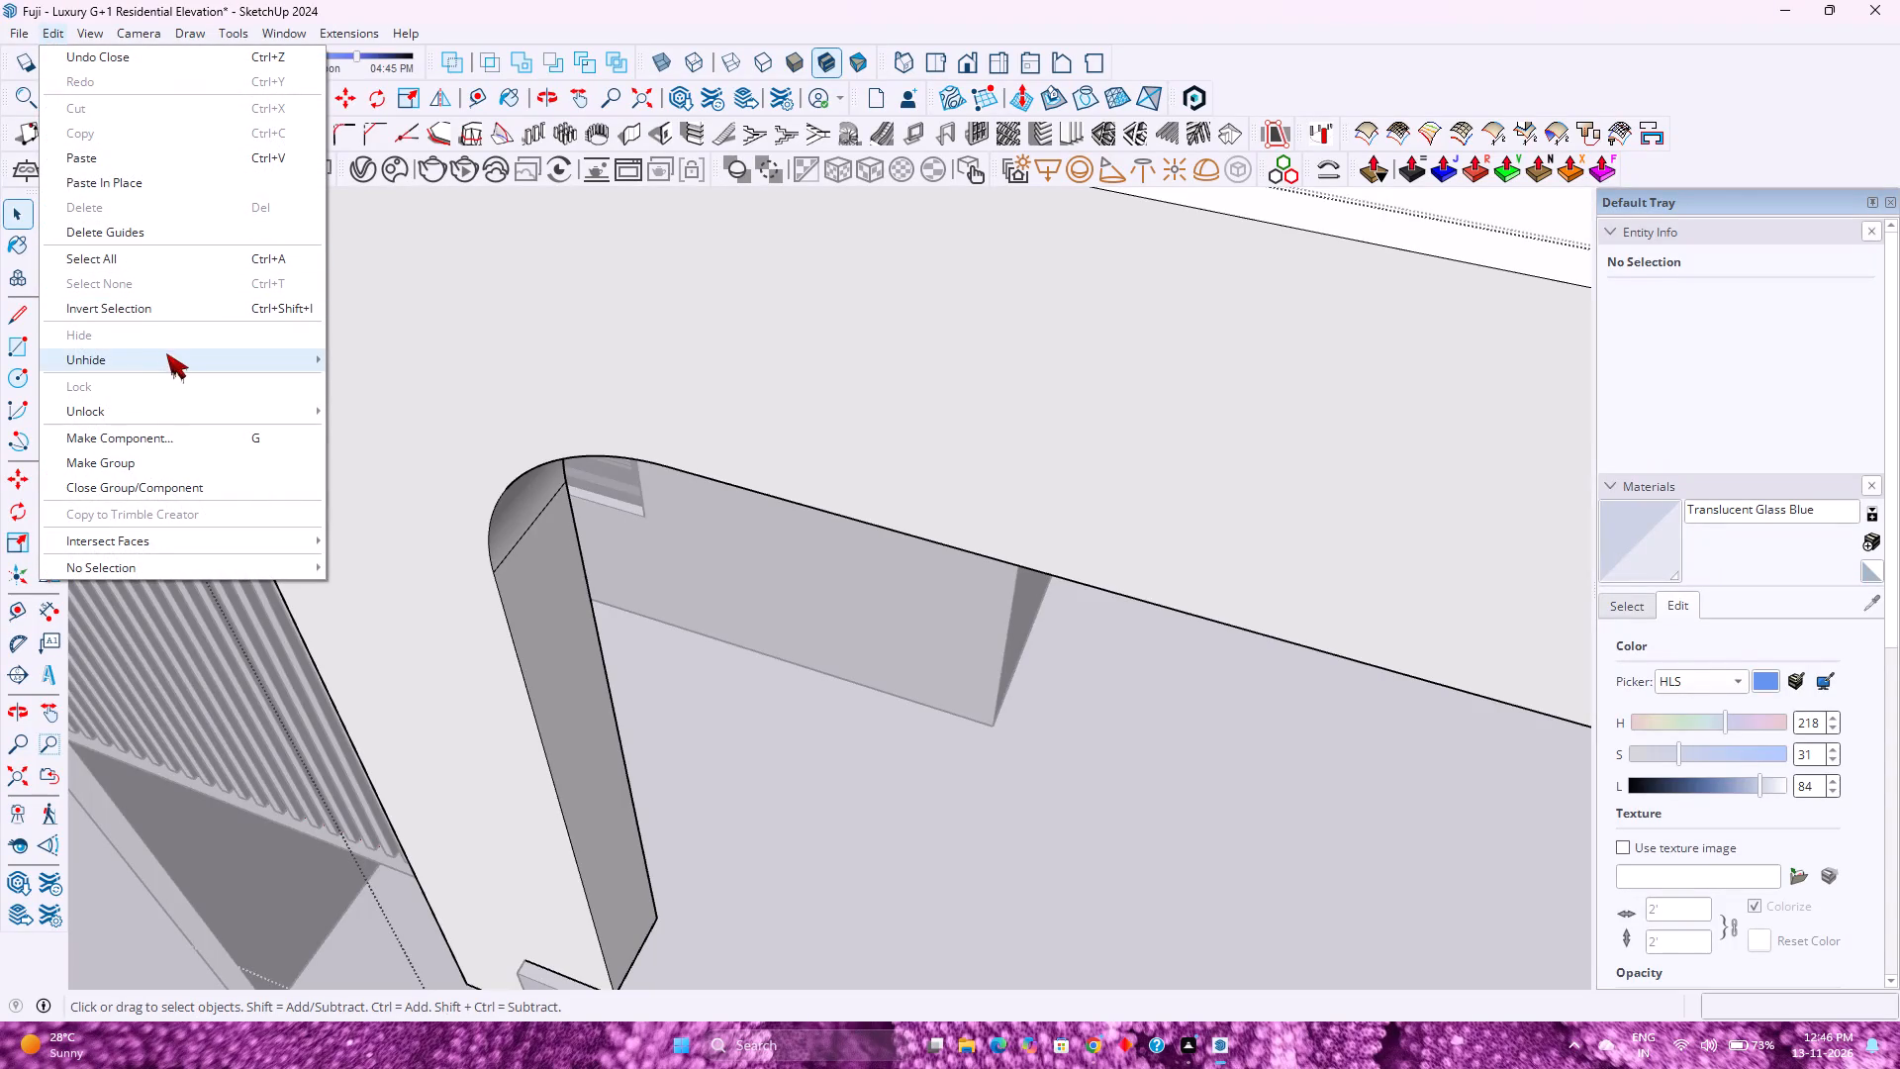
left_click(361, 404)
Place two guides on top of the frame's rounded corner, offset 2'6" inward from the front beam's and side beam's outer edges.
scroll(295, 363, "down", 4)
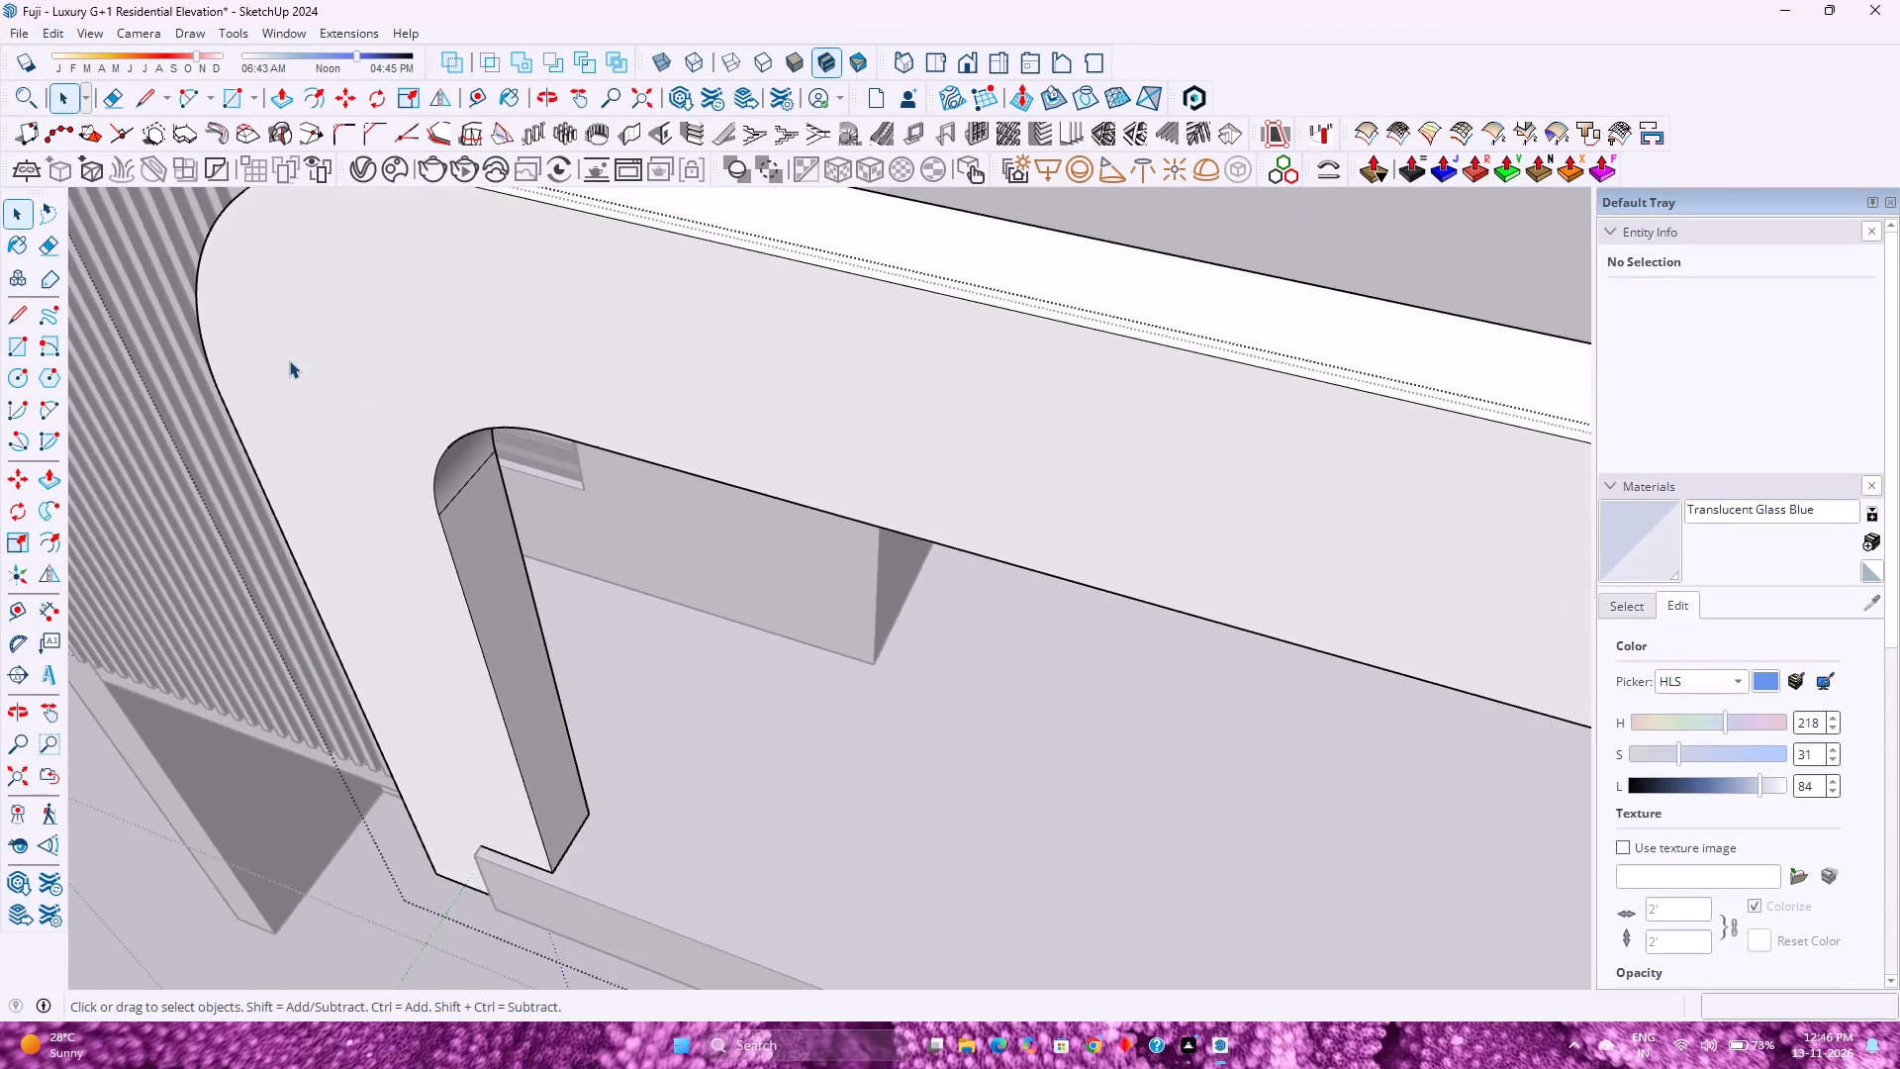
scroll(289, 360, "down", 14)
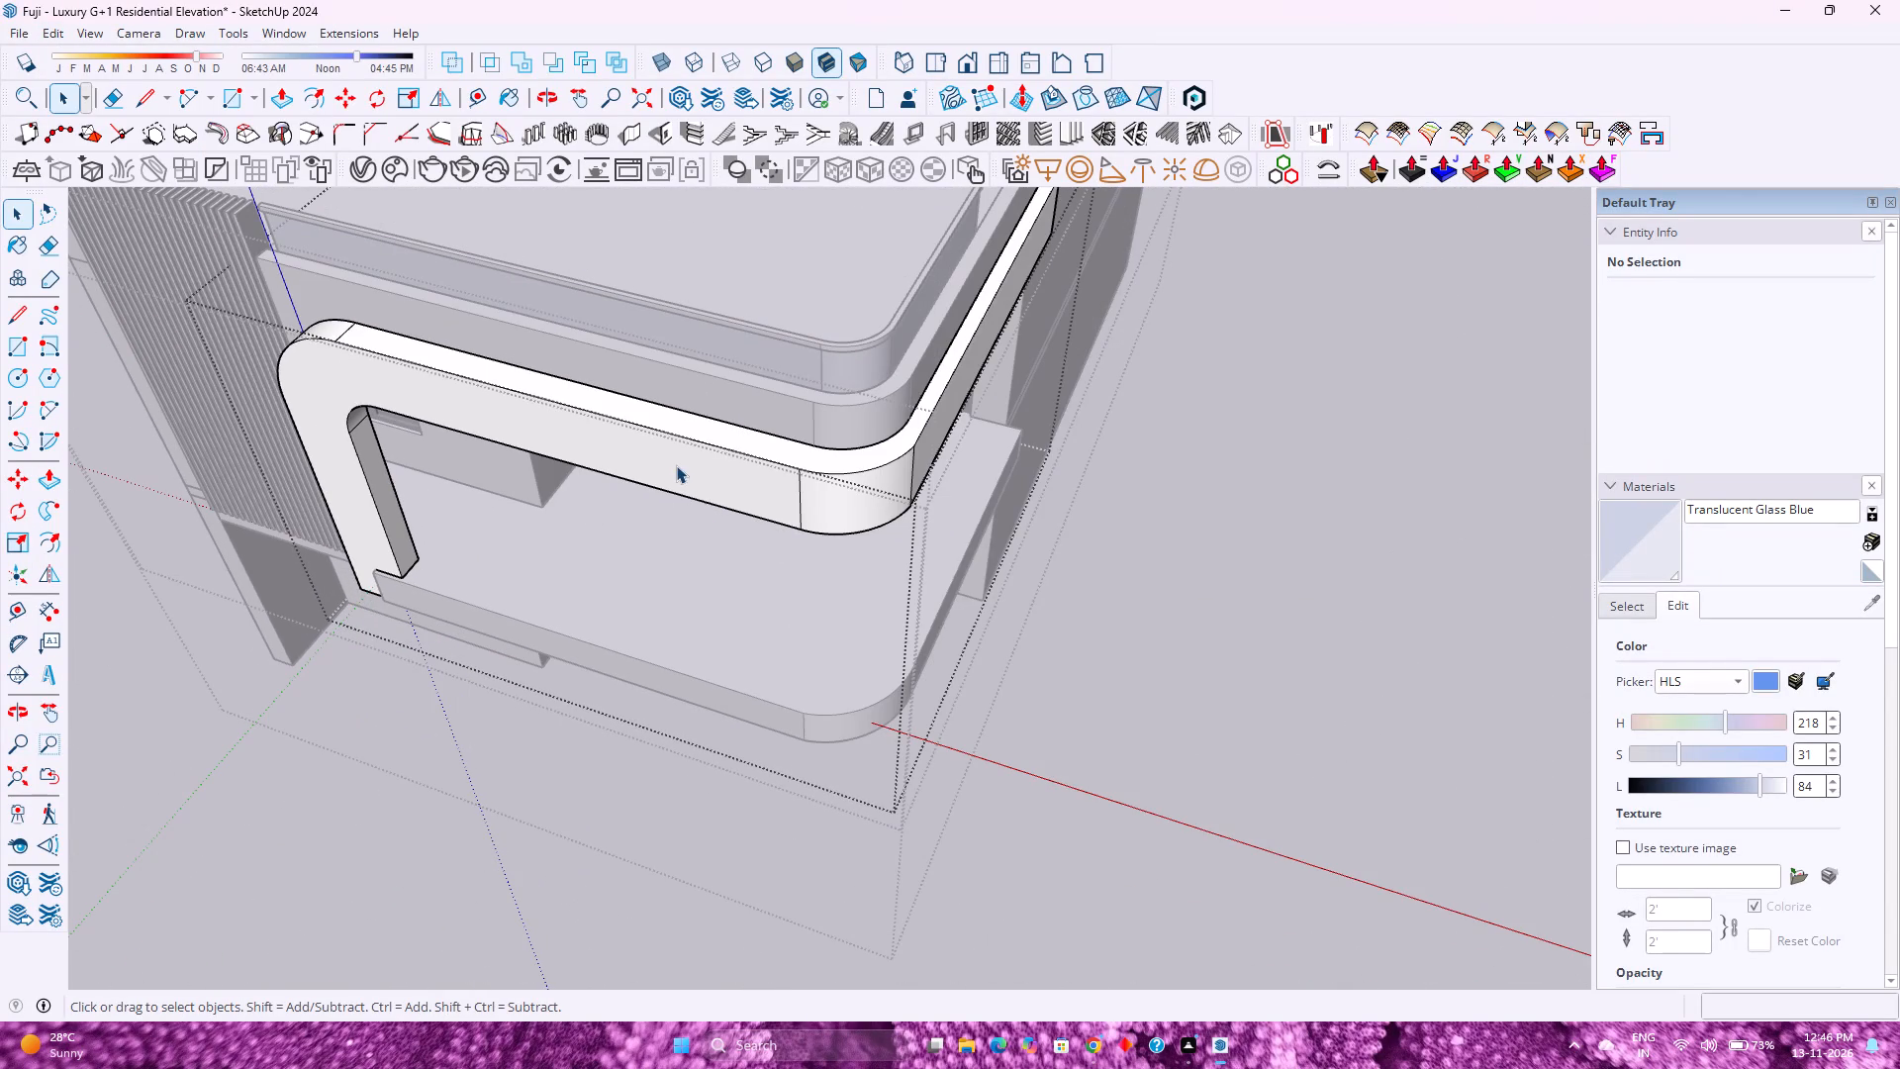
scroll(746, 483, "up", 3)
middle_click_drag(846, 485, 777, 605)
scroll(838, 534, "up", 4)
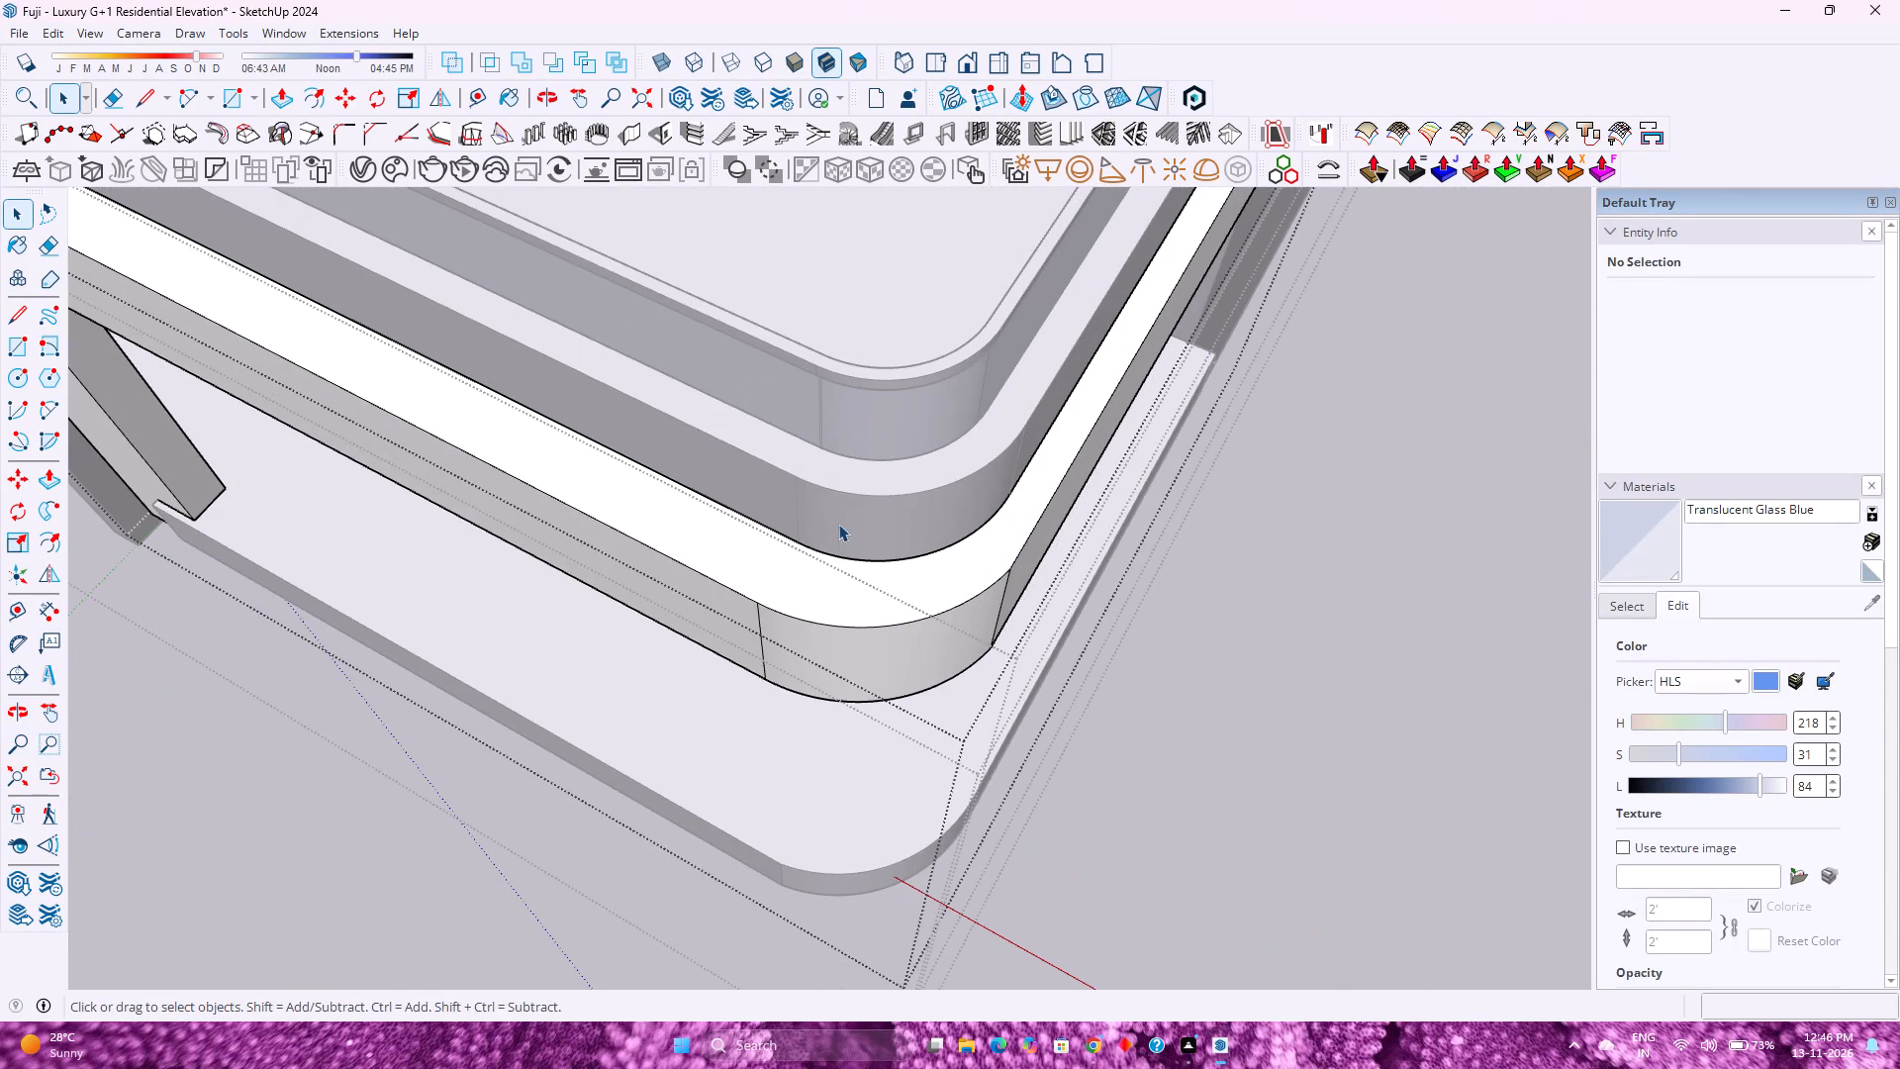
left_click(491, 96)
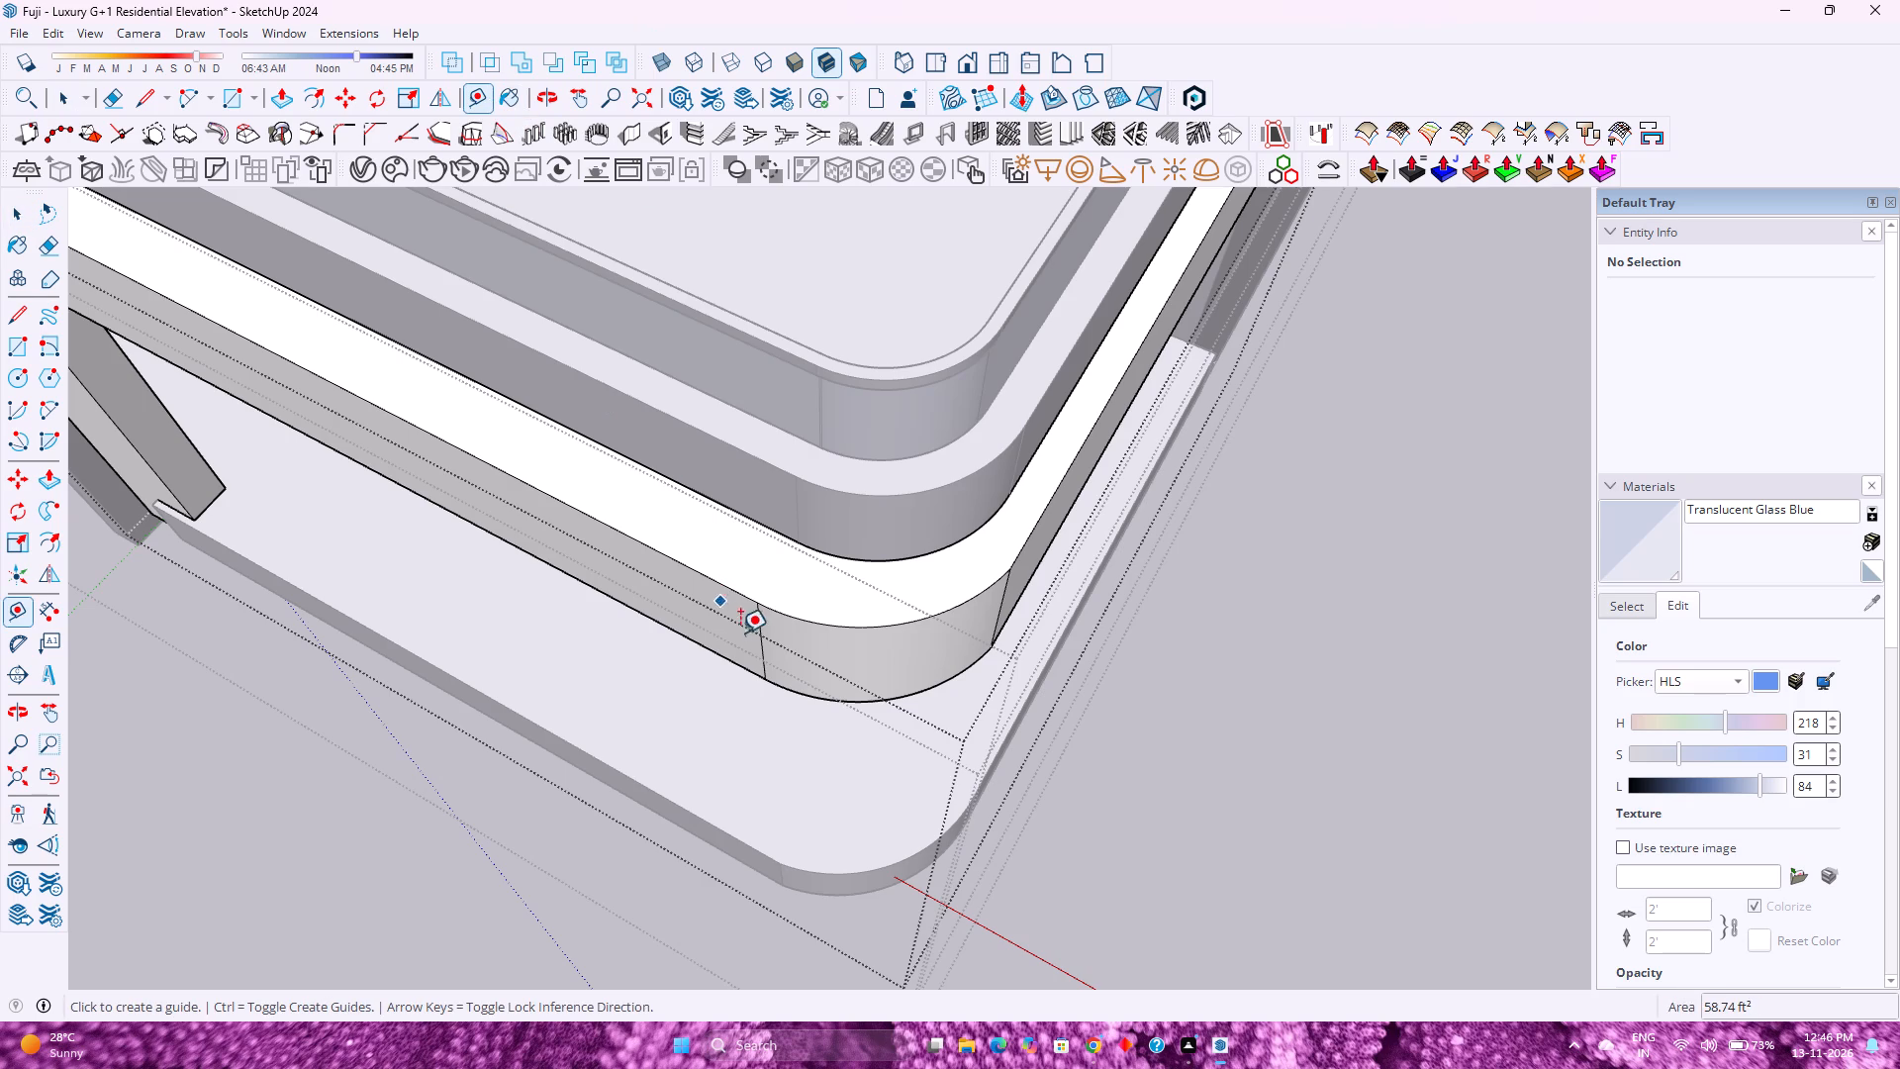
left_click(732, 593)
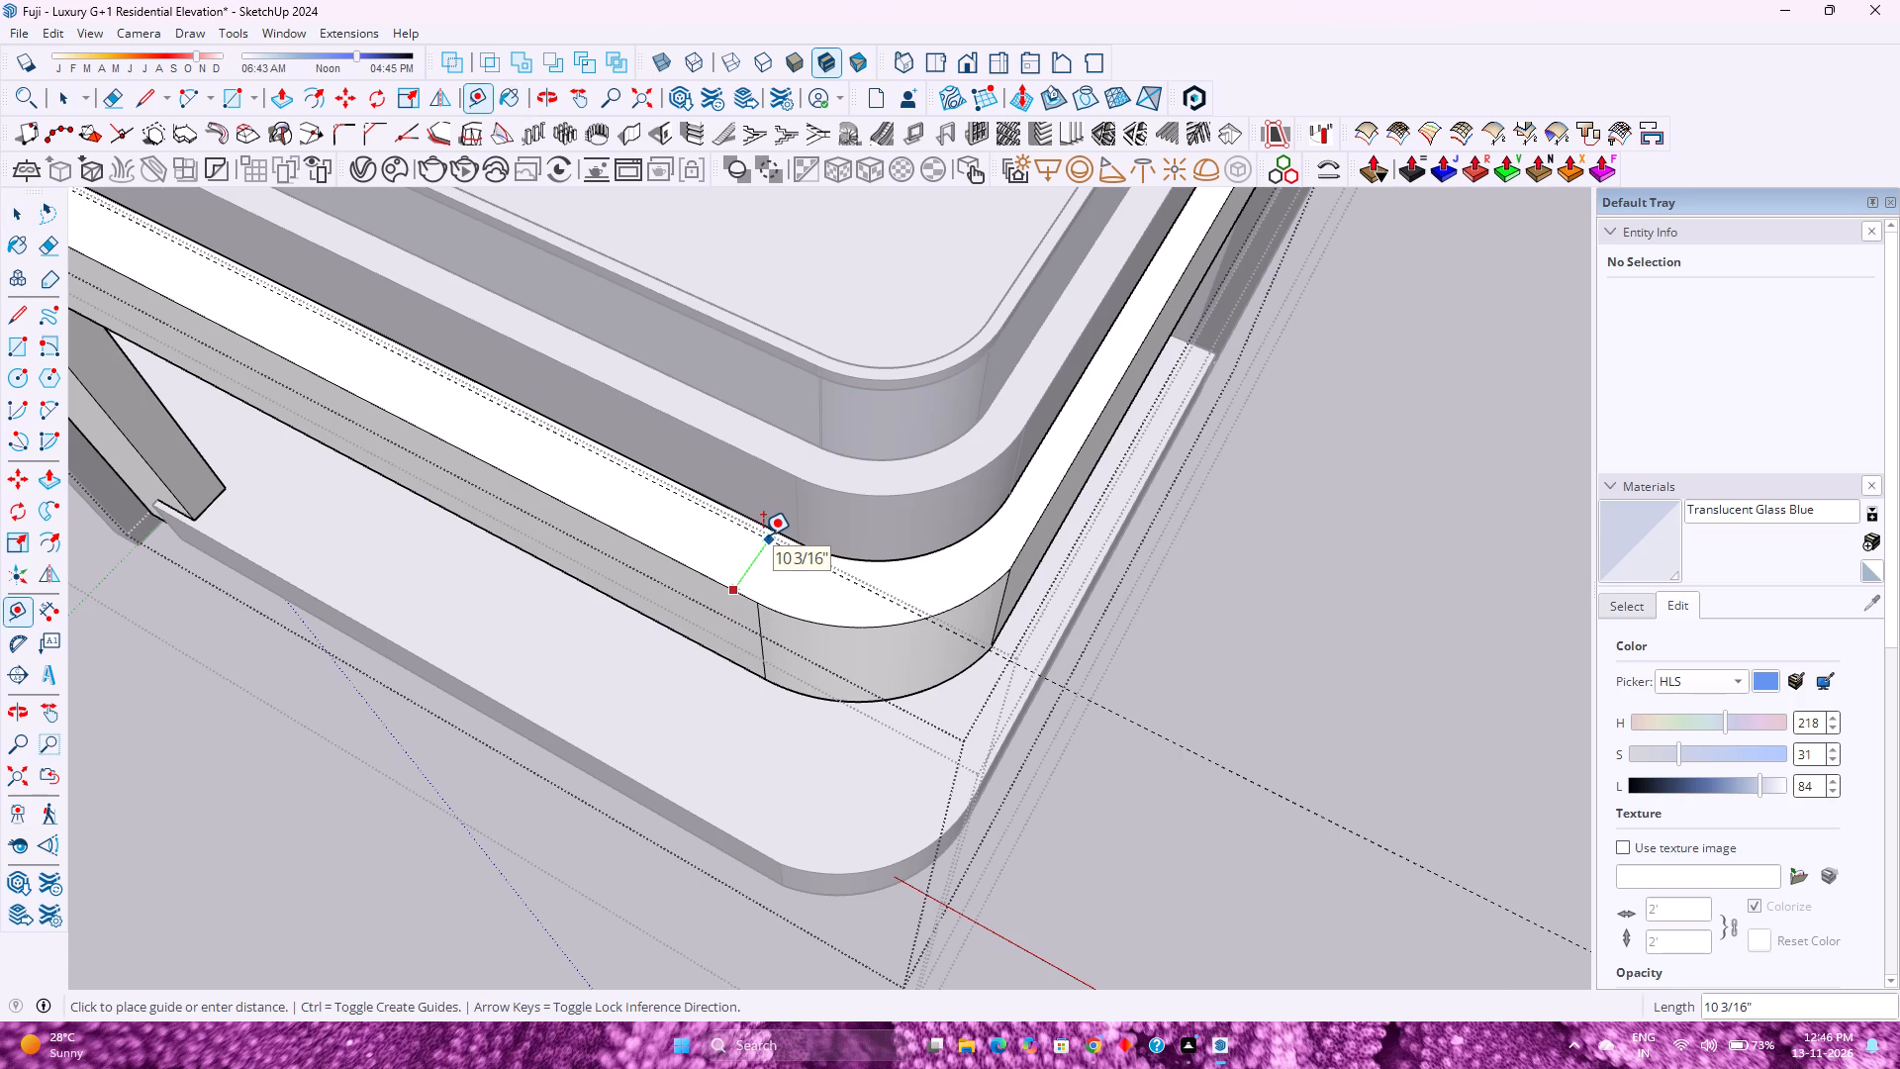
type("2'6")
key("Return")
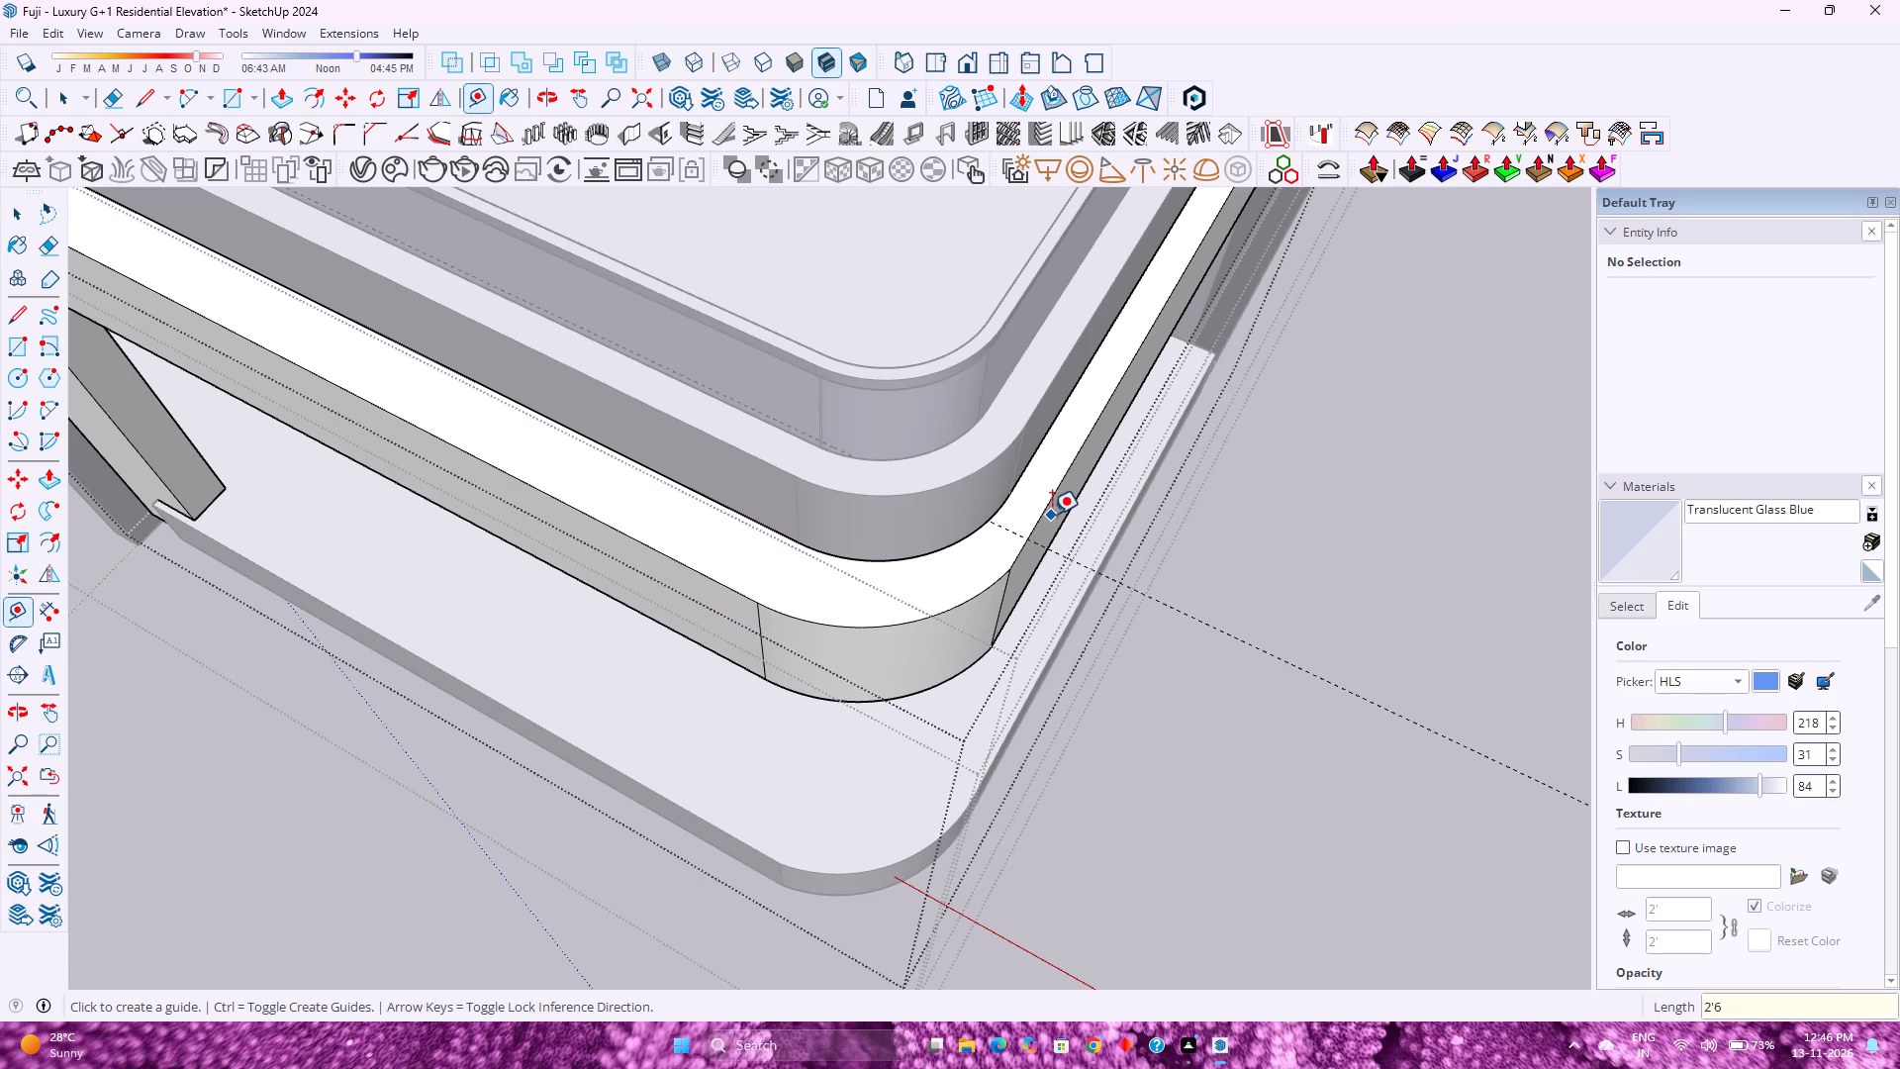
left_click(1051, 511)
key("Right")
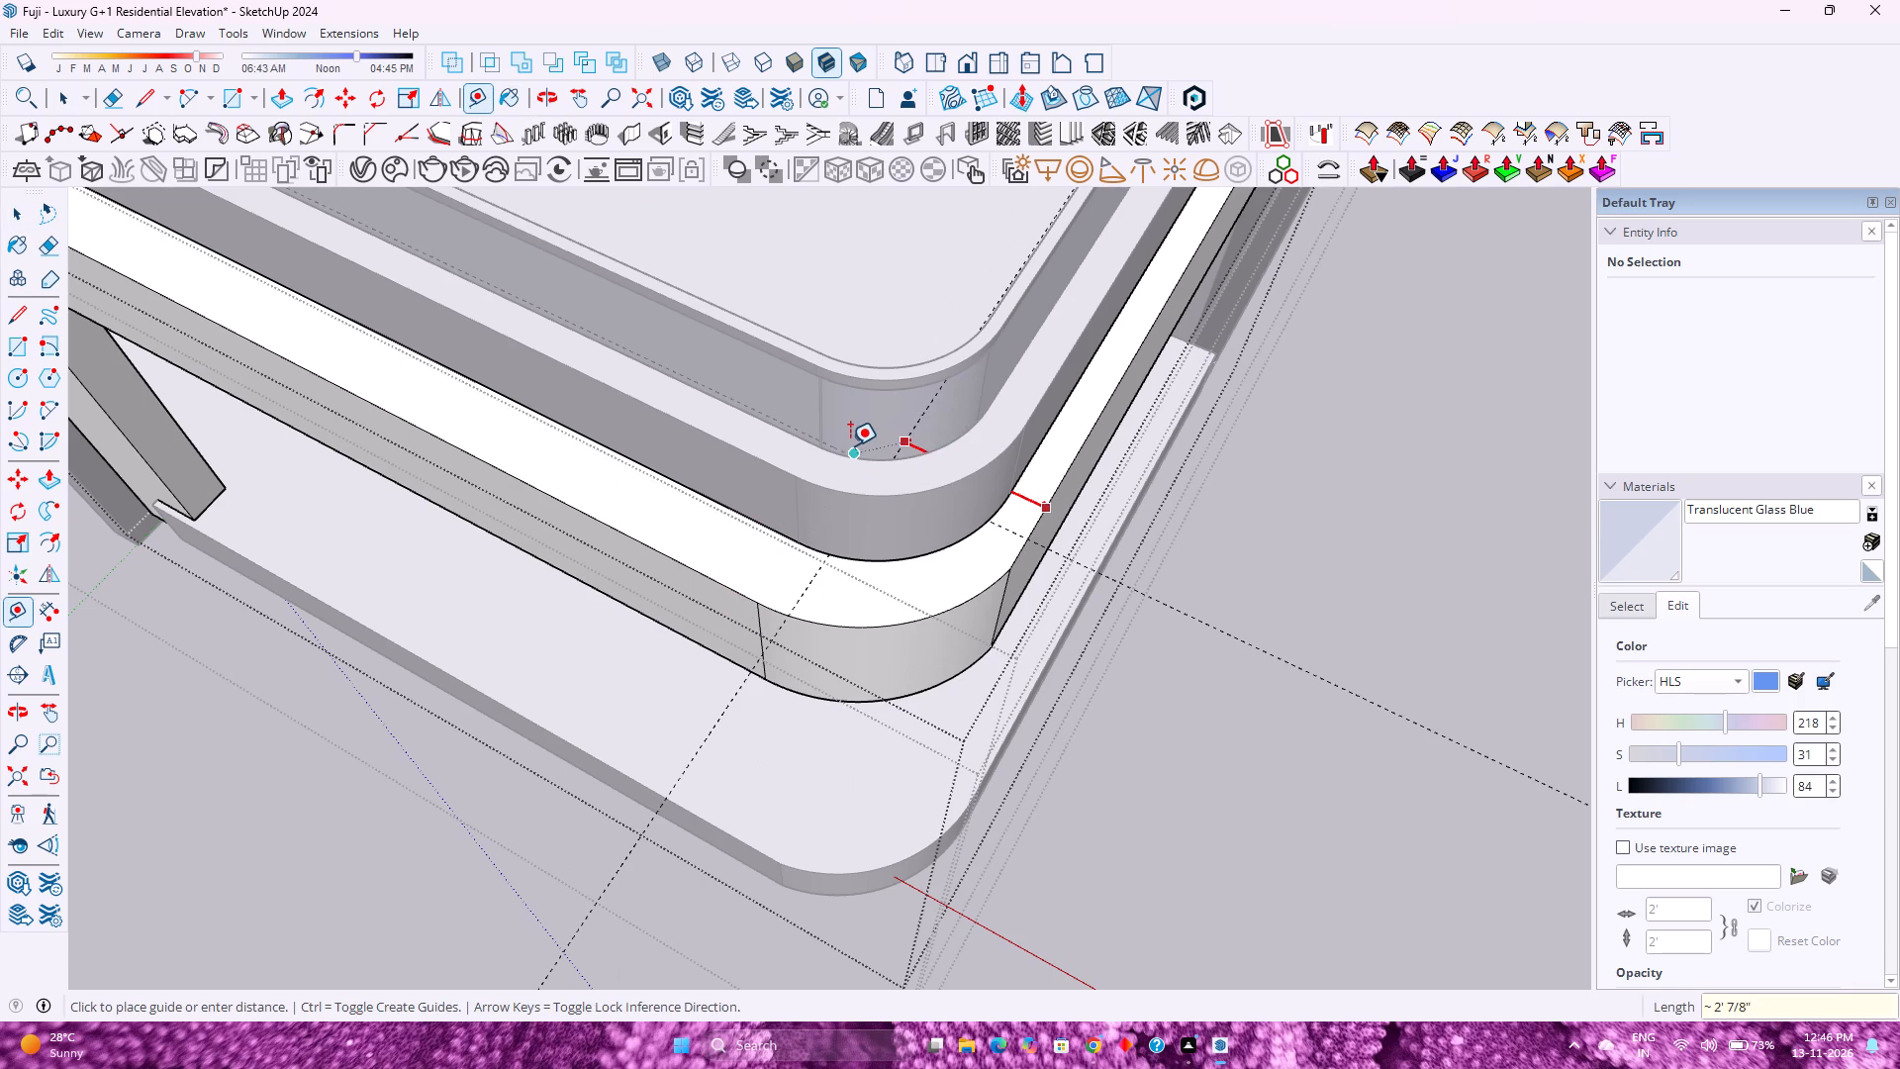
key("1")
key("BackSpace")
type("2'6")
key("Return")
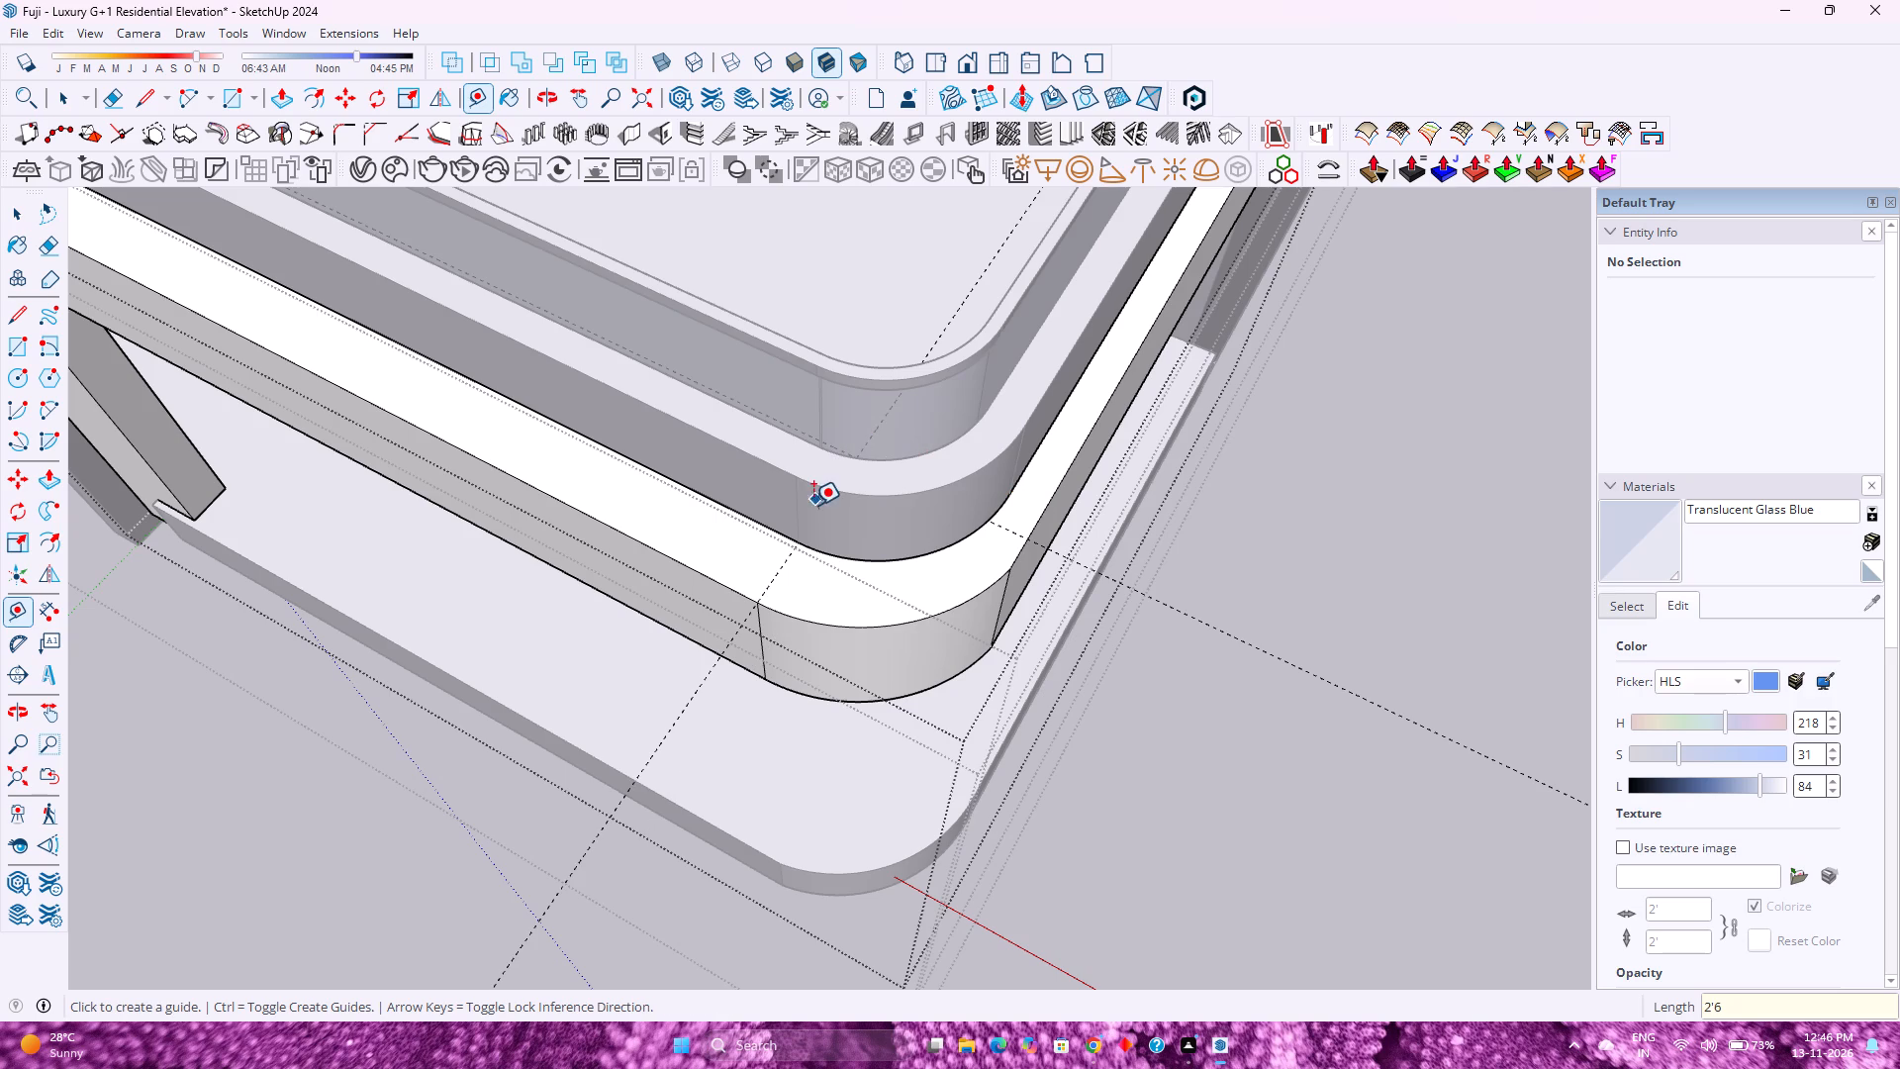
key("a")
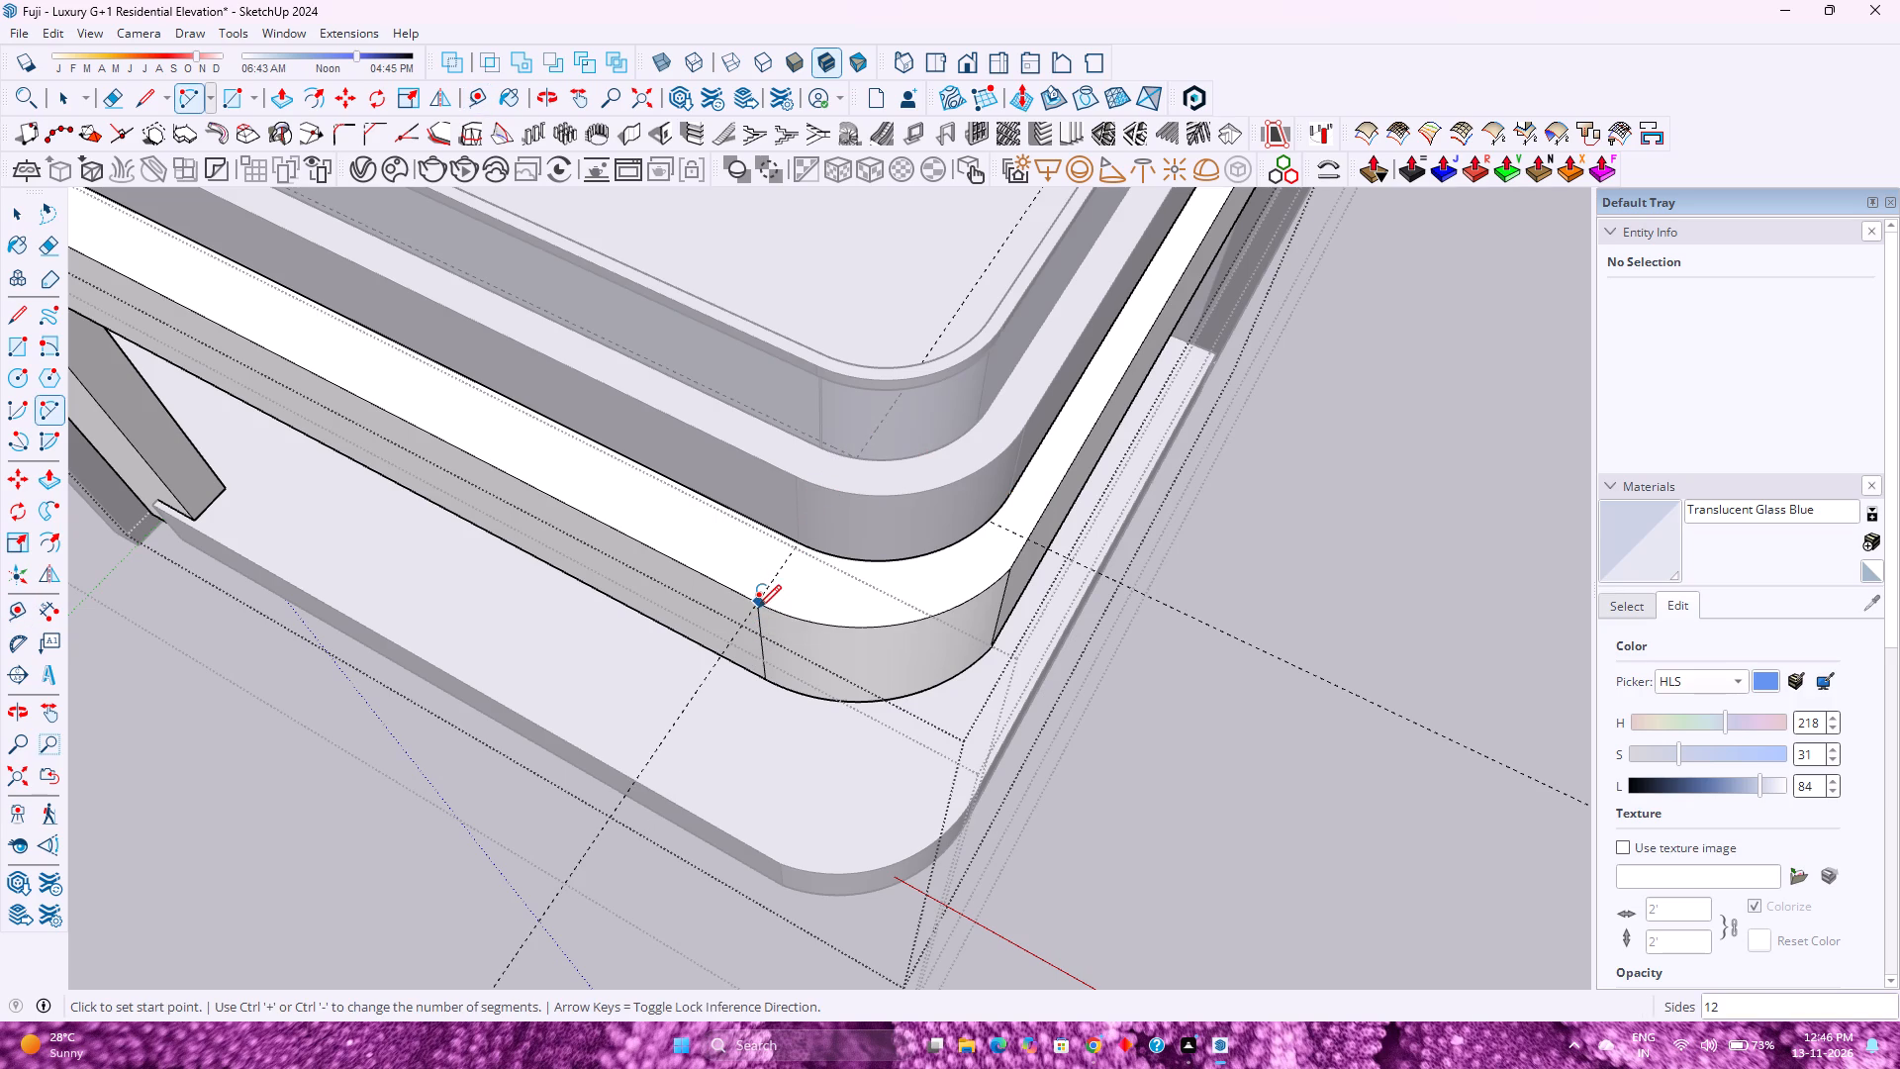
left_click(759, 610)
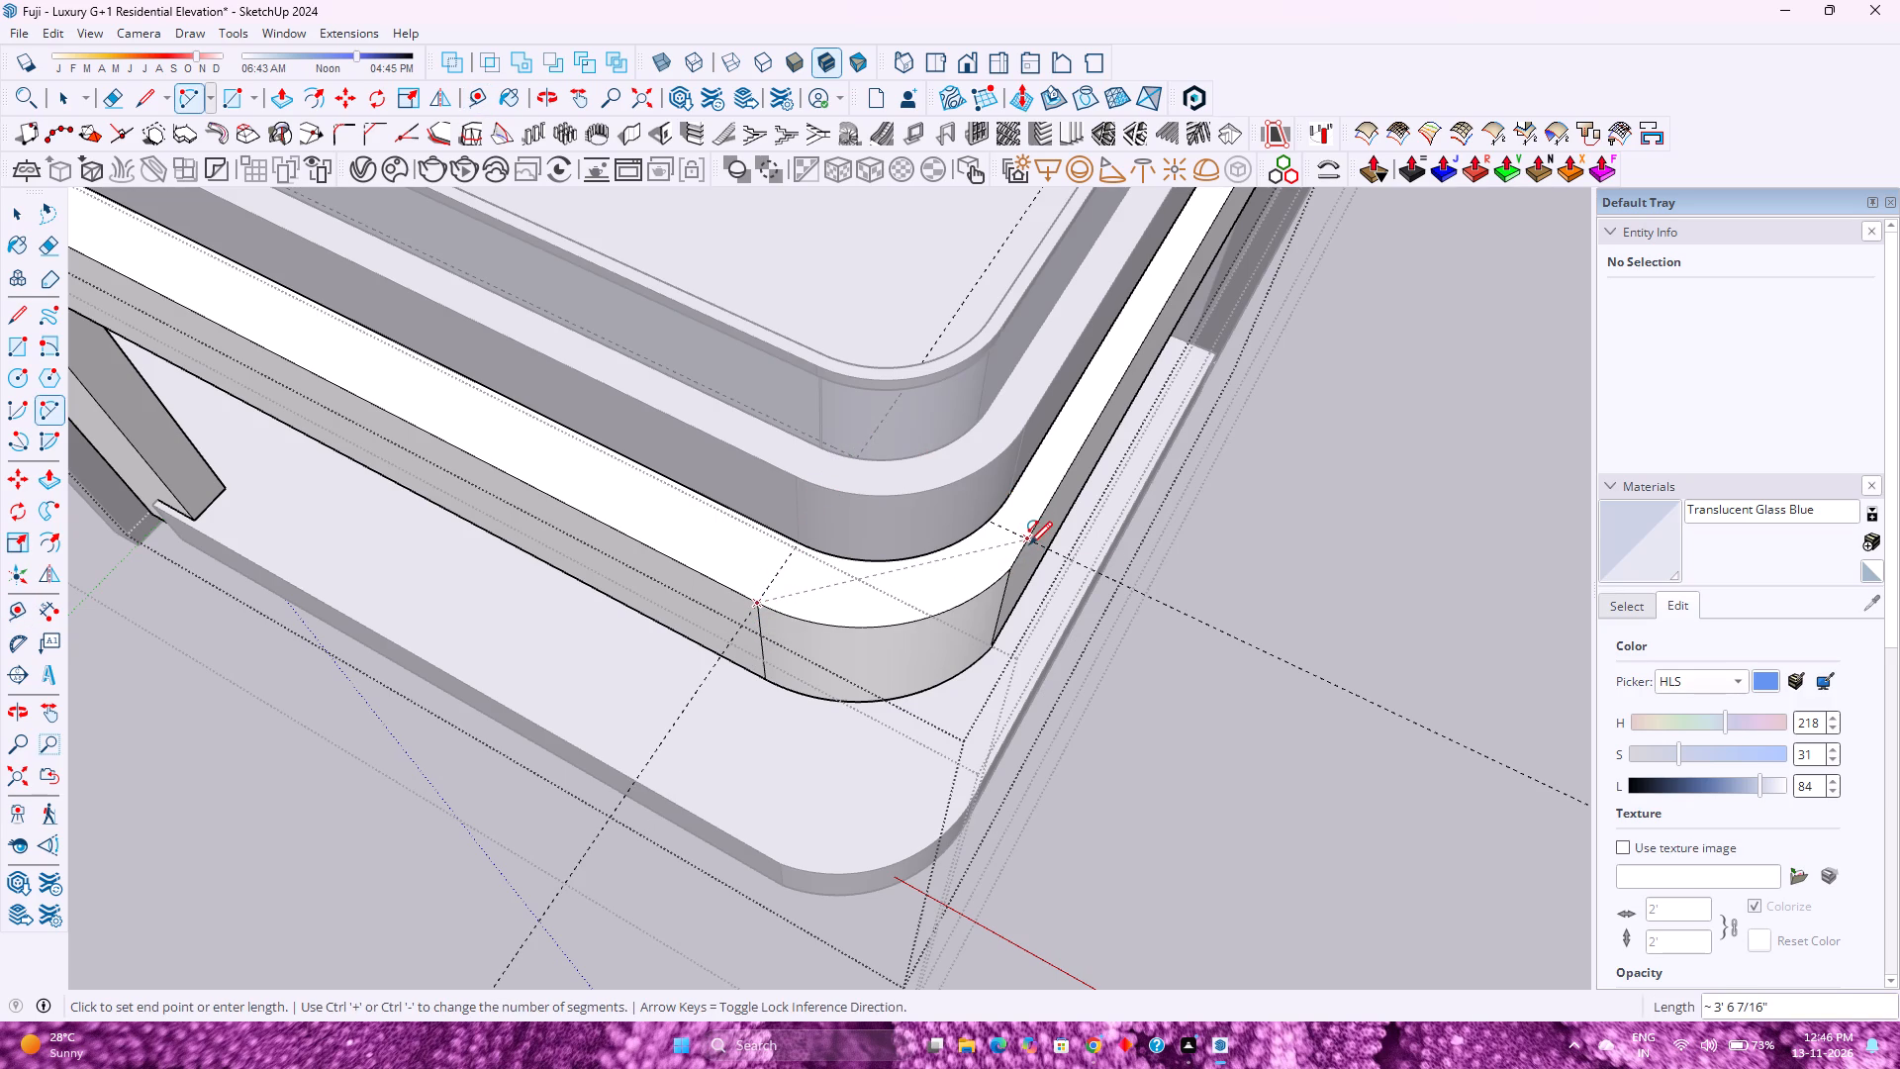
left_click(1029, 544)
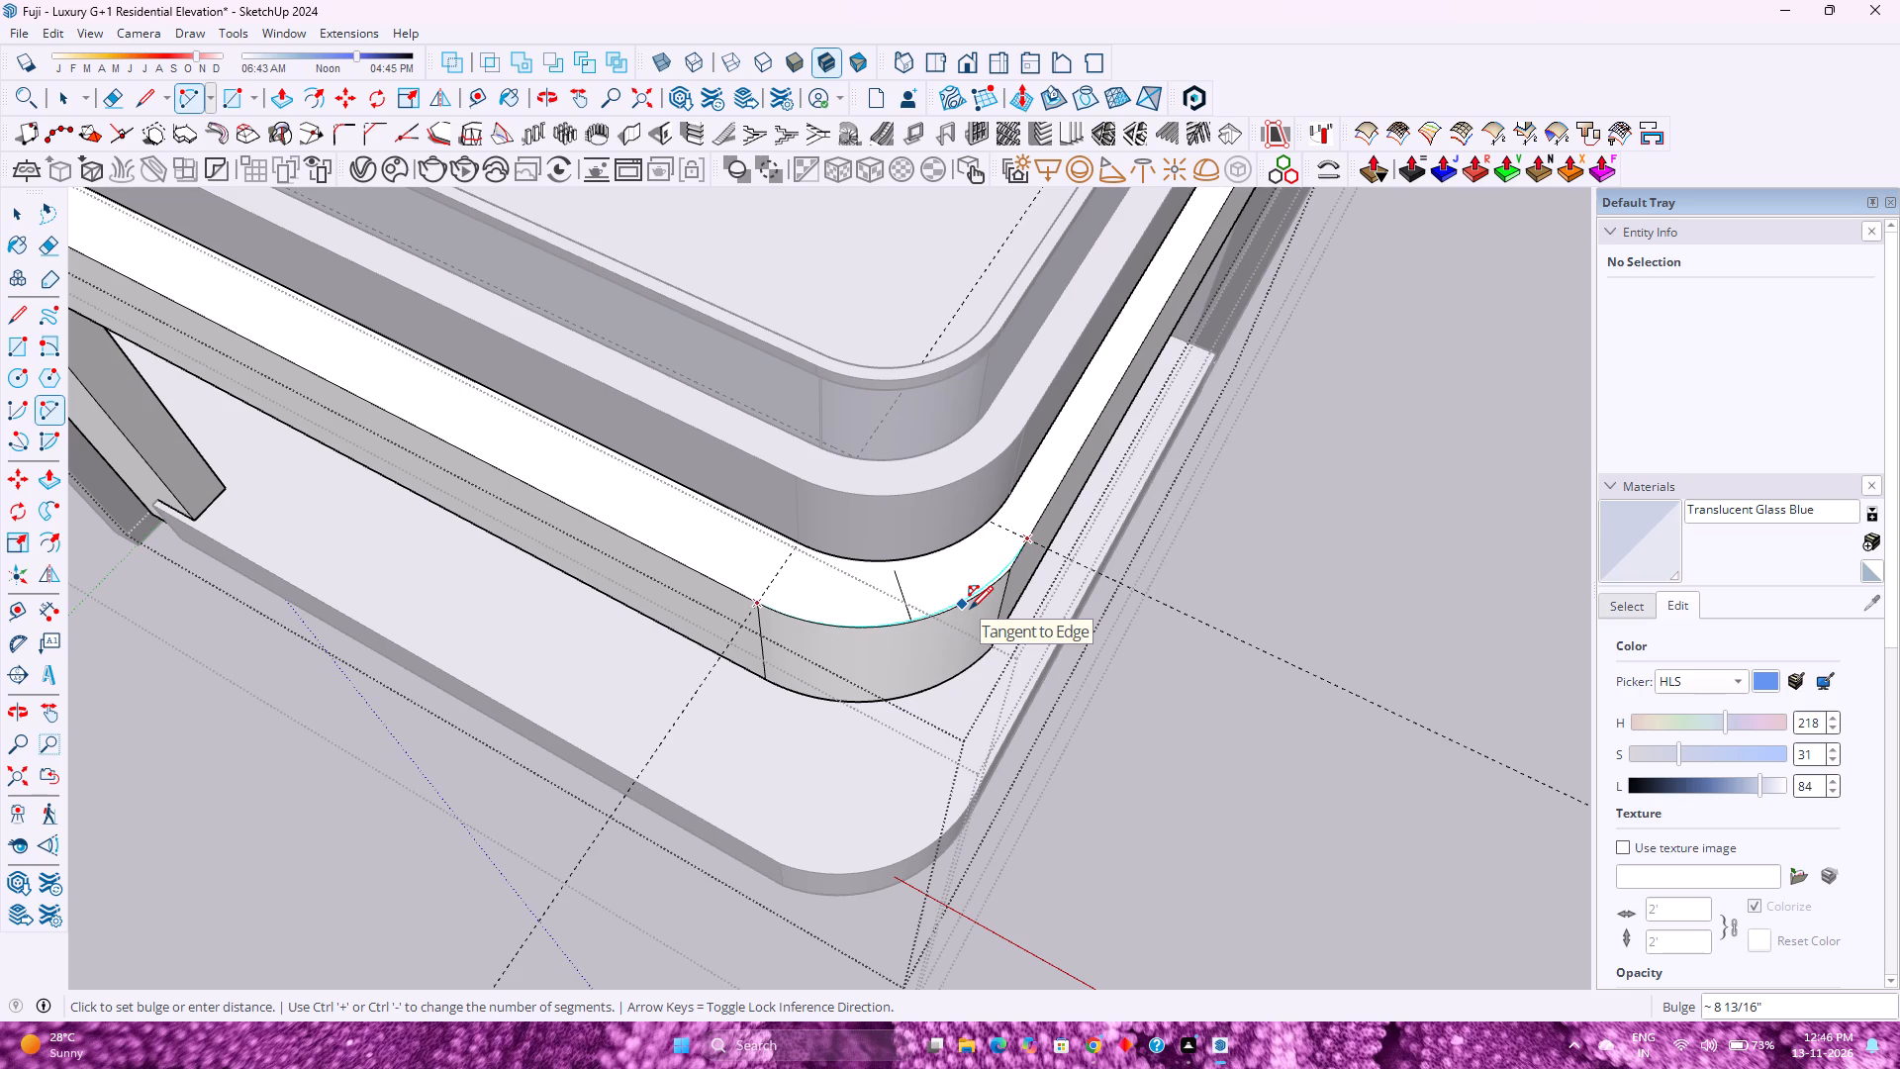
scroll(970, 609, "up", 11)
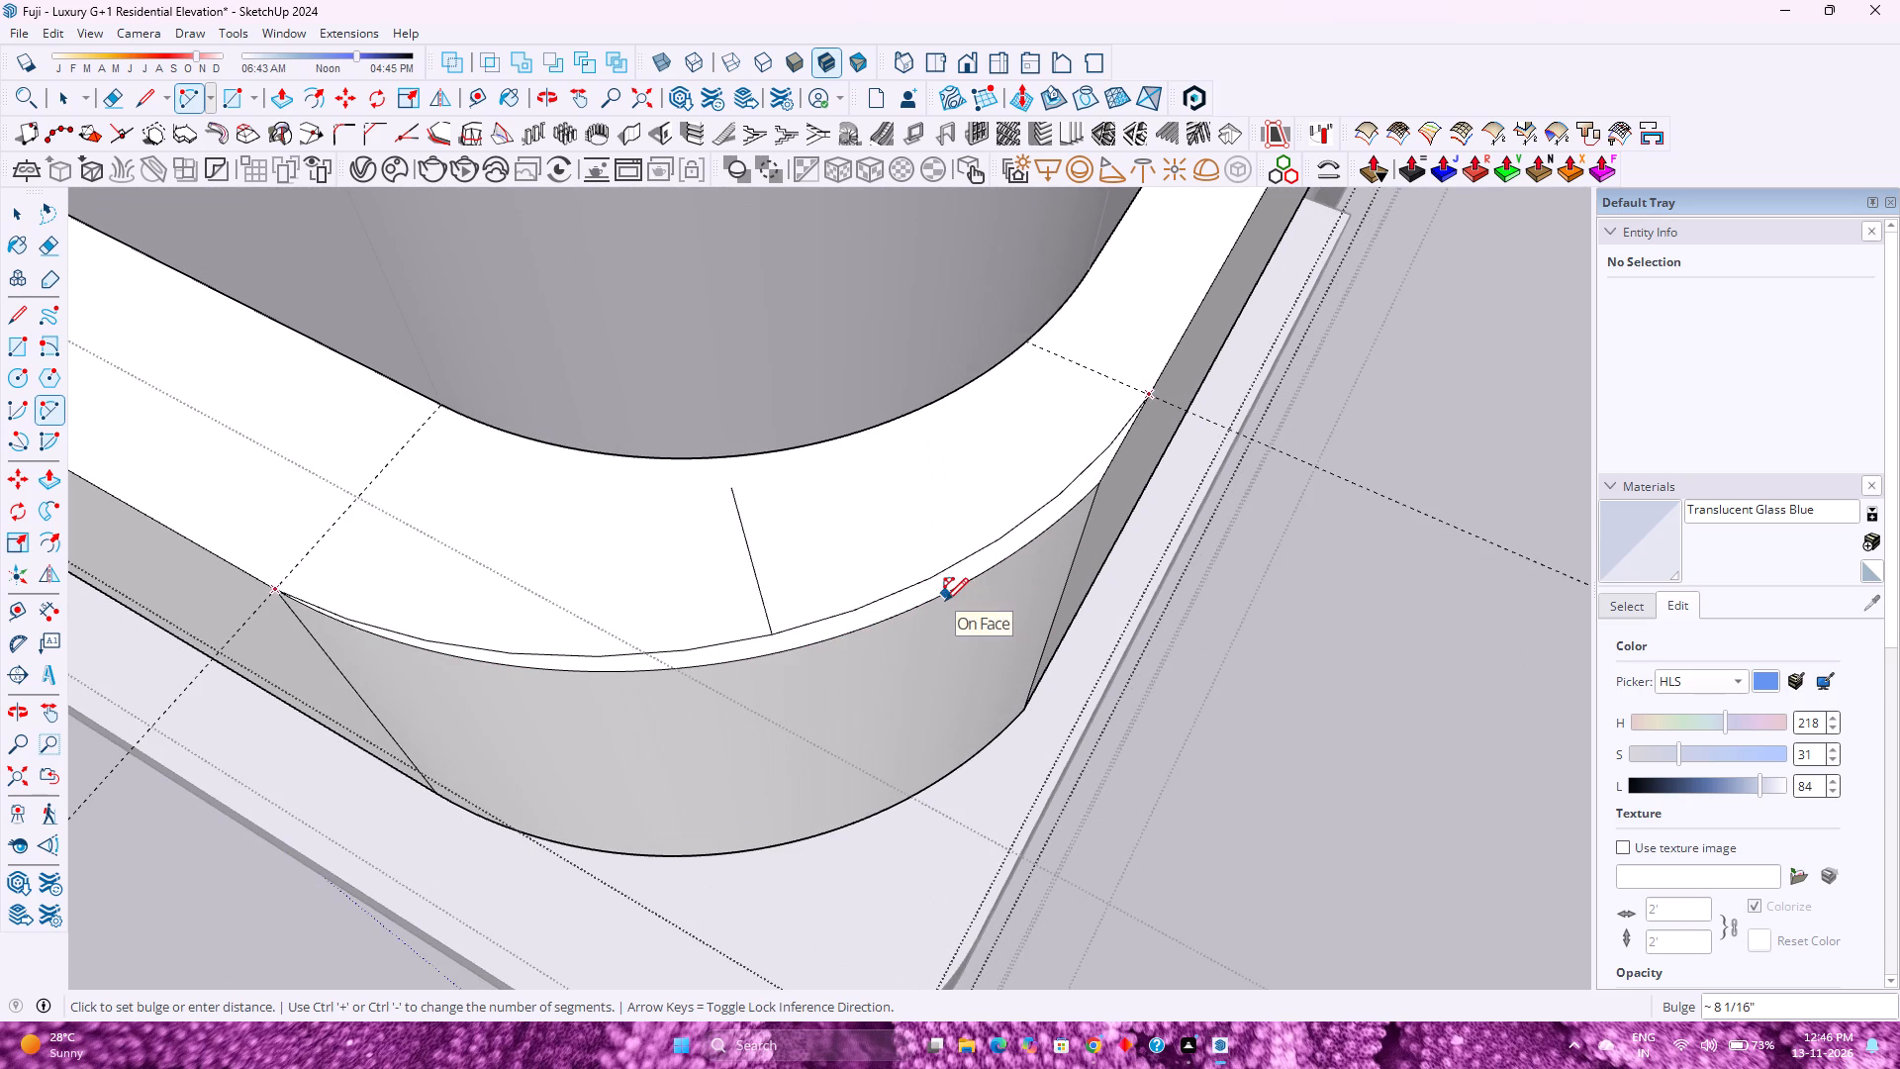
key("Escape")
Draw a tangent arc of 2' 6" radius on the corner's top face, from the side beam's guide to the front beam's guide along the outer edges.
left_click(1148, 389)
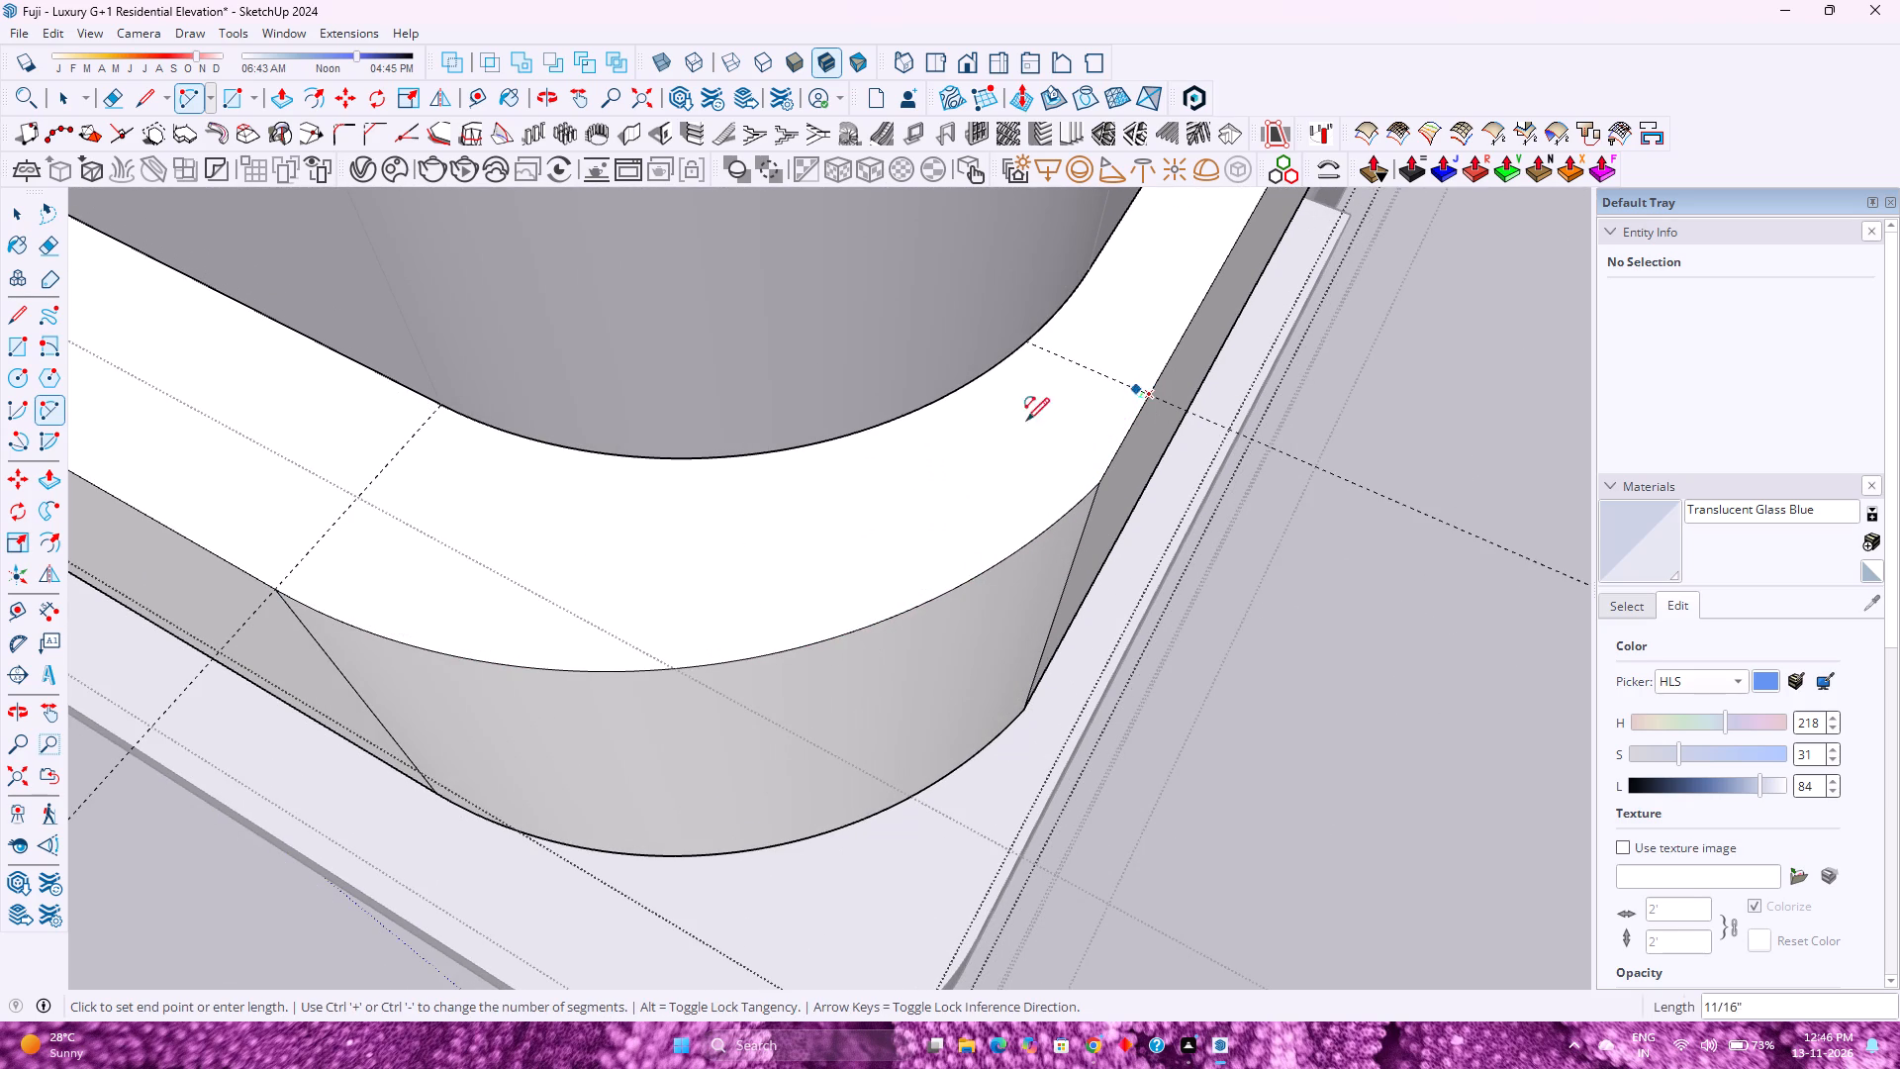
double_click(272, 586)
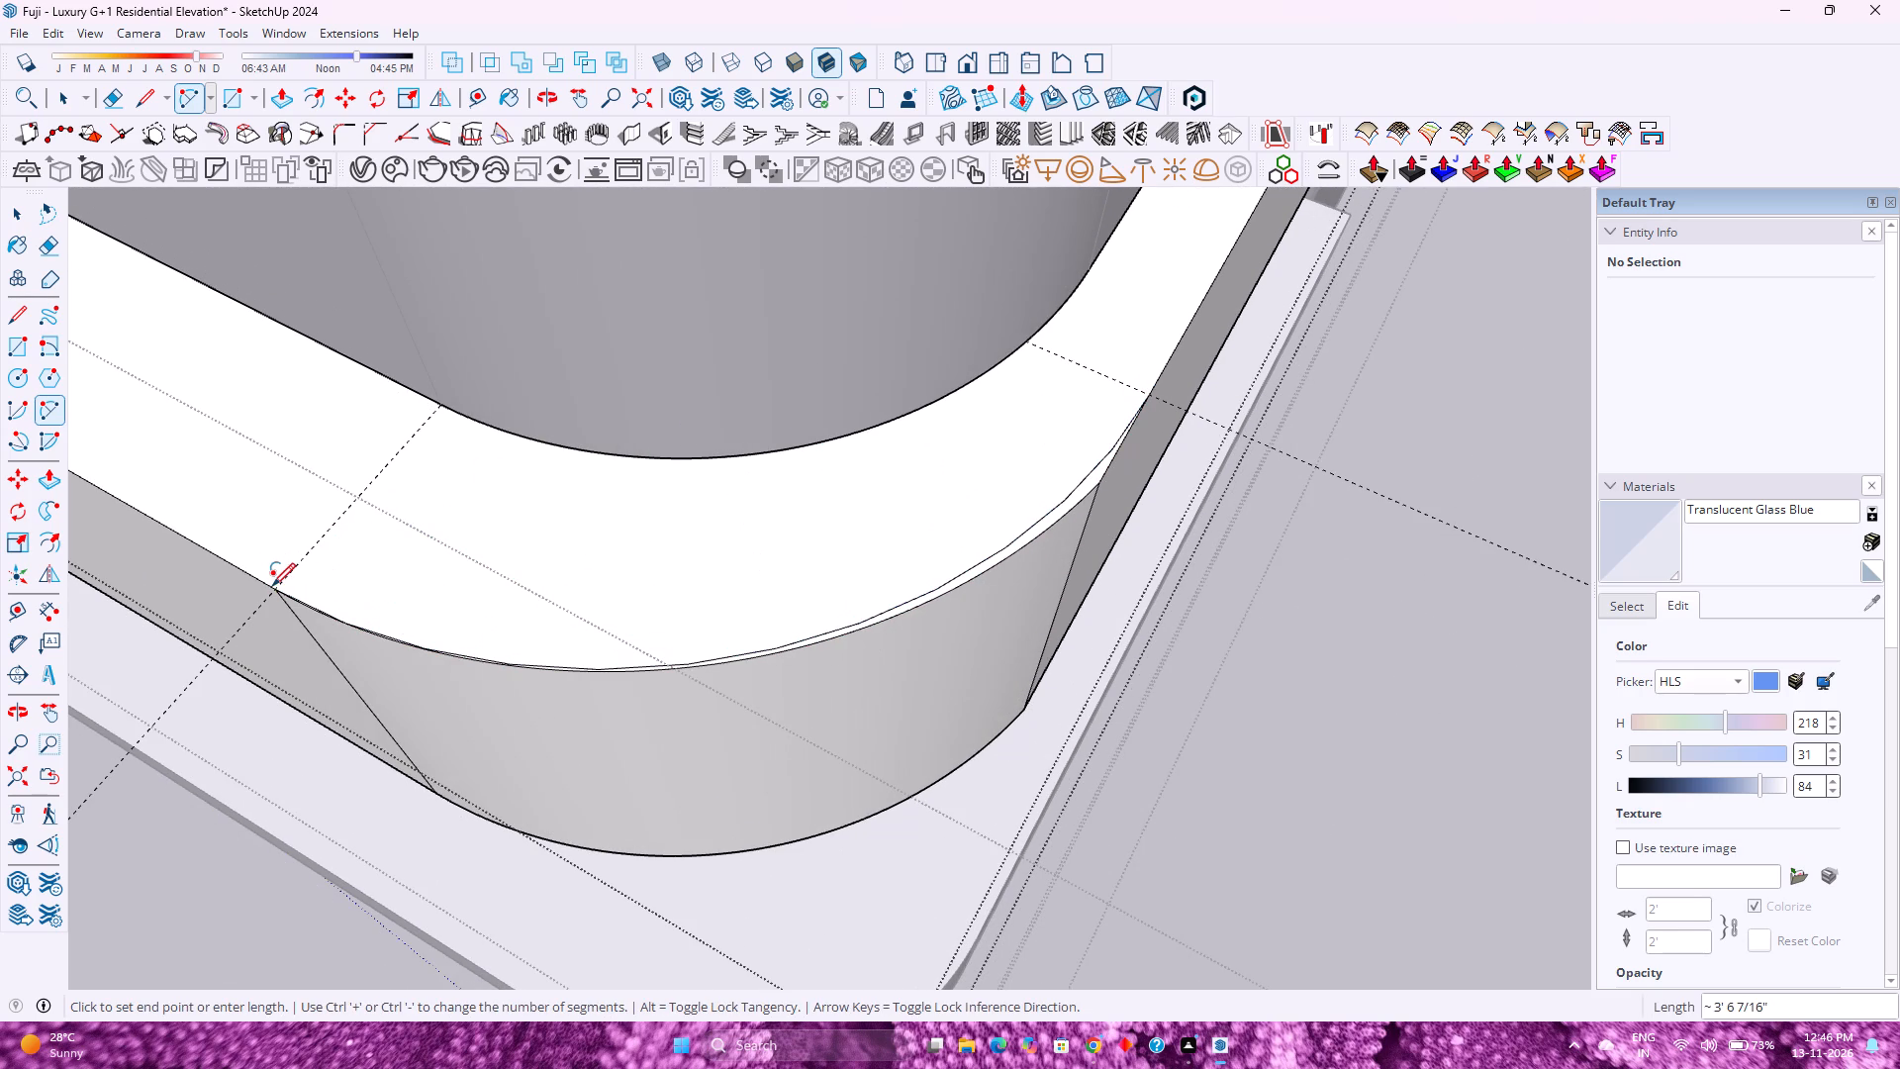
key("space")
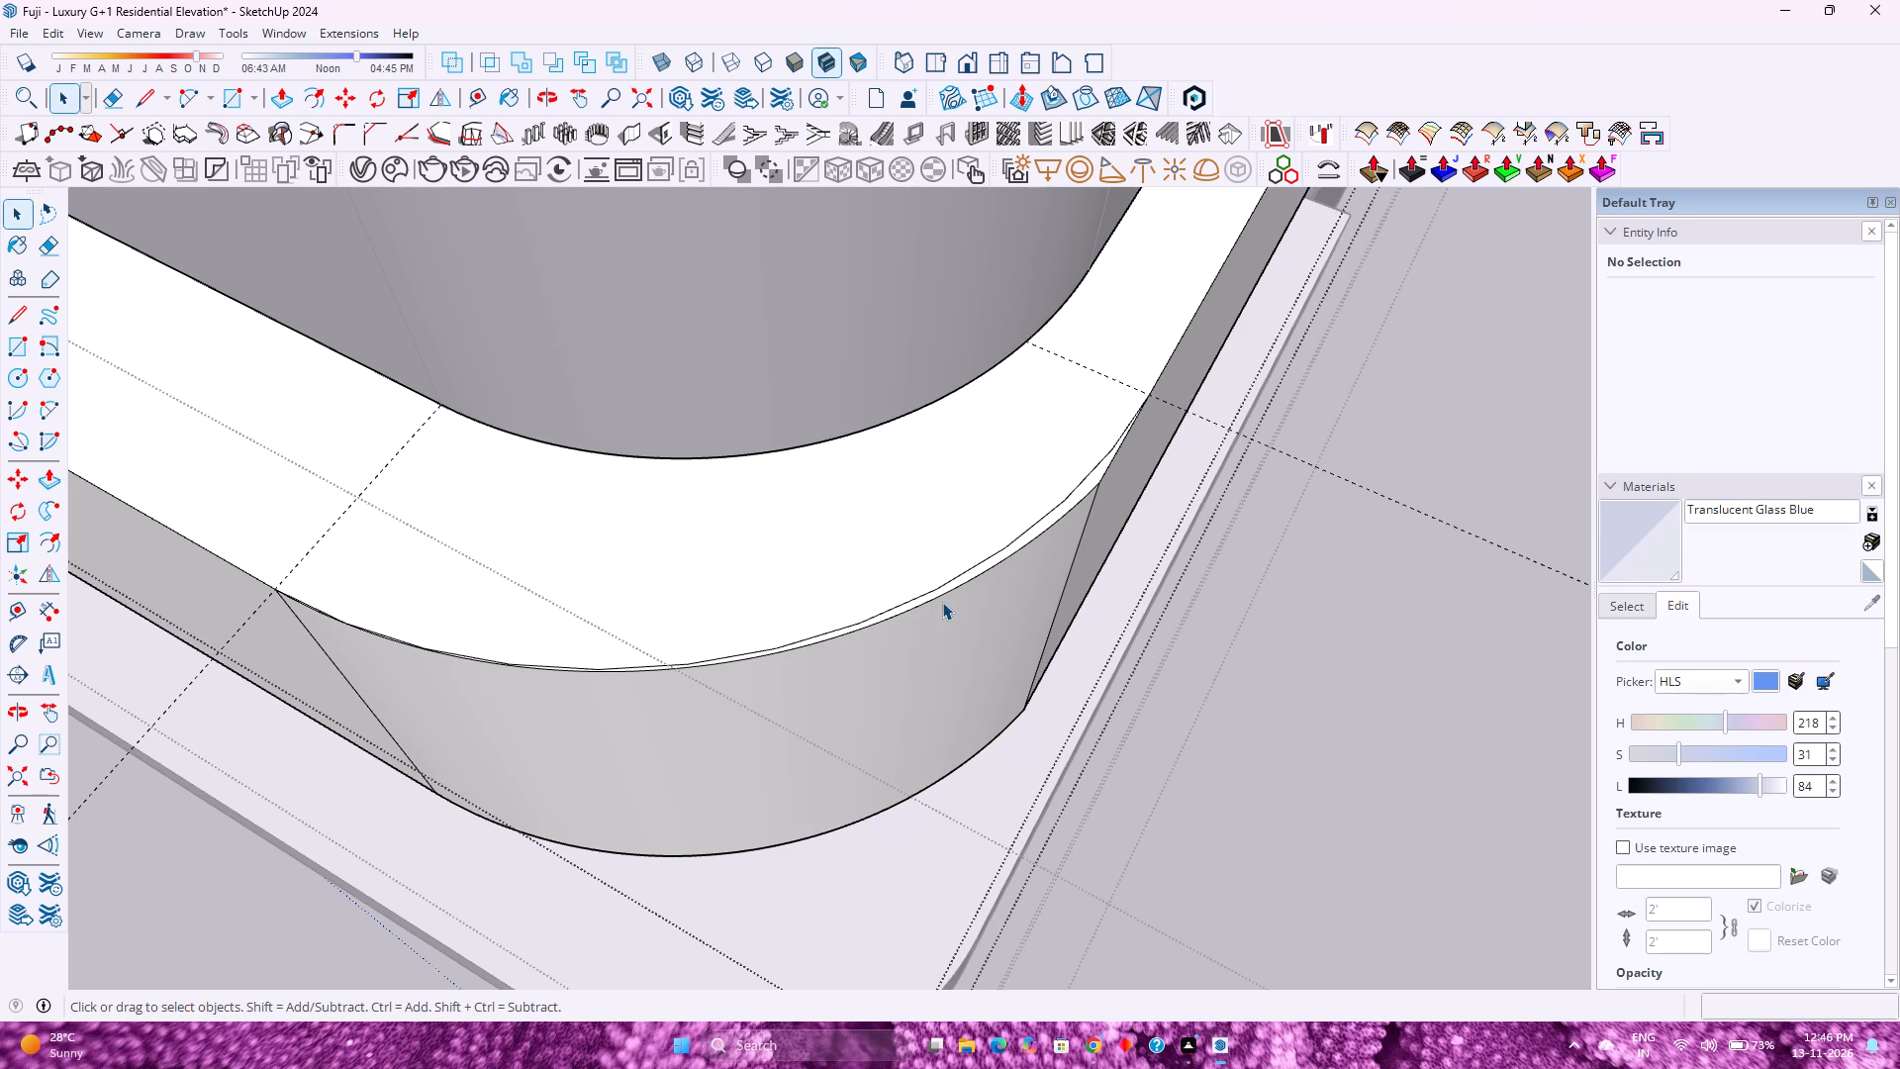
Set the new corner arc's segment count to 160.
key("space")
scroll(980, 561, "up", 3)
left_click(992, 555)
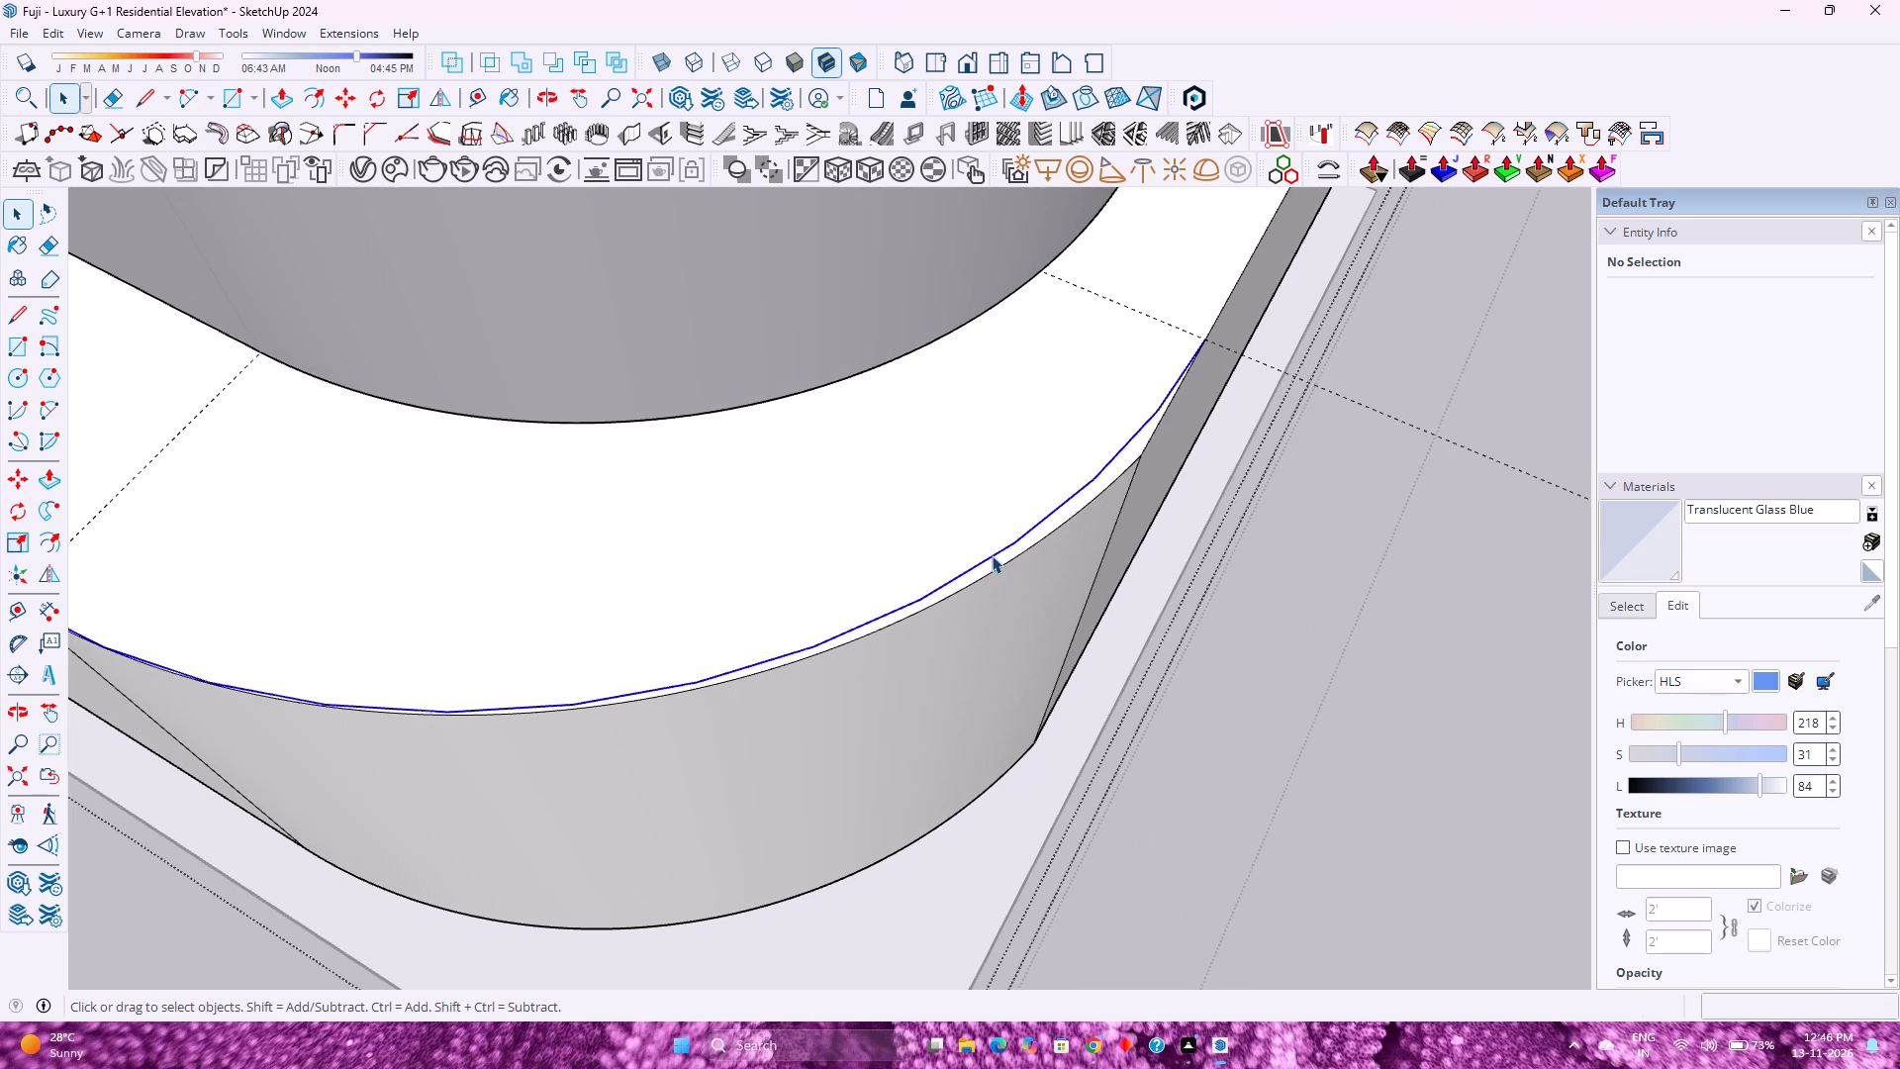
double_click(1852, 350)
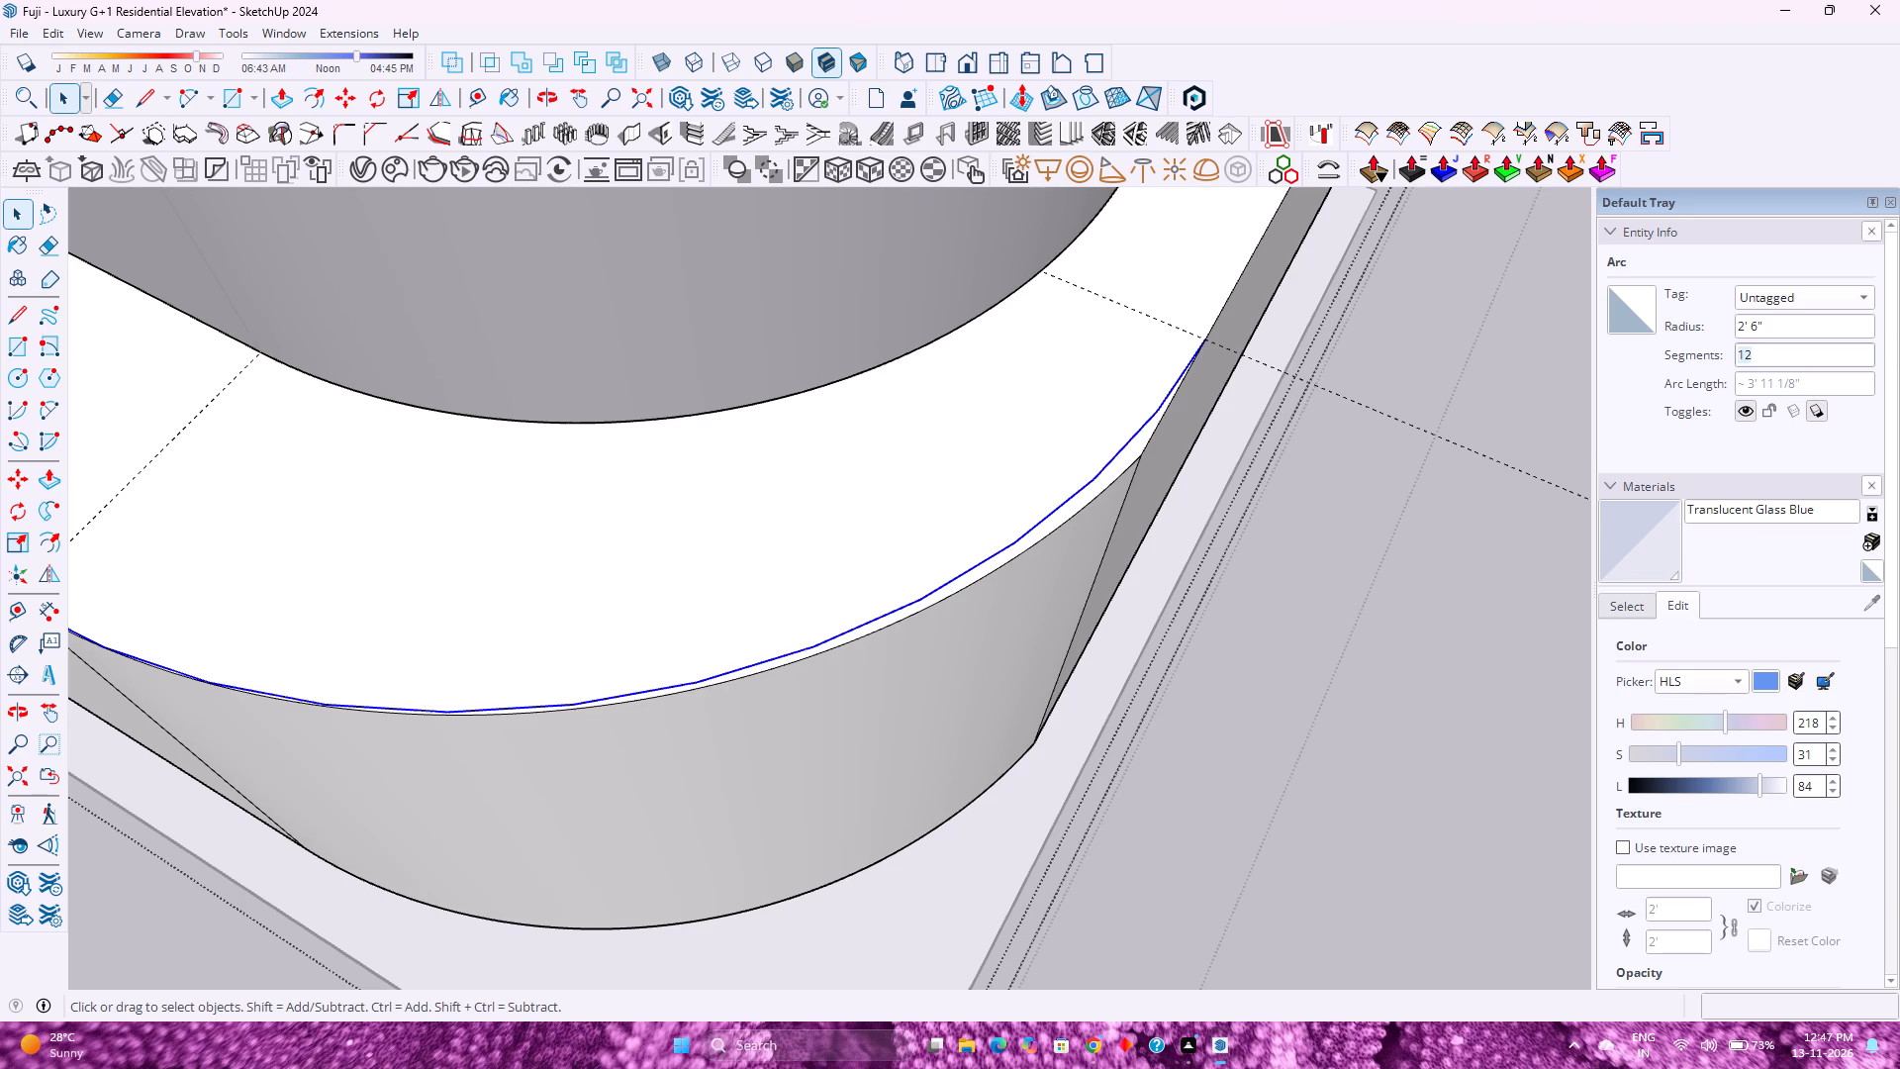
type("160")
key("Return")
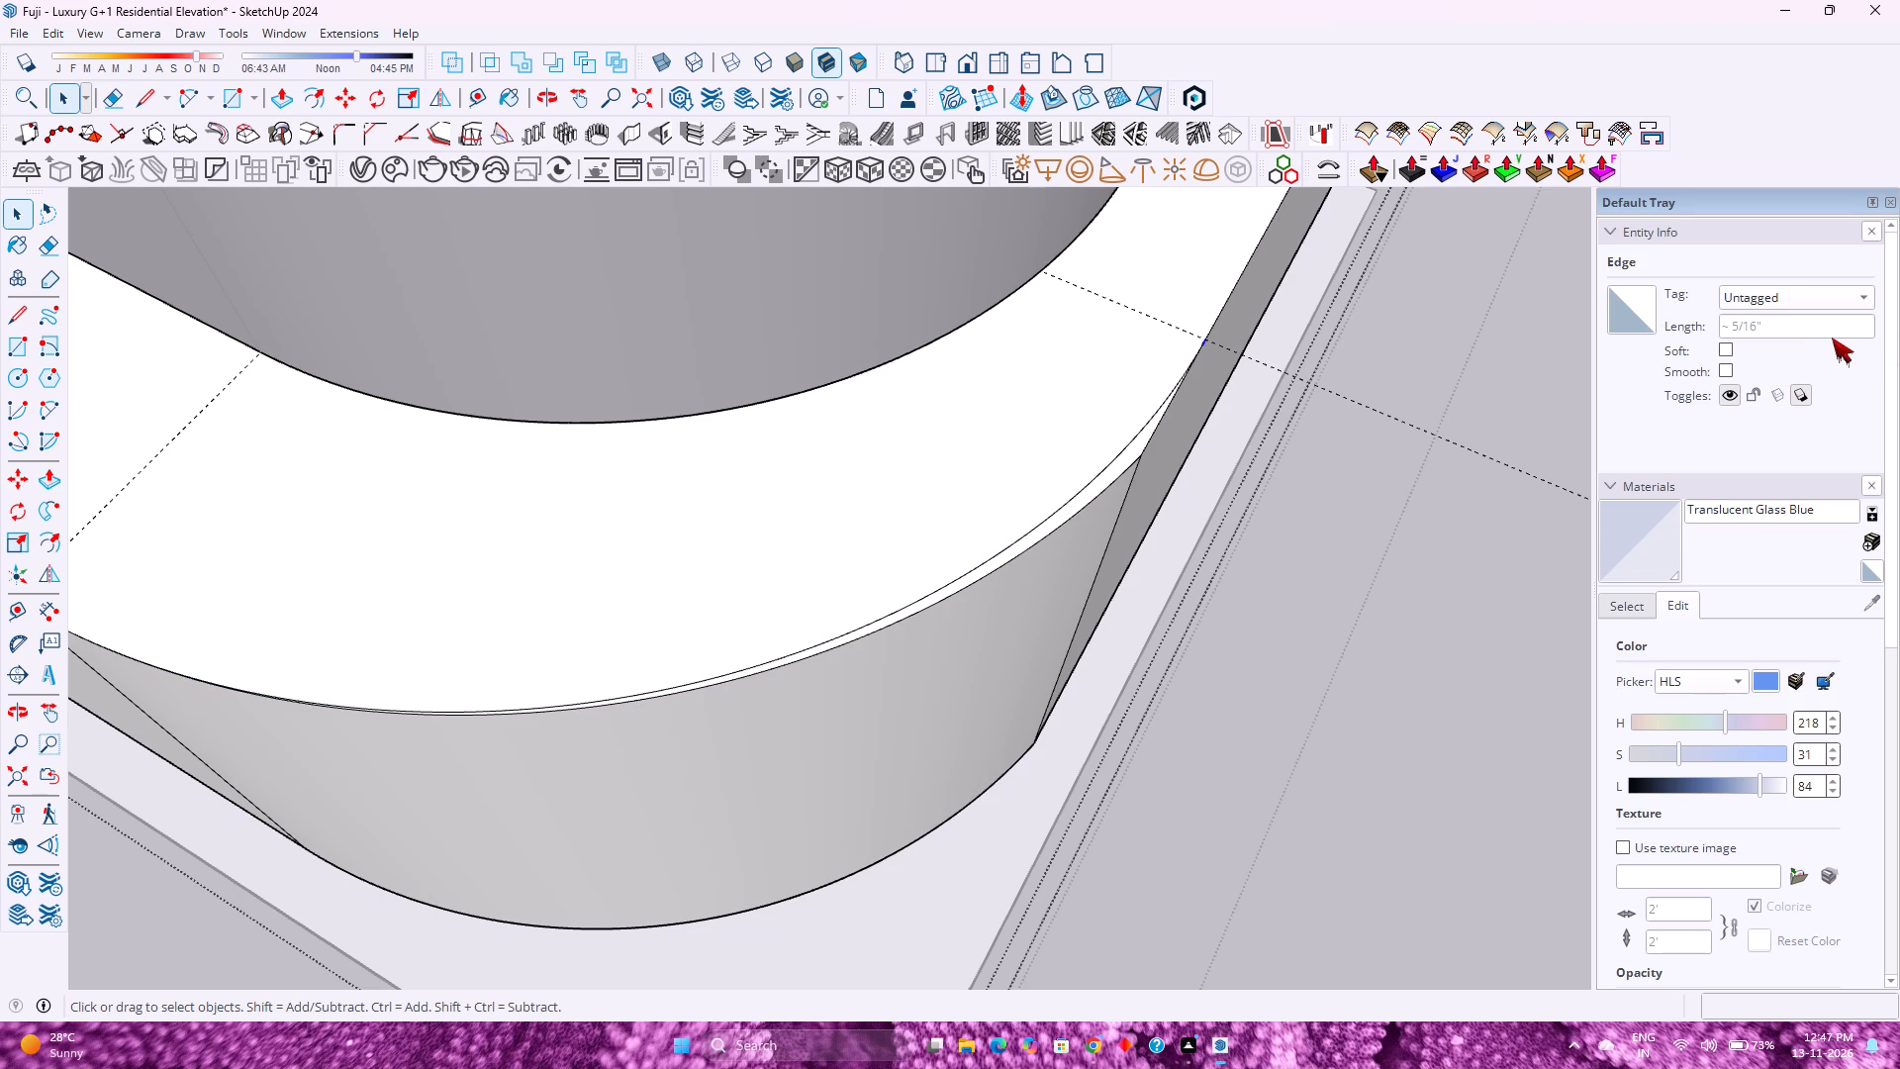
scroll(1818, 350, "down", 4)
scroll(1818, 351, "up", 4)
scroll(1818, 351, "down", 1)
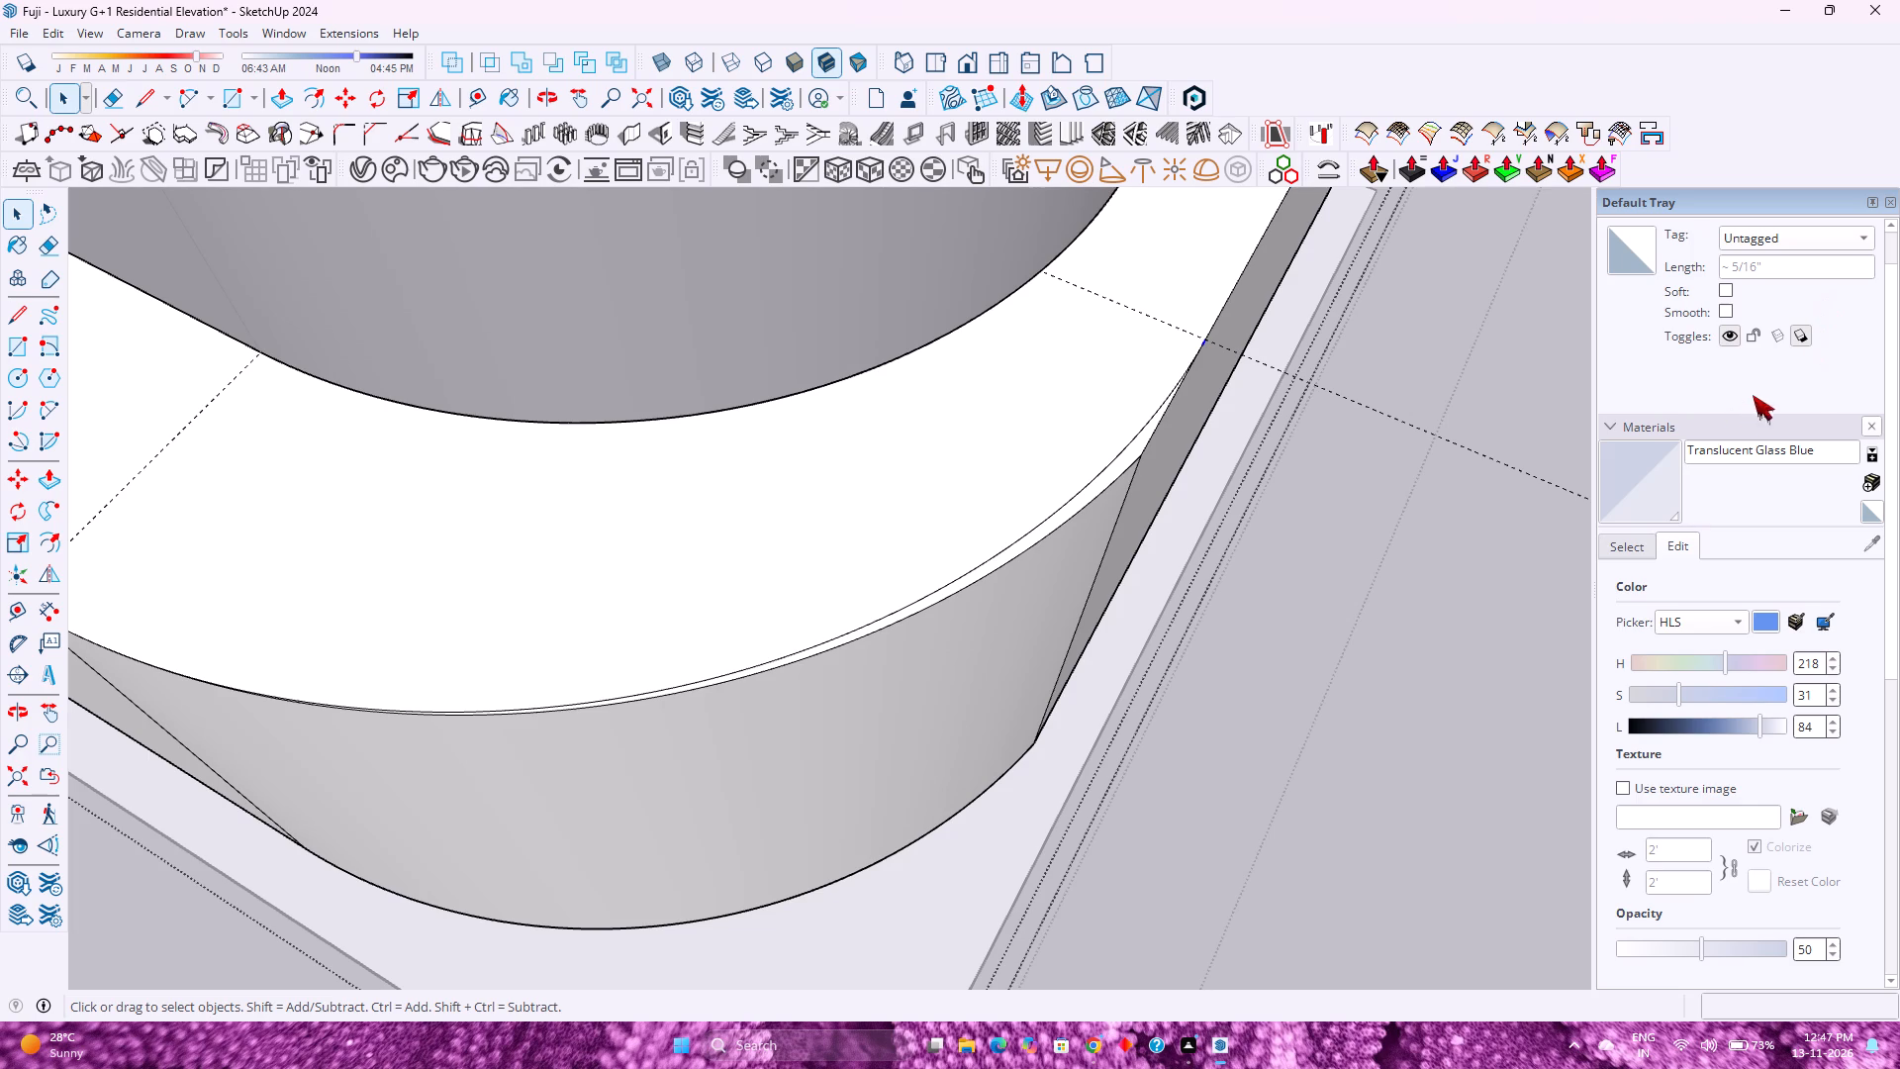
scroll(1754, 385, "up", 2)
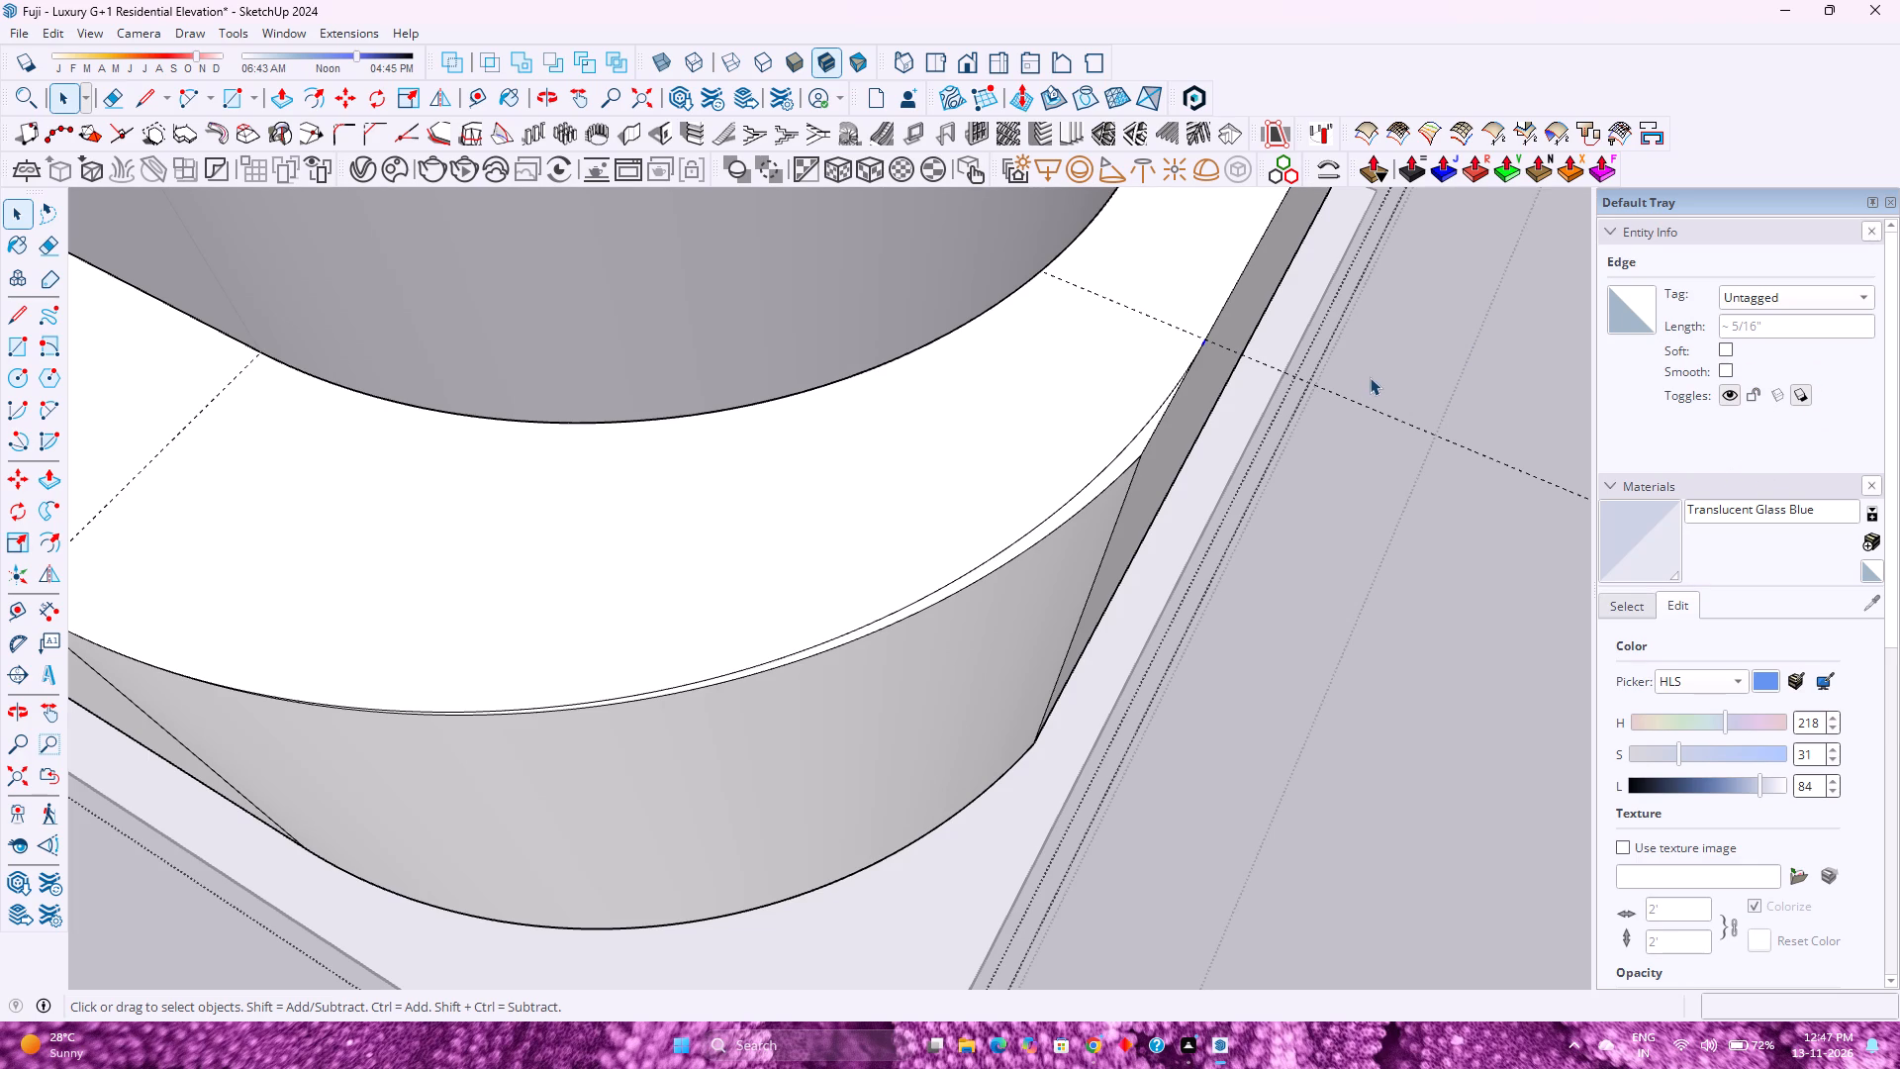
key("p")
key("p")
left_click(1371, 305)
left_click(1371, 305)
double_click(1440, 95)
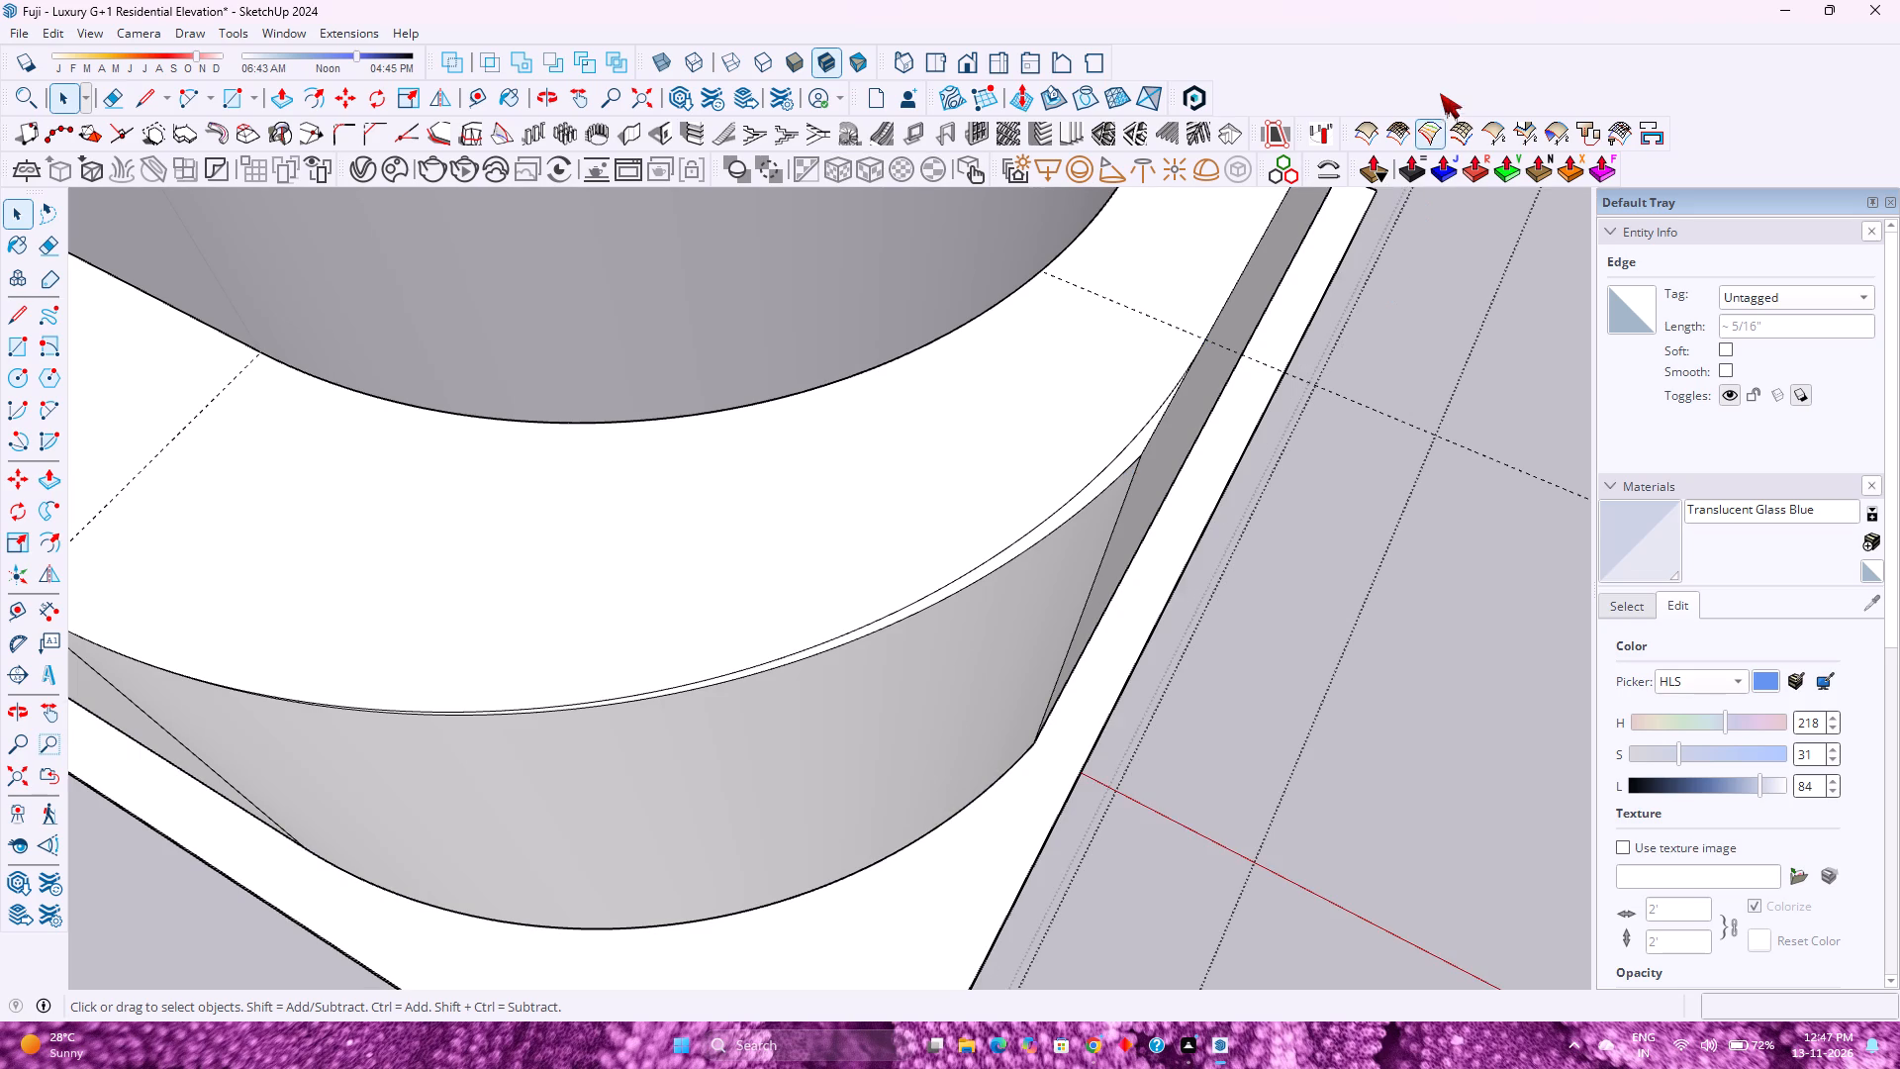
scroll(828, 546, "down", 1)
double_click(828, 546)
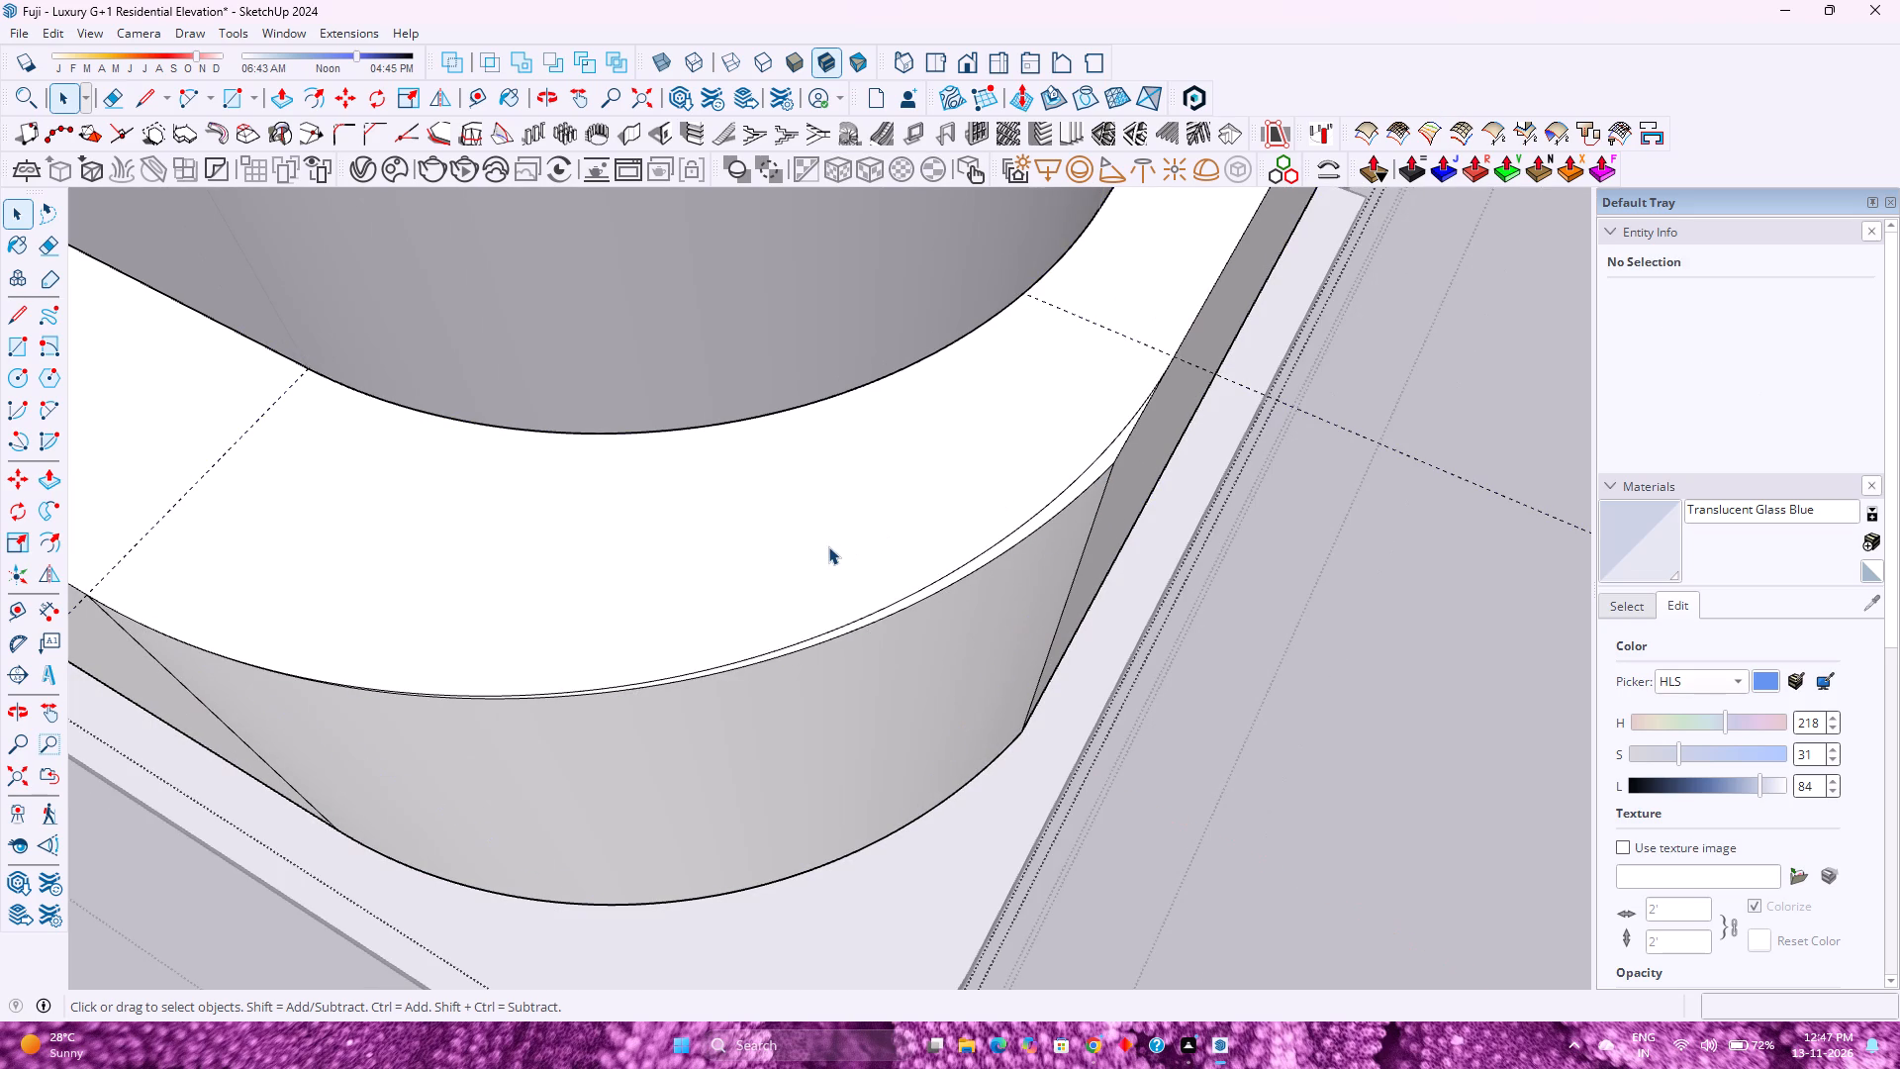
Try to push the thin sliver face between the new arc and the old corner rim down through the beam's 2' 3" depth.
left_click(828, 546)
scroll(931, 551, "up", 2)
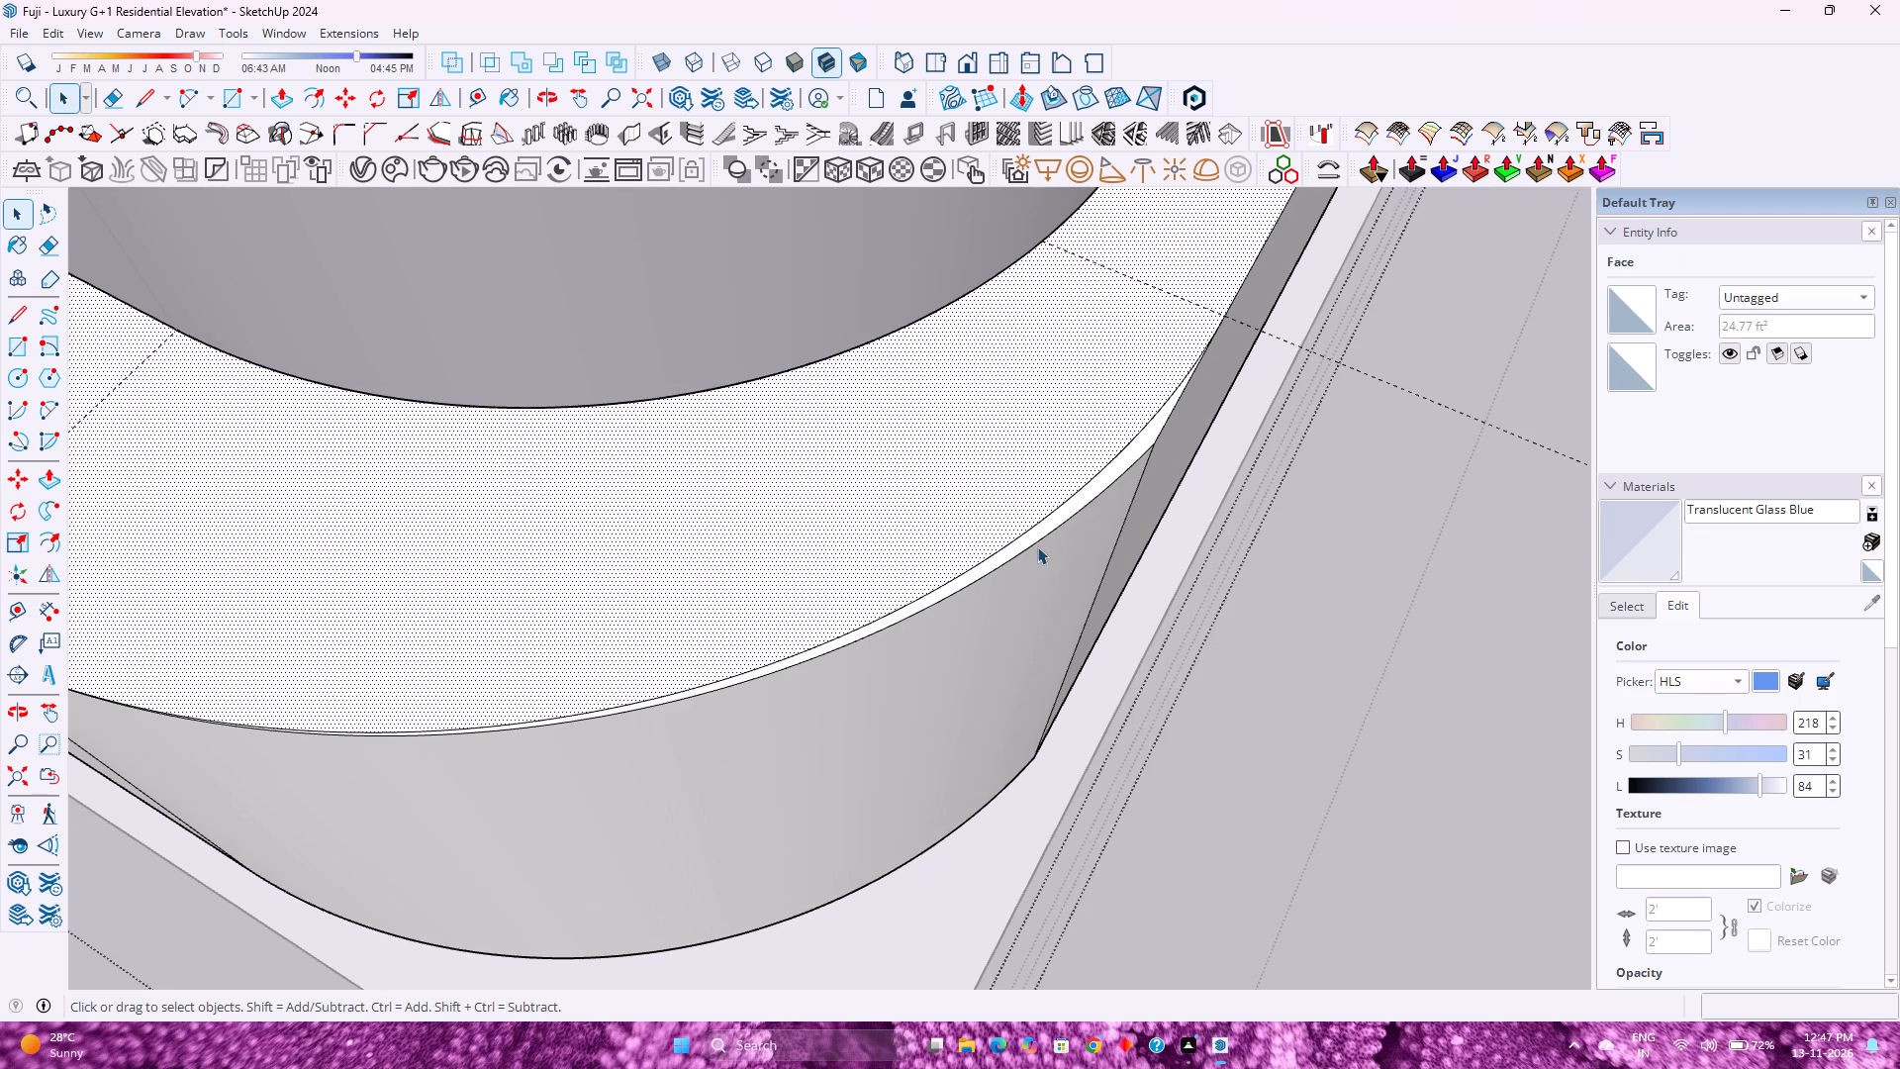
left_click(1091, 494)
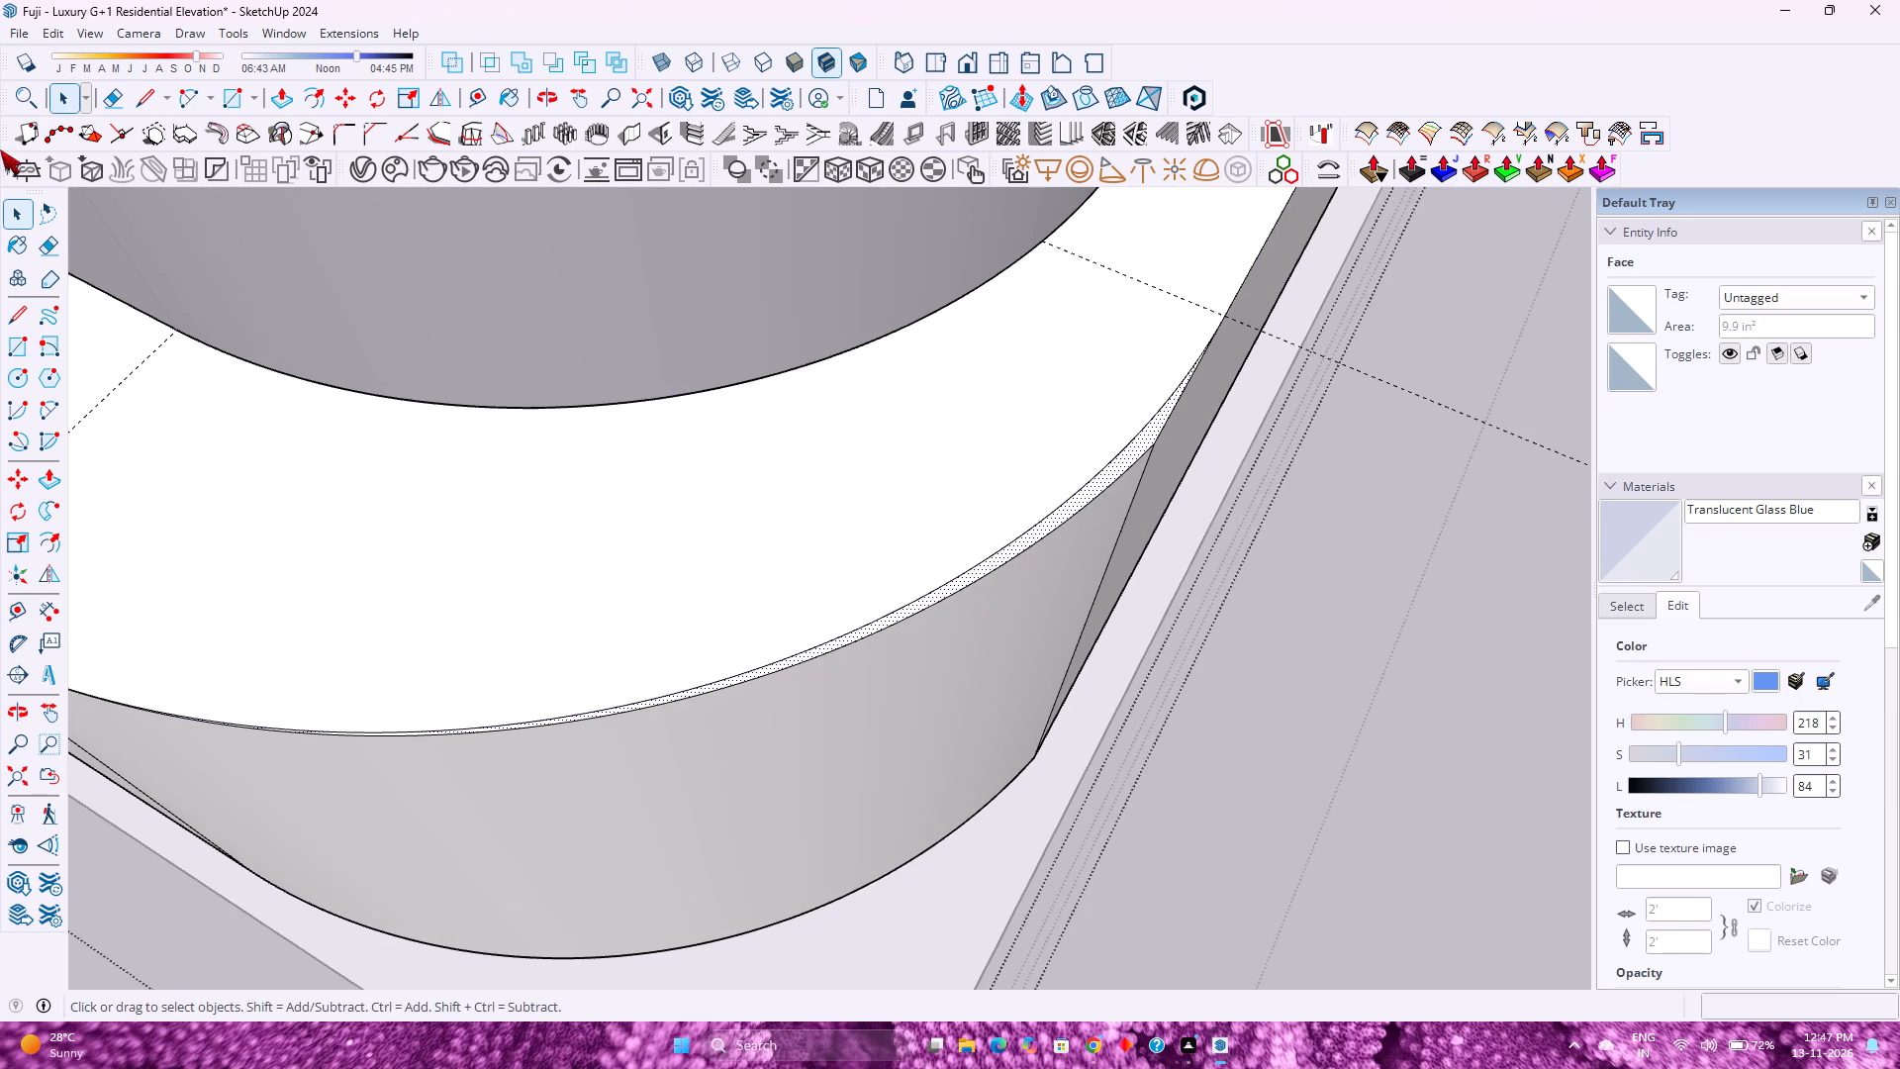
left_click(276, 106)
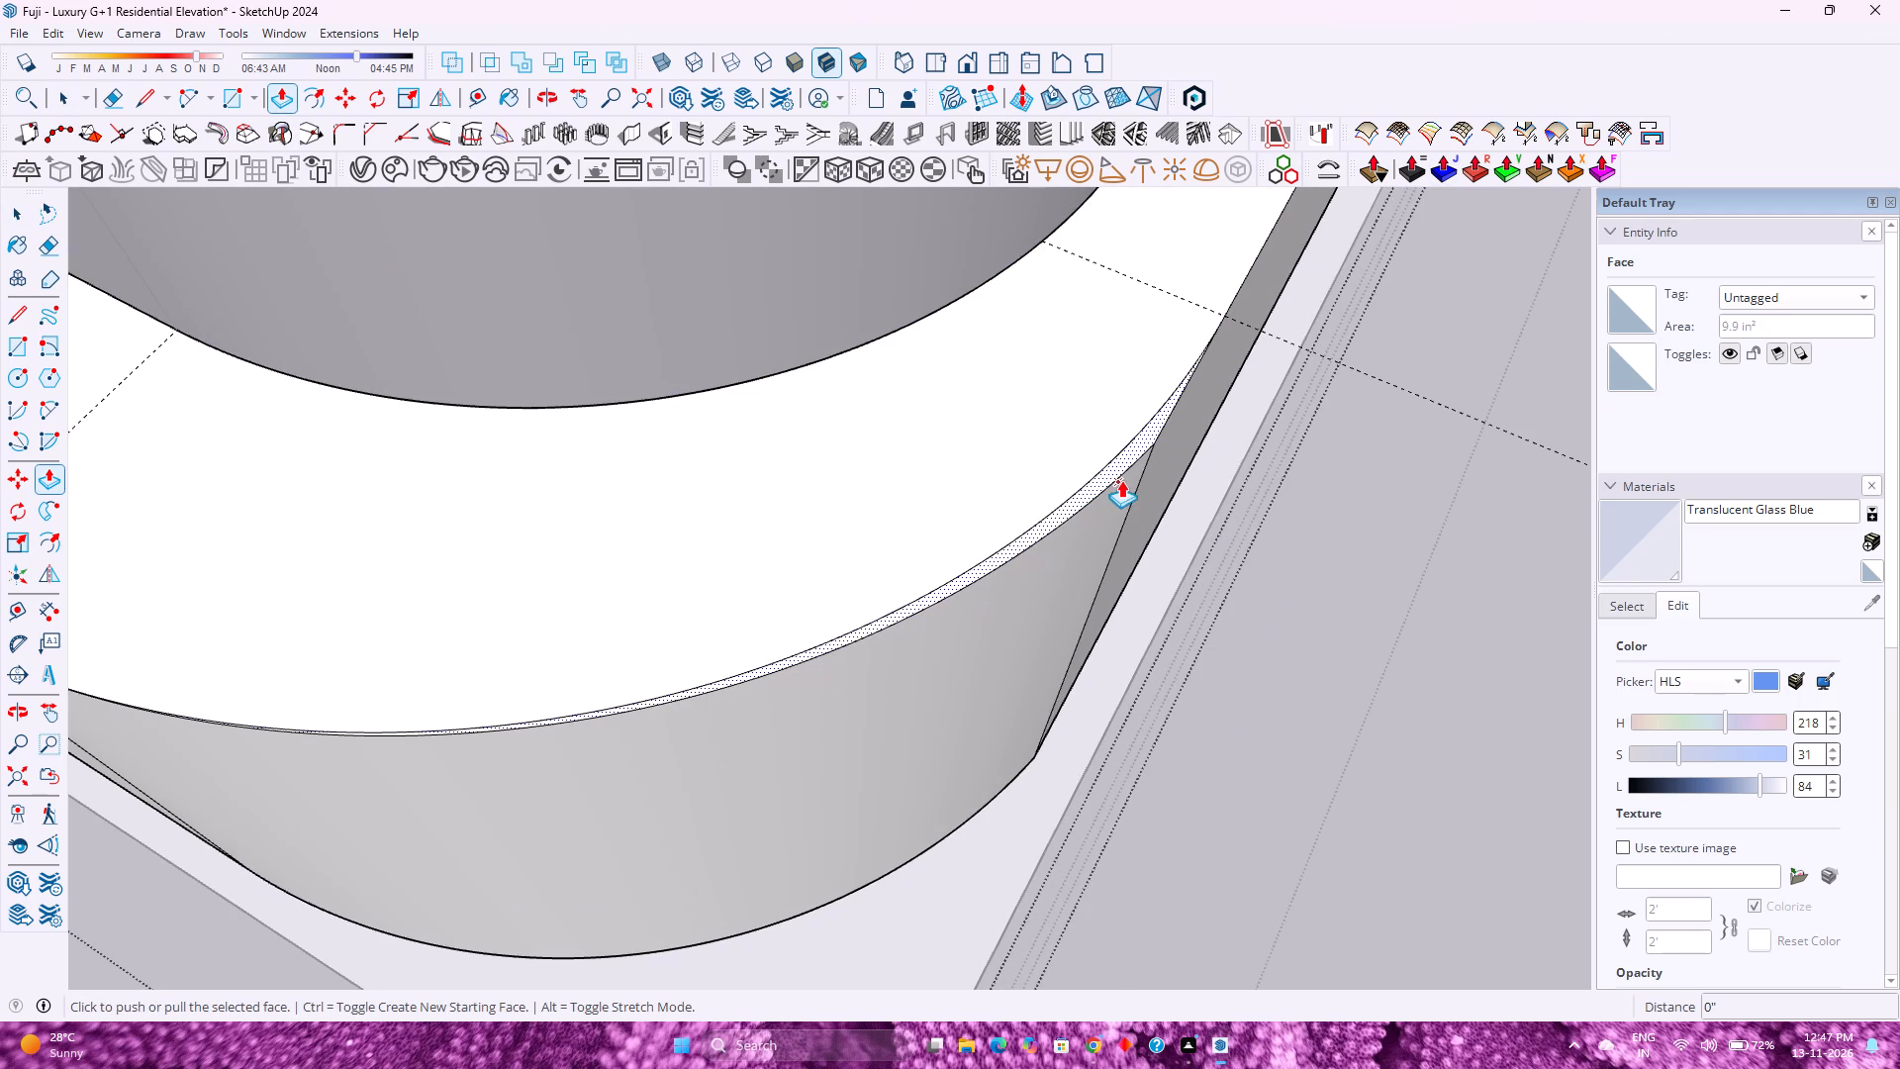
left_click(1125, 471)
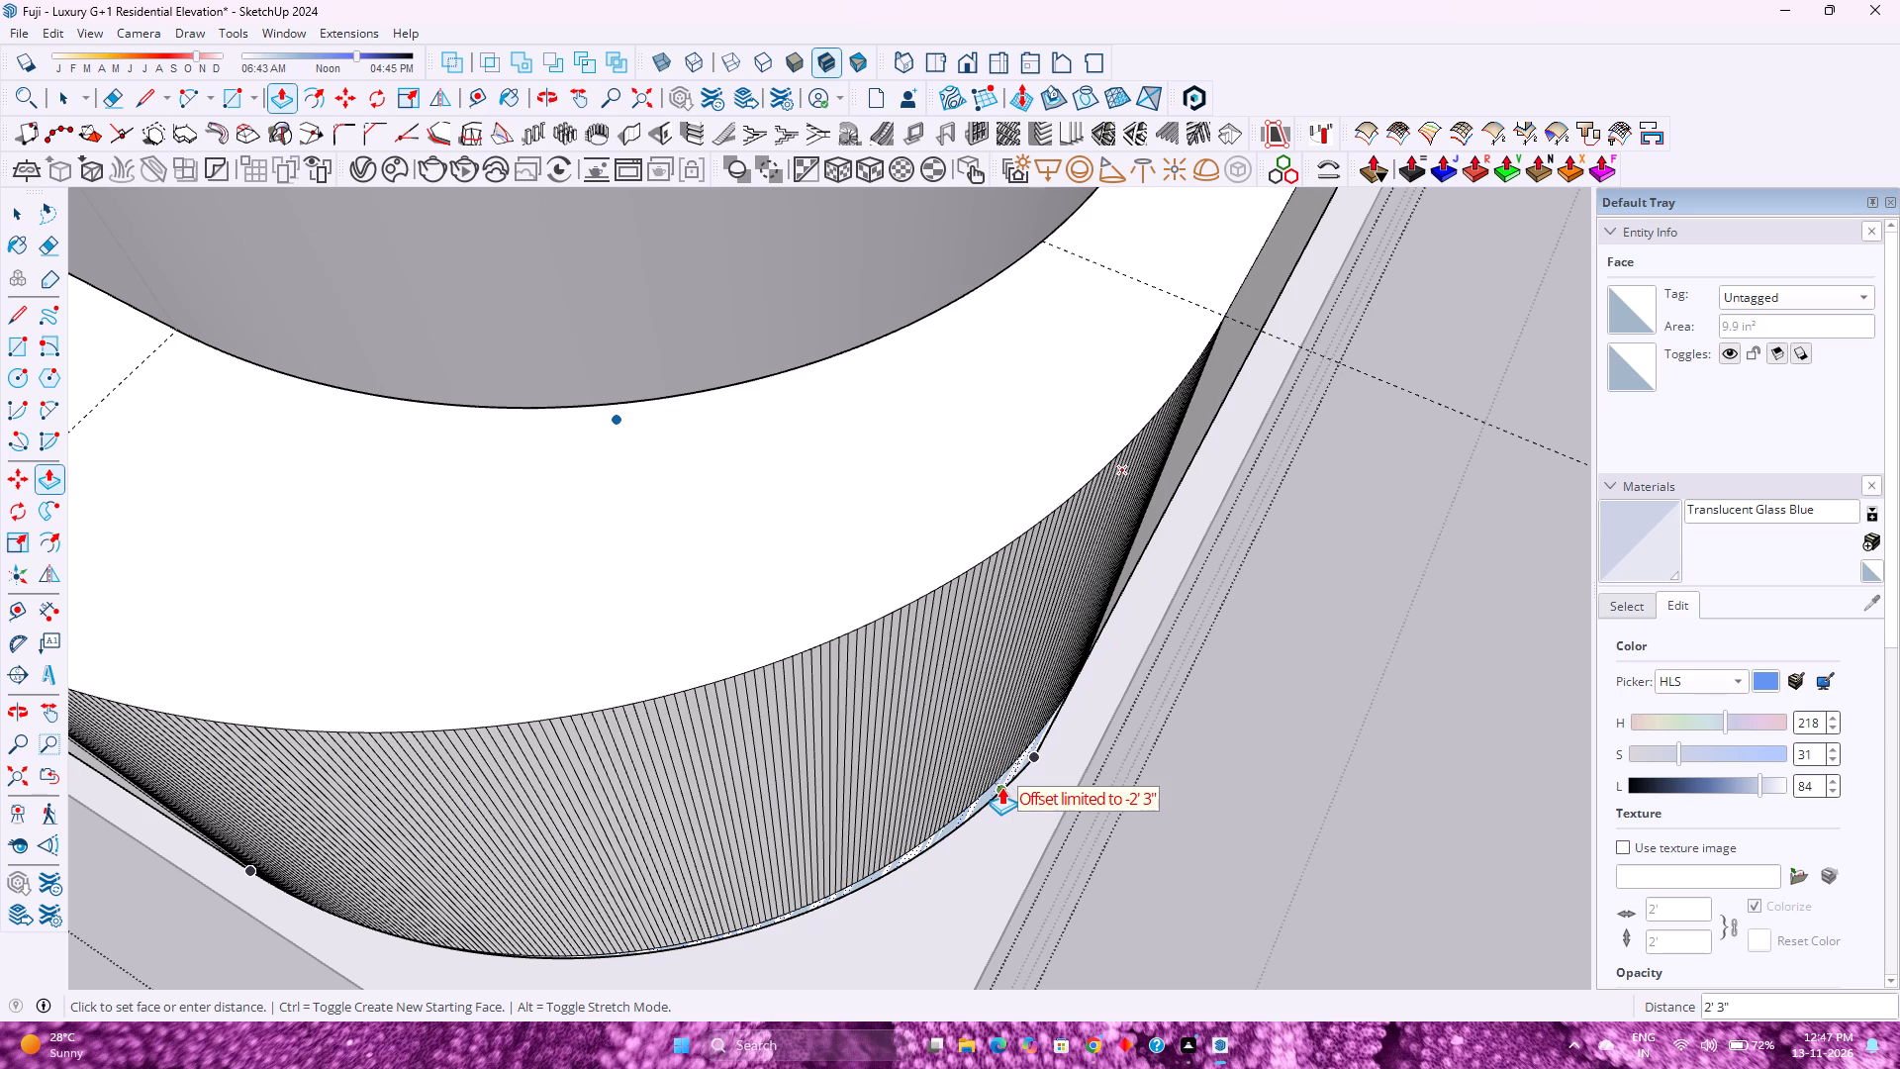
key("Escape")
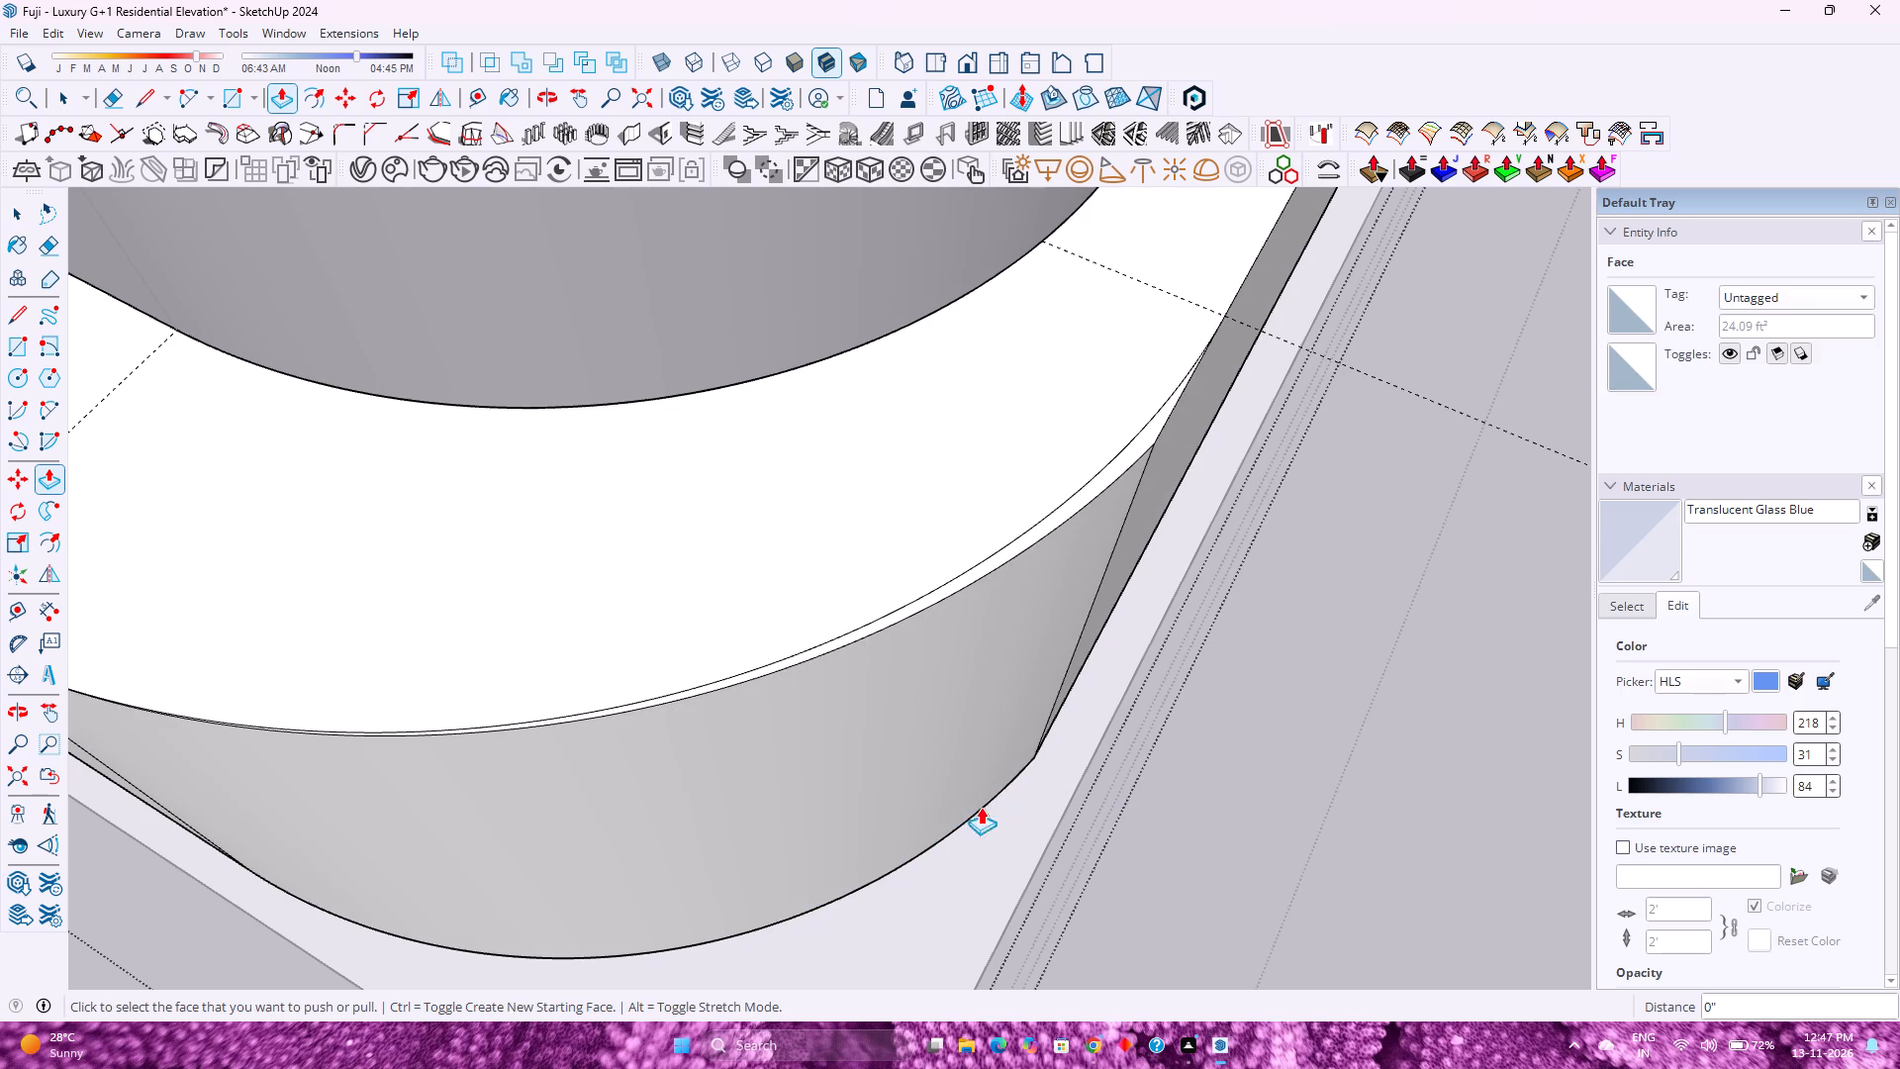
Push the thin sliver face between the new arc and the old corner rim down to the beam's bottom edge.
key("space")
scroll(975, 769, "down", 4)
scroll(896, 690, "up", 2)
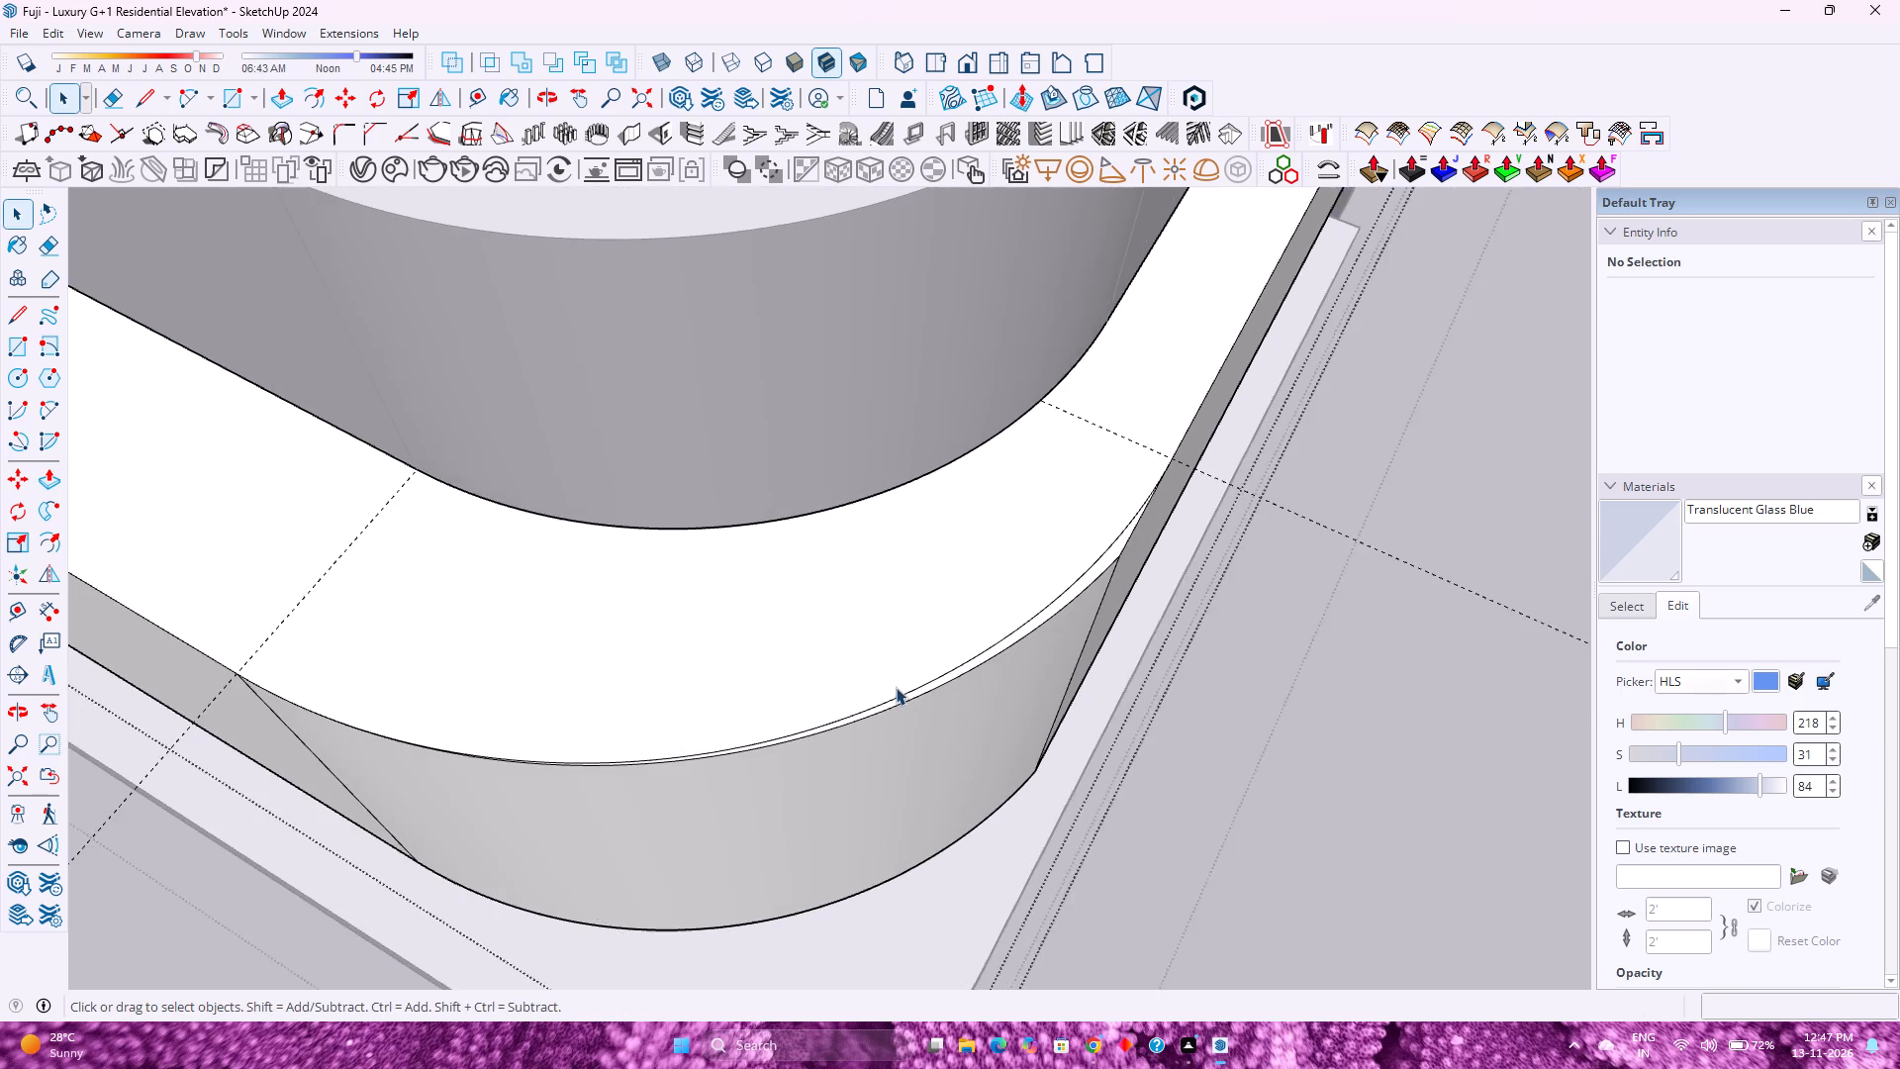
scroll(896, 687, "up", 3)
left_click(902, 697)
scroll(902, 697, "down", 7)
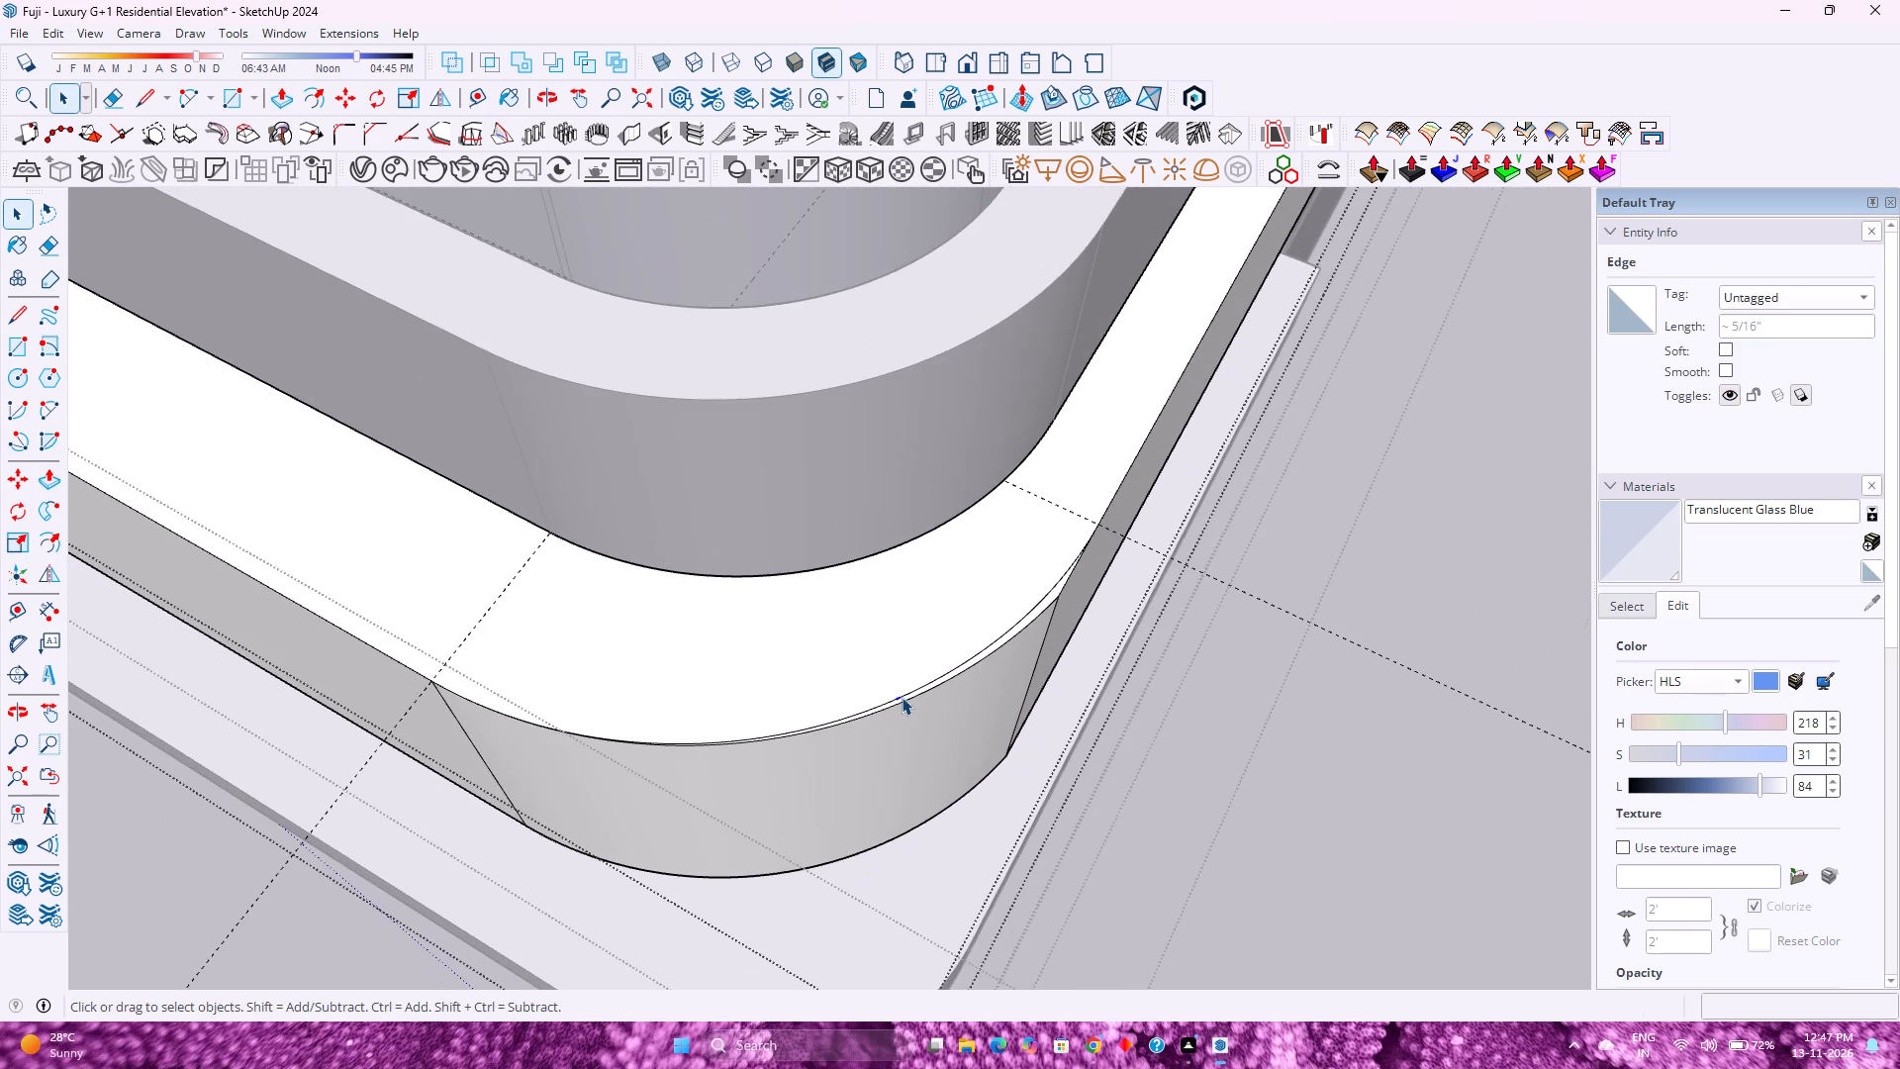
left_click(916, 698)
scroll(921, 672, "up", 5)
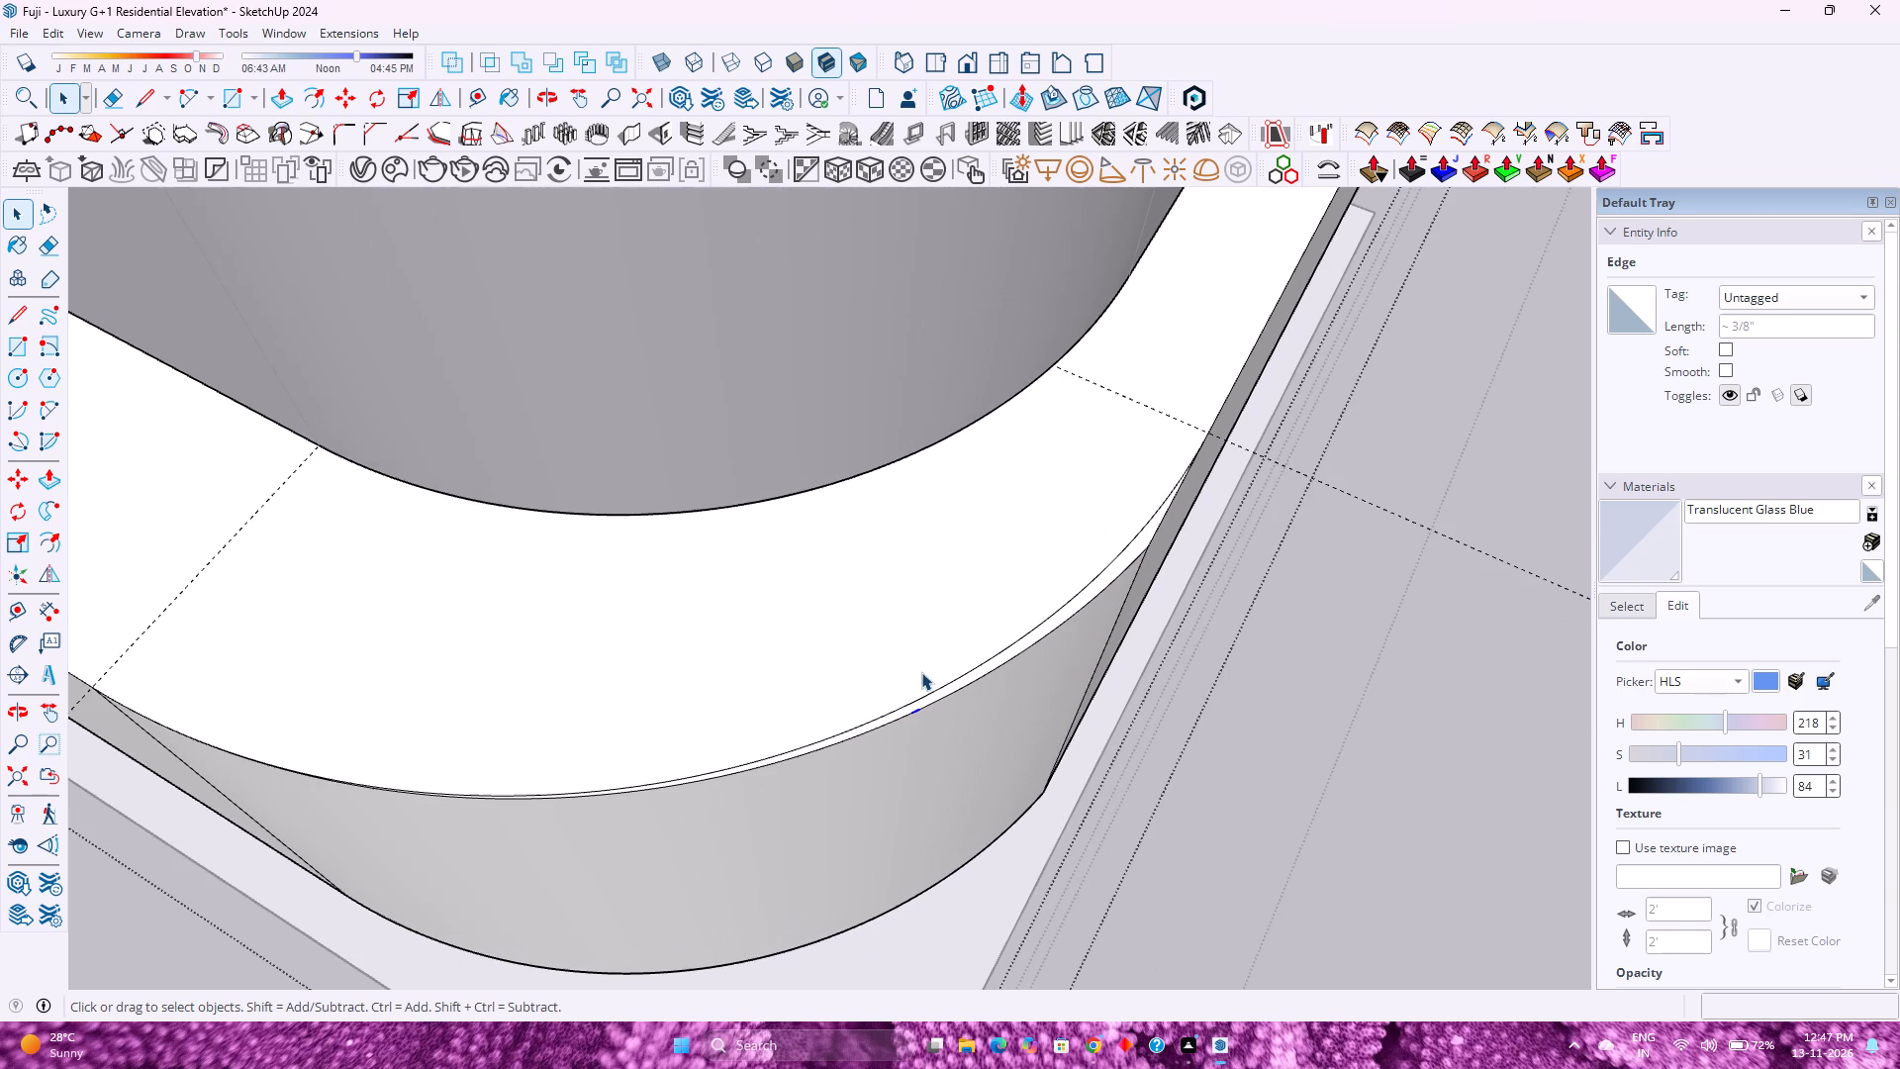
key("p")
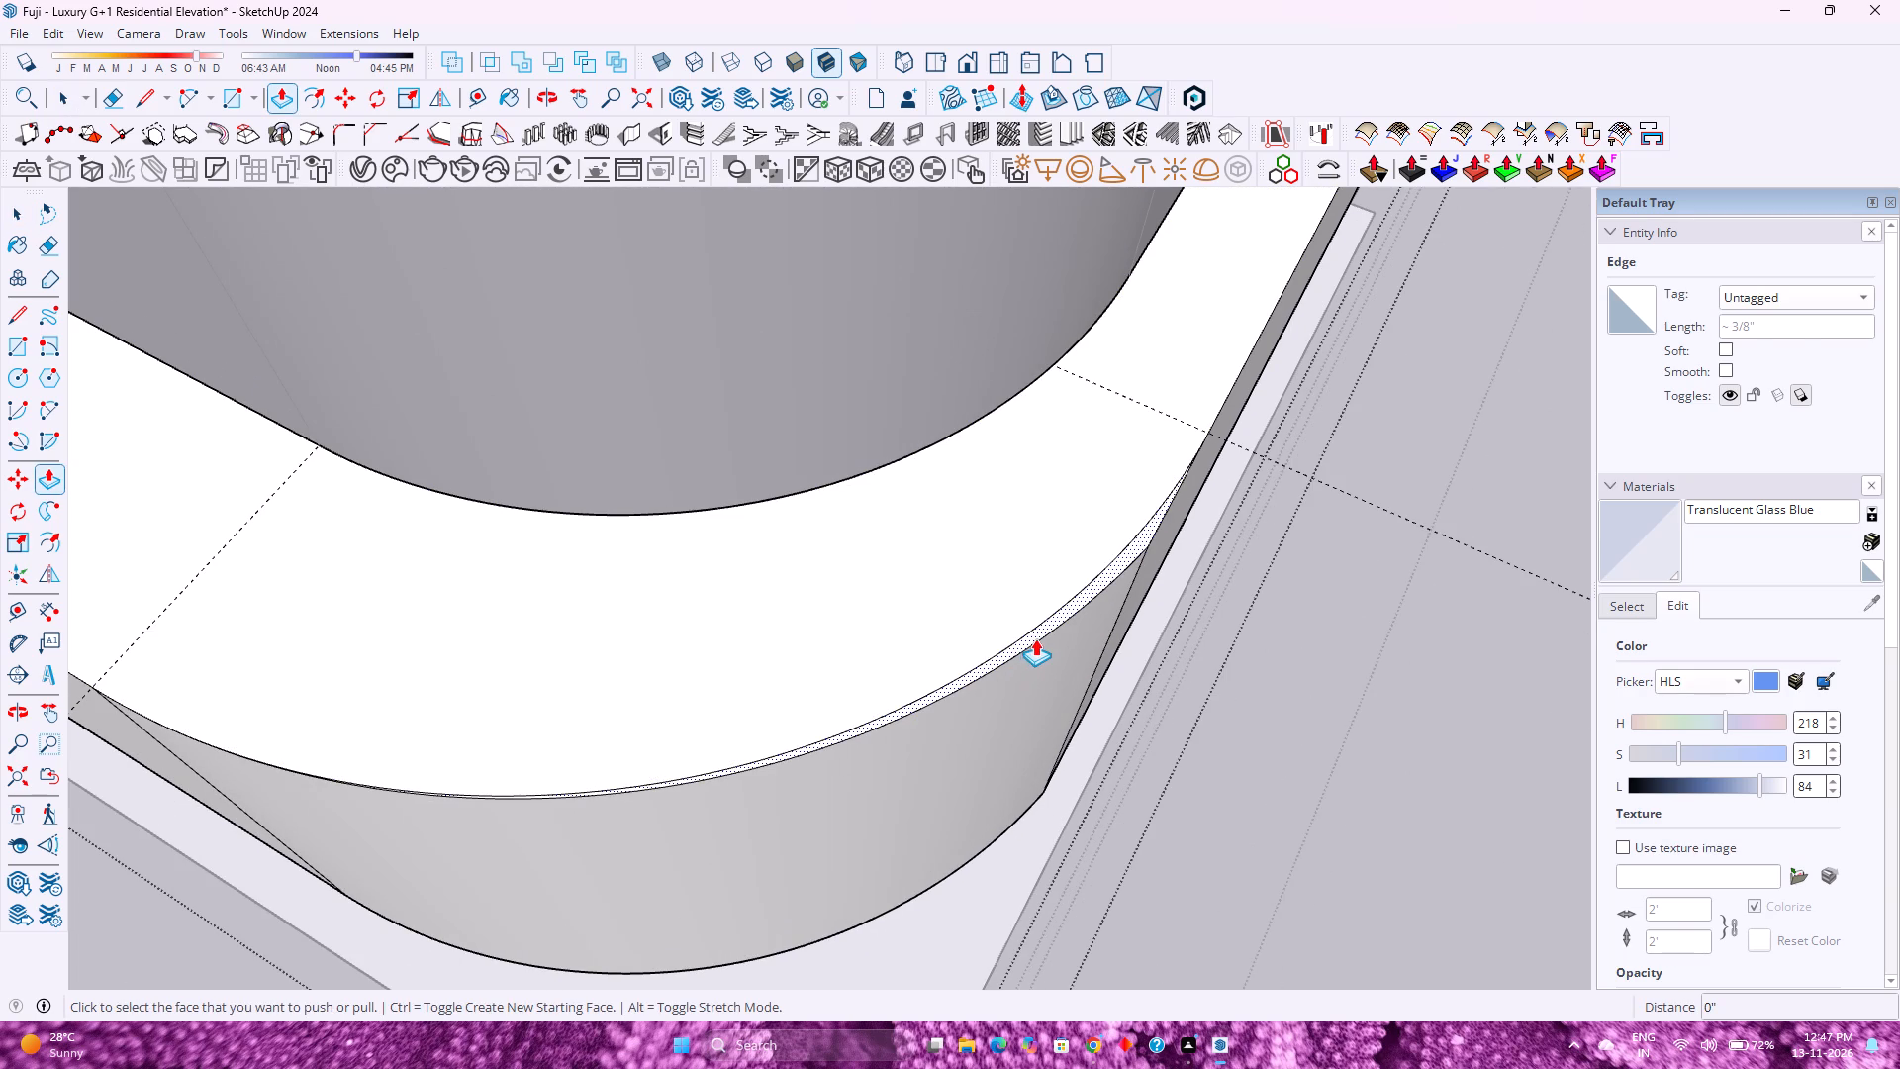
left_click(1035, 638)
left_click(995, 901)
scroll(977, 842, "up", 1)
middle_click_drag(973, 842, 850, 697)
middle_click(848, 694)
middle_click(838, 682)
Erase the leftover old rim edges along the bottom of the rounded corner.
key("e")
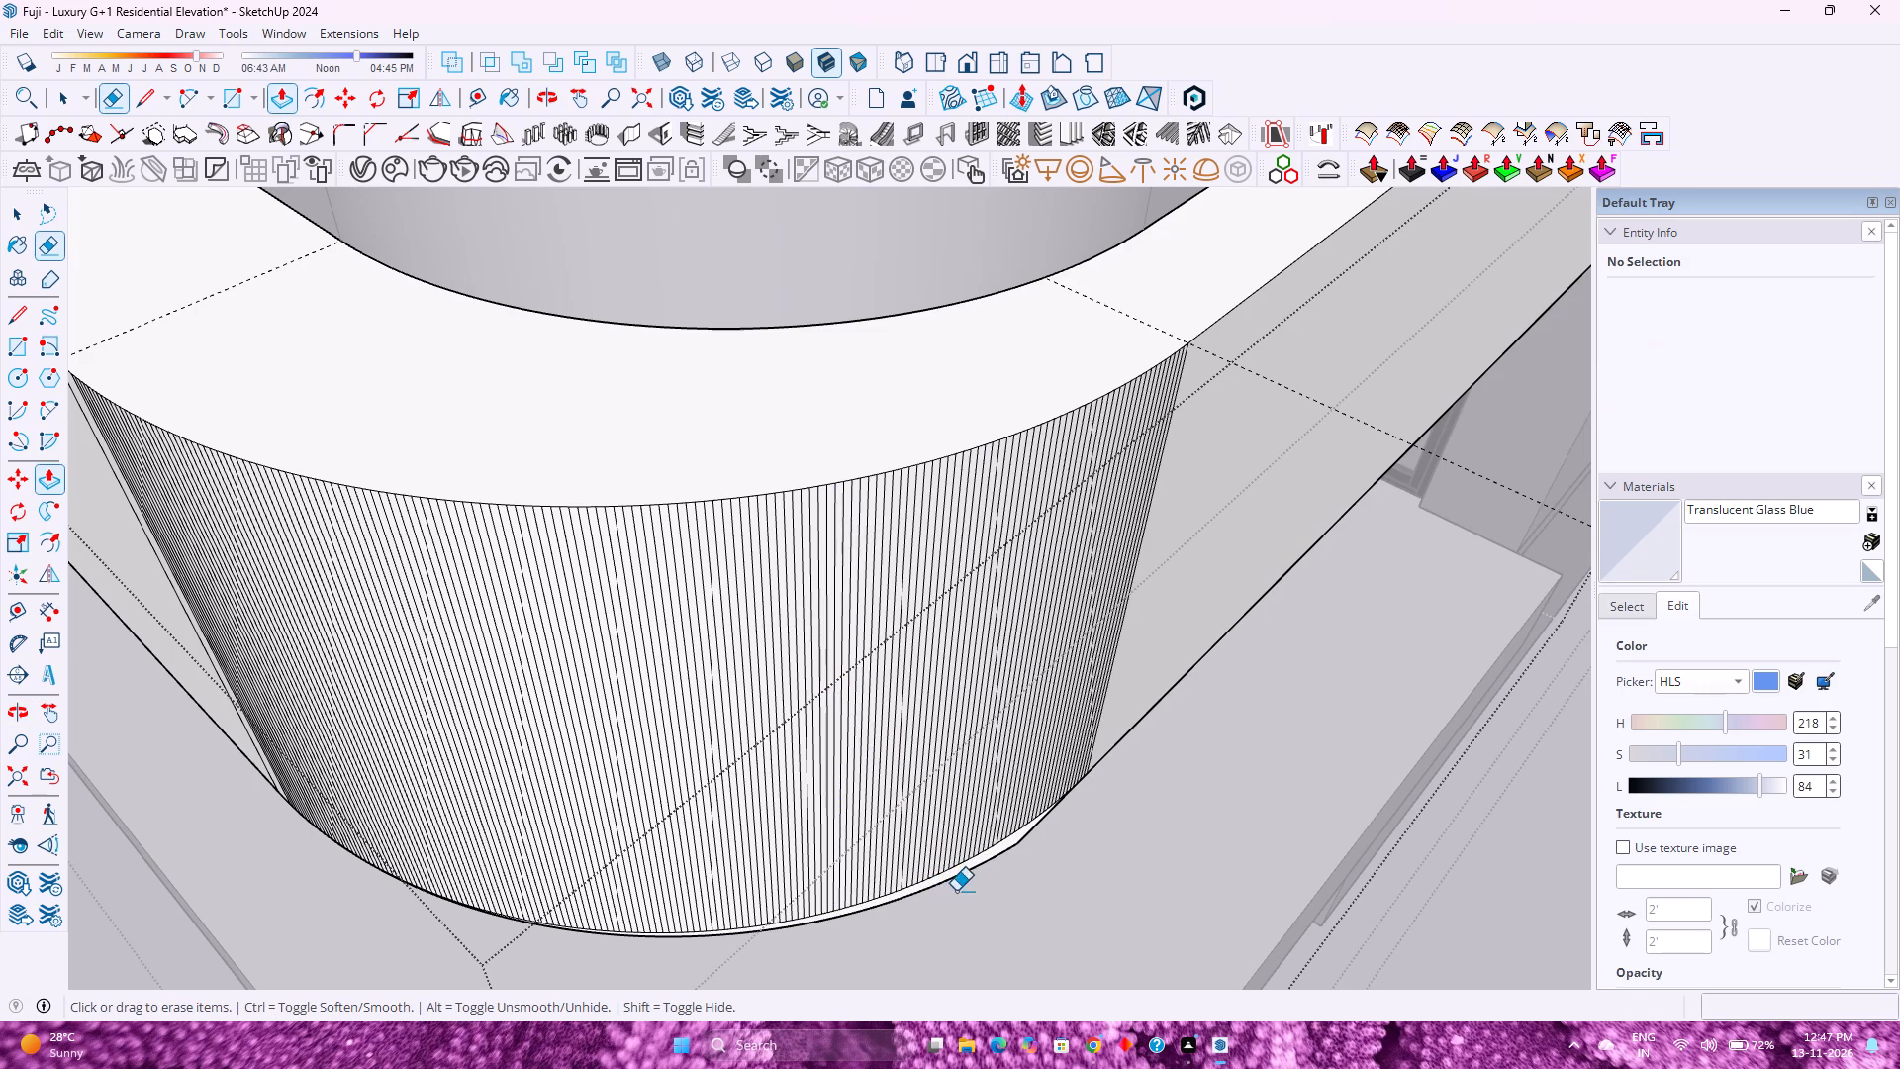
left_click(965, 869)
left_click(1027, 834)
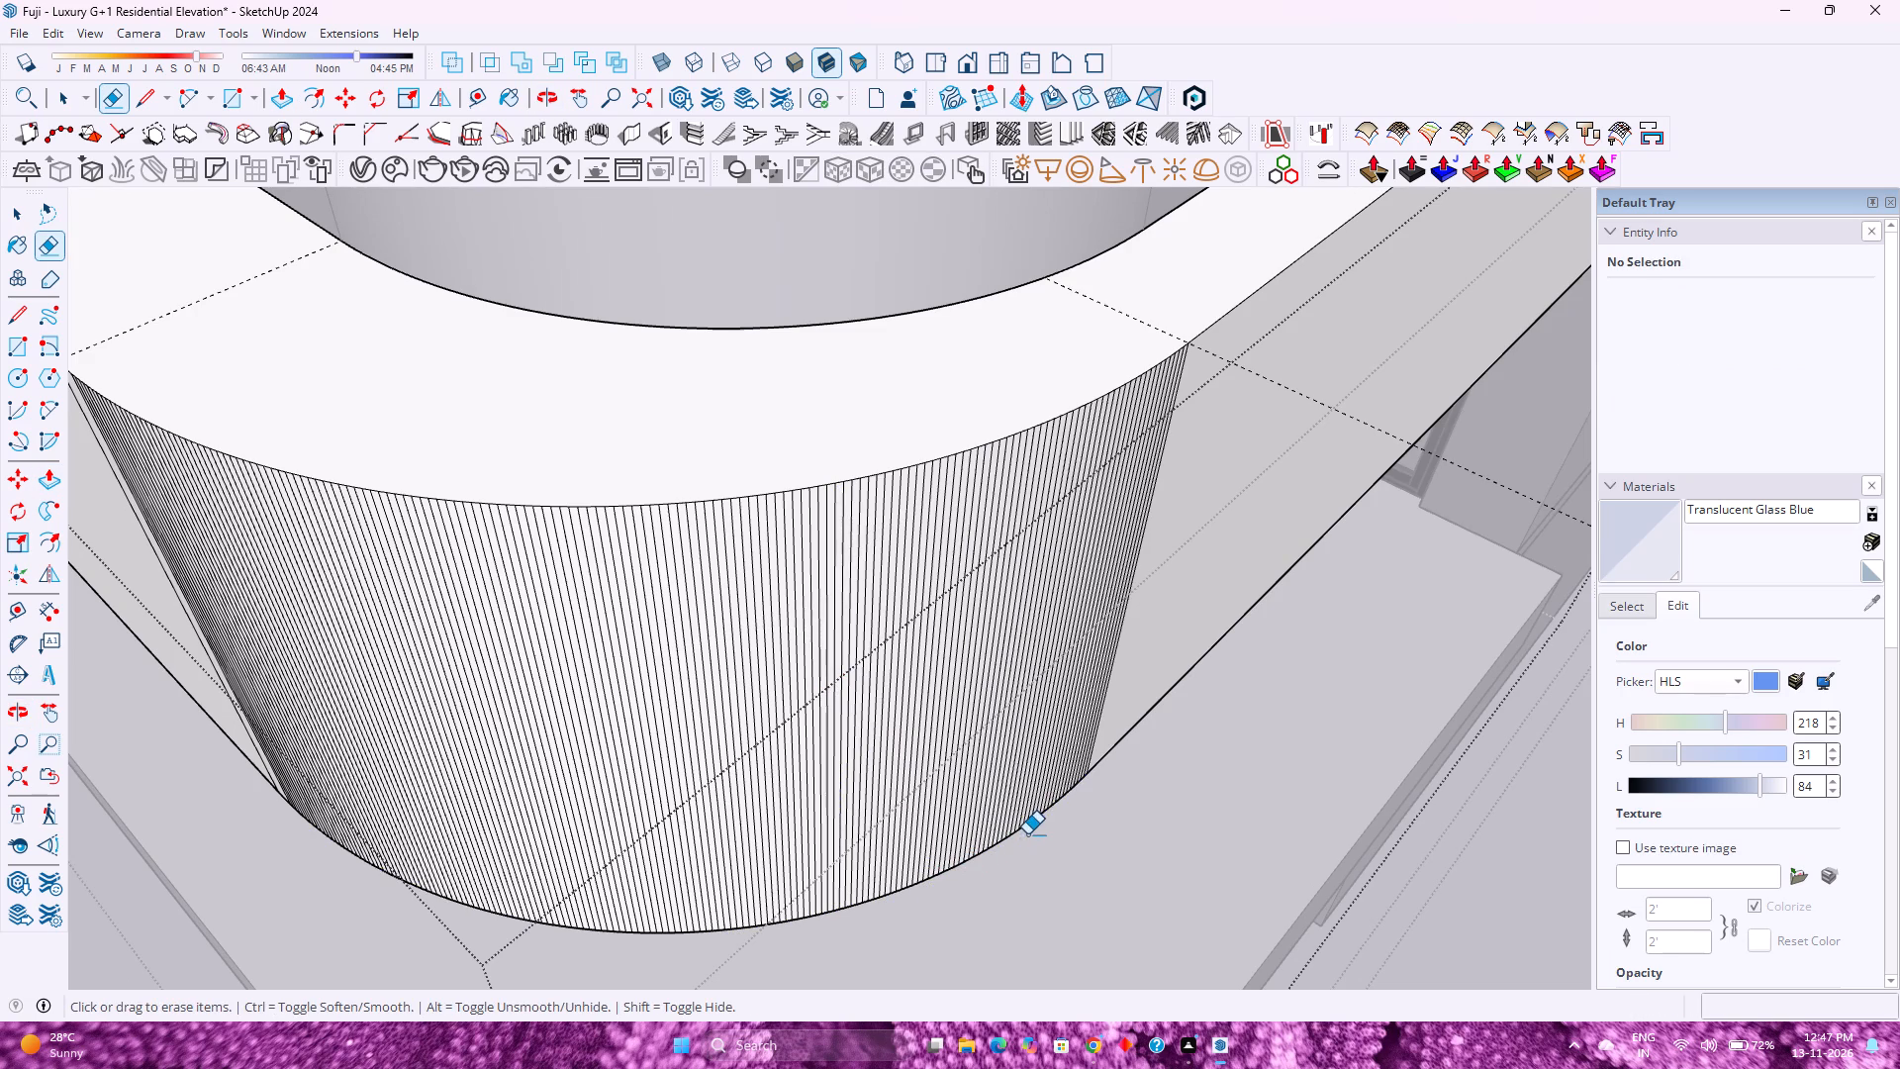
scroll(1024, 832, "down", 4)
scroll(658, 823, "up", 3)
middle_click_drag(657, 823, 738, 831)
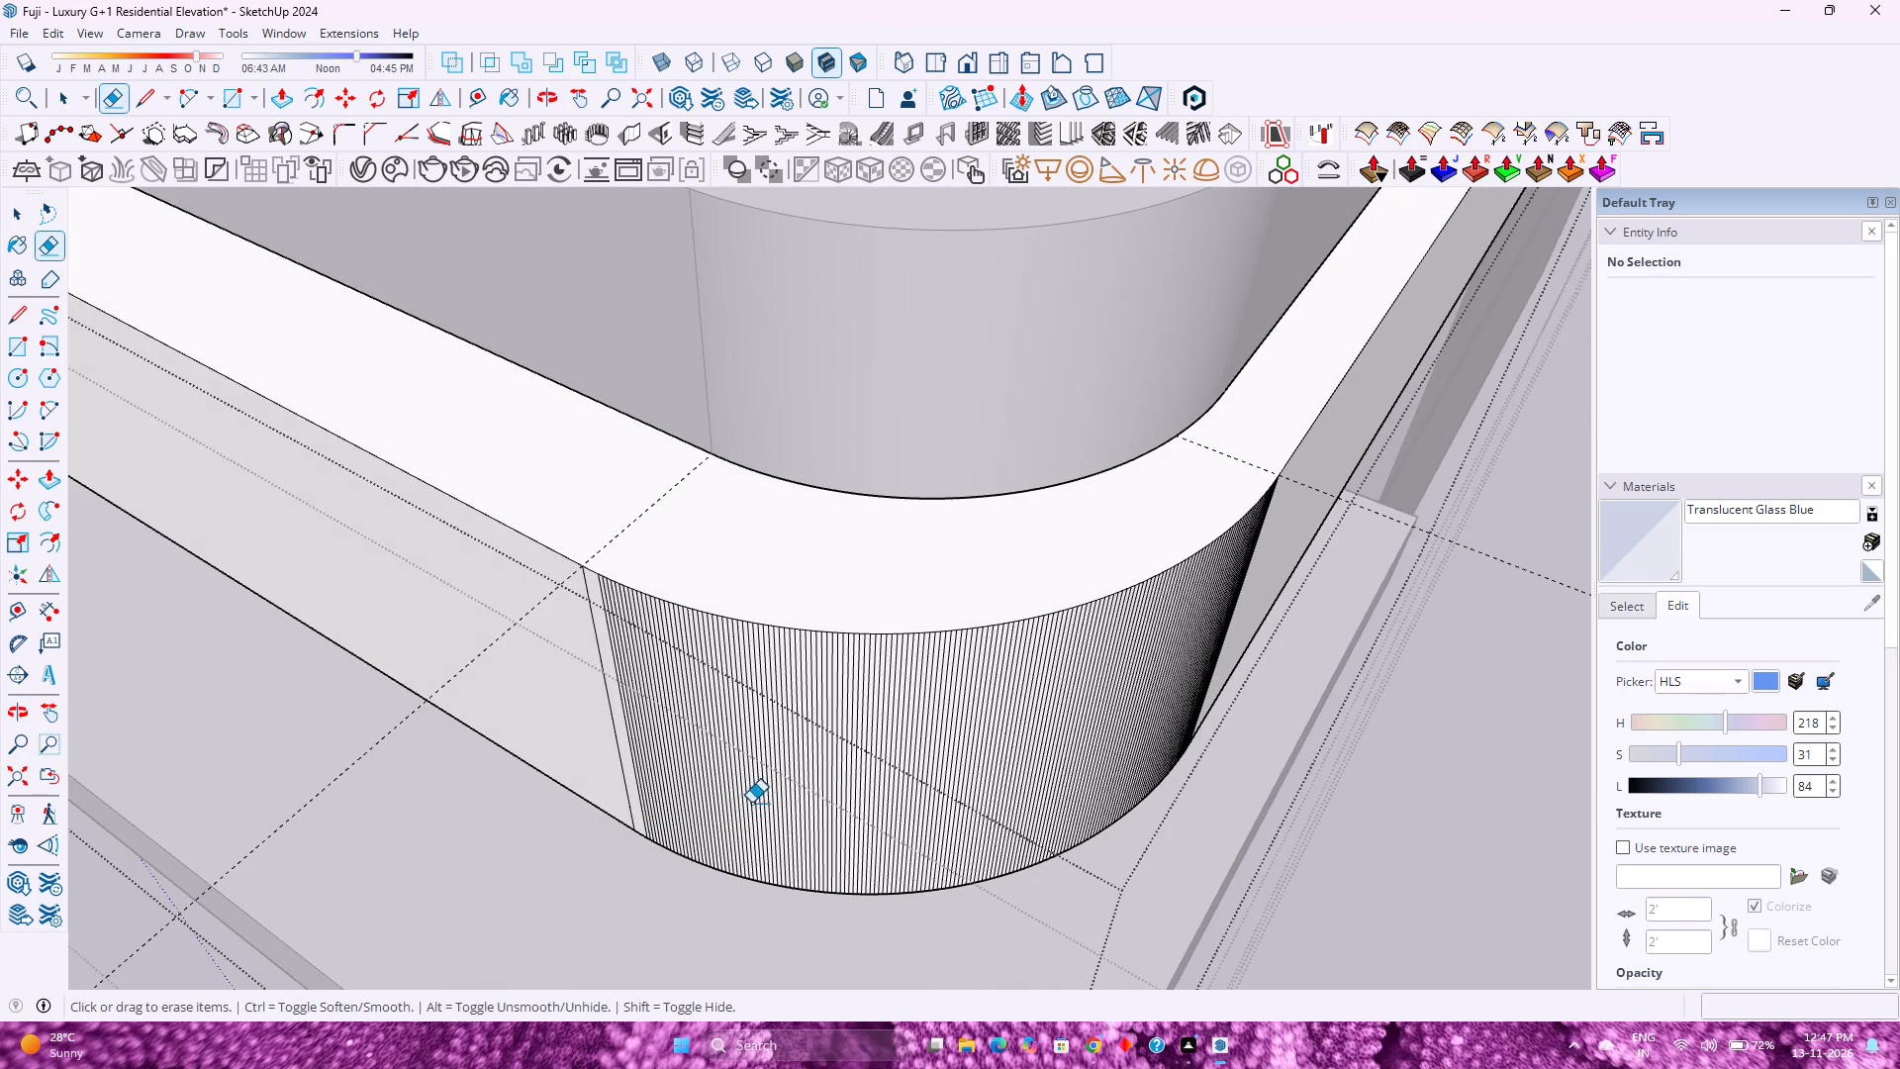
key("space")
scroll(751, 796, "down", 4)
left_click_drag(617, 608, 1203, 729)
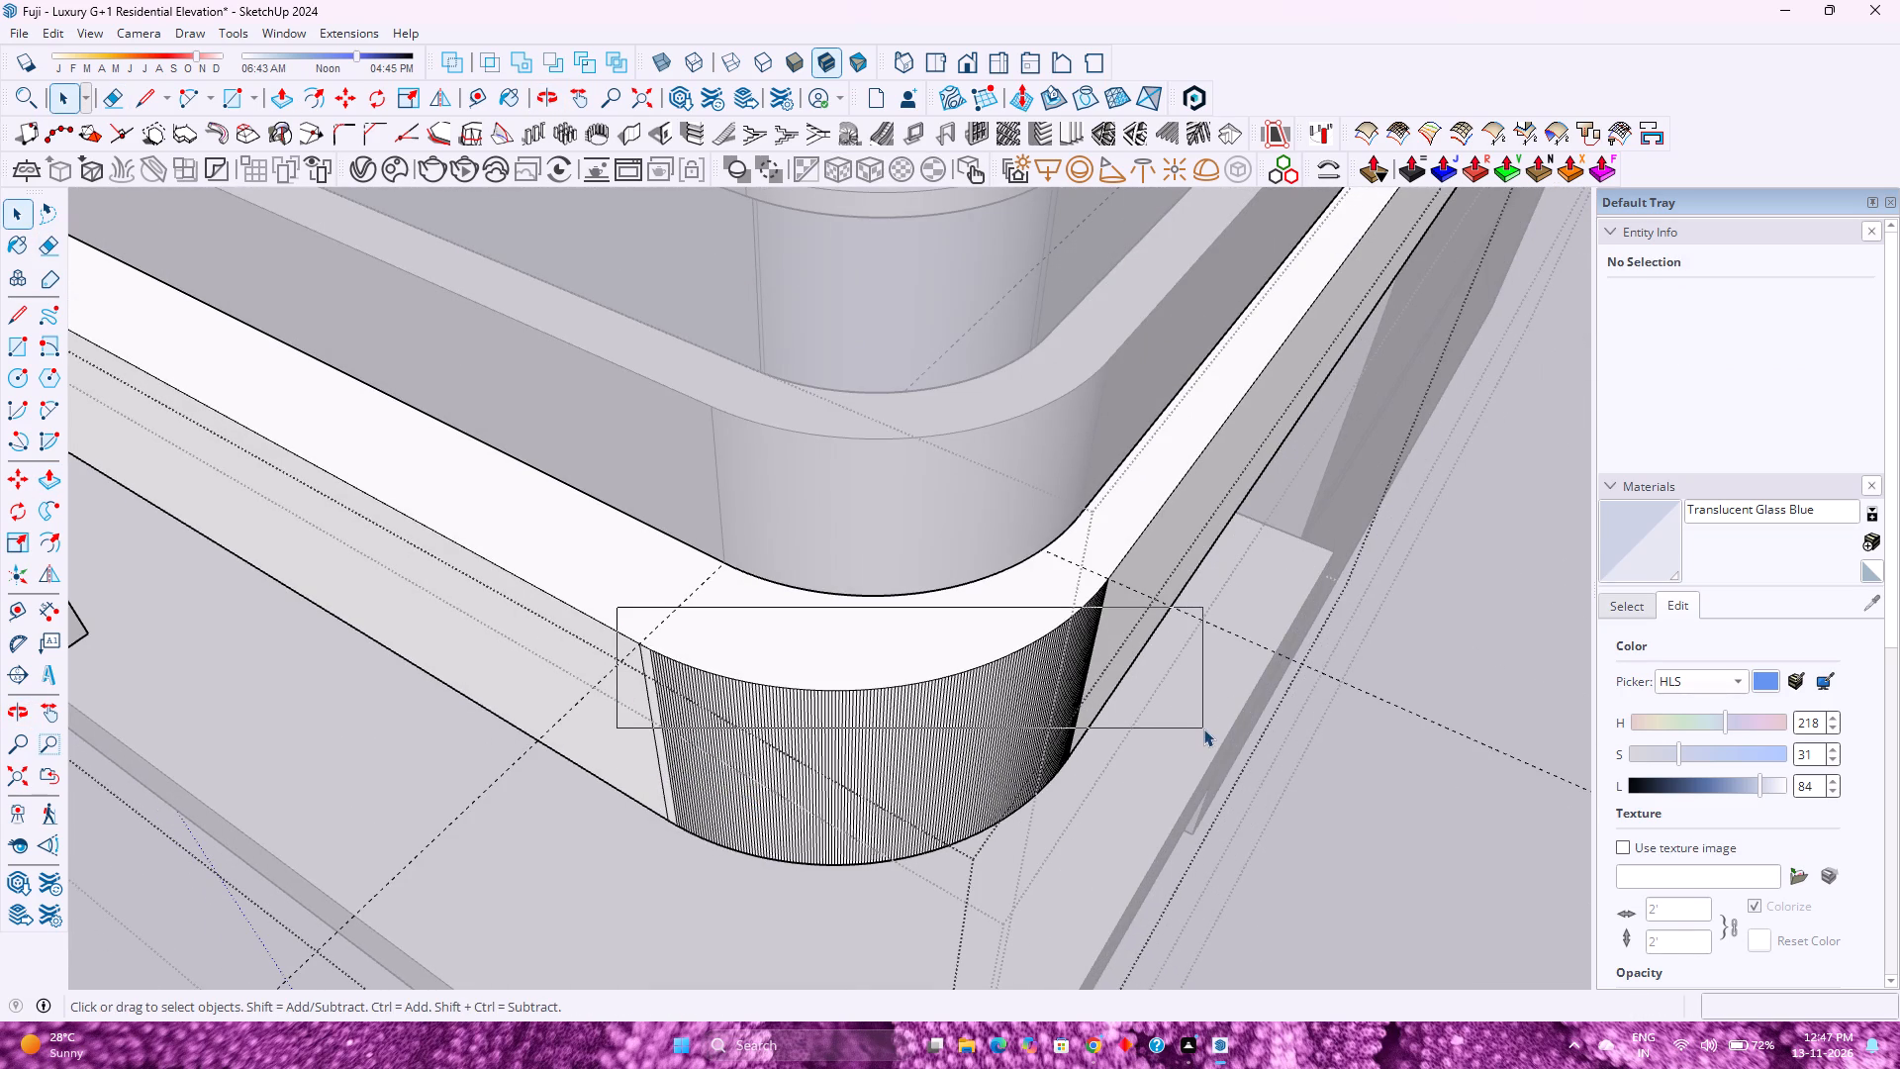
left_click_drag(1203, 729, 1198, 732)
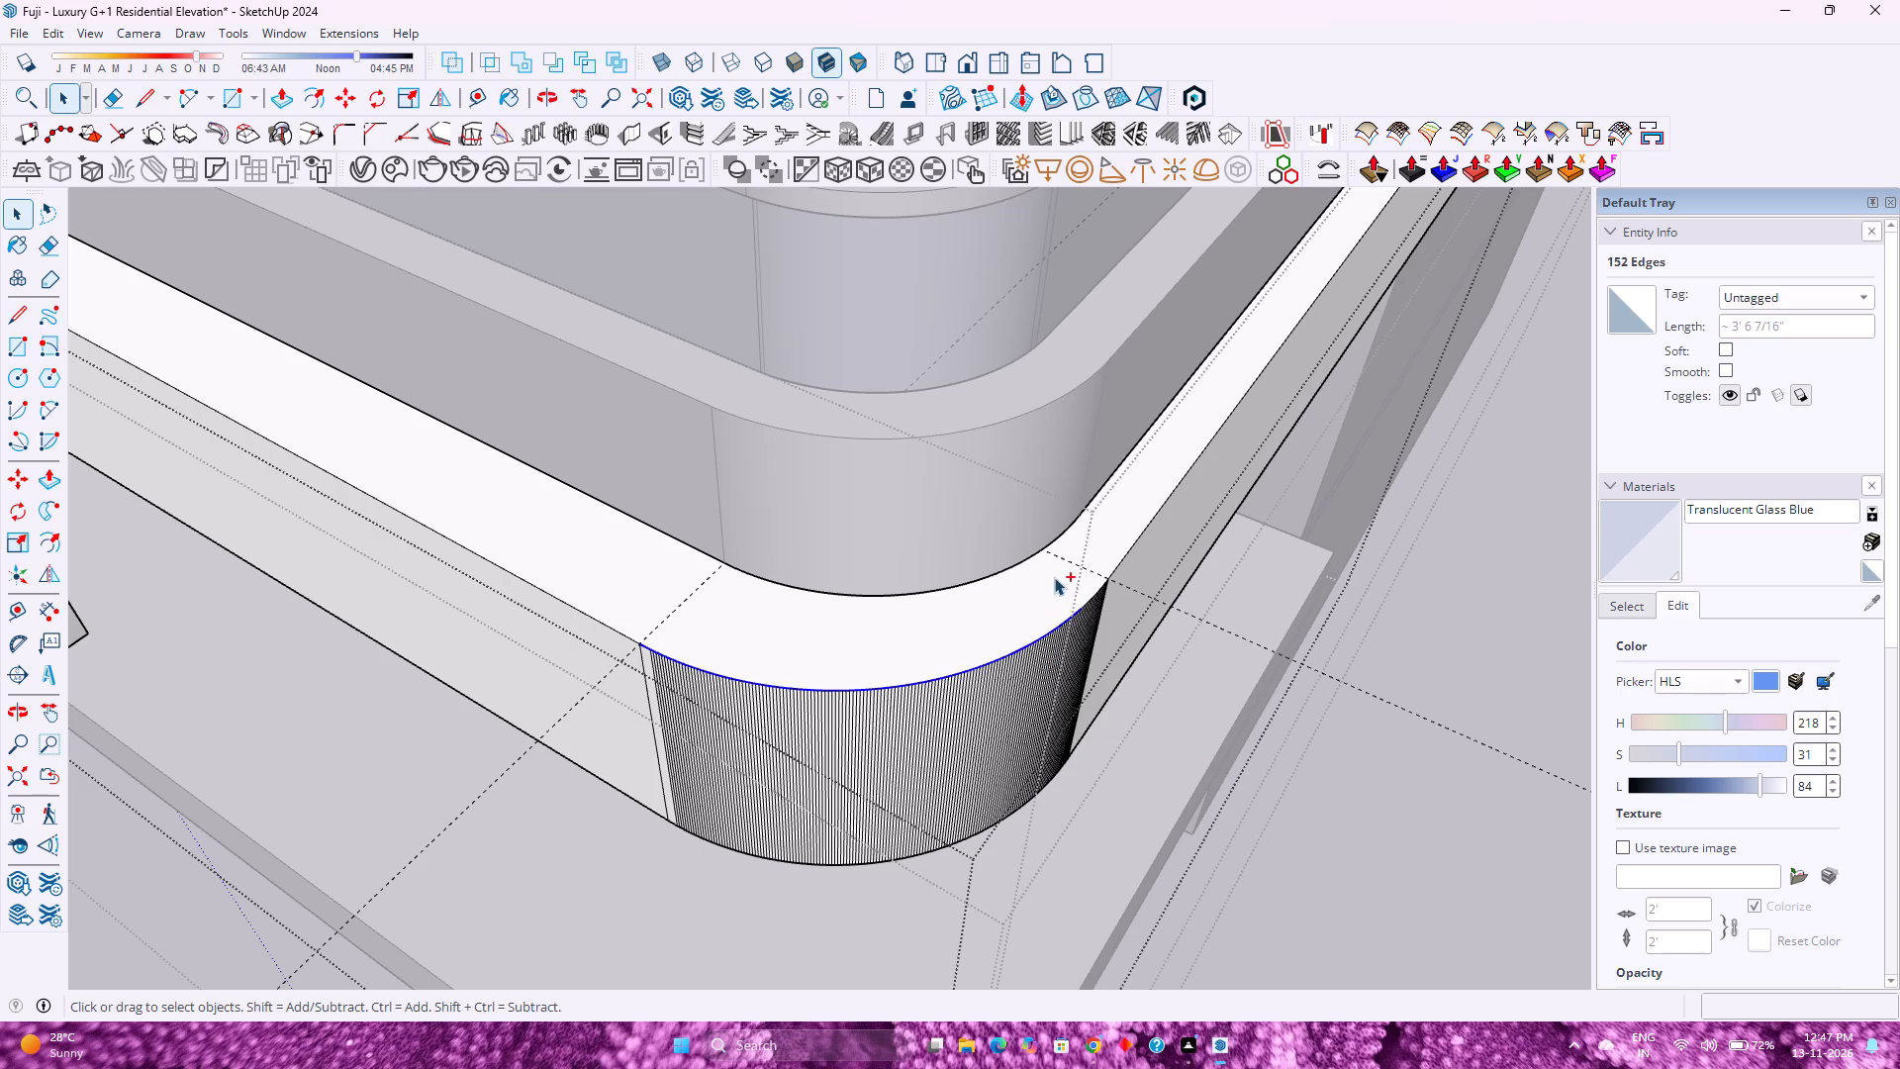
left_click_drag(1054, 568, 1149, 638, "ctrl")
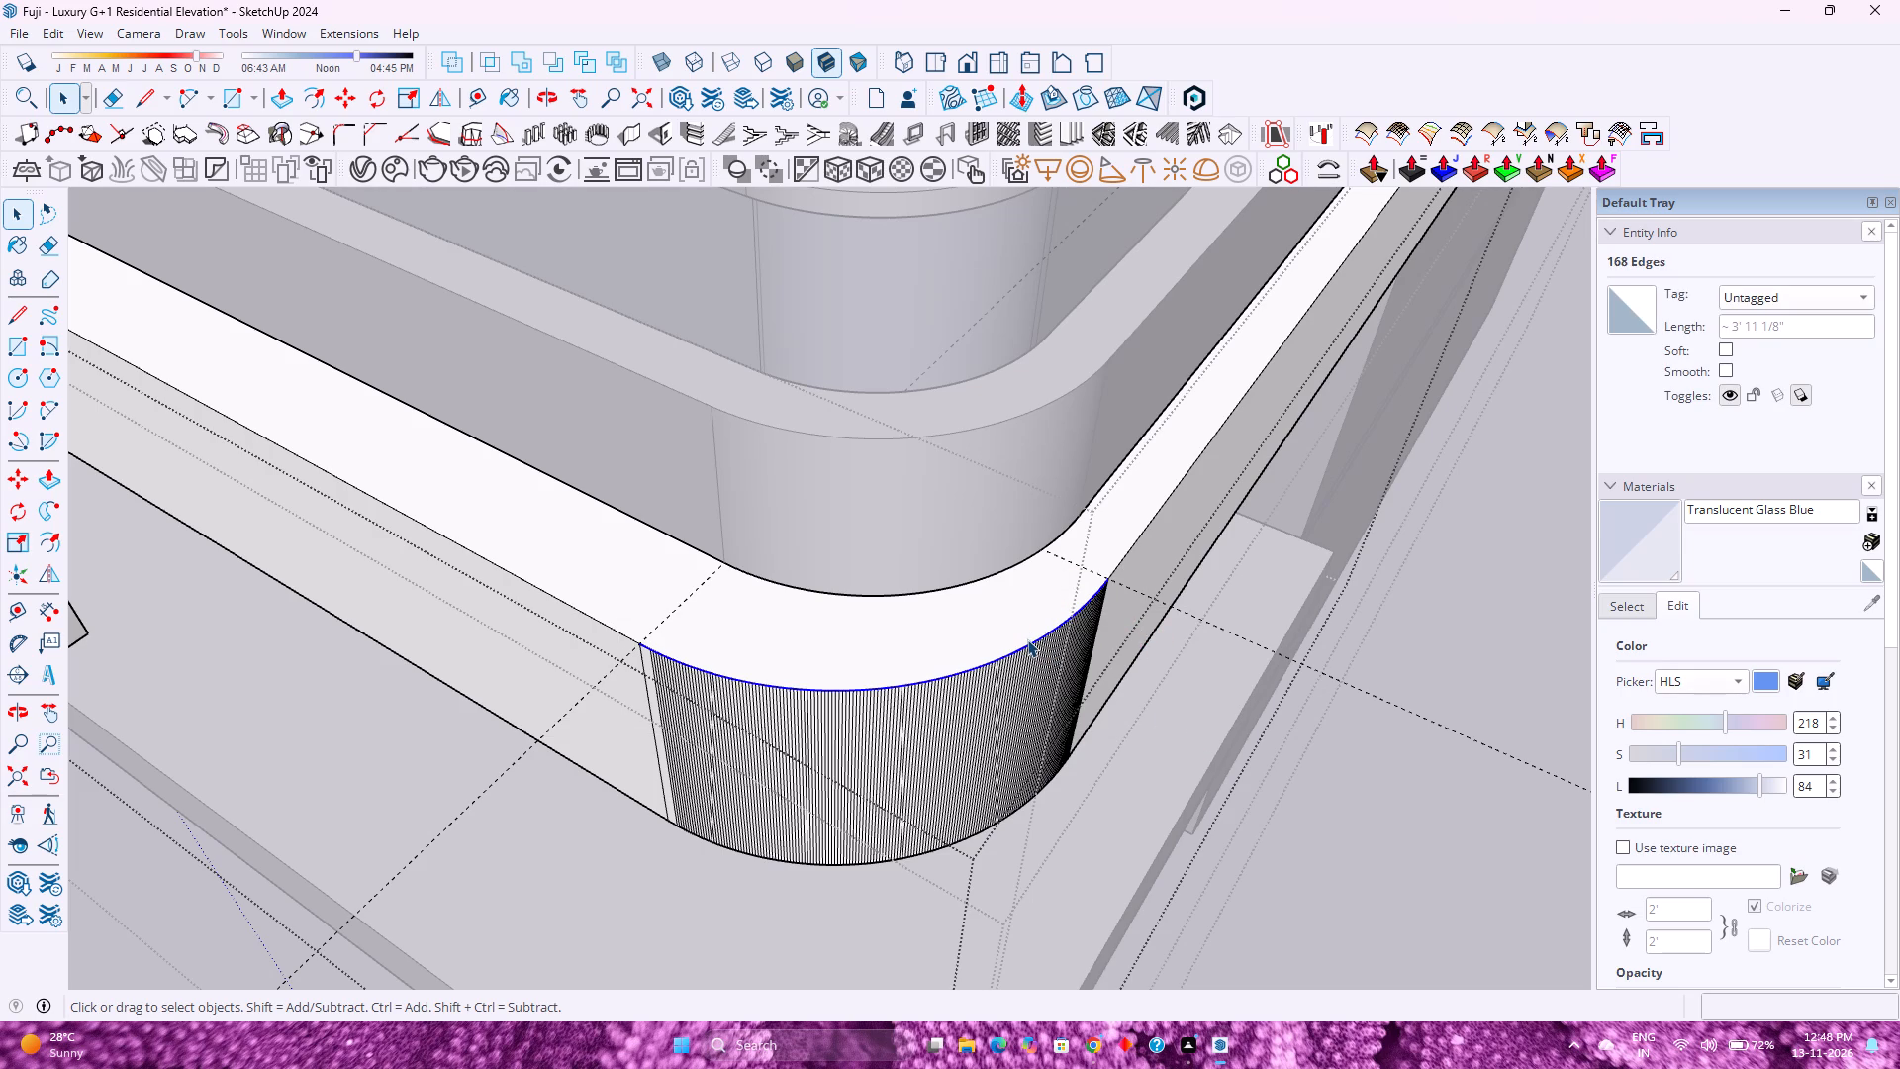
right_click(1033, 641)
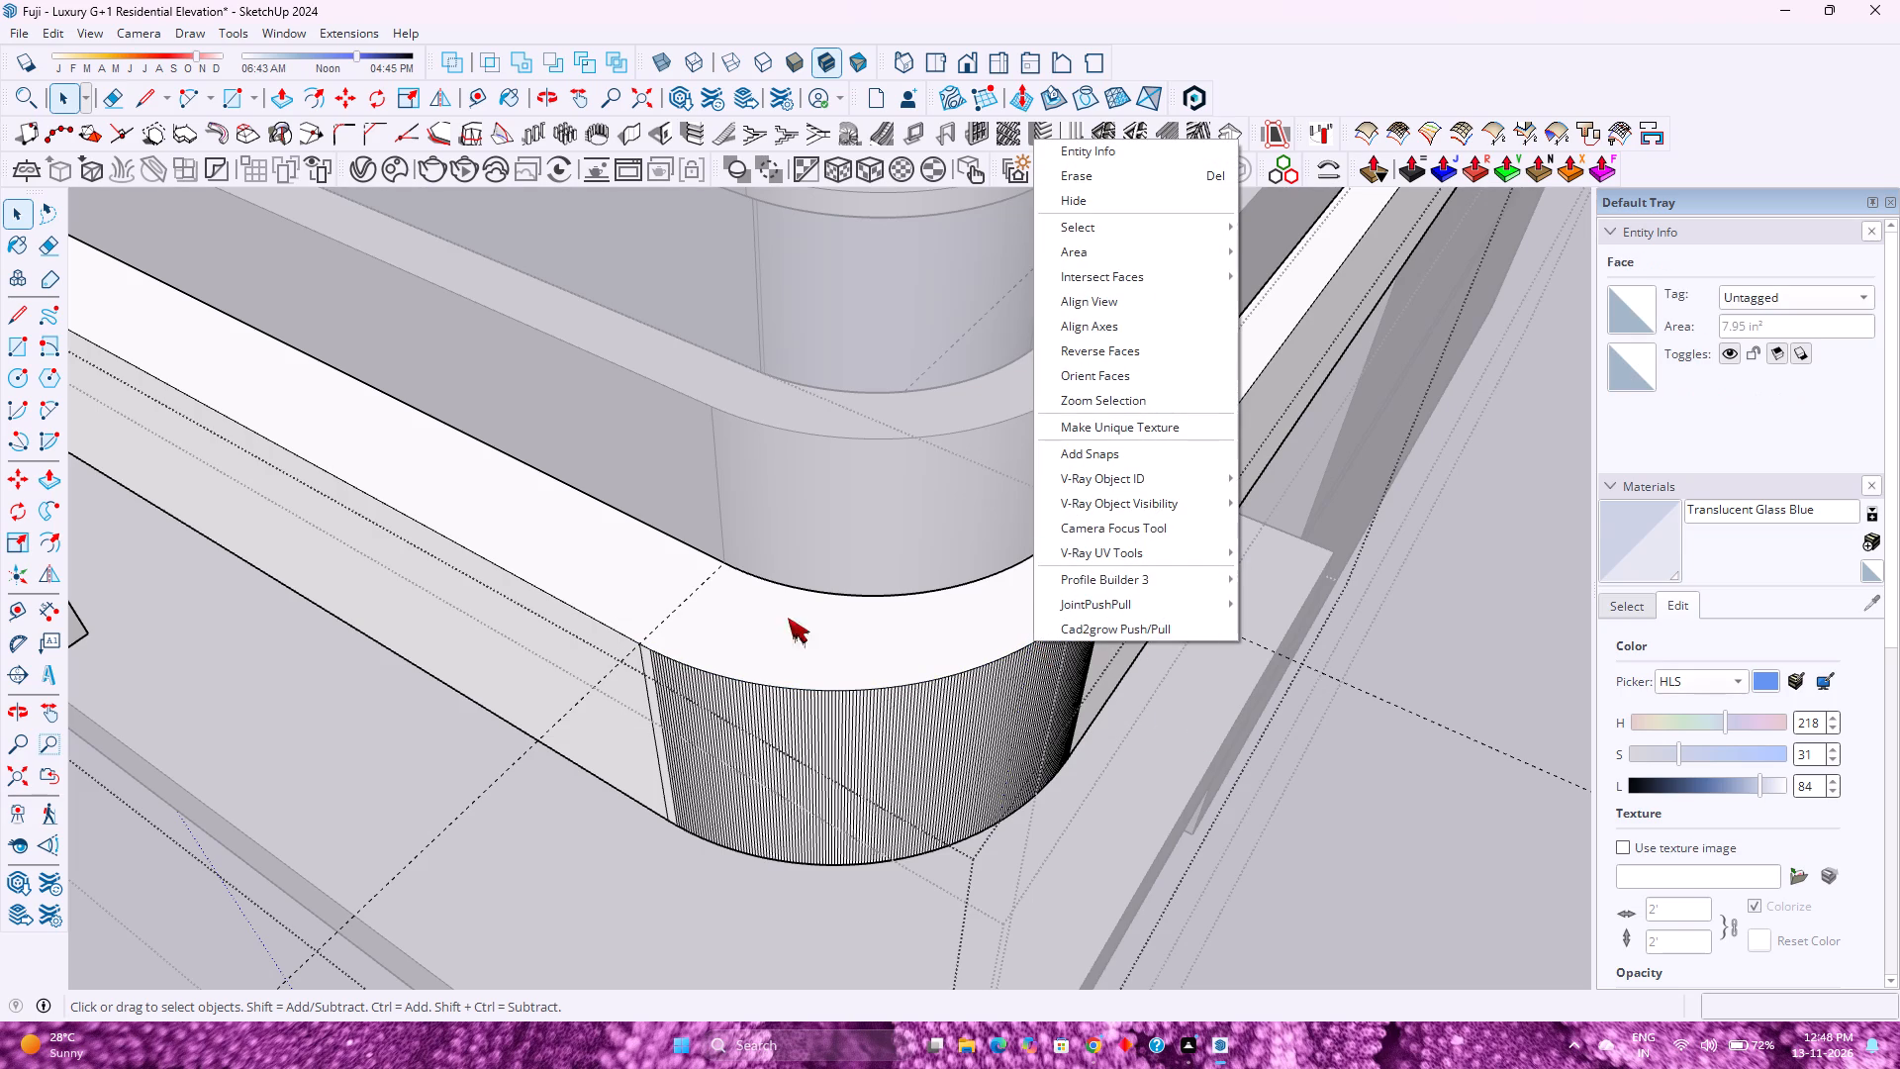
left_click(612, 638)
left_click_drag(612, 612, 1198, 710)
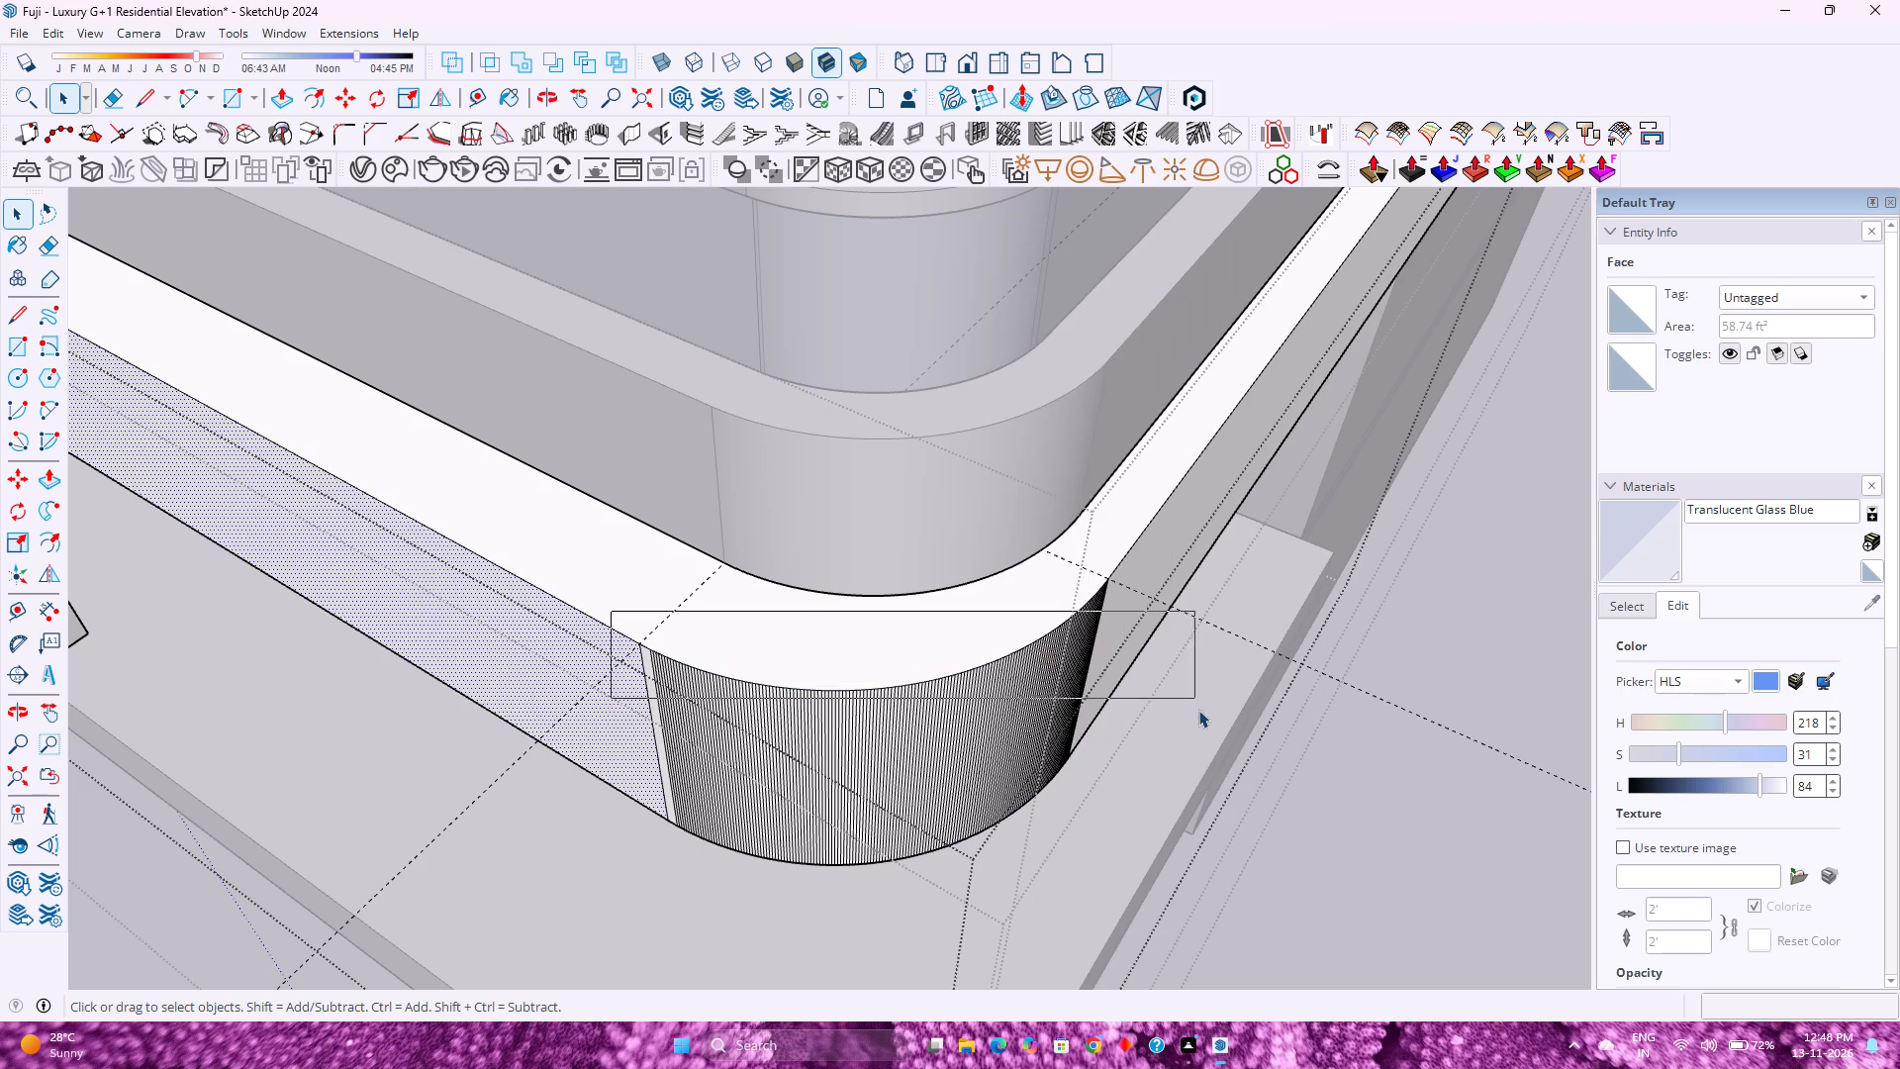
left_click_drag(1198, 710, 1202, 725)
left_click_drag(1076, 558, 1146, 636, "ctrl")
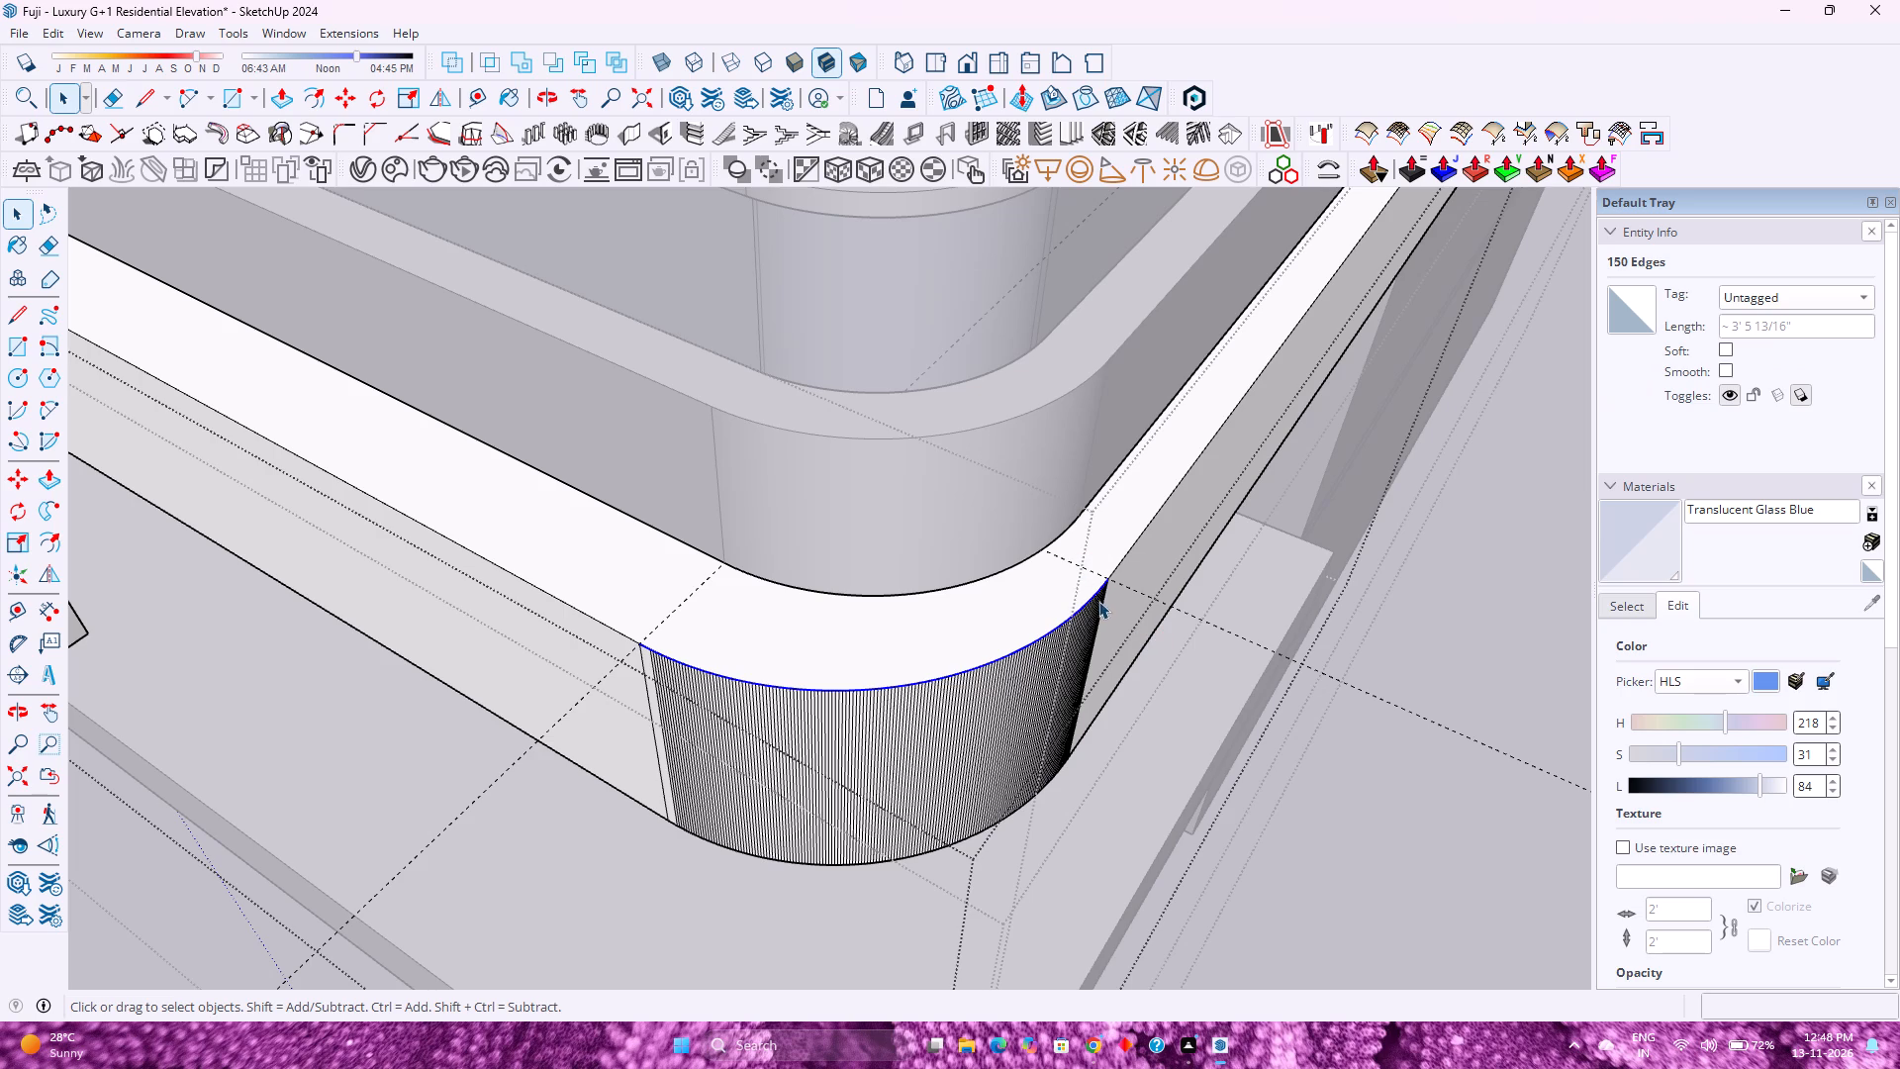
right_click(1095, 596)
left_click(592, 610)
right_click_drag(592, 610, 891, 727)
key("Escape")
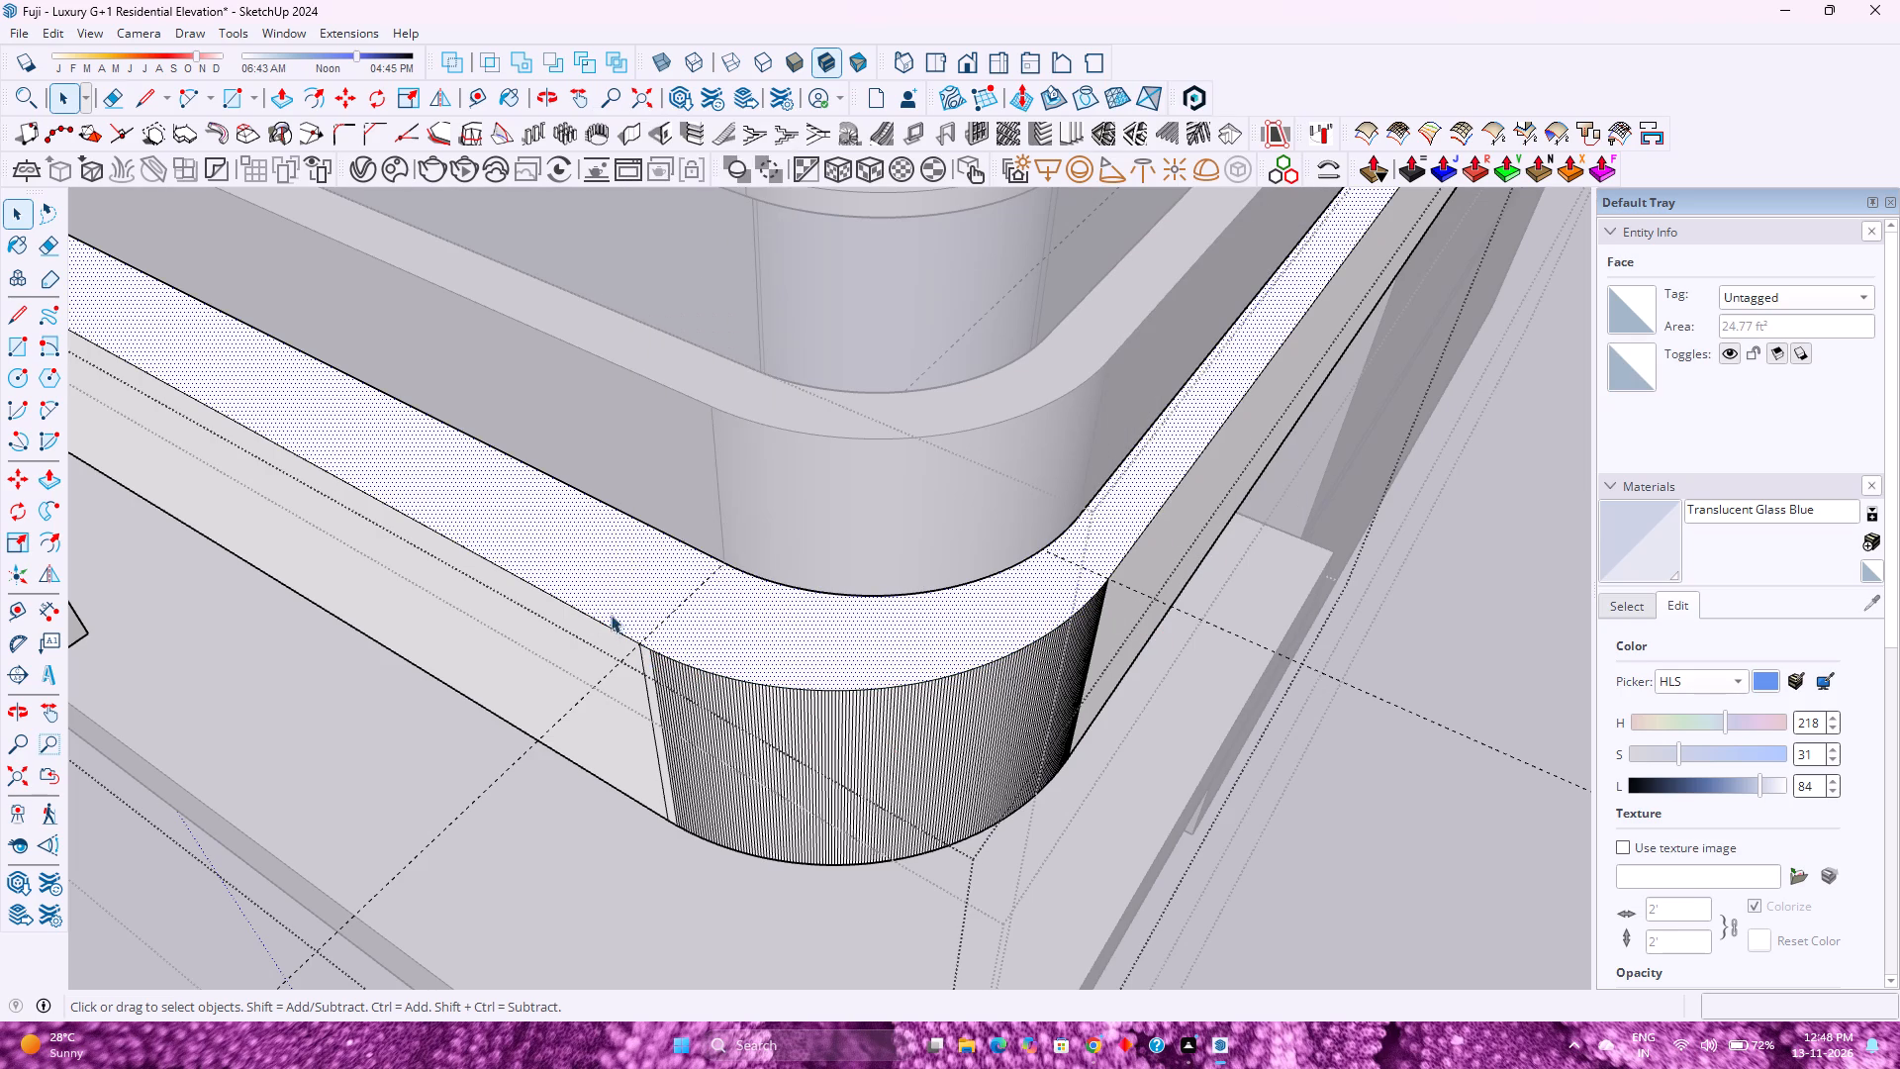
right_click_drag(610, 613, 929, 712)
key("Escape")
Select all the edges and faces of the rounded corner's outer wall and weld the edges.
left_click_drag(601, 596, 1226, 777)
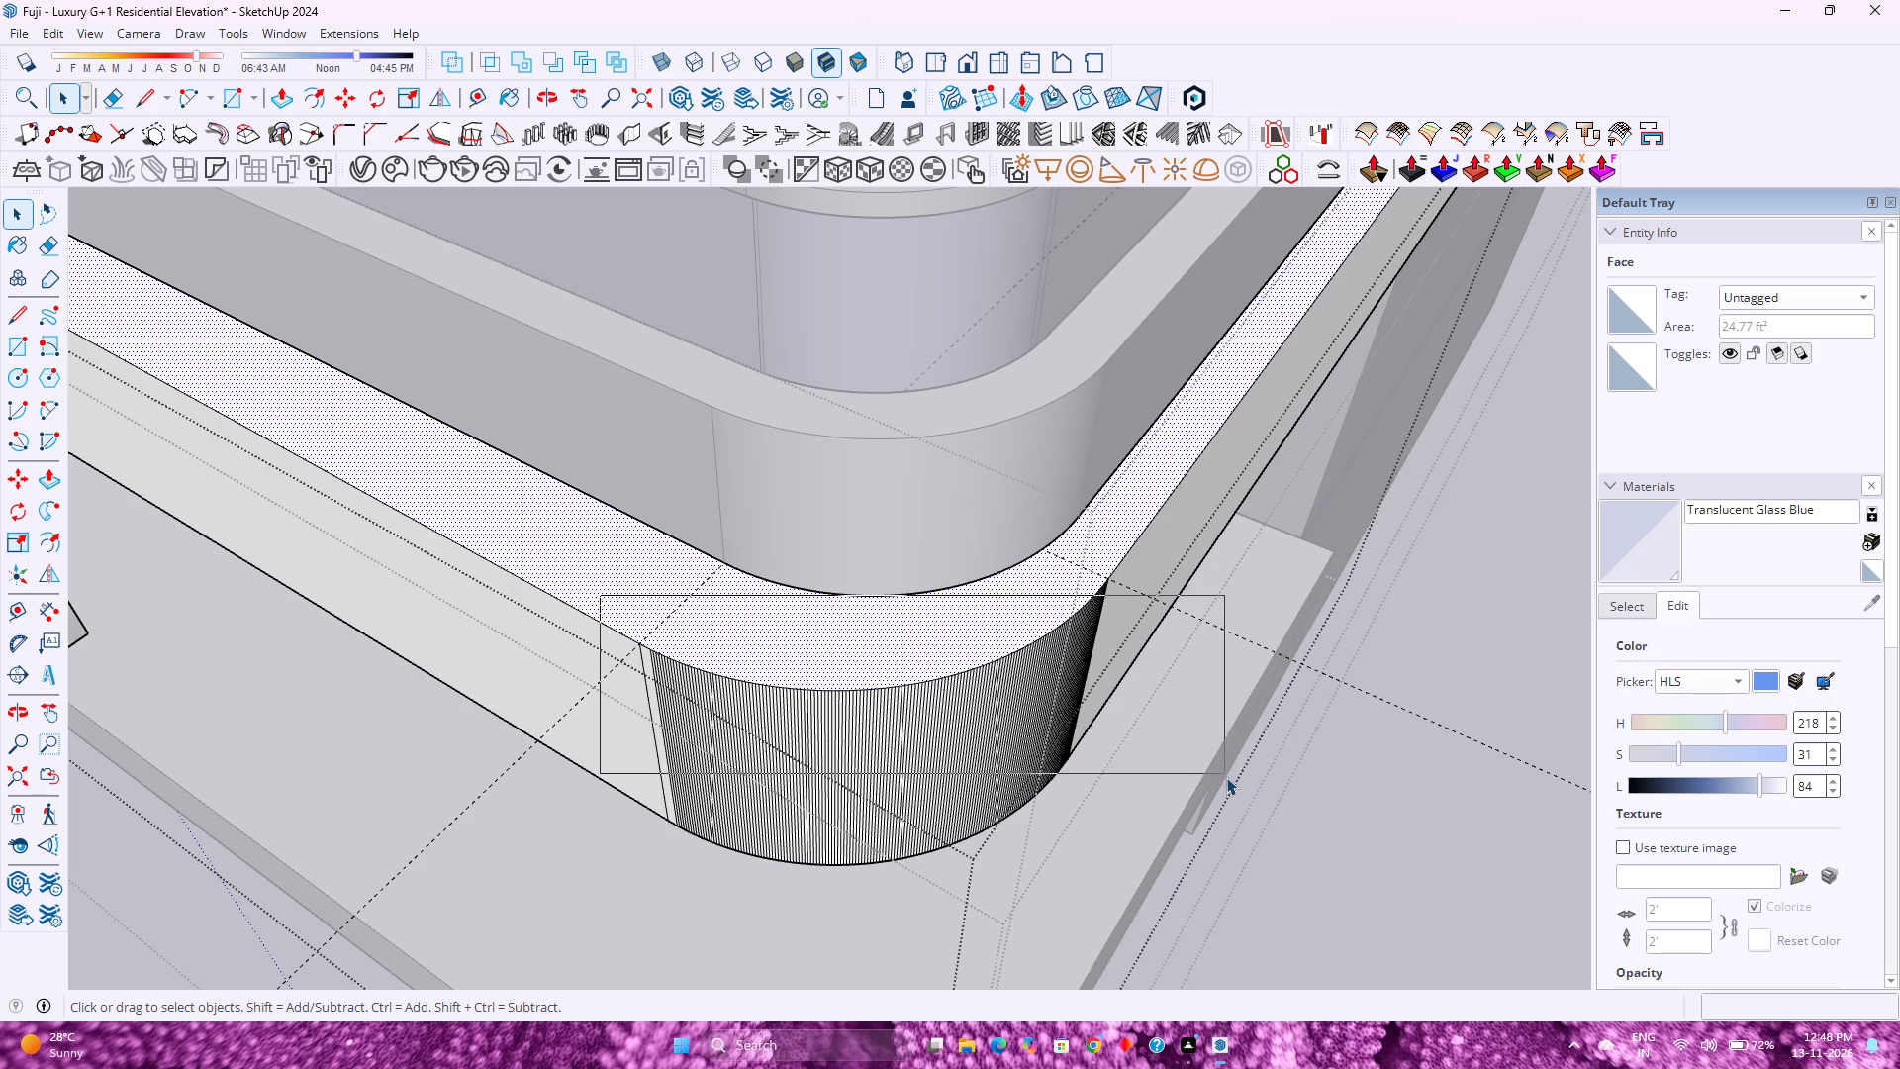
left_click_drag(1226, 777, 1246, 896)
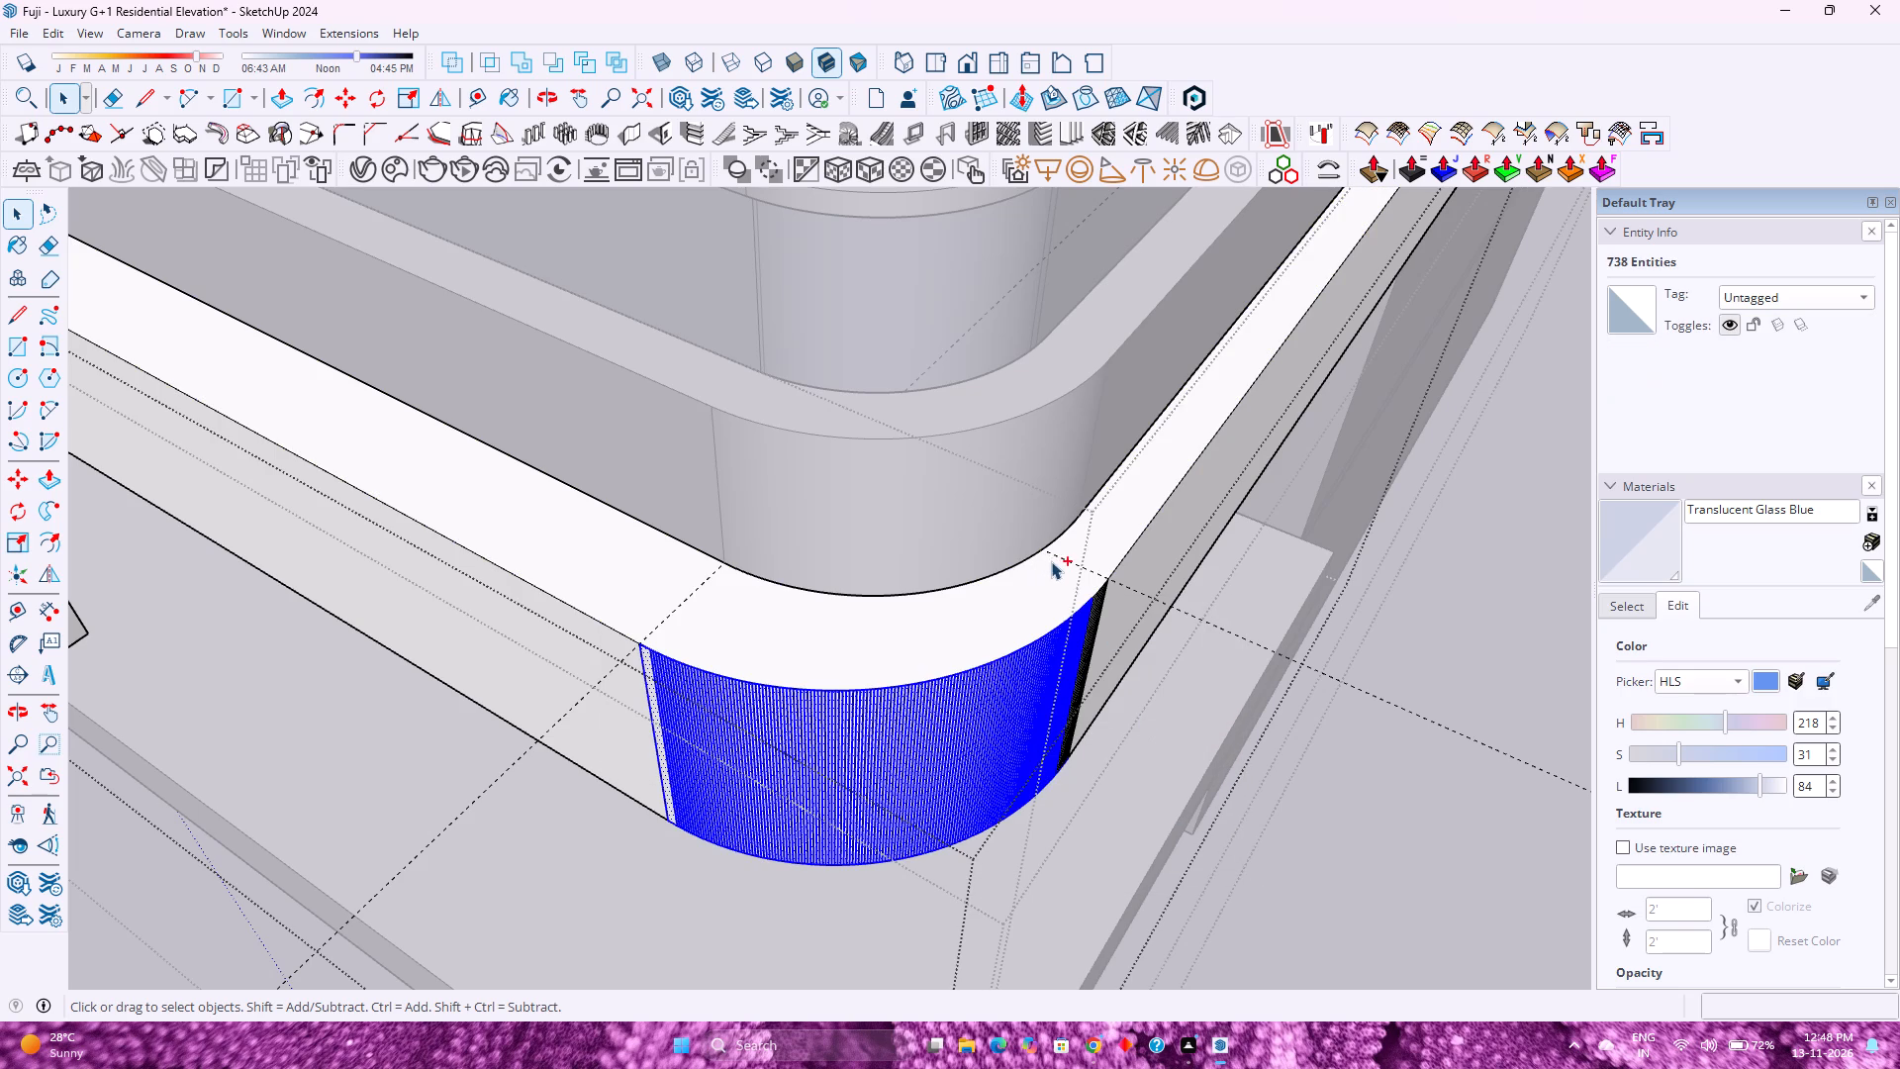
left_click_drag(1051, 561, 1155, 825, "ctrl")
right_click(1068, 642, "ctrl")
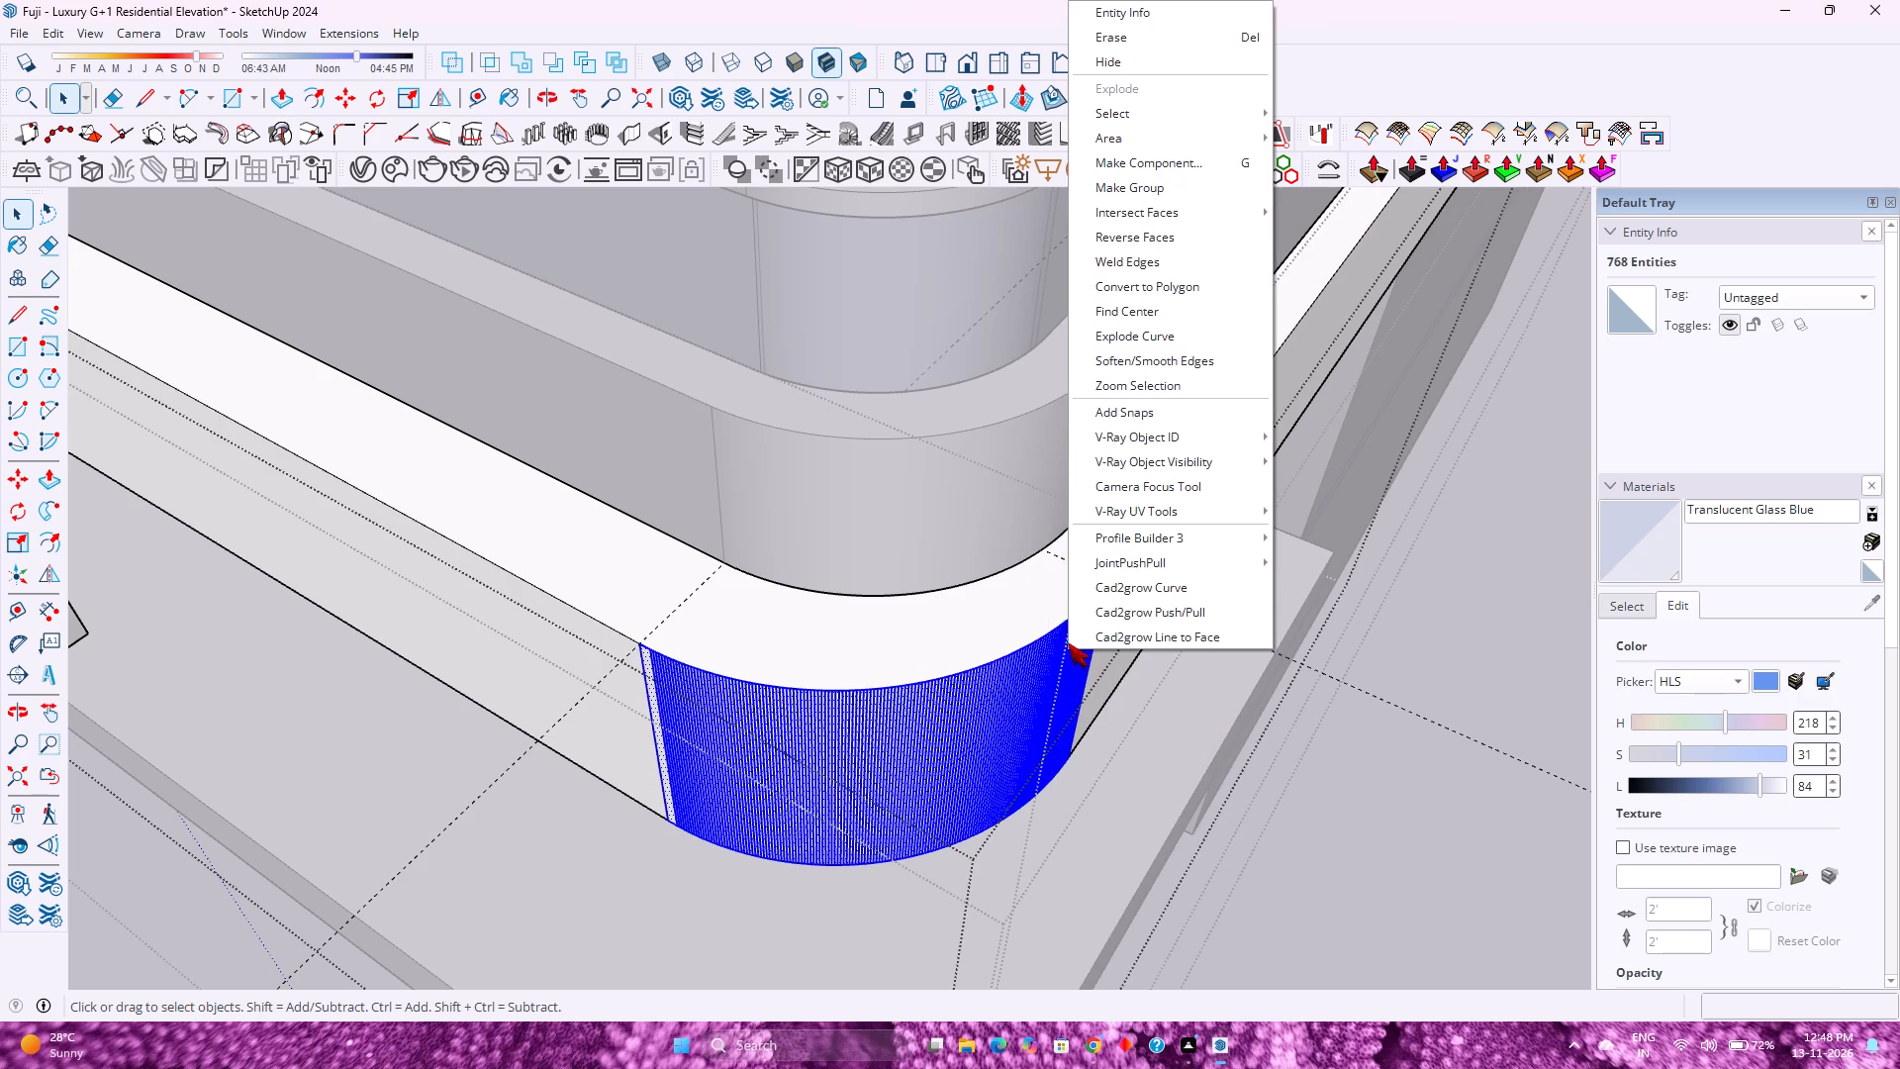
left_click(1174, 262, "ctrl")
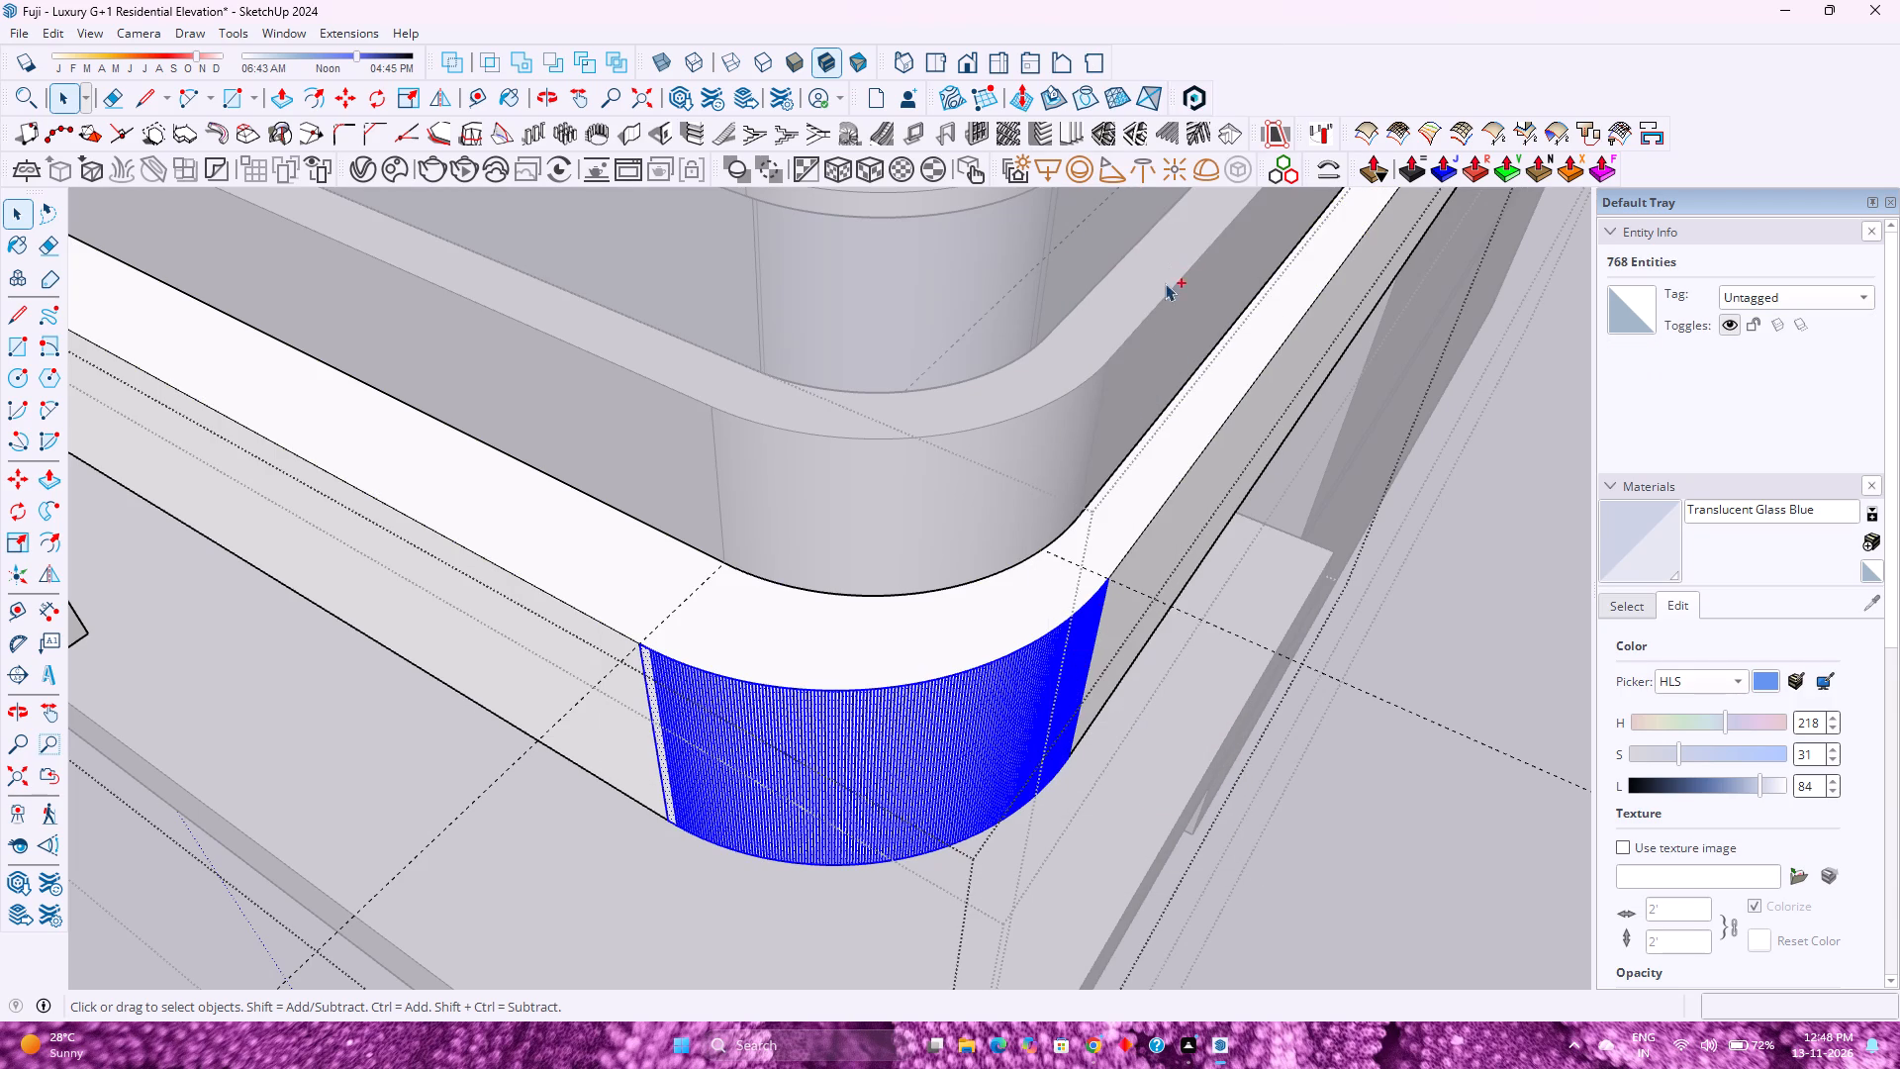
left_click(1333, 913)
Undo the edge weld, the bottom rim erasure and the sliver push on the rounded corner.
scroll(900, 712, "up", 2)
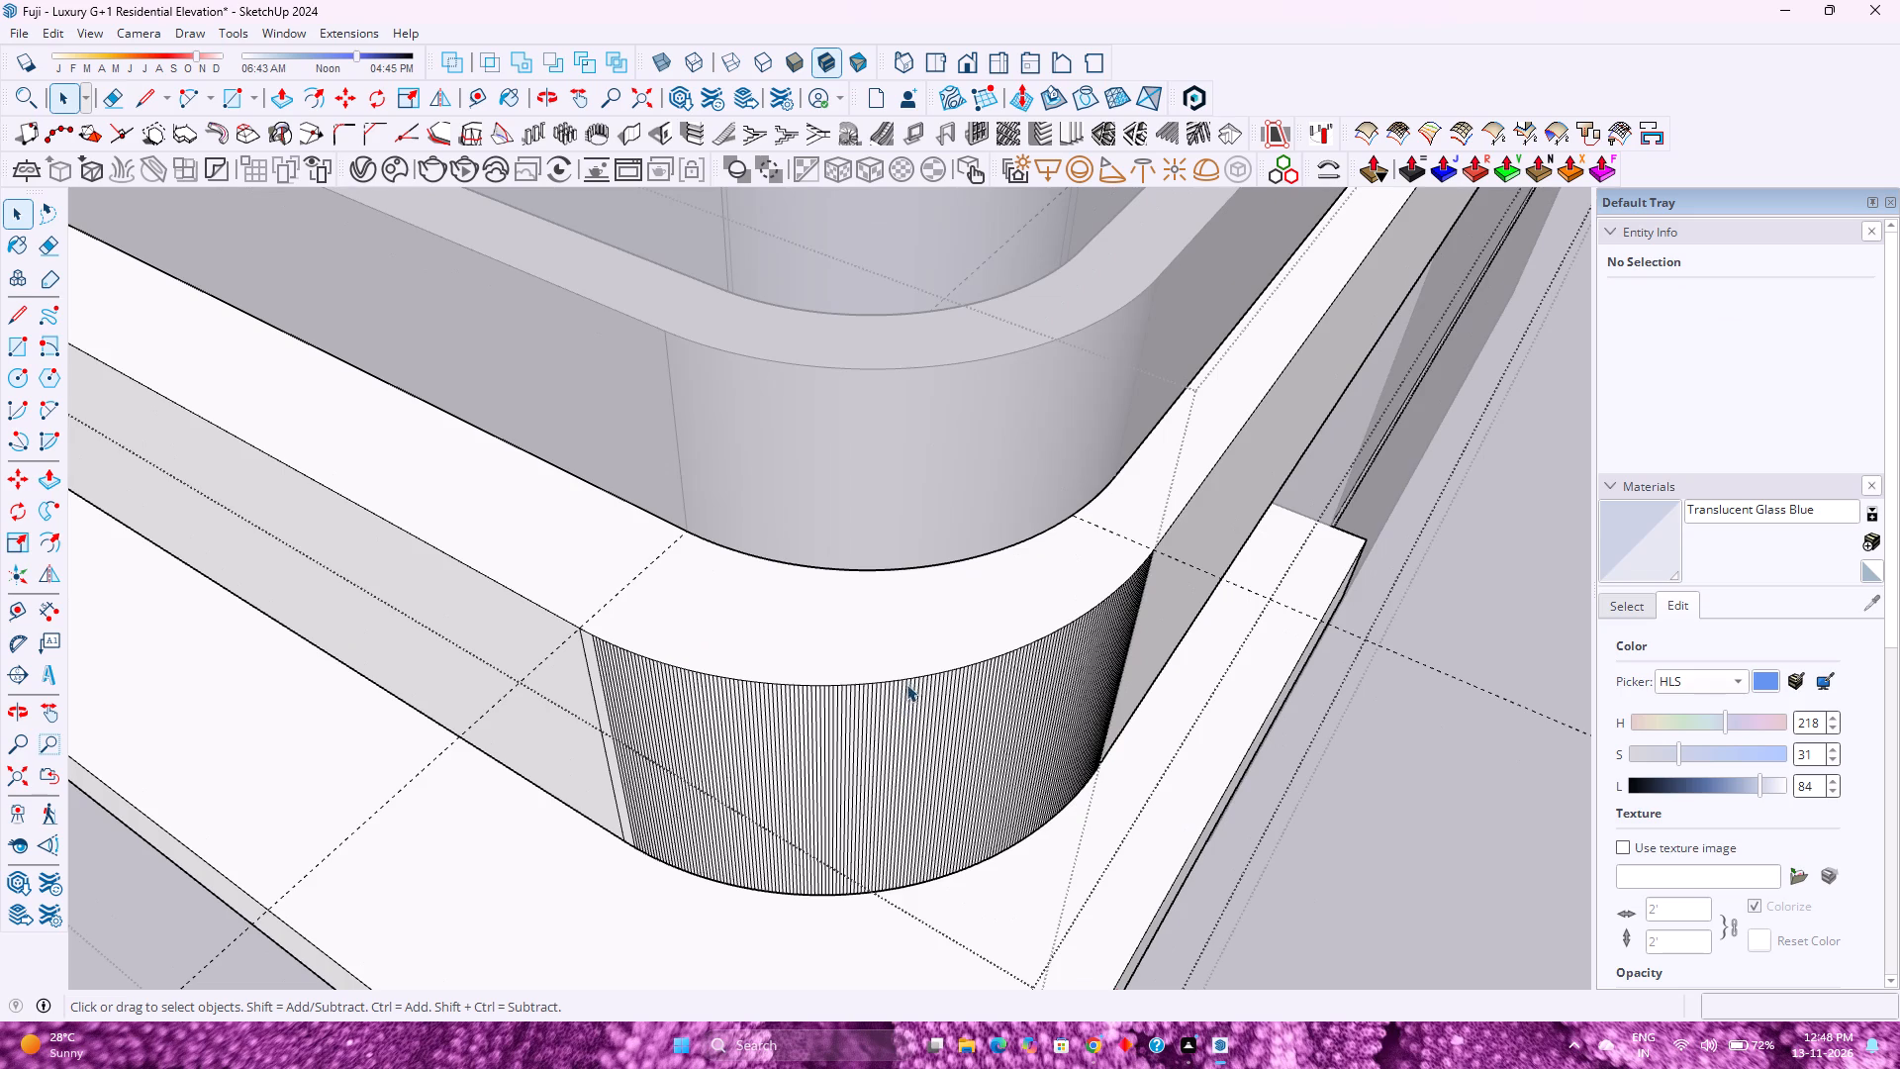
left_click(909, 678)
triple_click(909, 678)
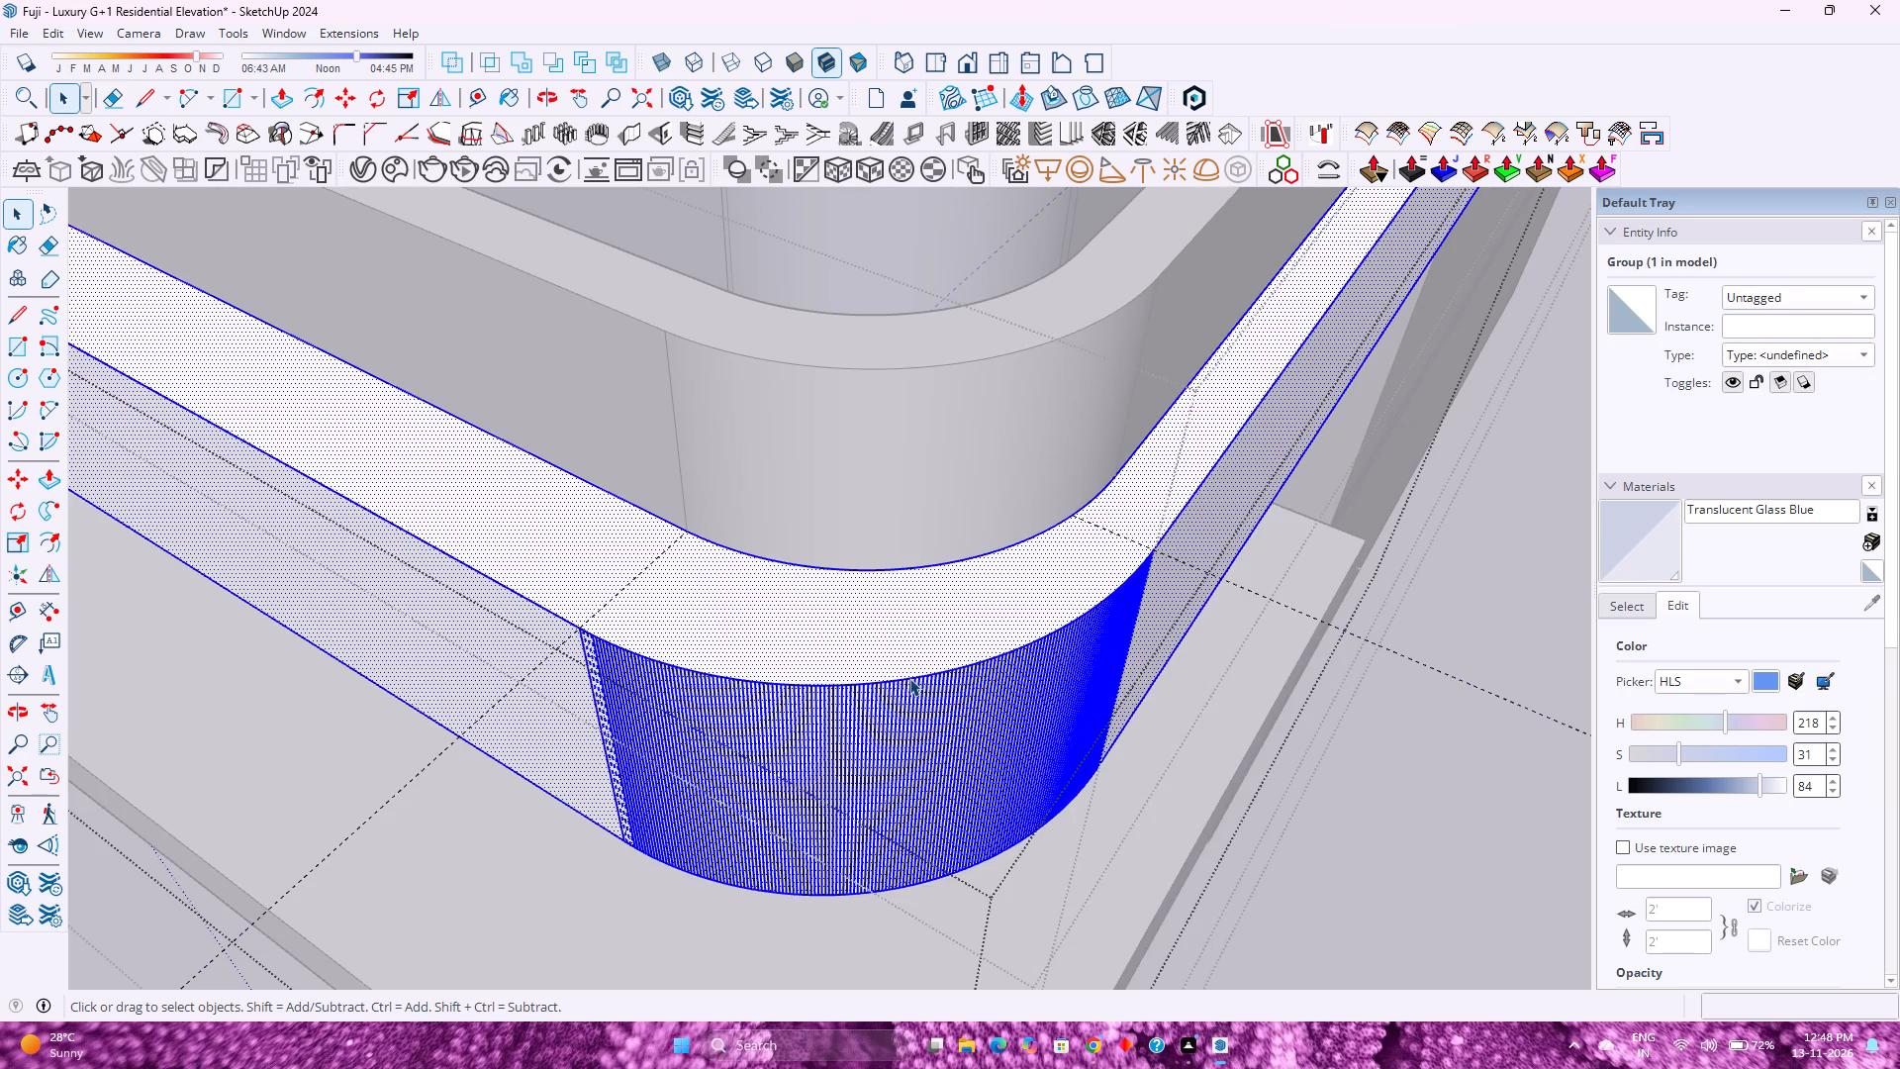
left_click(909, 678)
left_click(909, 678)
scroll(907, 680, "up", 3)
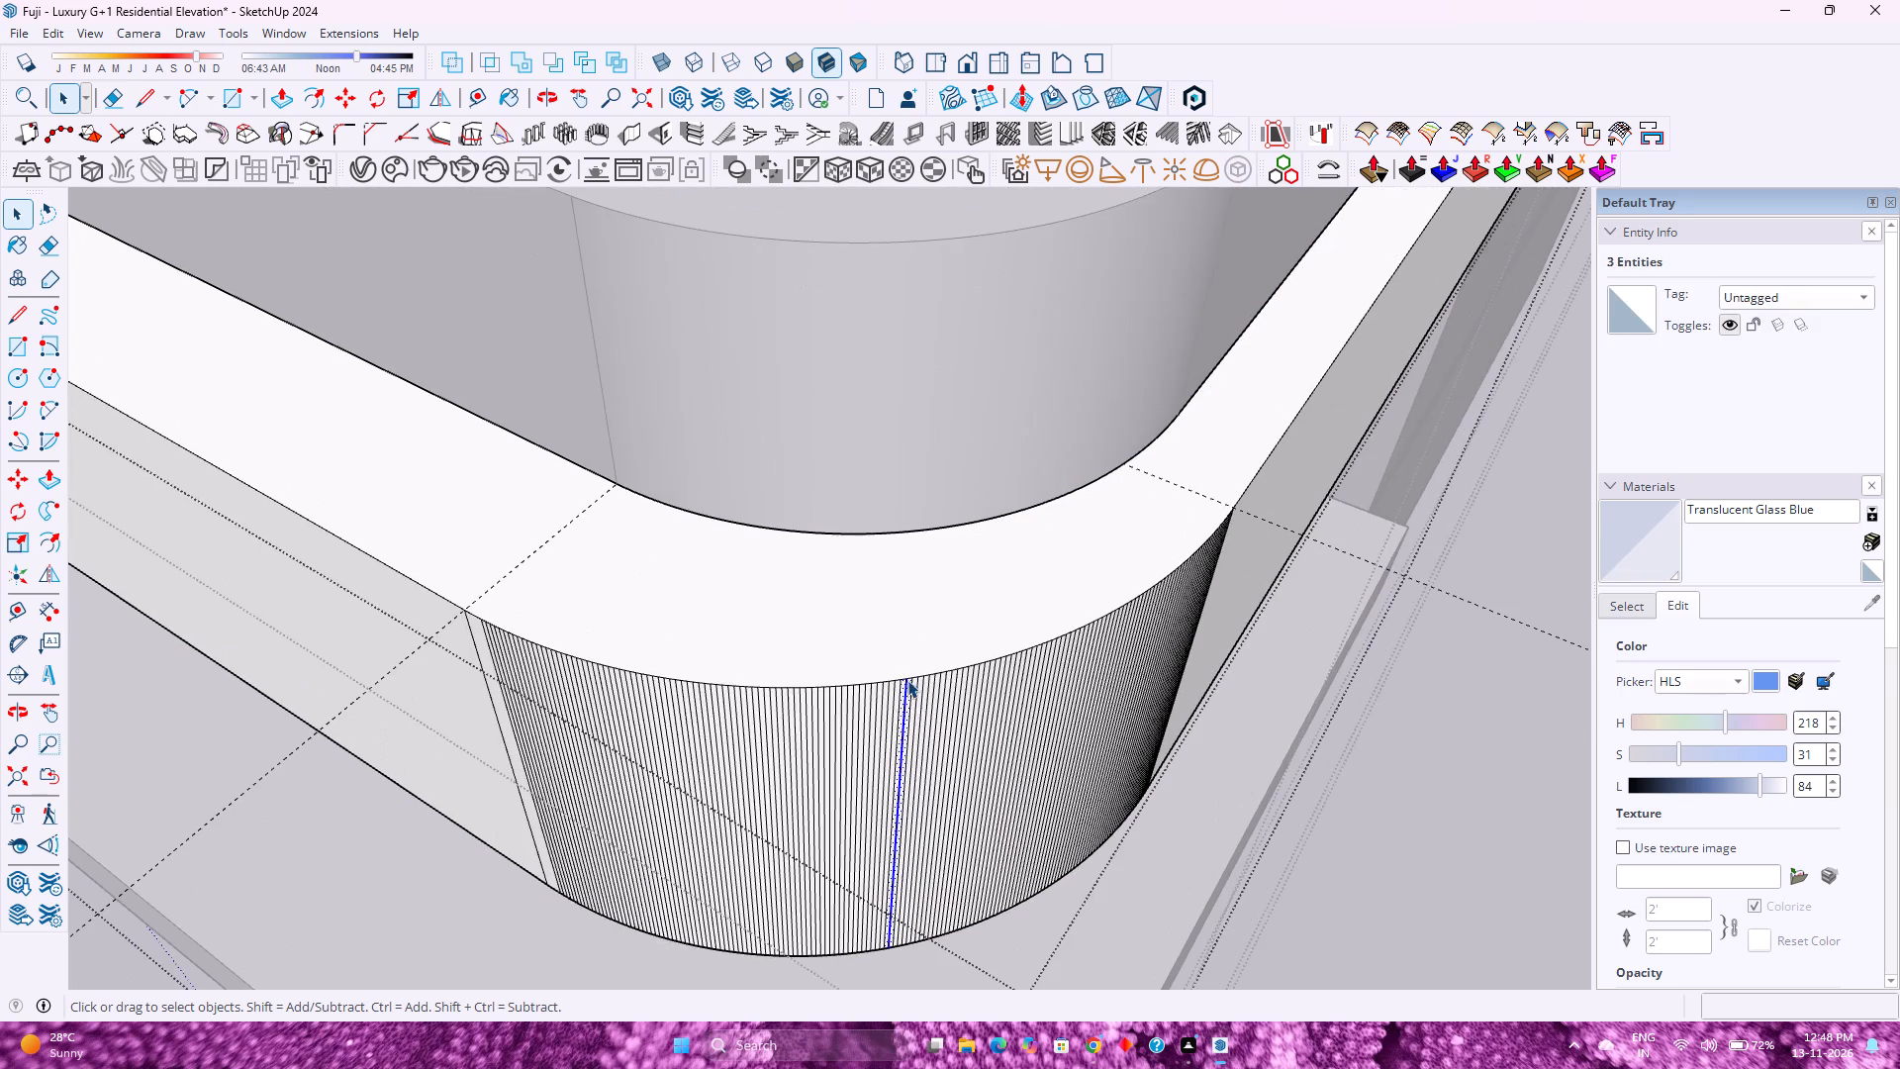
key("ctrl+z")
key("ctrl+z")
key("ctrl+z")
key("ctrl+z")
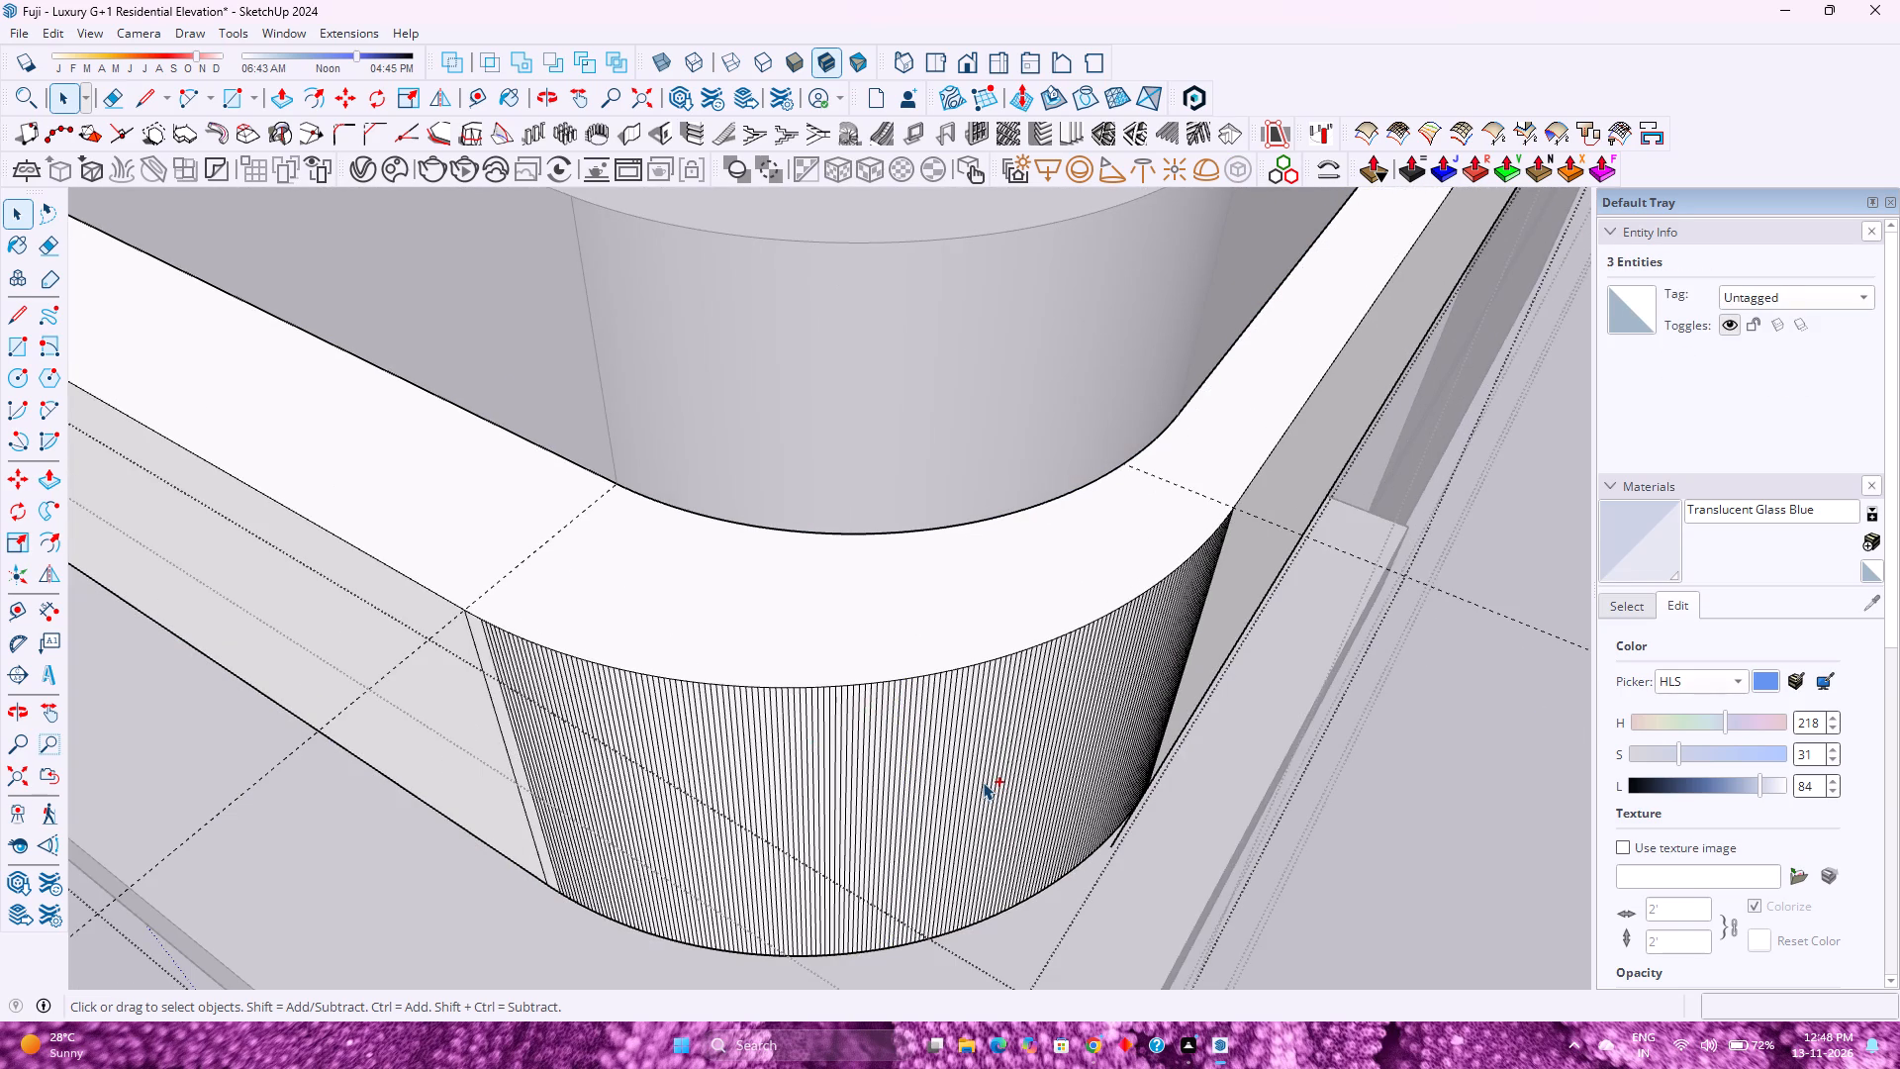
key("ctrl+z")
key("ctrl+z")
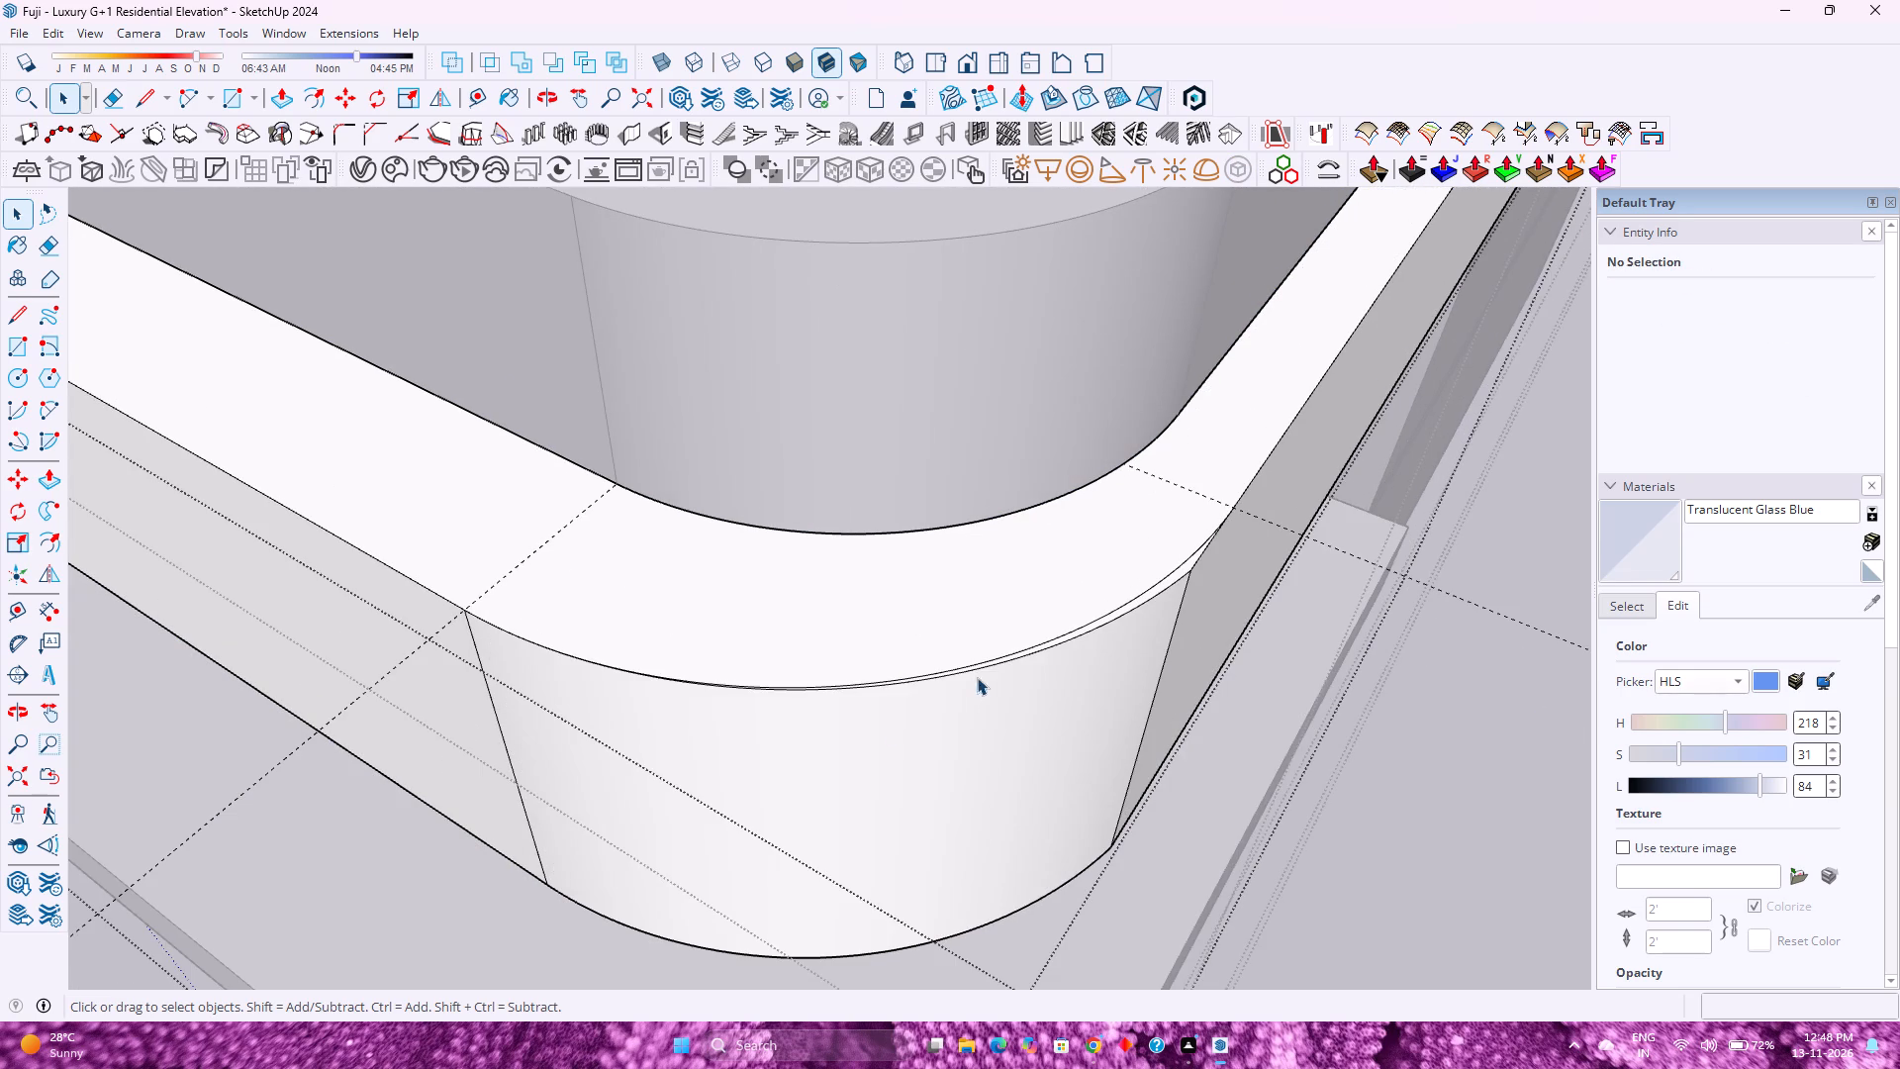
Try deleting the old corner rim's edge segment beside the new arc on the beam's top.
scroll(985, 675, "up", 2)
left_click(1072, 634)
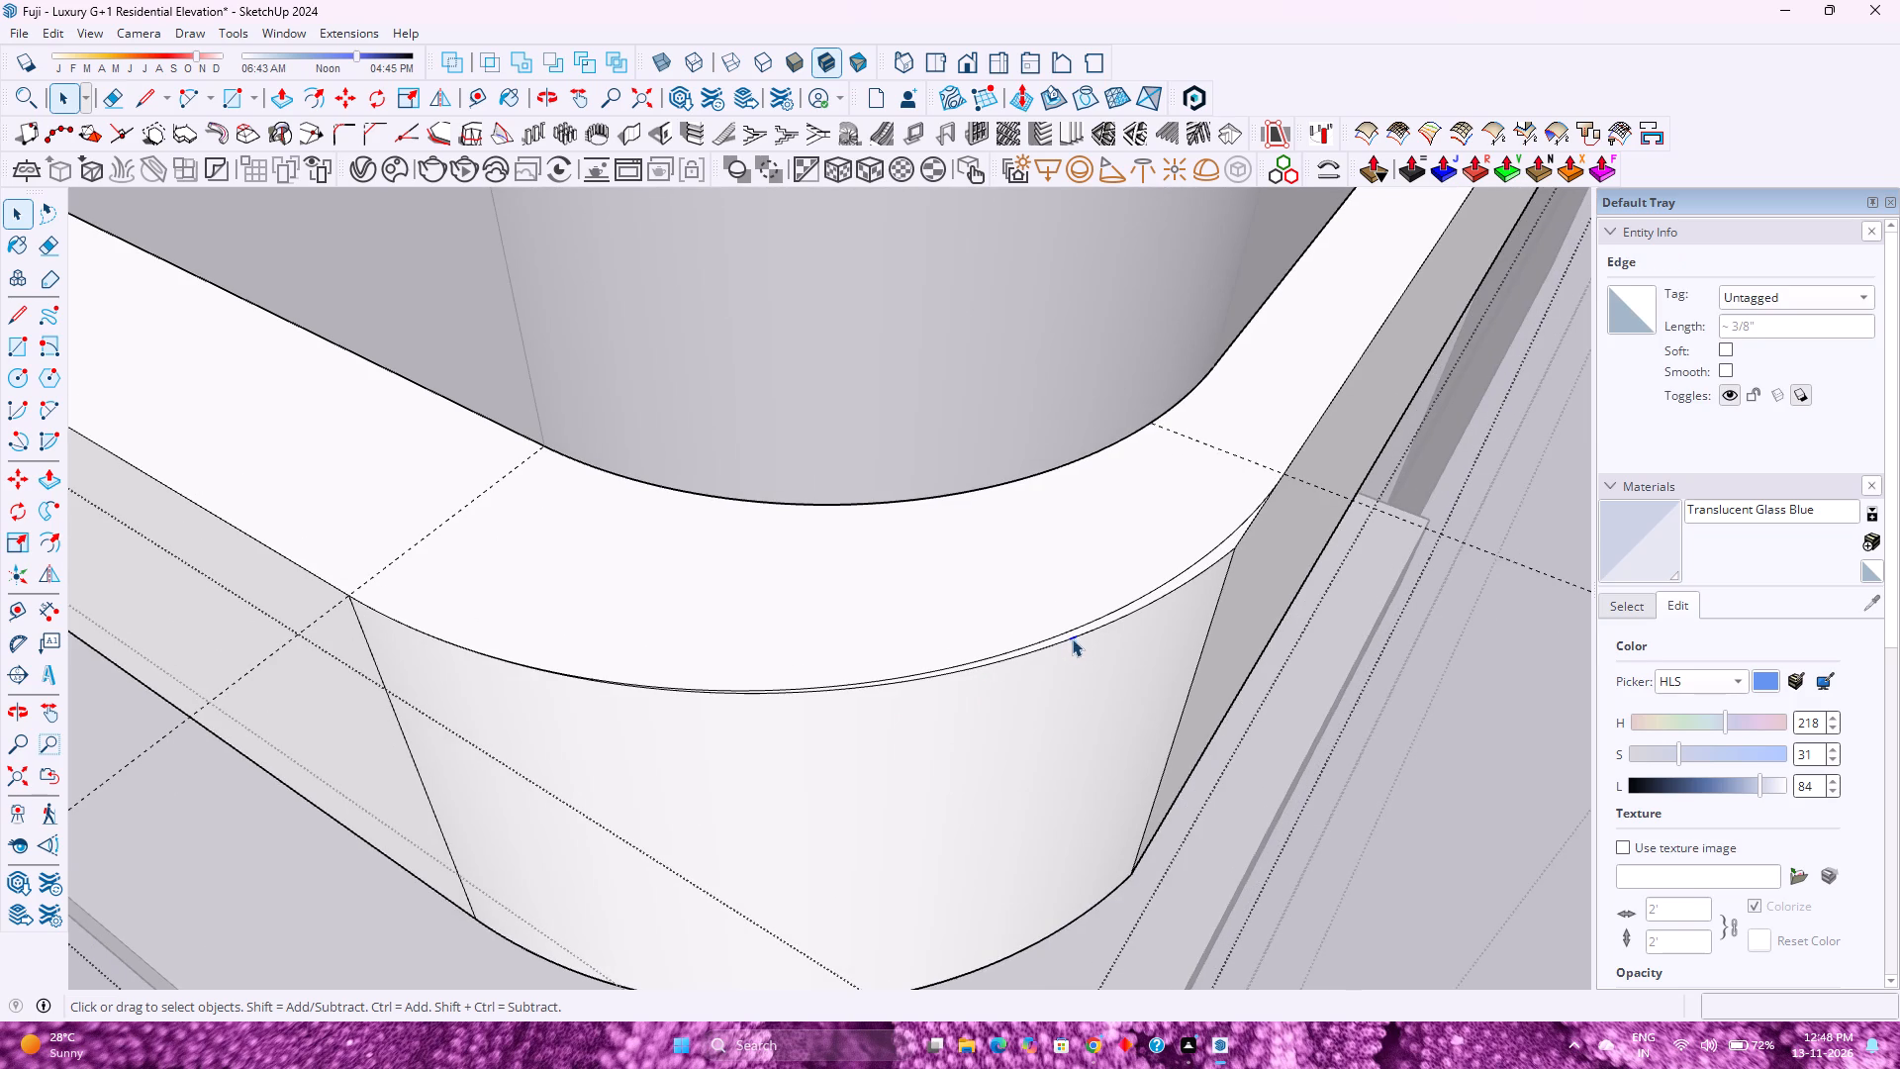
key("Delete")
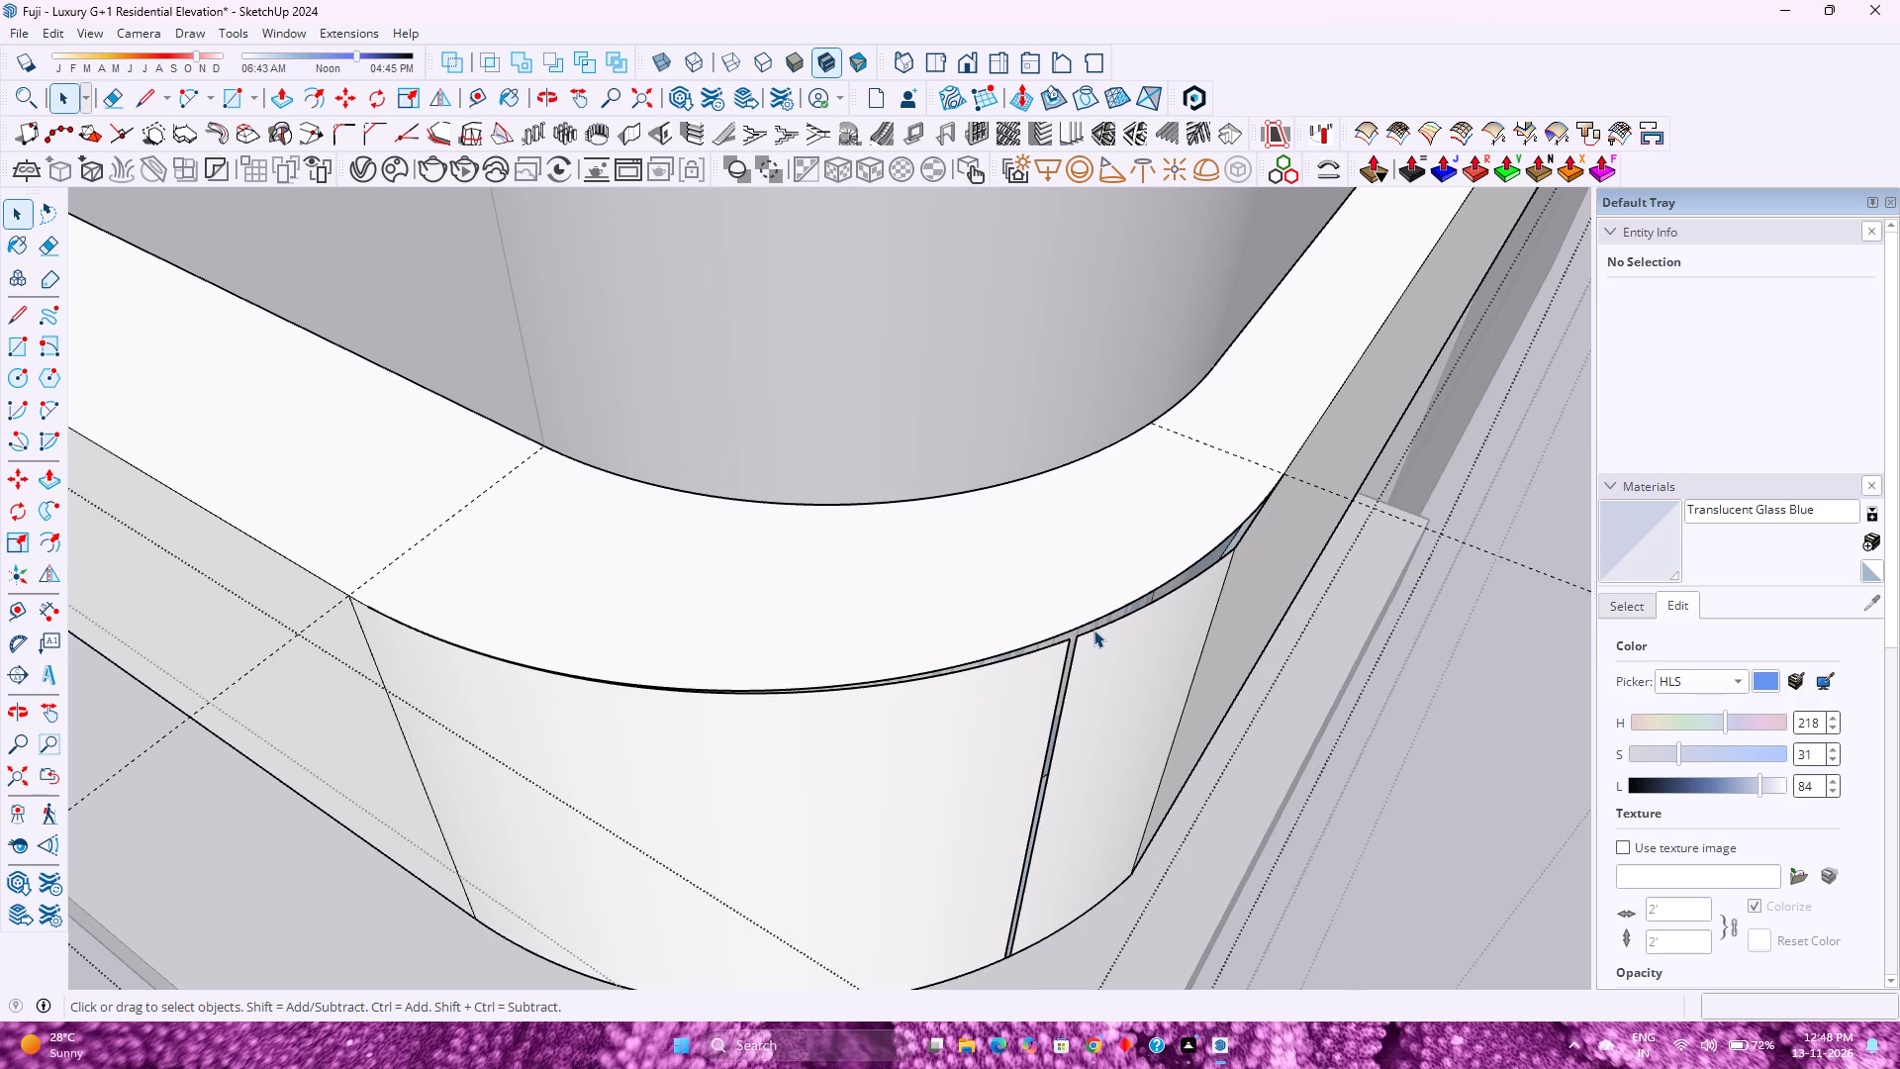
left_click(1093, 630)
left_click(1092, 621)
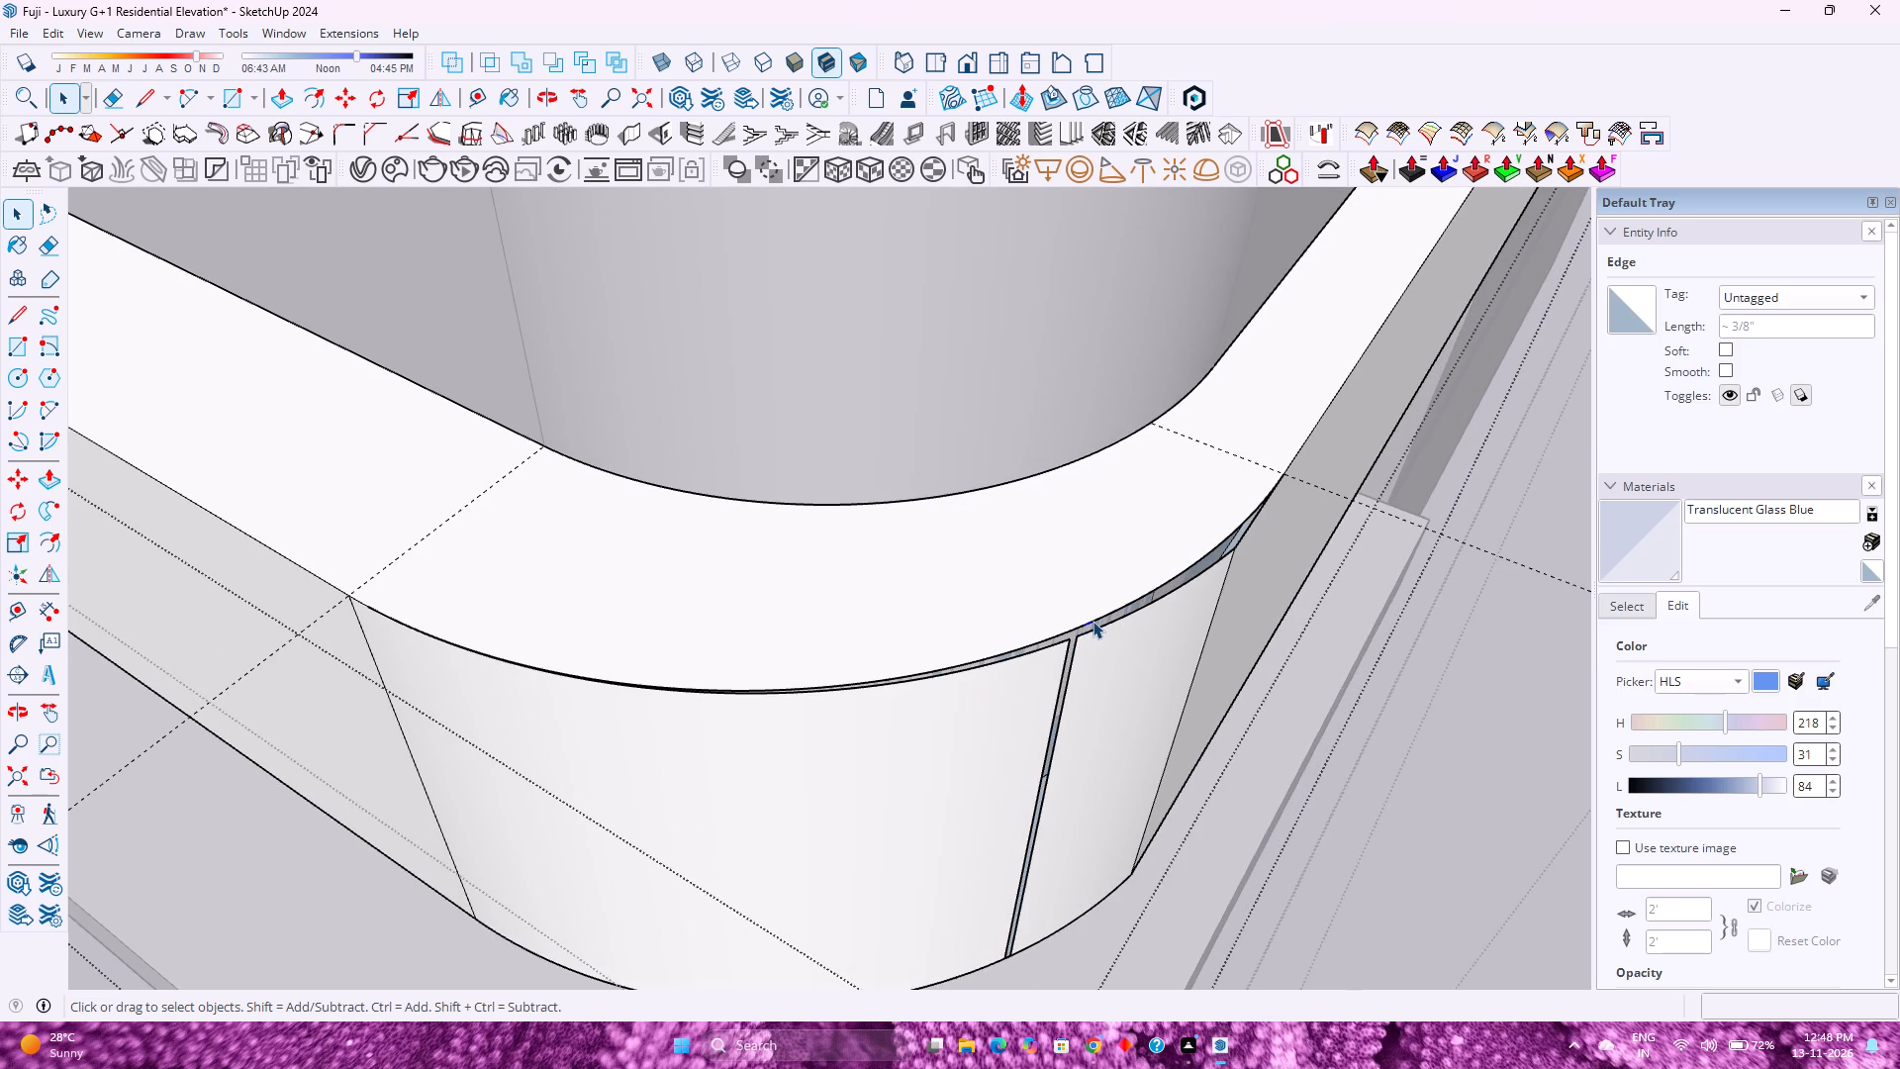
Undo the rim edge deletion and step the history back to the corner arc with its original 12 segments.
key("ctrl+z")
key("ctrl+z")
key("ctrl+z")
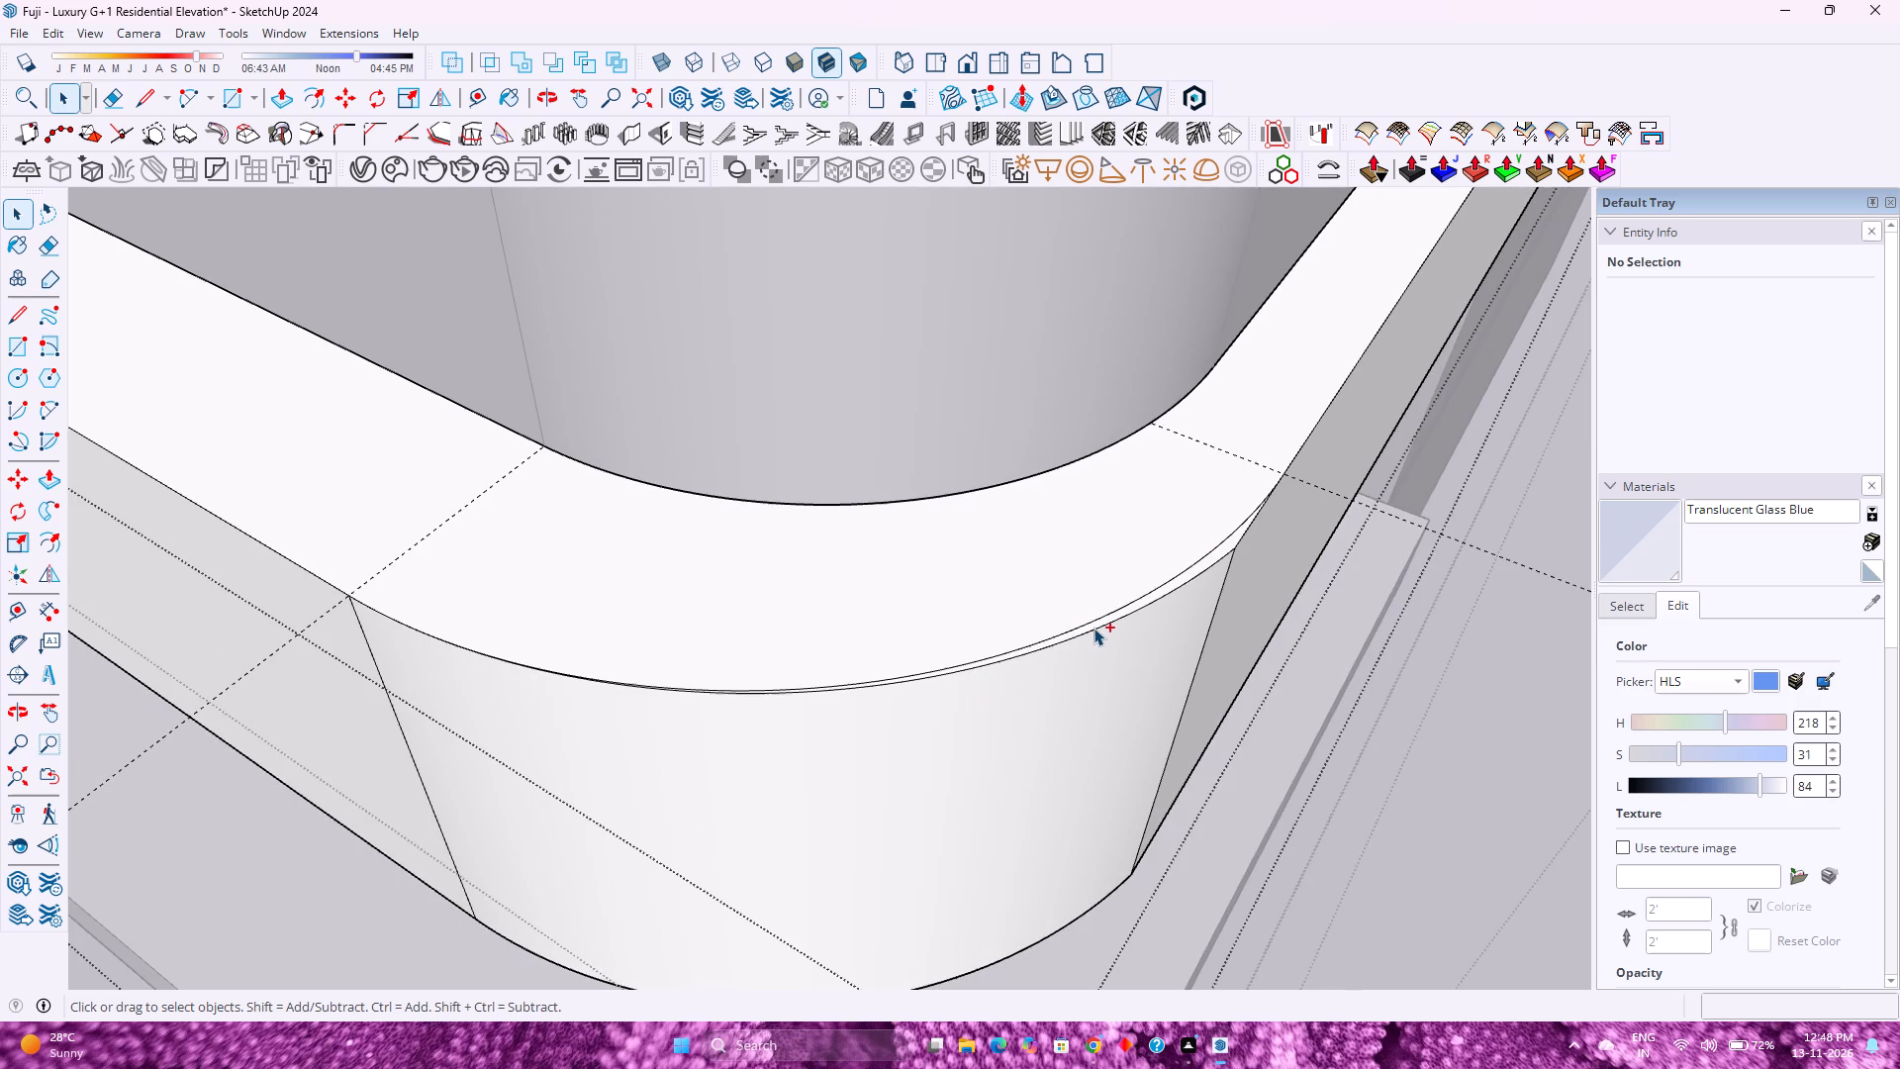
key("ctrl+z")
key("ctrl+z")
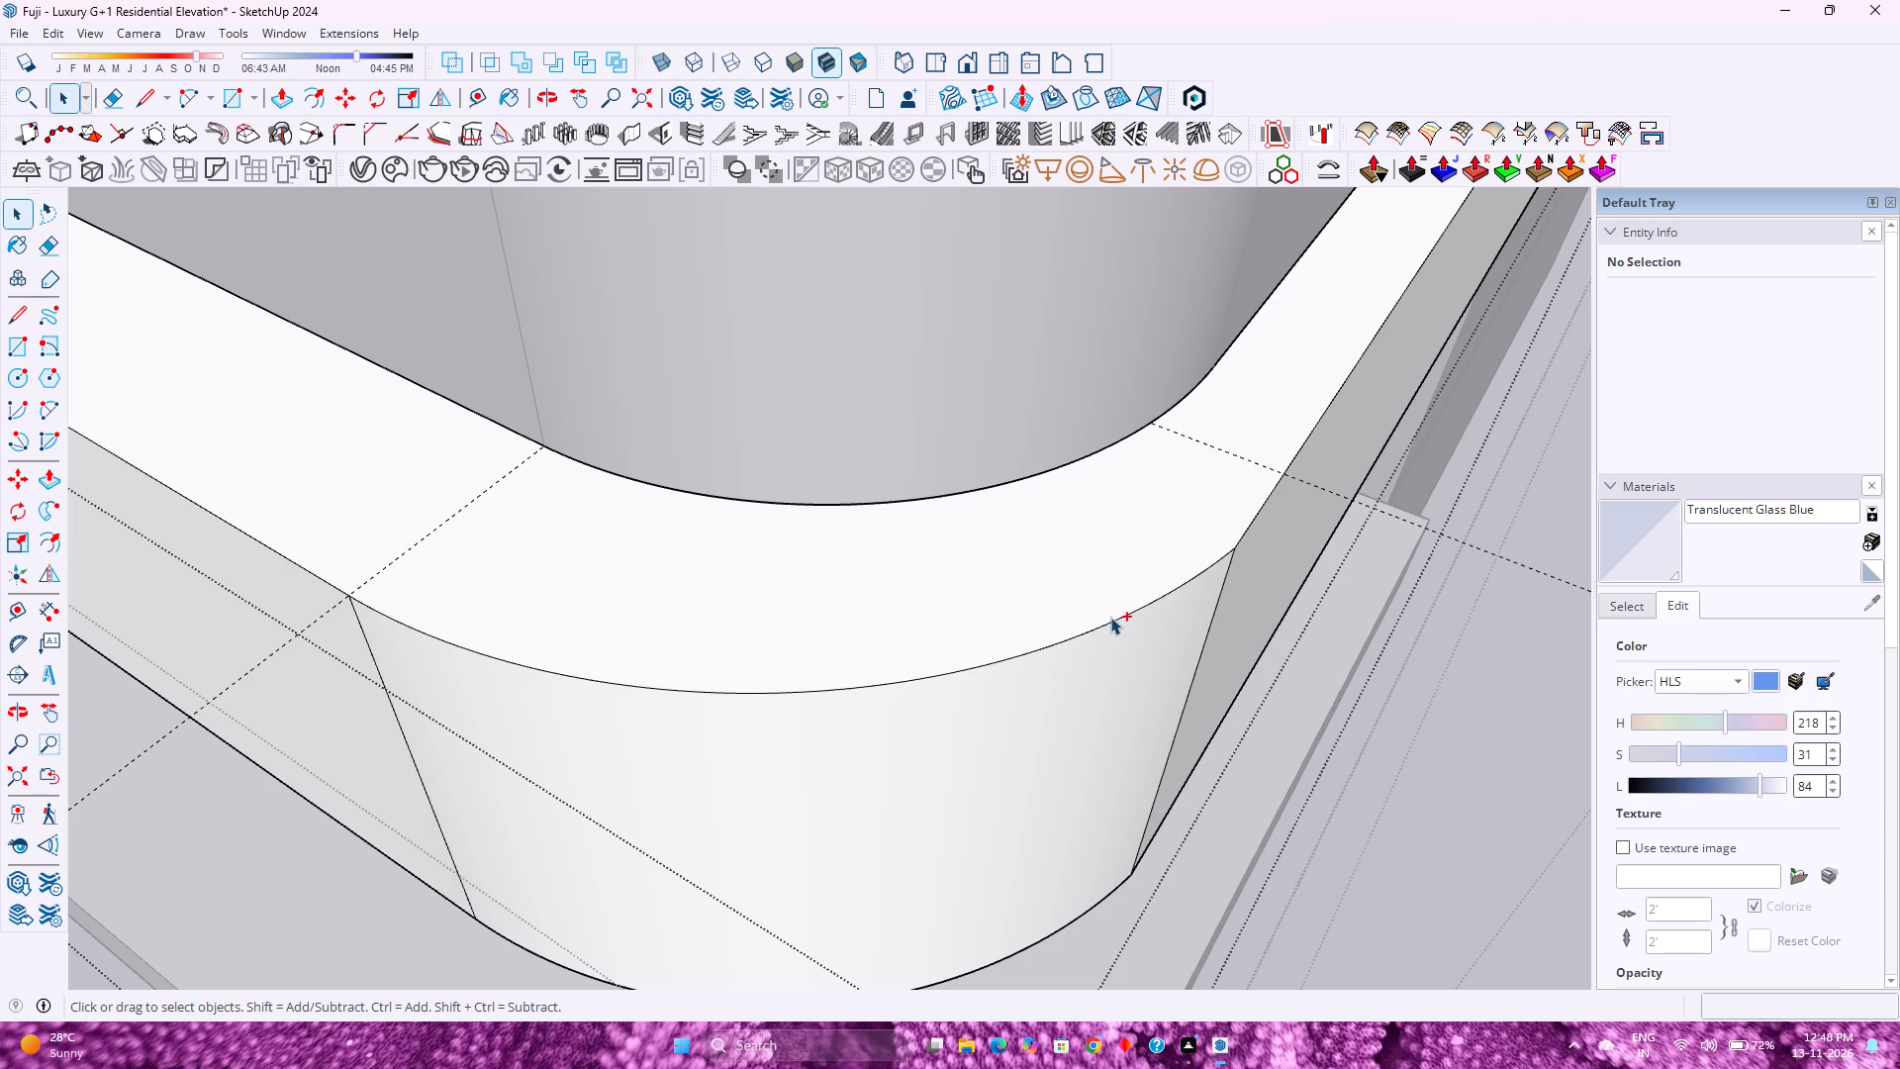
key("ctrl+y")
Set the 2' 6" radius corner arc's segment count to 160.
left_click(1113, 610)
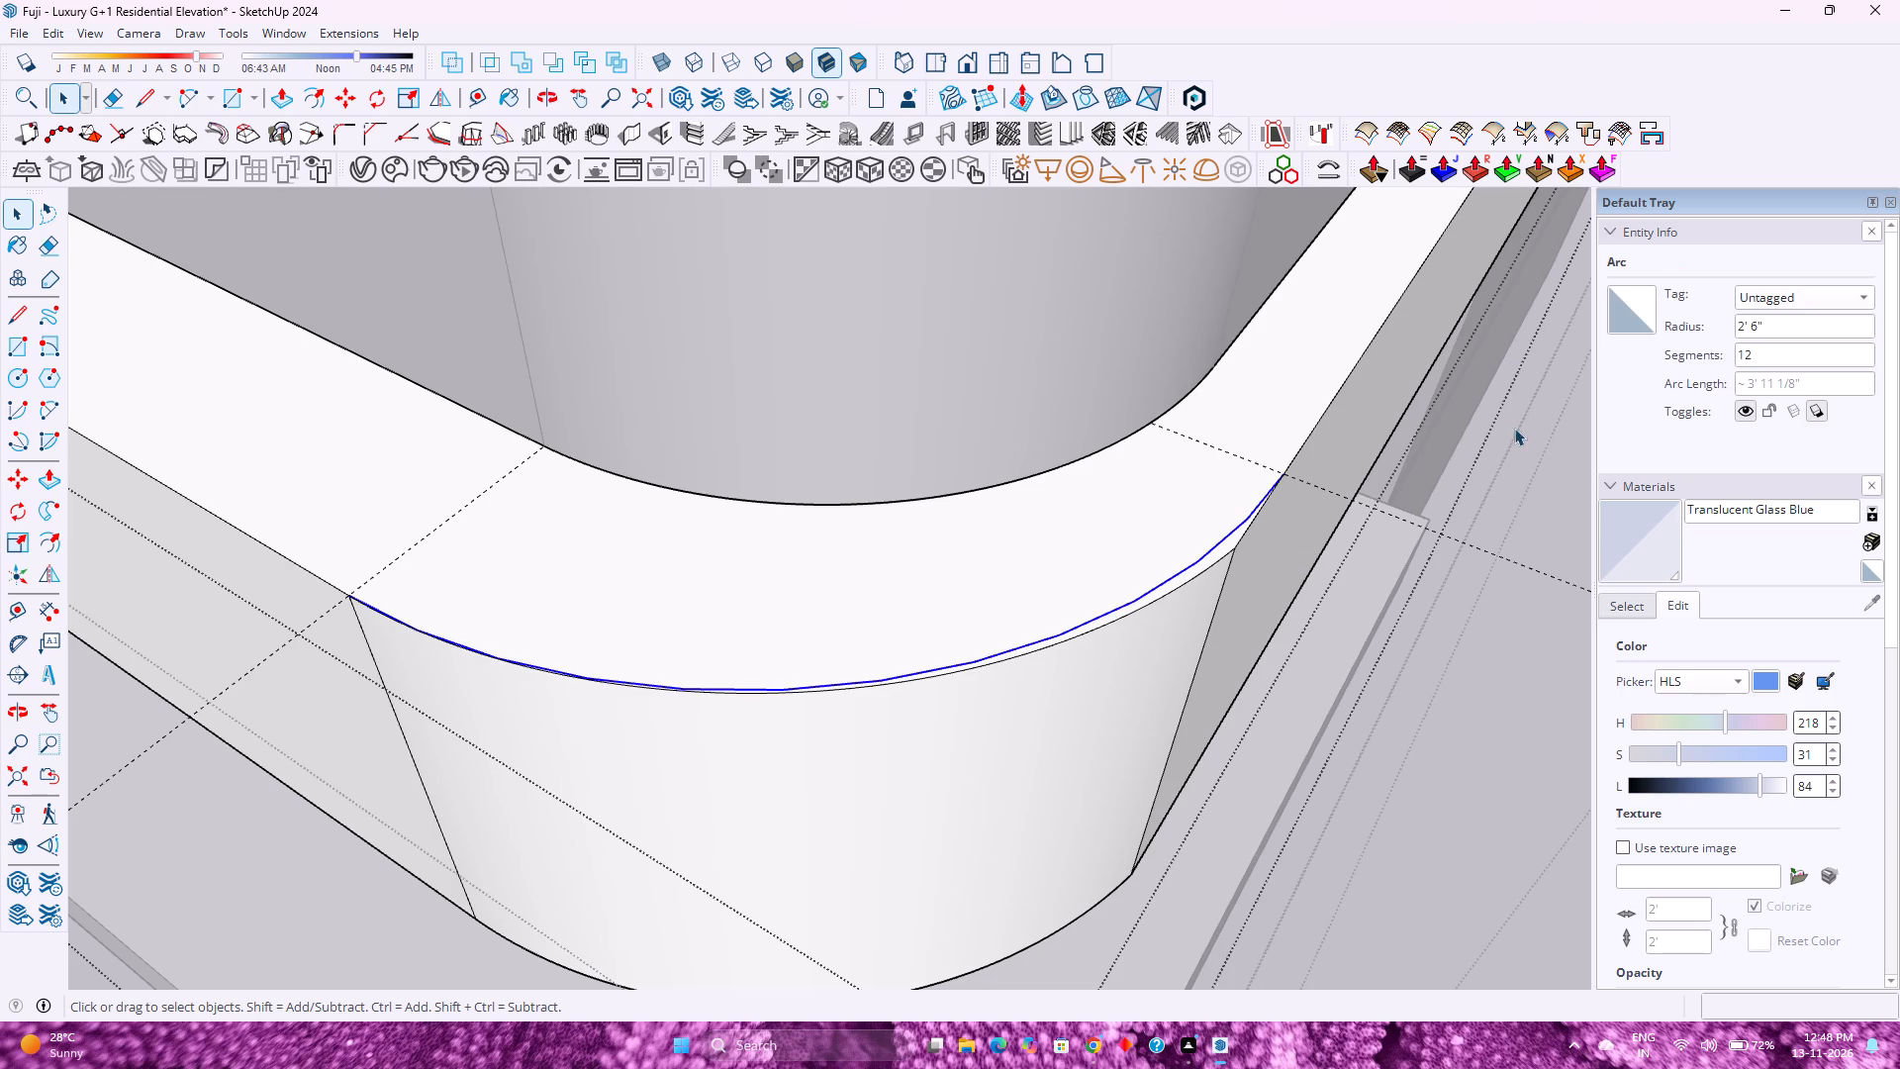
double_click(1754, 357)
key("1")
key("6")
key("0")
key("Return")
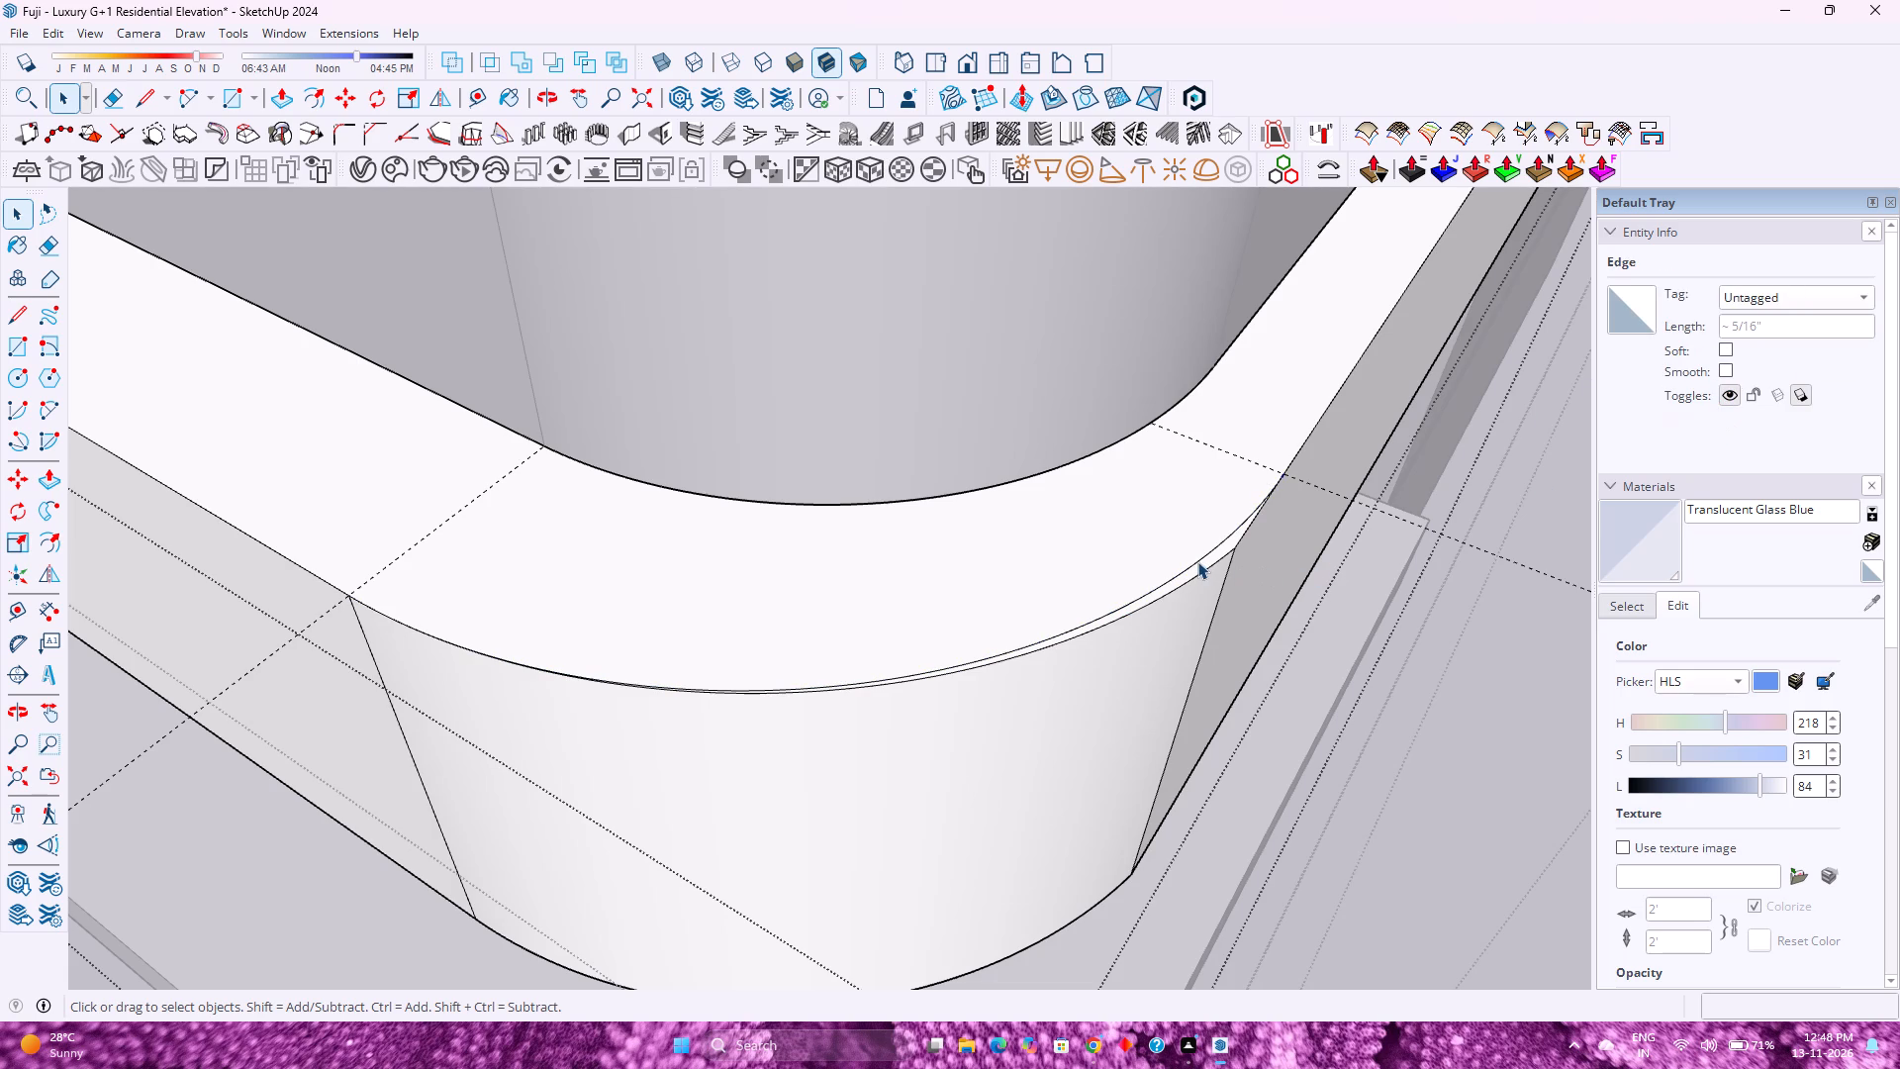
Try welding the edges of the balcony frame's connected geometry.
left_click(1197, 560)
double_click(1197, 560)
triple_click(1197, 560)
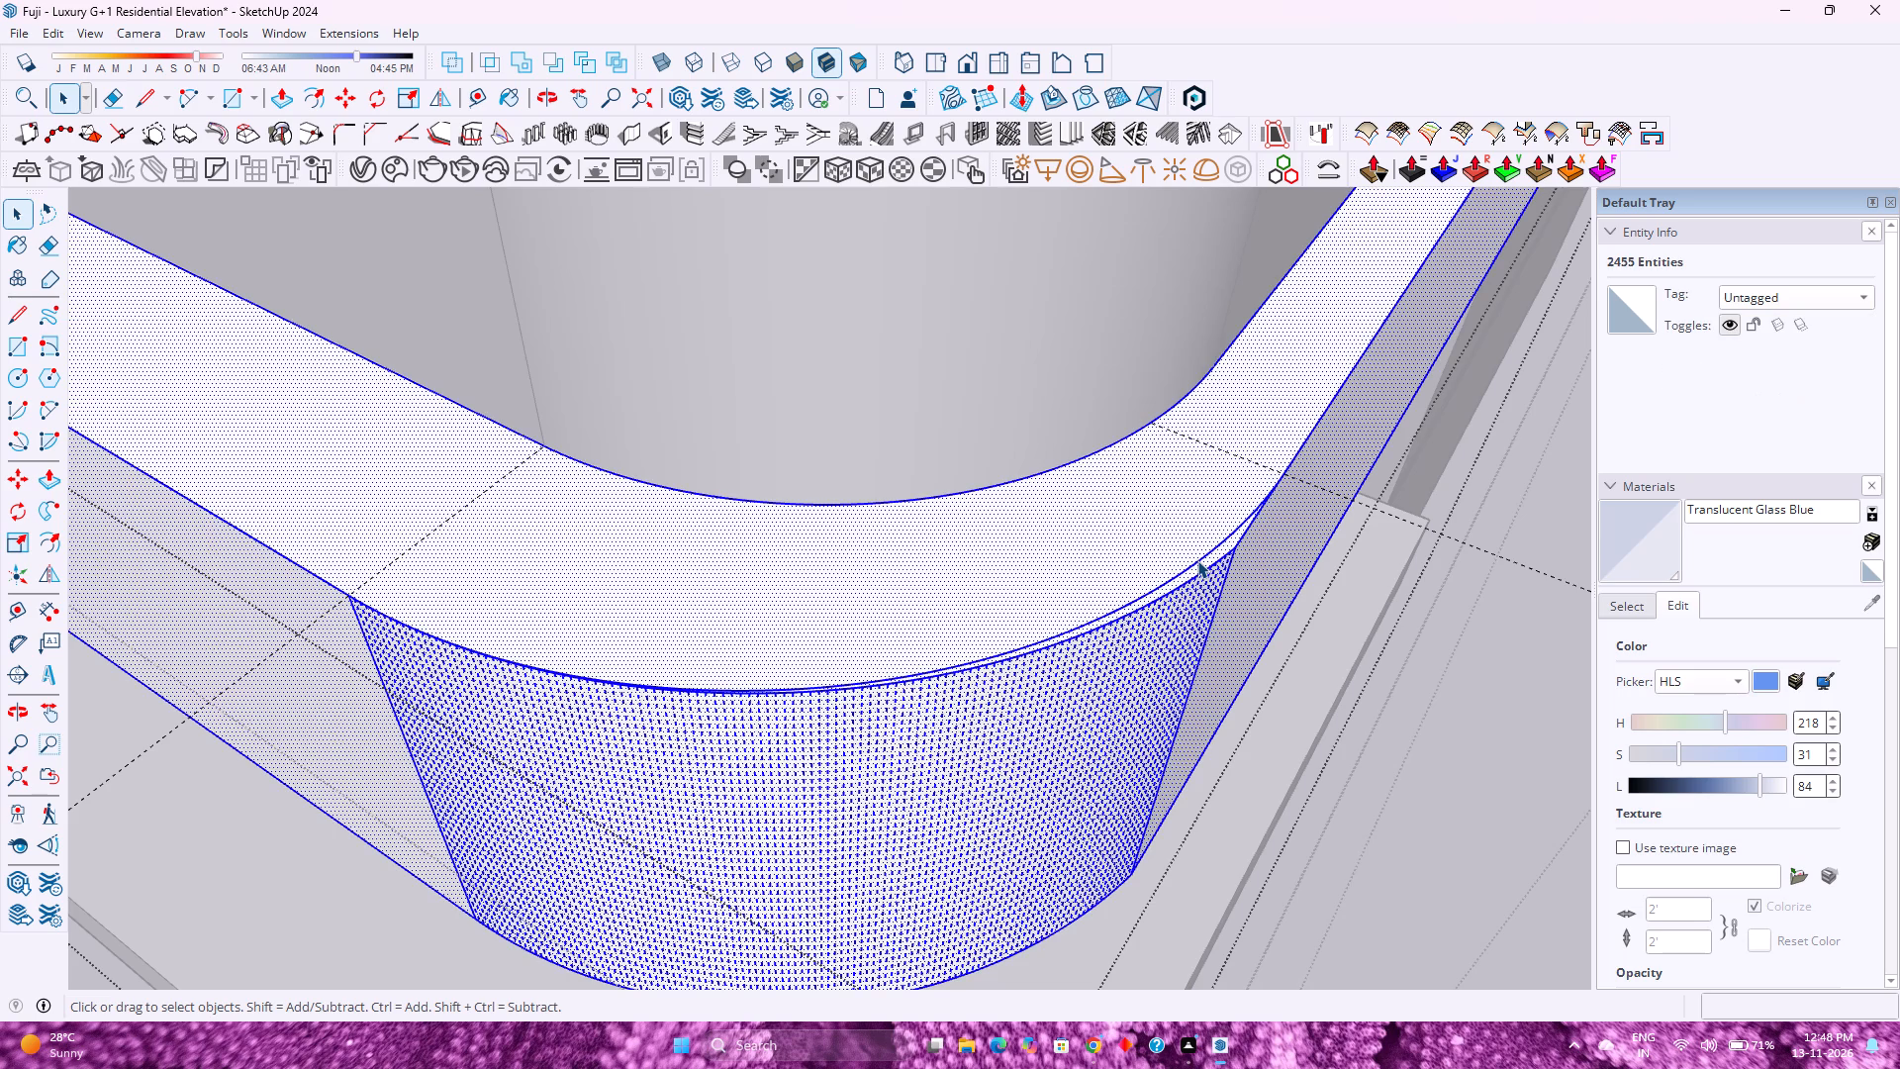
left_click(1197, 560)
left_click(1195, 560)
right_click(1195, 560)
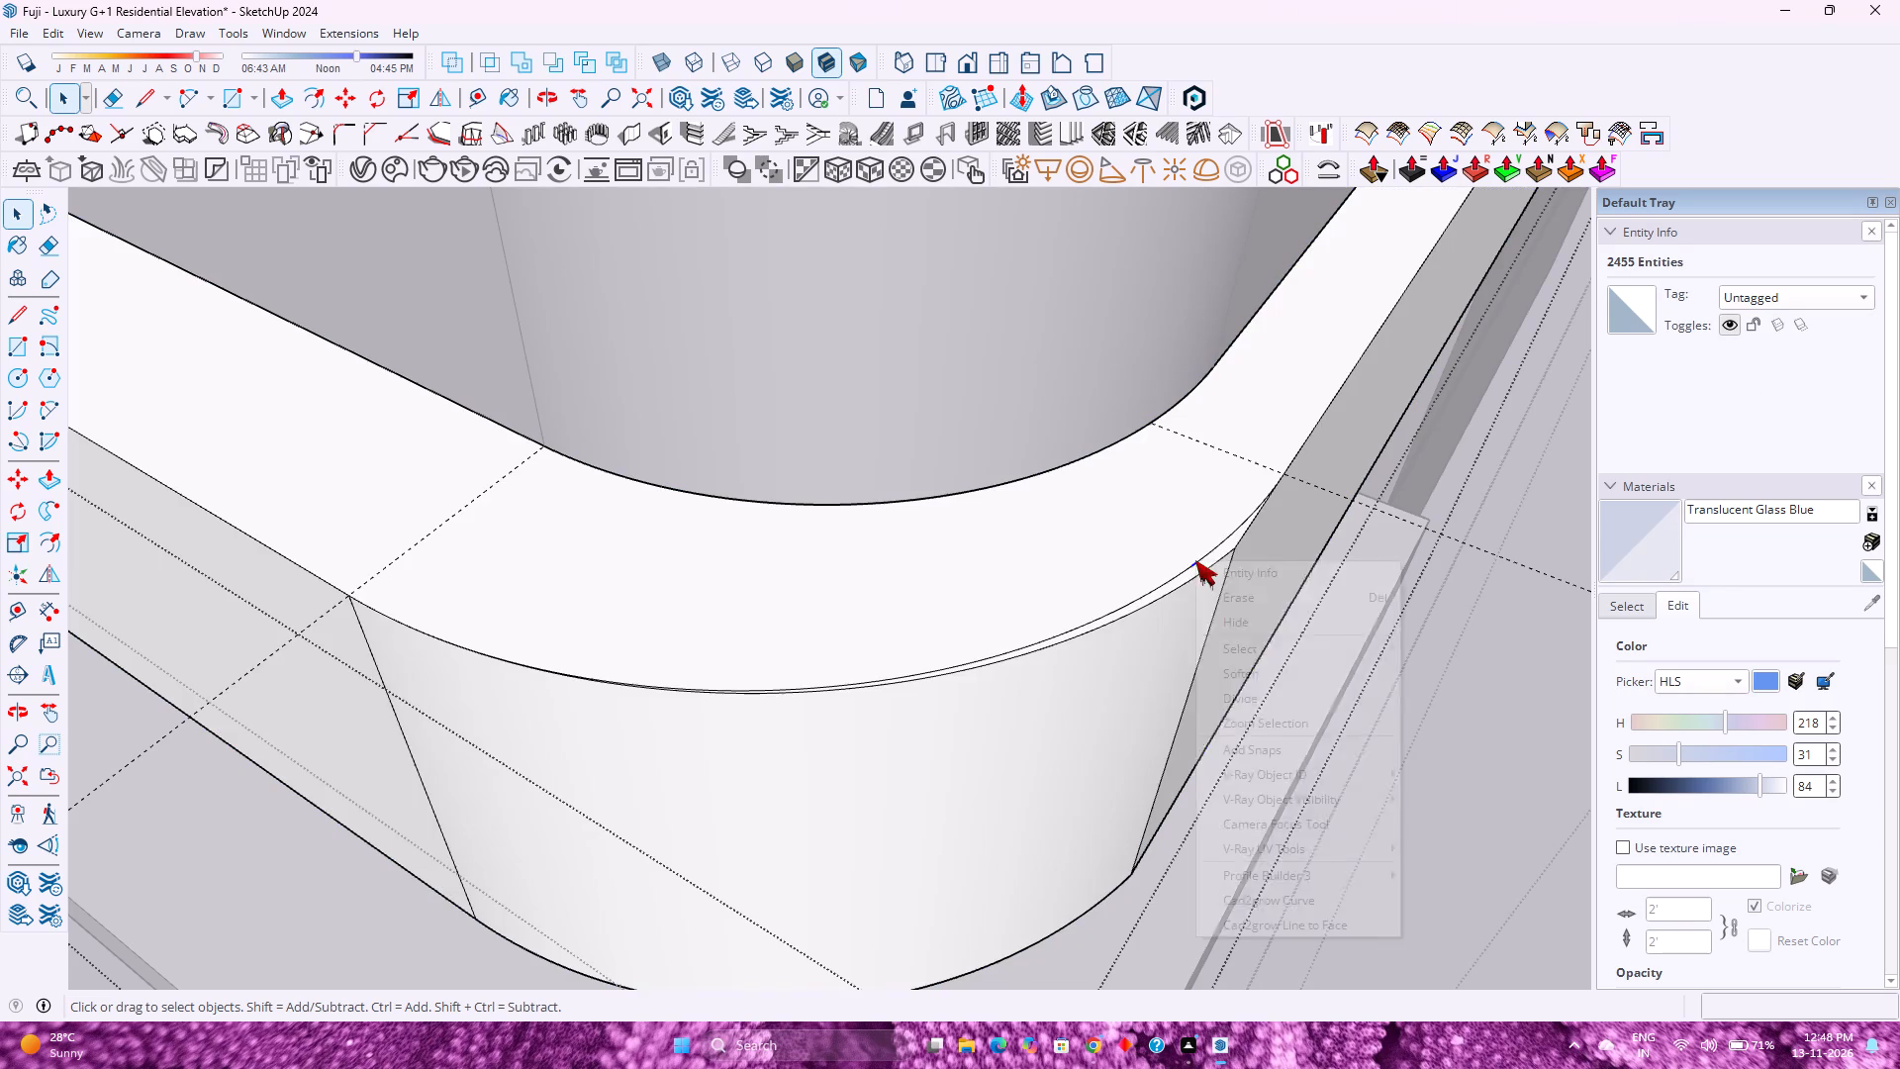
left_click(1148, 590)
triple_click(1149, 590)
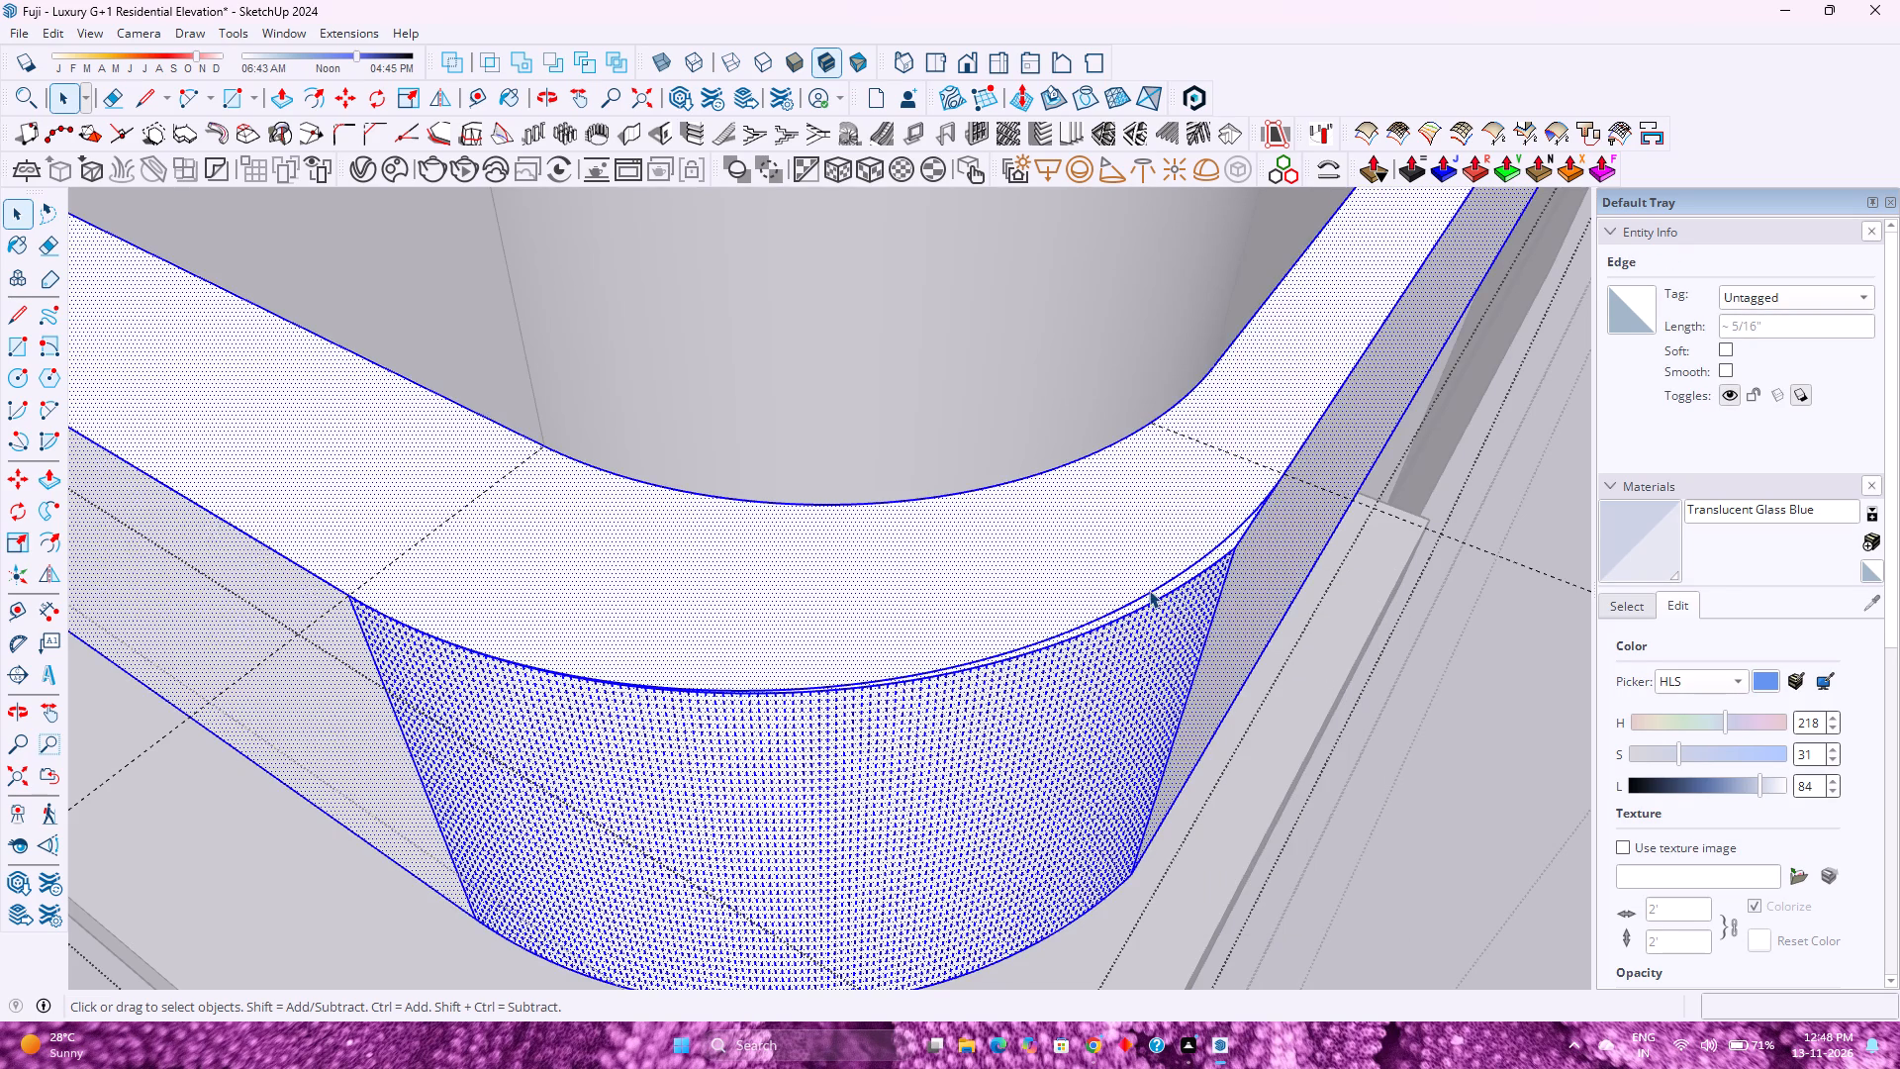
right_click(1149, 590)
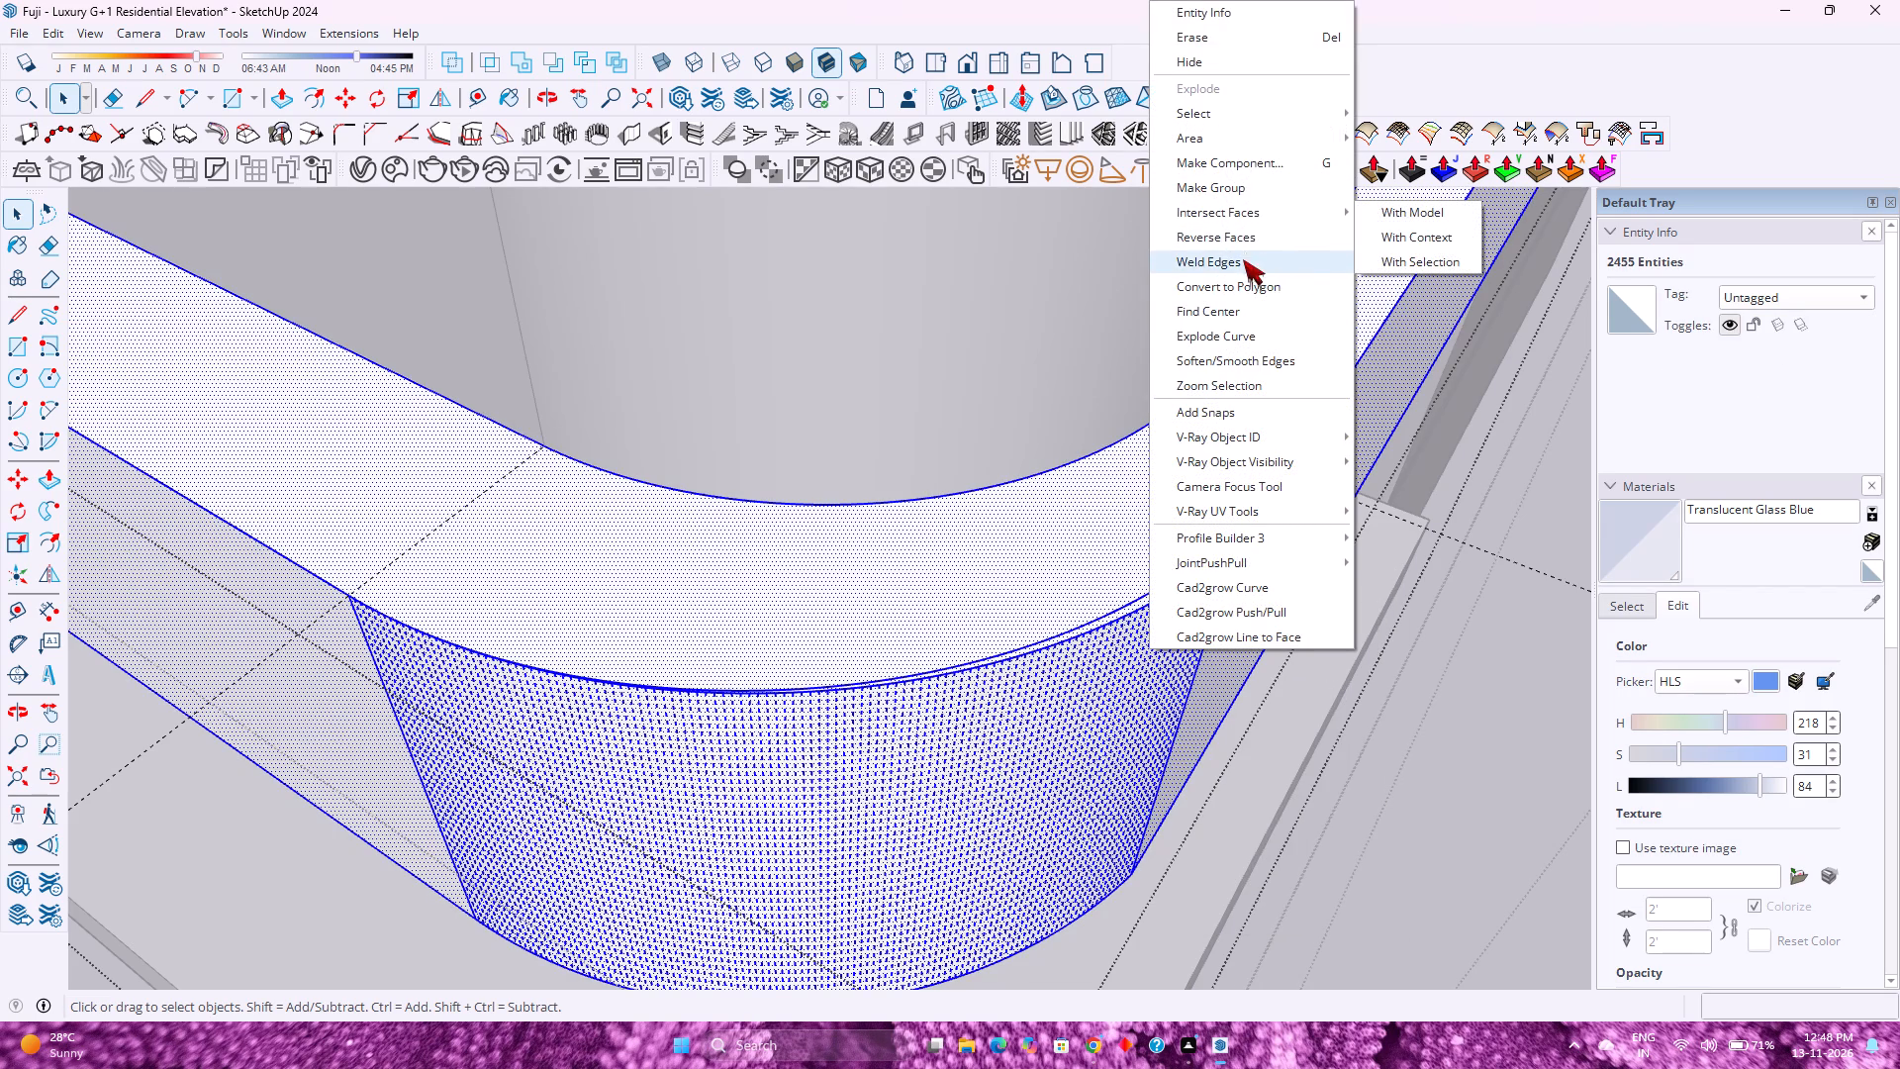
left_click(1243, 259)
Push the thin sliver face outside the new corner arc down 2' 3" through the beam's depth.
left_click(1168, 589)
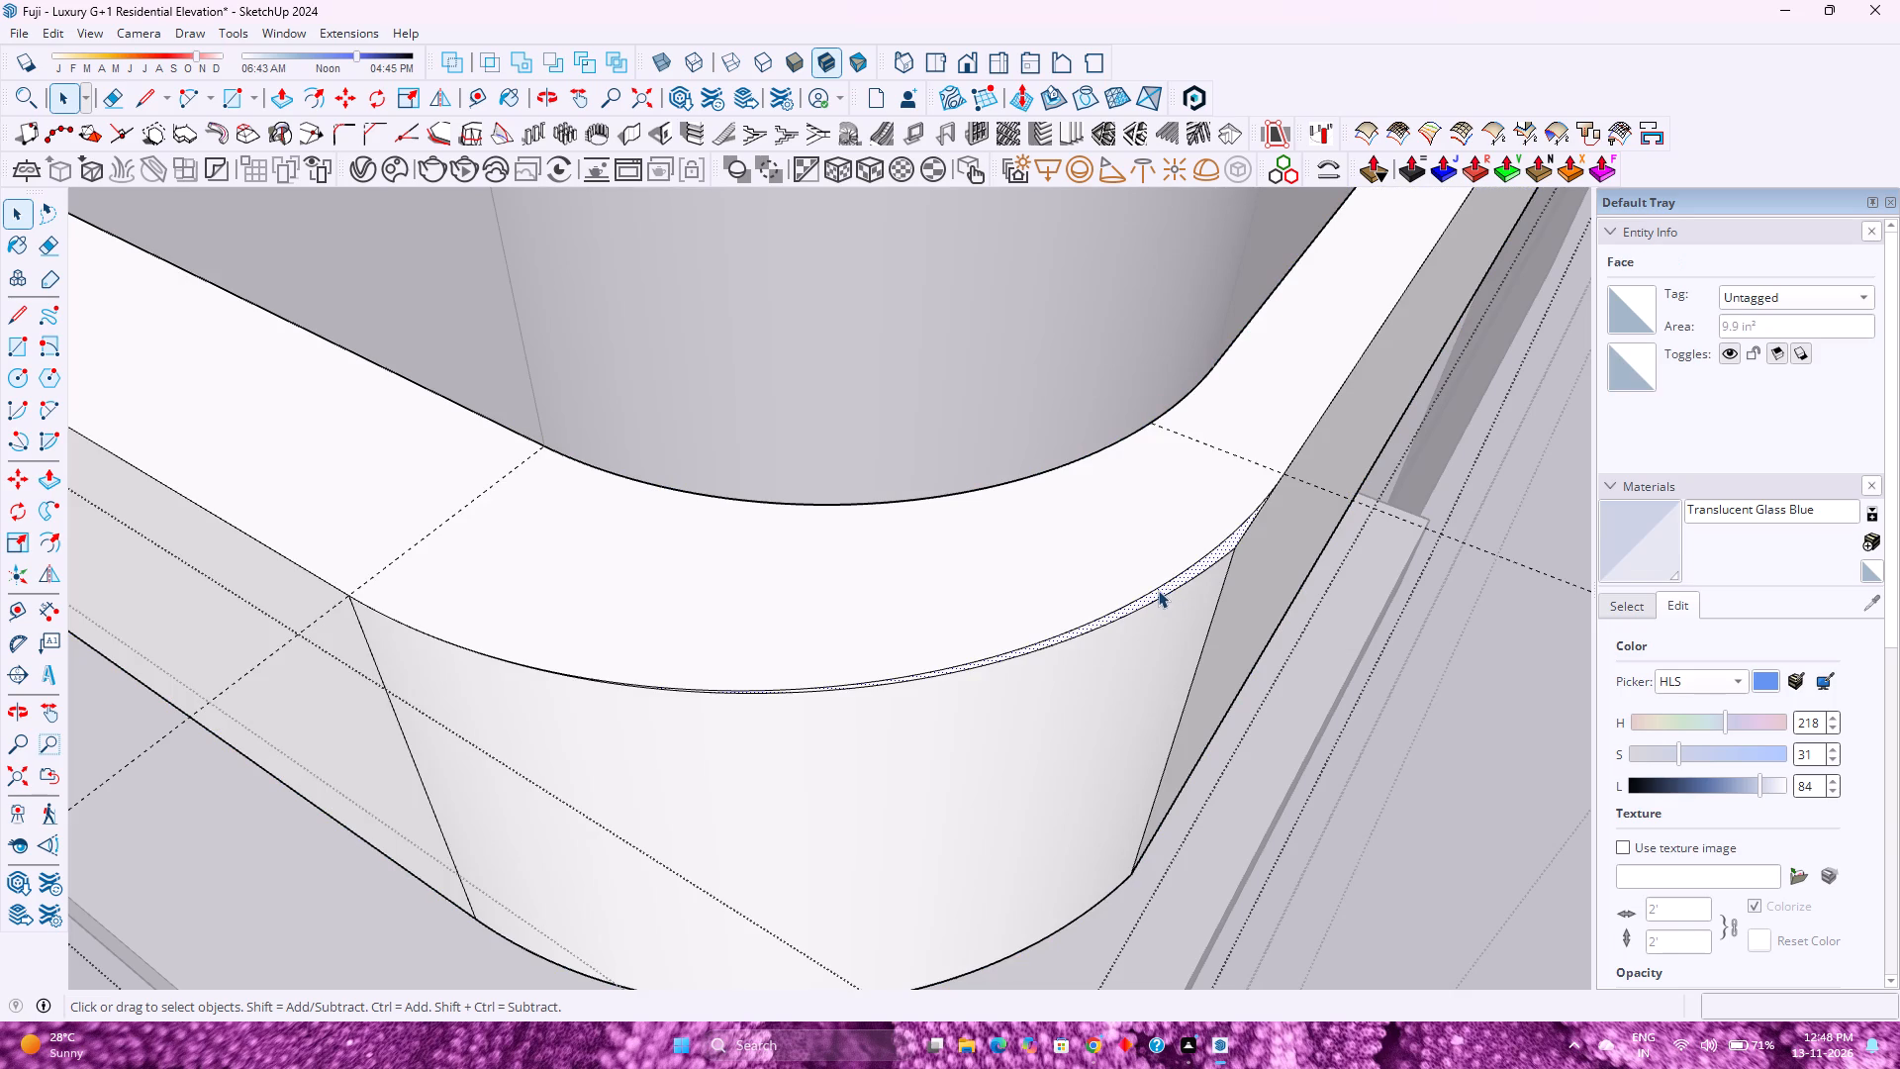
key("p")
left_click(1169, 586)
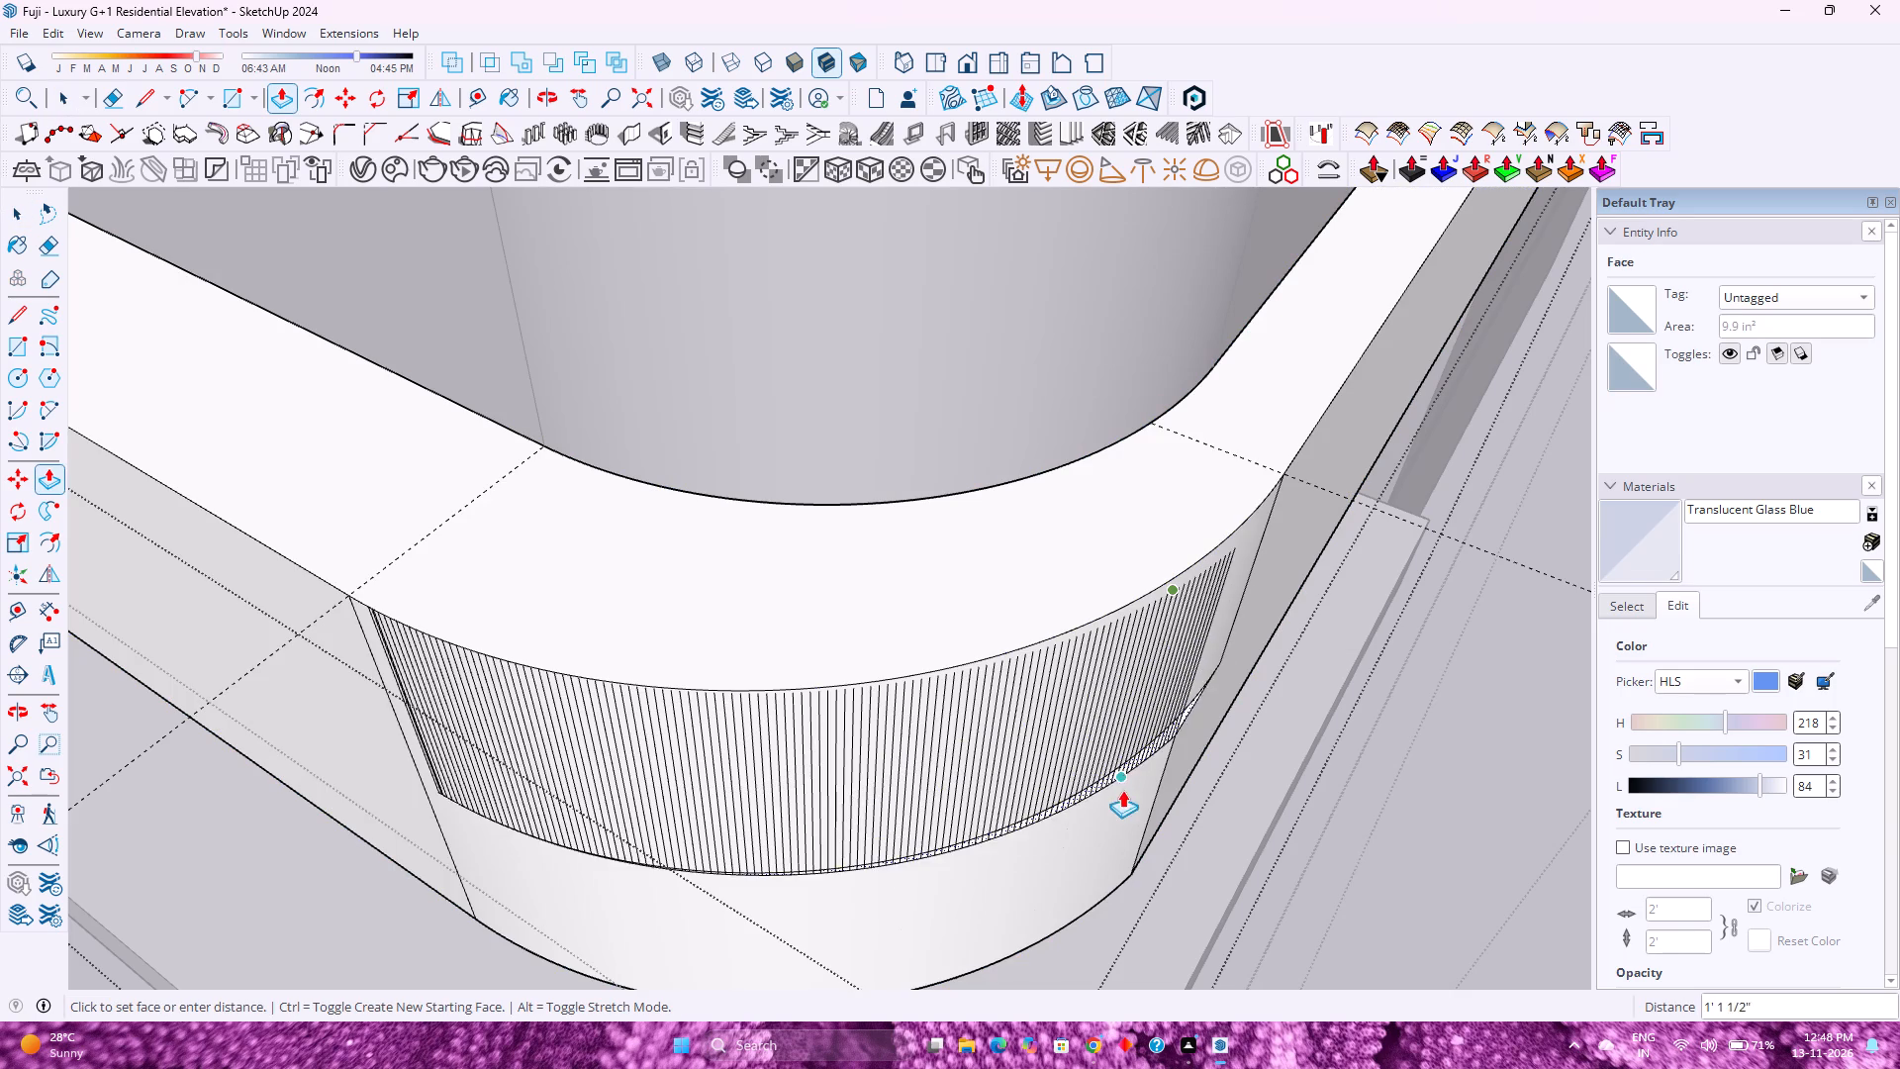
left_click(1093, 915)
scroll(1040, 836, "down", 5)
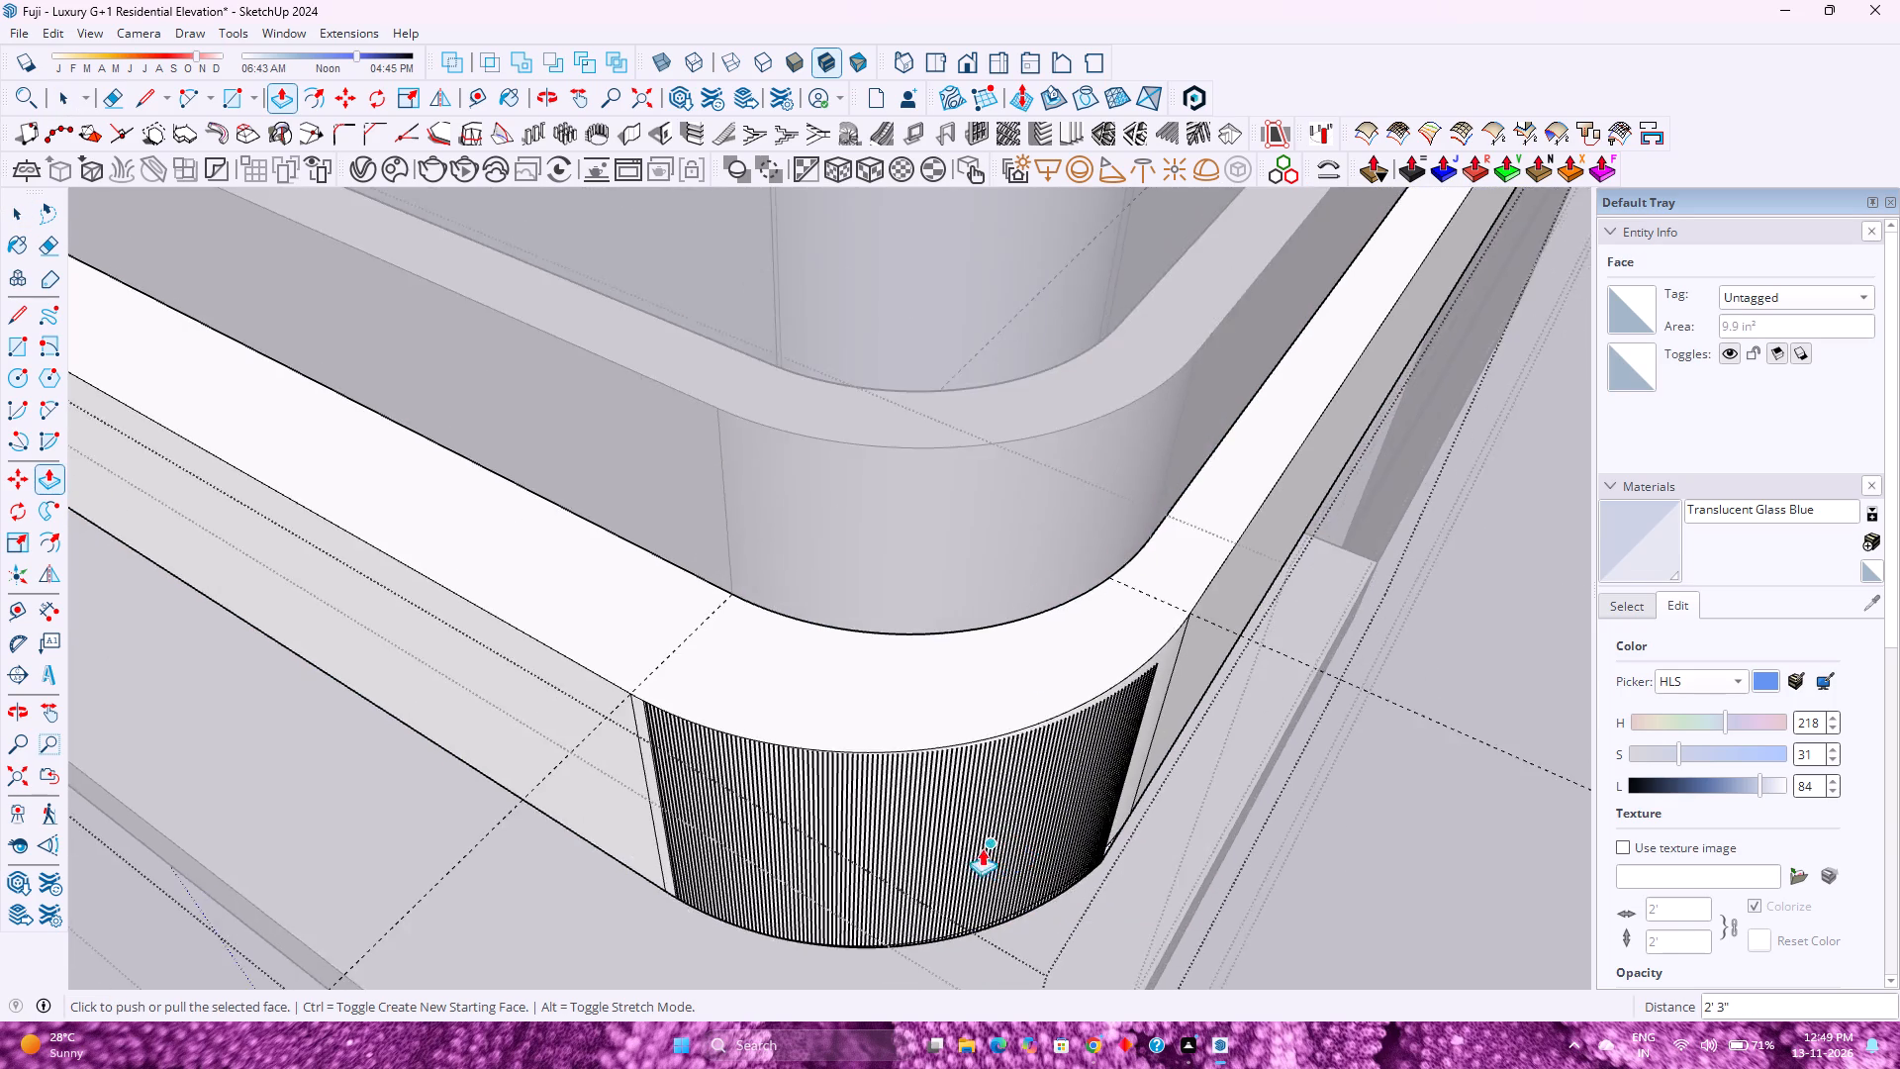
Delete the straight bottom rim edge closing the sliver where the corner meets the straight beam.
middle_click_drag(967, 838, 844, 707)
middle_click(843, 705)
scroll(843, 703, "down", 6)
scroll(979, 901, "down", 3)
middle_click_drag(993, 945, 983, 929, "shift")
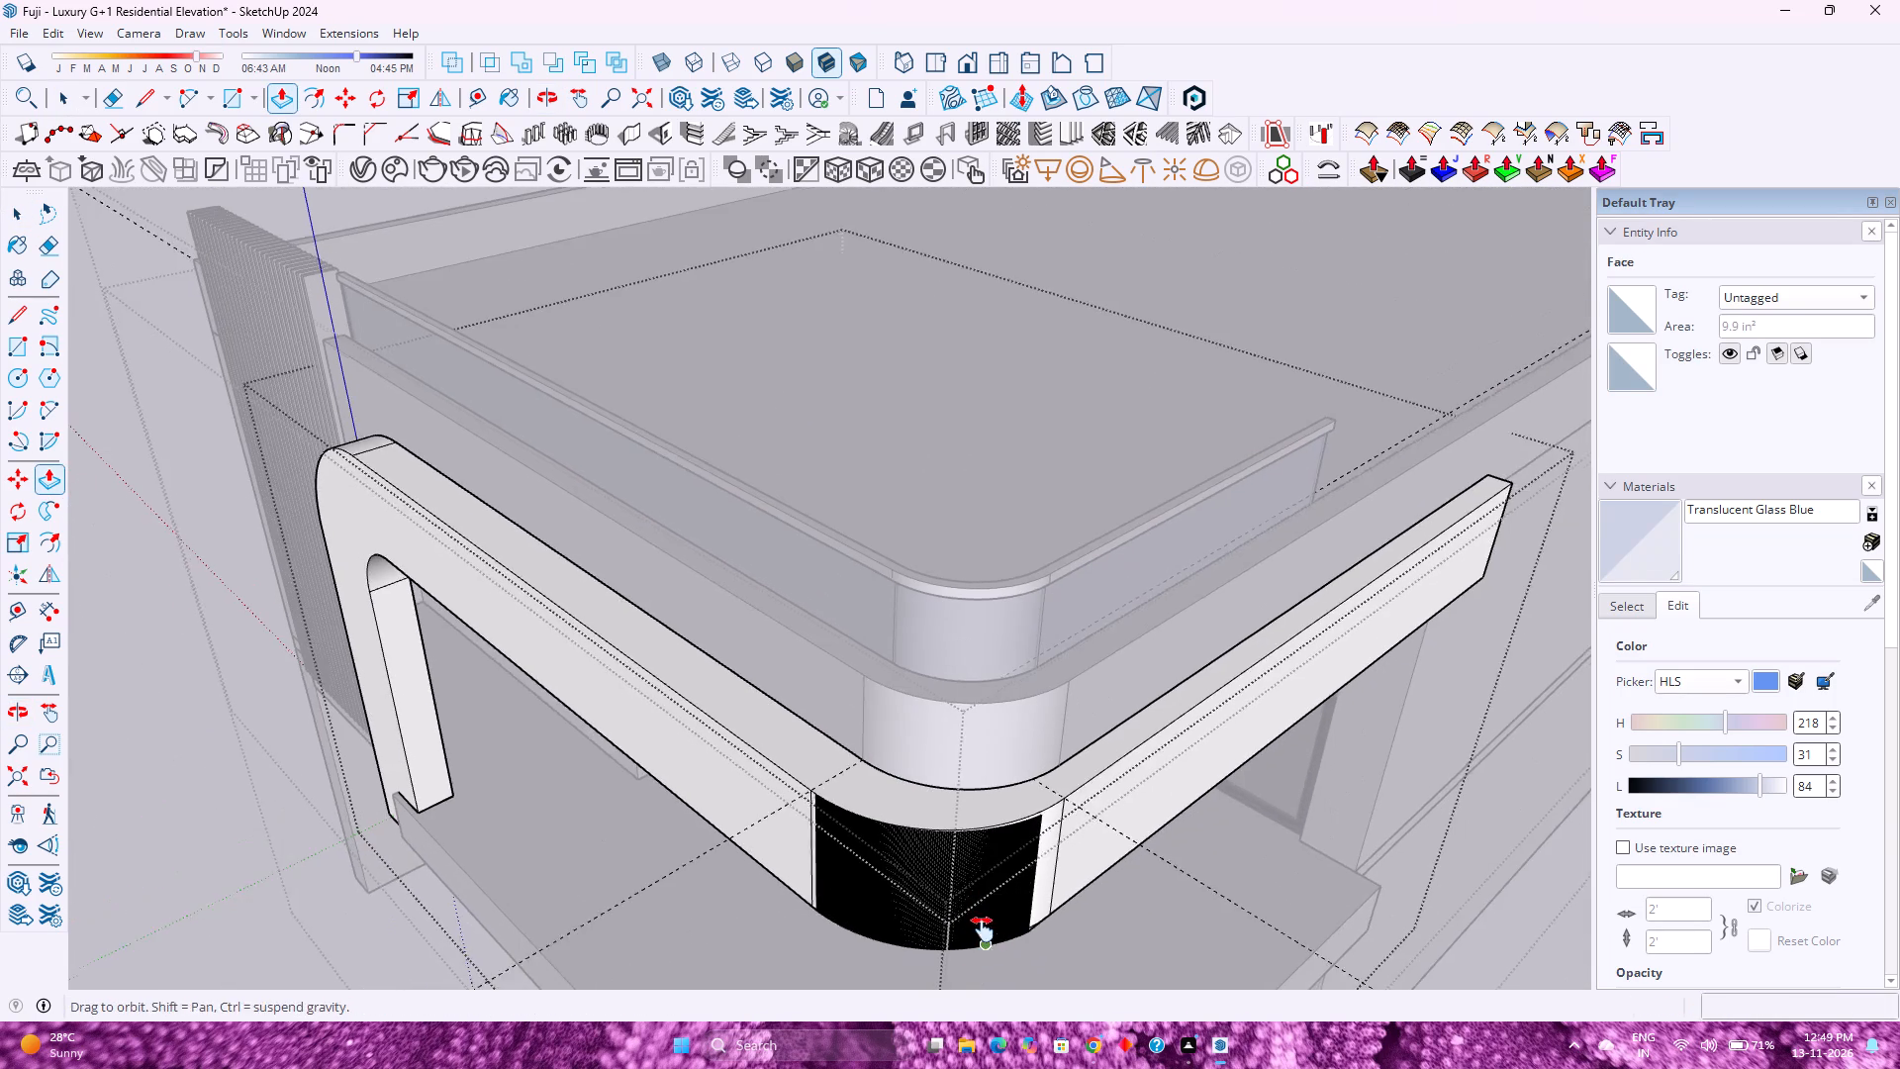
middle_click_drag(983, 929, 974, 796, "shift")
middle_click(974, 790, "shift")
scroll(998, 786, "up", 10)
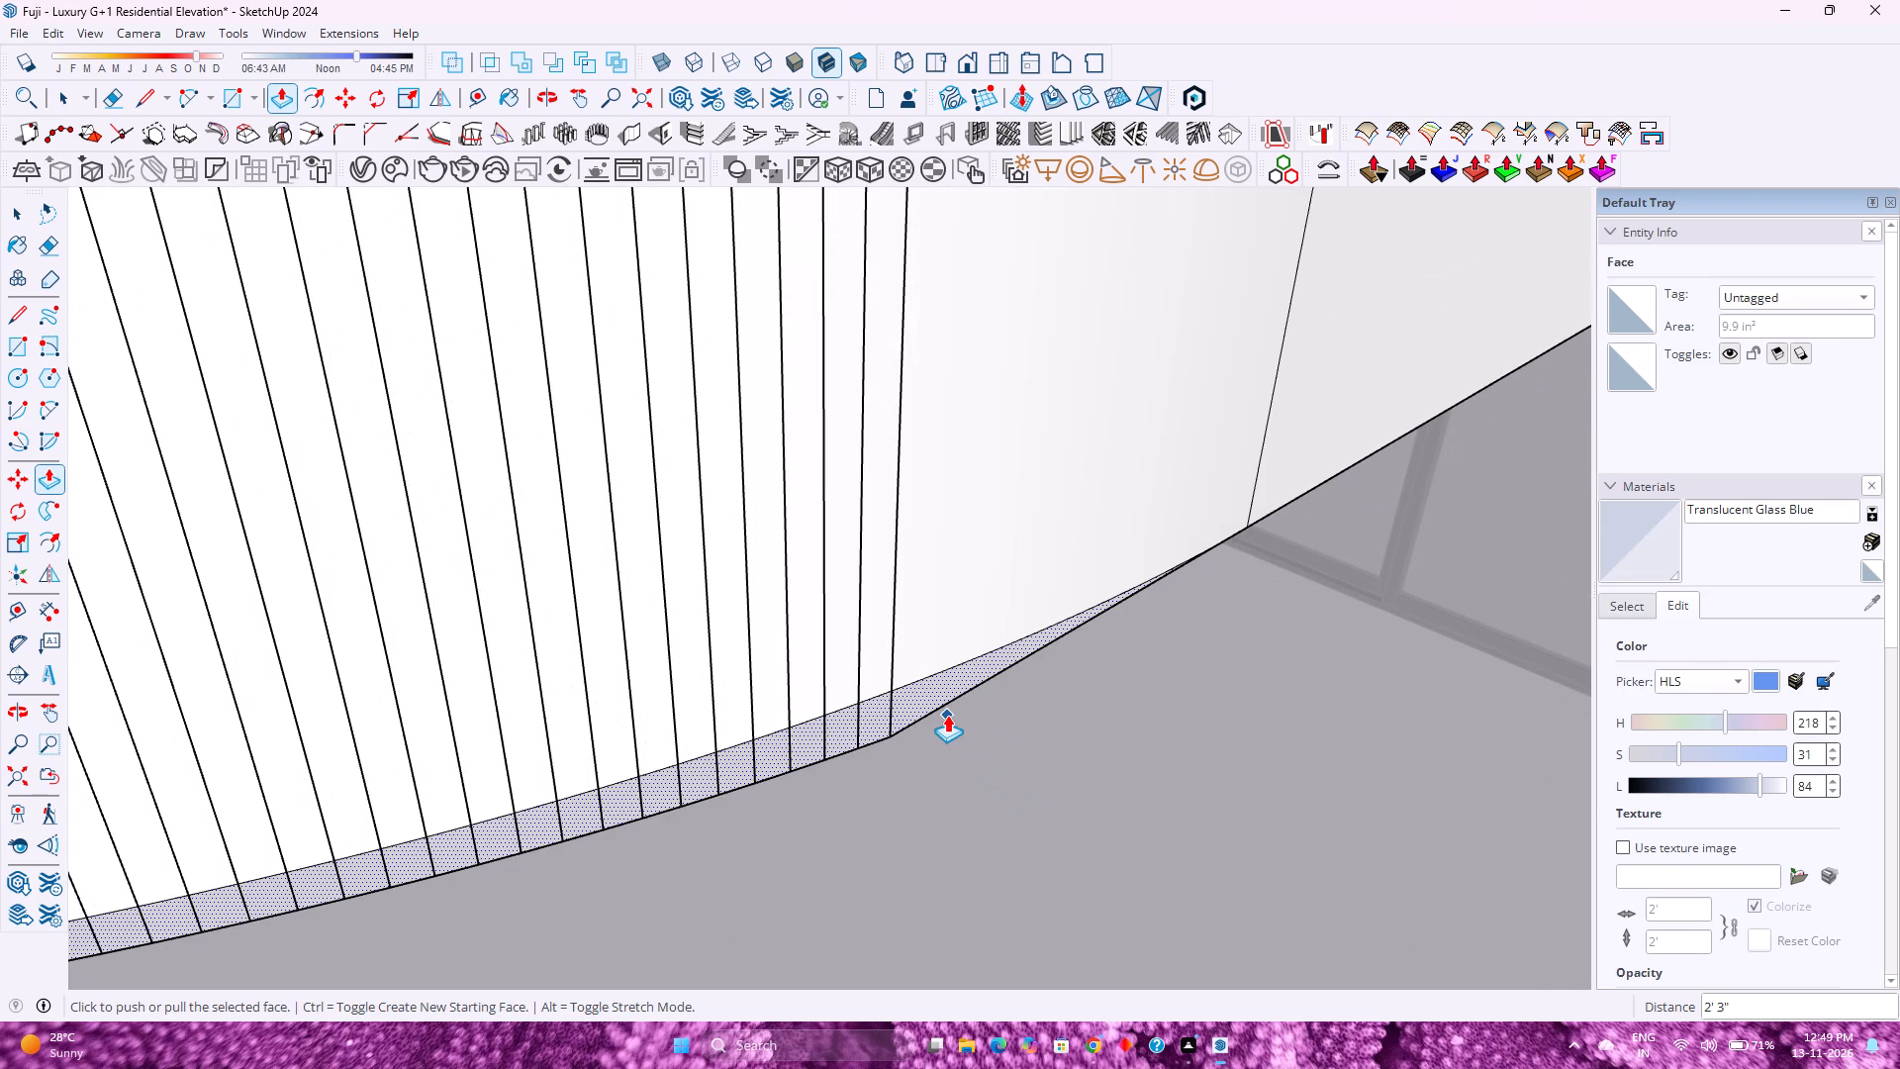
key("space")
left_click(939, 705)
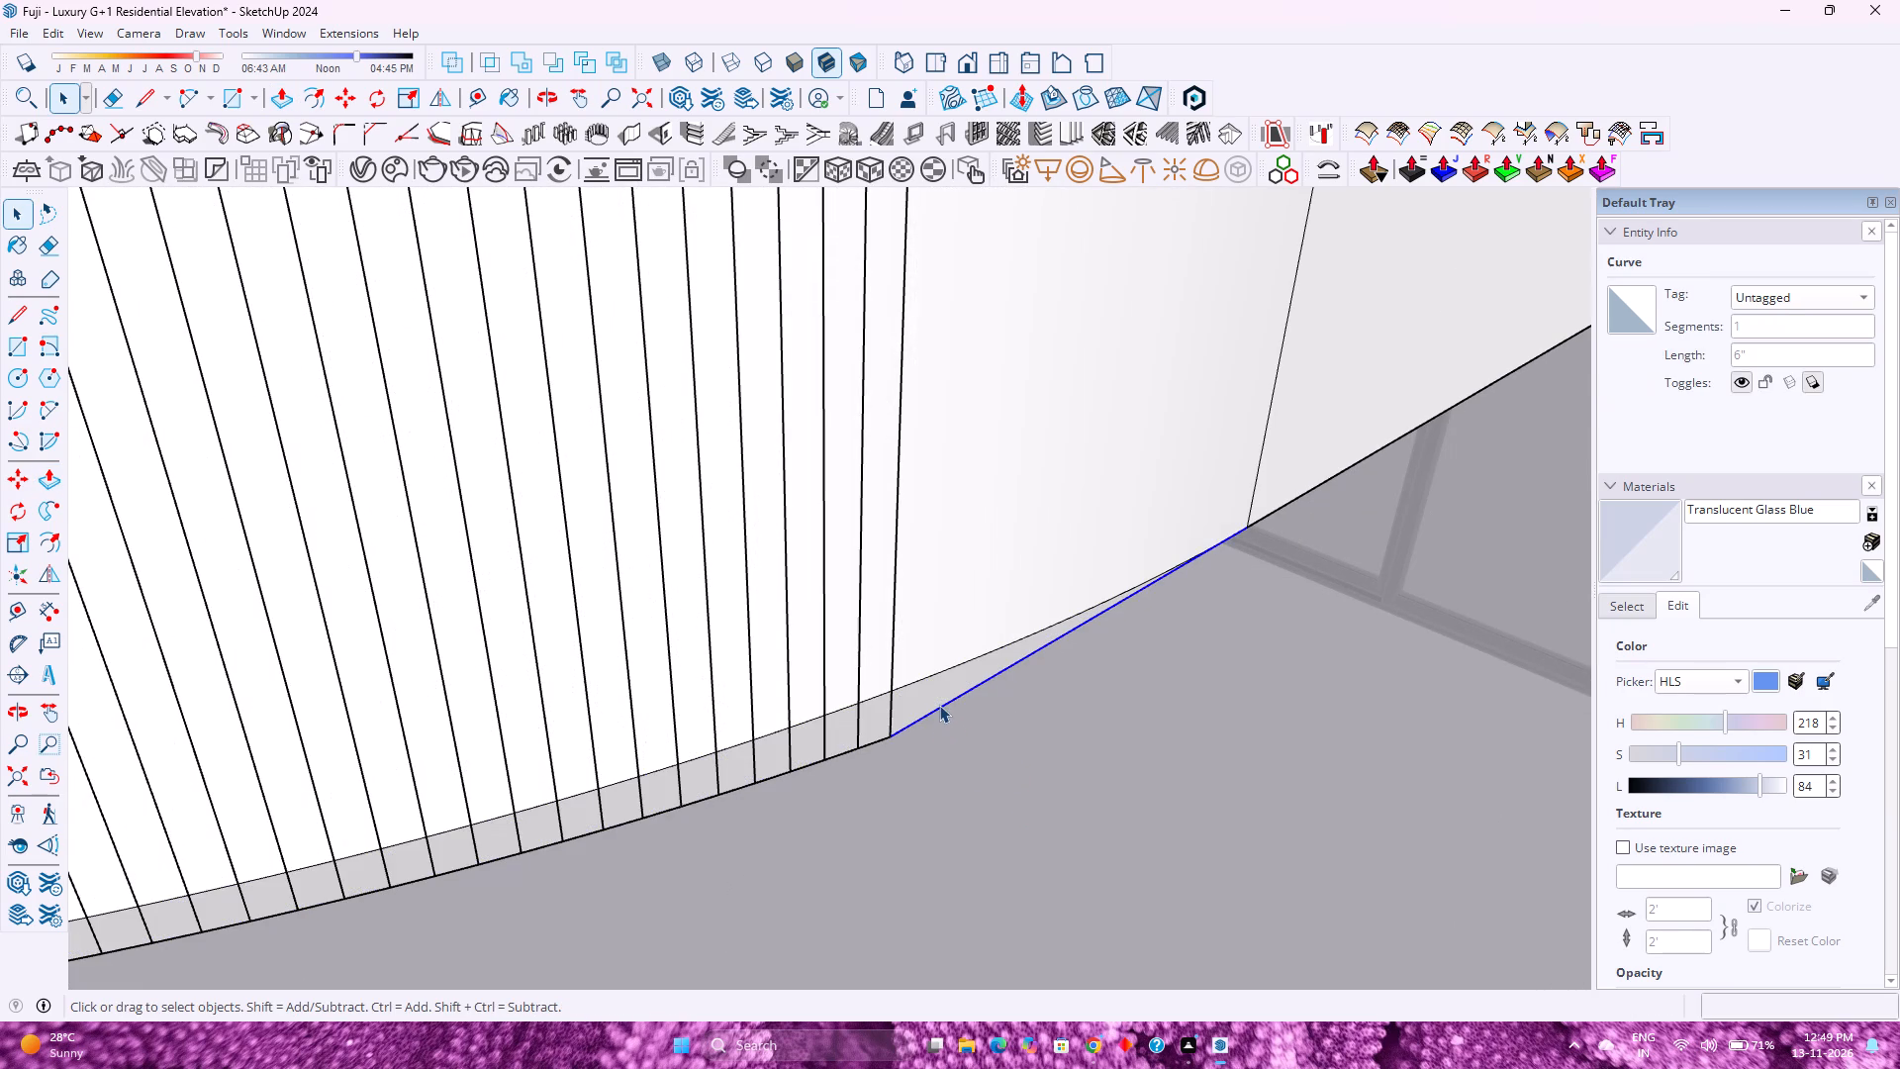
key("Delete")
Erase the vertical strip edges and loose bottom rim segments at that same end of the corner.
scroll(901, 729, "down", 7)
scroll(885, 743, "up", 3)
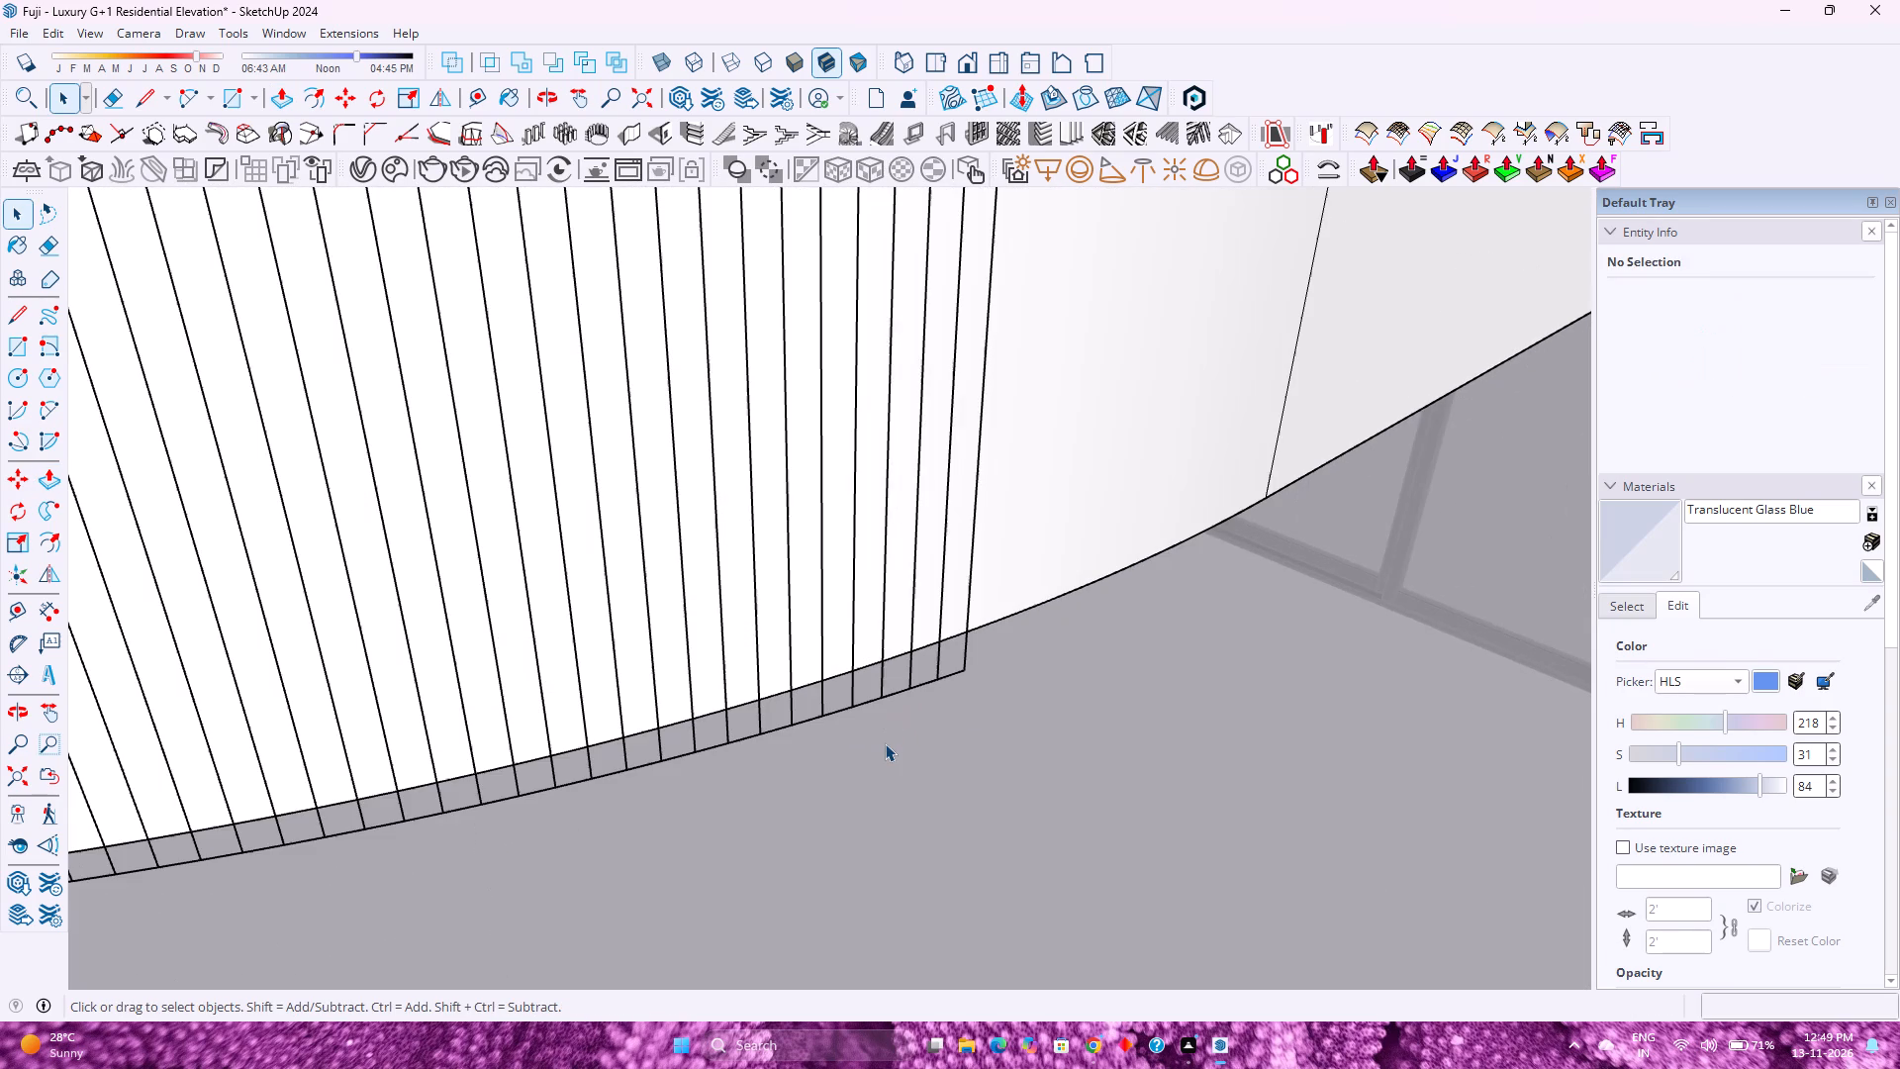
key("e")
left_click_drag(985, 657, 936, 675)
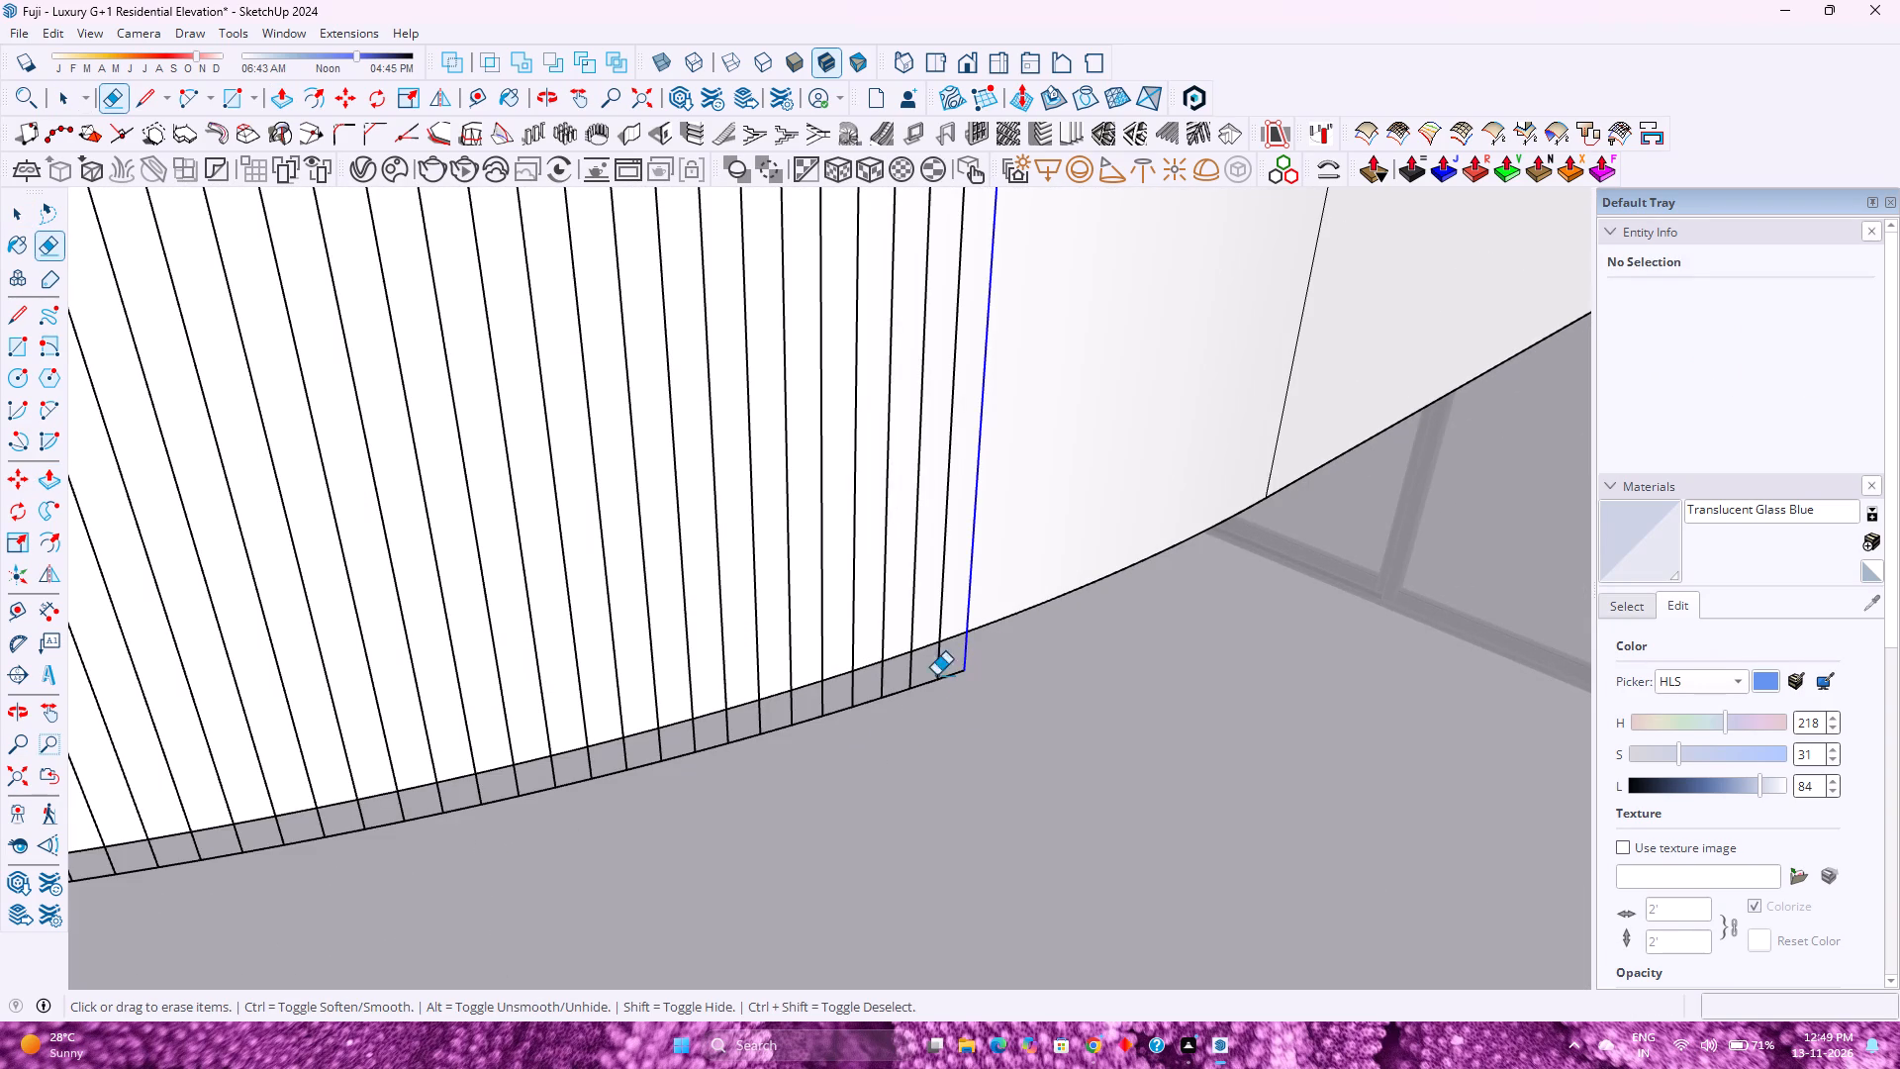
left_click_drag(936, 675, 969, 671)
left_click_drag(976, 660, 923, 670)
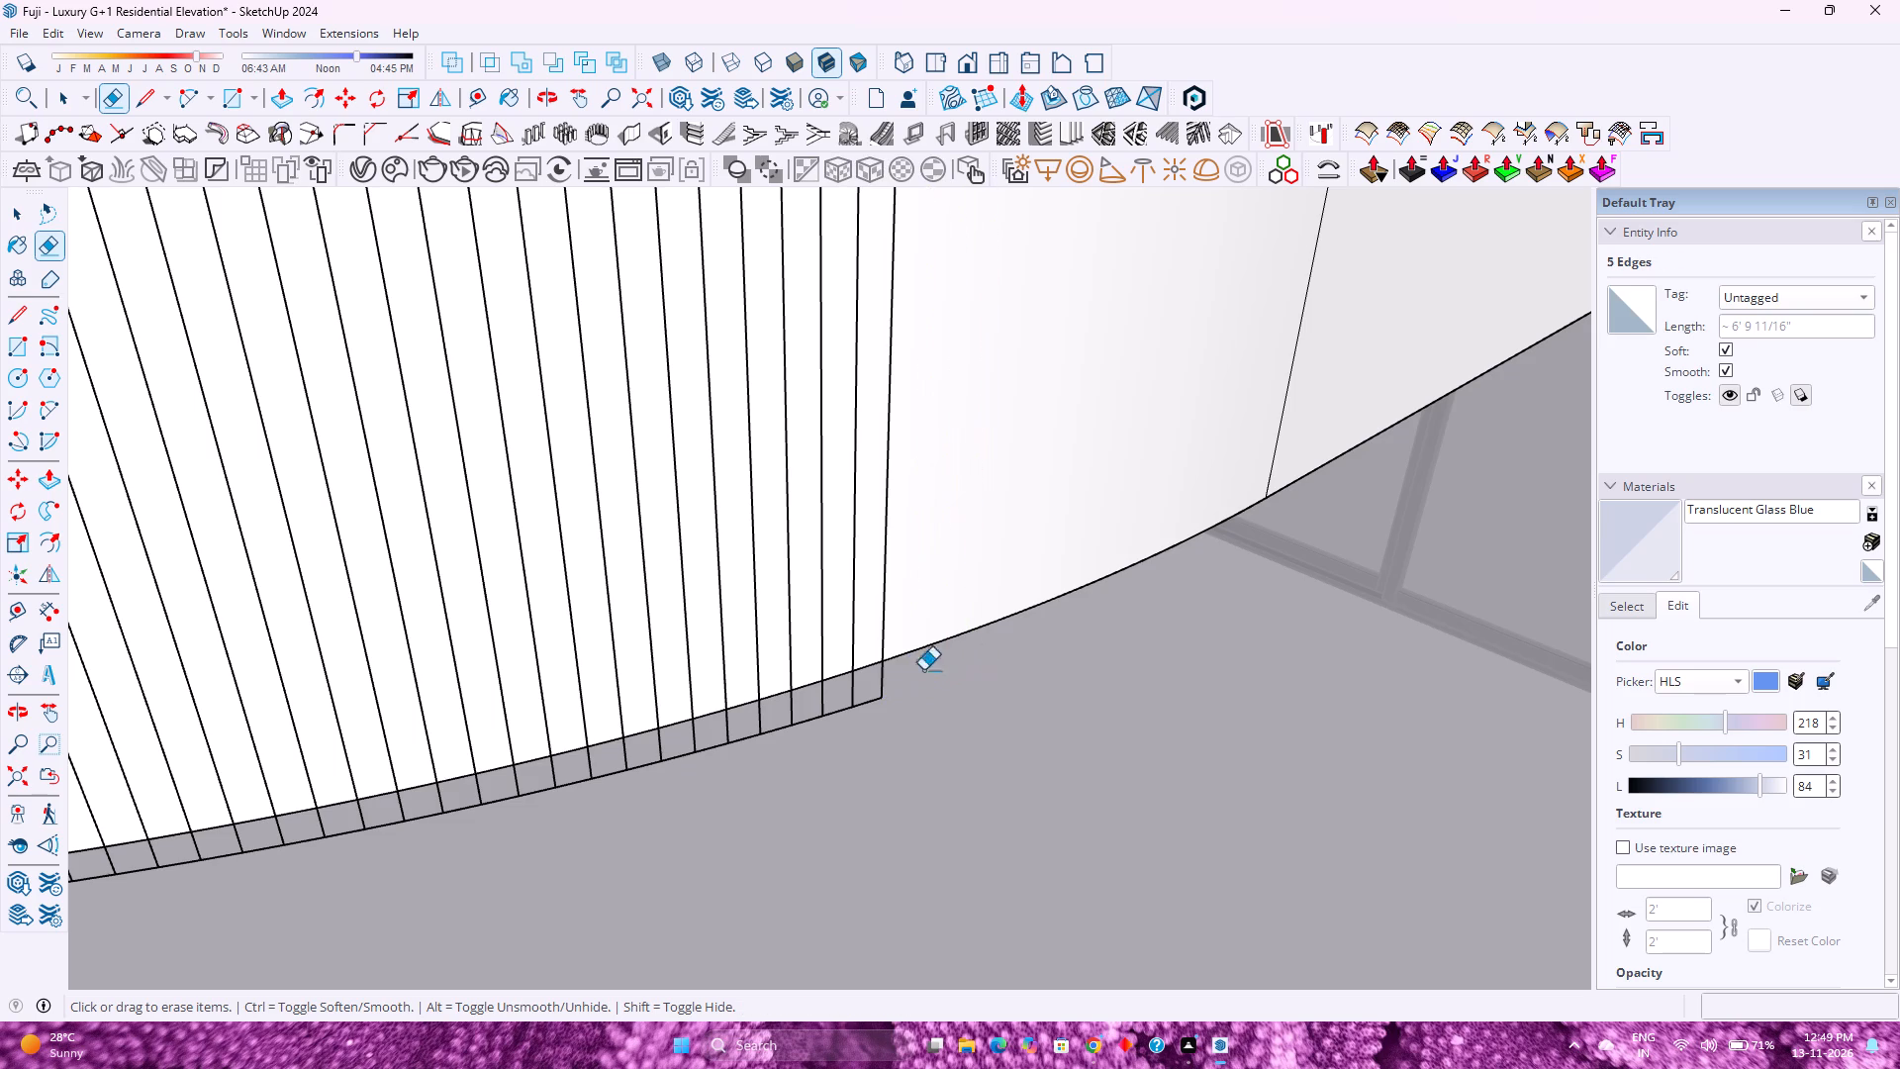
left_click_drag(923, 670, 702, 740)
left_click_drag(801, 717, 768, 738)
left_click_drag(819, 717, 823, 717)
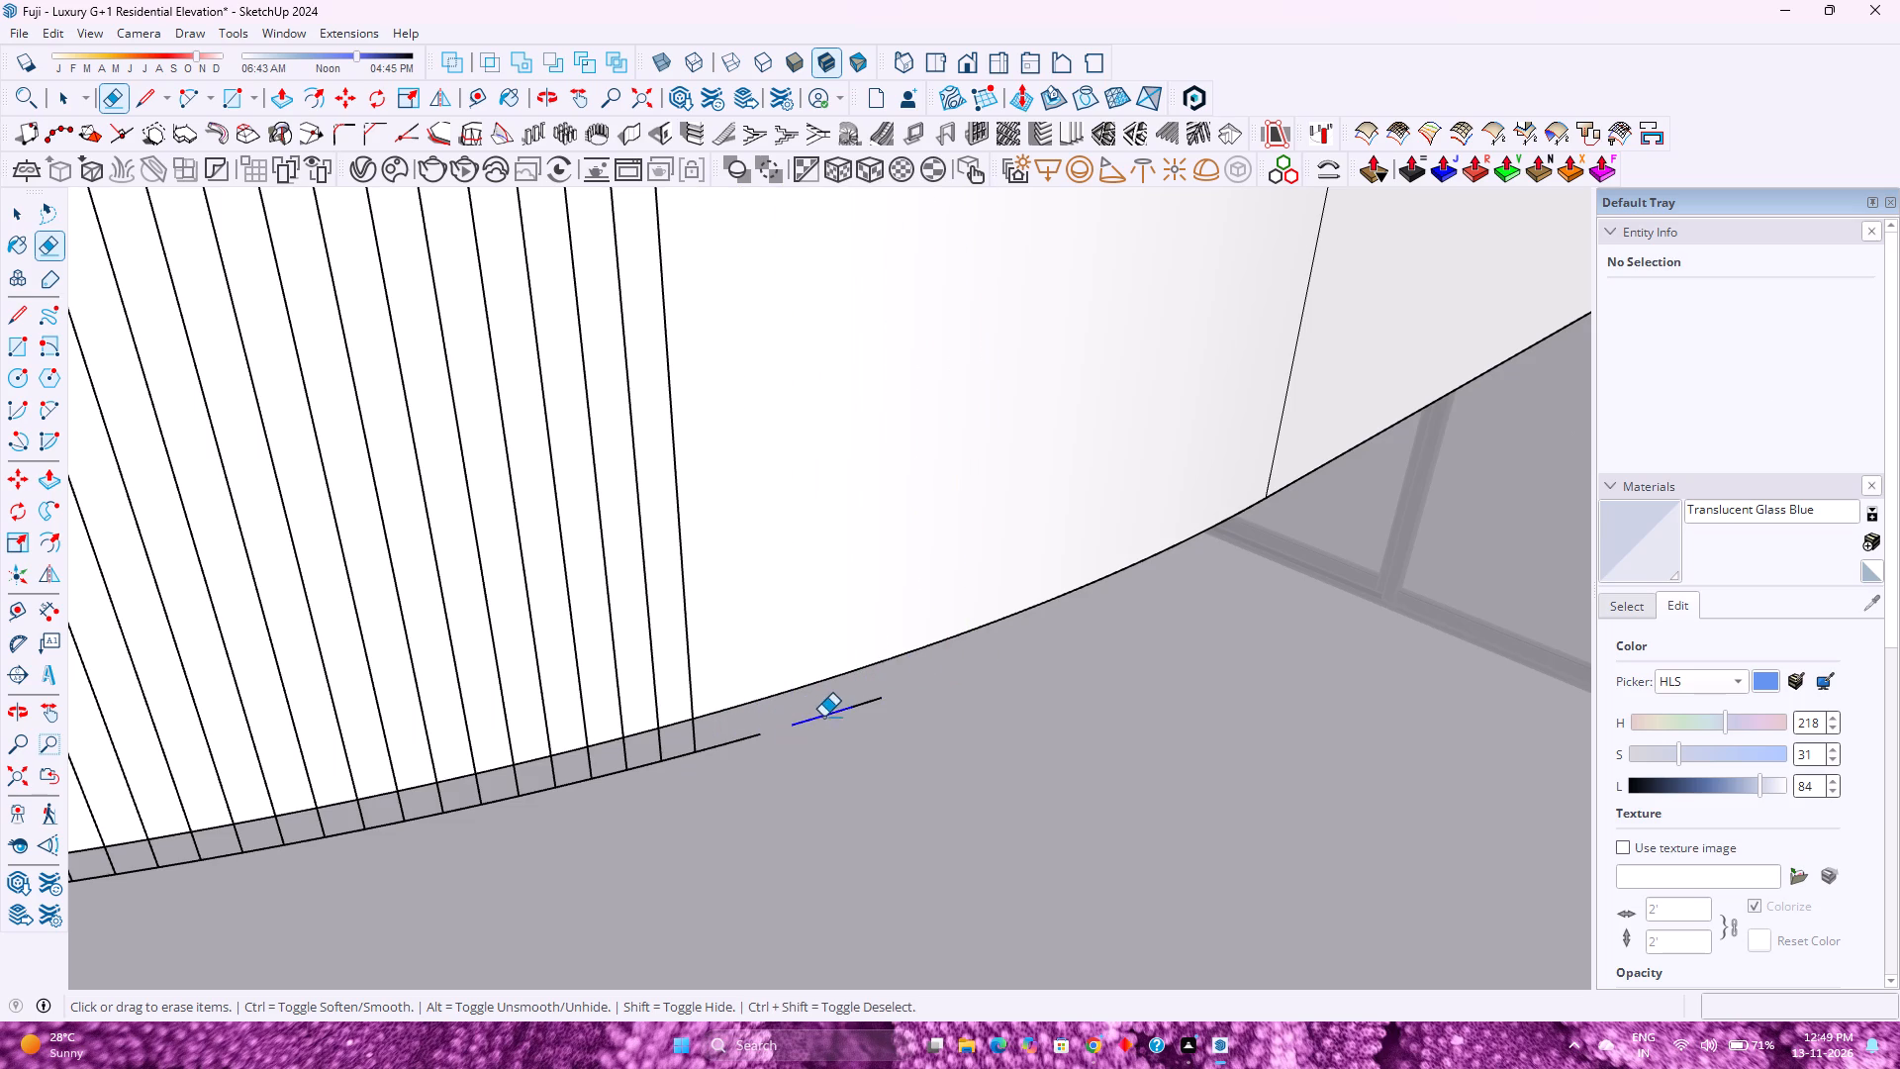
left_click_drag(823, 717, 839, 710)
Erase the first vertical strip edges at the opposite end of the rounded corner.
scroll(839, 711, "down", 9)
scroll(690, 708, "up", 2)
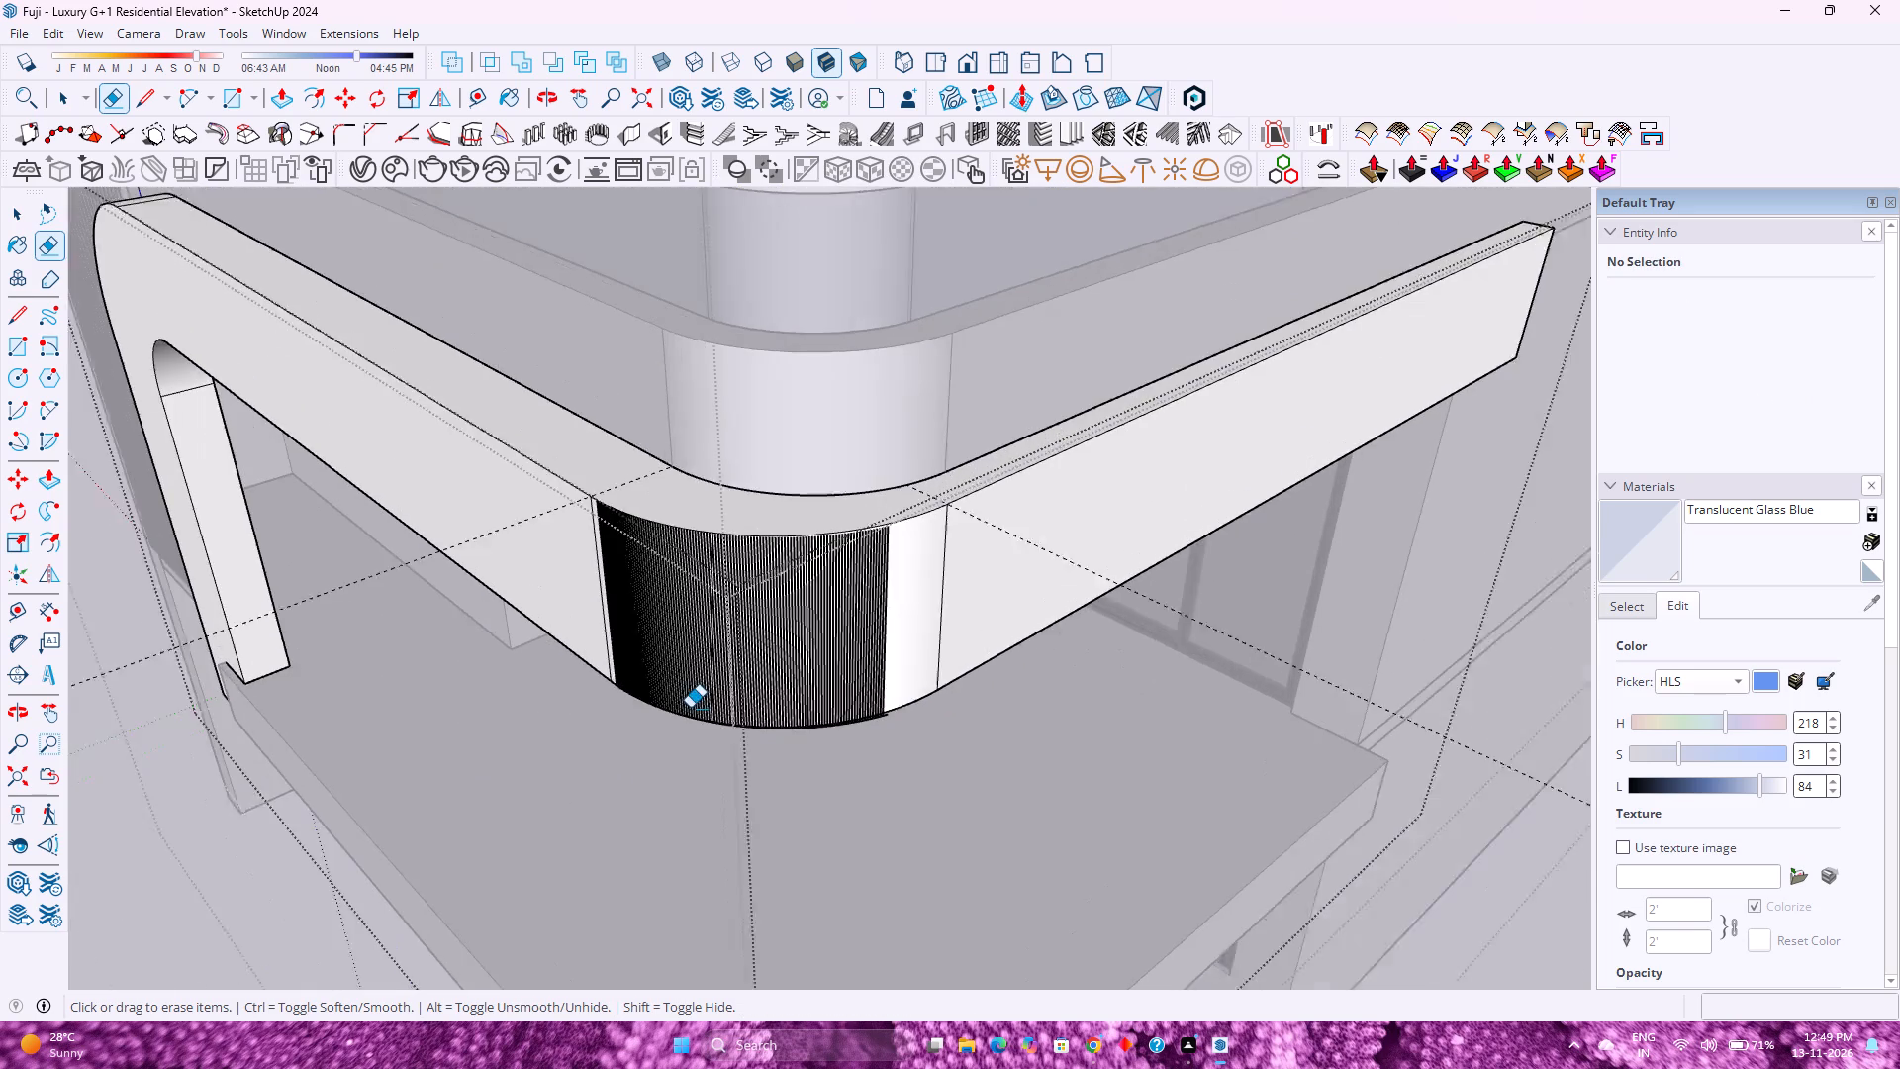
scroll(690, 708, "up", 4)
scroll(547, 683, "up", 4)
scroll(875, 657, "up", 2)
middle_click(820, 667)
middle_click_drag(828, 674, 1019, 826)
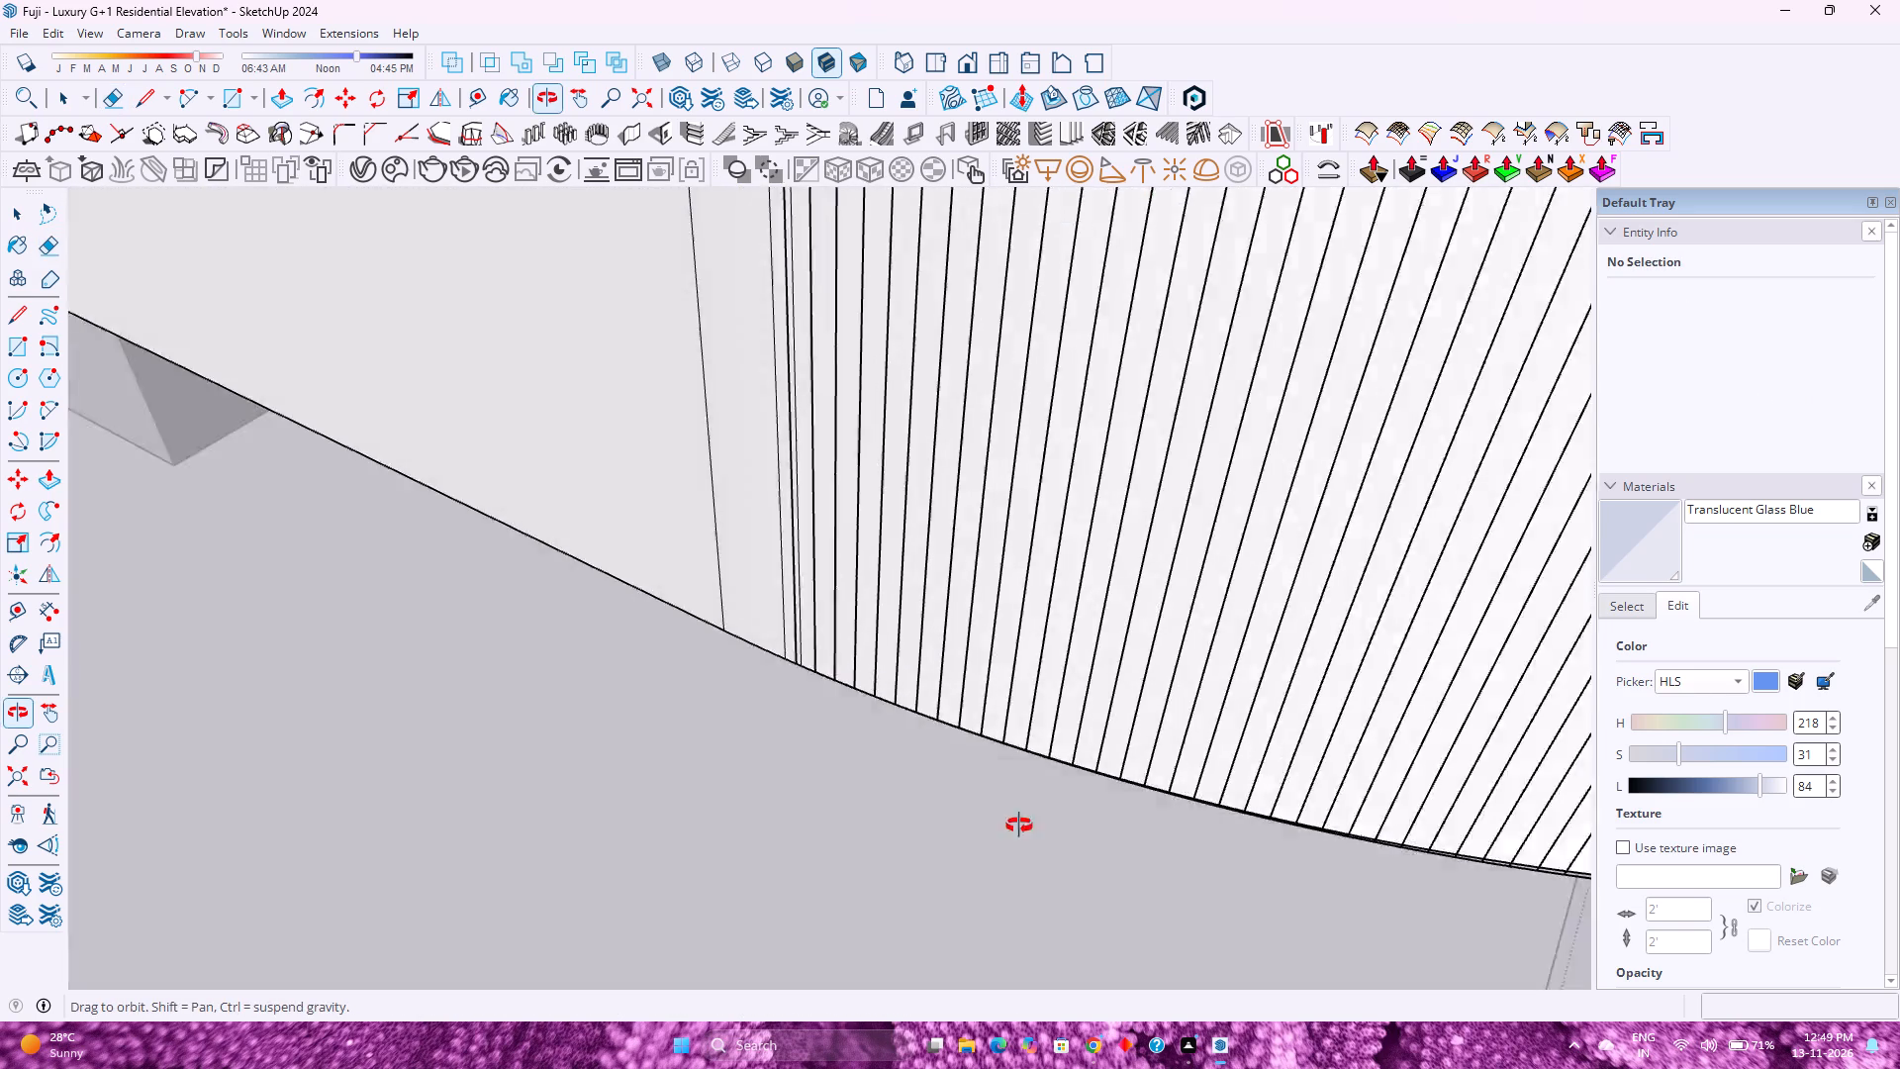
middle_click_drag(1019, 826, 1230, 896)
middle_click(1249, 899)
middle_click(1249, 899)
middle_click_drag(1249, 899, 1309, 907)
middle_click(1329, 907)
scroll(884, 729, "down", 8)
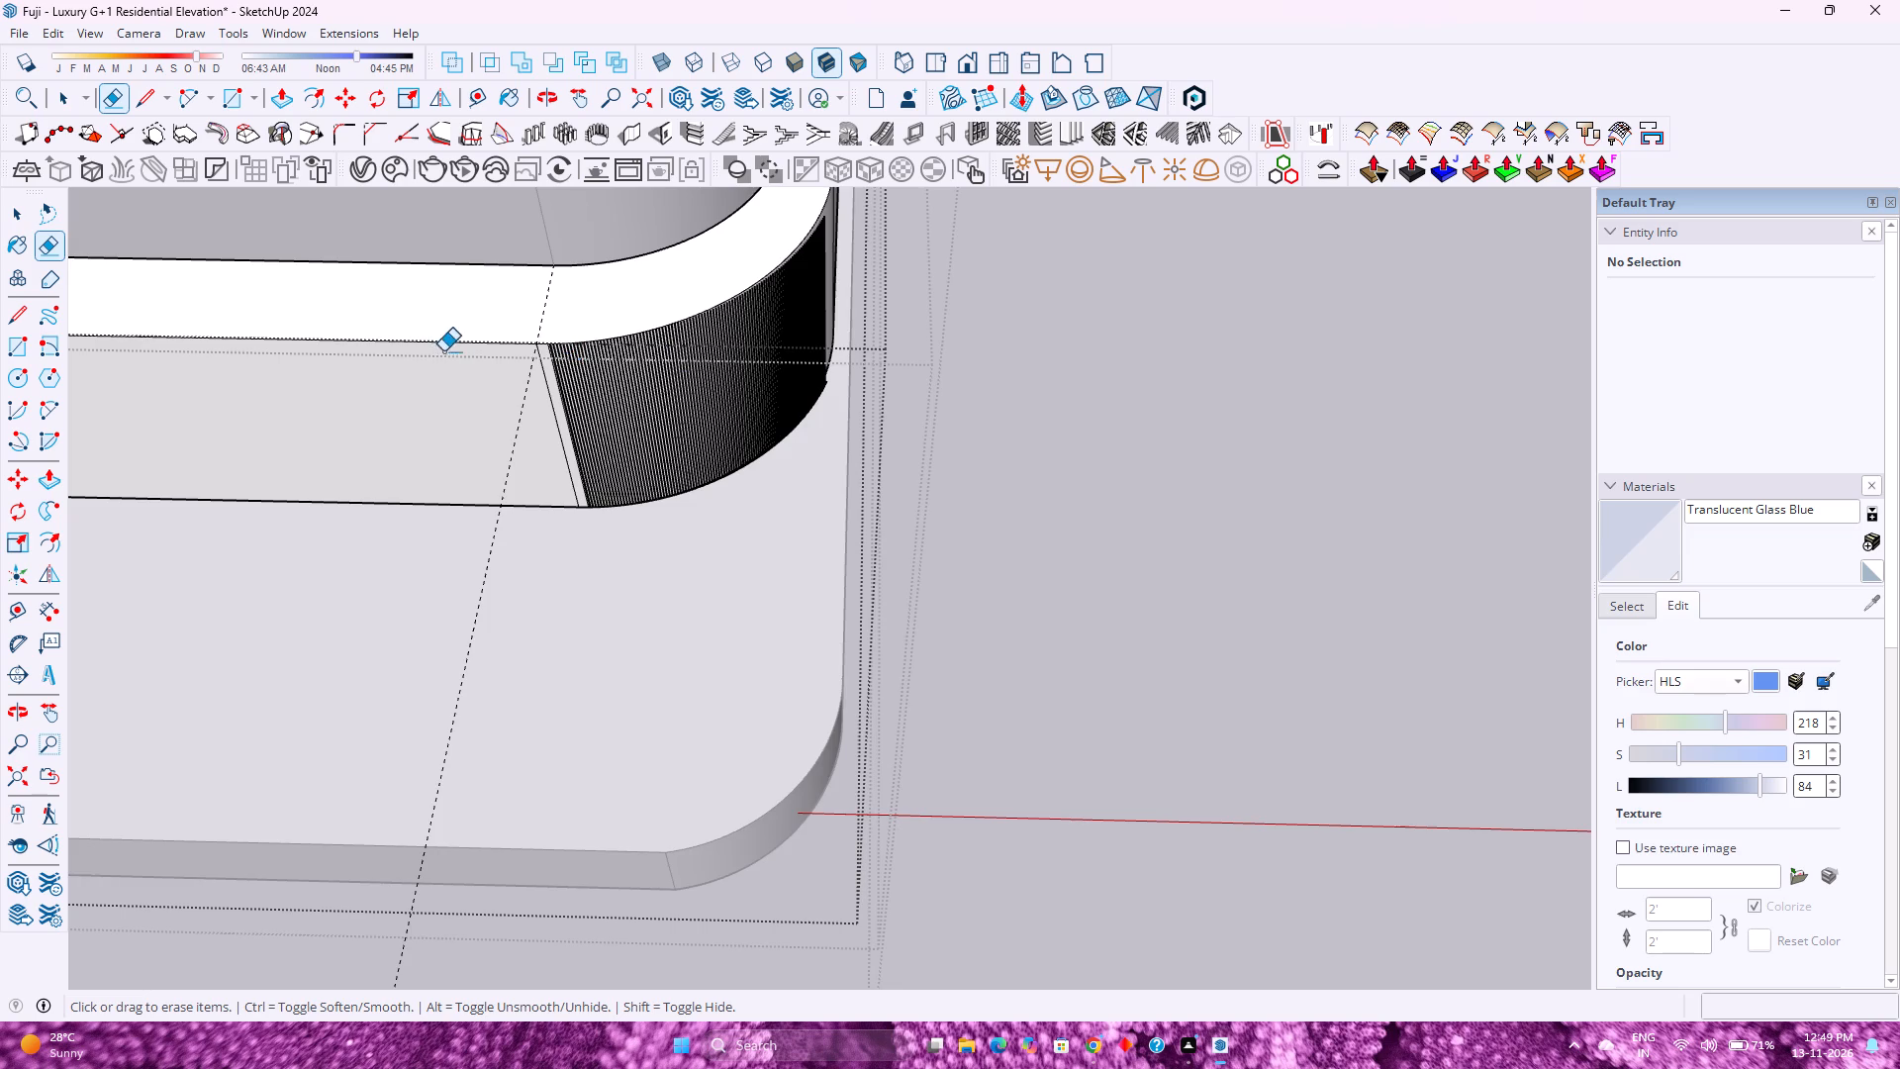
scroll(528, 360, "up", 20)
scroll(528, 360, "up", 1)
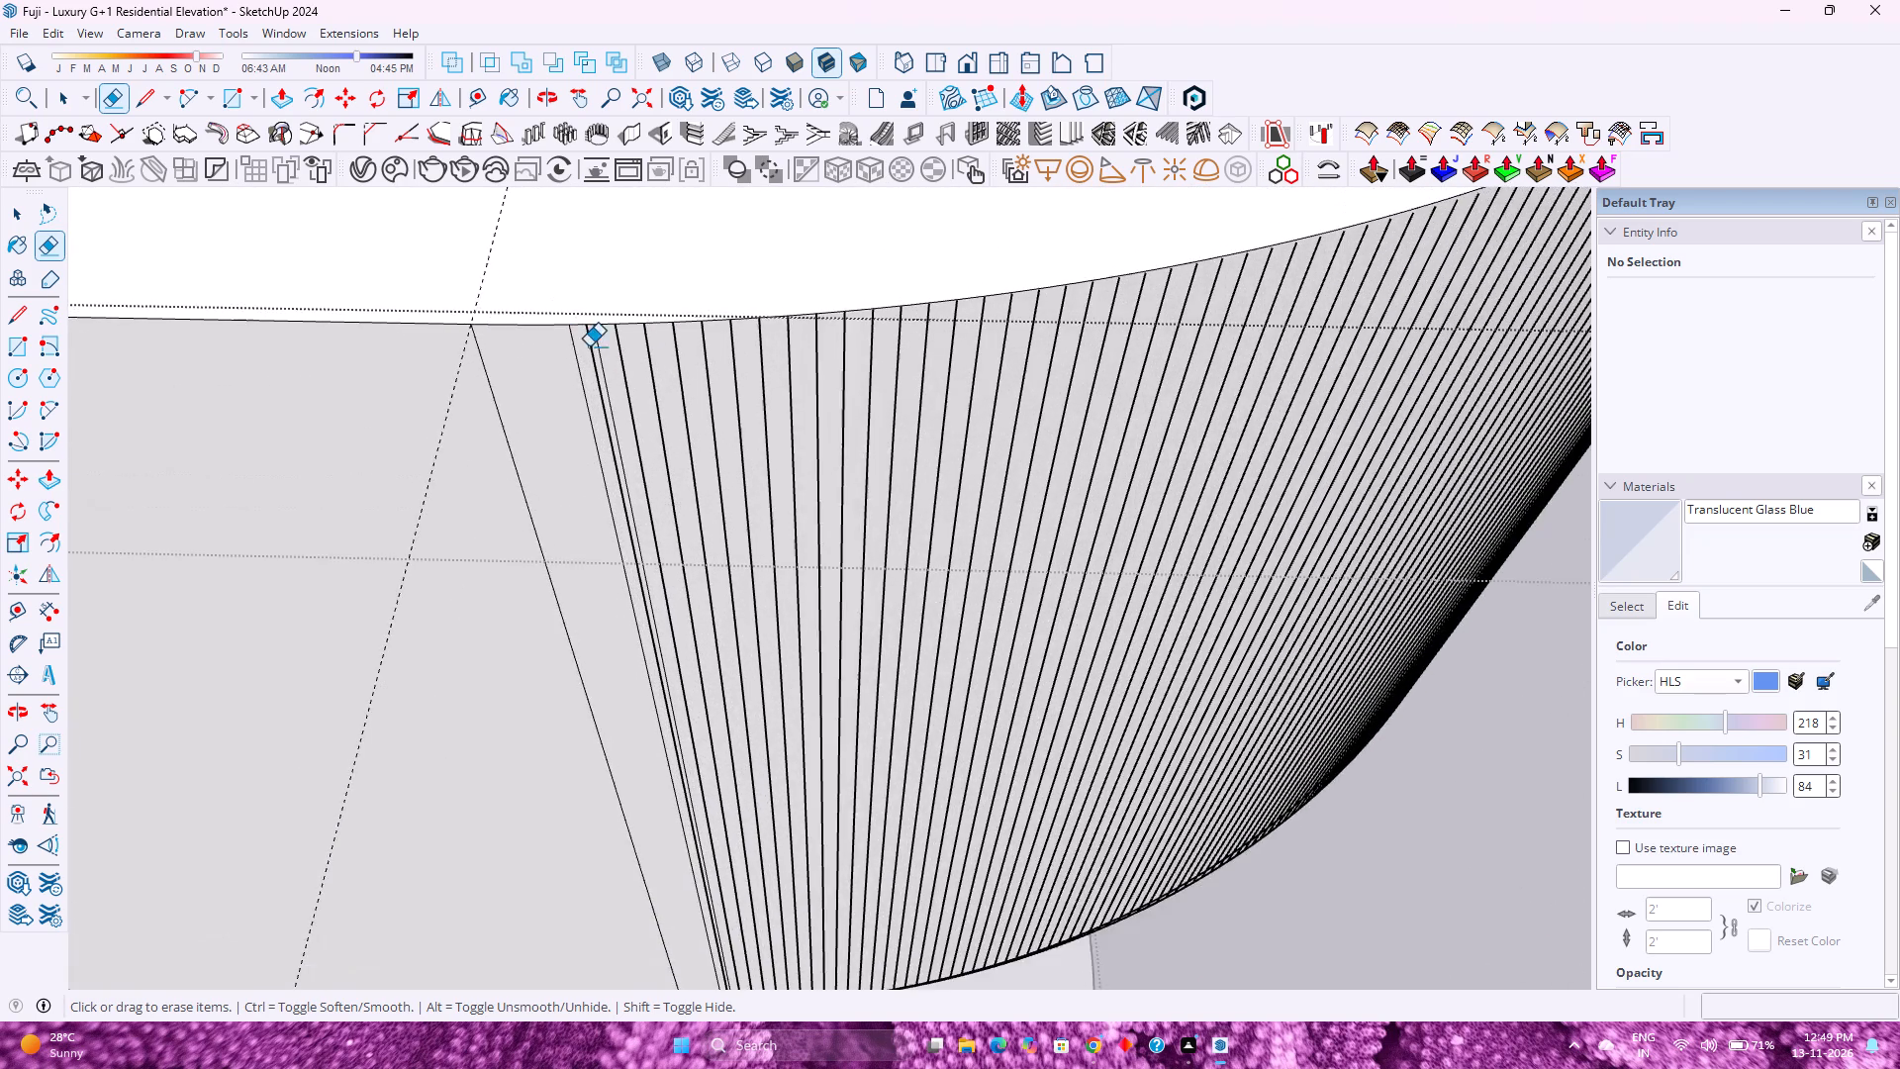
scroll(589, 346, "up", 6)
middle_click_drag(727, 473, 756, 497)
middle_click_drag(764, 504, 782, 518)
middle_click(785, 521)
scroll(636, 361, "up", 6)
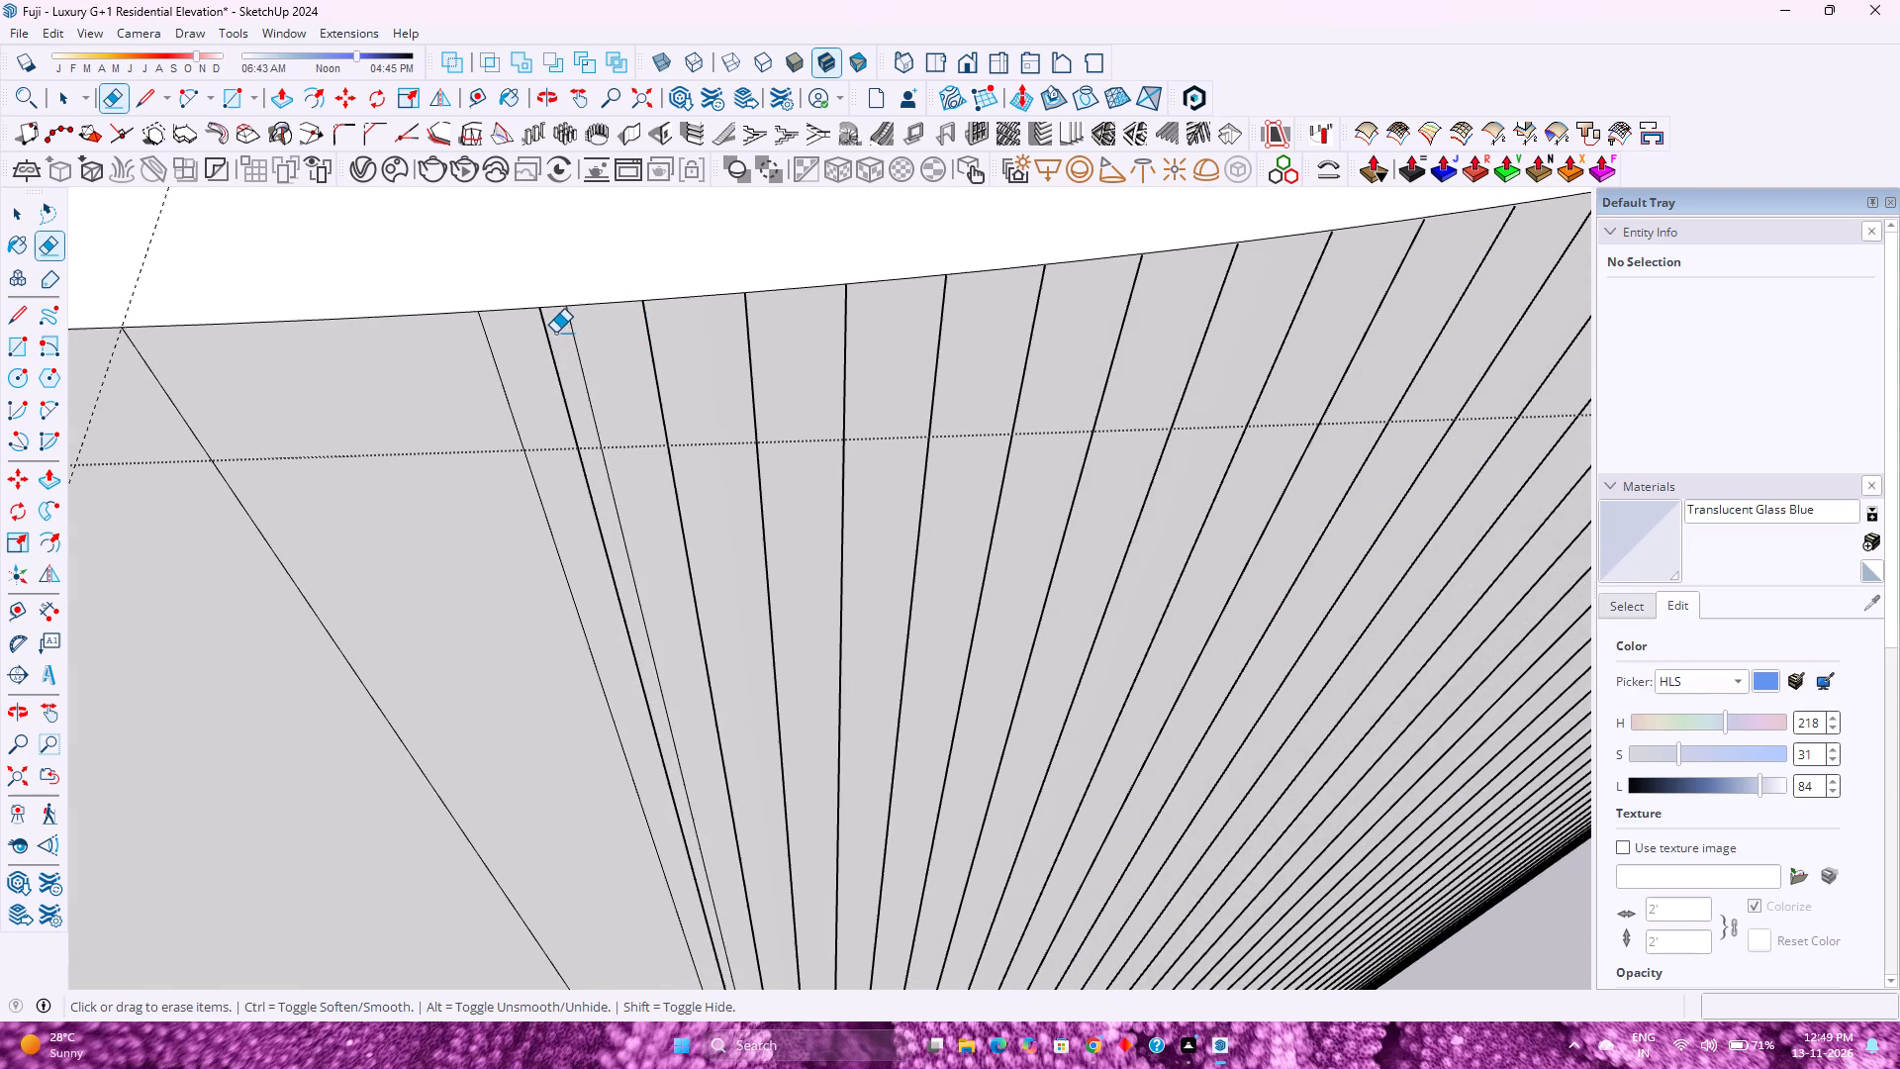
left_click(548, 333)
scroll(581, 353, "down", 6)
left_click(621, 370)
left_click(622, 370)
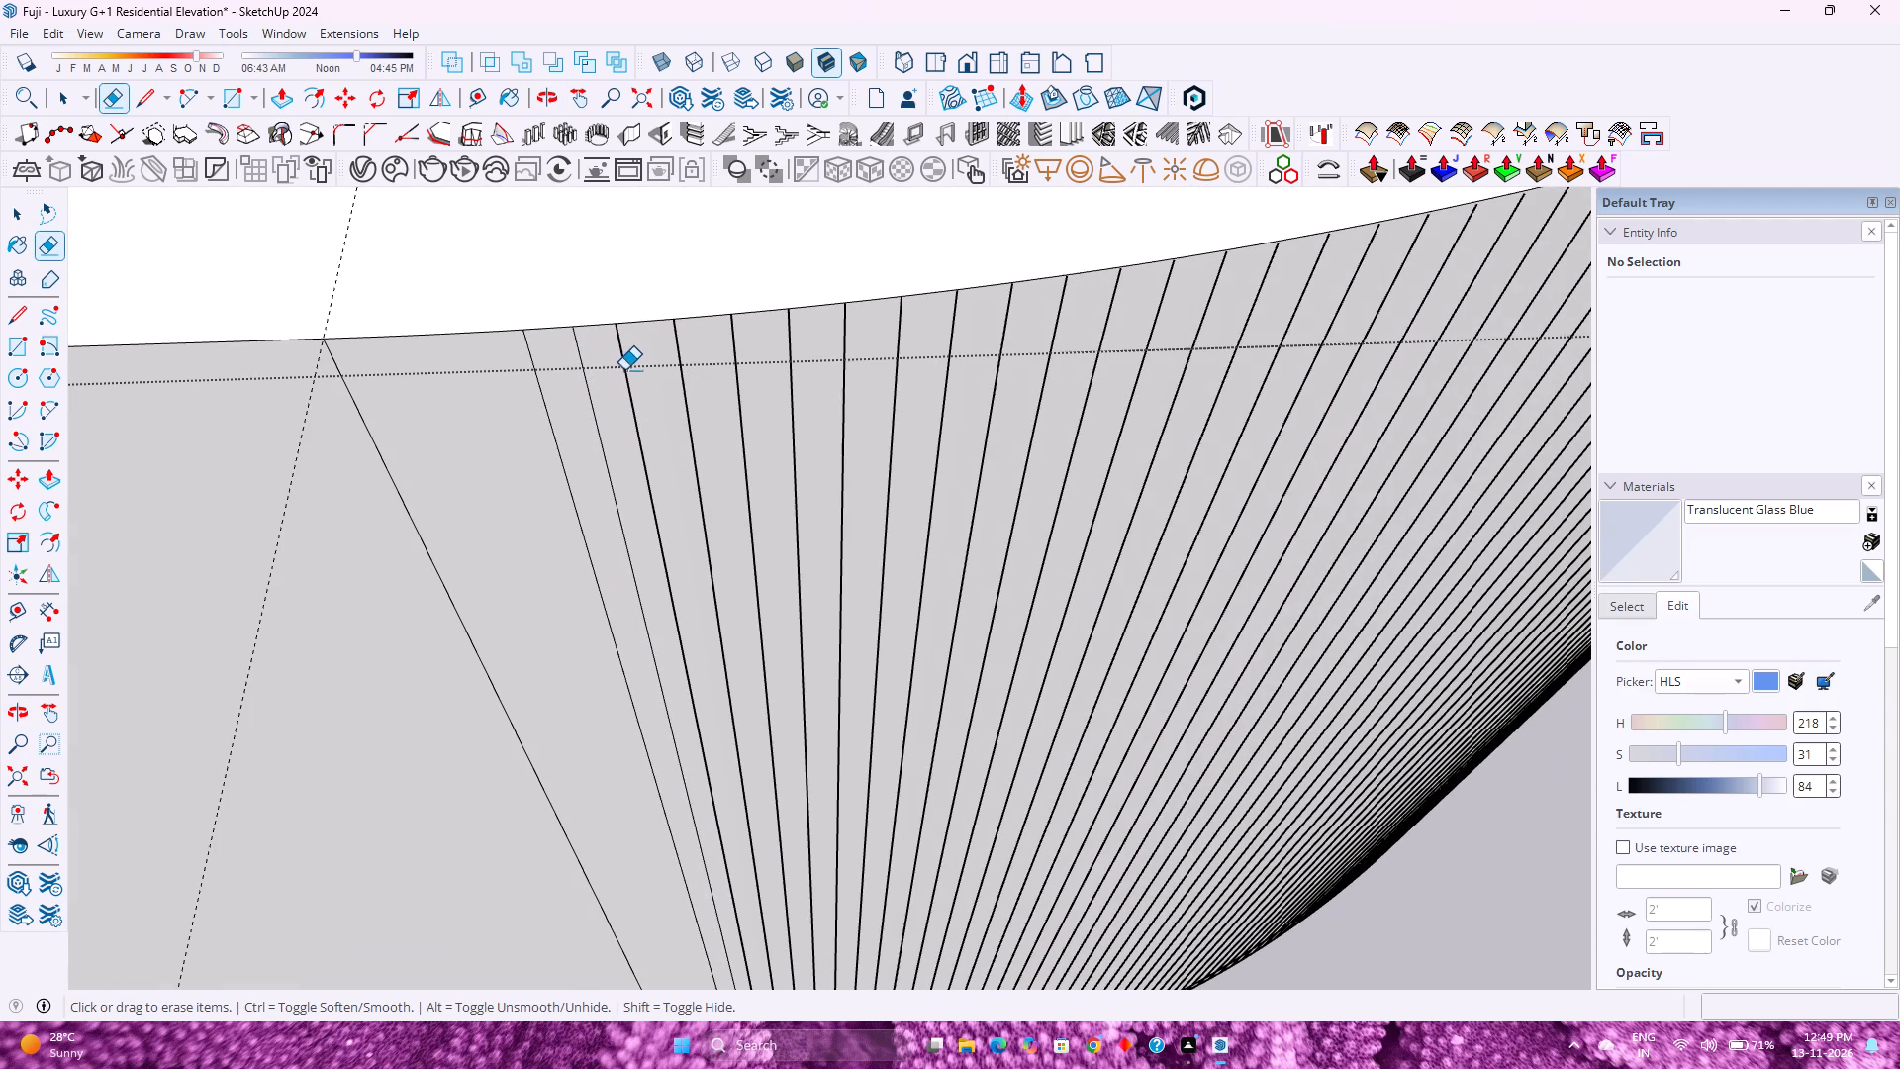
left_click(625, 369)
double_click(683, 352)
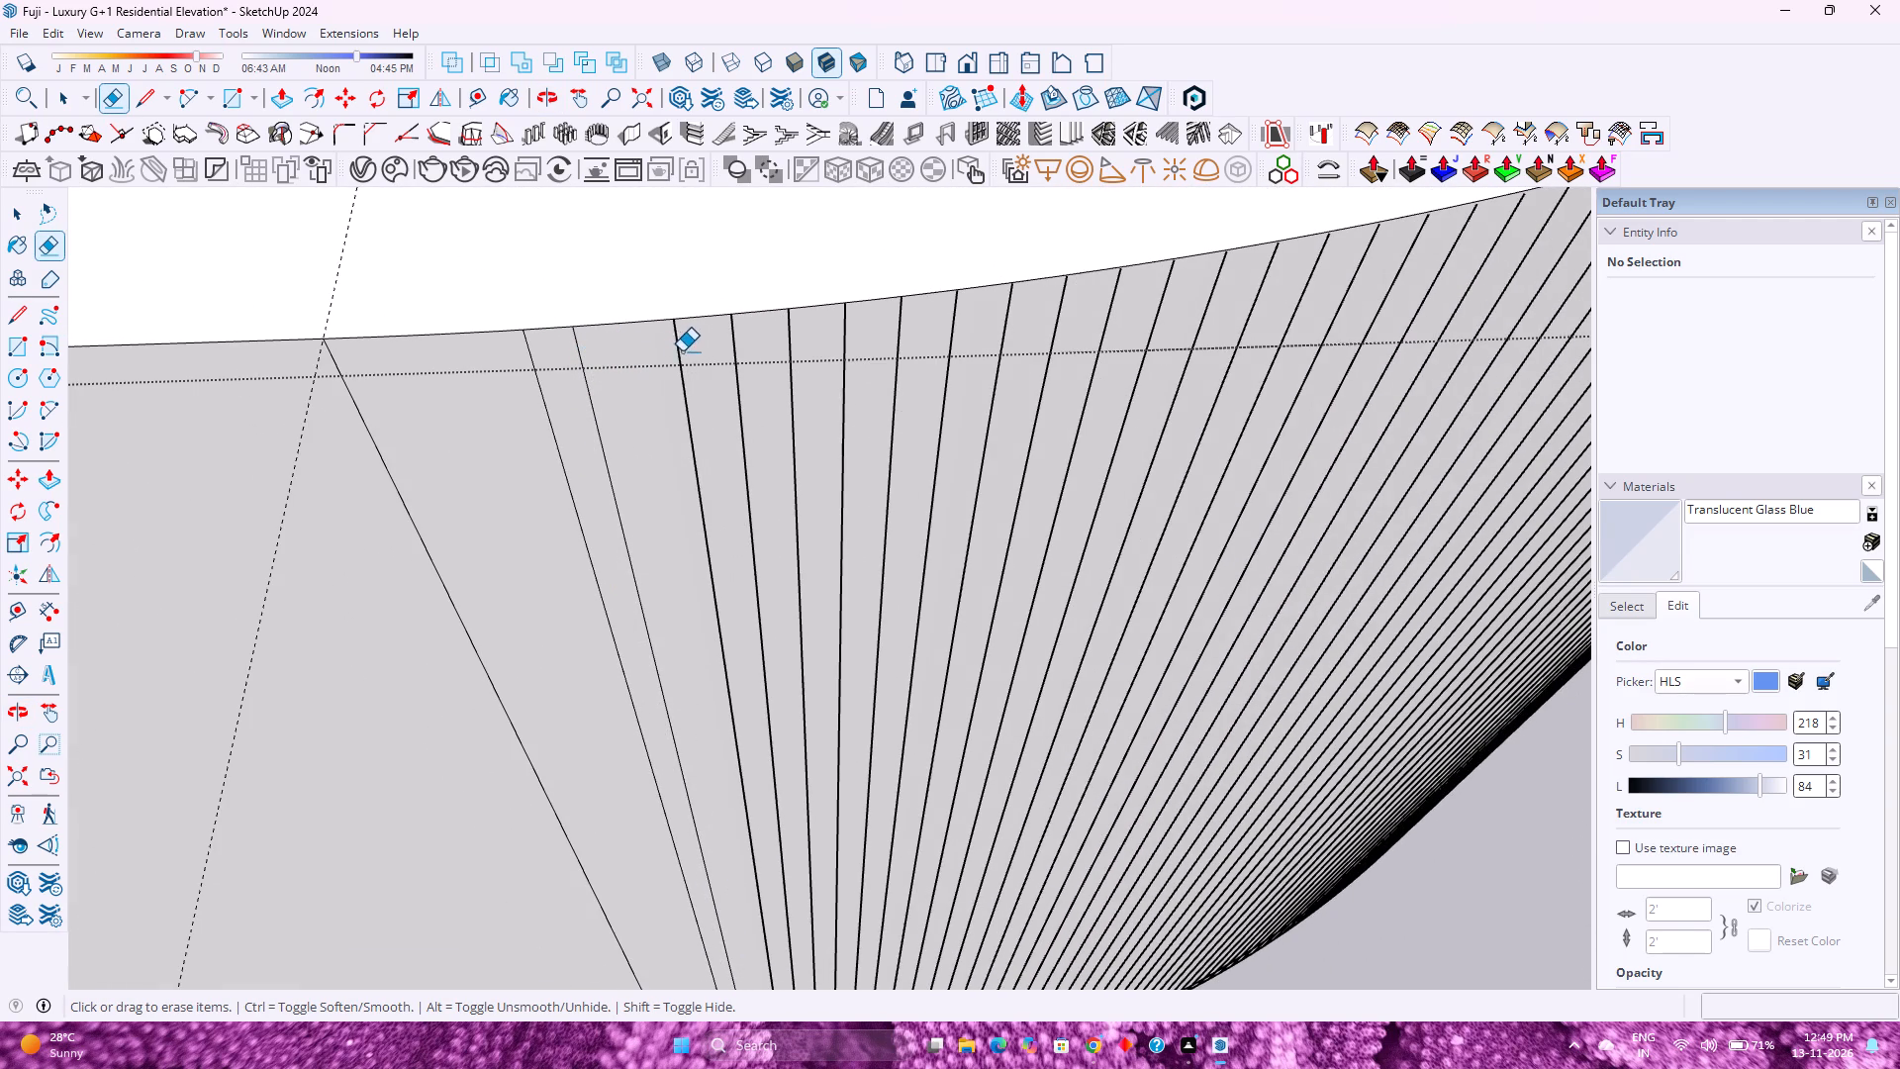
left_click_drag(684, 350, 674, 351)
Step the history back to before the corner arc was drawn, keeping both guide lines across the beam.
key("ctrl+z")
key("ctrl+z")
key("ctrl+z")
key("ctrl+z")
key("ctrl+z")
key("ctrl+z")
key("ctrl+z")
key("ctrl+z")
key("ctrl+z")
key("ctrl+z")
key("ctrl+z")
key("ctrl+z")
key("ctrl+z")
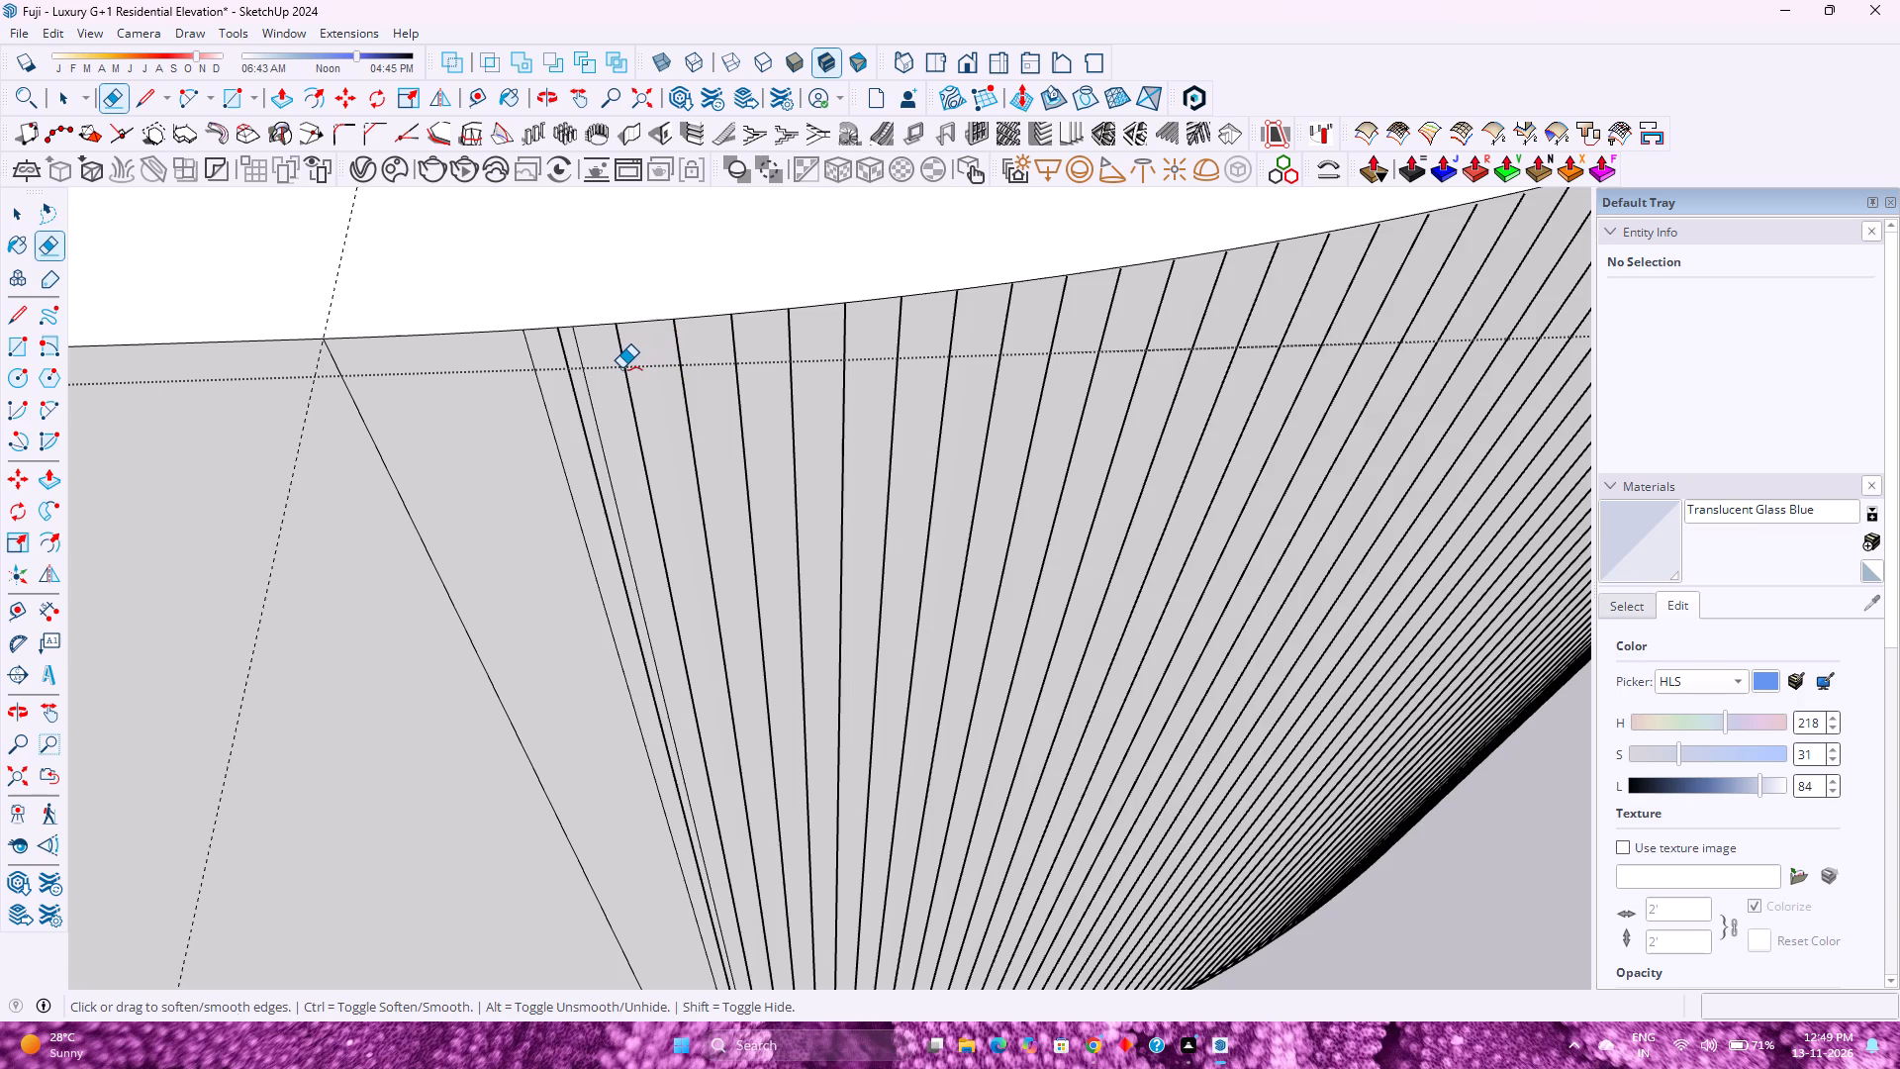
scroll(594, 377, "down", 13)
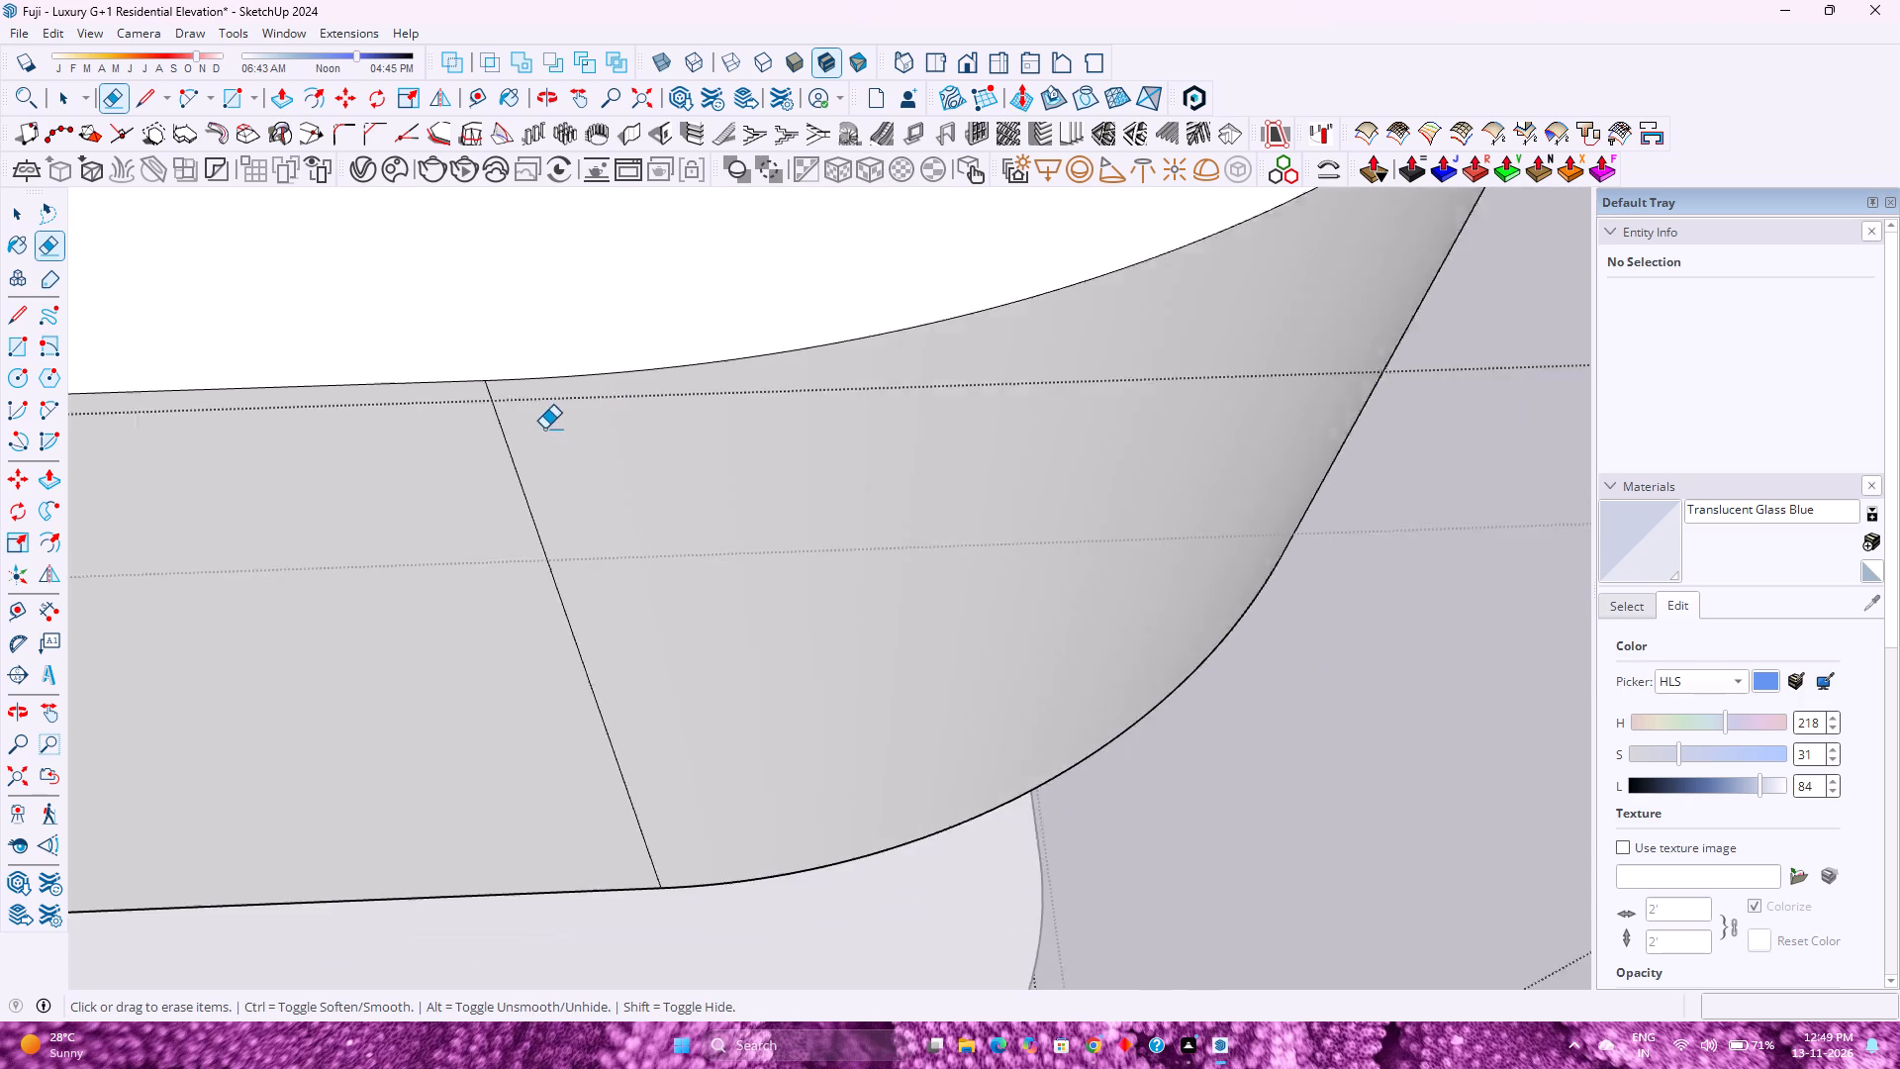
scroll(544, 429, "down", 10)
middle_click_drag(725, 396, 760, 594, "shift")
middle_click(760, 596, "shift")
scroll(775, 521, "down", 2)
middle_click_drag(770, 507, 606, 635)
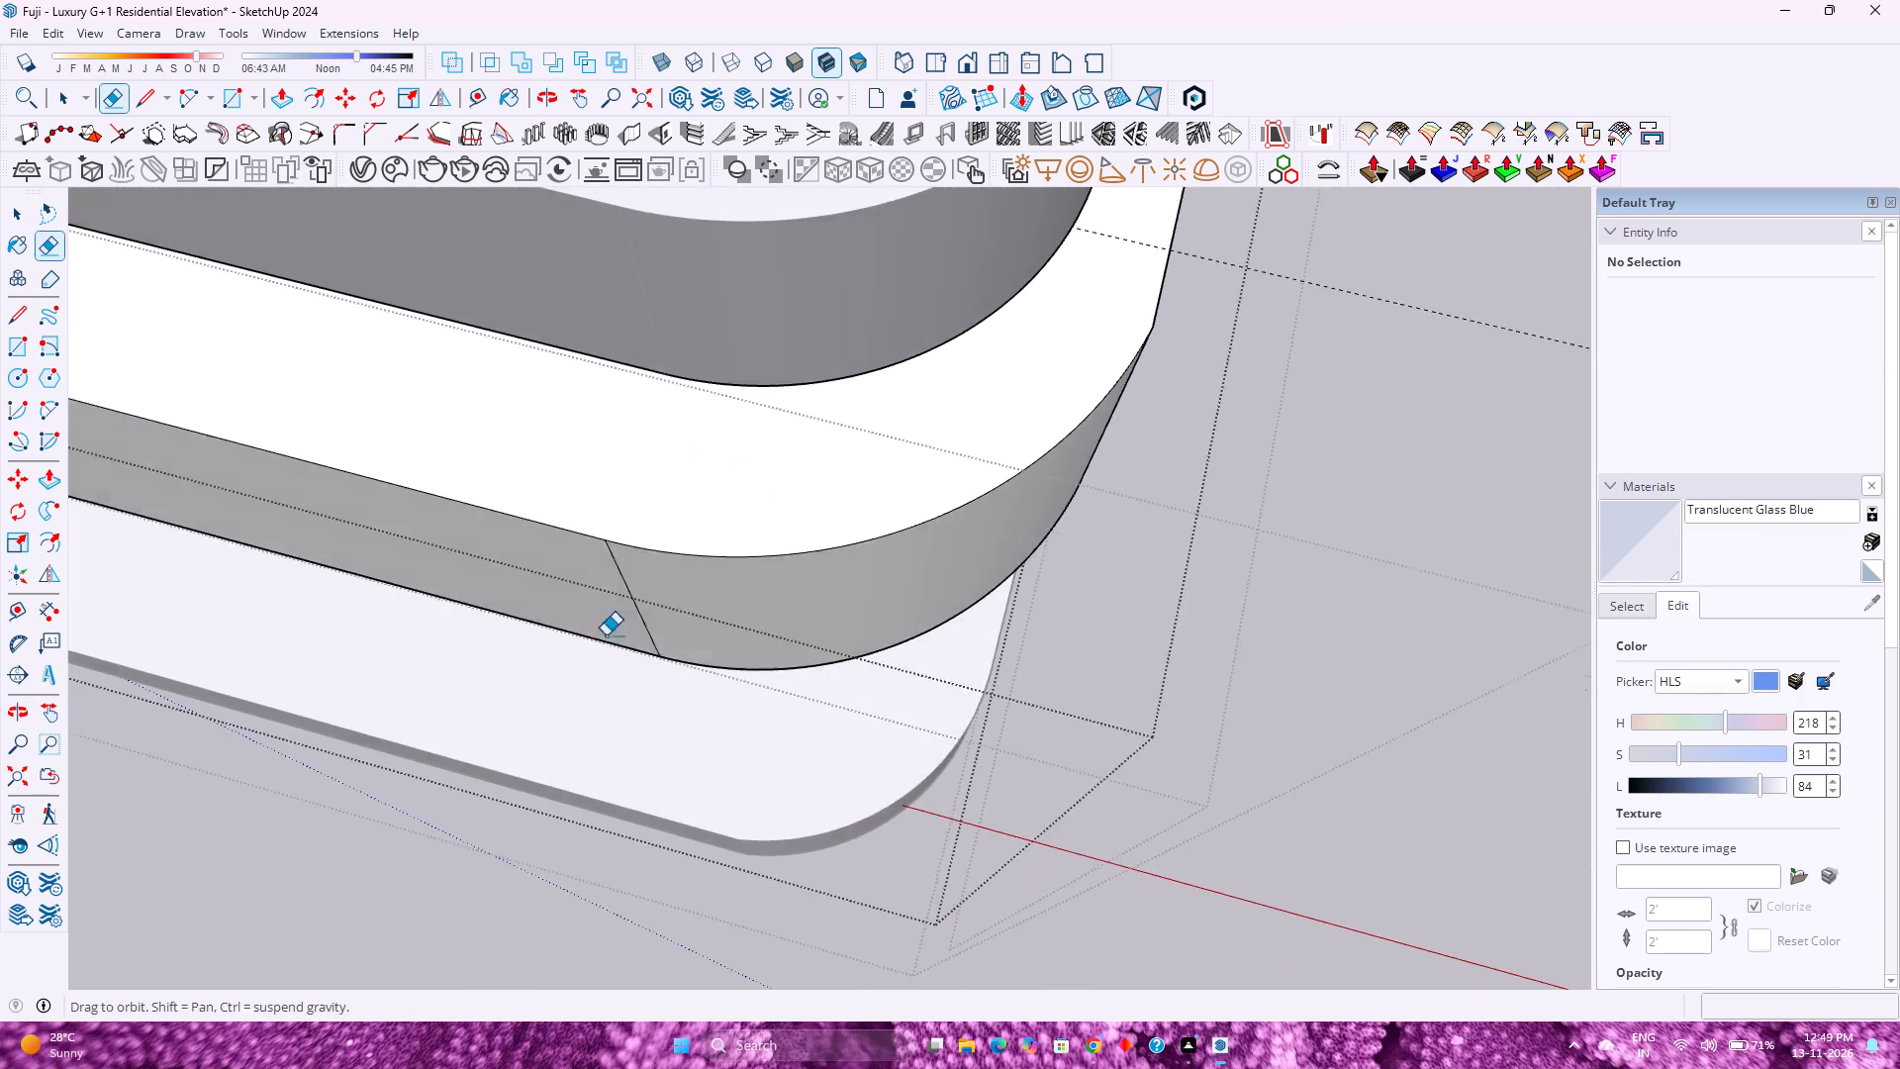
middle_click_drag(606, 635, 606, 636)
scroll(608, 593, "down", 3)
key("ctrl+y")
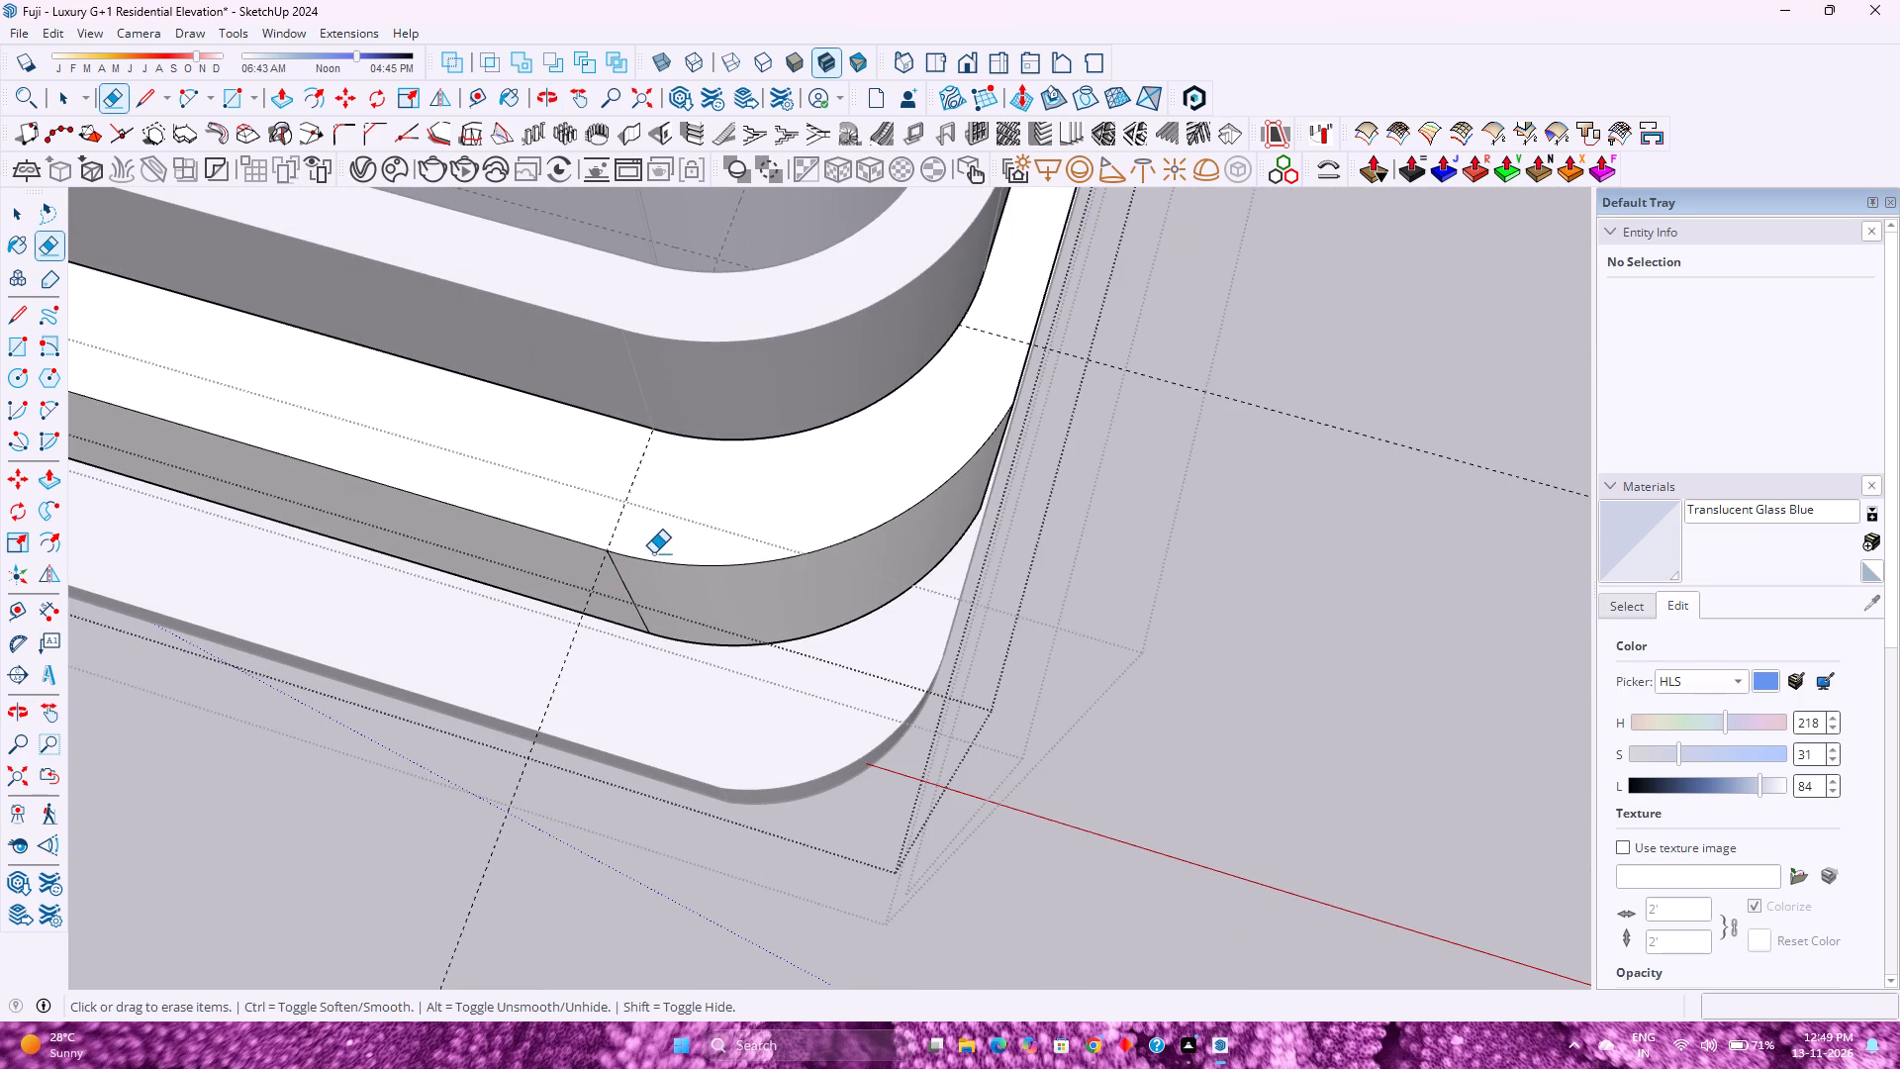
Draw a tangent corner arc with a chord of about 3' 6 7/16" between the two guides on the beam's outer top edge.
key("a")
left_click(607, 547)
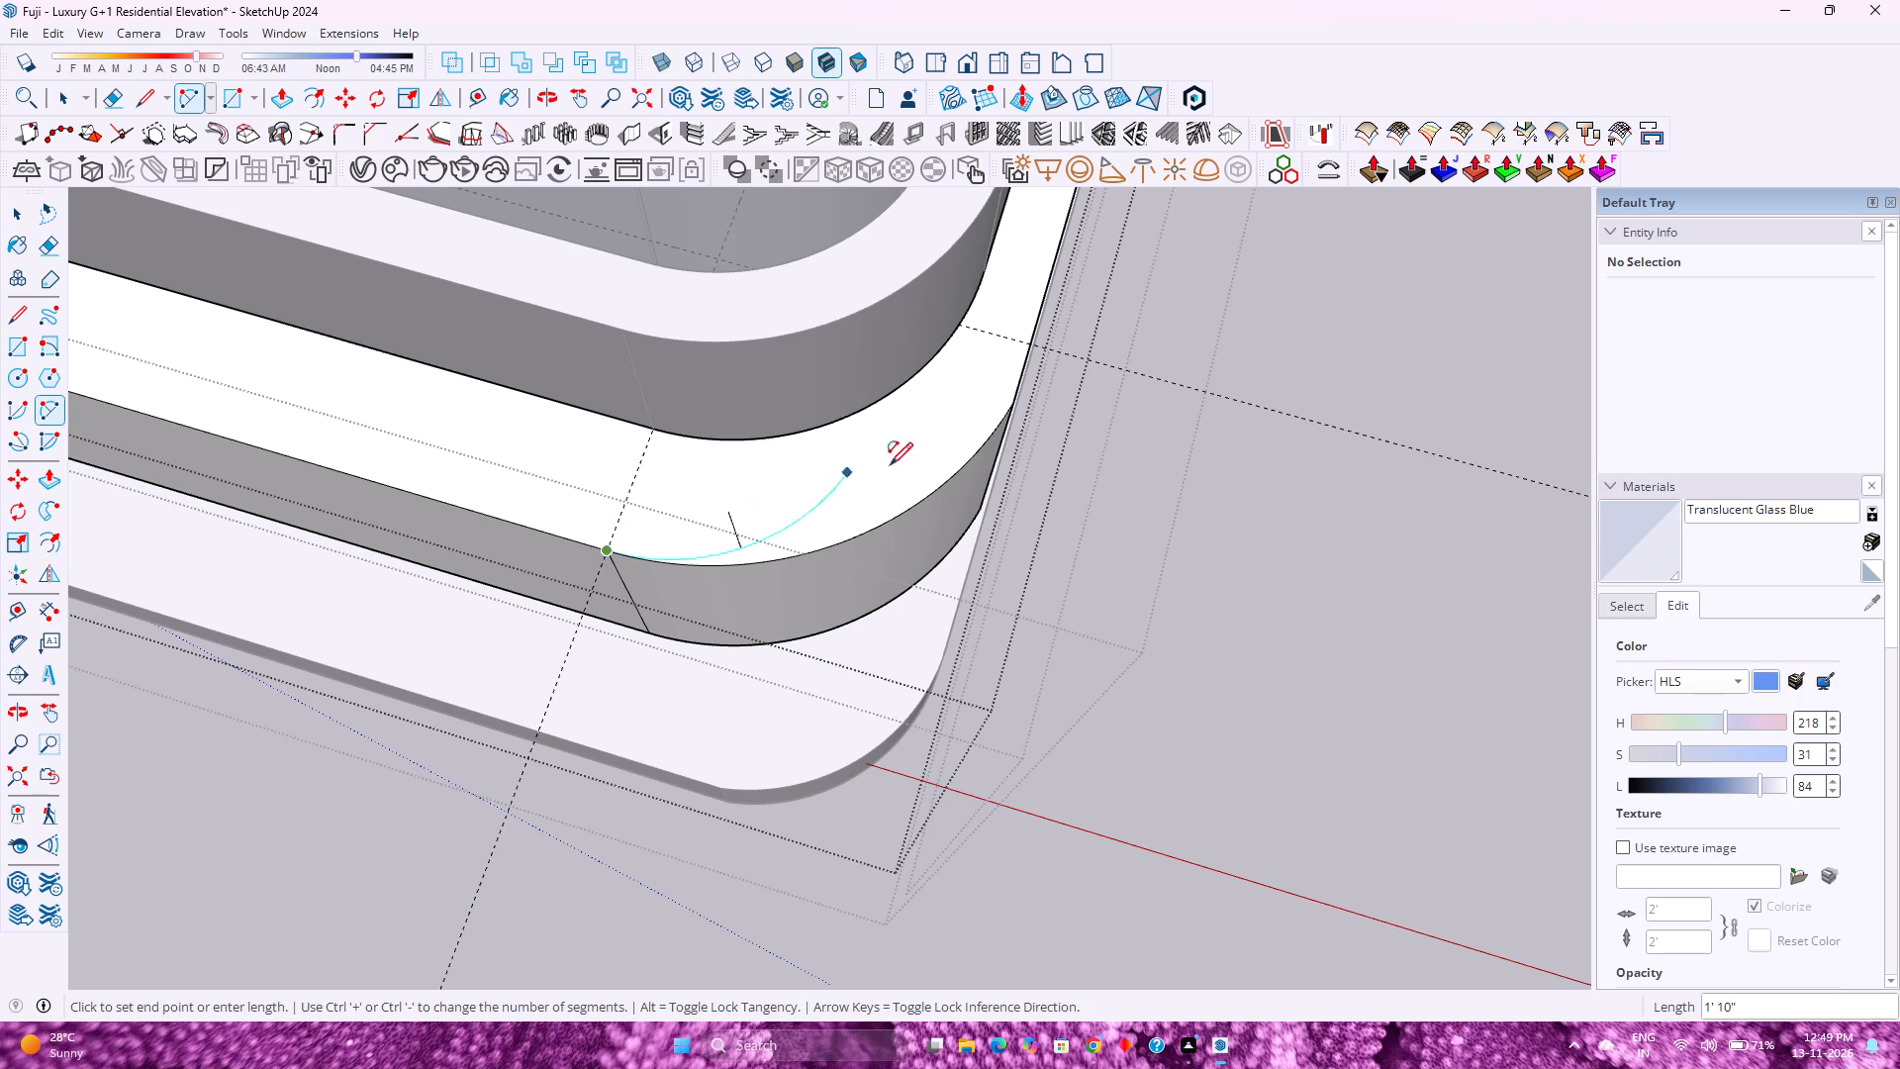
double_click(1027, 344)
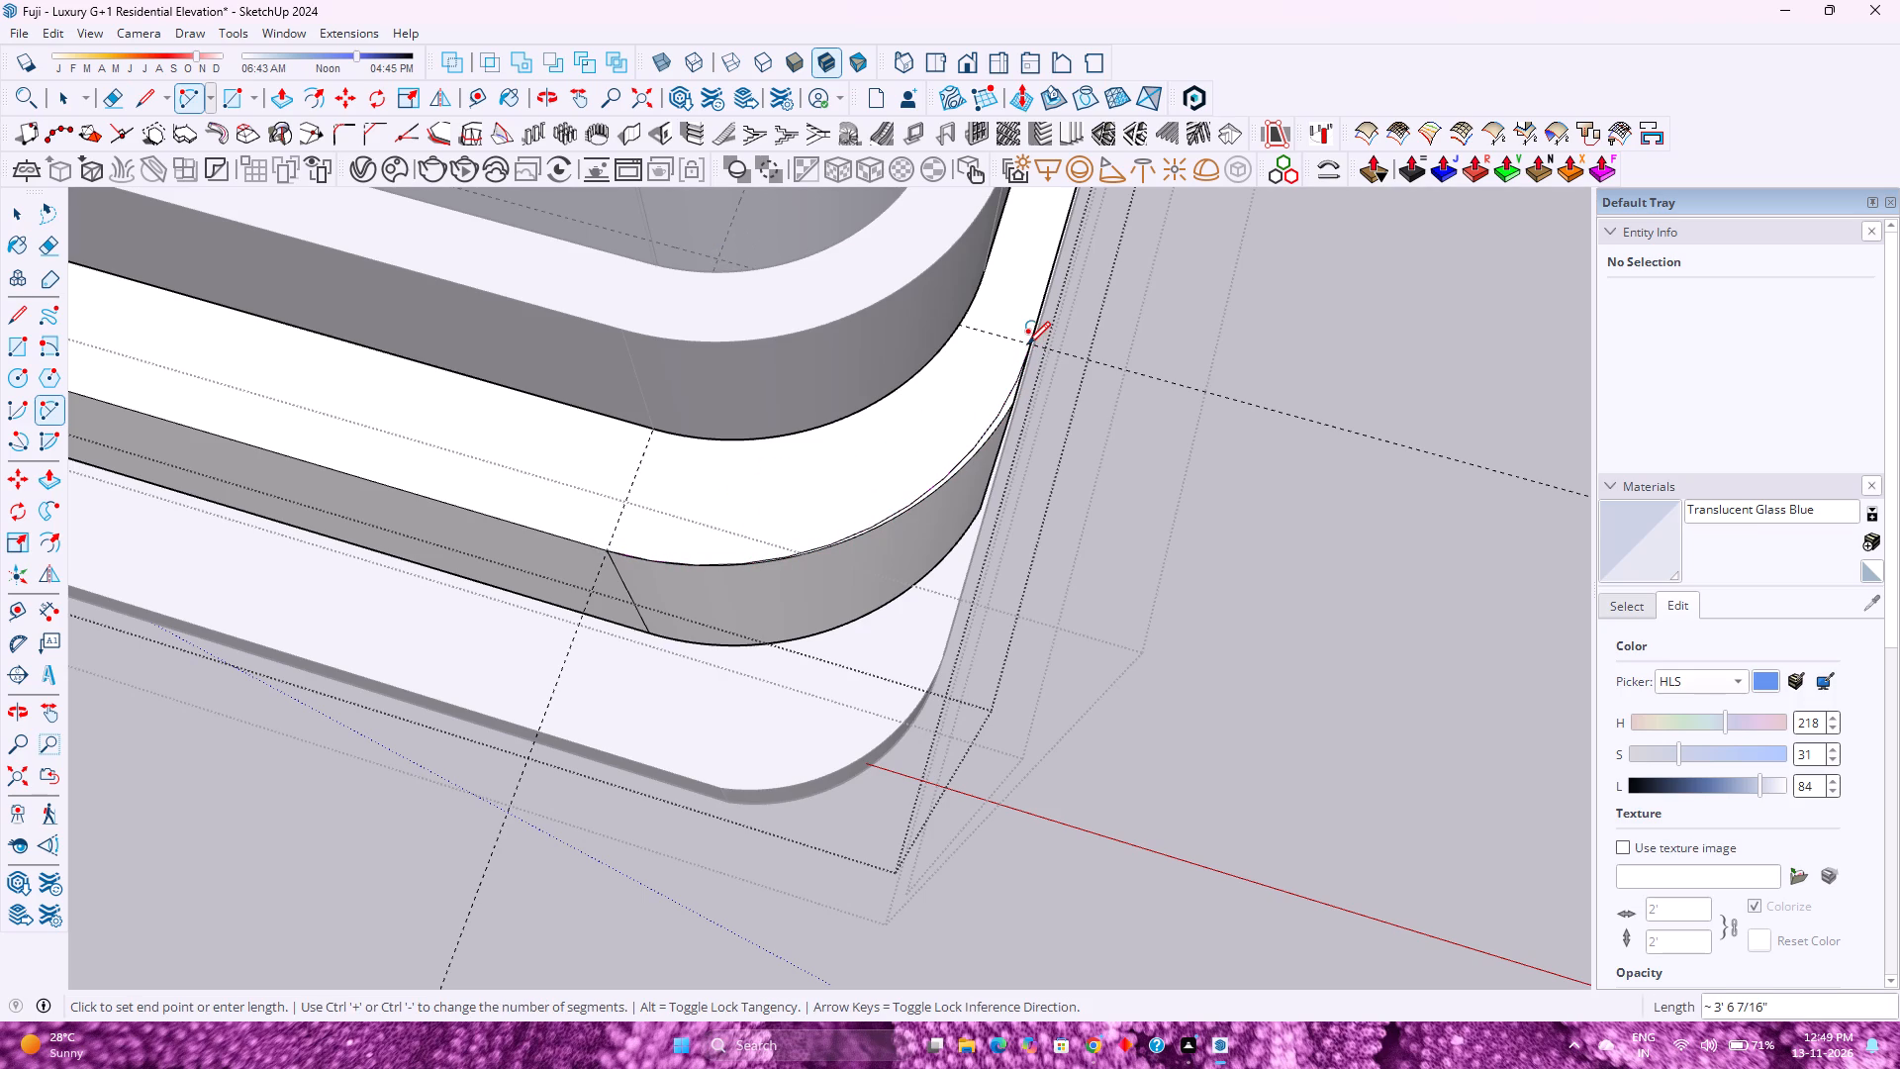
key("space")
Delete the old curved outer face of the beam's rounded corner.
scroll(943, 502, "up", 5)
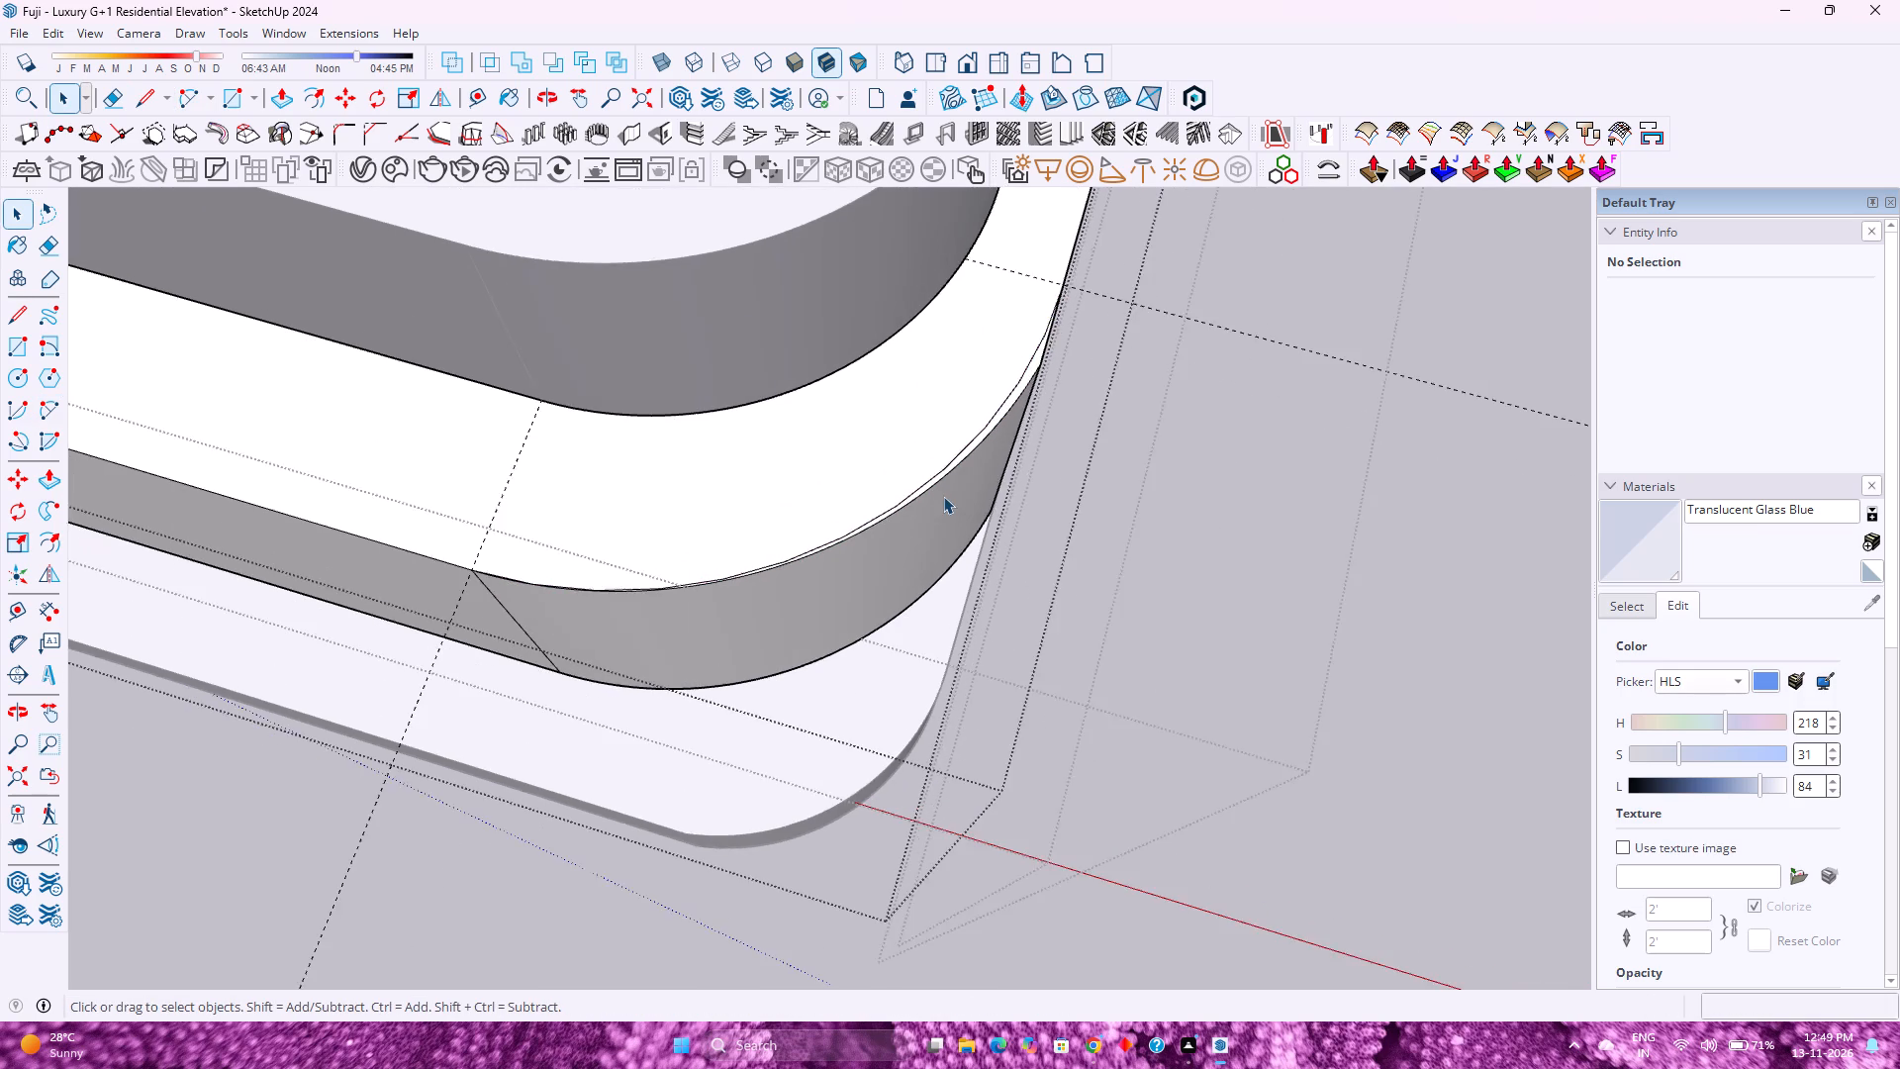
scroll(943, 496, "up", 3)
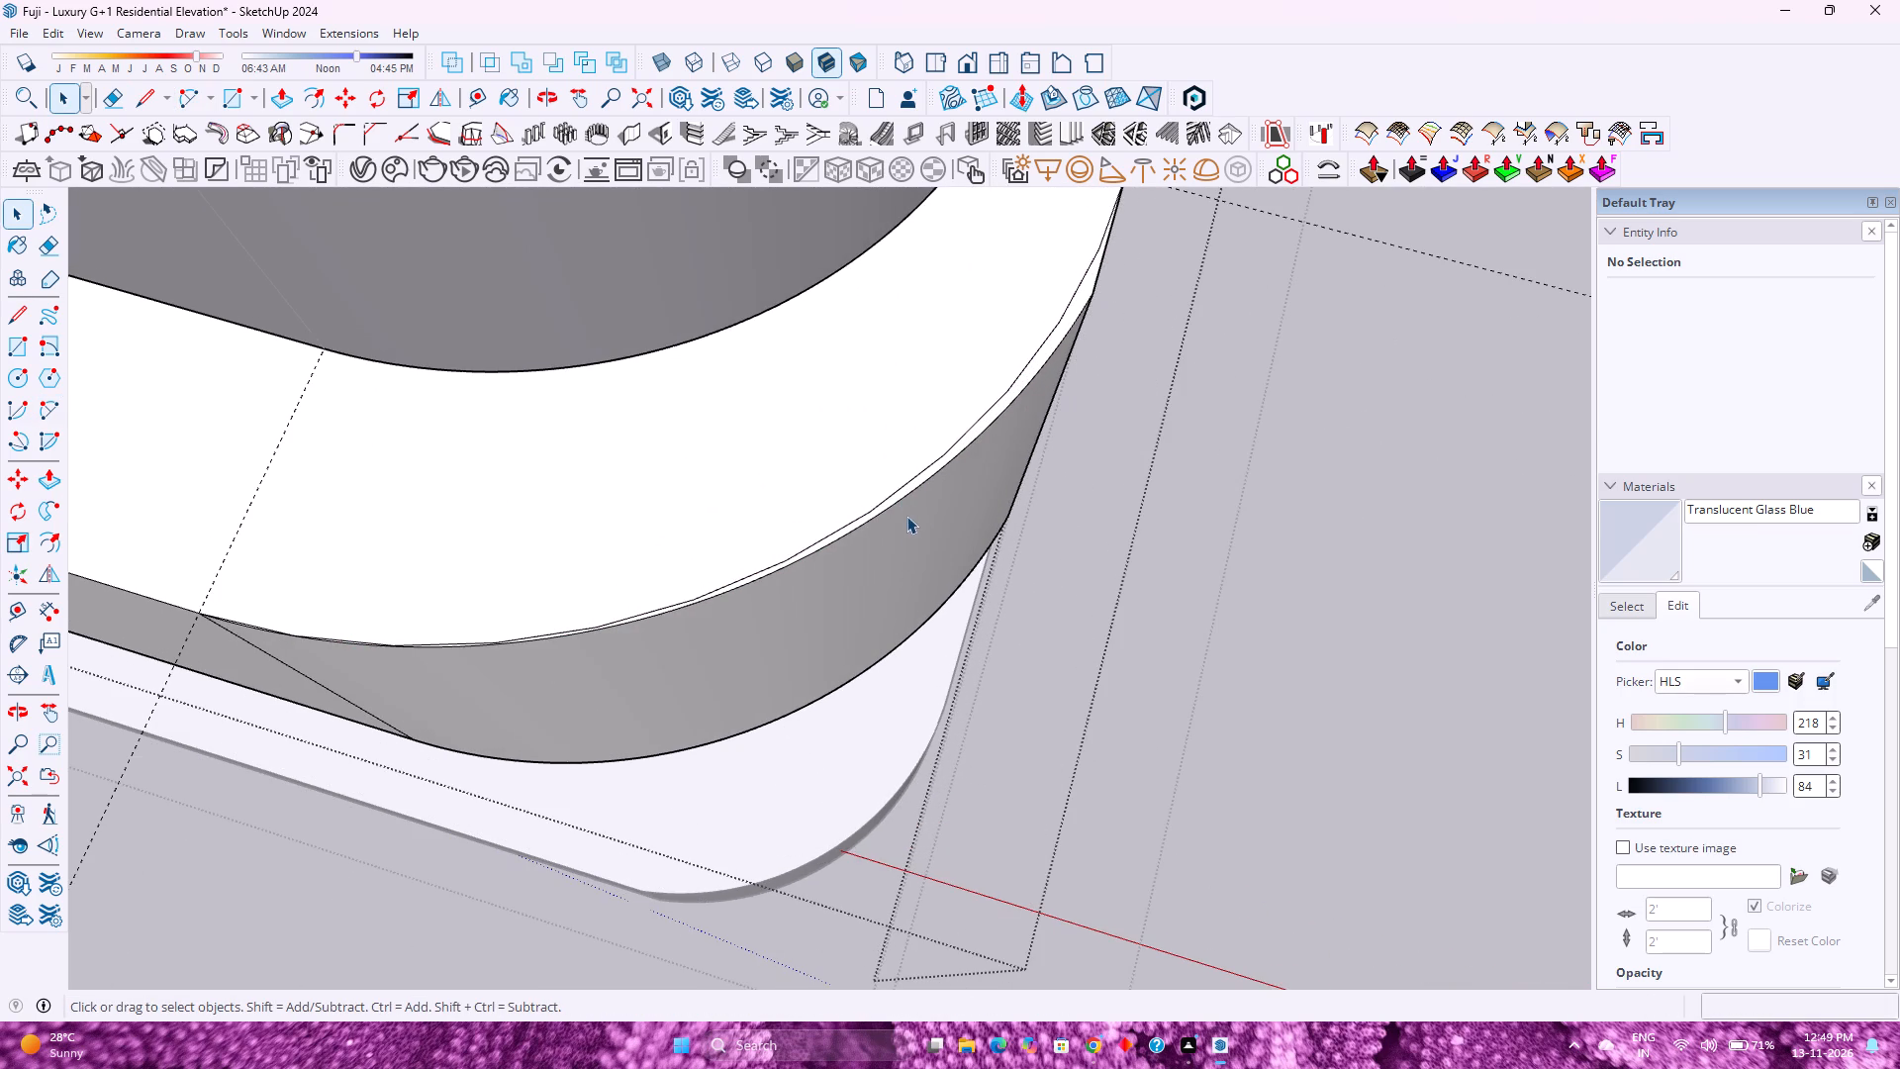
left_click(910, 532)
key("Delete")
Draw a vertical 2' 3" line down the beam's outer face from the new arc's end to the bottom edge.
middle_click_drag(962, 532, 676, 469)
middle_click(661, 469)
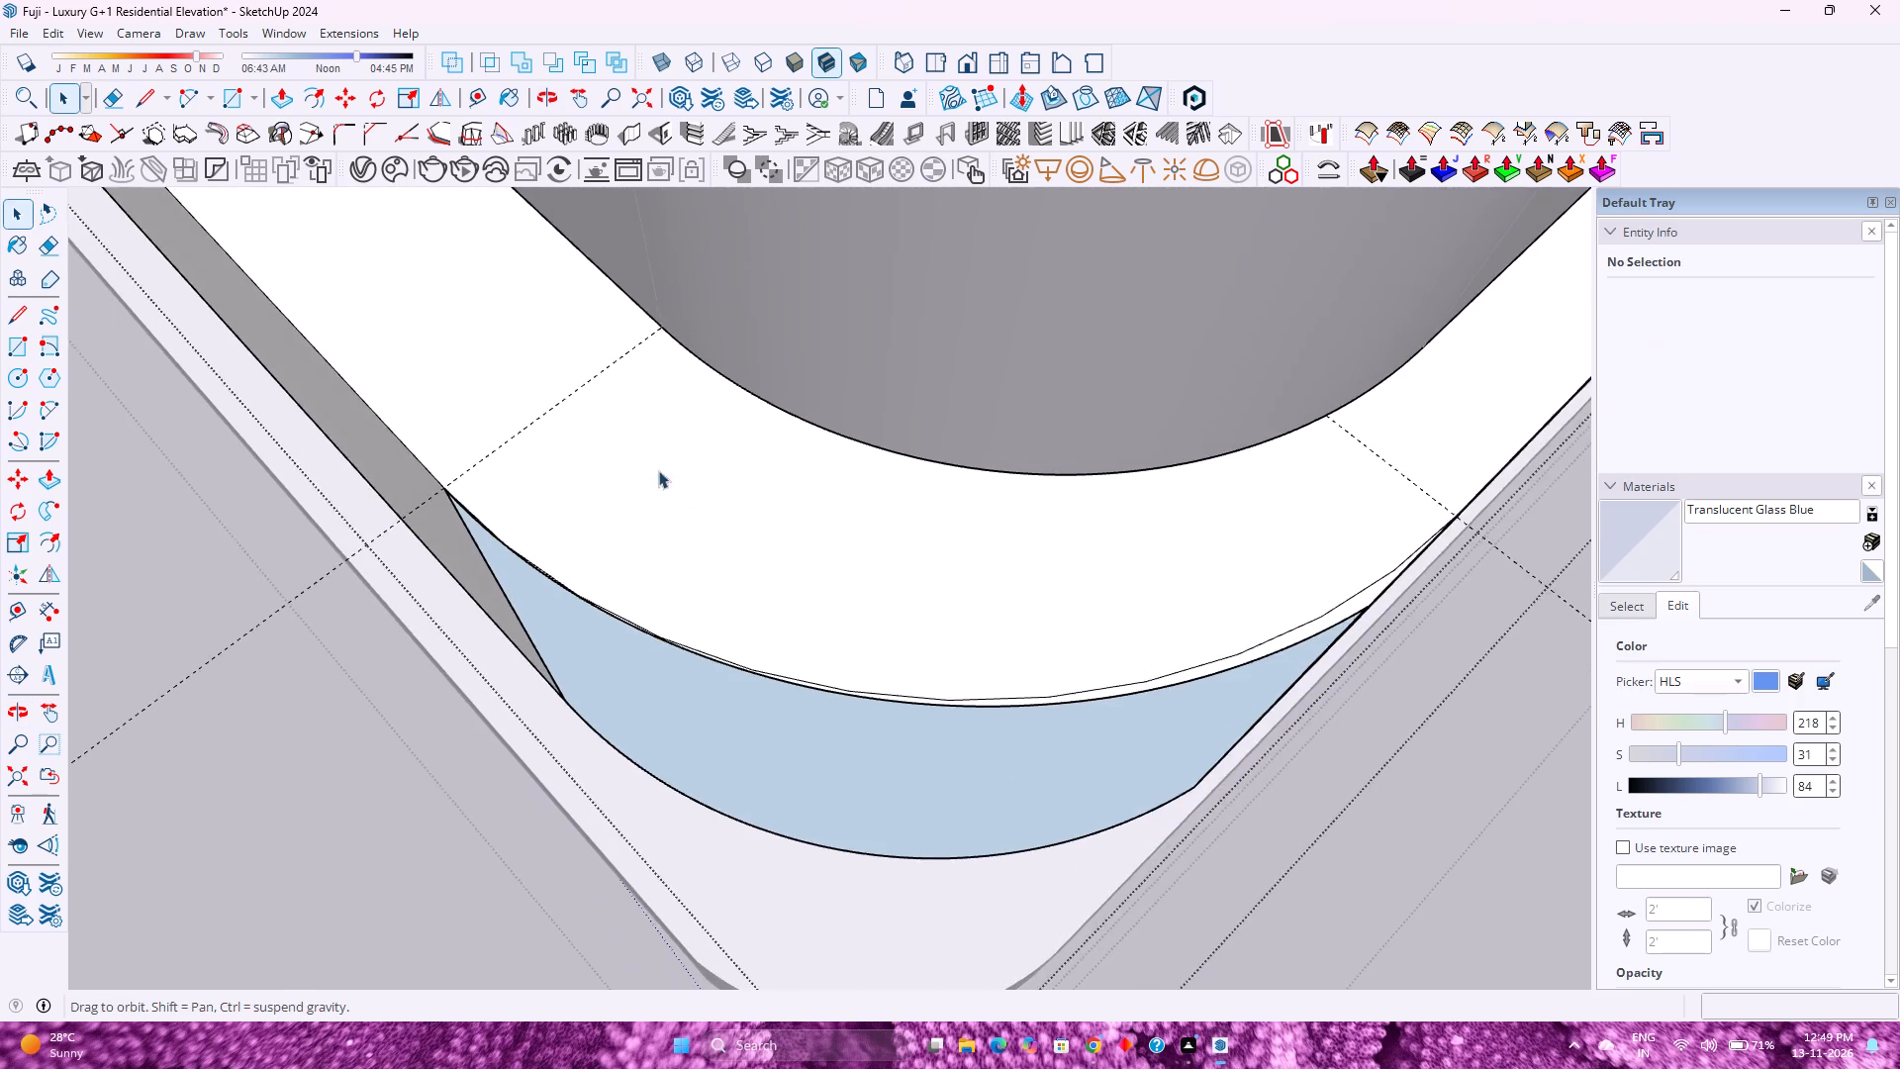
middle_click_drag(1145, 597, 1002, 521)
middle_click(997, 519)
scroll(979, 511, "down", 4)
middle_click_drag(1209, 762, 1098, 676)
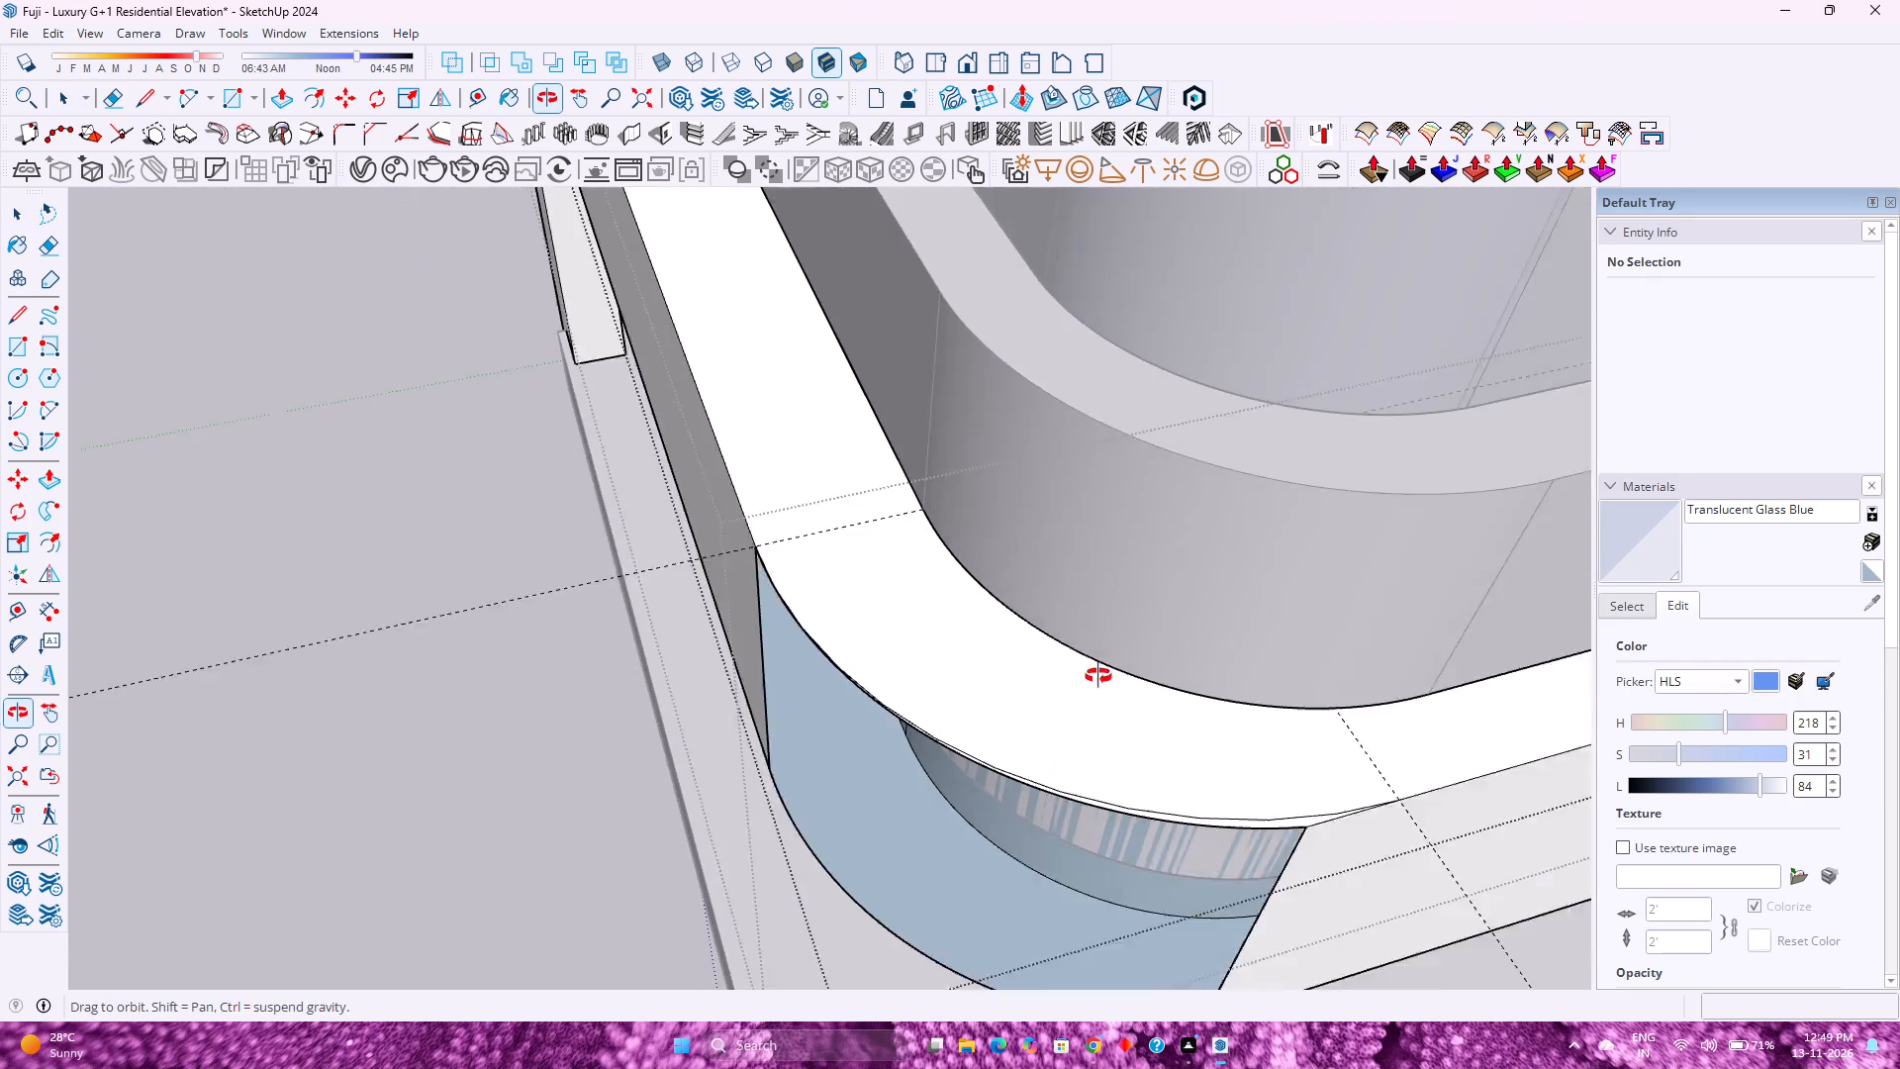
middle_click_drag(1098, 676, 1092, 671)
middle_click(1092, 671)
scroll(1118, 713, "down", 6)
middle_click_drag(1200, 807, 1059, 654, "shift")
middle_click(1059, 654)
key("l")
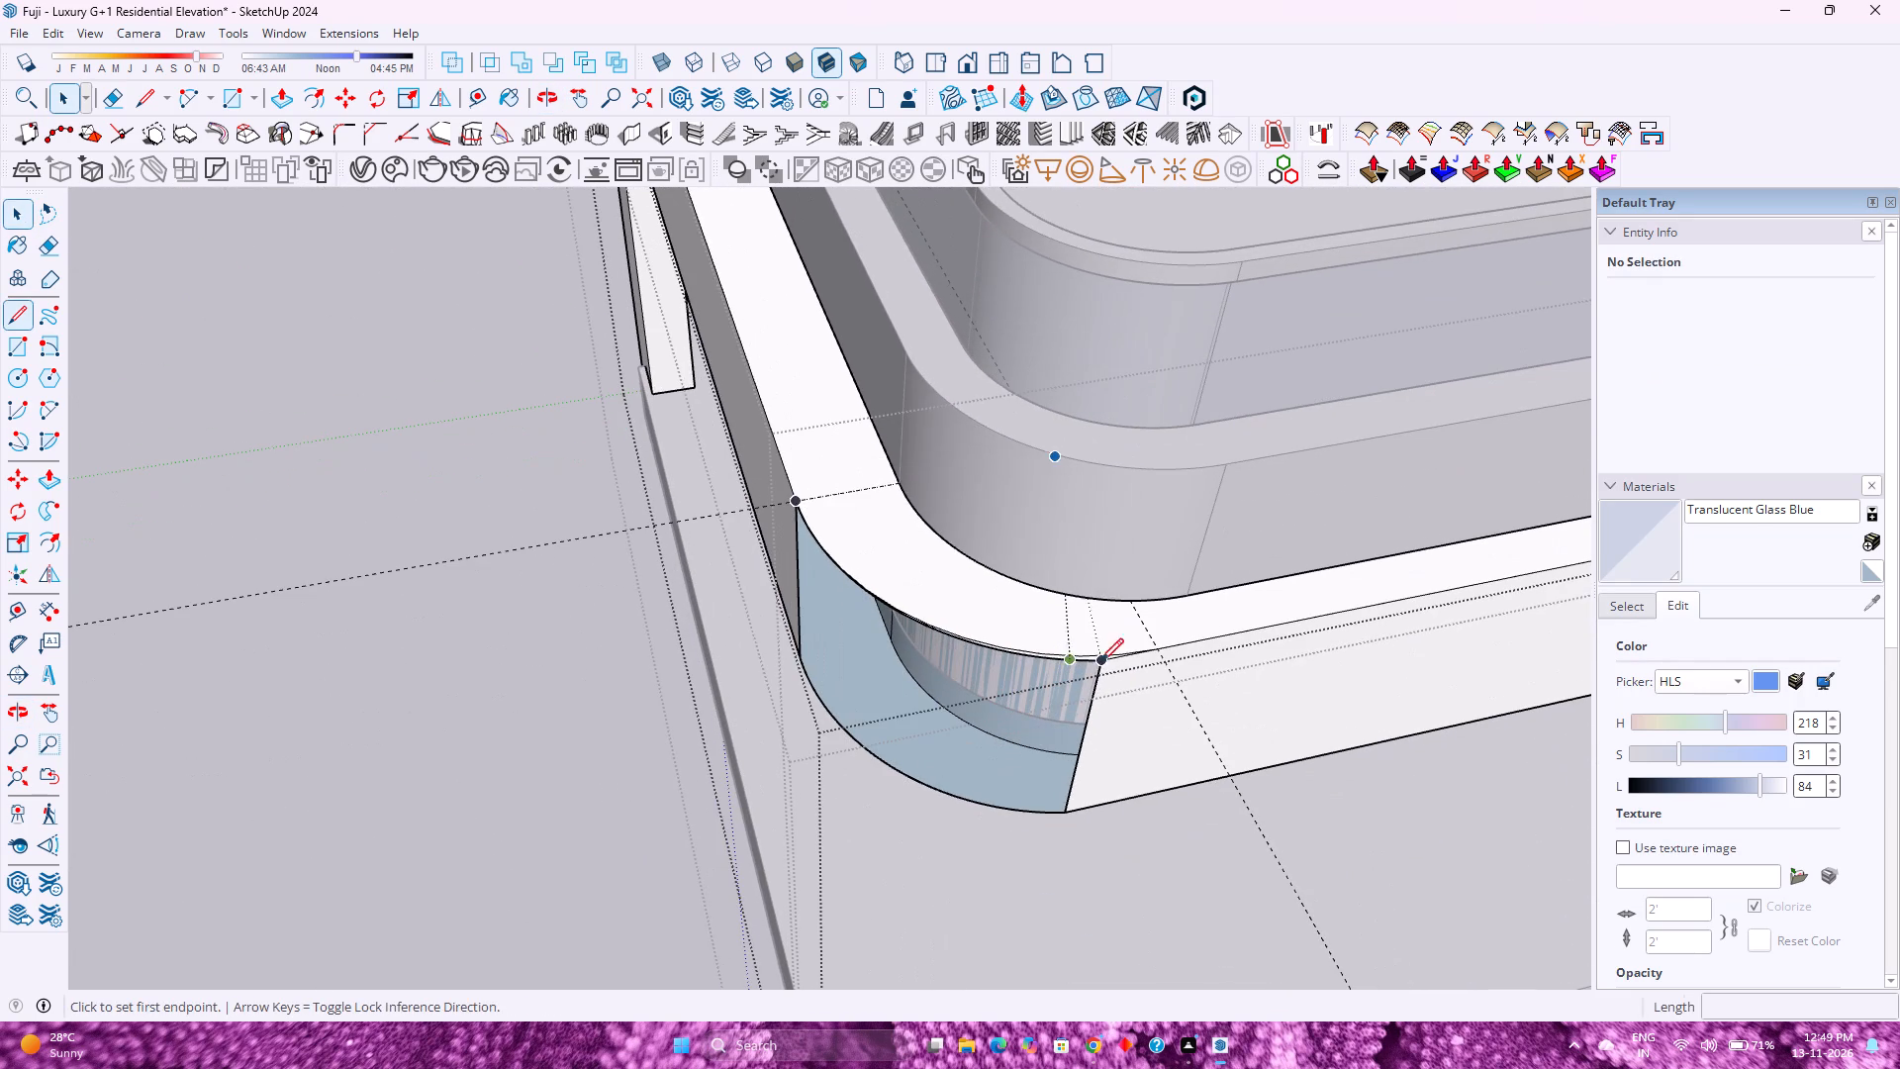
left_click(1163, 648)
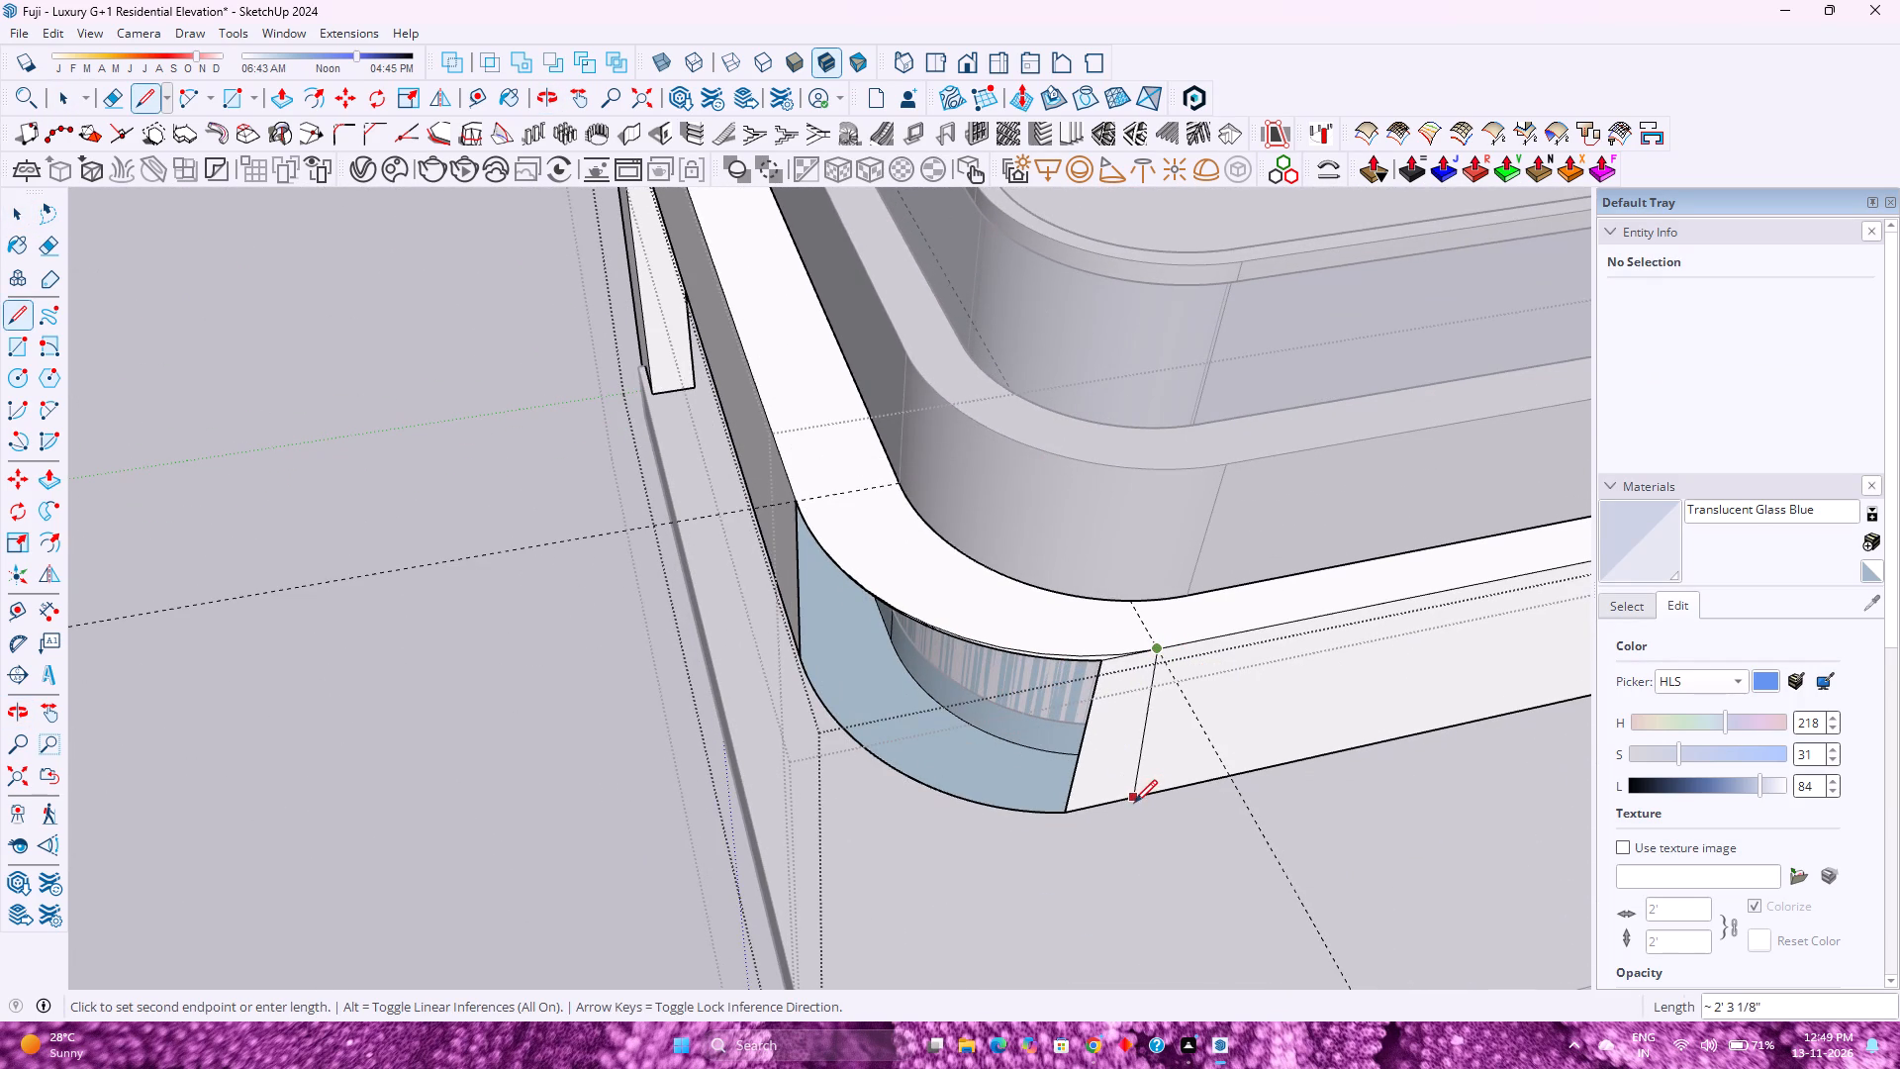
key("Up")
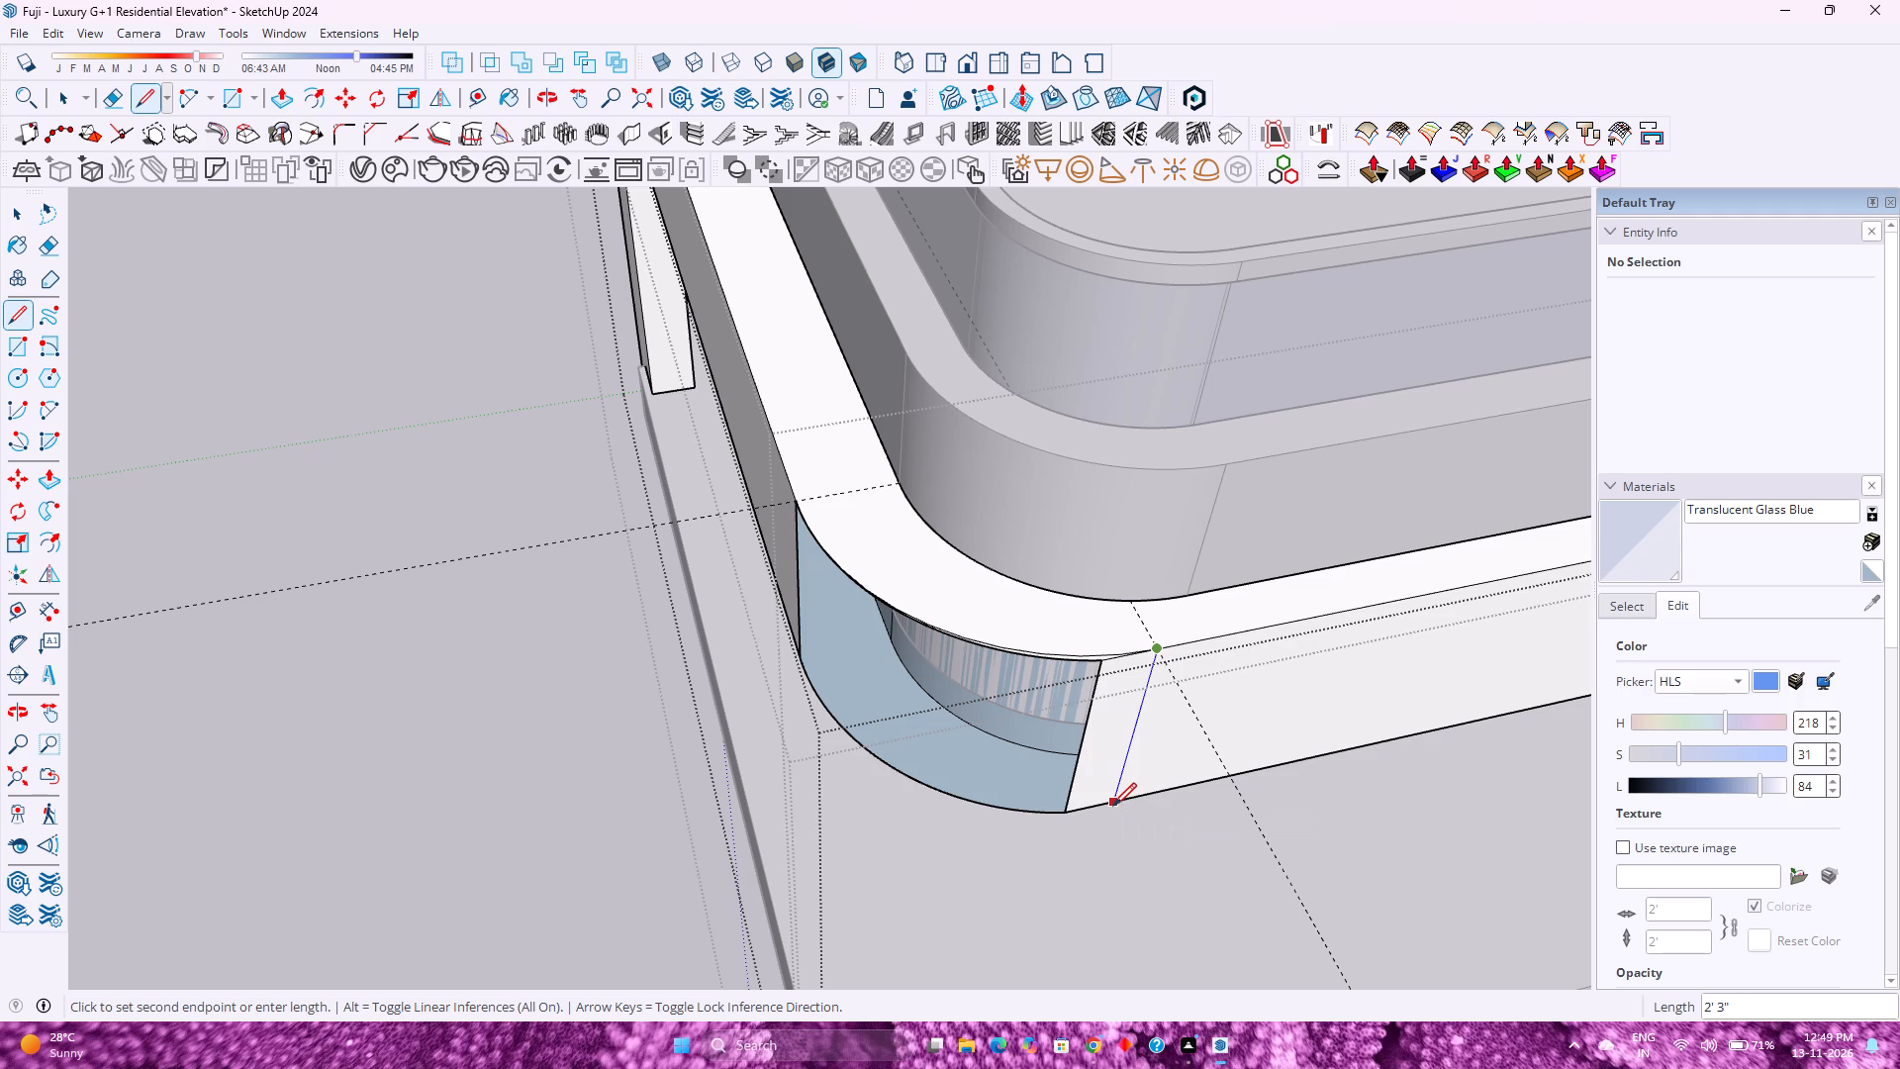
left_click(1113, 805)
Delete the old corner's vertical edge, its old top arc and the short leftover edge beside the new arc.
key("space")
left_click(1070, 785)
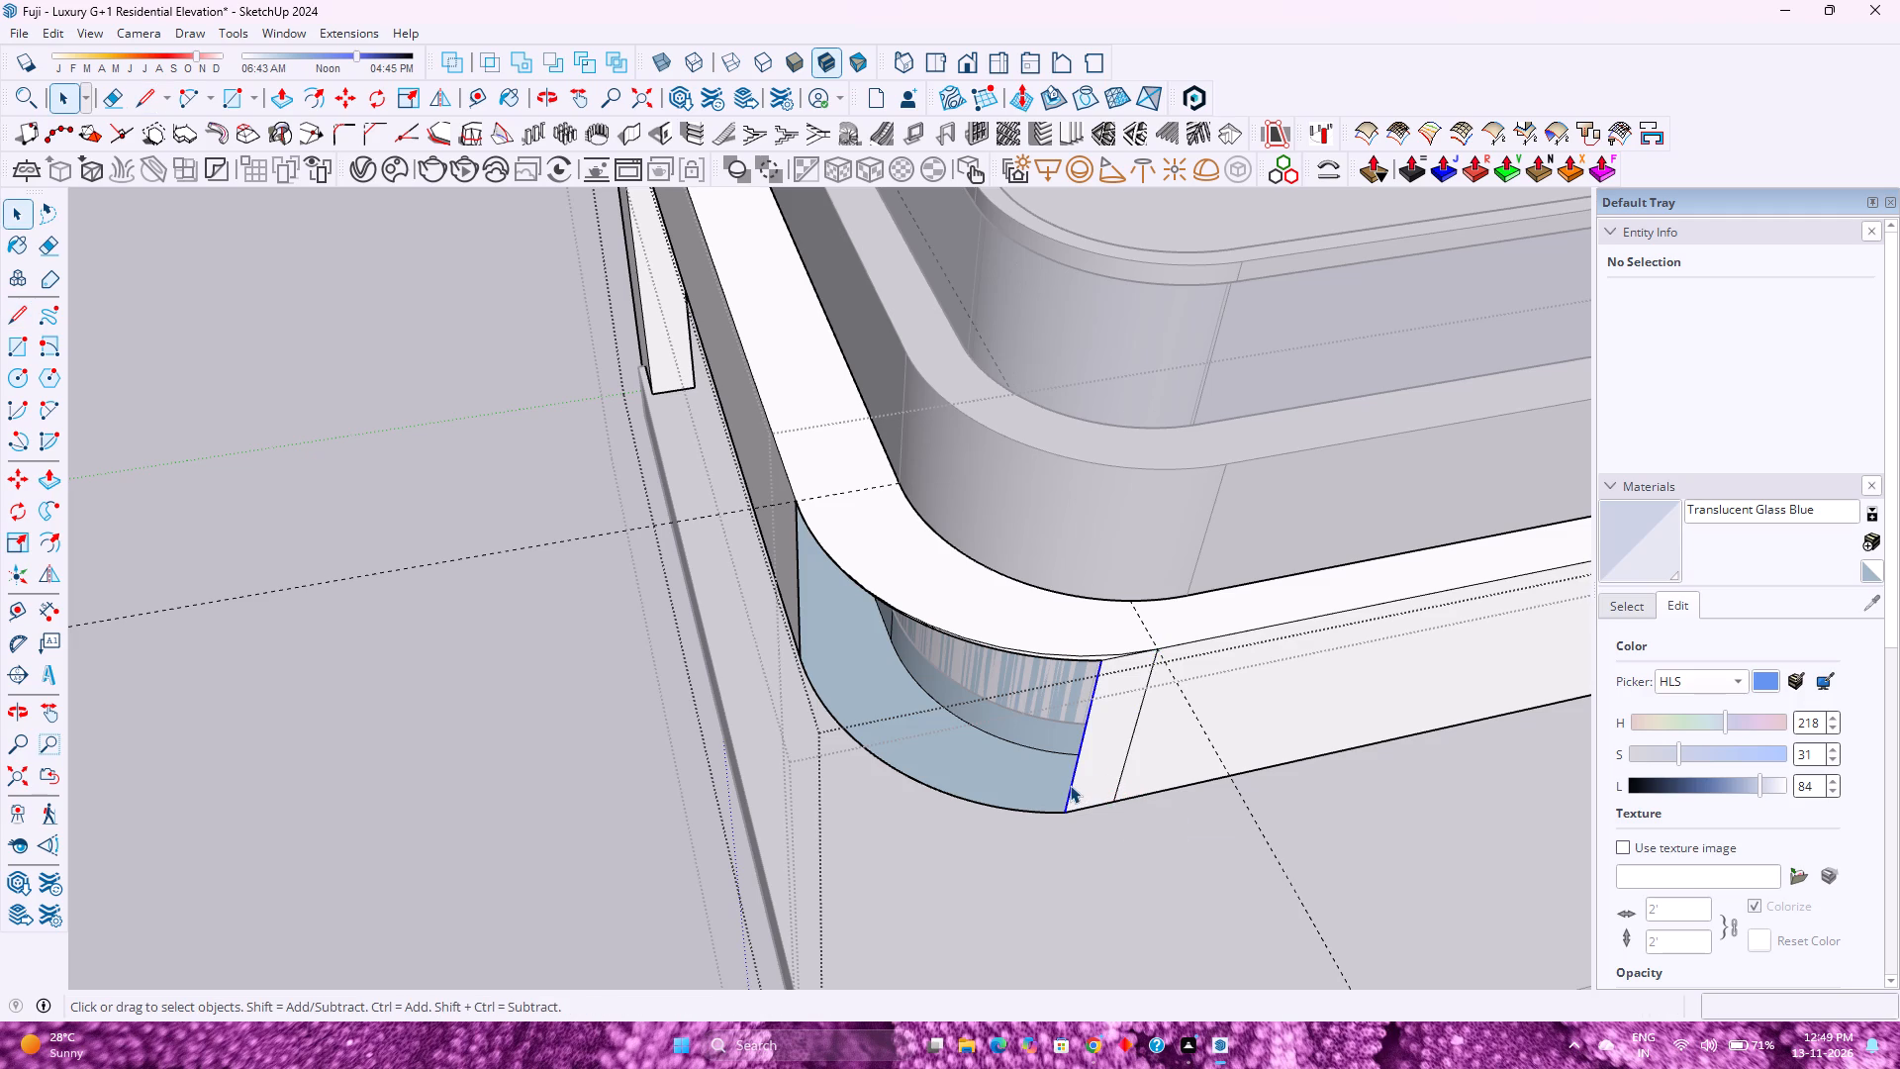
key("Delete")
scroll(1084, 640, "up", 6)
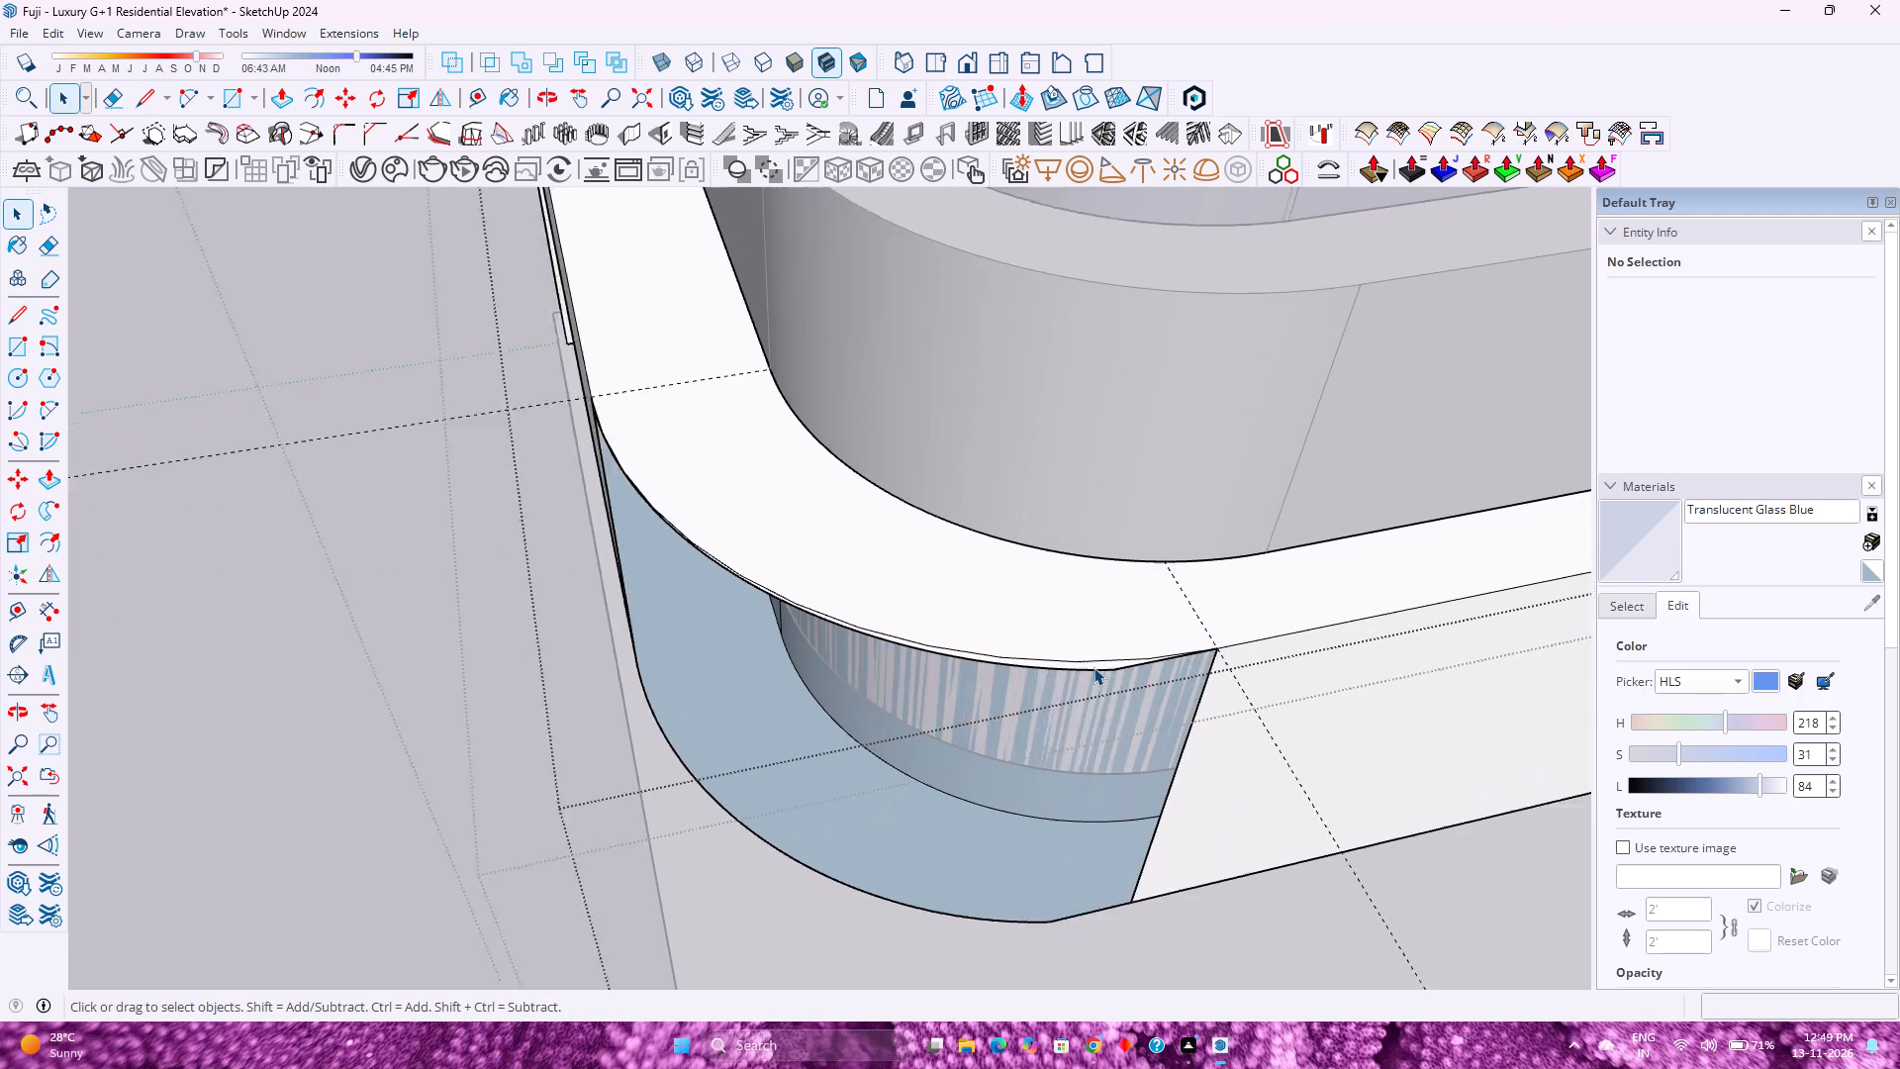
scroll(1093, 667, "up", 1)
left_click(1093, 669)
key("Delete")
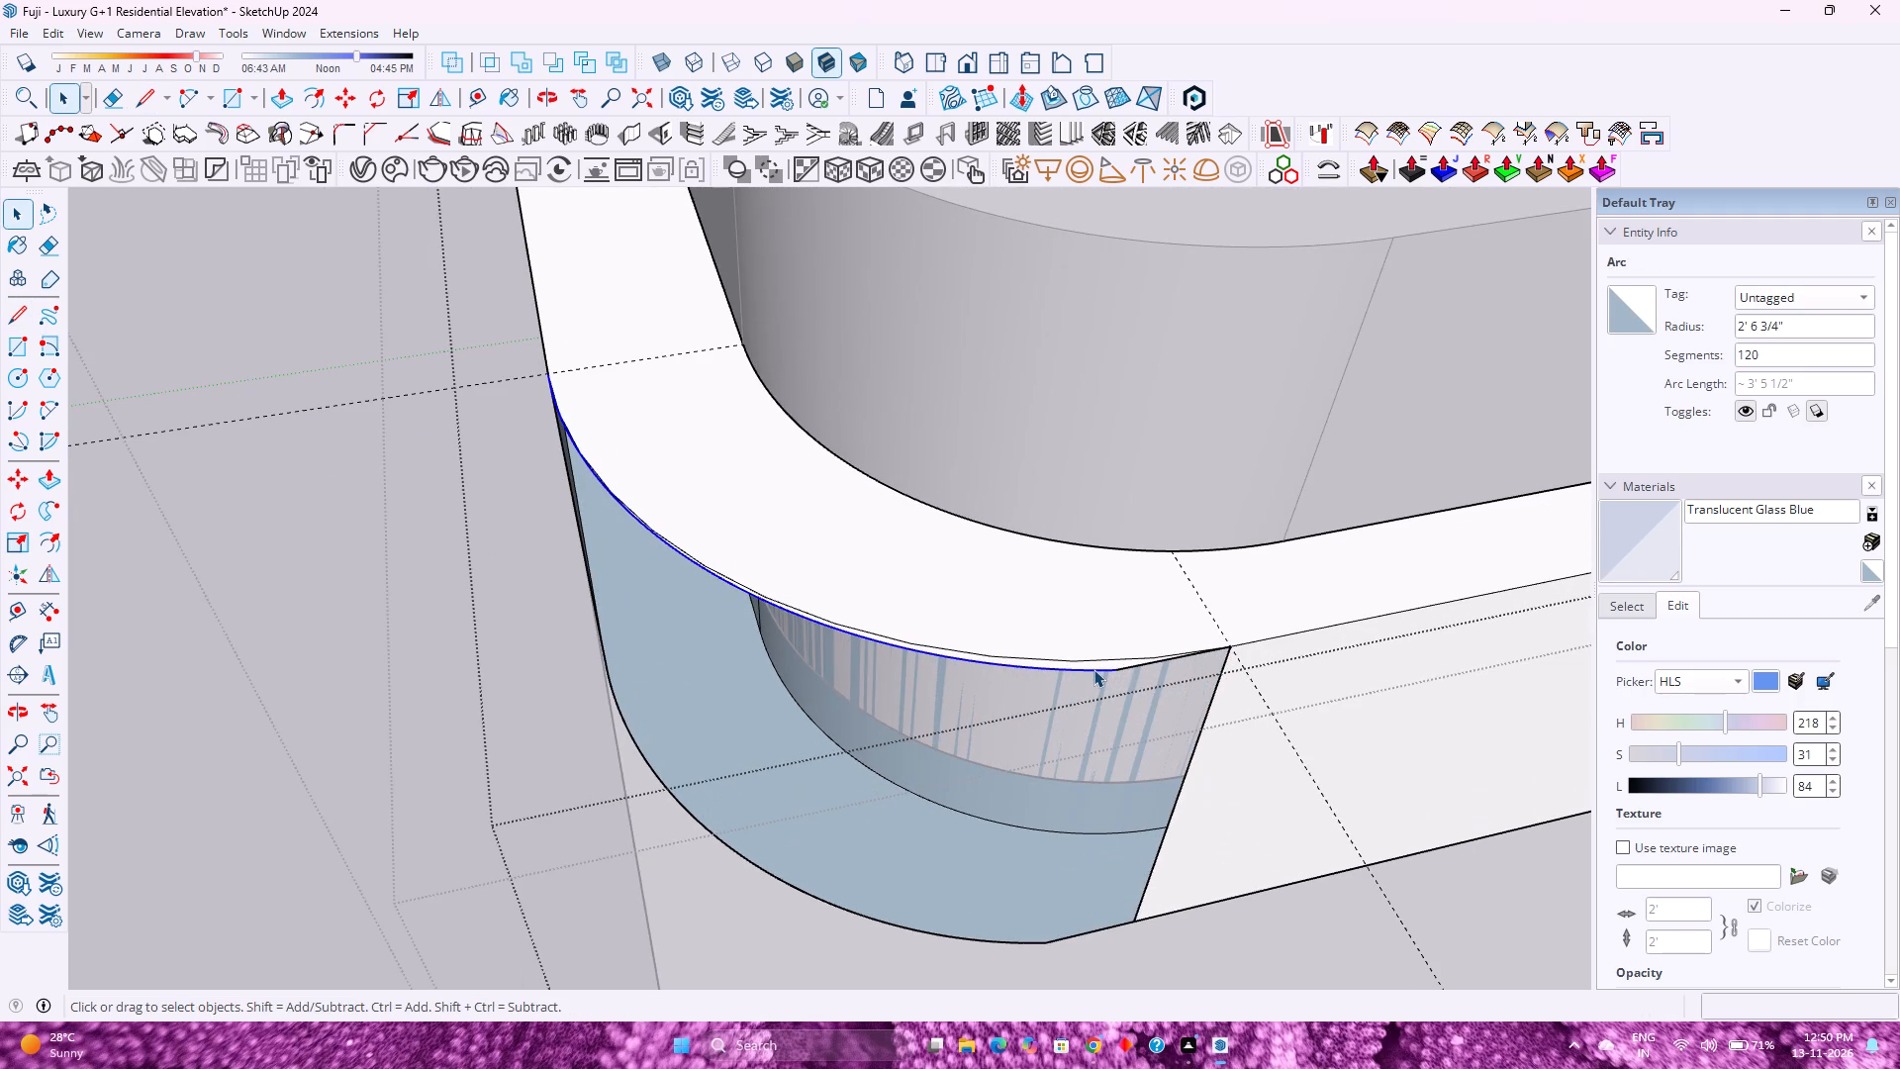
left_click(1123, 669)
key("Delete")
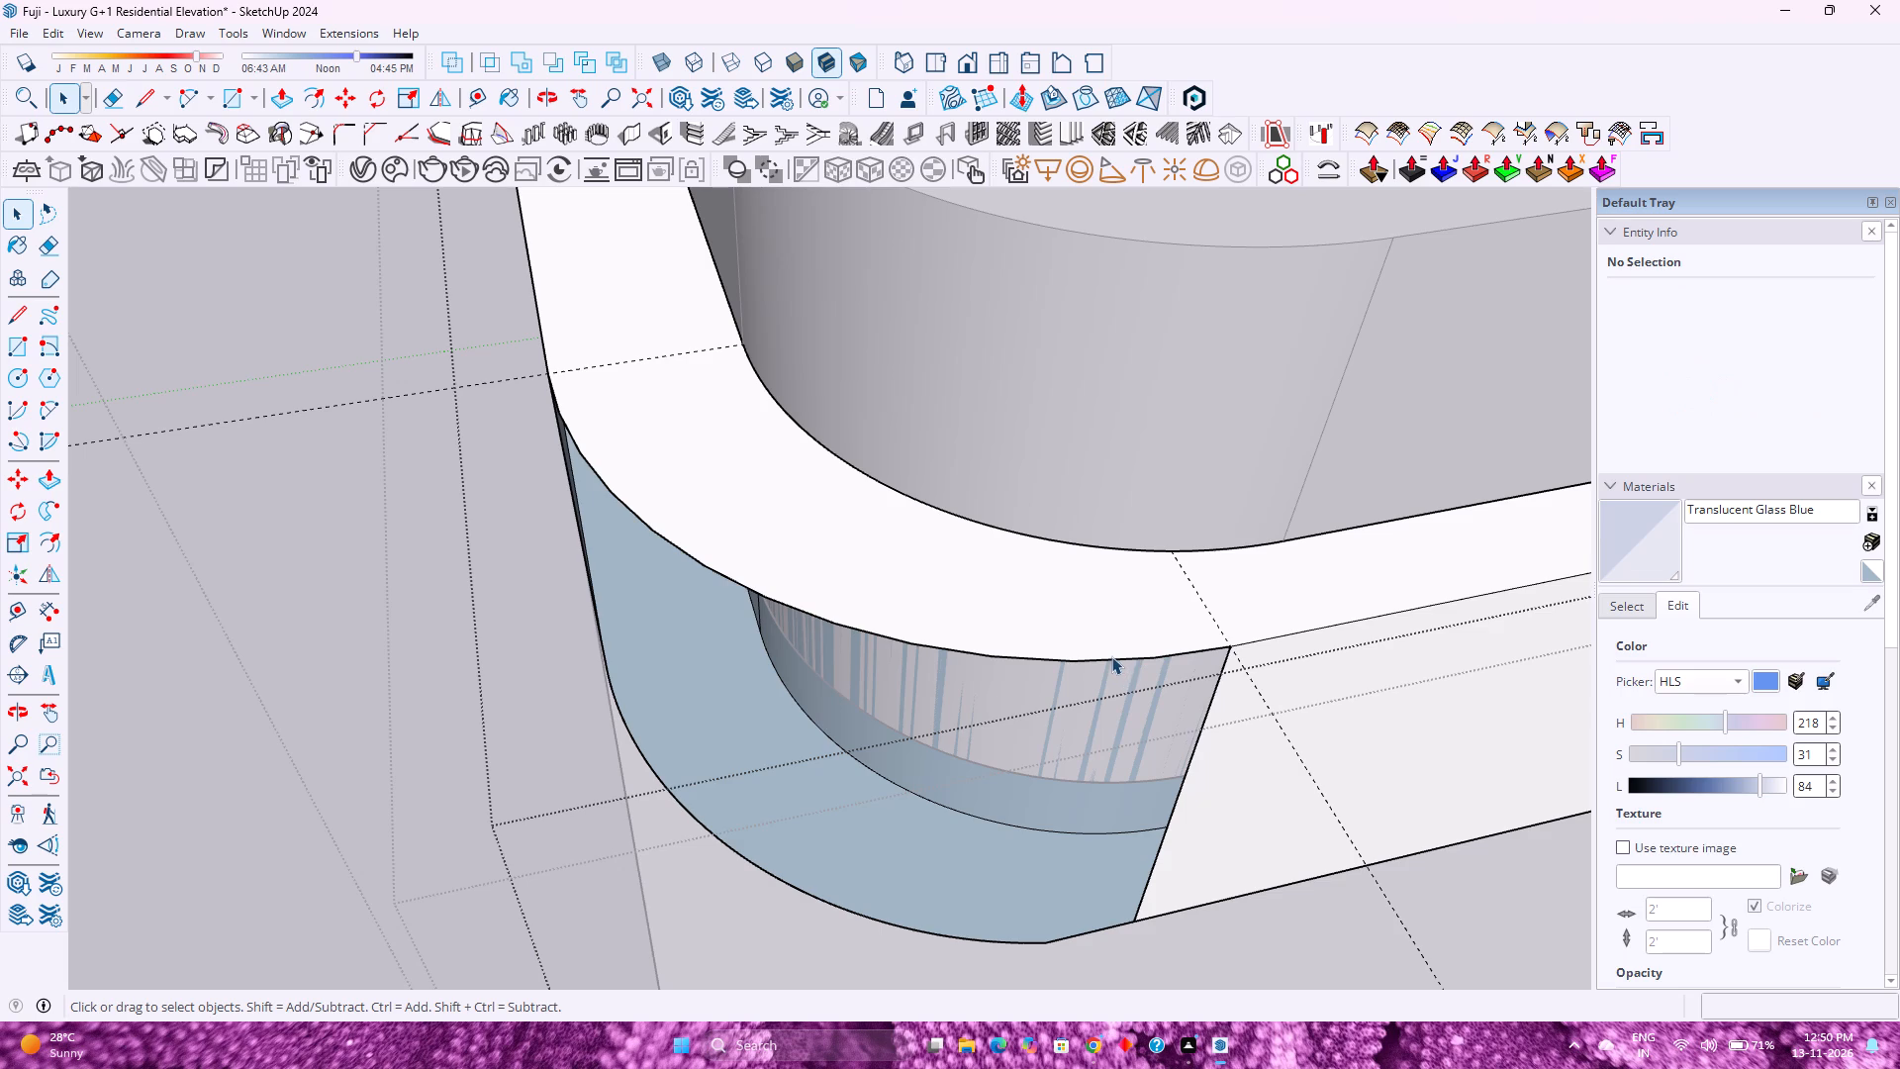
Set the new top corner arc to 160 segments.
left_click(1110, 658)
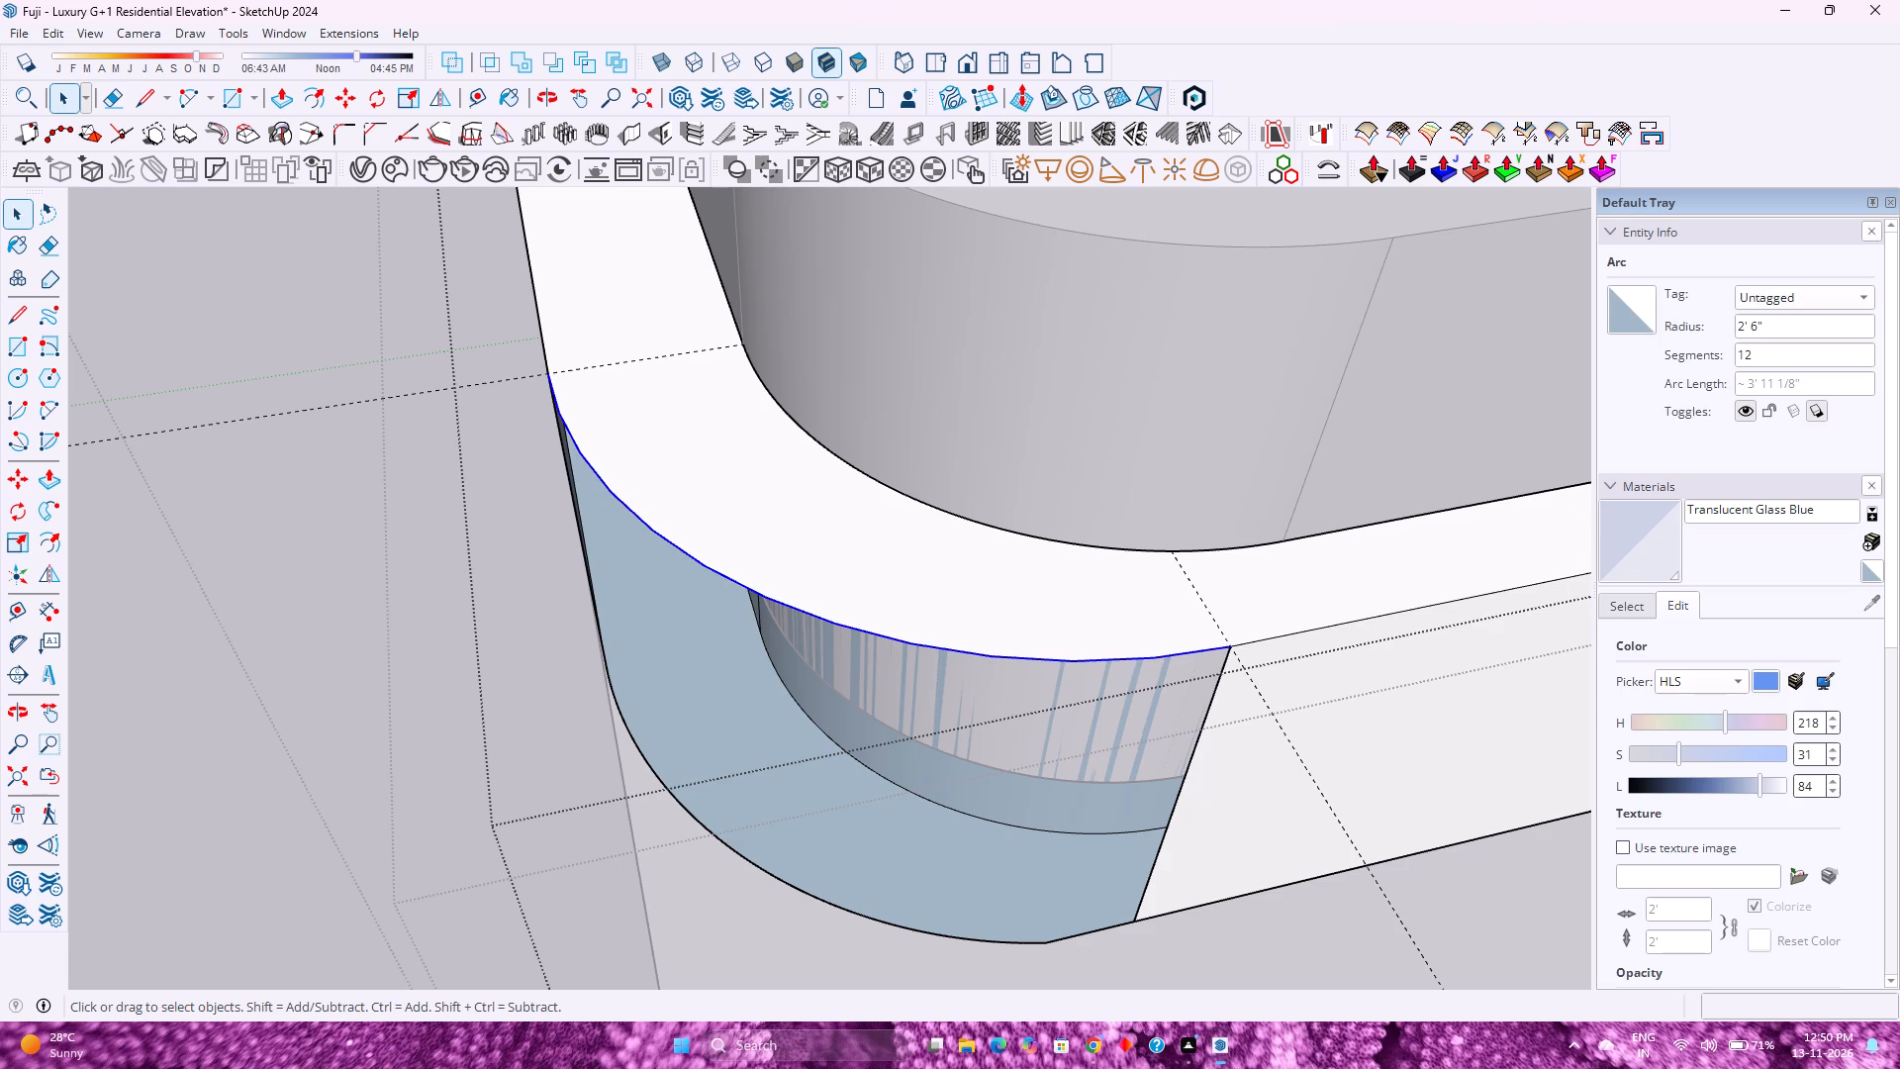
double_click(1757, 358)
key("1")
key("6")
key("0")
key("Return")
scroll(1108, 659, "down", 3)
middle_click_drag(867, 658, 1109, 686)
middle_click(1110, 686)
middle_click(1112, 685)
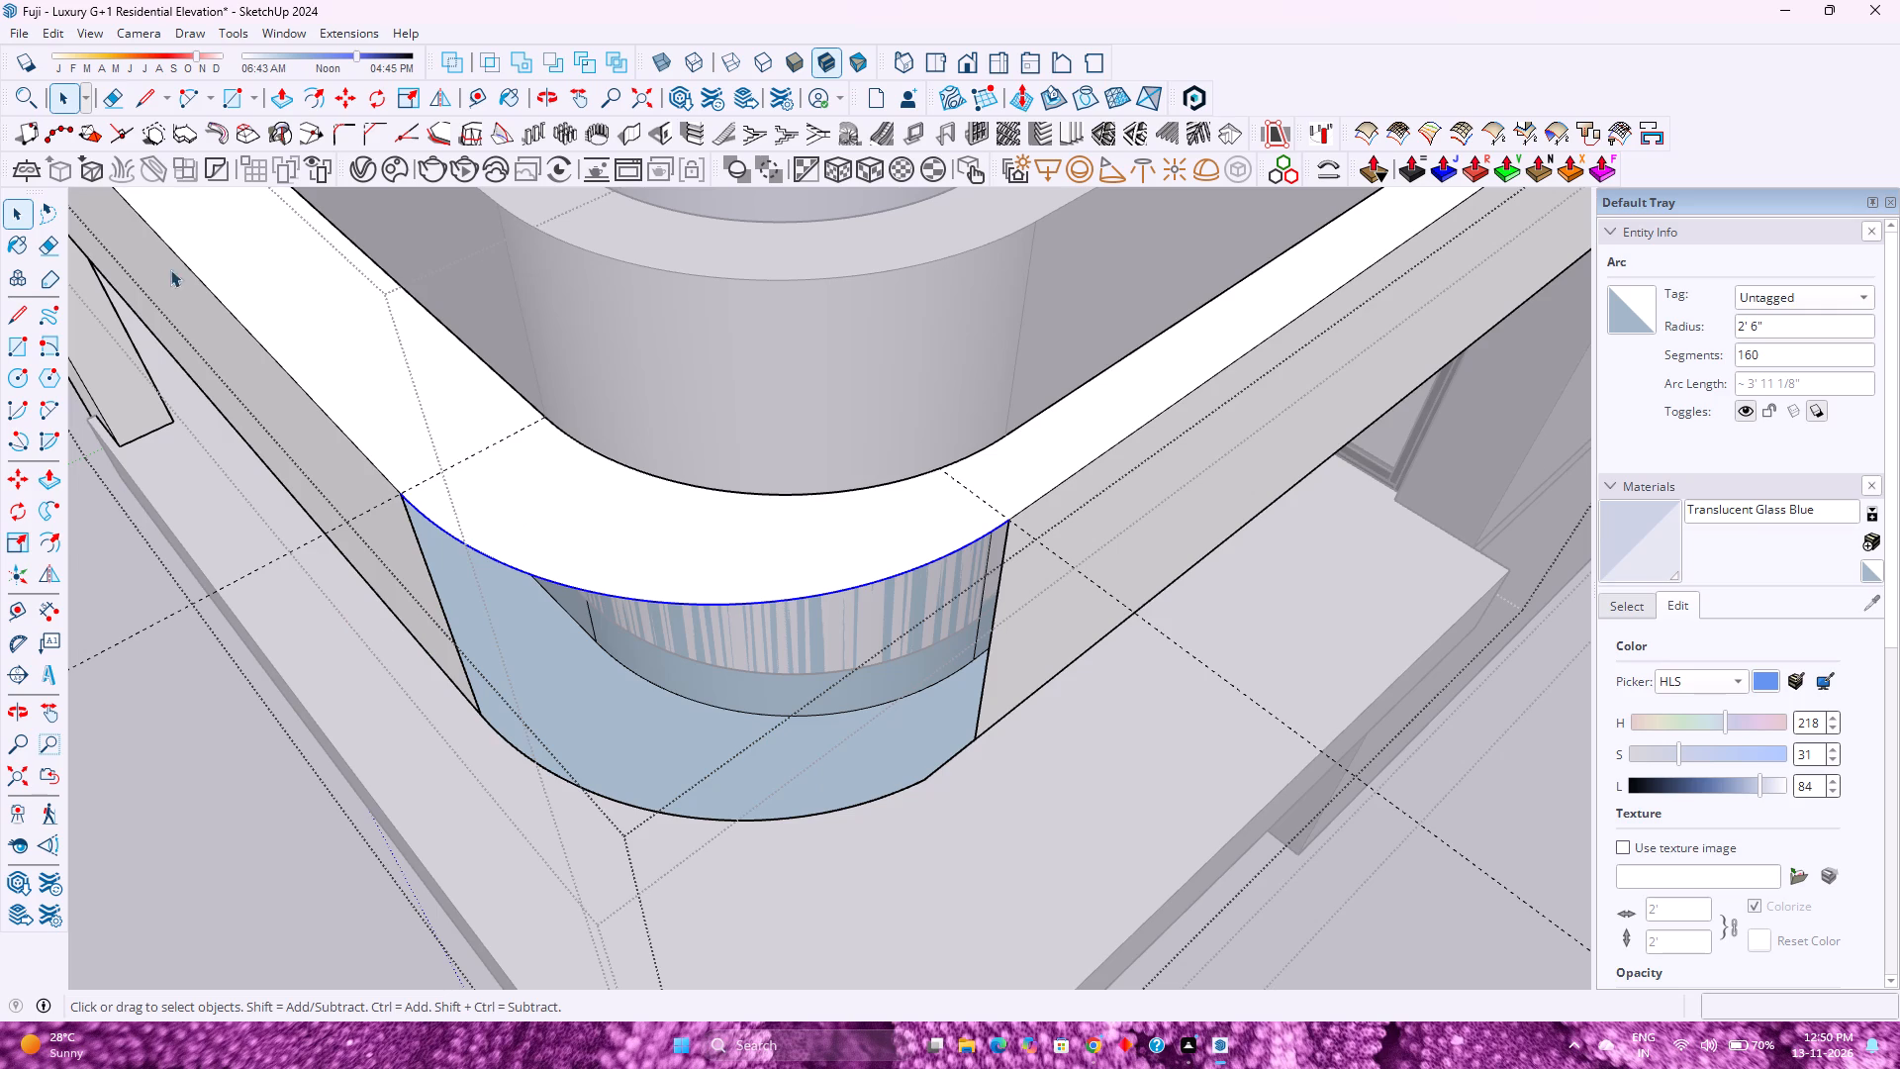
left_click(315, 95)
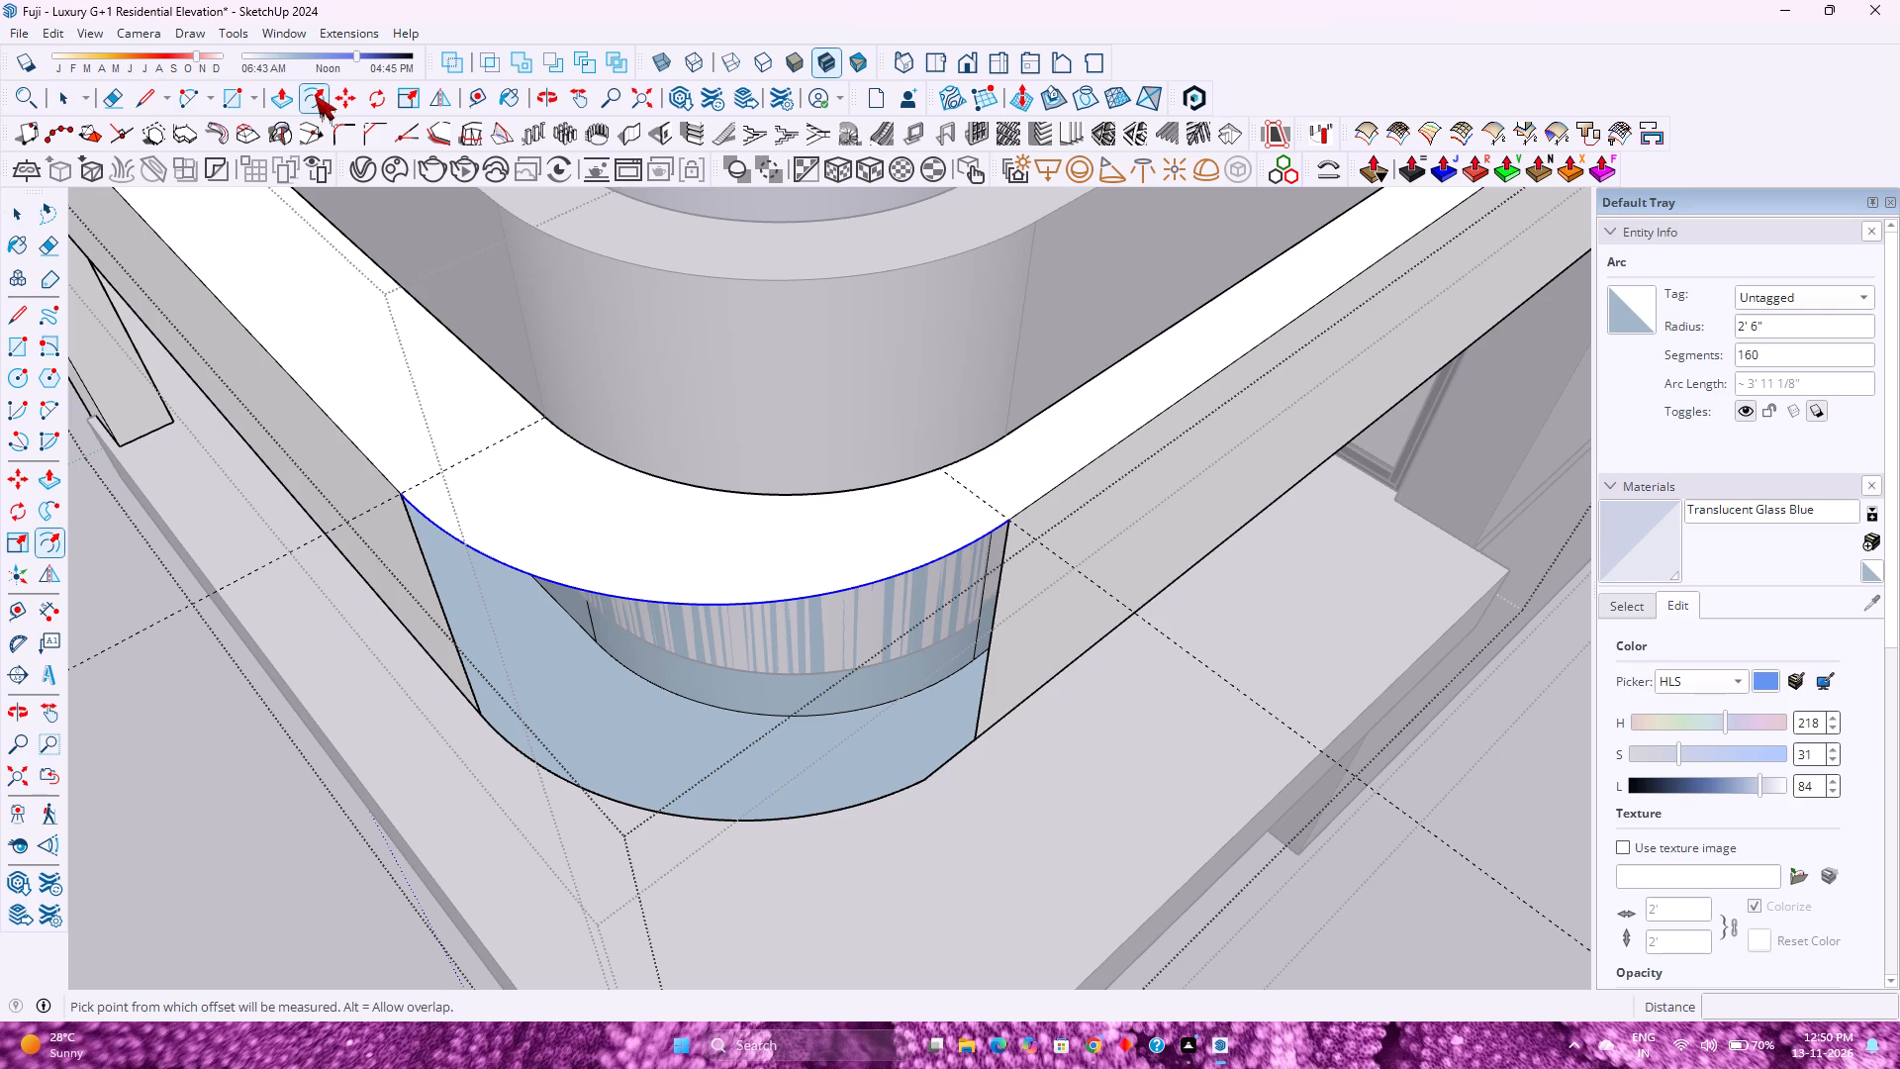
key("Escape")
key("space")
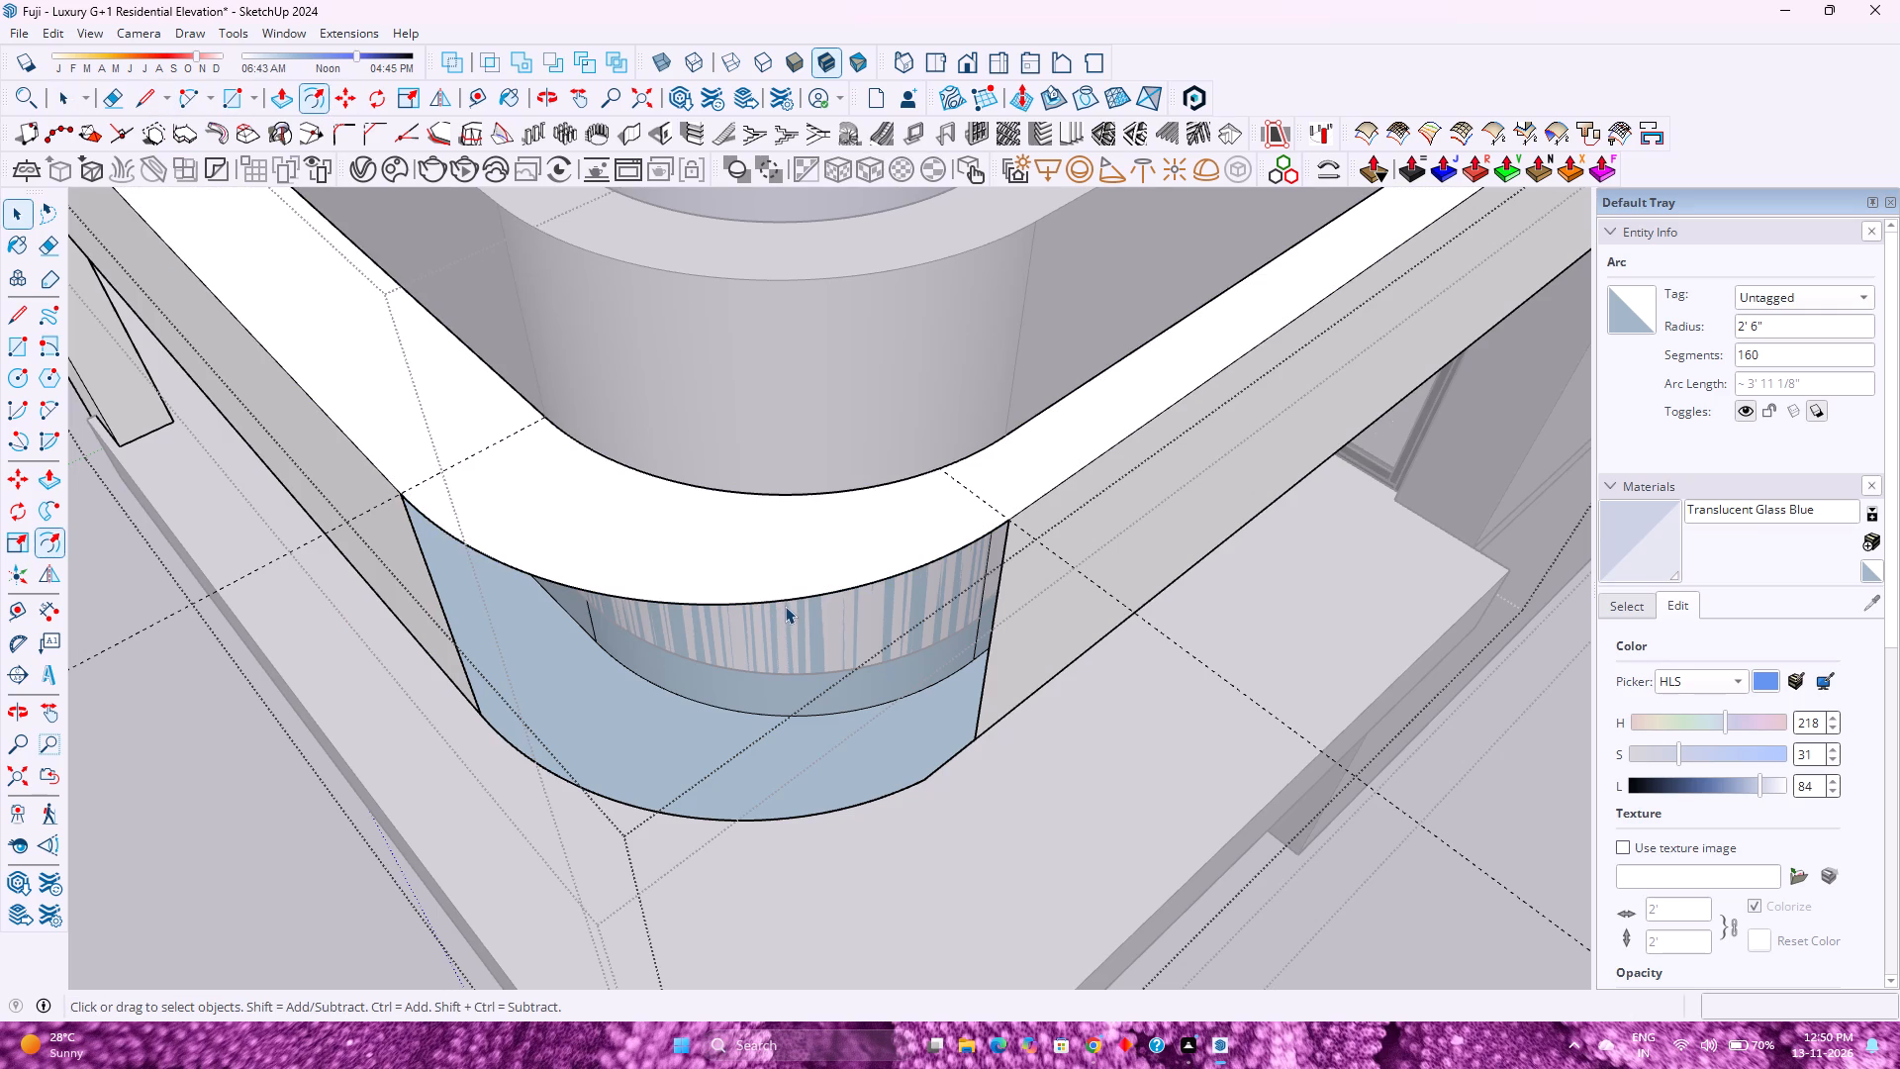
Copy the new corner arc straight down 2' 3" to the beam's bottom edge.
left_click(785, 603)
left_click(791, 597)
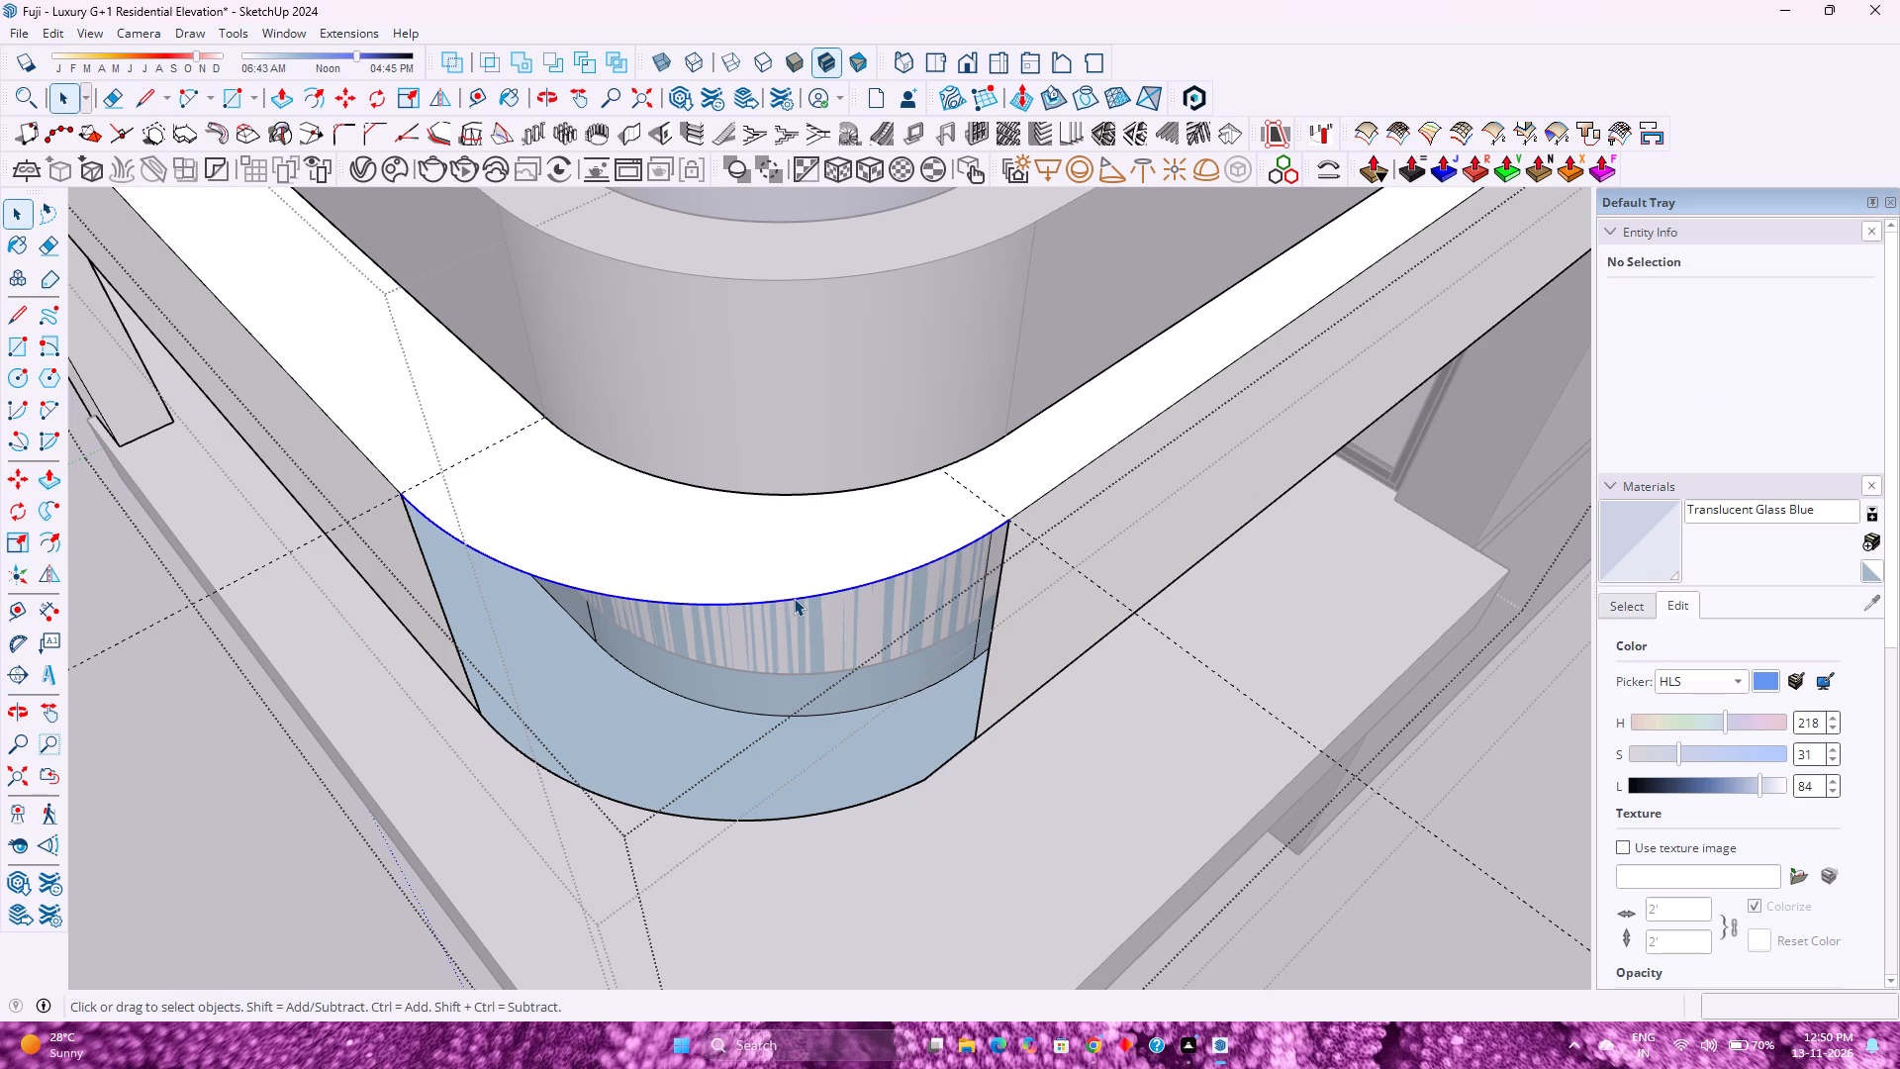
key("m")
left_click(1014, 521)
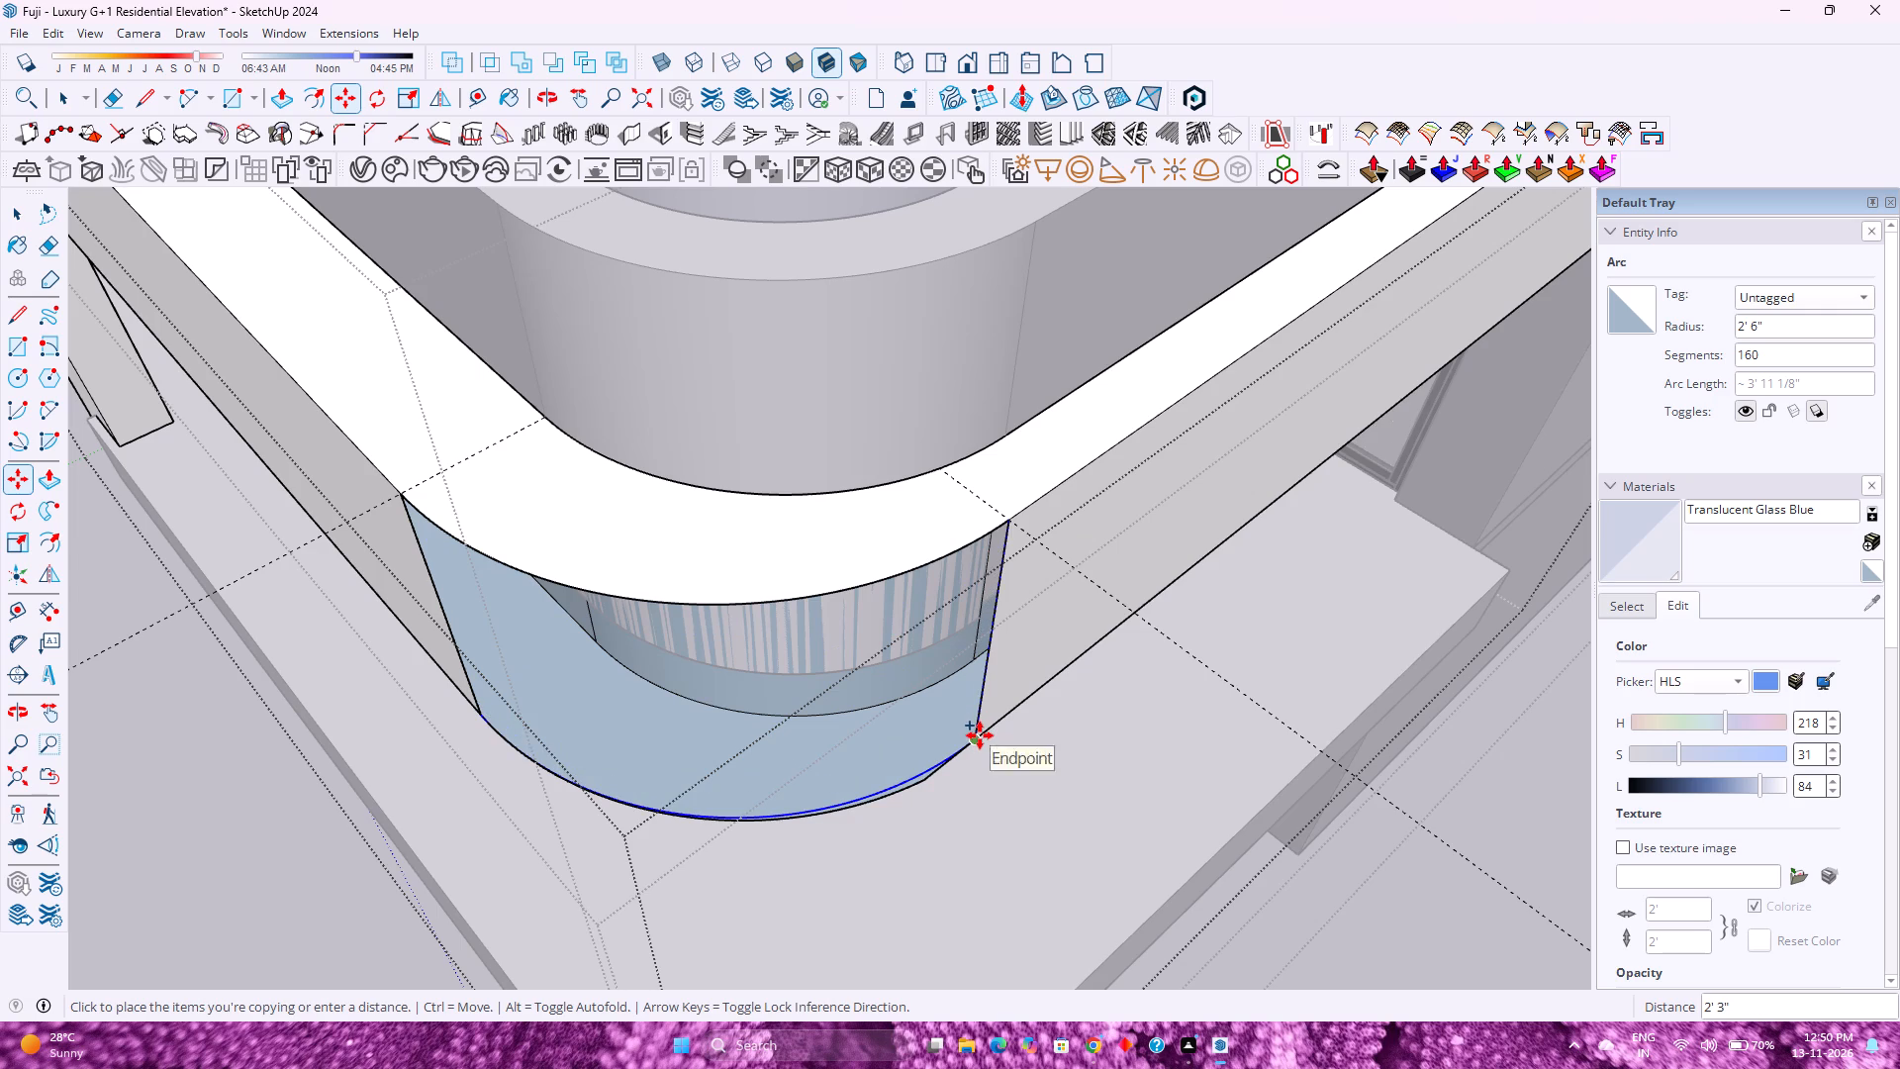
key("Up")
left_click(980, 735)
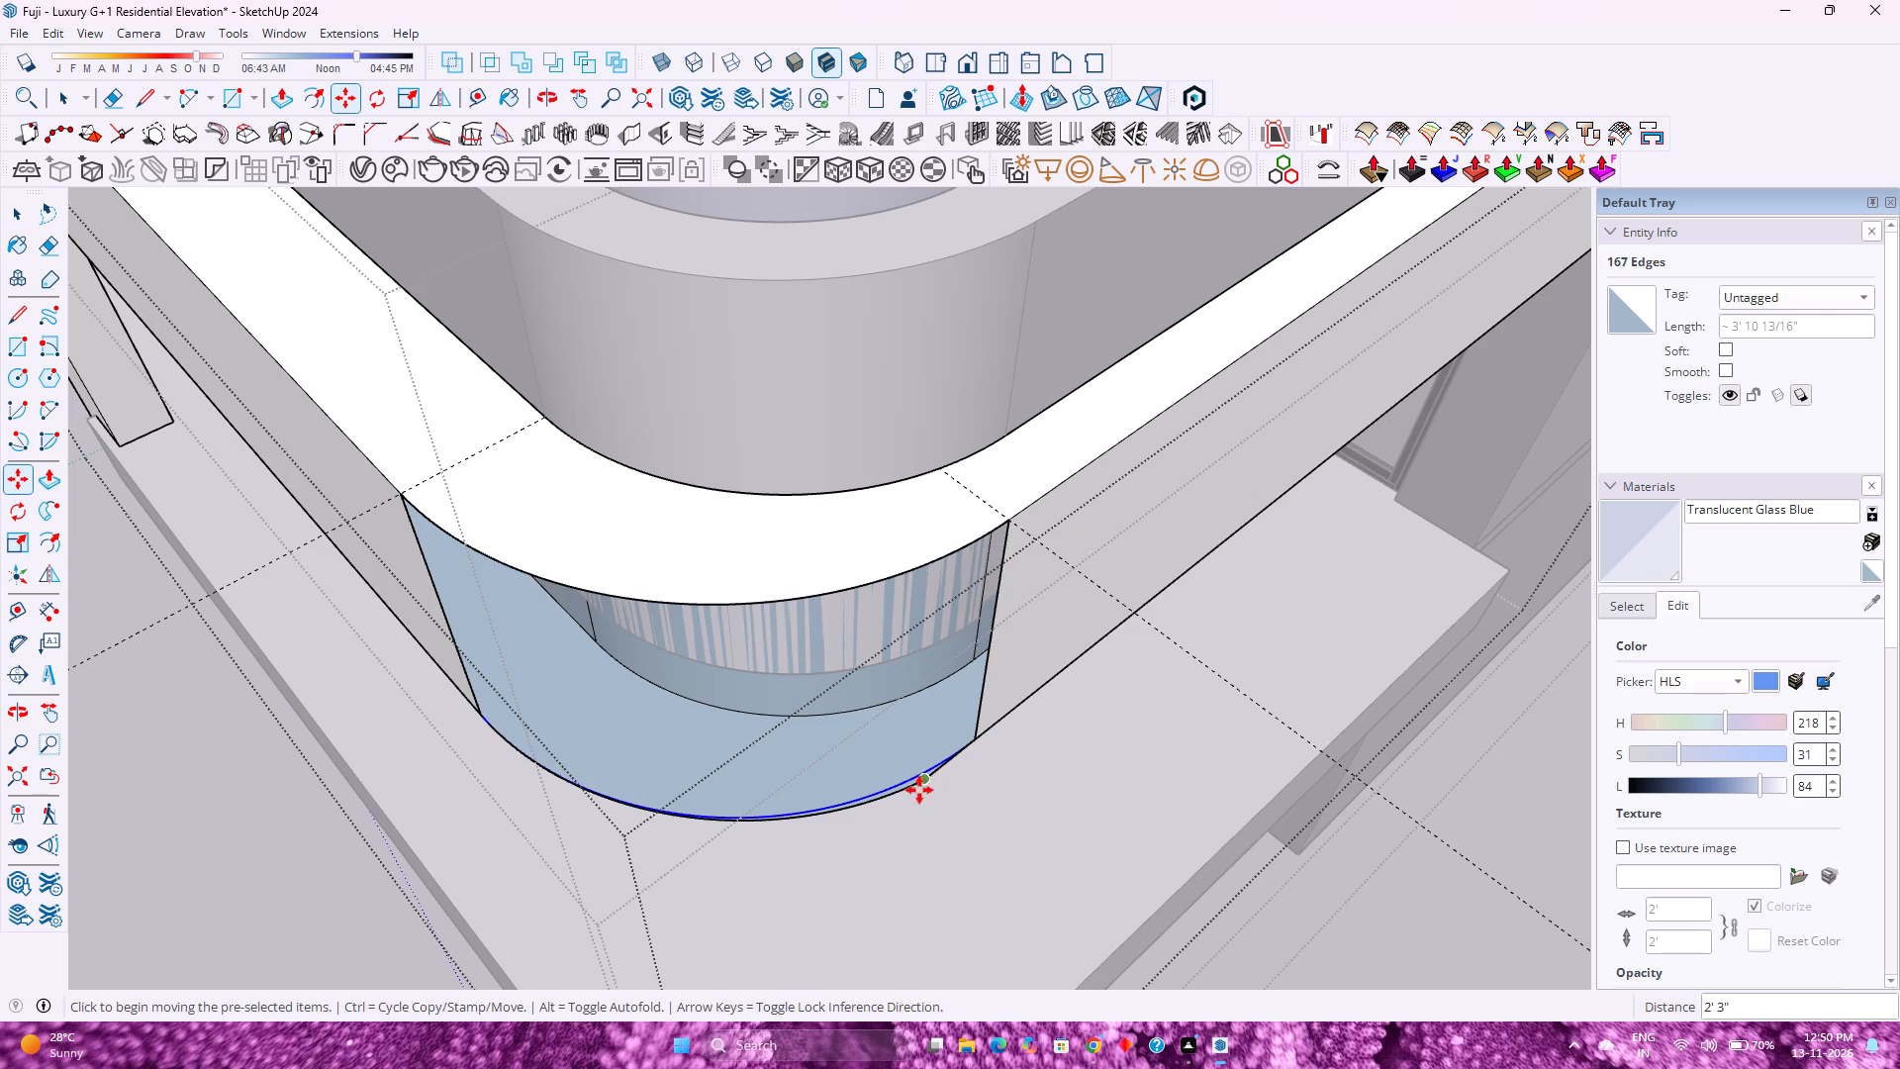
Delete the thin sliver face outside the copied bottom arc, one adjoining old arc segment and the old straight edge at the arc's end.
key("space")
left_click(871, 803)
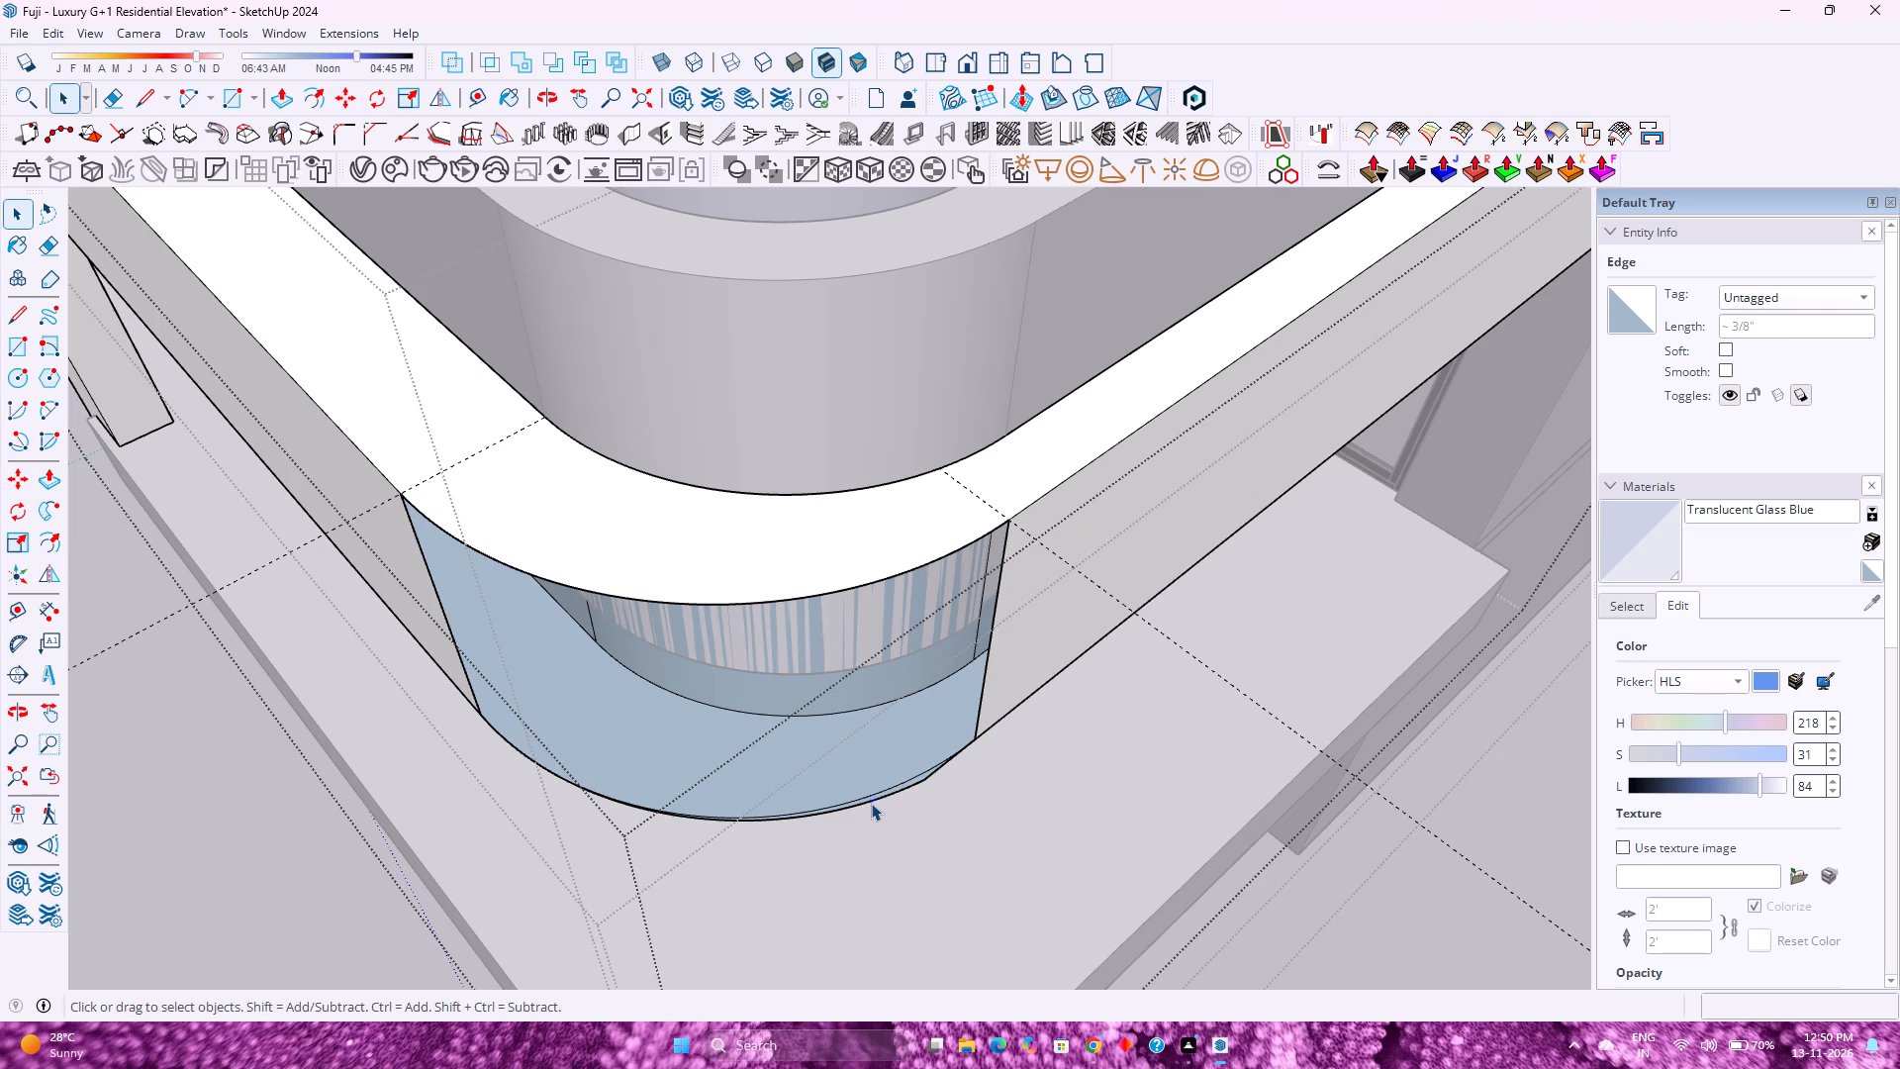
double_click(871, 803)
scroll(873, 805, "up", 6)
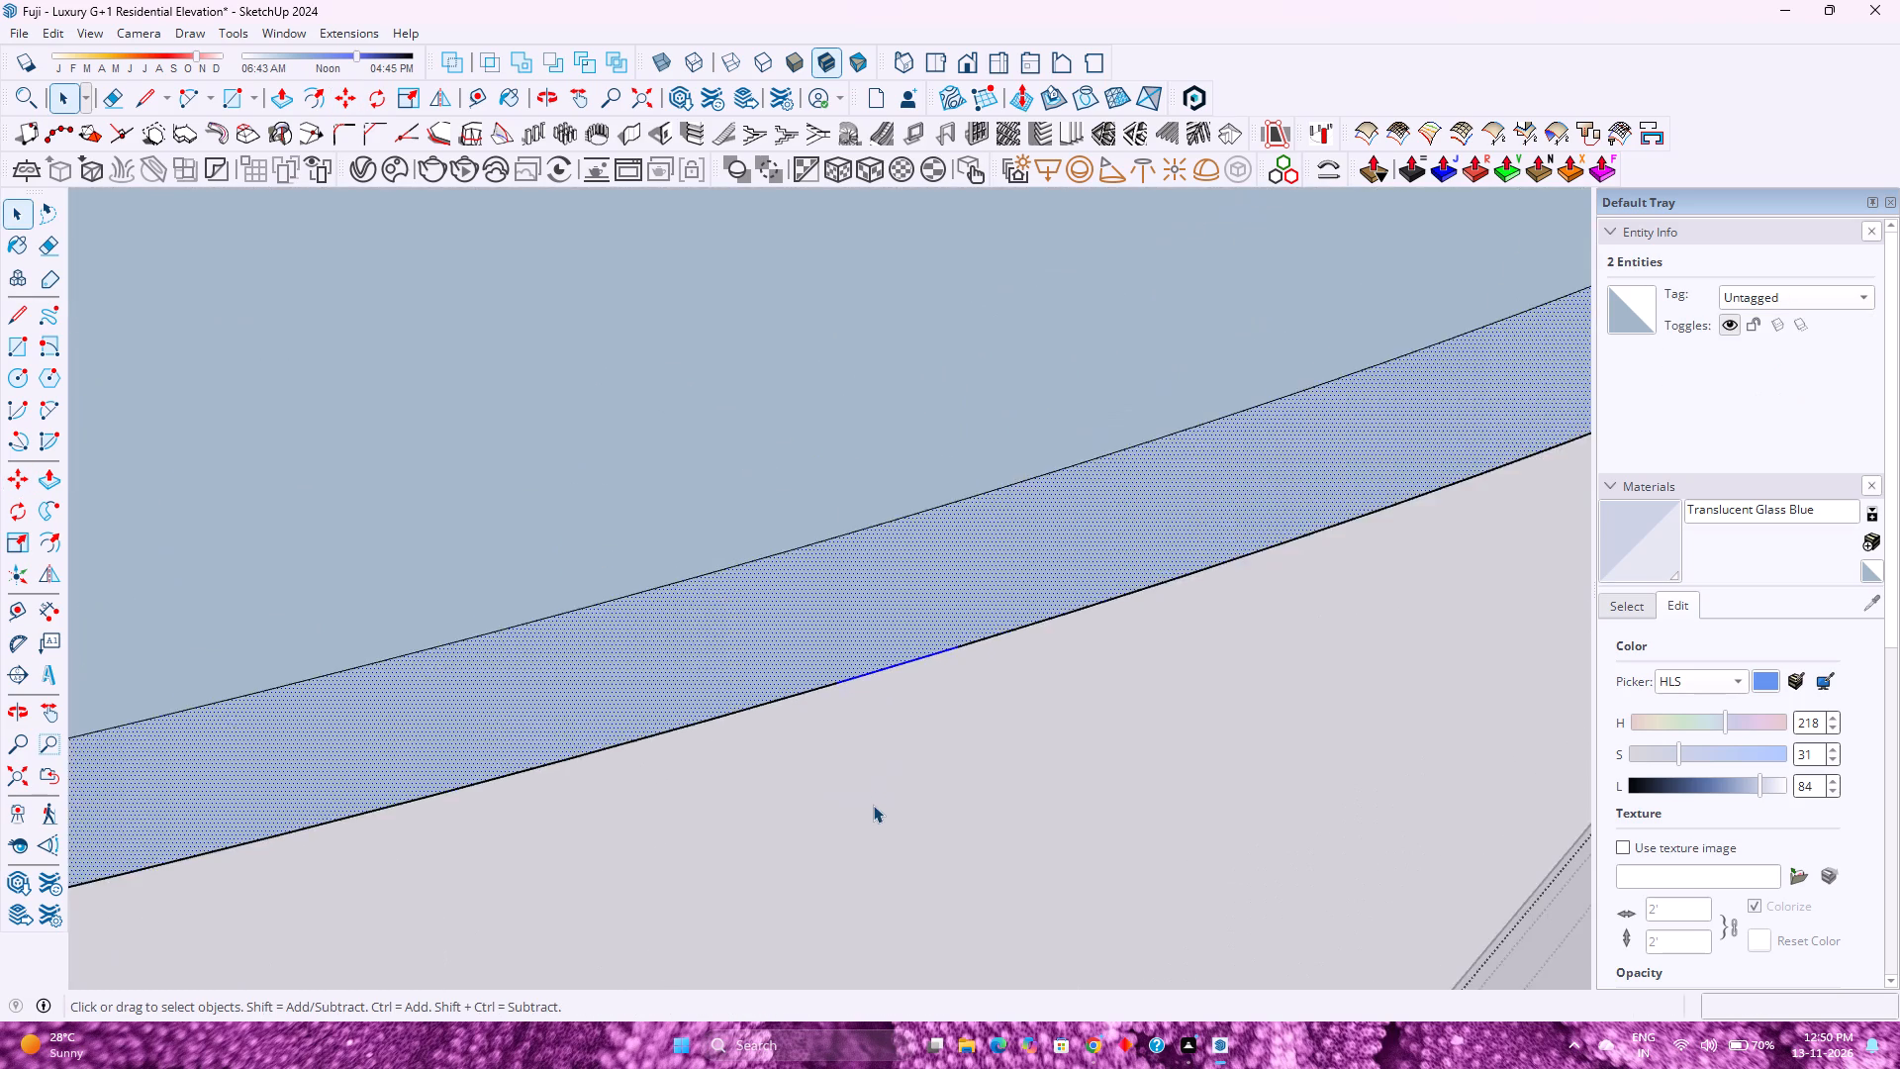
scroll(873, 805, "down", 1)
key("Delete")
left_click(902, 765)
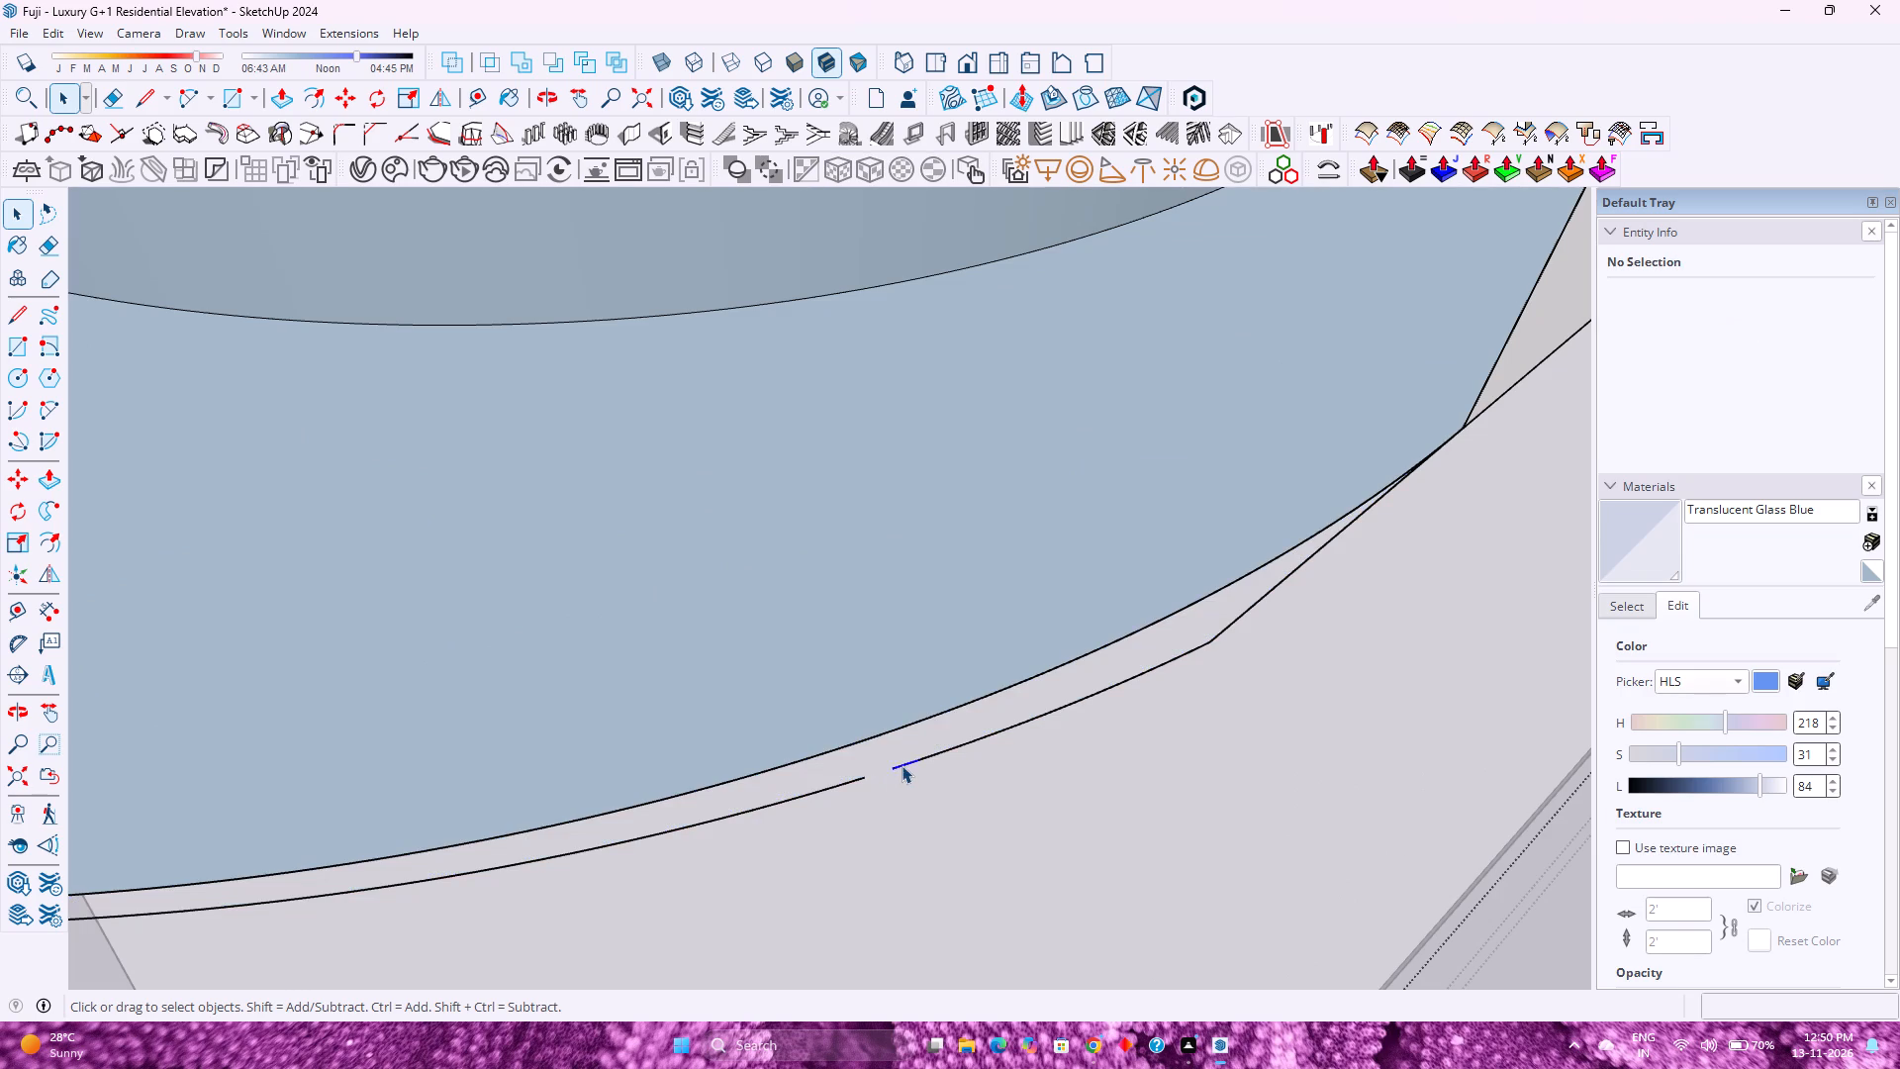
key("Delete")
left_click(1241, 614)
key("Delete")
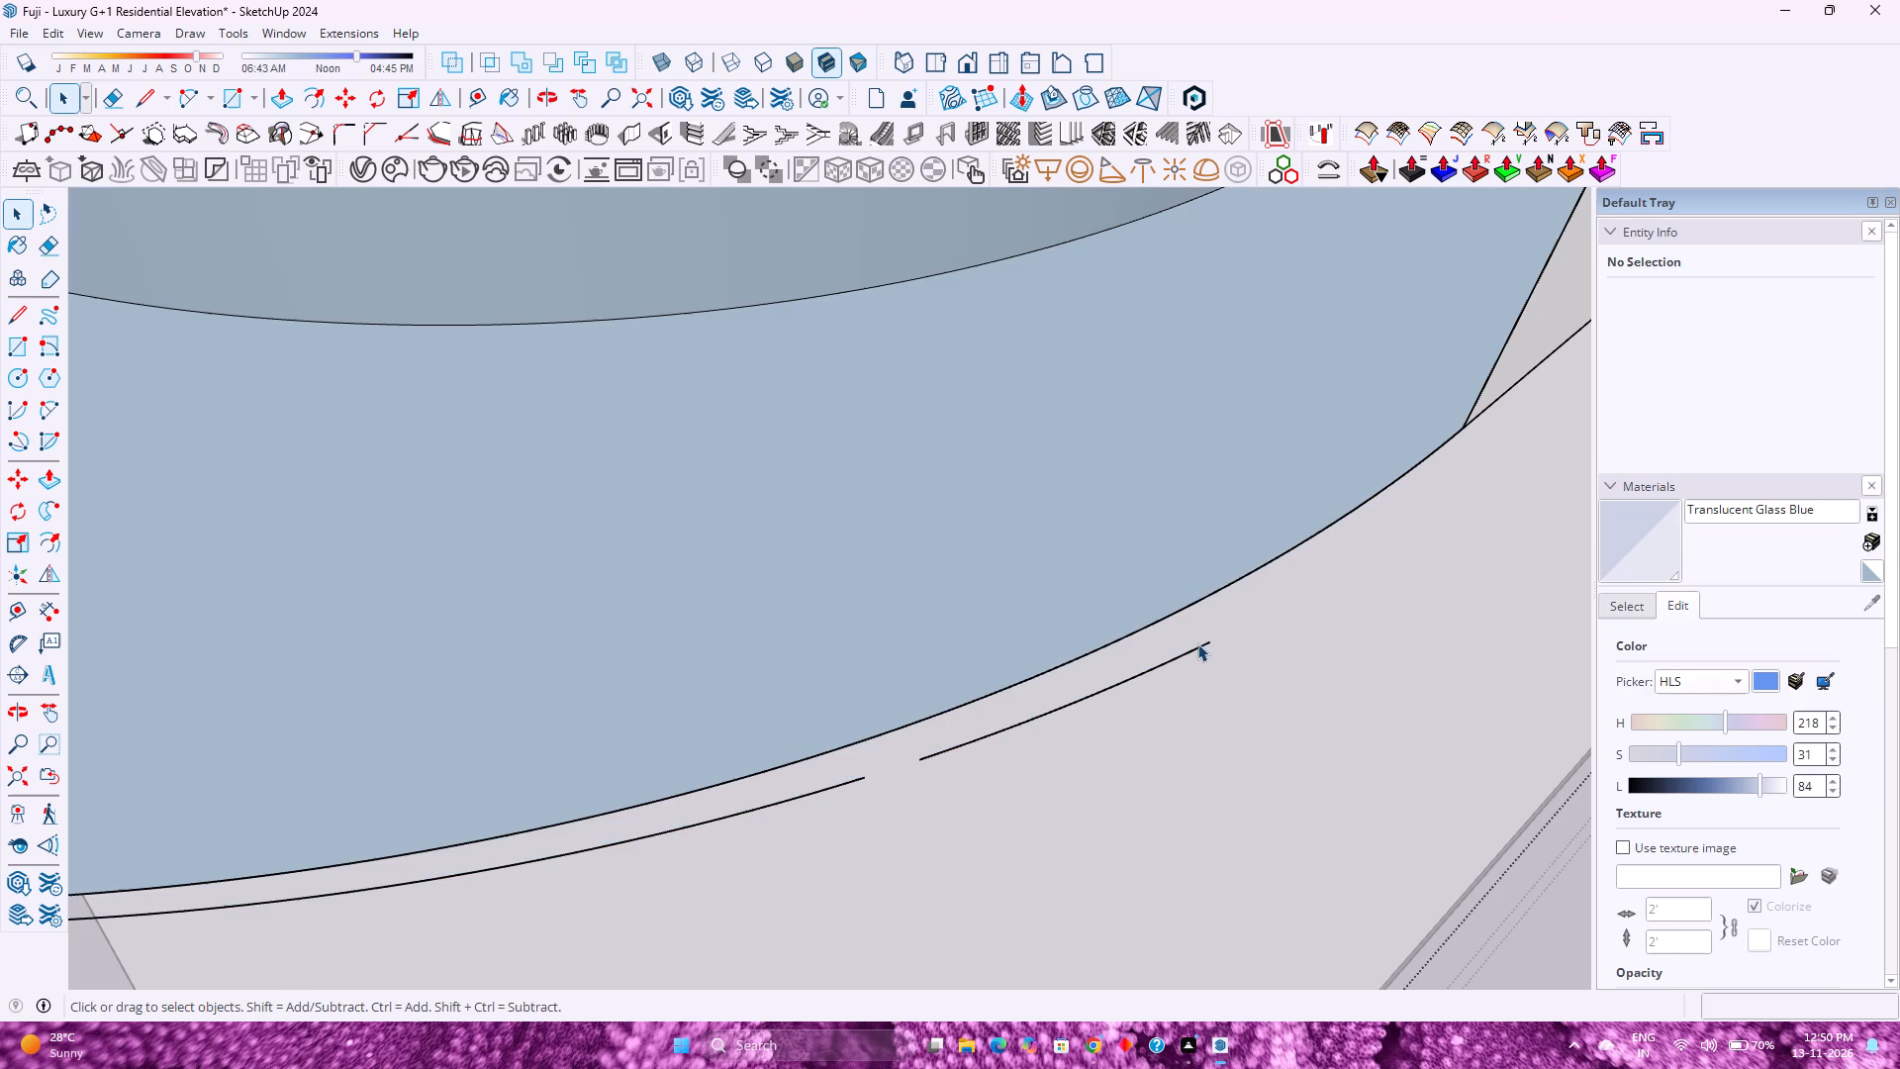
left_click(1197, 643)
Delete the old bottom arc's long outer stretch and its adjoining segments, keeping the copied arc along the bottom face.
scroll(1197, 643, "down", 6)
scroll(568, 698, "up", 4)
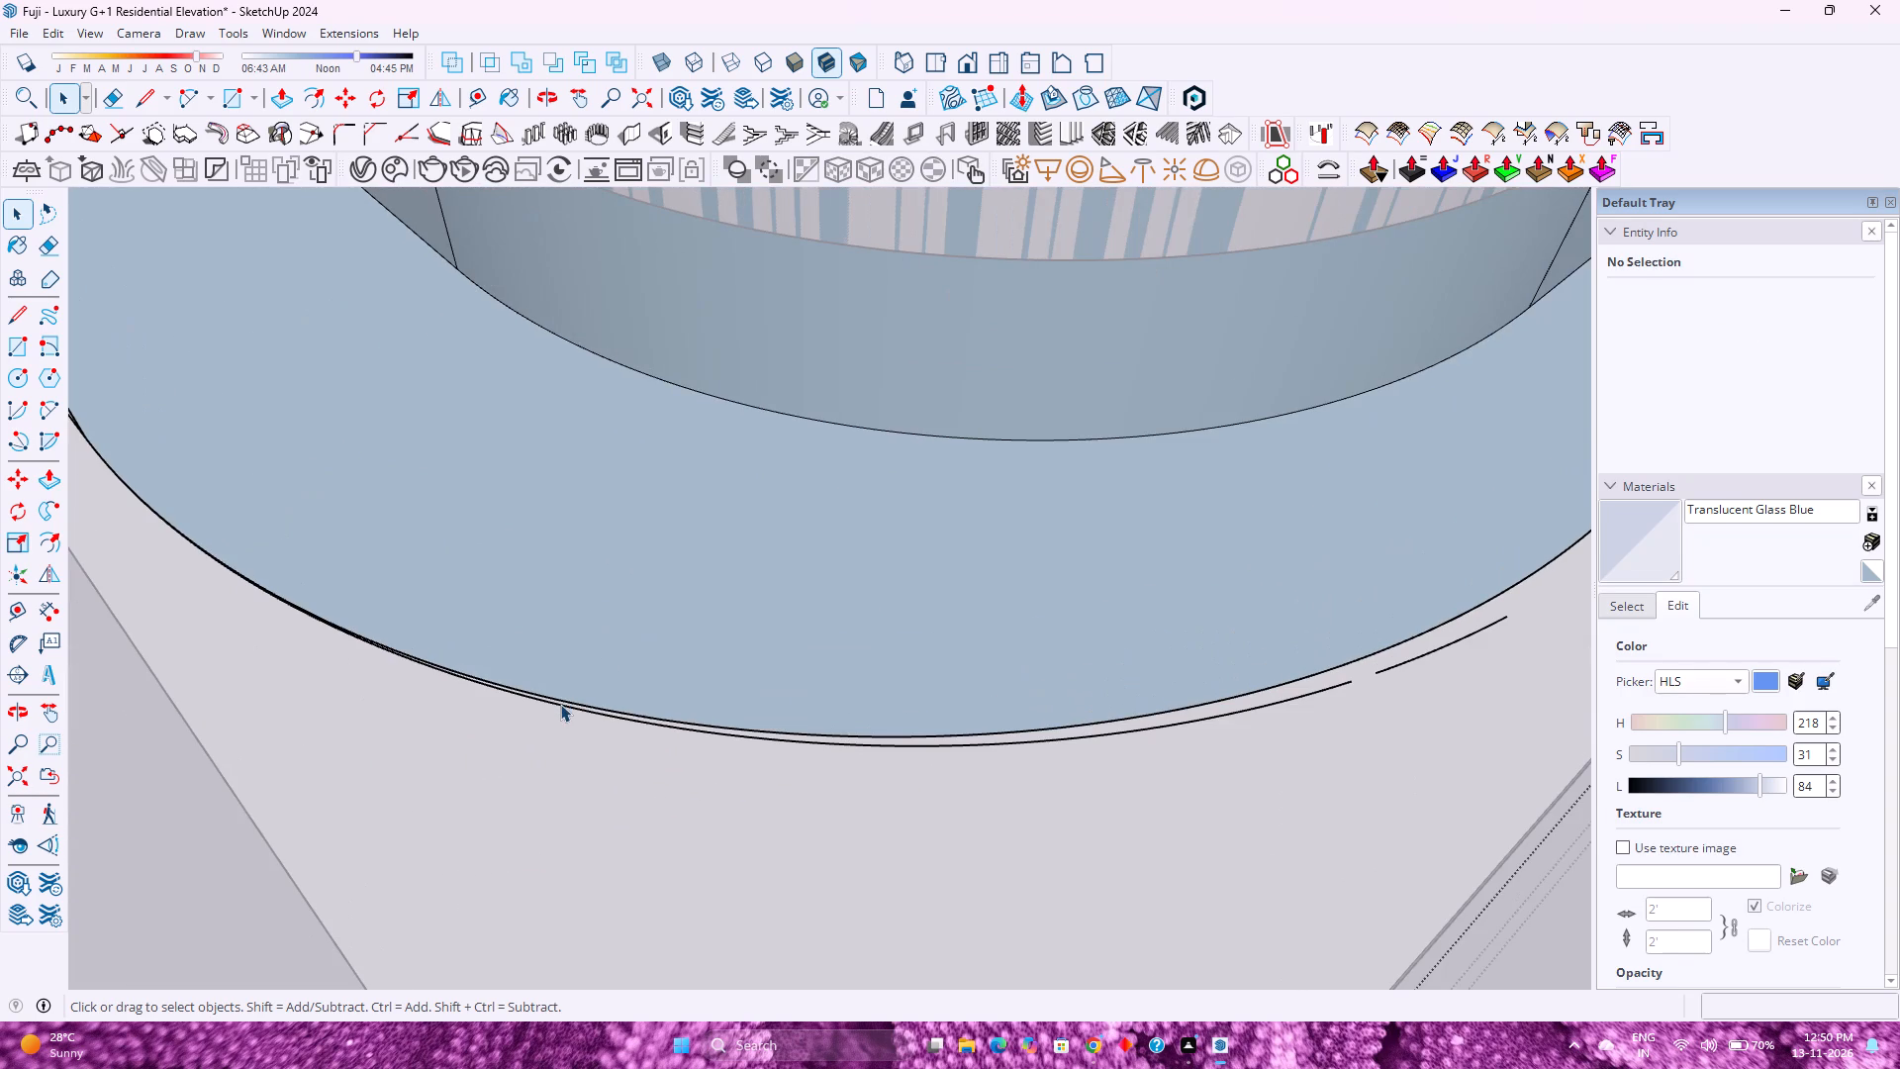
scroll(351, 678, "up", 4)
scroll(291, 615, "down", 3)
scroll(286, 452, "up", 3)
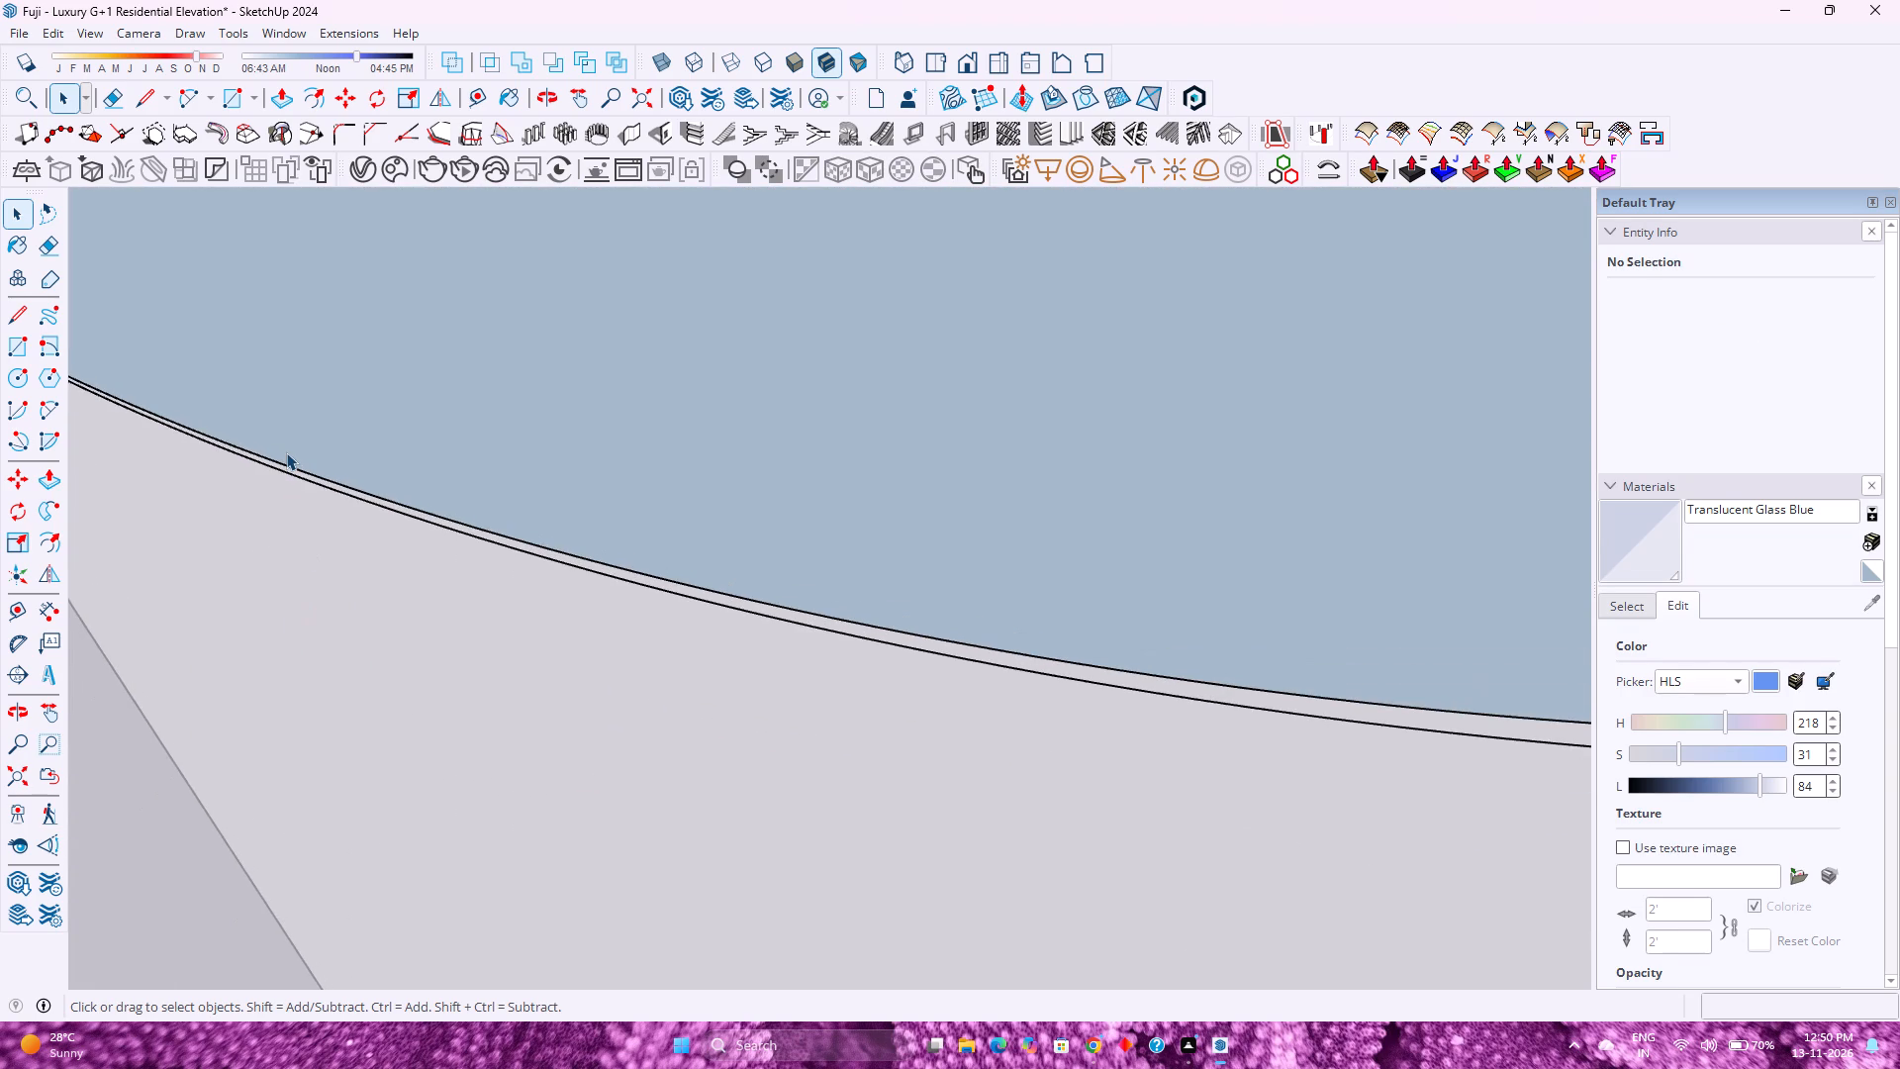
middle_click_drag(286, 451, 1306, 775, "shift")
middle_click(1311, 777, "shift")
middle_click(1311, 777, "shift")
middle_click_drag(549, 469, 826, 638, "shift")
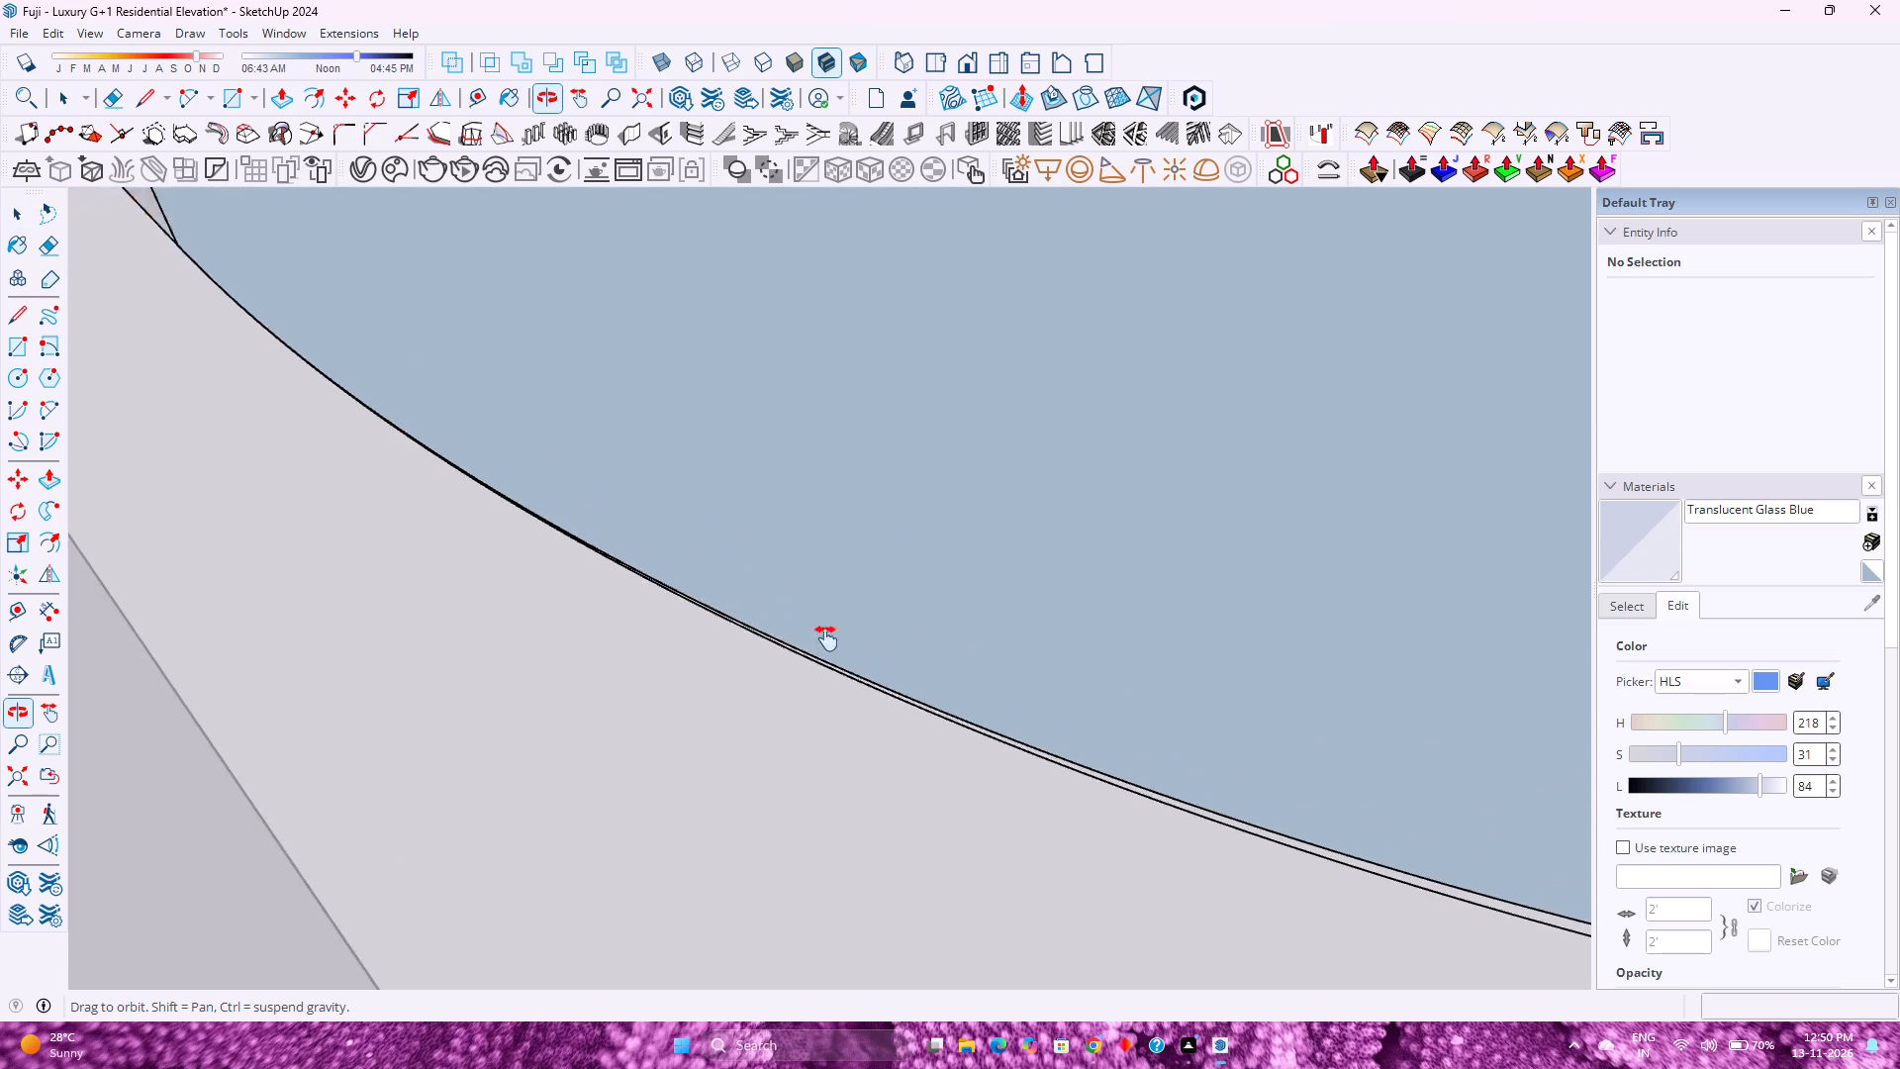
middle_click_drag(826, 638, 1118, 748, "shift")
scroll(895, 660, "up", 2)
scroll(796, 622, "up", 2)
scroll(786, 587, "down", 4)
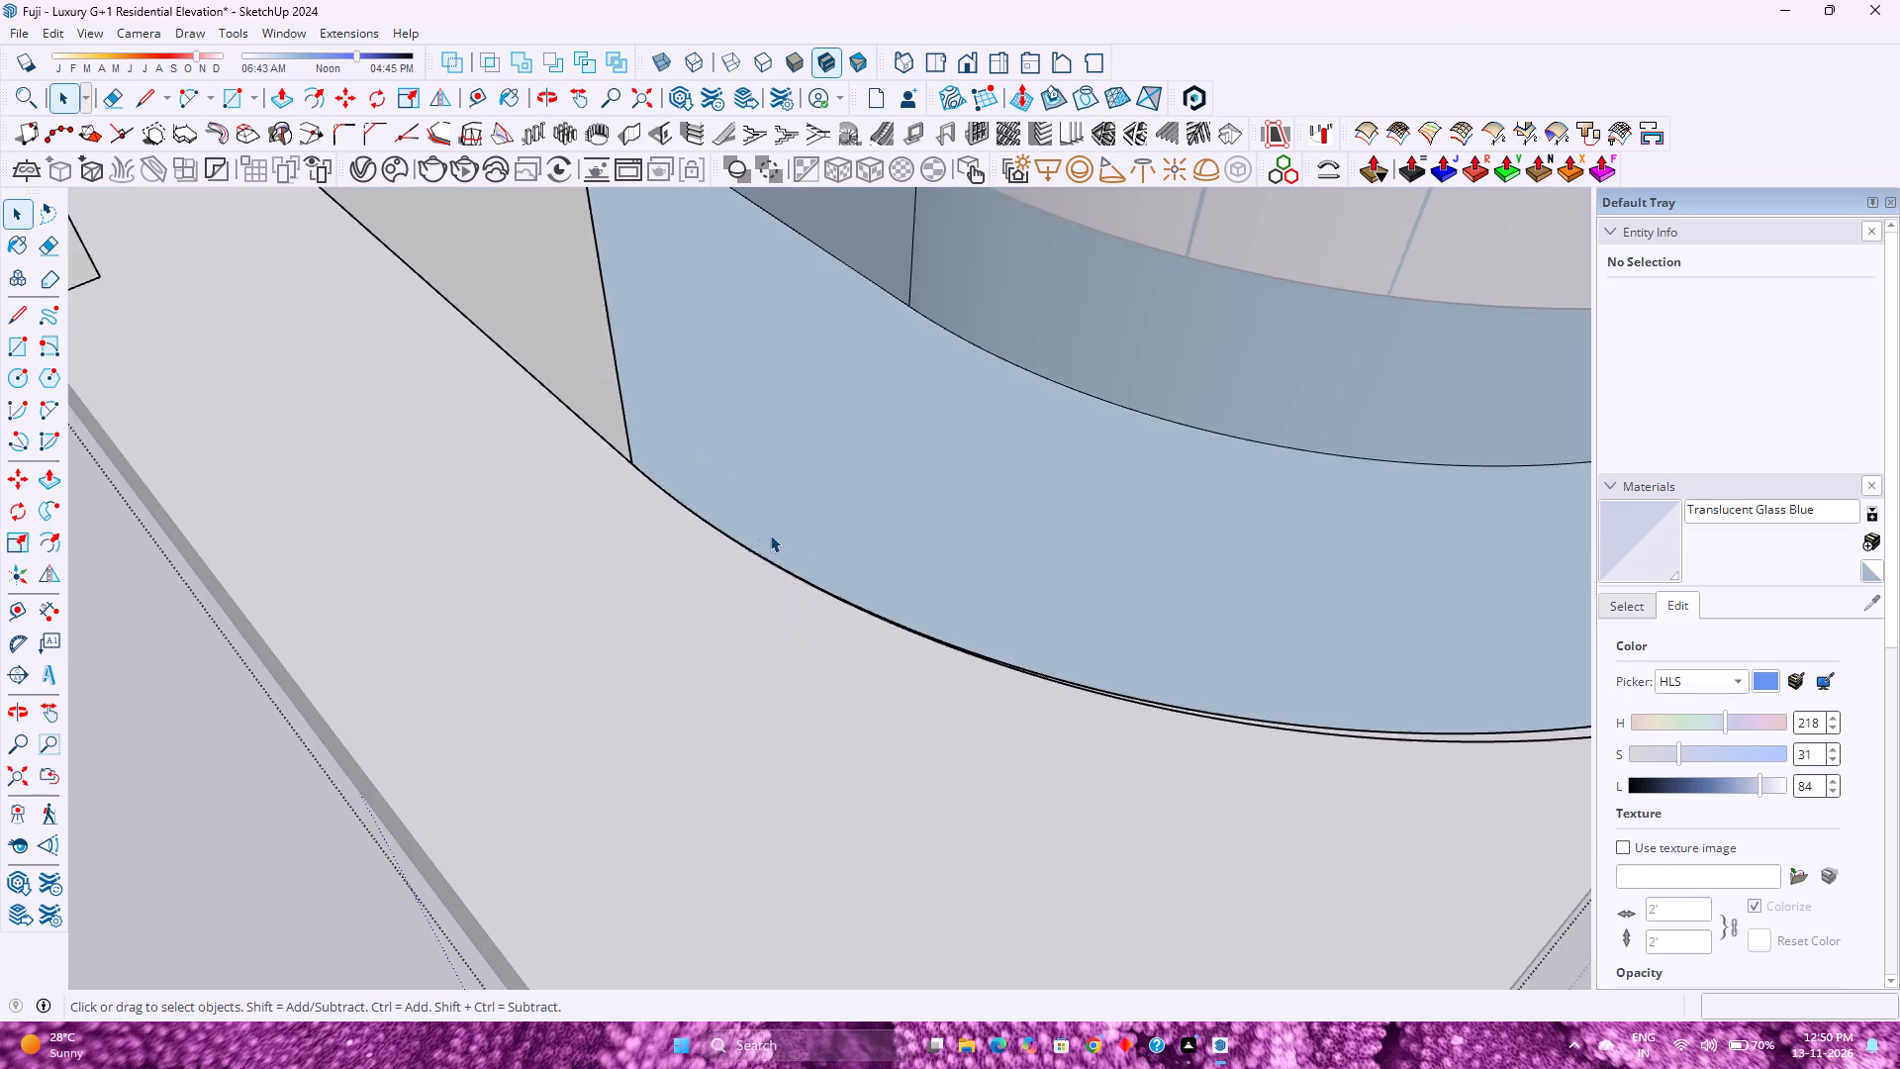
scroll(758, 529, "up", 10)
scroll(883, 650, "up", 2)
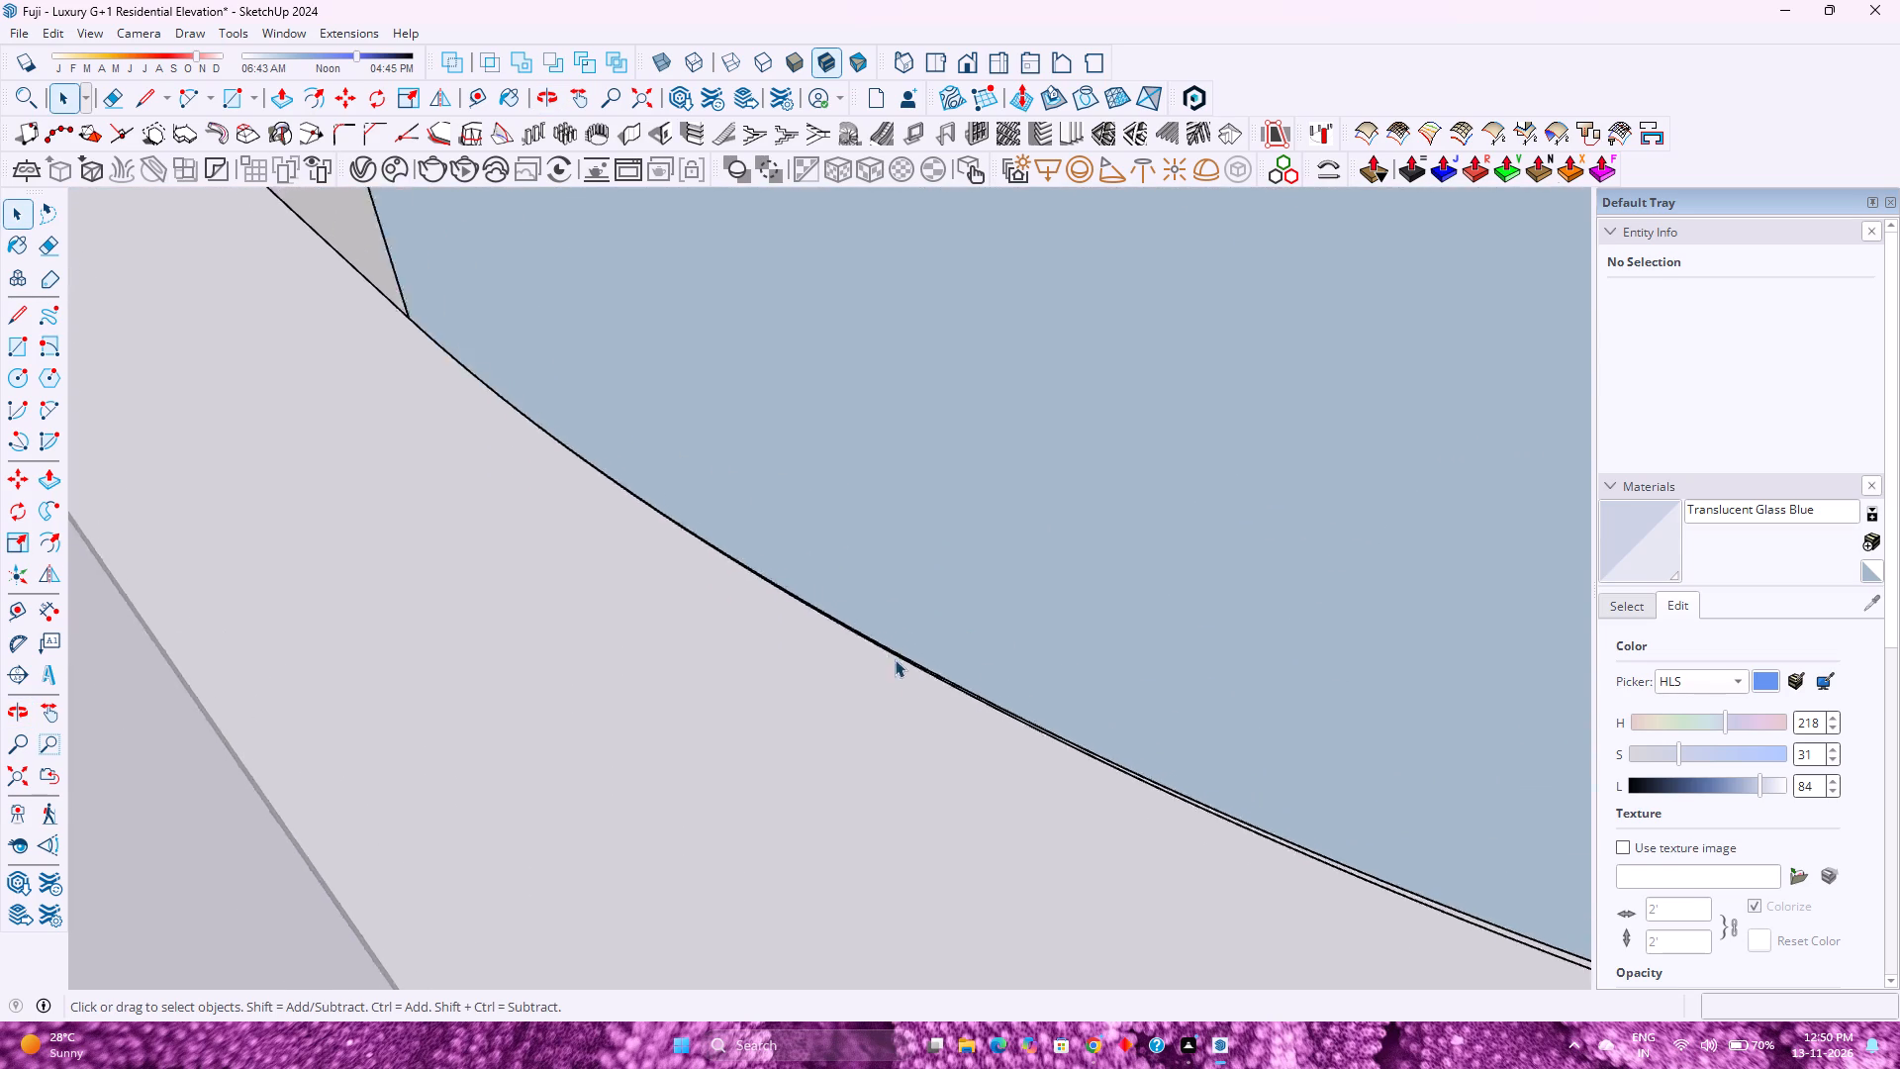
scroll(895, 659, "up", 2)
scroll(978, 706, "down", 3)
scroll(974, 669, "up", 10)
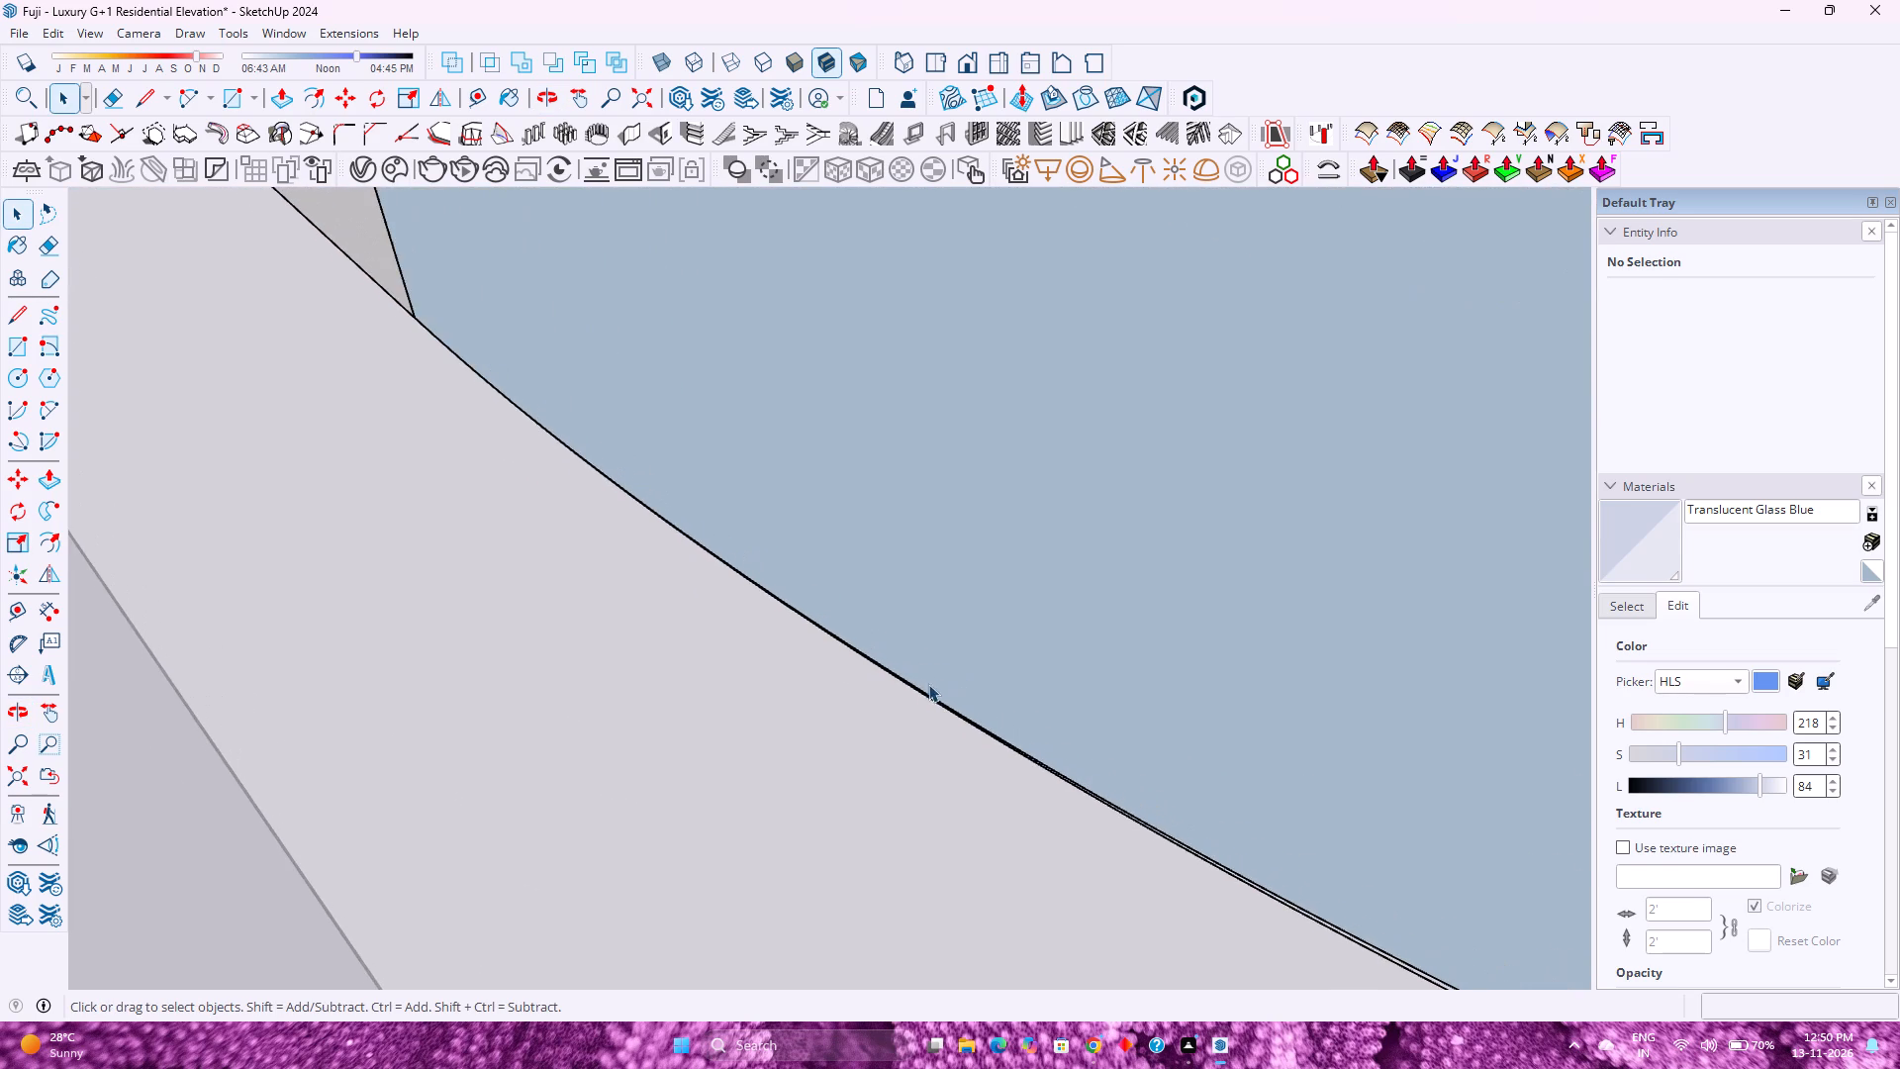
scroll(906, 687, "up", 8)
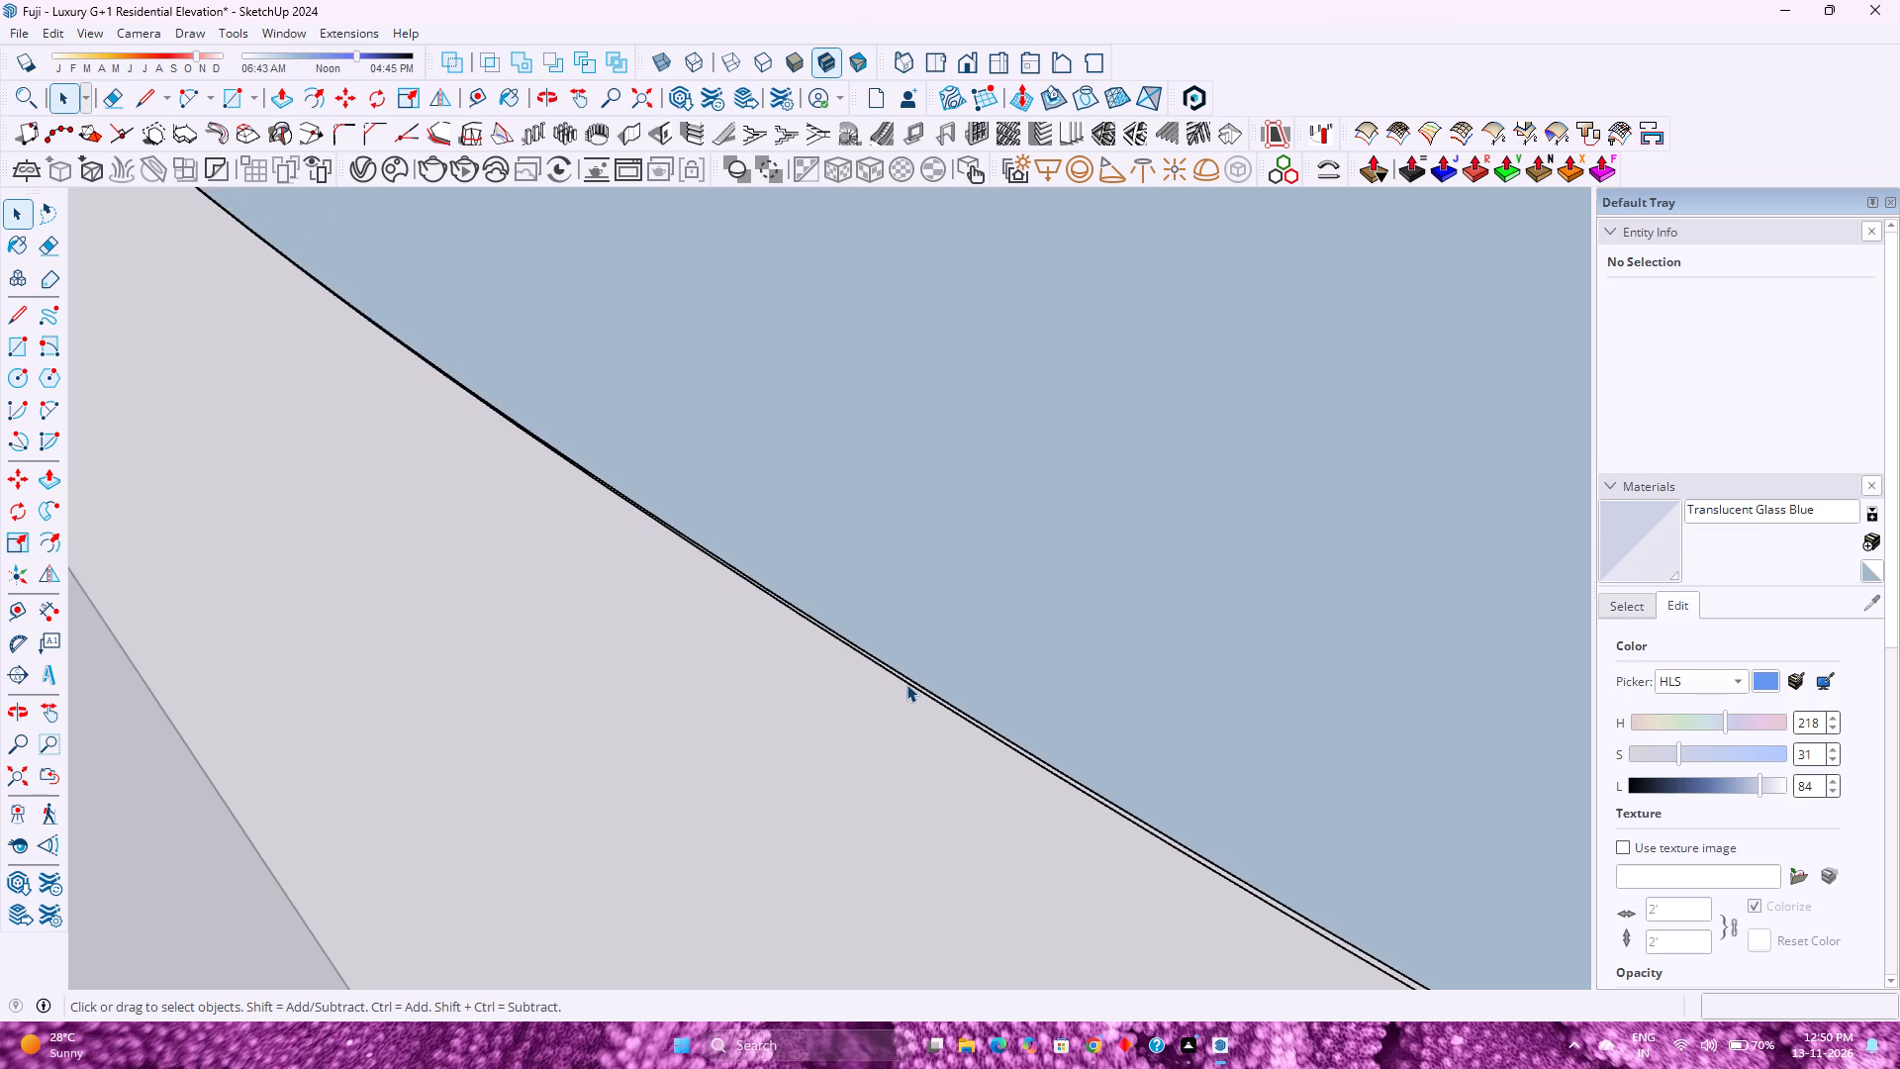
left_click(906, 682)
double_click(906, 682)
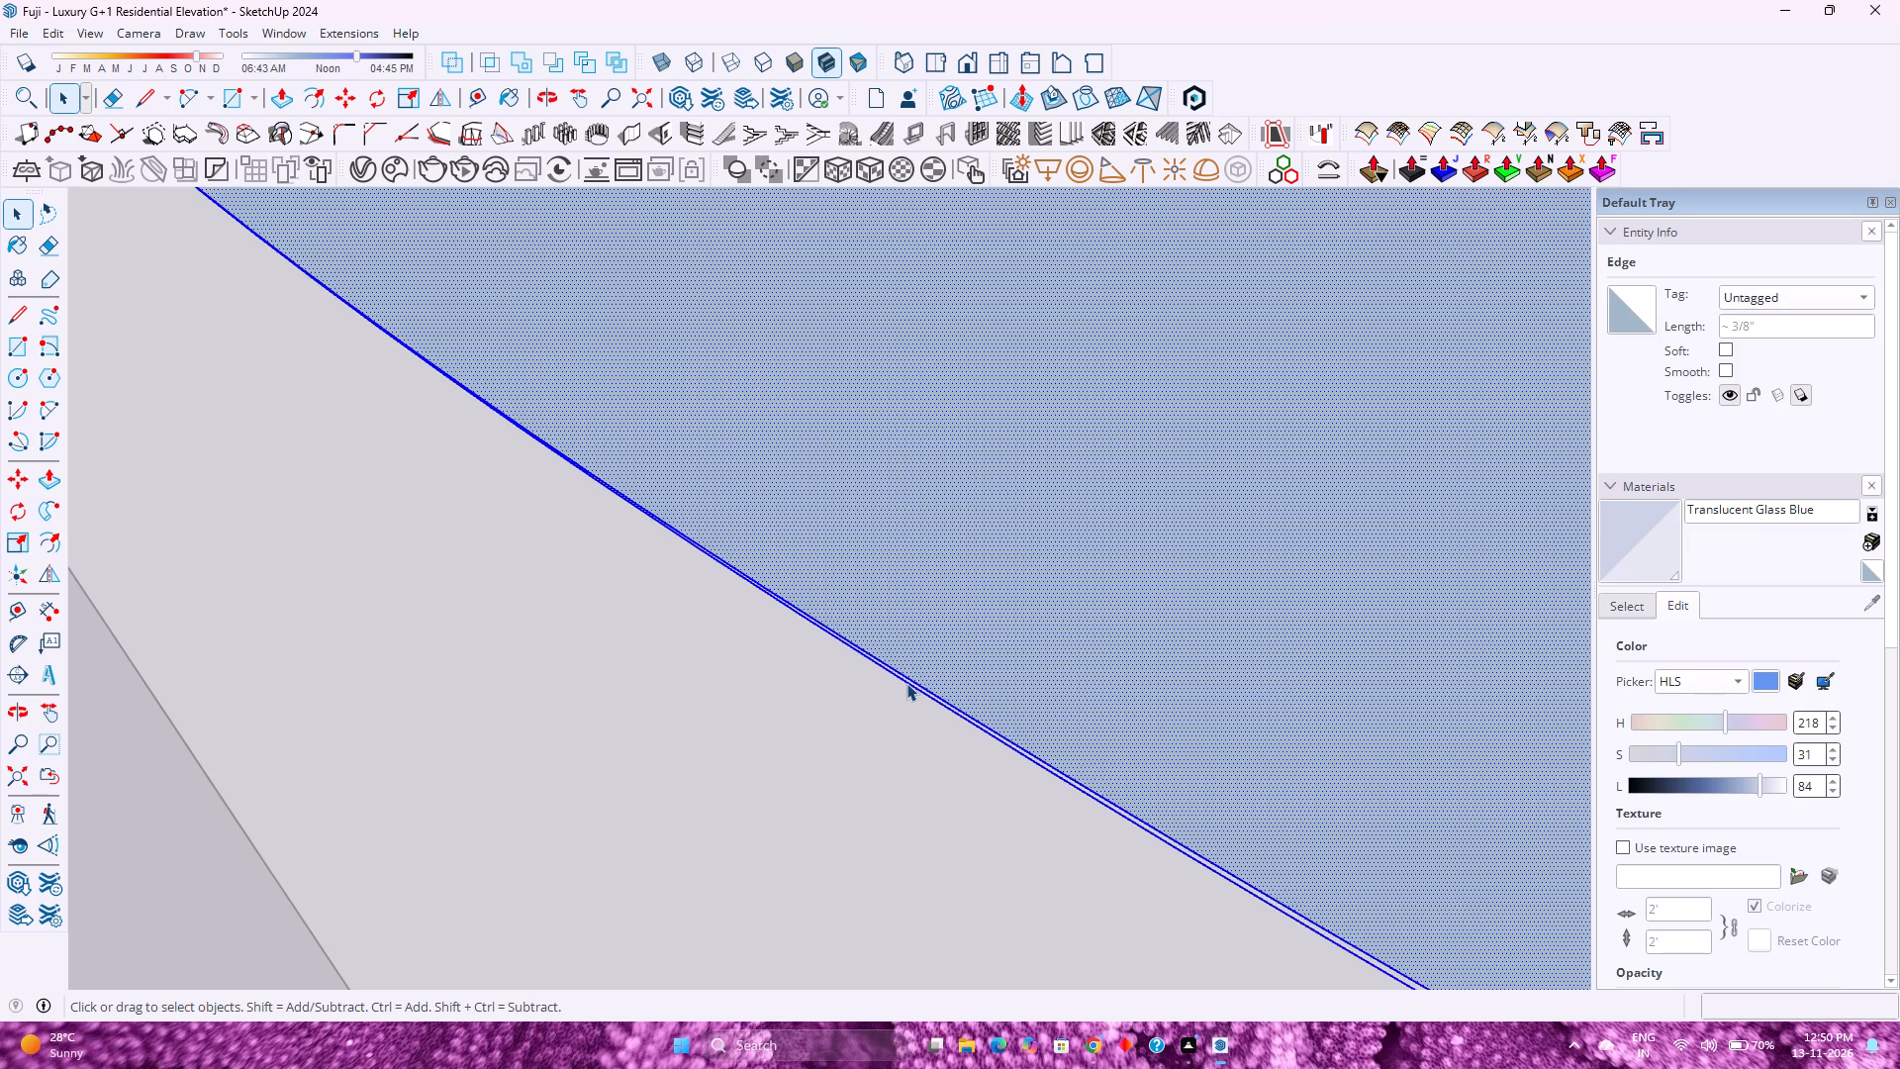
left_click(906, 683)
key("Delete")
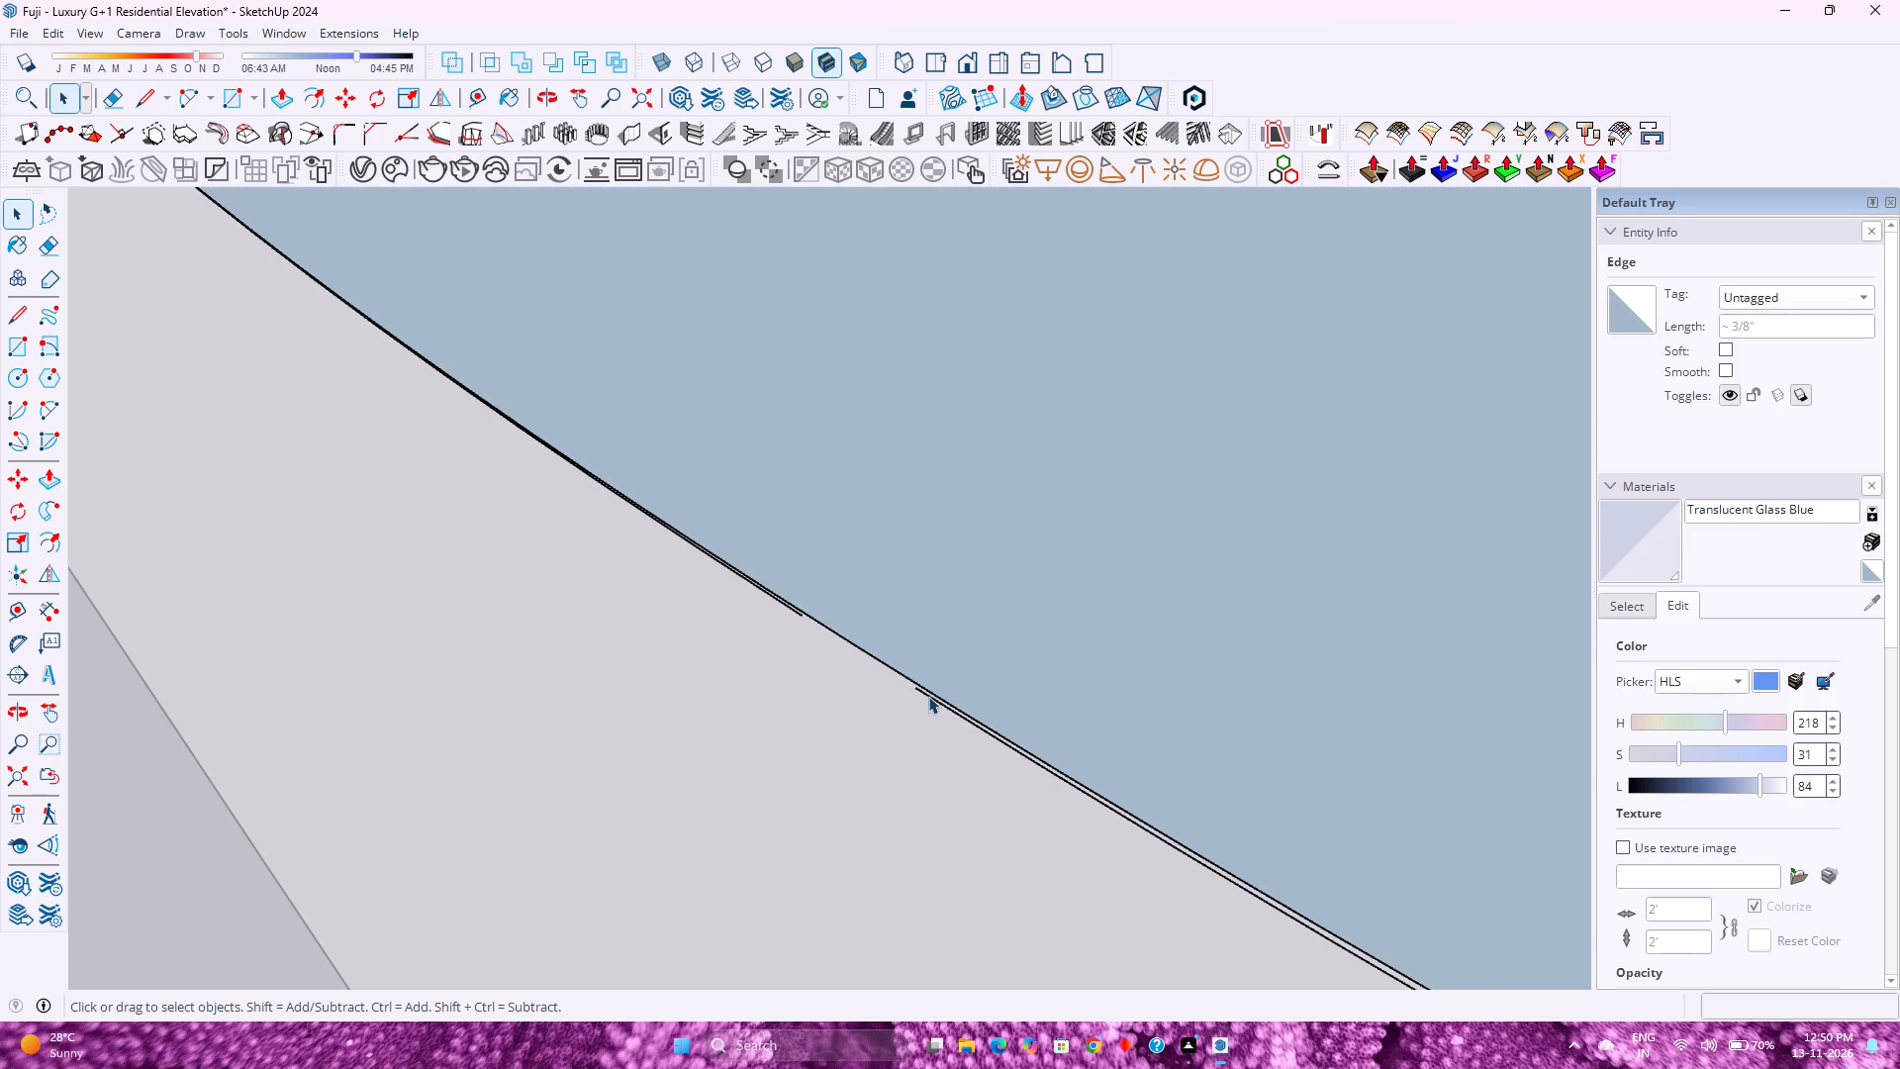
left_click(929, 696)
triple_click(929, 696)
key("Delete")
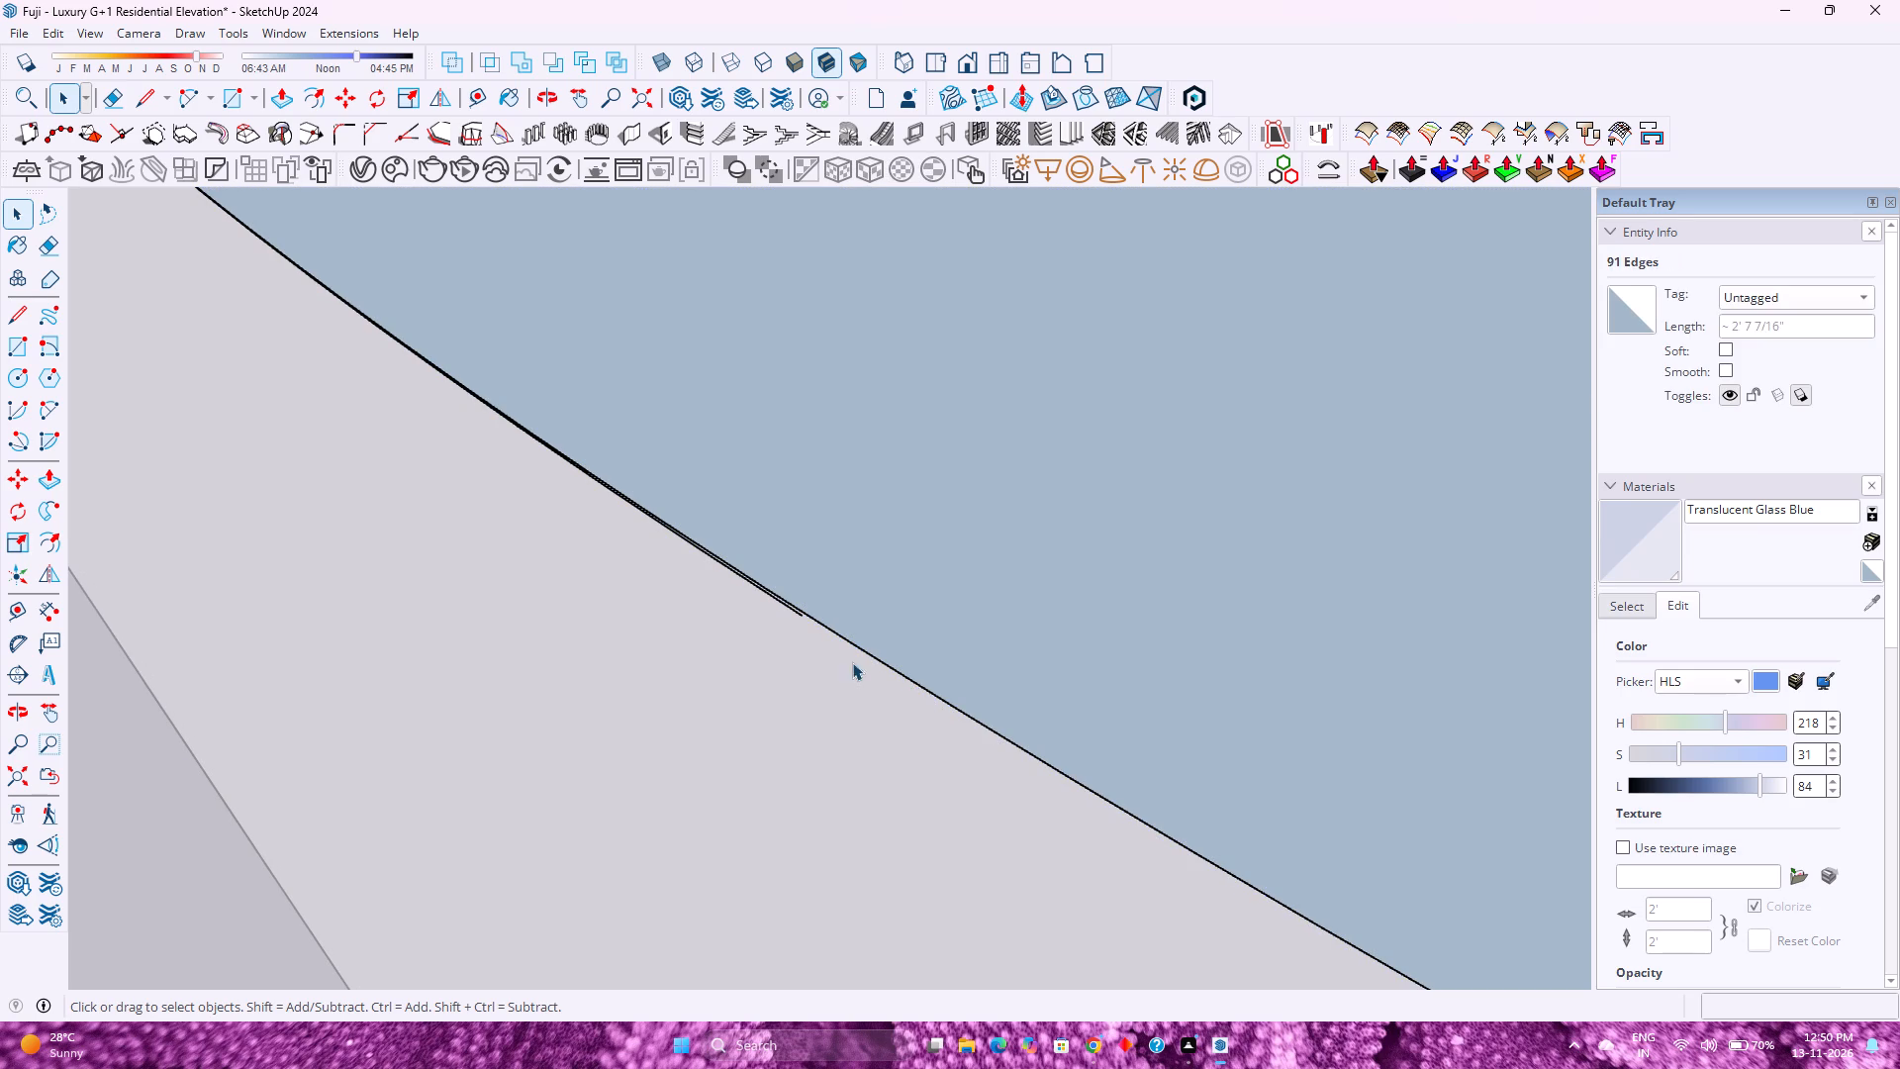
left_click(796, 611)
key("Delete")
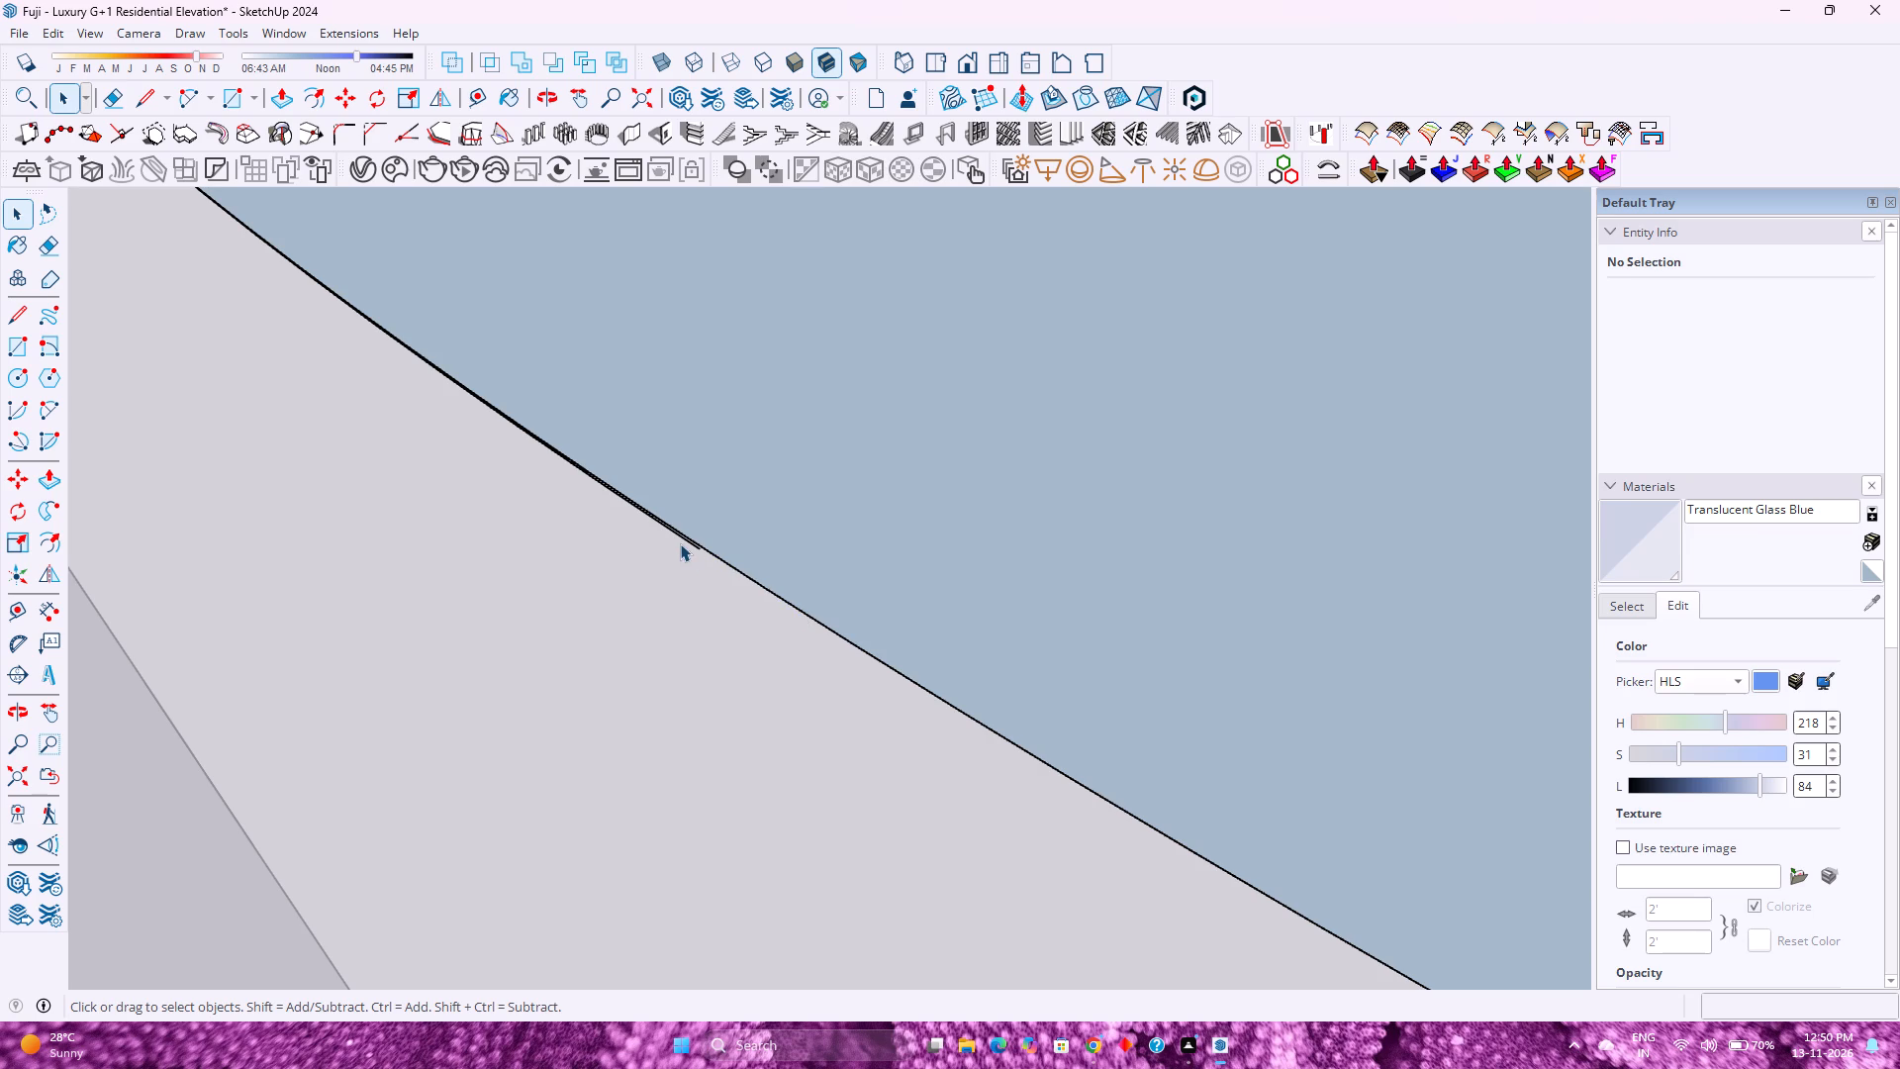
left_click(689, 542)
key("Delete")
Delete the remaining overlapping old arc segments one by one along the copied bottom corner arc.
scroll(565, 478, "up", 4)
scroll(575, 468, "down", 4)
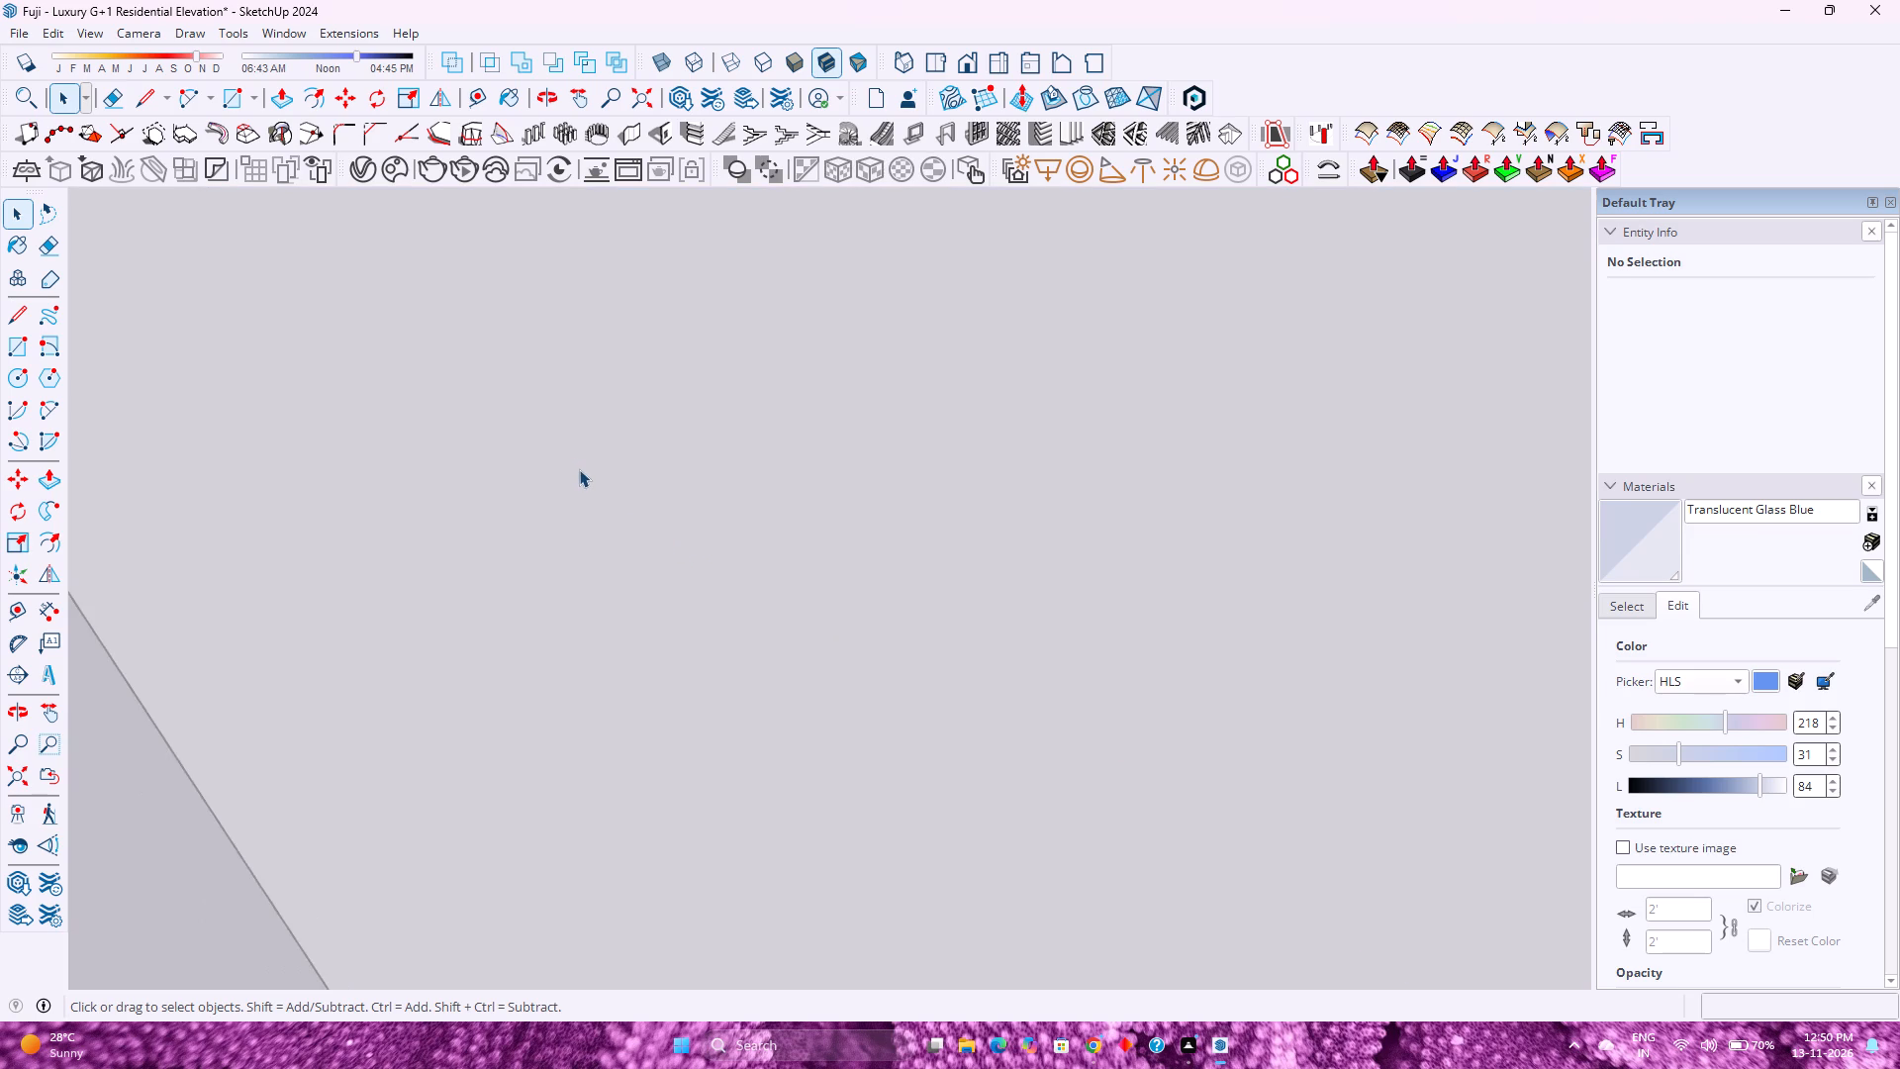
scroll(579, 469, "down", 2)
scroll(575, 427, "up", 8)
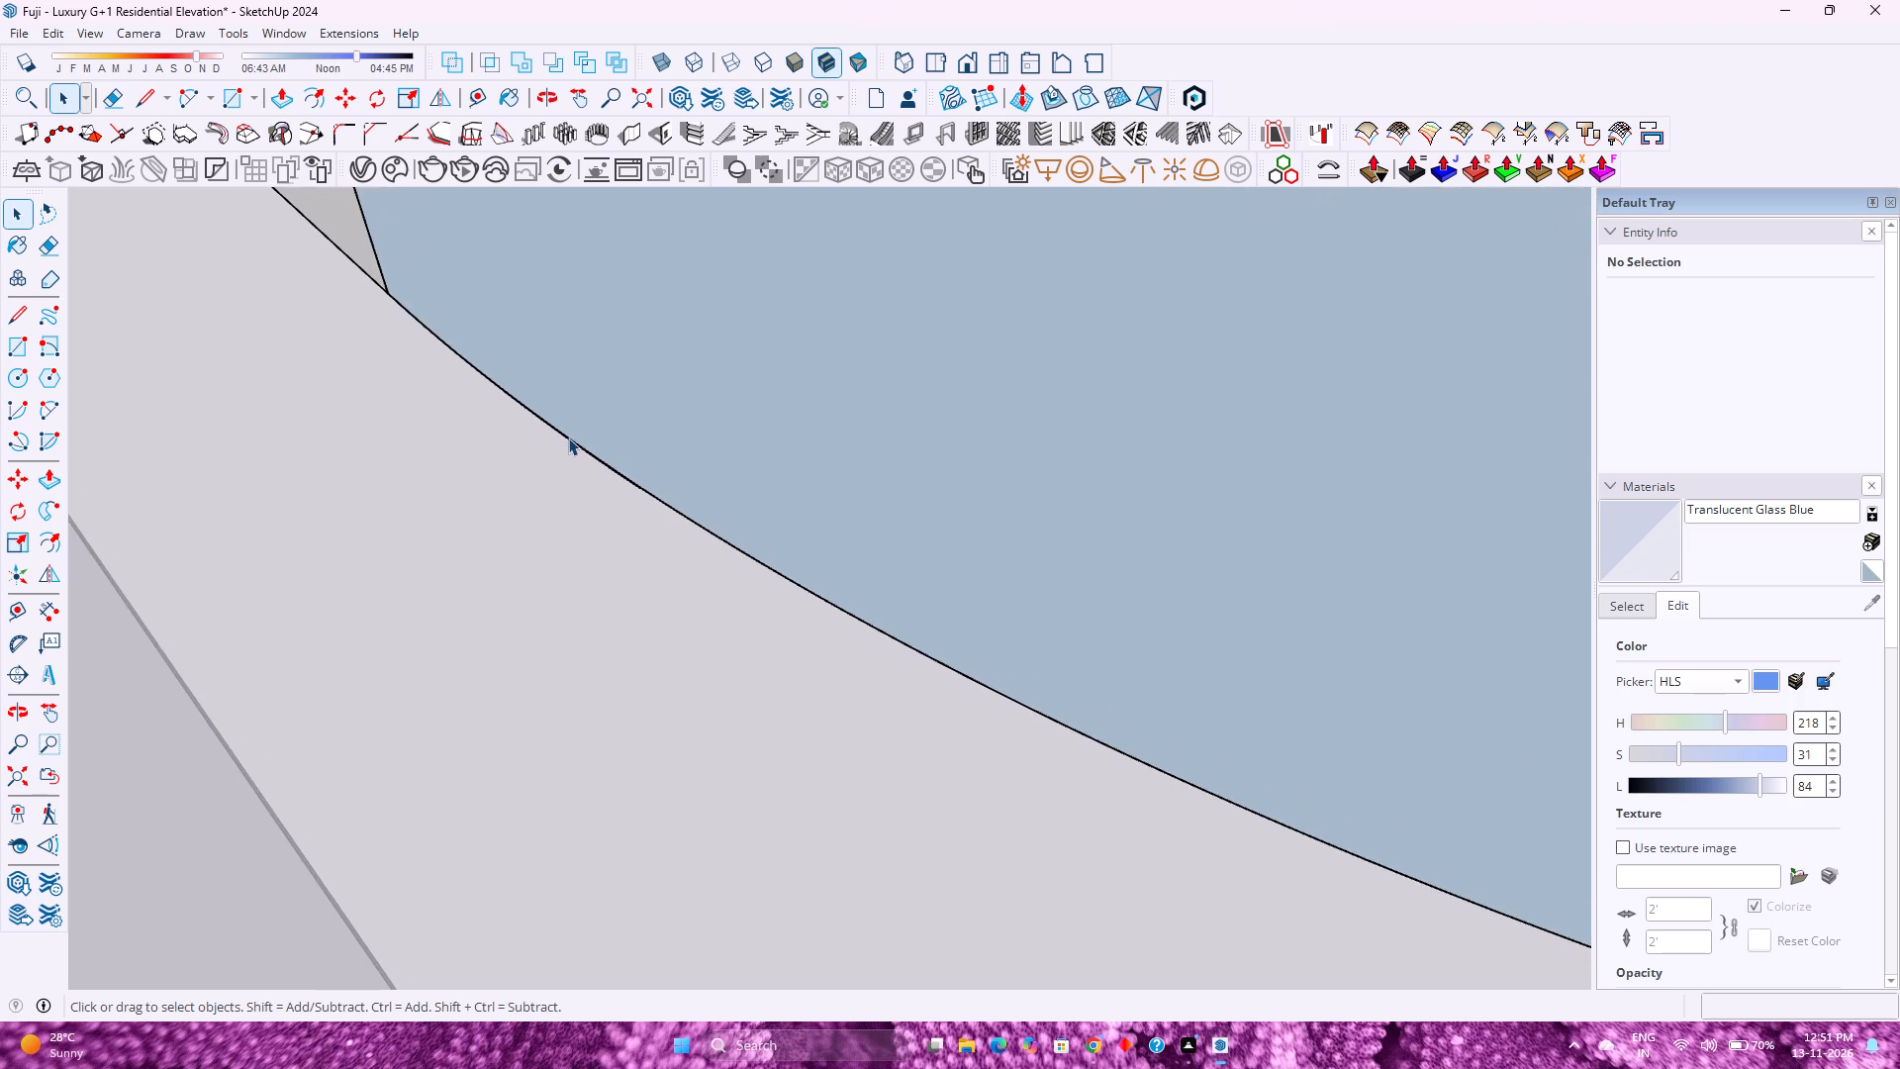
scroll(582, 452, "up", 4)
scroll(616, 474, "down", 3)
scroll(634, 460, "up", 3)
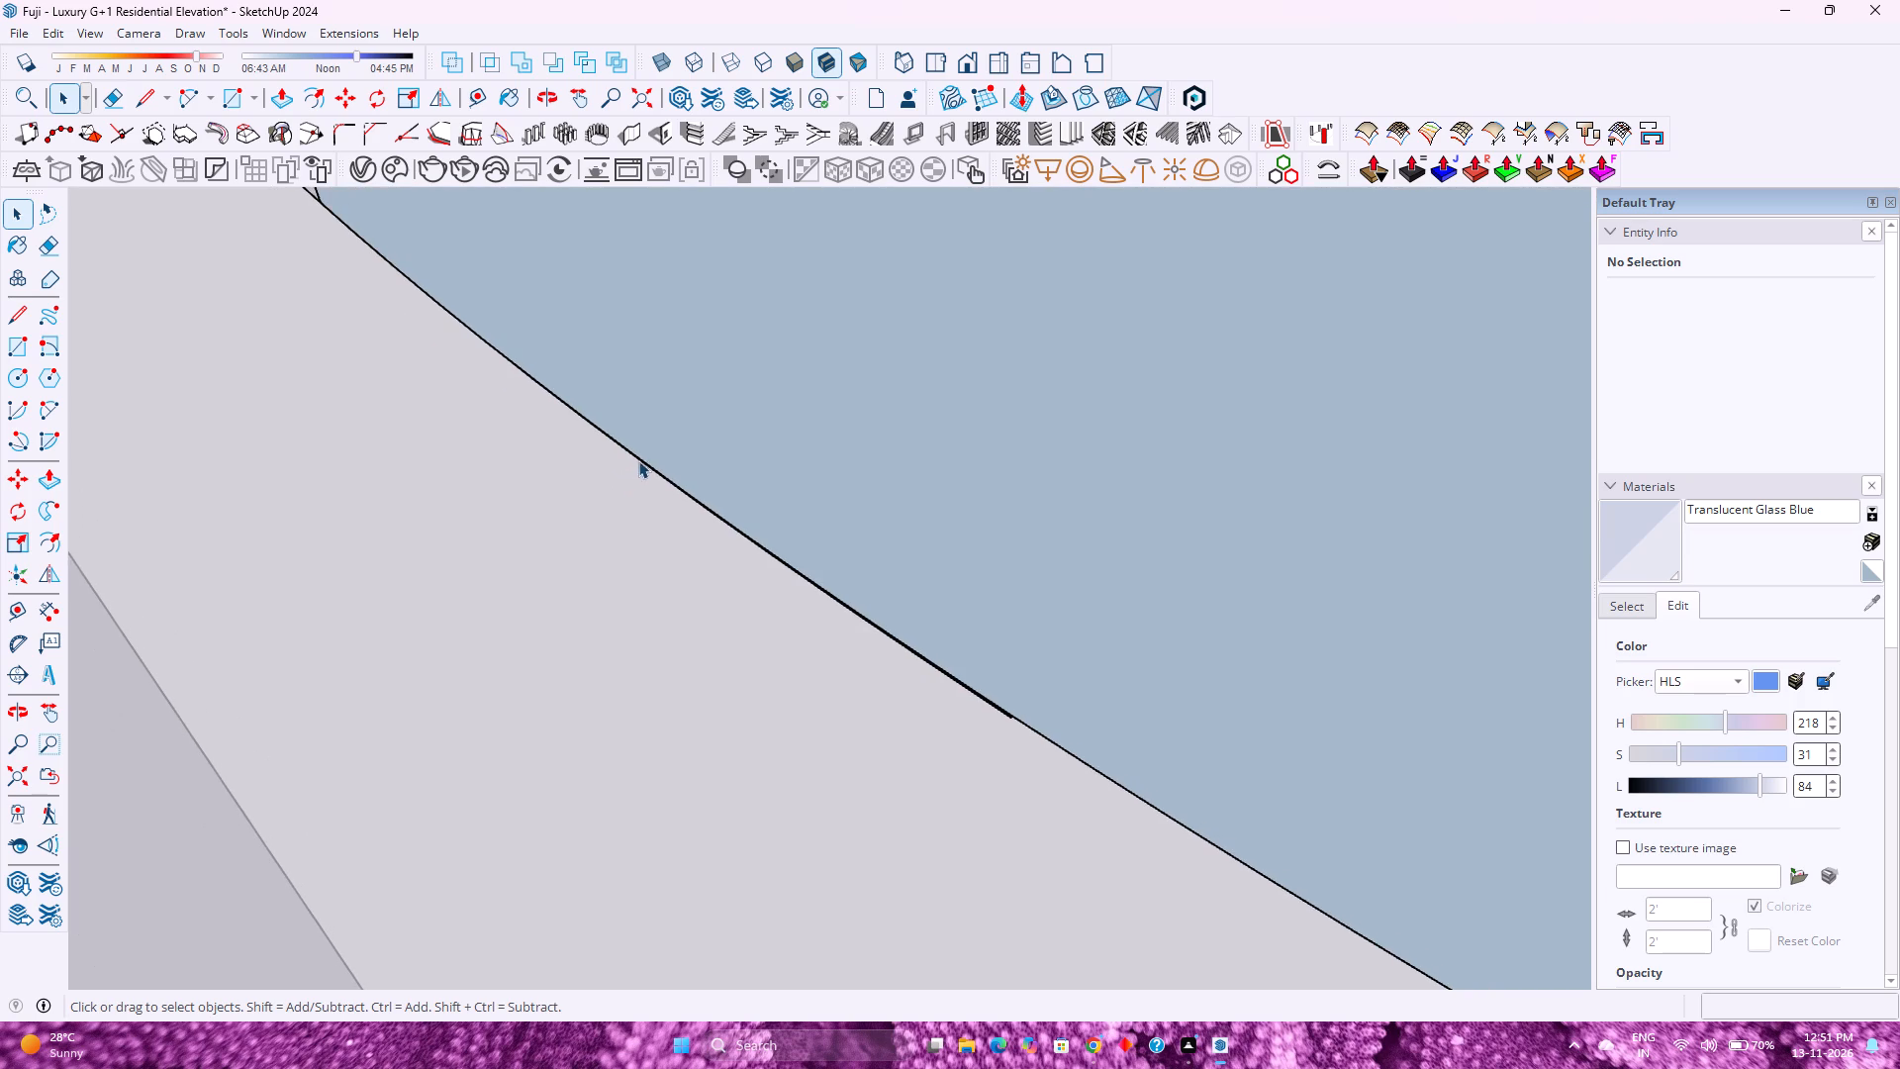
left_click(1006, 716)
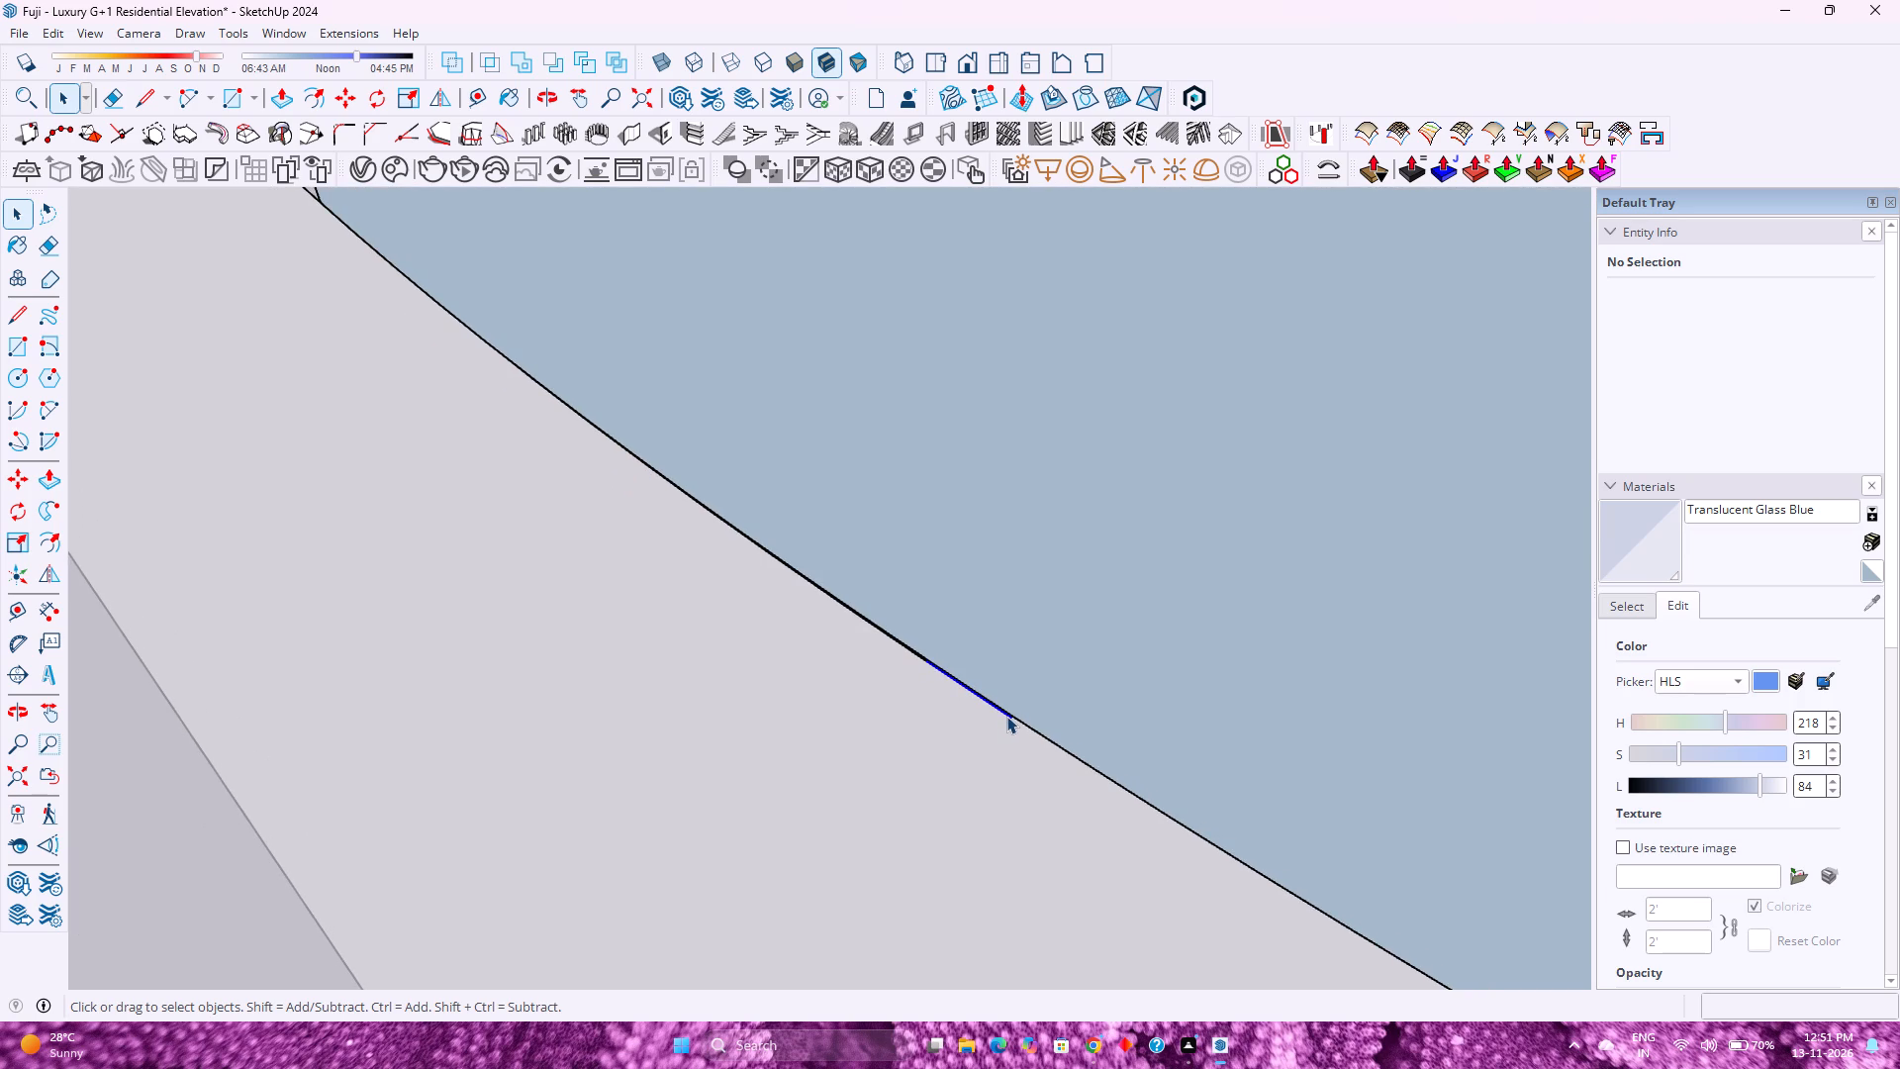
key("Delete")
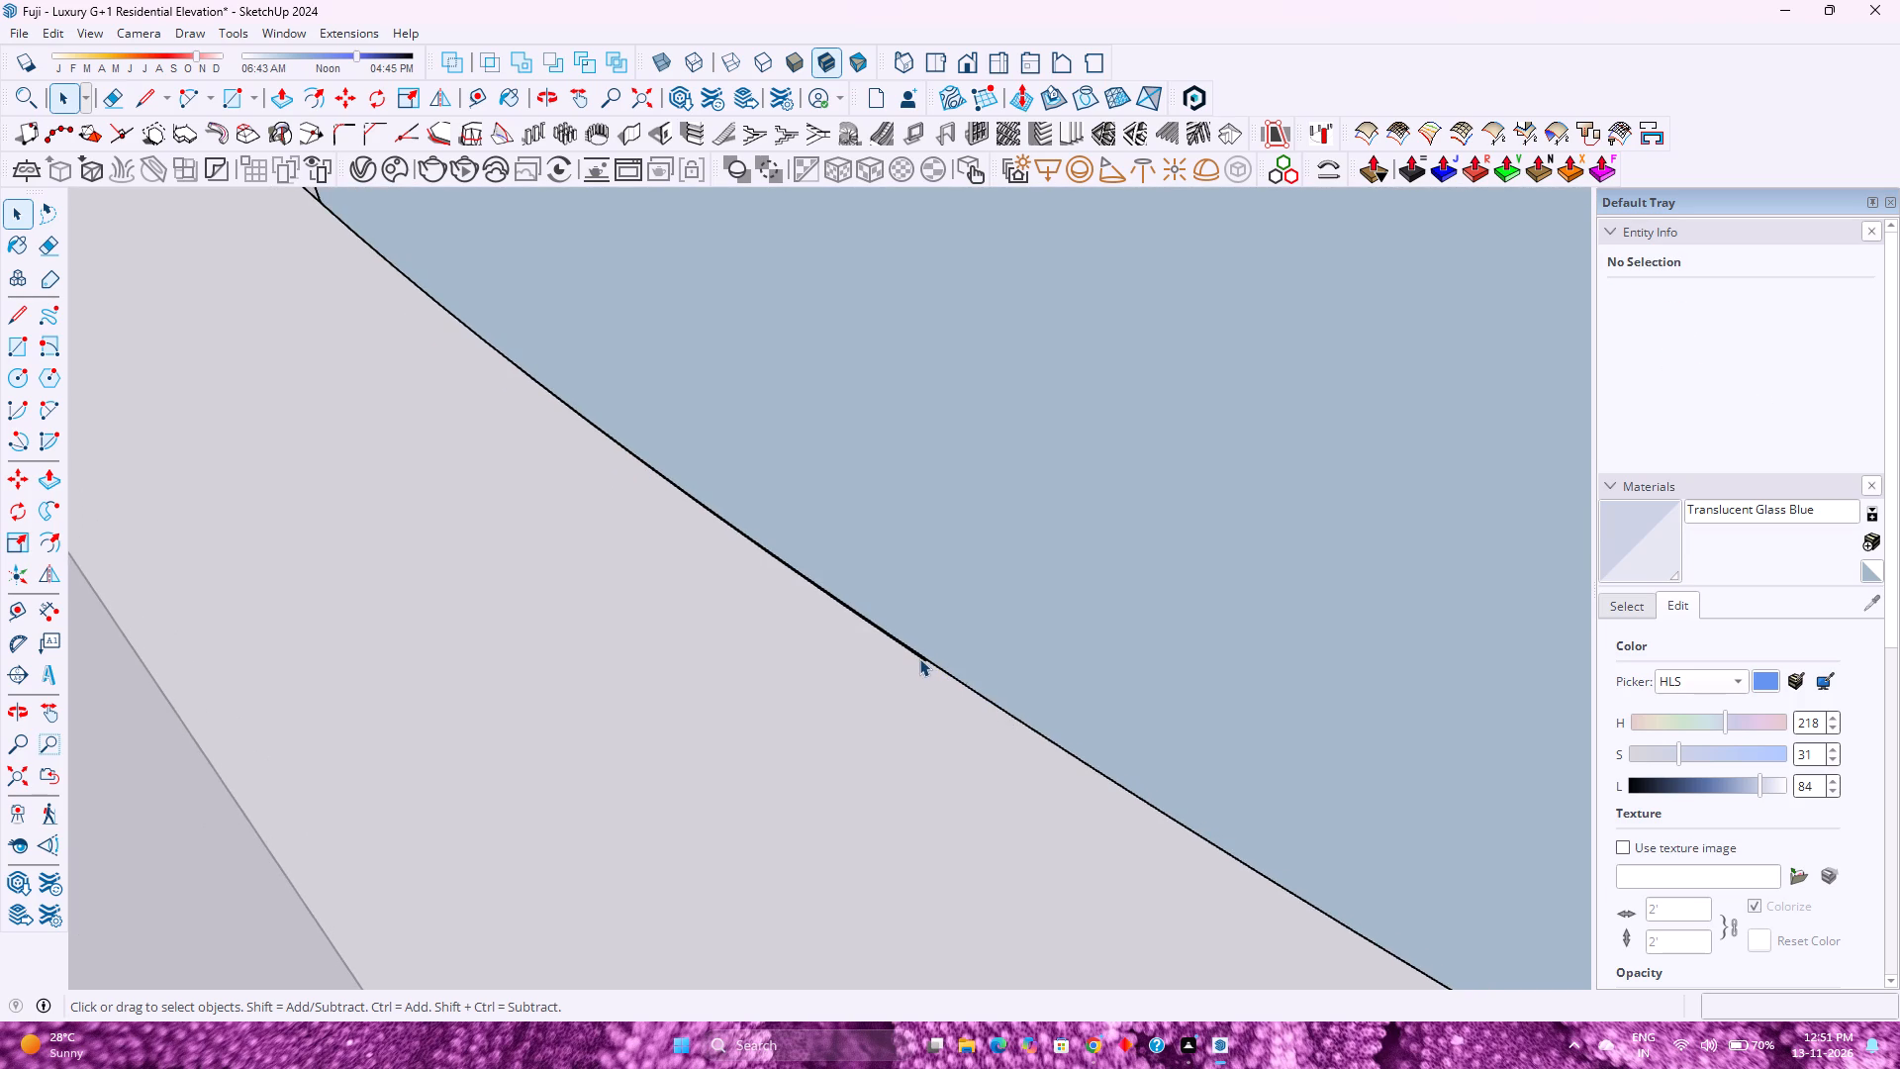
left_click(919, 657)
key("Delete")
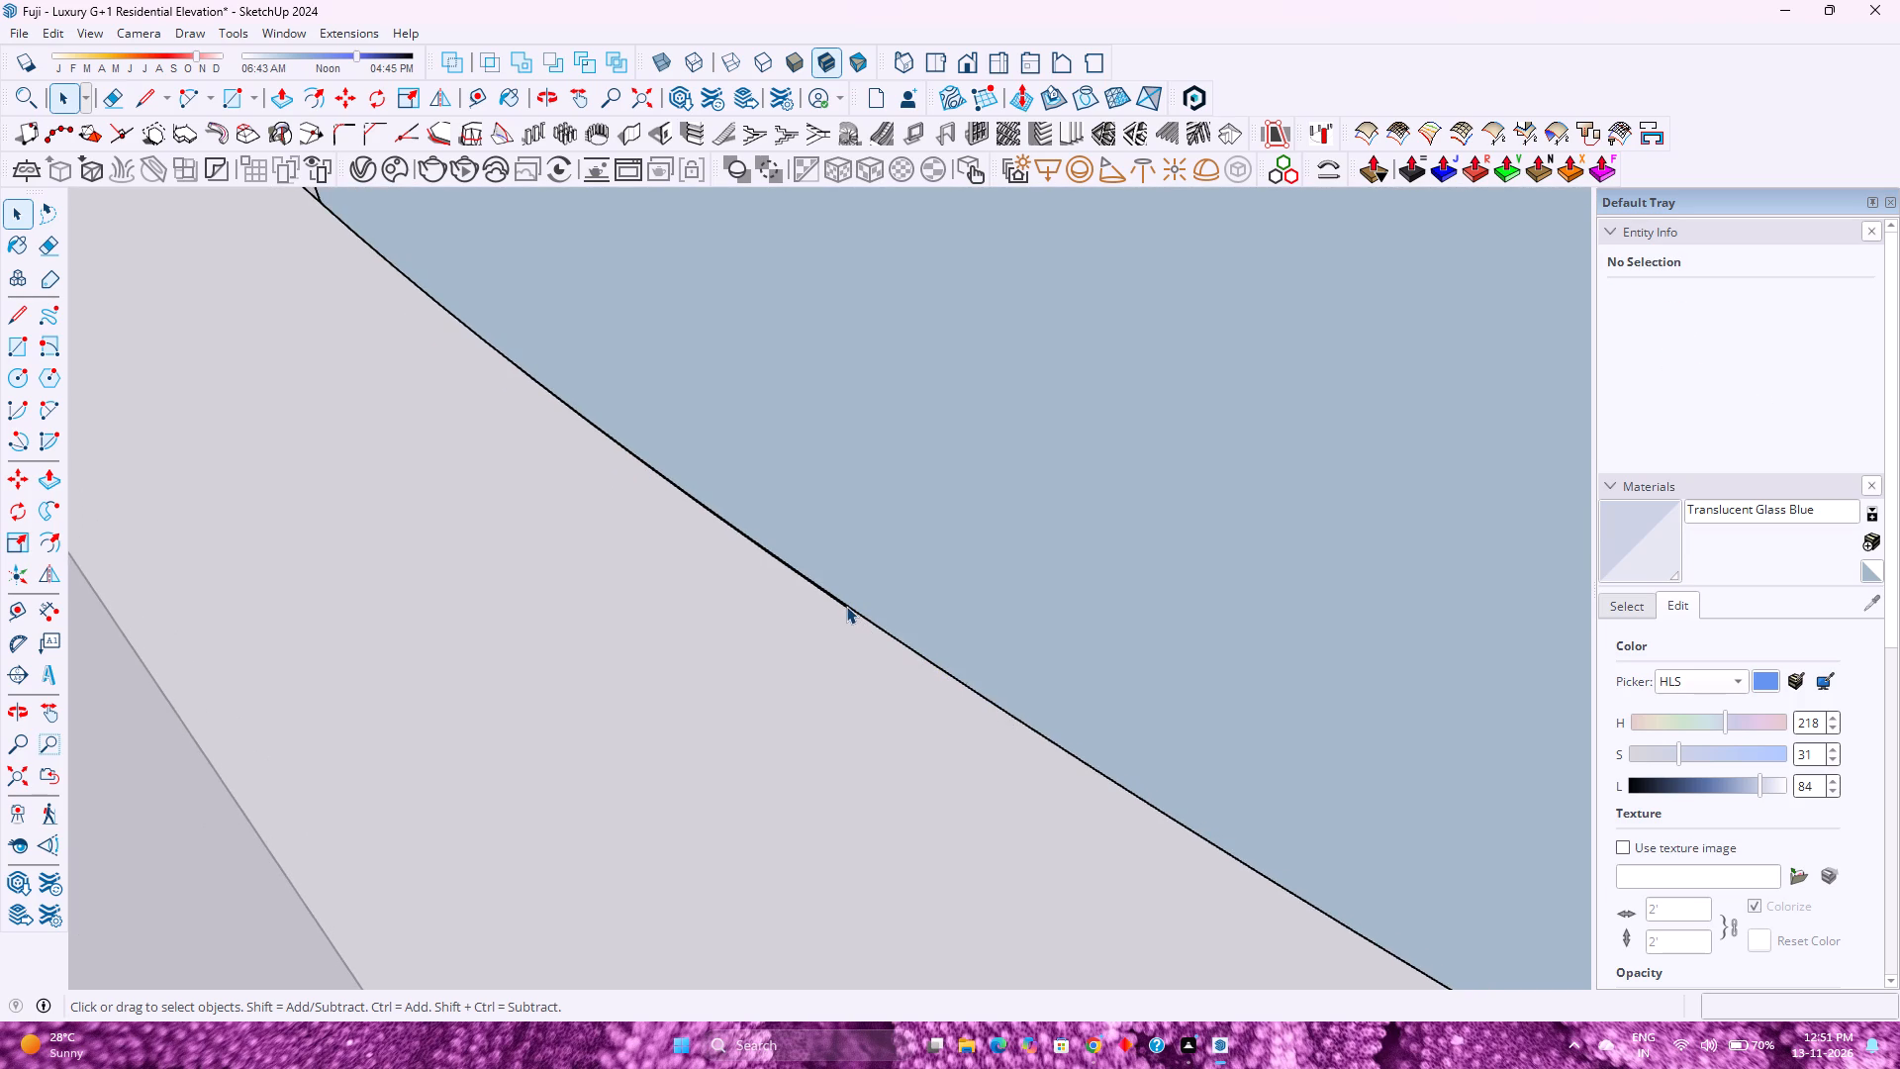
left_click(844, 605)
key("Delete")
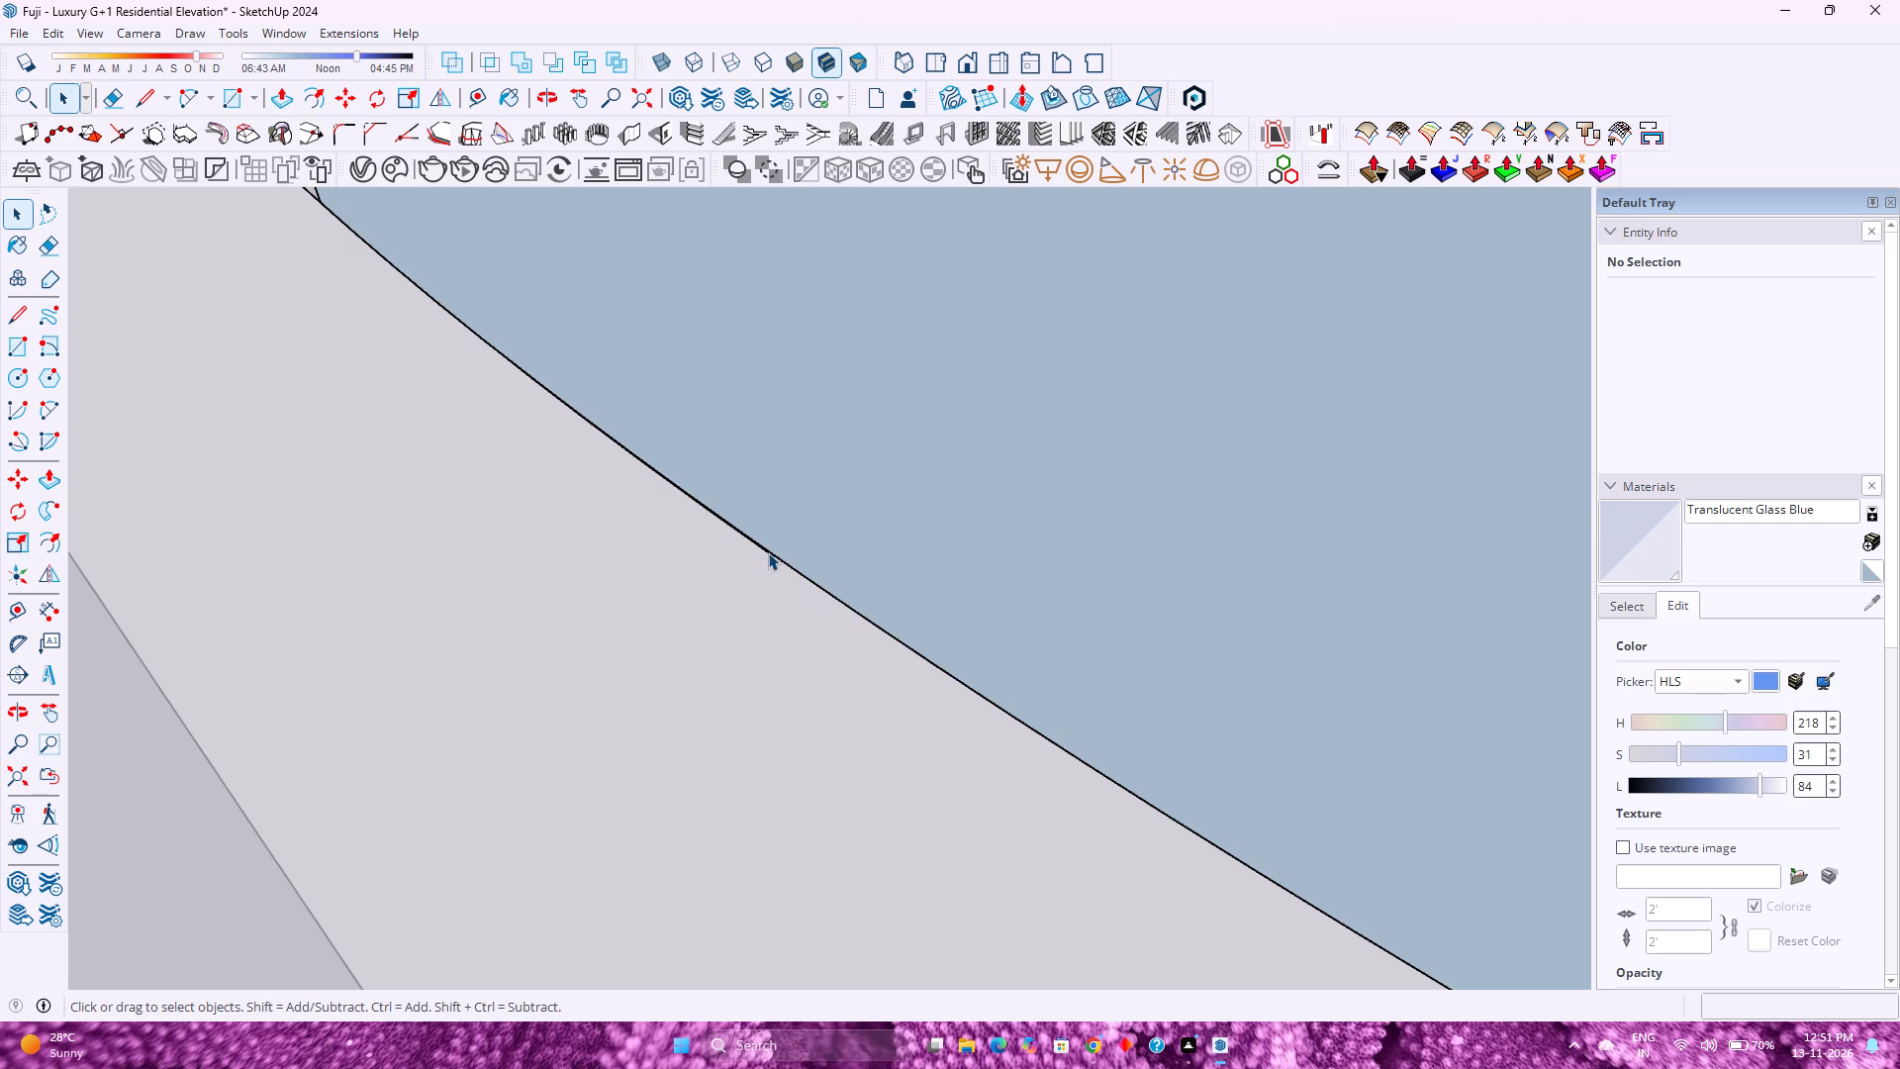
left_click(768, 552)
key("Delete")
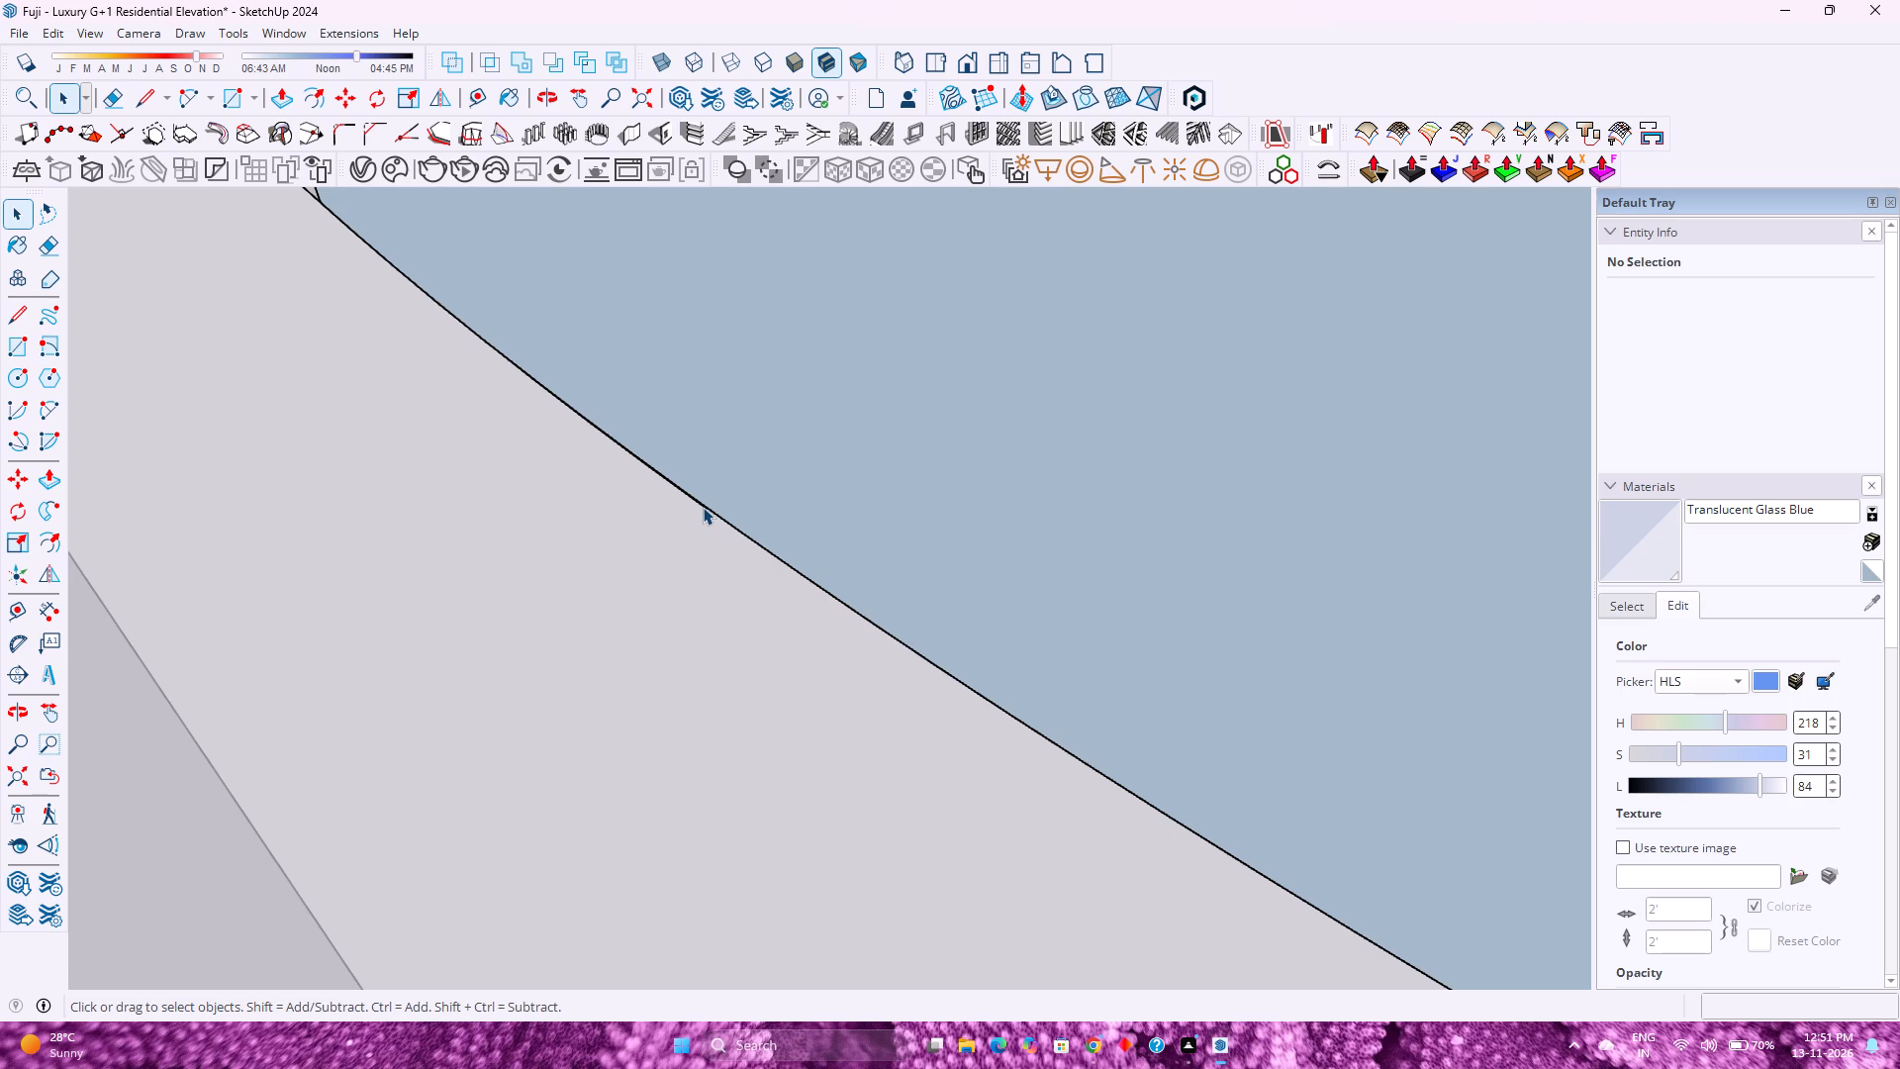
left_click(701, 504)
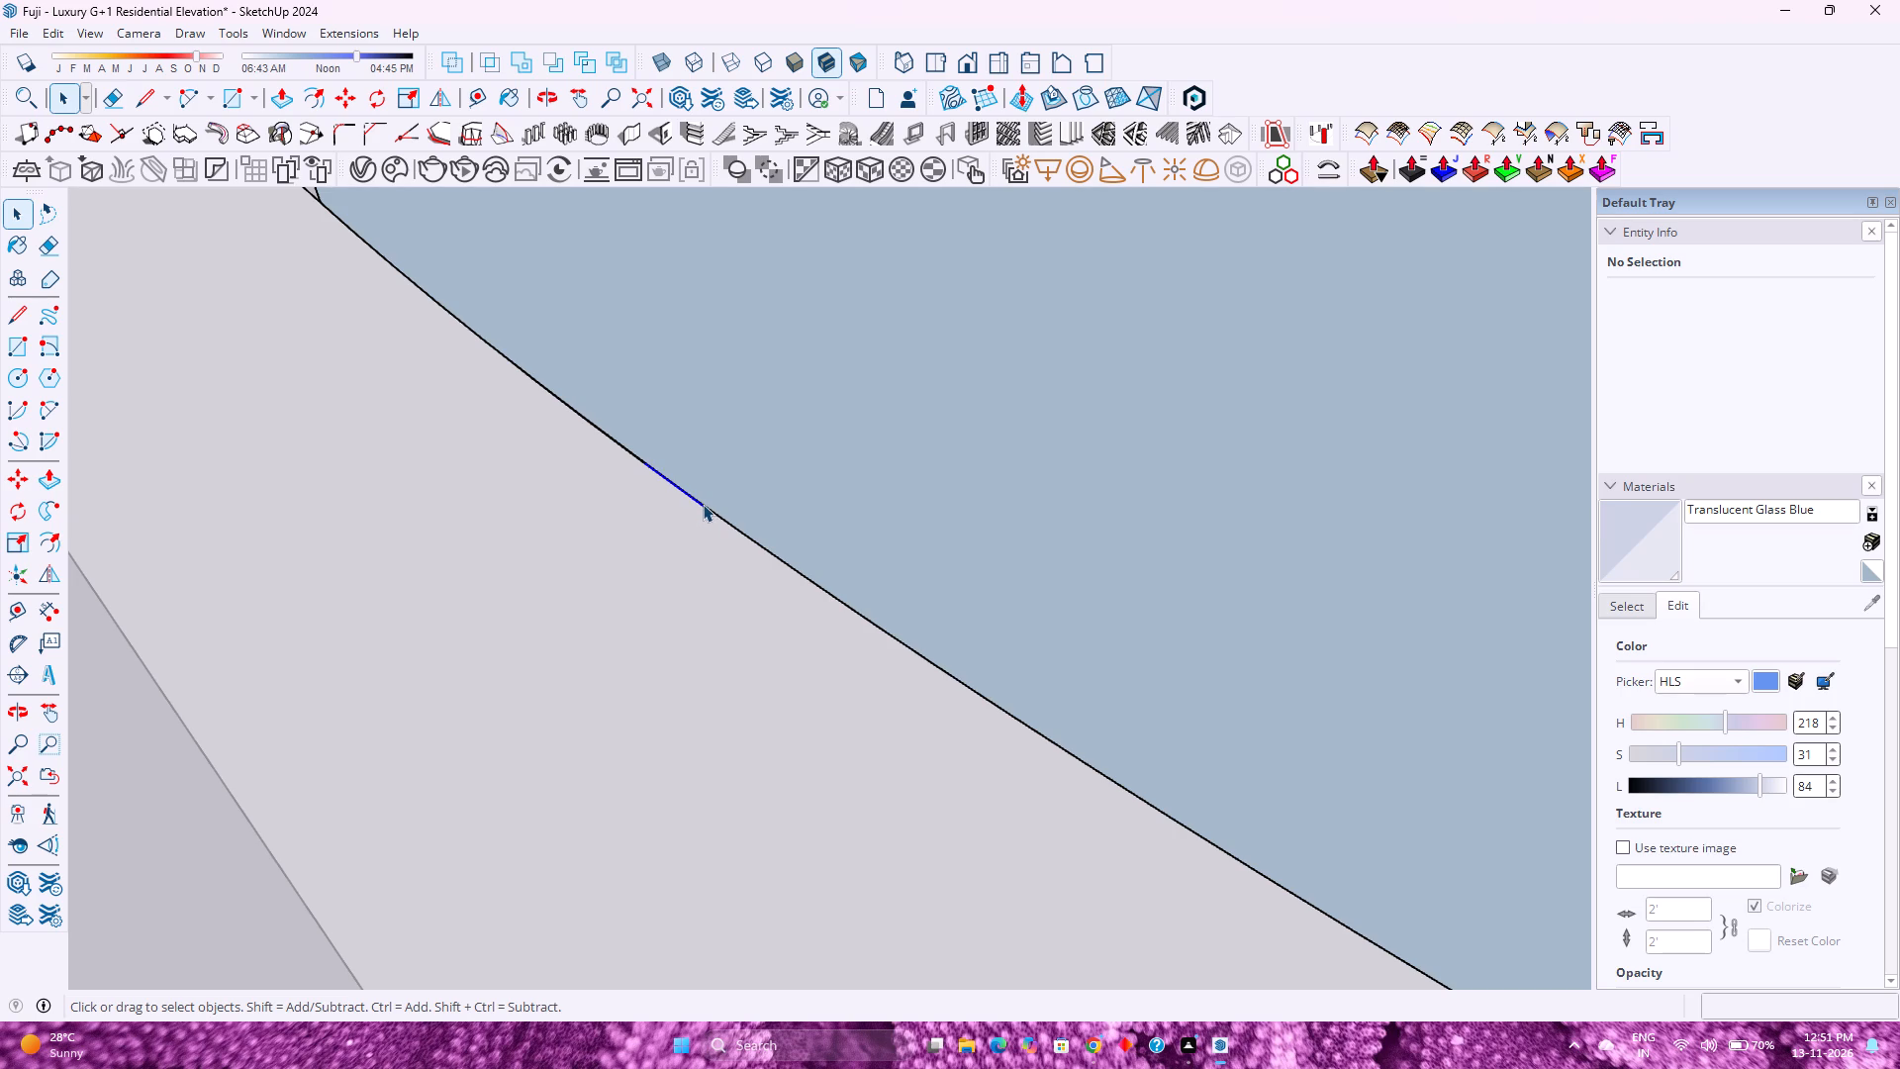
key("Delete")
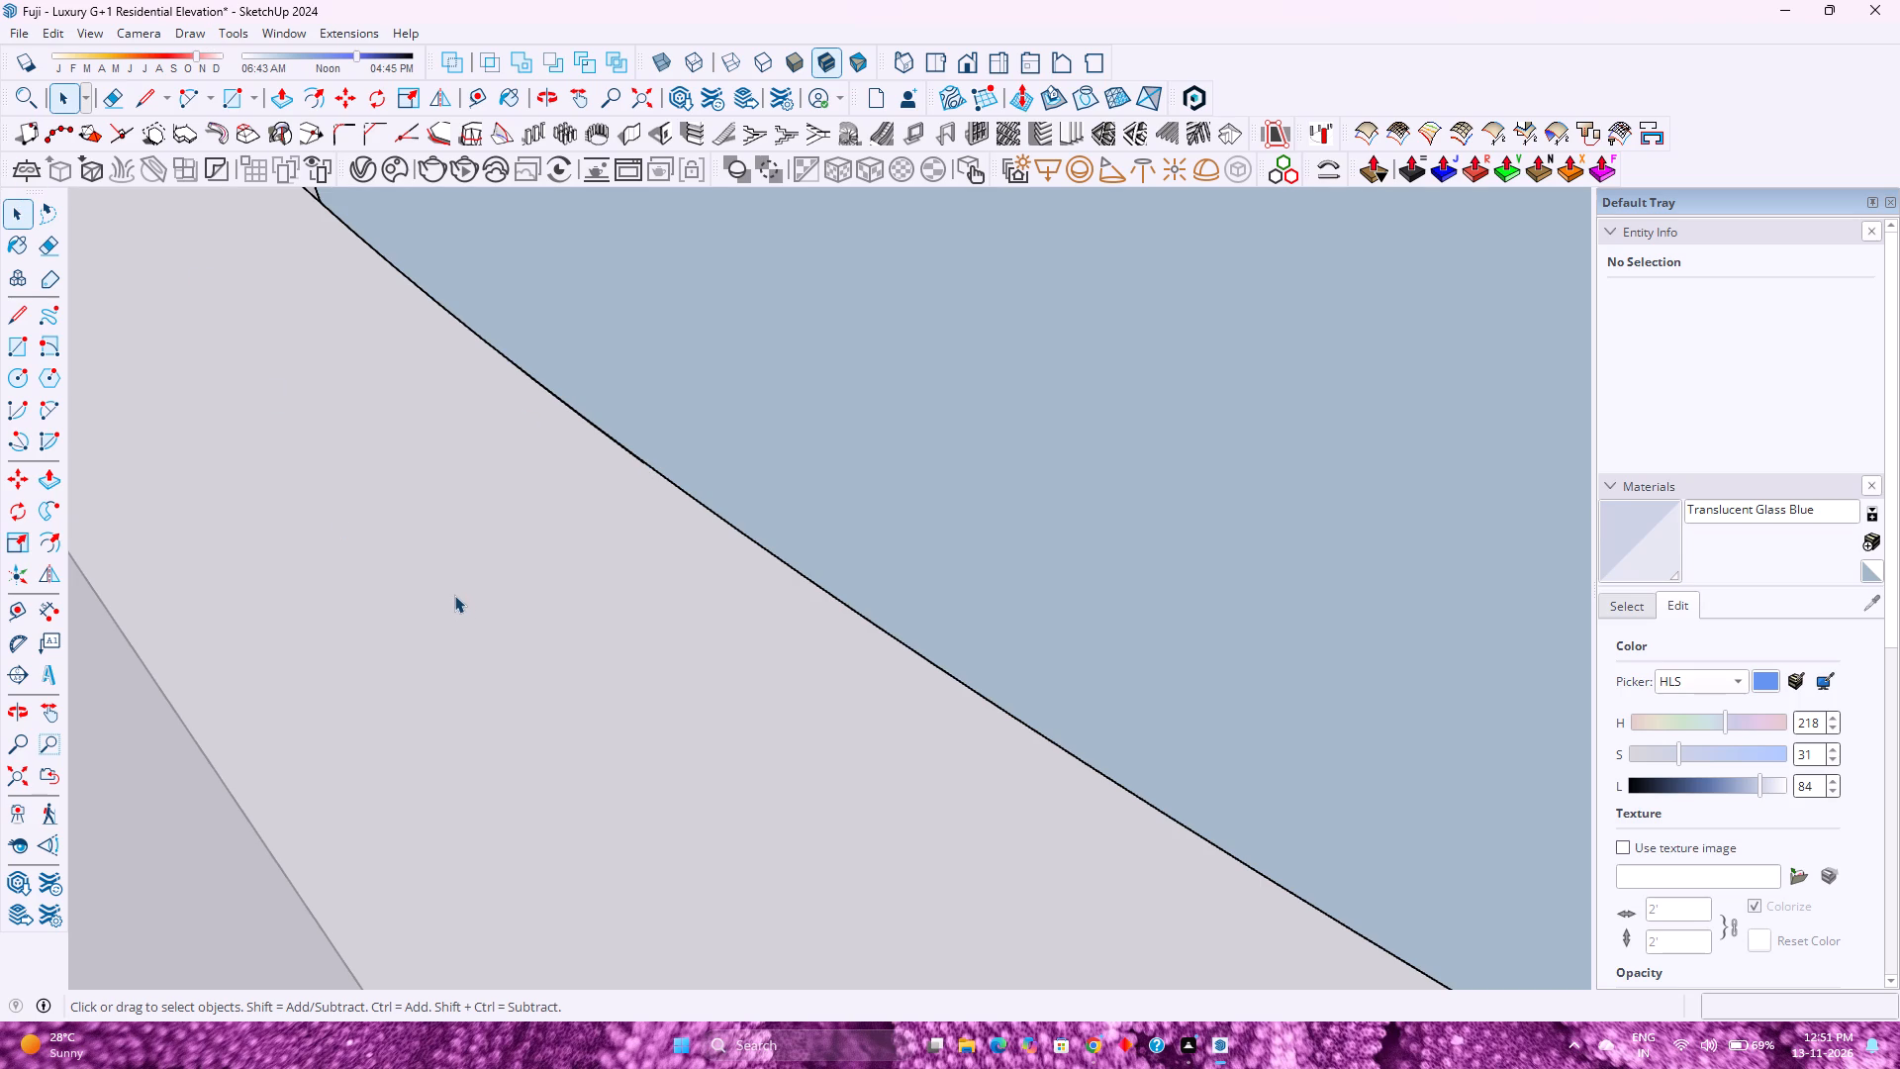
Delete the loose stray edges on the slab just outside the corner's bottom arc.
scroll(567, 489, "down", 4)
scroll(636, 443, "up", 1)
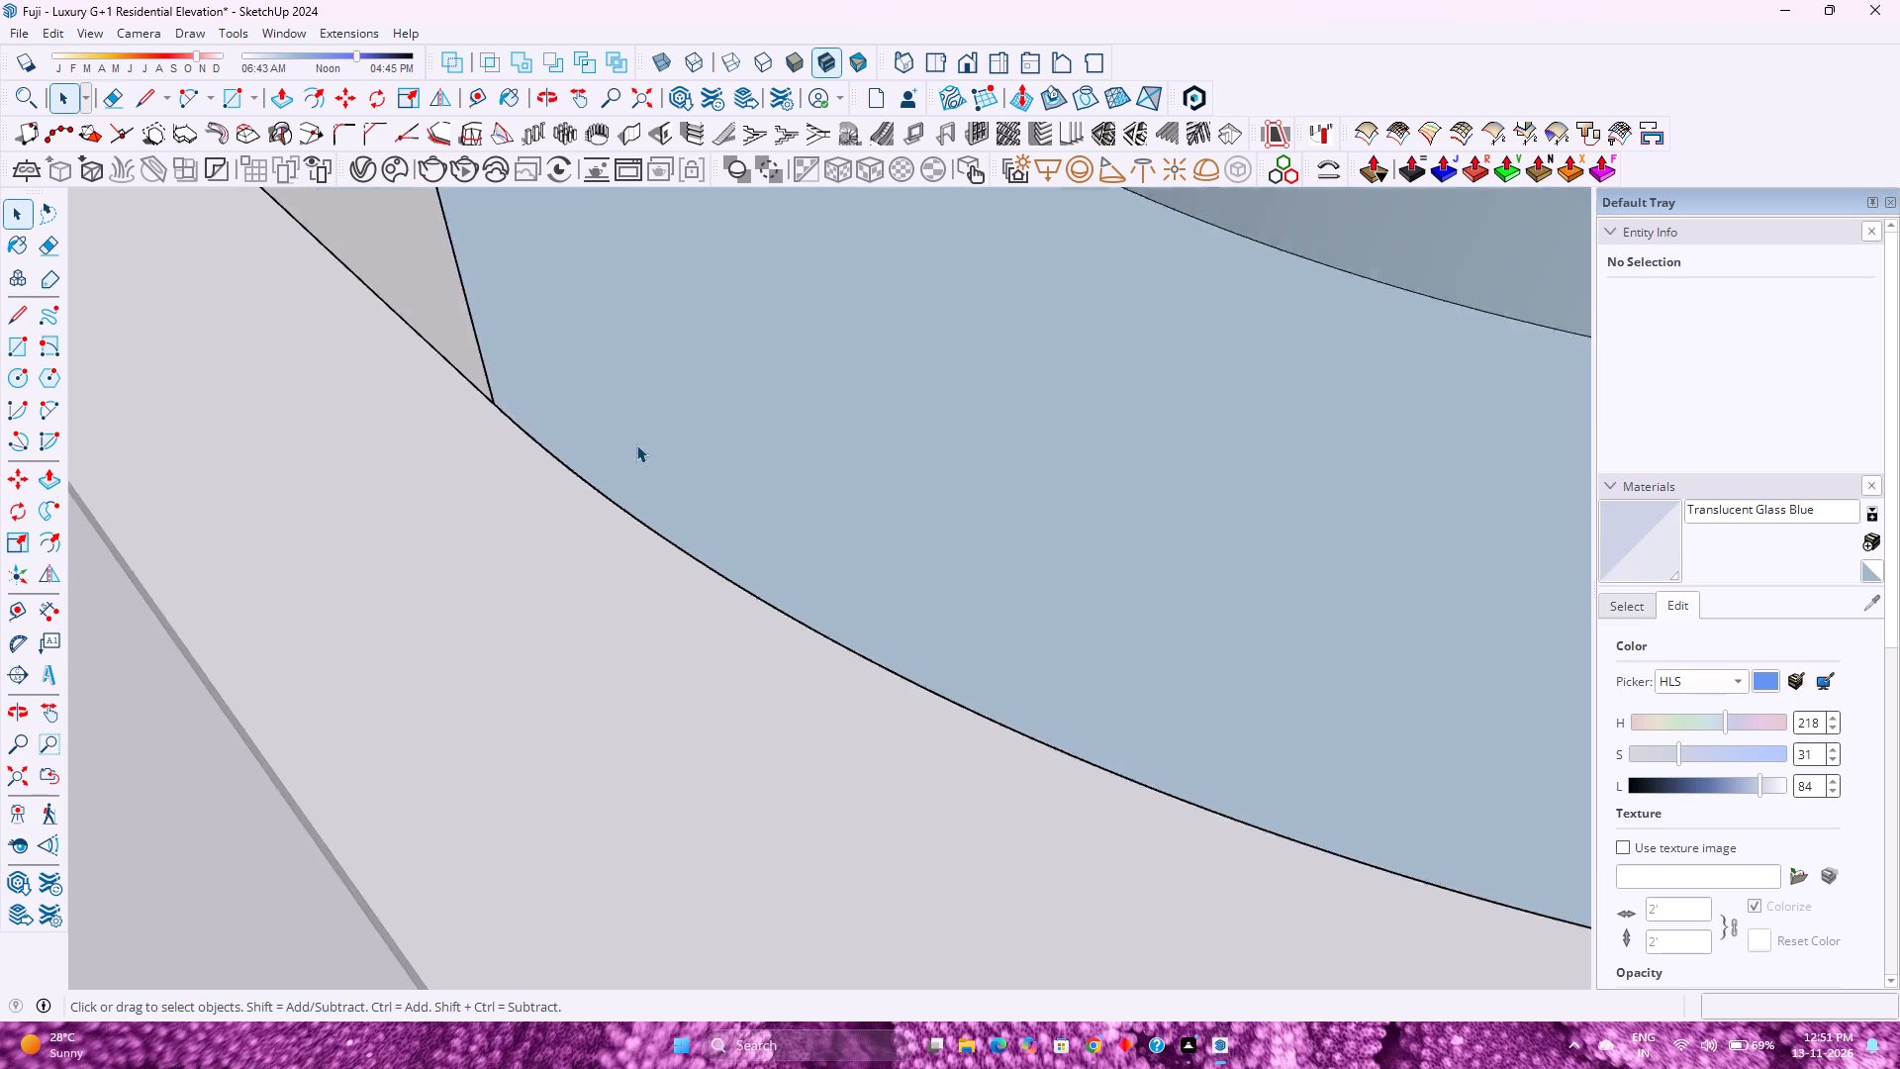
scroll(636, 444, "up", 2)
scroll(627, 453, "down", 3)
scroll(662, 528, "down", 12)
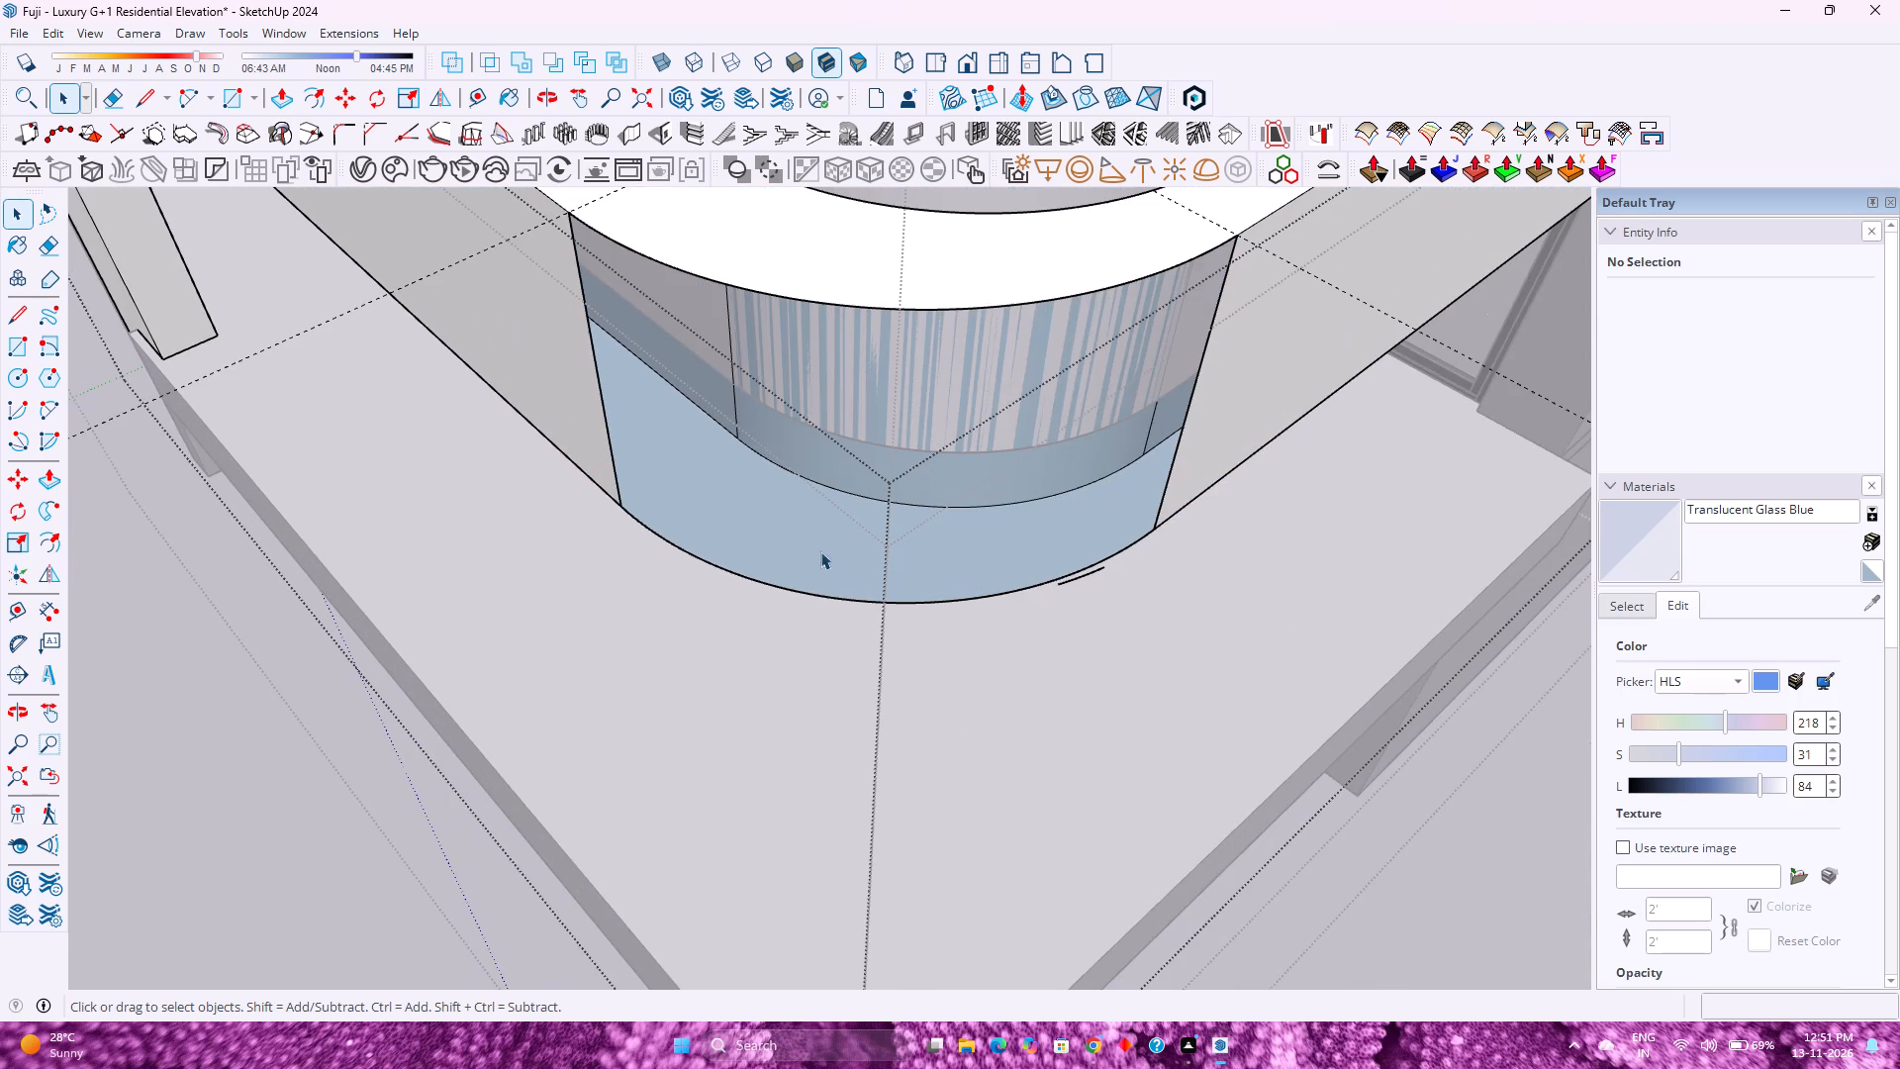
left_click(1081, 575)
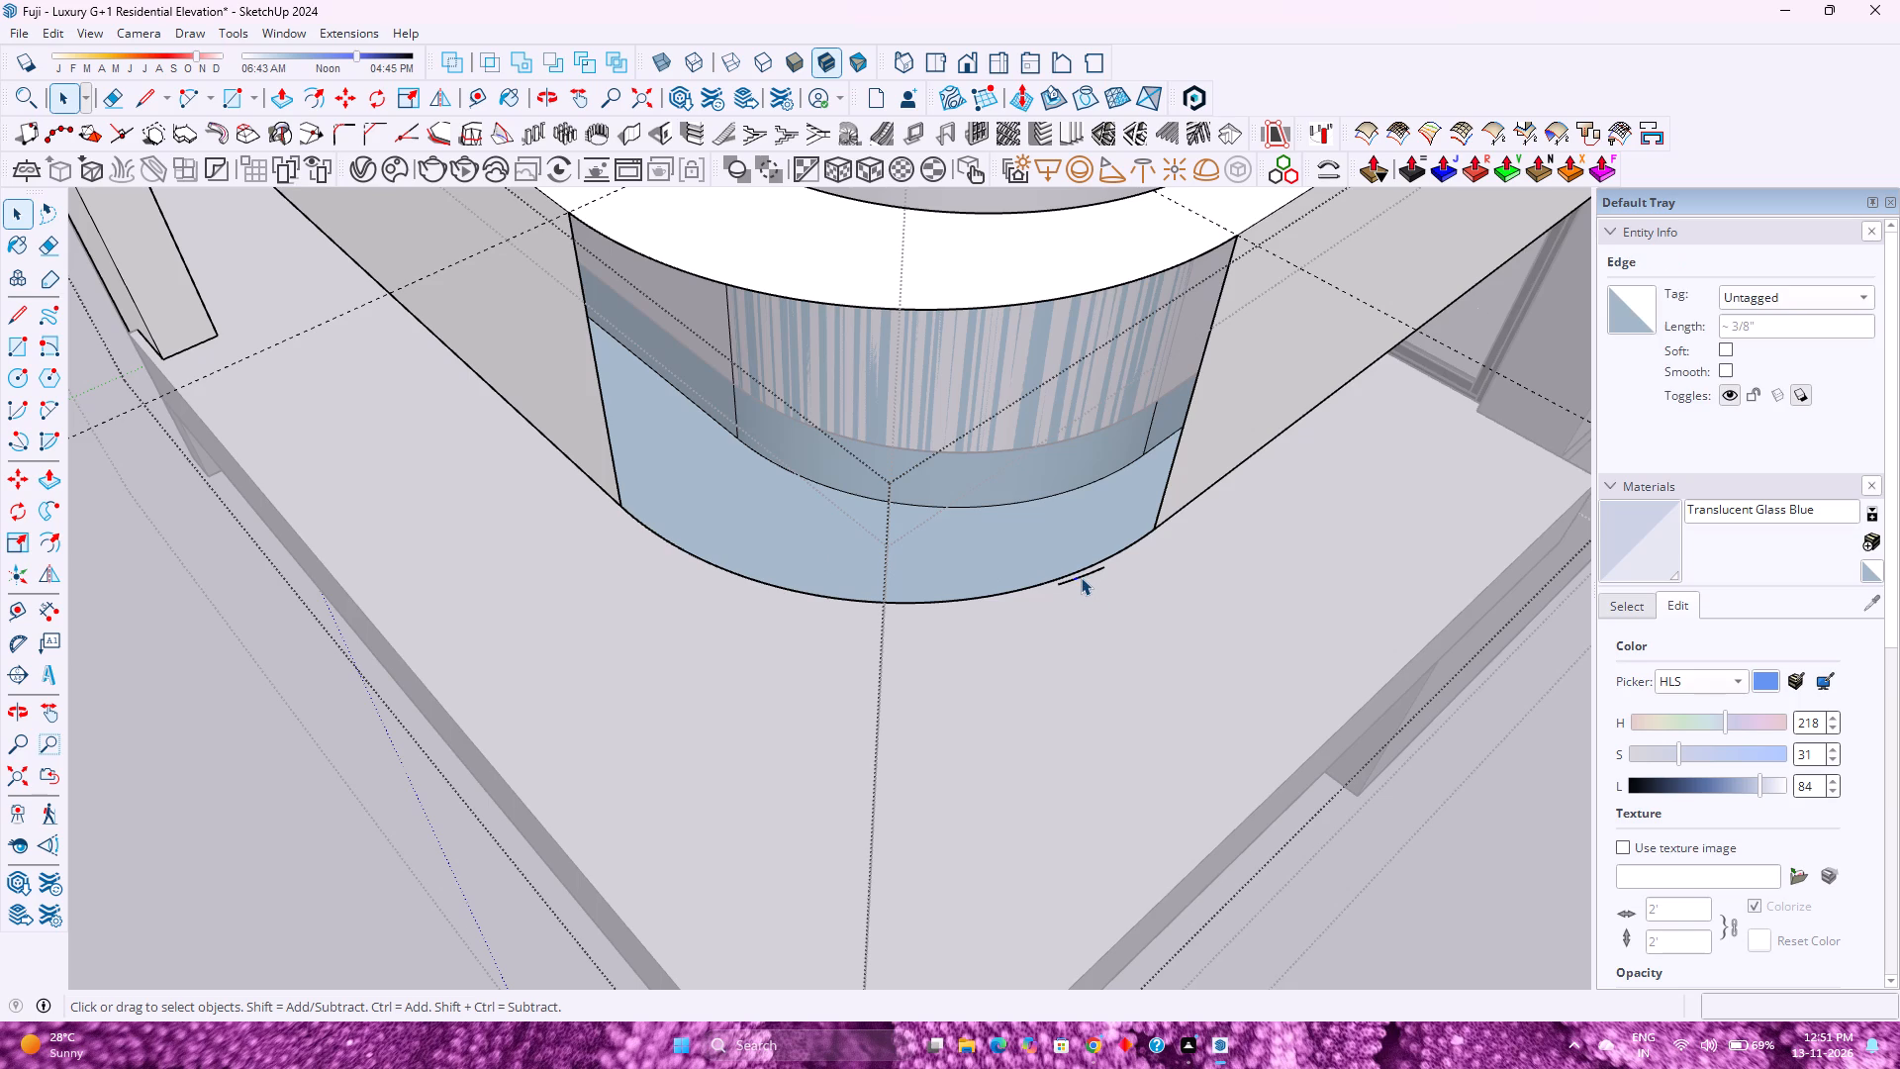
triple_click(1080, 577)
left_click(1078, 576)
key("Delete")
Draw 2' 3" vertical lines joining the top and bottom corner arcs at both of their ends.
key("l")
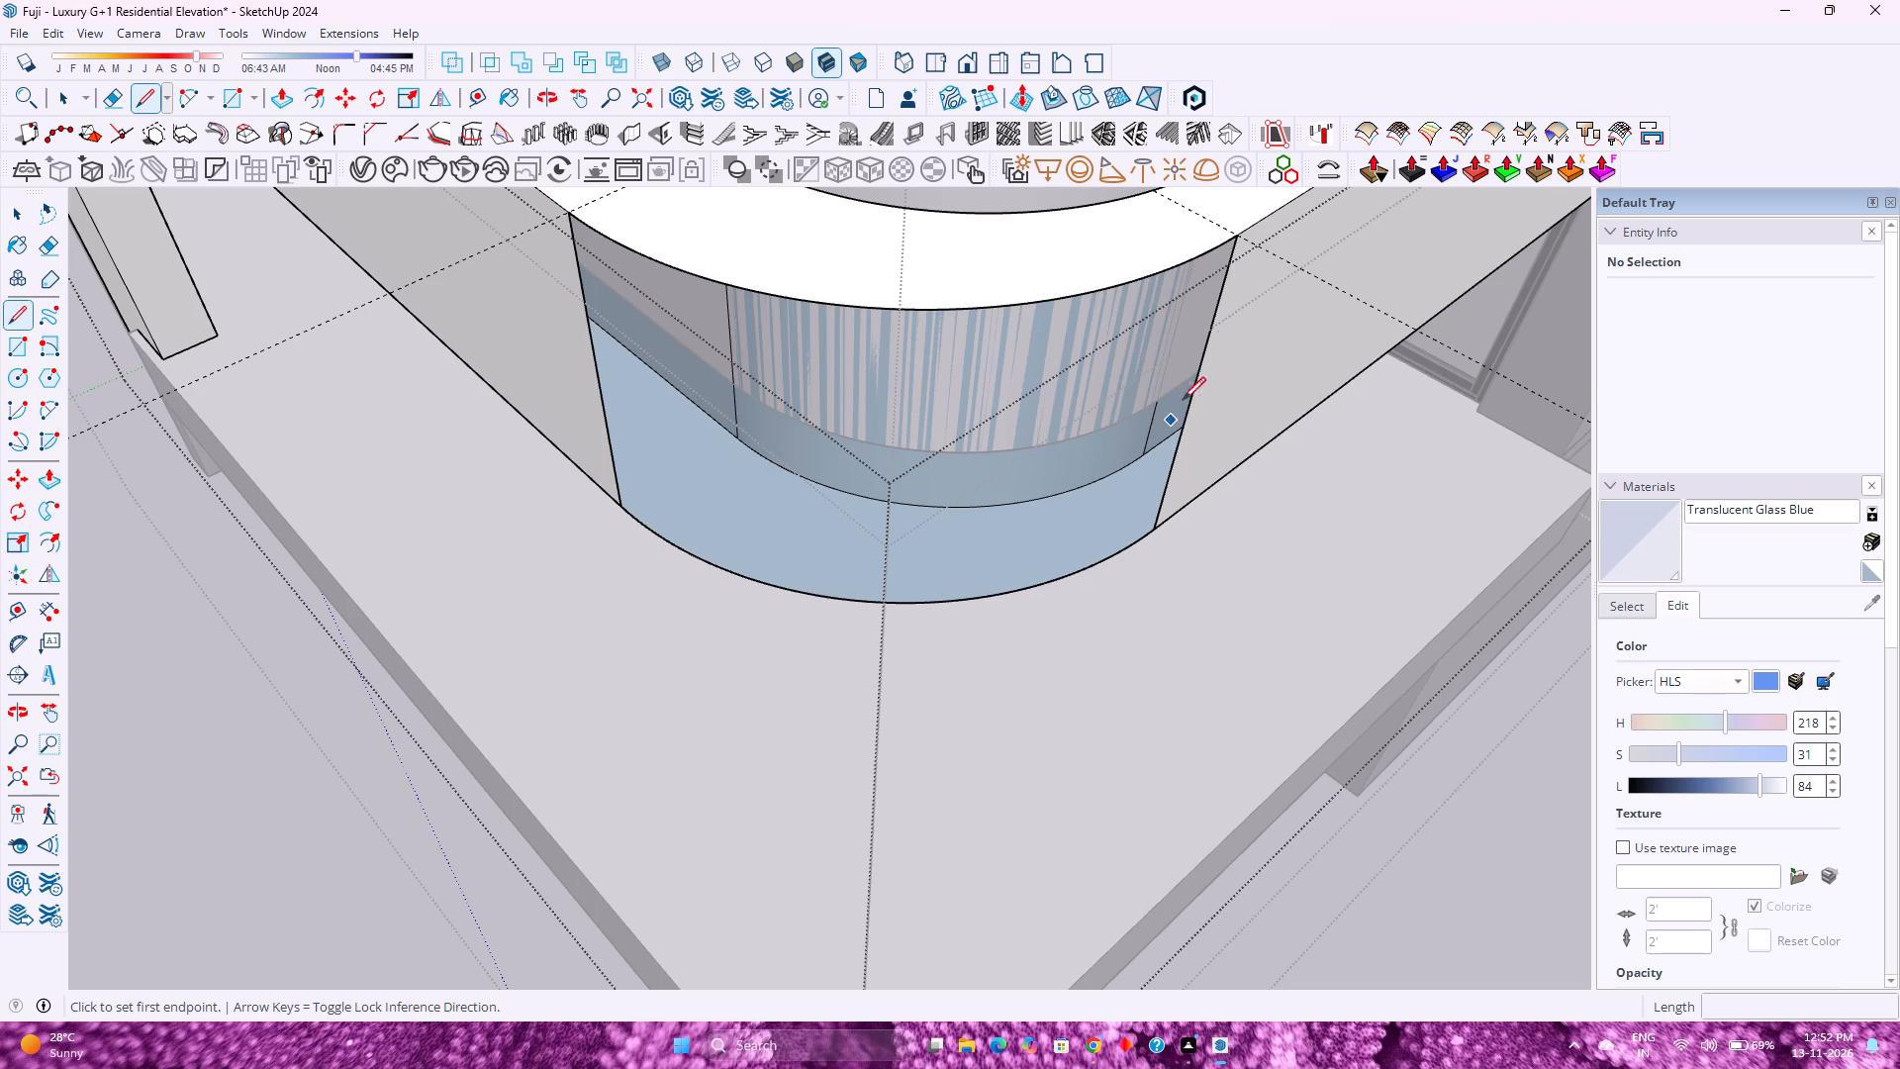
left_click(1237, 234)
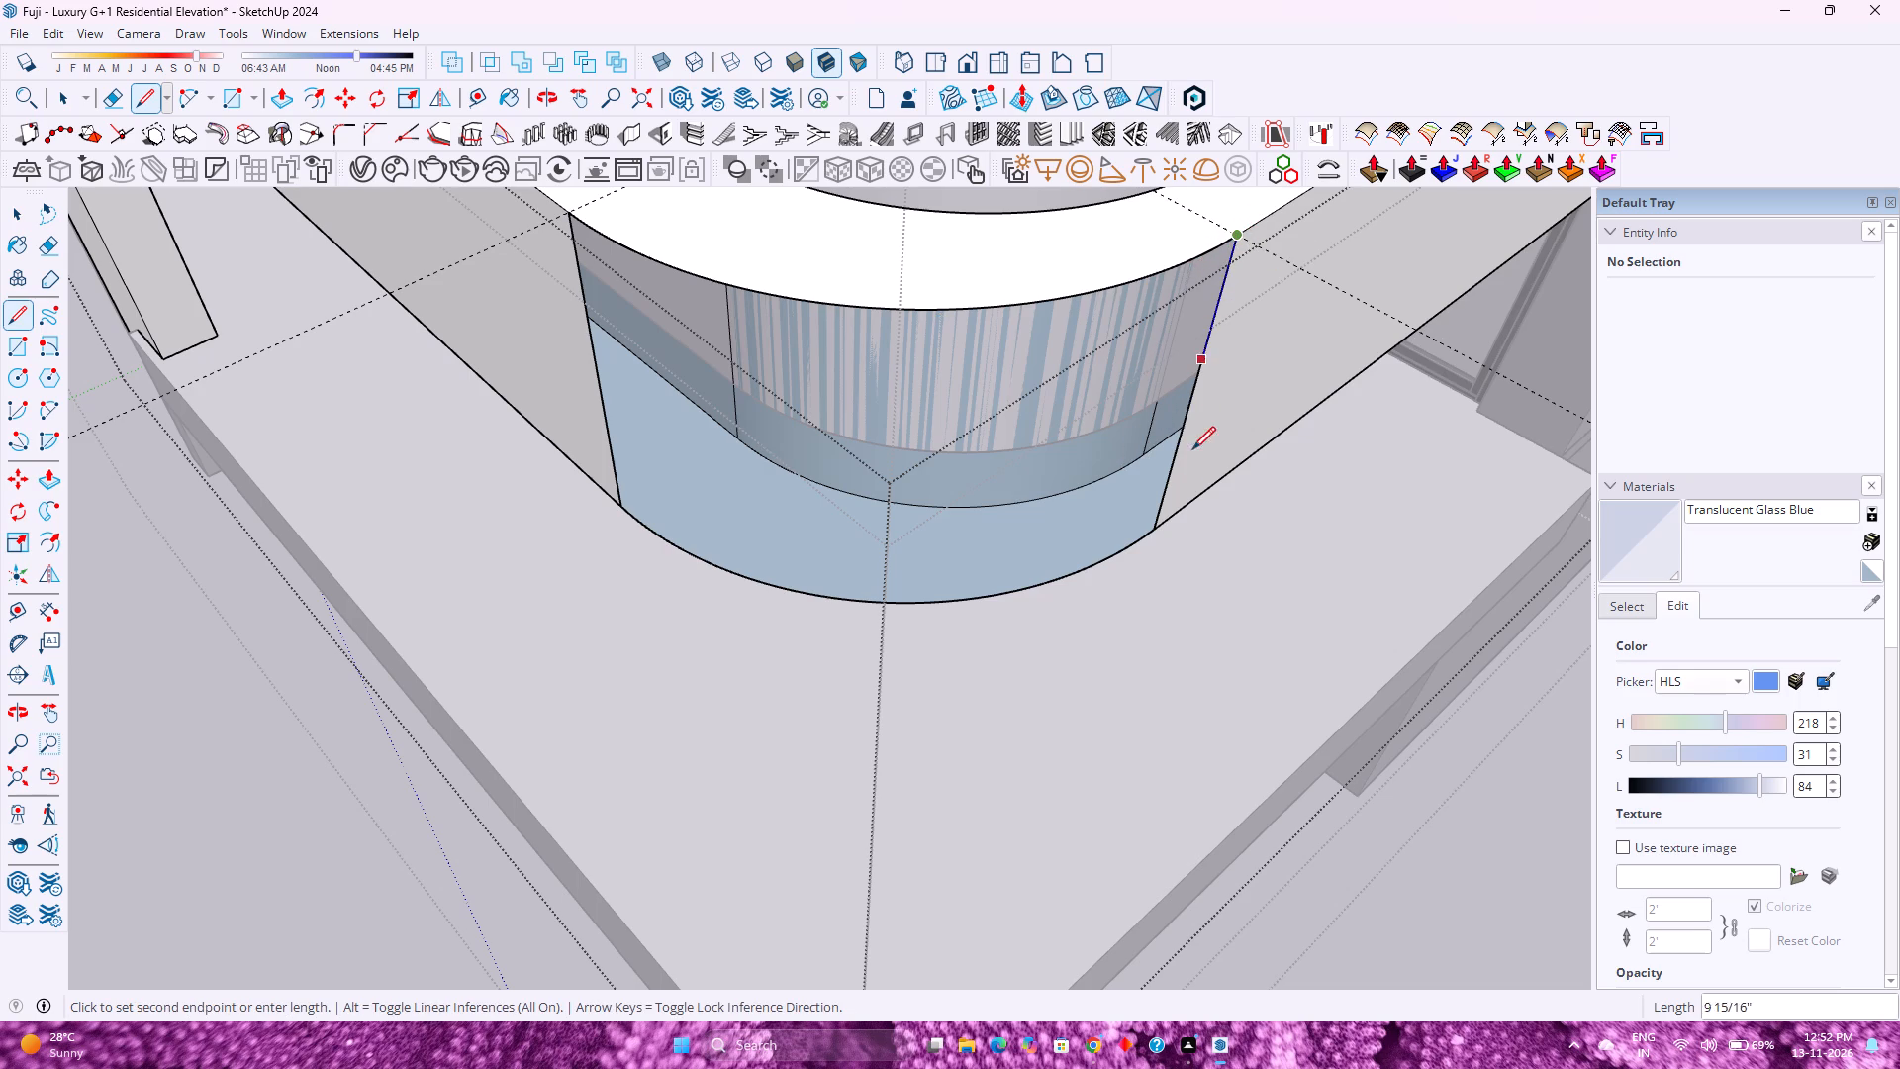
left_click(1152, 535)
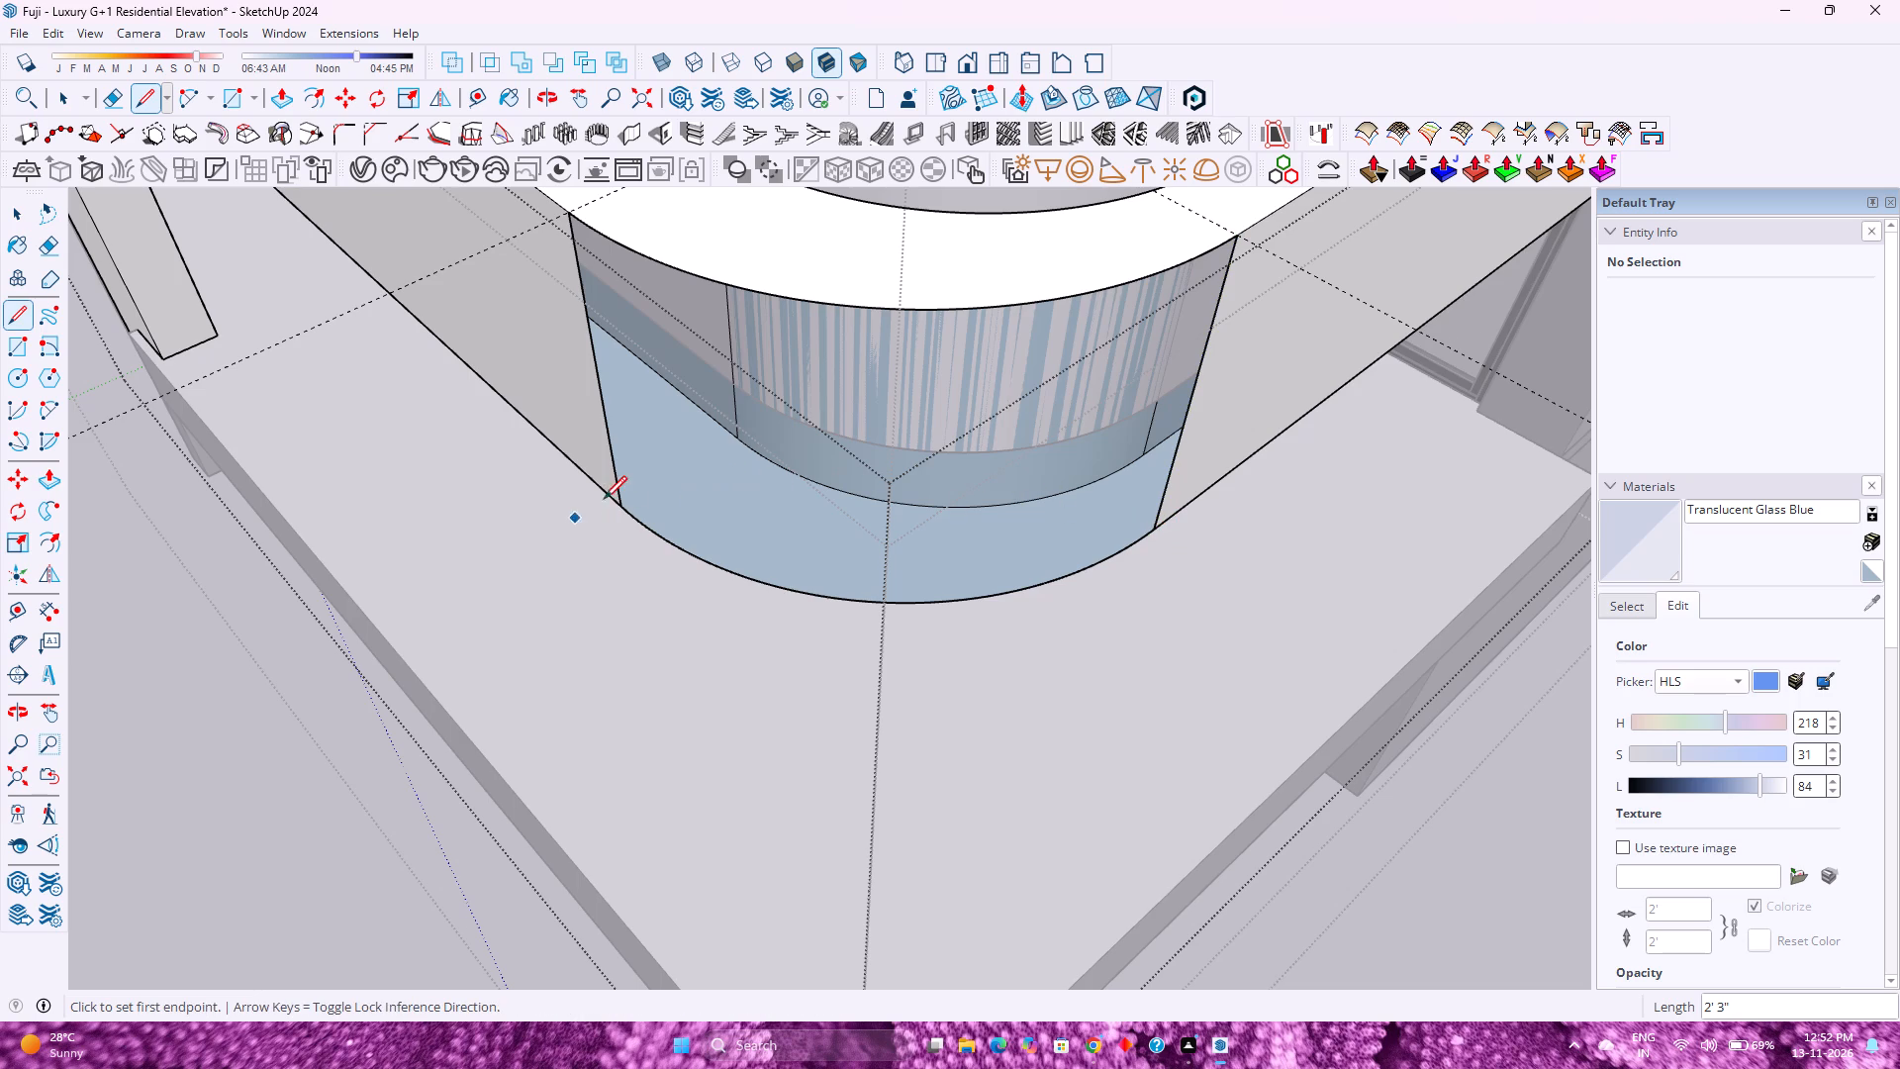
middle_click_drag(673, 507, 849, 653, "shift")
middle_click(849, 653, "shift")
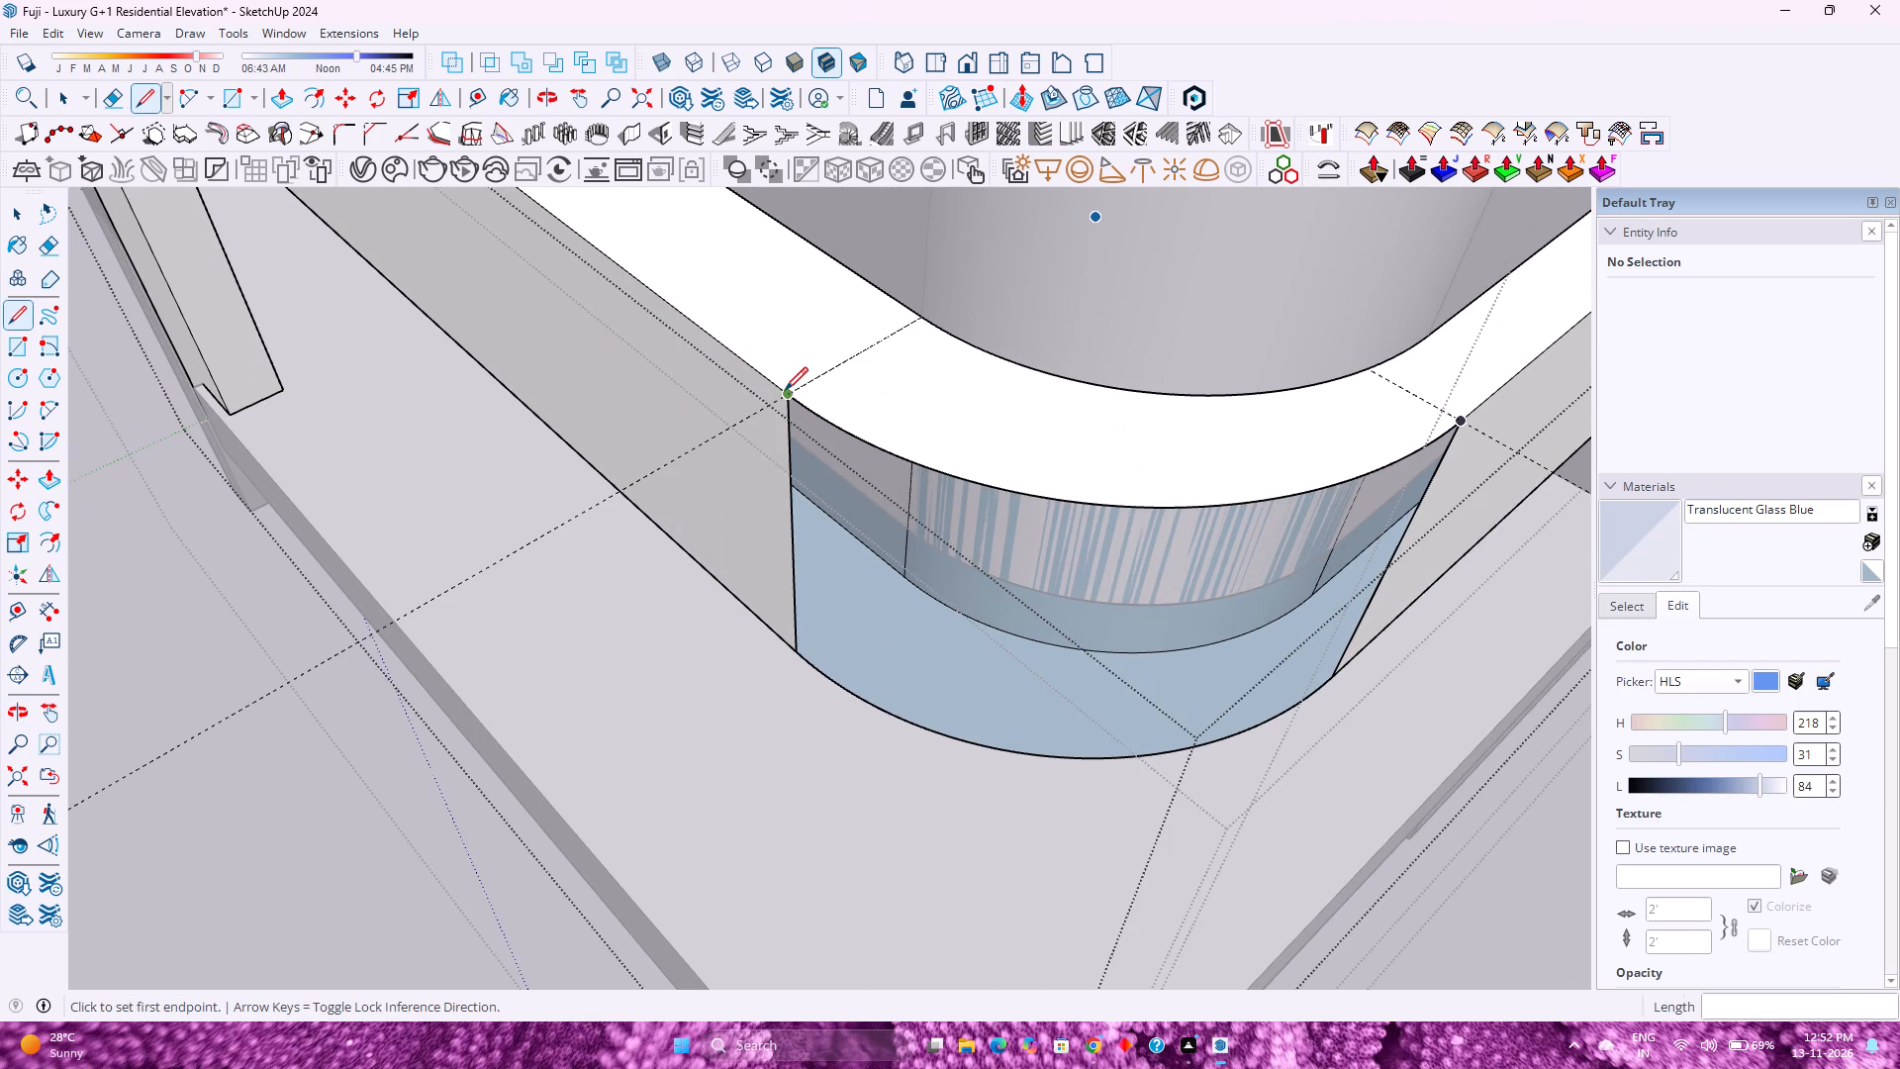
left_click(787, 393)
left_click(797, 656)
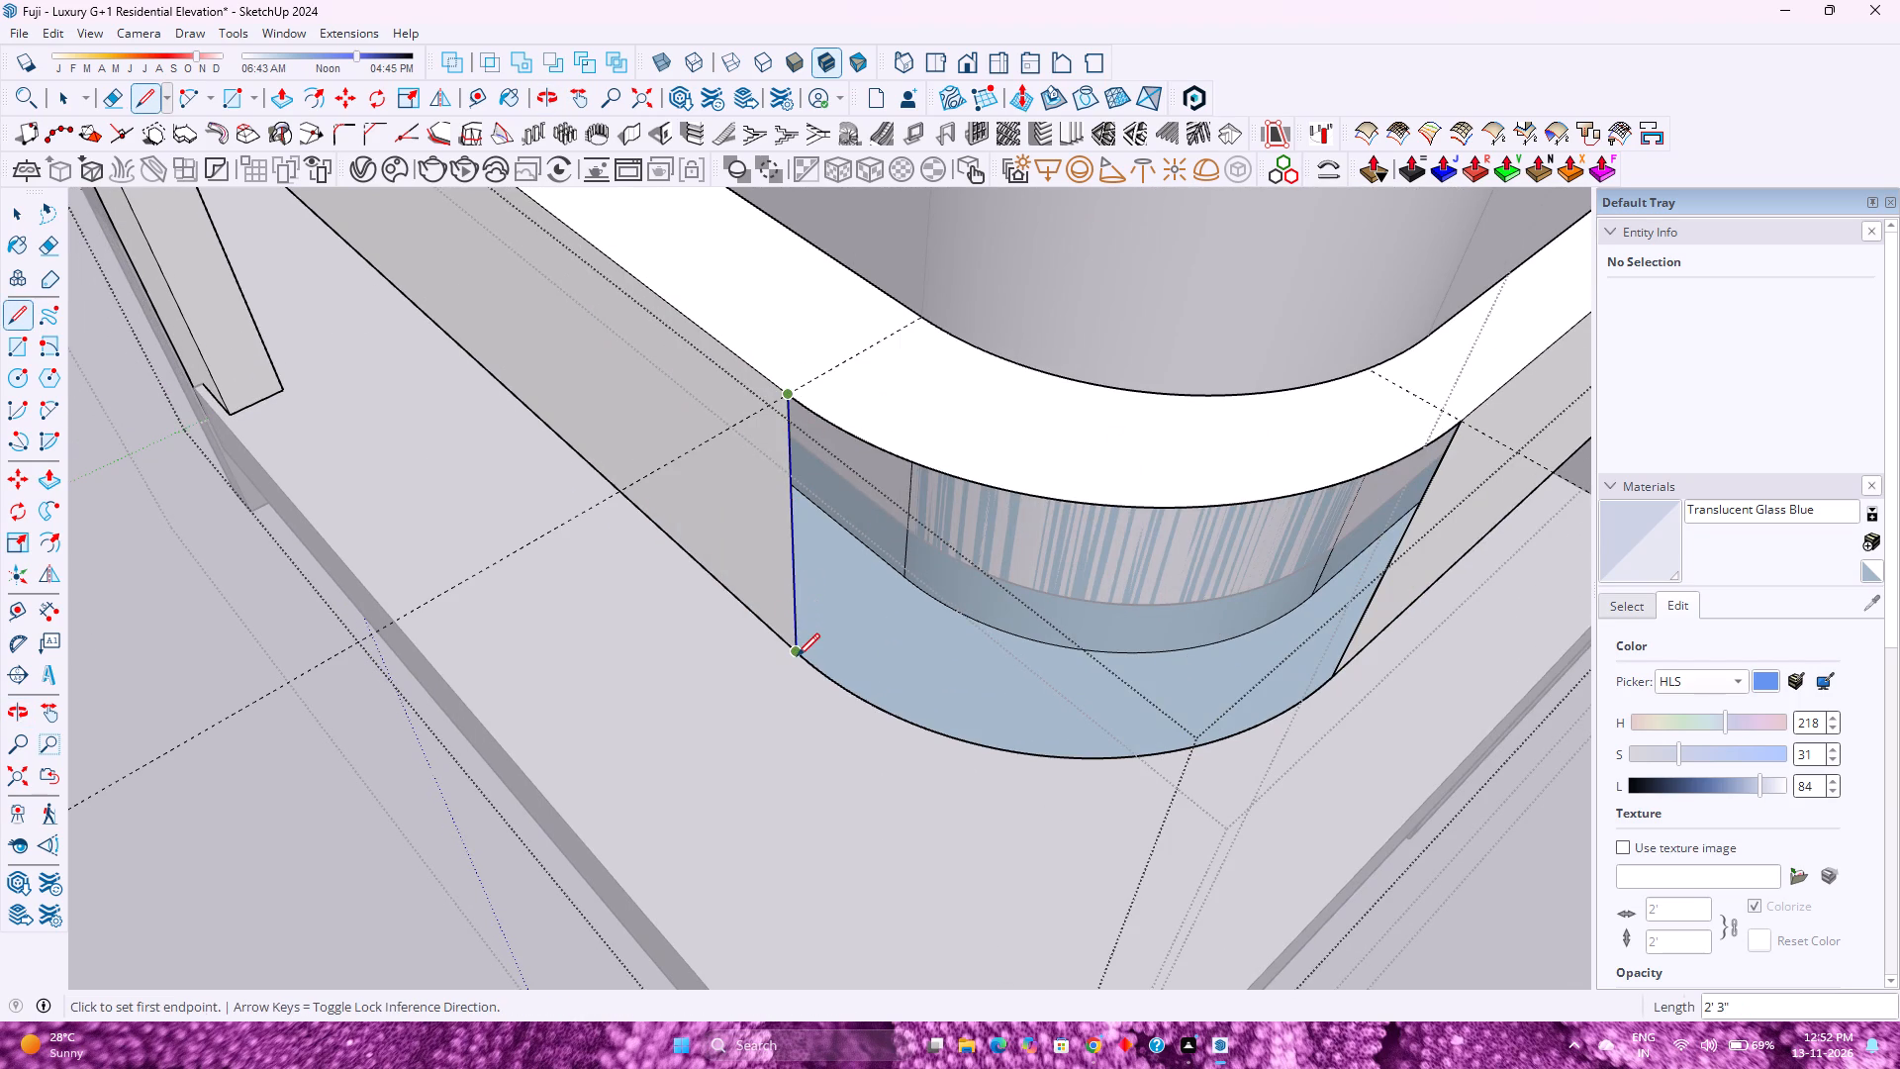
Push the beam's top face down 2' 3" to its bottom edge.
key("space")
left_click(1104, 434)
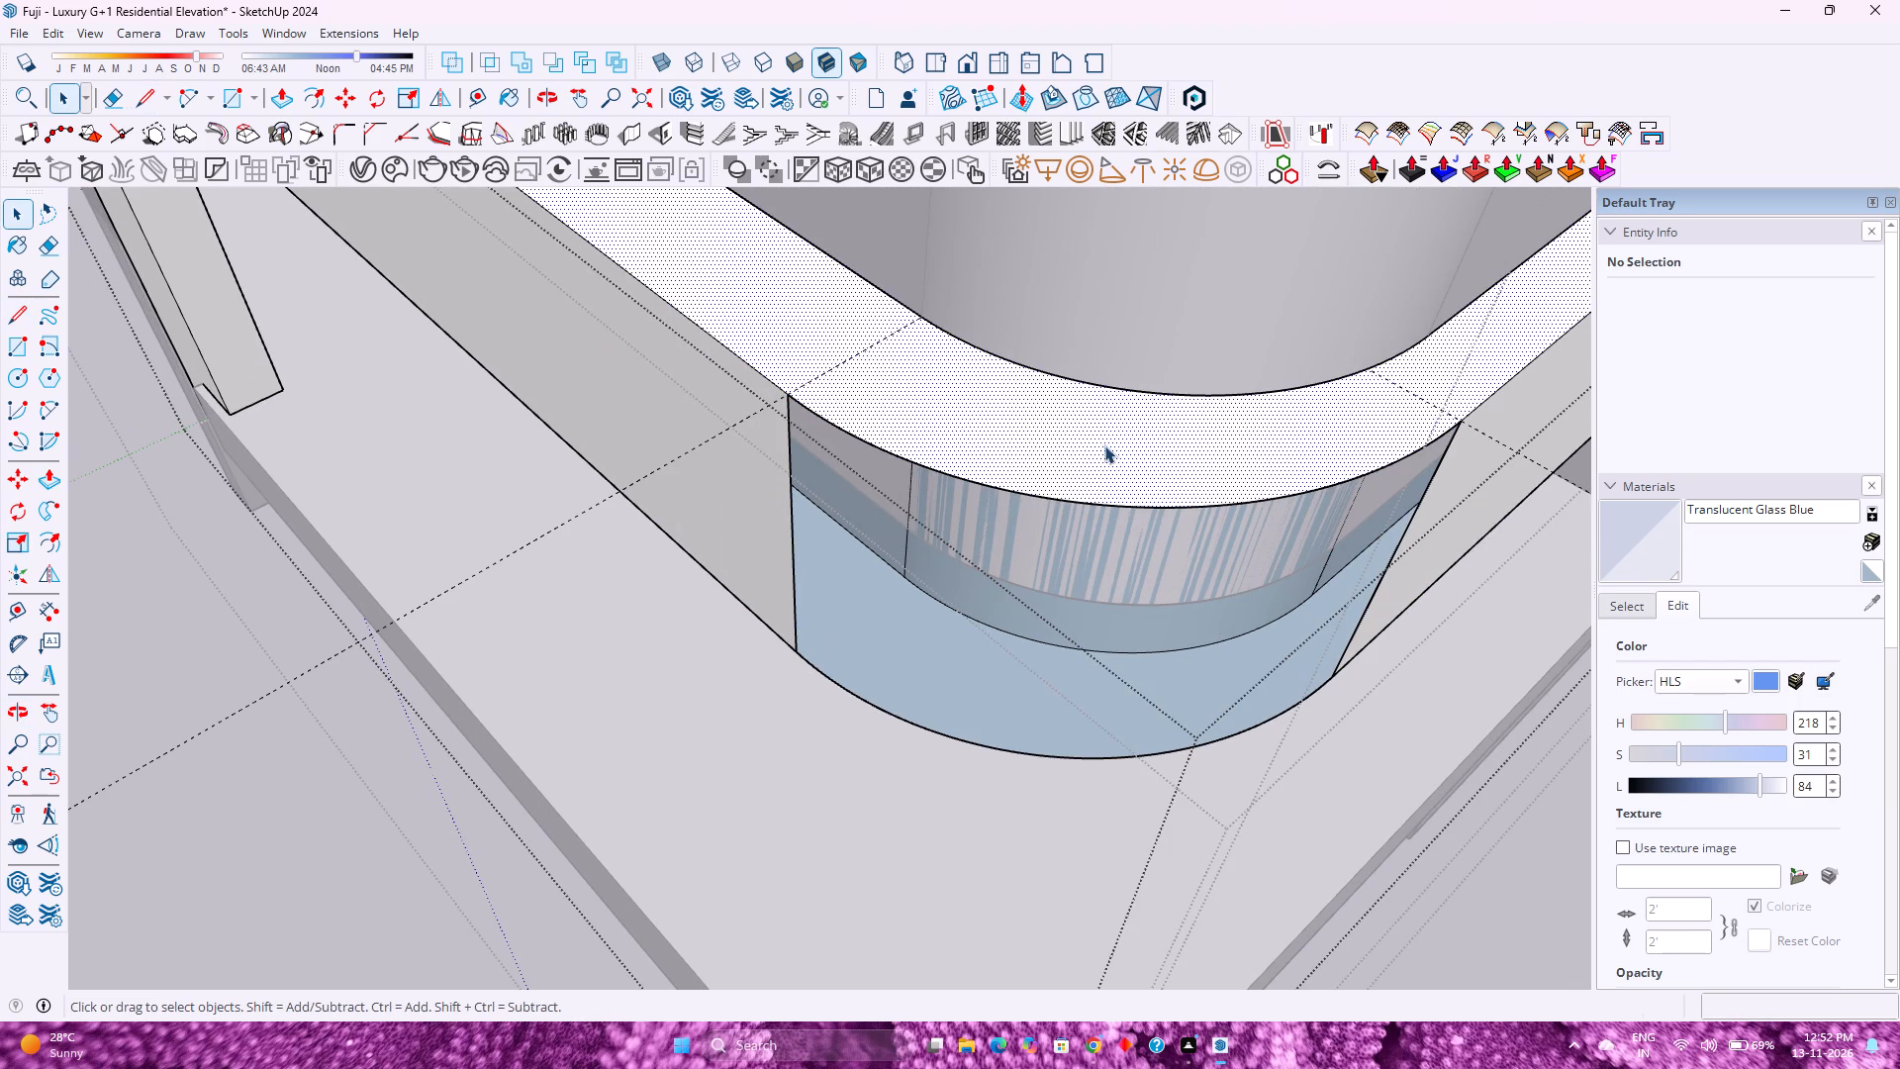
key("p")
left_click(1102, 449)
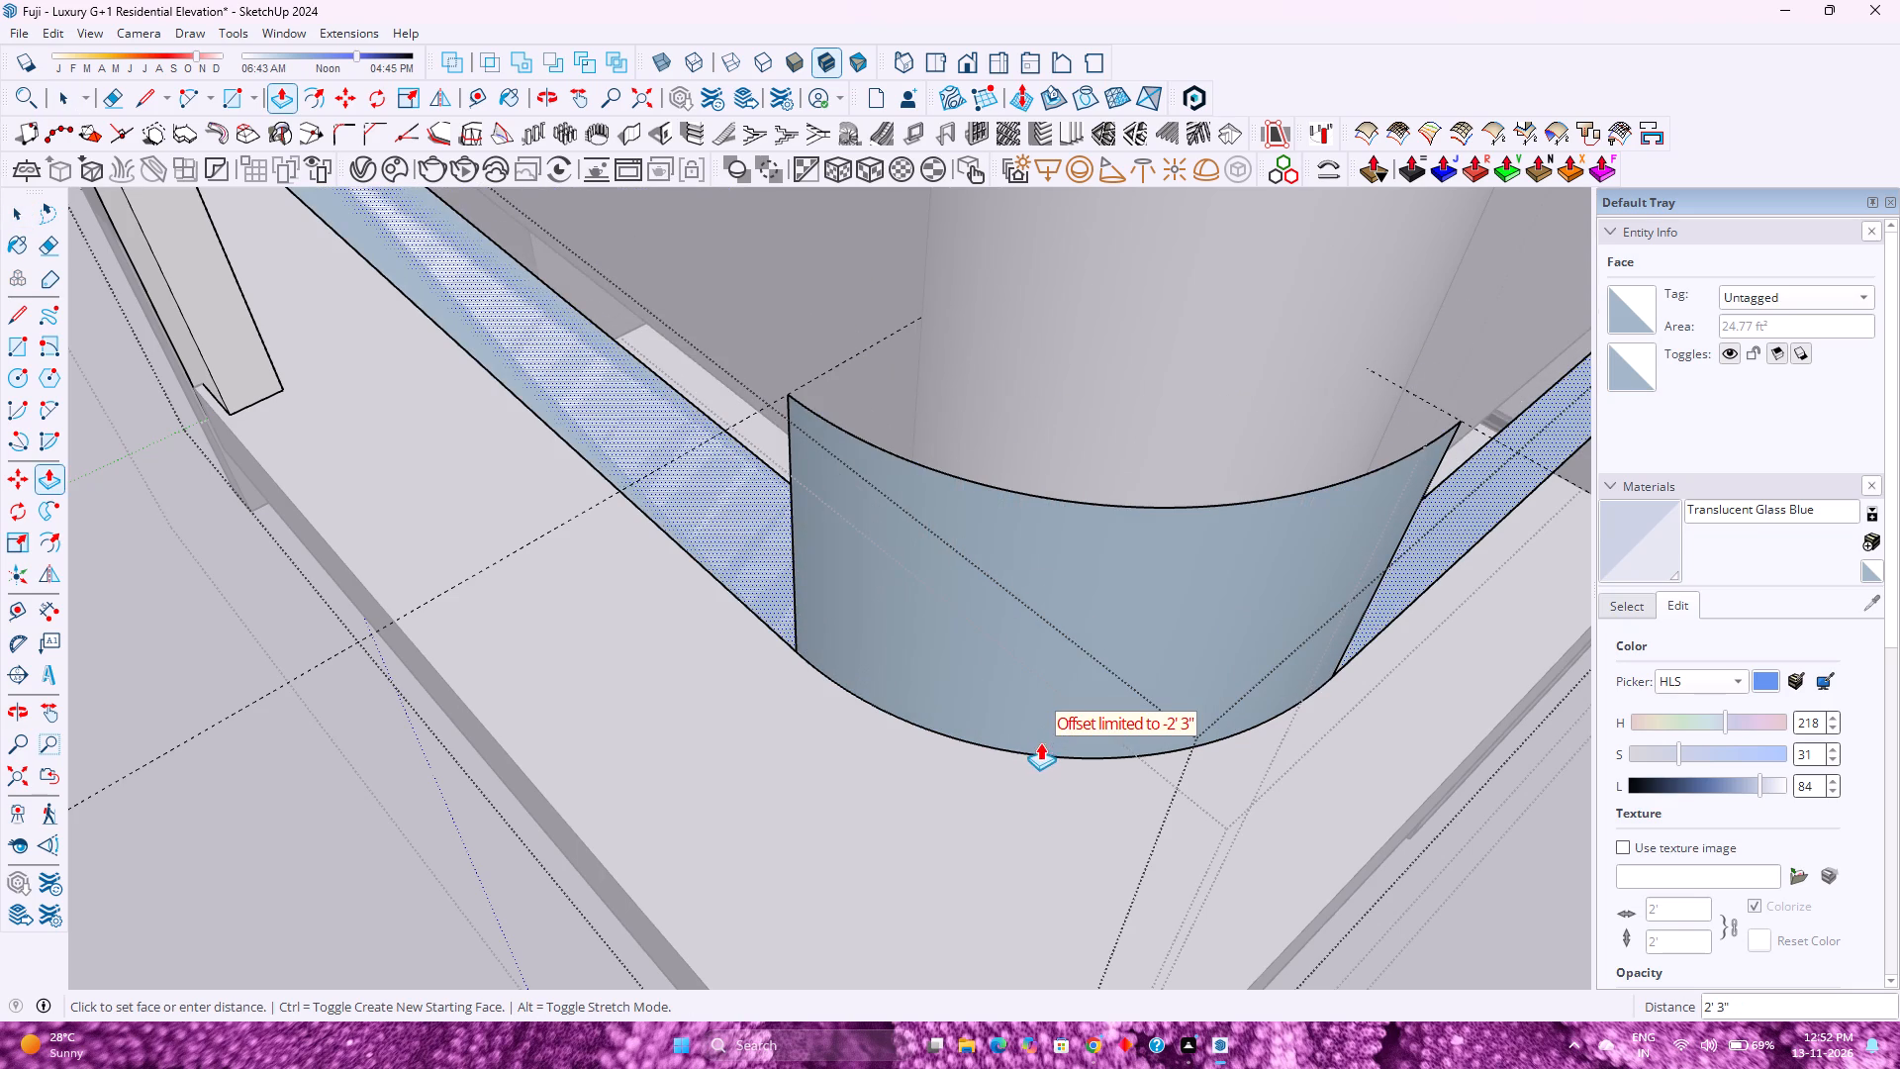
left_click(1040, 746)
Delete the leftover curved corner surface, its two vertical end edges and the floating top arc.
middle_click_drag(852, 696, 1189, 763)
scroll(1176, 717, "down", 6)
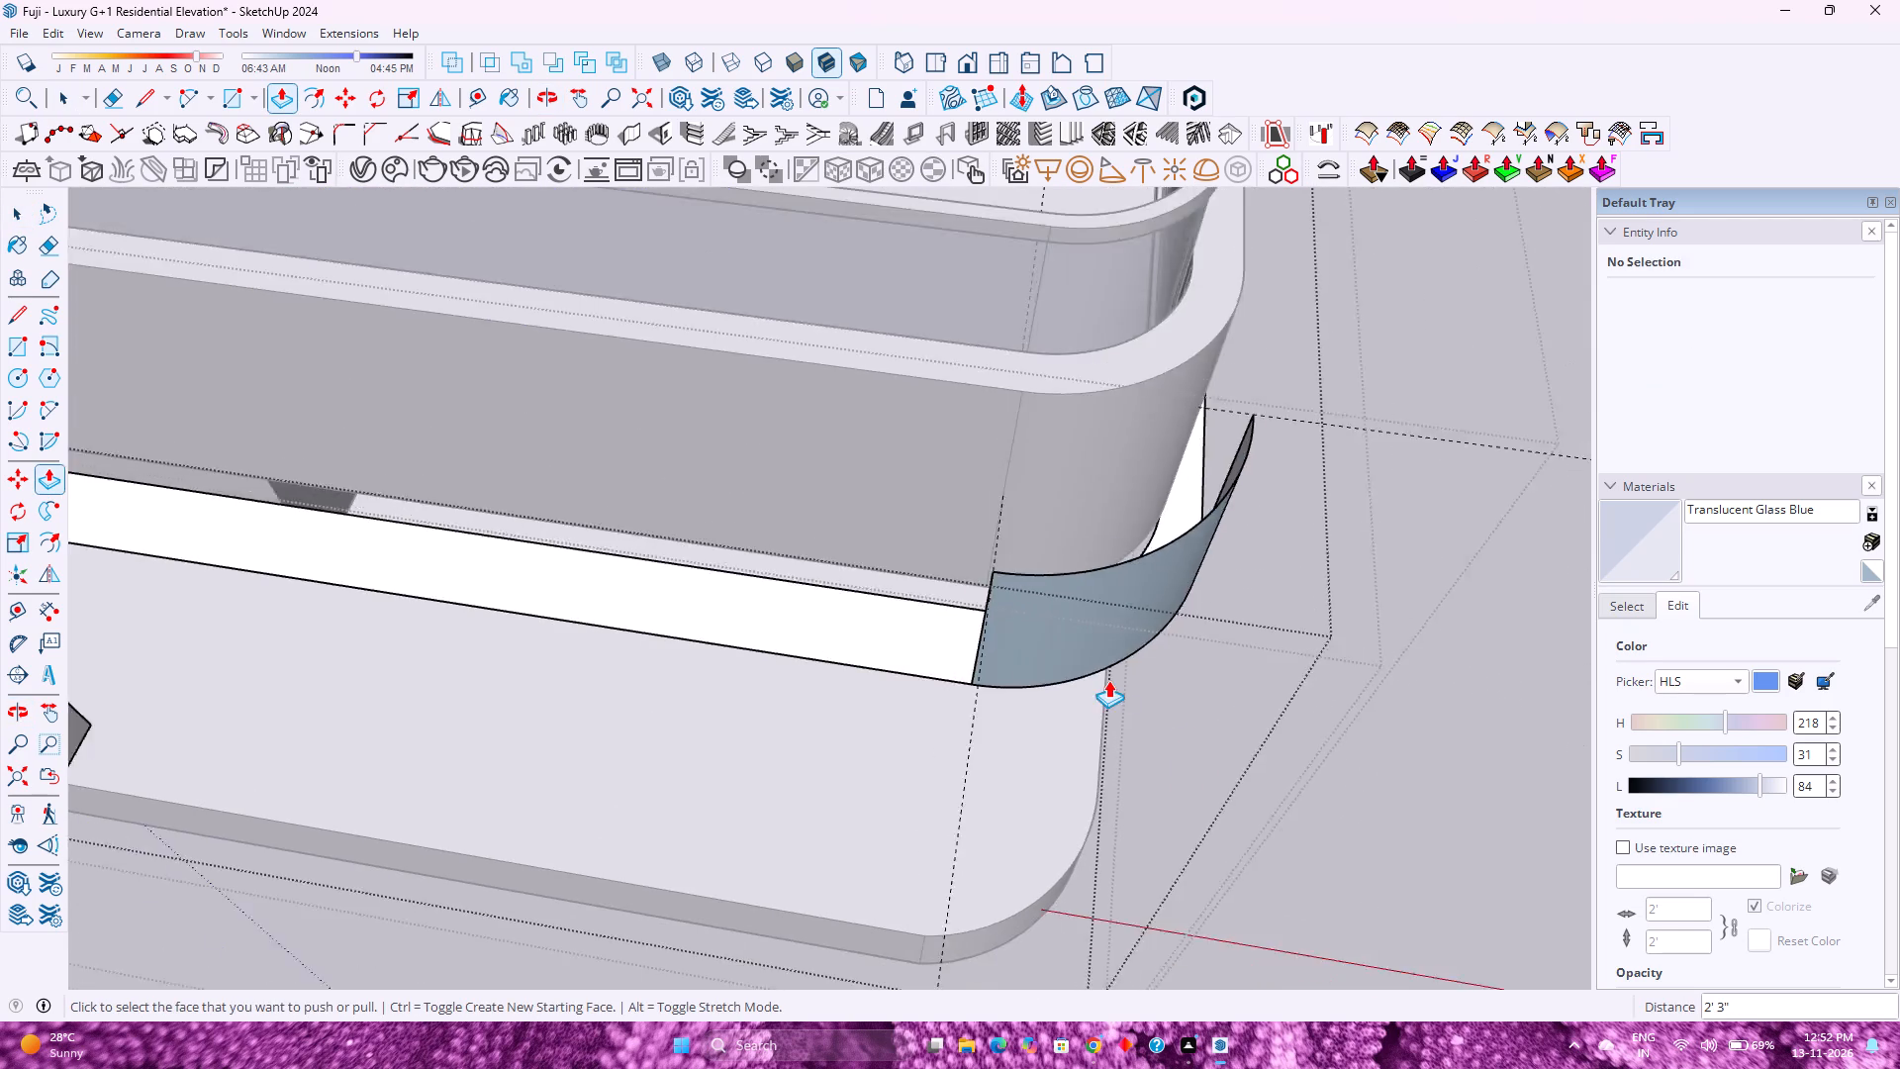
scroll(1108, 680, "down", 3)
scroll(1043, 660, "up", 4)
key("space")
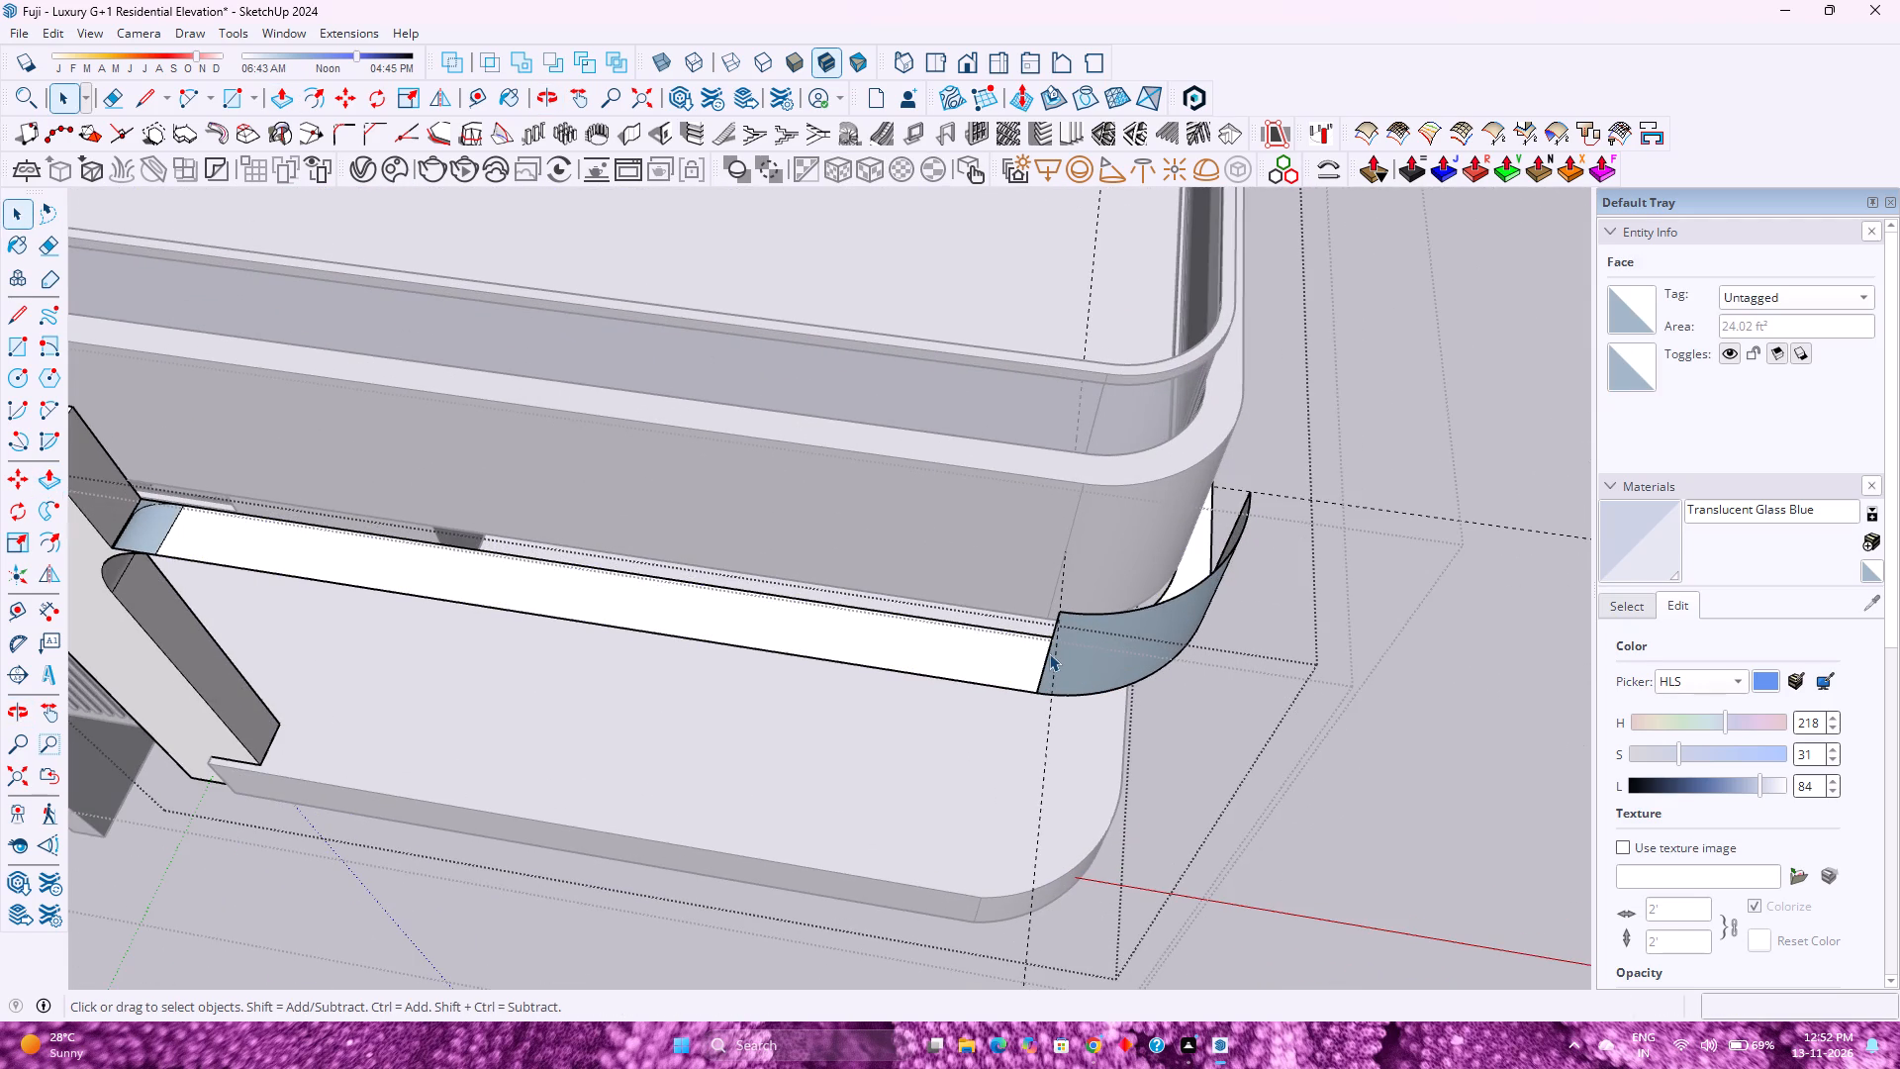
left_click(1049, 652)
key("Delete")
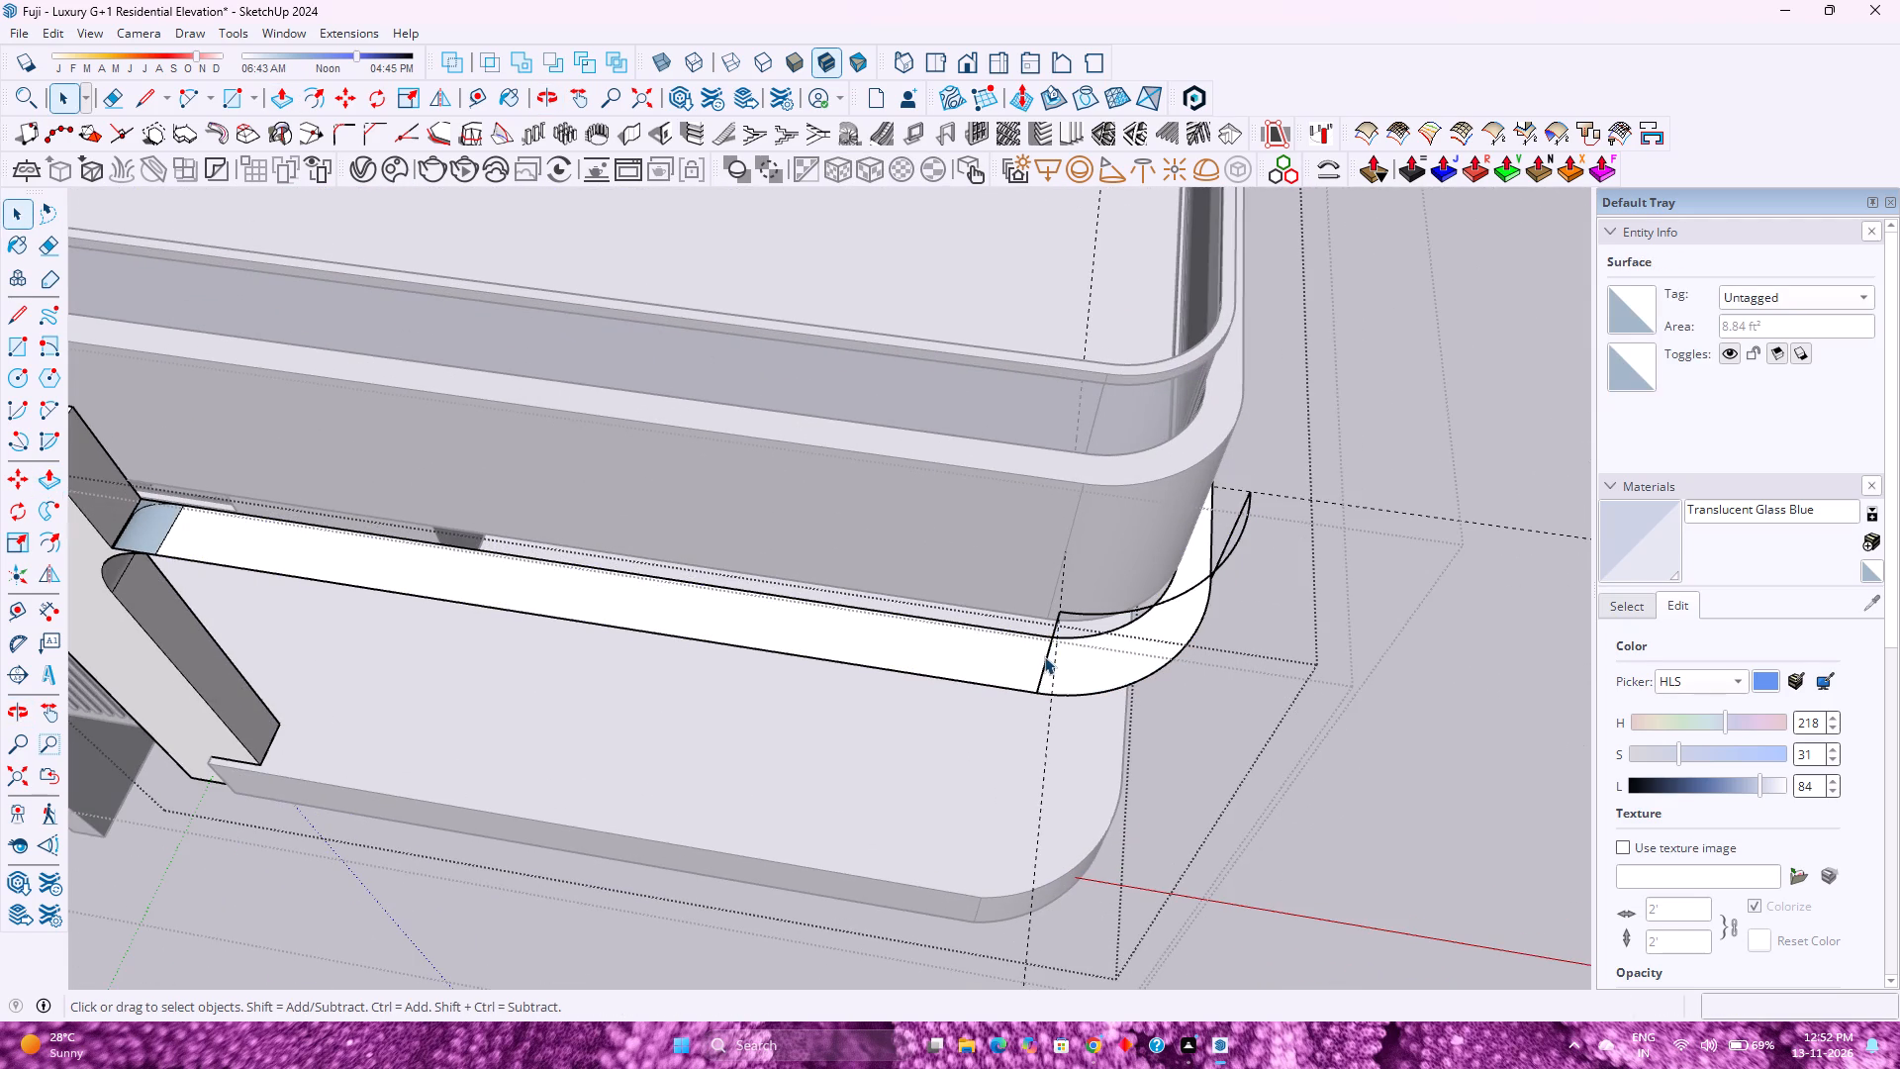
left_click(1044, 656)
key("Delete")
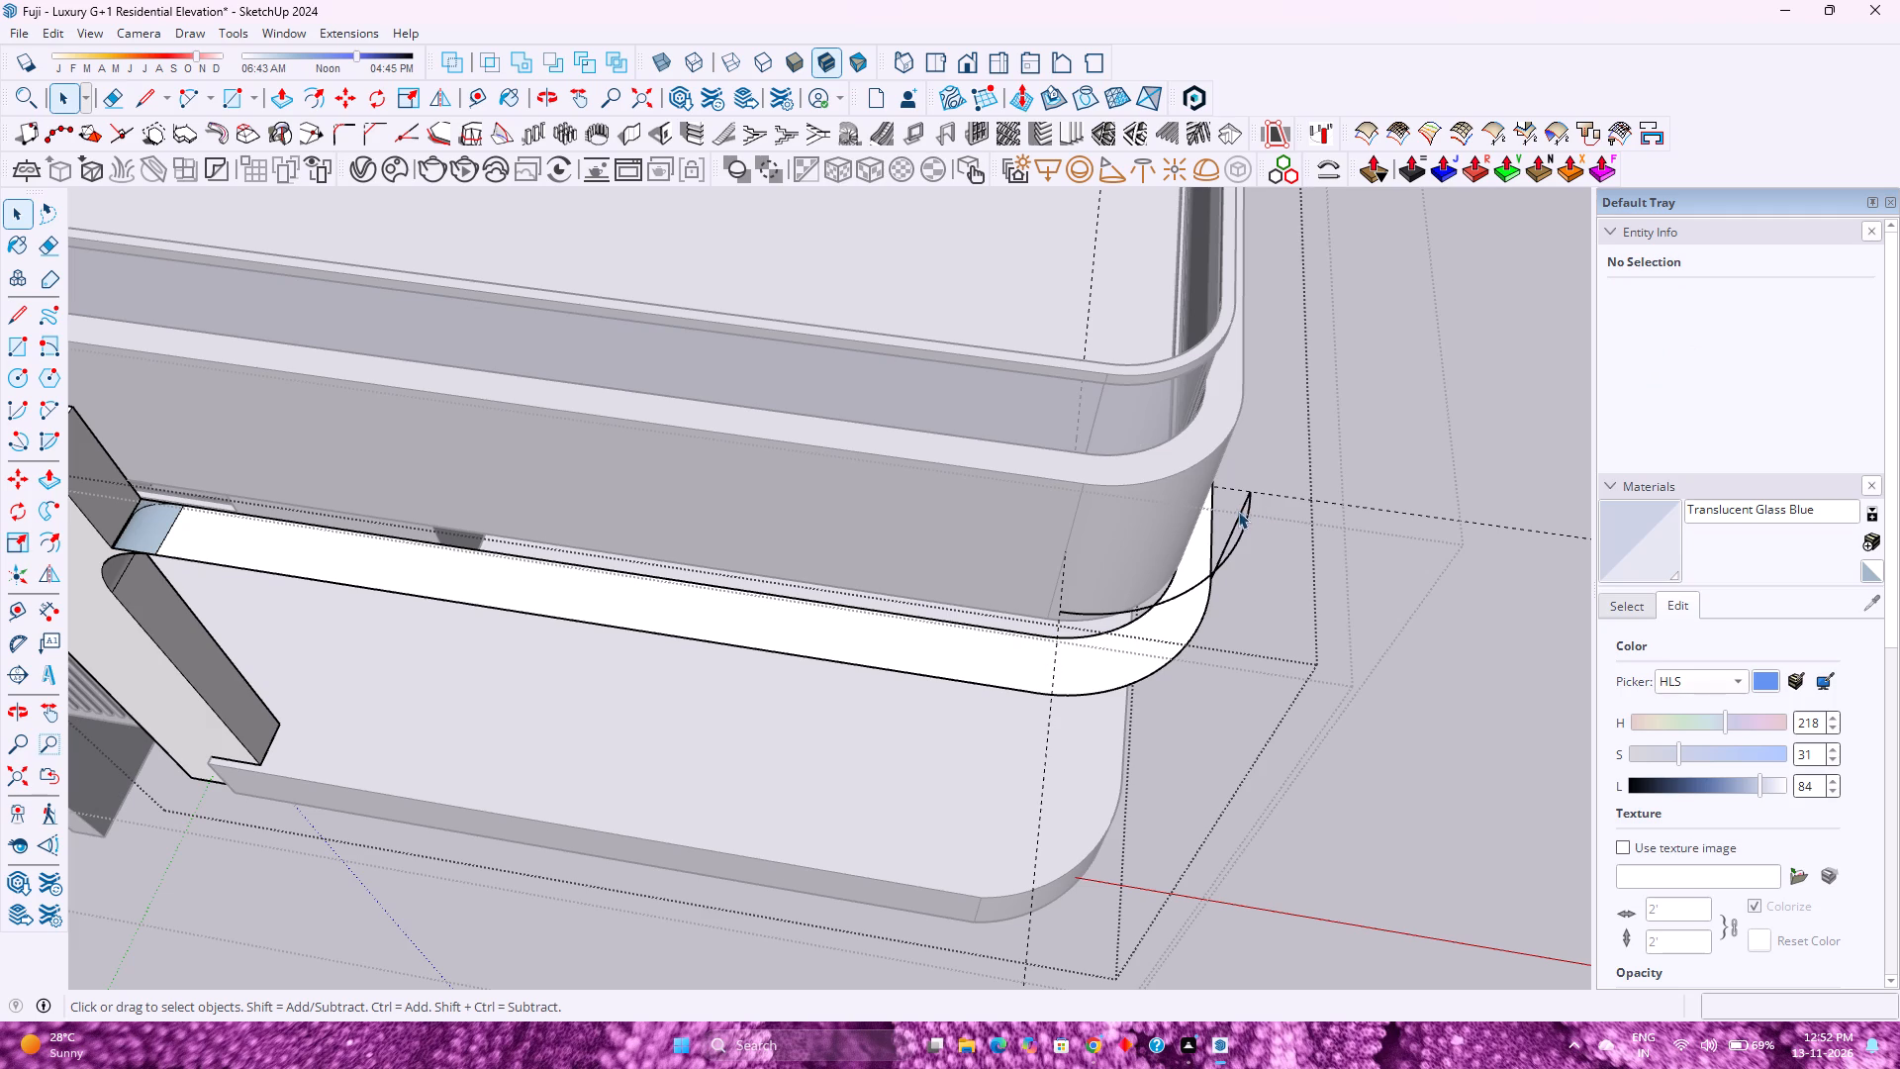
left_click(1239, 515)
key("Delete")
double_click(1239, 538)
key("Delete")
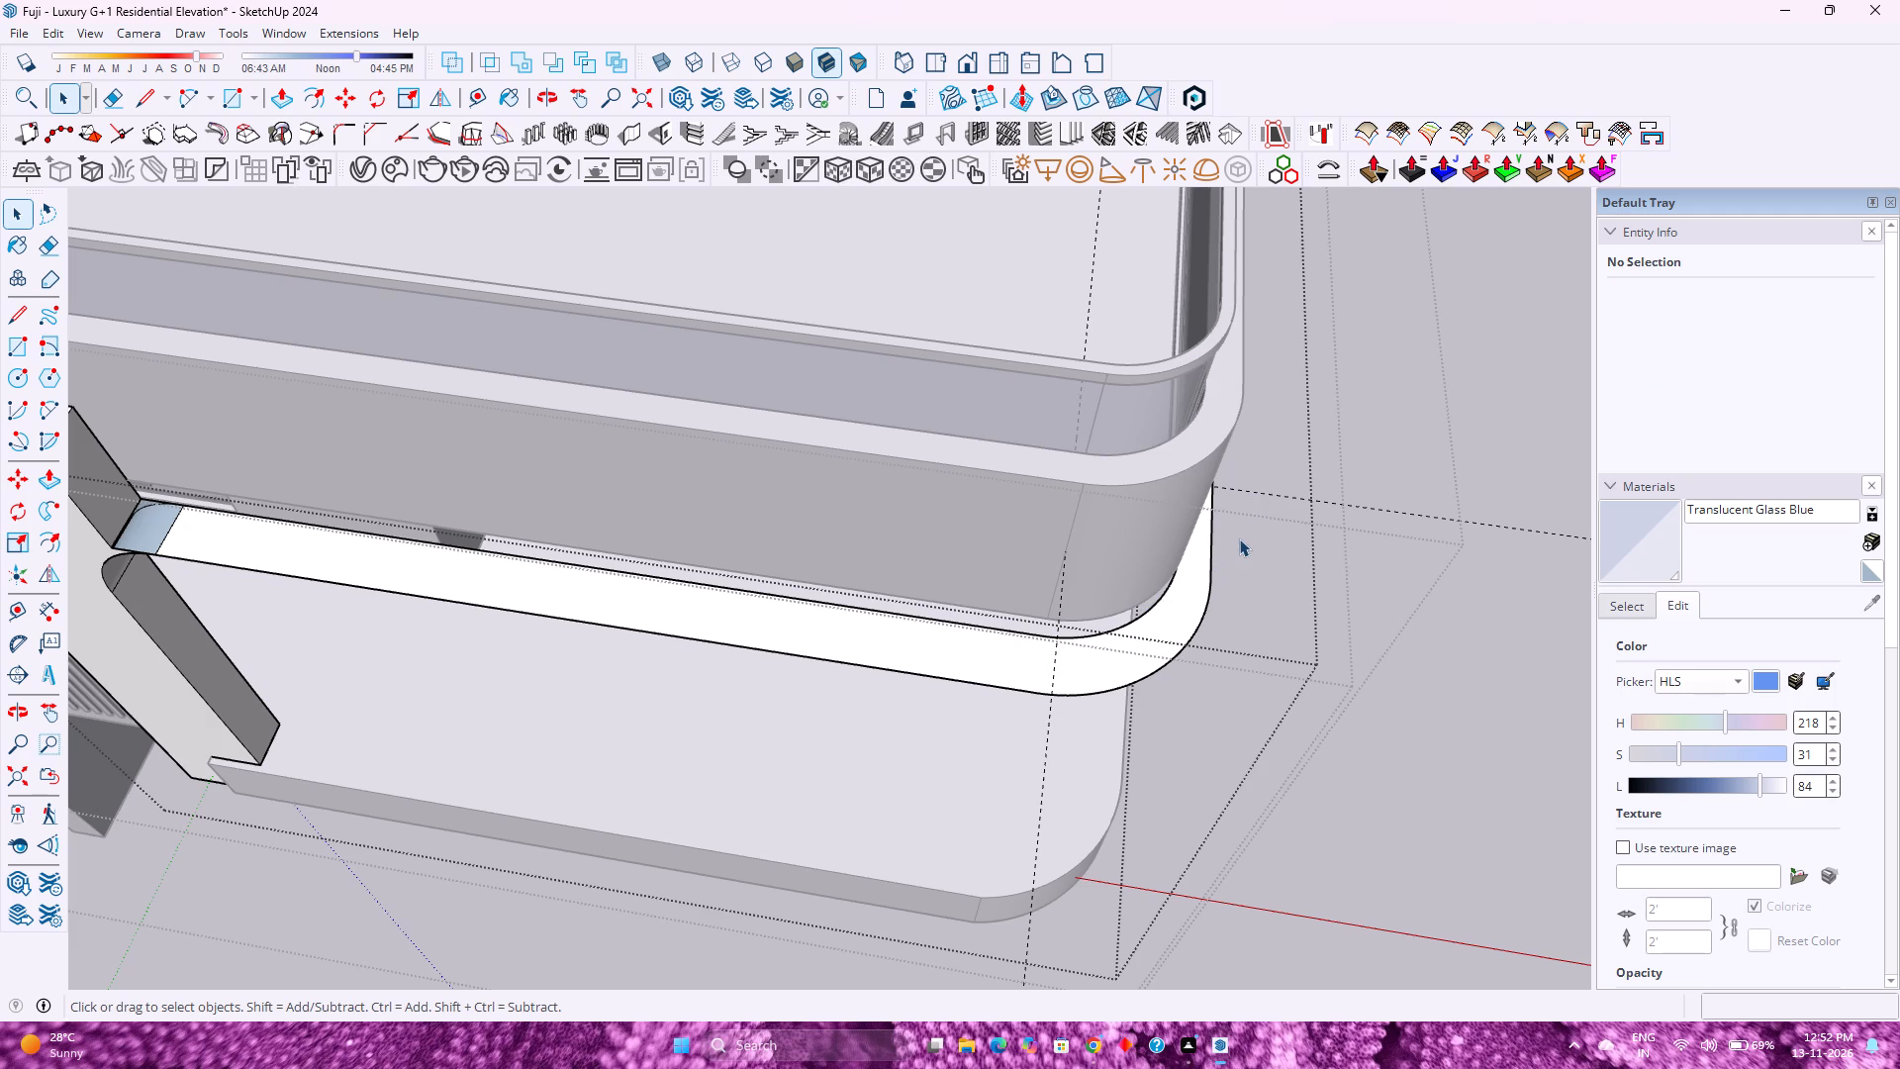
Pull the flattened beam face up 2' 3" level with the top of the end upright.
scroll(785, 645, "down", 4)
key("p")
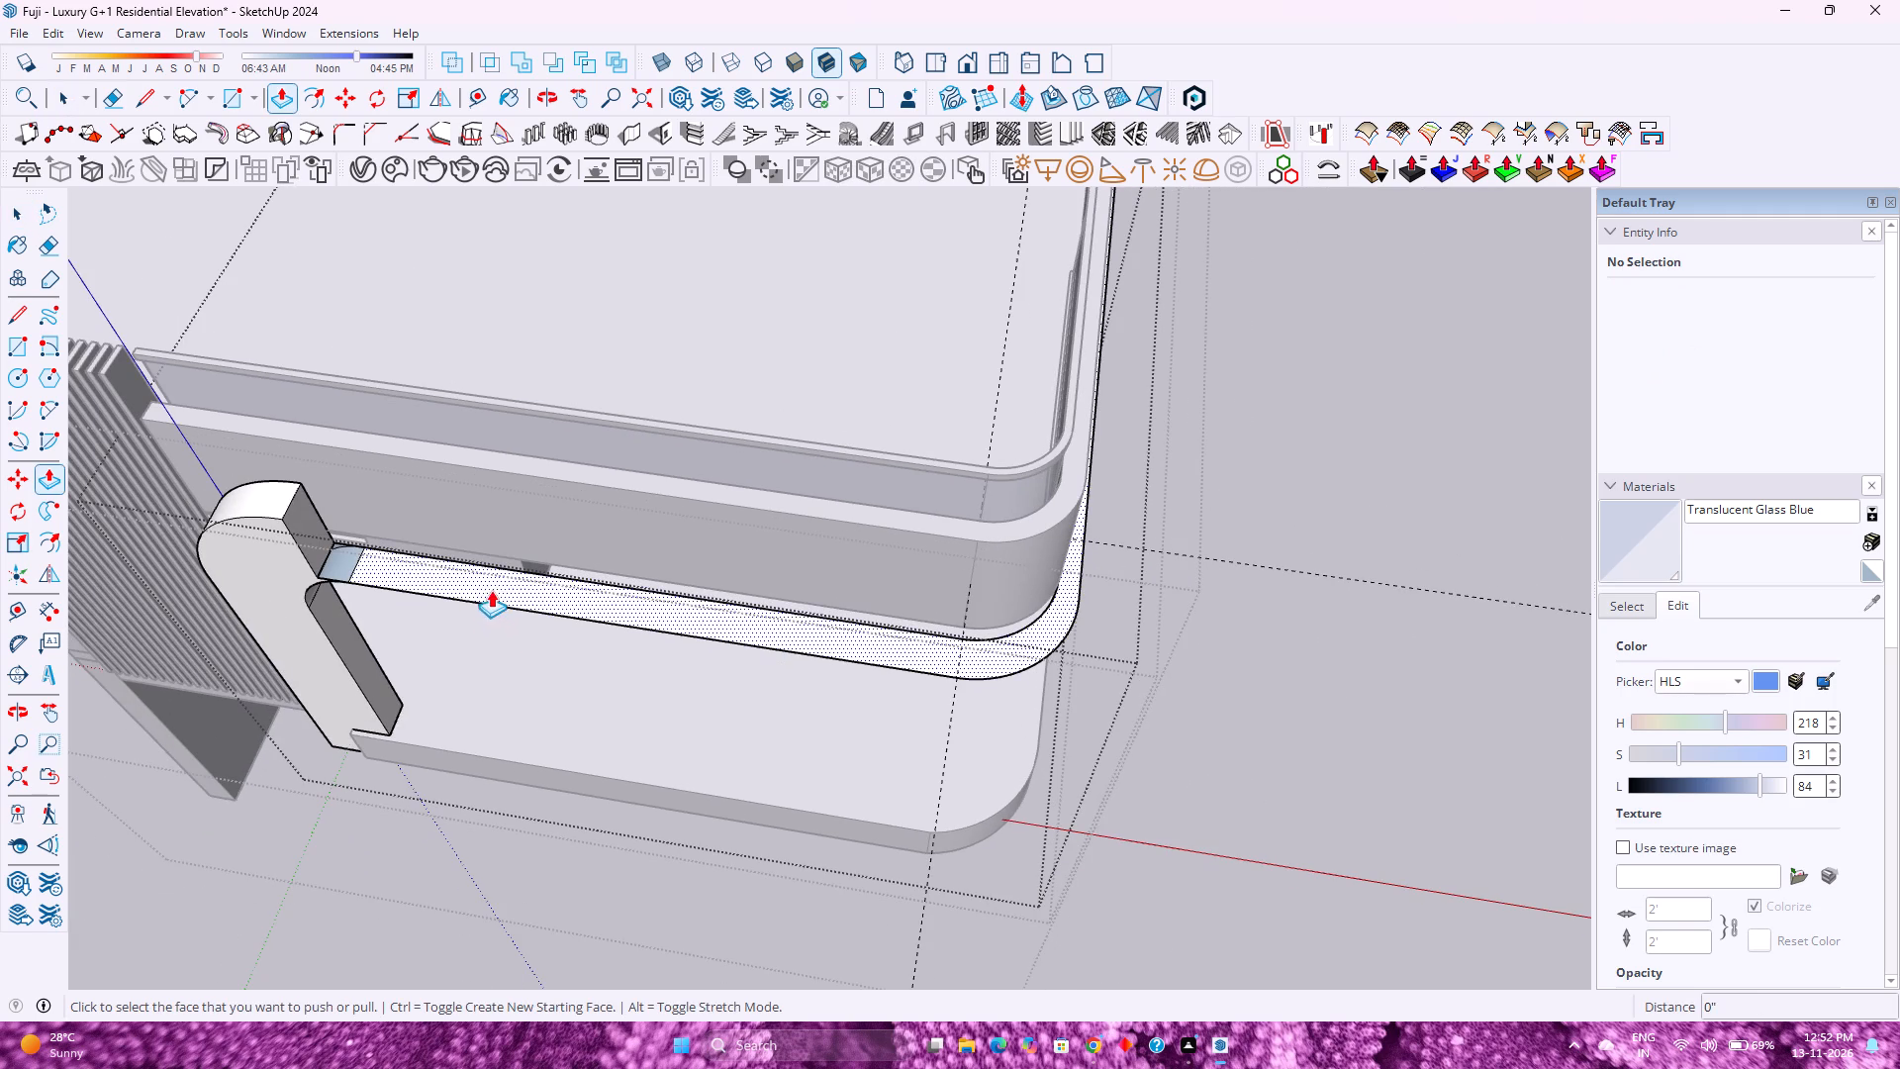
left_click(491, 583)
left_click(278, 519)
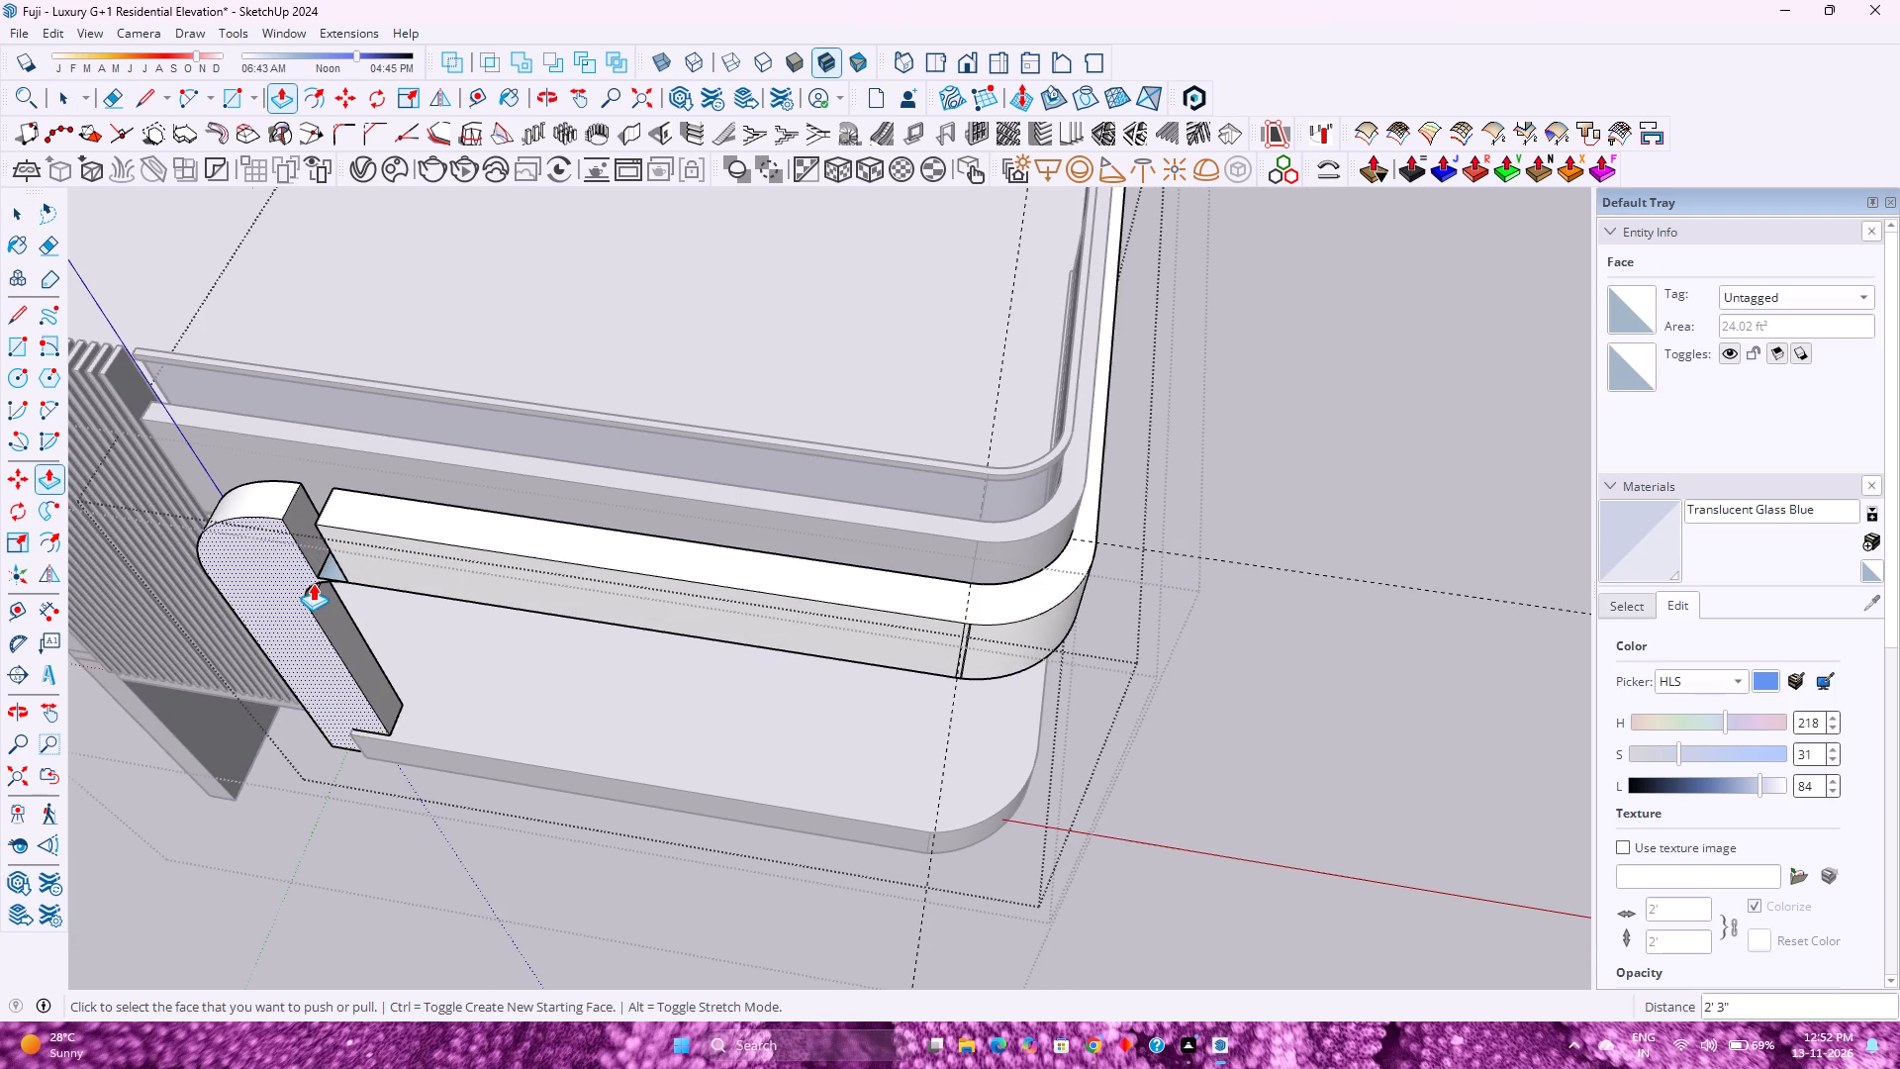
Close the 9" gap between the rounded upright and the beam by drawing the front and back top edges.
scroll(313, 583, "up", 15)
middle_click_drag(343, 562, 841, 726, "shift")
key("l")
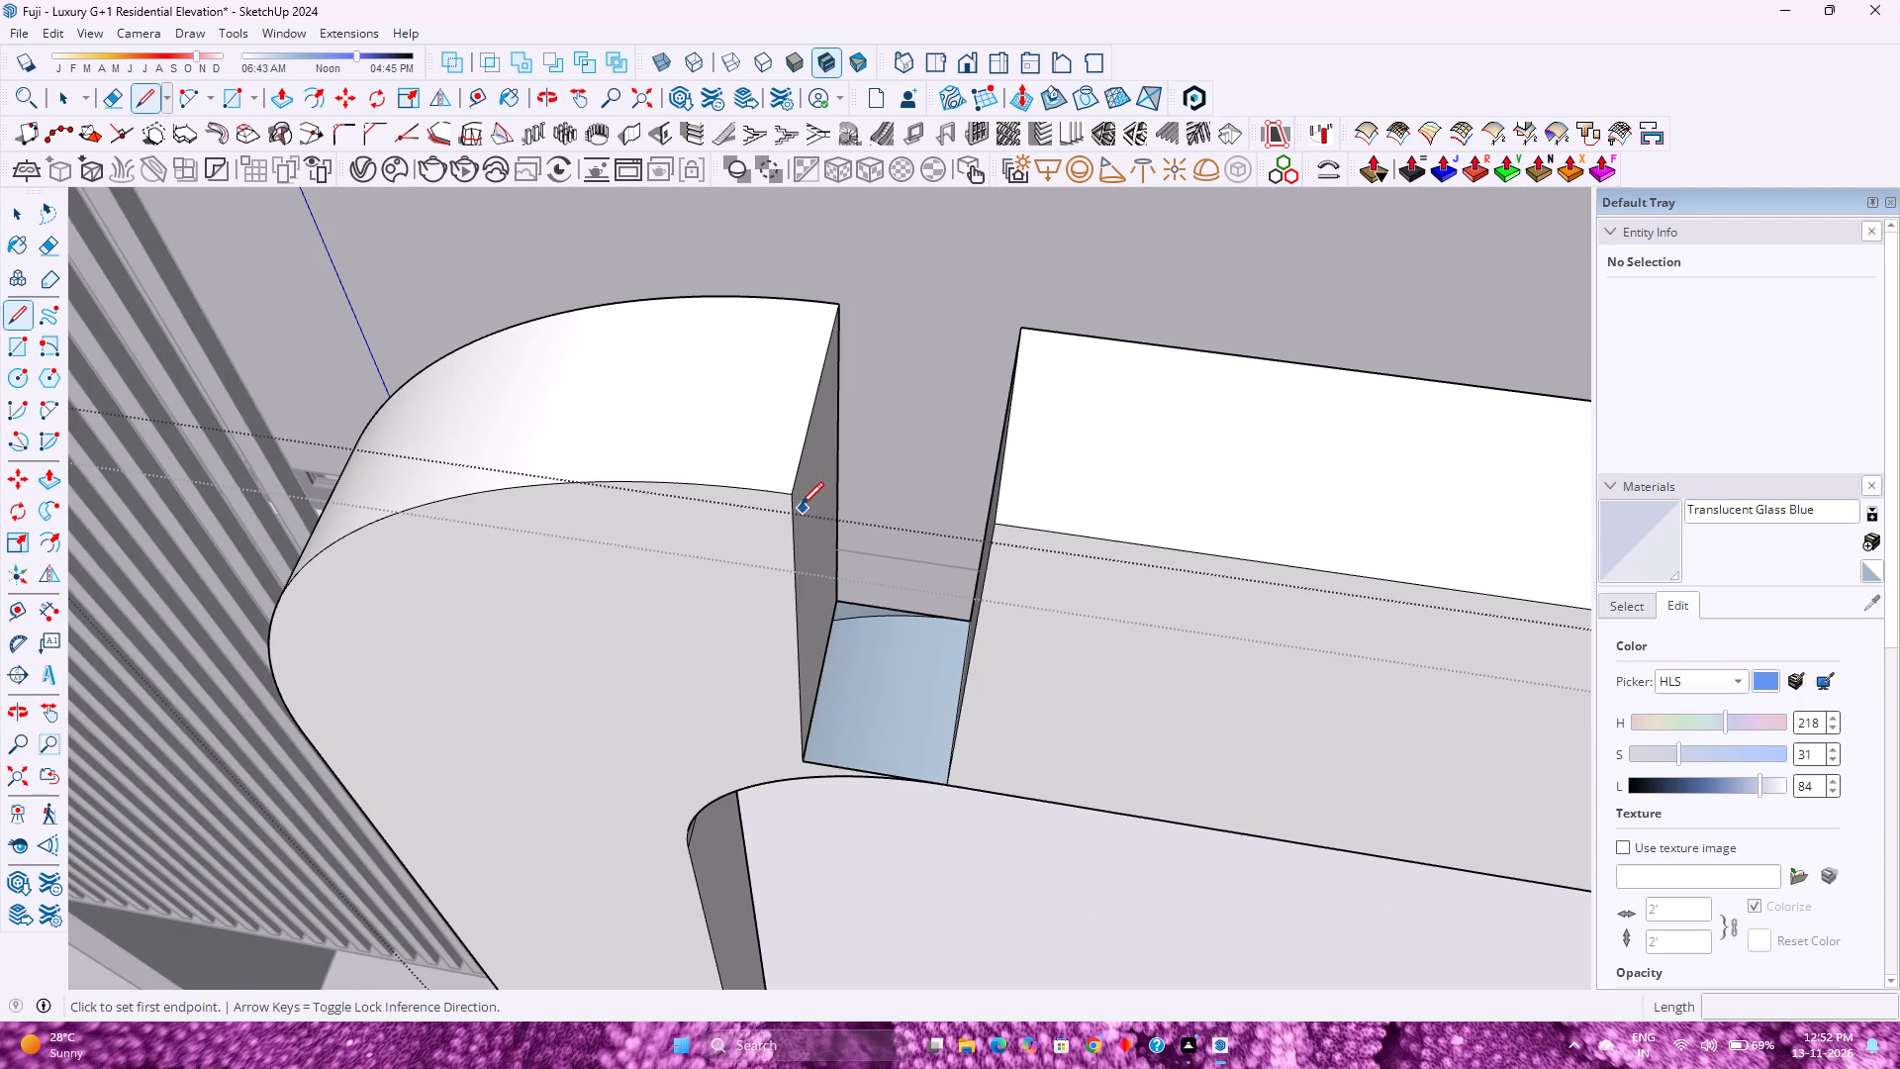
left_click(794, 500)
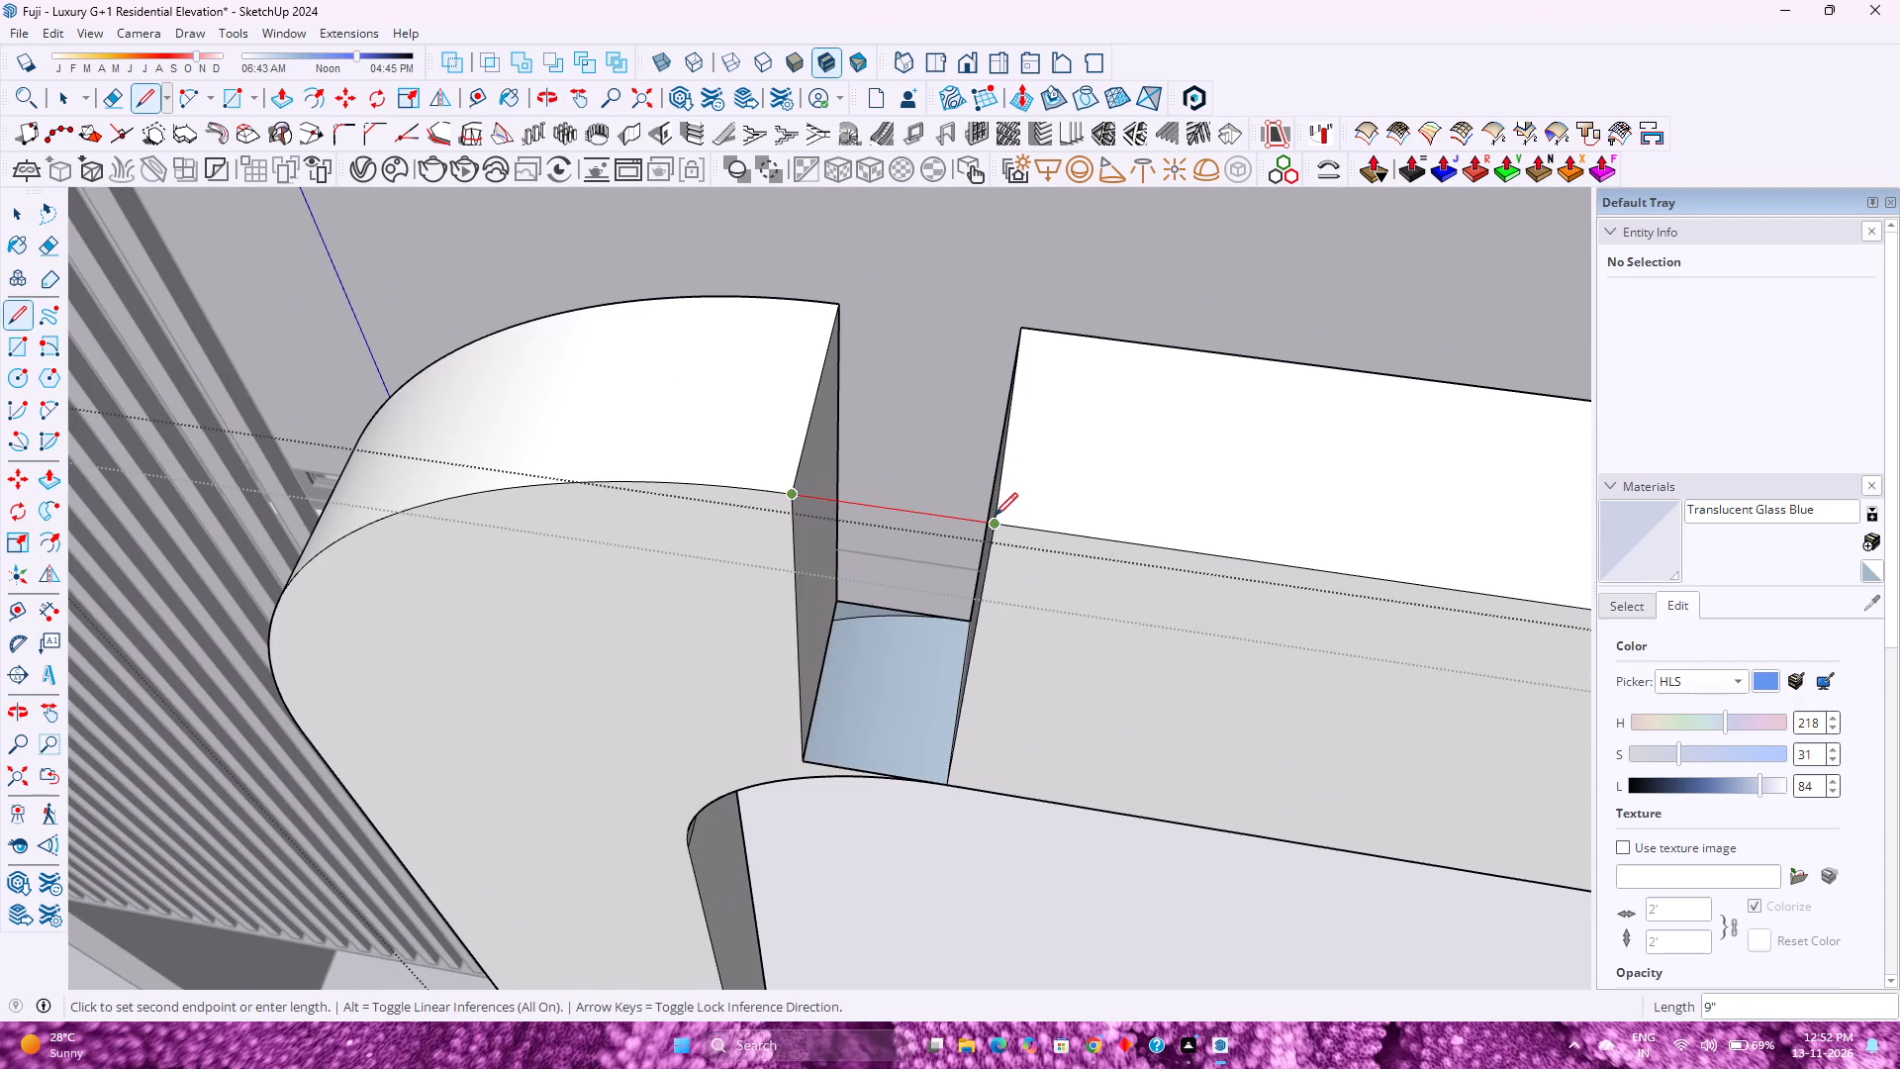
left_click(995, 520)
left_click(843, 311)
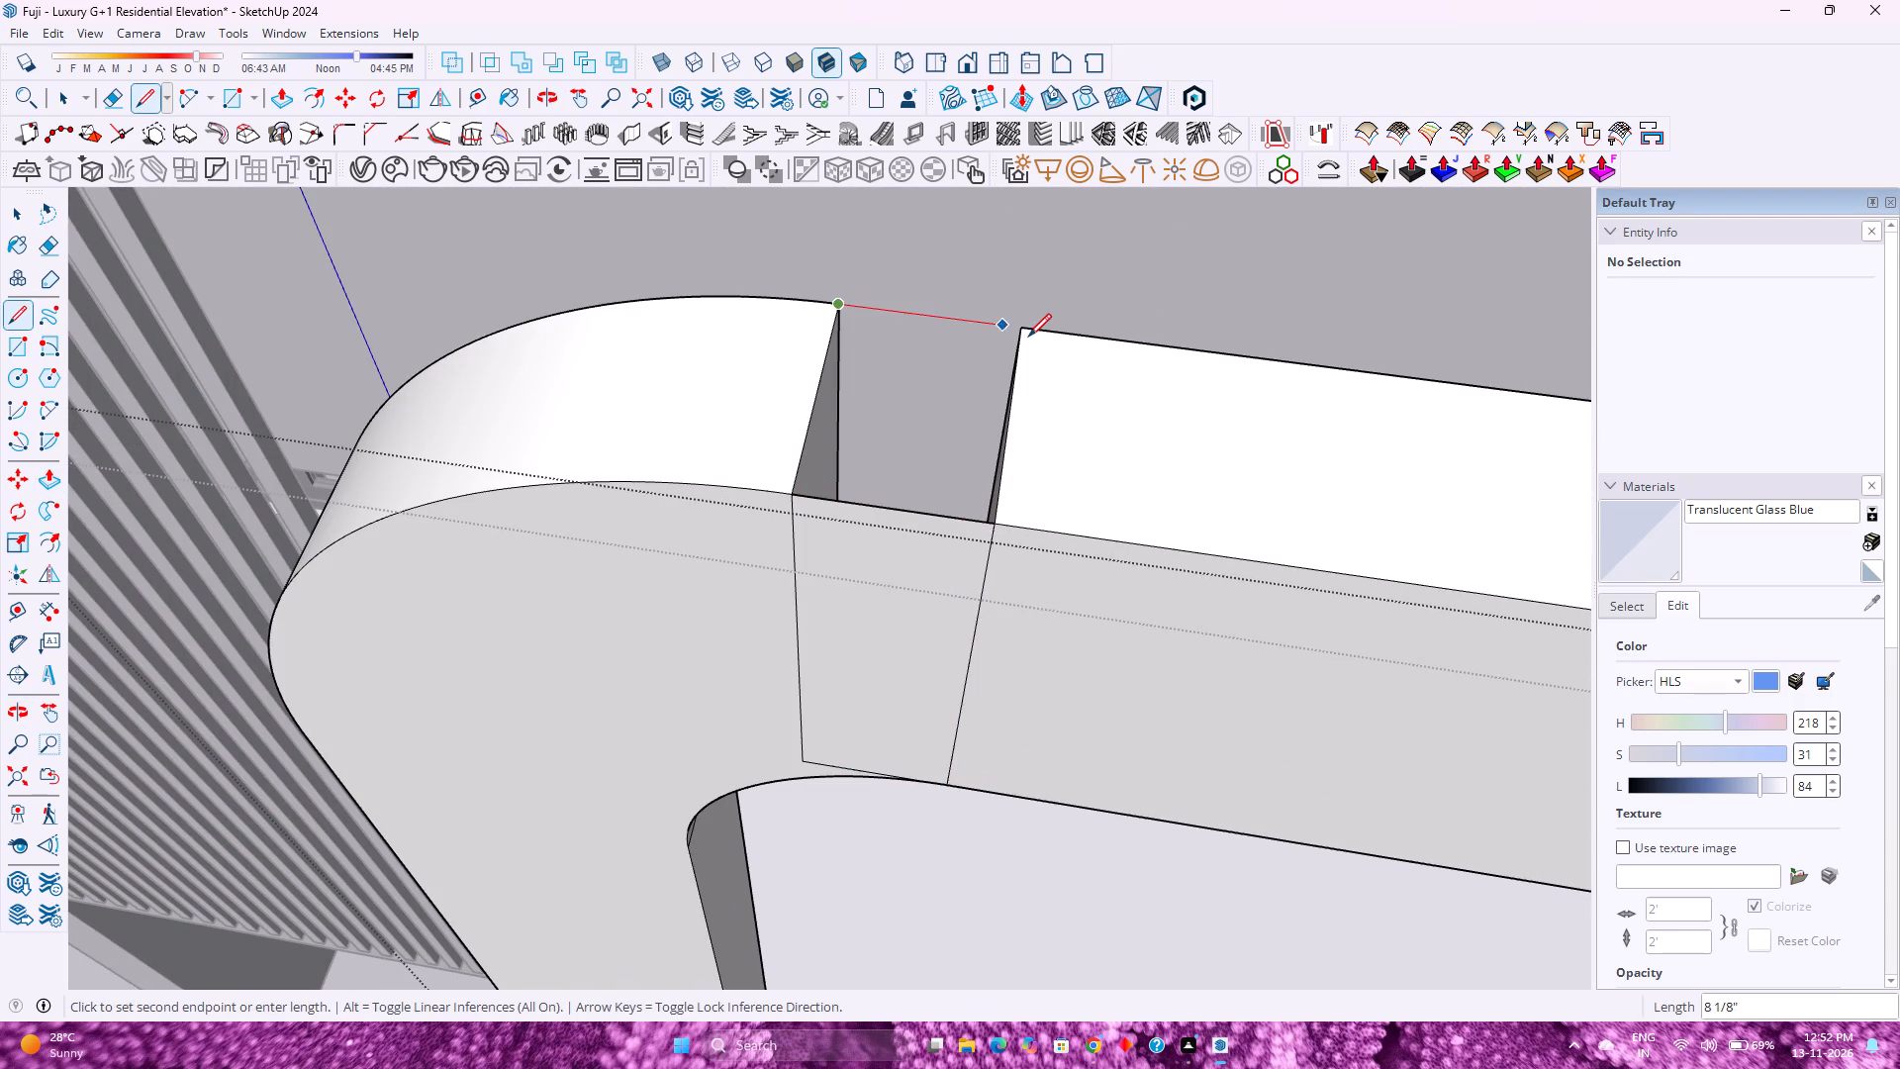
left_click(1029, 337)
Erase the upright's vertical seam and the short lower edge on the closed gap's front face.
key("e")
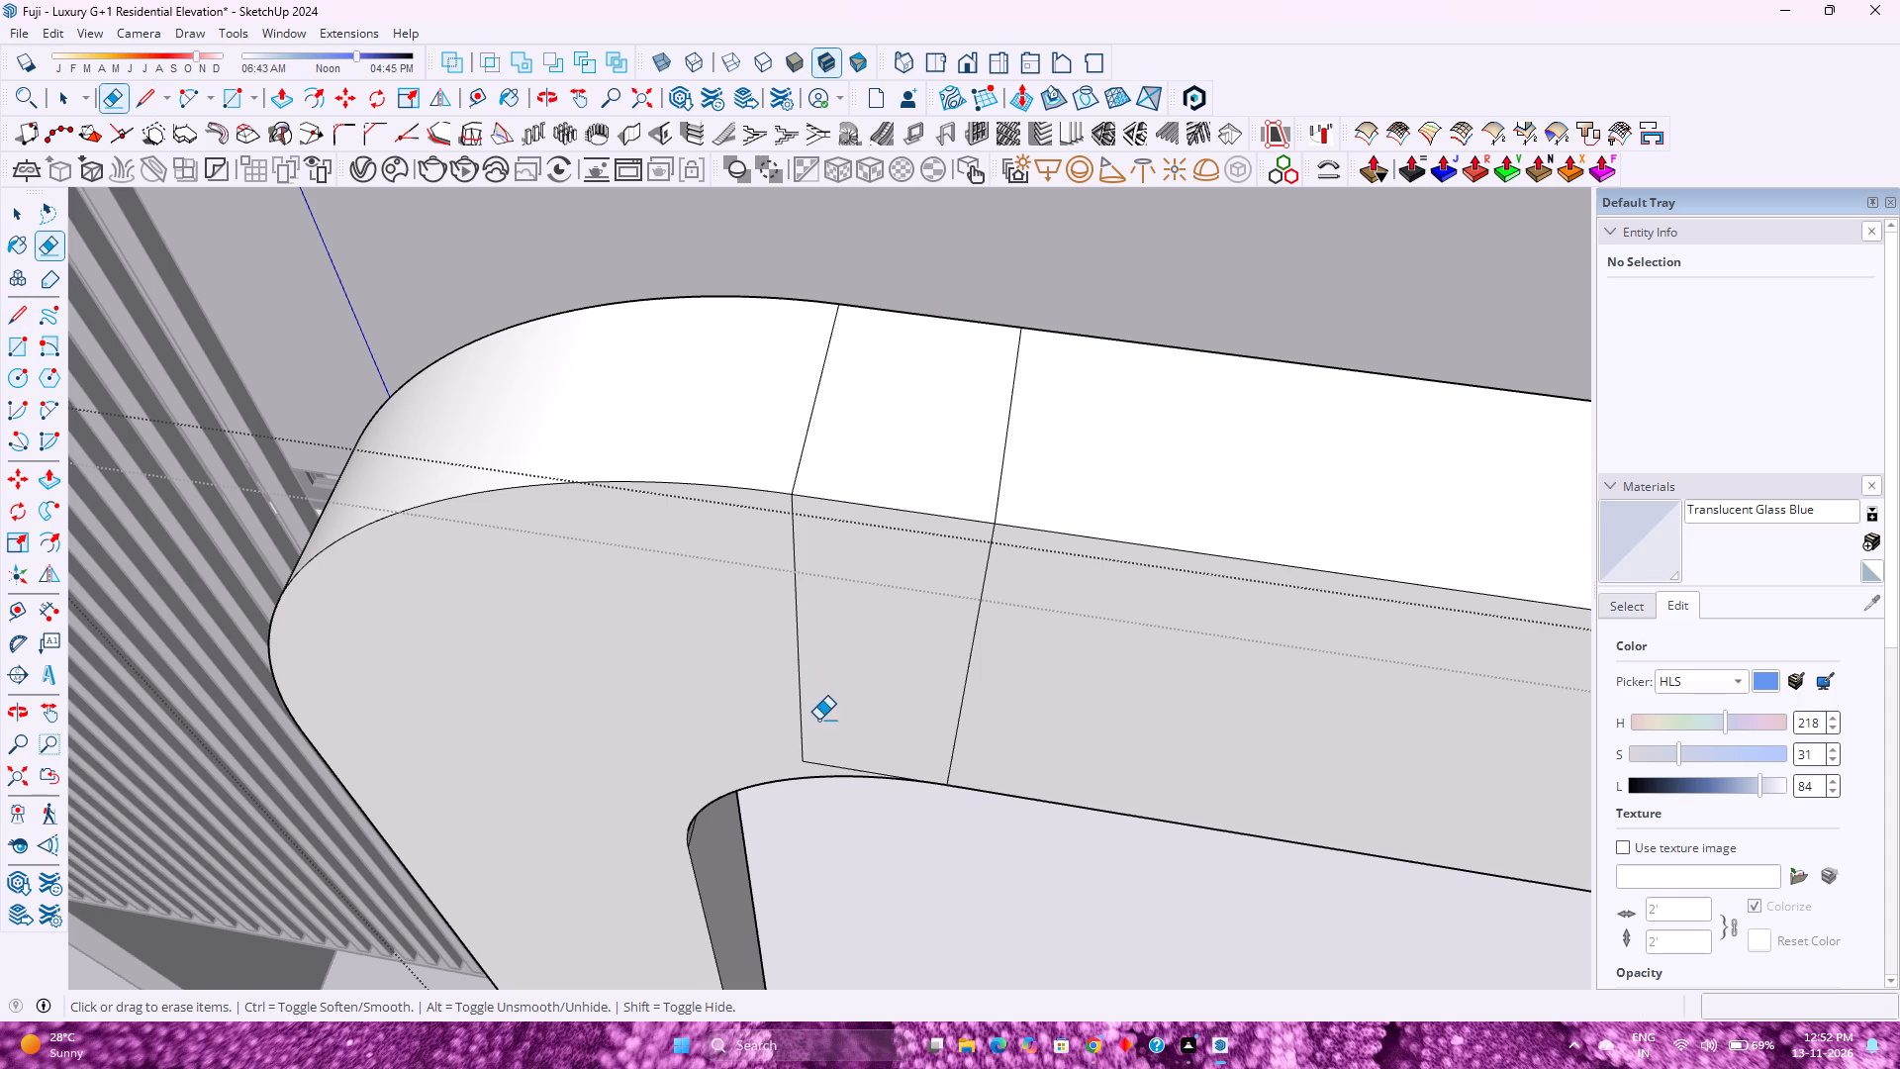
left_click_drag(818, 720, 800, 701)
left_click_drag(821, 754, 821, 765)
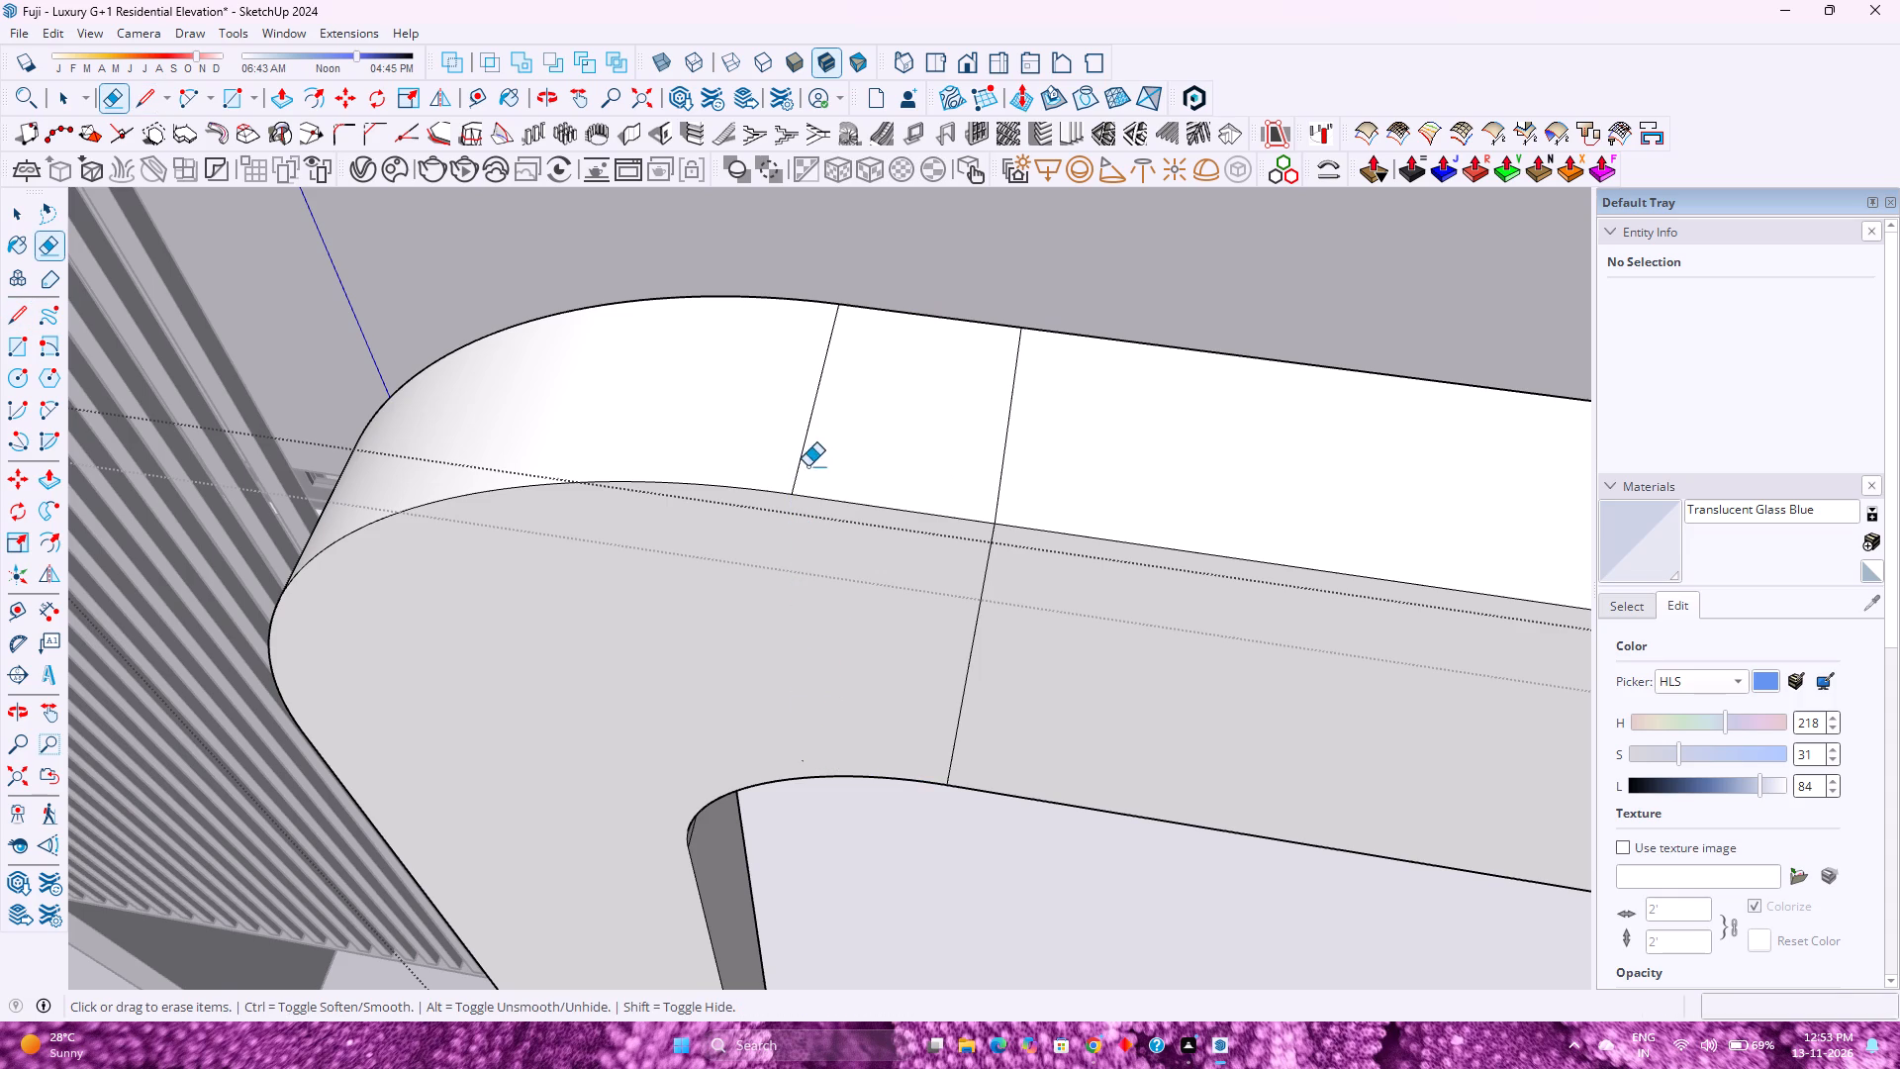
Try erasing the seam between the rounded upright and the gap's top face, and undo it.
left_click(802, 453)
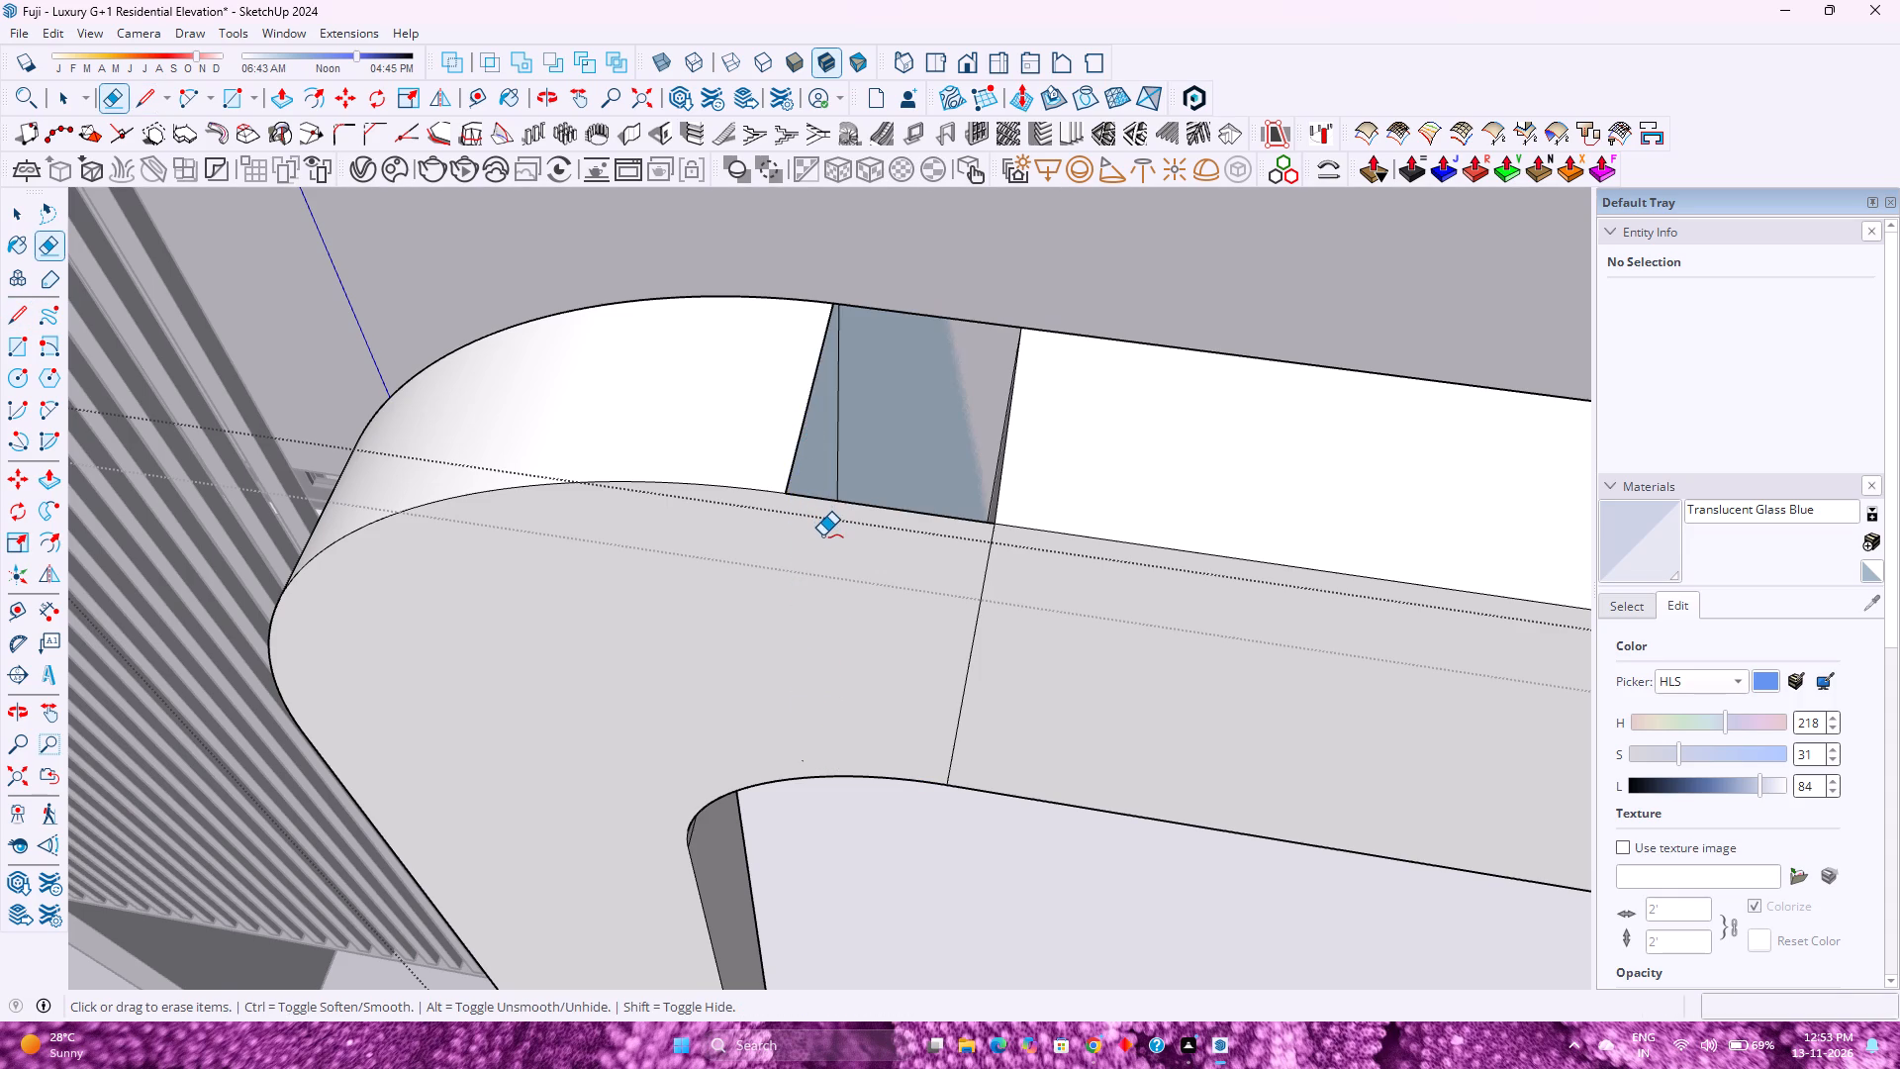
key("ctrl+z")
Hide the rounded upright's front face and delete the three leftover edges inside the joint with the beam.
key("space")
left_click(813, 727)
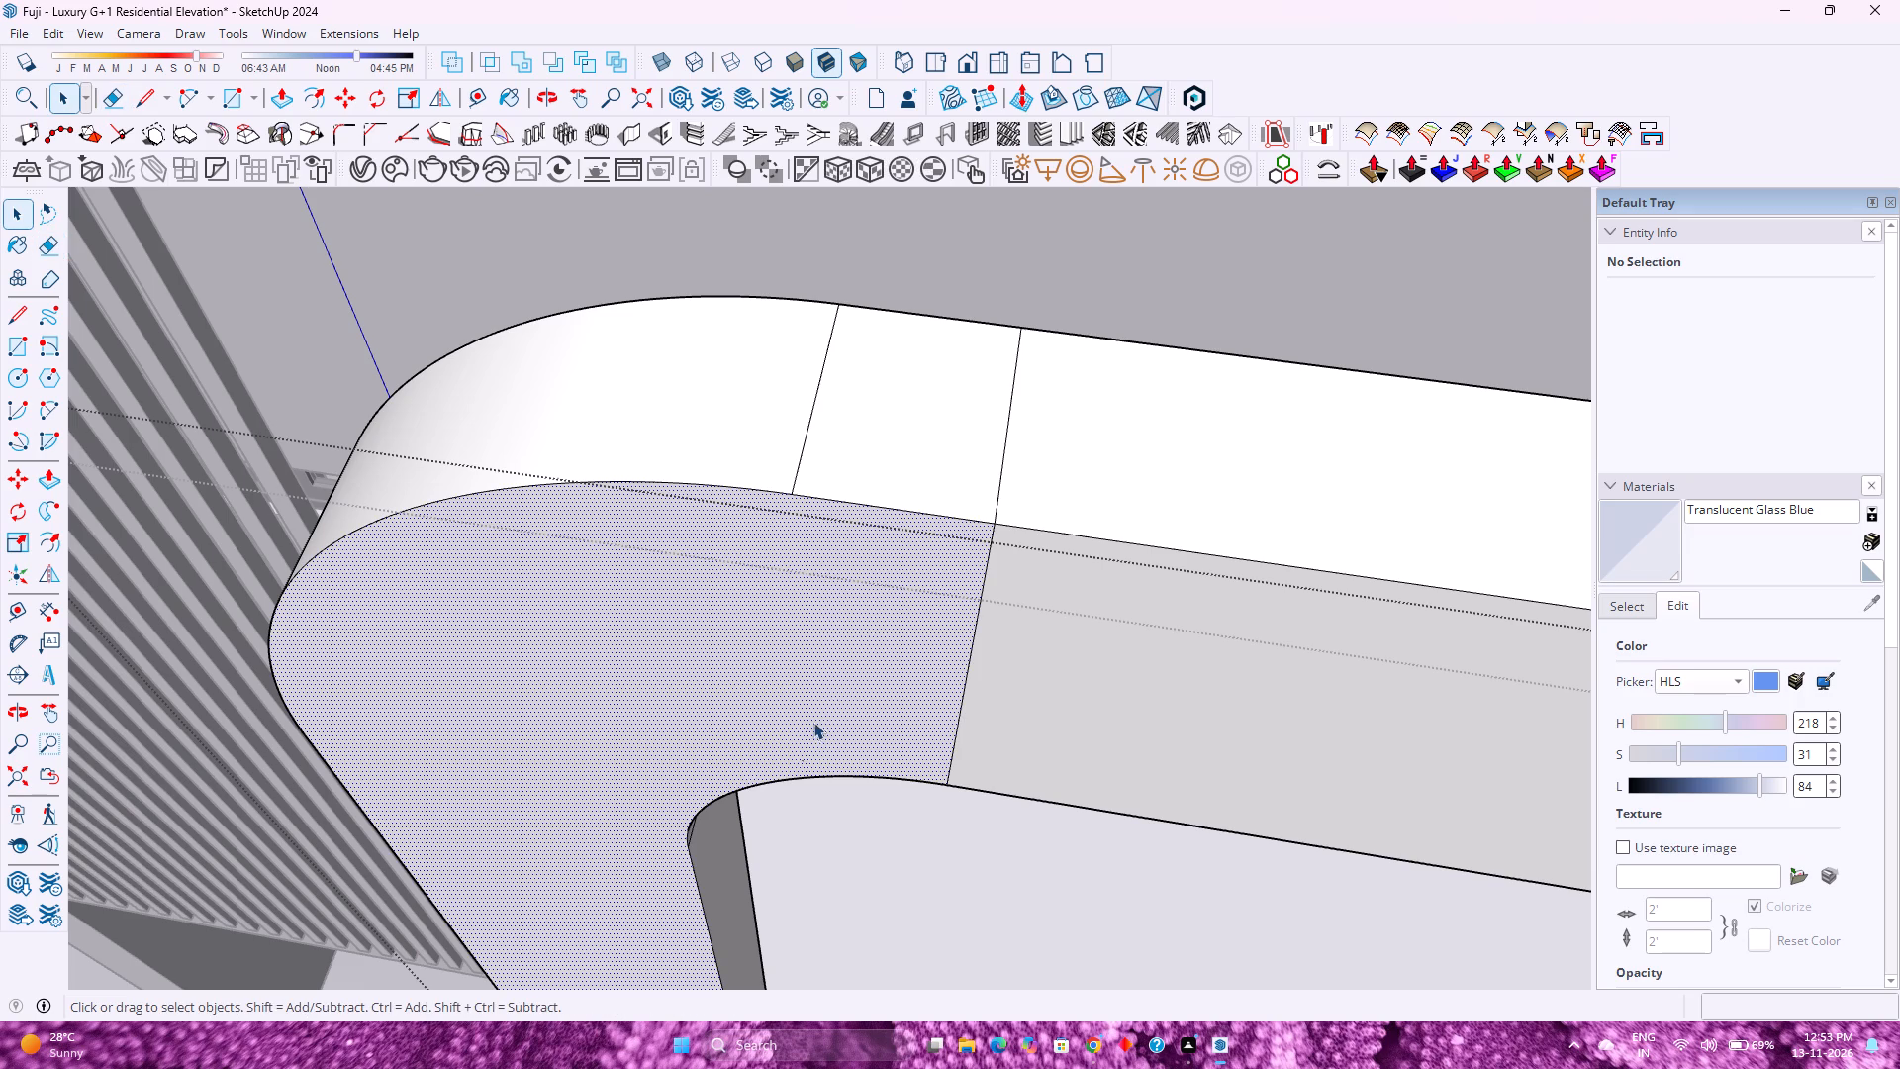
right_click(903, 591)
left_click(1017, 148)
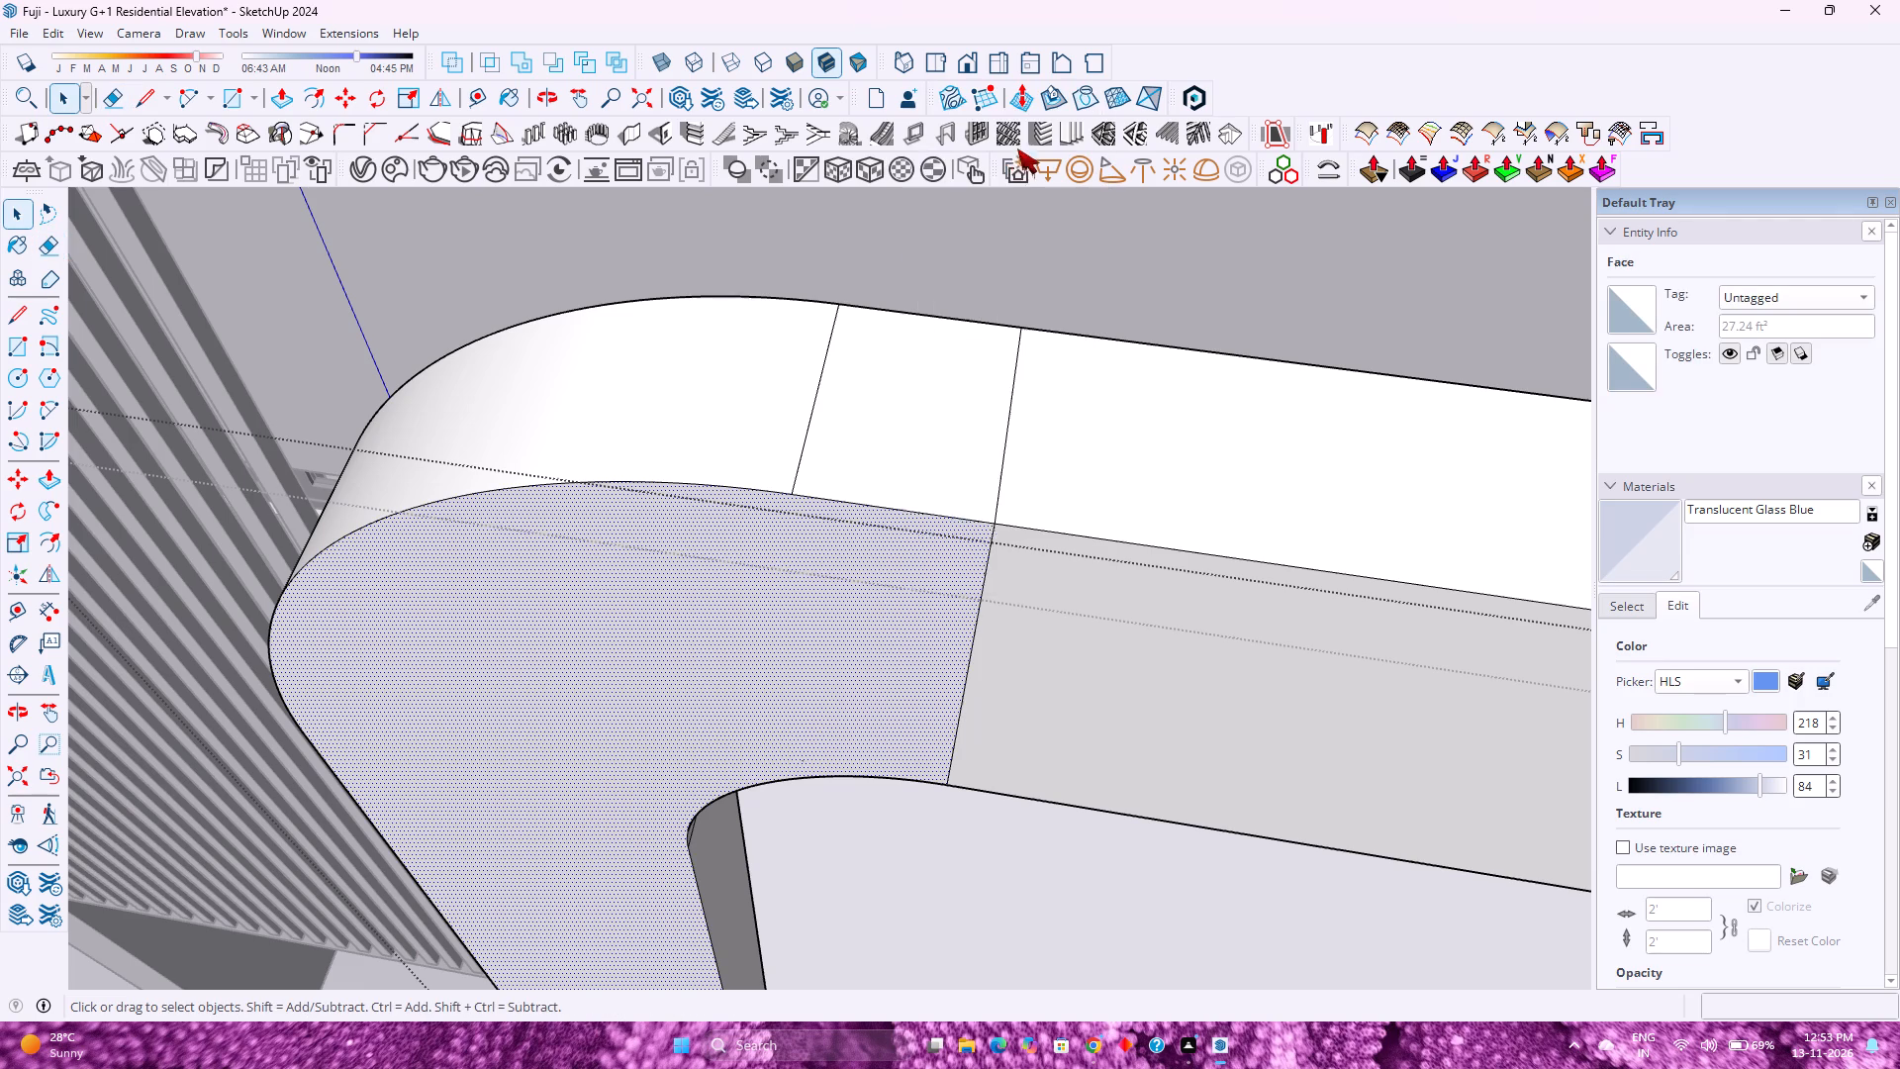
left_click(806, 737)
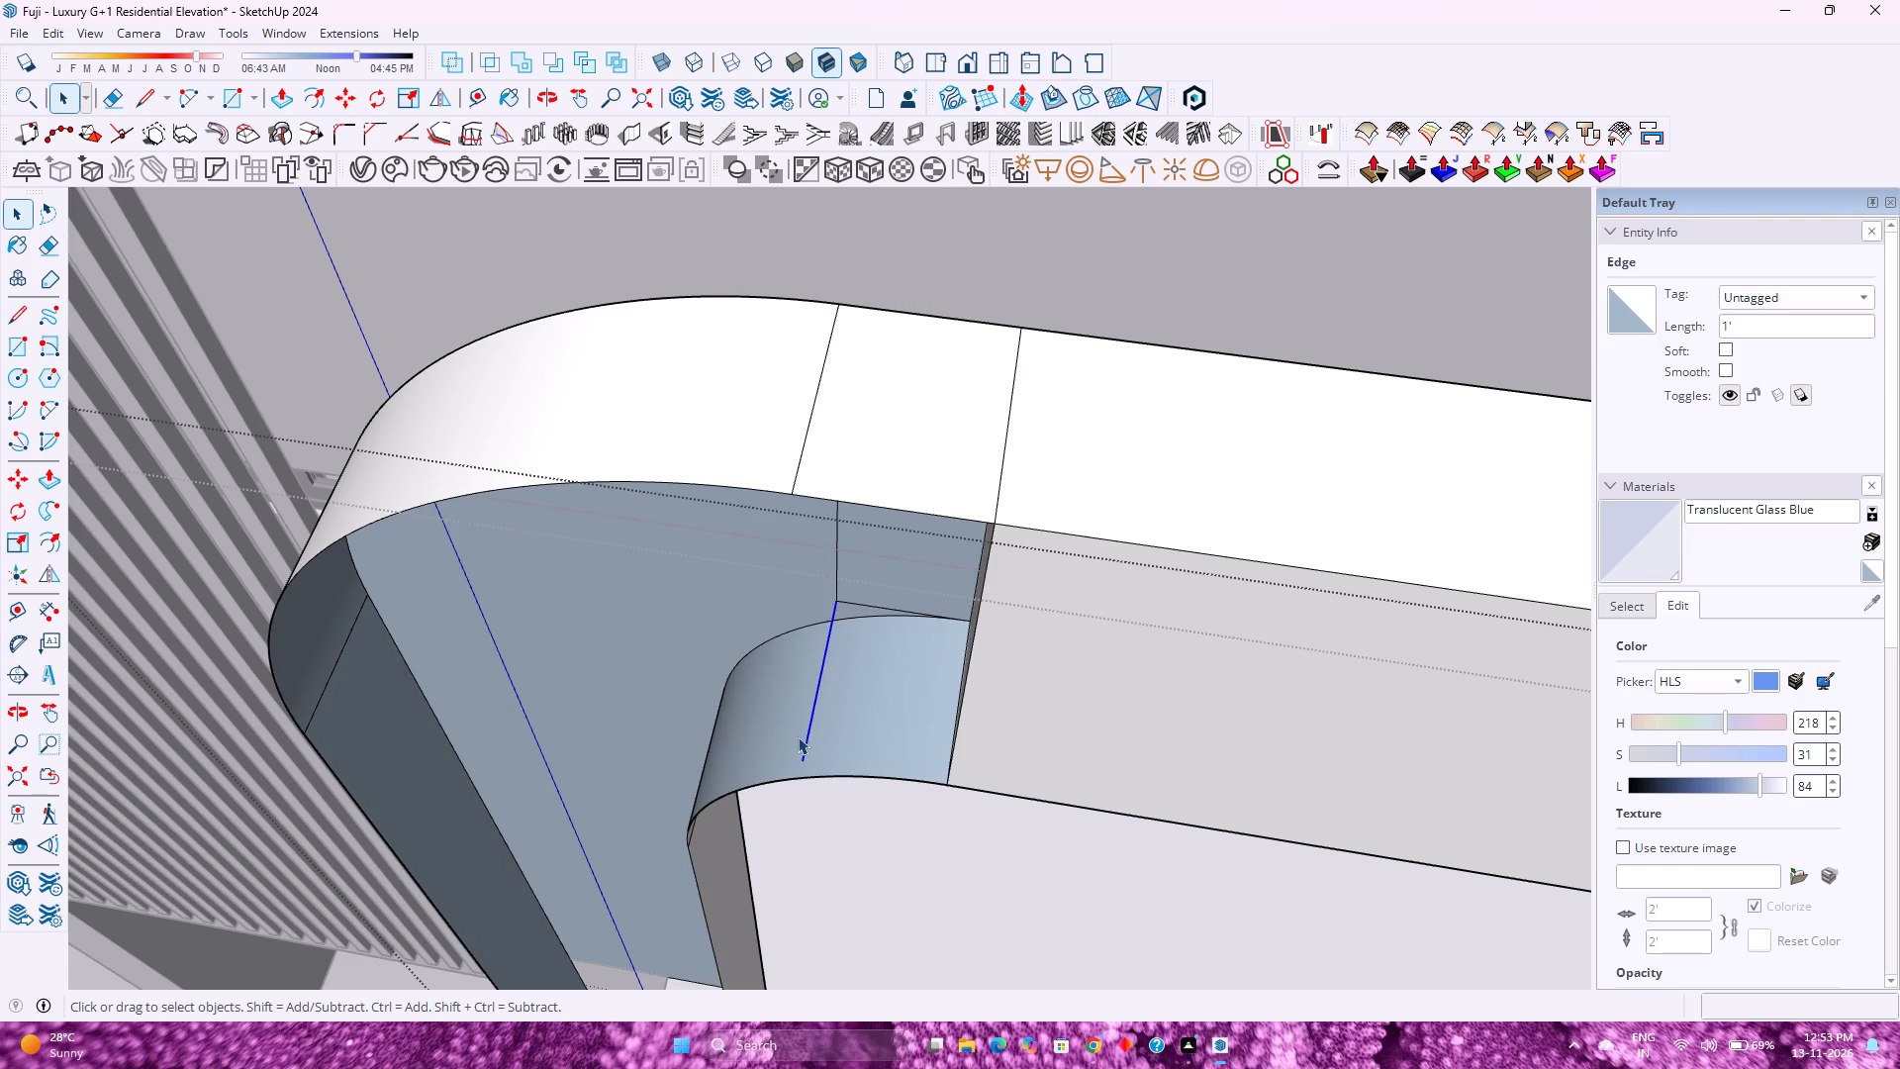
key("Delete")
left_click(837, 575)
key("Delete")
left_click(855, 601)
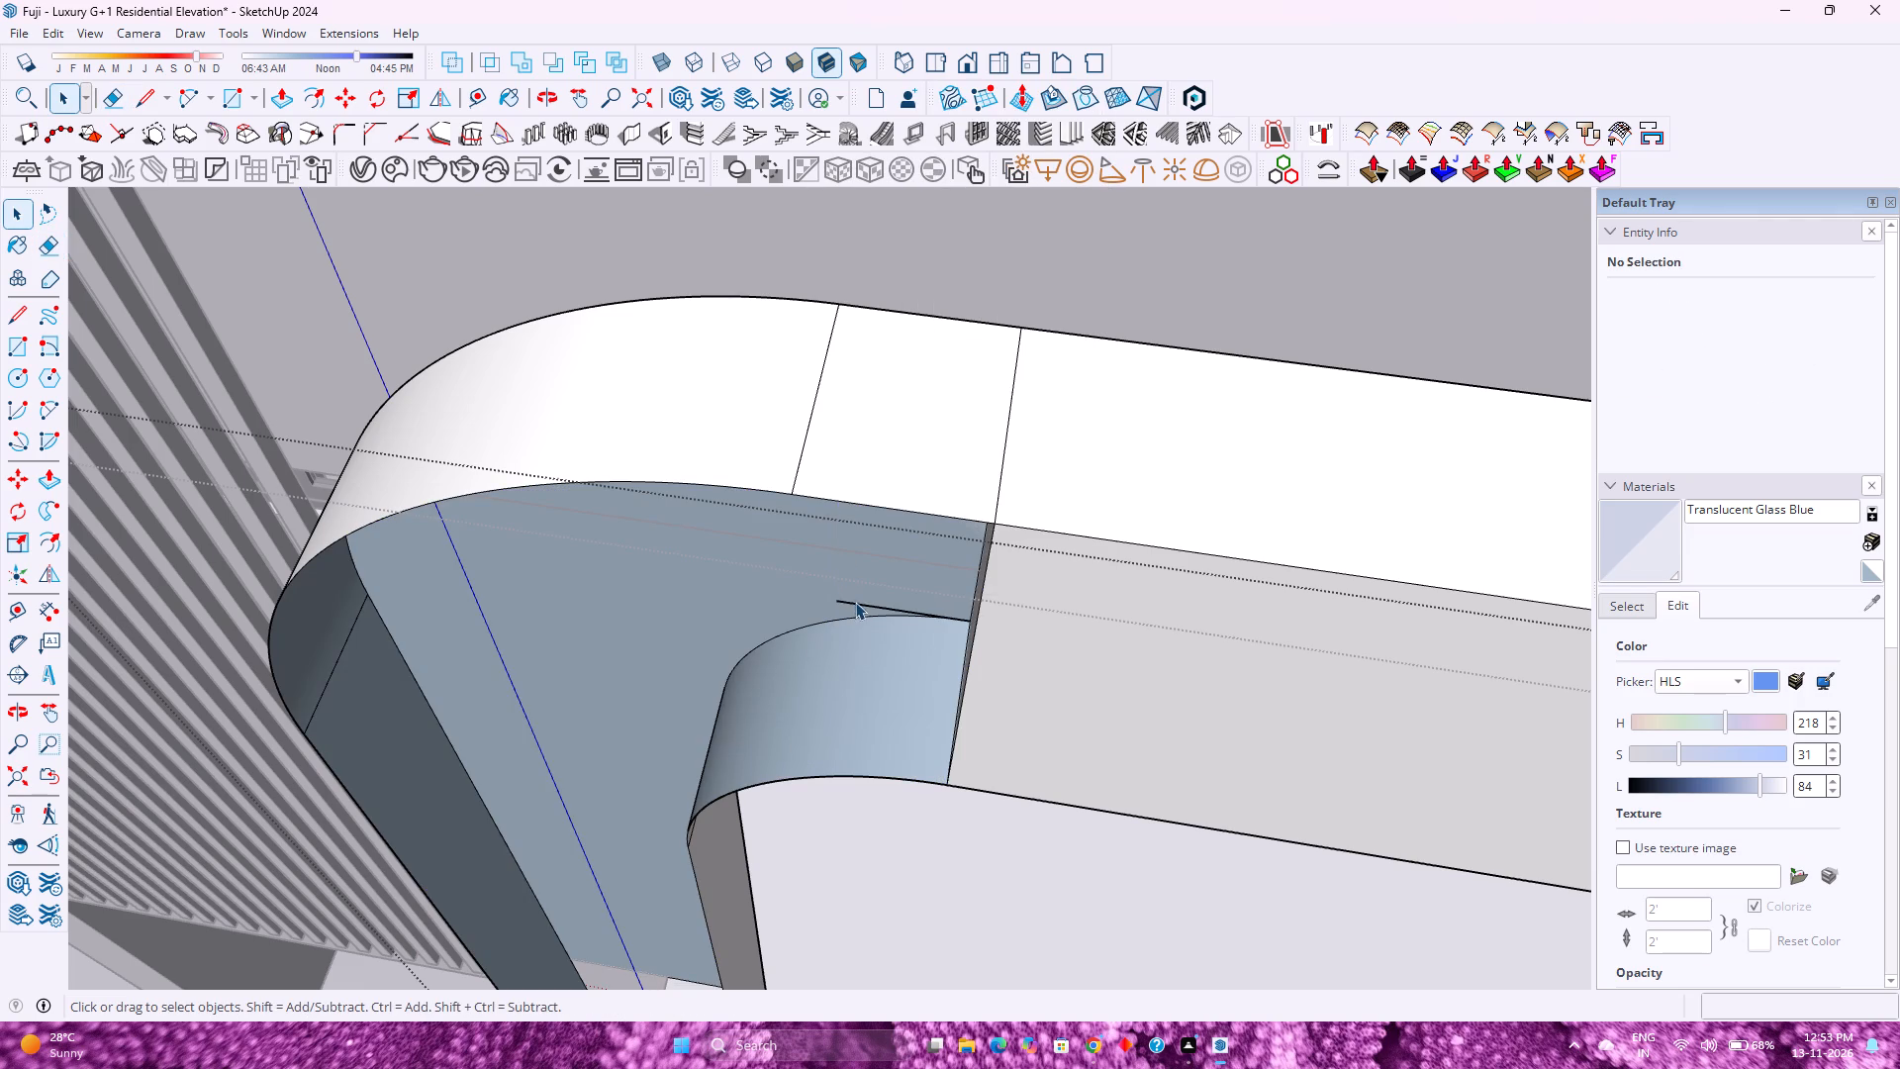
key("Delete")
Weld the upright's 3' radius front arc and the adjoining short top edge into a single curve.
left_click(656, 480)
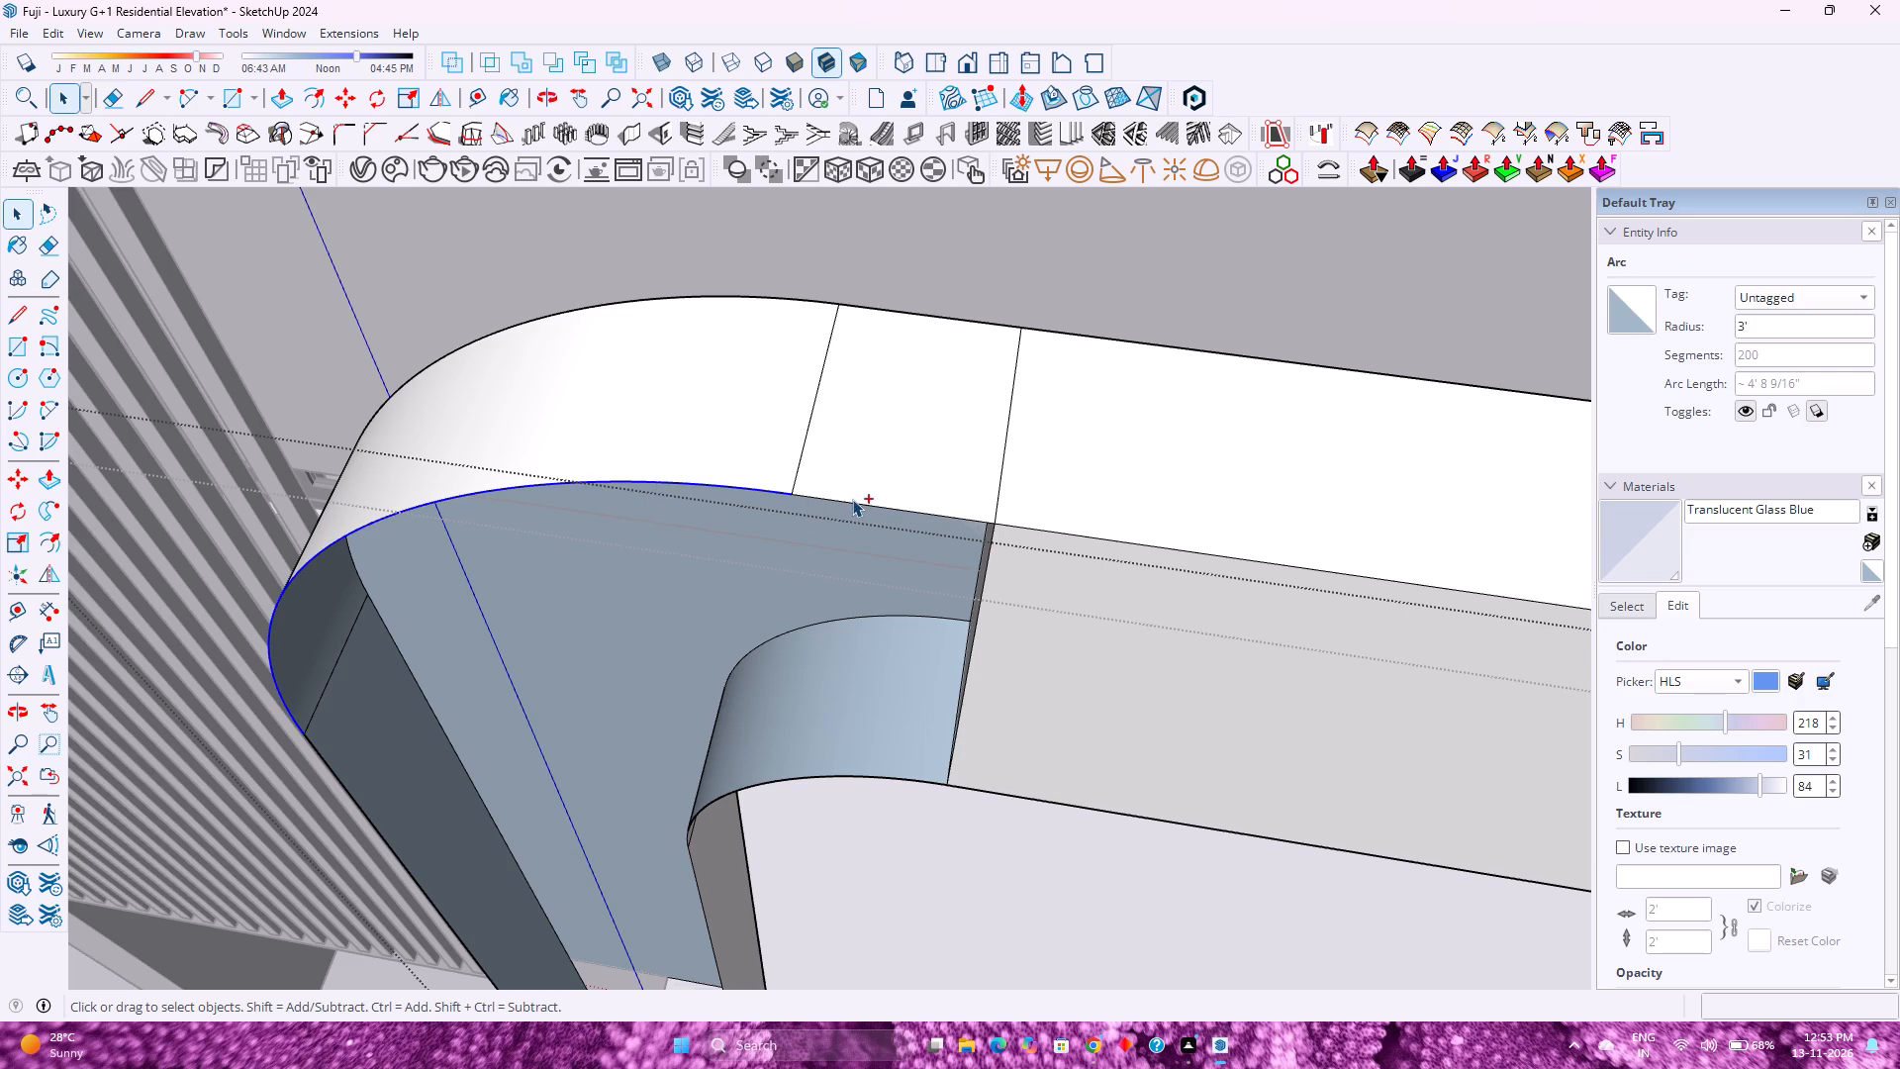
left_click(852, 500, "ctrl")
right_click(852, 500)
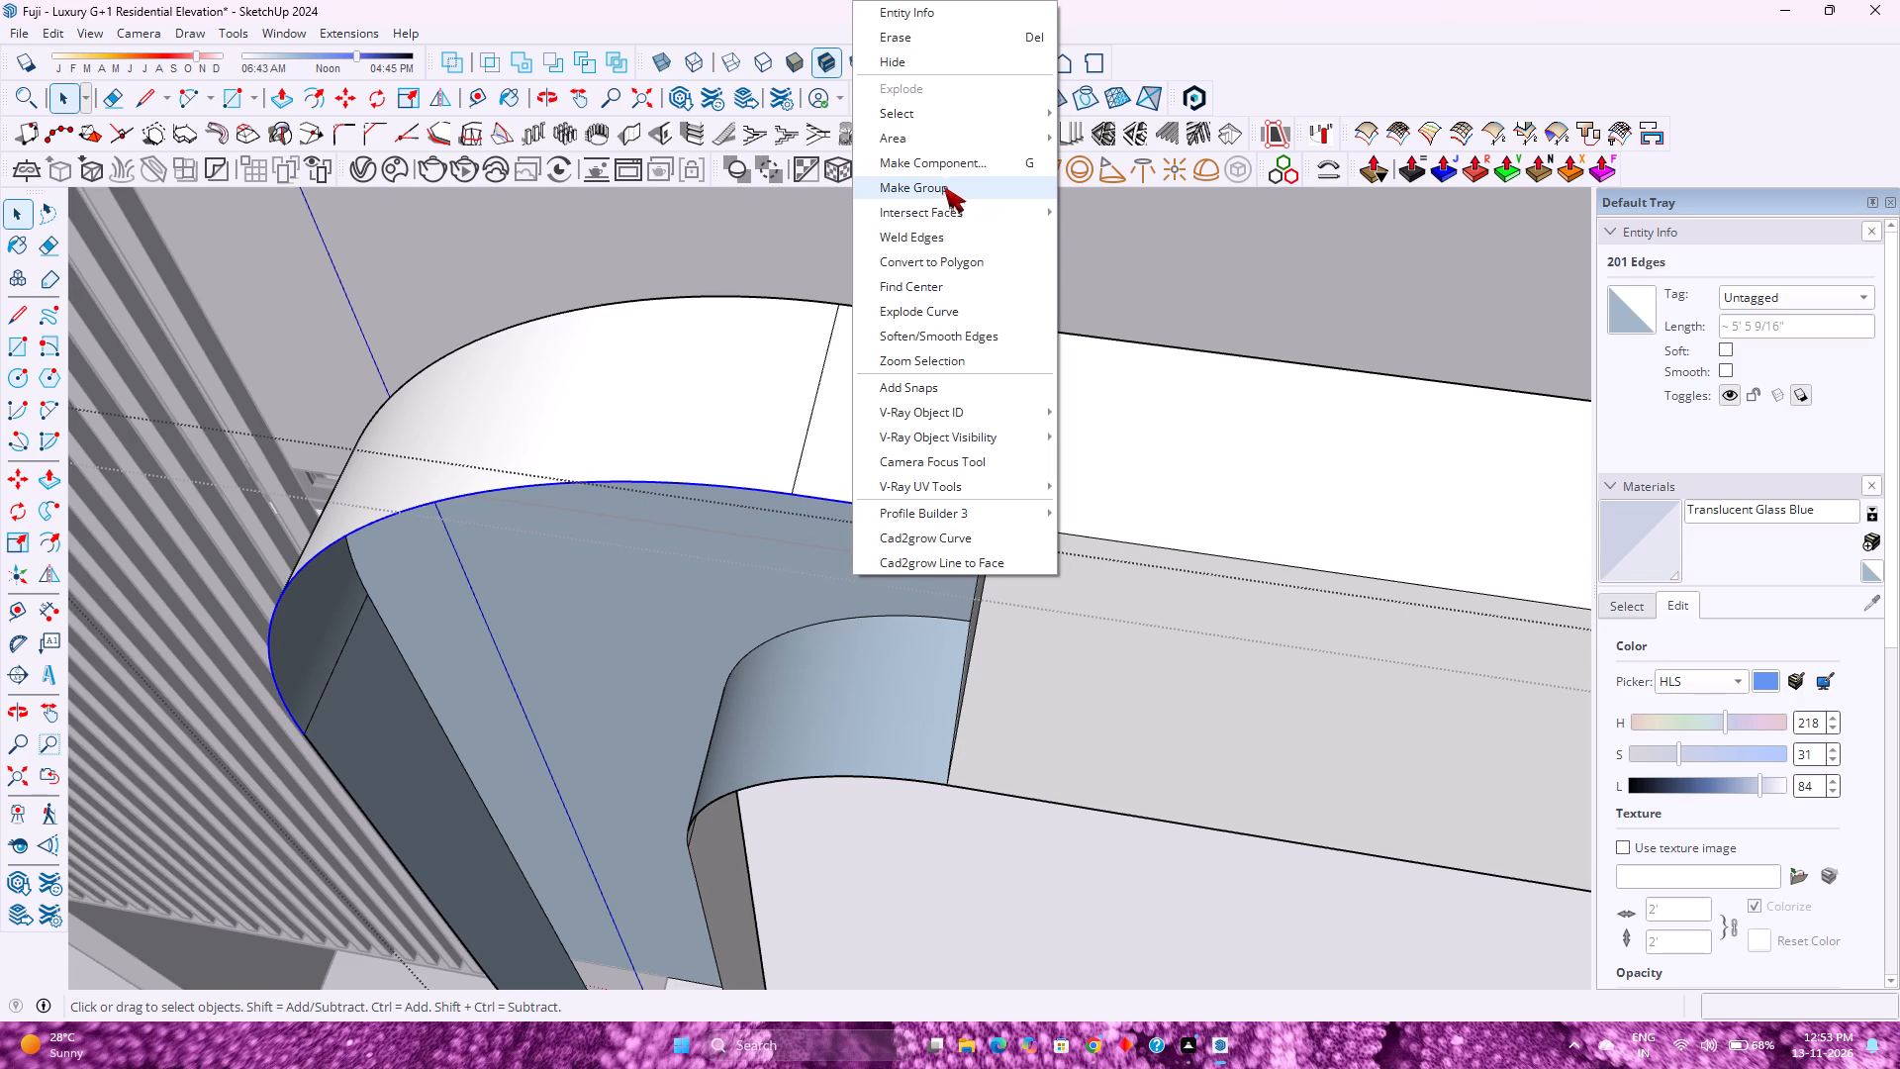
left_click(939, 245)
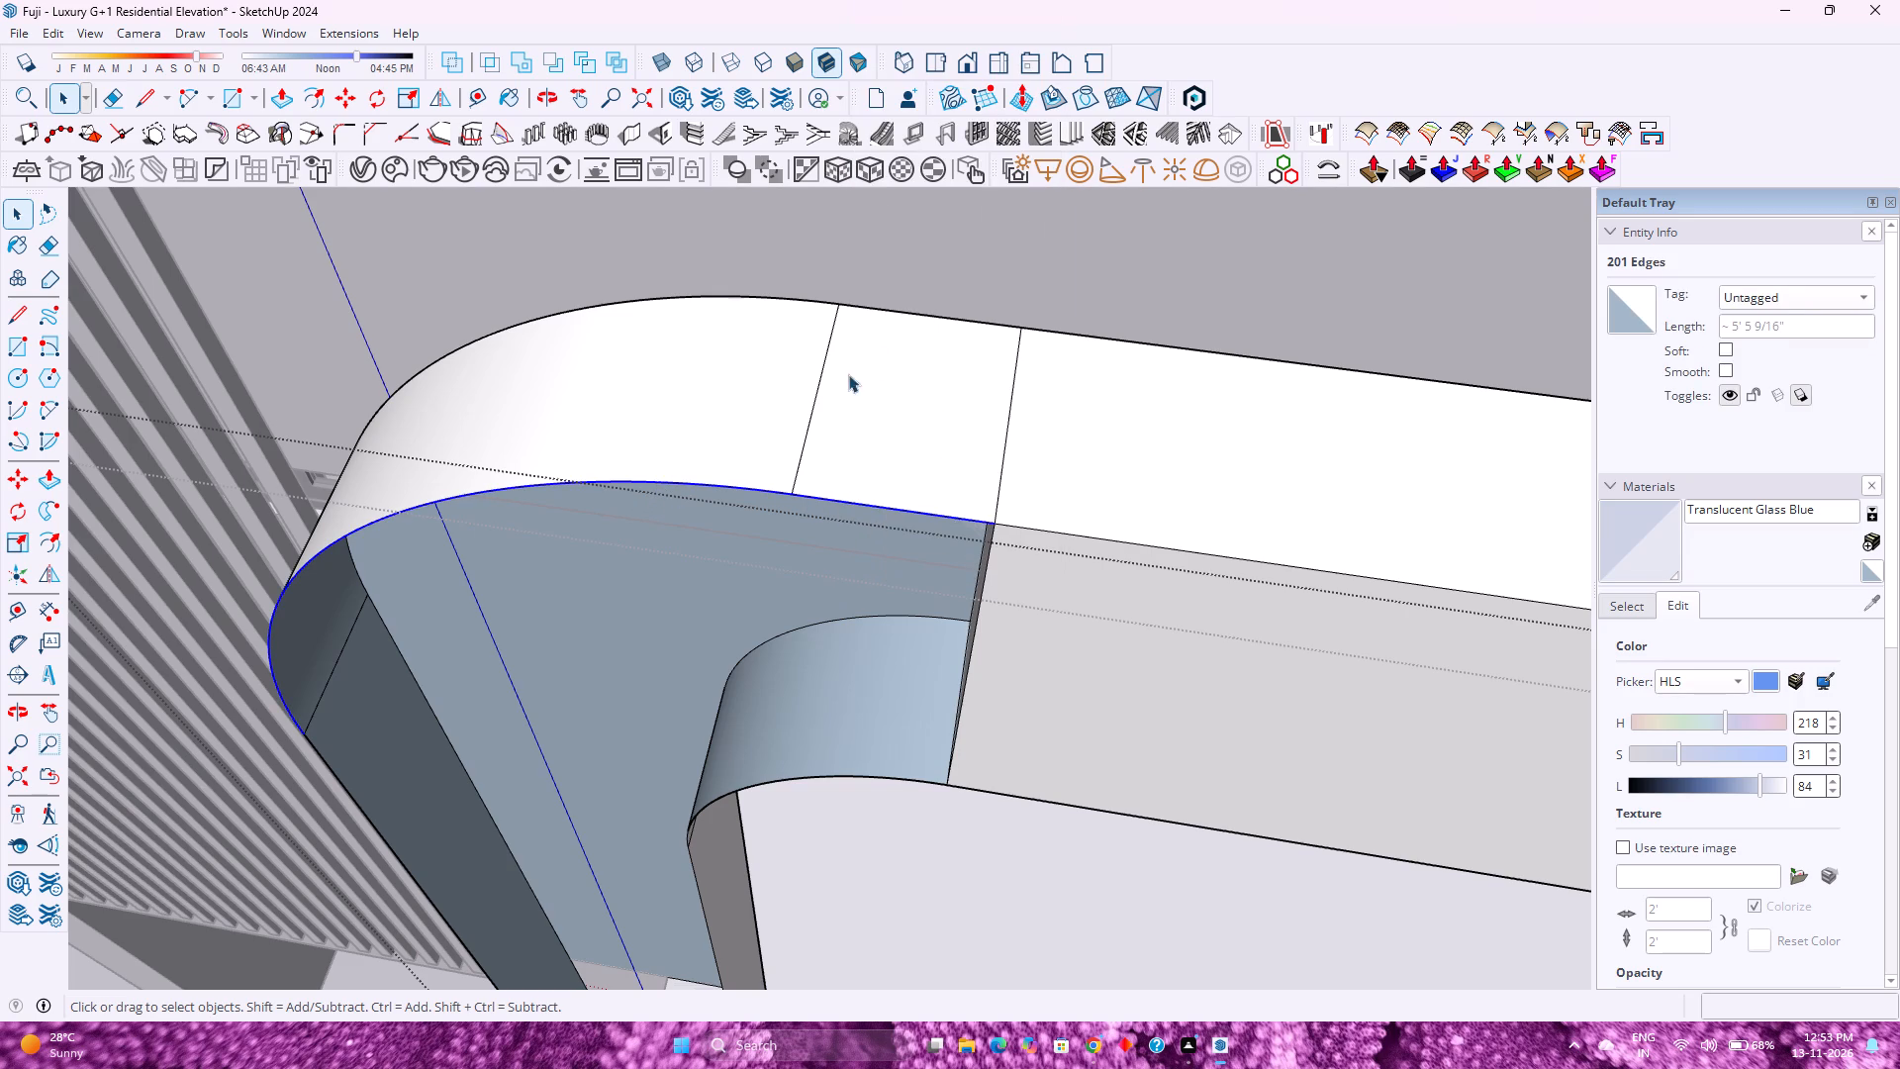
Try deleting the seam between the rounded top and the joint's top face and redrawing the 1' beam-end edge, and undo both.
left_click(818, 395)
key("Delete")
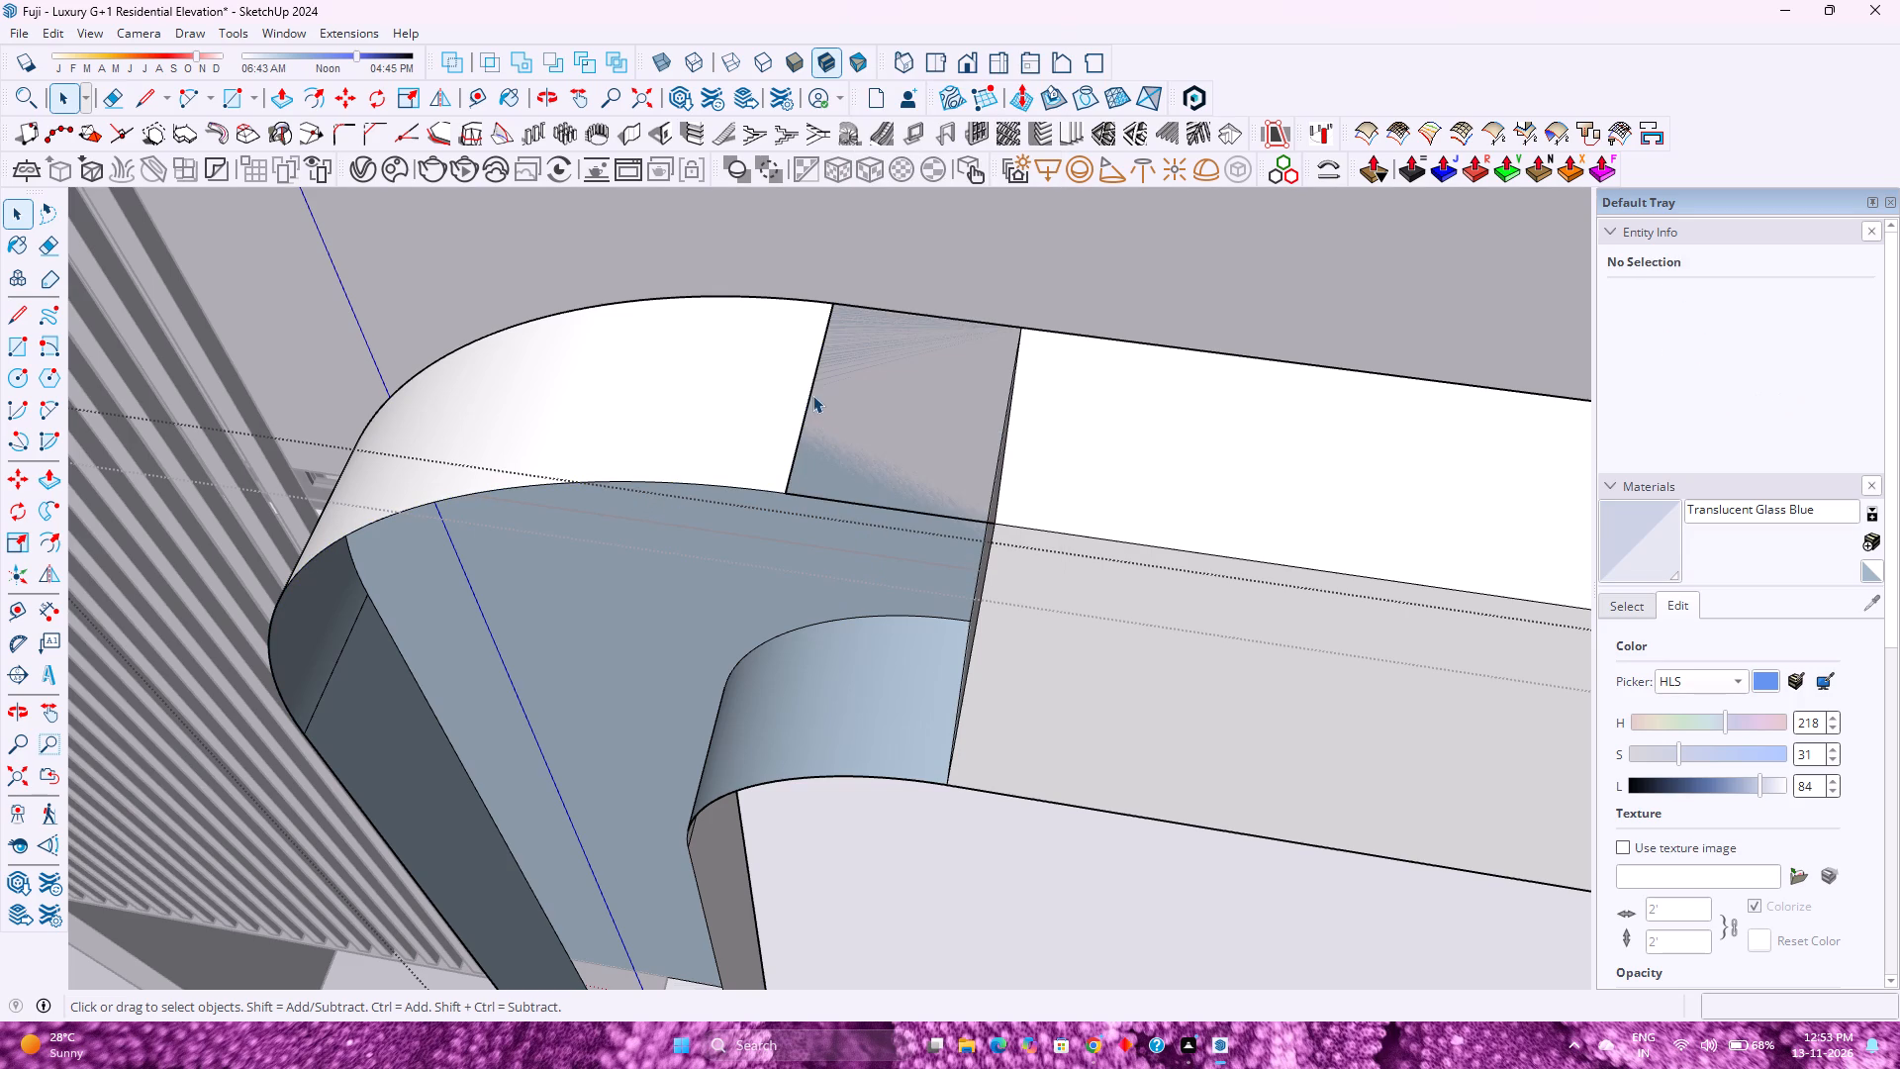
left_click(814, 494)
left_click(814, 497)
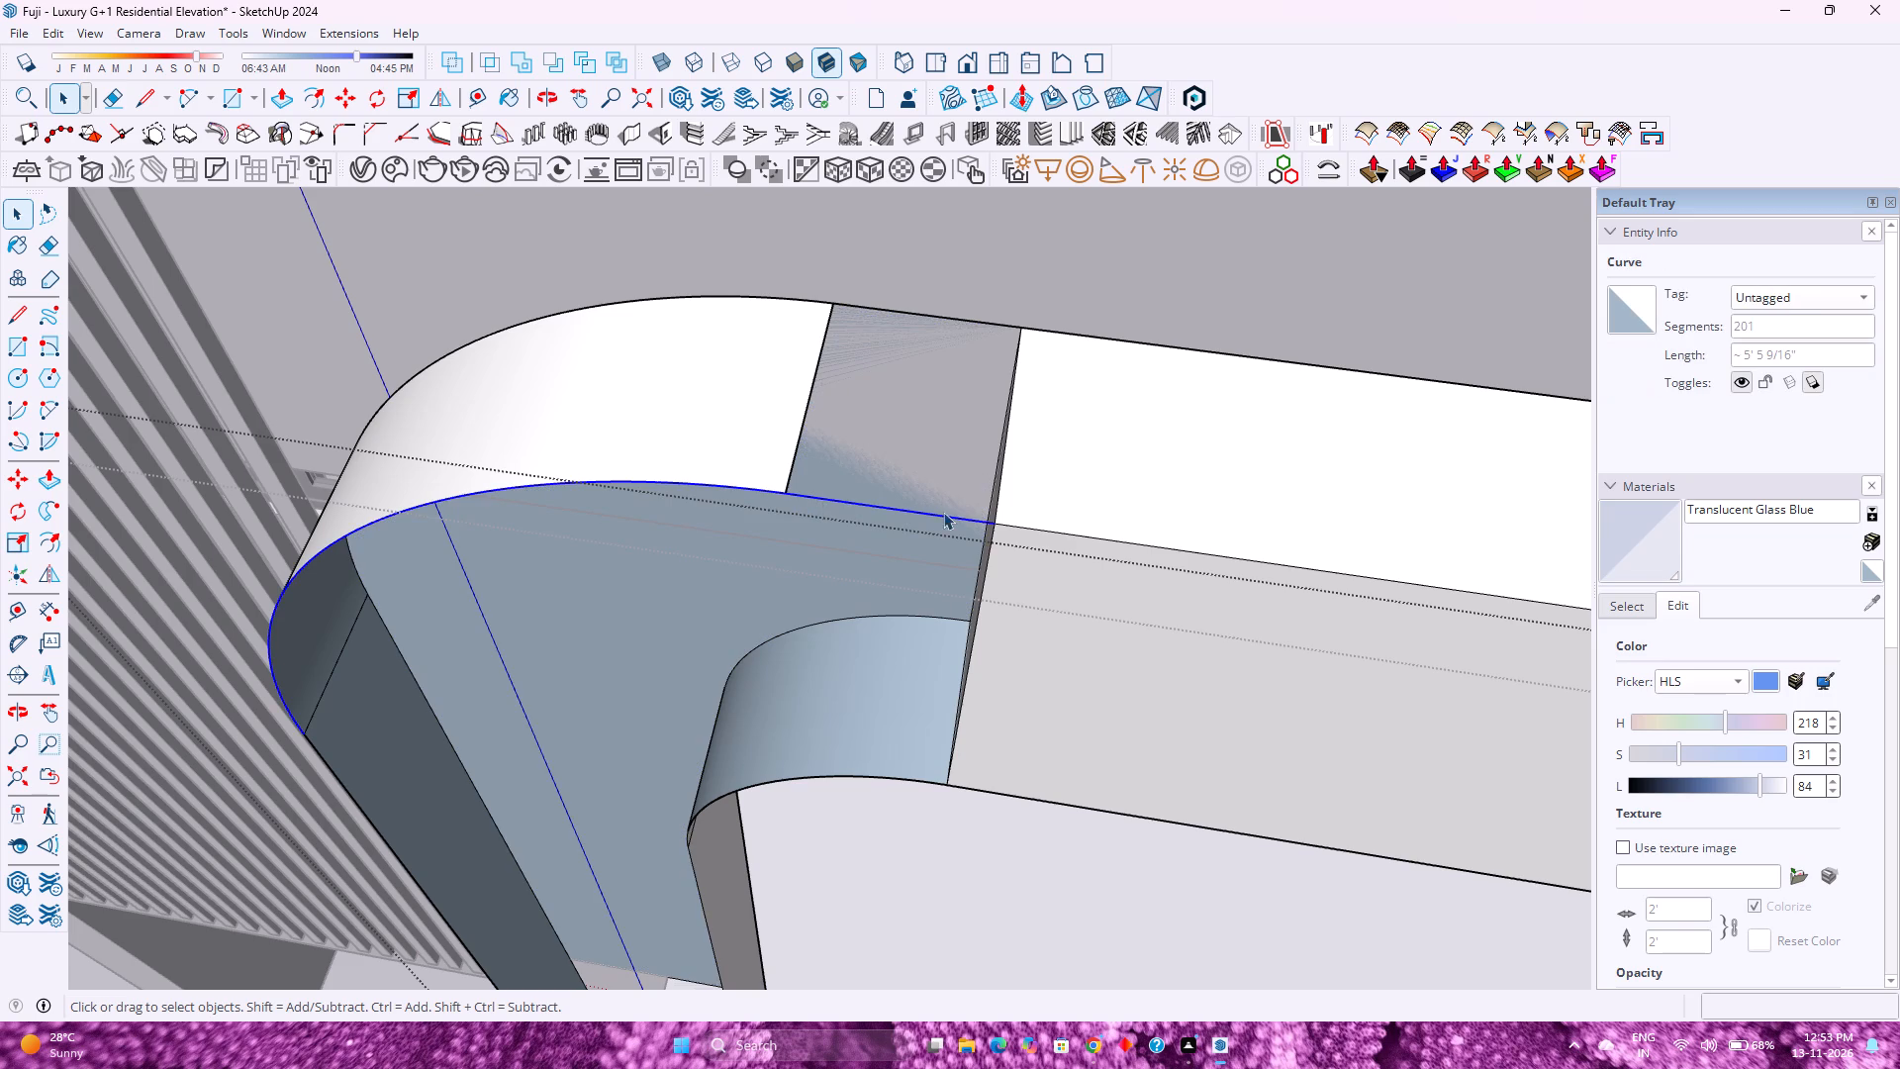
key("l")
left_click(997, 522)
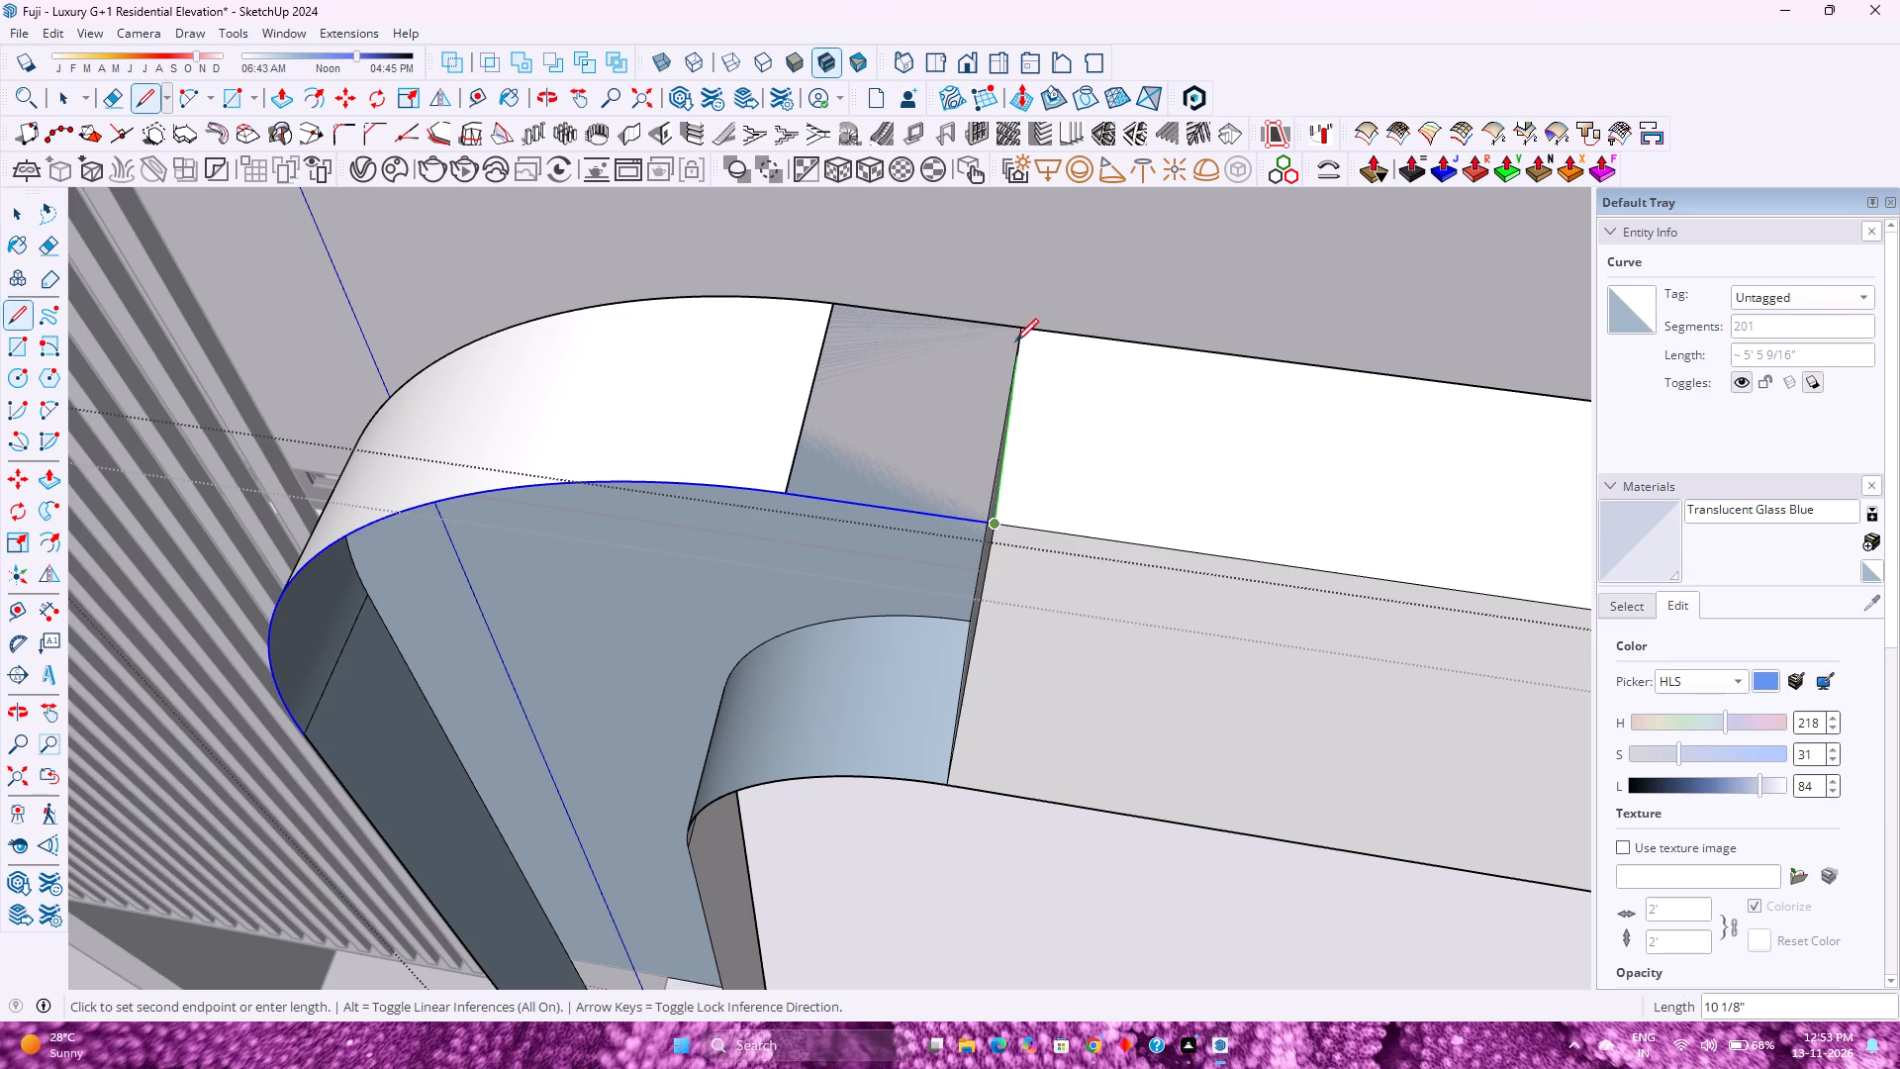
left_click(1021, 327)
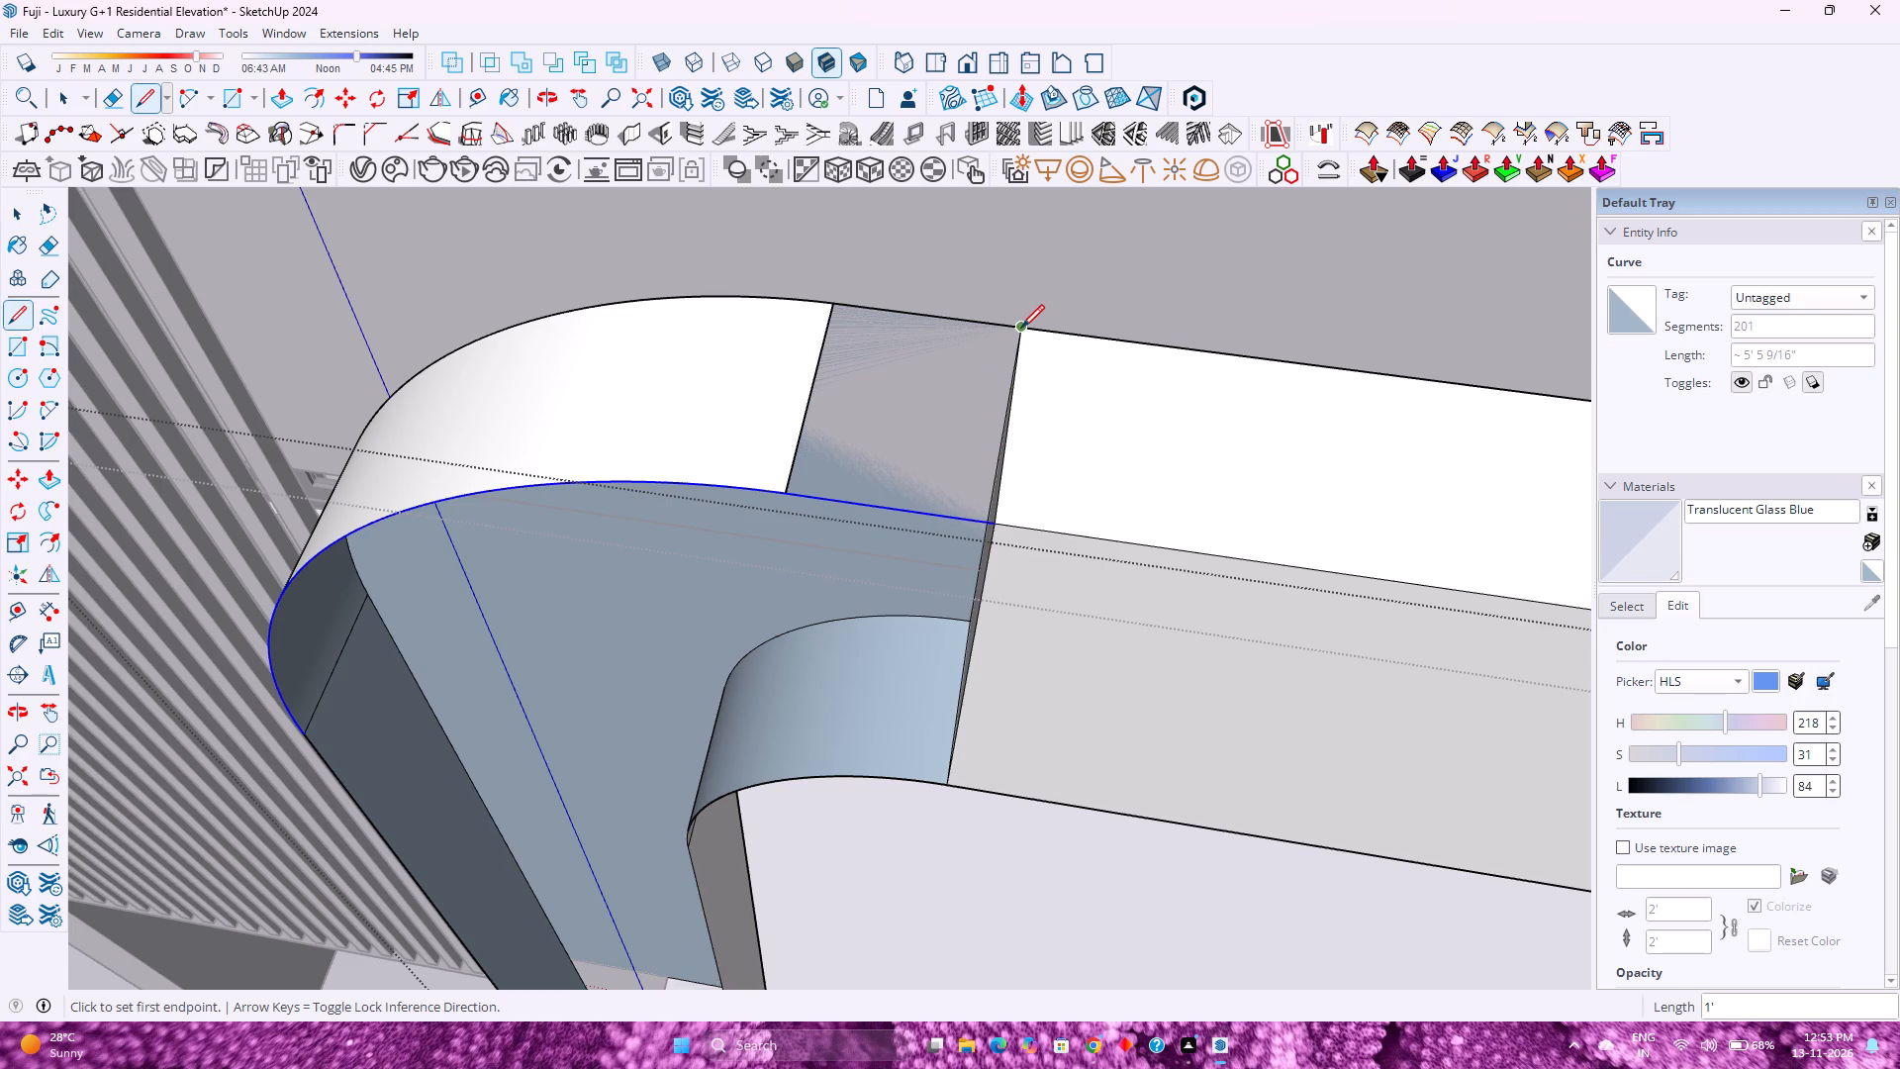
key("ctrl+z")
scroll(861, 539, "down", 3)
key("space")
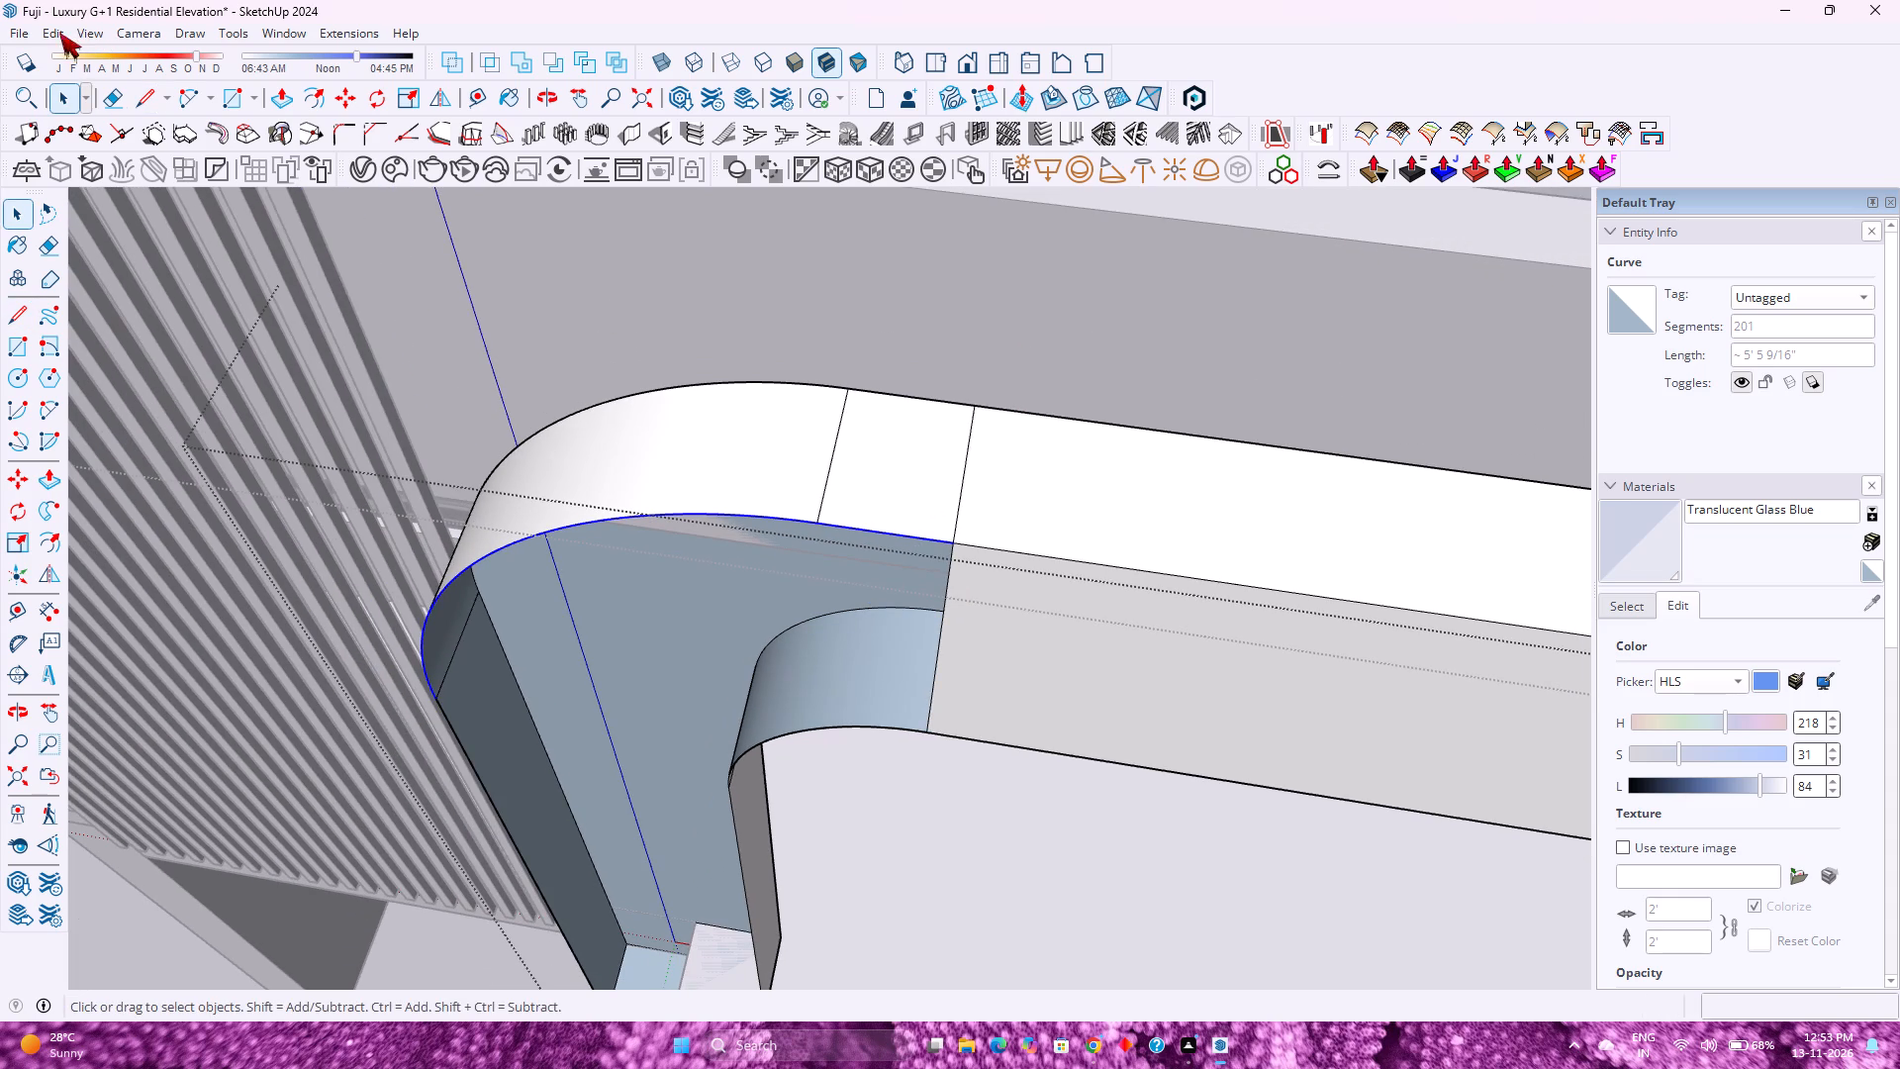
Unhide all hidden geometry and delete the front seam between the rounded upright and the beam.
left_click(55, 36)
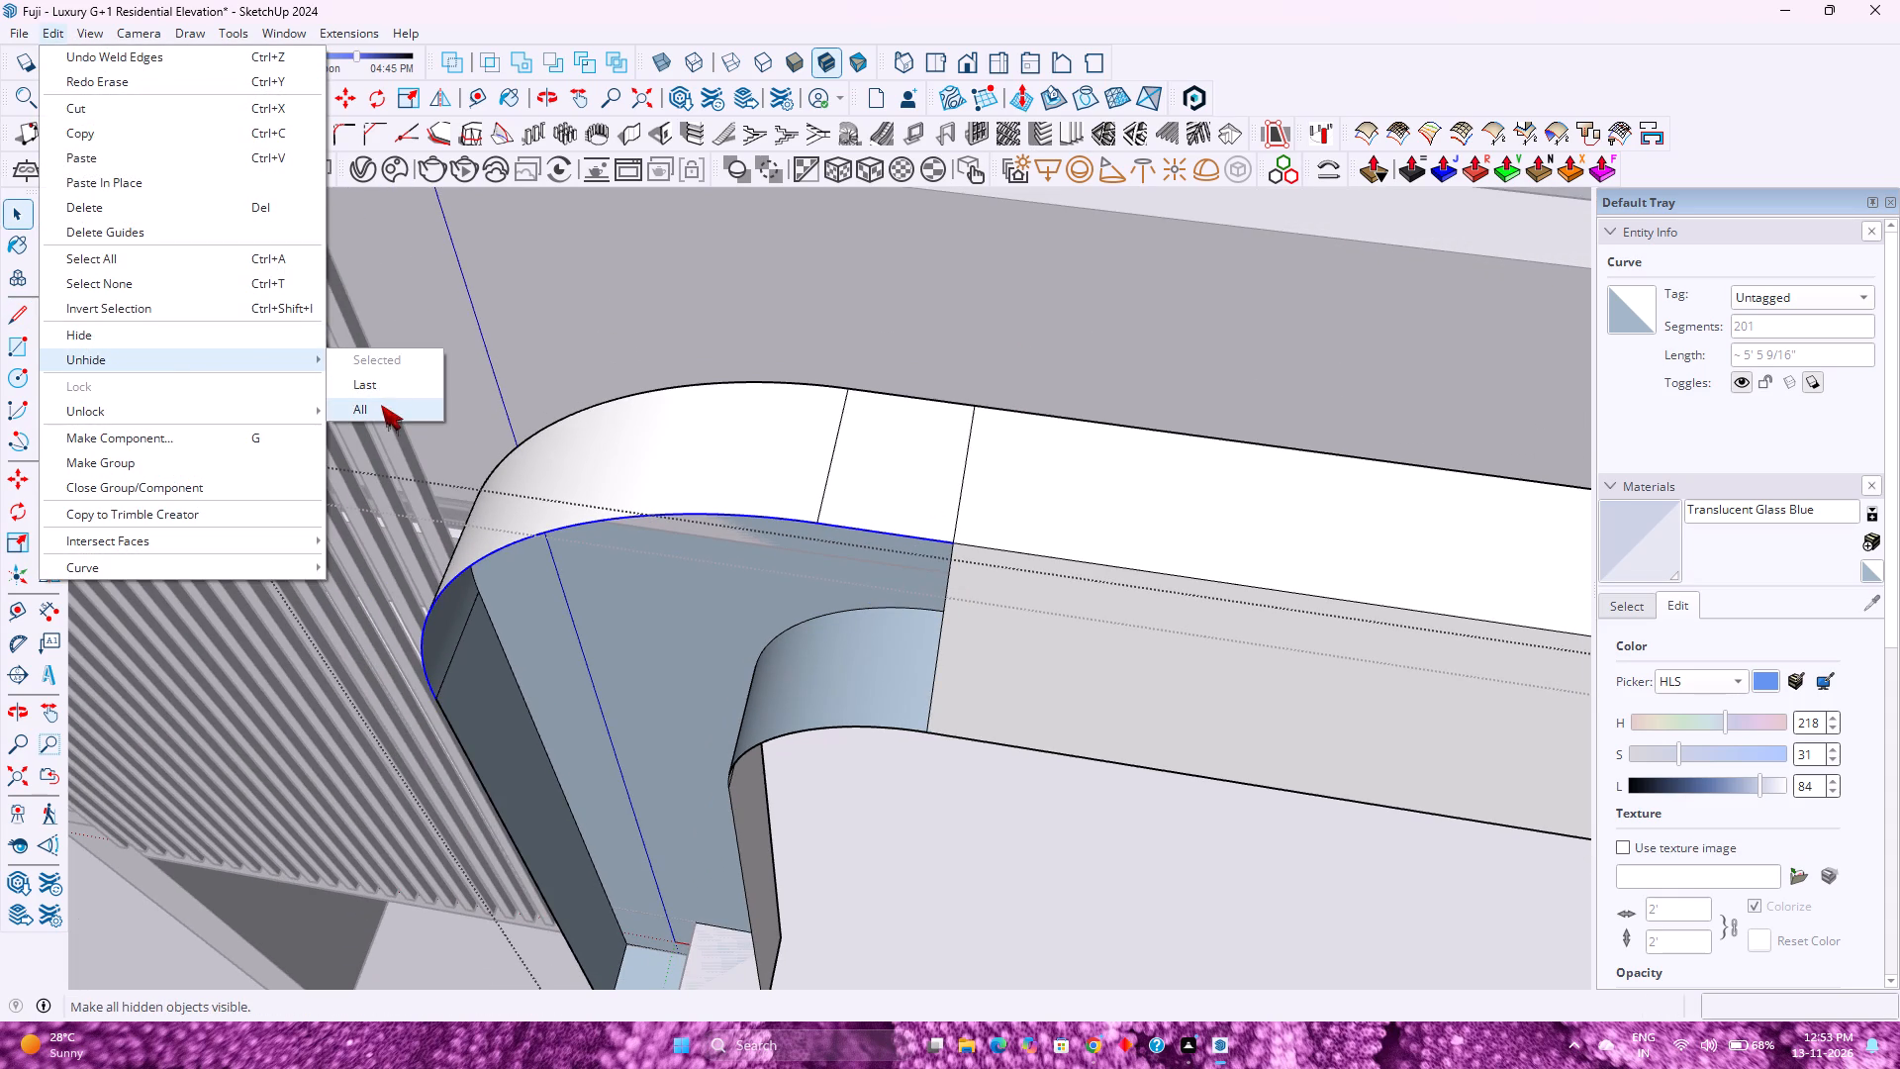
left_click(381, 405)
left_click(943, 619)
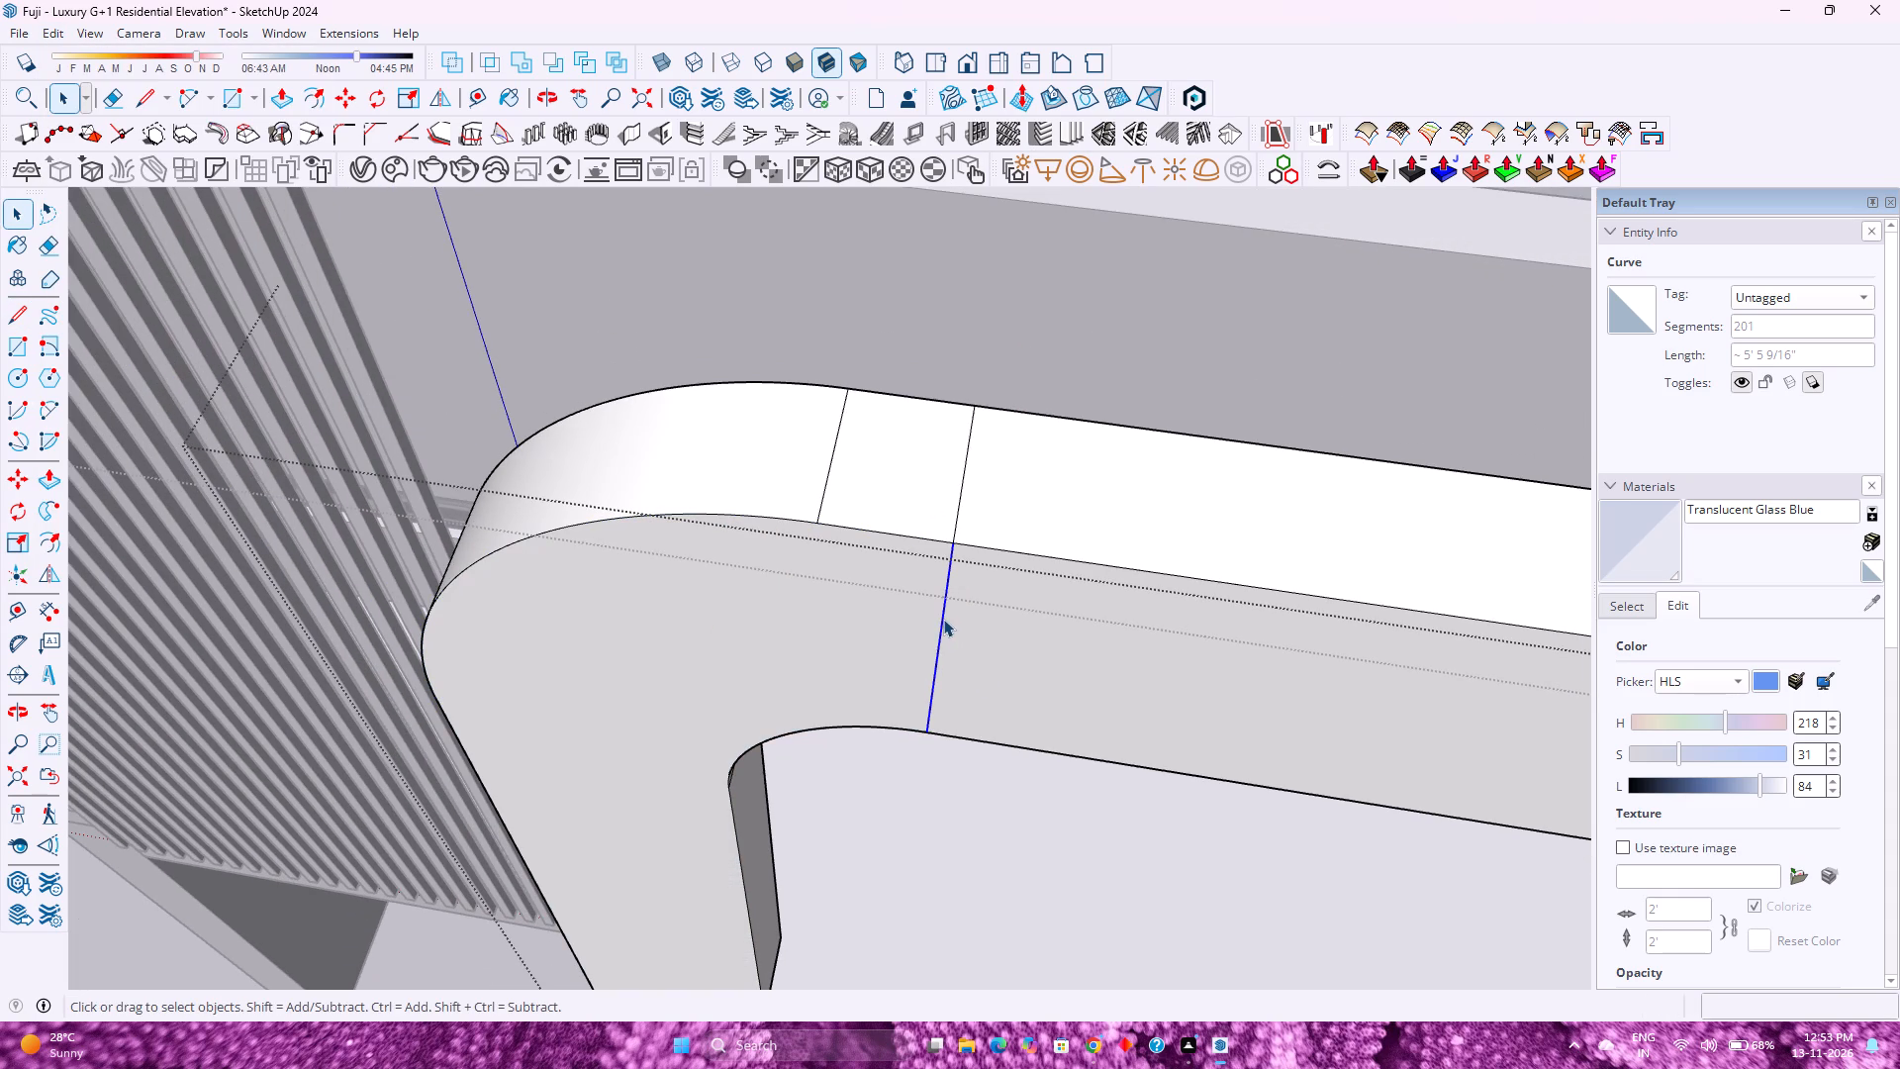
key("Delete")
Examine the narrow strip and vertical seams where the straight beam meets its rounded balcony corner.
scroll(886, 615, "down", 13)
middle_click_drag(914, 777, 723, 600)
middle_click(710, 582)
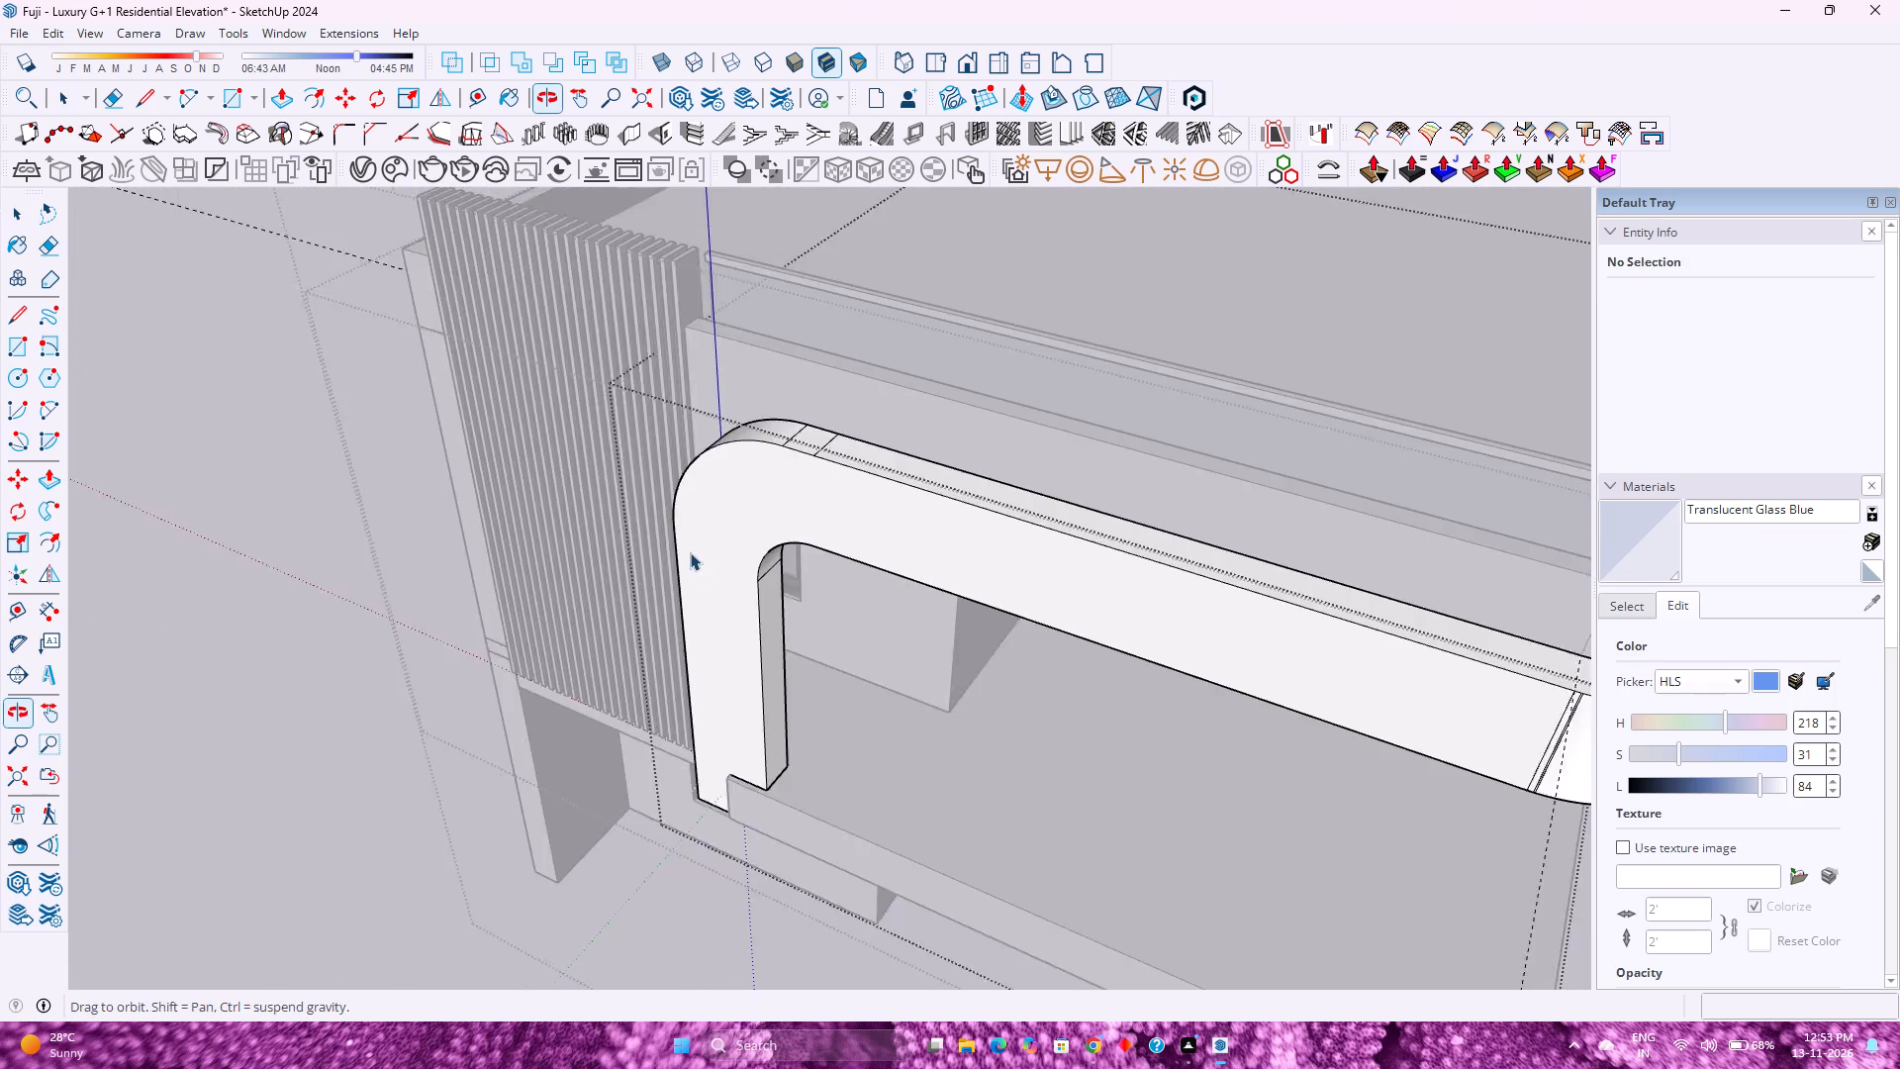
scroll(687, 546, "up", 1)
scroll(687, 545, "down", 4)
middle_click_drag(890, 776, 613, 629)
middle_click(594, 617)
scroll(585, 602, "down", 2)
scroll(846, 560, "up", 4)
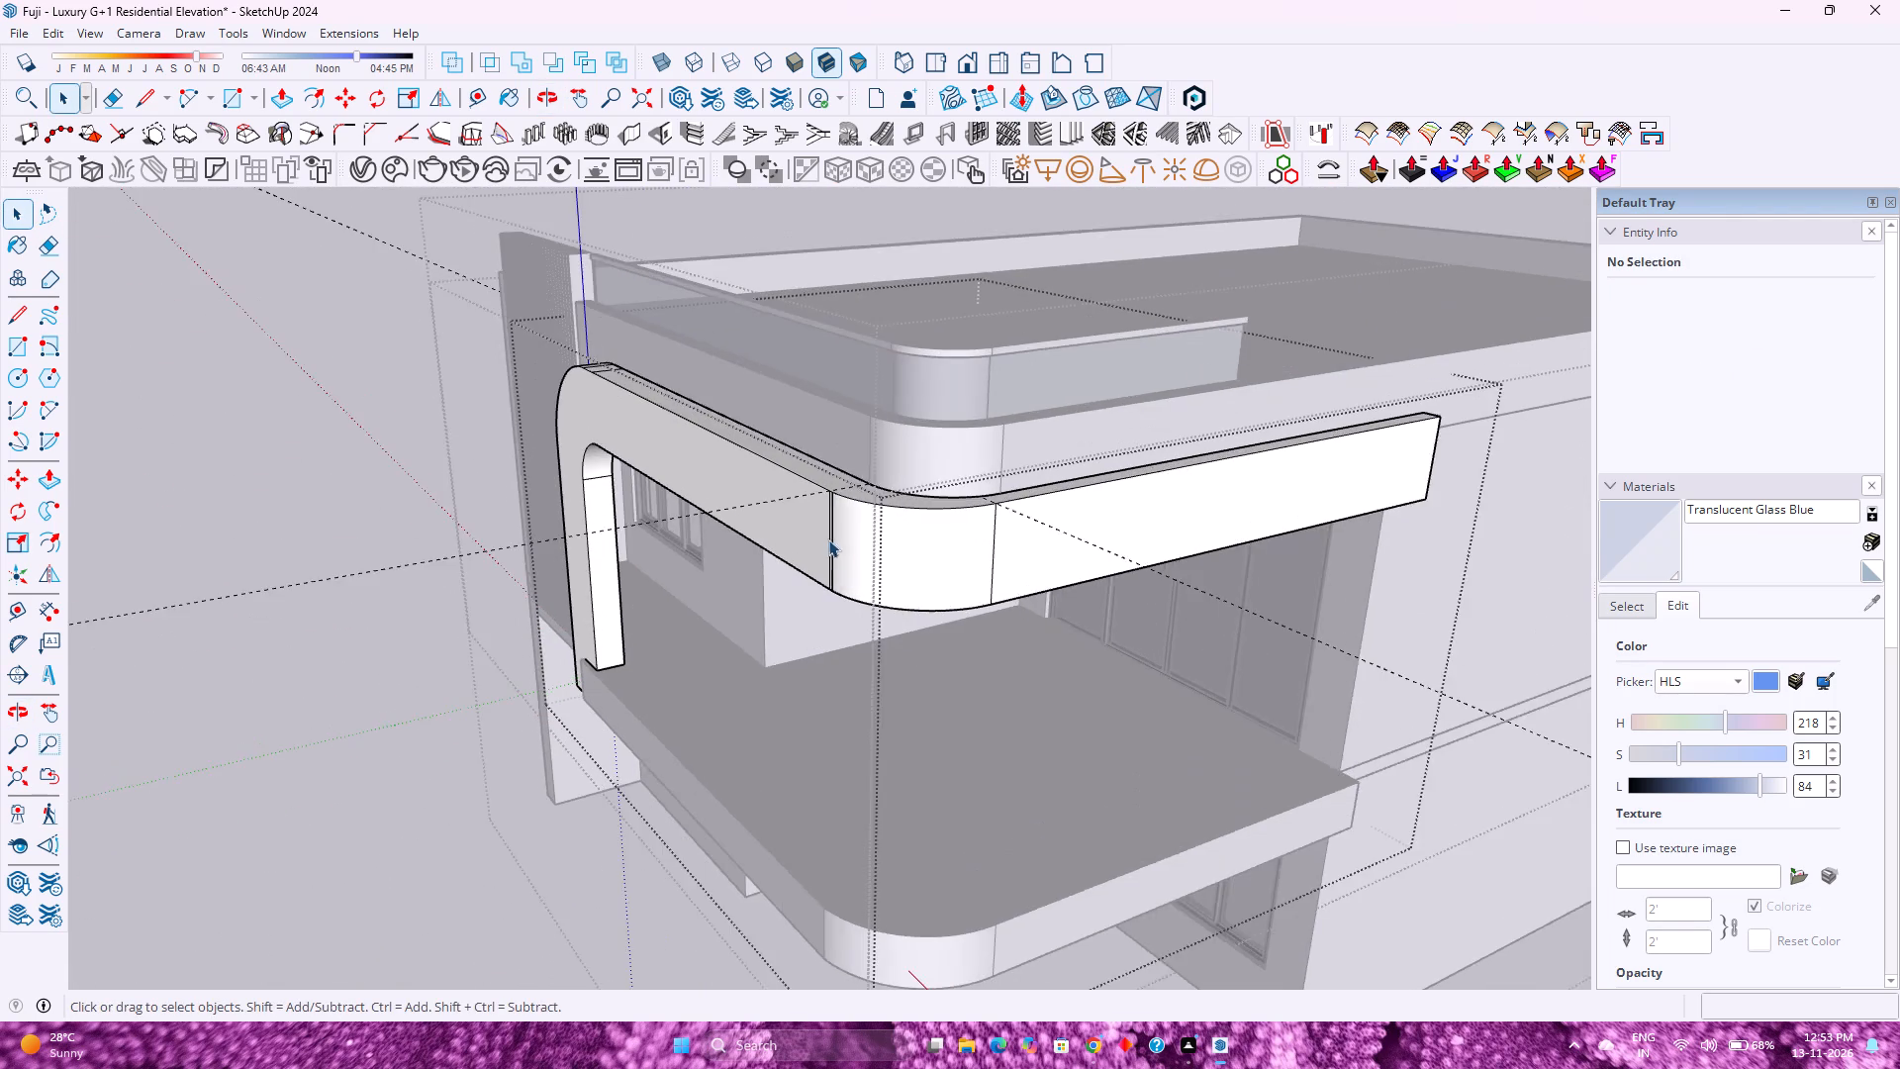
scroll(828, 539, "up", 9)
middle_click_drag(852, 581, 1029, 753)
scroll(826, 449, "up", 4)
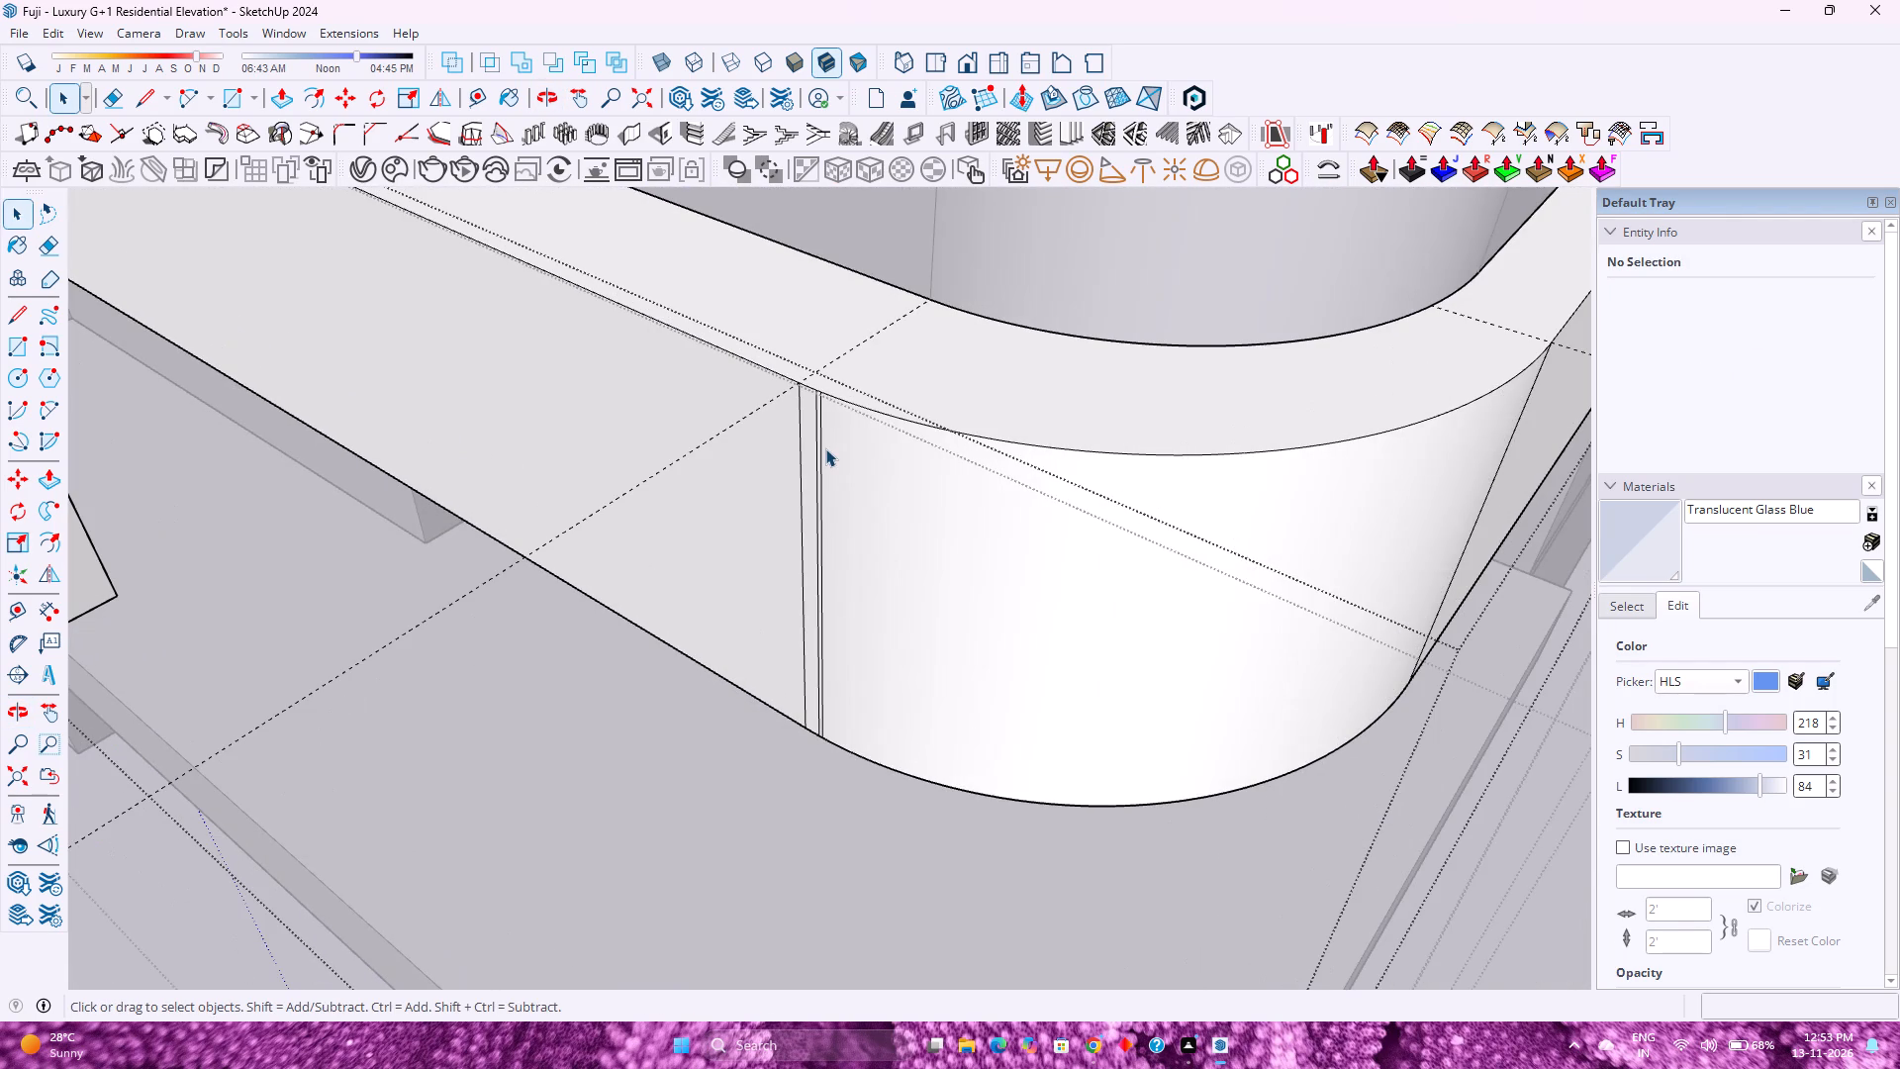
left_click_drag(825, 448, 810, 438)
scroll(820, 640, "down", 2)
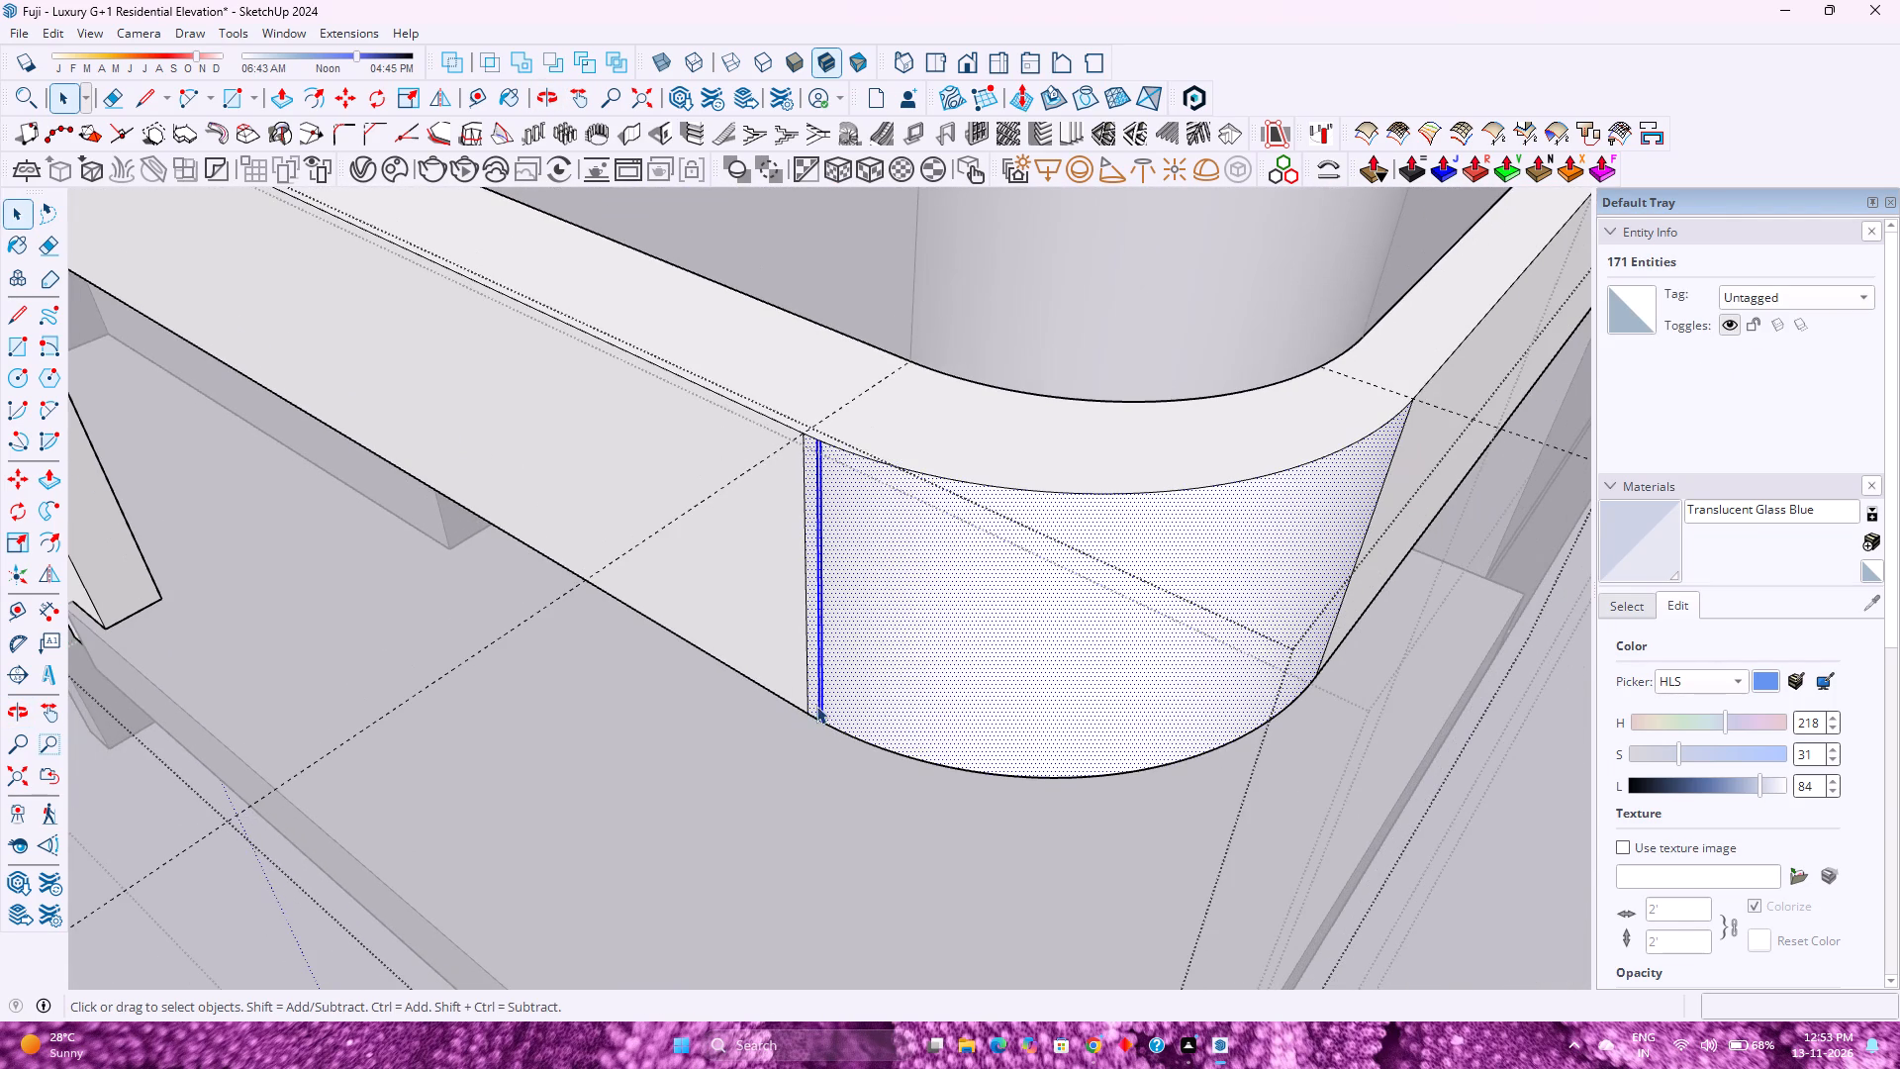
left_click(811, 718)
scroll(810, 722, "down", 1)
scroll(810, 723, "up", 4)
left_click(821, 707)
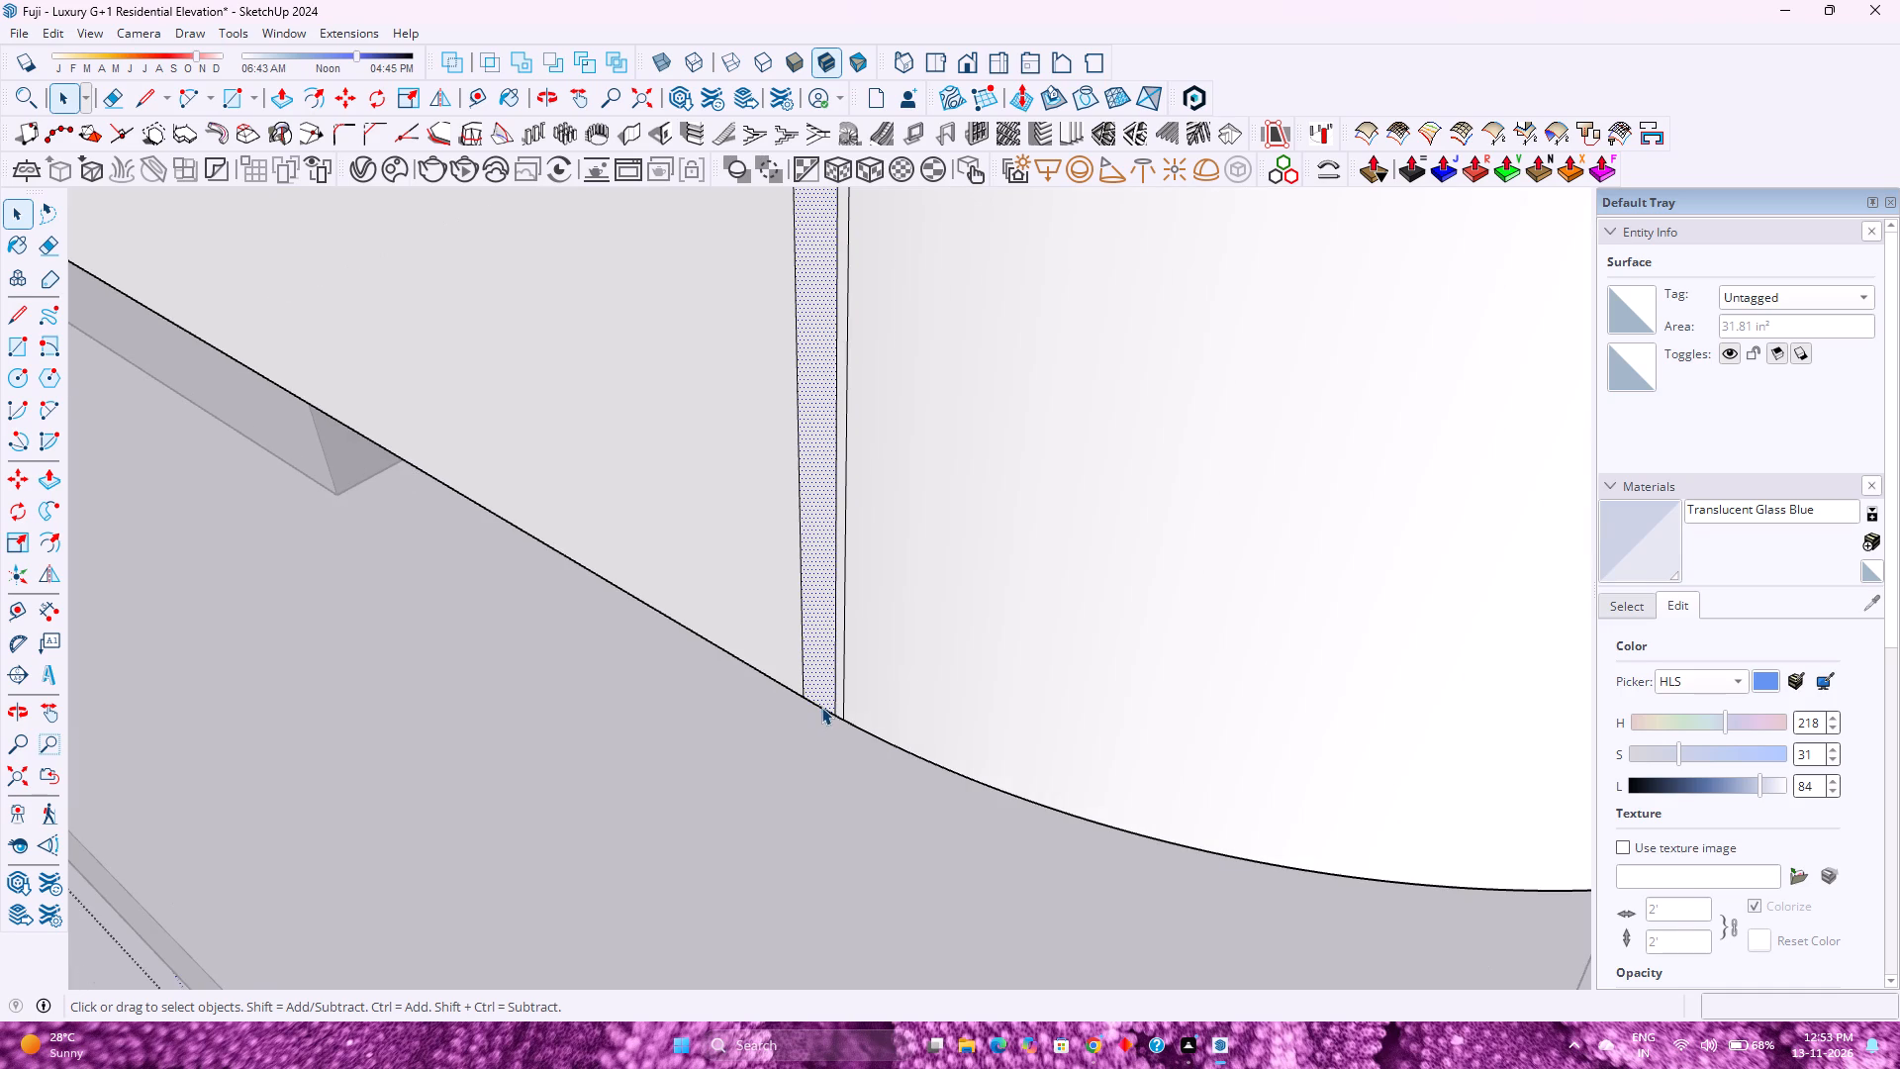
left_click(847, 720)
left_click(851, 724)
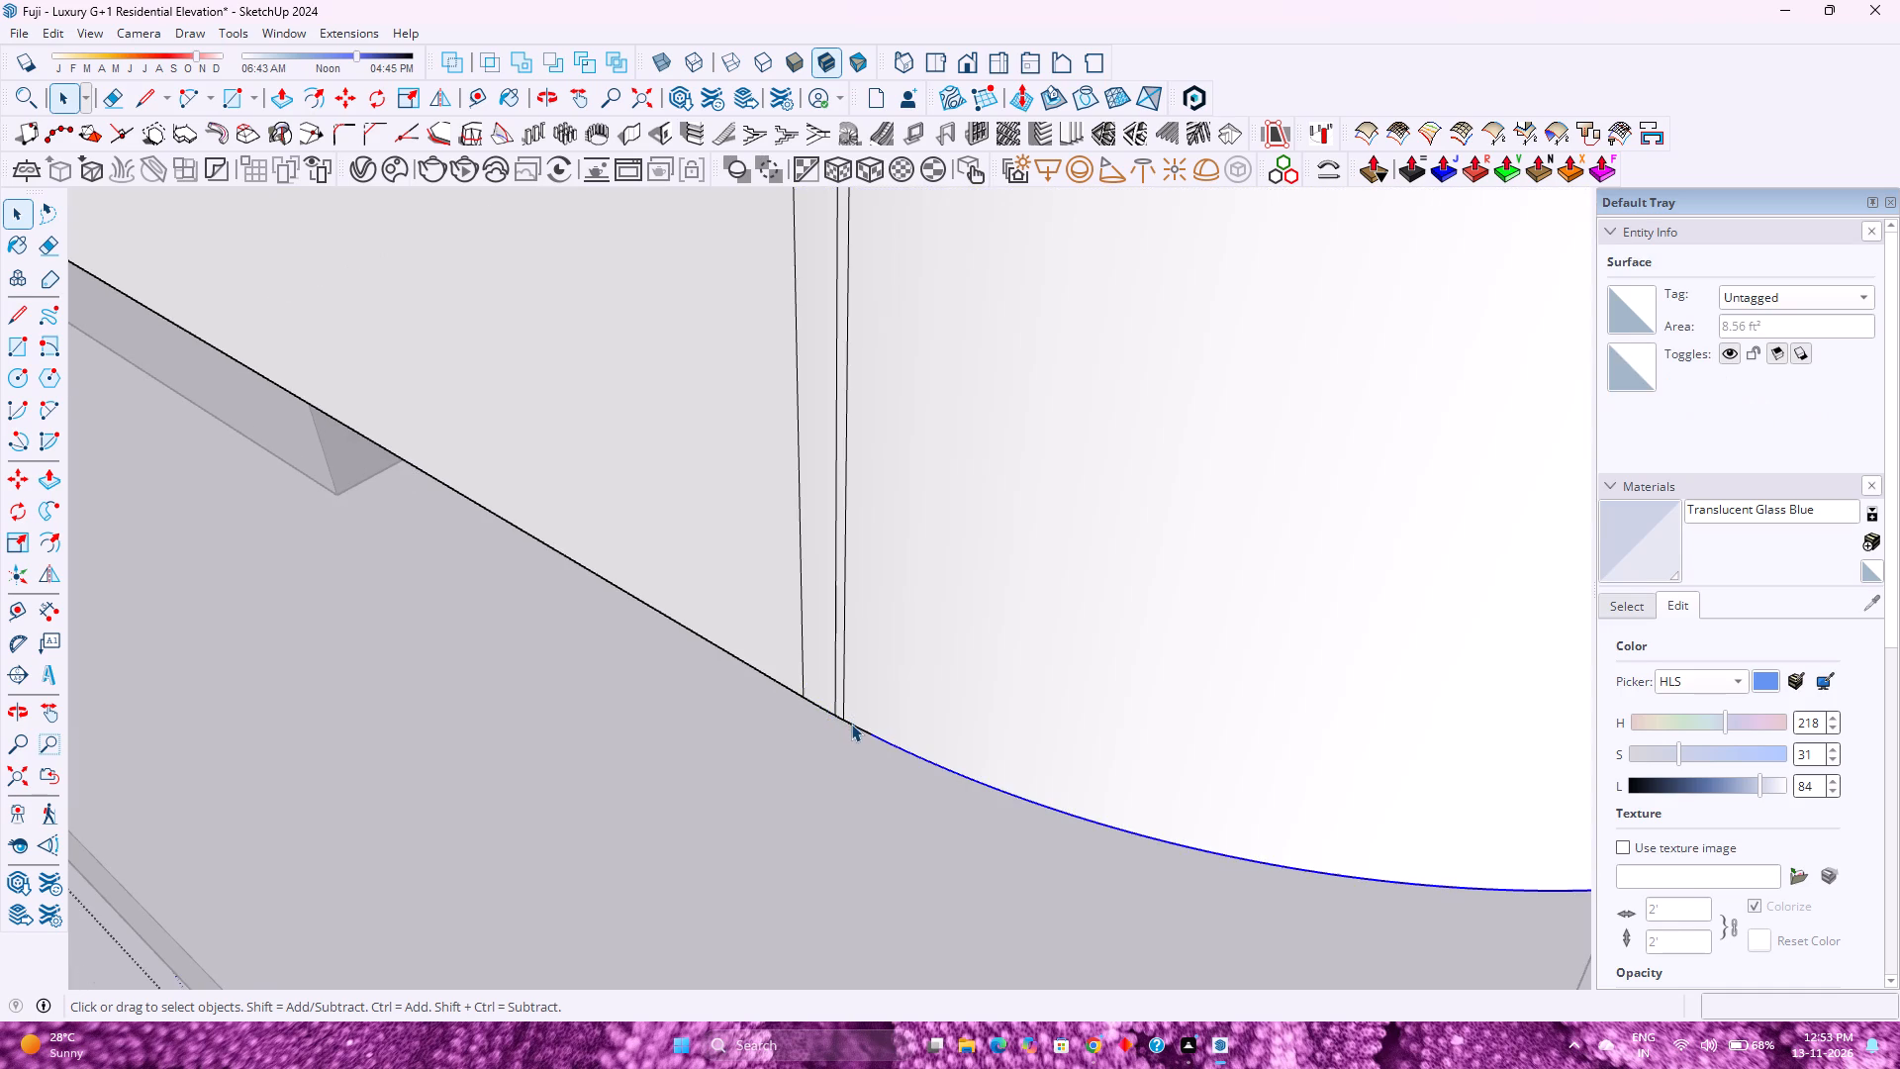
scroll(839, 724, "up", 3)
scroll(828, 720, "down", 5)
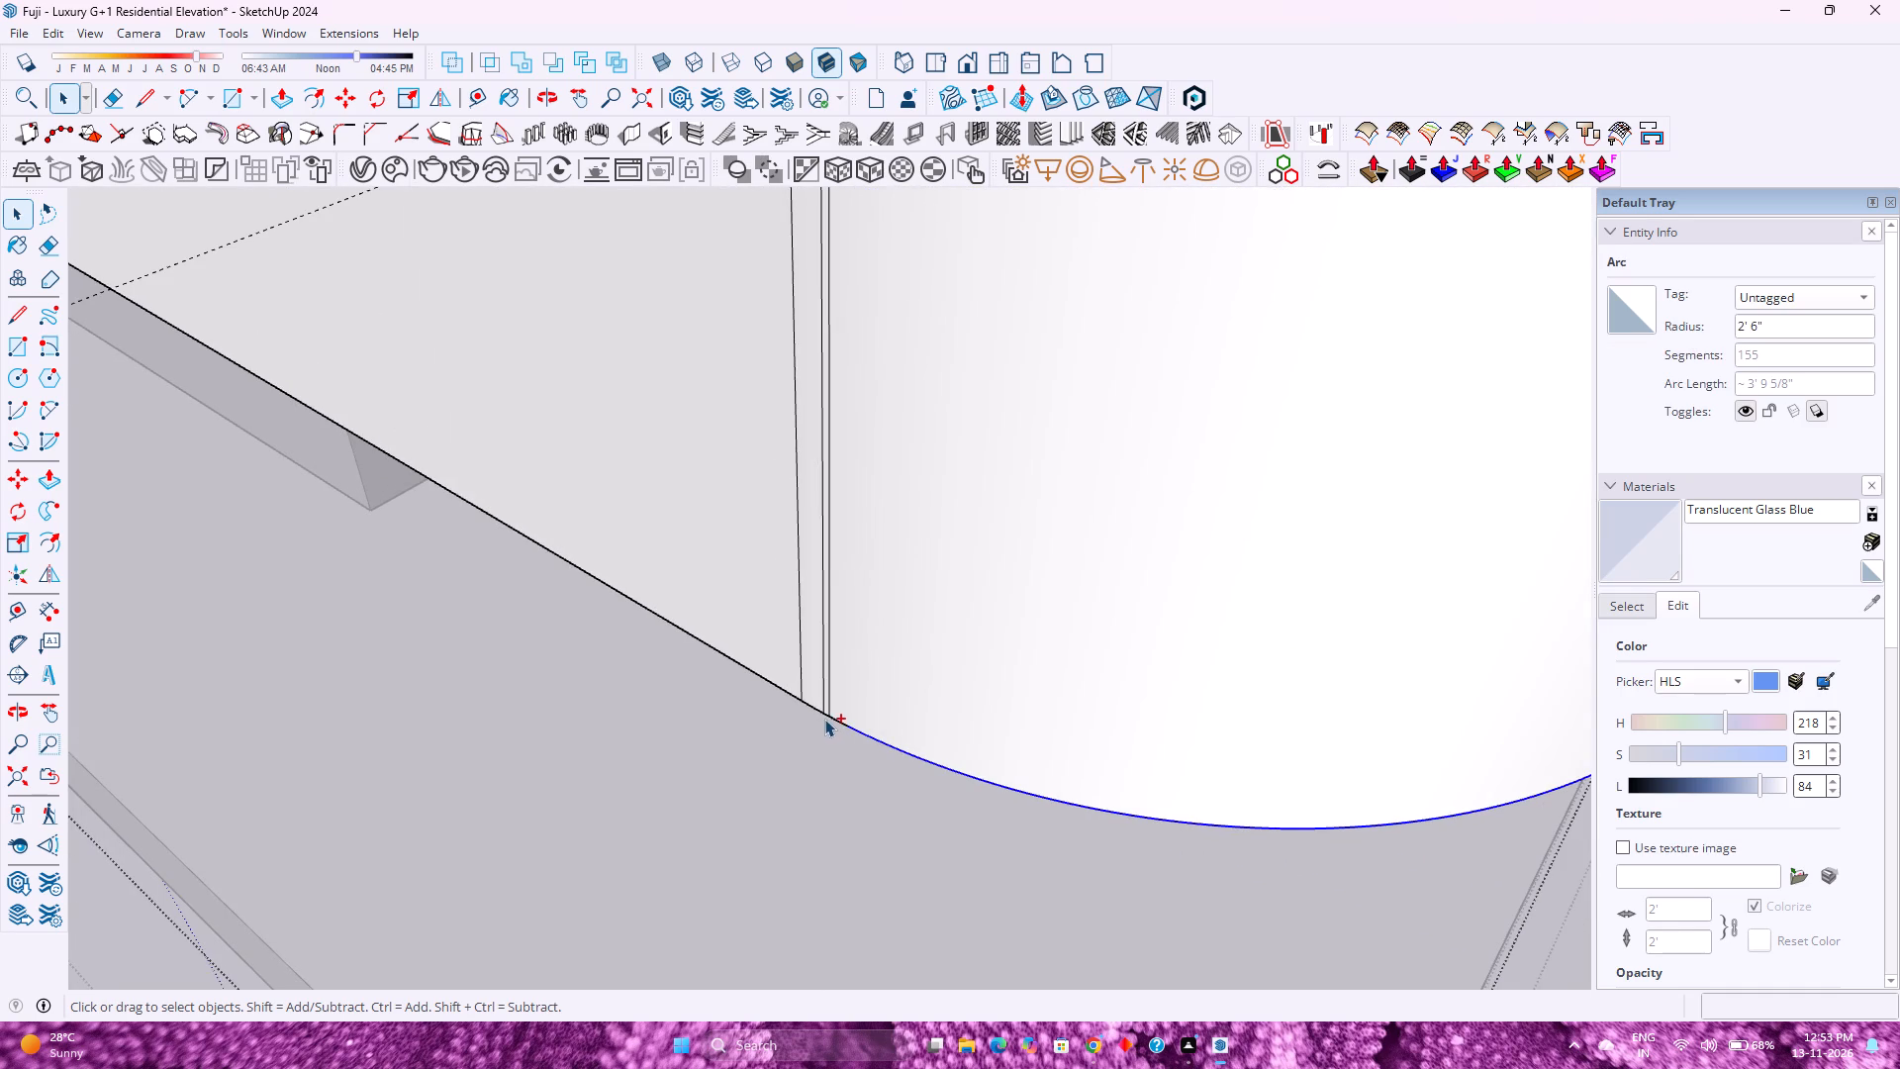
Undo the joint edits and the beam's upward pull, going back to the flattened beam face.
key("ctrl+z")
key("ctrl+z")
key("ctrl+z")
scroll(816, 702, "down", 8)
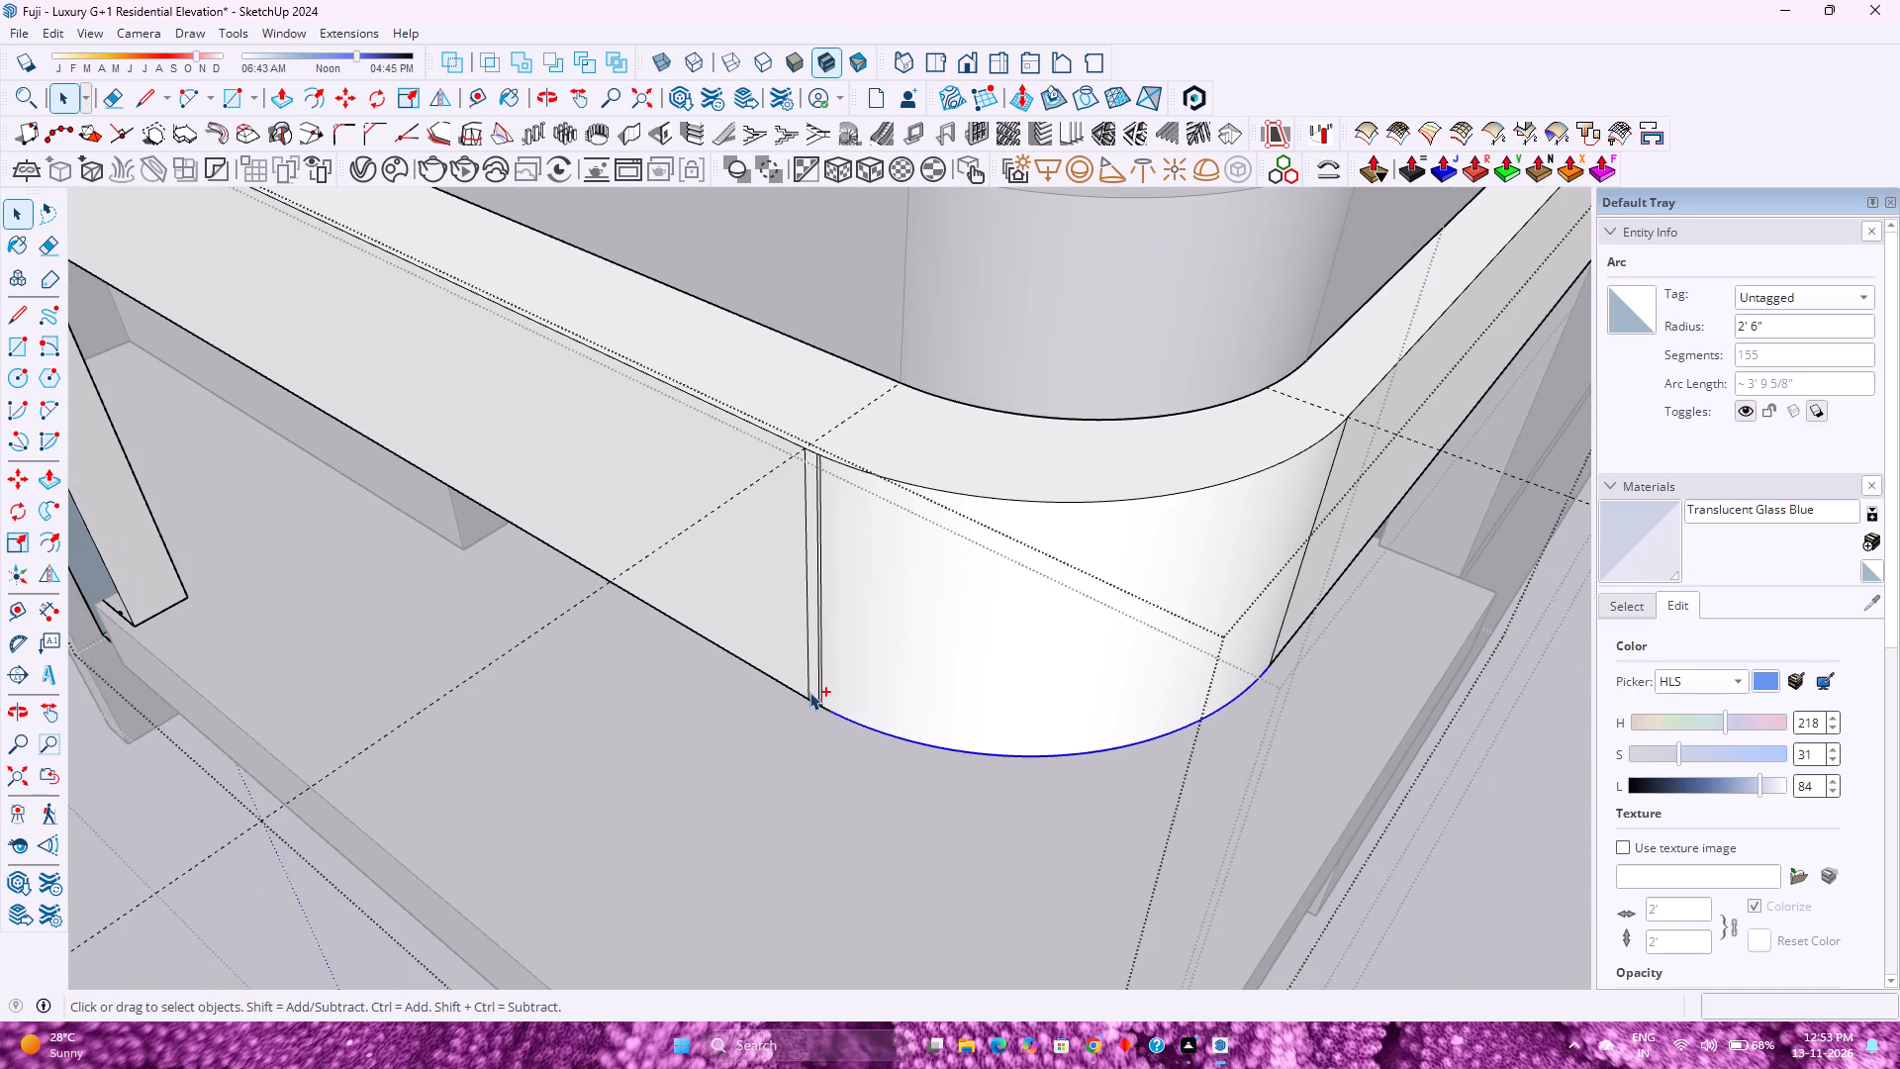
key("ctrl+z")
key("ctrl+z")
key("space")
key("ctrl+z")
left_click(812, 637)
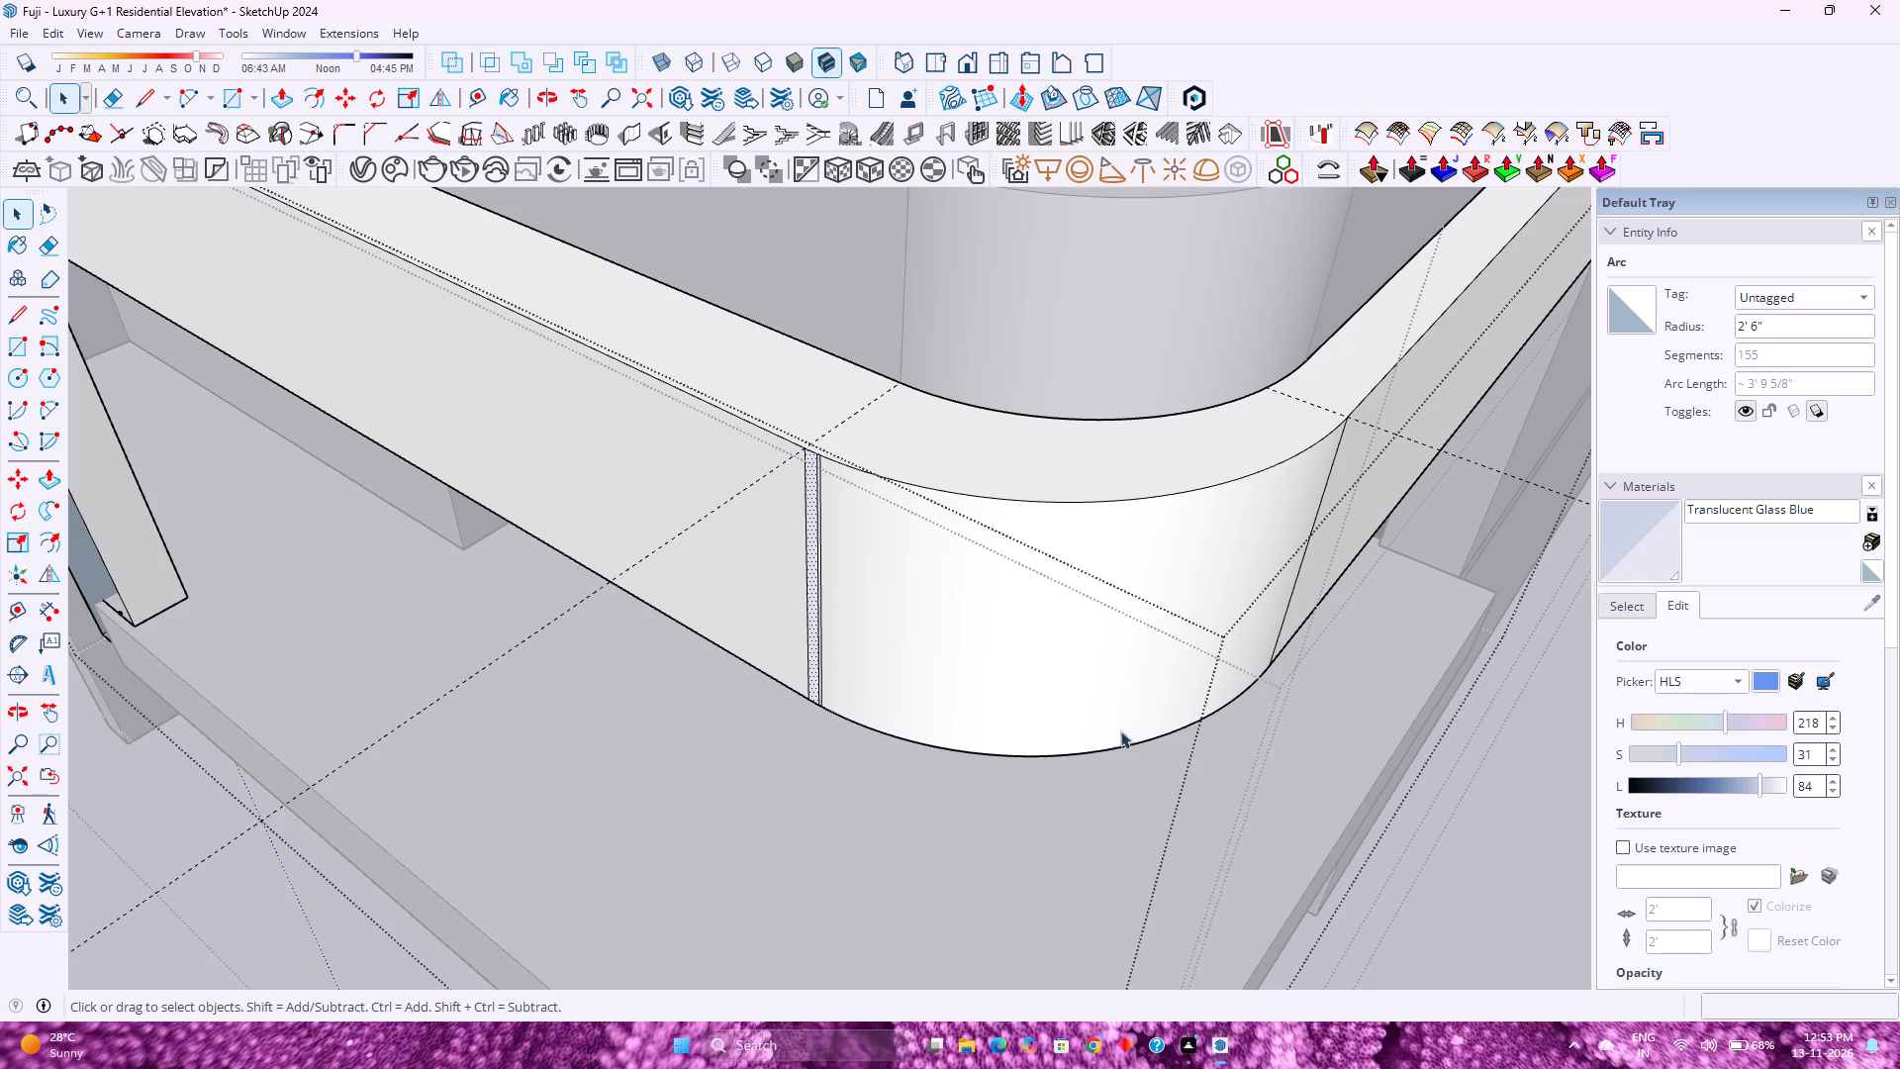
key("ctrl+z")
key("ctrl+z")
key("ctrl+z")
key("ctrl+z")
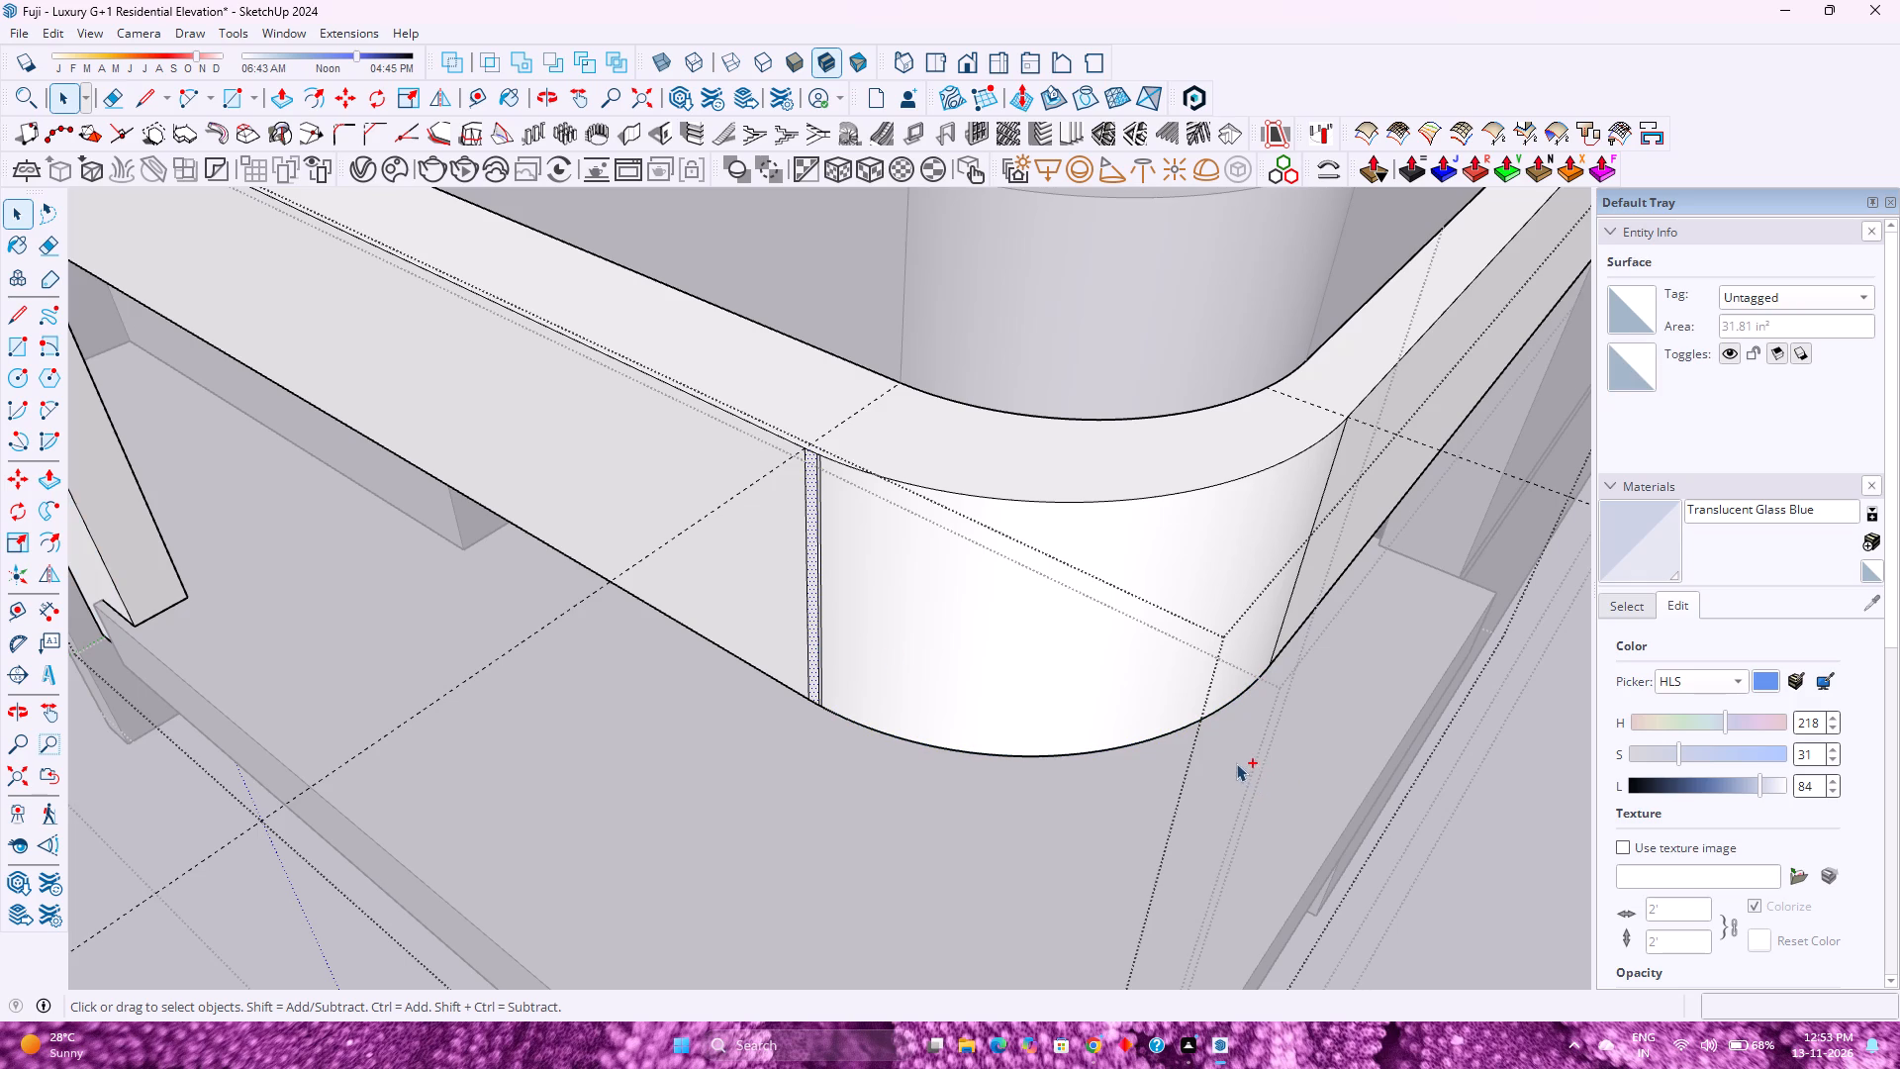
key("ctrl+z")
scroll(988, 655, "down", 9)
key("ctrl+z")
scroll(957, 665, "up", 1)
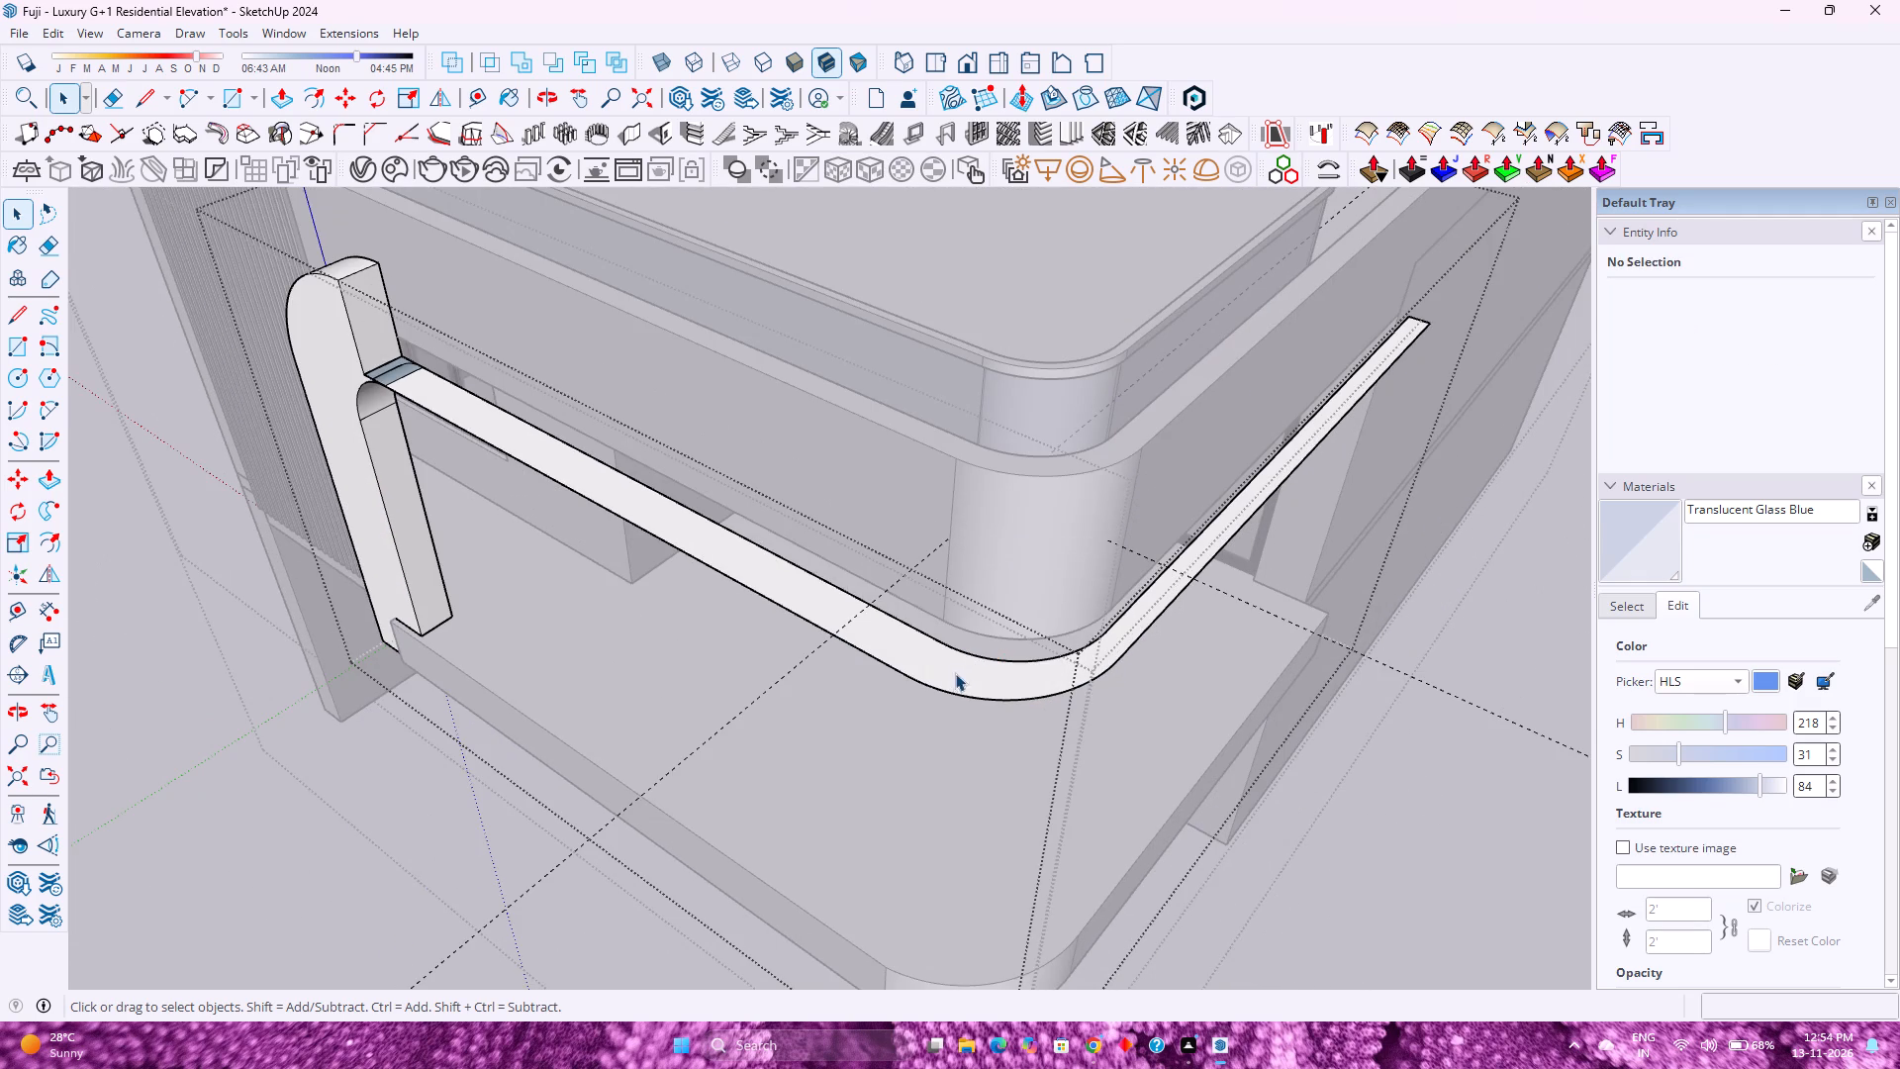
Weld the flattened beam's outer 2' 6" radius corner arc with the short edges beside it.
left_click(892, 669)
scroll(932, 693, "up", 3)
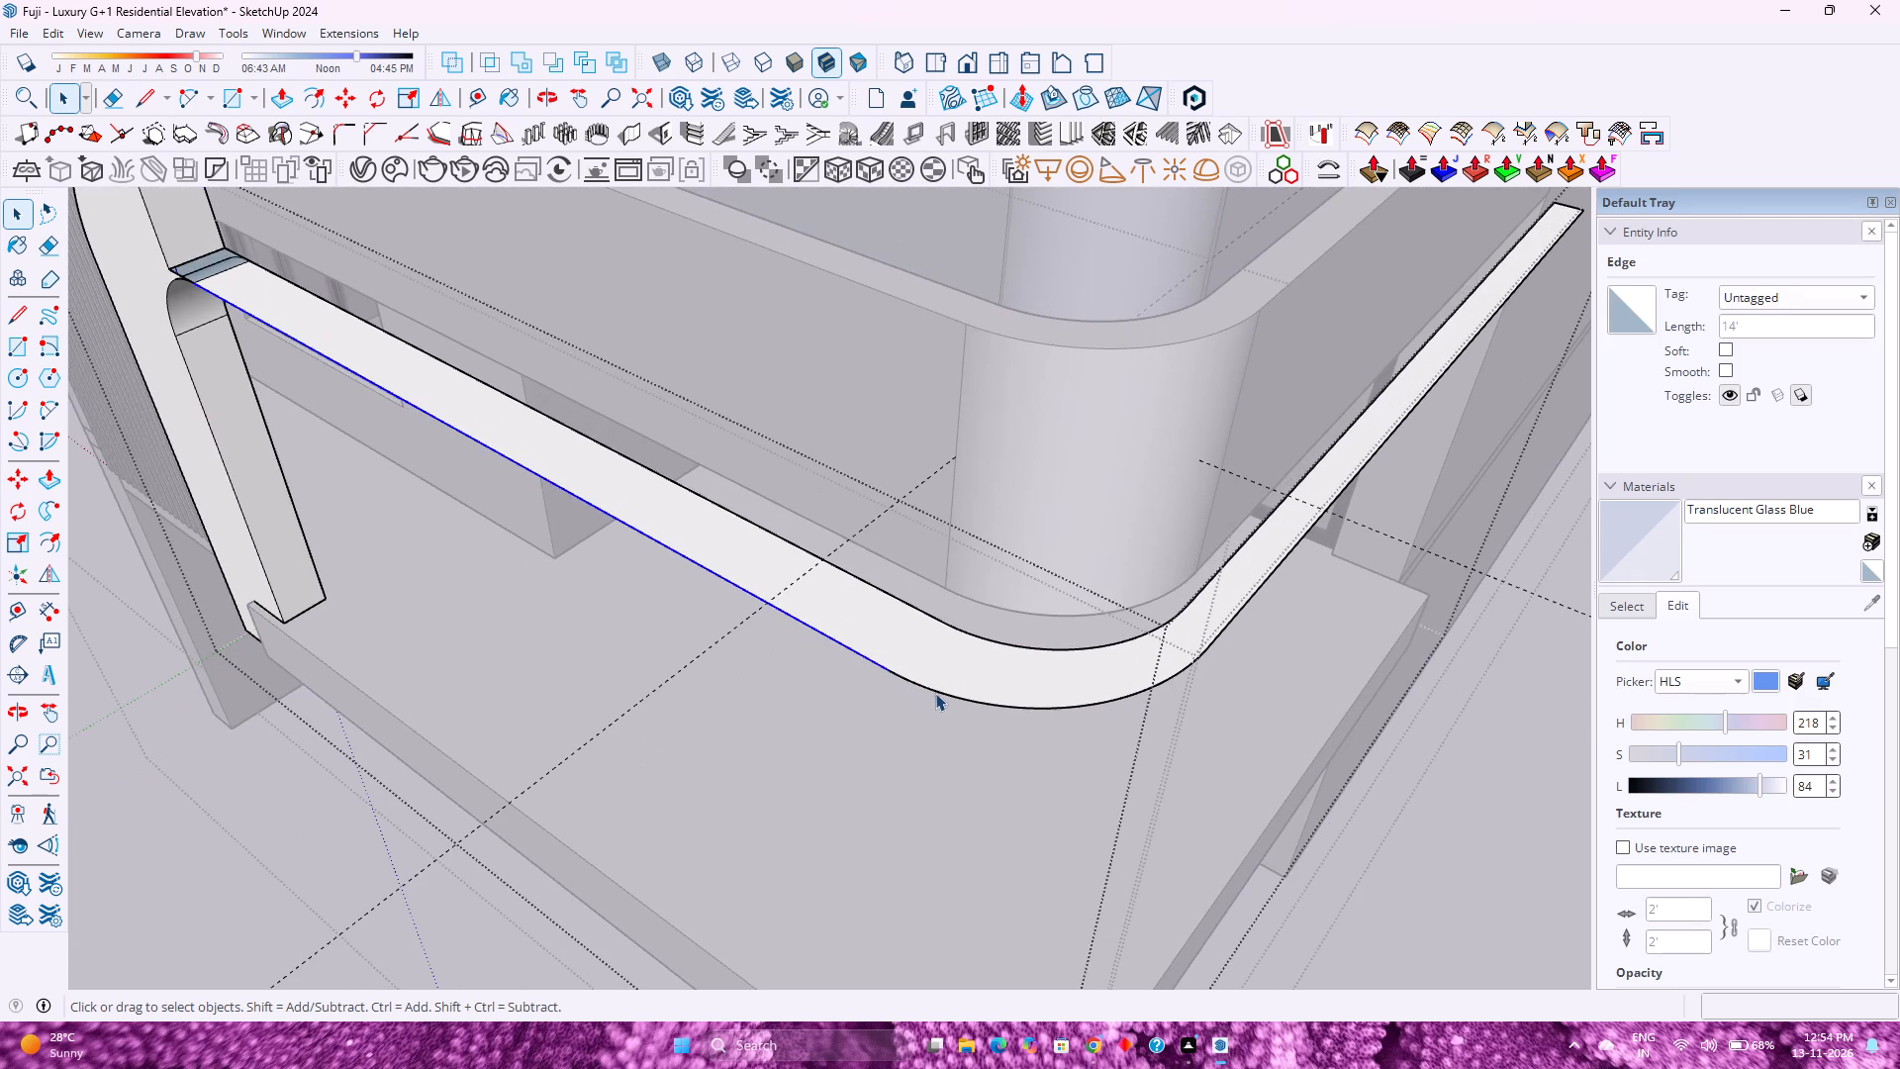
left_click(937, 690)
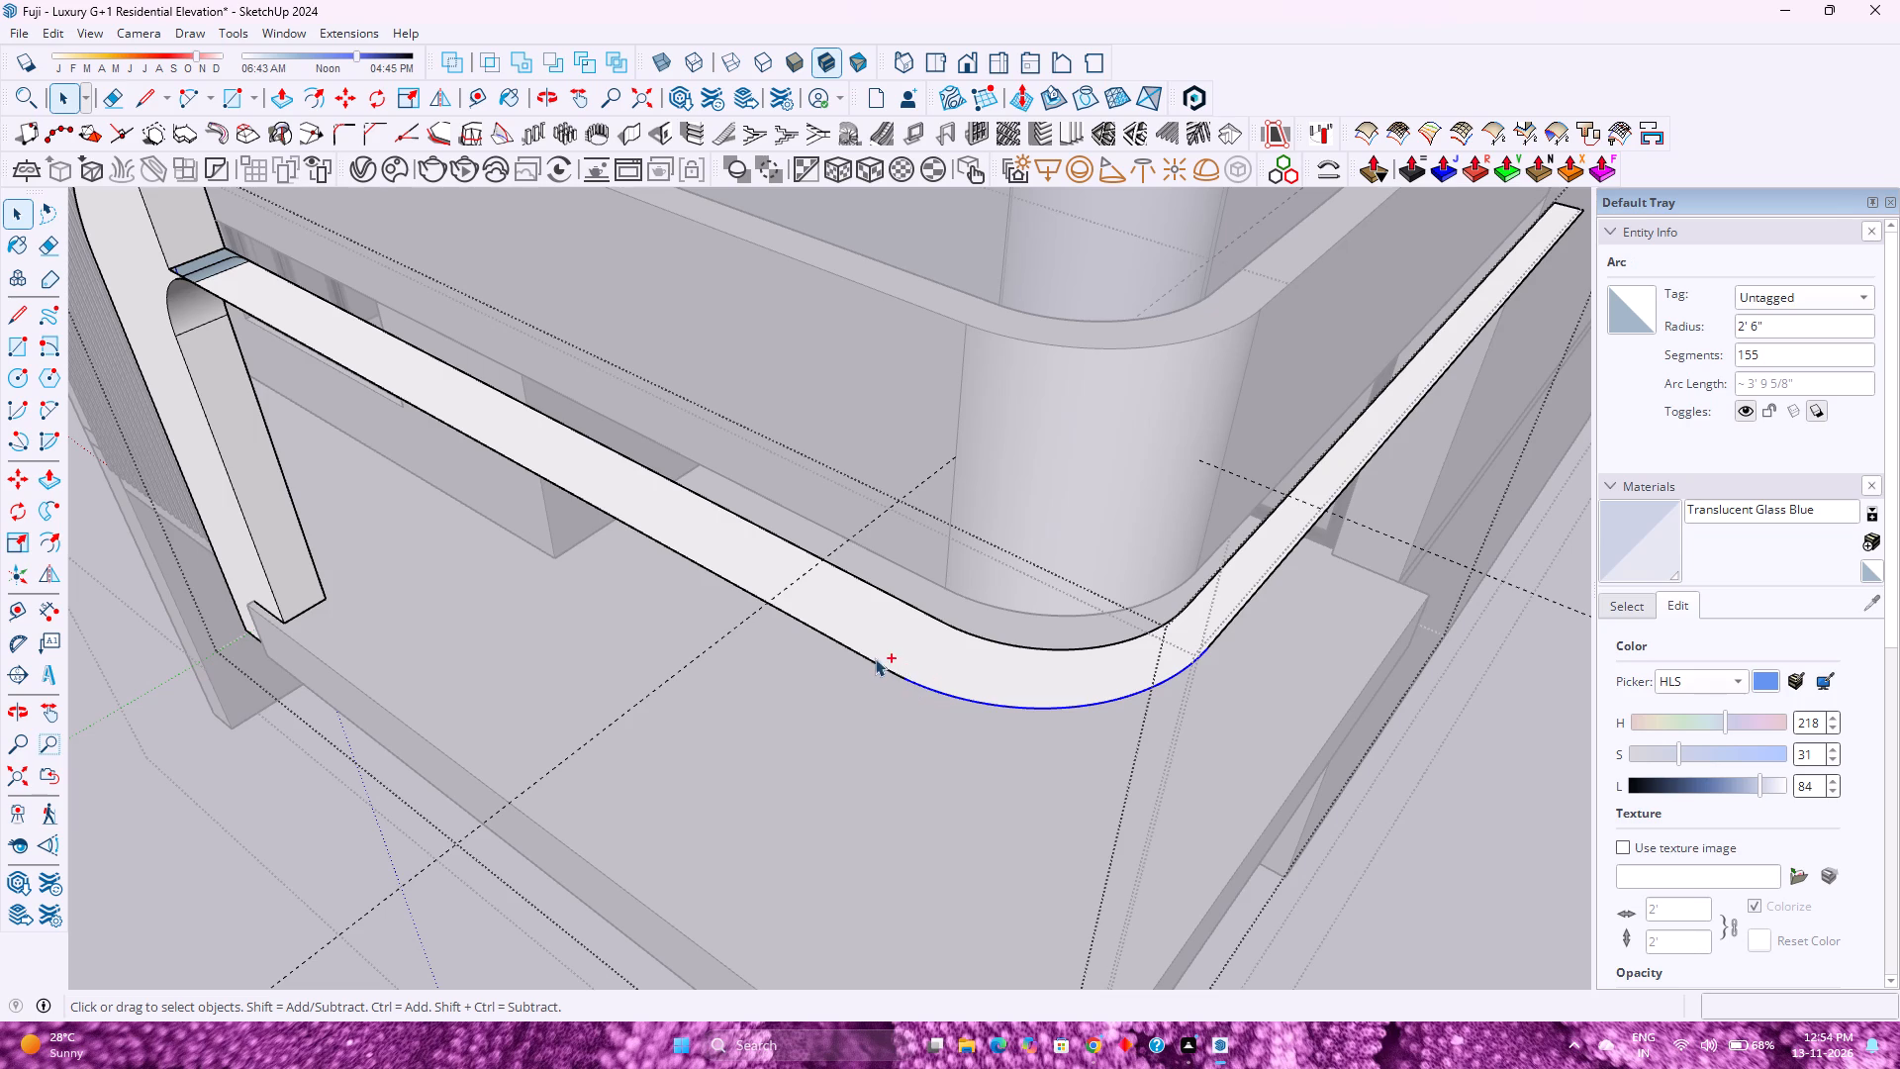
left_click_drag(880, 654, 934, 724, "ctrl")
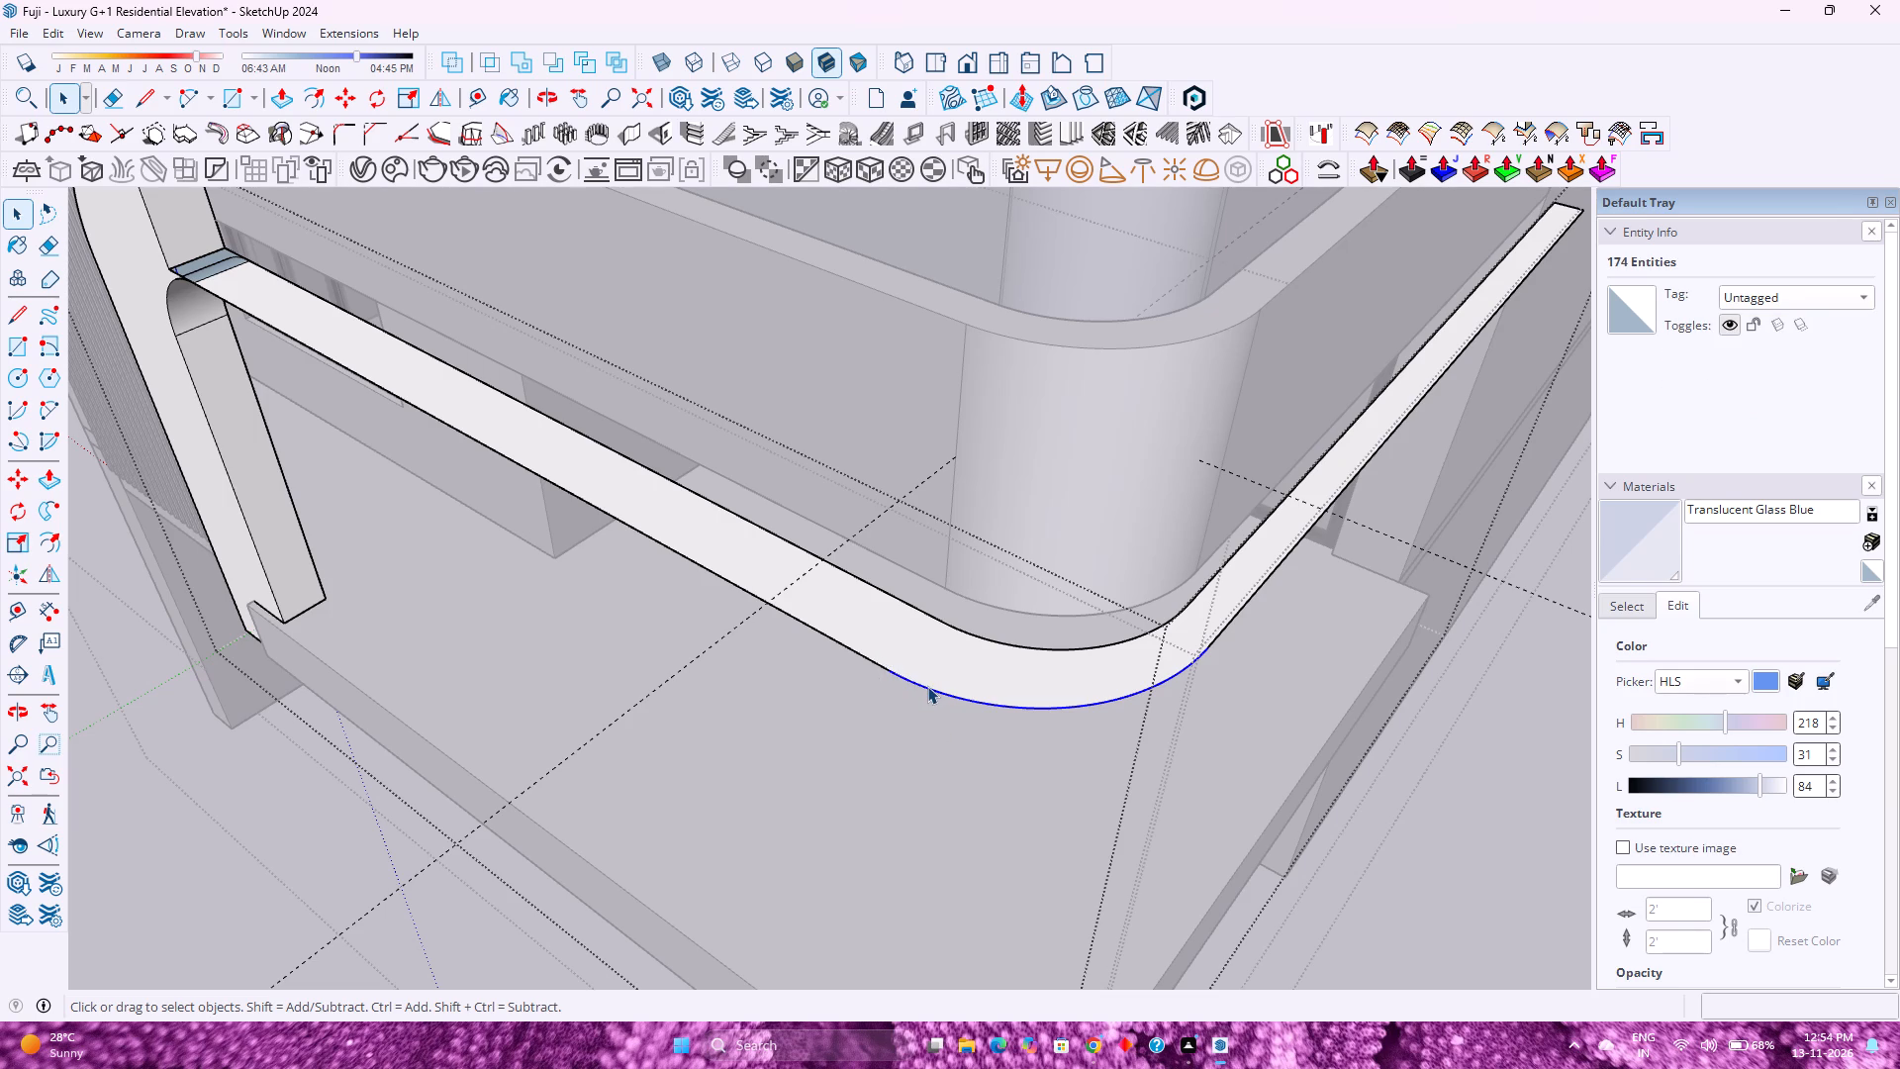
right_click(925, 687)
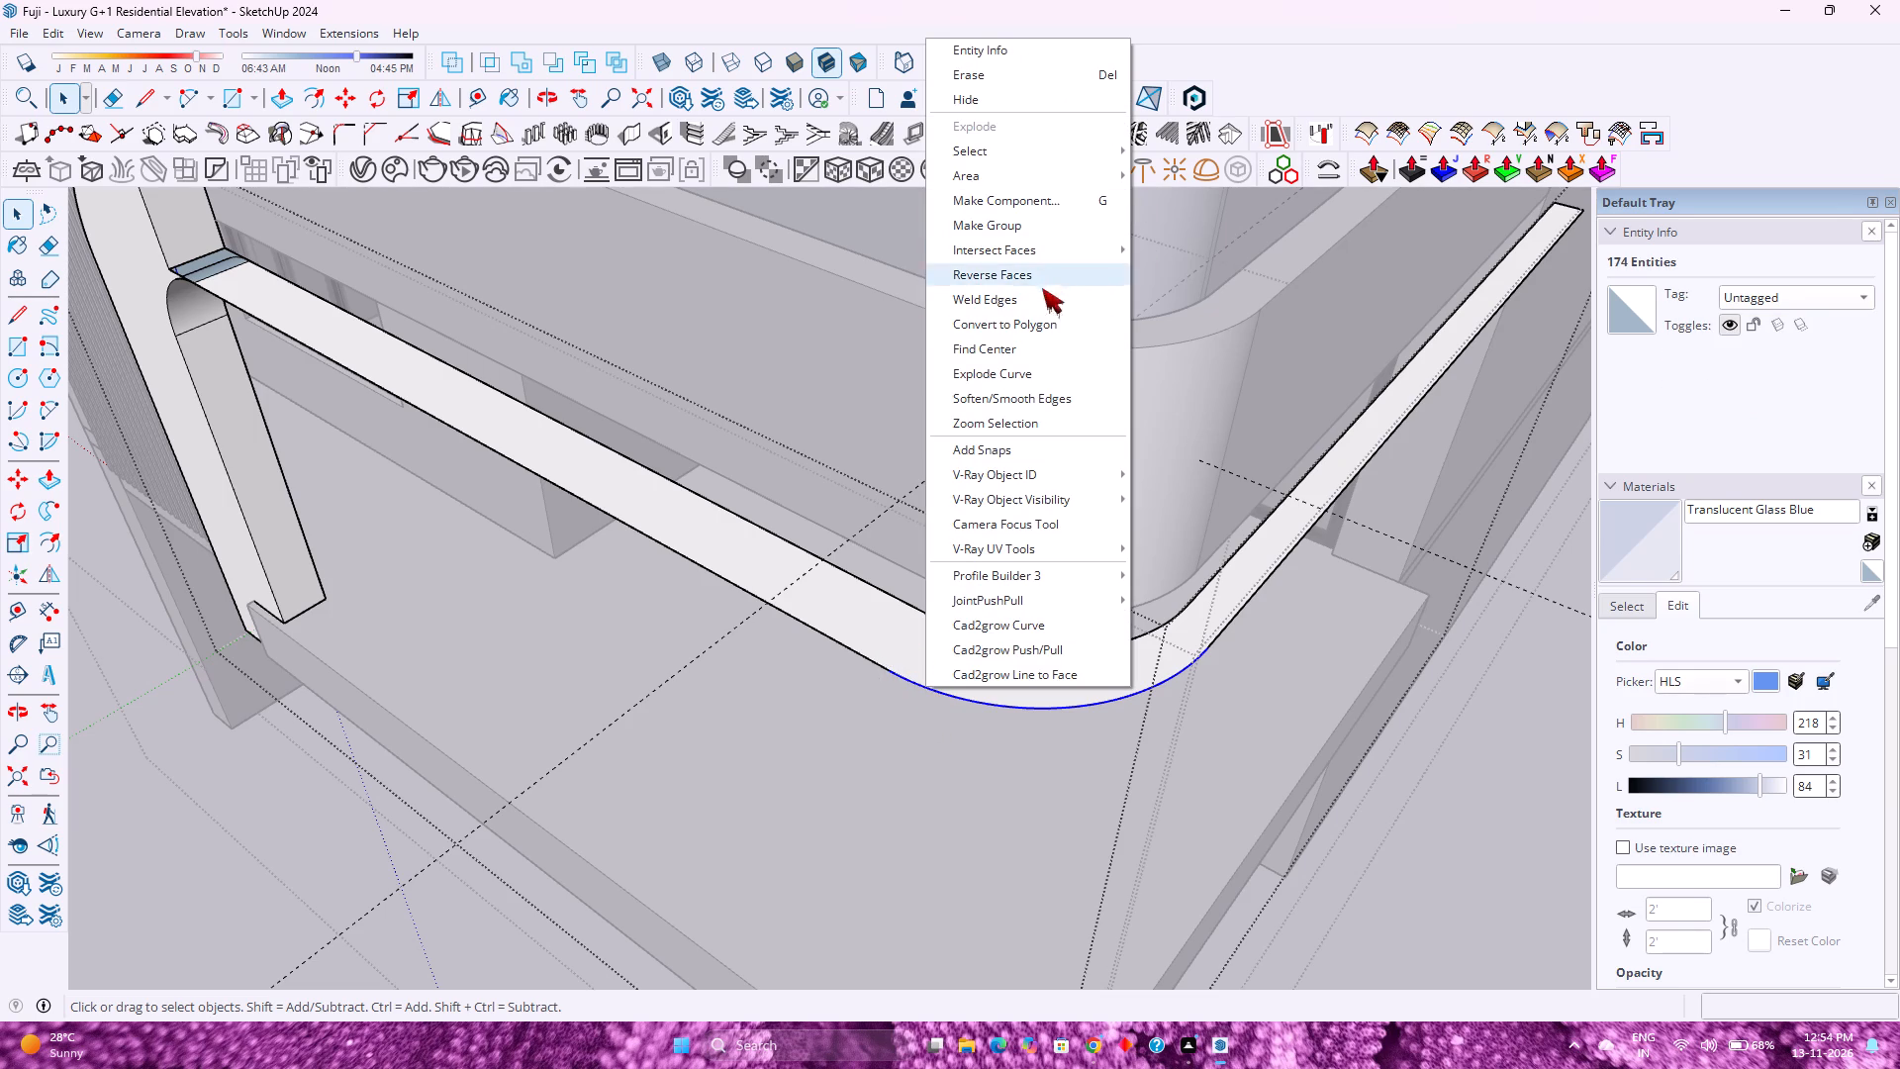
left_click(1020, 307)
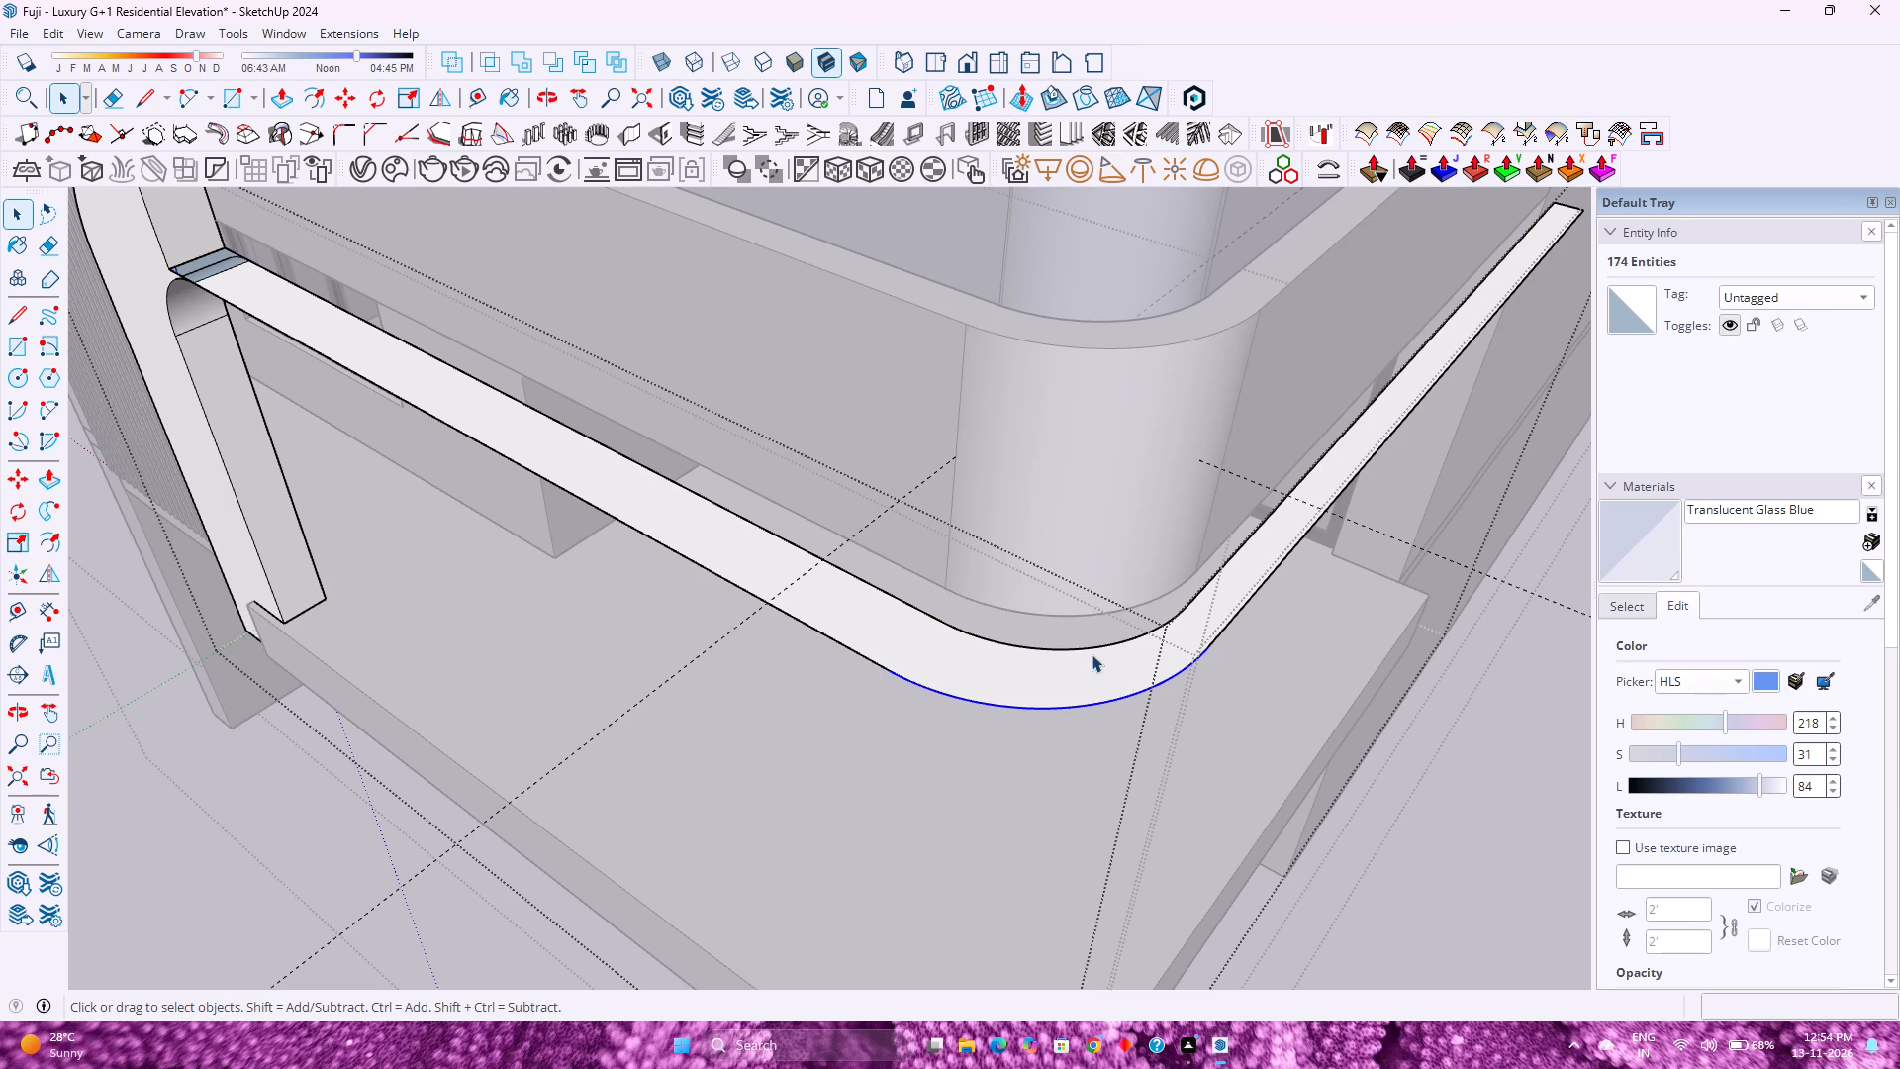
Examine the flattened beam's inner and outer corner arcs, its continuous face, and its end joint with the upright.
left_click(1091, 655)
left_click(1018, 646)
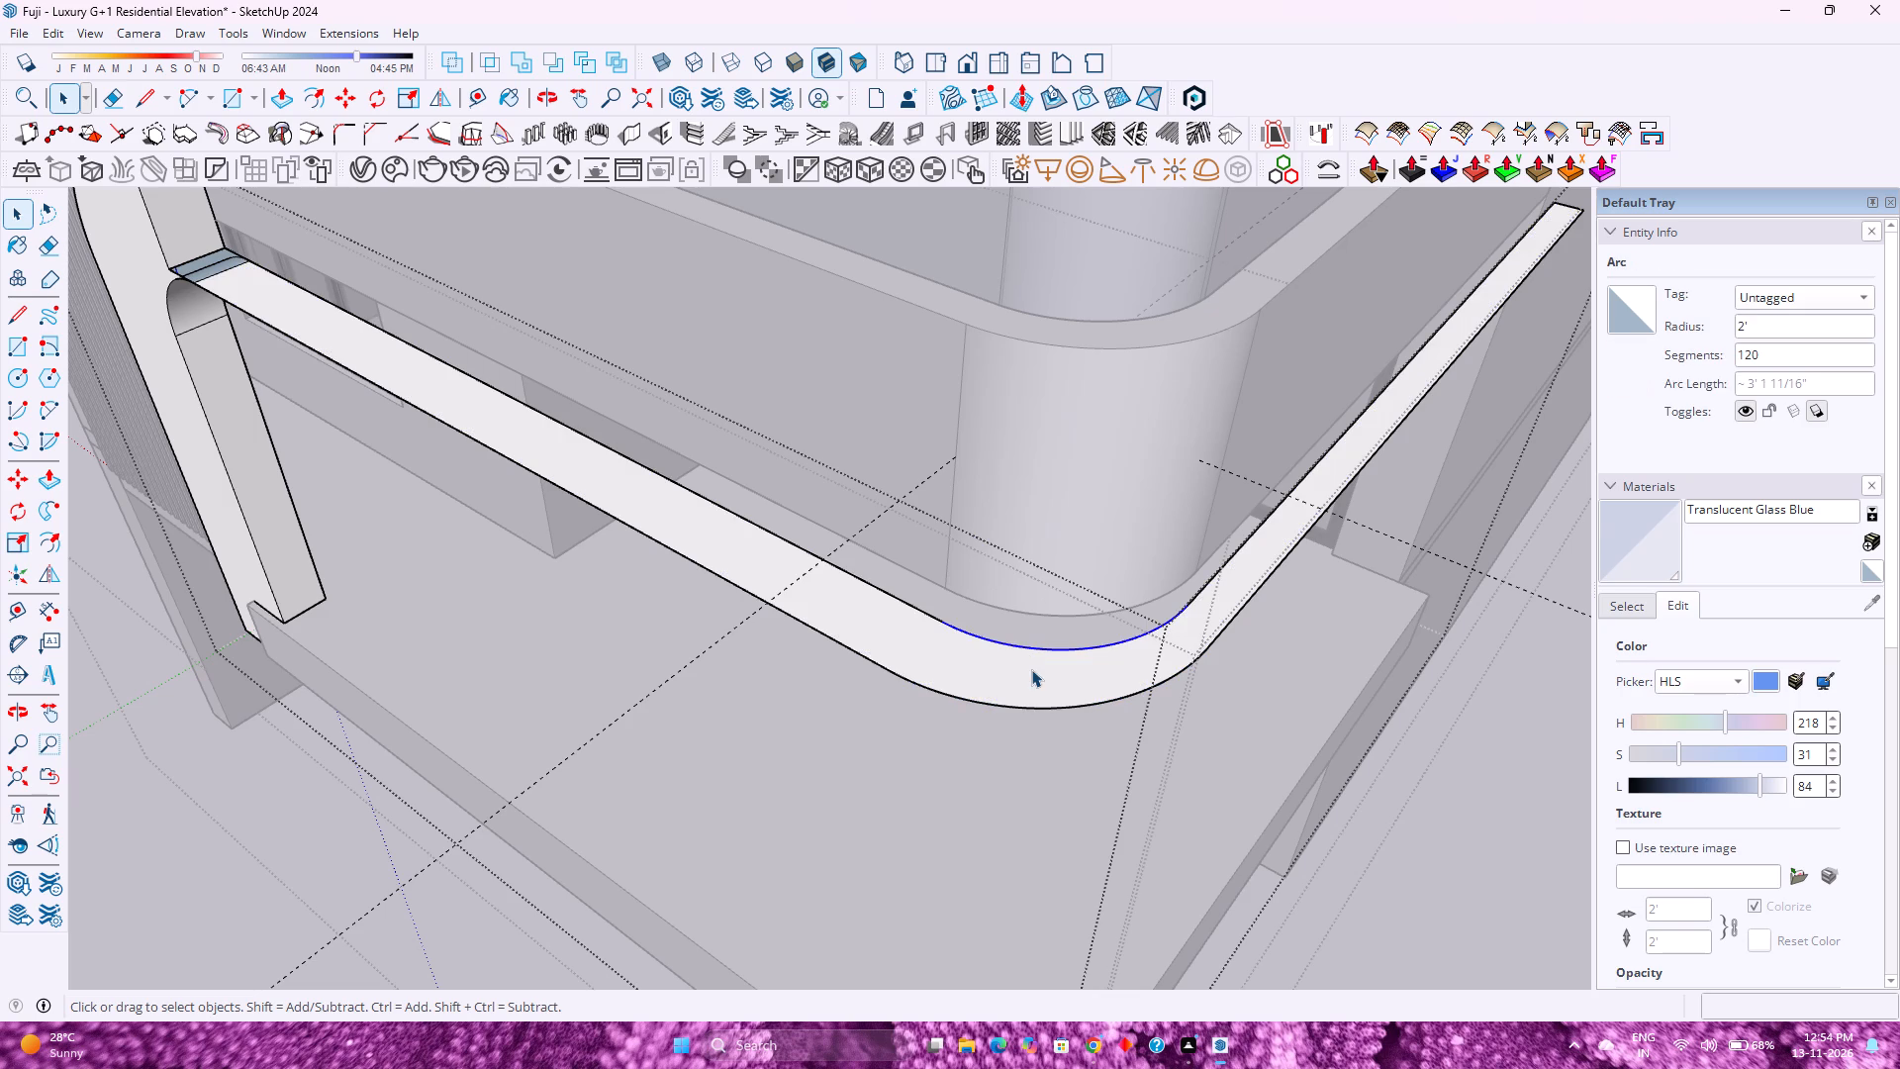
left_click(1031, 669)
scroll(1031, 669, "down", 4)
middle_click_drag(1031, 669, 1061, 826)
middle_click(1061, 826)
scroll(1013, 663, "down", 5)
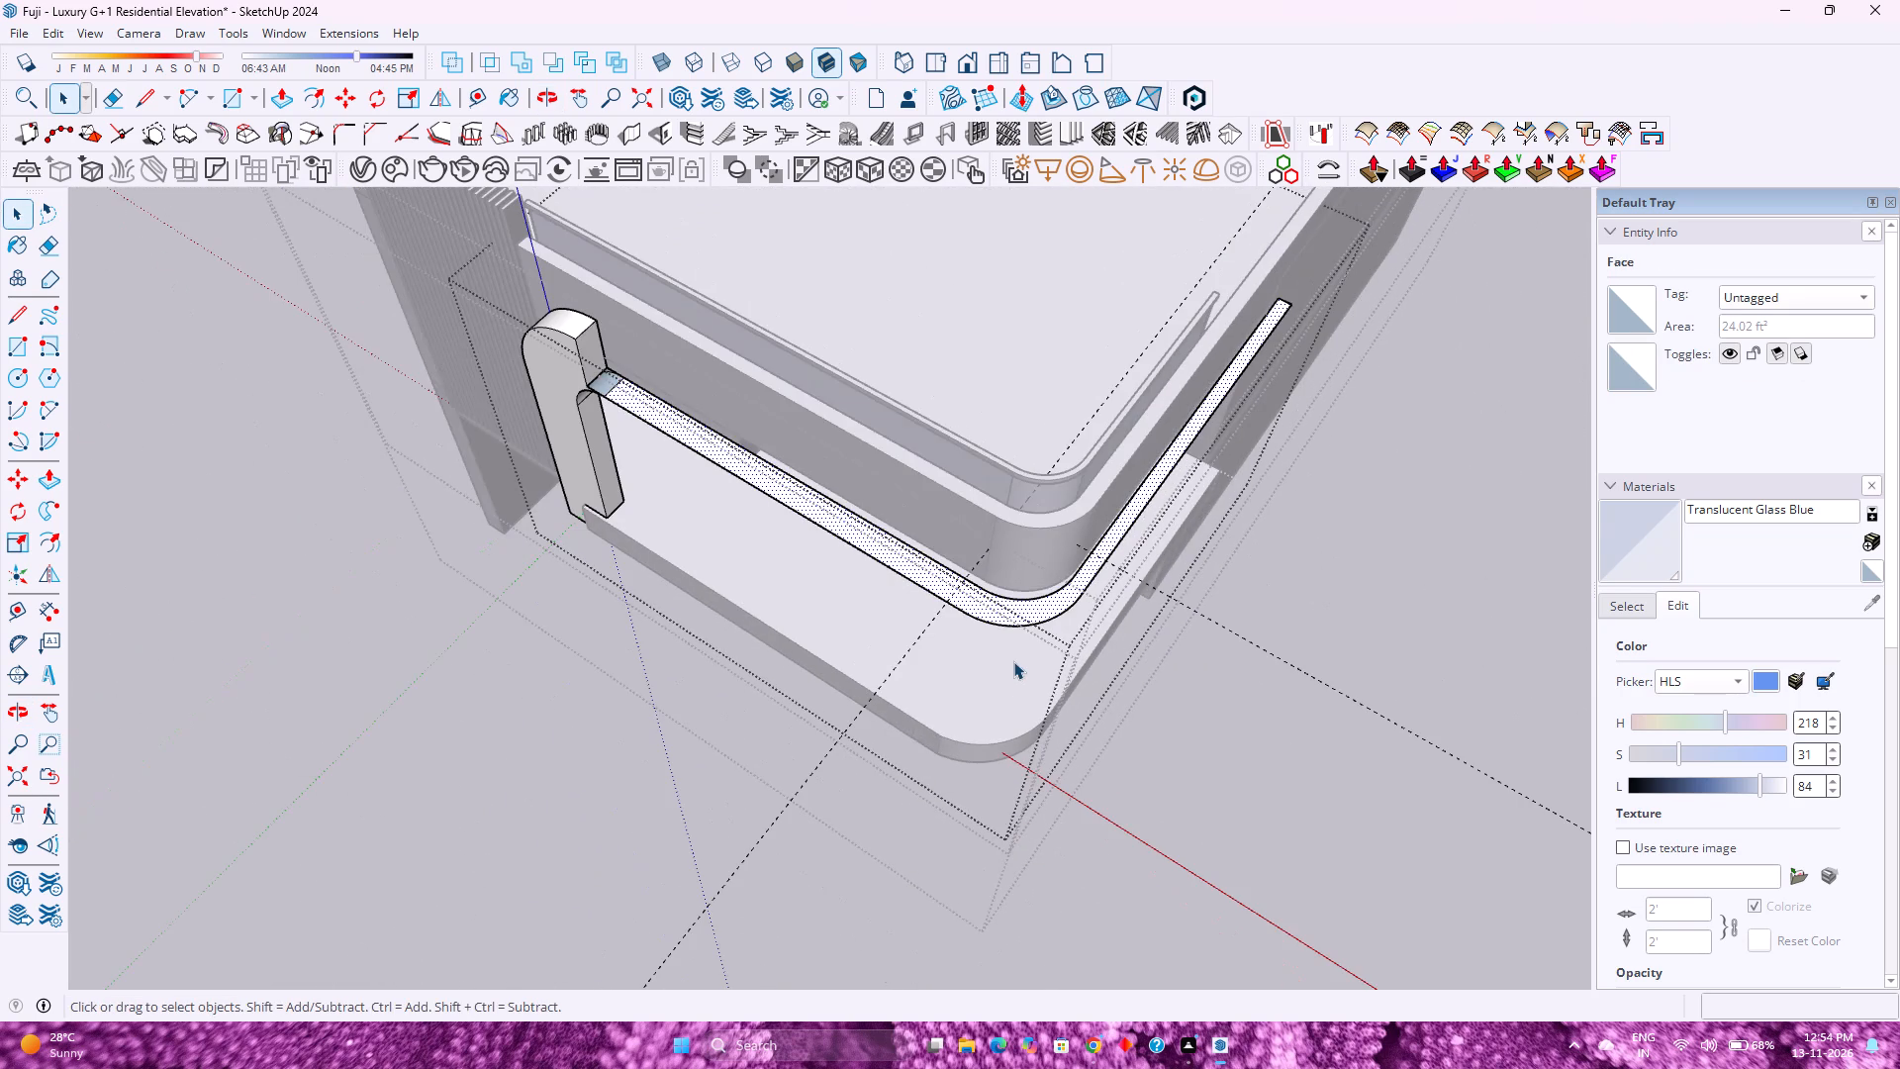
scroll(875, 524, "up", 4)
middle_click_drag(875, 522, 866, 708, "shift")
middle_click(866, 708)
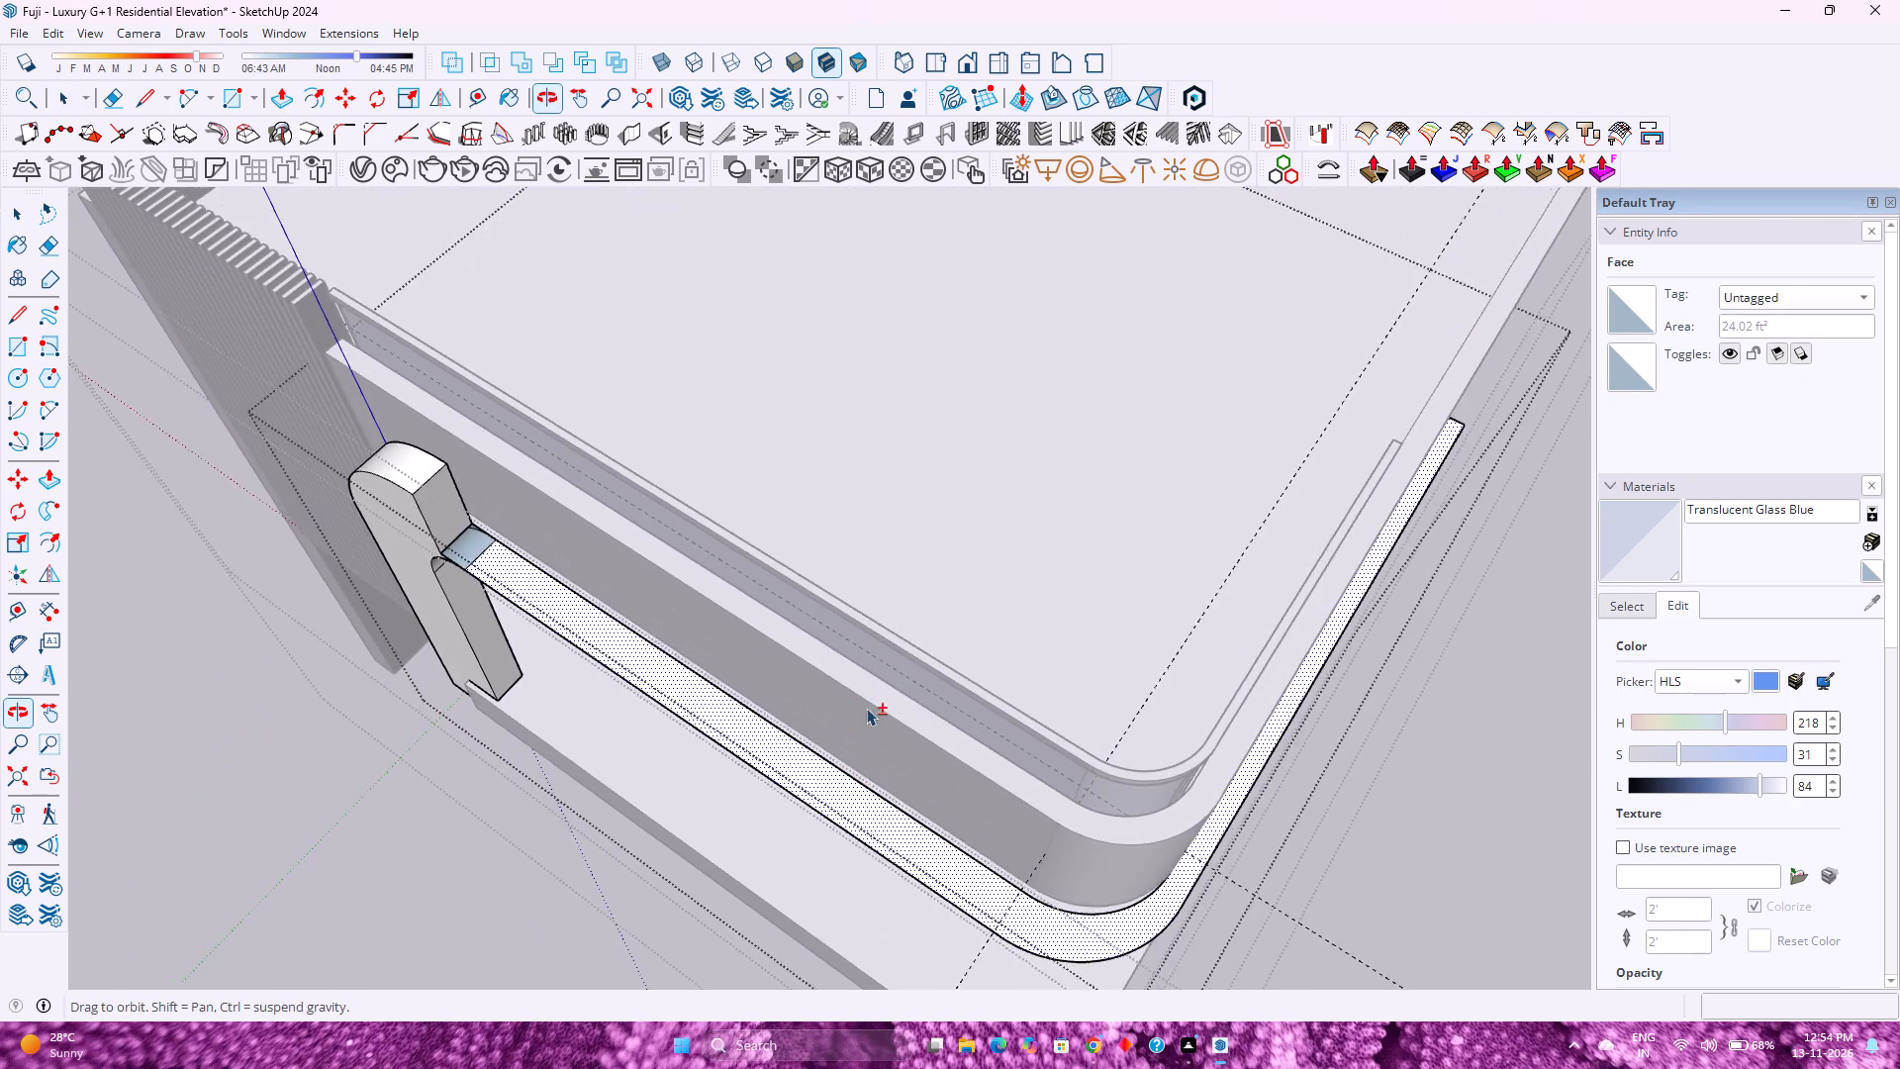
scroll(777, 652, "up", 3)
middle_click(653, 785)
scroll(635, 639, "down", 3)
middle_click_drag(627, 604, 557, 710)
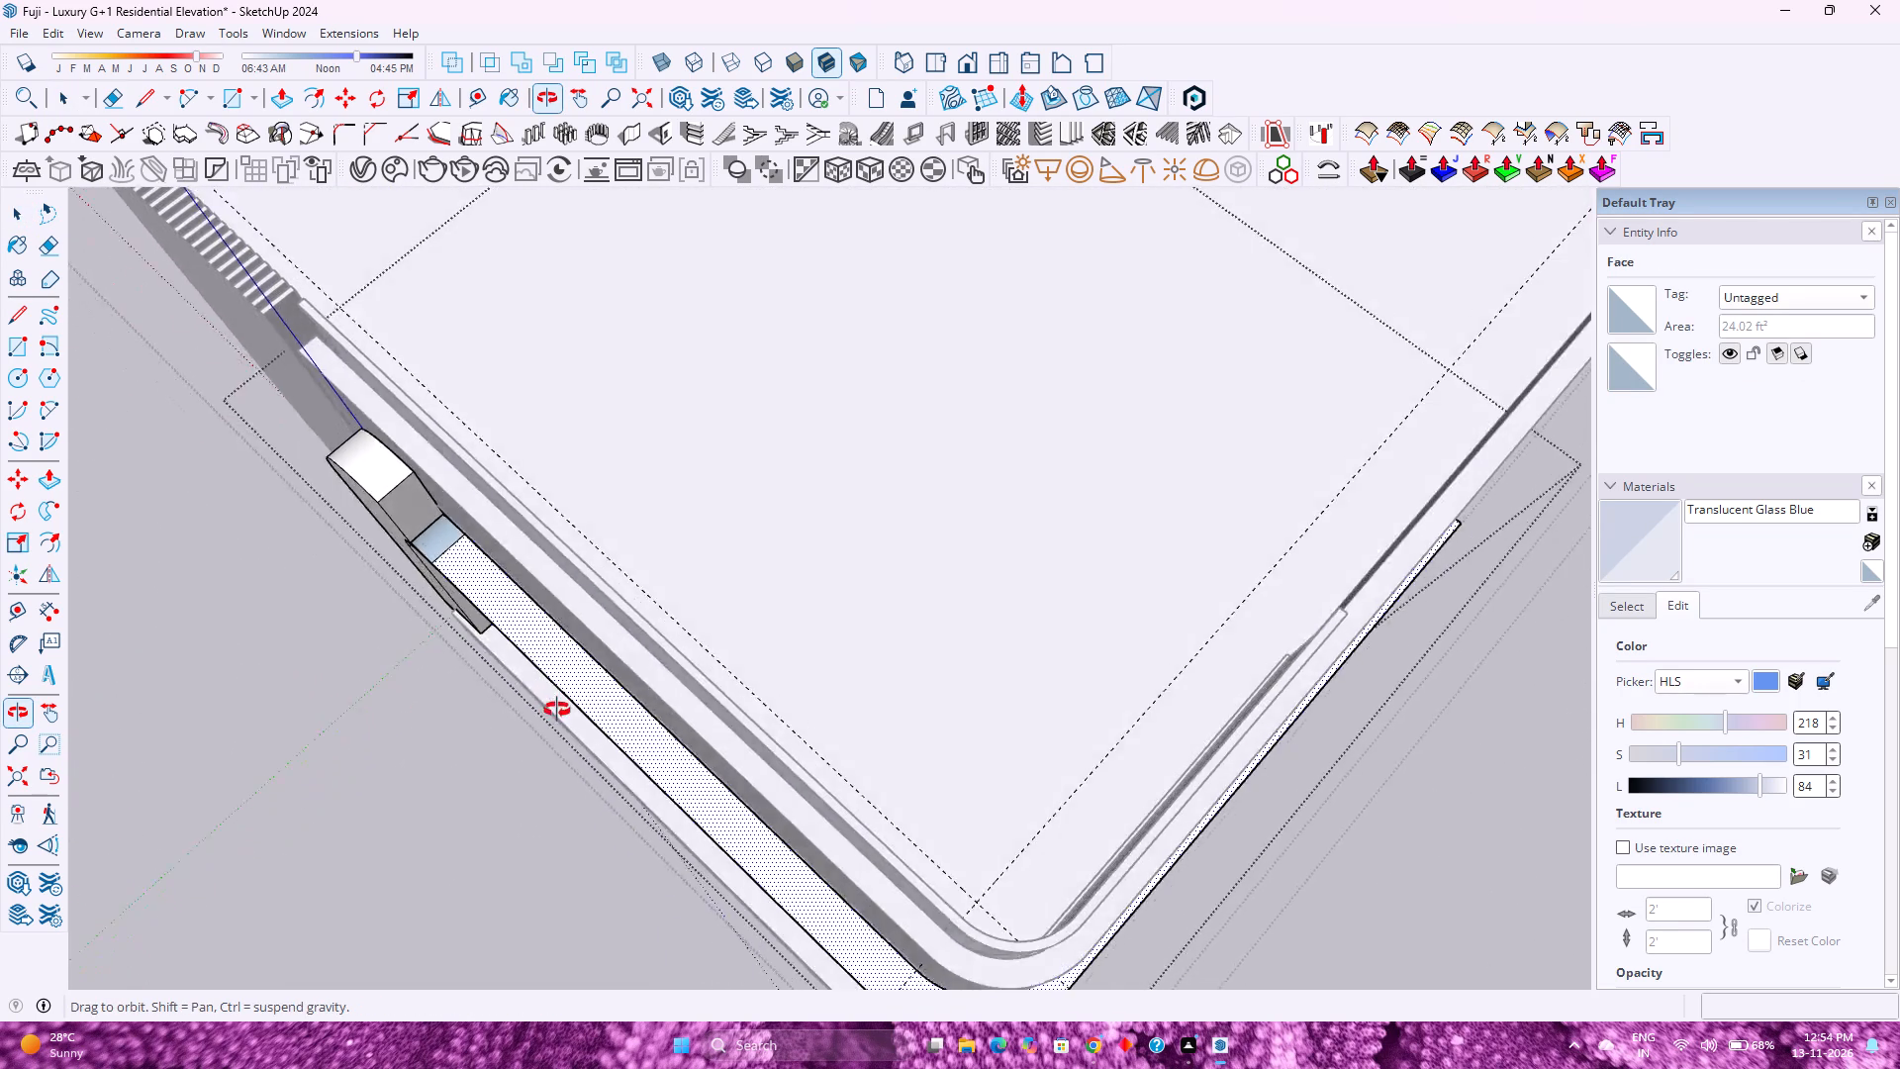
middle_click_drag(557, 710, 590, 610)
middle_click(590, 610)
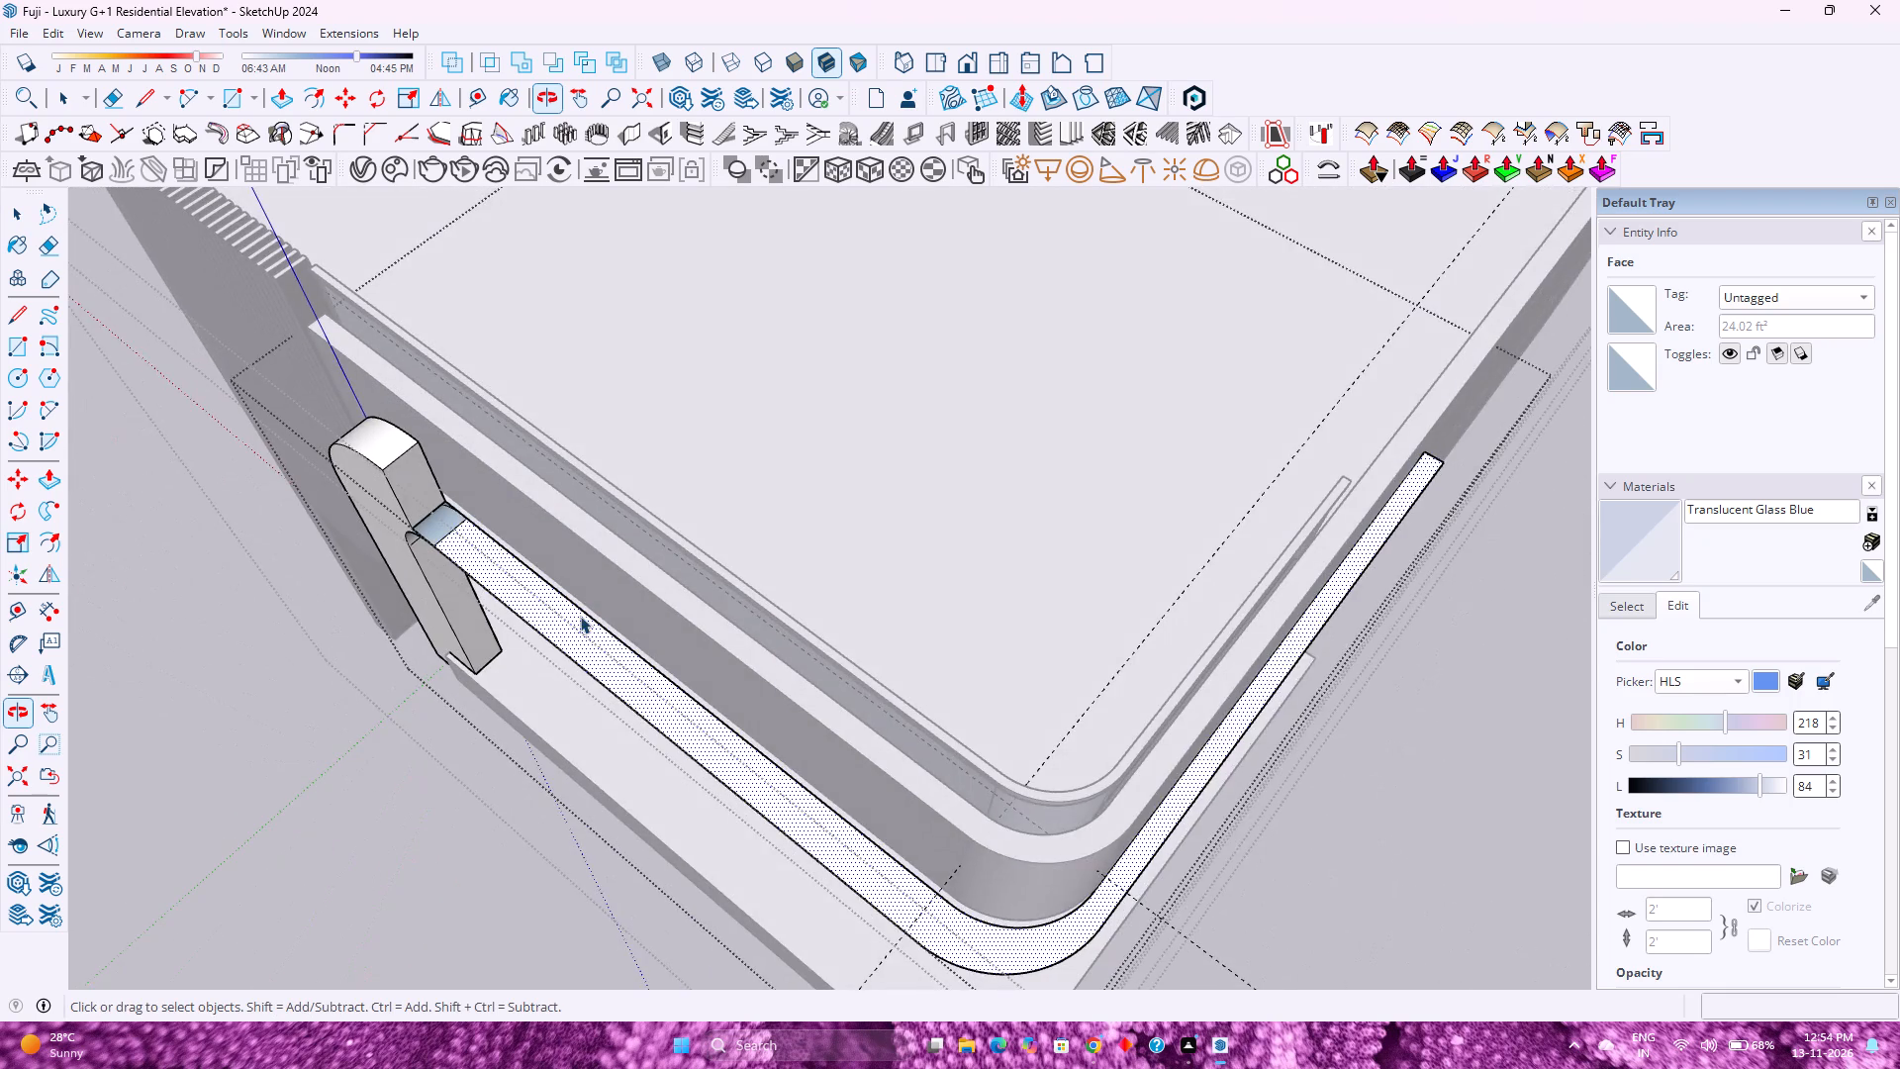
scroll(579, 616, "up", 3)
scroll(433, 500, "up", 2)
Push/pull the upright's end face 9" along the beam, to the far edge of the small blue patch.
left_click(402, 502)
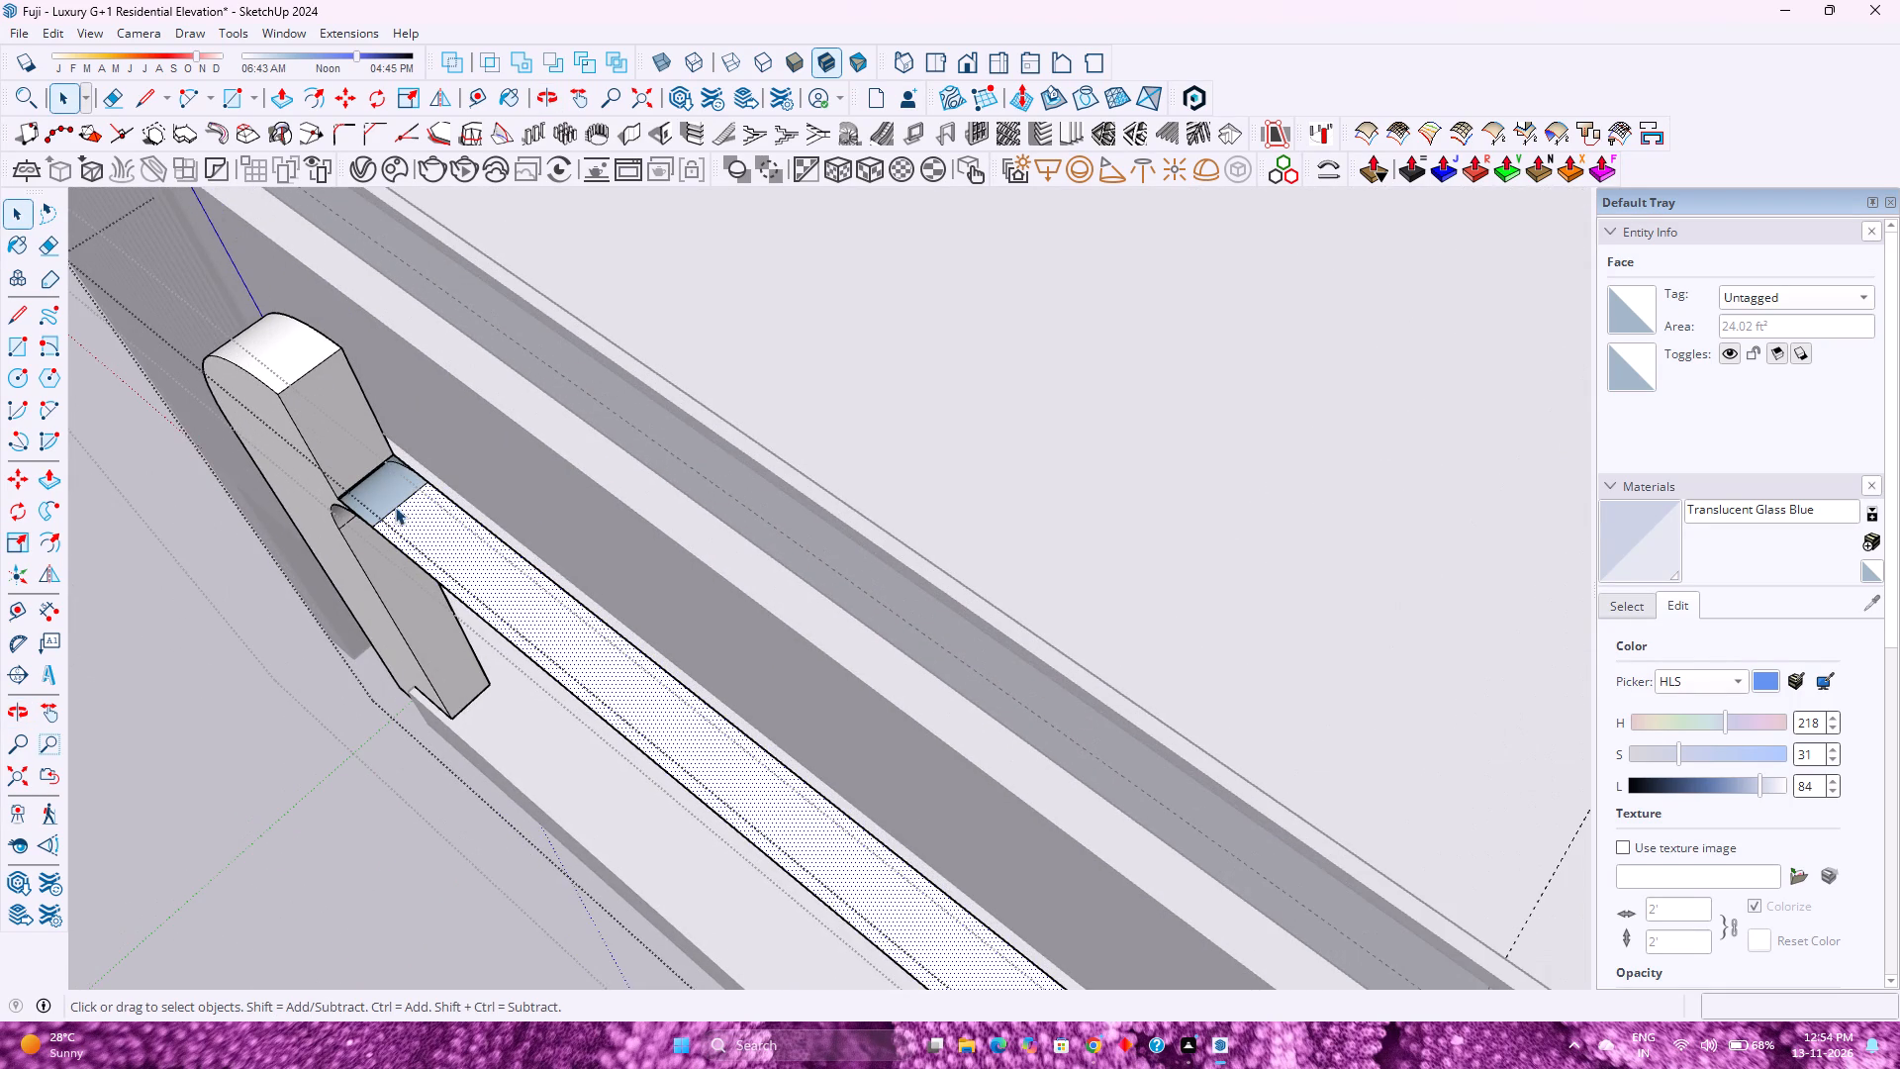
scroll(377, 518, "up", 3)
middle_click_drag(377, 519, 740, 439)
middle_click(741, 439)
scroll(338, 644, "up", 2)
middle_click_drag(338, 644, 400, 589, "shift")
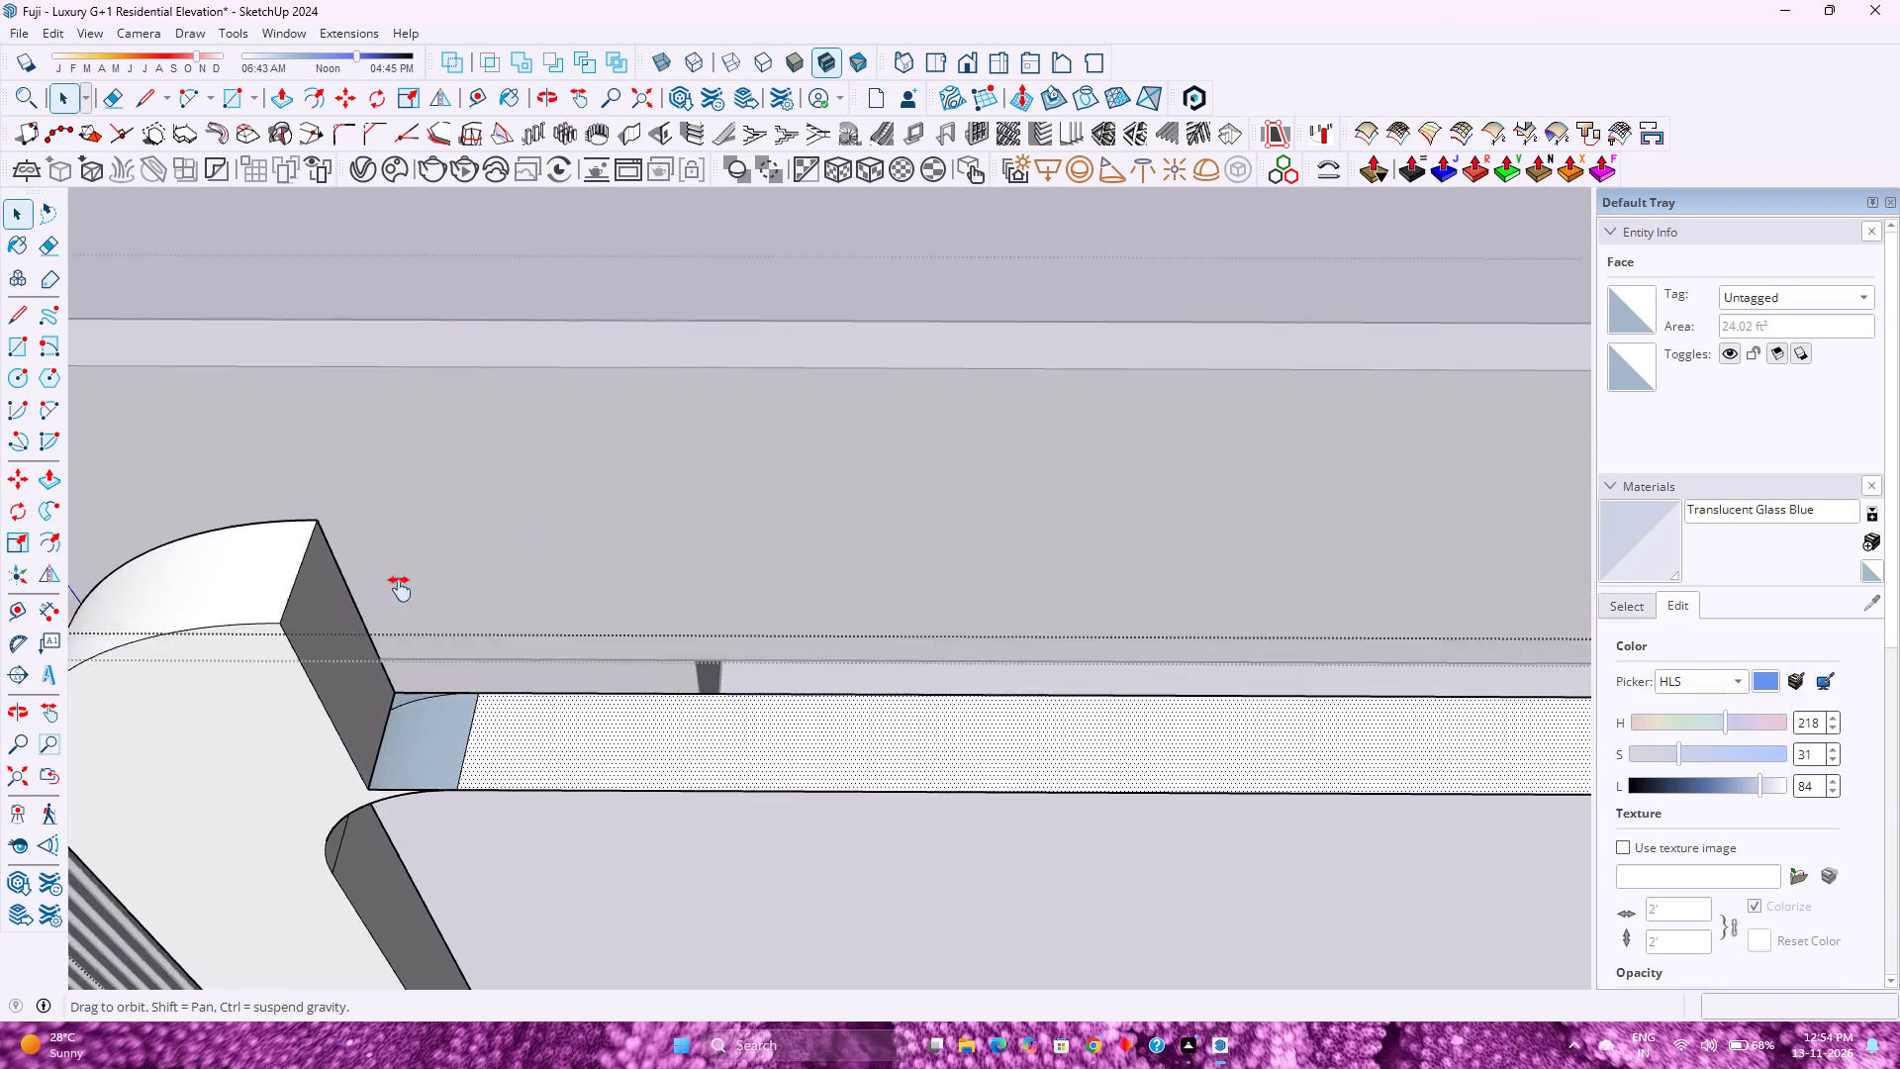
middle_click_drag(400, 589, 440, 550, "shift")
scroll(449, 598, "up", 3)
key("p")
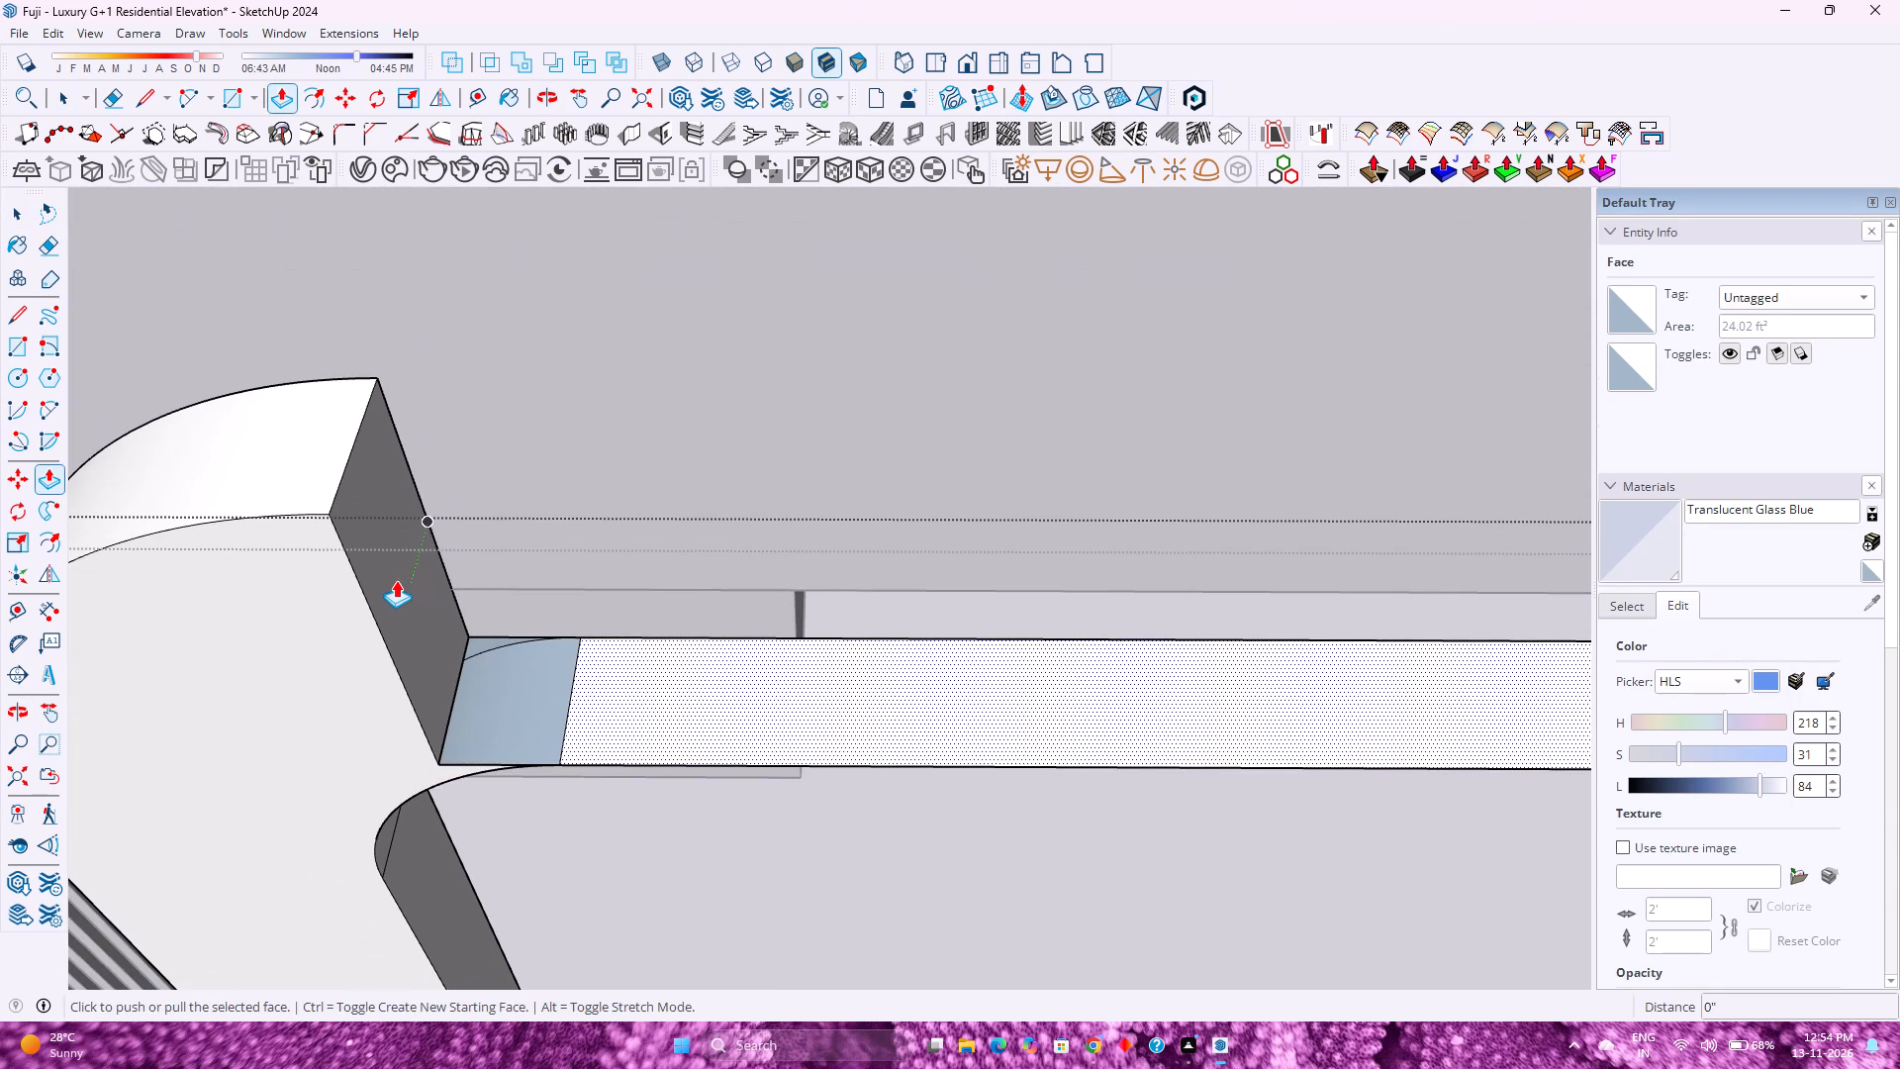
key("space")
left_click(392, 566)
key("p")
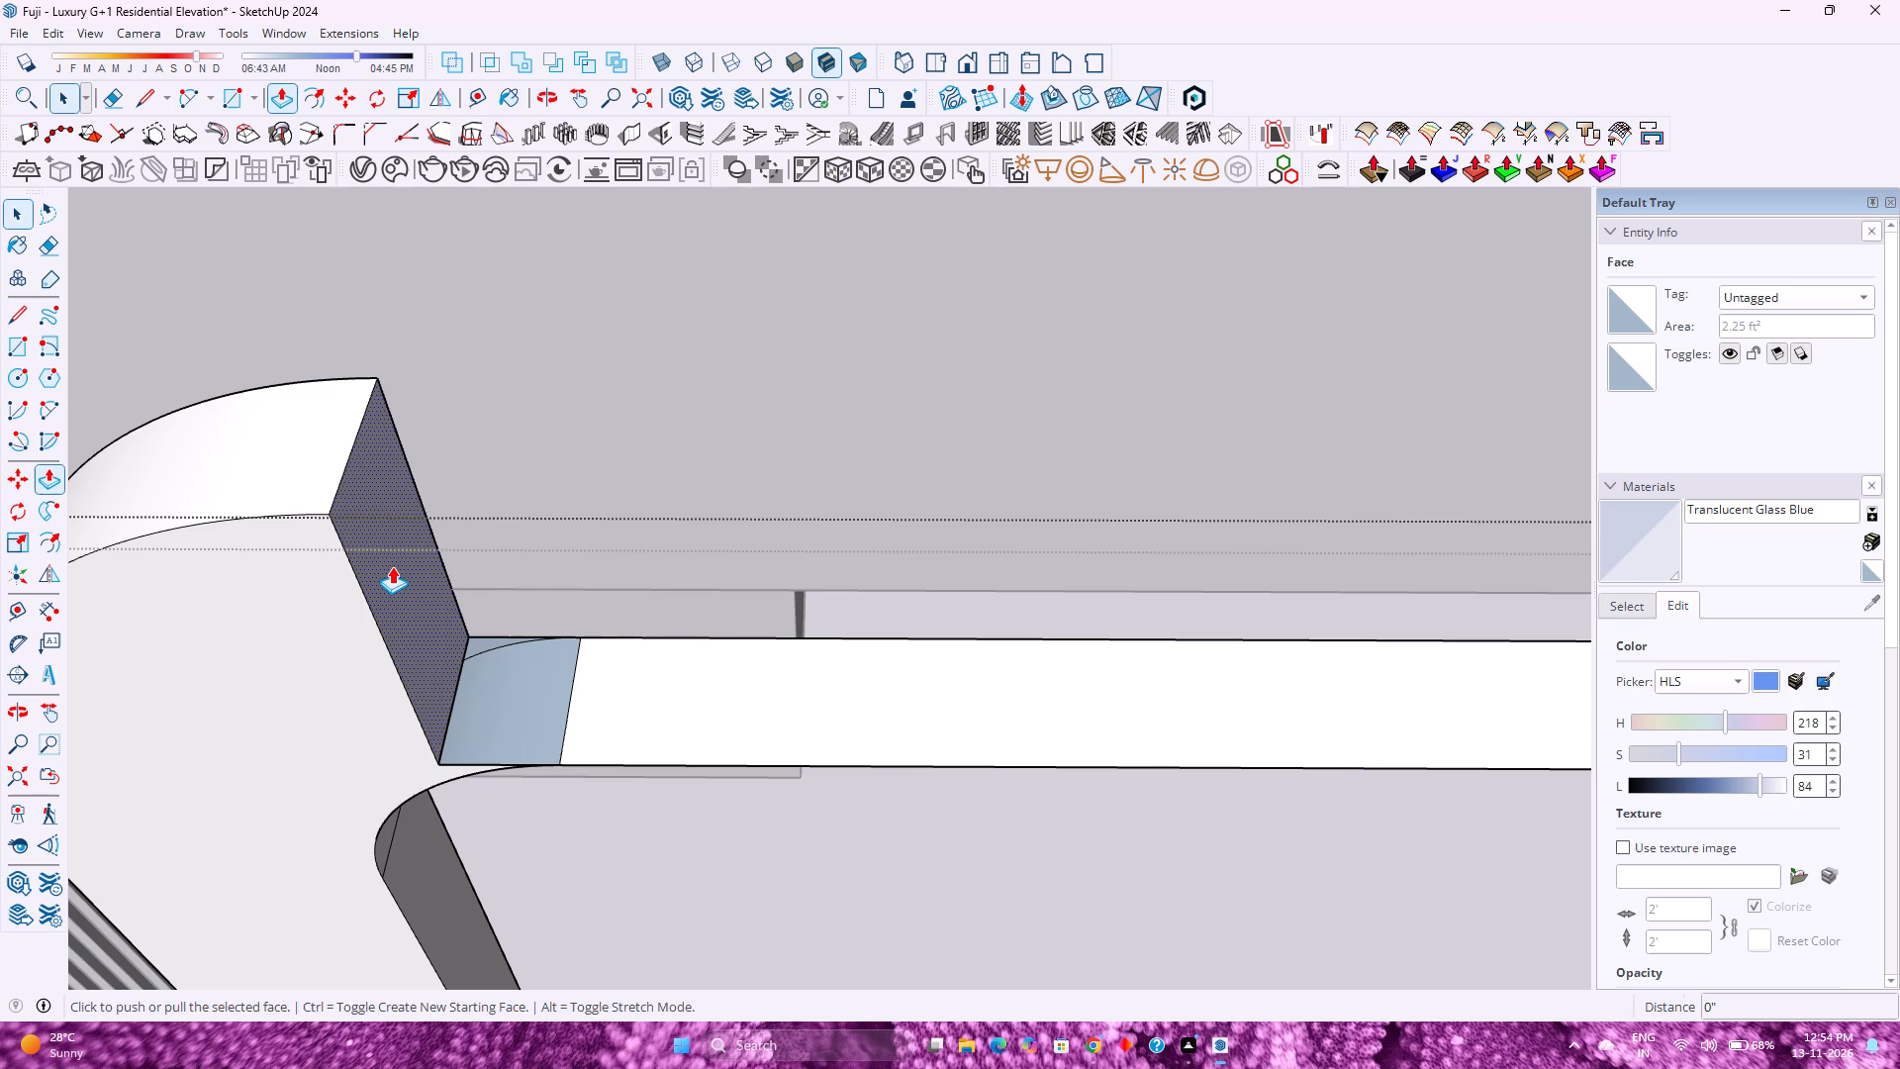
left_click(392, 566)
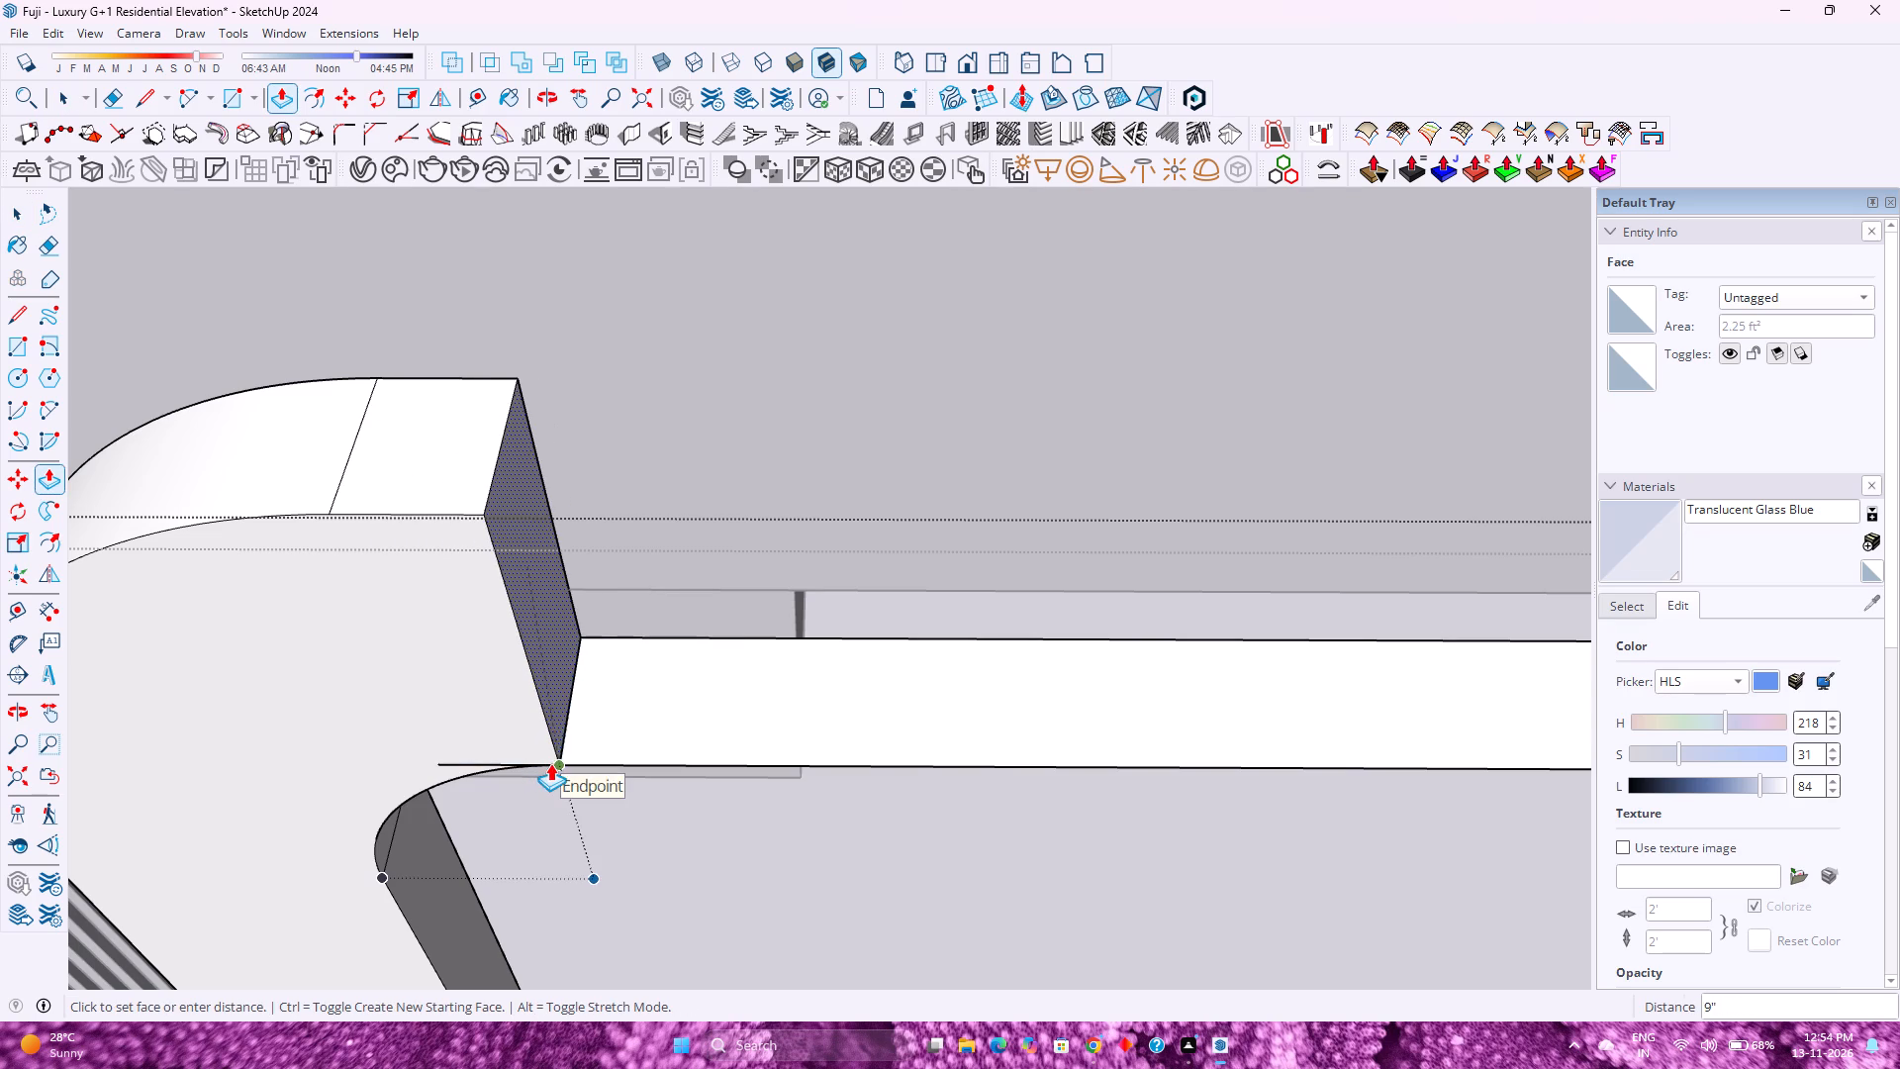
left_click(558, 769)
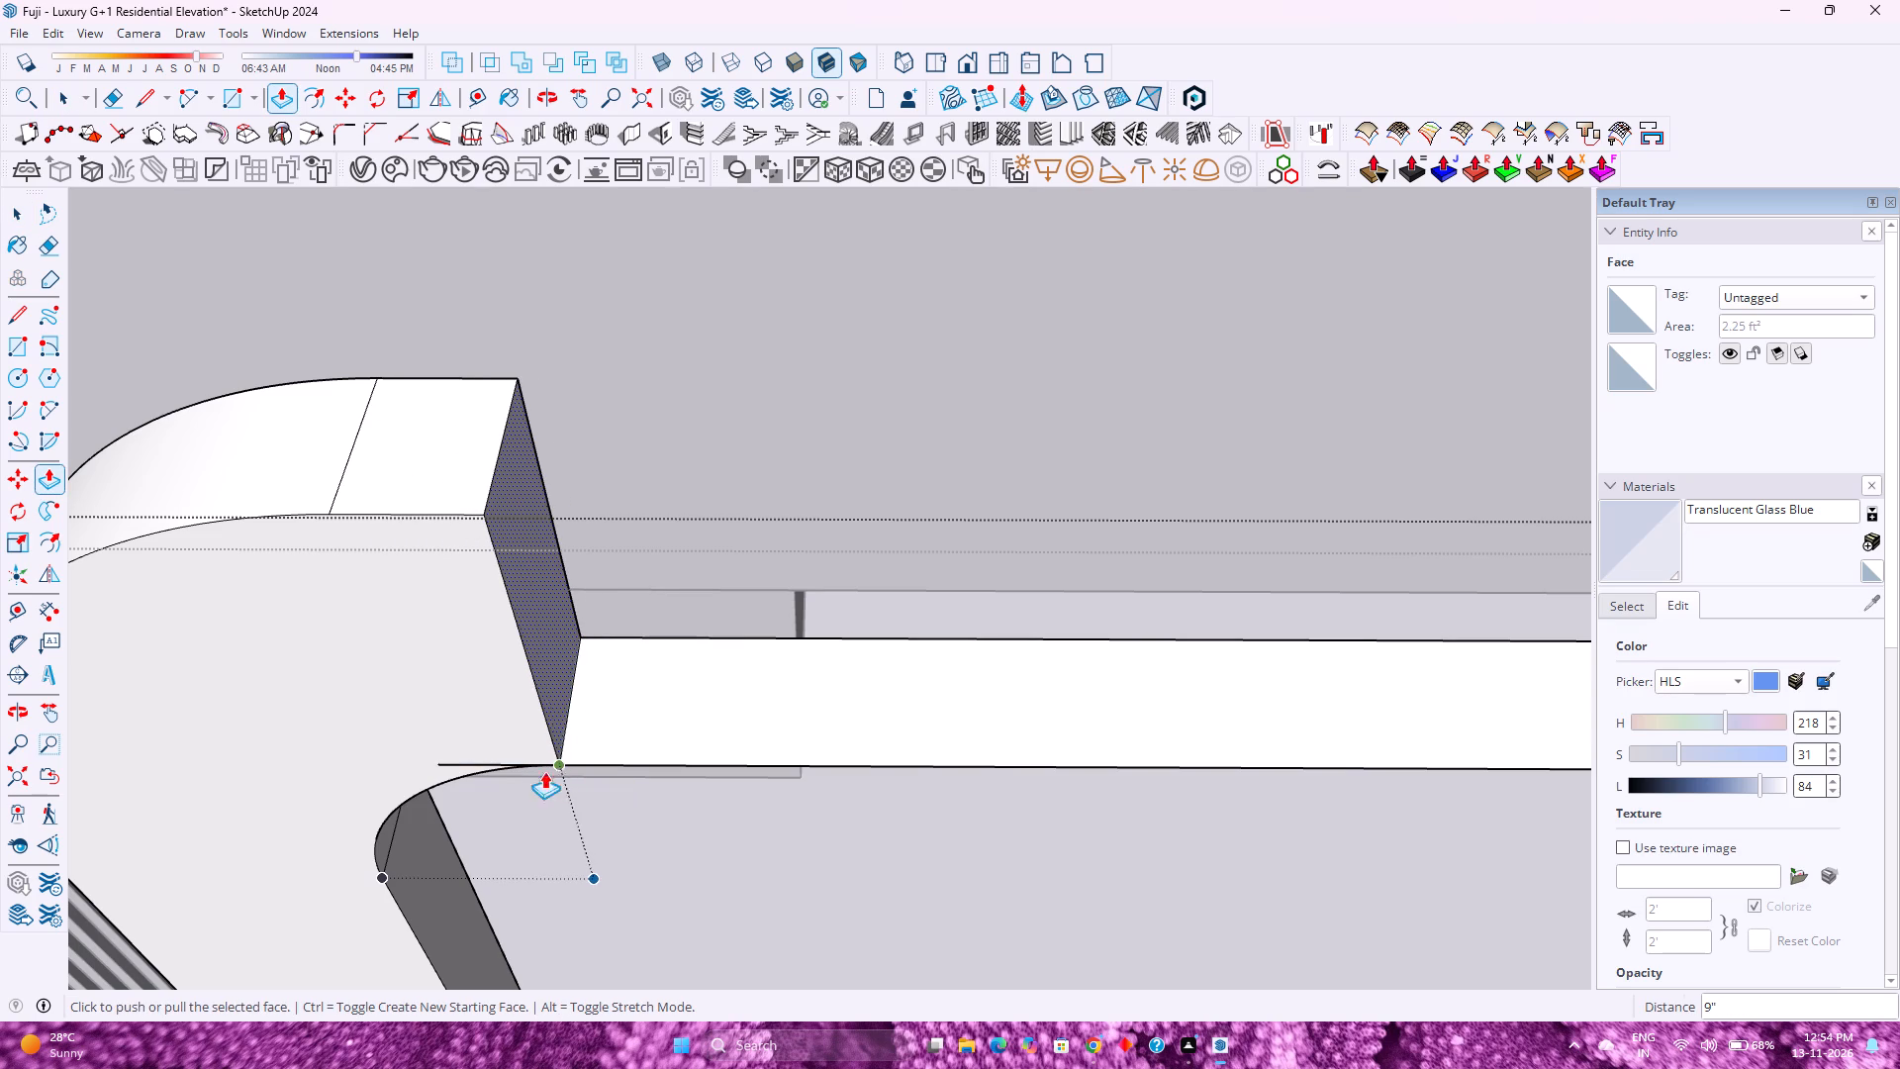
Erase the leftover edge on the upright's front face, just above the inner curve.
scroll(495, 771, "up", 4)
key("e")
left_click_drag(439, 744, 426, 763)
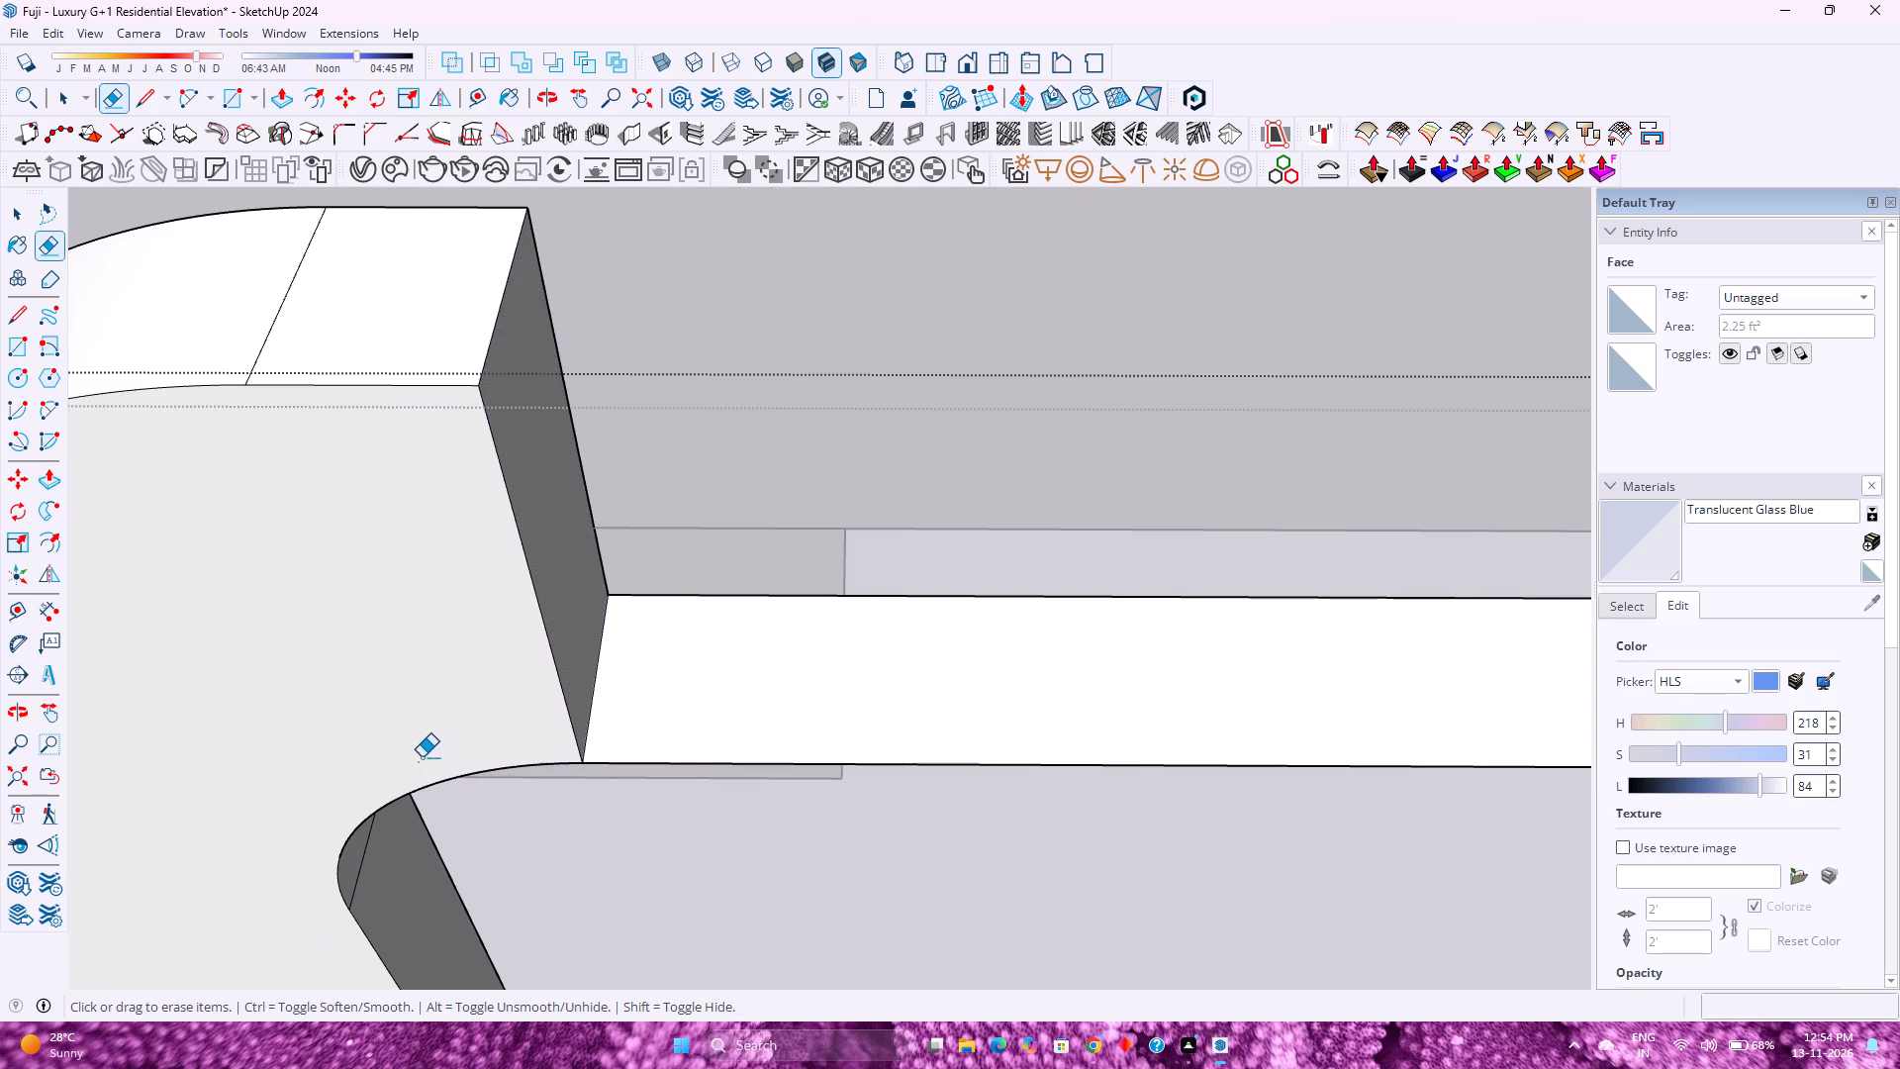
scroll(404, 707, "down", 3)
Push/pull the flattened beam face up 2' 3", level with the top of the extended upright.
key("space")
left_click(649, 710)
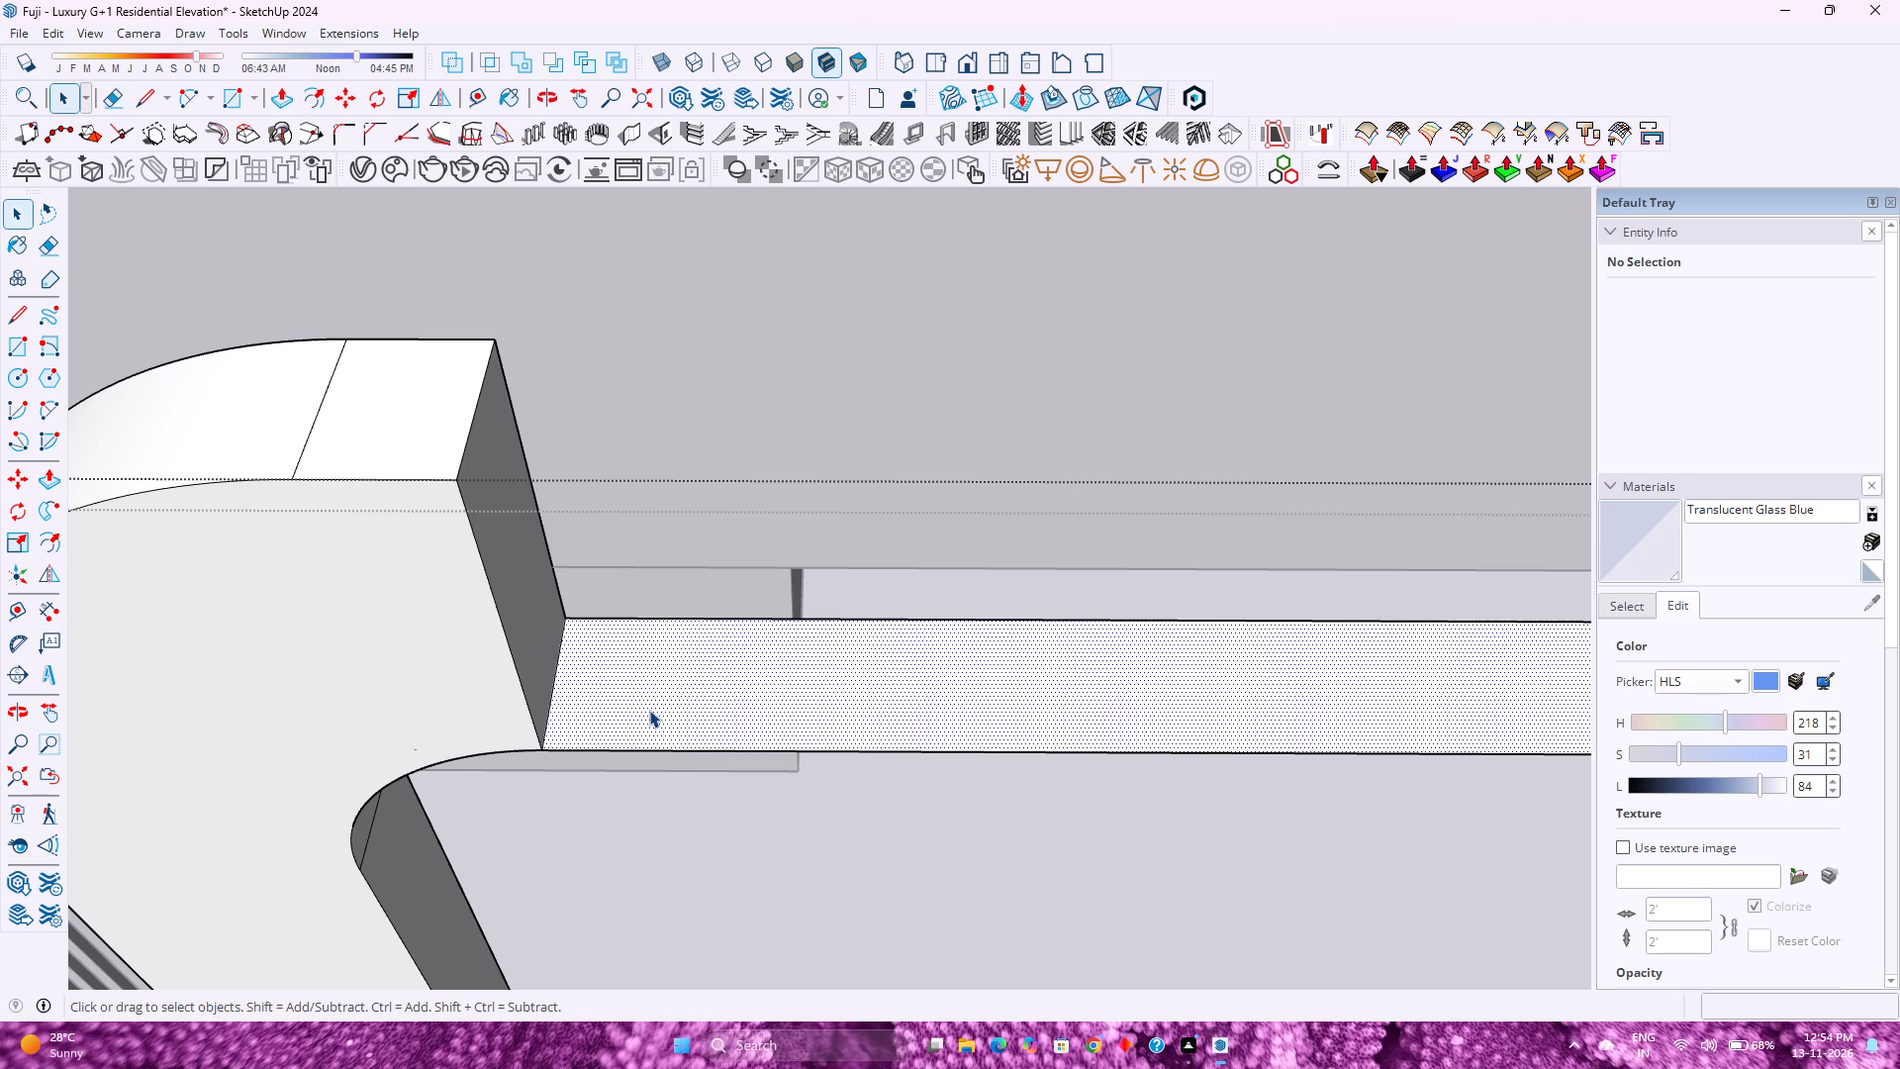
key("p")
left_click(649, 710)
left_click(455, 481)
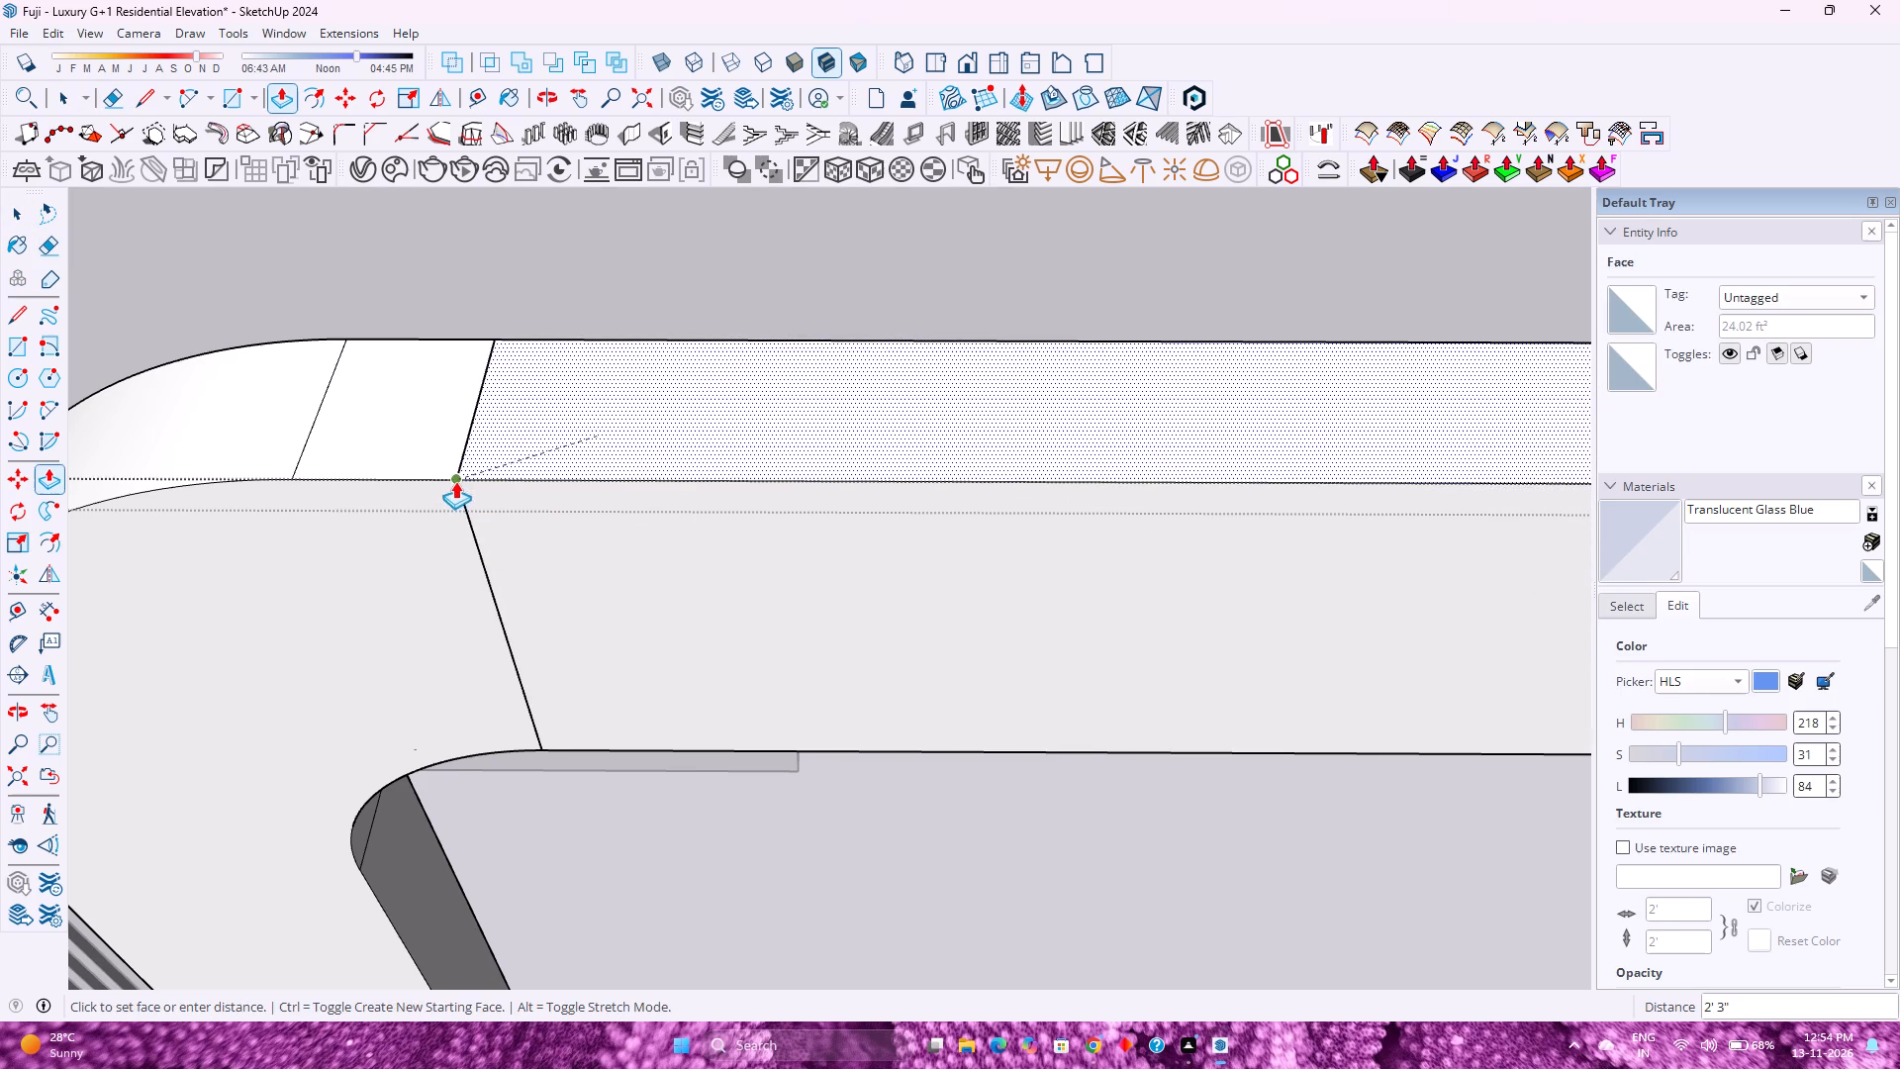
Erase the front seam between the upright and the beam, and try to erase the stray speck above the inner curve.
key("e")
left_click(506, 624)
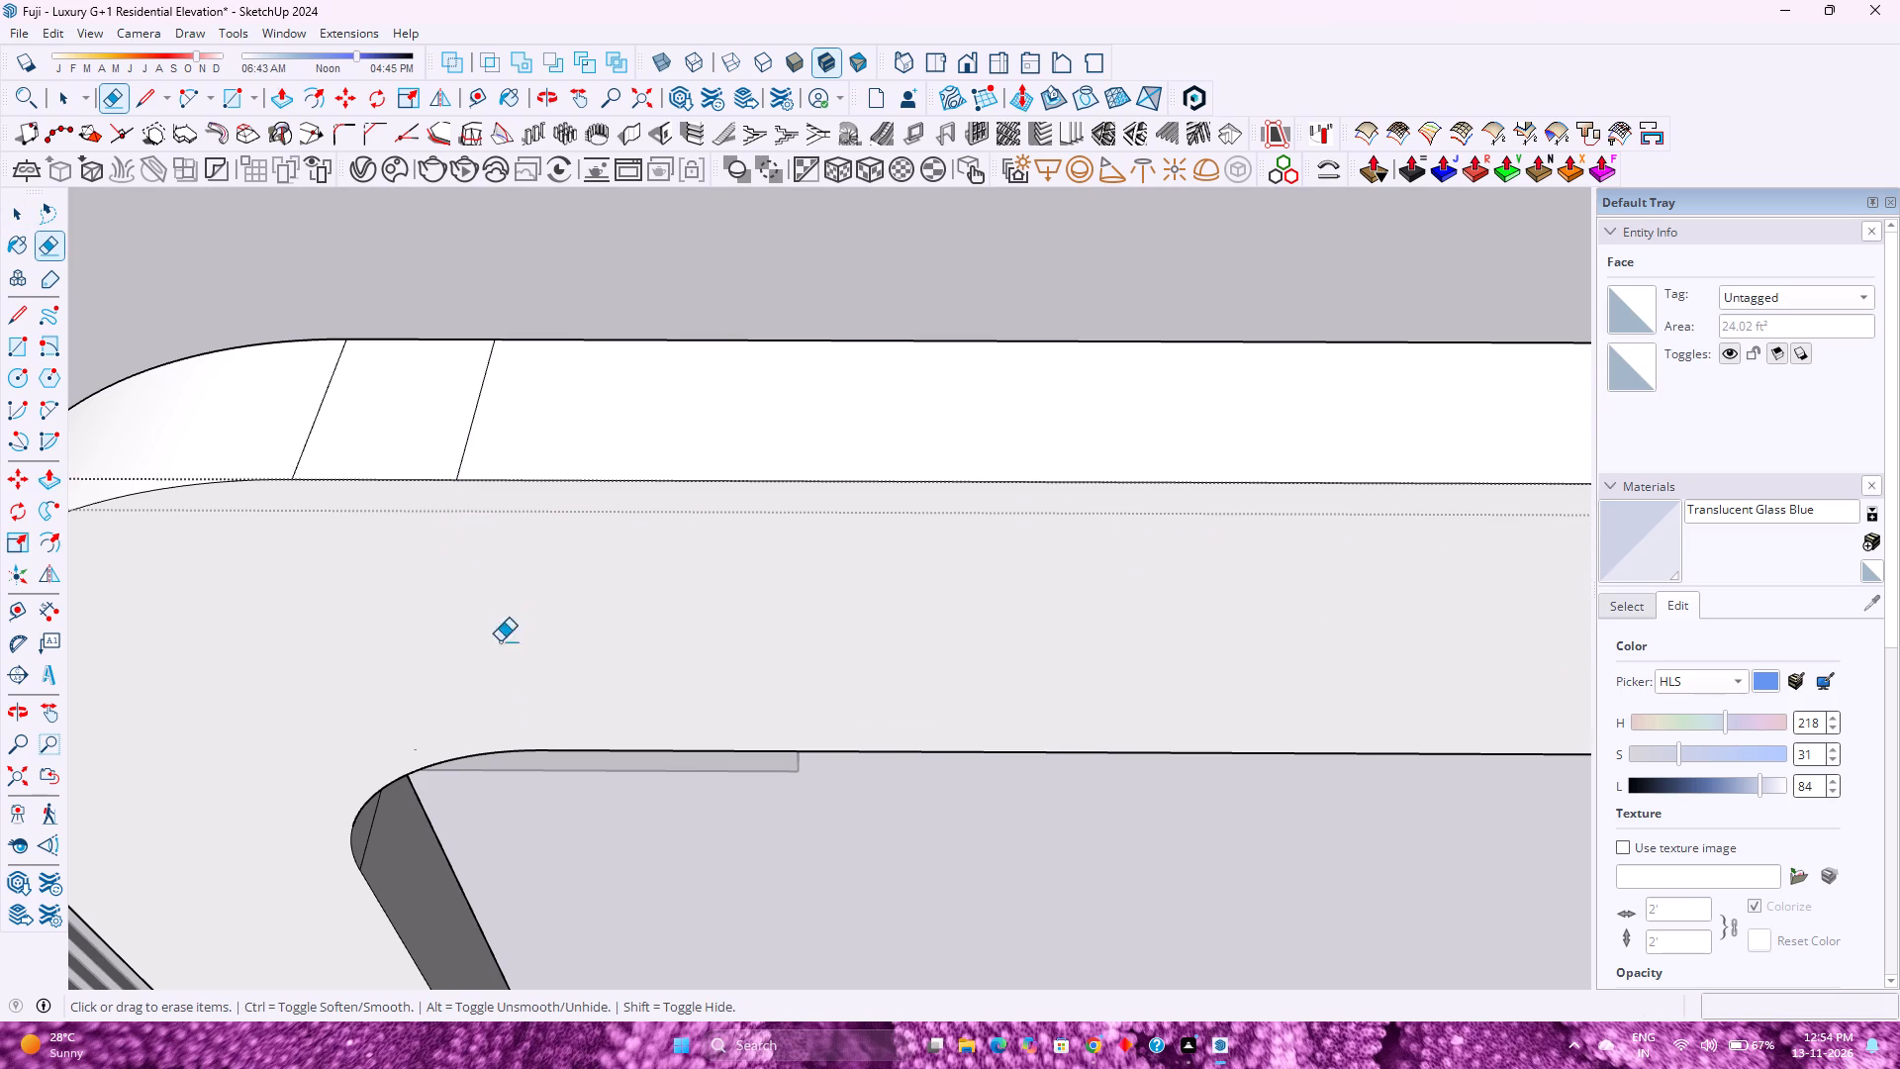
left_click(415, 748)
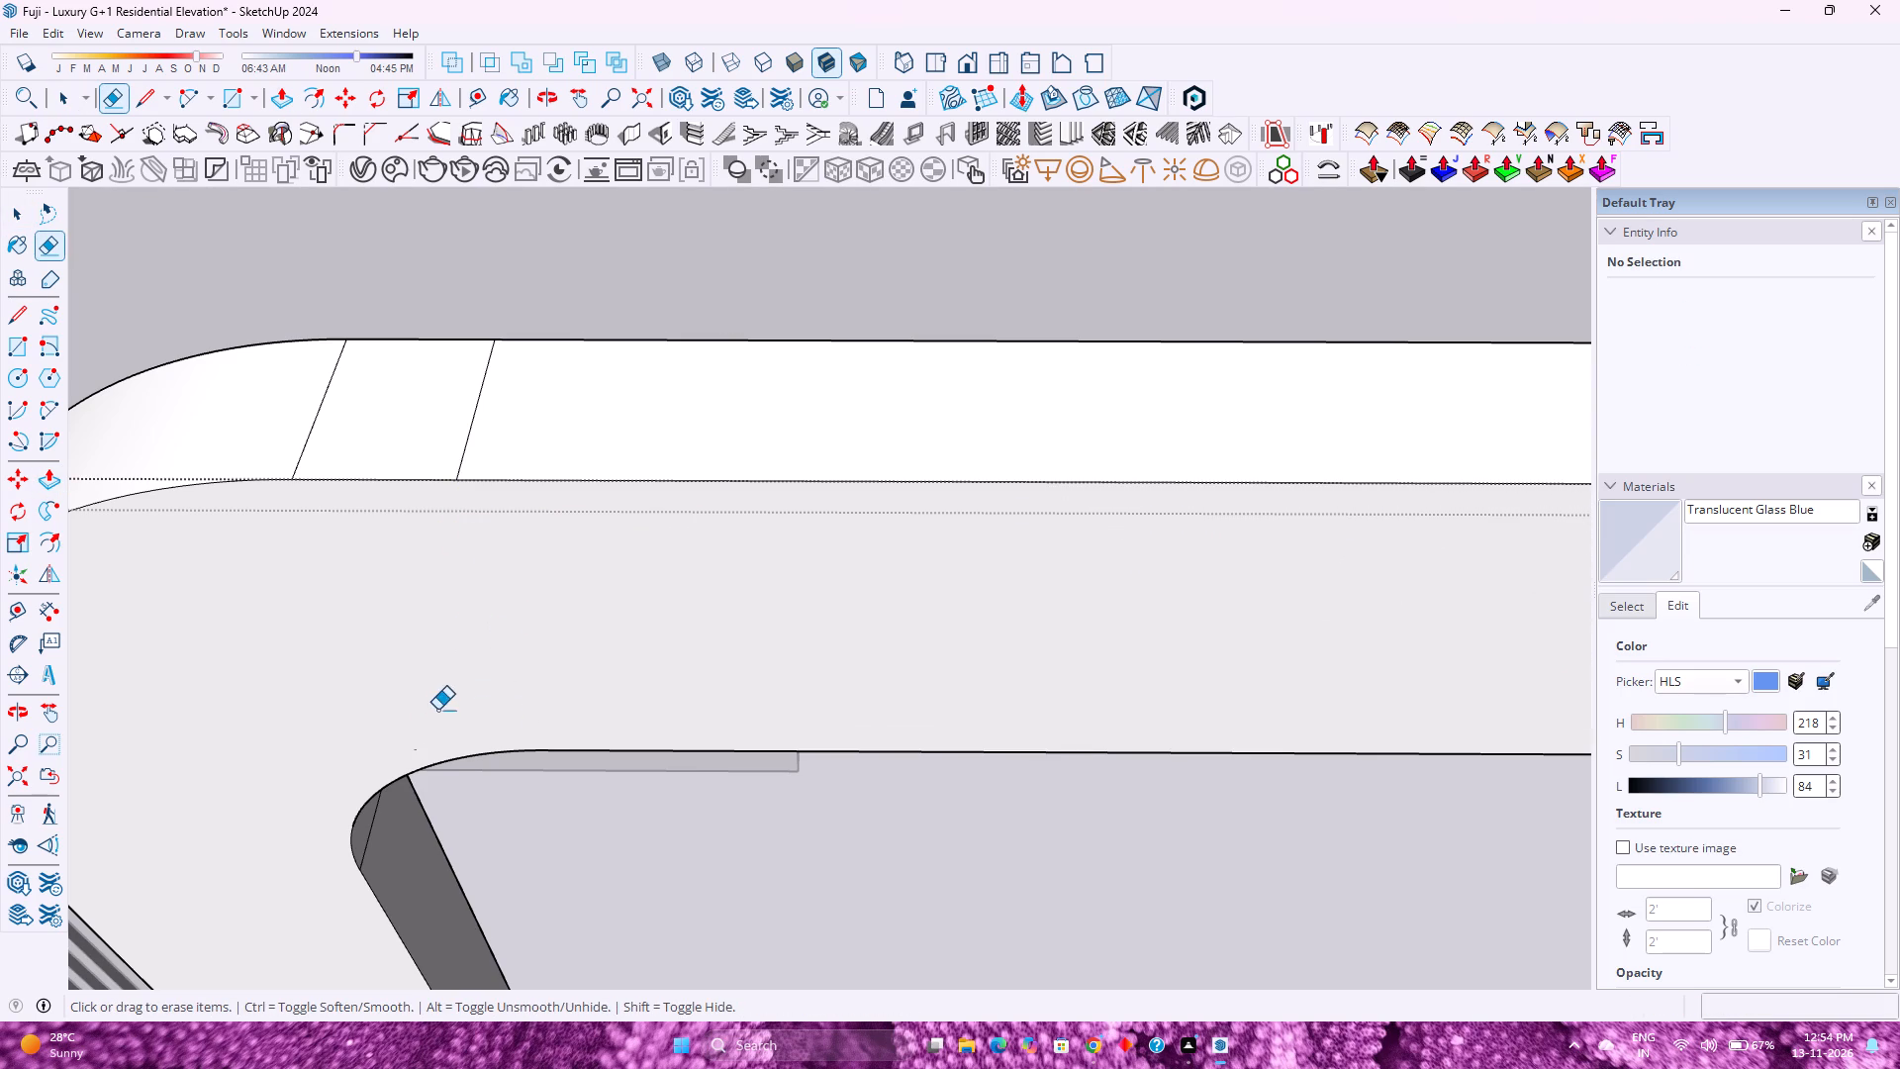
left_click(421, 740)
left_click(416, 747)
scroll(418, 652, "down", 11)
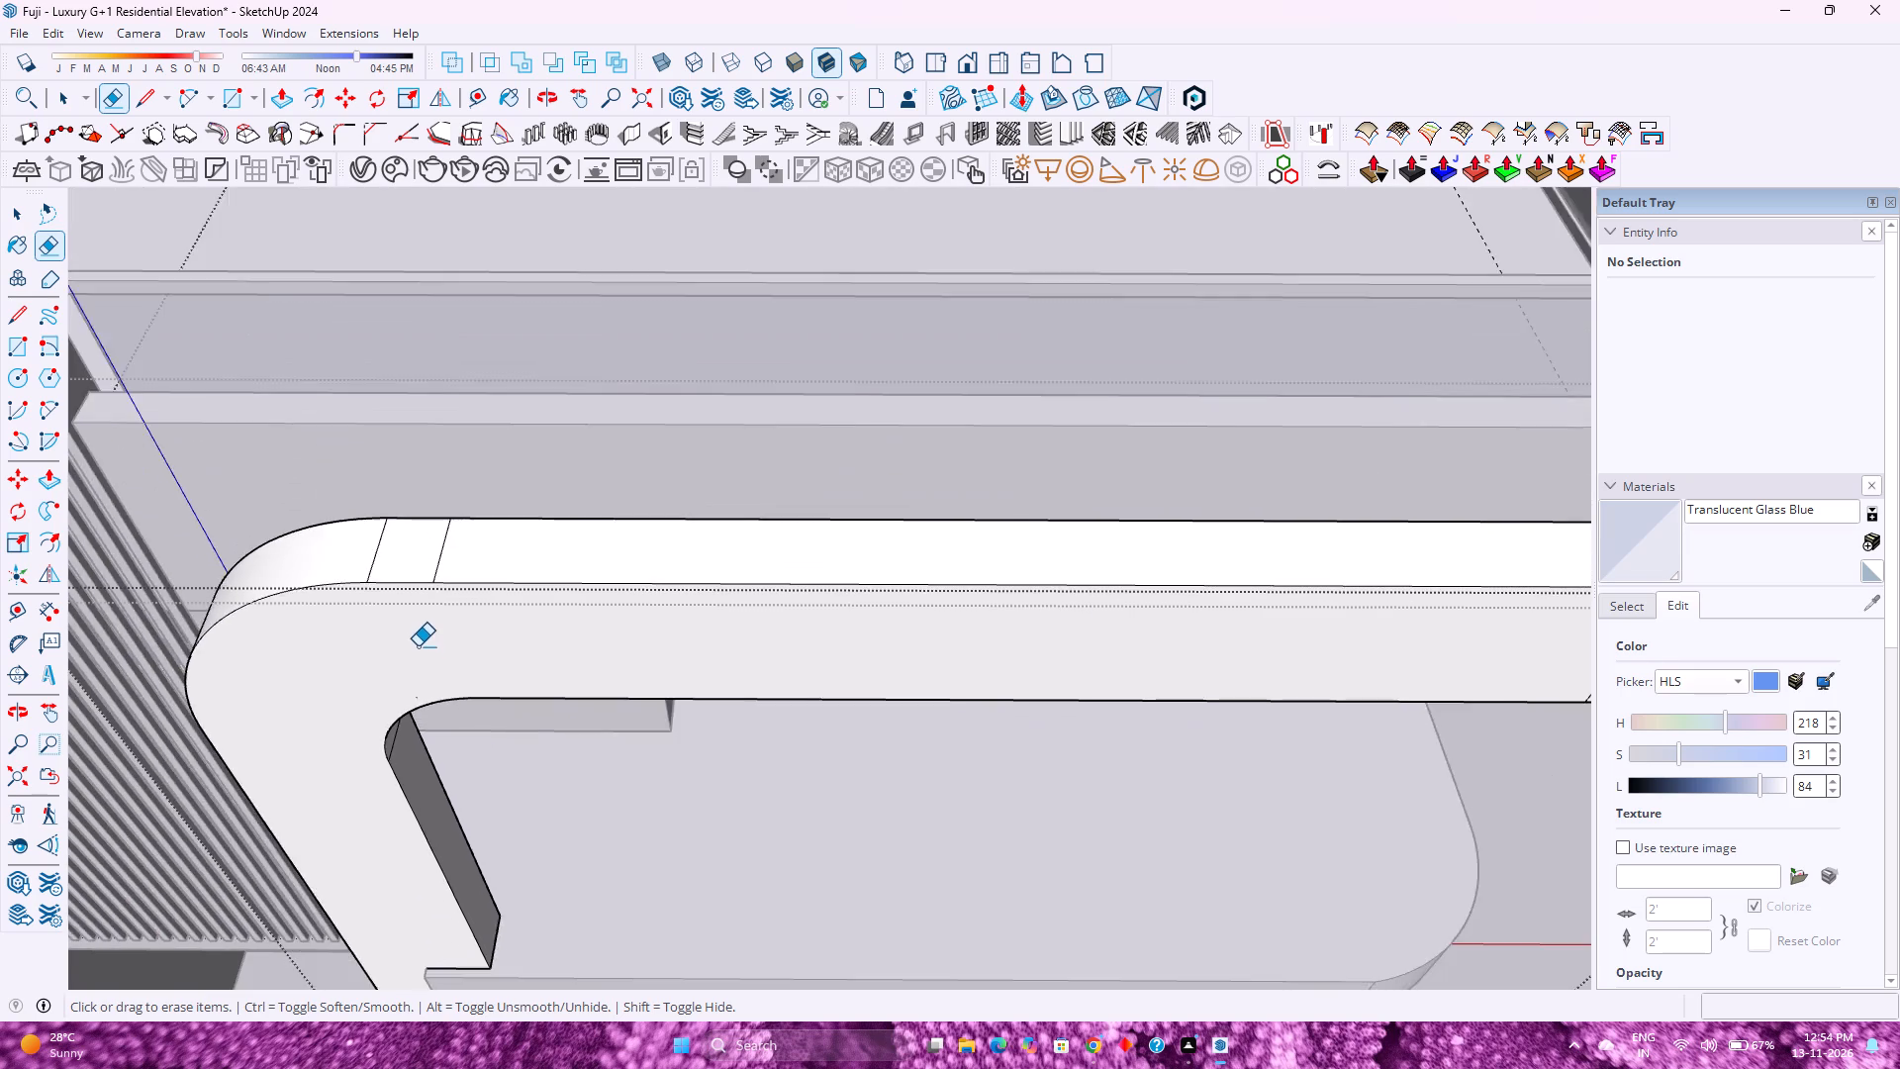
Weld the raised beam's outer top corner arc with the short edges beside it into one curve.
scroll(418, 646, "down", 8)
scroll(1080, 648, "up", 9)
middle_click_drag(1030, 645, 1016, 650)
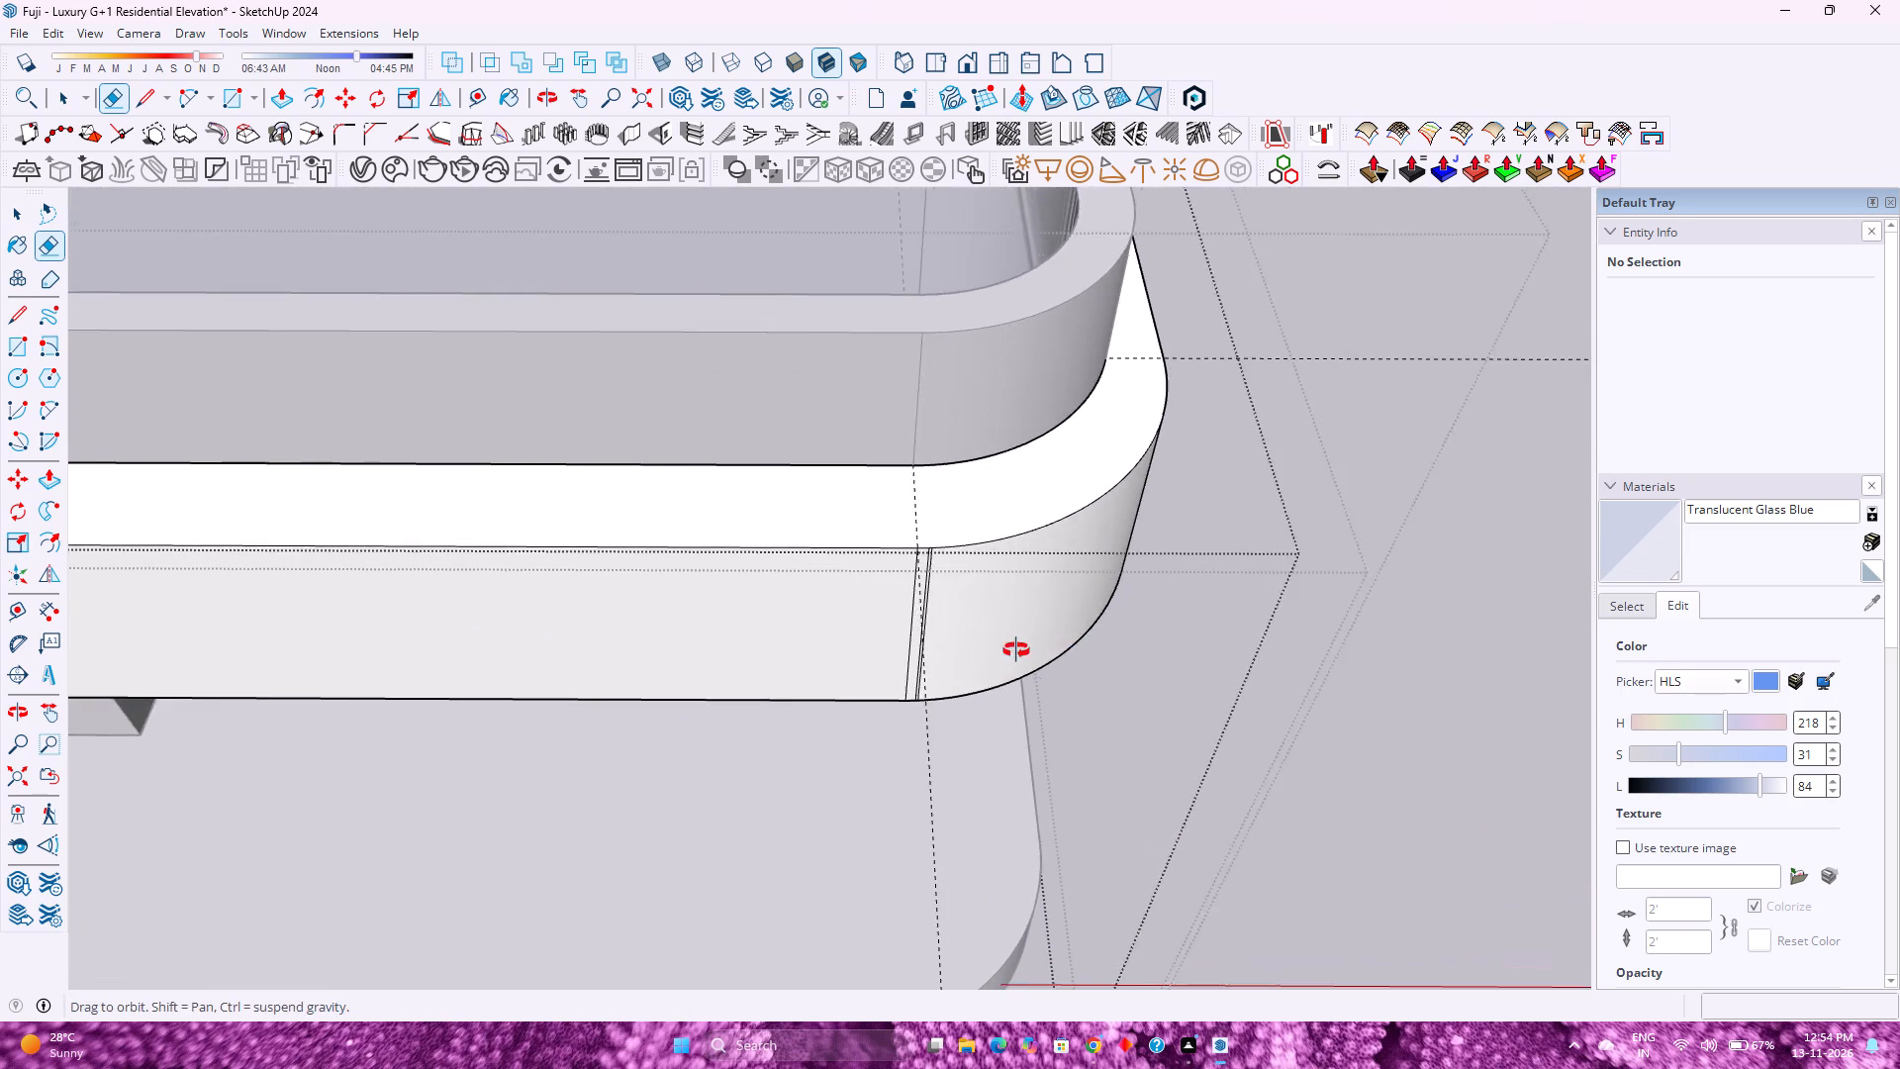
middle_click_drag(1016, 650, 949, 669)
key("space")
left_click_drag(939, 534, 992, 599)
scroll(980, 553, "up", 4)
left_click(967, 548, "ctrl")
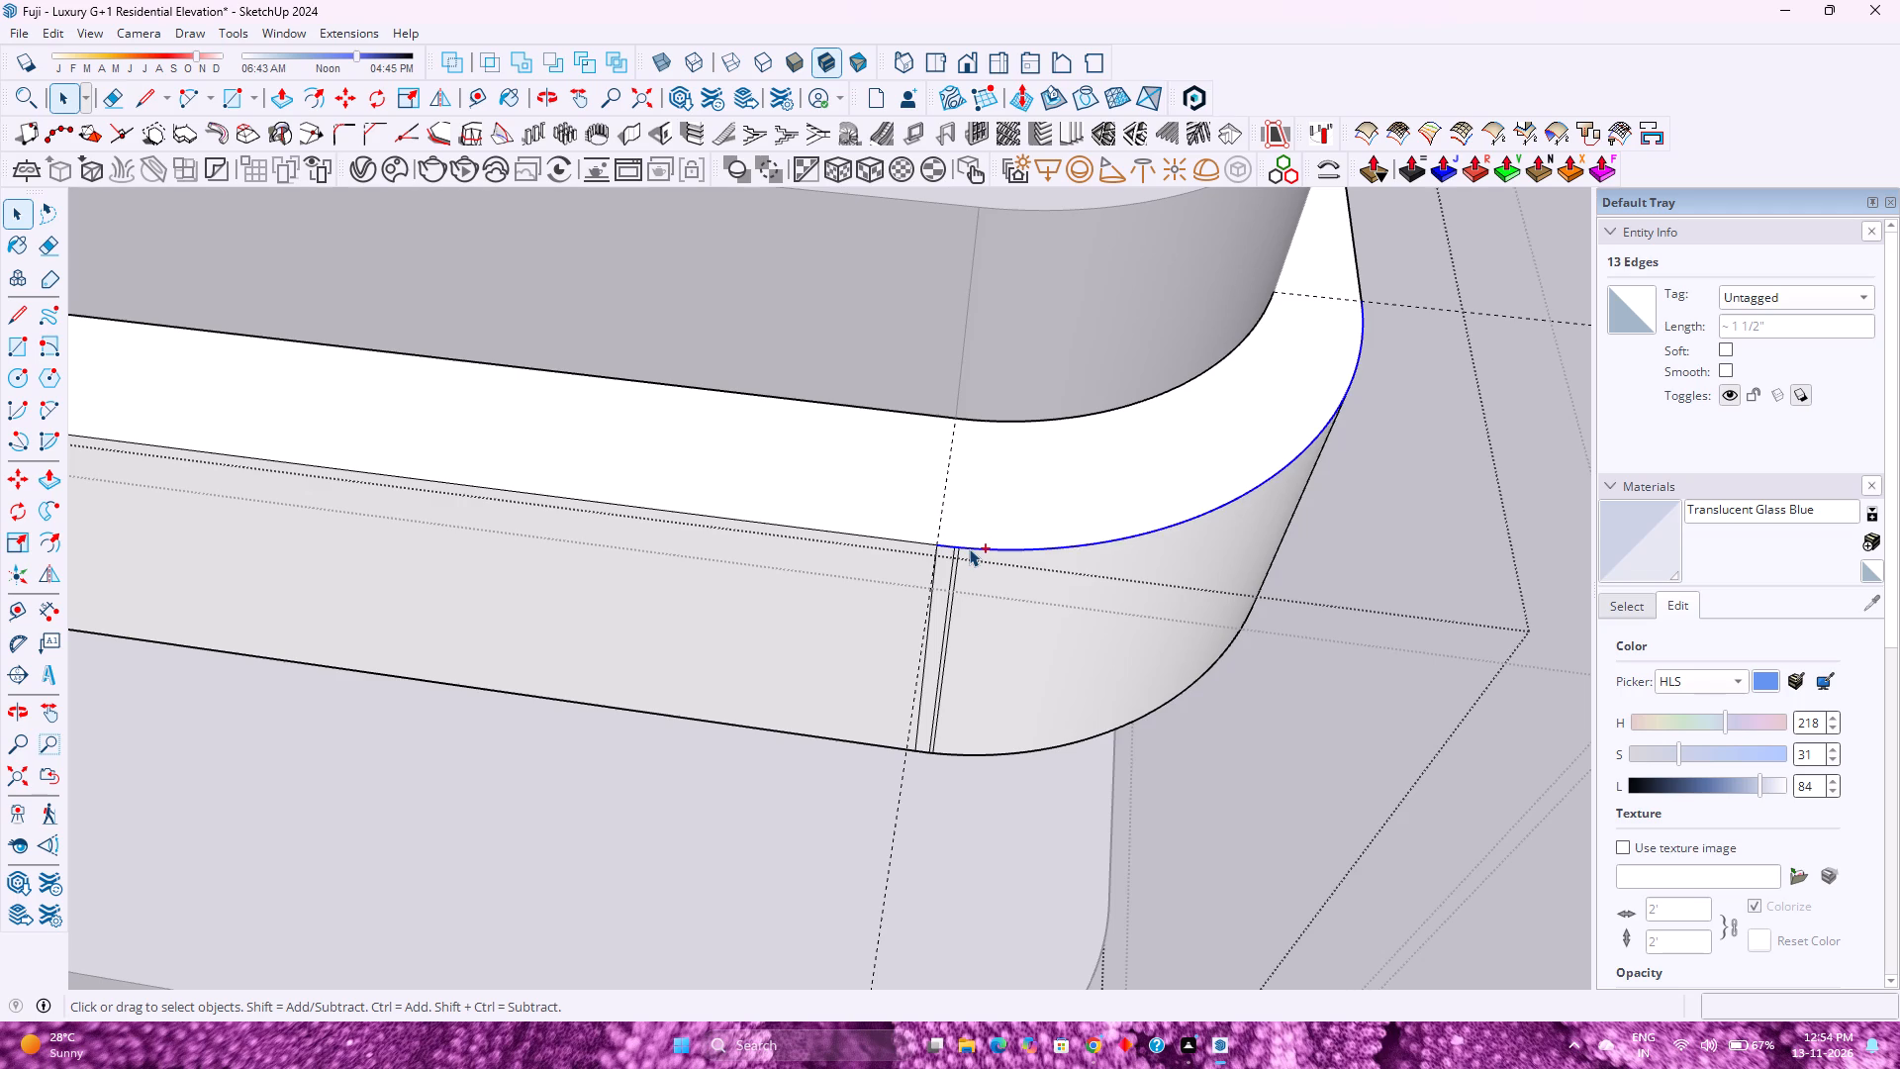
right_click(969, 548)
left_click(1037, 243)
Draw a line about 1' 1/2" long across the beam's top, from the welded curve's start to the inner edge.
middle_click_drag(956, 547, 740, 562)
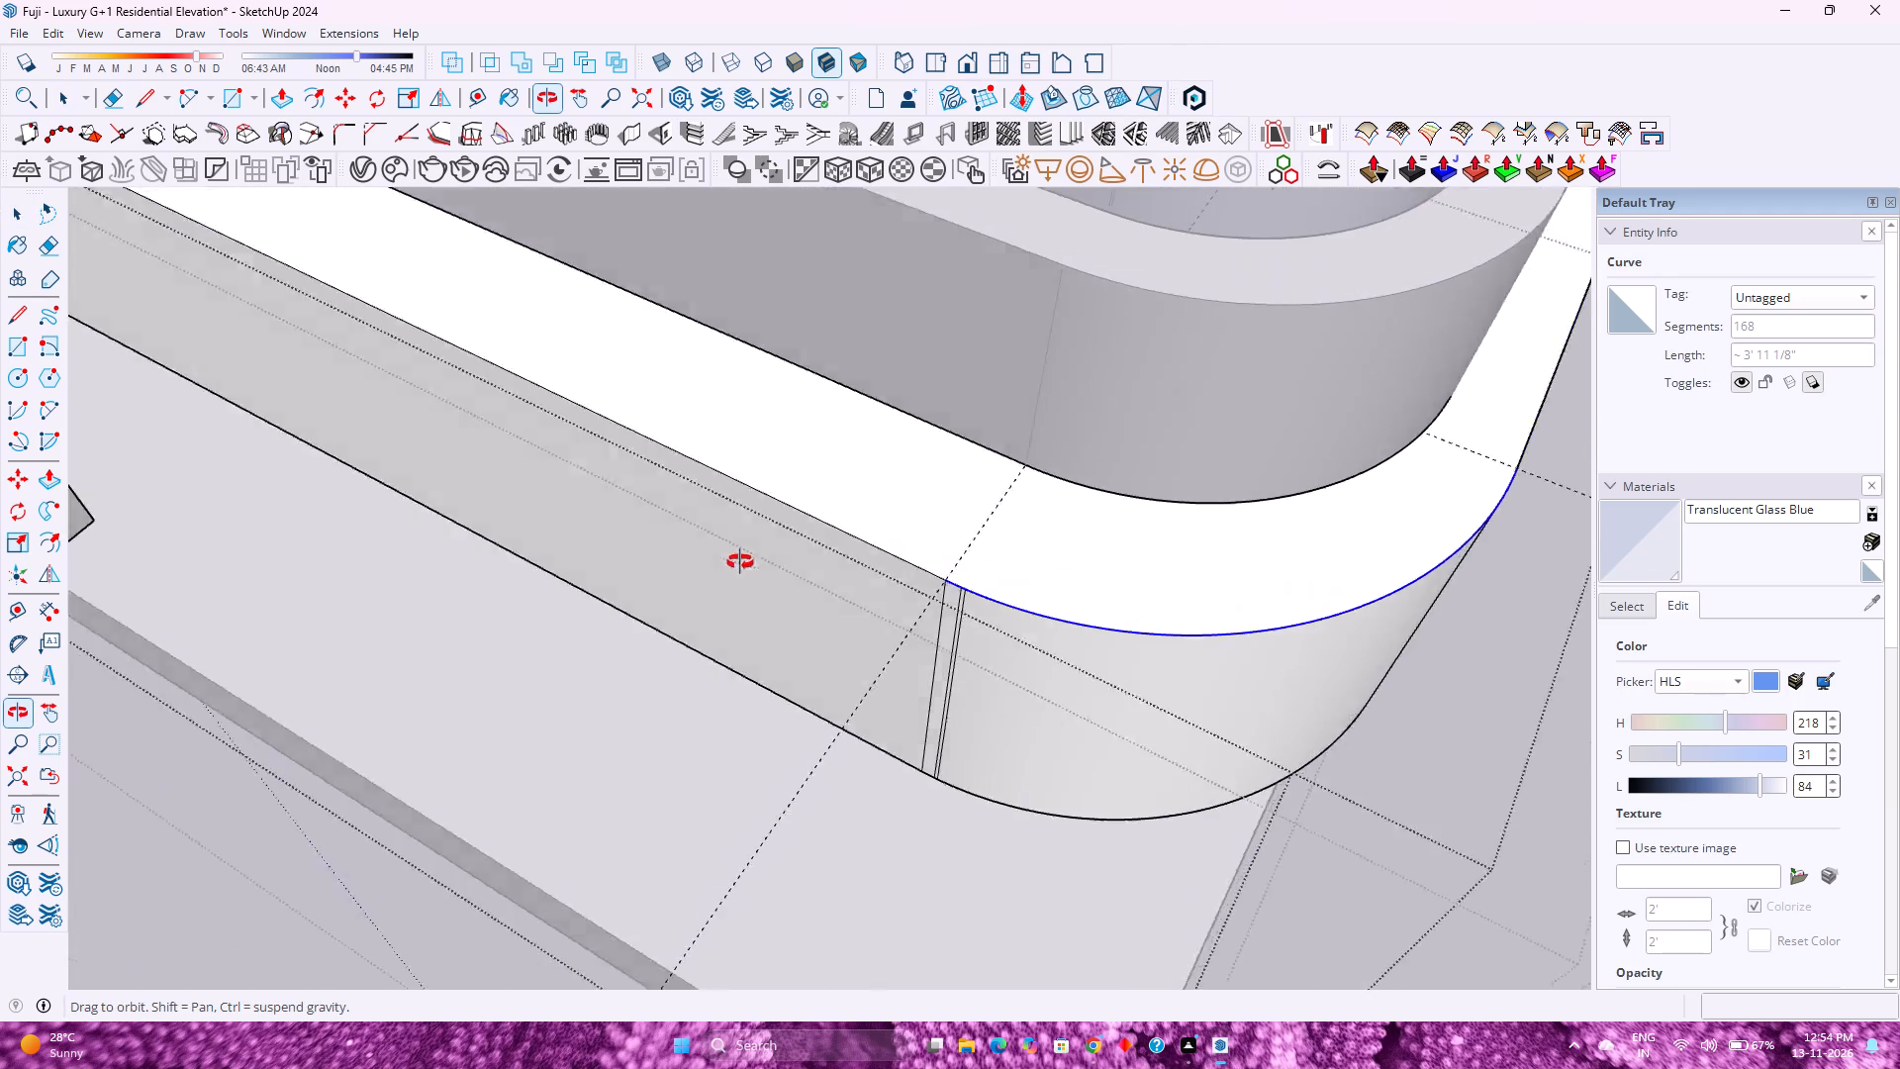
middle_click_drag(740, 562, 650, 561)
middle_click(650, 561)
scroll(639, 544, "down", 6)
key("l")
scroll(785, 572, "up", 2)
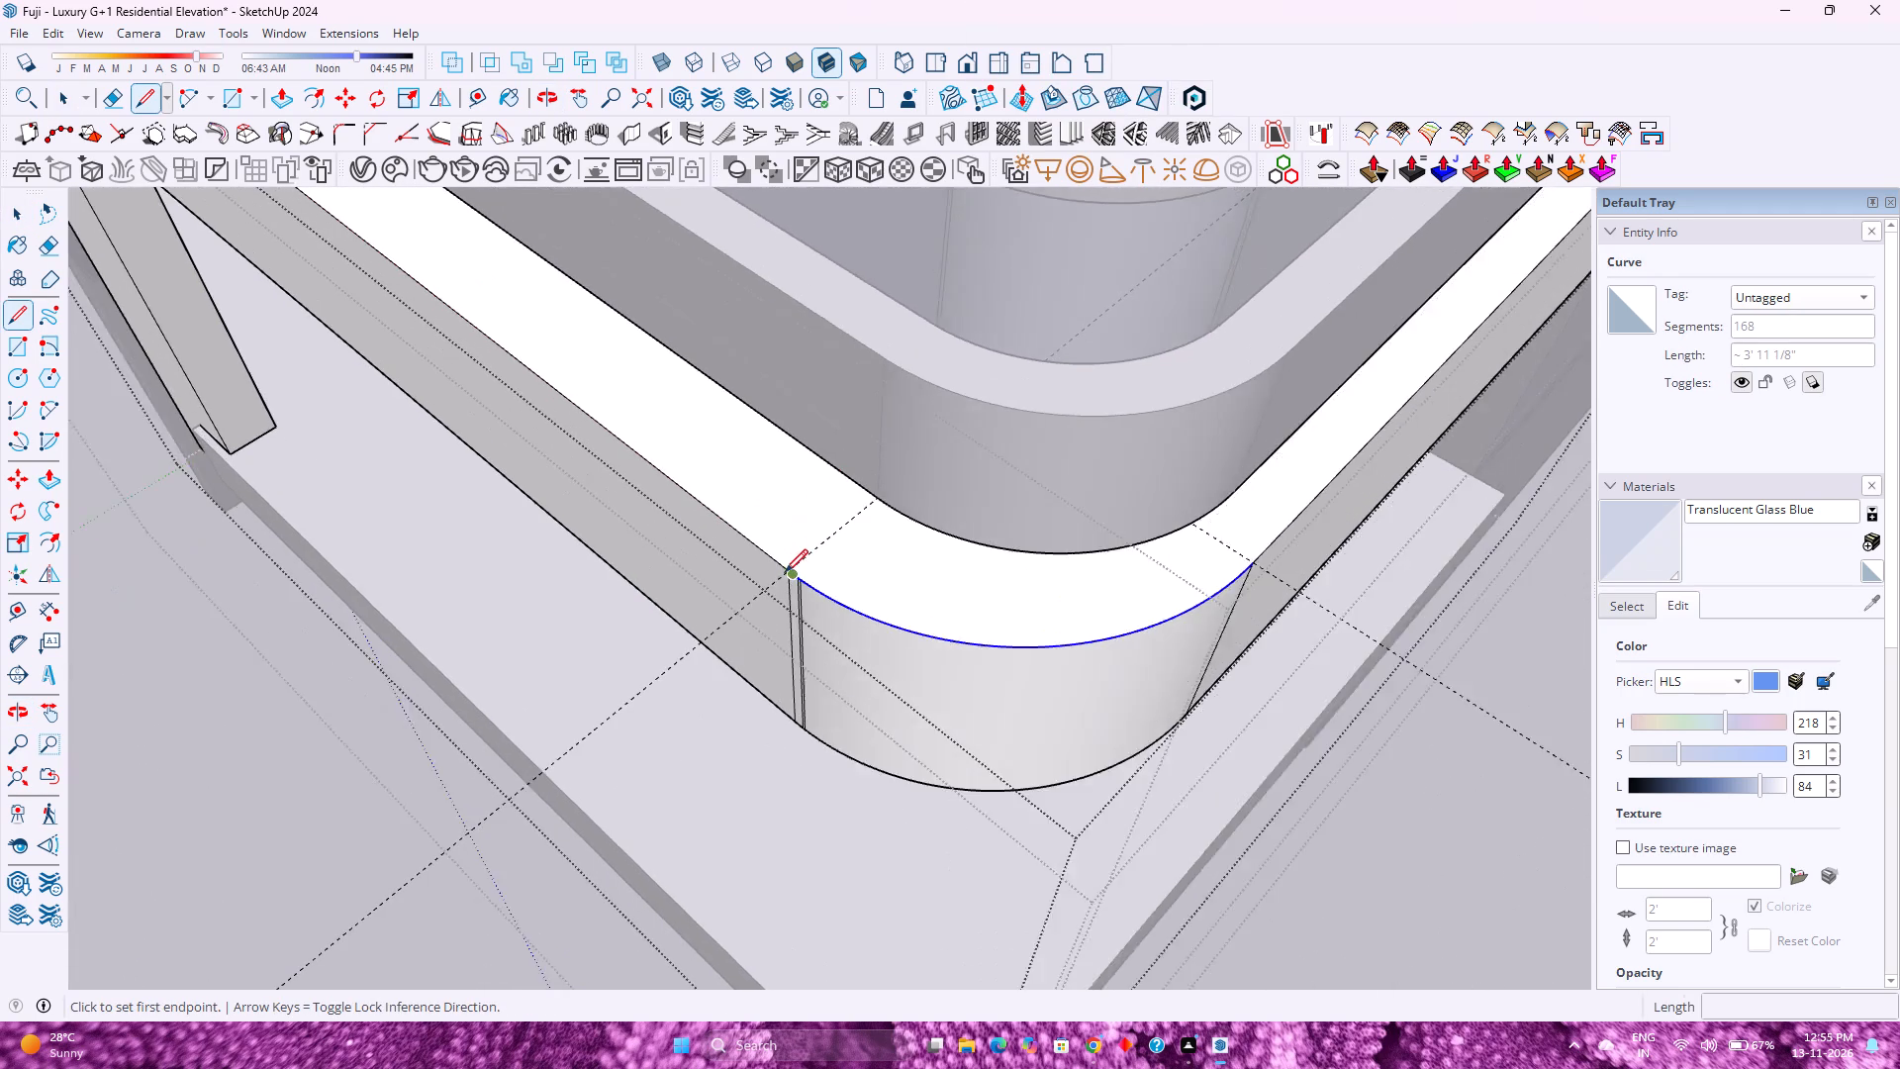
scroll(785, 572, "up", 11)
left_click(791, 572)
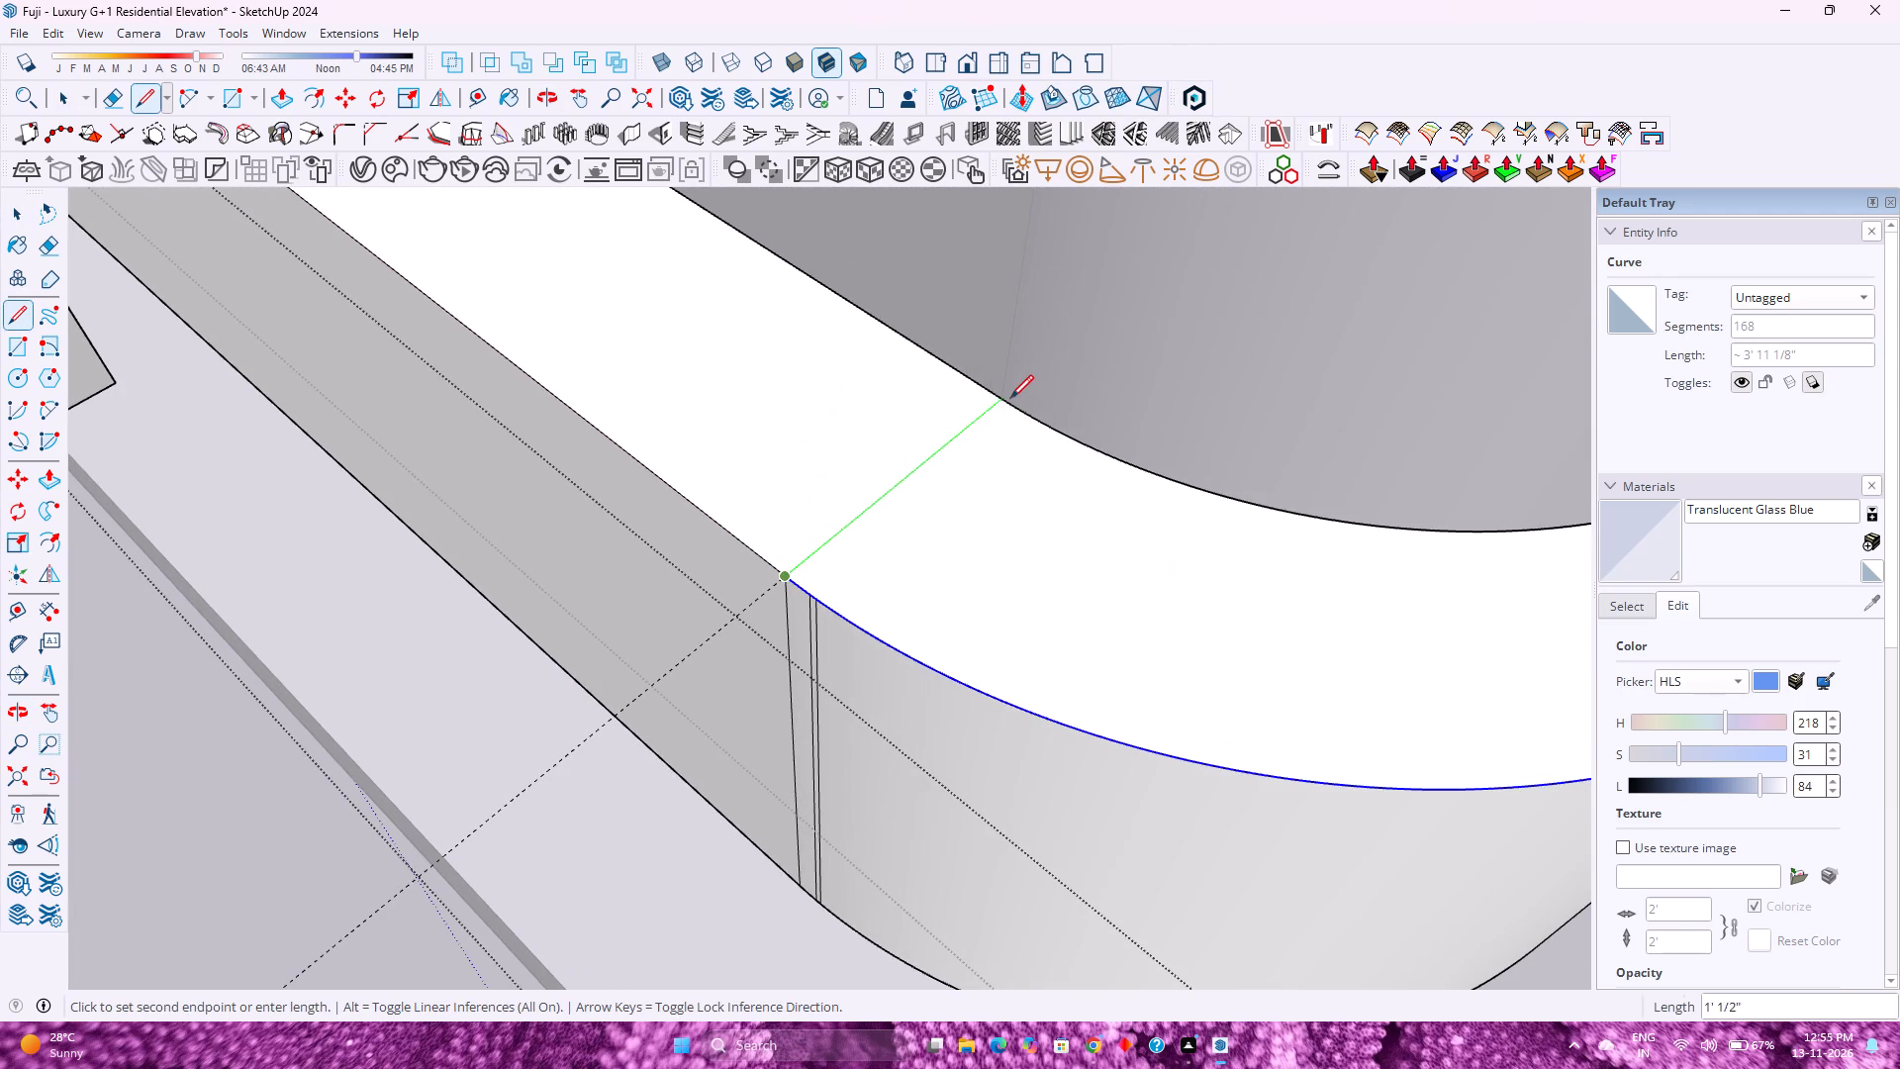
left_click(998, 397)
scroll(836, 537, "down", 8)
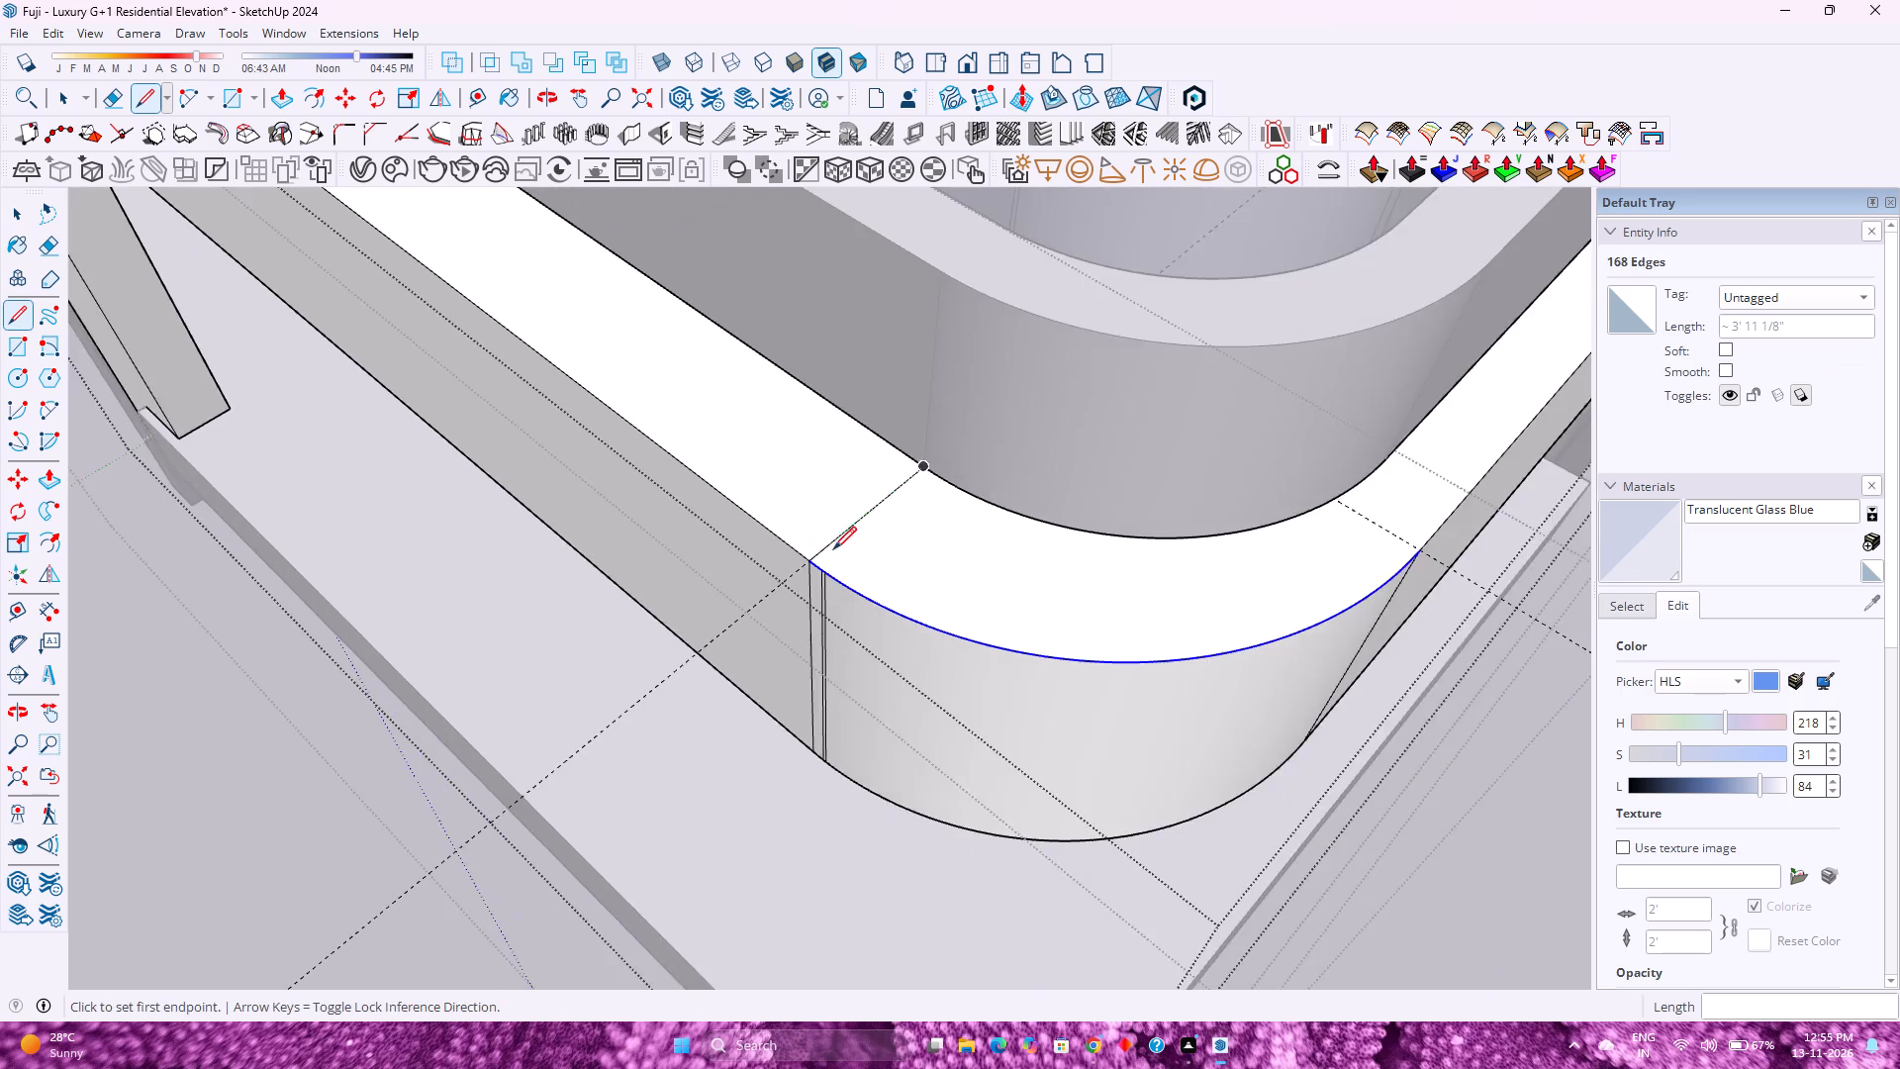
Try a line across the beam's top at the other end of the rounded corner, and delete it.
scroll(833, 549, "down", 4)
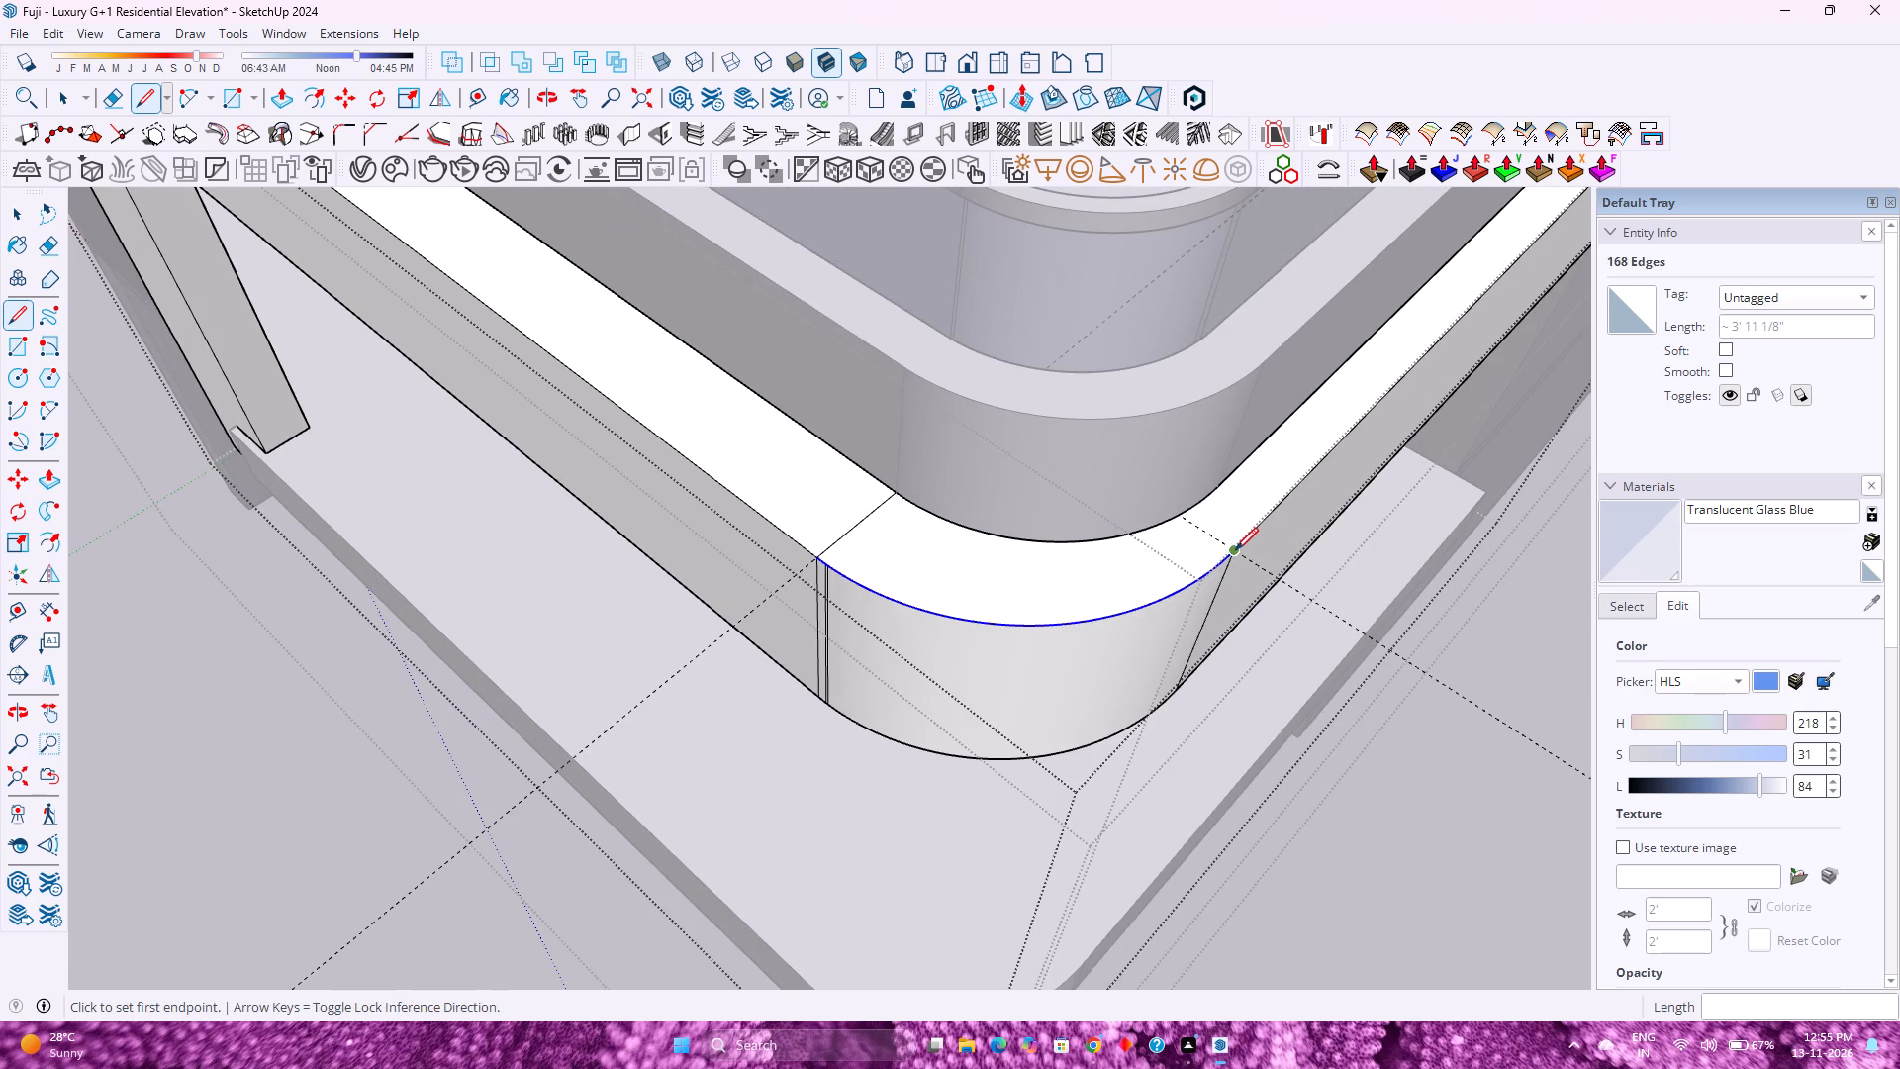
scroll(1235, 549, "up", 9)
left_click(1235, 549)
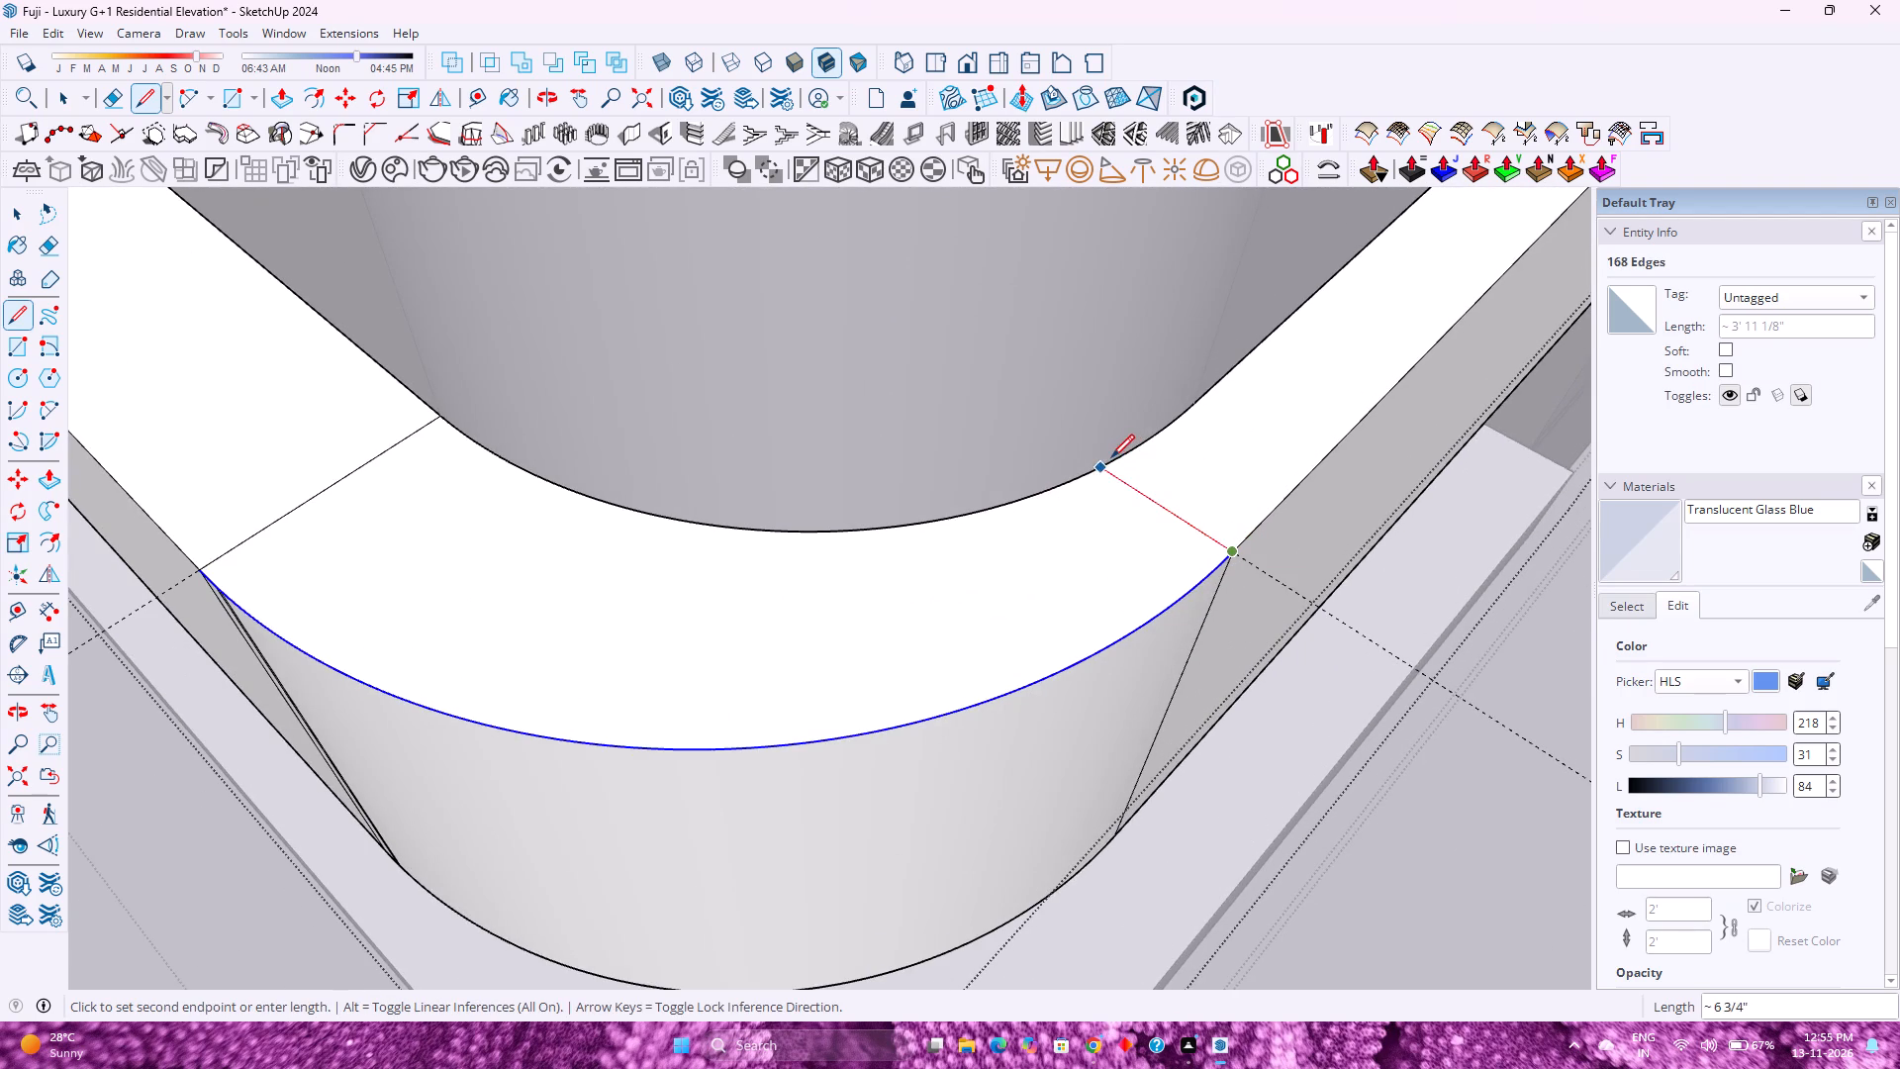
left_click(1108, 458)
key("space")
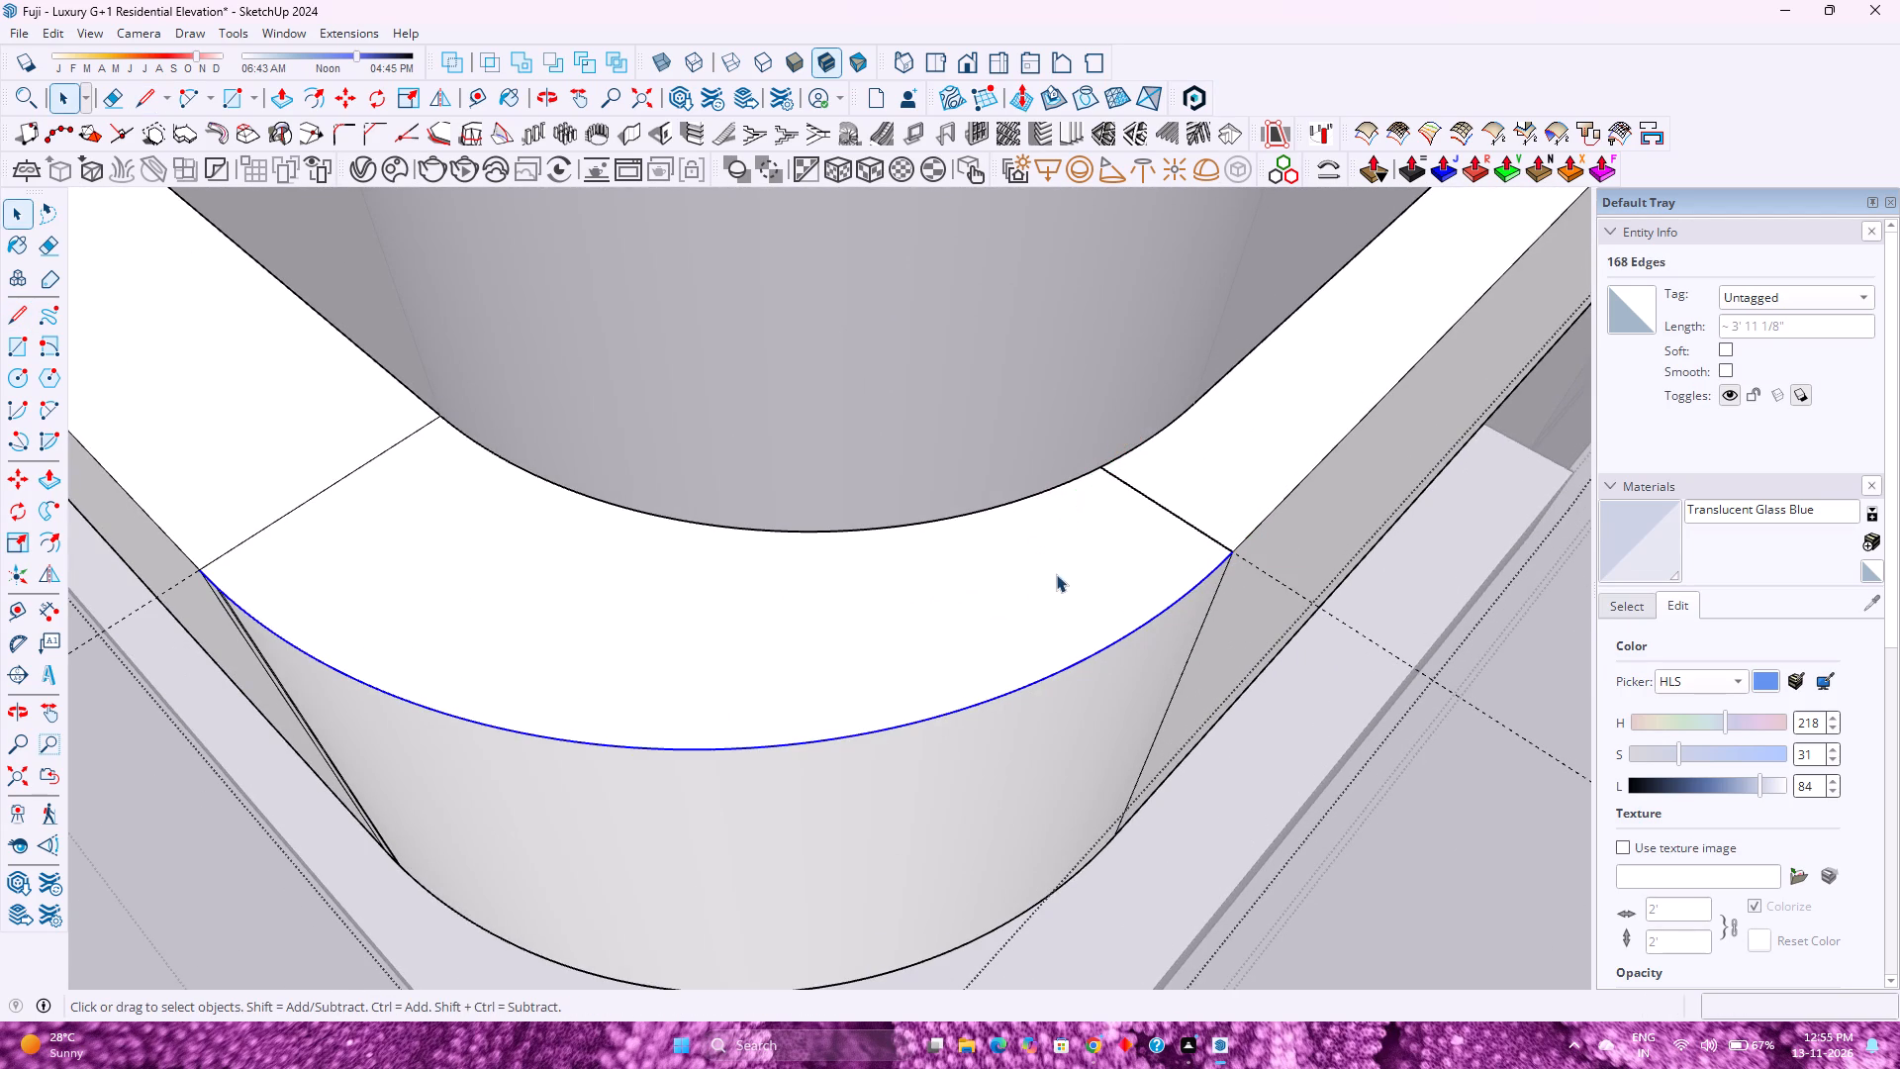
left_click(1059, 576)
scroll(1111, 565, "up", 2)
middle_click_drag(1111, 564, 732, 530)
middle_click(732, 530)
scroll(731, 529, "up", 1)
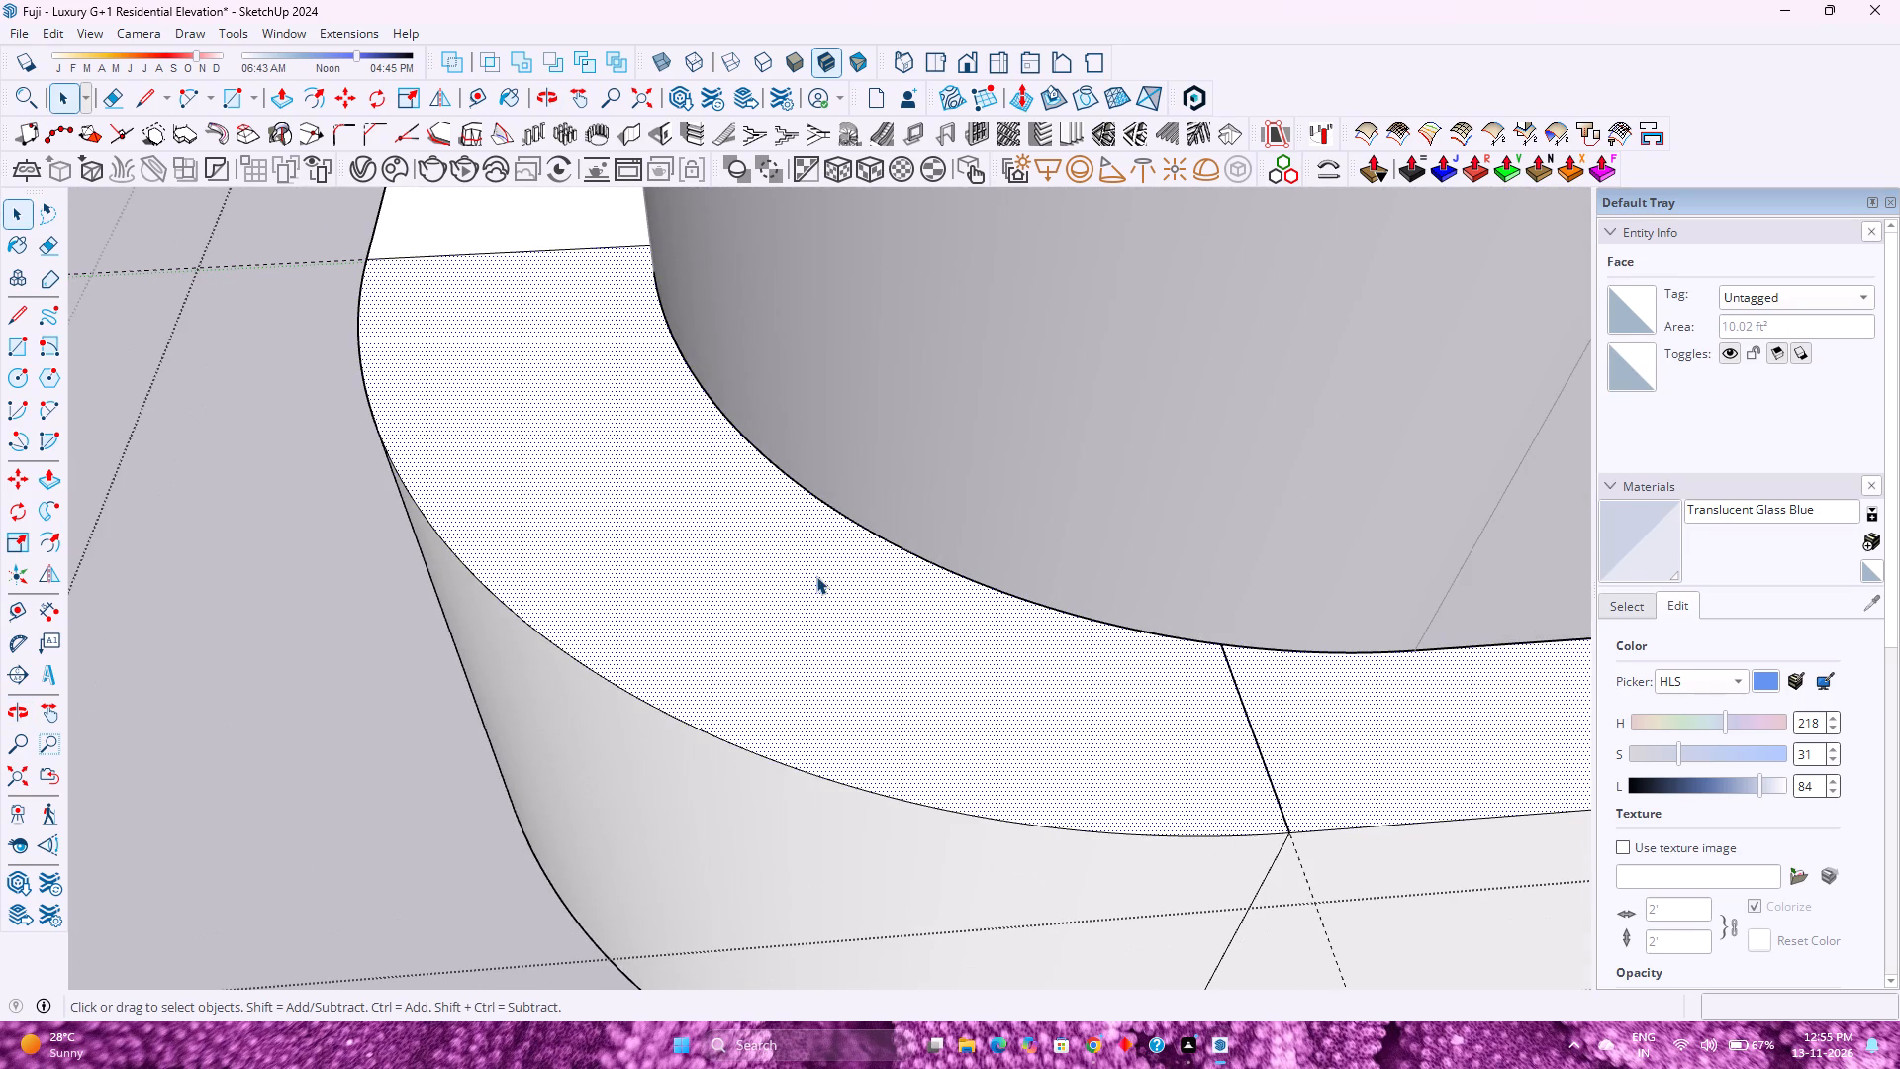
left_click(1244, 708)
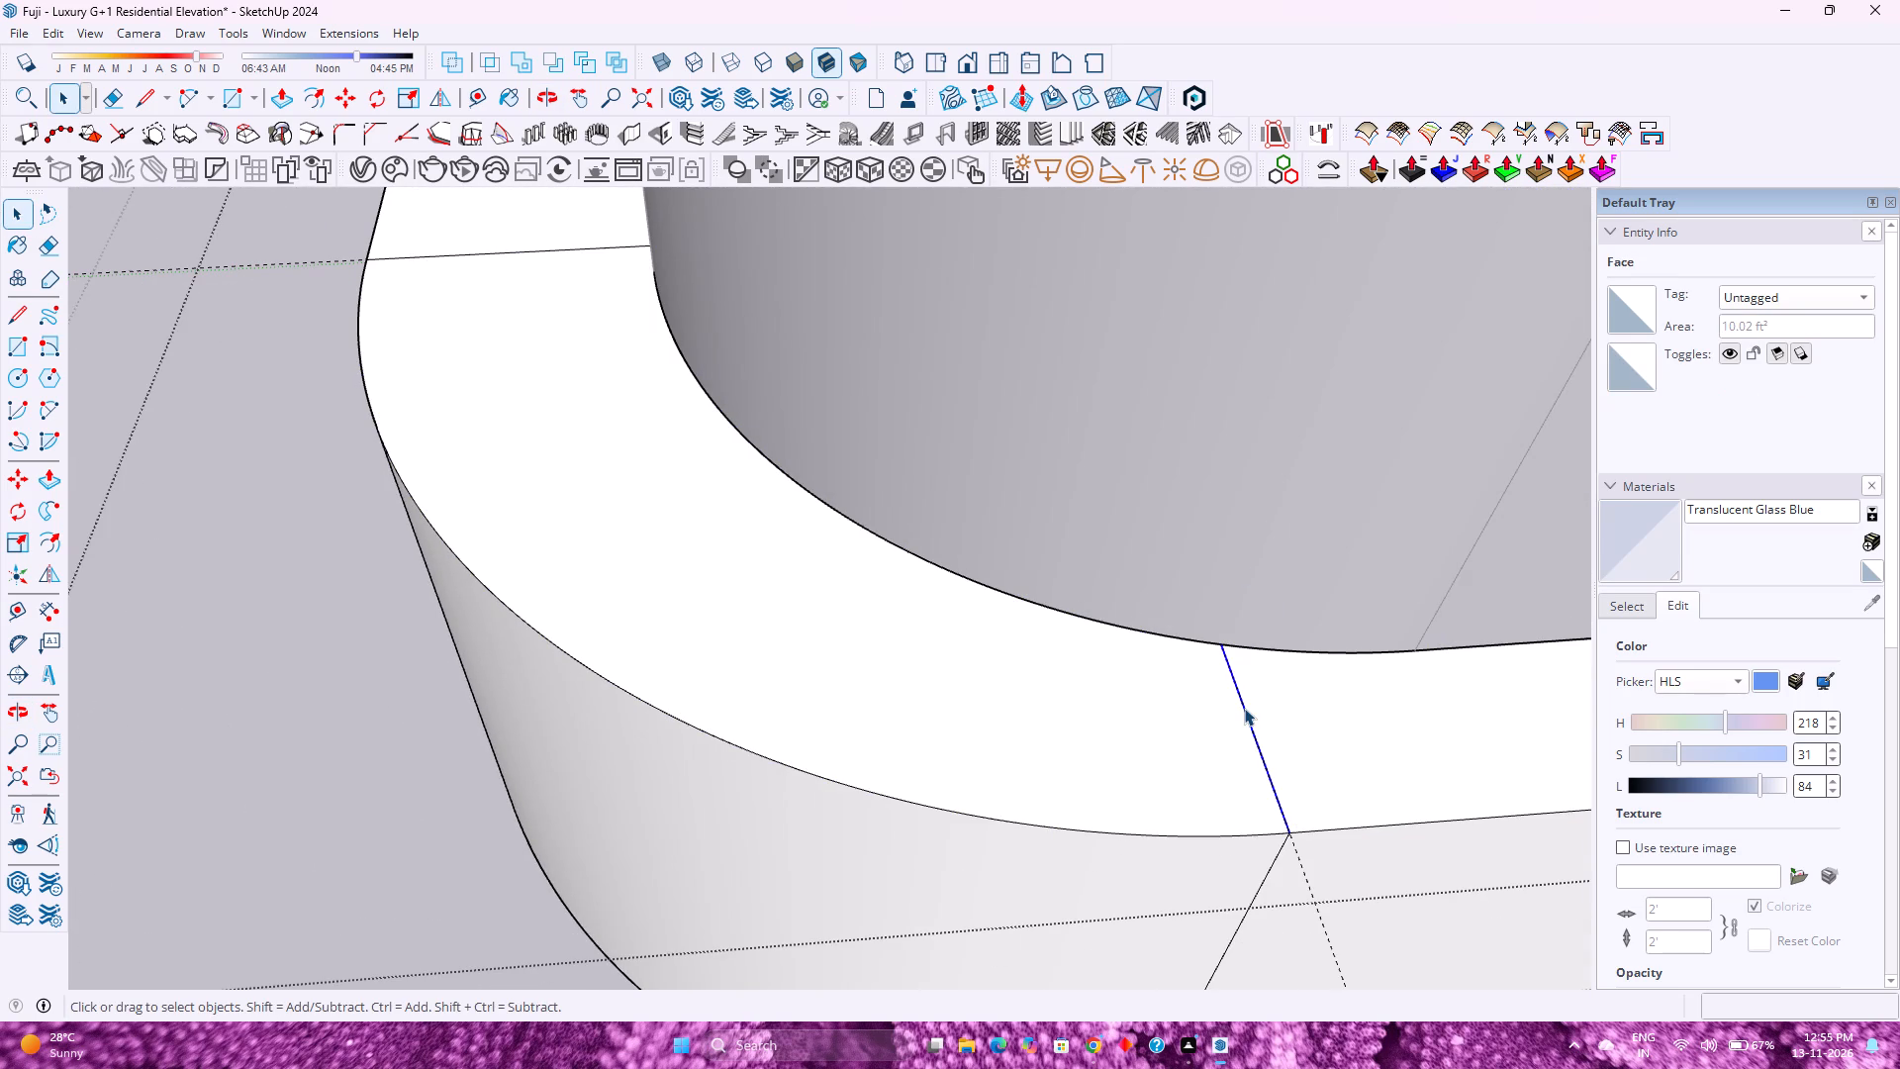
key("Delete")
Draw a line about 6 3/4" long from the welded curve's other end, along the guide, to the inner arc.
key("l")
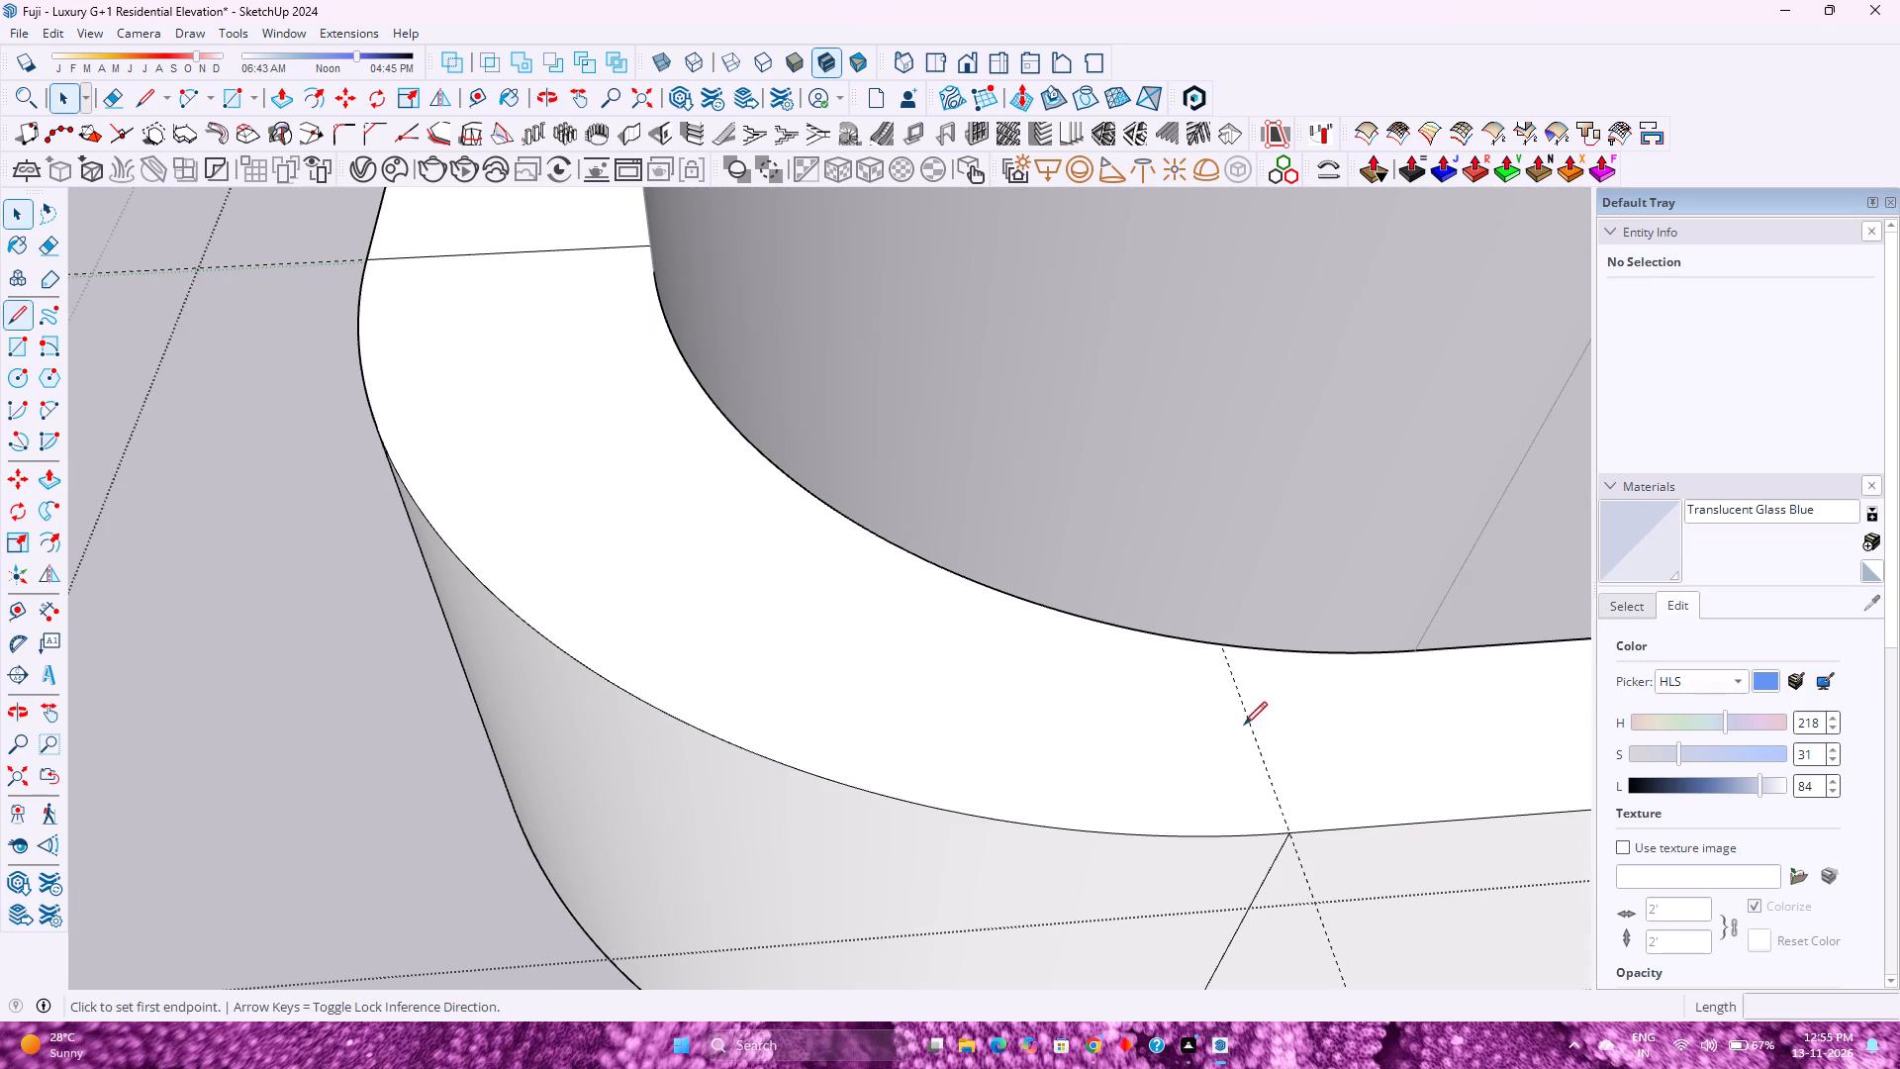
left_click(1286, 831)
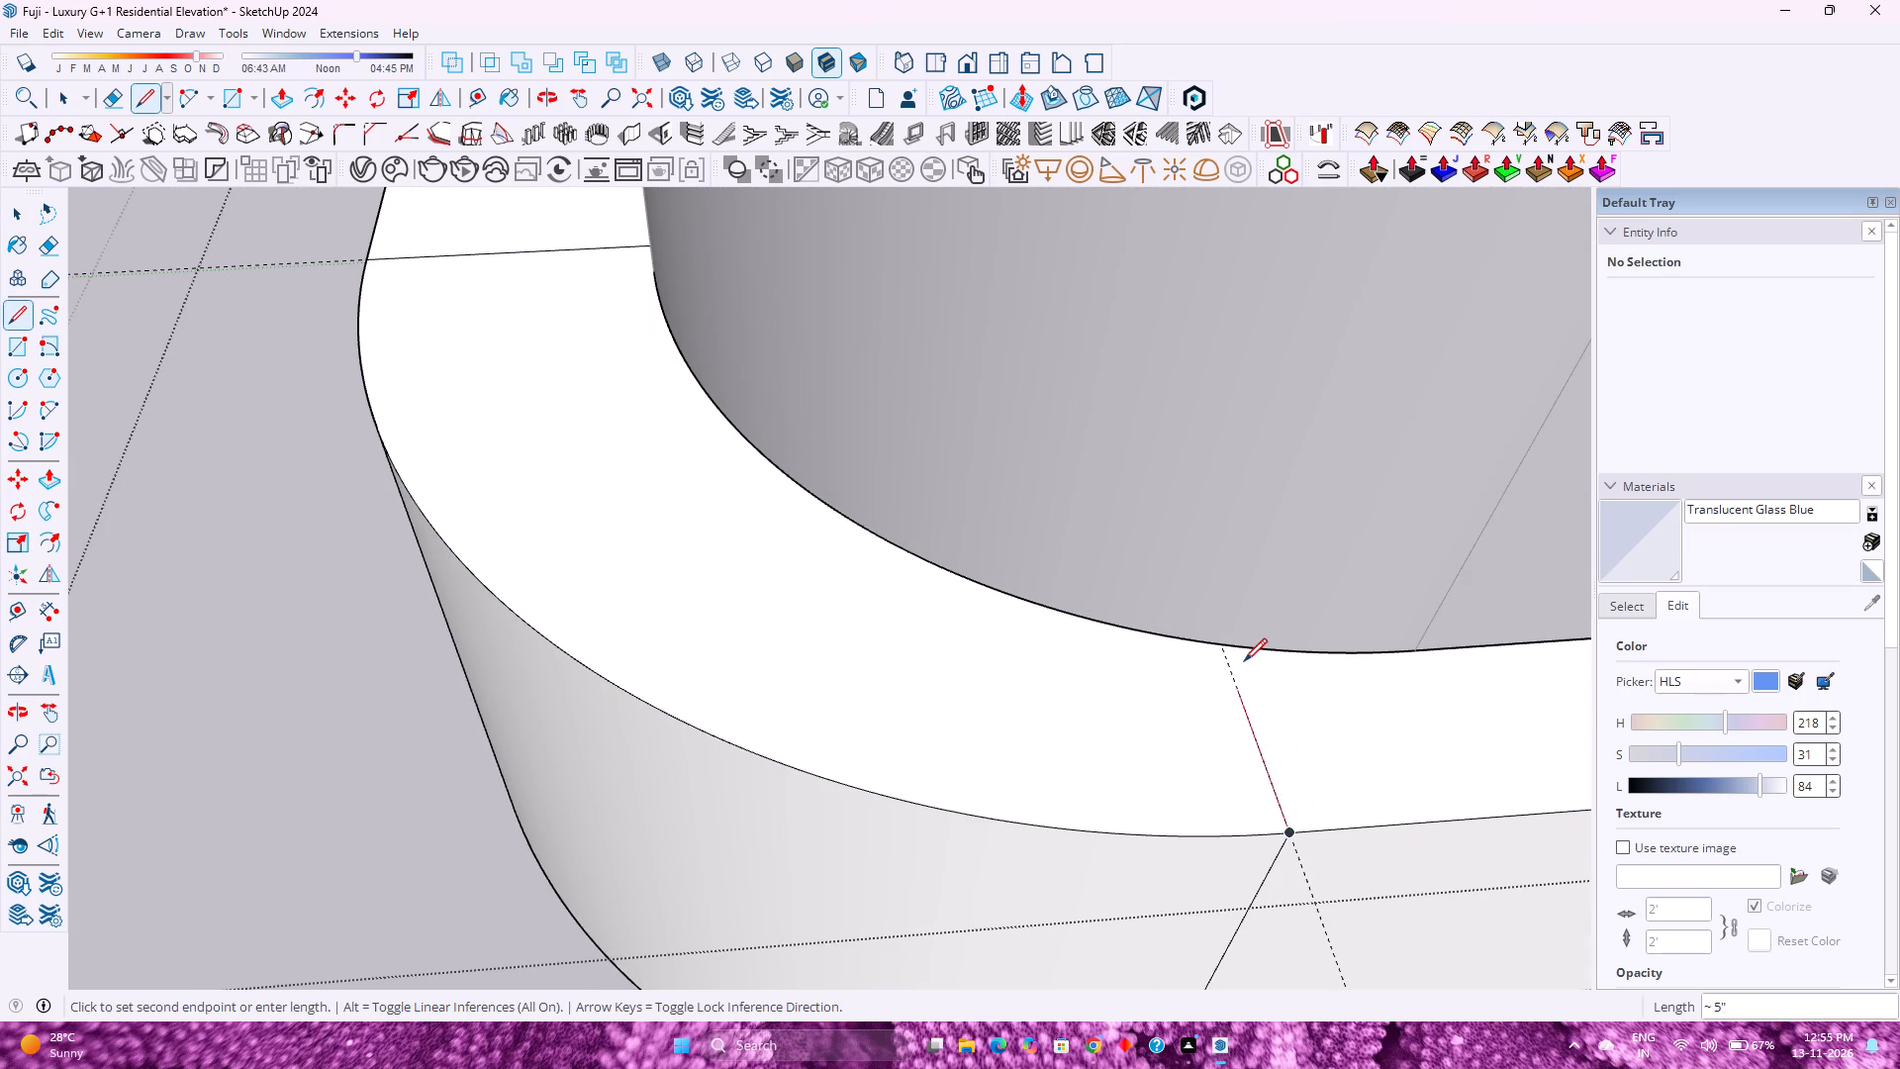
scroll(1222, 638, "up", 8)
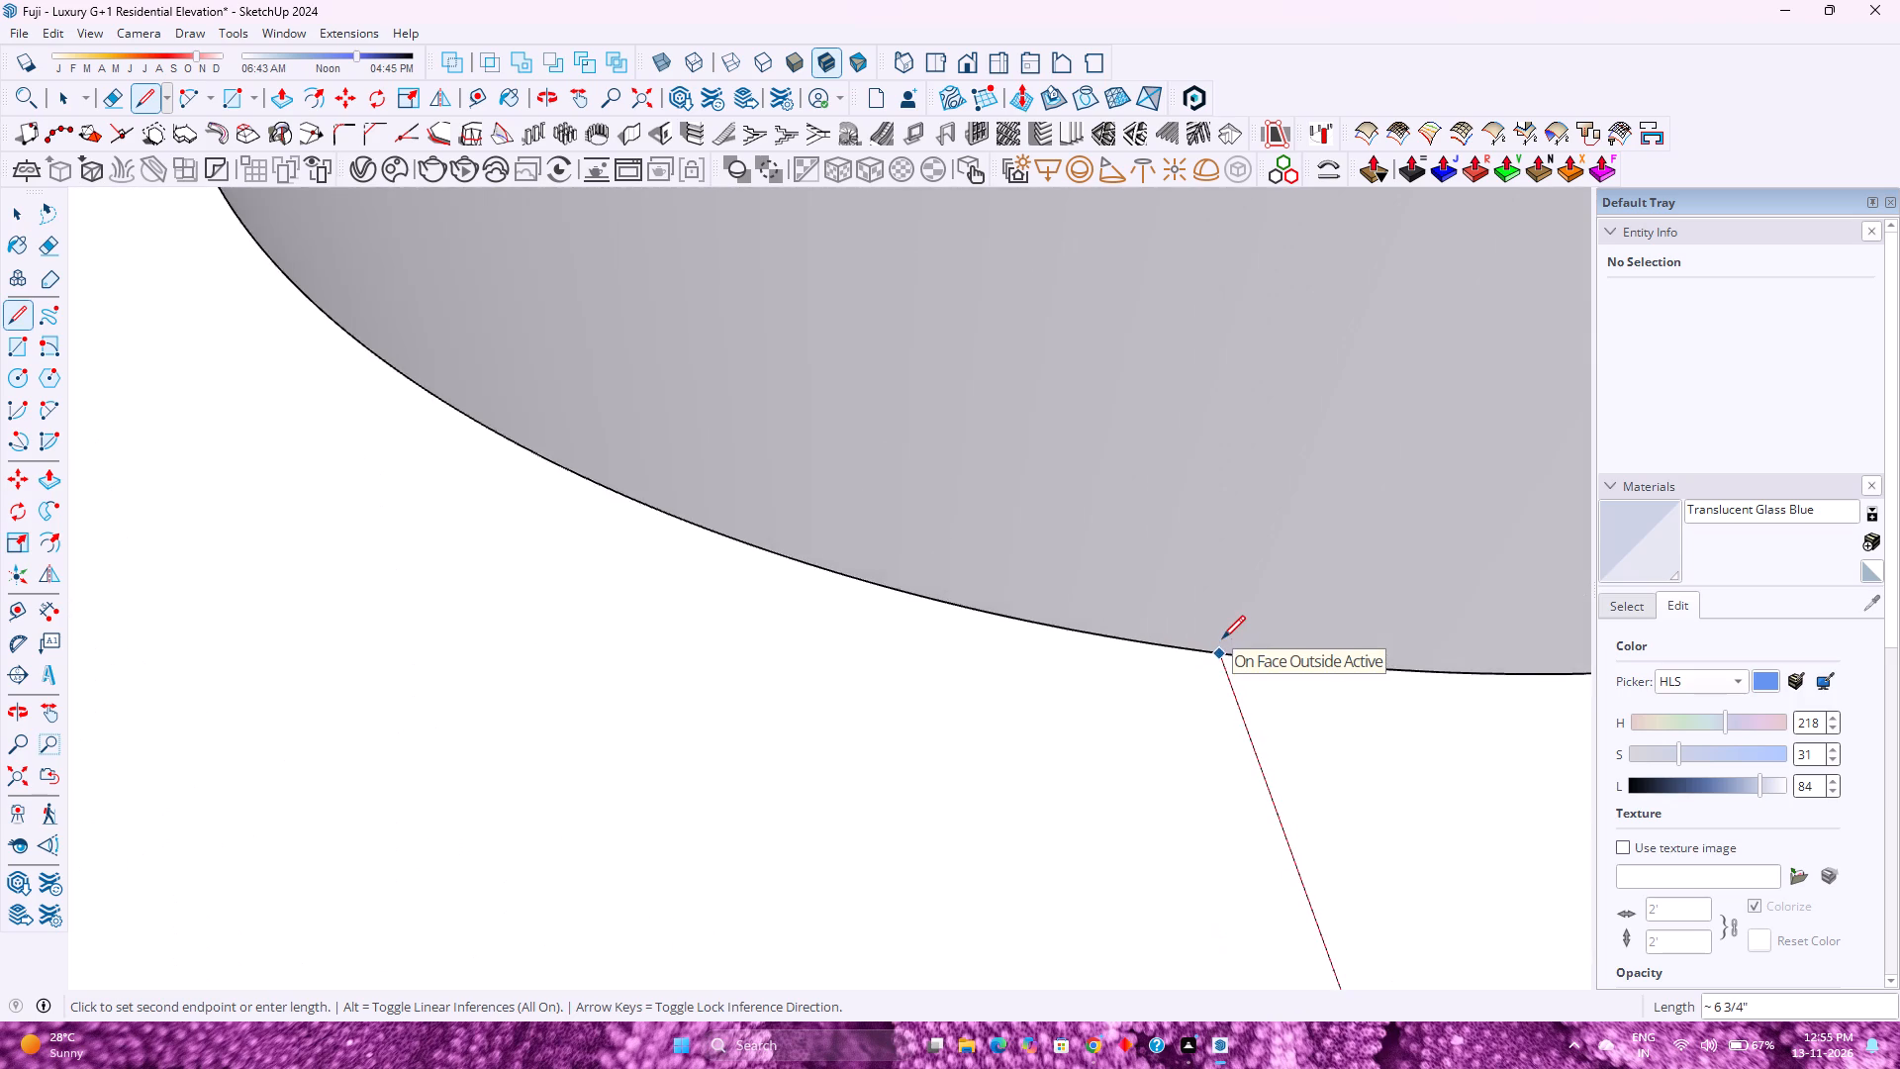
scroll(1222, 638, "up", 10)
left_click(1222, 657)
scroll(1190, 621, "down", 8)
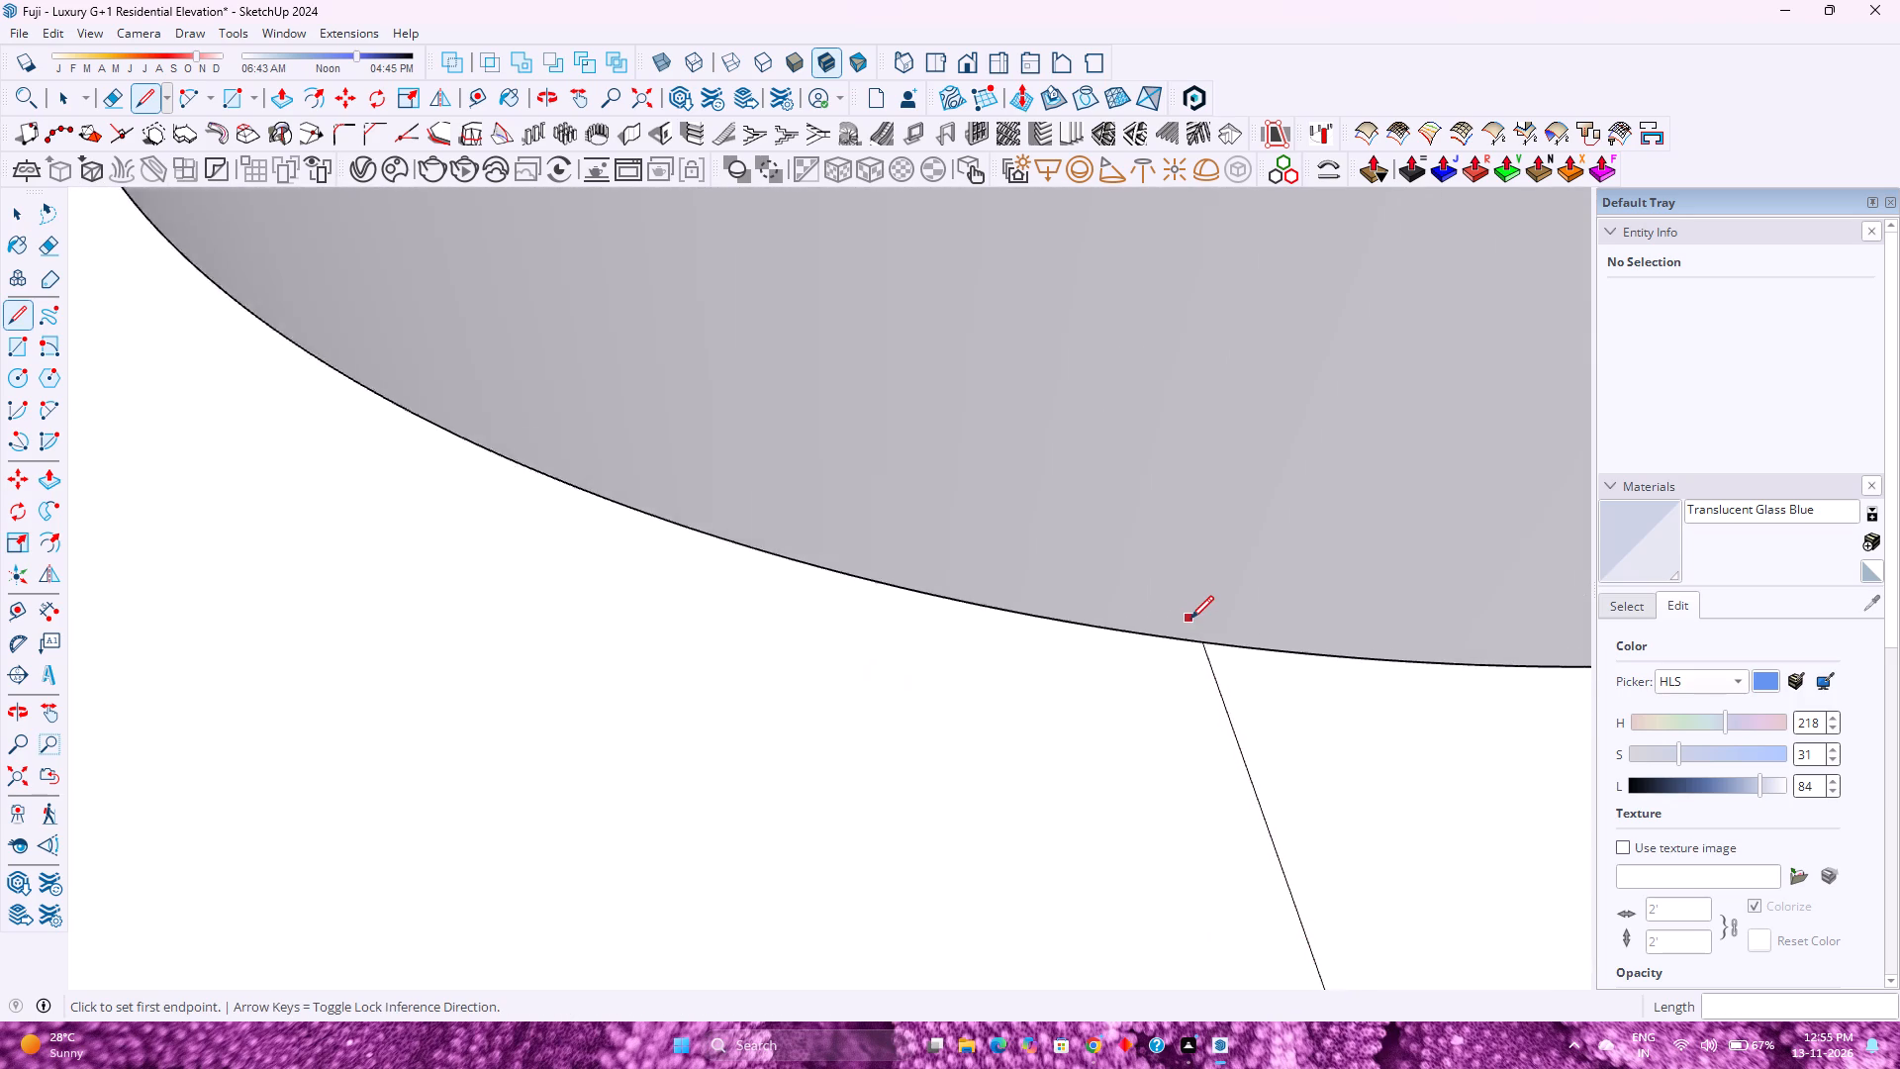
scroll(1190, 619, "down", 19)
middle_click_drag(913, 604, 1271, 549)
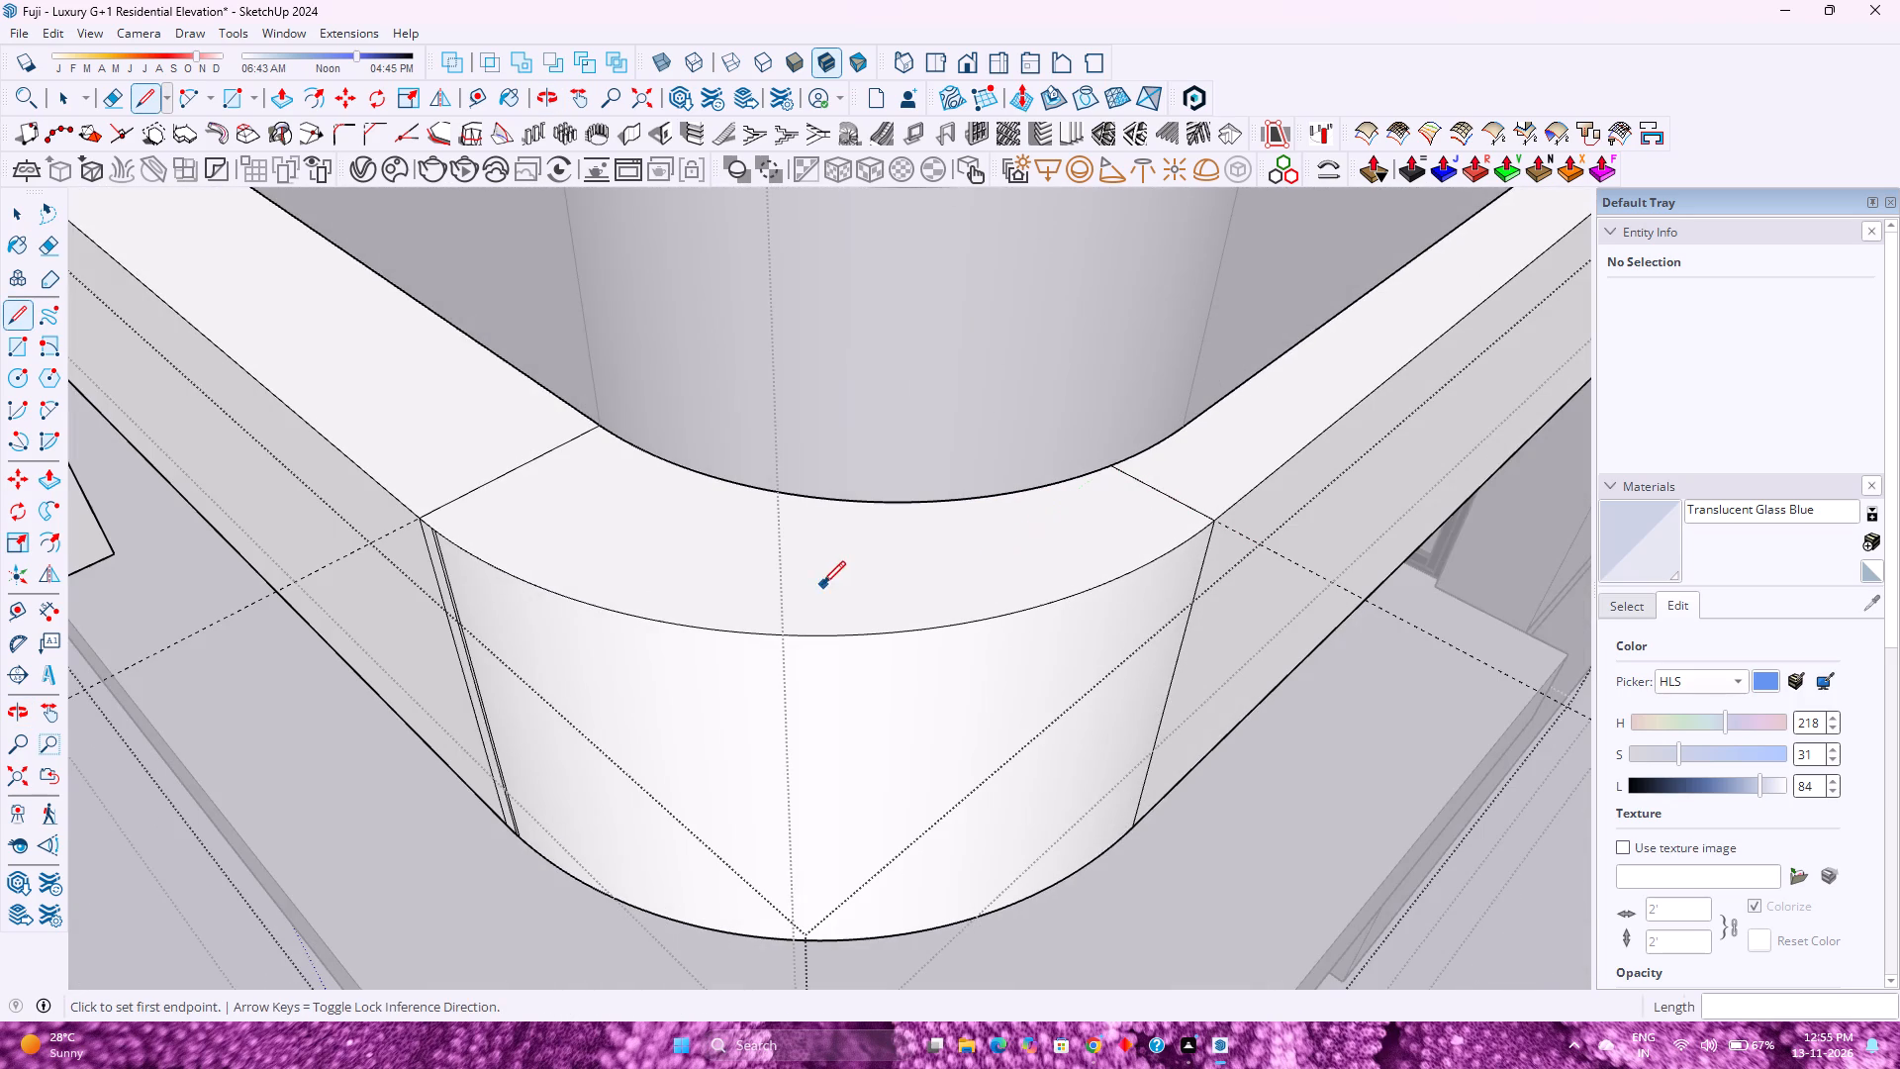
Push the top face of the beam's rounded corner down 2' 3" to the beam's bottom edges.
key("p")
left_click(792, 579)
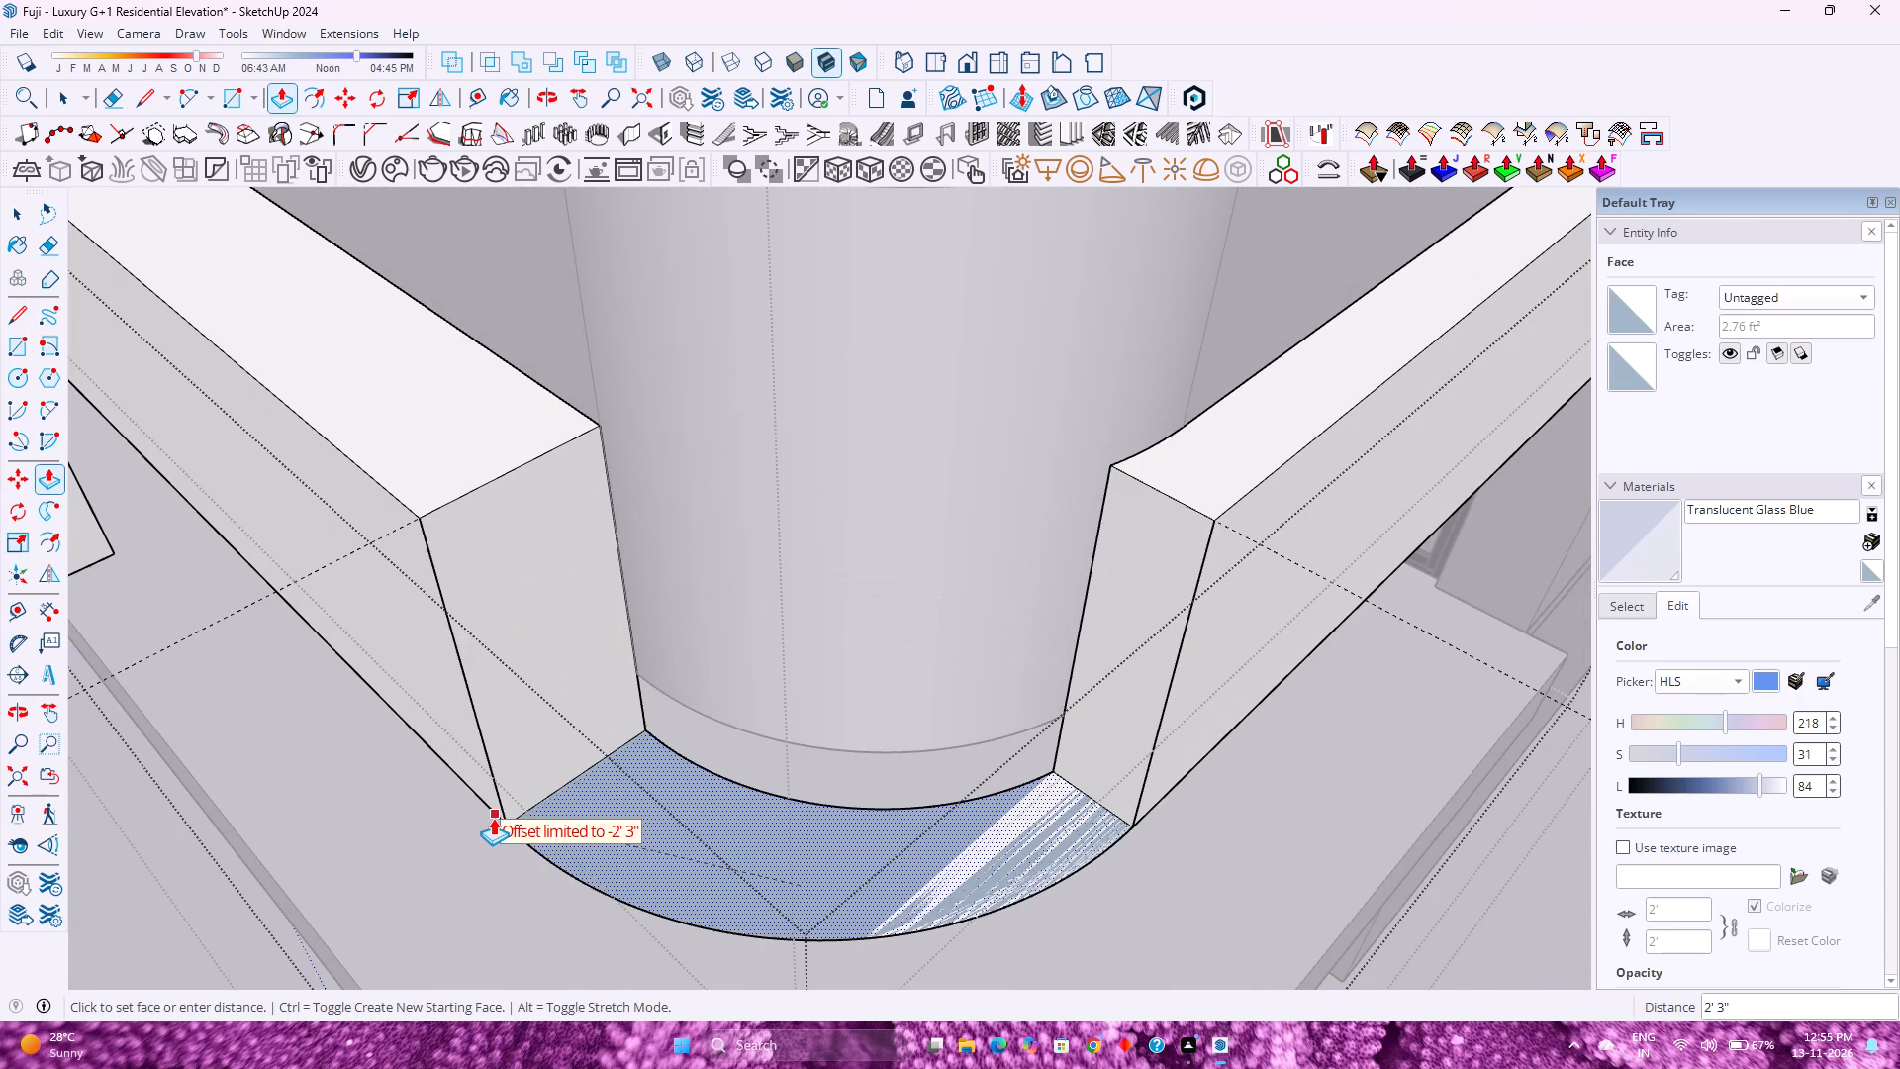
left_click(493, 817)
scroll(512, 837, "up", 3)
middle_click_drag(531, 827, 579, 790)
middle_click(579, 790)
scroll(581, 786, "down", 4)
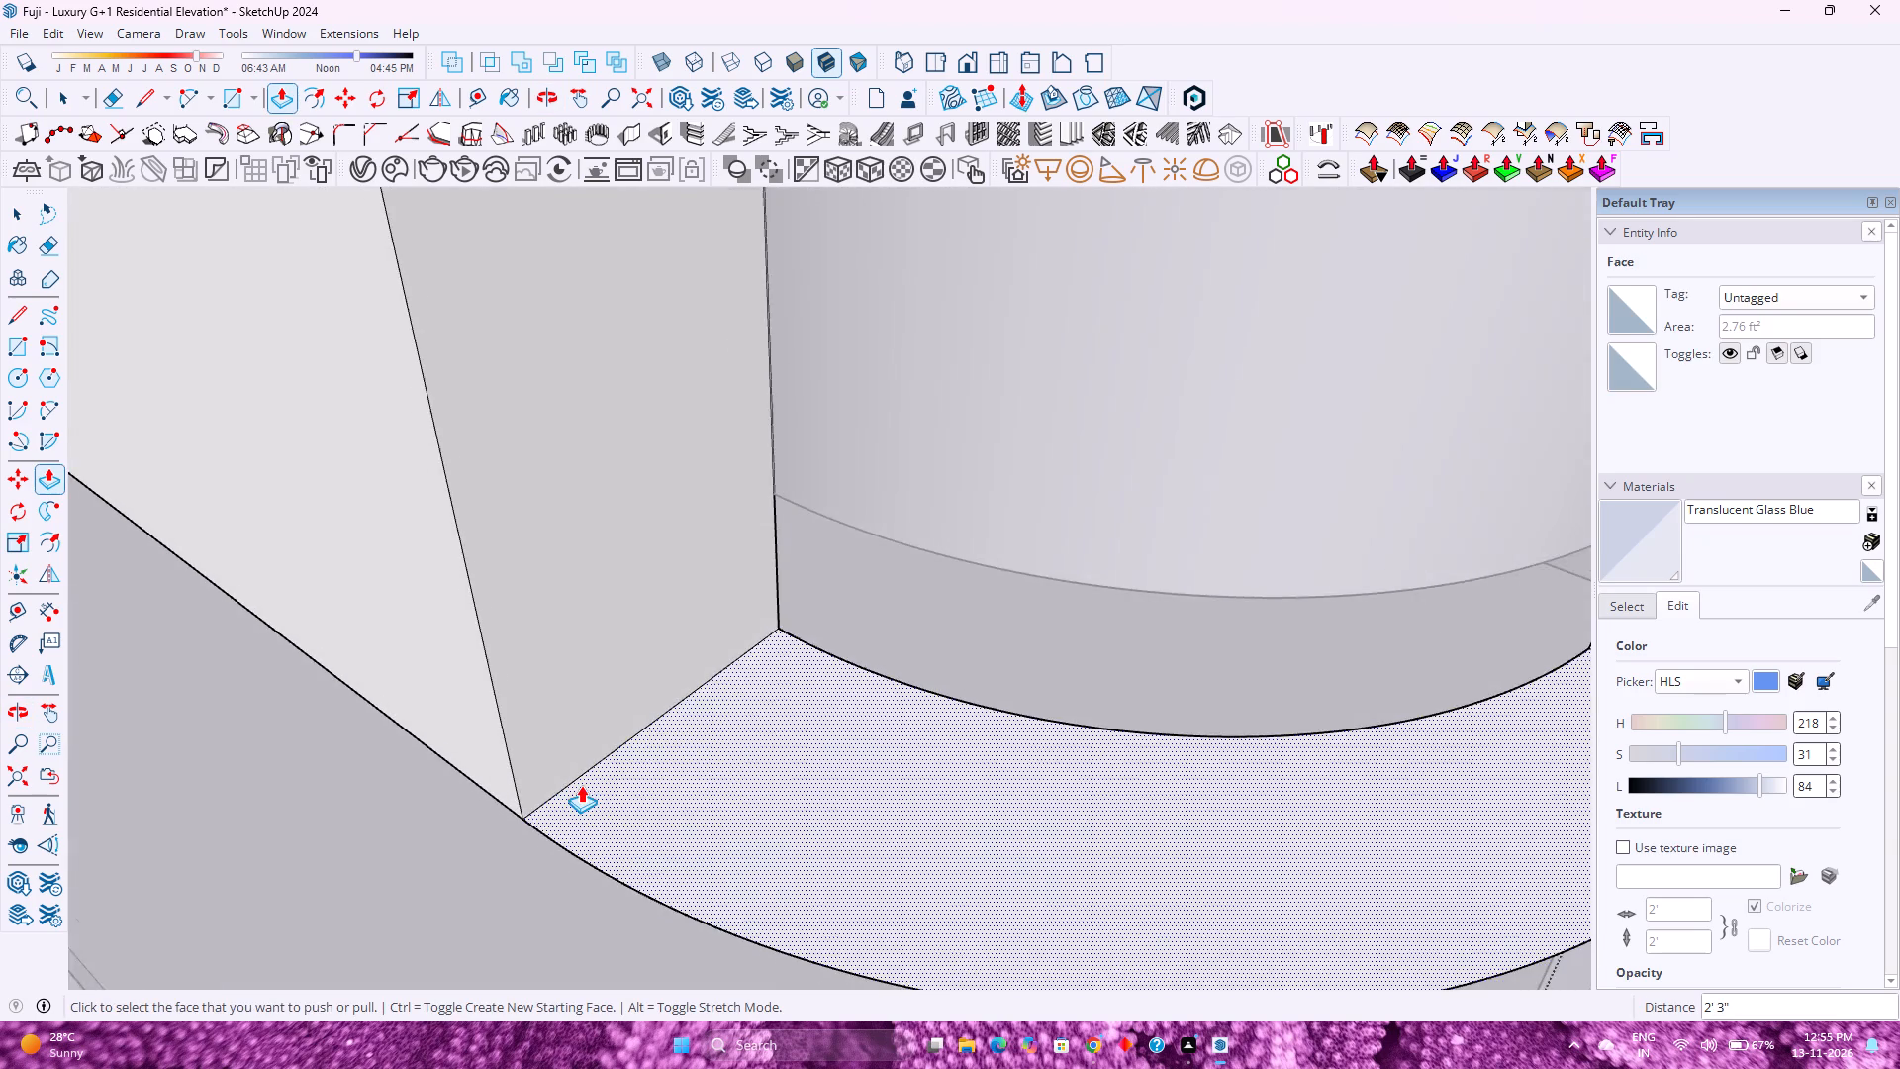
scroll(581, 785, "down", 2)
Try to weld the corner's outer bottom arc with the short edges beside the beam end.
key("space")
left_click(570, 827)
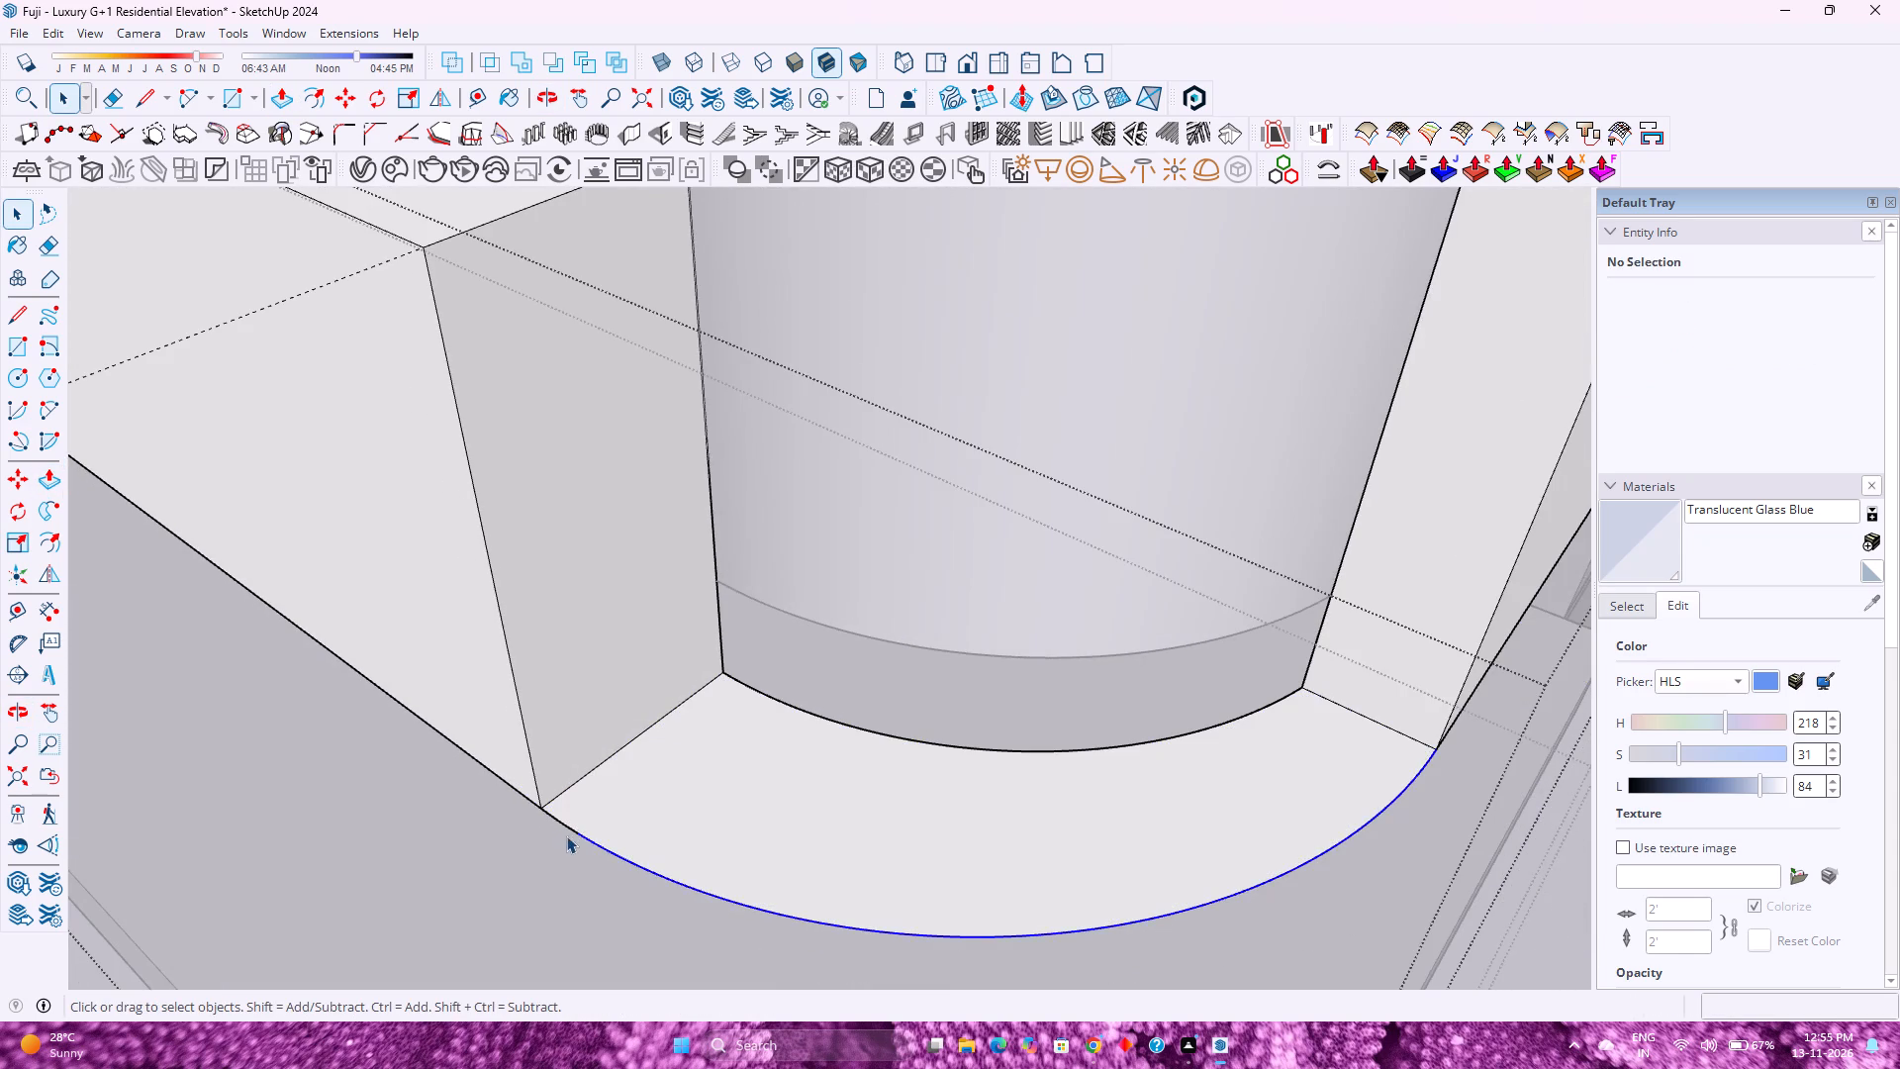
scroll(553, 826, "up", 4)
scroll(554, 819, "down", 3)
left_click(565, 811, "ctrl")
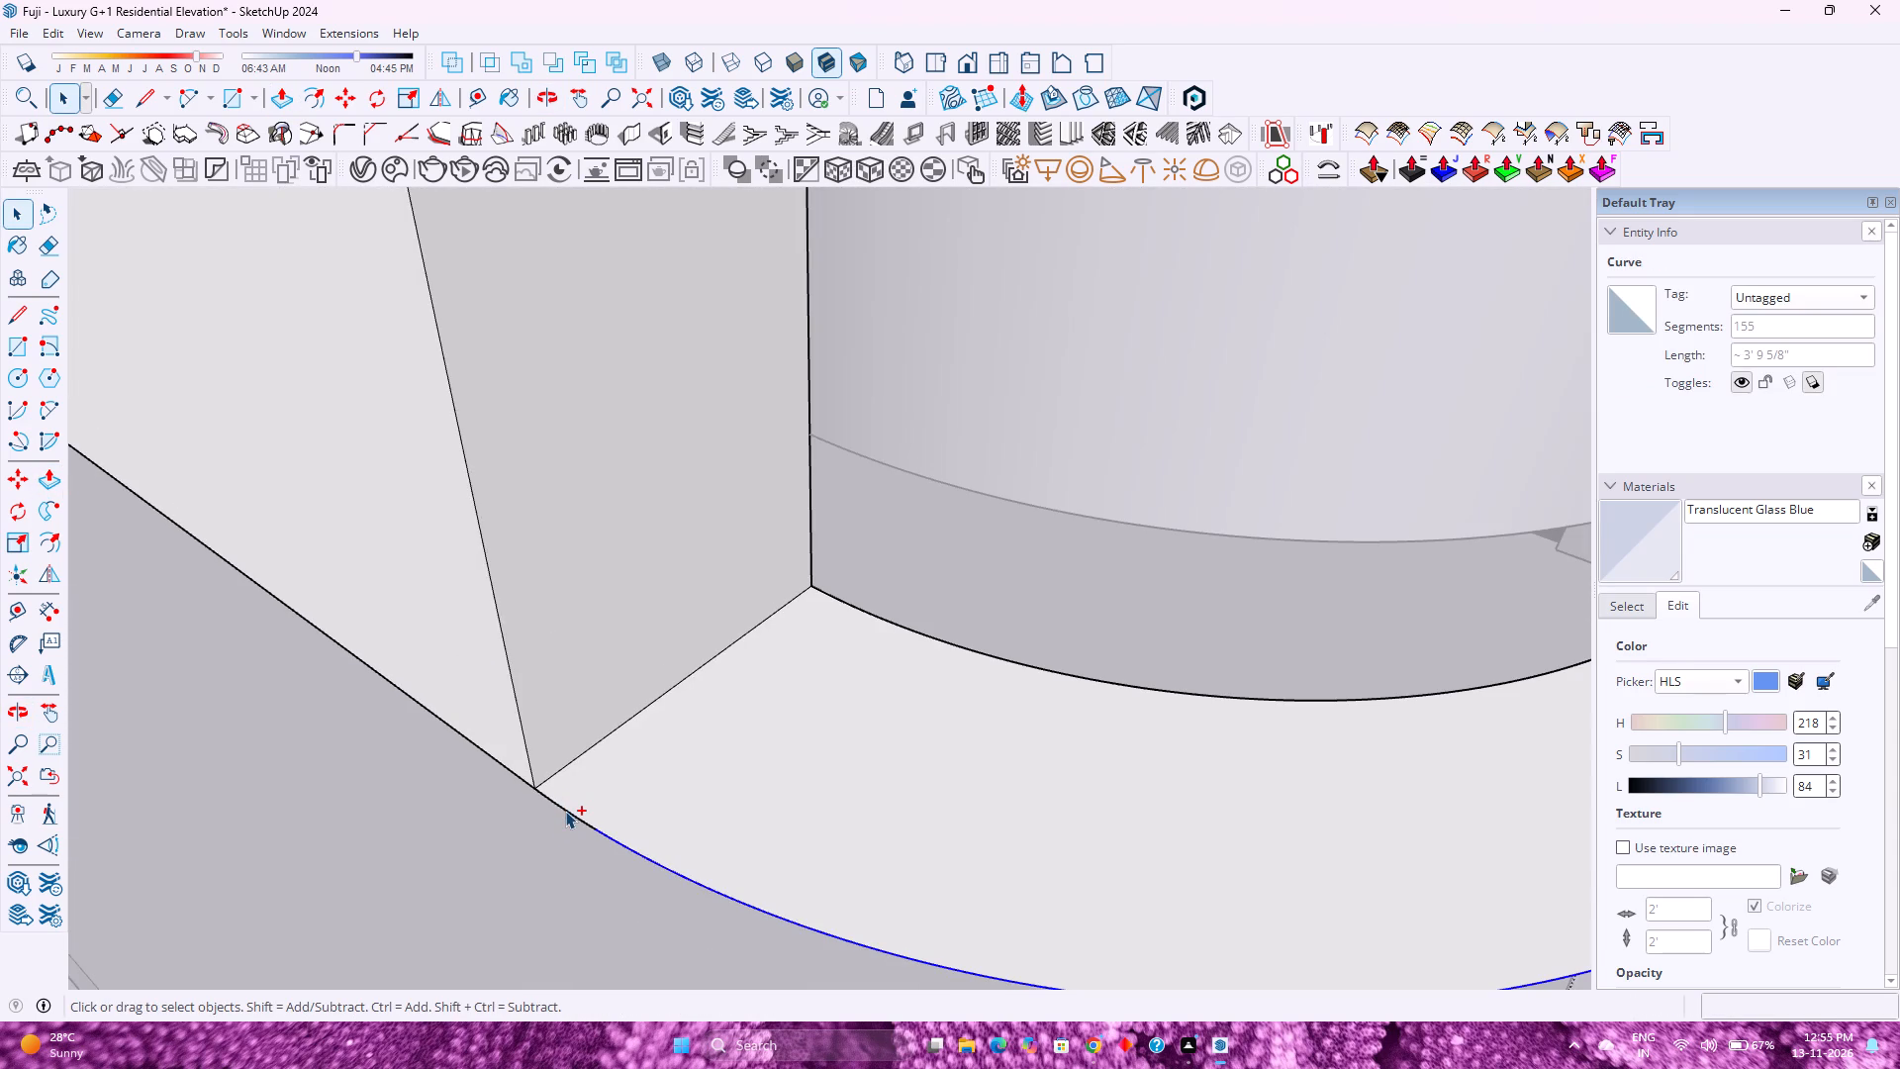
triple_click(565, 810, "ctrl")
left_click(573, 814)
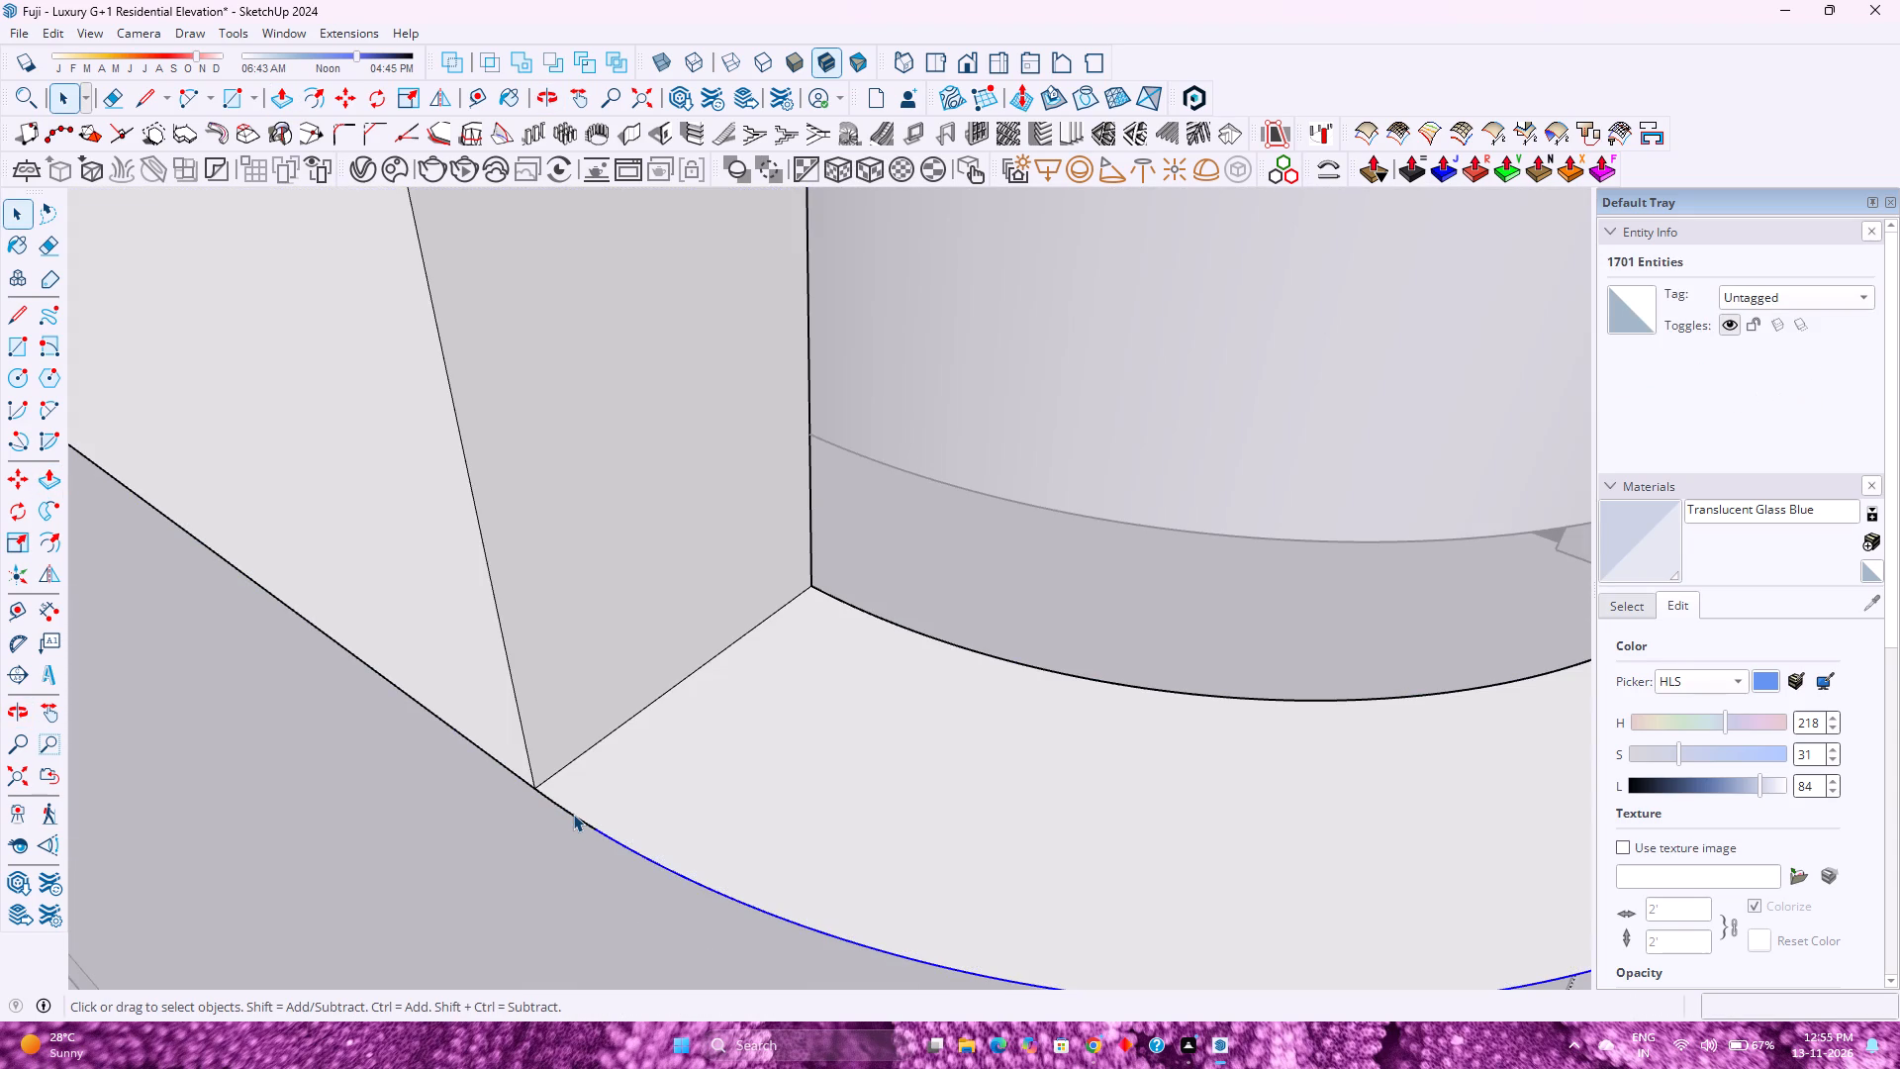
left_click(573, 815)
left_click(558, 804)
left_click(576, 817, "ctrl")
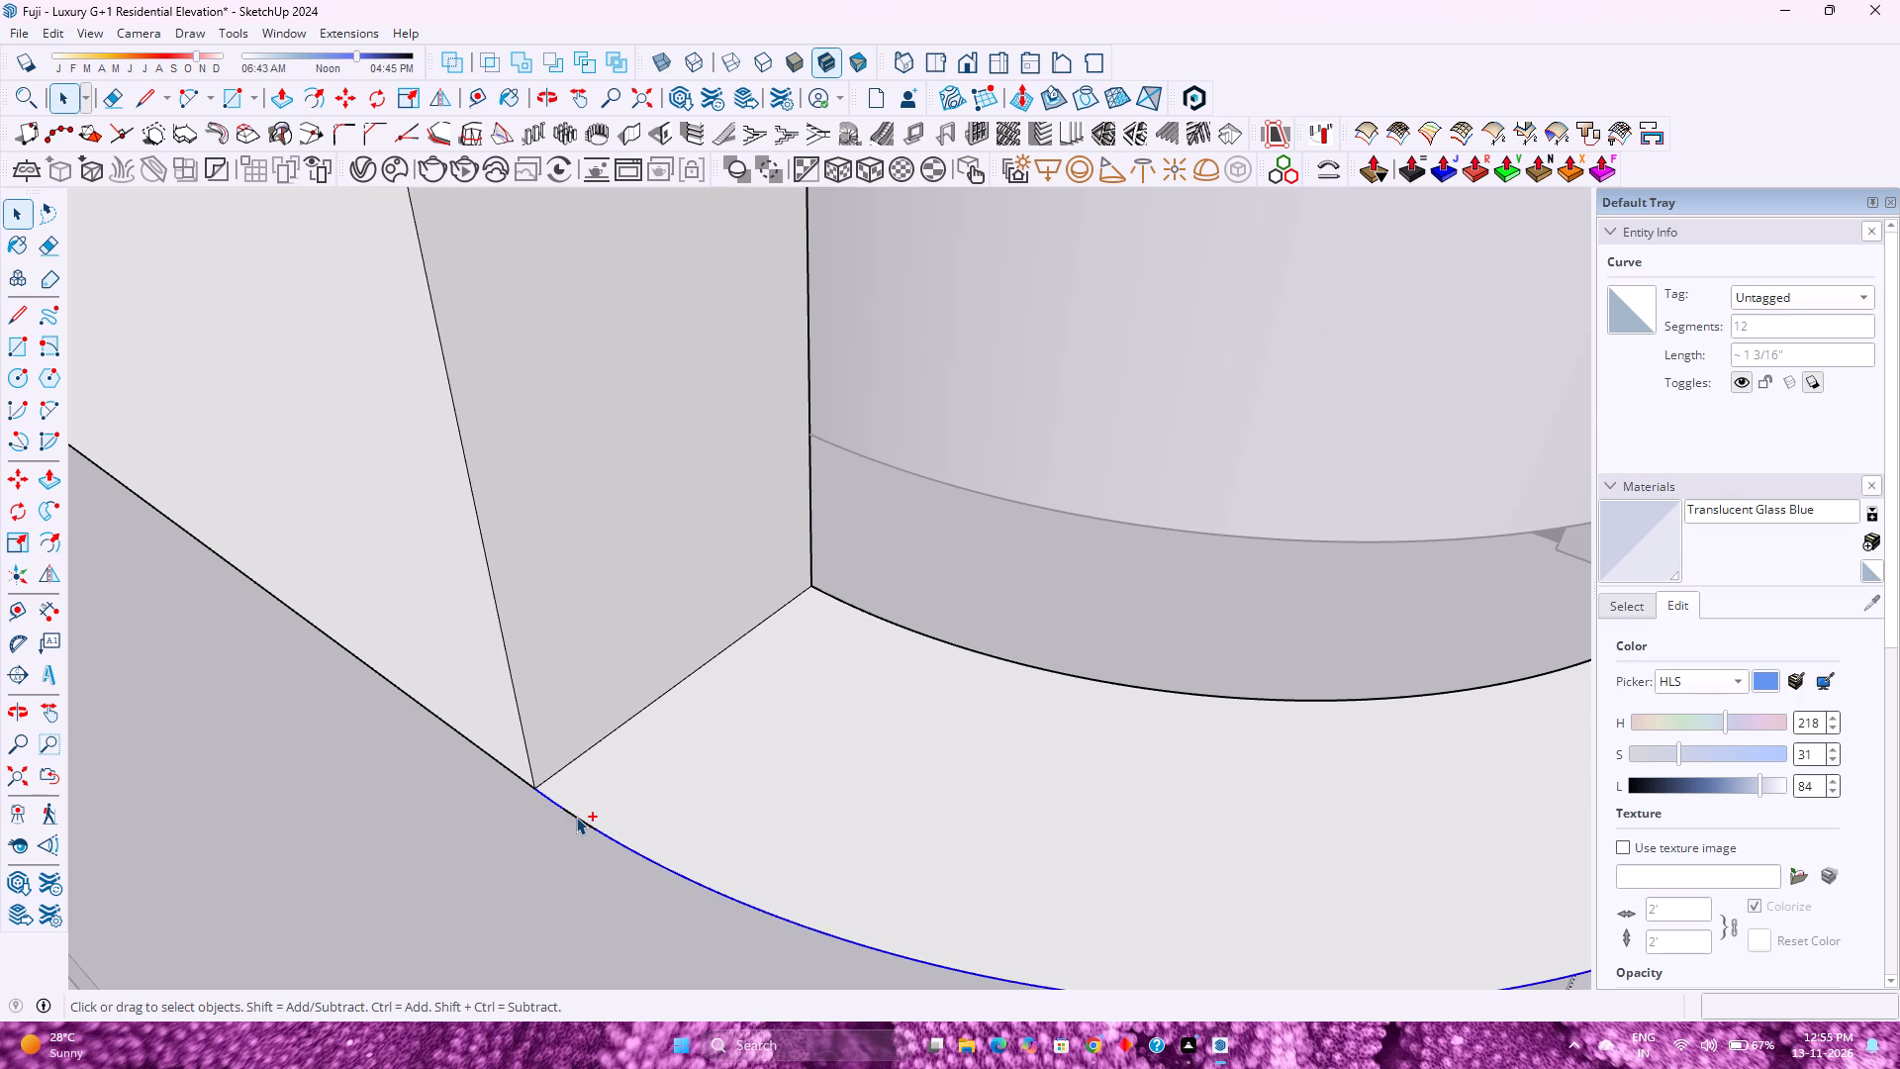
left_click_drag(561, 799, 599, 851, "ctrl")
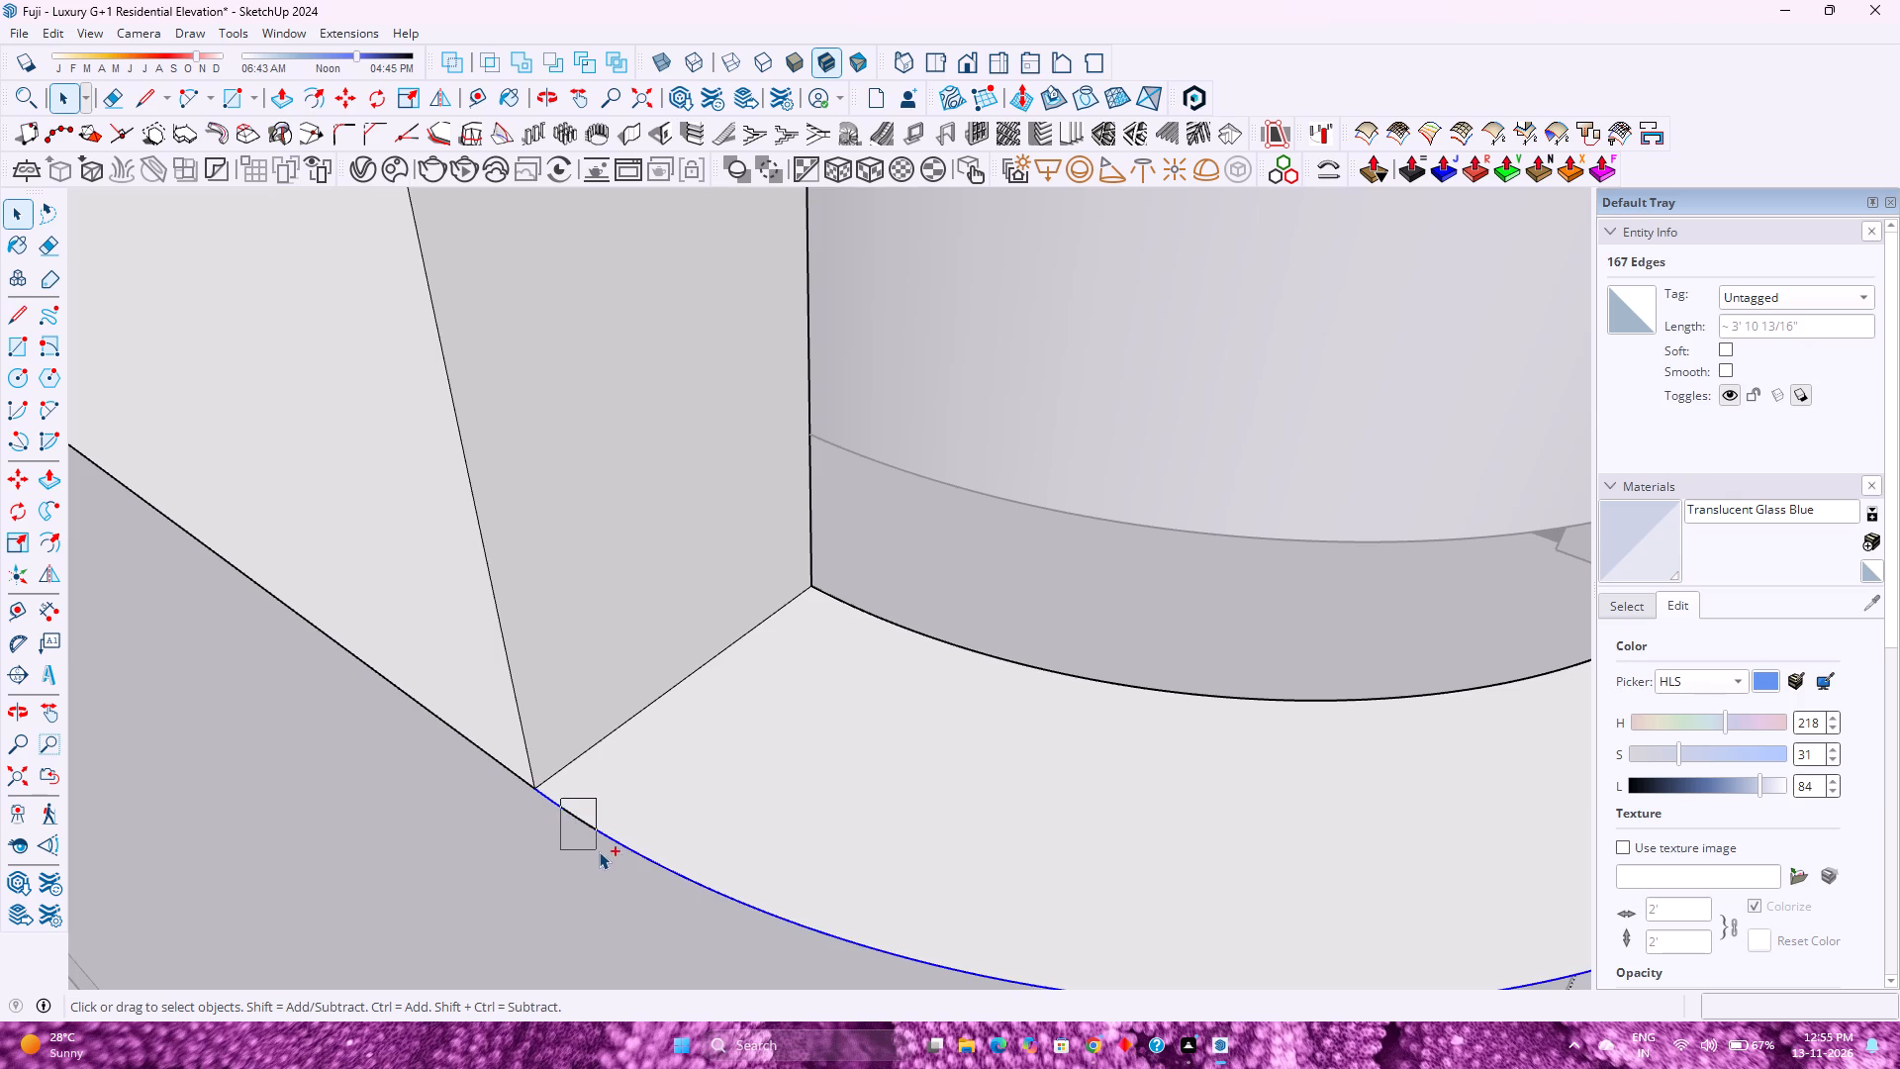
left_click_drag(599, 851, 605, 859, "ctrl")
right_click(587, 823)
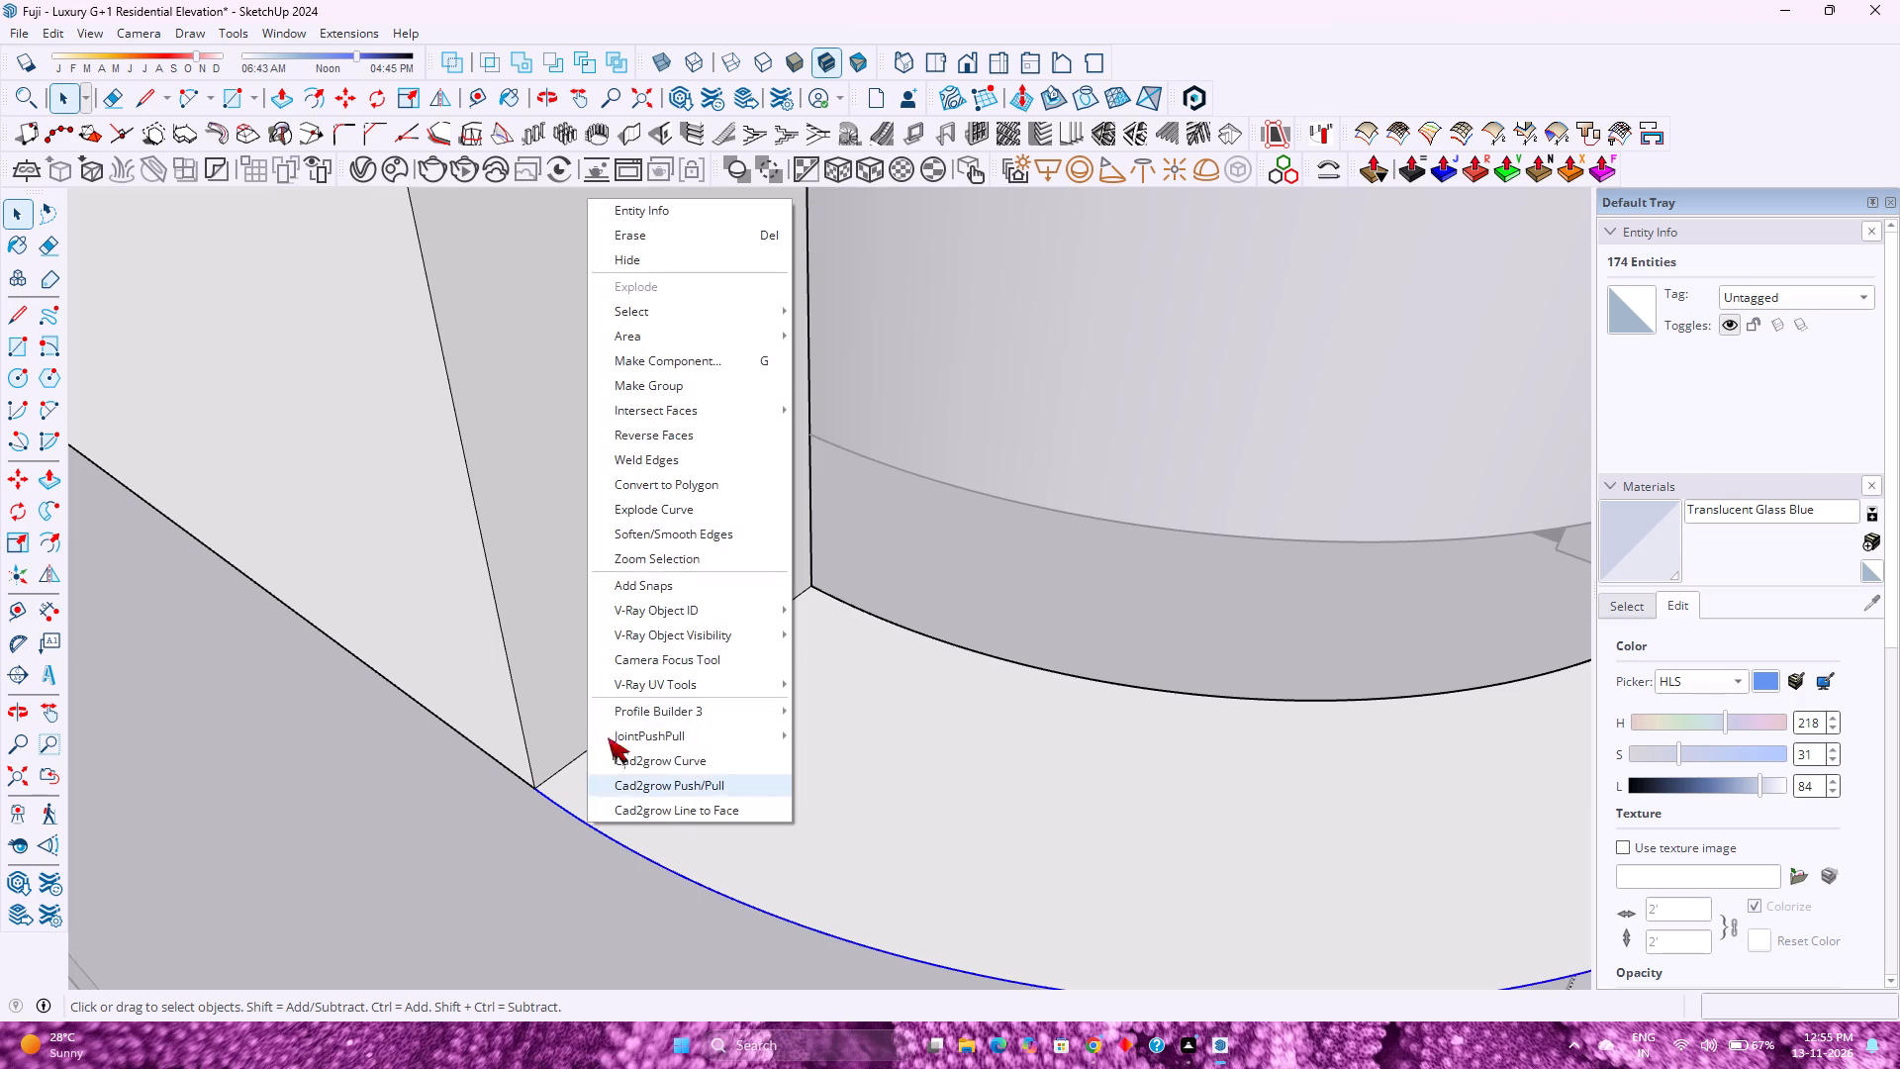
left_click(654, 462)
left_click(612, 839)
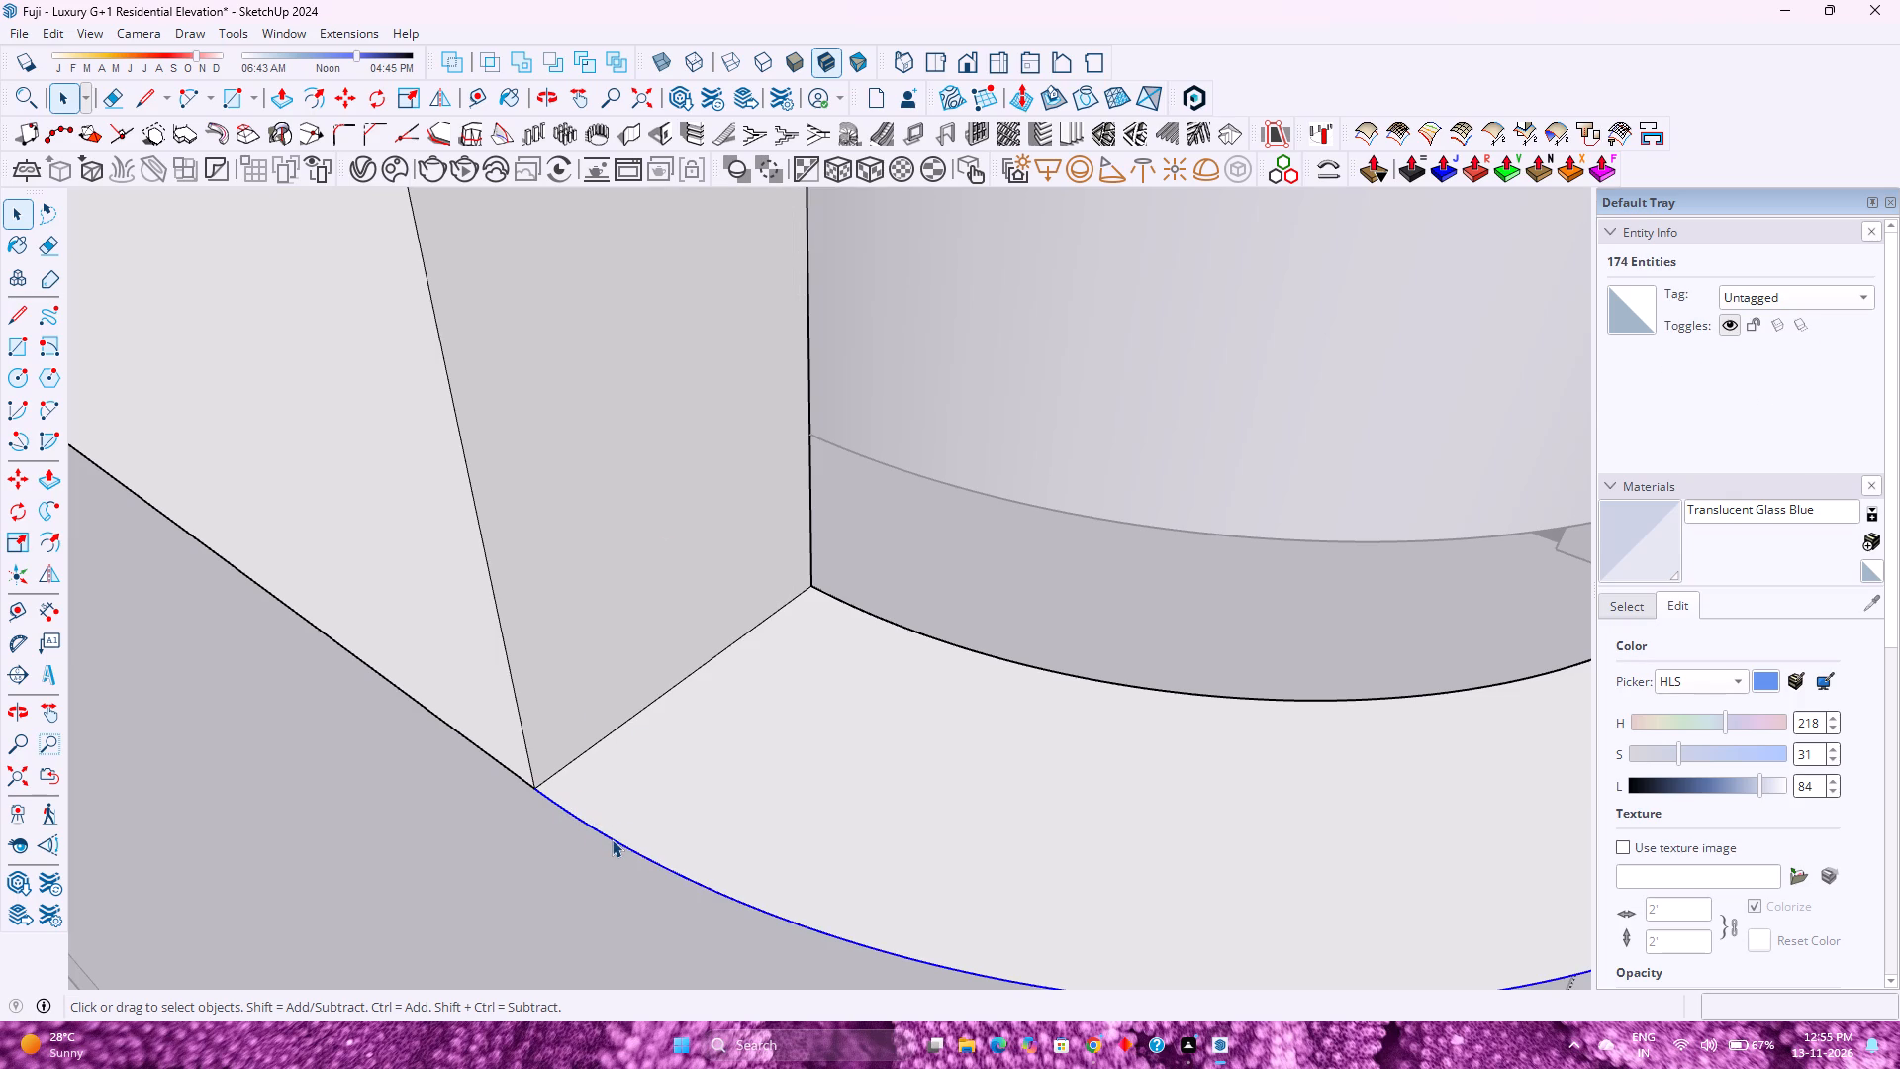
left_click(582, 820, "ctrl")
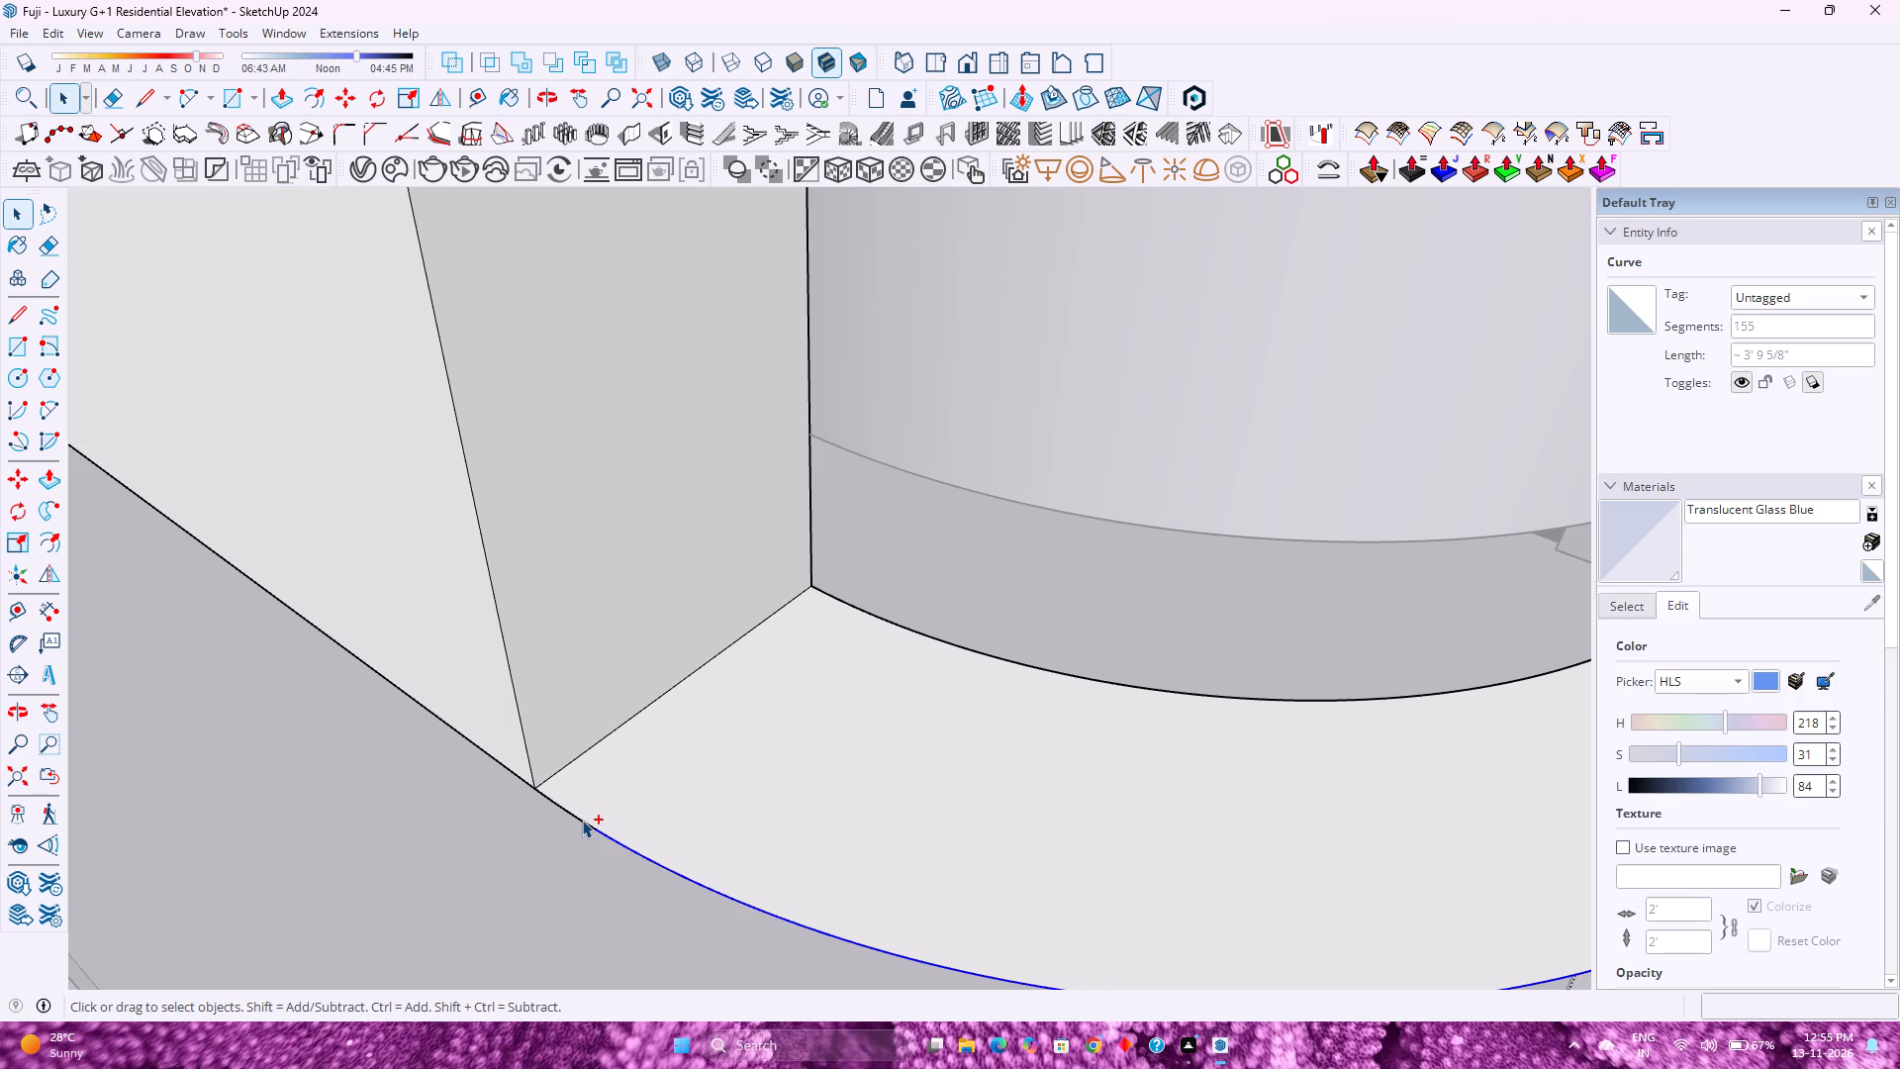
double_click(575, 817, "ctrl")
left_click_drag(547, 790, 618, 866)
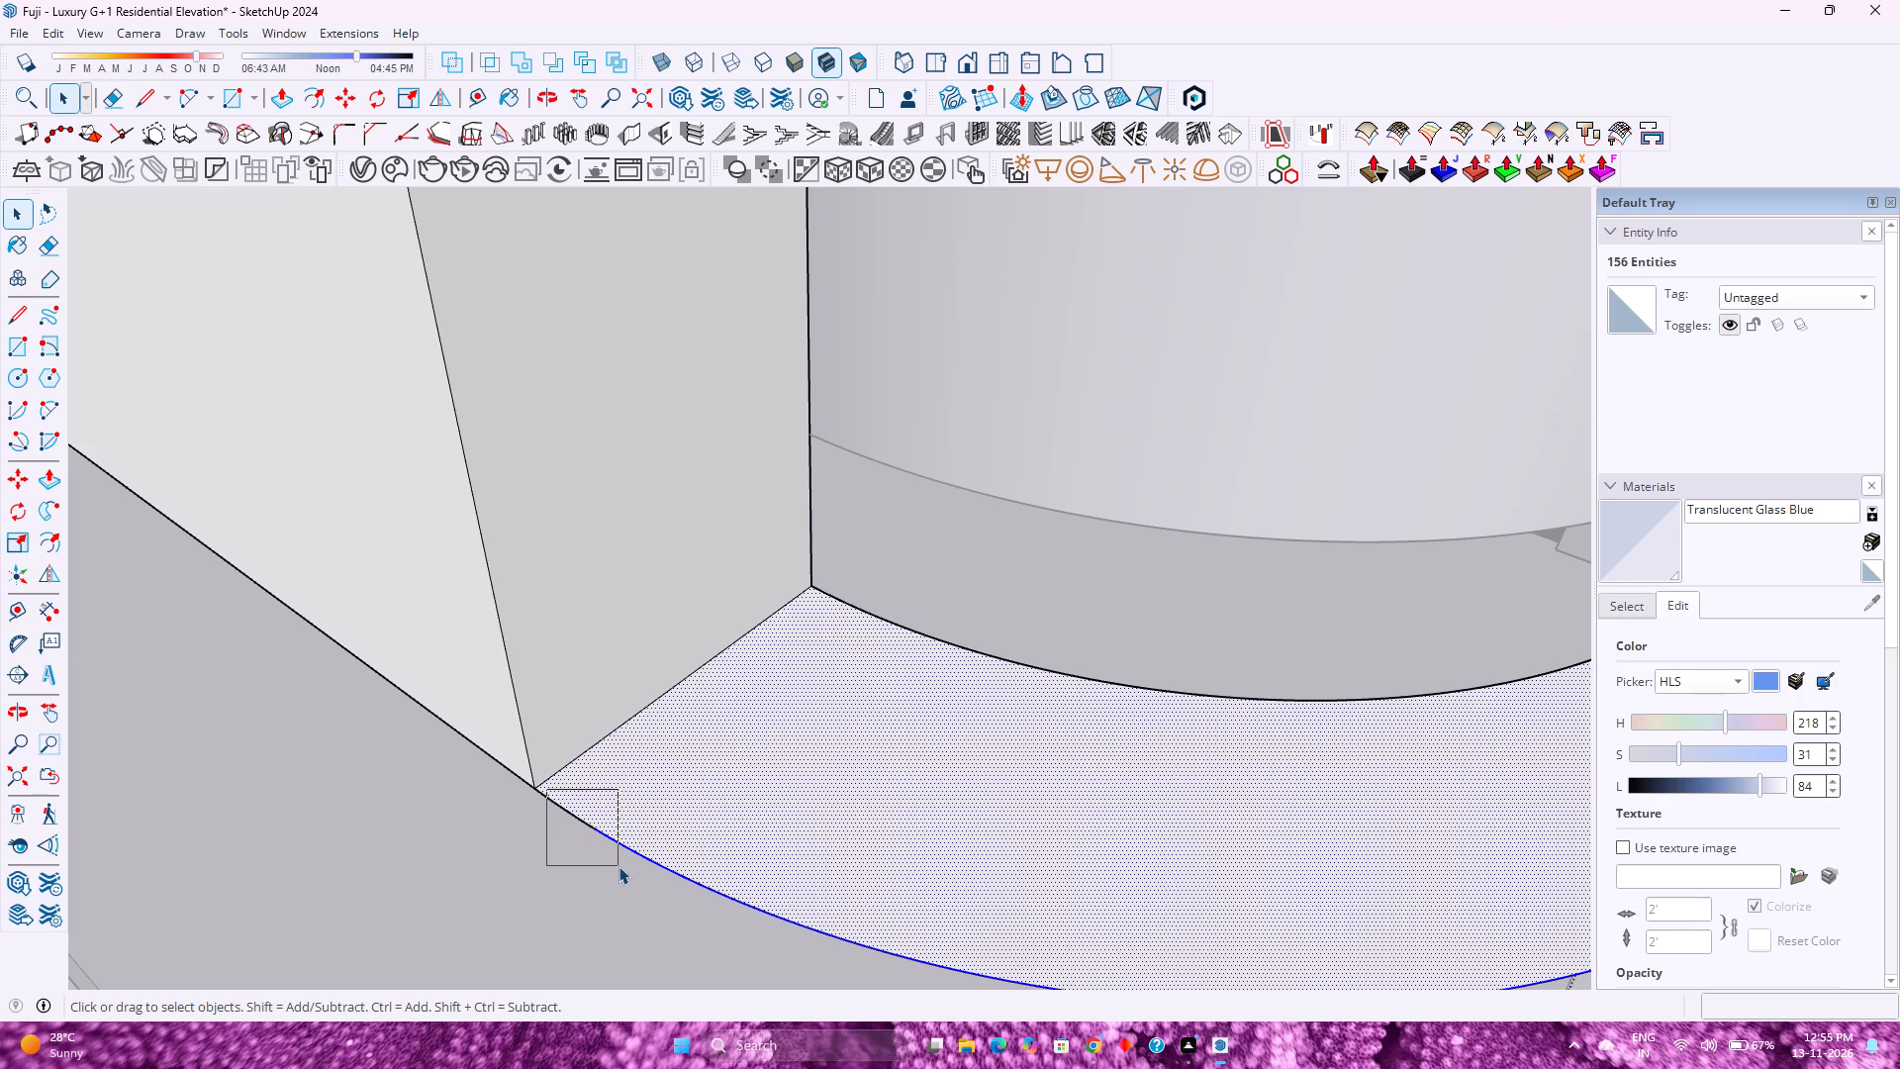
Delete the corner's outer bottom arc and the short leftover edges beside the beam end.
left_click(615, 838)
key("Delete")
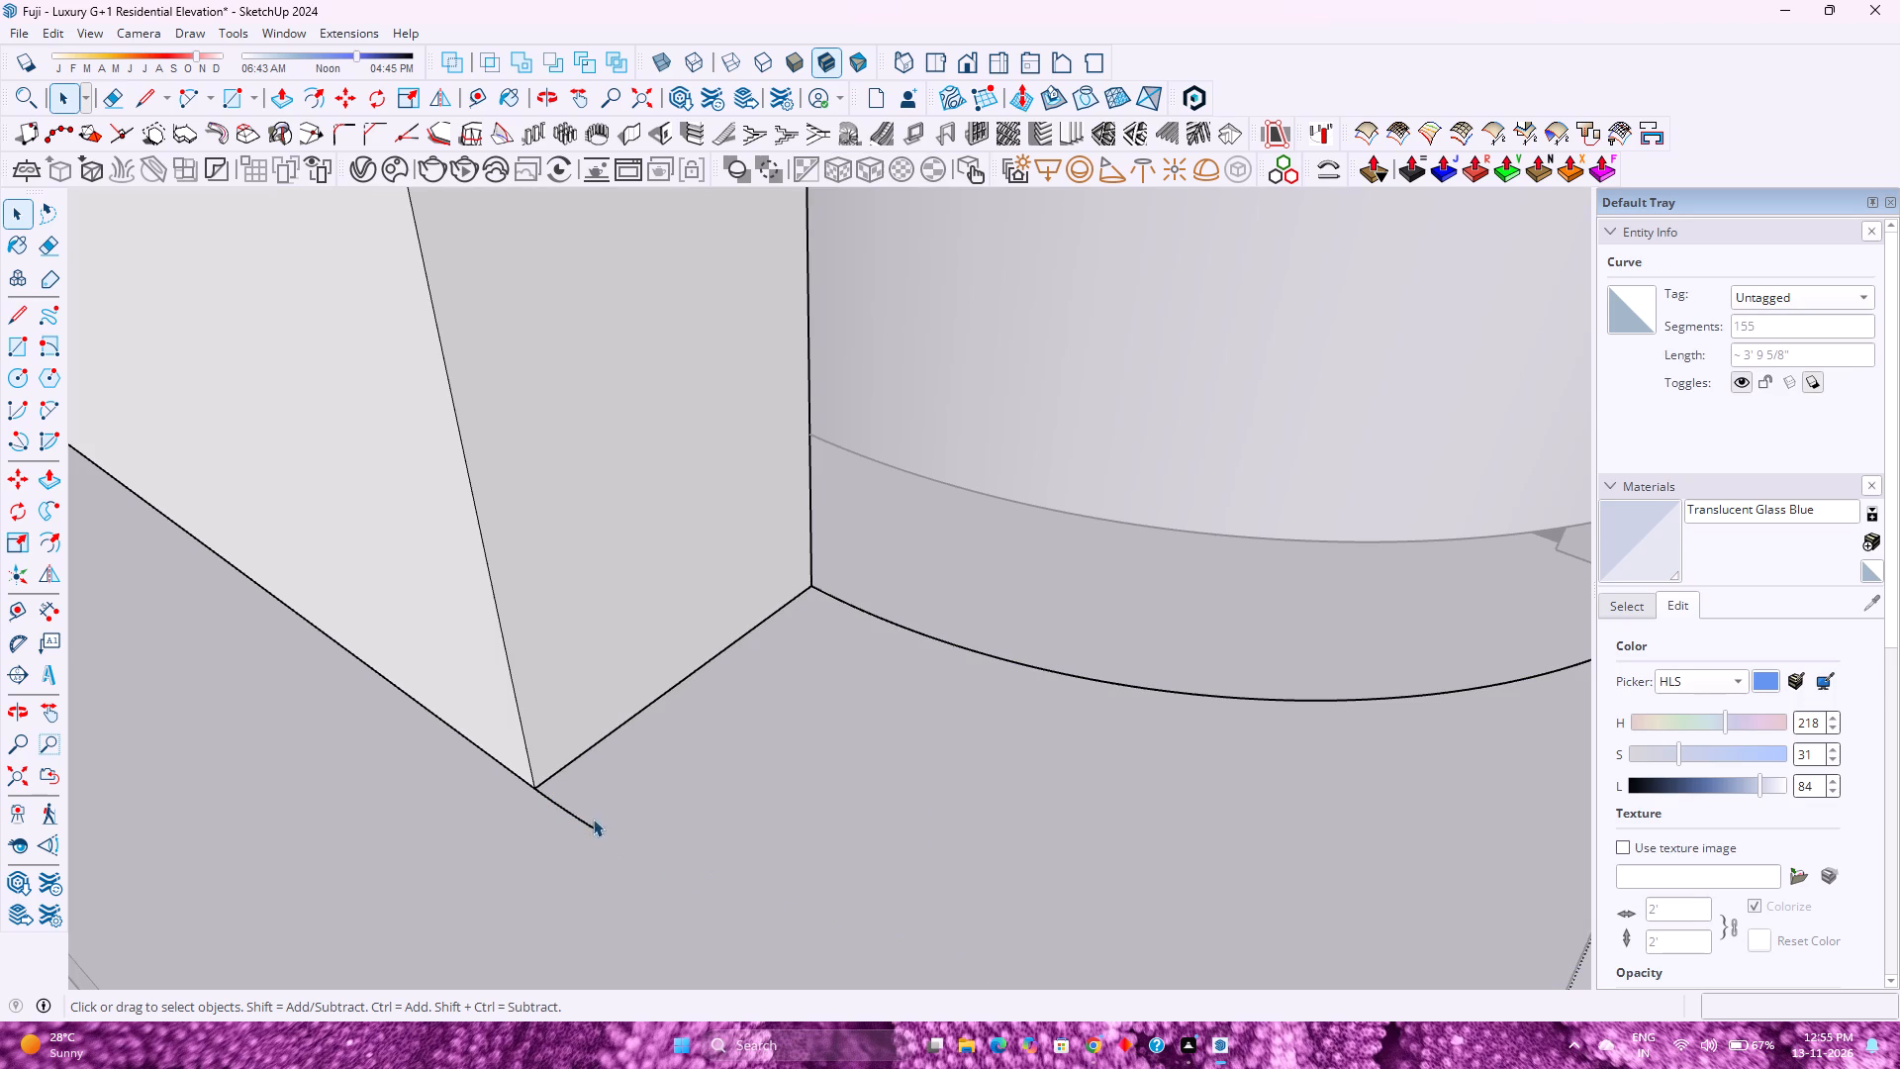
left_click(571, 817)
key("Delete")
double_click(563, 809)
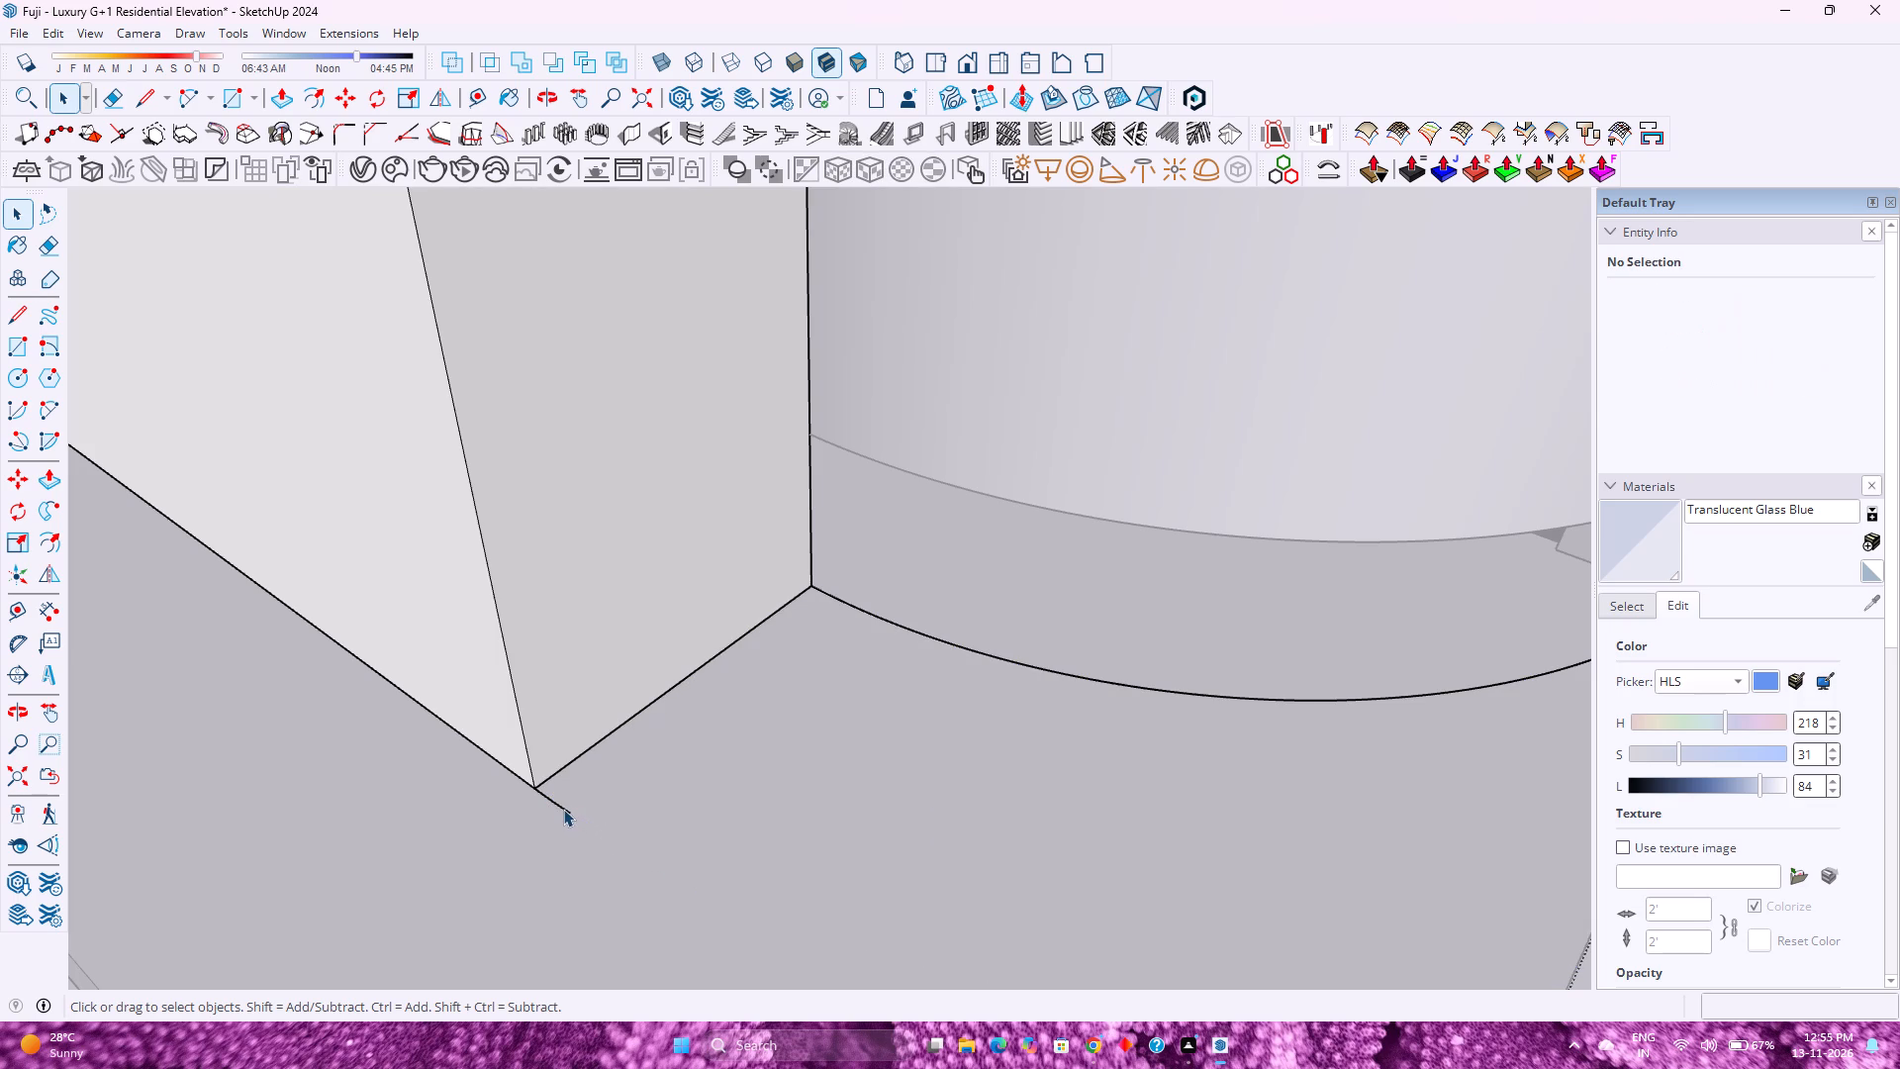
left_click(560, 807)
double_click(559, 809)
key("Delete")
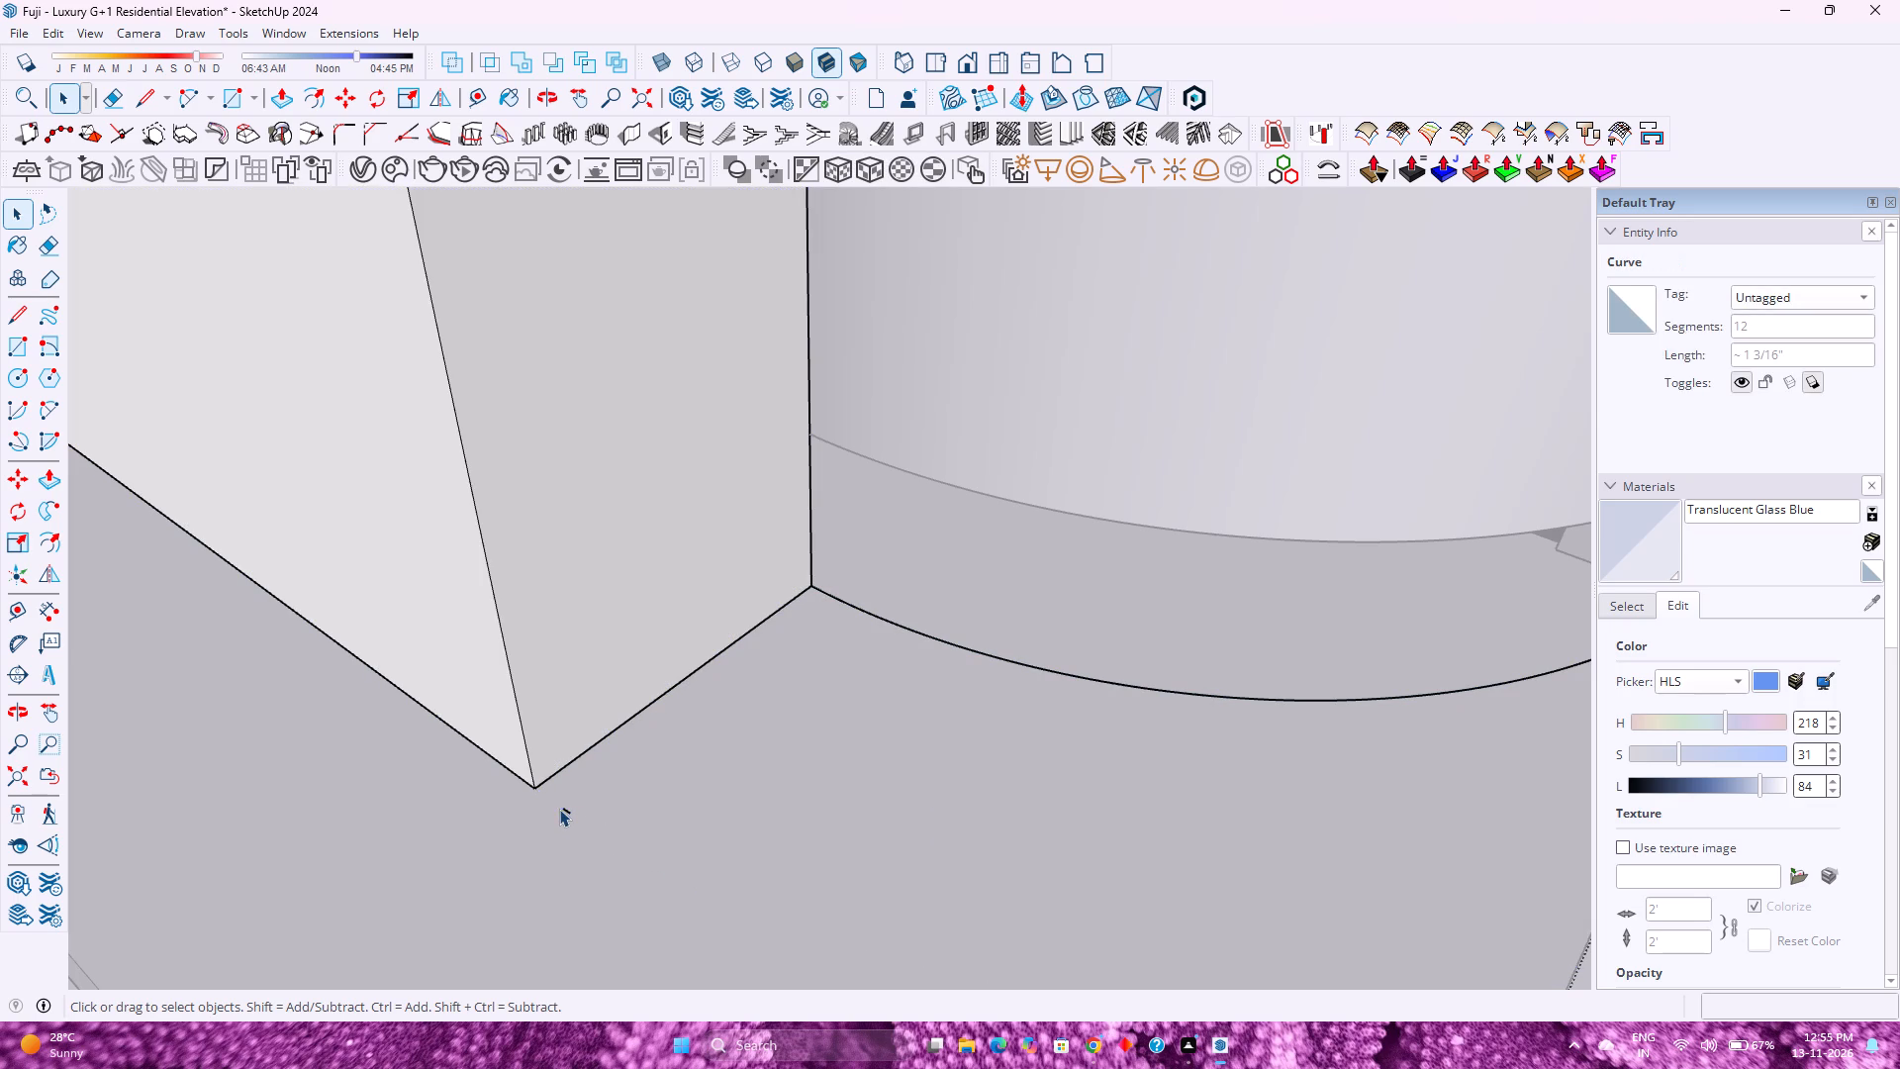
left_click(570, 811)
left_click(567, 812)
double_click(567, 811)
key("Delete")
Draw a tangent arc with 2' 6" radius between the two beam ends' outer bottom corners and set it to 160 segments.
scroll(587, 792, "down", 5)
key("a")
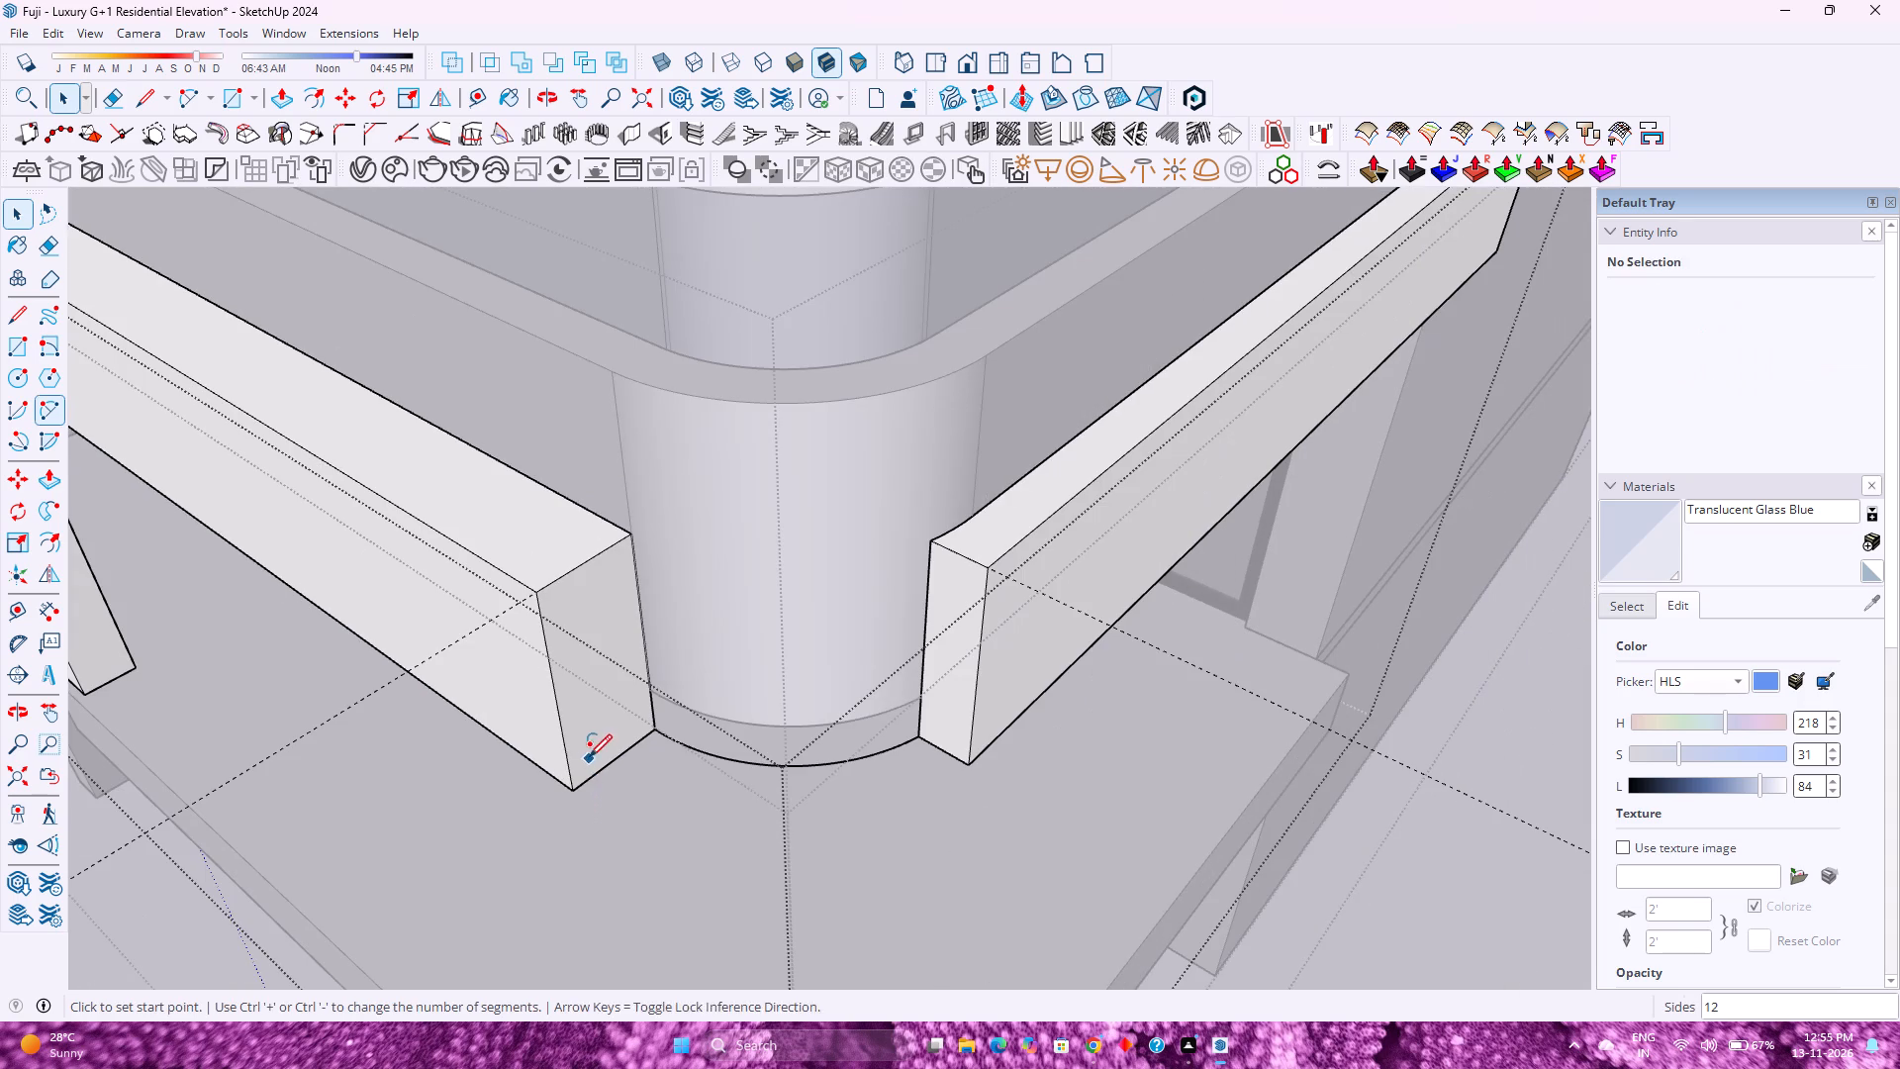
left_click(573, 794)
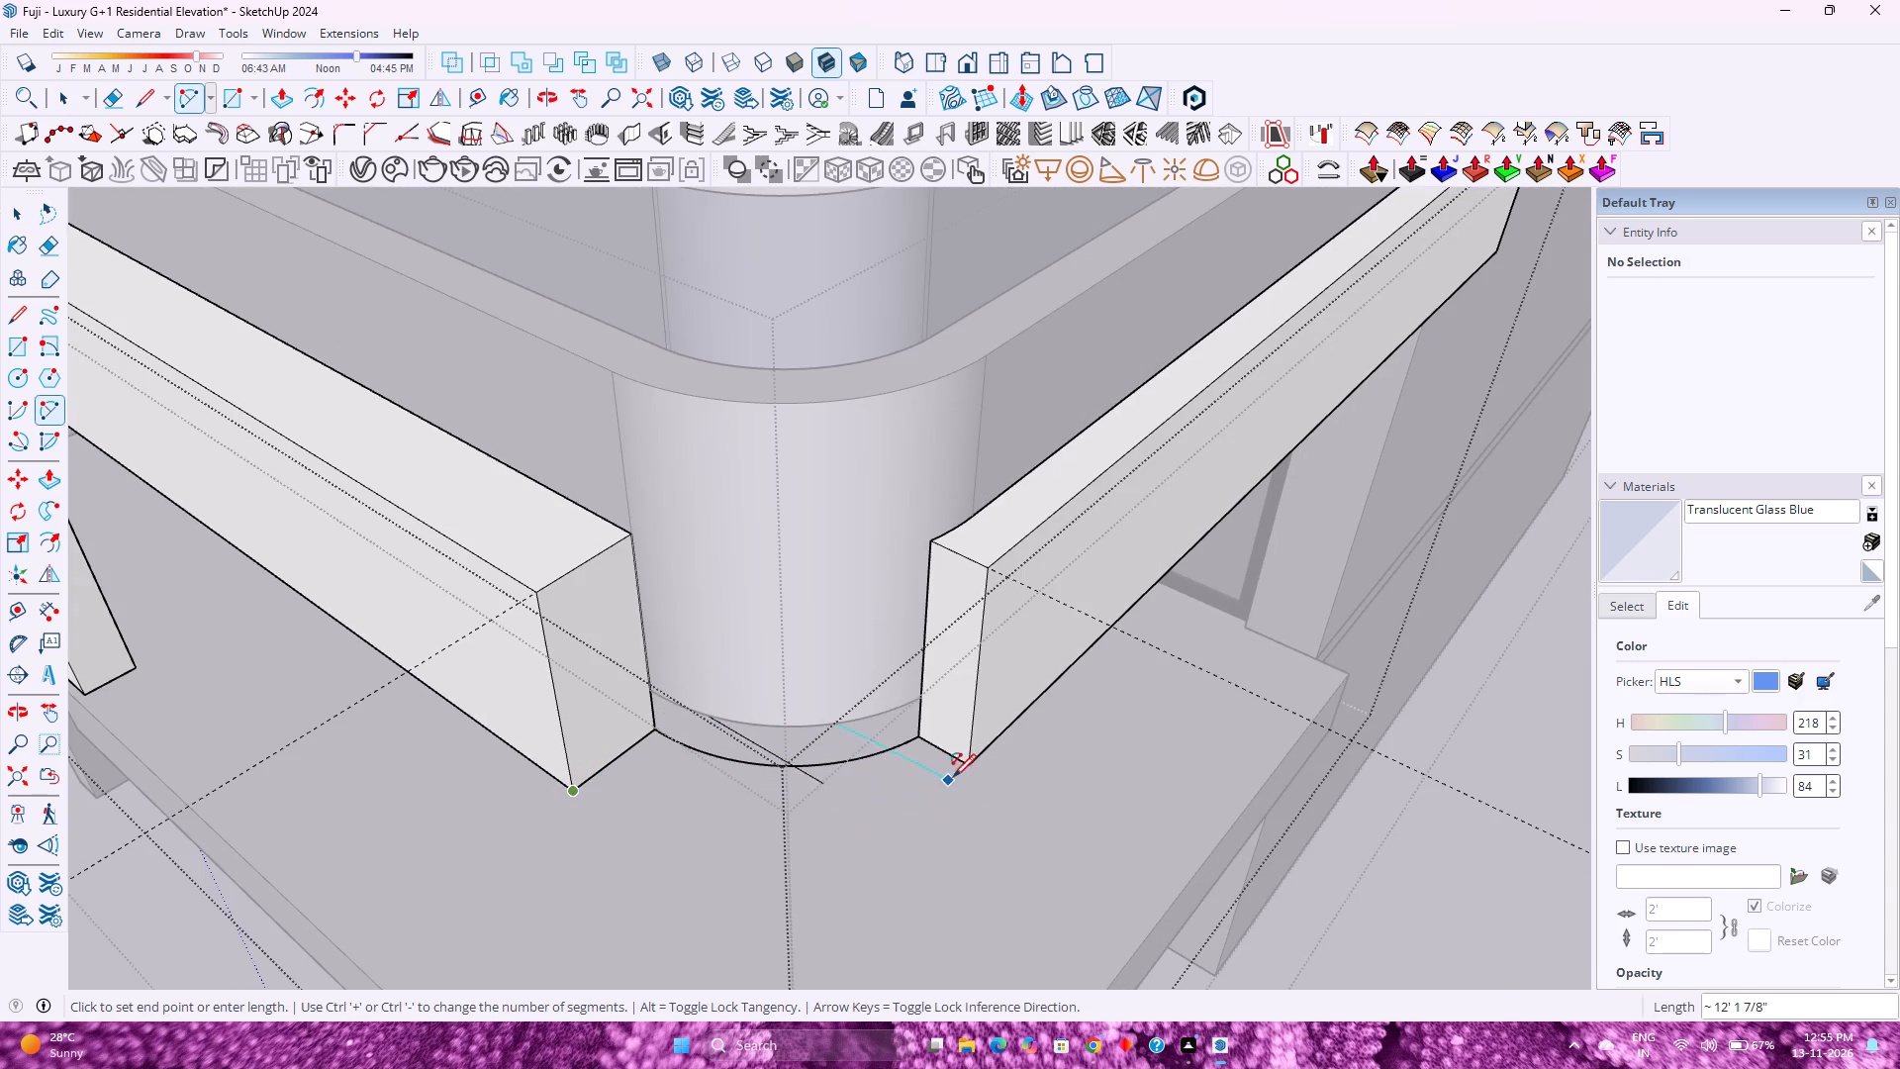
double_click(965, 763)
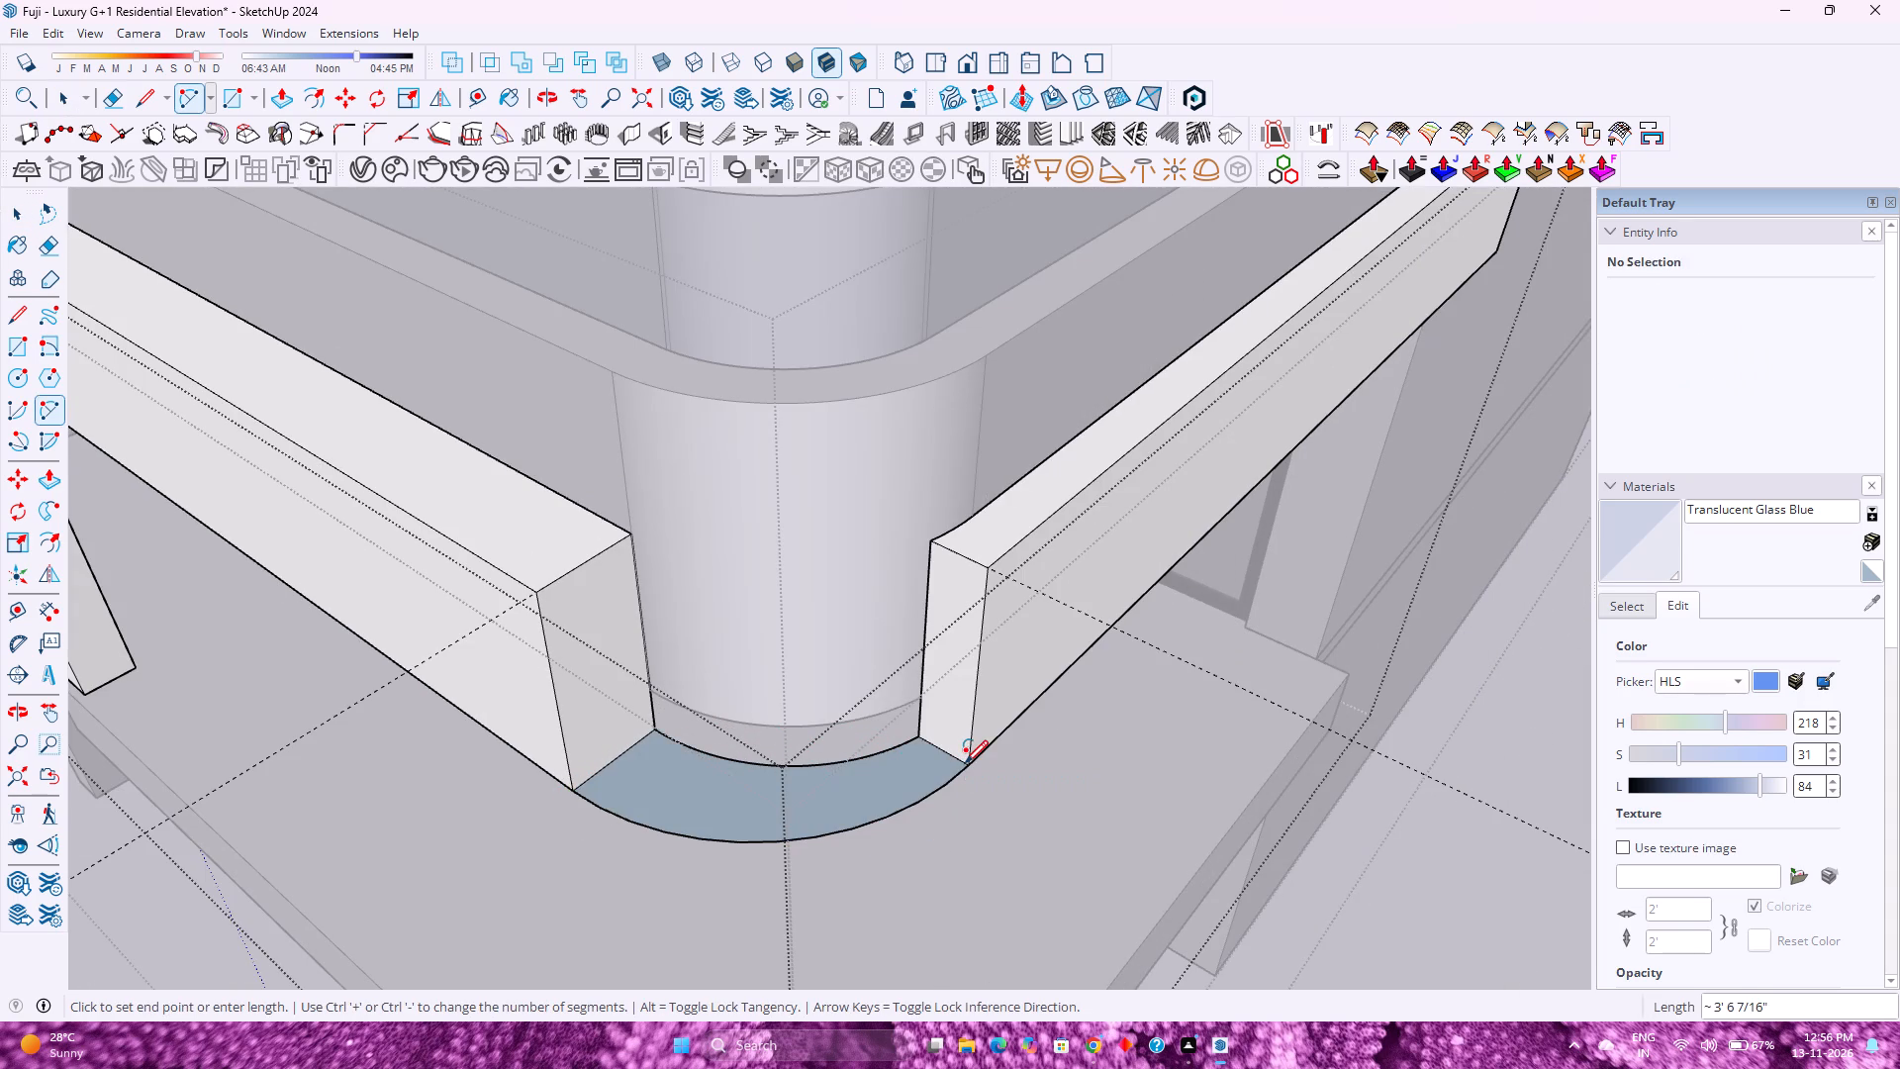
key("space")
left_click(925, 799)
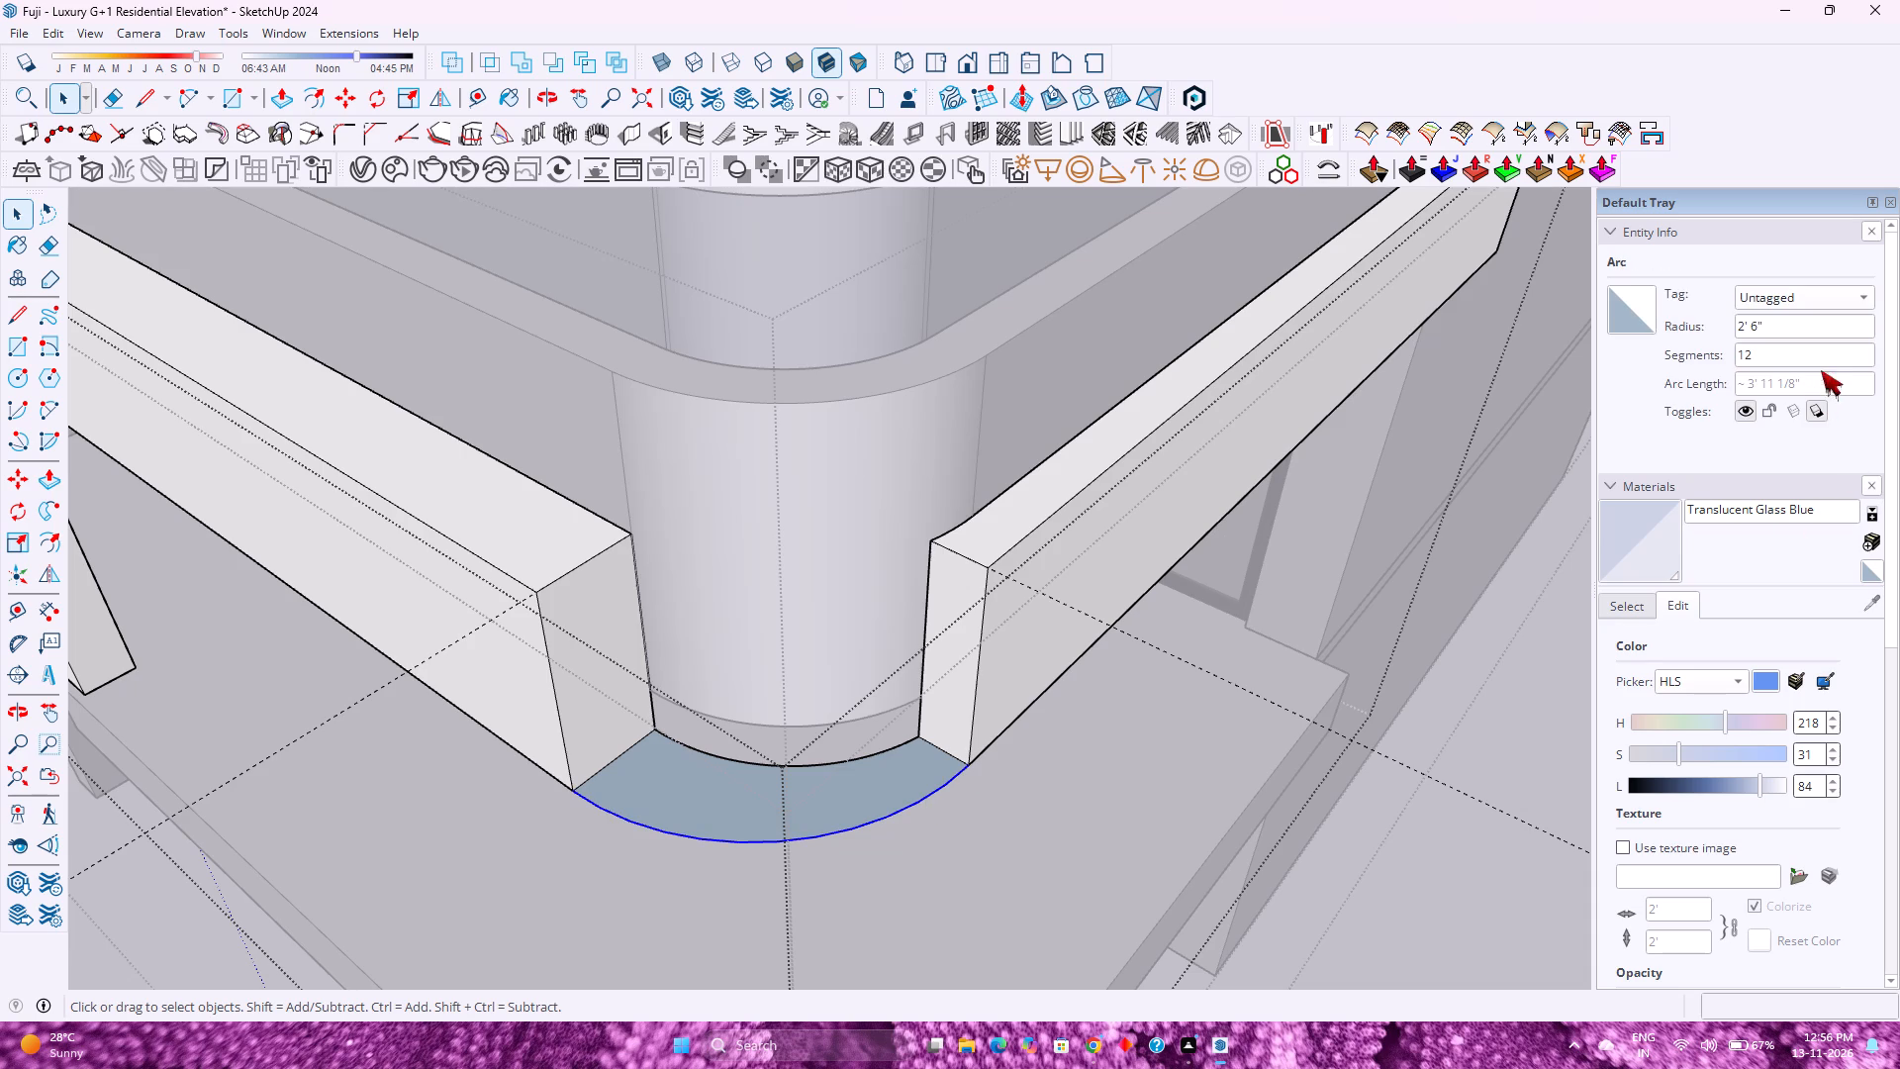
double_click(1823, 356)
key("1")
key("6")
key("0")
key("Return")
Pull the new curved corner face up to the top of the beam ends.
left_click(915, 770)
key("p")
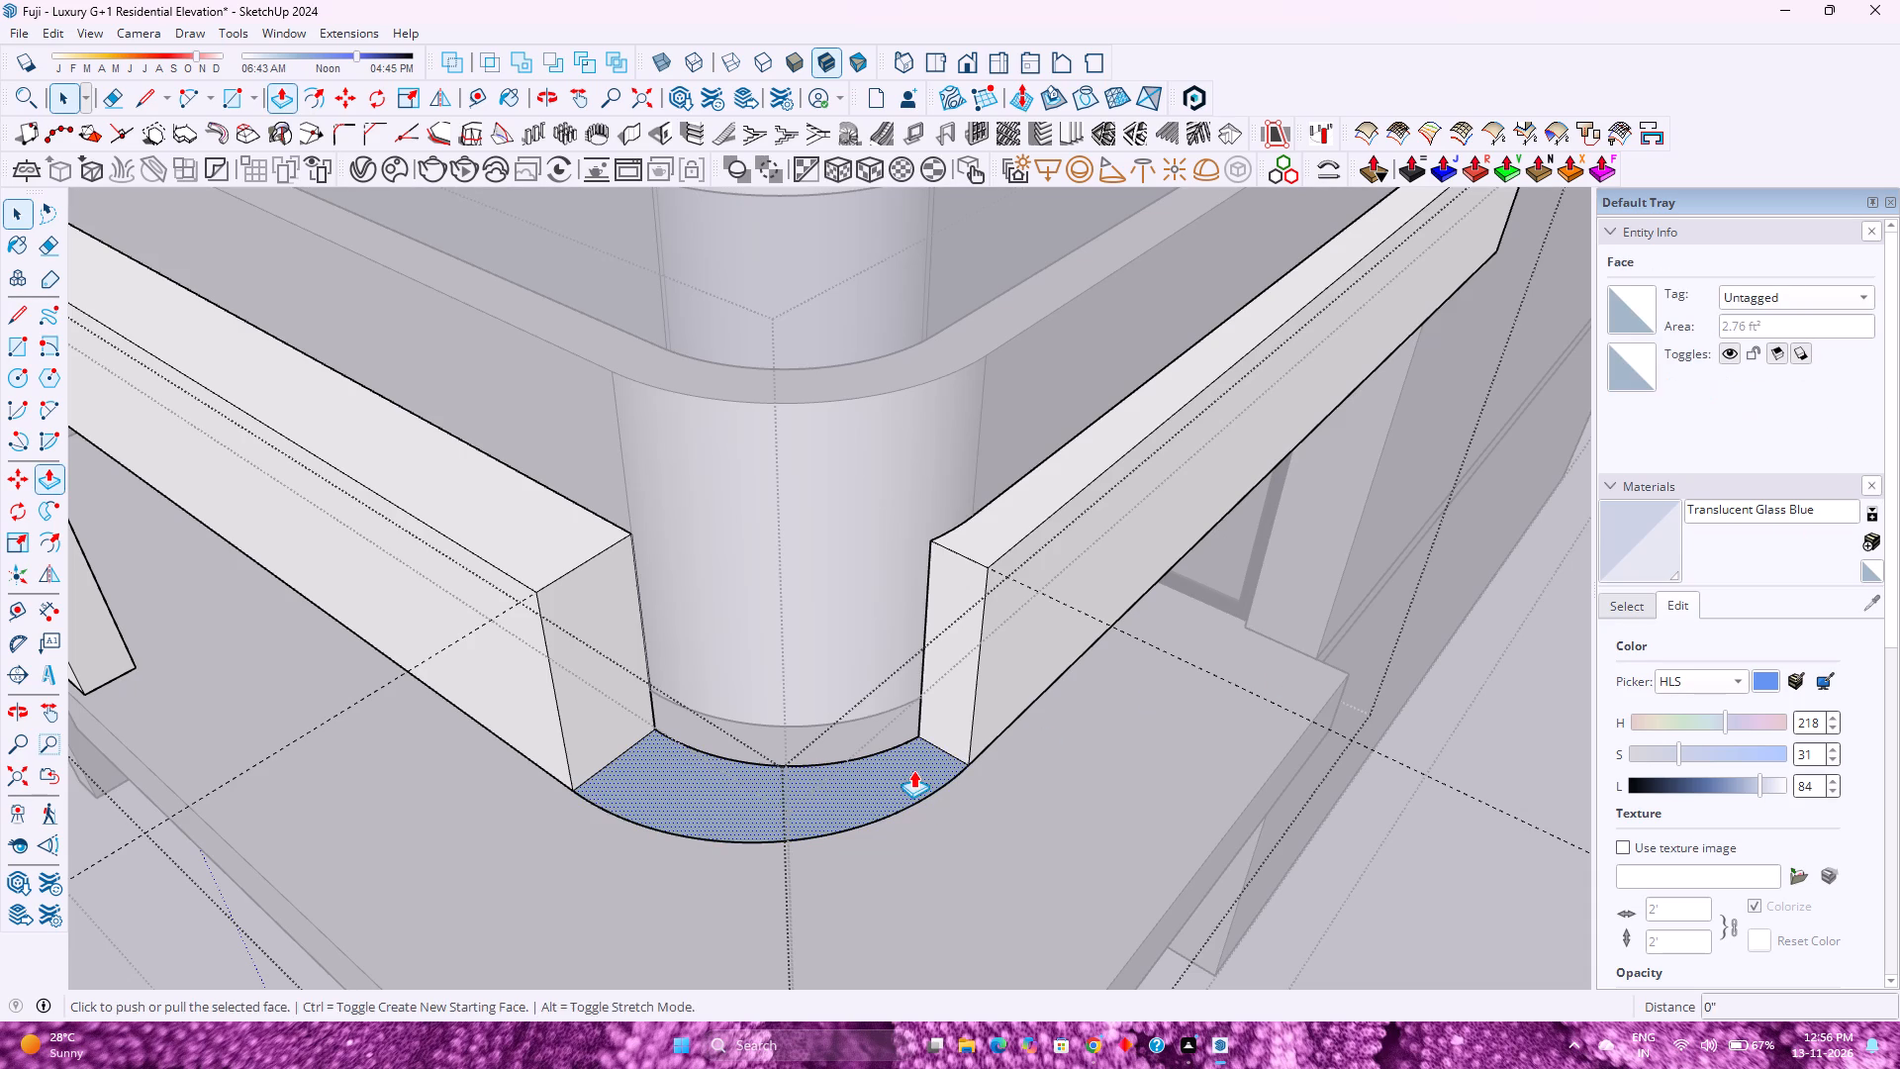
left_click(913, 770)
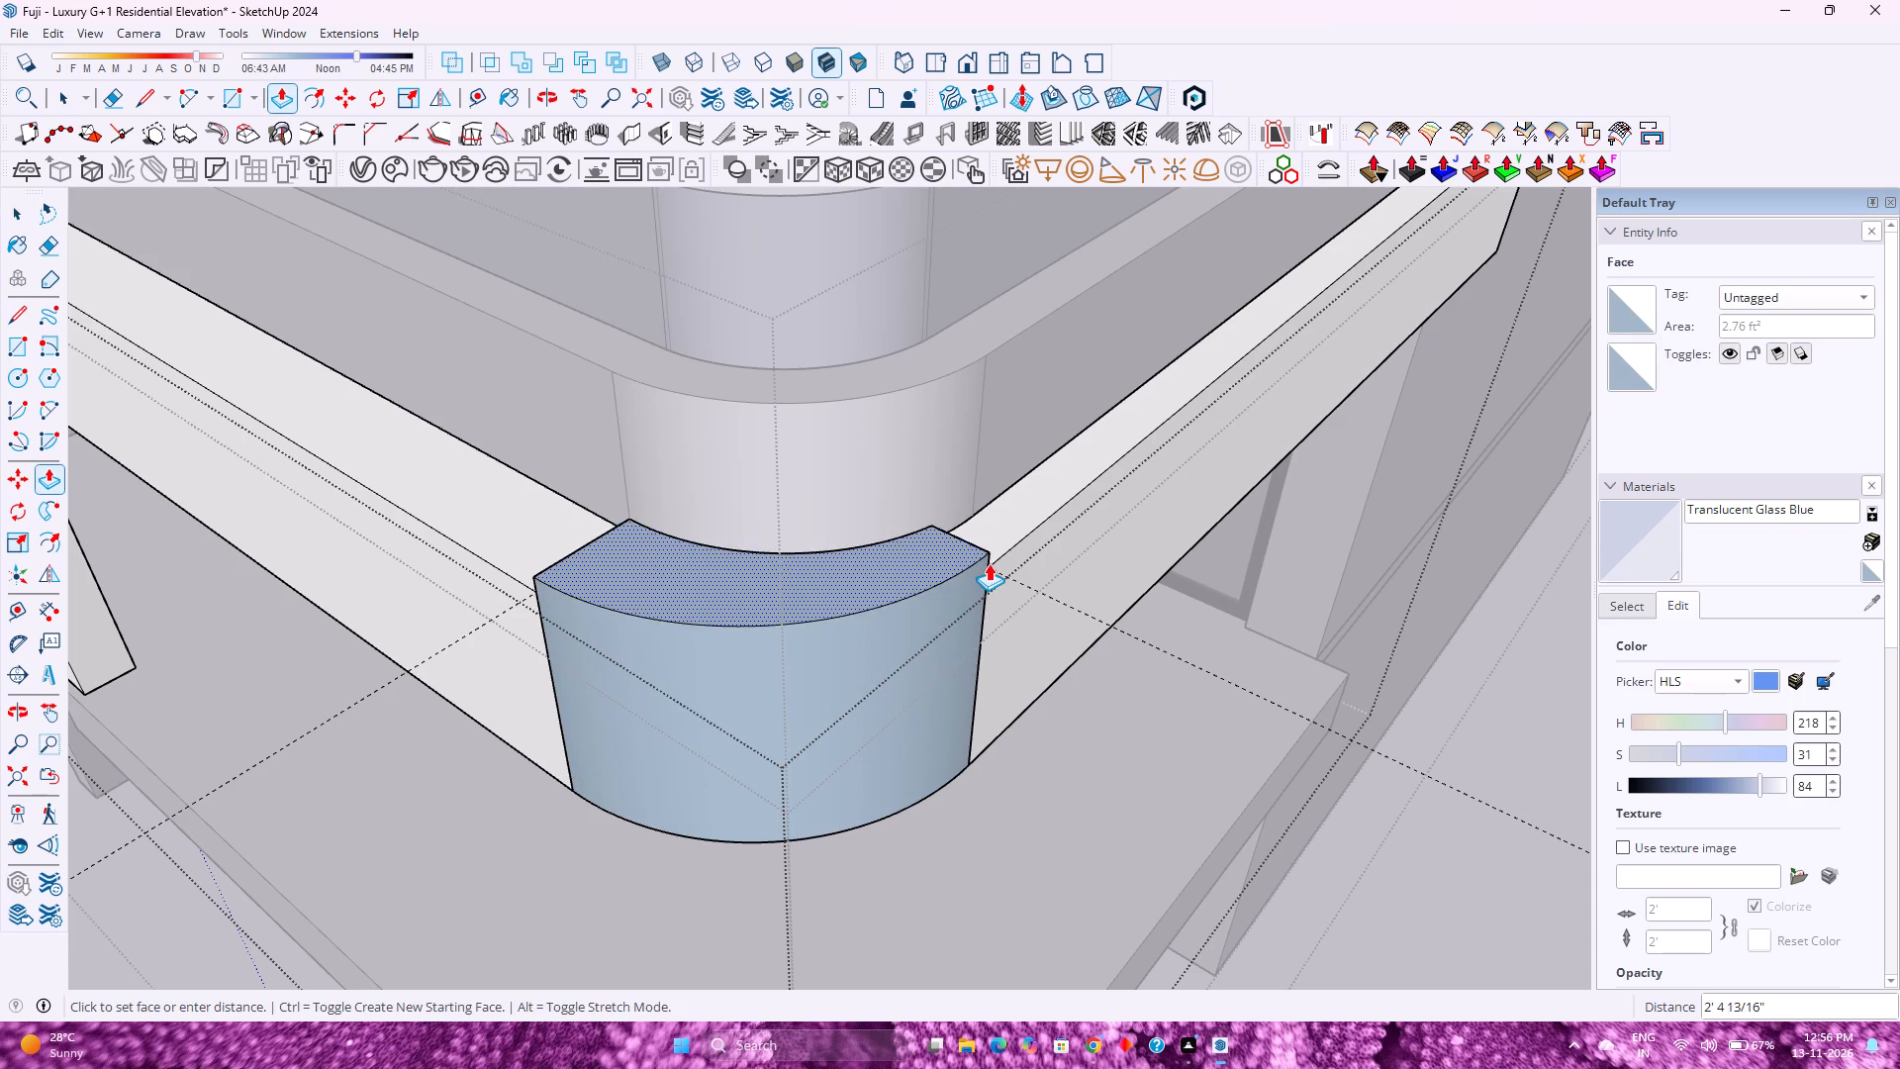
left_click(1003, 553)
Reverse the outer curved face and the top face of the rebuilt corner.
key("space")
left_click(773, 711)
right_click(772, 711)
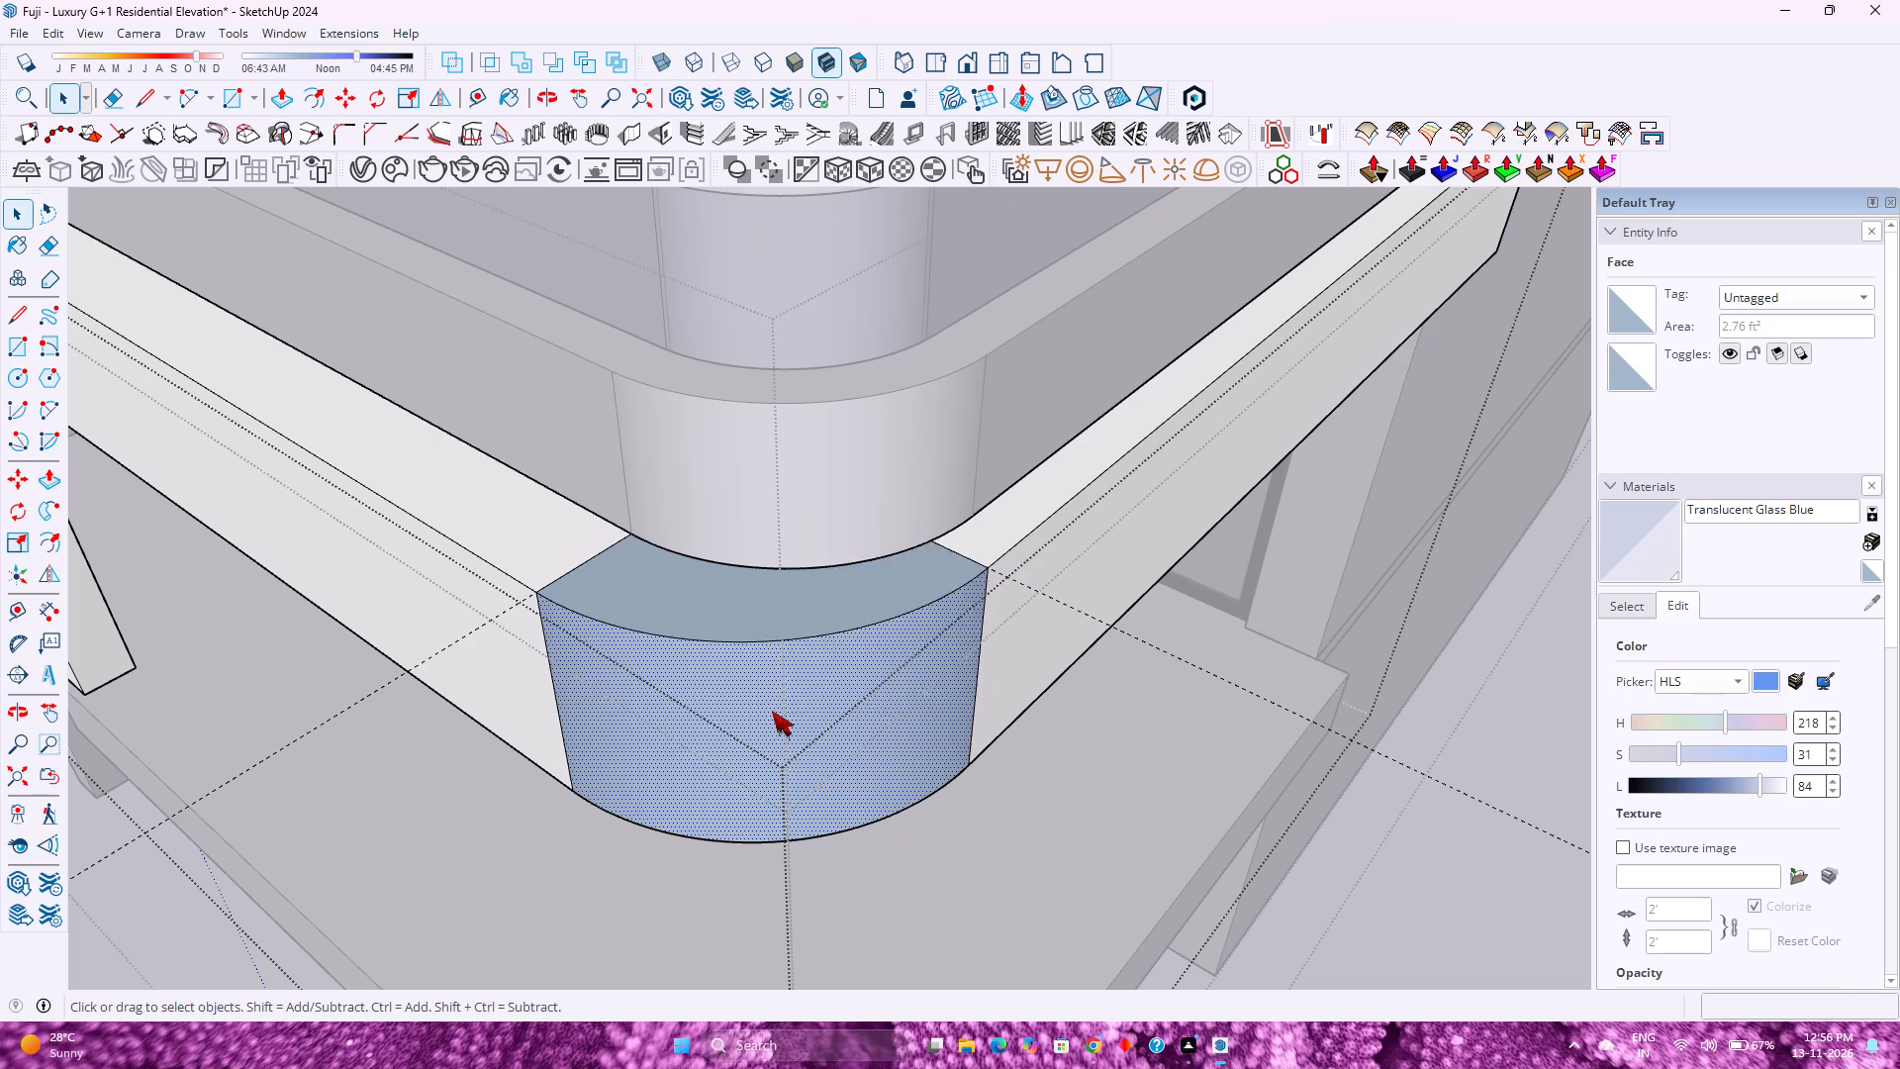
left_click(856, 438)
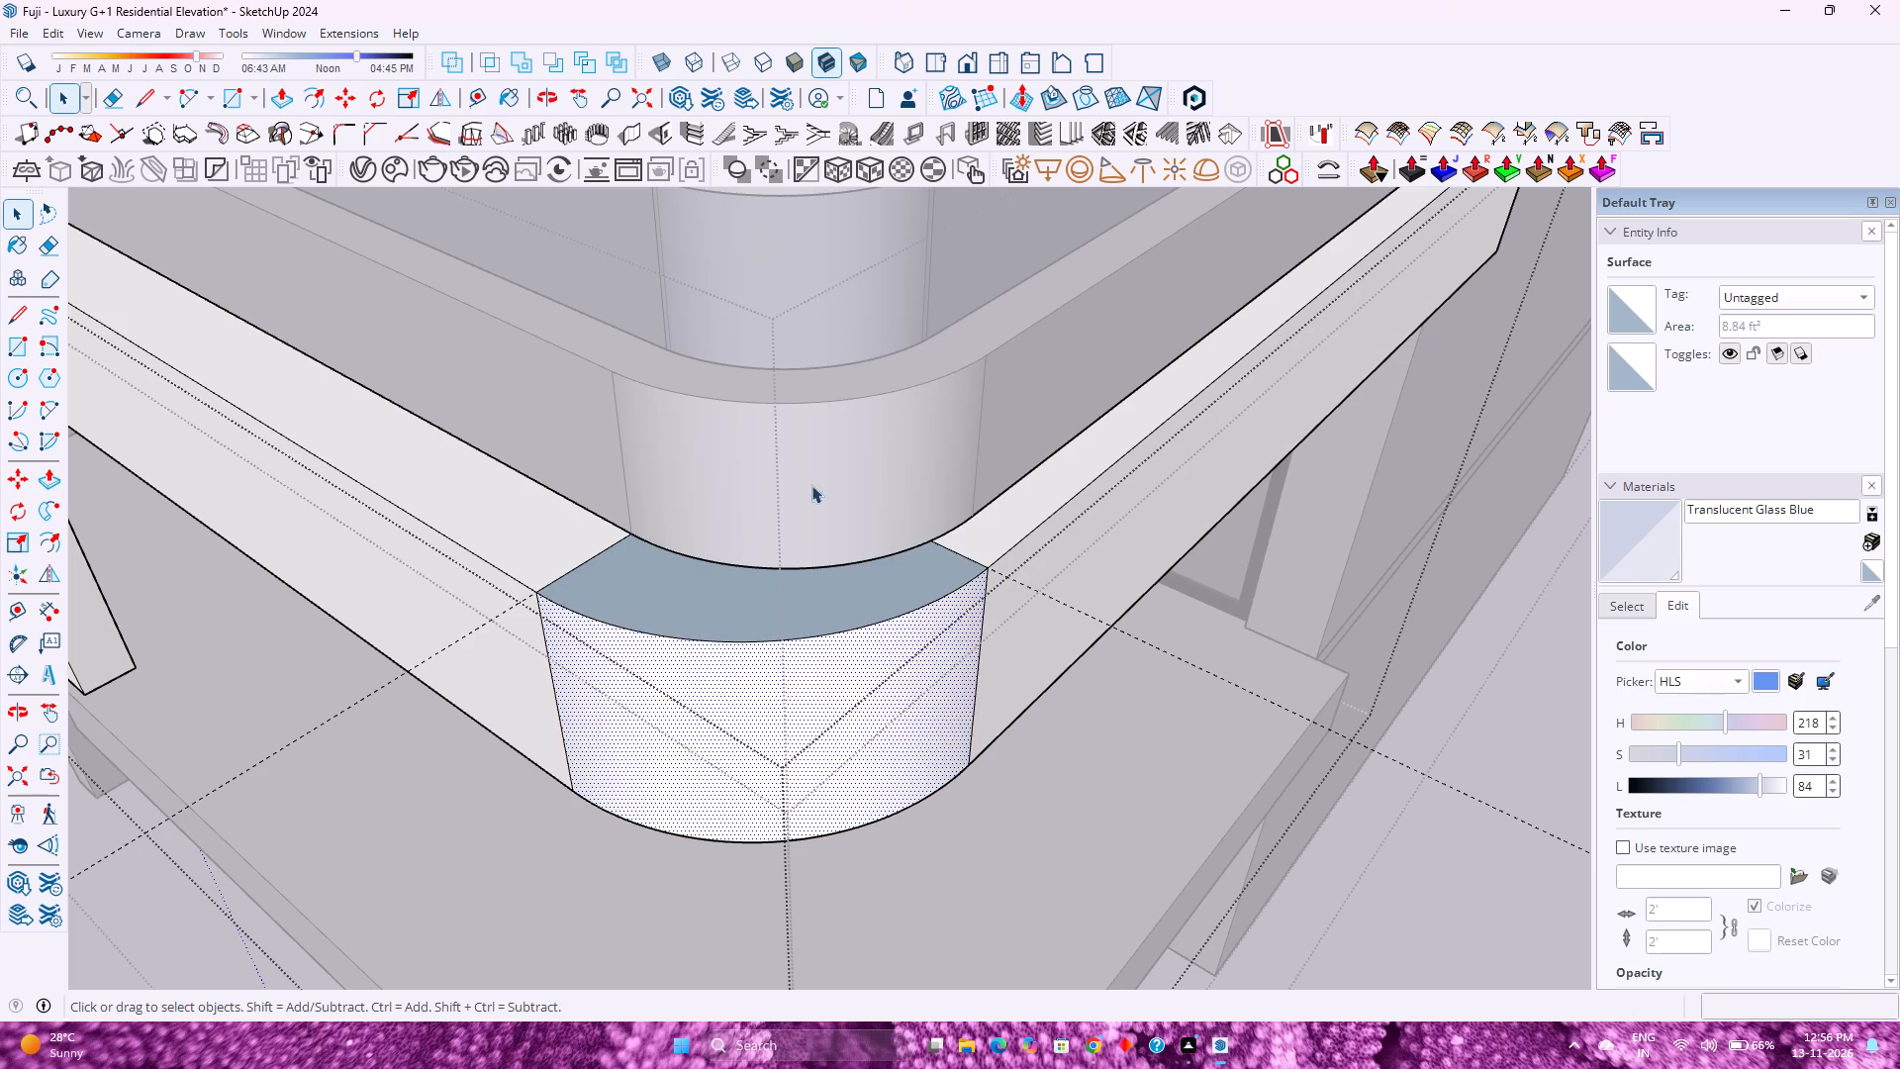
left_click(745, 615)
right_click(745, 615)
left_click(847, 335)
Close the corner's open underside with a line about 6 3/4" long between the inner and outer corners of the beam end.
middle_click_drag(727, 676, 807, 579)
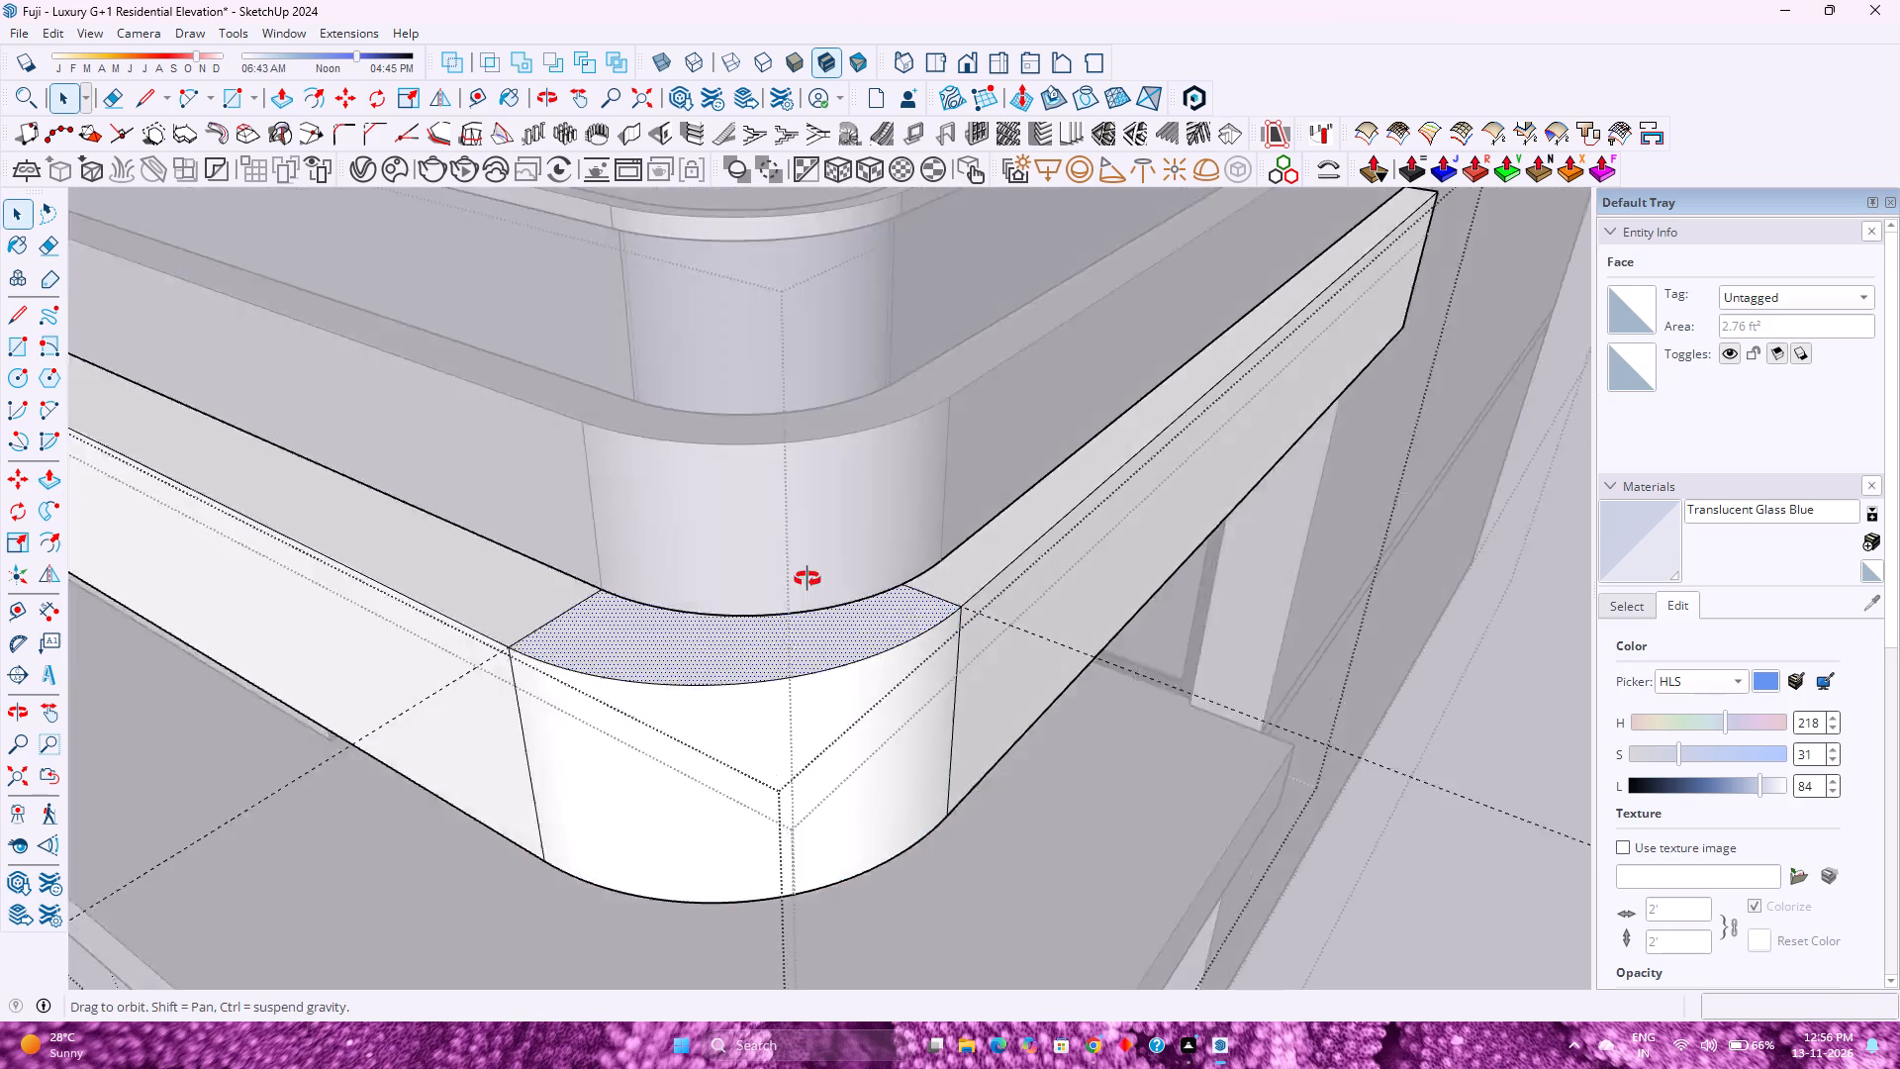
middle_click_drag(807, 579, 1075, 400)
middle_click(1075, 400)
scroll(1055, 454, "down", 5)
scroll(775, 609, "down", 12)
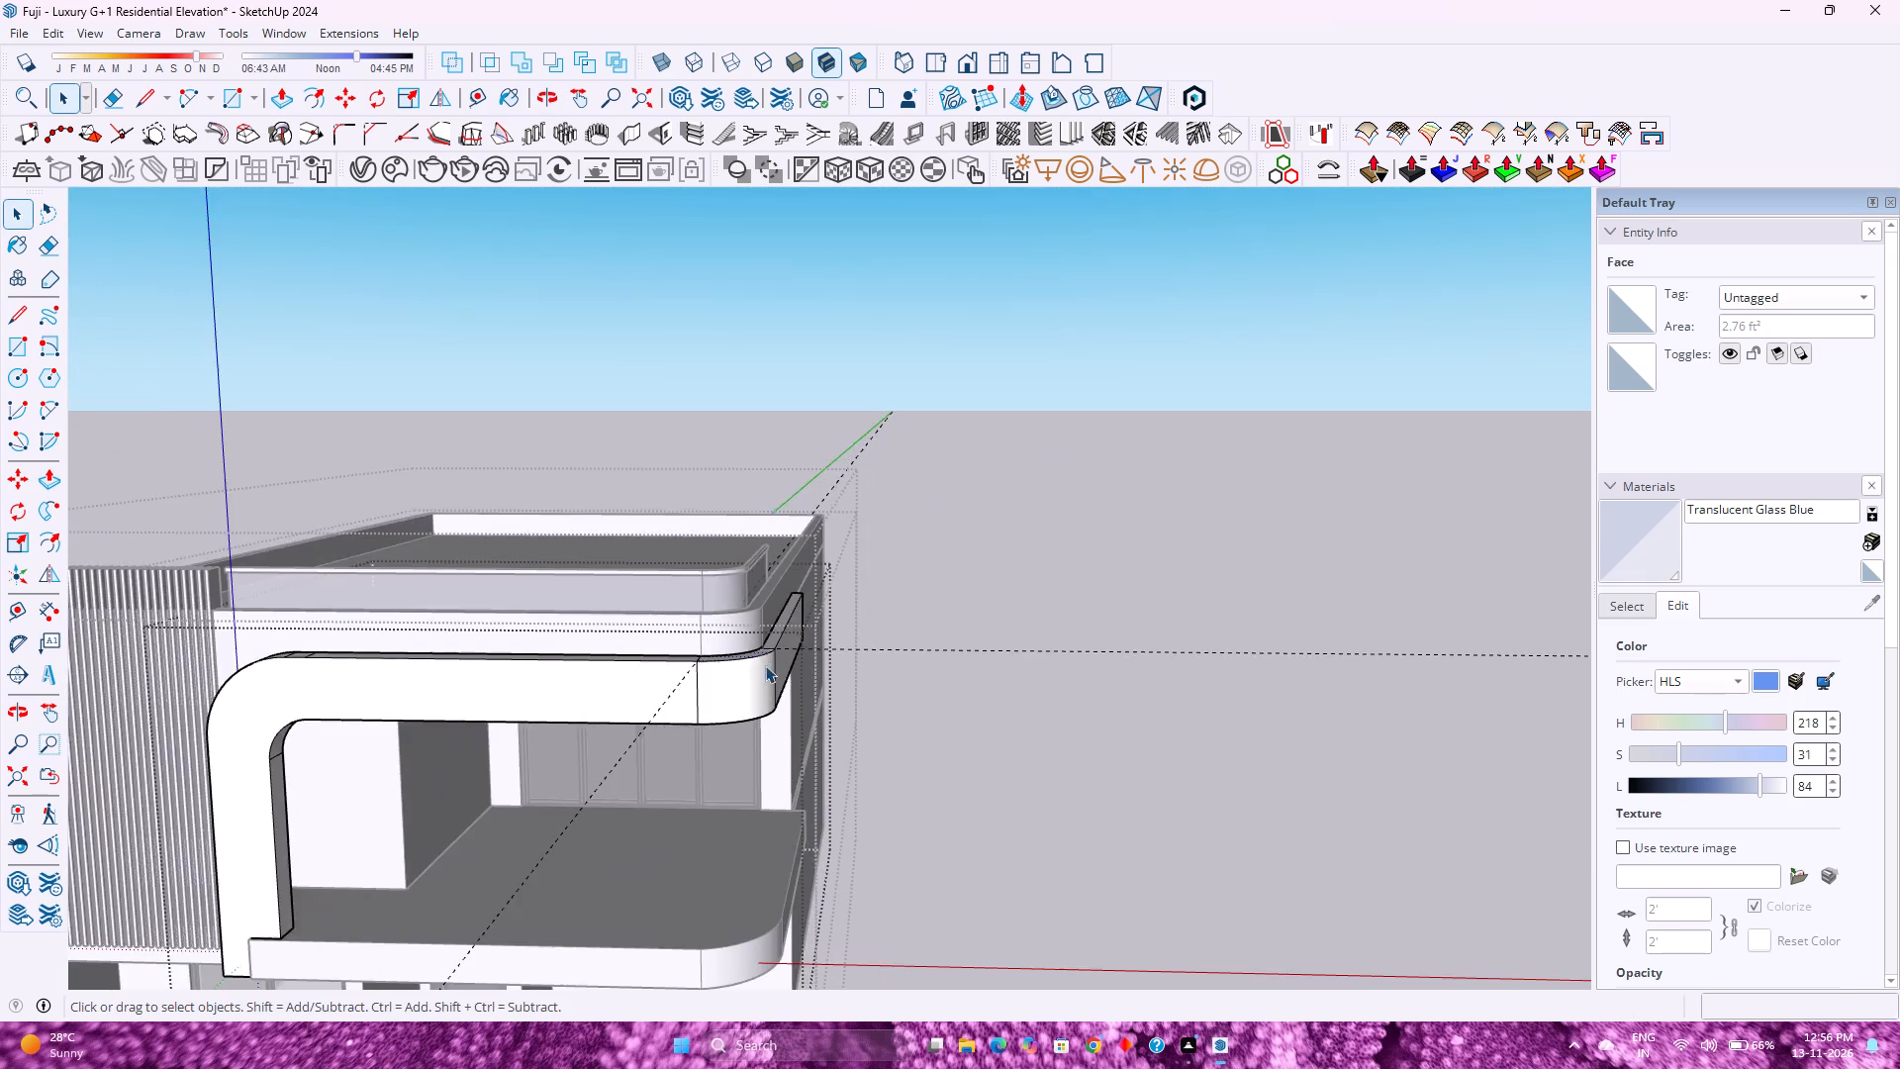
middle_click_drag(765, 665, 842, 538)
scroll(825, 540, "up", 8)
middle_click_drag(859, 533, 900, 417)
scroll(904, 417, "up", 2)
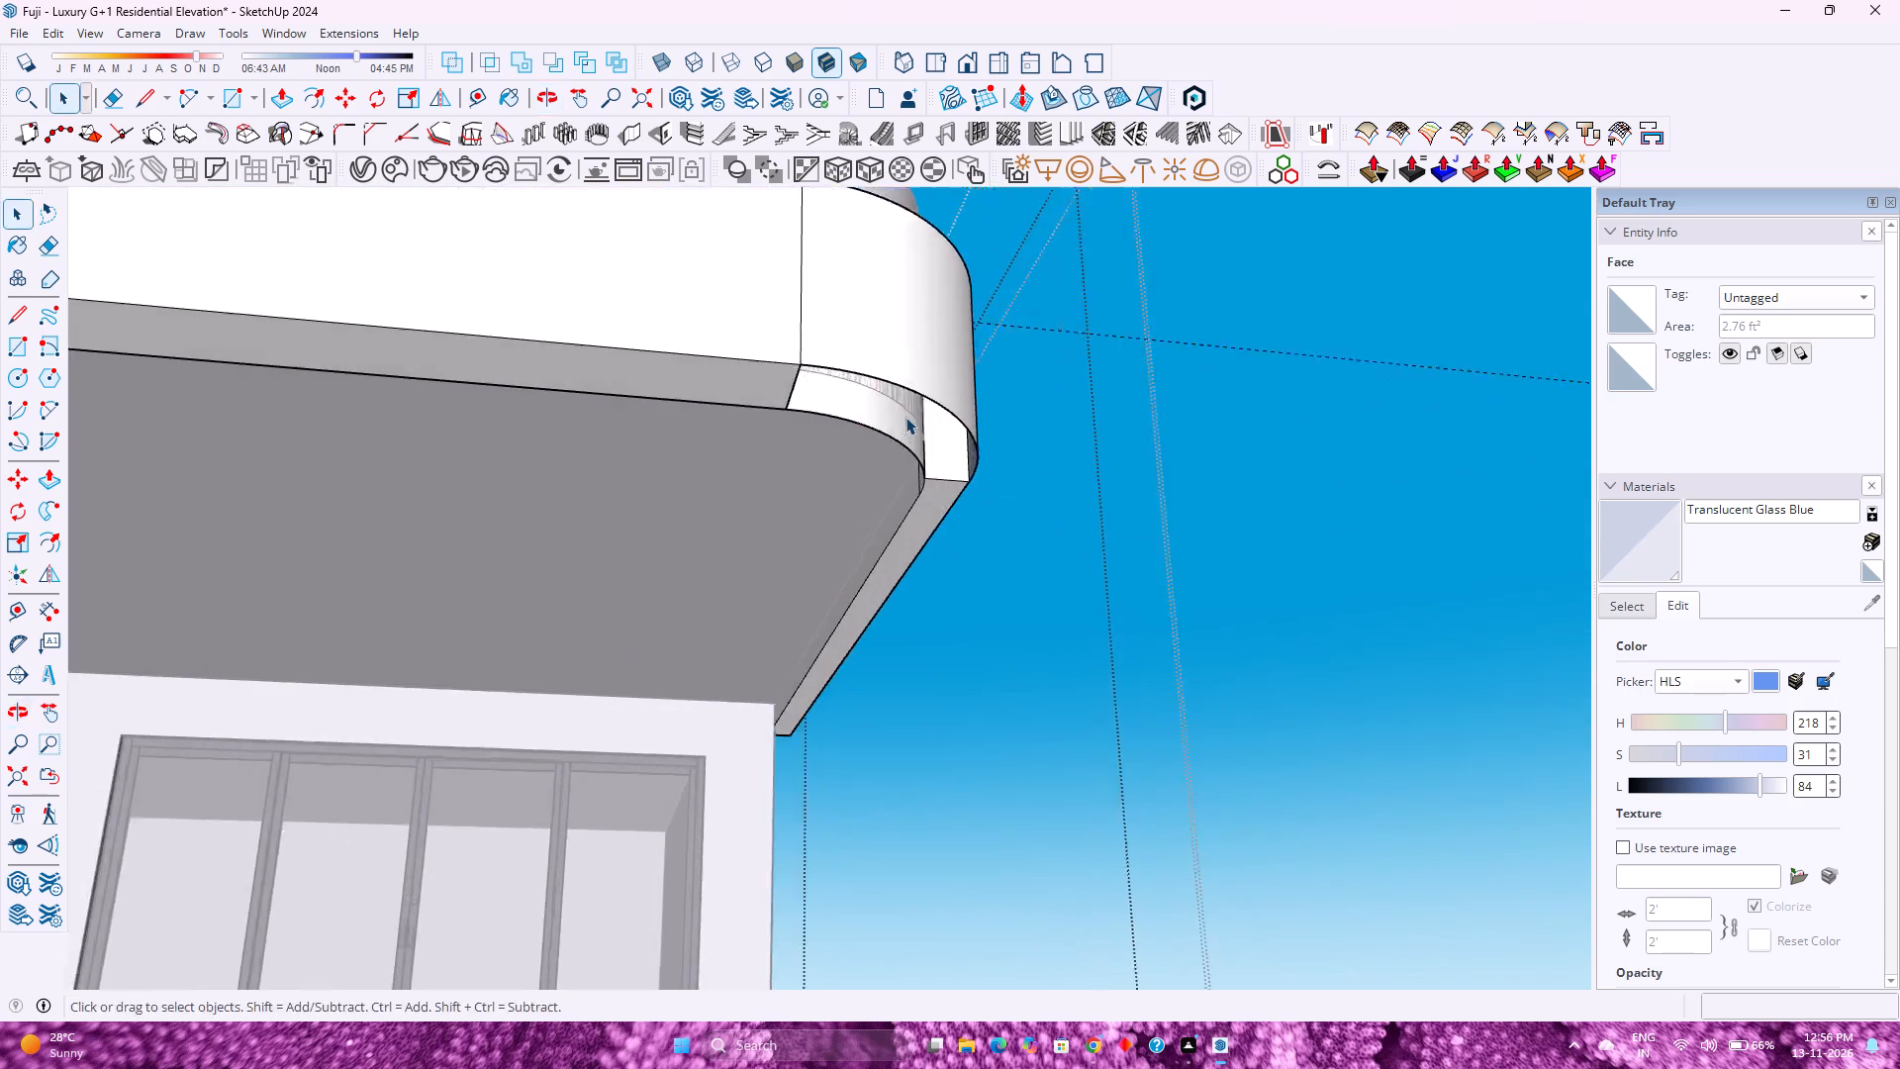
scroll(905, 417, "up", 7)
key("l")
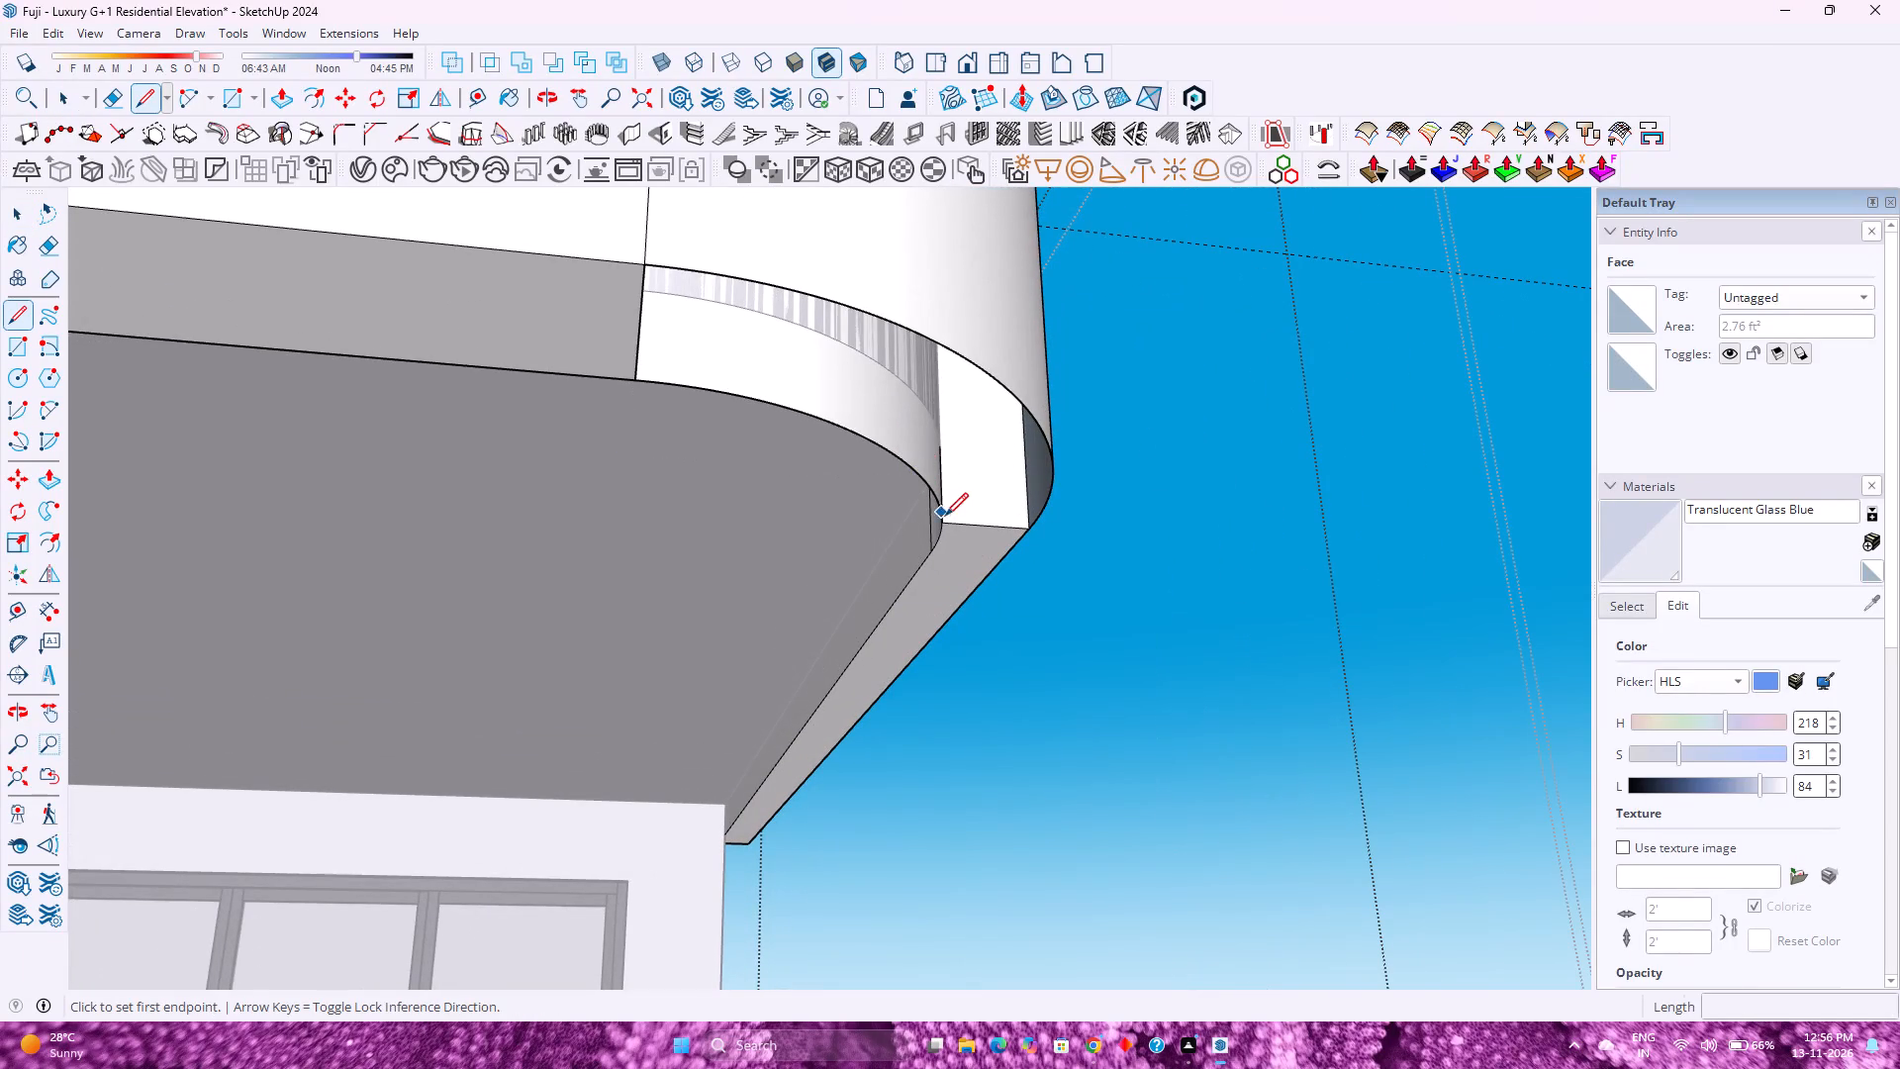
left_click(948, 527)
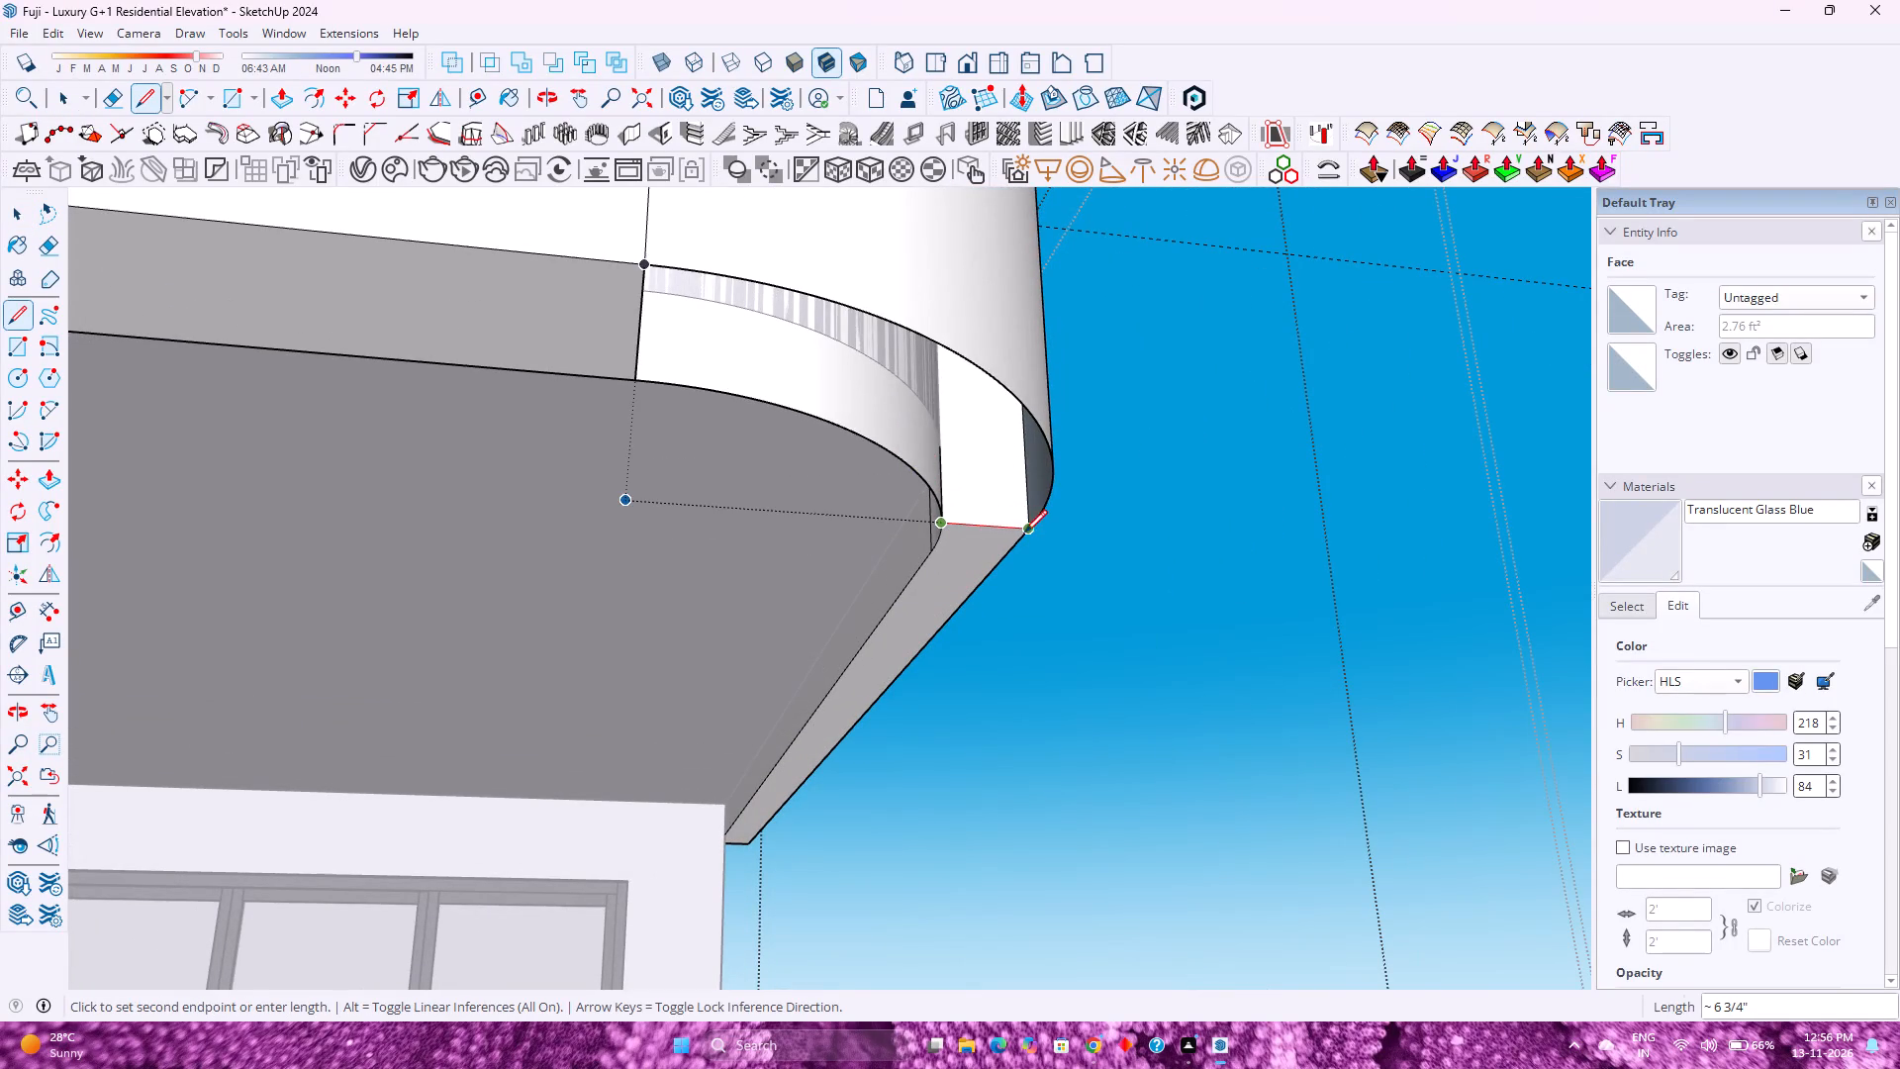
left_click(1027, 533)
Erase the two seam lines across the beam's underside at the ends of the rounded corner.
key("space")
key("e")
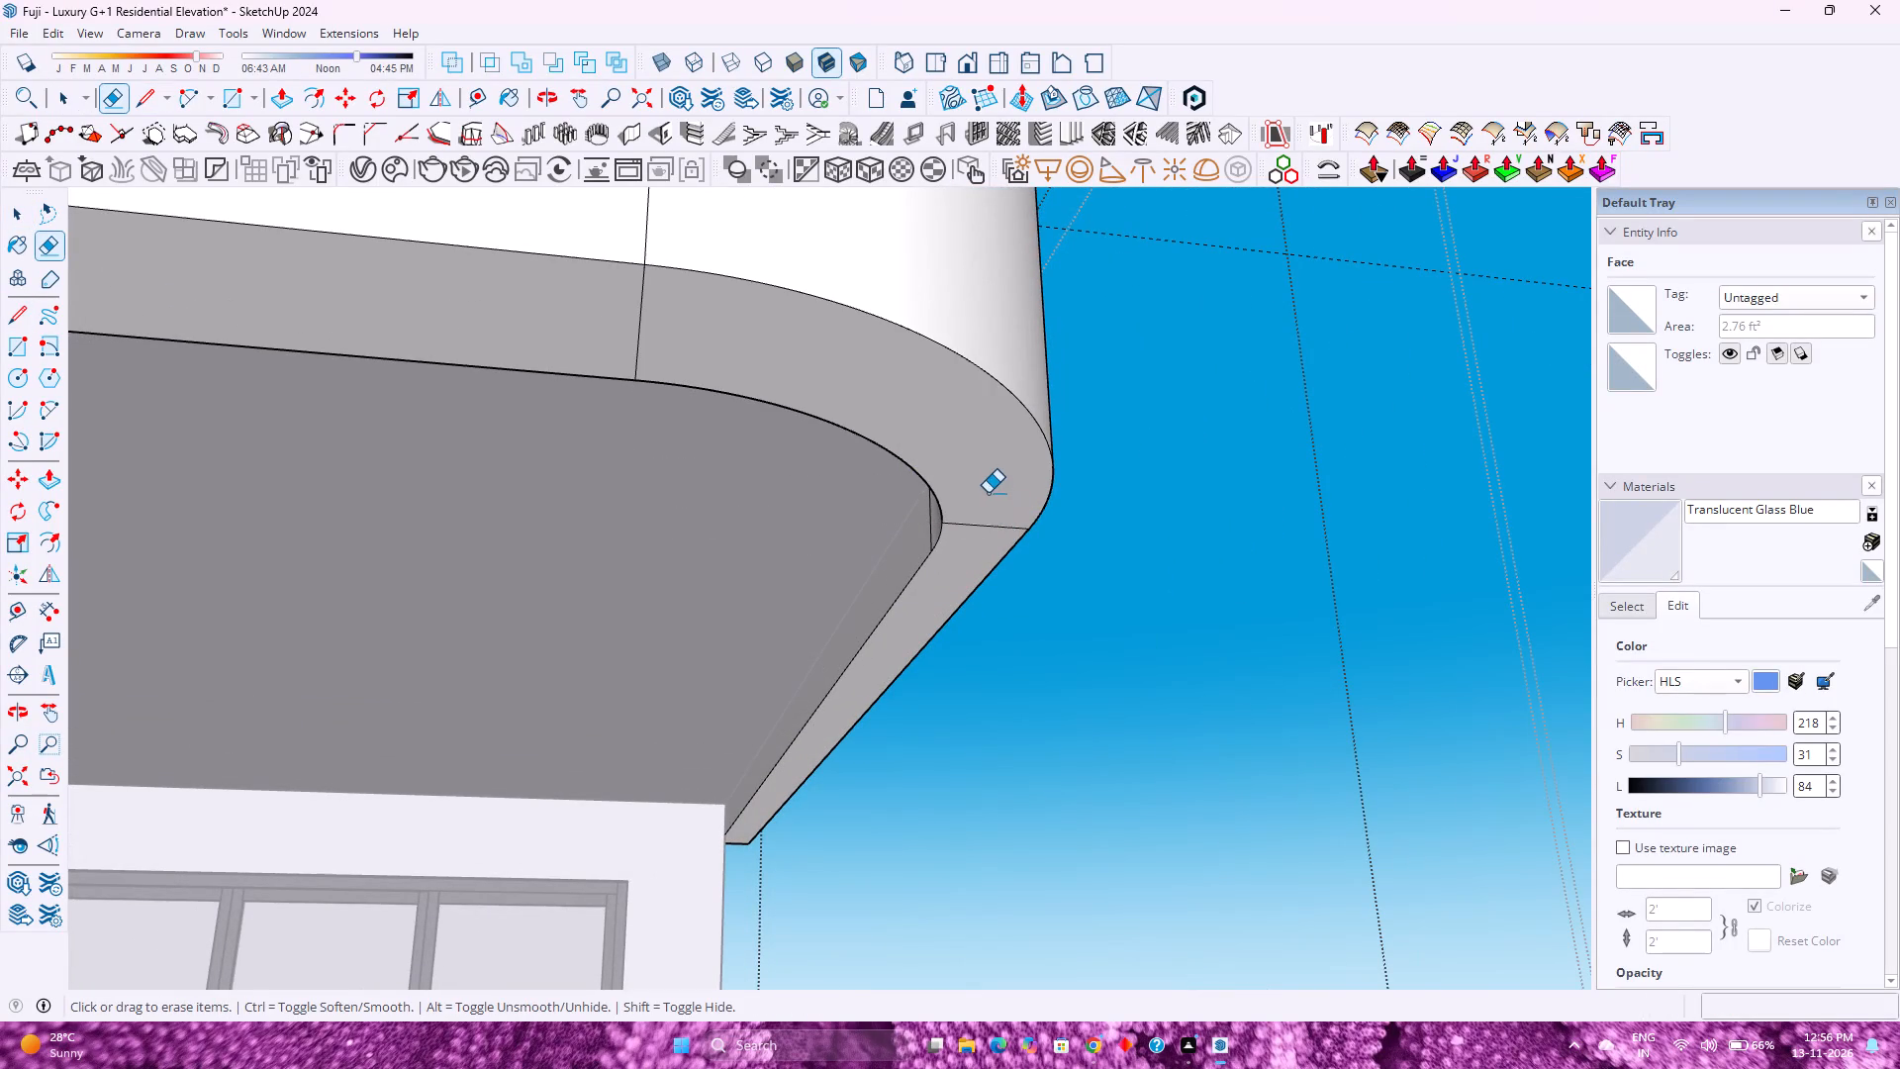
left_click_drag(993, 506, 989, 545)
left_click_drag(709, 323, 573, 304)
scroll(692, 394, "down", 5)
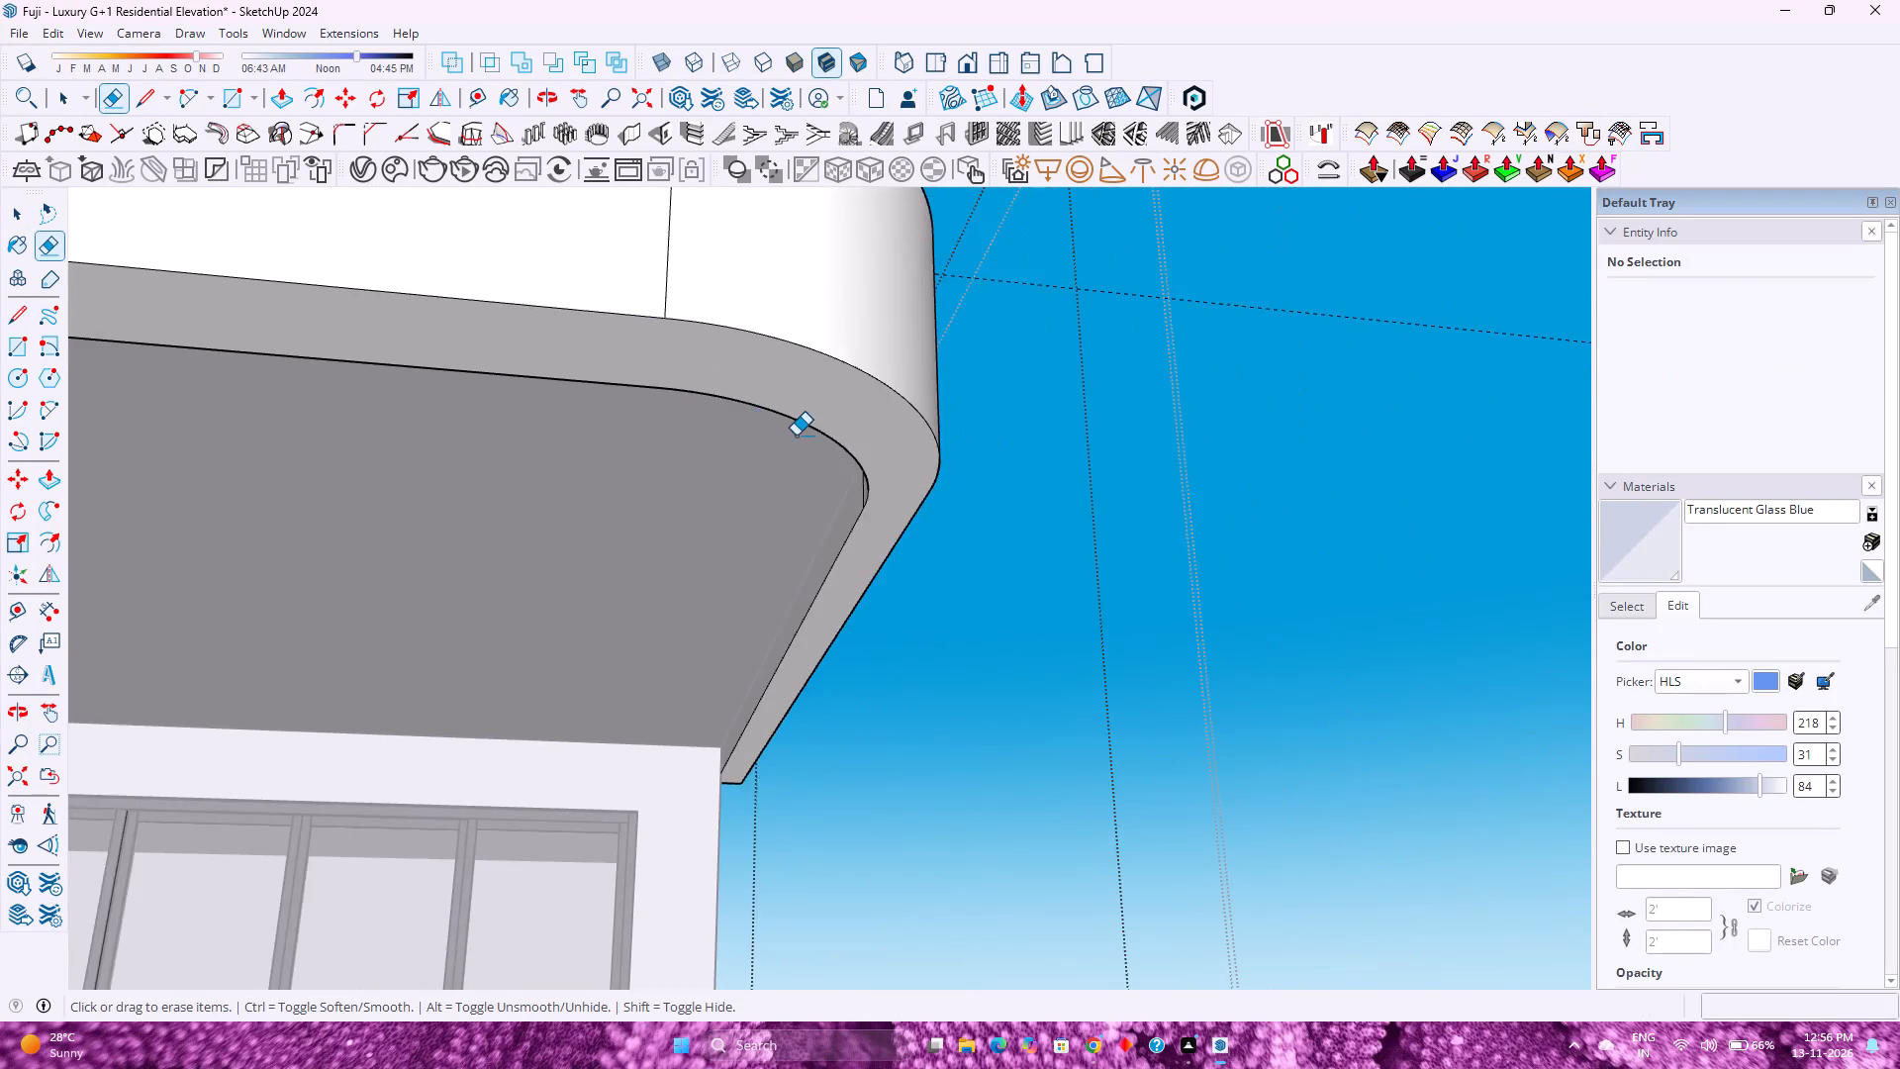
Erase the two seam lines across the beam's top at the ends of the rounded corner.
scroll(796, 436, "down", 3)
middle_click_drag(821, 438, 835, 628)
scroll(841, 589, "down", 9)
middle_click_drag(823, 449, 850, 692)
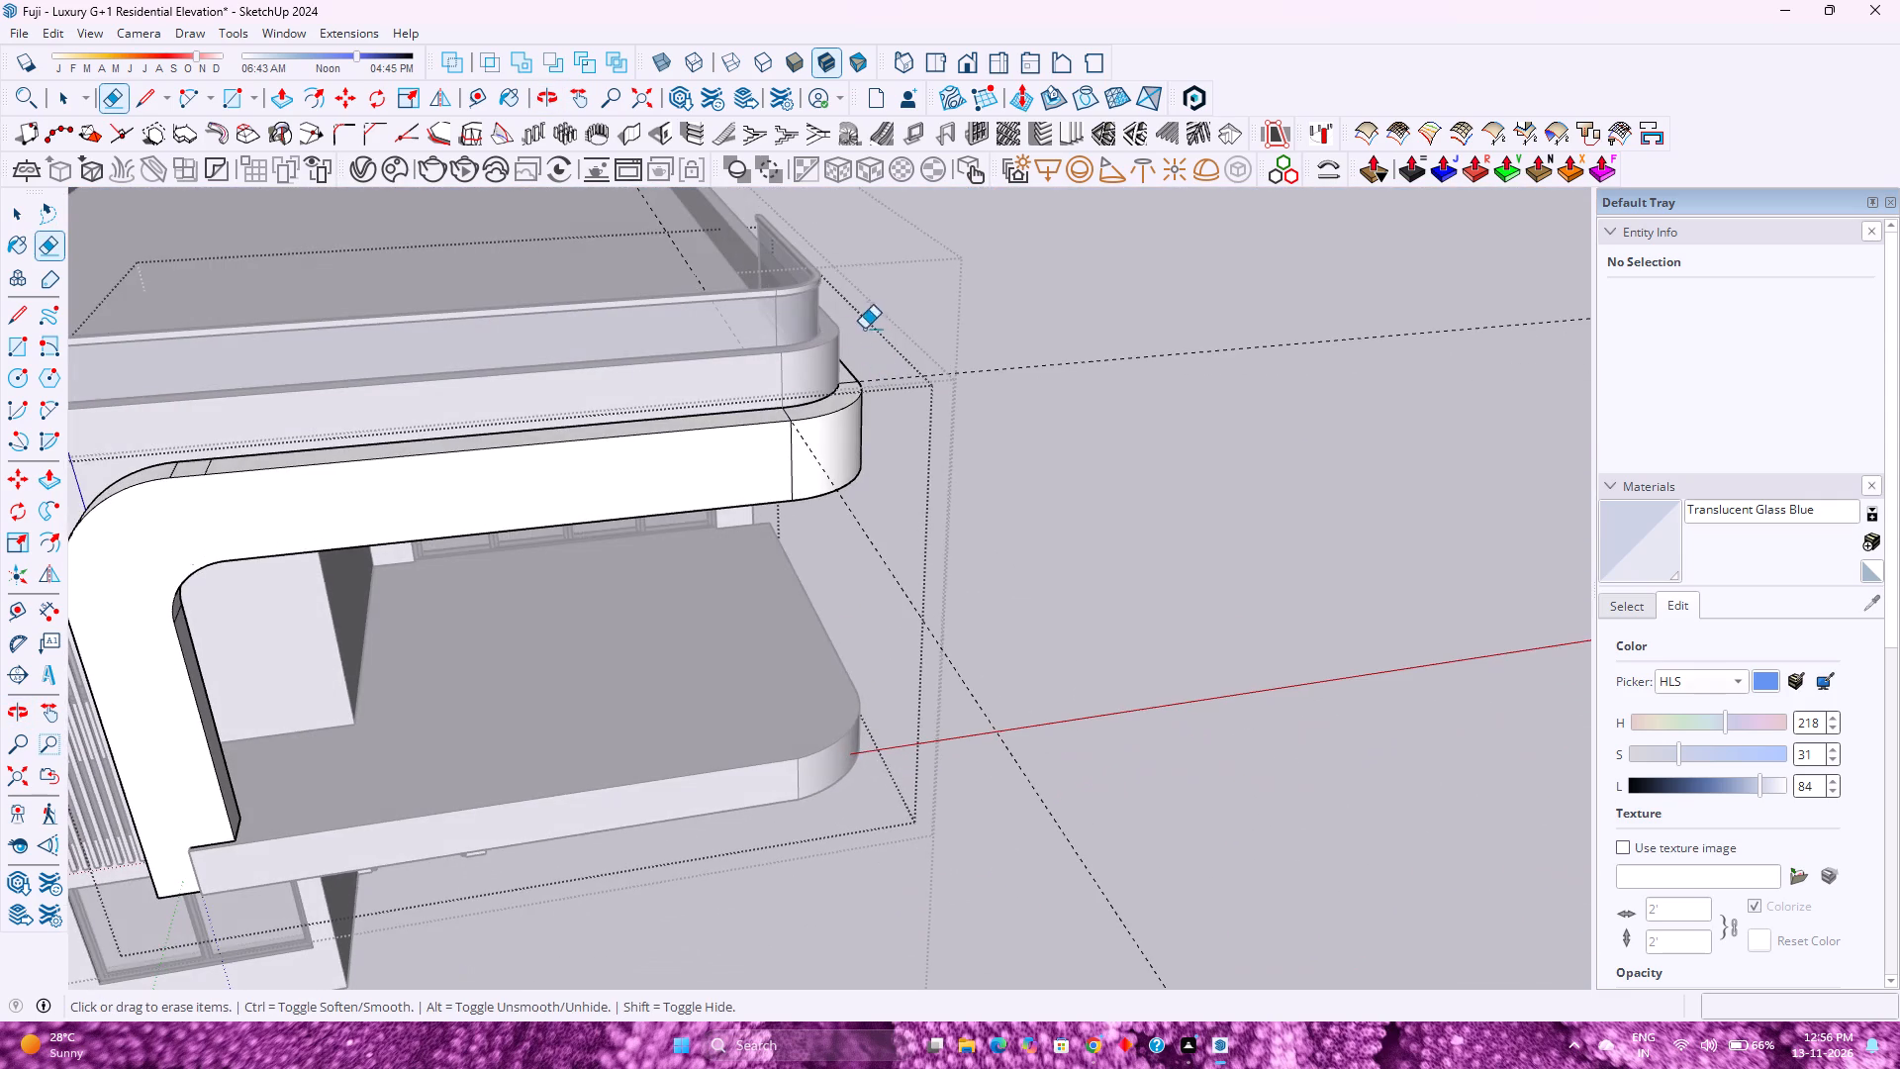
scroll(823, 405, "up", 7)
left_click_drag(782, 423, 740, 428)
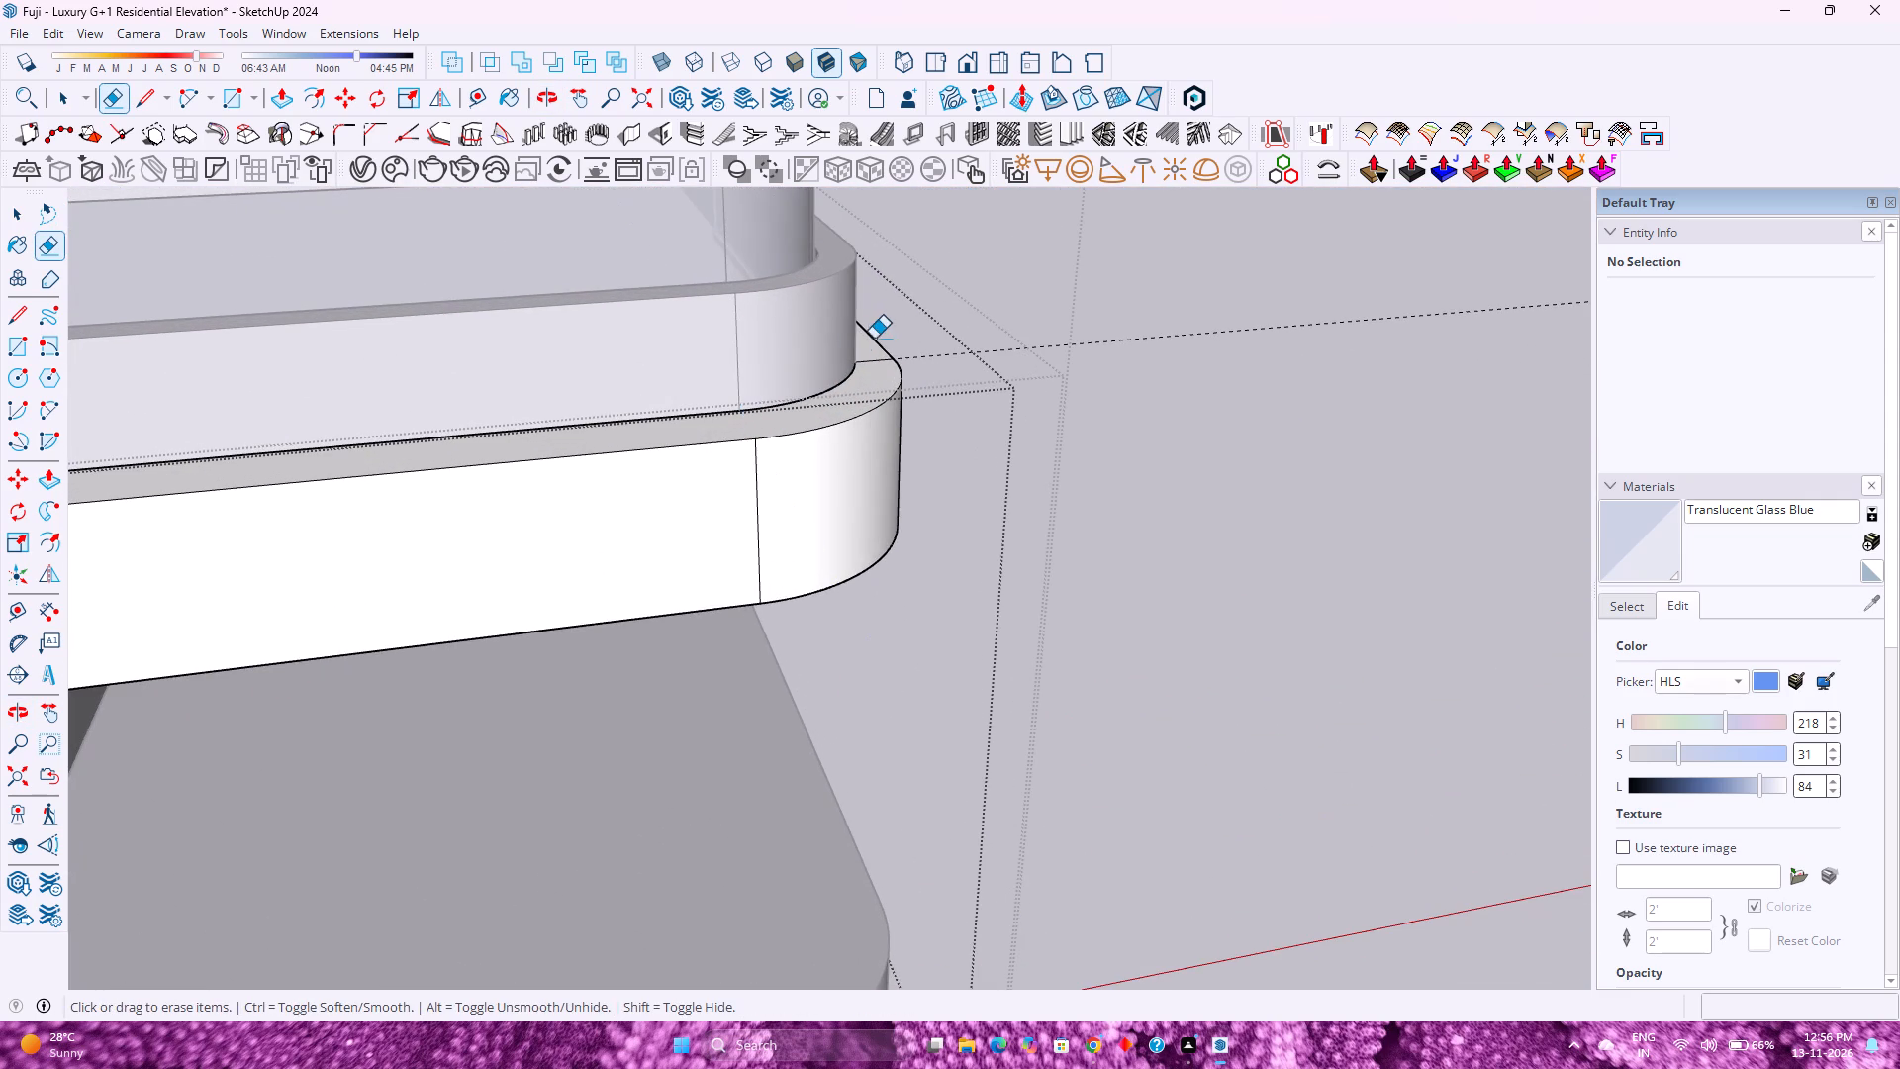
left_click_drag(870, 349, 870, 377)
scroll(872, 377, "down", 12)
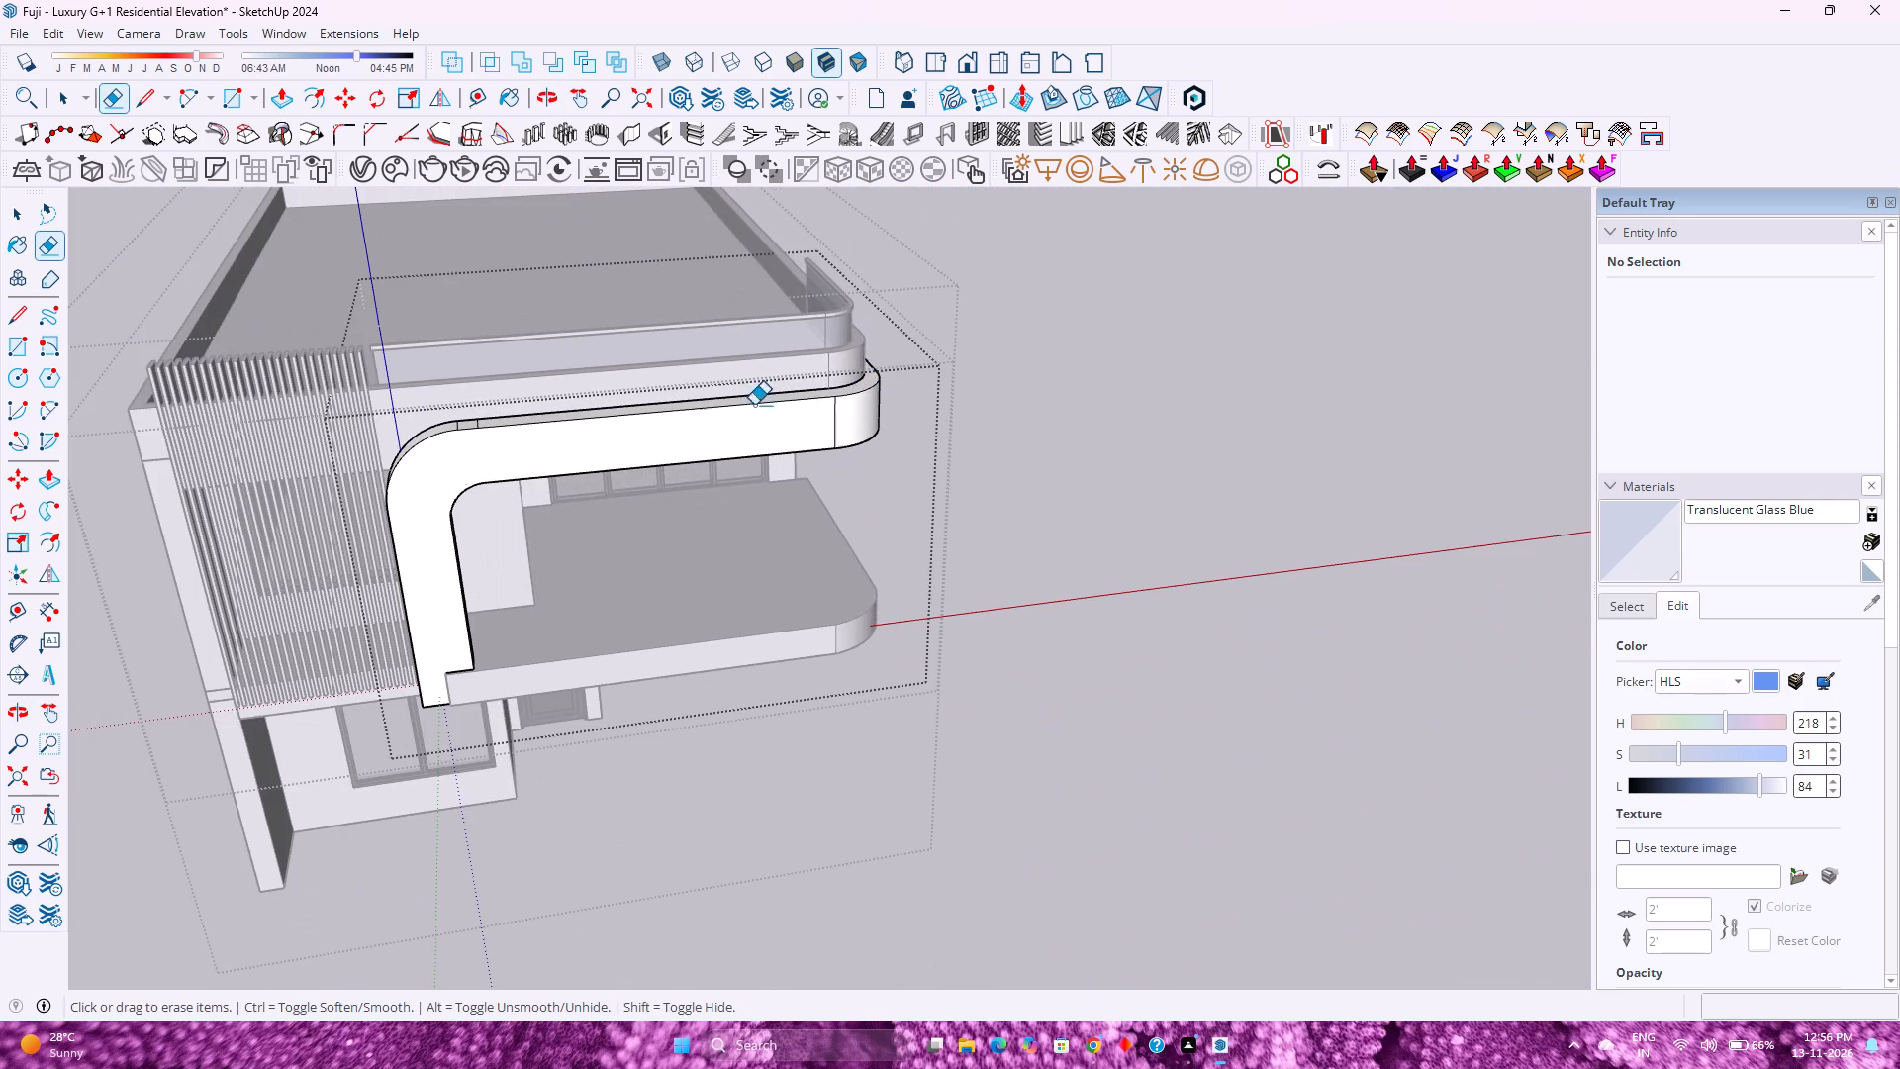
Examine the balcony frame from its rounded upright around the corner to the beam's free end at the side wall.
scroll(442, 434, "up", 7)
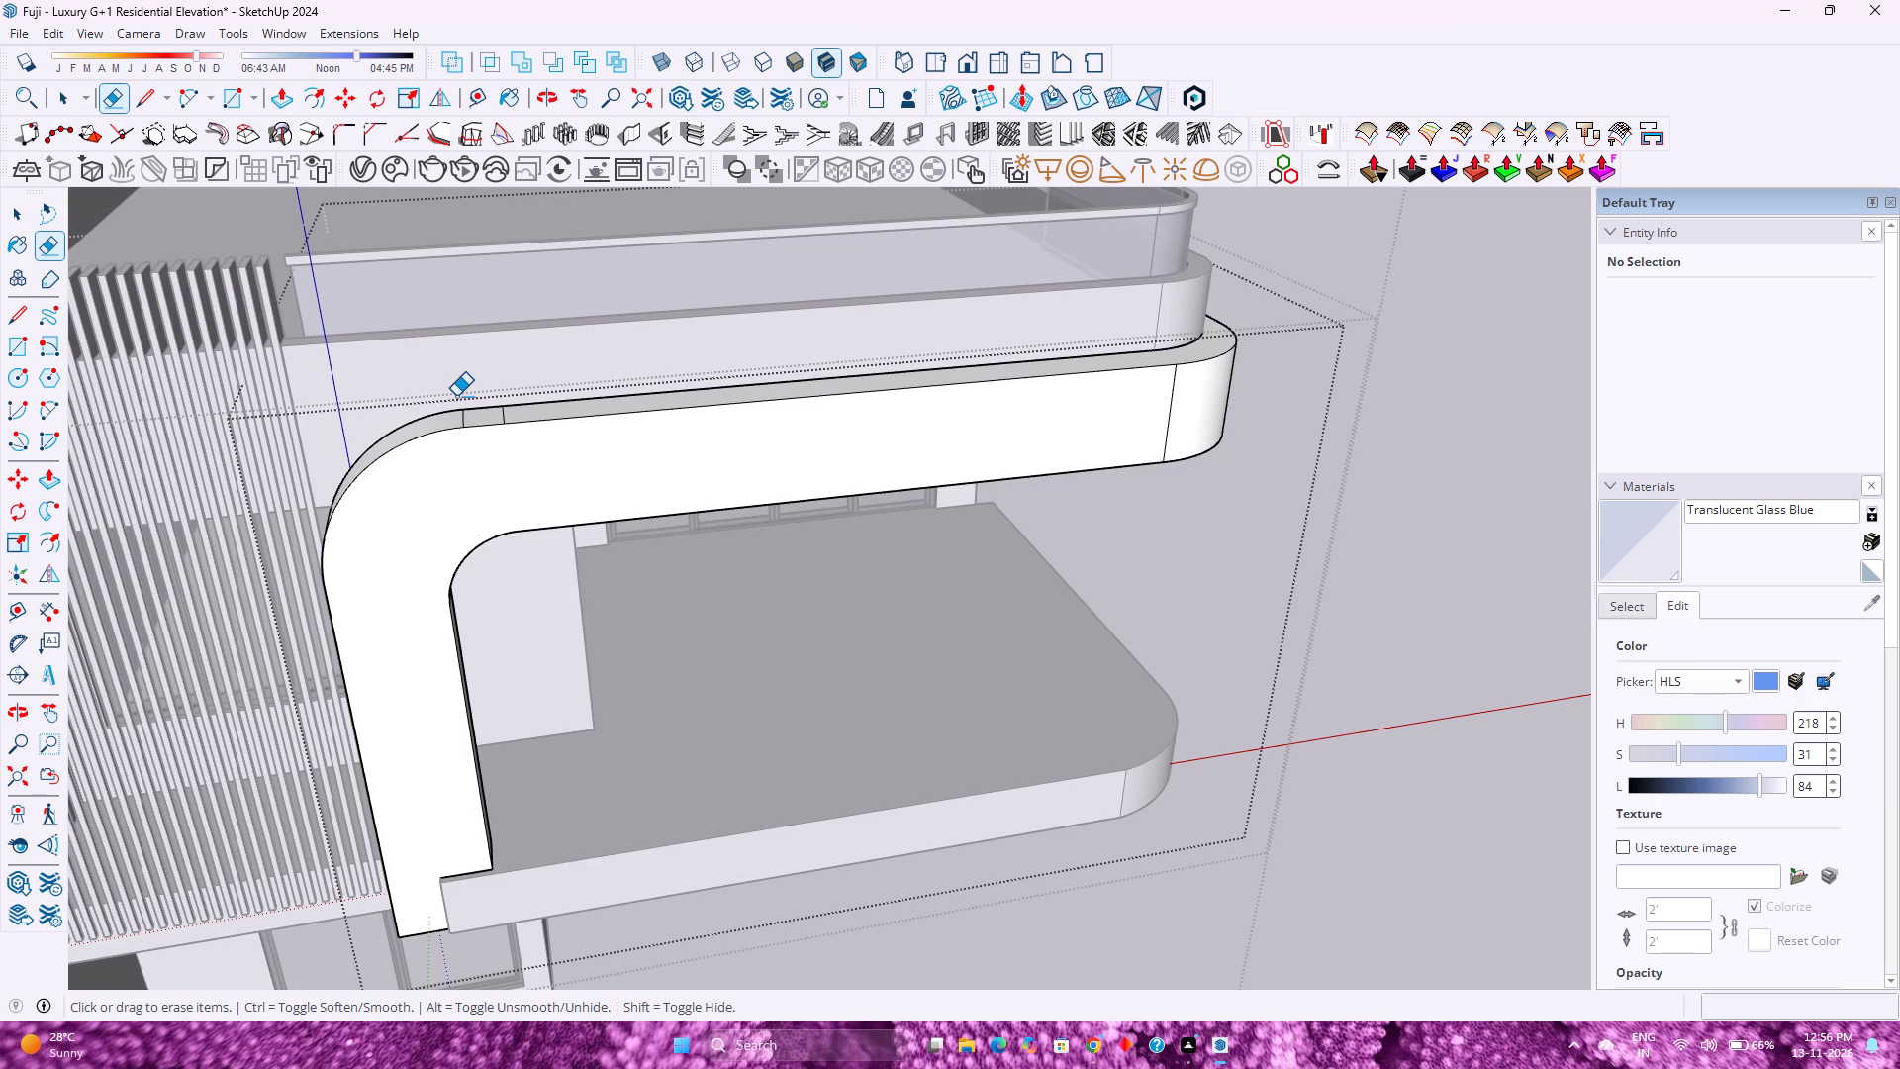
key("space")
scroll(686, 493, "down", 2)
middle_click_drag(944, 525, 481, 527)
scroll(530, 479, "down", 2)
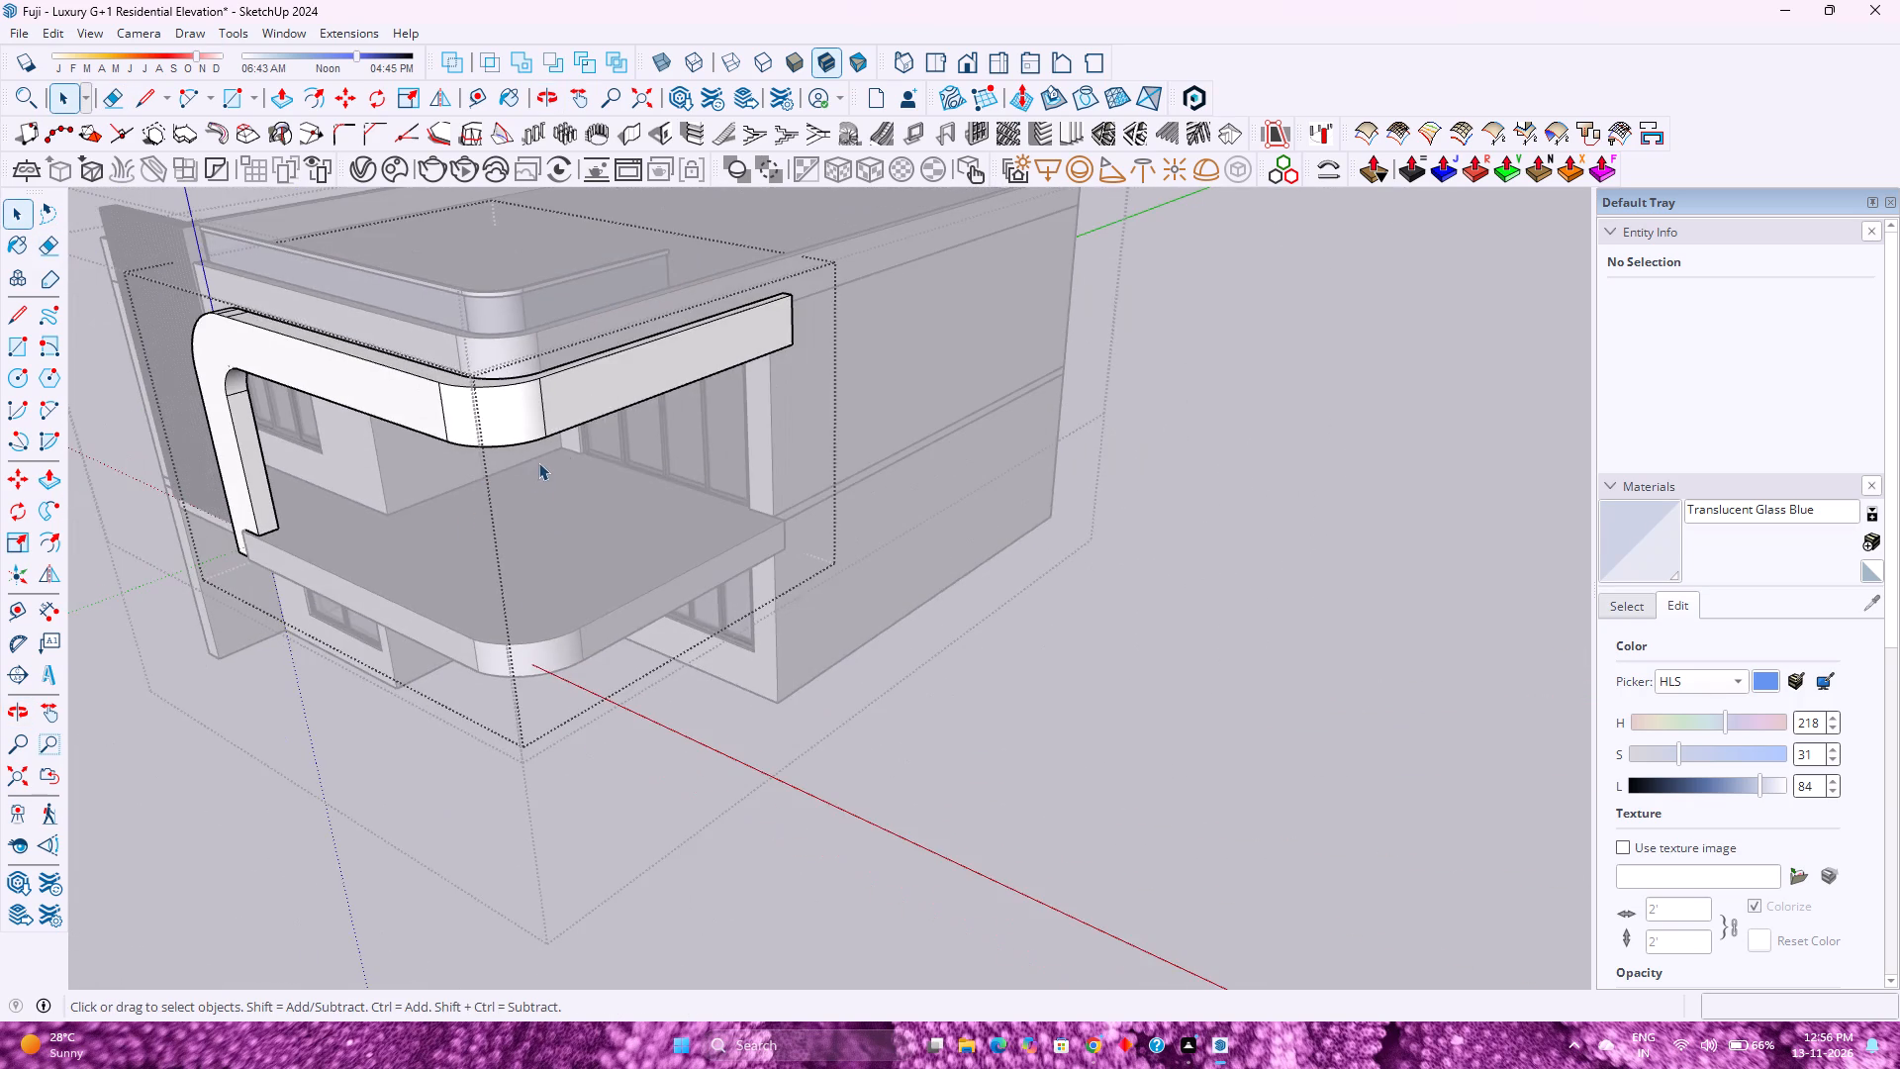
scroll(549, 458, "up", 1, "shift")
middle_click_drag(560, 464, 707, 609, "shift")
middle_click_drag(967, 469, 283, 498)
middle_click(283, 498)
scroll(559, 433, "up", 6)
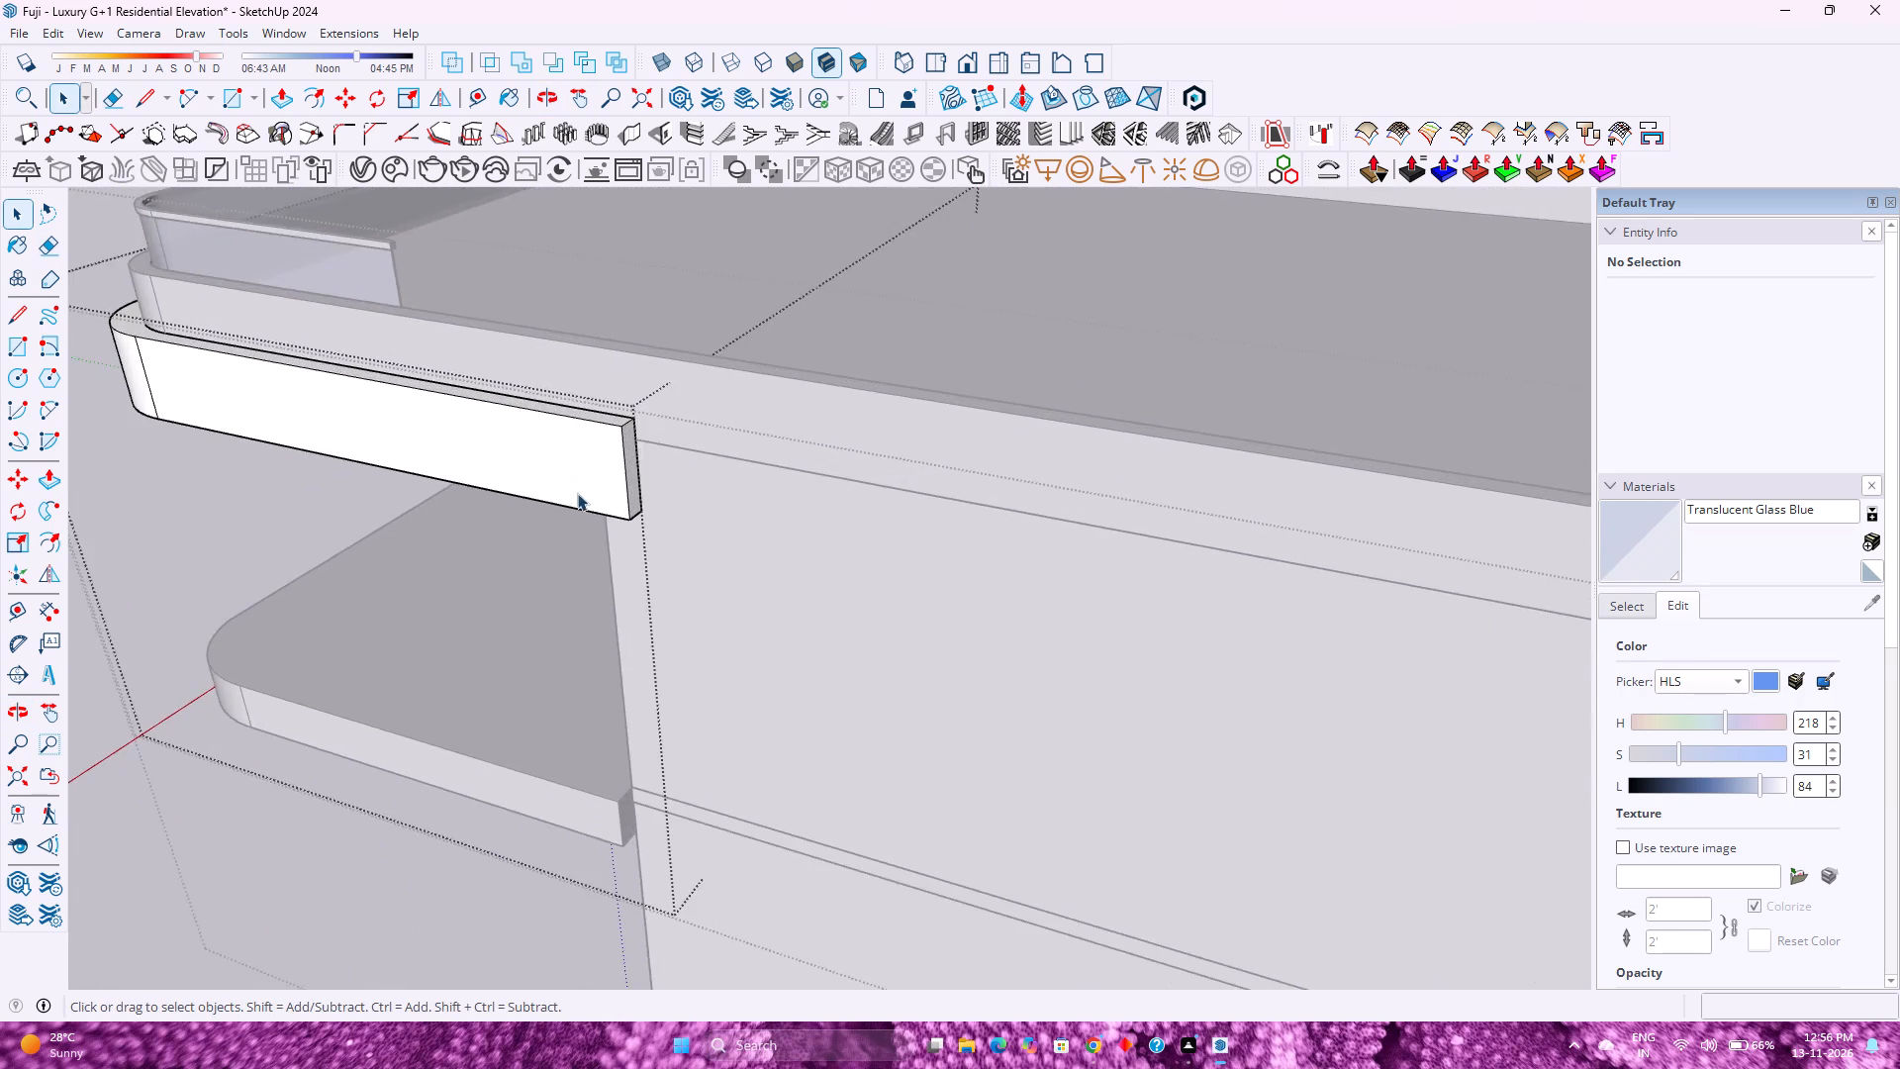
scroll(590, 500, "up", 15)
middle_click_drag(647, 501, 555, 478)
scroll(633, 452, "down", 3)
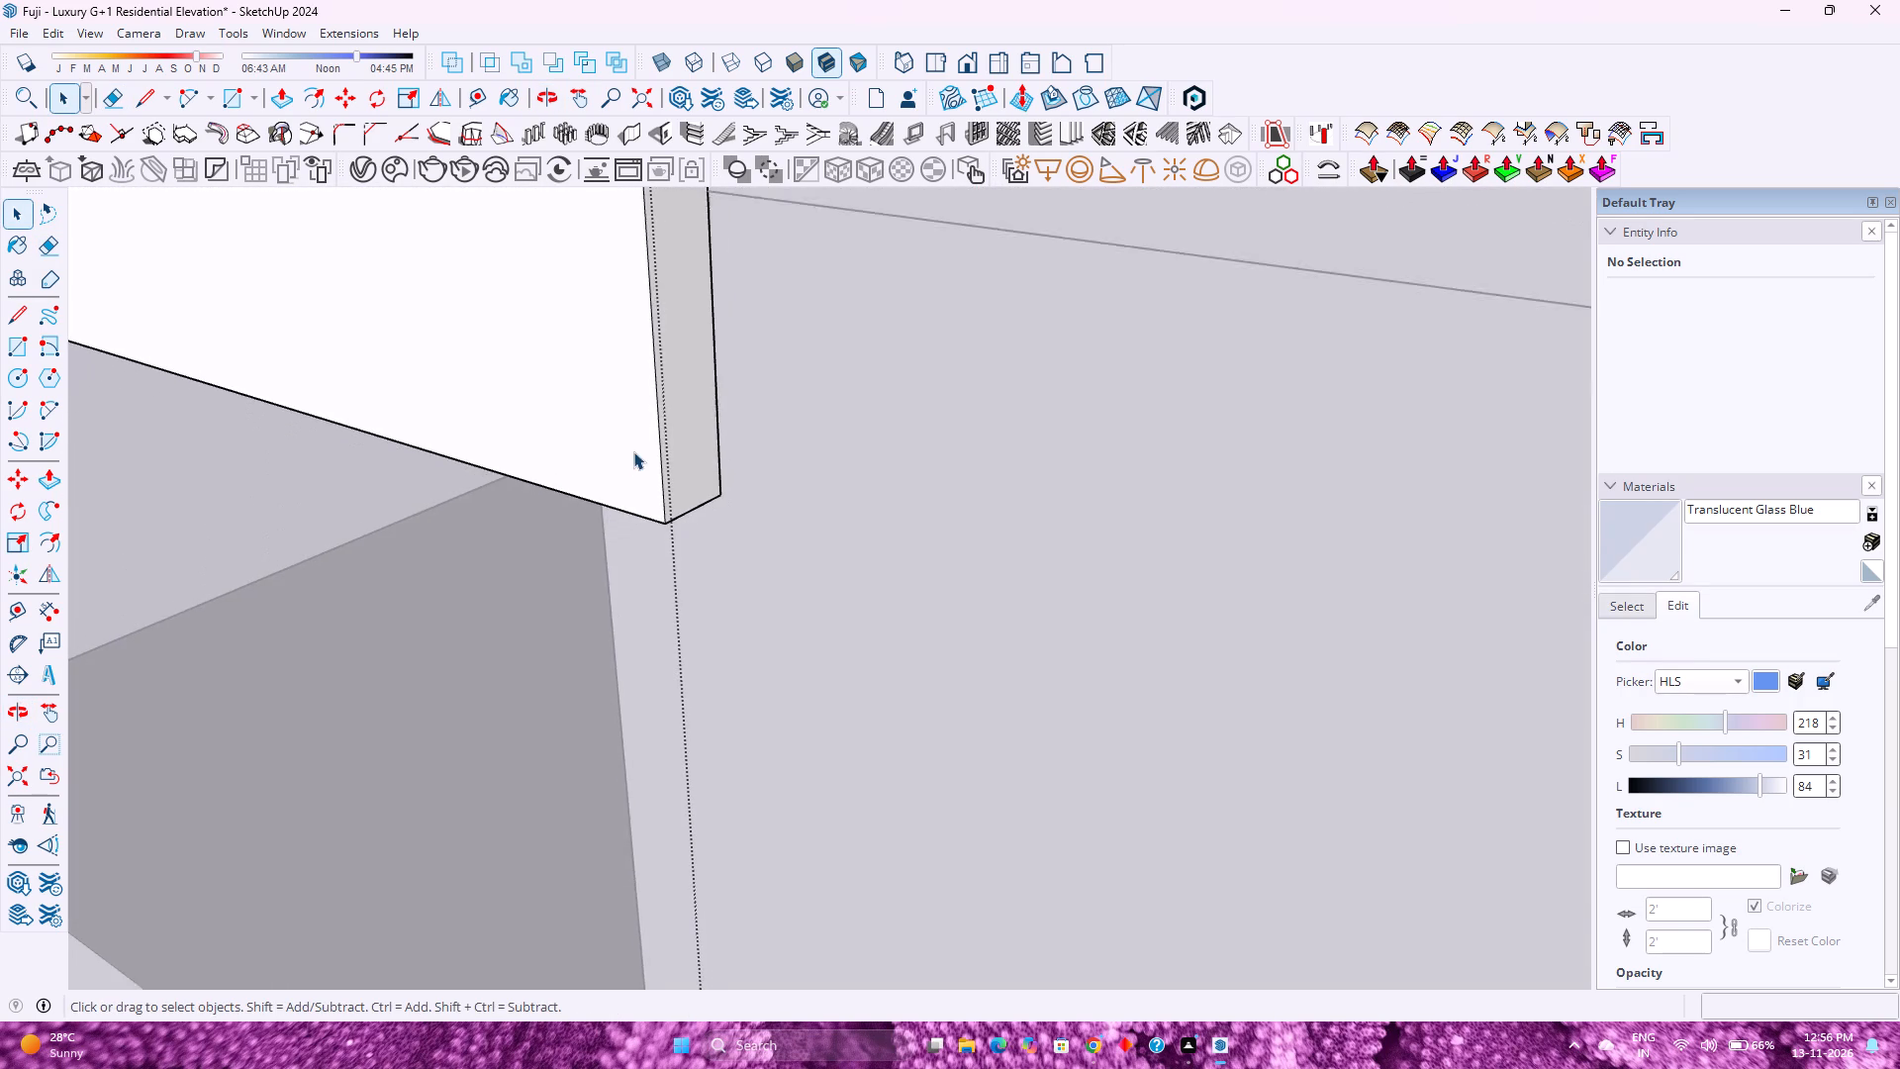